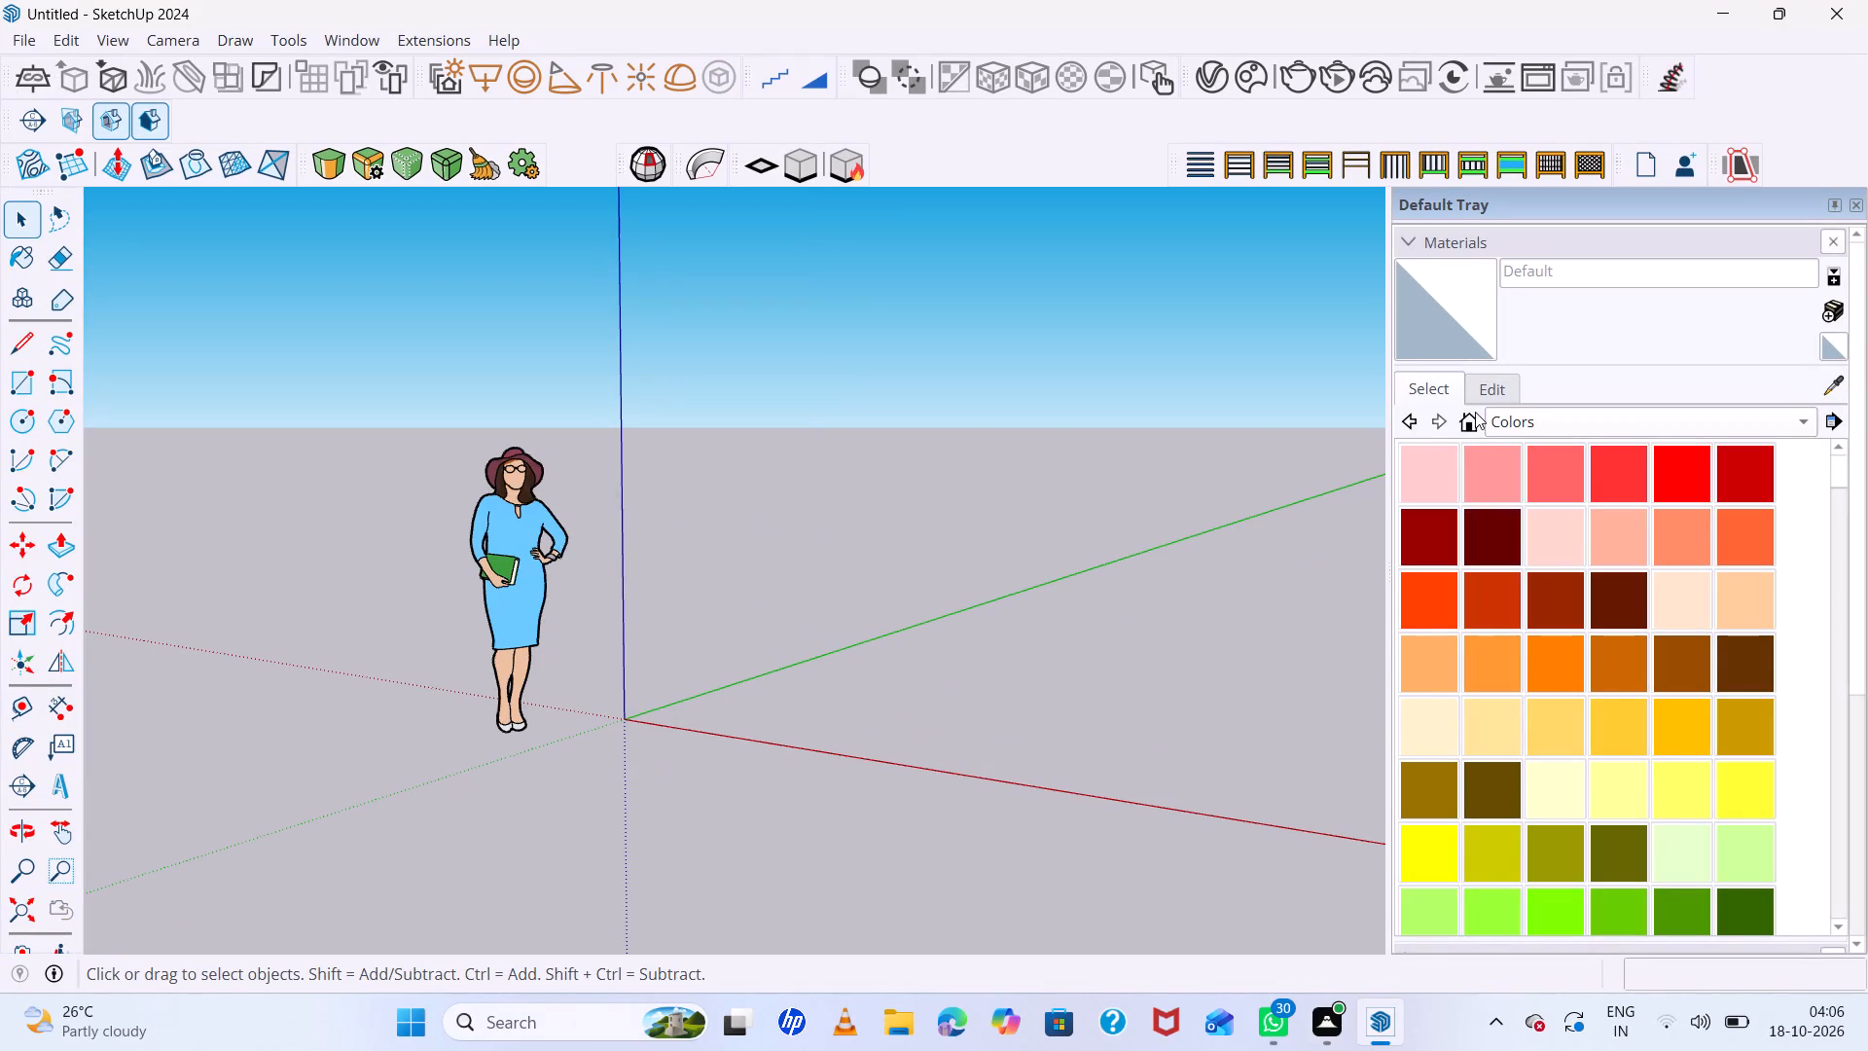
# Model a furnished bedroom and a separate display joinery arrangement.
# Delete all materials from the In Model material collection.
pyautogui.click(1471, 426)
pyautogui.click(1836, 425)
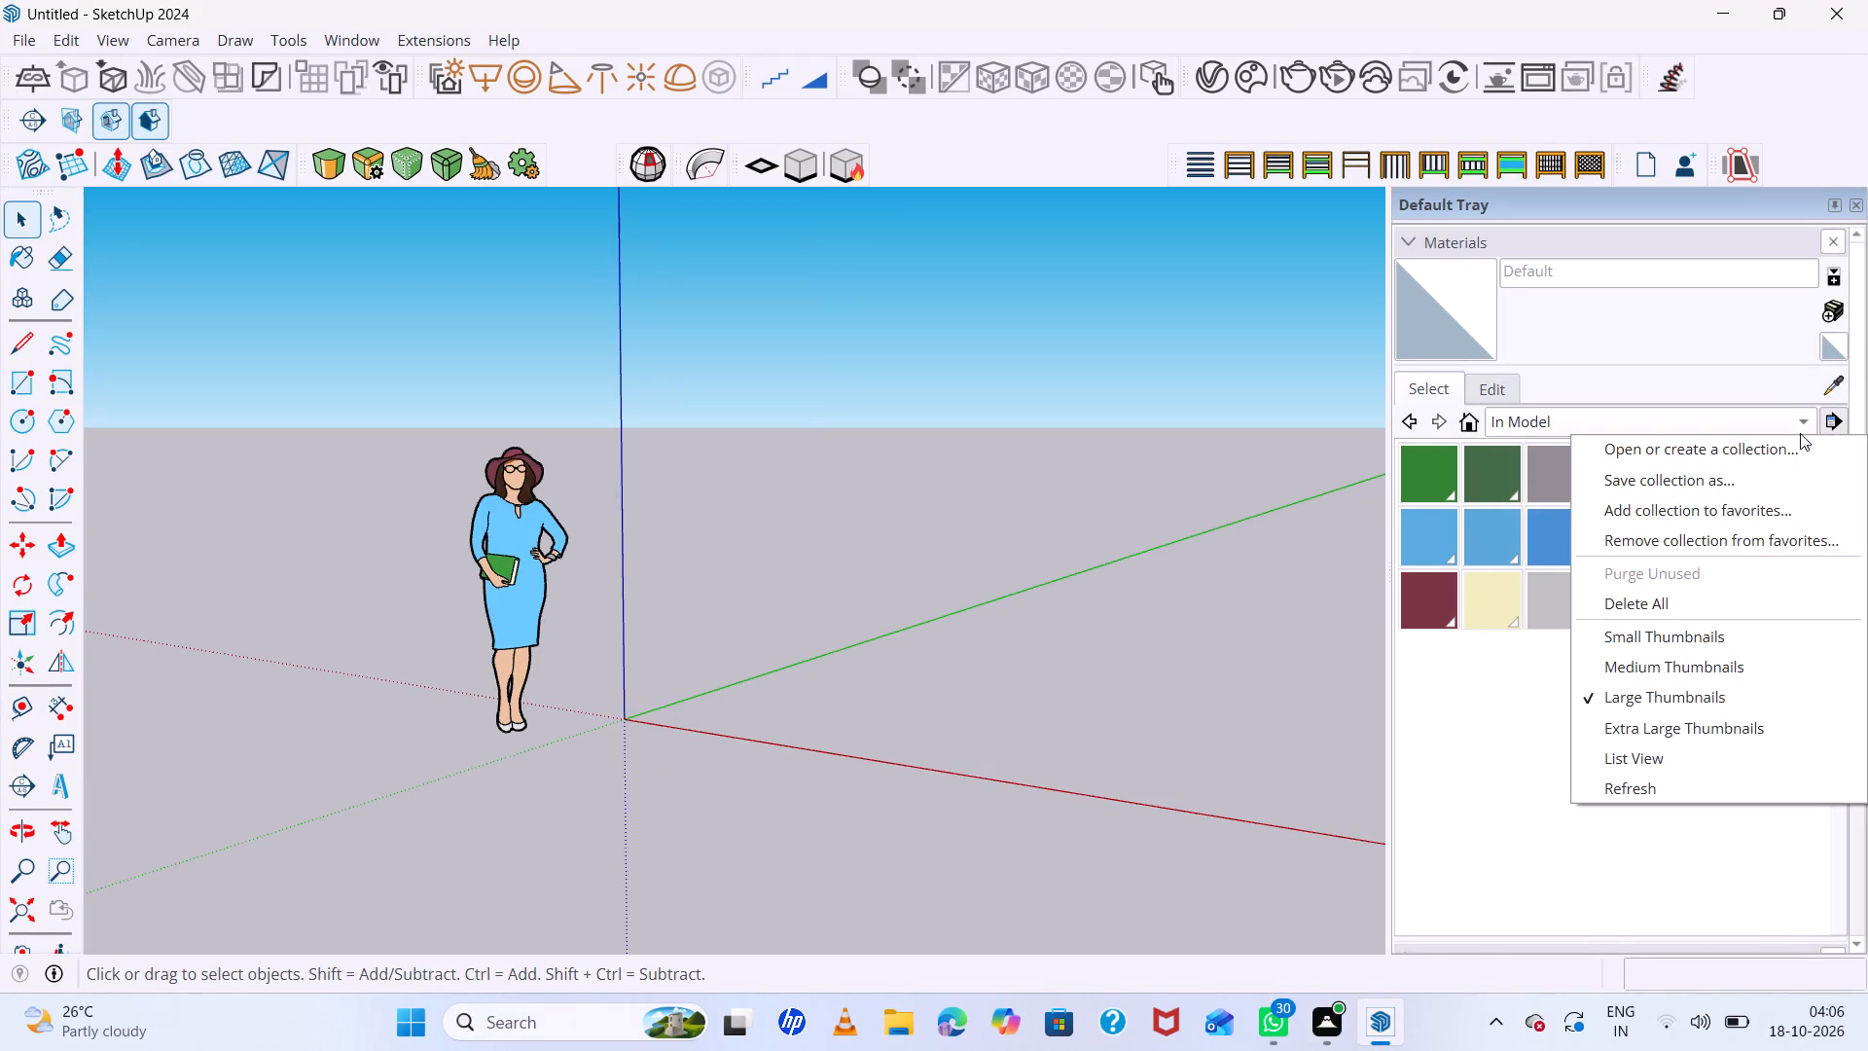
pyautogui.click(1654, 598)
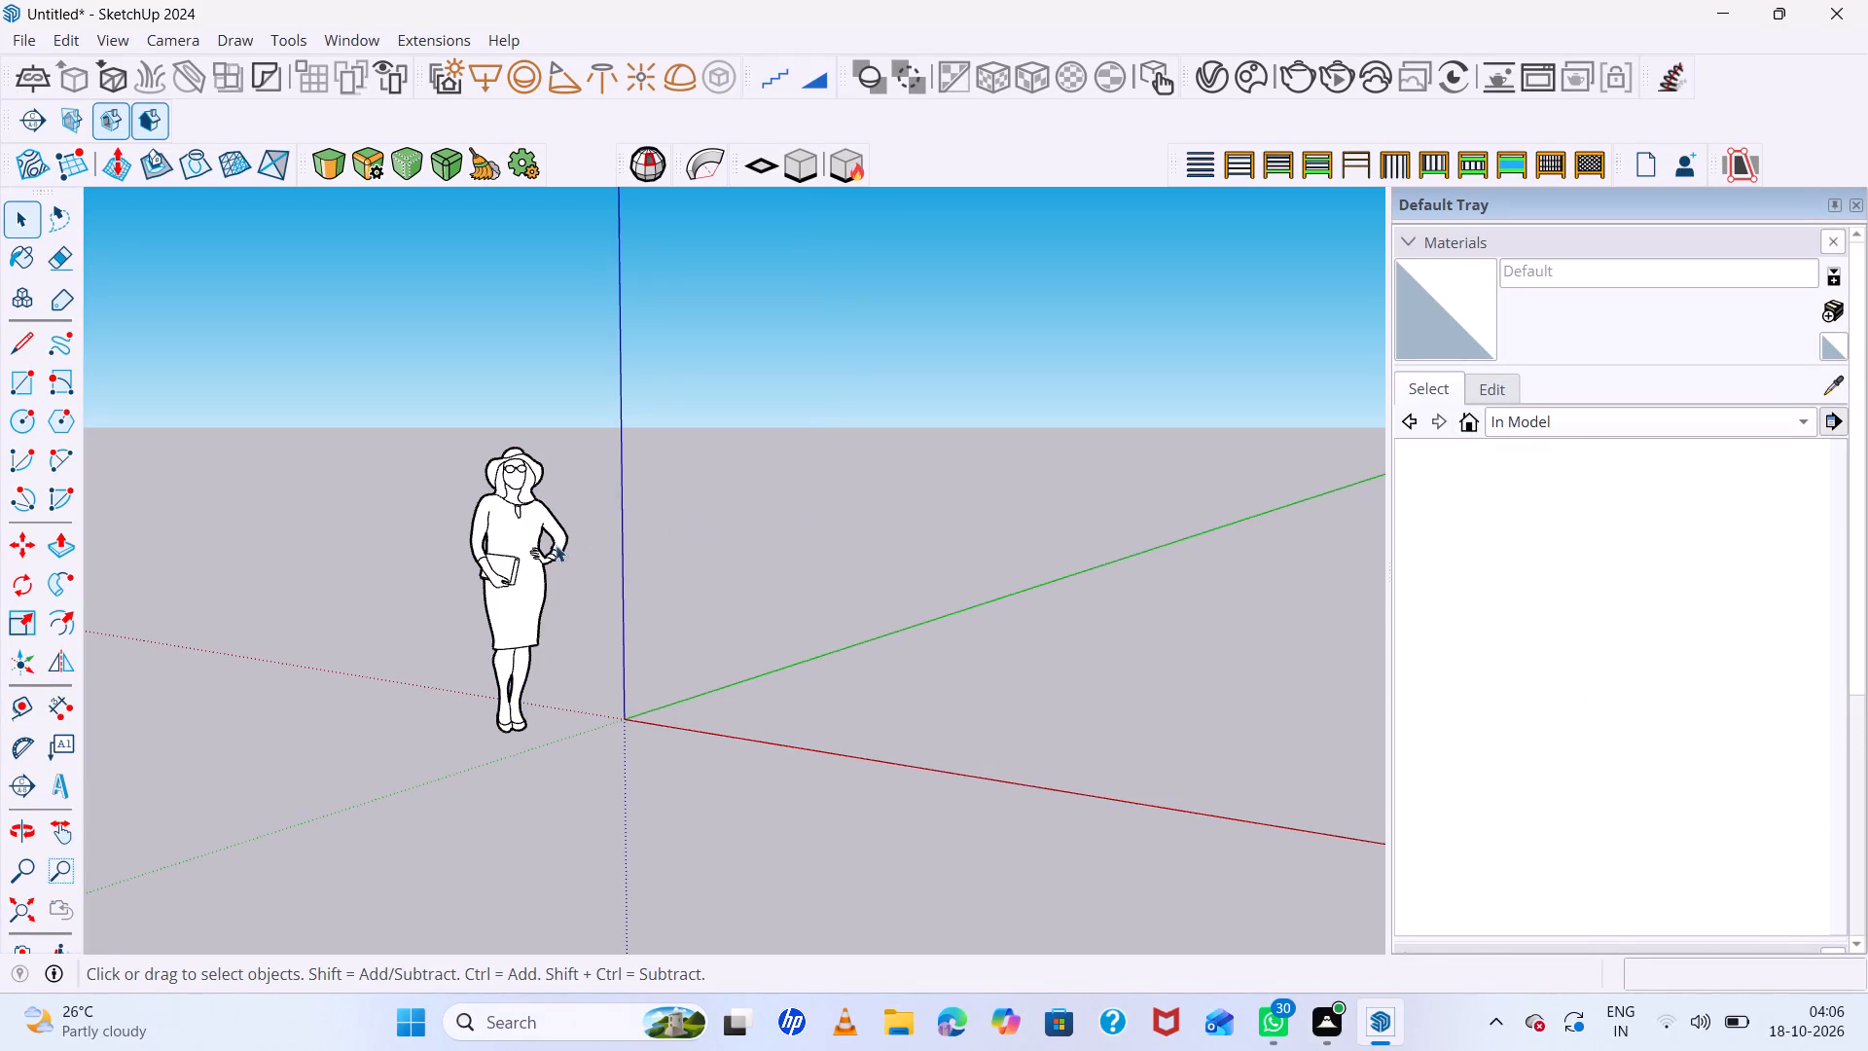
# Delete the default human scale figure beside the origin and ignore the extension update notice.
pyautogui.click(517, 560)
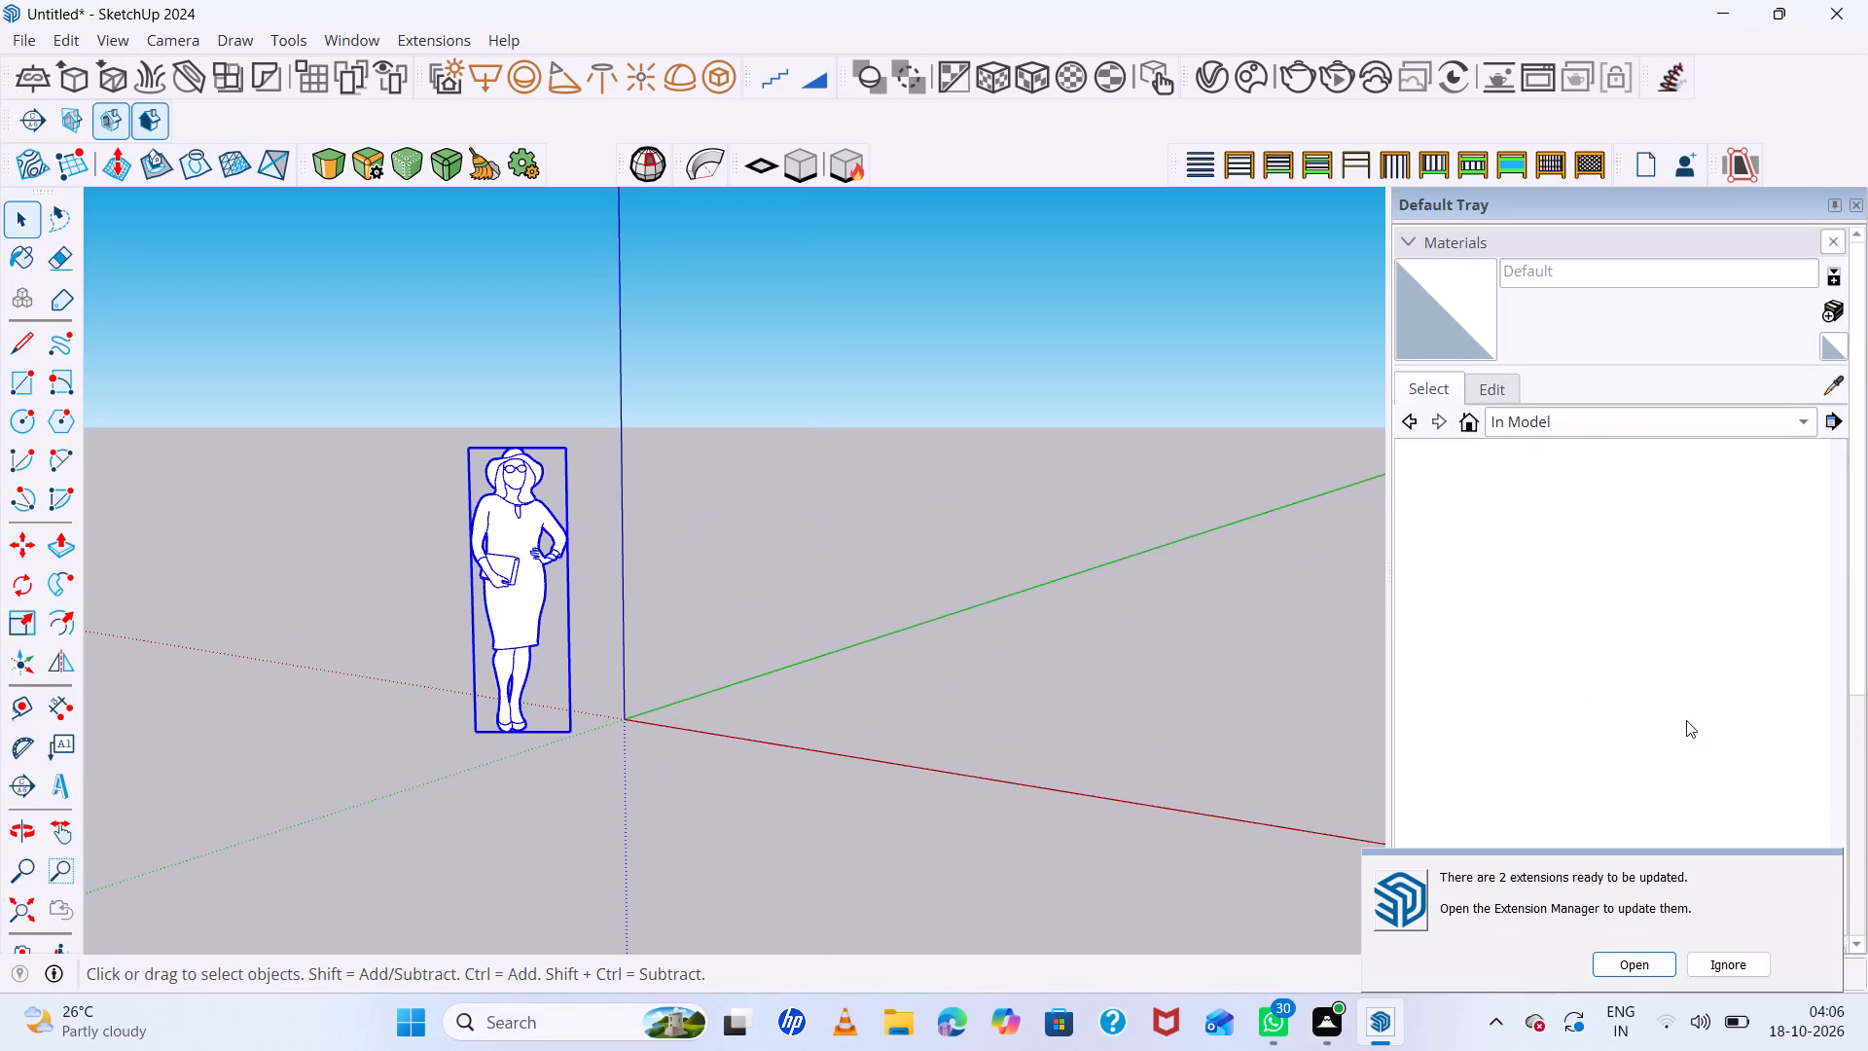
pyautogui.click(1730, 966)
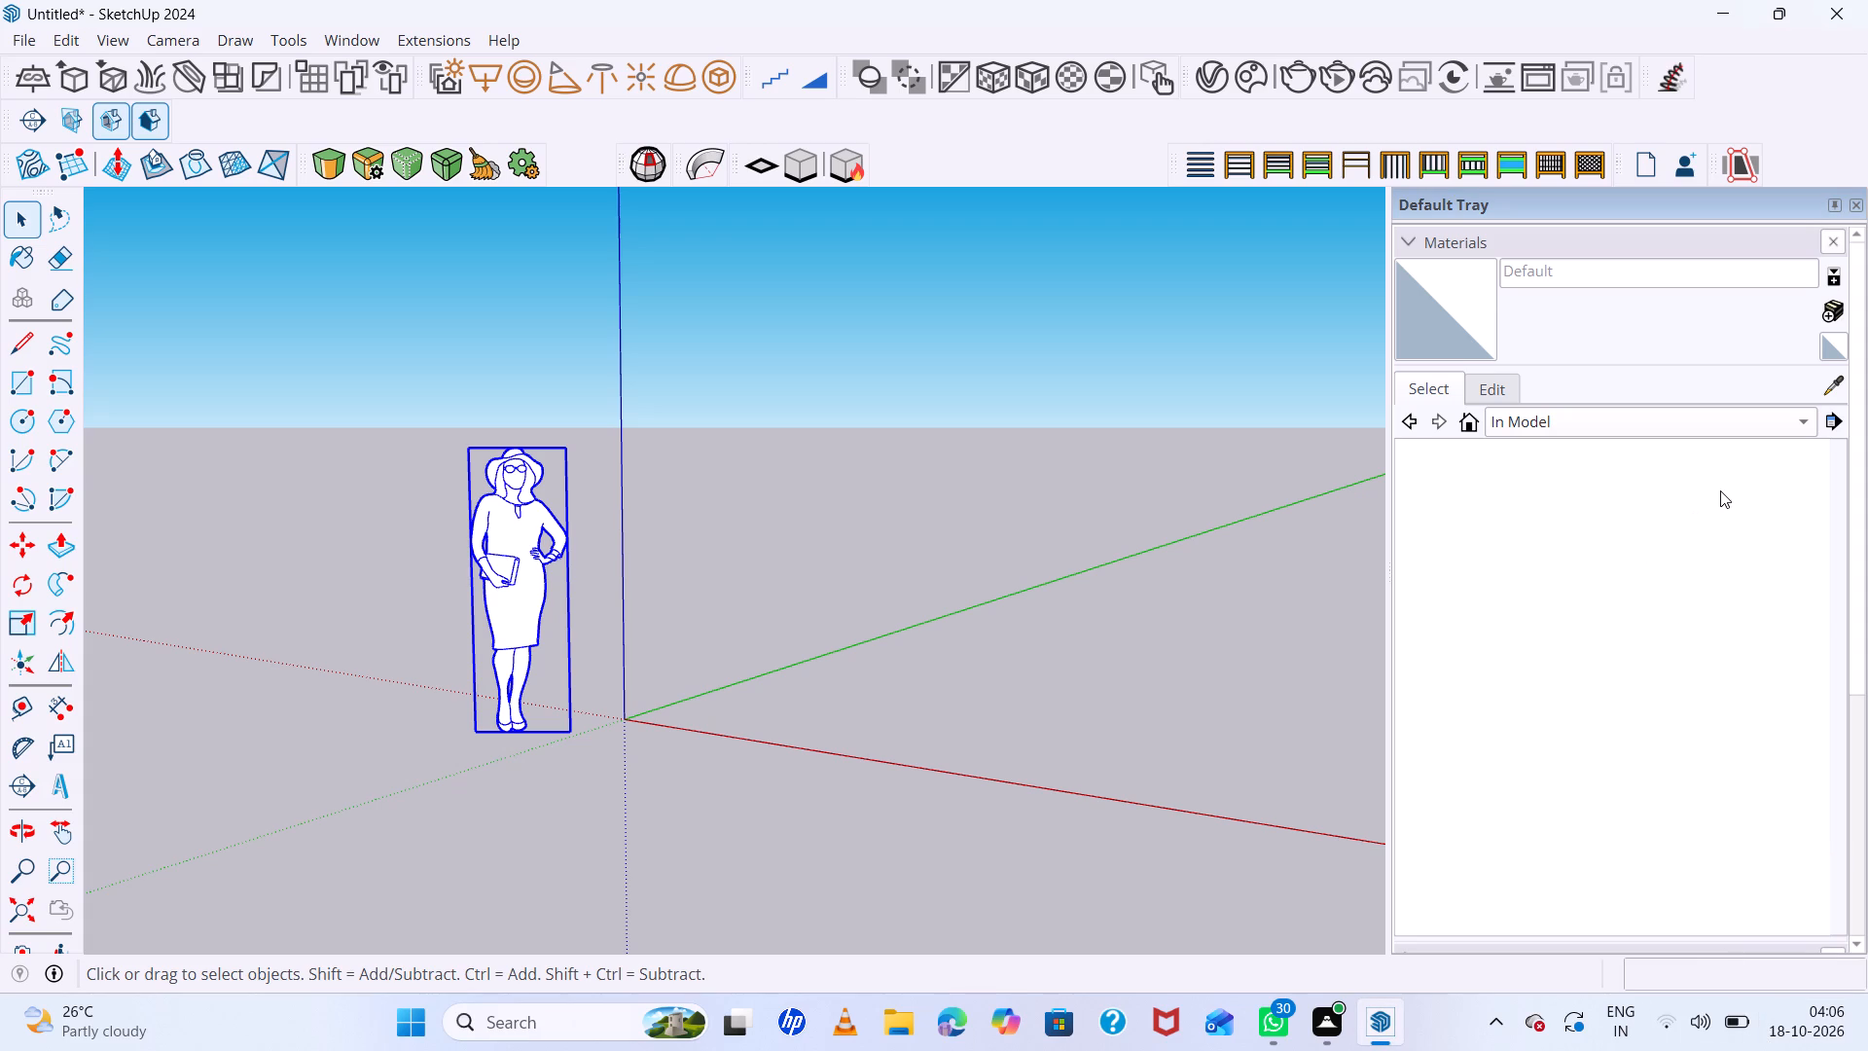
pyautogui.press('Delete')
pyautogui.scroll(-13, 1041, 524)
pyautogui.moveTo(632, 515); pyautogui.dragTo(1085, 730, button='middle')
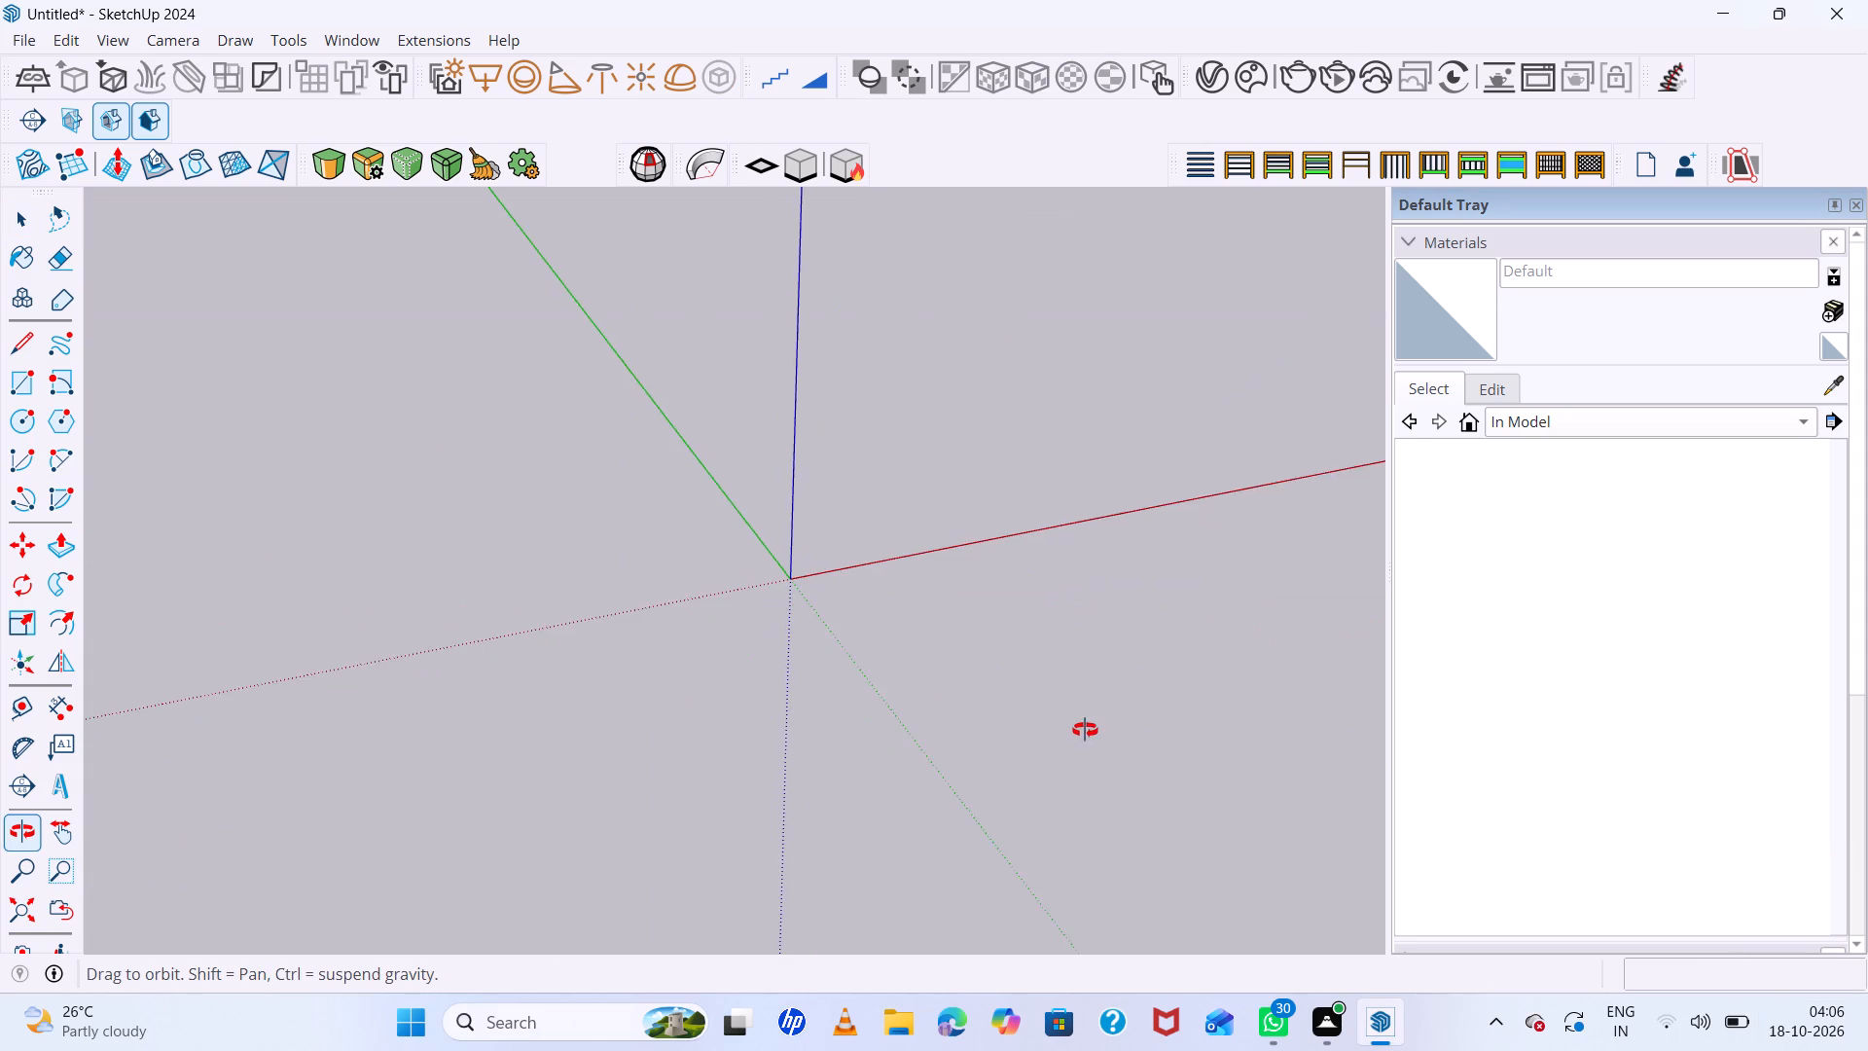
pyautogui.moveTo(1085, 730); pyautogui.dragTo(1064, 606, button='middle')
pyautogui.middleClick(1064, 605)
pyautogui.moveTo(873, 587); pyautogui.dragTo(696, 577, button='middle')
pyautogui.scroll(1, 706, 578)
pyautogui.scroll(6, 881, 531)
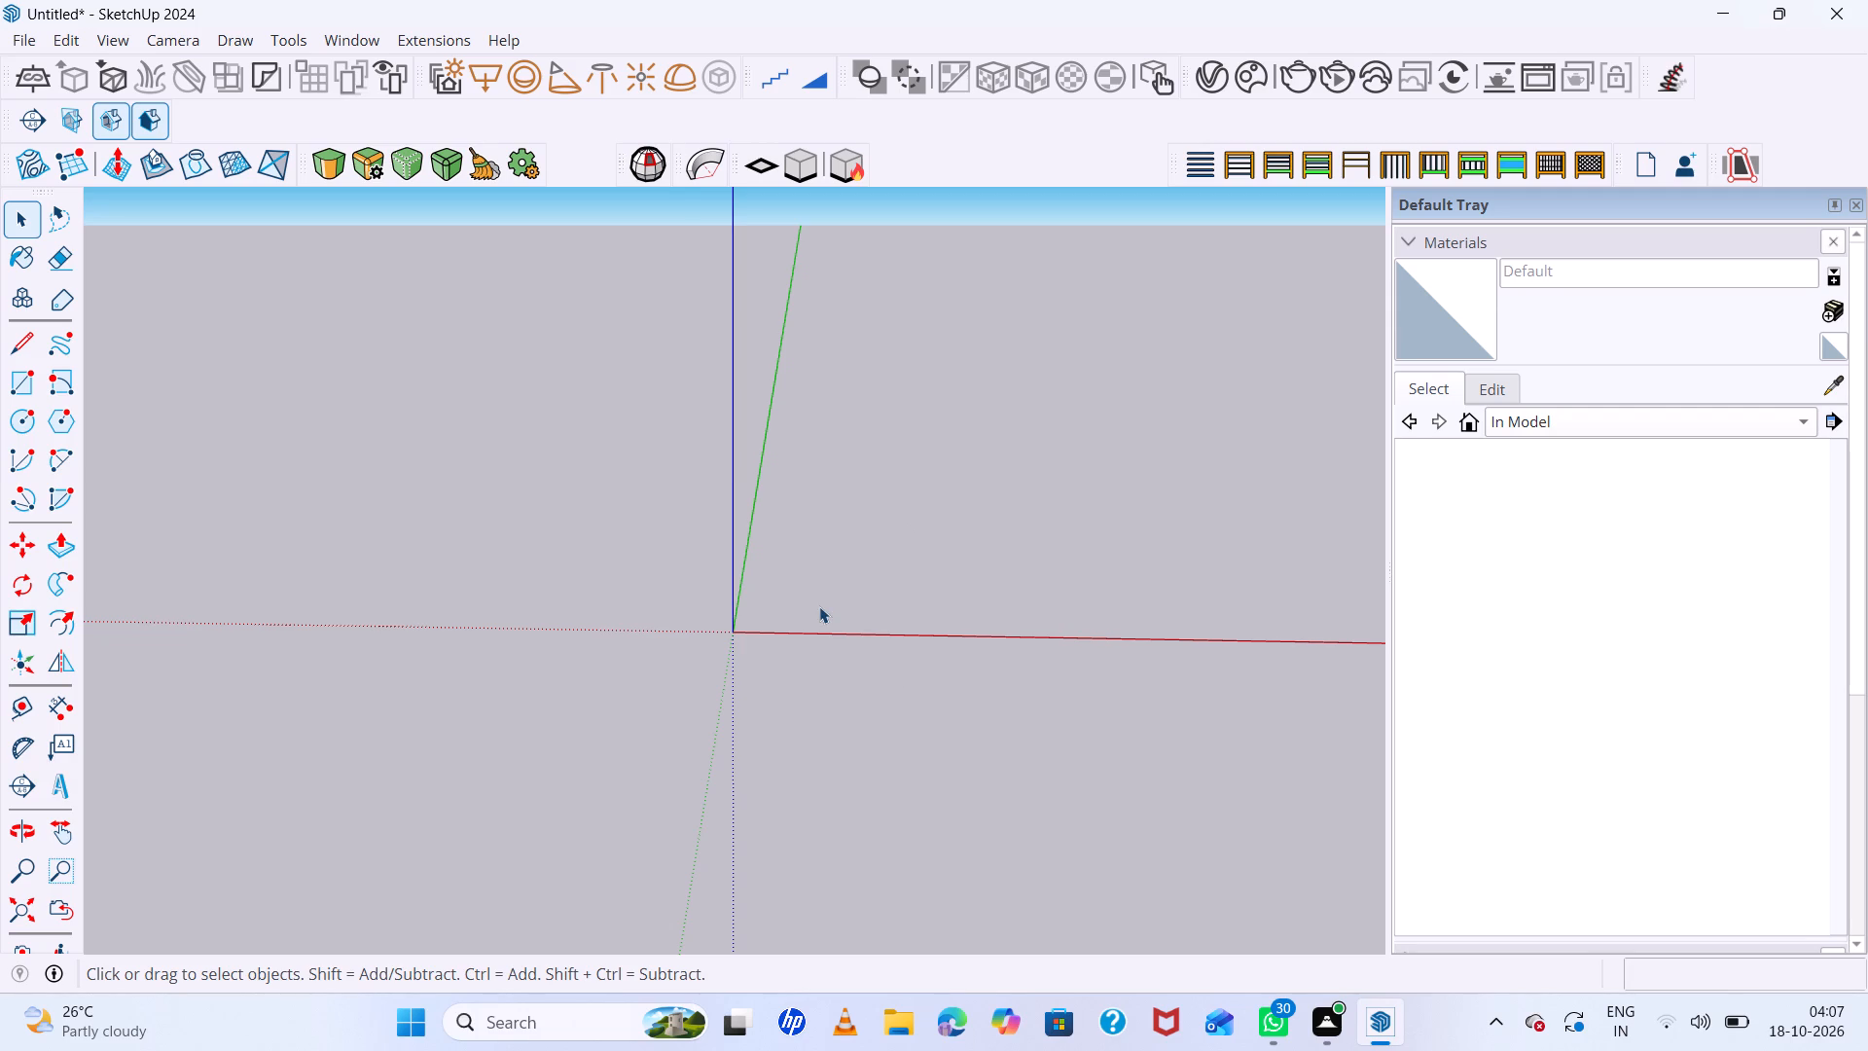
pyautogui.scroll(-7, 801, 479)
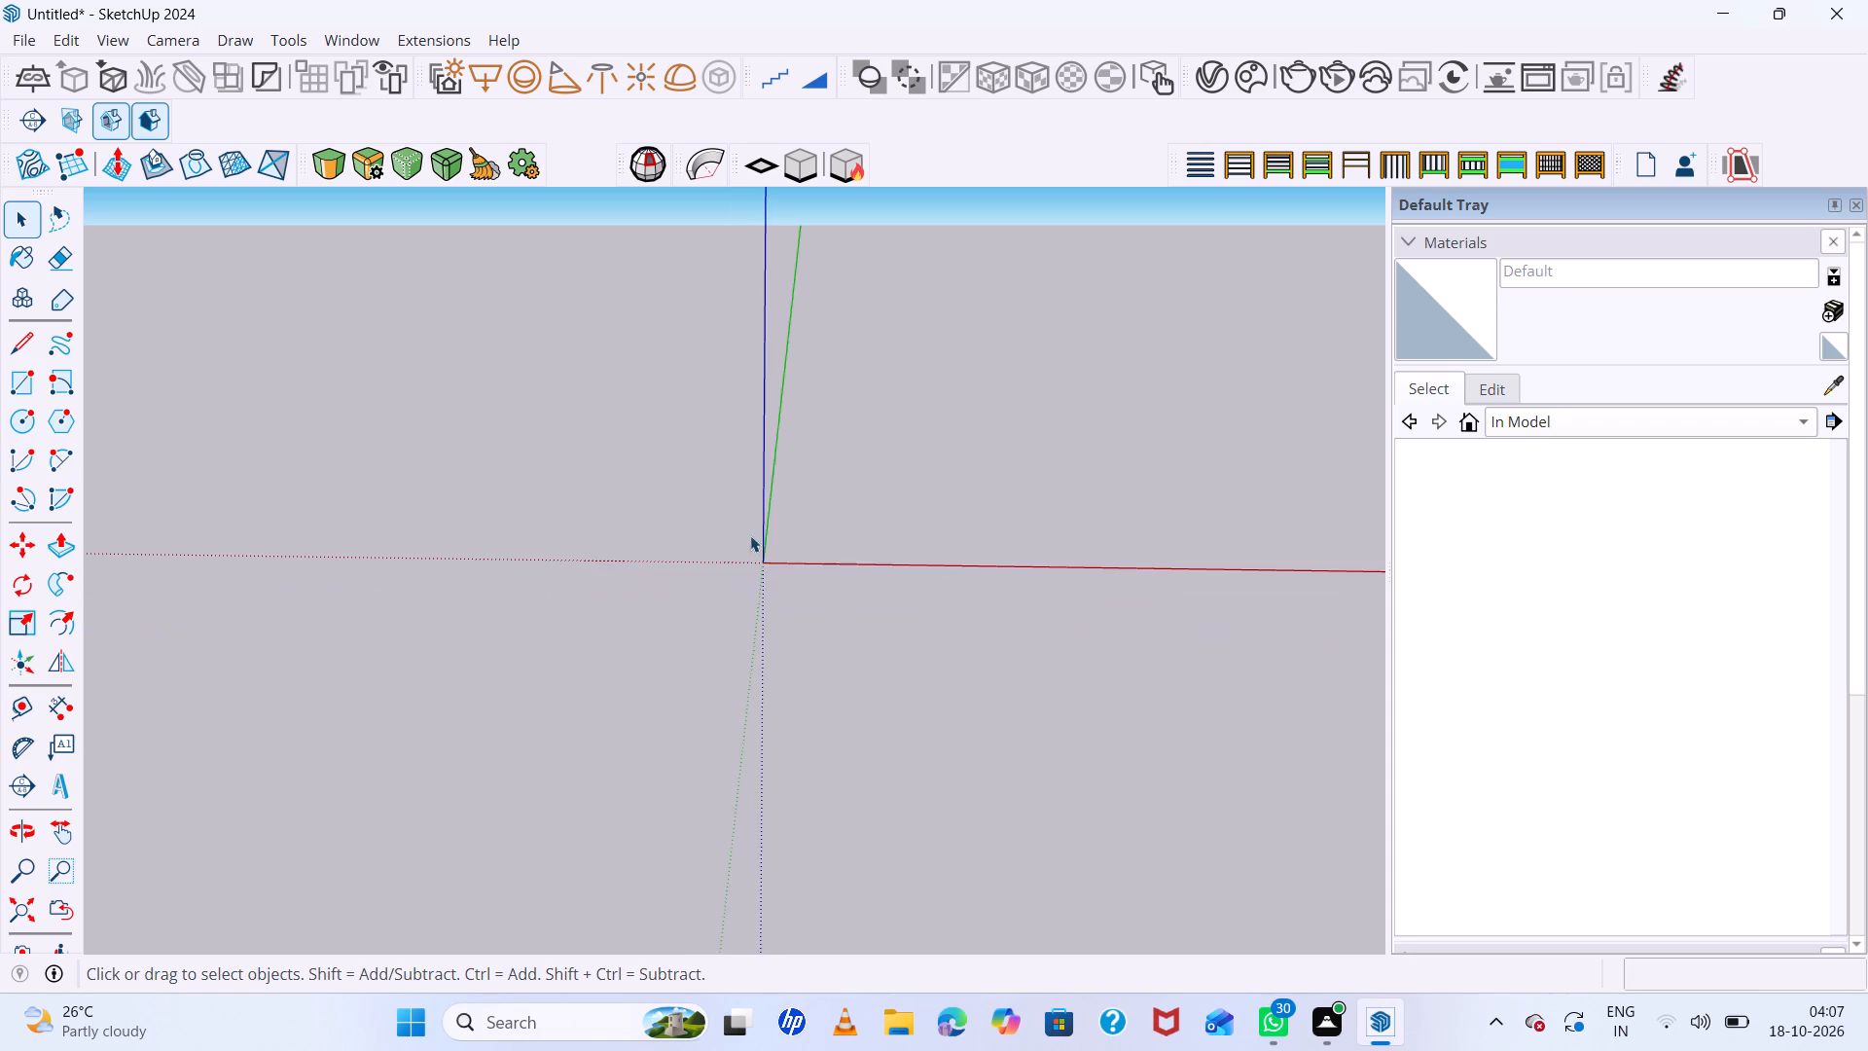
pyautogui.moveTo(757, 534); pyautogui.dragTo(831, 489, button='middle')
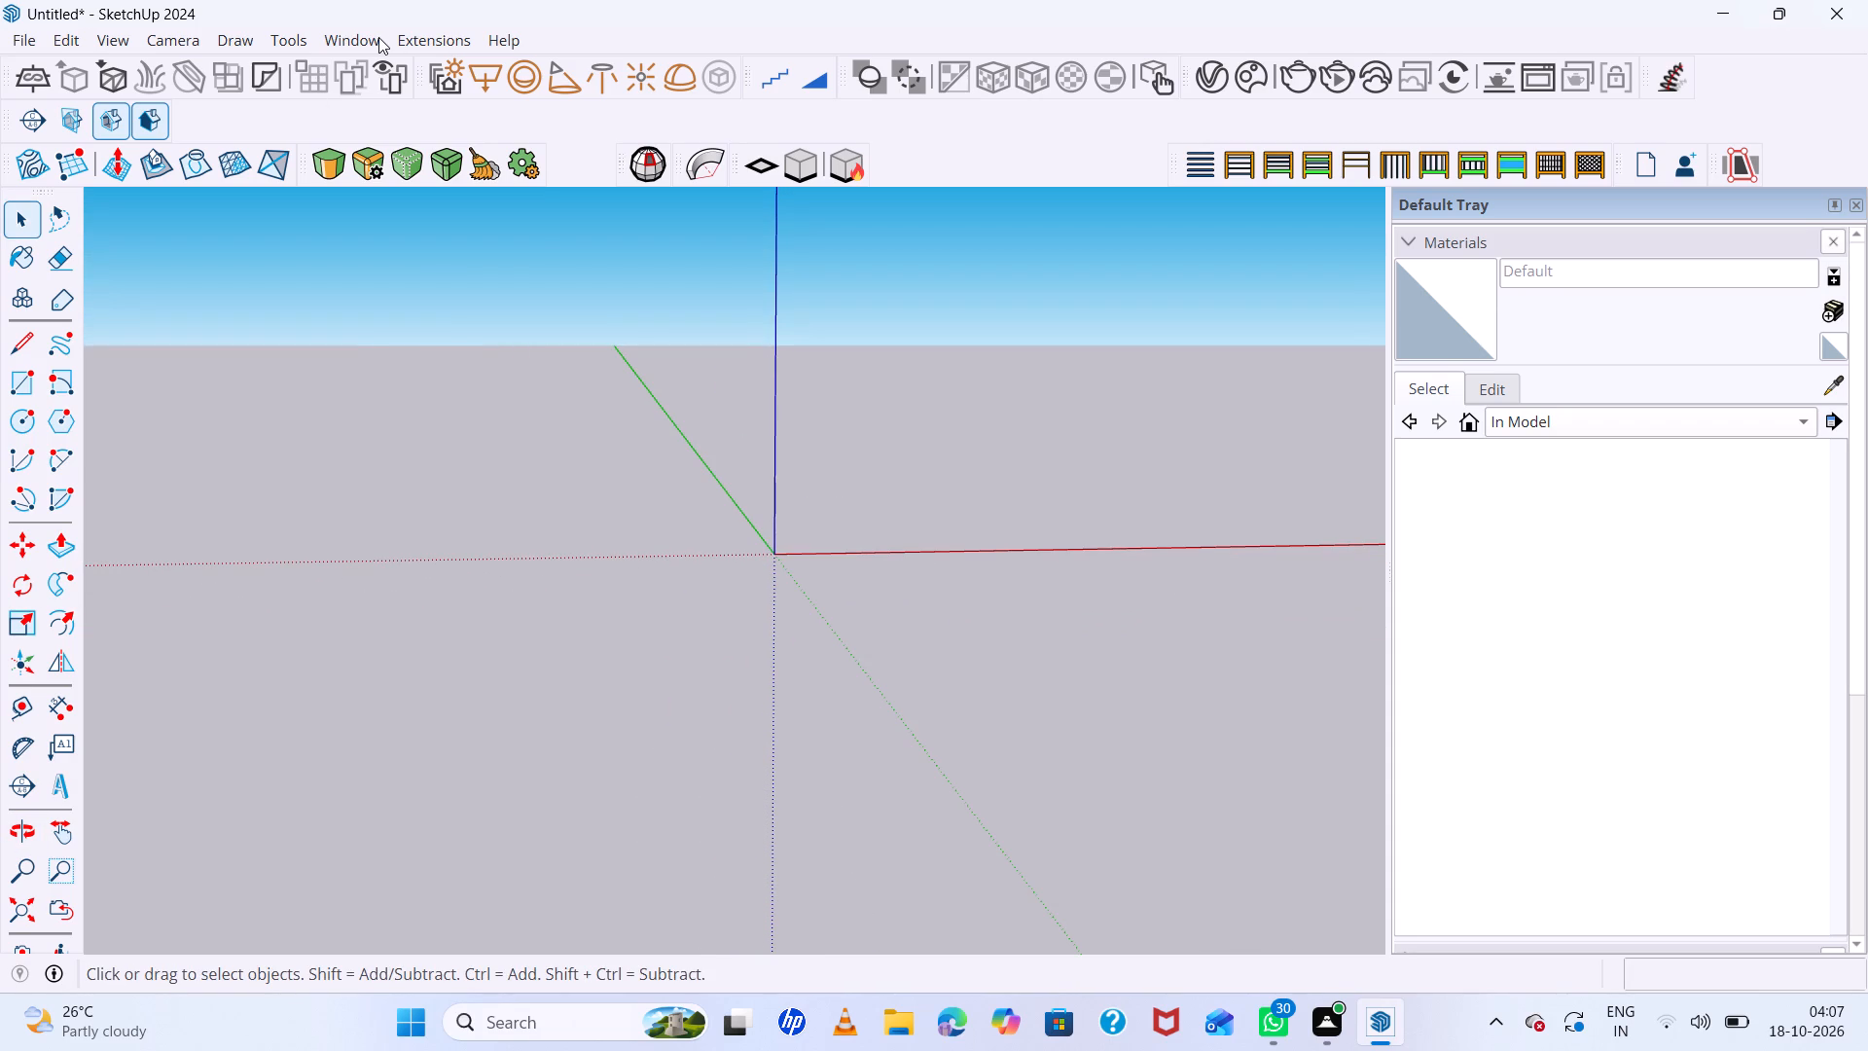
# Set the model's architectural display precision to 0 inches for length, 0 in² for area and 0 in³ for volume.
pyautogui.click(378, 37)
pyautogui.click(448, 169)
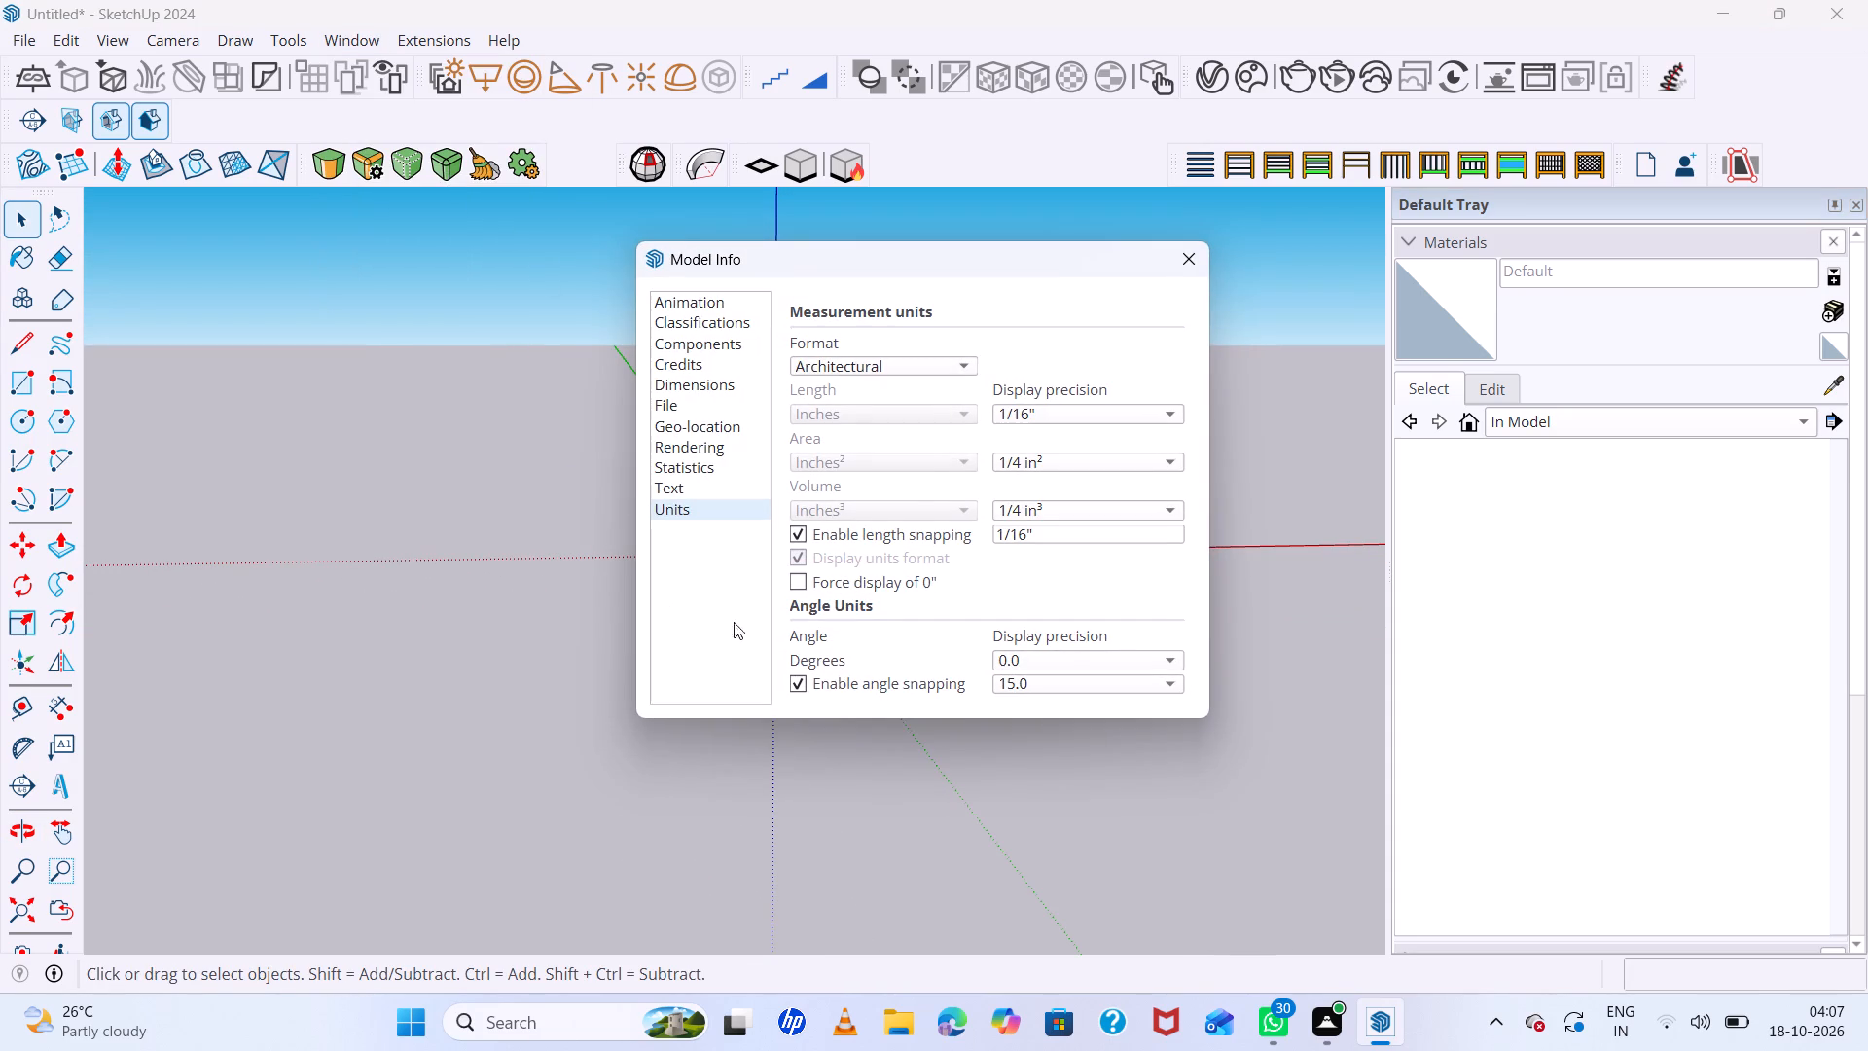
pyautogui.click(1010, 413)
pyautogui.click(1012, 281)
pyautogui.click(1041, 410)
pyautogui.click(1037, 288)
pyautogui.click(1081, 469)
pyautogui.click(1053, 415)
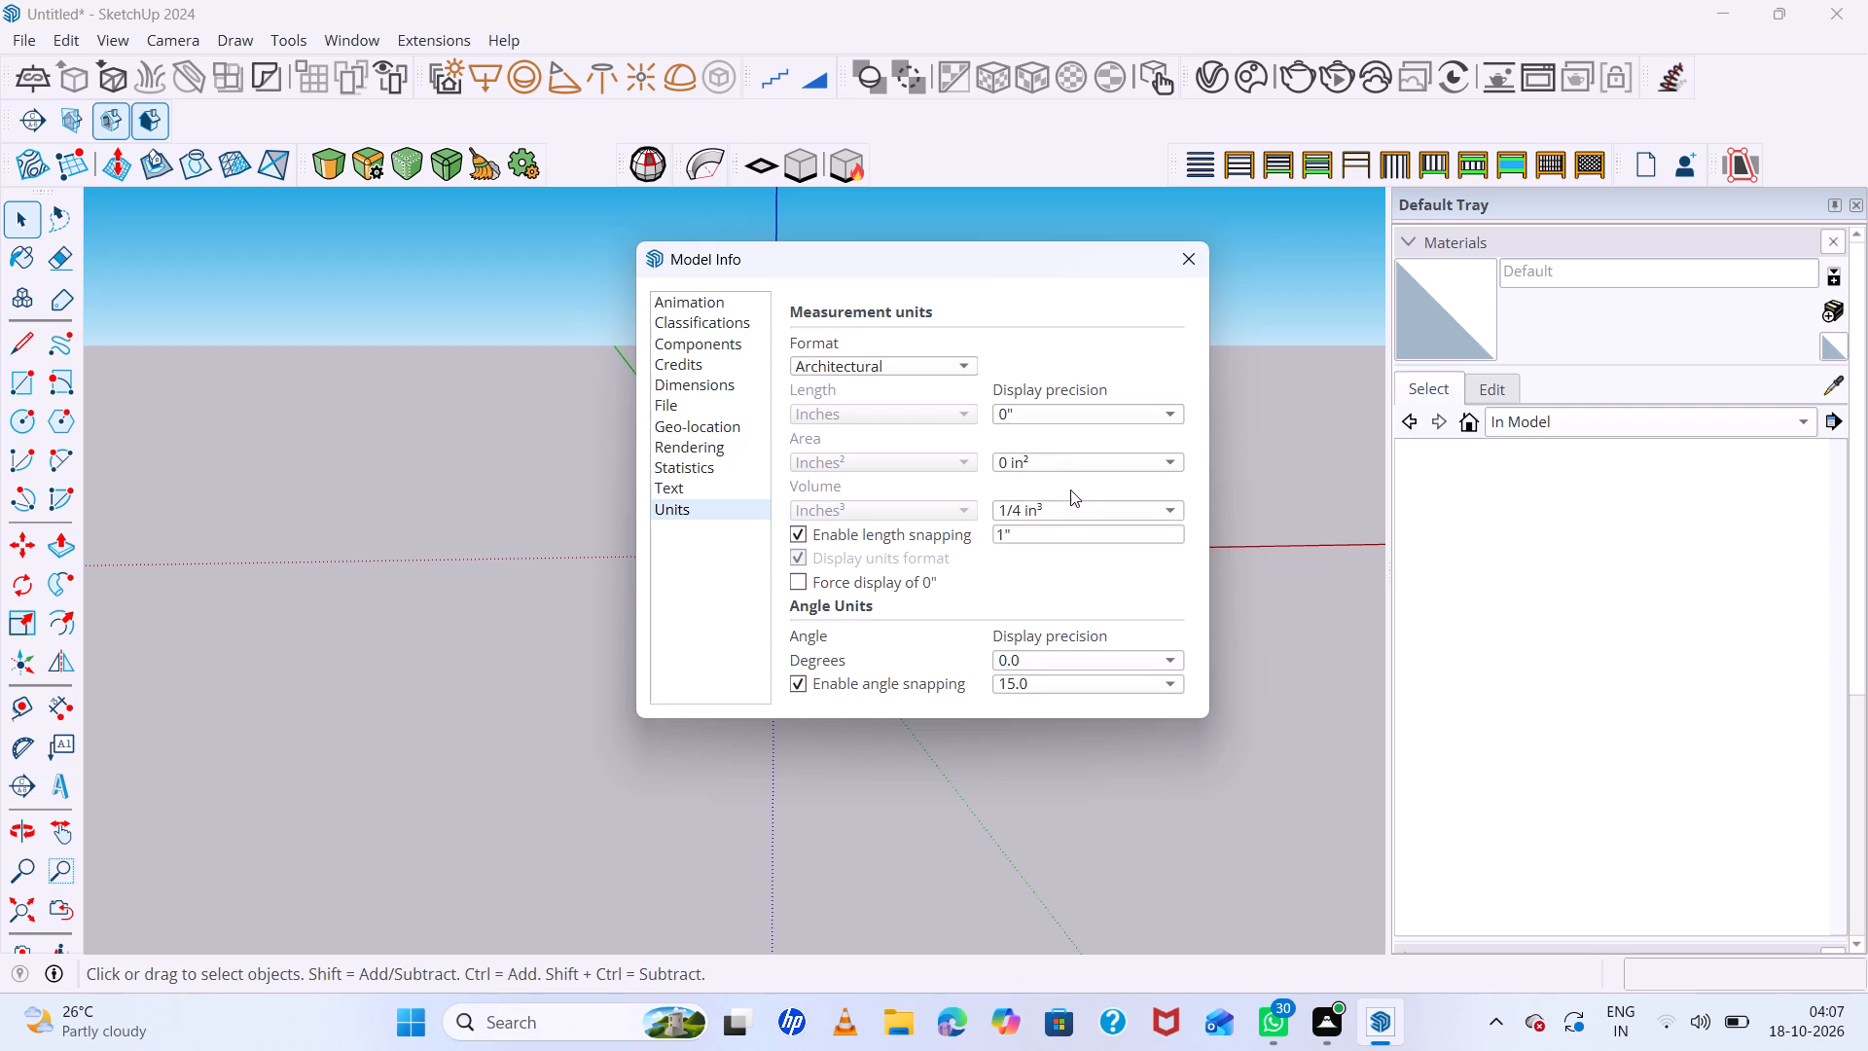
pyautogui.click(1074, 507)
pyautogui.click(1060, 469)
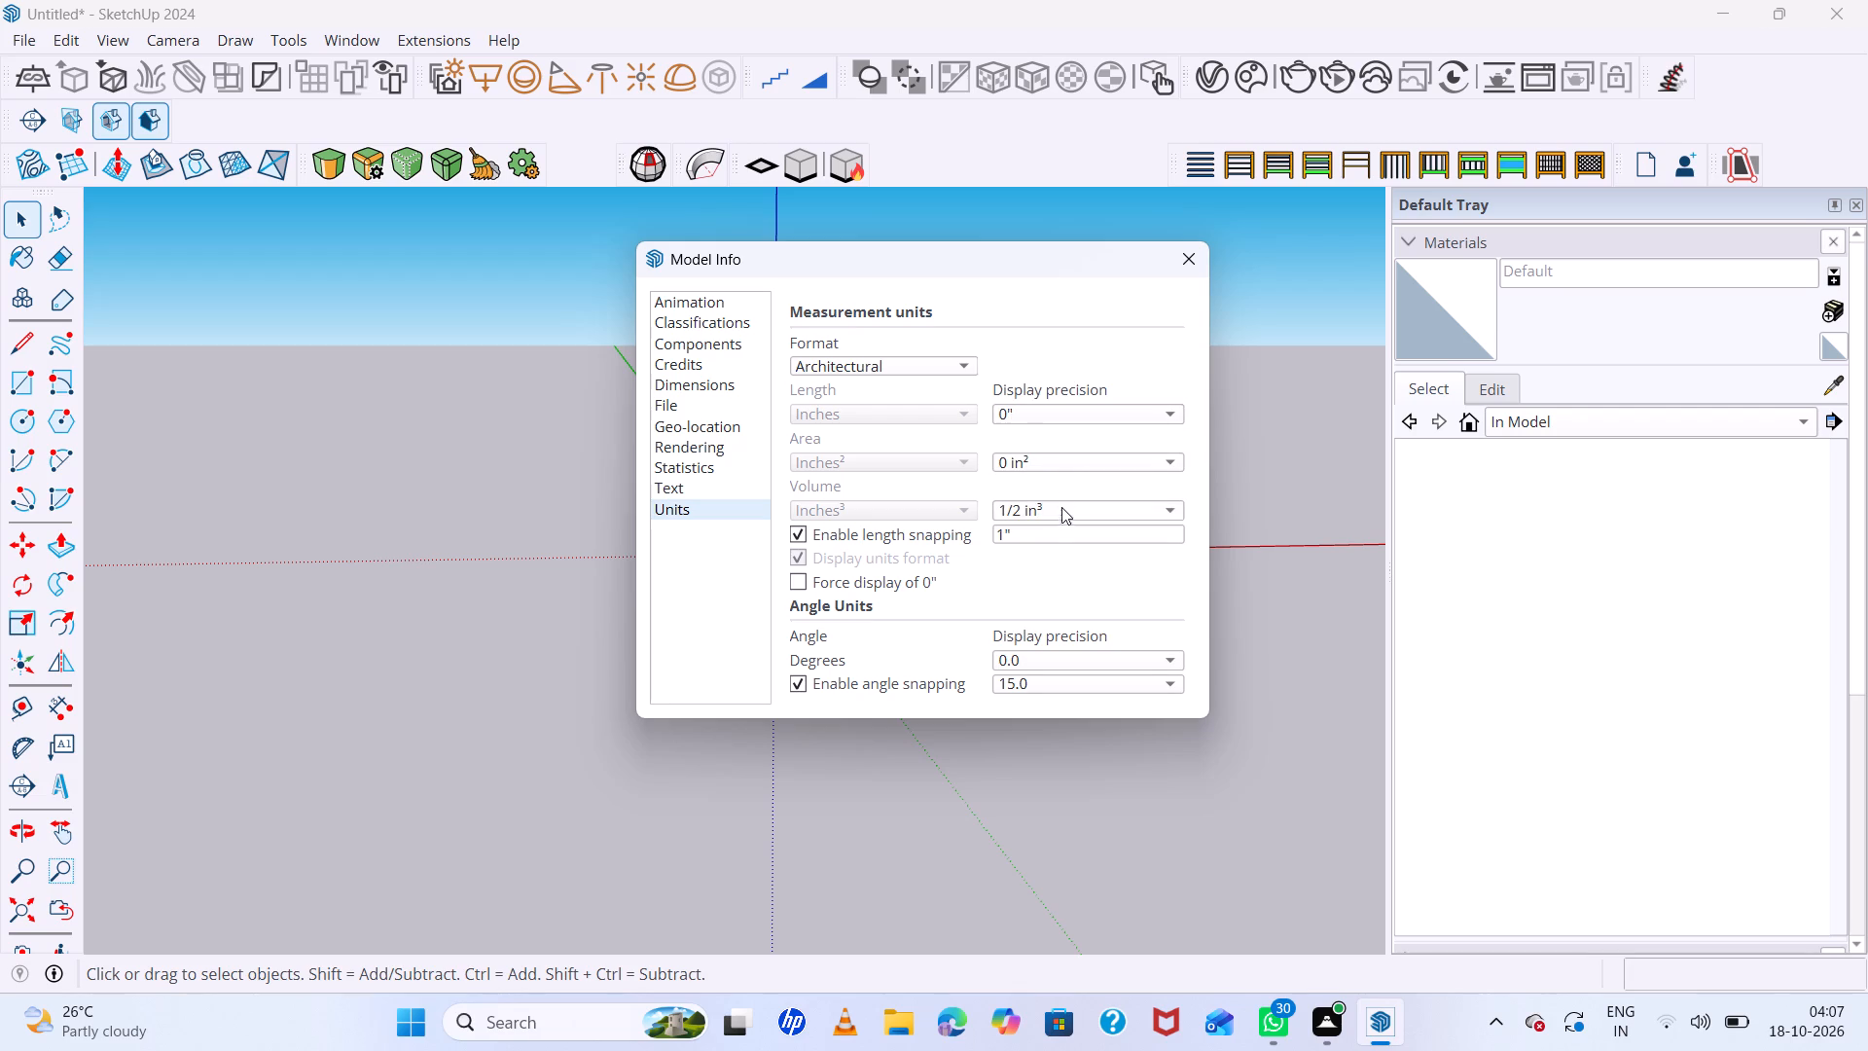
pyautogui.click(1061, 510)
pyautogui.click(1054, 484)
pyautogui.click(1177, 256)
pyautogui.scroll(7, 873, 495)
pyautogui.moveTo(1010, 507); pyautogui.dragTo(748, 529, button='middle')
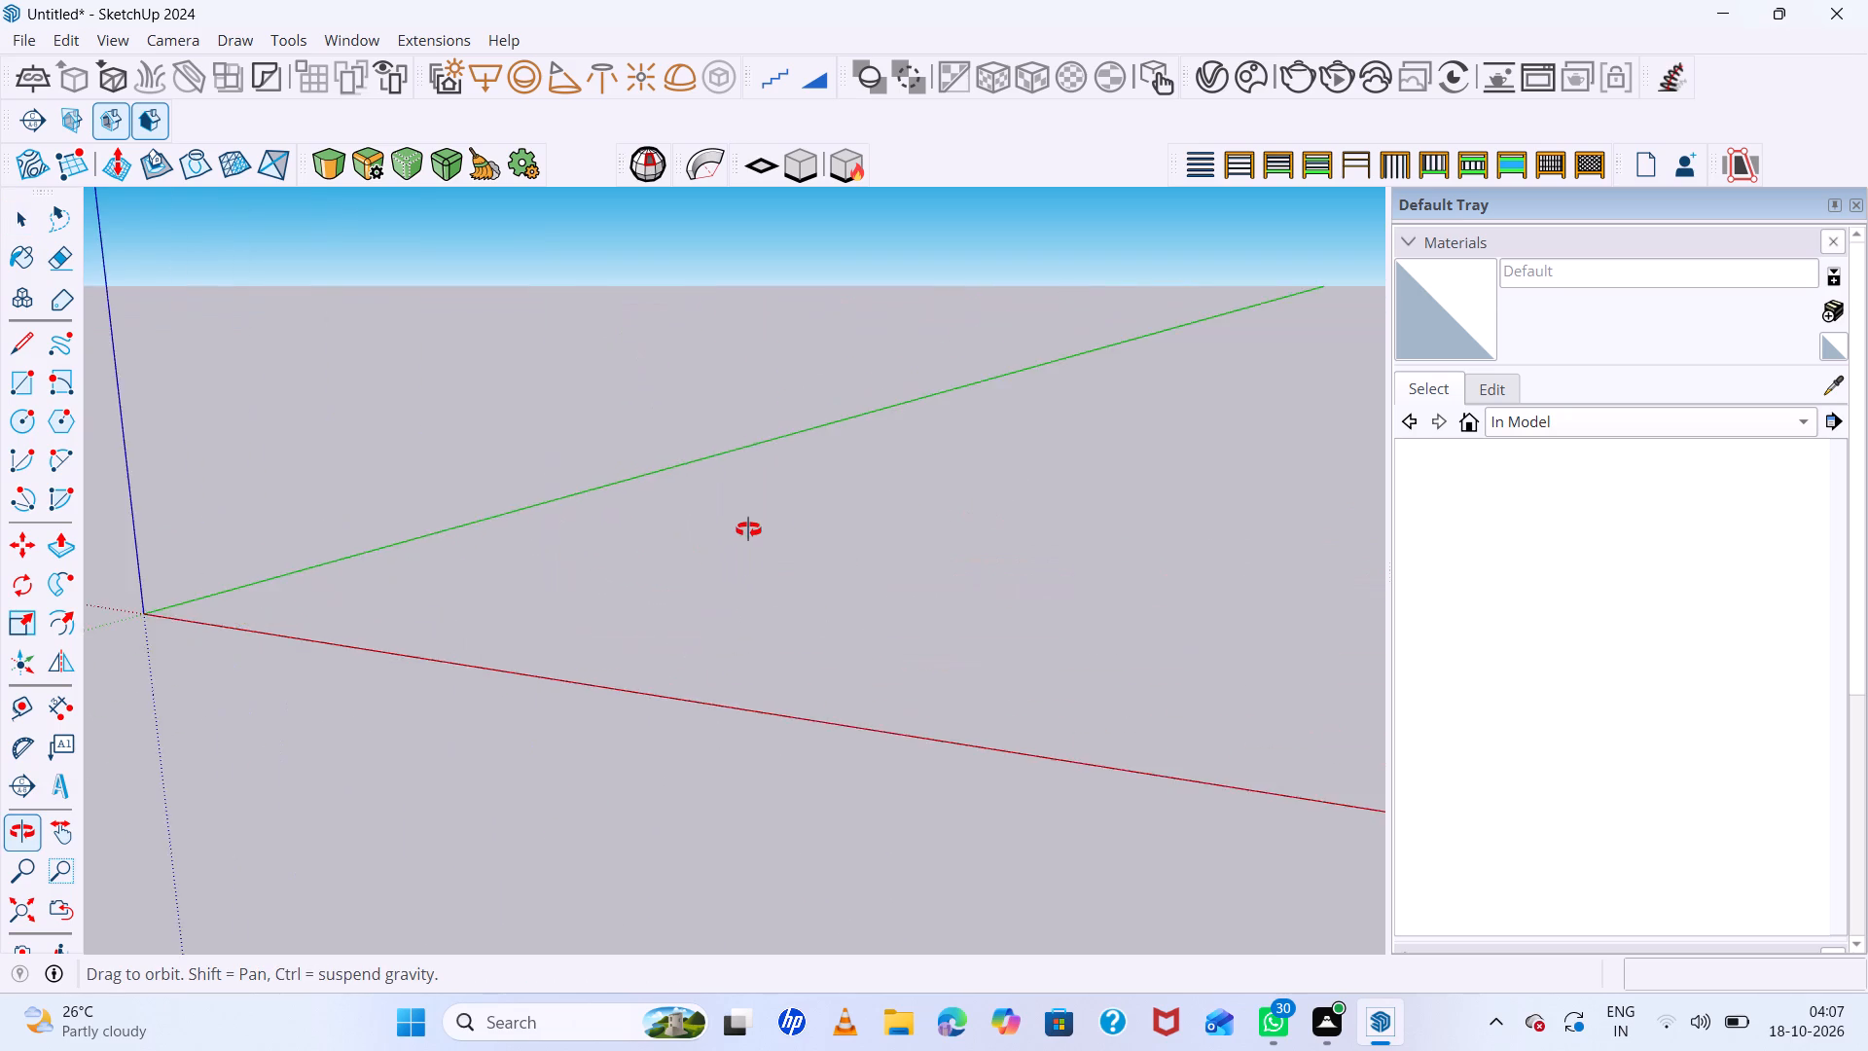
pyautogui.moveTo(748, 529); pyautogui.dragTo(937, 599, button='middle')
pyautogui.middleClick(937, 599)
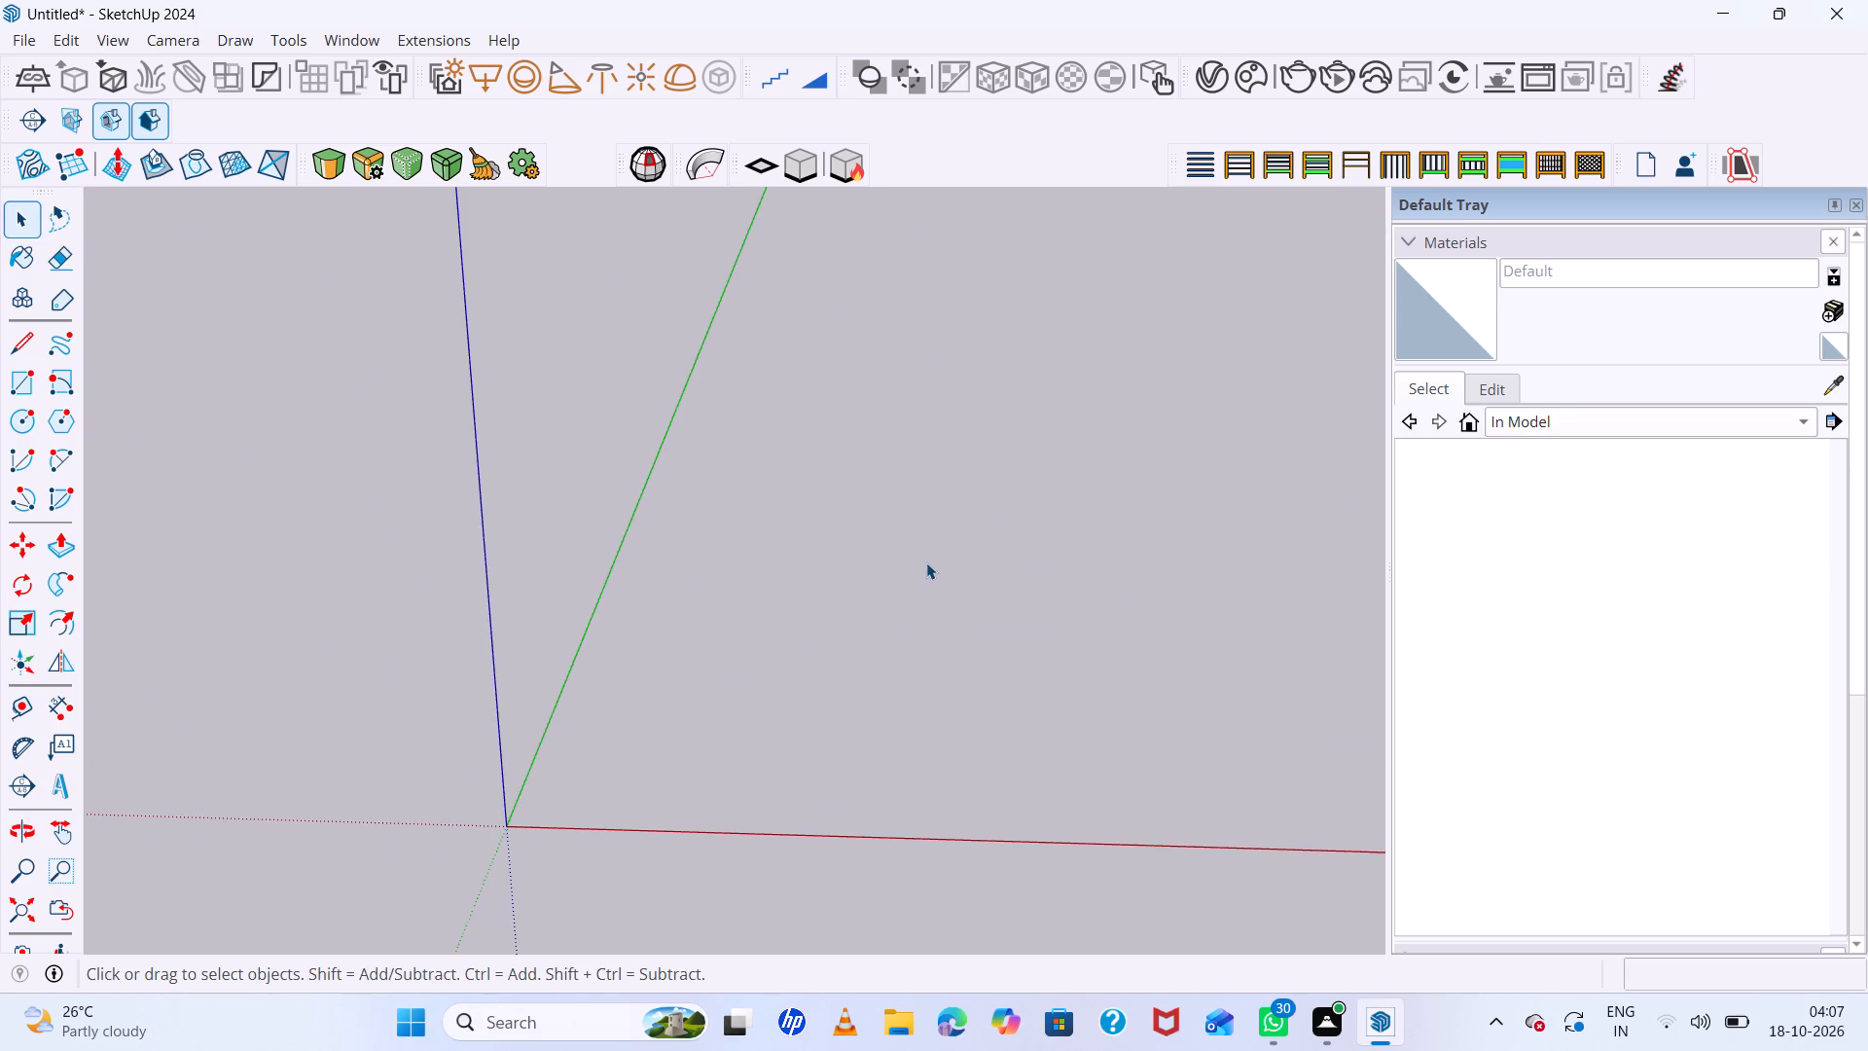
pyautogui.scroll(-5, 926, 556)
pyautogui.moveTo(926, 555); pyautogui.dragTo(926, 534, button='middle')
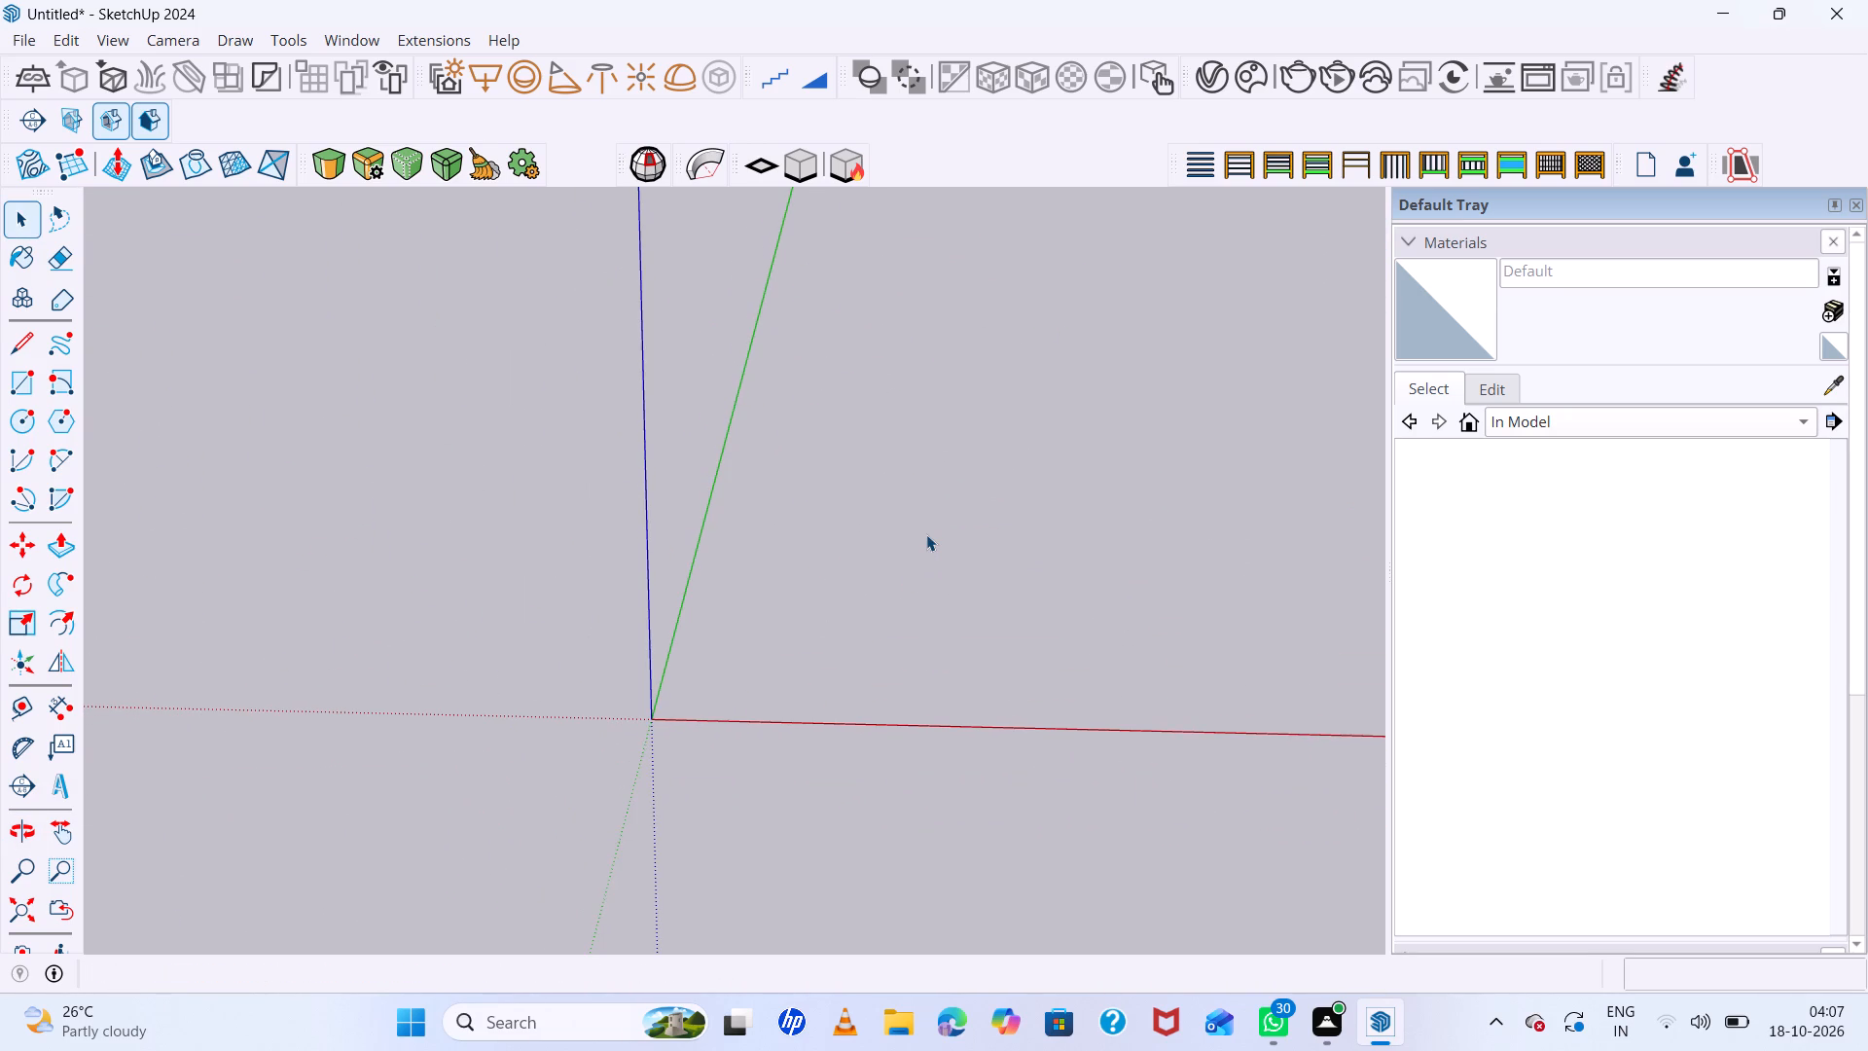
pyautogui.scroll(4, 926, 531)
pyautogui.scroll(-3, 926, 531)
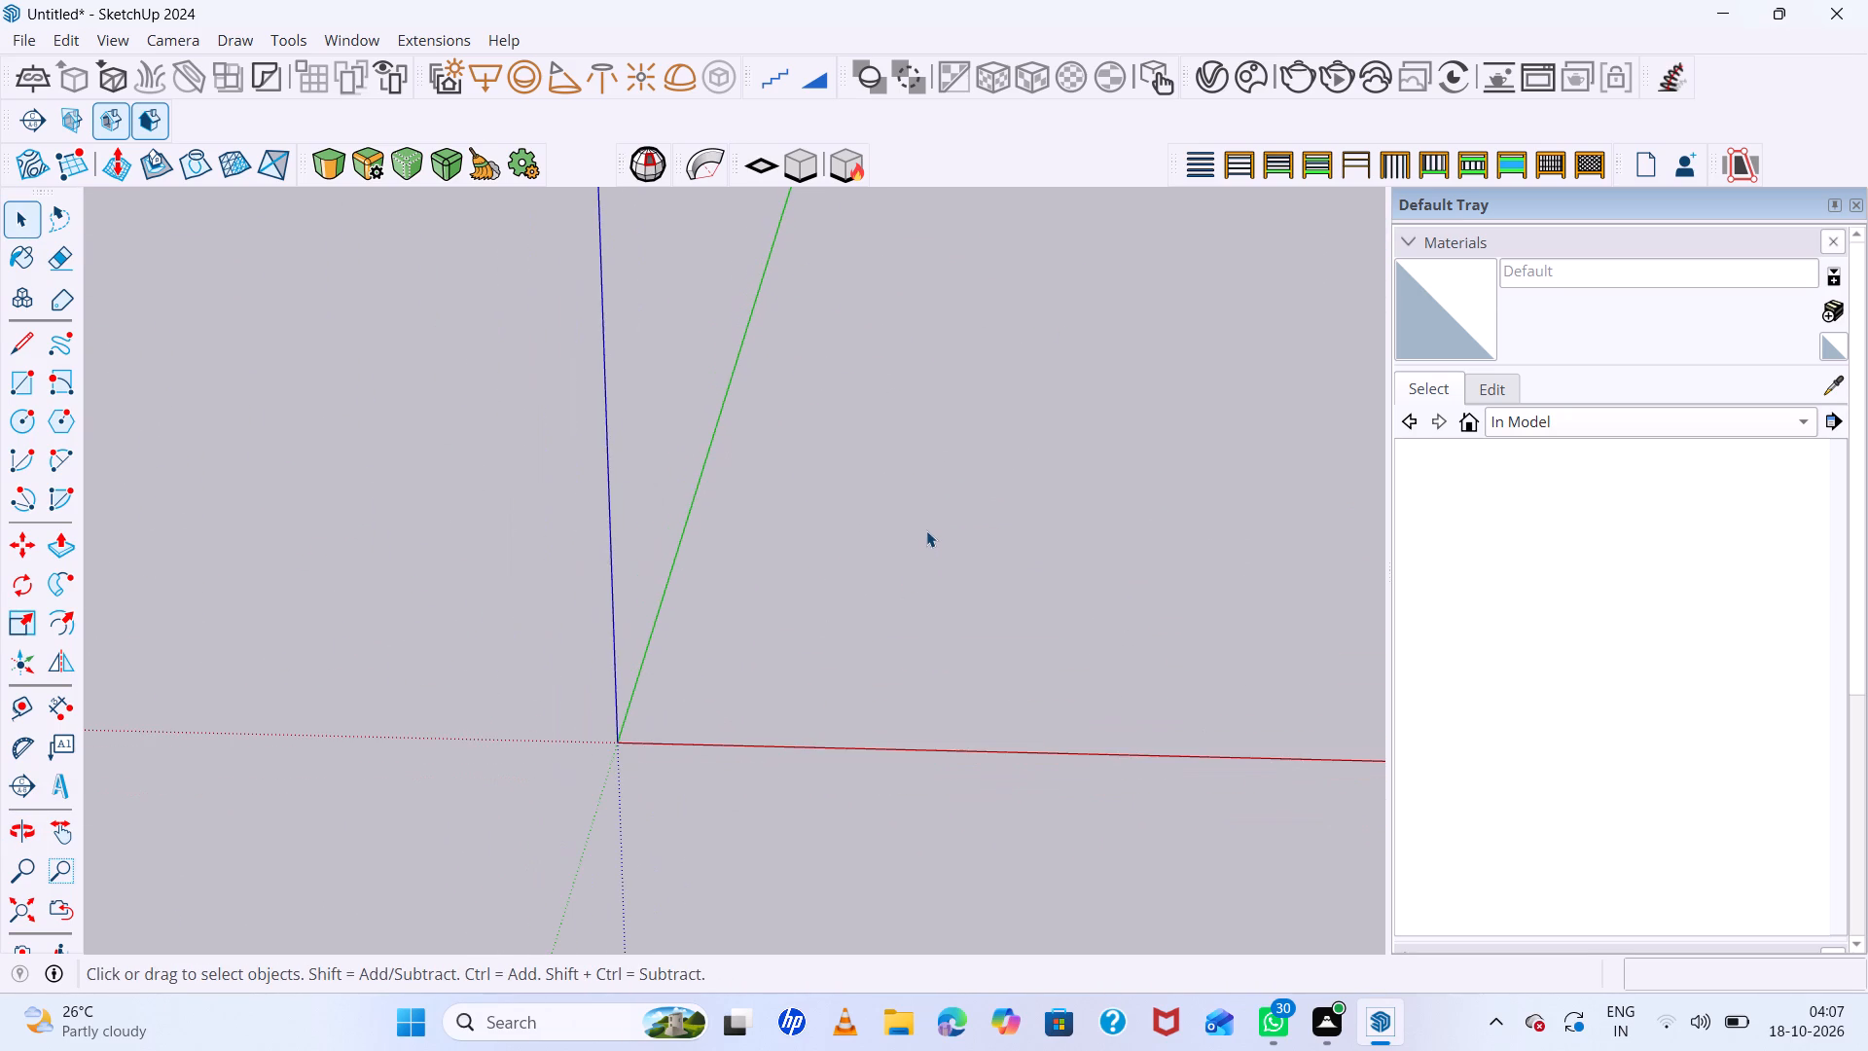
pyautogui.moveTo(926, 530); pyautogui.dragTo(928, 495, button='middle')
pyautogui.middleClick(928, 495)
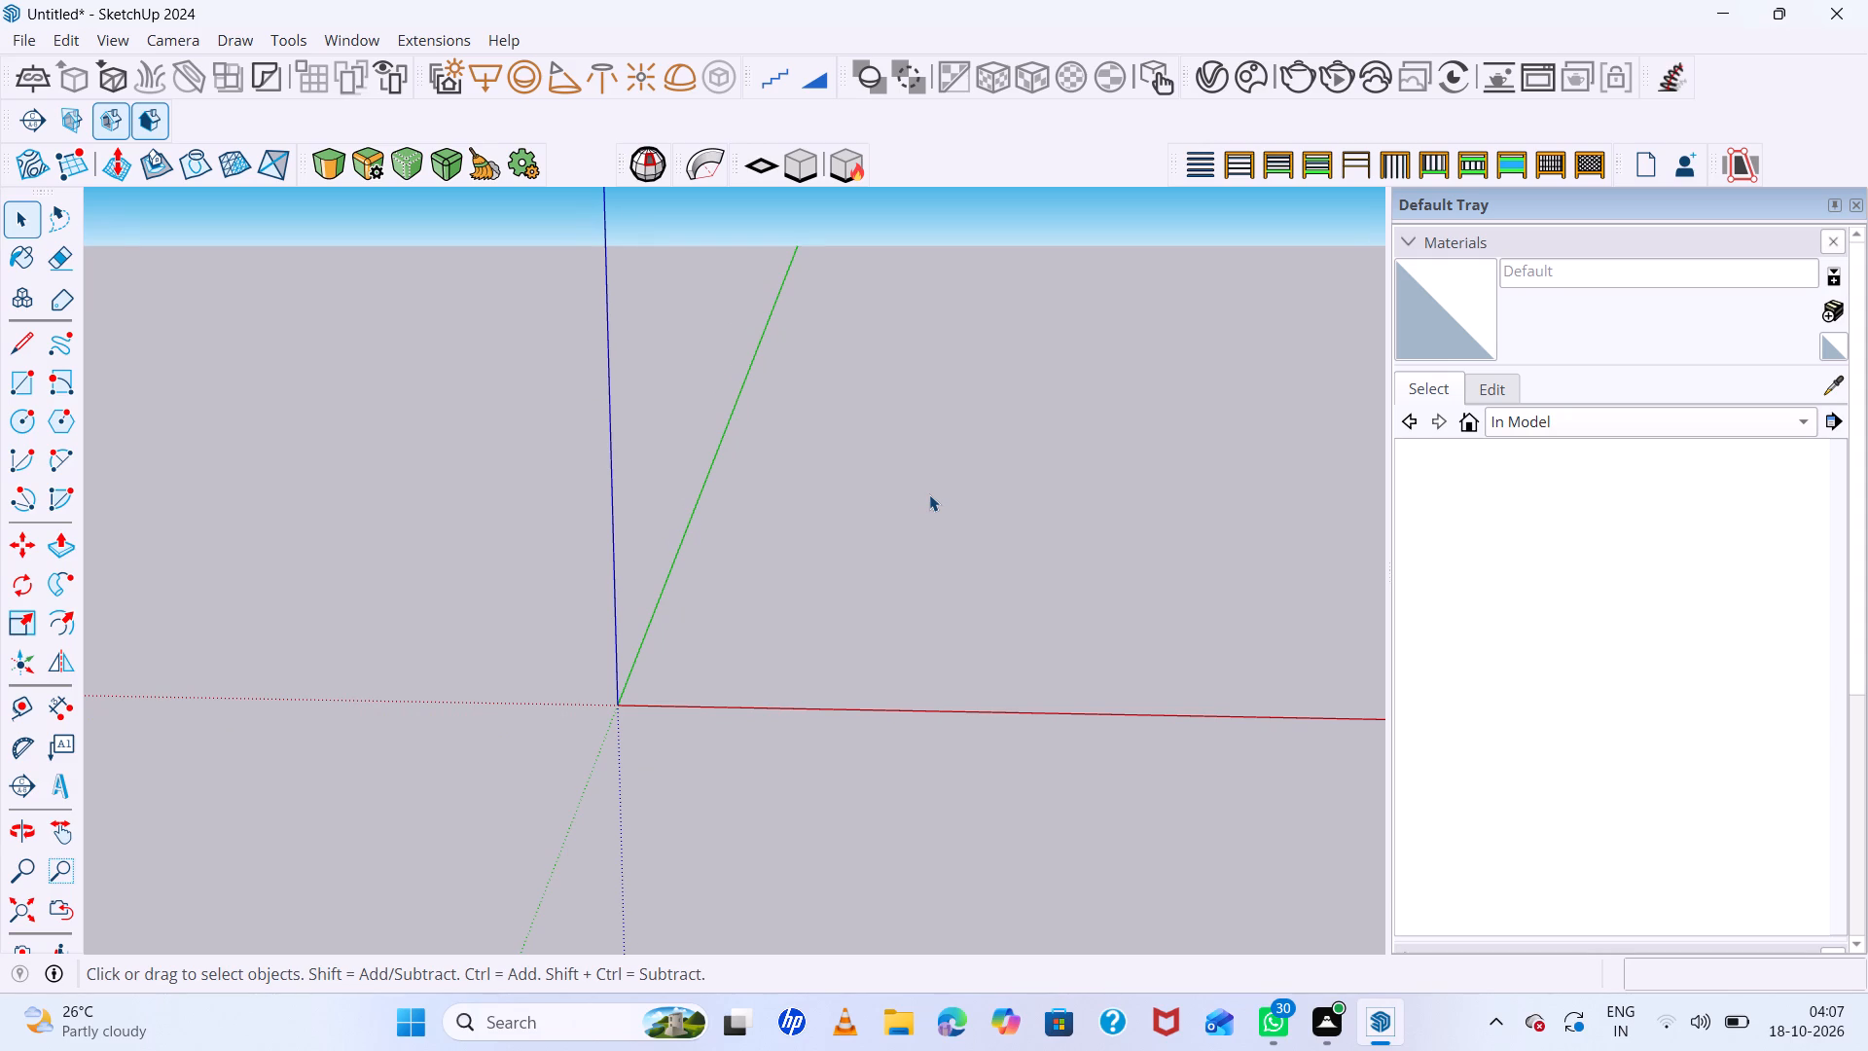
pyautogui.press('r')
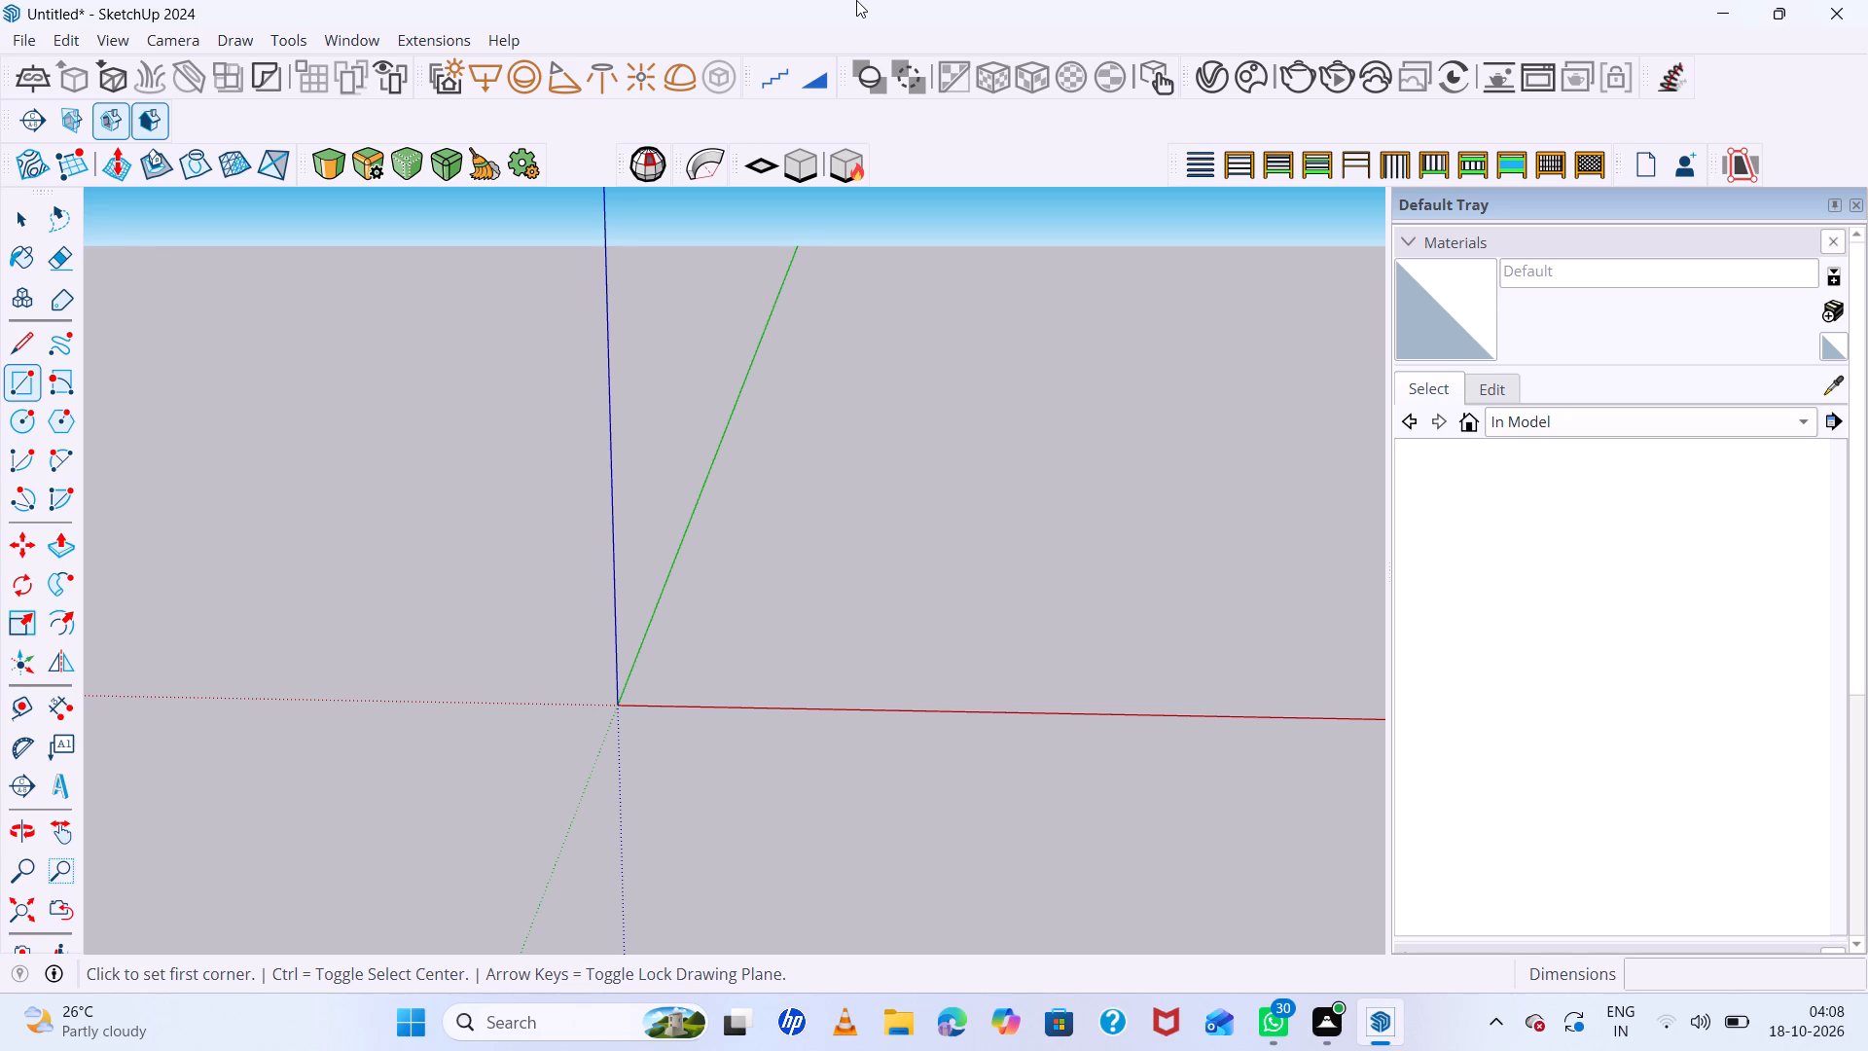
# Change the model's unit format to Decimal, with length in millimeters, area in millimeters² and volume in millimeters³.
pyautogui.click(348, 39)
pyautogui.click(394, 163)
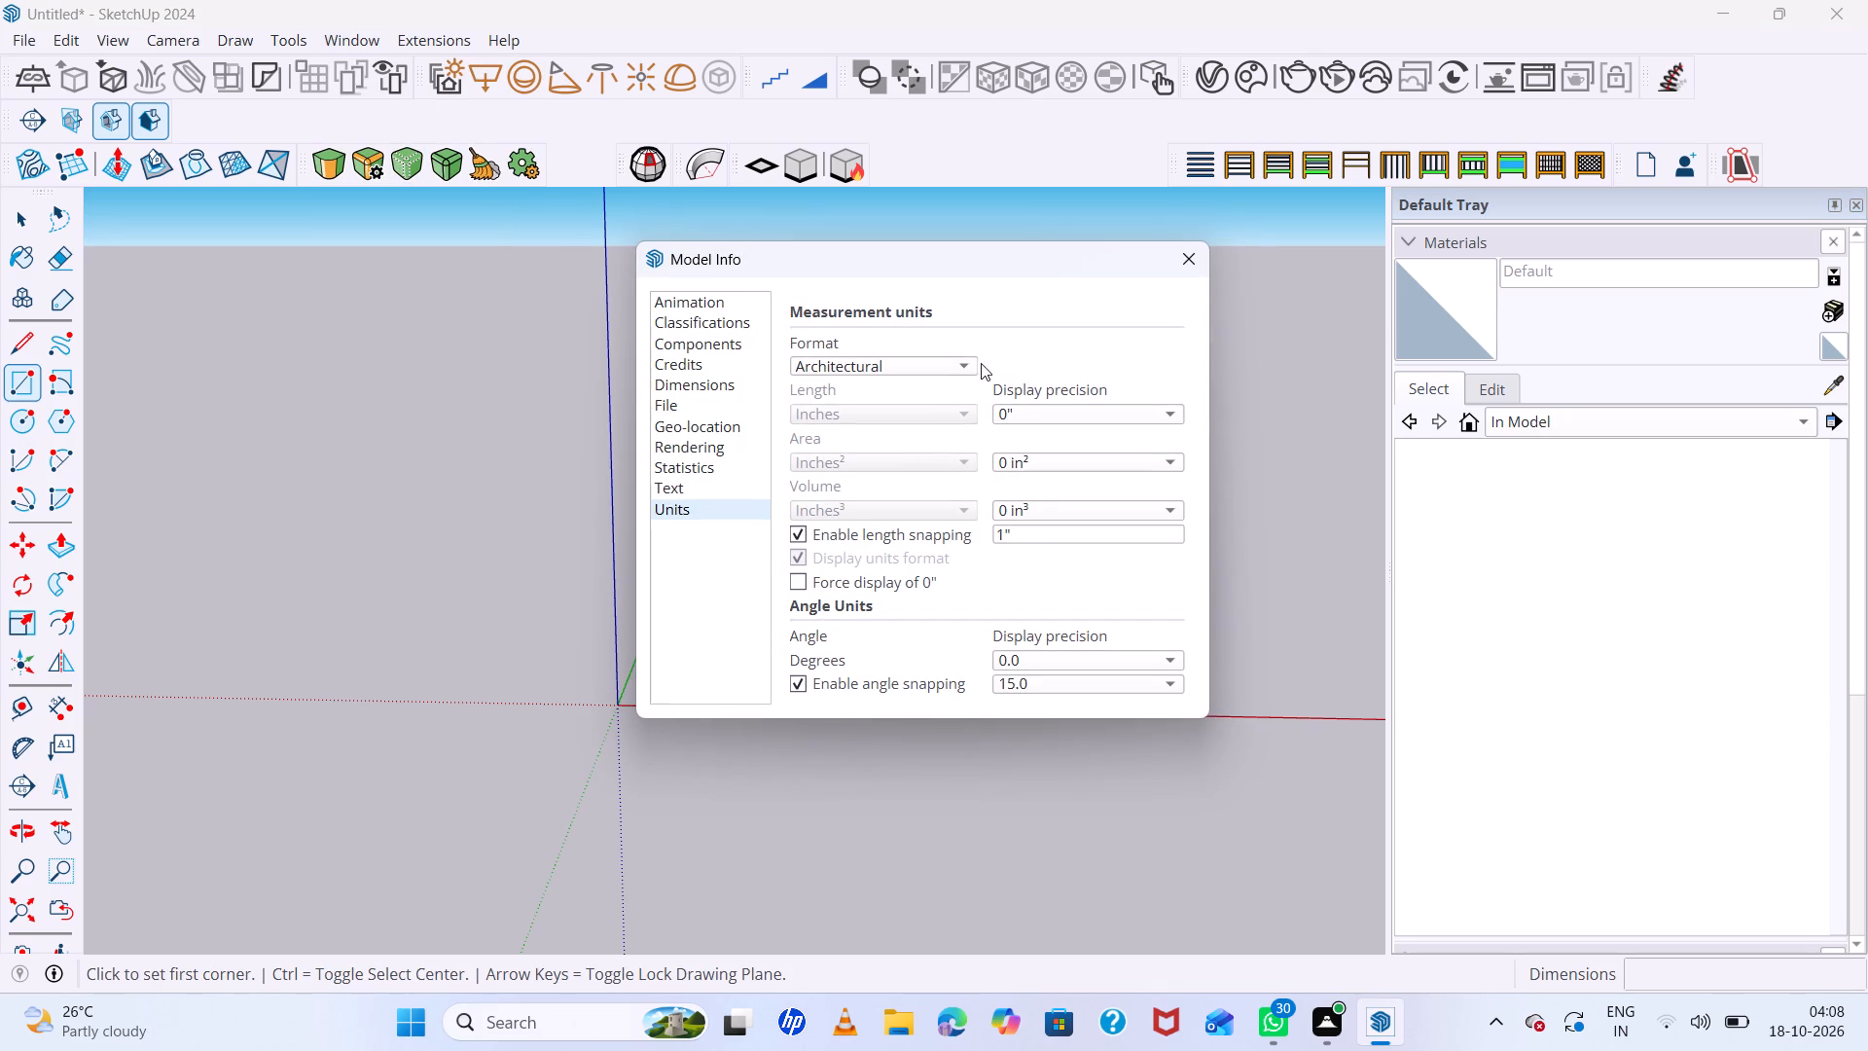
pyautogui.click(950, 370)
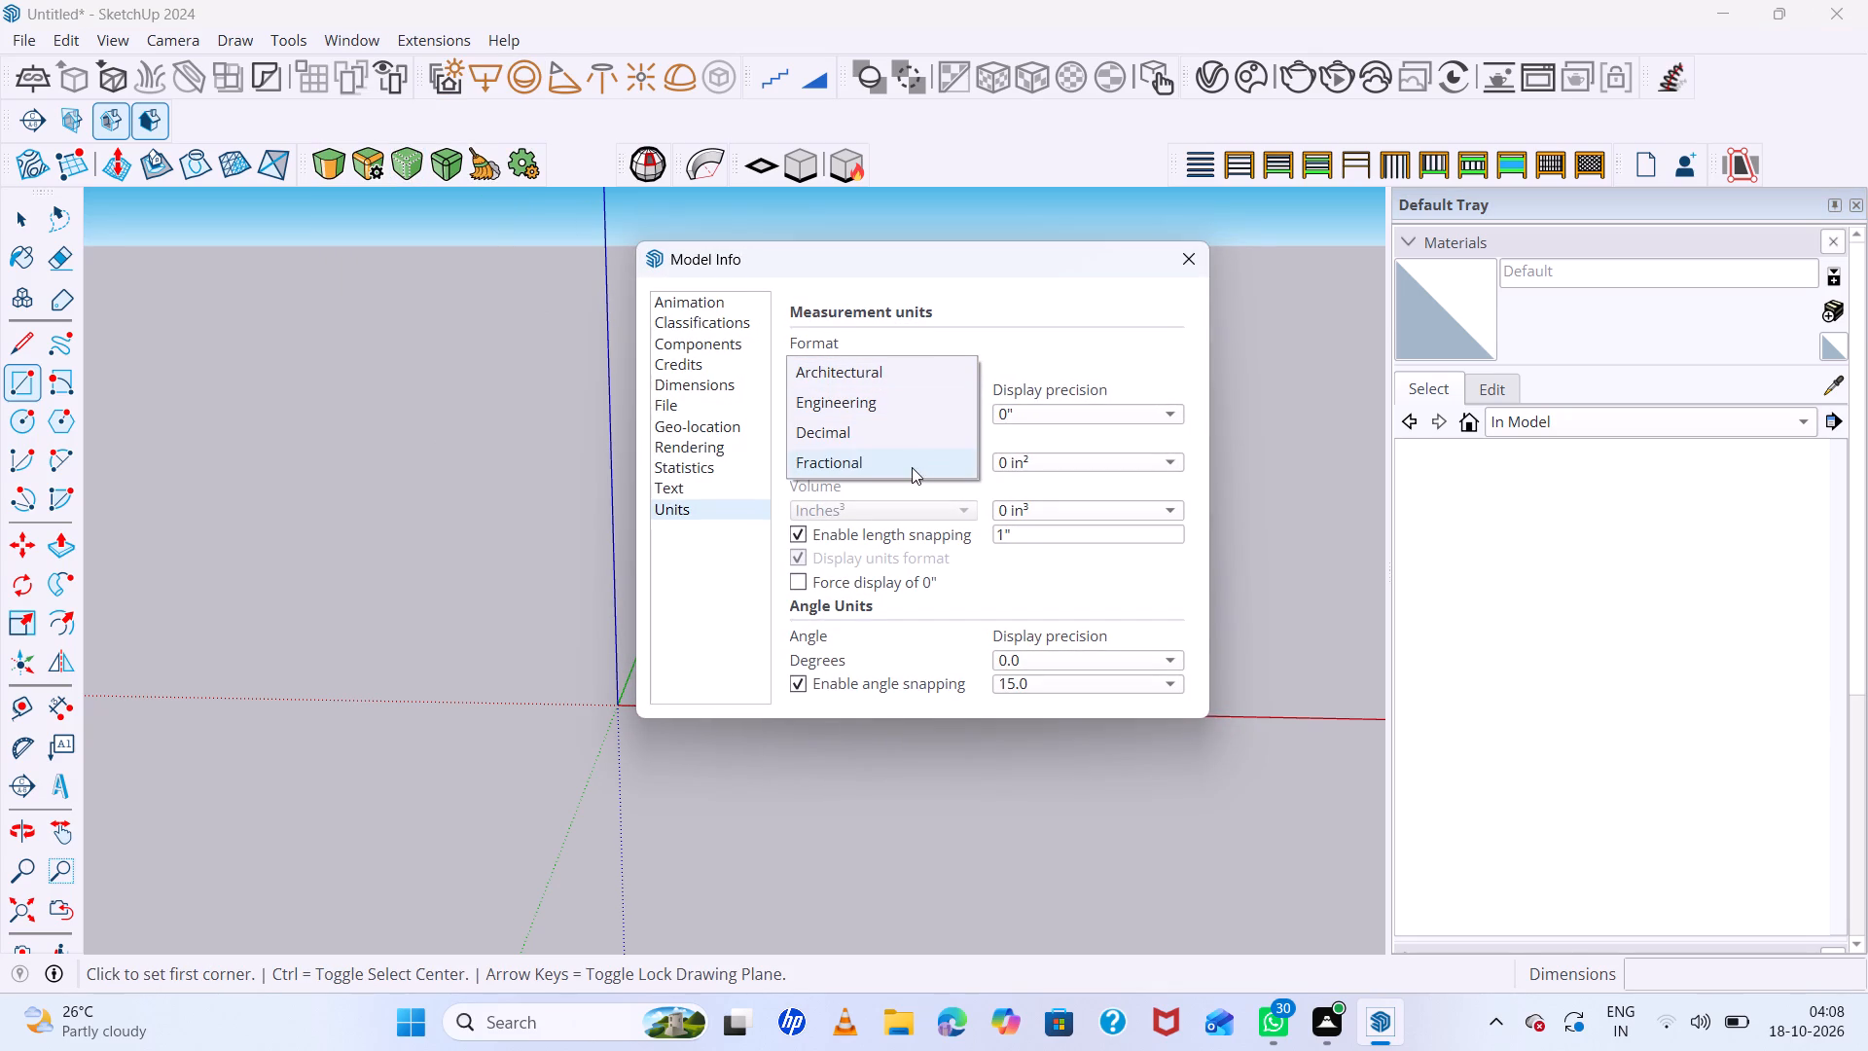
pyautogui.click(911, 435)
pyautogui.click(922, 417)
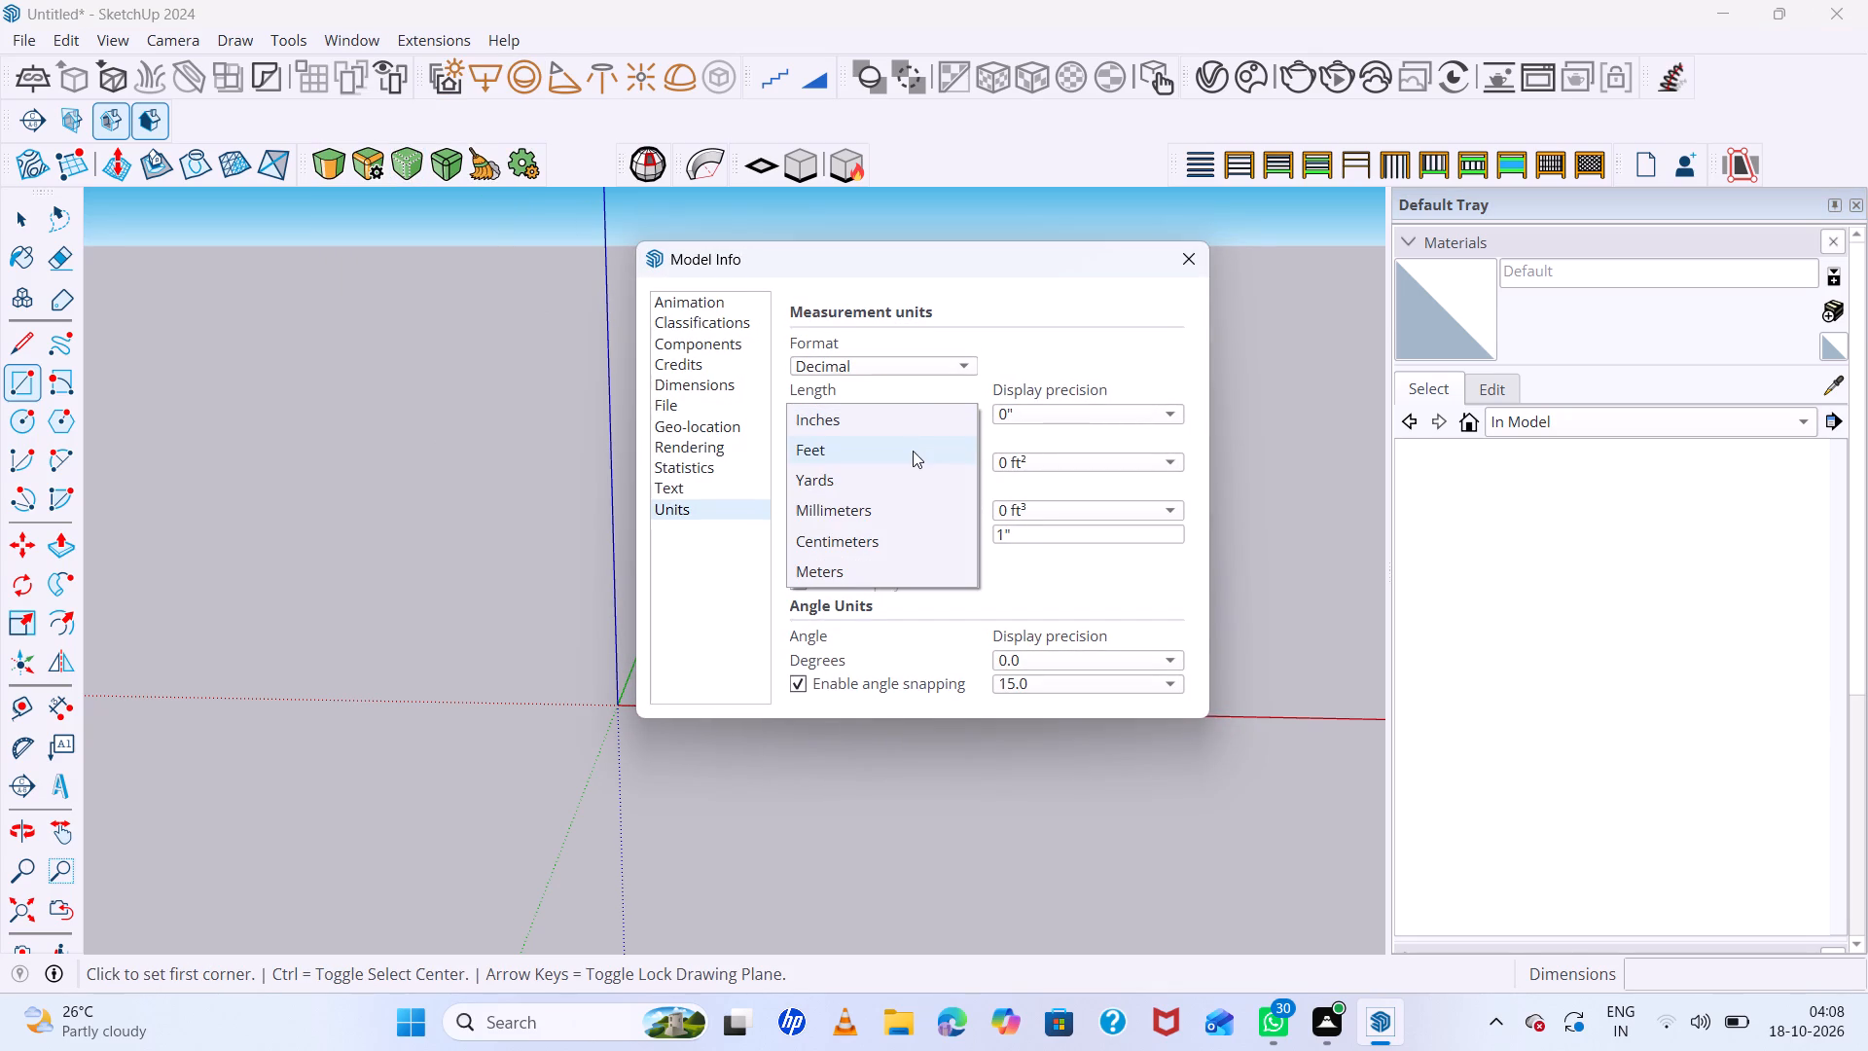
pyautogui.click(918, 522)
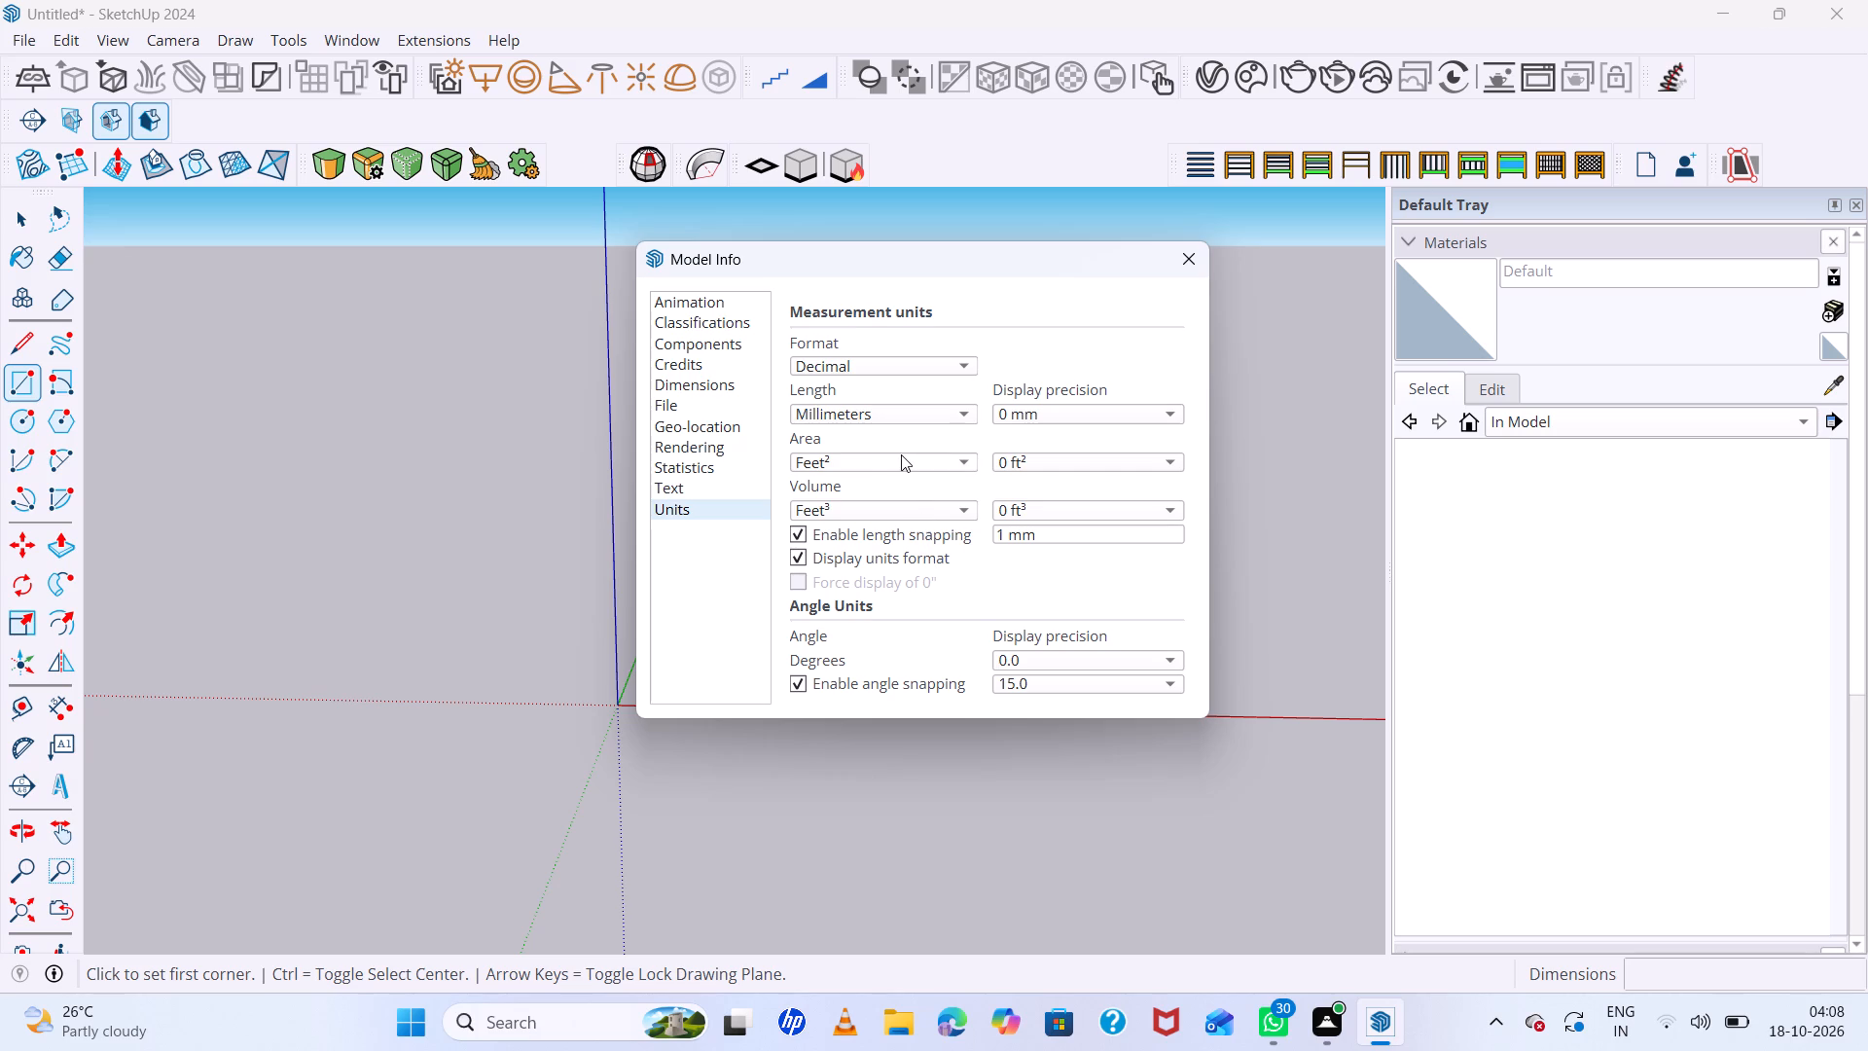
pyautogui.click(901, 454)
pyautogui.click(902, 537)
pyautogui.click(837, 500)
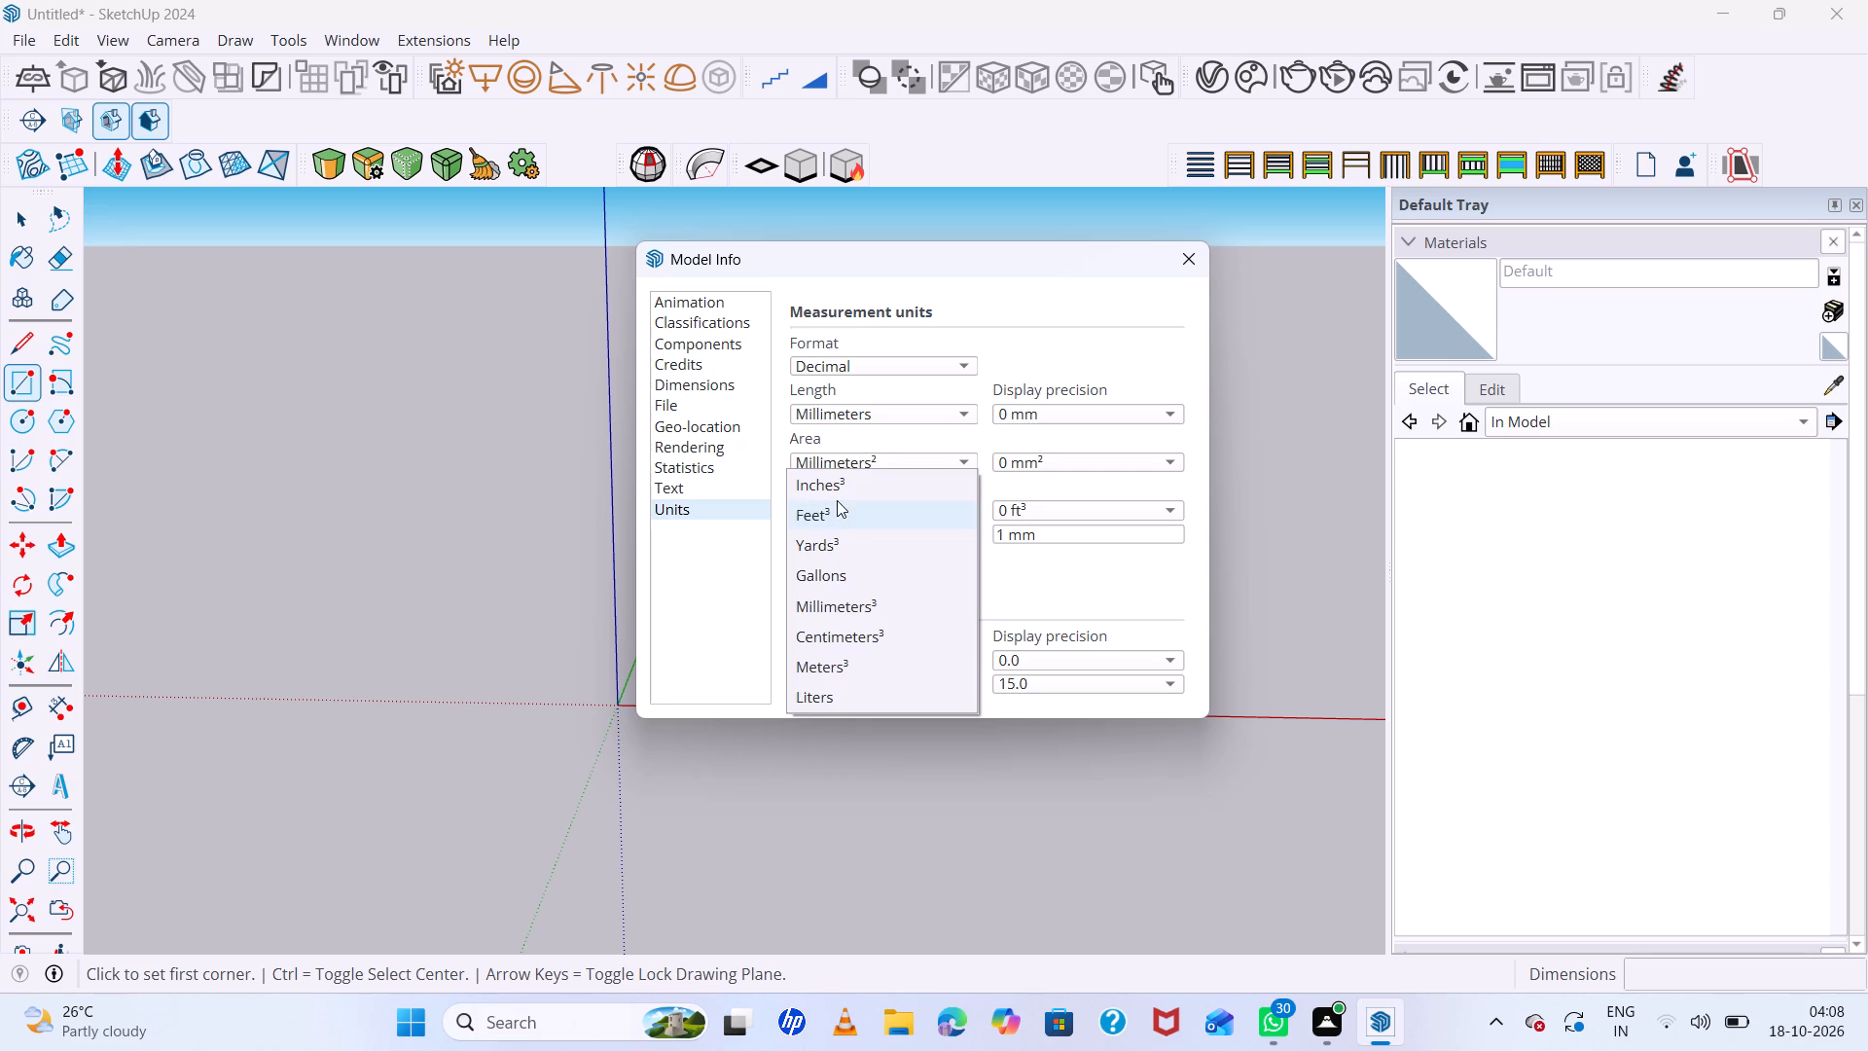
pyautogui.click(860, 598)
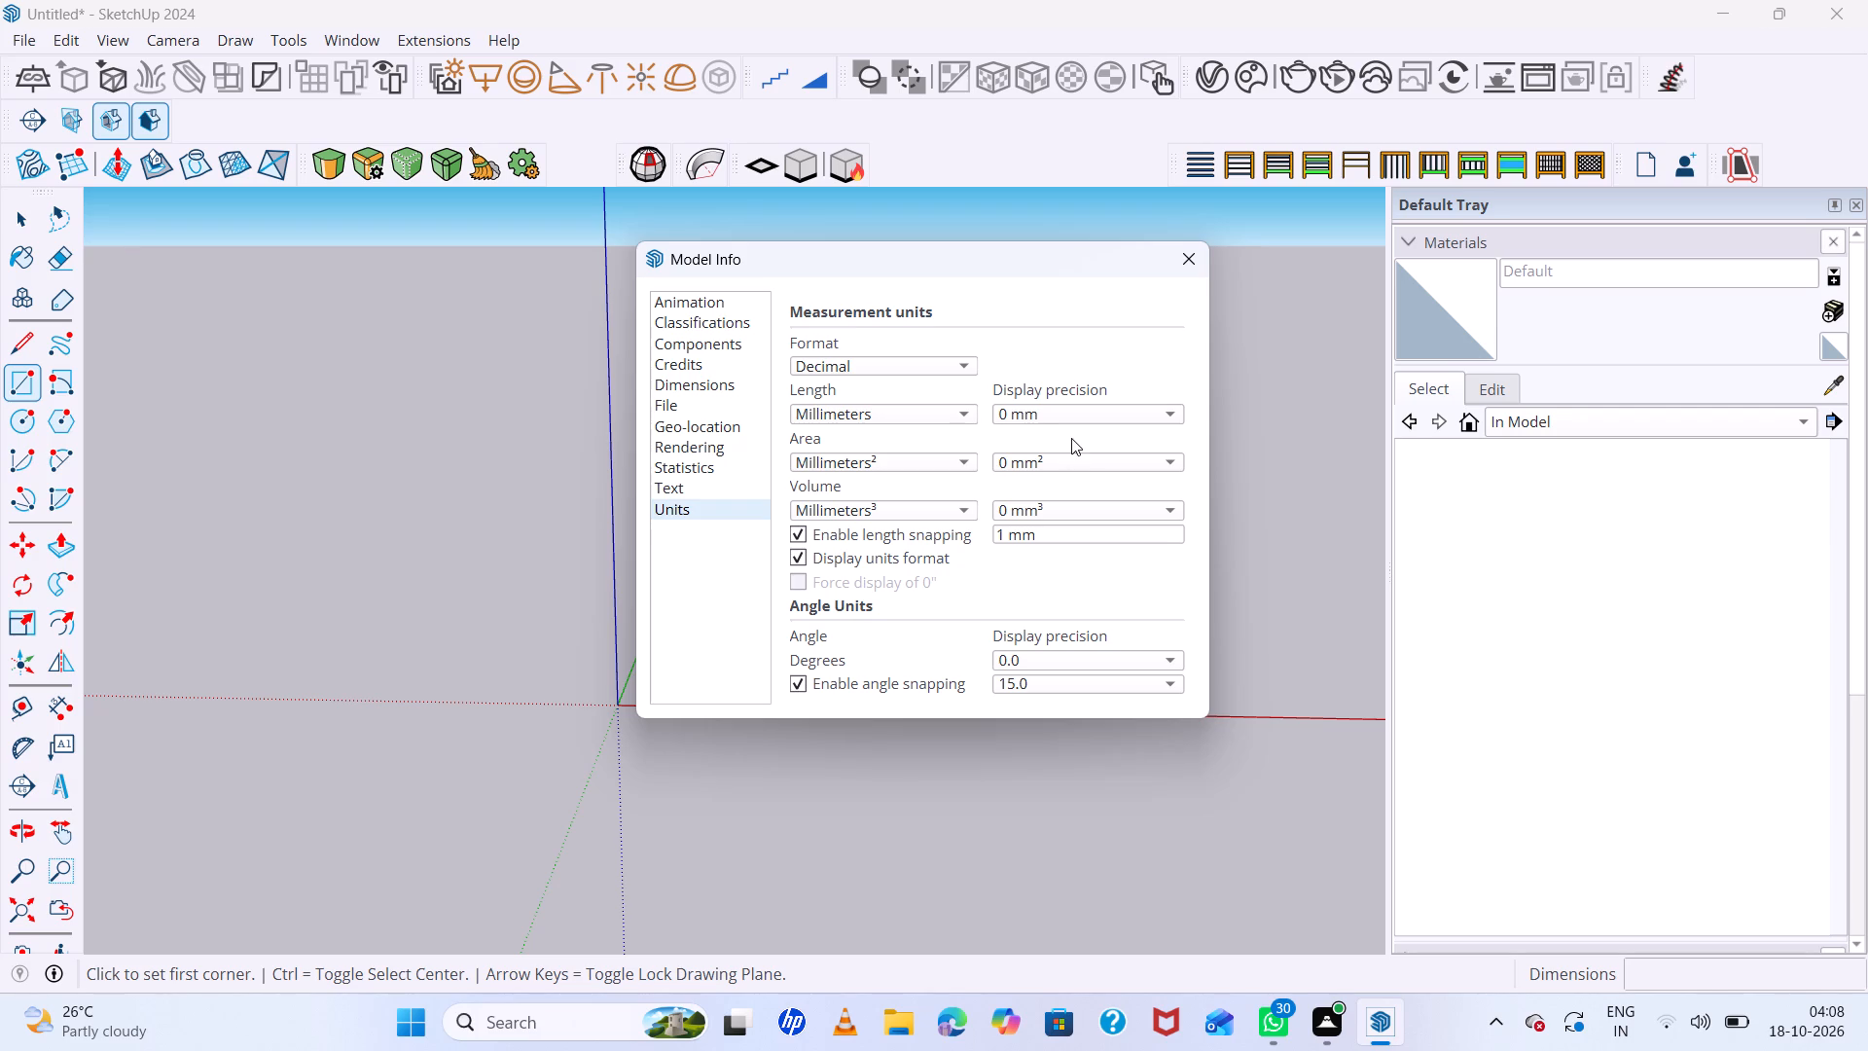
pyautogui.click(1174, 276)
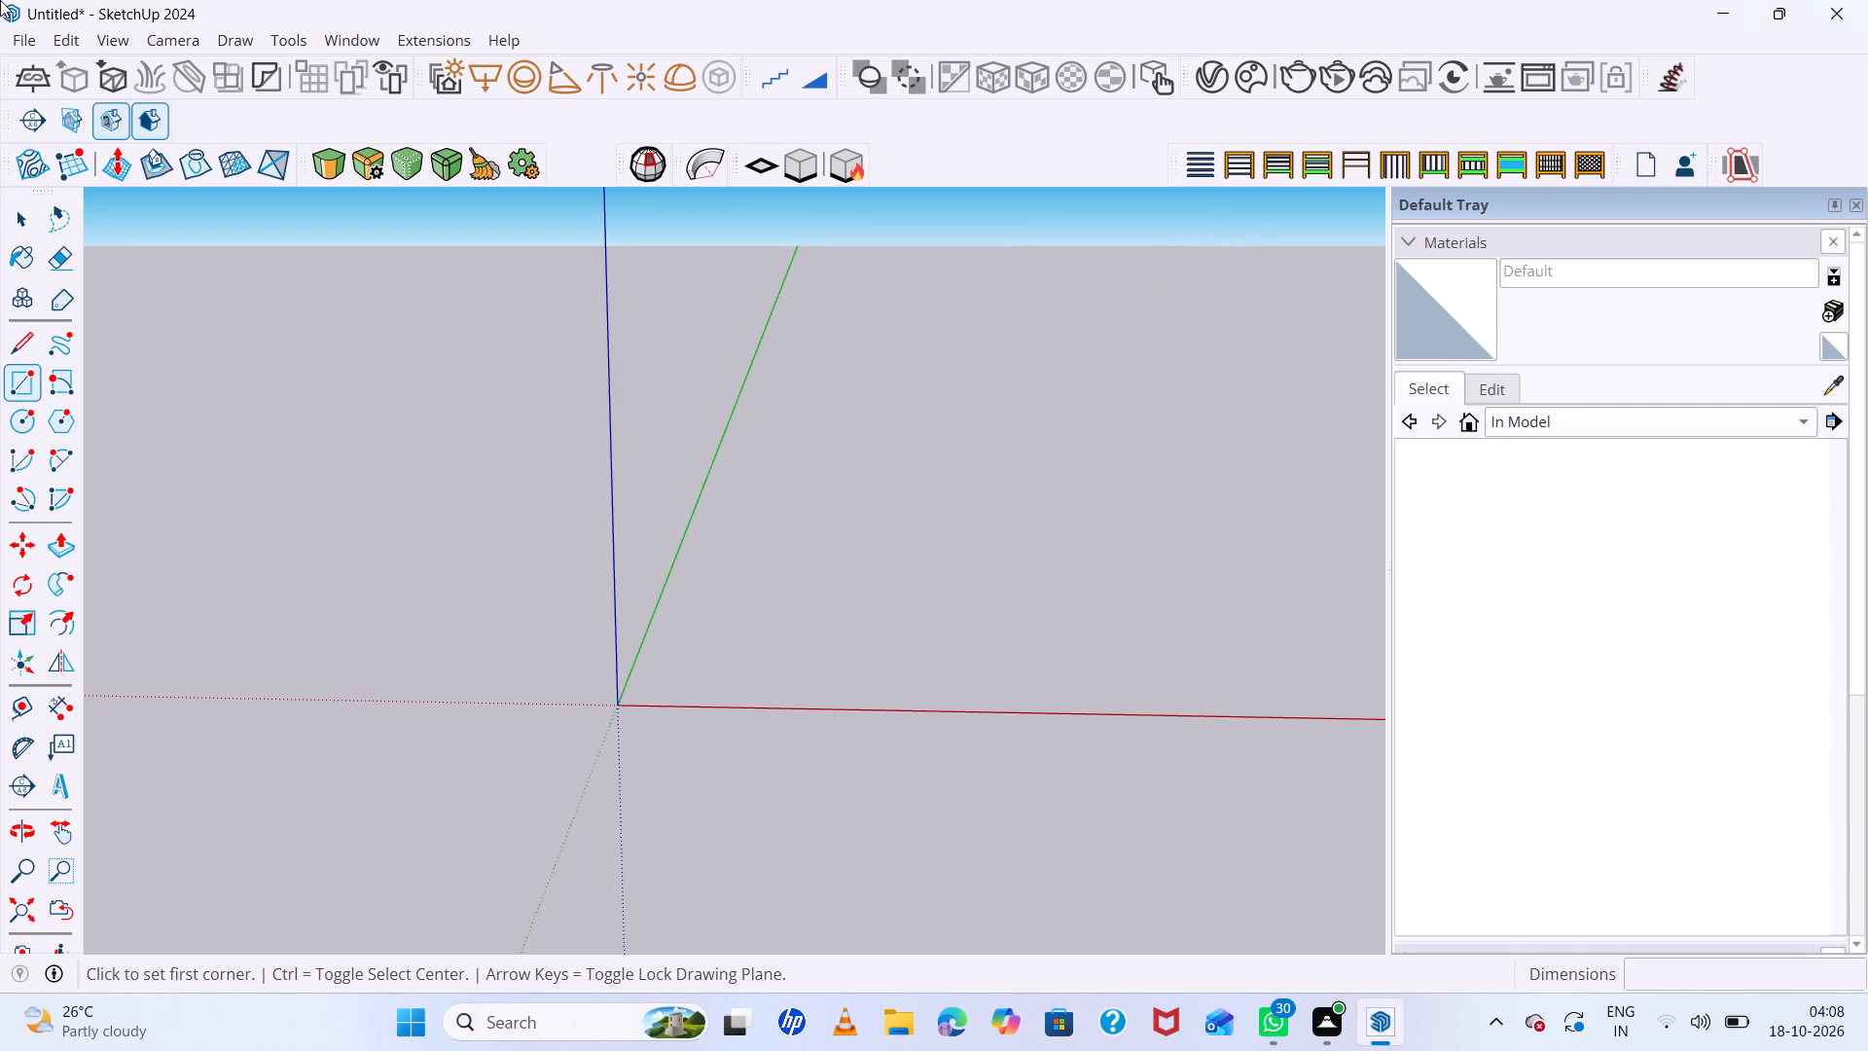
# Draw an upright rectangle 130 mm wide and 225 mm high from the origin, constrained to the red-blue plane.
pyautogui.press('r')
pyautogui.click(613, 707)
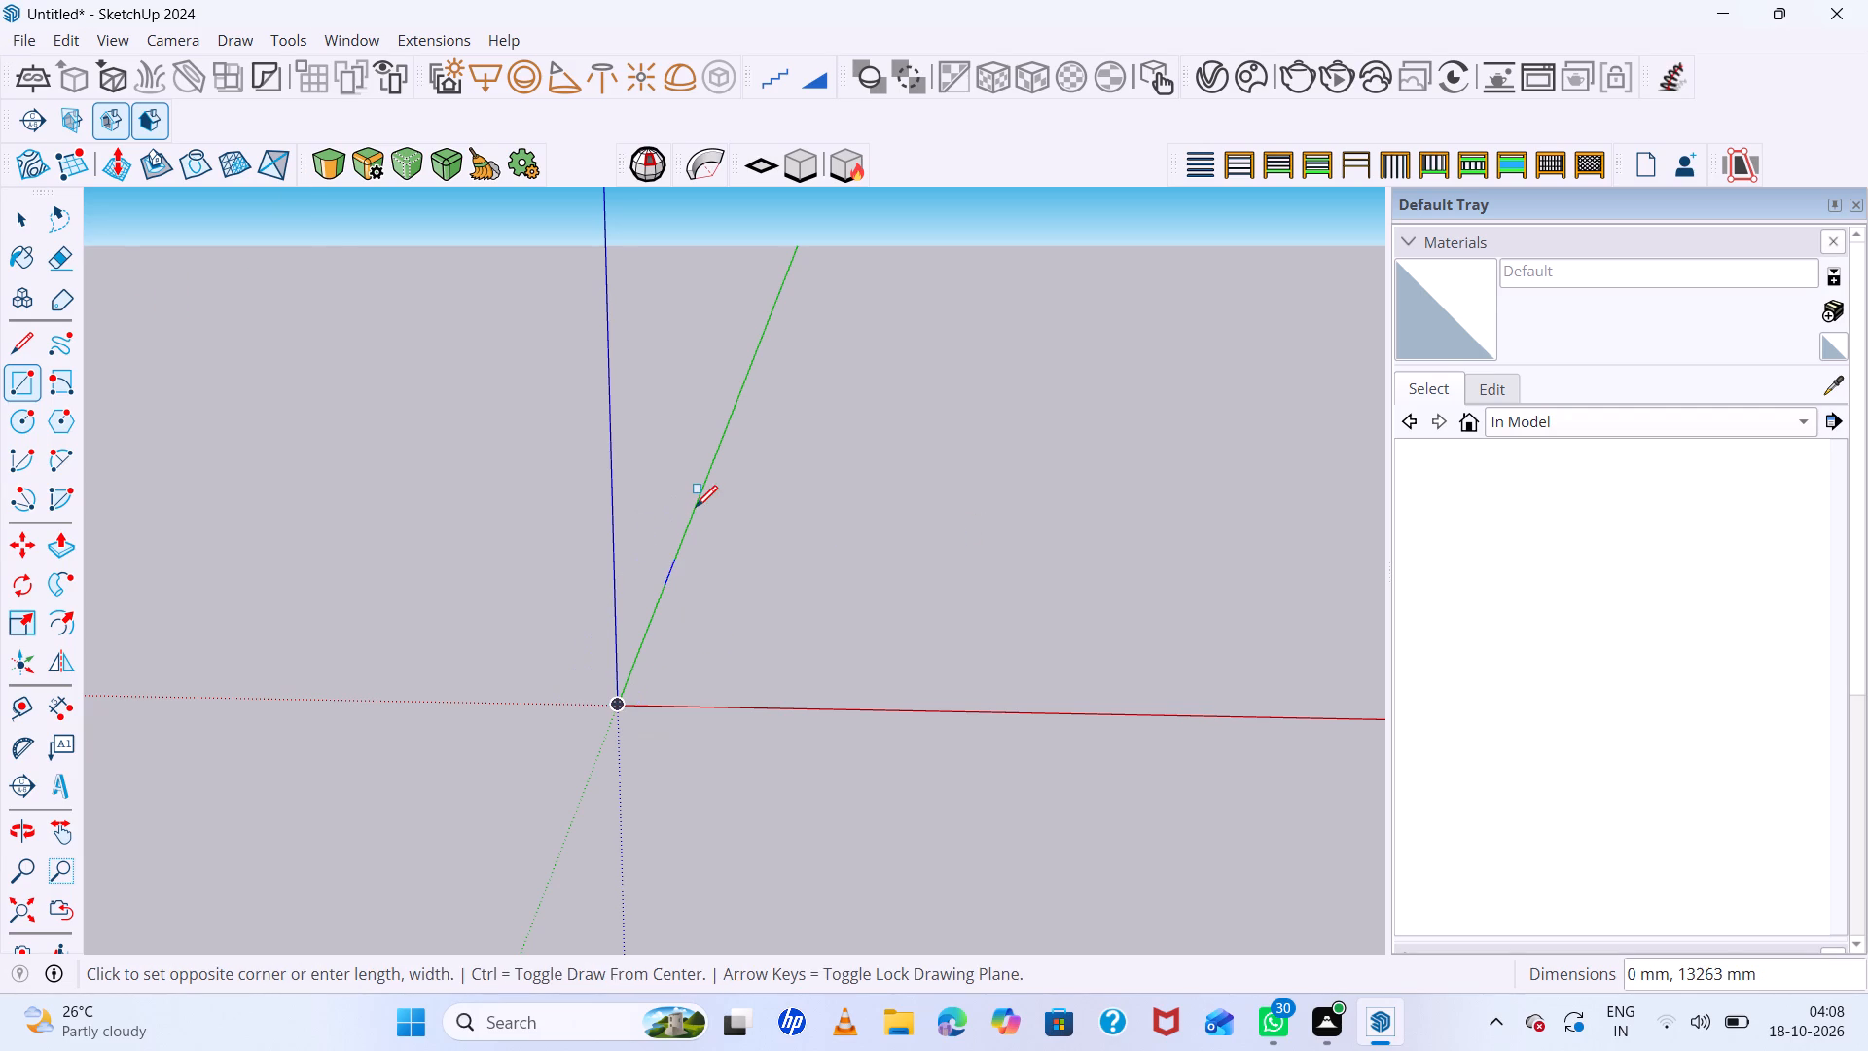
pyautogui.press('Left')
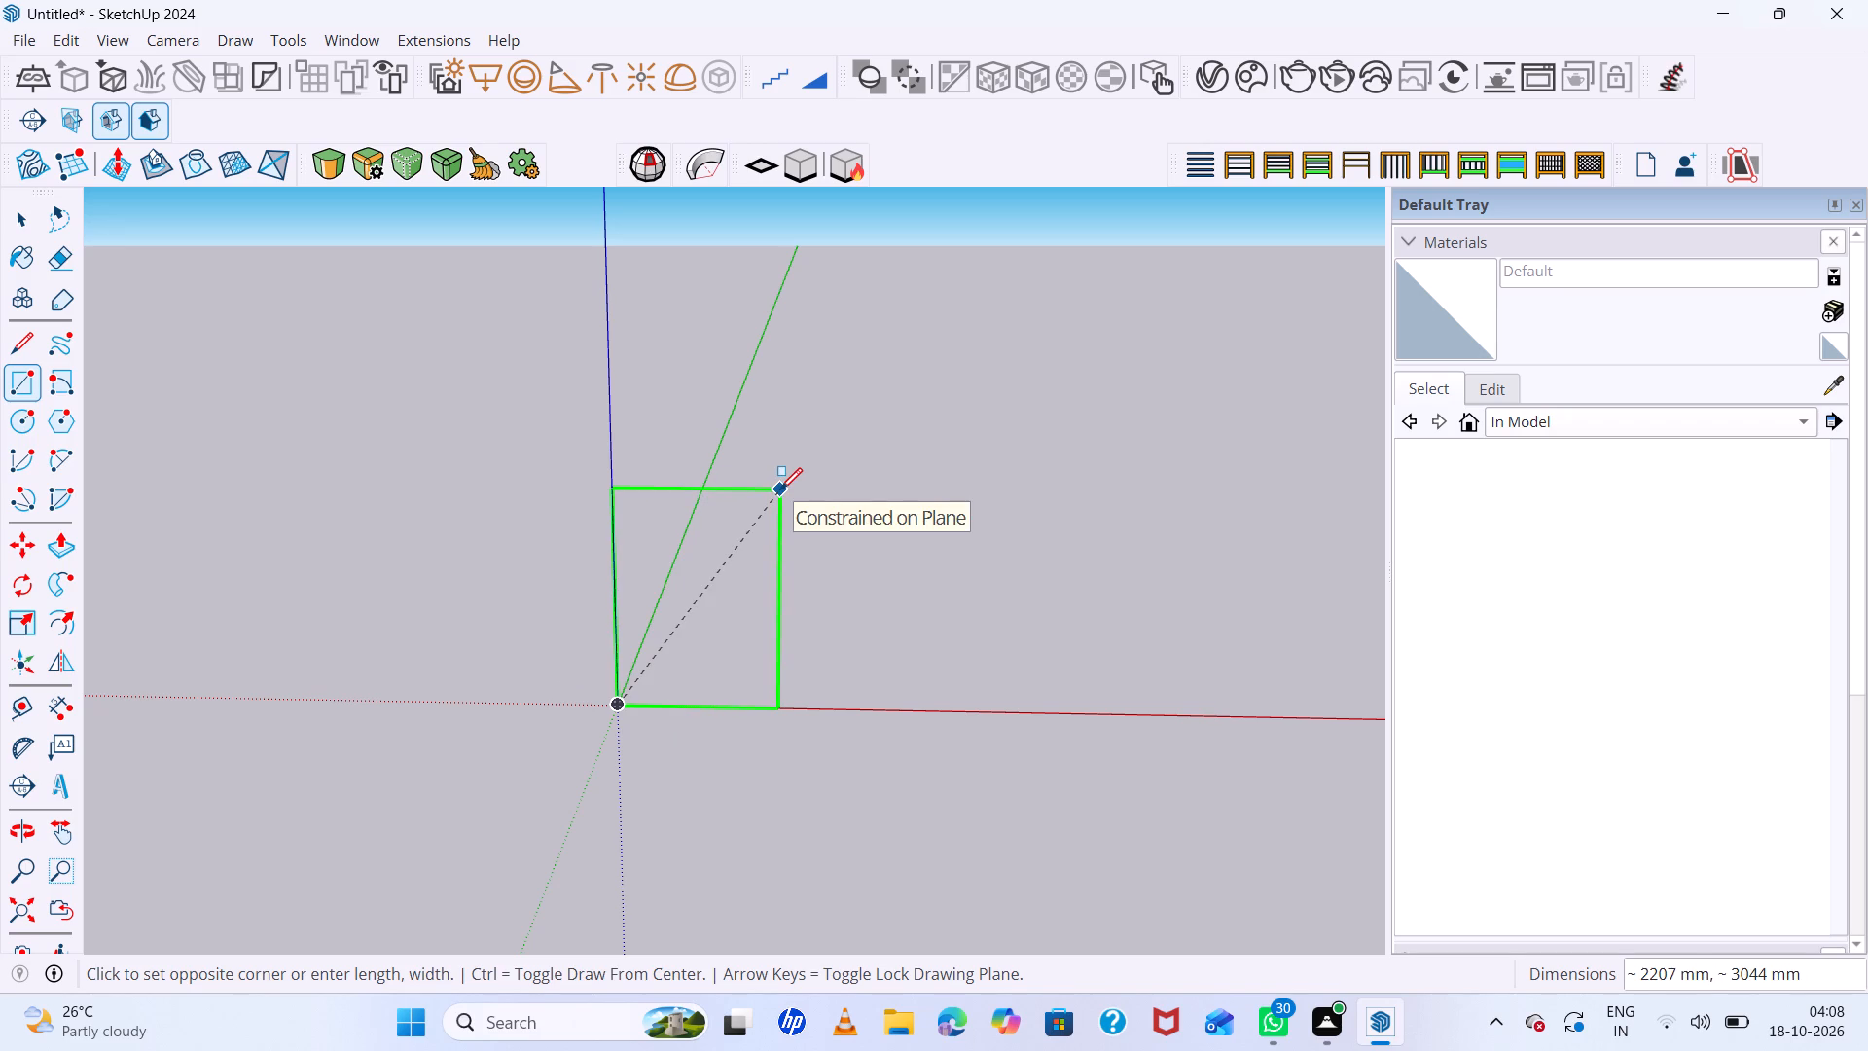
pyautogui.write('13')
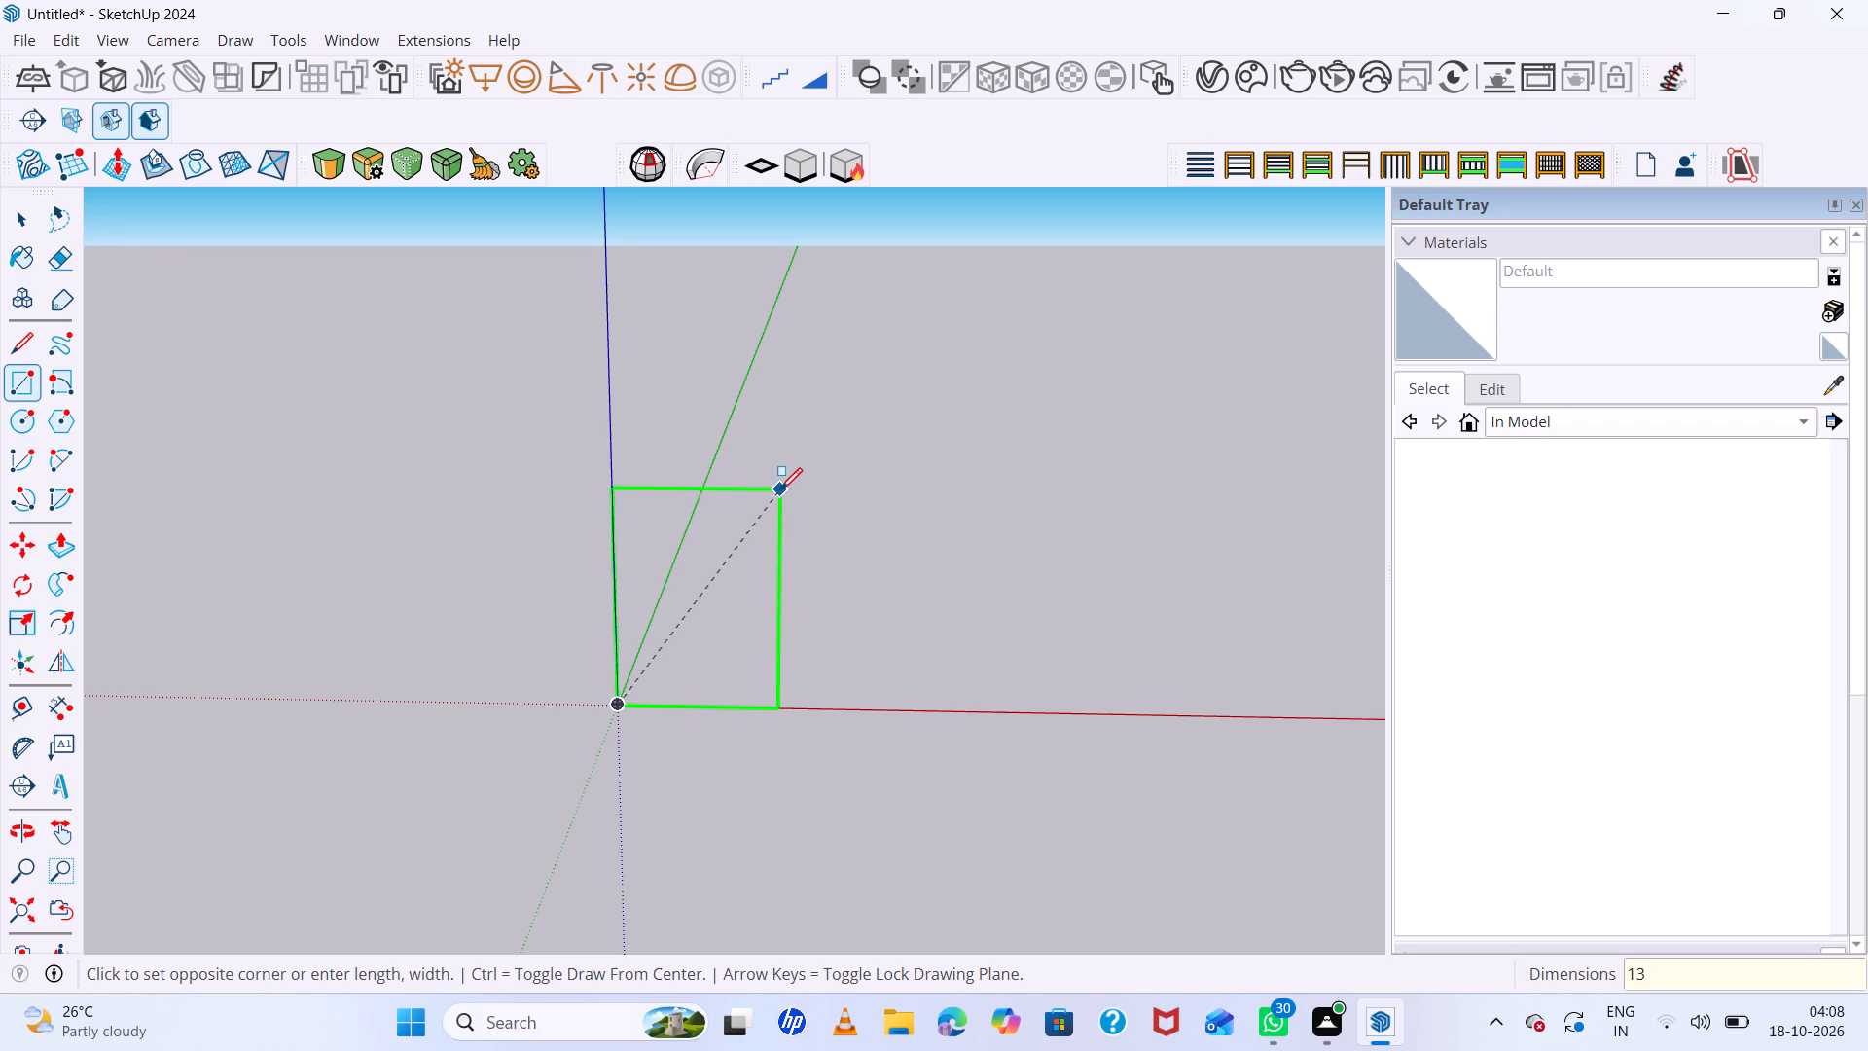
pyautogui.press('0')
pyautogui.write(',225')
pyautogui.press('Return')
pyautogui.scroll(12, 674, 722)
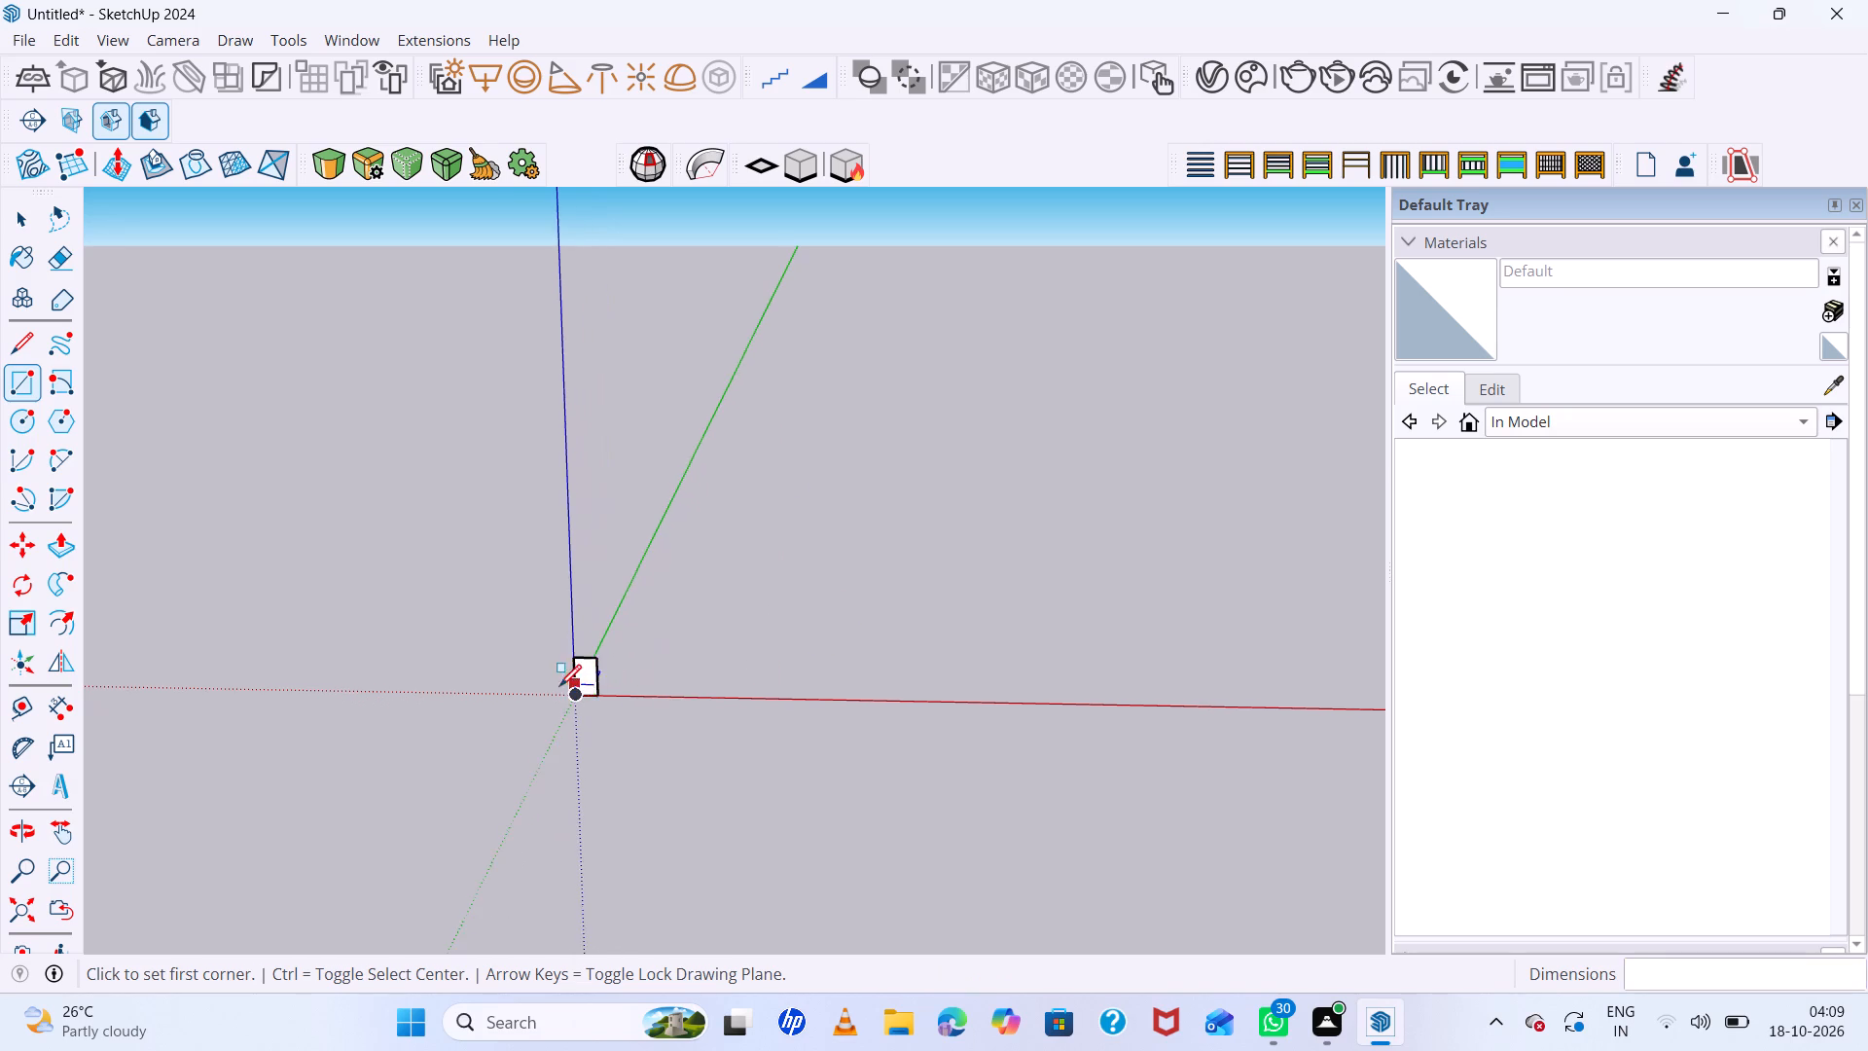
pyautogui.scroll(20, 559, 686)
pyautogui.scroll(4, 559, 686)
pyautogui.moveTo(1035, 758); pyautogui.dragTo(373, 493, button='middle')
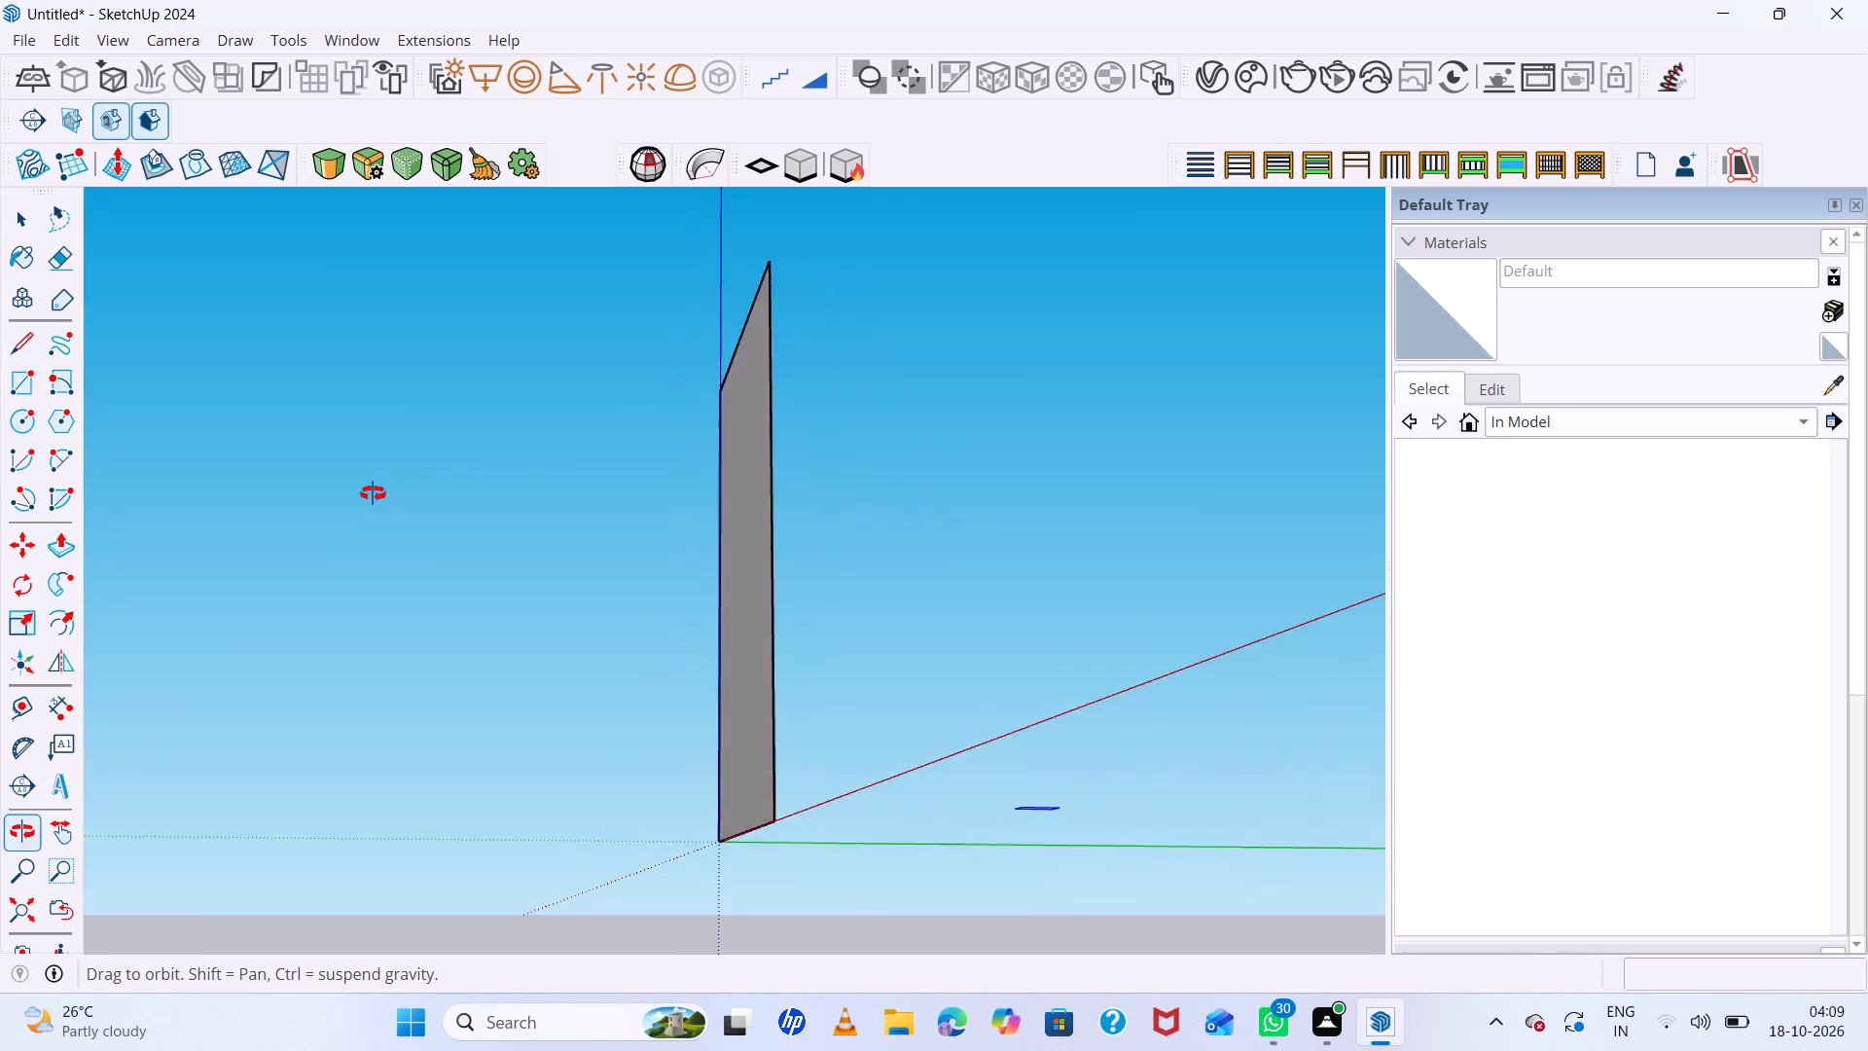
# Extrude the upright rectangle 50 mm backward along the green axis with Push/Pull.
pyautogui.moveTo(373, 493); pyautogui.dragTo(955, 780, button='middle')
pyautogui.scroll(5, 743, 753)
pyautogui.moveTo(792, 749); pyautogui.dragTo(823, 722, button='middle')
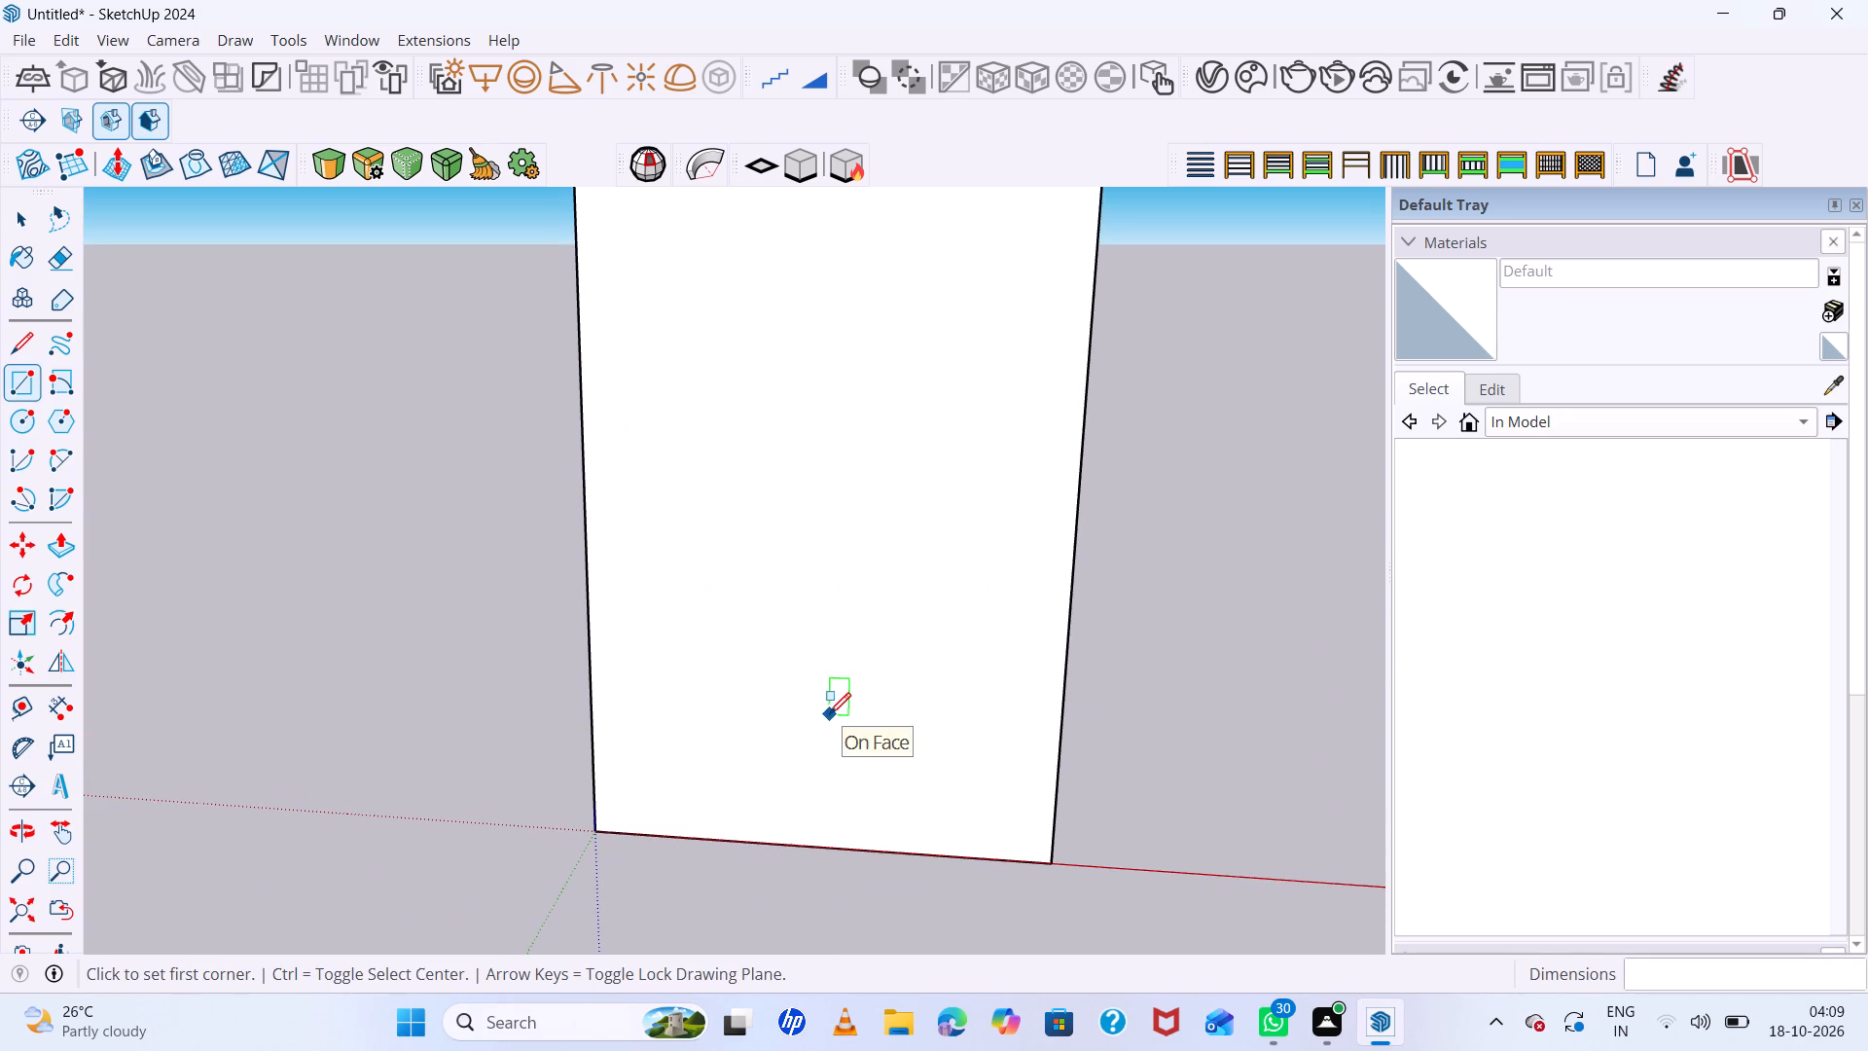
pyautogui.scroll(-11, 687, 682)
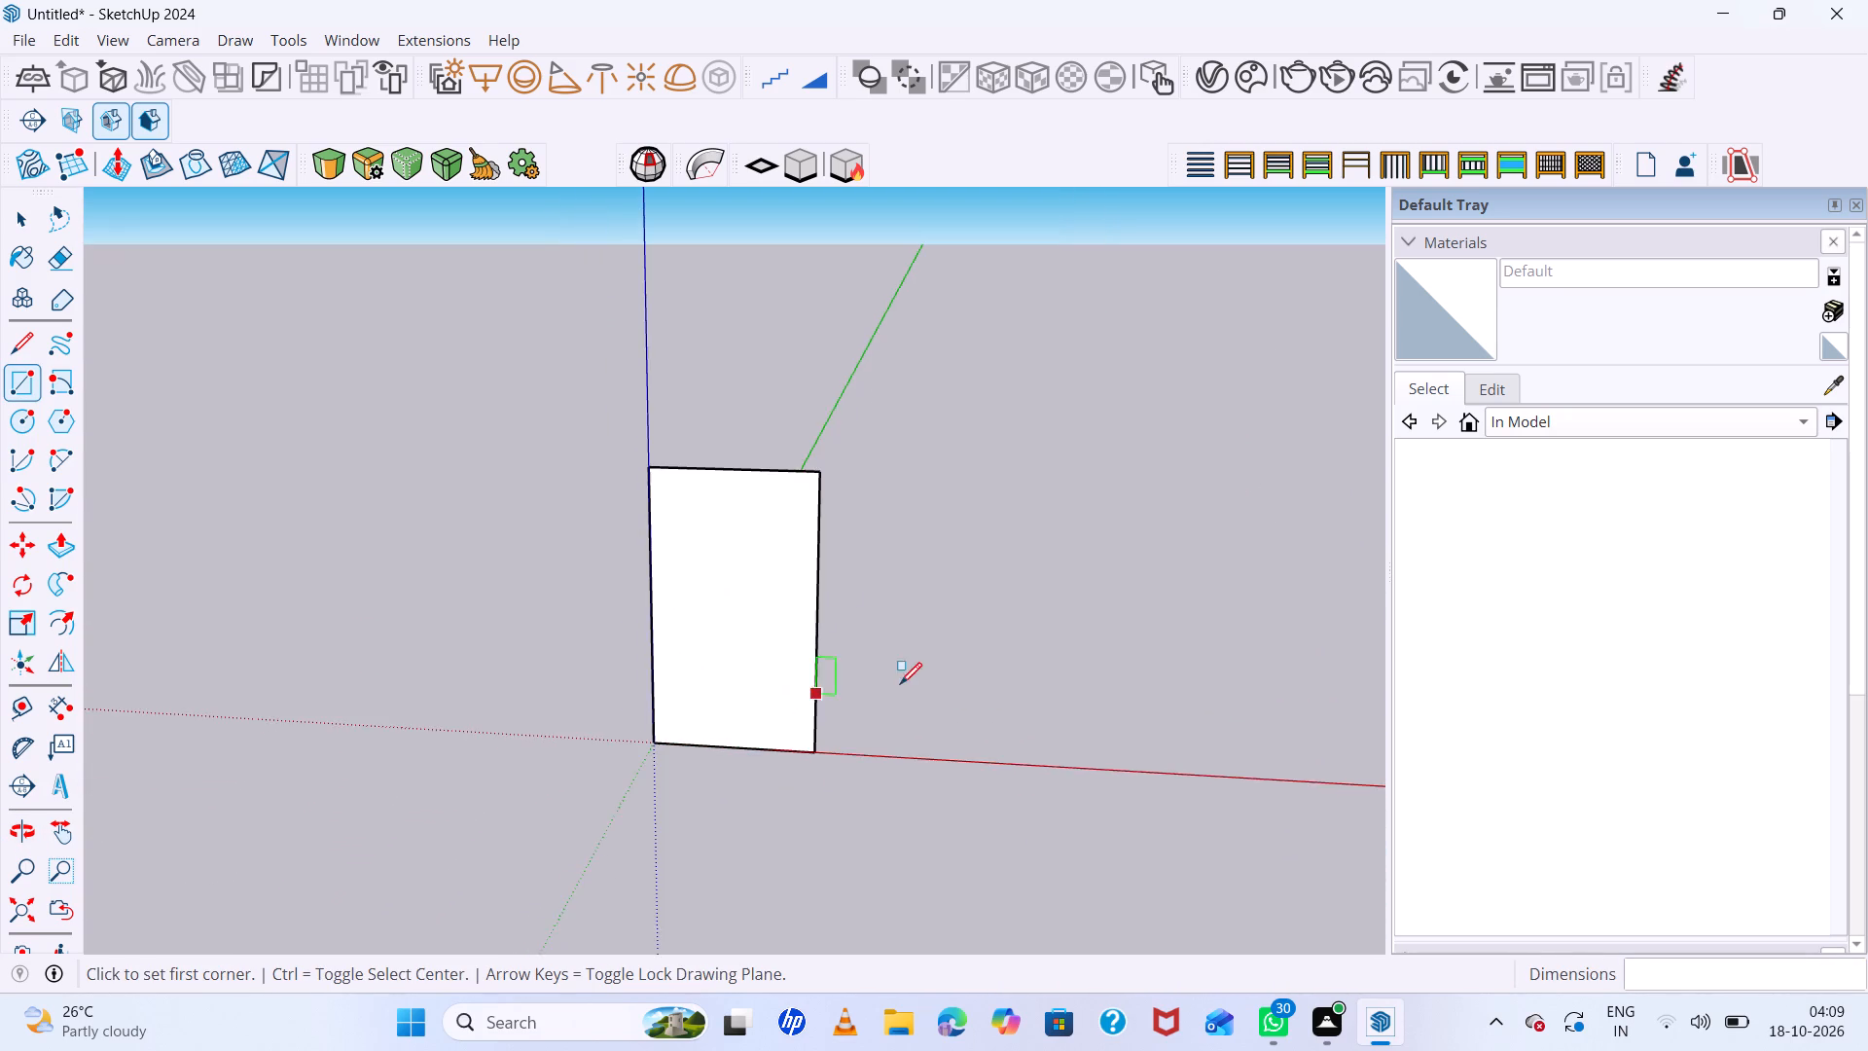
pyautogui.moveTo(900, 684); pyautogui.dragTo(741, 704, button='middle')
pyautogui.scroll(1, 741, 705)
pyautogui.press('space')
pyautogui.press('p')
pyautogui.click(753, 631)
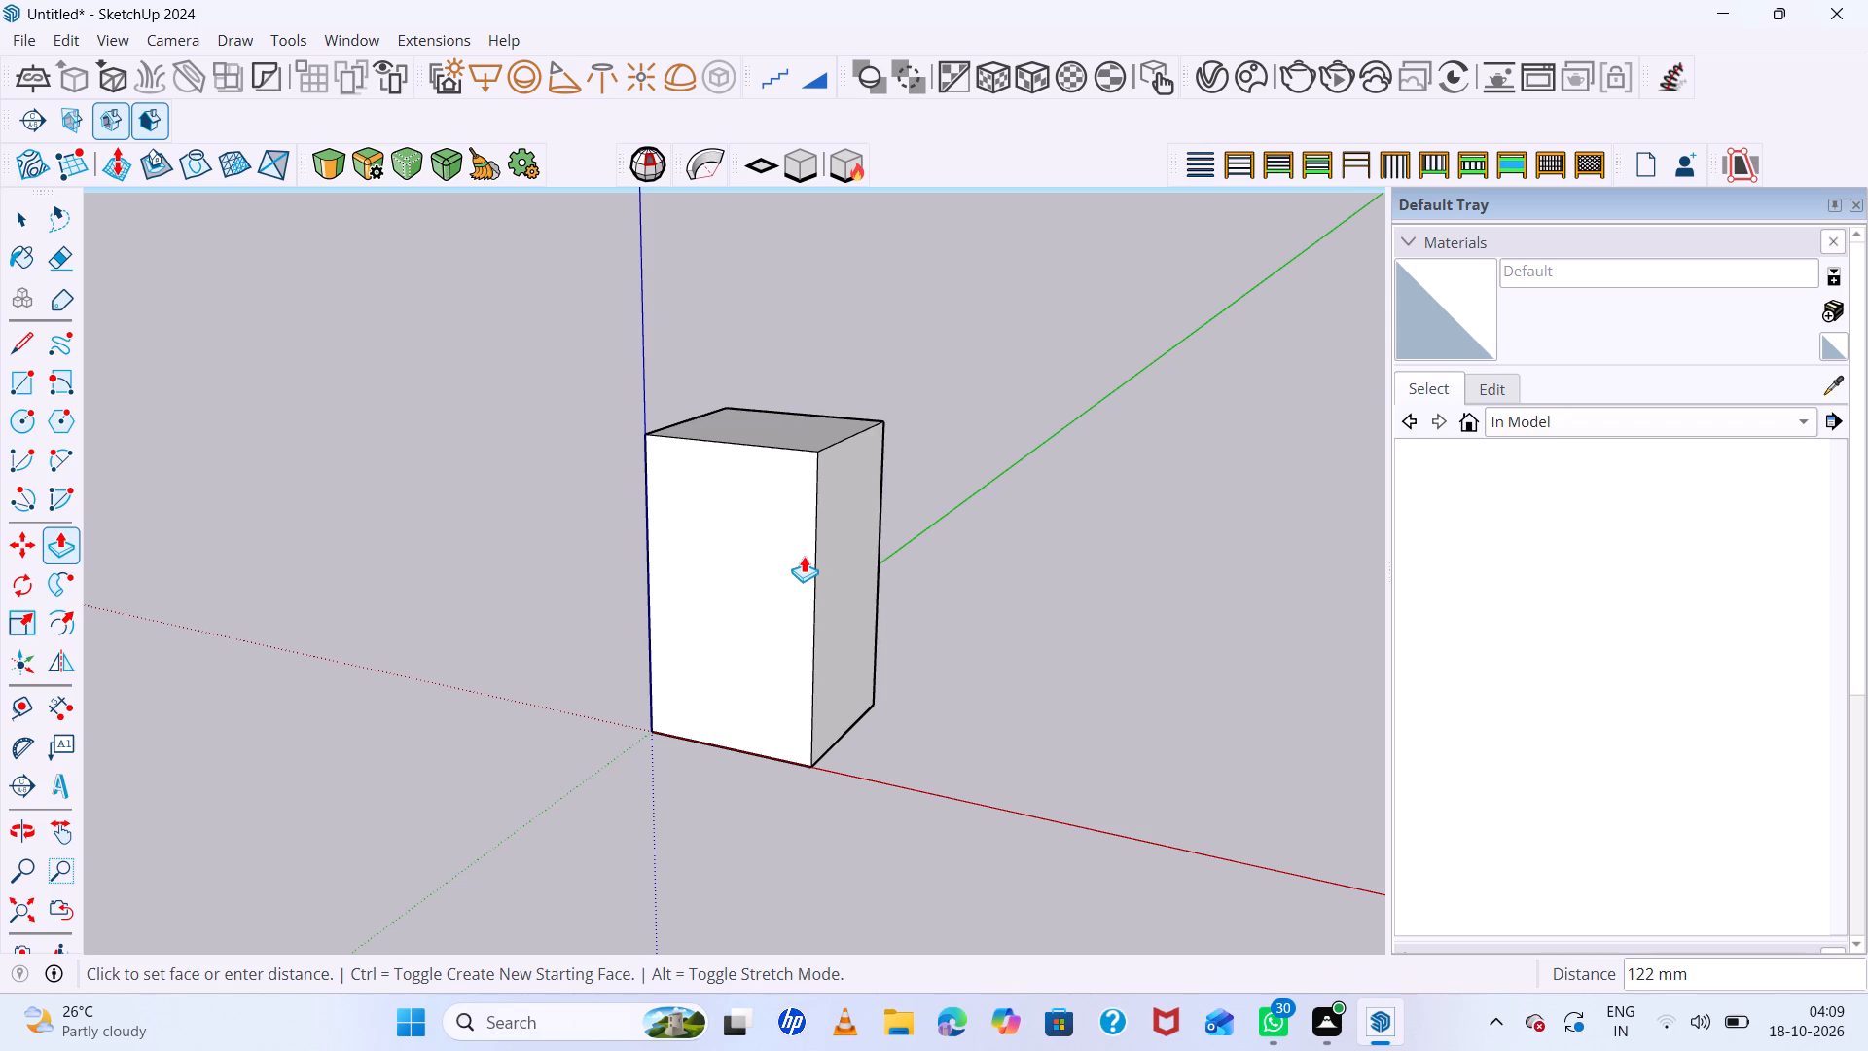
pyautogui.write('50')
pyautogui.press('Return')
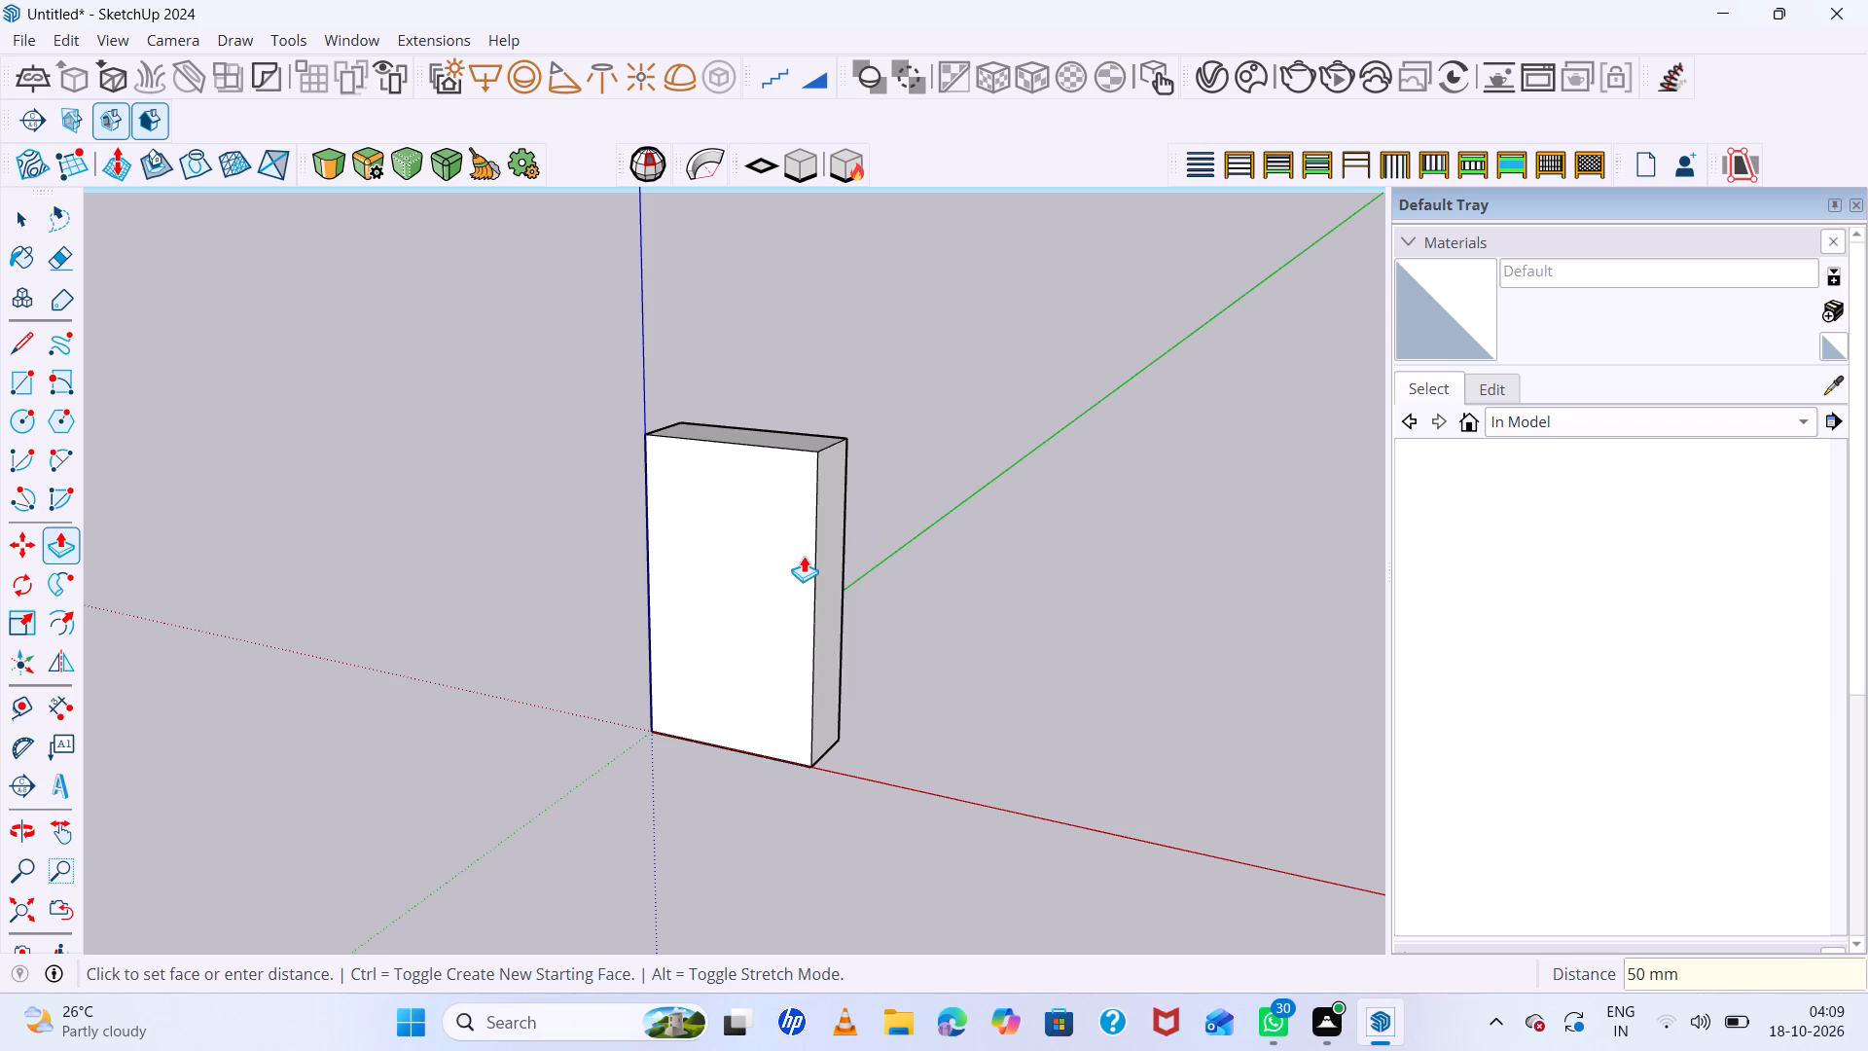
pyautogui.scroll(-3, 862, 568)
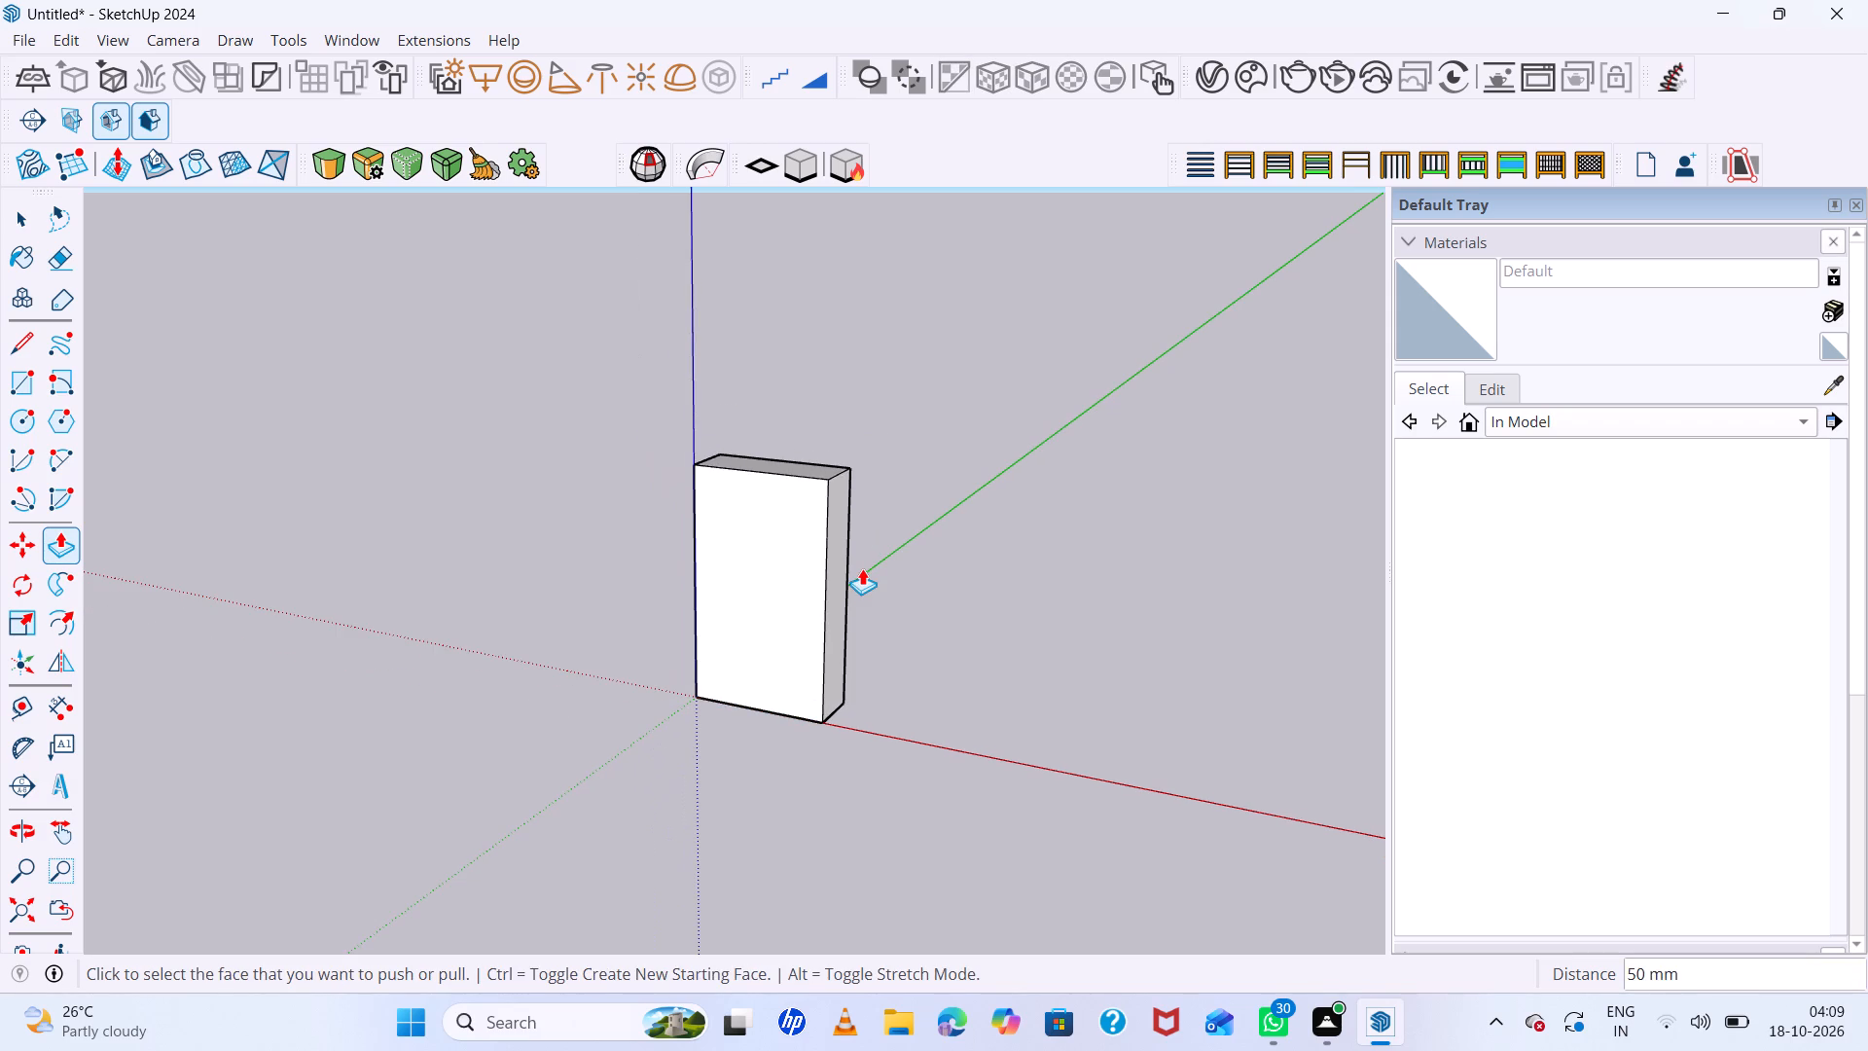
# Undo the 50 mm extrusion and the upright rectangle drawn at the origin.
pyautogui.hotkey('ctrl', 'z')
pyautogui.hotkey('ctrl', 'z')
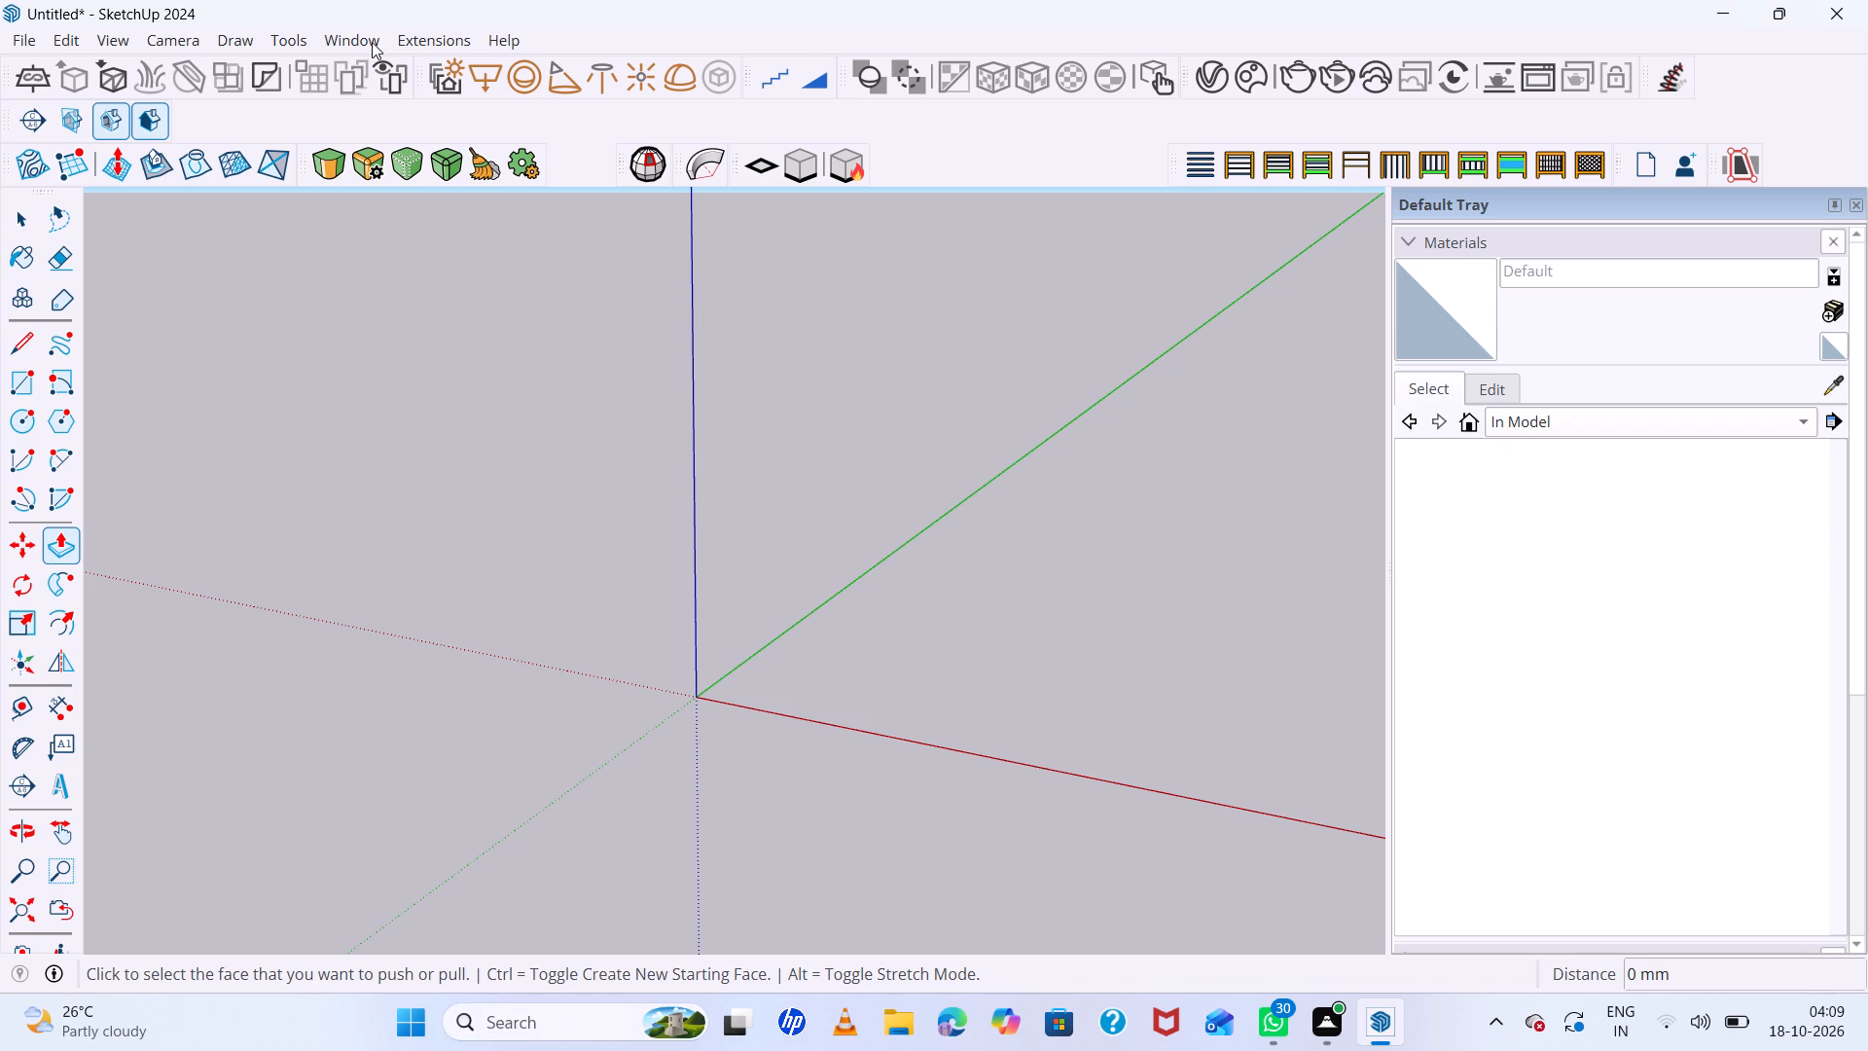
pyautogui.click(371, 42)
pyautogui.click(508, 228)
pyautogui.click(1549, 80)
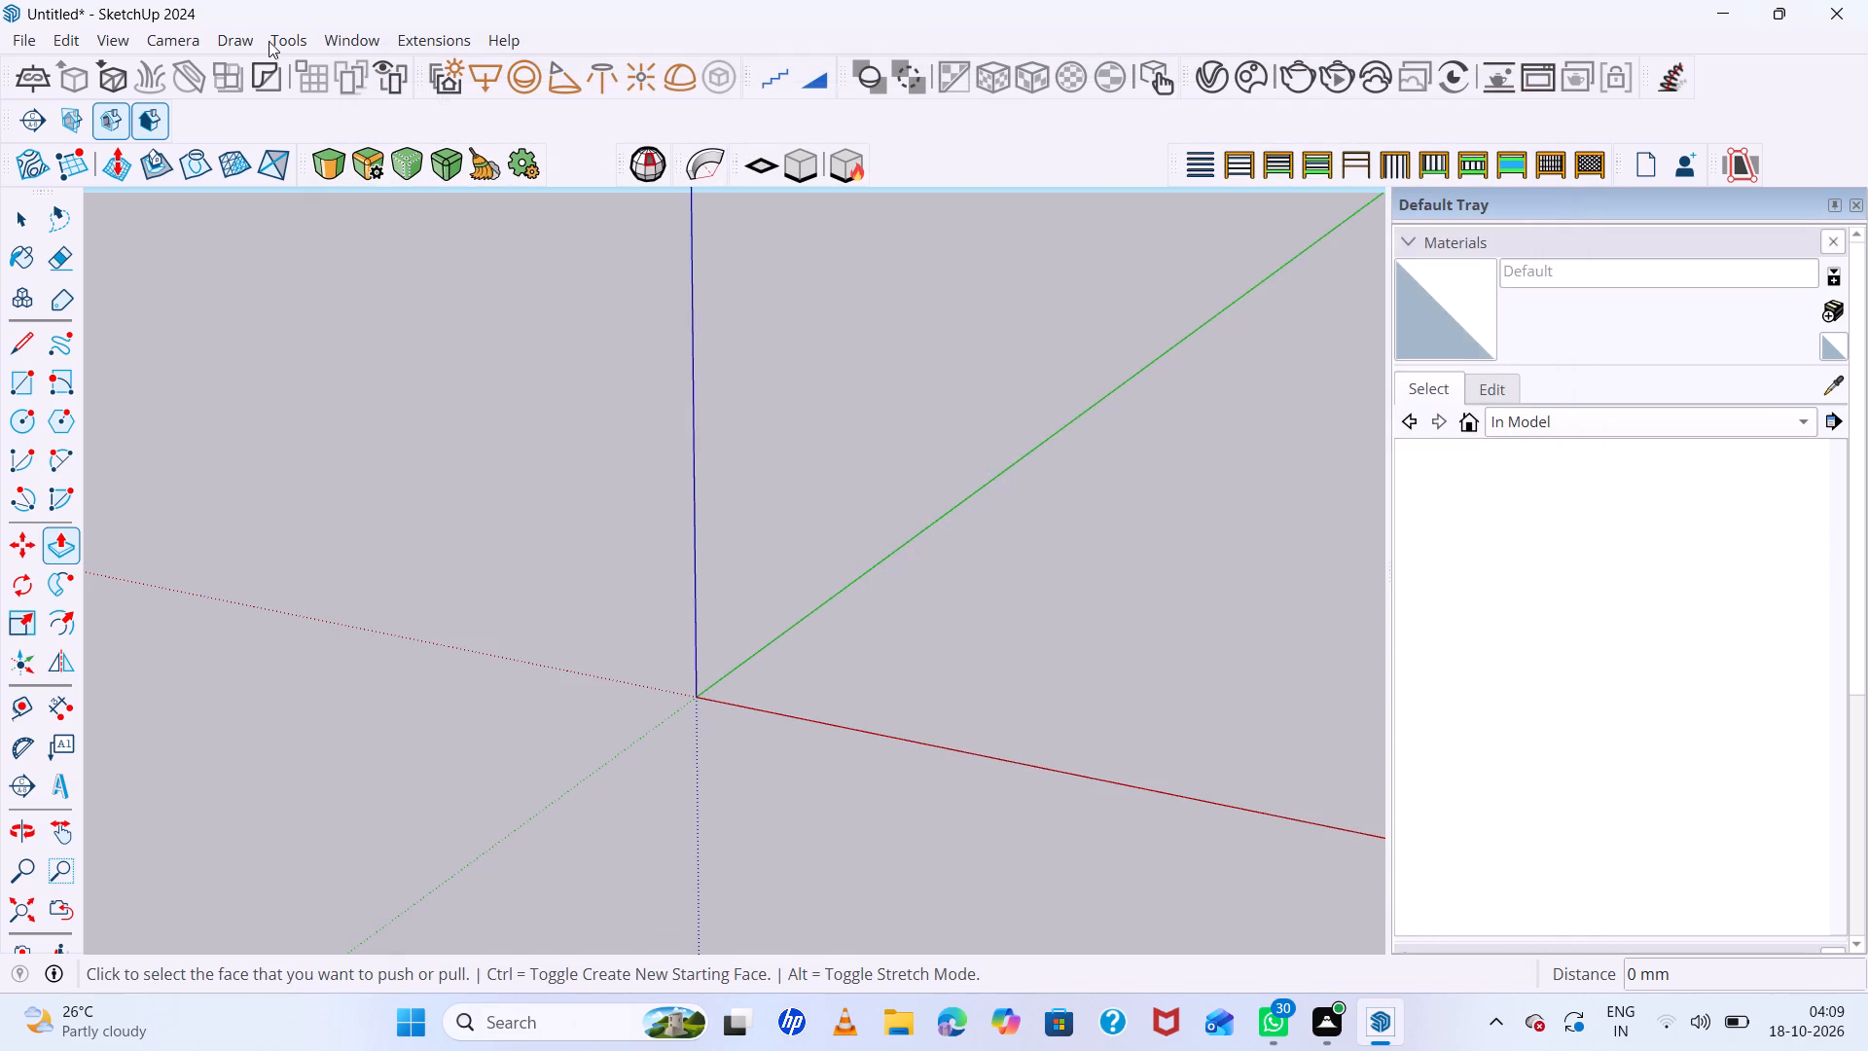
# Change the model's units to Centimeters for length, Centimeters² for area and Centimeters³ for volume.
pyautogui.click(374, 36)
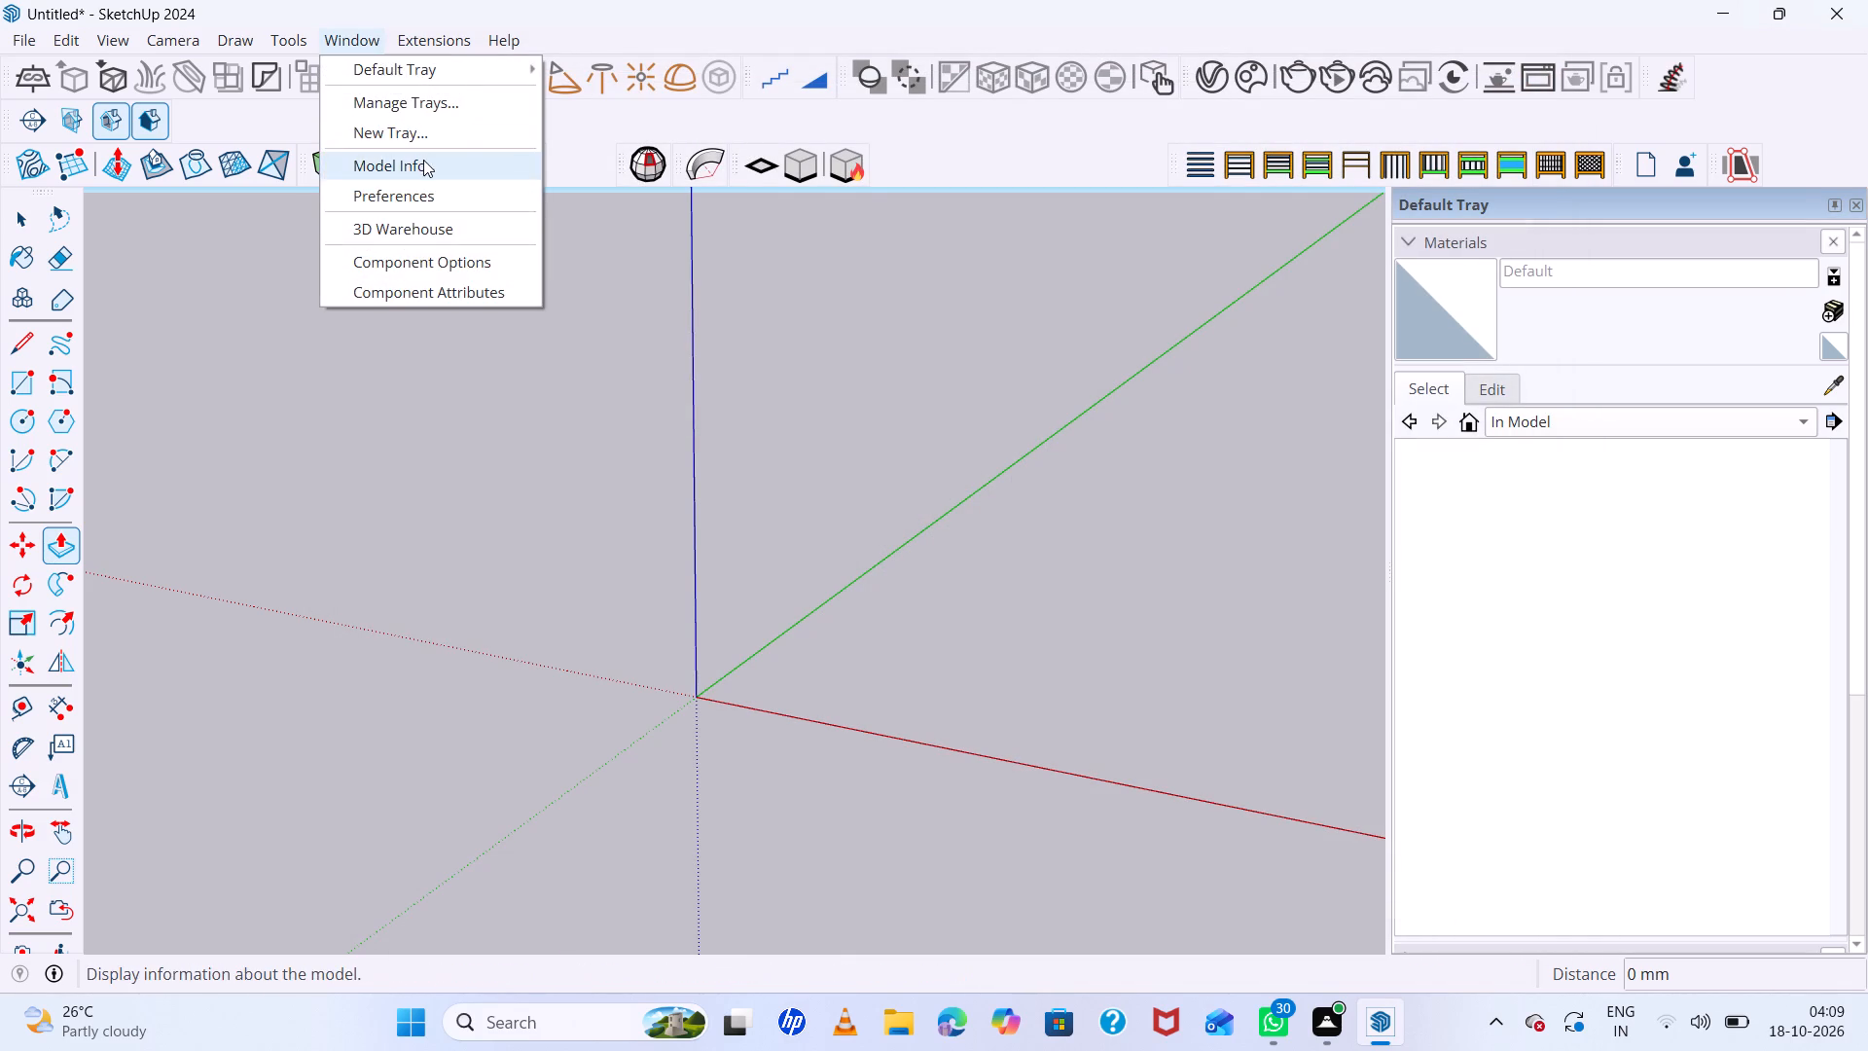
pyautogui.click(423, 160)
pyautogui.click(941, 413)
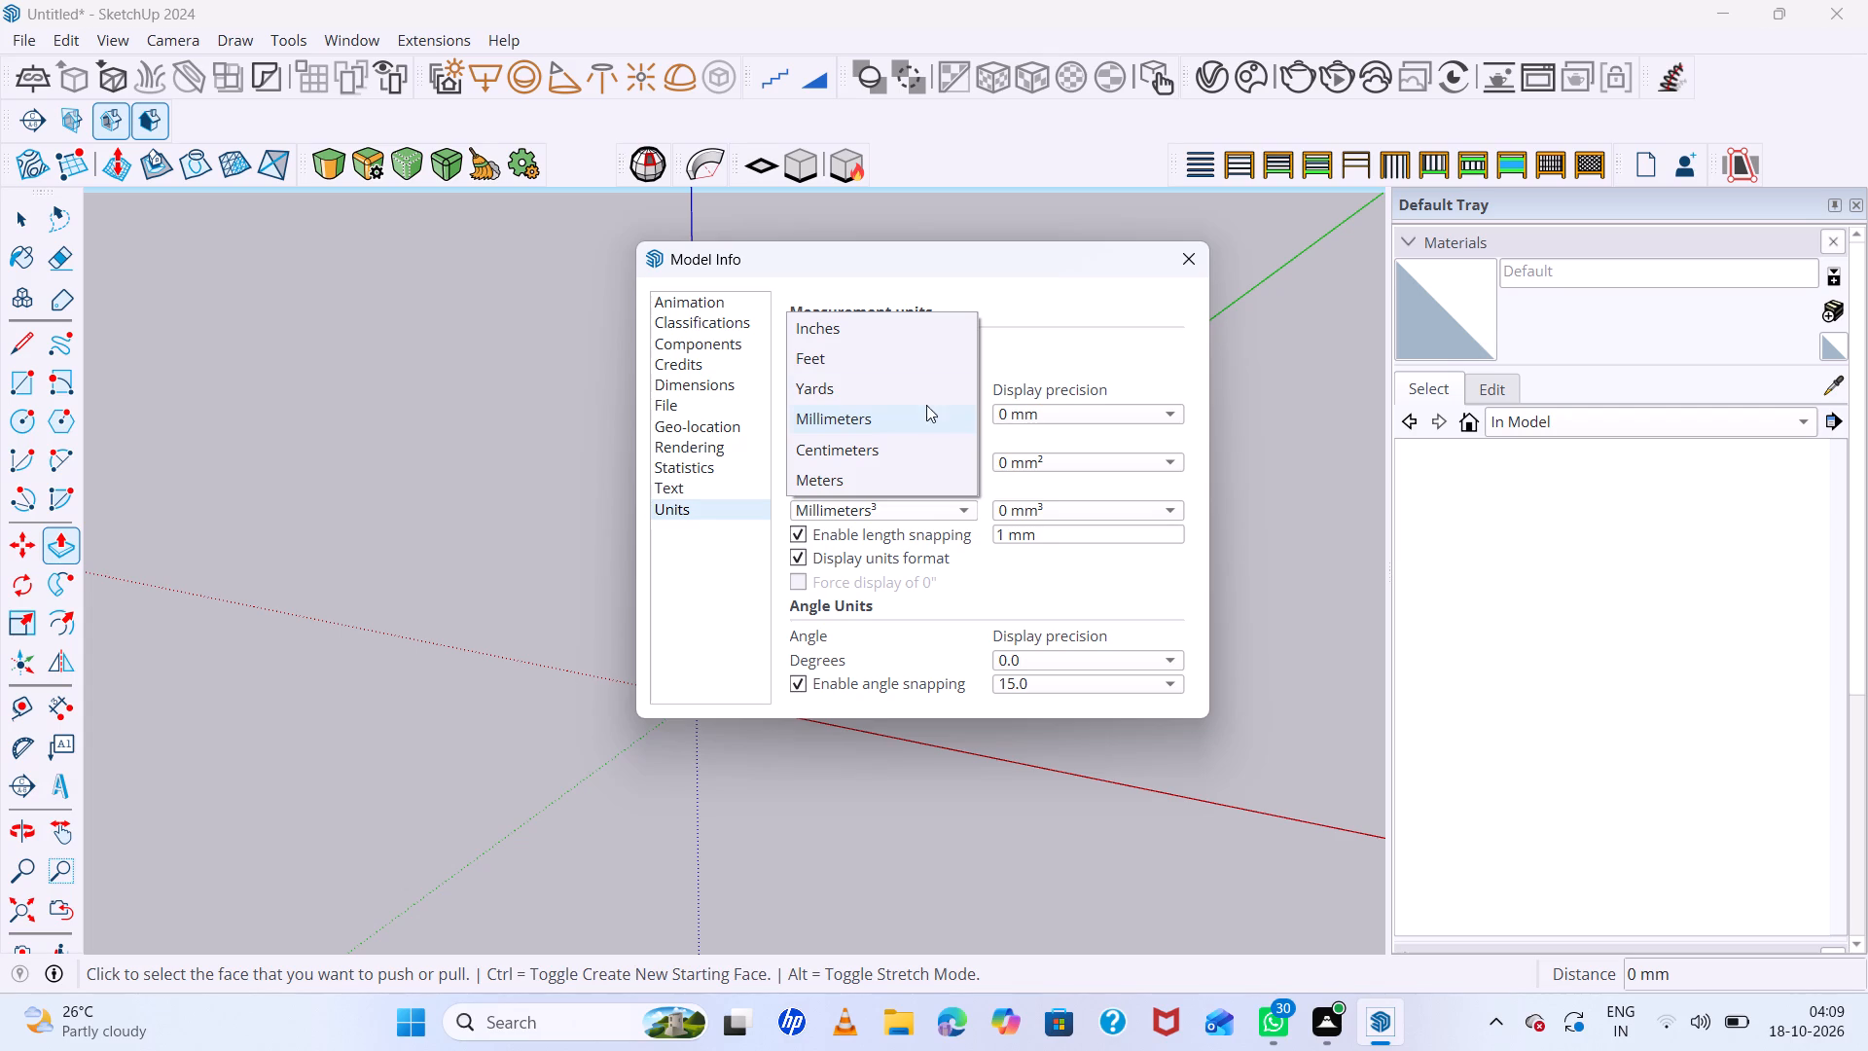
pyautogui.click(890, 448)
pyautogui.click(896, 470)
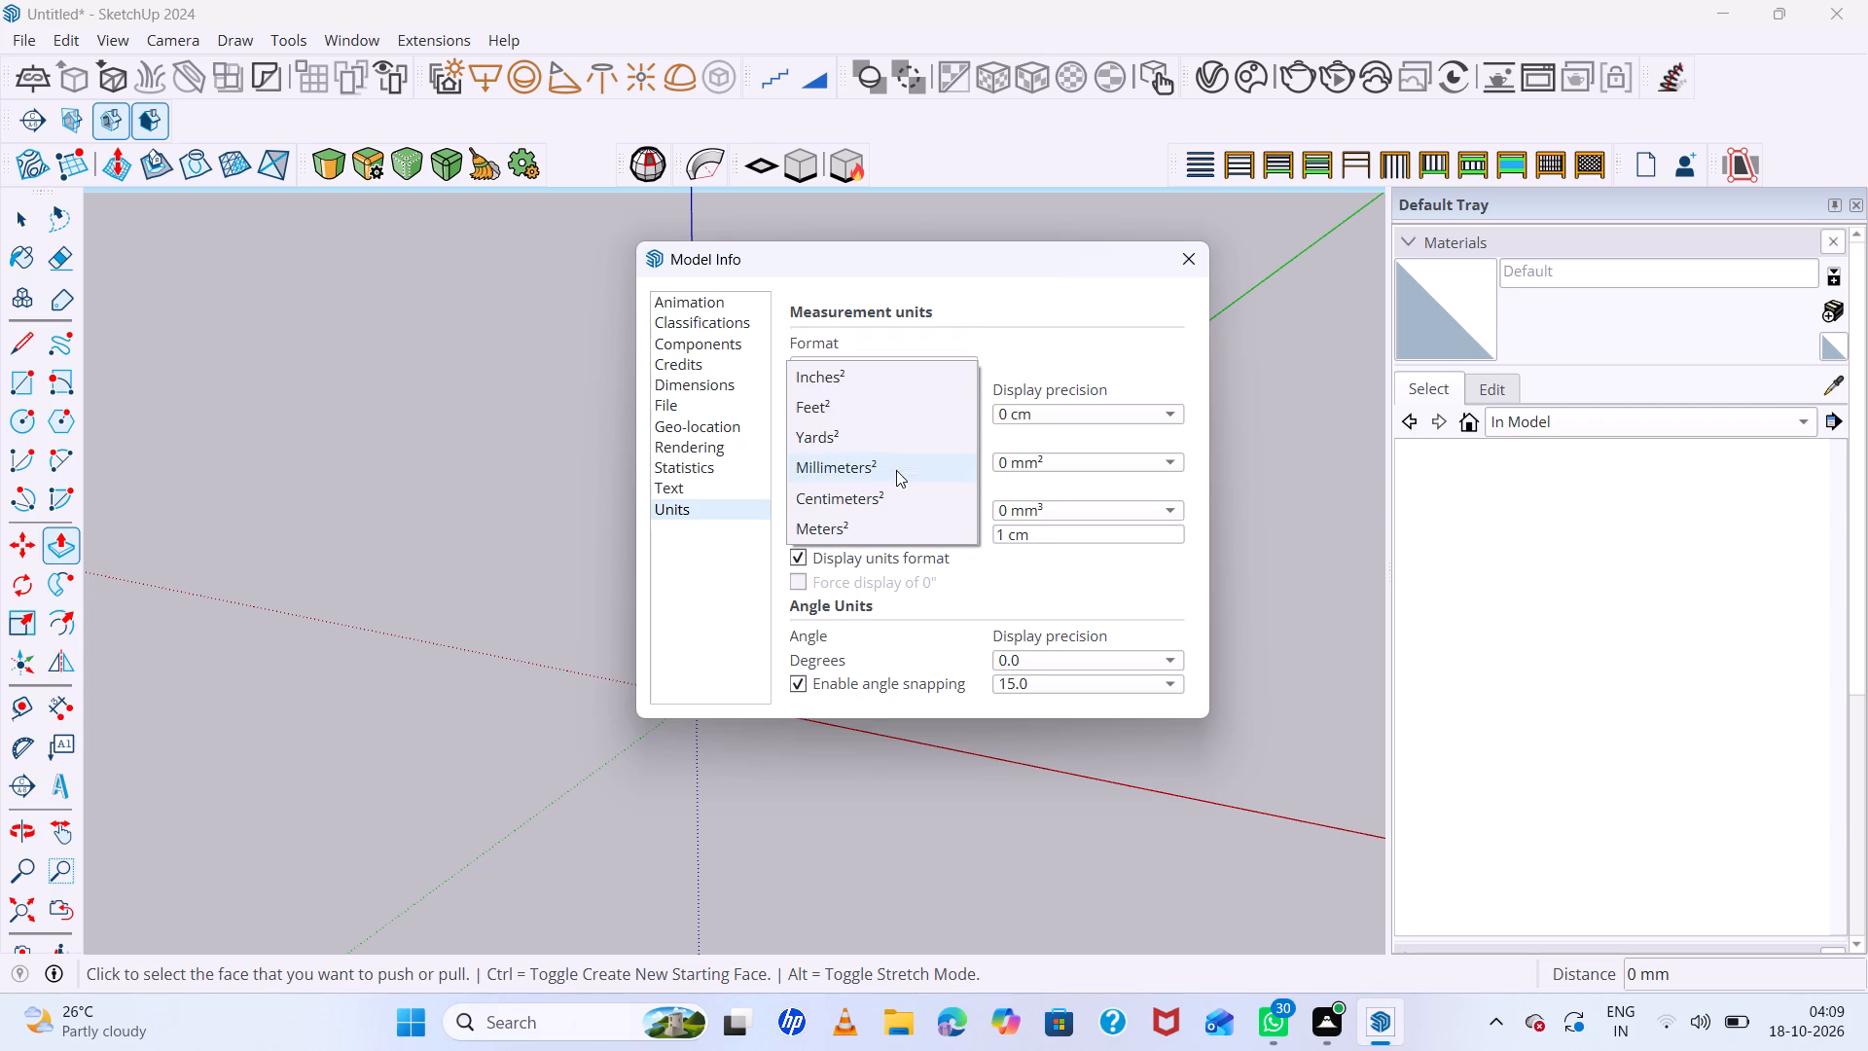
pyautogui.click(895, 487)
pyautogui.click(895, 487)
pyautogui.click(902, 517)
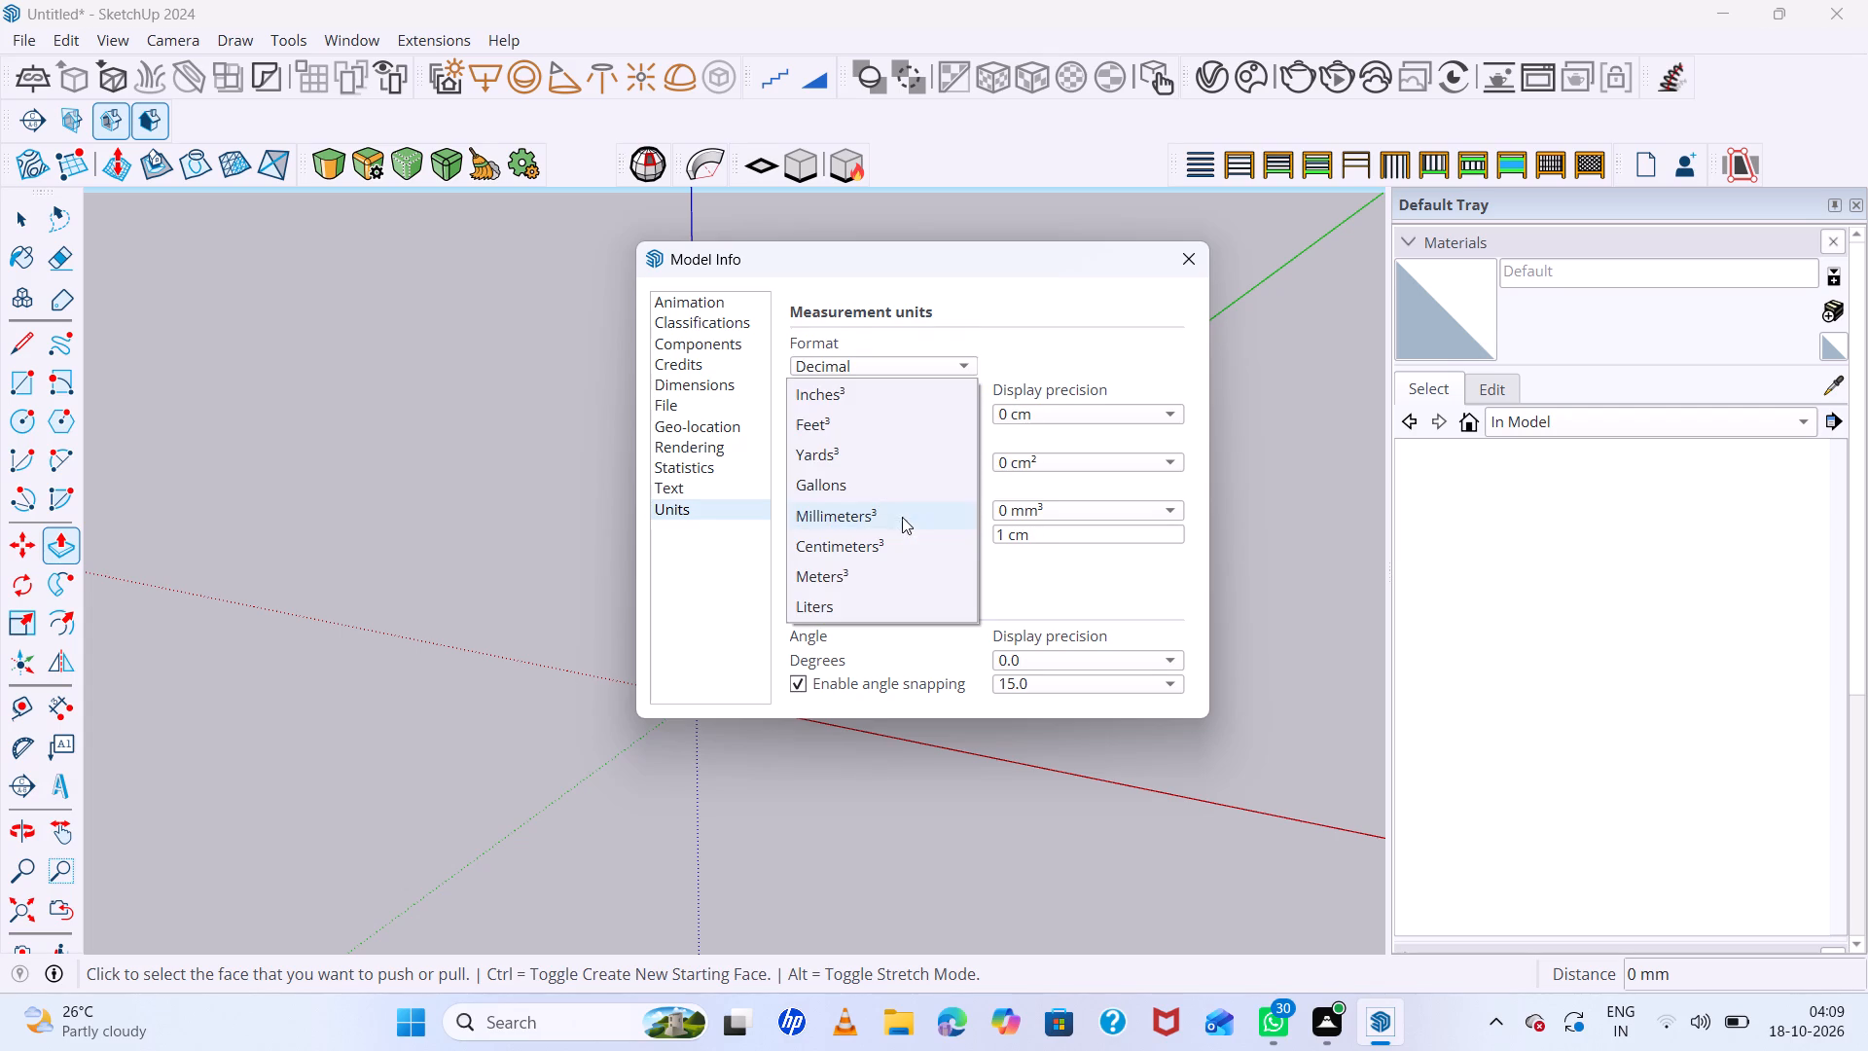
pyautogui.click(903, 541)
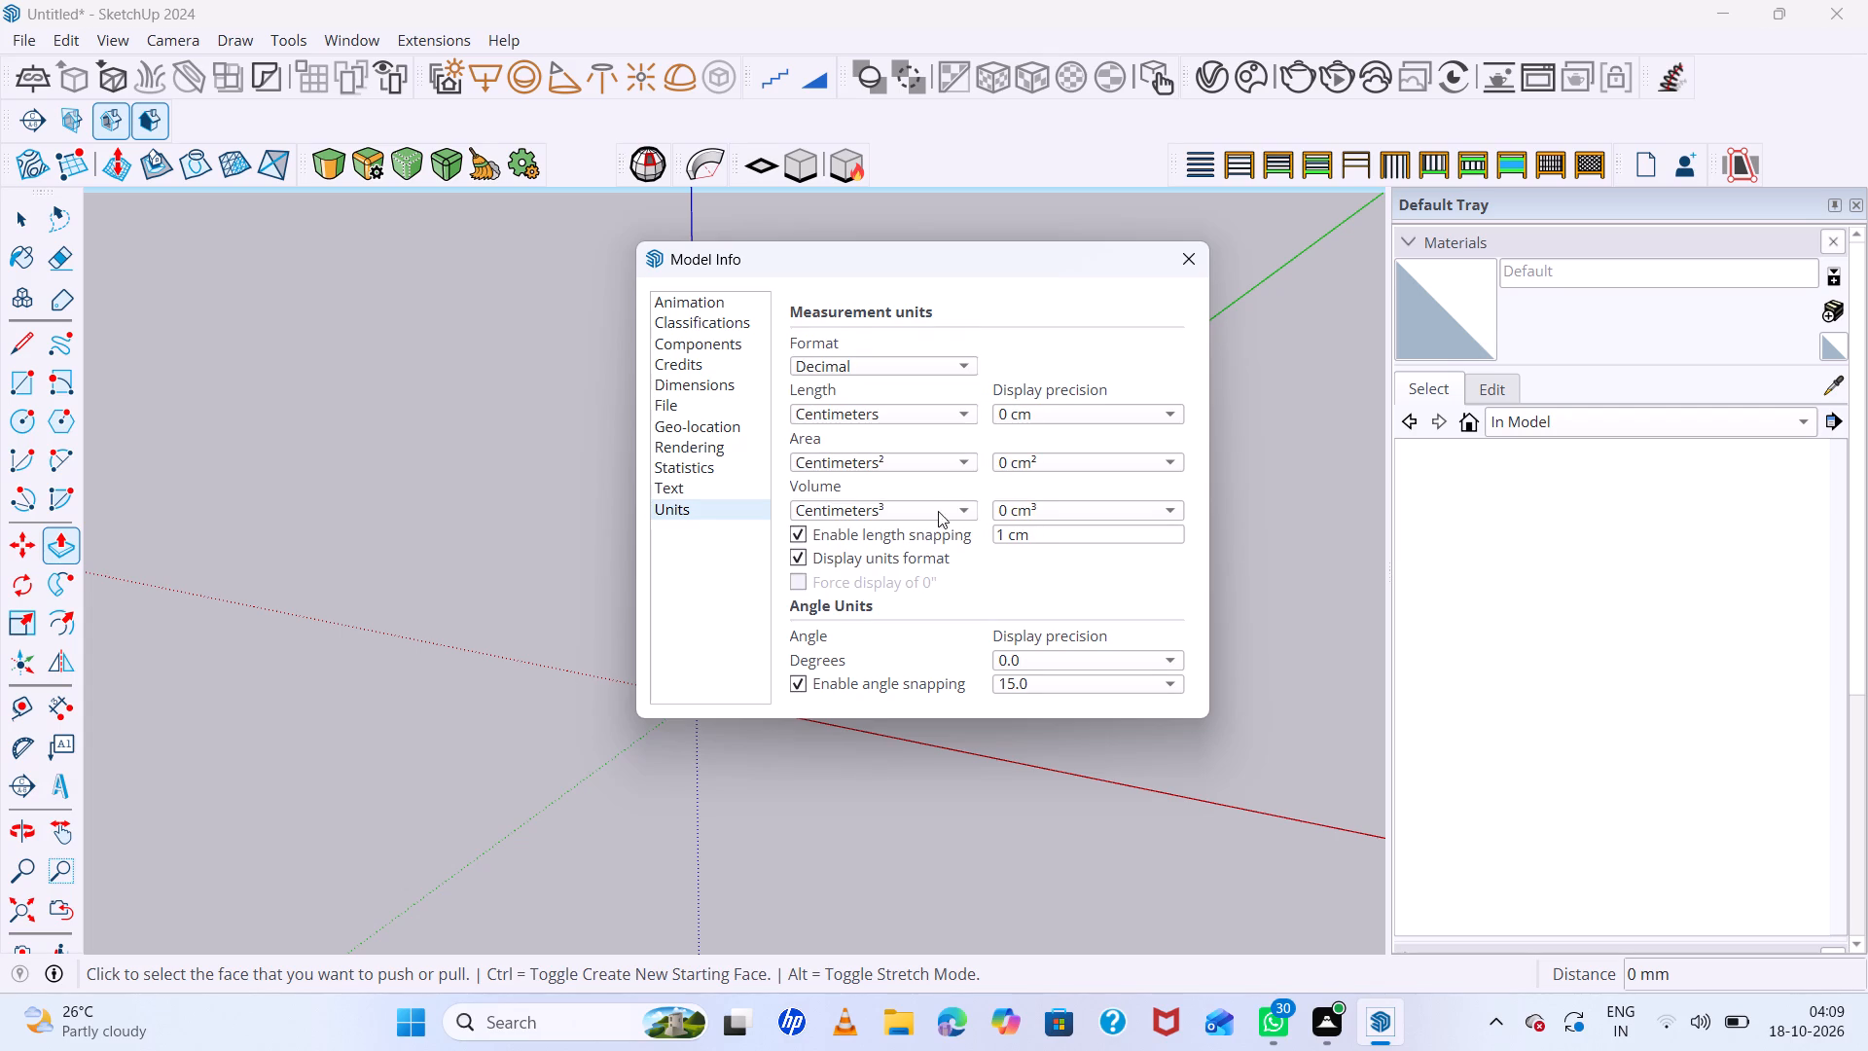
pyautogui.click(1191, 250)
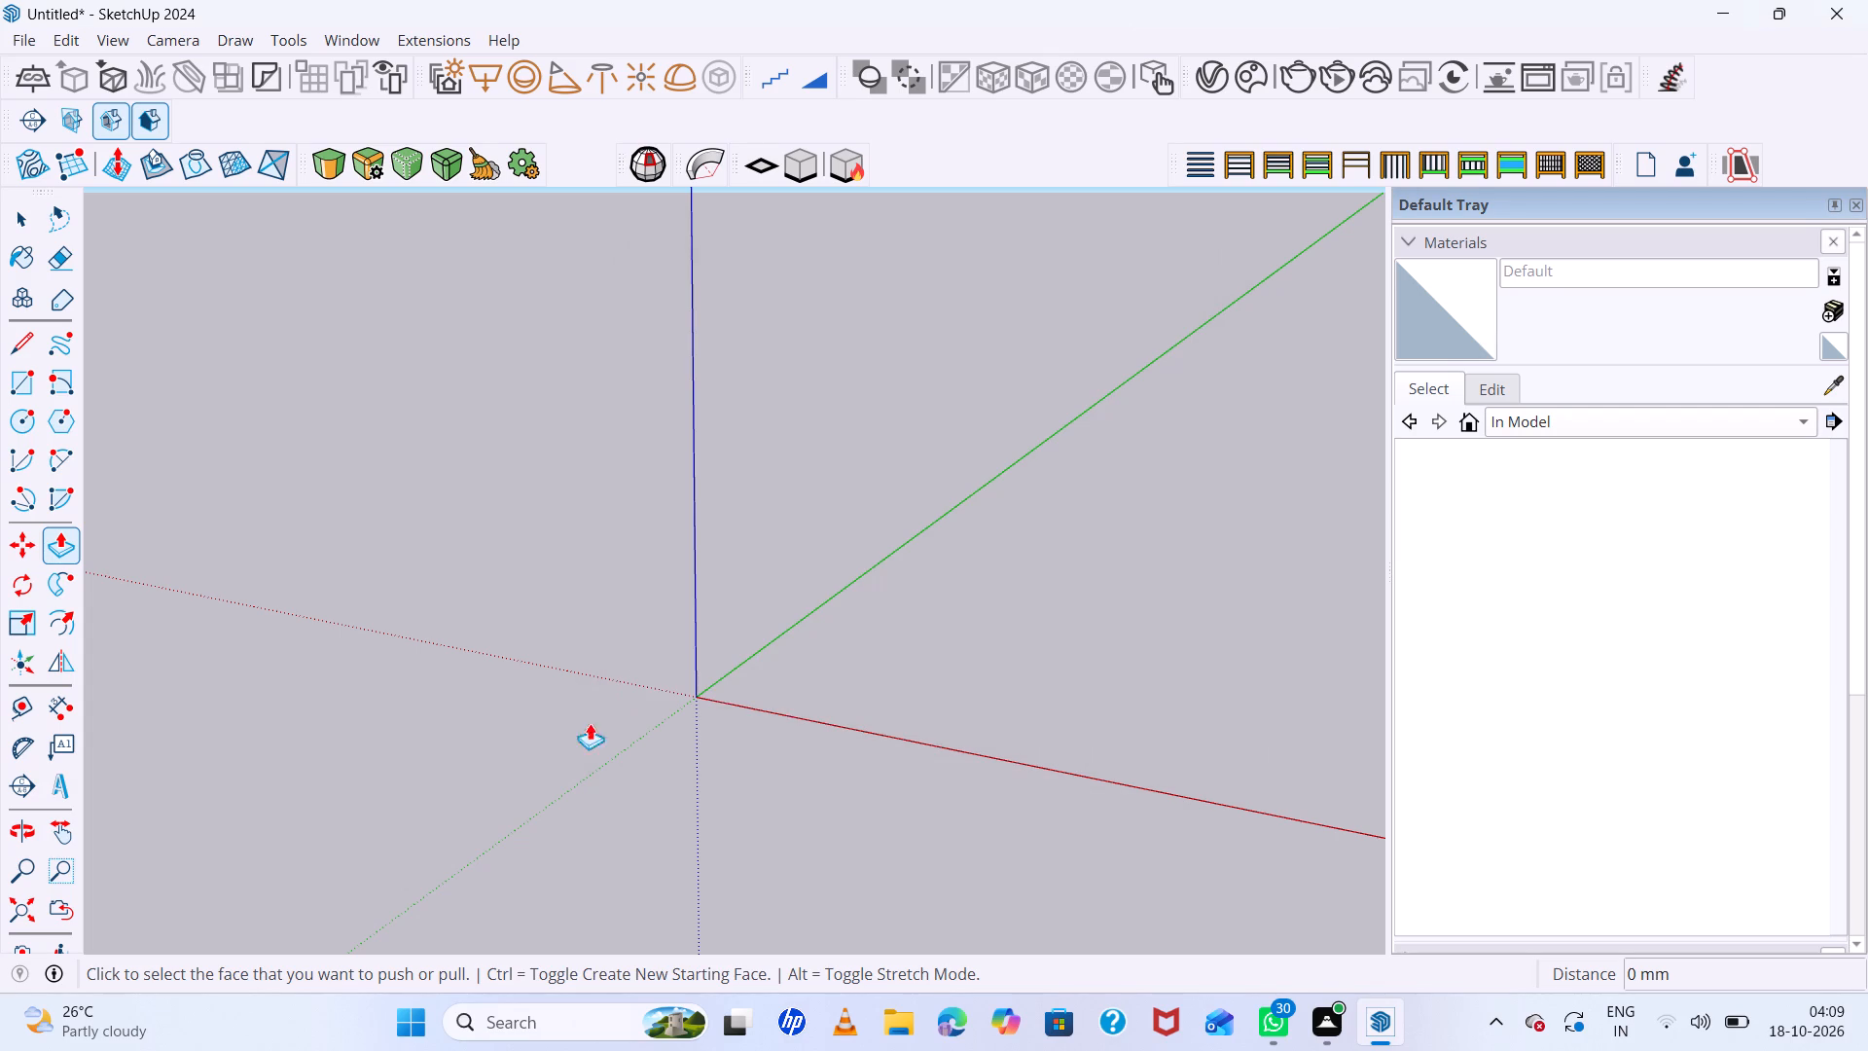
# Draw an upright rectangle 130 cm wide and 225 cm high from the origin, constrained to the red-blue plane.
pyautogui.press('r')
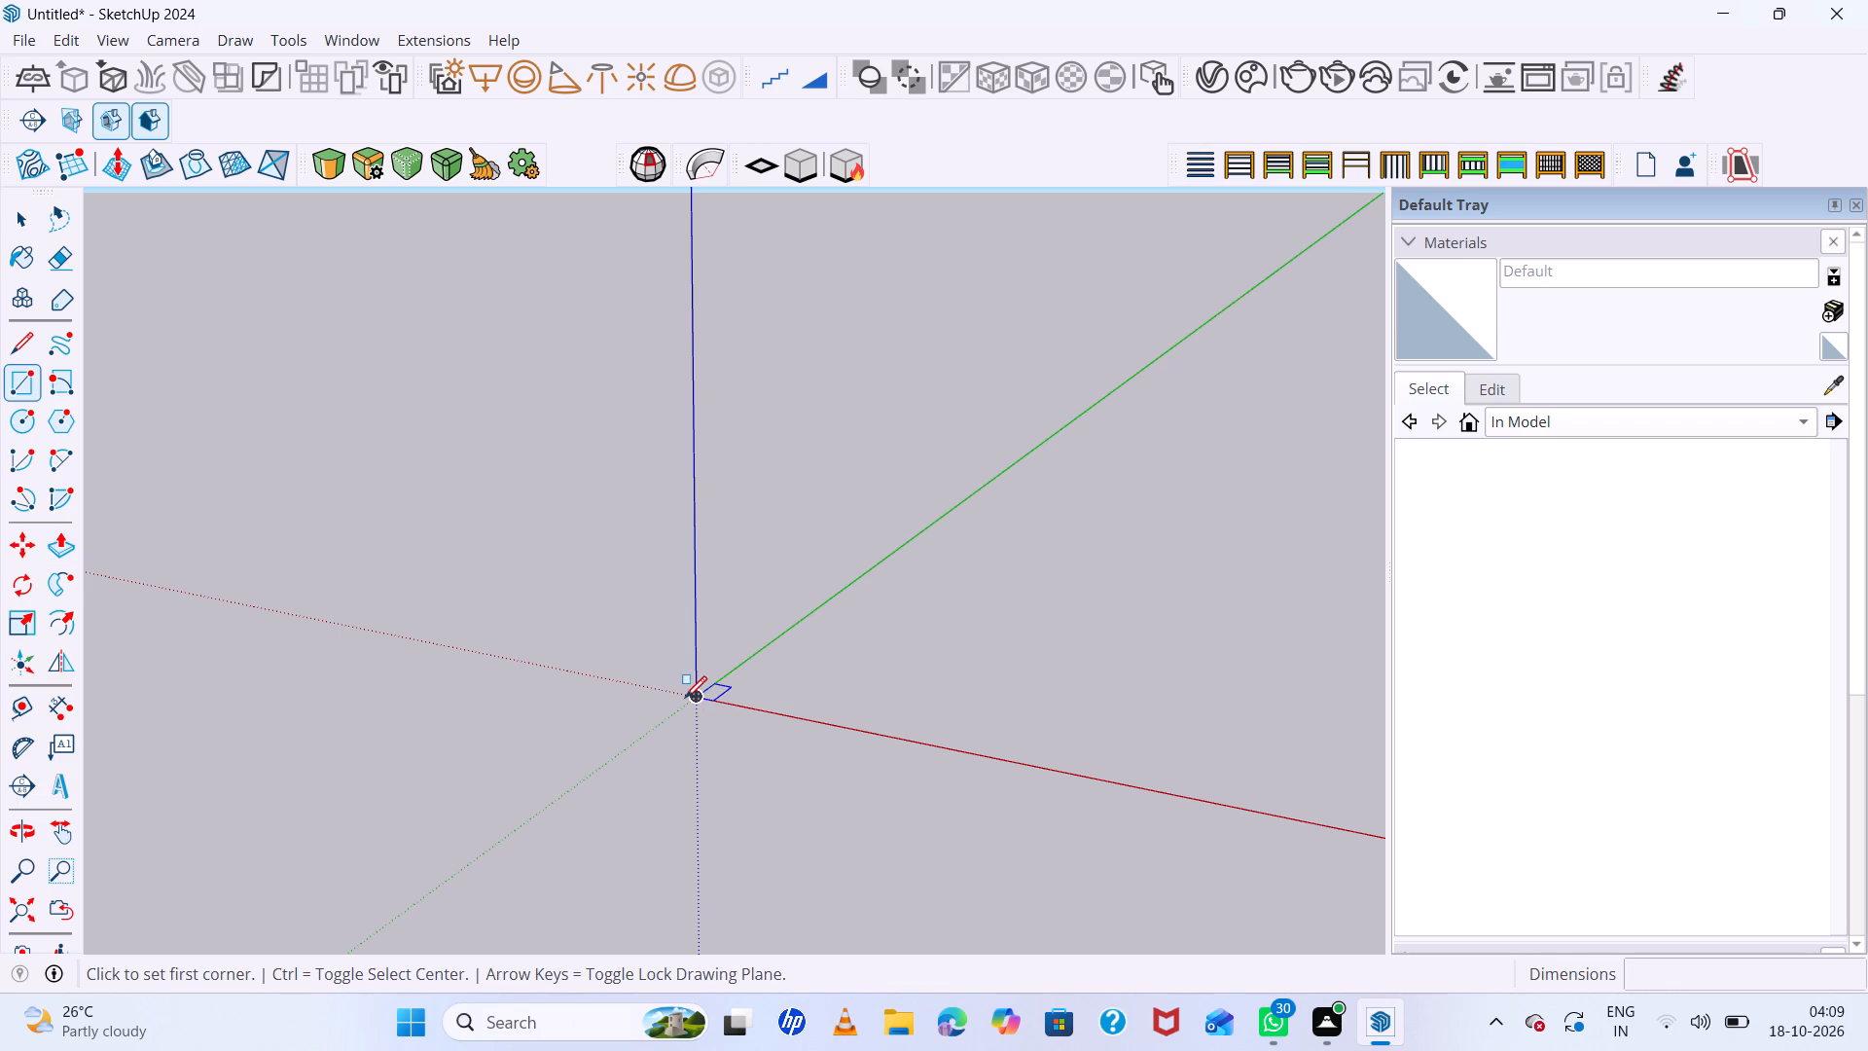
pyautogui.click(685, 698)
pyautogui.press('Left')
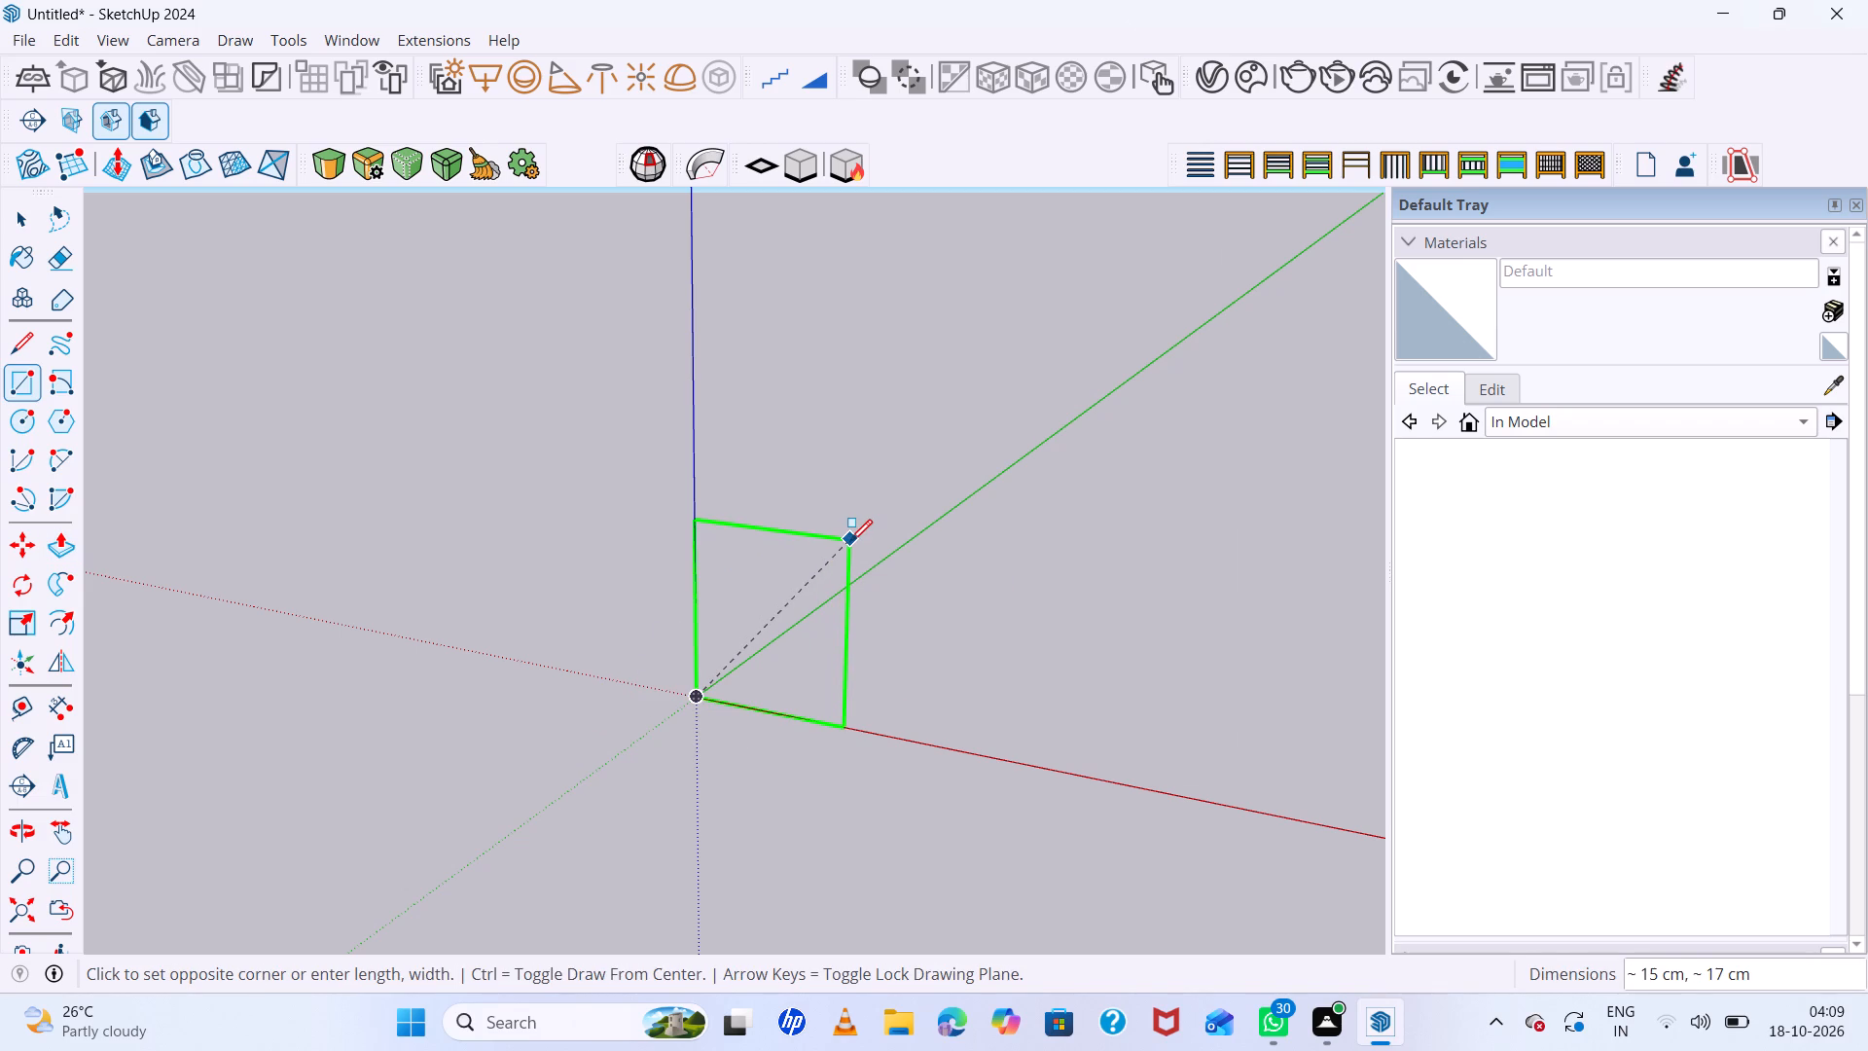
pyautogui.write('130,25')
pyautogui.press('BackSpace')
pyautogui.write('25')
pyautogui.press('Return')
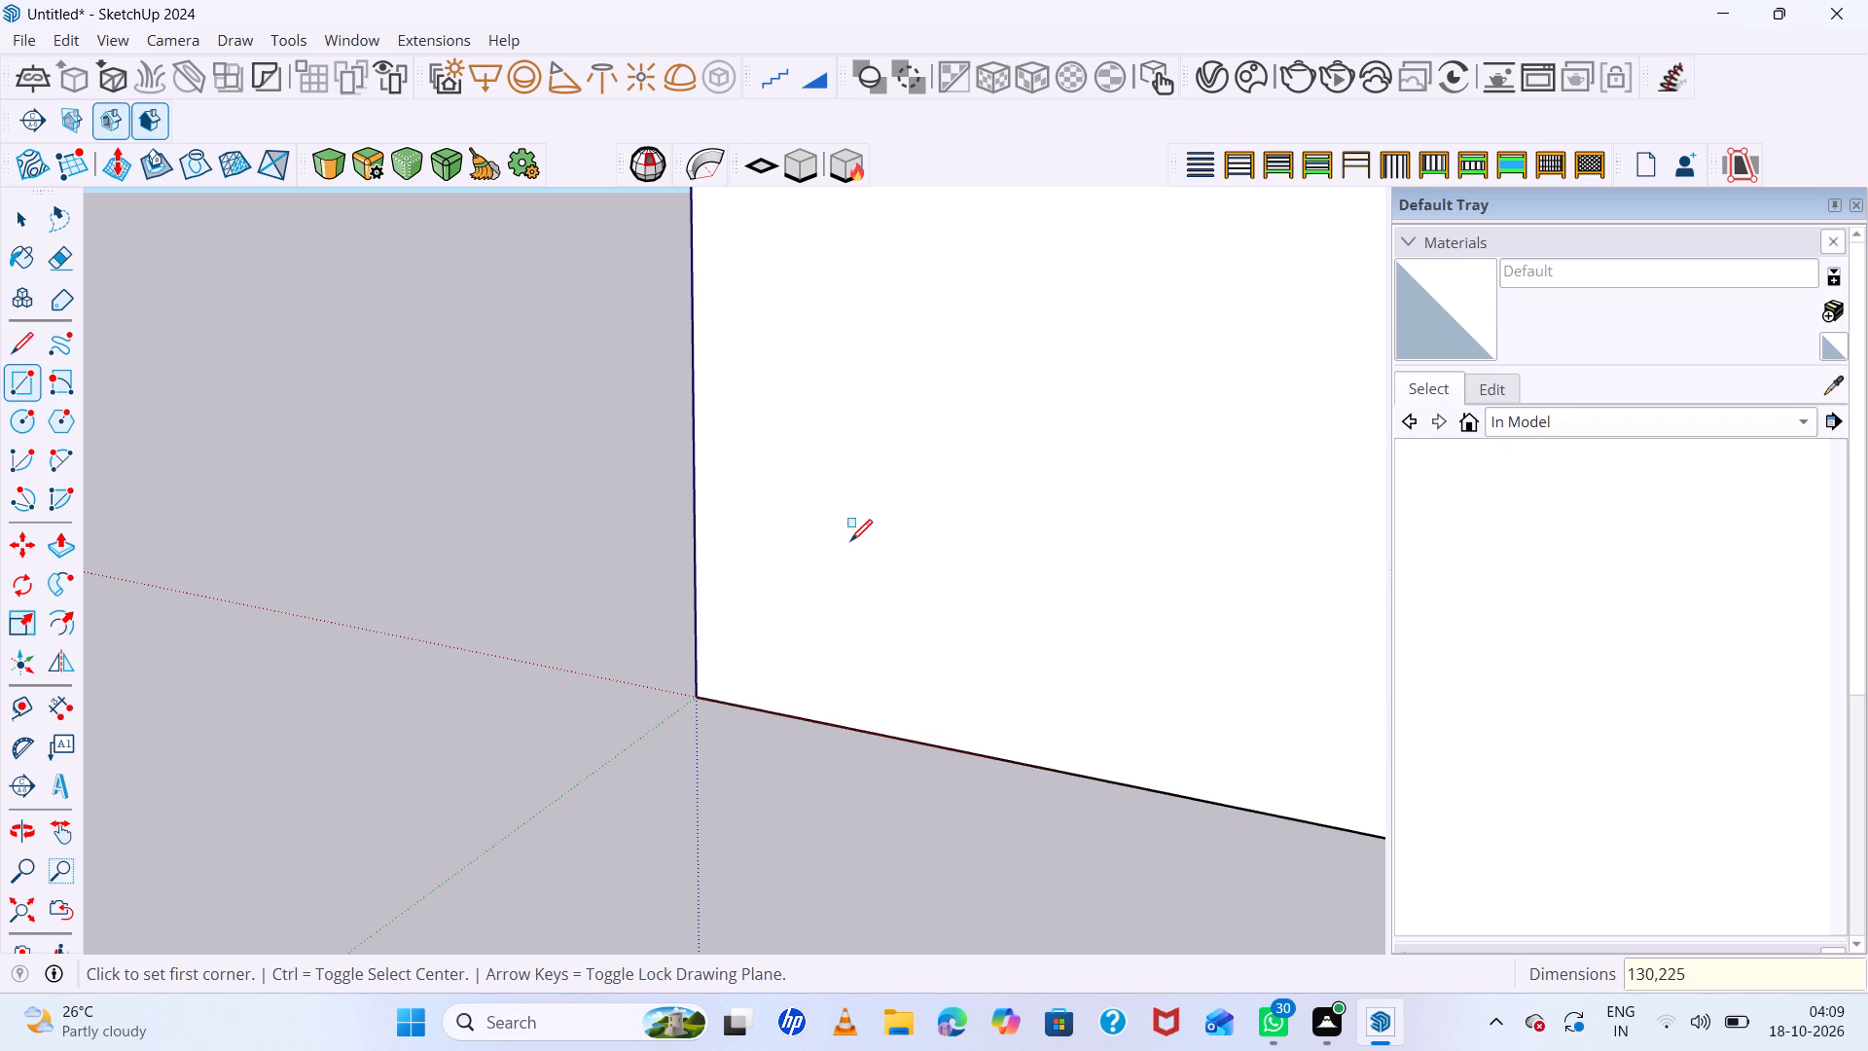
# Extrude the upright rectangle 50 cm backward along the green axis with Push/Pull.
pyautogui.scroll(-9, 779, 524)
pyautogui.scroll(-8, 695, 539)
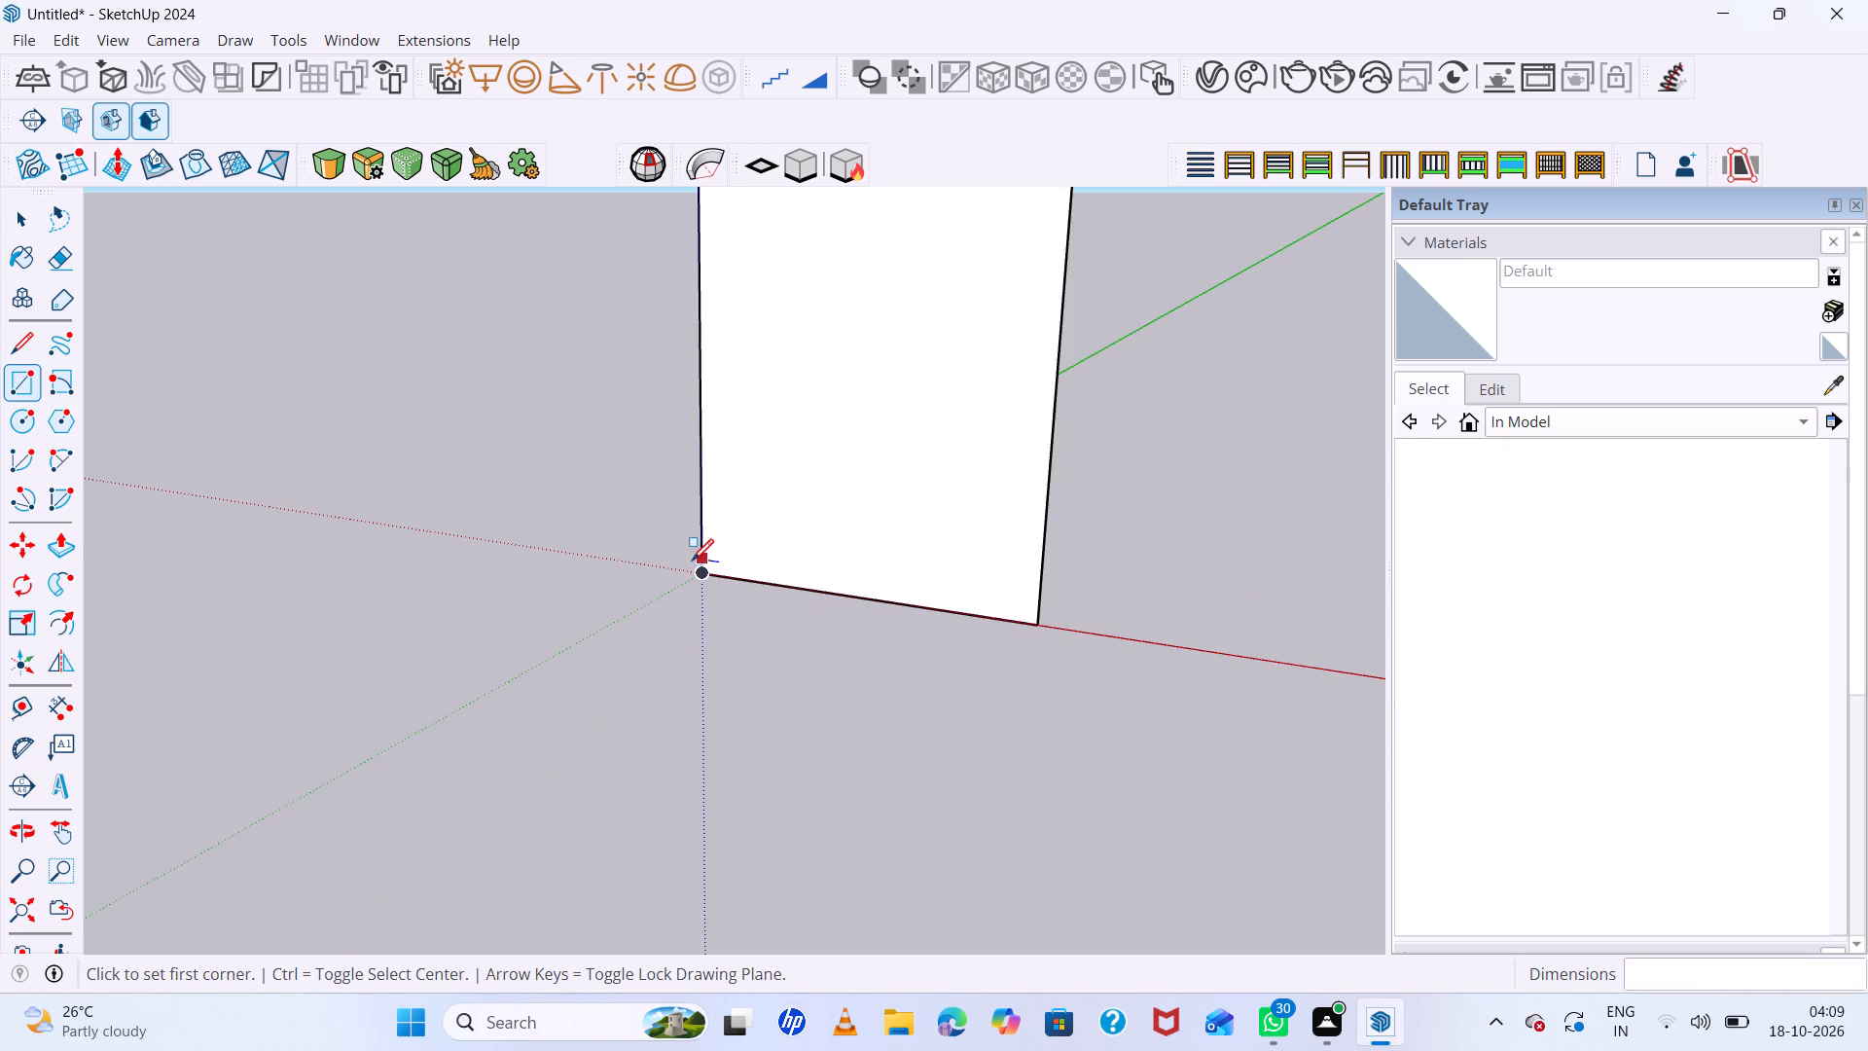
pyautogui.scroll(-8, 692, 568)
pyautogui.scroll(-7, 900, 346)
pyautogui.moveTo(883, 285); pyautogui.dragTo(724, 278, button='middle')
pyautogui.scroll(7, 882, 300)
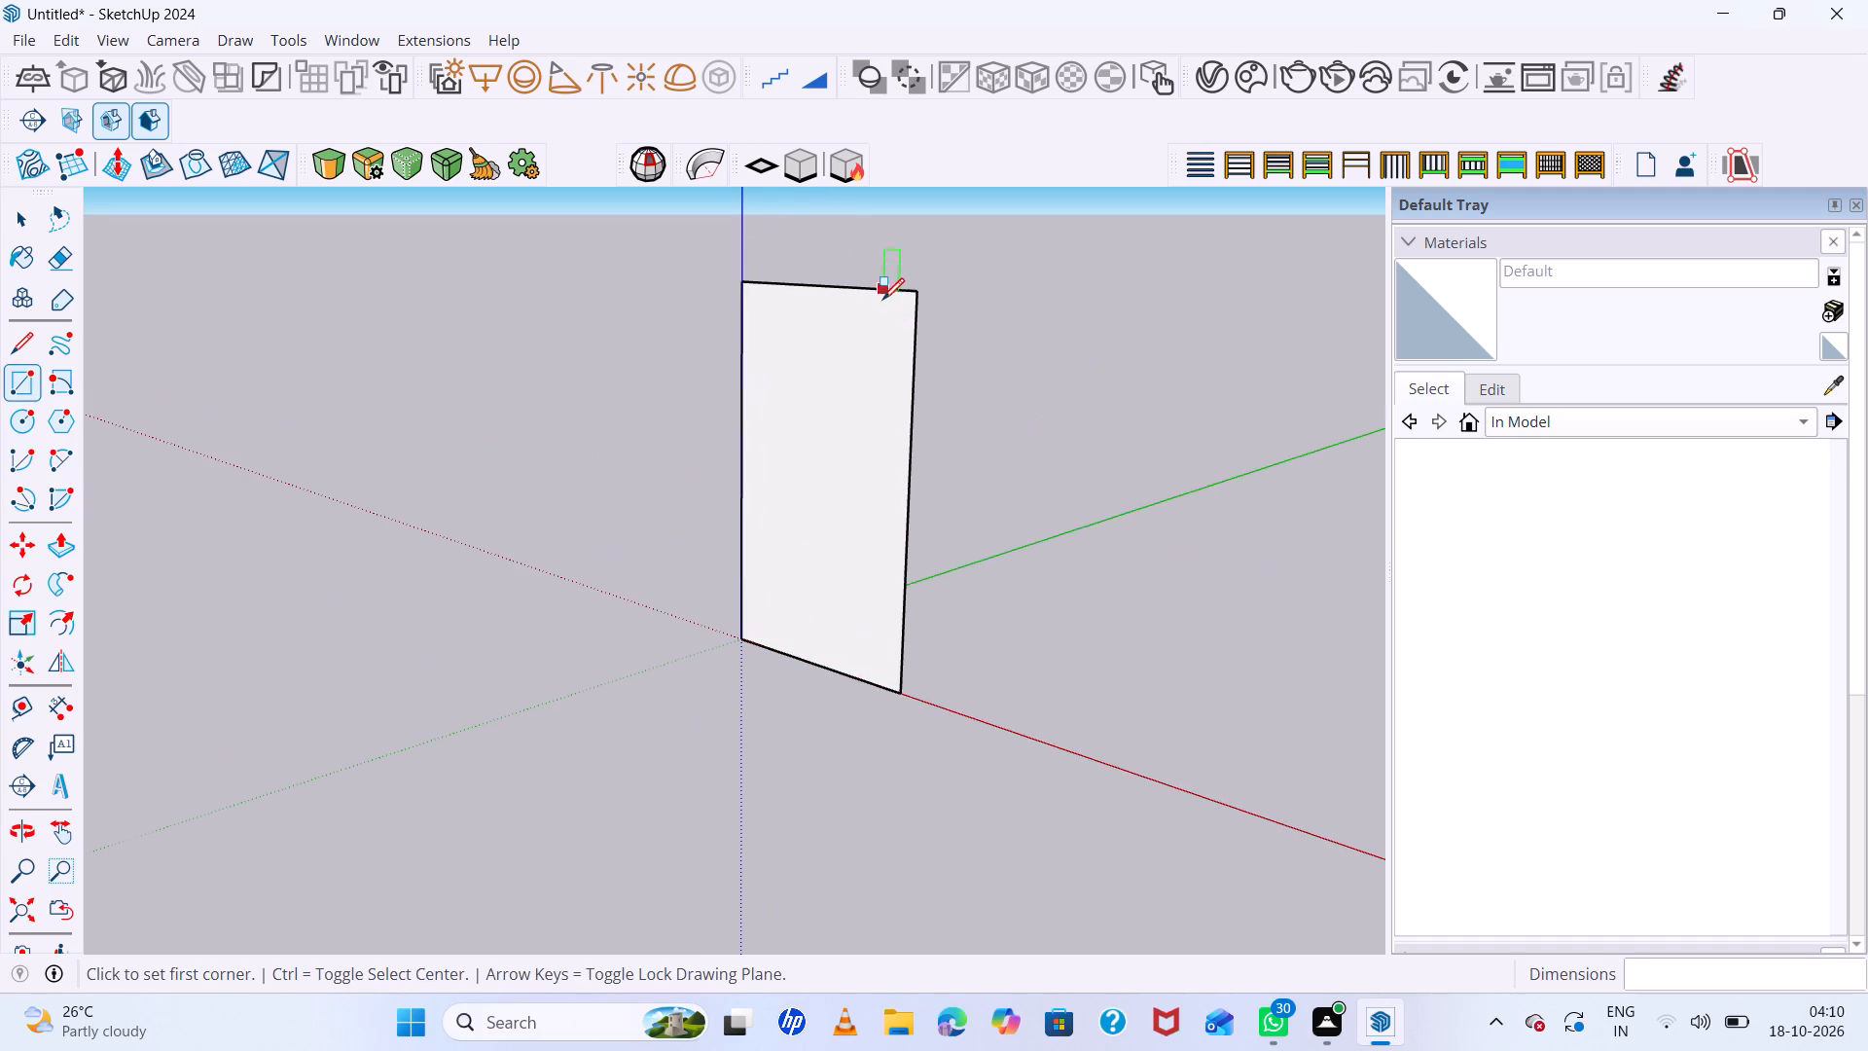
pyautogui.press('space')
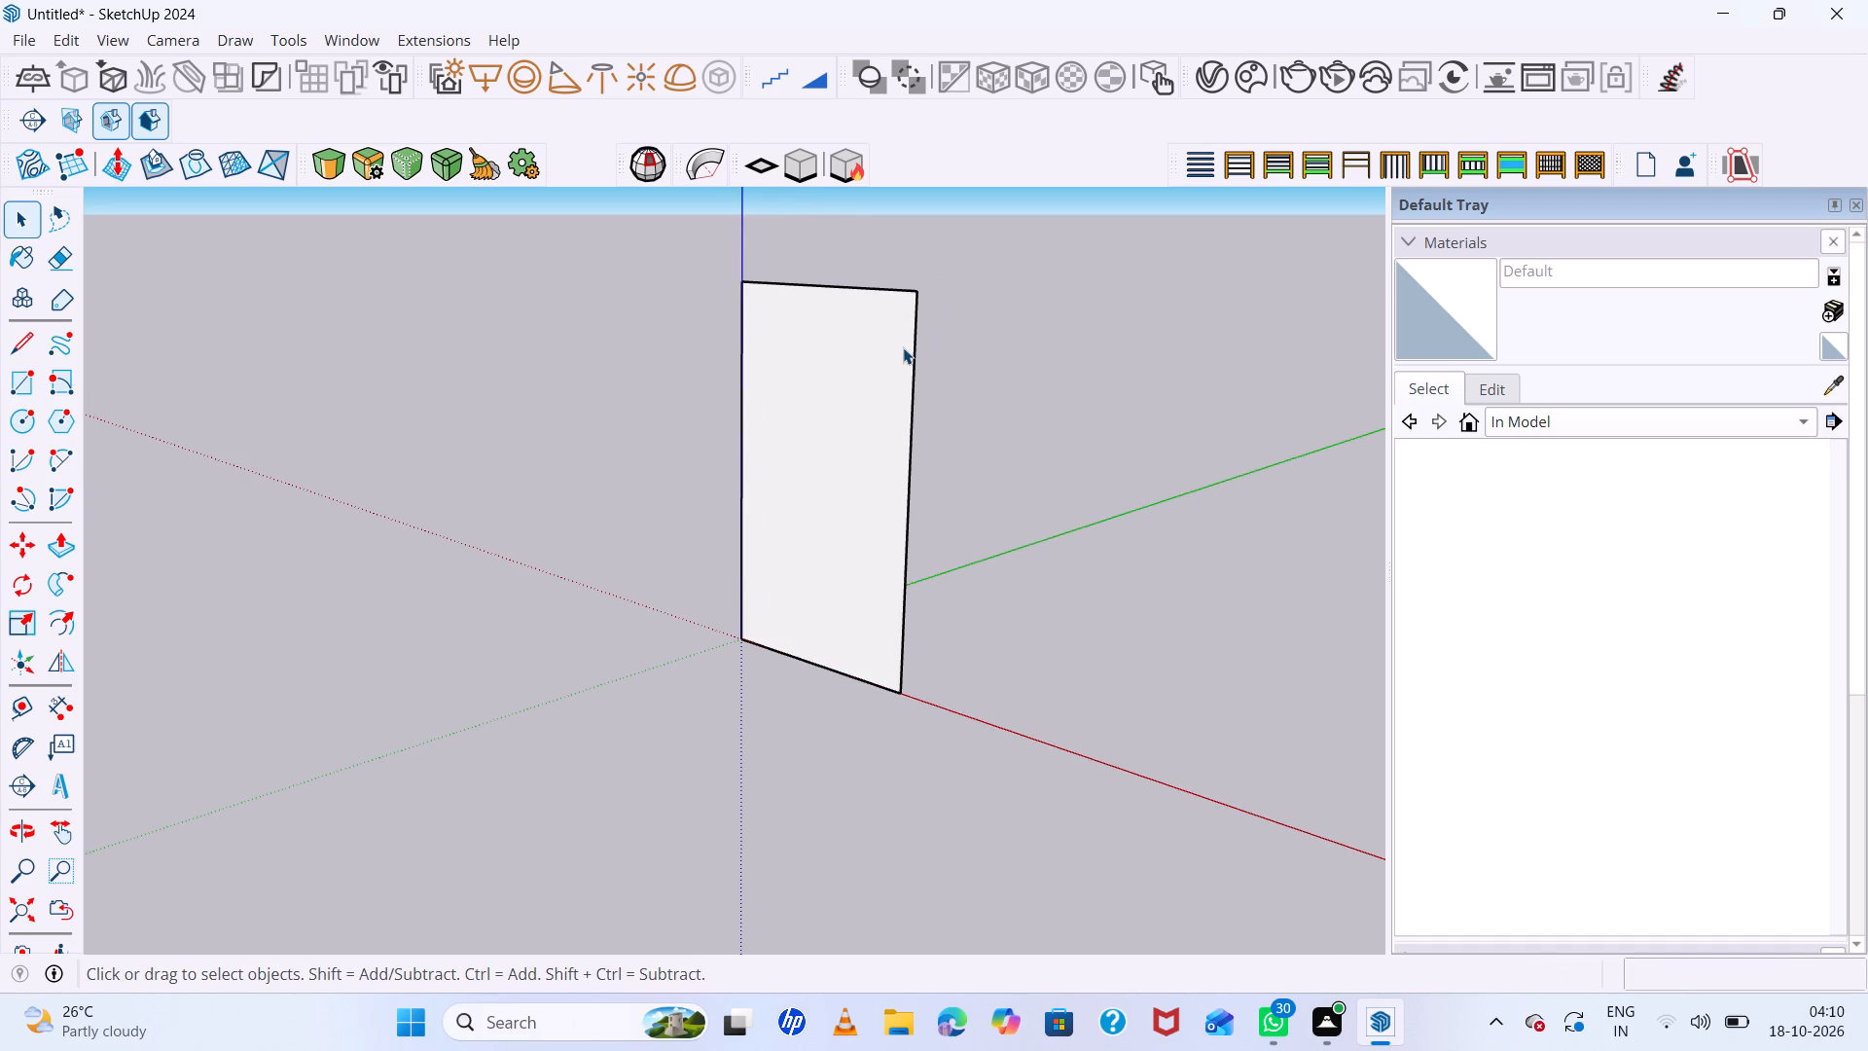
pyautogui.press('p')
pyautogui.click(896, 350)
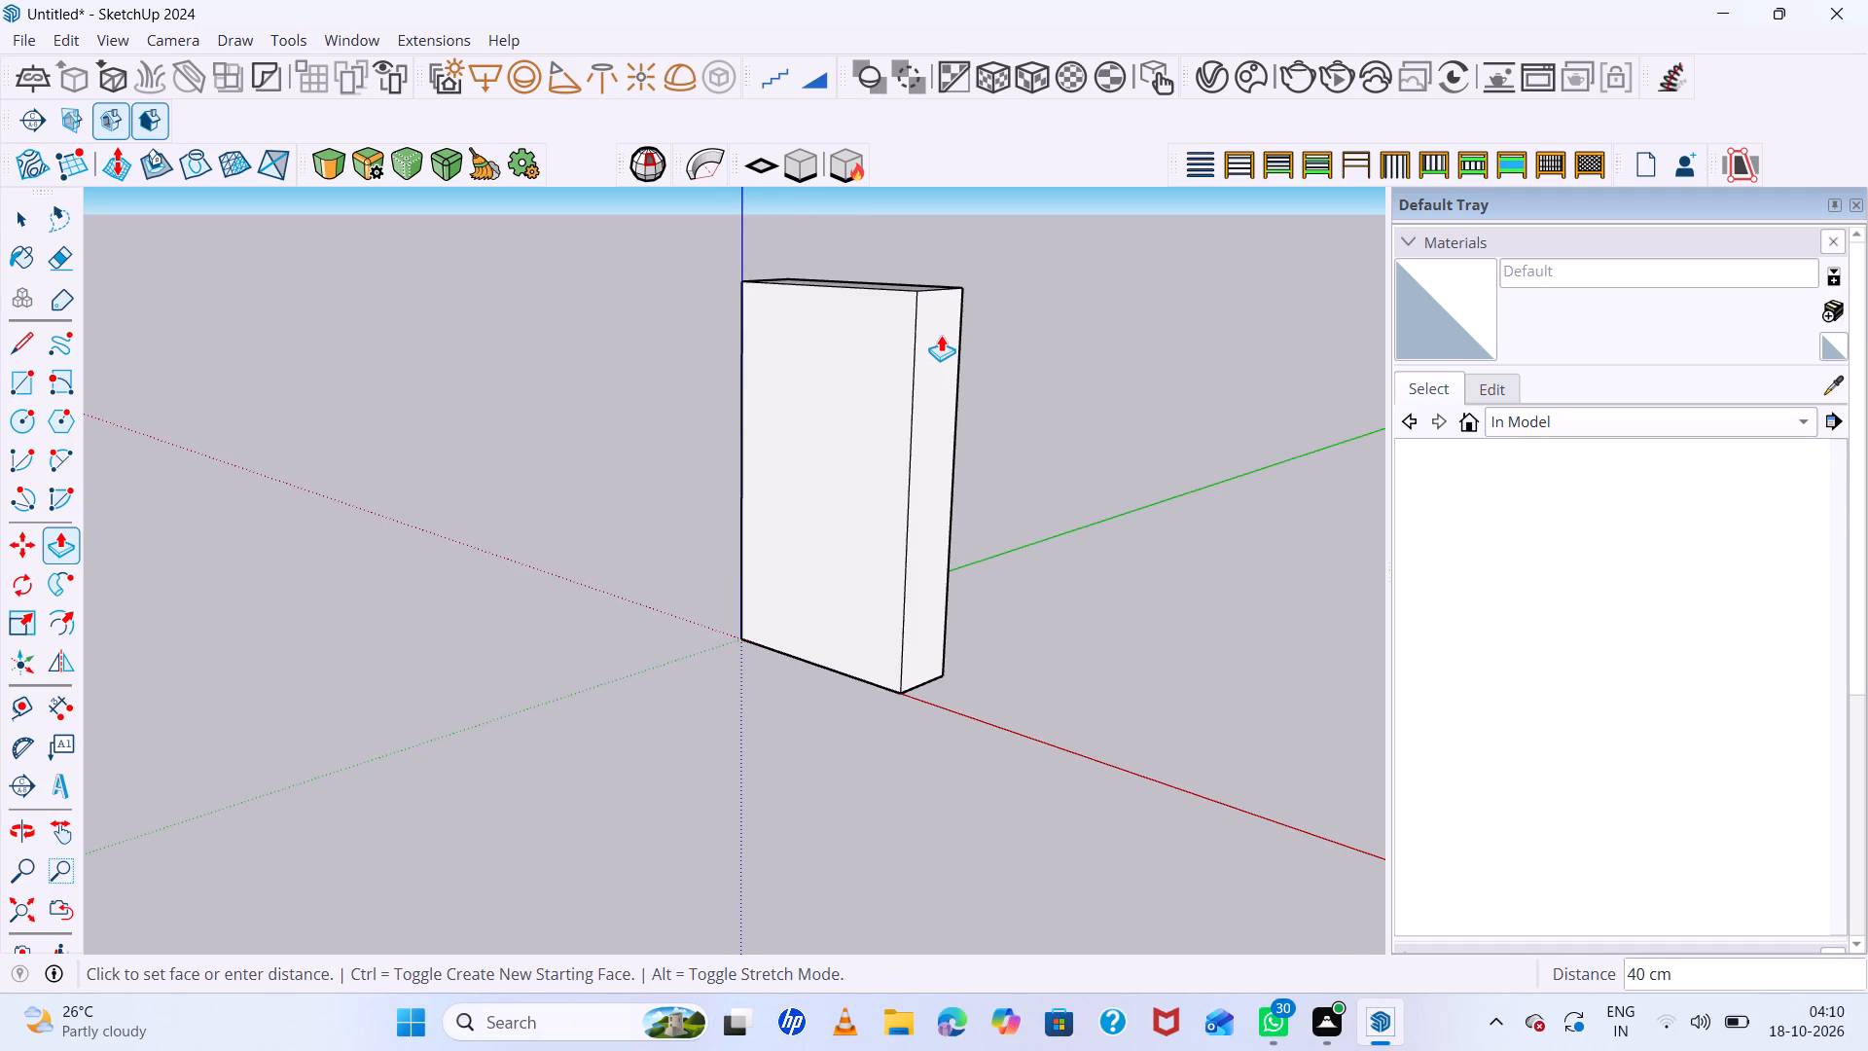
pyautogui.write('50')
pyautogui.press('Return')
pyautogui.scroll(-7, 923, 451)
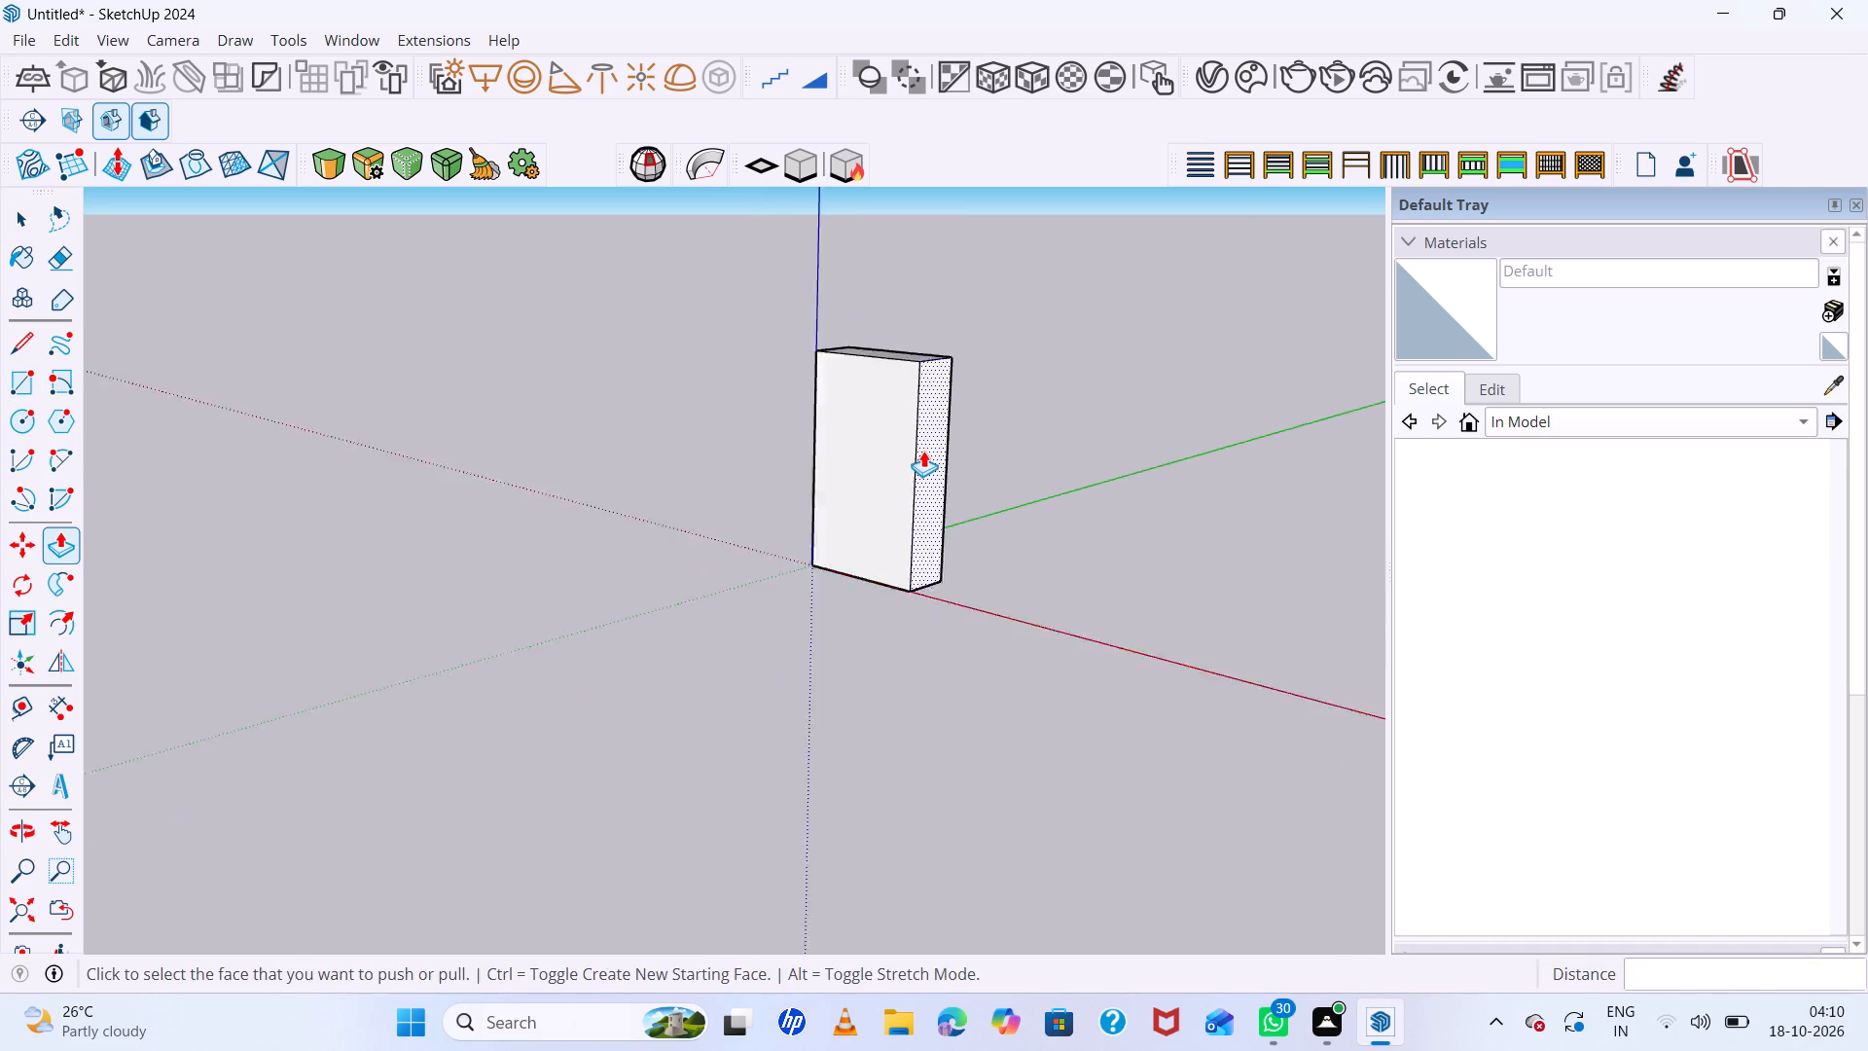
pyautogui.scroll(-2, 923, 451)
pyautogui.moveTo(932, 466); pyautogui.dragTo(1048, 671, button='middle')
pyautogui.scroll(8, 854, 359)
pyautogui.press('space')
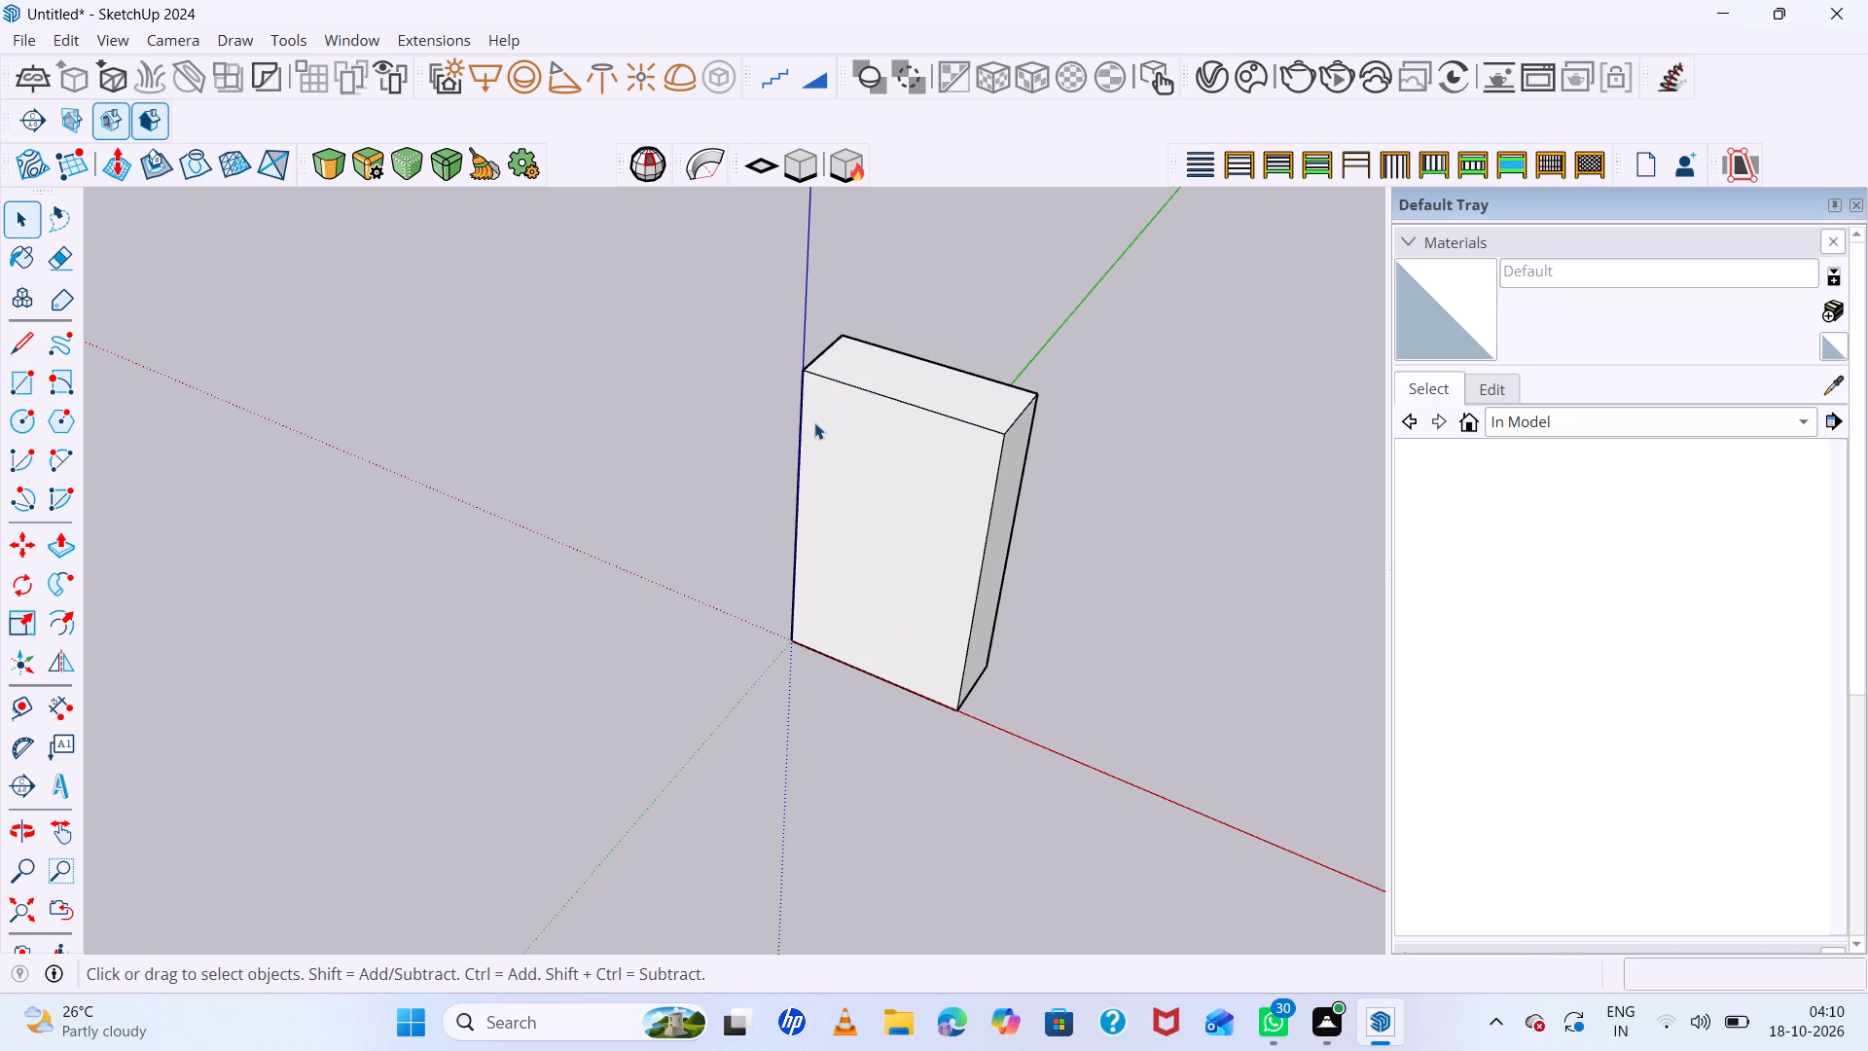
# Copy the front face's vertical edge at the origin 30 cm inward along the red axis.
pyautogui.scroll(-6, 814, 422)
pyautogui.moveTo(831, 420); pyautogui.dragTo(853, 450, button='middle')
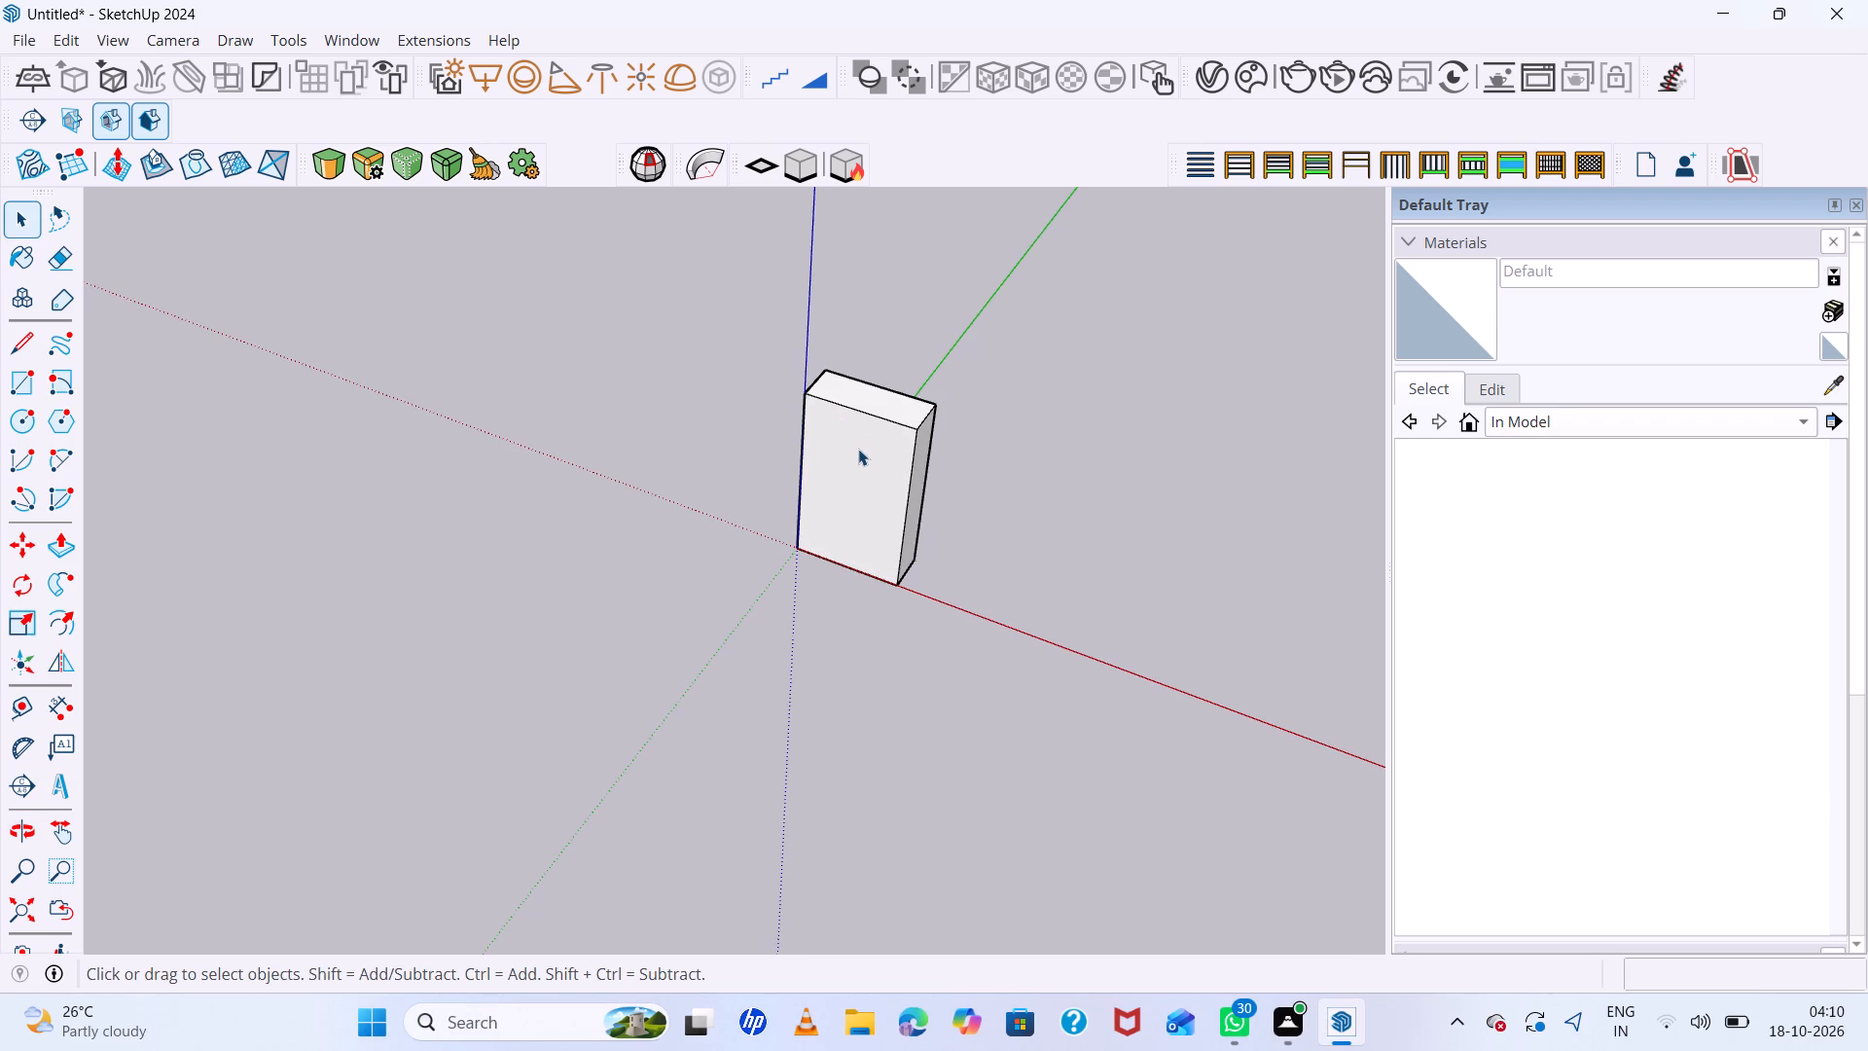
pyautogui.scroll(6, 858, 449)
pyautogui.moveTo(916, 447); pyautogui.dragTo(1045, 437, button='middle')
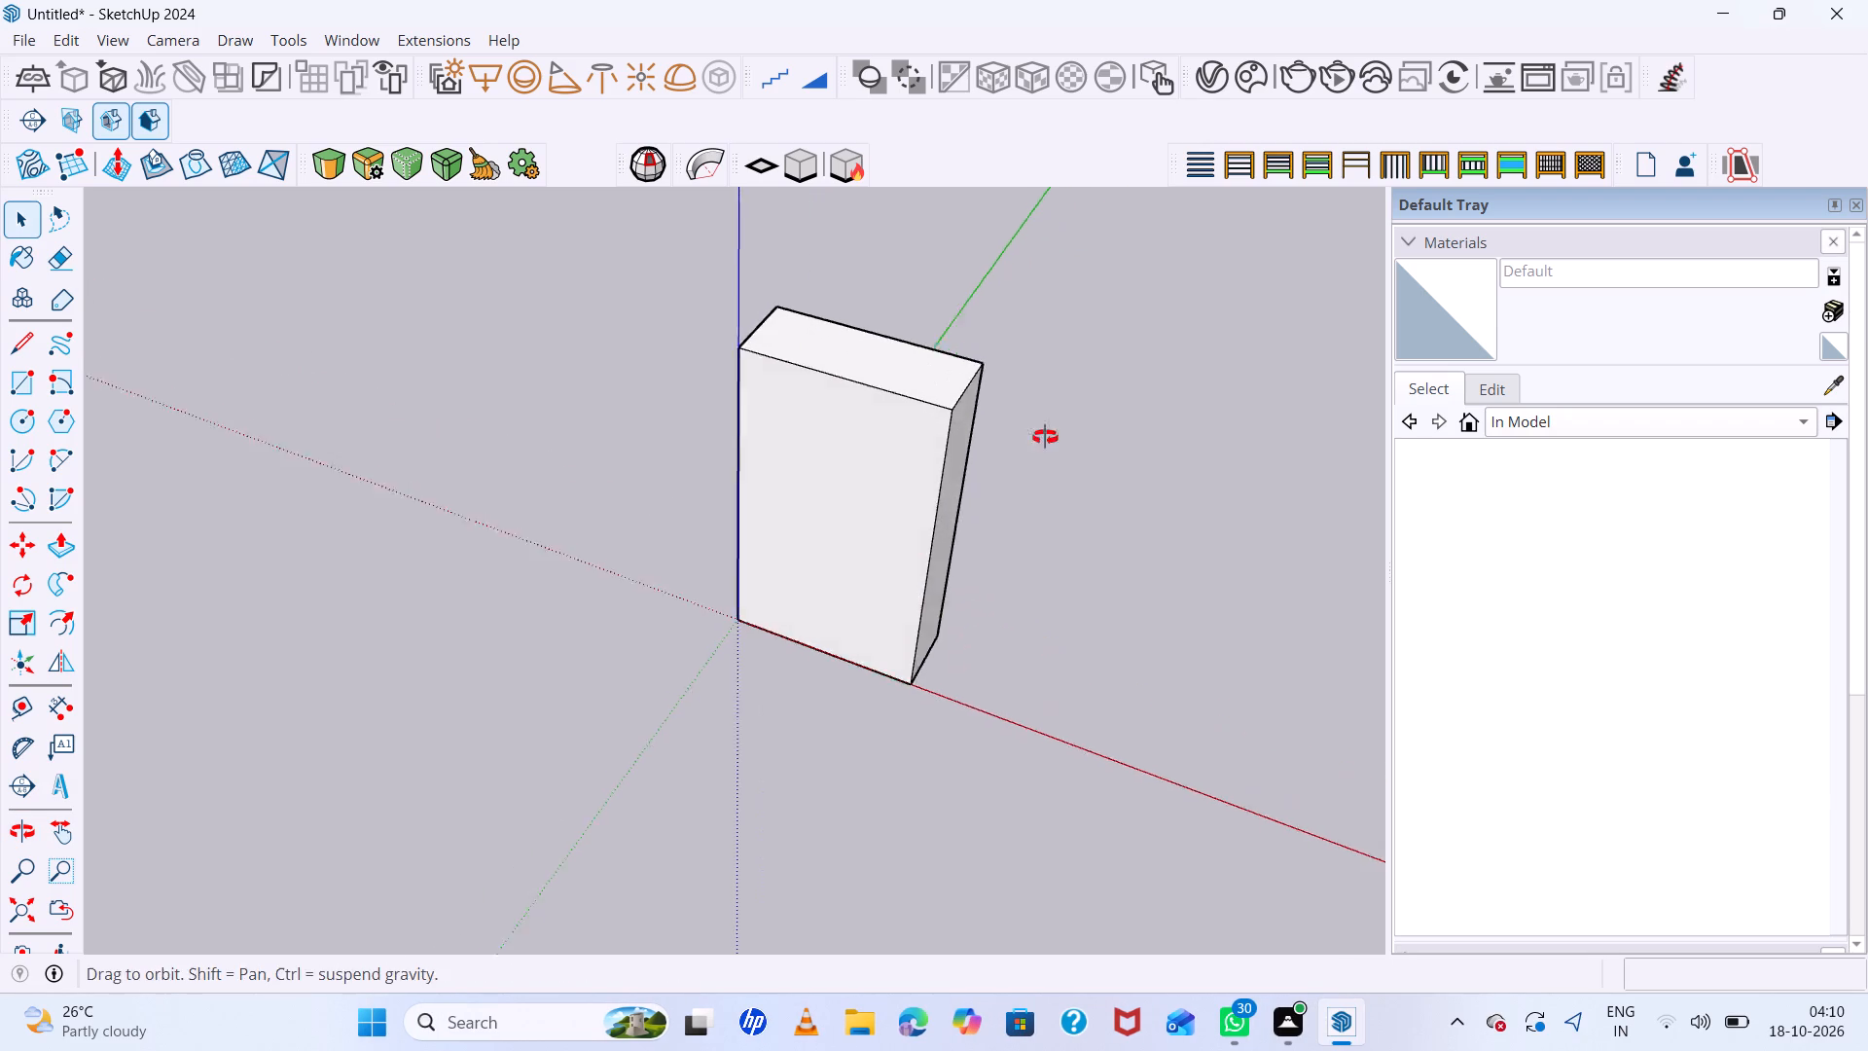
pyautogui.moveTo(1045, 437); pyautogui.dragTo(1146, 421, button='middle')
pyautogui.scroll(5, 914, 466)
pyautogui.moveTo(881, 518); pyautogui.dragTo(894, 318, button='middle')
pyautogui.middleClick(894, 318)
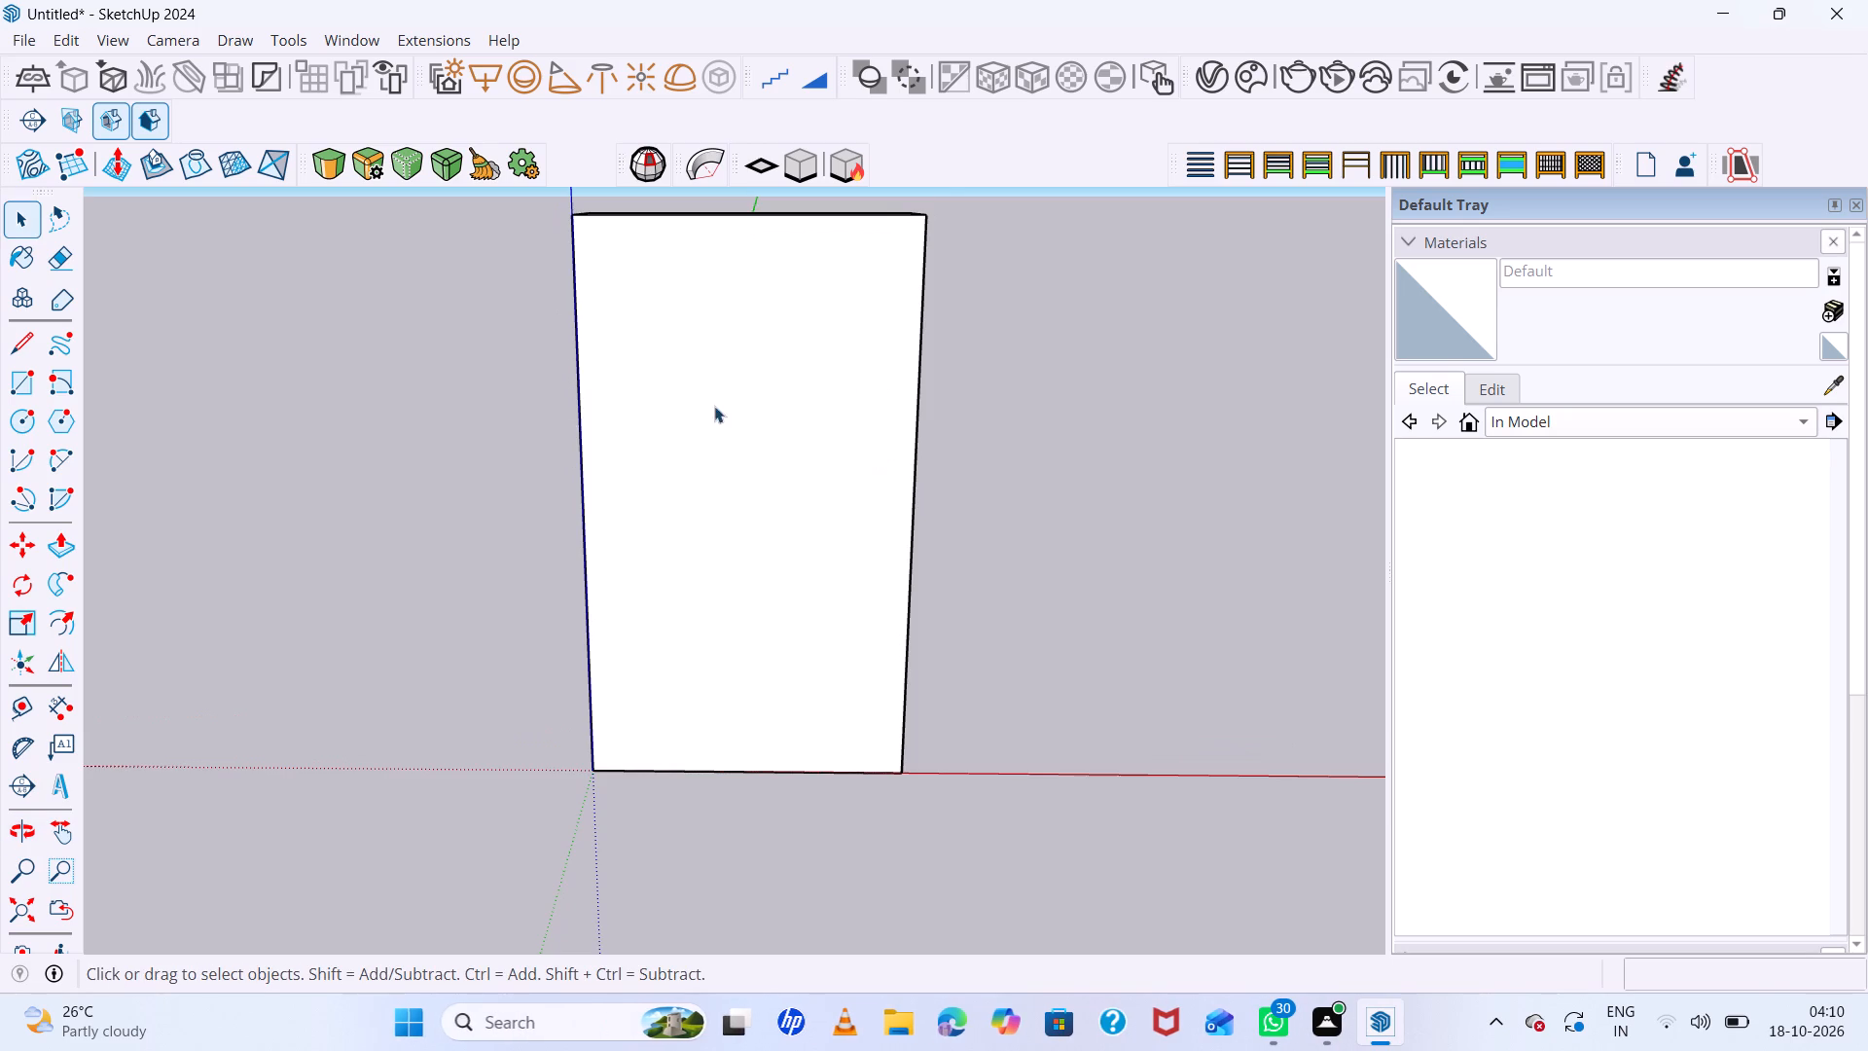
pyautogui.scroll(5, 689, 410)
pyautogui.click(509, 494)
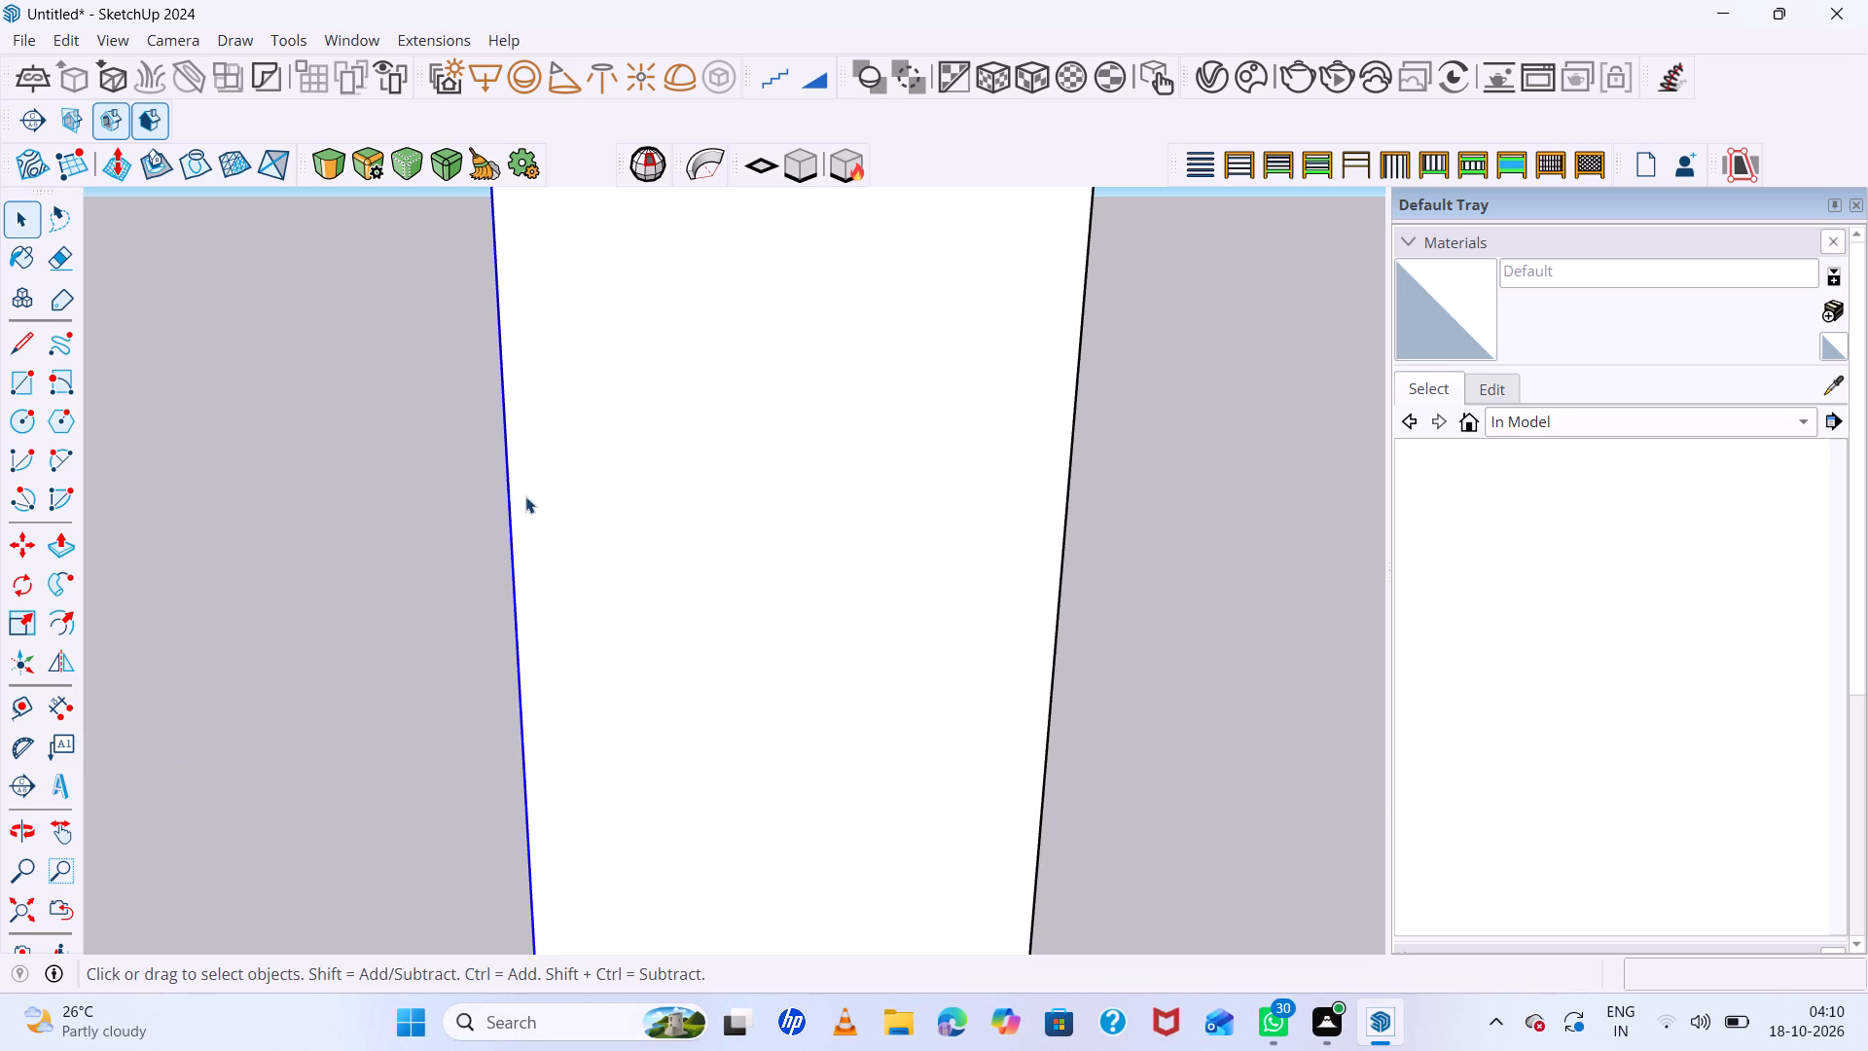
pyautogui.press('m')
pyautogui.scroll(-7, 526, 493)
pyautogui.scroll(6, 536, 770)
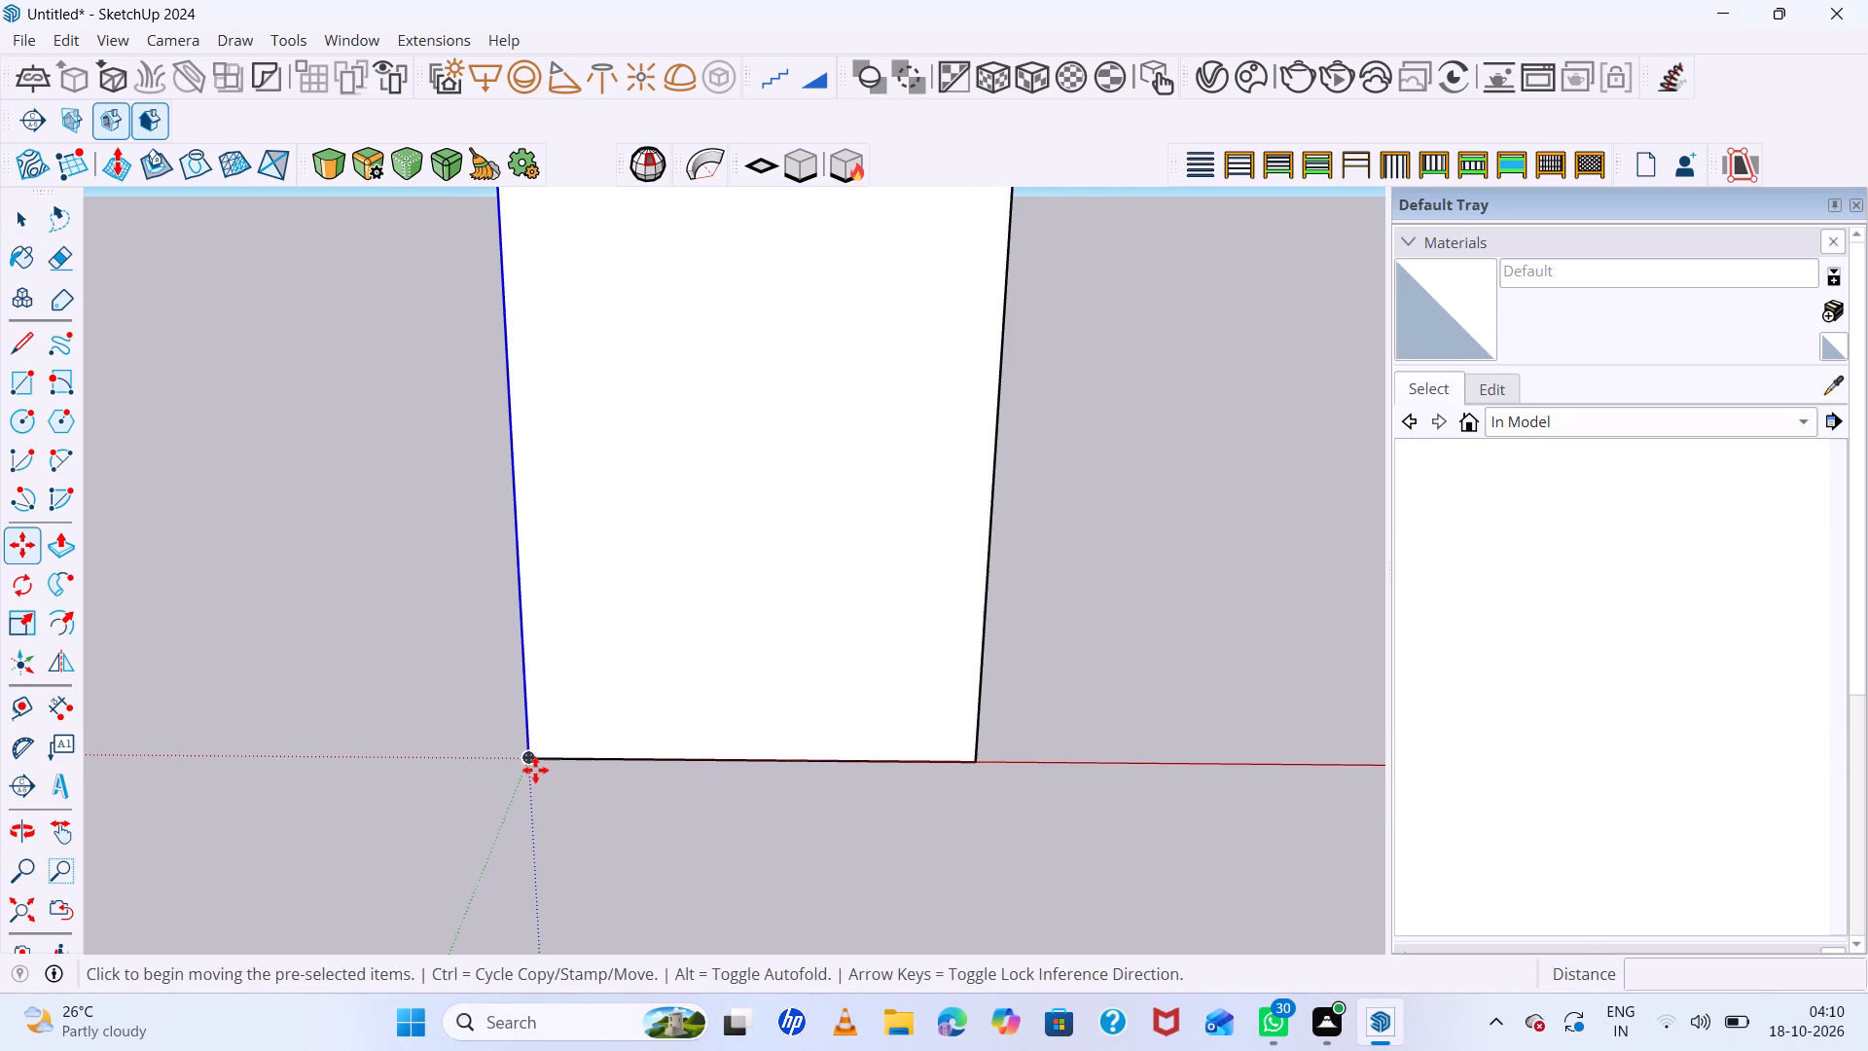
pyautogui.keyDown('ctrl'); pyautogui.click(529, 756); pyautogui.keyUp('ctrl')
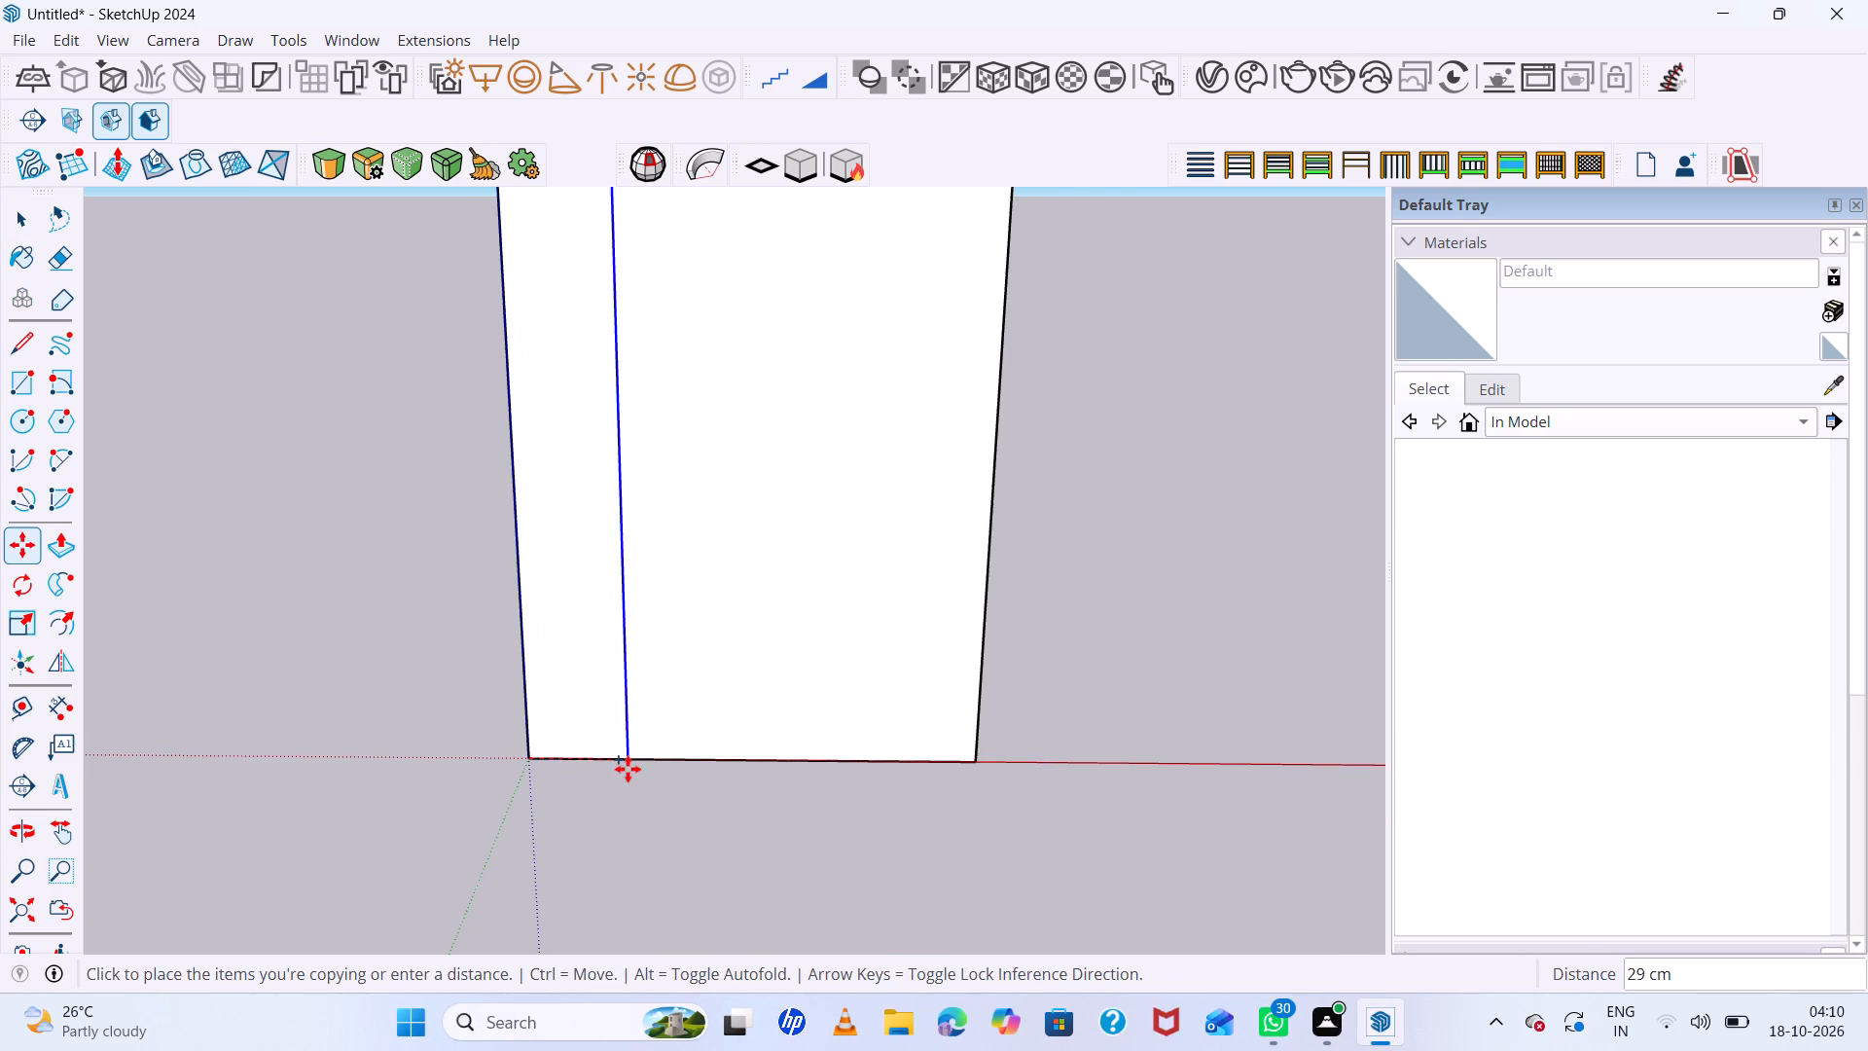
pyautogui.write('30')
pyautogui.press('Return')
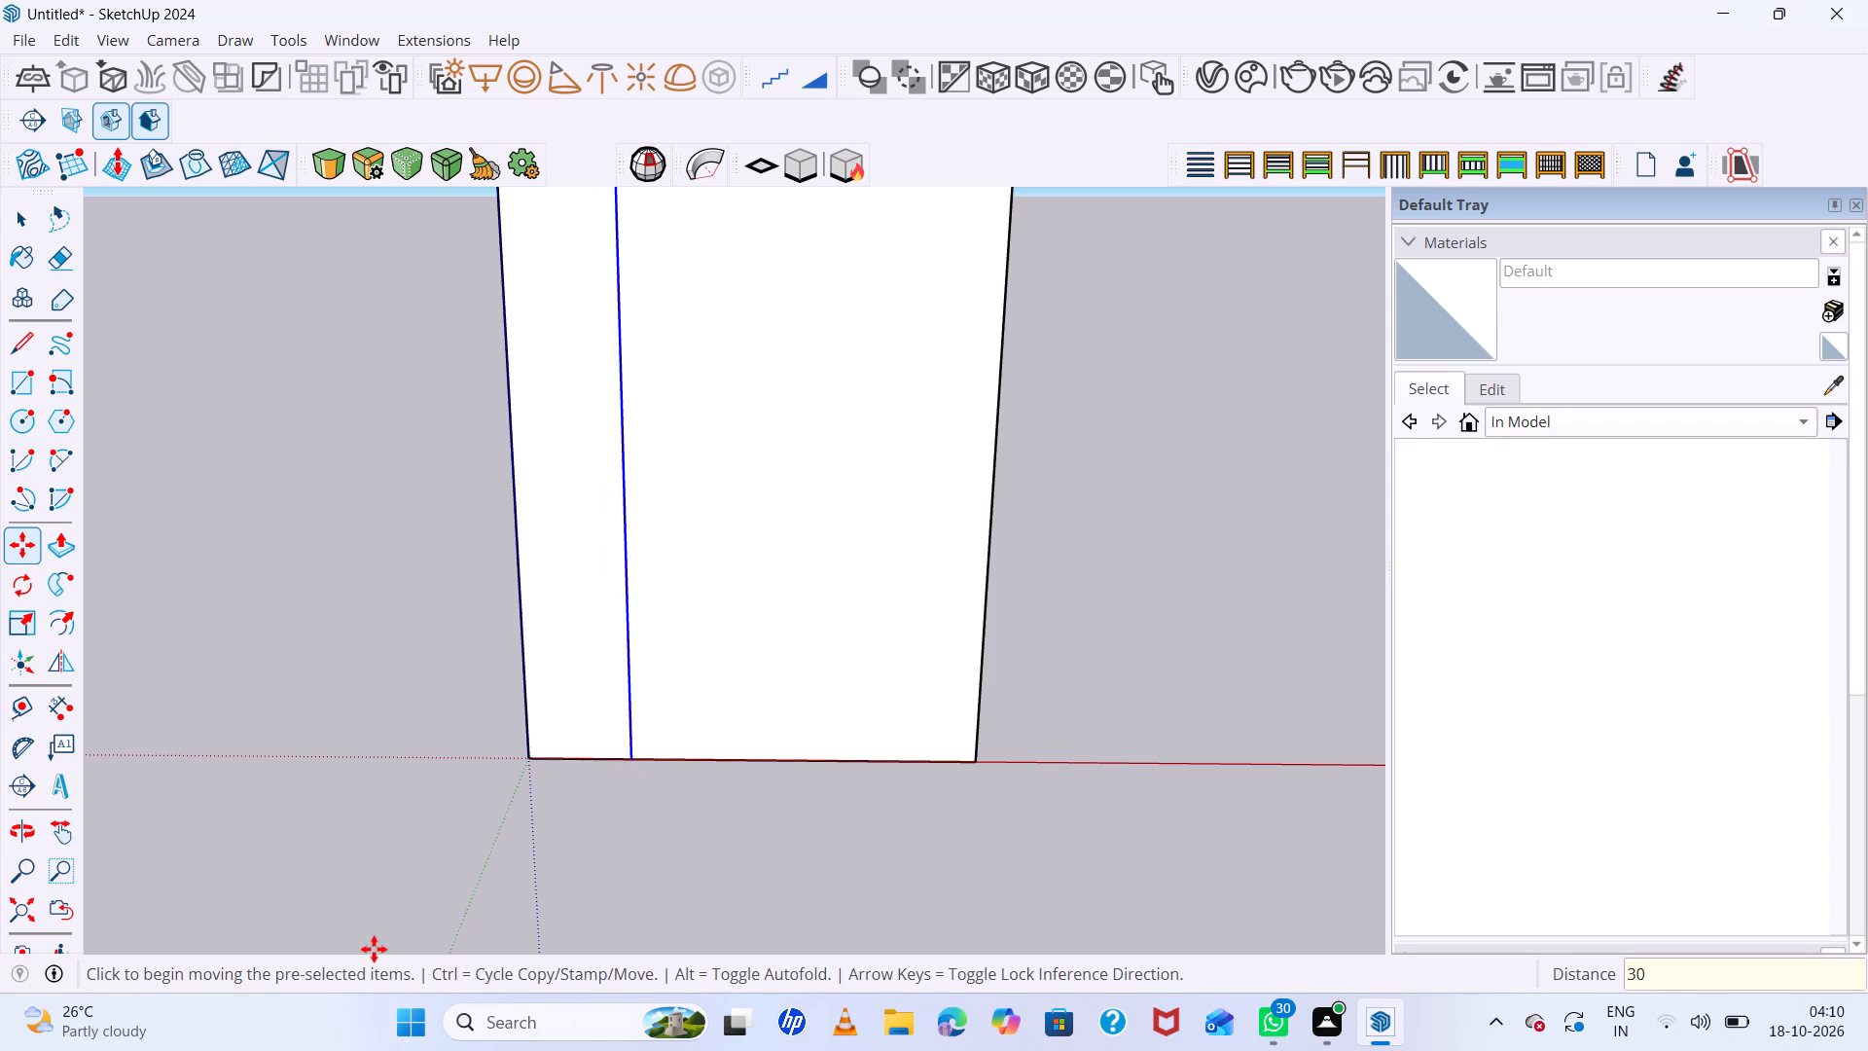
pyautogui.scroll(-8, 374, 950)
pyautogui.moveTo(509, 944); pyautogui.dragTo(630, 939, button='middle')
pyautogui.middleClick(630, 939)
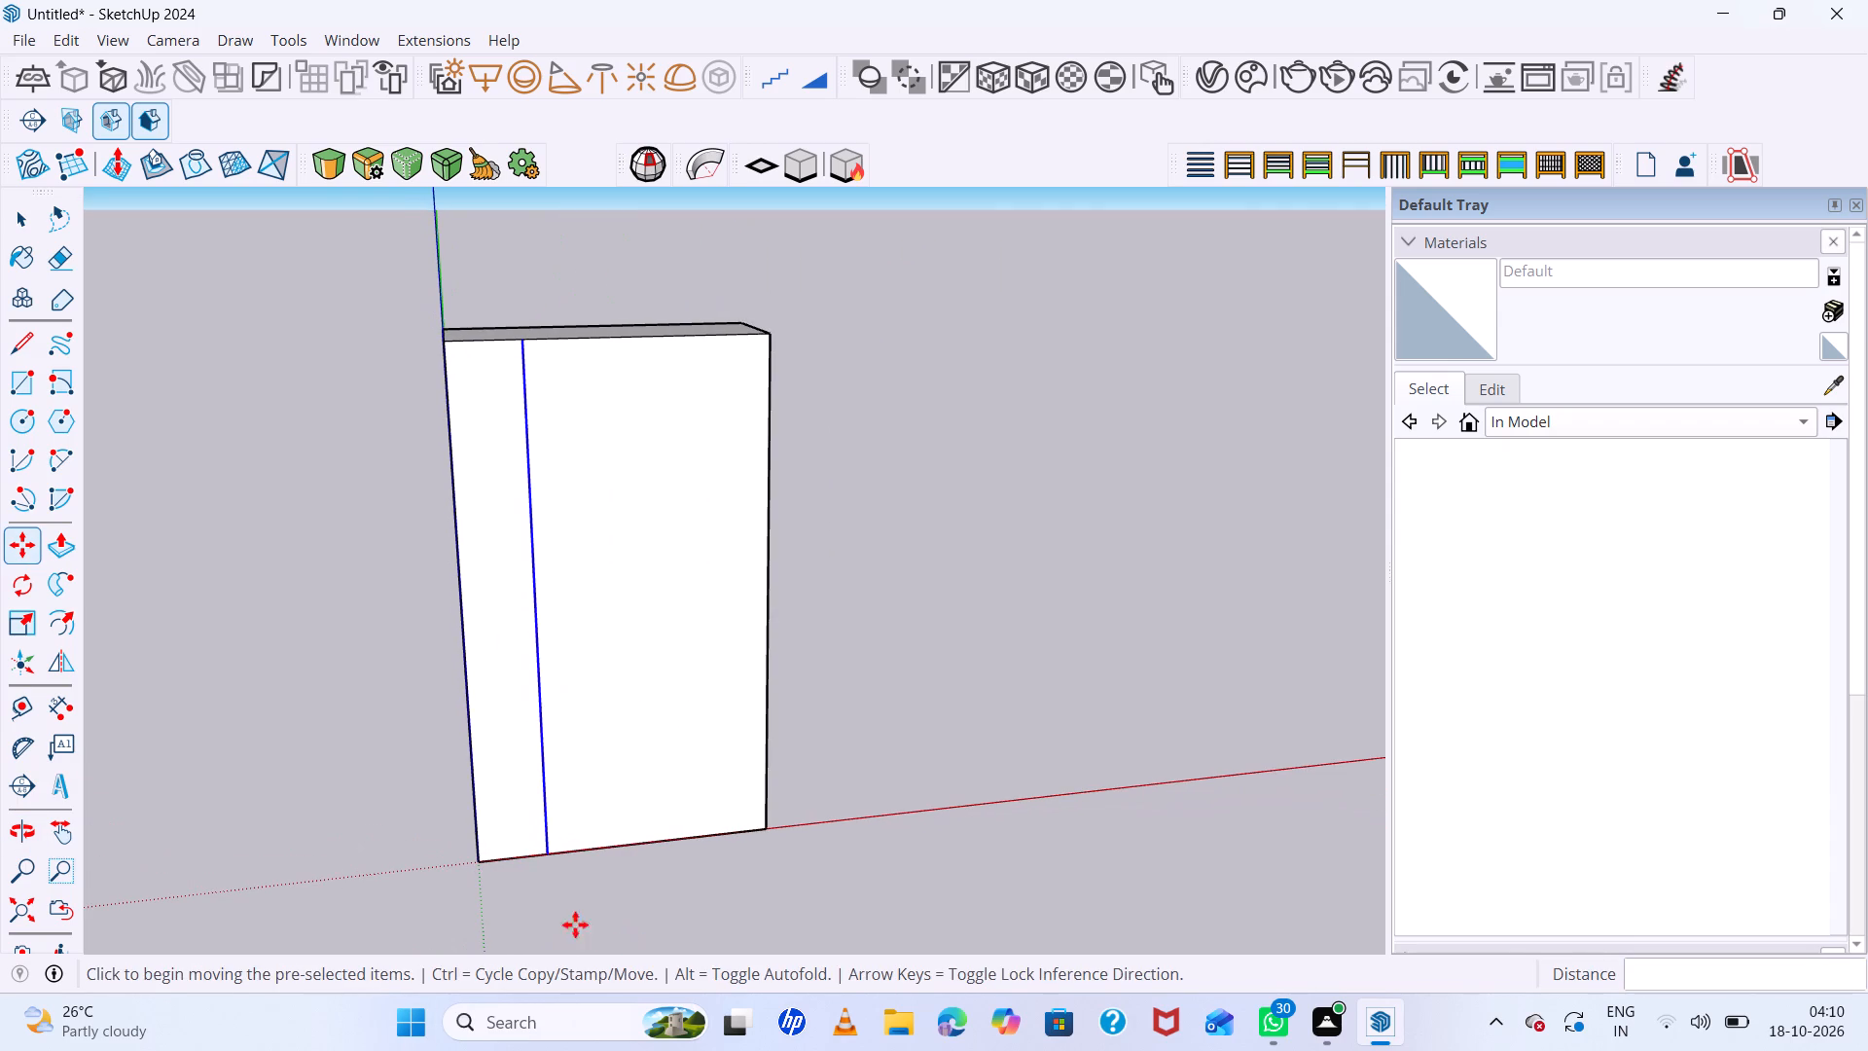
# Copy the front face's vertical dividing line 50 cm further along the red axis.
pyautogui.click(549, 856)
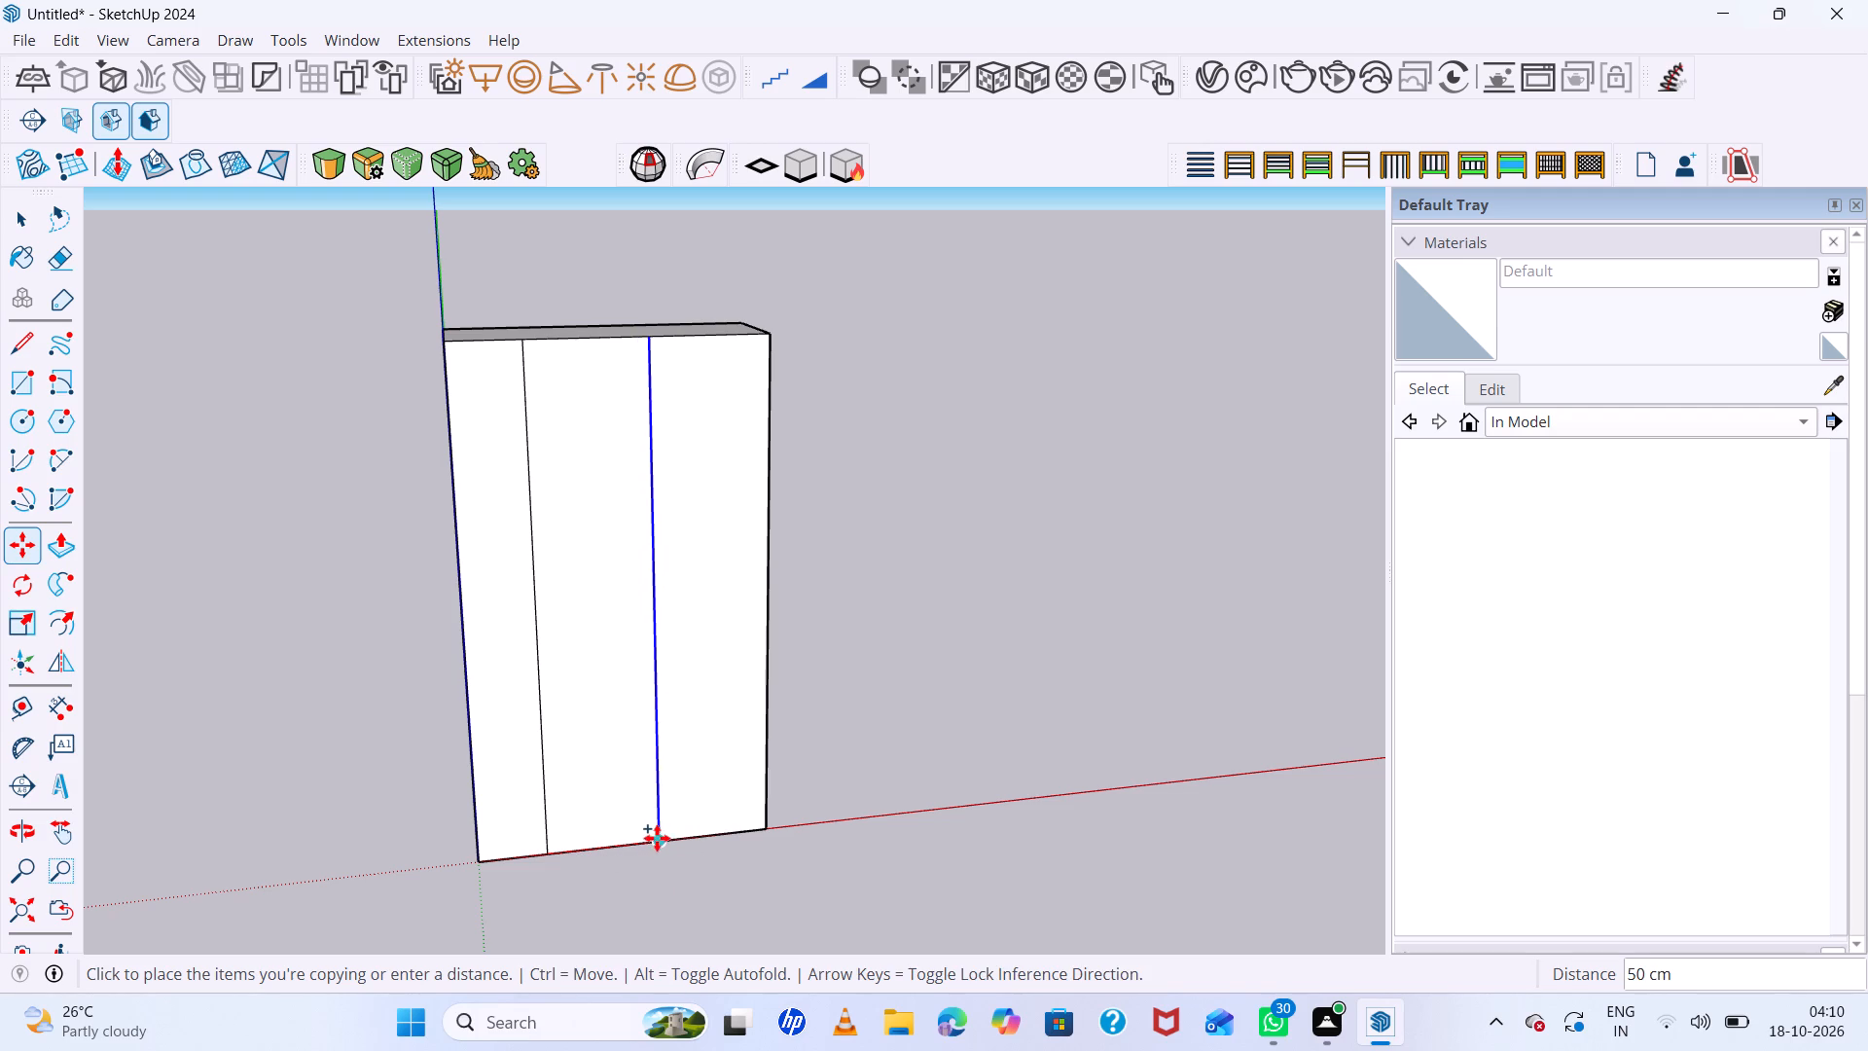
pyautogui.click(658, 846)
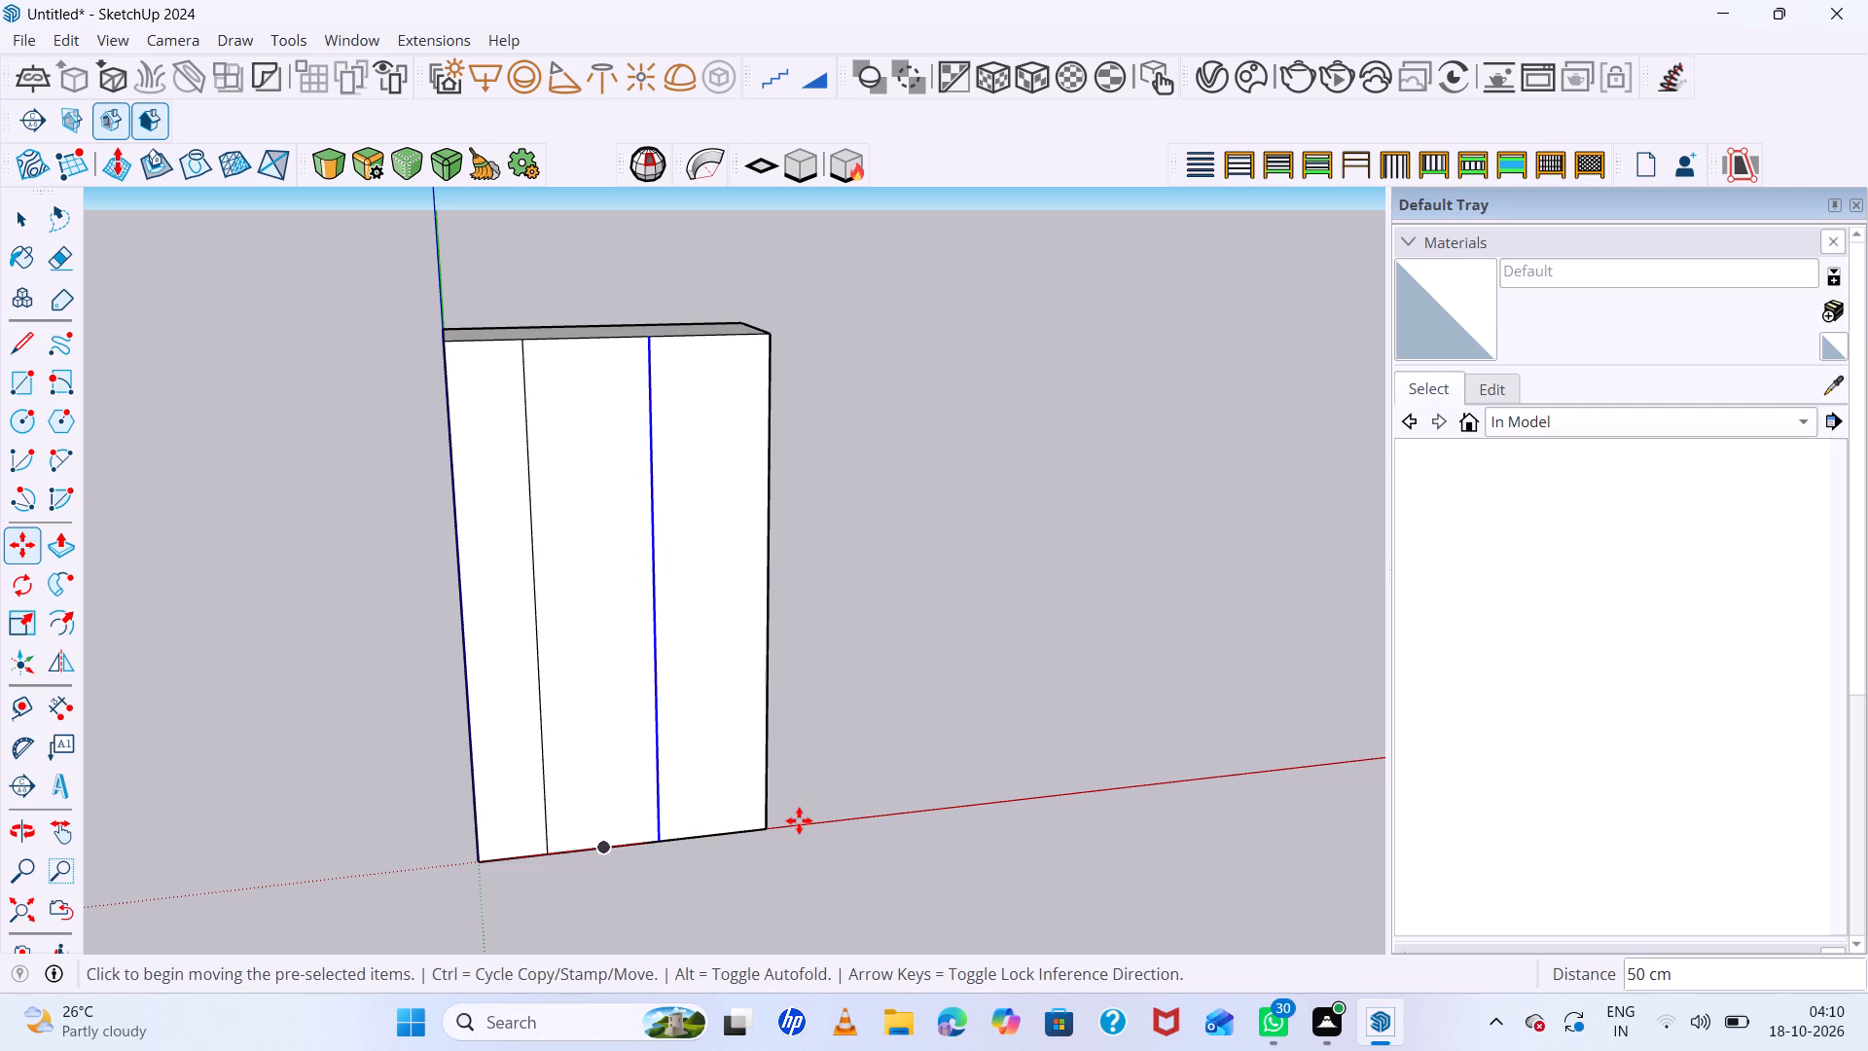
pyautogui.scroll(-9, 538, 839)
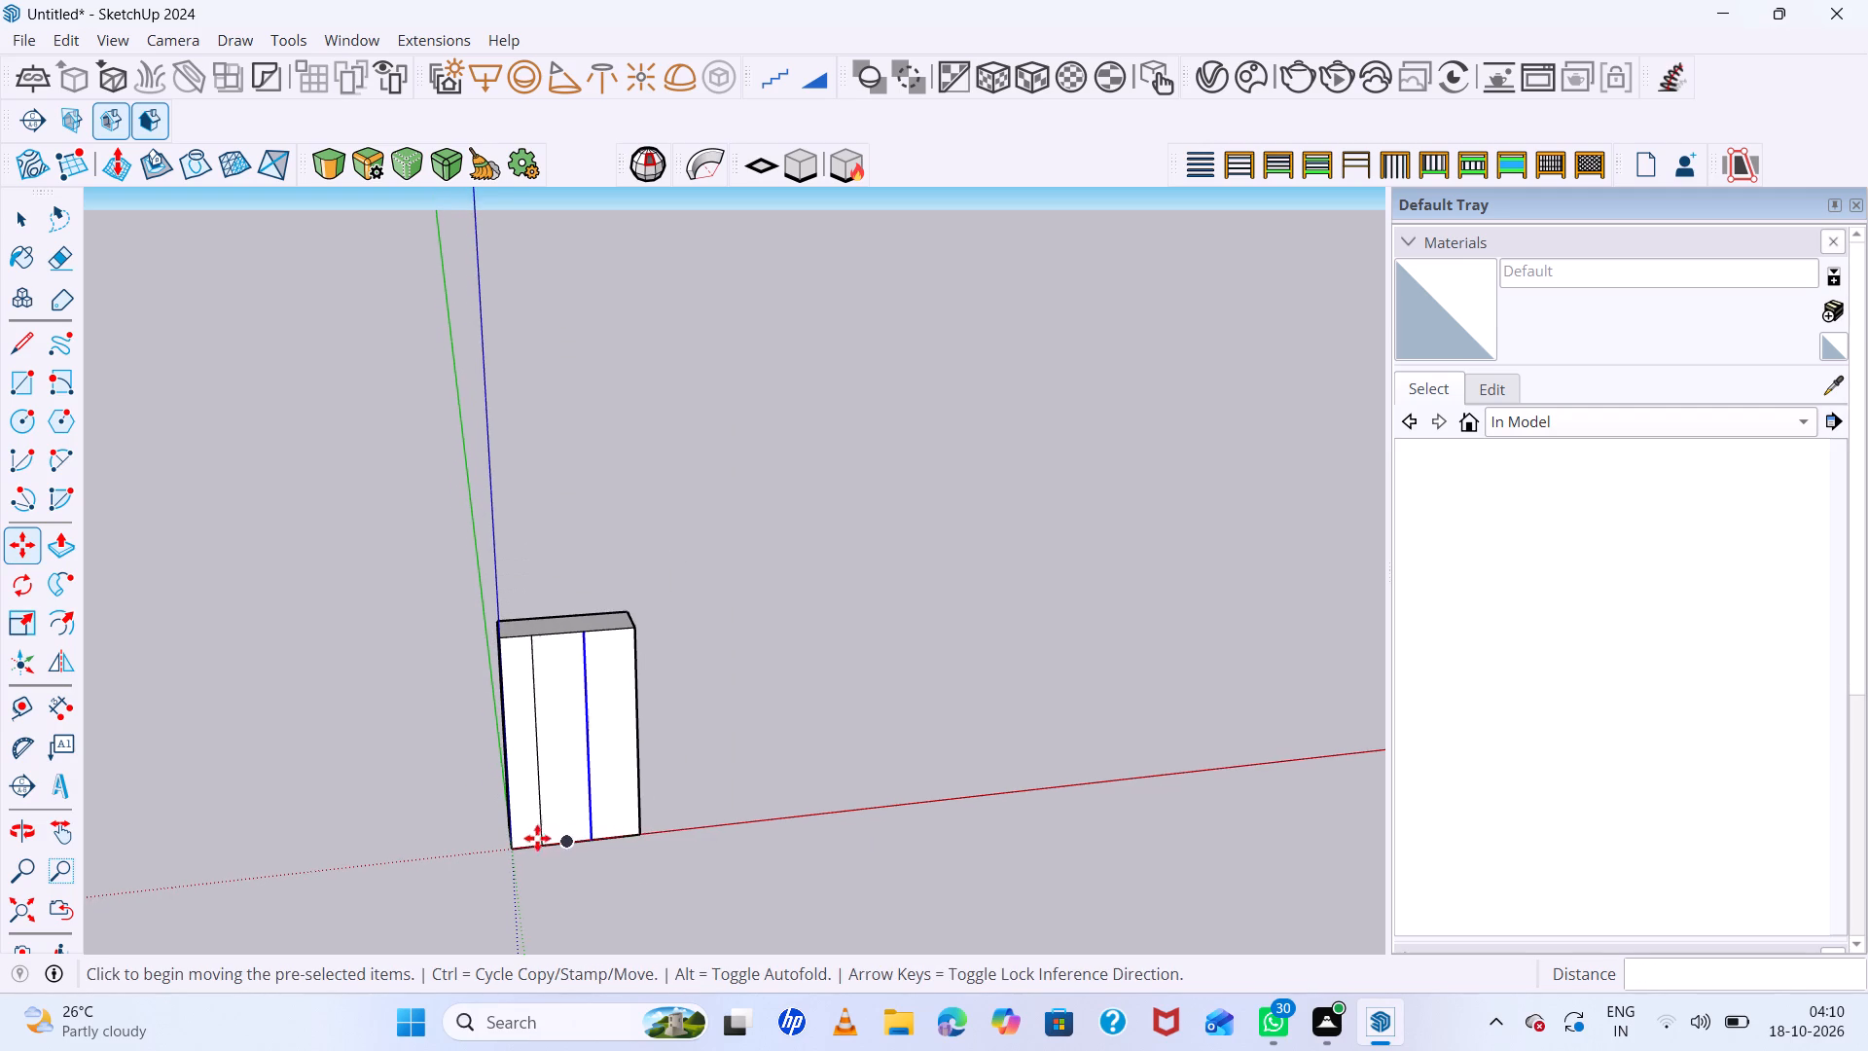
pyautogui.moveTo(747, 823); pyautogui.dragTo(301, 824, button='middle')
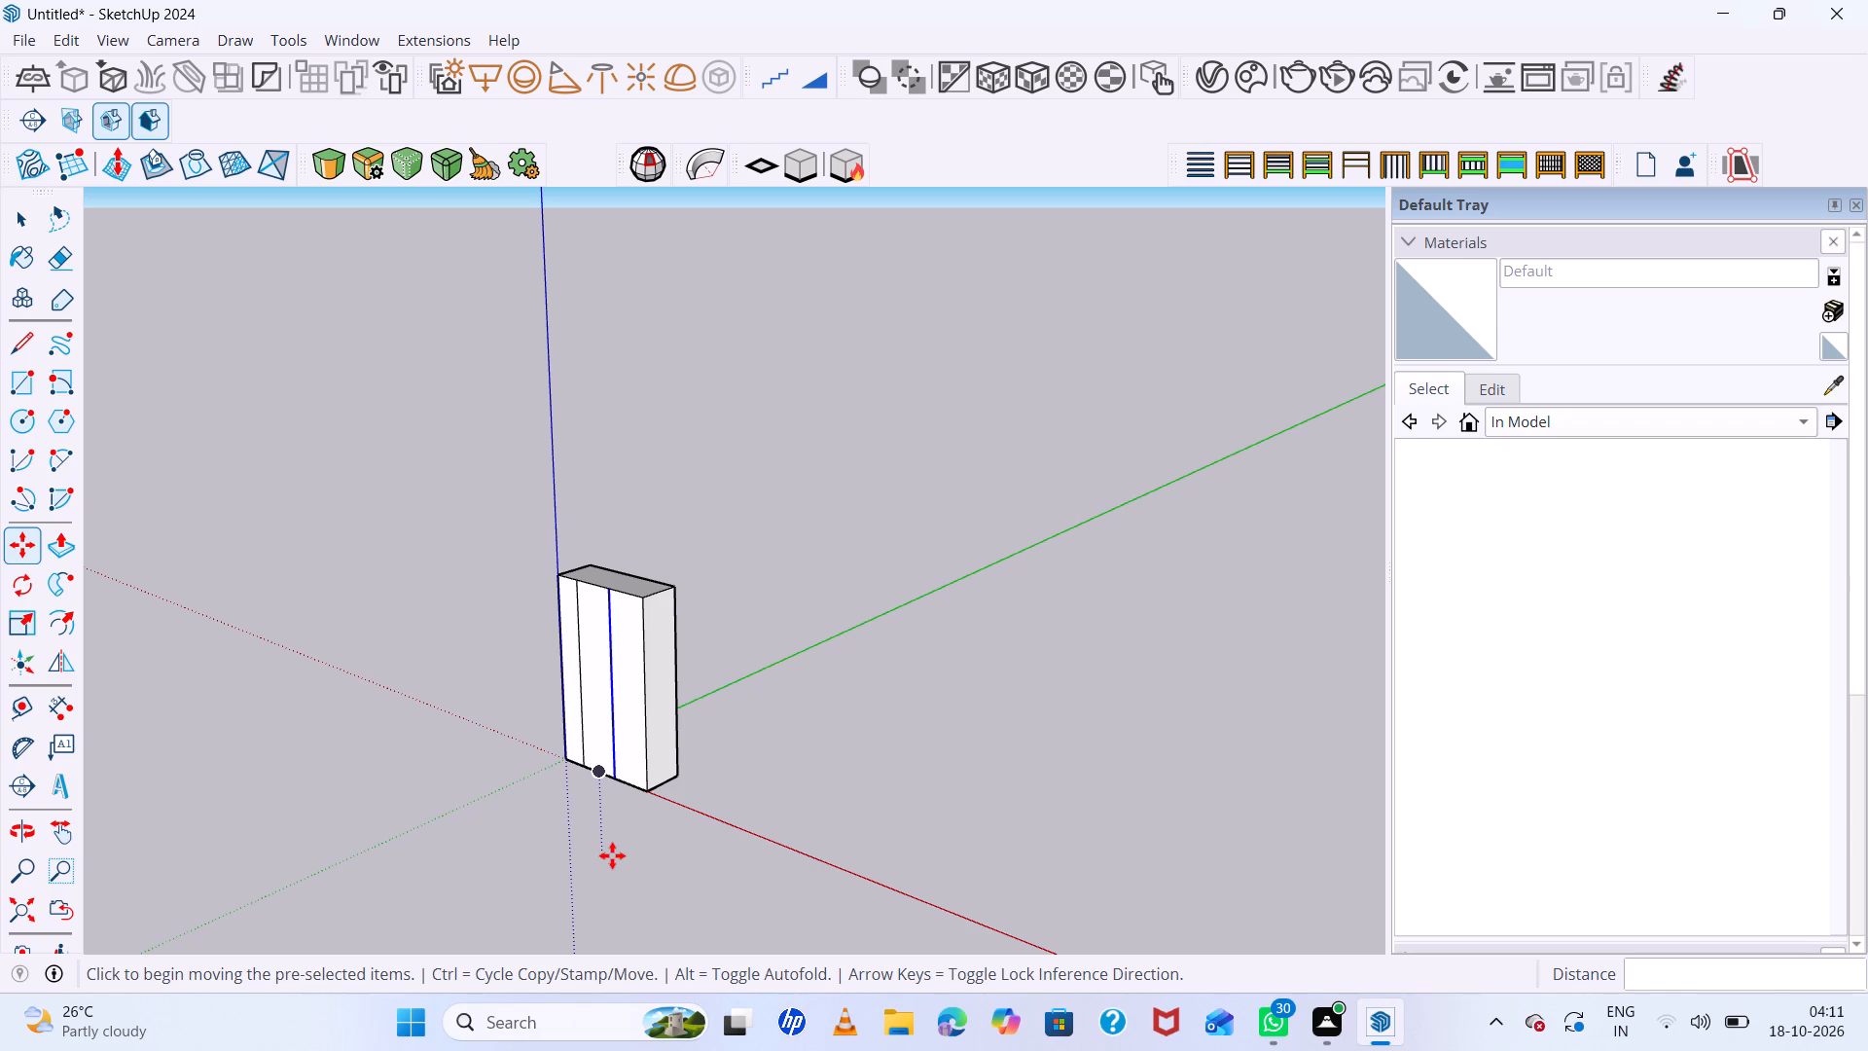
pyautogui.scroll(5, 721, 809)
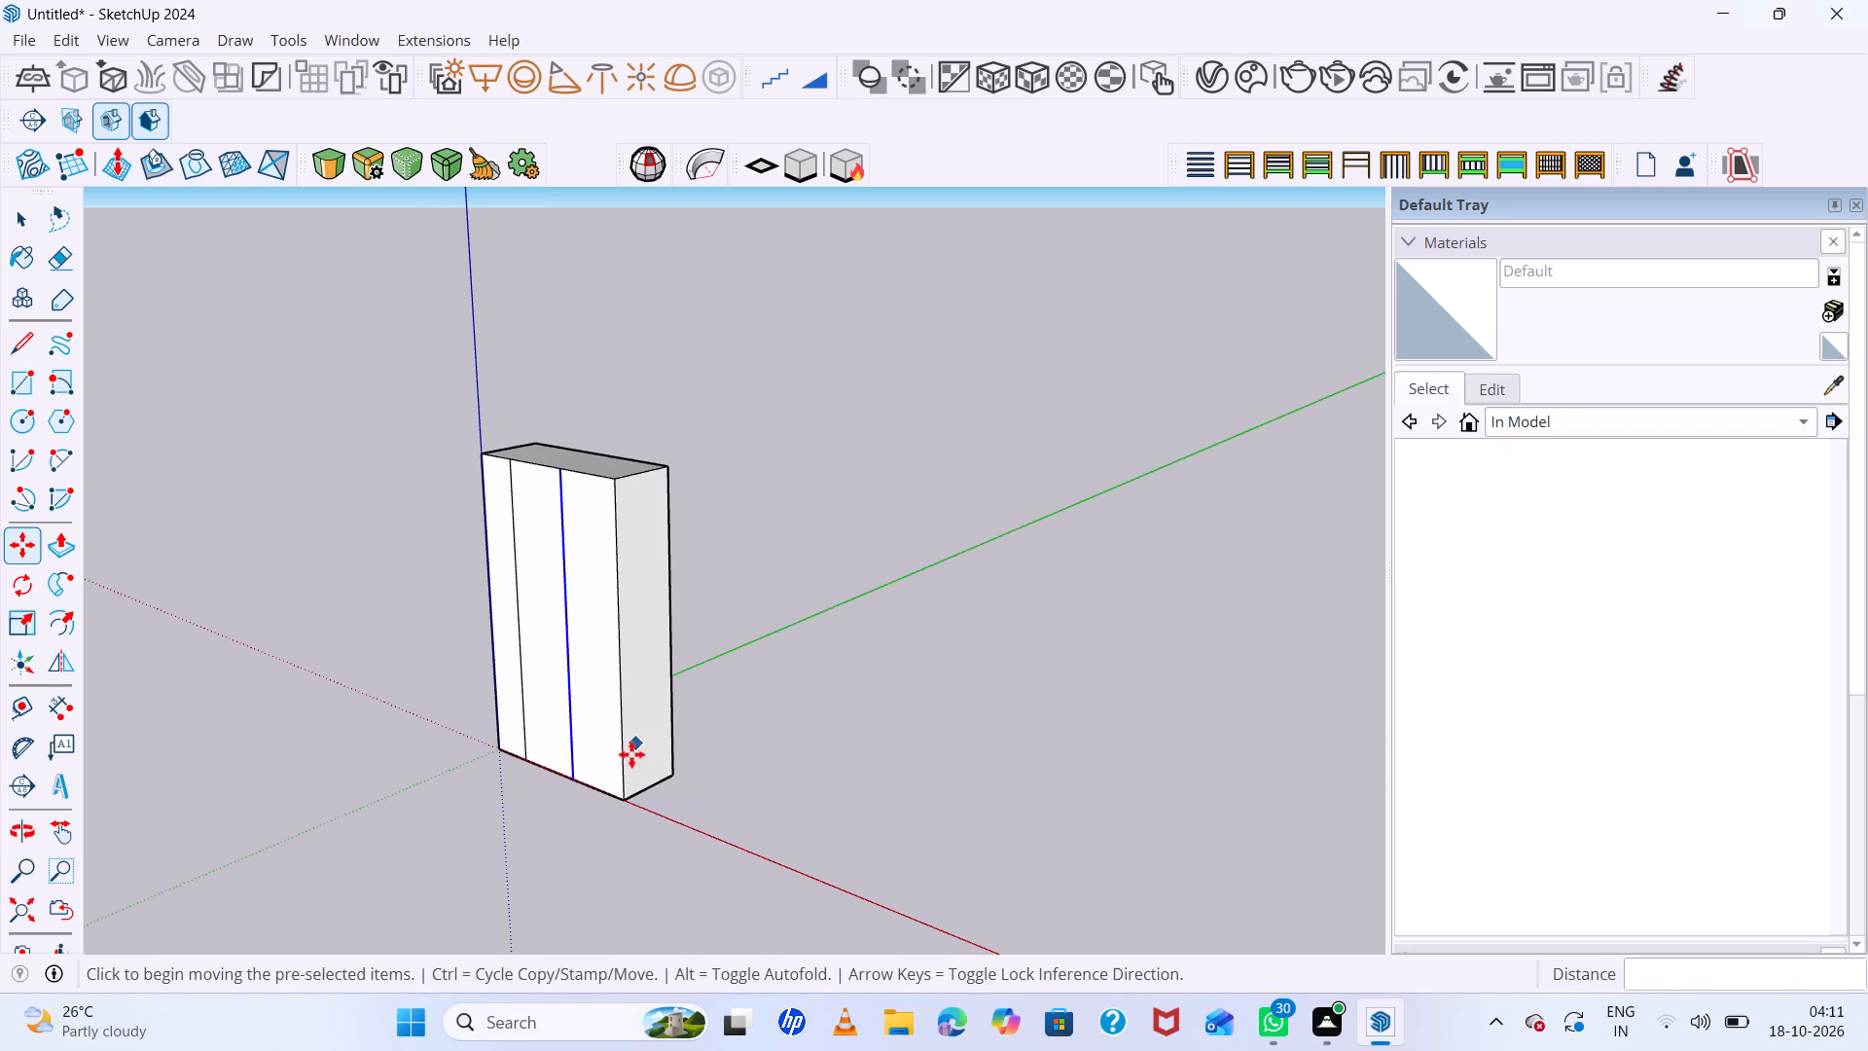
pyautogui.press('space')
pyautogui.scroll(6, 585, 802)
pyautogui.click(946, 811)
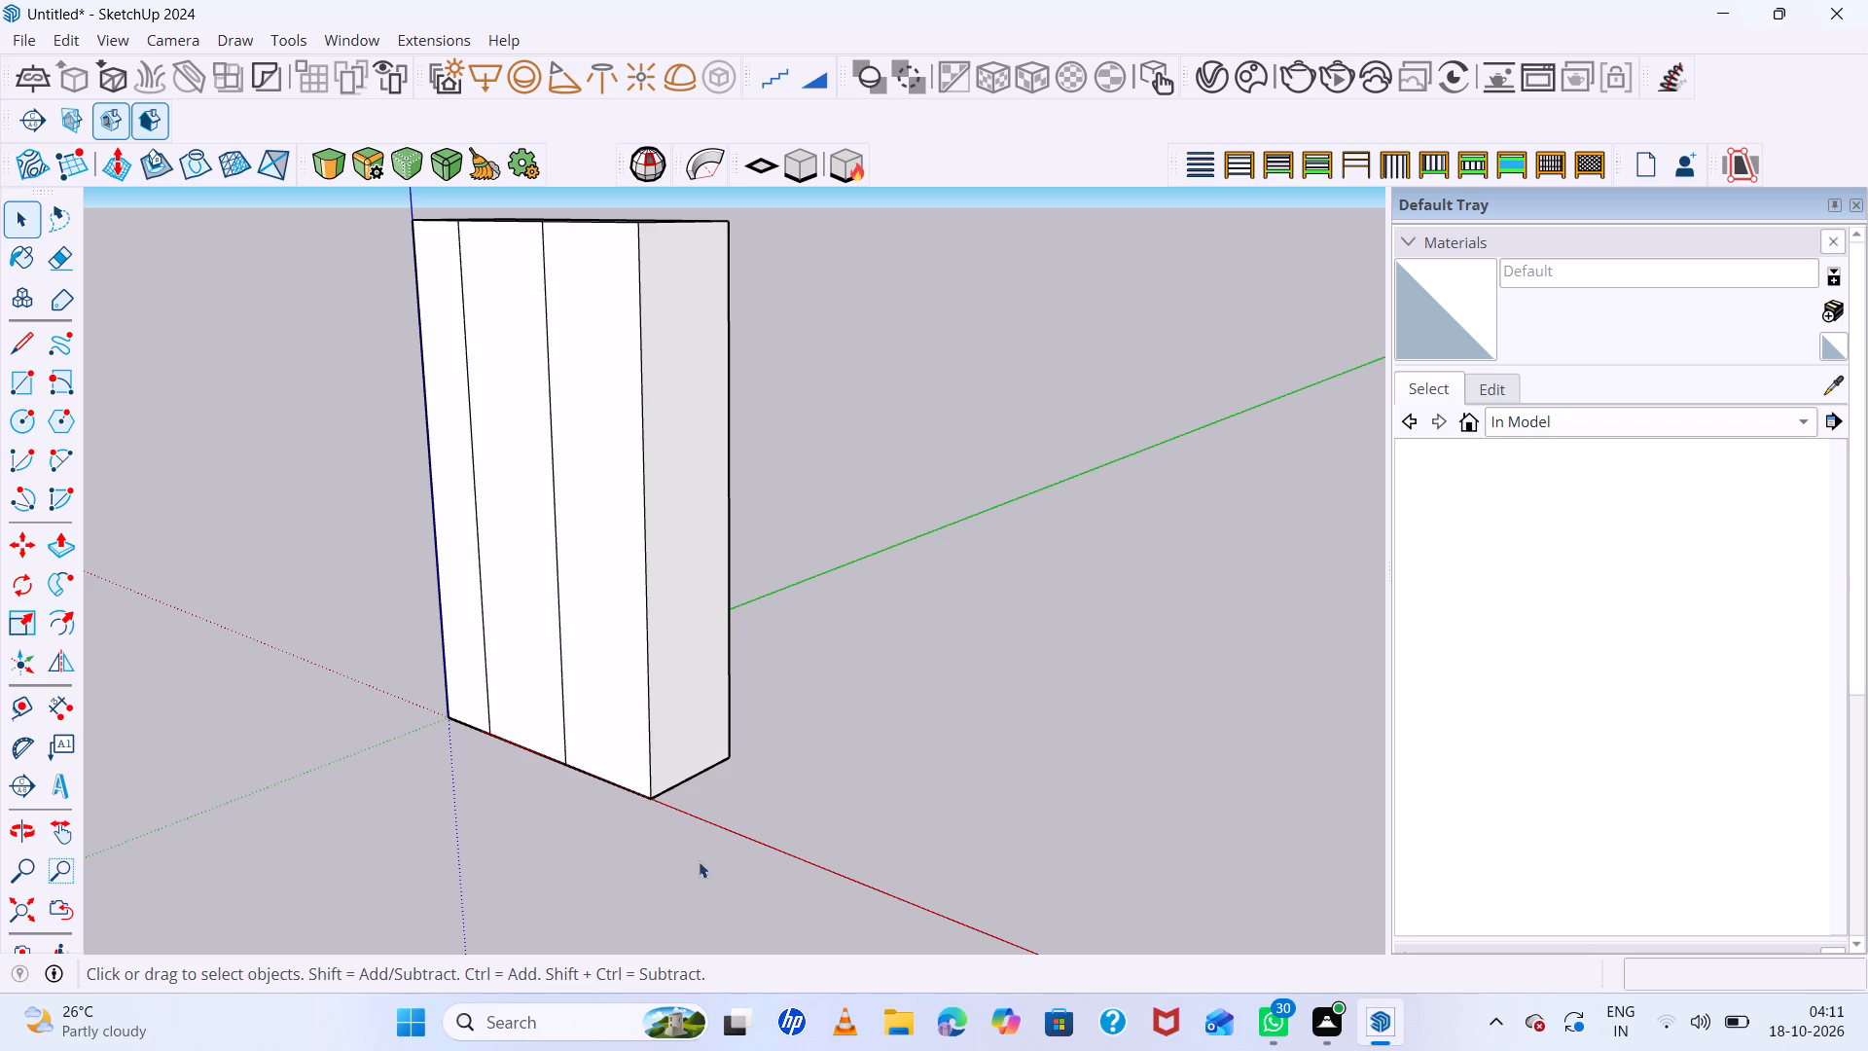
# Copy the 30 cm strip's bottom edge 225 cm up the blue axis to the top corner, dividing the distance into 5 equal parts.
pyautogui.moveTo(580, 739); pyautogui.dragTo(744, 729, button='middle')
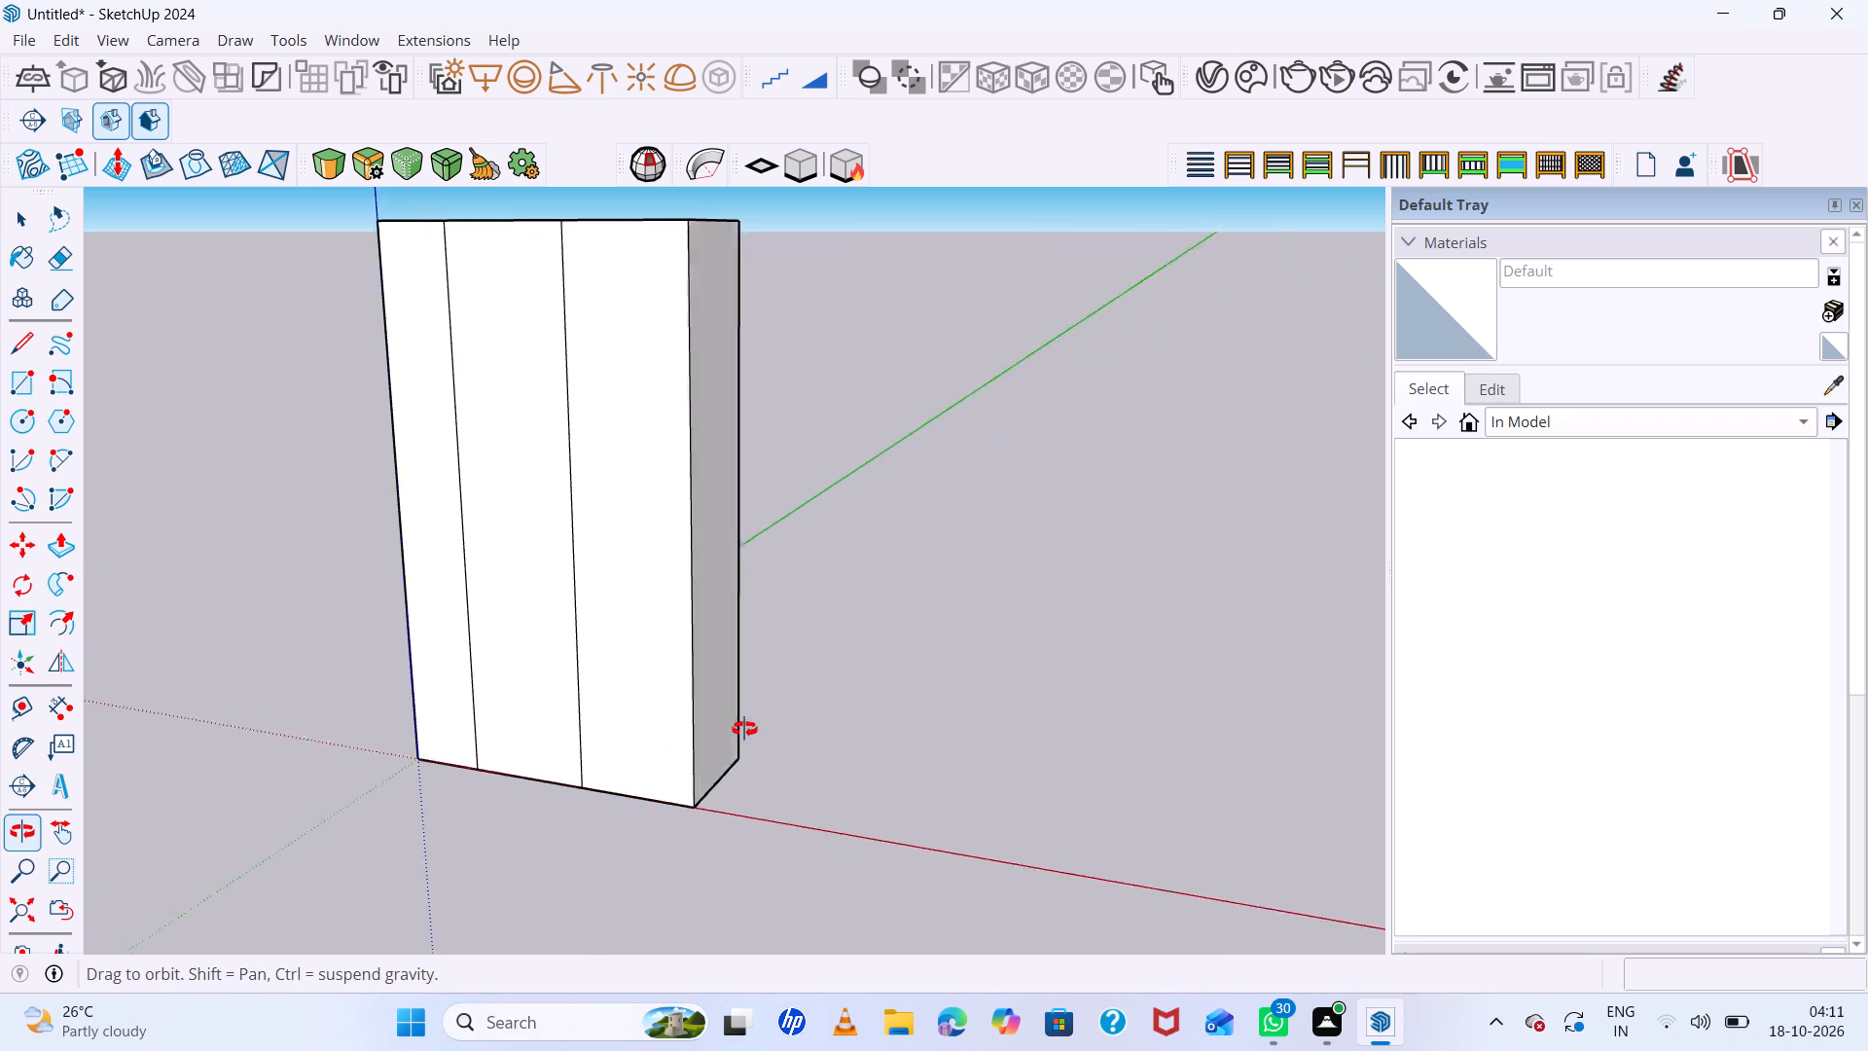
pyautogui.moveTo(744, 729); pyautogui.dragTo(831, 729, button='middle')
pyautogui.middleClick(831, 729)
pyautogui.scroll(-6, 548, 686)
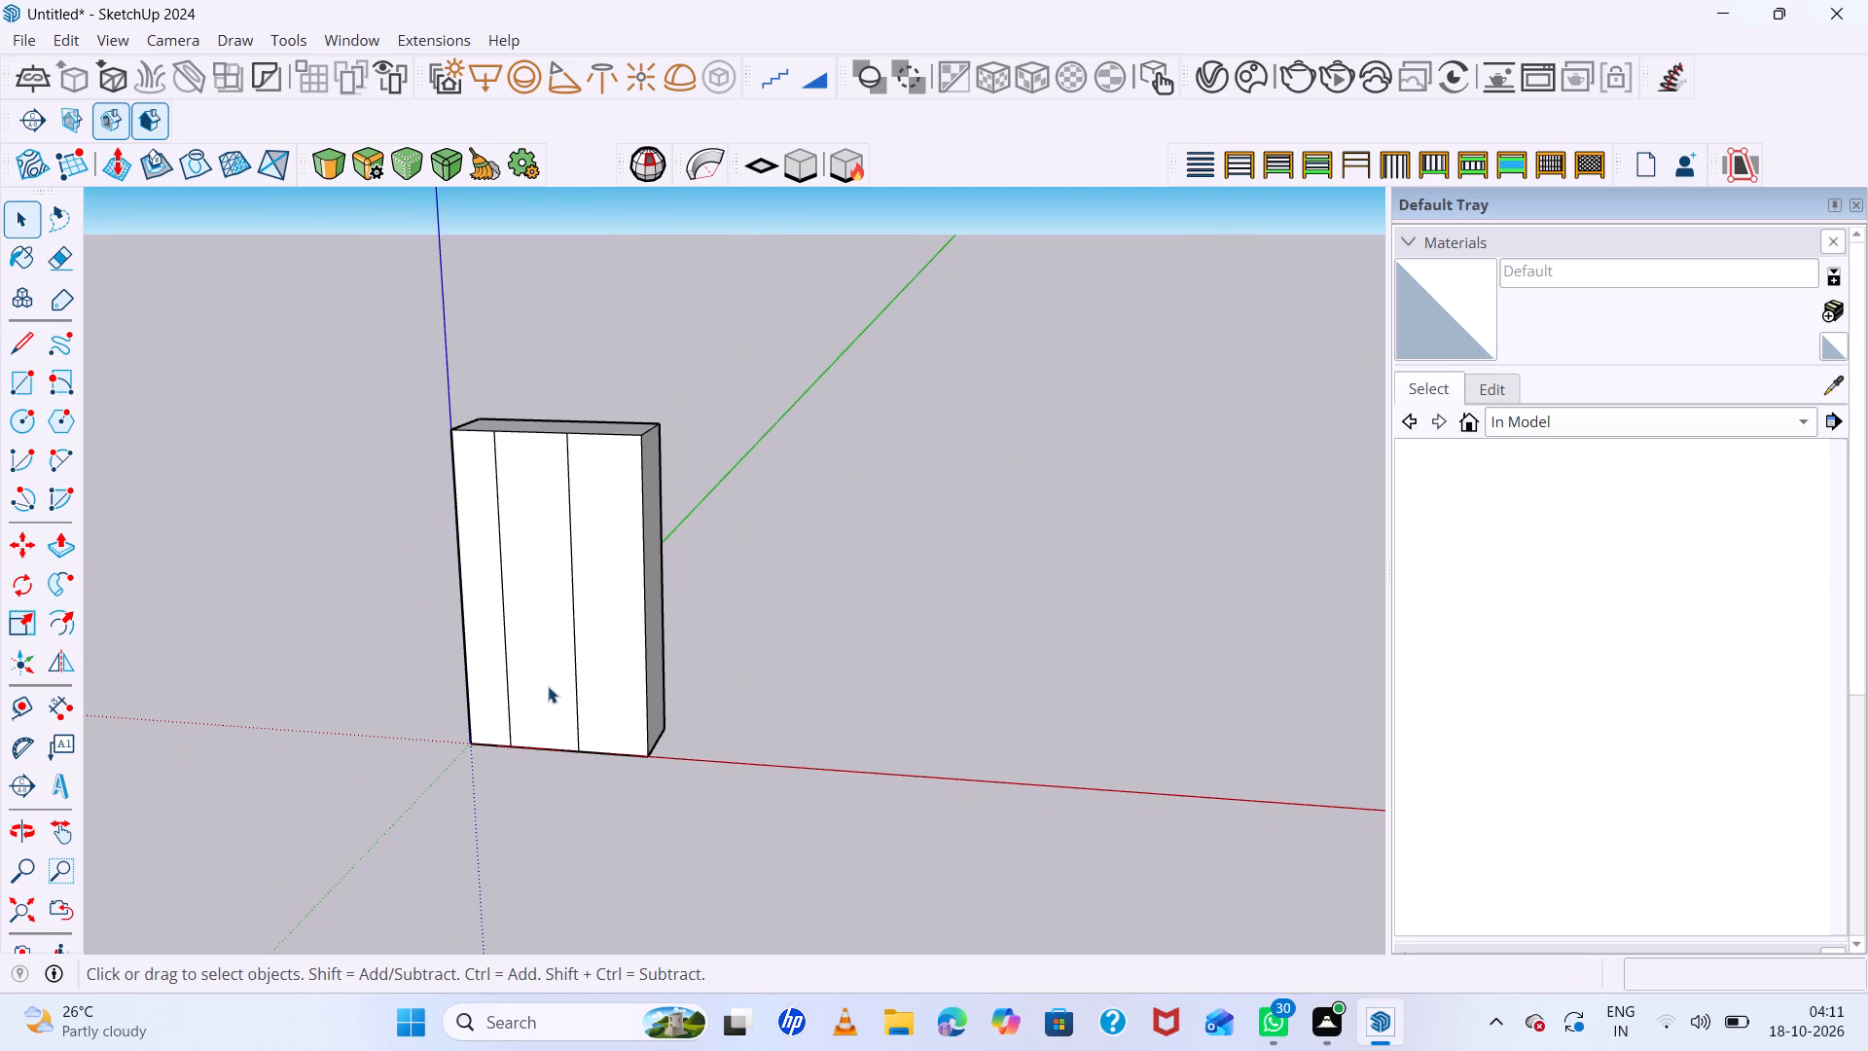
pyautogui.moveTo(556, 665); pyautogui.dragTo(592, 628, button='middle')
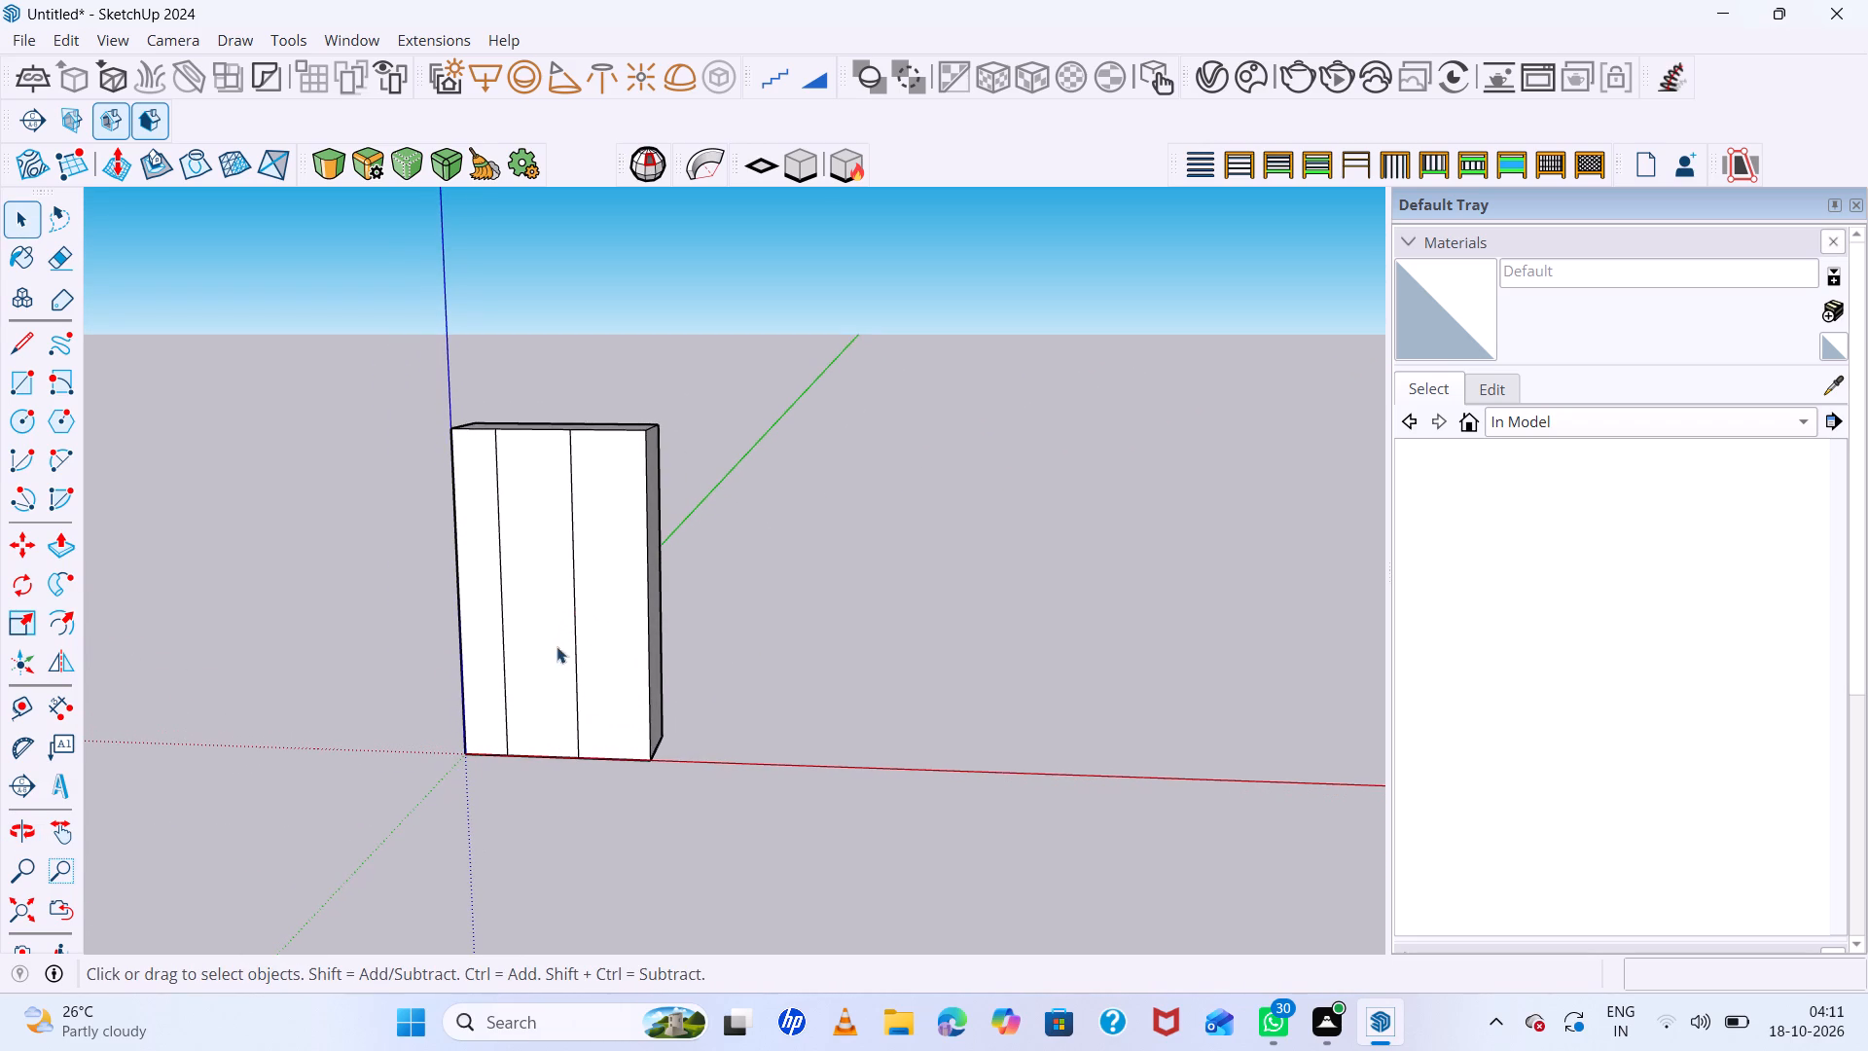
pyautogui.scroll(6, 461, 705)
pyautogui.click(521, 791)
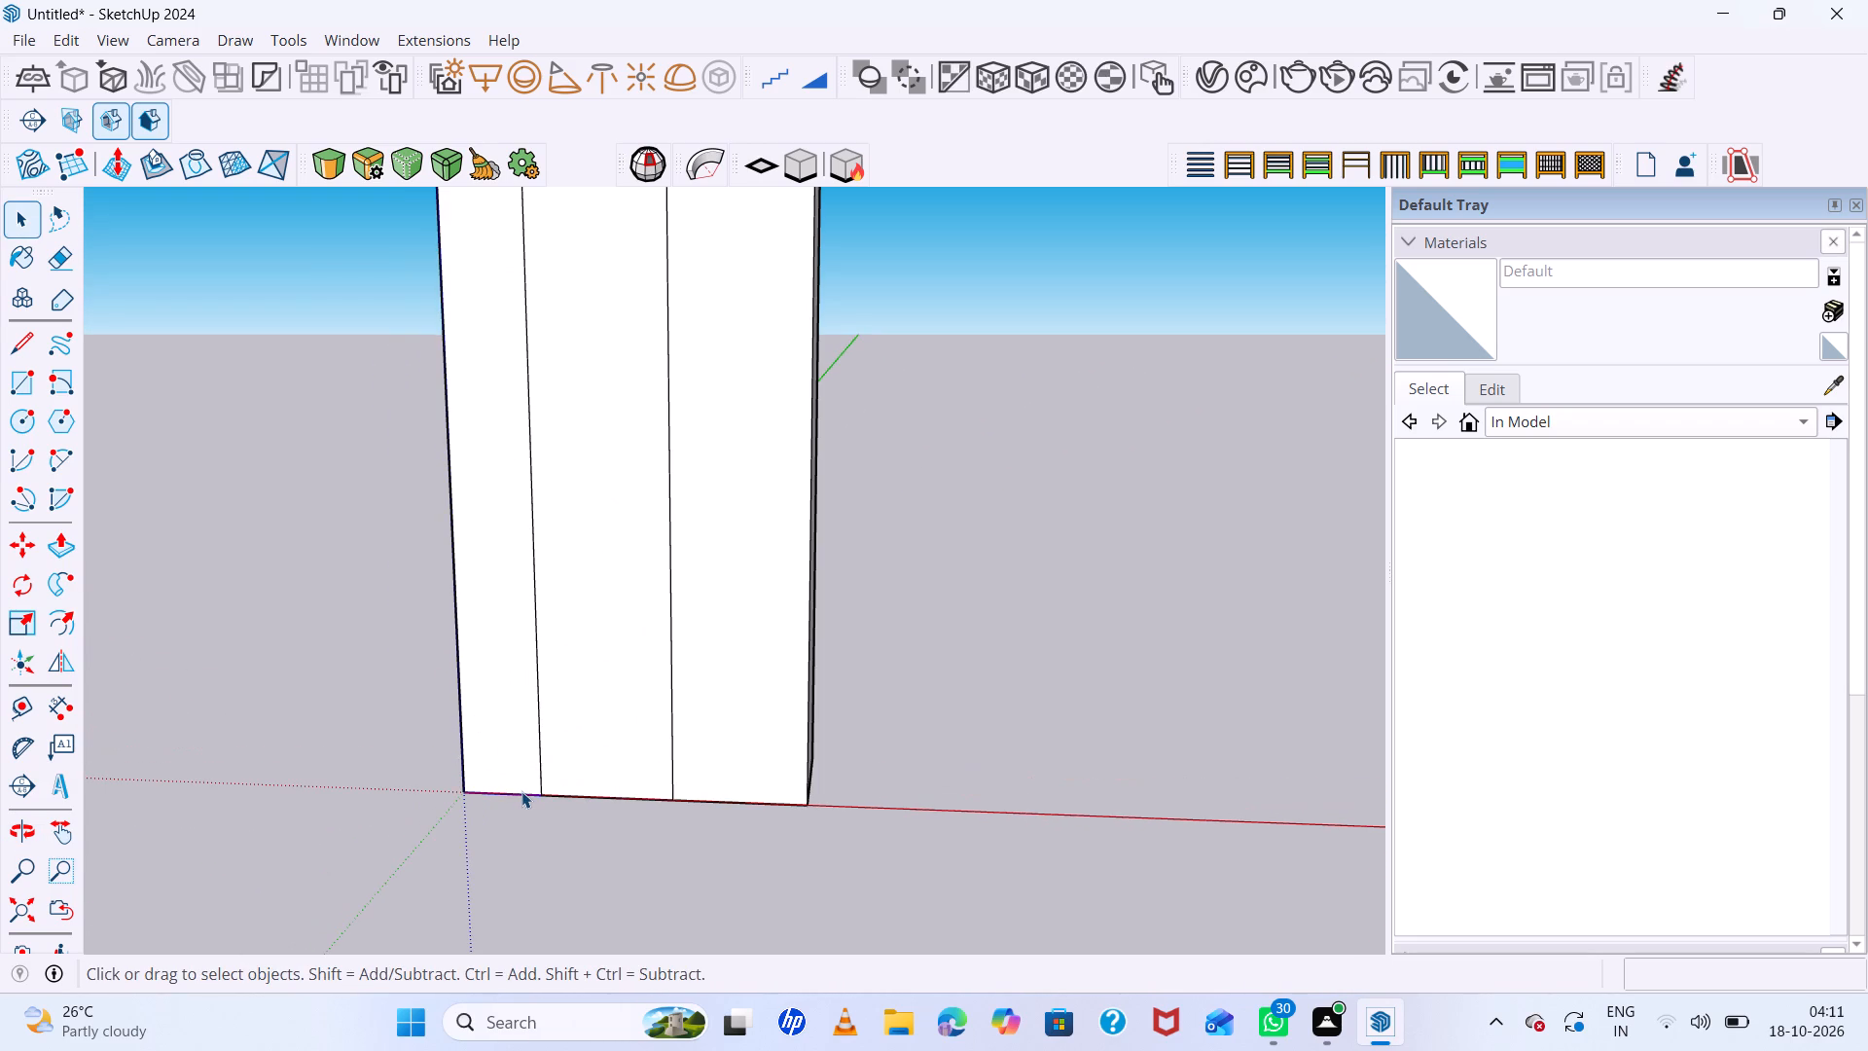
pyautogui.moveTo(599, 810); pyautogui.dragTo(710, 826, button='middle')
pyautogui.scroll(7, 558, 822)
pyautogui.scroll(7, 484, 798)
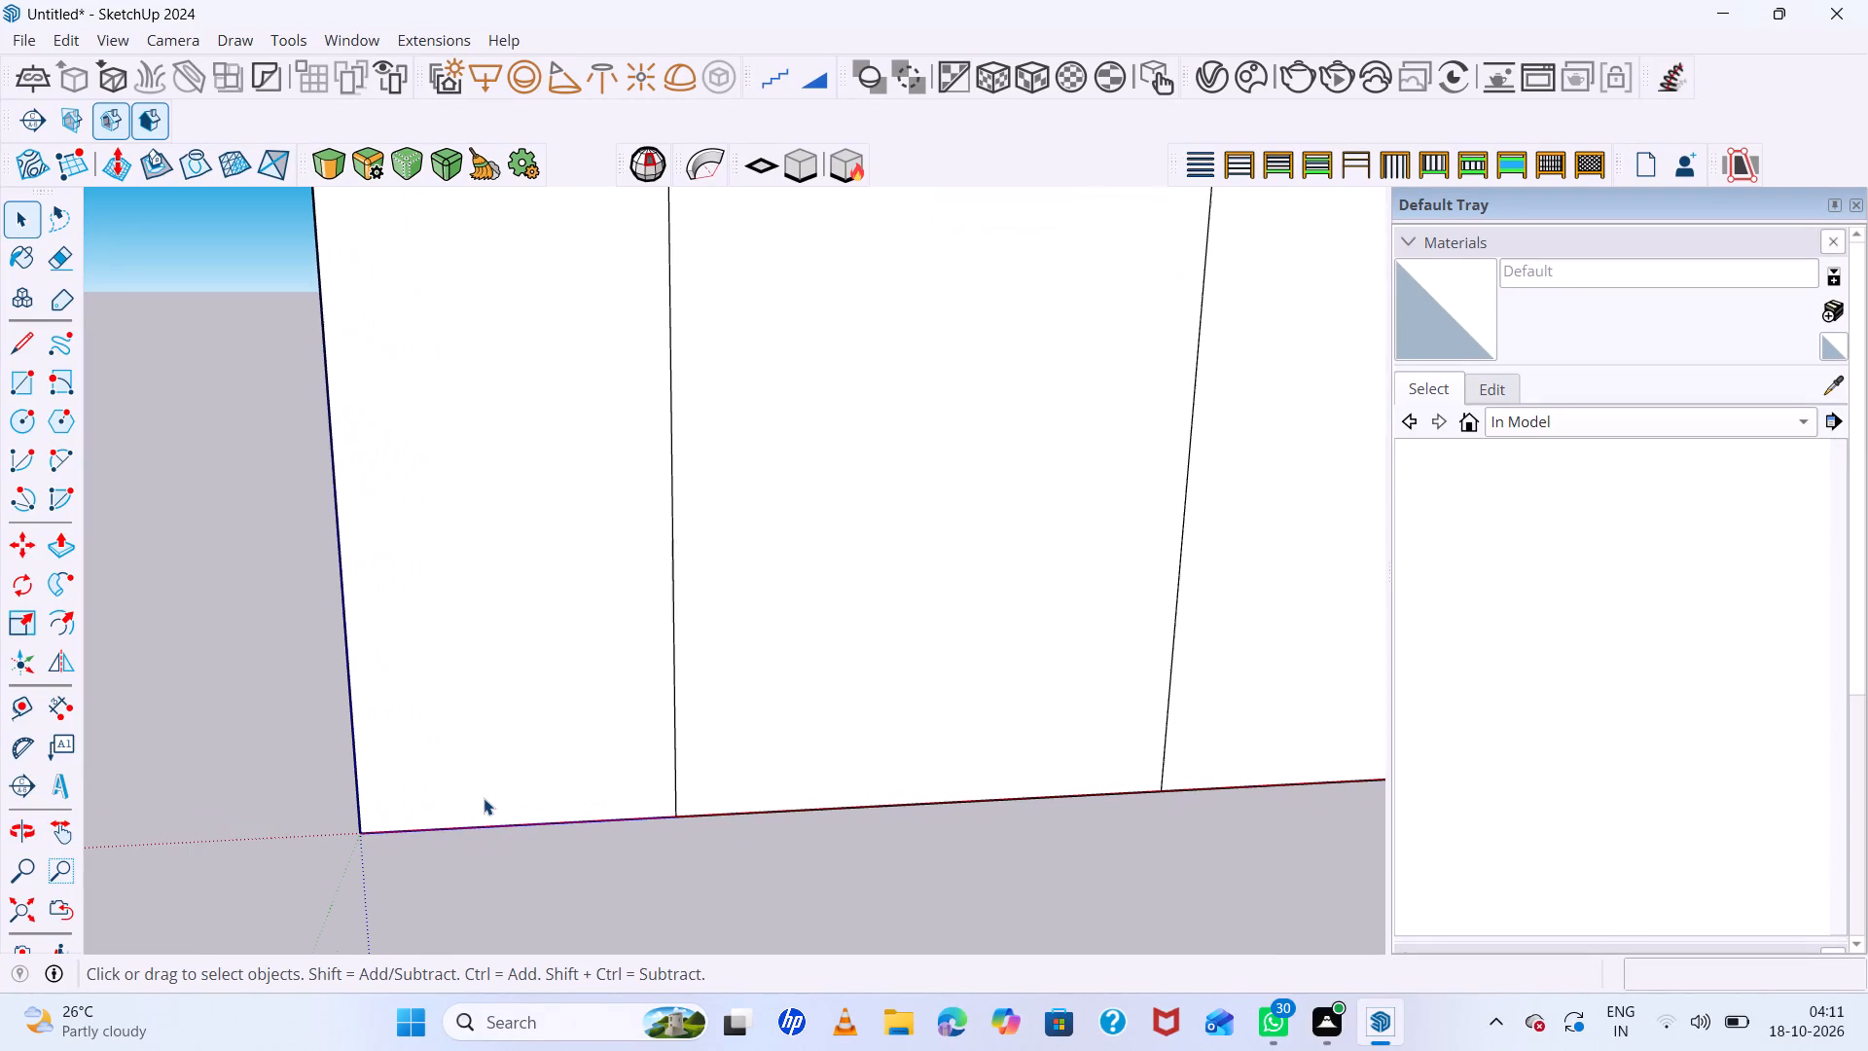
pyautogui.press('m')
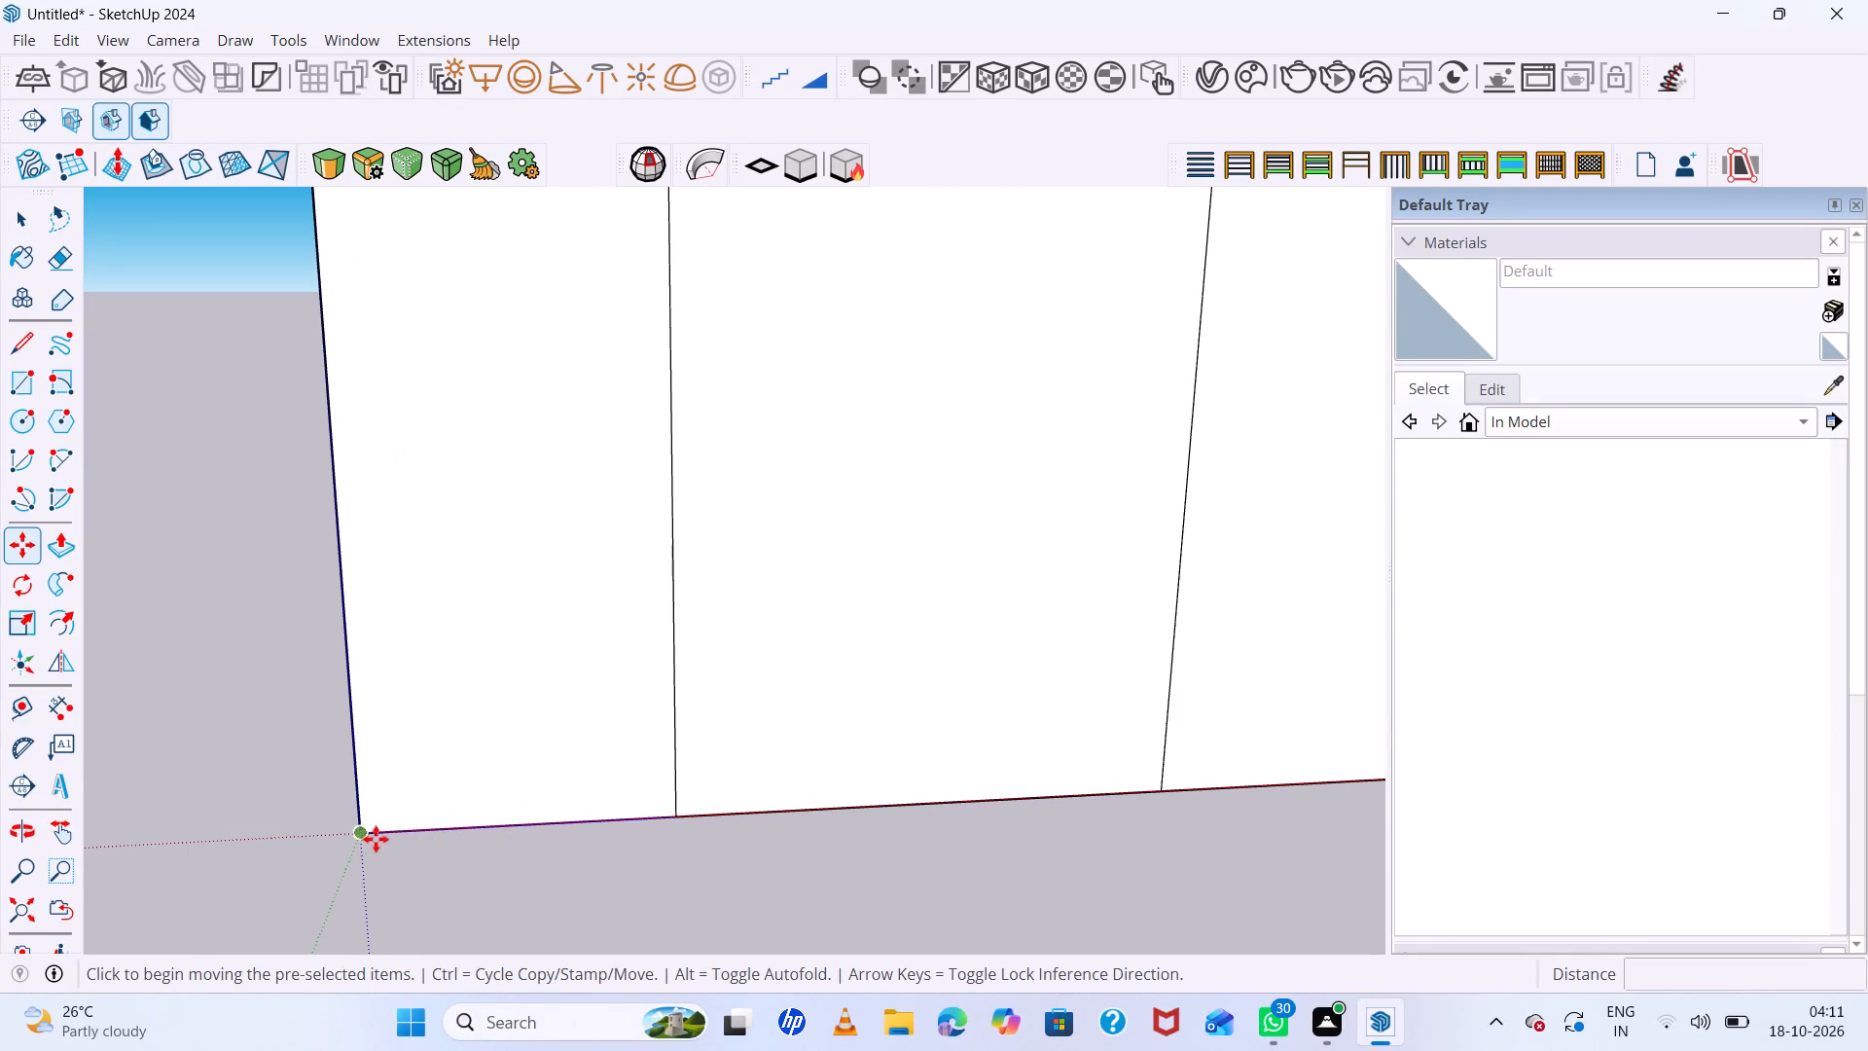
pyautogui.click(363, 833)
pyautogui.scroll(-13, 520, 645)
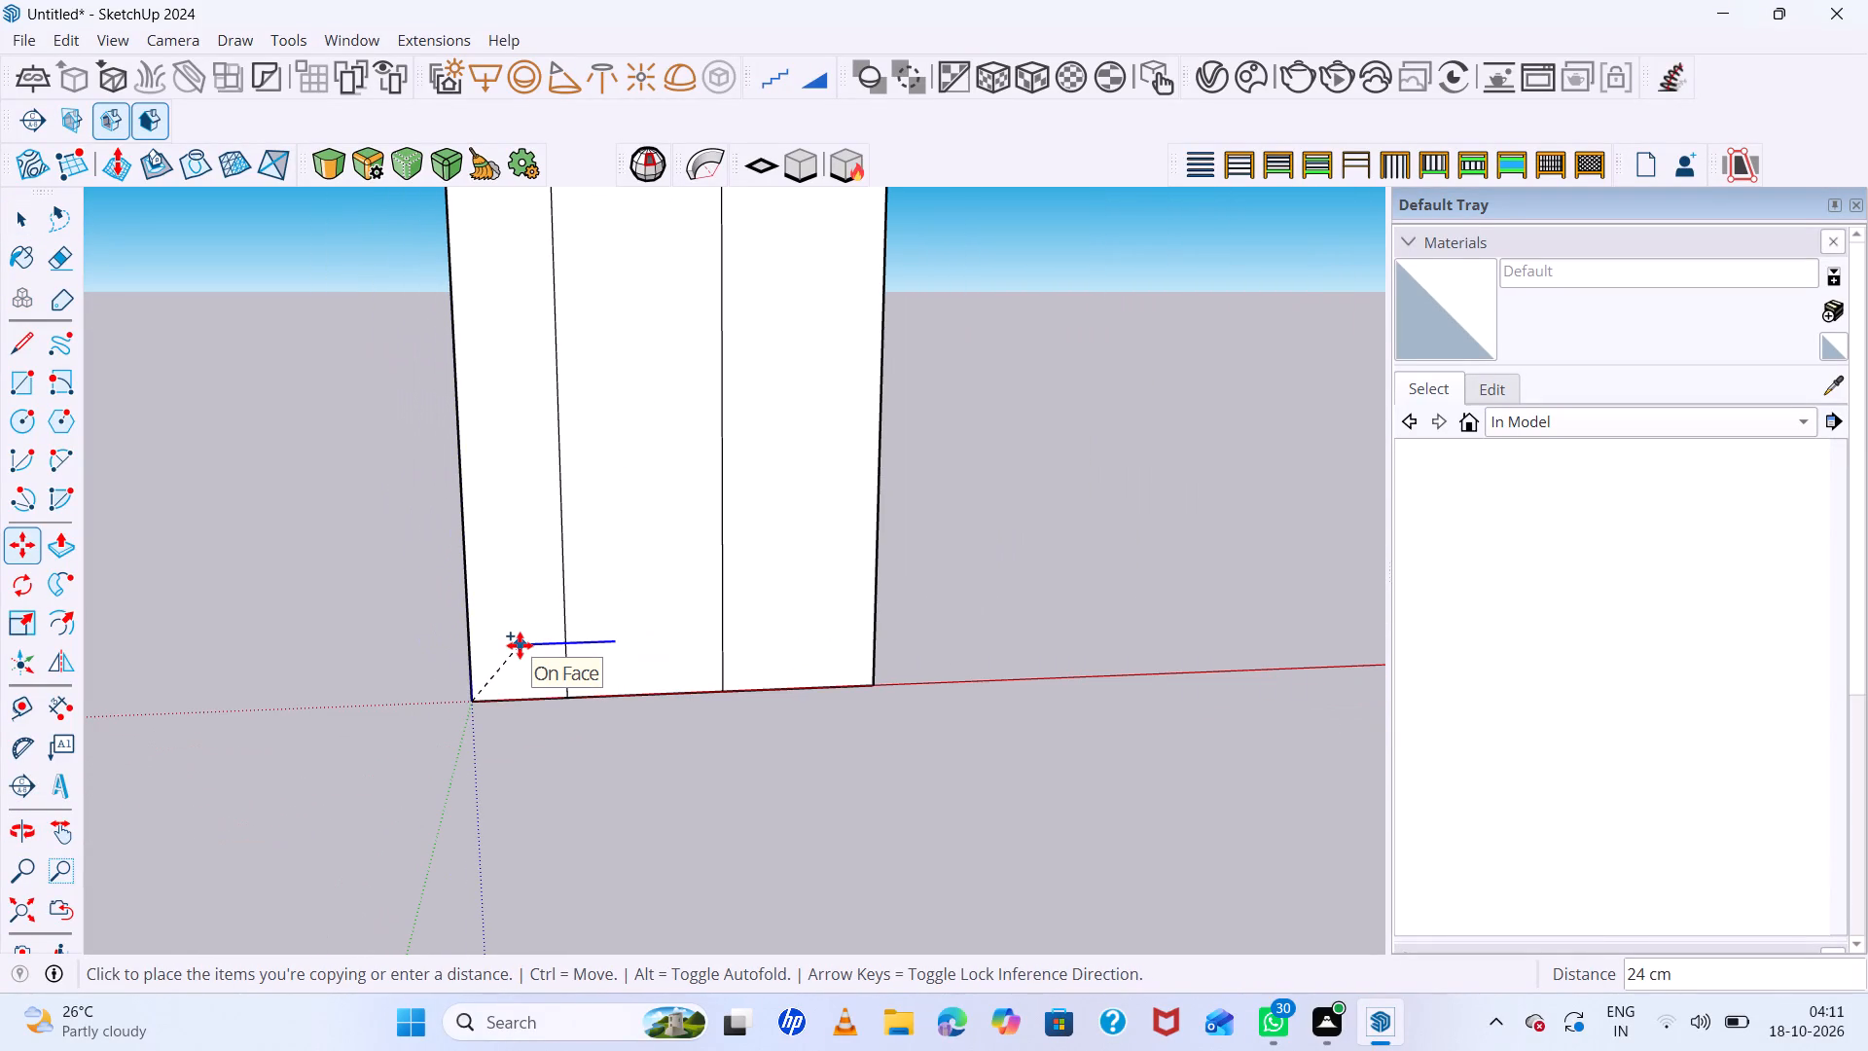
pyautogui.press('Up')
pyautogui.scroll(-8, 517, 638)
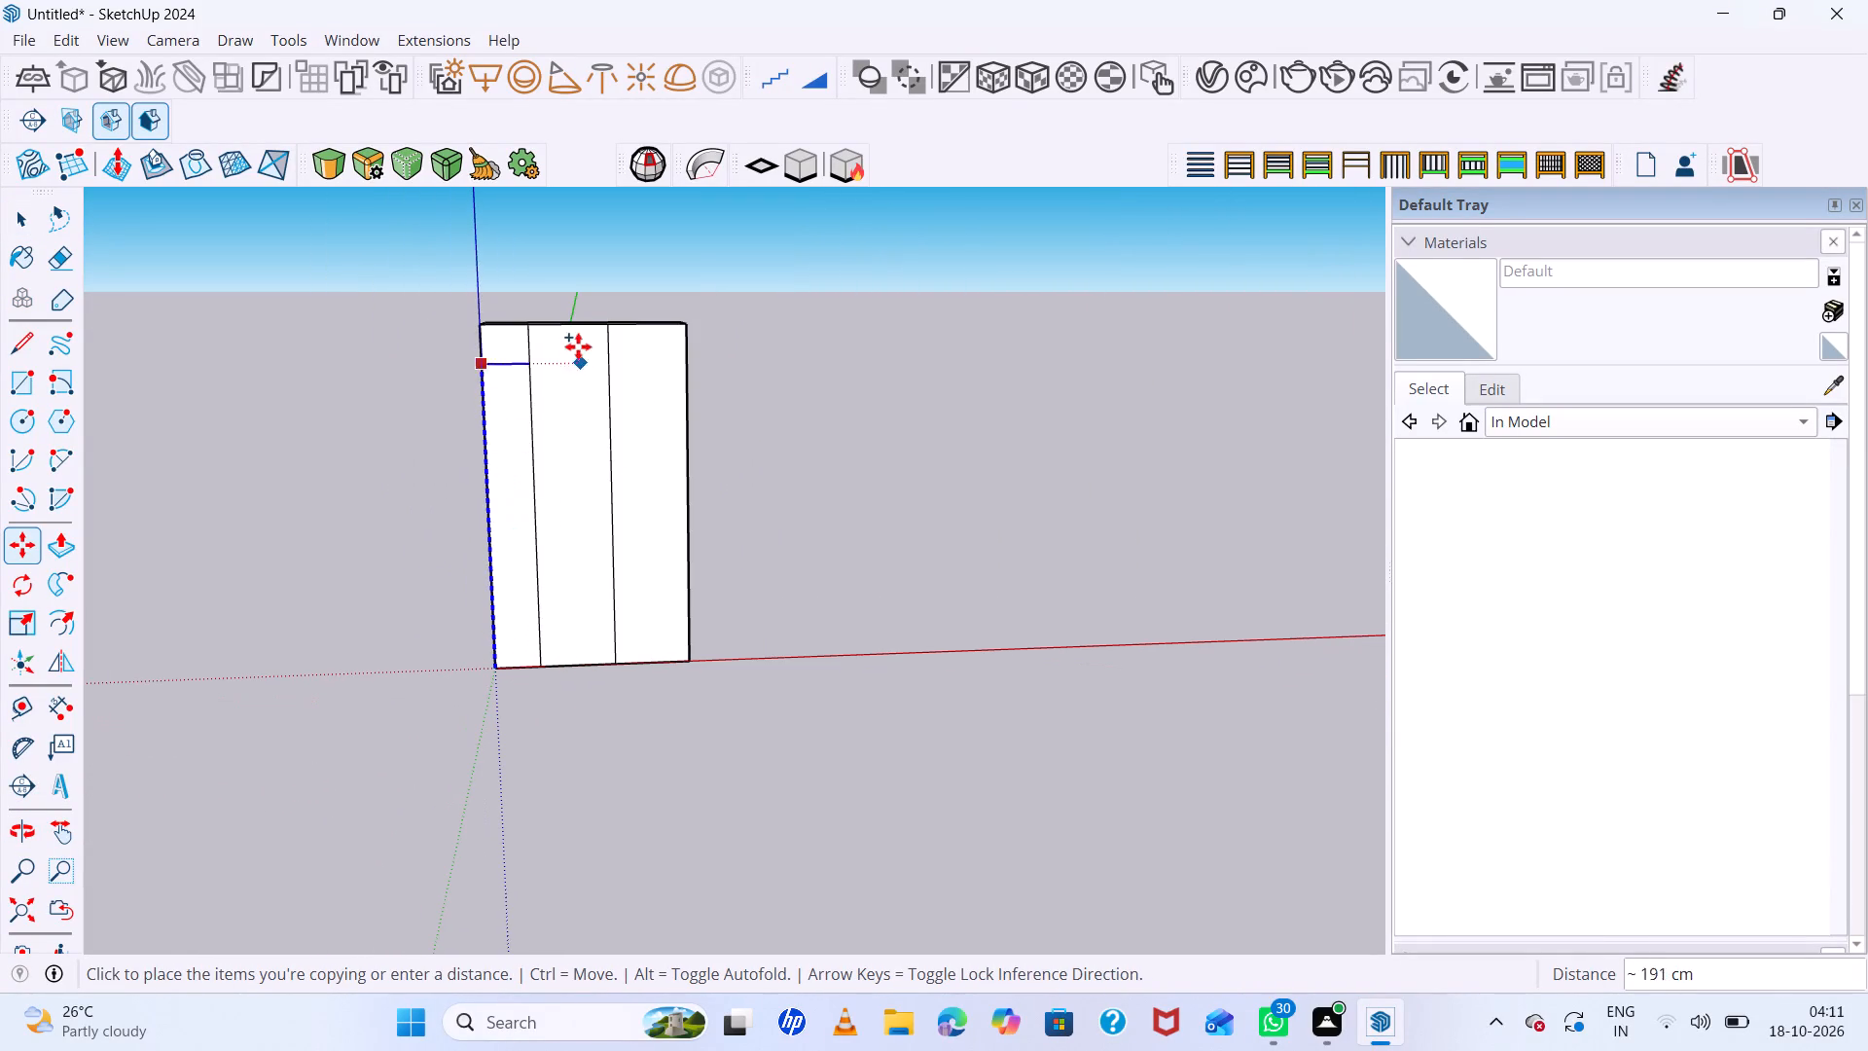
pyautogui.scroll(13, 481, 325)
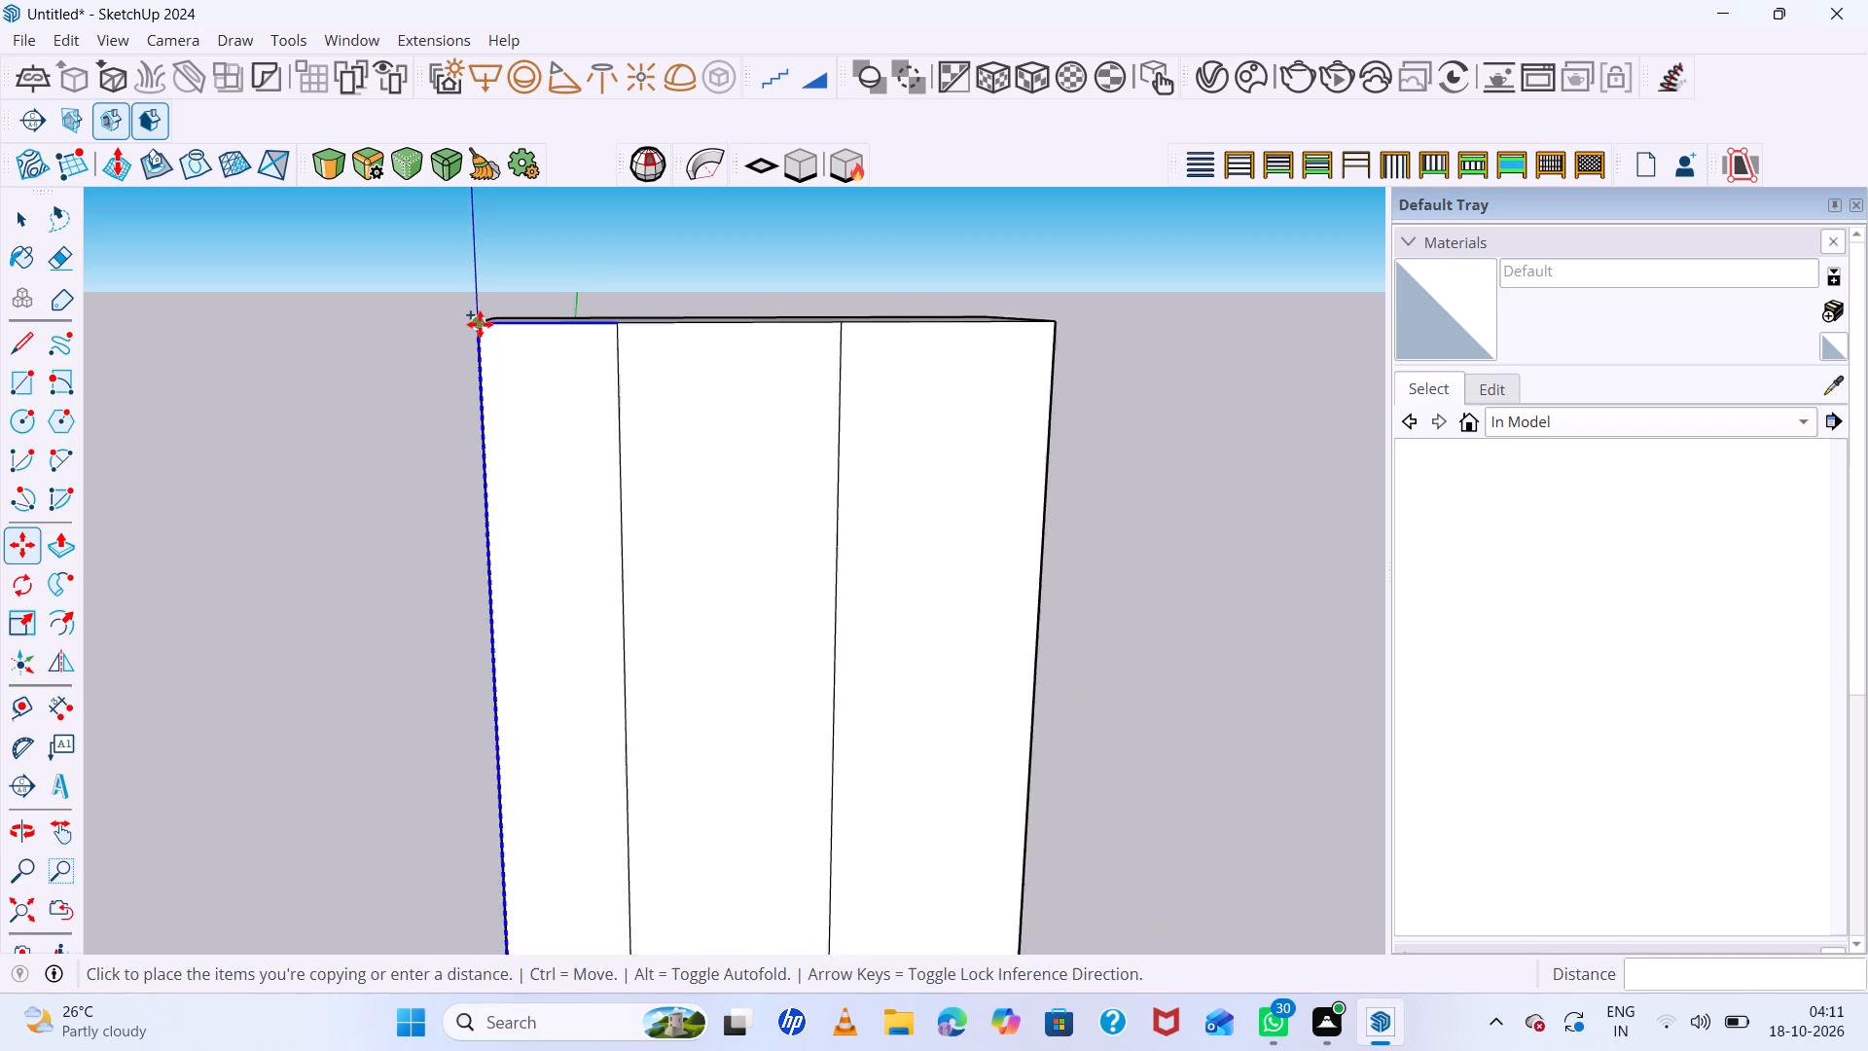
pyautogui.scroll(2, 480, 324)
pyautogui.click(481, 323)
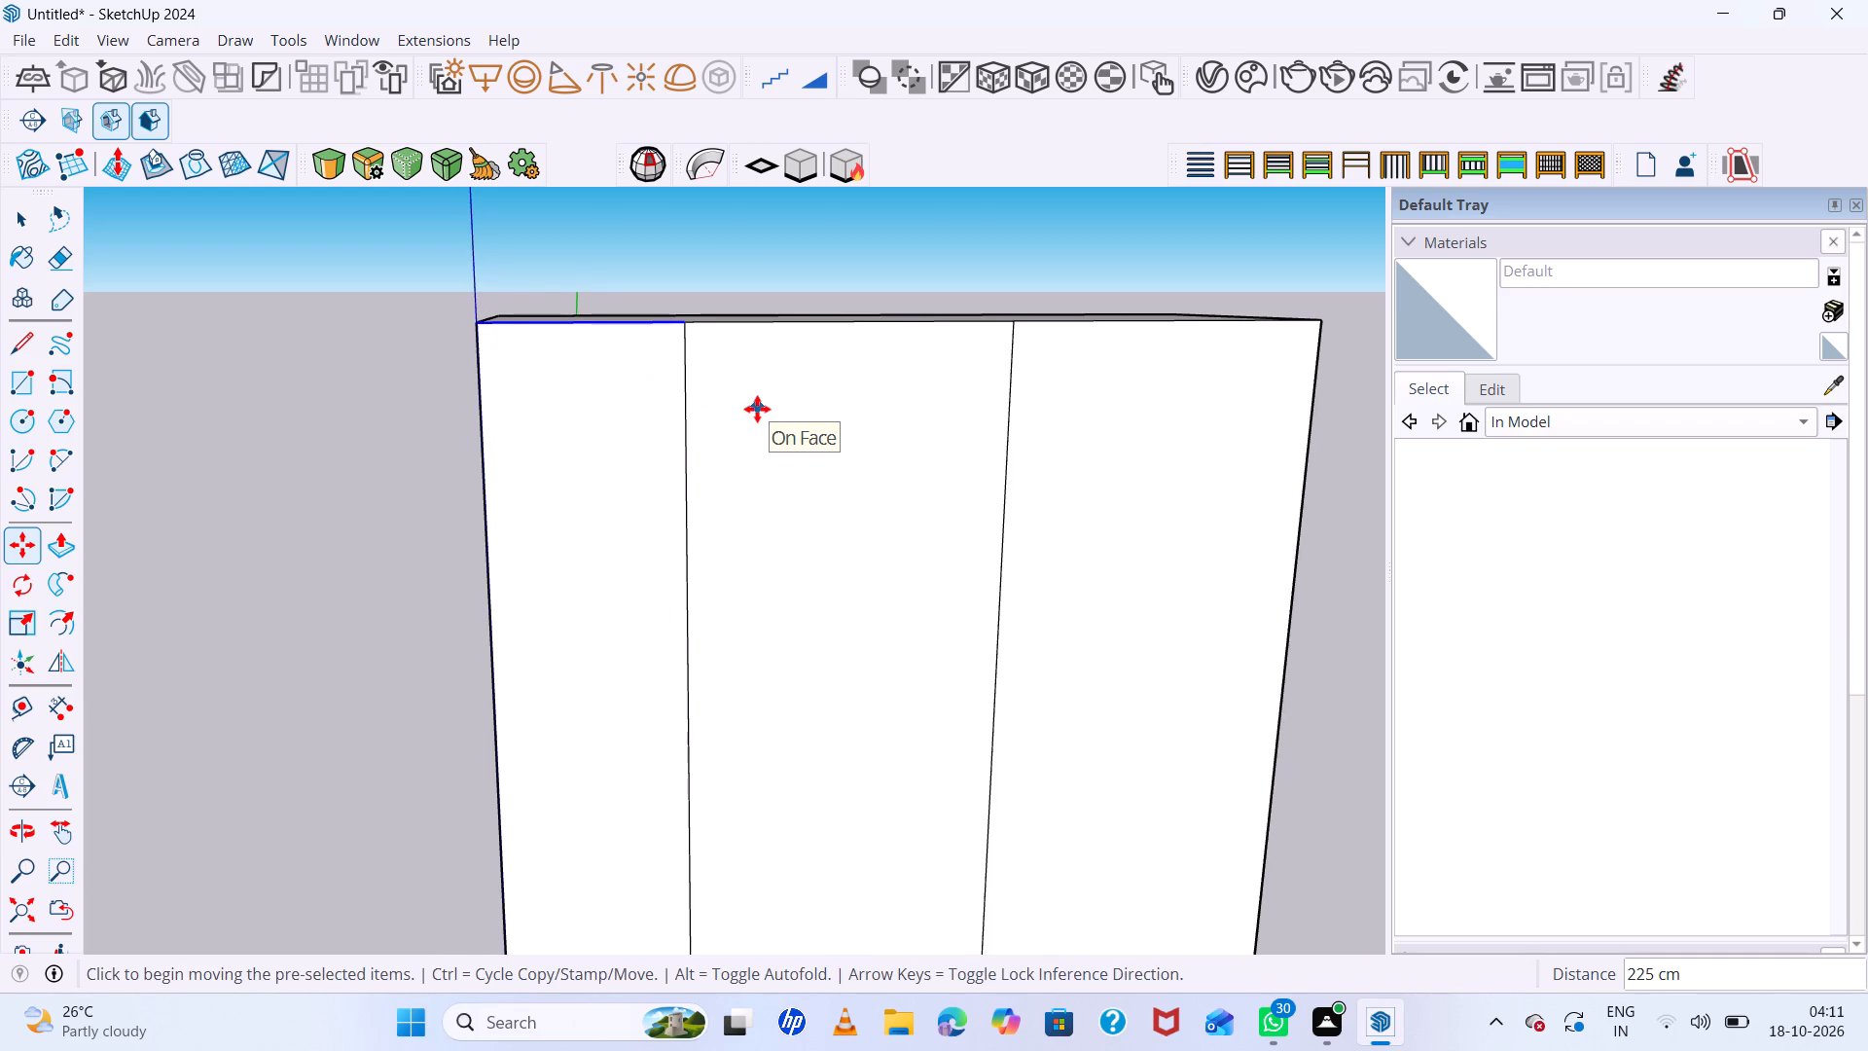
pyautogui.write('5/')
pyautogui.press('Return')
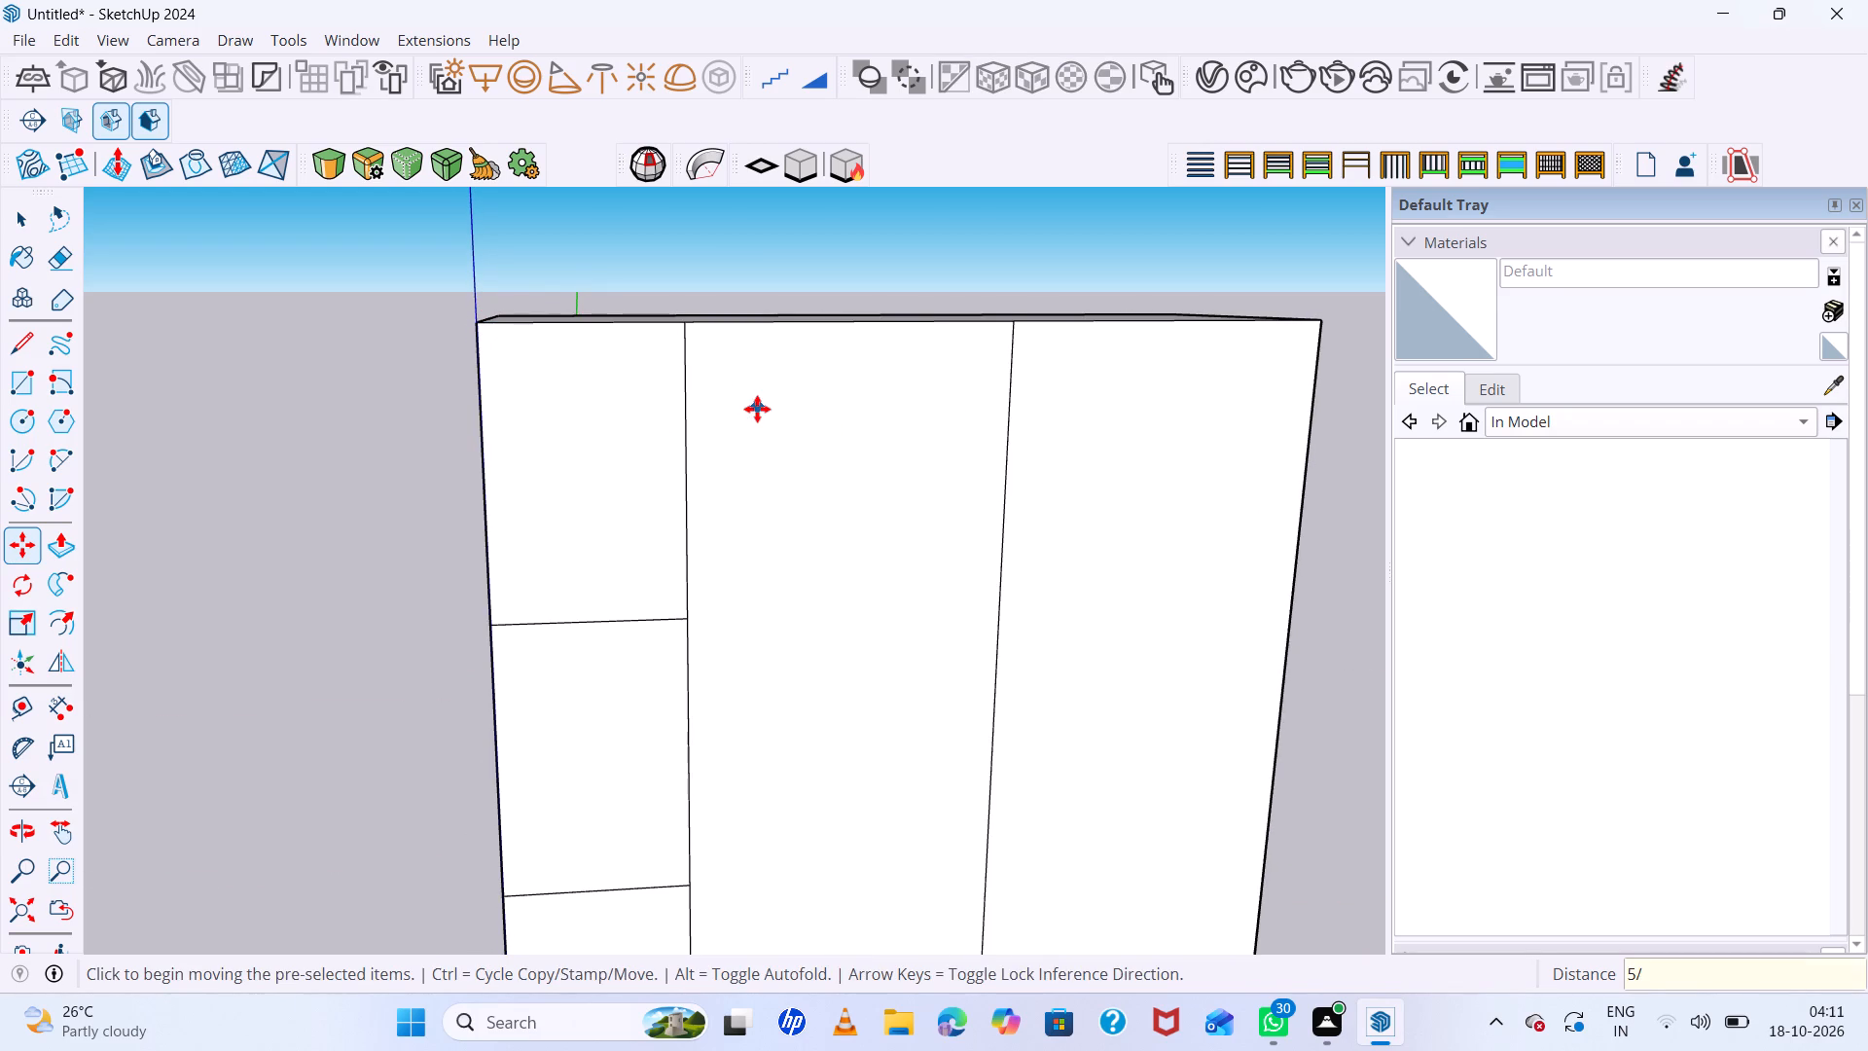
# Offset the outline of the top compartment in the 30 cm strip inward by 1.6 cm.
pyautogui.scroll(-10, 721, 351)
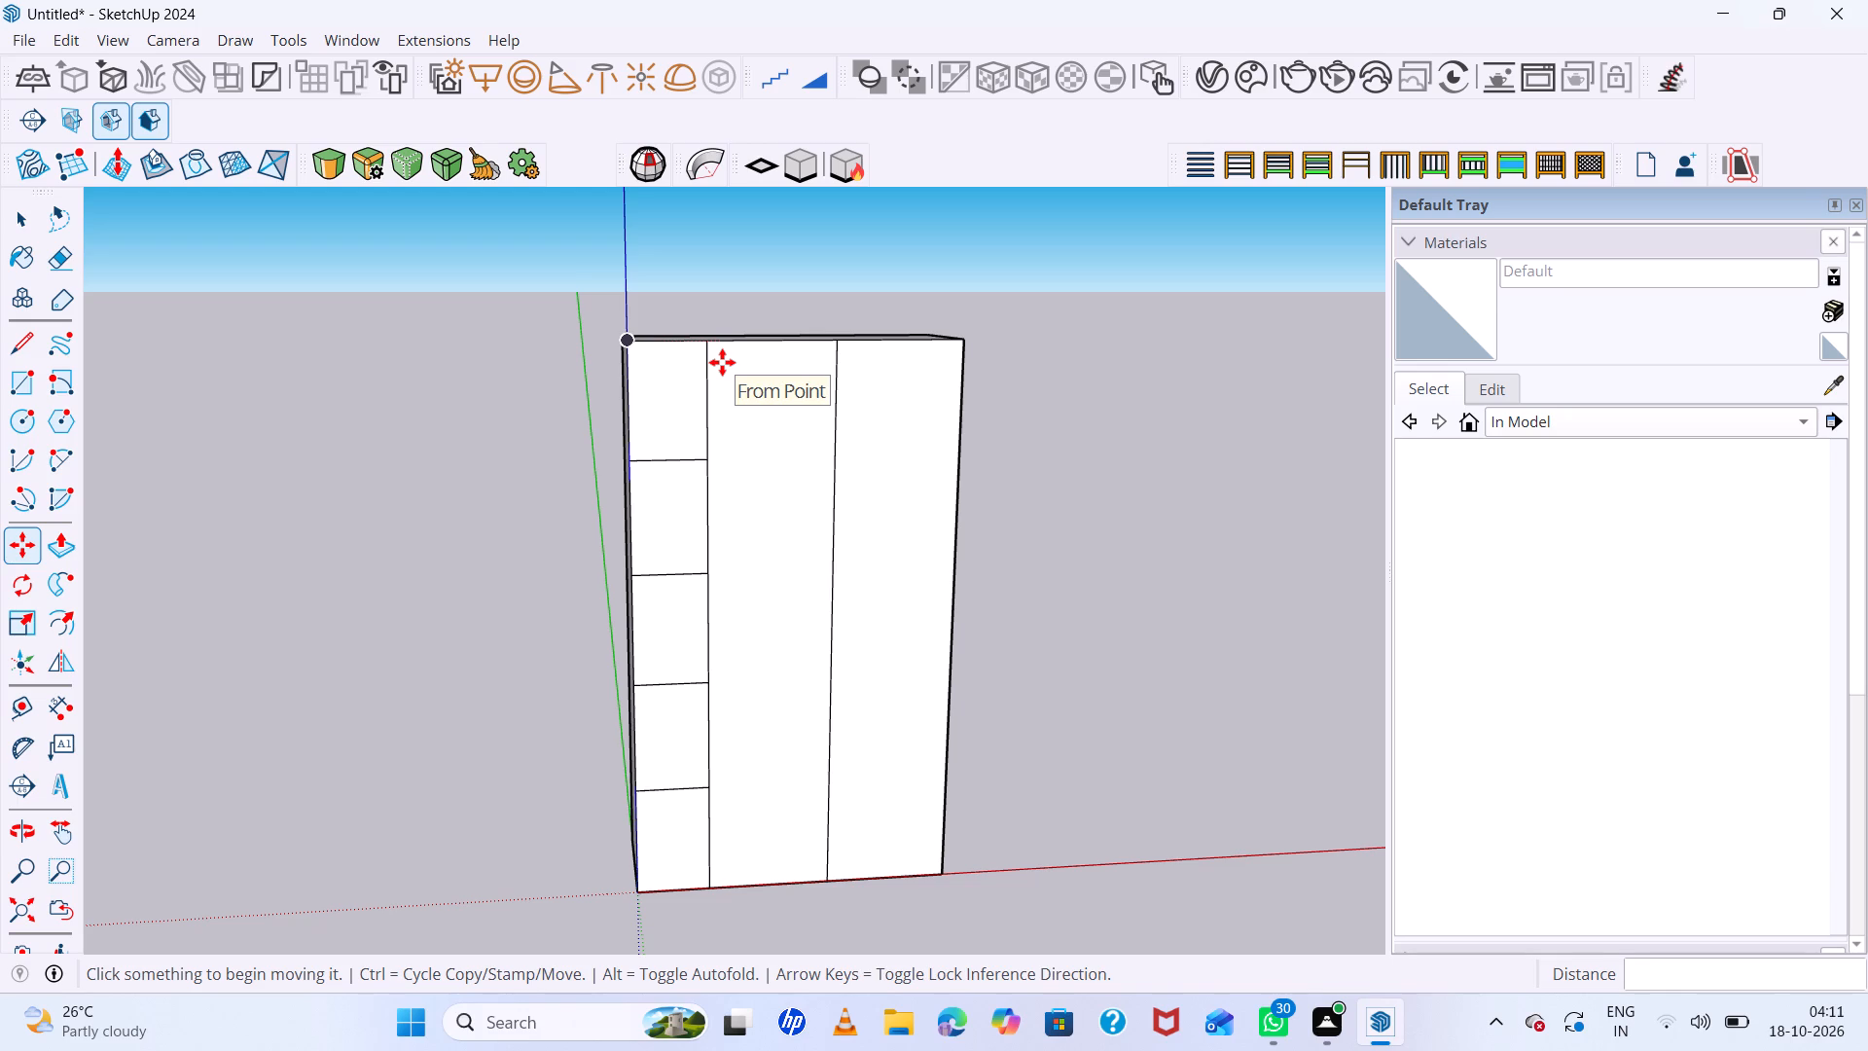
pyautogui.press('space')
pyautogui.click(639, 391)
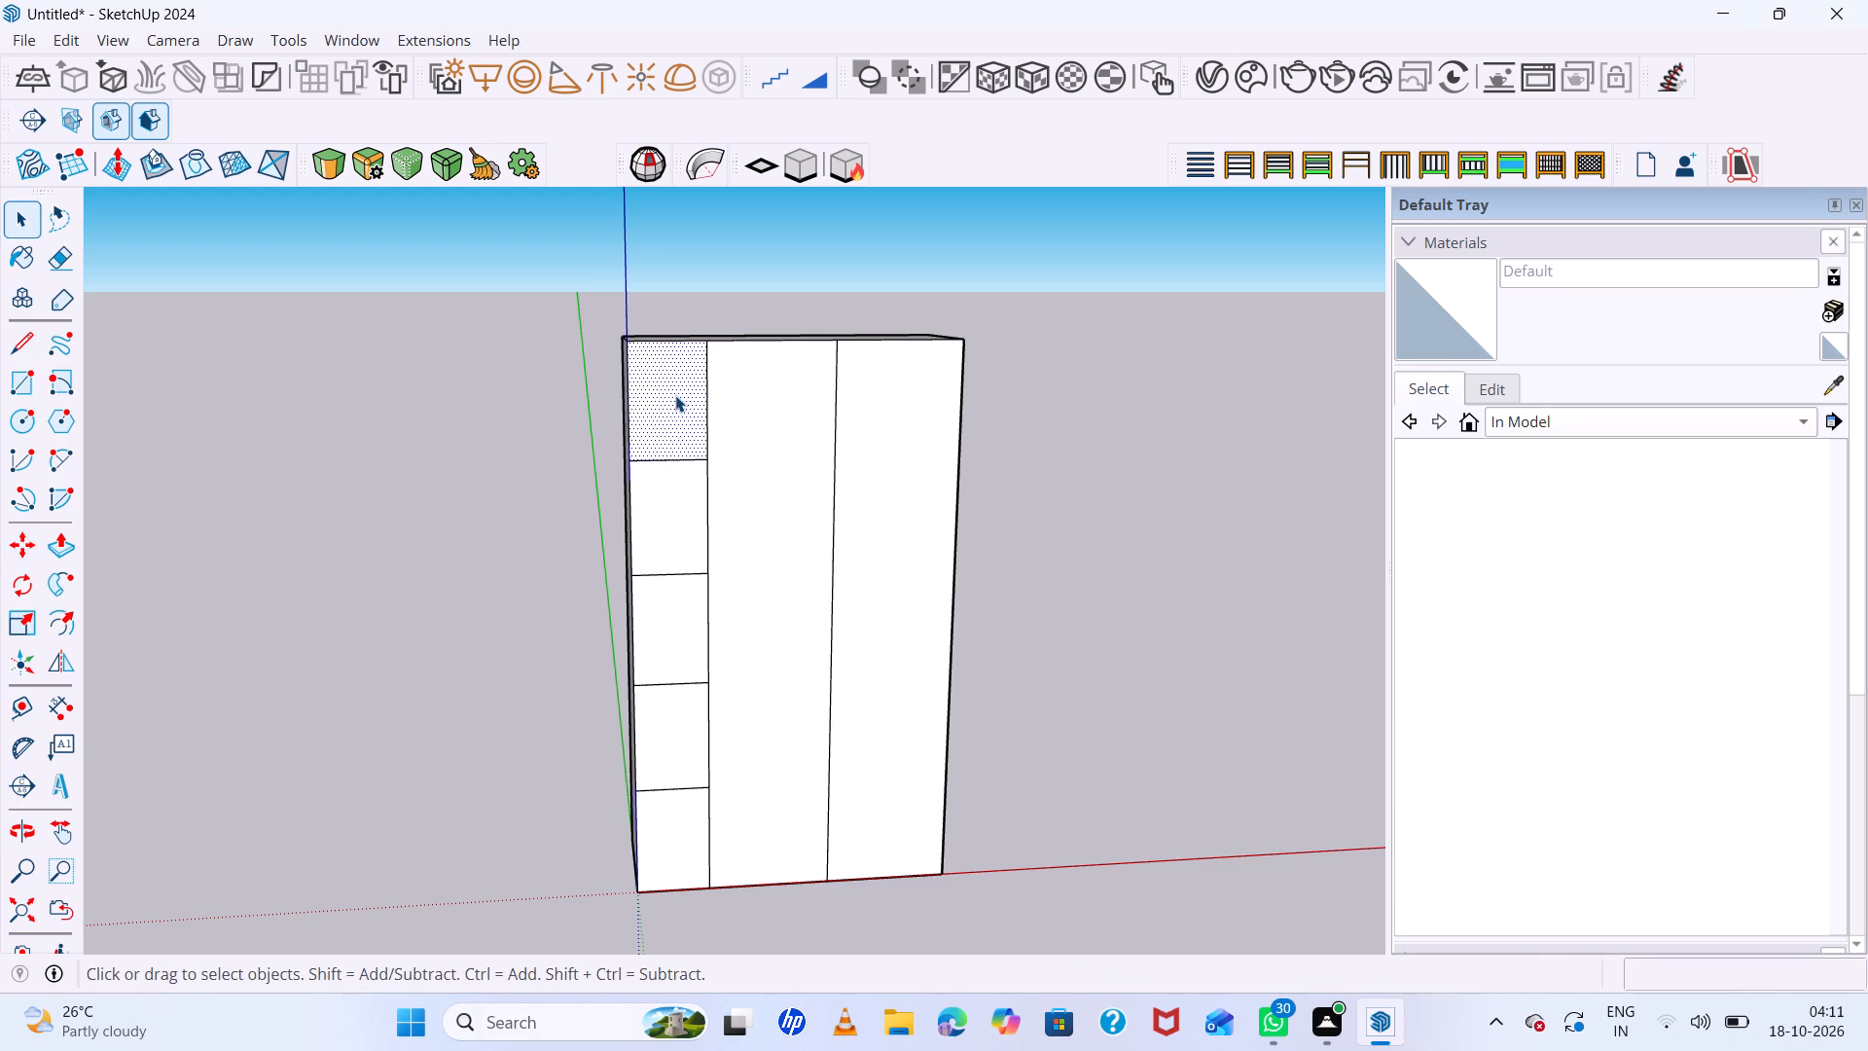
pyautogui.press('f')
pyautogui.click(636, 409)
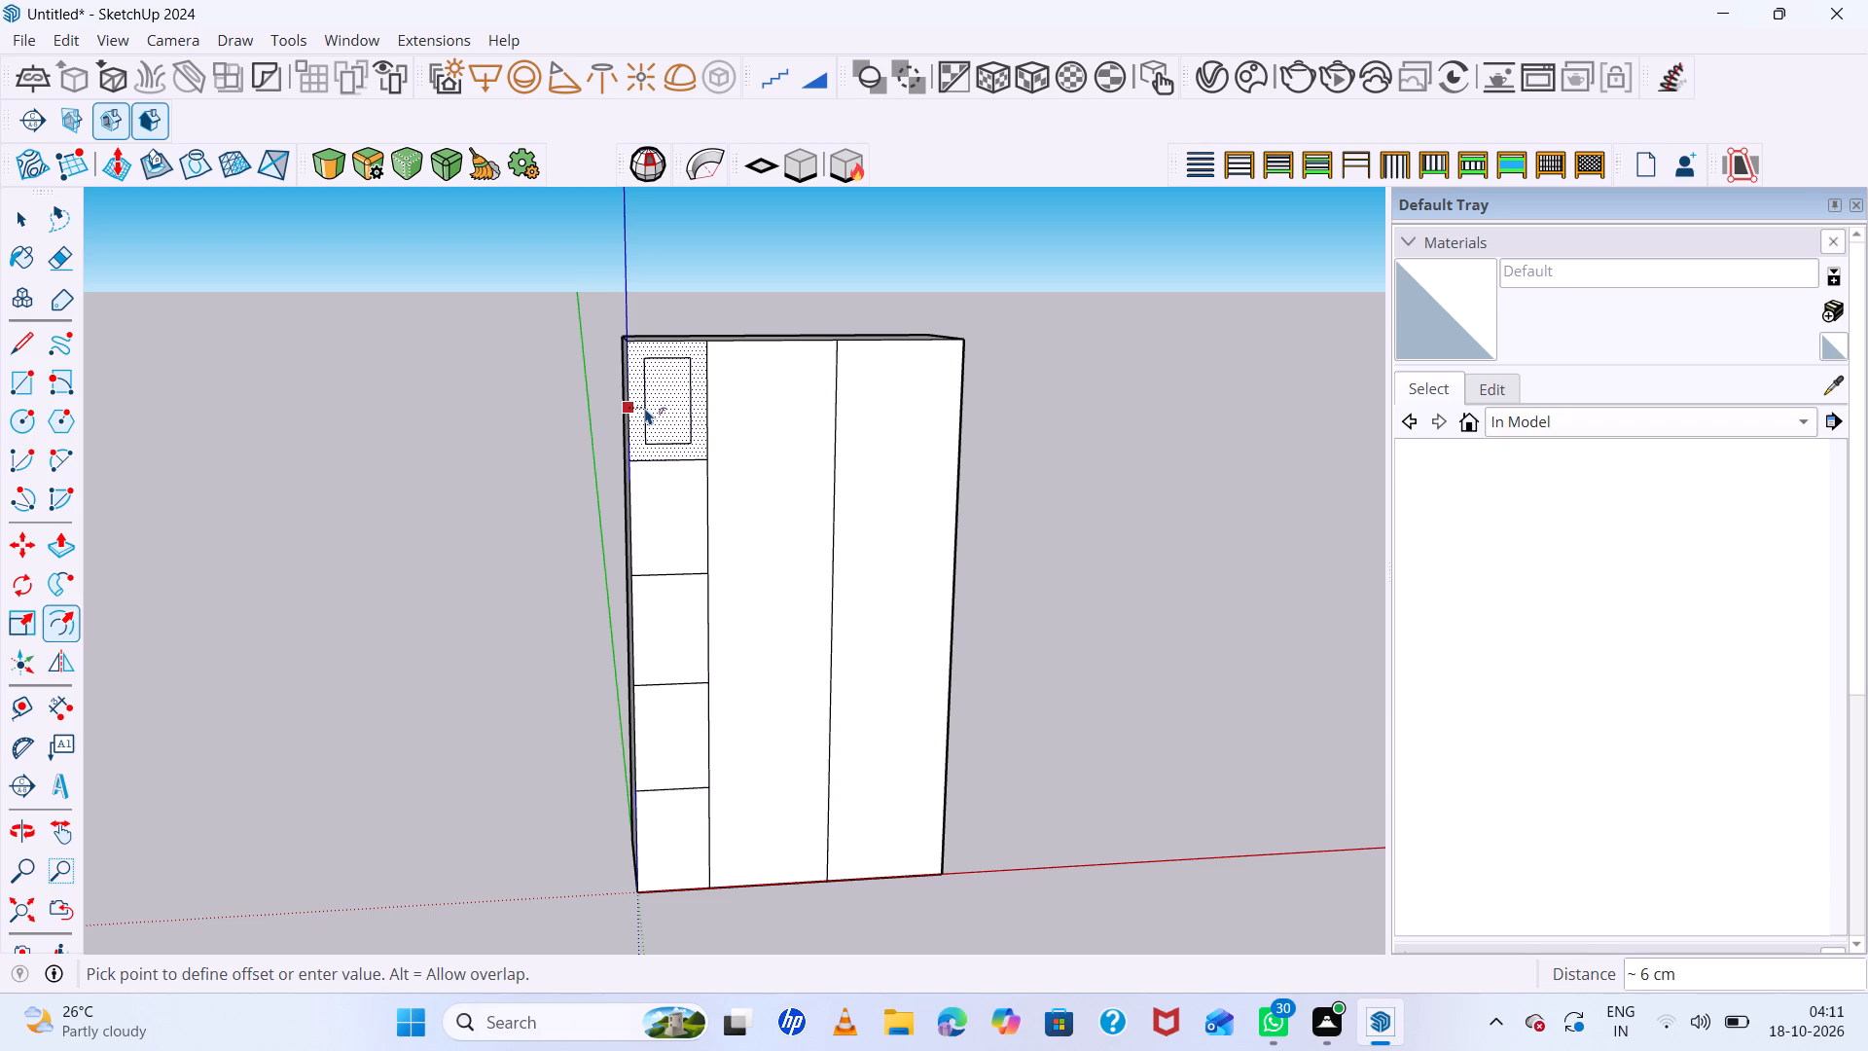
pyautogui.press('1')
pyautogui.write('.6')
pyautogui.press('Return')
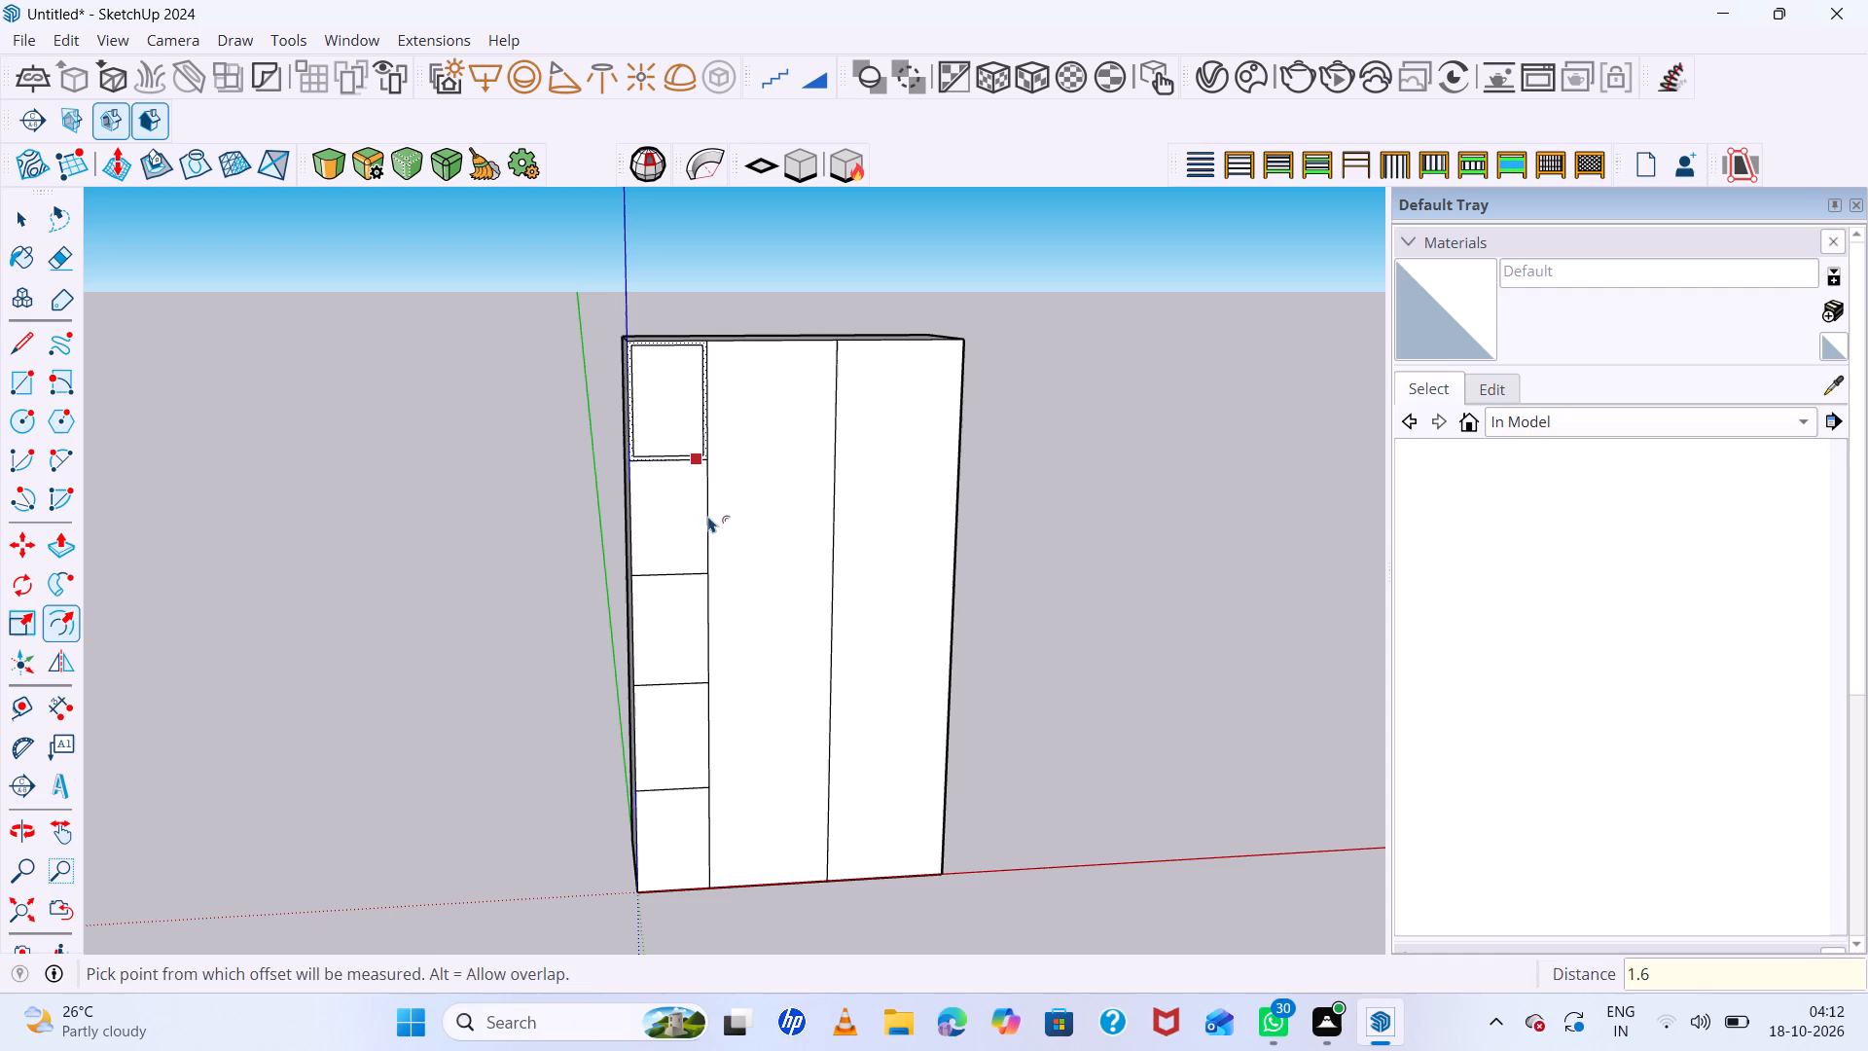
# Repeat the 1.6 cm inward offset on the second, third and fourth compartments from the top of the 30 cm strip.
pyautogui.press('space')
pyautogui.press('space')
pyautogui.click(679, 521)
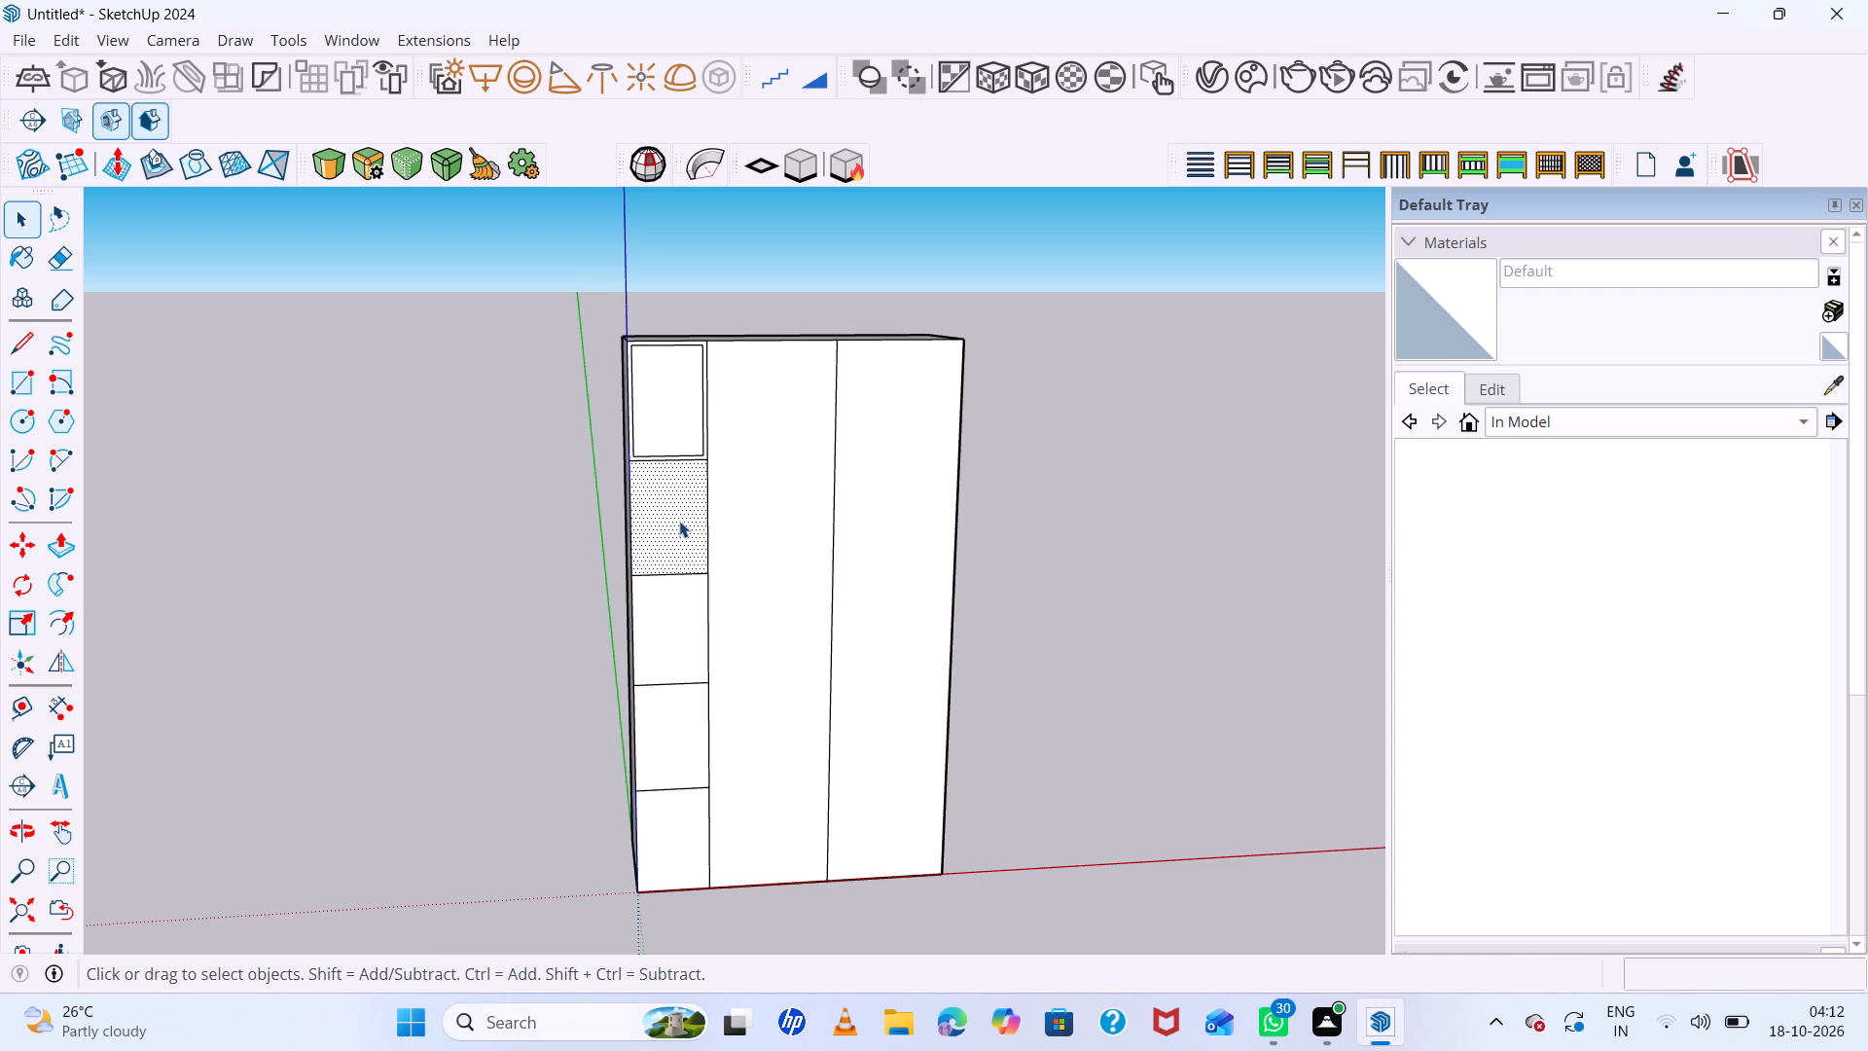
pyautogui.press('f')
pyautogui.doubleClick(698, 515)
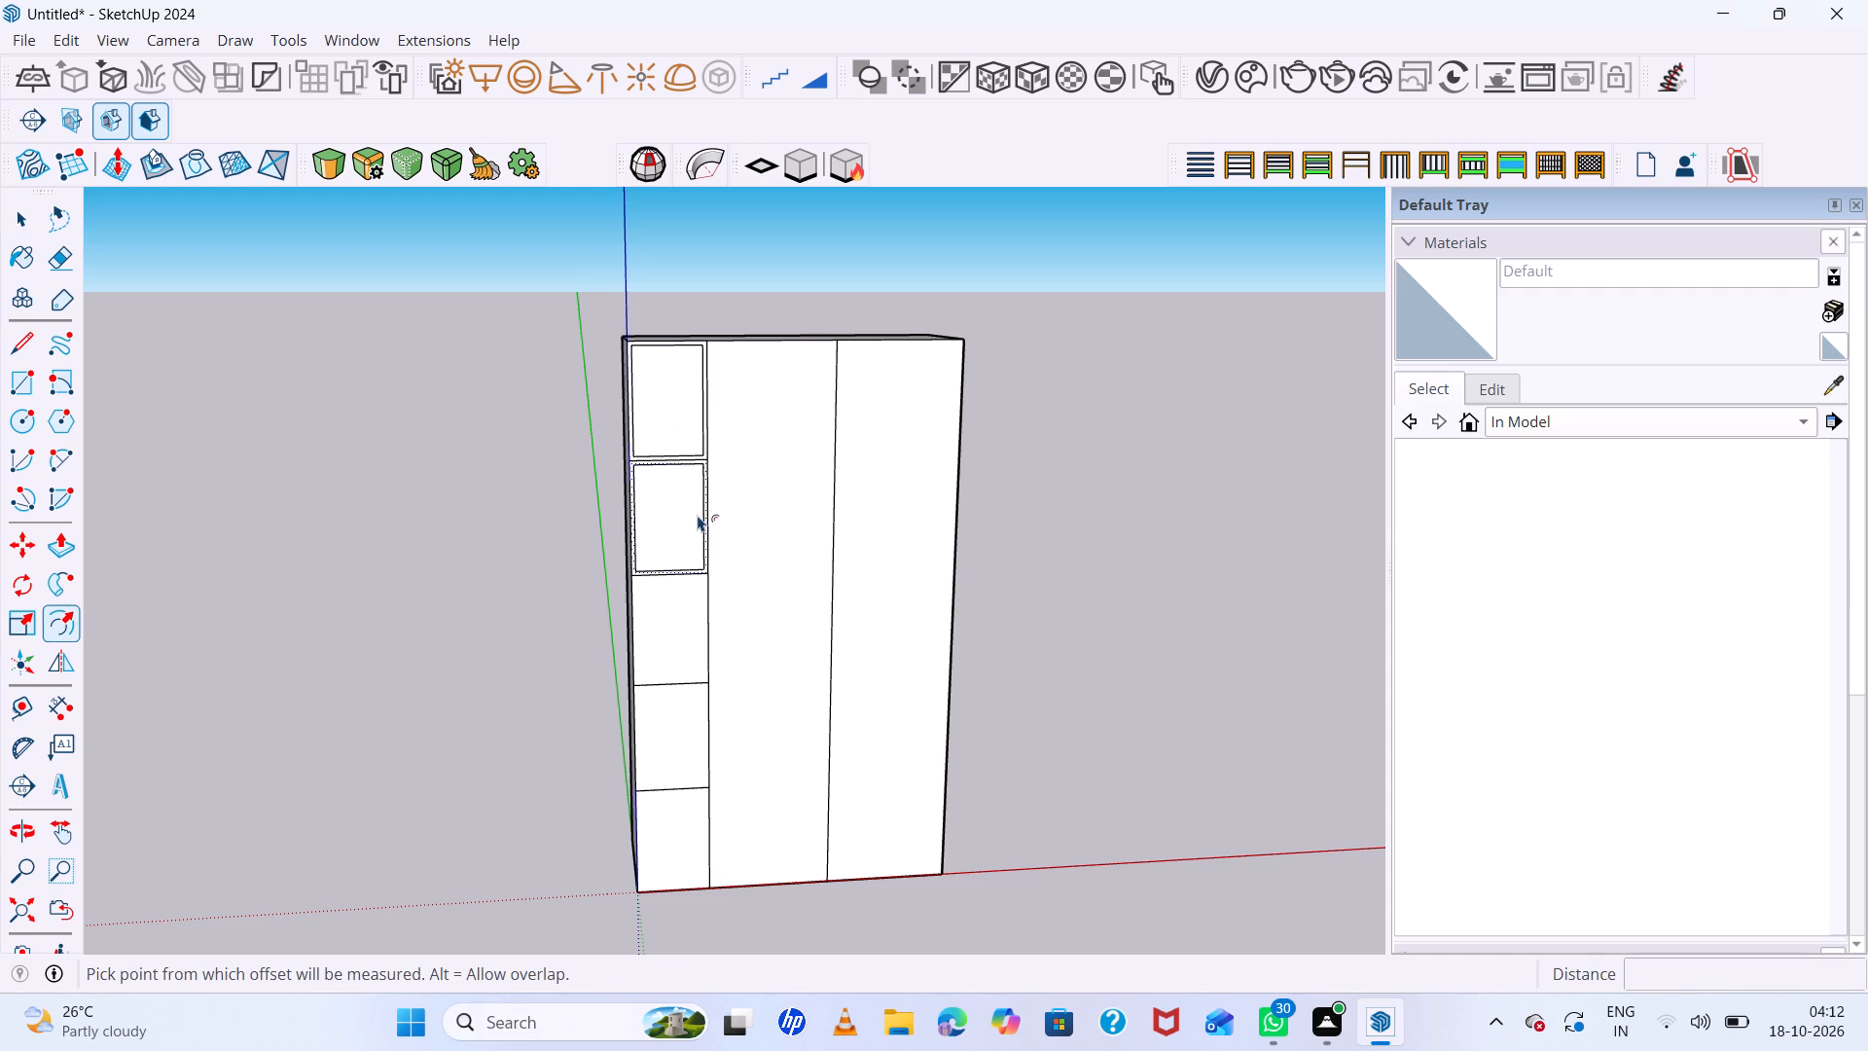
pyautogui.press('space')
pyautogui.click(679, 638)
pyautogui.press('f')
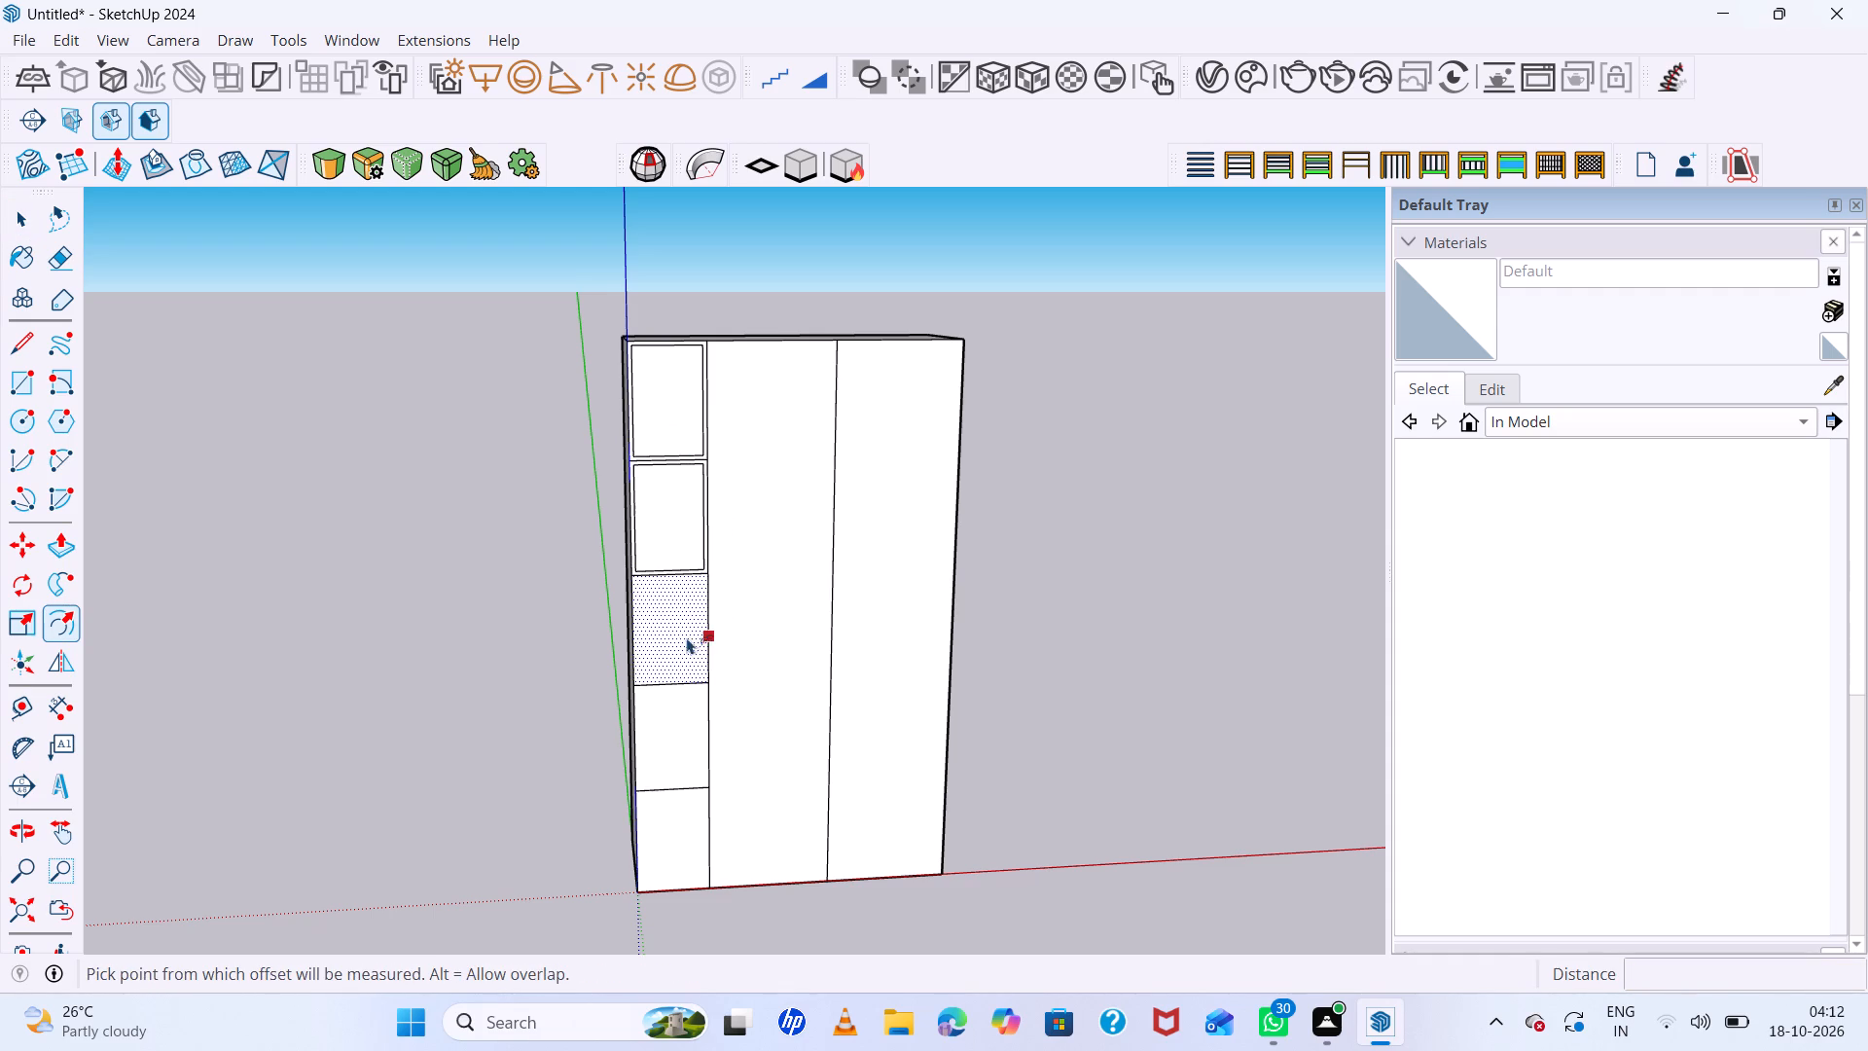
pyautogui.doubleClick(700, 634)
pyautogui.press('space')
pyautogui.click(660, 748)
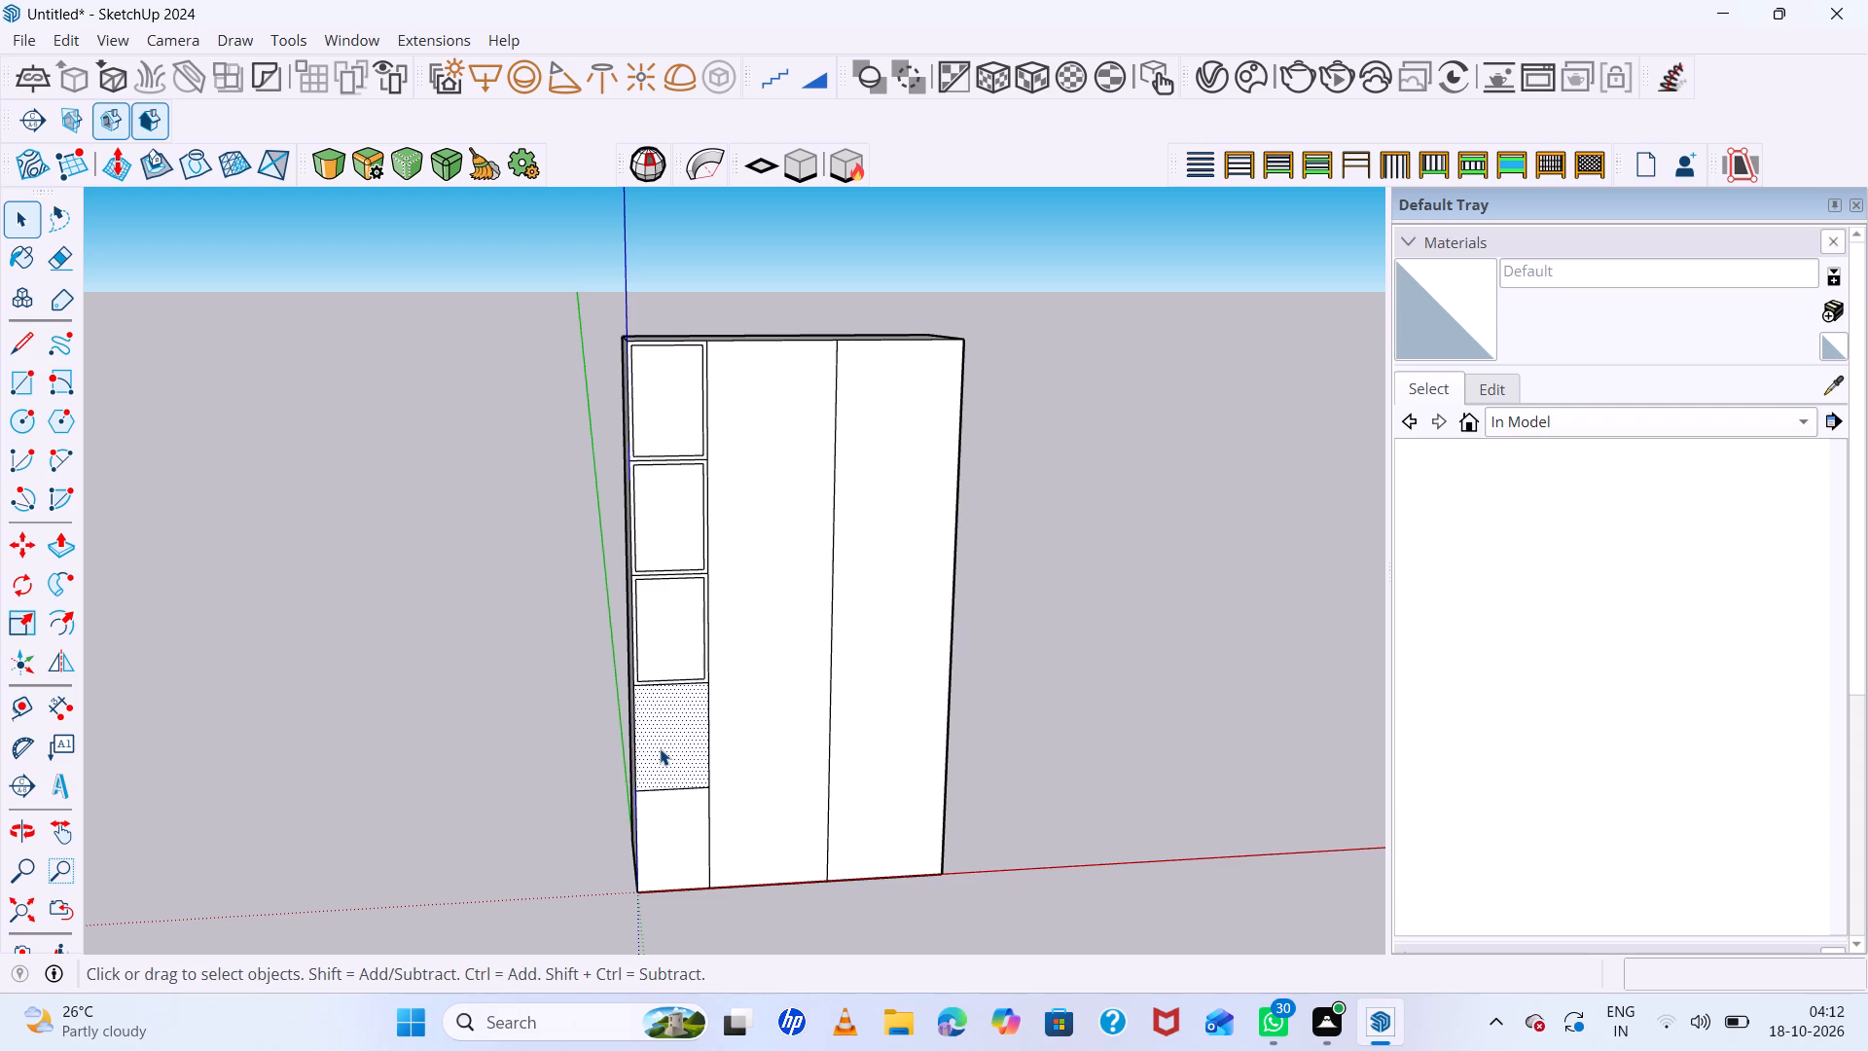
pyautogui.press('f')
pyautogui.doubleClick(684, 765)
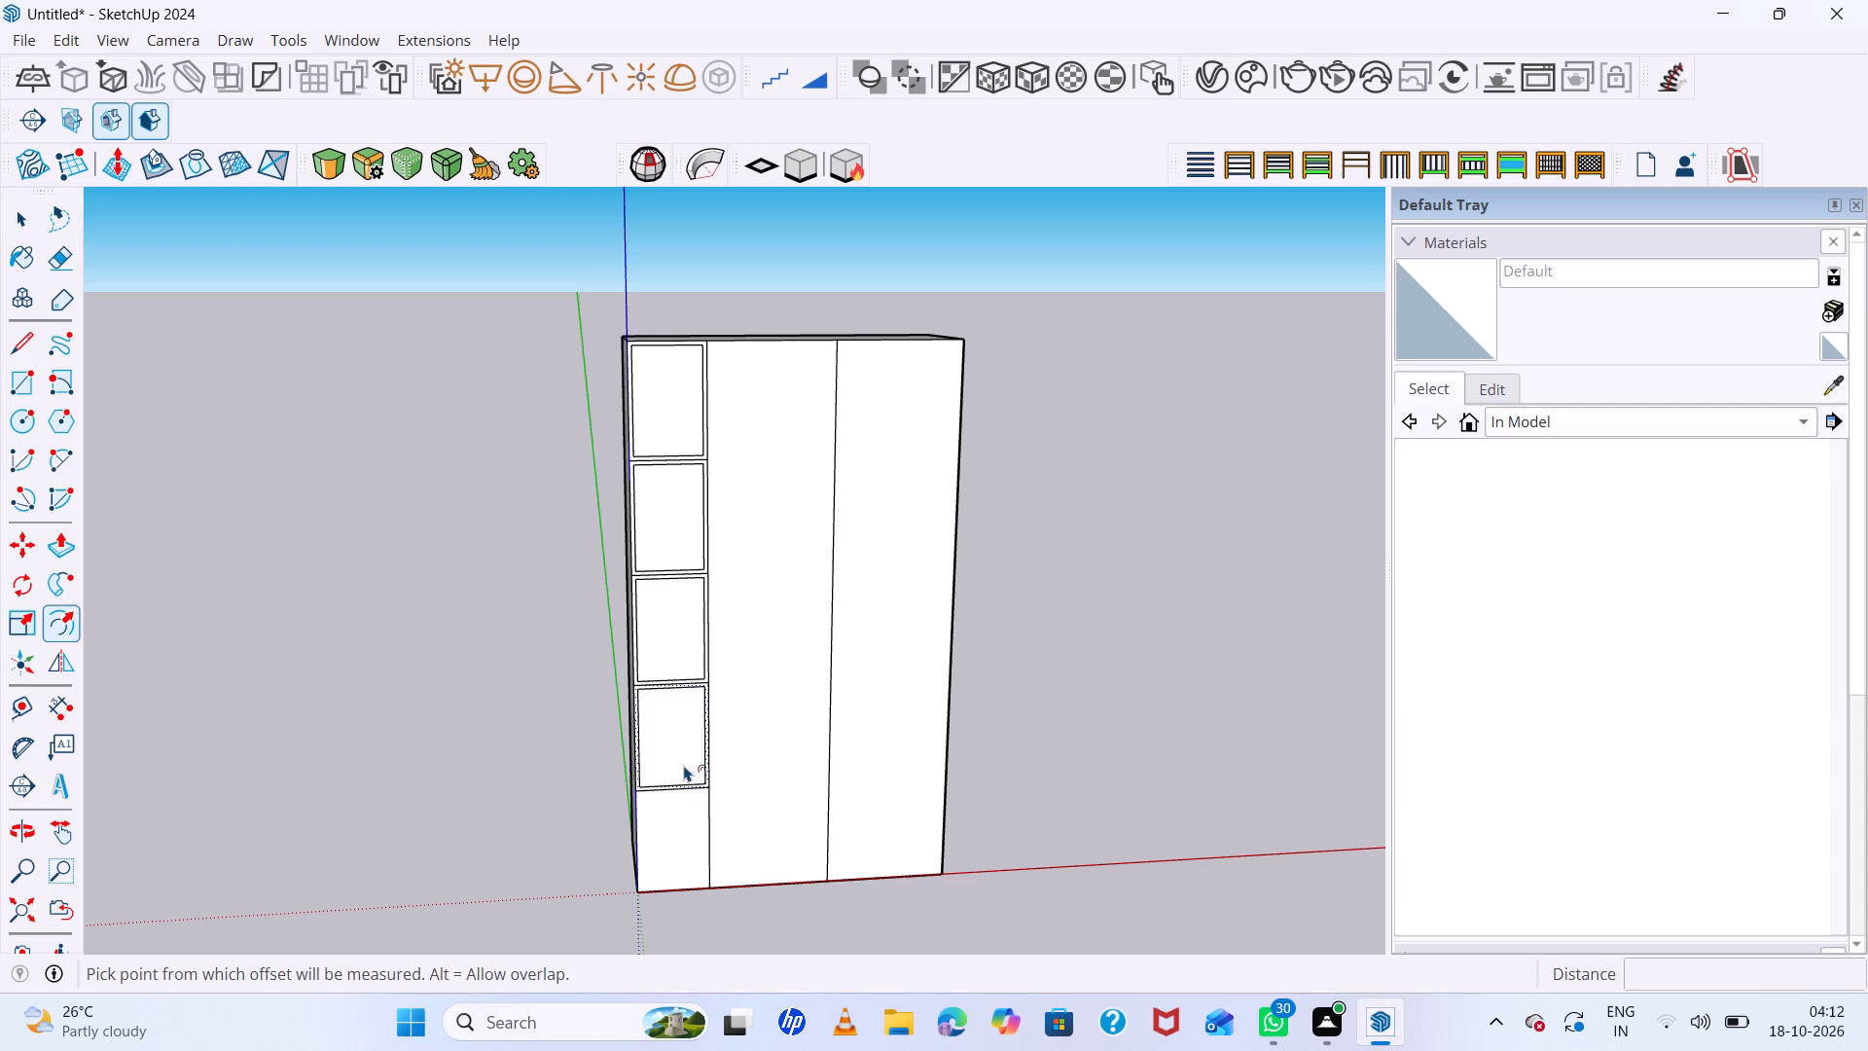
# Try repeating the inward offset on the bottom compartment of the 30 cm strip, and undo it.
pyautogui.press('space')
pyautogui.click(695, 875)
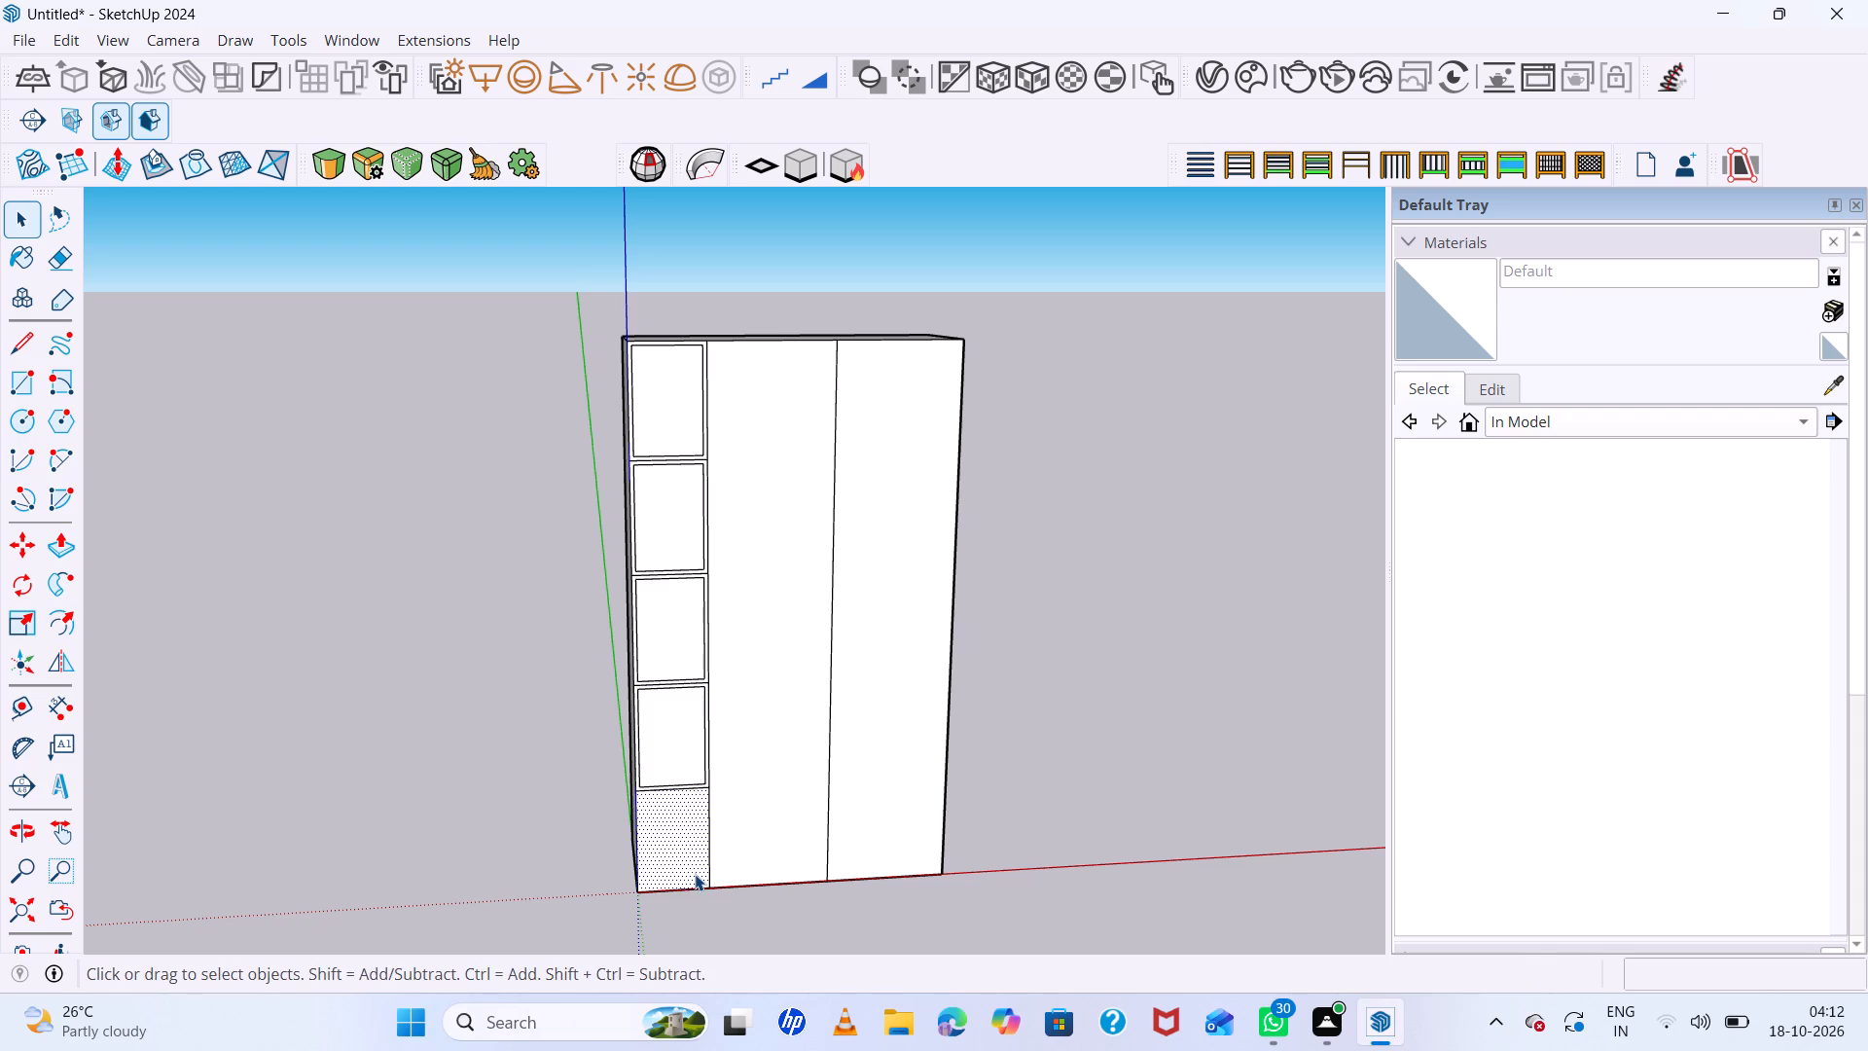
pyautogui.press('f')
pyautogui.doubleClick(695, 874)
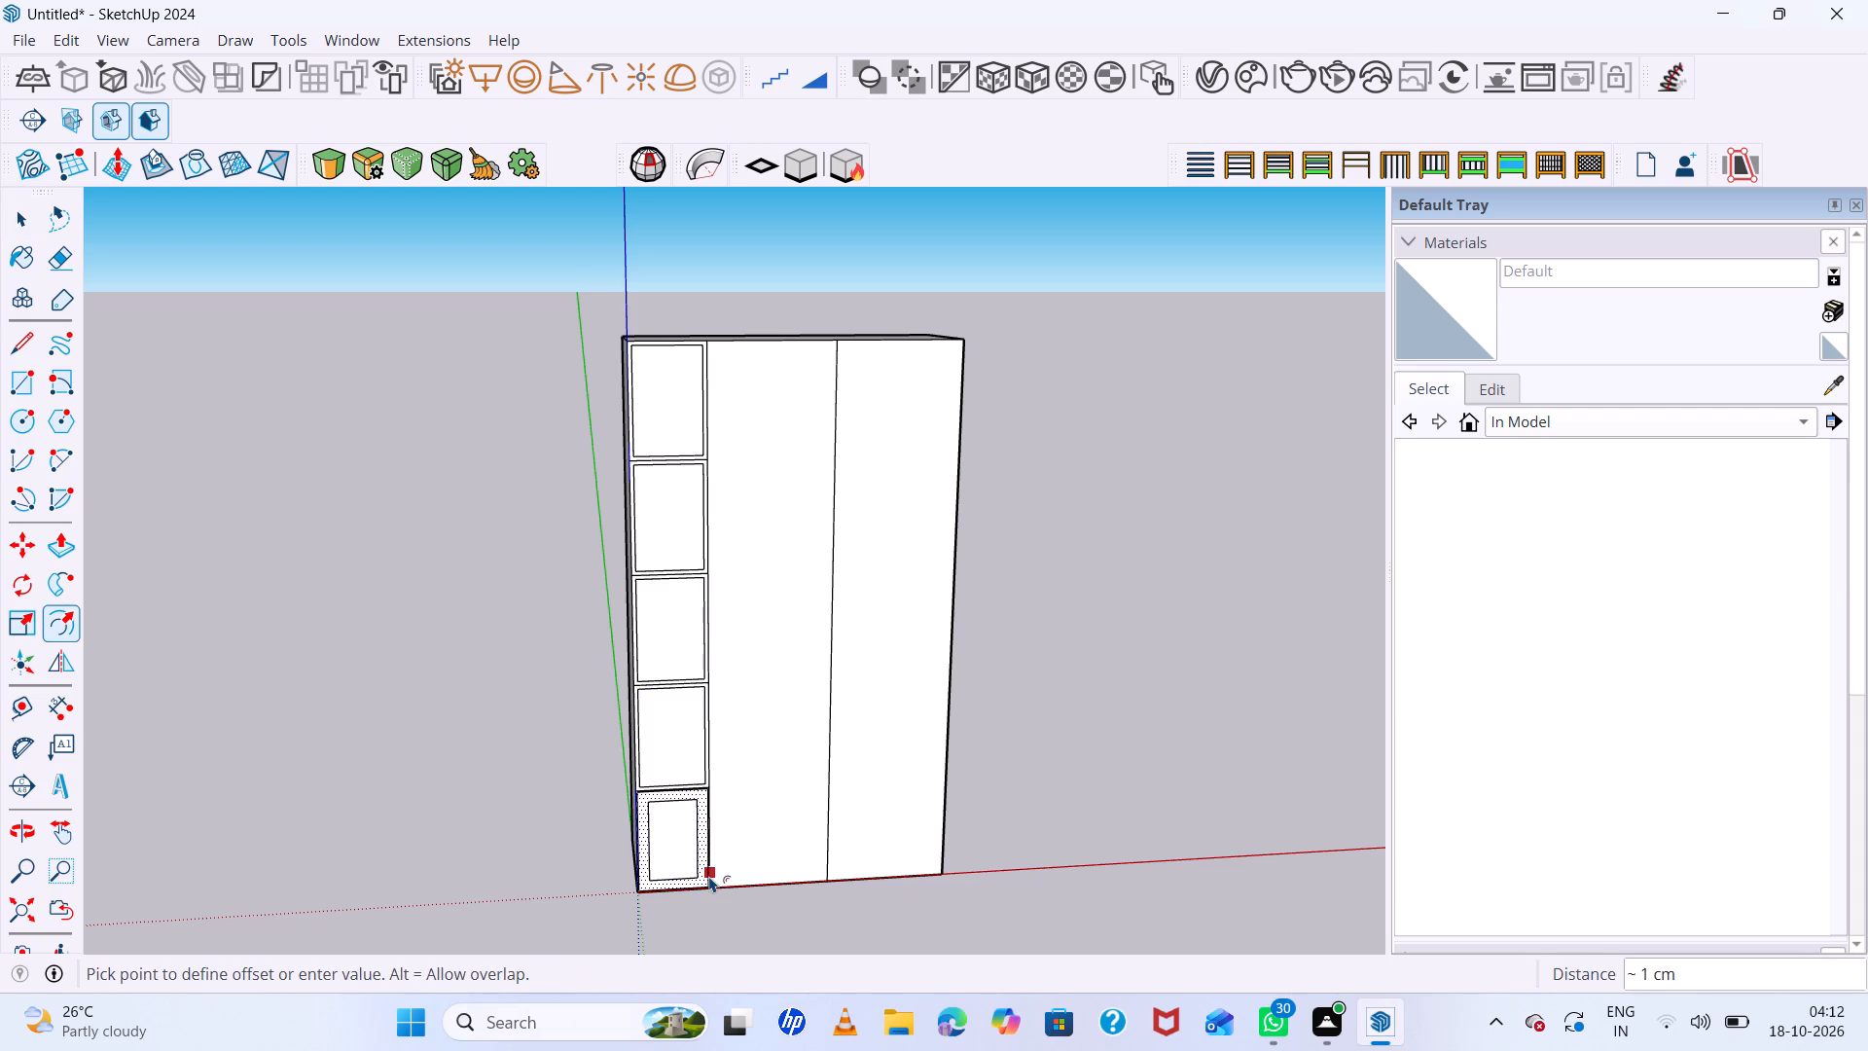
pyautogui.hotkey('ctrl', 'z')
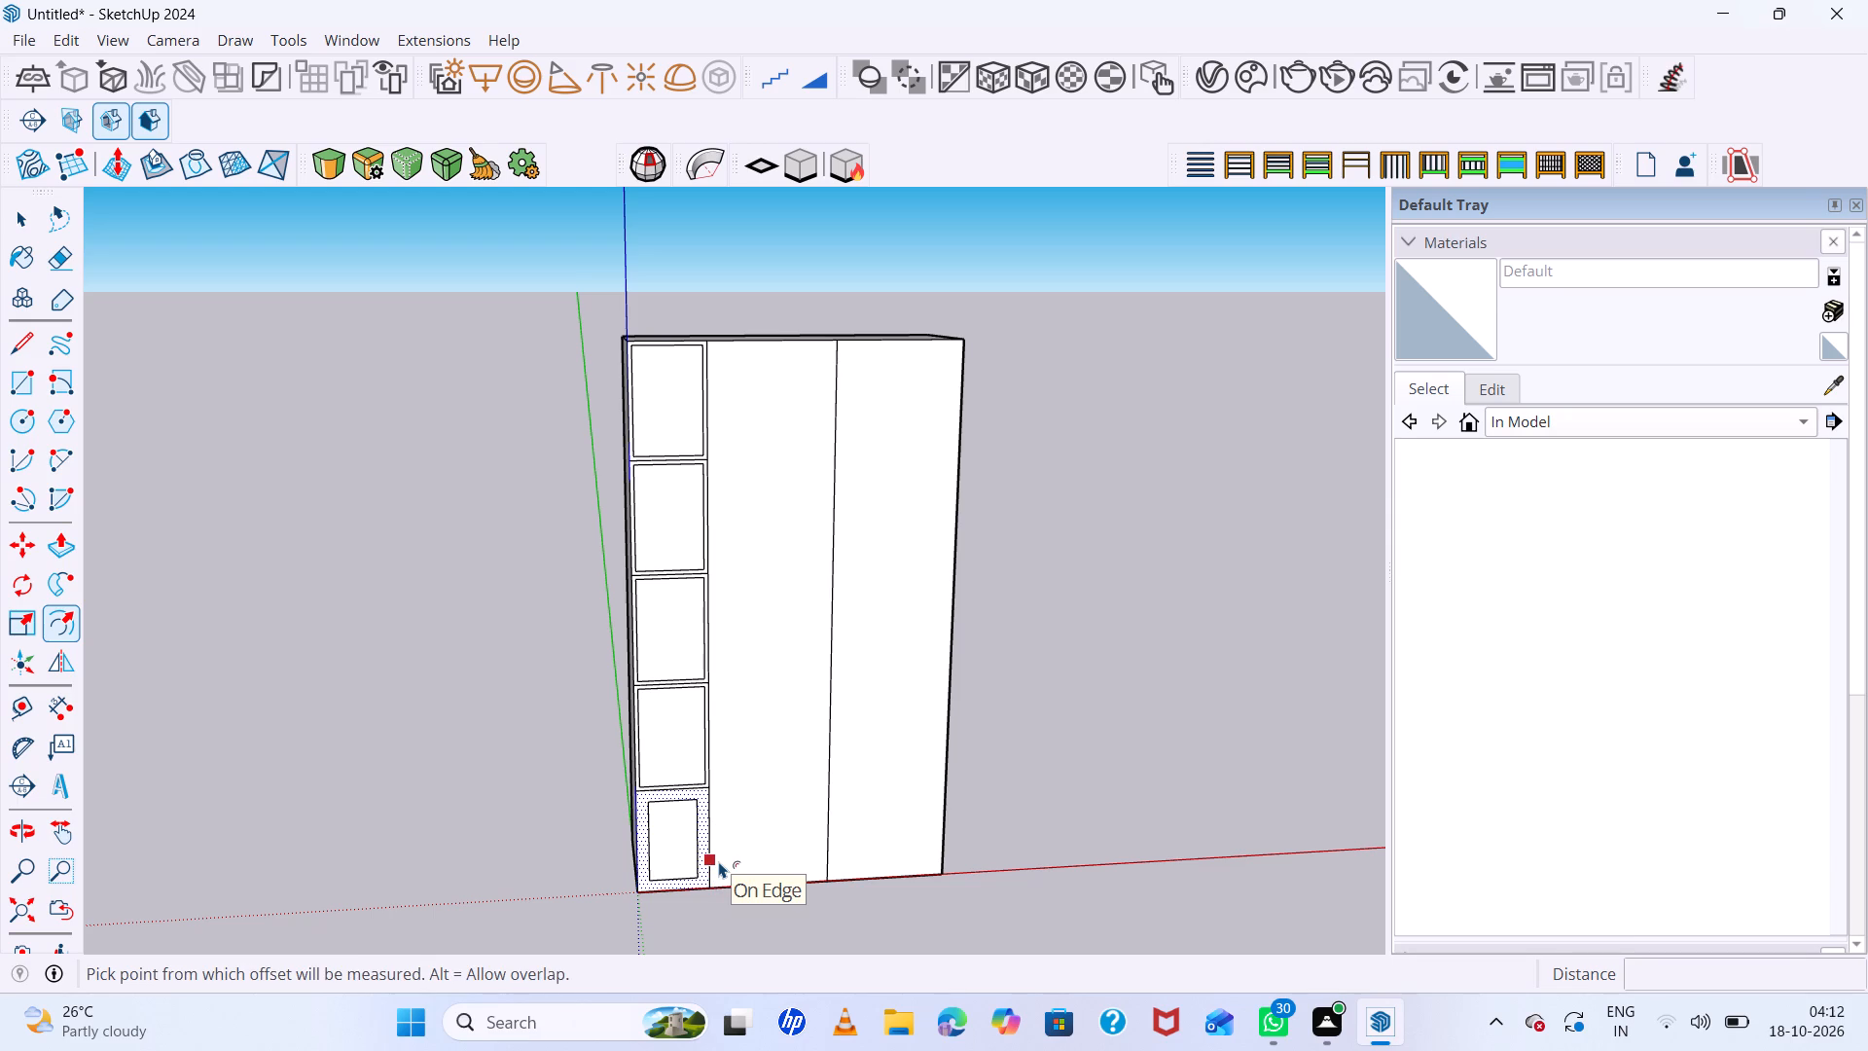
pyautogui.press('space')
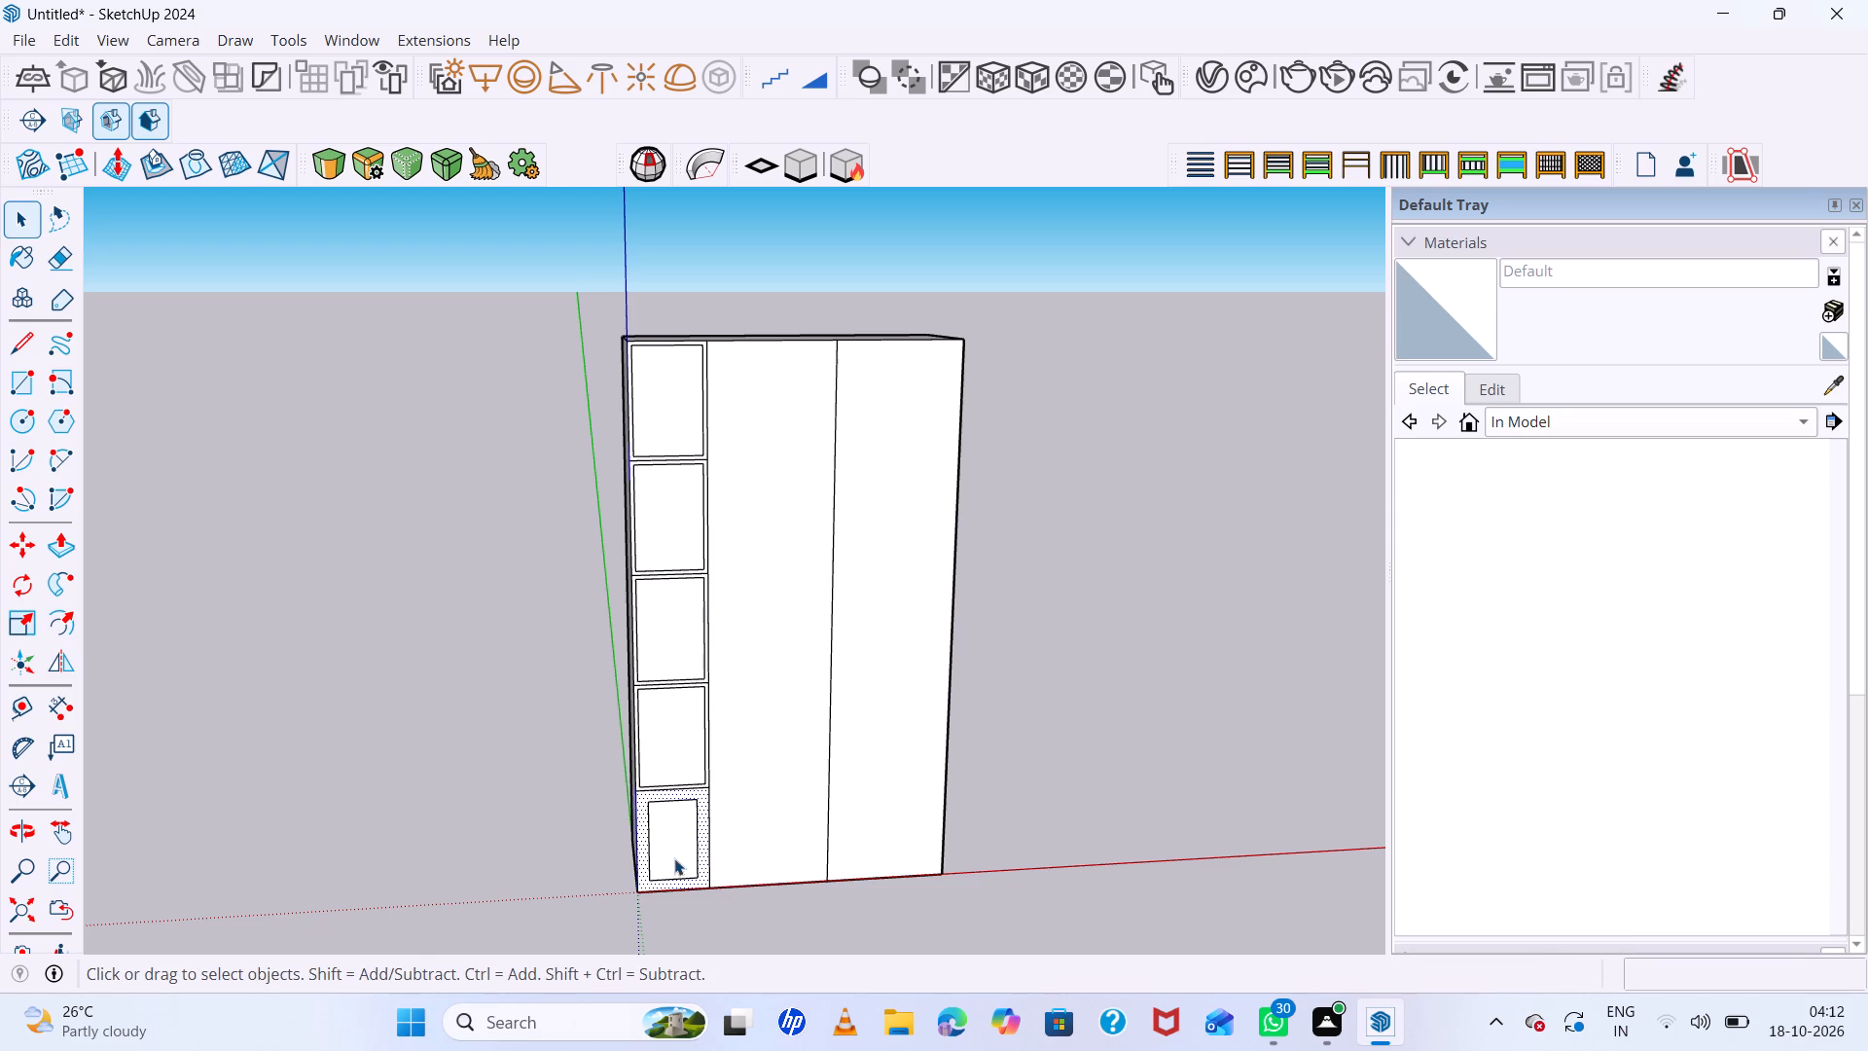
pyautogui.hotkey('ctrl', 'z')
# Offset the outline of the bottom compartment in the 30 cm strip inward by 1.6 cm.
pyautogui.scroll(7, 662, 851)
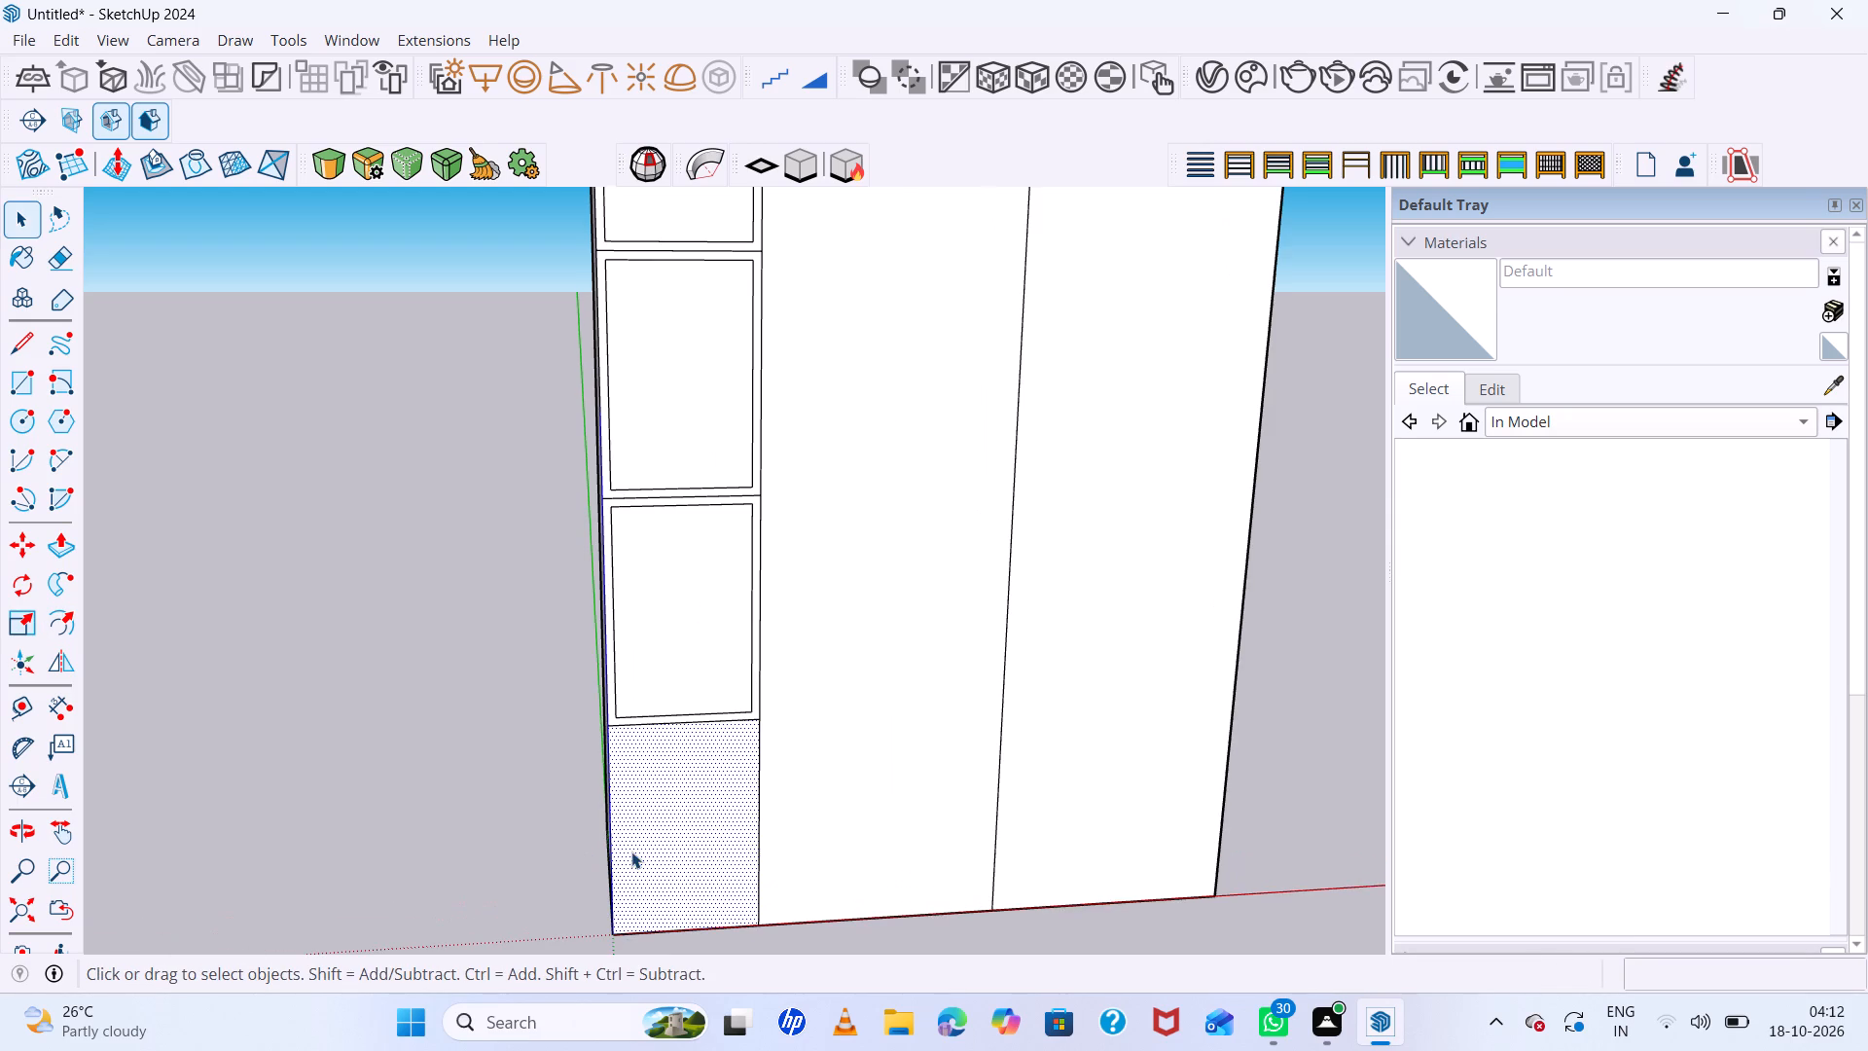
pyautogui.press('f')
pyautogui.click(616, 851)
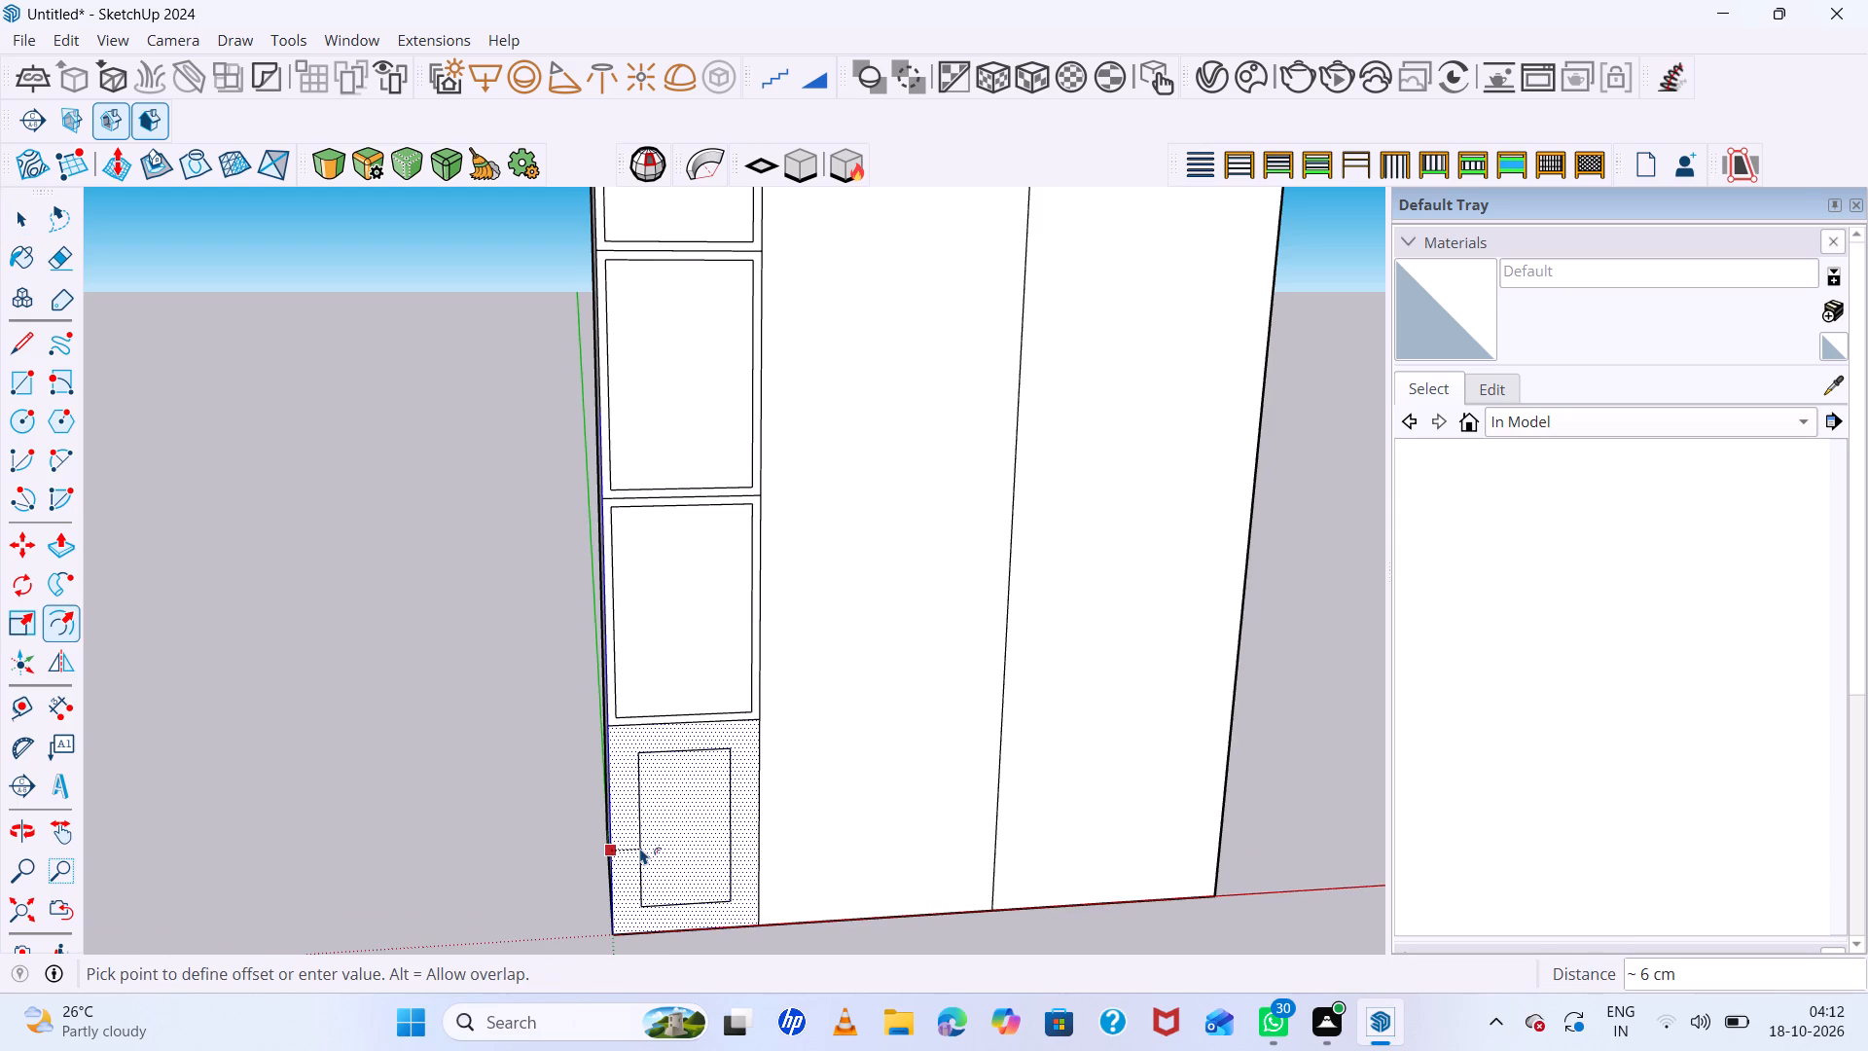
pyautogui.write('1.6')
pyautogui.press('Return')
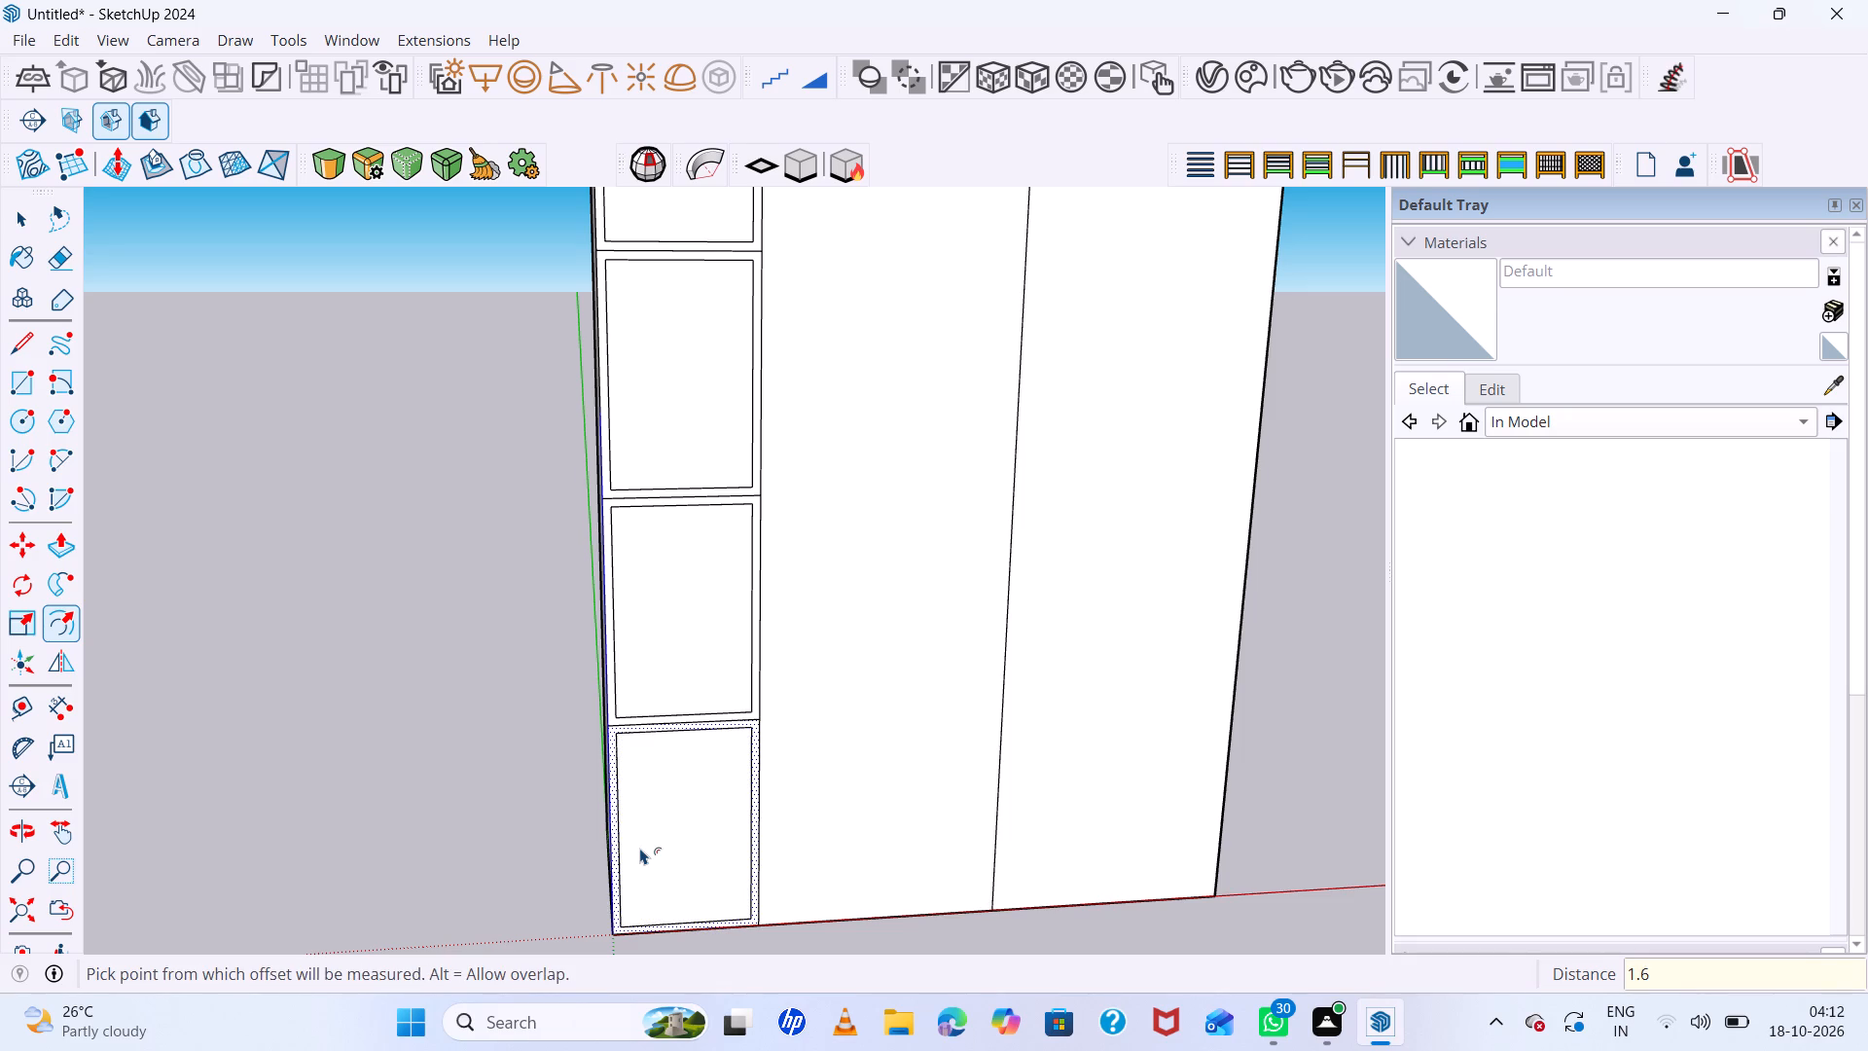
# Examine the inset borders around the compartments in the 30 cm strip from several angles.
pyautogui.press('space')
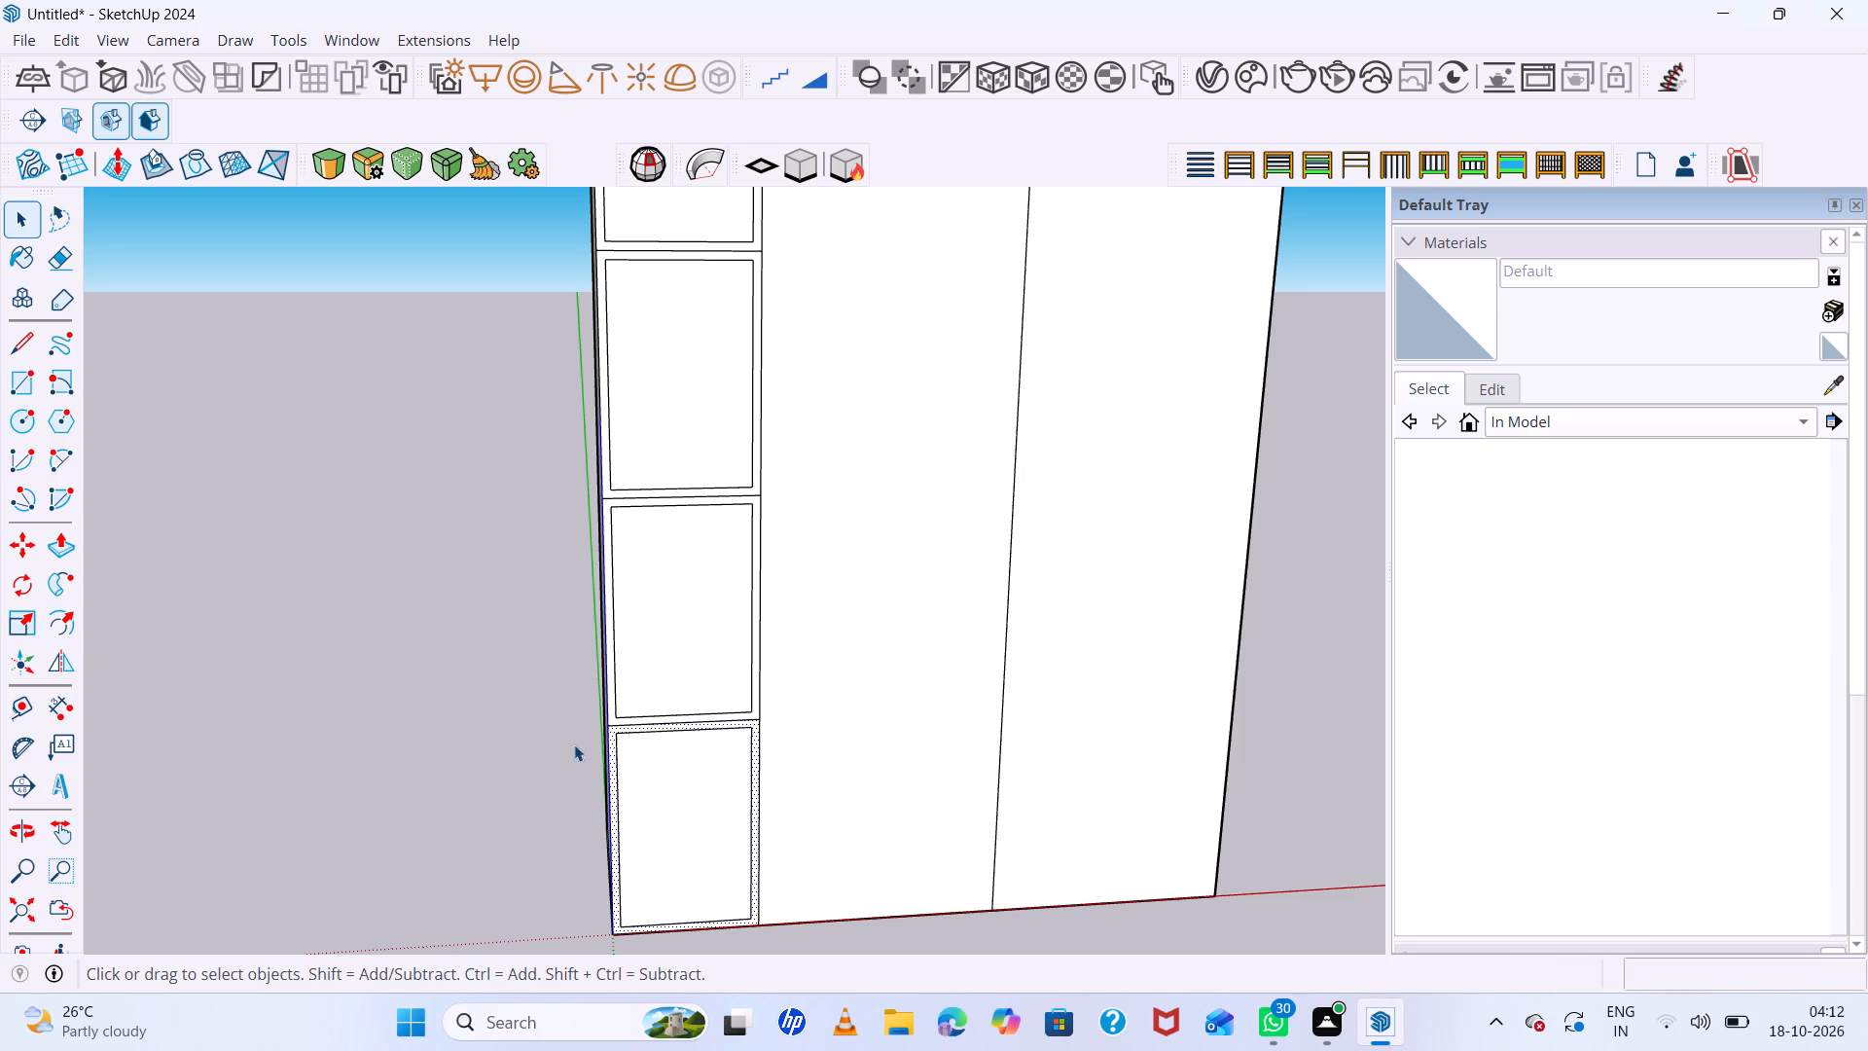
pyautogui.scroll(-11, 518, 736)
pyautogui.moveTo(556, 922); pyautogui.dragTo(539, 947, button='middle')
pyautogui.scroll(1, 539, 947)
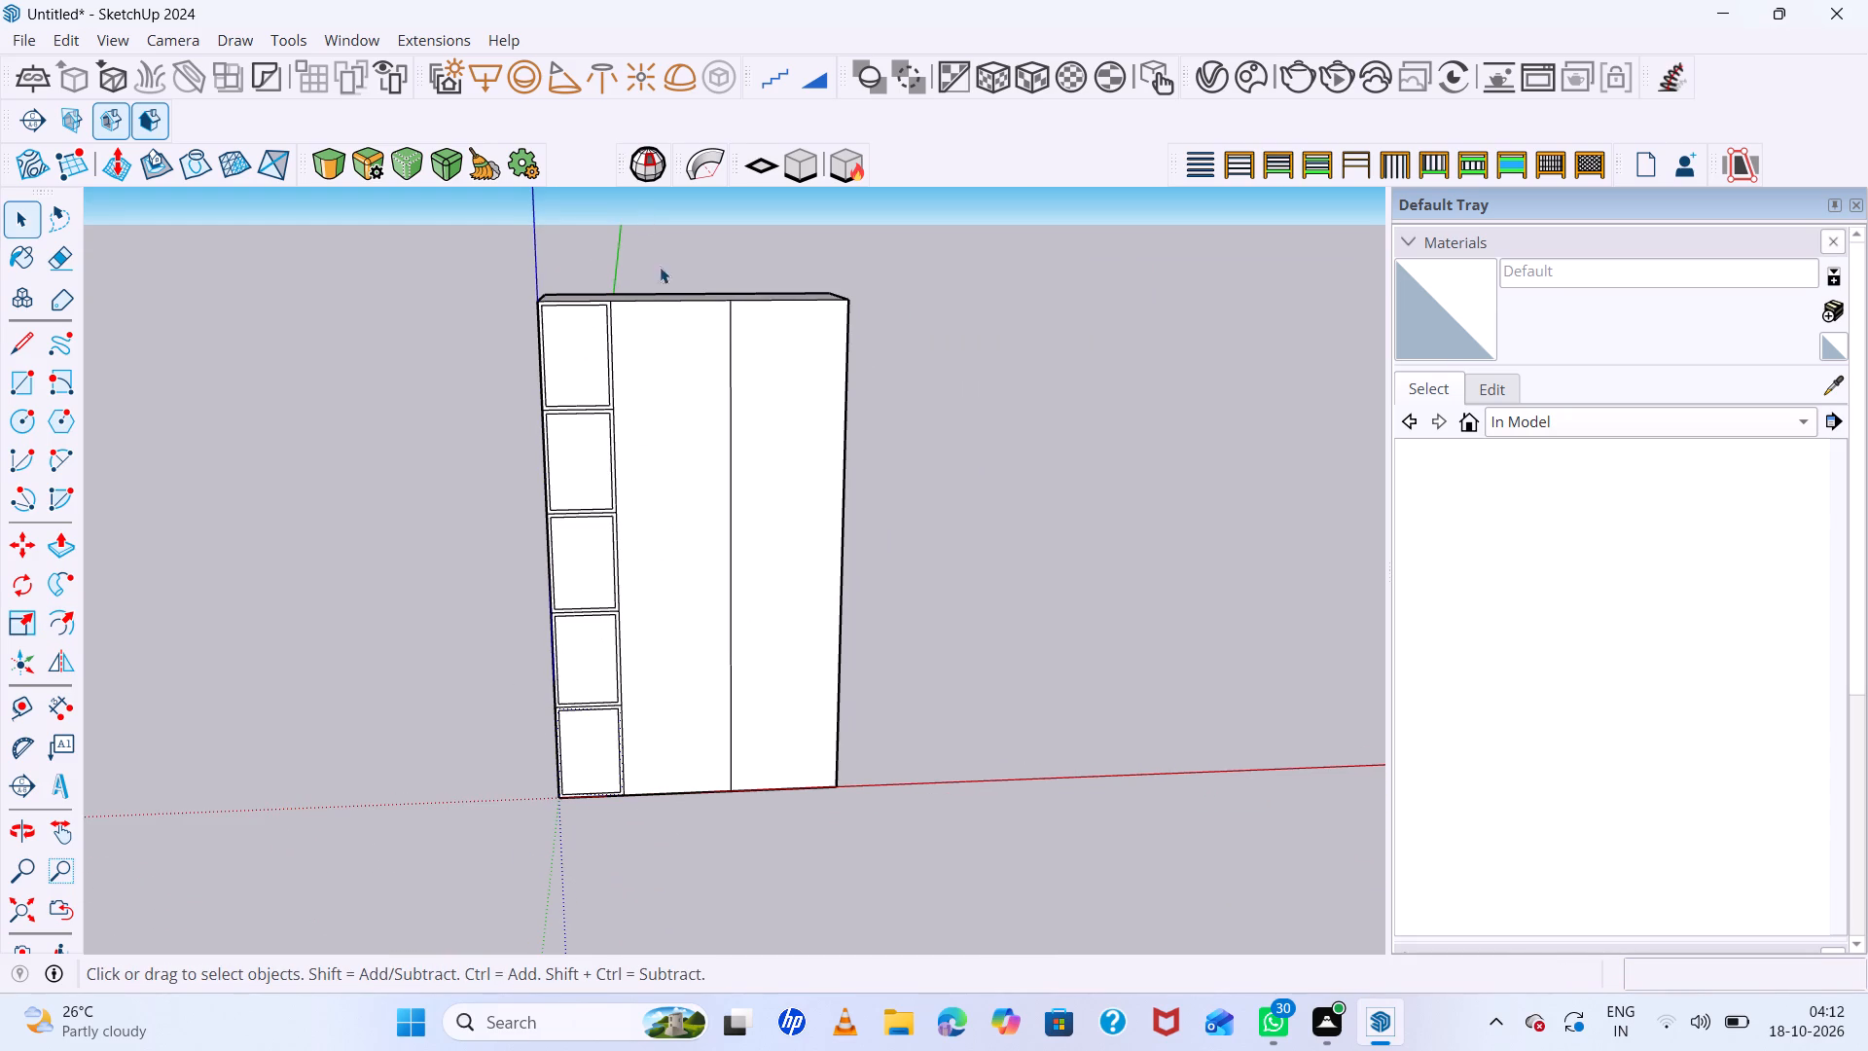
pyautogui.moveTo(725, 340); pyautogui.dragTo(497, 421, button='middle')
pyautogui.middleClick(497, 421)
pyautogui.scroll(8, 588, 280)
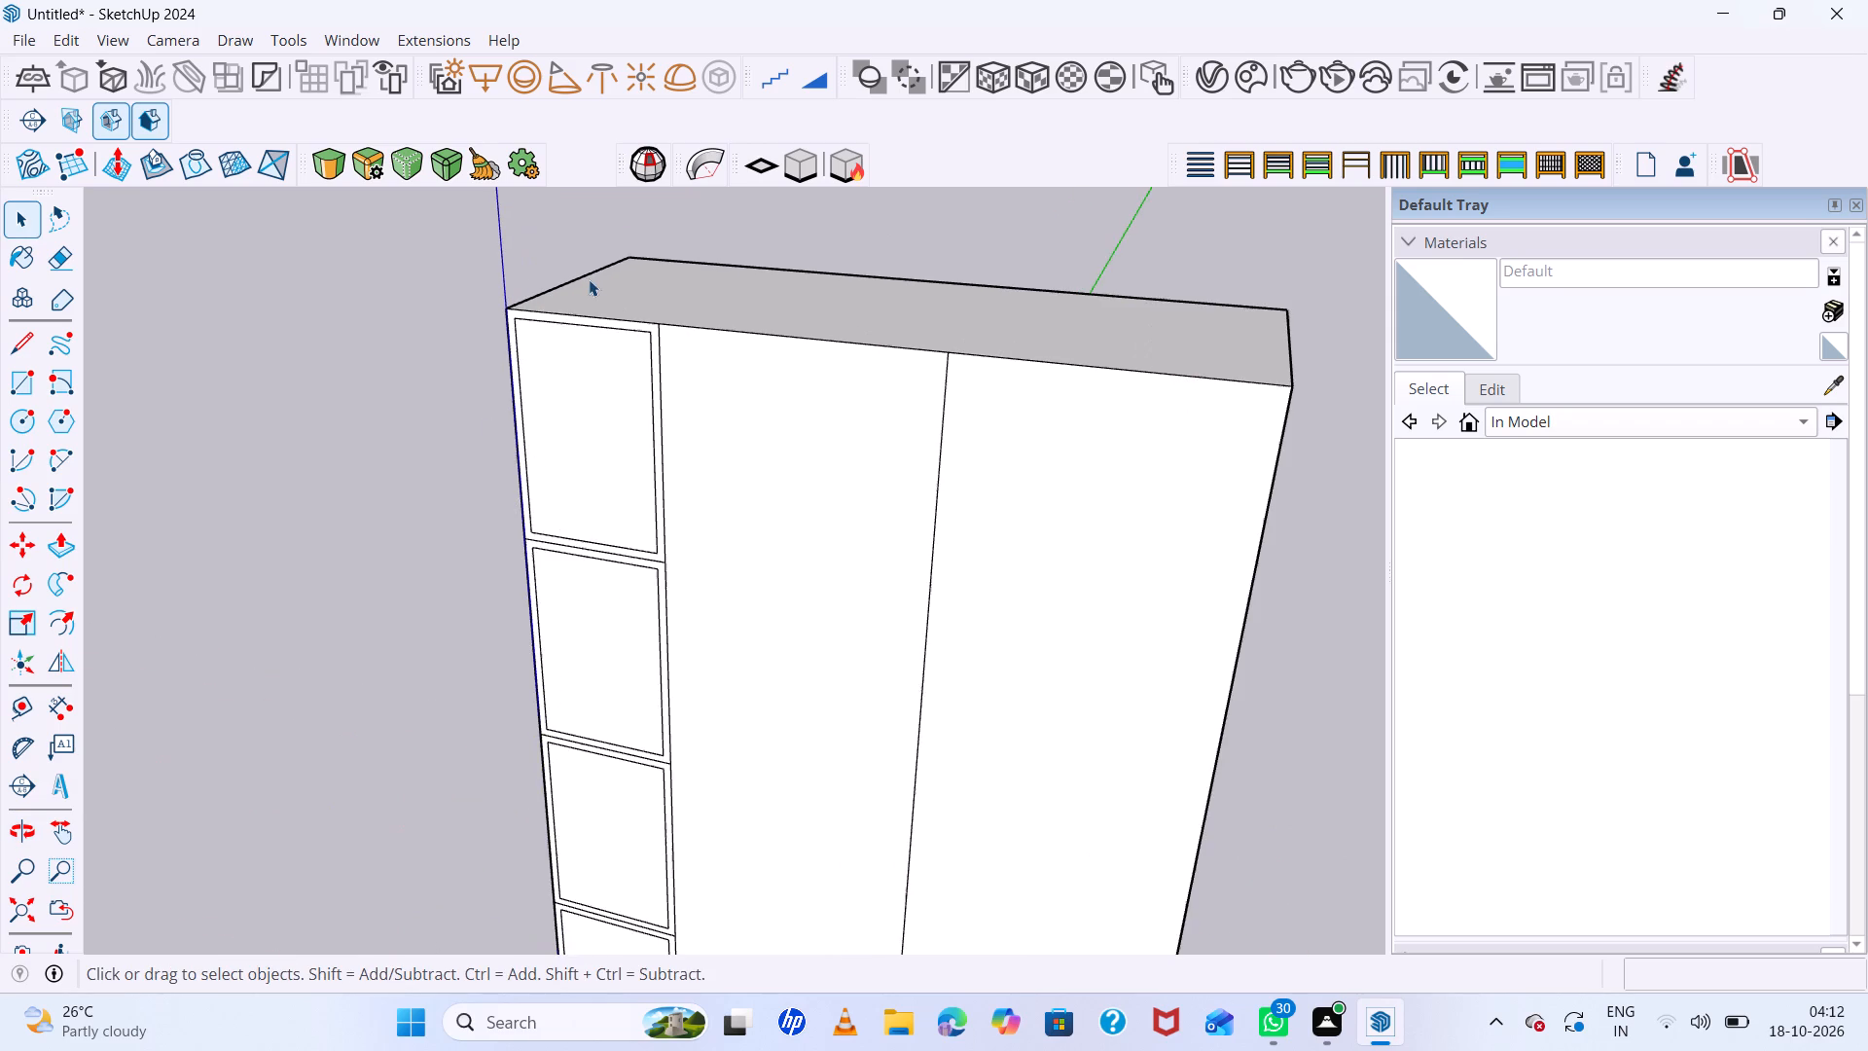
pyautogui.scroll(6, 678, 433)
pyautogui.moveTo(596, 628); pyautogui.dragTo(607, 581, button='middle')
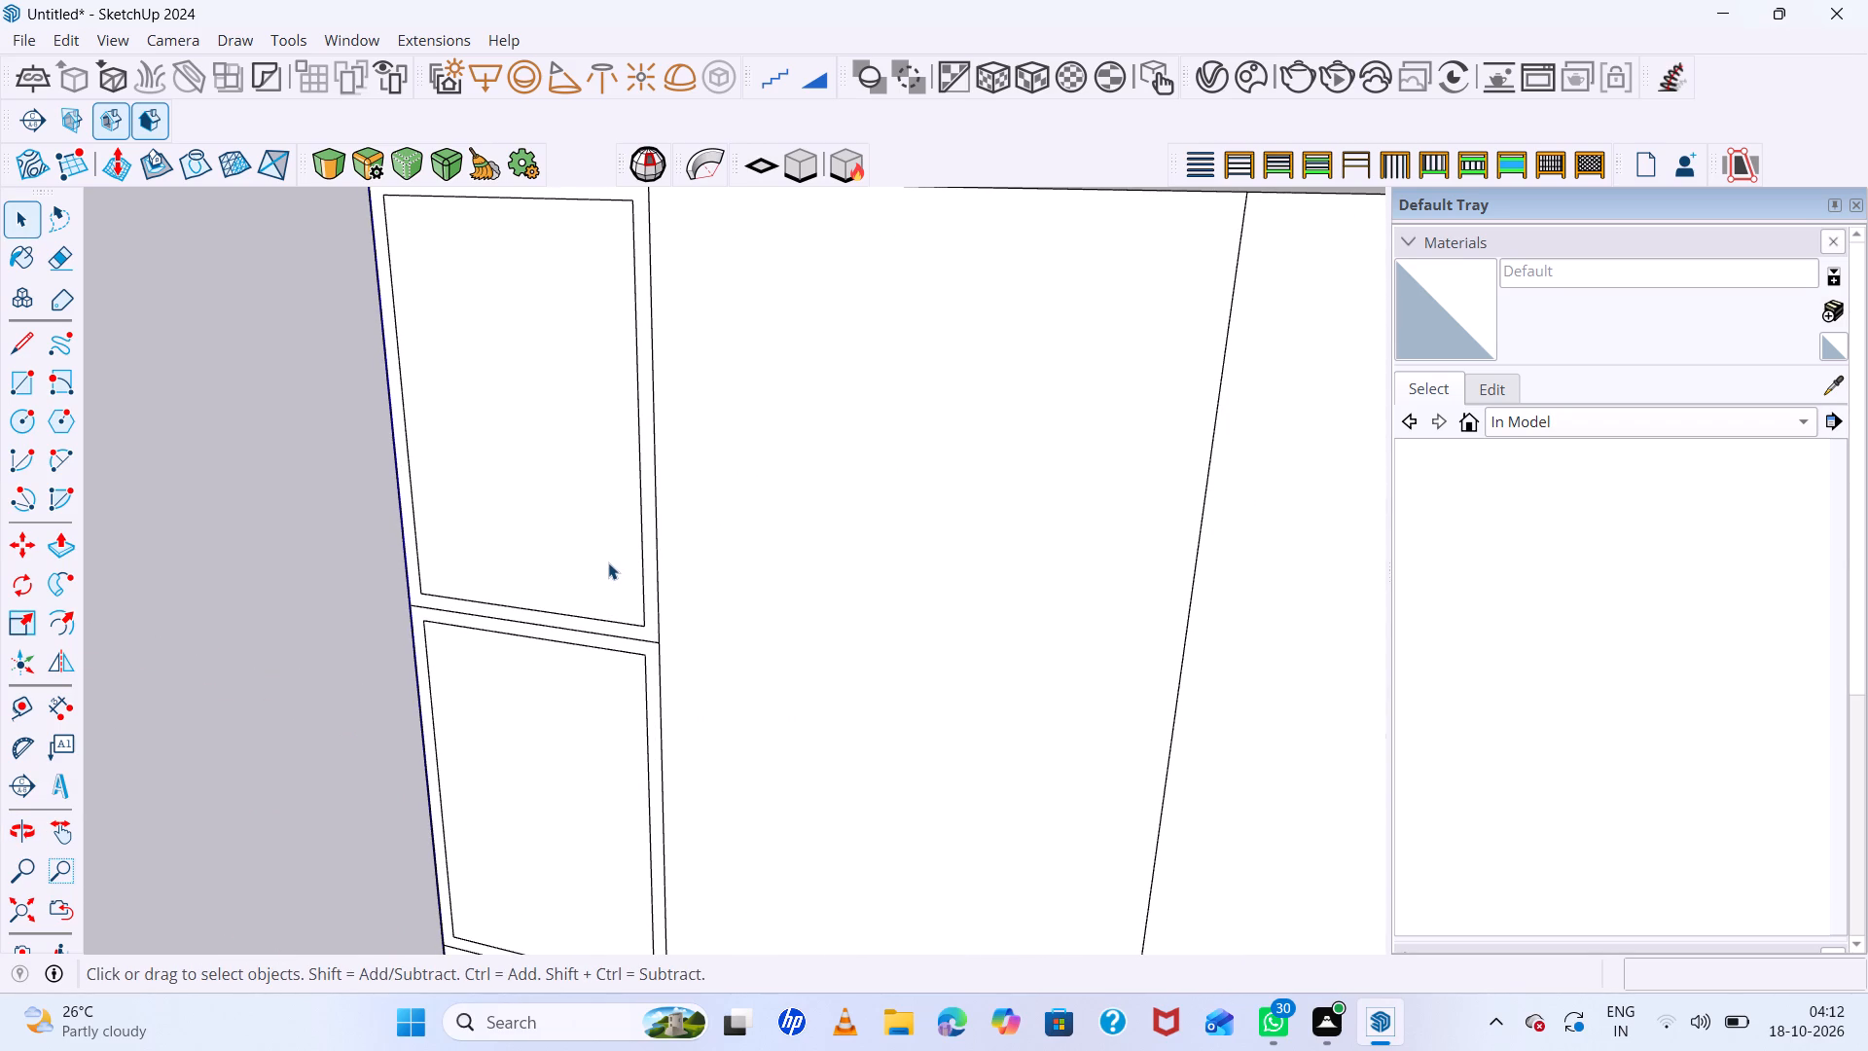
pyautogui.scroll(7, 610, 558)
pyautogui.scroll(-5, 610, 558)
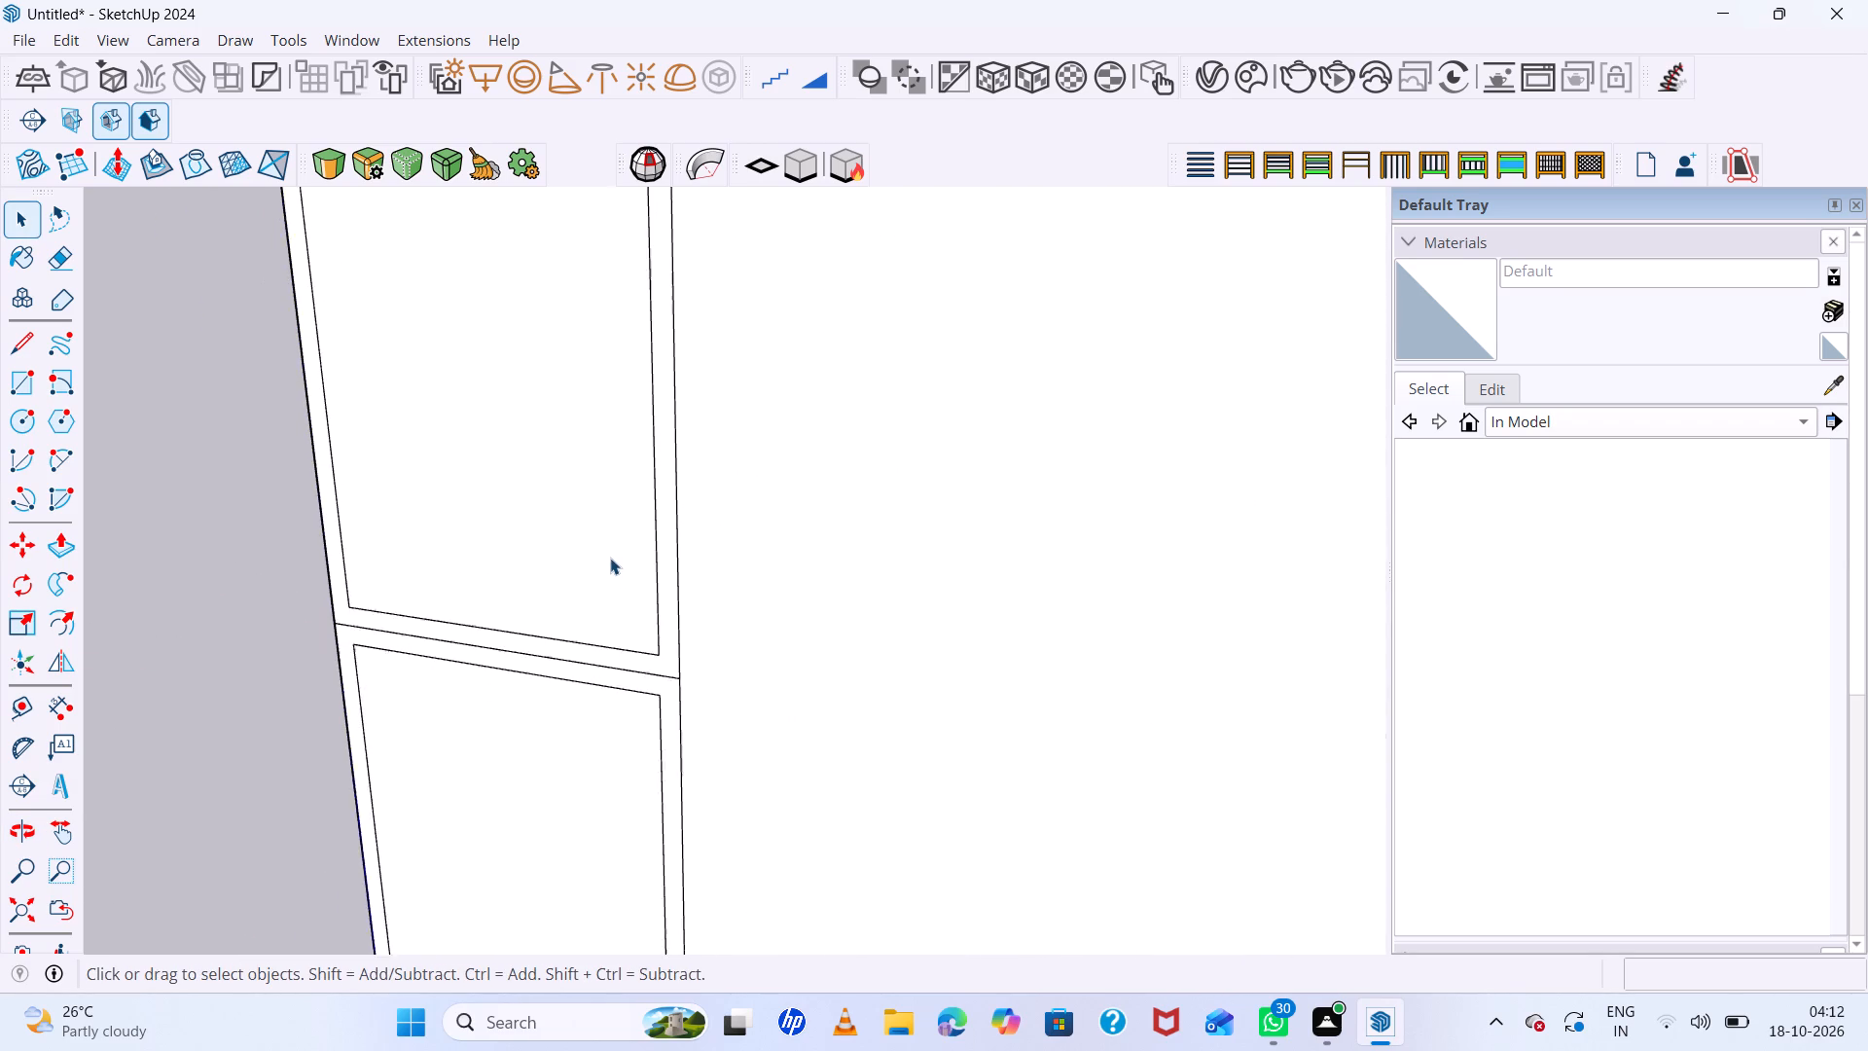
pyautogui.scroll(-1, 610, 558)
pyautogui.moveTo(610, 558); pyautogui.dragTo(714, 542, button='middle')
pyautogui.moveTo(722, 541); pyautogui.dragTo(731, 541, button='middle')
pyautogui.moveTo(389, 563); pyautogui.dragTo(758, 556, button='middle')
pyautogui.middleClick(758, 556)
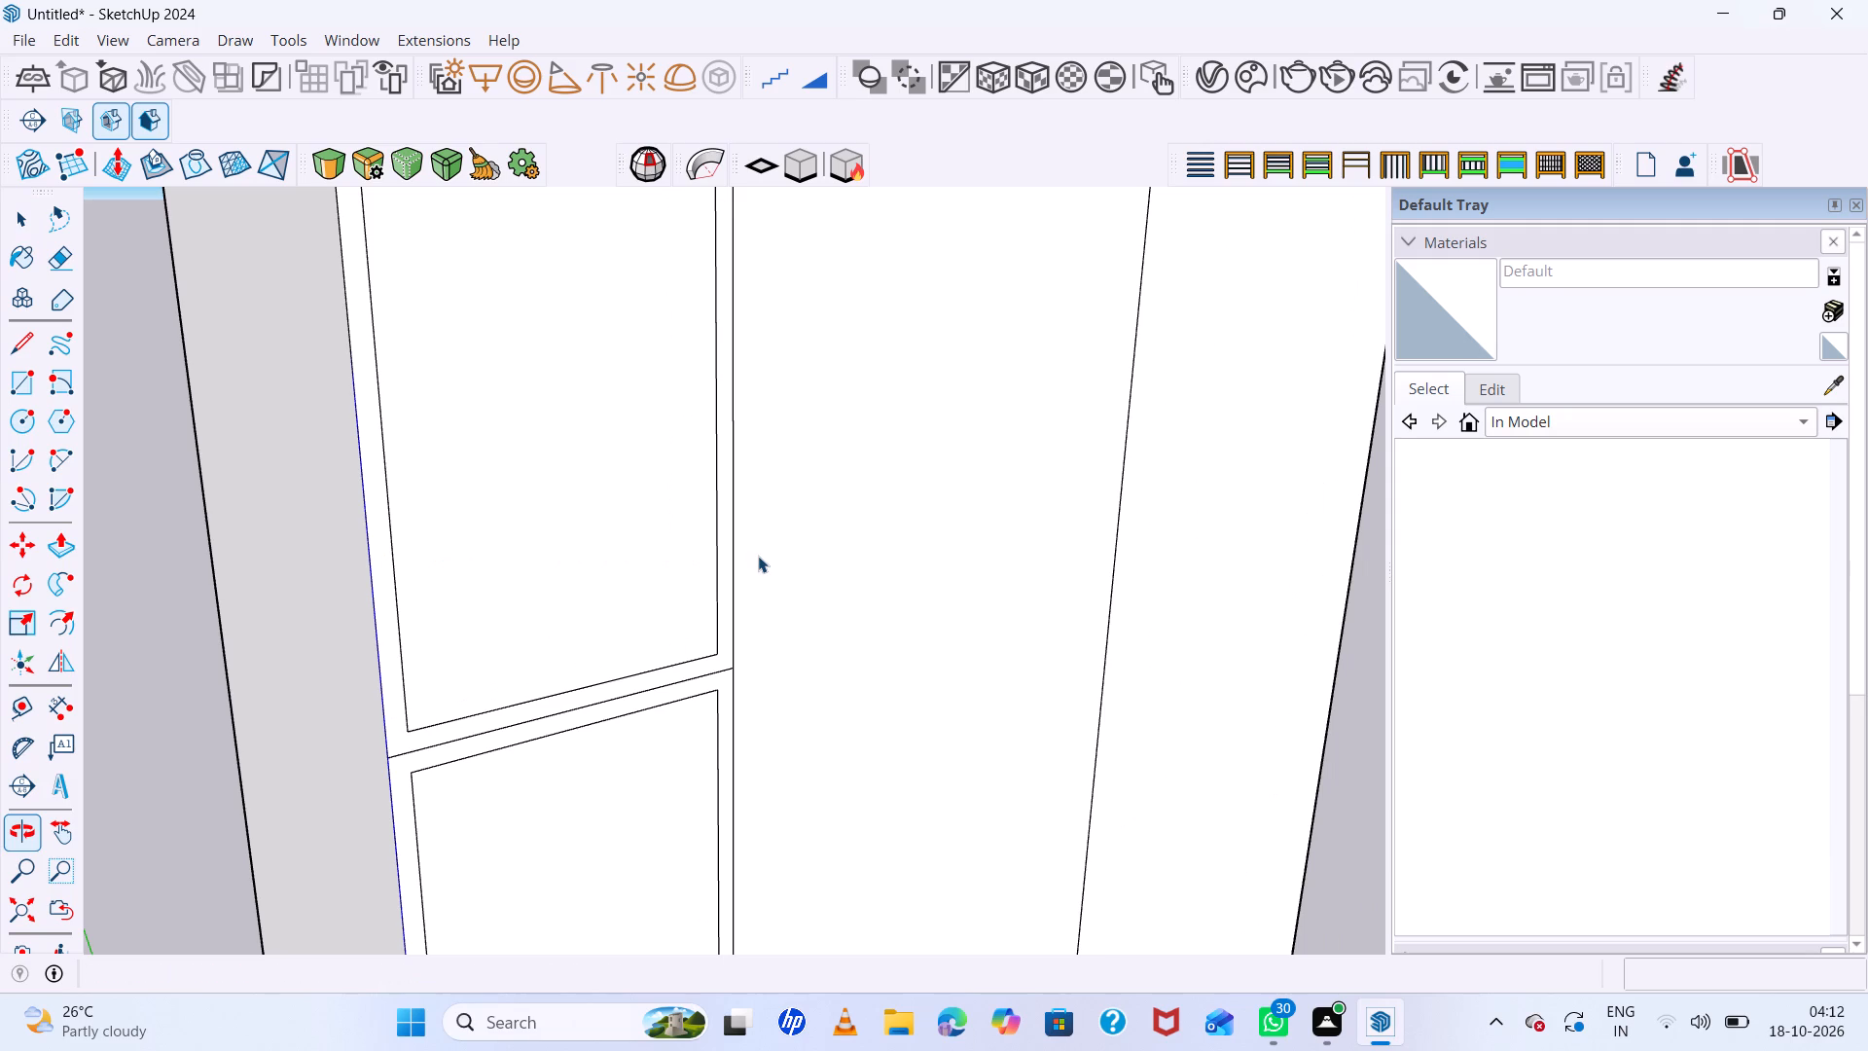
# Scale the inner face of the second compartment from the top upward to the dividing line above it.
pyautogui.click(652, 738)
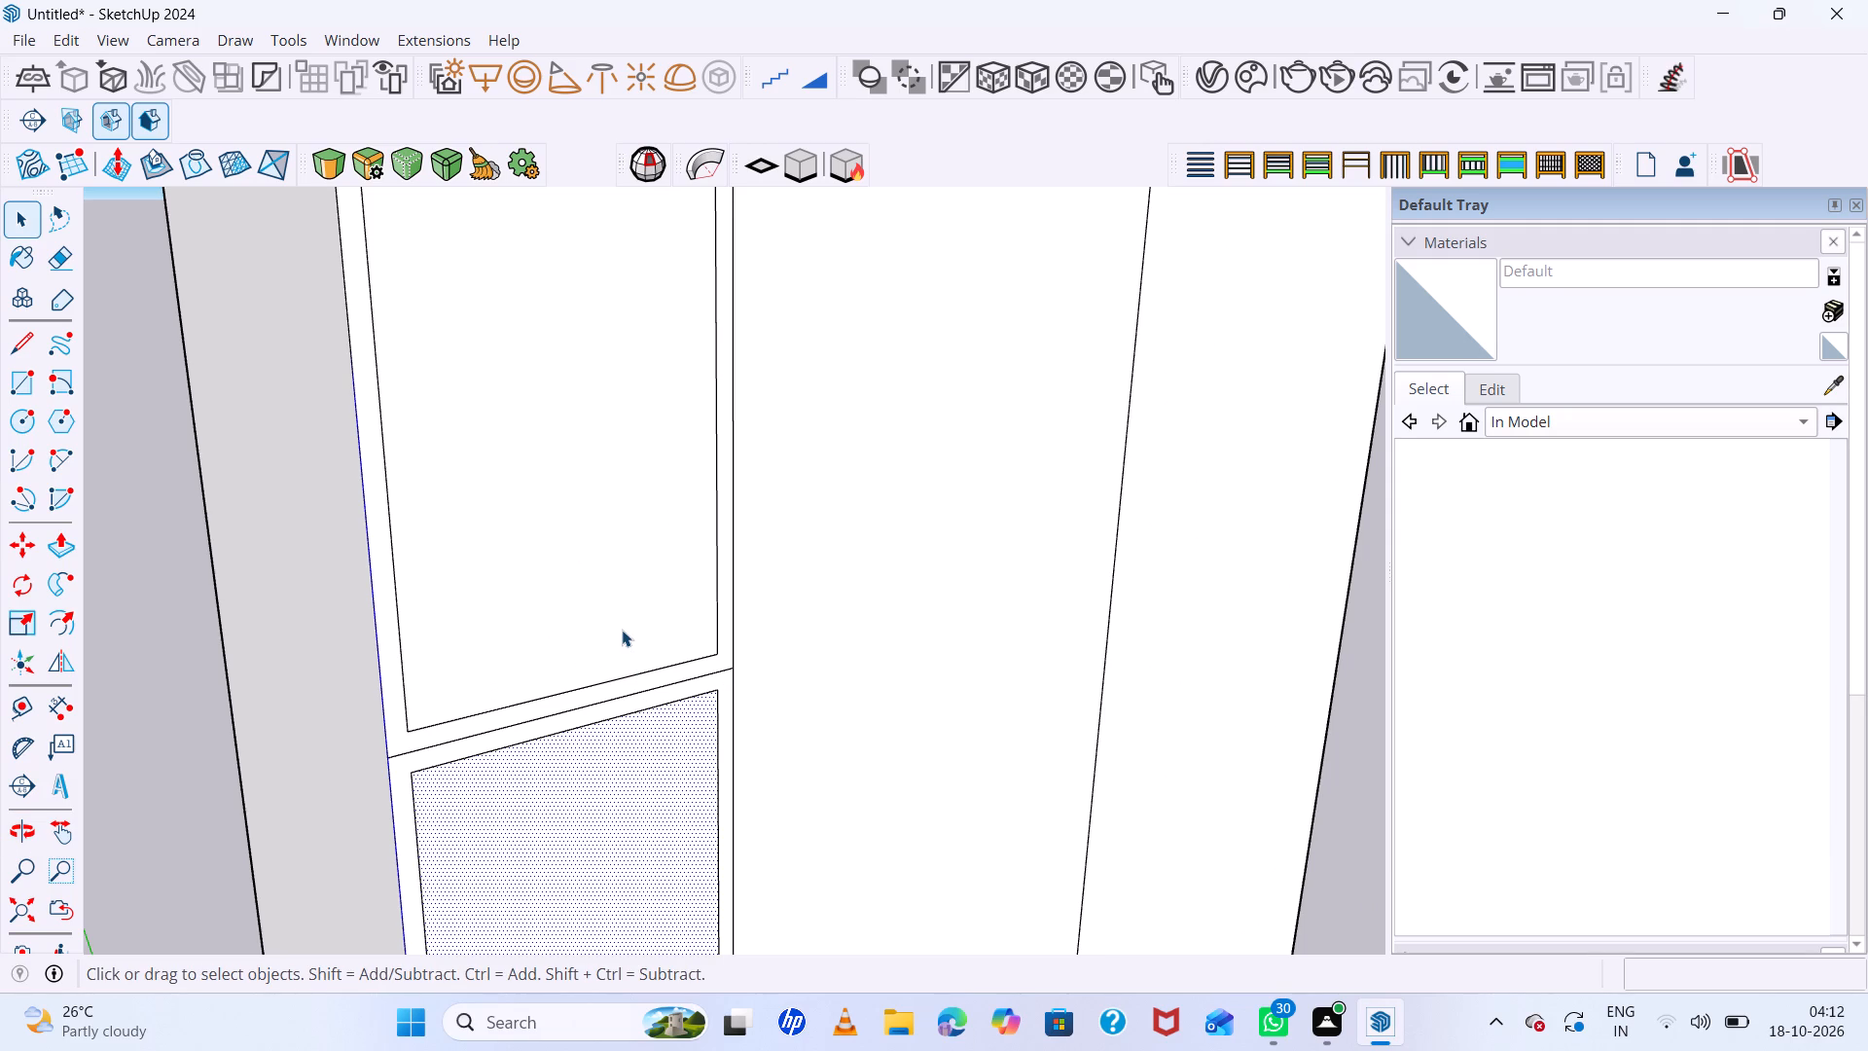
pyautogui.scroll(7, 621, 628)
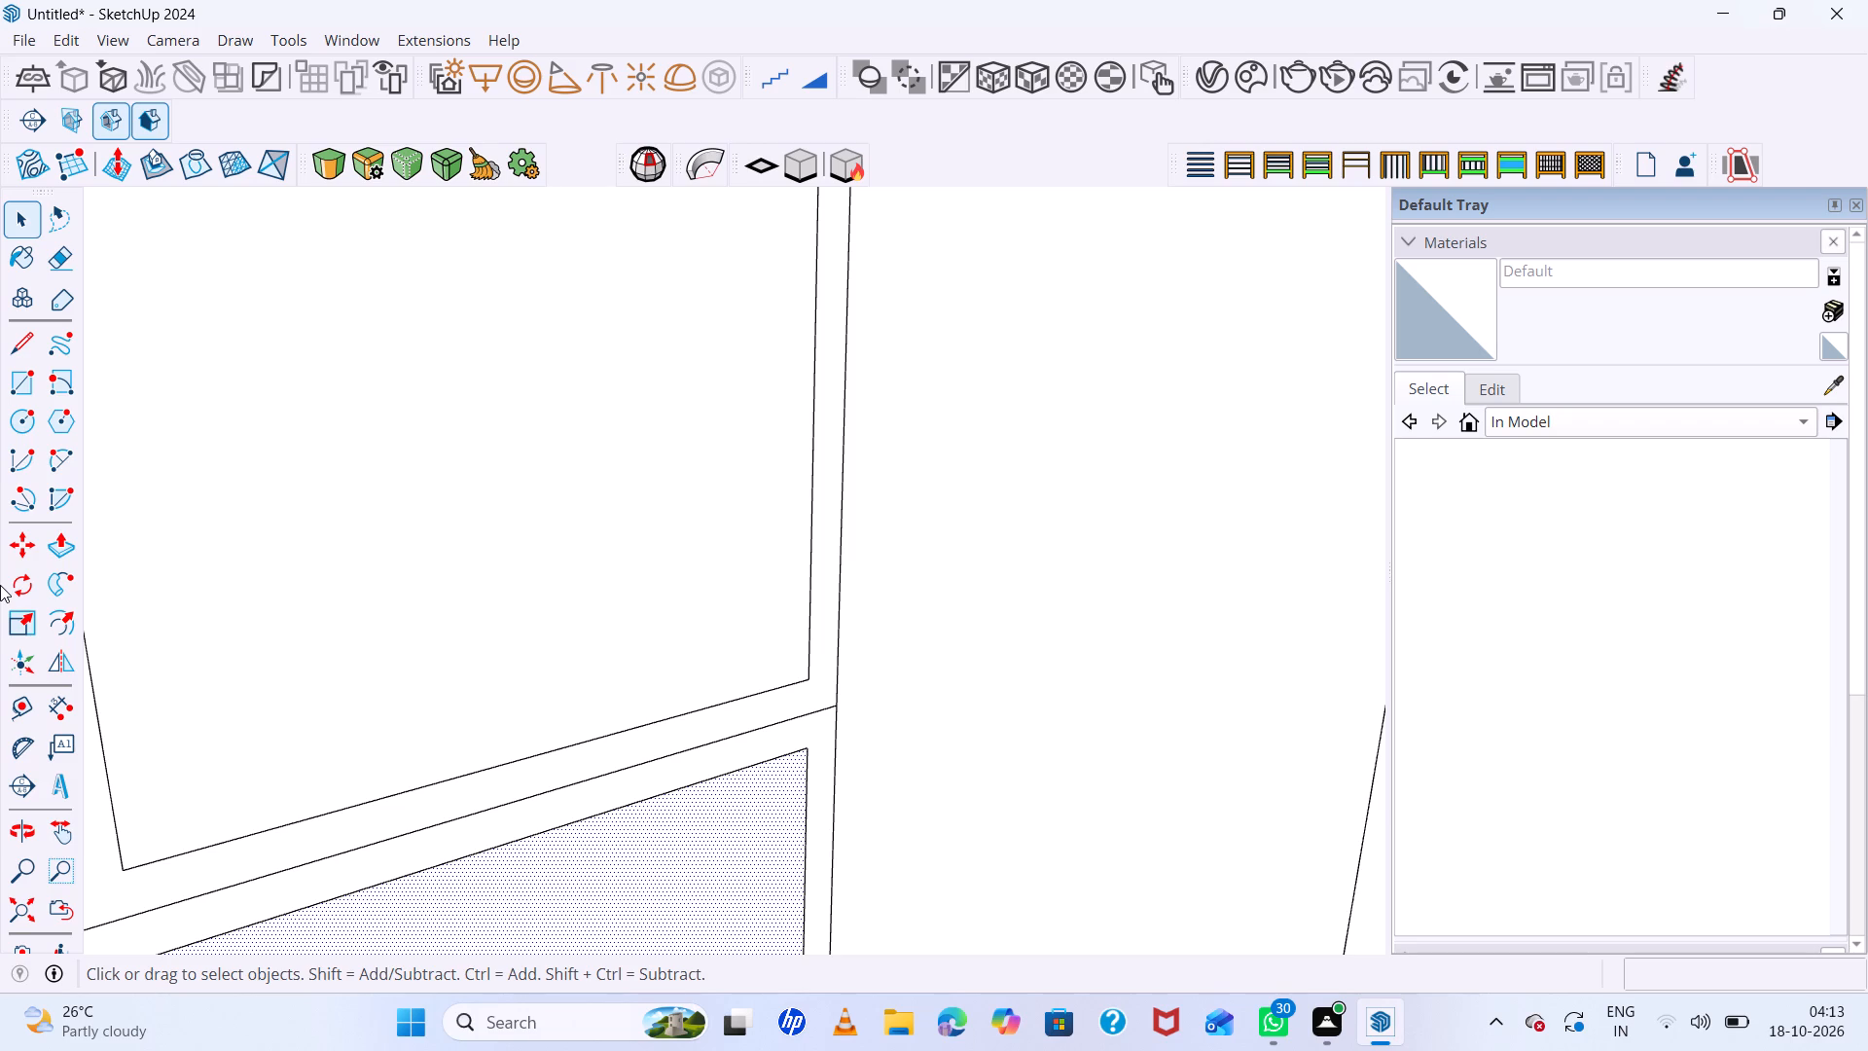
pyautogui.scroll(-2, 53, 559)
pyautogui.scroll(-15, 743, 704)
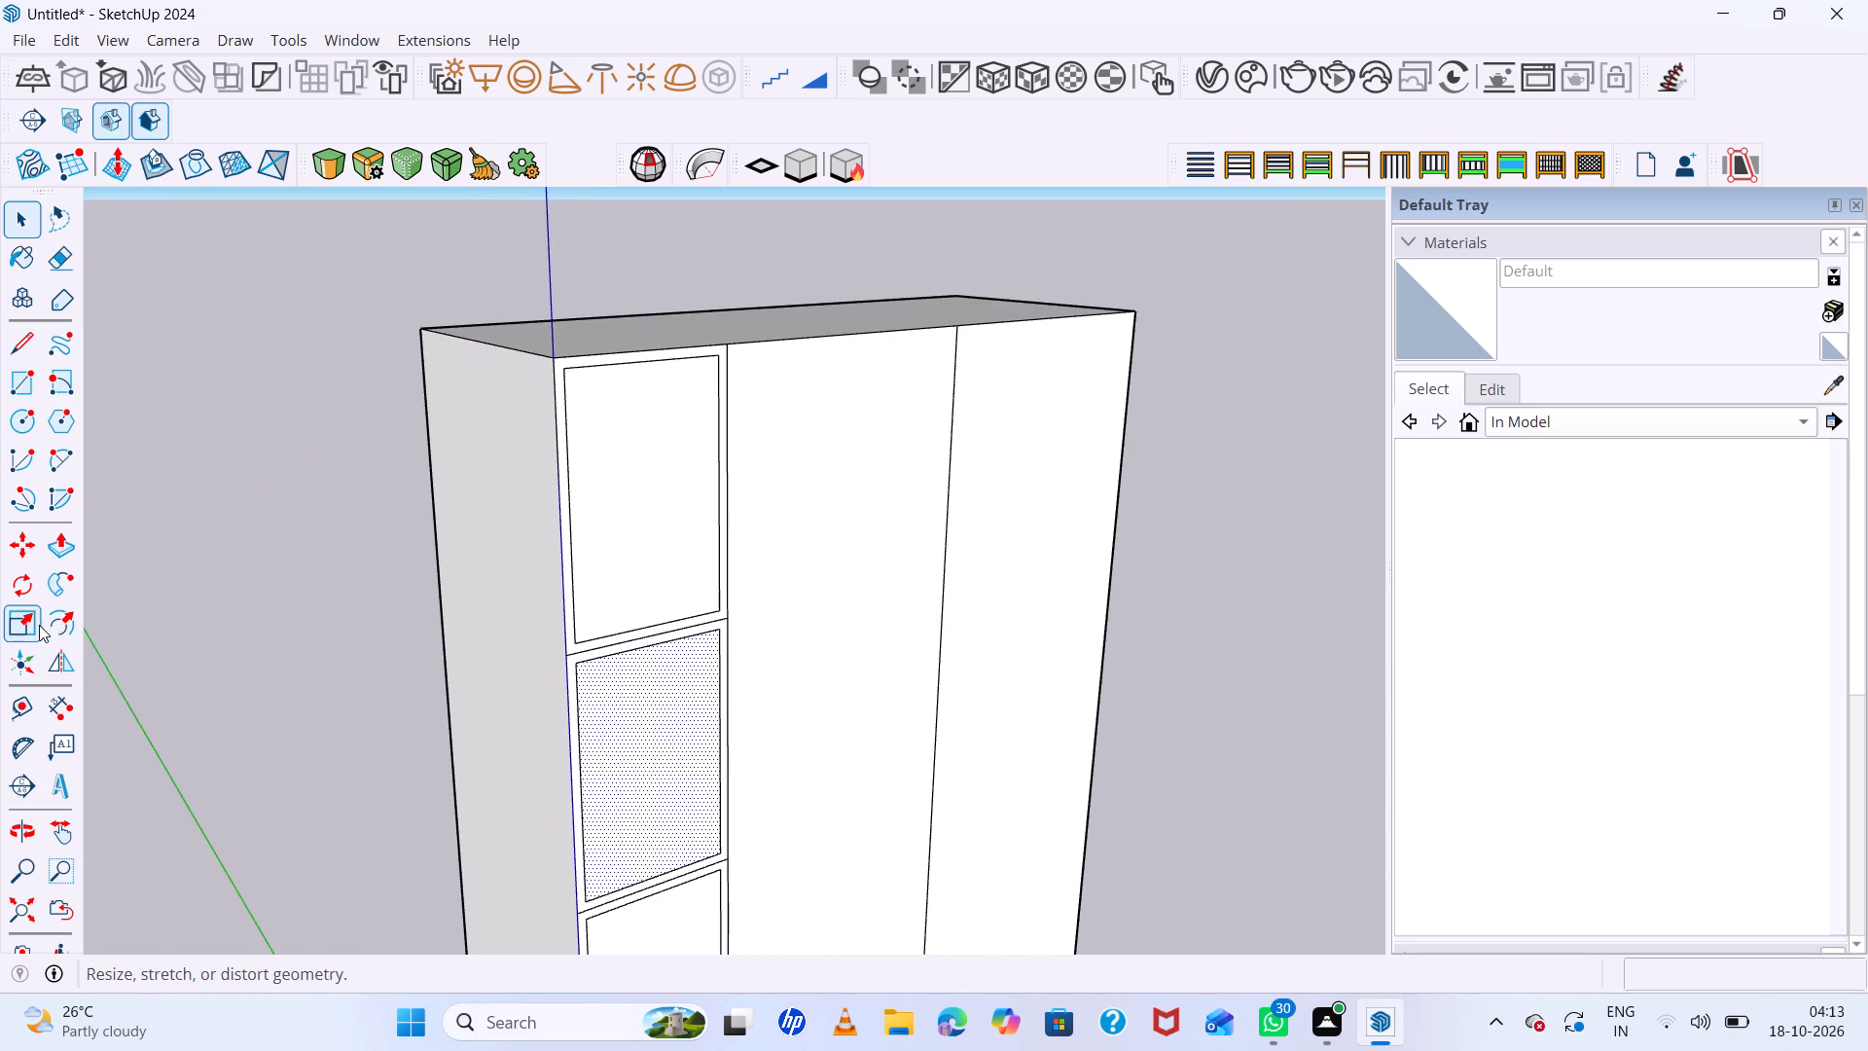
pyautogui.click(31, 620)
pyautogui.scroll(8, 665, 663)
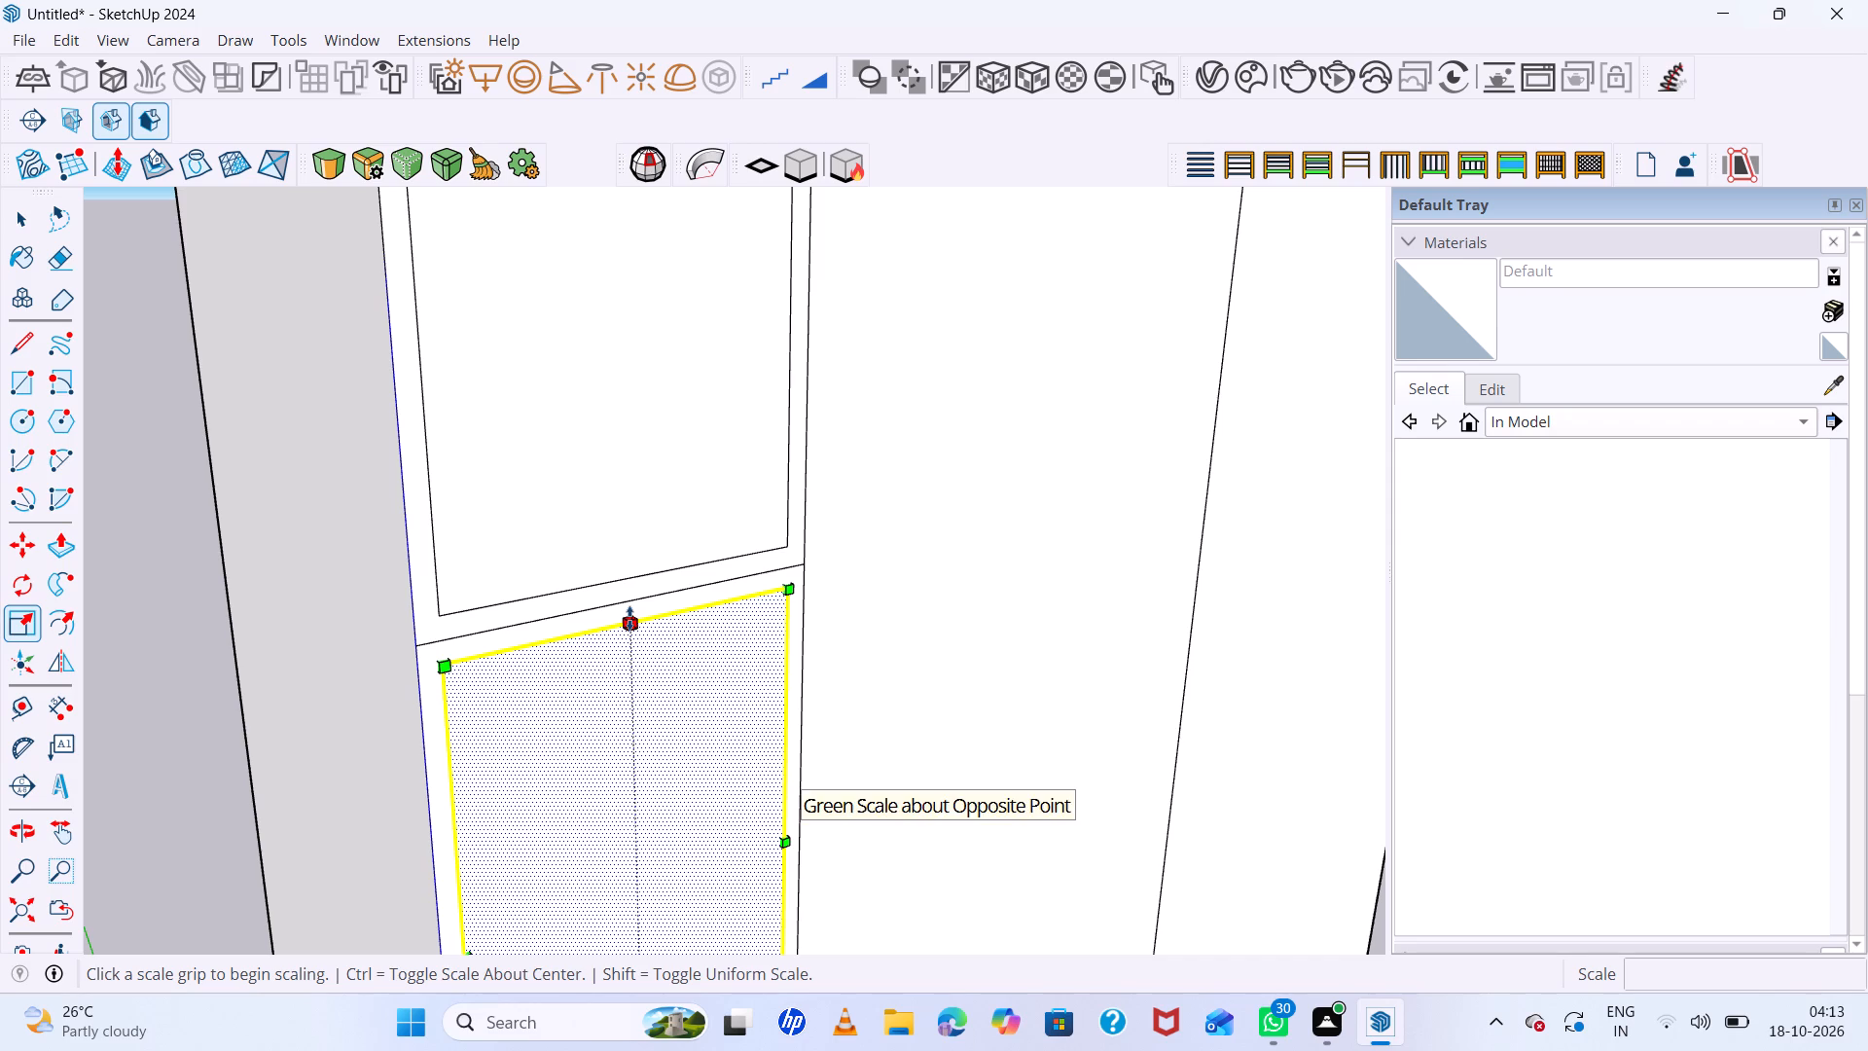
pyautogui.keyDown('ctrl'); pyautogui.click(629, 618); pyautogui.keyUp('ctrl')
pyautogui.click(627, 609)
# Scale the inner face of the fourth compartment from the top upward by about 1.08, to the dividing line above it.
pyautogui.scroll(-4, 623, 637)
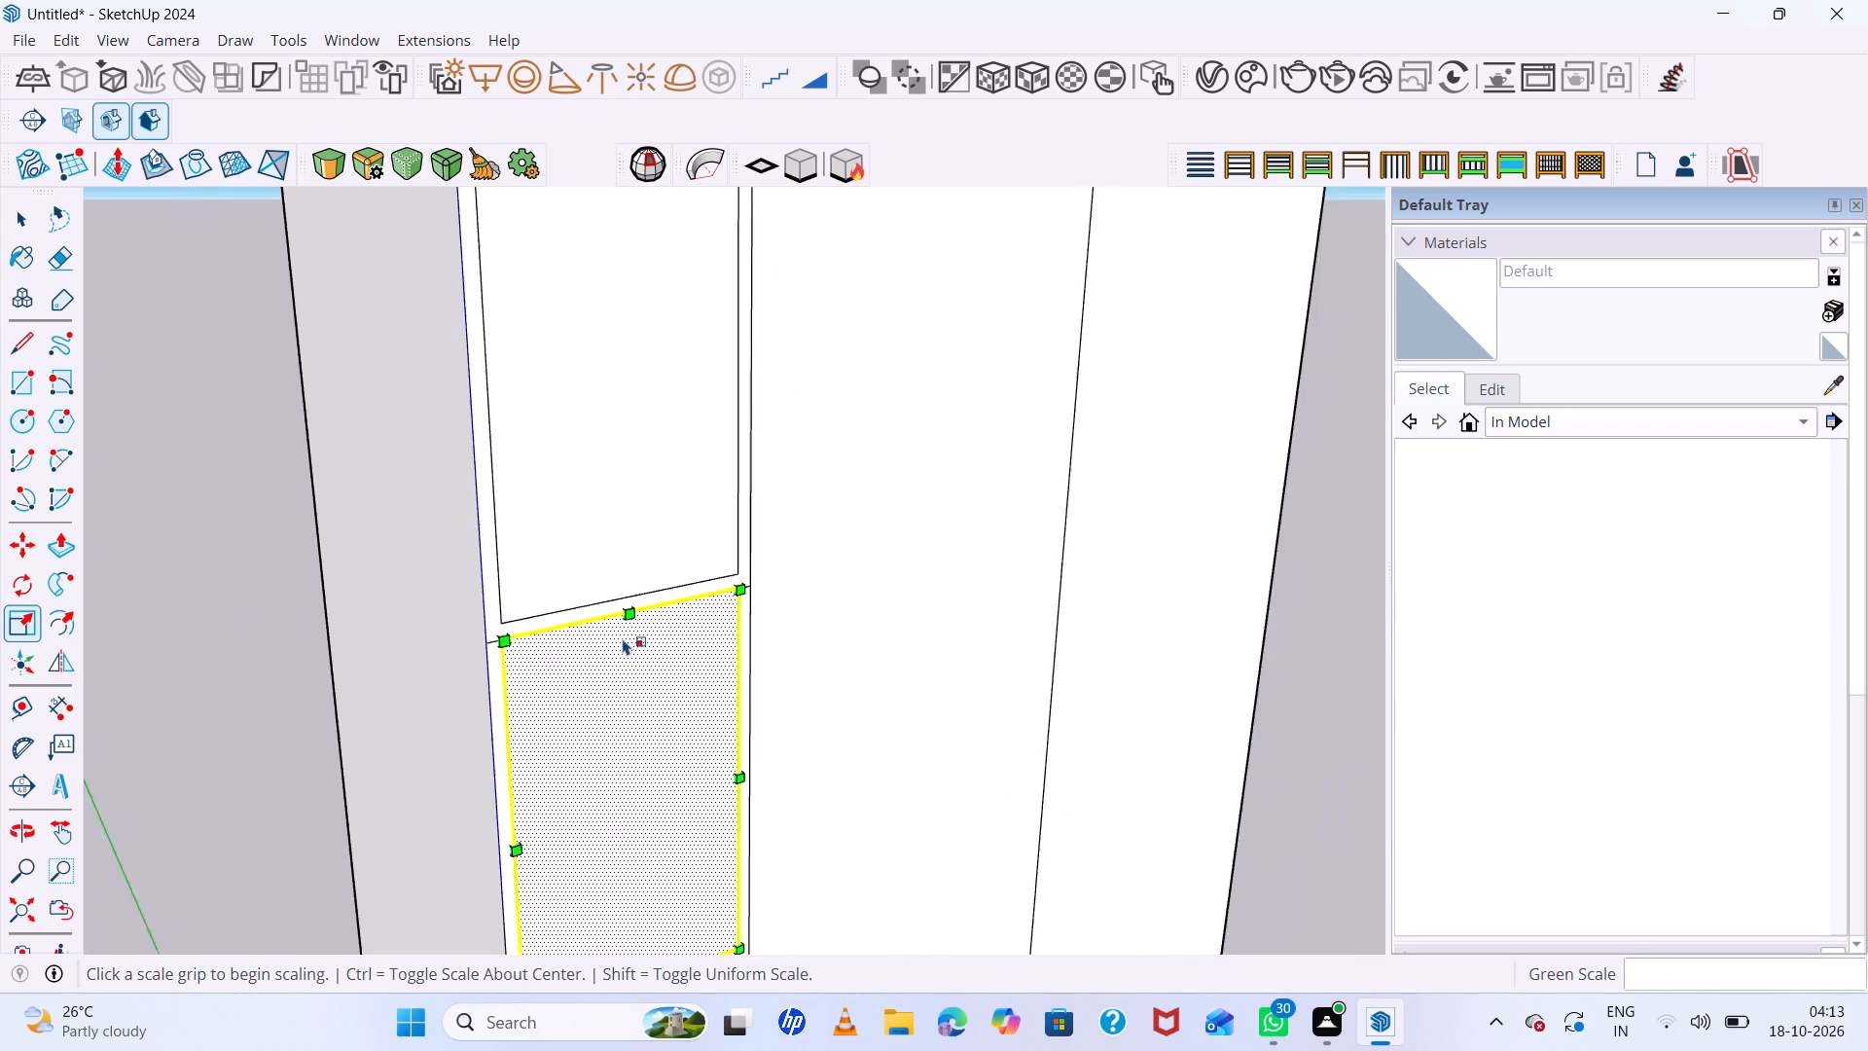
pyautogui.scroll(-4, 623, 638)
pyautogui.scroll(-7, 614, 414)
pyautogui.scroll(6, 634, 747)
pyautogui.moveTo(635, 734); pyautogui.dragTo(417, 491, button='middle')
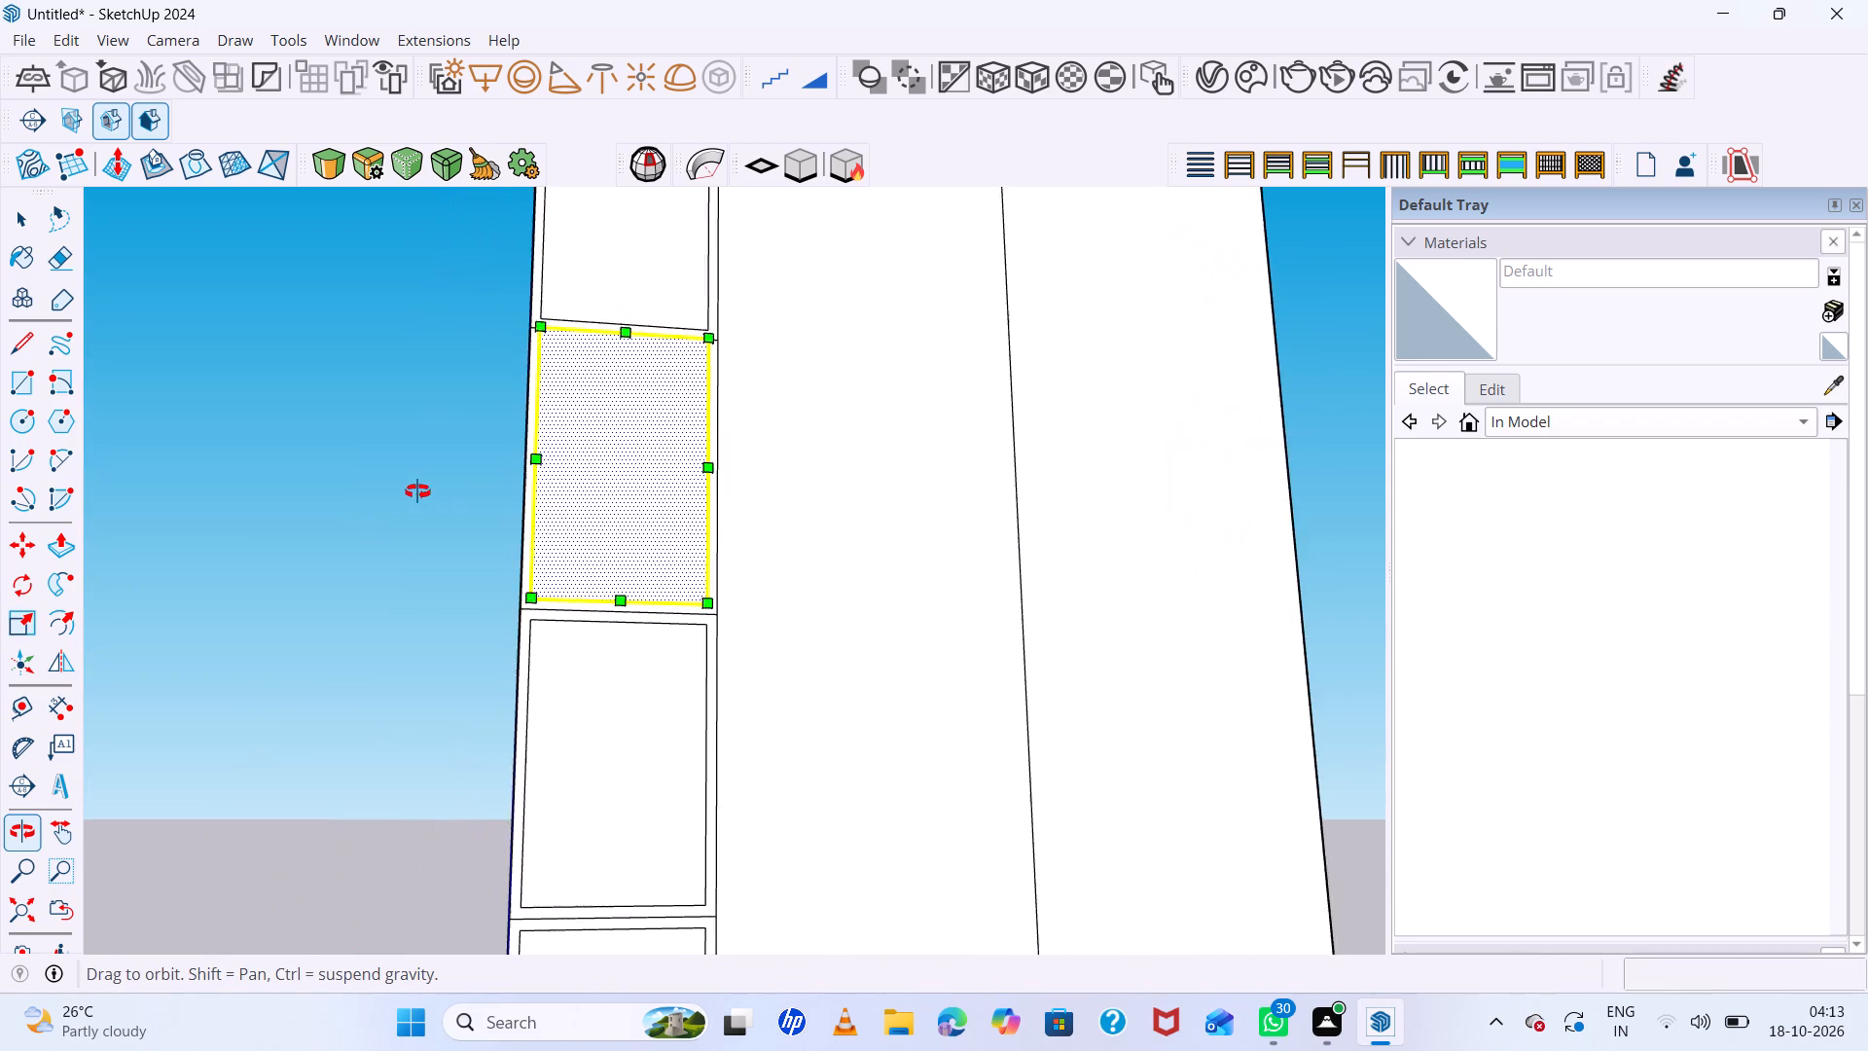
pyautogui.moveTo(417, 491); pyautogui.dragTo(389, 490, button='middle')
pyautogui.scroll(-7, 723, 531)
pyautogui.moveTo(684, 746); pyautogui.dragTo(700, 879, button='middle')
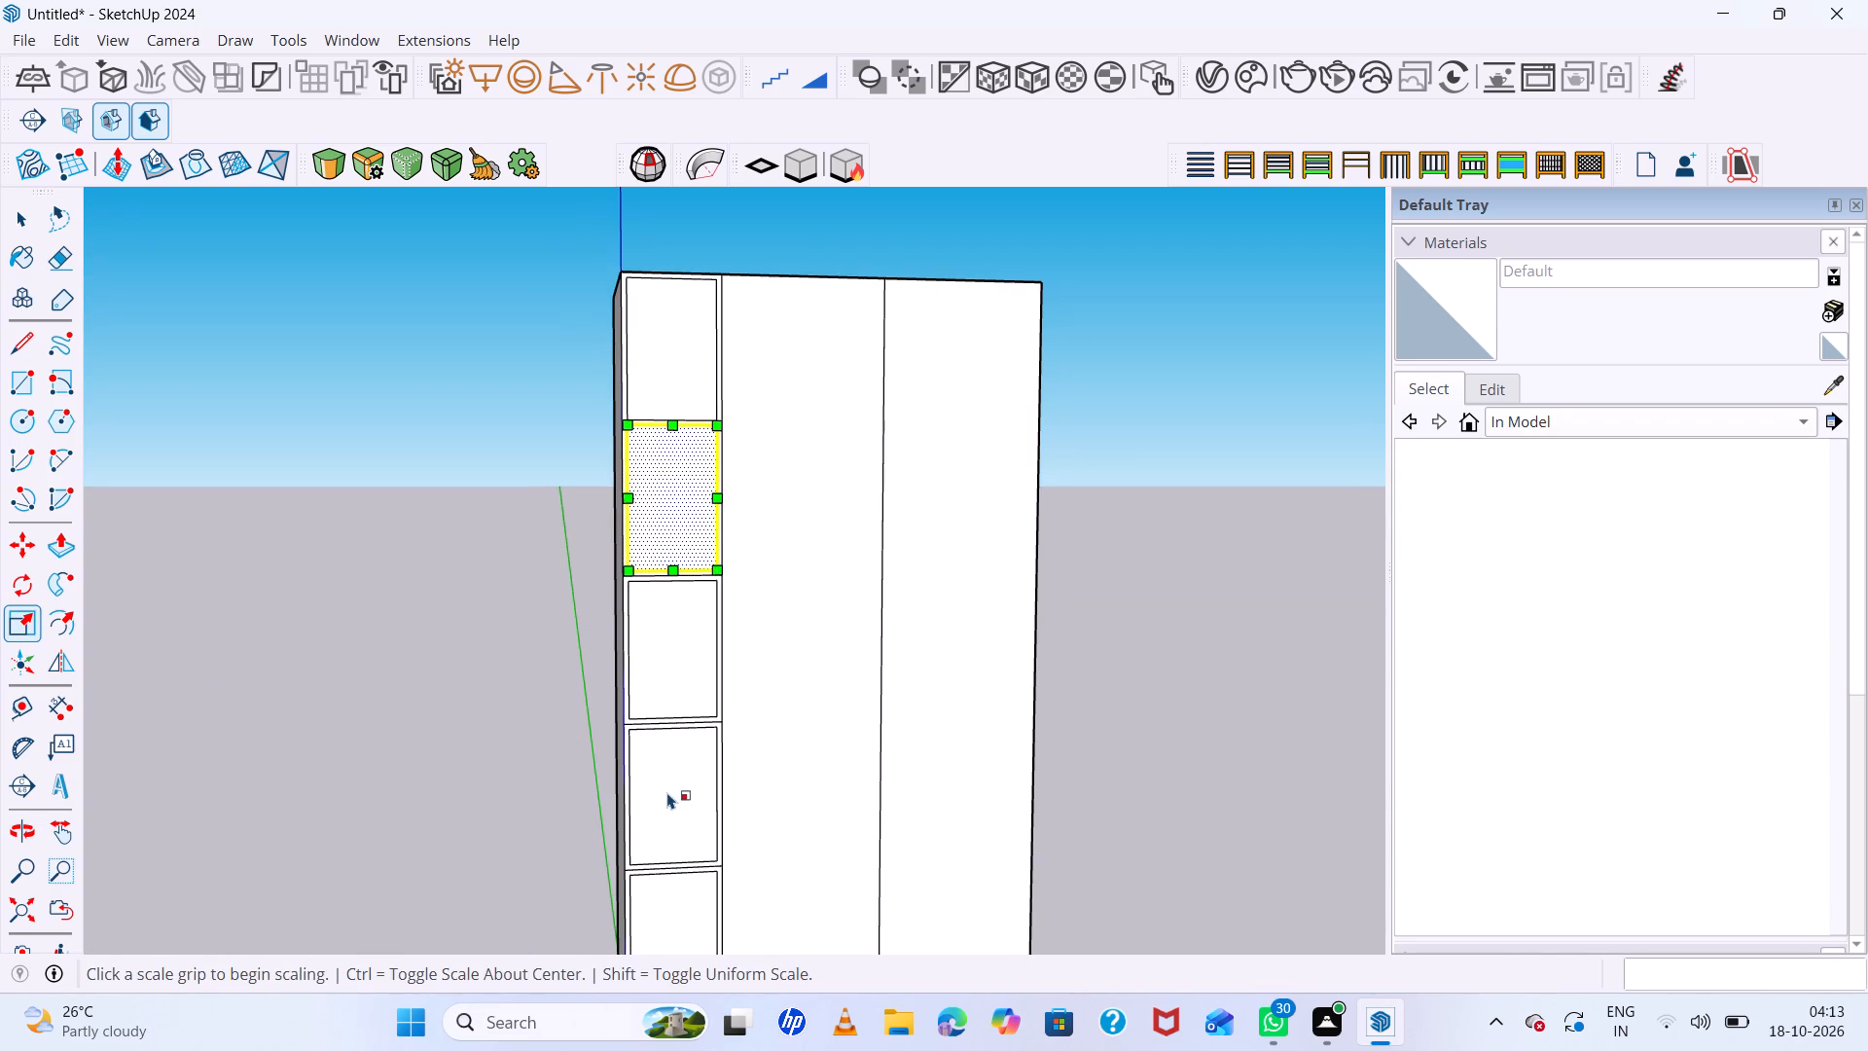
pyautogui.press('space')
pyautogui.click(666, 788)
pyautogui.scroll(5, 665, 782)
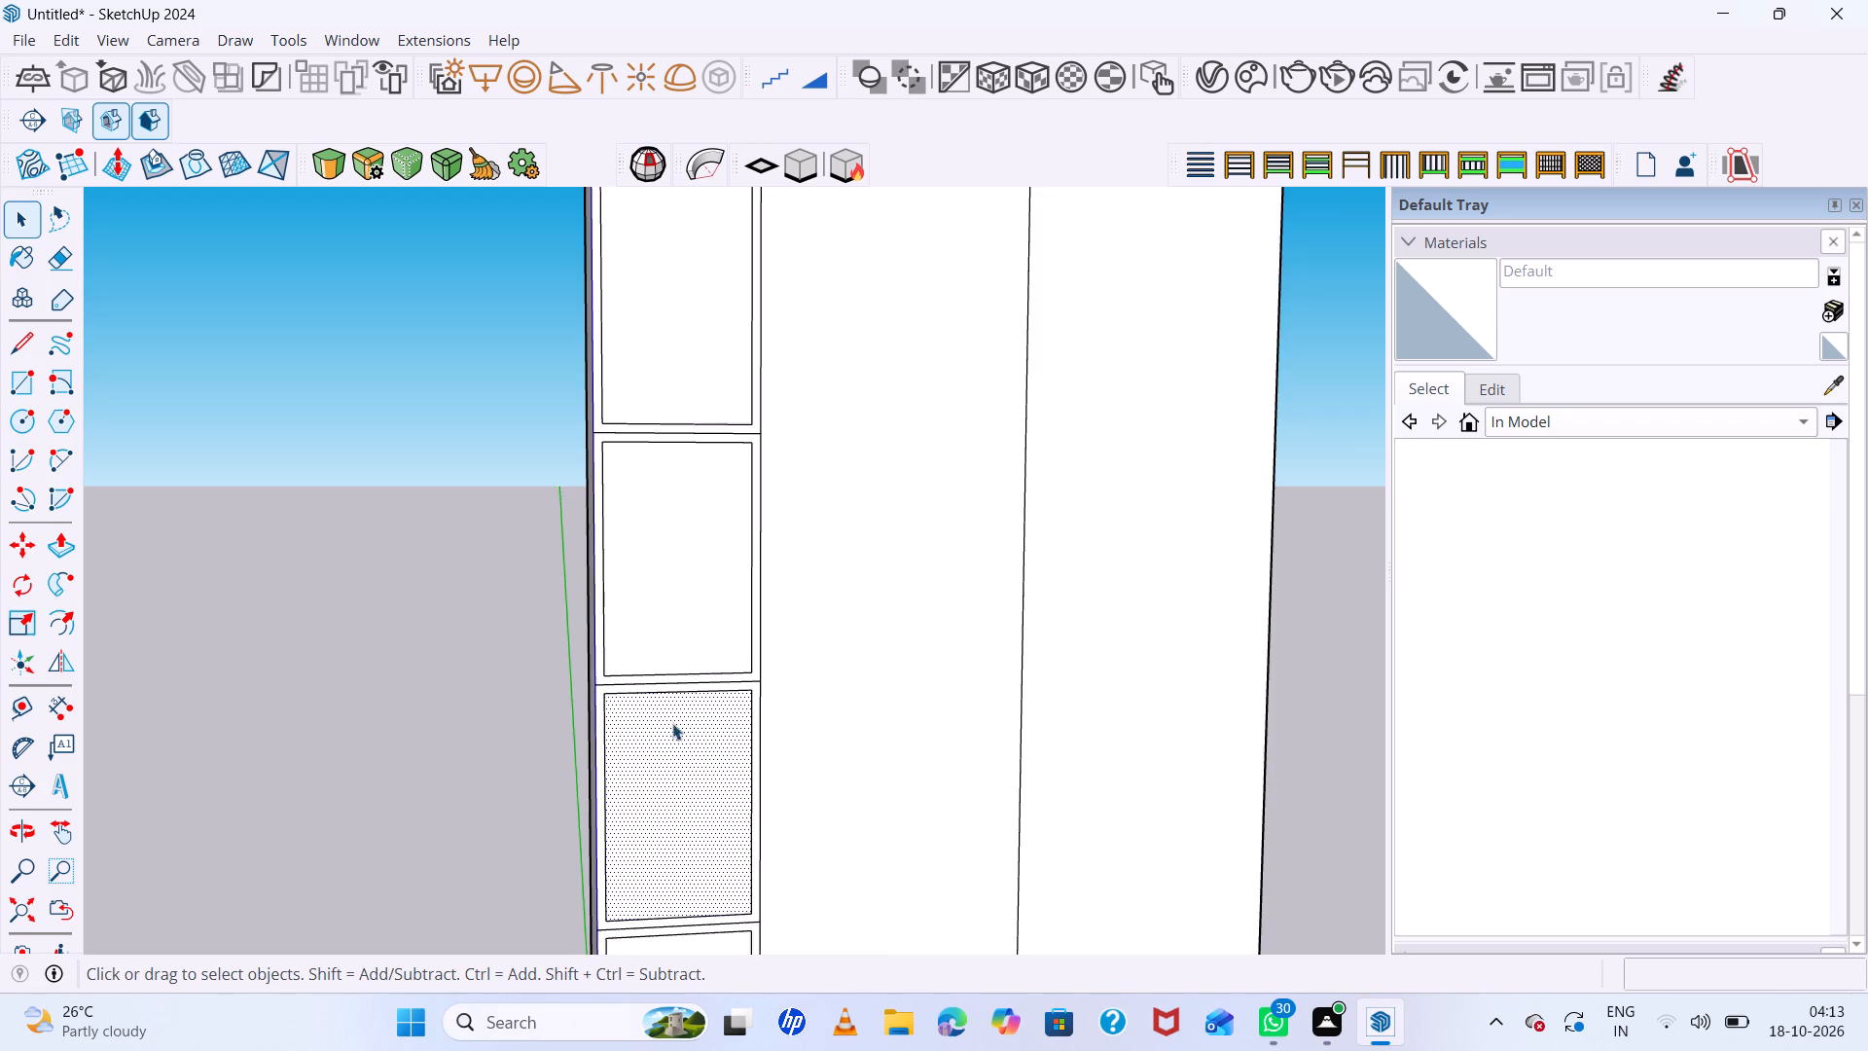
pyautogui.scroll(4, 675, 711)
pyautogui.press('d')
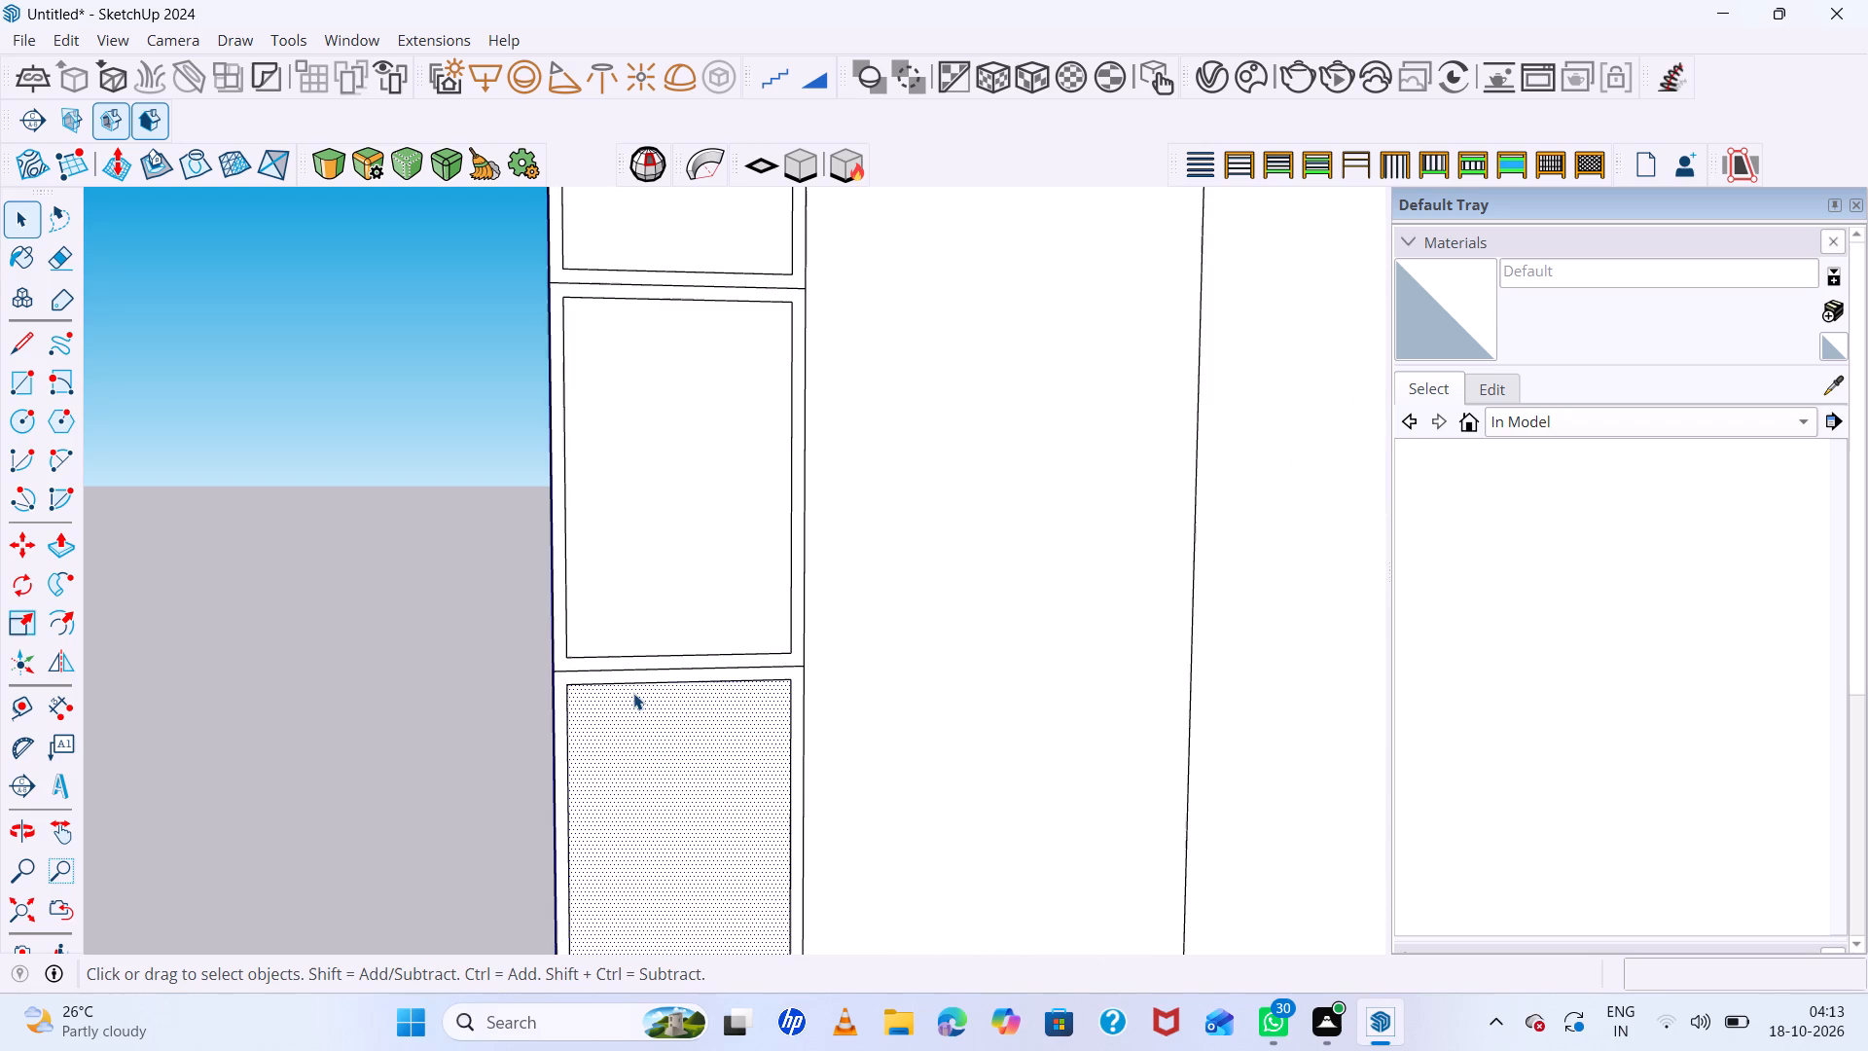
pyautogui.doubleClick(689, 715)
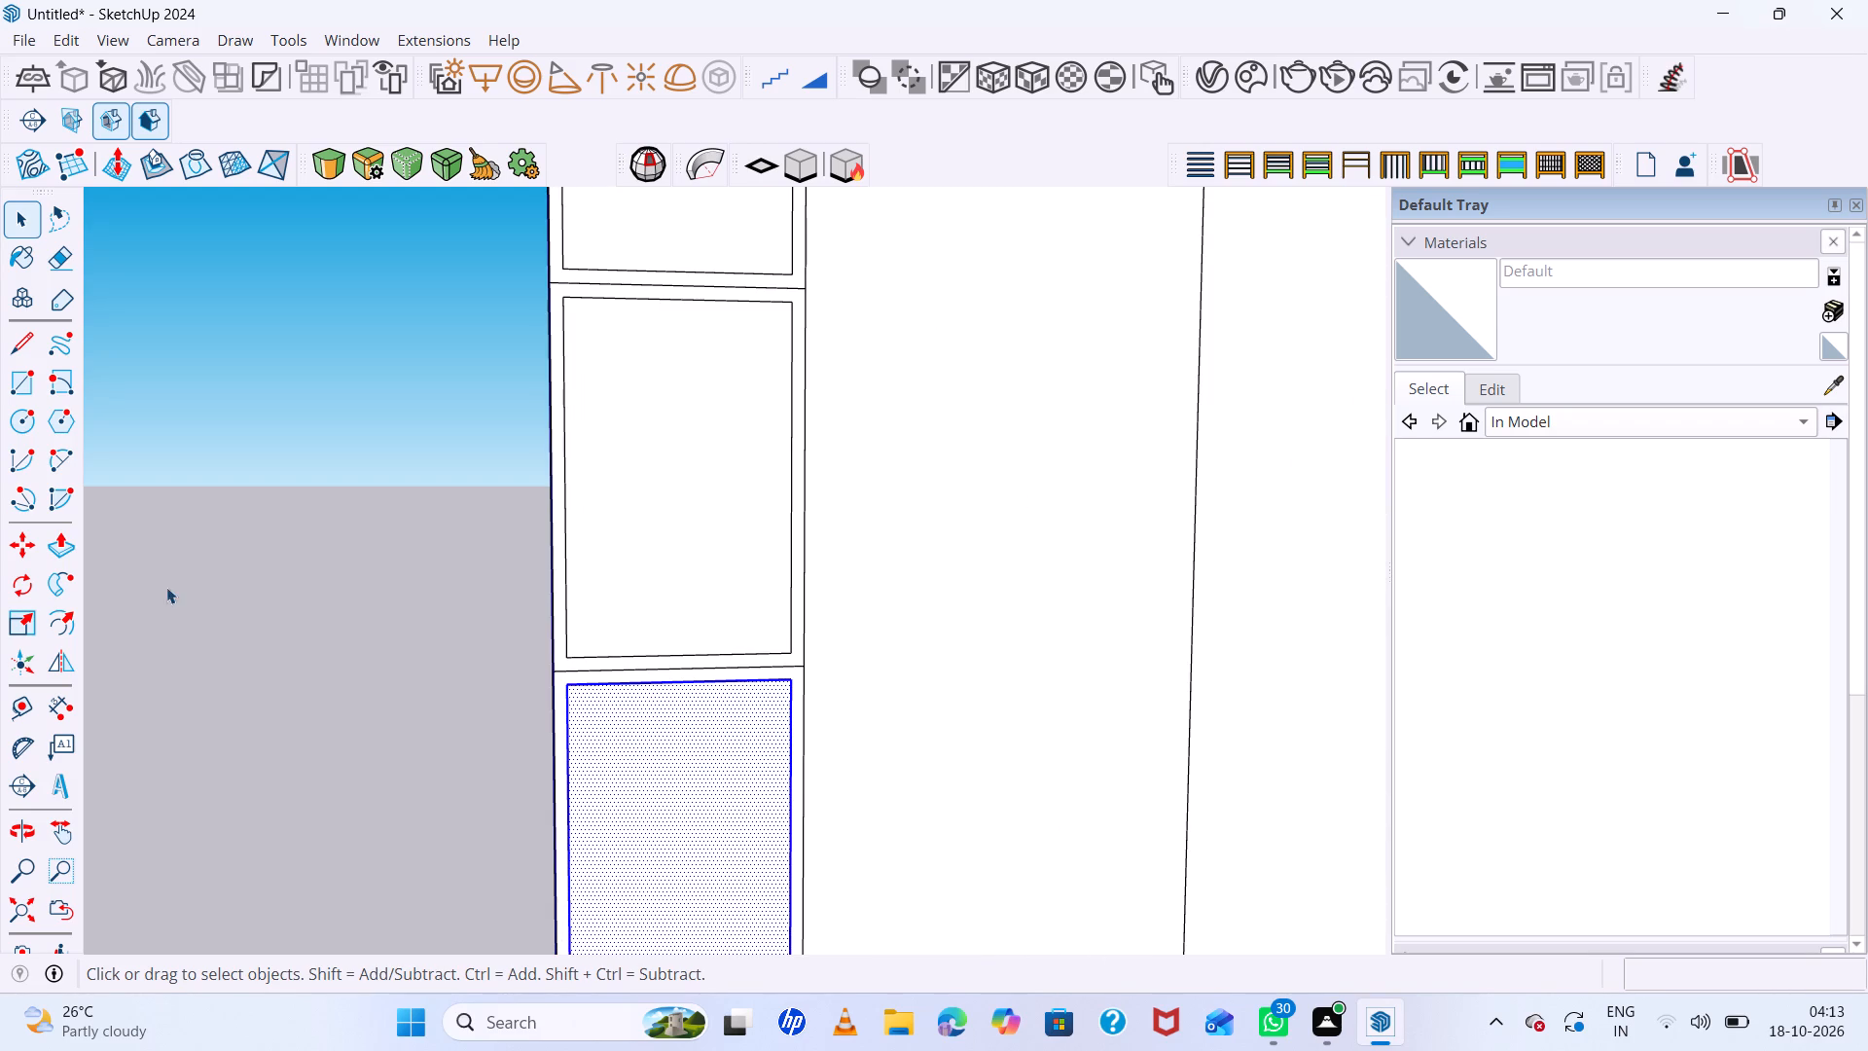
pyautogui.click(27, 627)
pyautogui.scroll(5, 701, 695)
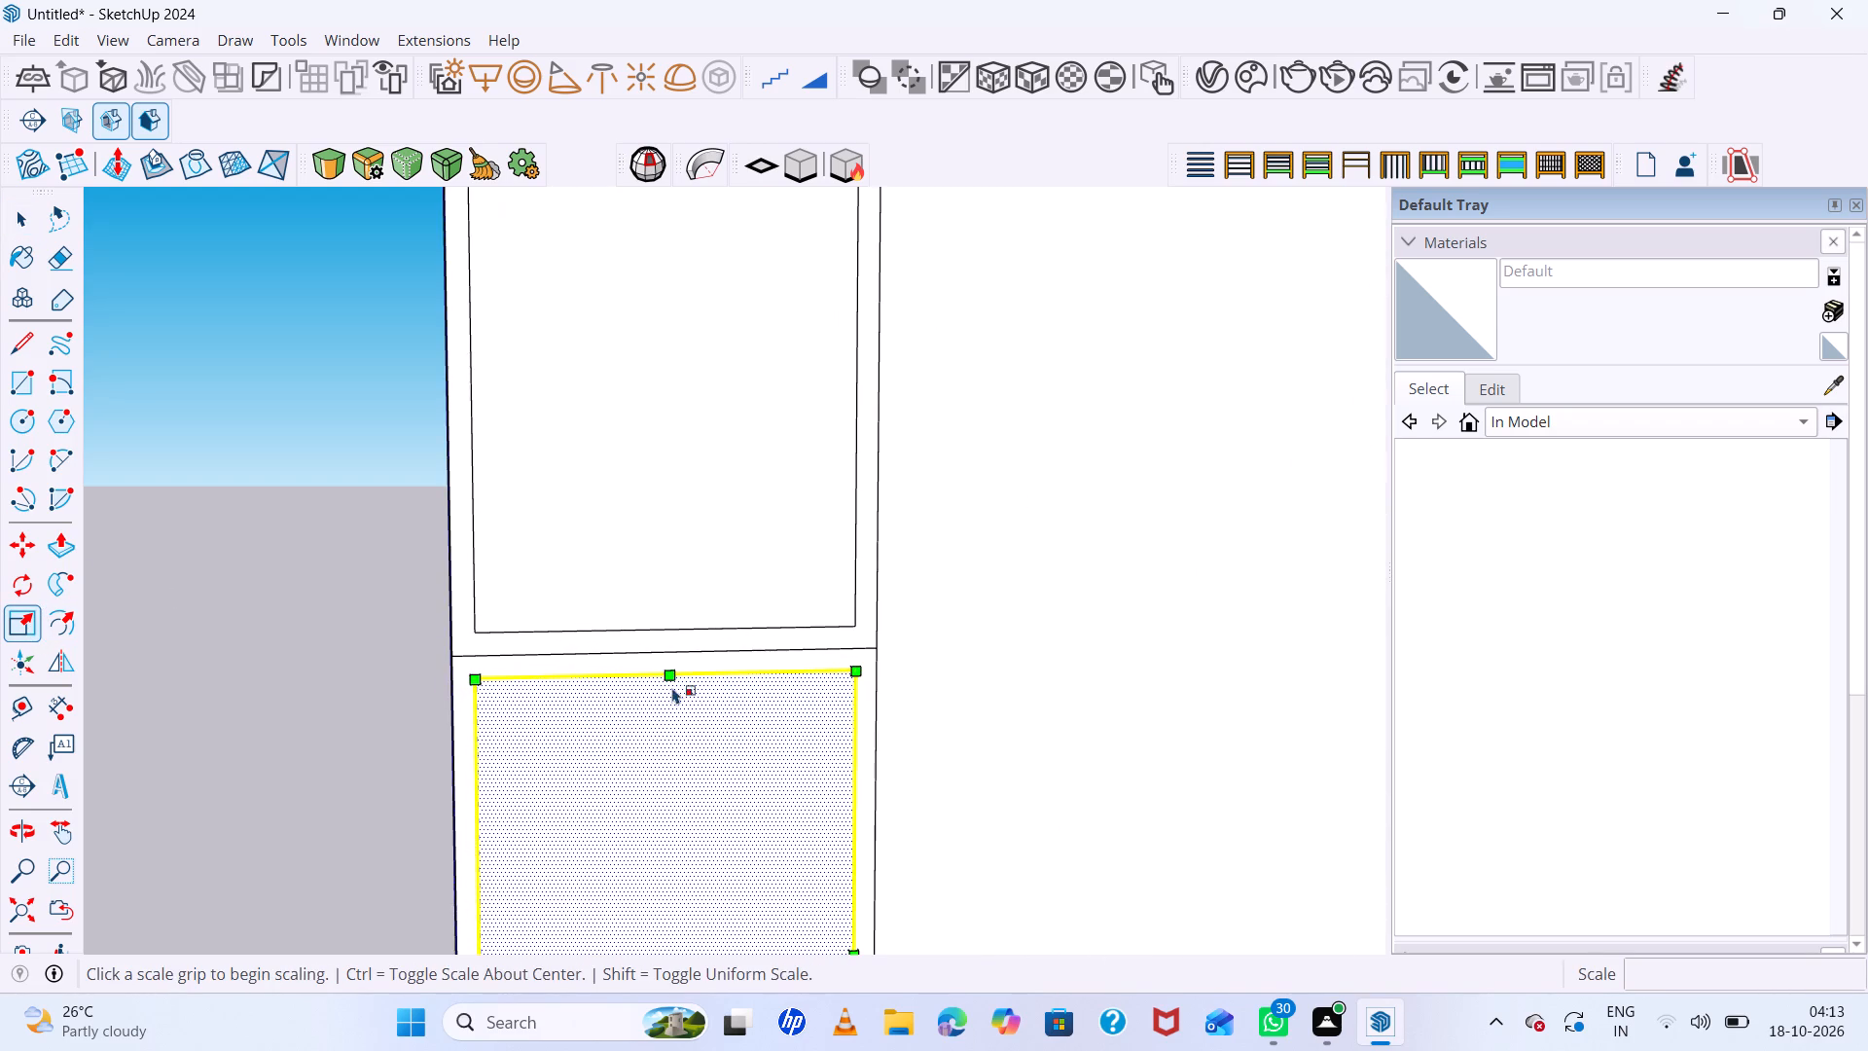
pyautogui.moveTo(670, 676); pyautogui.dragTo(670, 659)
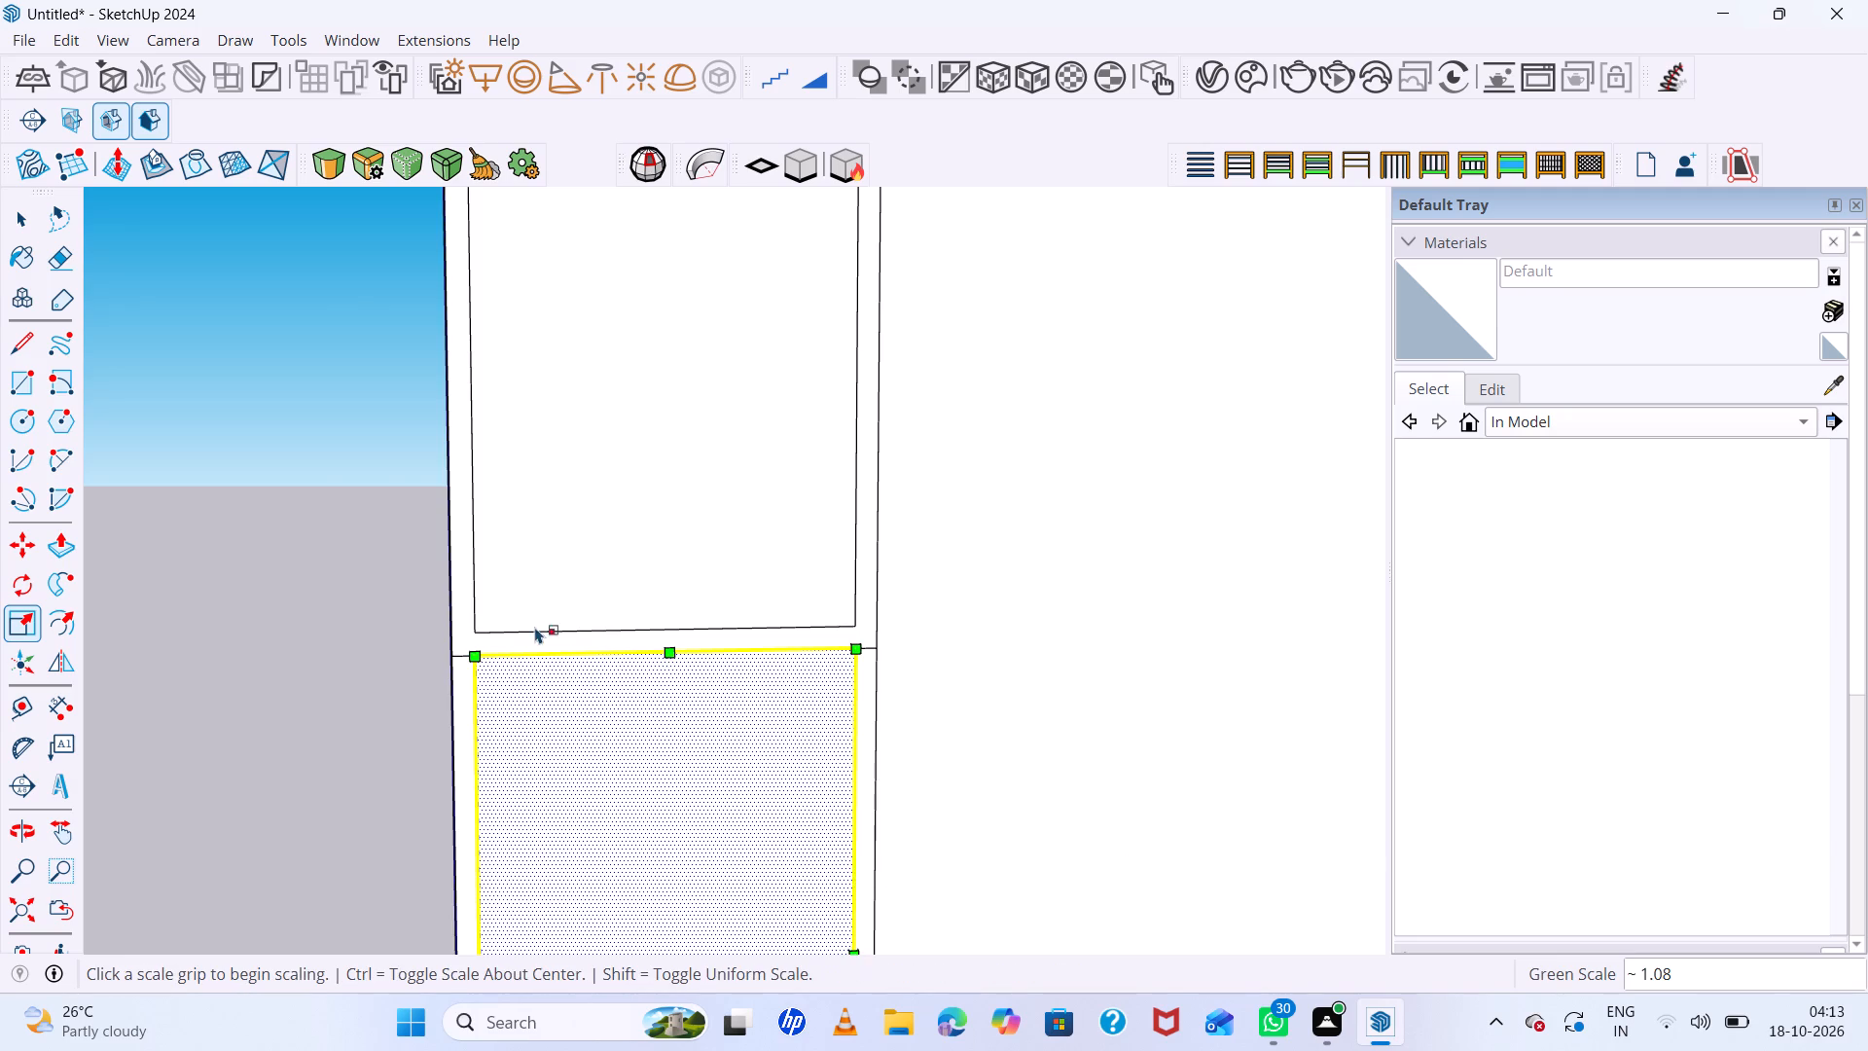
pyautogui.scroll(-14, 535, 627)
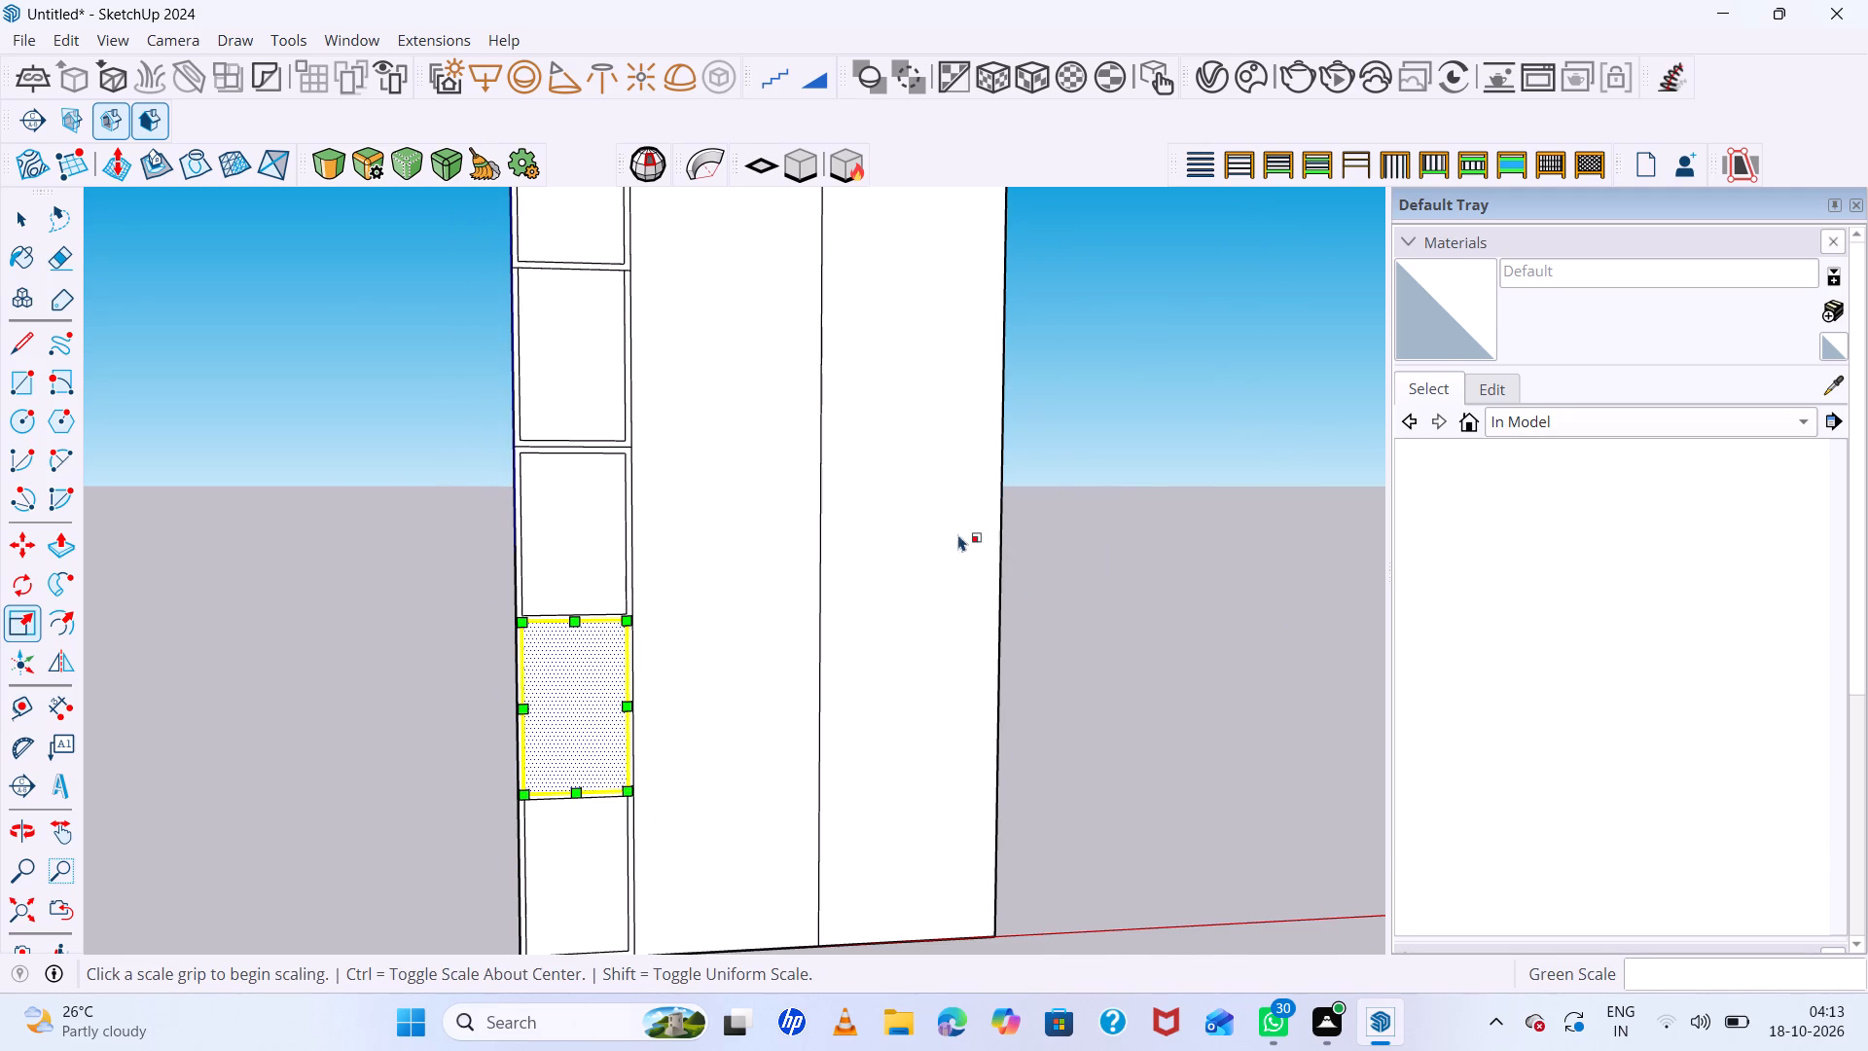
pyautogui.press('space')
pyautogui.click(991, 506)
# Examine the borders between the five compartments of the 30 cm strip to find those still doubled at the dividing lines.
pyautogui.scroll(4, 489, 471)
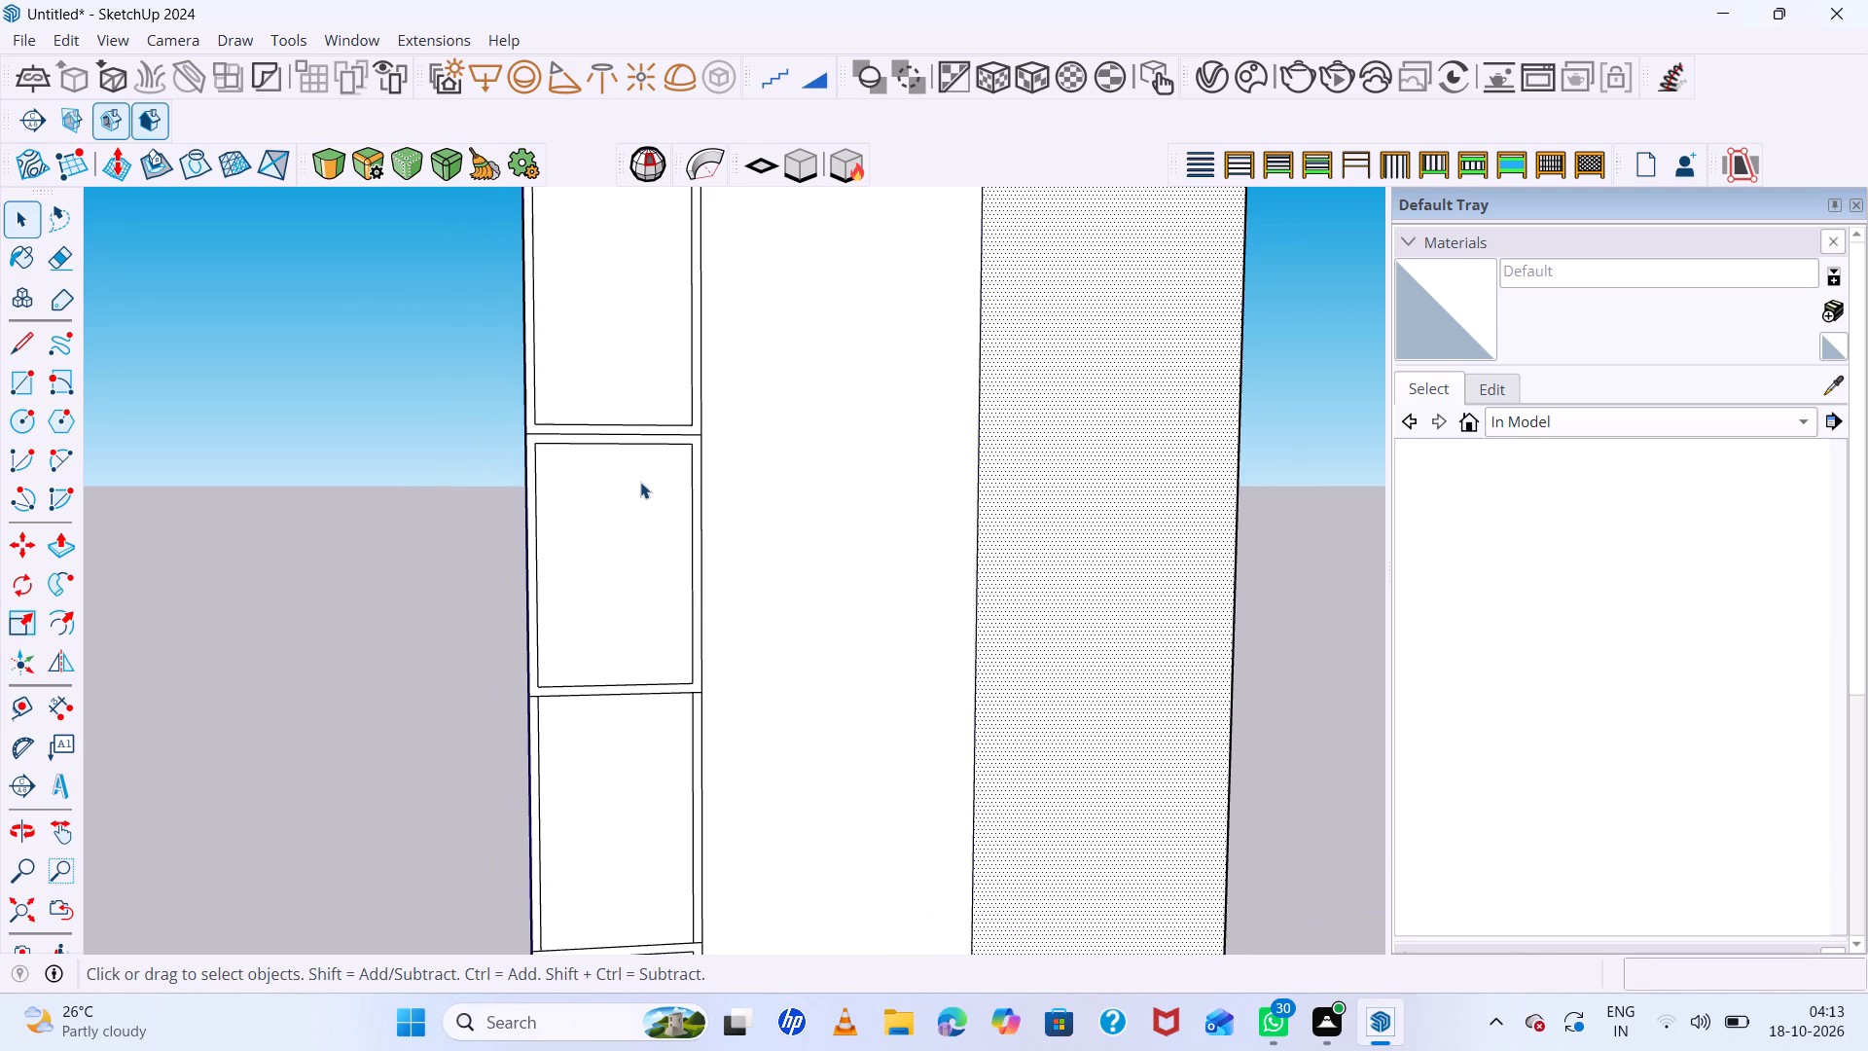
pyautogui.scroll(-7, 658, 476)
pyautogui.moveTo(660, 480); pyautogui.dragTo(718, 644, button='middle')
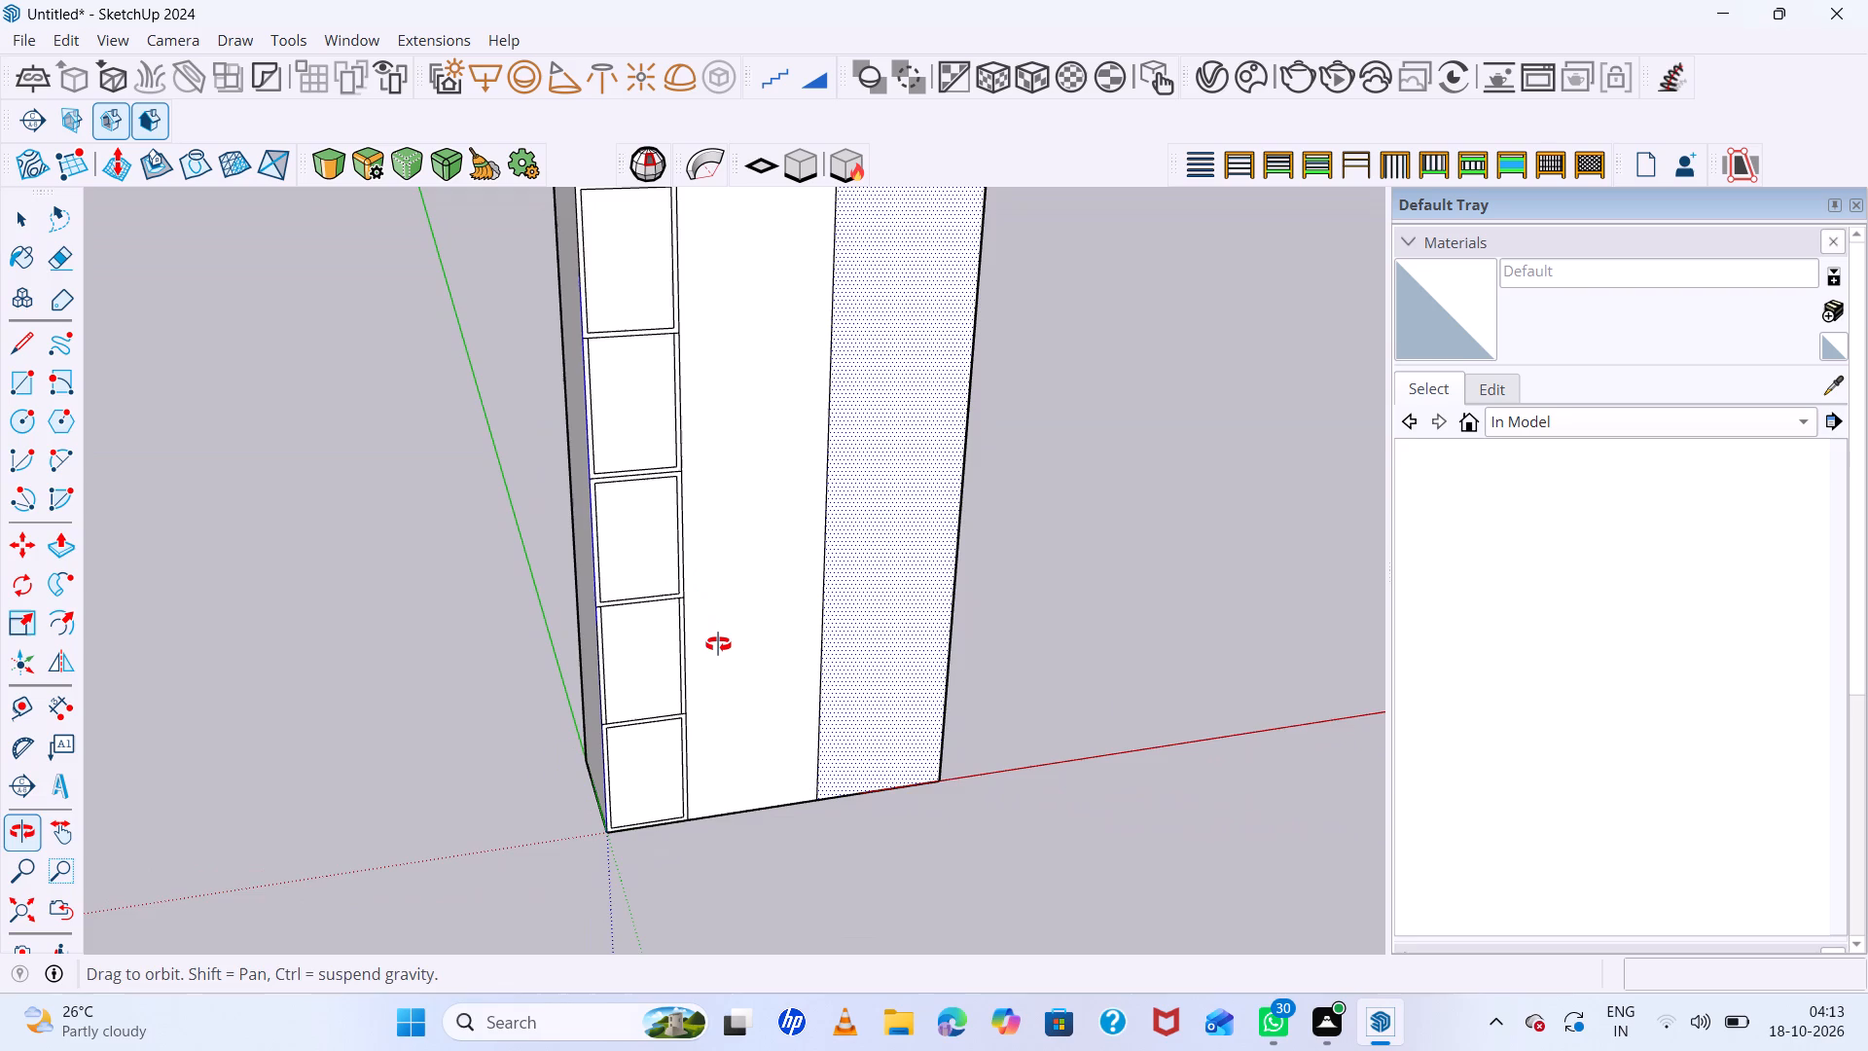
pyautogui.moveTo(718, 644); pyautogui.dragTo(718, 645, button='middle')
pyautogui.scroll(-6, 689, 558)
pyautogui.scroll(3, 669, 466)
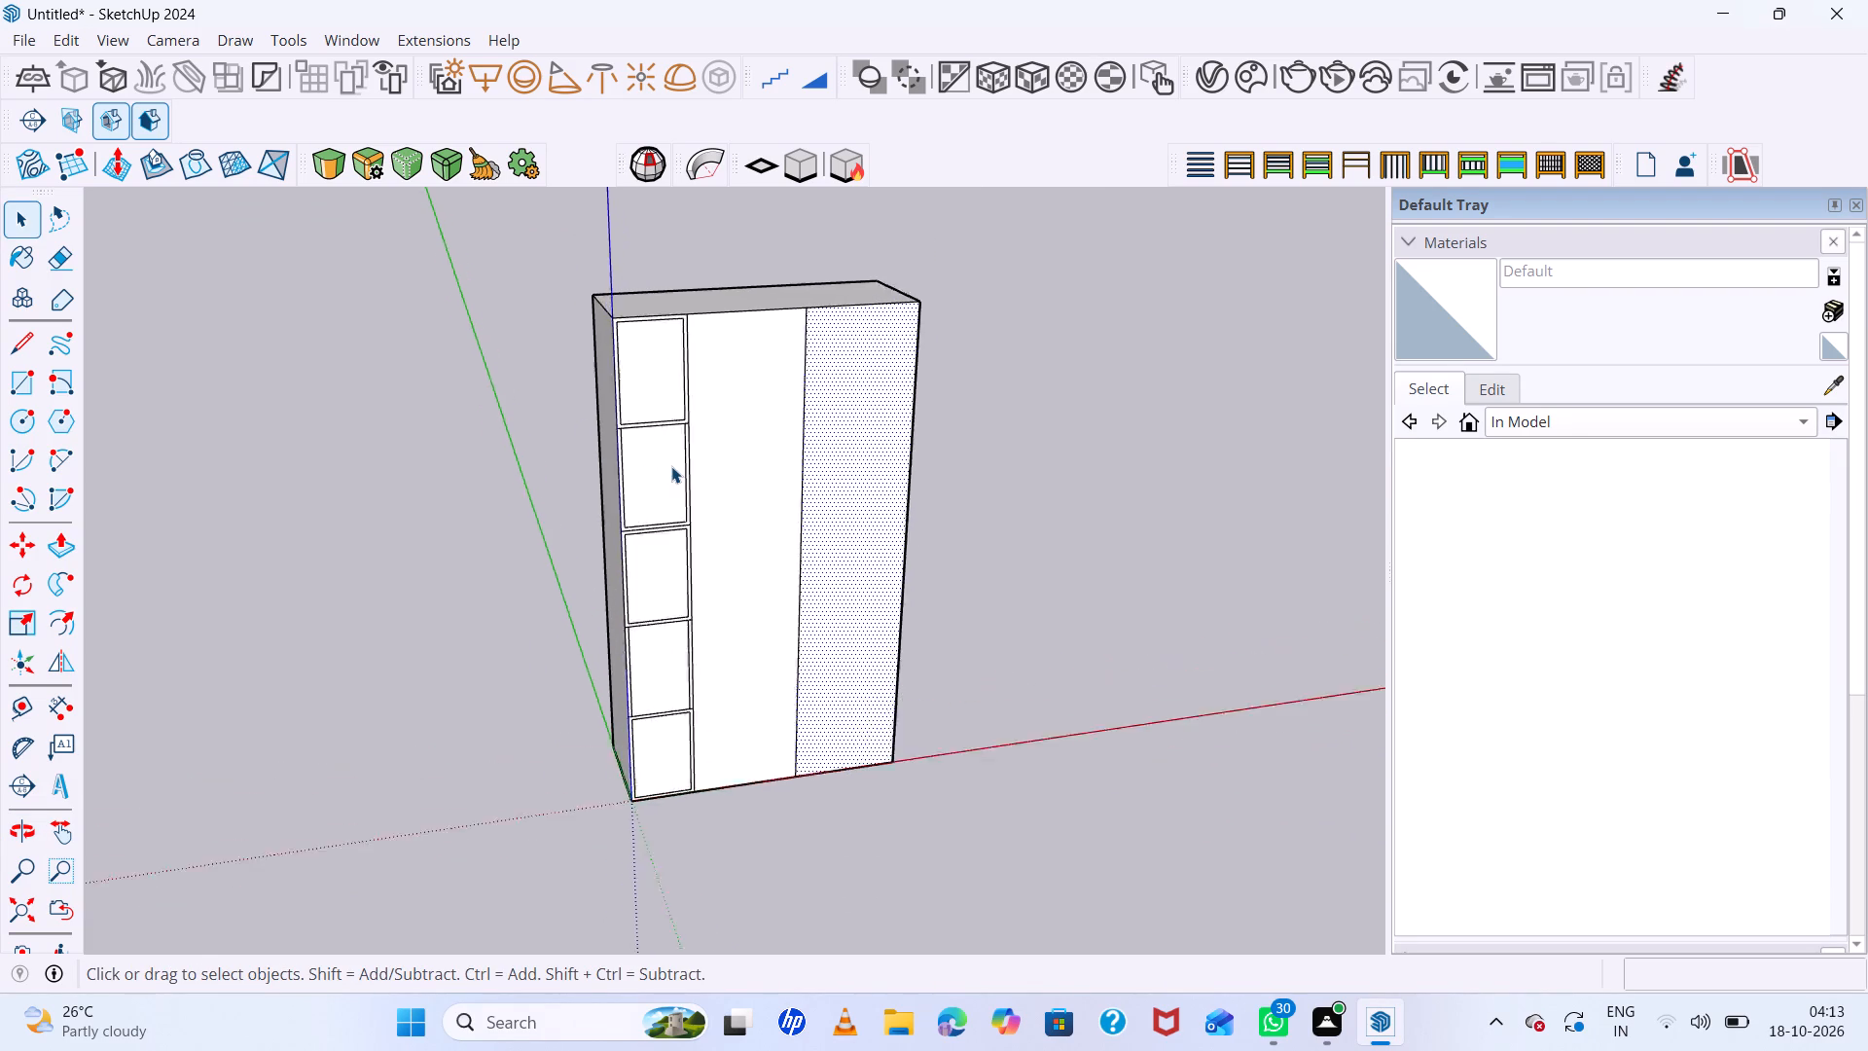
pyautogui.scroll(11, 671, 466)
pyautogui.moveTo(673, 465); pyautogui.dragTo(587, 330, button='middle')
pyautogui.scroll(-7, 693, 500)
pyautogui.scroll(-4, 651, 722)
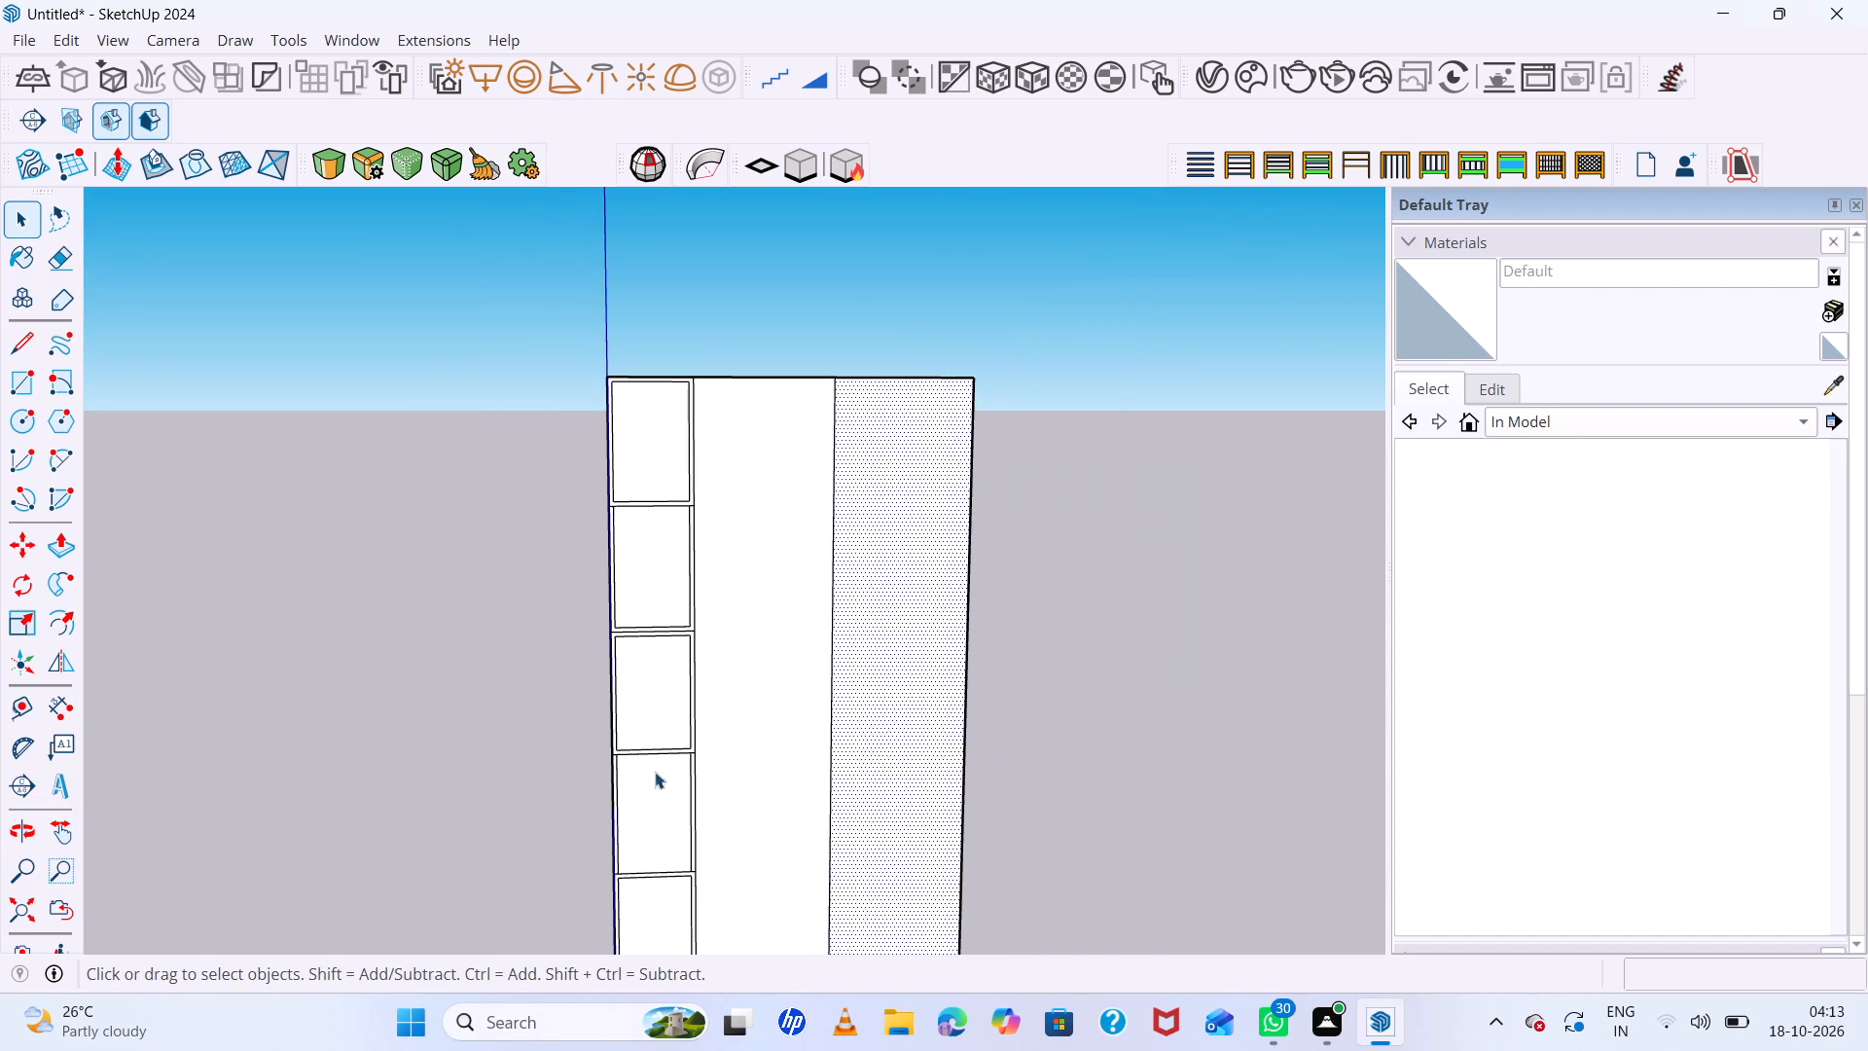
pyautogui.scroll(11, 669, 859)
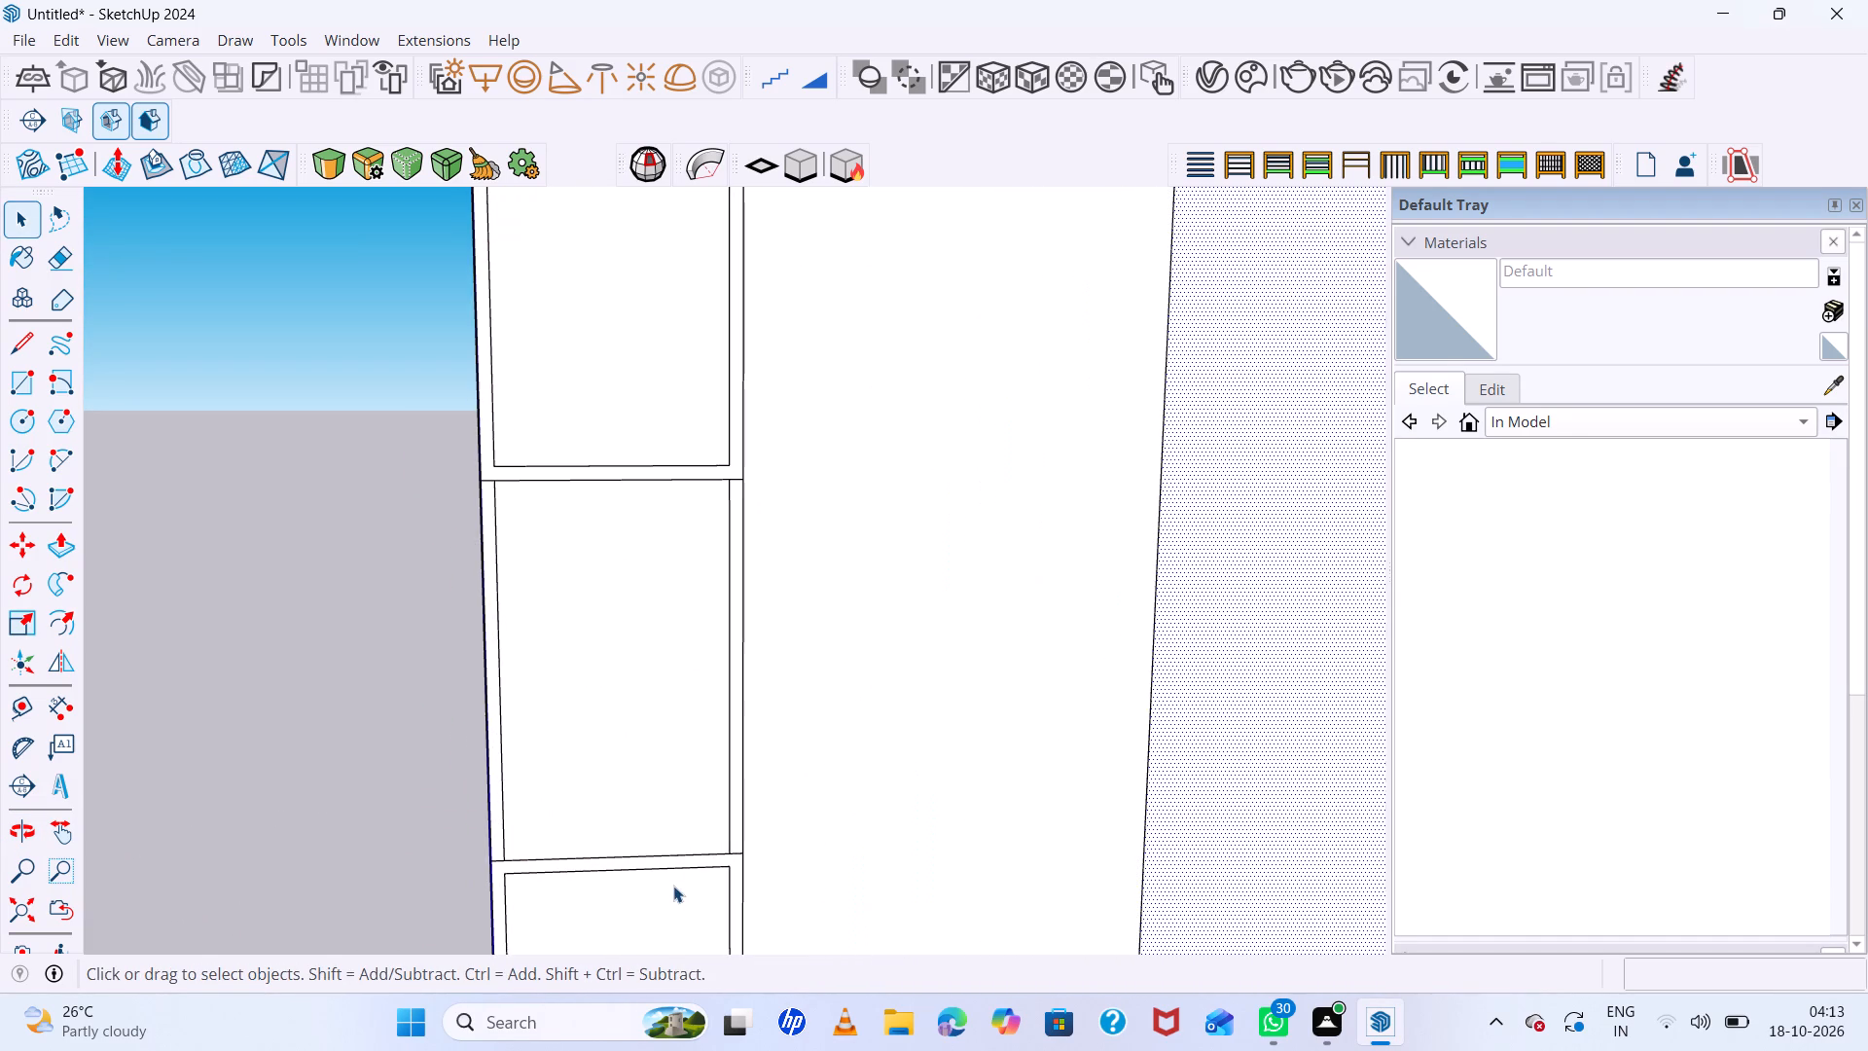
pyautogui.scroll(-5, 673, 886)
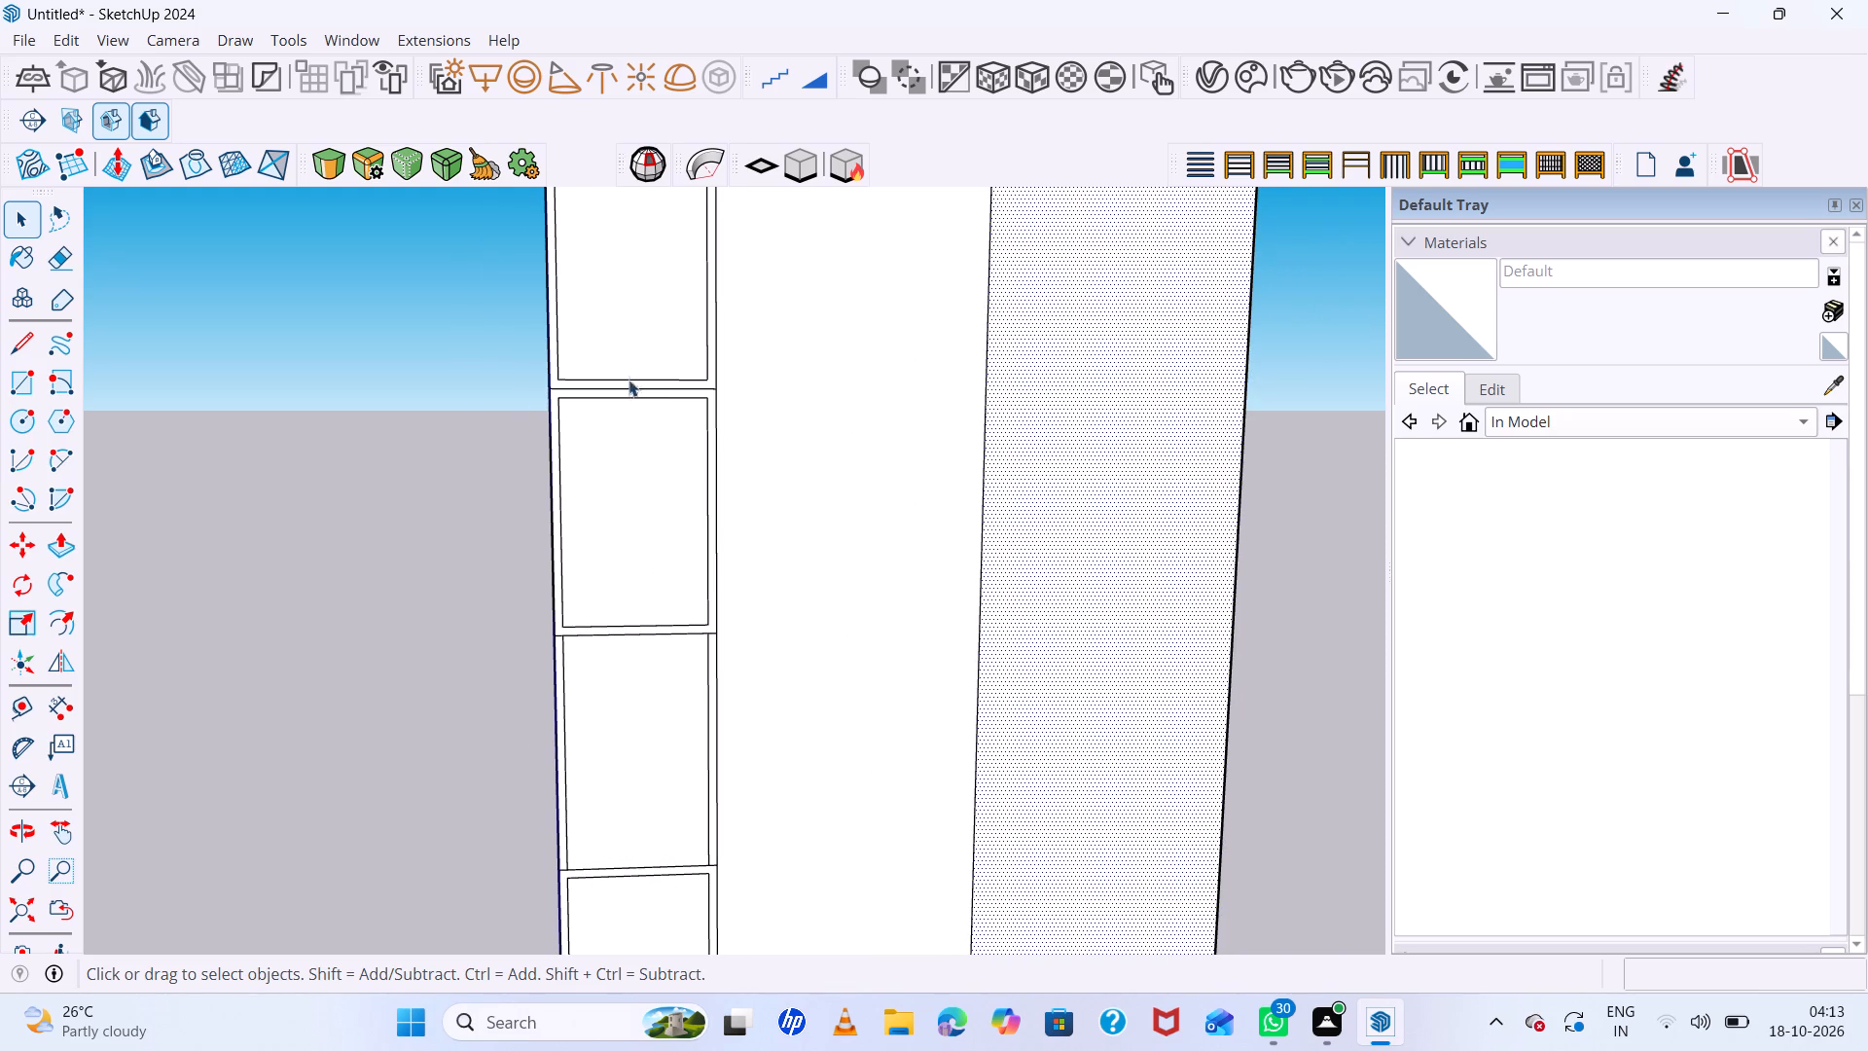
pyautogui.moveTo(629, 388); pyautogui.dragTo(739, 507, button='middle')
pyautogui.scroll(-6, 739, 507)
pyautogui.click(695, 381)
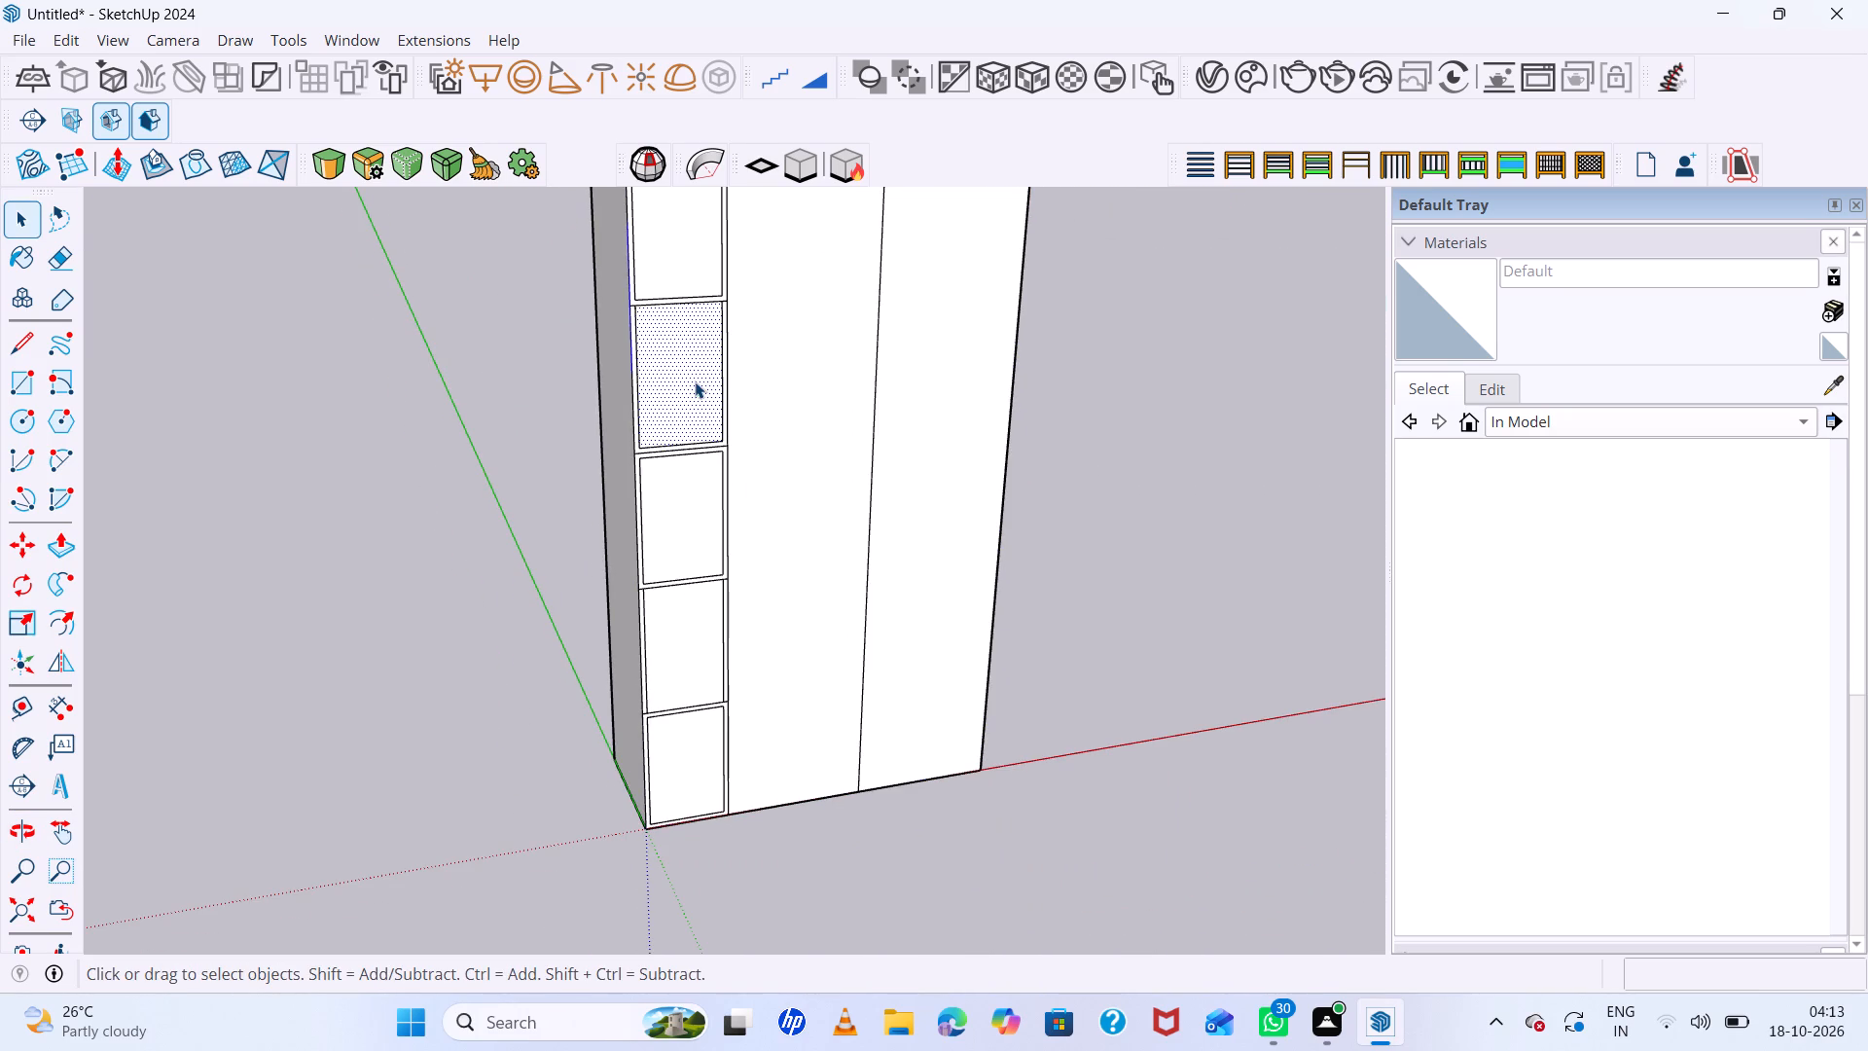
pyautogui.scroll(5, 708, 460)
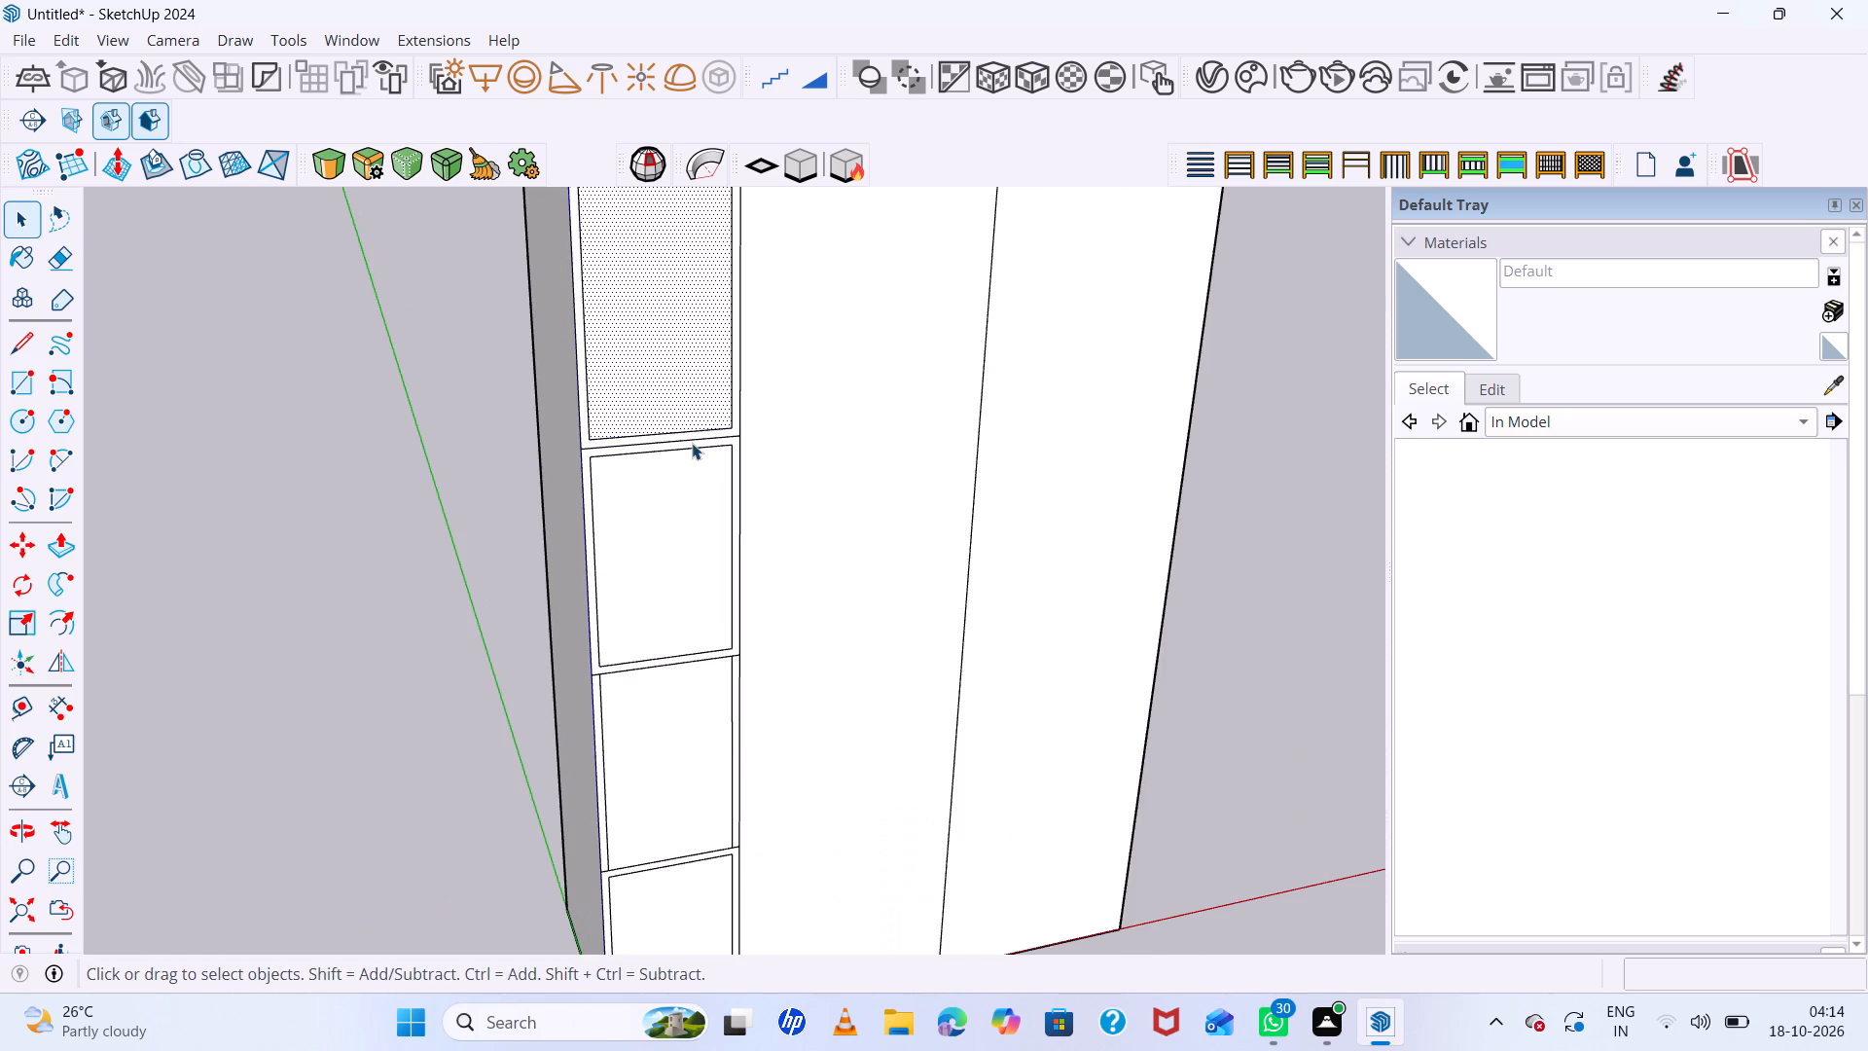
pyautogui.scroll(5, 692, 443)
pyautogui.scroll(-2, 692, 443)
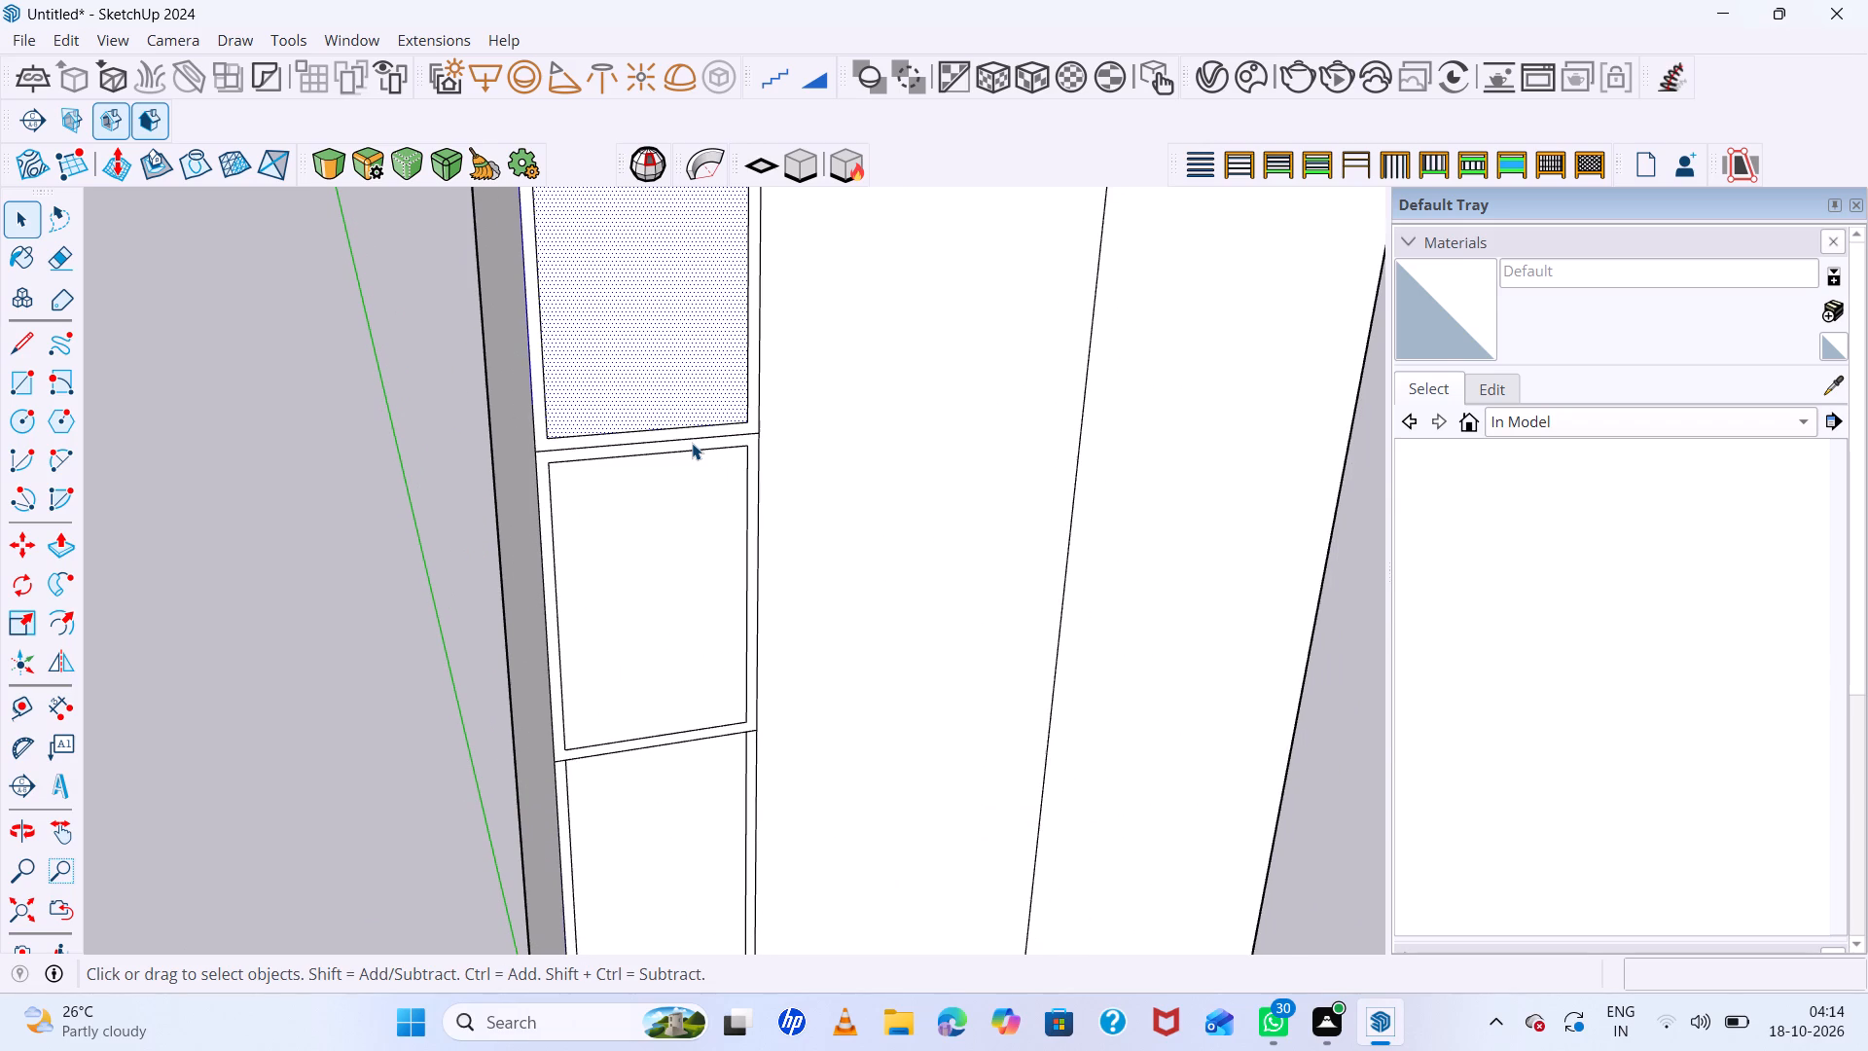
pyautogui.scroll(-5, 674, 487)
# Scale the inner face of the third compartment from the top upward to the dividing line above it.
pyautogui.click(673, 494)
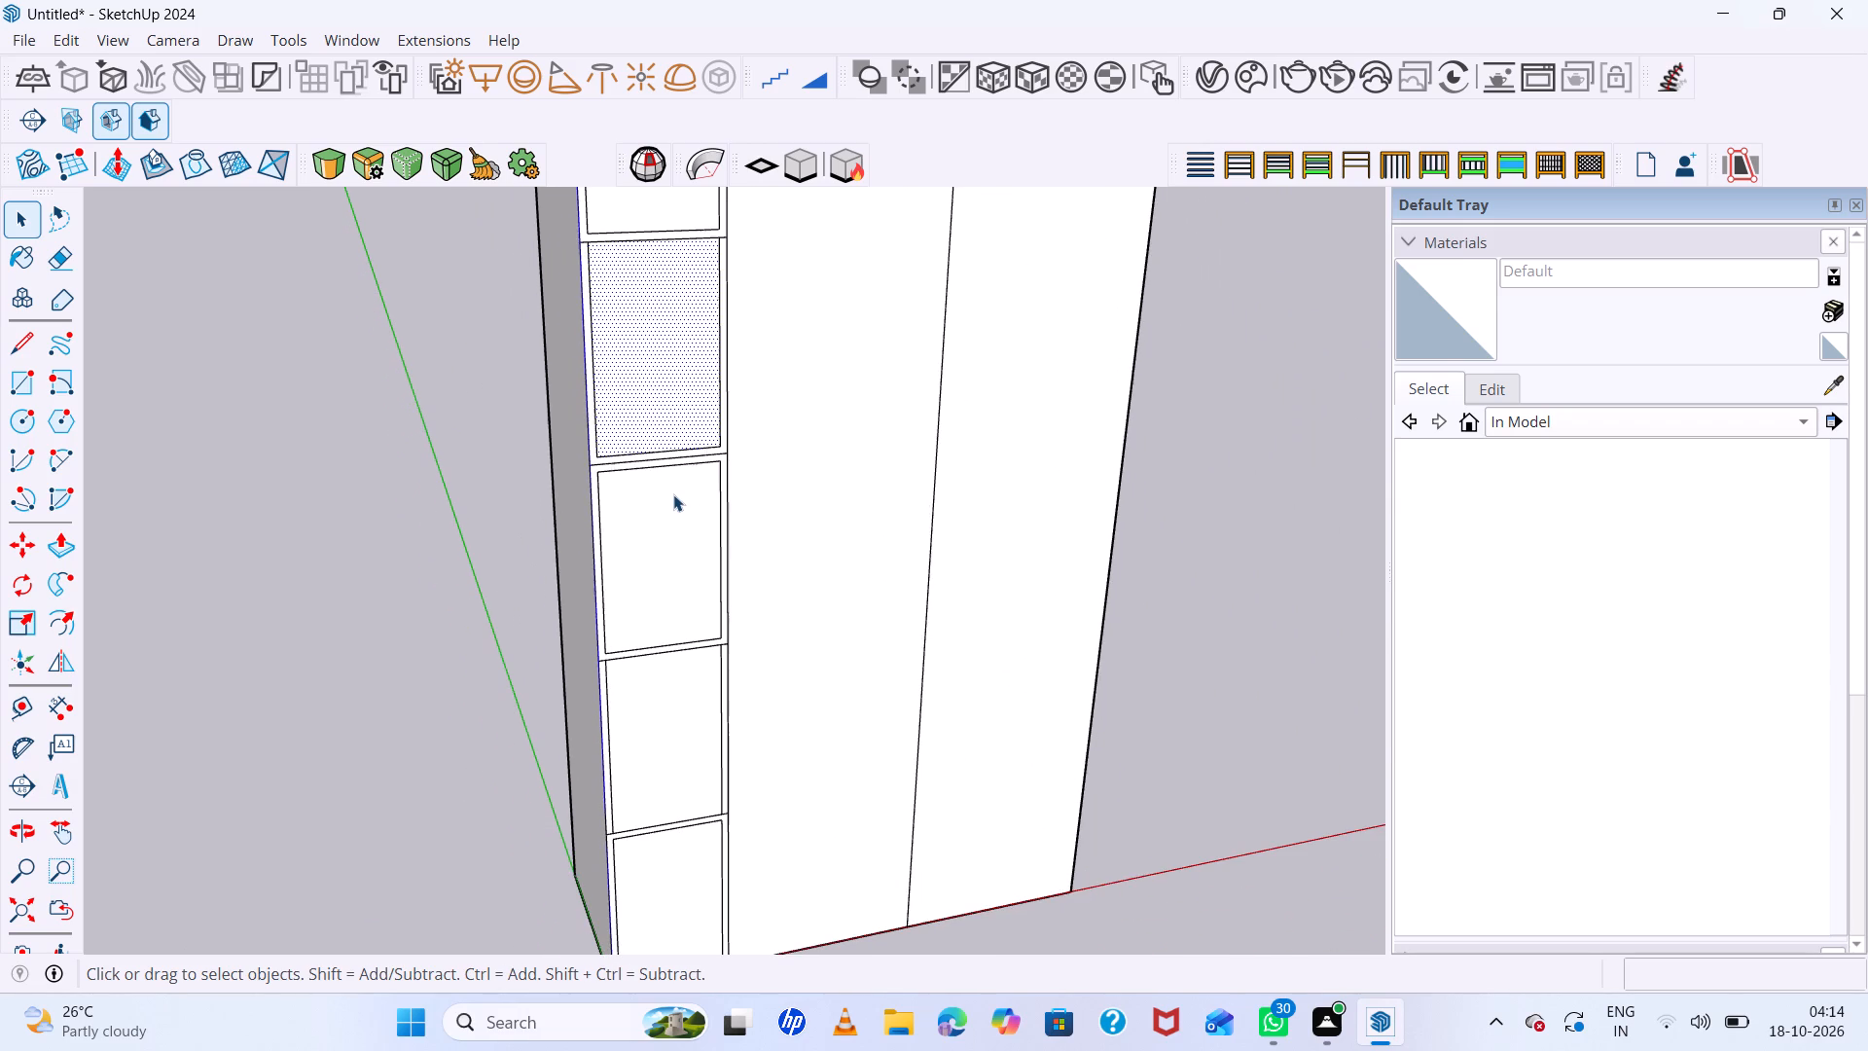
pyautogui.click(670, 512)
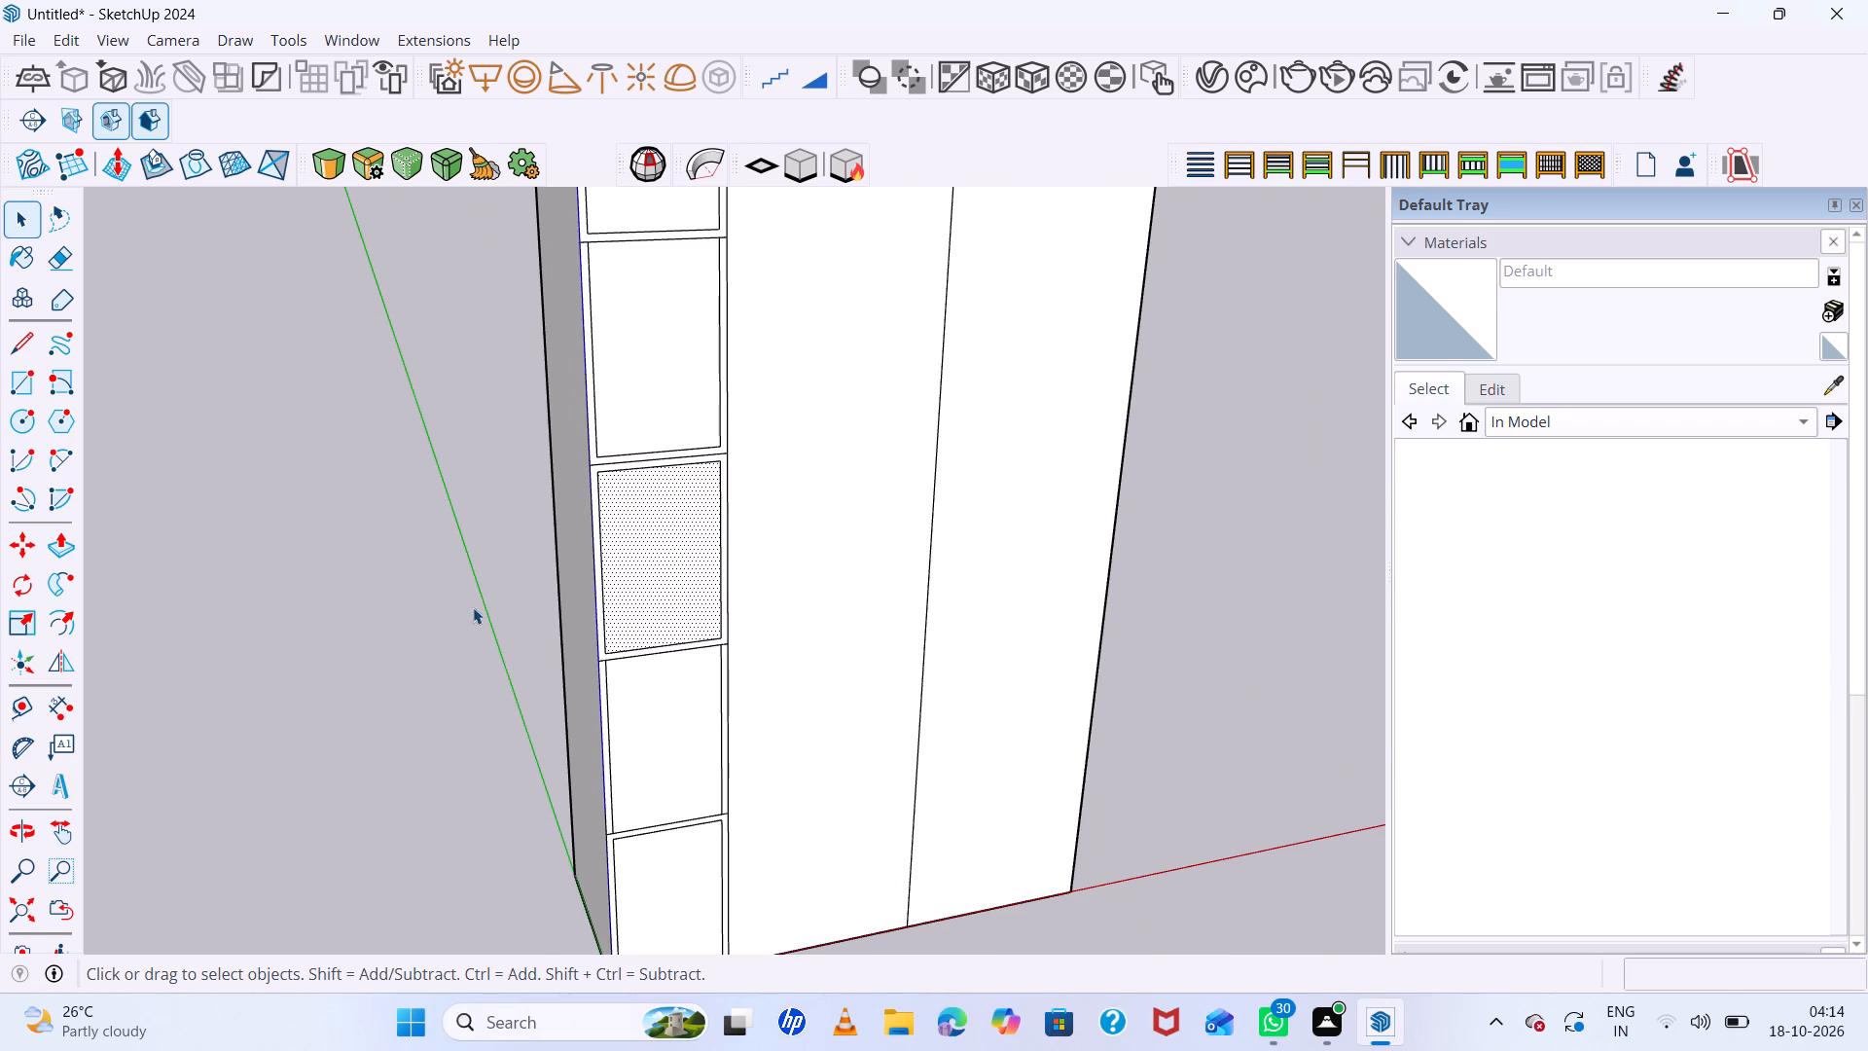
pyautogui.click(22, 618)
pyautogui.scroll(6, 707, 488)
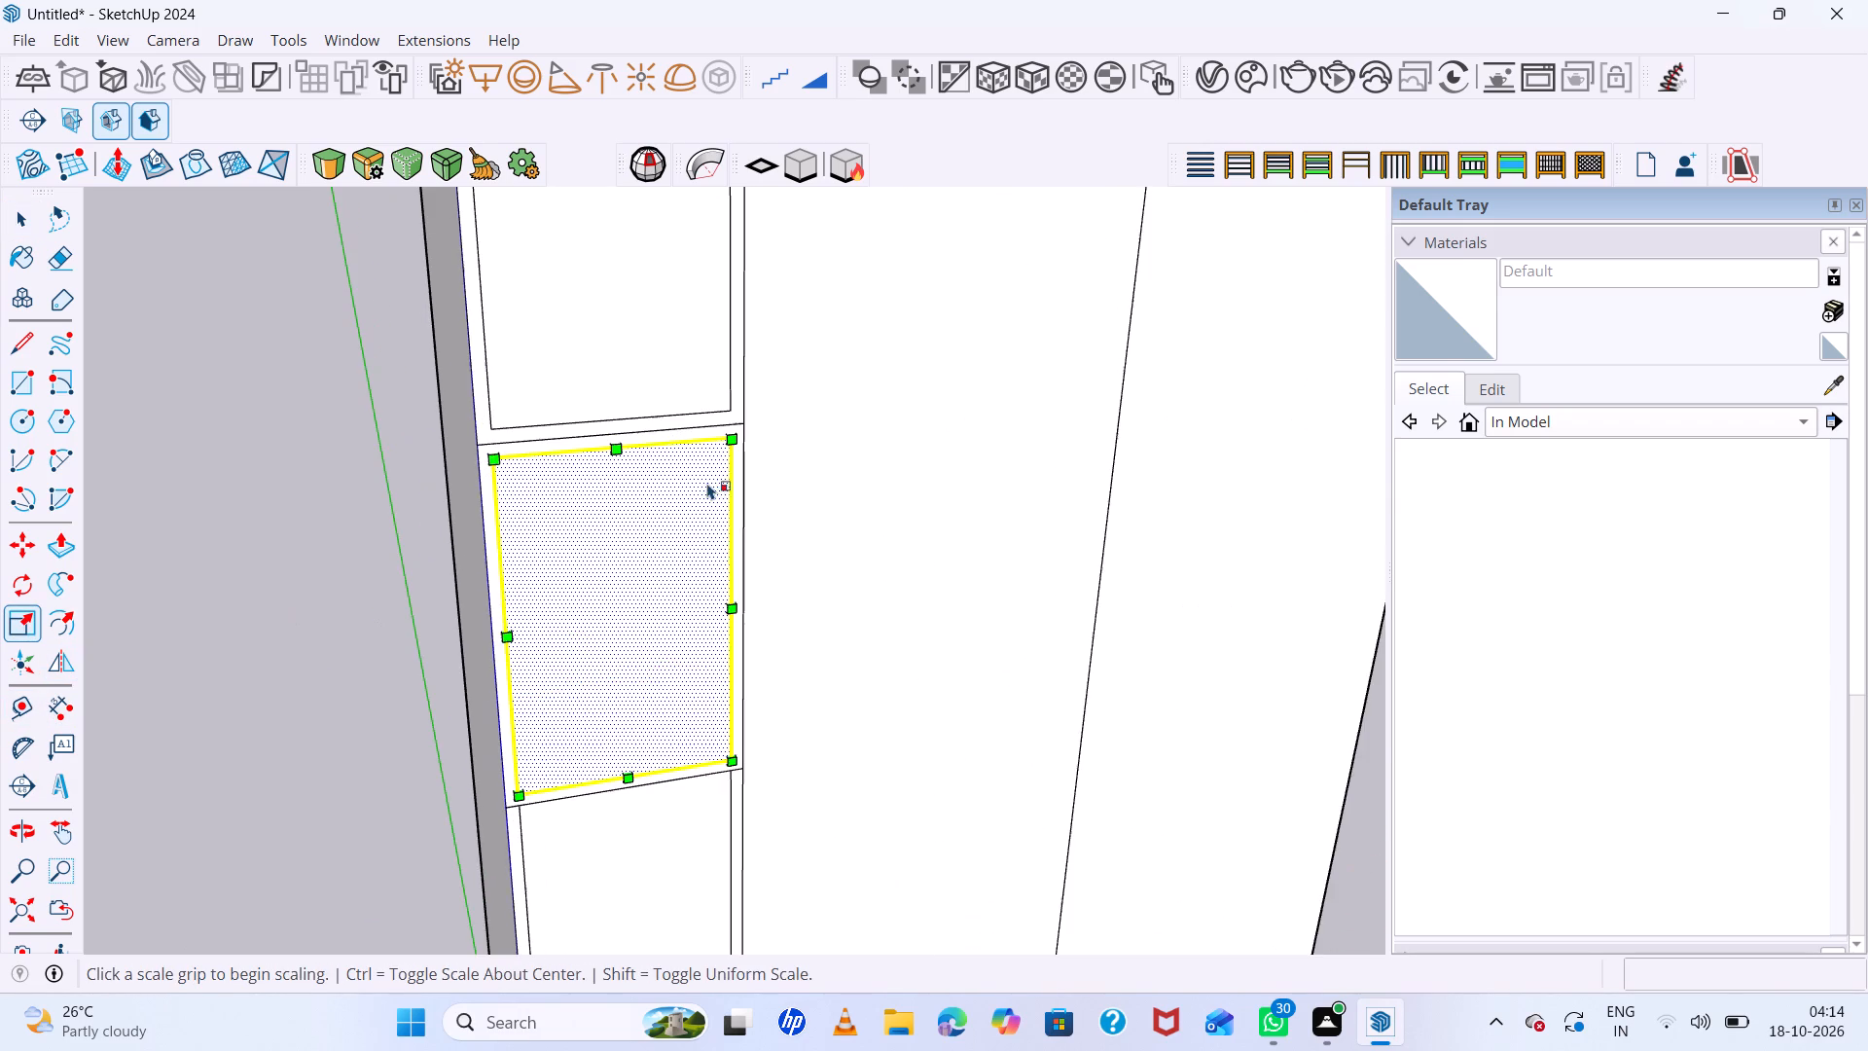
pyautogui.scroll(4, 631, 423)
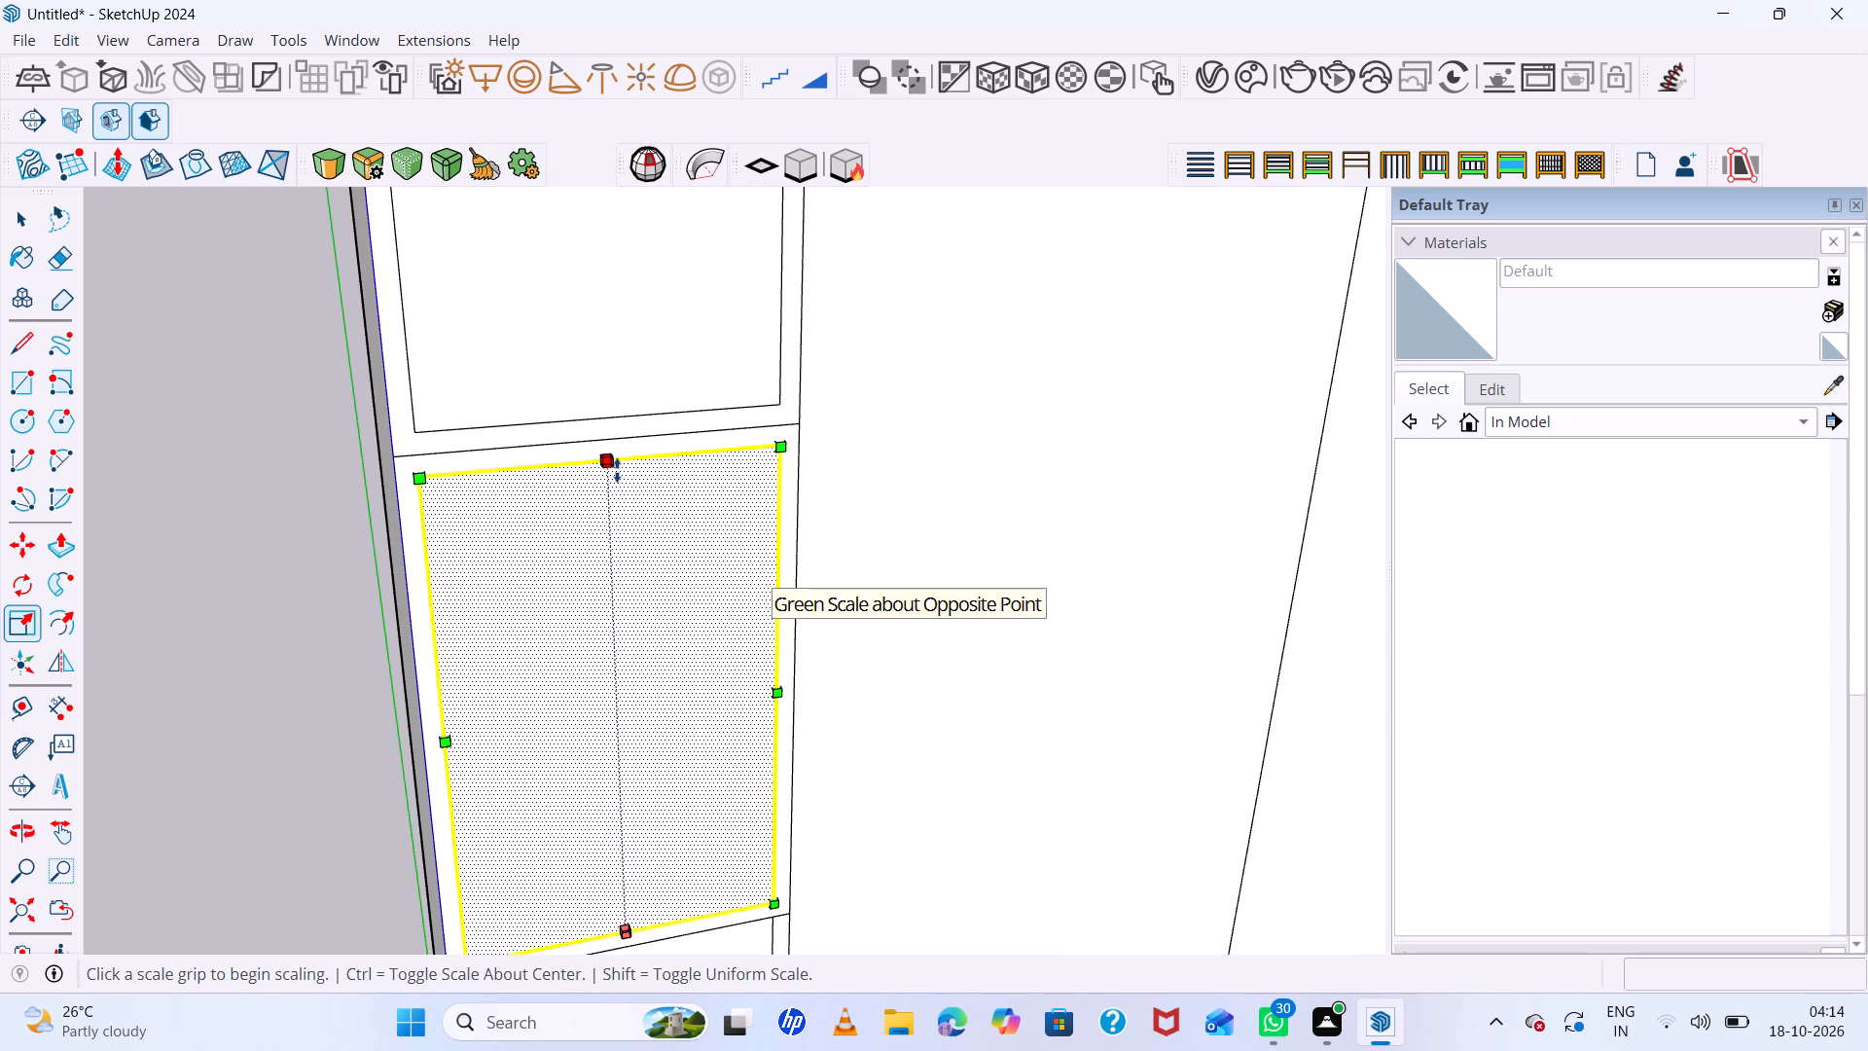
pyautogui.scroll(5, 621, 475)
pyautogui.keyDown('ctrl'); pyautogui.moveTo(597, 444); pyautogui.dragTo(597, 421); pyautogui.keyUp('ctrl')
pyautogui.scroll(-14, 579, 439)
pyautogui.moveTo(834, 650); pyautogui.dragTo(660, 558, button='middle')
pyautogui.press('space')
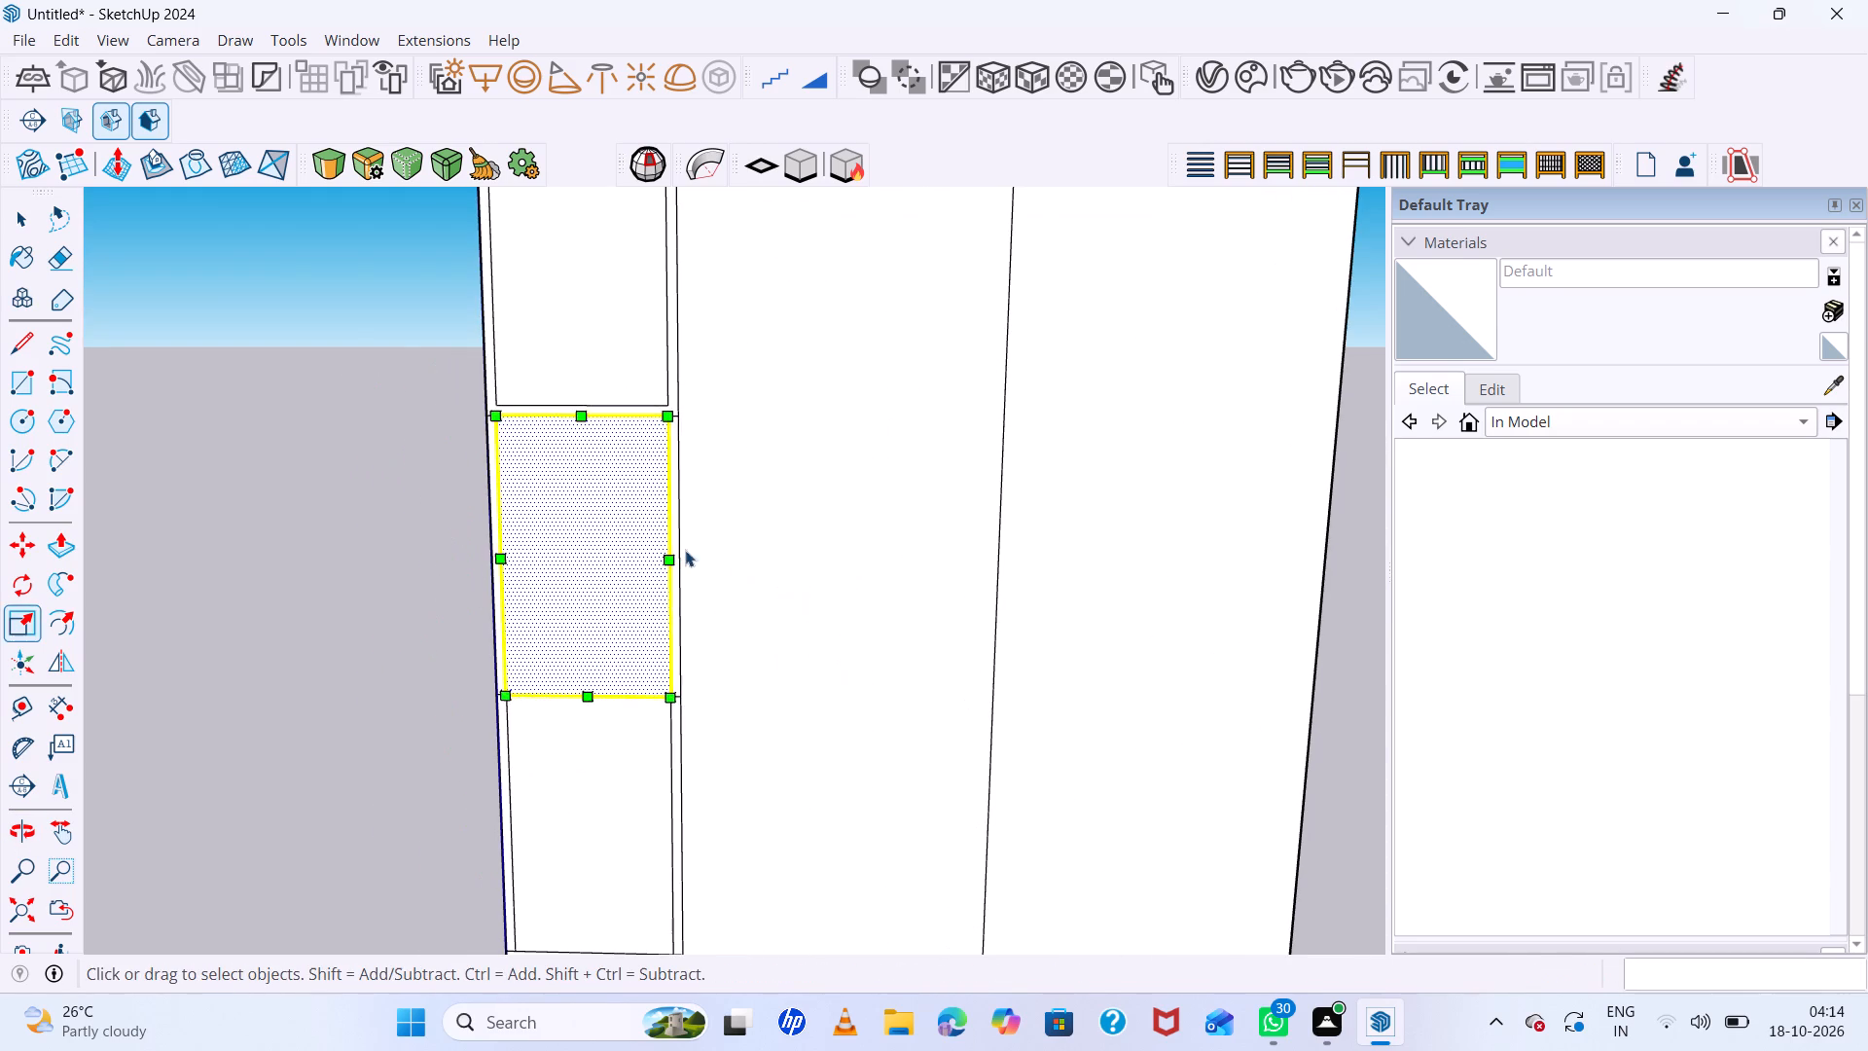
pyautogui.scroll(-7, 1043, 520)
pyautogui.click(1235, 521)
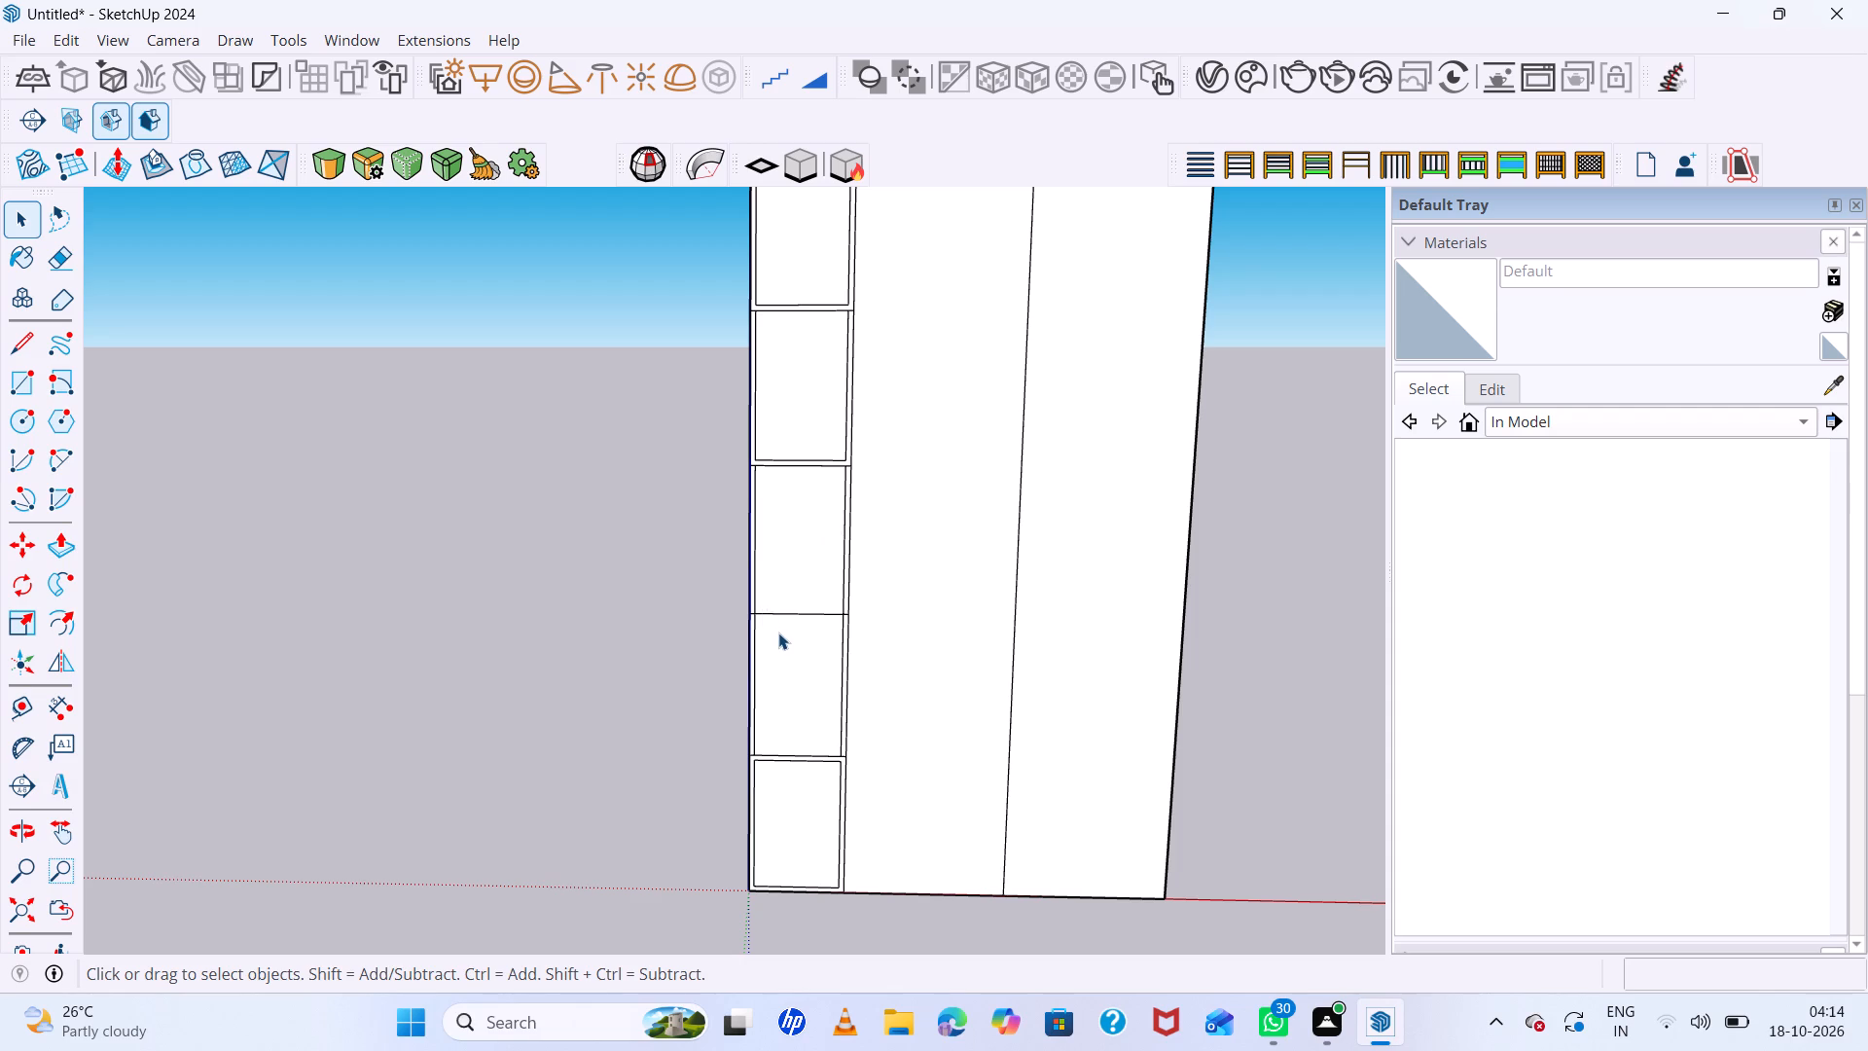
# Examine the borders between the compartments of the 30 cm strip, especially at the dividing line between the third and fourth from the top.
pyautogui.scroll(-6, 791, 635)
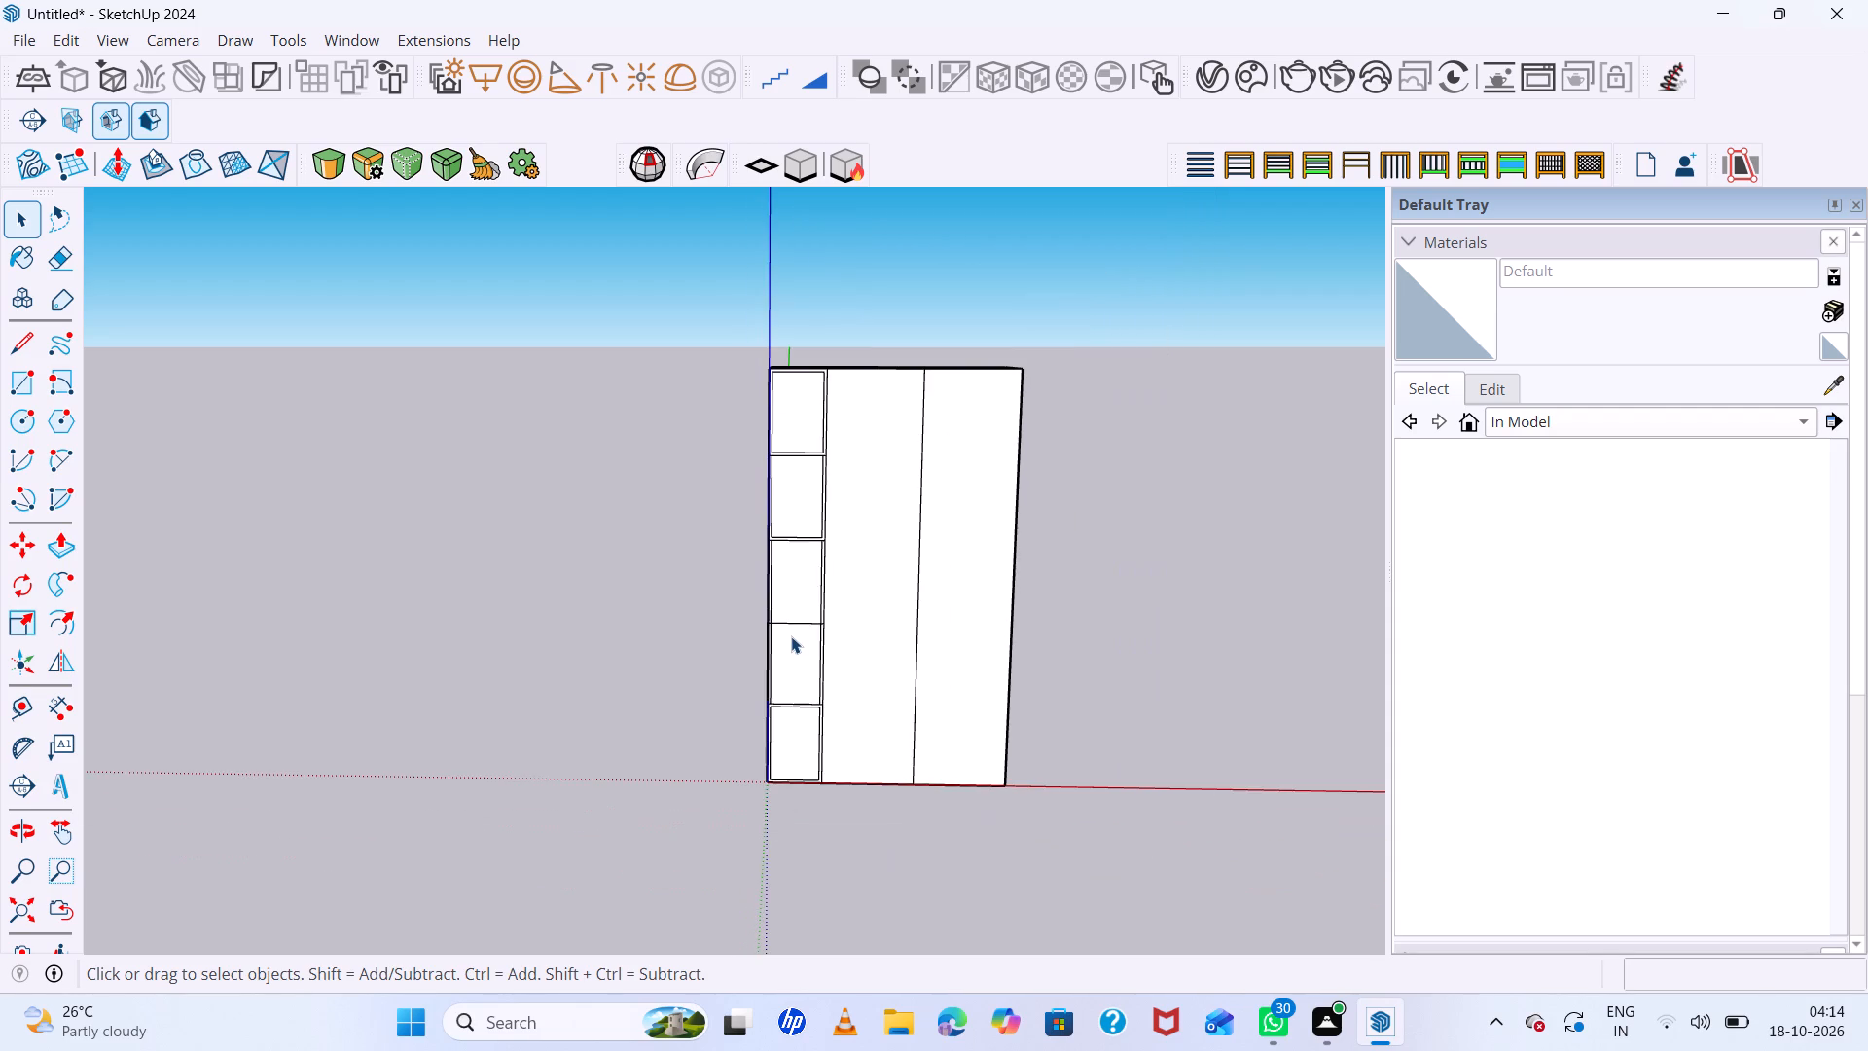
pyautogui.moveTo(818, 635); pyautogui.dragTo(962, 743, button='middle')
pyautogui.scroll(6, 906, 662)
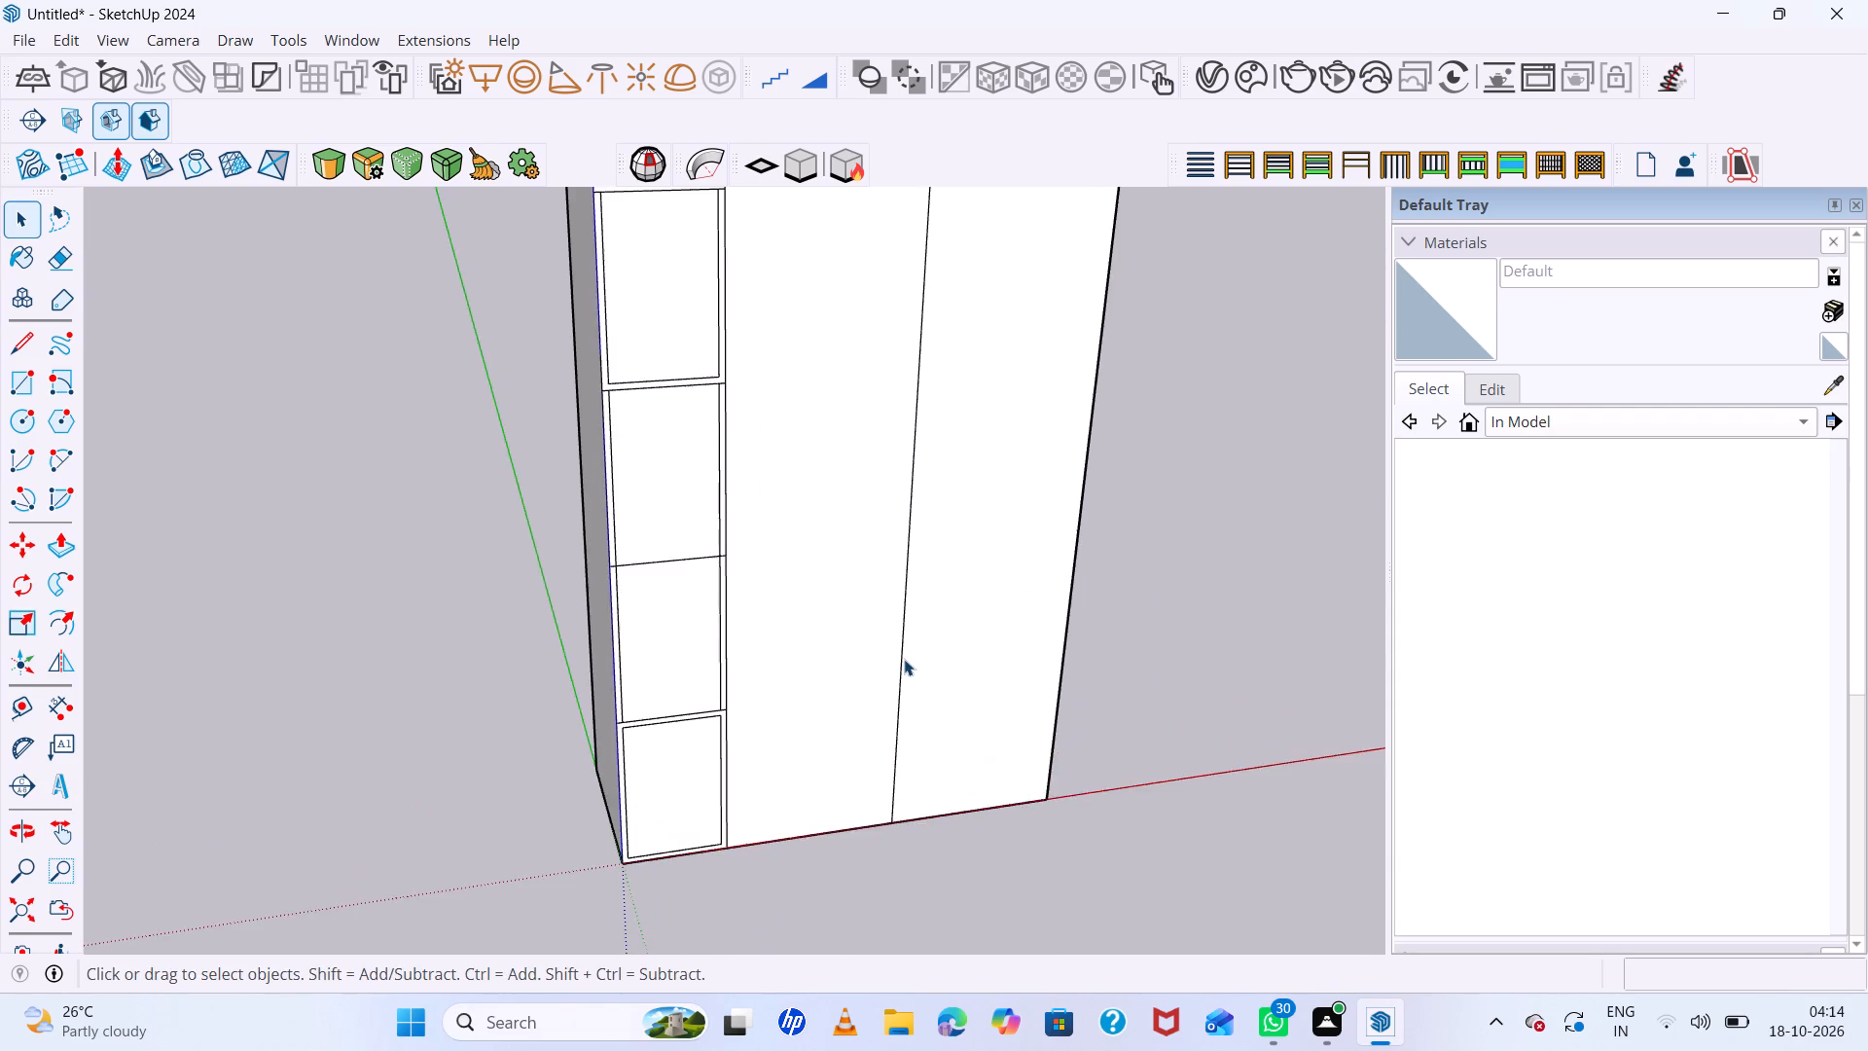
pyautogui.scroll(2, 904, 659)
pyautogui.moveTo(888, 635); pyautogui.dragTo(627, 563, button='middle')
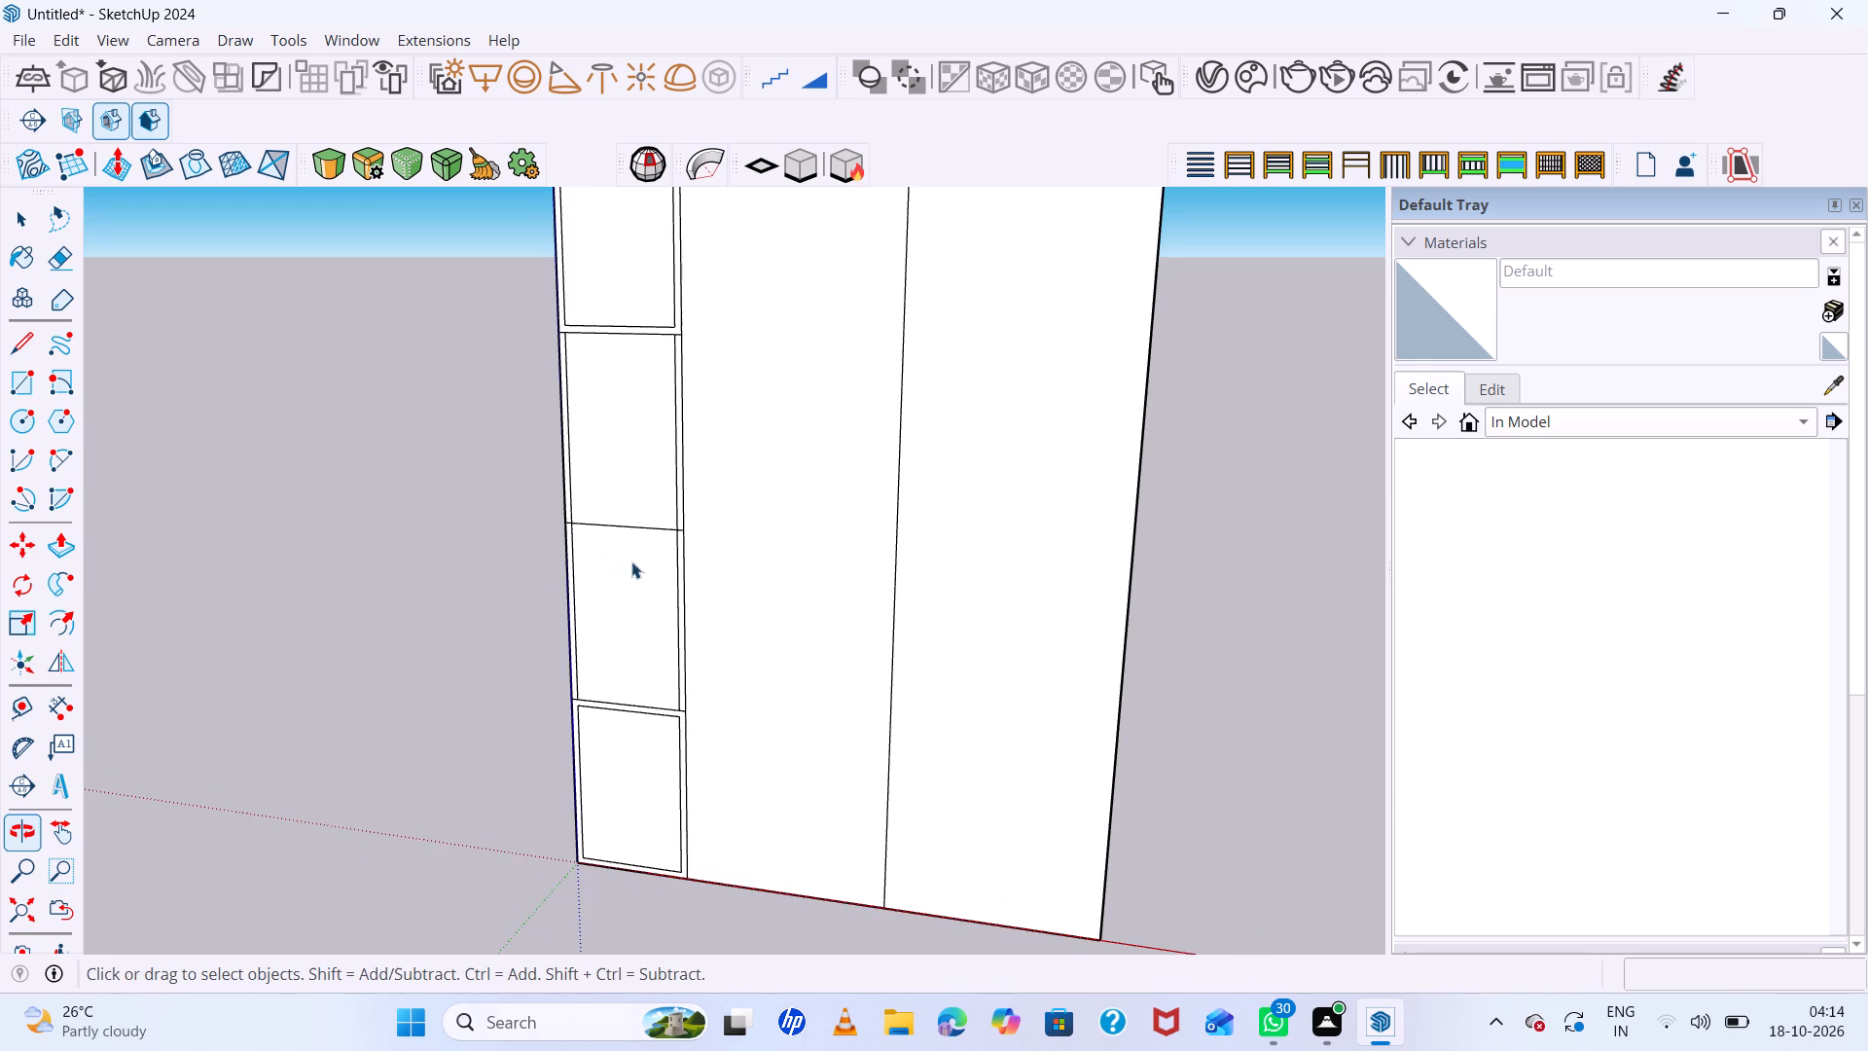
pyautogui.scroll(7, 656, 528)
pyautogui.moveTo(670, 524); pyautogui.dragTo(694, 521, button='middle')
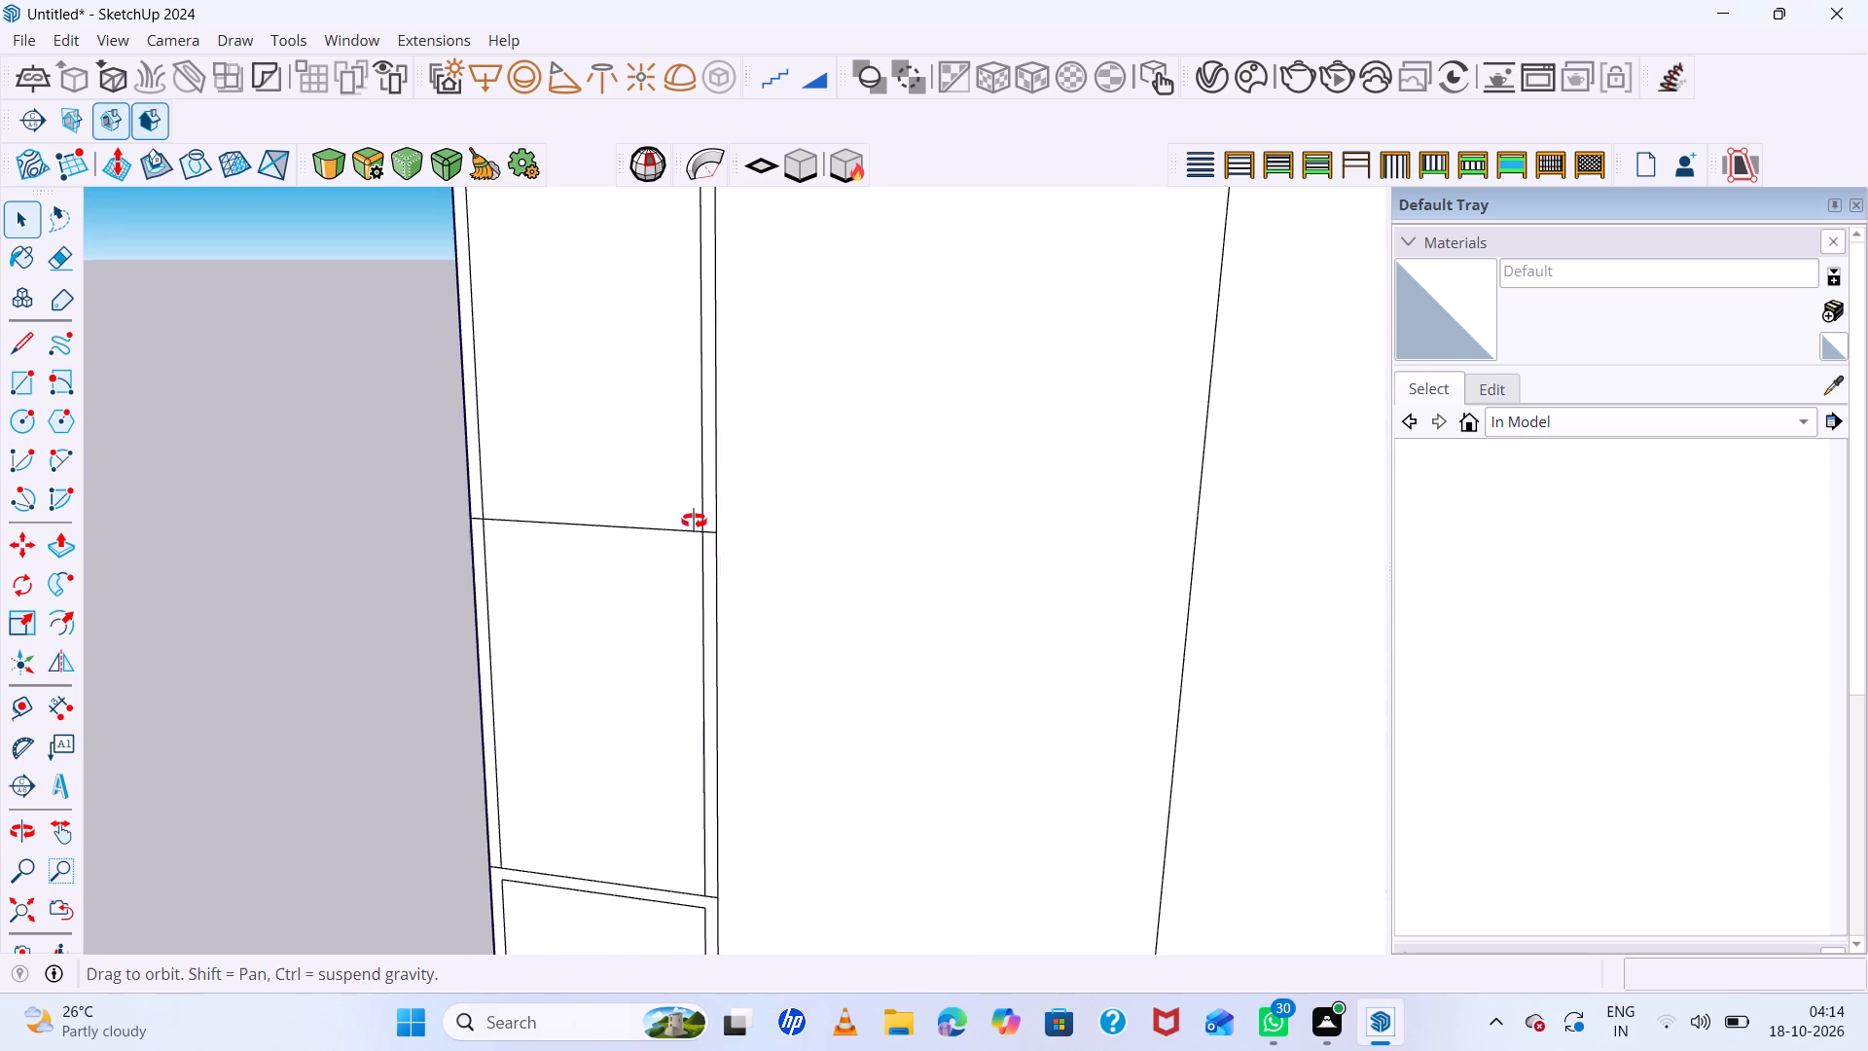
pyautogui.moveTo(694, 521); pyautogui.dragTo(996, 506, button='middle')
pyautogui.middleClick(996, 506)
pyautogui.scroll(-13, 681, 535)
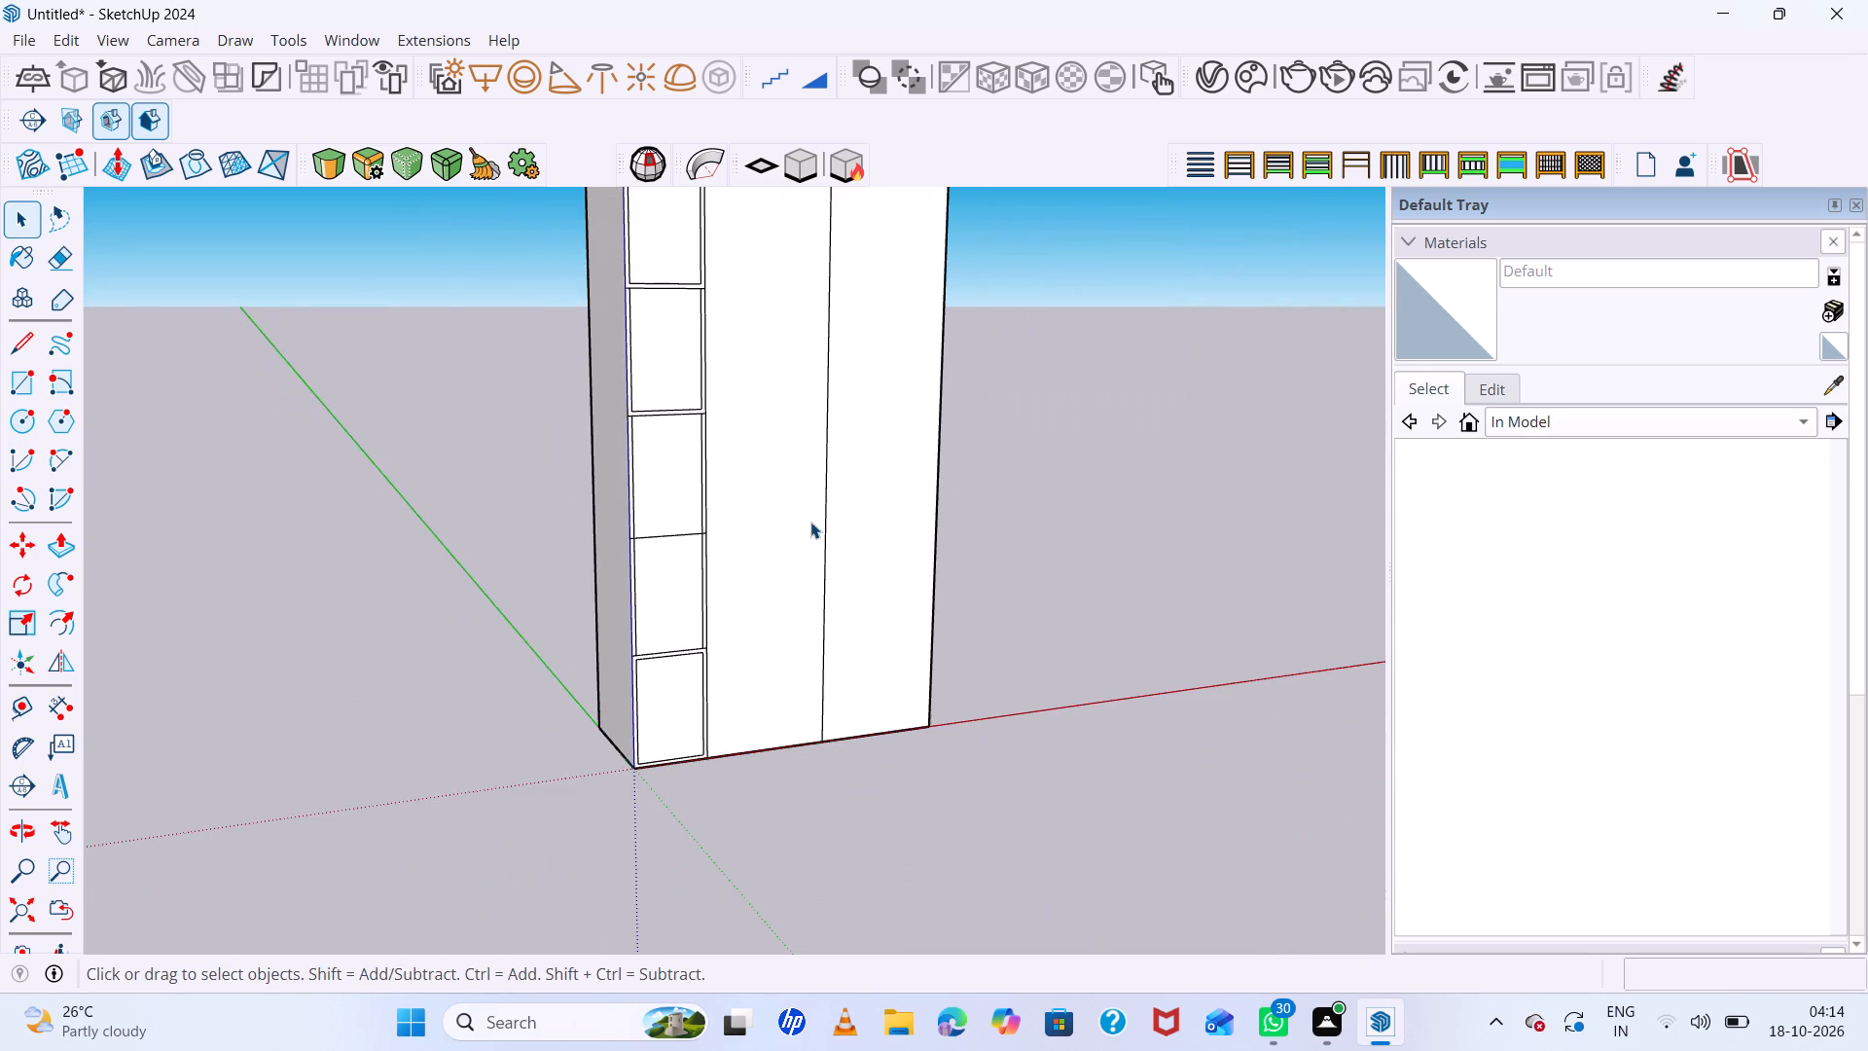
pyautogui.scroll(-7, 809, 522)
pyautogui.scroll(8, 736, 351)
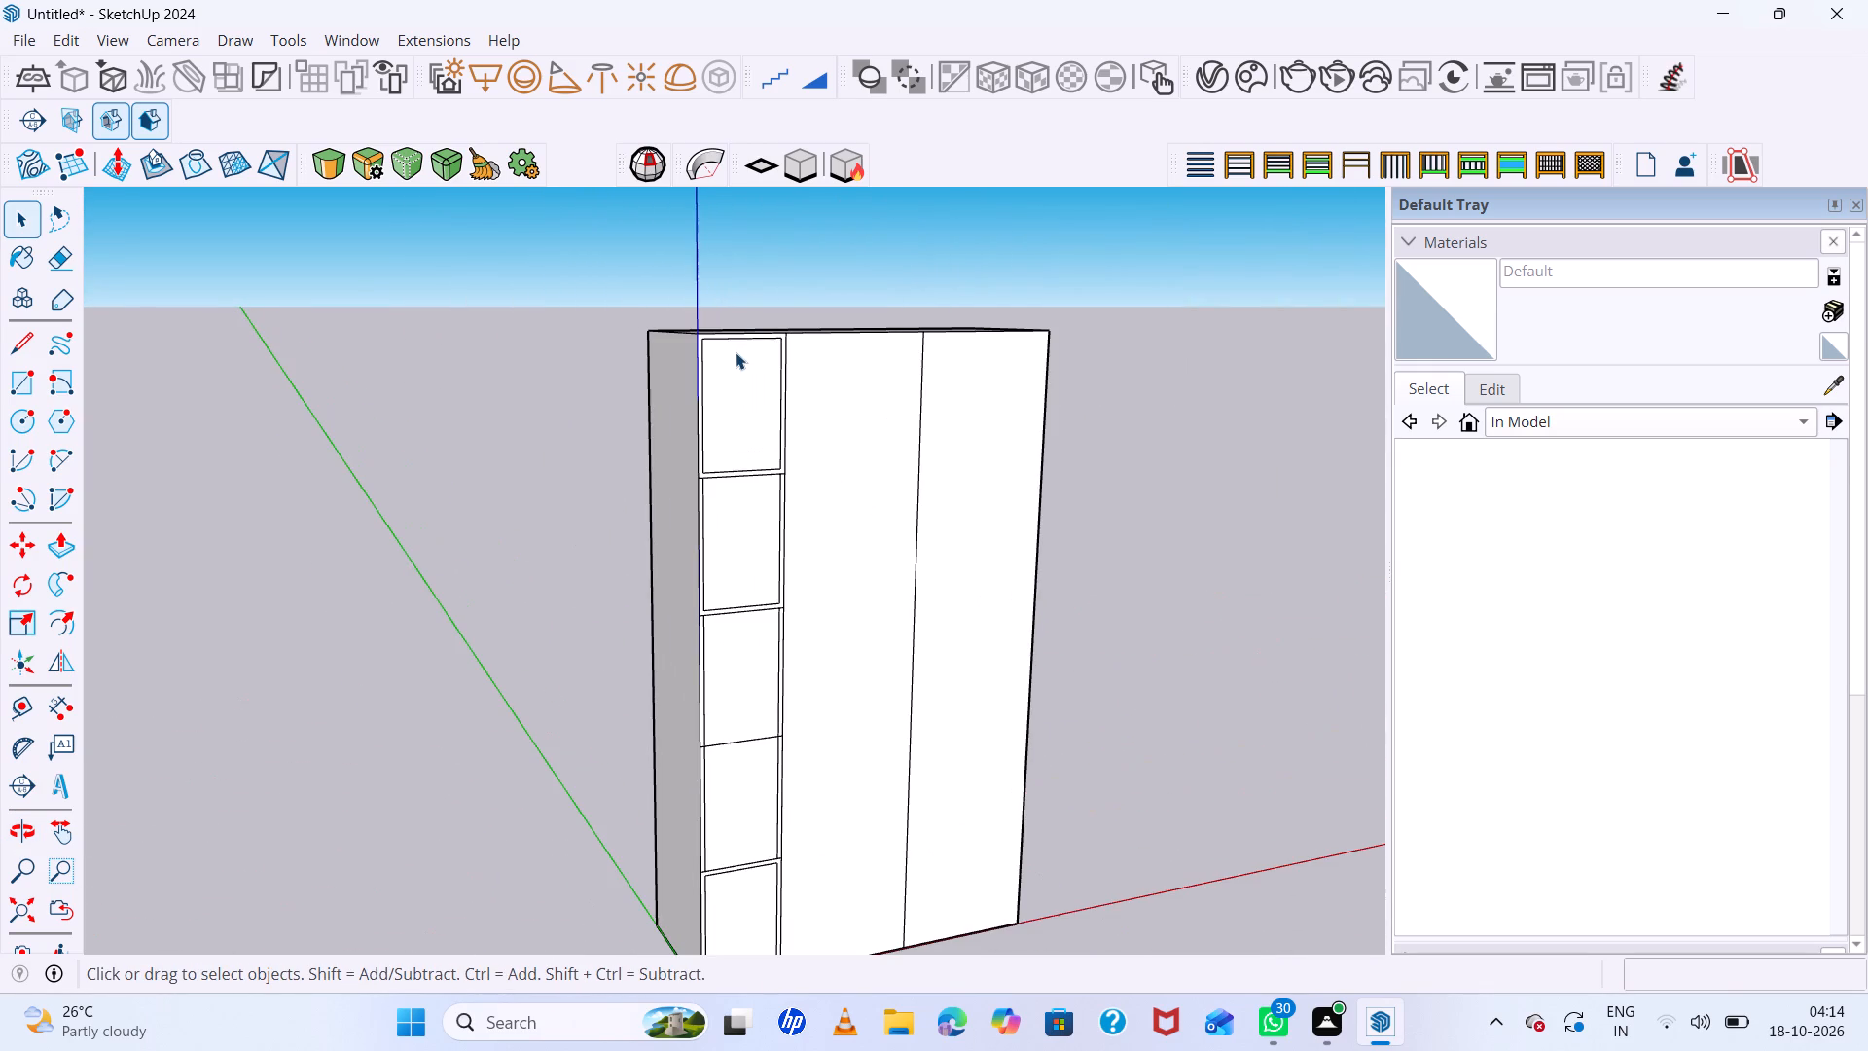
pyautogui.scroll(-7, 736, 352)
pyautogui.scroll(6, 792, 535)
pyautogui.scroll(8, 700, 582)
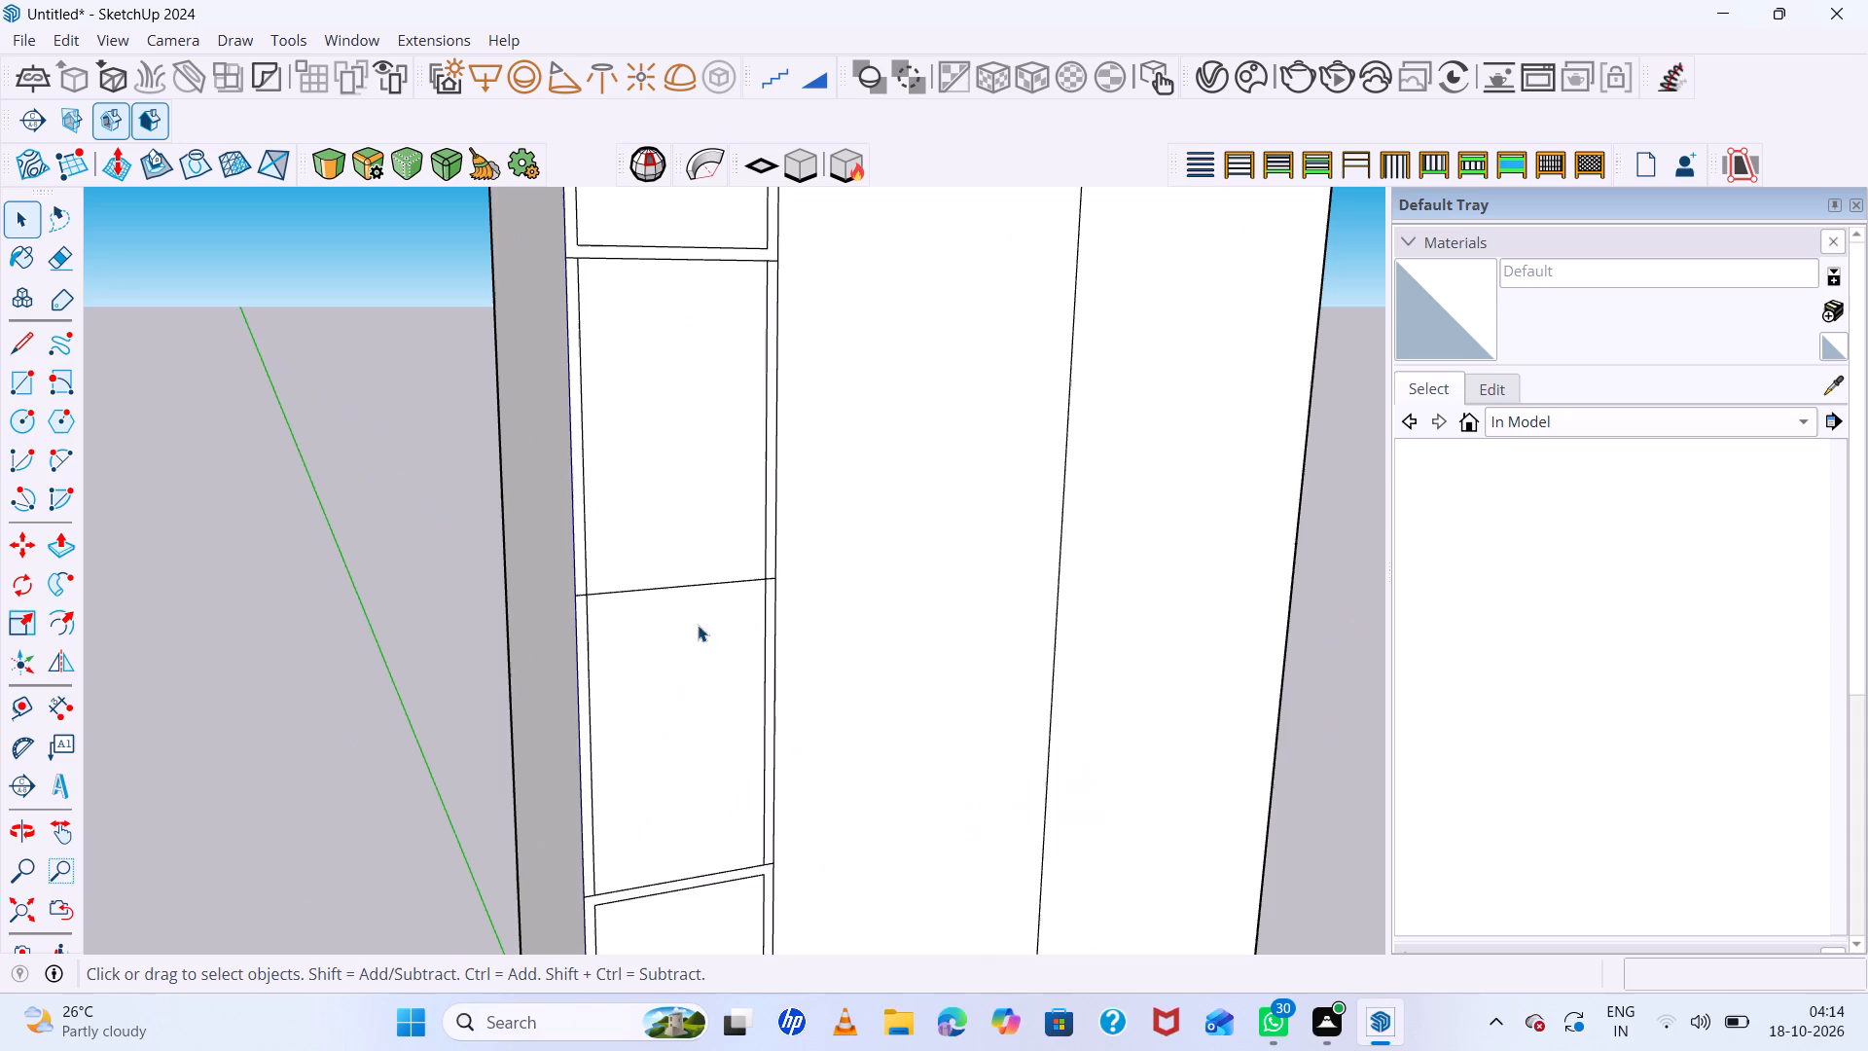
pyautogui.scroll(8, 716, 887)
pyautogui.moveTo(674, 826); pyautogui.dragTo(674, 793, button='middle')
pyautogui.scroll(-7, 664, 771)
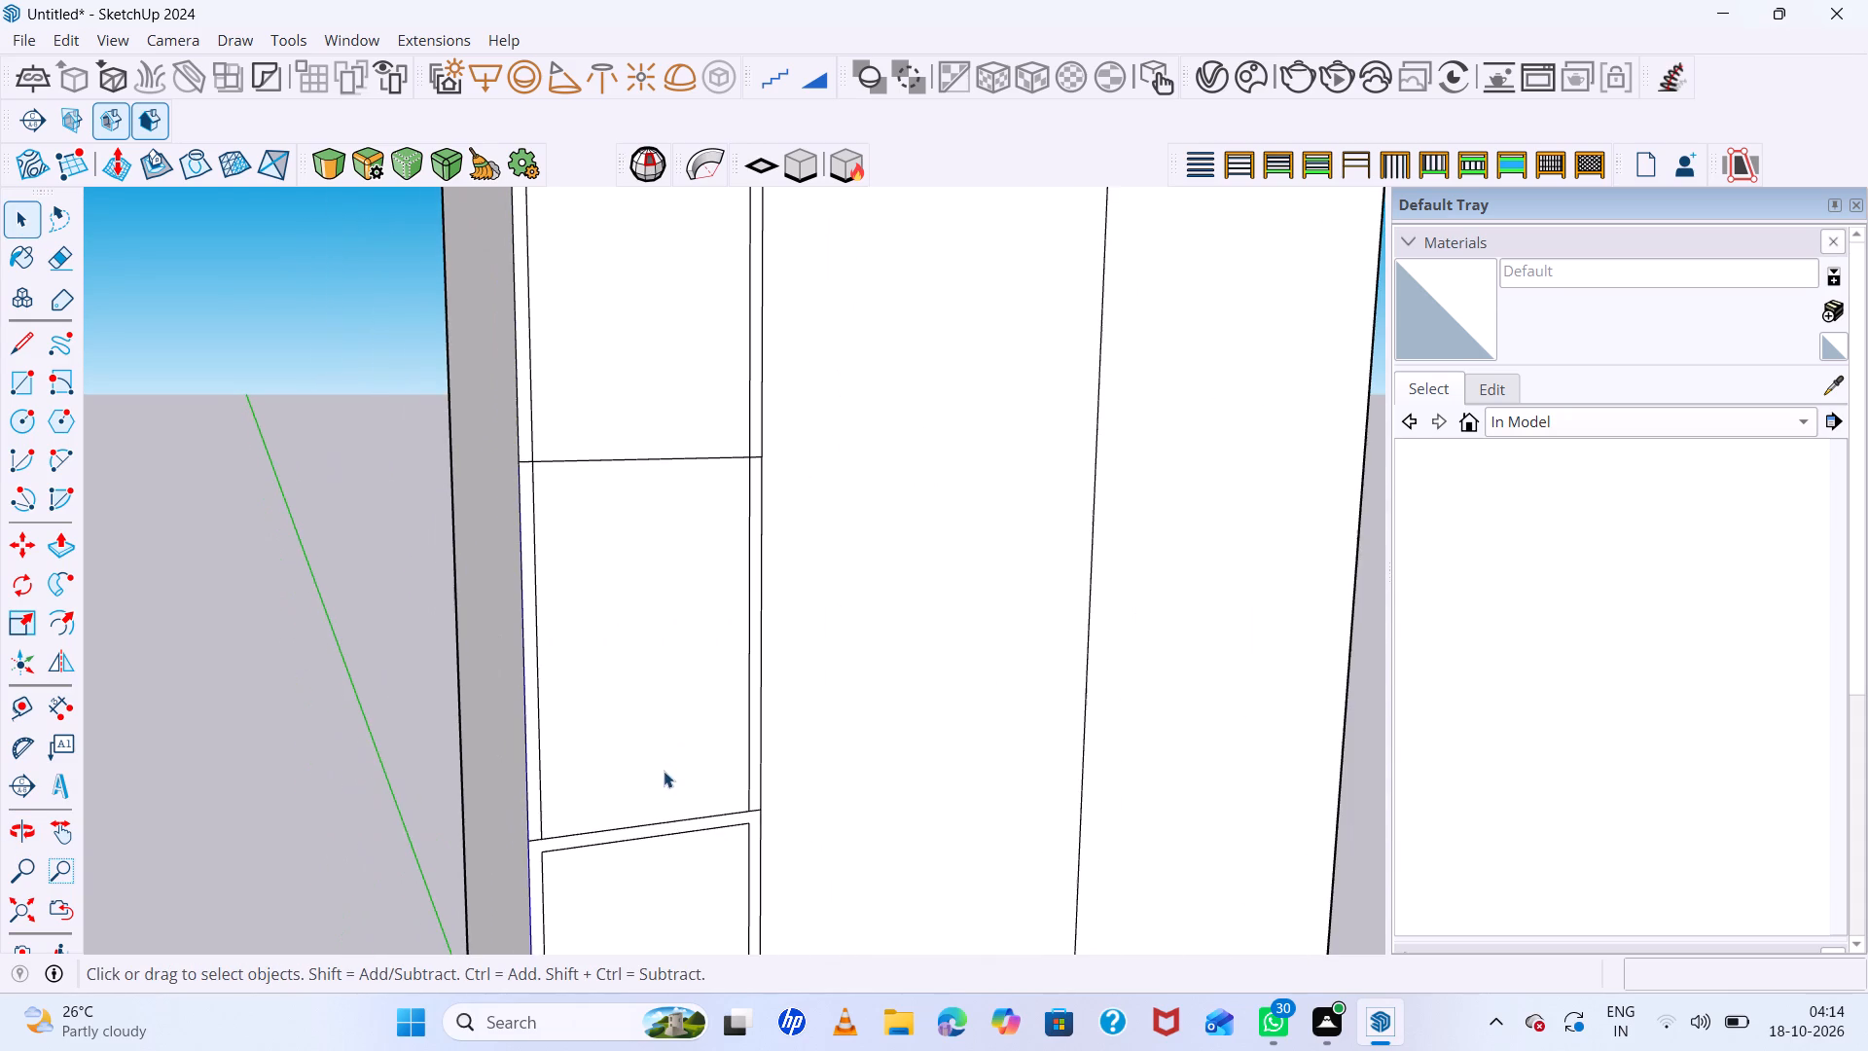
pyautogui.scroll(-5, 656, 491)
pyautogui.moveTo(692, 526); pyautogui.dragTo(672, 614, button='middle')
# Draw a 30 by 1.6 cm rectangle under the dividing line between the third and fourth compartments, using a guide offset 1.6 cm below it.
pyautogui.click(666, 483)
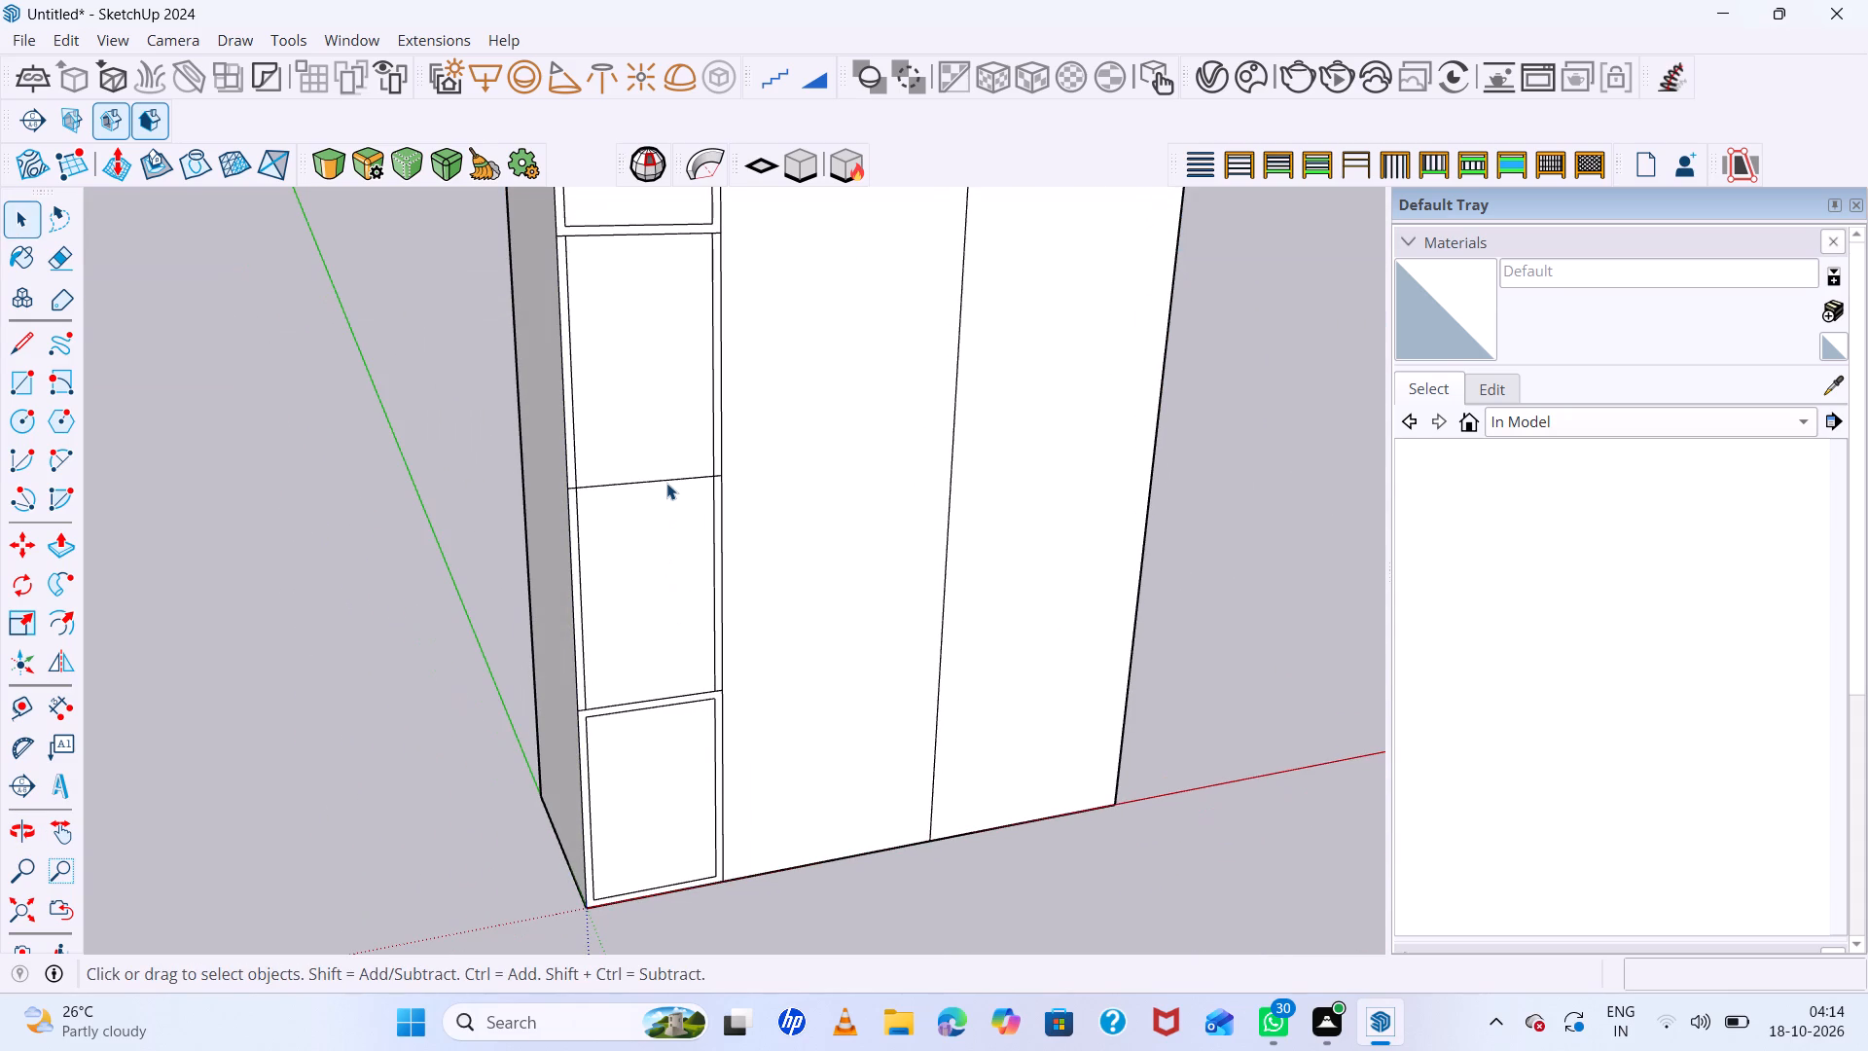
pyautogui.scroll(5, 666, 483)
pyautogui.press('t')
pyautogui.scroll(5, 656, 482)
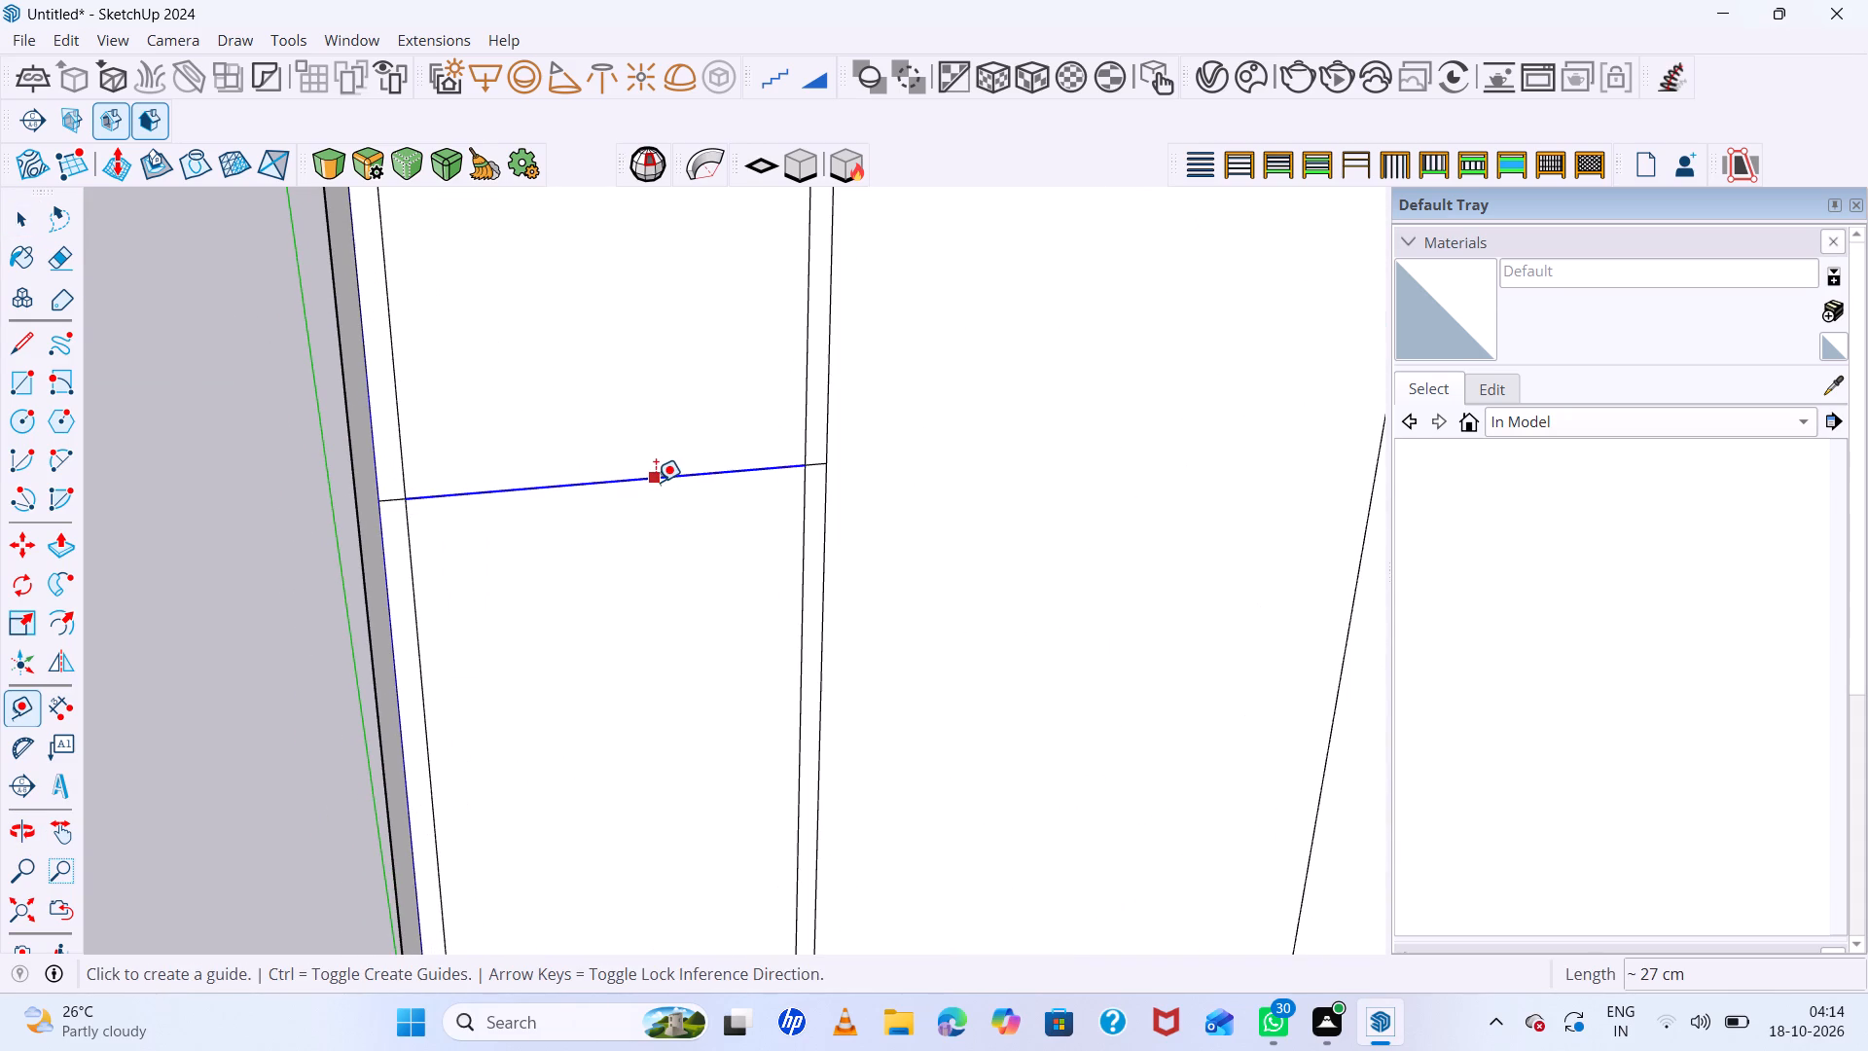
pyautogui.click(652, 481)
pyautogui.write('1.6')
pyautogui.press('Return')
pyautogui.press('space')
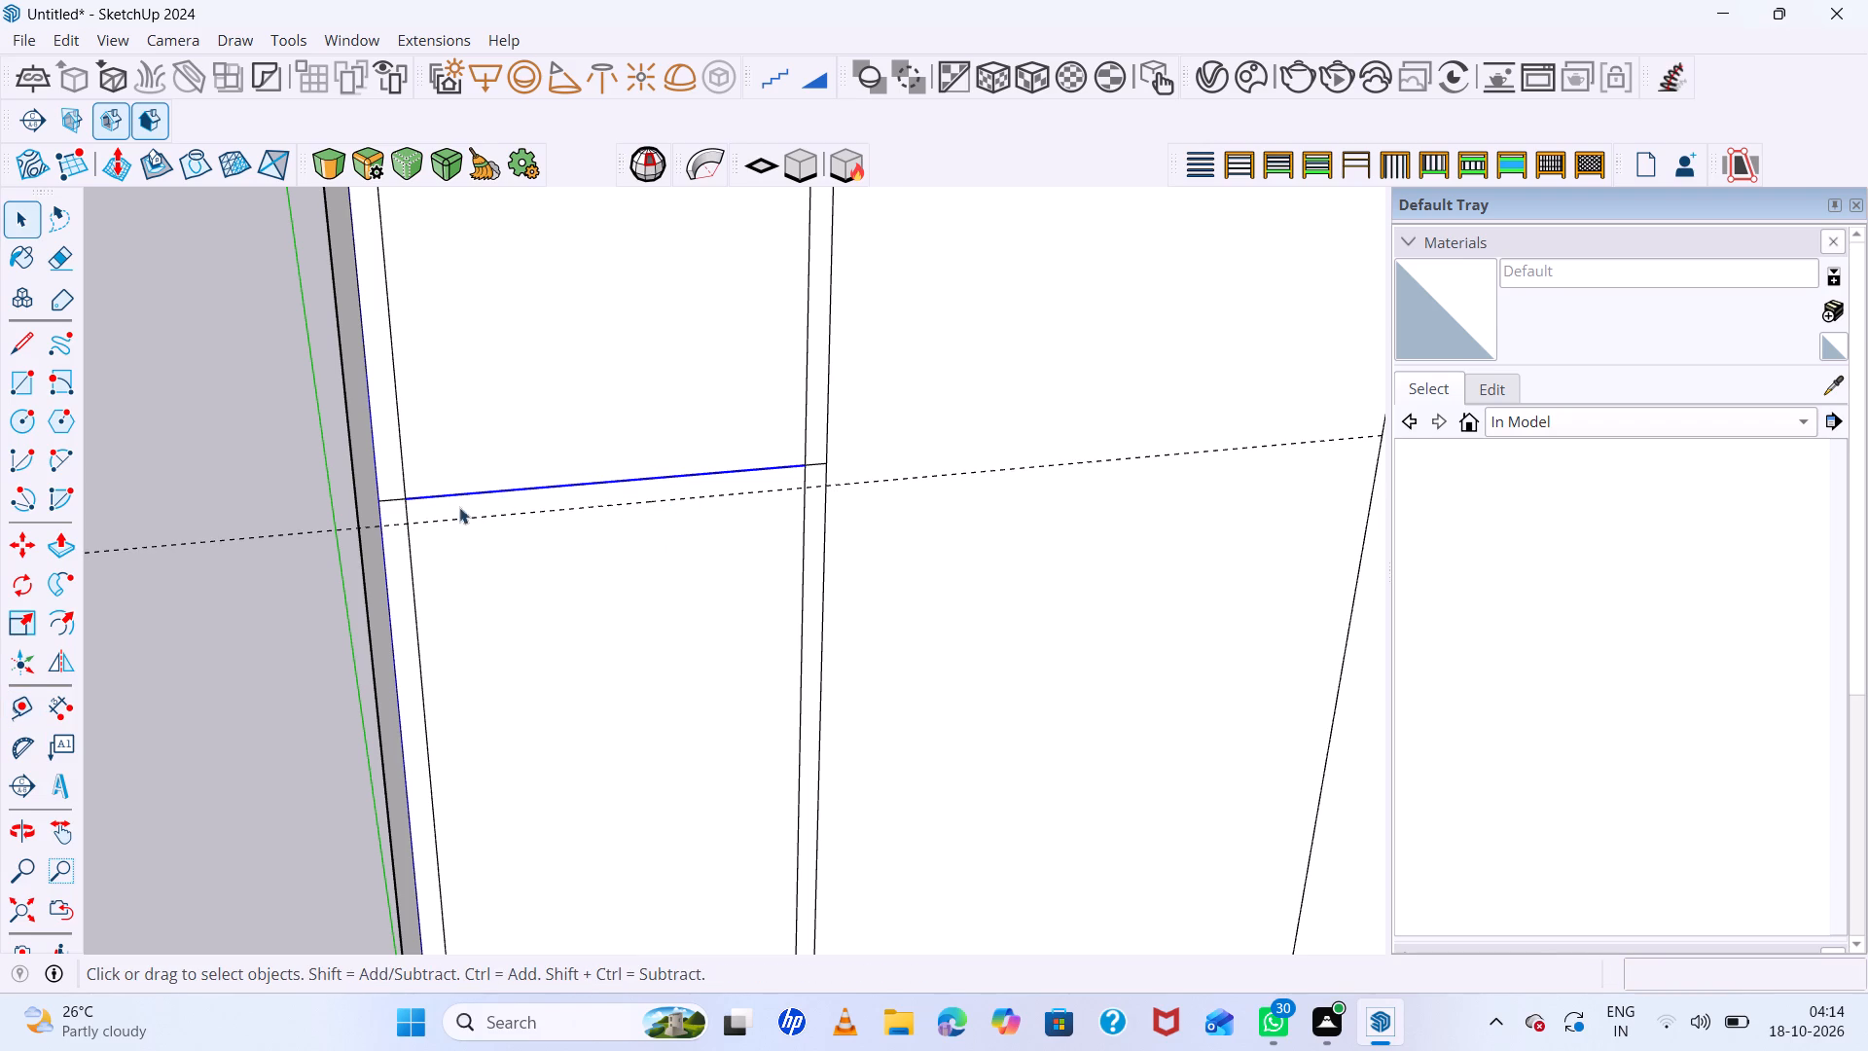
pyautogui.press('r')
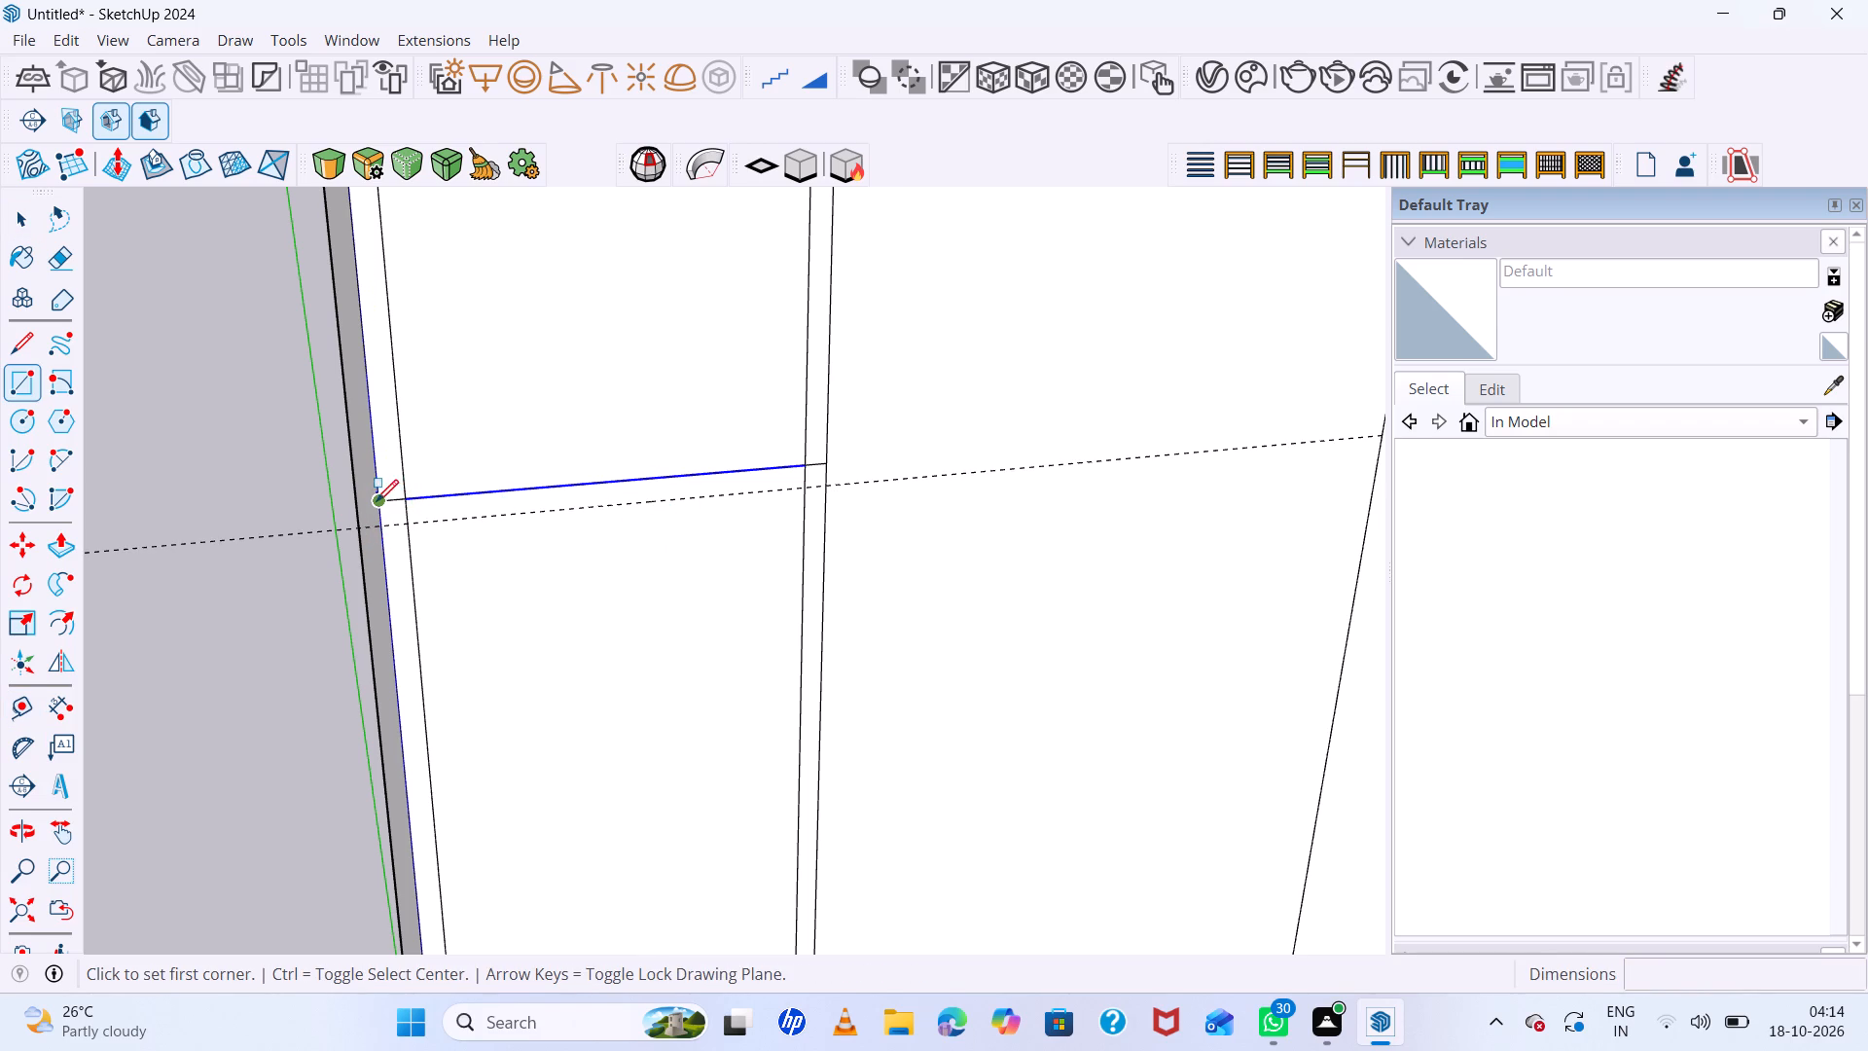
pyautogui.click(377, 499)
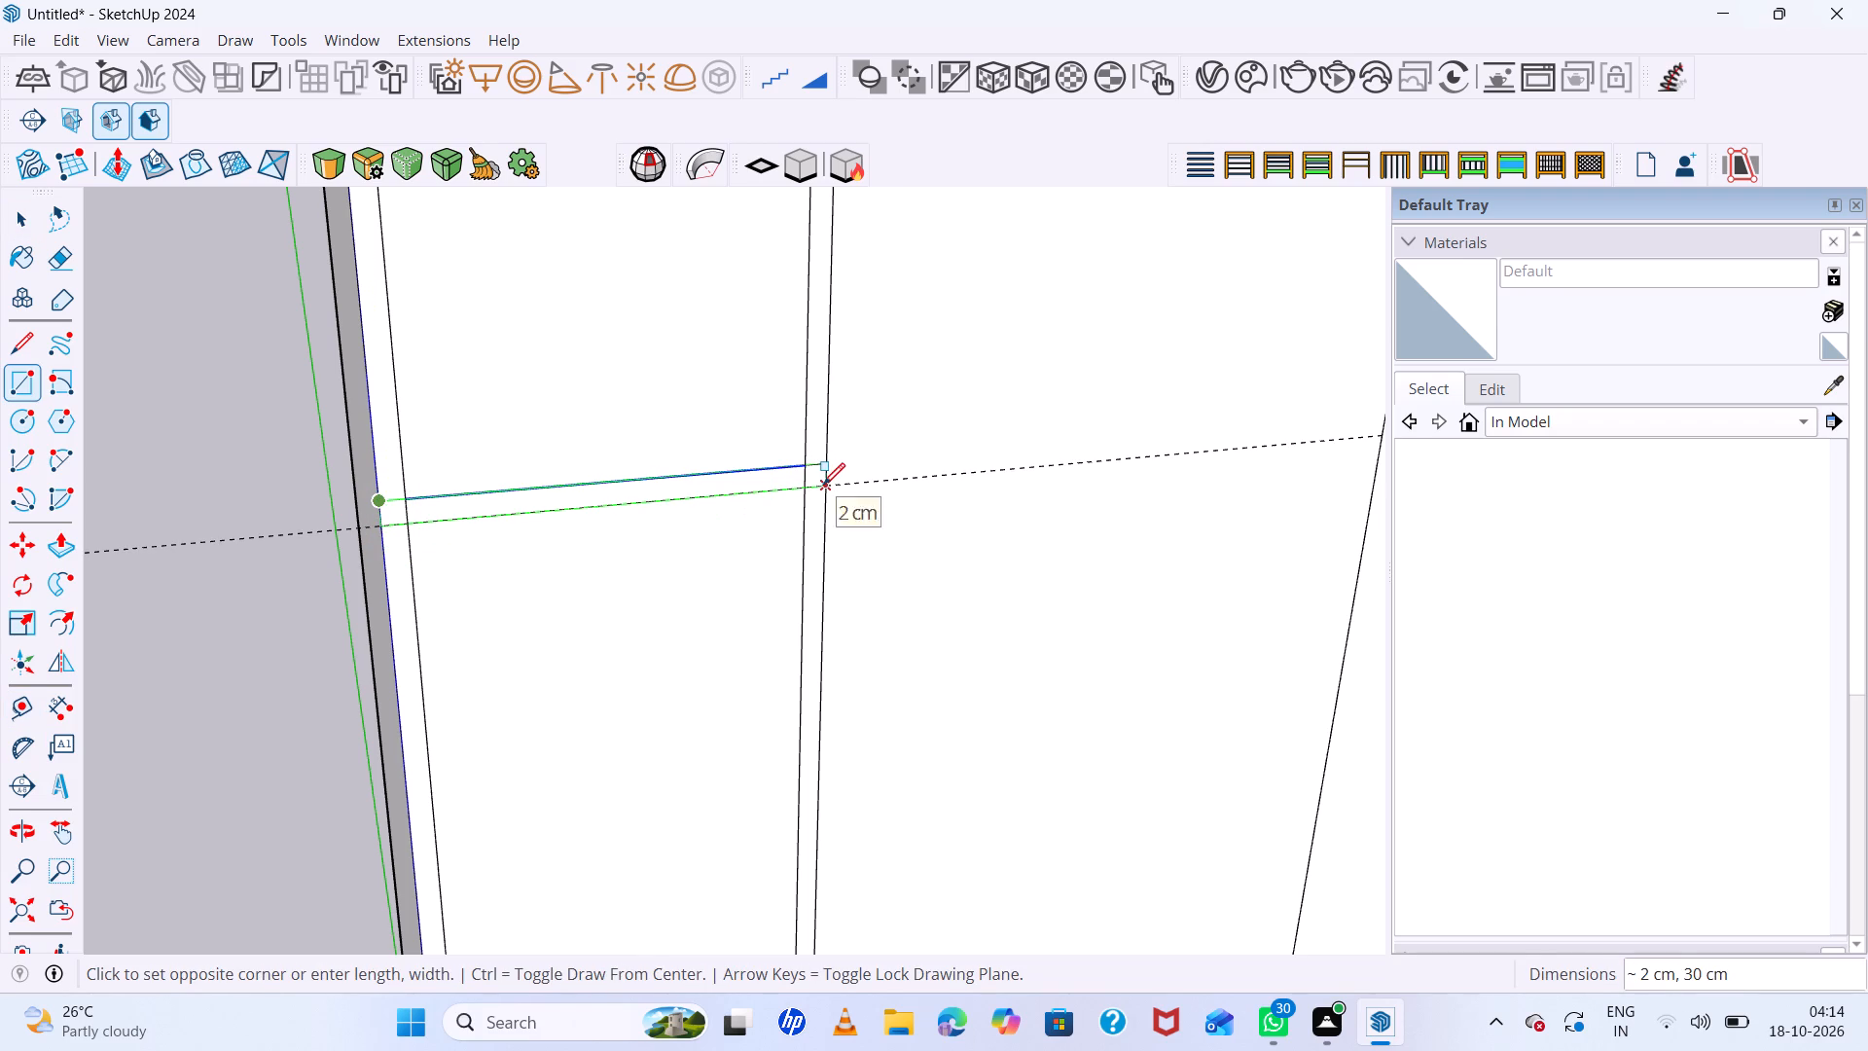
pyautogui.click(823, 485)
pyautogui.press('space')
# Delete all construction guides from the model.
pyautogui.scroll(-6, 334, 544)
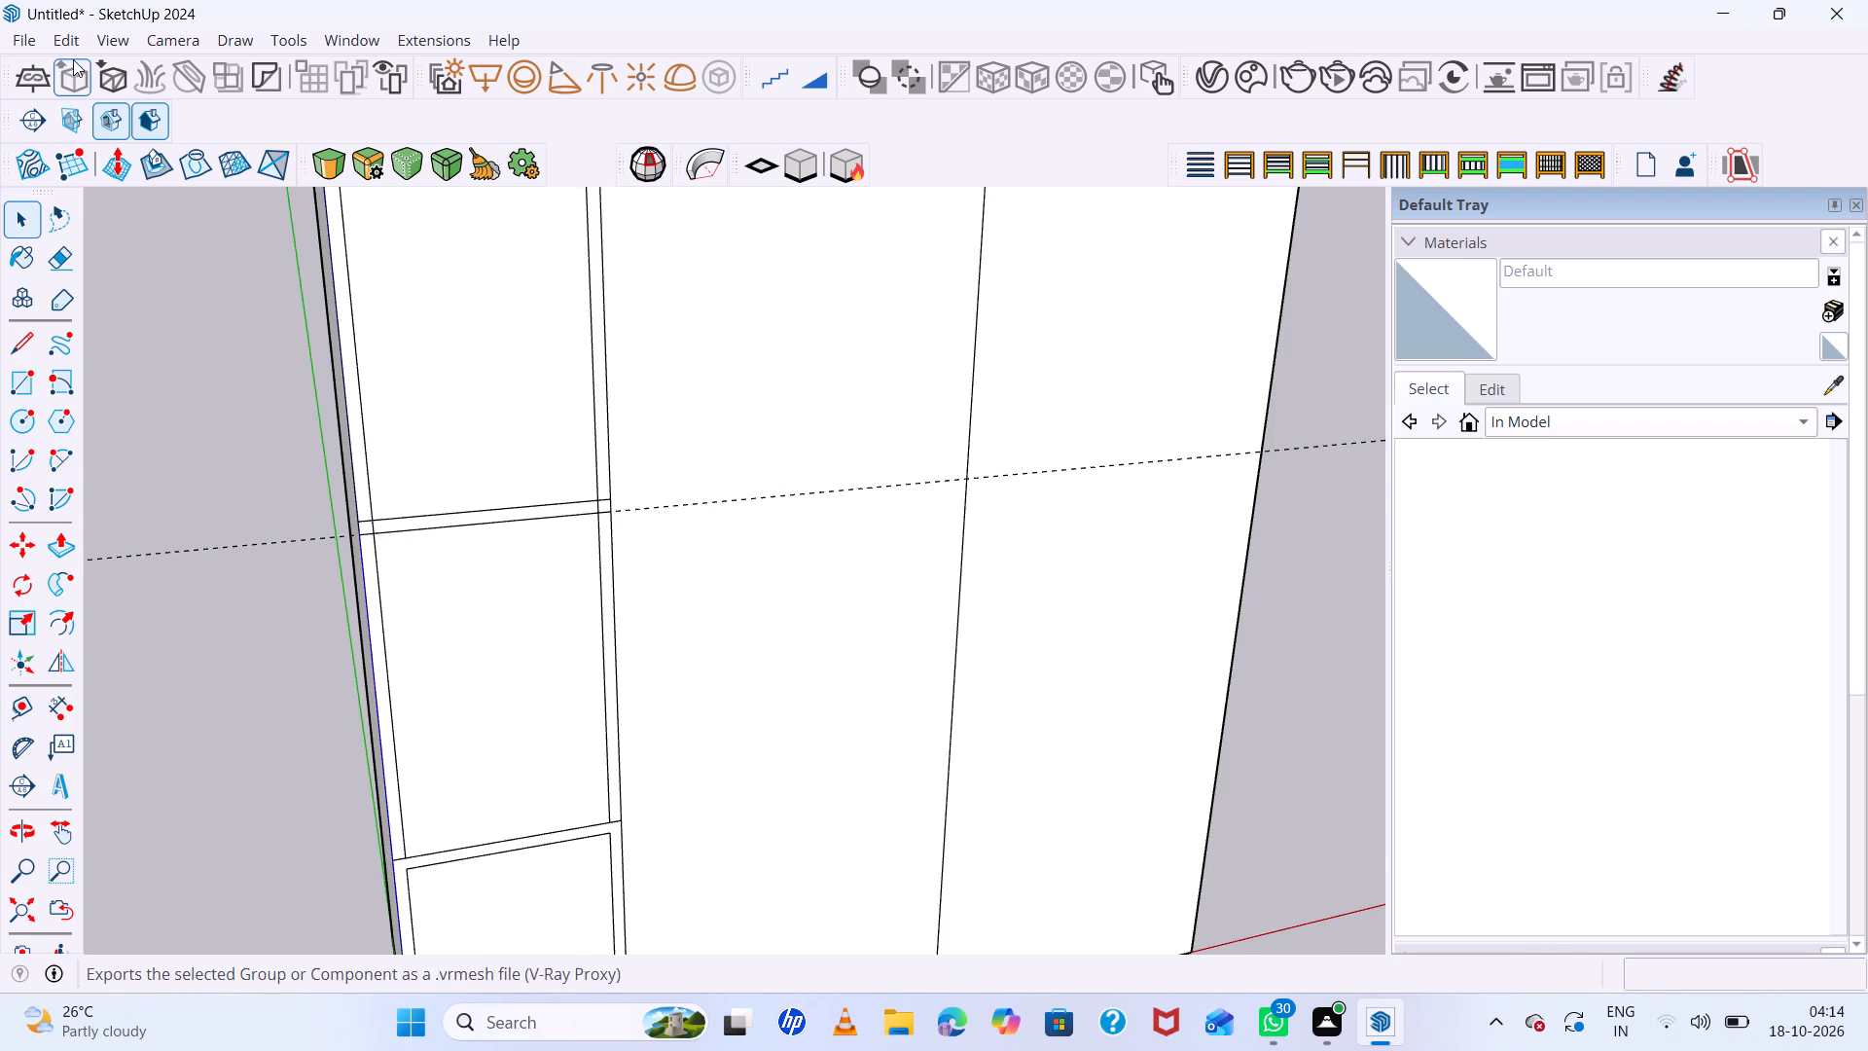
pyautogui.click(73, 43)
pyautogui.click(145, 281)
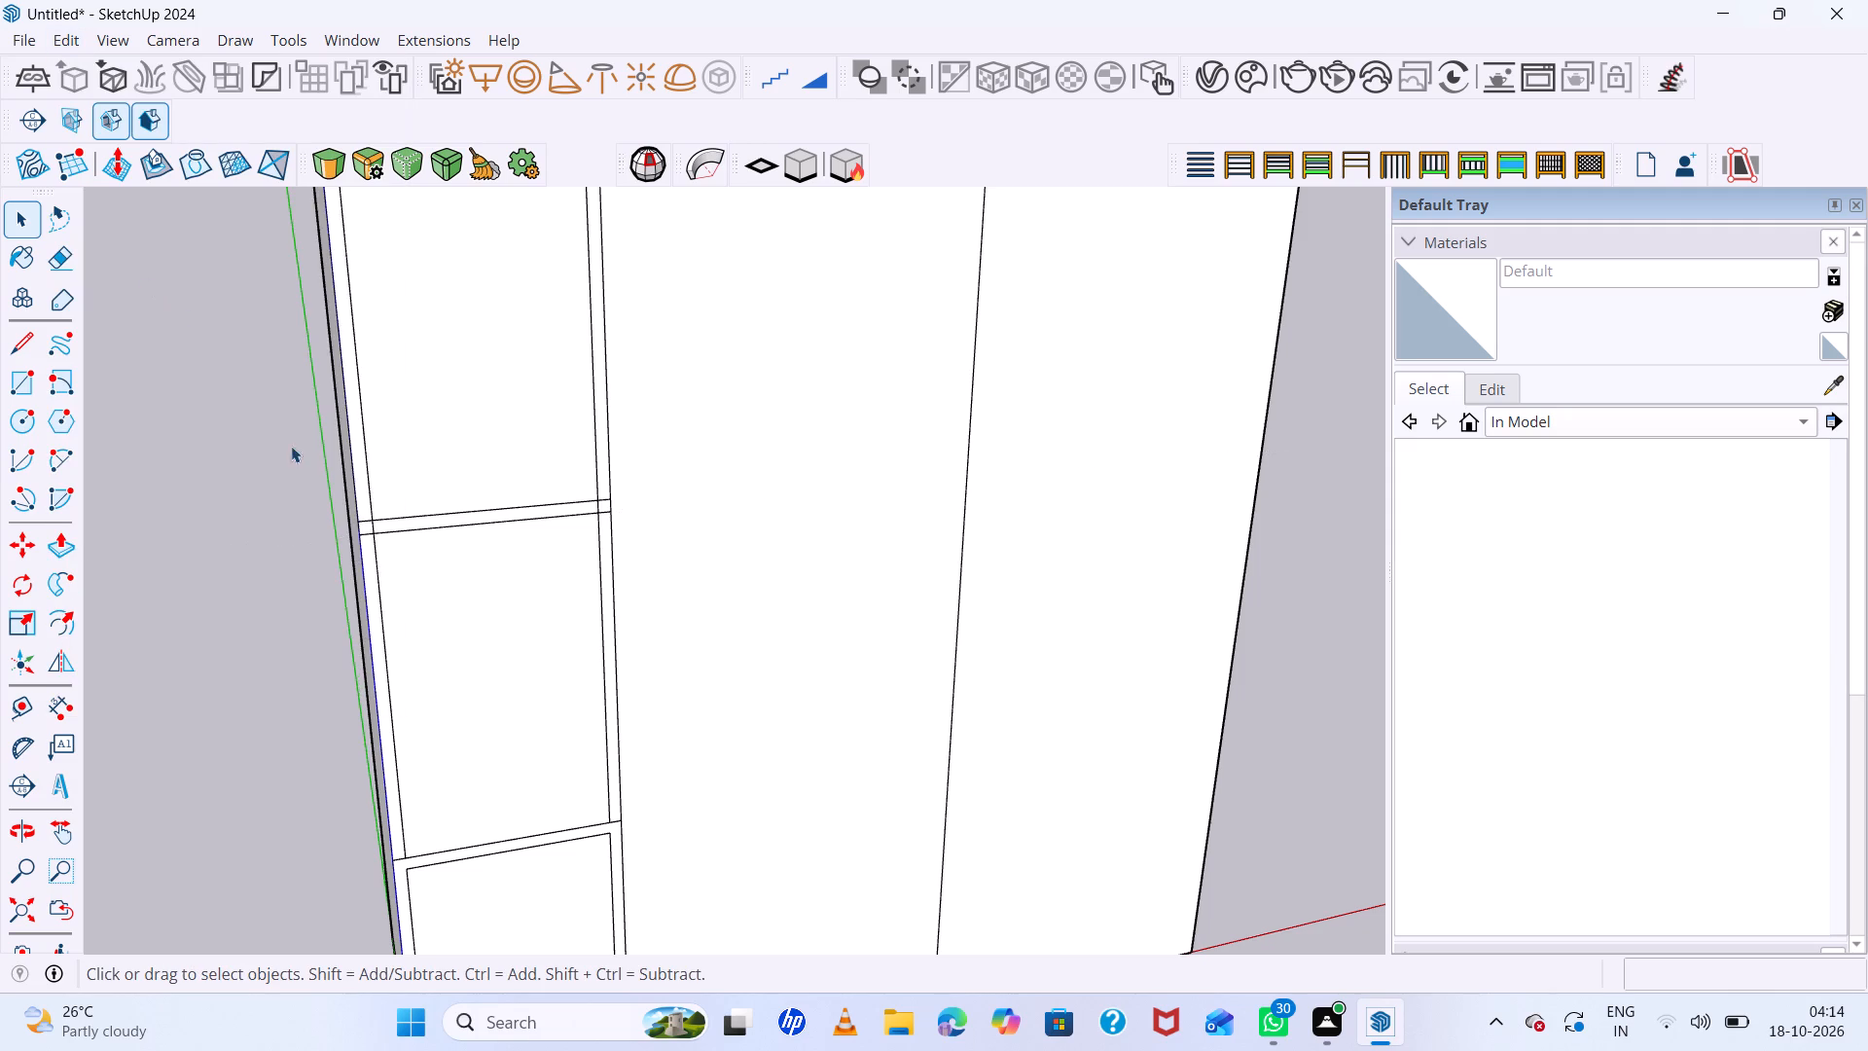
# Save the model to the Desktop as a SketchUp file named project 18.
pyautogui.scroll(-13, 336, 498)
pyautogui.moveTo(896, 606); pyautogui.dragTo(609, 501, button='middle')
pyautogui.middleClick(604, 500)
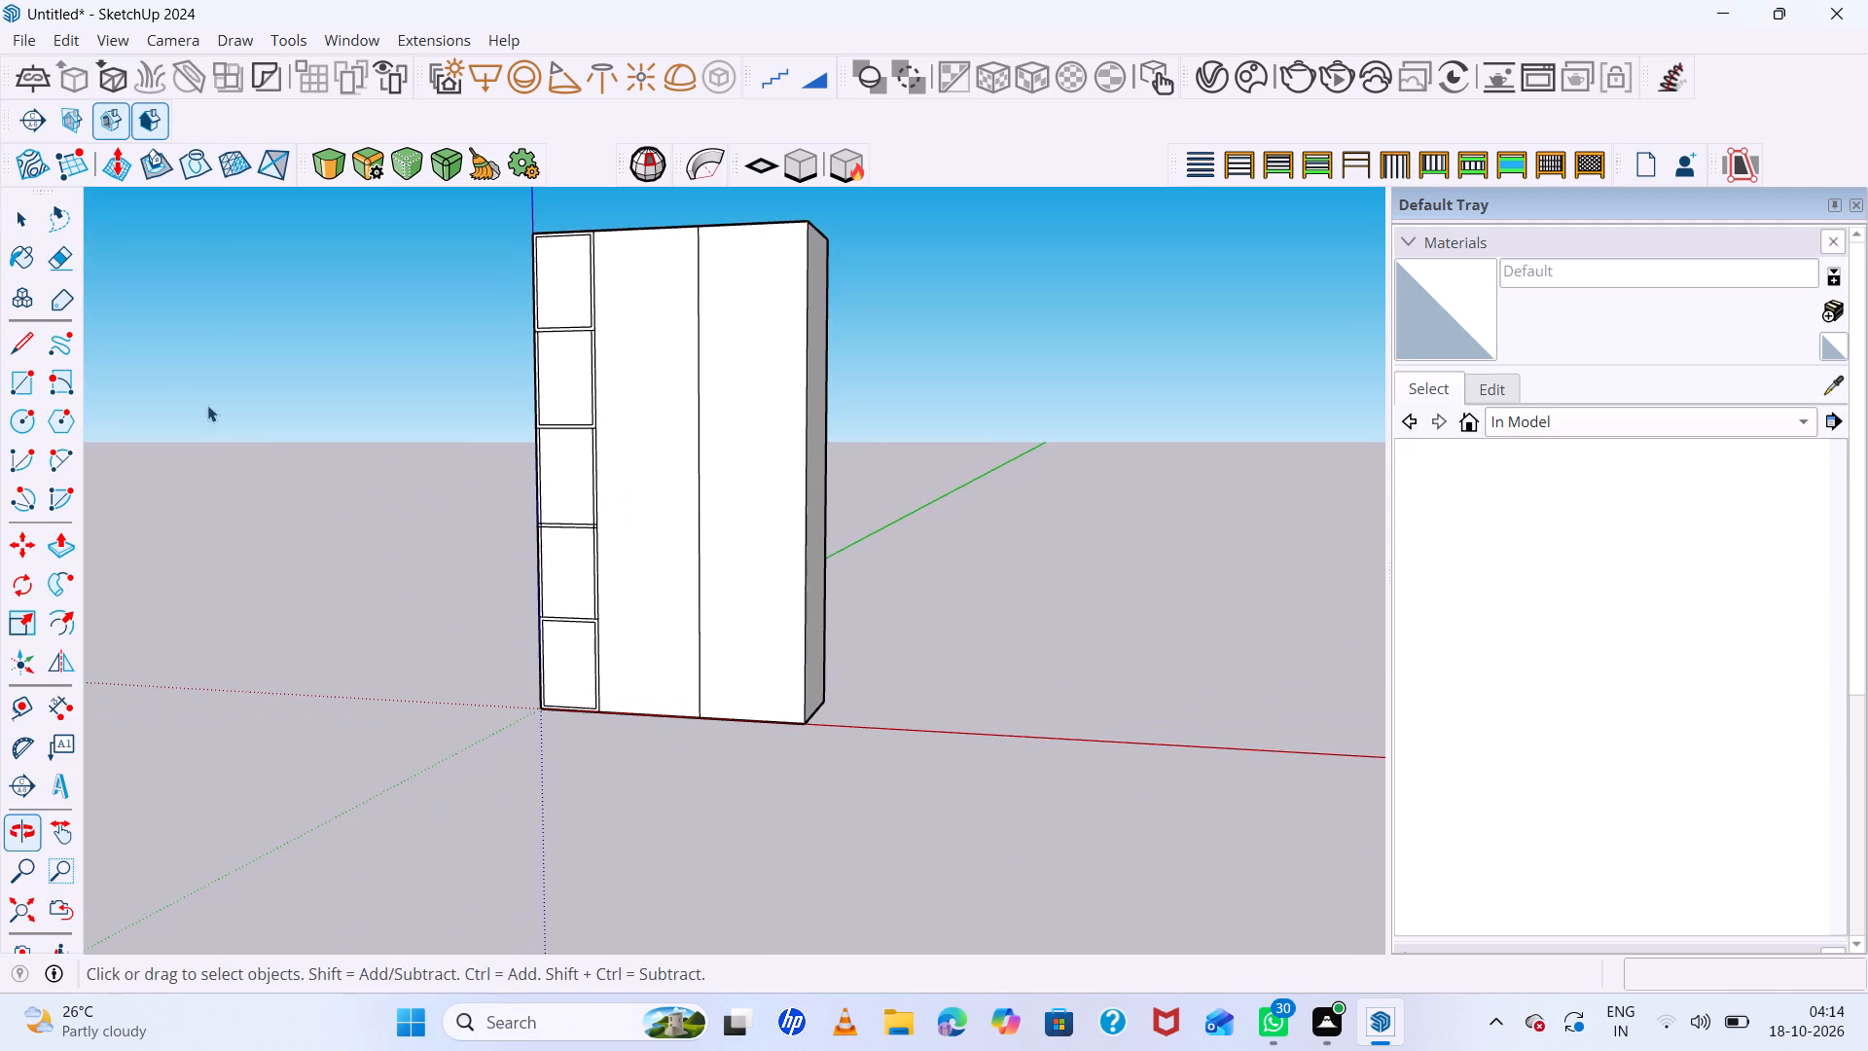
pyautogui.click(13, 35)
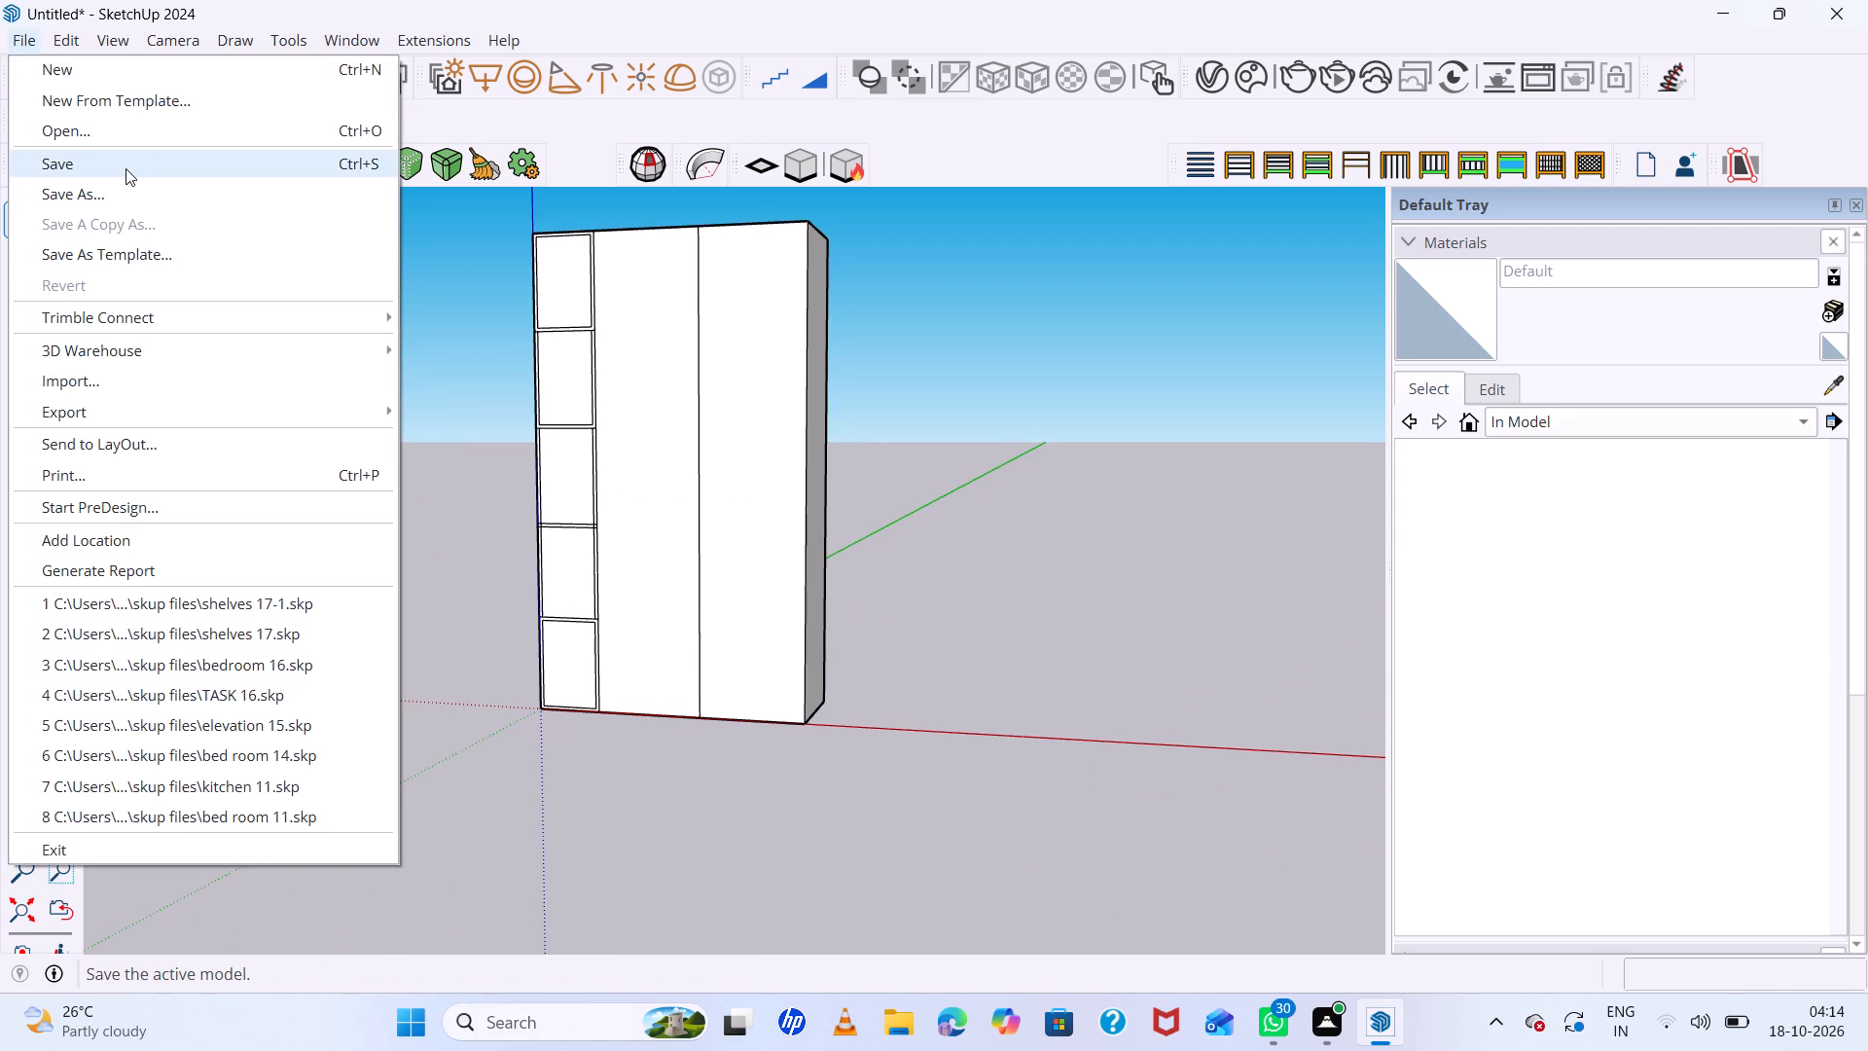
pyautogui.click(126, 168)
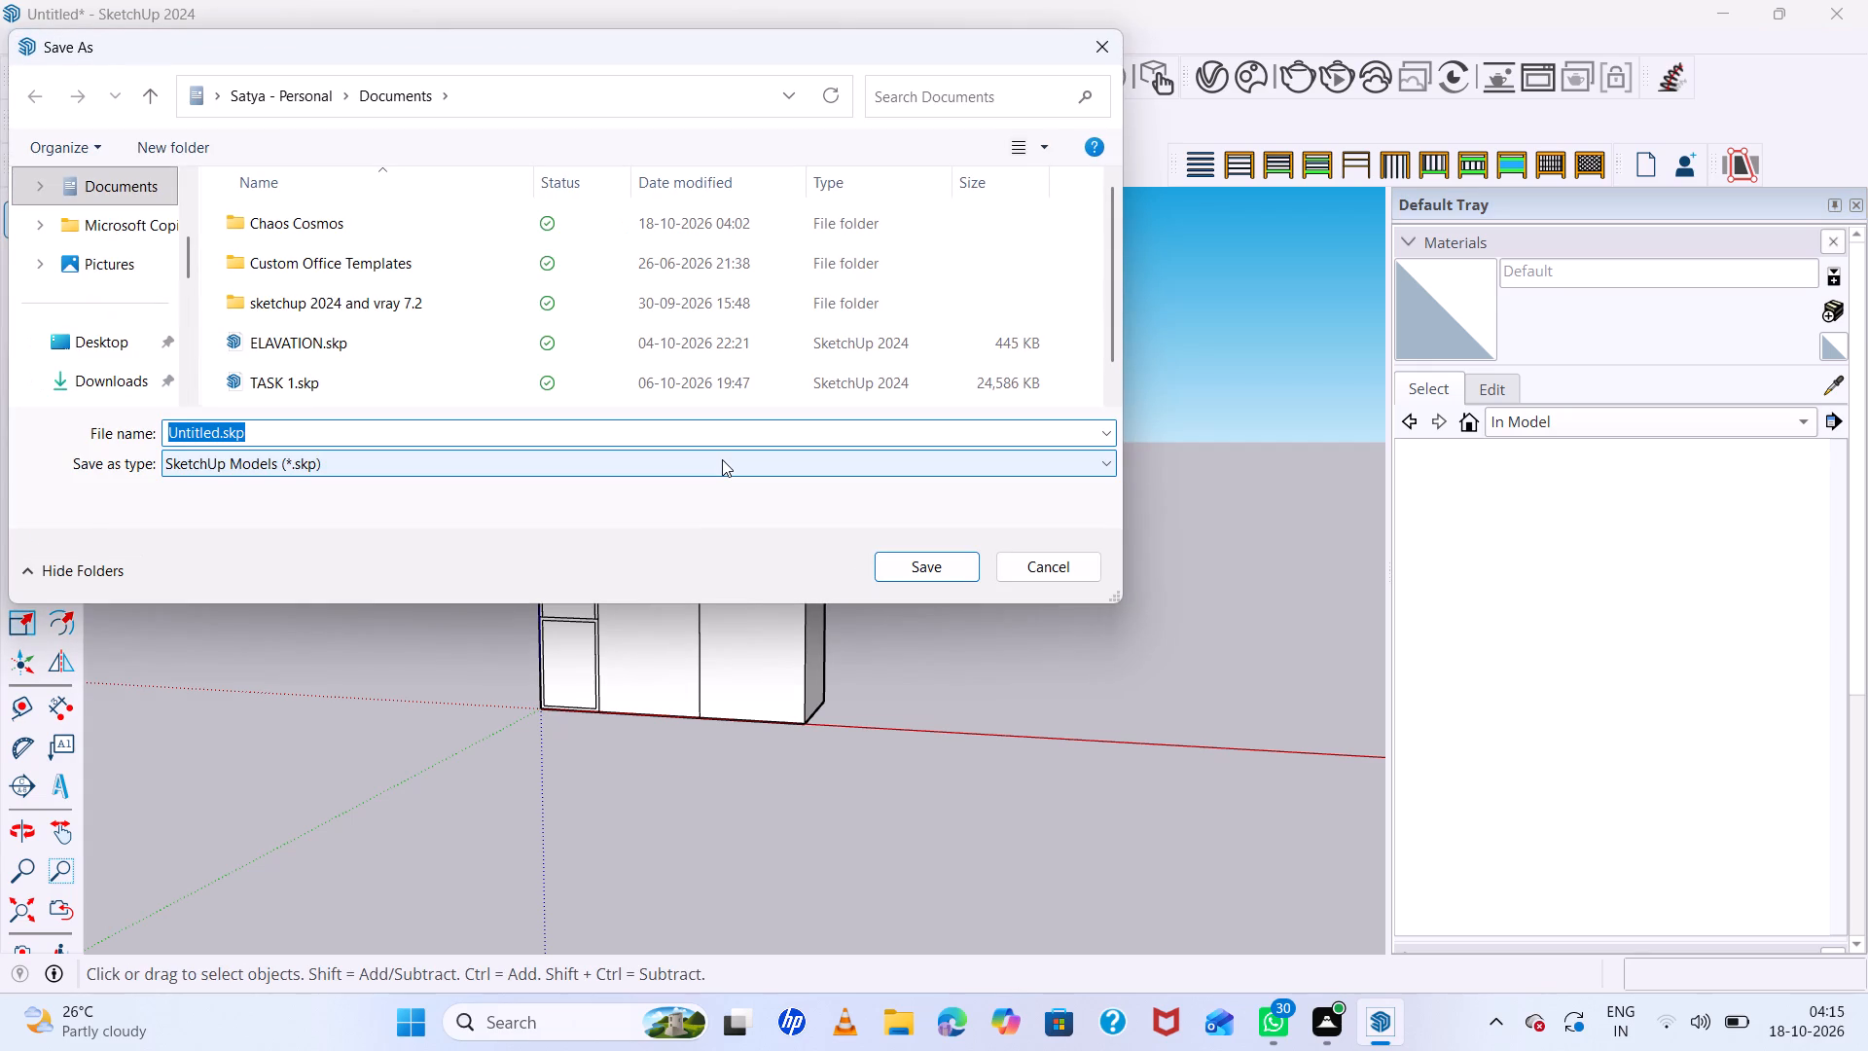
pyautogui.click(114, 338)
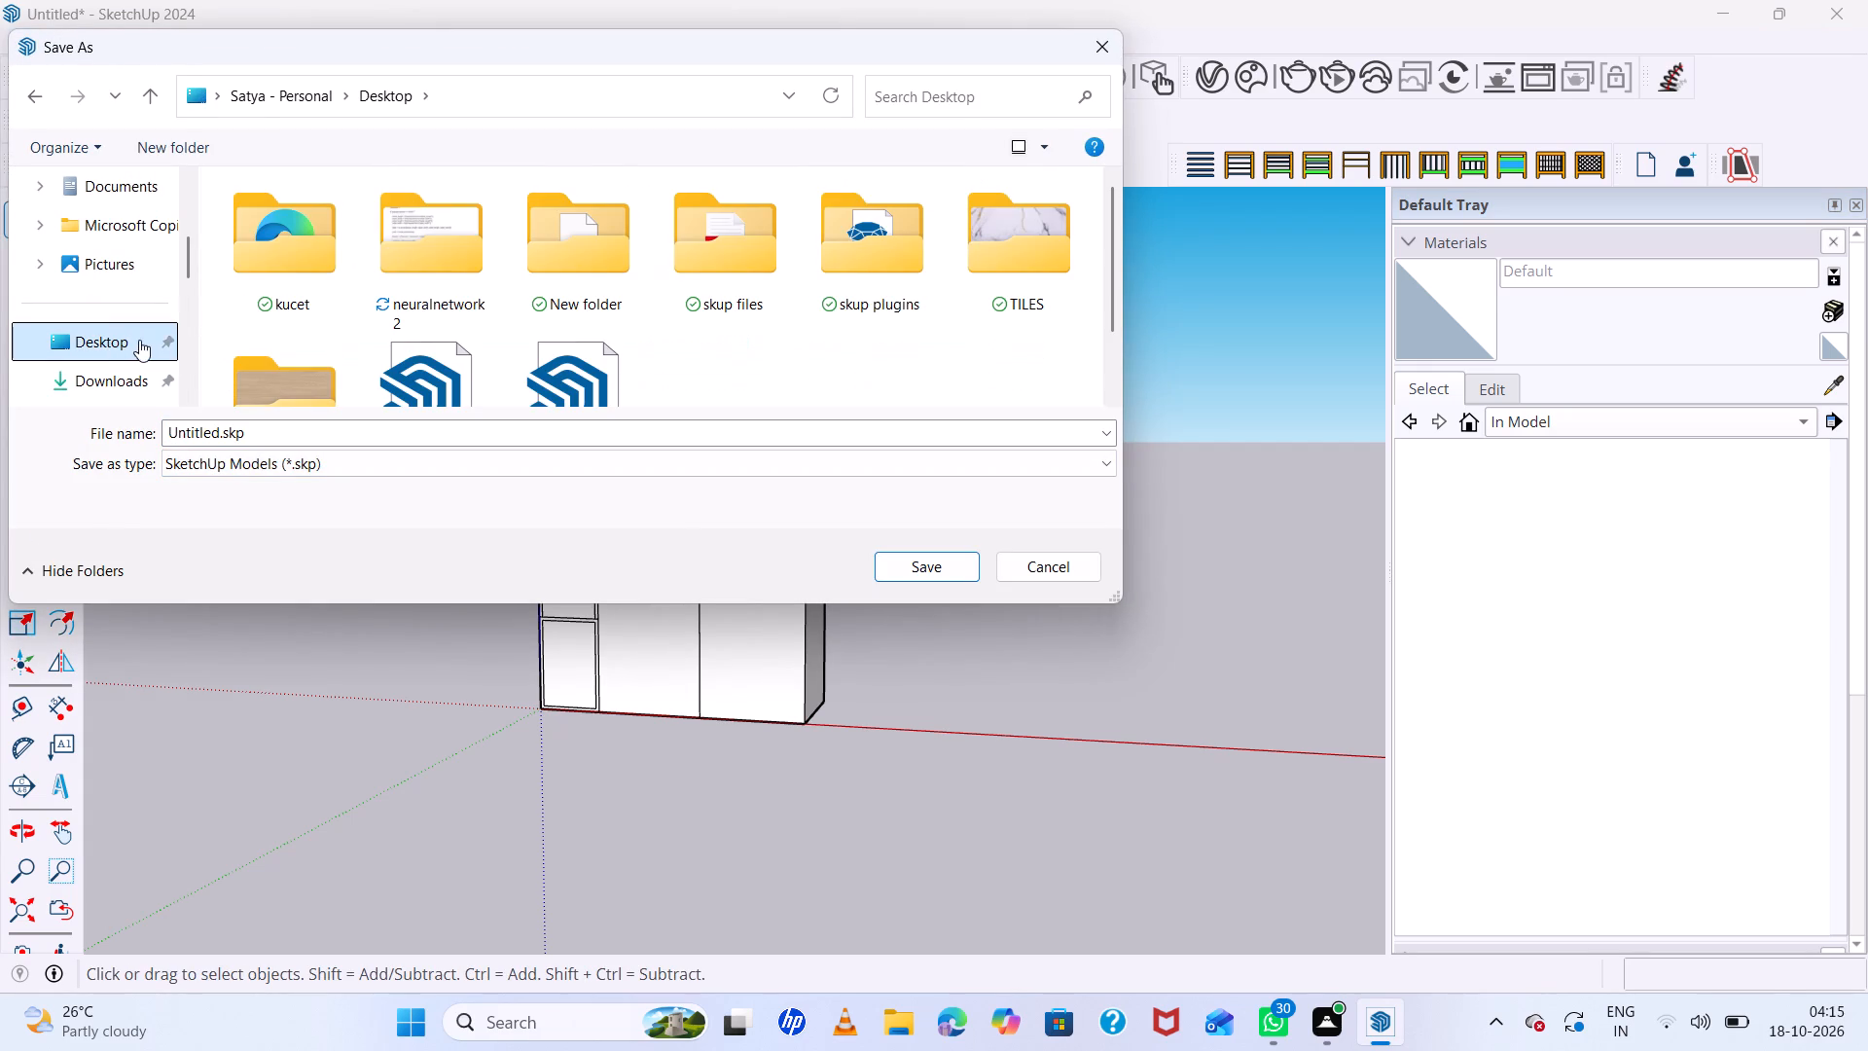
pyautogui.click(382, 431)
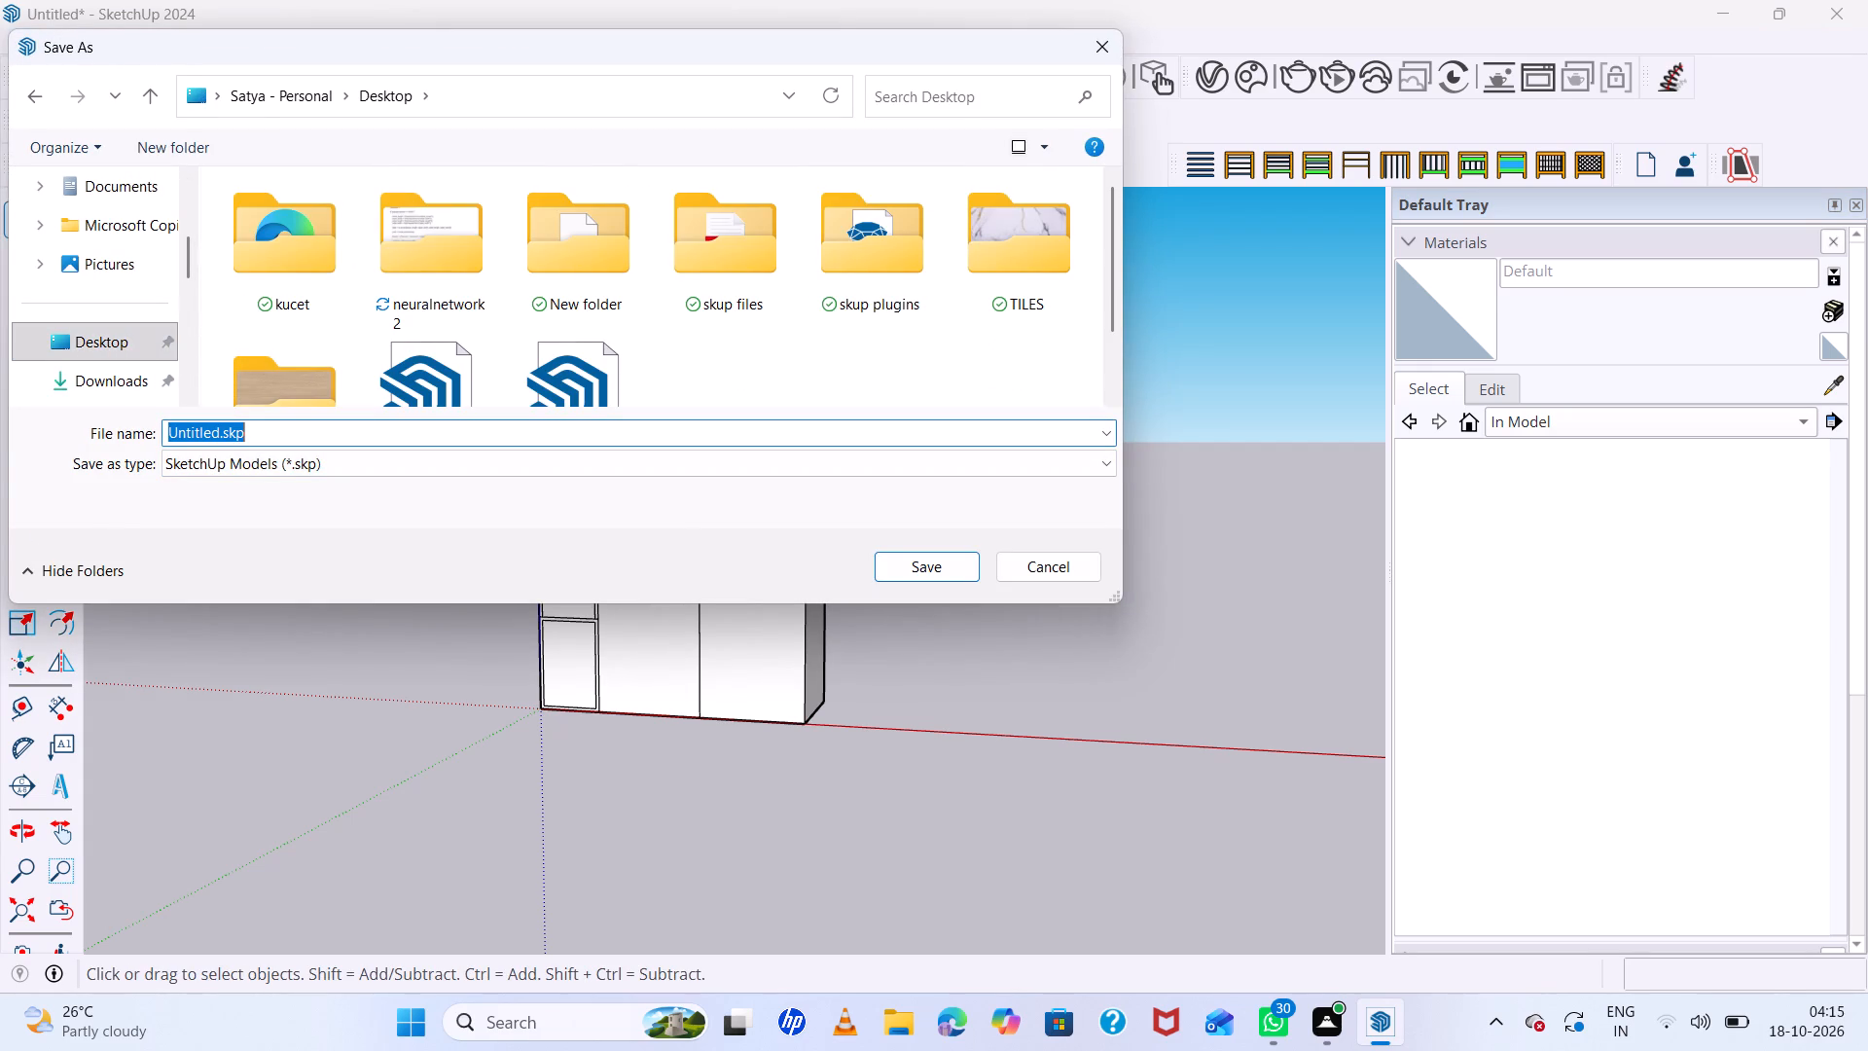
pyautogui.press('BackSpace')
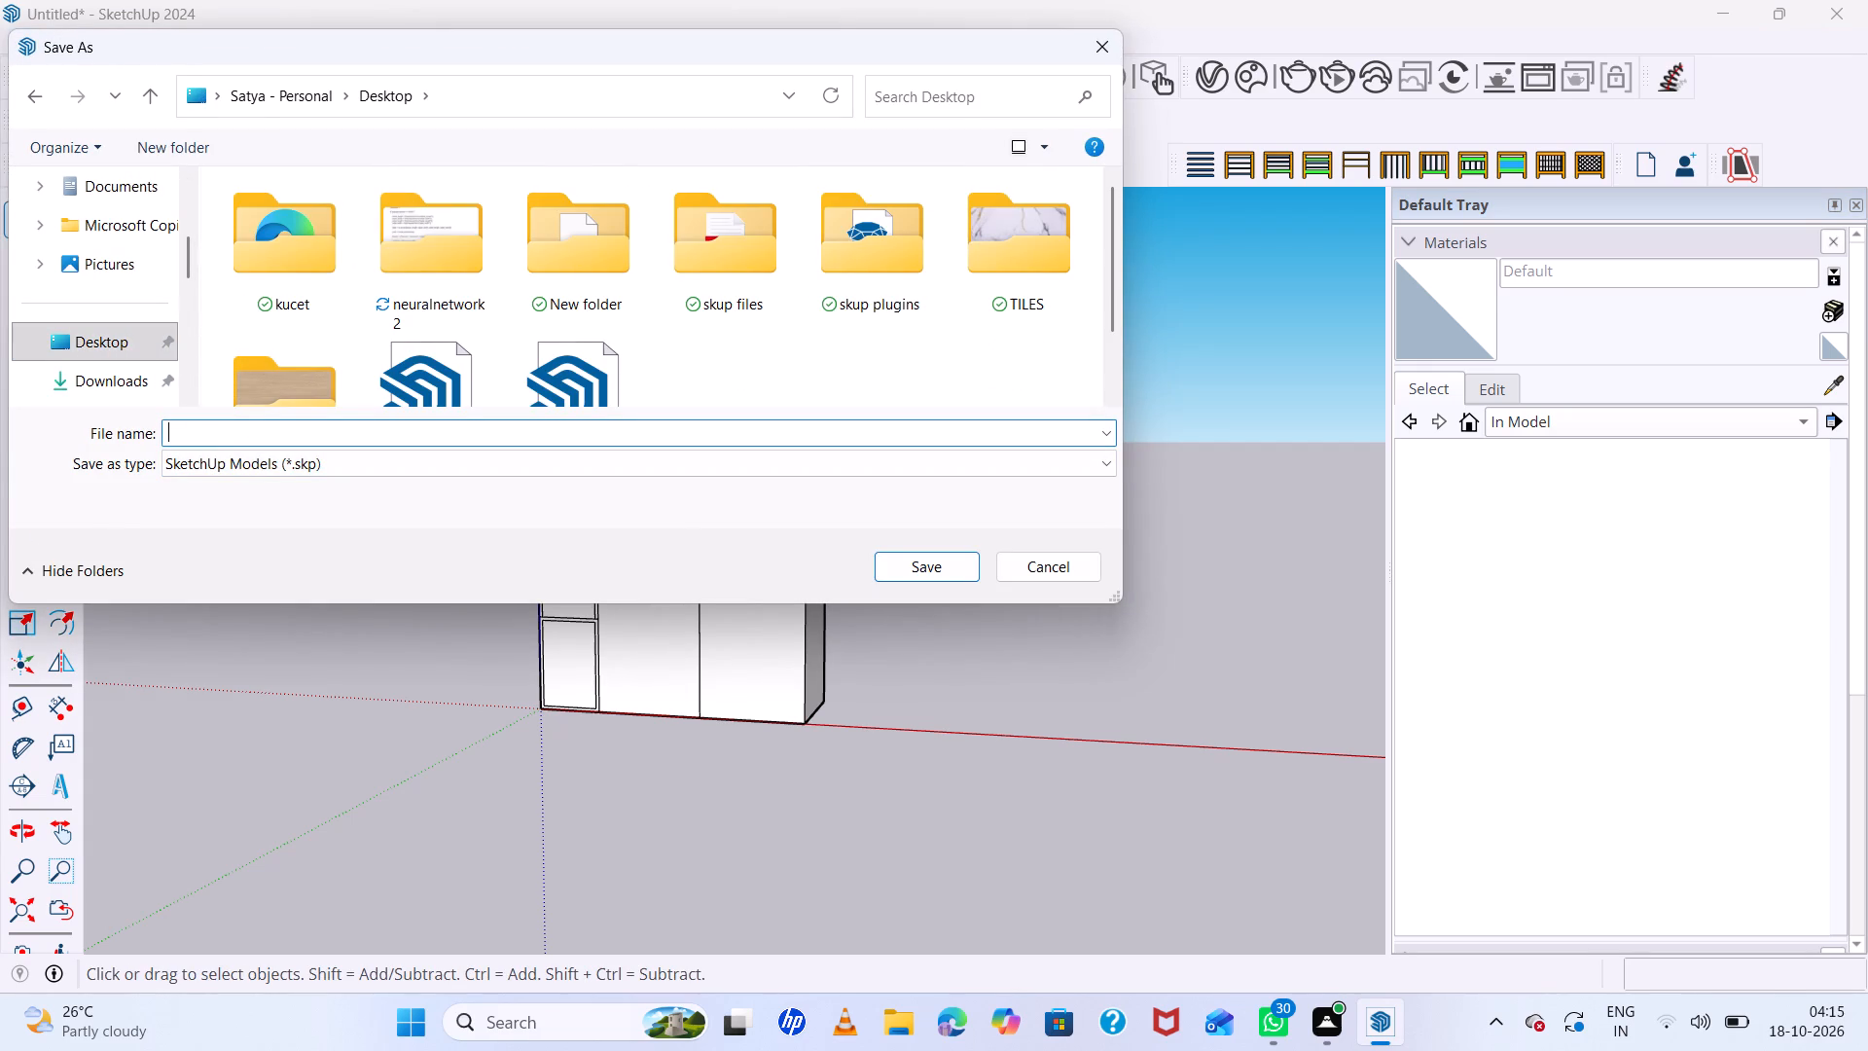
pyautogui.write('project')
pyautogui.press('space')
pyautogui.write('18')
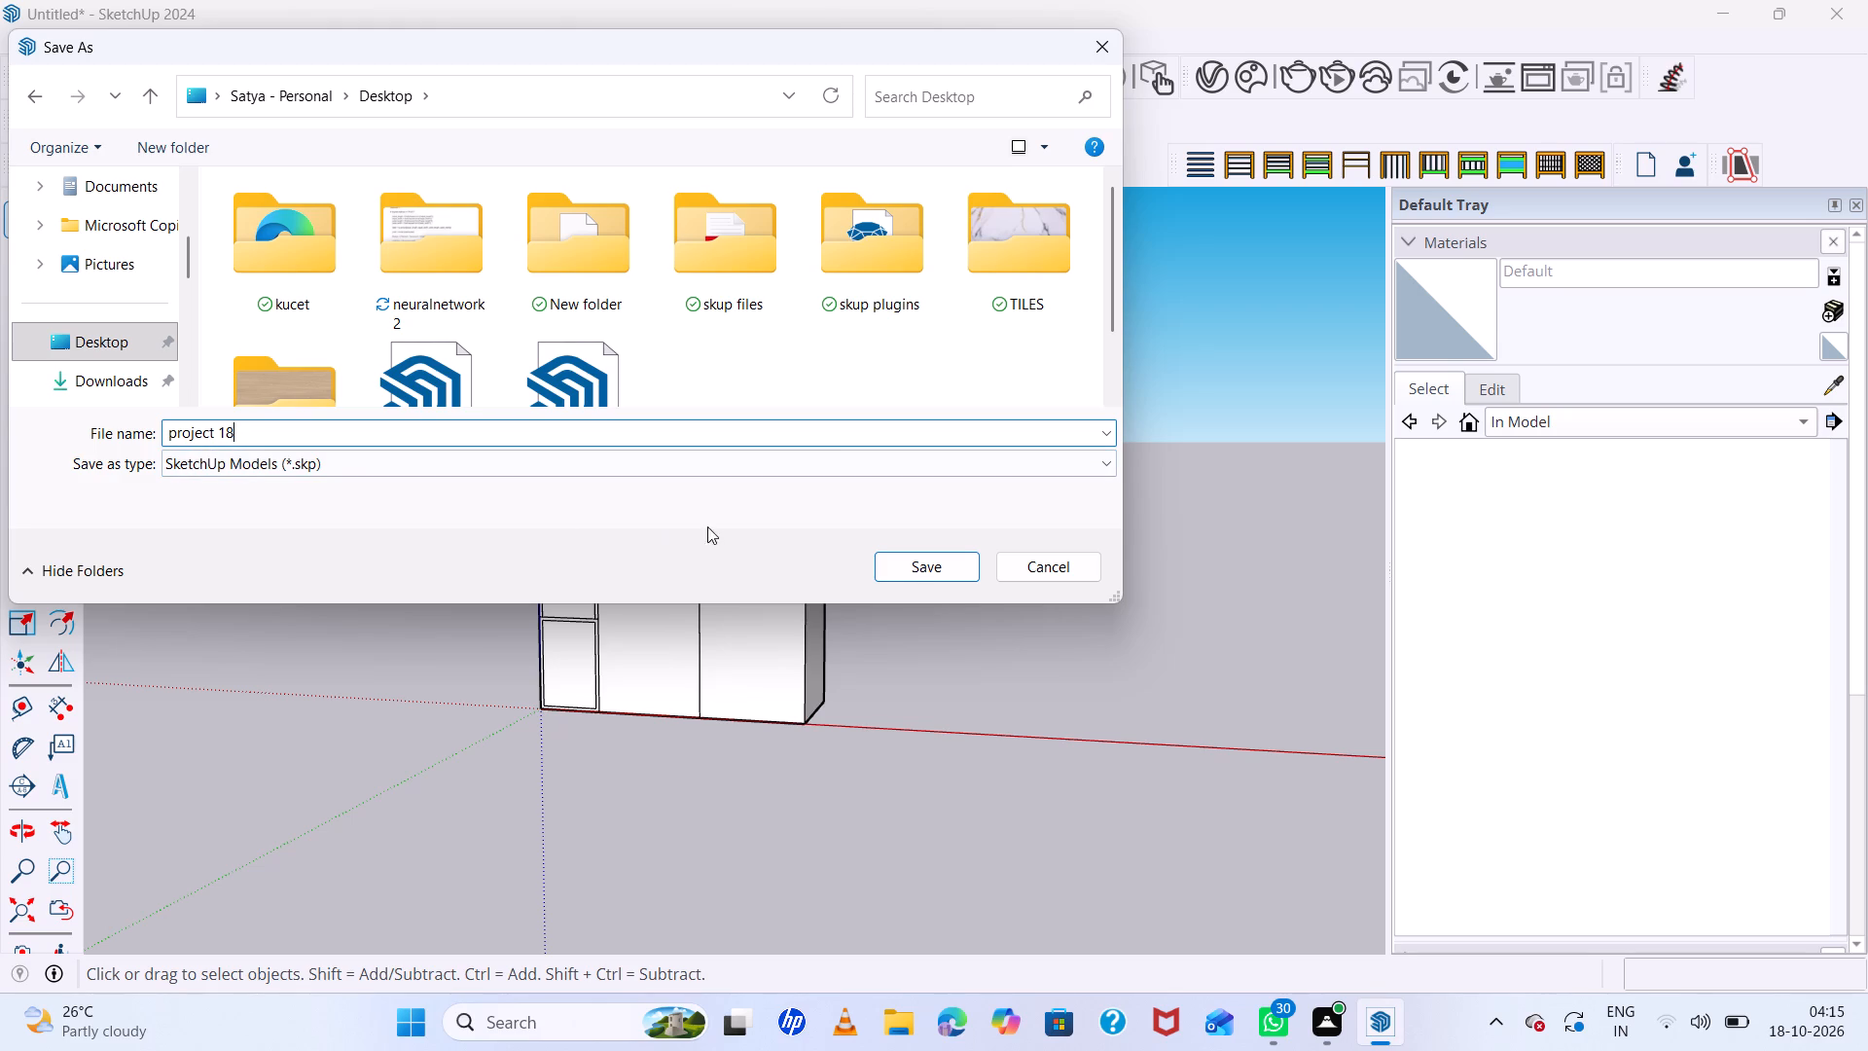
pyautogui.click(915, 572)
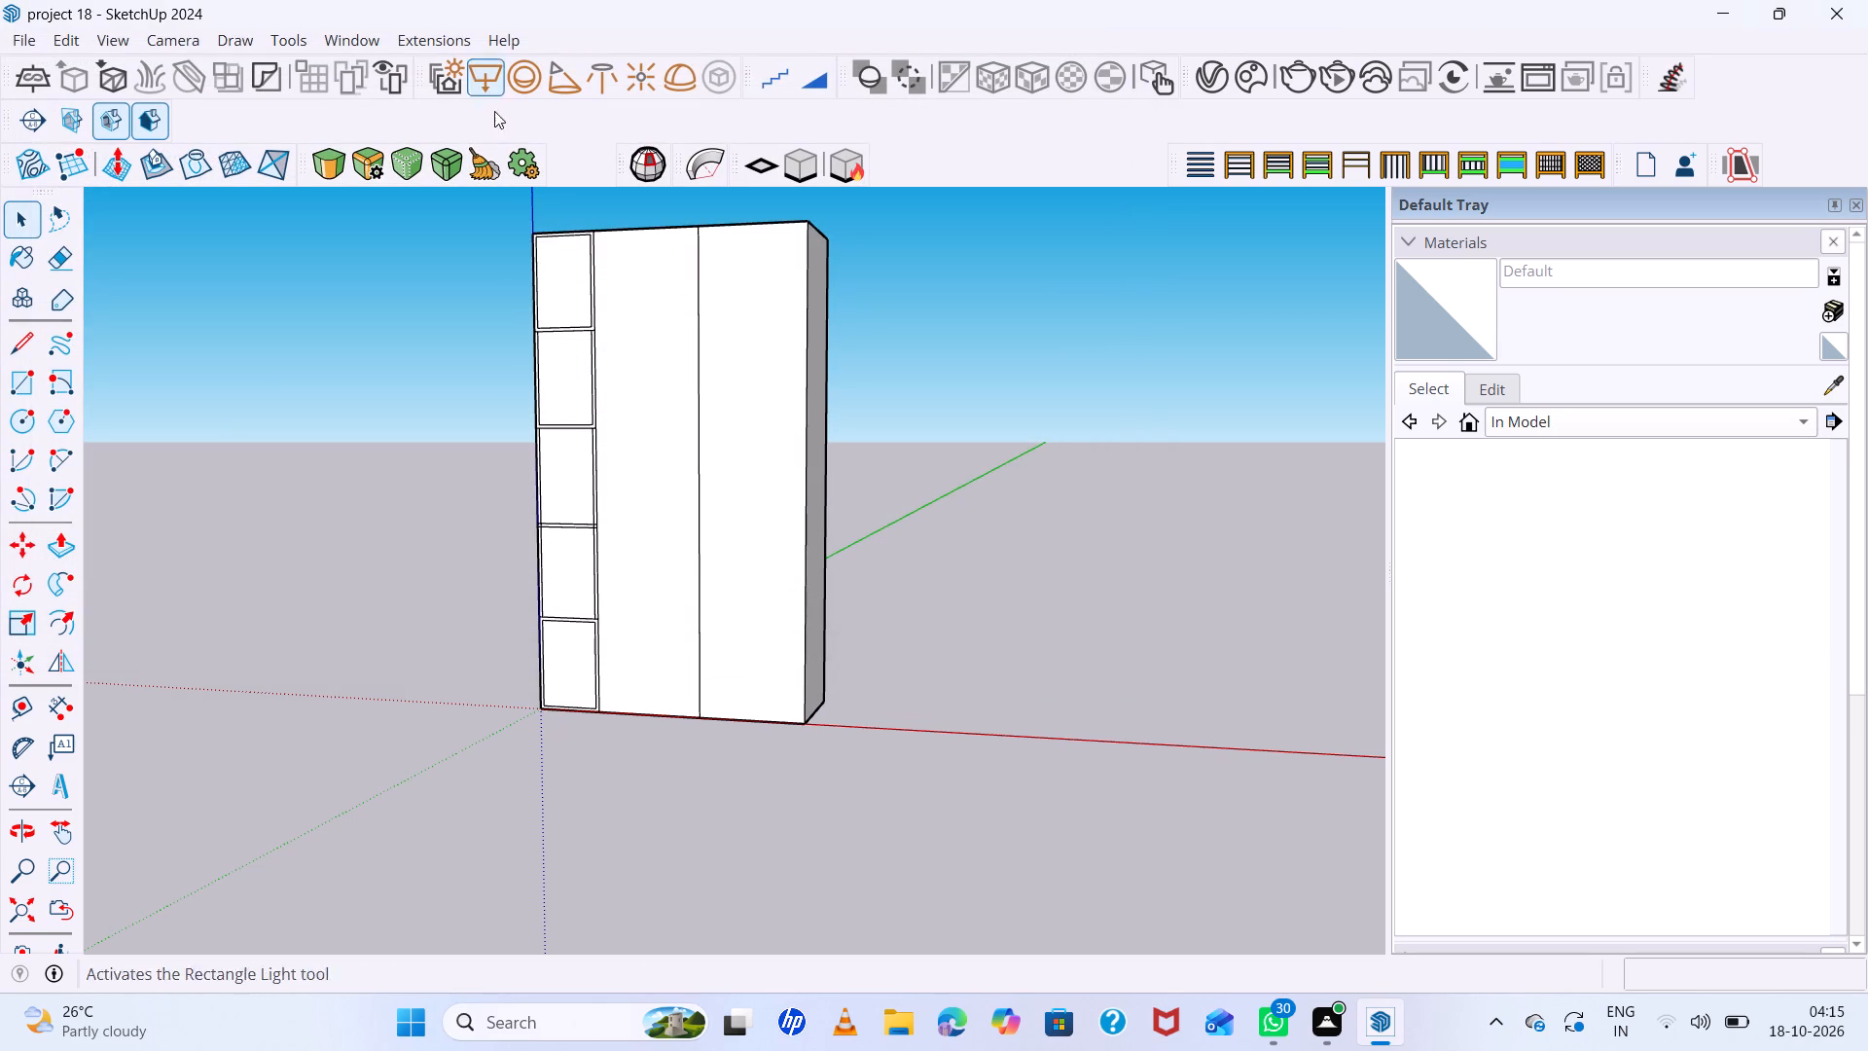
# Examine the cabinet's front from several angles, checking the borders and dividers of the five compartments.
pyautogui.scroll(6, 519, 147)
pyautogui.scroll(4, 581, 225)
pyautogui.moveTo(627, 262); pyautogui.dragTo(838, 409, button='middle')
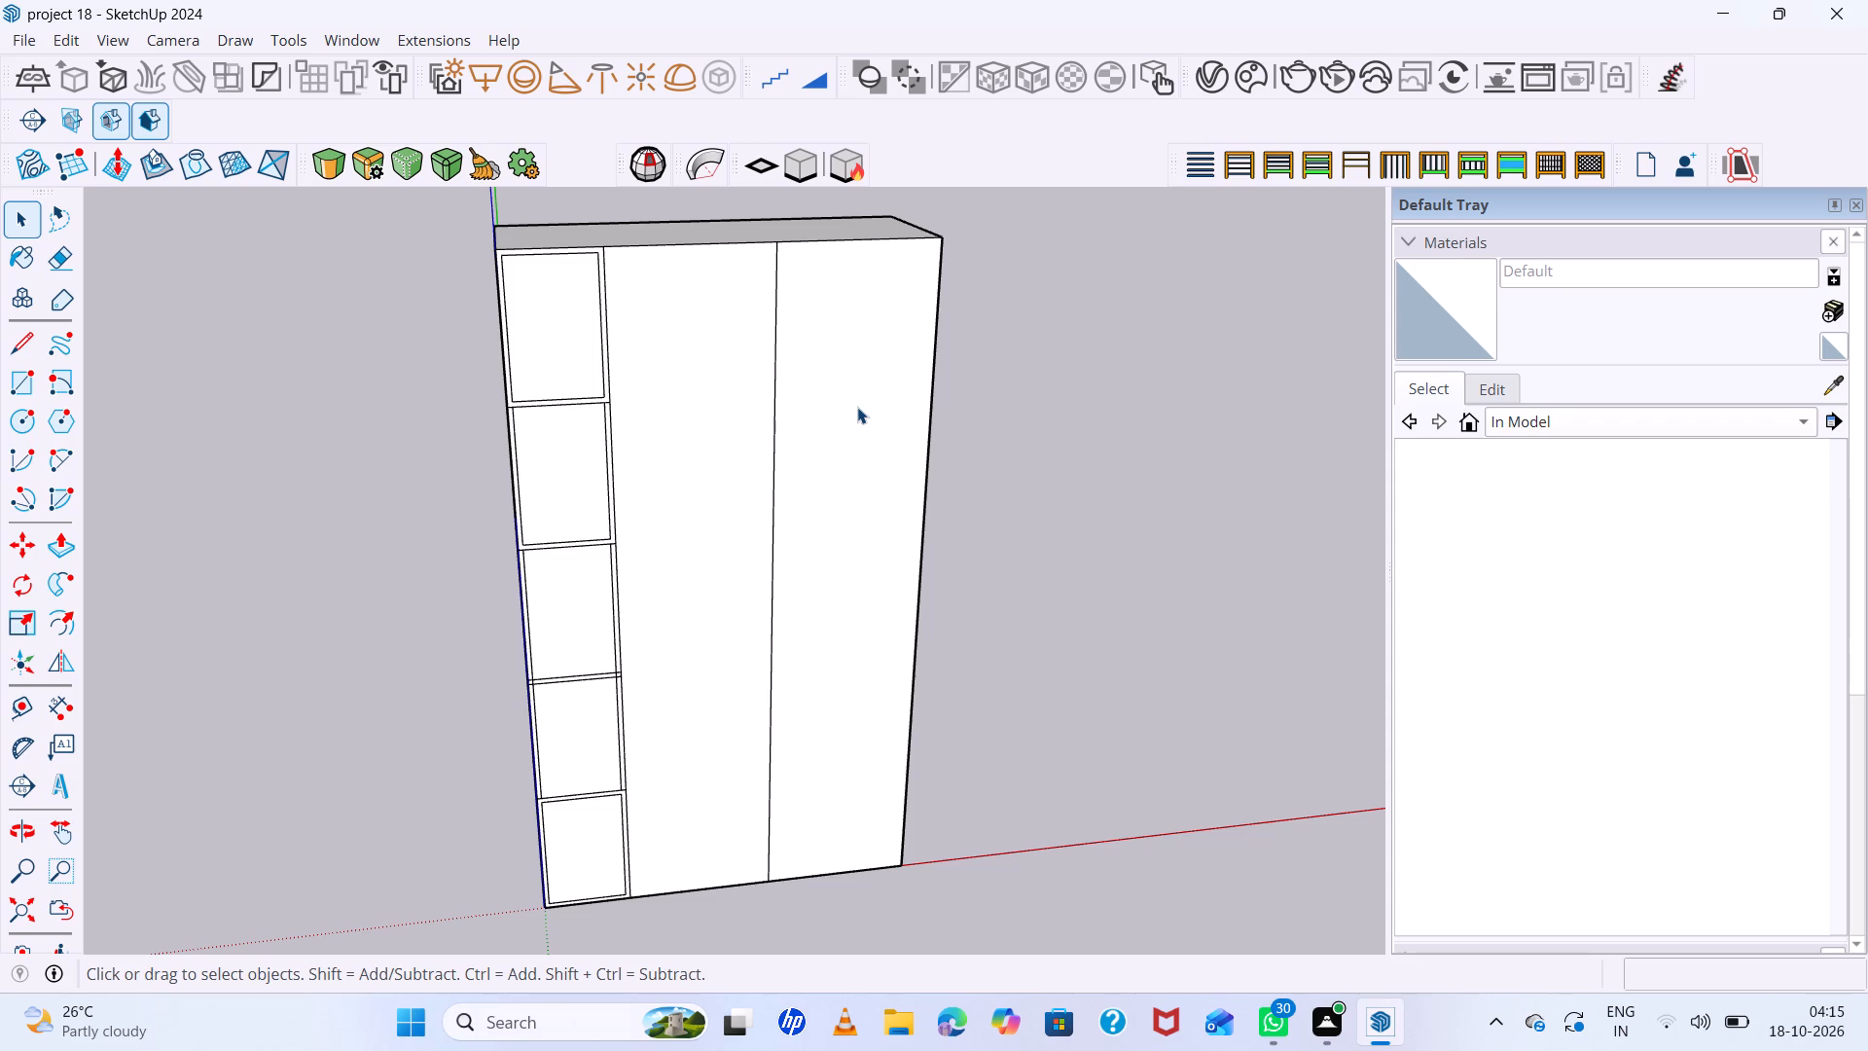
pyautogui.scroll(6, 530, 401)
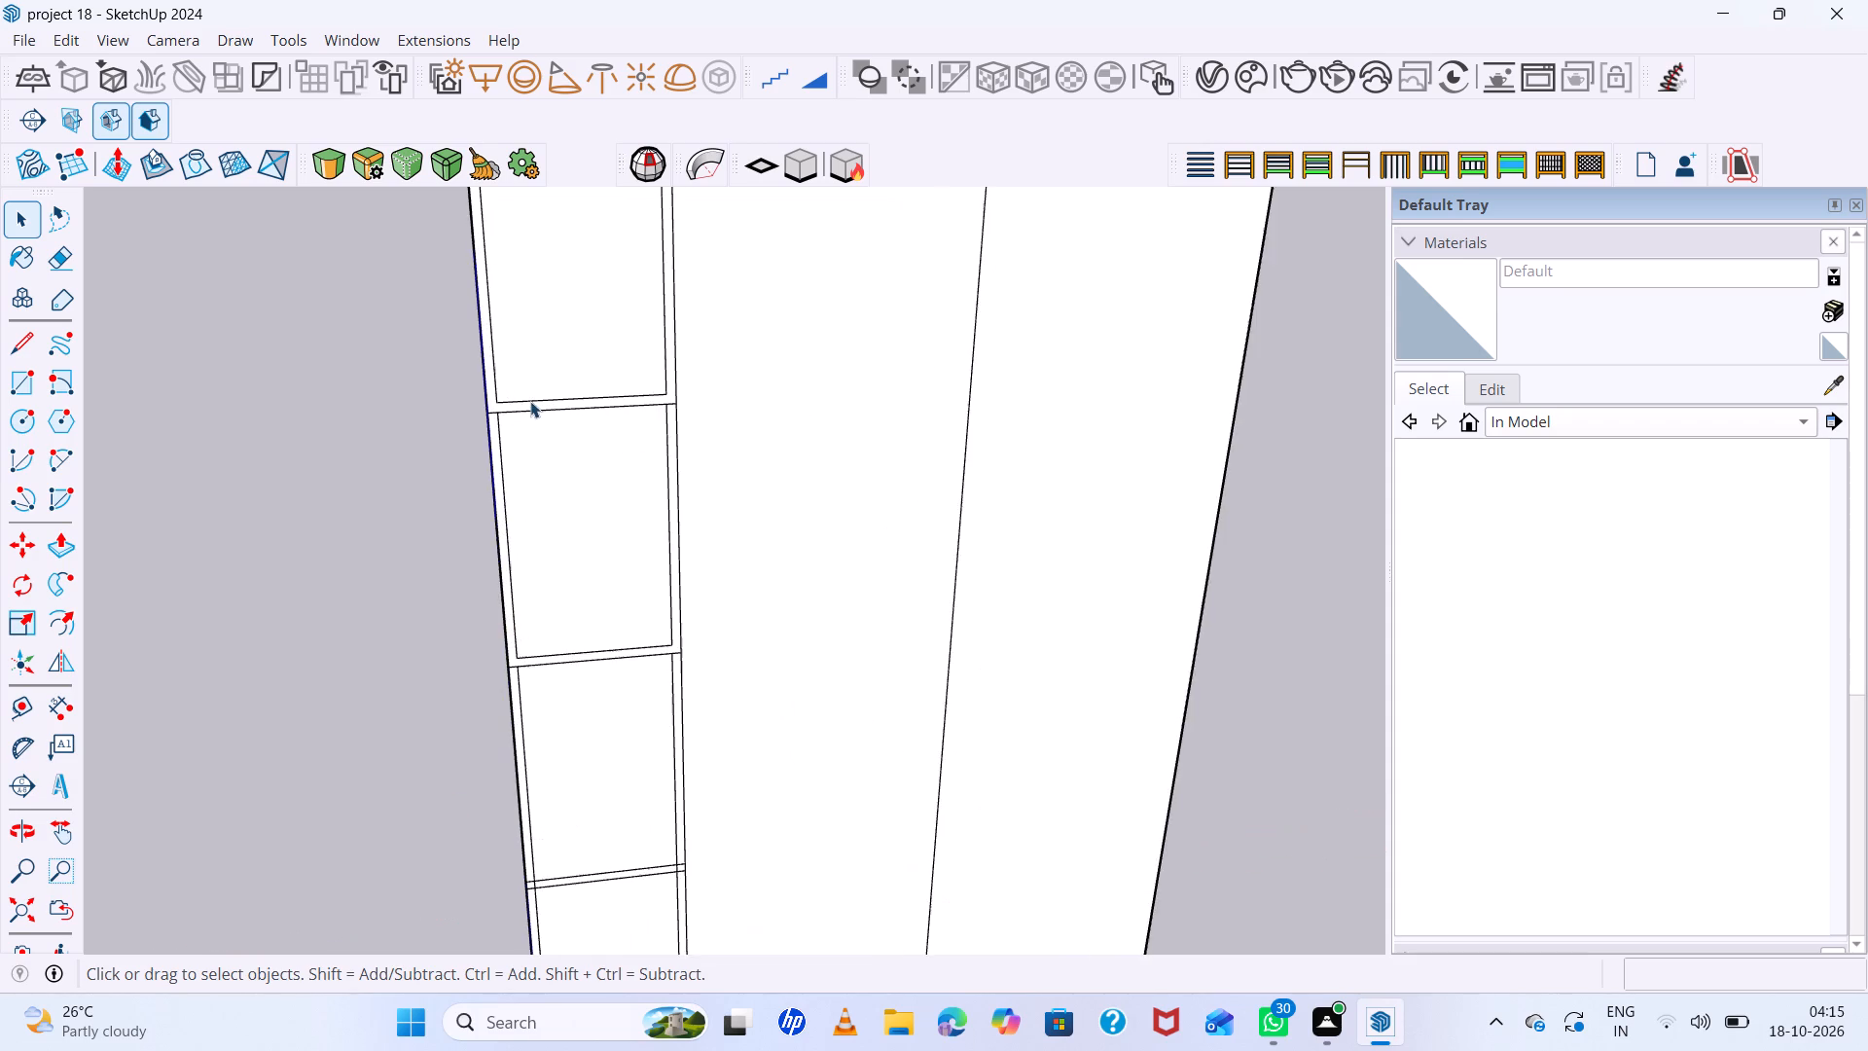
pyautogui.moveTo(542, 397); pyautogui.dragTo(846, 375, button='middle')
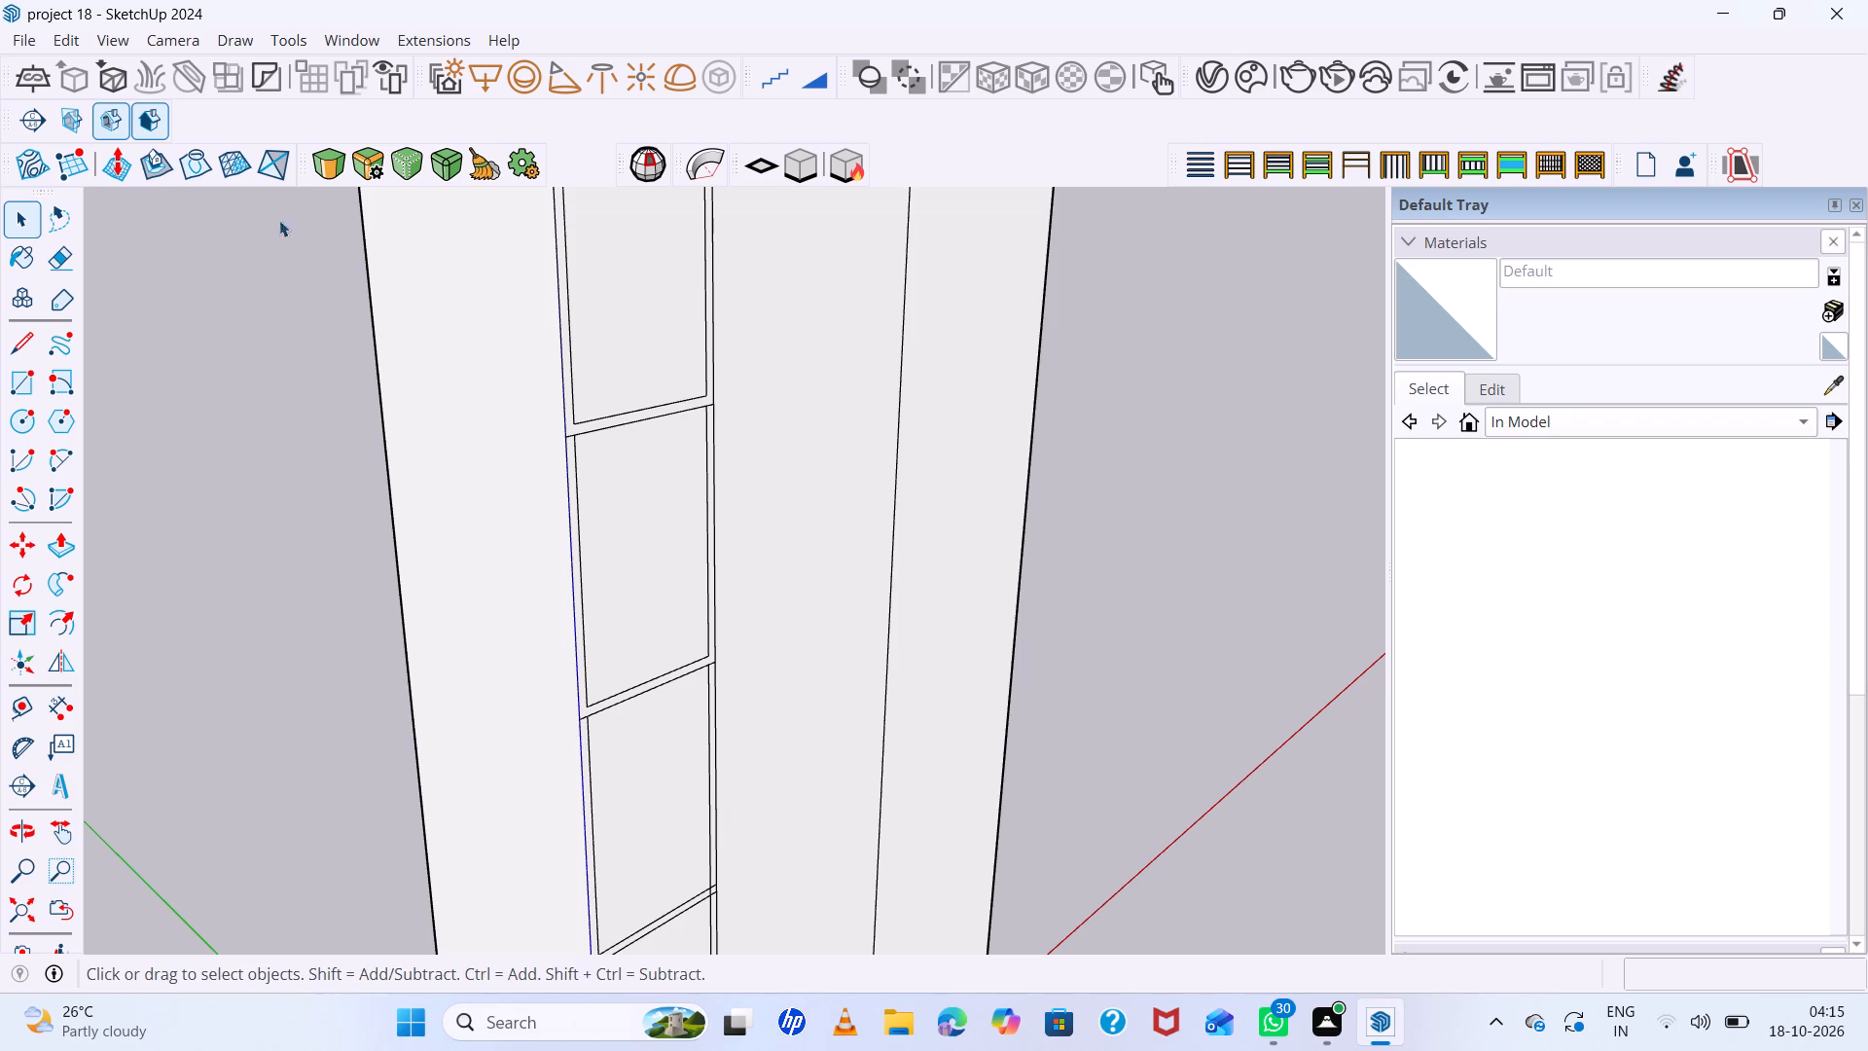
pyautogui.moveTo(774, 587); pyautogui.dragTo(748, 586, button='middle')
pyautogui.scroll(9, 664, 423)
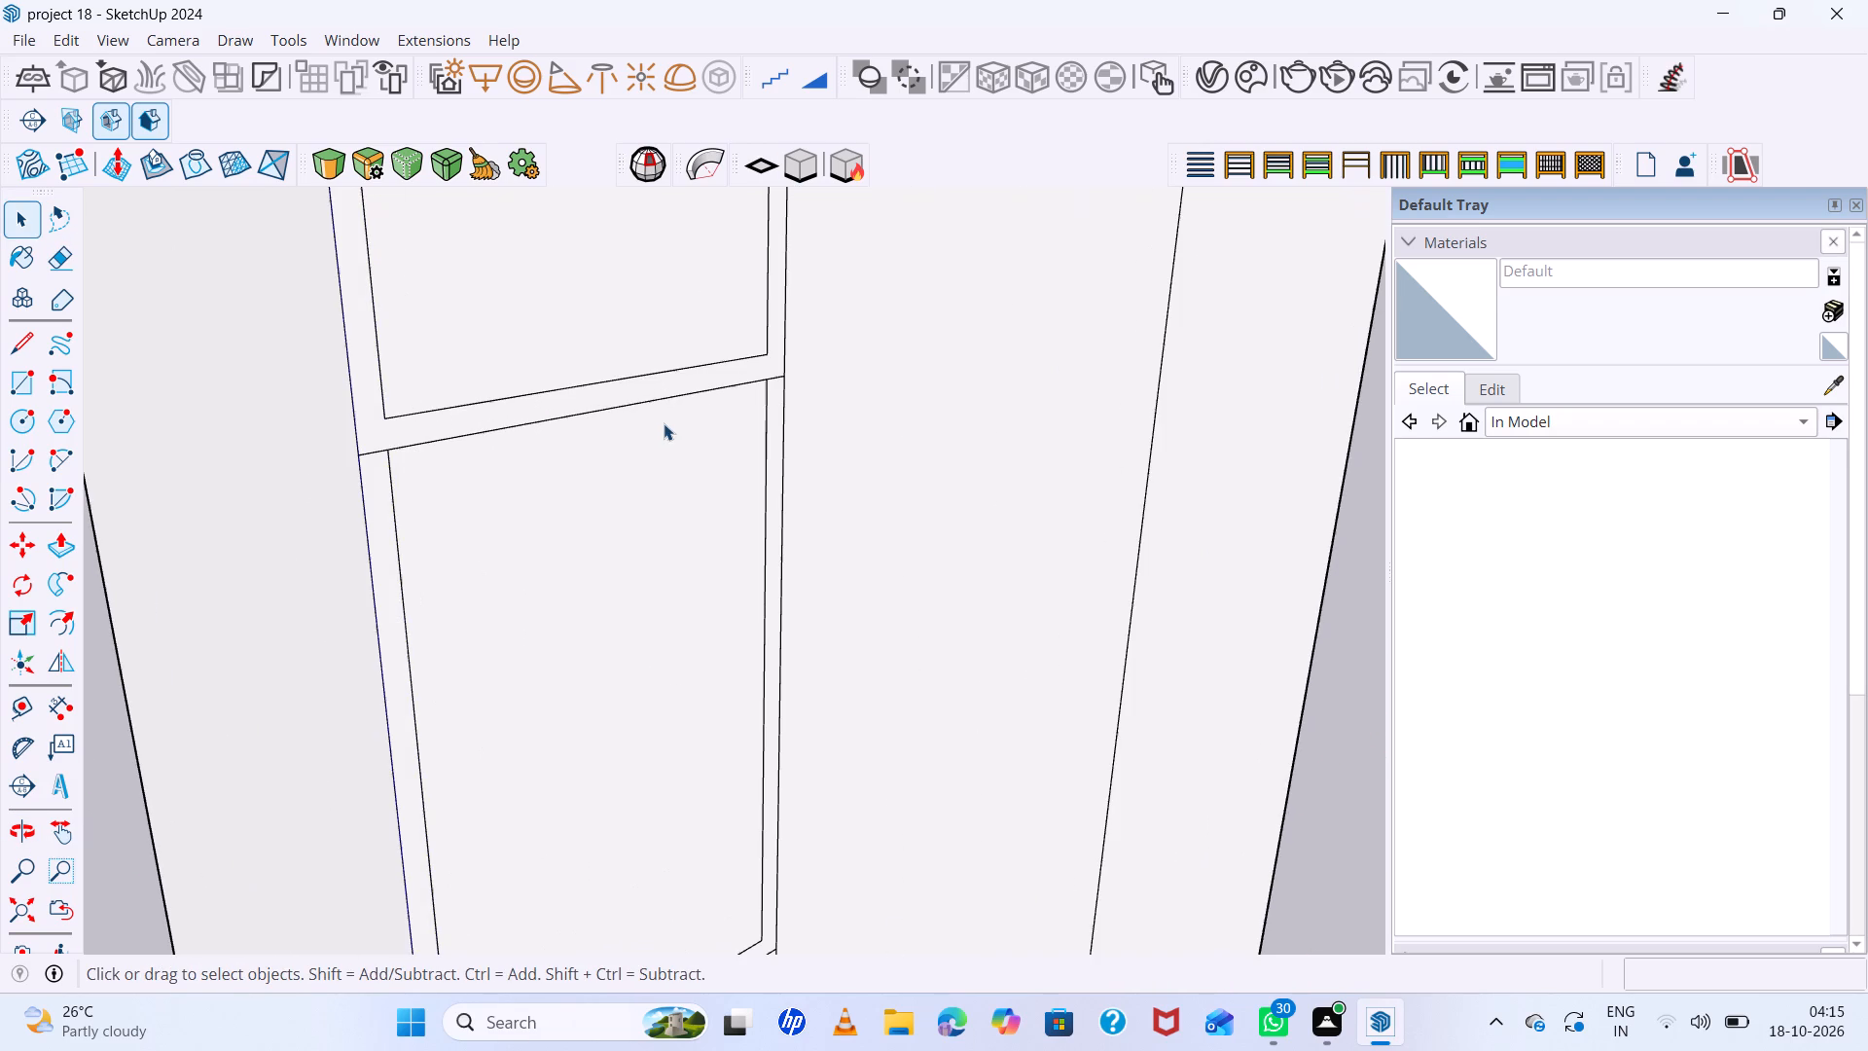
pyautogui.moveTo(710, 405); pyautogui.dragTo(842, 408, button='middle')
pyautogui.scroll(-8, 666, 405)
pyautogui.scroll(-4, 758, 441)
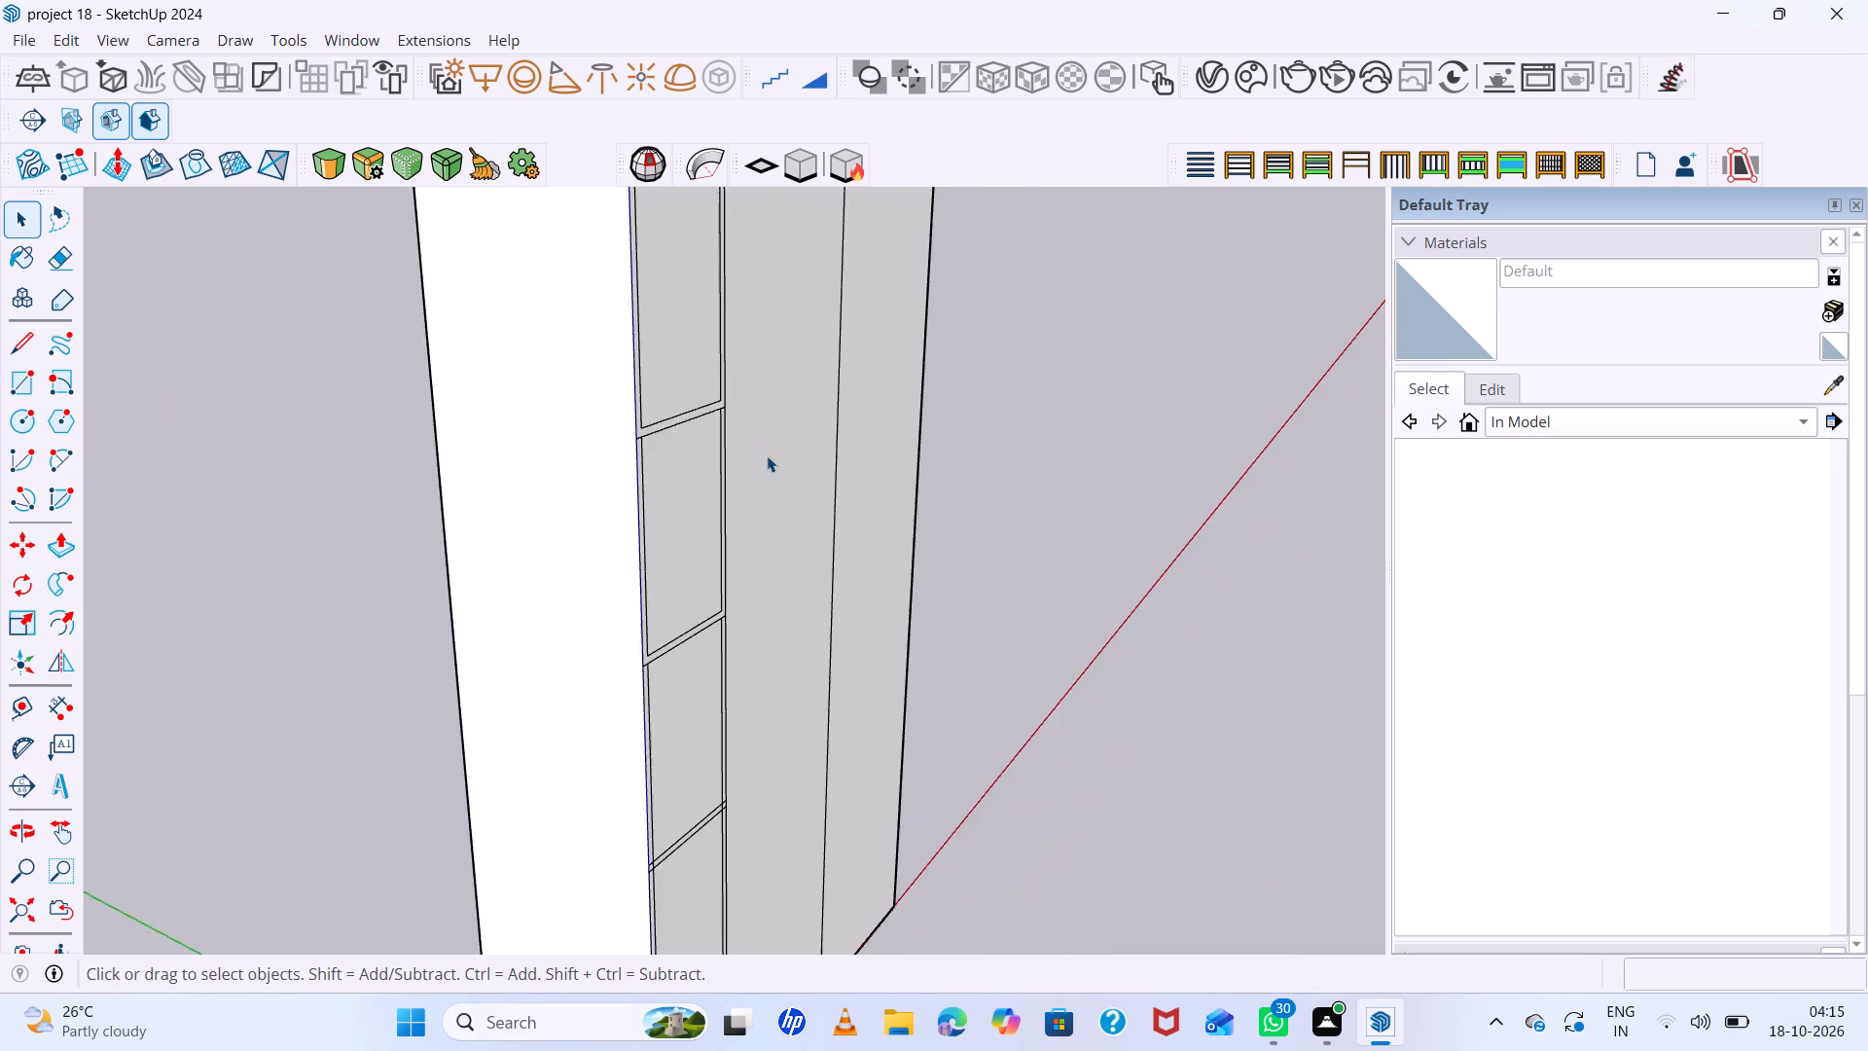
pyautogui.scroll(-4, 770, 459)
pyautogui.scroll(1, 892, 481)
pyautogui.moveTo(892, 481); pyautogui.dragTo(489, 448, button='middle')
# Copy the face of the cabinet's middle vertical section to the clipboard.
pyautogui.click(844, 464)
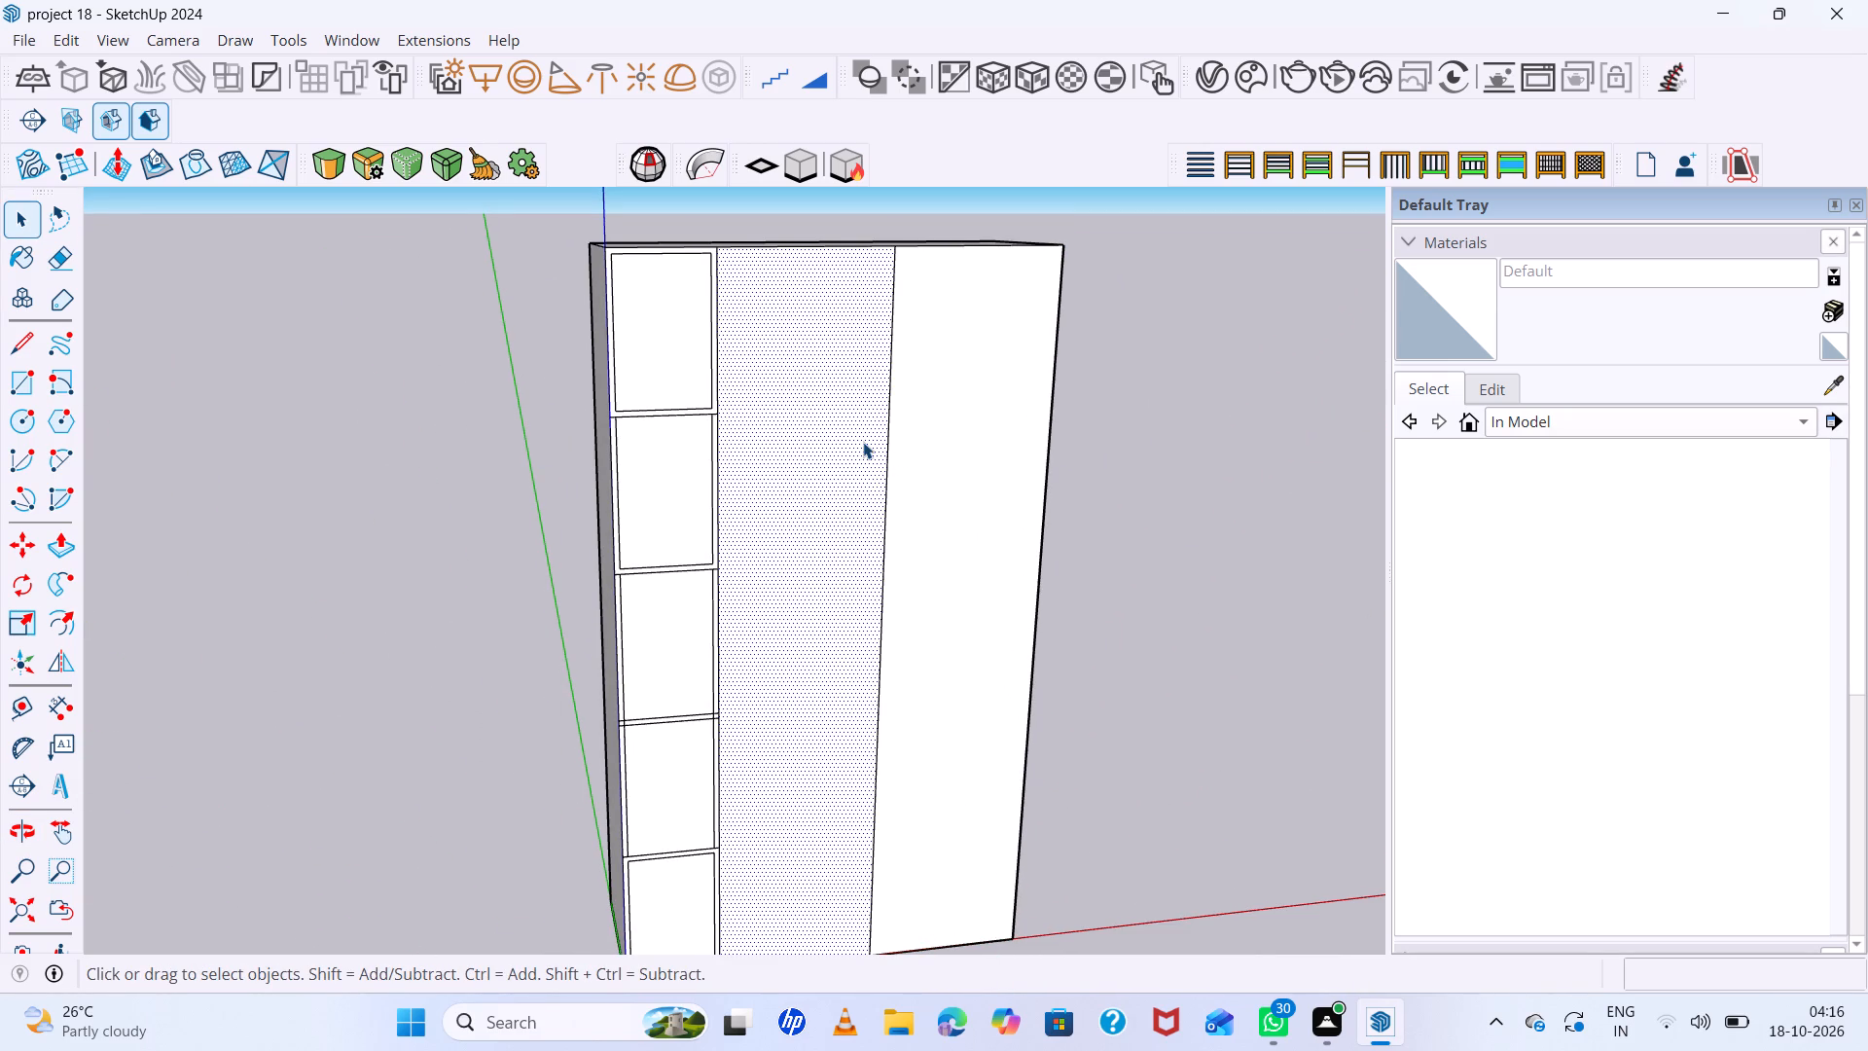
pyautogui.scroll(-7, 863, 442)
pyautogui.scroll(8, 883, 413)
pyautogui.moveTo(913, 410); pyautogui.dragTo(792, 402, button='middle')
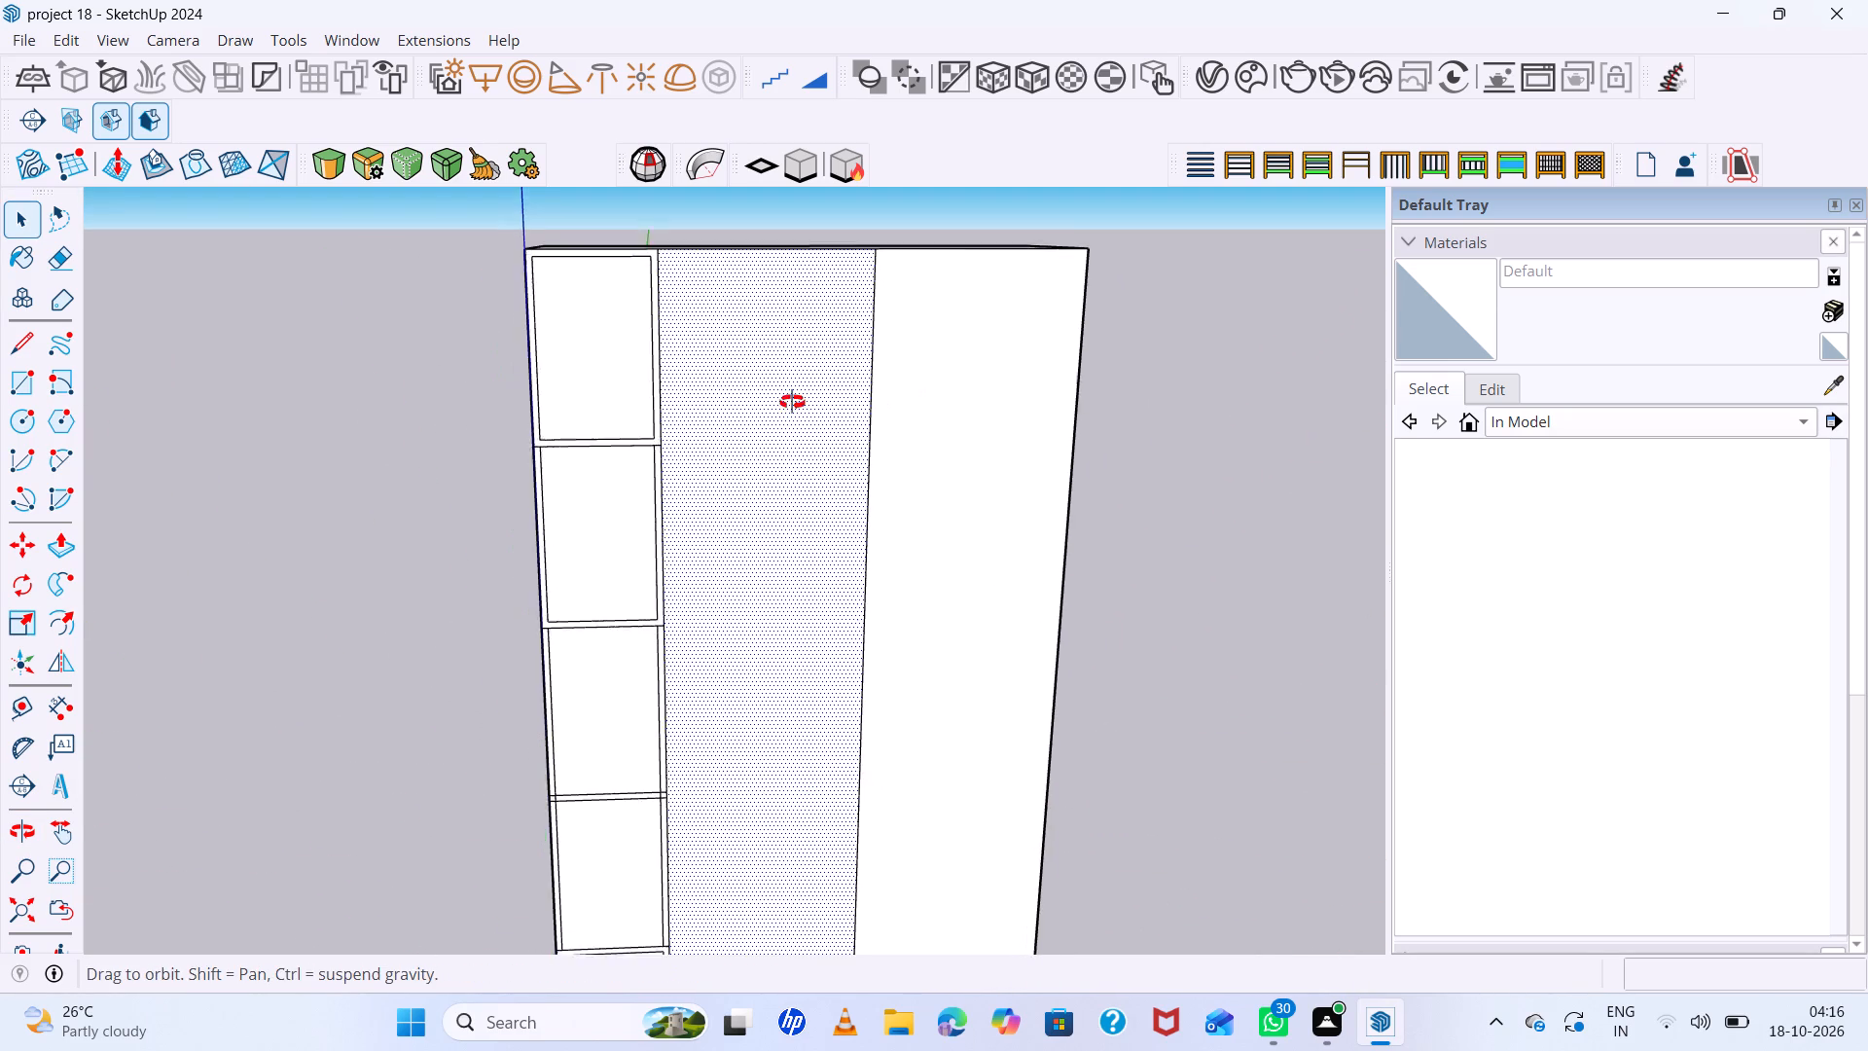
pyautogui.moveTo(792, 402); pyautogui.dragTo(765, 402, button='middle')
pyautogui.middleClick(765, 402)
pyautogui.middleClick(765, 402)
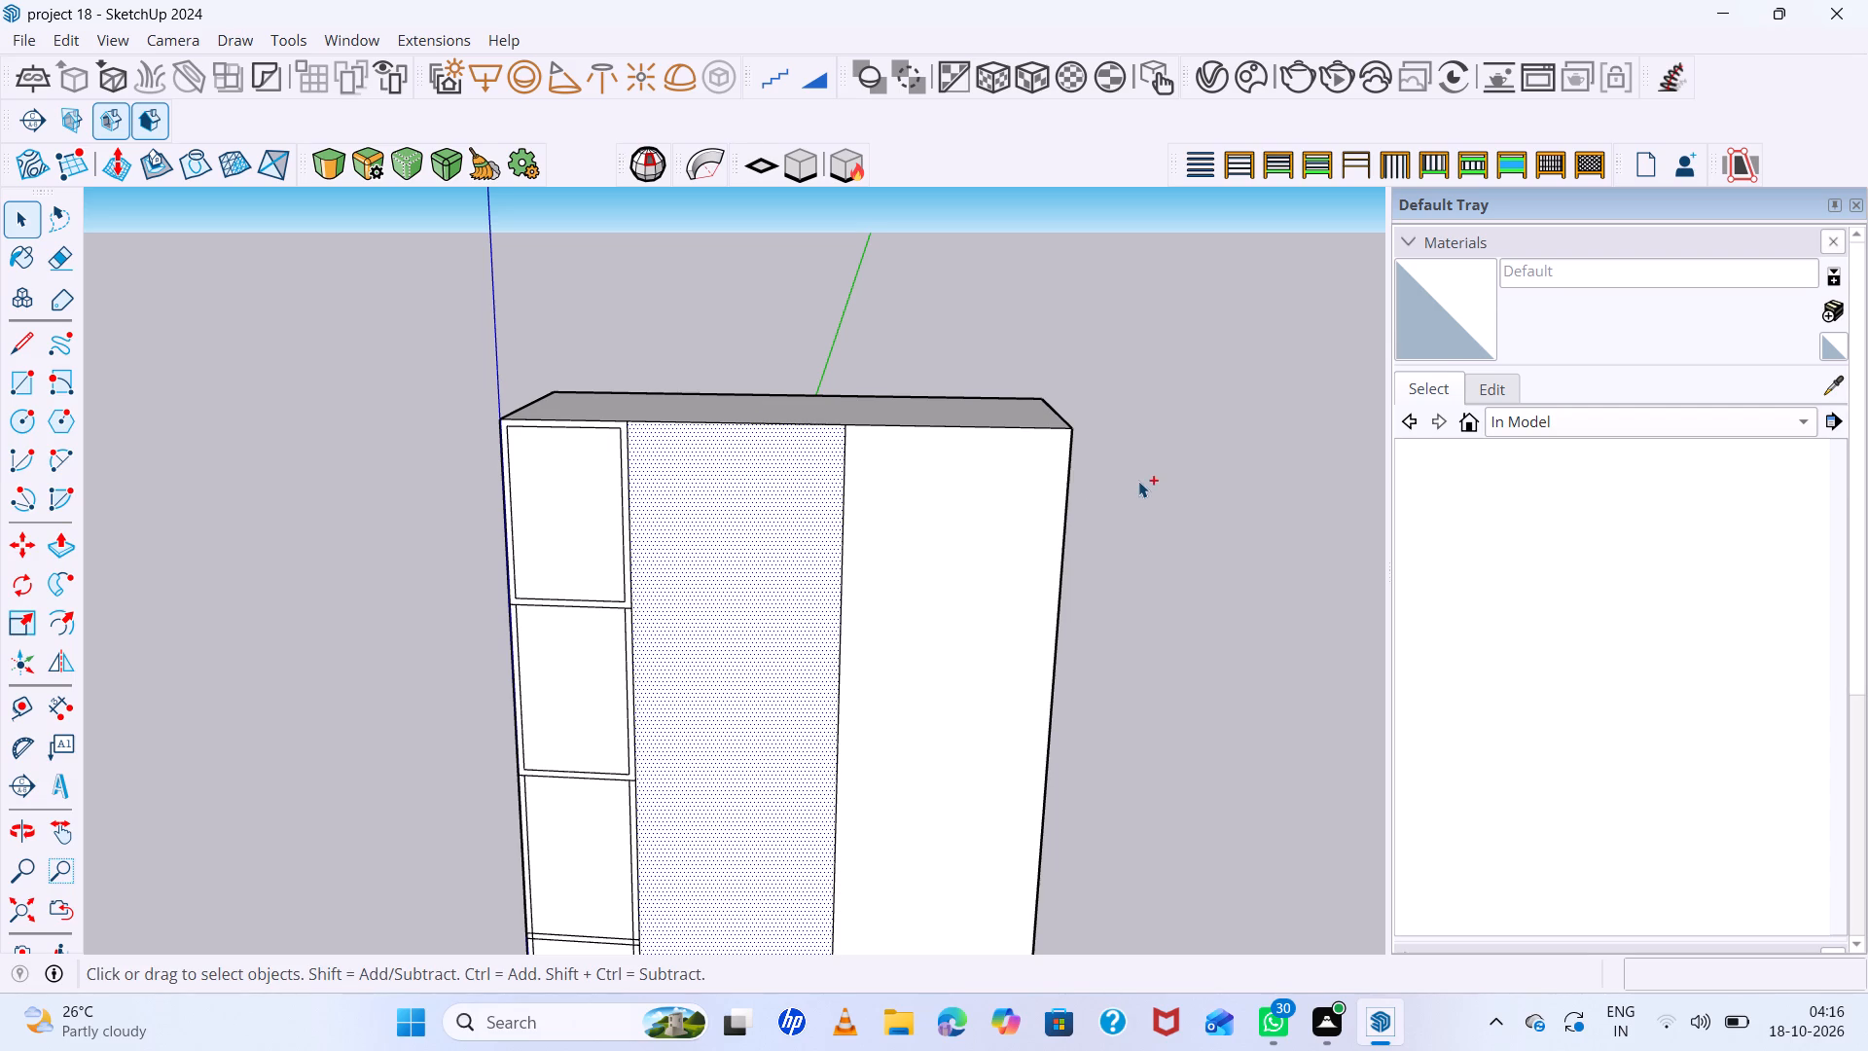
pyautogui.hotkey('ctrl', 'c')
# Delete the vertical line dividing the cabinet front's middle section from the outer section beside it.
pyautogui.scroll(-10, 1471, 487)
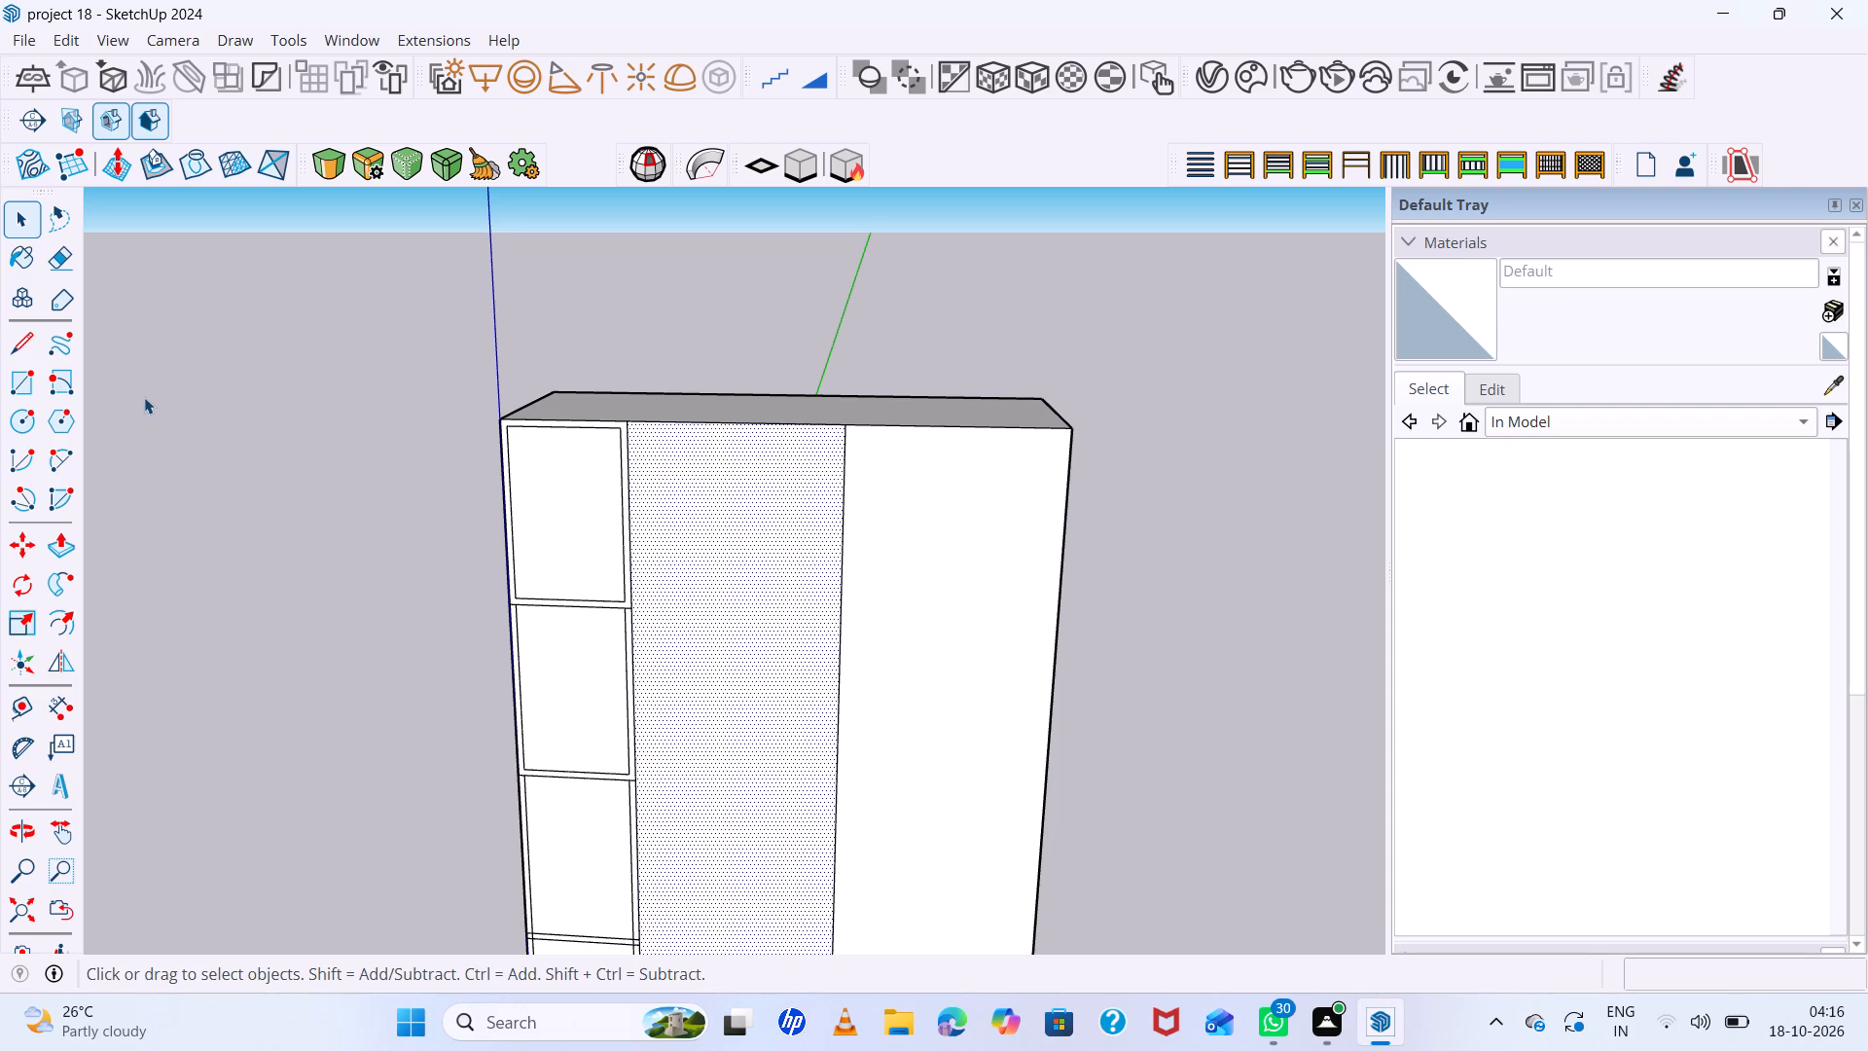
pyautogui.scroll(-8, 1051, 612)
pyautogui.click(943, 710)
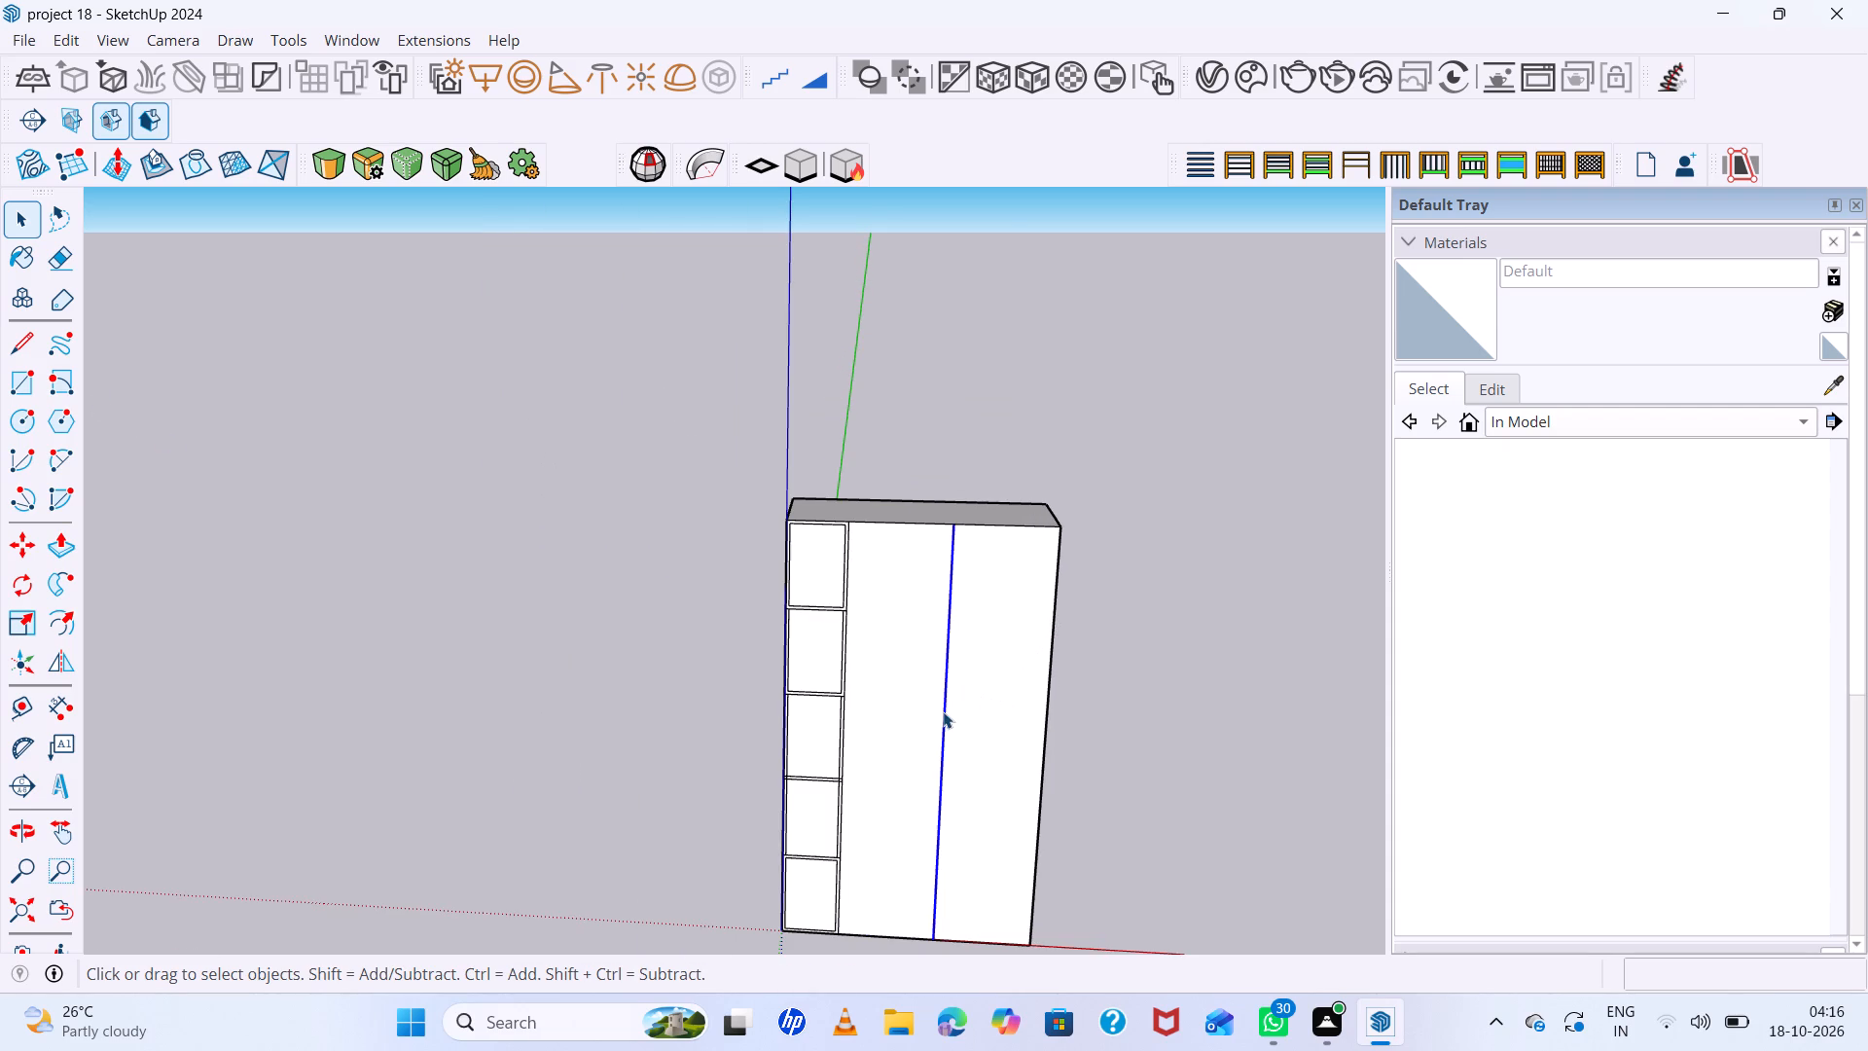
pyautogui.press('Delete')
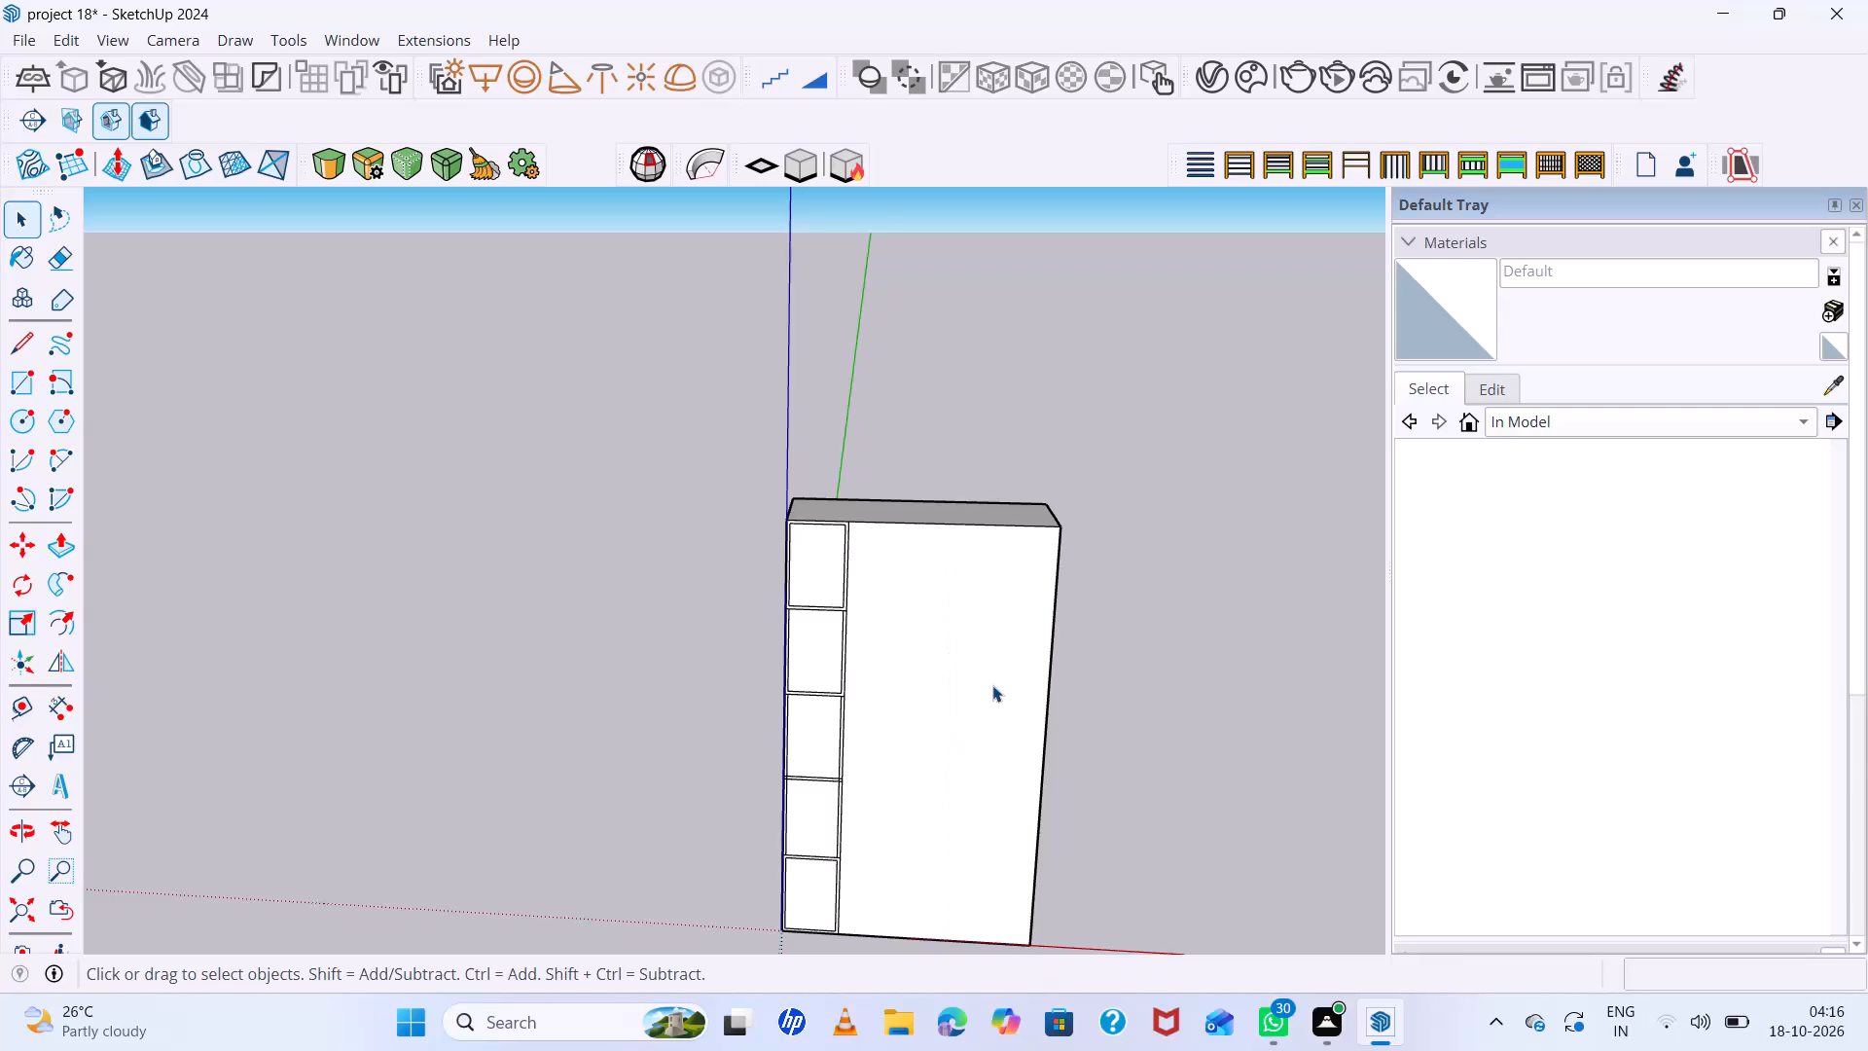
# Offset the outline of the large undivided front face inward by 2 cm to form a border.
pyautogui.click(928, 679)
pyautogui.scroll(8, 969, 609)
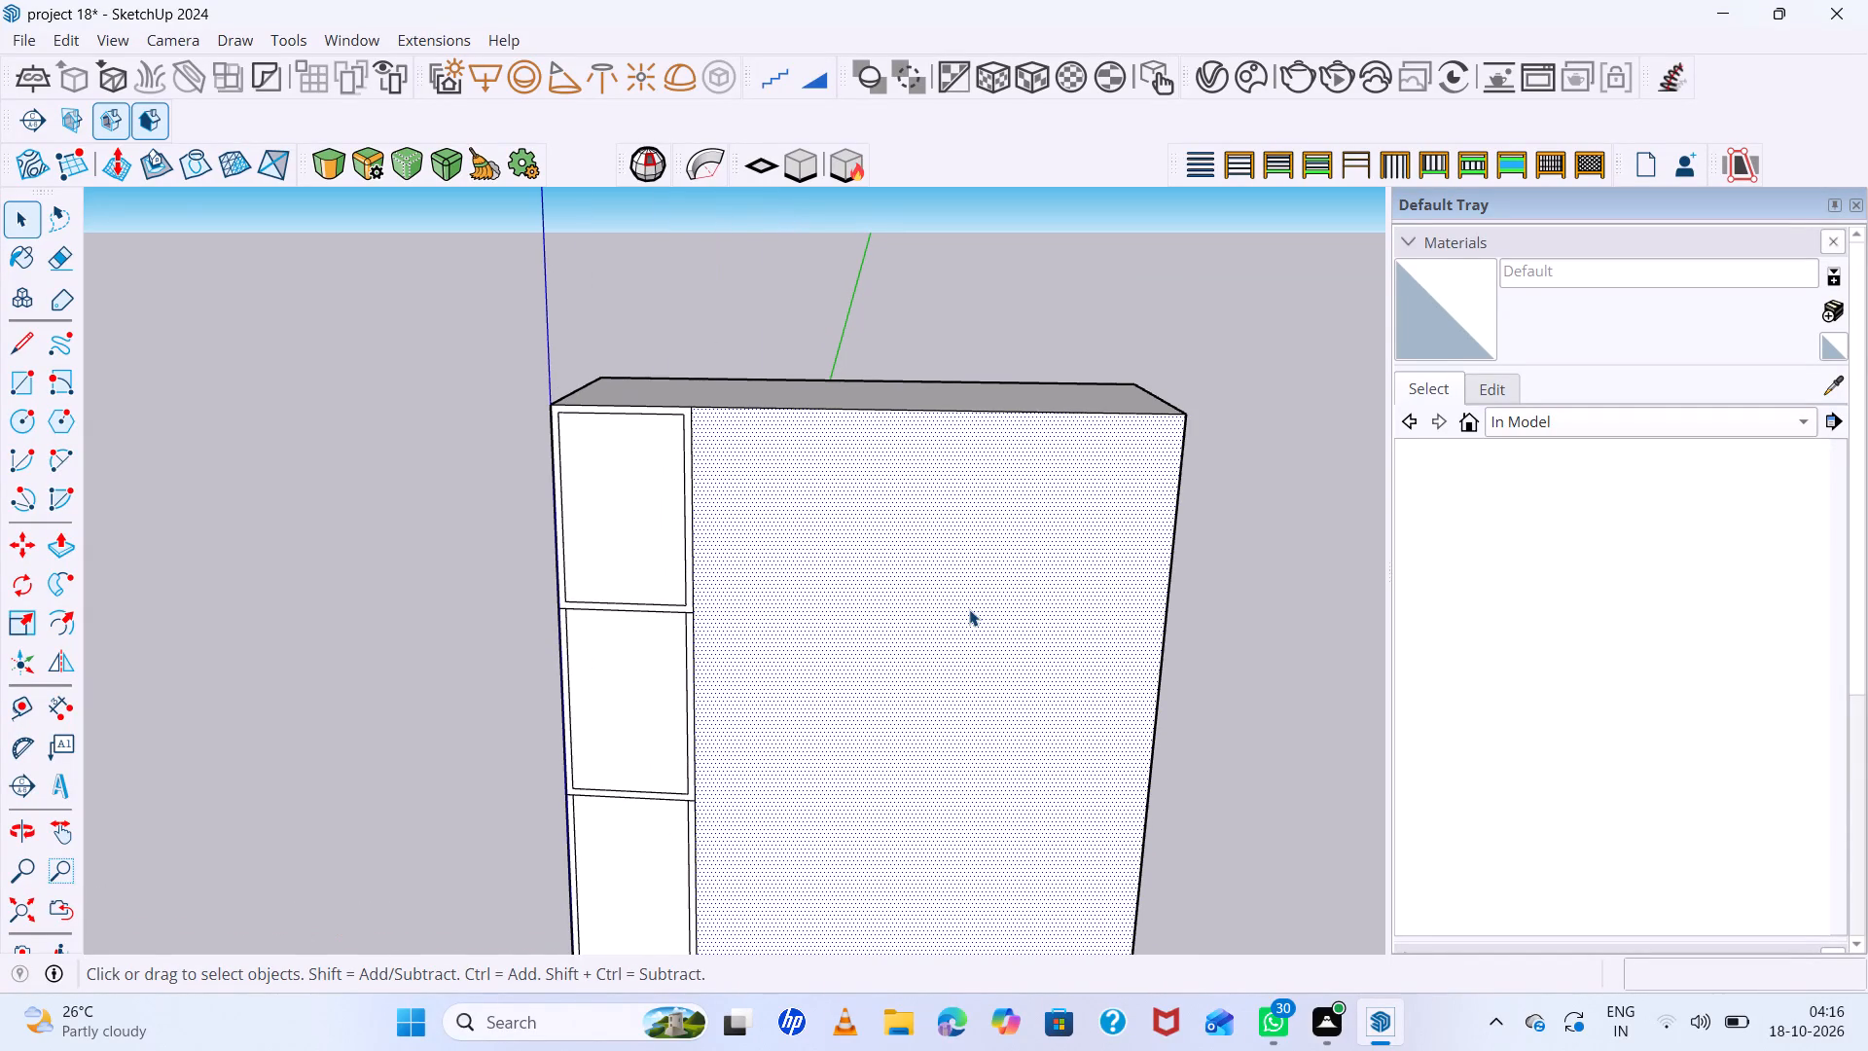
pyautogui.press('f')
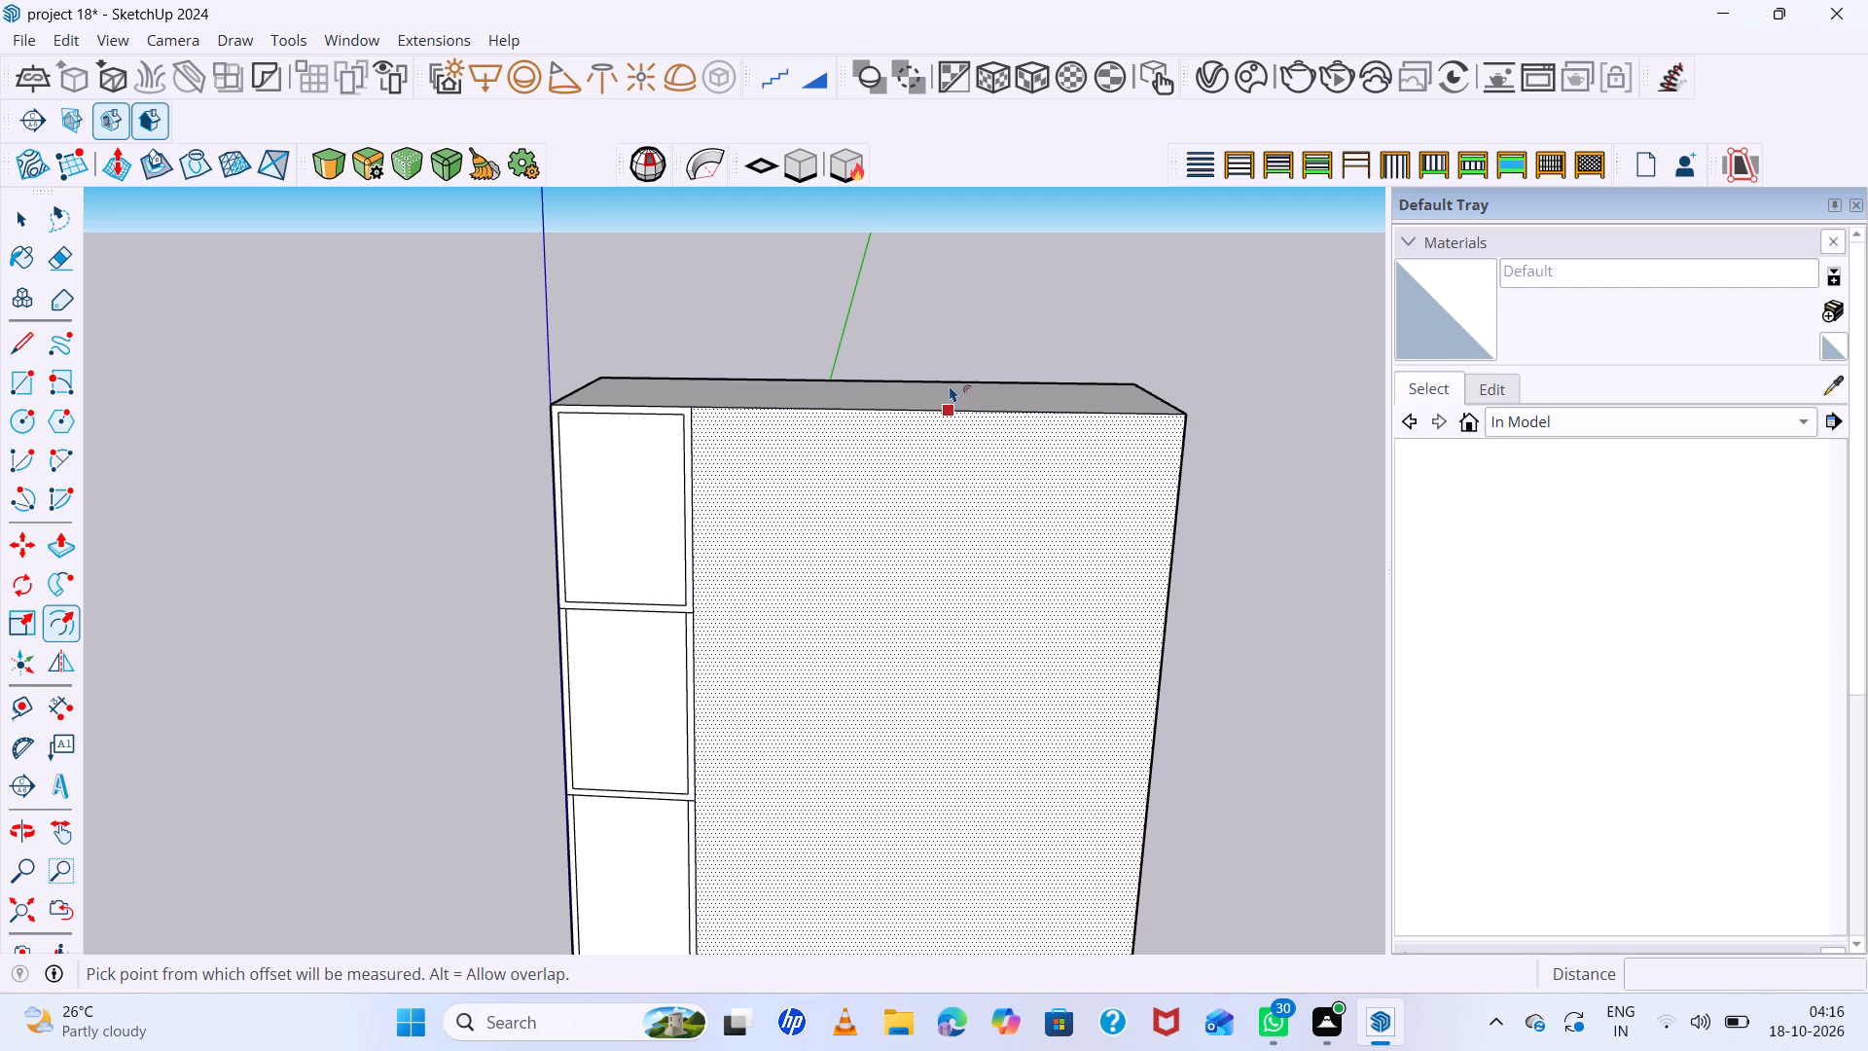
pyautogui.click(949, 412)
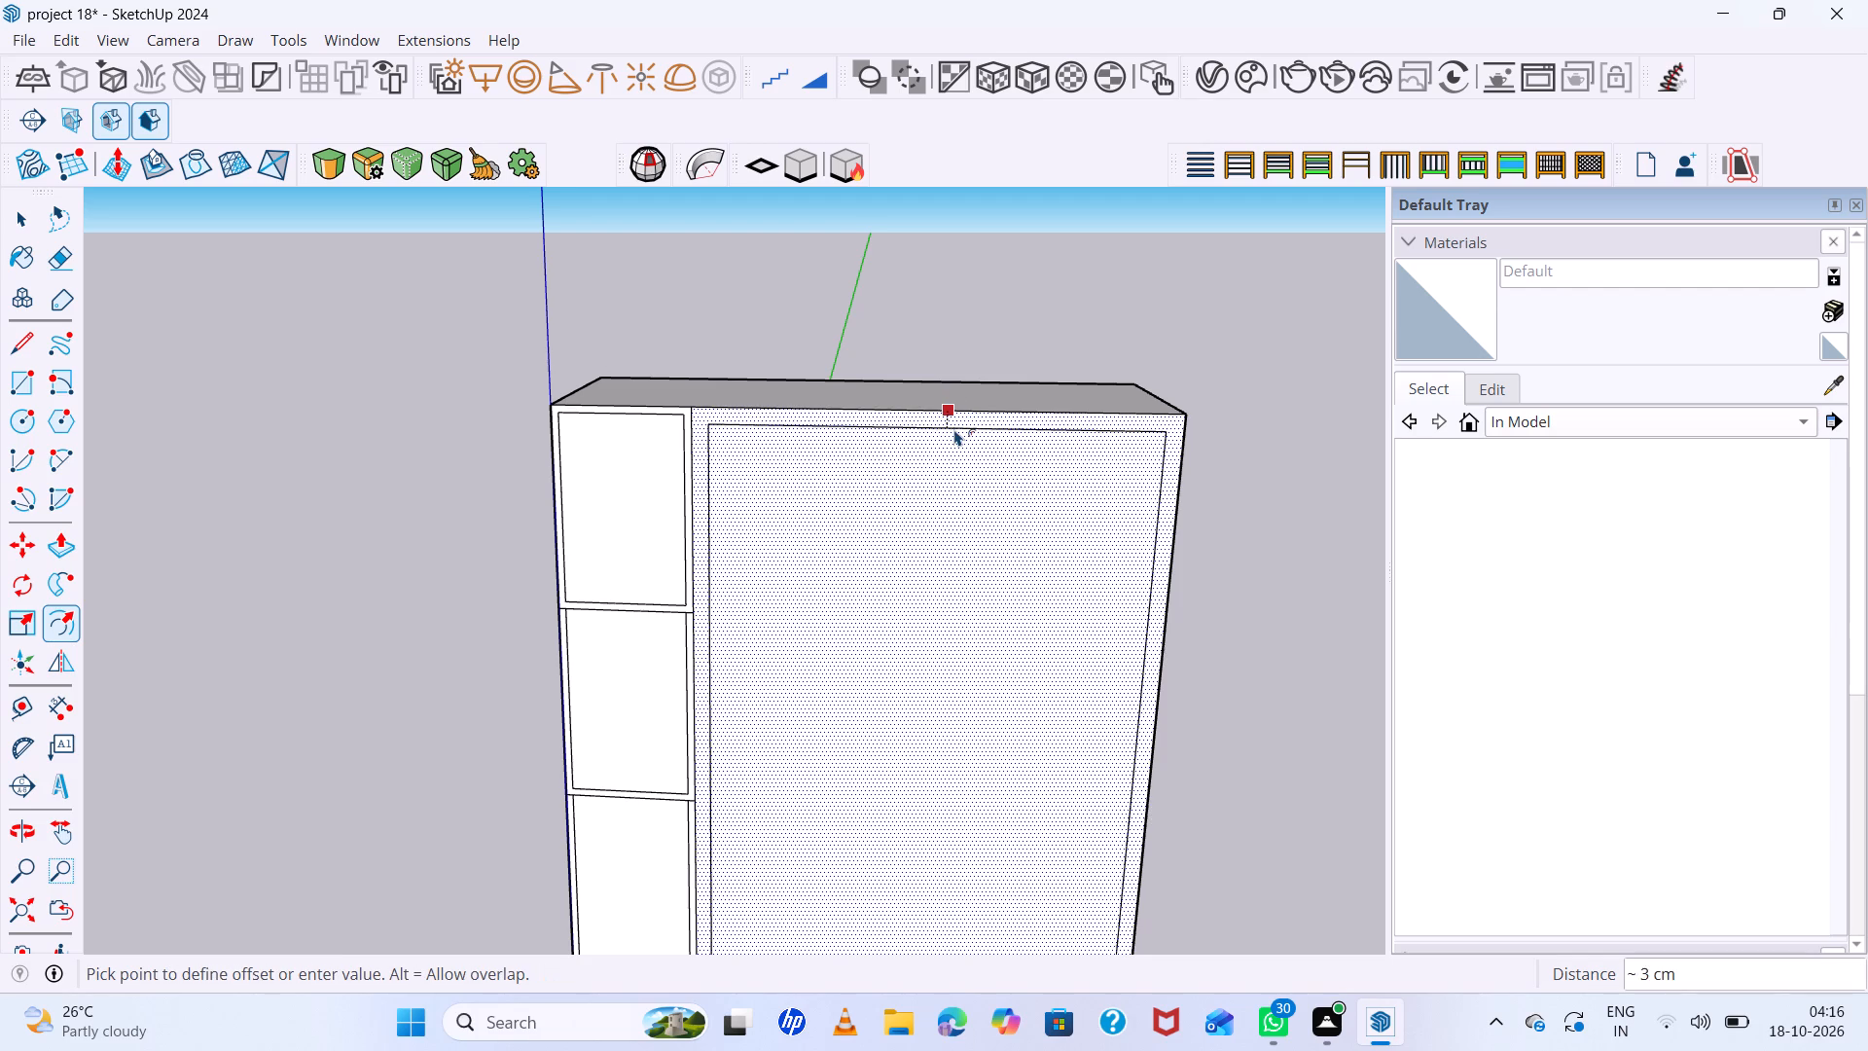
pyautogui.press('2')
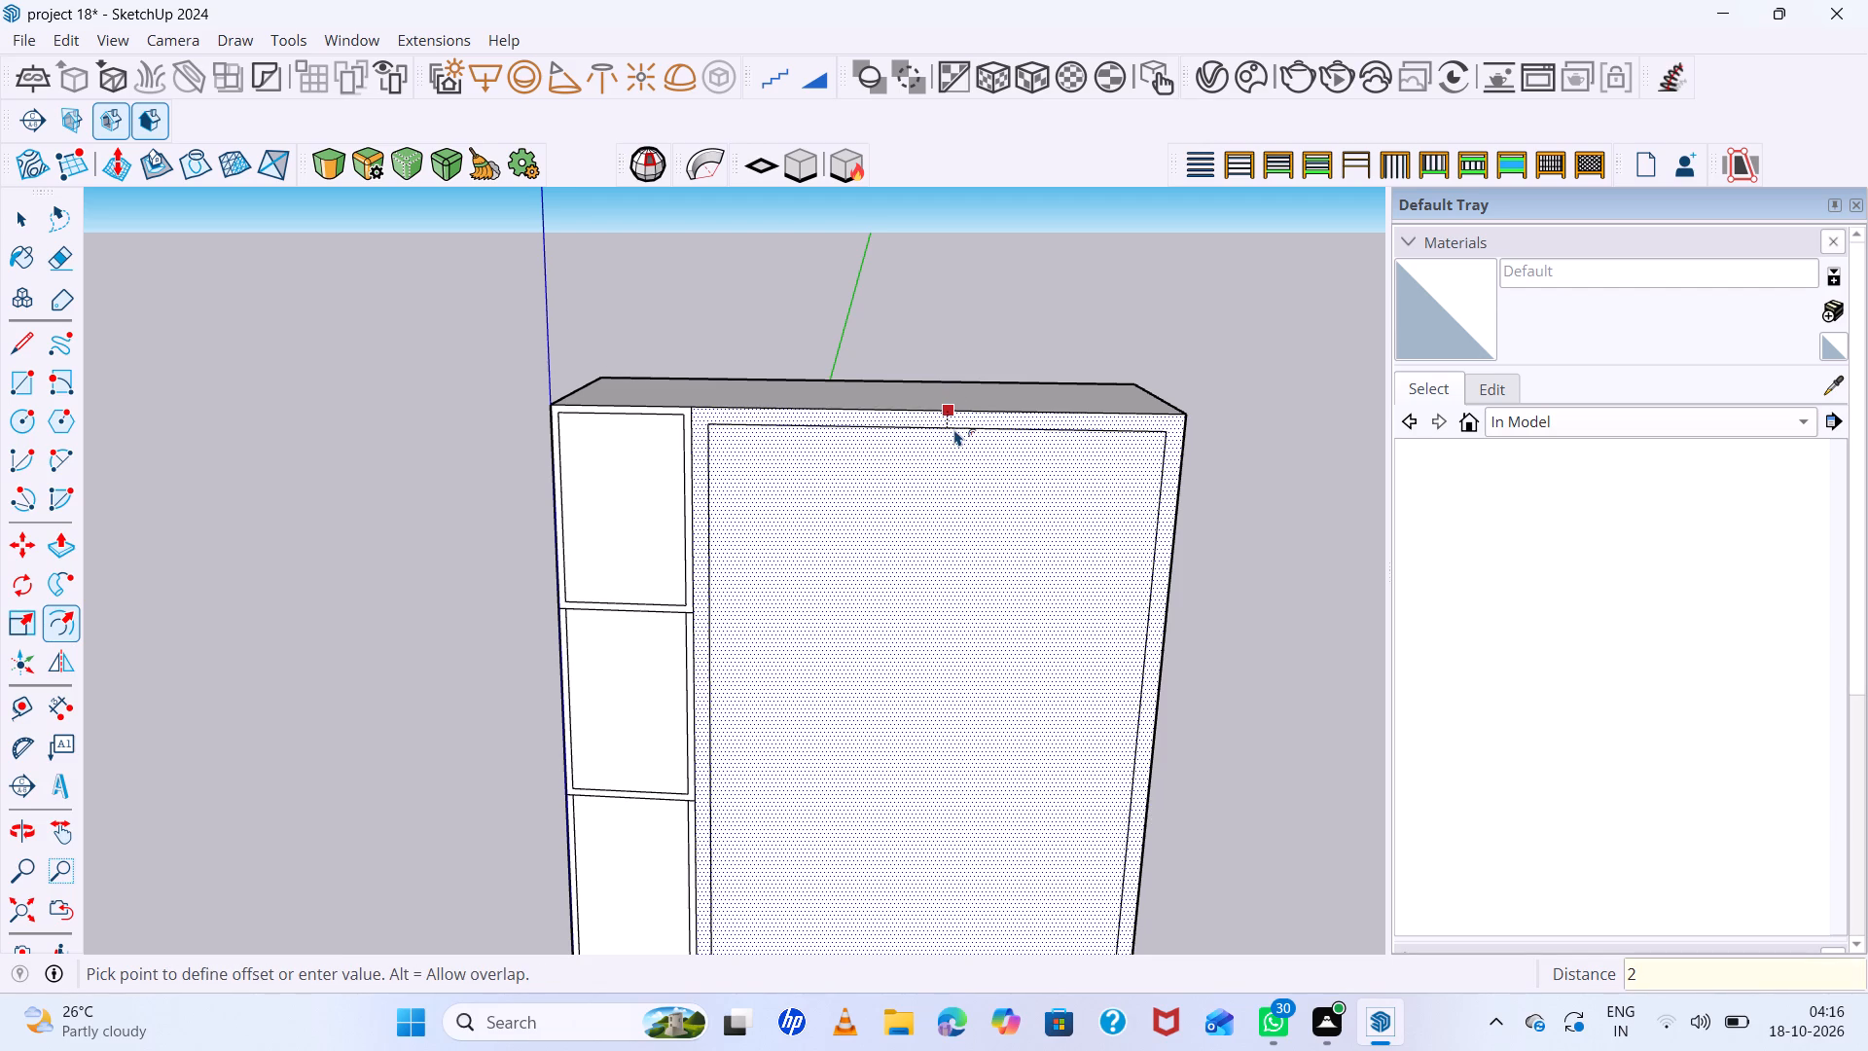
pyautogui.press('Return')
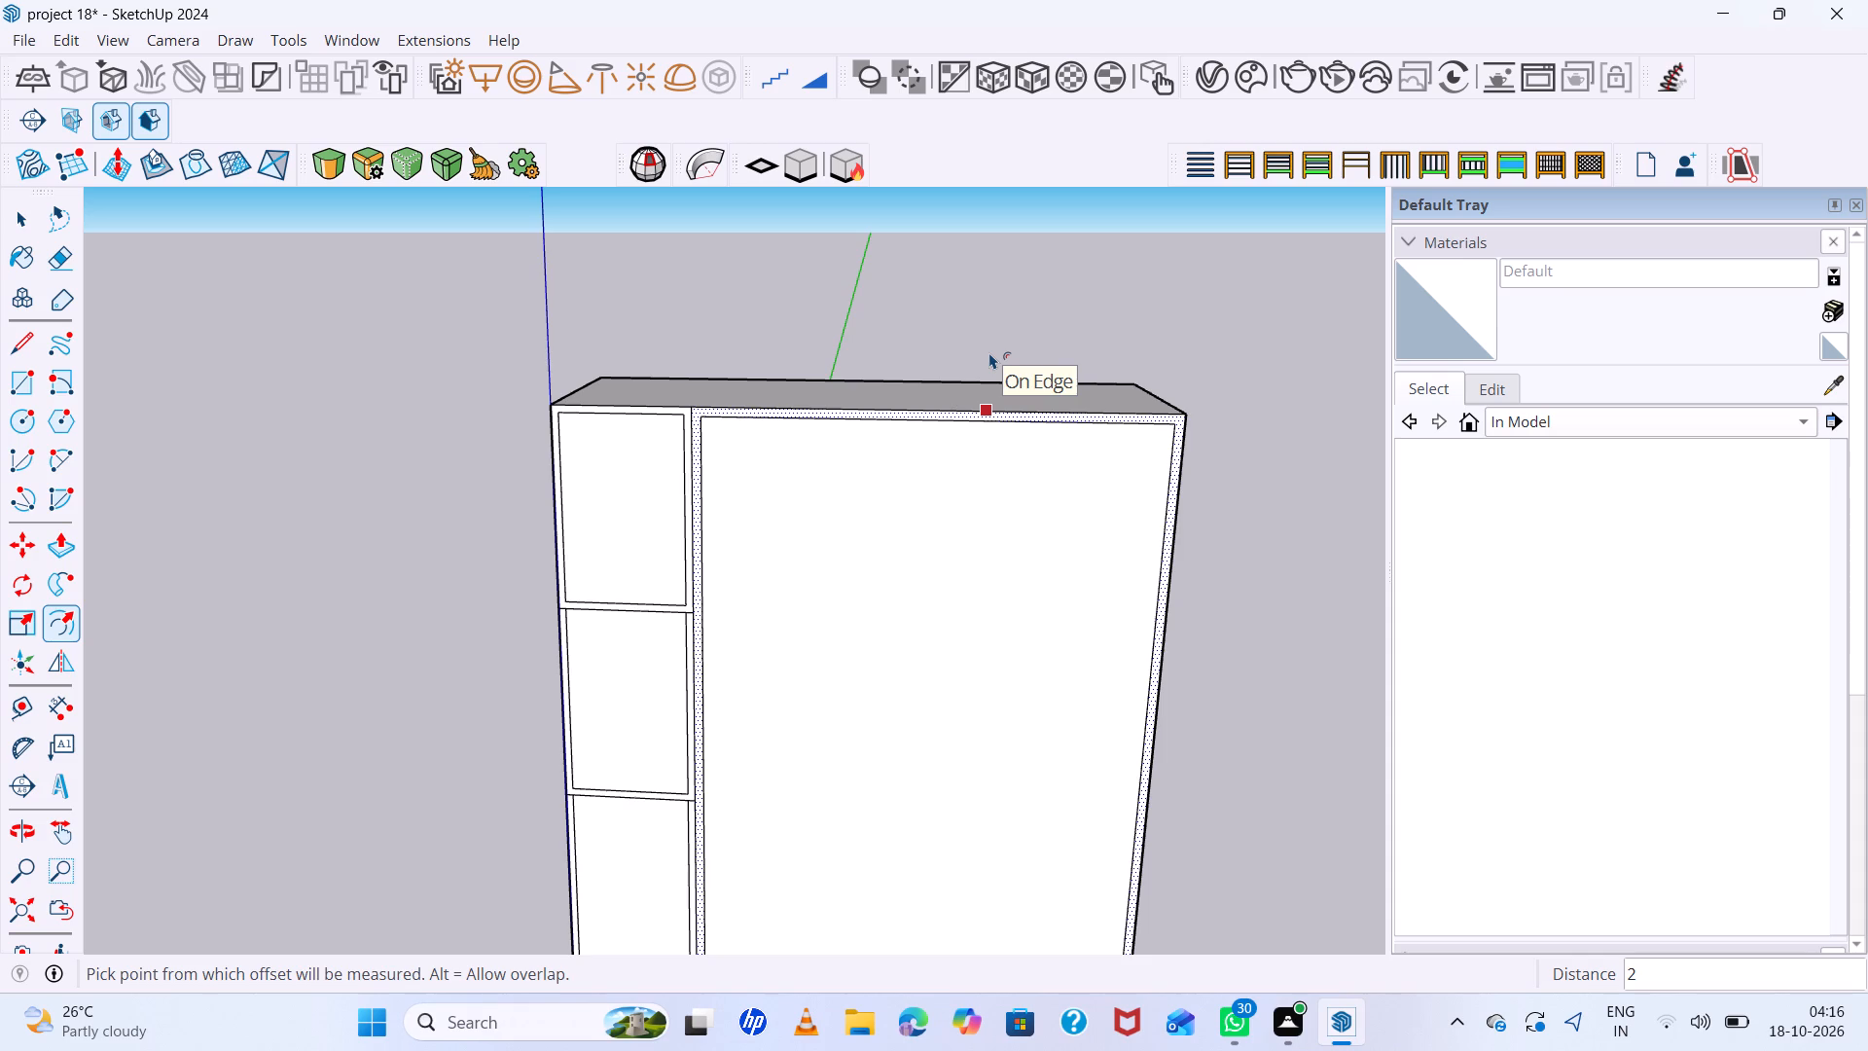
pyautogui.scroll(-5, 989, 352)
pyautogui.moveTo(921, 356); pyautogui.dragTo(963, 586, button='middle')
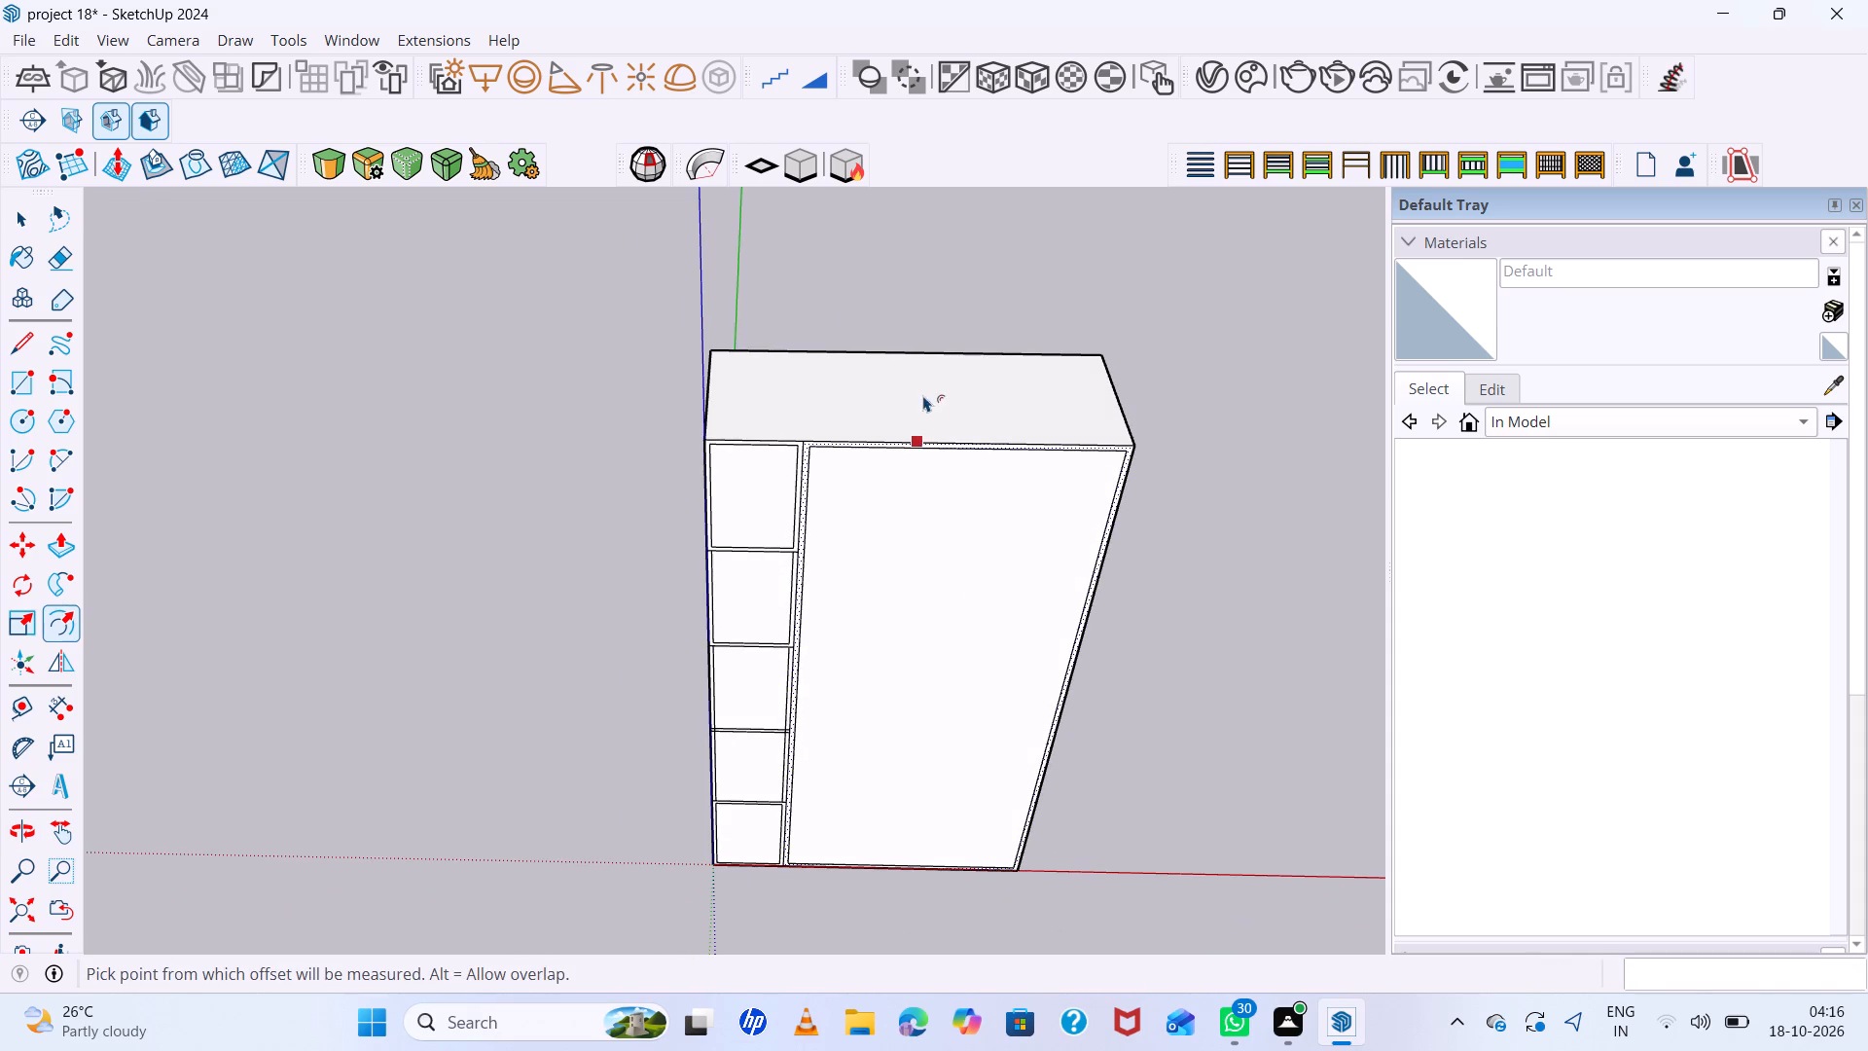
pyautogui.press('space')
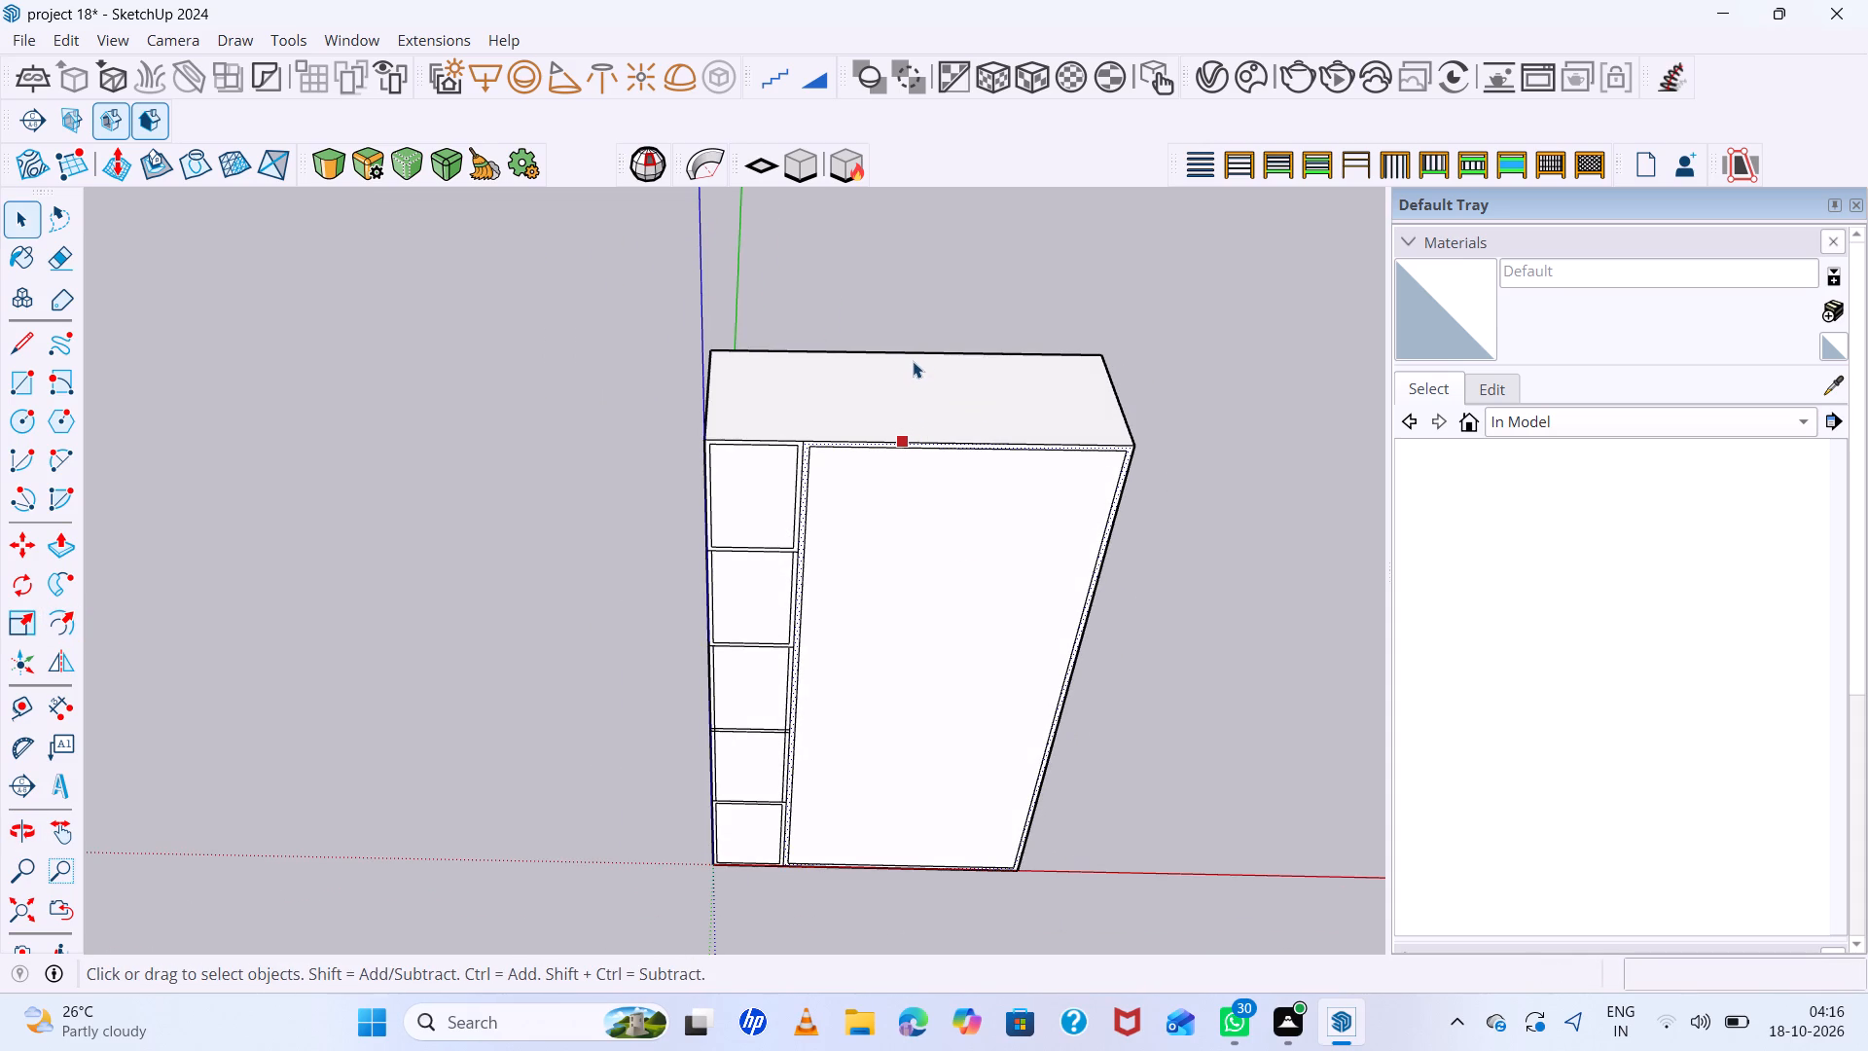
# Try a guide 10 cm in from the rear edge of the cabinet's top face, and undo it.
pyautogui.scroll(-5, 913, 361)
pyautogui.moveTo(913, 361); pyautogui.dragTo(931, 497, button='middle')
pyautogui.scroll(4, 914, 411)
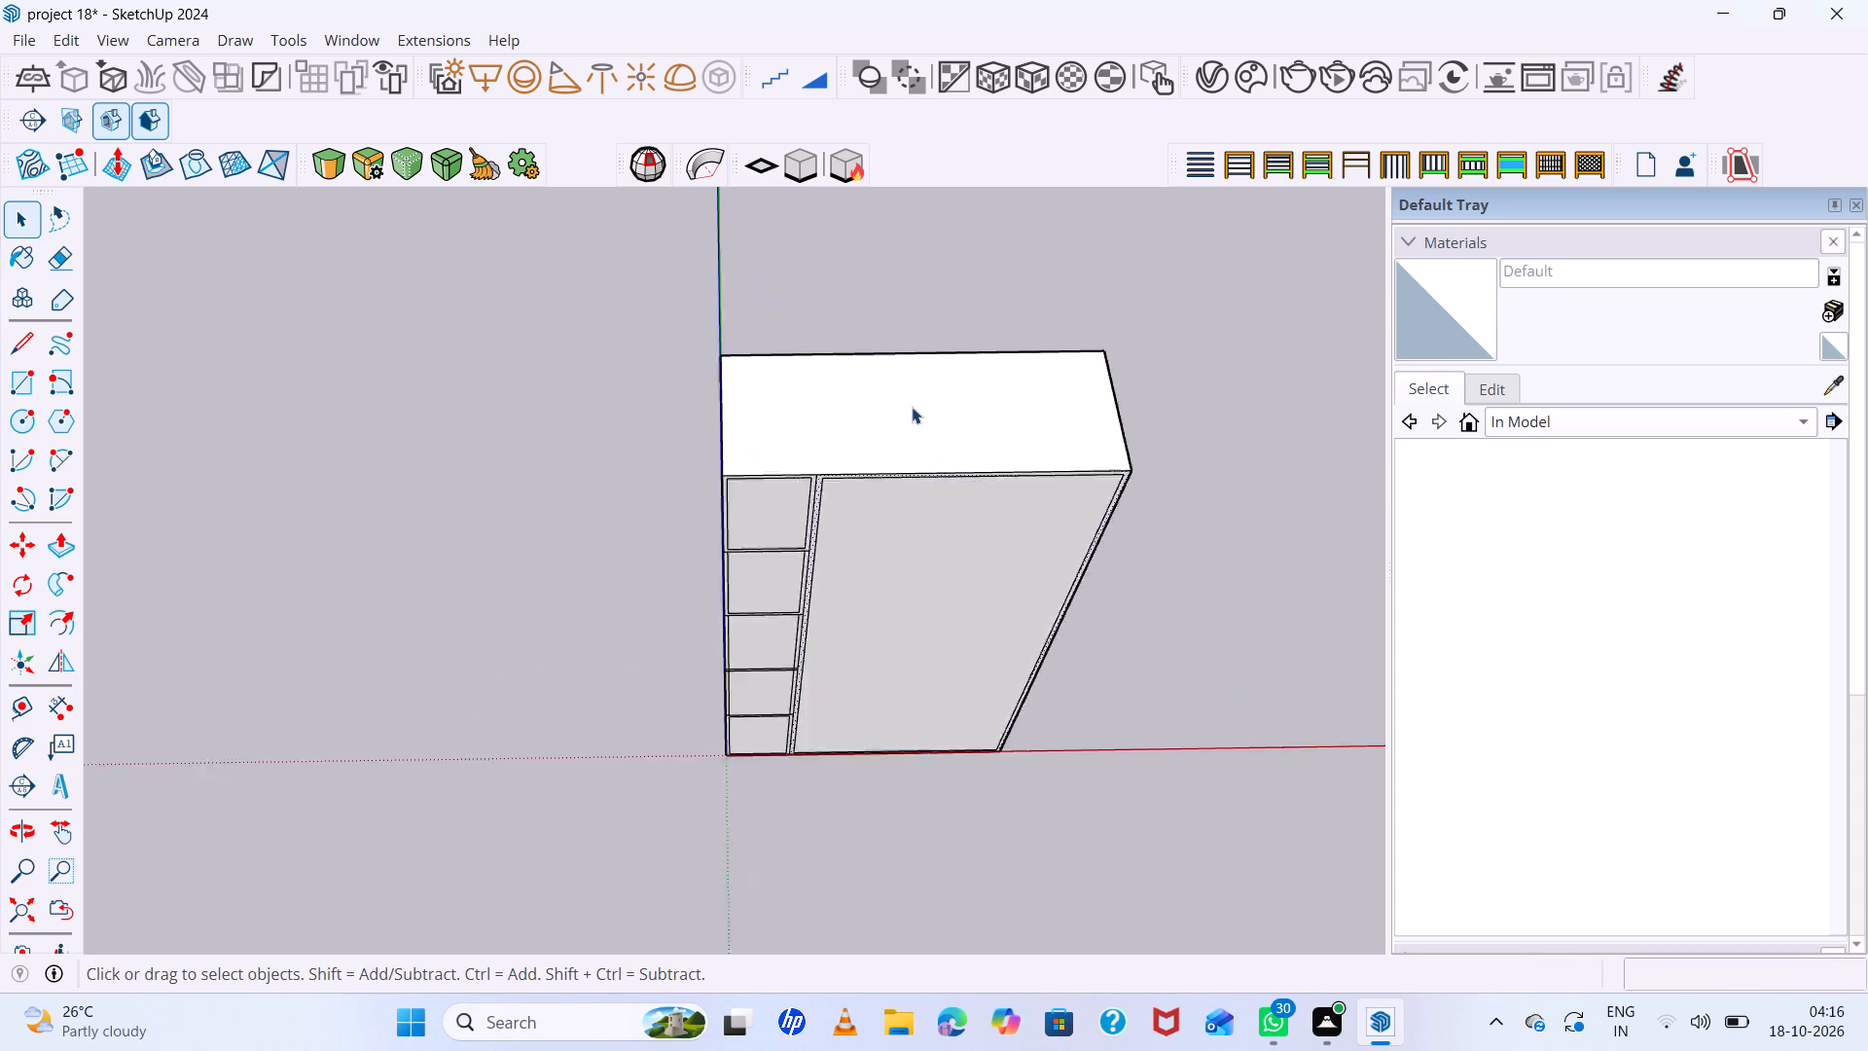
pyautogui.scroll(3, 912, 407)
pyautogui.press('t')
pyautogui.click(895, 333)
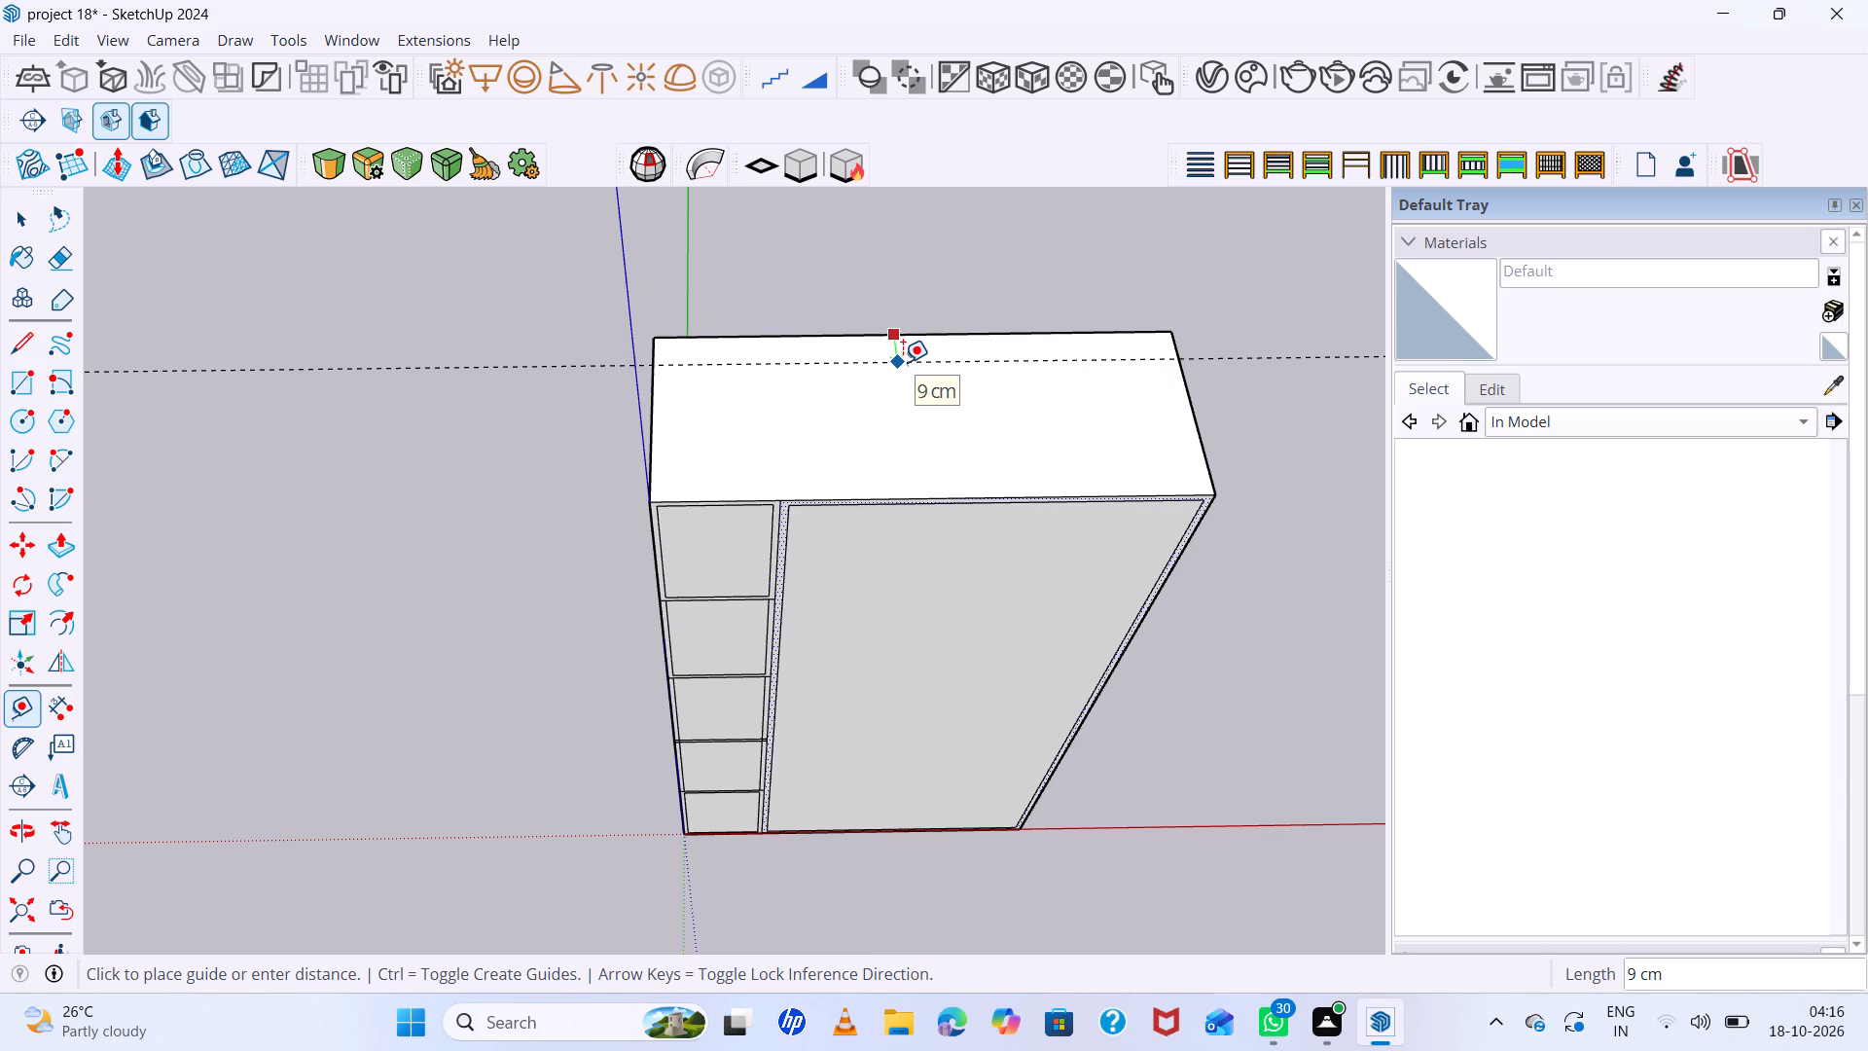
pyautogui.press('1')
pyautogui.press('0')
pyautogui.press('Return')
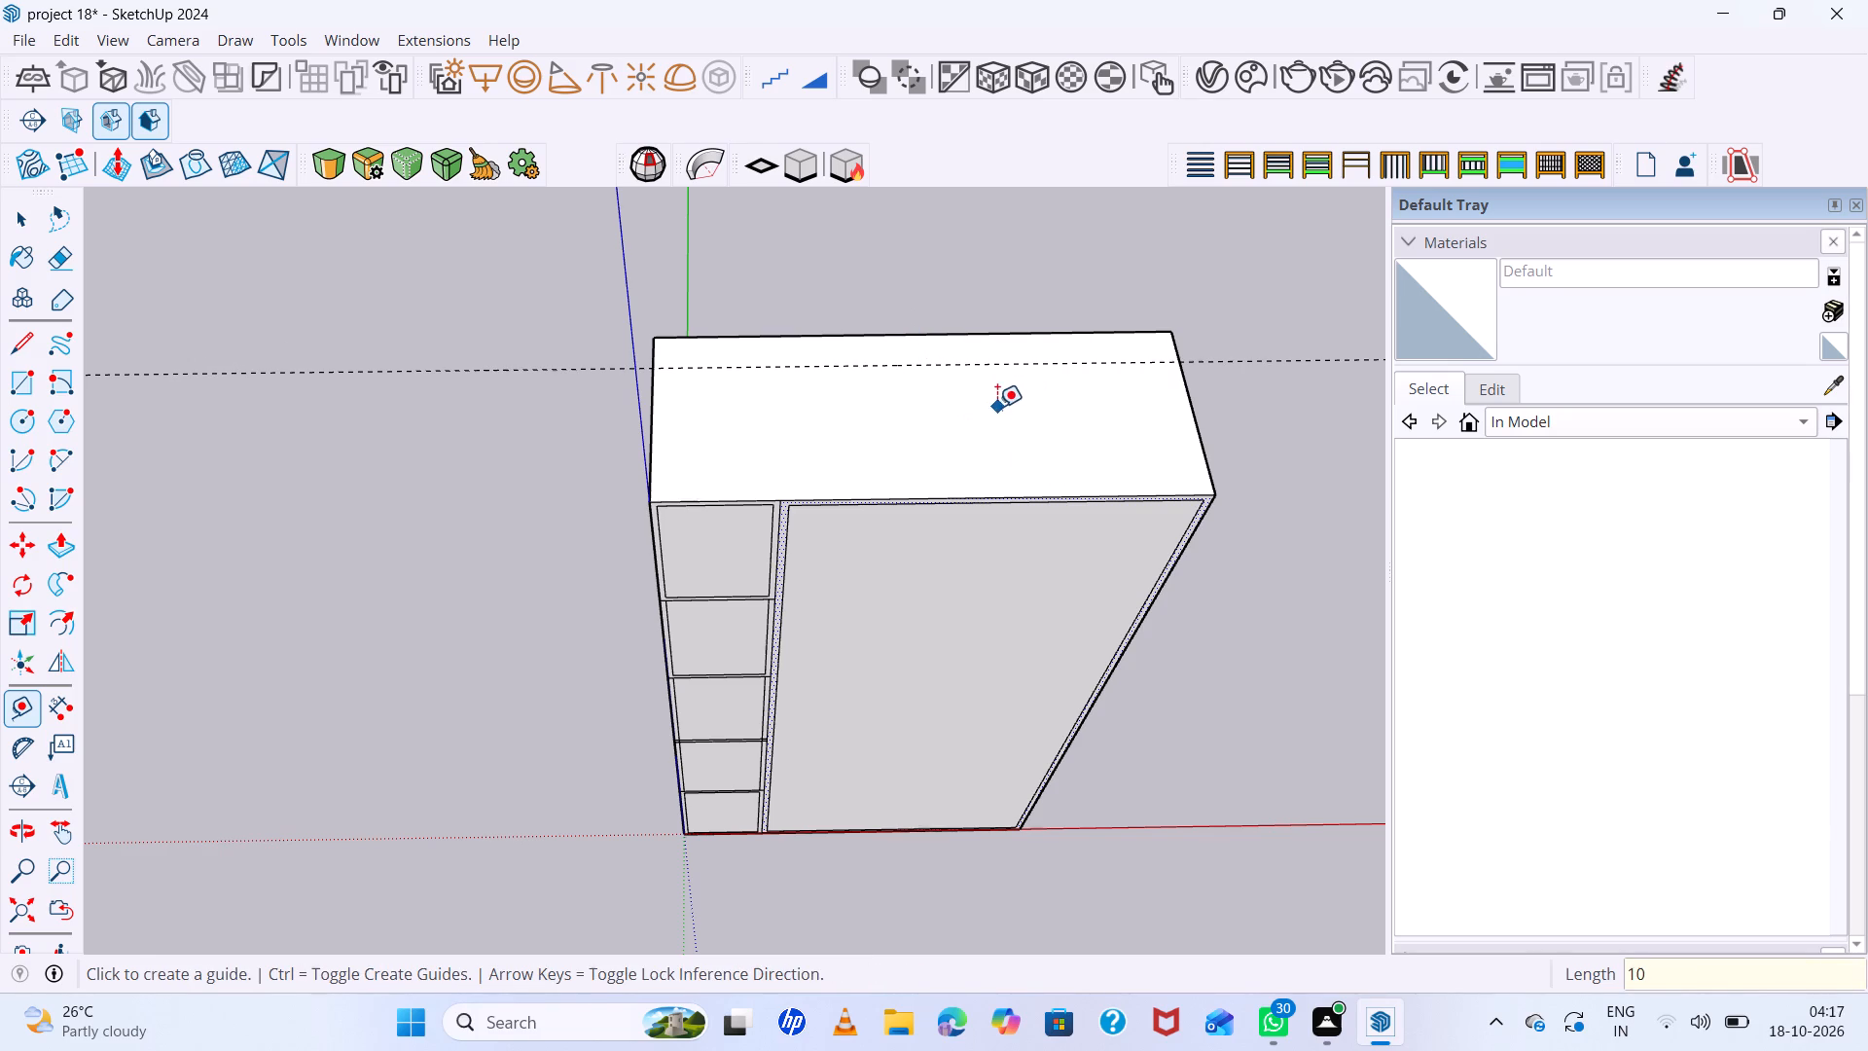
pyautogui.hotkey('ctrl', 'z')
# Place a guide 6 cm in from the rear edge of the cabinet's top face.
pyautogui.click(949, 336)
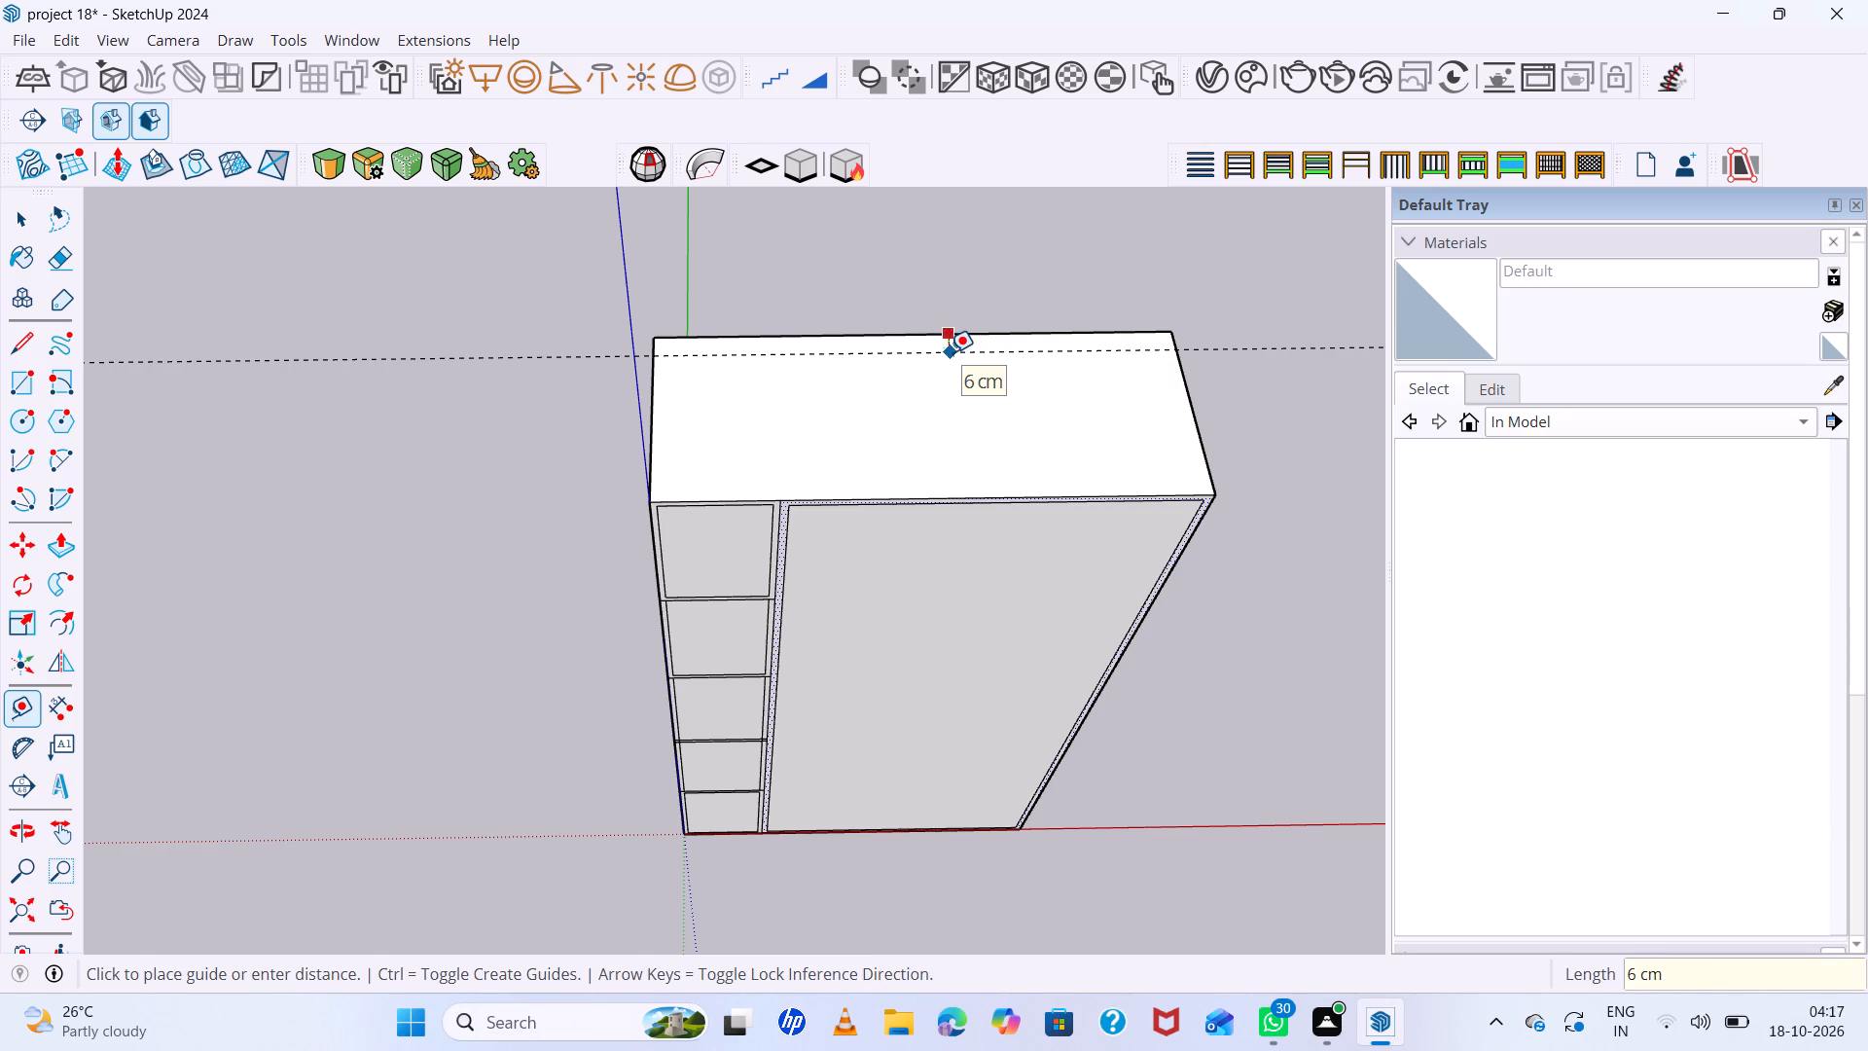
pyautogui.press('6')
pyautogui.press('Return')
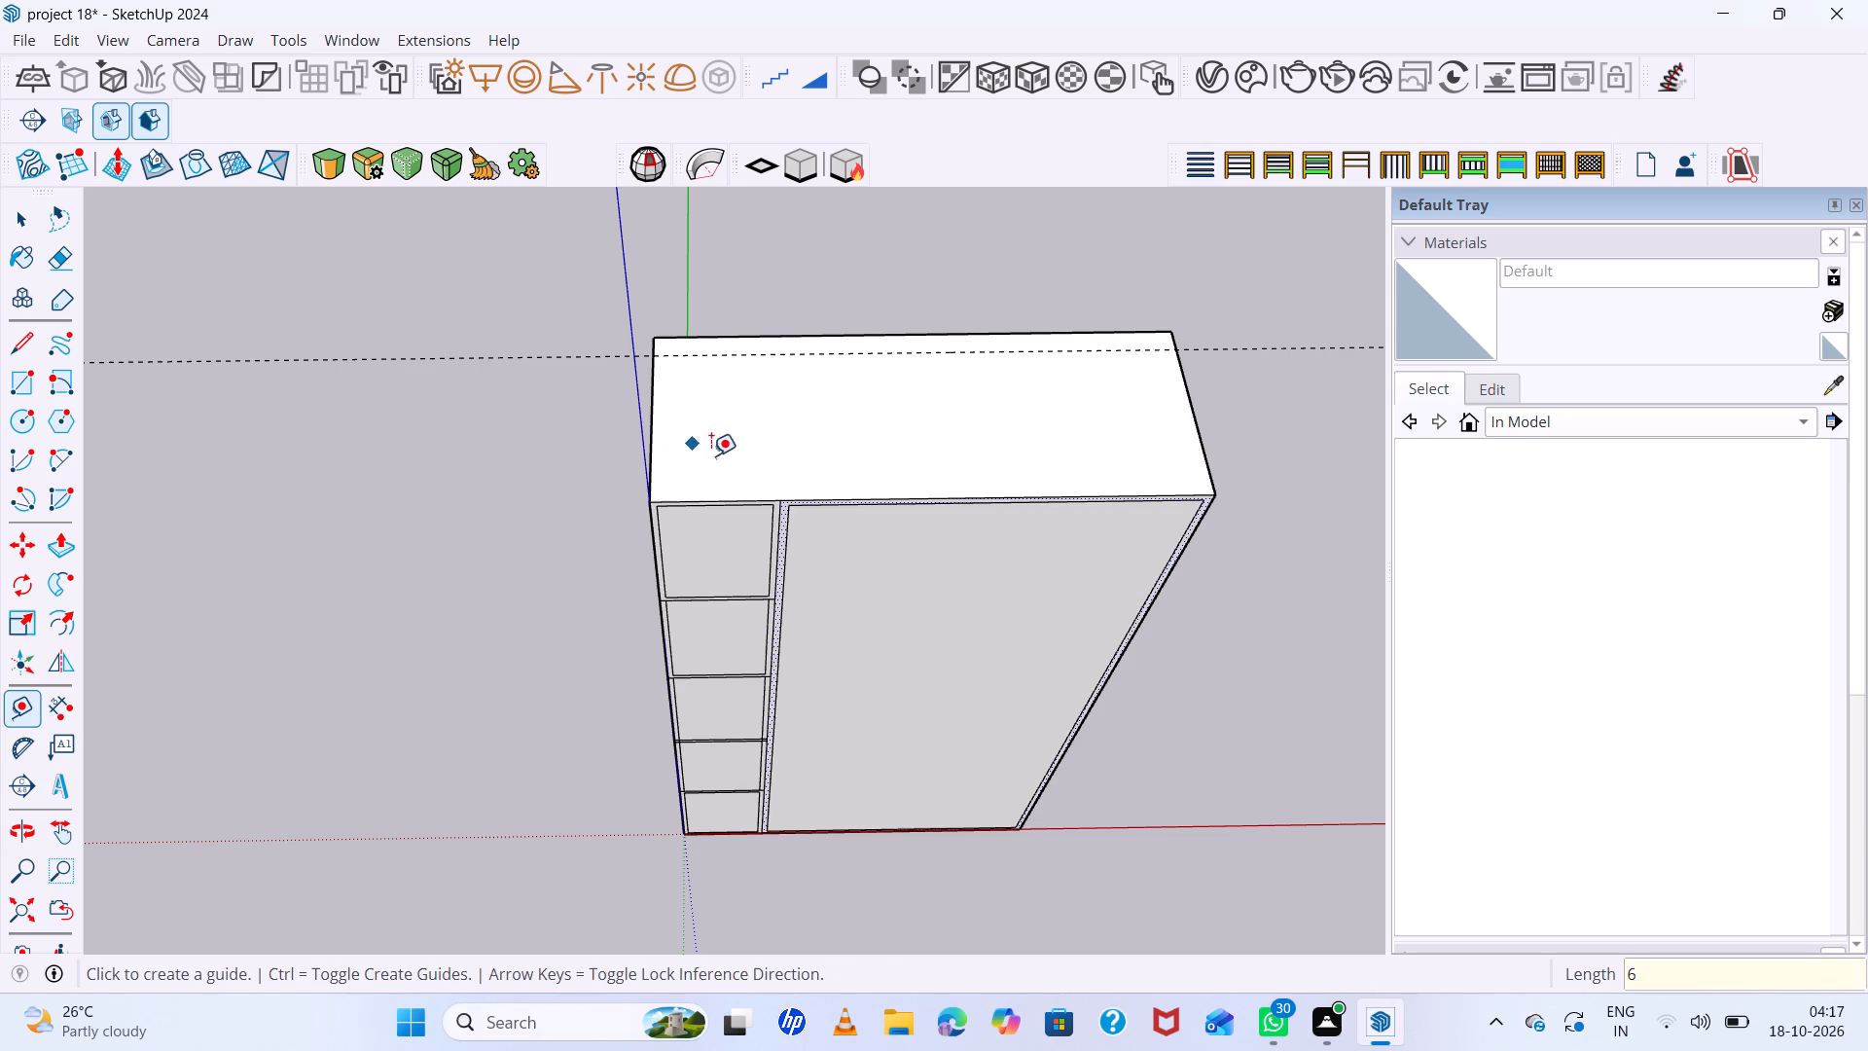
pyautogui.press('space')
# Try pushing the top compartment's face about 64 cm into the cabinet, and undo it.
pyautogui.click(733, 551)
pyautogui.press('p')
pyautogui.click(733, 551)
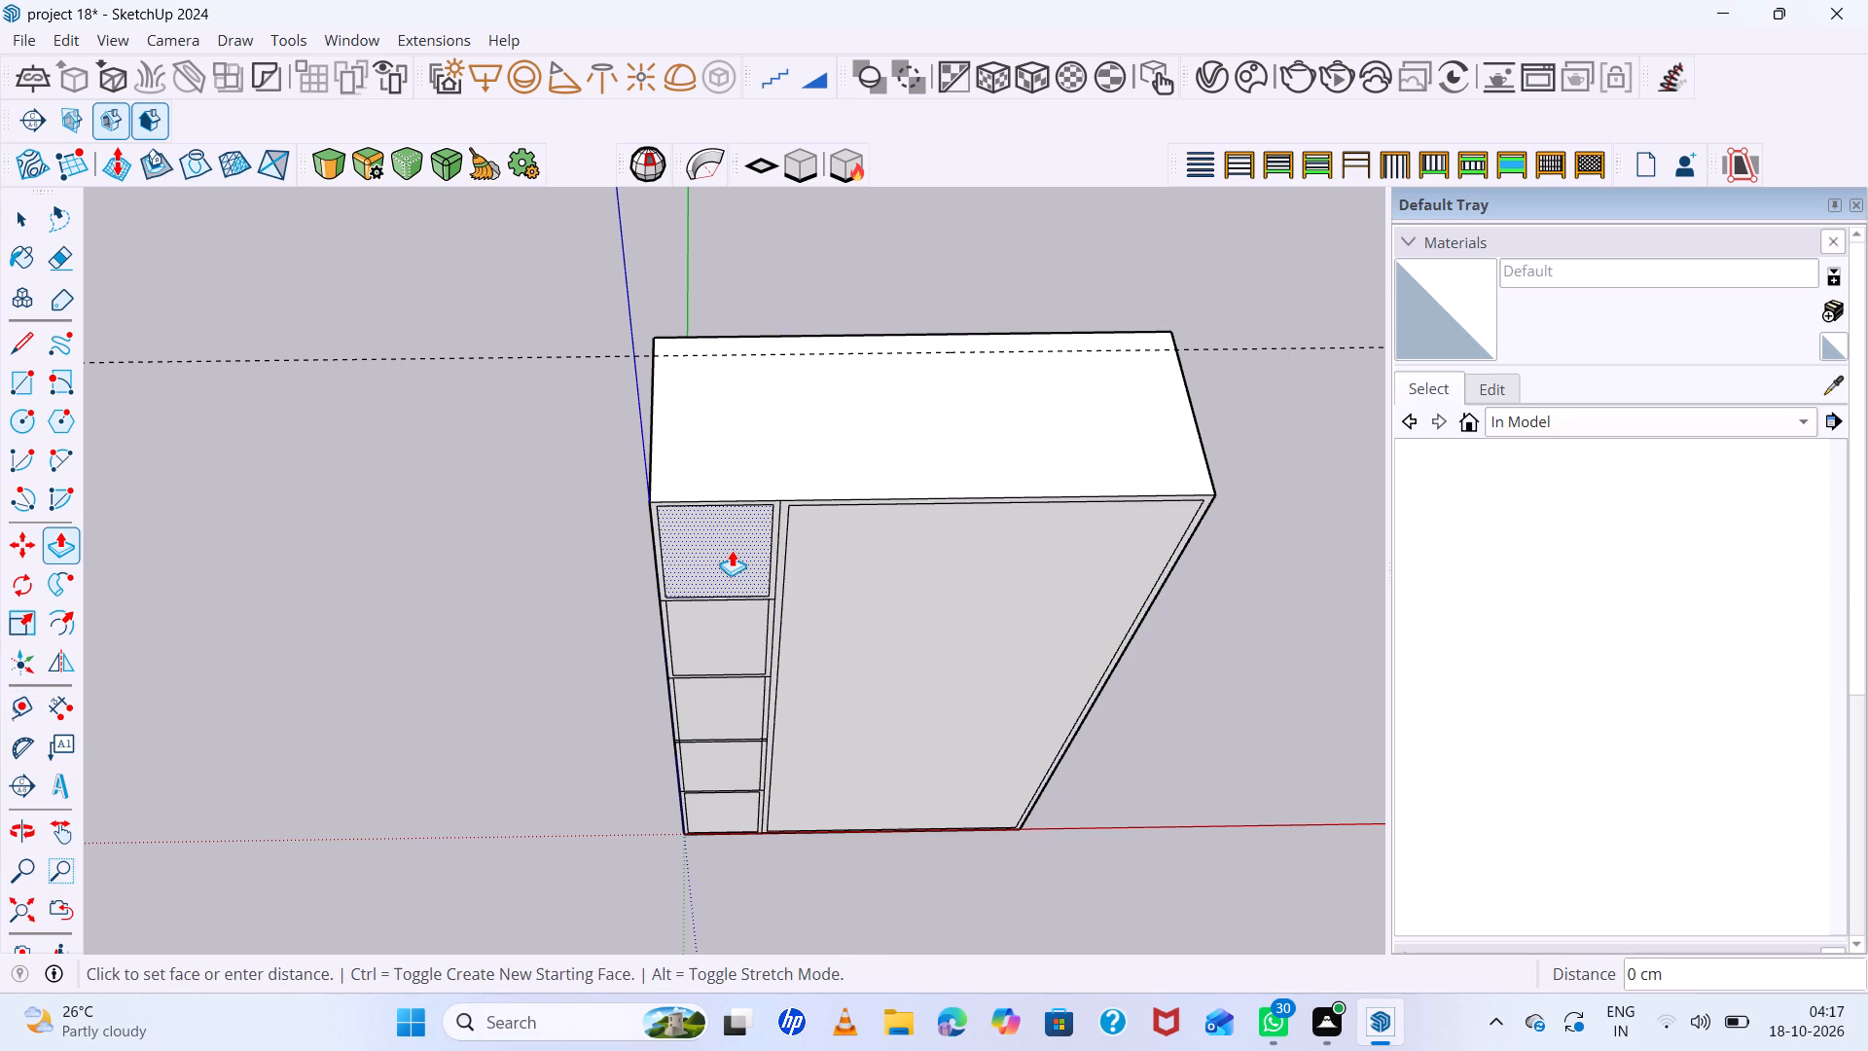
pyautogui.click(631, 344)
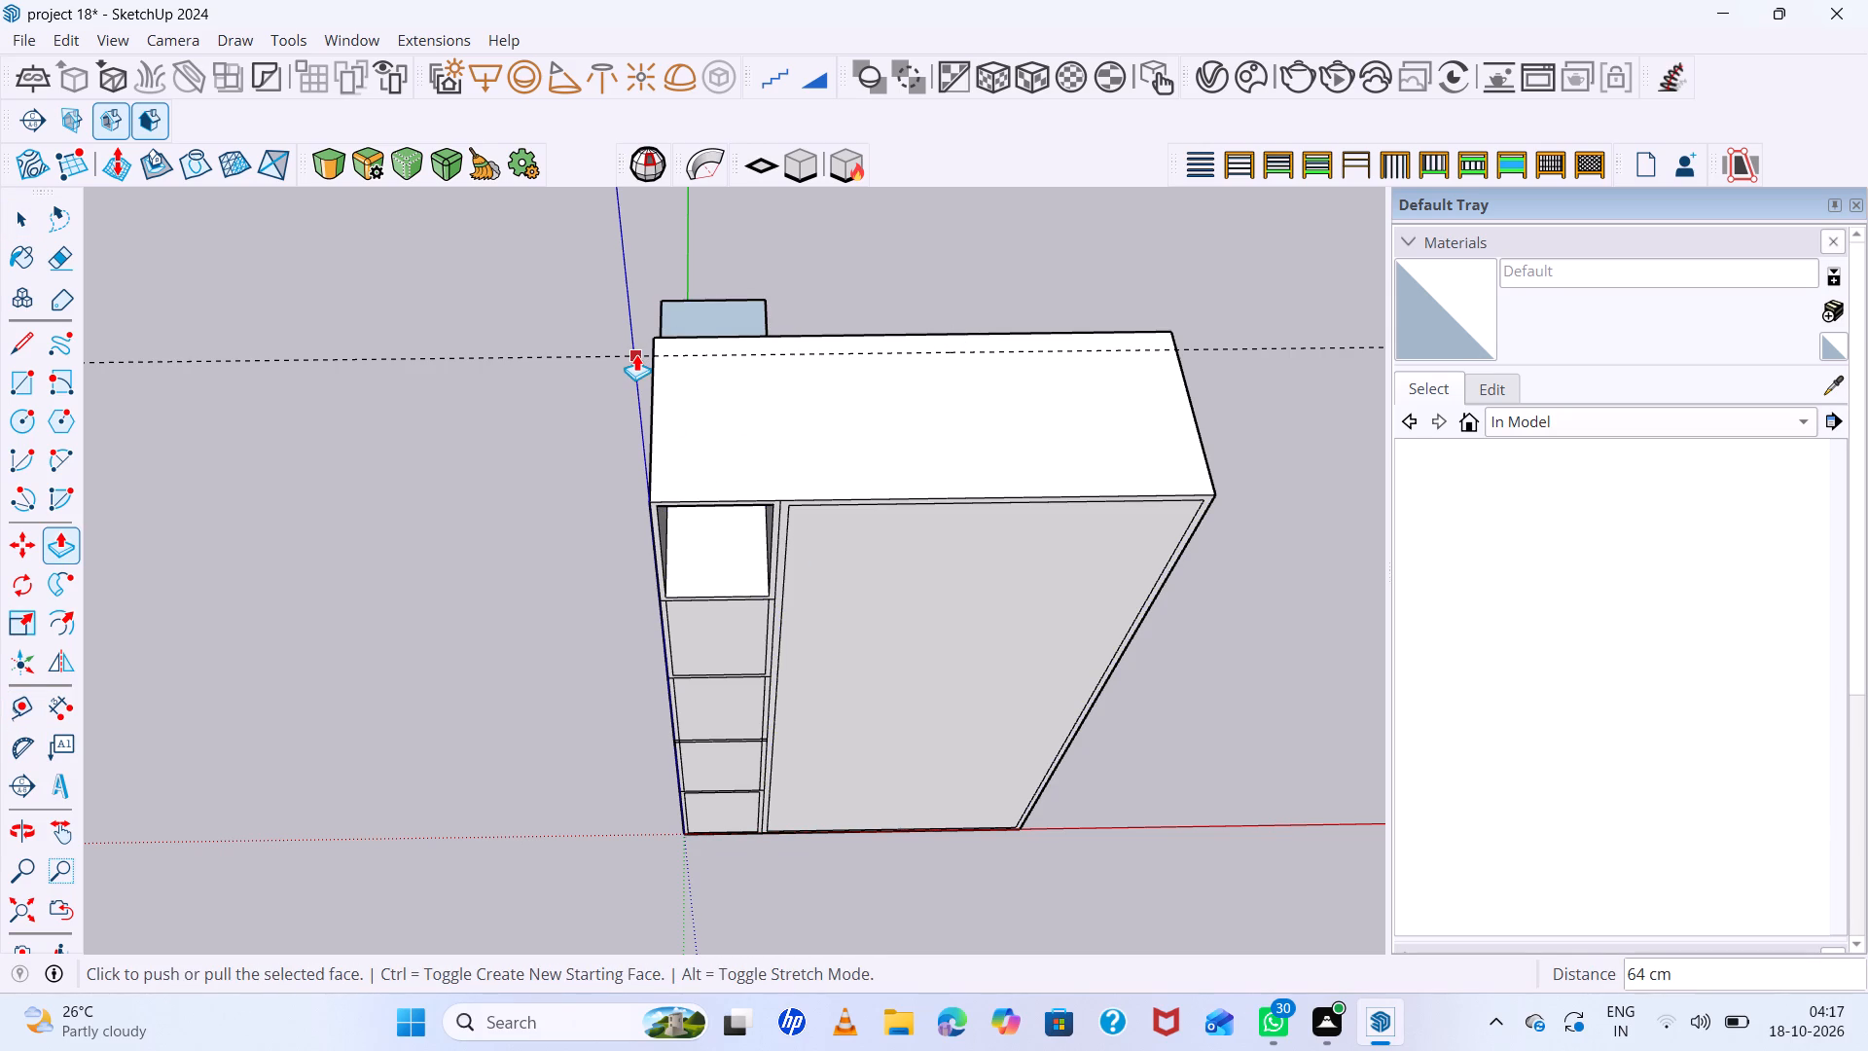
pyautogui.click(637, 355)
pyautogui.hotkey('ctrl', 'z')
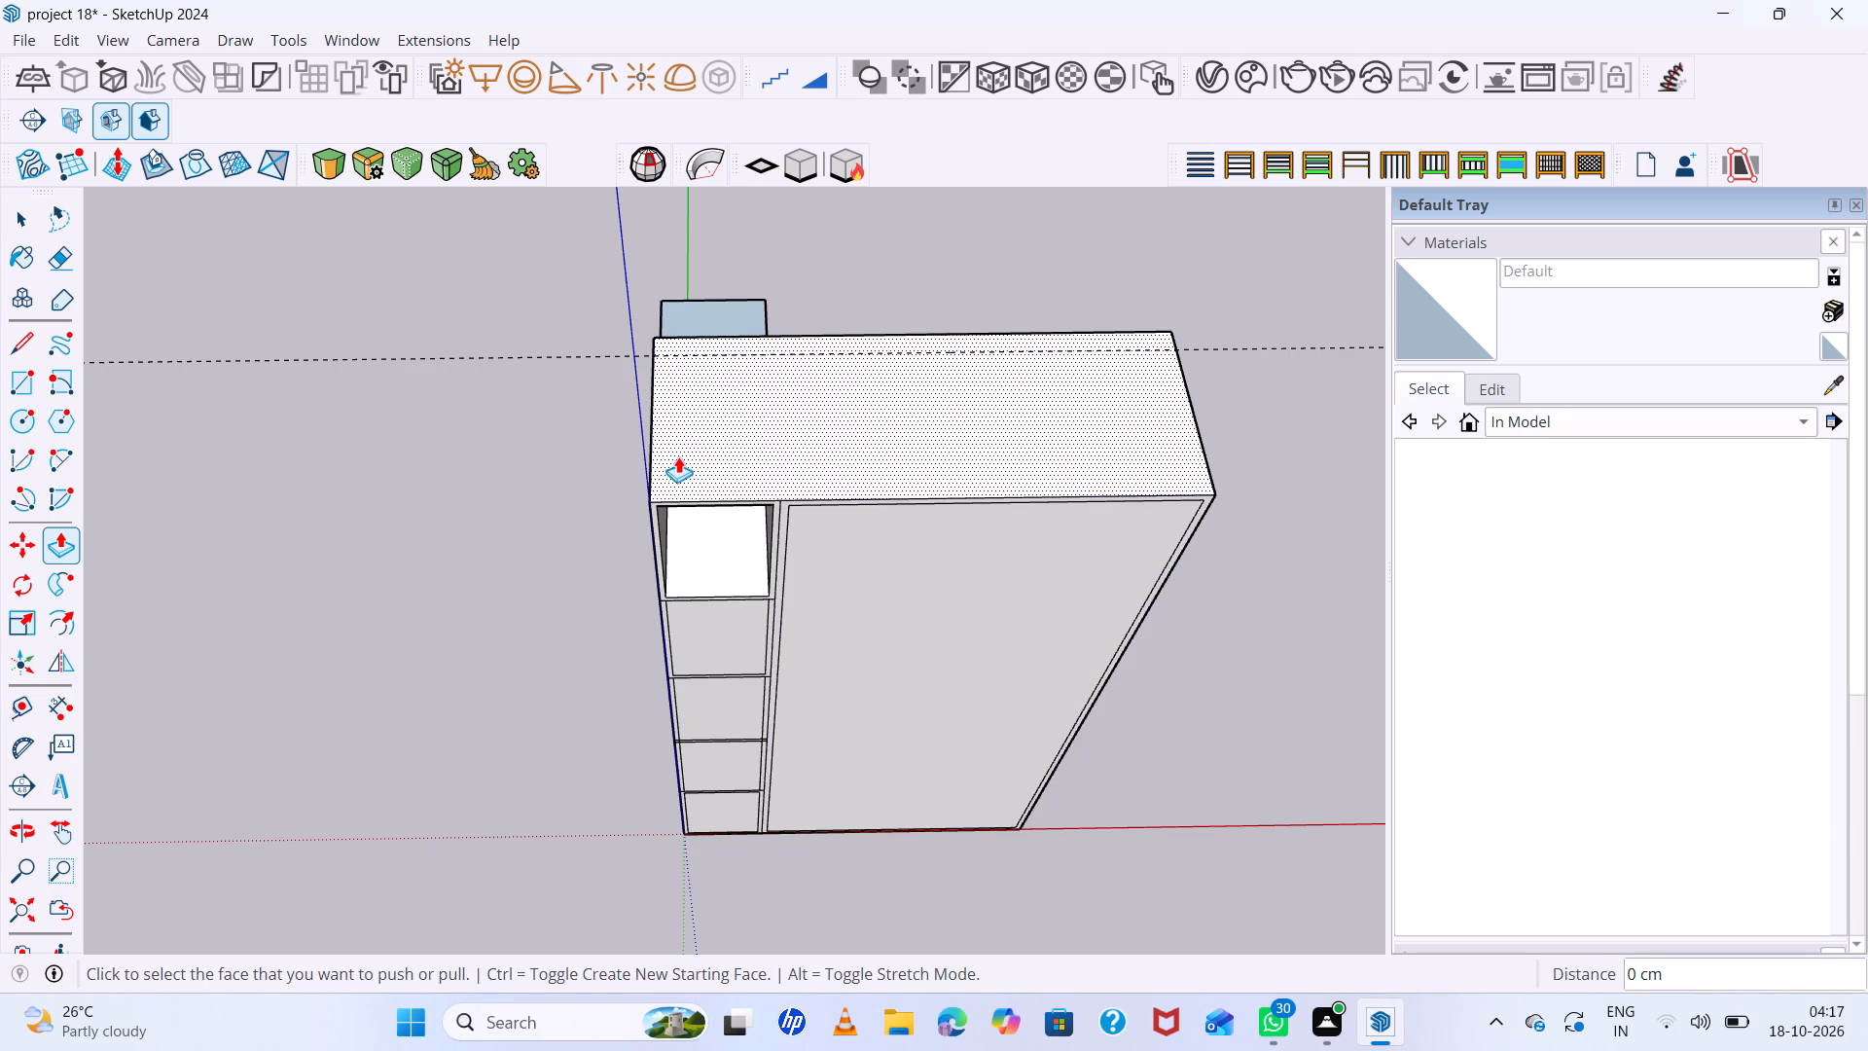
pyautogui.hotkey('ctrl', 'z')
# Push the inner faces of the upper three small compartments 44 cm into the cabinet, matching the rear guide.
pyautogui.click(697, 544)
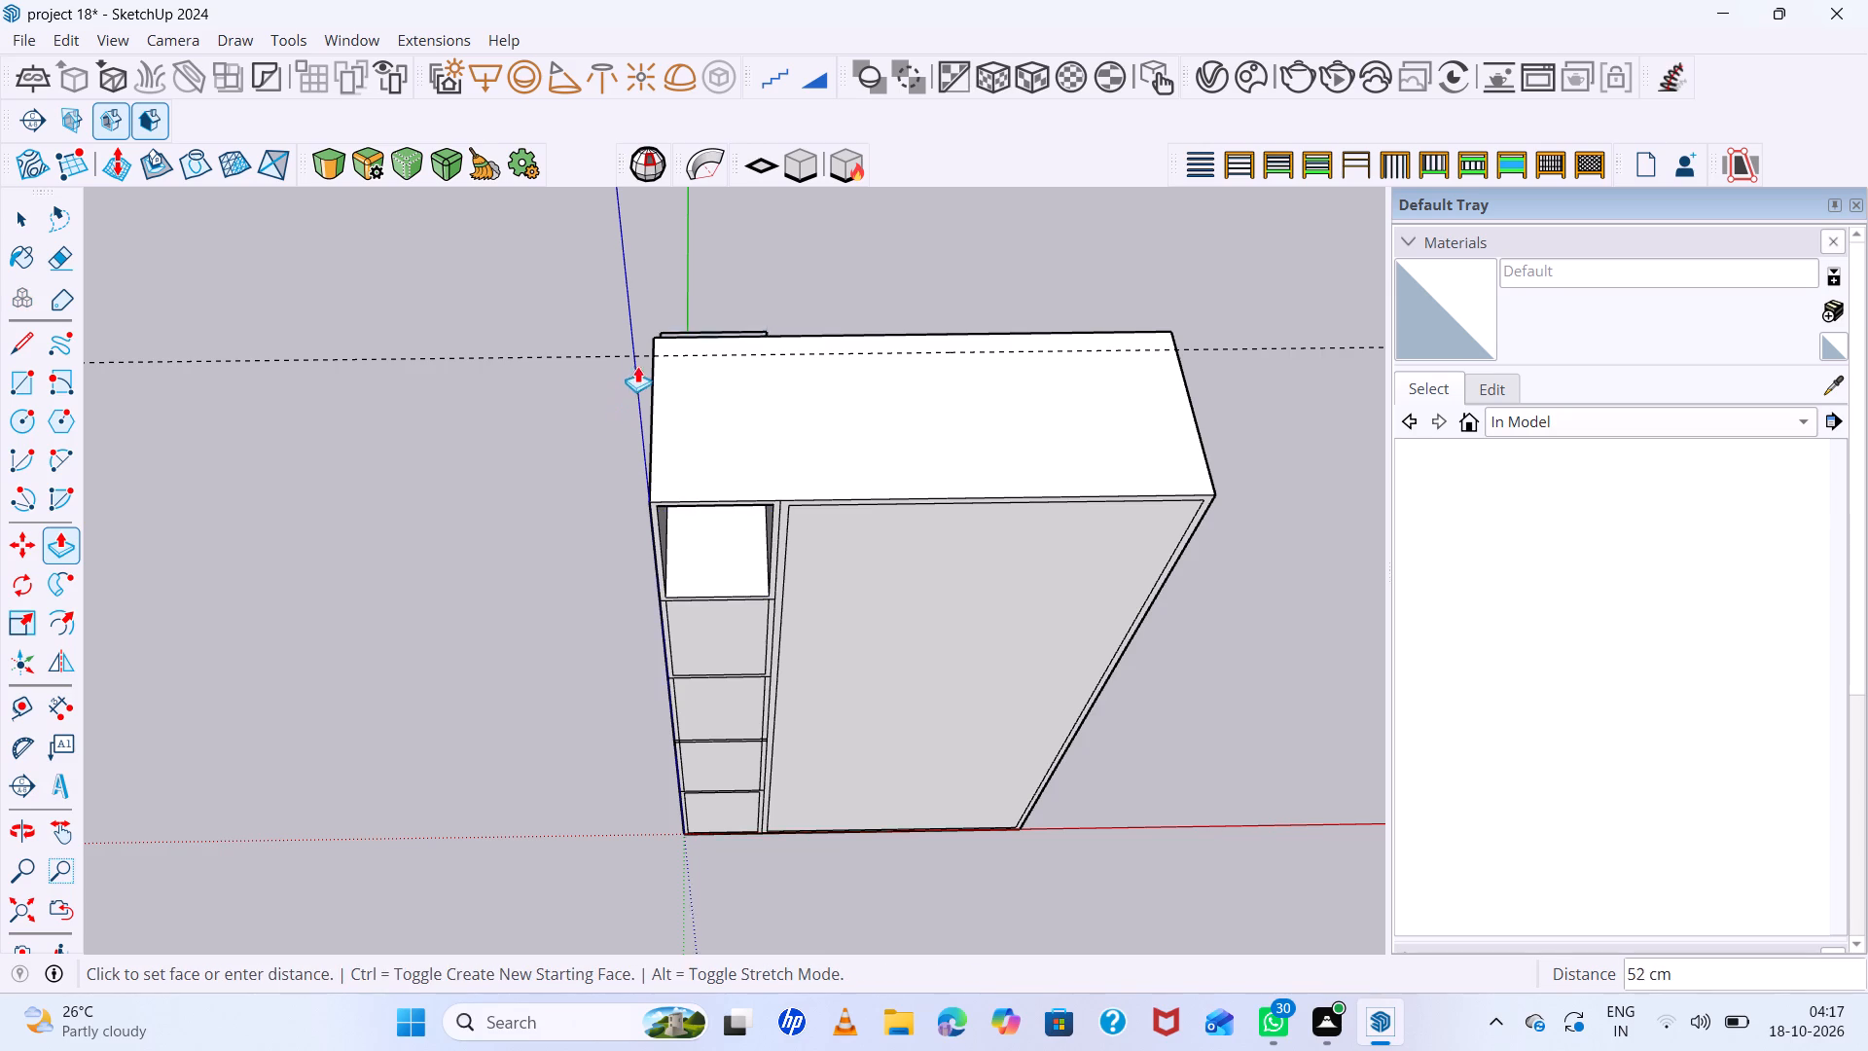
pyautogui.click(642, 359)
pyautogui.scroll(-5, 711, 428)
pyautogui.moveTo(796, 489); pyautogui.dragTo(818, 267, button='middle')
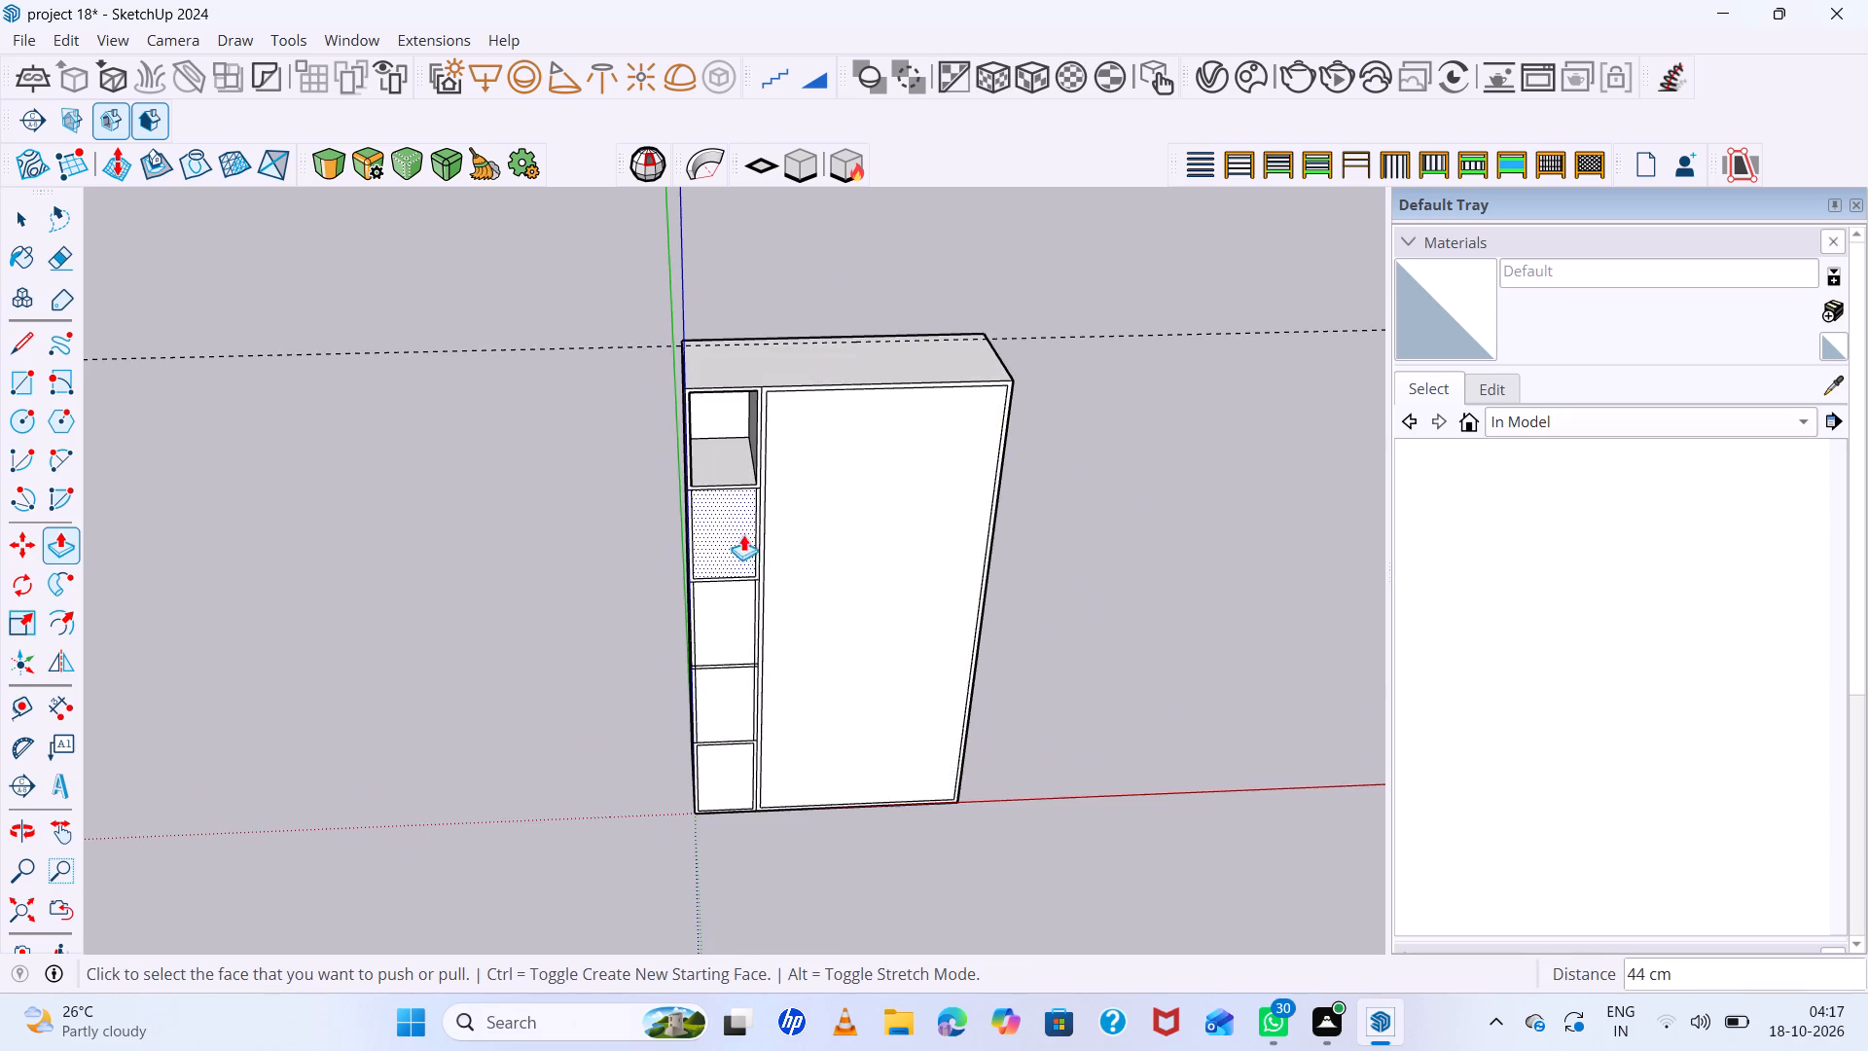
pyautogui.scroll(1, 742, 532)
pyautogui.moveTo(755, 517); pyautogui.dragTo(777, 337, button='middle')
pyautogui.doubleClick(733, 531)
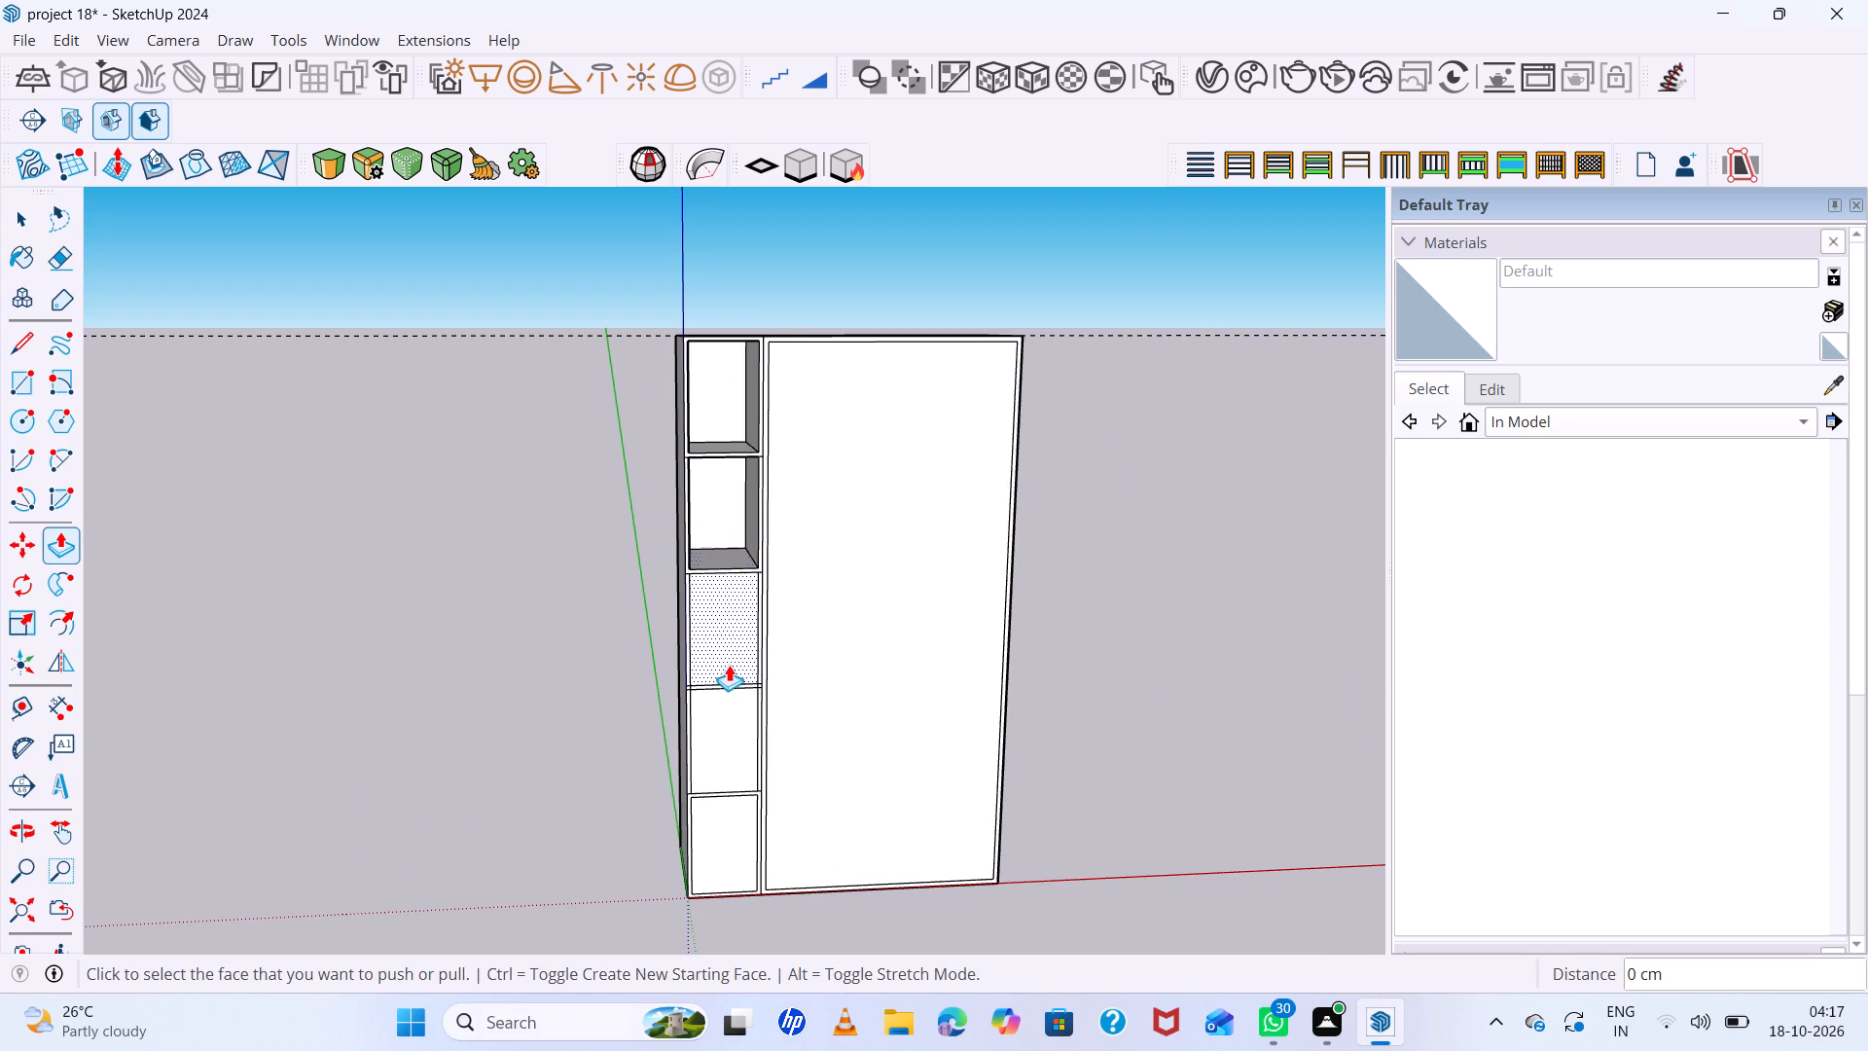
pyautogui.doubleClick(728, 635)
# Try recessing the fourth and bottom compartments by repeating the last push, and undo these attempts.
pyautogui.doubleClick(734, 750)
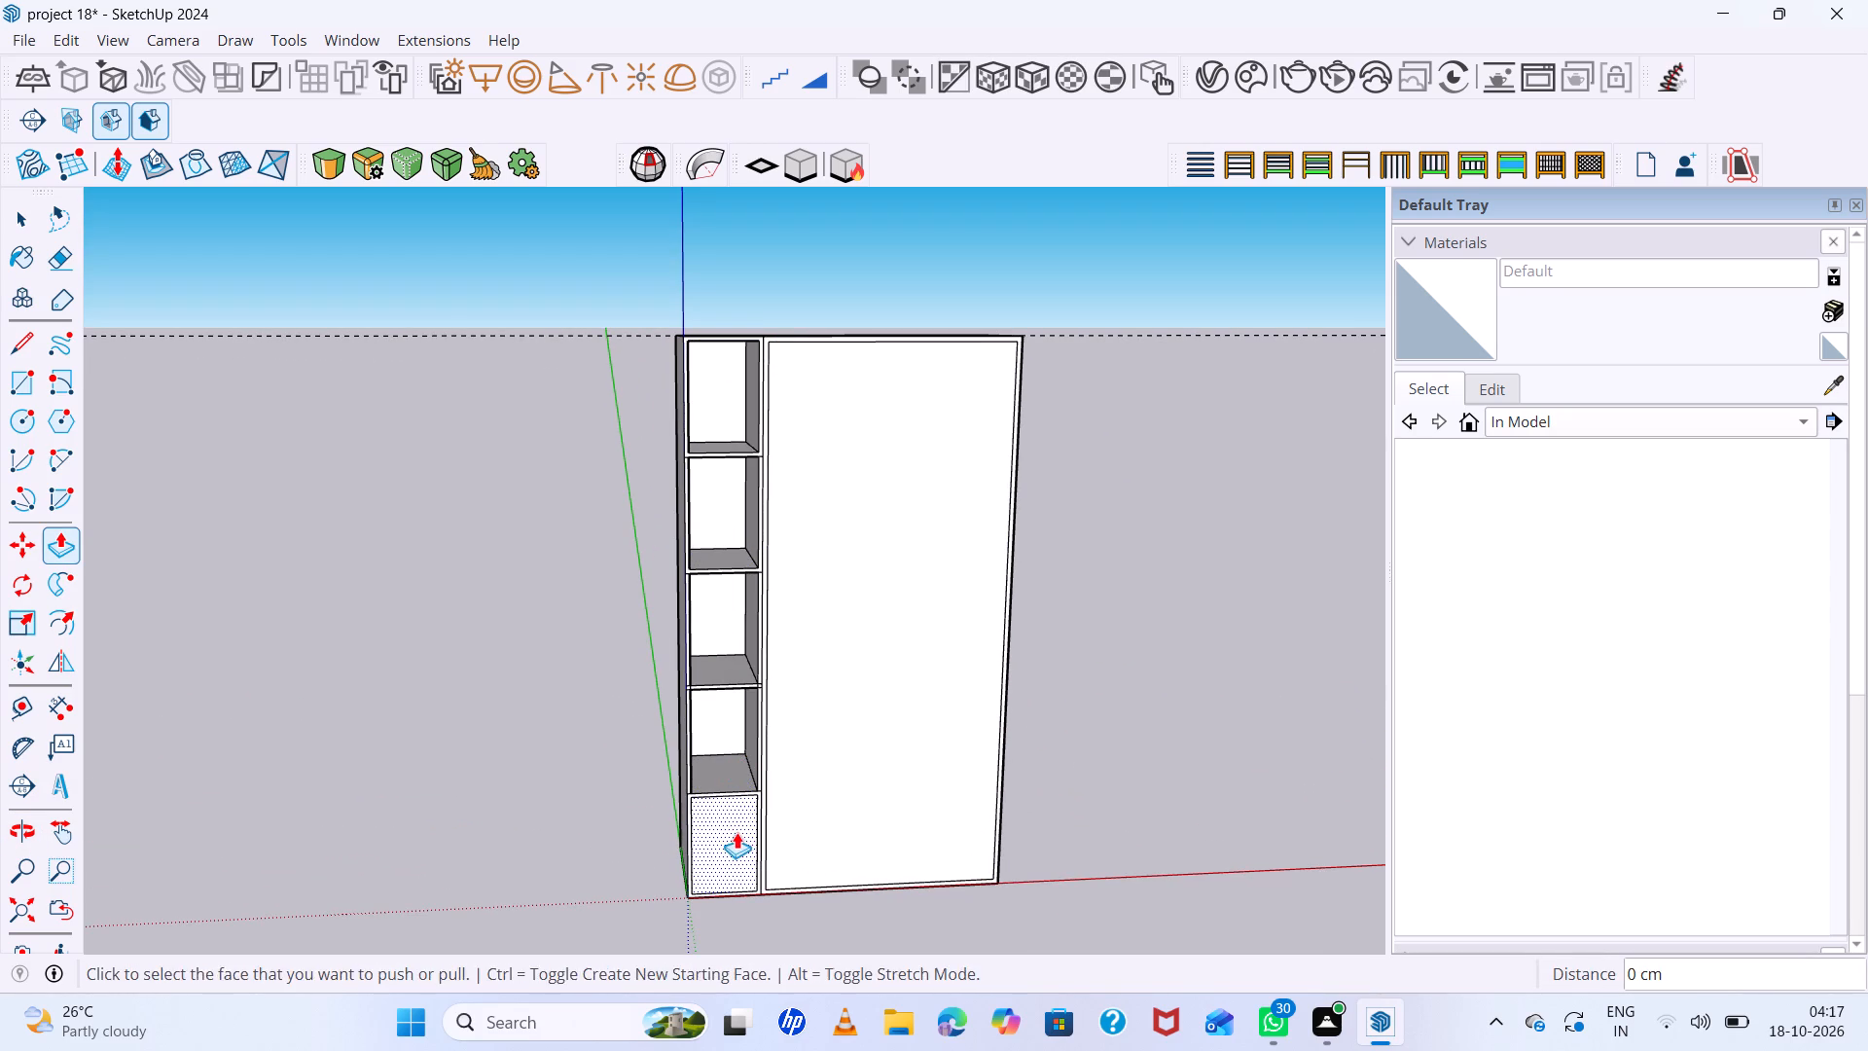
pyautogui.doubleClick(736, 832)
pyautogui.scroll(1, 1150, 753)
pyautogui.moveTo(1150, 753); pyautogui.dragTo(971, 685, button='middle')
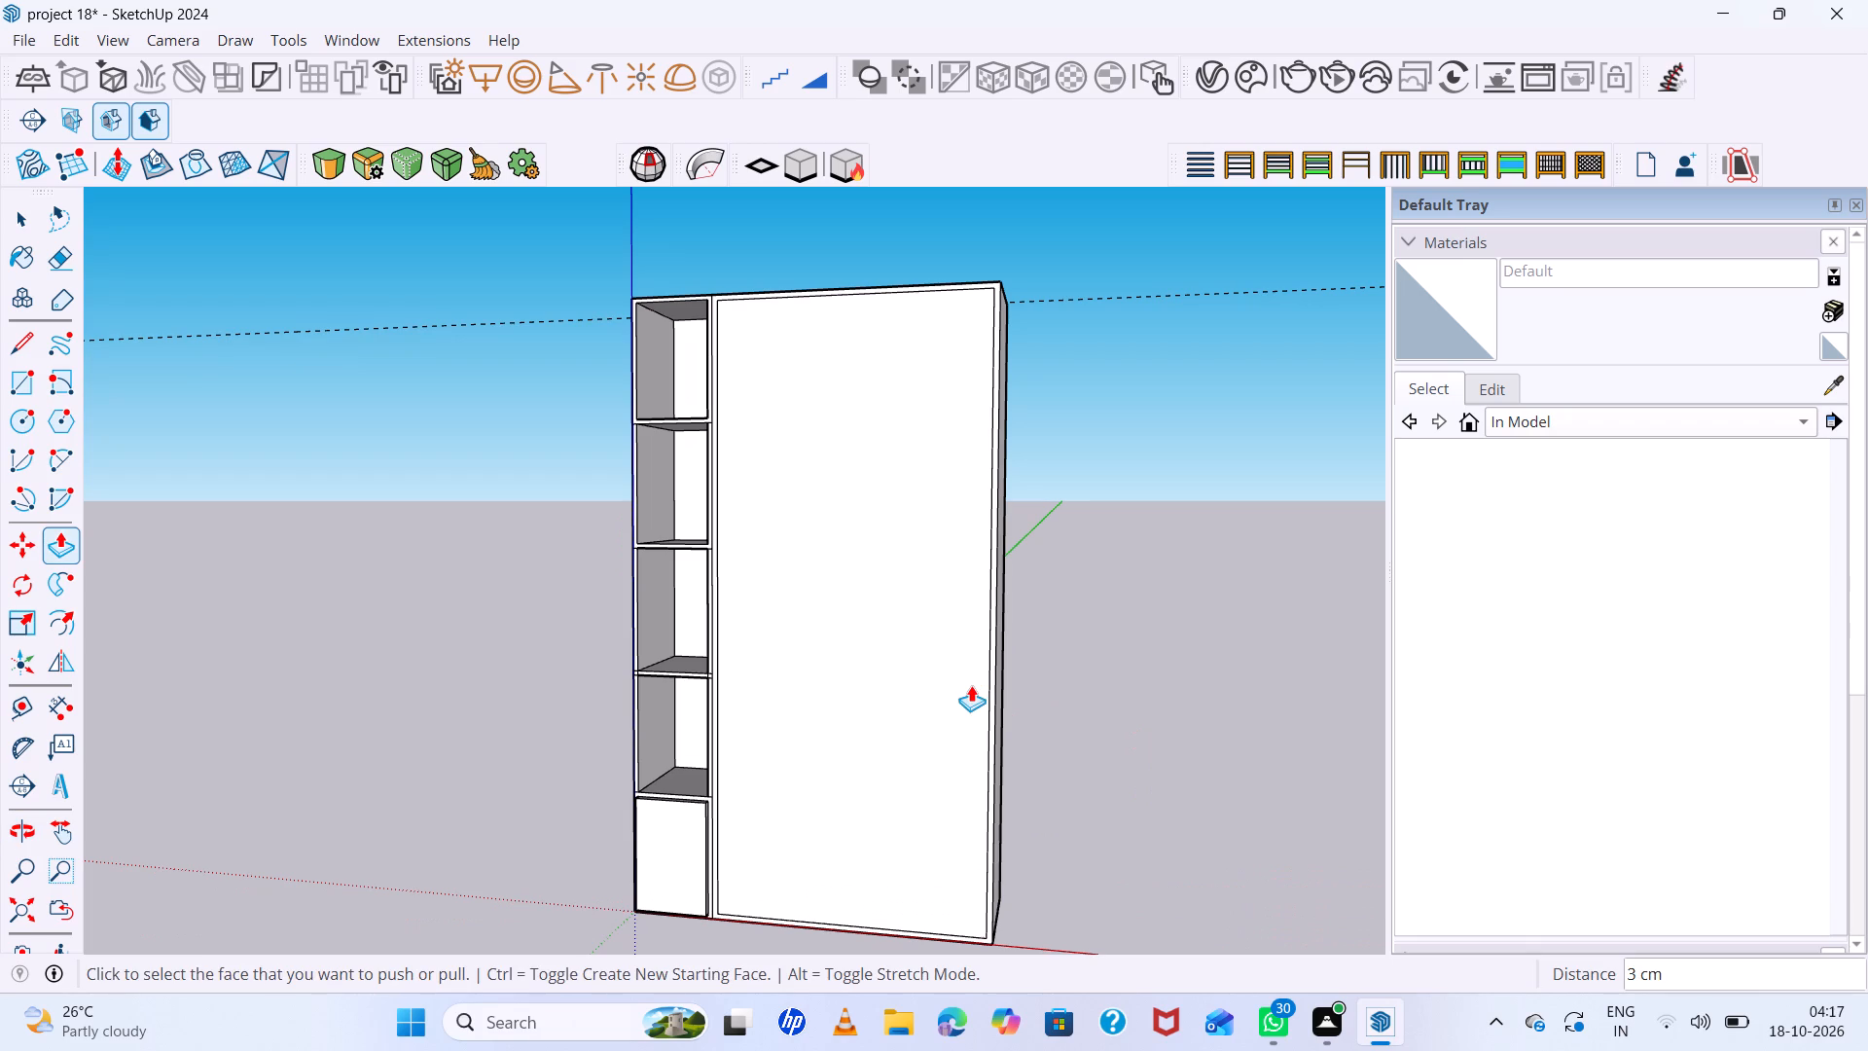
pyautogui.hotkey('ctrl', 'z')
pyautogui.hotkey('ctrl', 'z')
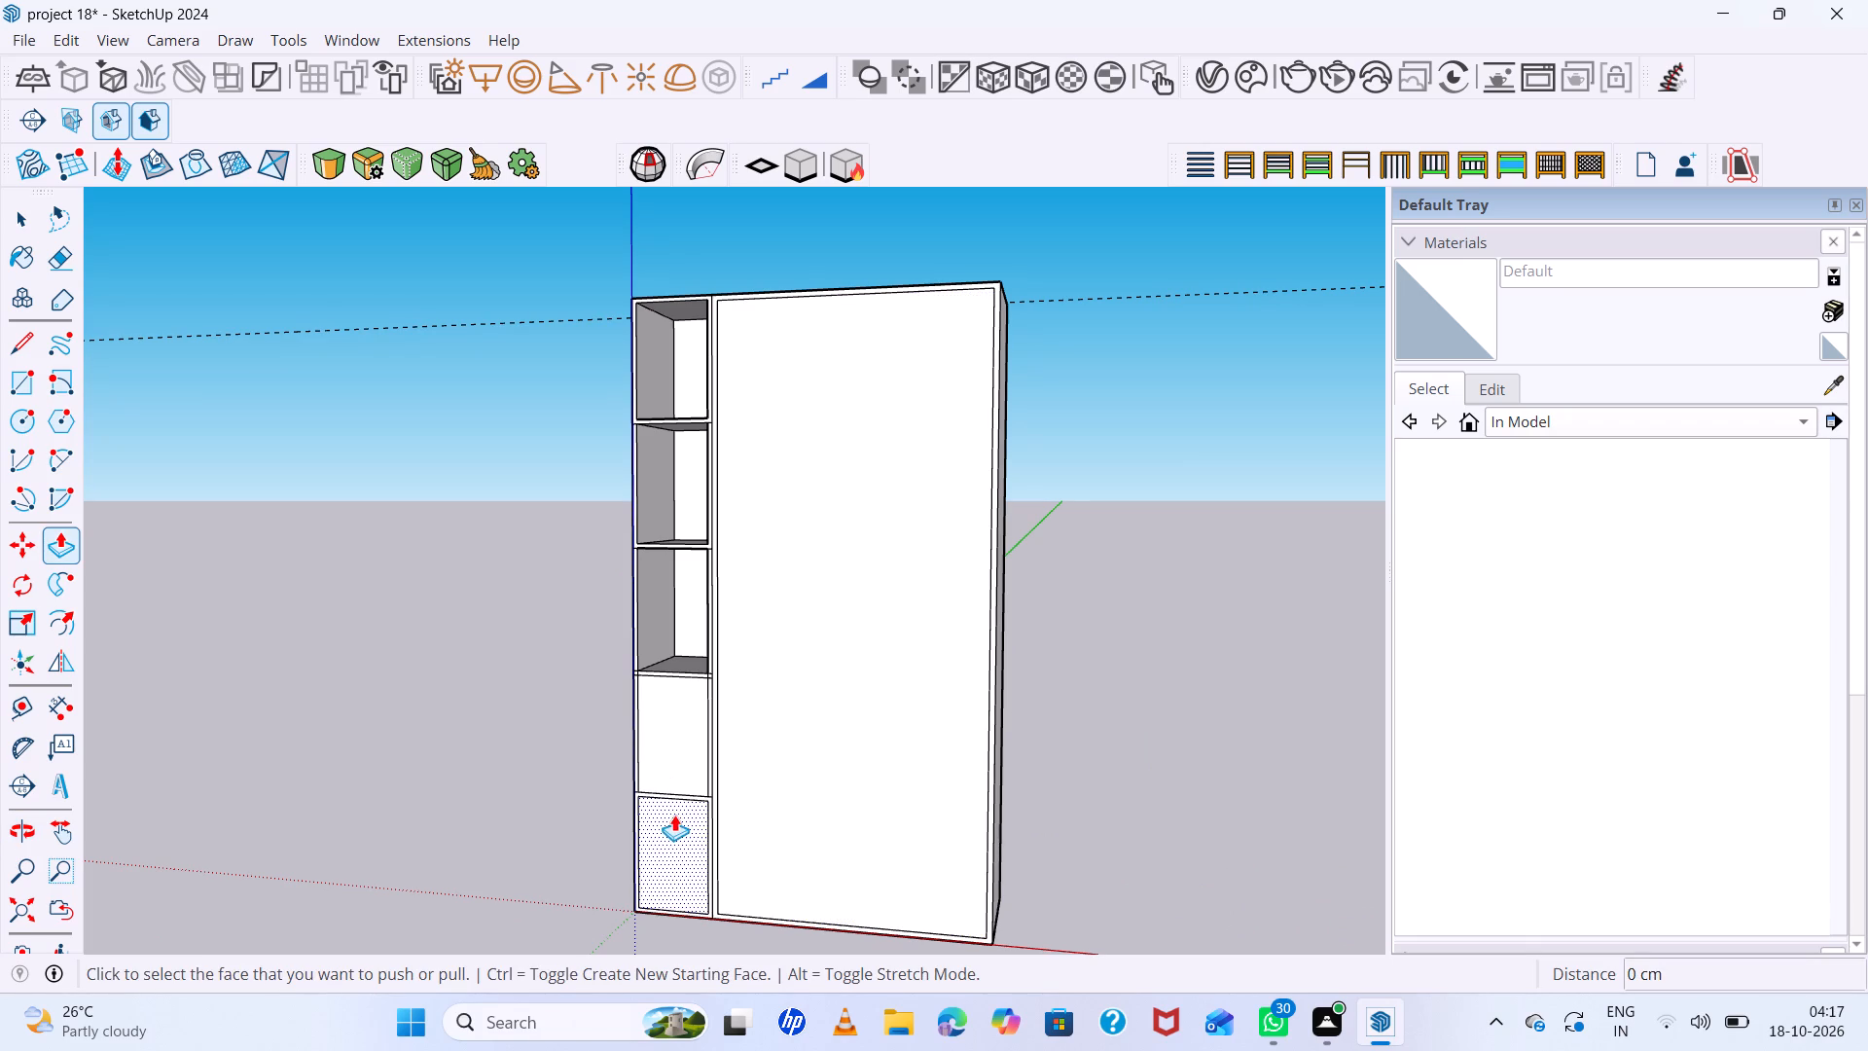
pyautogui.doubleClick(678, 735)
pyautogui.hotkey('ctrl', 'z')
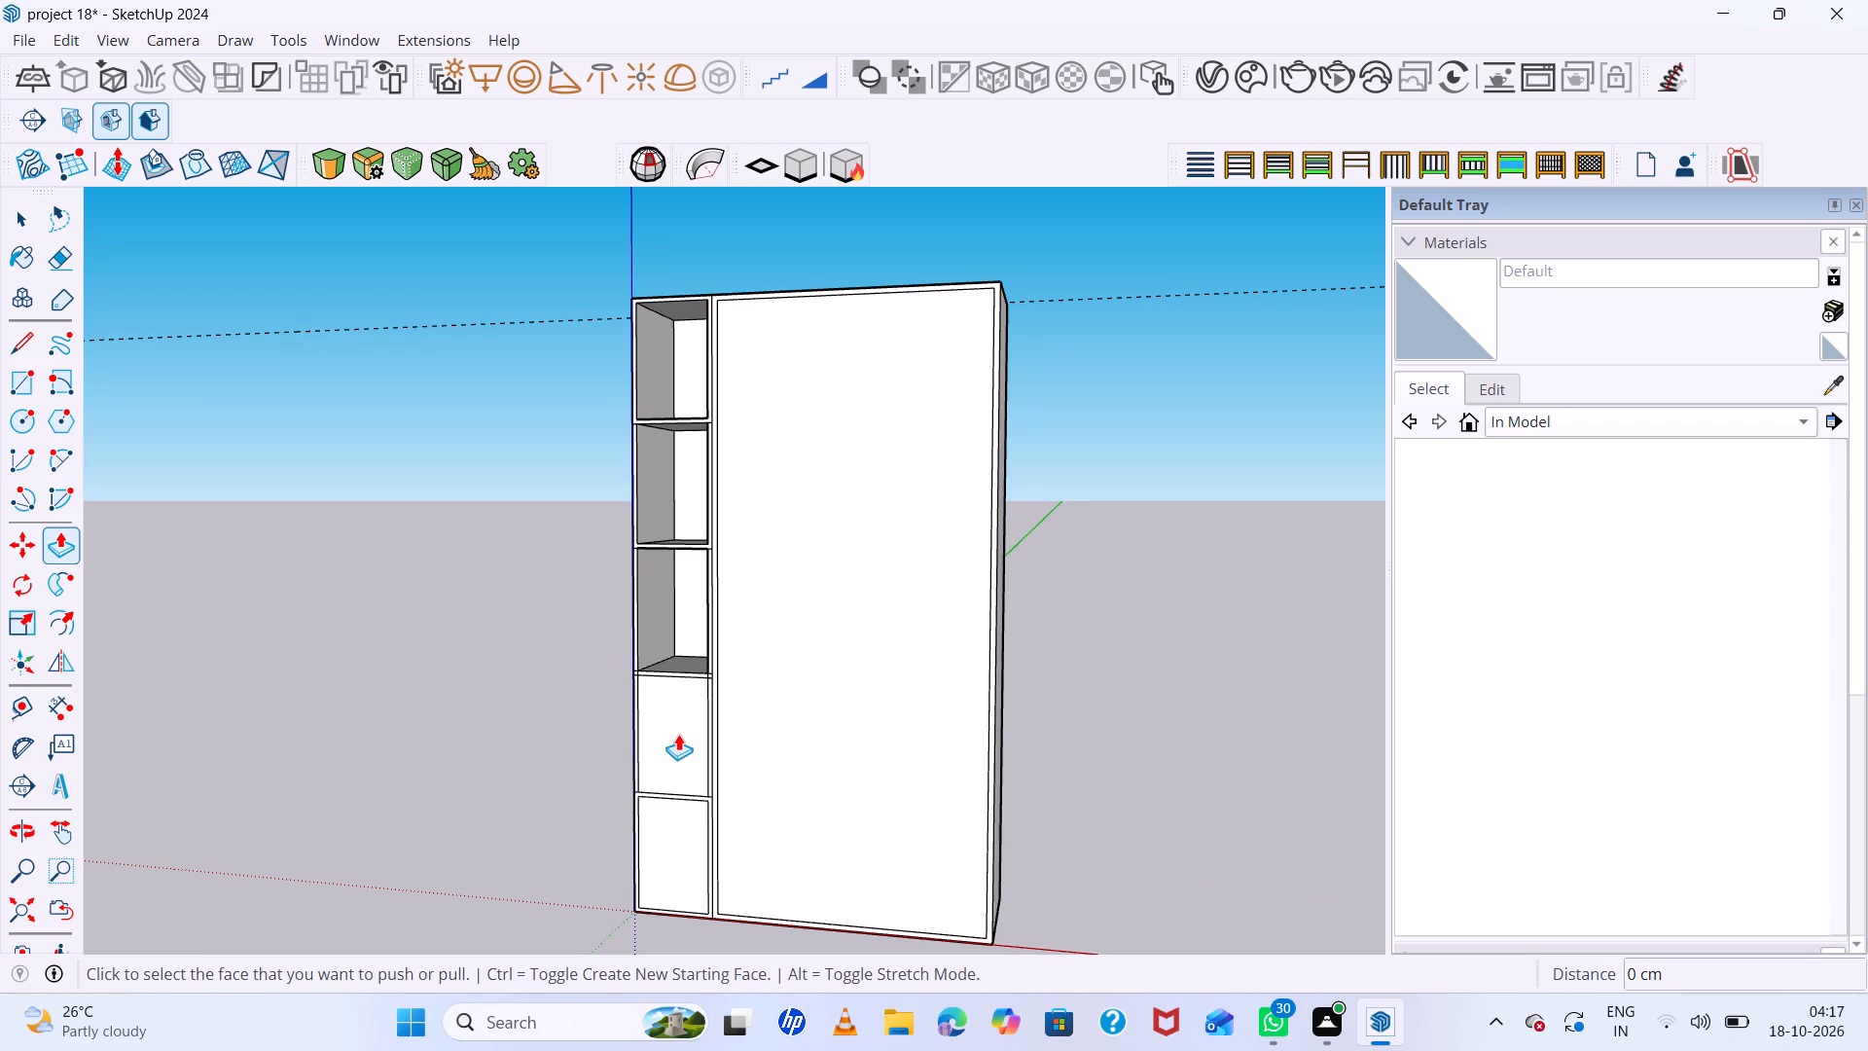
# Push the inner faces of the fourth and bottom compartments 44 cm into the cabinet, matching the rear guide.
pyautogui.click(678, 734)
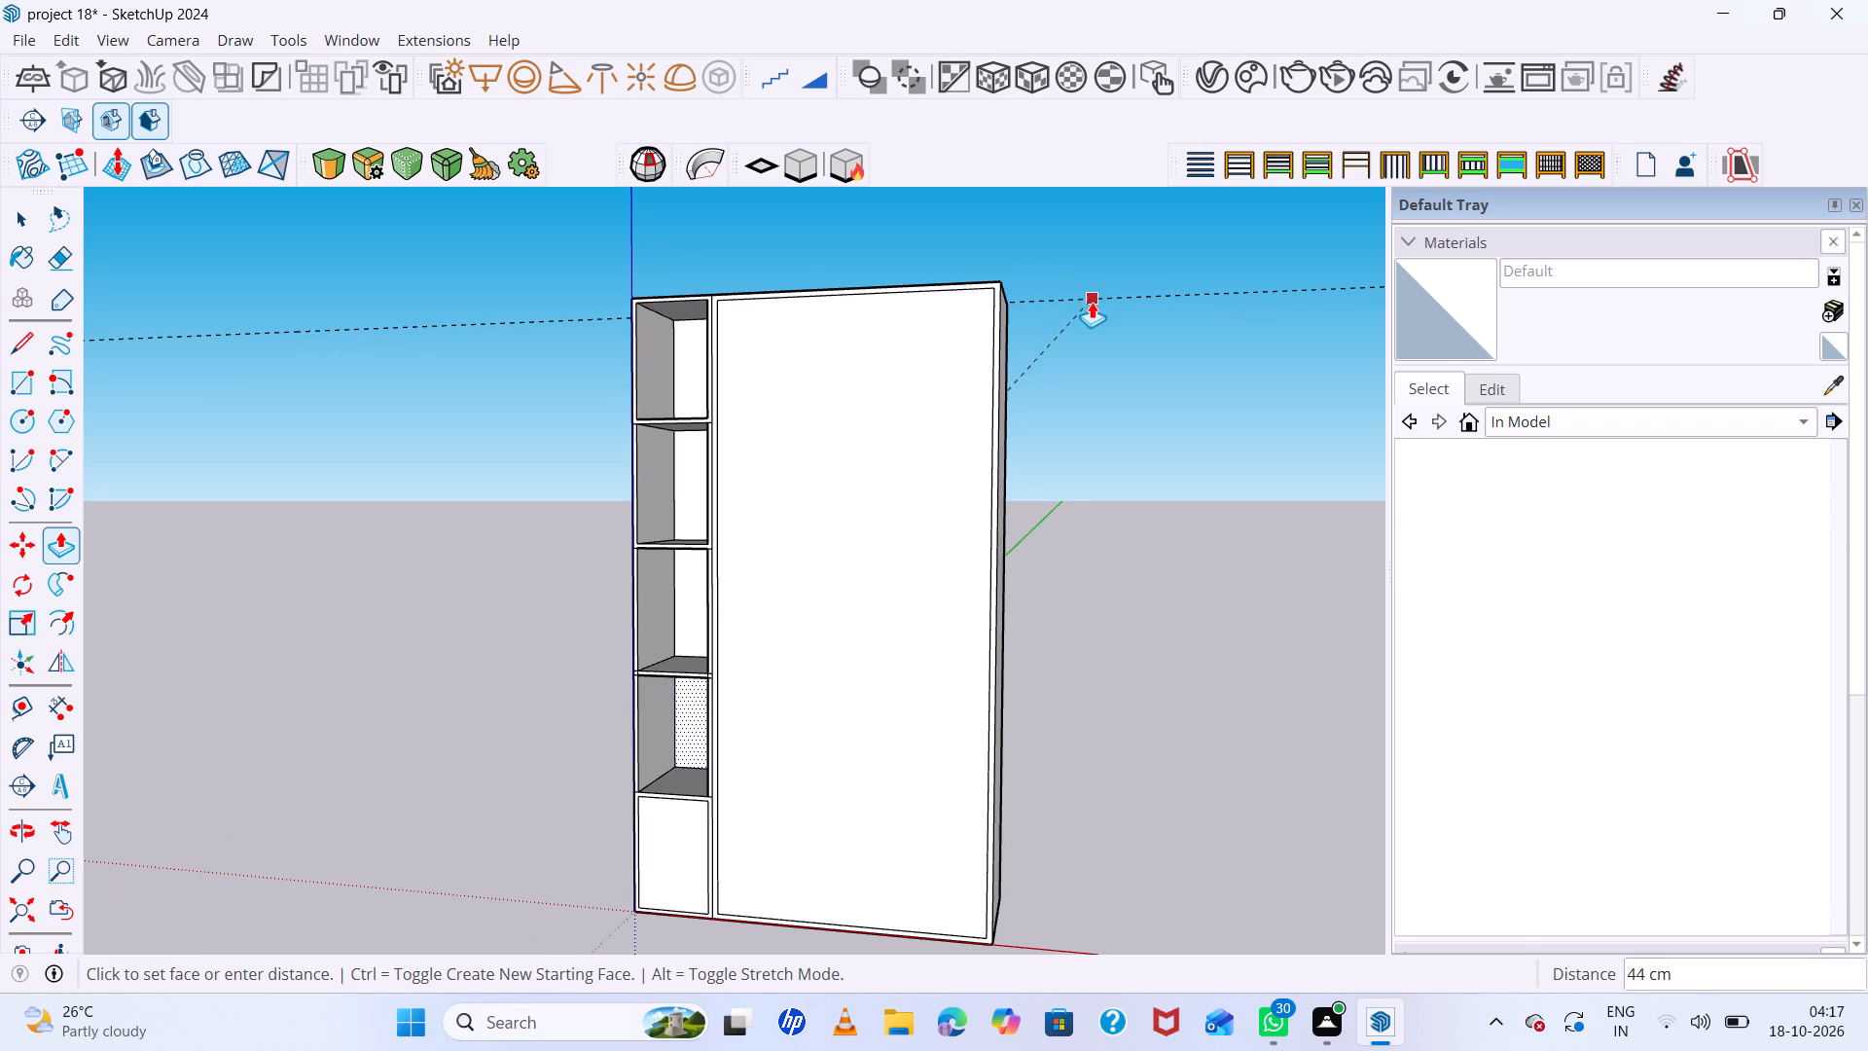
pyautogui.click(1092, 302)
pyautogui.doubleClick(693, 842)
# Push the large section's inner face 44 cm into the cabinet, up to the rear guide.
pyautogui.scroll(-4, 917, 700)
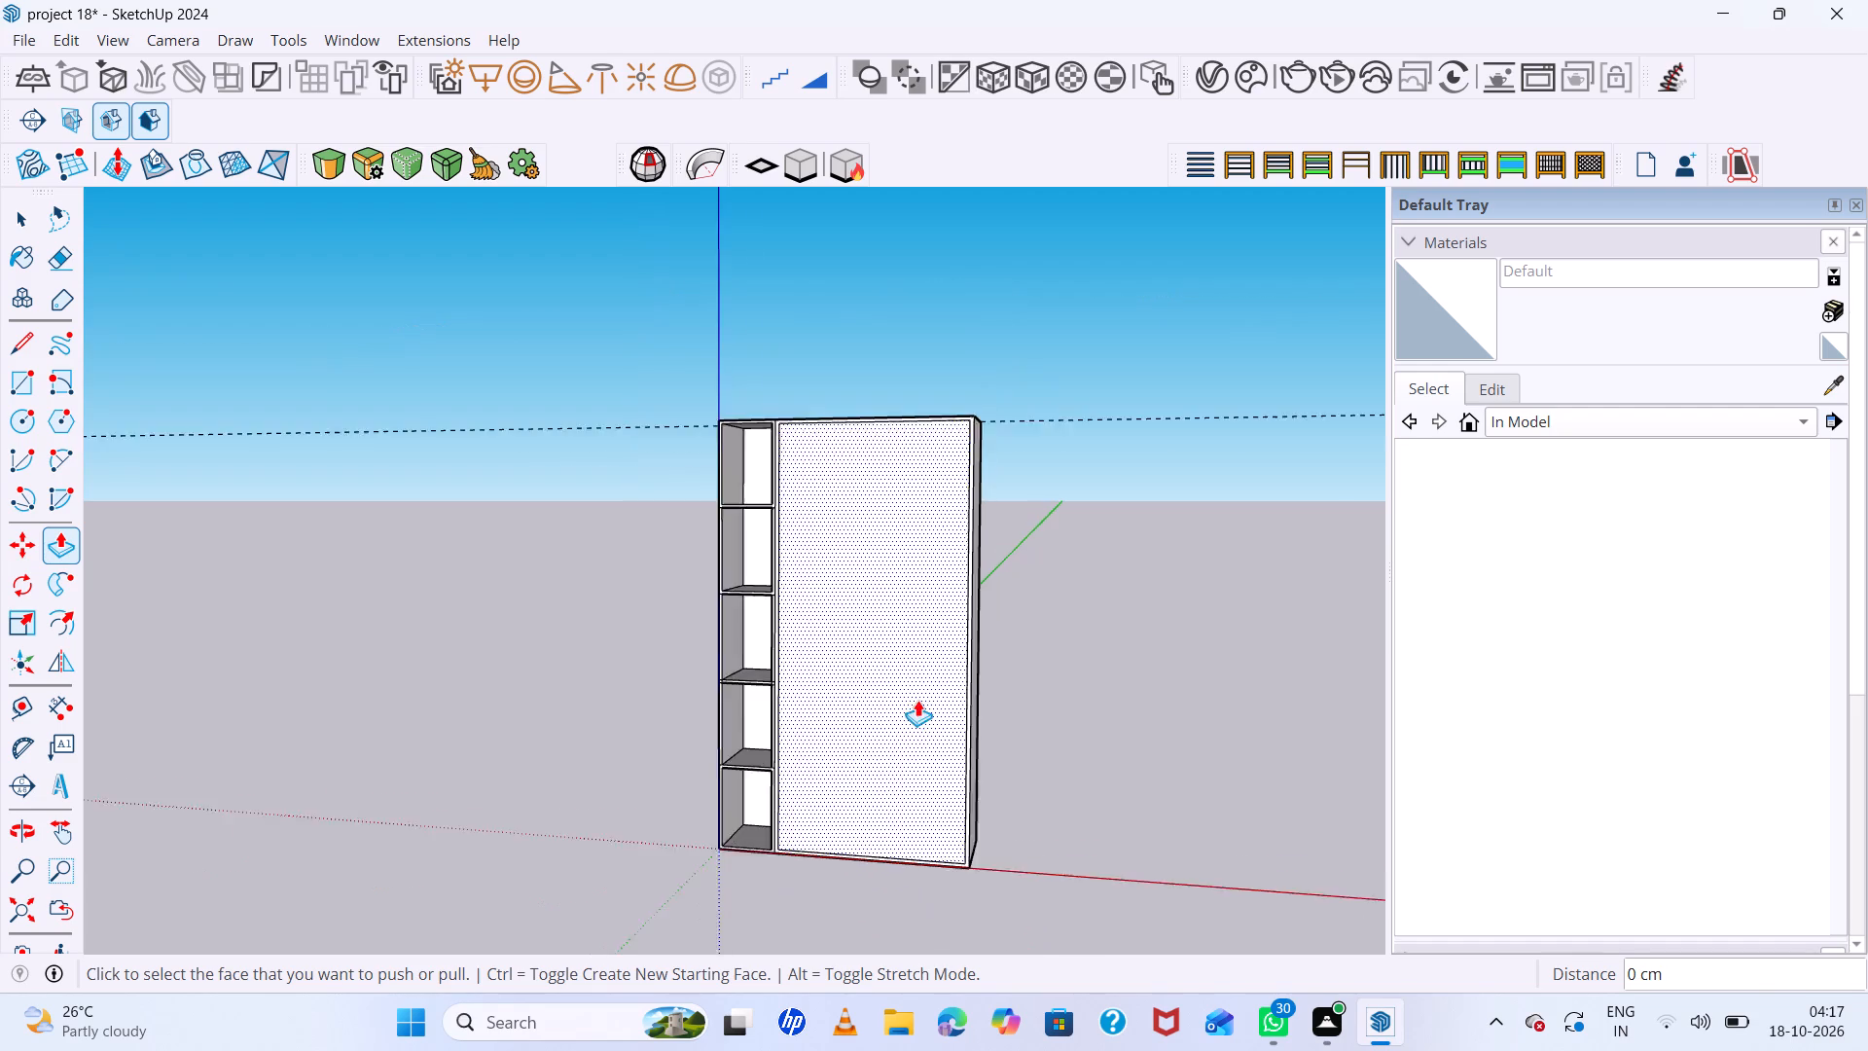
pyautogui.scroll(-2, 917, 700)
pyautogui.moveTo(918, 701); pyautogui.dragTo(1058, 615, button='middle')
pyautogui.scroll(6, 988, 531)
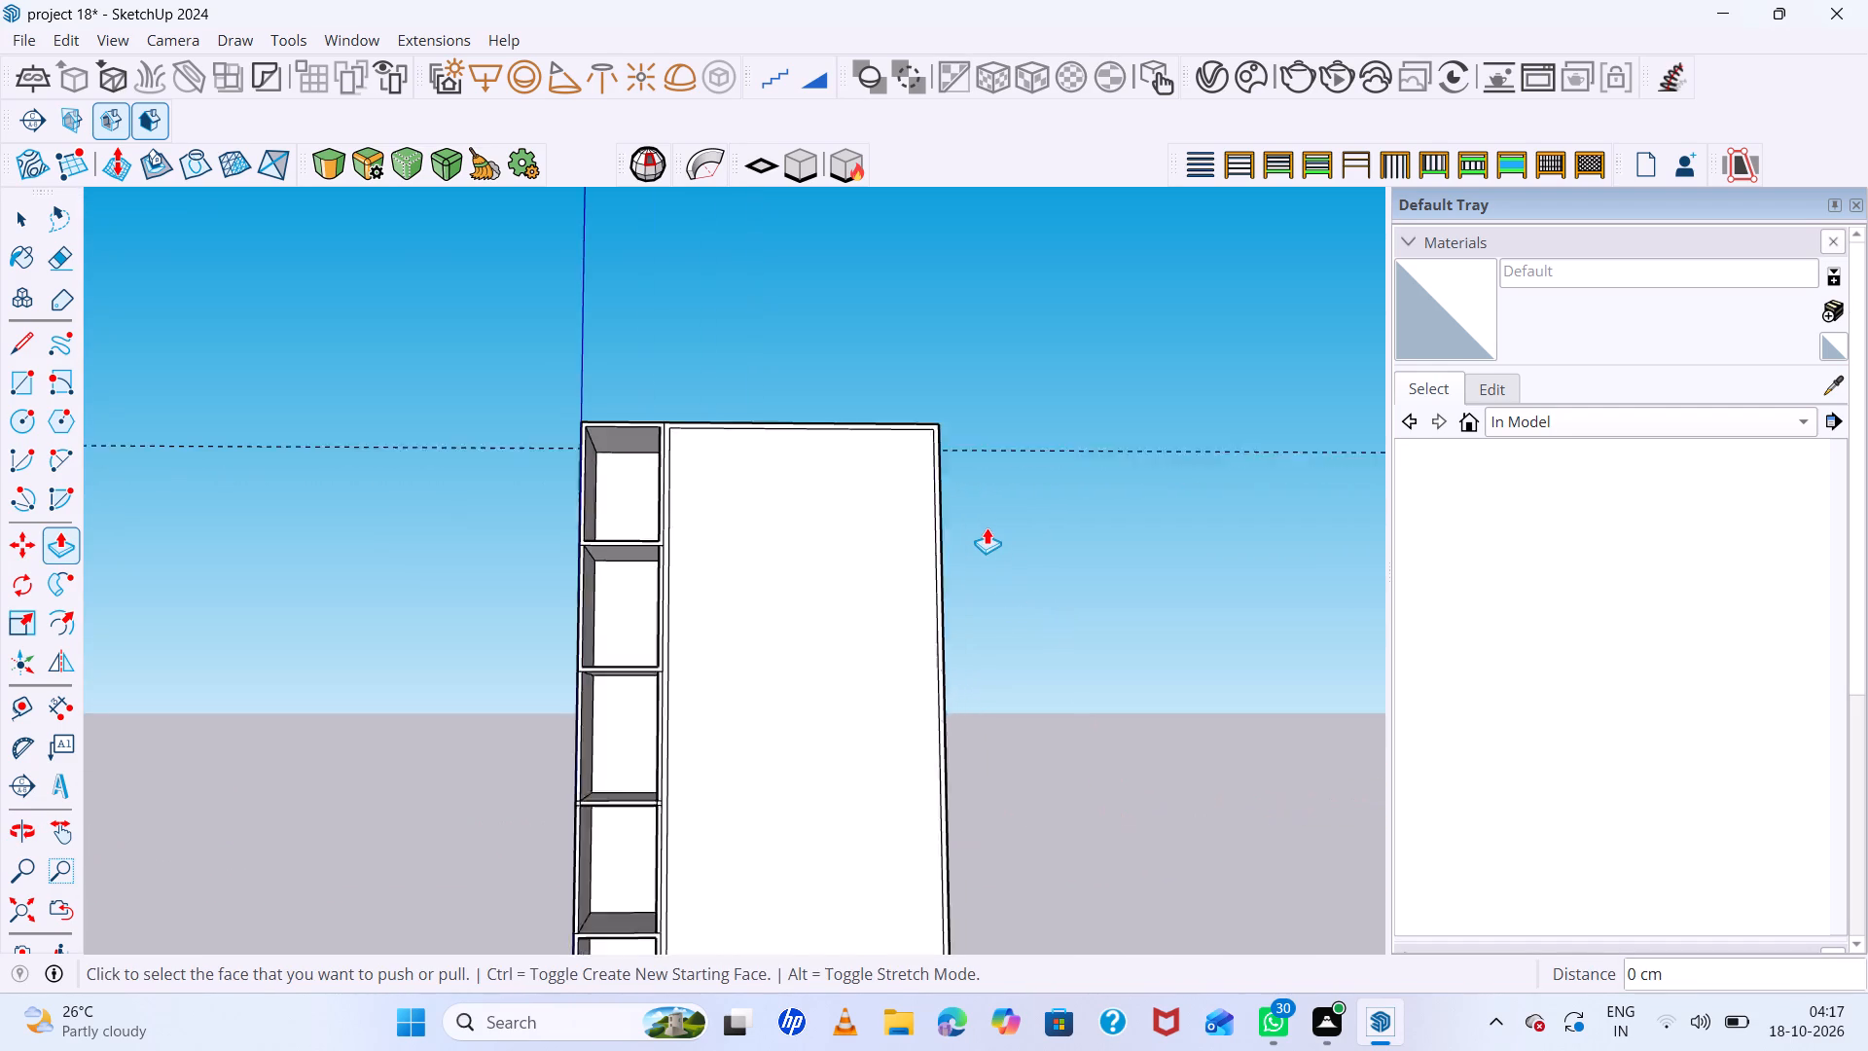
pyautogui.scroll(1, 987, 527)
pyautogui.scroll(6, 569, 431)
pyautogui.scroll(1, 750, 427)
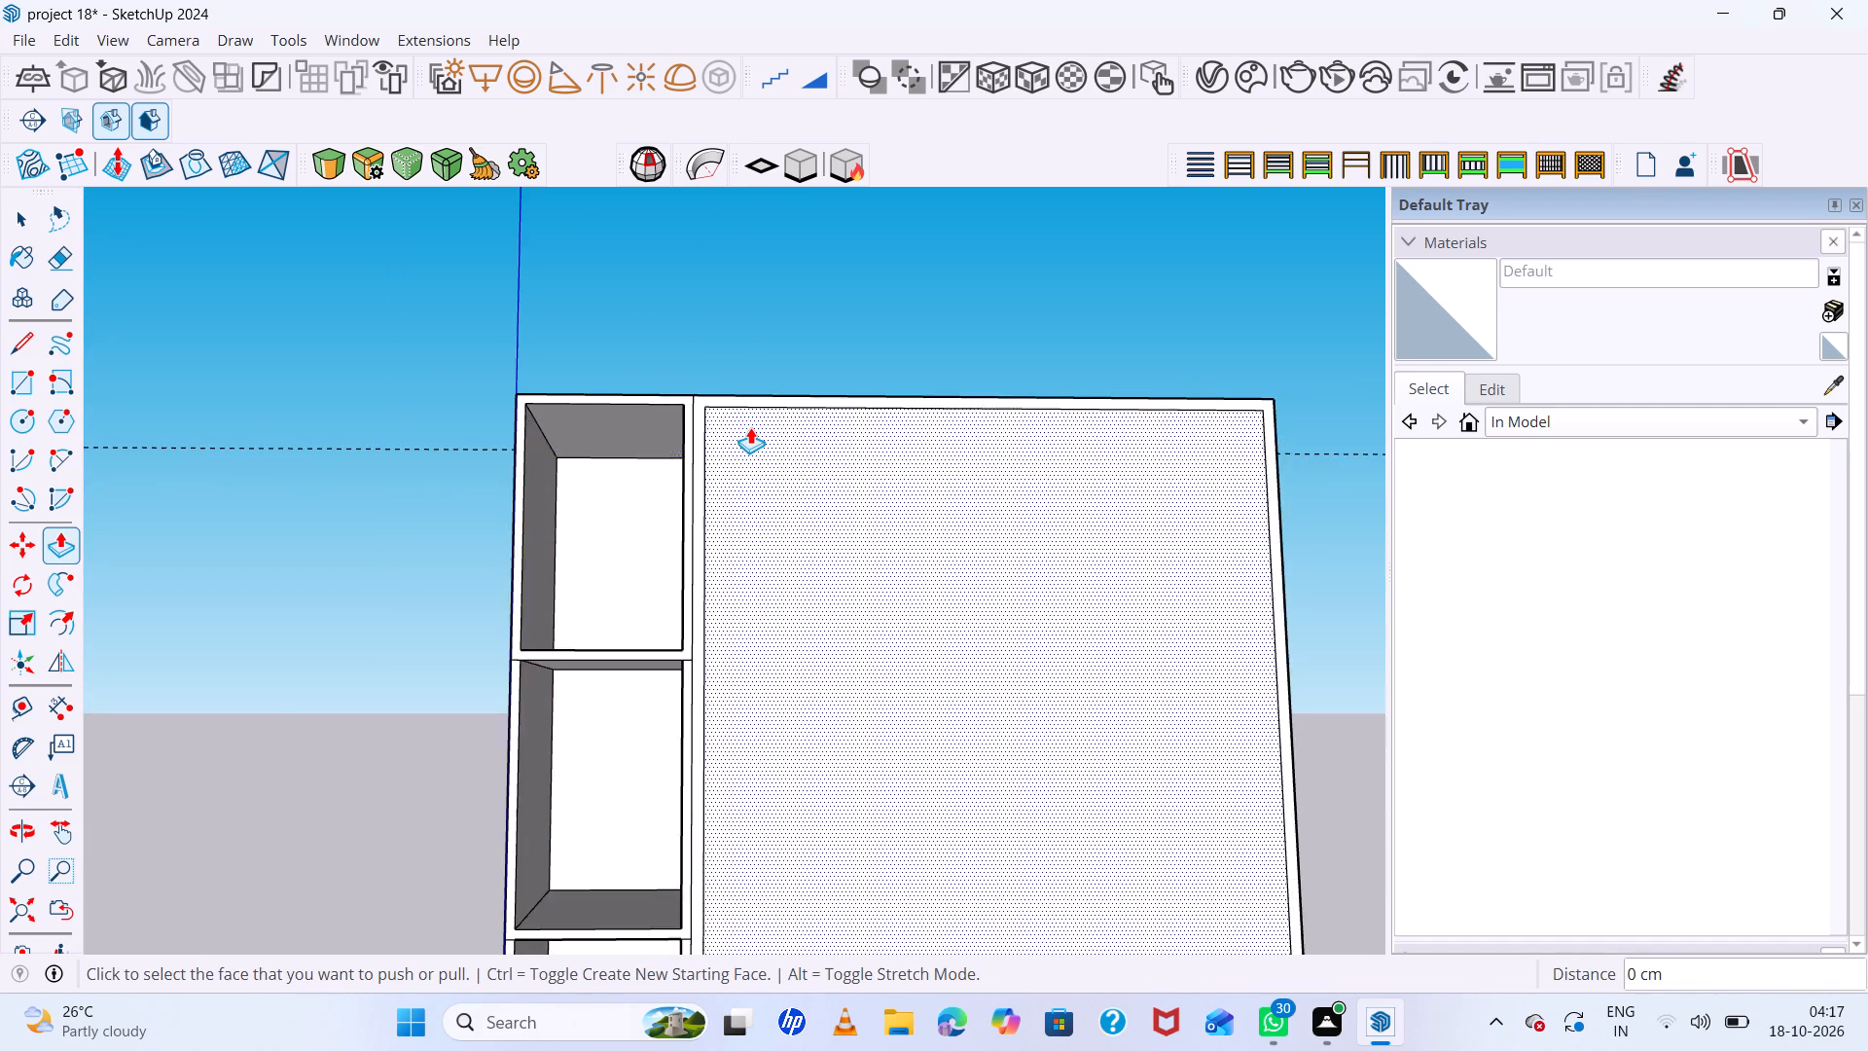
pyautogui.scroll(12, 750, 427)
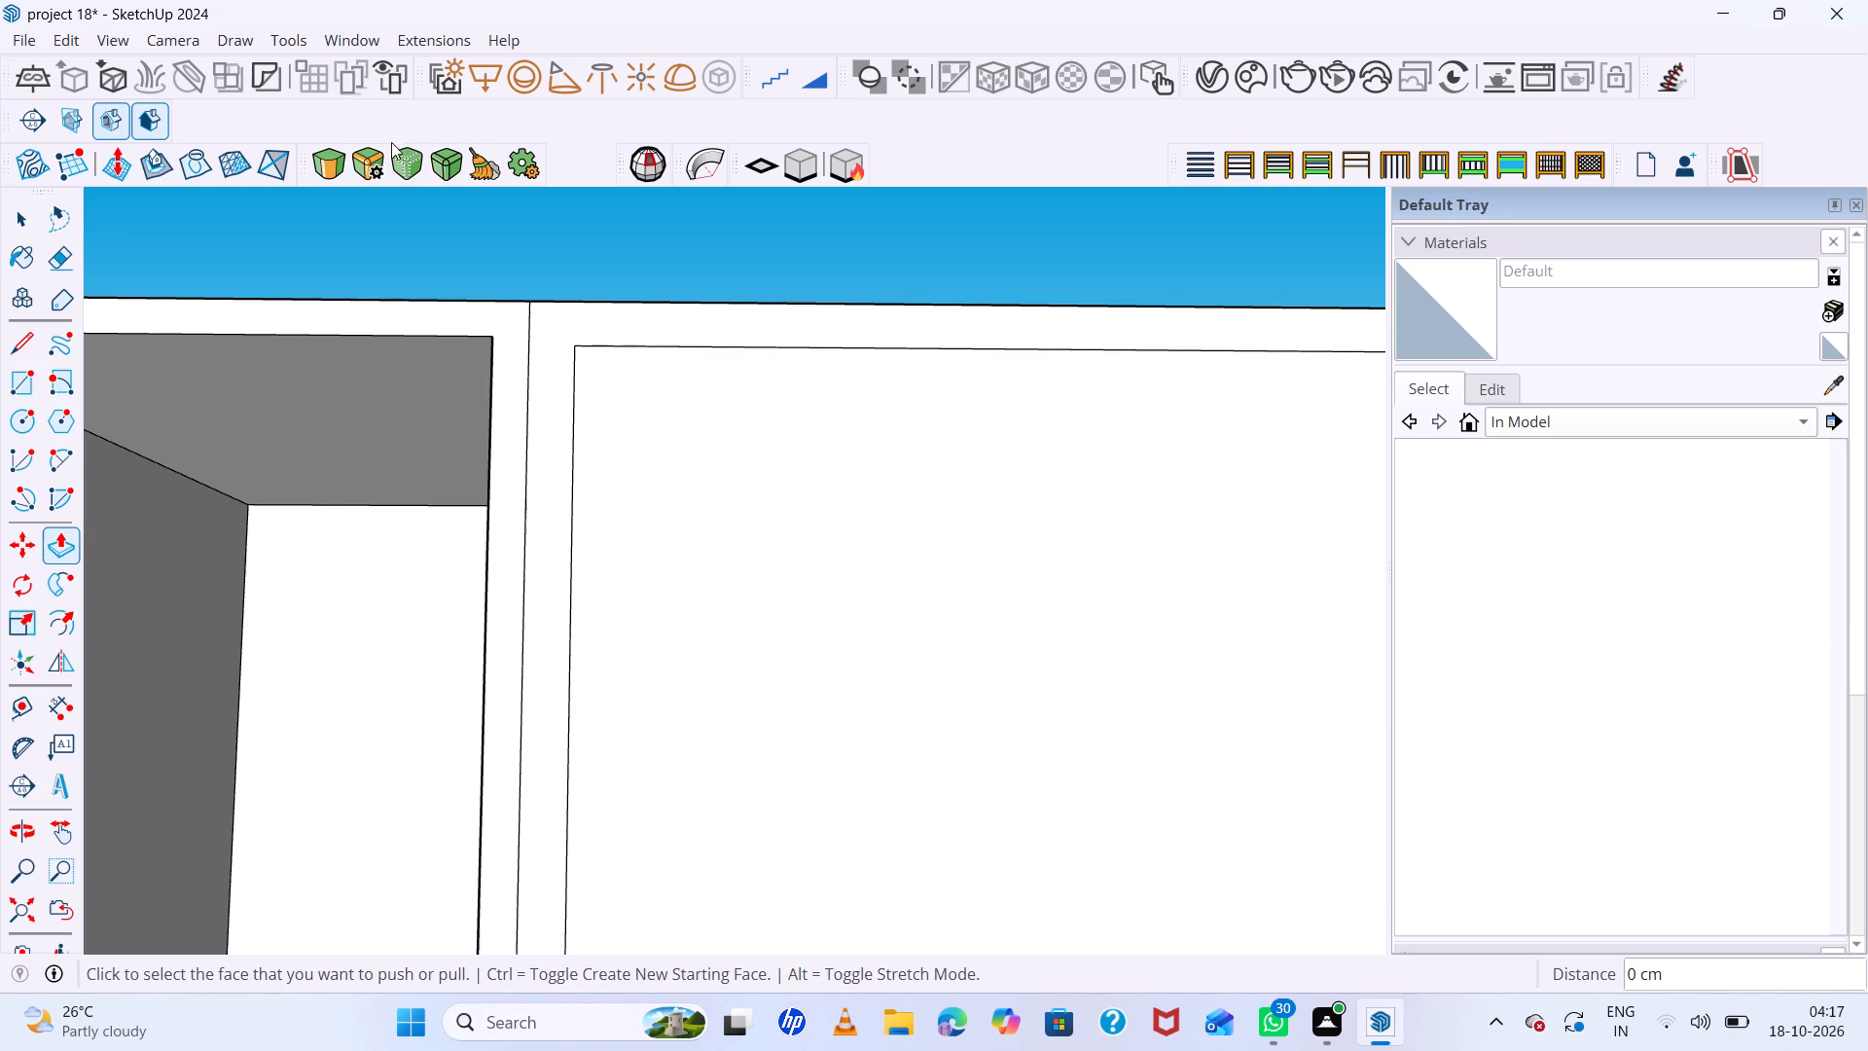
pyautogui.scroll(-15, 91, 381)
pyautogui.click(734, 668)
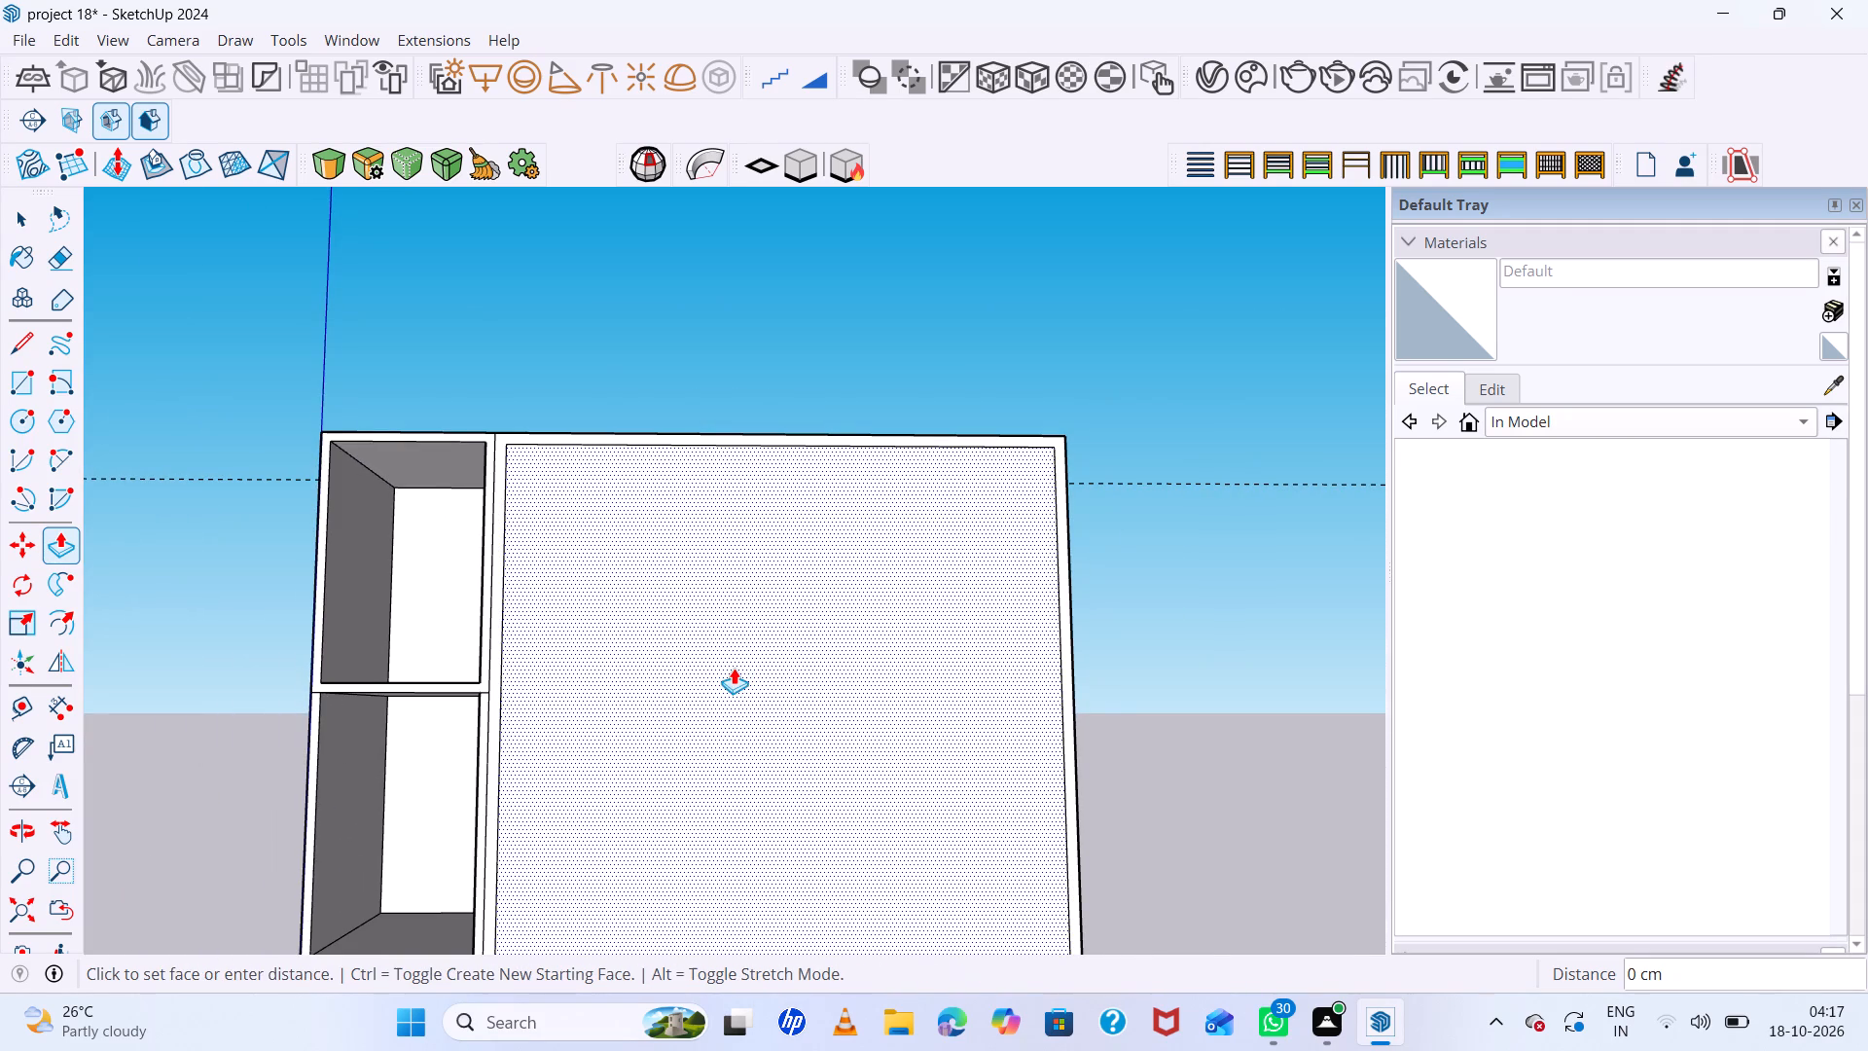
pyautogui.scroll(-8, 830, 459)
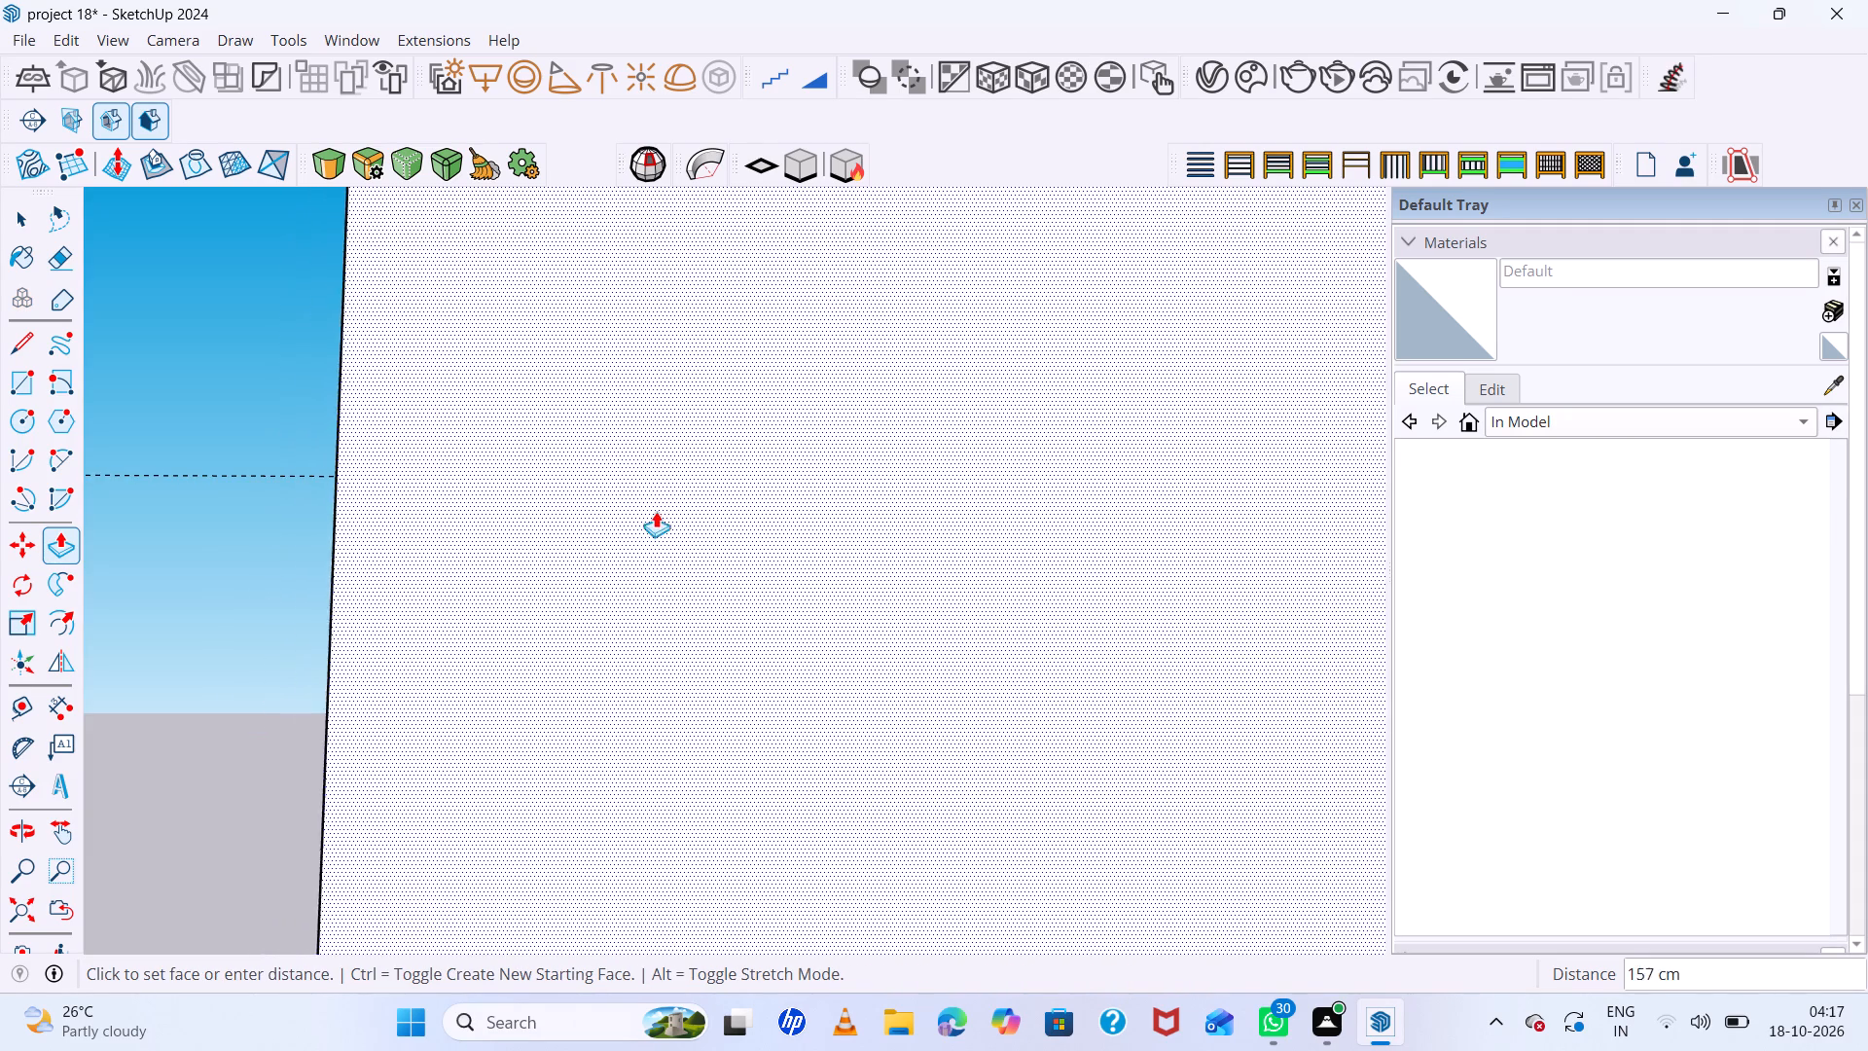
pyautogui.scroll(-13, 656, 511)
pyautogui.moveTo(554, 478); pyautogui.dragTo(510, 832, button='middle')
pyautogui.scroll(-16, 519, 793)
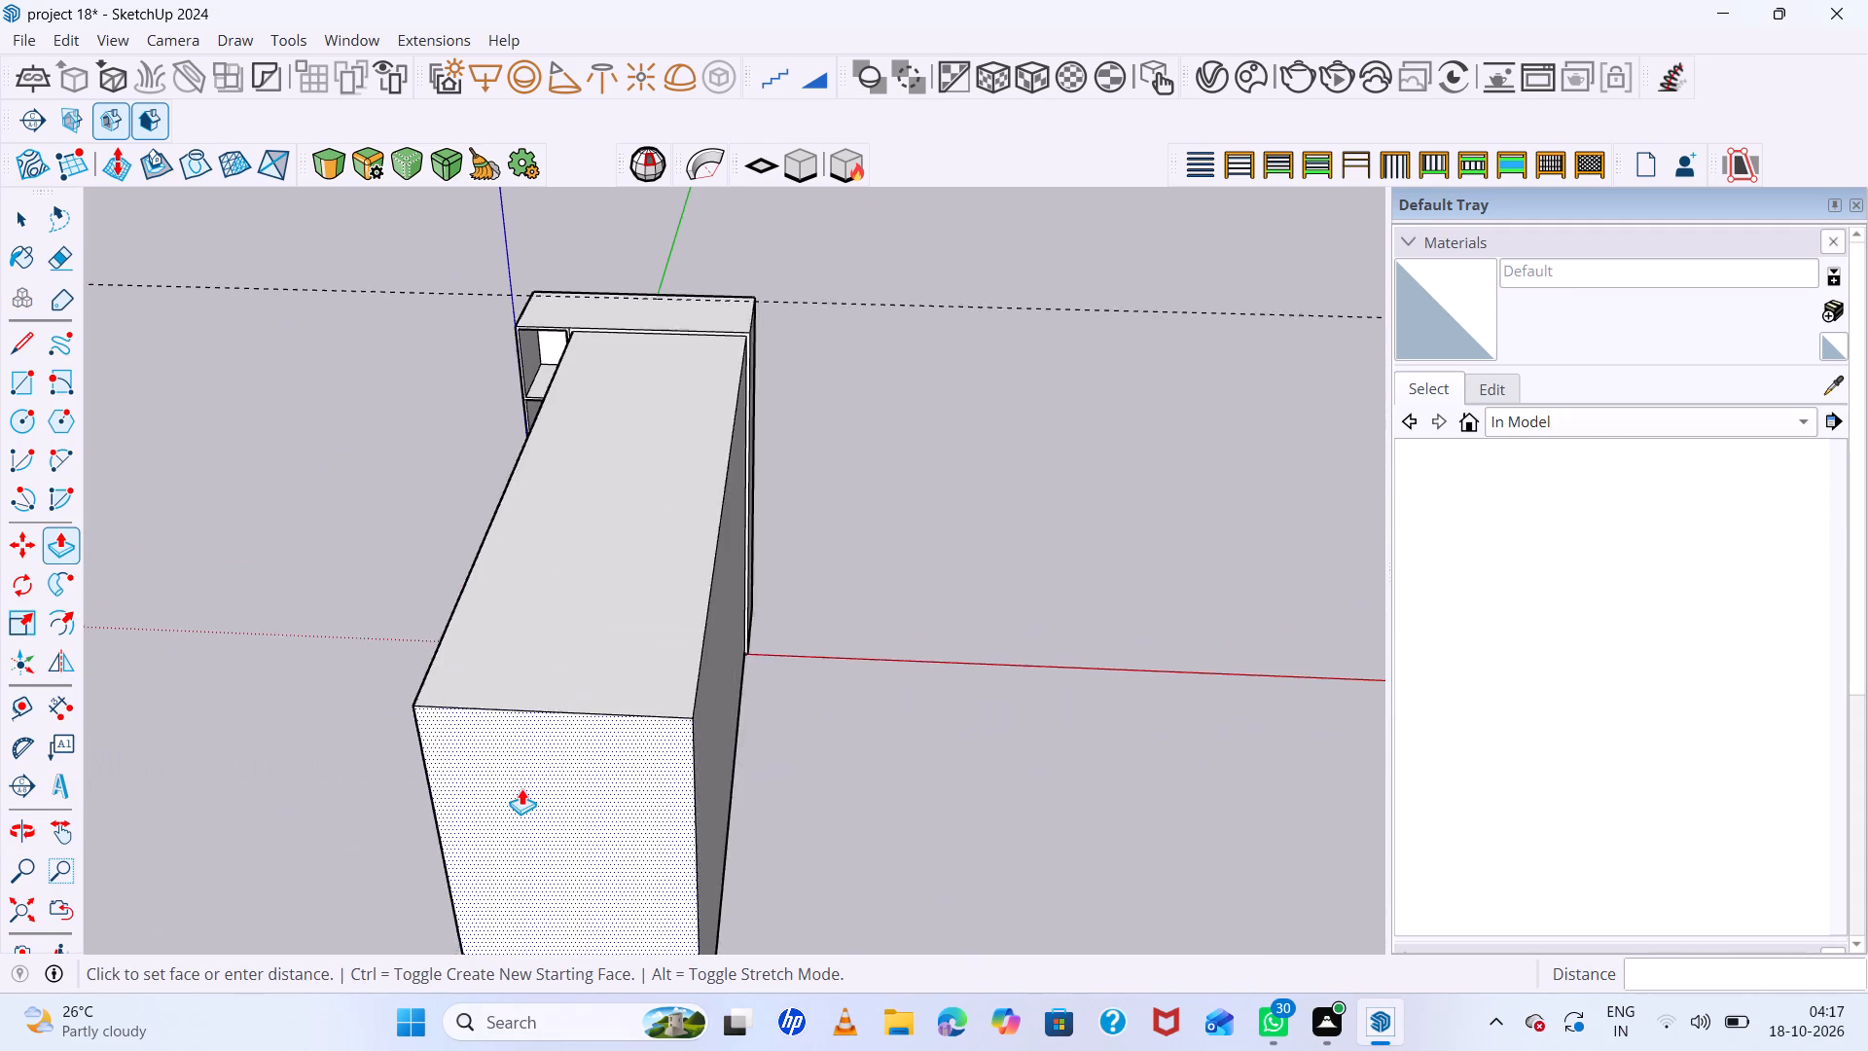
pyautogui.scroll(-1, 521, 788)
pyautogui.click(1017, 333)
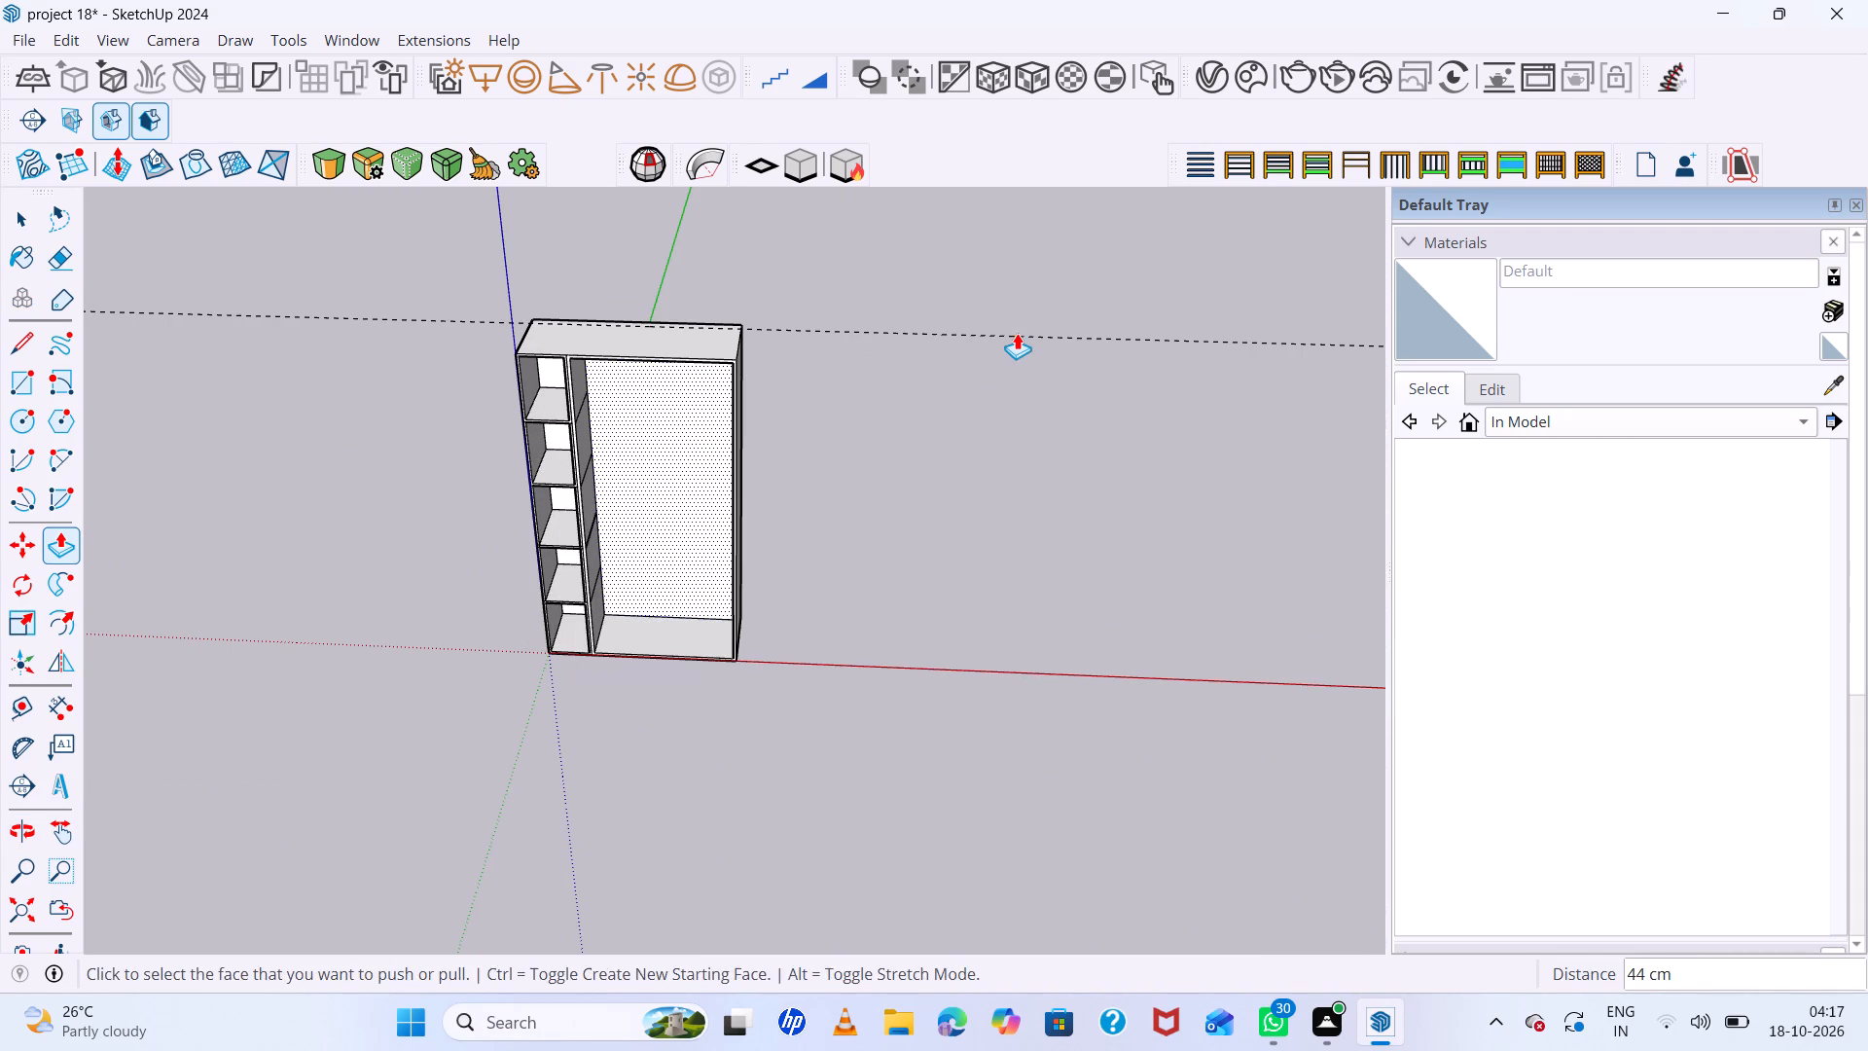
# Delete all guides from the model.
pyautogui.moveTo(661, 472); pyautogui.dragTo(867, 323, button='middle')
pyautogui.scroll(7, 808, 576)
pyautogui.moveTo(804, 585); pyautogui.dragTo(88, 322, button='middle')
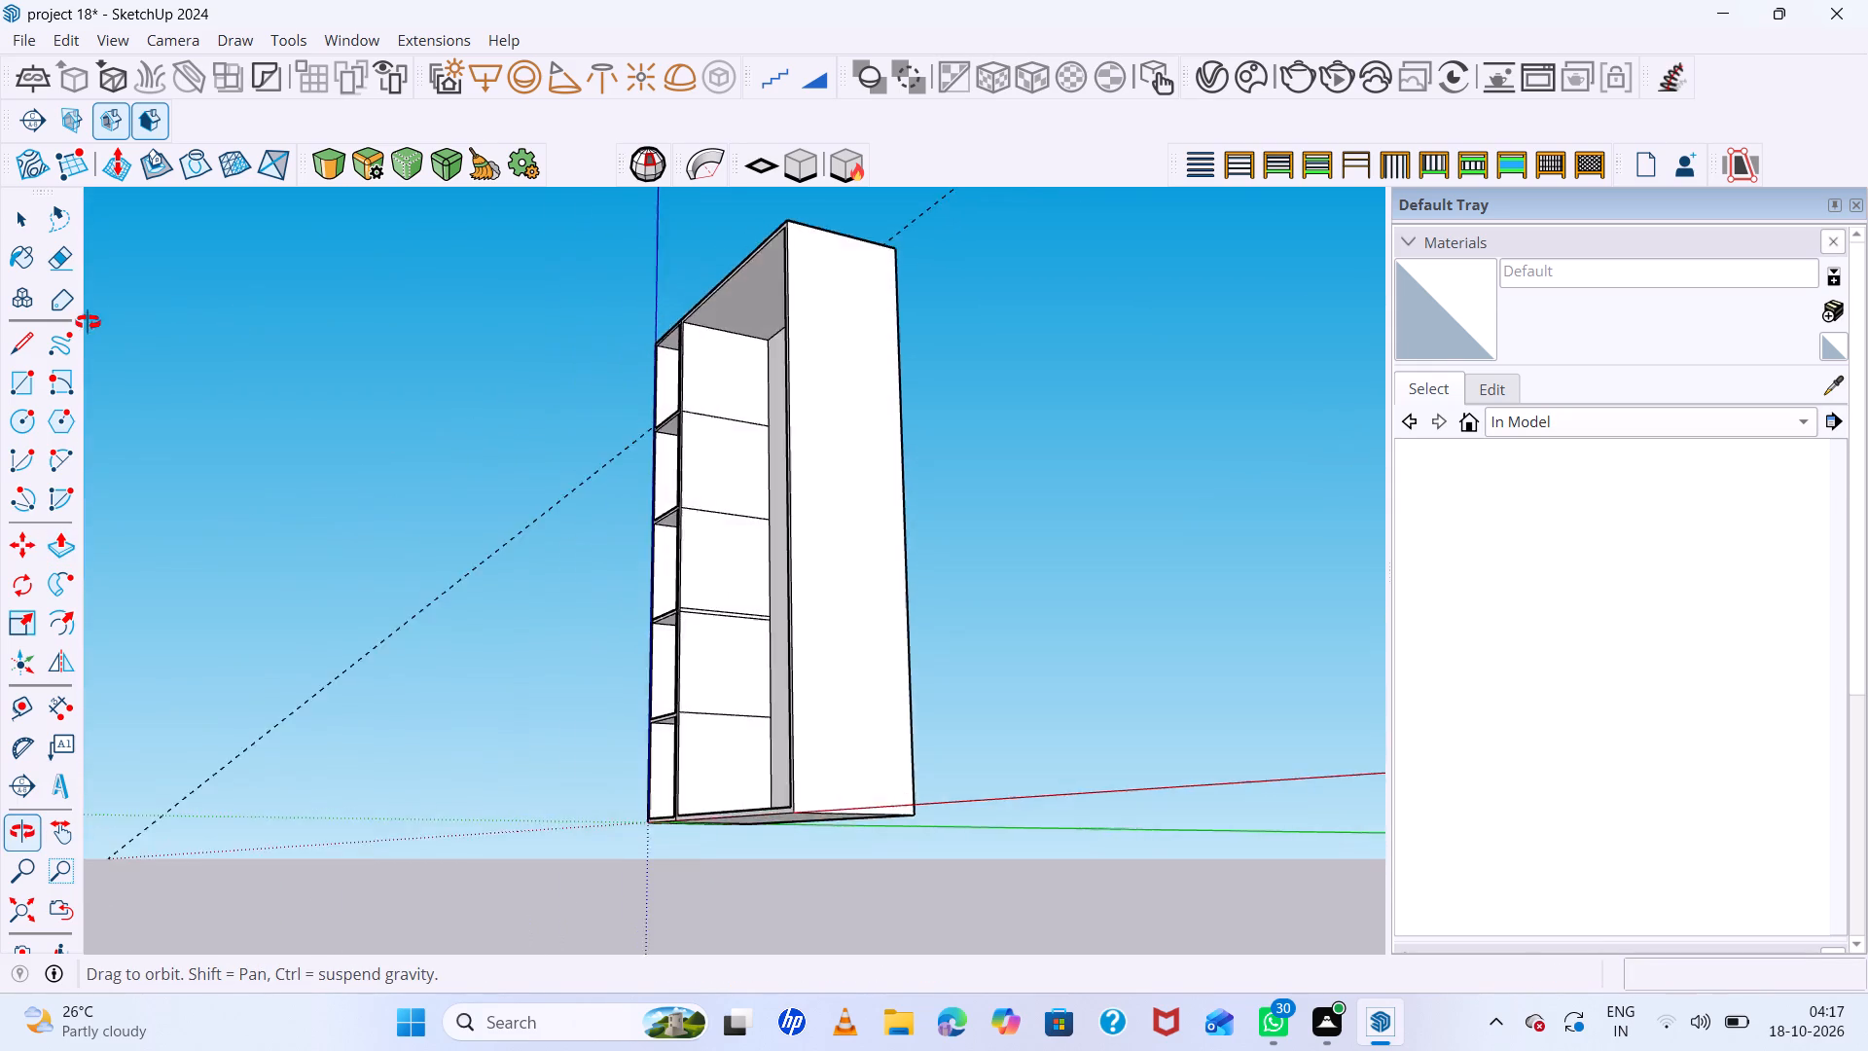
pyautogui.moveTo(88, 322); pyautogui.dragTo(780, 594, button='middle')
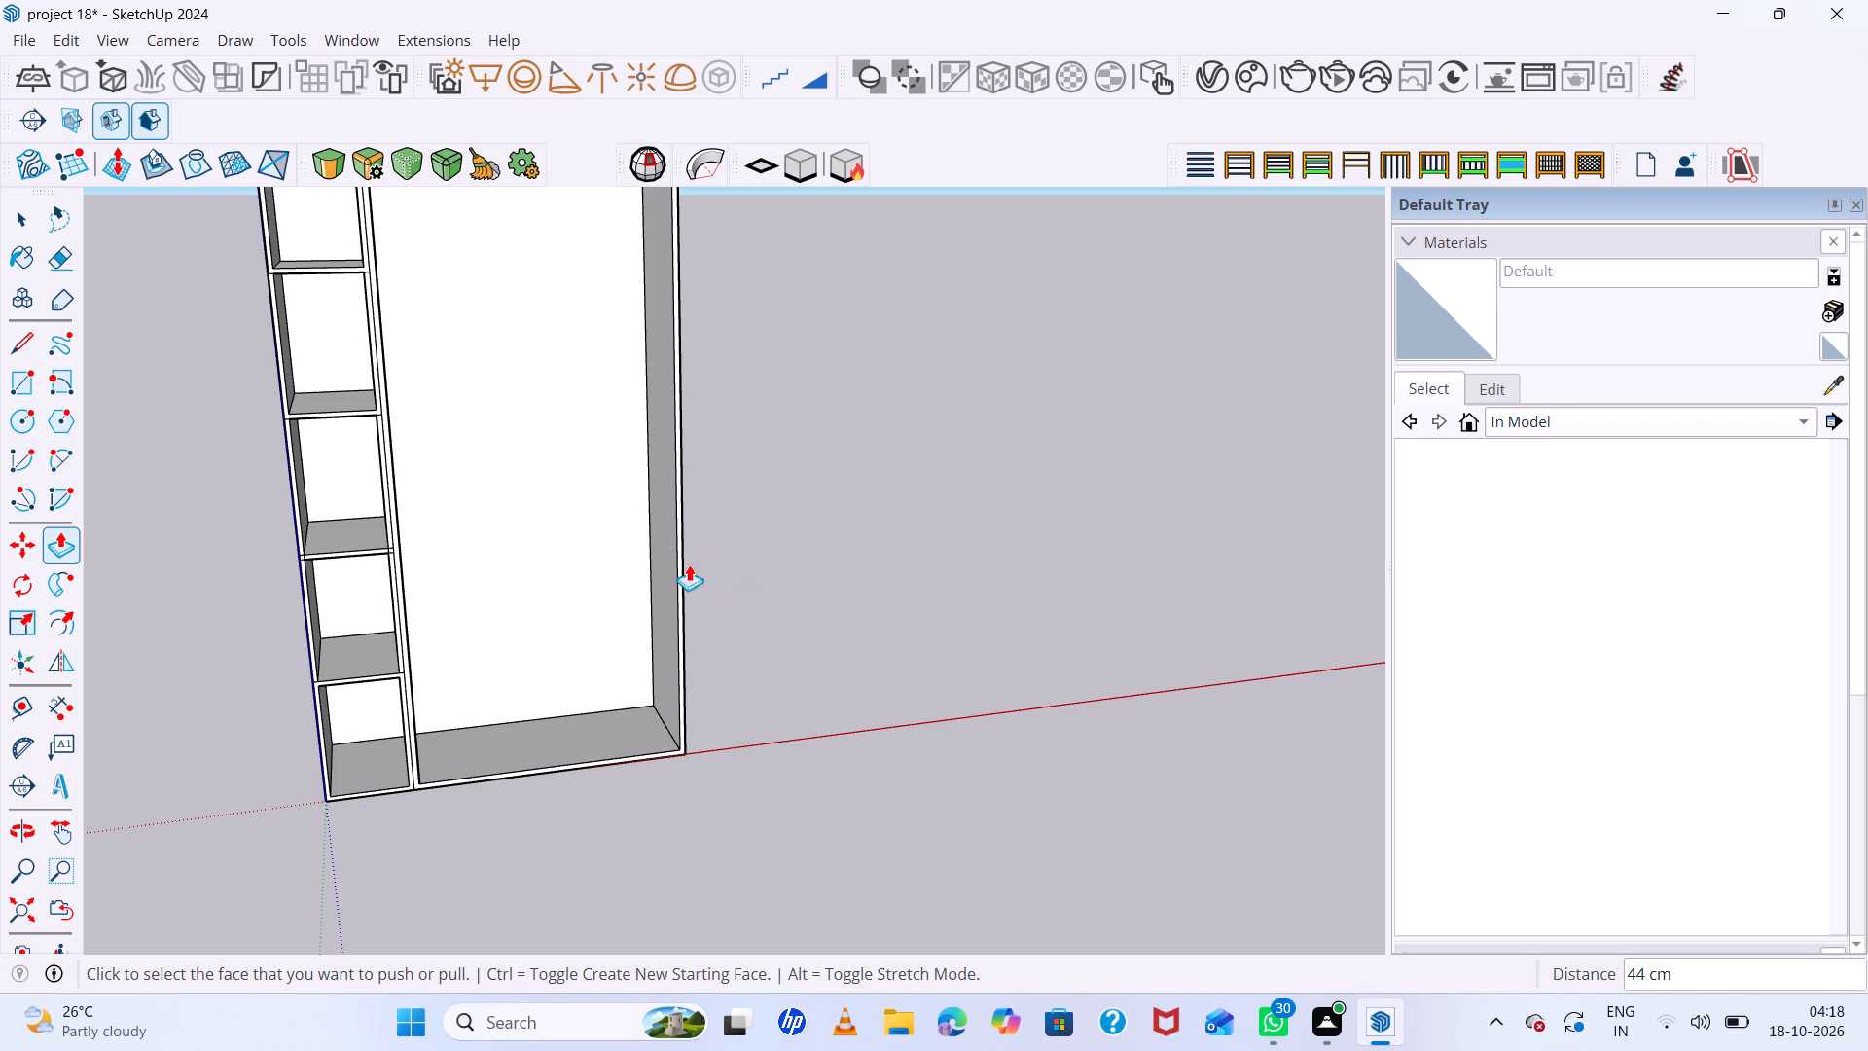
pyautogui.scroll(-7, 604, 559)
pyautogui.moveTo(832, 431); pyautogui.dragTo(695, 434, button='middle')
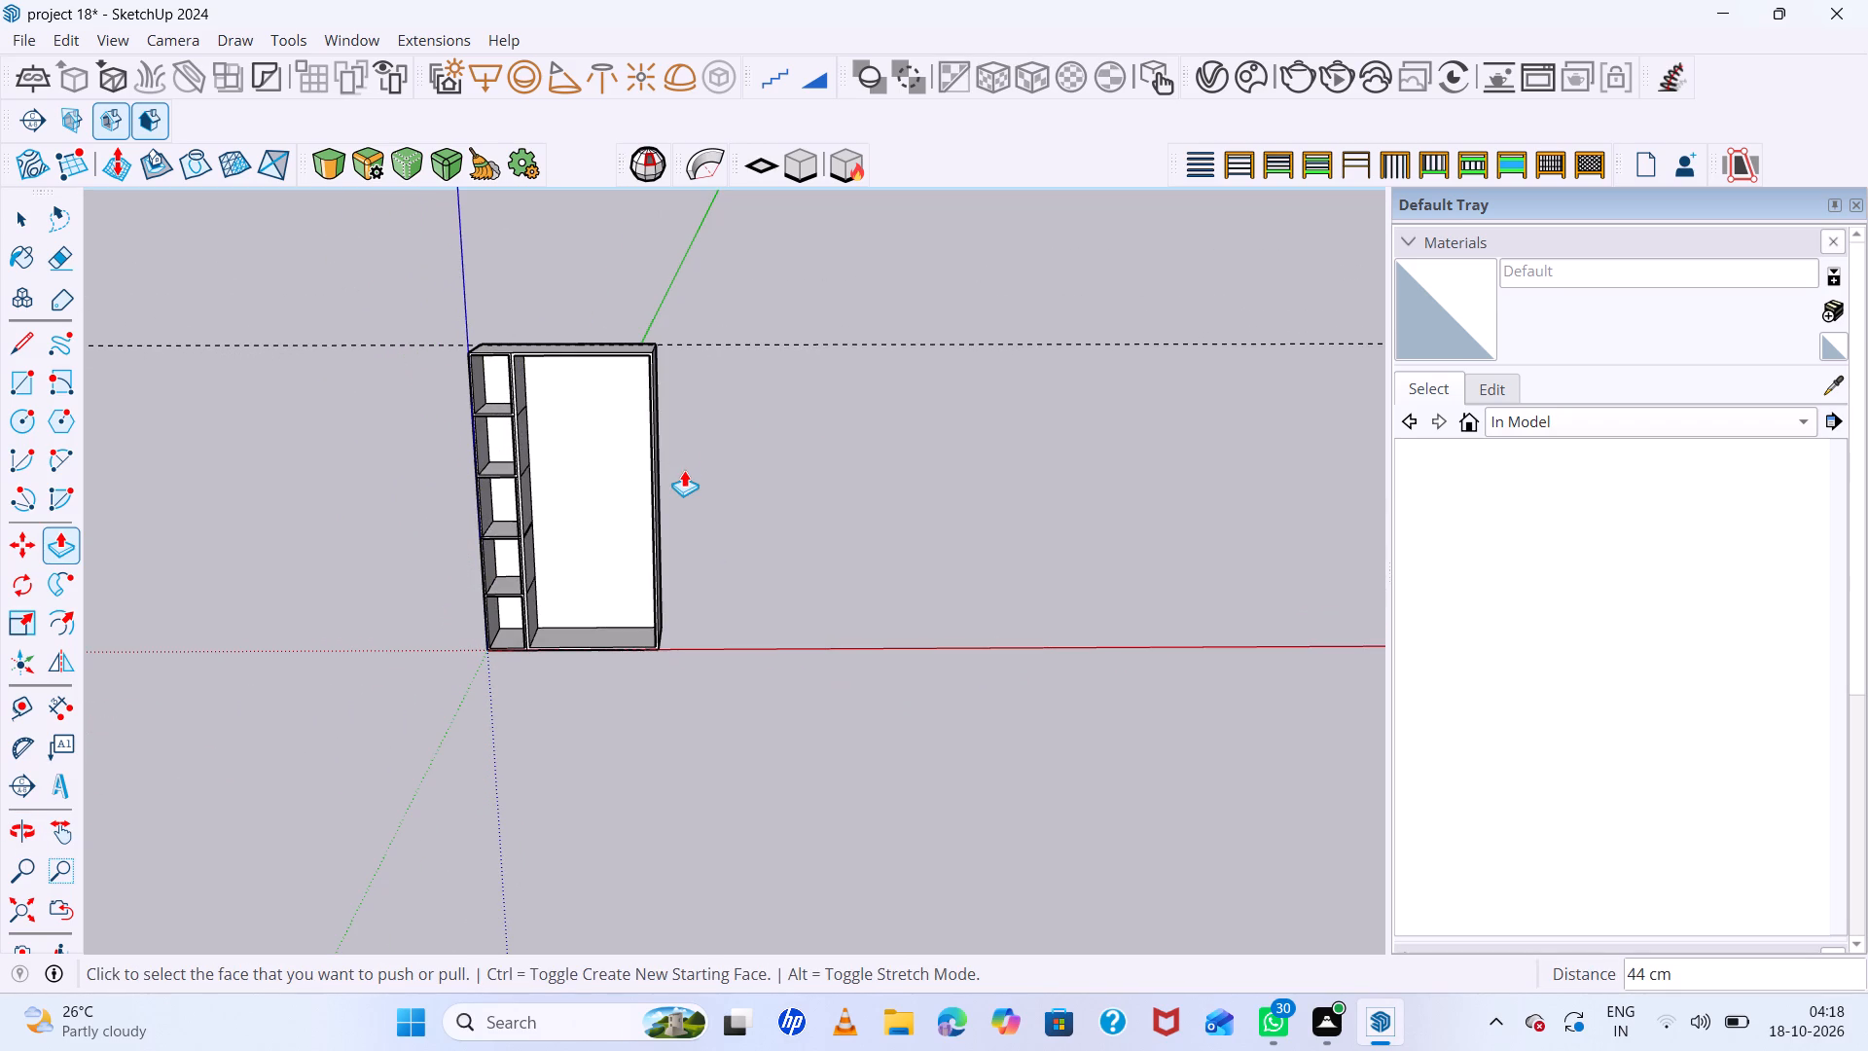
pyautogui.press('n')
pyautogui.press('space')
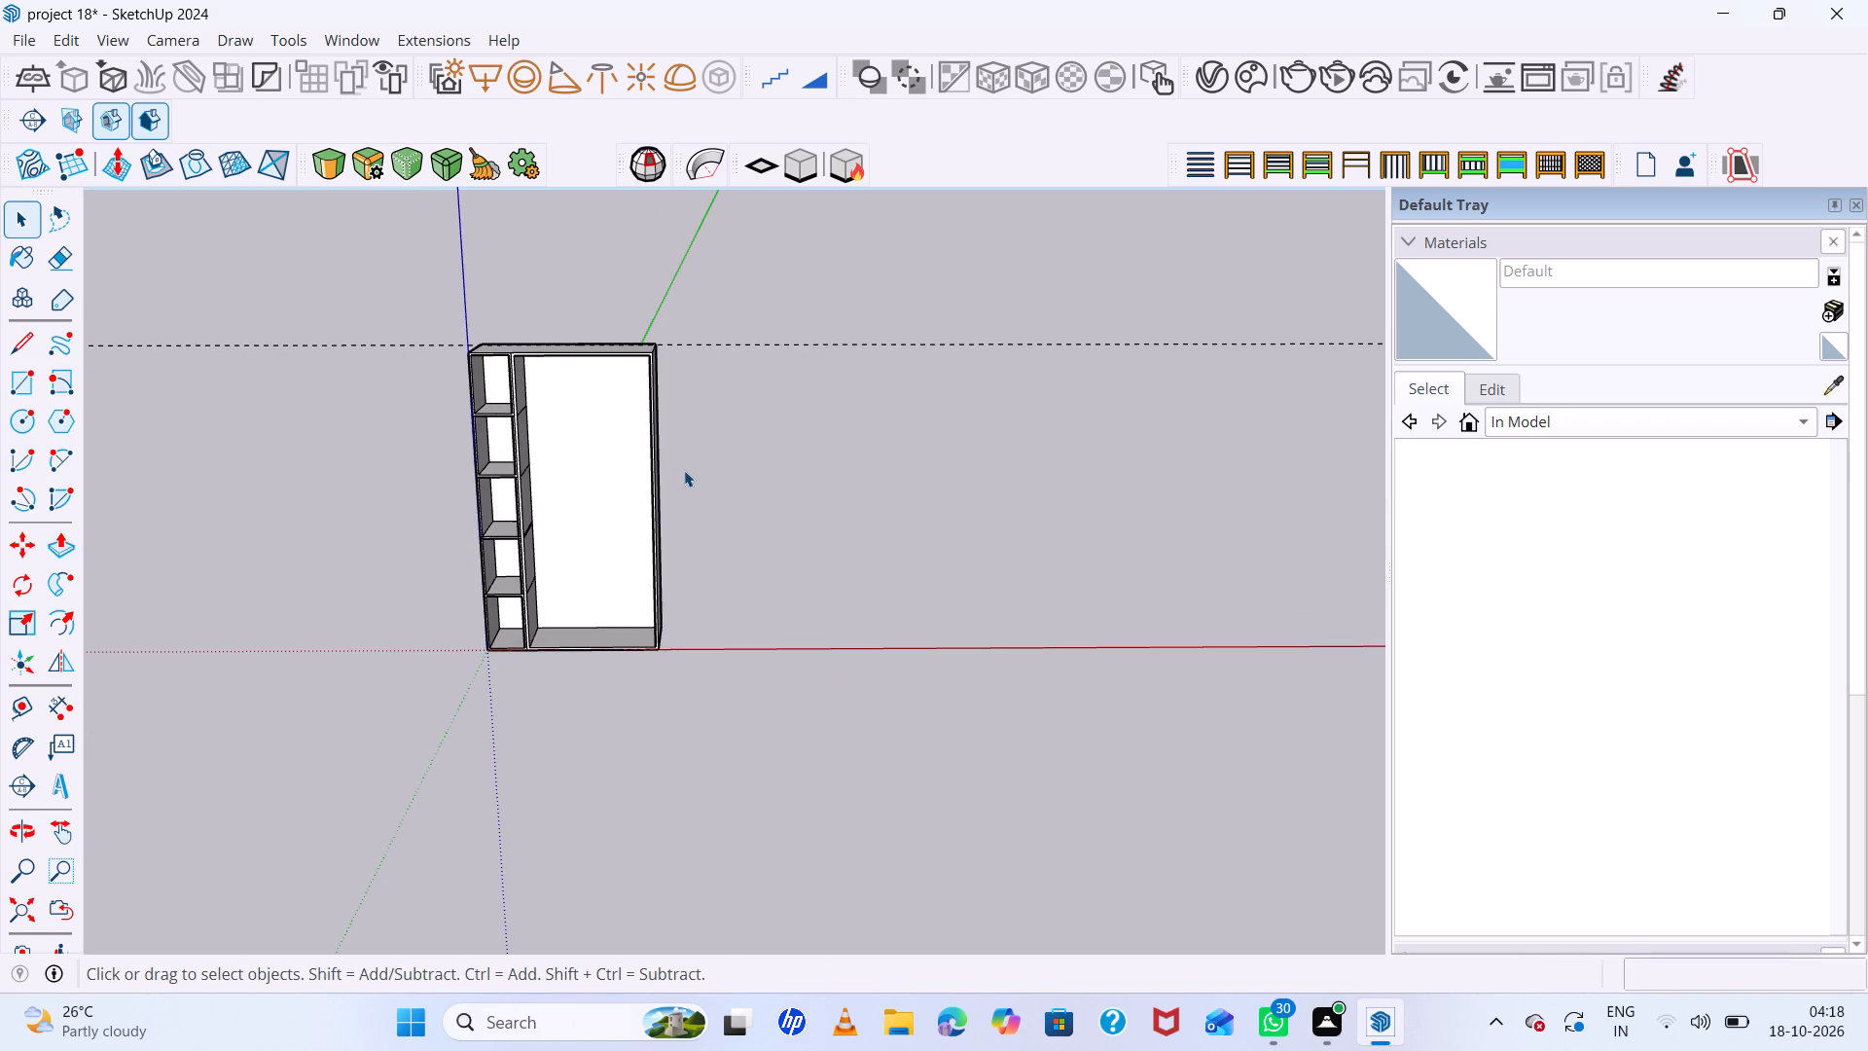
pyautogui.click(76, 34)
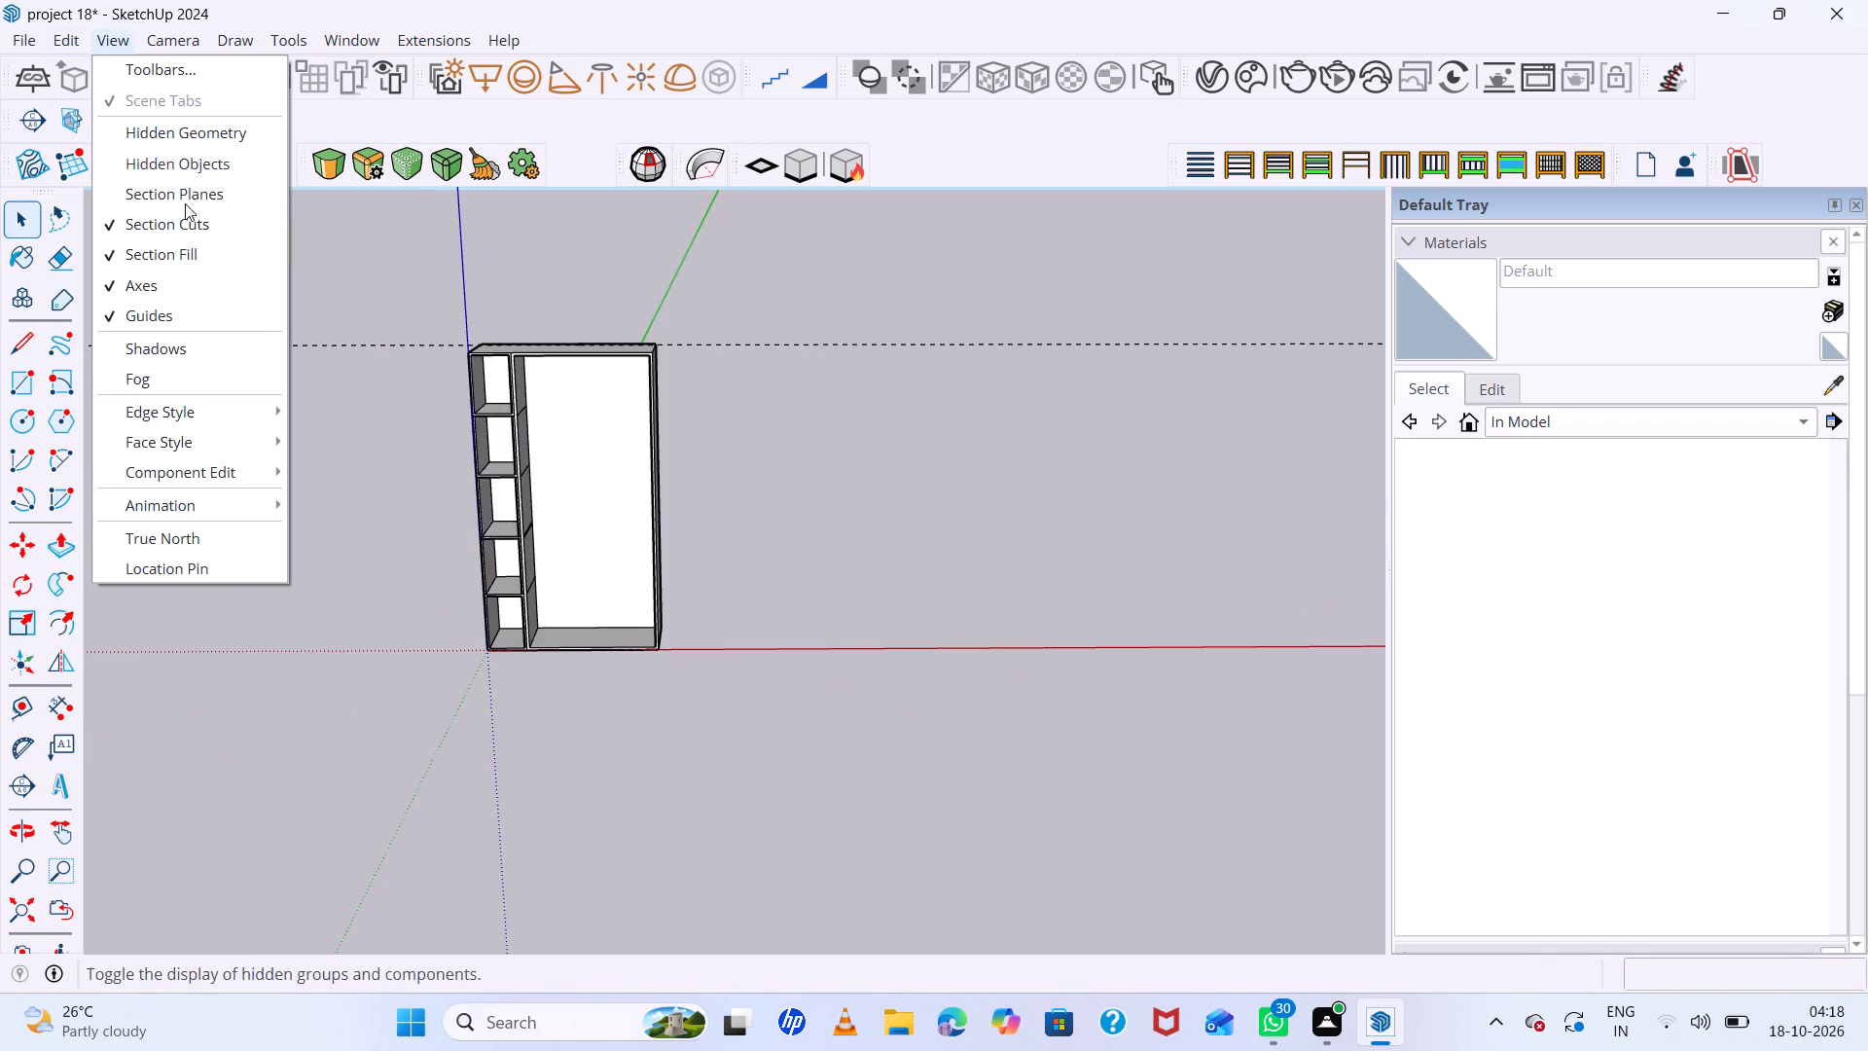
pyautogui.doubleClick(71, 41)
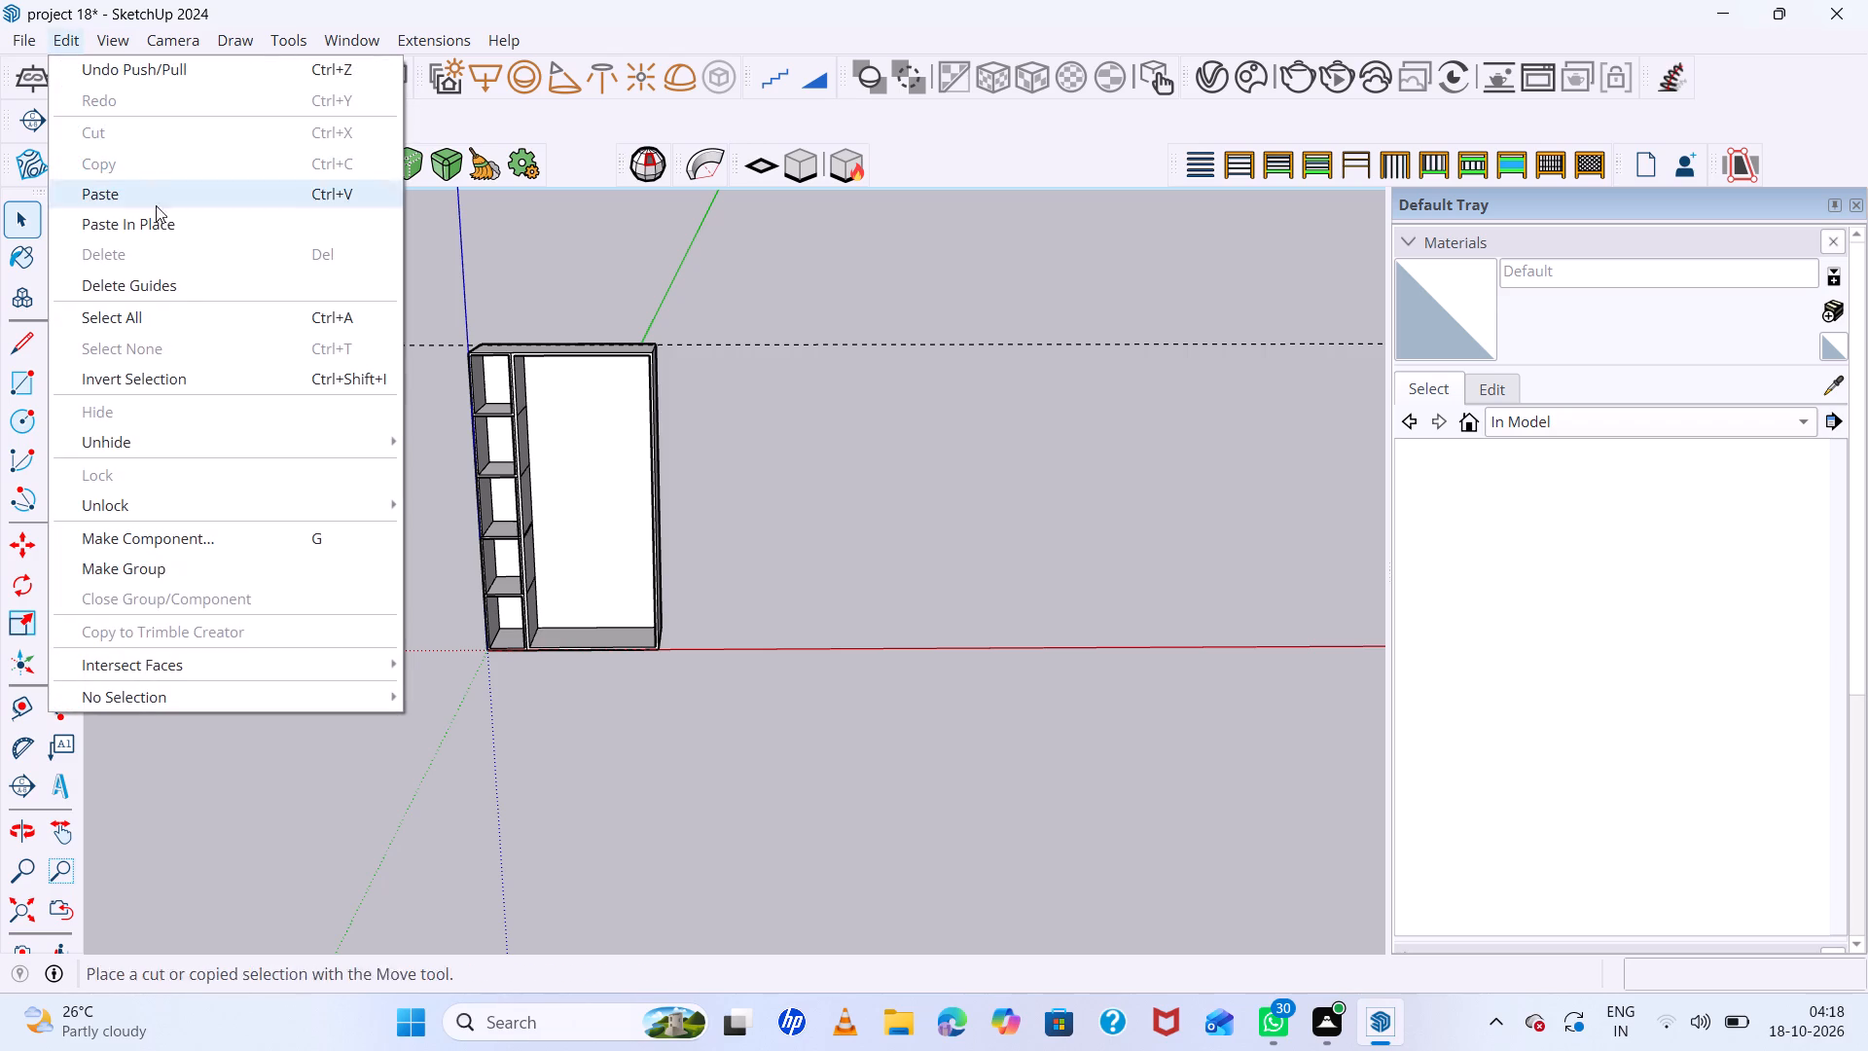
pyautogui.click(174, 289)
# Select the entire recessed cabinet, with all its connected faces and edges, and make it a group.
pyautogui.scroll(7, 735, 425)
pyautogui.moveTo(410, 389); pyautogui.dragTo(411, 387, button='middle')
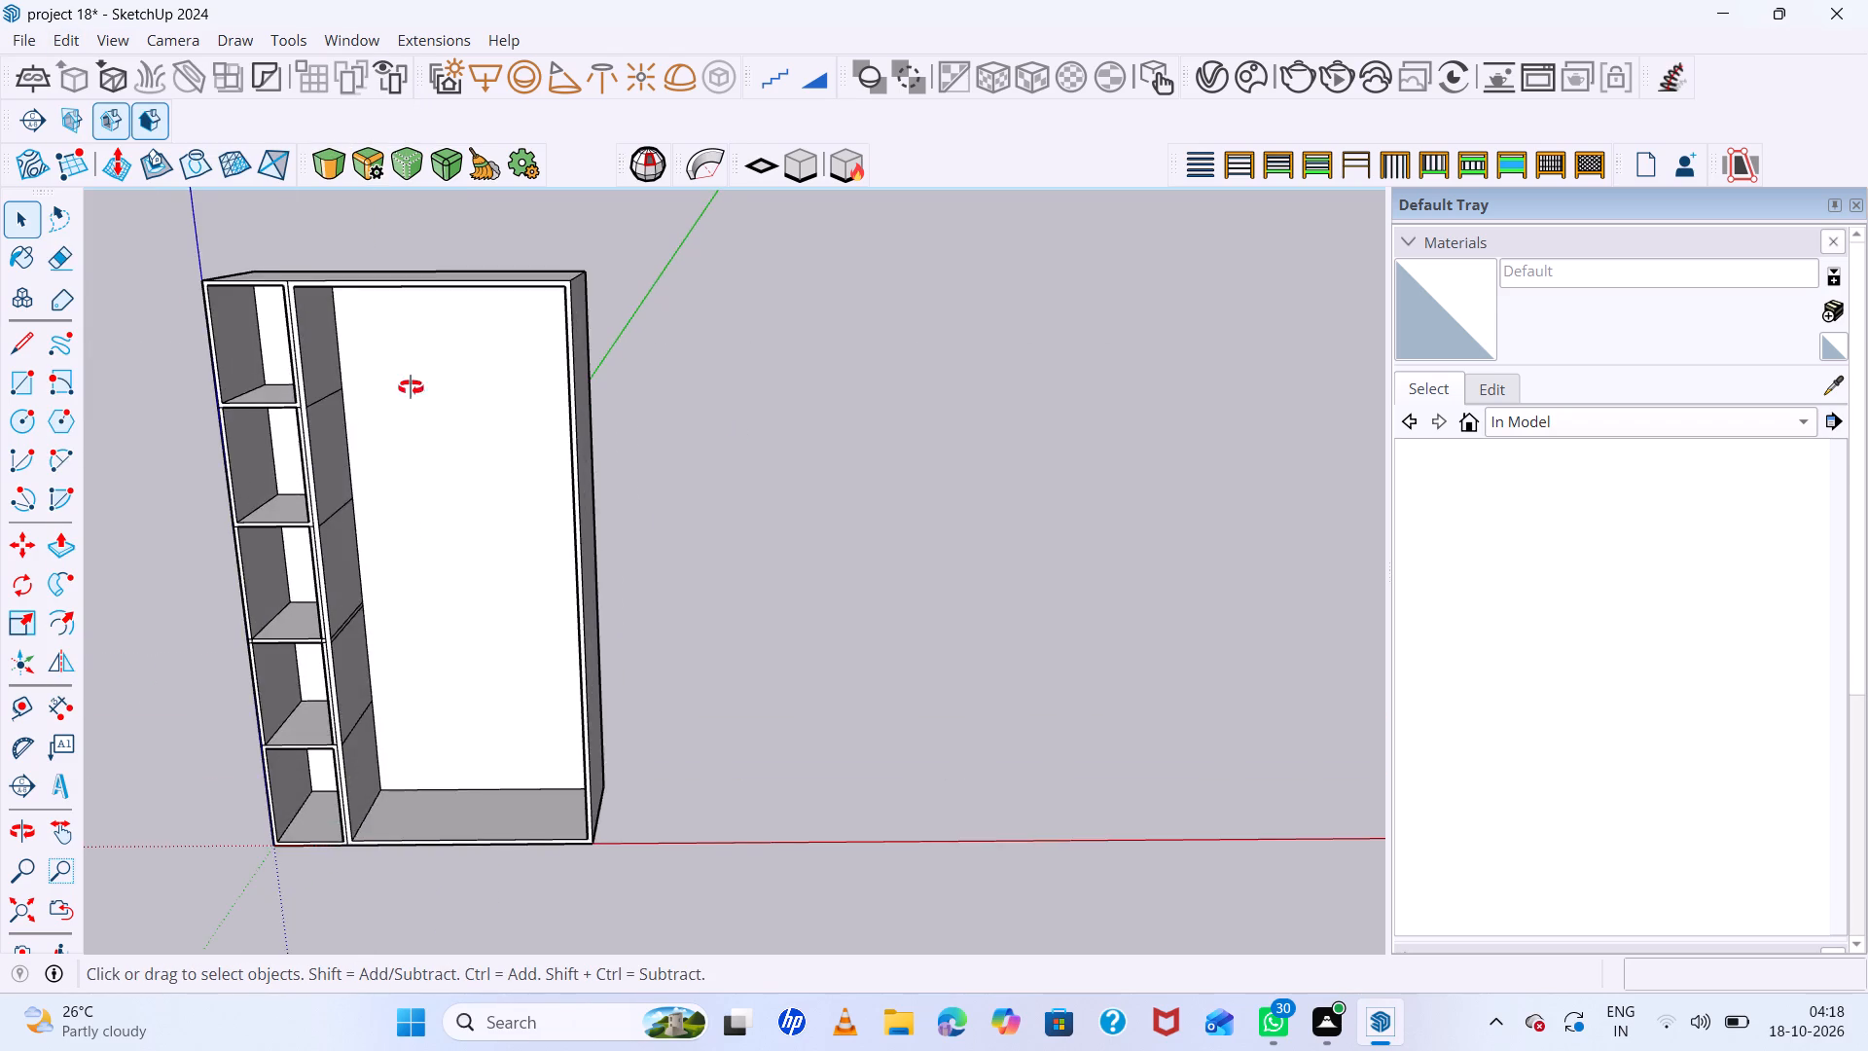
pyautogui.moveTo(411, 387); pyautogui.dragTo(621, 388, button='middle')
pyautogui.scroll(15, 296, 311)
pyautogui.scroll(-7, 287, 290)
pyautogui.scroll(-7, 629, 366)
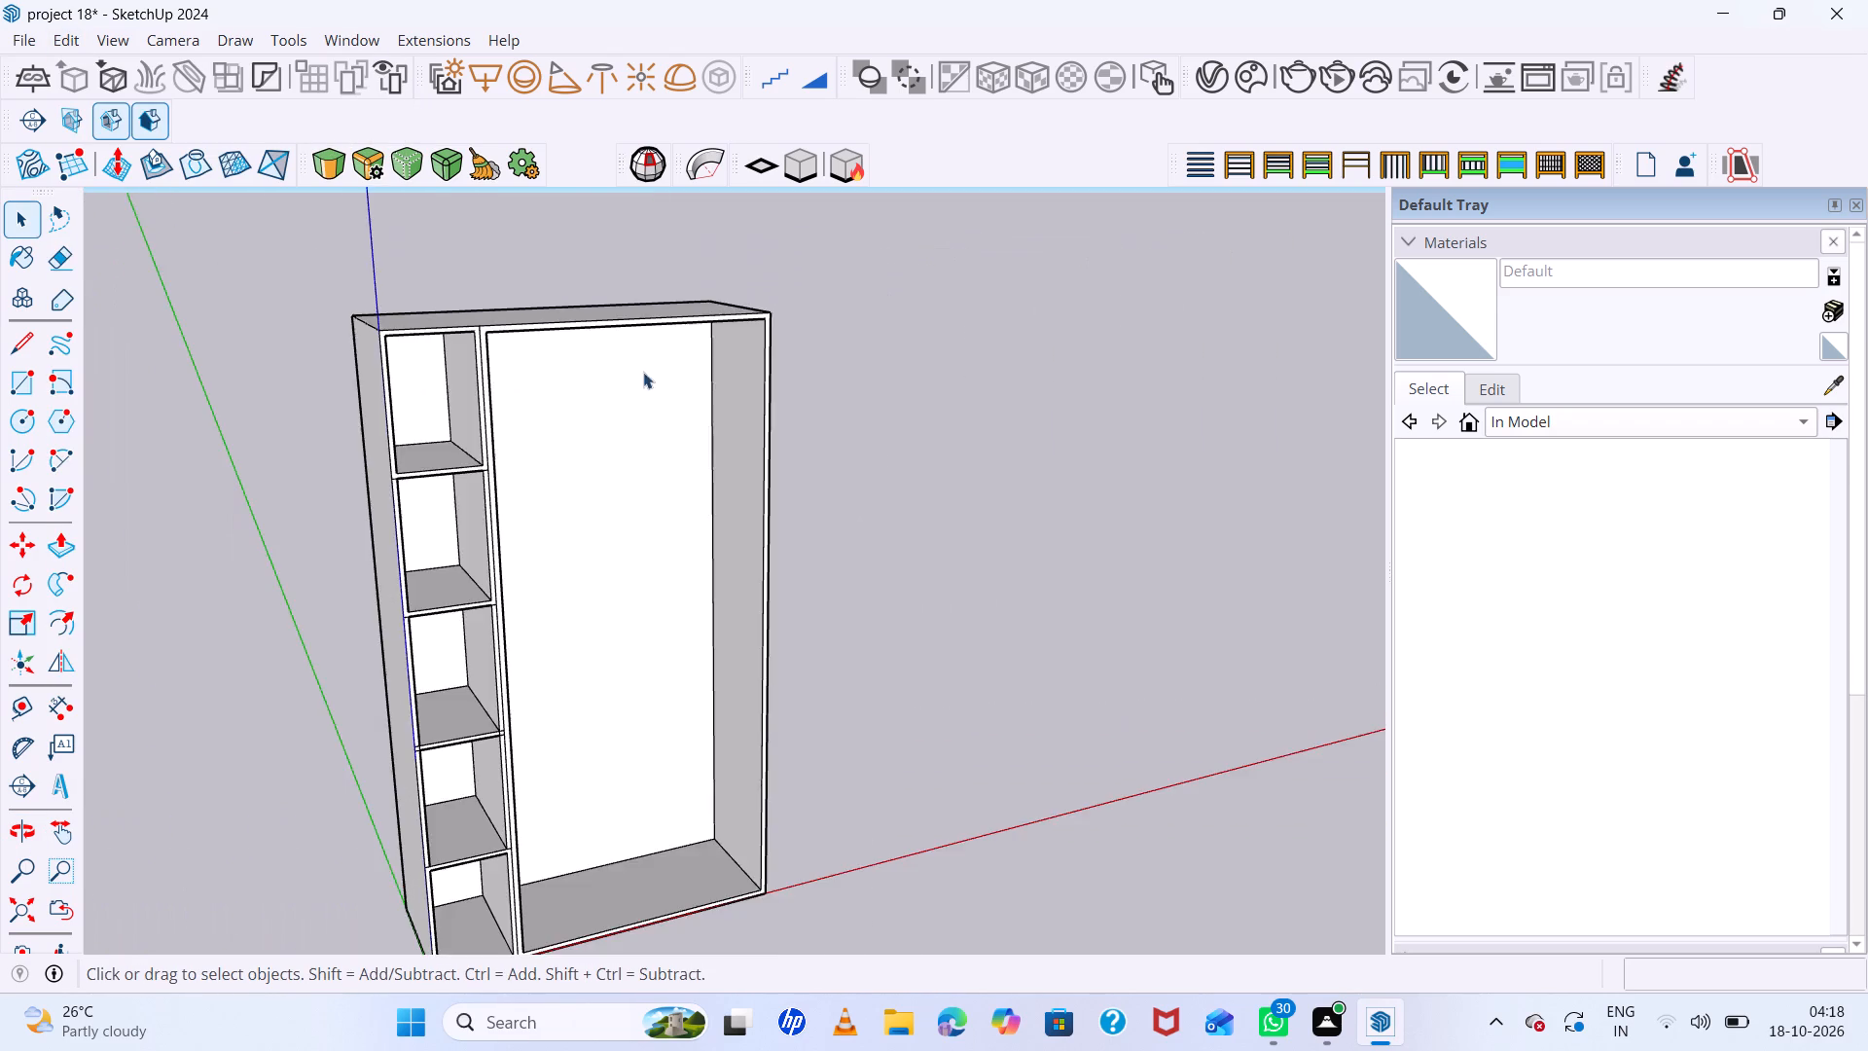
pyautogui.moveTo(681, 377); pyautogui.dragTo(394, 416, button='middle')
pyautogui.tripleClick(705, 421)
pyautogui.click(705, 421)
pyautogui.rightClick(705, 421)
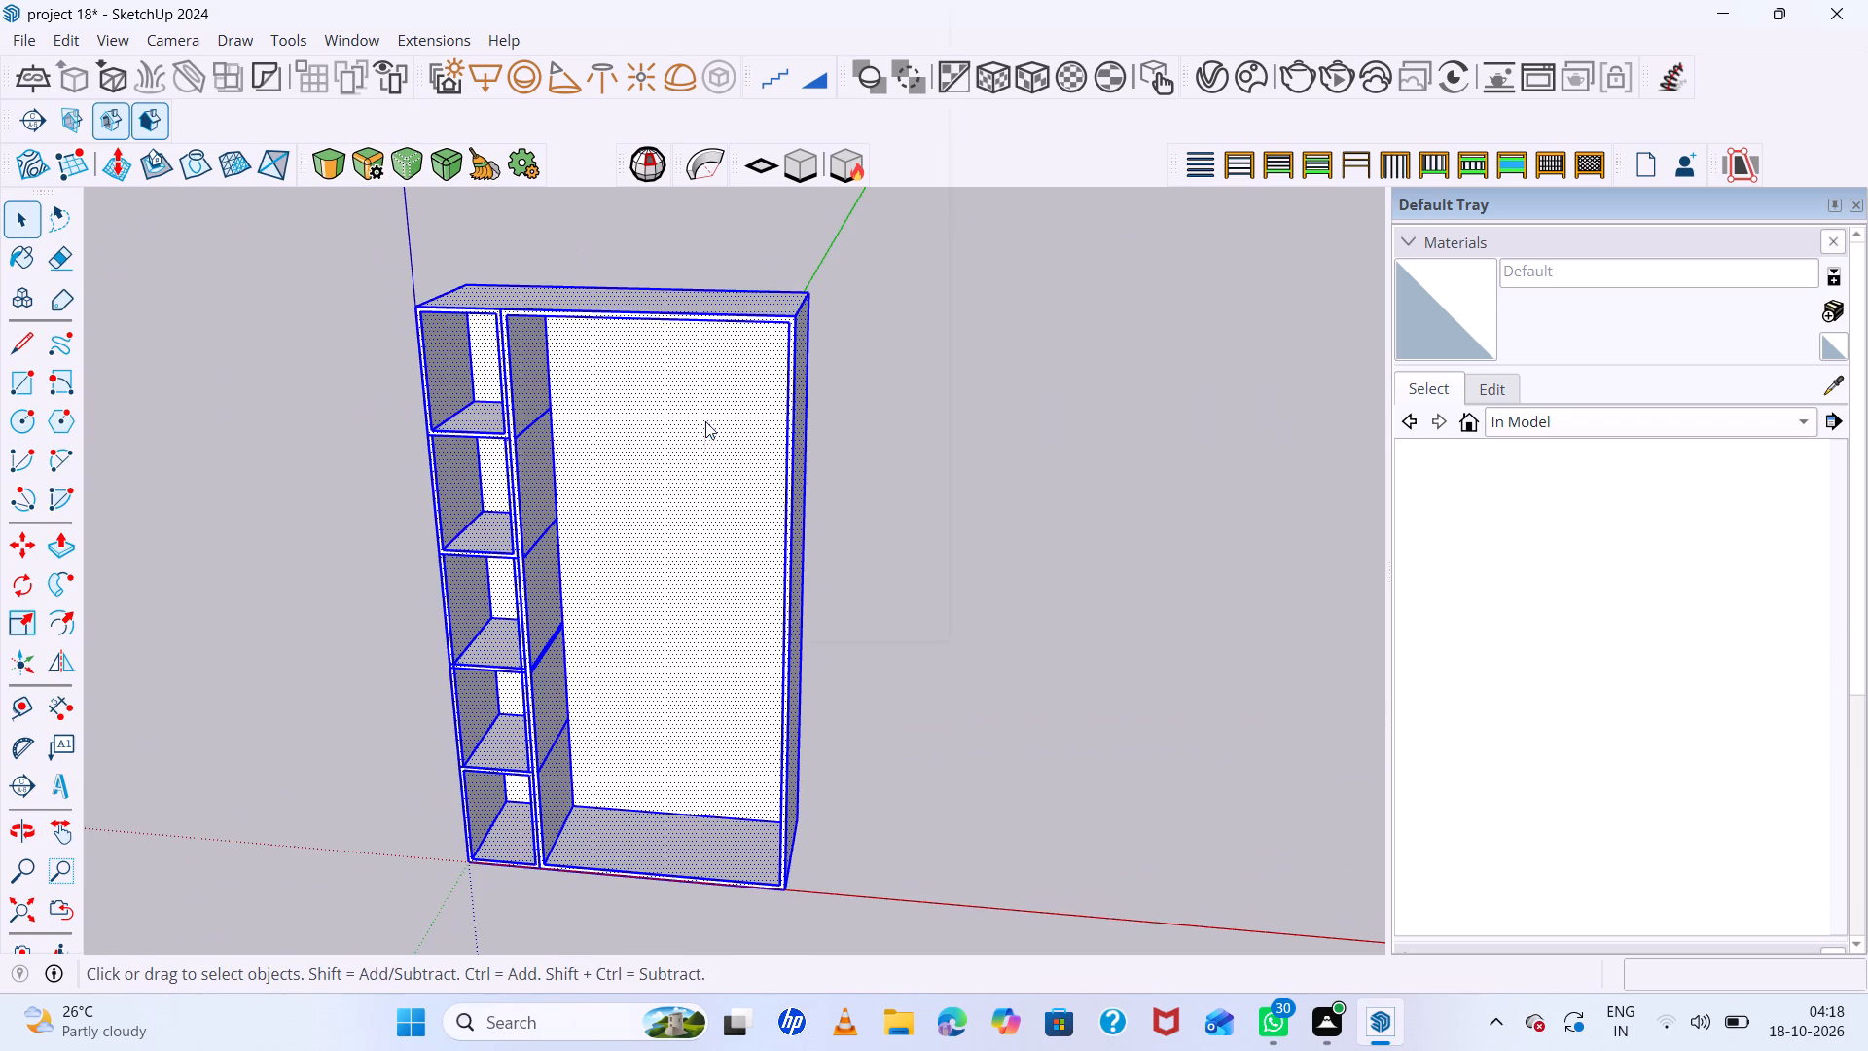
pyautogui.click(821, 227)
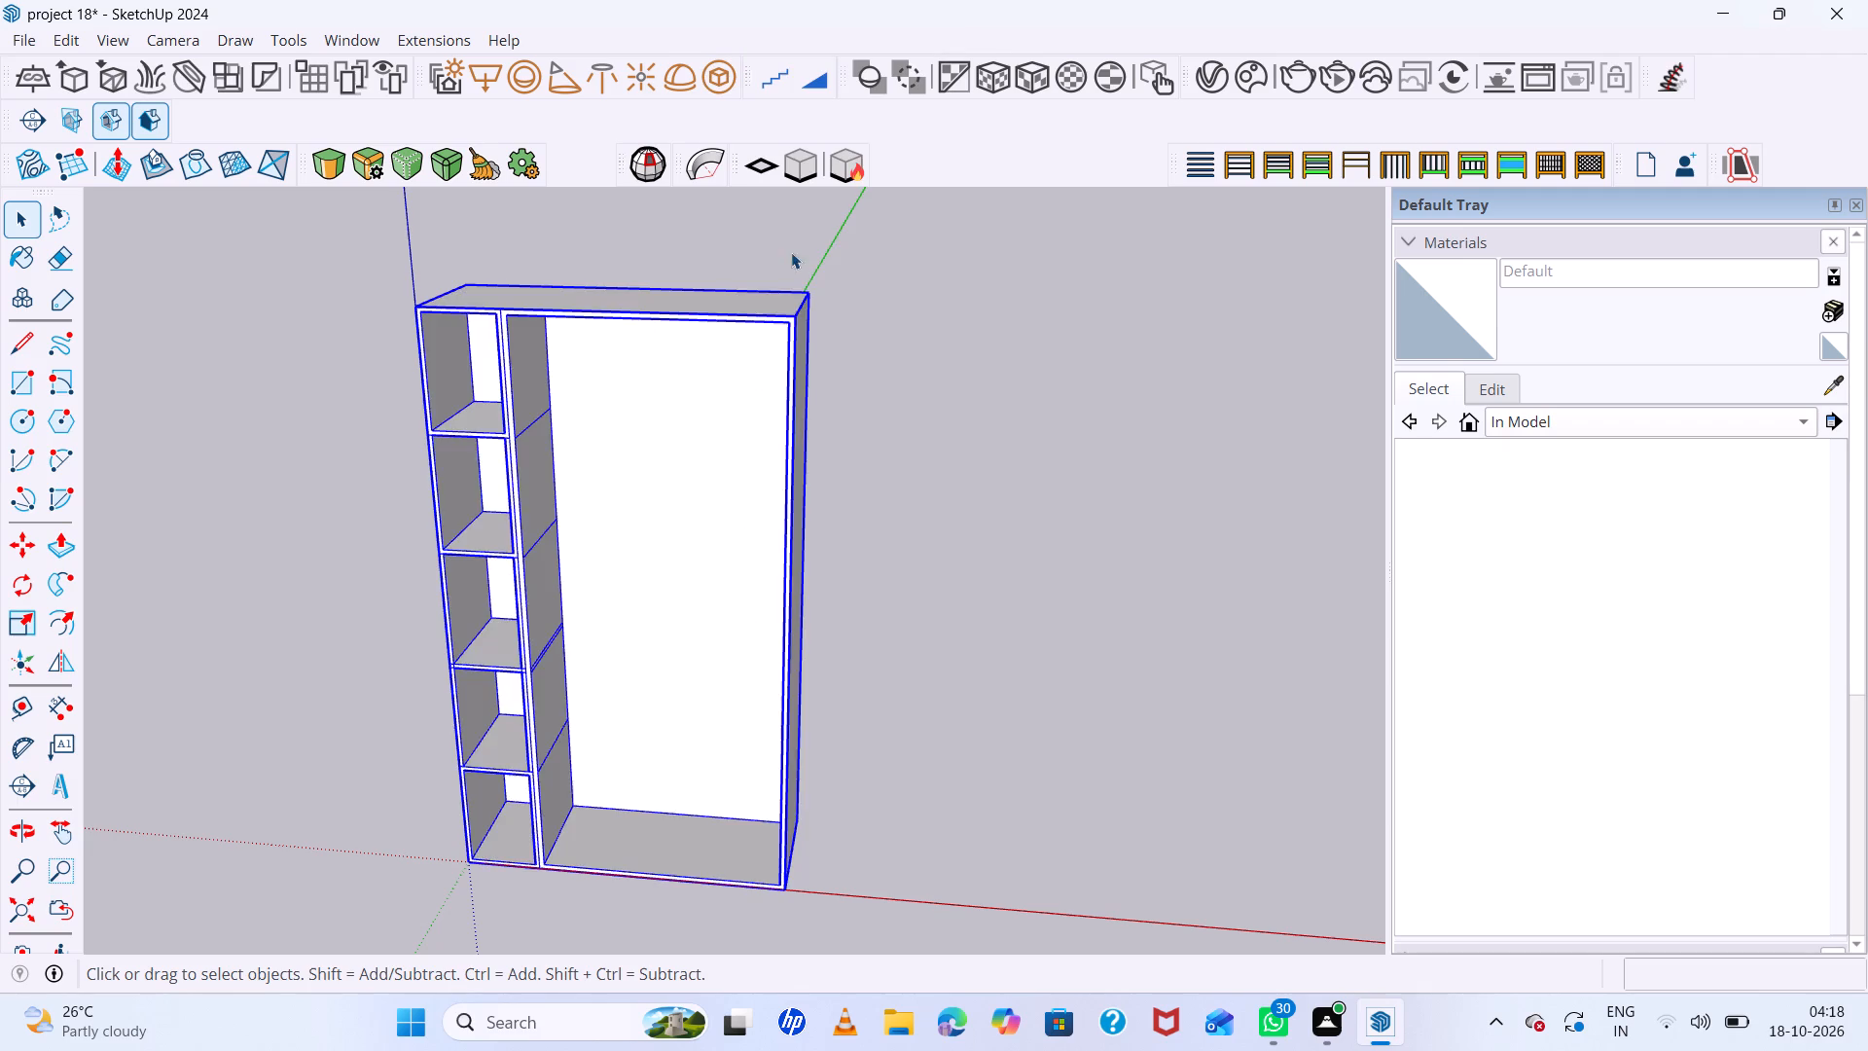
# Paste the door face from the clipboard in place over the half of the large section beside the small compartments.
pyautogui.scroll(-6, 541, 331)
pyautogui.moveTo(596, 384); pyautogui.dragTo(936, 719, button='middle')
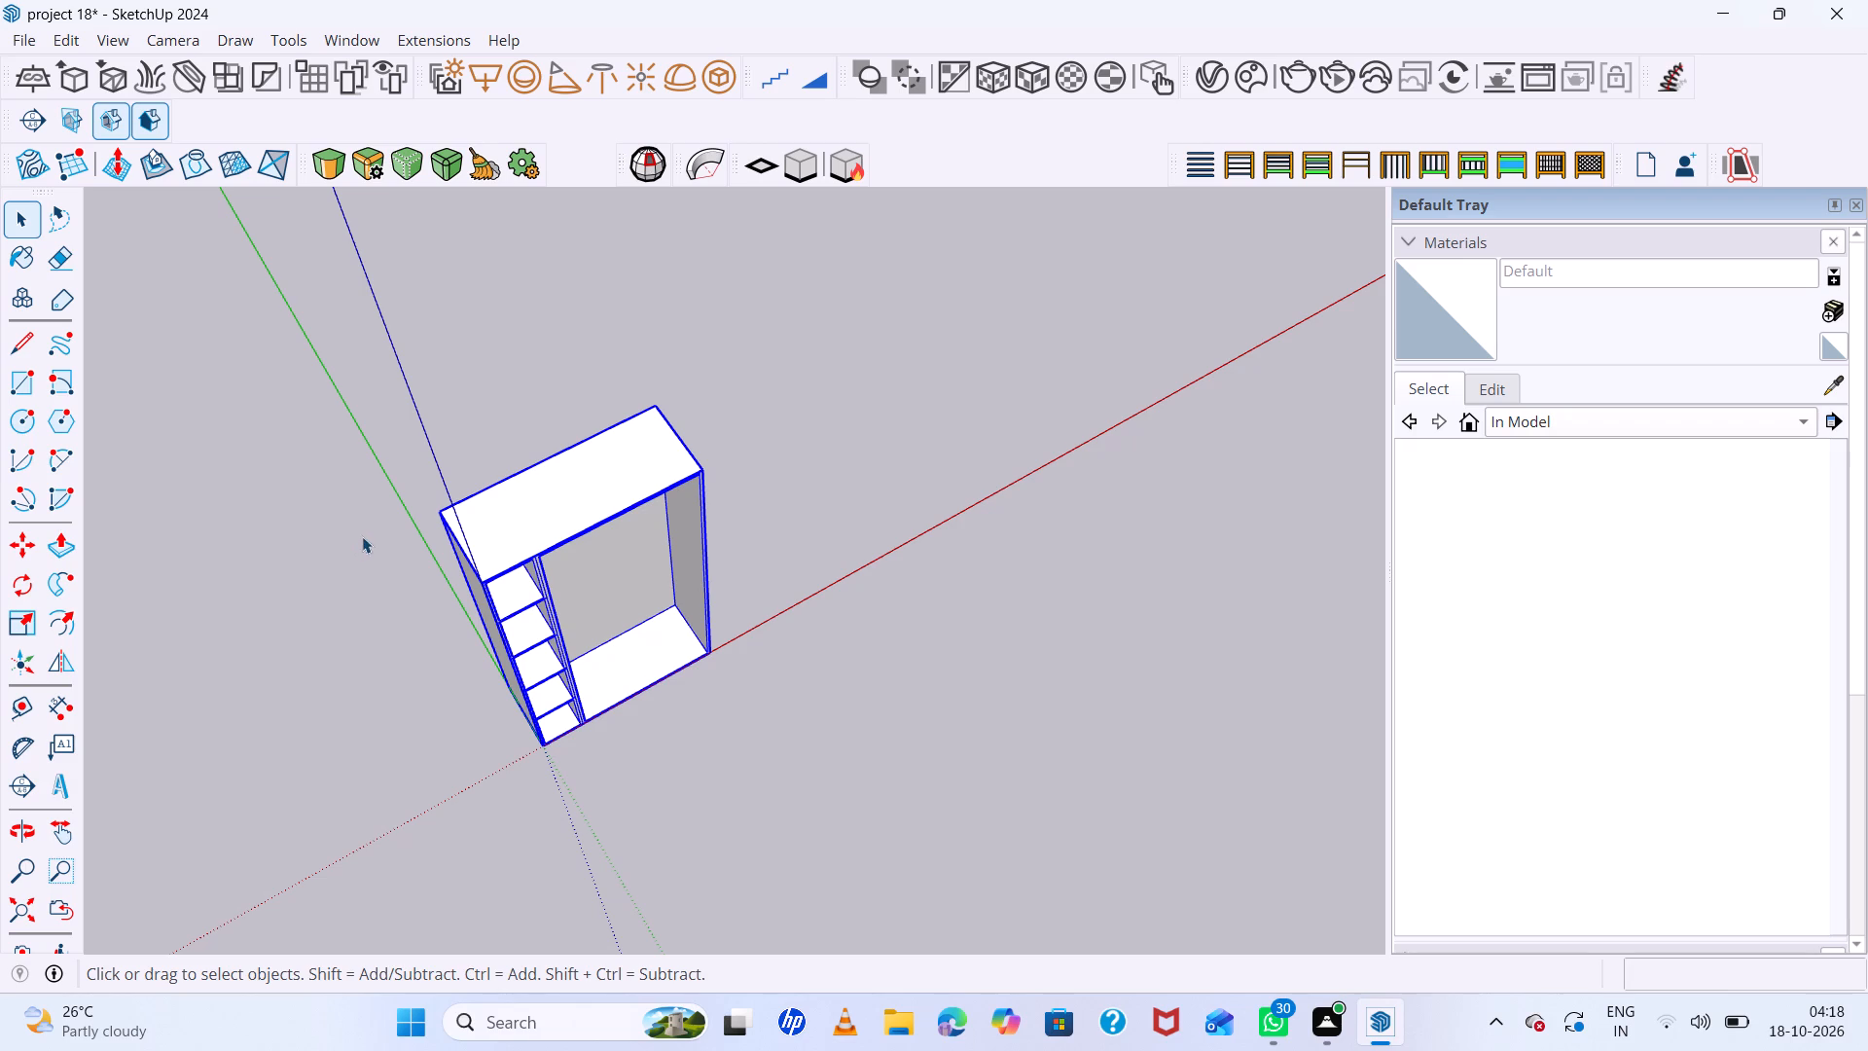
pyautogui.click(59, 34)
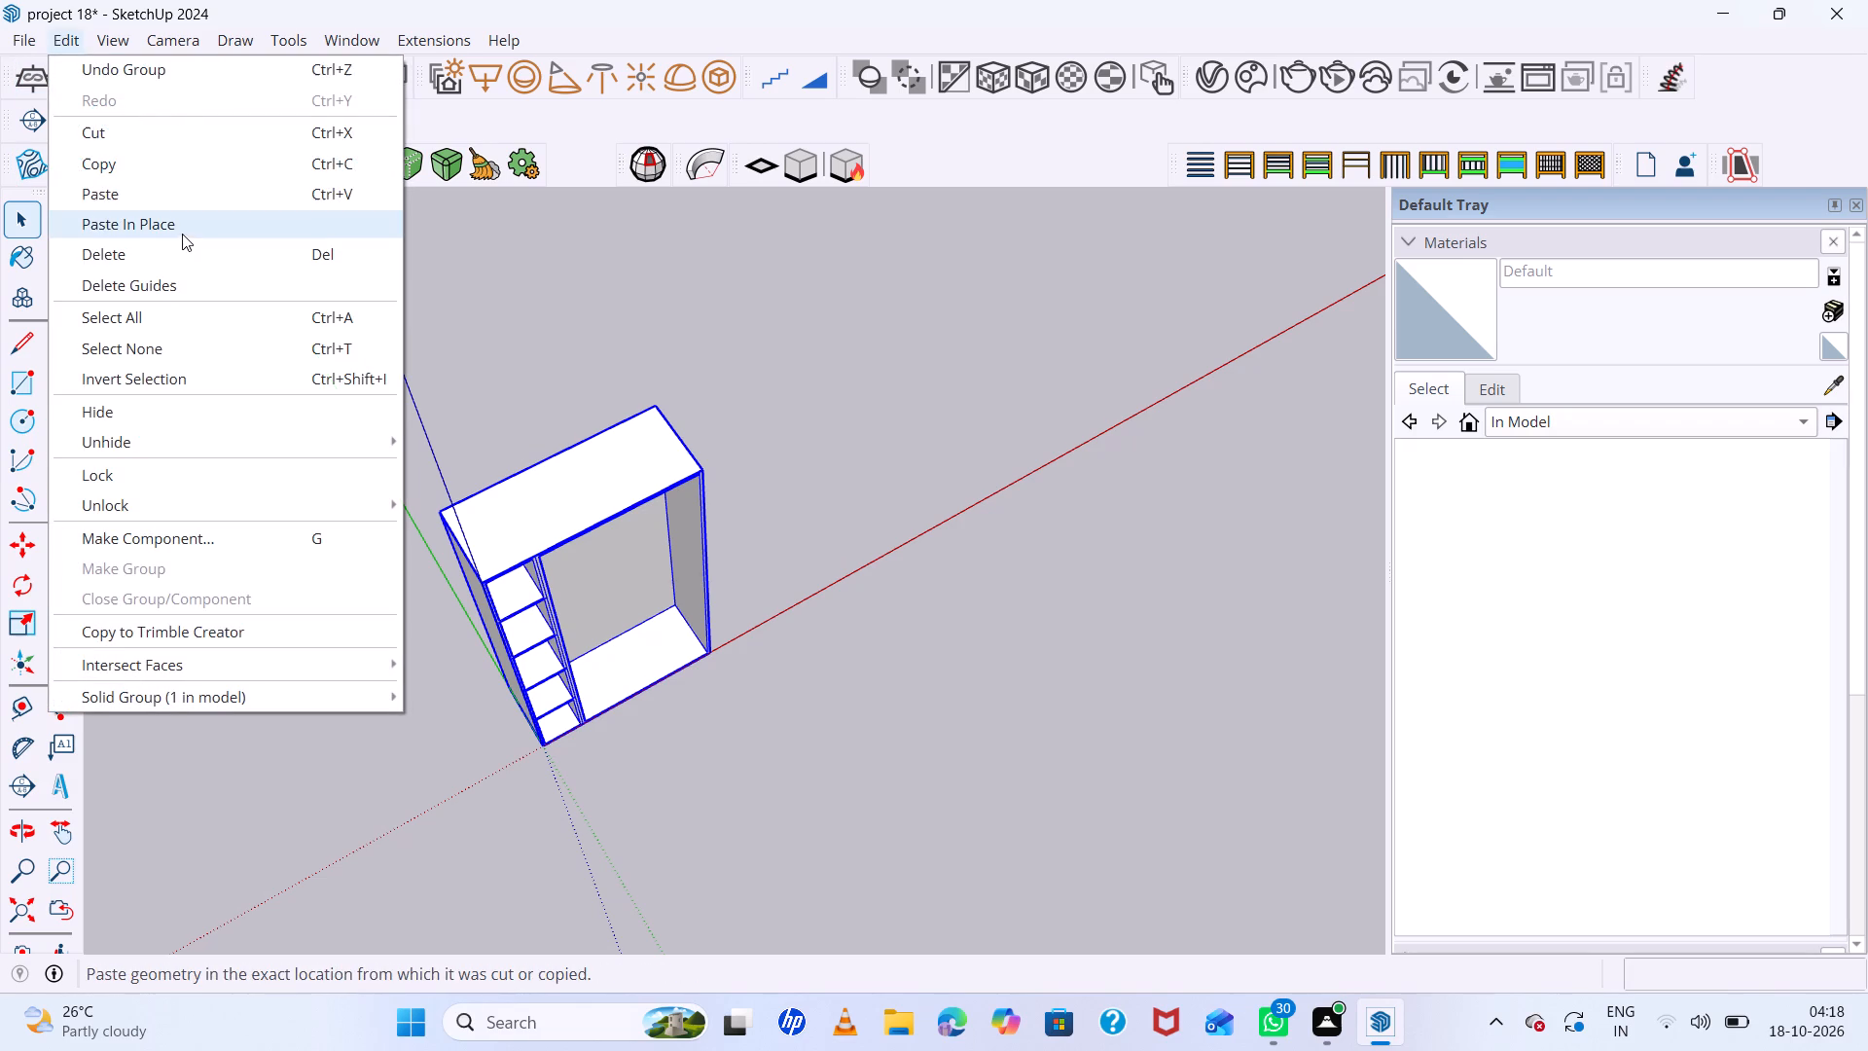
pyautogui.click(183, 236)
# Pull the pasted door face outward to a thickness of 1.6 cm.
pyautogui.moveTo(711, 569); pyautogui.dragTo(242, 246, button='middle')
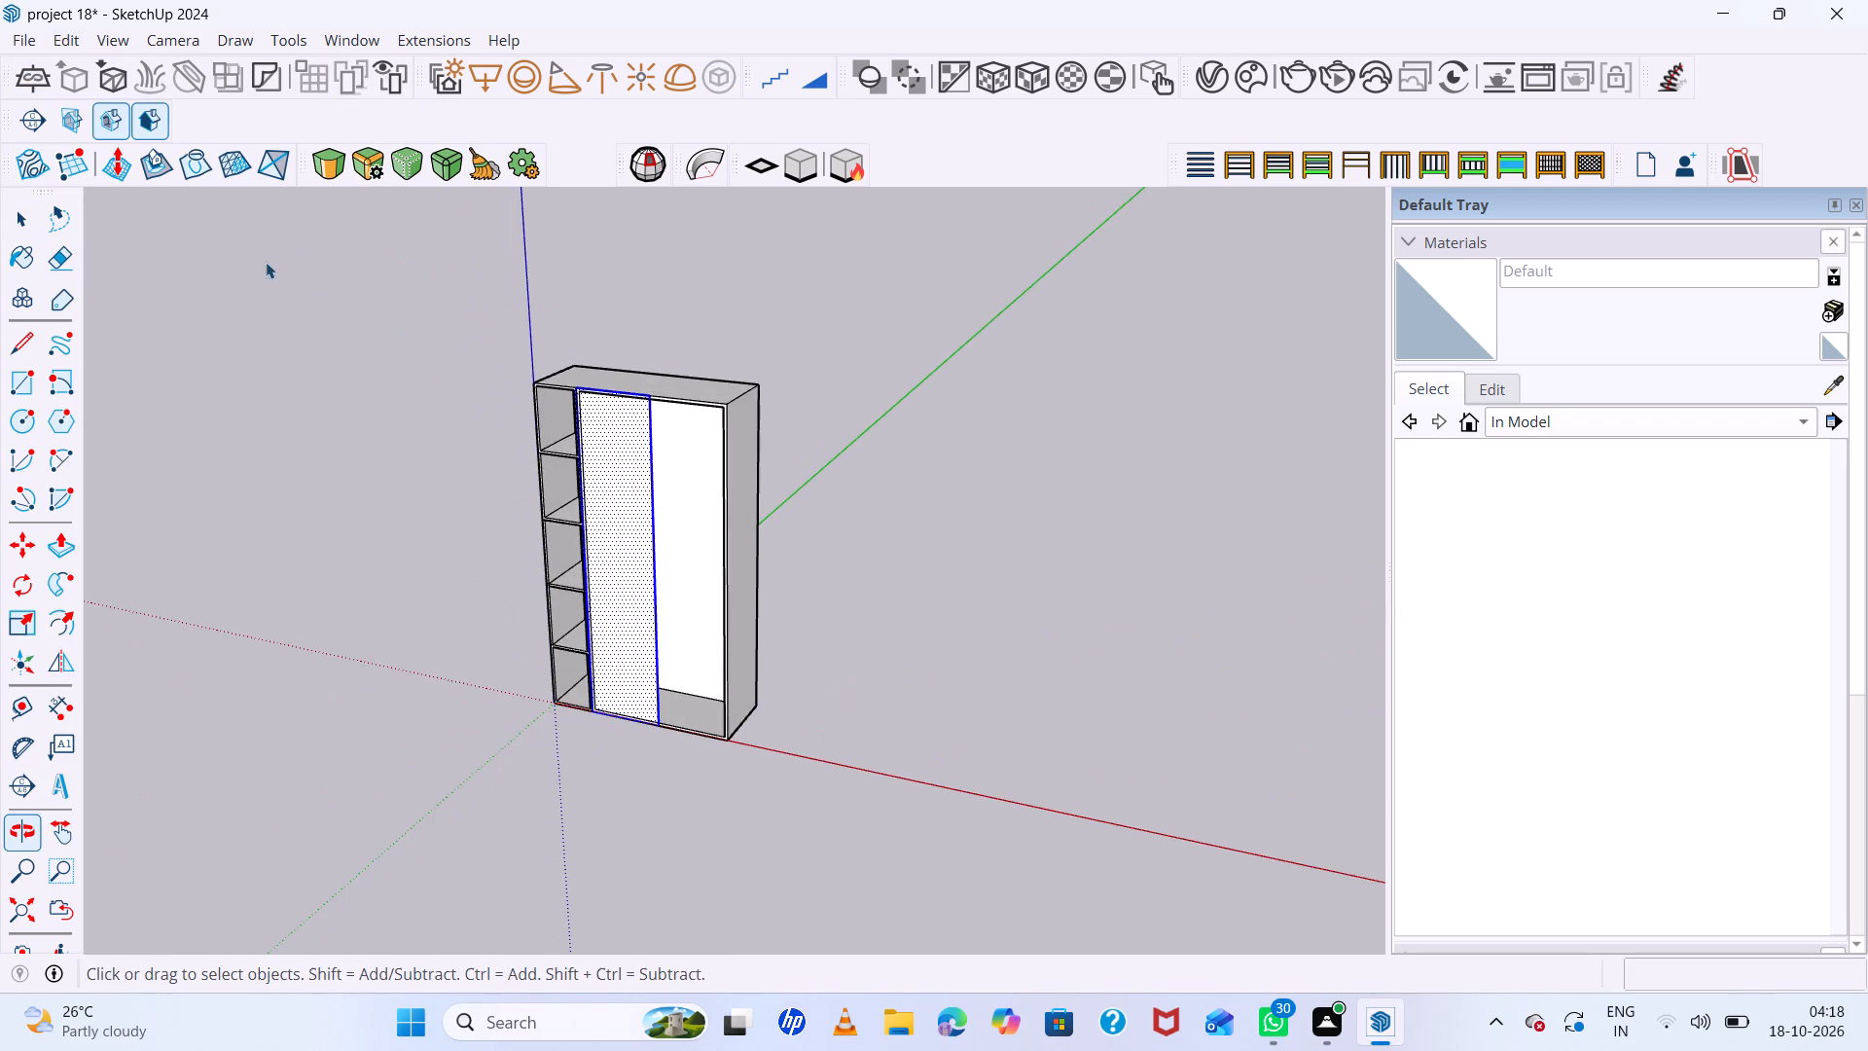
pyautogui.scroll(6, 657, 471)
pyautogui.scroll(10, 627, 338)
pyautogui.moveTo(626, 330); pyautogui.dragTo(679, 347, button='middle')
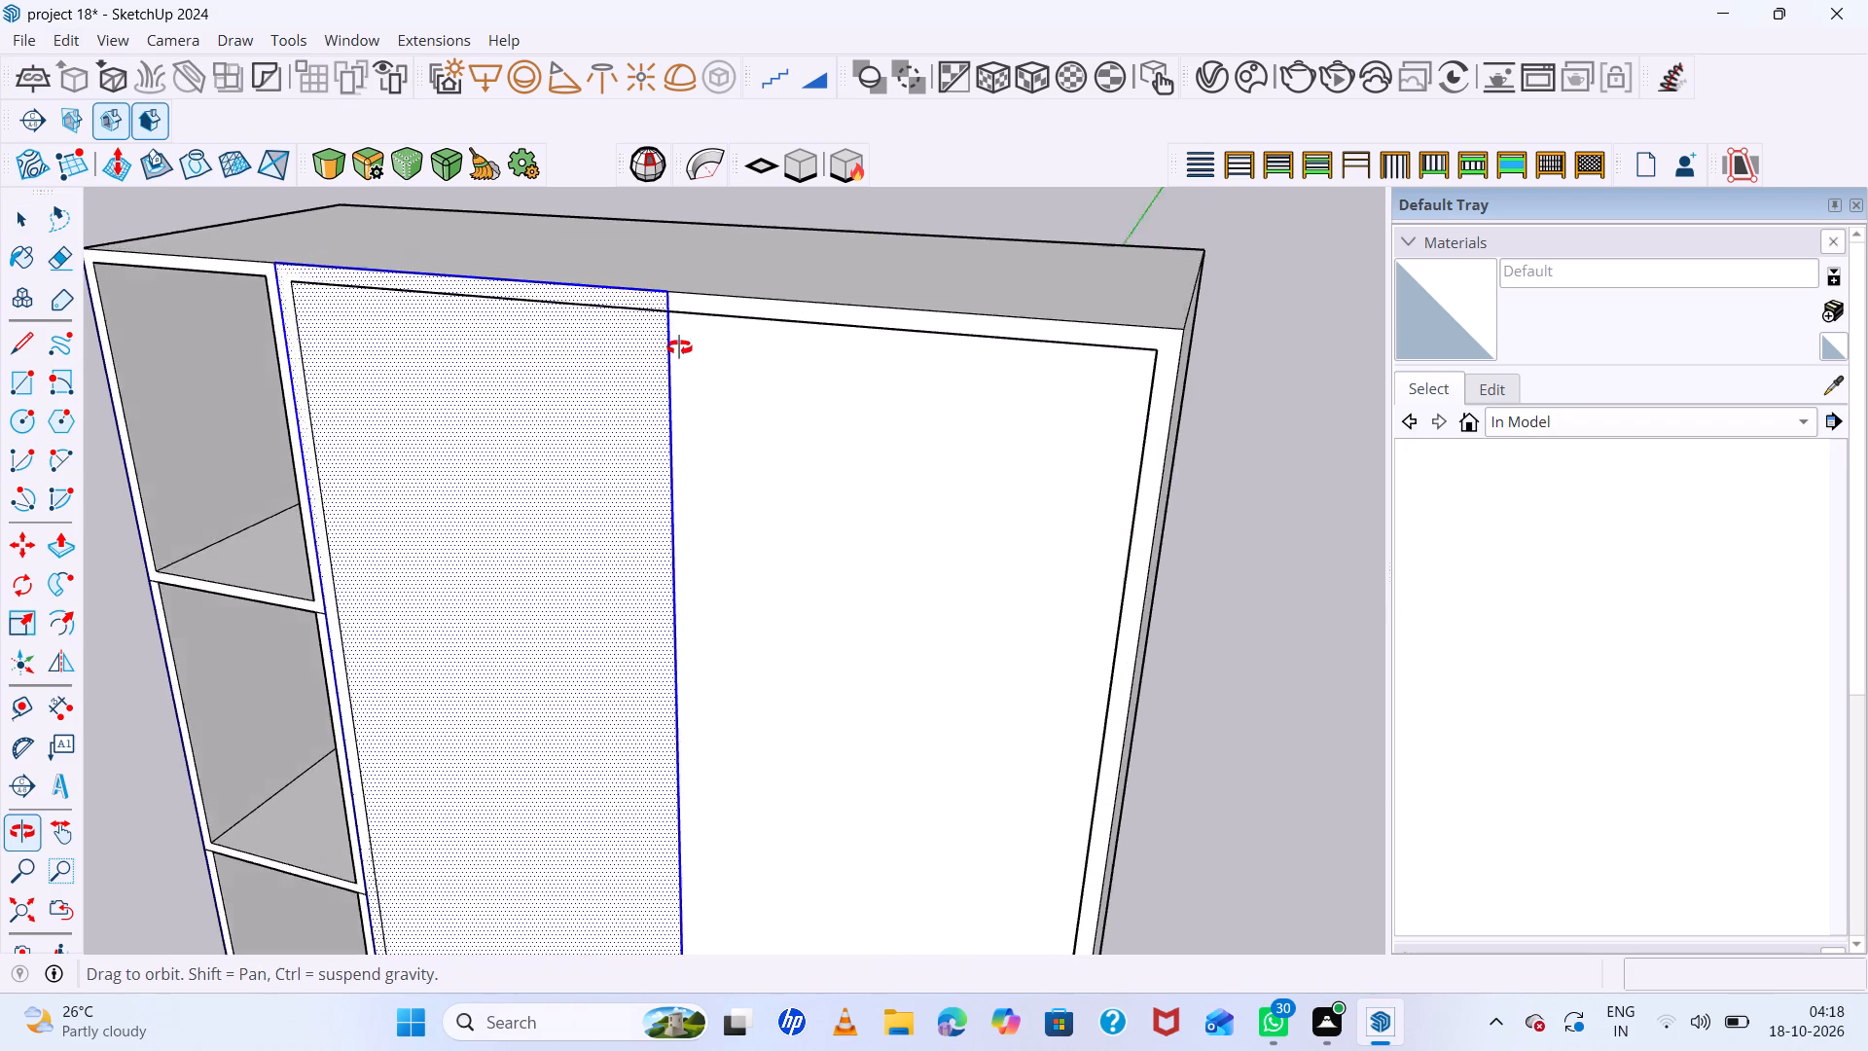
pyautogui.moveTo(679, 347); pyautogui.dragTo(791, 358, button='middle')
pyautogui.middleClick(791, 358)
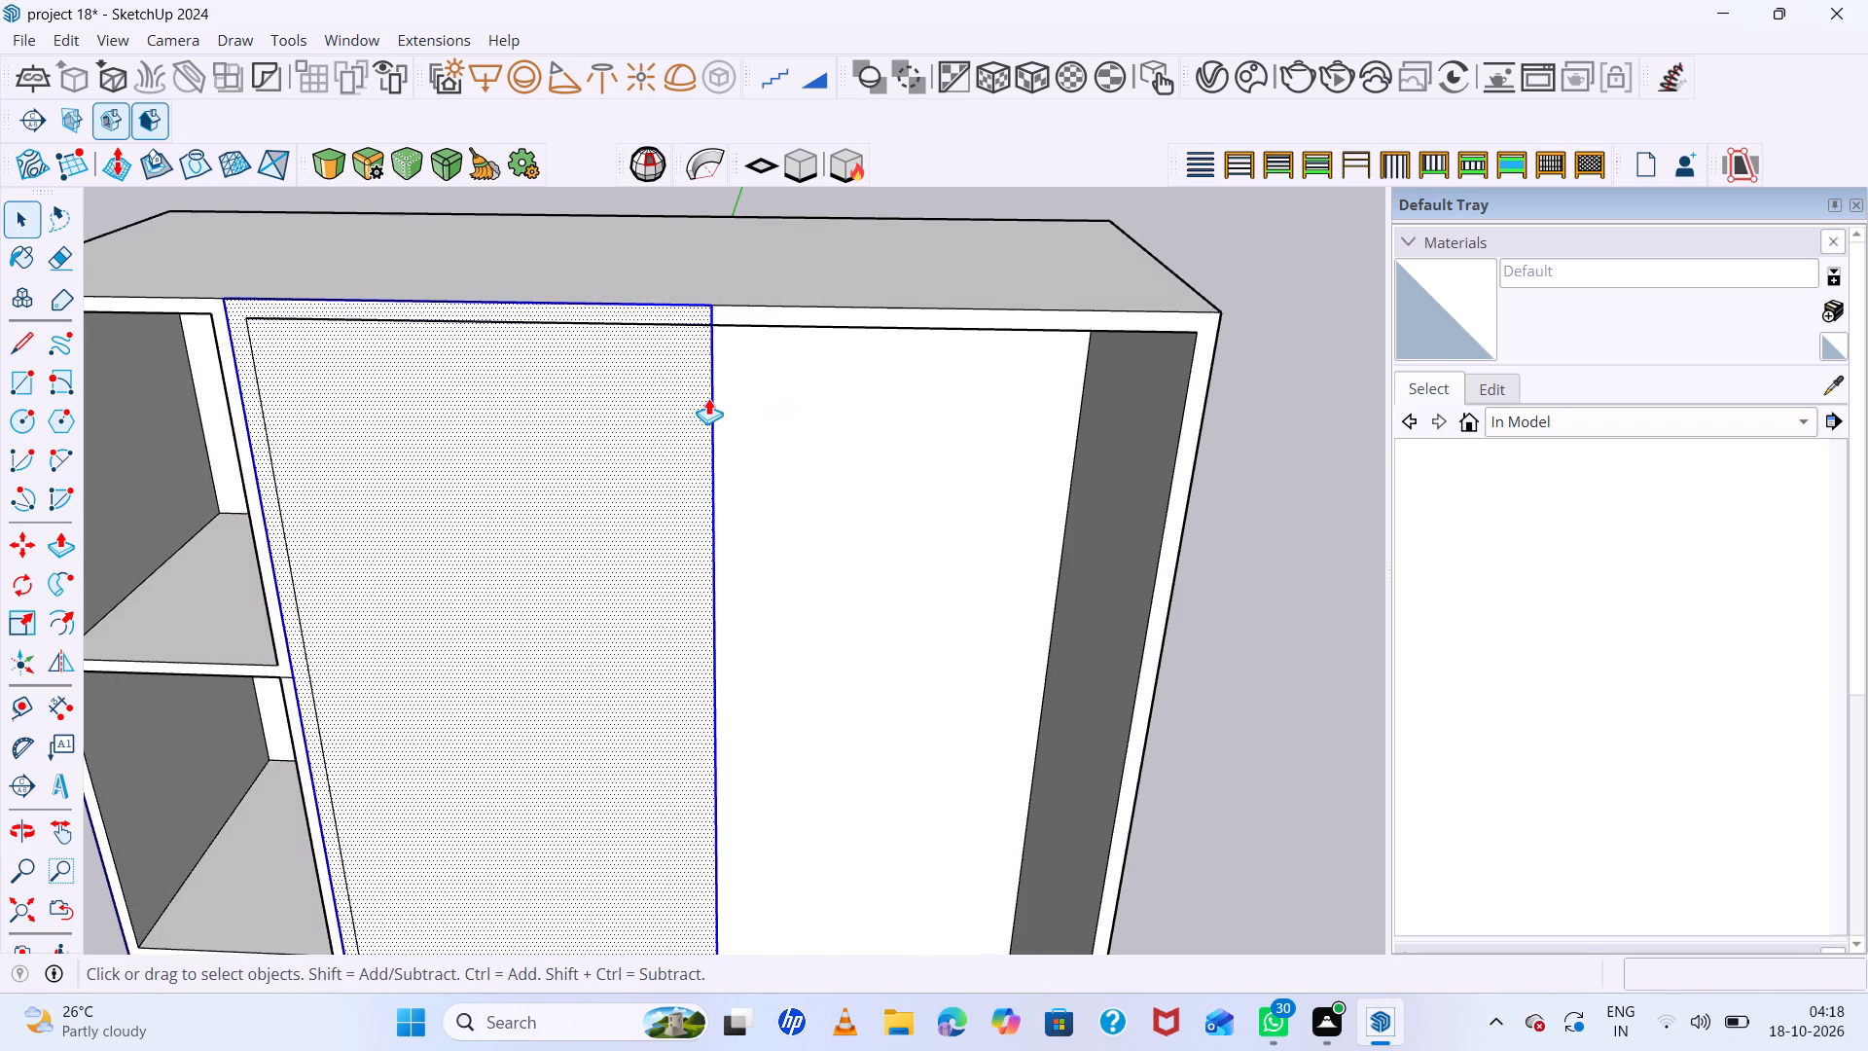
pyautogui.press('p')
pyautogui.click(616, 373)
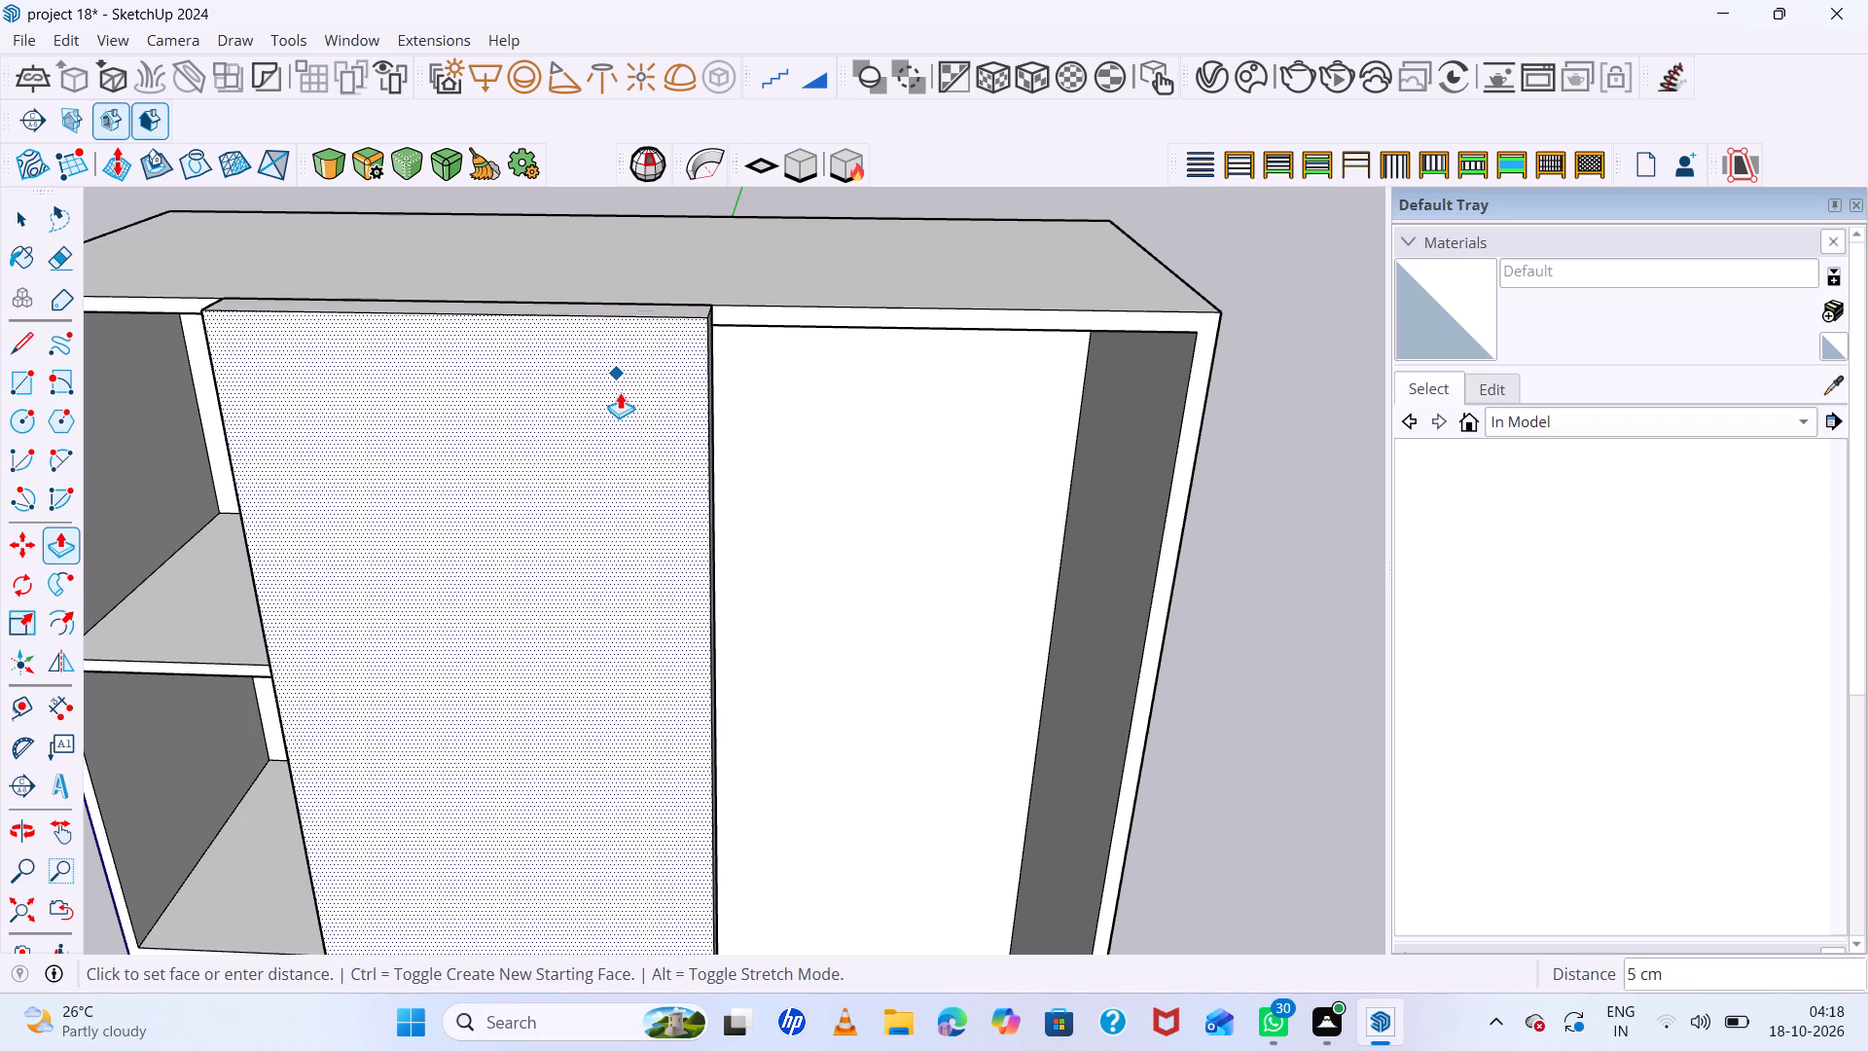
pyautogui.write('1.6')
pyautogui.press('Return')
# Select the whole door panel and make it a component, keeping the default definition settings.
pyautogui.scroll(-14, 596, 369)
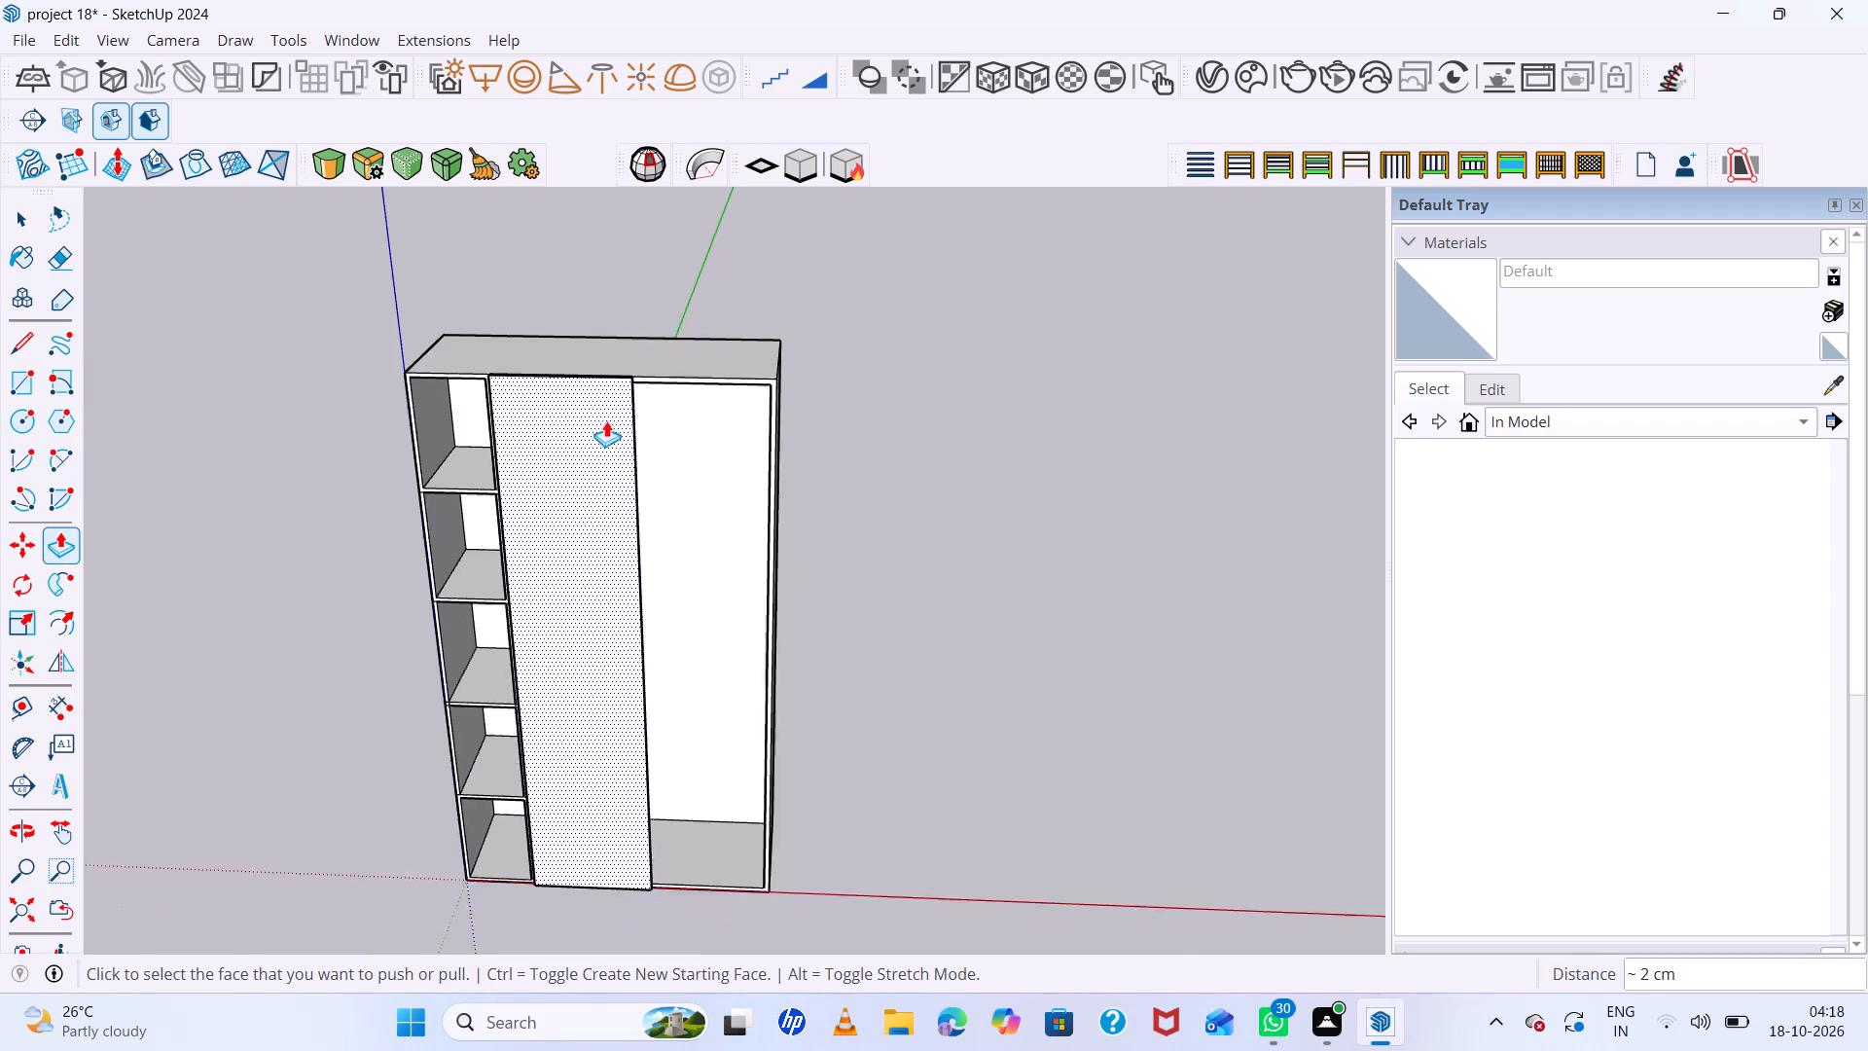
pyautogui.moveTo(649, 450); pyautogui.dragTo(1009, 504, button='middle')
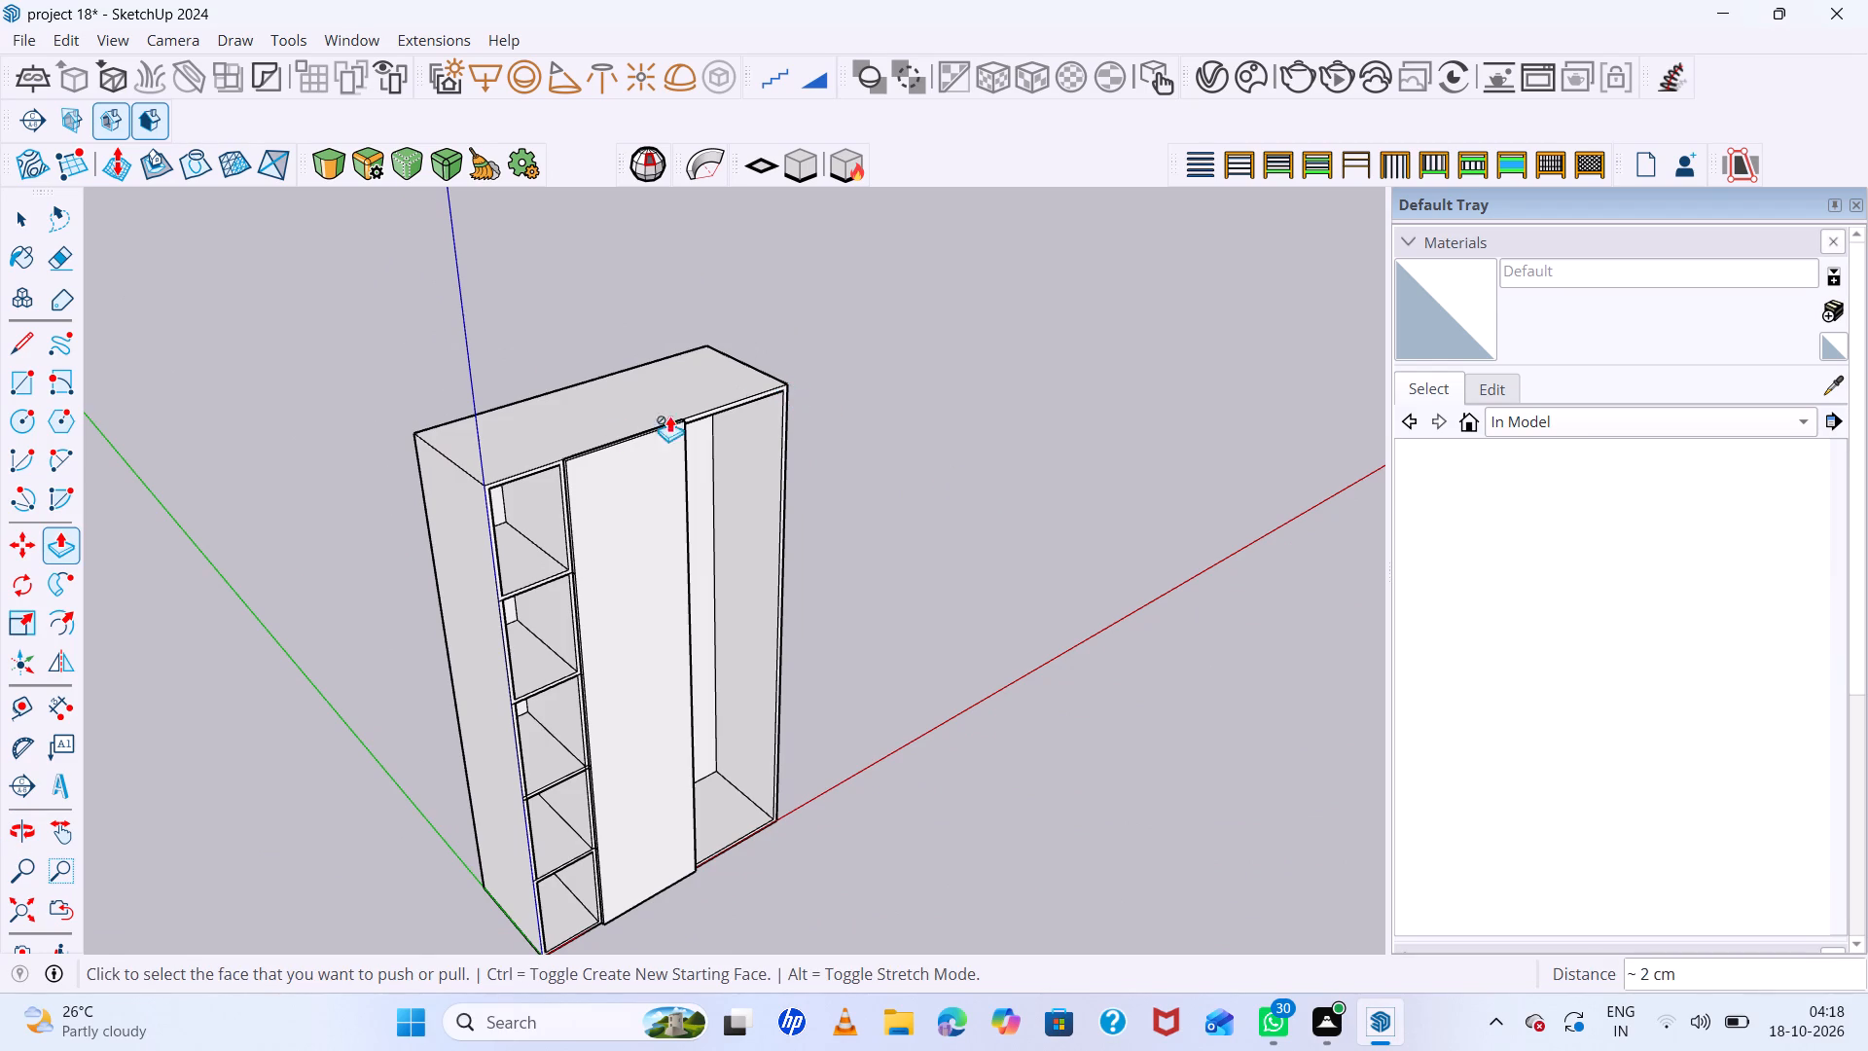
pyautogui.press('space')
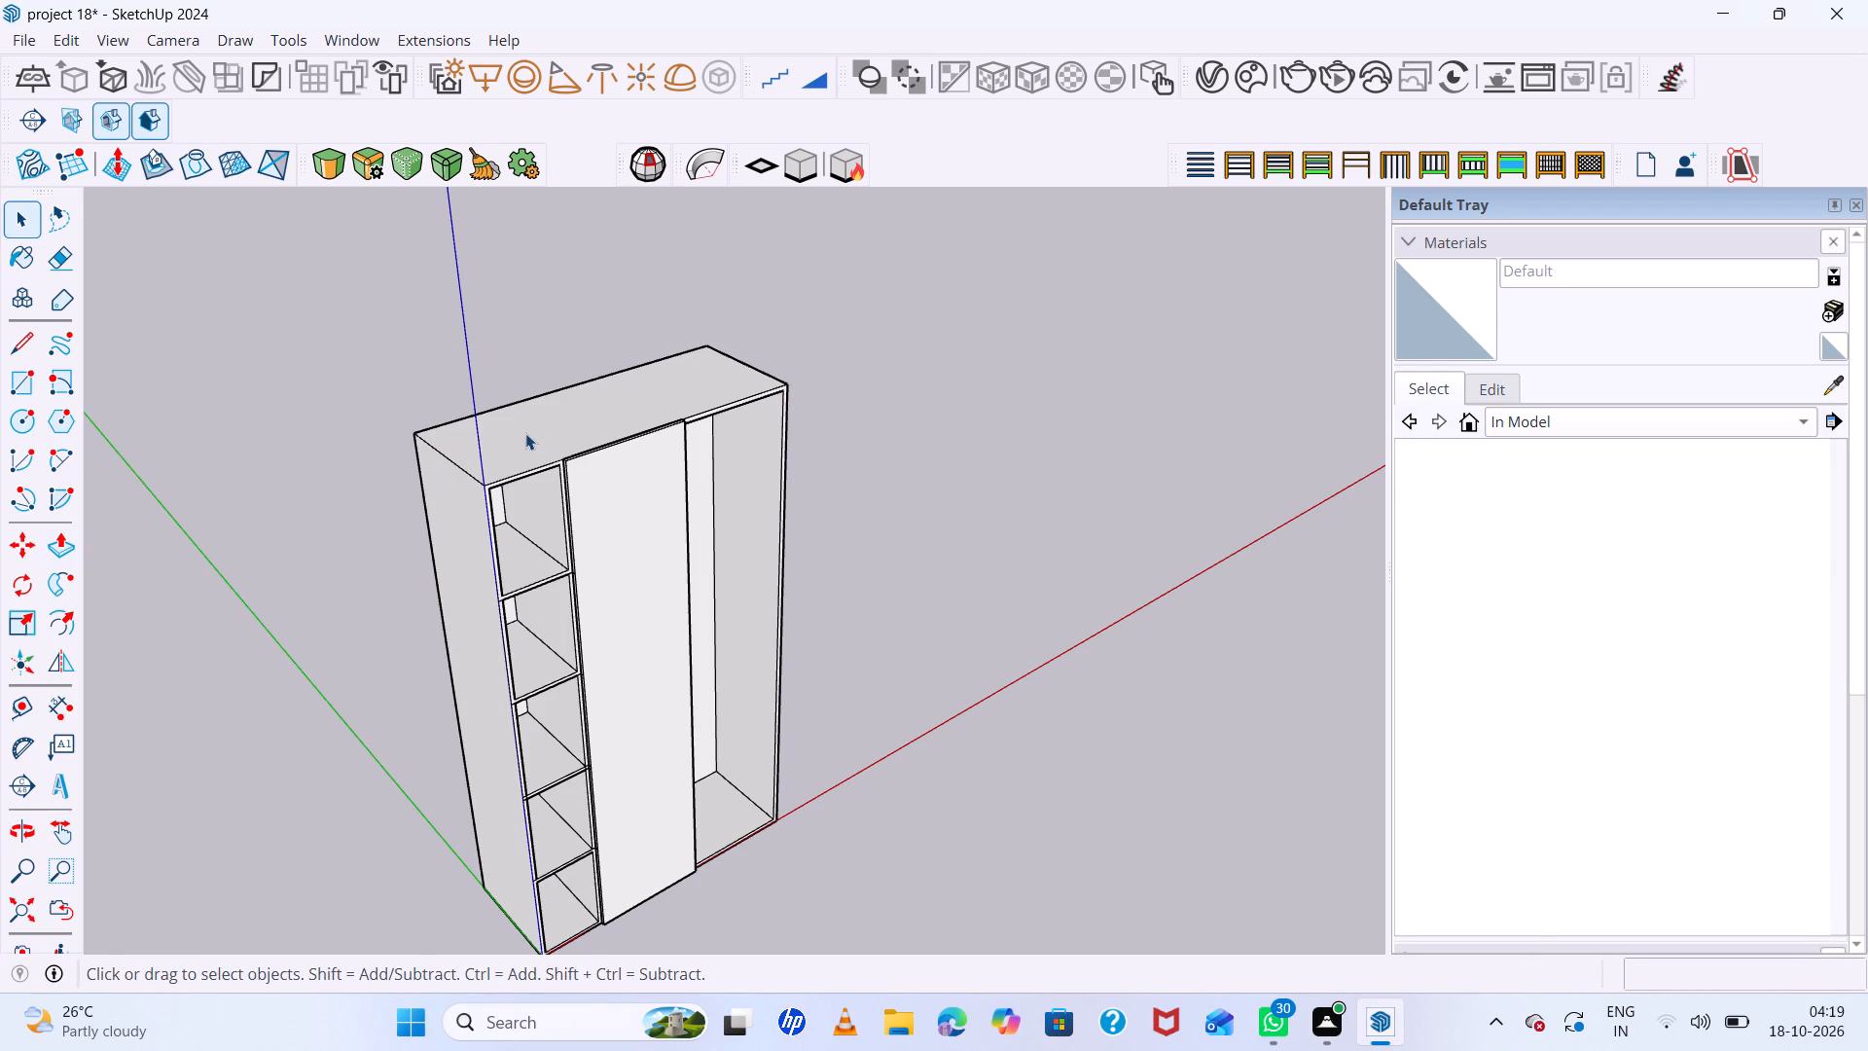
pyautogui.tripleClick(640, 494)
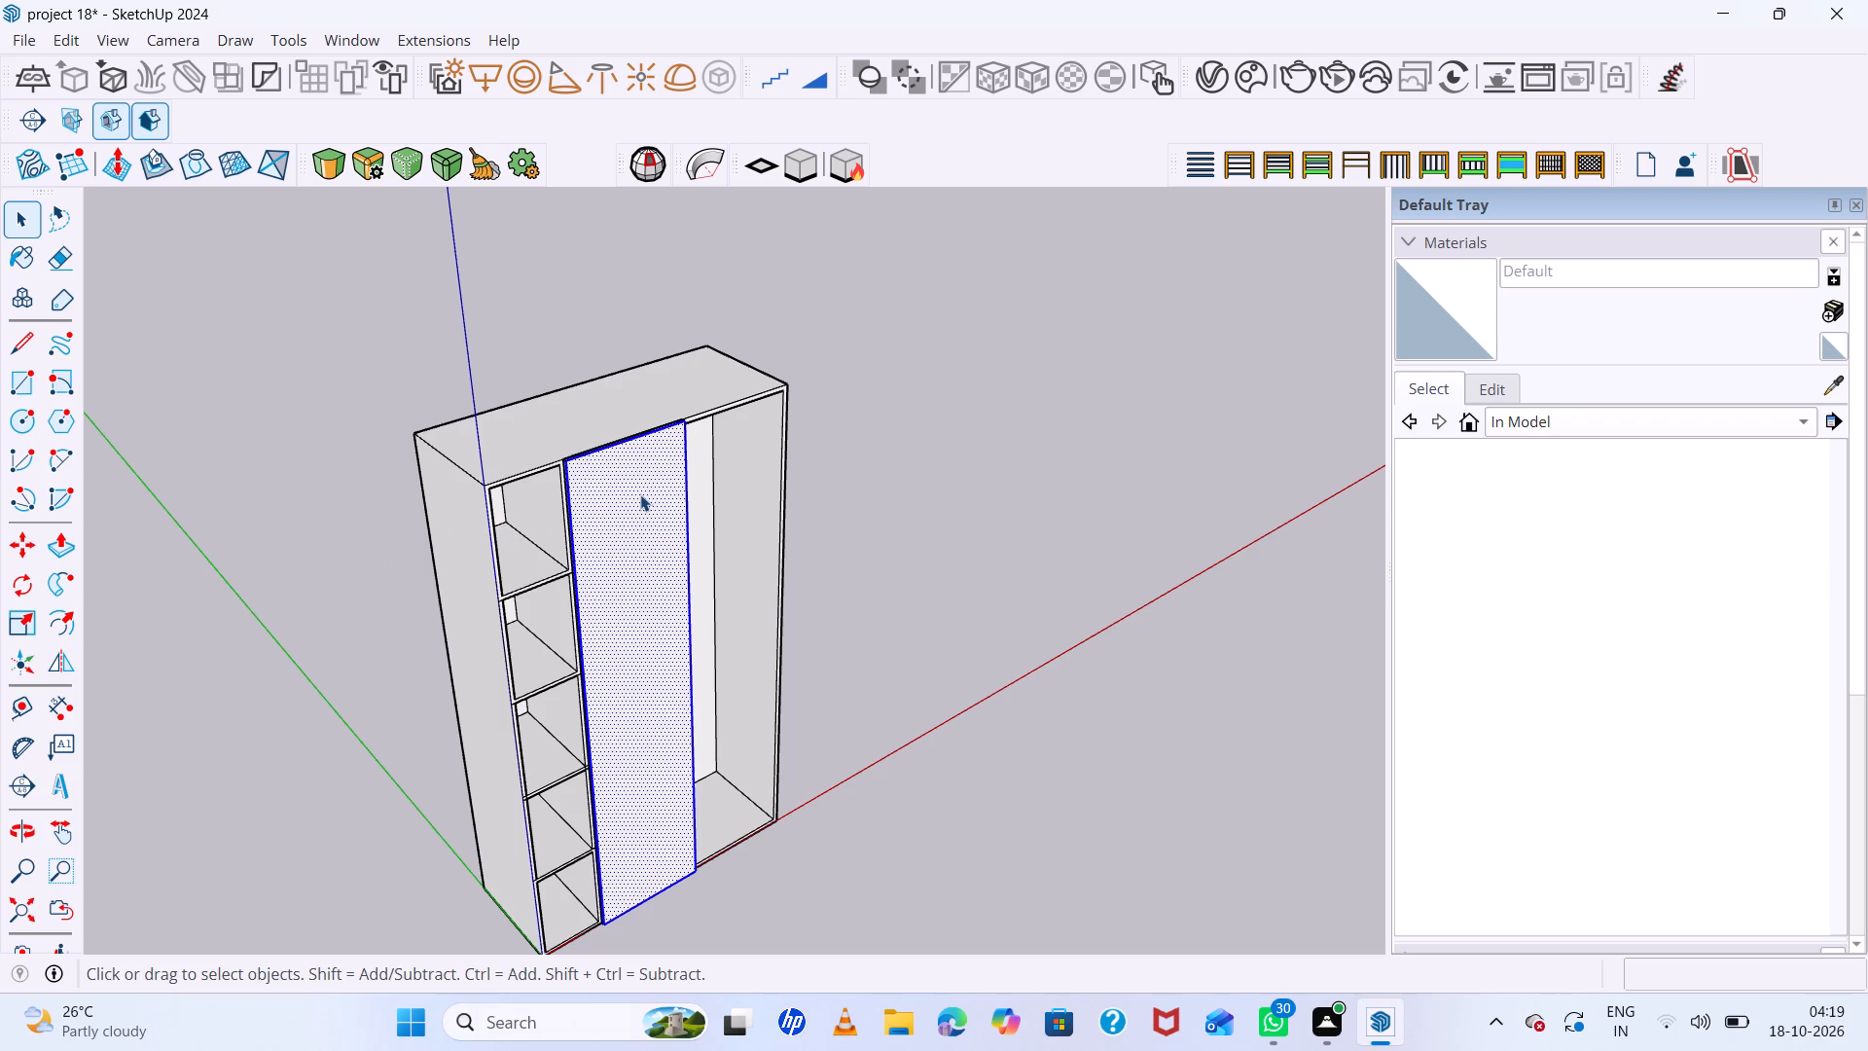
pyautogui.rightClick(640, 494)
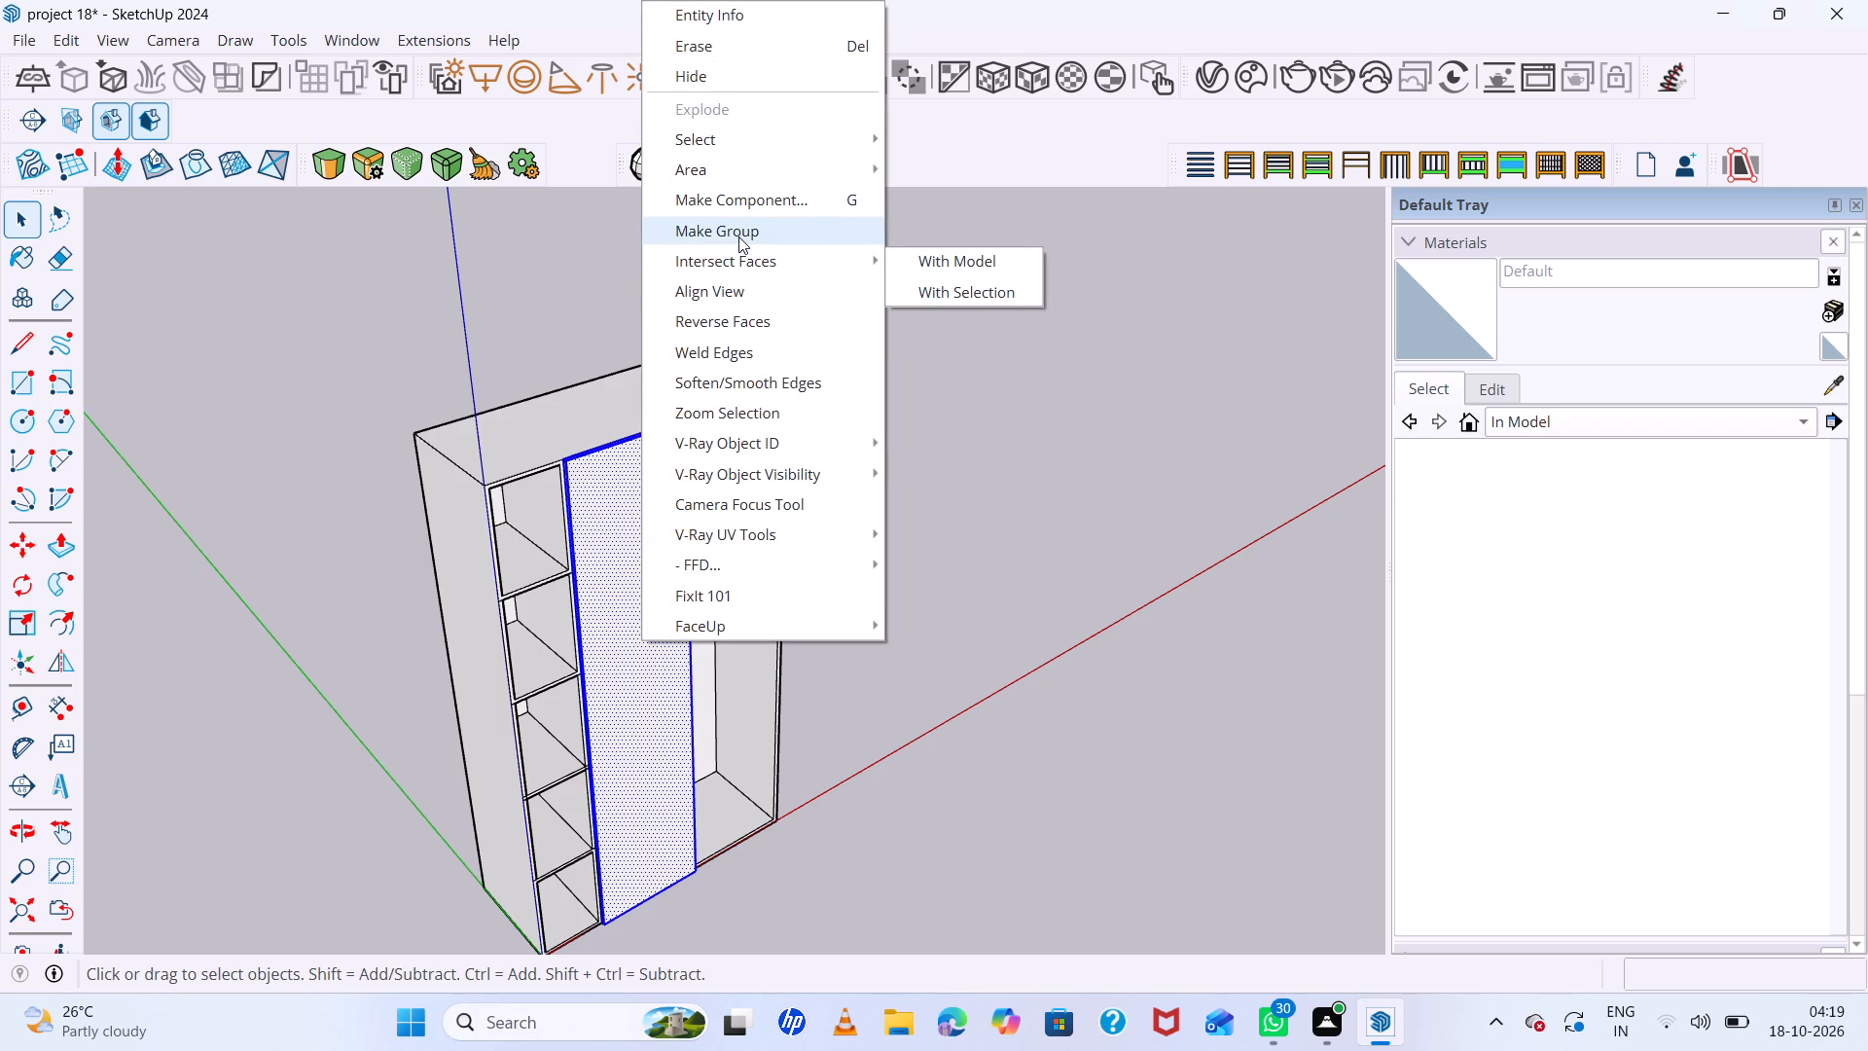
pyautogui.click(736, 207)
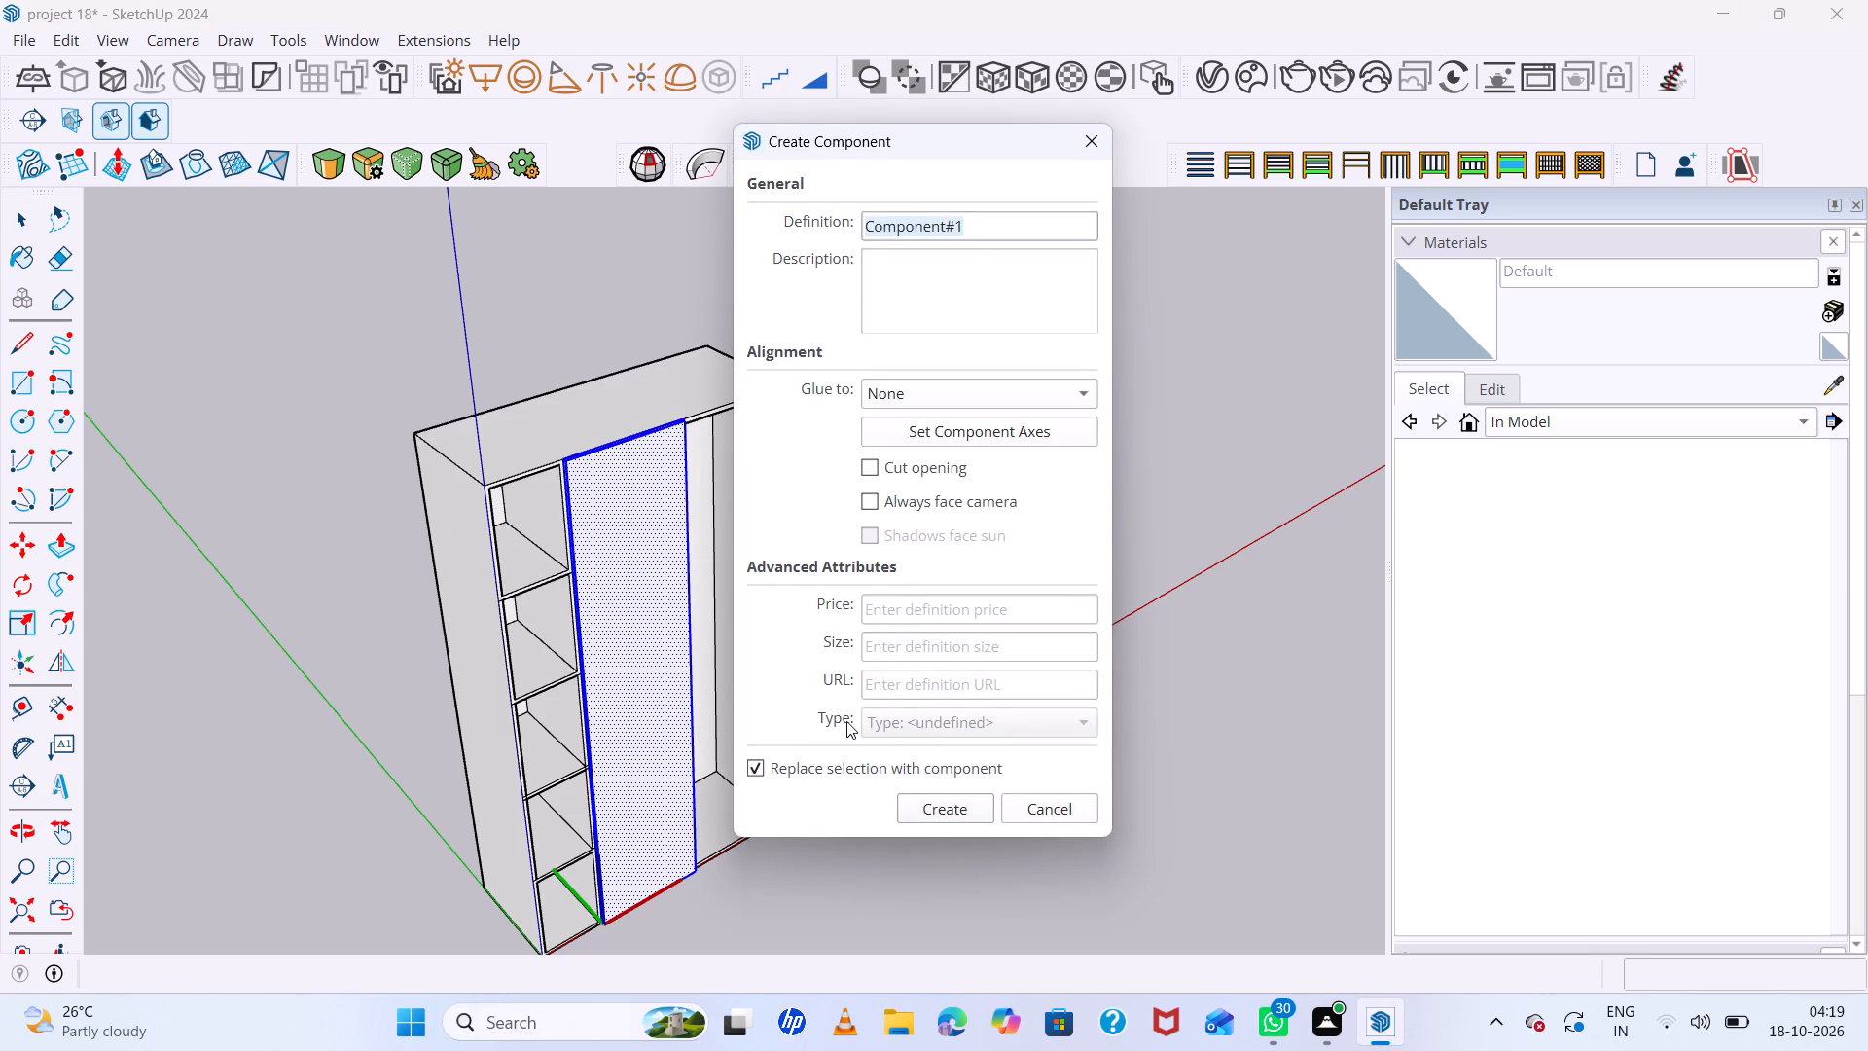
pyautogui.click(930, 817)
# Examine how the door panel sits against the cabinet front, especially along its lower edge and beside the bottom compartments.
pyautogui.moveTo(599, 438); pyautogui.dragTo(543, 470, button='middle')
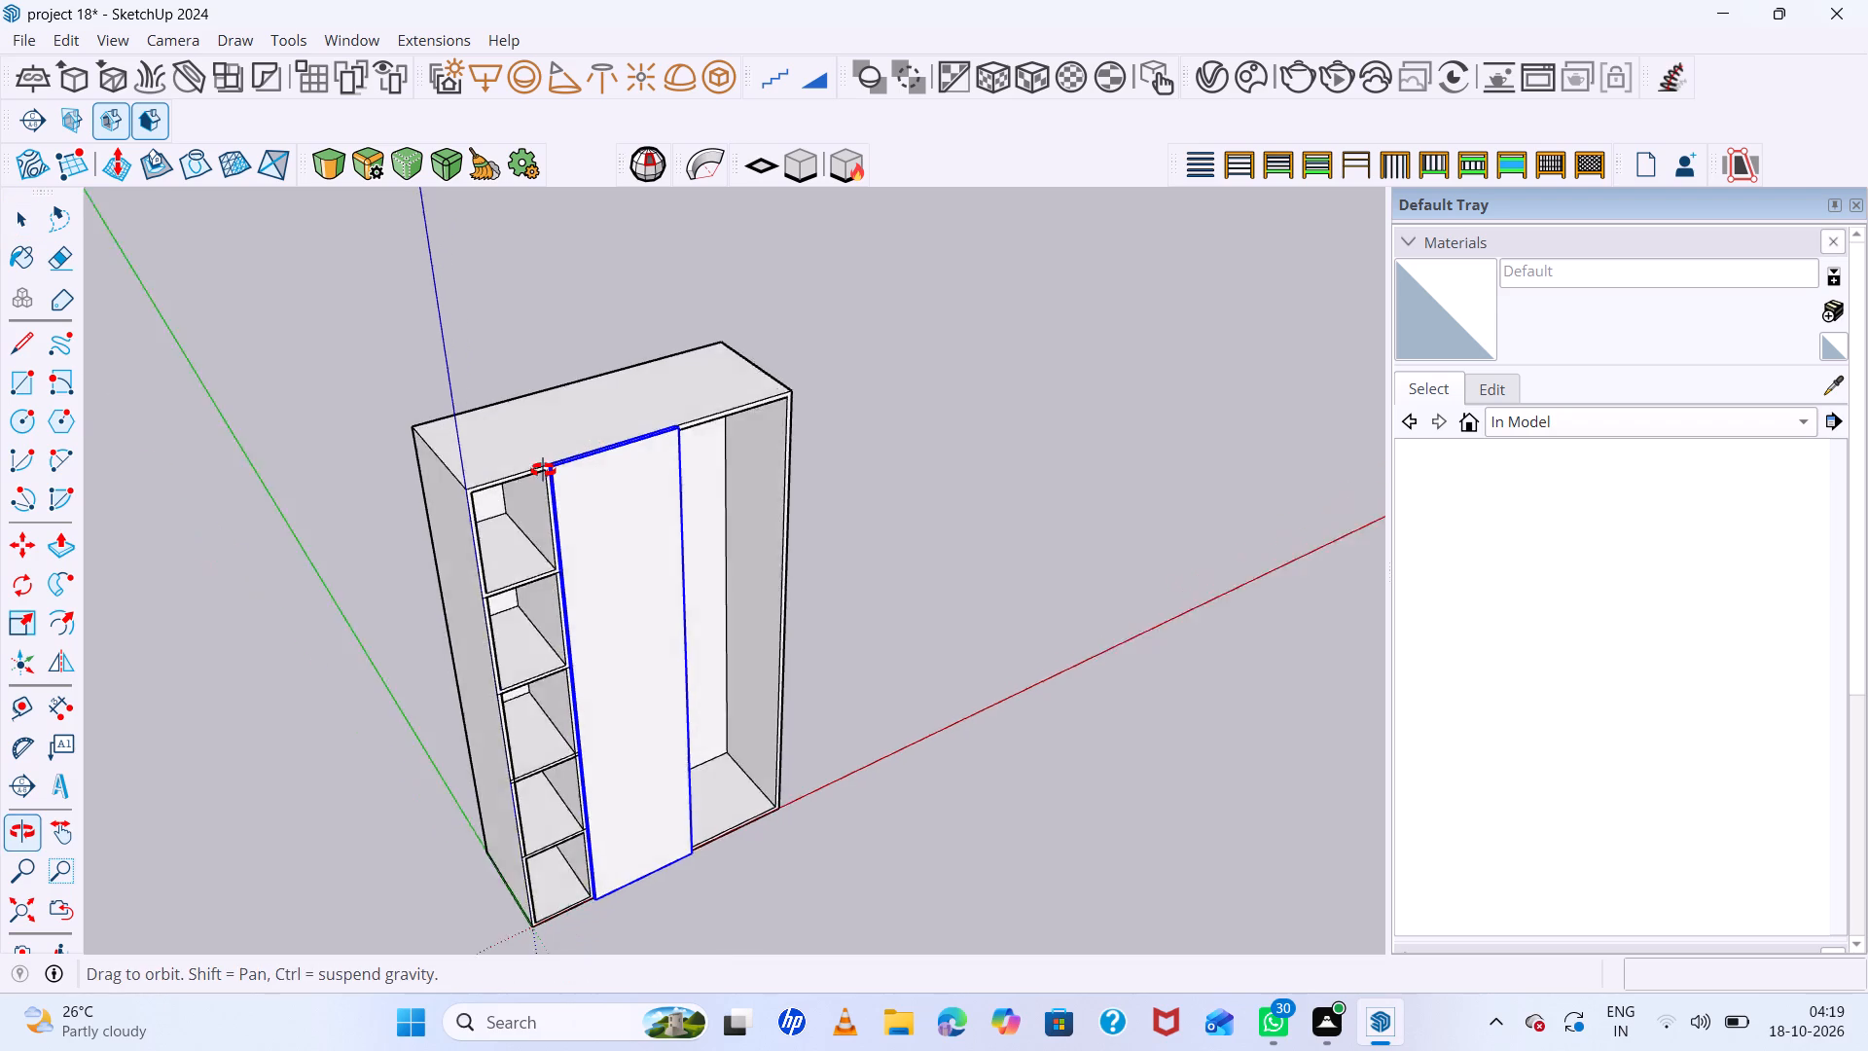
pyautogui.moveTo(543, 470); pyautogui.dragTo(416, 538, button='middle')
pyautogui.moveTo(549, 537); pyautogui.dragTo(121, 267, button='middle')
pyautogui.scroll(1, 540, 513)
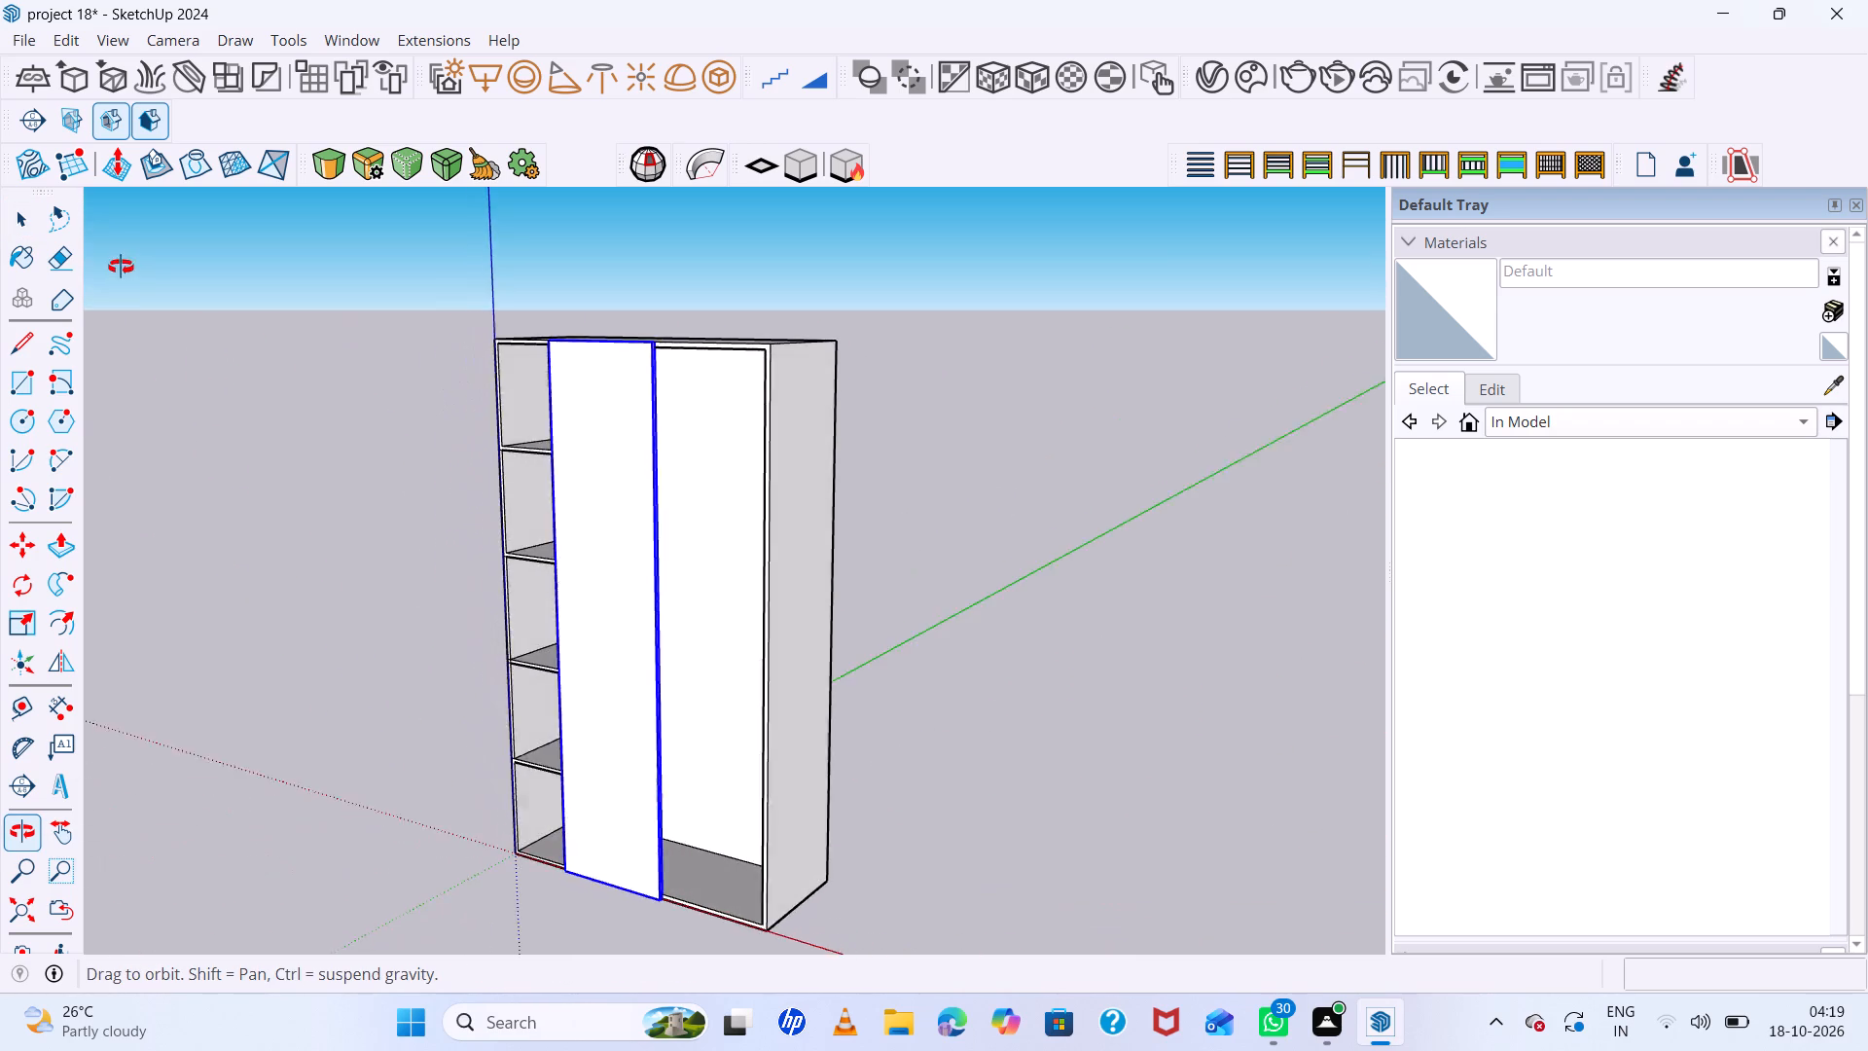
pyautogui.moveTo(121, 267); pyautogui.dragTo(475, 308, button='middle')
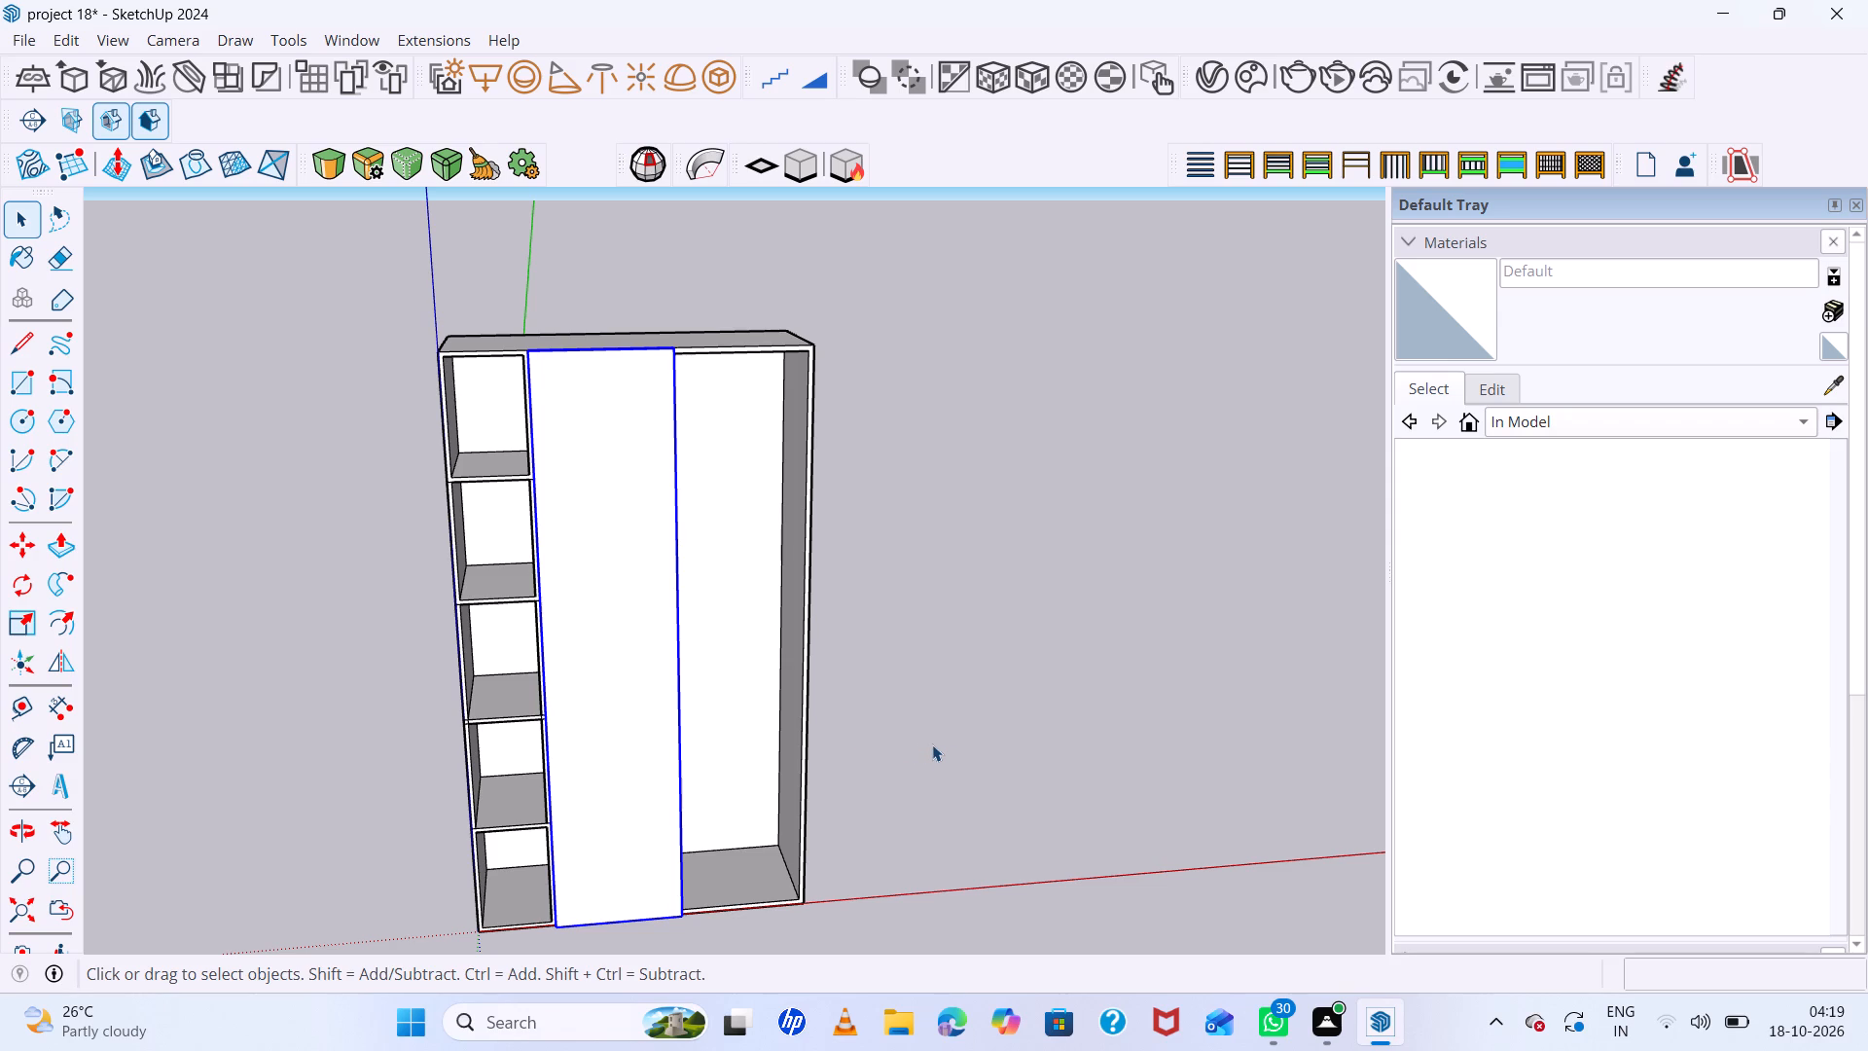
pyautogui.scroll(-8, 694, 744)
pyautogui.moveTo(705, 740); pyautogui.dragTo(930, 841, button='middle')
pyautogui.scroll(8, 775, 791)
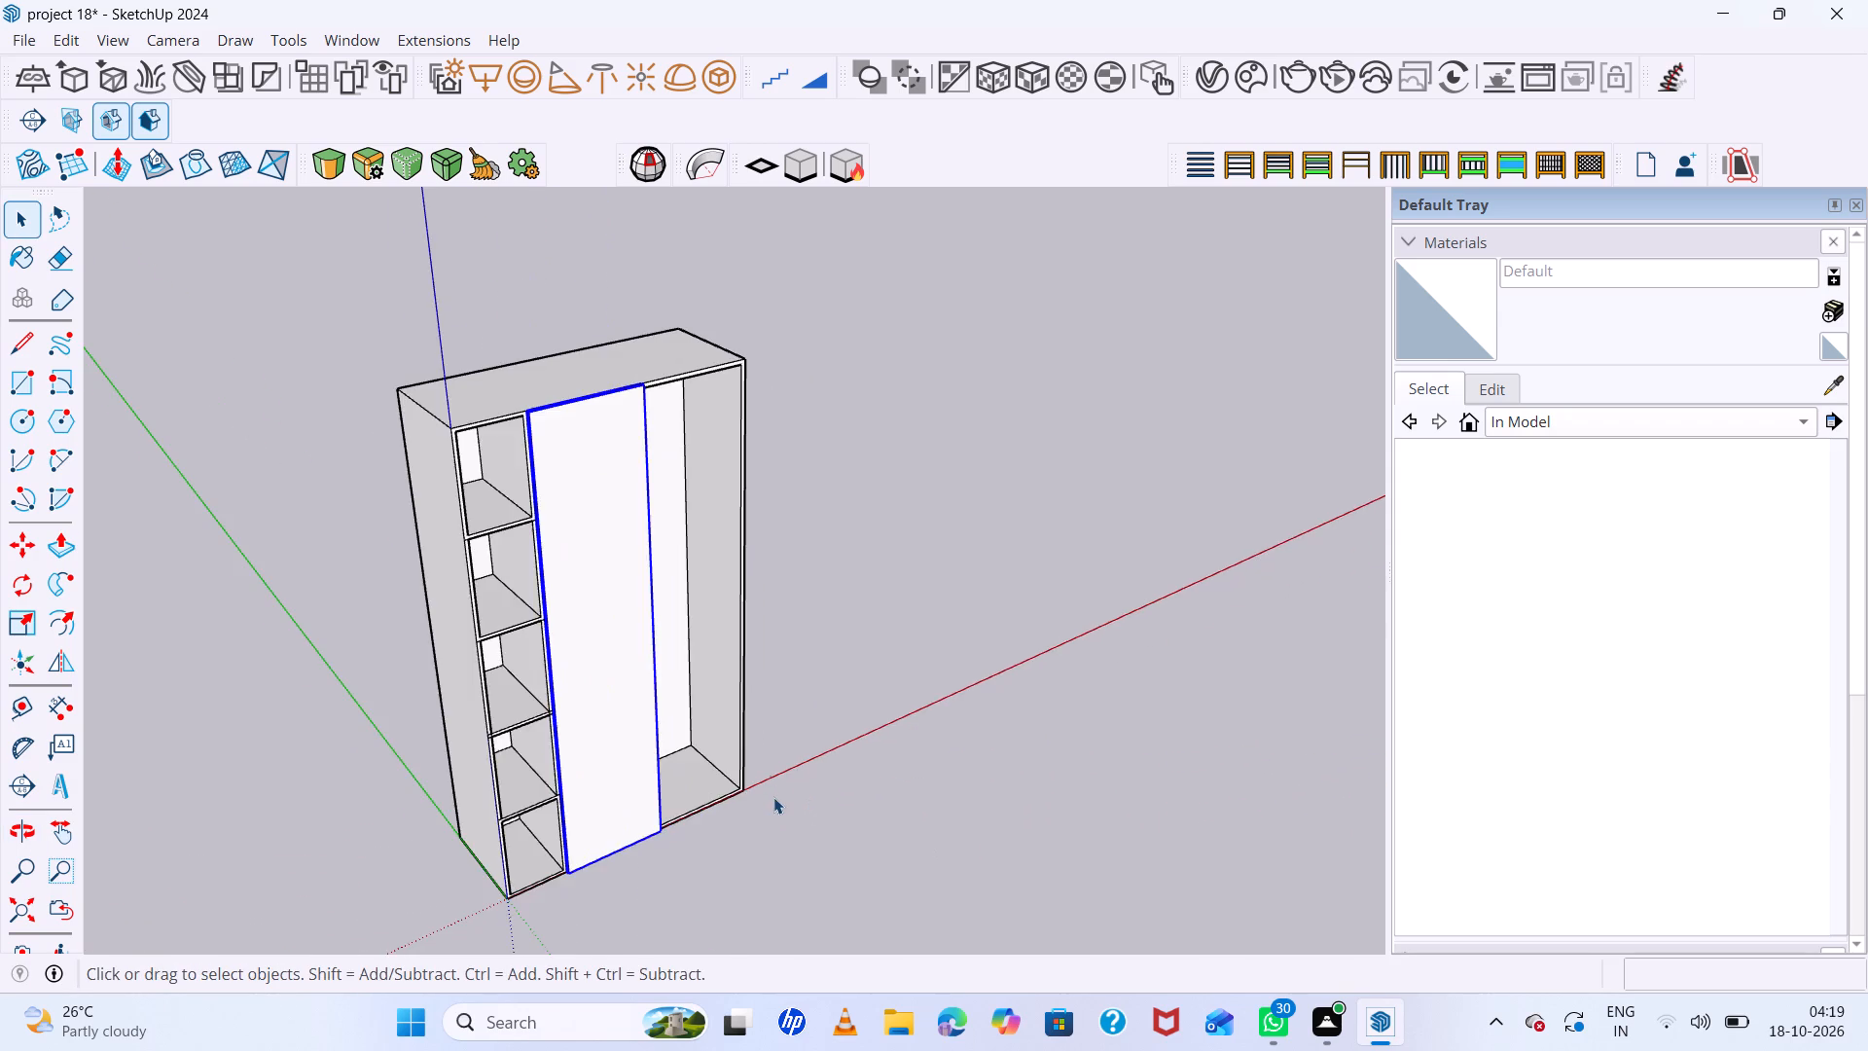
pyautogui.moveTo(772, 796); pyautogui.dragTo(689, 627, button='middle')
pyautogui.scroll(1, 772, 796)
pyautogui.scroll(-1, 682, 621)
pyautogui.scroll(8, 538, 894)
pyautogui.scroll(5, 580, 798)
pyautogui.moveTo(597, 842); pyautogui.dragTo(870, 799, button='middle')
pyautogui.scroll(1, 598, 842)
pyautogui.middleClick(870, 799)
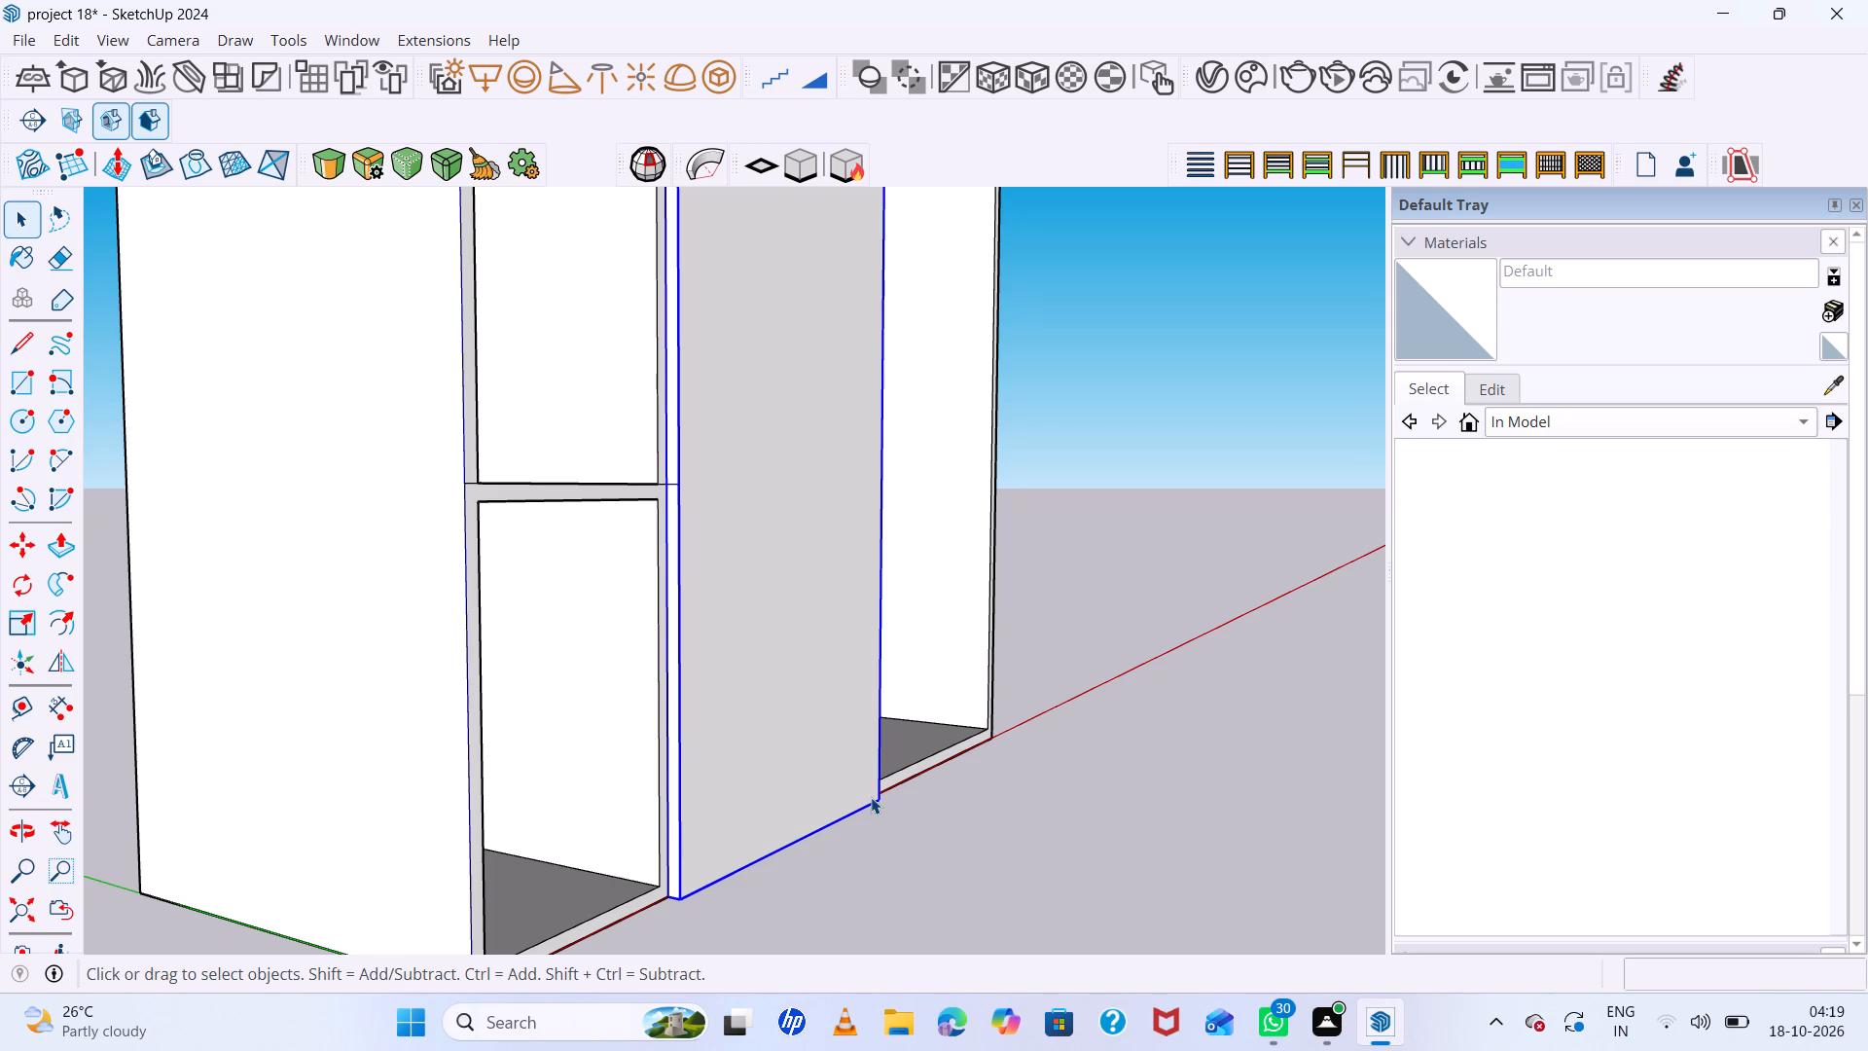
pyautogui.moveTo(871, 793); pyautogui.dragTo(624, 768, button='middle')
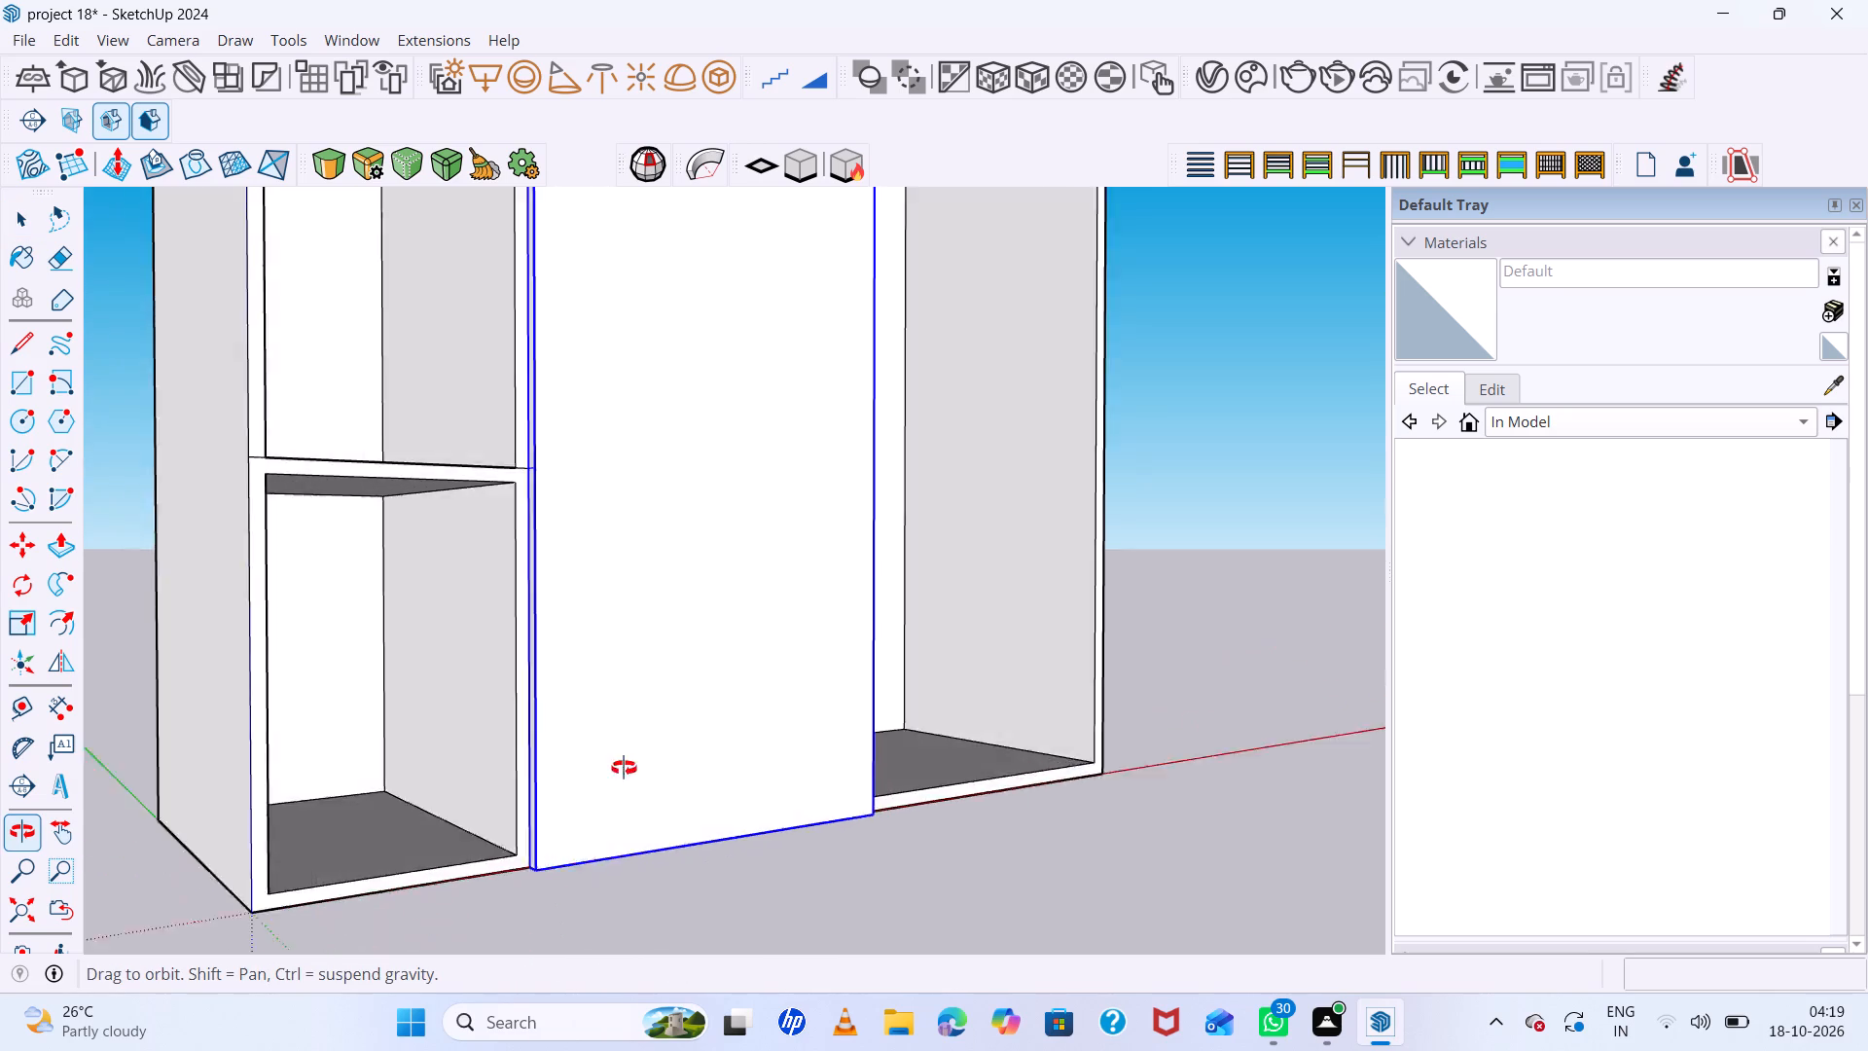
pyautogui.moveTo(624, 768); pyautogui.dragTo(706, 717, button='middle')
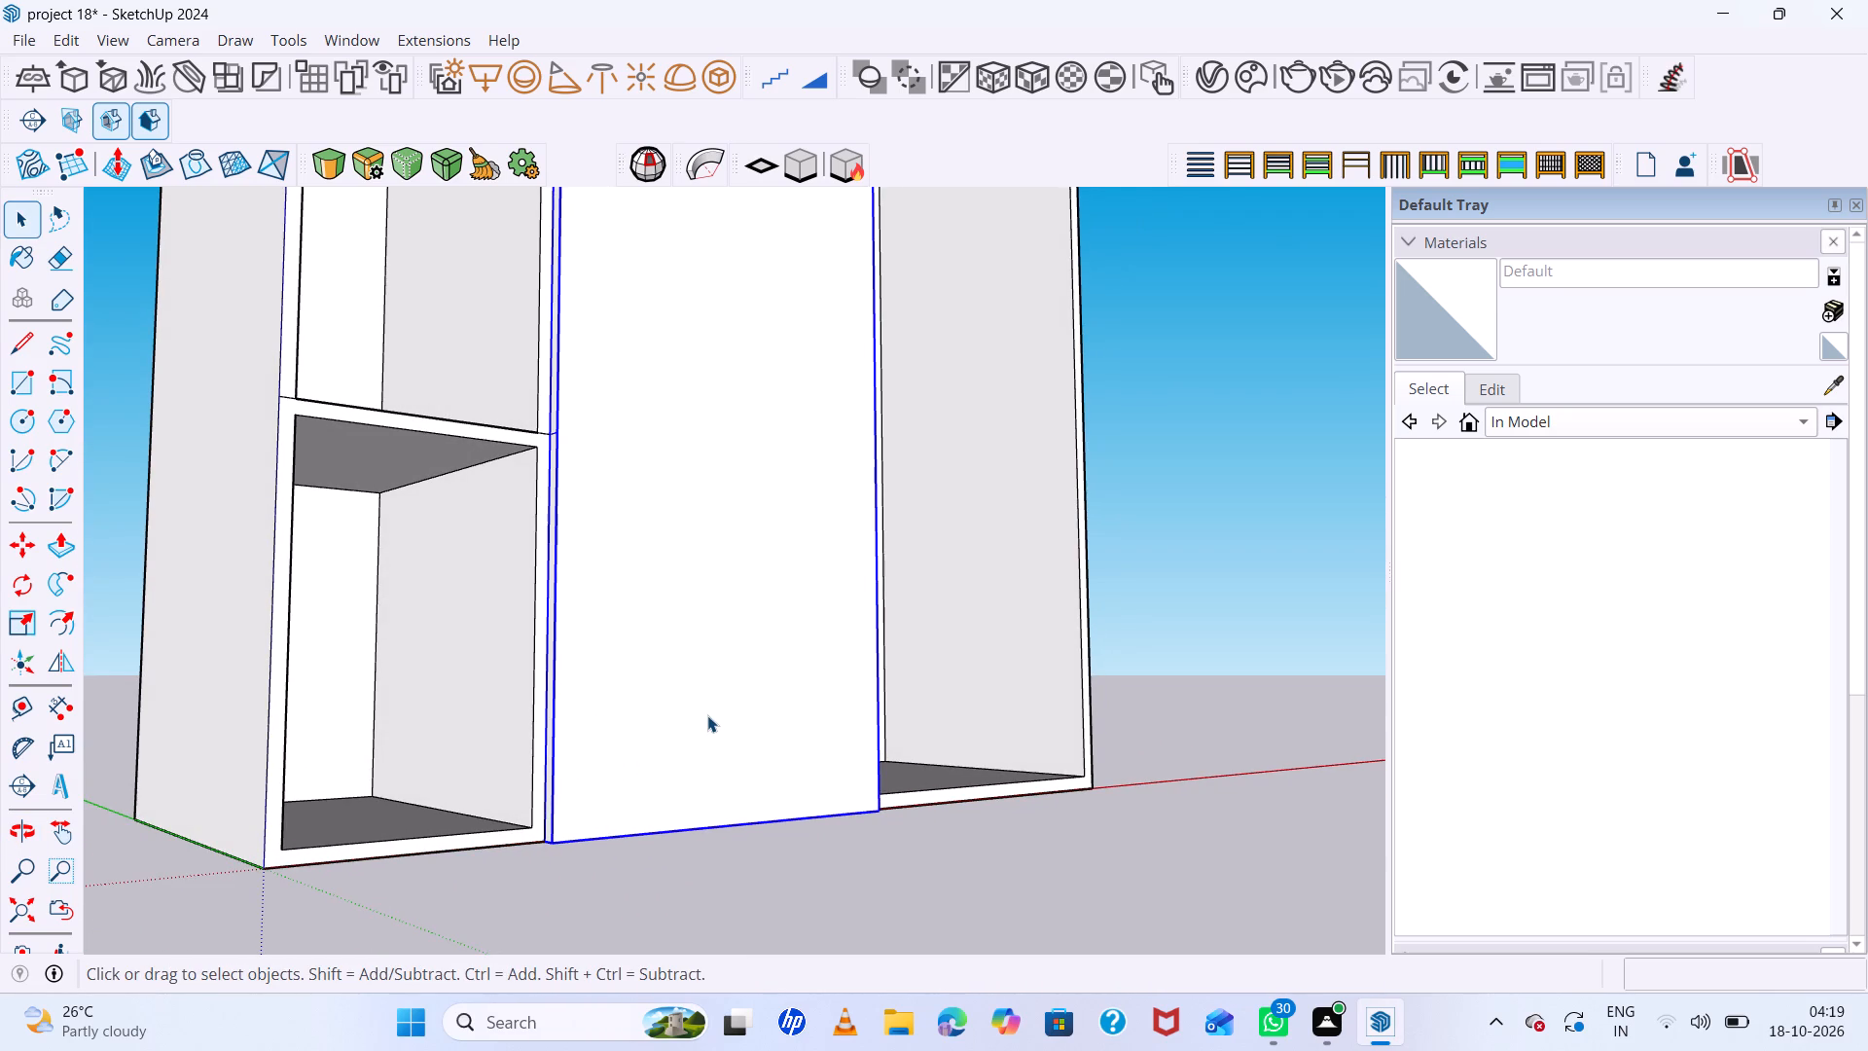
pyautogui.scroll(-4, 726, 729)
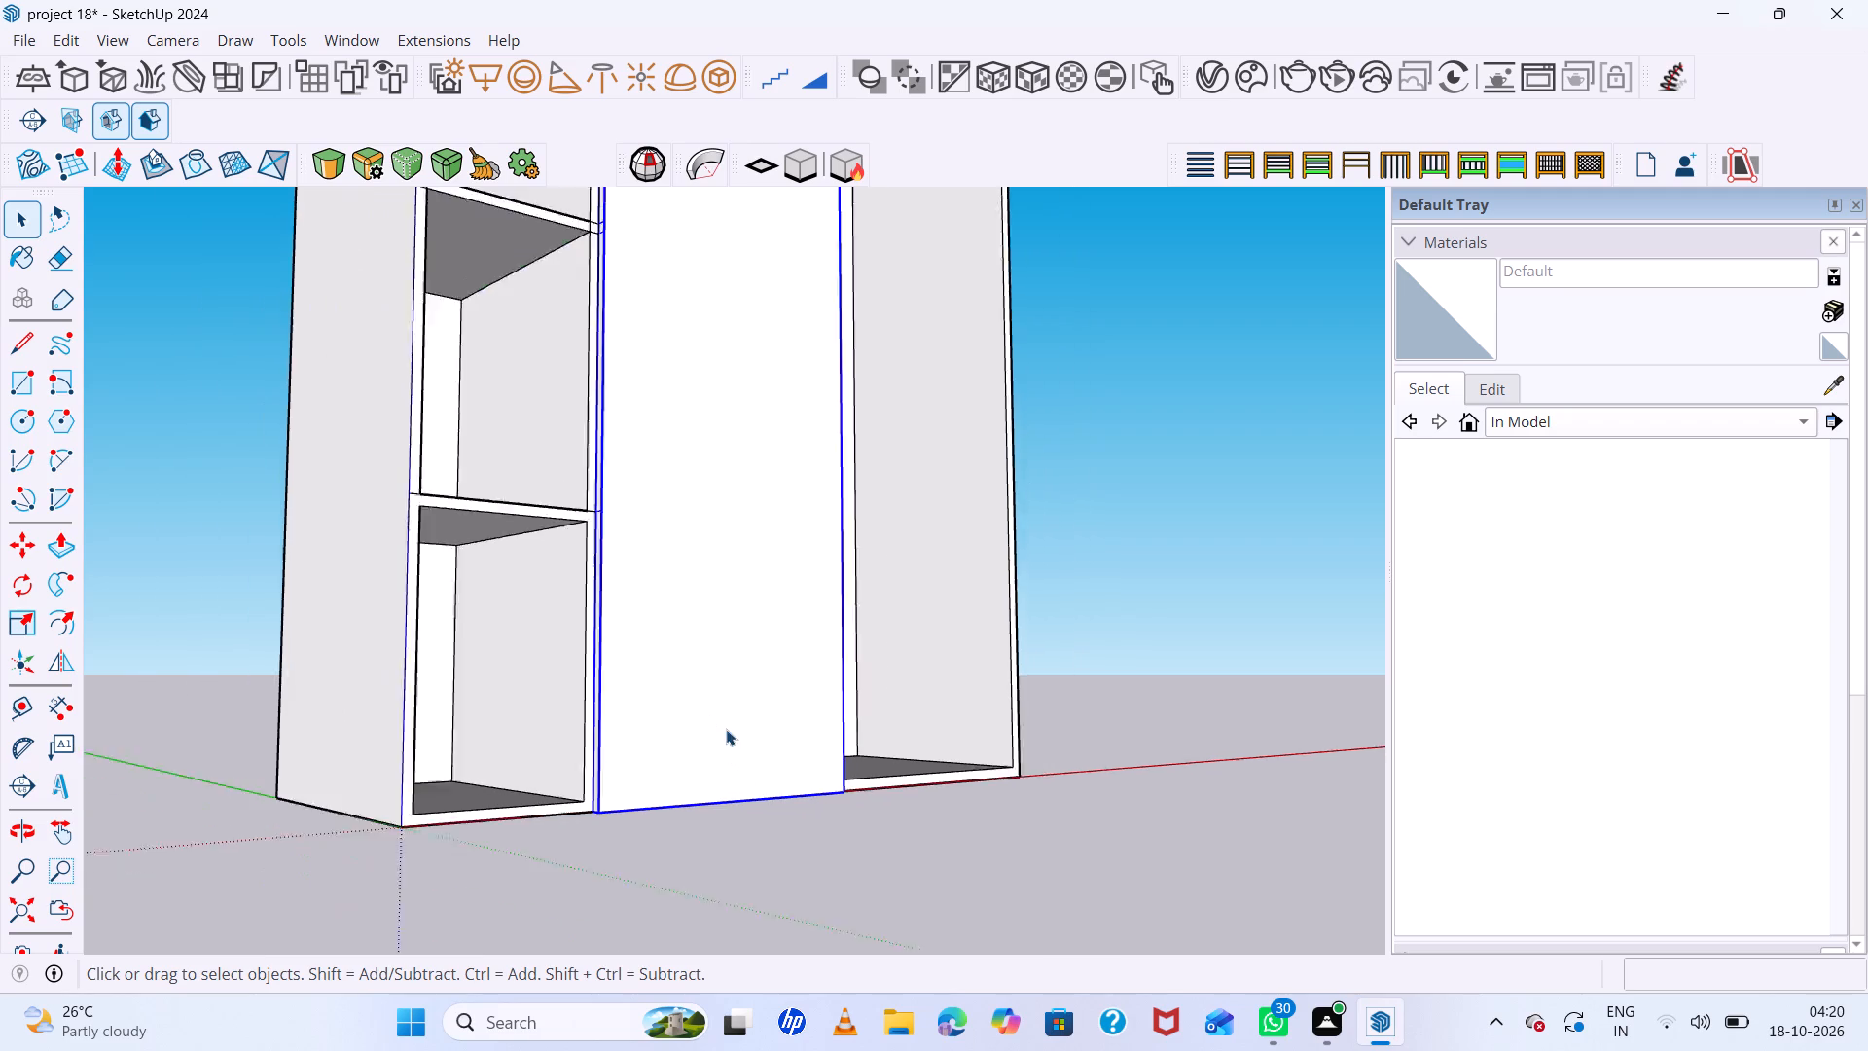
pyautogui.scroll(-1, 726, 729)
pyautogui.moveTo(880, 760); pyautogui.dragTo(902, 892, button='middle')
pyautogui.middleClick(885, 805)
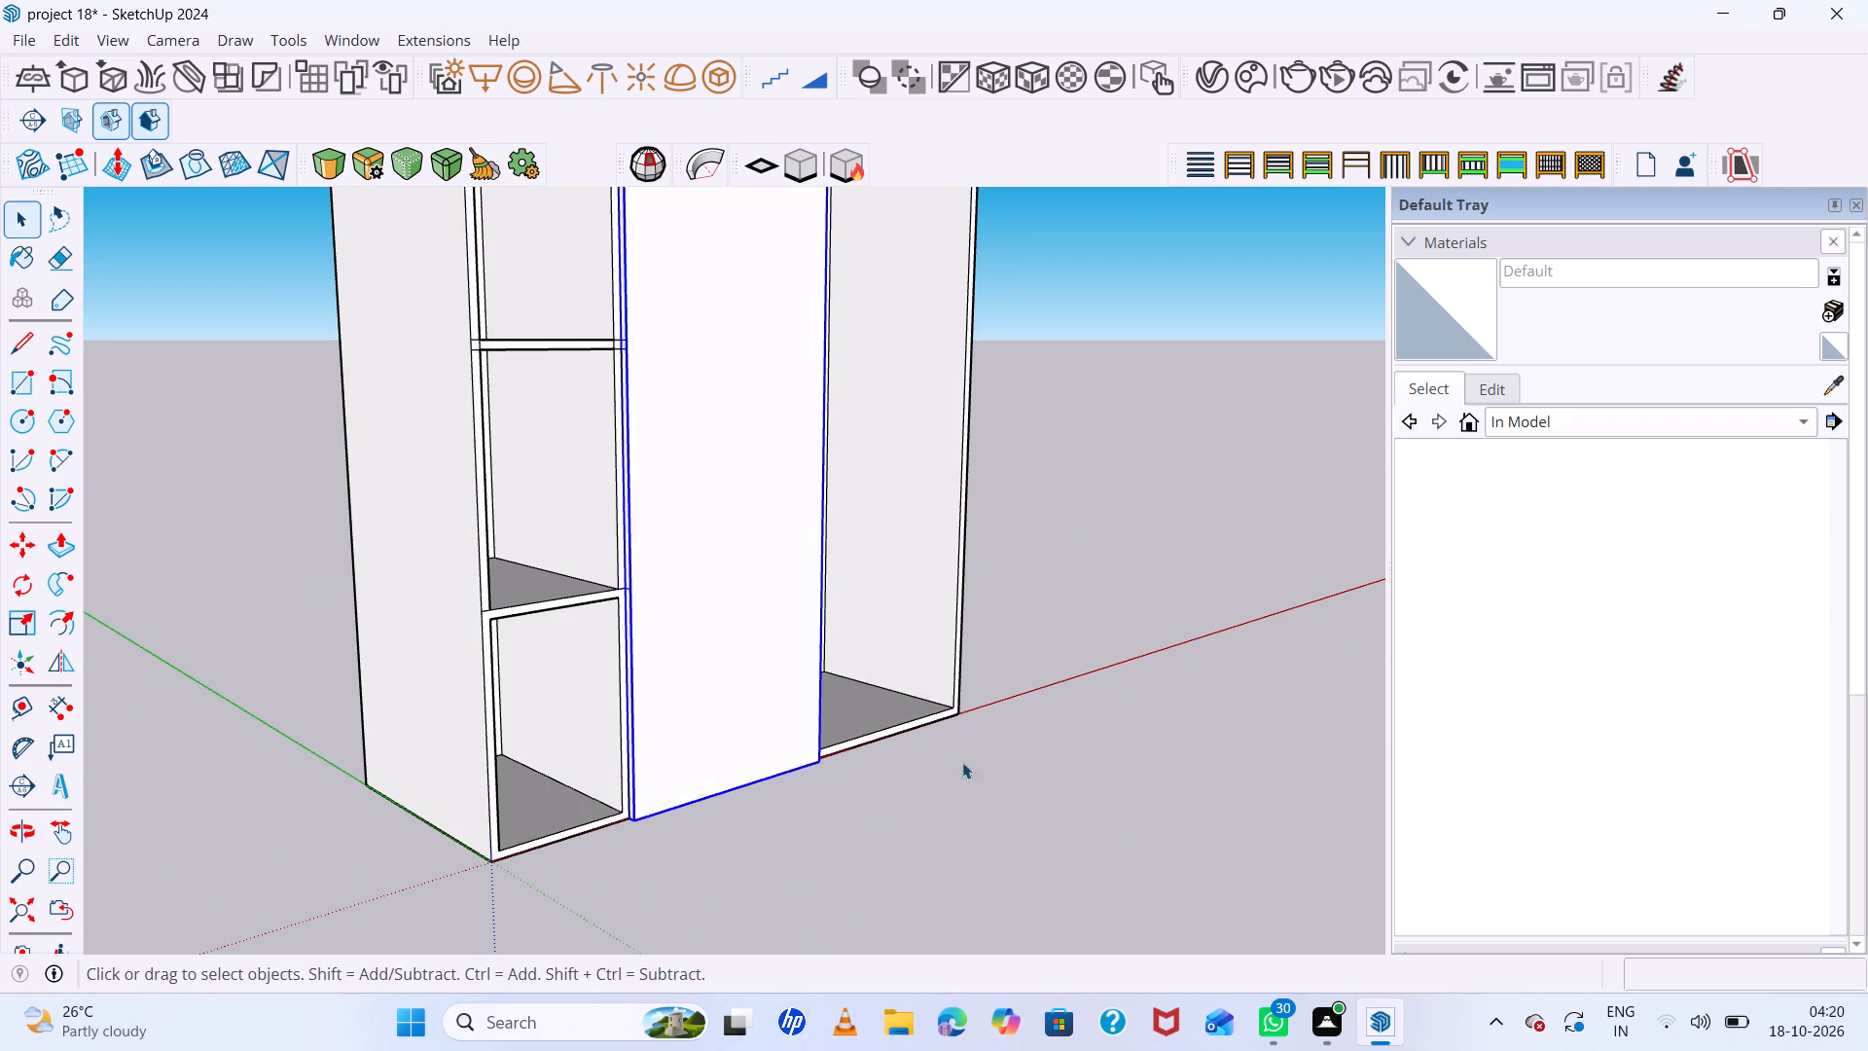
pyautogui.click(1132, 623)
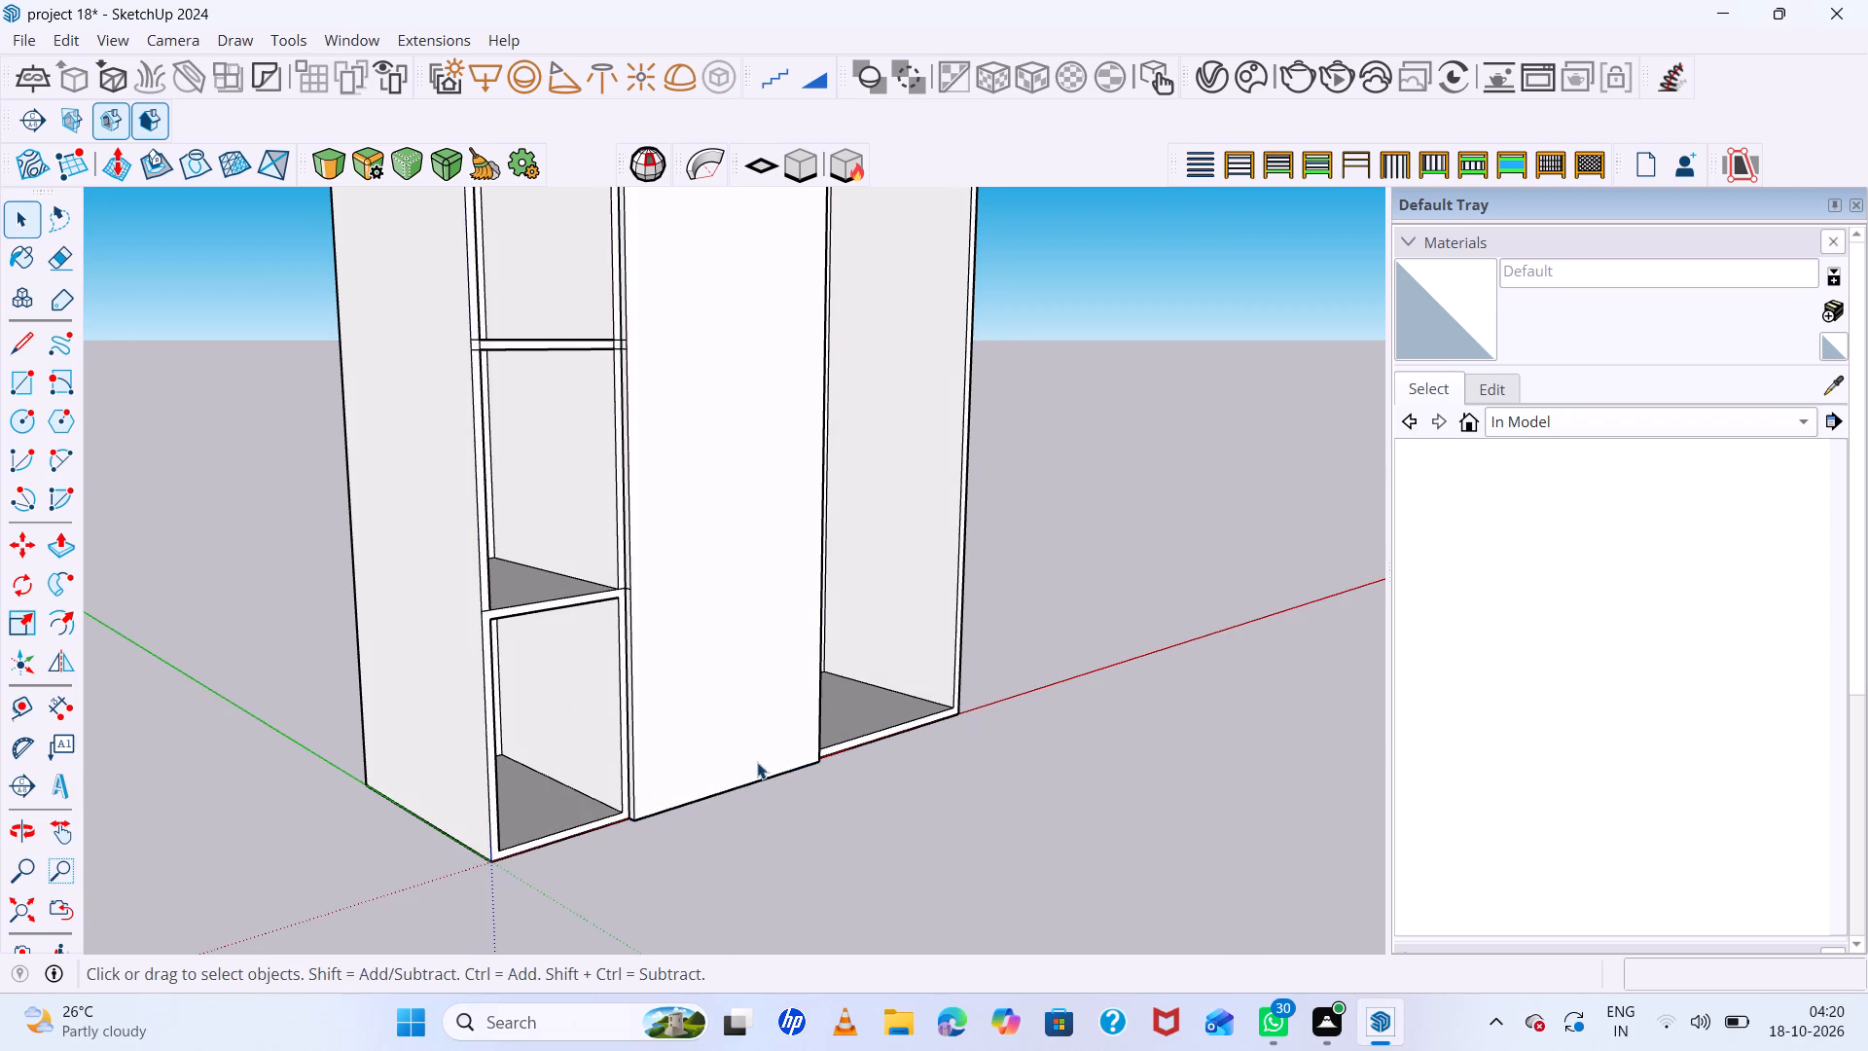
# Draw a 30 by 45 cm rectangle covering the front of the bottom small compartment, corner to corner.
pyautogui.scroll(6, 553, 657)
pyautogui.moveTo(788, 659); pyautogui.dragTo(773, 582, button='middle')
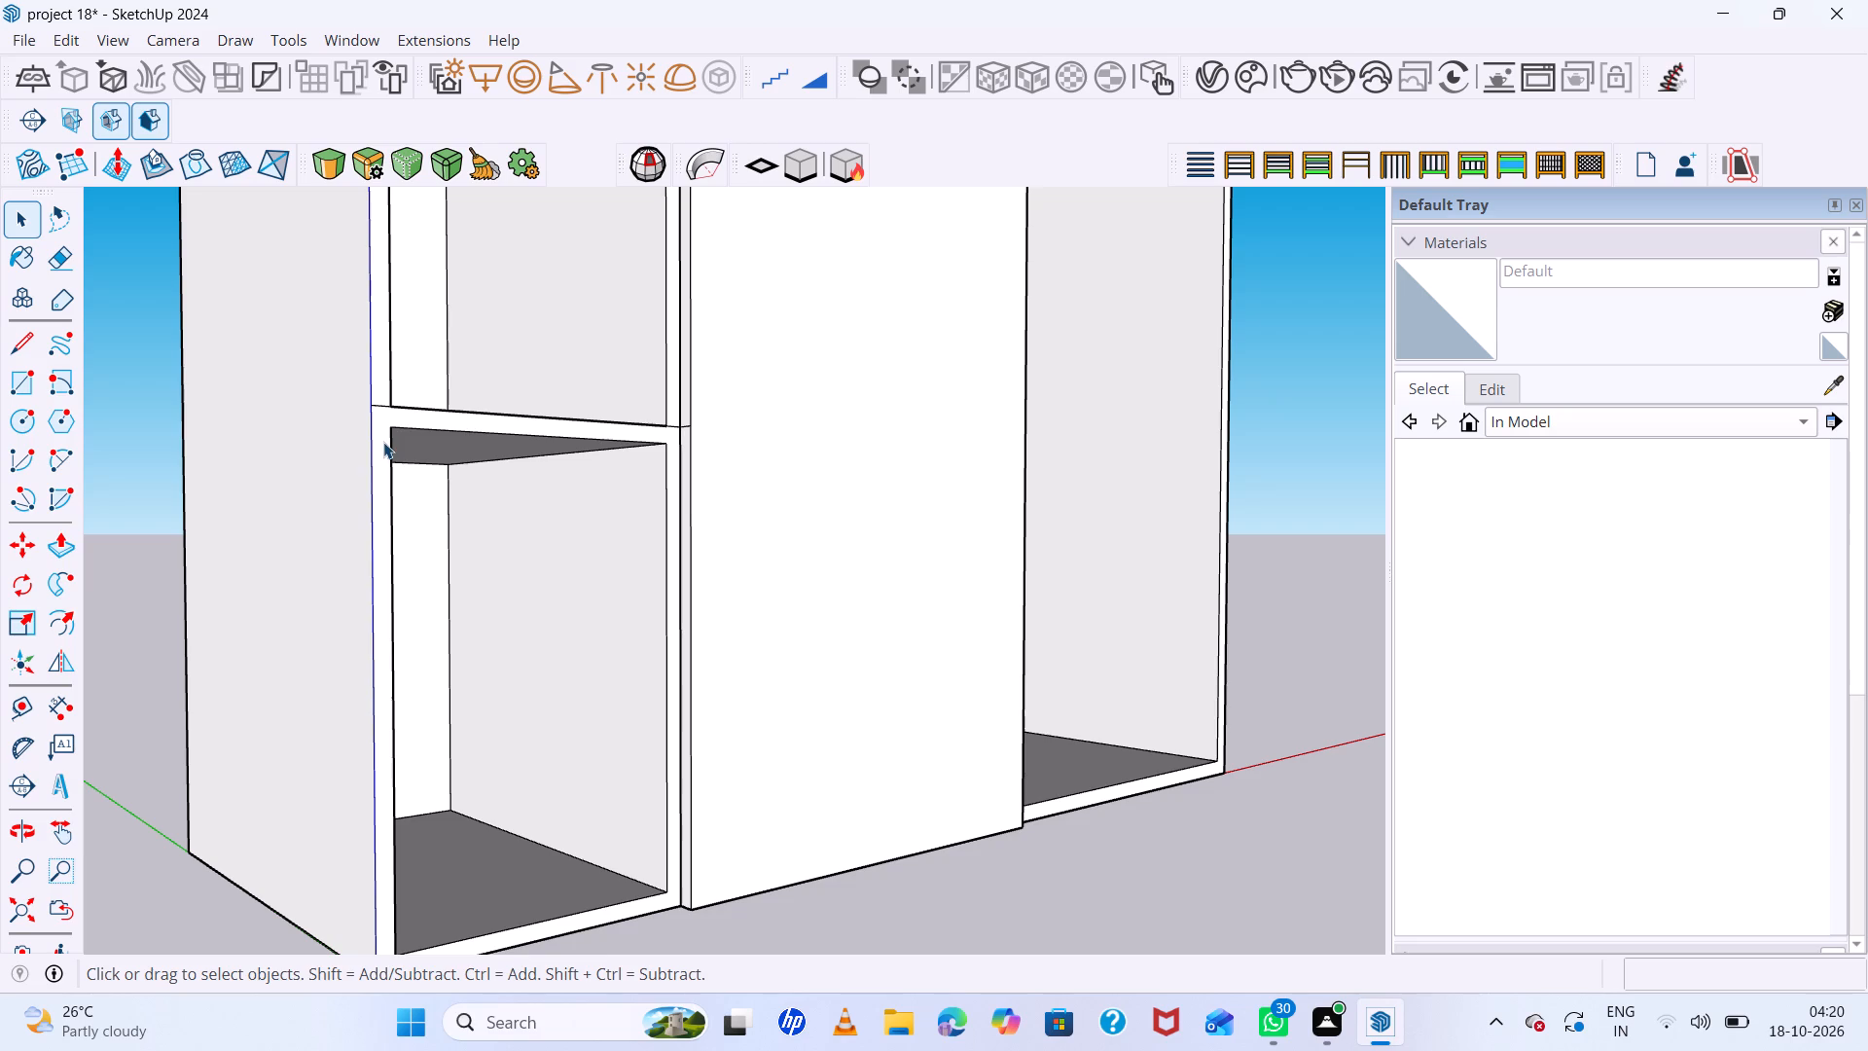
pyautogui.press('r')
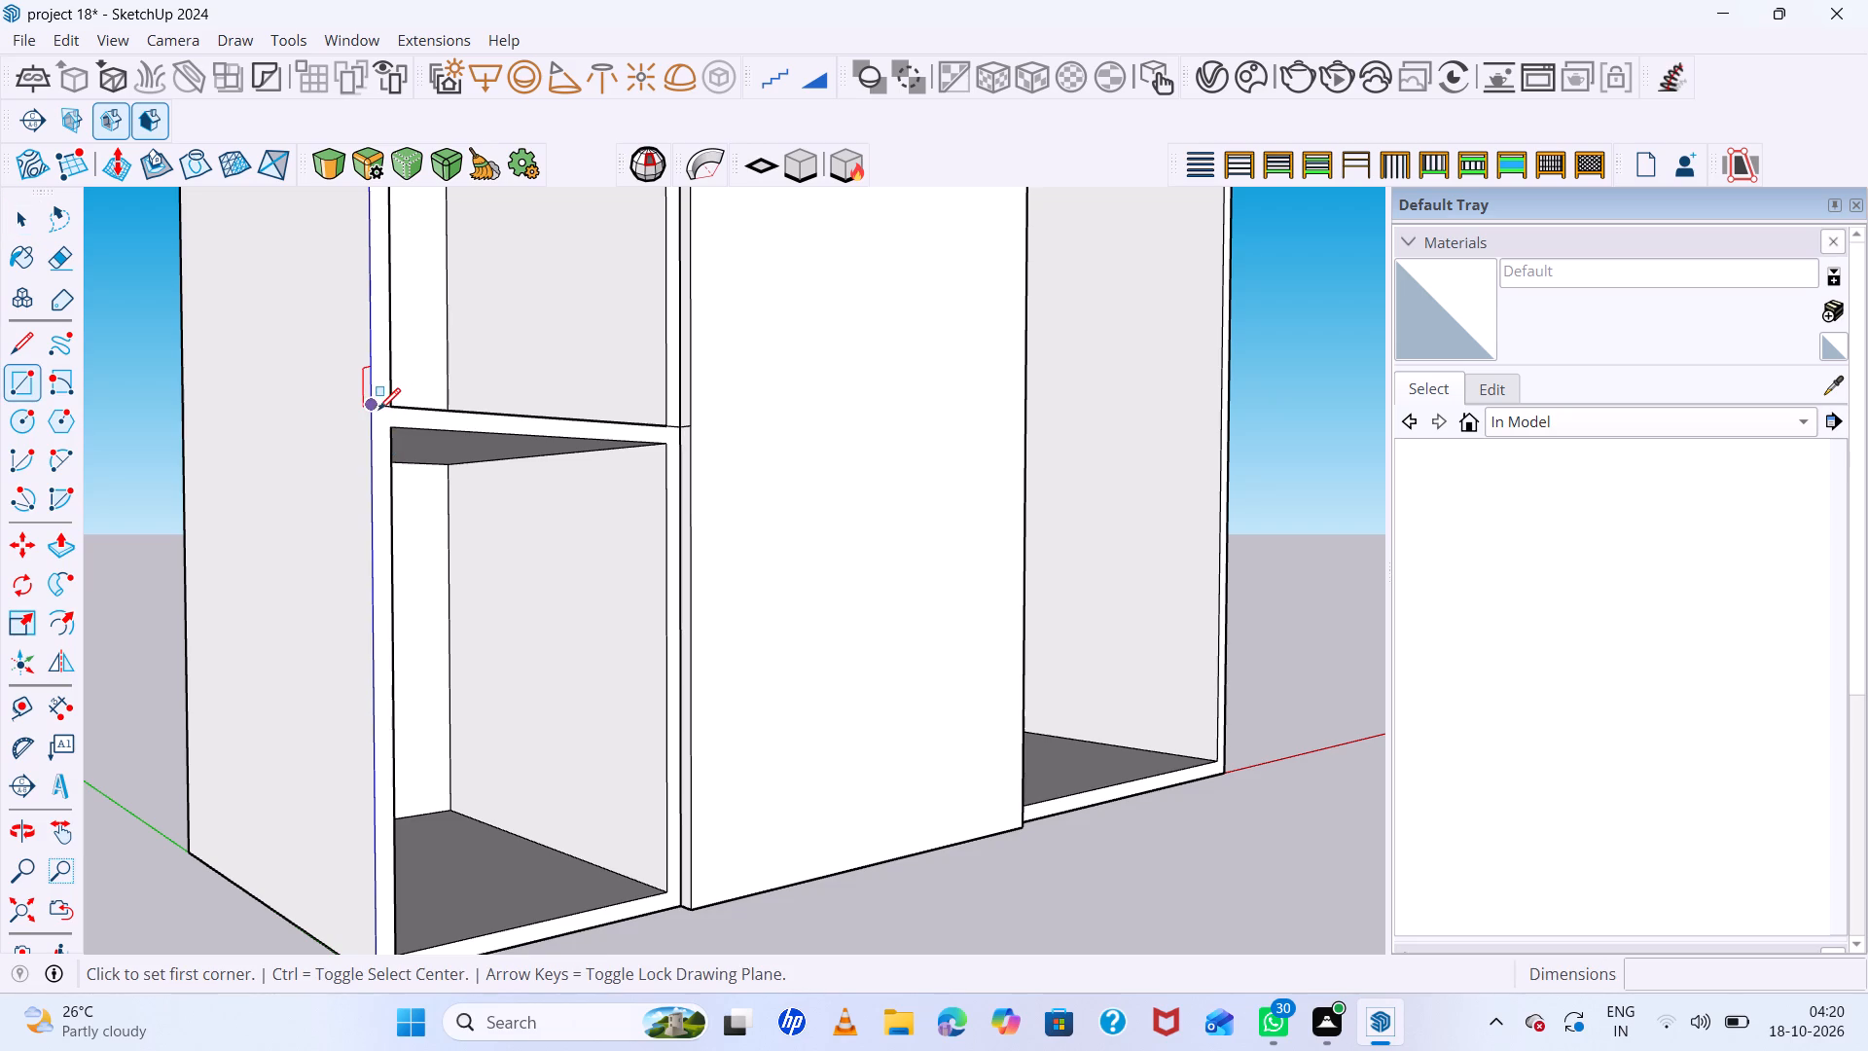
pyautogui.click(375, 405)
pyautogui.scroll(-2, 665, 804)
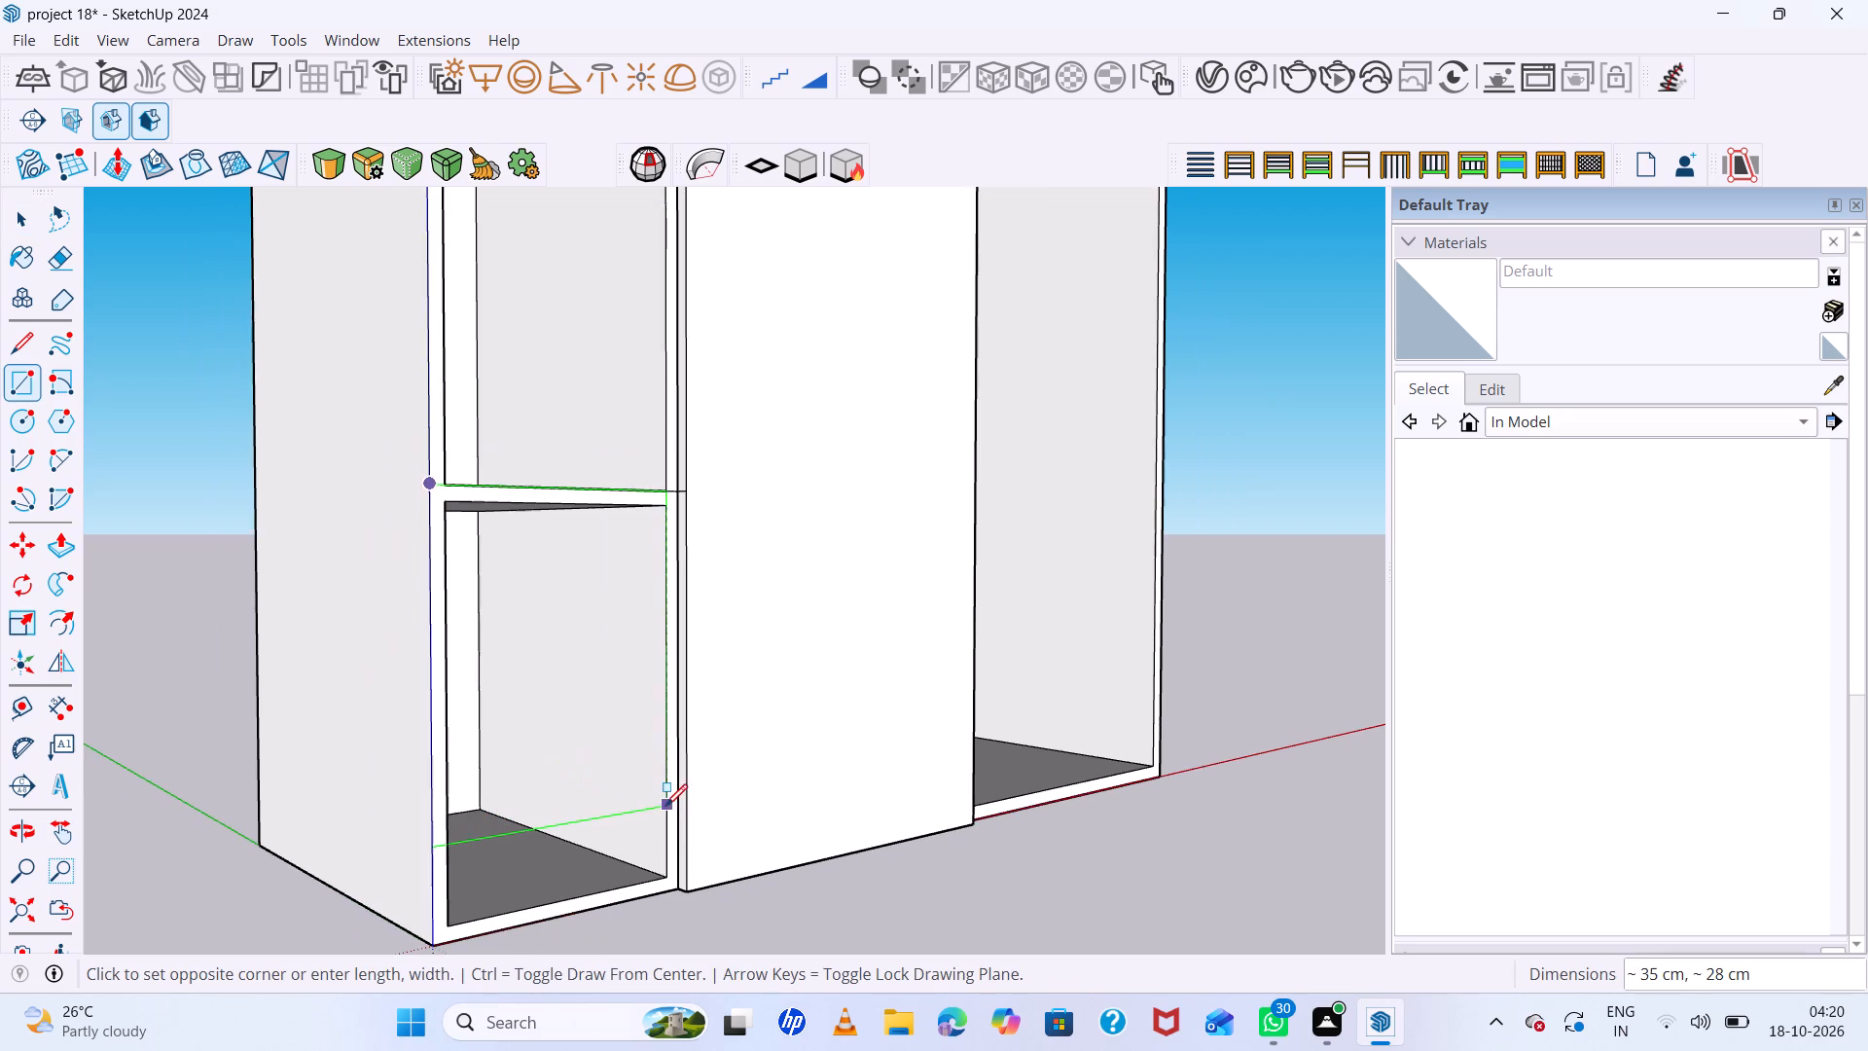
pyautogui.scroll(12, 688, 881)
pyautogui.click(662, 905)
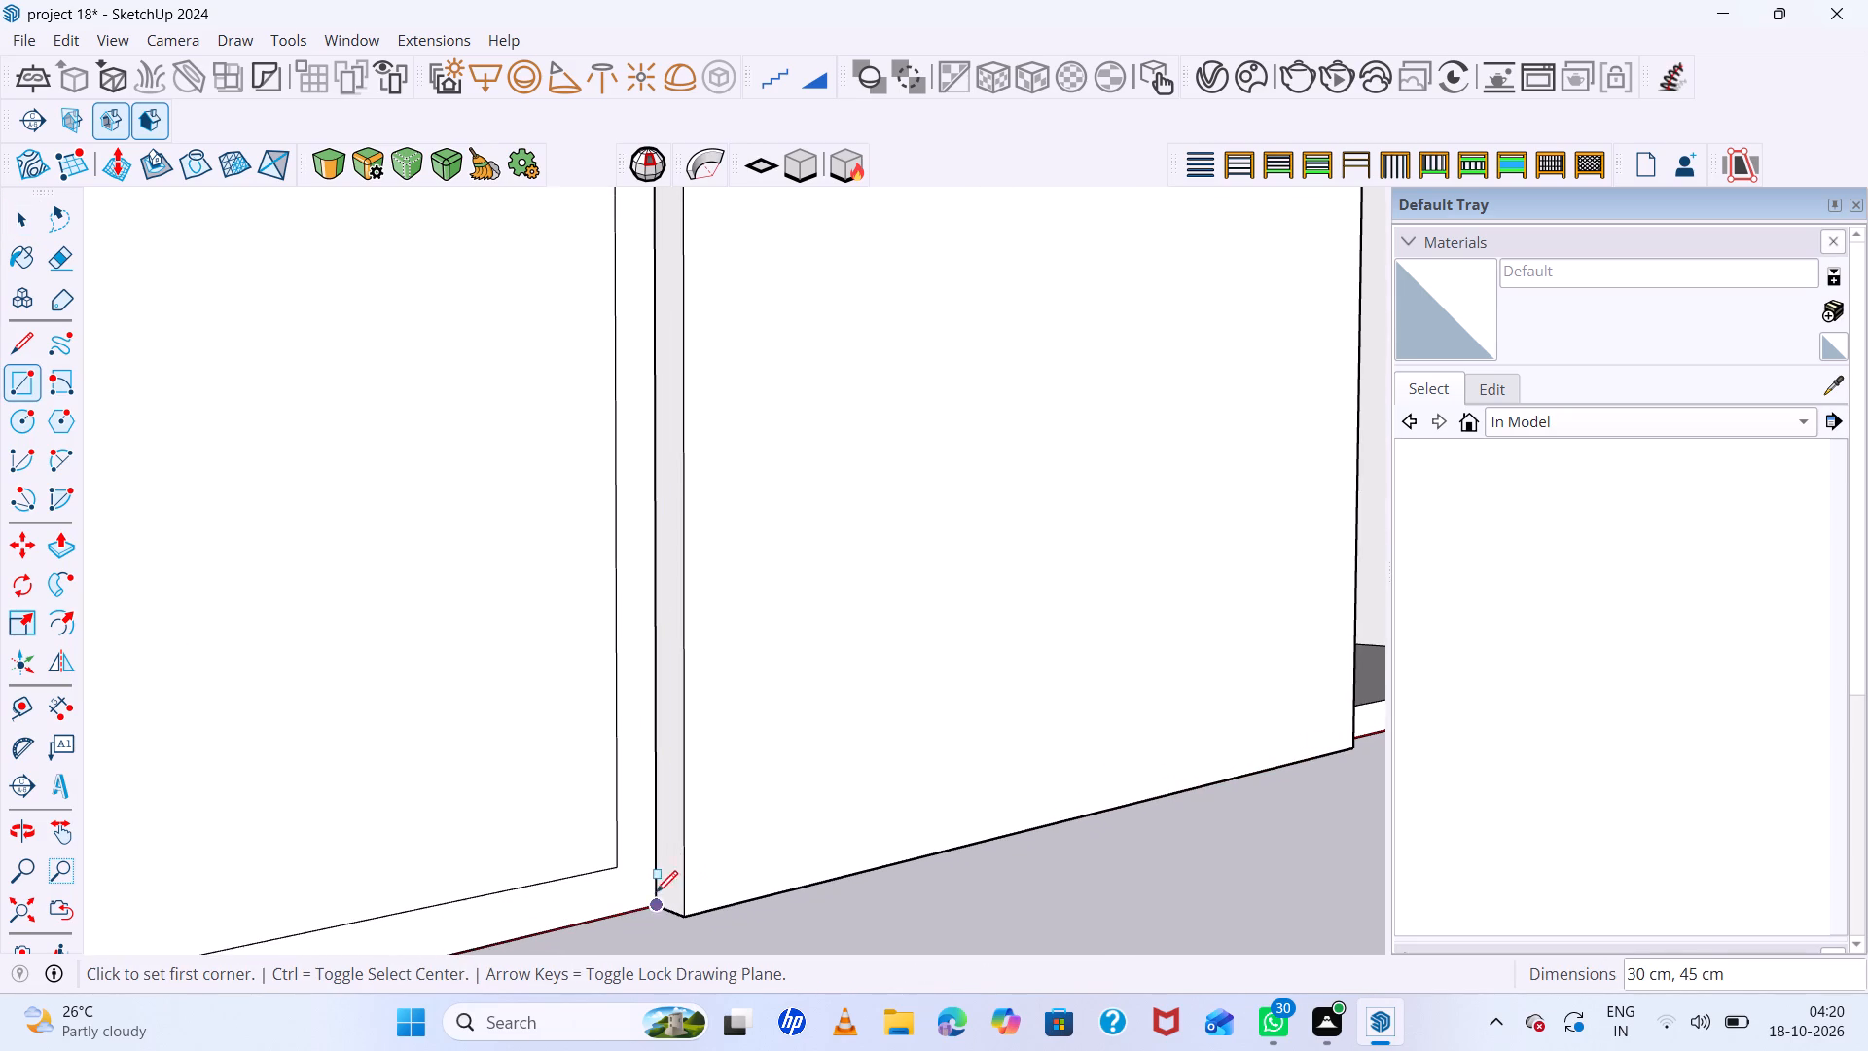
pyautogui.scroll(-15, 638, 860)
pyautogui.moveTo(803, 846); pyautogui.dragTo(680, 963, button='middle')
pyautogui.middleClick(680, 963)
pyautogui.press('space')
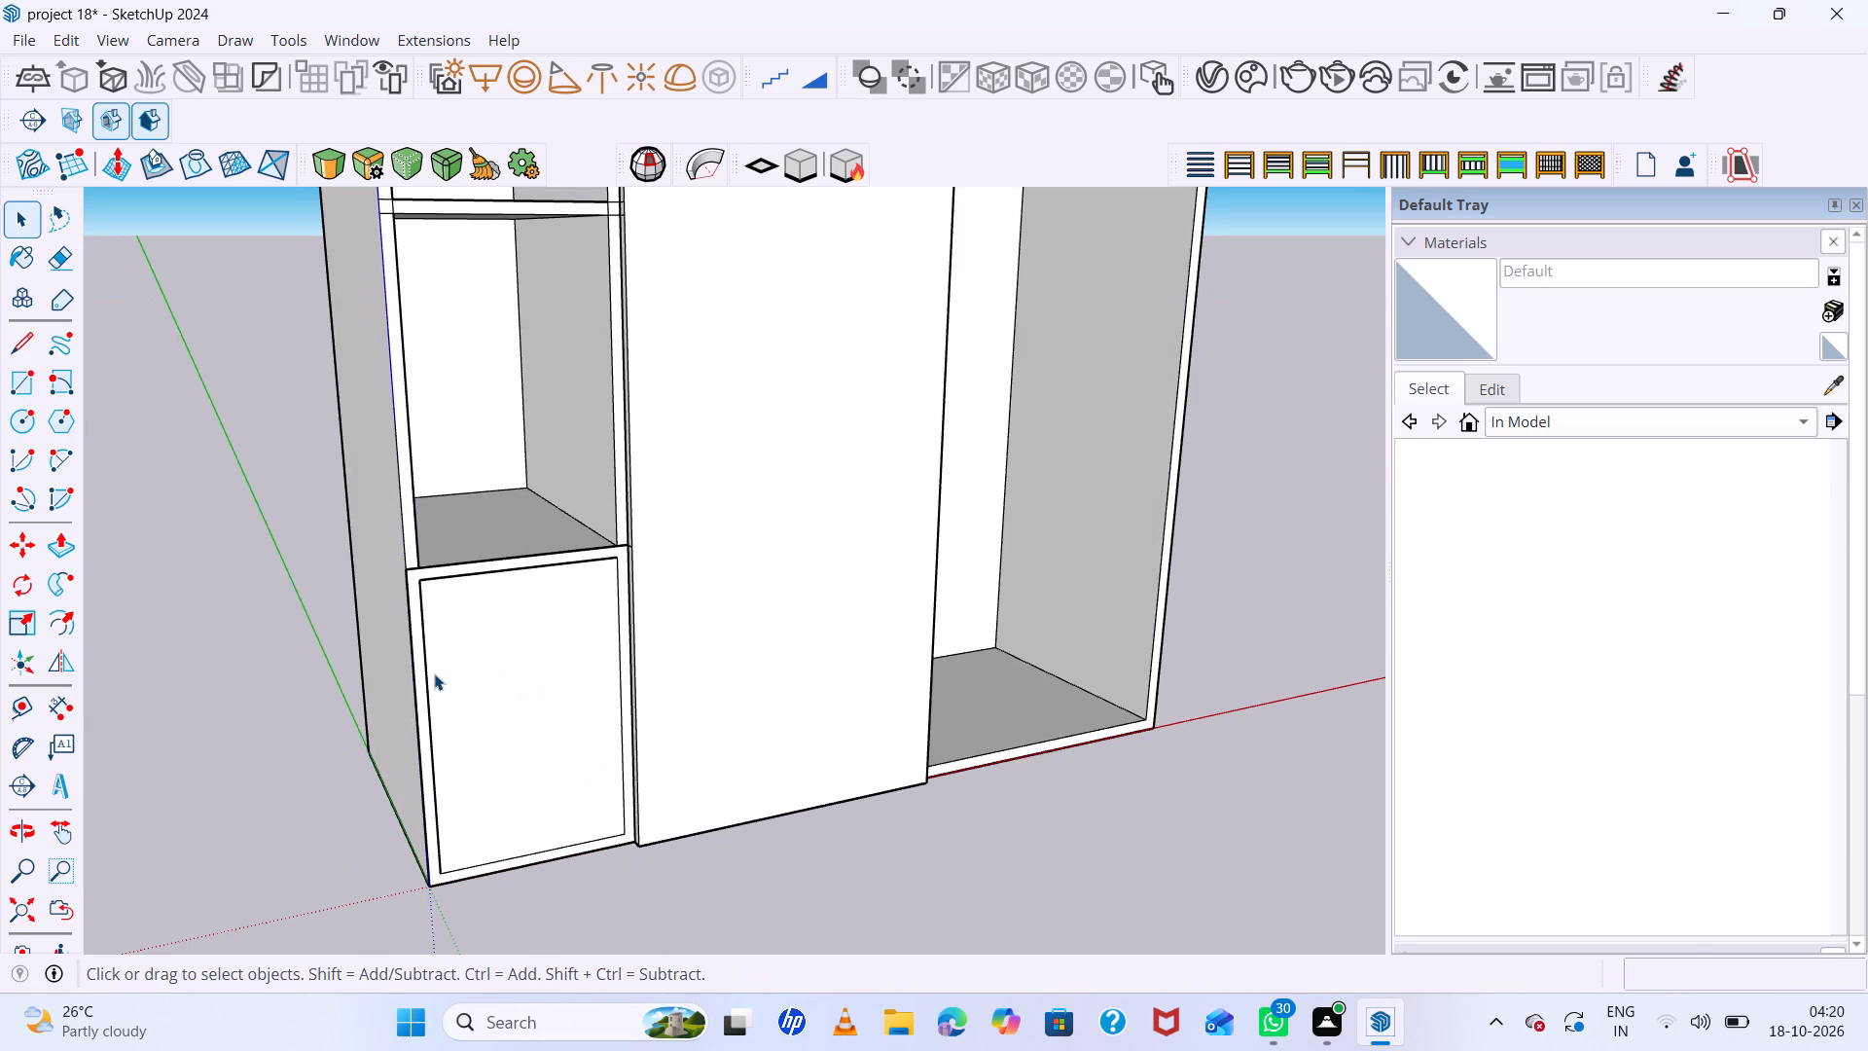
# Draw a vertical line through the middle of the bottom compartment's front face, between the lower and upper inner frame edges.
pyautogui.press('l')
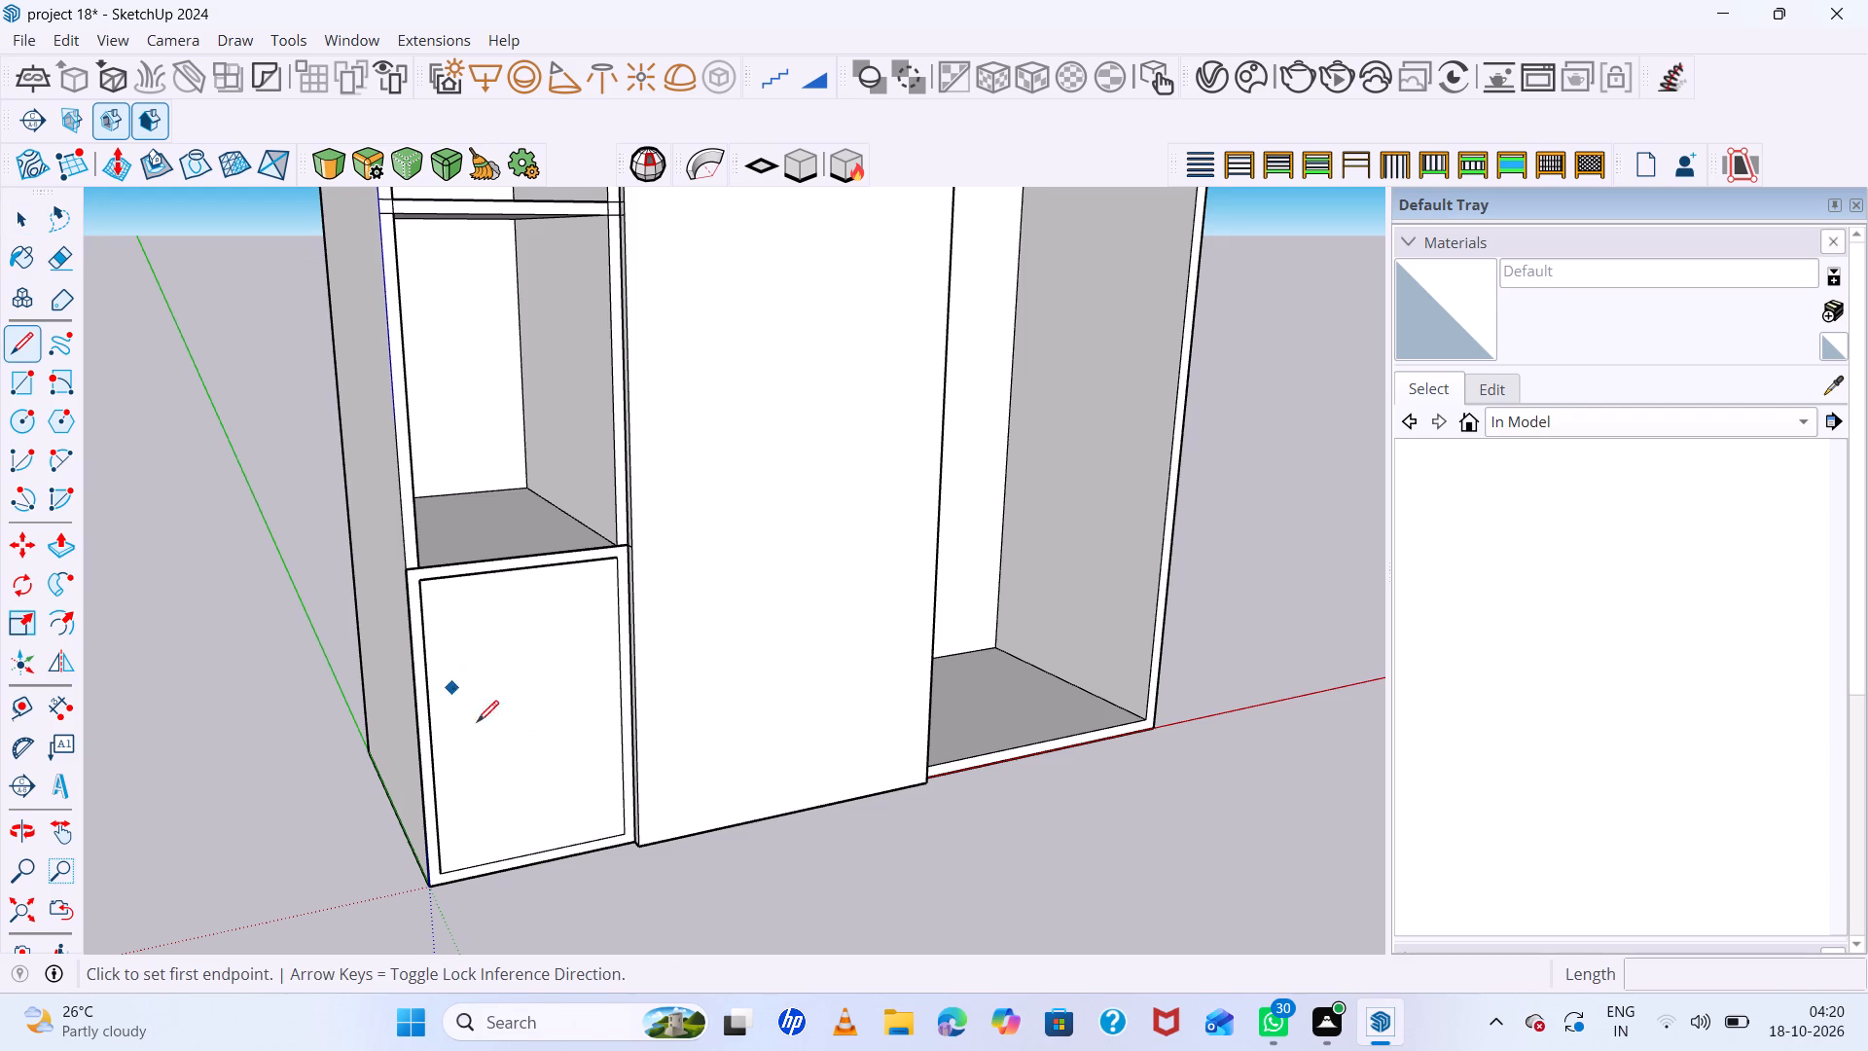
pyautogui.click(519, 859)
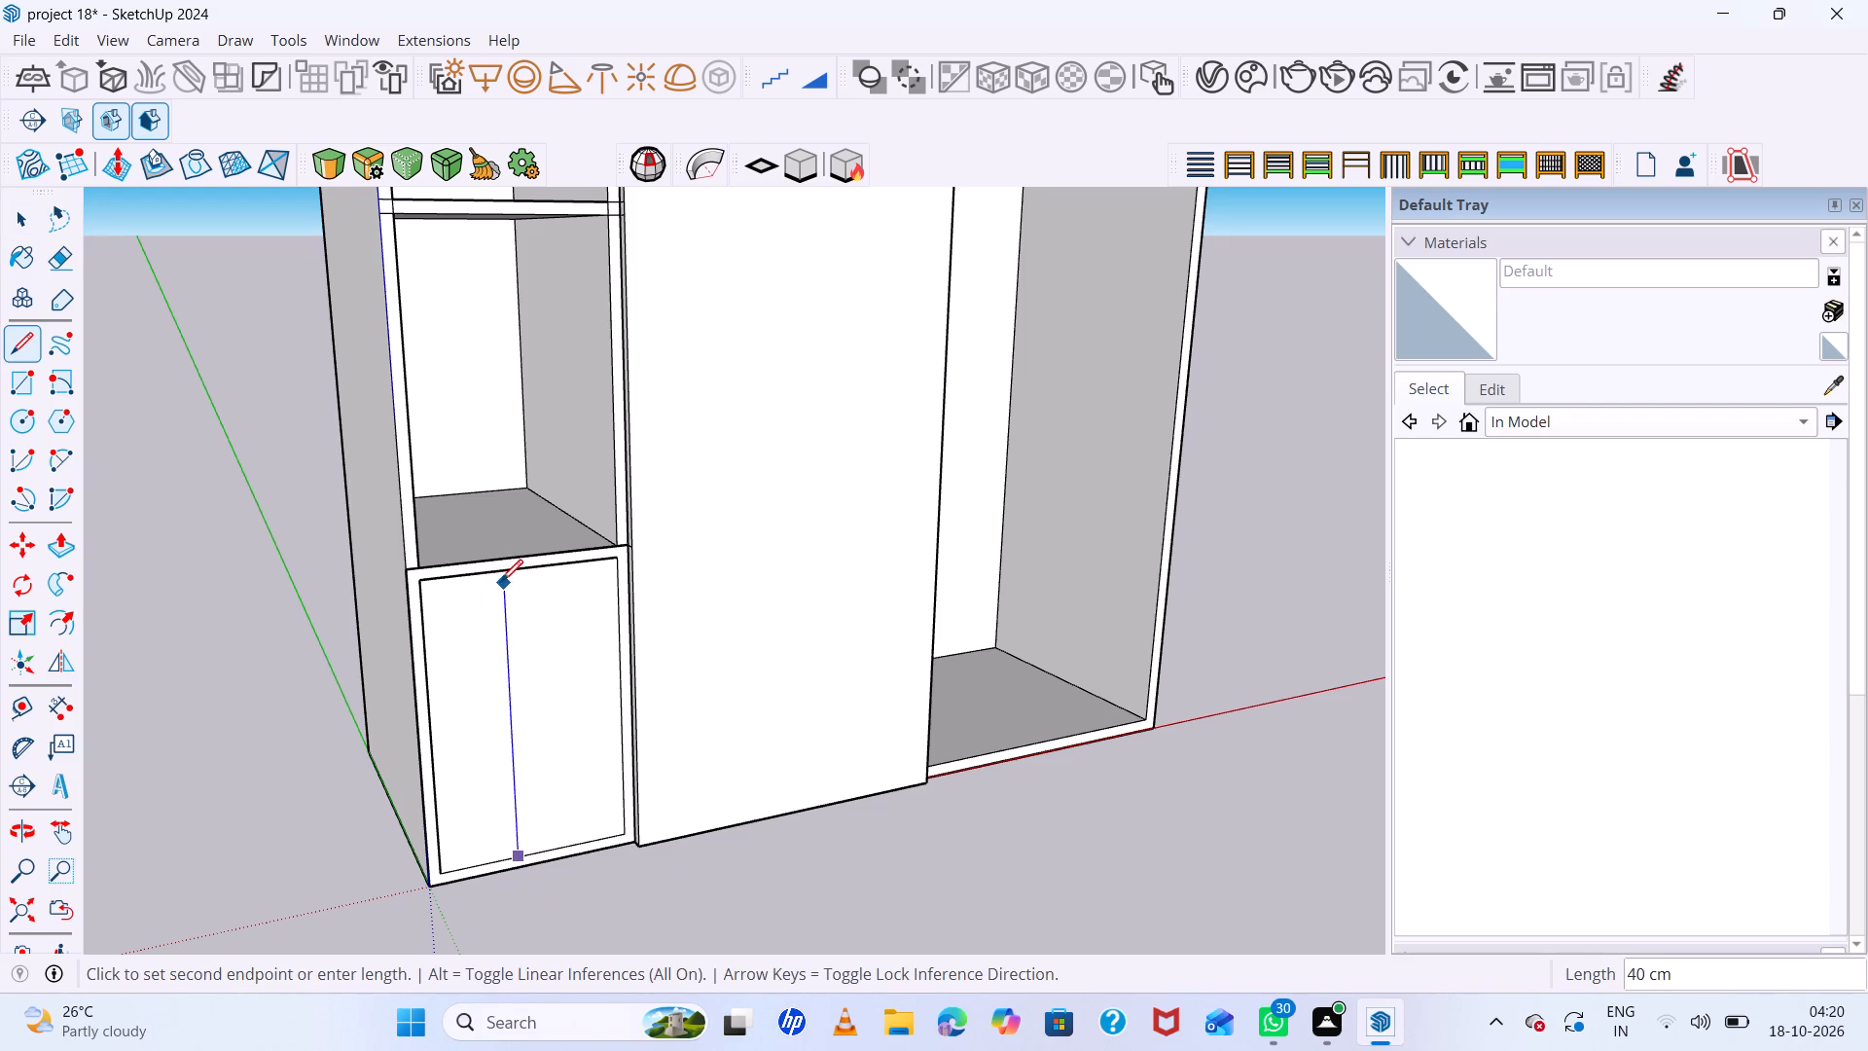
pyautogui.click(501, 576)
pyautogui.scroll(6, 609, 718)
pyautogui.press('space')
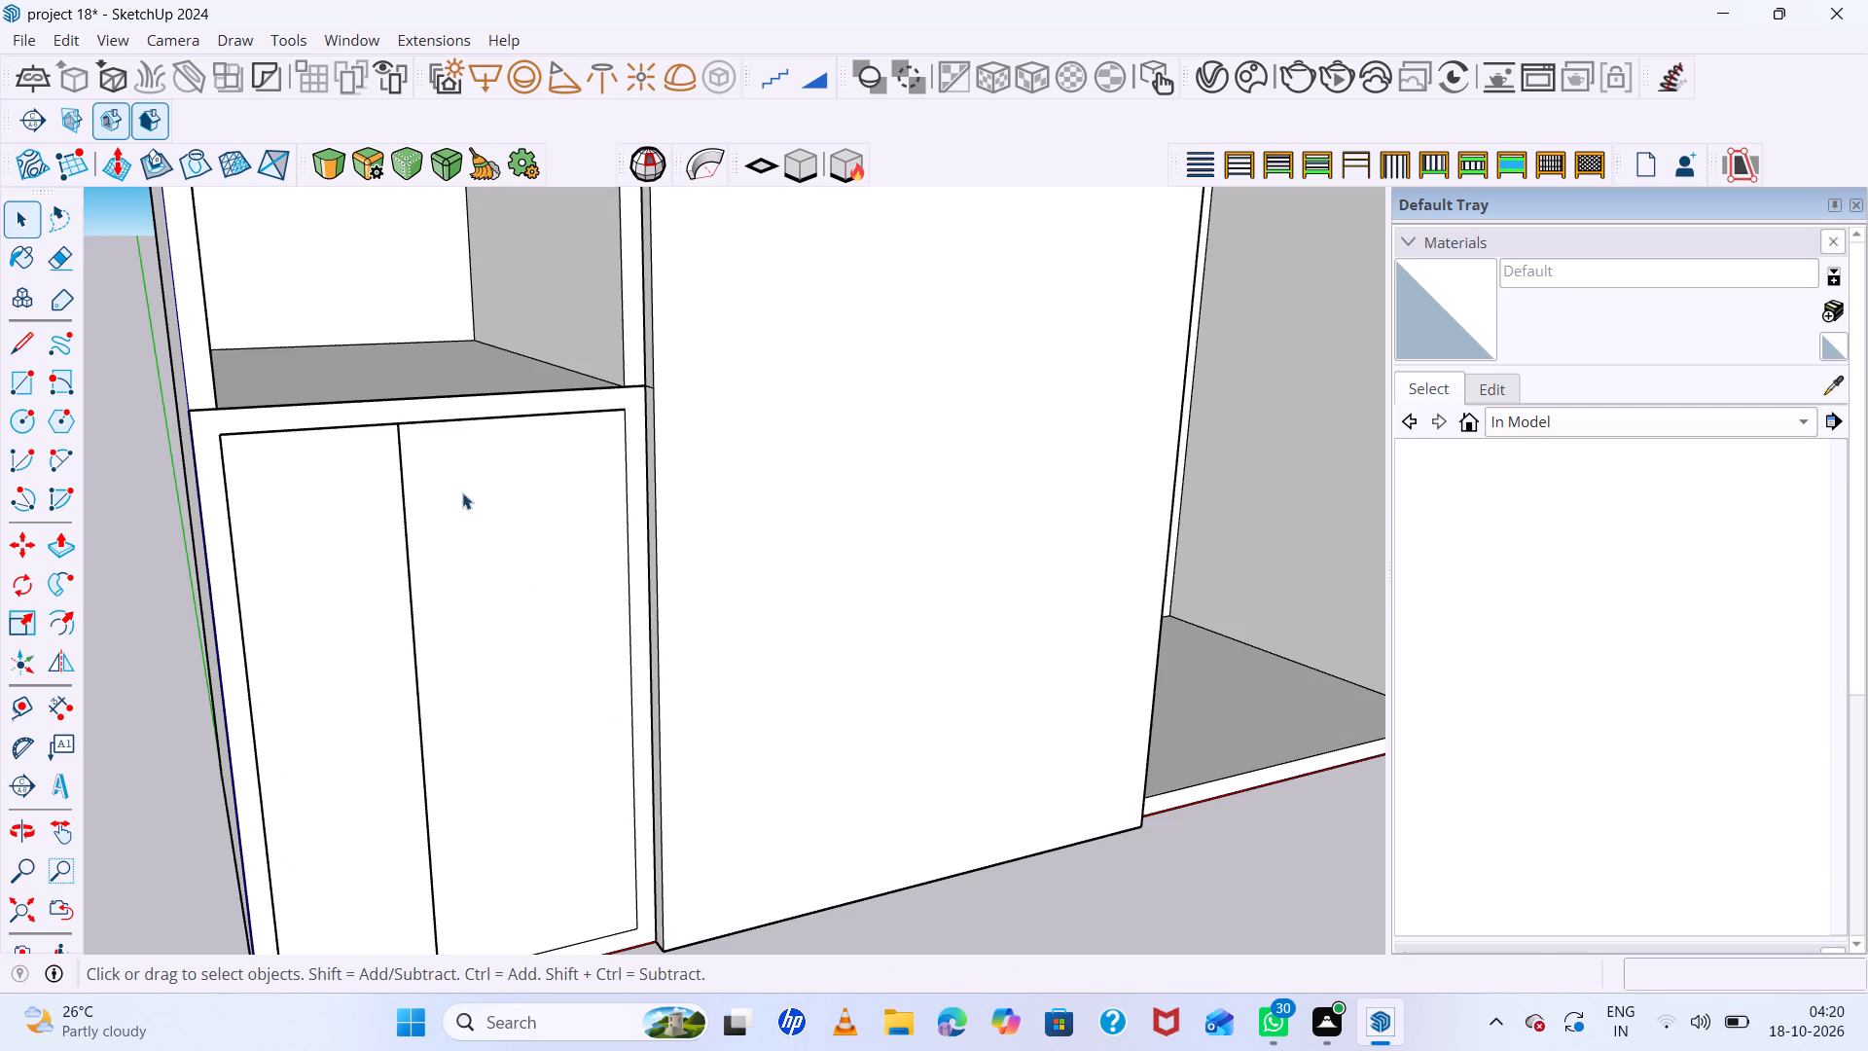
# Offset the bottom compartment's front face inward by about 2 cm to the inner edge of the cabinet frame.
pyautogui.scroll(7, 413, 459)
pyautogui.click(464, 497)
pyautogui.scroll(-7, 467, 498)
pyautogui.moveTo(568, 579); pyautogui.dragTo(531, 465, button='middle')
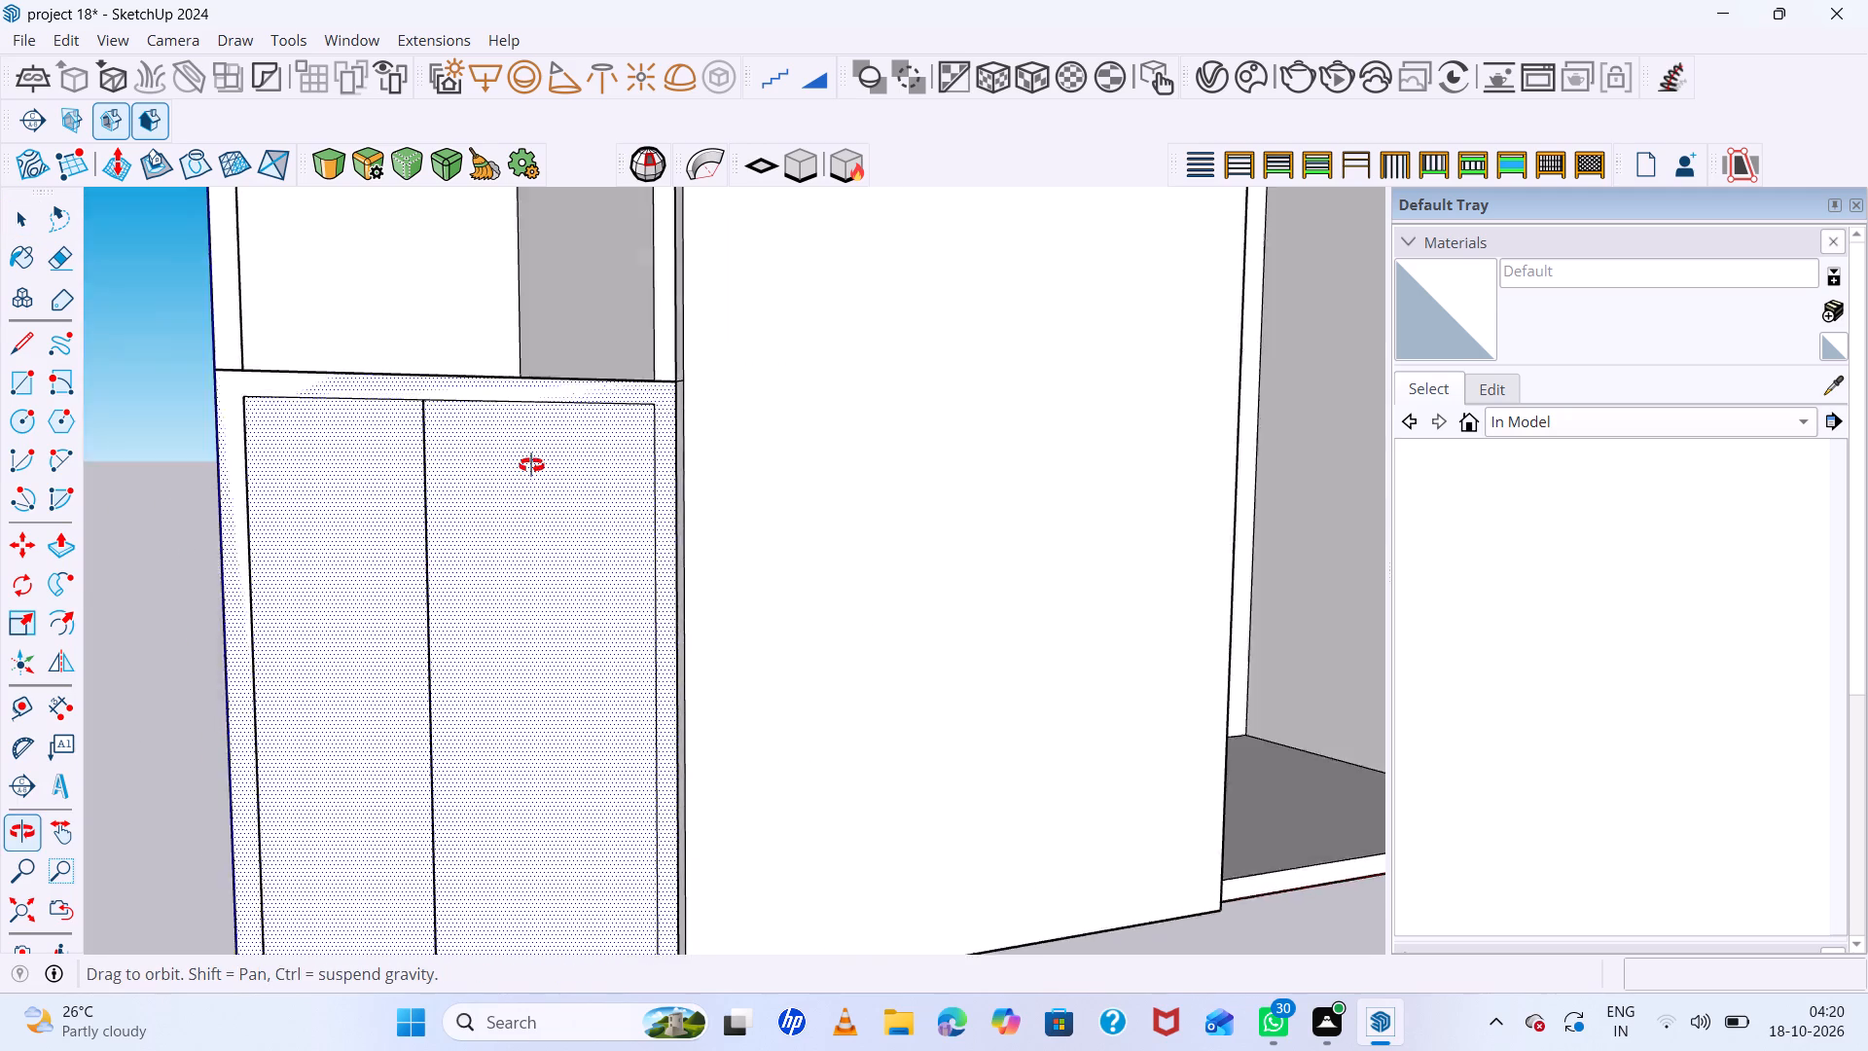
pyautogui.moveTo(531, 465); pyautogui.dragTo(454, 439, button='middle')
pyautogui.middleClick(454, 439)
pyautogui.scroll(-8, 451, 449)
pyautogui.scroll(6, 467, 663)
pyautogui.scroll(11, 376, 760)
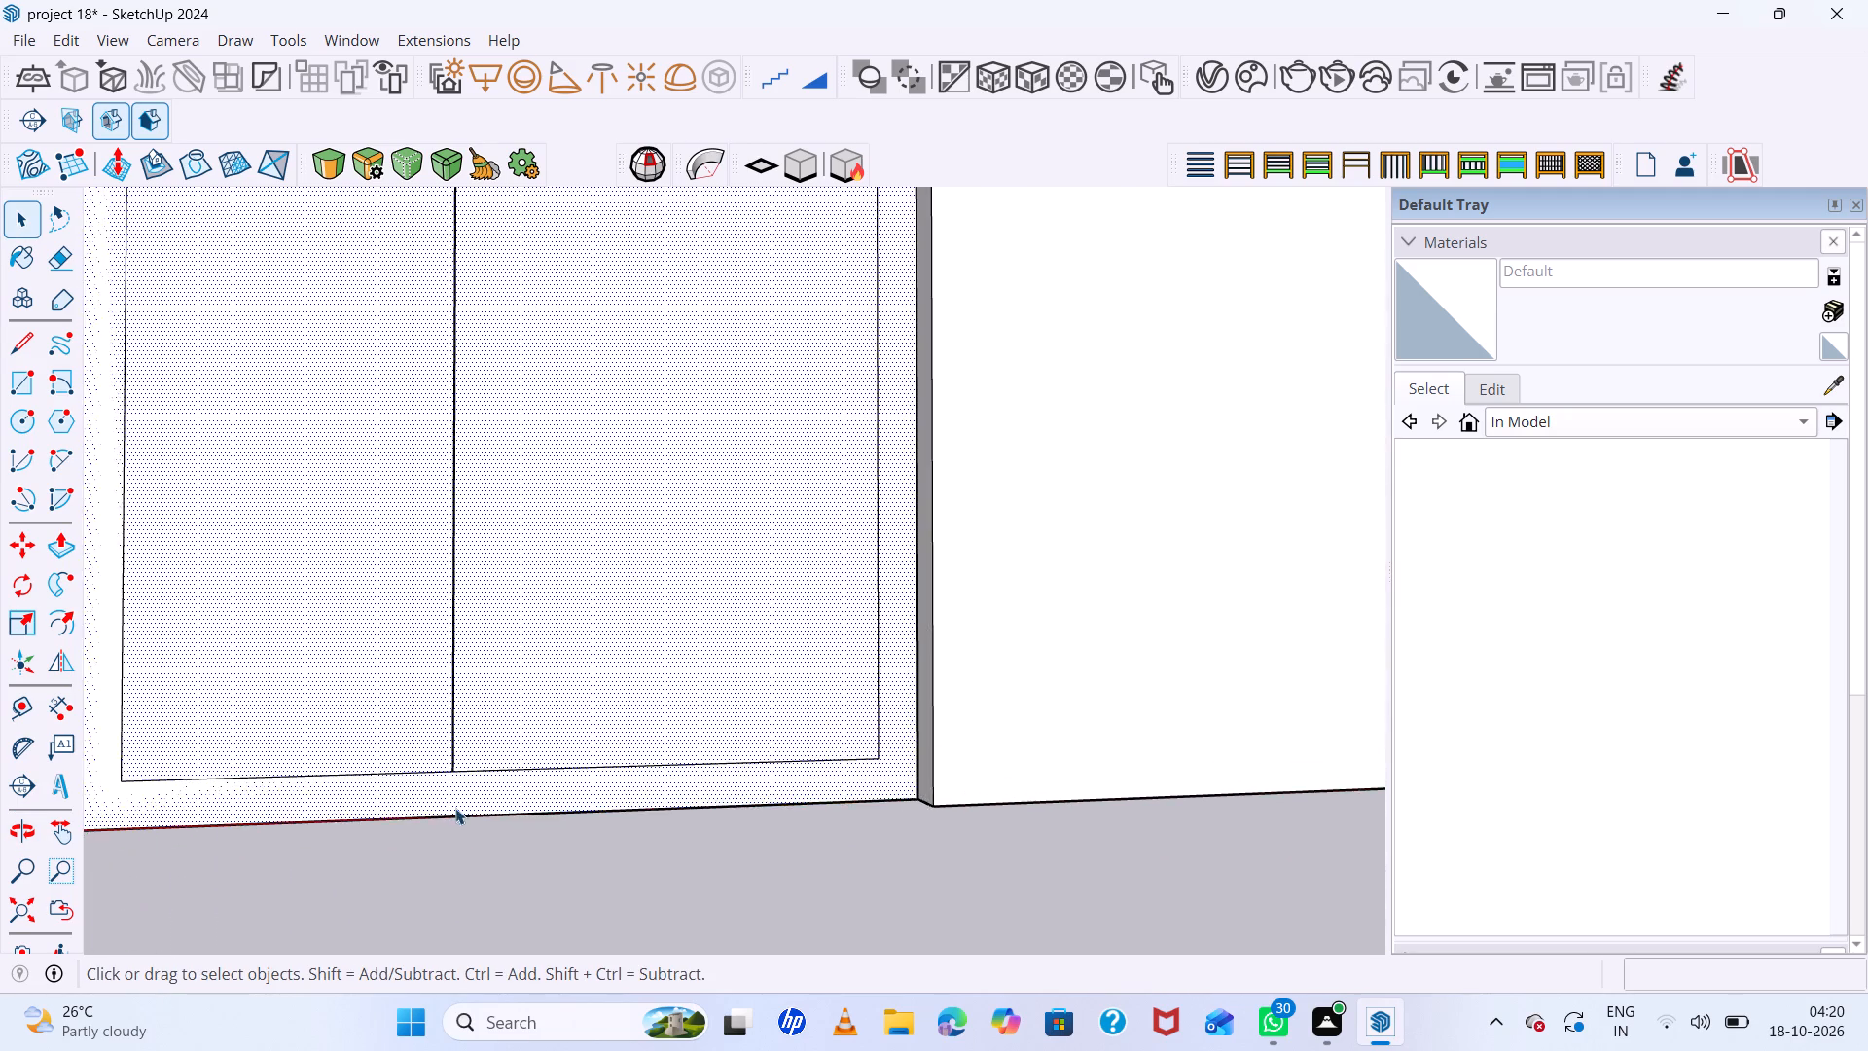
pyautogui.scroll(4, 455, 808)
pyautogui.scroll(13, 437, 729)
pyautogui.moveTo(492, 749); pyautogui.dragTo(696, 765, button='middle')
pyautogui.scroll(1, 696, 757)
pyautogui.scroll(-20, 630, 734)
pyautogui.scroll(-2, 630, 734)
pyautogui.scroll(-7, 521, 748)
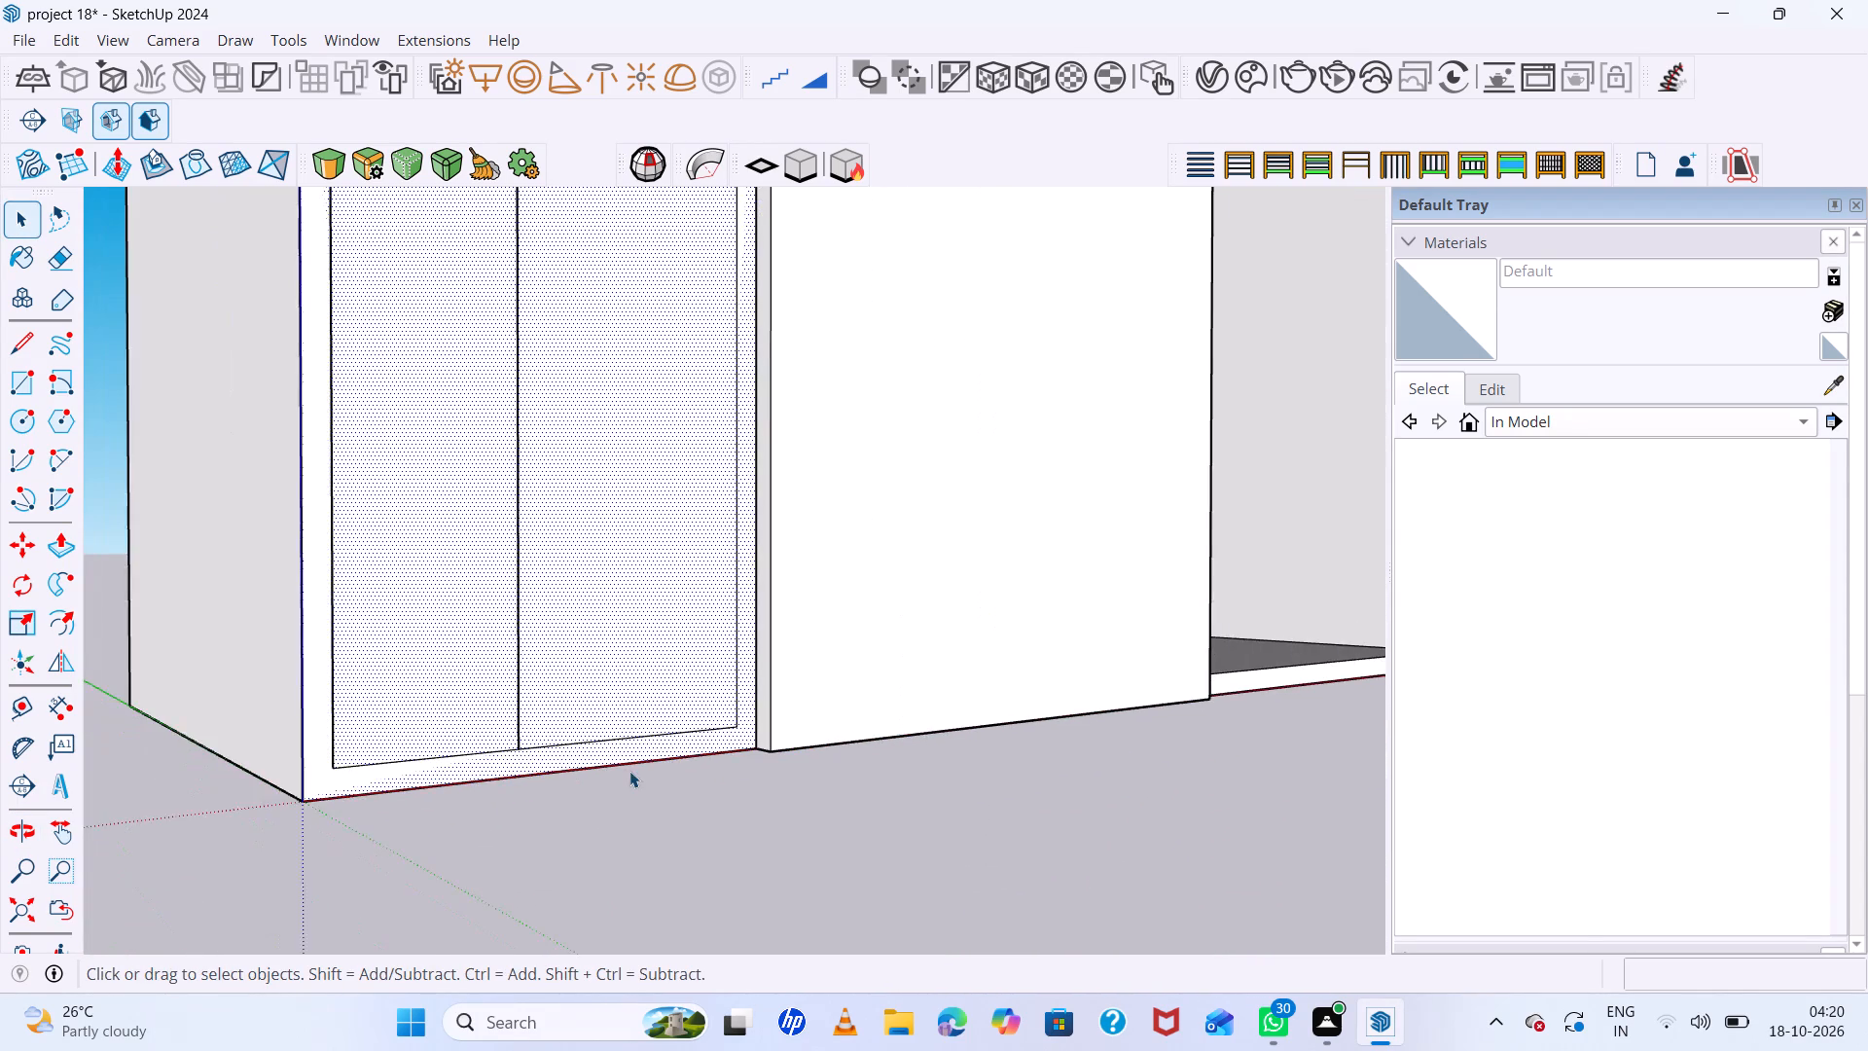
pyautogui.scroll(-8, 629, 771)
pyautogui.moveTo(629, 768); pyautogui.dragTo(606, 815, button='middle')
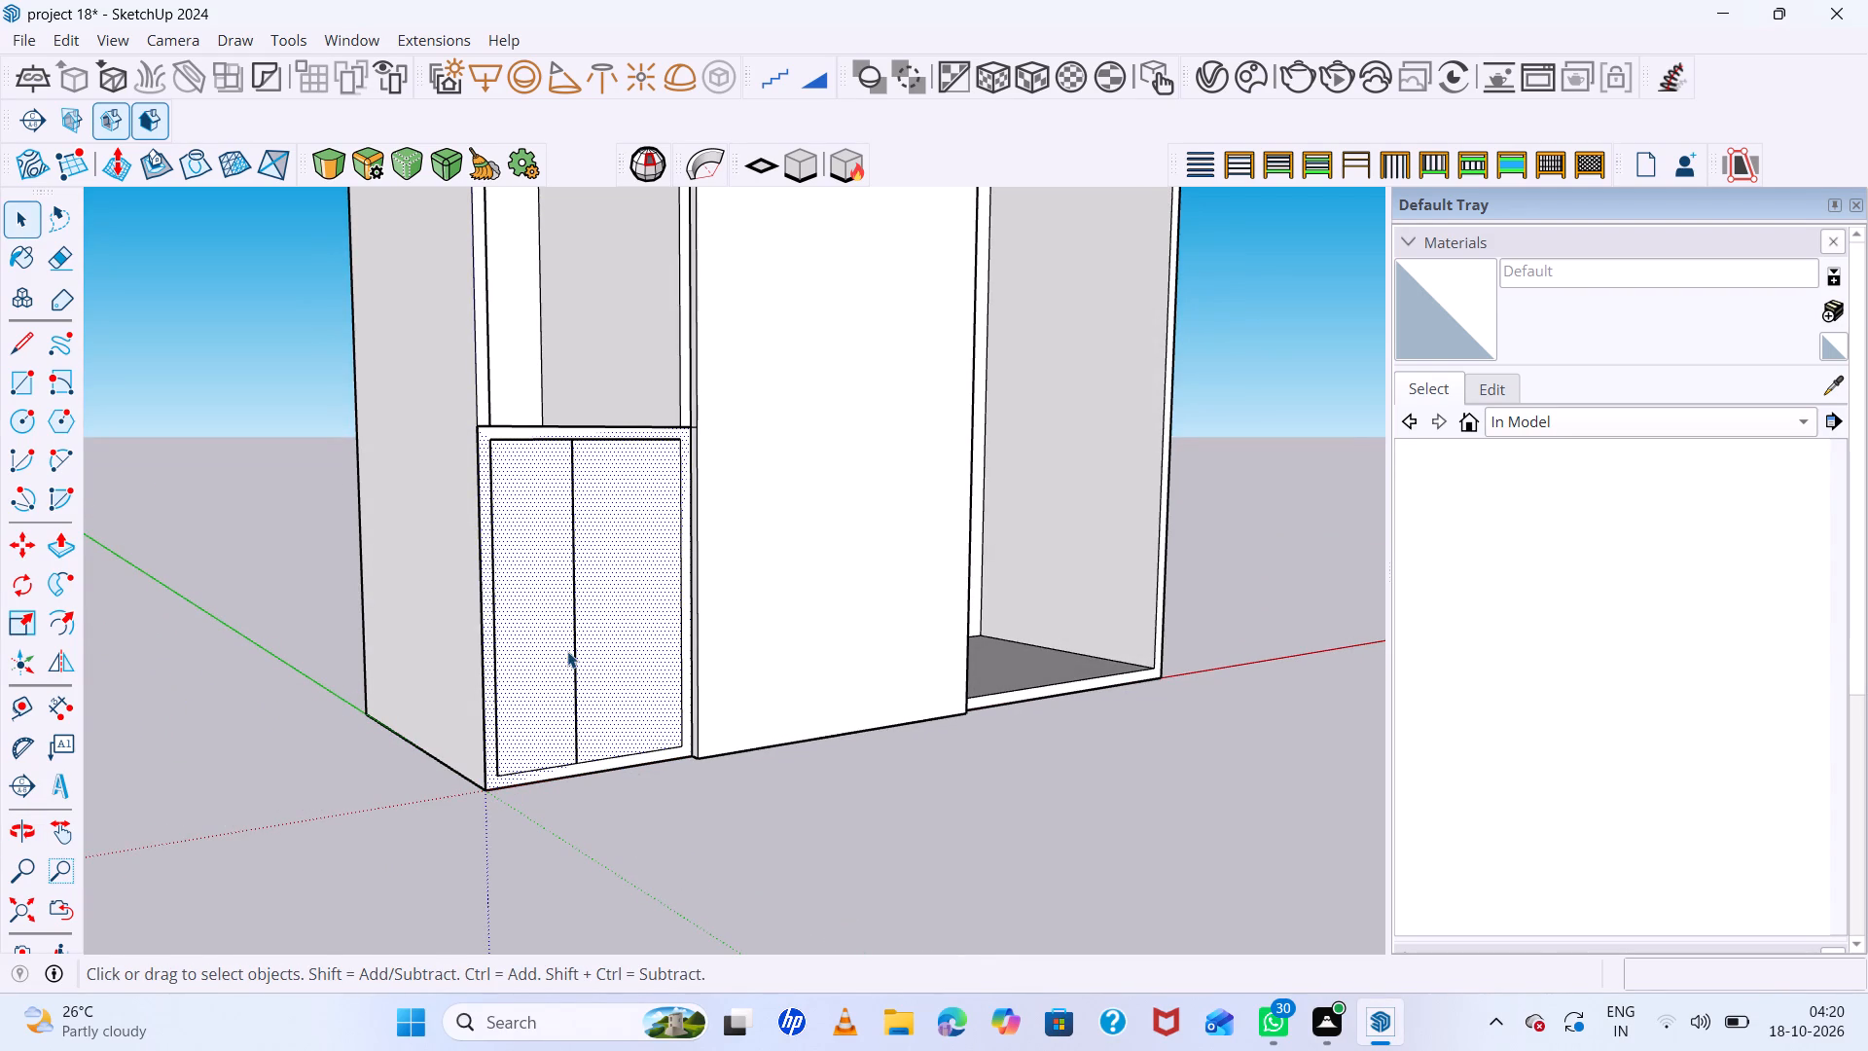
pyautogui.press('f')
pyautogui.scroll(6, 487, 651)
pyautogui.click(484, 643)
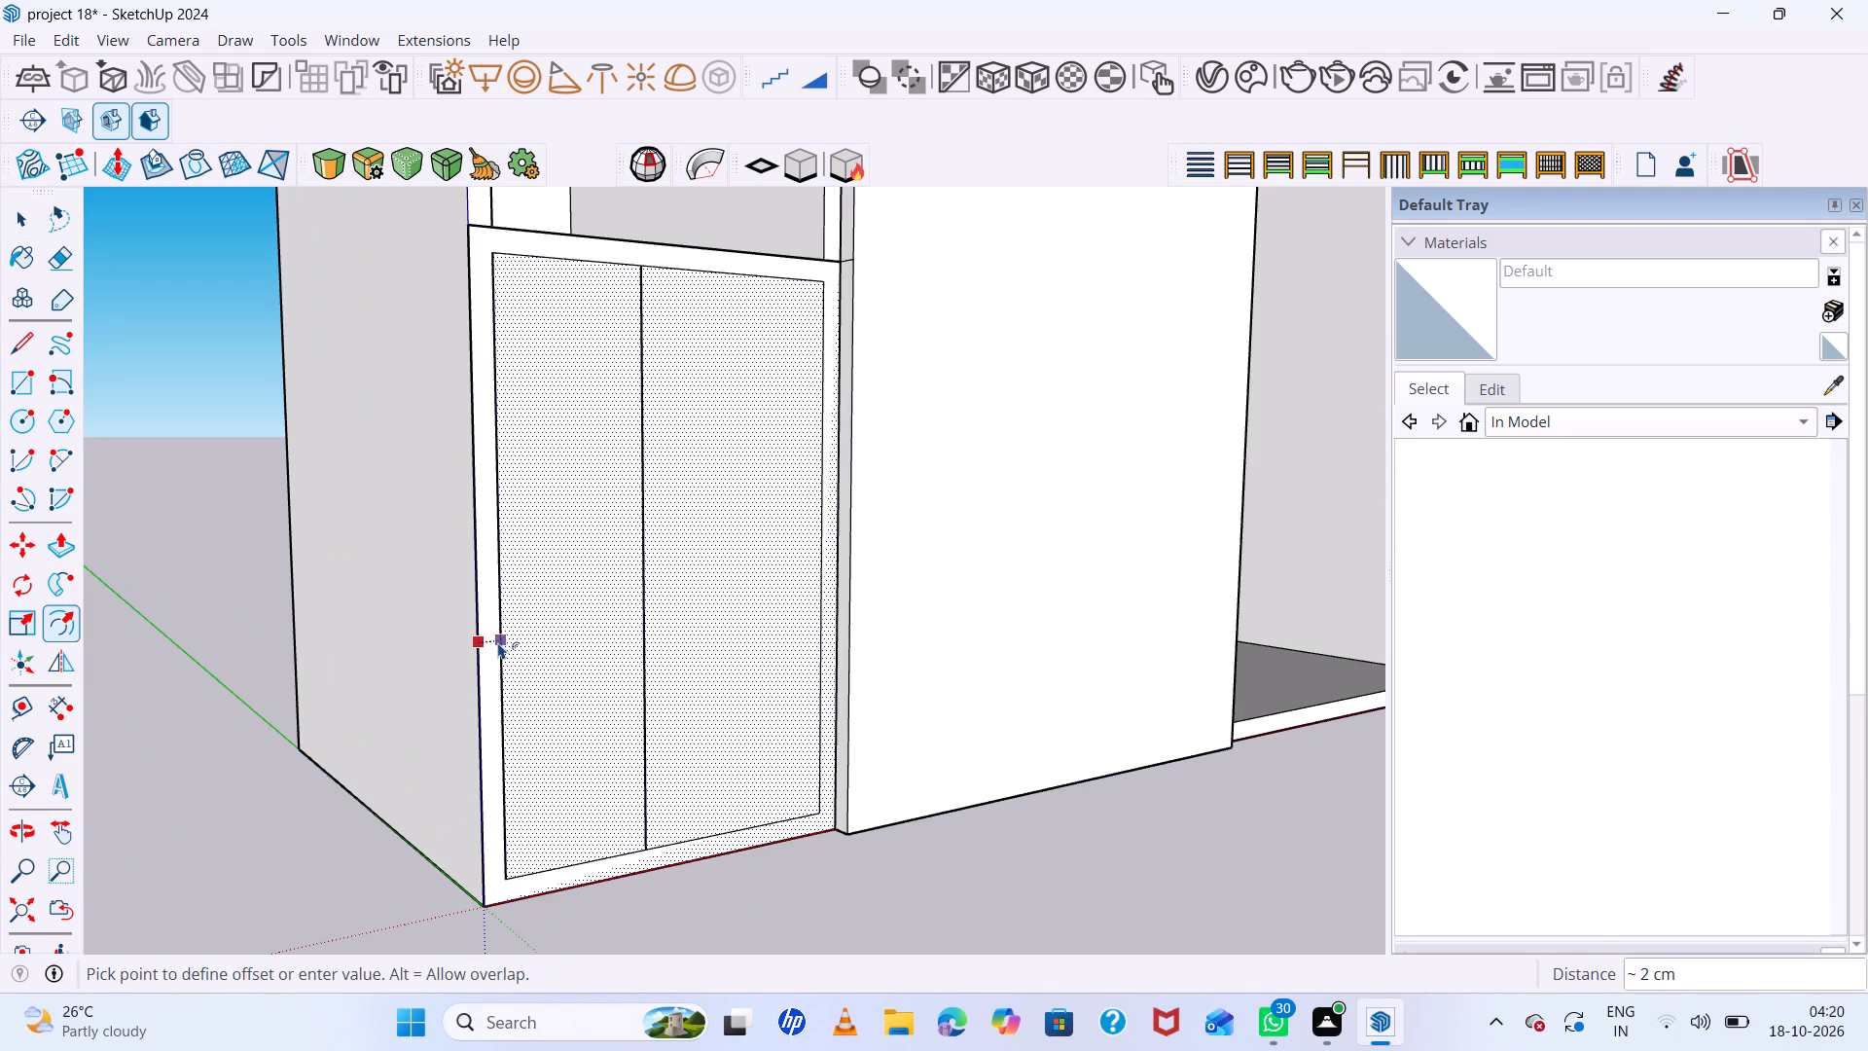
pyautogui.click(498, 642)
pyautogui.scroll(-7, 507, 647)
pyautogui.moveTo(718, 714); pyautogui.dragTo(634, 882, button='middle')
pyautogui.press('space')
# Offset the door half beside the cabinet's outer side inward by about 1 cm to outline its frame.
pyautogui.scroll(6, 626, 554)
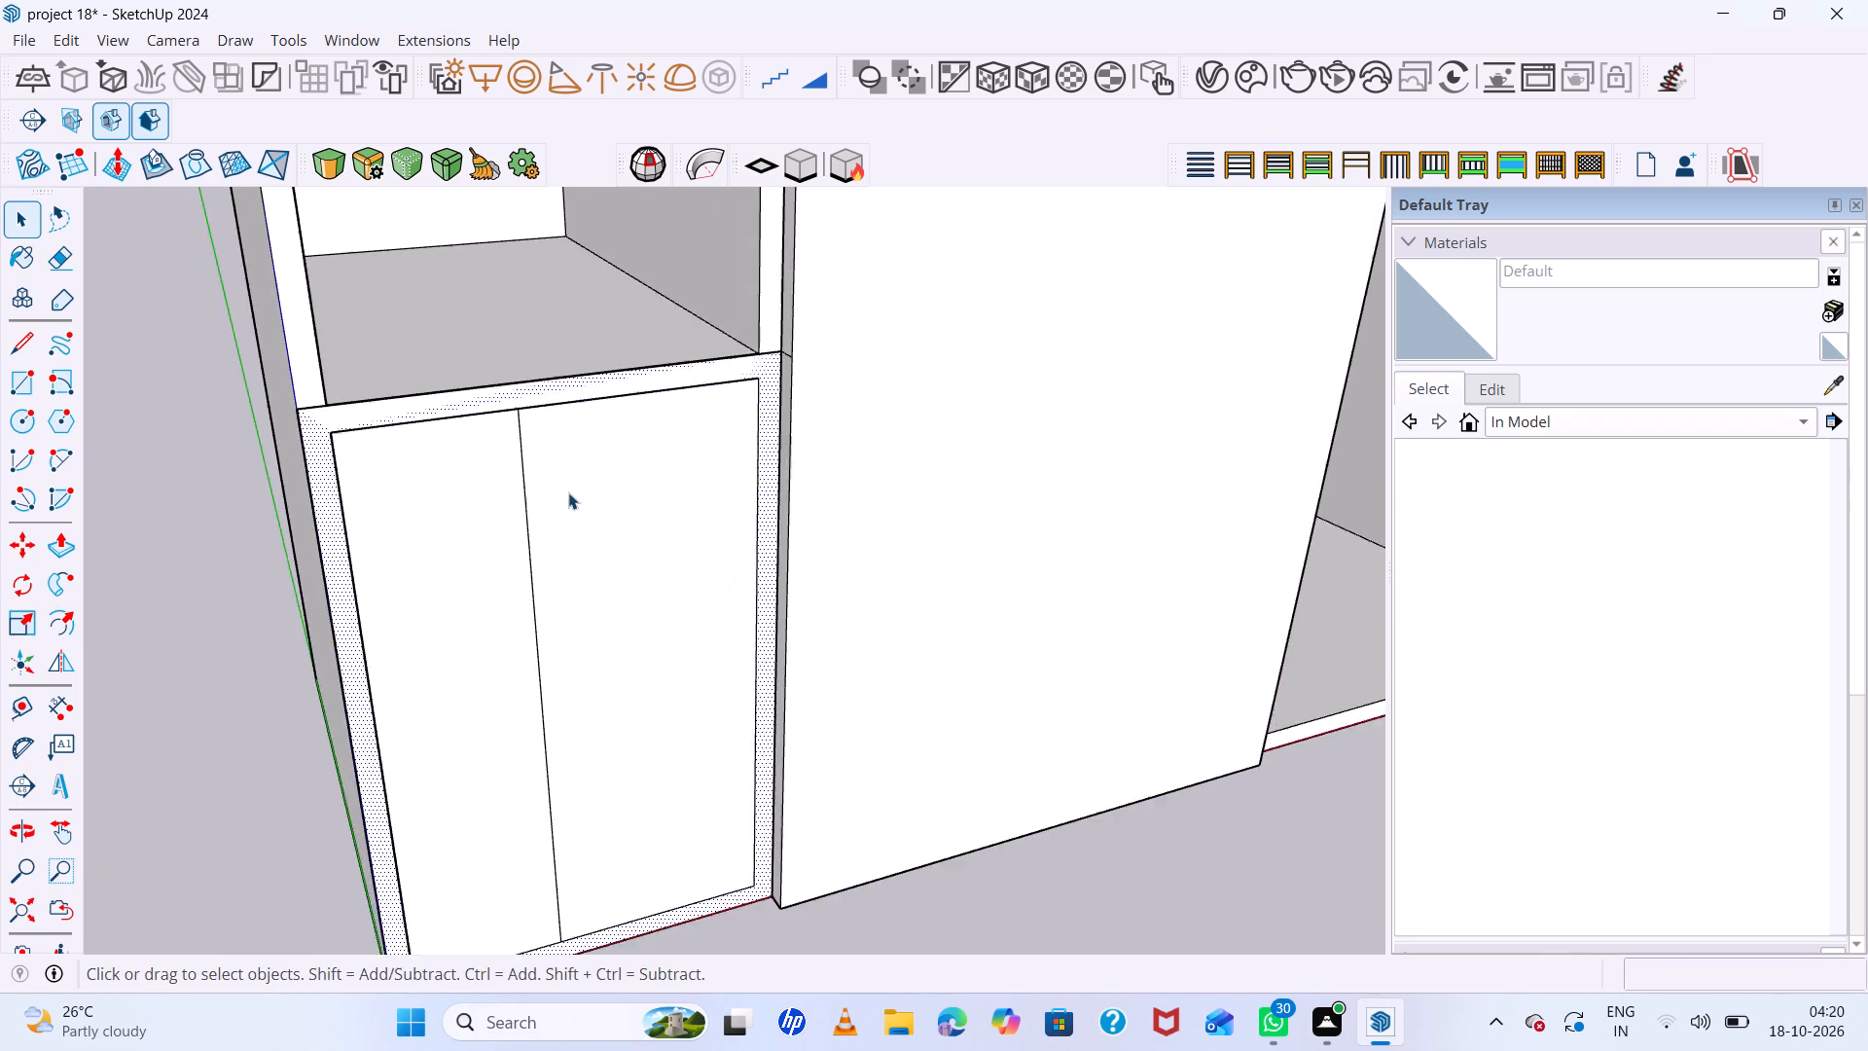
pyautogui.scroll(5, 568, 492)
pyautogui.scroll(-11, 587, 524)
pyautogui.moveTo(634, 566); pyautogui.dragTo(494, 653, button='middle')
pyautogui.scroll(6, 505, 516)
pyautogui.scroll(-4, 503, 493)
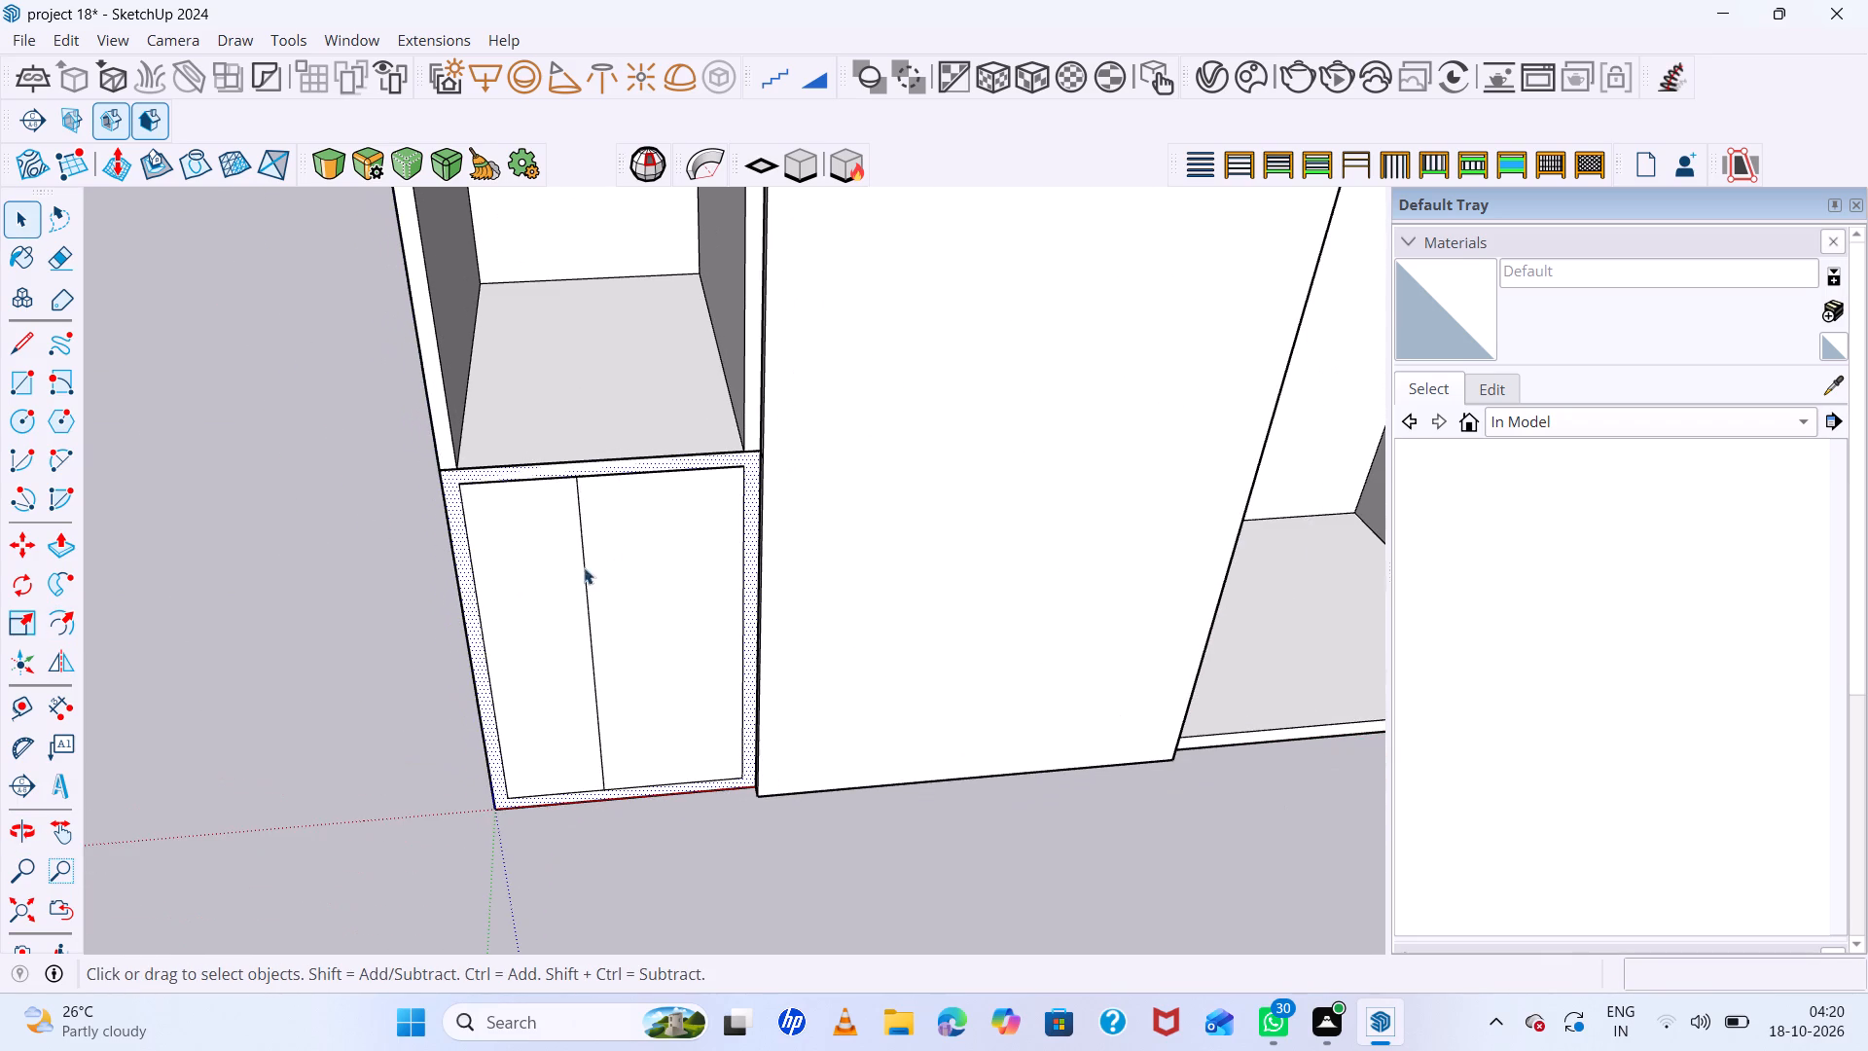
pyautogui.click(555, 569)
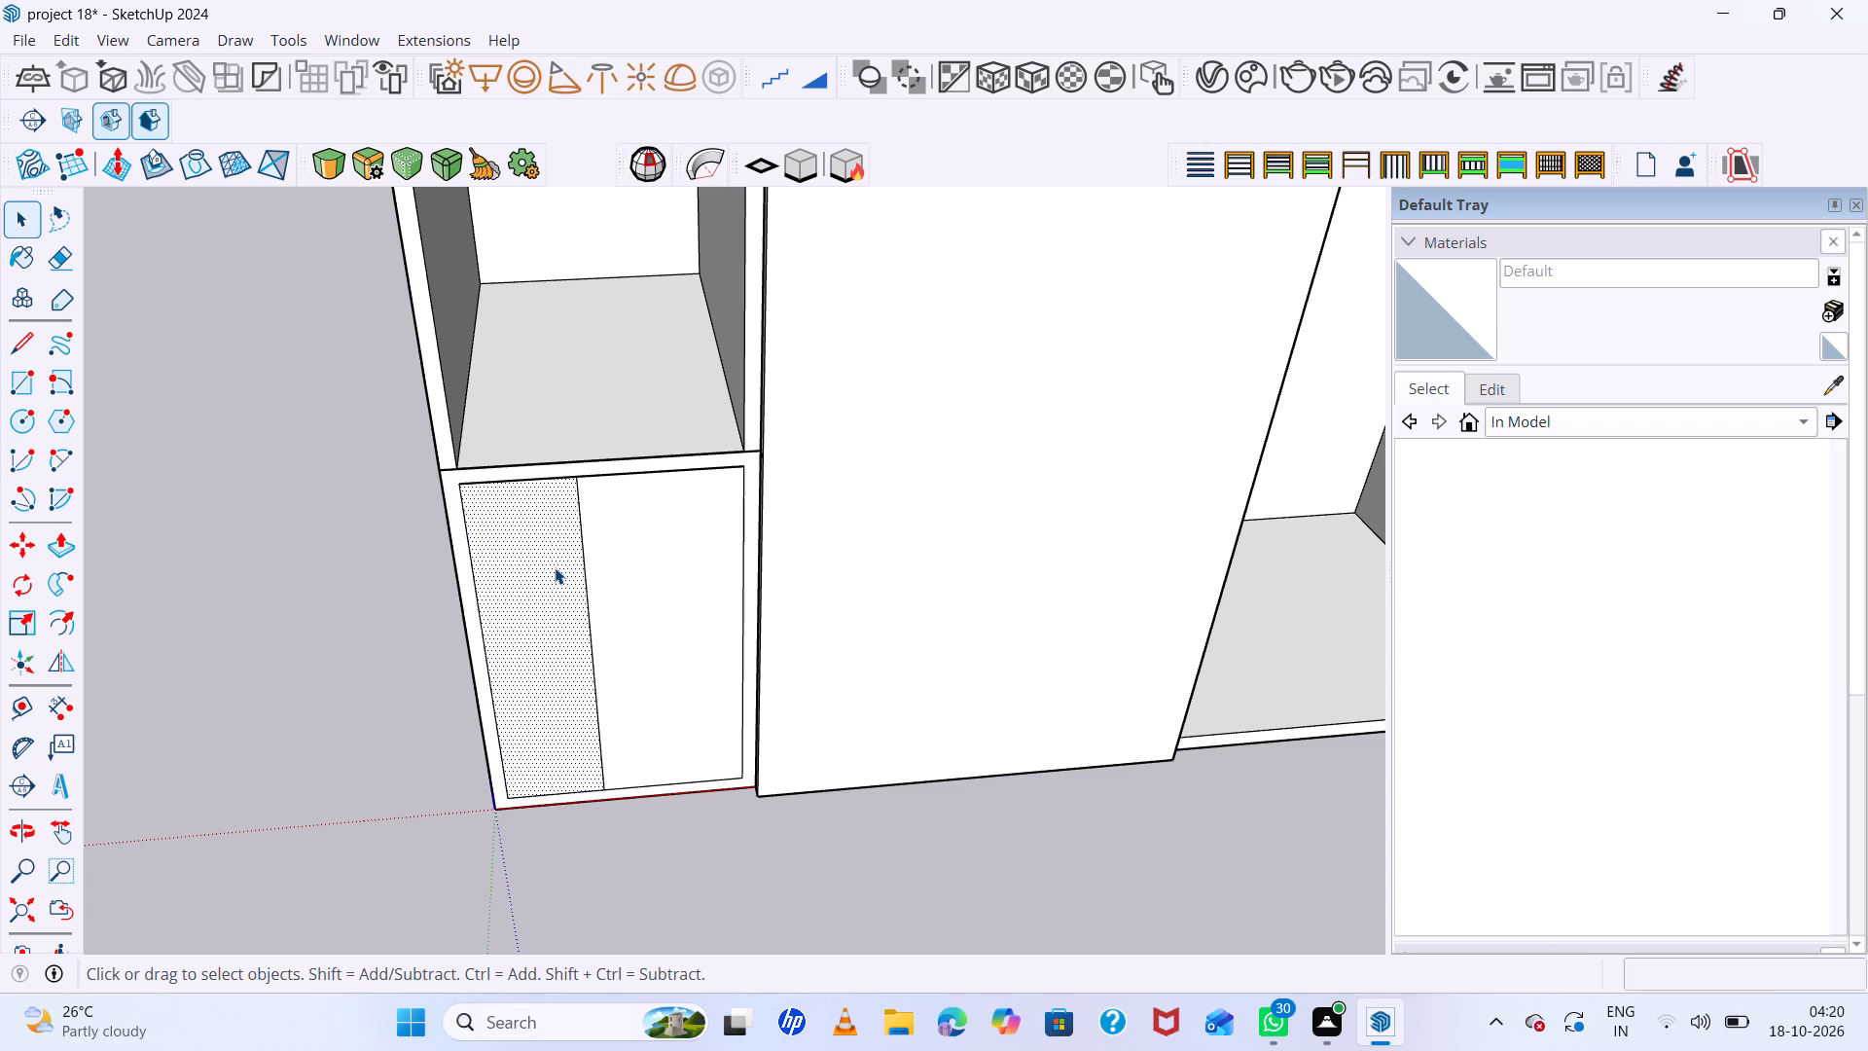
pyautogui.press('f')
pyautogui.click(587, 550)
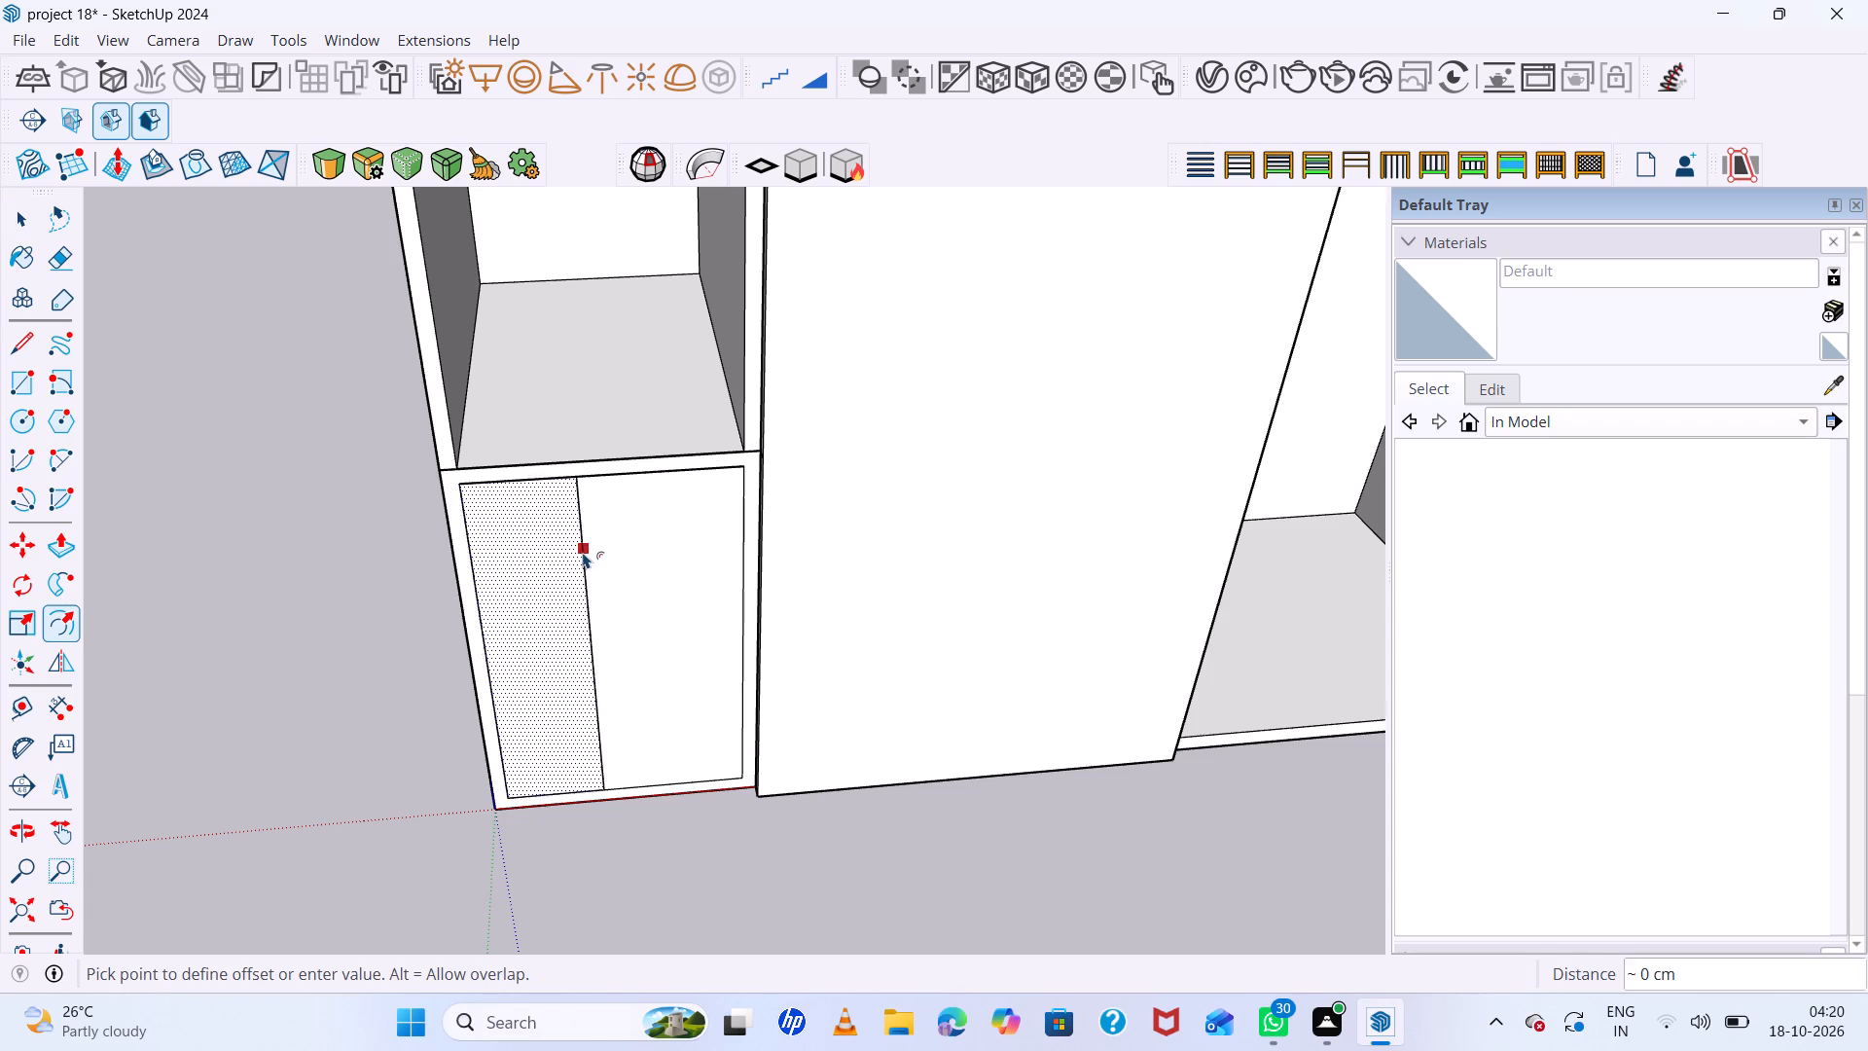
pyautogui.click(570, 568)
pyautogui.press('space')
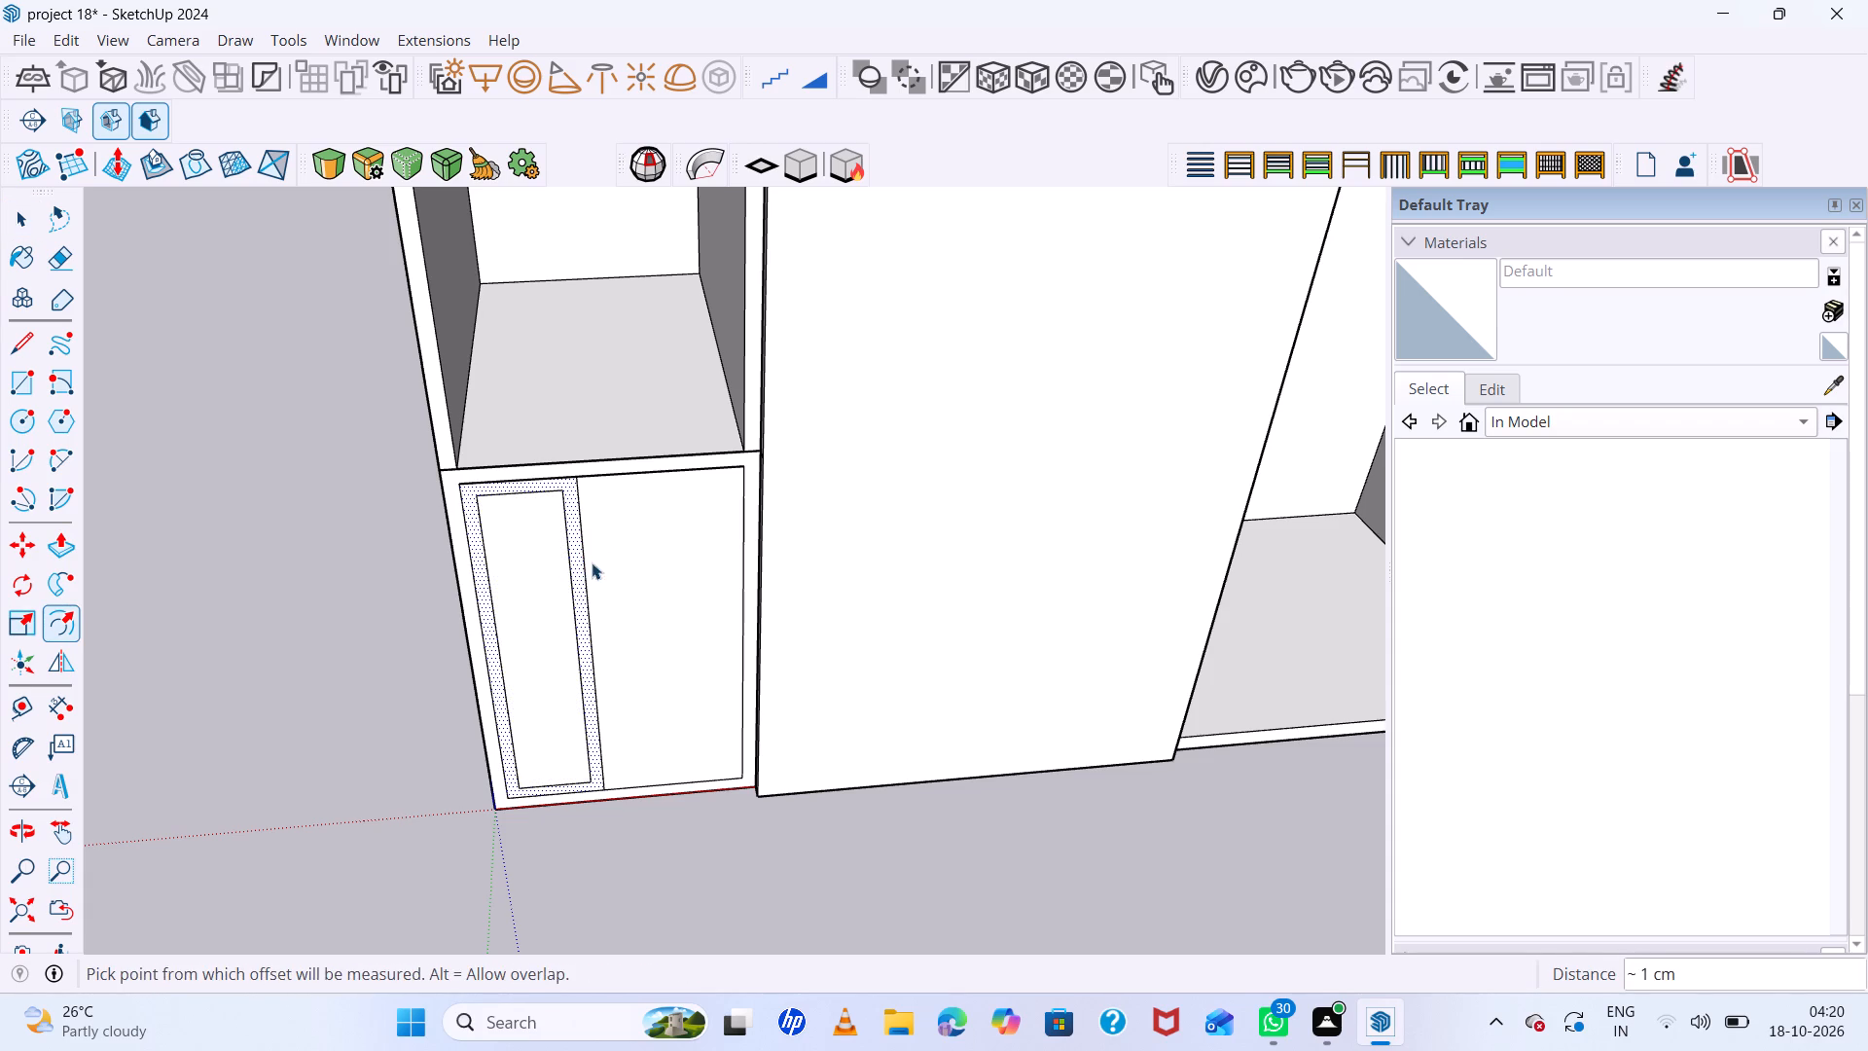
# Repeat the same inward offset on the door half beside the large door panel.
pyautogui.click(700, 570)
pyautogui.press('f')
pyautogui.doubleClick(700, 570)
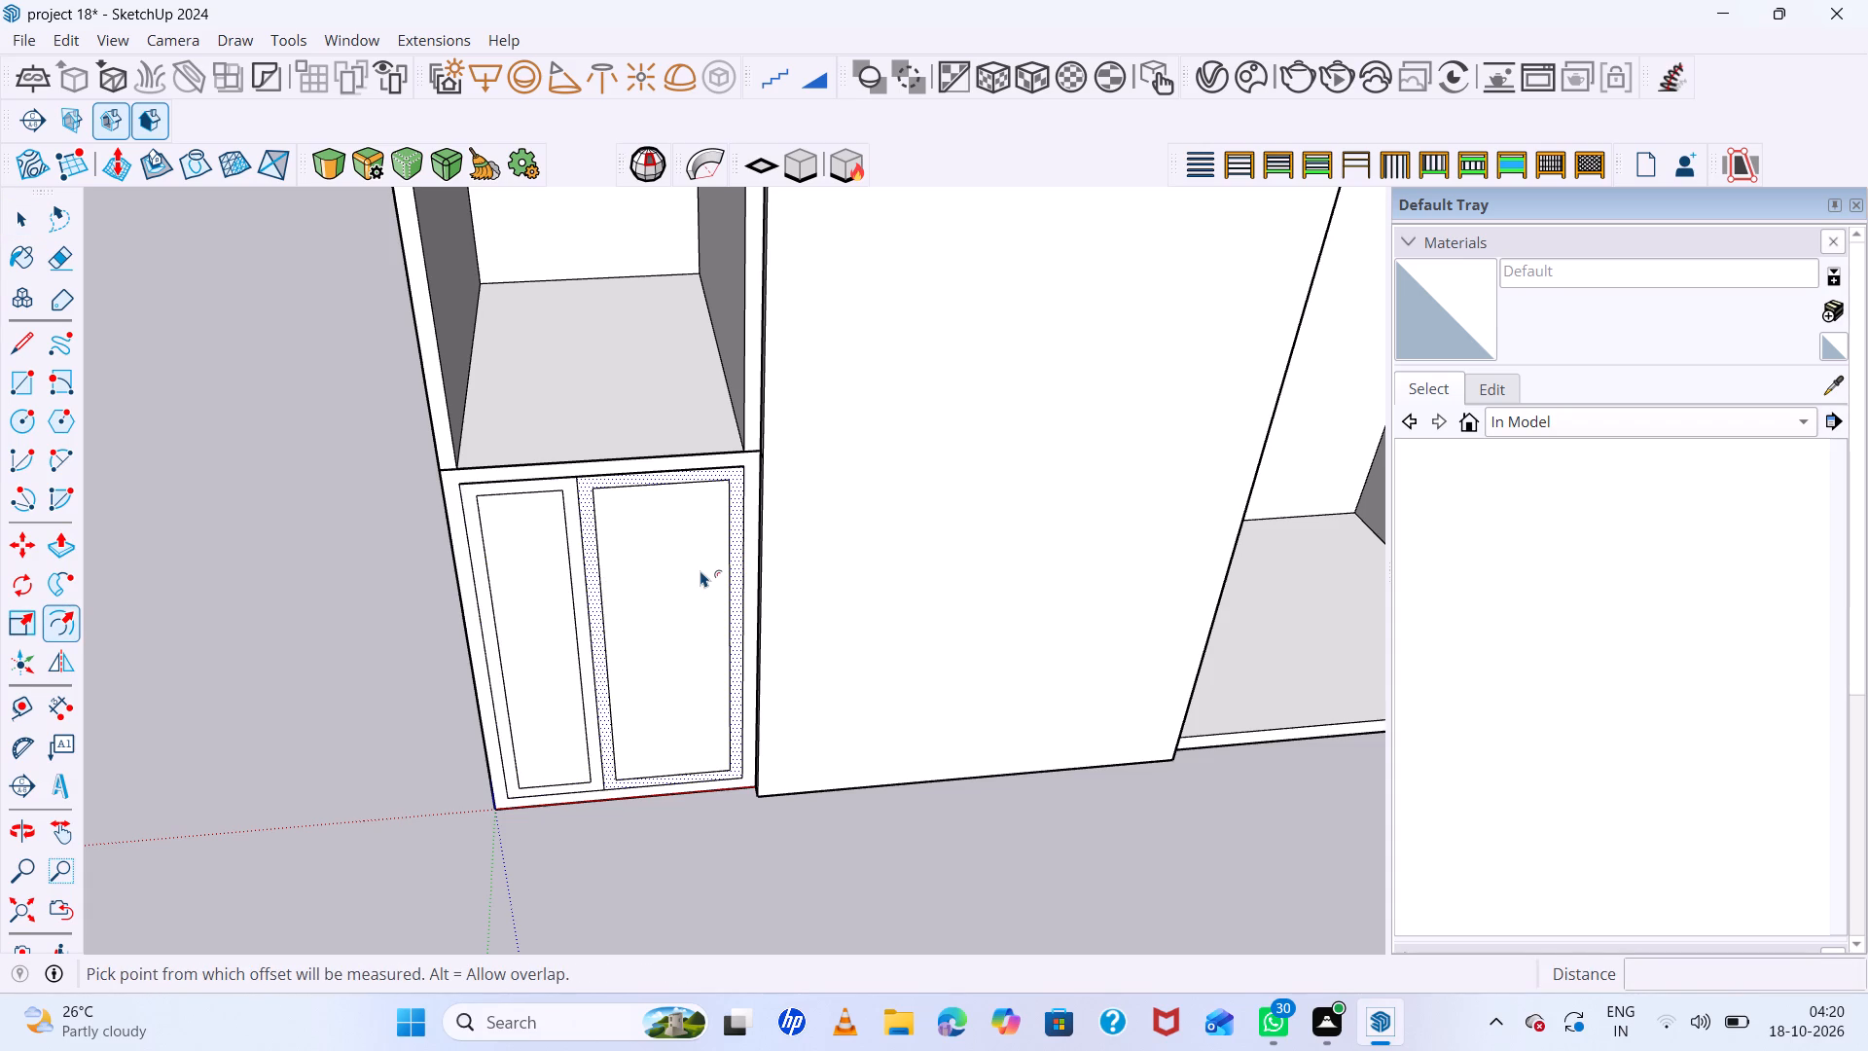
pyautogui.press('space')
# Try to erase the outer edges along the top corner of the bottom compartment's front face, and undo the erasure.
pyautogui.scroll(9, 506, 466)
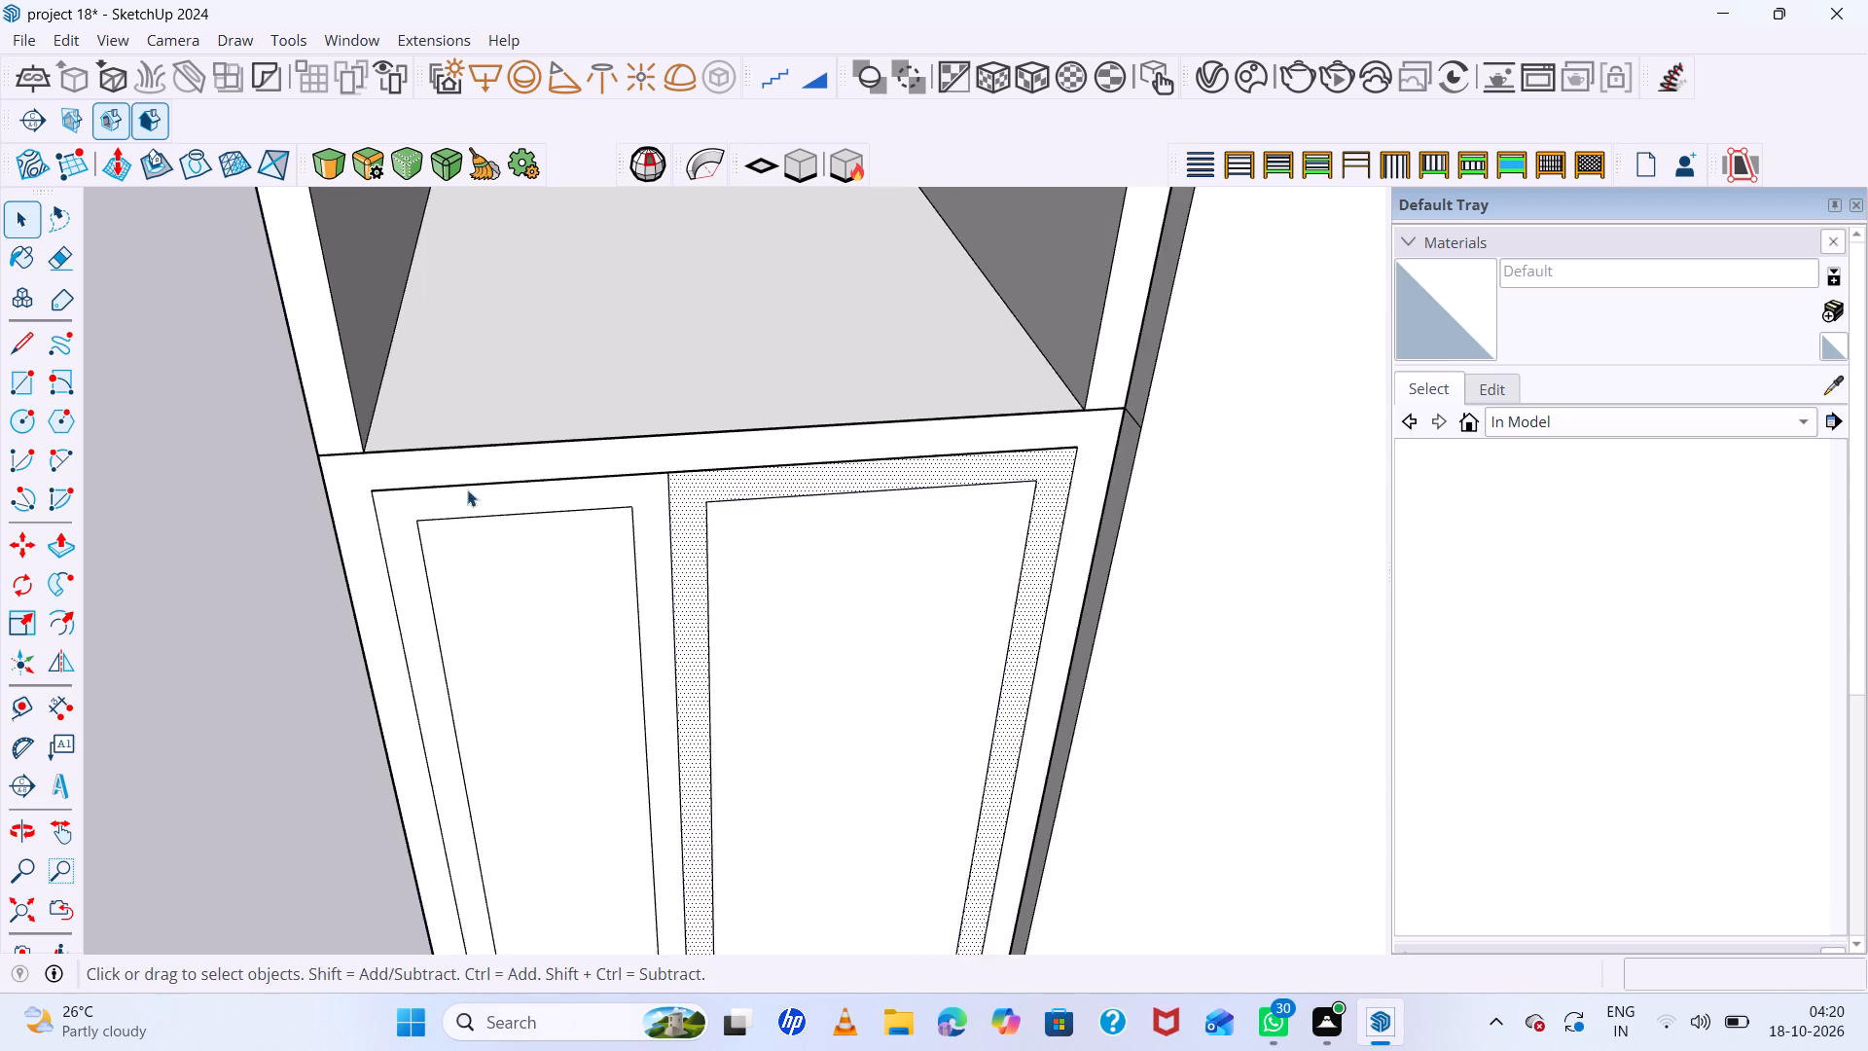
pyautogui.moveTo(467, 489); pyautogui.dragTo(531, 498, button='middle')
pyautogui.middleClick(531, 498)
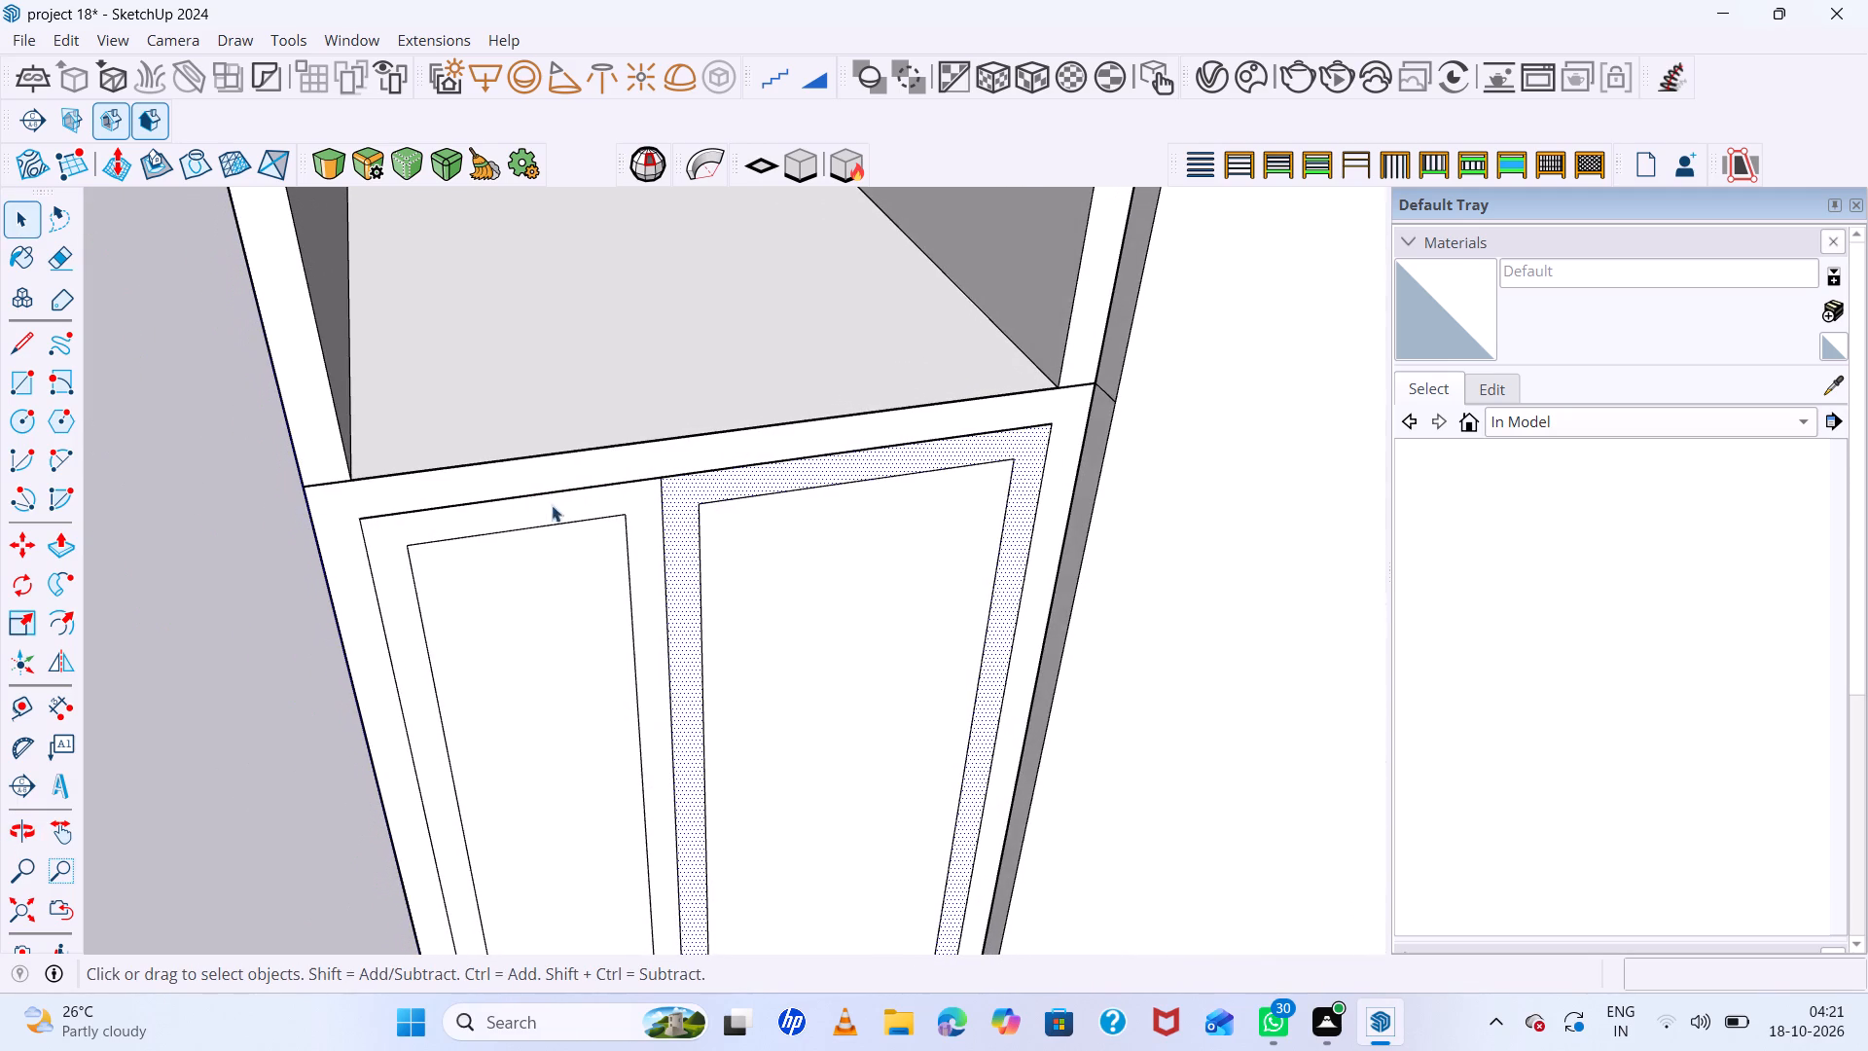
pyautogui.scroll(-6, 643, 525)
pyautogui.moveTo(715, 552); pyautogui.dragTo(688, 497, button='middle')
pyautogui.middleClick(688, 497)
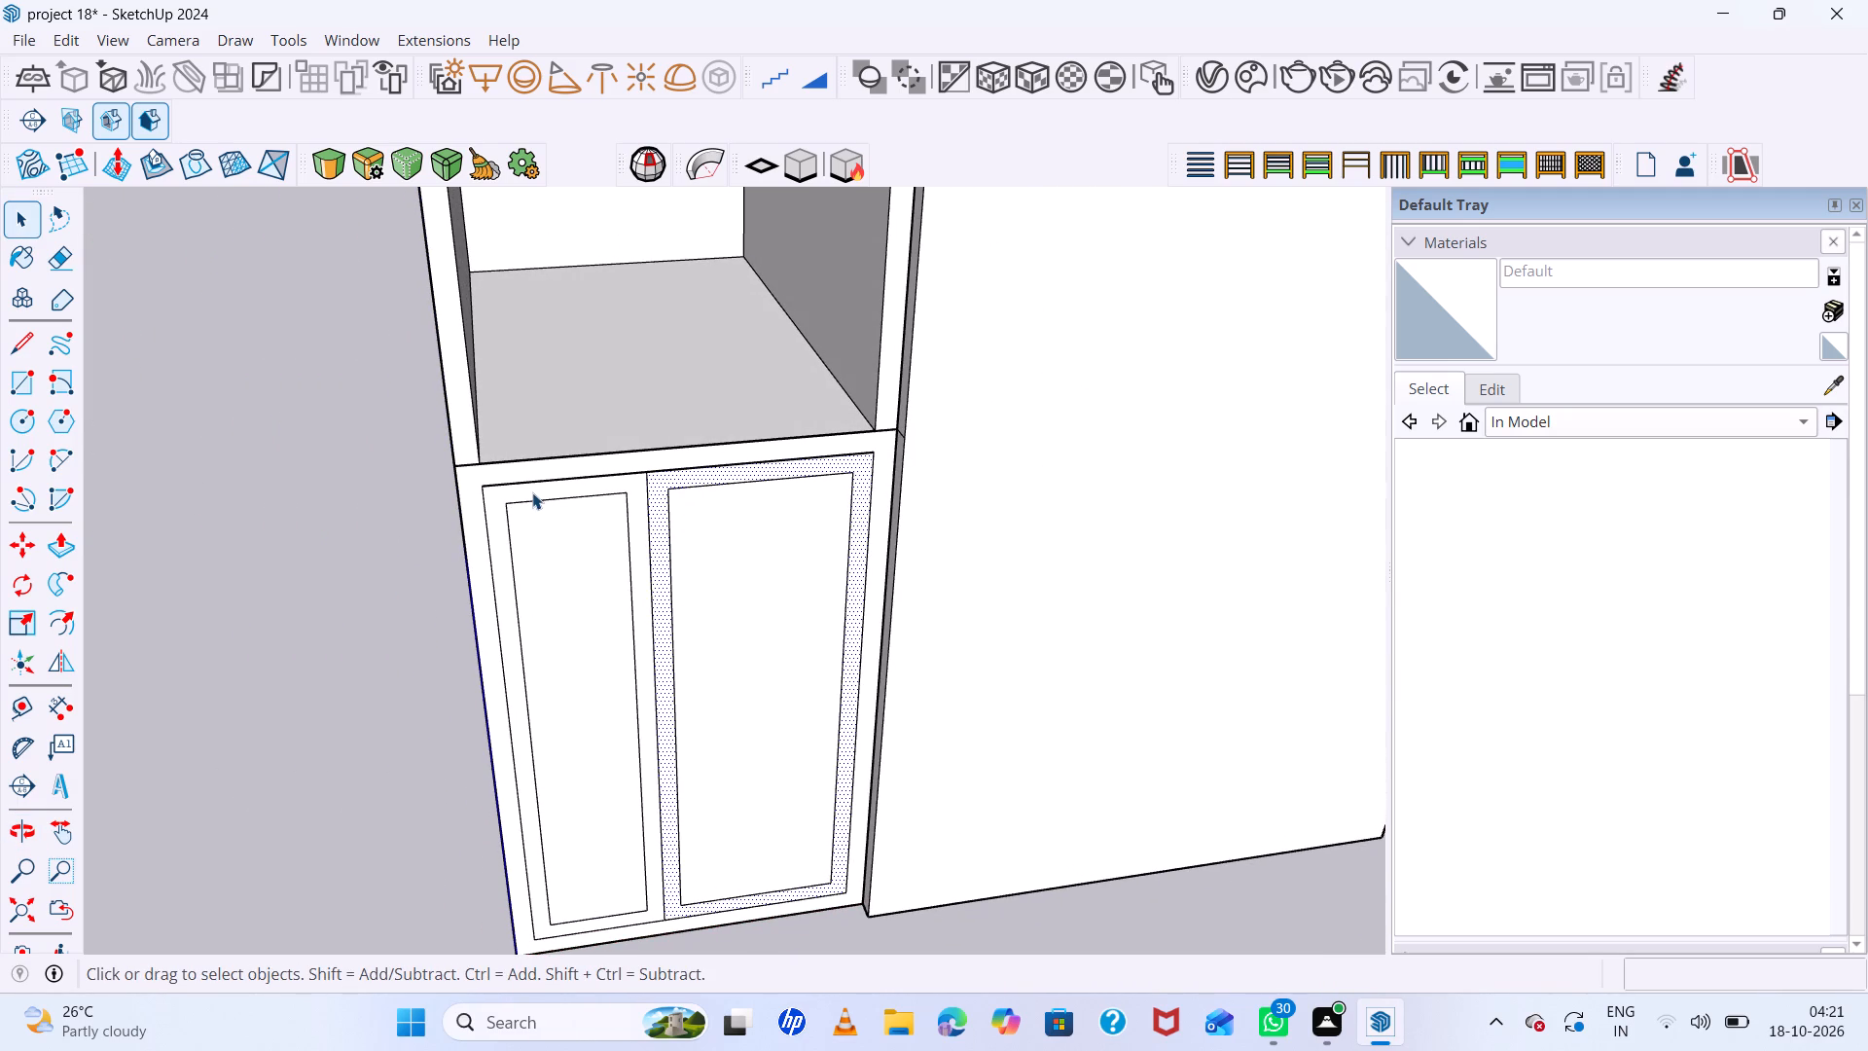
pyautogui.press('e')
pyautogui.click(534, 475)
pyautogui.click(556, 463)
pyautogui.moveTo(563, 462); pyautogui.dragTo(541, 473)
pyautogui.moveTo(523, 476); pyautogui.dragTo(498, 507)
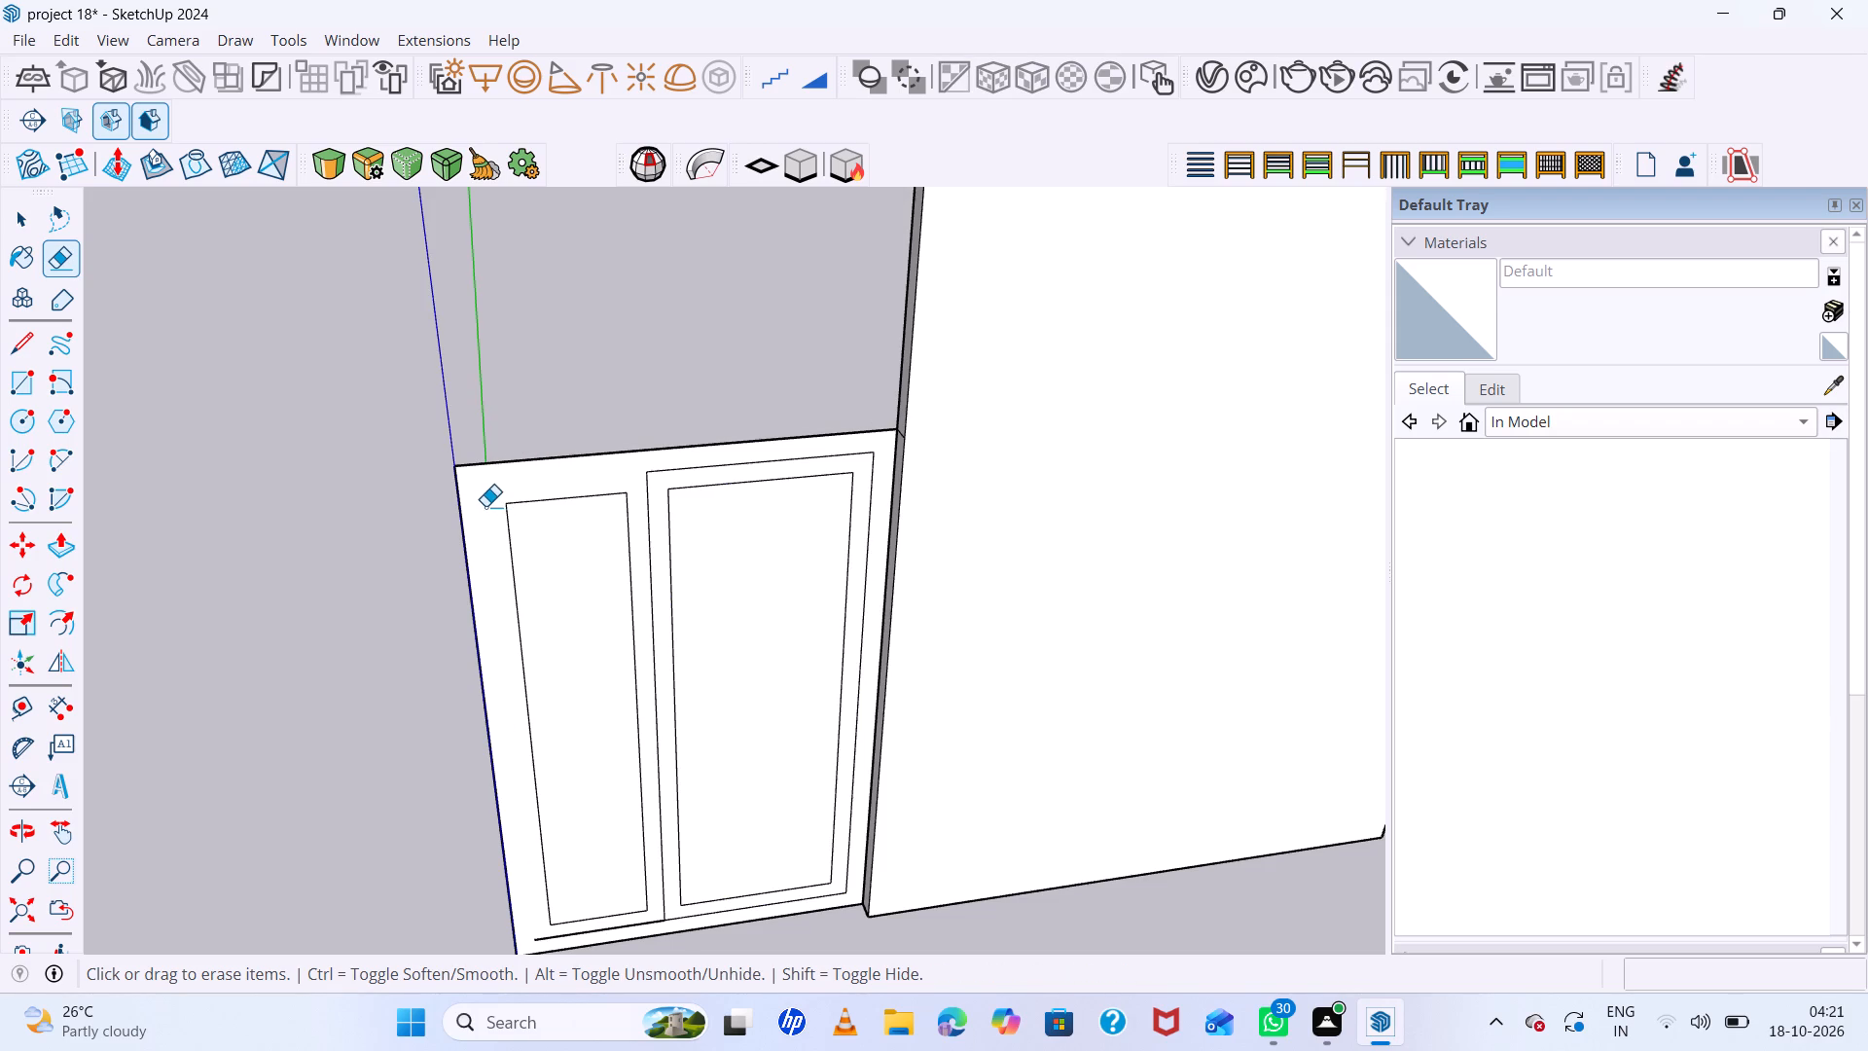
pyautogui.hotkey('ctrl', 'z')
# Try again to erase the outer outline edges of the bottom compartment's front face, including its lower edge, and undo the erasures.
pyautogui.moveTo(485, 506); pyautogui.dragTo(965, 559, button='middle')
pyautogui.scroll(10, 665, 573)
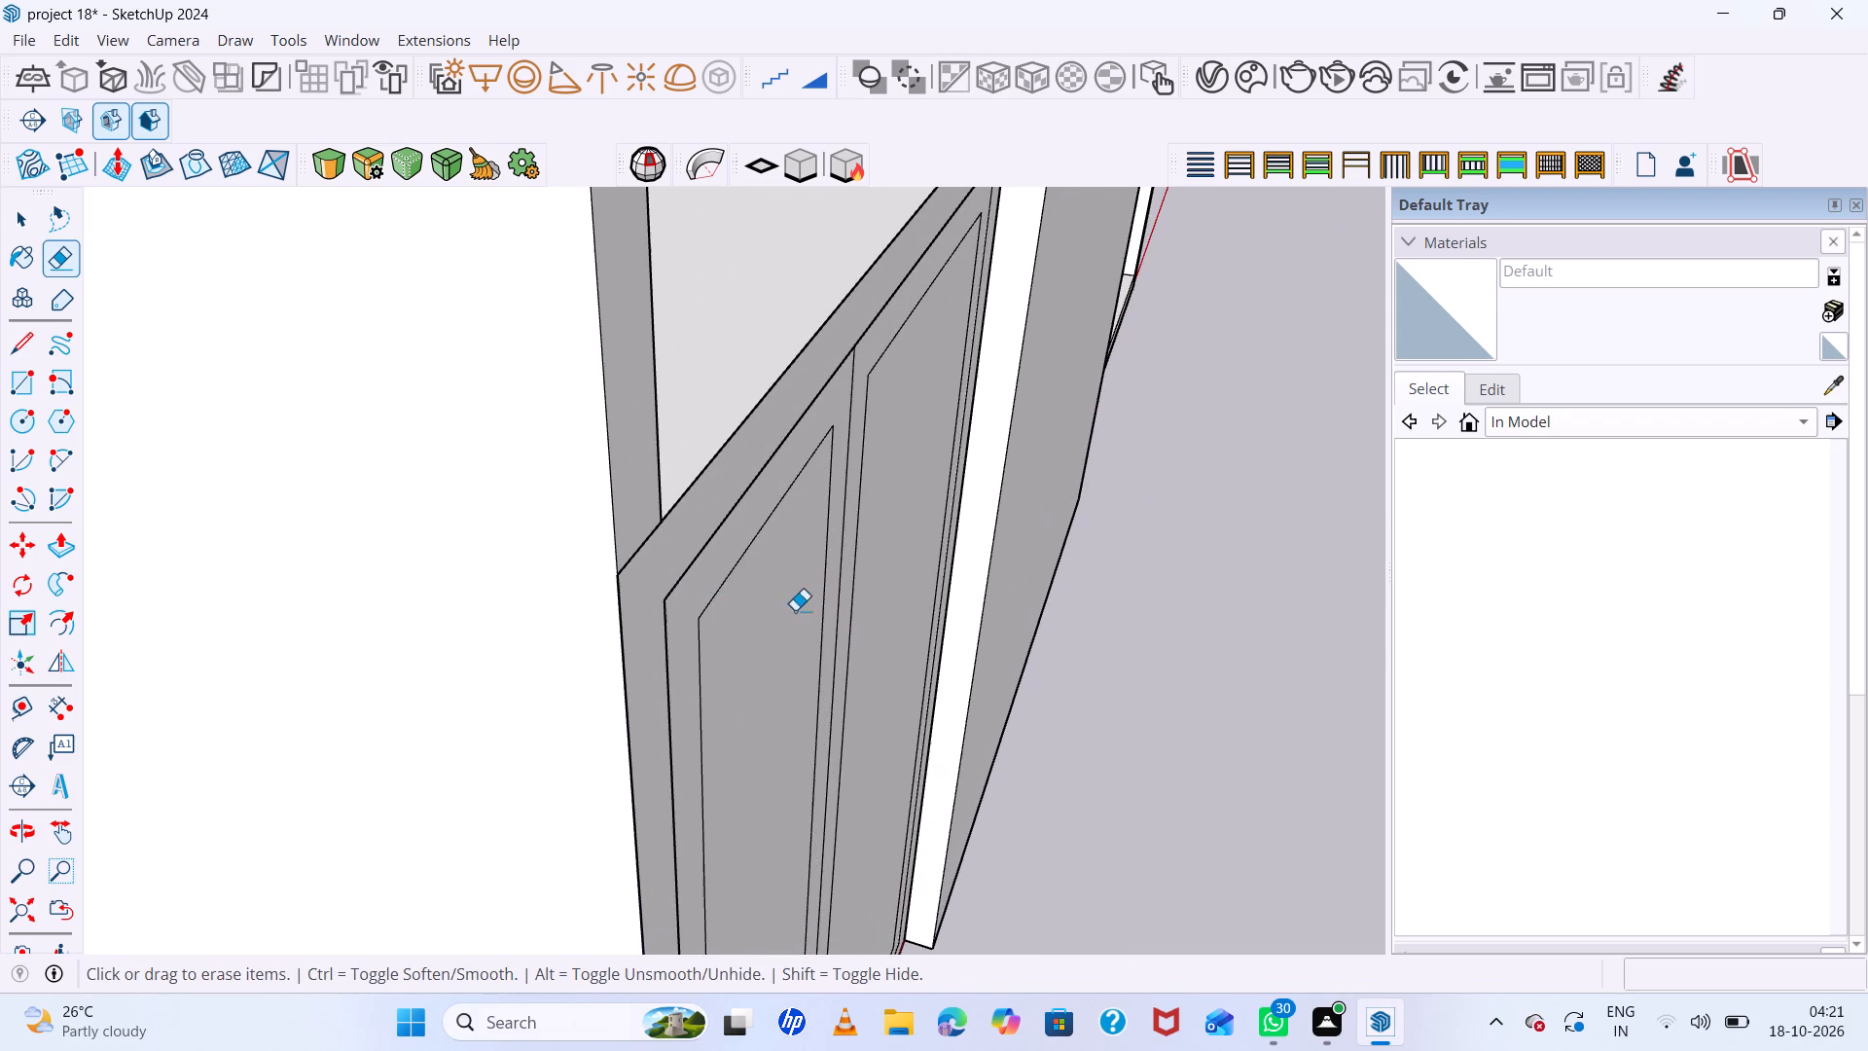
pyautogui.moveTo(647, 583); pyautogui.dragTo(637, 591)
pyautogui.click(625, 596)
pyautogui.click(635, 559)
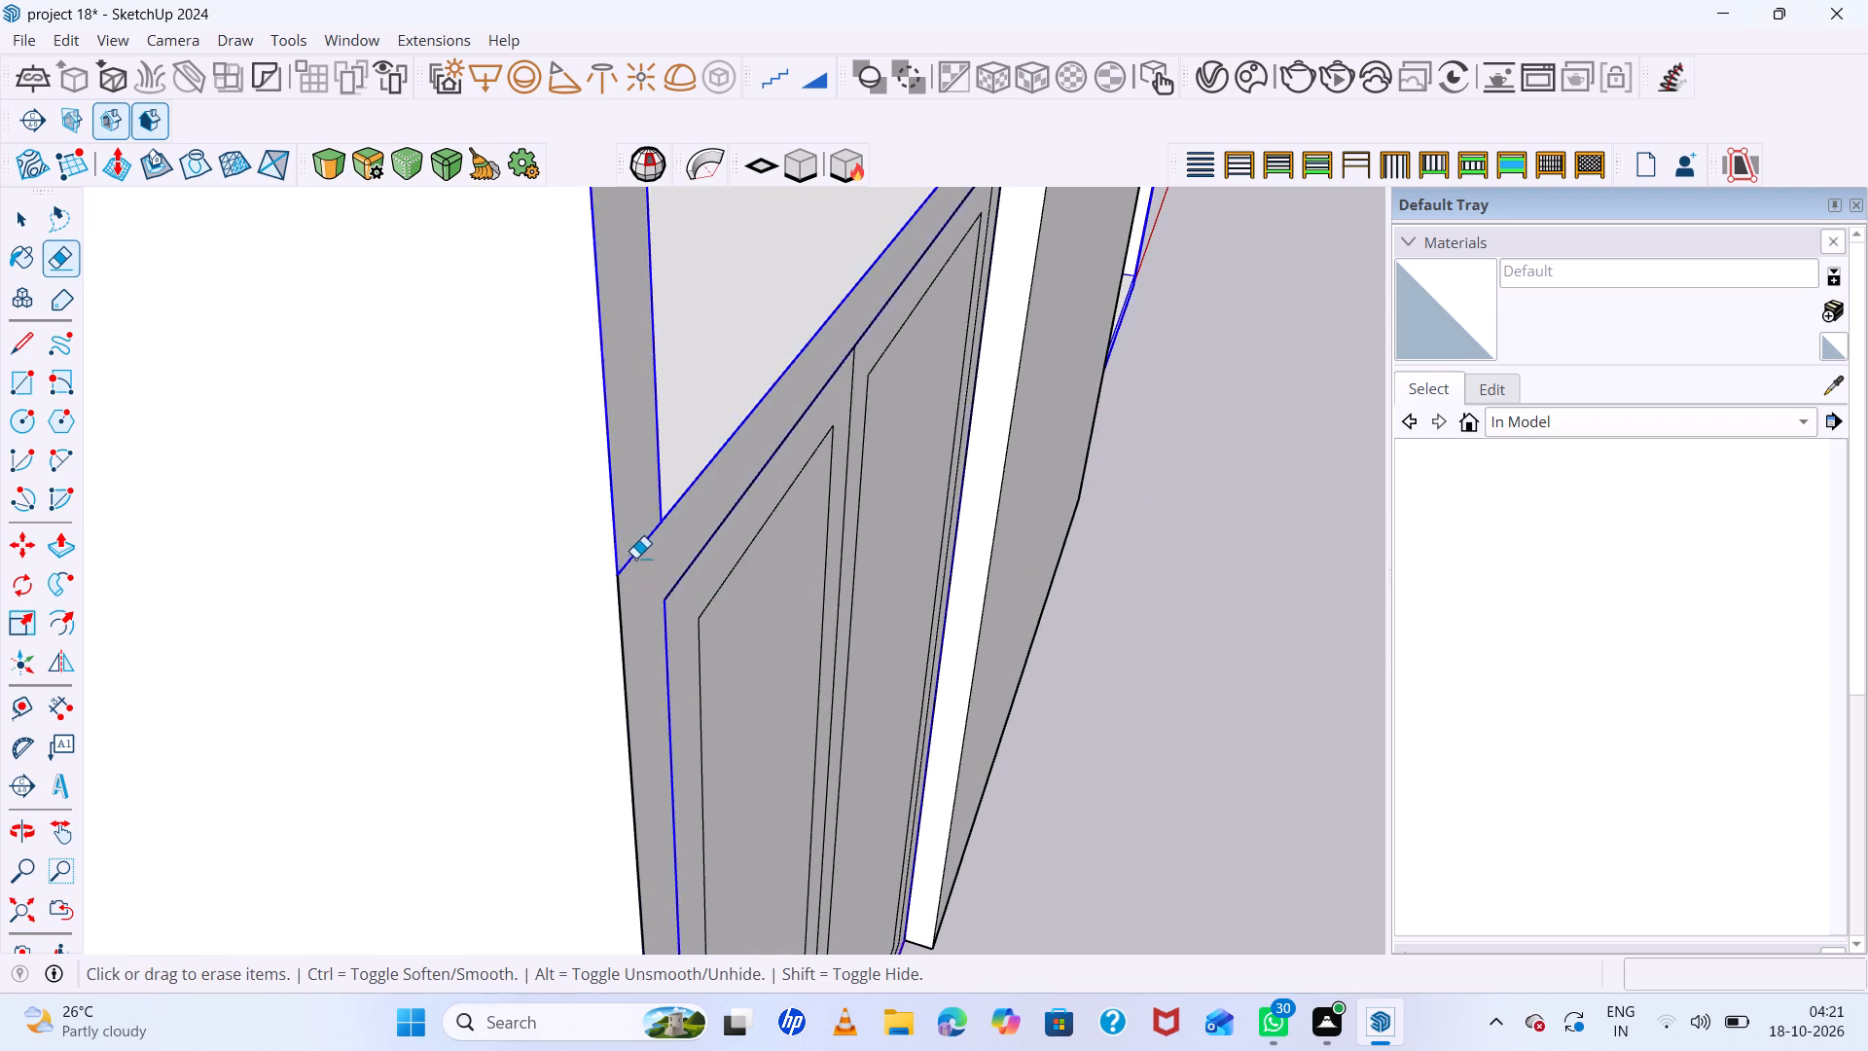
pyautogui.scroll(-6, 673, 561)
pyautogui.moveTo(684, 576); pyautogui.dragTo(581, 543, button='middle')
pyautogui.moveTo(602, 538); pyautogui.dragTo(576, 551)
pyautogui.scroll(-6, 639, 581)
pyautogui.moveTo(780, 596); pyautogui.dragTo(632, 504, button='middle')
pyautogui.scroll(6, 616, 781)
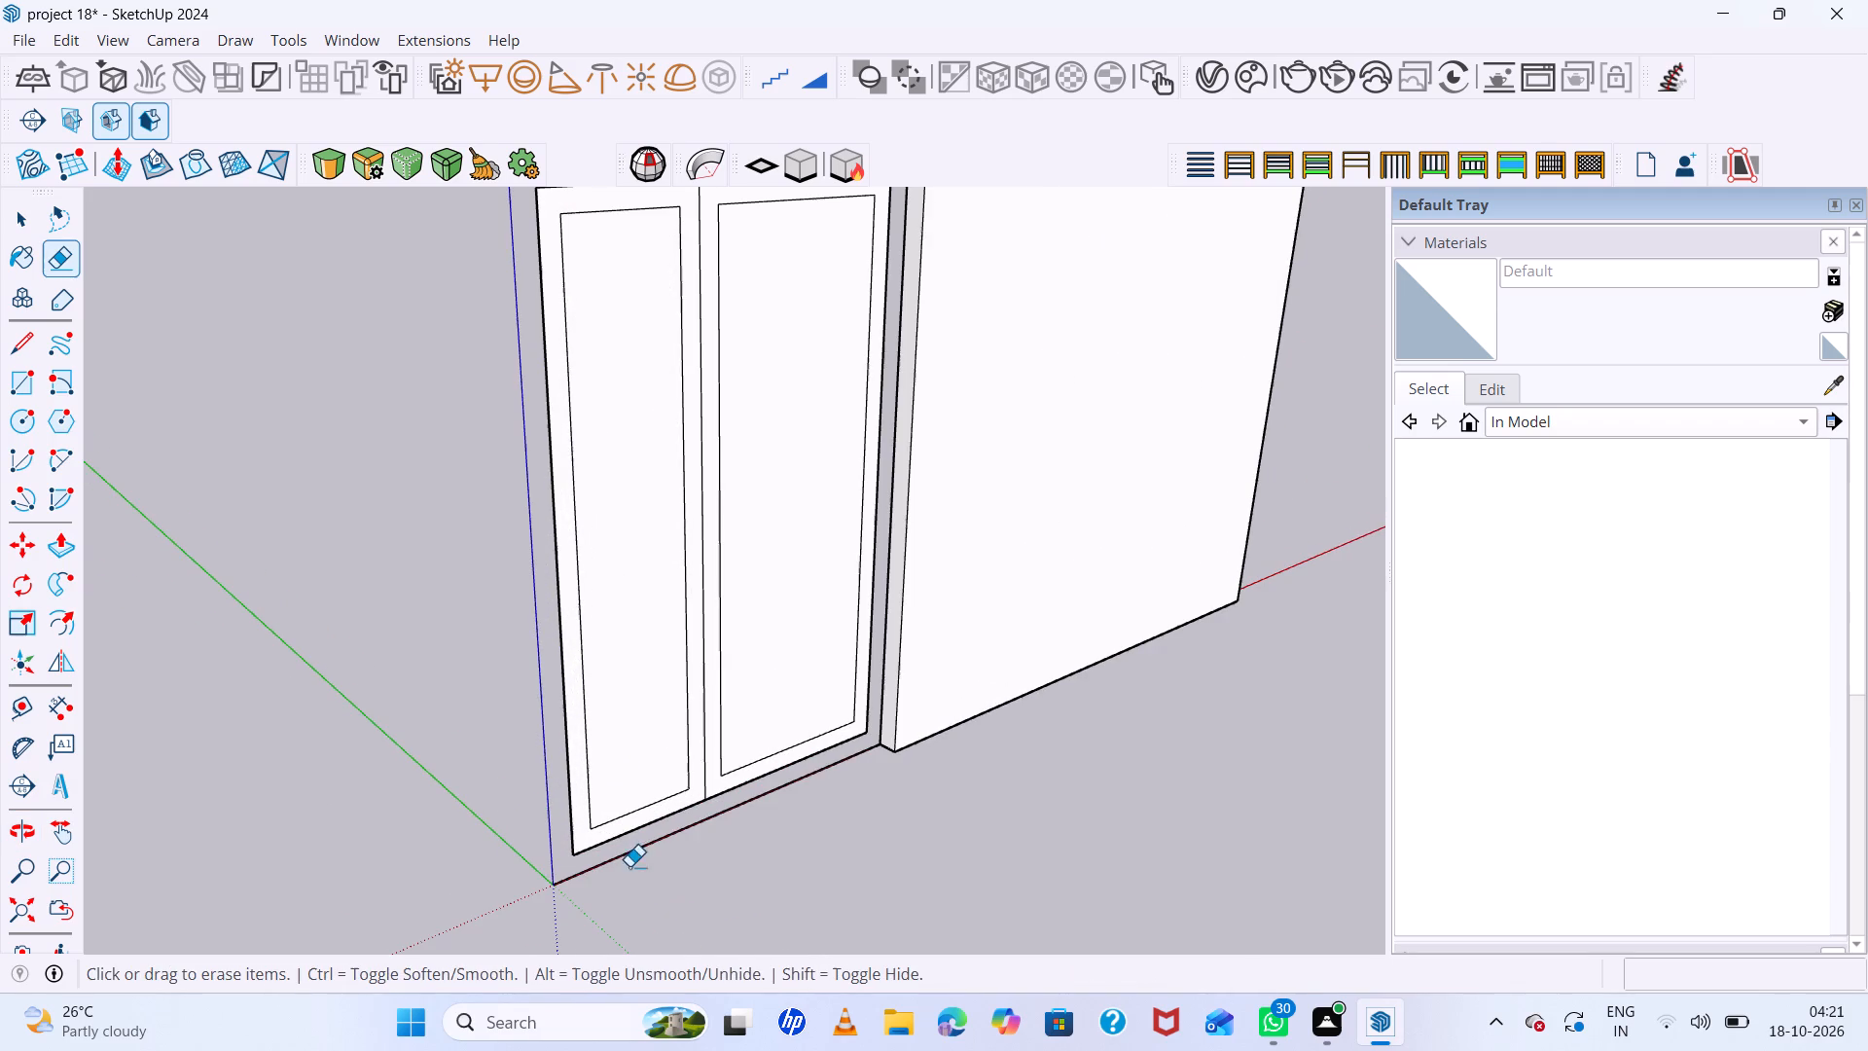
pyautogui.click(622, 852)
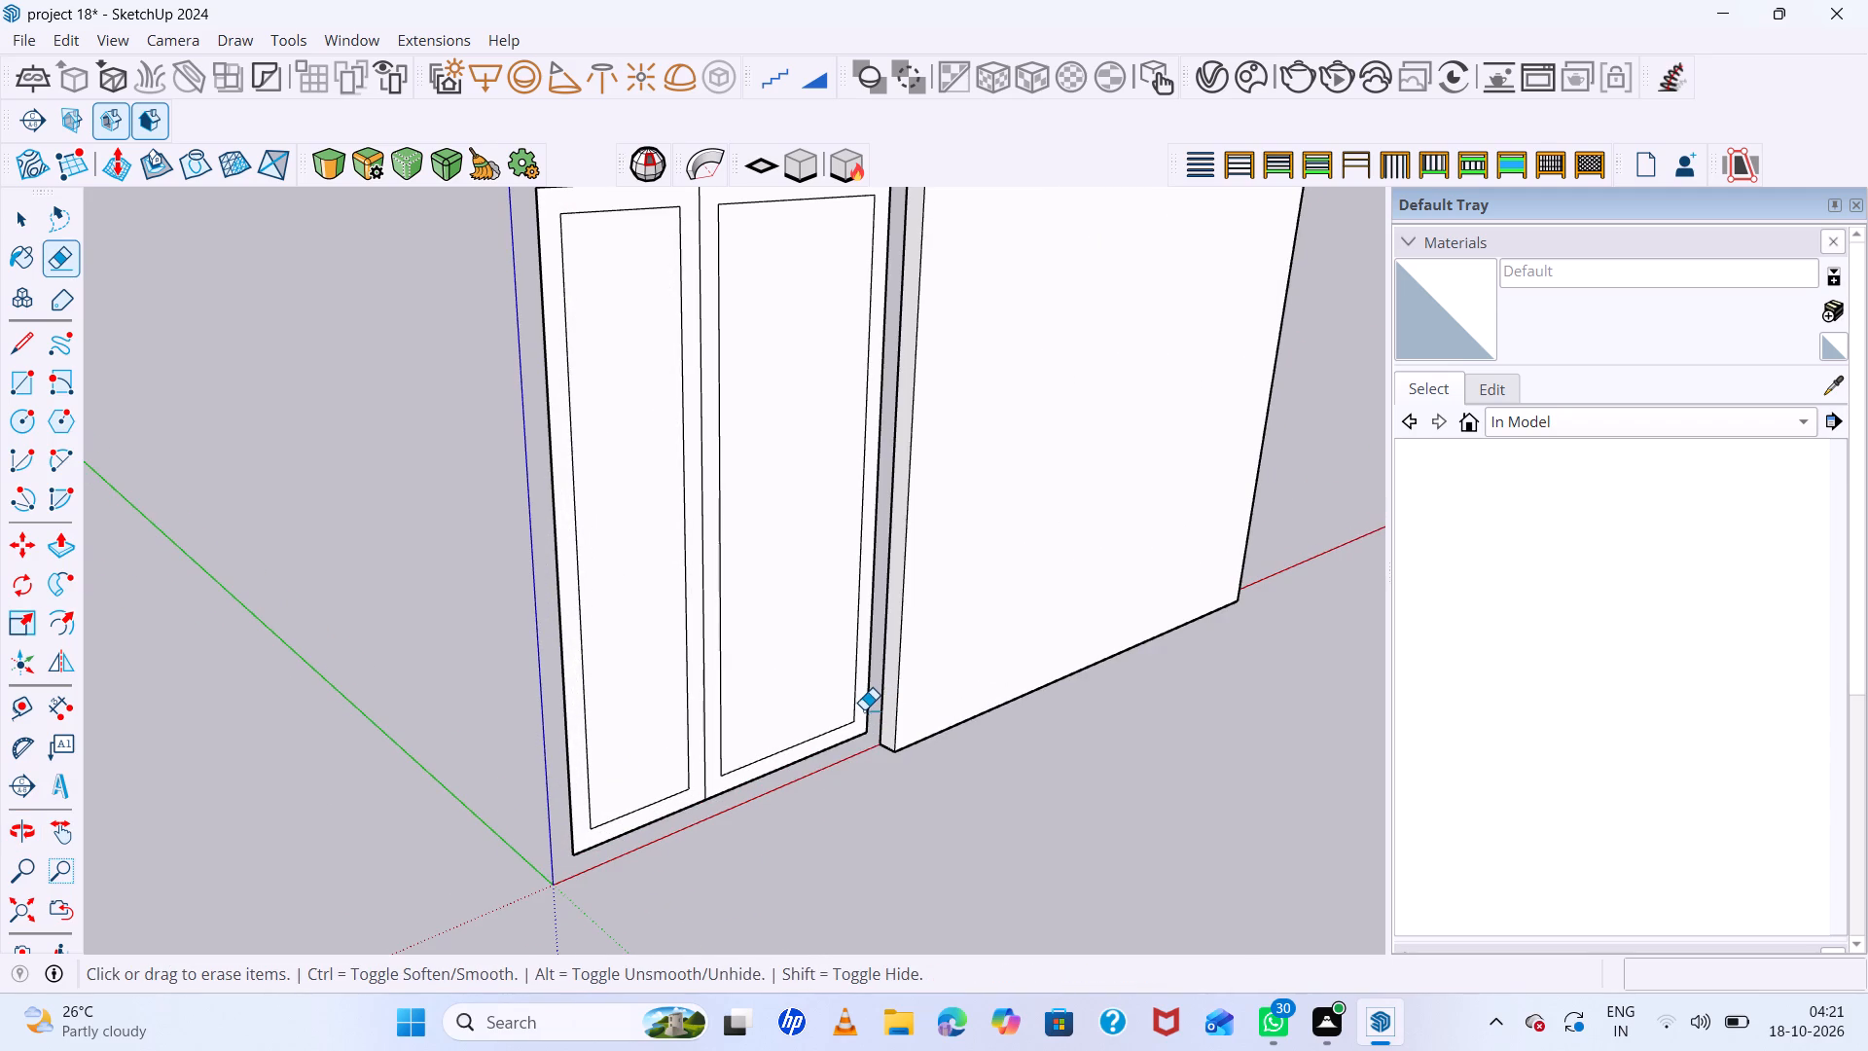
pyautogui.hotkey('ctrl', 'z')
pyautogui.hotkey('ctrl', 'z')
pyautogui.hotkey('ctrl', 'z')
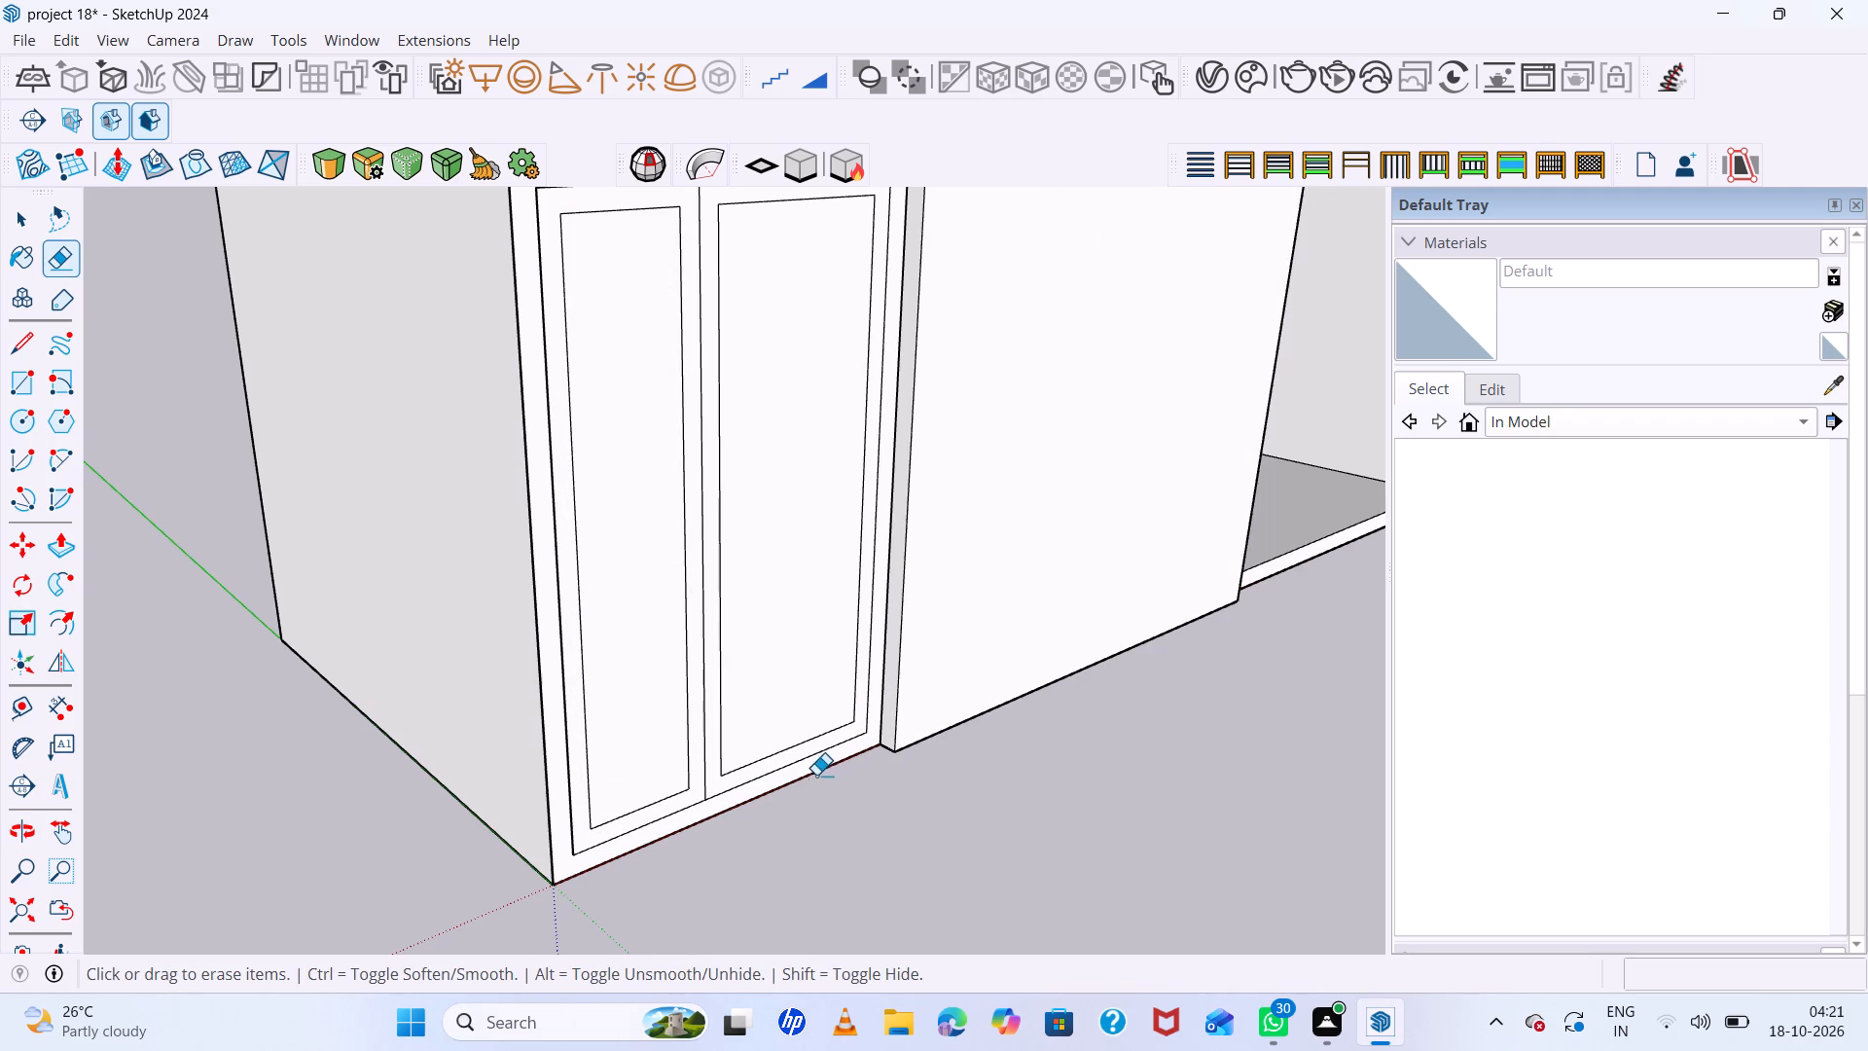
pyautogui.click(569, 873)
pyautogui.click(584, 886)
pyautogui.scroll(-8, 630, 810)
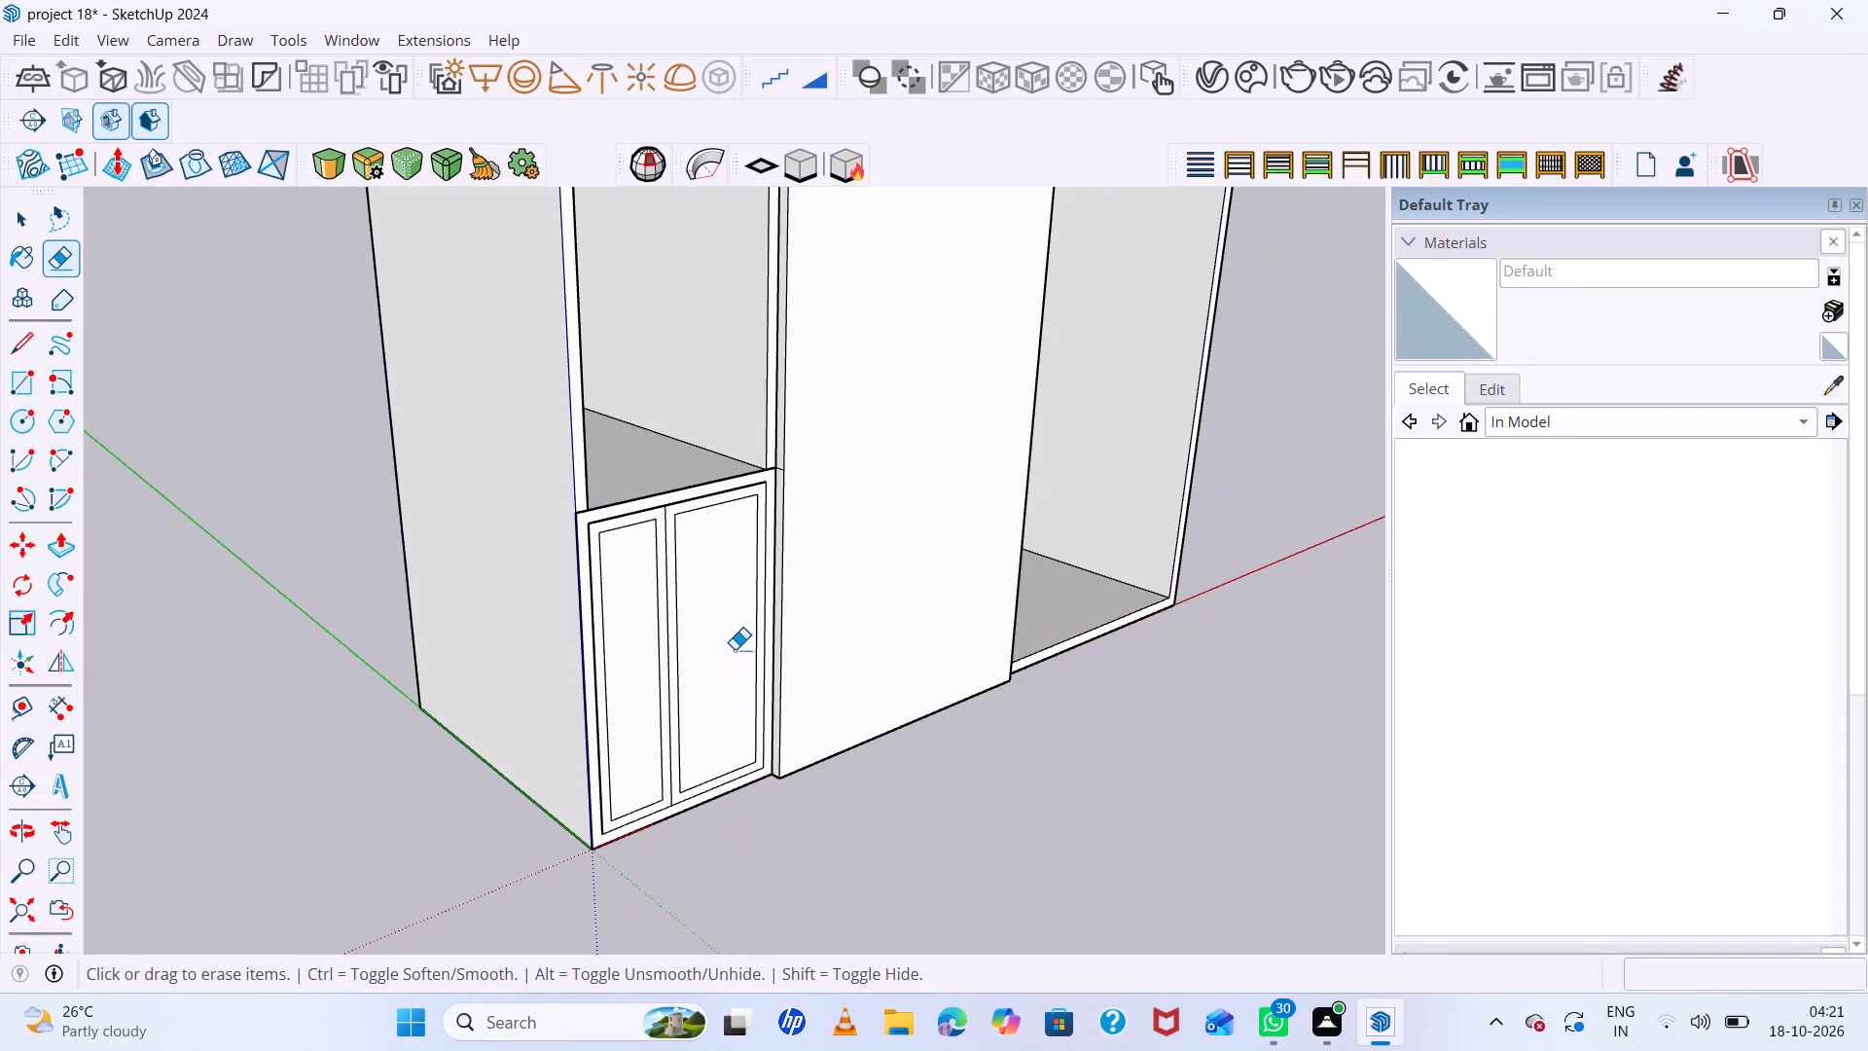
# Cut out the inner panel face of the small door half beside the large door panel.
pyautogui.press('space')
pyautogui.press('space')
pyautogui.click(720, 598)
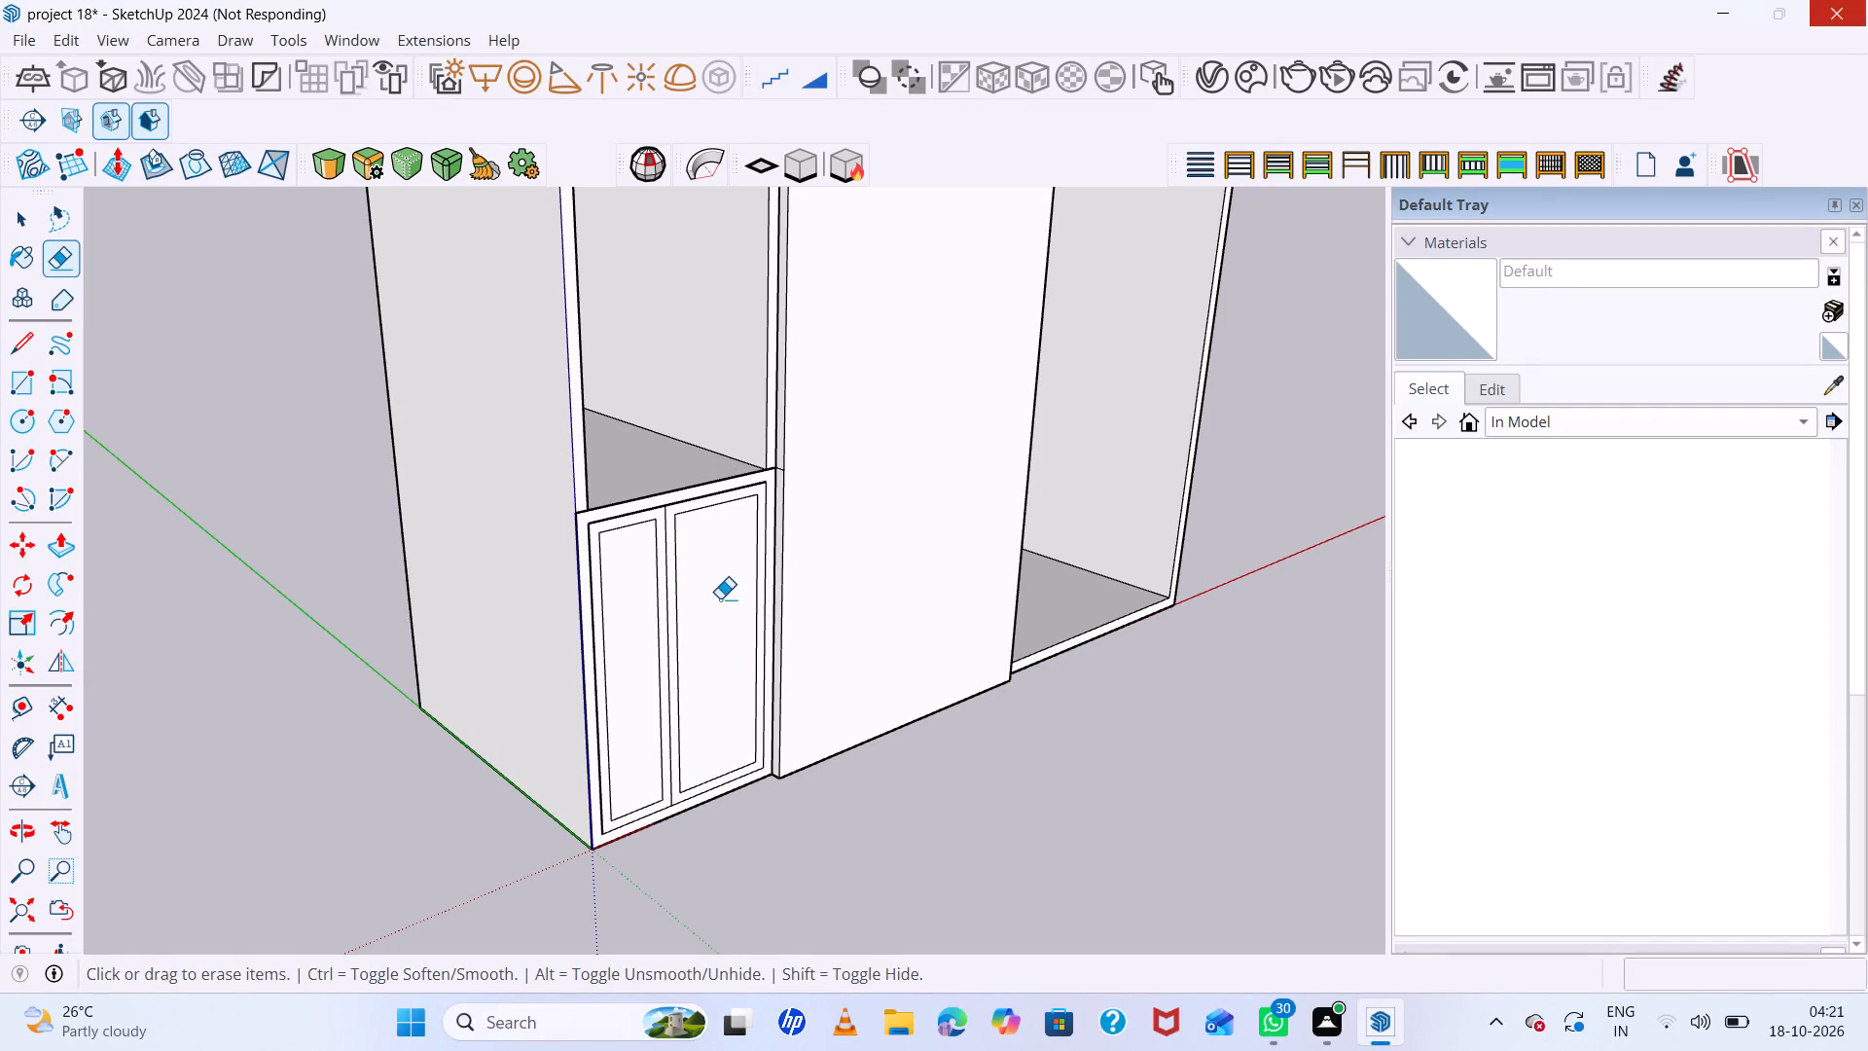
pyautogui.click(711, 642)
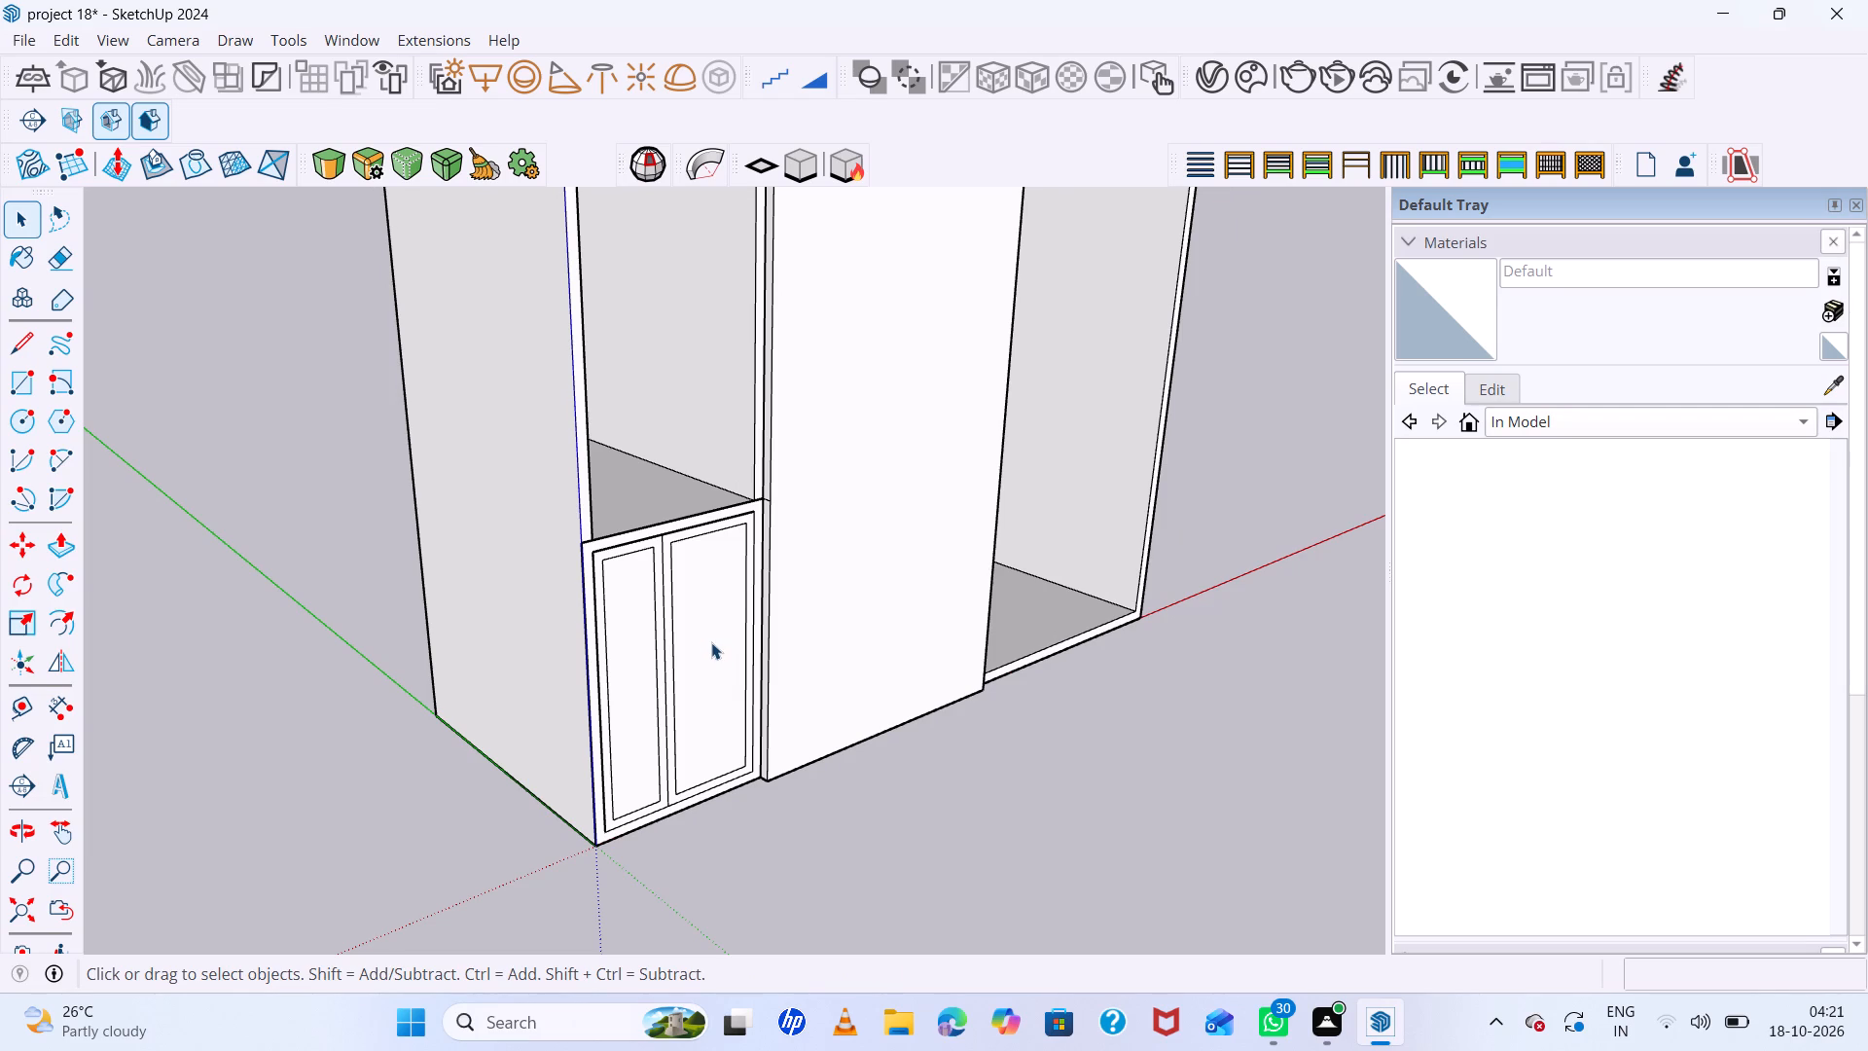
pyautogui.hotkey('ctrl', 'x')
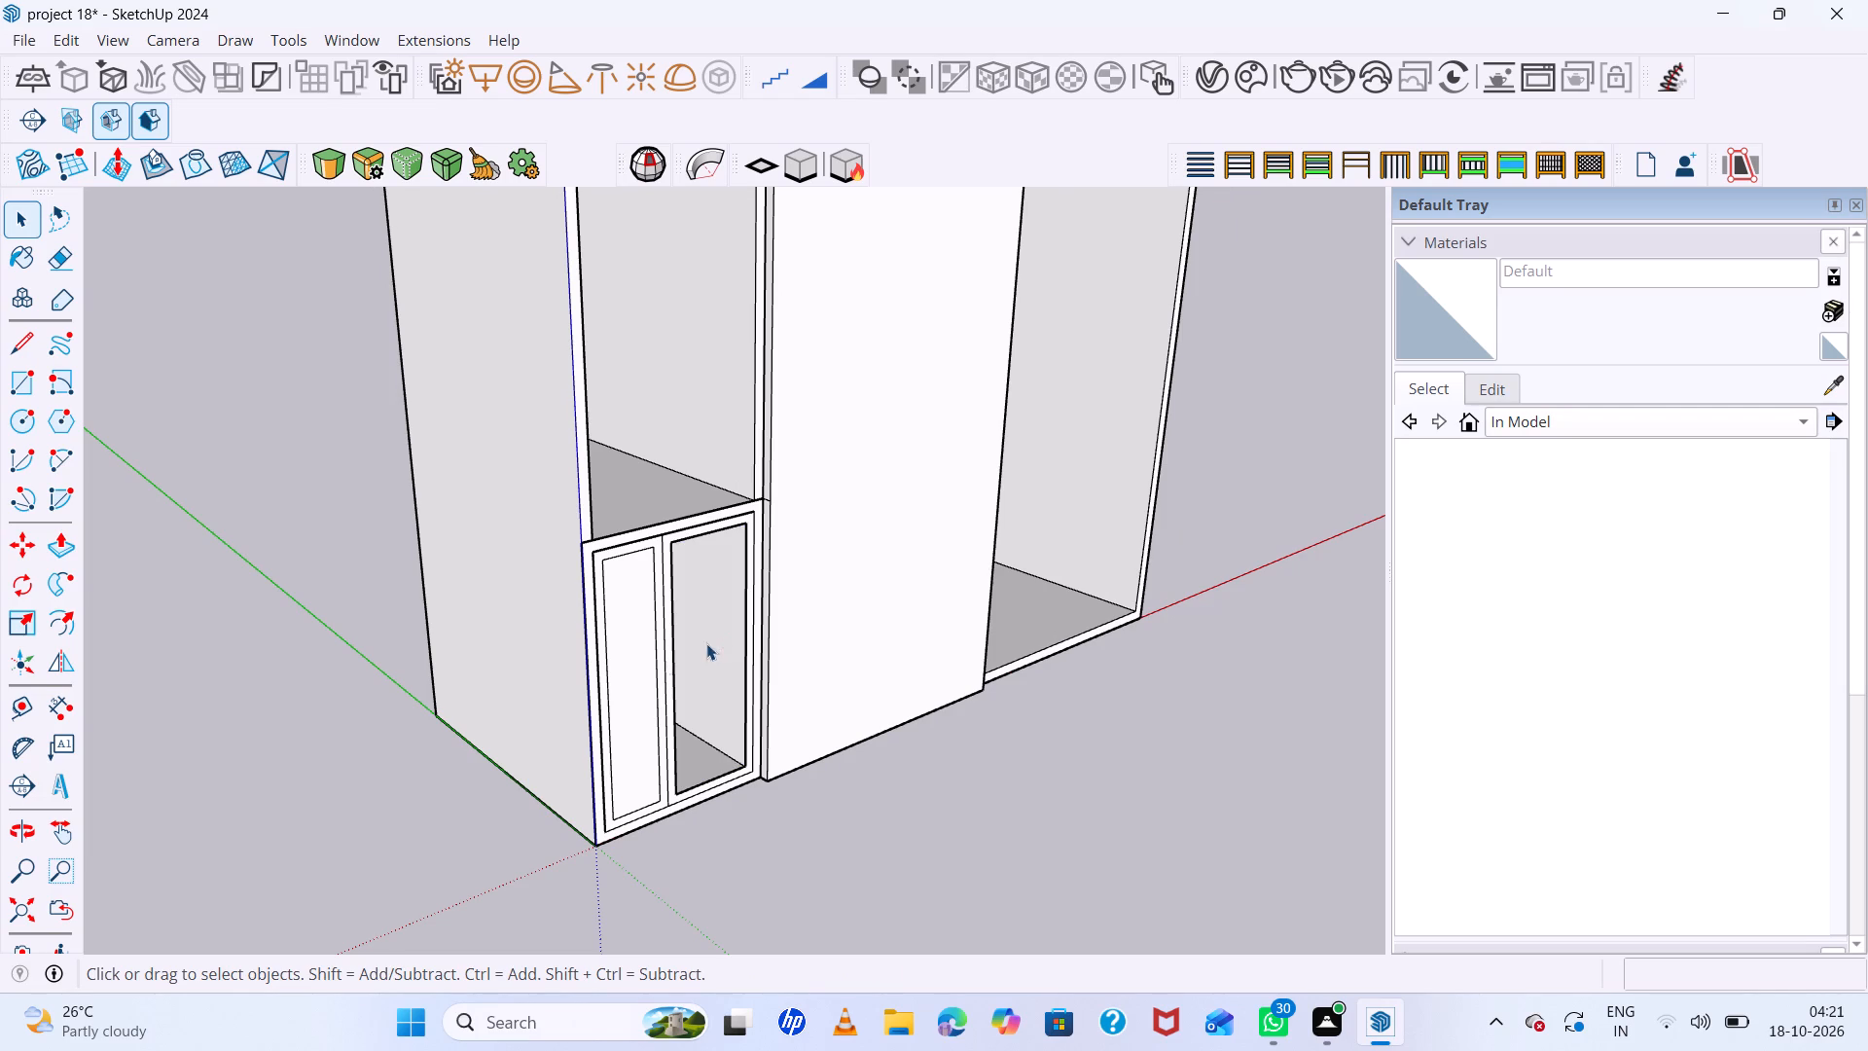
# Cut out the inner panel face of the small door half on the cabinet's outer side.
pyautogui.click(622, 653)
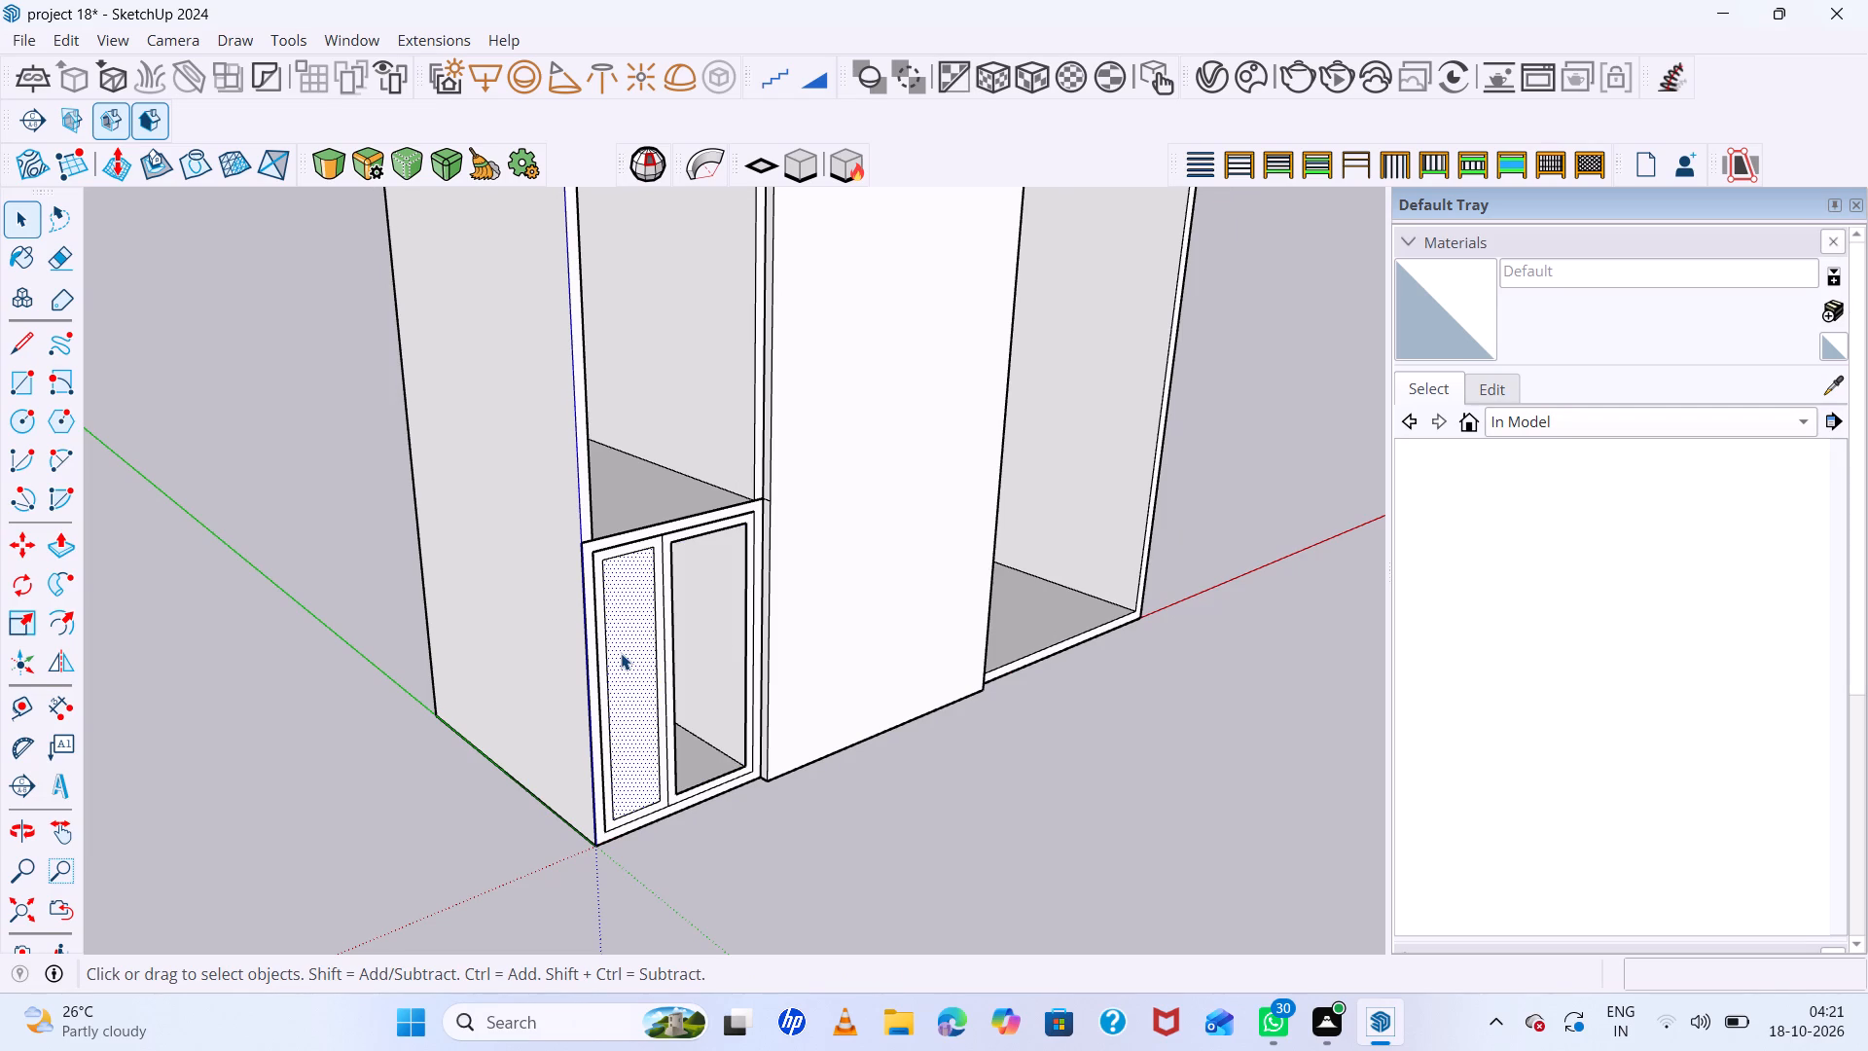
pyautogui.hotkey('ctrl', 'x')
# Draw two lines about 1 cm long extending the central strip's edges up to the outer offset's top edge.
pyautogui.scroll(8, 674, 598)
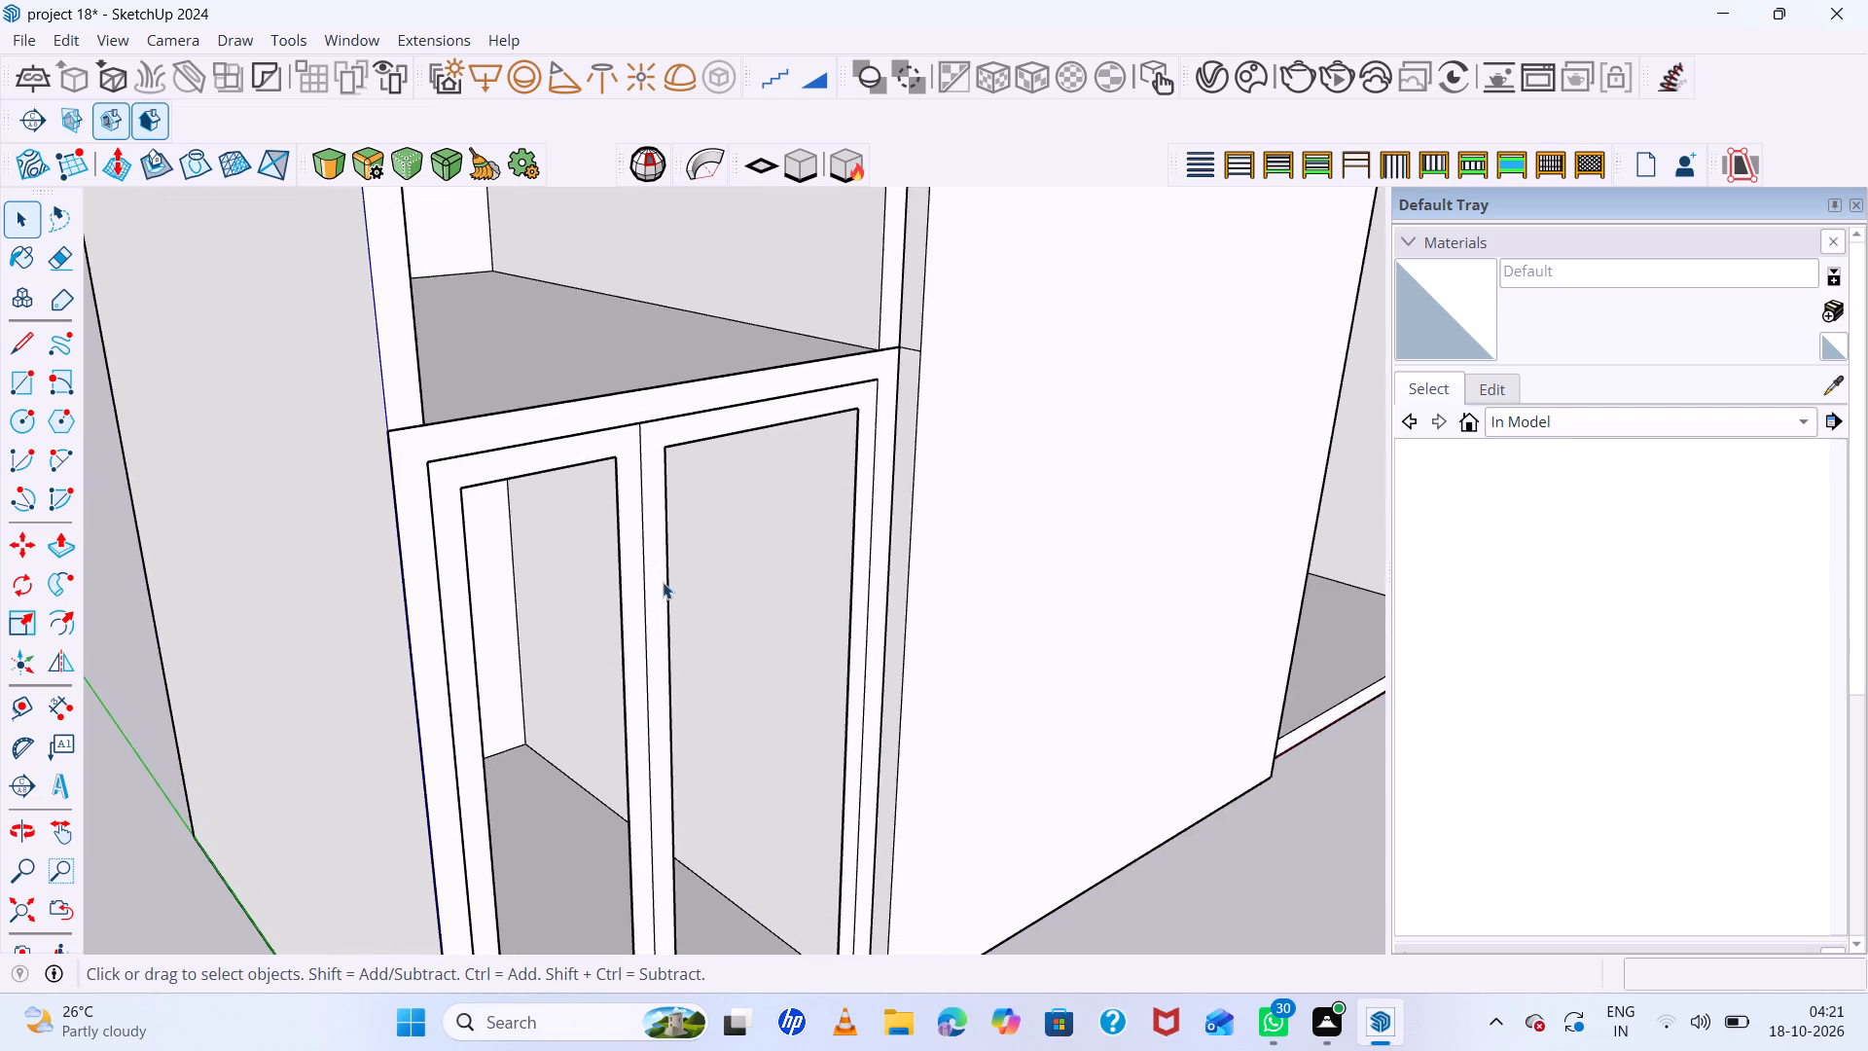
pyautogui.scroll(-6, 662, 582)
pyautogui.moveTo(772, 601); pyautogui.dragTo(582, 711, button='middle')
pyautogui.scroll(5, 615, 563)
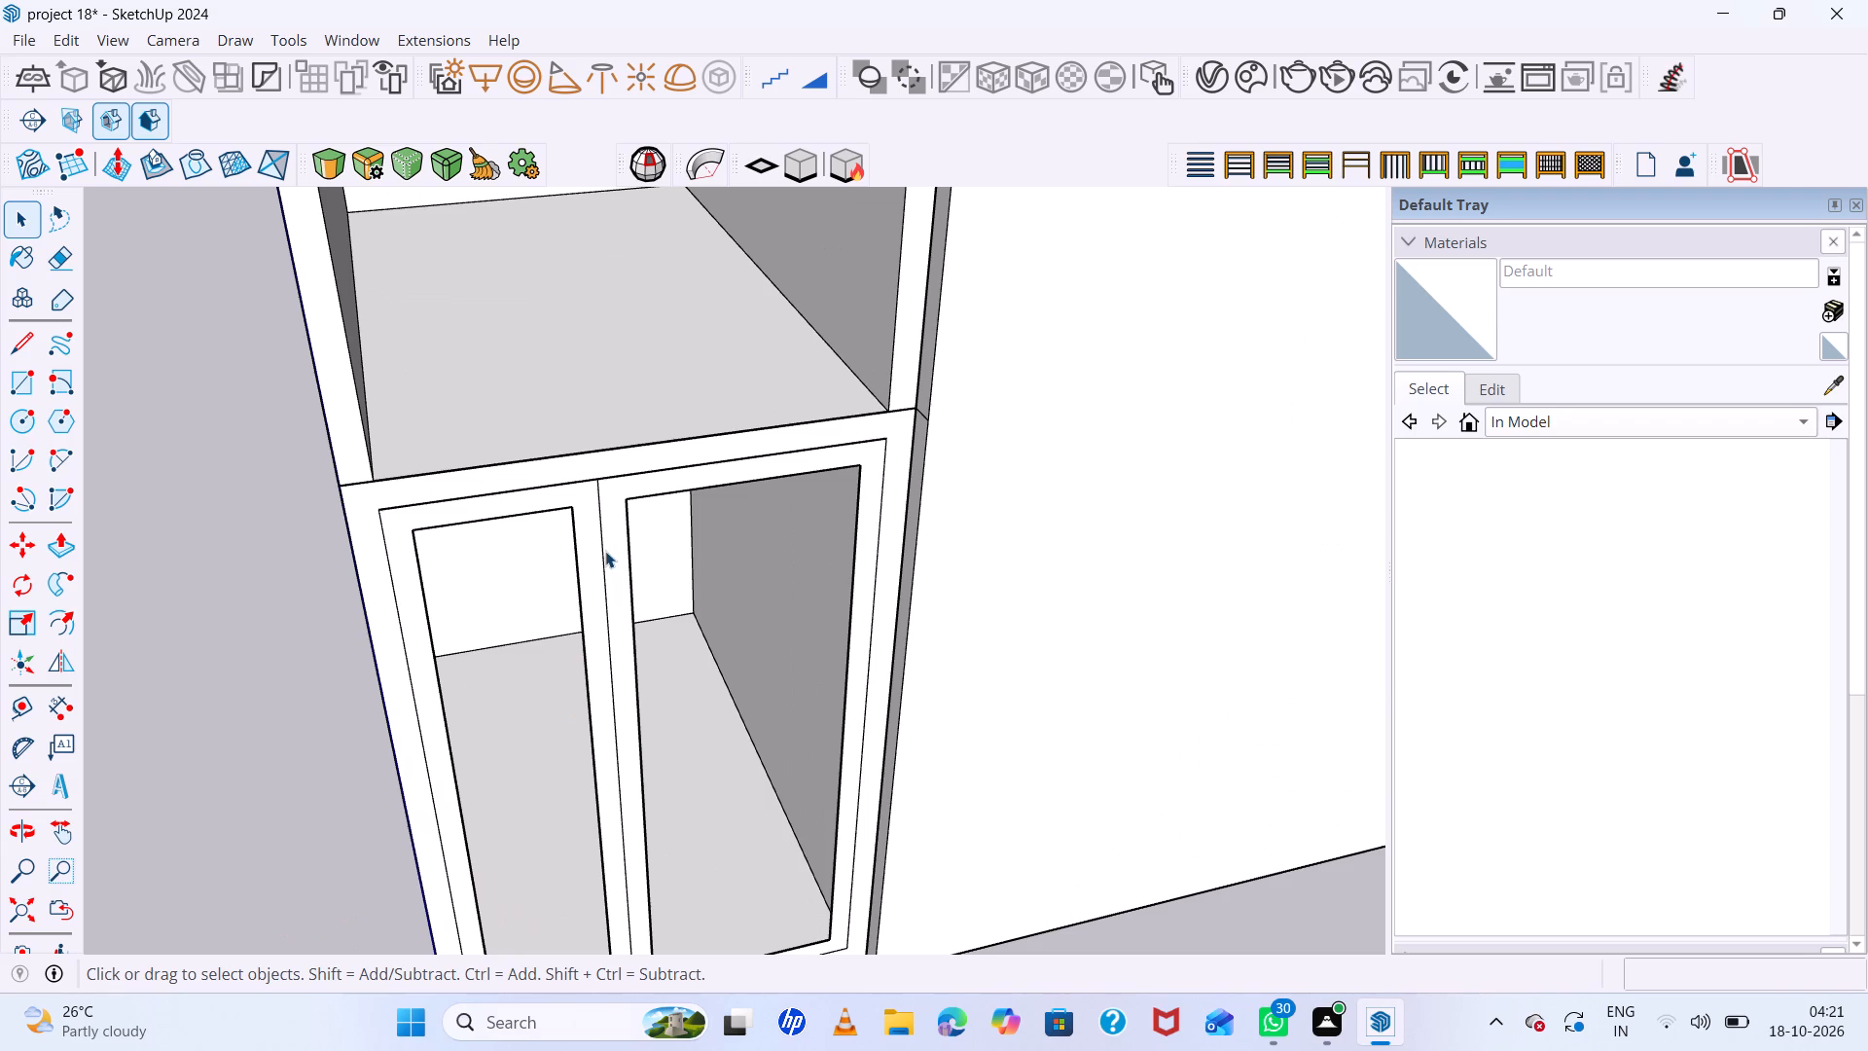
pyautogui.press('l')
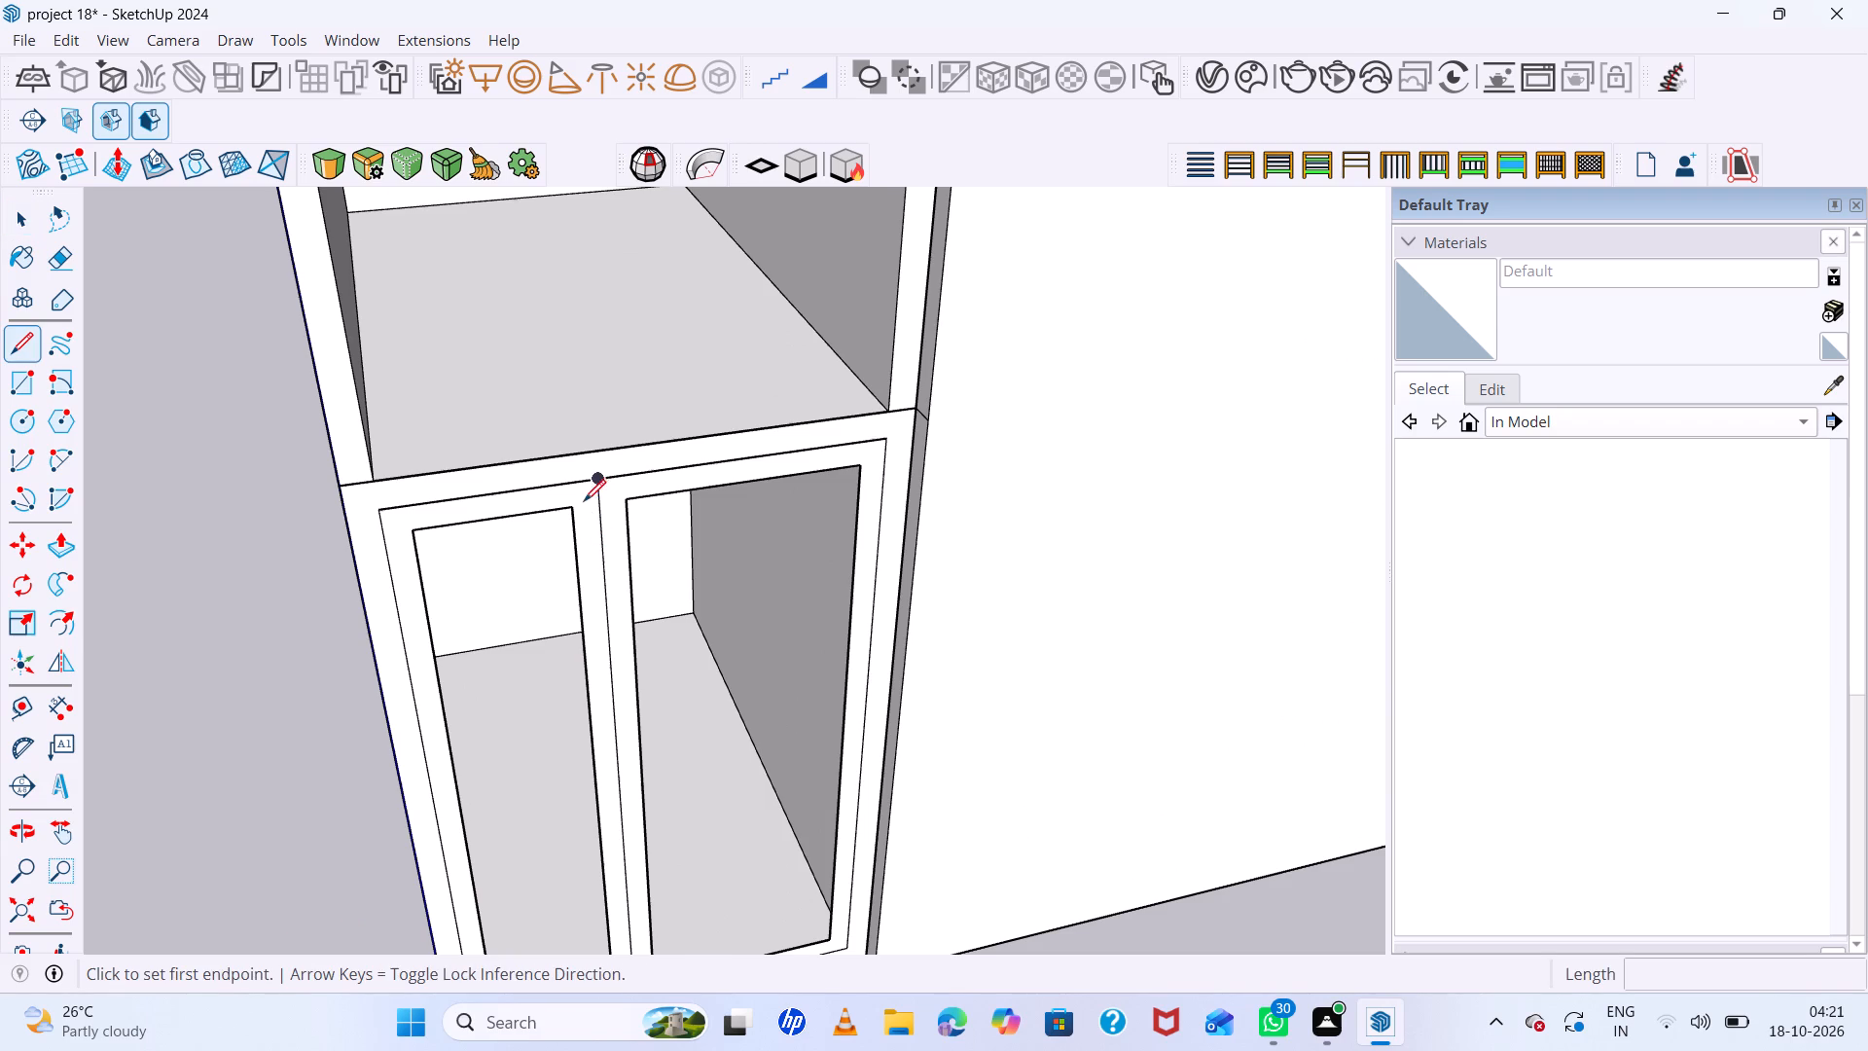
pyautogui.scroll(7, 584, 501)
pyautogui.click(556, 520)
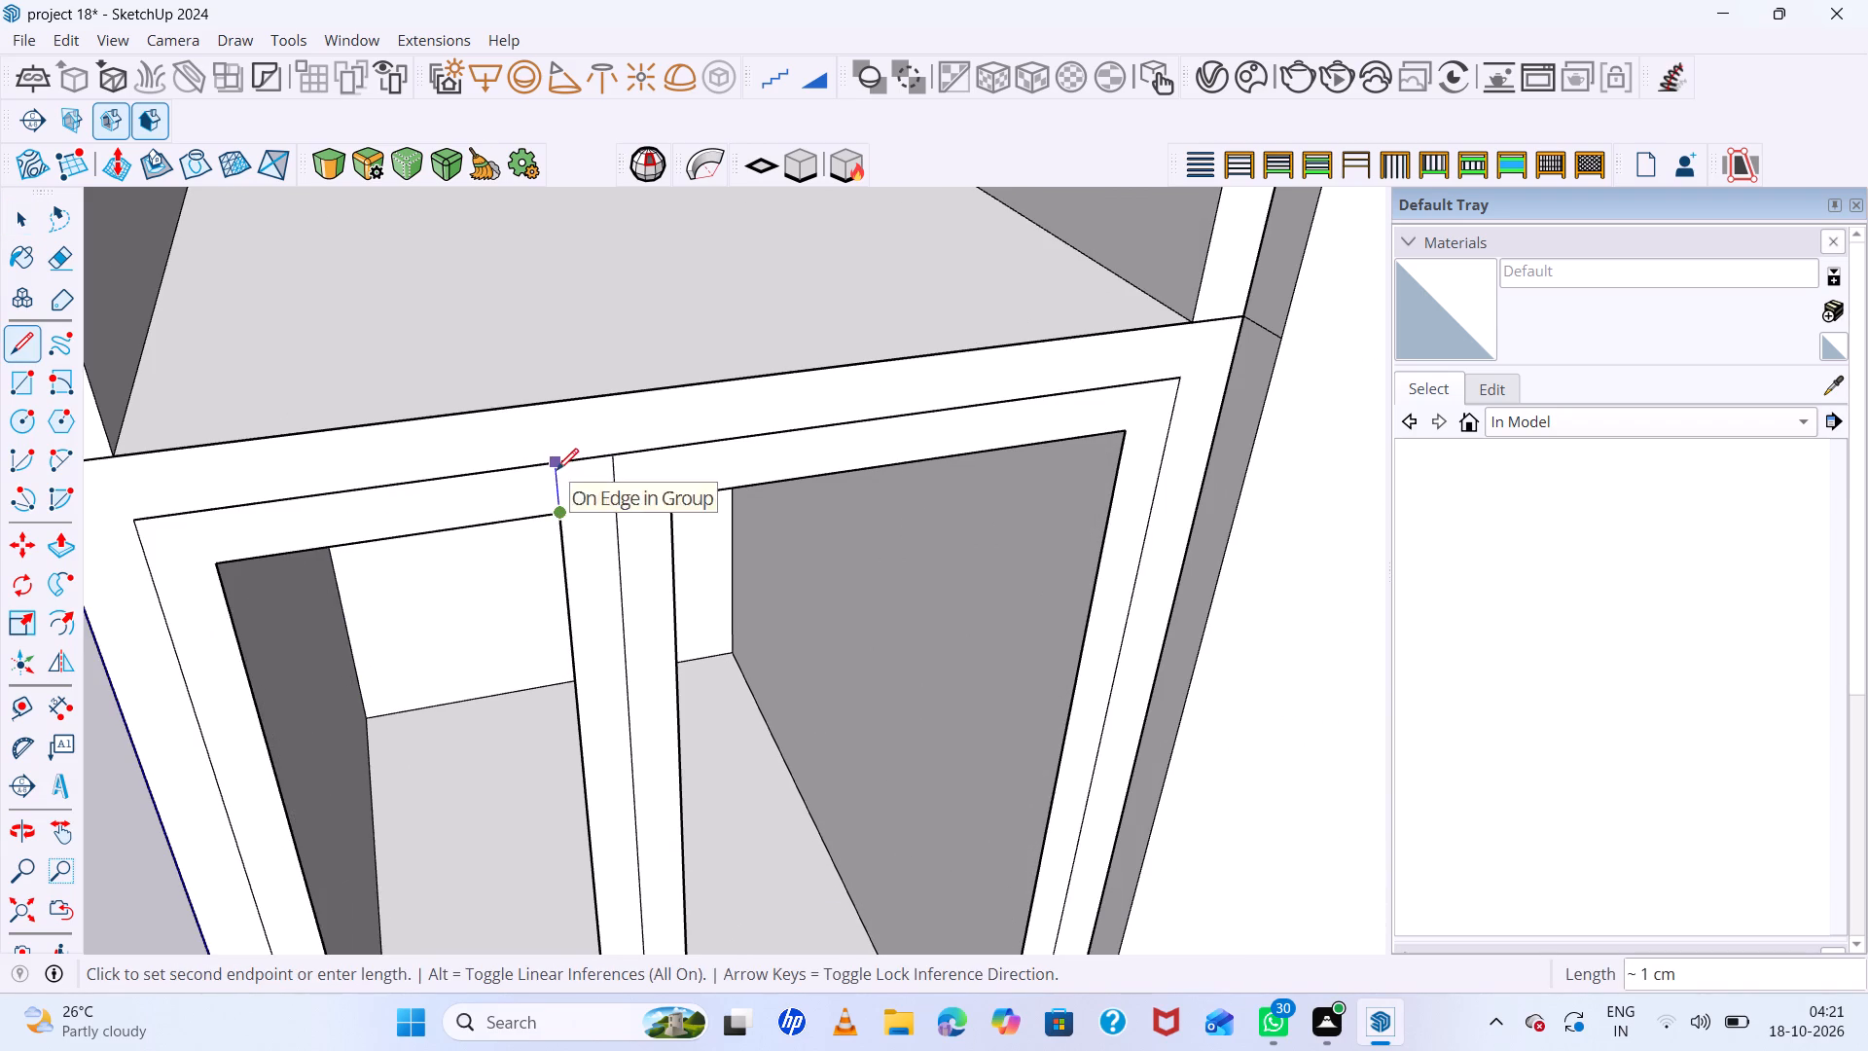
pyautogui.click(557, 470)
pyautogui.click(677, 501)
pyautogui.click(666, 453)
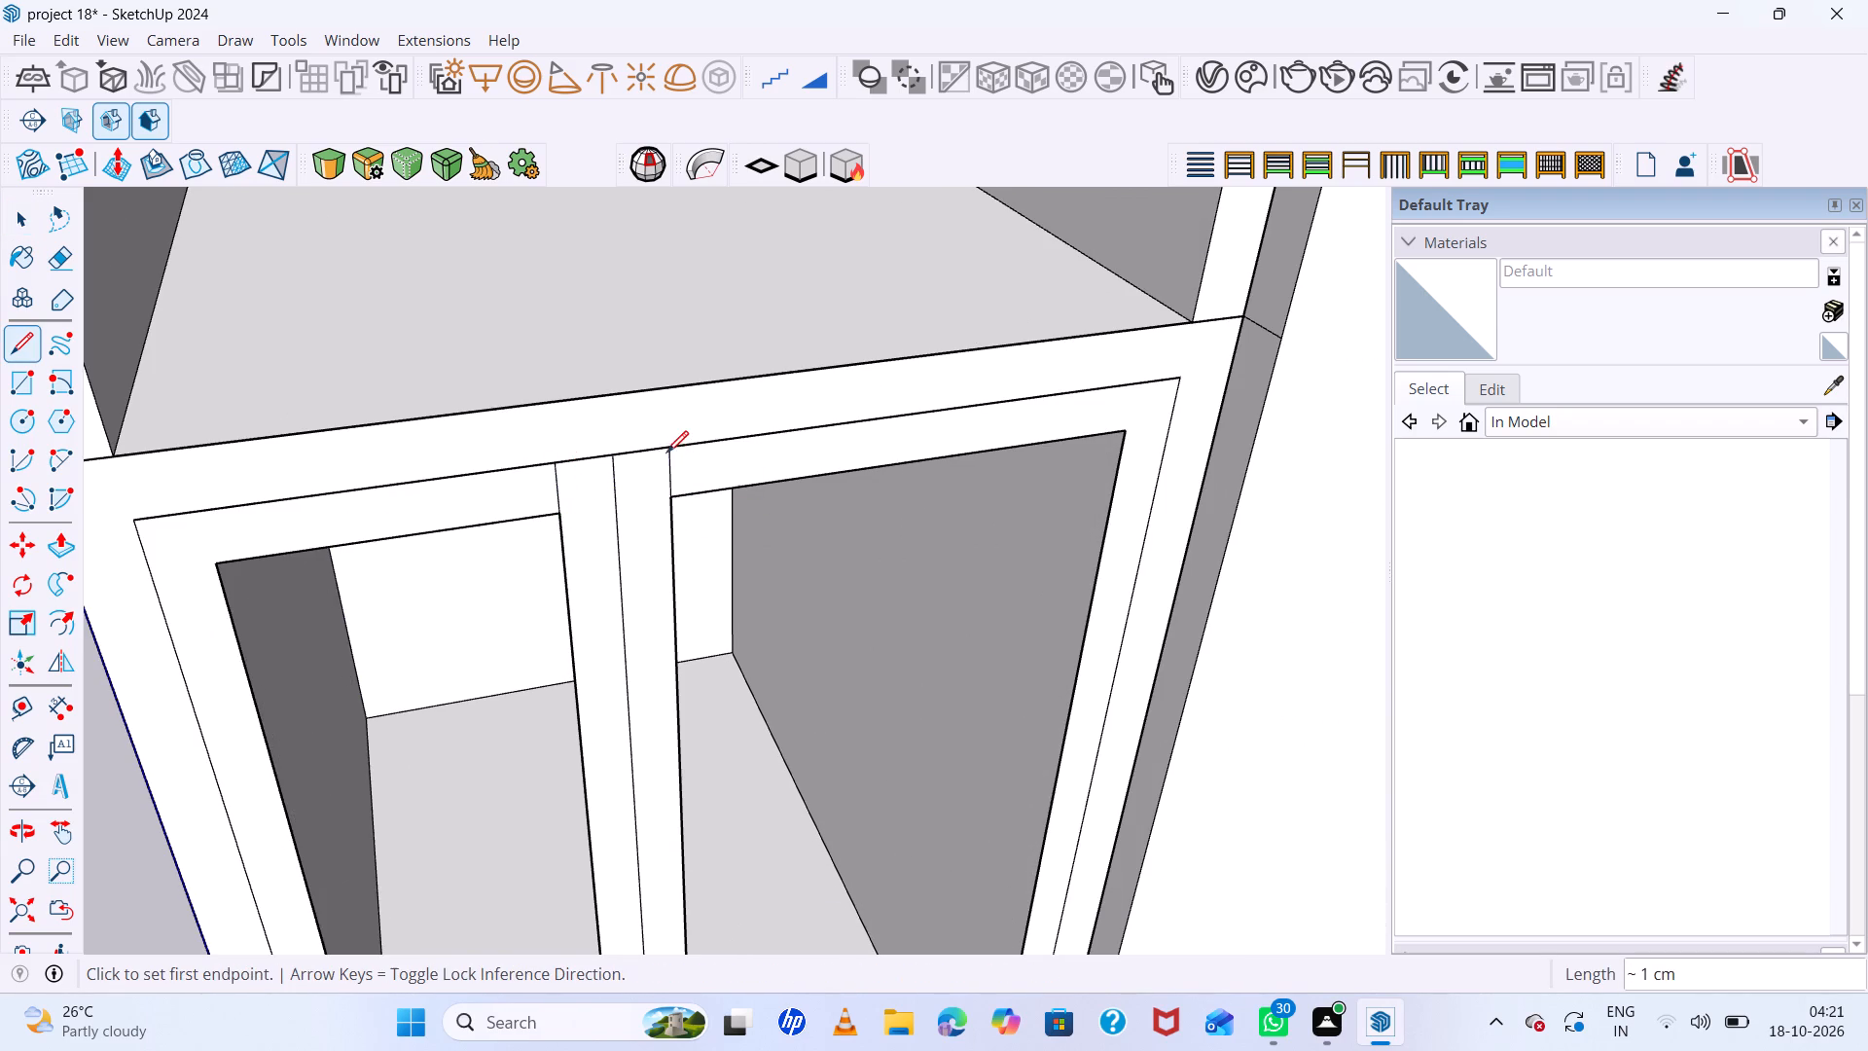
# Draw two lines about 1 cm long extending the central strip's edges down to the outer offset's bottom edge.
pyautogui.scroll(-20, 626, 509)
pyautogui.scroll(14, 683, 690)
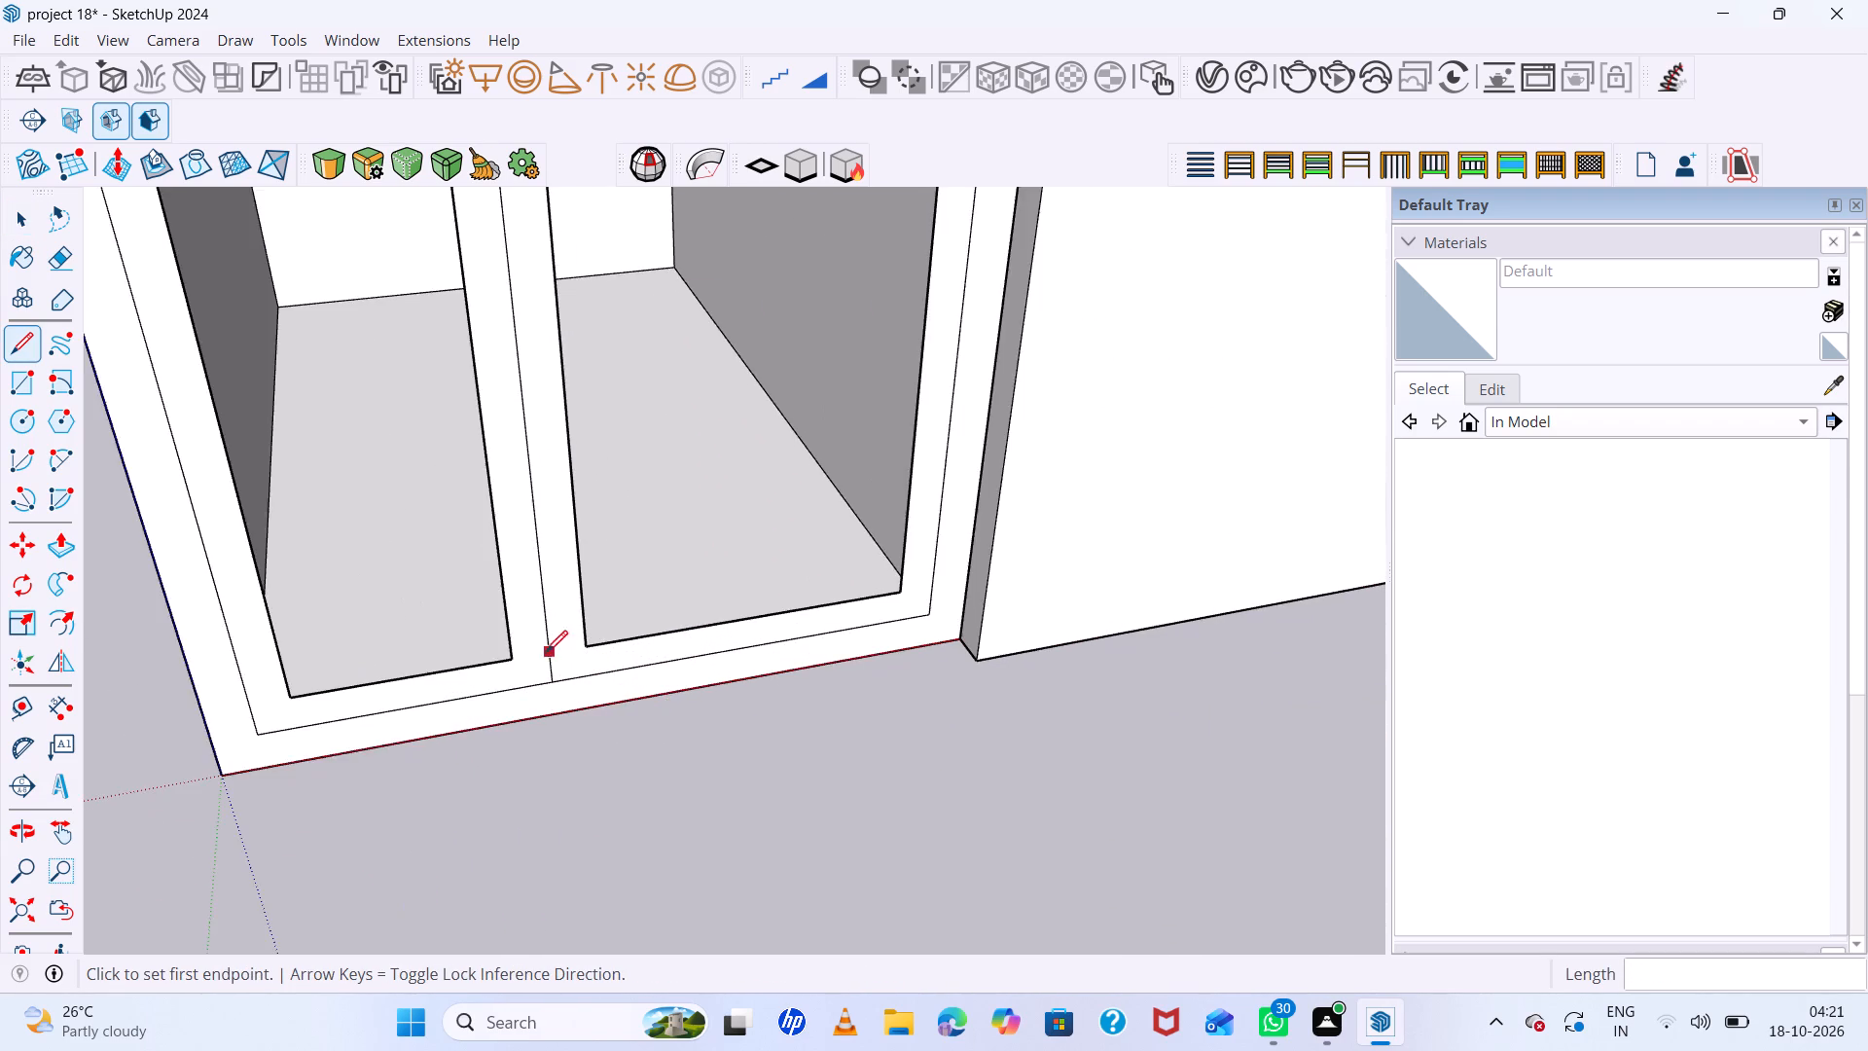
pyautogui.scroll(6, 539, 655)
pyautogui.moveTo(544, 649); pyautogui.dragTo(557, 539, button='middle')
pyautogui.click(493, 634)
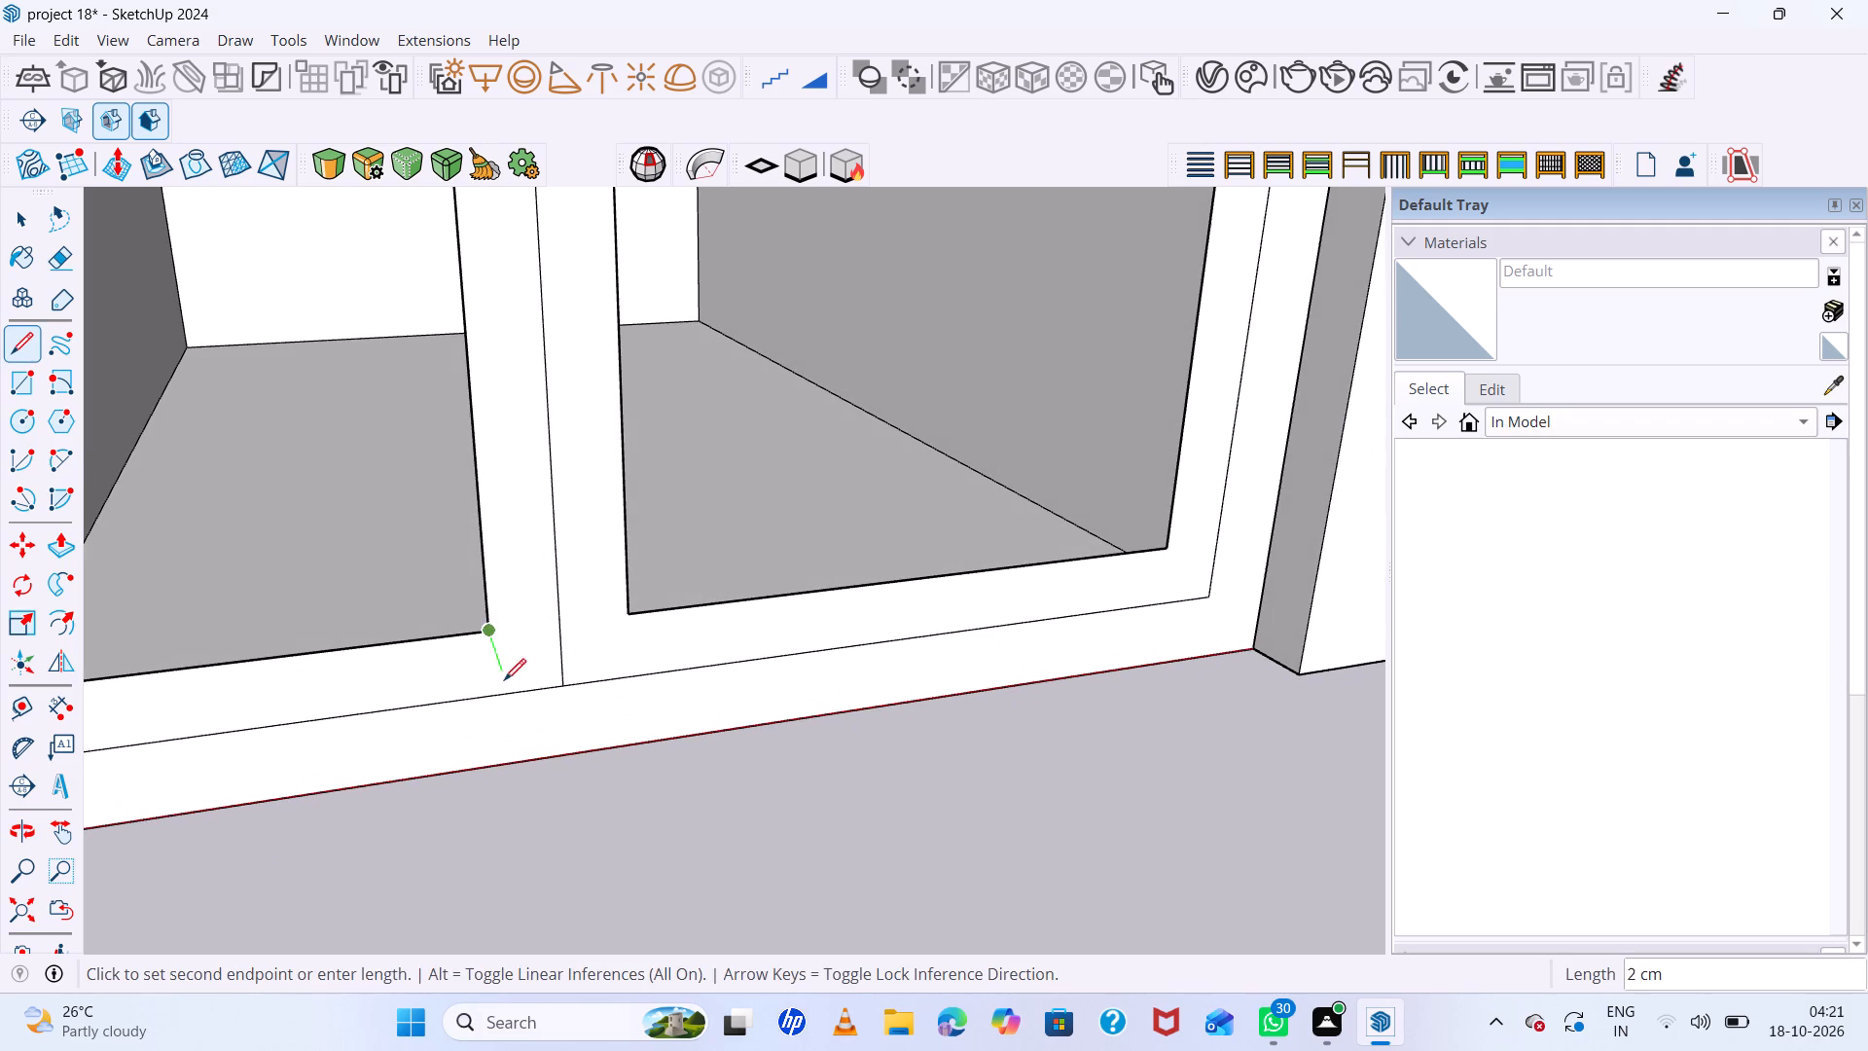
pyautogui.click(501, 702)
pyautogui.click(632, 617)
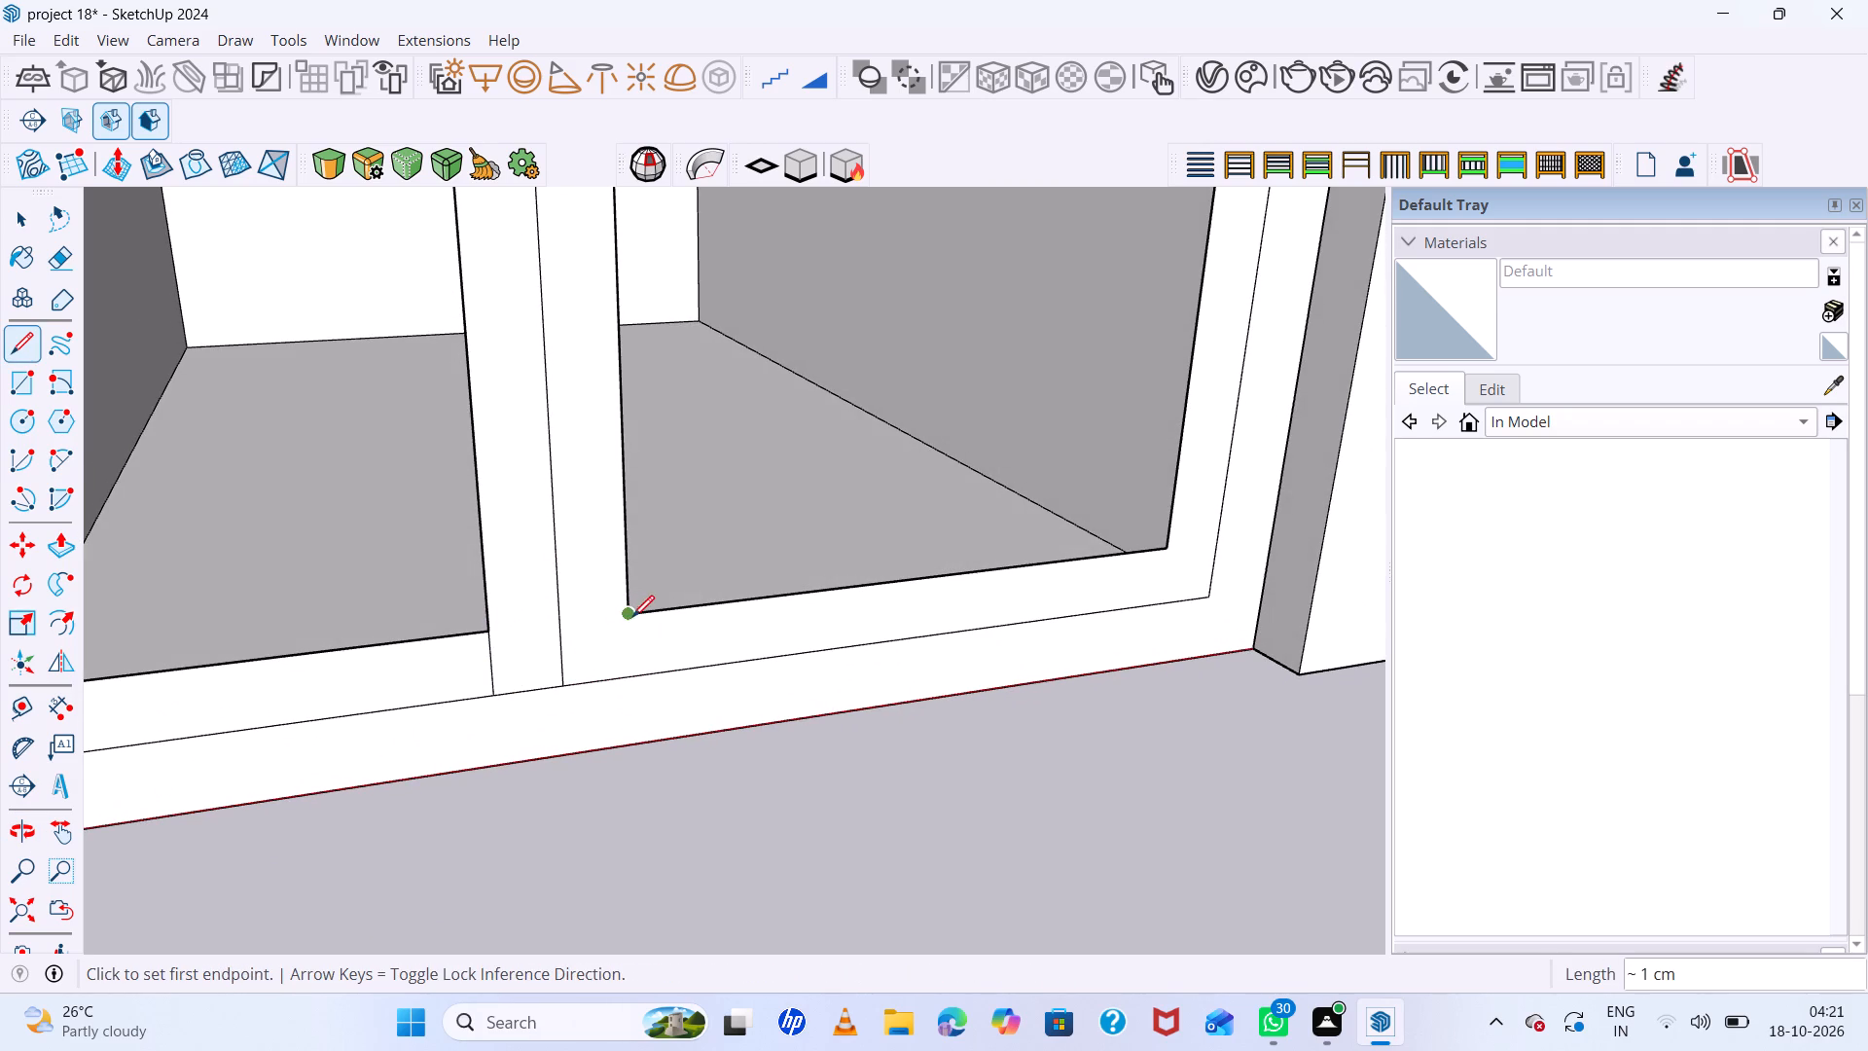
pyautogui.click(641, 667)
pyautogui.press('space')
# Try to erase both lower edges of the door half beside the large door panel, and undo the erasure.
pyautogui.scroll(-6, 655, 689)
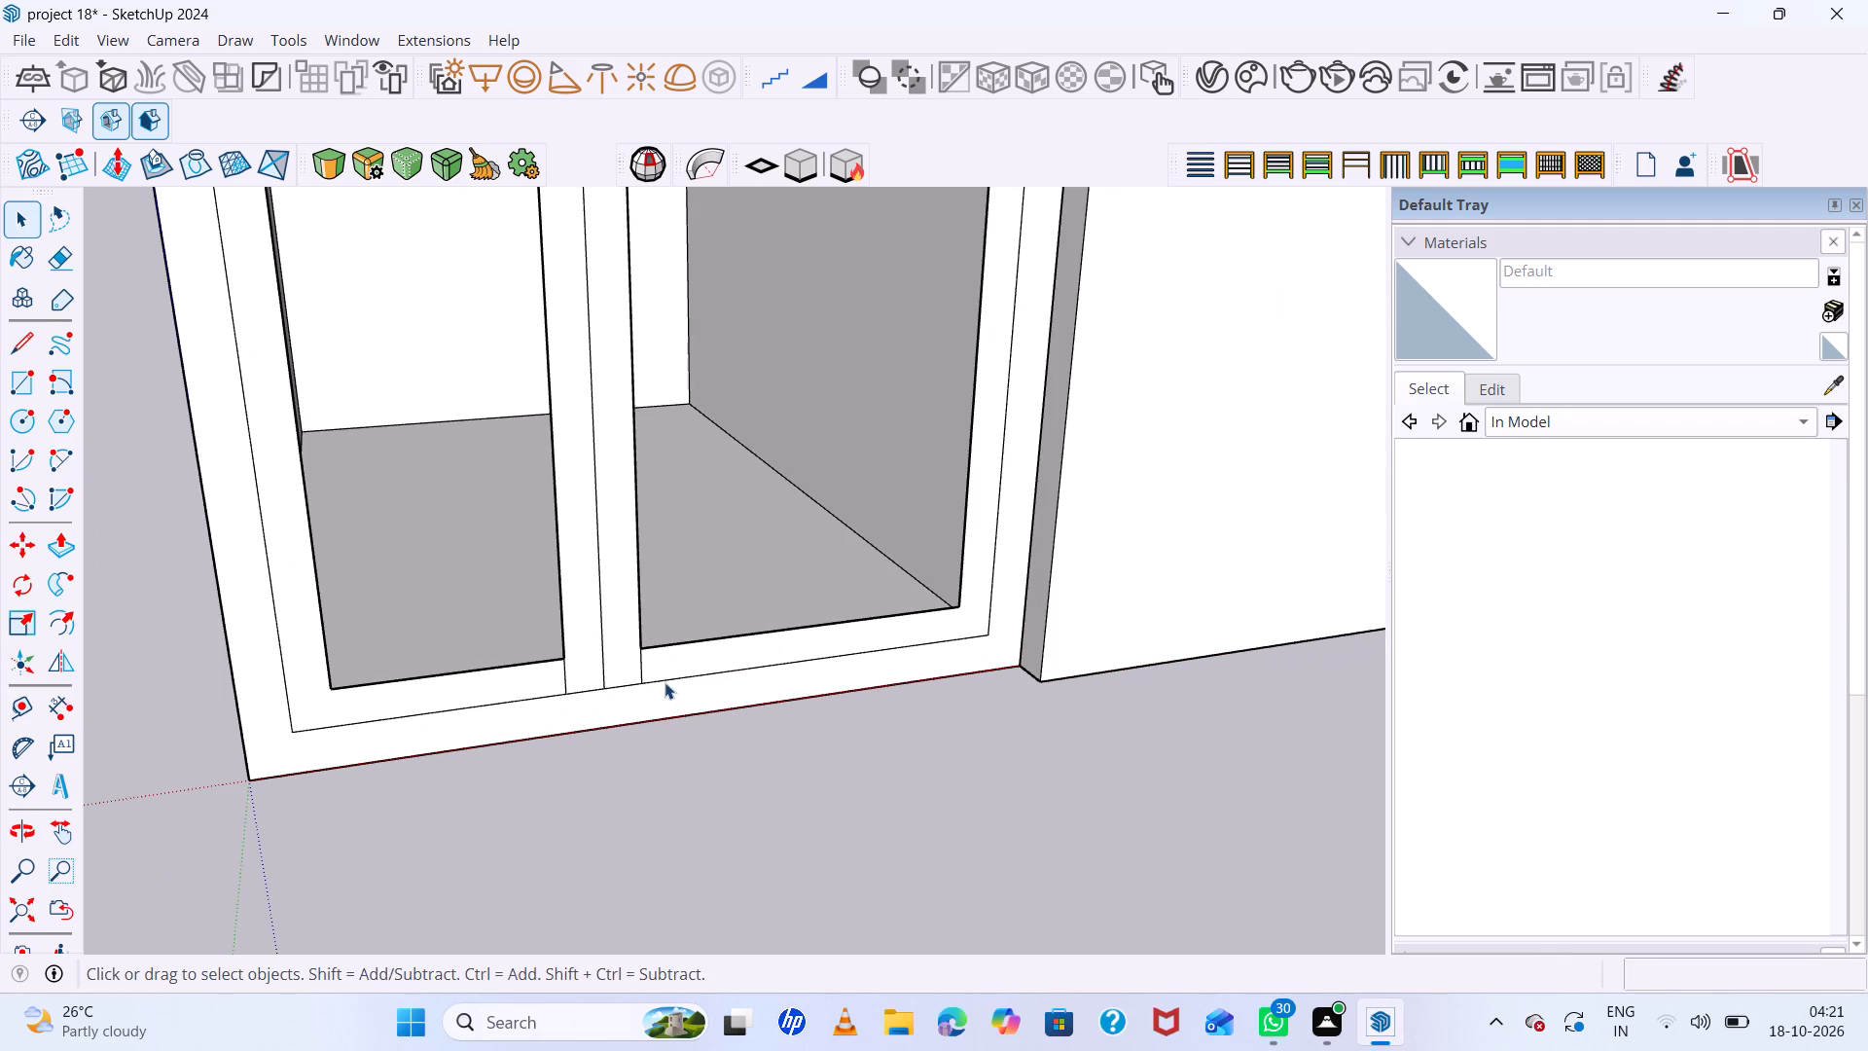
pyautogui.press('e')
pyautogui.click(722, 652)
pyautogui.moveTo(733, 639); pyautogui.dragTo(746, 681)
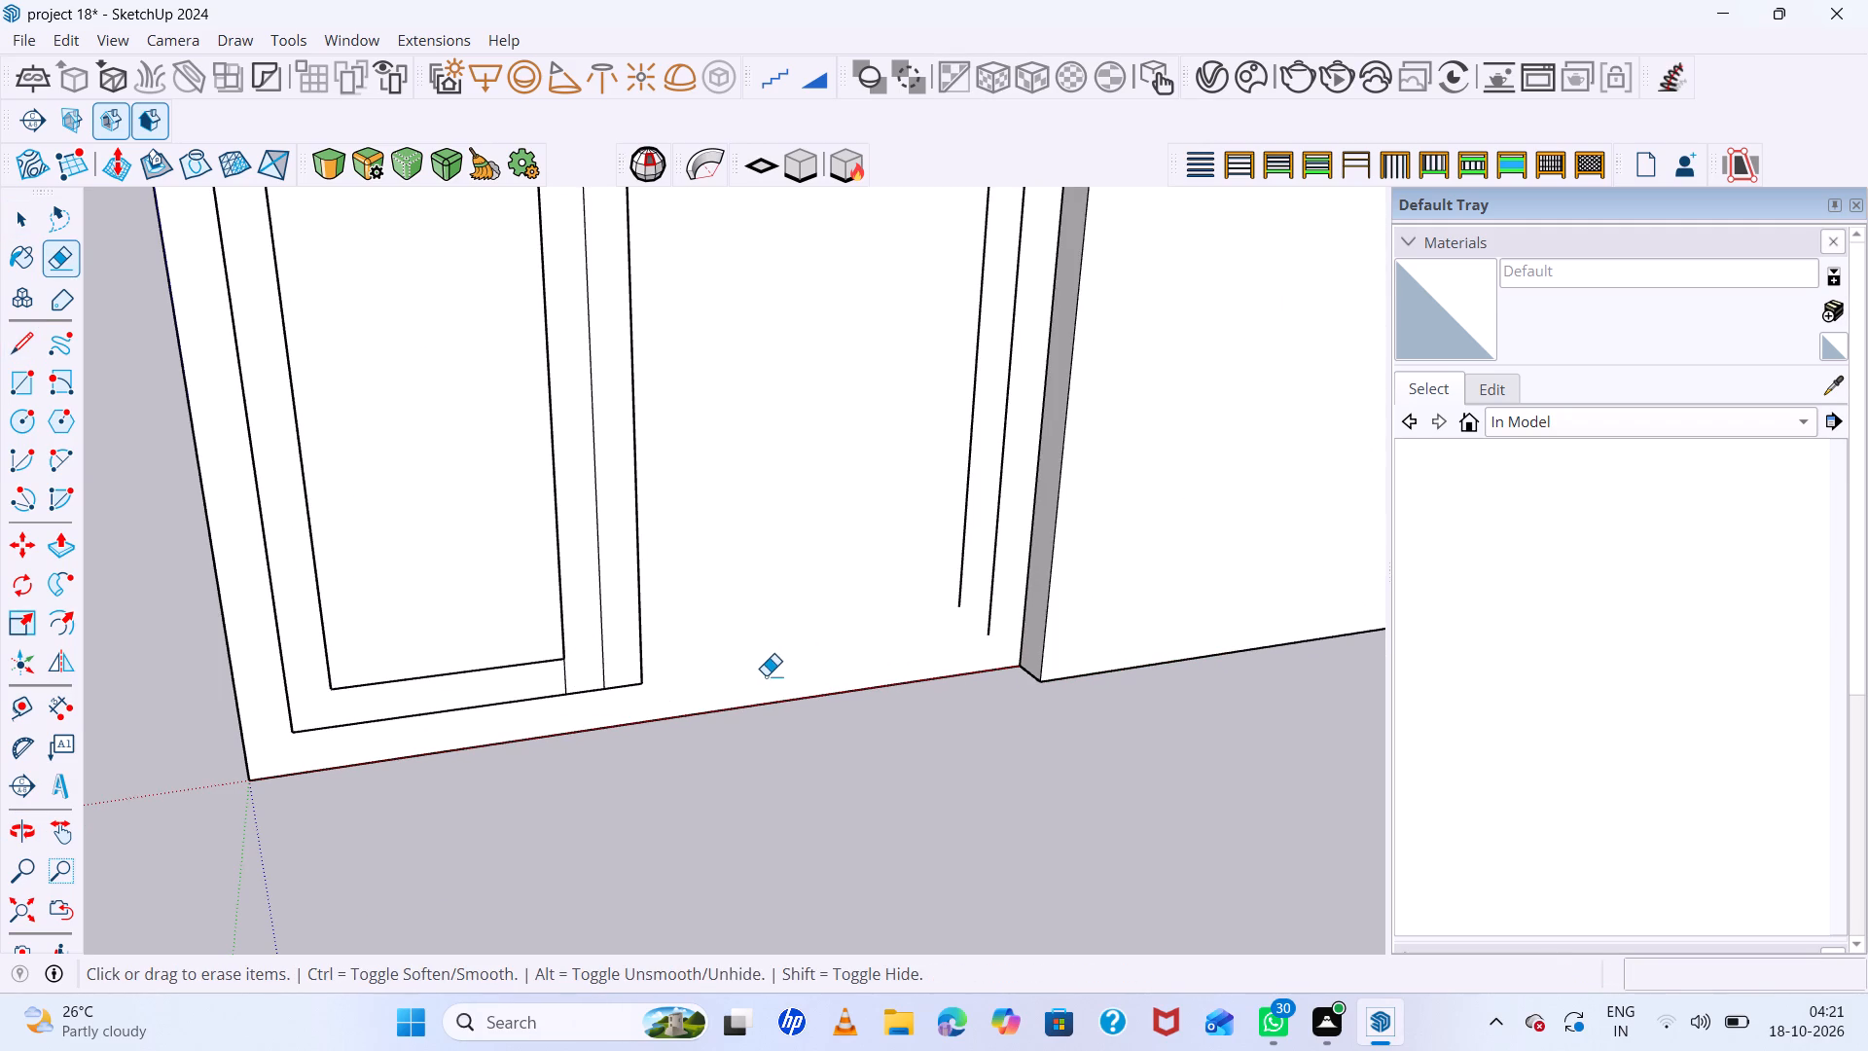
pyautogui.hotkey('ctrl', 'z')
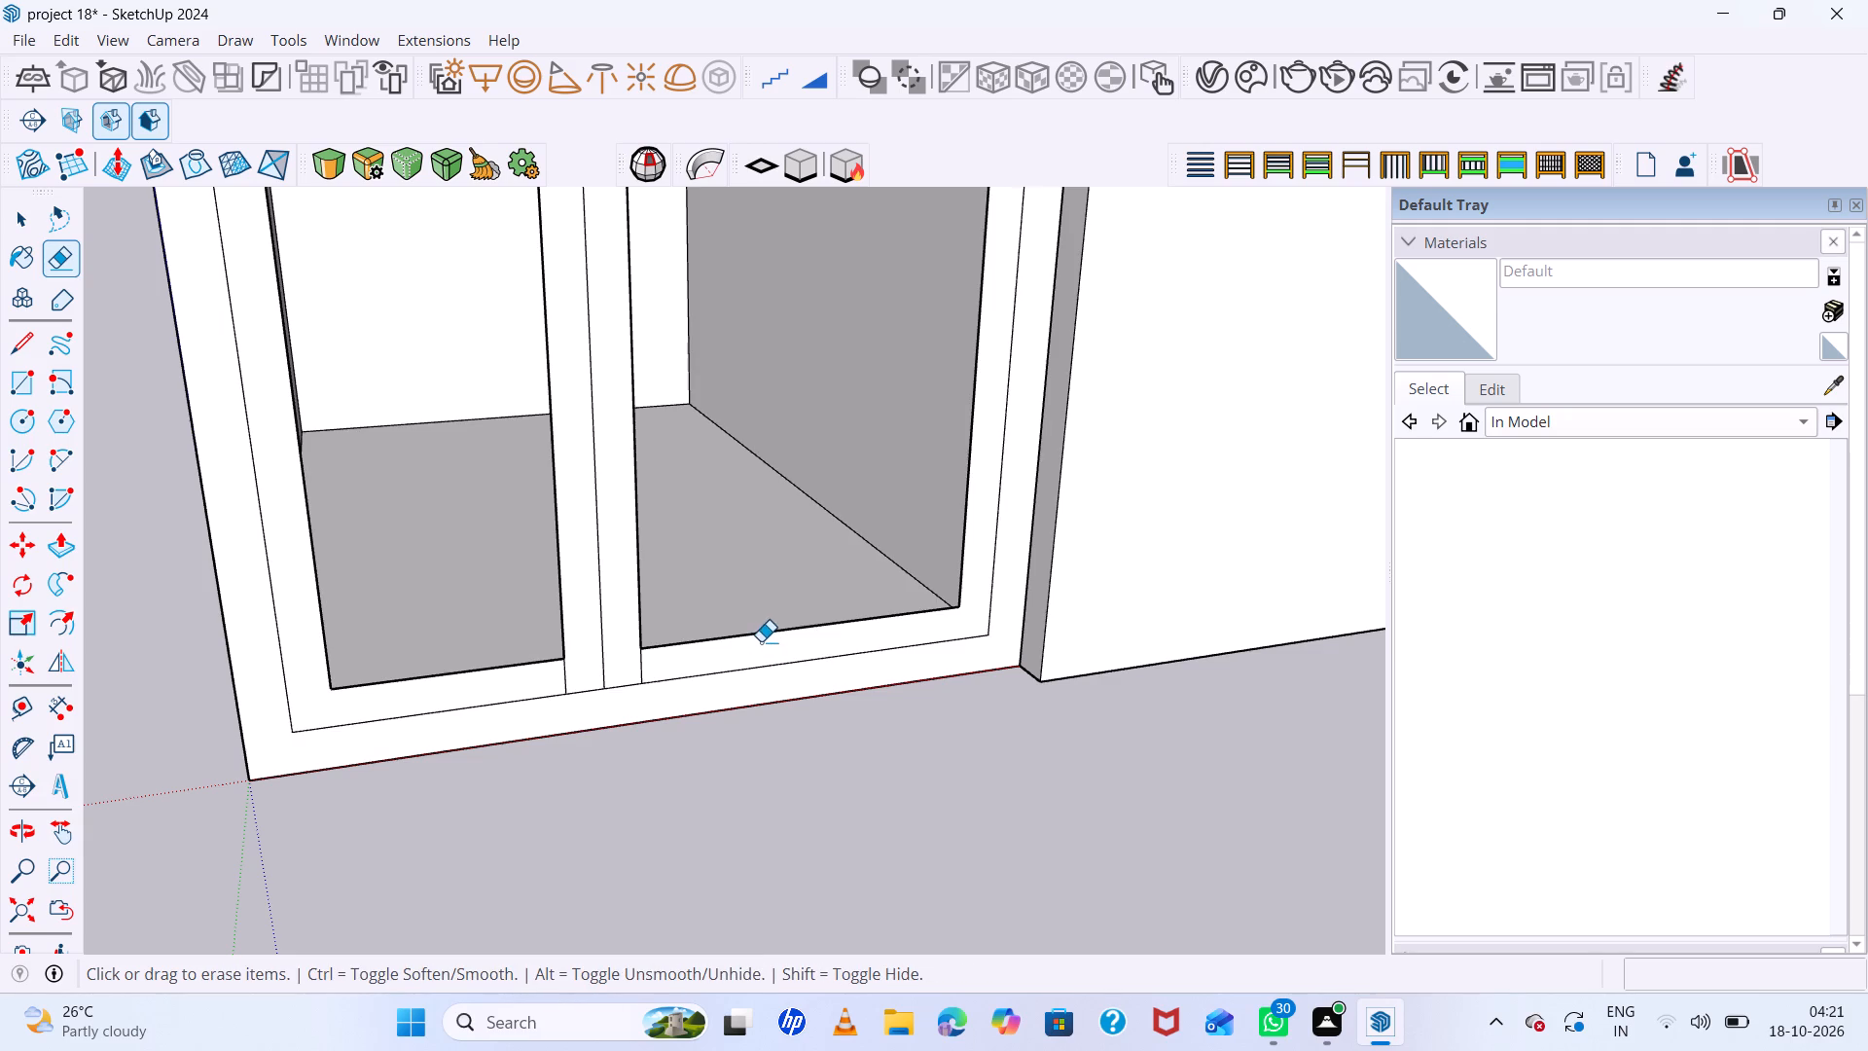
# Erase the inner frame edges of the door half beside the large door panel, undoing the removal of its outer lower edge.
pyautogui.click(761, 641)
pyautogui.click(763, 634)
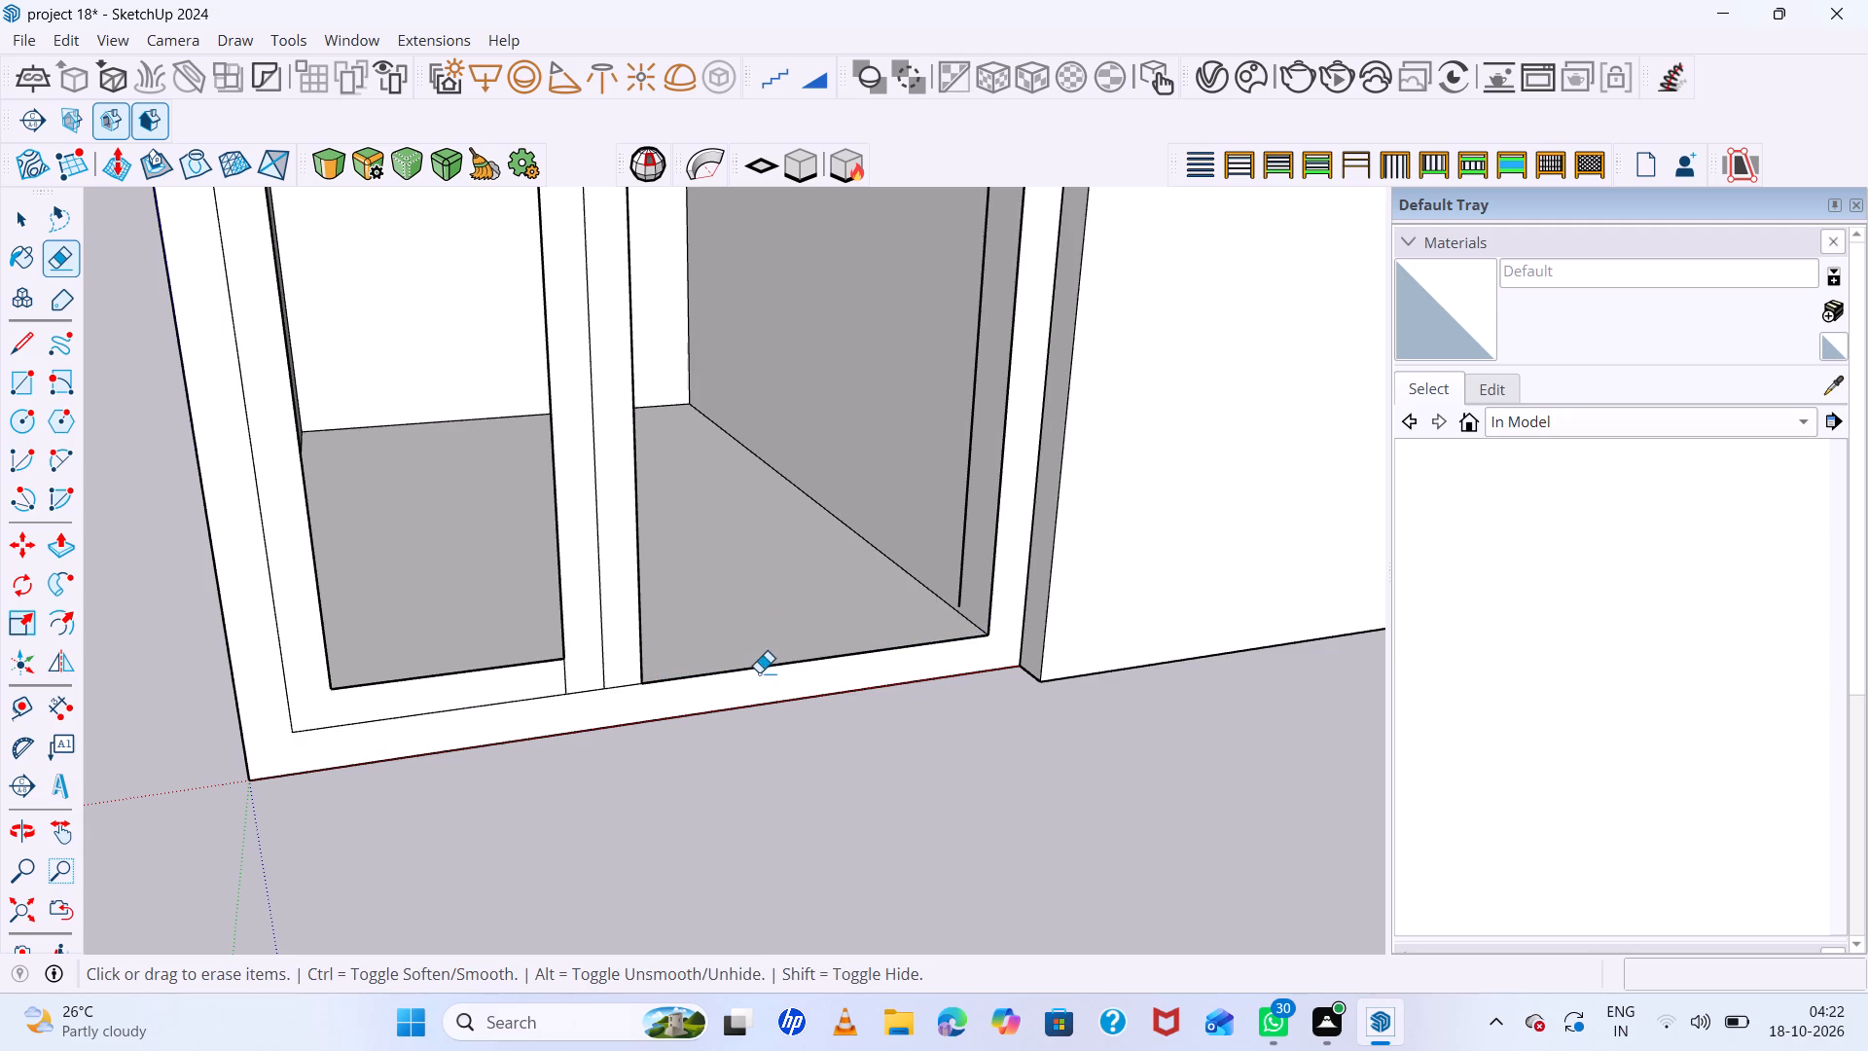
pyautogui.click(759, 672)
pyautogui.hotkey('ctrl', 'z')
pyautogui.scroll(-15, 917, 659)
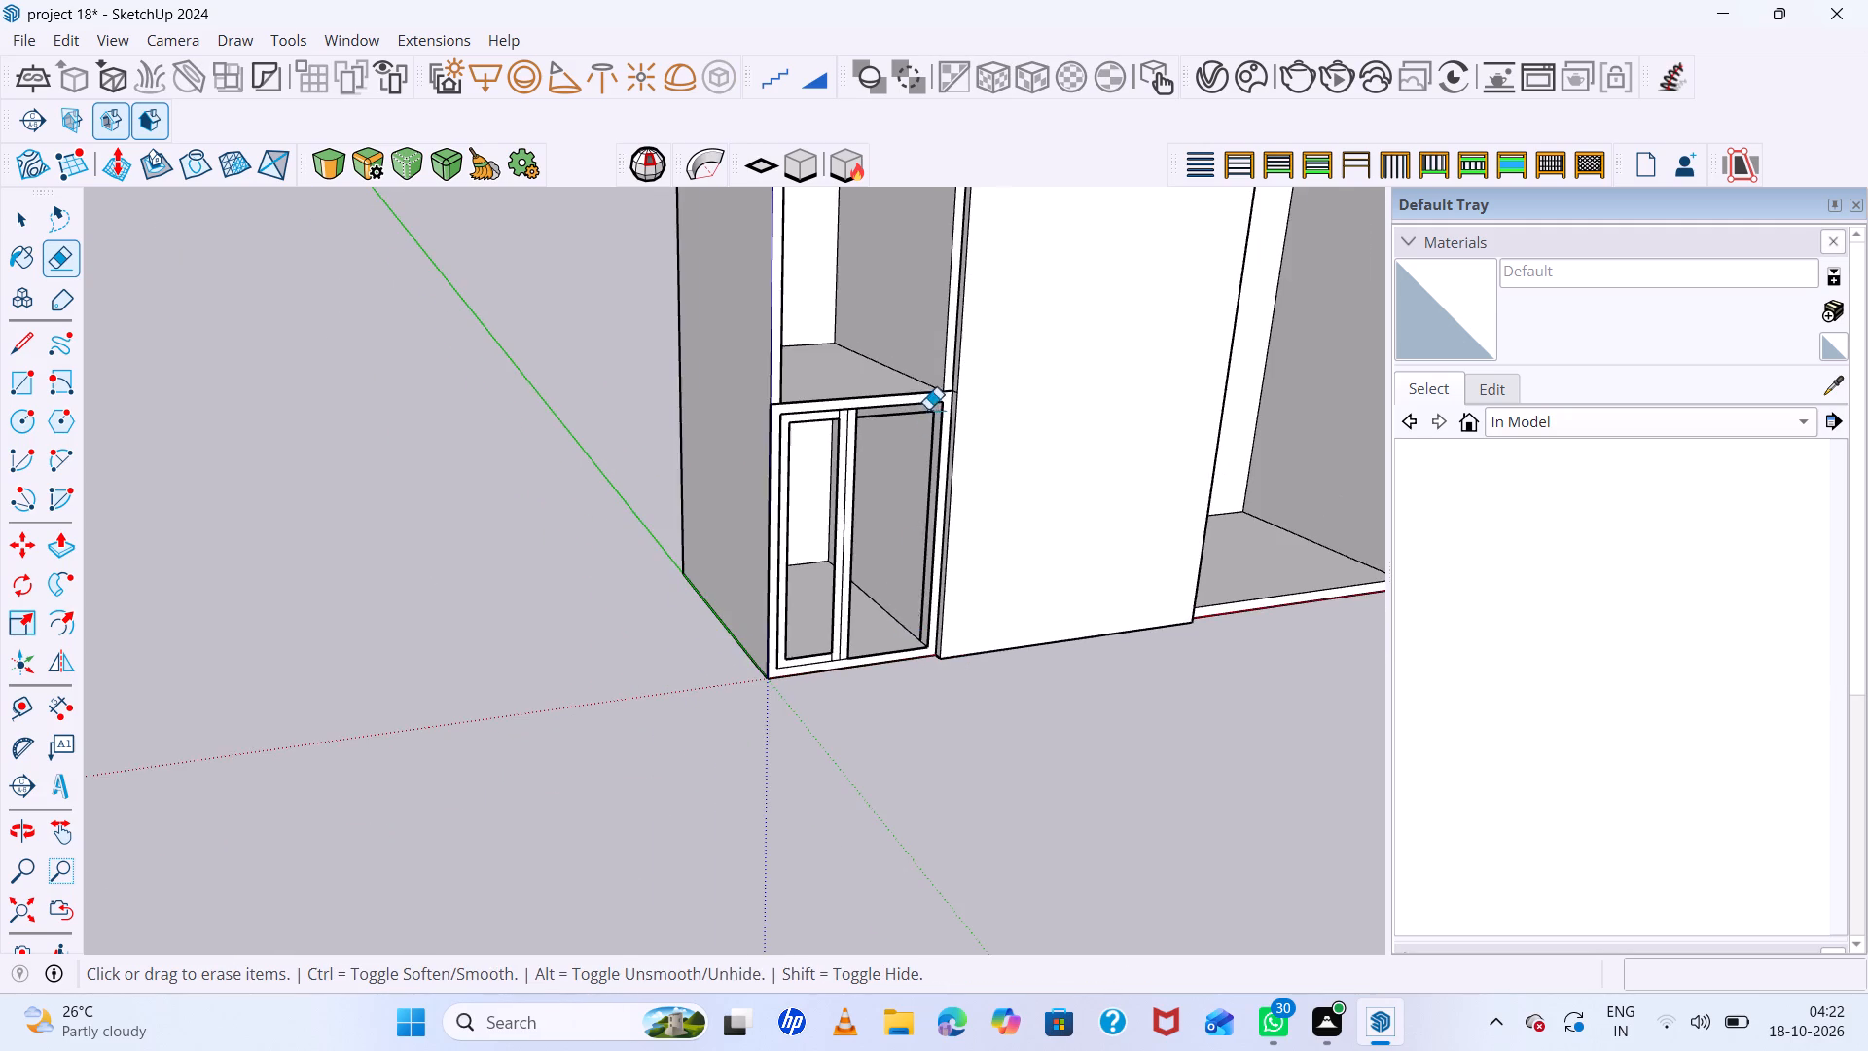
pyautogui.scroll(12, 928, 408)
pyautogui.moveTo(945, 416); pyautogui.dragTo(936, 429)
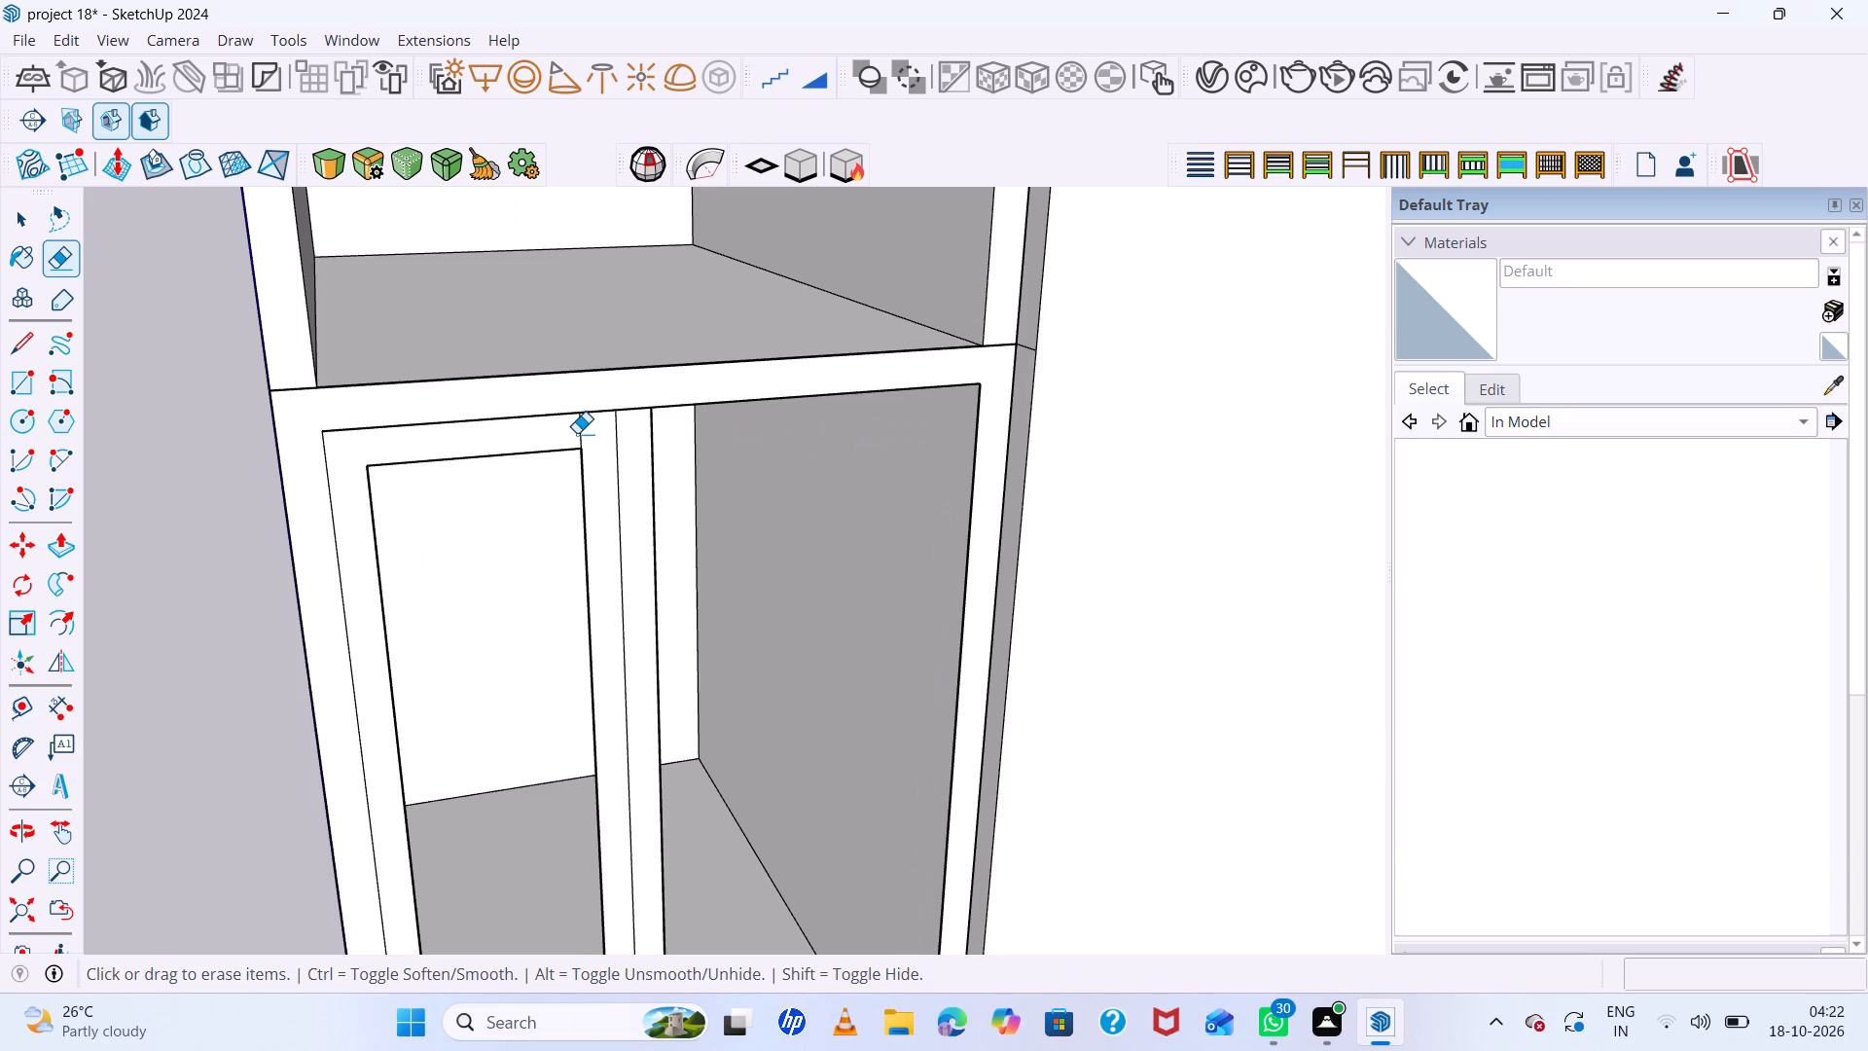
# Erase the inner frame edges of the outer door half and the dividing line within the central strip.
pyautogui.moveTo(560, 446); pyautogui.dragTo(557, 454)
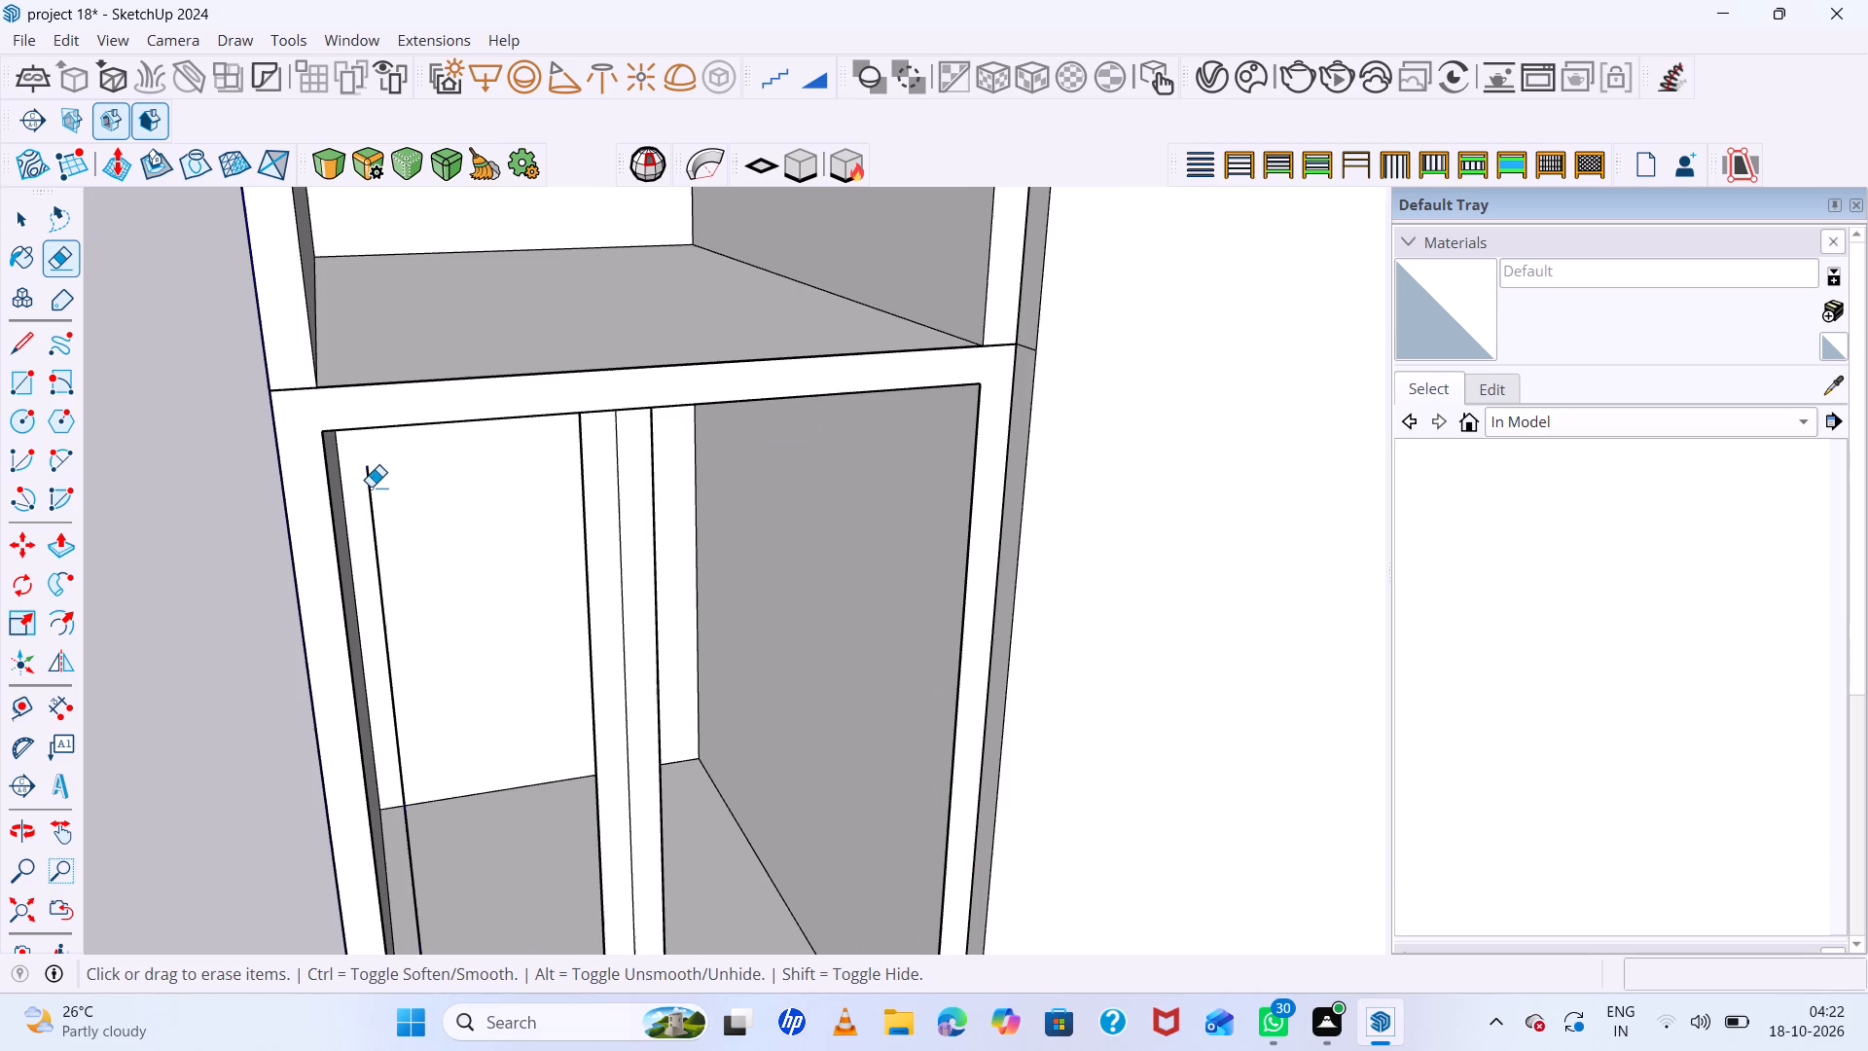
pyautogui.click(371, 487)
pyautogui.scroll(-12, 411, 499)
pyautogui.scroll(13, 527, 646)
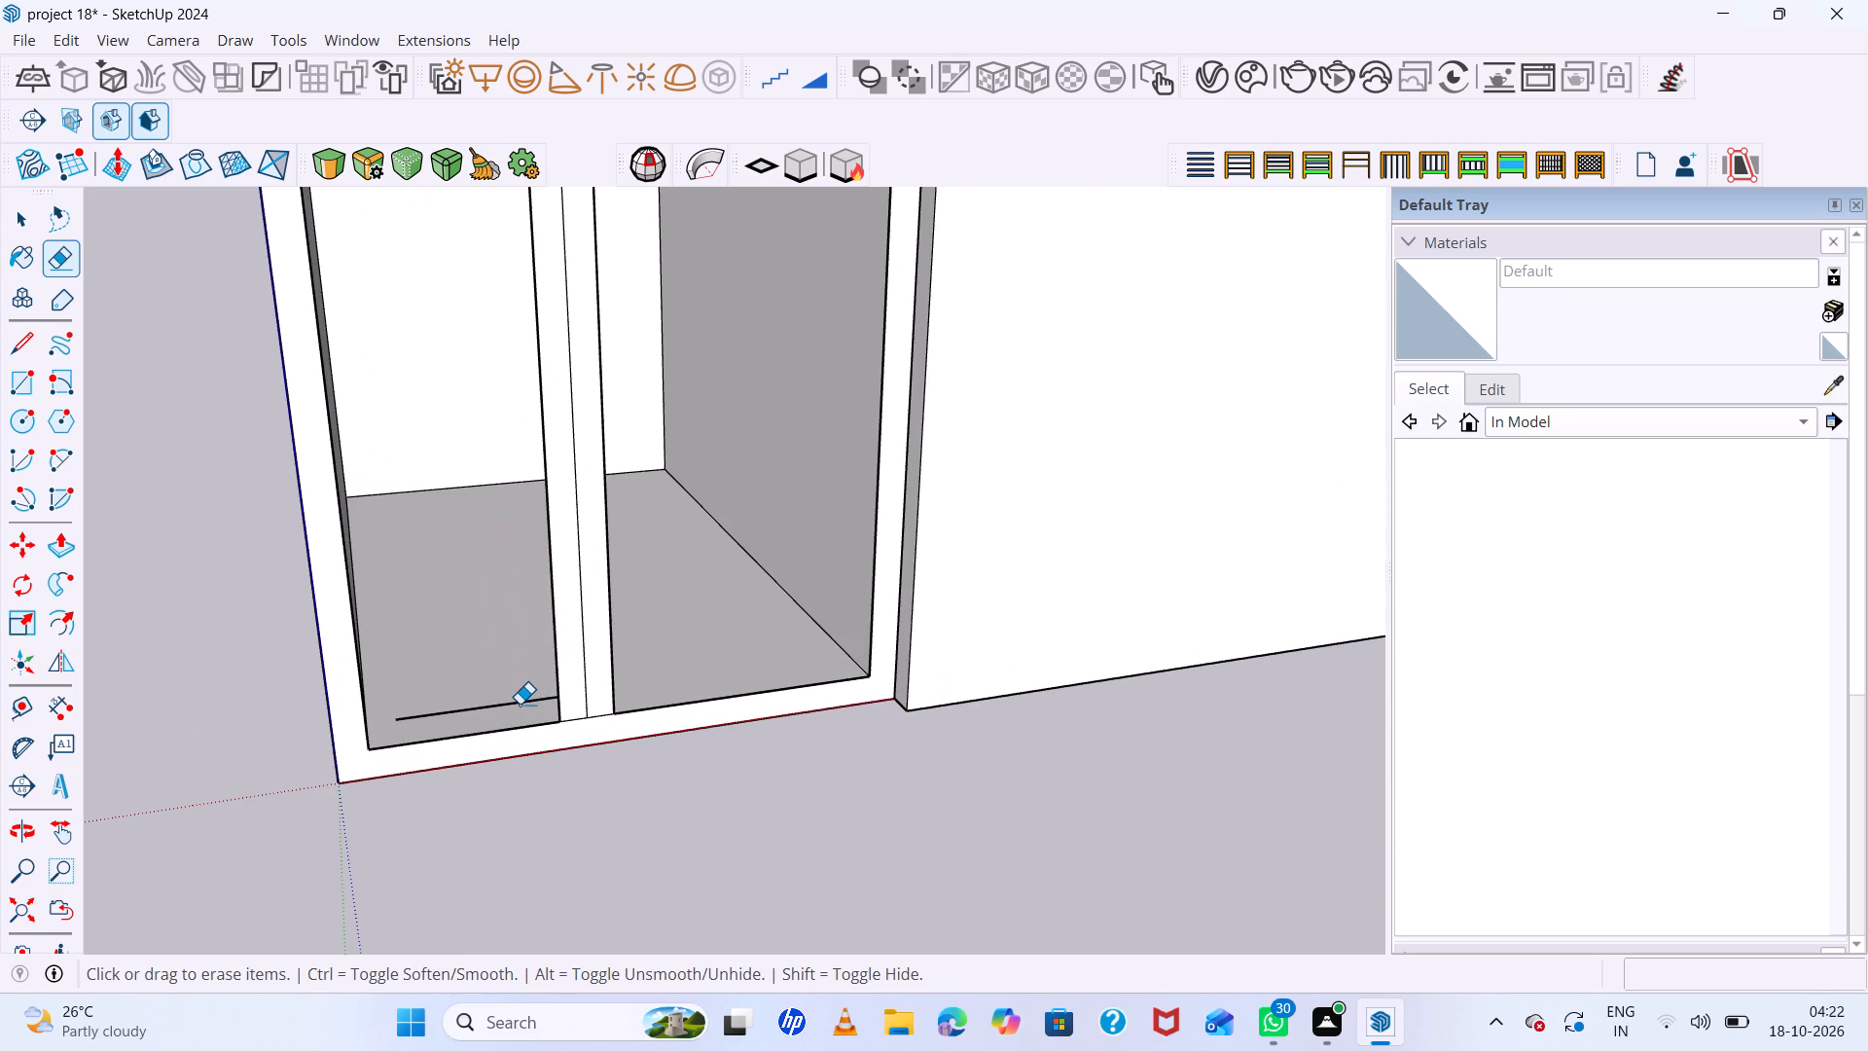
pyautogui.click(521, 705)
pyautogui.click(580, 616)
pyautogui.scroll(-7, 600, 641)
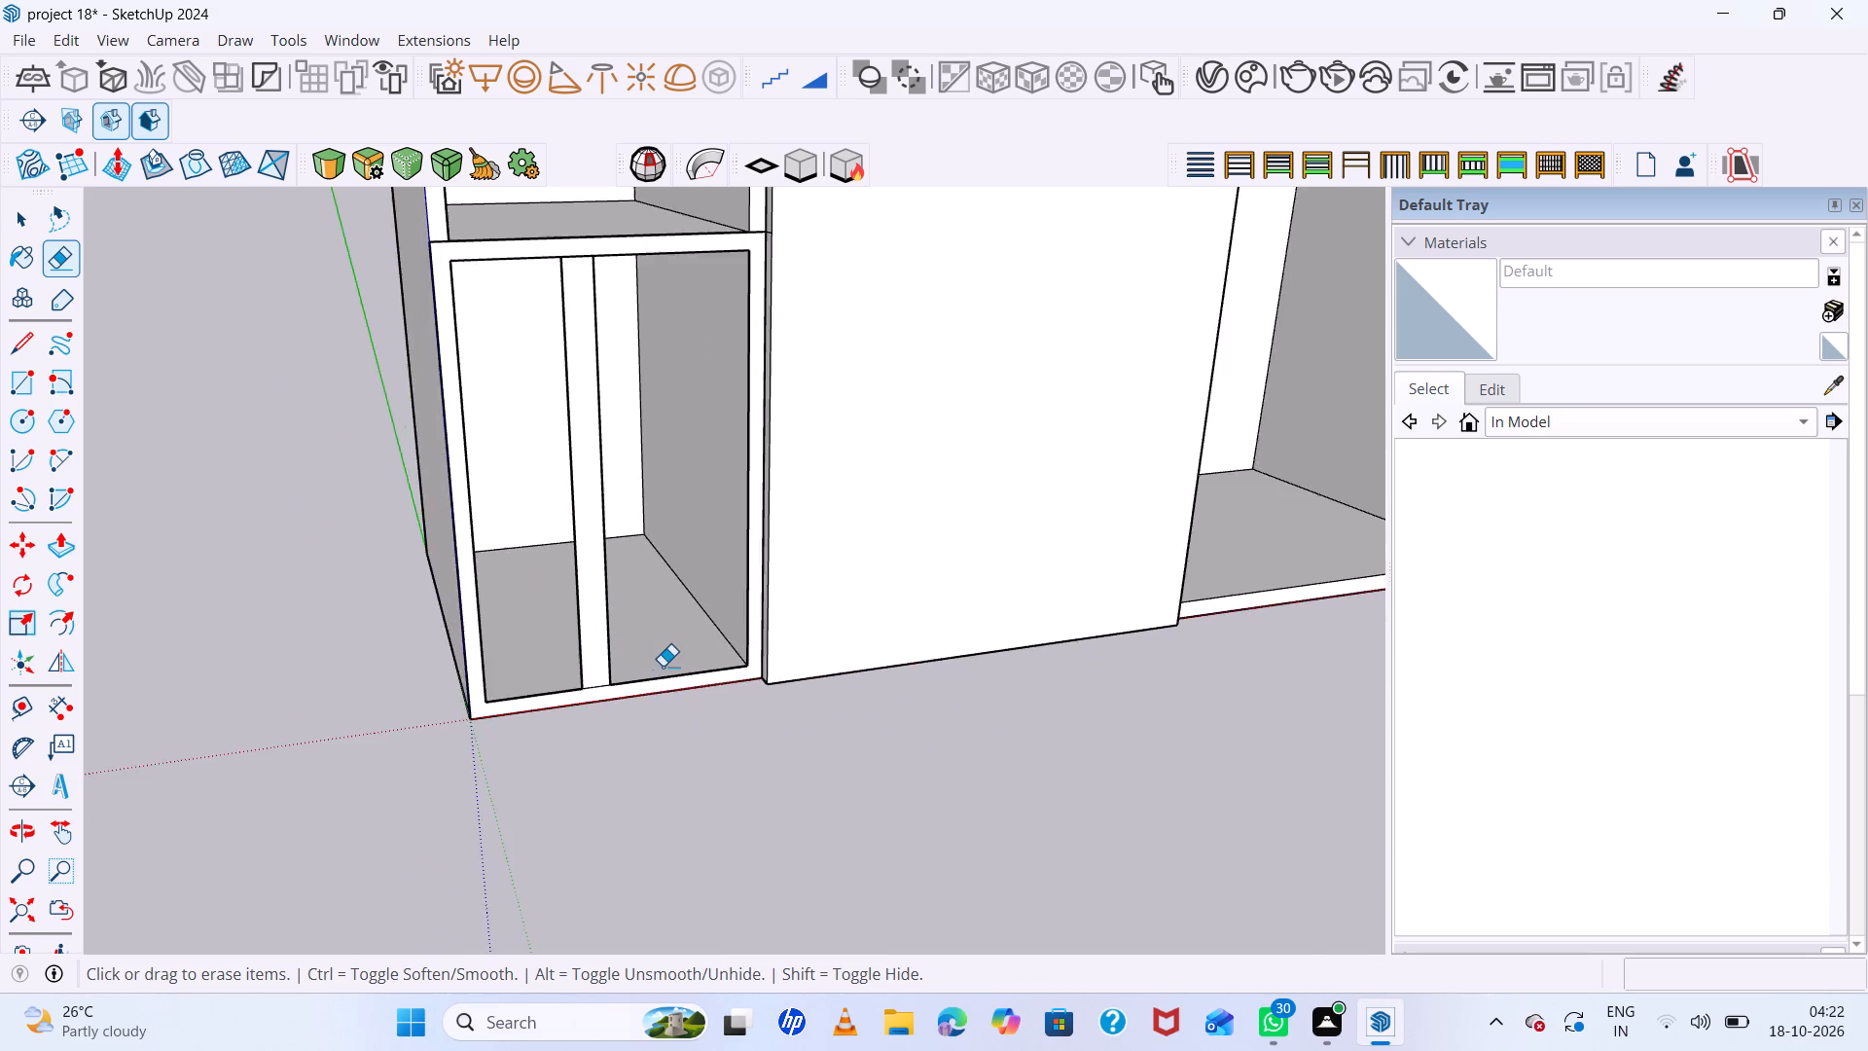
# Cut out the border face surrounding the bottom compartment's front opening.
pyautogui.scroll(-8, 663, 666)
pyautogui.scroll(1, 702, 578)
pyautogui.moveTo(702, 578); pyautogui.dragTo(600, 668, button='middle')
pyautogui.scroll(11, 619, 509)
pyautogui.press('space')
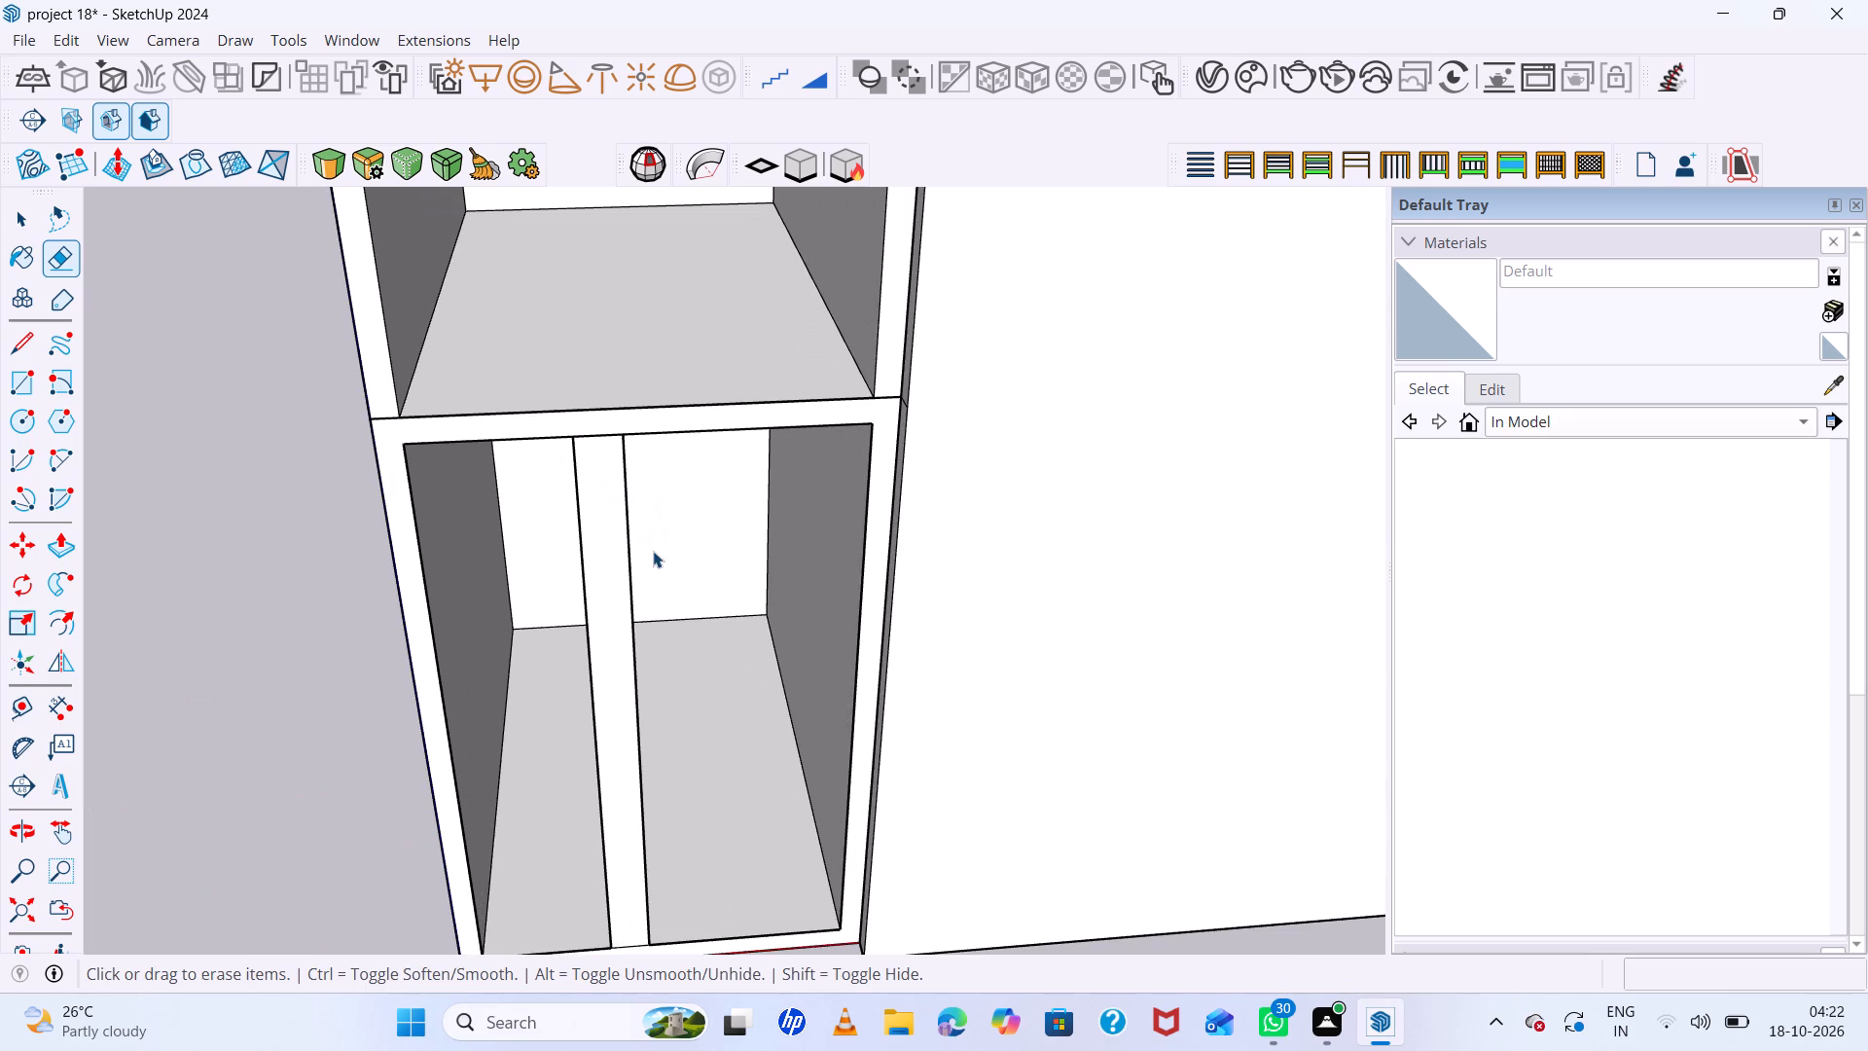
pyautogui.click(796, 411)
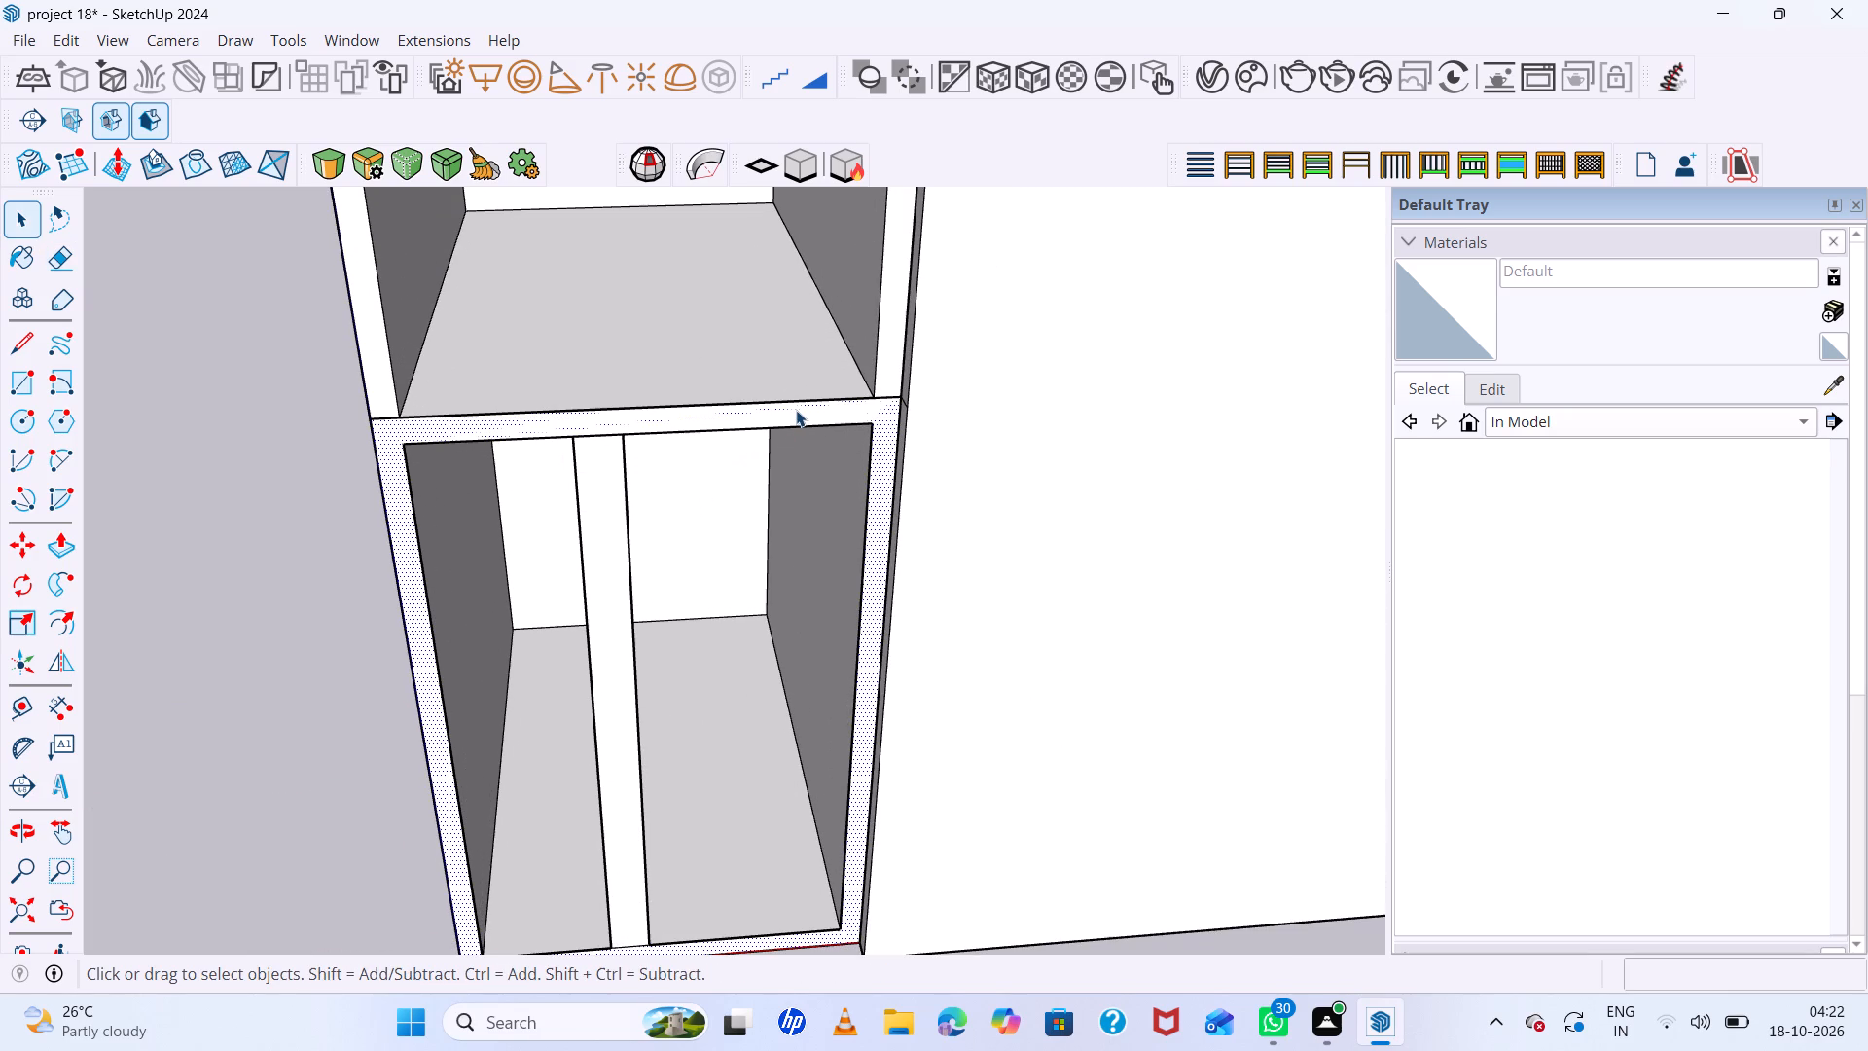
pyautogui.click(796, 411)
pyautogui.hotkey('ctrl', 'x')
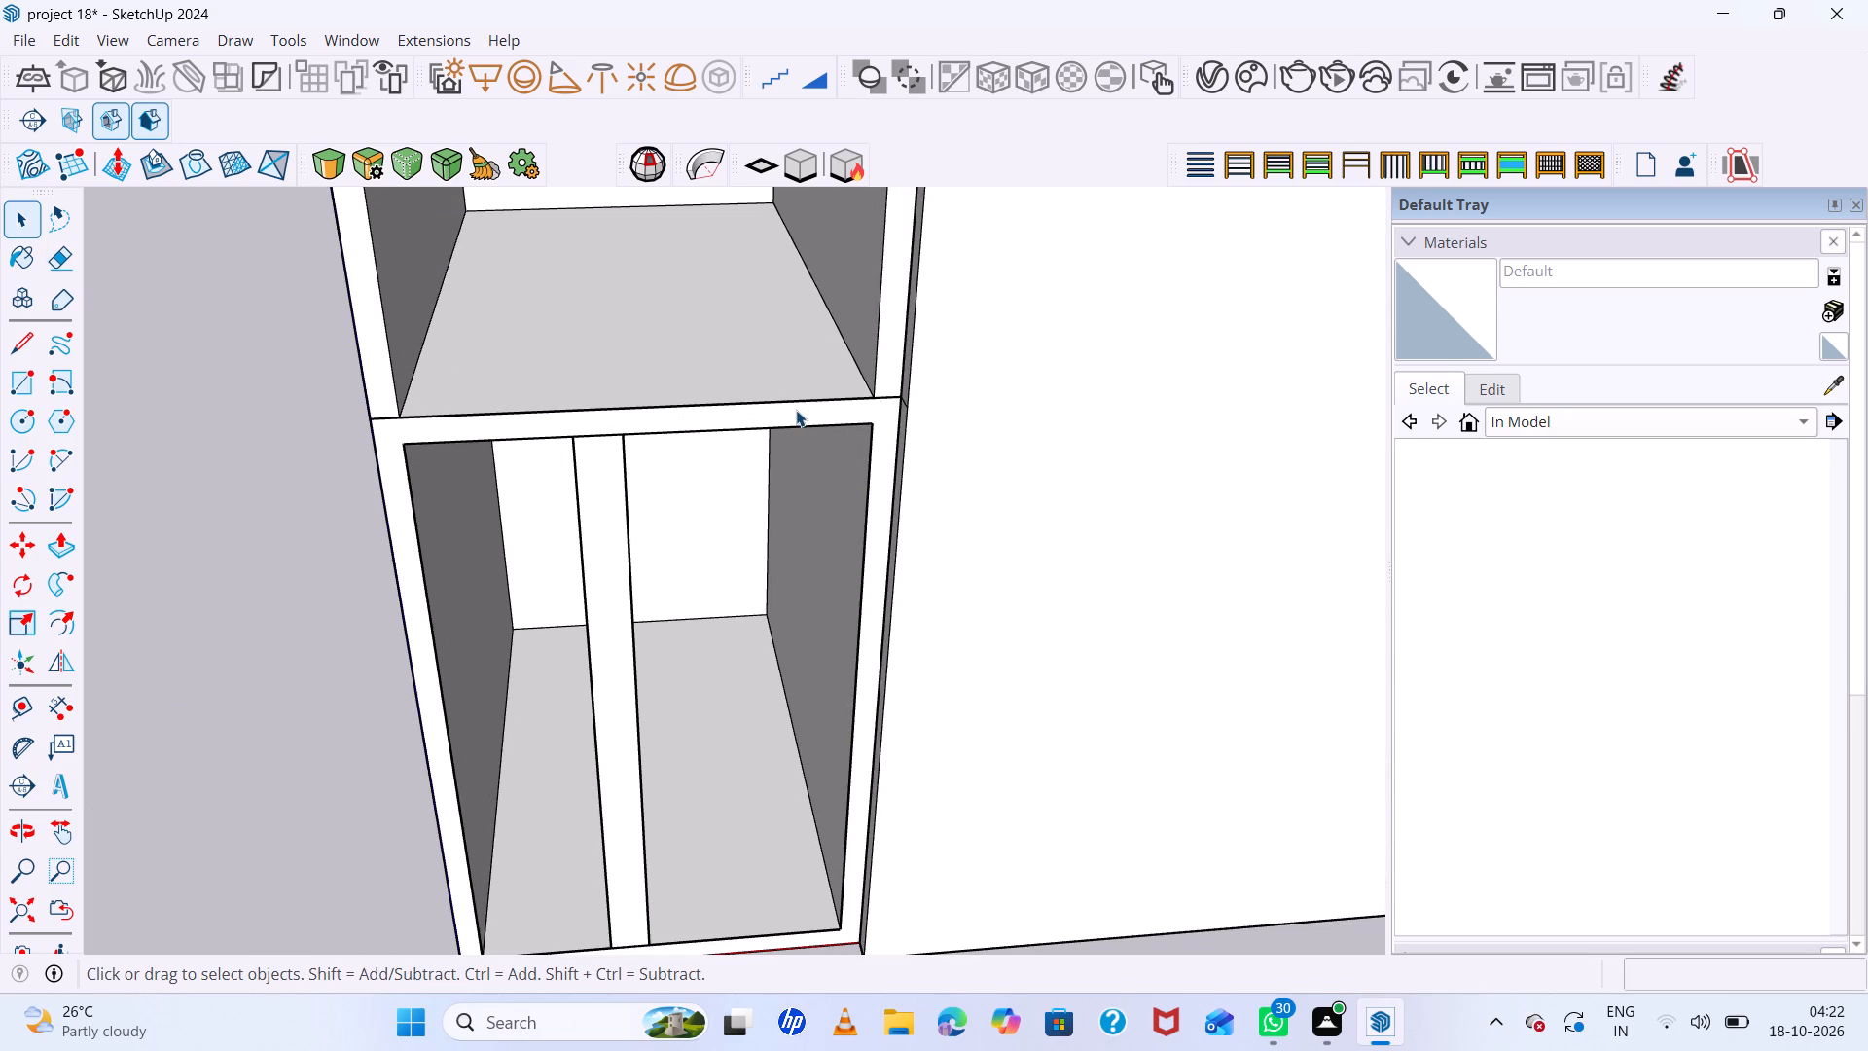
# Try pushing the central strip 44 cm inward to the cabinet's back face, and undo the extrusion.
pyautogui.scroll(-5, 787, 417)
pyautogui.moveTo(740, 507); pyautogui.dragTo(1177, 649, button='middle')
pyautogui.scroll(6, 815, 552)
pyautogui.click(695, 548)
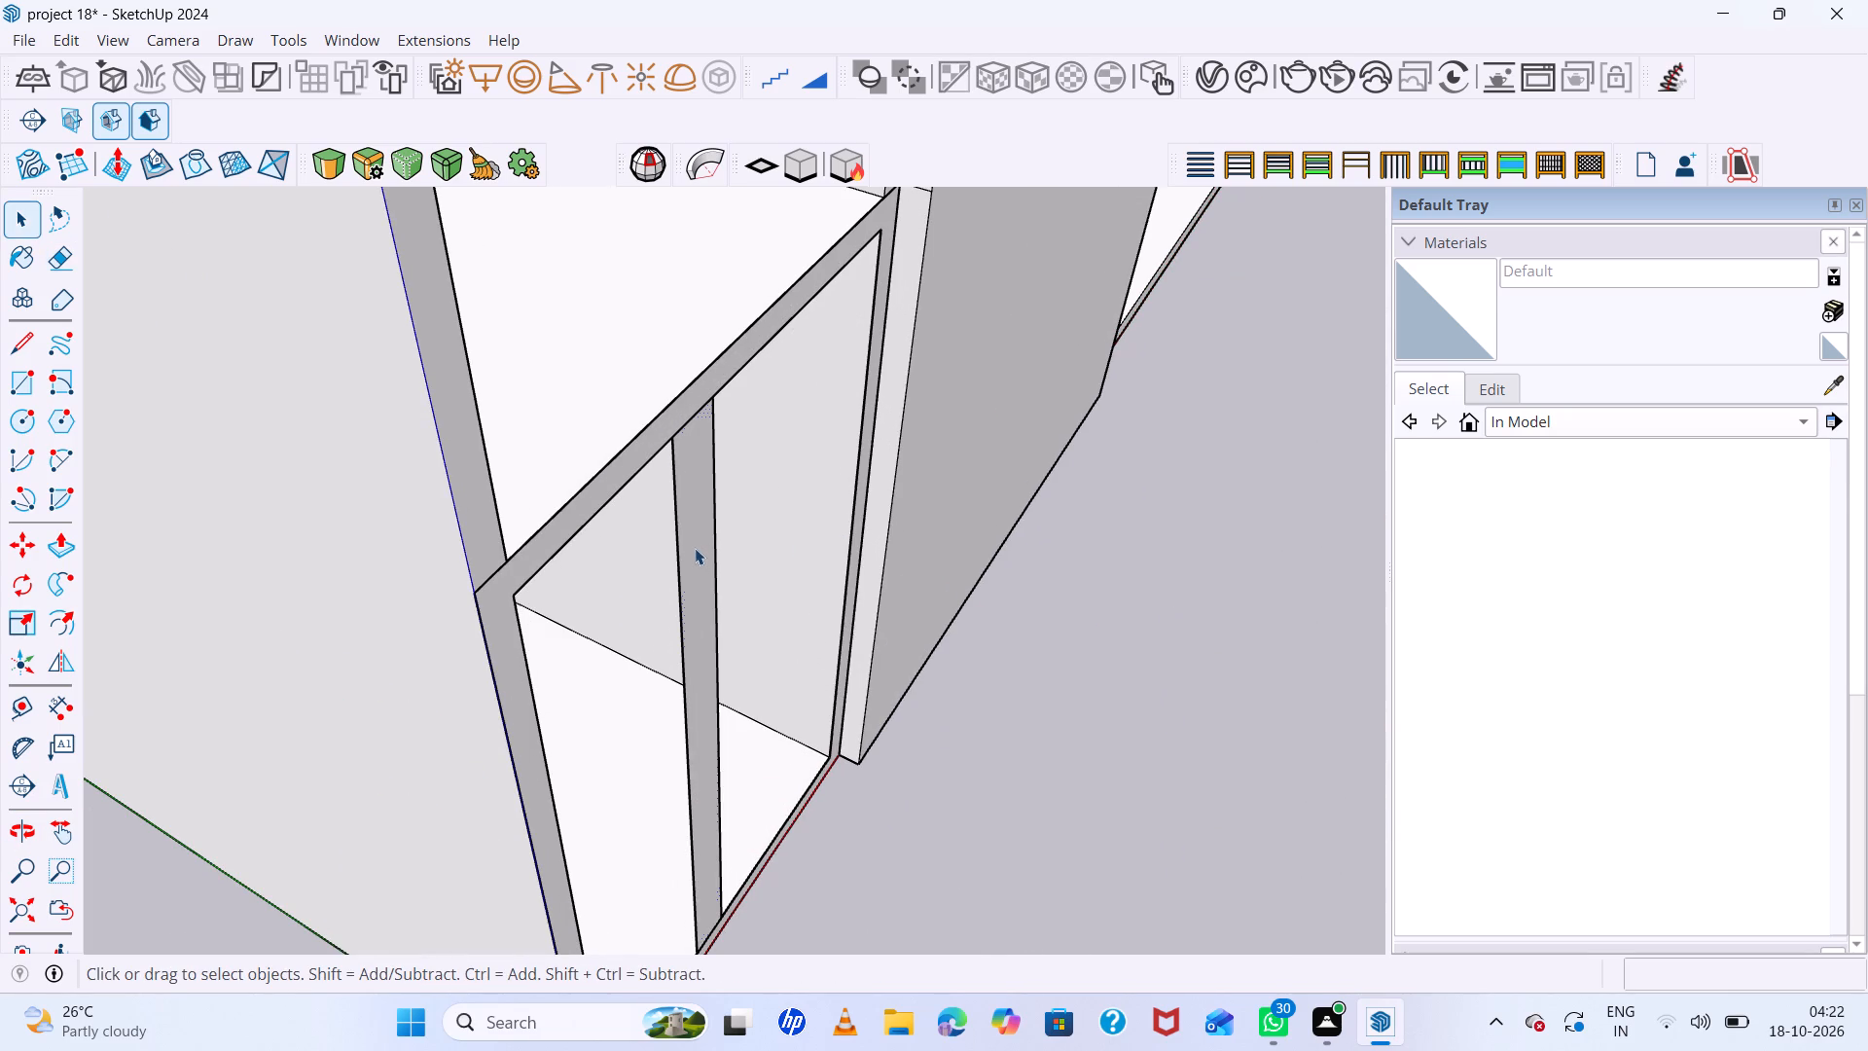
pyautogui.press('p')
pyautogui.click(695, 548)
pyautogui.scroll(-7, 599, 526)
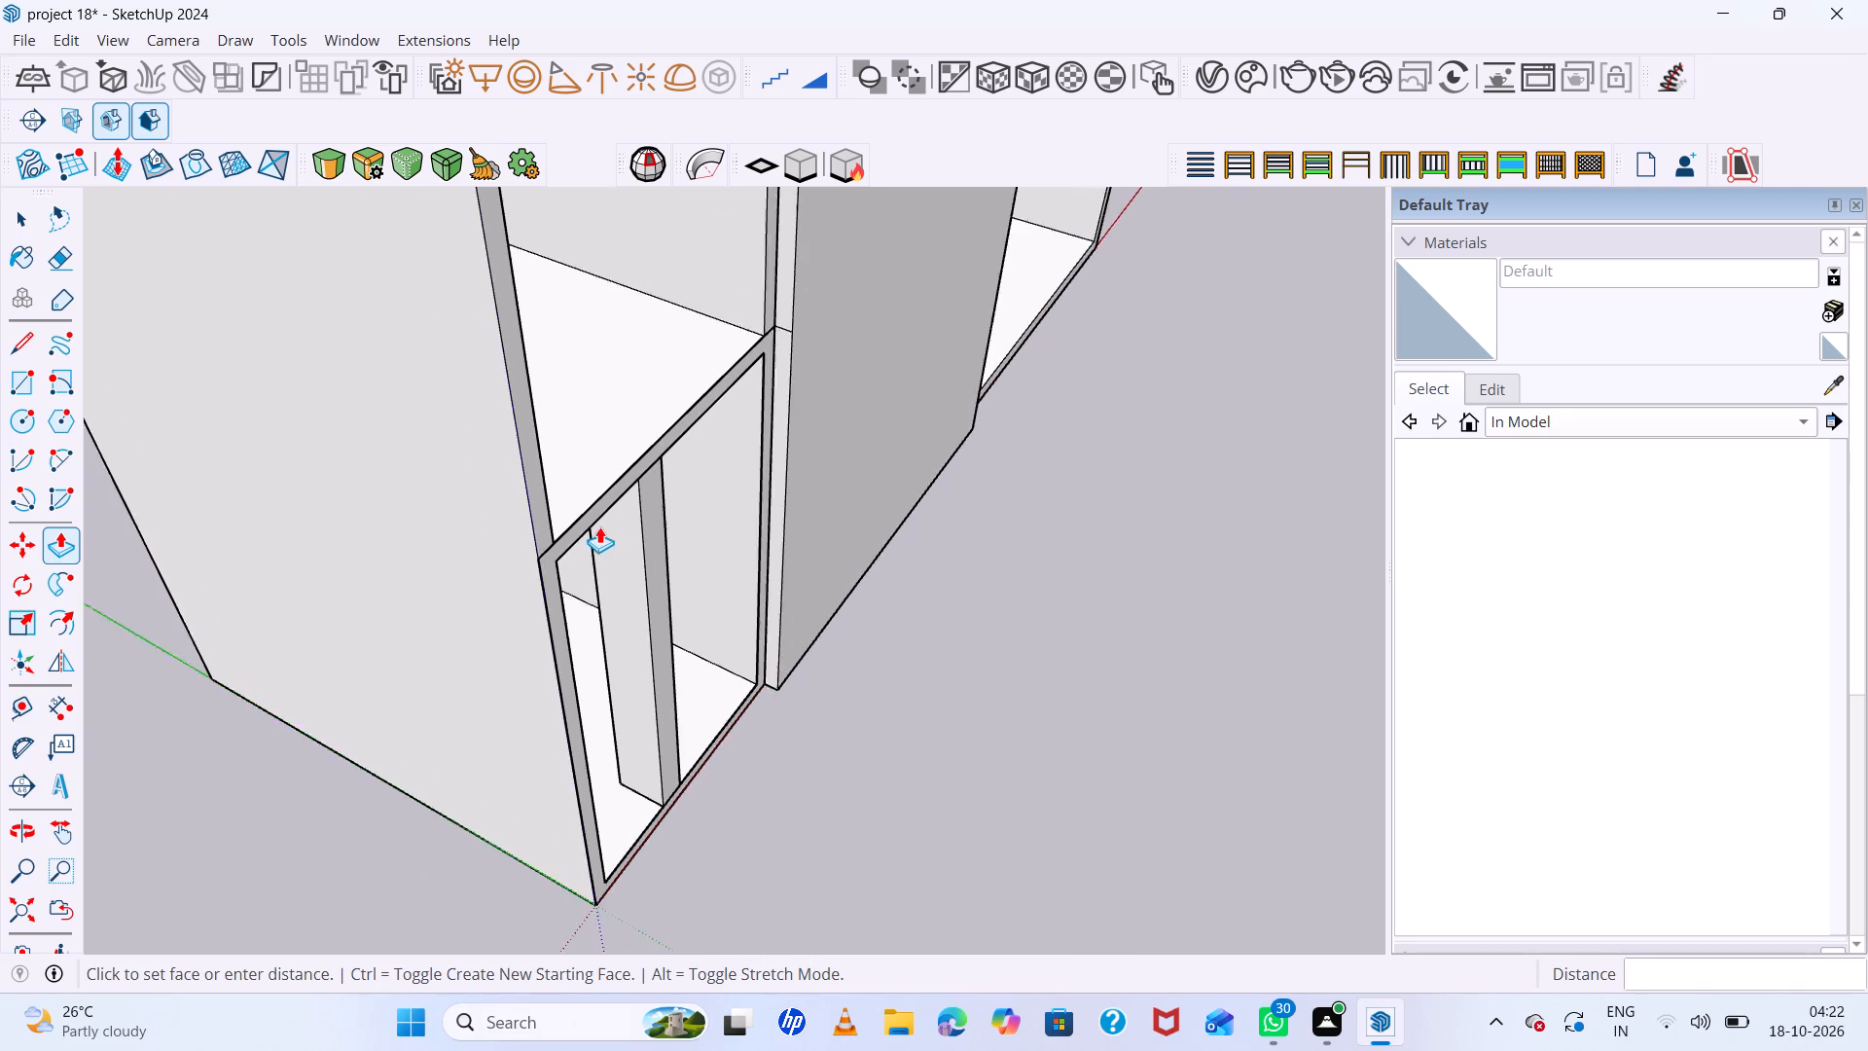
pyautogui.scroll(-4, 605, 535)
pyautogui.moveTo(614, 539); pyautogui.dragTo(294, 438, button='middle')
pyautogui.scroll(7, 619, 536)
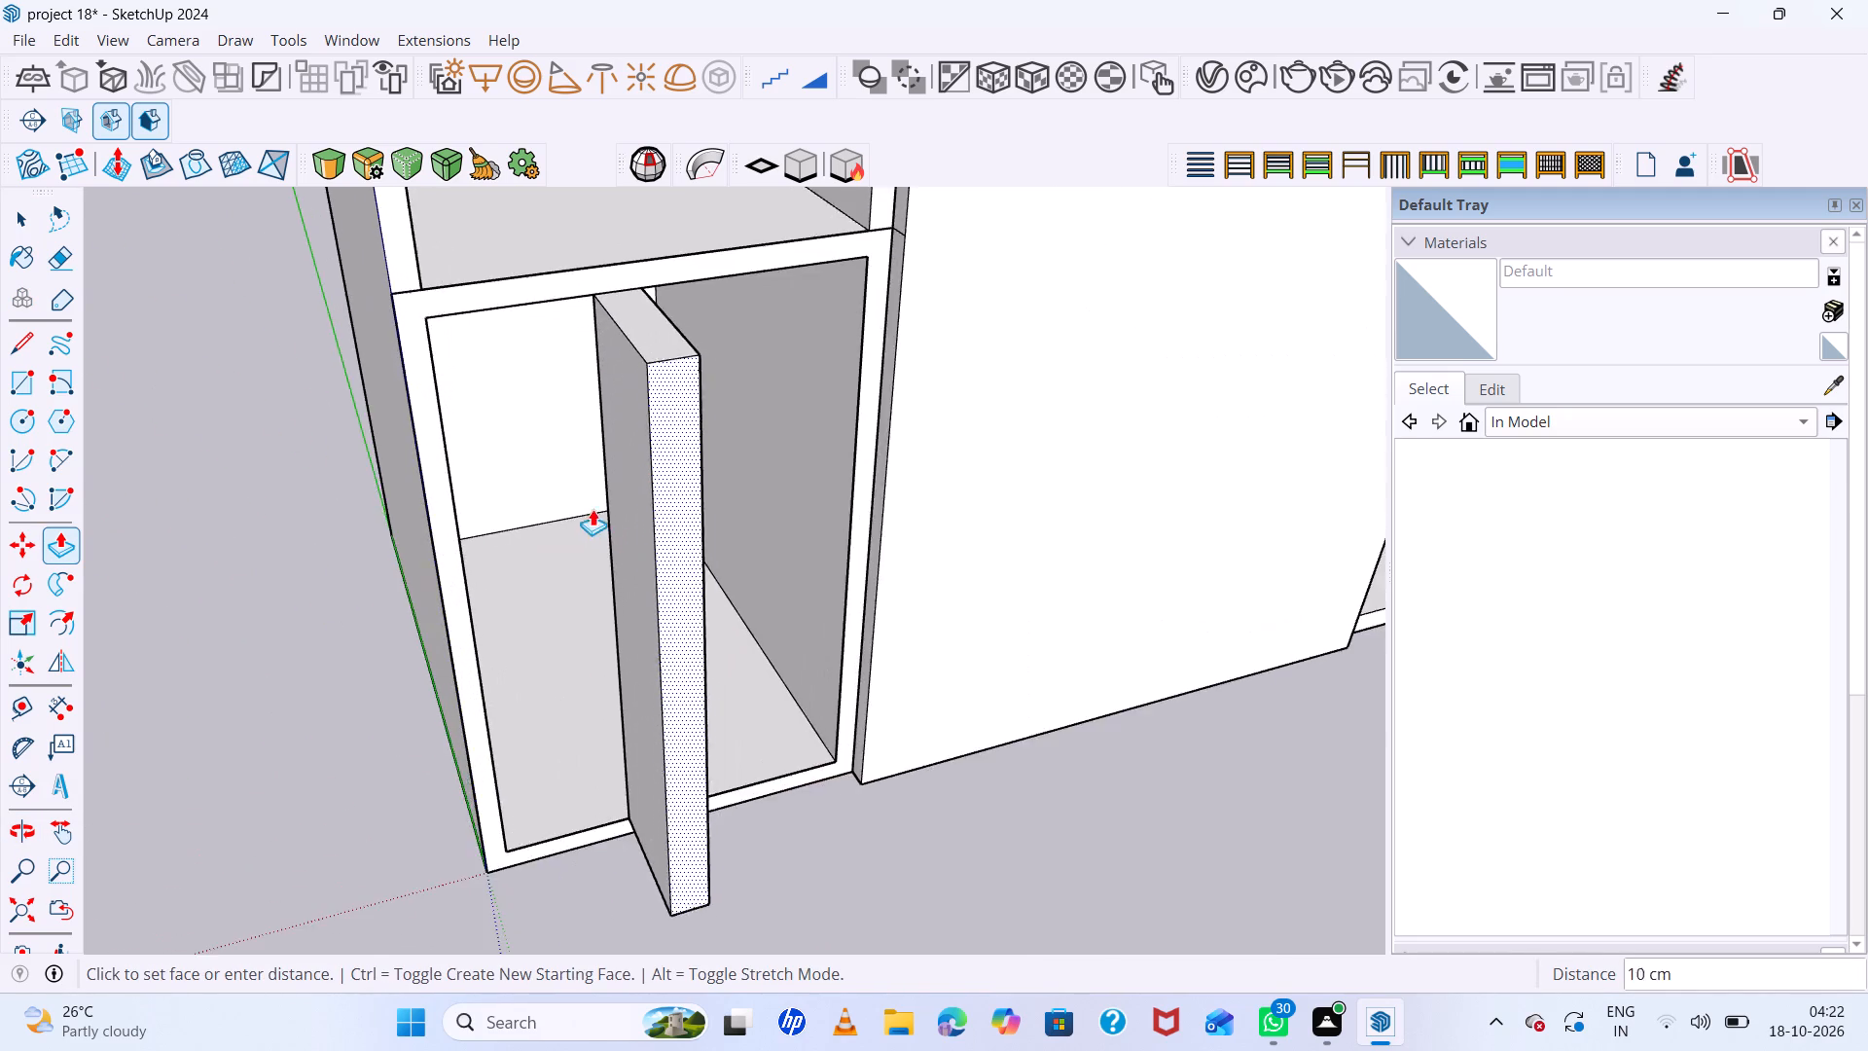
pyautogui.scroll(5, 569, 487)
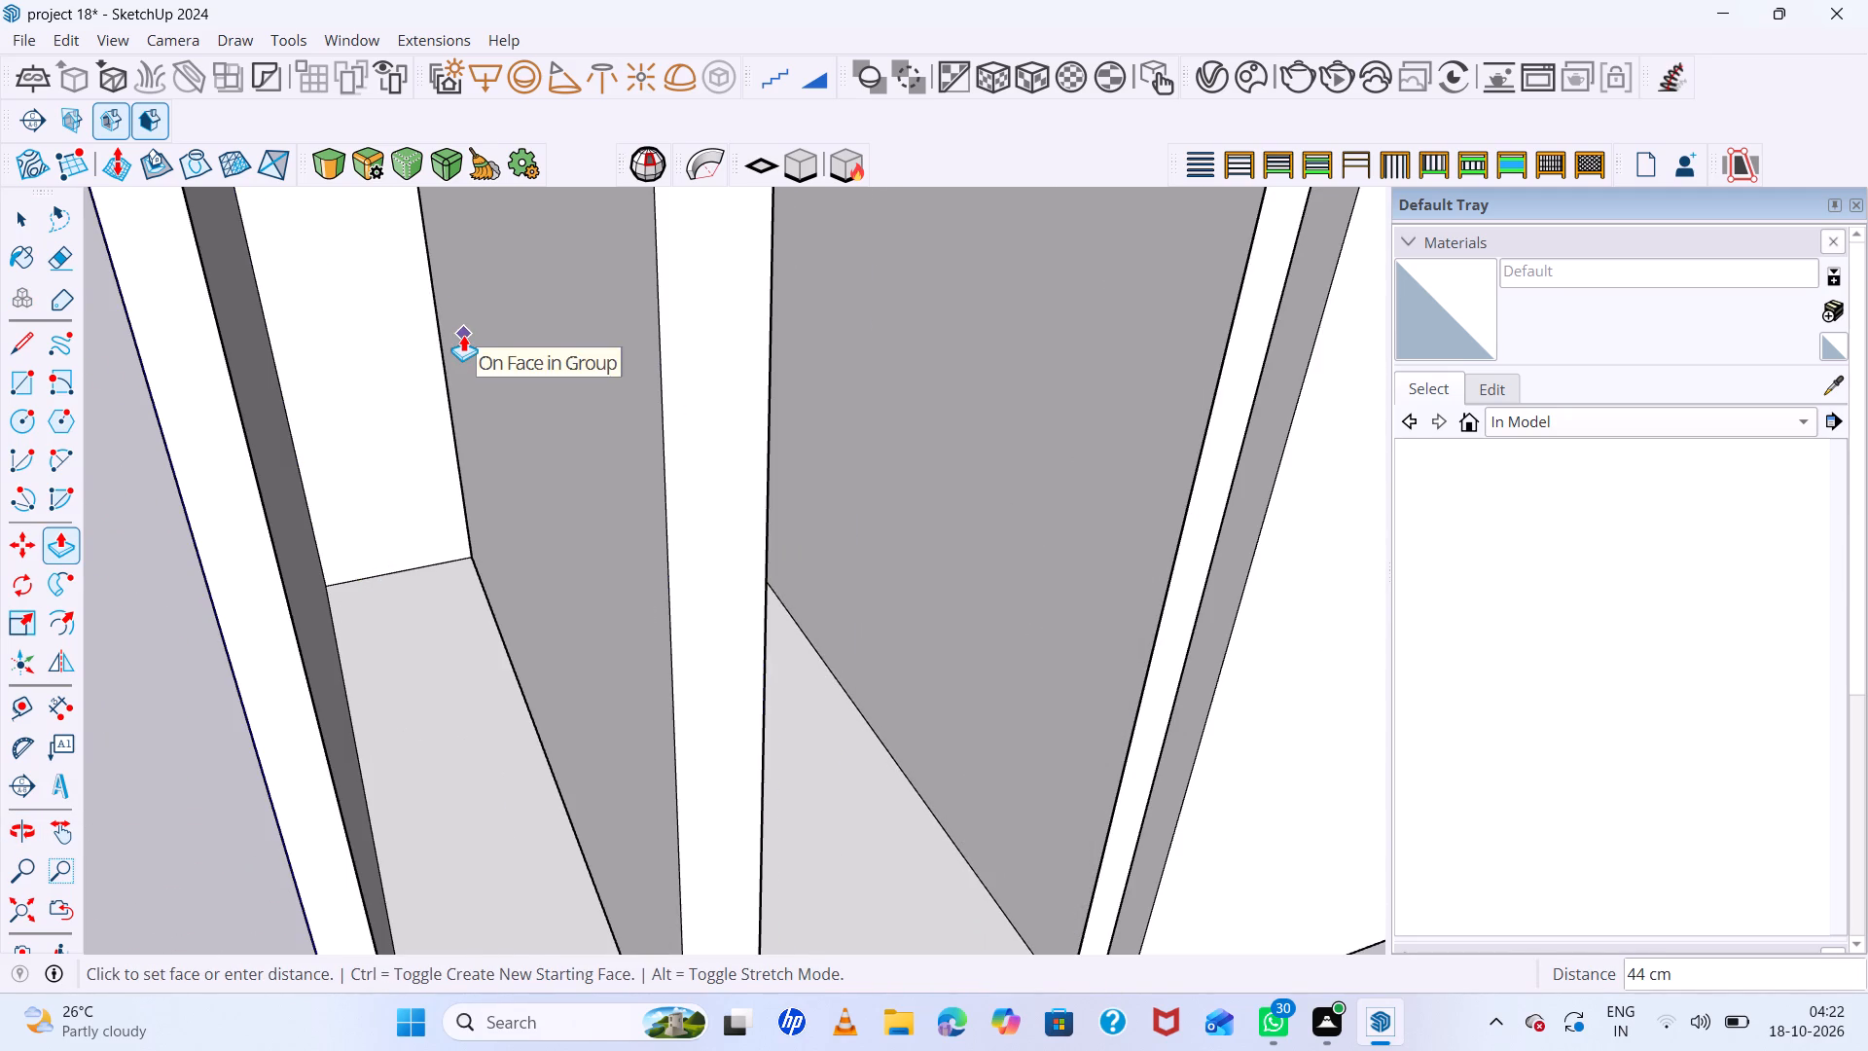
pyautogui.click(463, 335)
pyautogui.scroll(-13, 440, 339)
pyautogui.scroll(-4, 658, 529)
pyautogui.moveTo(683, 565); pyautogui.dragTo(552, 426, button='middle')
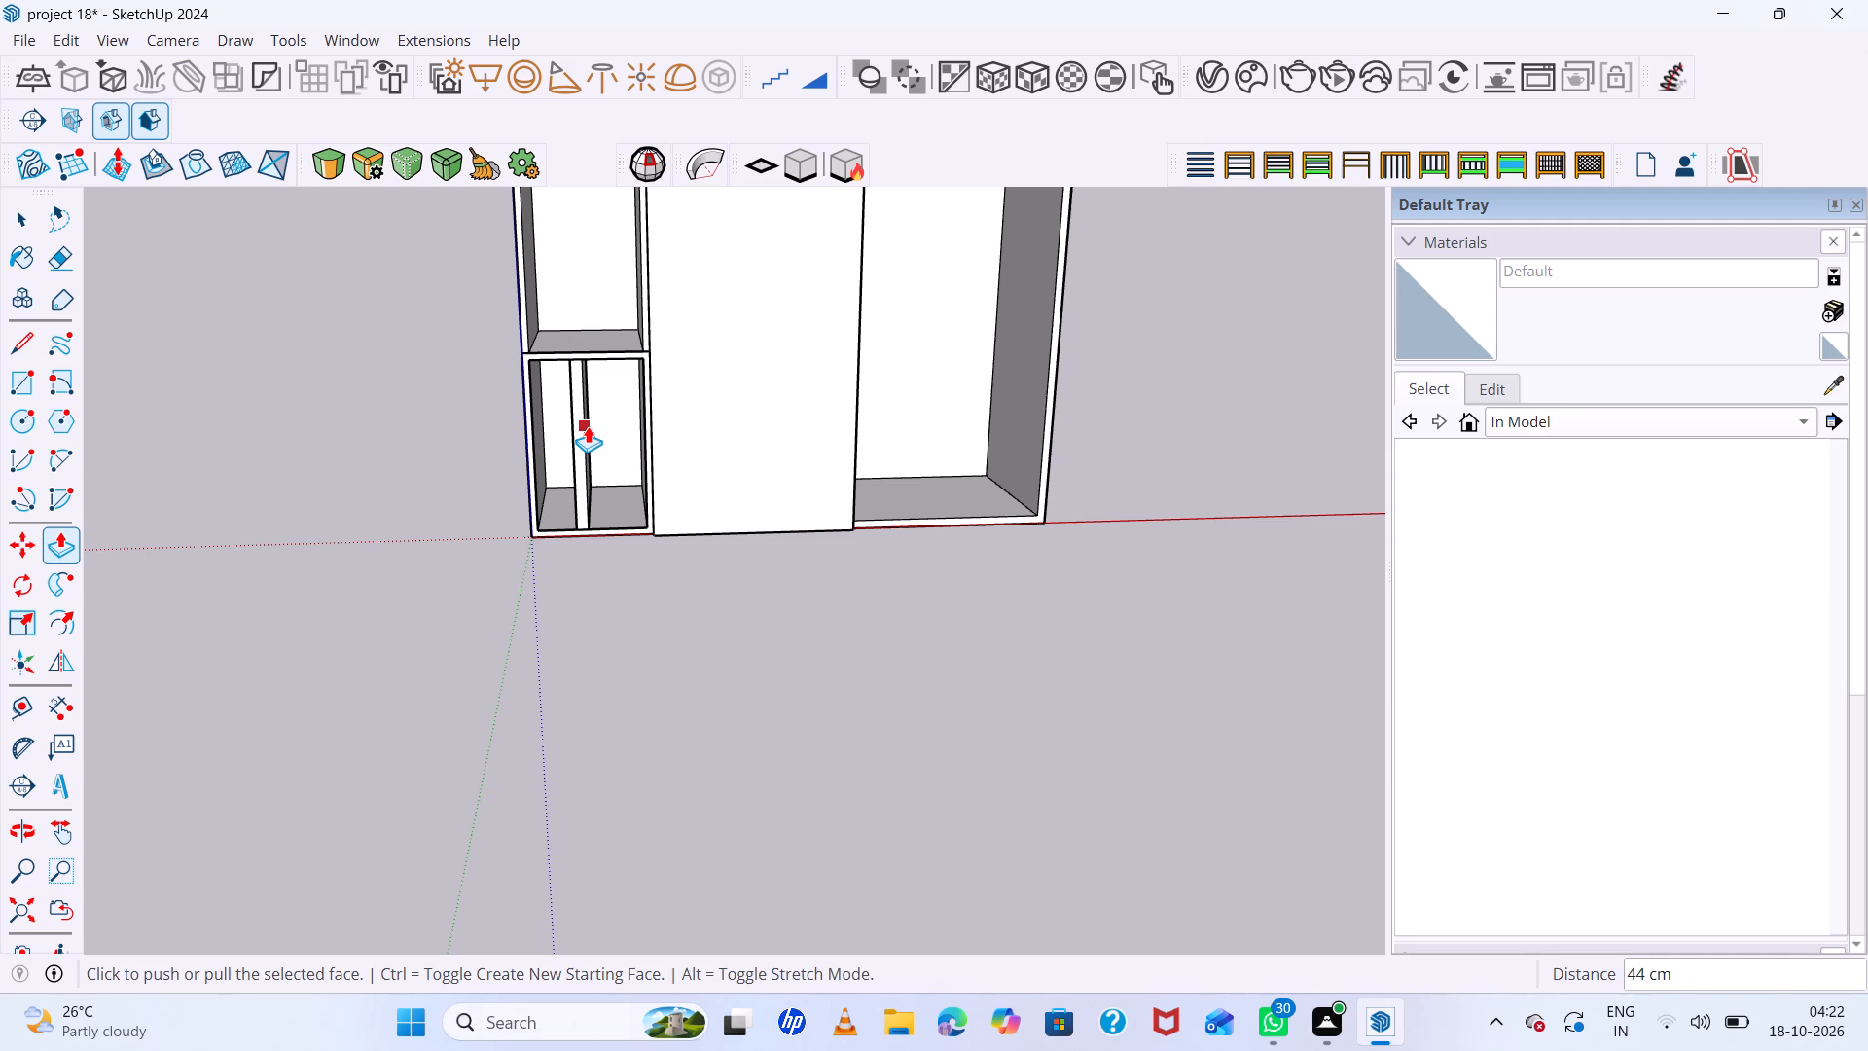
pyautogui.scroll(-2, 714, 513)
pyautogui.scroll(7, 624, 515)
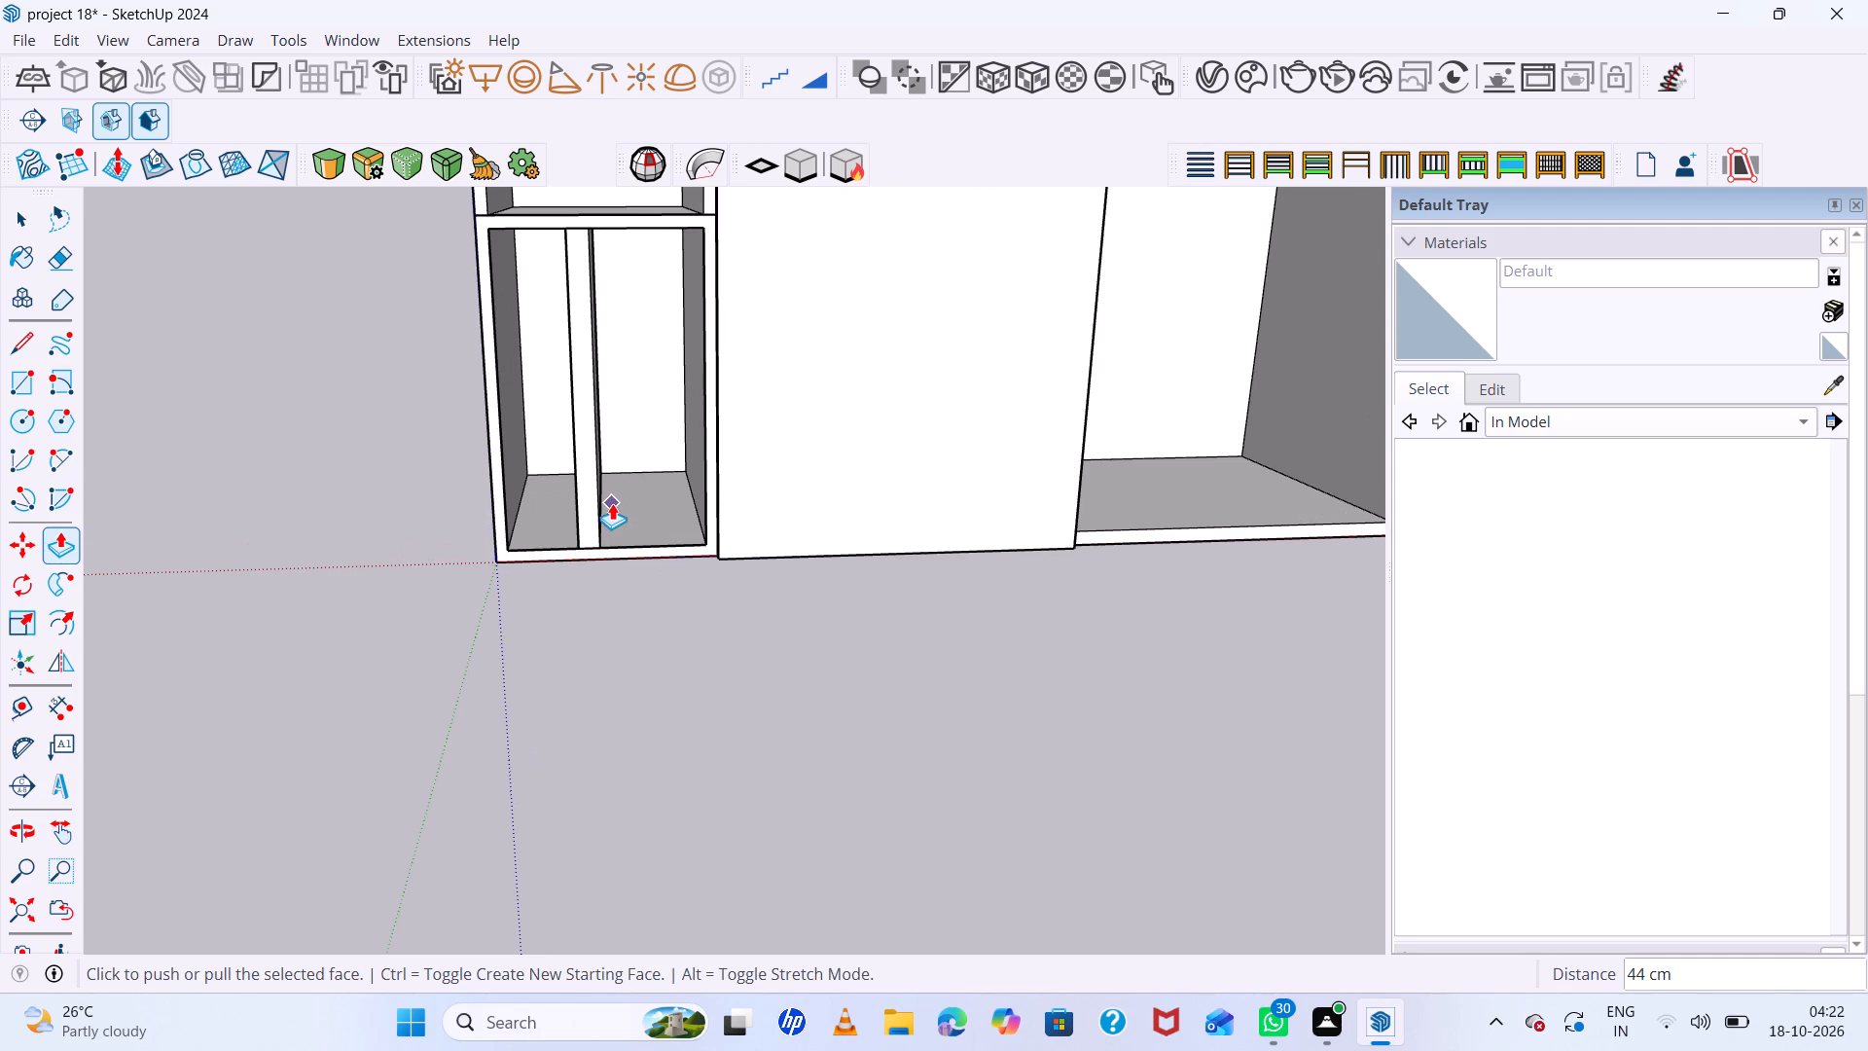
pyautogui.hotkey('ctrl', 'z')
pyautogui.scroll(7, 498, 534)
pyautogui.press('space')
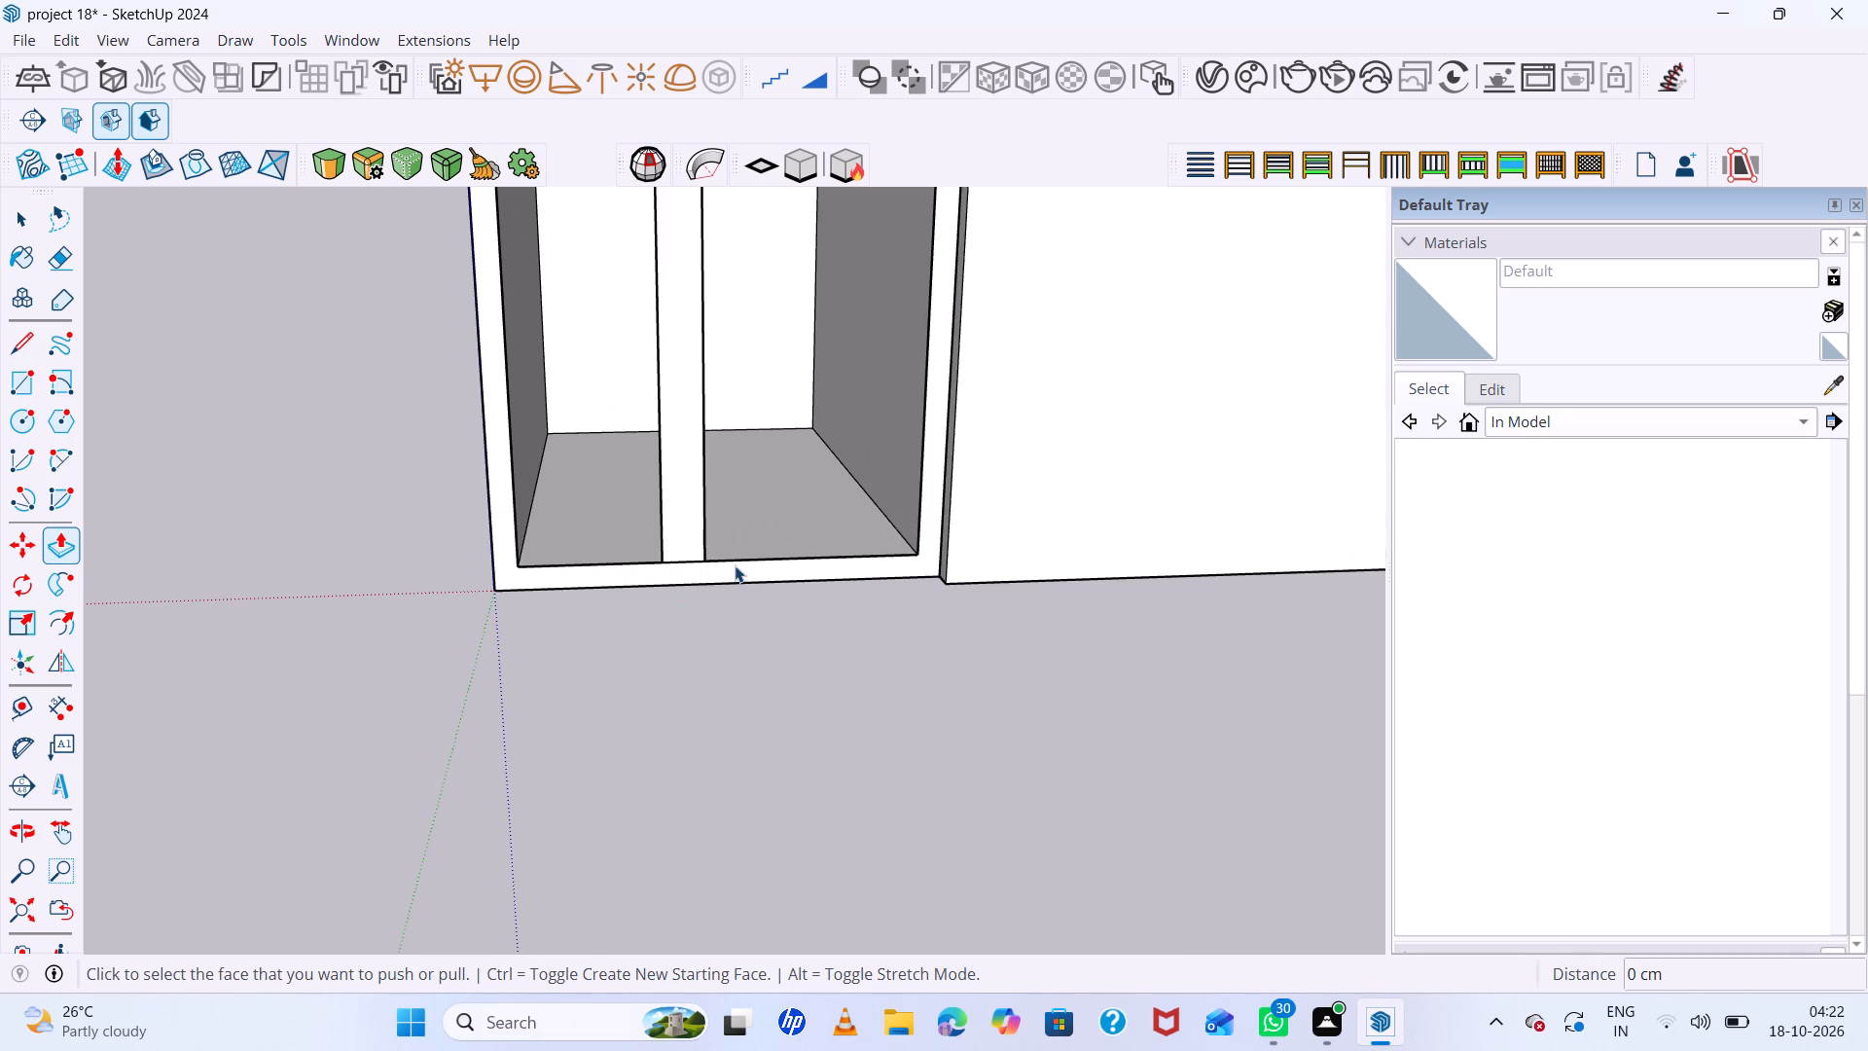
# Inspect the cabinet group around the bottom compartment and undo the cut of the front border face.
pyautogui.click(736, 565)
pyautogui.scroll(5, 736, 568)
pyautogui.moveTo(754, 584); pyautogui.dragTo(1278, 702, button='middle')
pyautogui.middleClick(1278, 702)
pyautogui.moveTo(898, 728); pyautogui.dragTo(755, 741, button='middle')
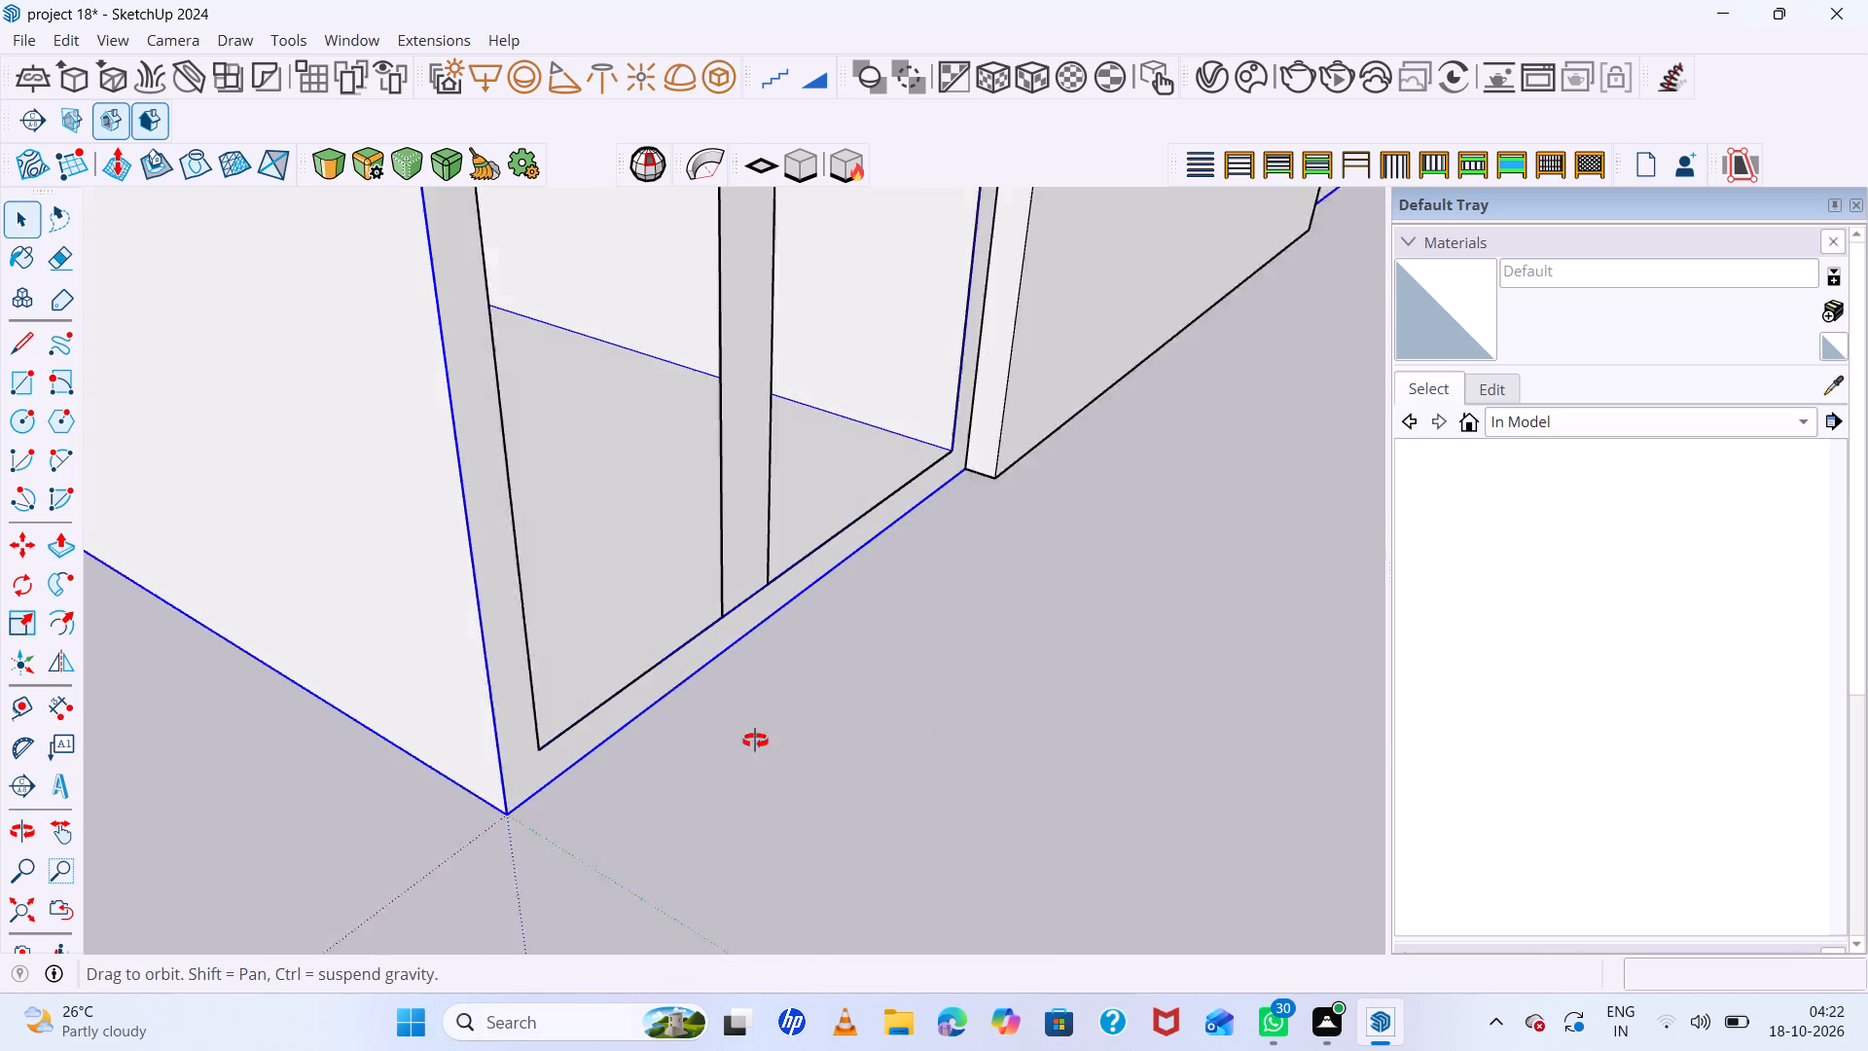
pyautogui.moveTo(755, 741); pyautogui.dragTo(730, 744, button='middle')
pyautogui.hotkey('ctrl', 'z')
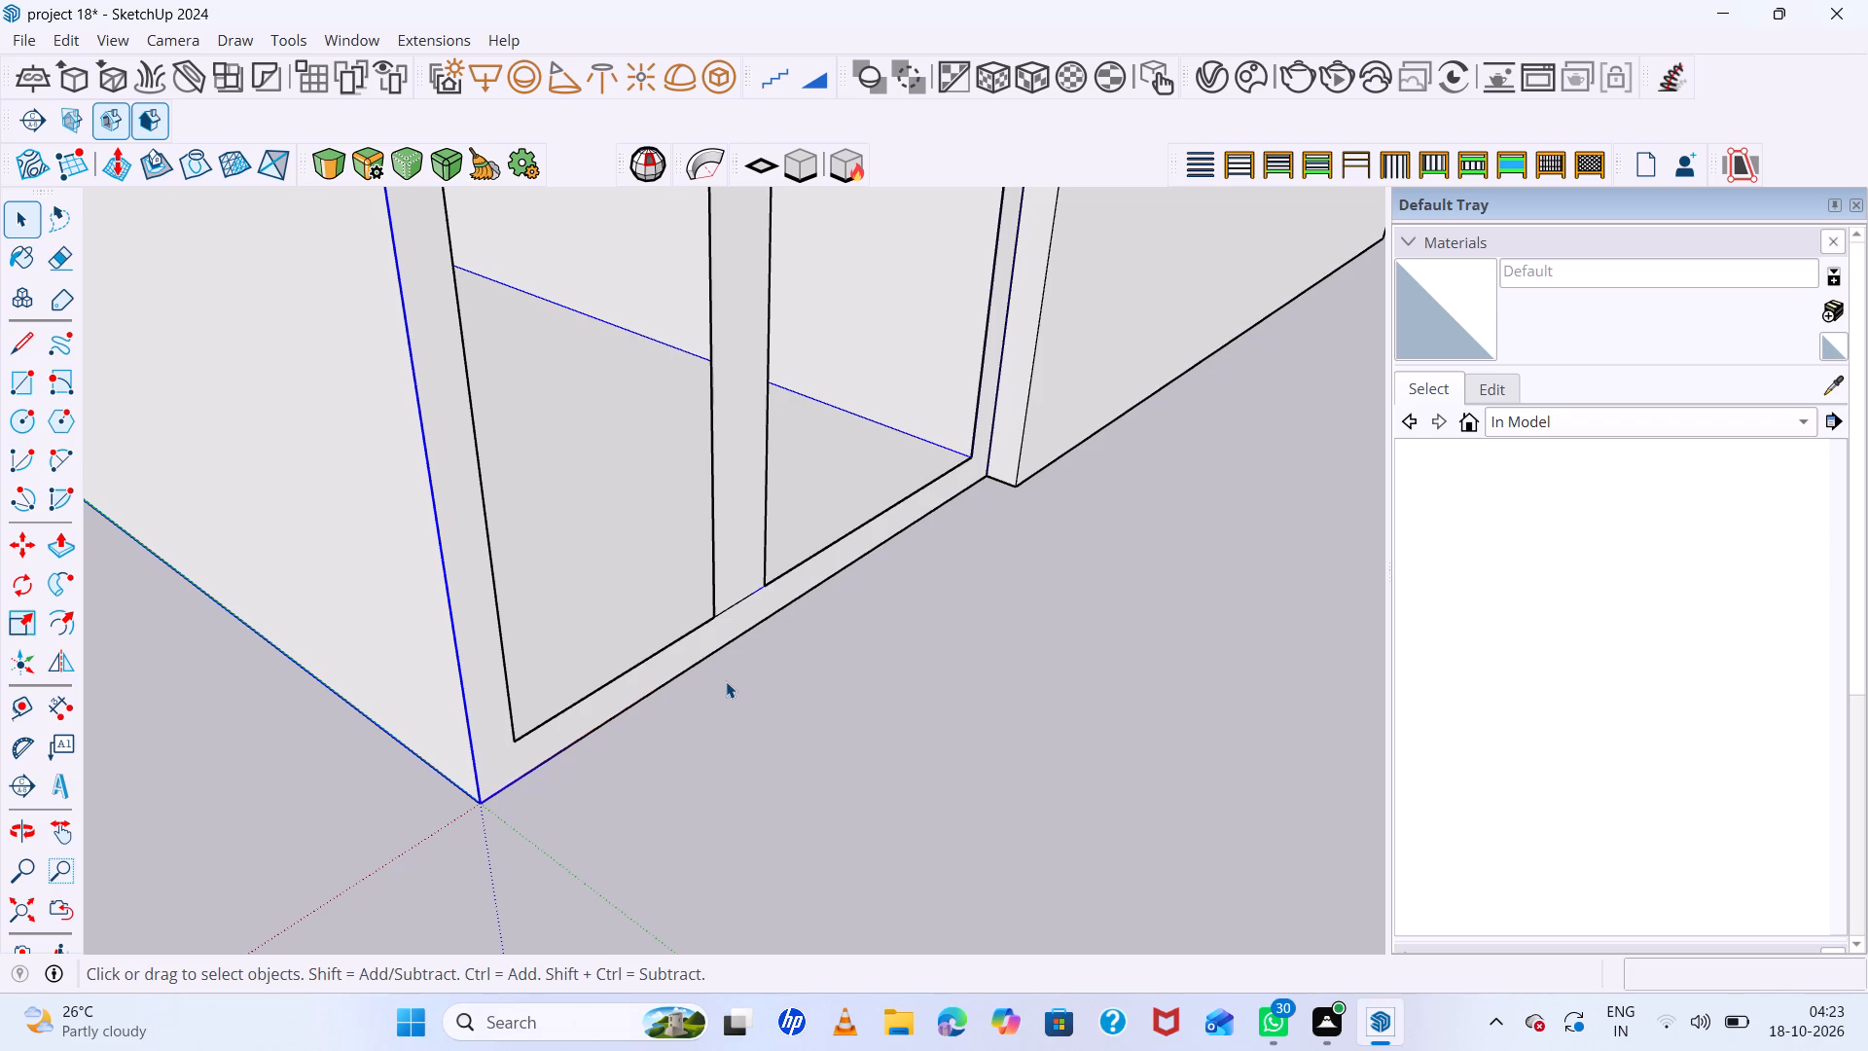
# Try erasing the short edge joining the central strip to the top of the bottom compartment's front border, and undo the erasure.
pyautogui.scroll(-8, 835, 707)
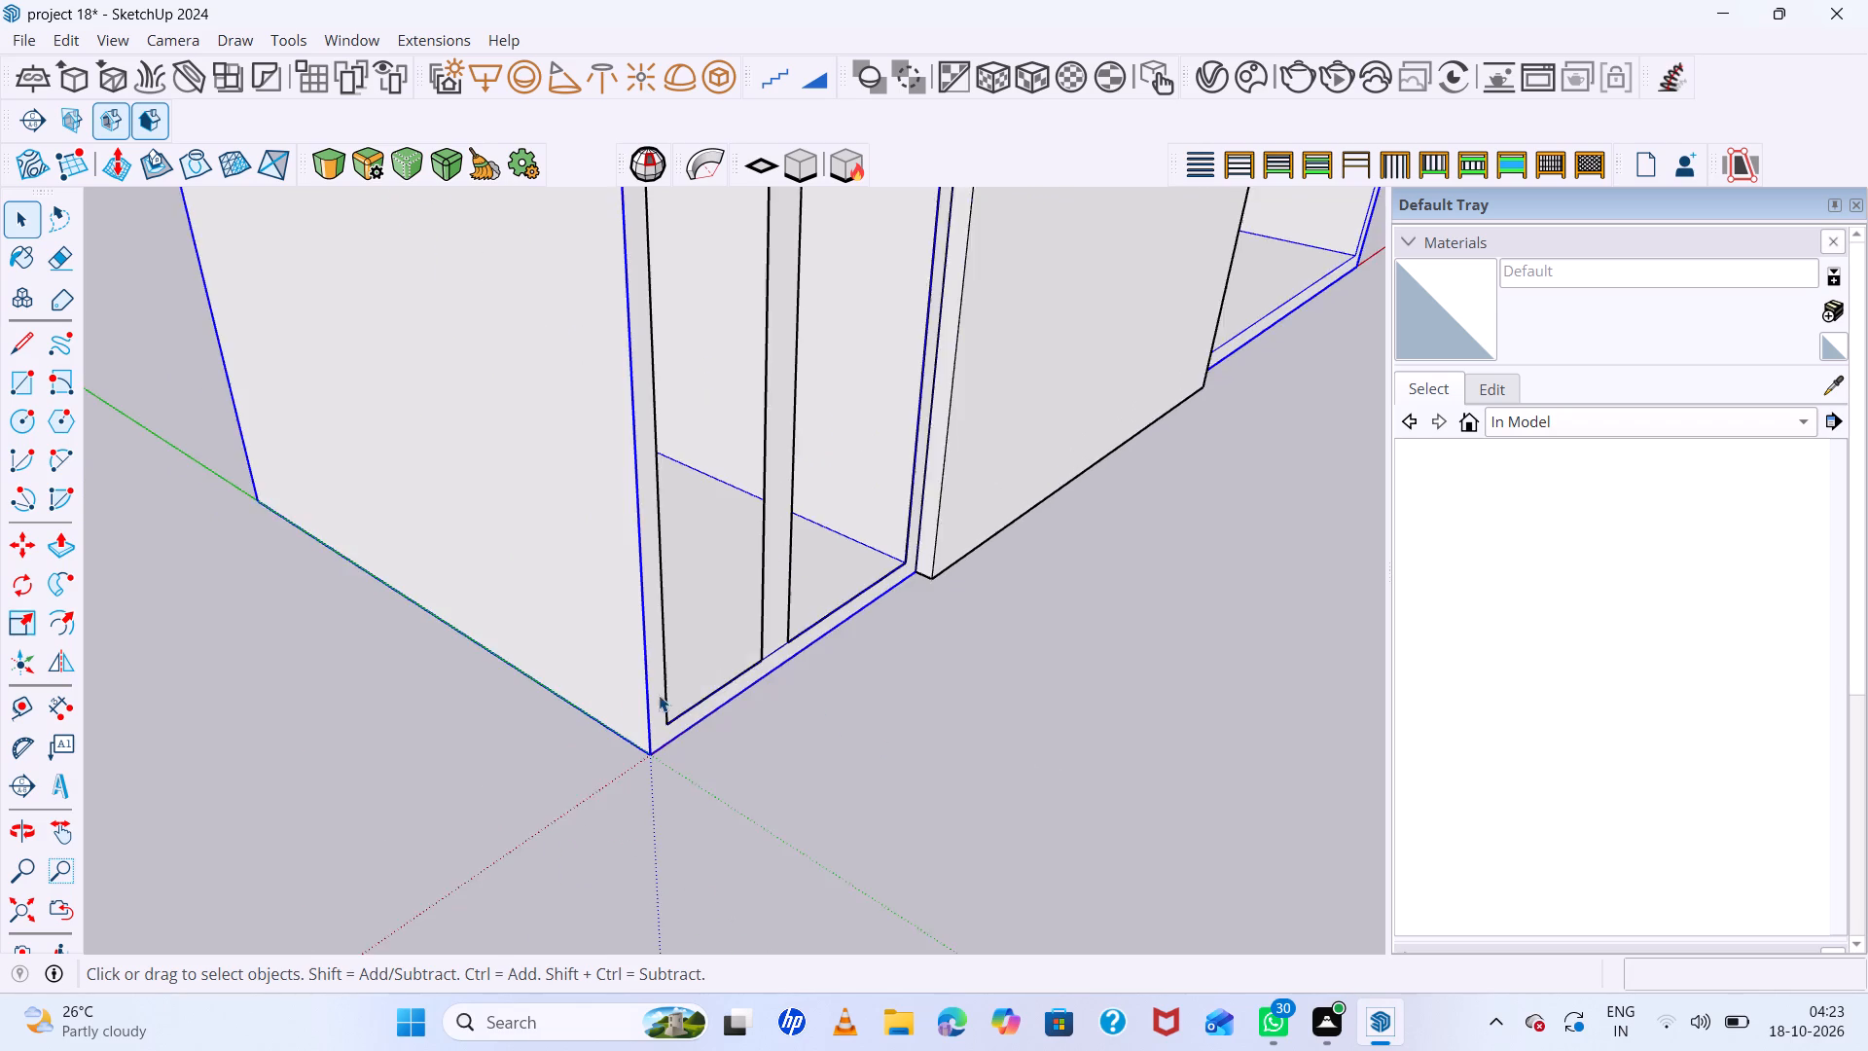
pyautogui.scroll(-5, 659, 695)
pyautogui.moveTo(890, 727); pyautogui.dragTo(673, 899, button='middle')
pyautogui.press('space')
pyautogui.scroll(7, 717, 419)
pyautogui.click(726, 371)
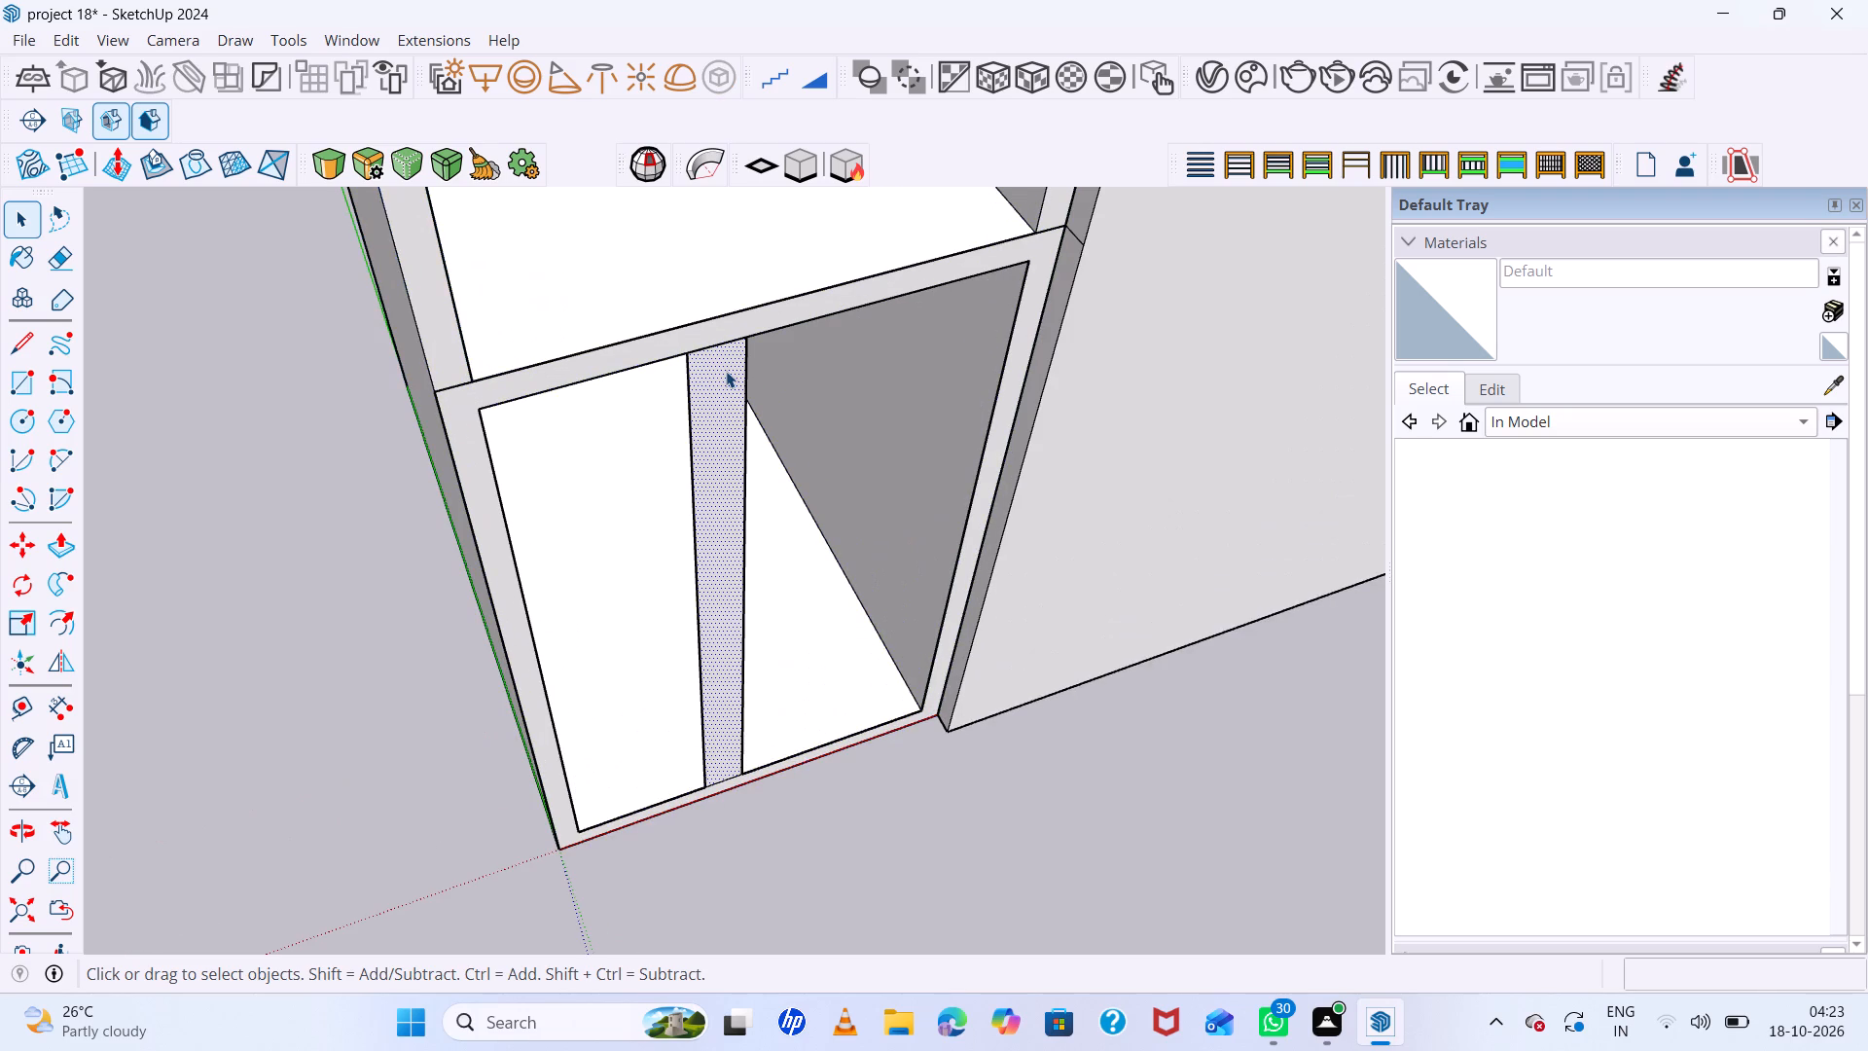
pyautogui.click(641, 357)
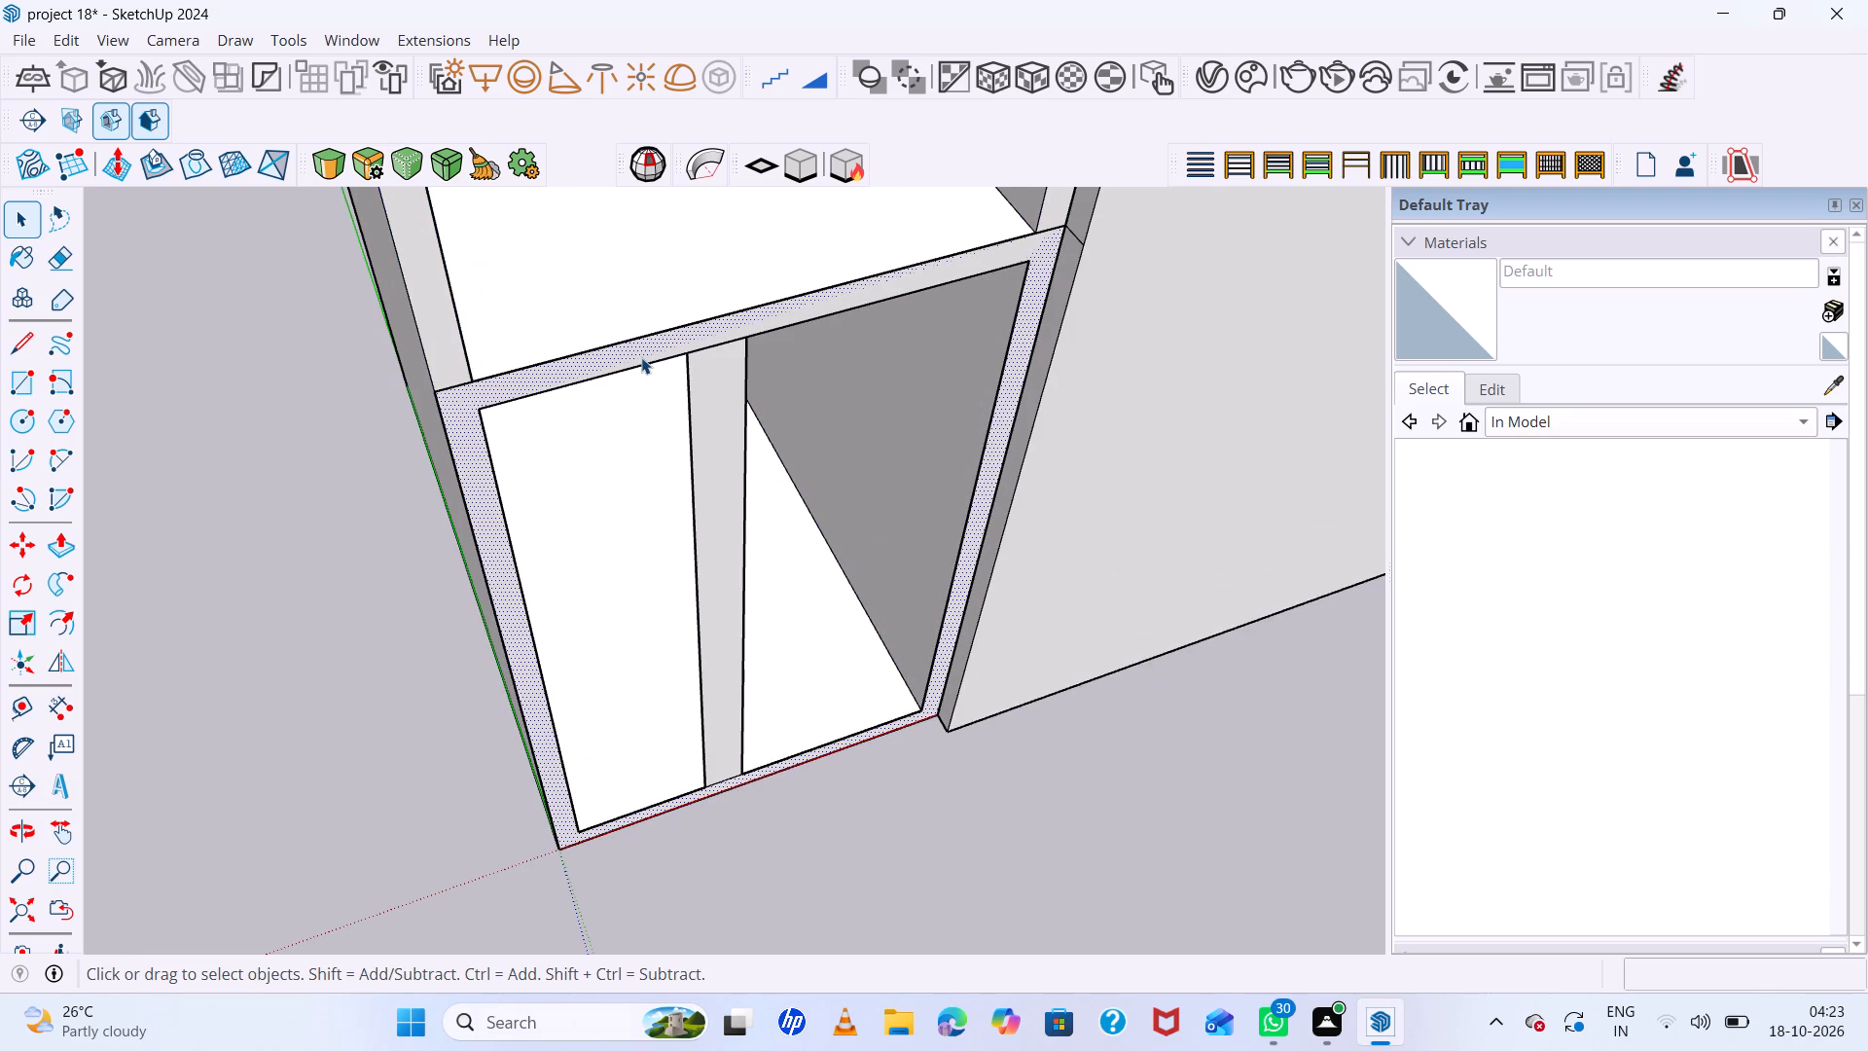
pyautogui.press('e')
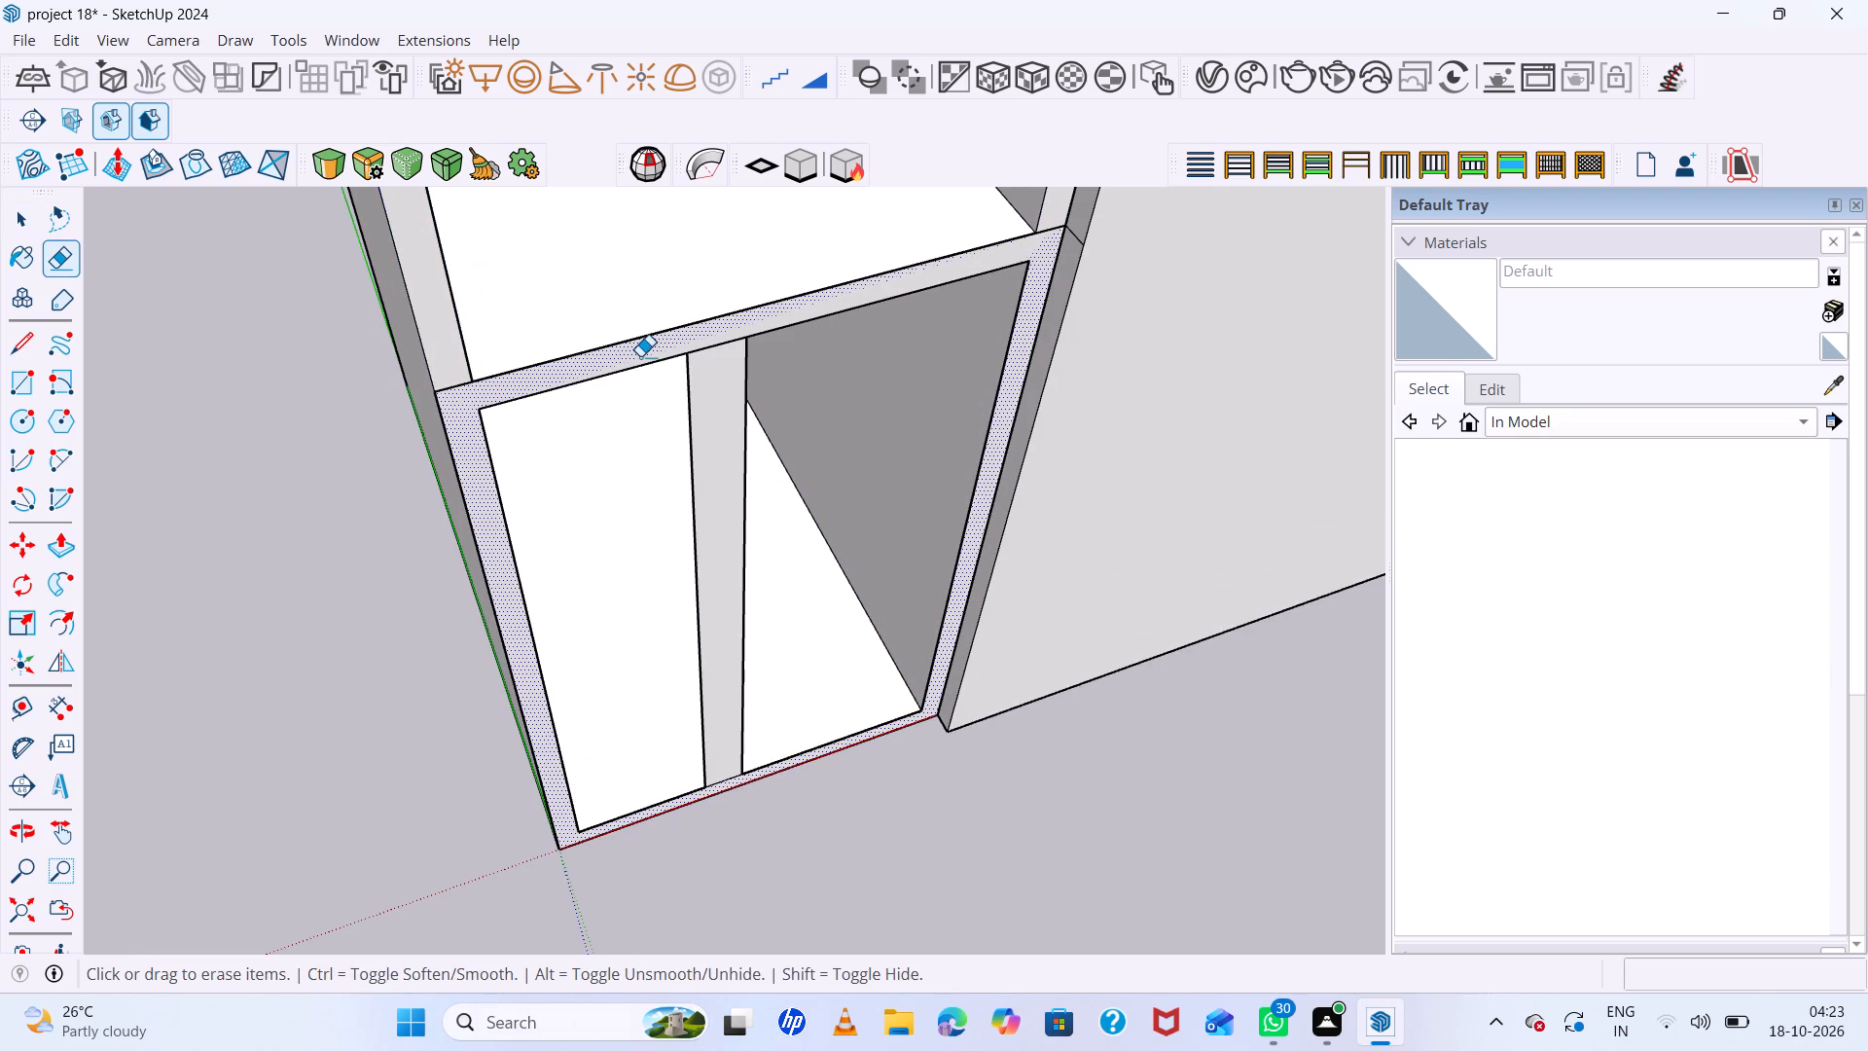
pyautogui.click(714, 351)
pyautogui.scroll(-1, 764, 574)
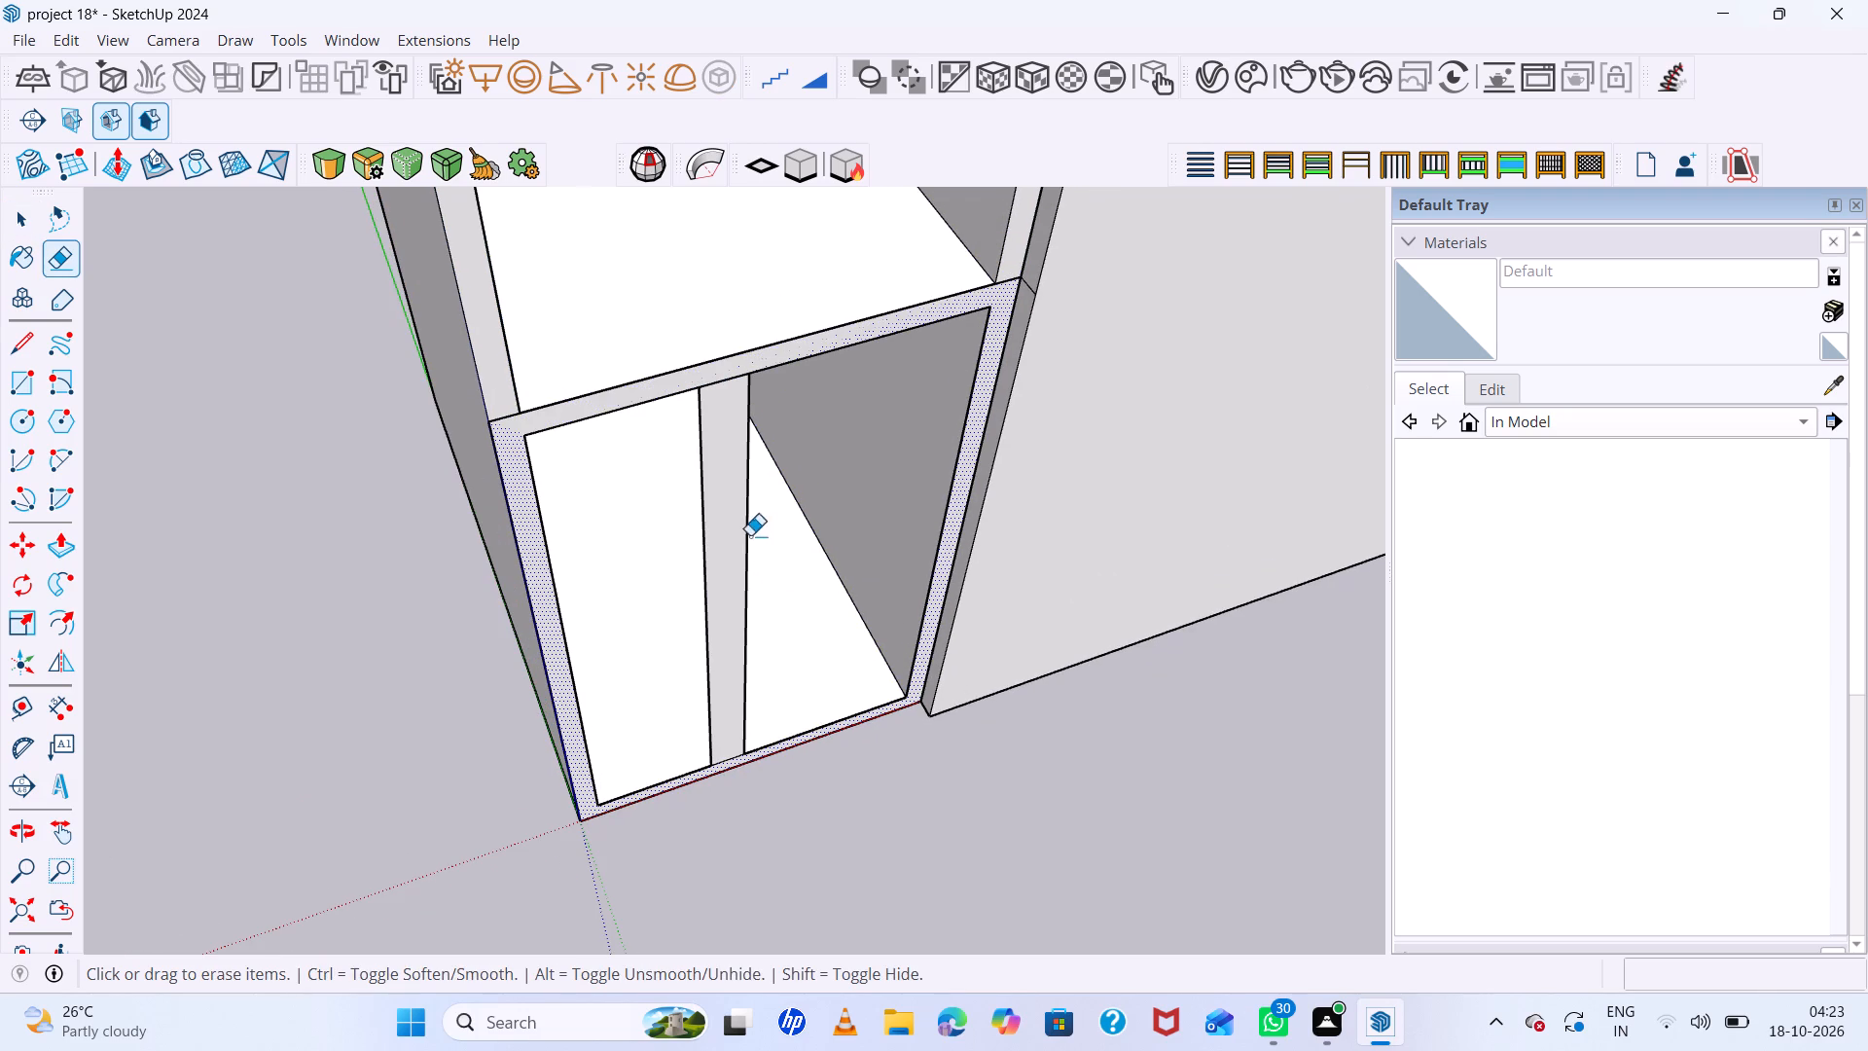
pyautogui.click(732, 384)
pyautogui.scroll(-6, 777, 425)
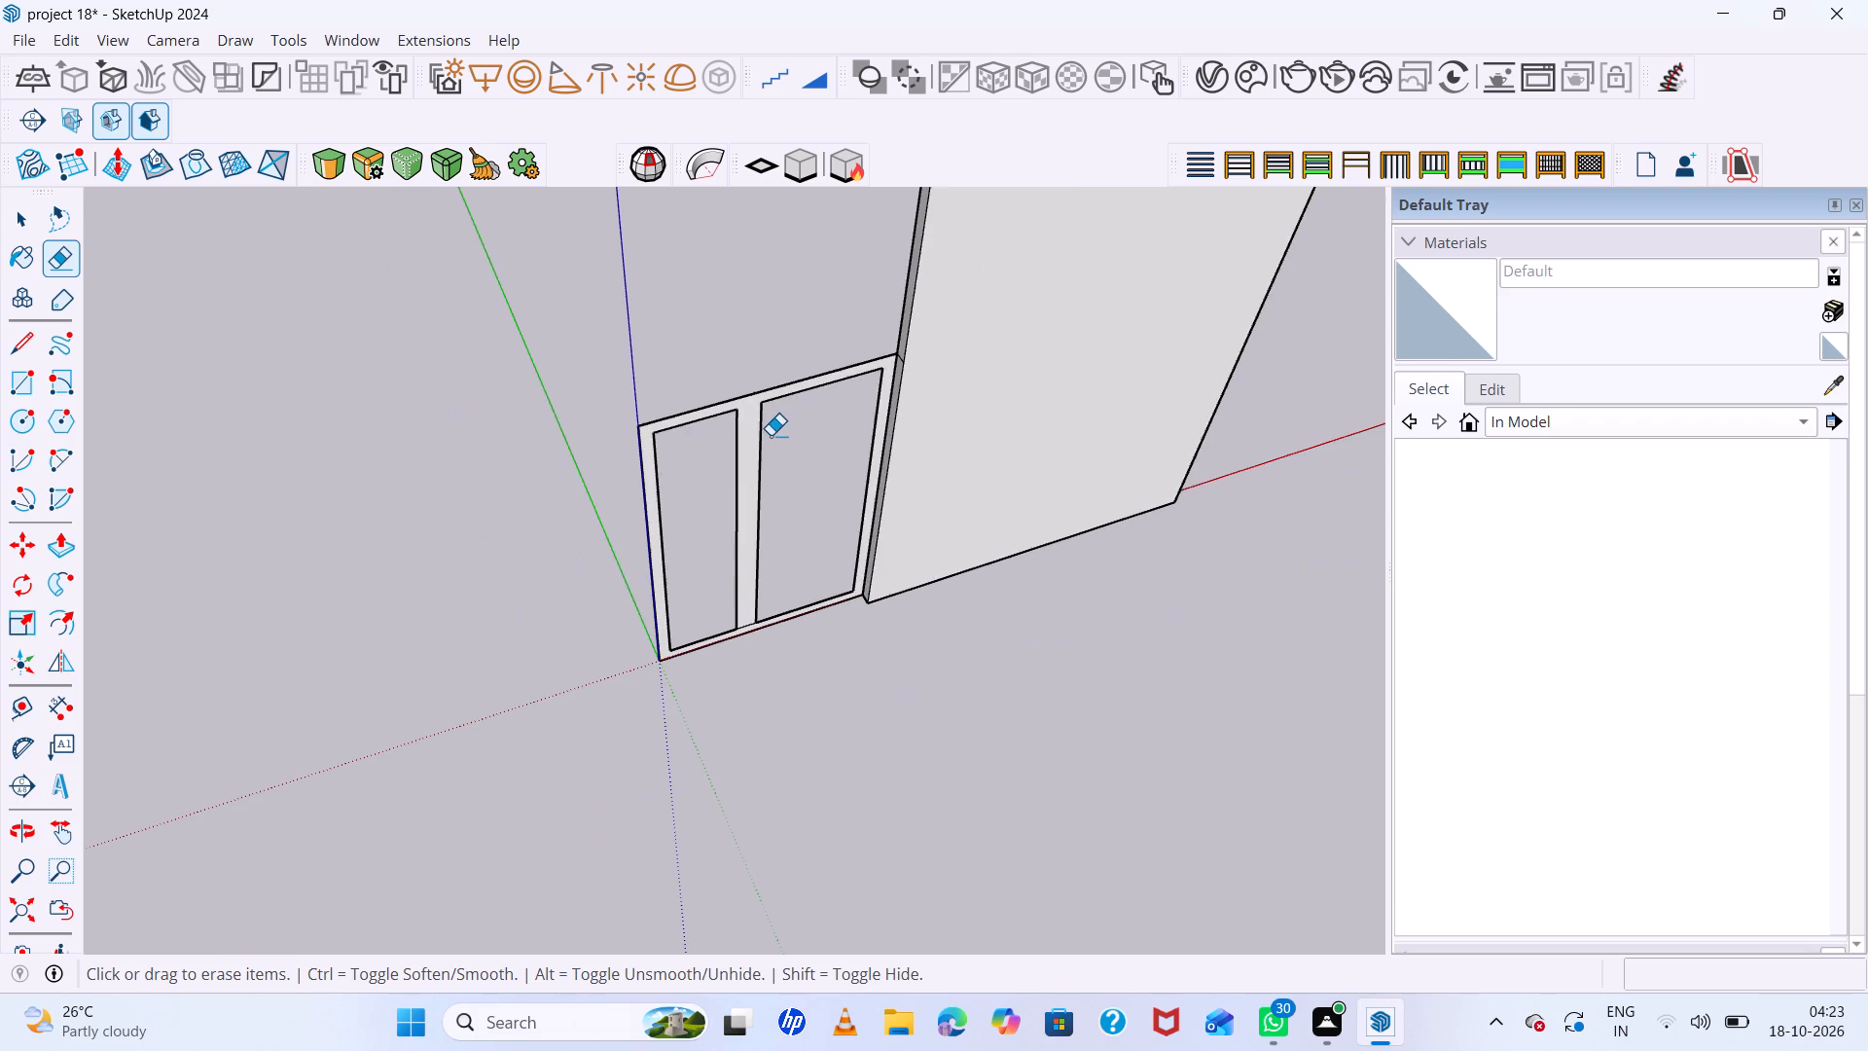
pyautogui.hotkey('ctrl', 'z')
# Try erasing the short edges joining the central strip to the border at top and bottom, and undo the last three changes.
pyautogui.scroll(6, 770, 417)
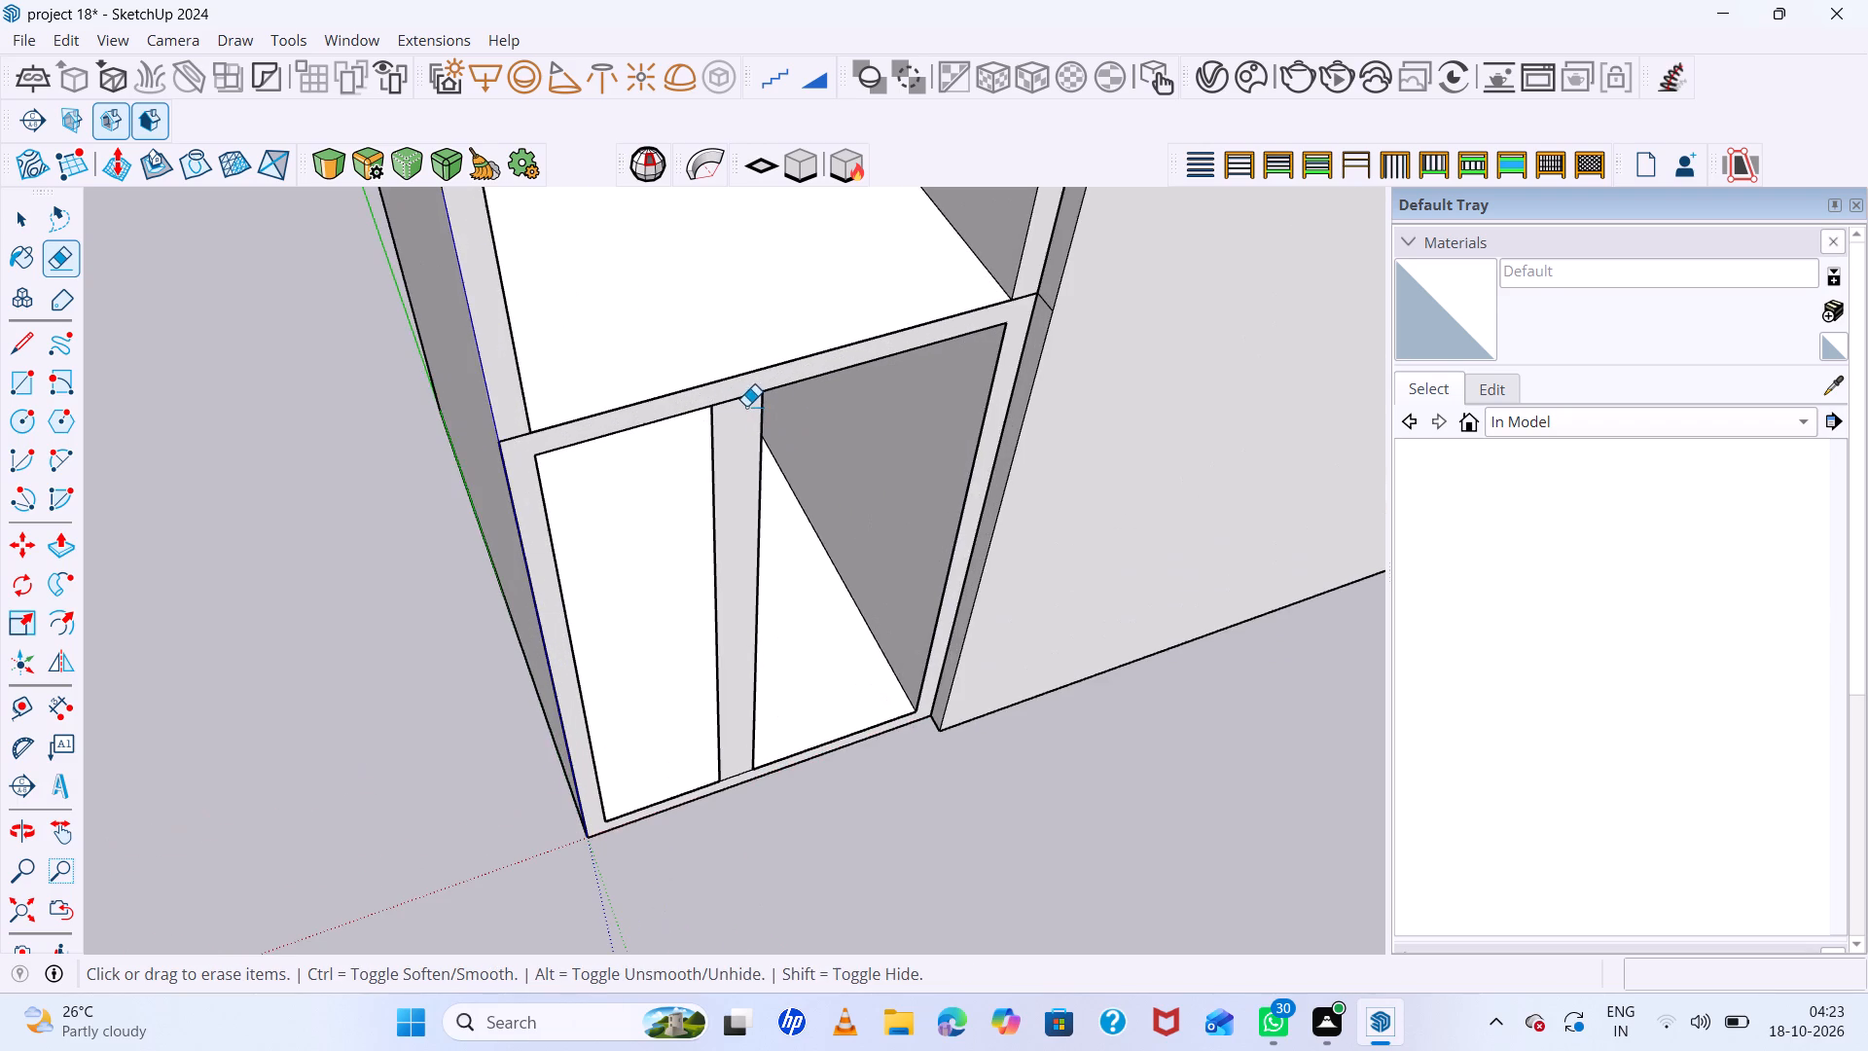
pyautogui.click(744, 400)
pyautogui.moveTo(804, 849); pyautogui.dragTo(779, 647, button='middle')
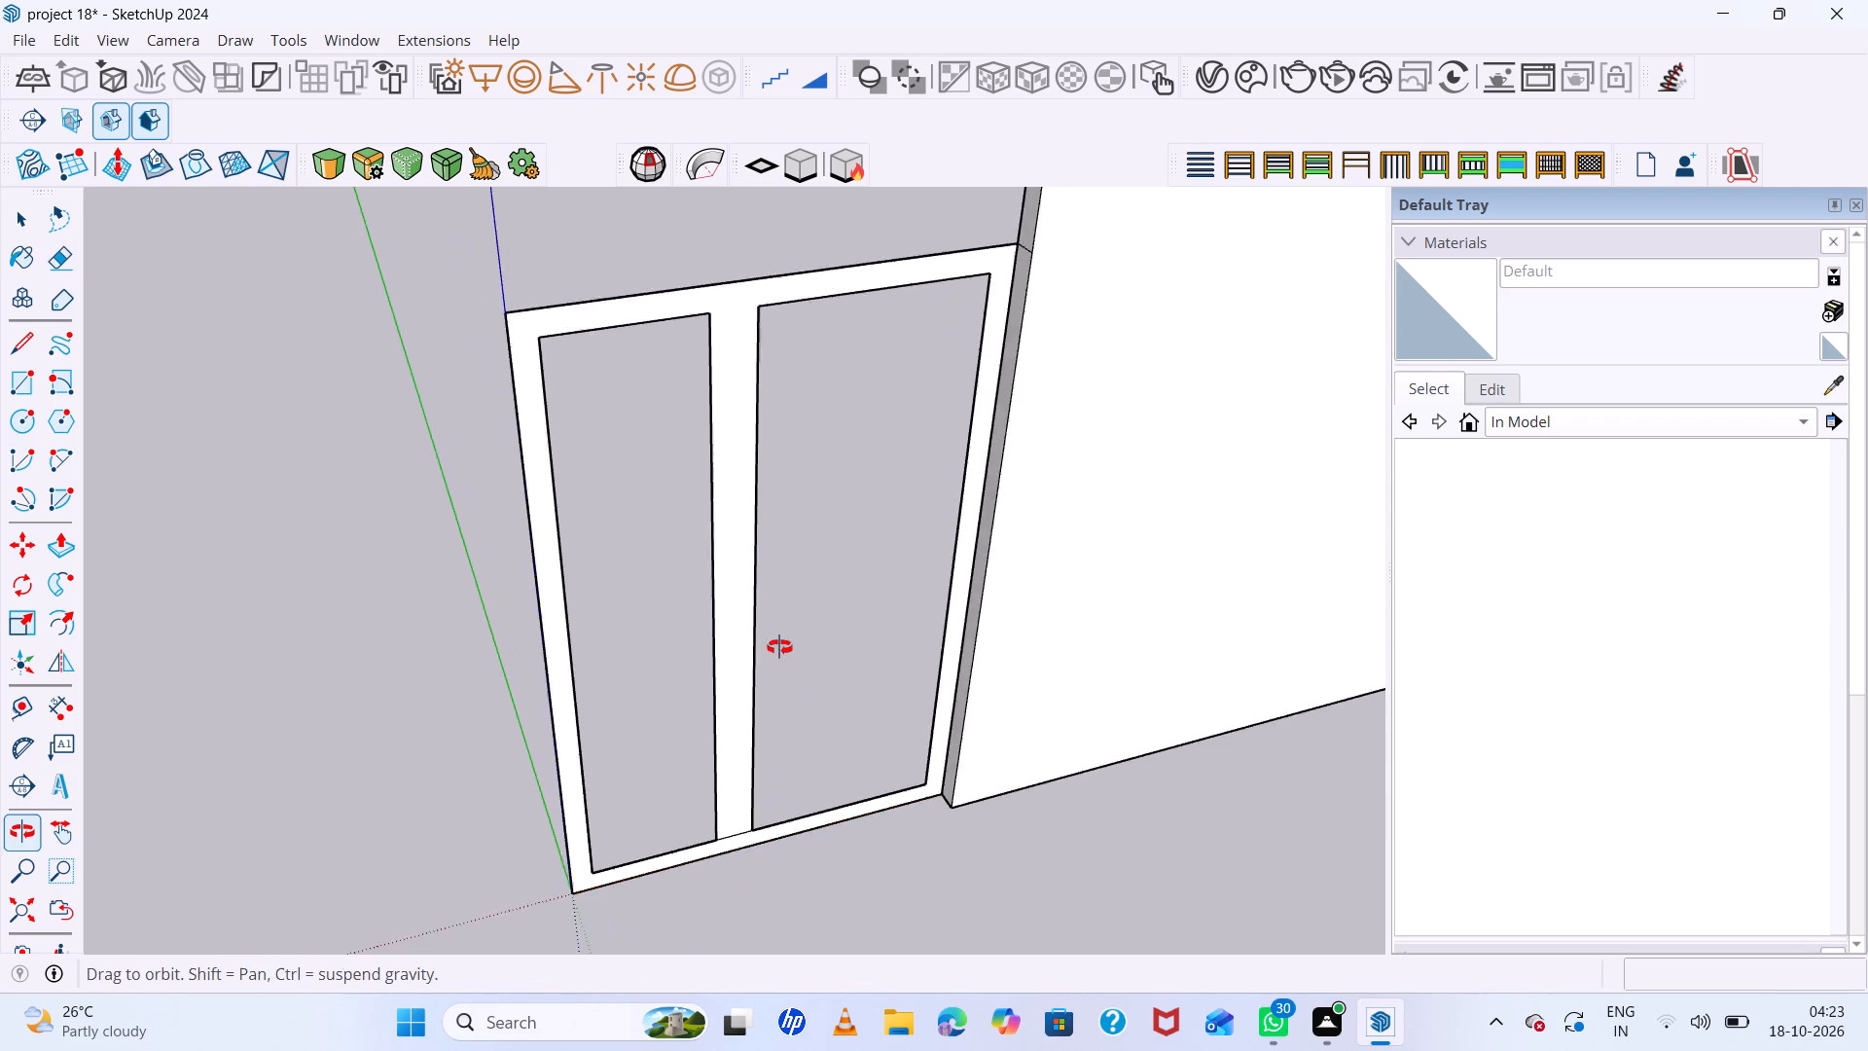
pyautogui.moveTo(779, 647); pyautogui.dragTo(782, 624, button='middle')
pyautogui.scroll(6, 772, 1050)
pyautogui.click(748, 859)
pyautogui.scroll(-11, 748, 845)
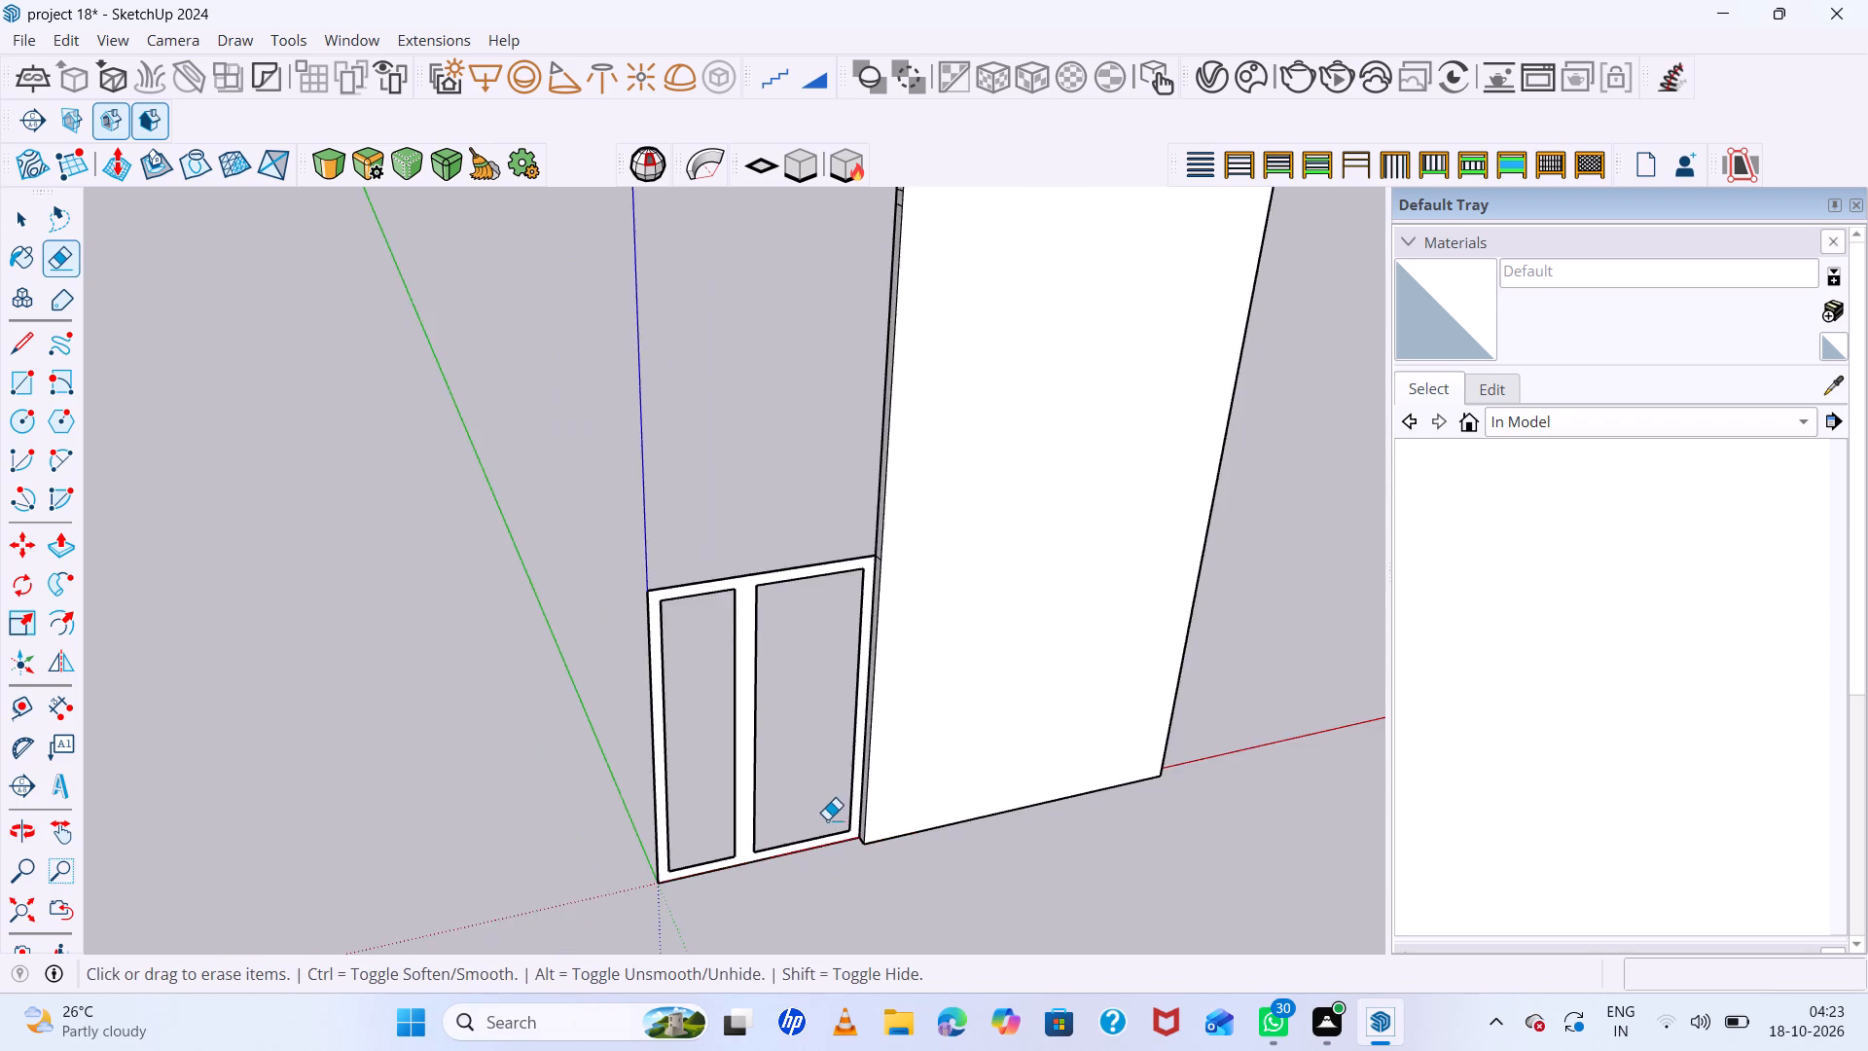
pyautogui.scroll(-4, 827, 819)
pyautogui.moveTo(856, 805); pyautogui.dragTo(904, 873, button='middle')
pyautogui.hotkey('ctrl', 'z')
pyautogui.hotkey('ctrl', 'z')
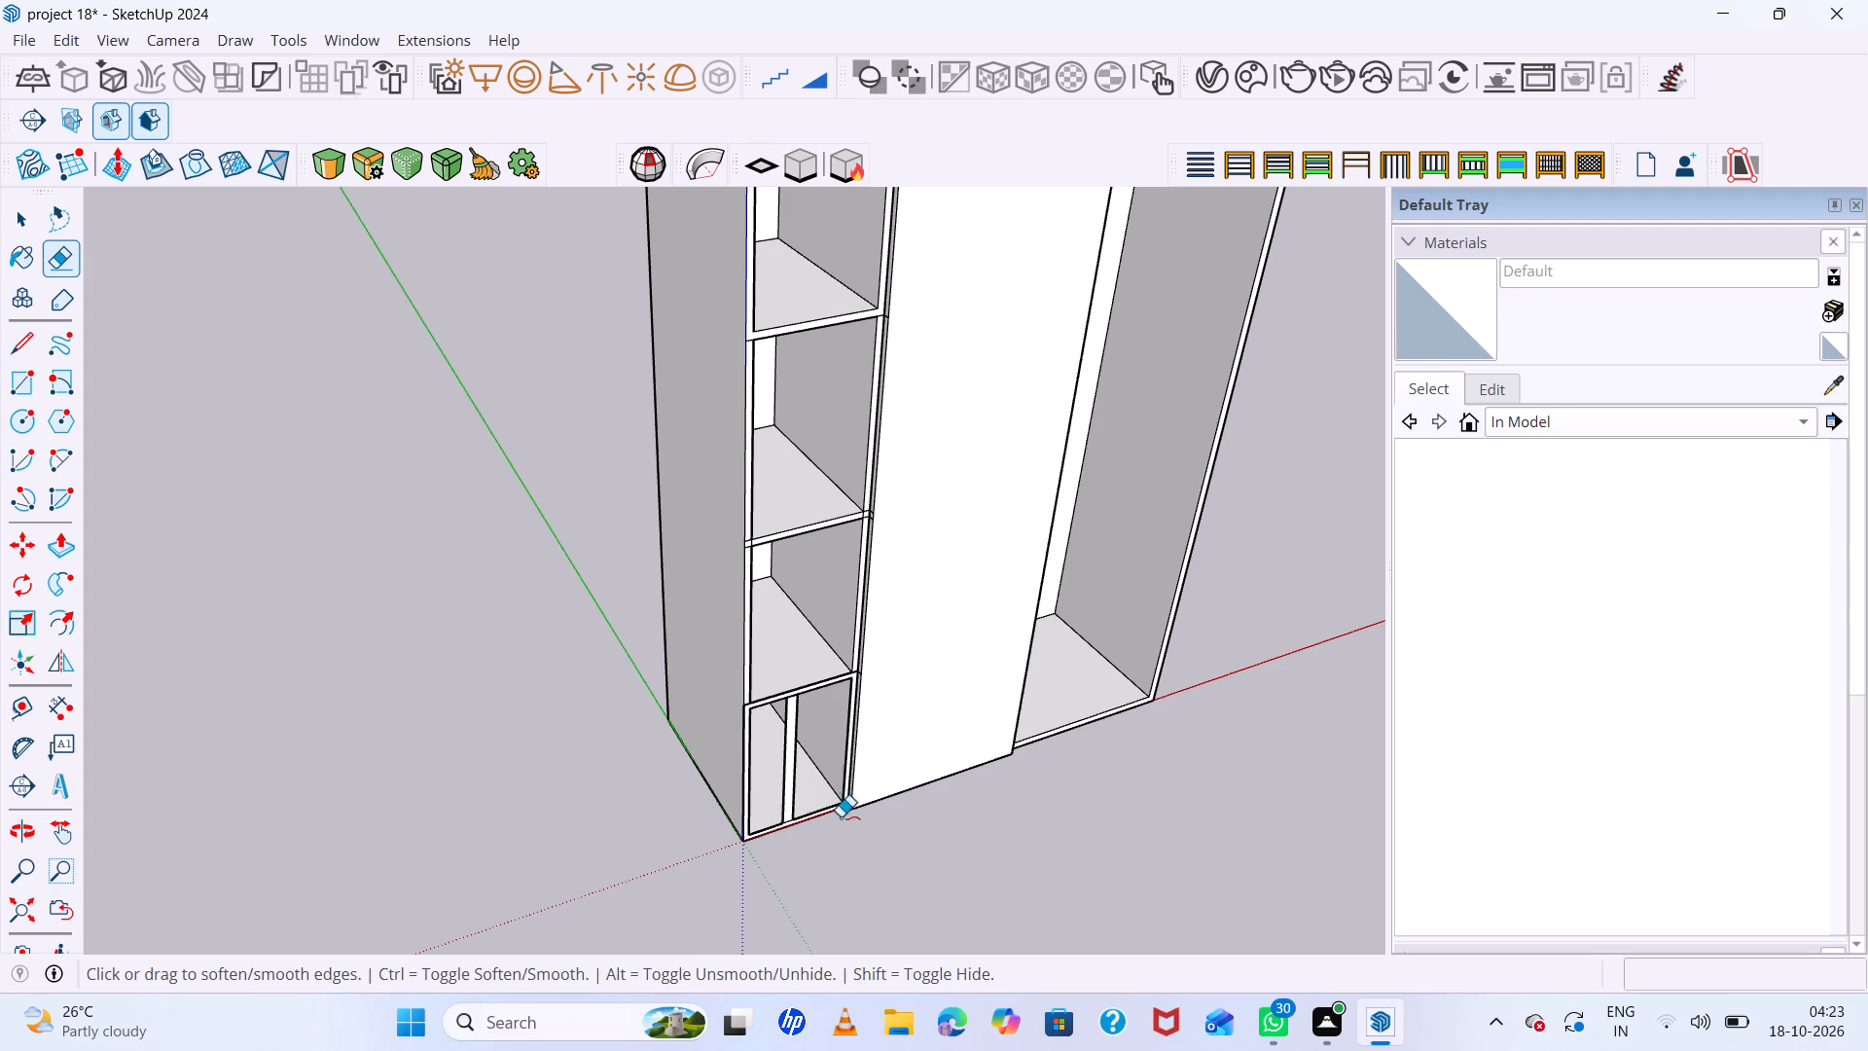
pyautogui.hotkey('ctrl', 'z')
# Erase the dividing line running along the middle of the central strip.
pyautogui.scroll(18, 786, 700)
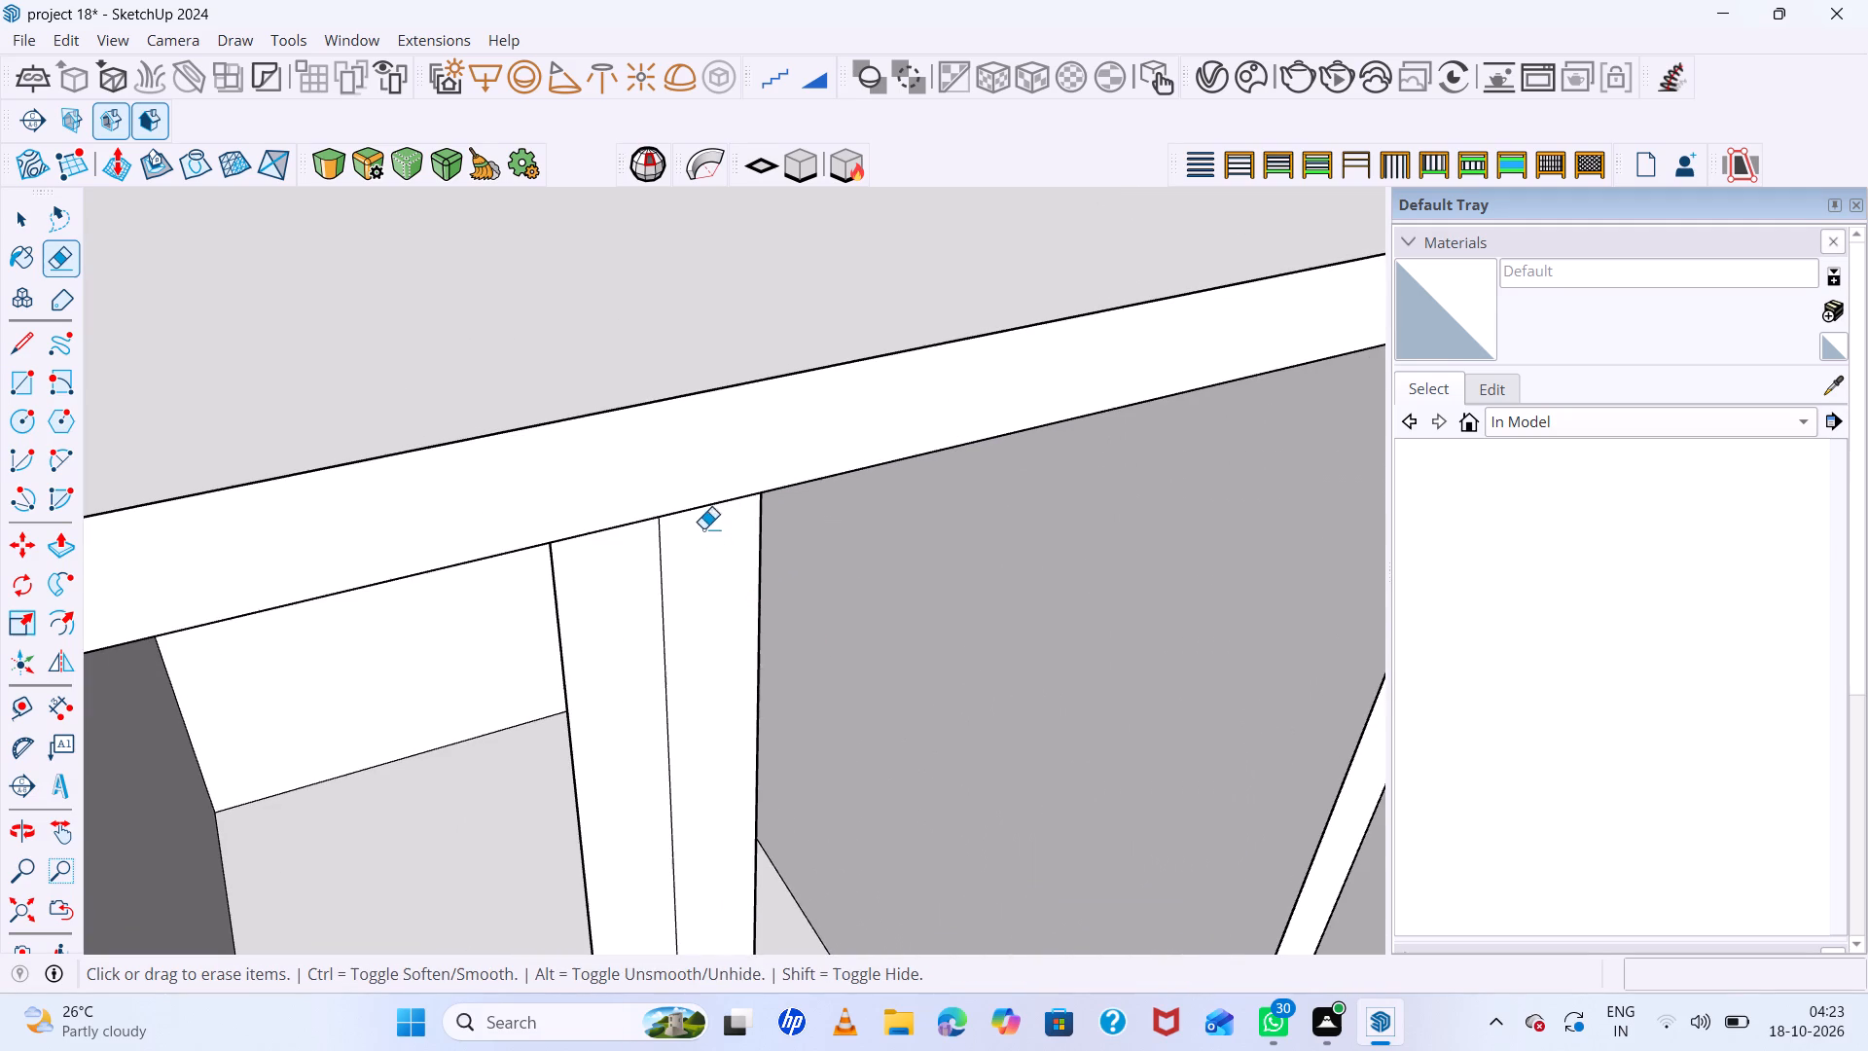
pyautogui.moveTo(667, 543); pyautogui.dragTo(620, 567)
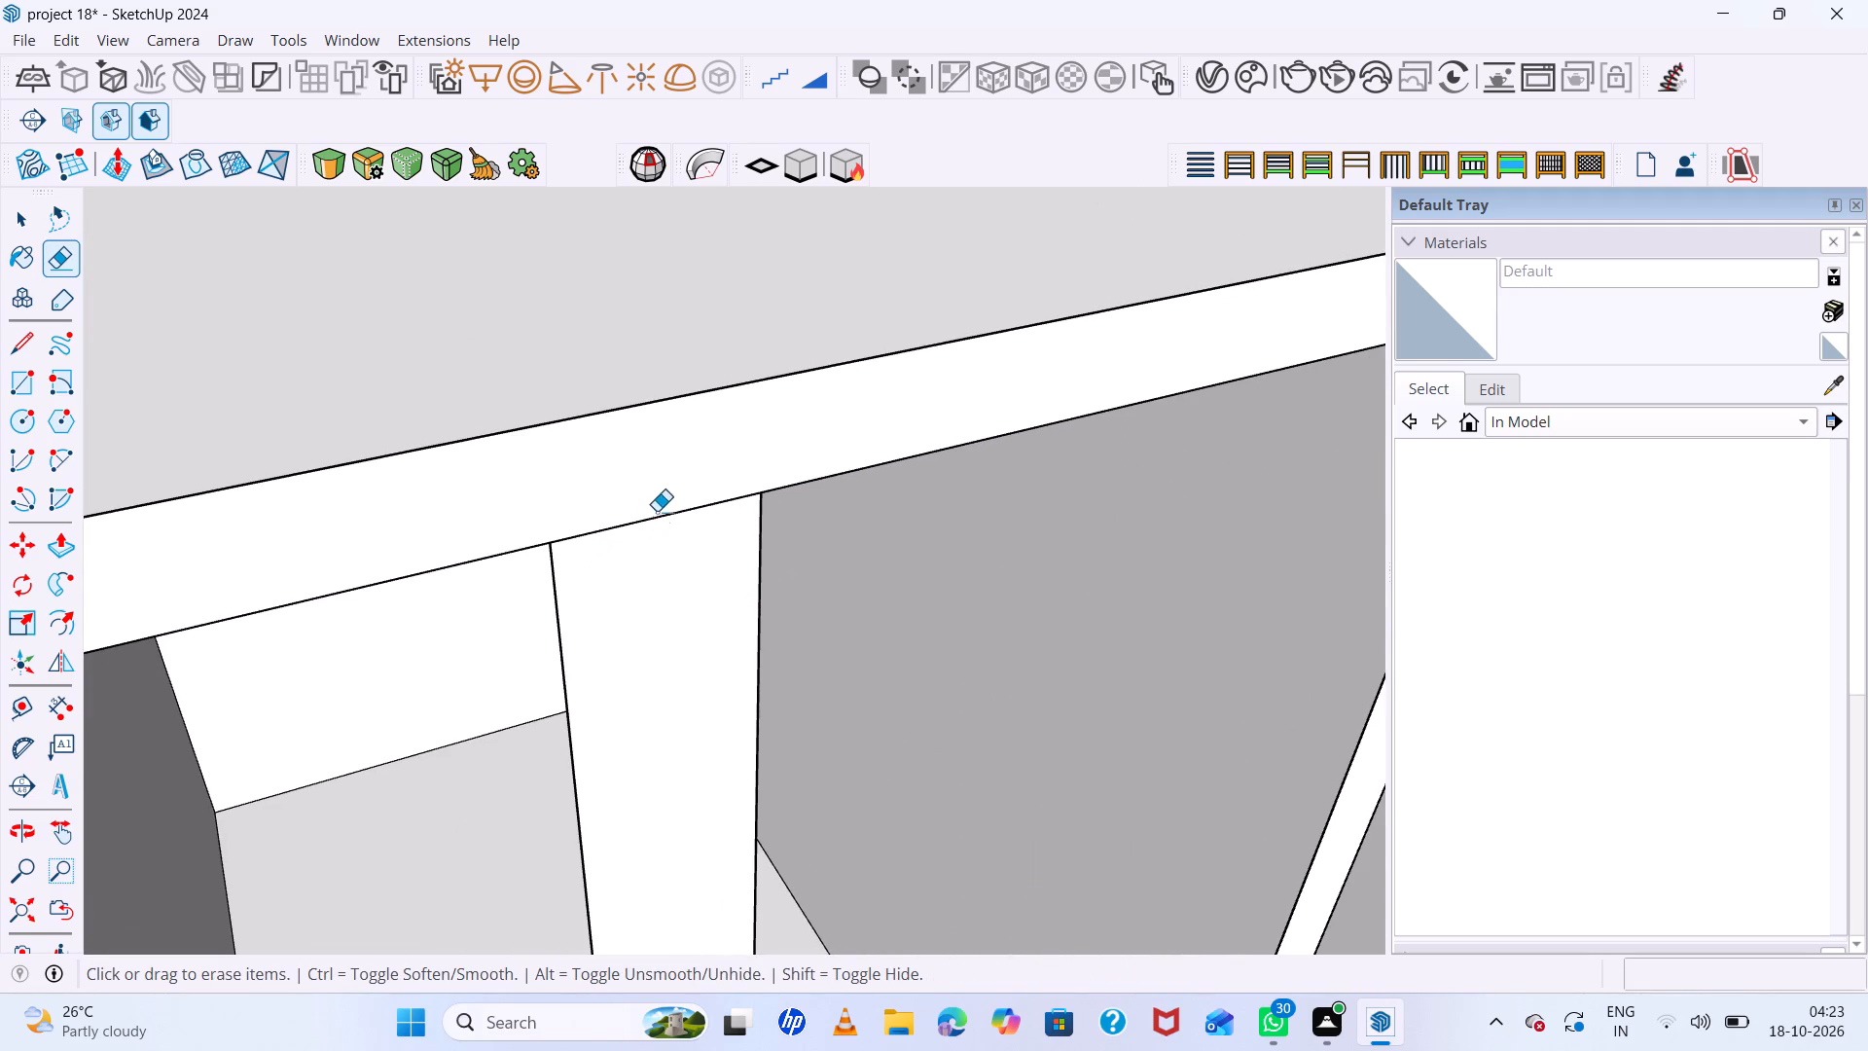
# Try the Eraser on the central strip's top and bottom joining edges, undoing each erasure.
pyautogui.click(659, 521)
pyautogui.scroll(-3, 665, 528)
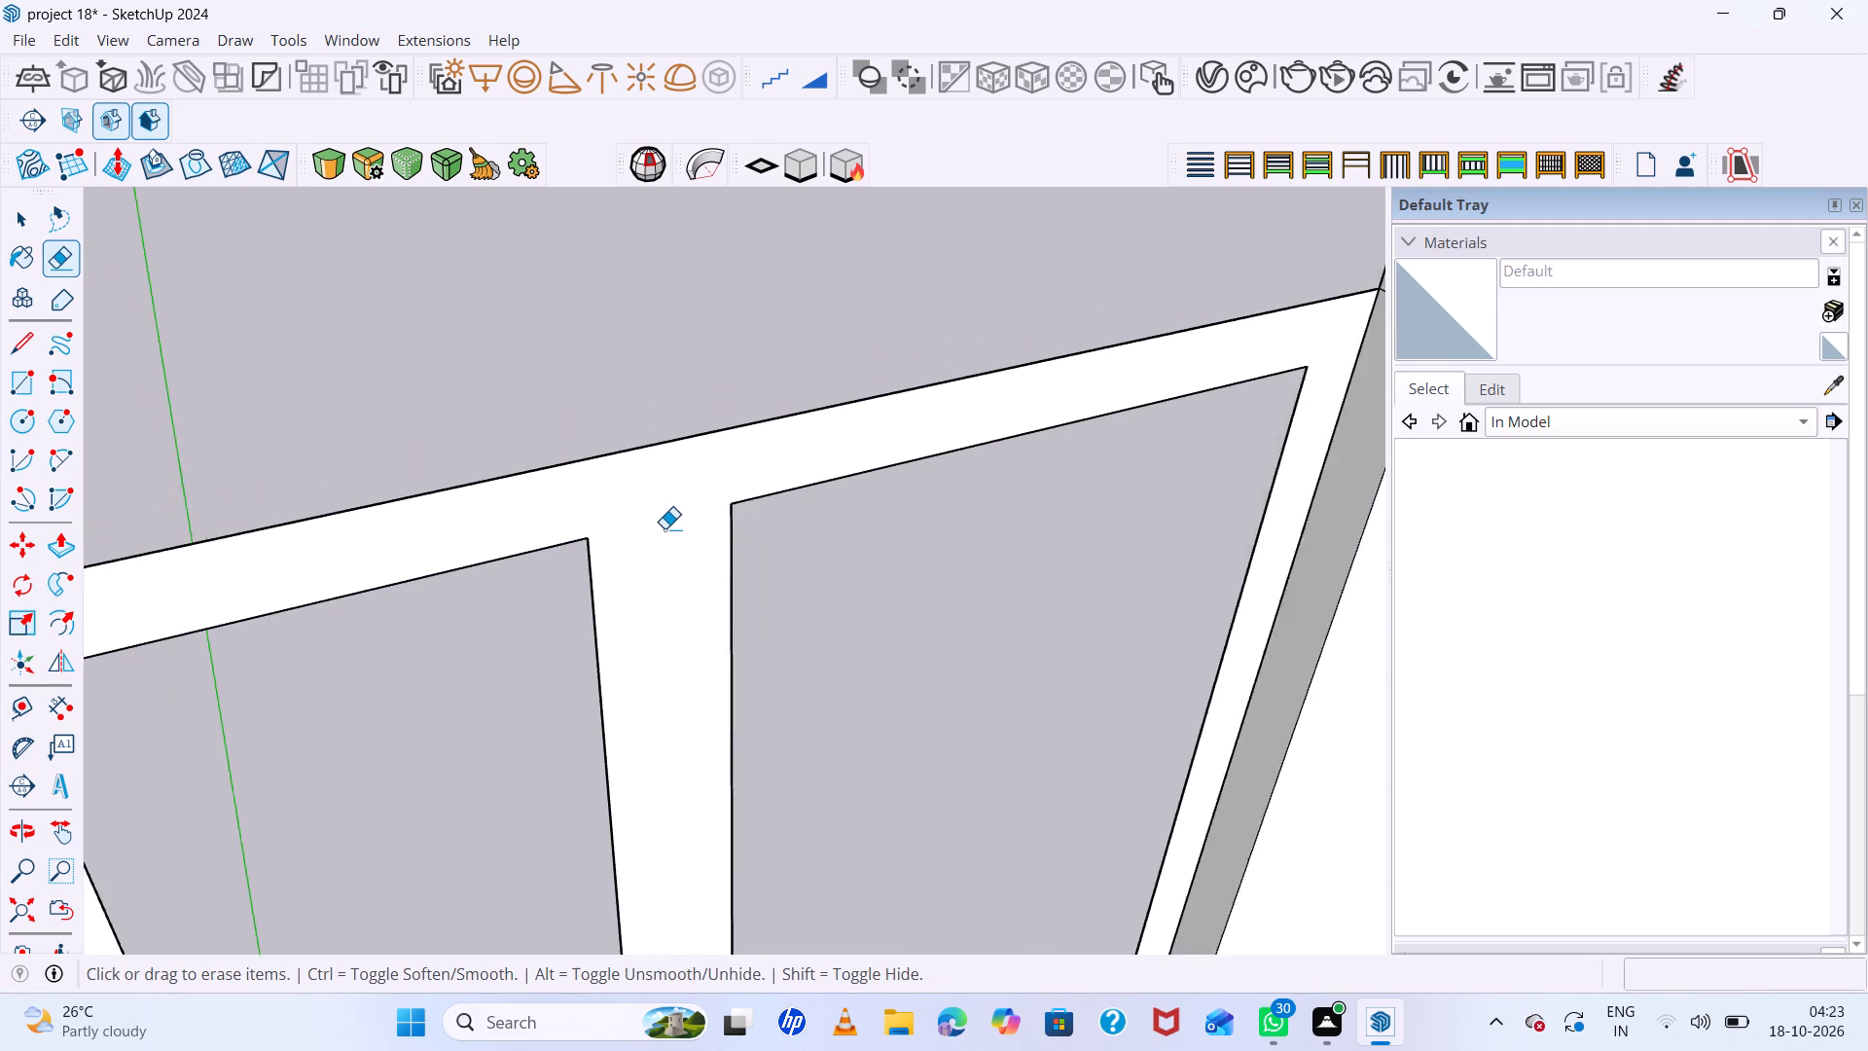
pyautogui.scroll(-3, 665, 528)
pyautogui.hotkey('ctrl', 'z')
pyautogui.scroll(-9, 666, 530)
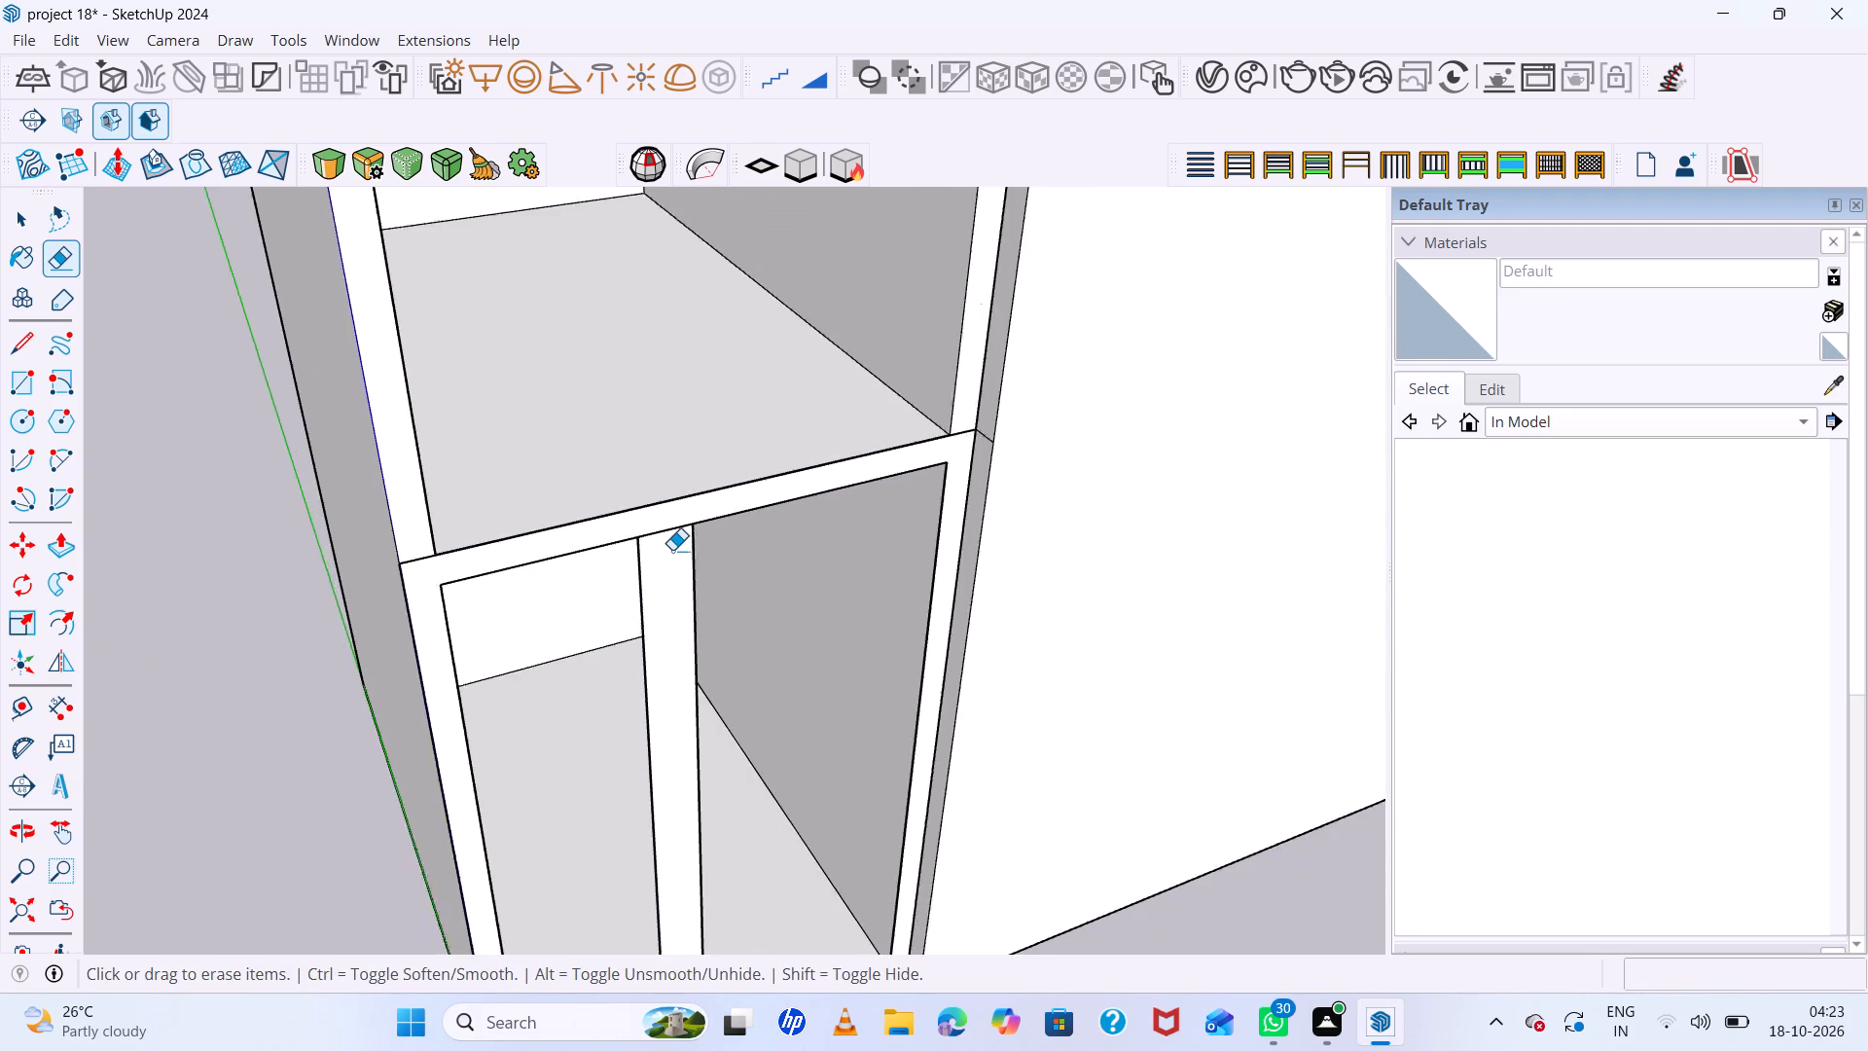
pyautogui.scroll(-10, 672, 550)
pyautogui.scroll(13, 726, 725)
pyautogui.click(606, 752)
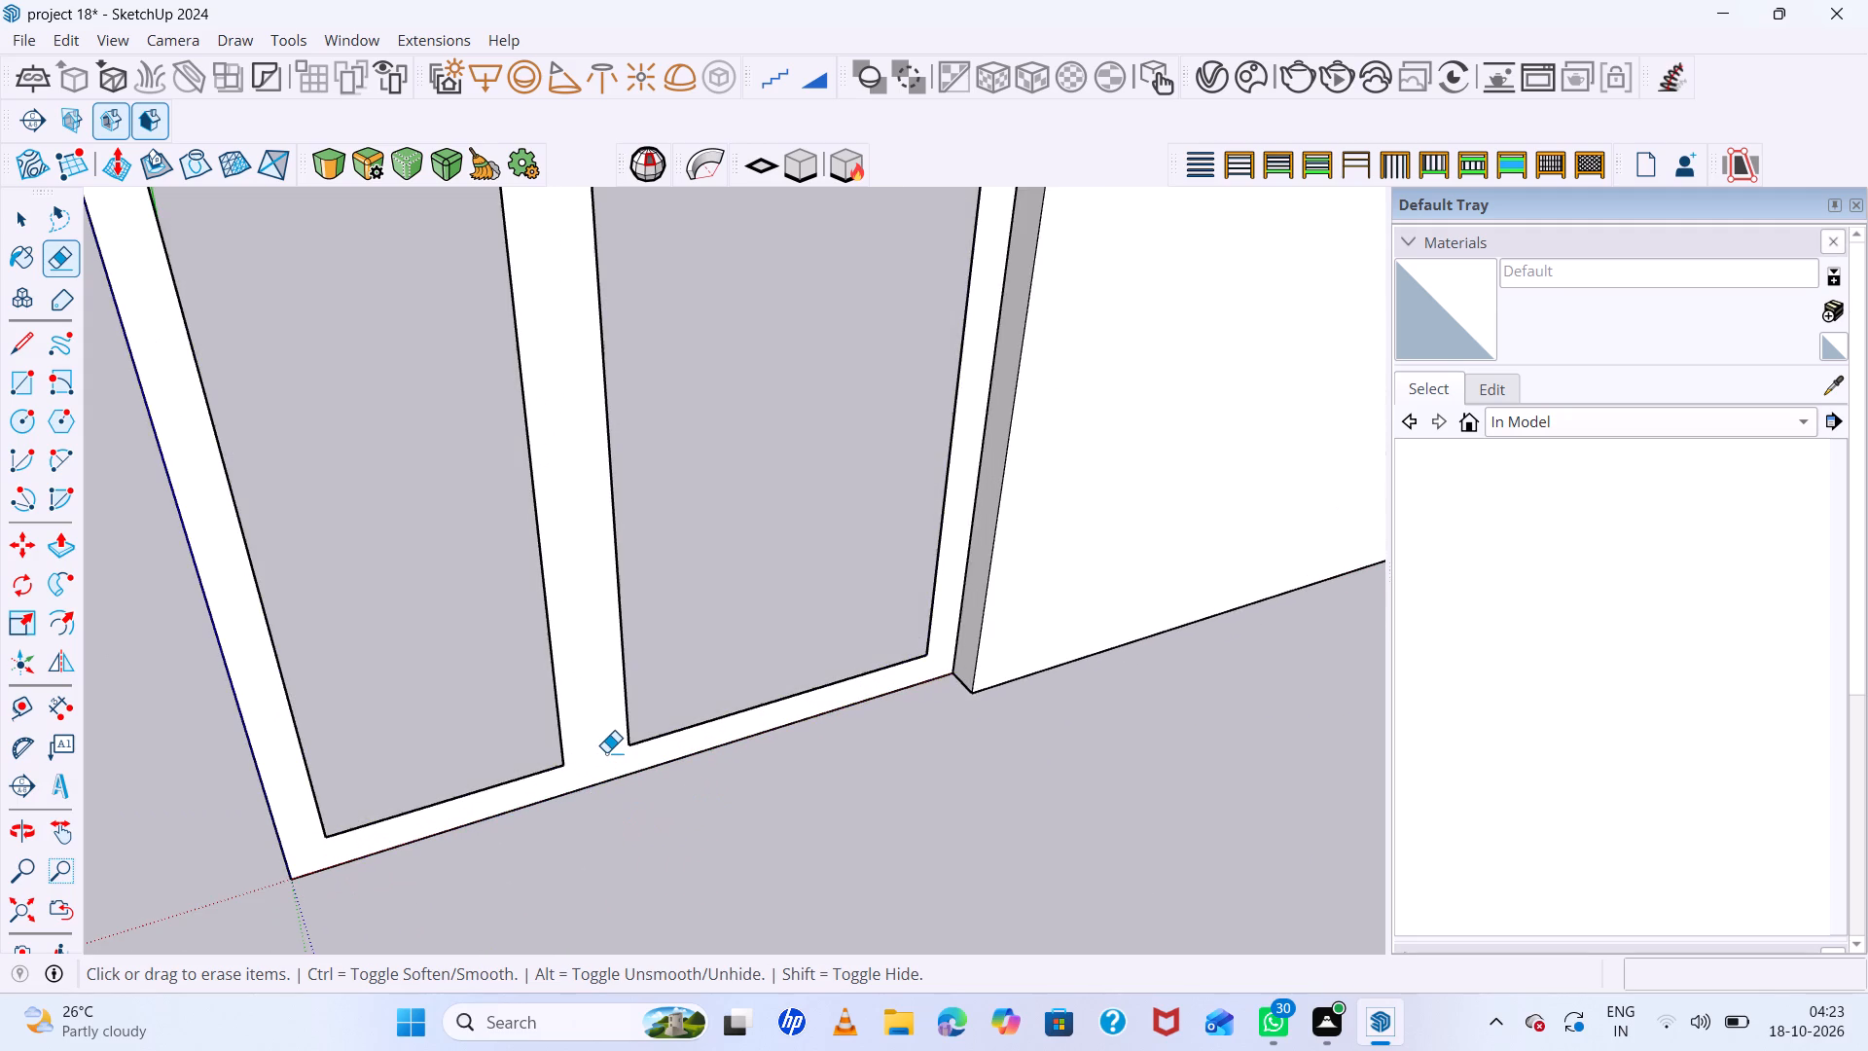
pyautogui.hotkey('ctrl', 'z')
# Select and delete only the short edge between the central strip and the top of the front border.
pyautogui.scroll(-6, 606, 752)
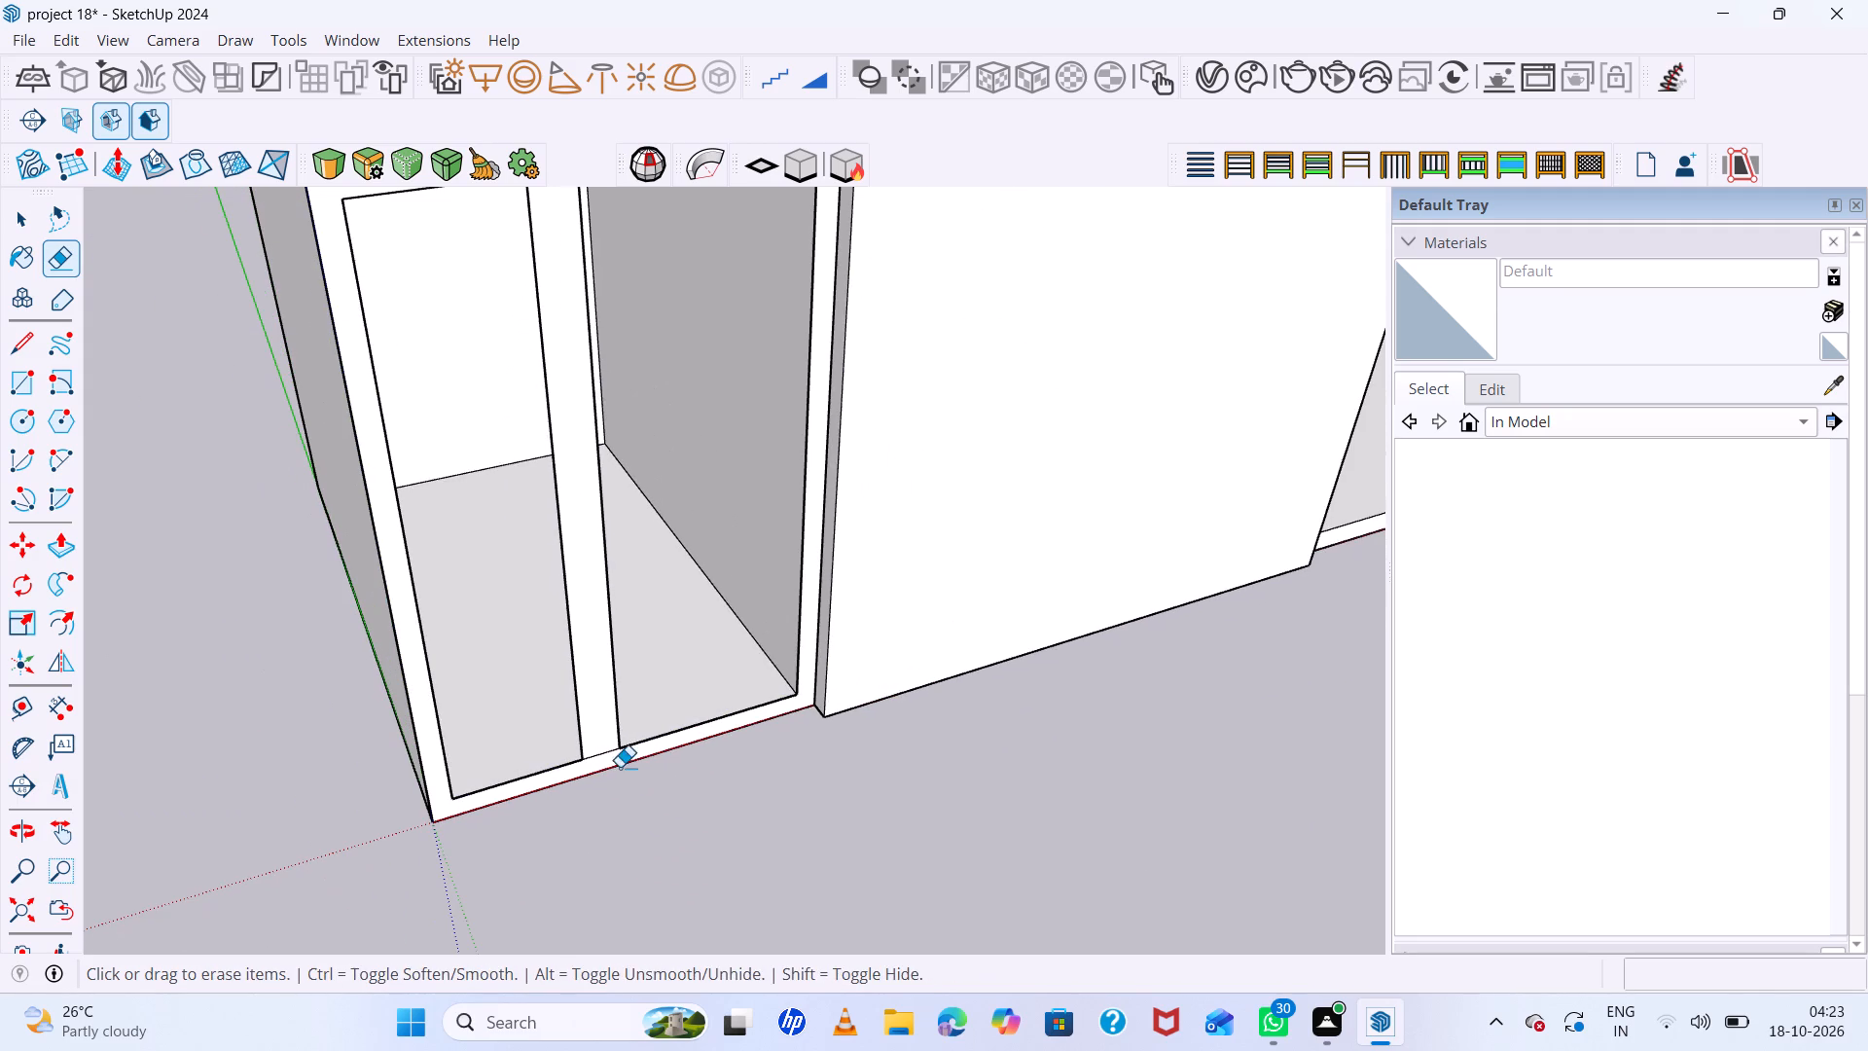
pyautogui.press('space')
pyautogui.click(626, 755)
pyautogui.scroll(5, 626, 755)
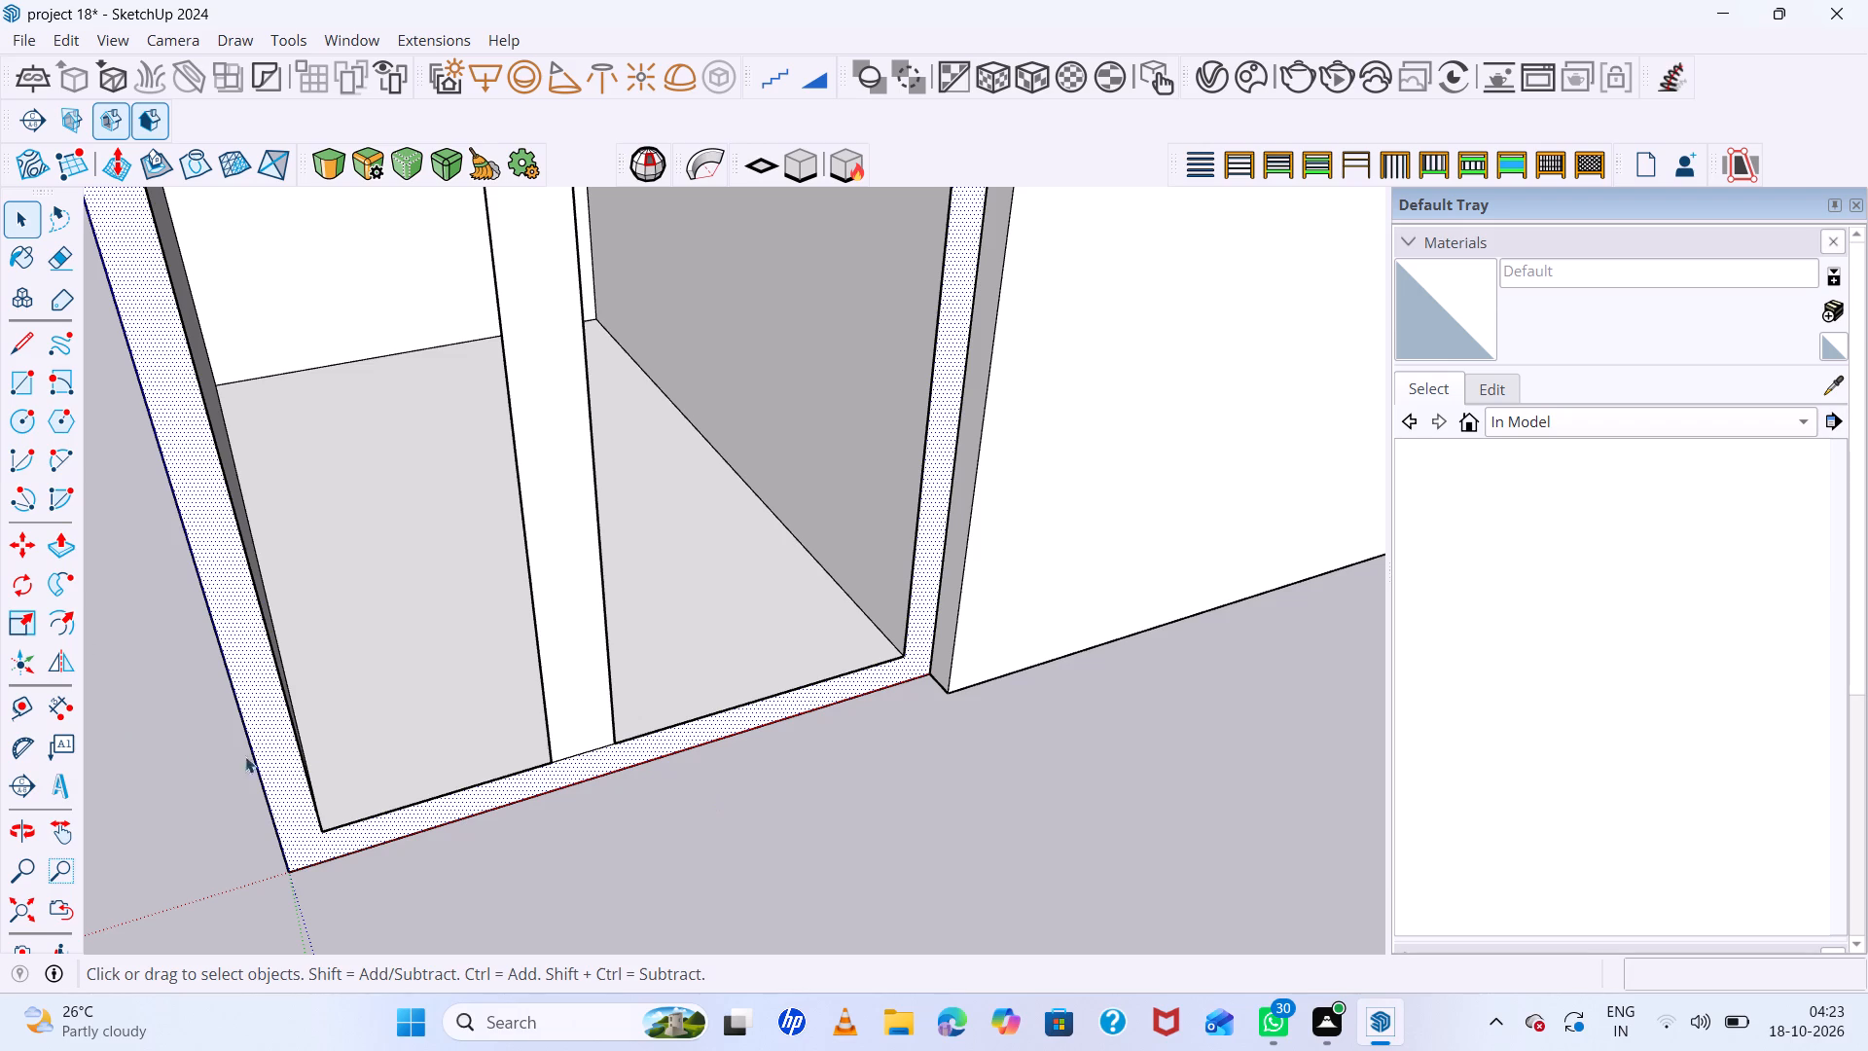
pyautogui.scroll(-13, 629, 803)
pyautogui.scroll(7, 772, 484)
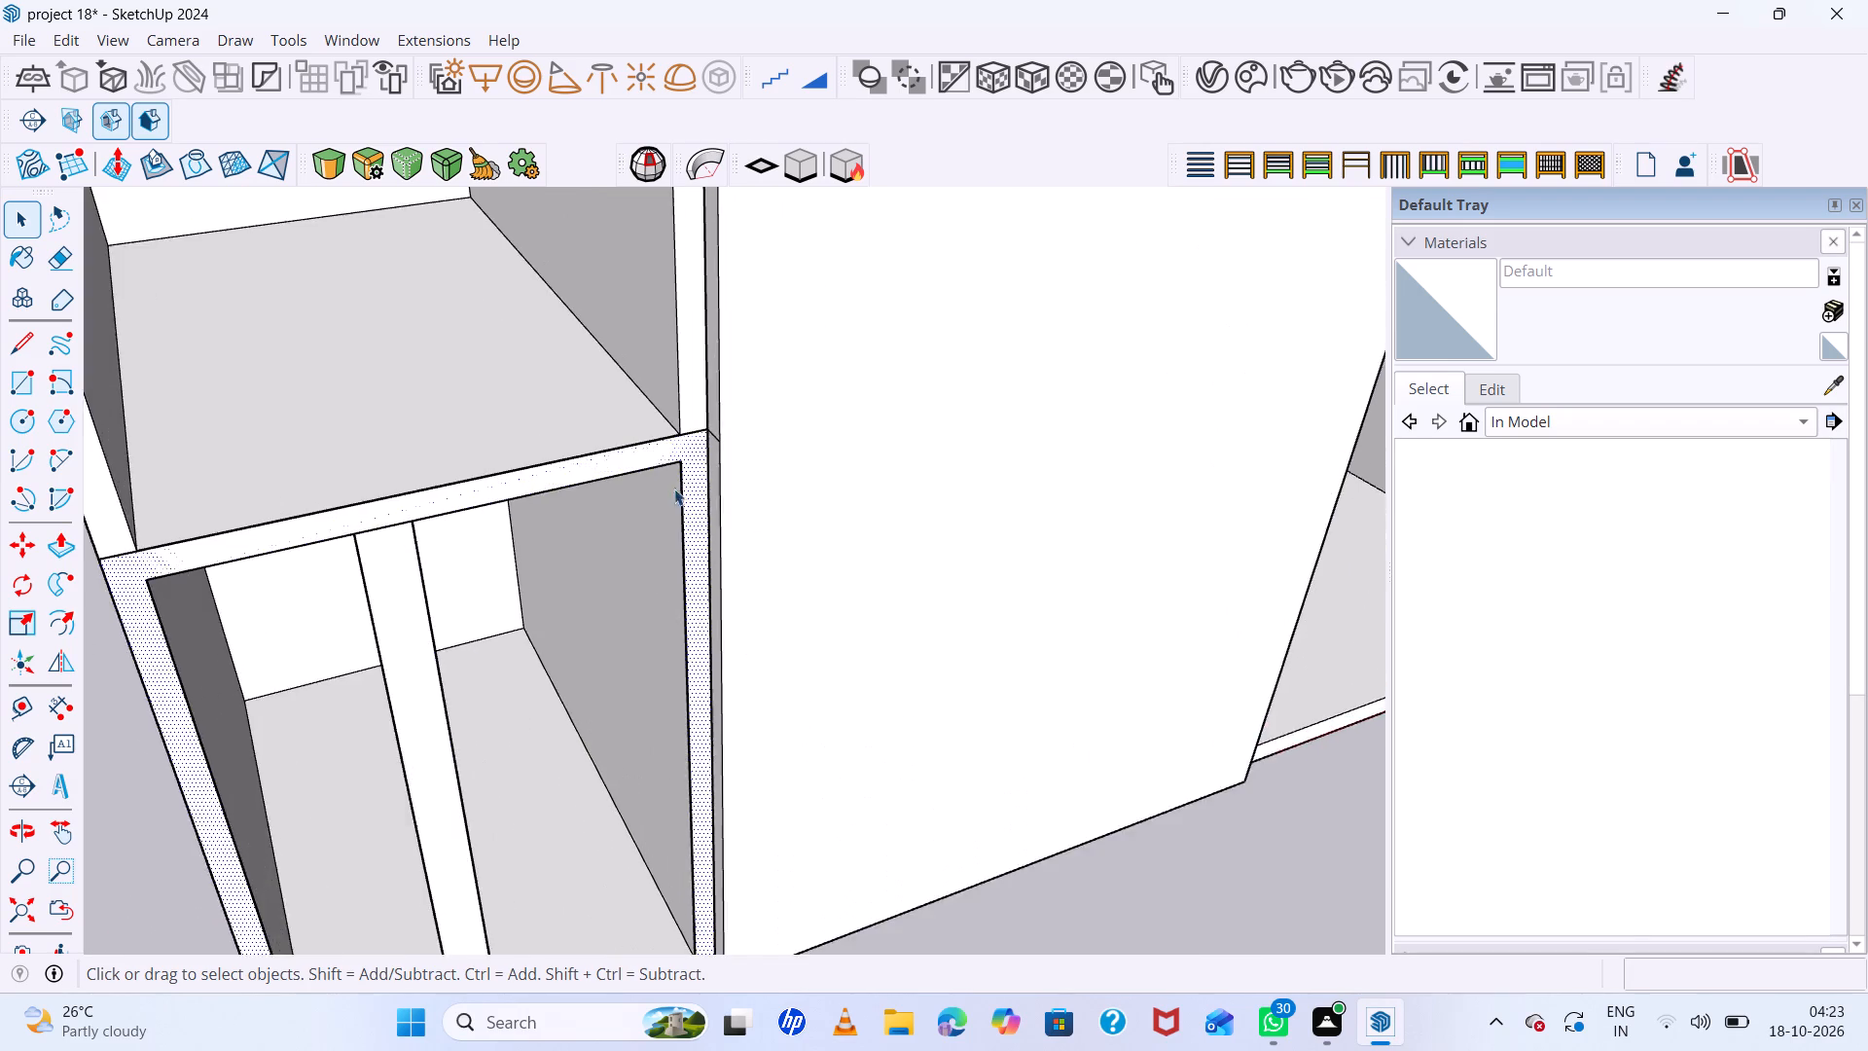
pyautogui.scroll(6, 622, 480)
pyautogui.moveTo(424, 475); pyautogui.dragTo(530, 489, button='middle')
pyautogui.scroll(1, 528, 489)
pyautogui.scroll(-13, 531, 480)
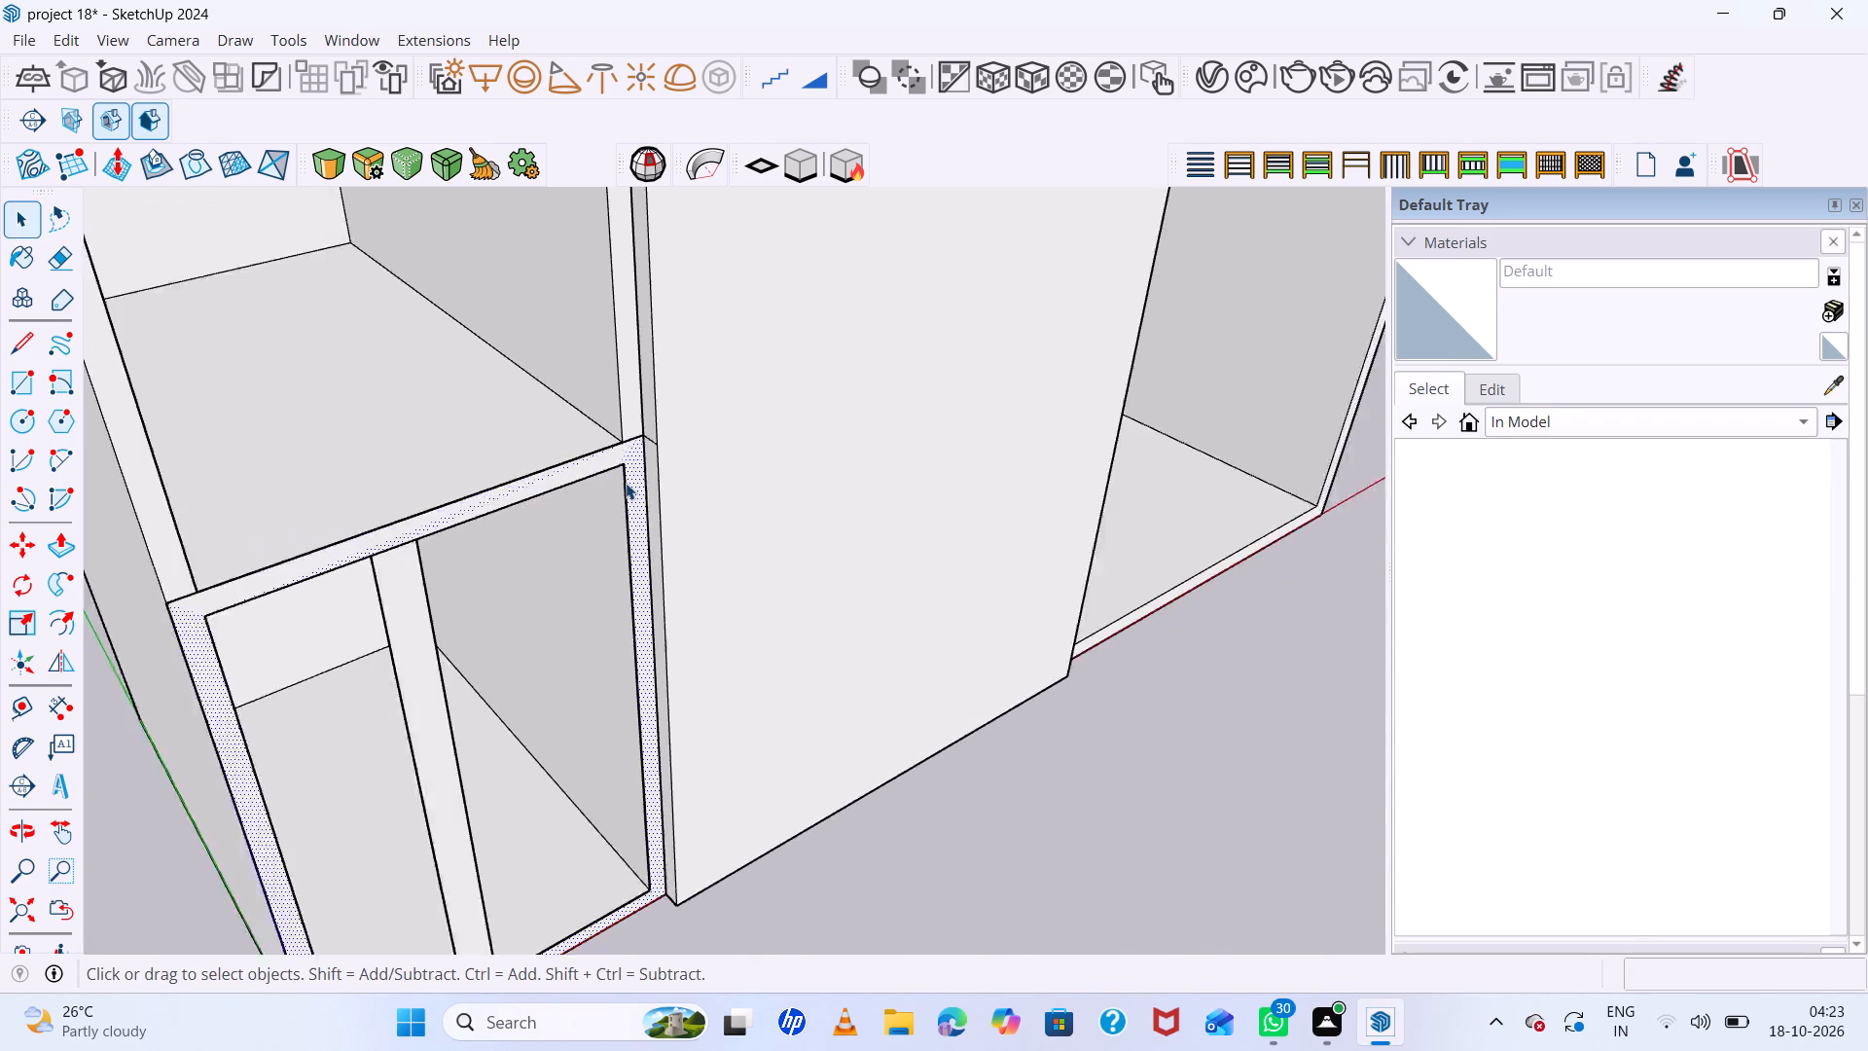
pyautogui.scroll(-3, 626, 483)
pyautogui.scroll(6, 518, 510)
pyautogui.click(441, 536)
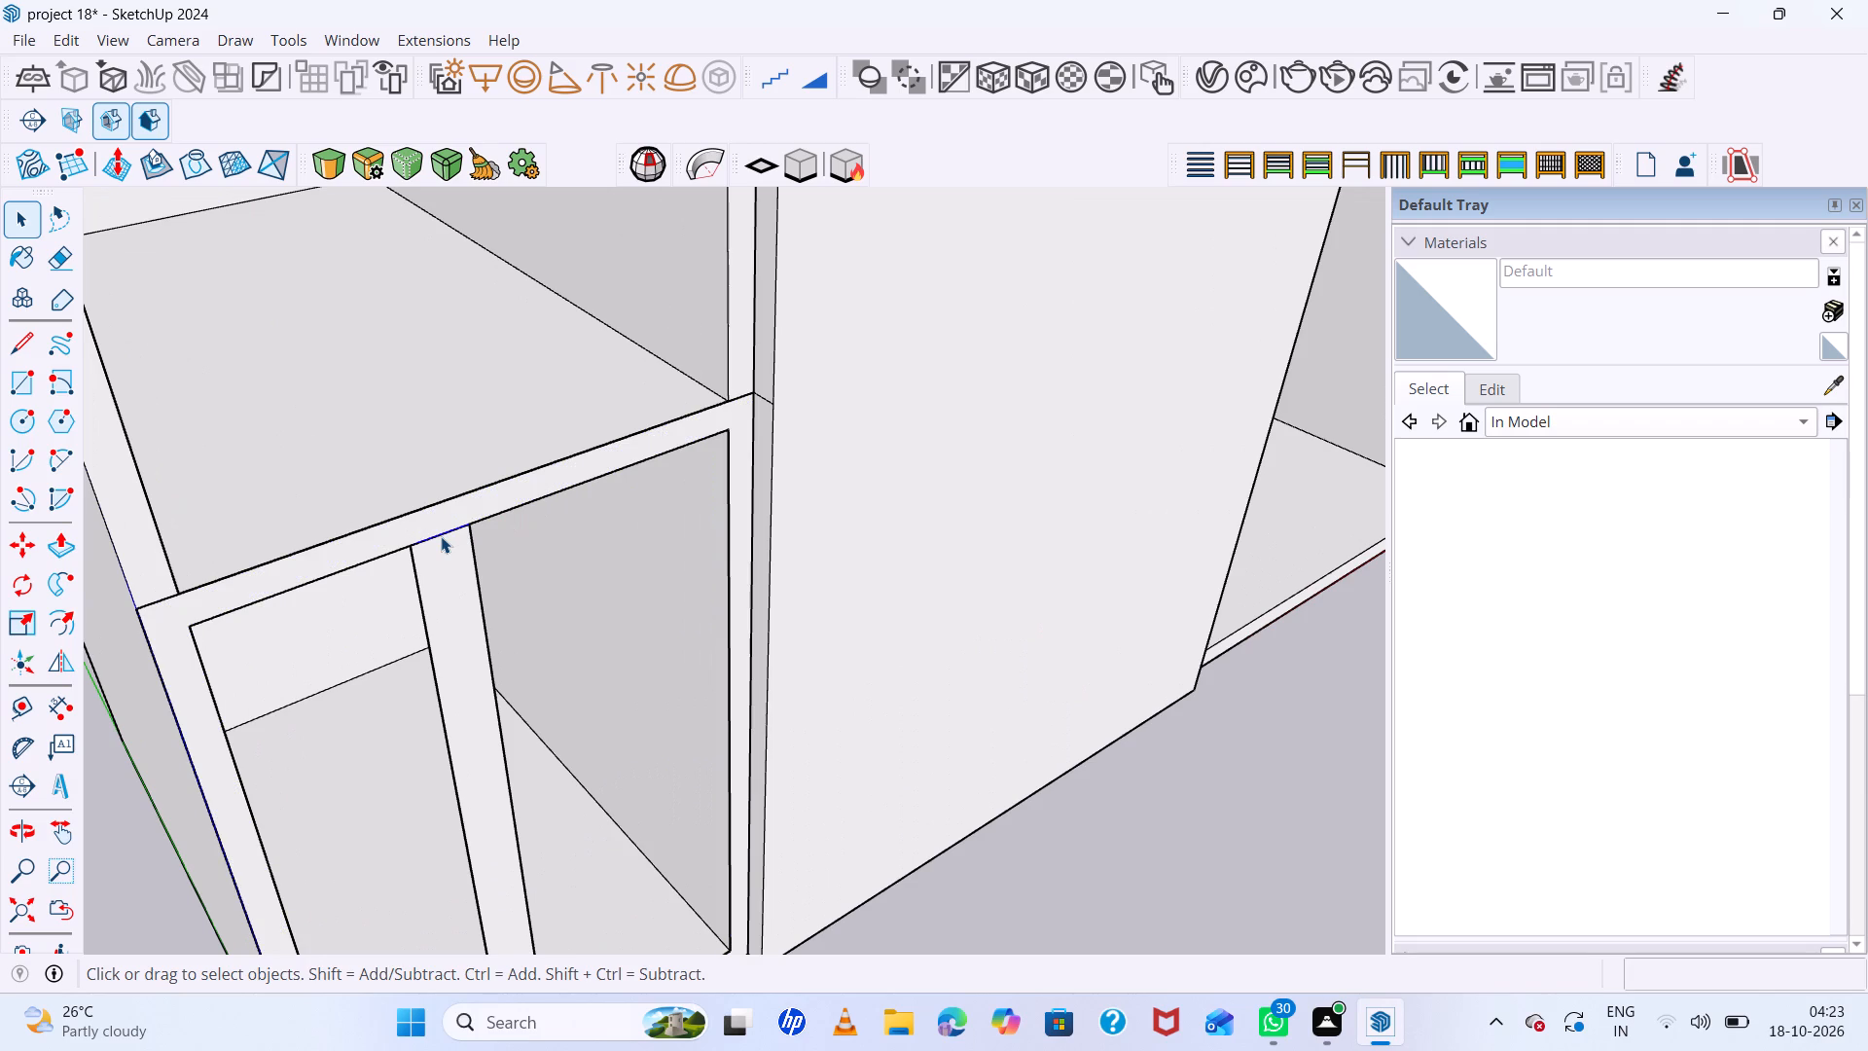
pyautogui.press('Delete')
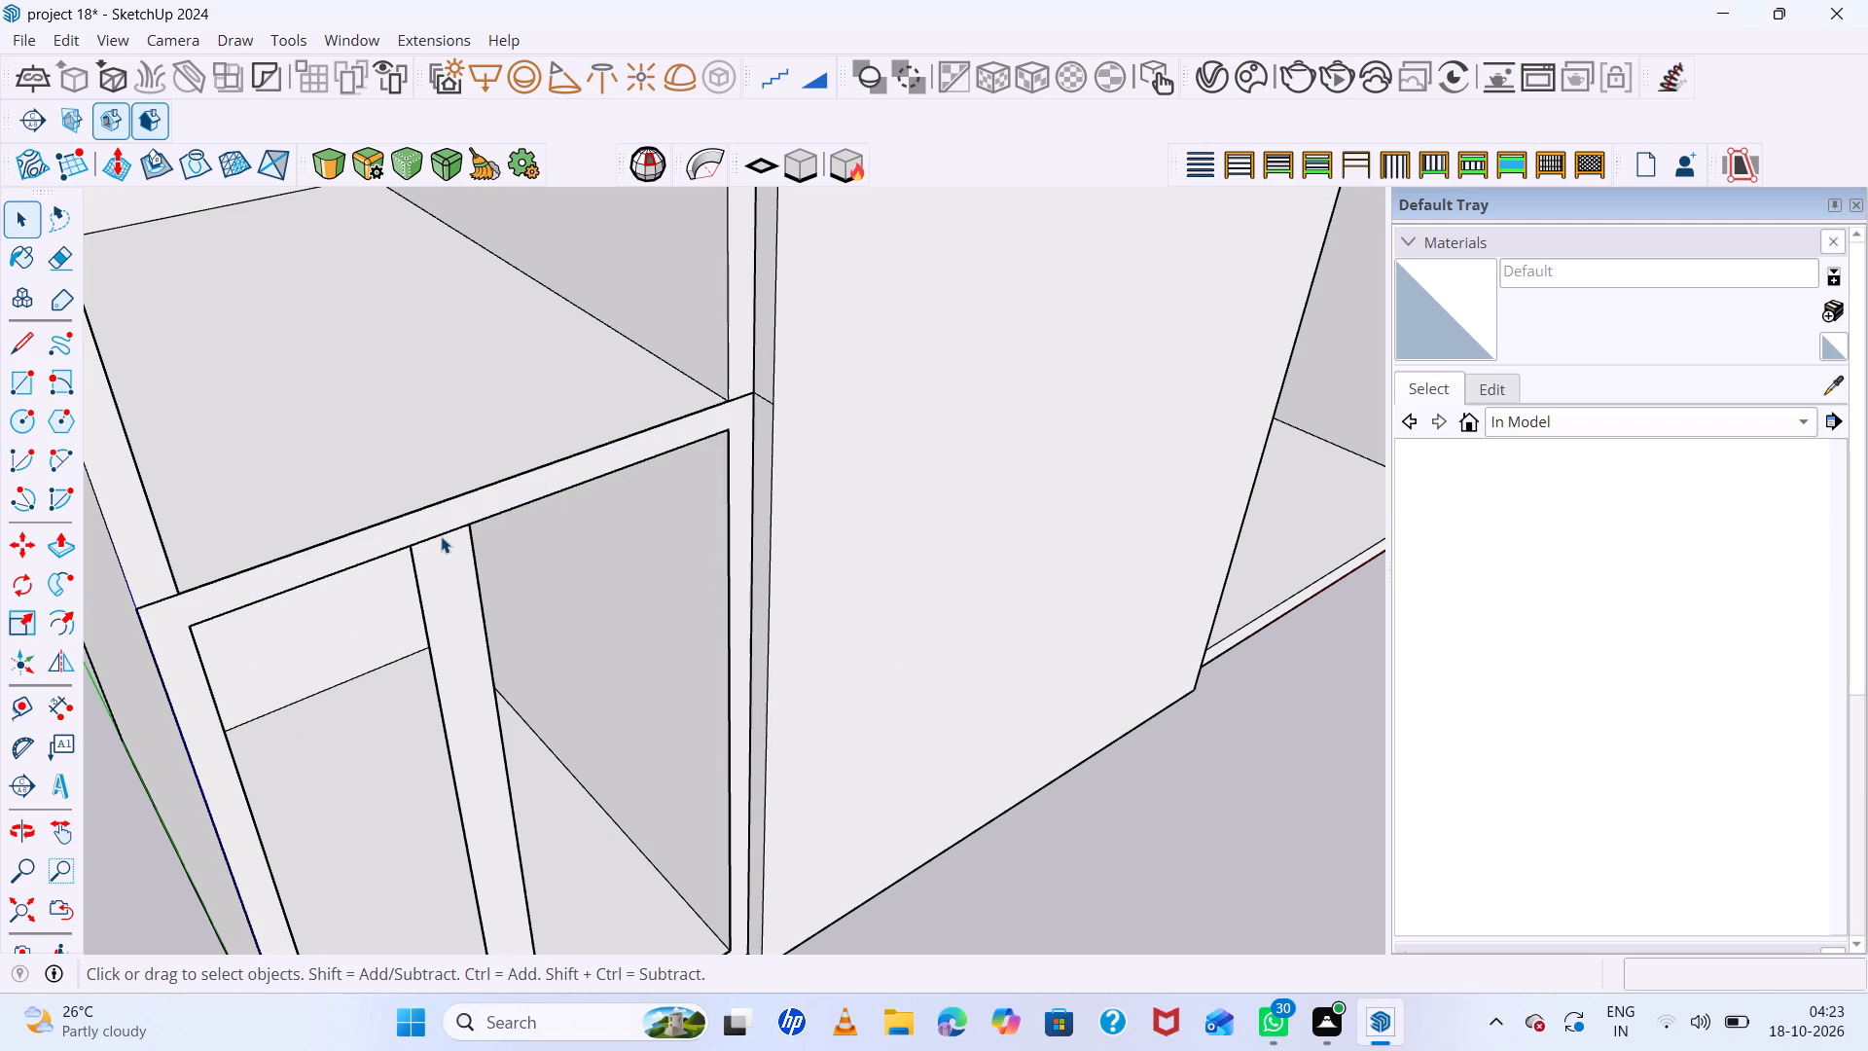
# Delete the short edge between the central strip and the bottom of the front border.
pyautogui.click(449, 536)
pyautogui.scroll(4, 437, 532)
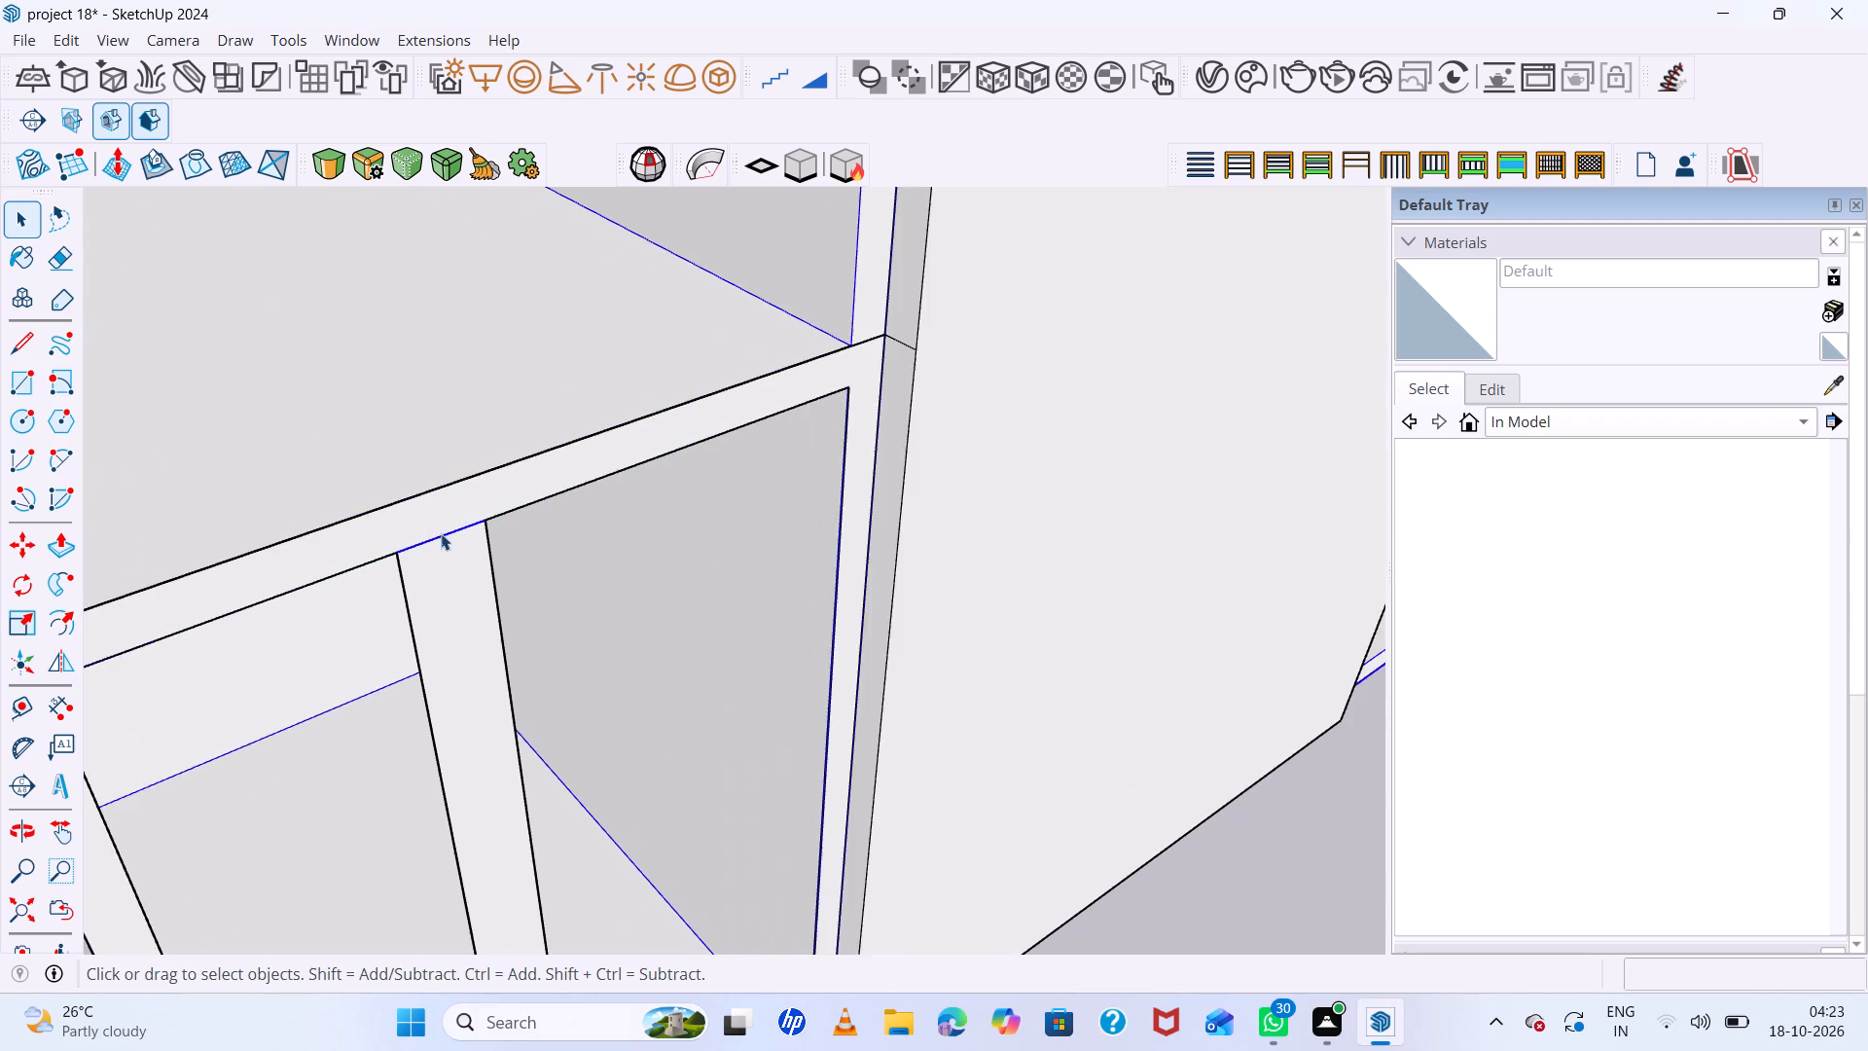
pyautogui.scroll(-16, 446, 537)
pyautogui.scroll(14, 537, 776)
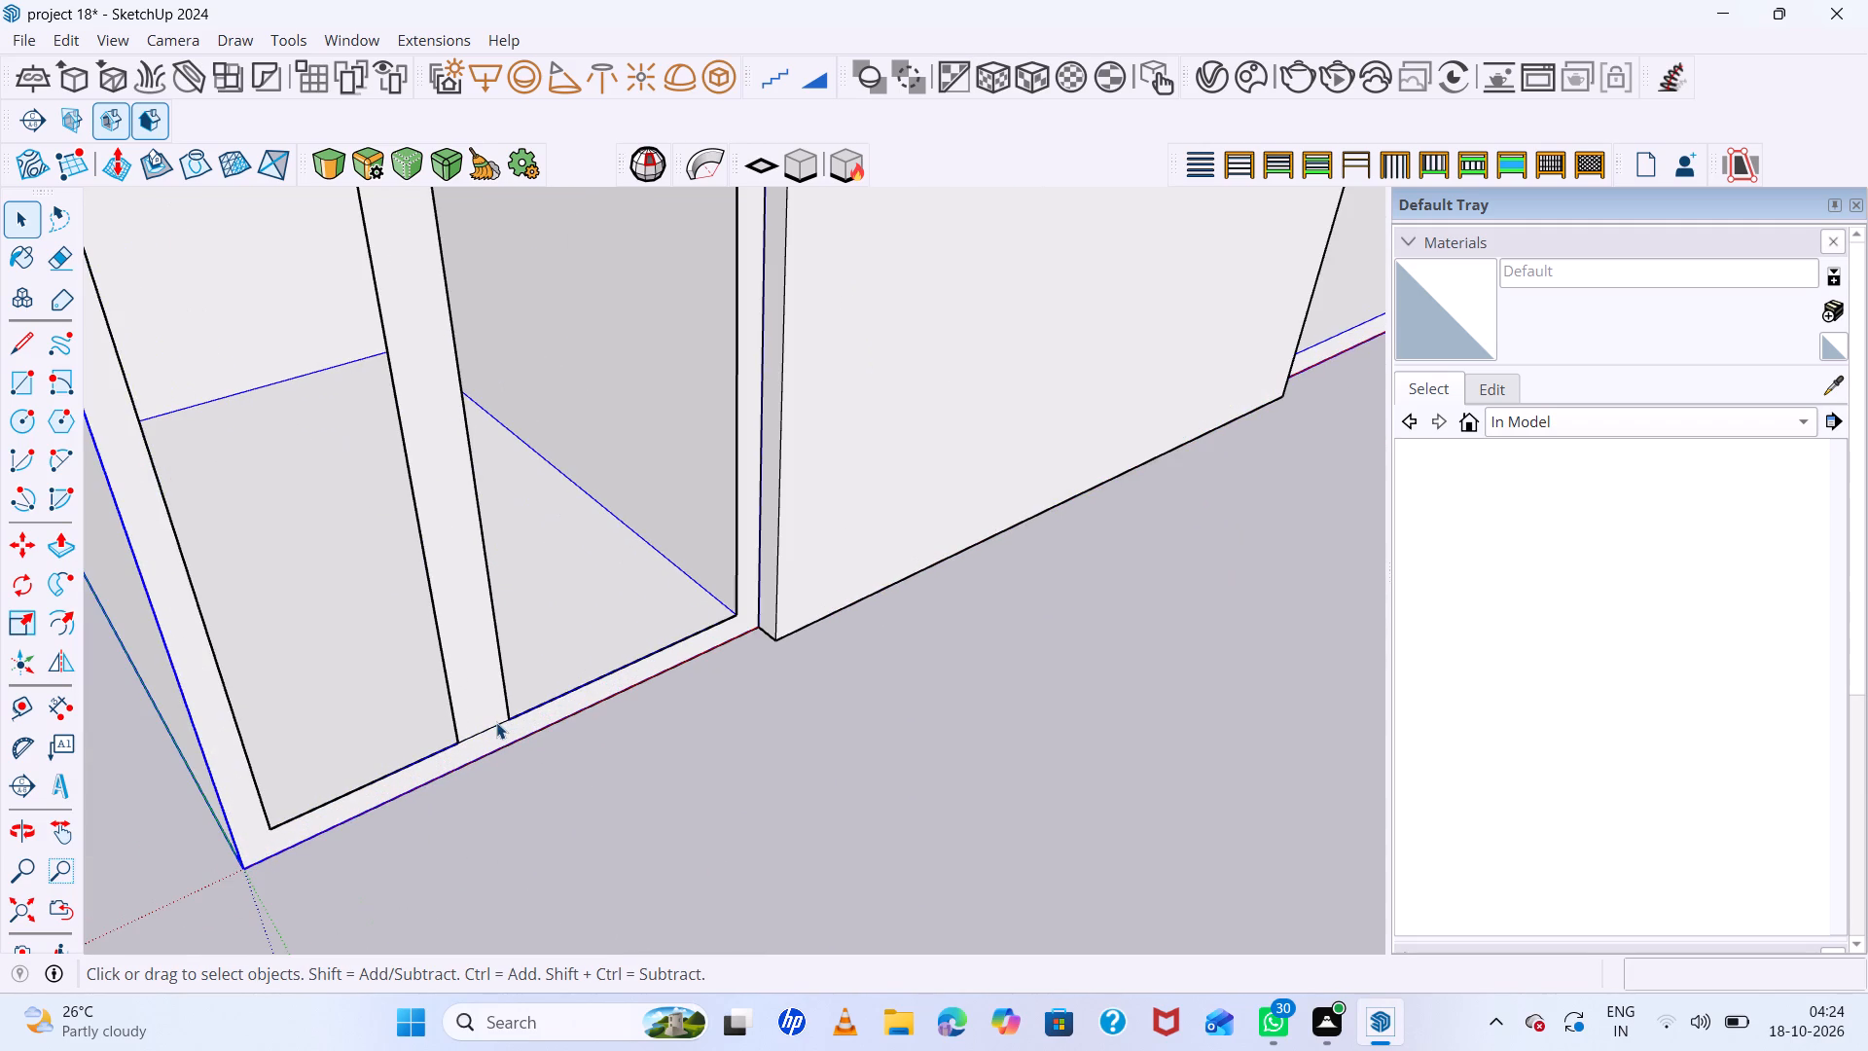
pyautogui.click(496, 722)
pyautogui.press('Delete')
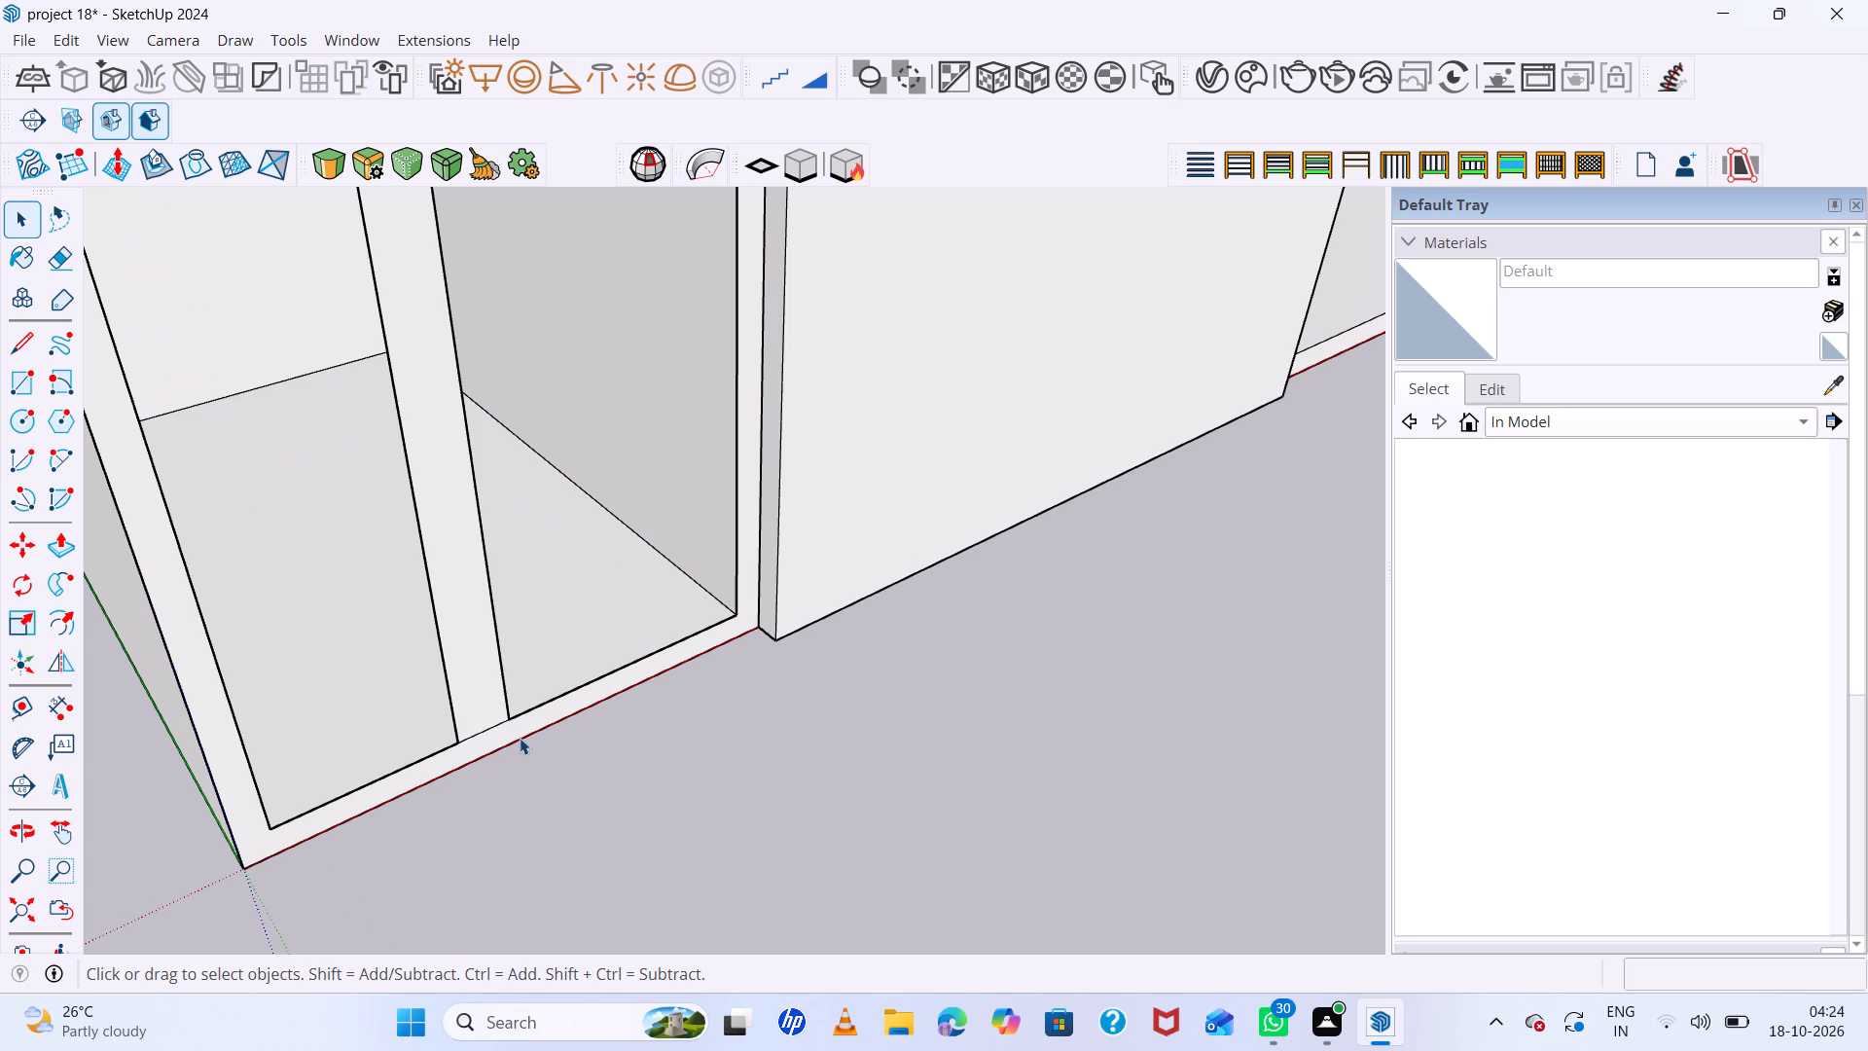
# Extrude the merged front frame of the bottom compartment, including its central strip, outward by 1.6 cm with Push/Pull.
pyautogui.scroll(-12, 502, 749)
pyautogui.scroll(2, 360, 544)
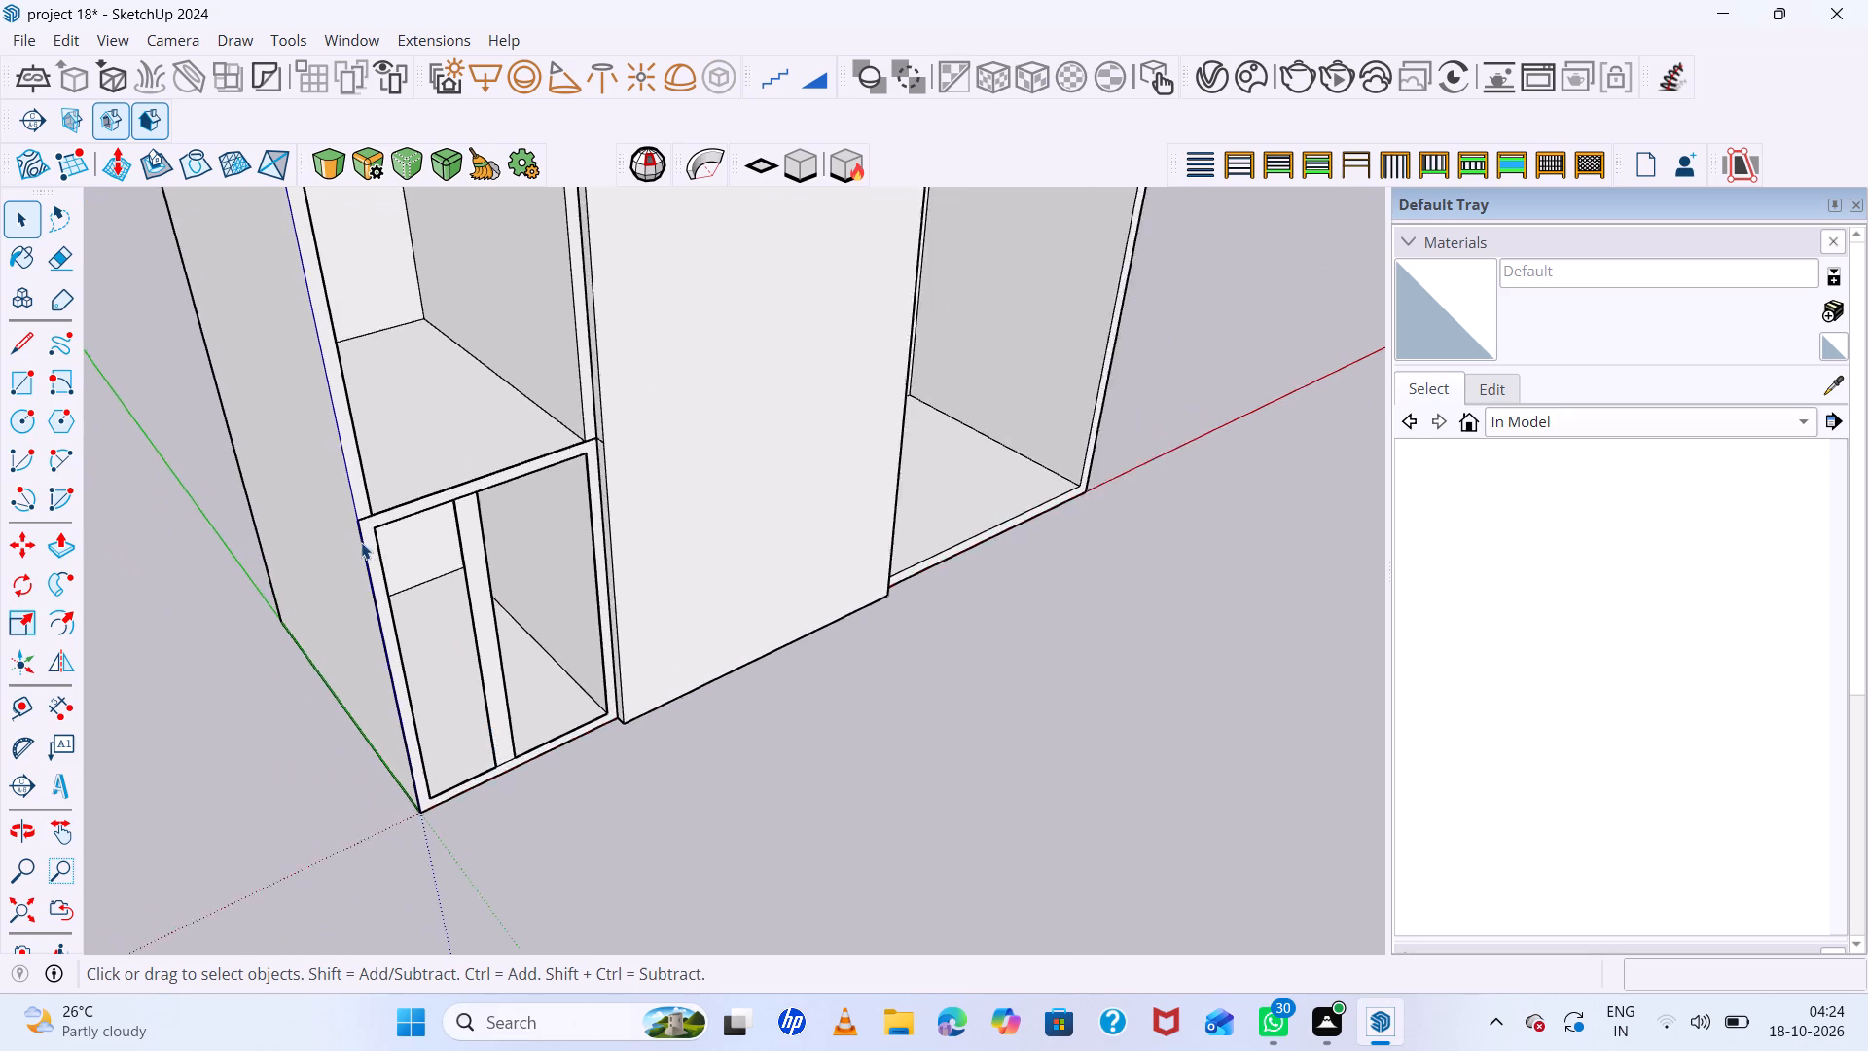
pyautogui.scroll(5, 361, 542)
pyautogui.click(391, 525)
pyautogui.click(370, 525)
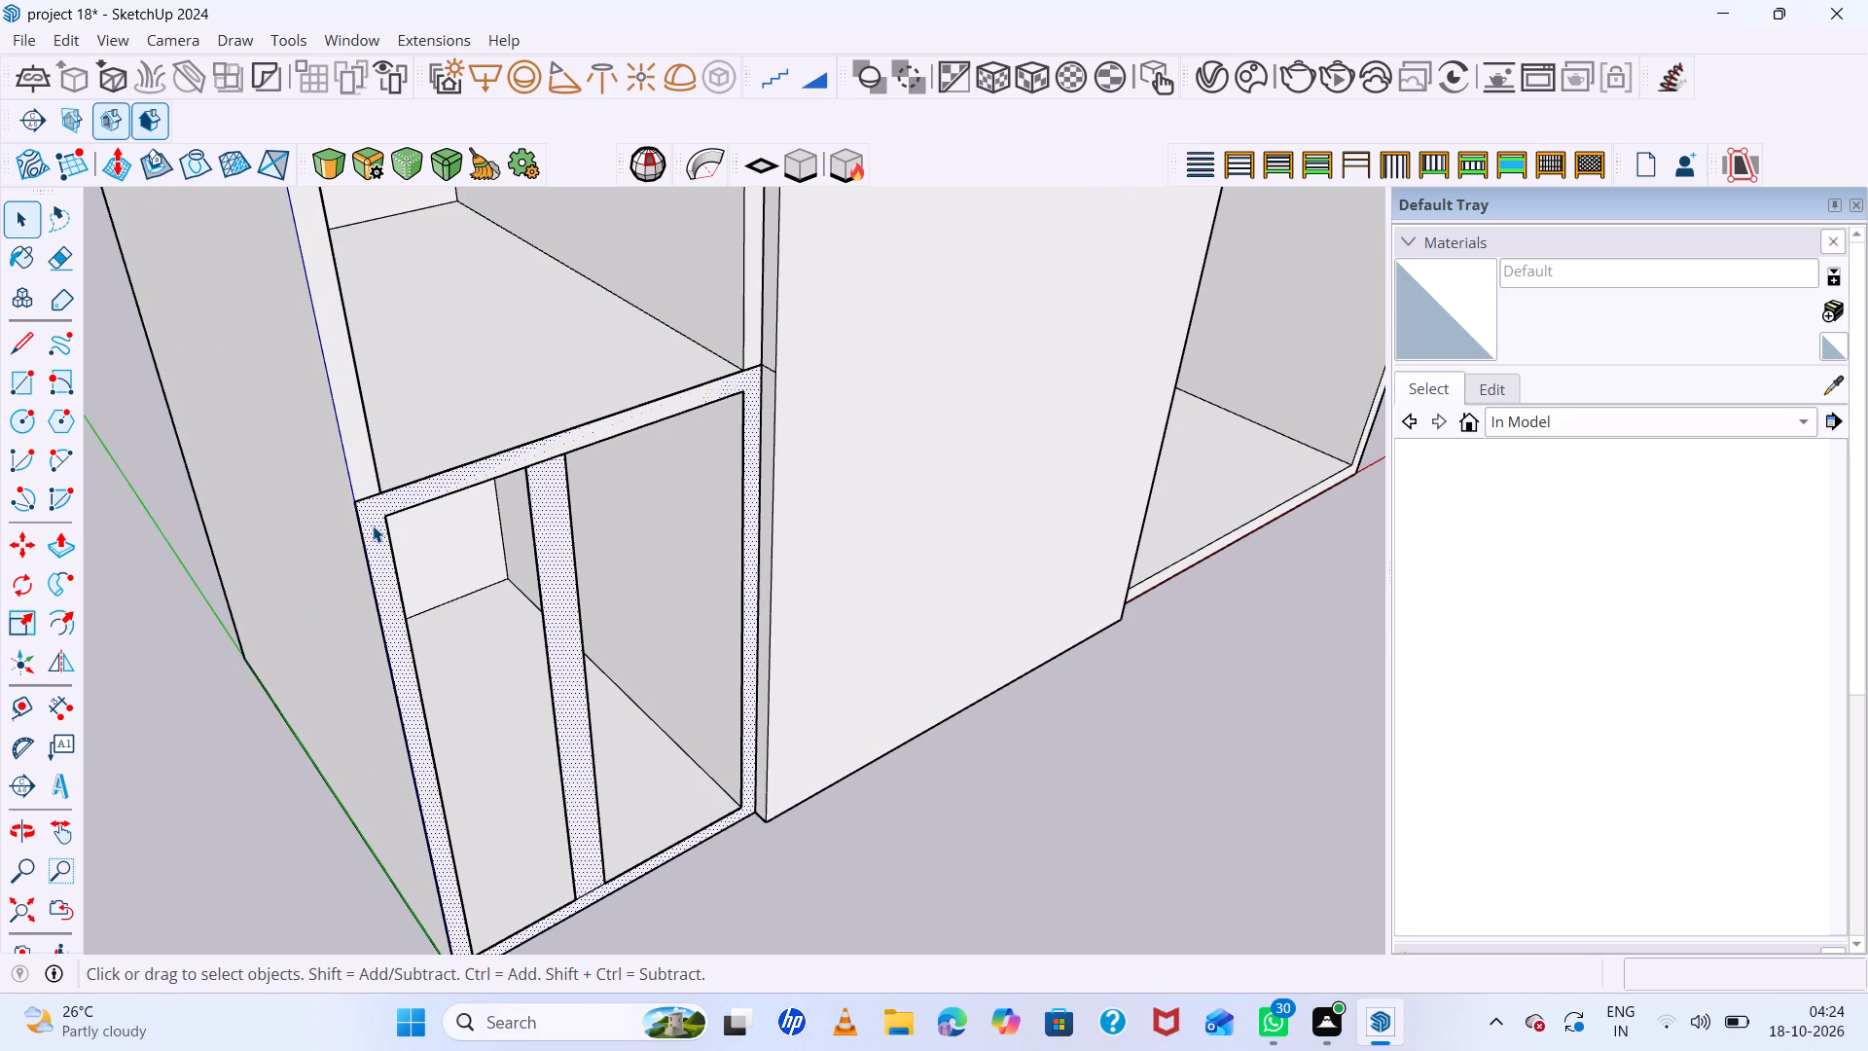
pyautogui.press('p')
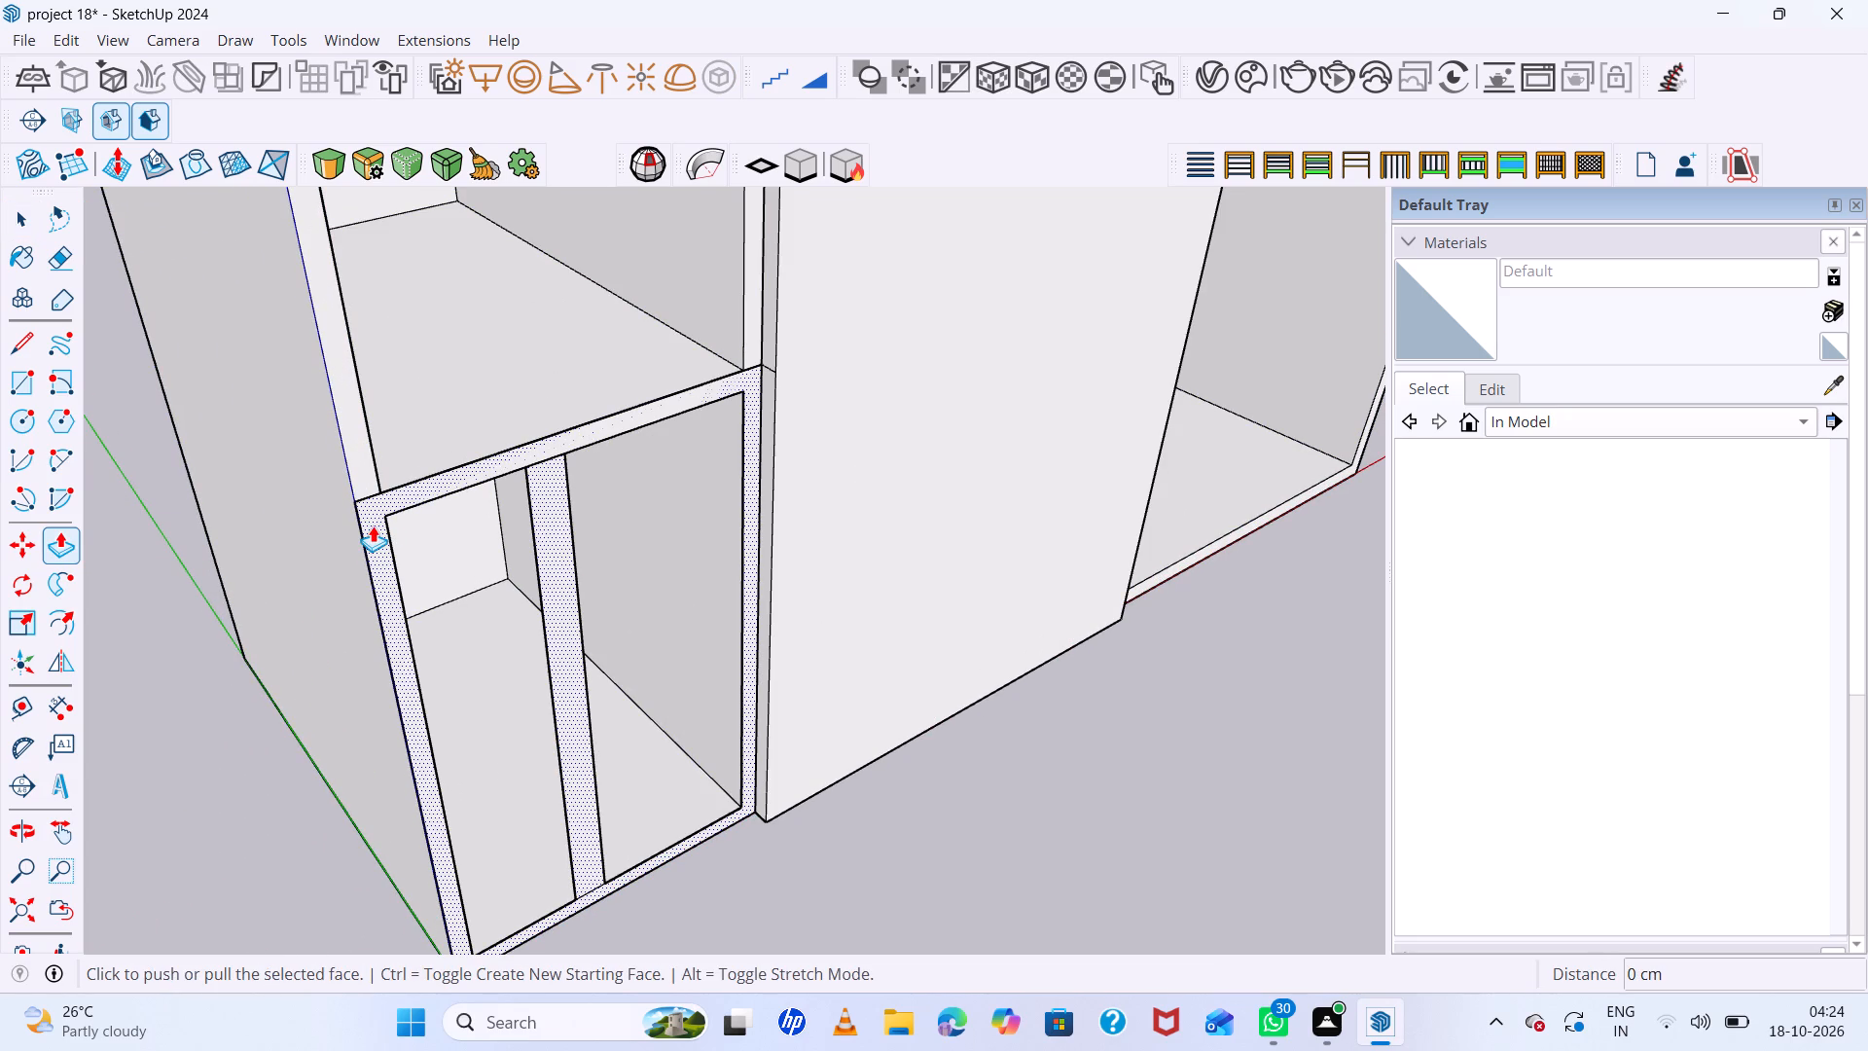
pyautogui.click(373, 525)
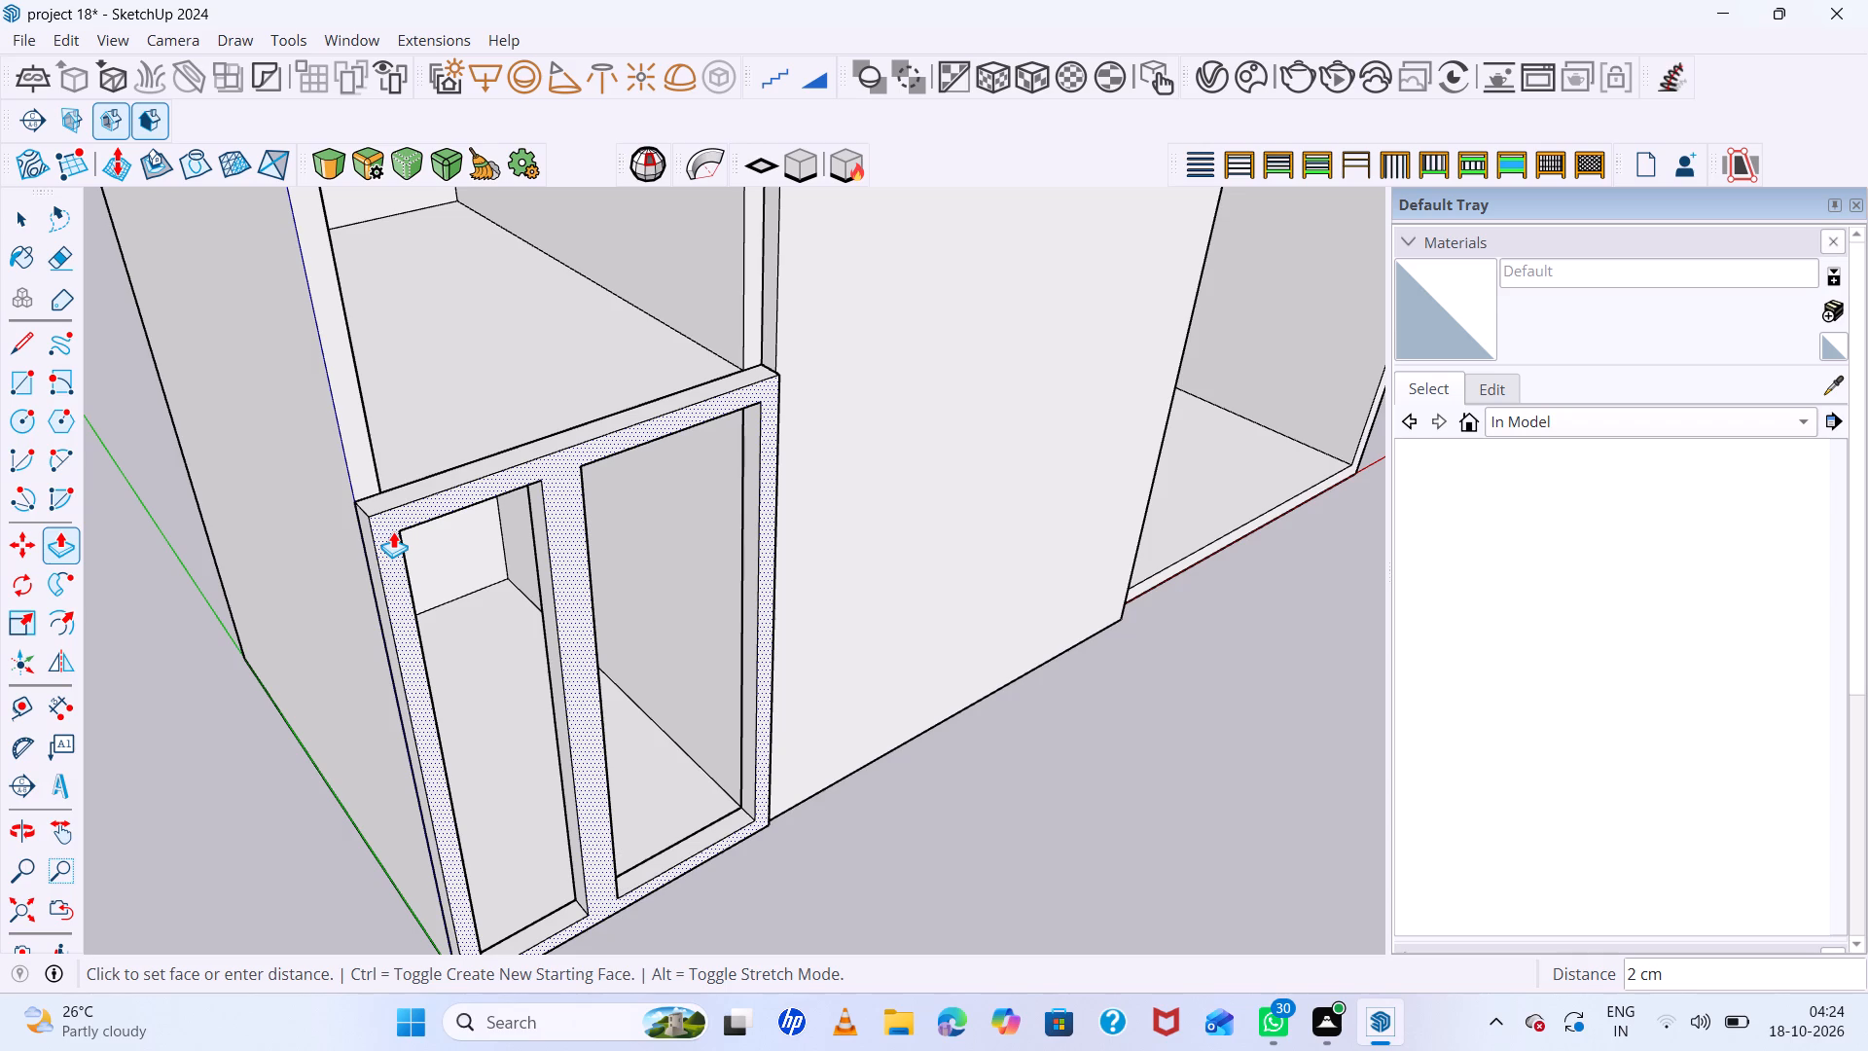
pyautogui.write('1.6')
pyautogui.press('Return')
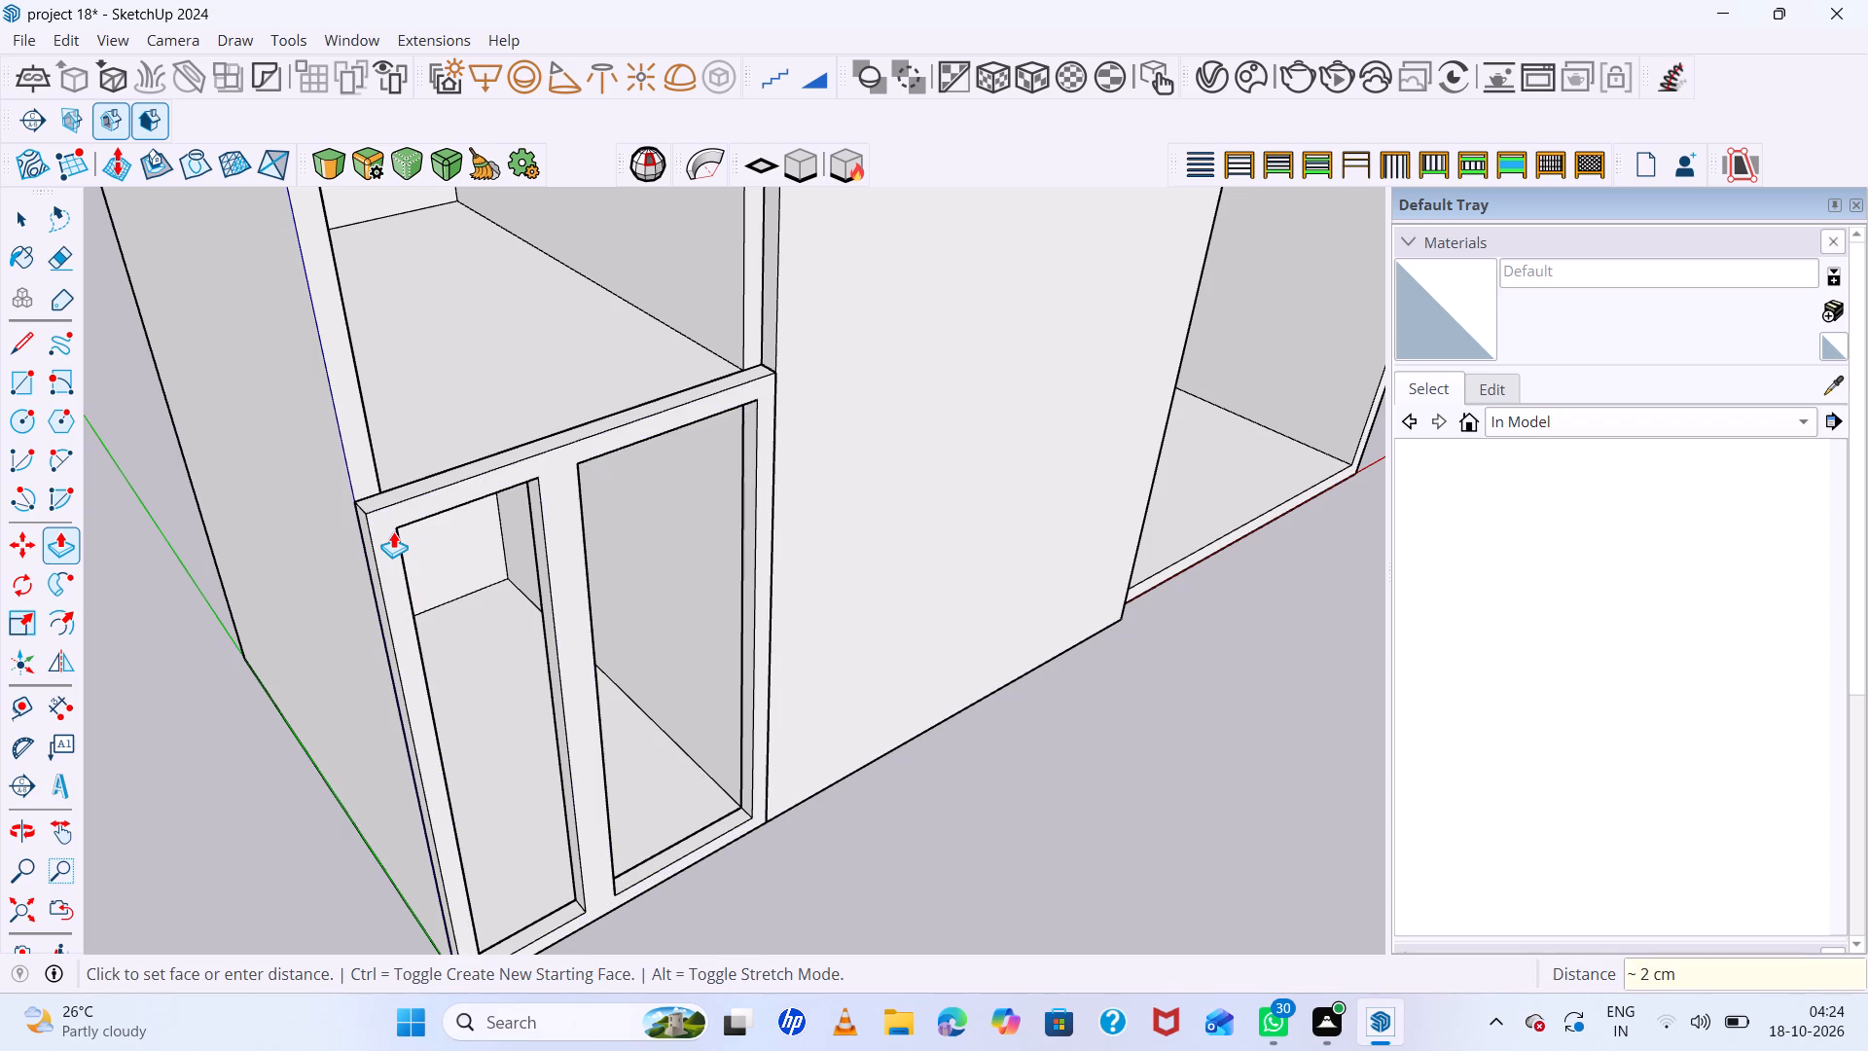
# Narrow the central strip by pushing its inner side face, on the outer door opening, in by about 1 cm.
pyautogui.scroll(6, 530, 554)
pyautogui.moveTo(537, 559); pyautogui.dragTo(548, 554, button='middle')
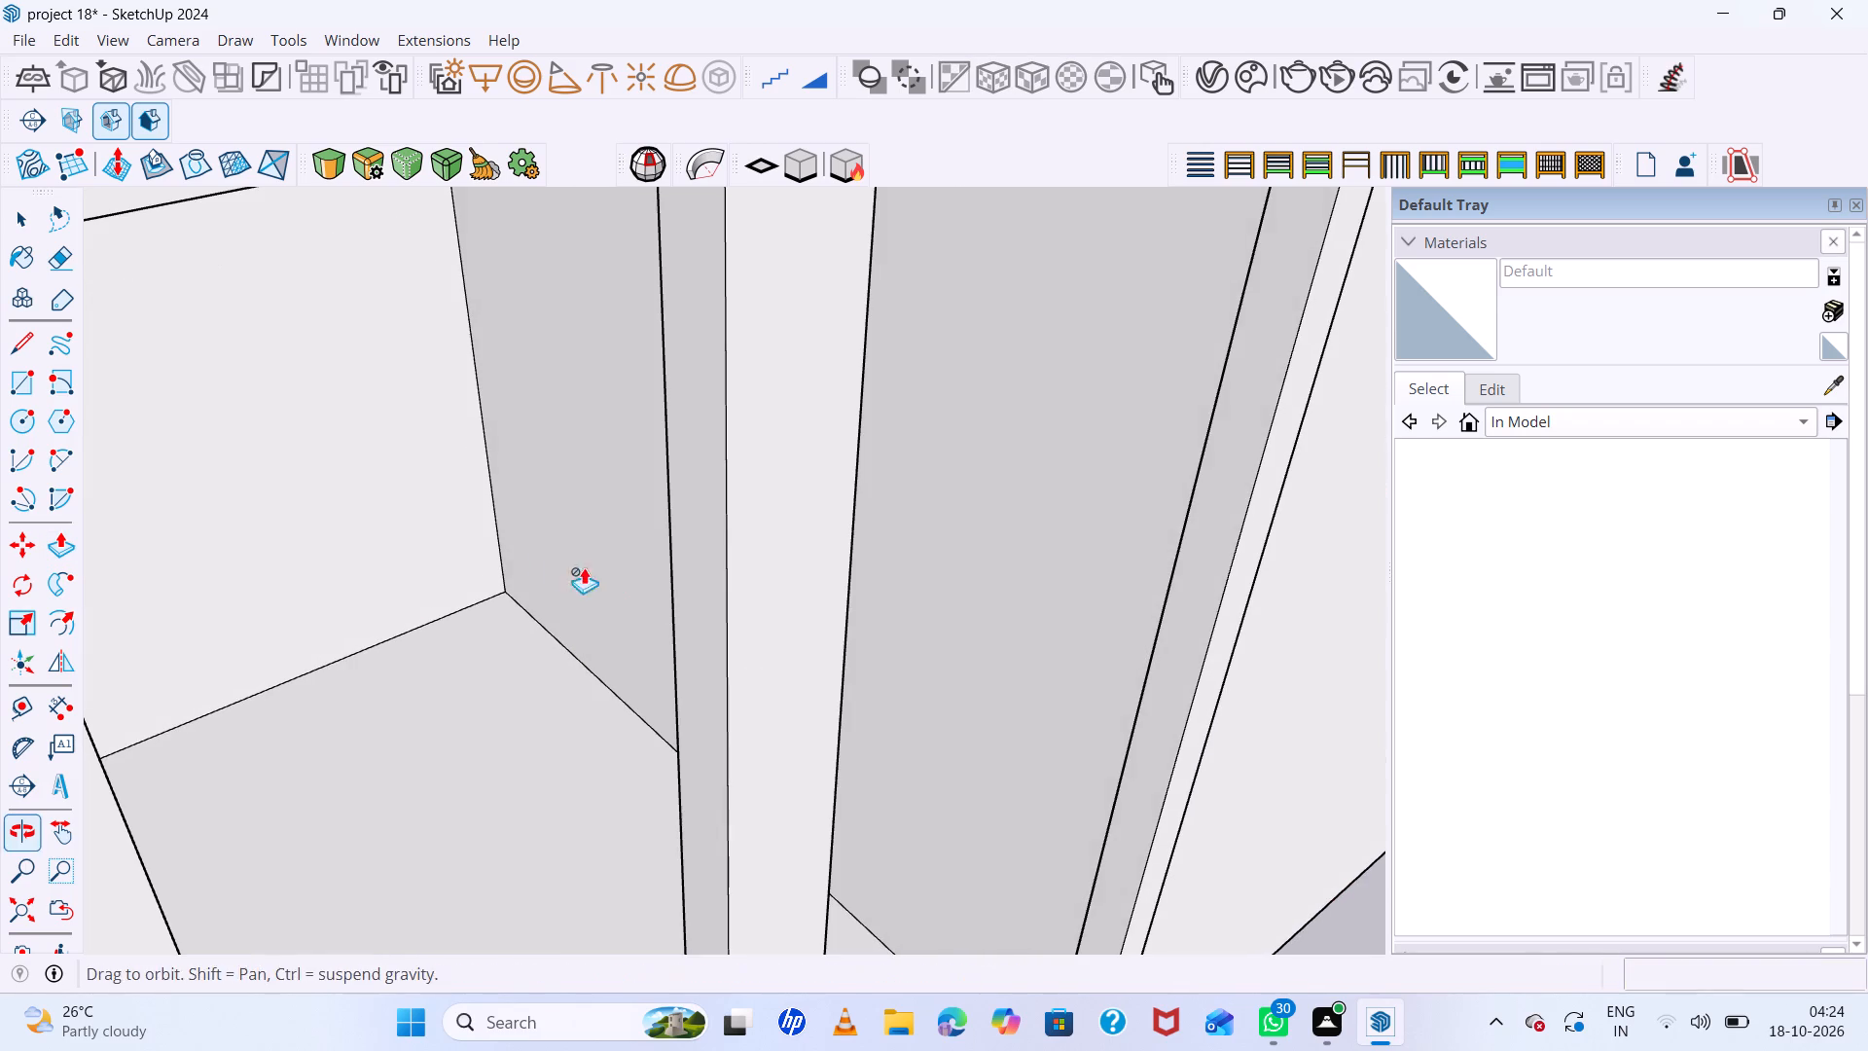
pyautogui.click(694, 580)
pyautogui.click(733, 563)
# Make the bottom compartment's whole extruded front frame, including its central strip, into a component with the default settings.
pyautogui.scroll(-9, 698, 583)
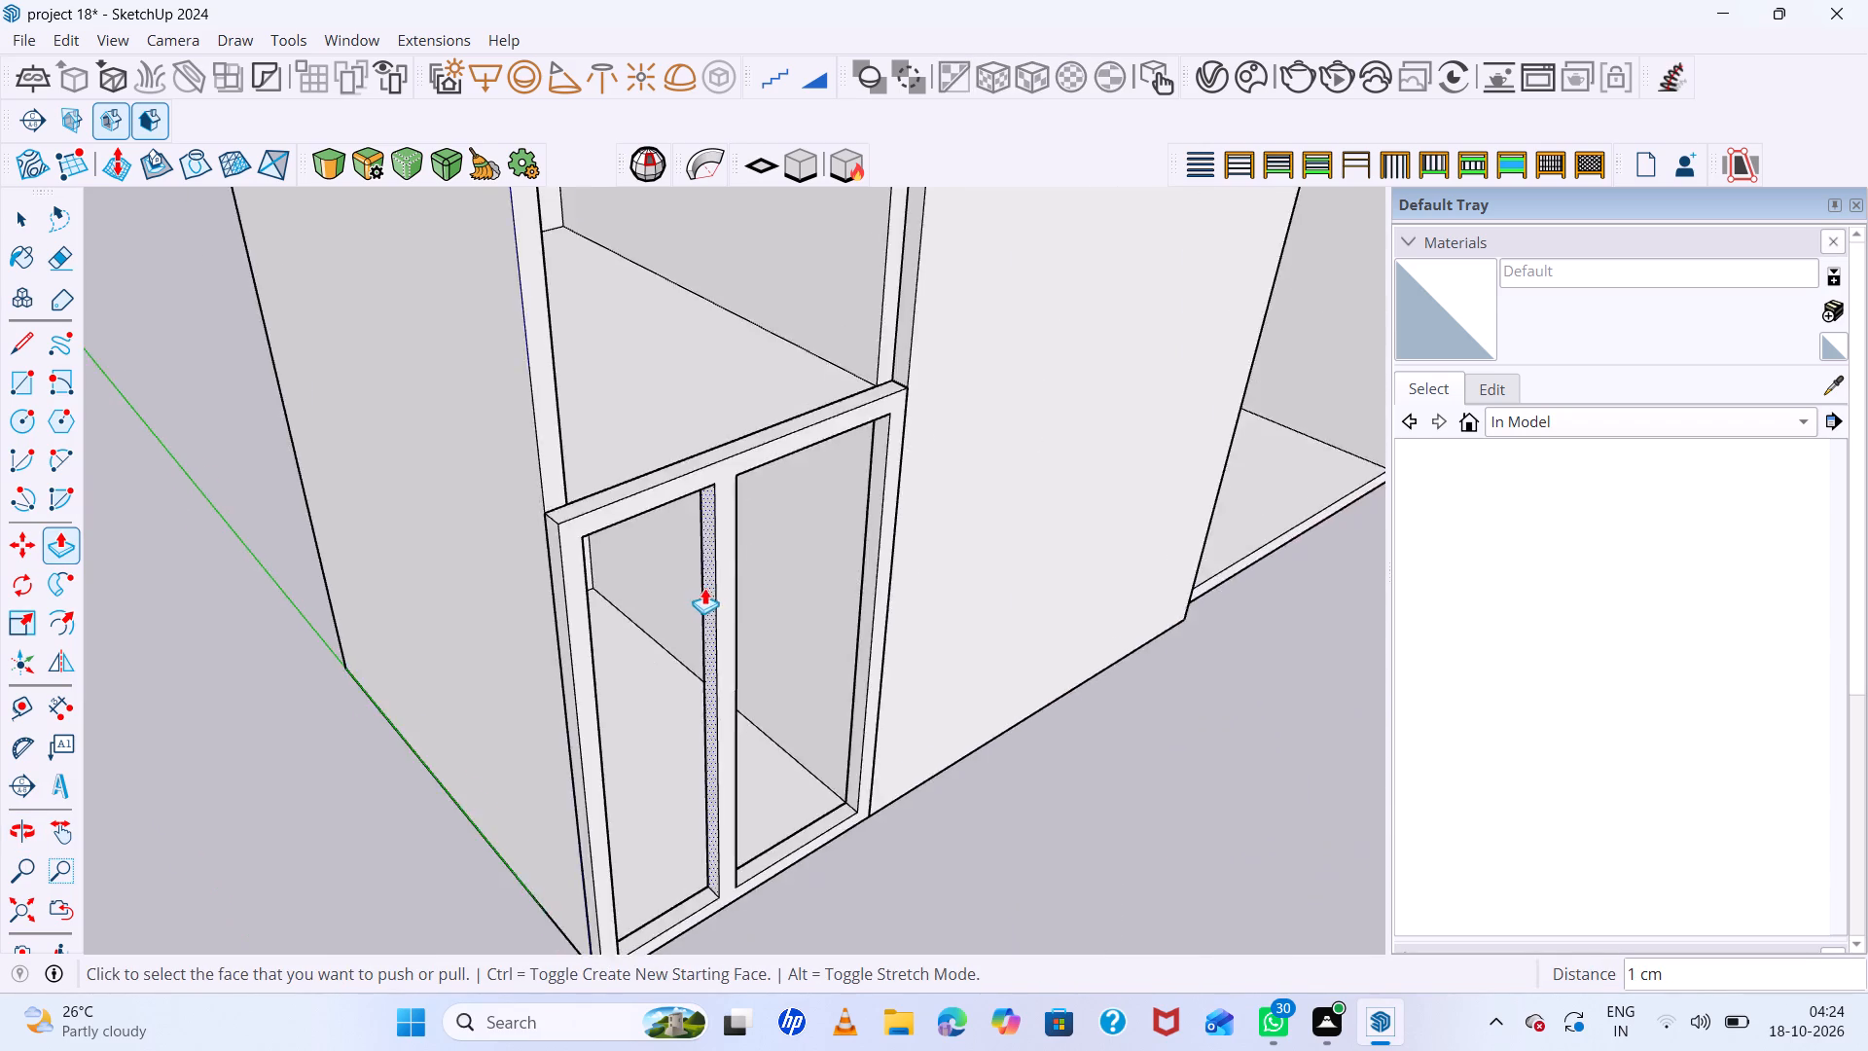
pyautogui.scroll(-7, 704, 588)
pyautogui.moveTo(880, 661); pyautogui.dragTo(598, 539, button='middle')
pyautogui.press('space')
pyautogui.scroll(2, 707, 710)
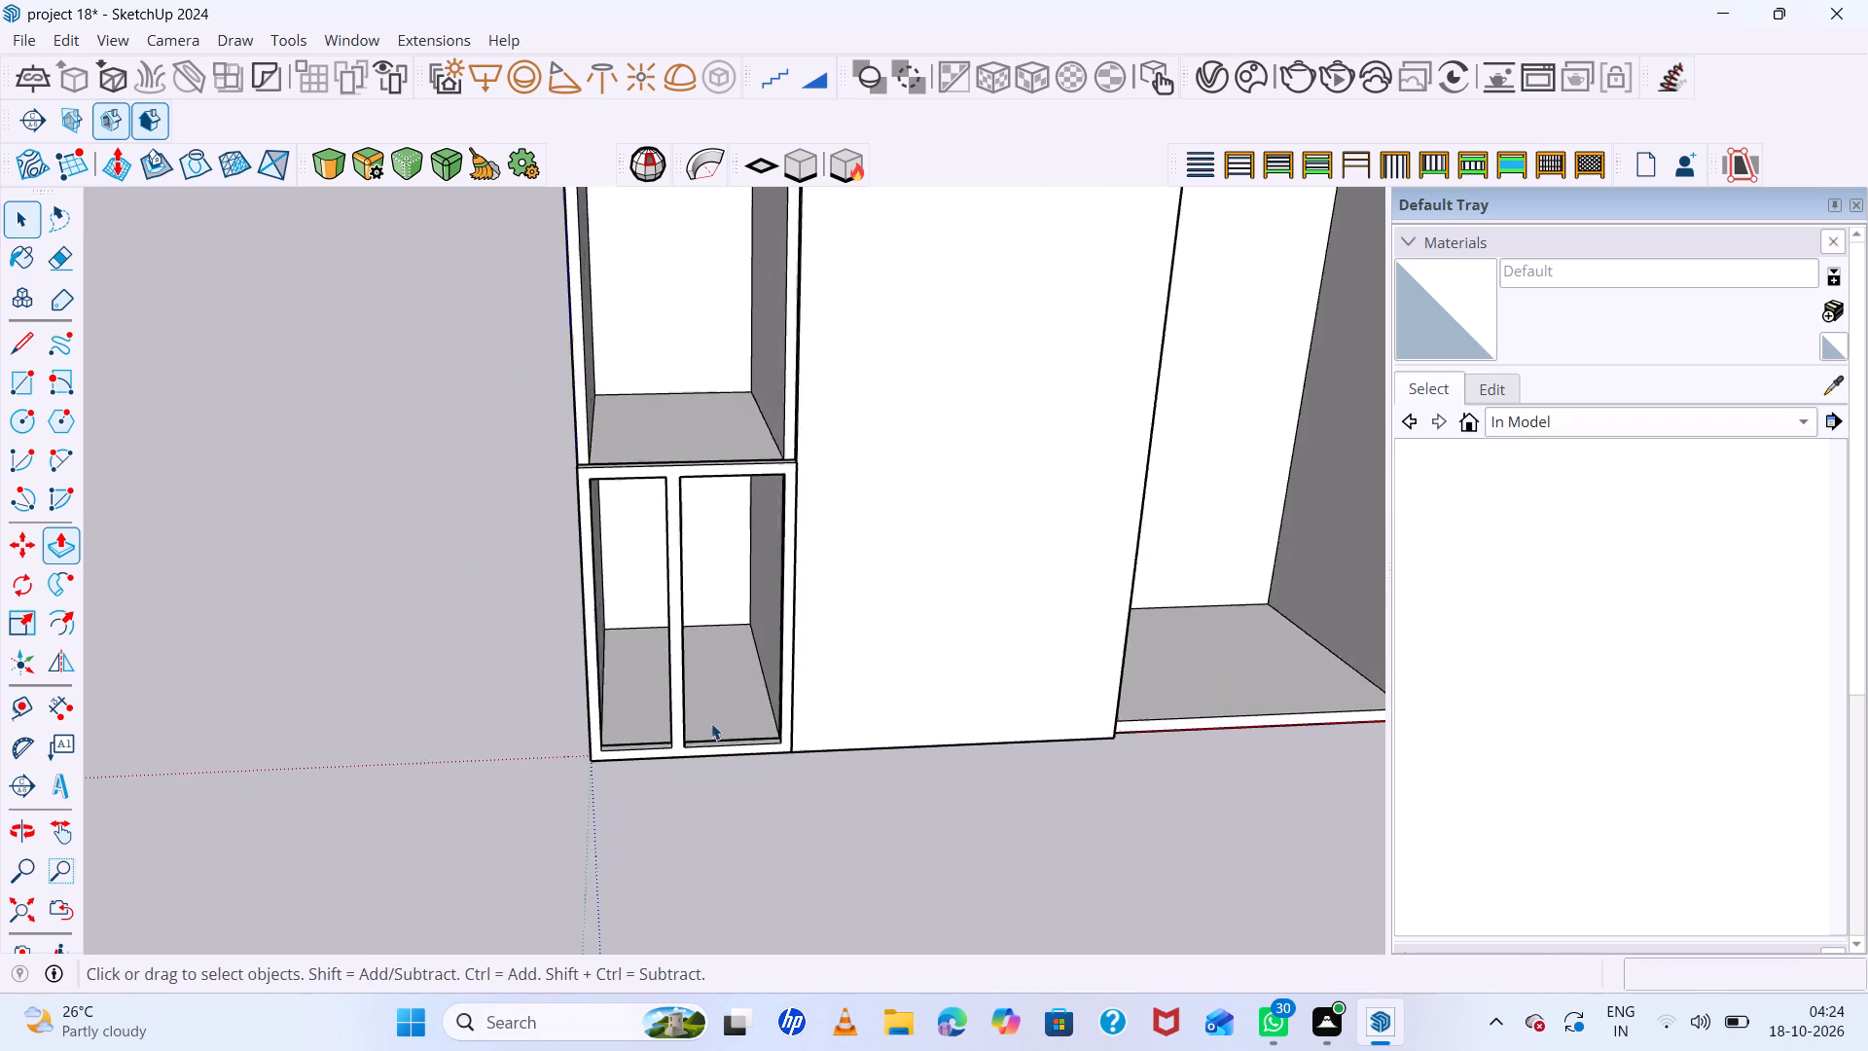
pyautogui.scroll(4, 711, 723)
pyautogui.tripleClick(681, 769)
pyautogui.rightClick(681, 769)
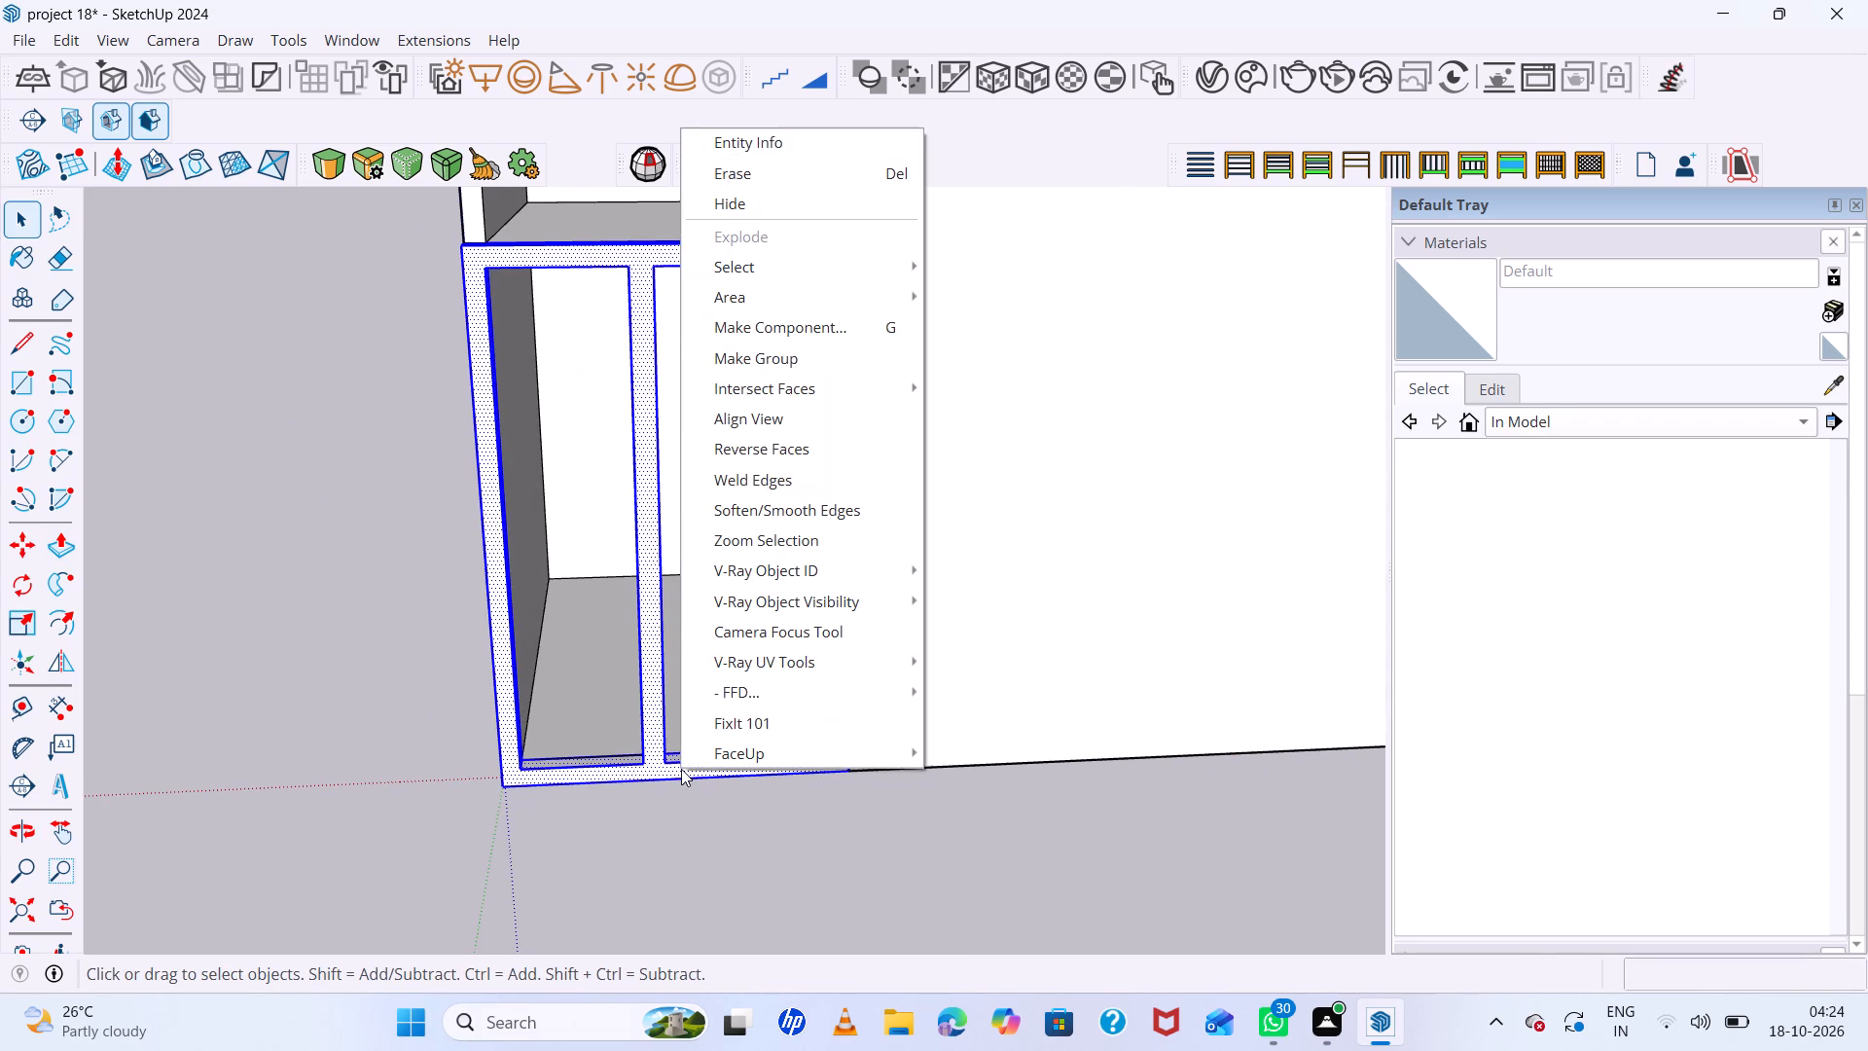
pyautogui.click(766, 330)
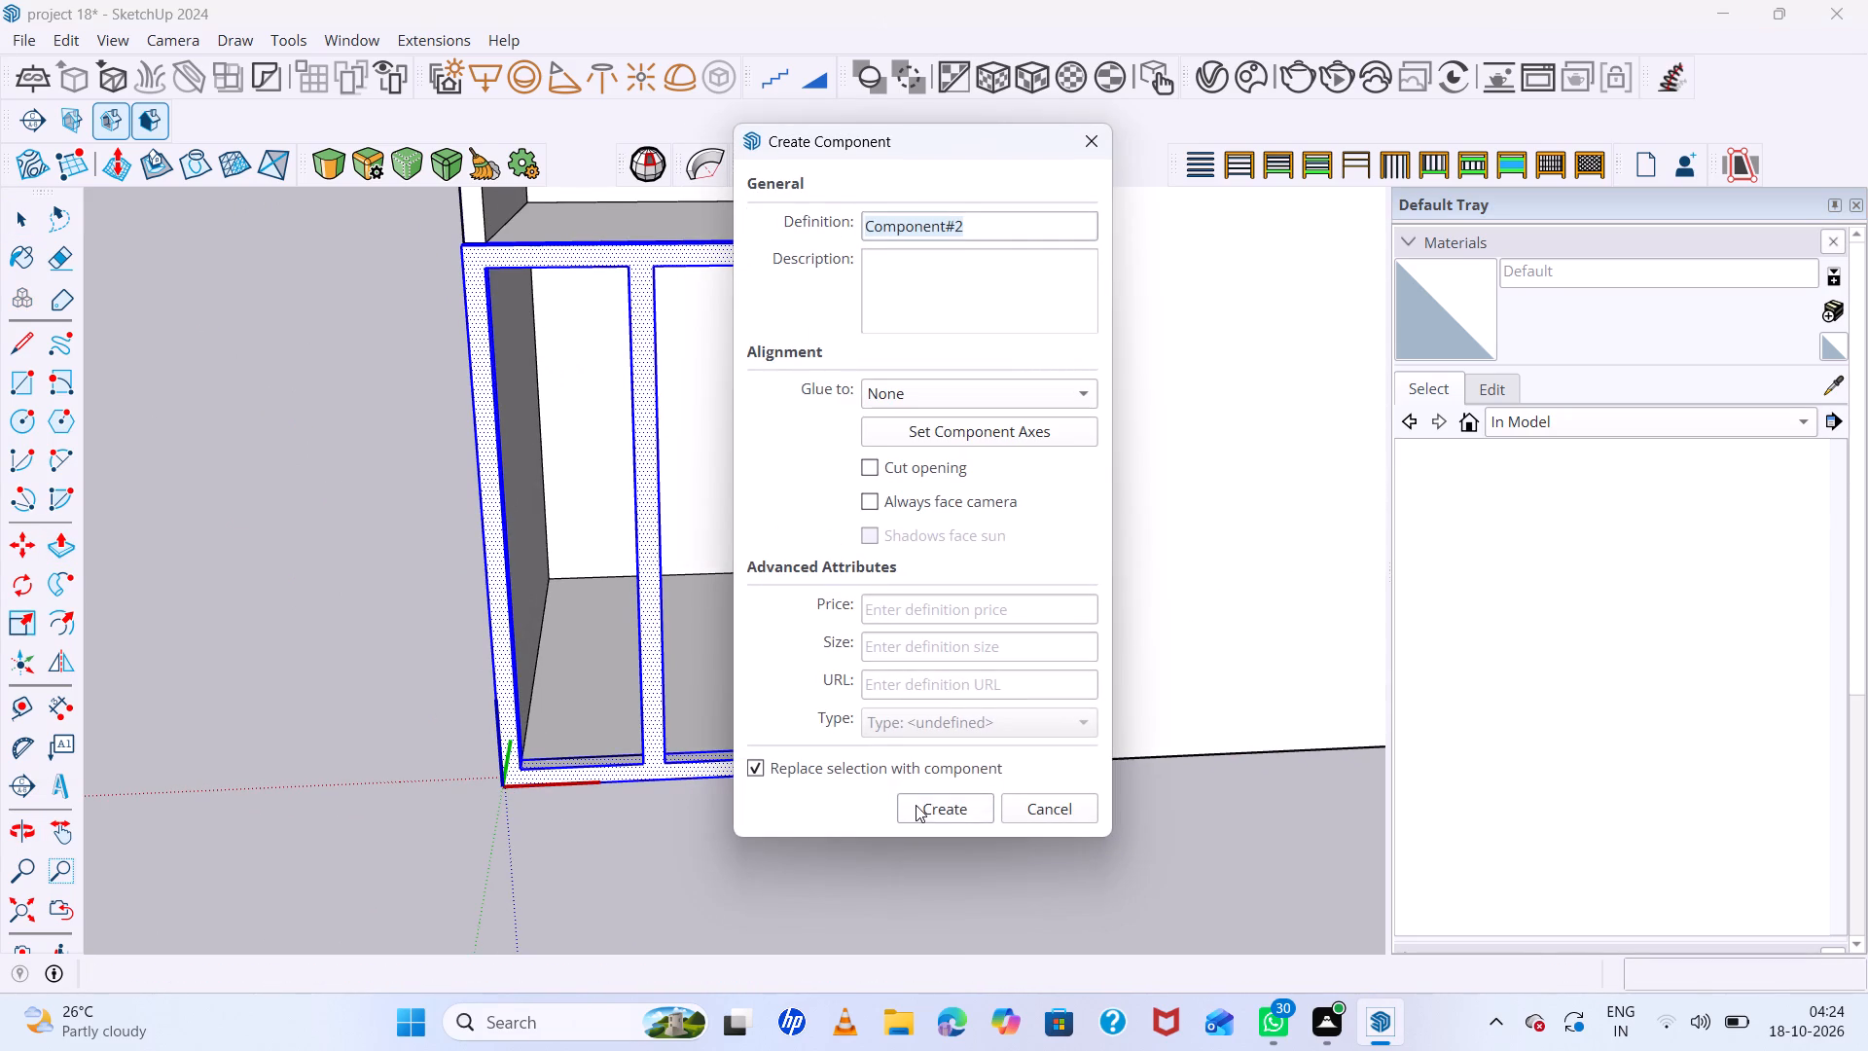
pyautogui.click(917, 805)
# Copy the frame component straight up about 45 cm, placing its lower front corner on the bottom frame's upper front corner.
pyautogui.scroll(-11, 818, 741)
pyautogui.moveTo(703, 634); pyautogui.dragTo(947, 788, button='middle')
pyautogui.scroll(7, 759, 742)
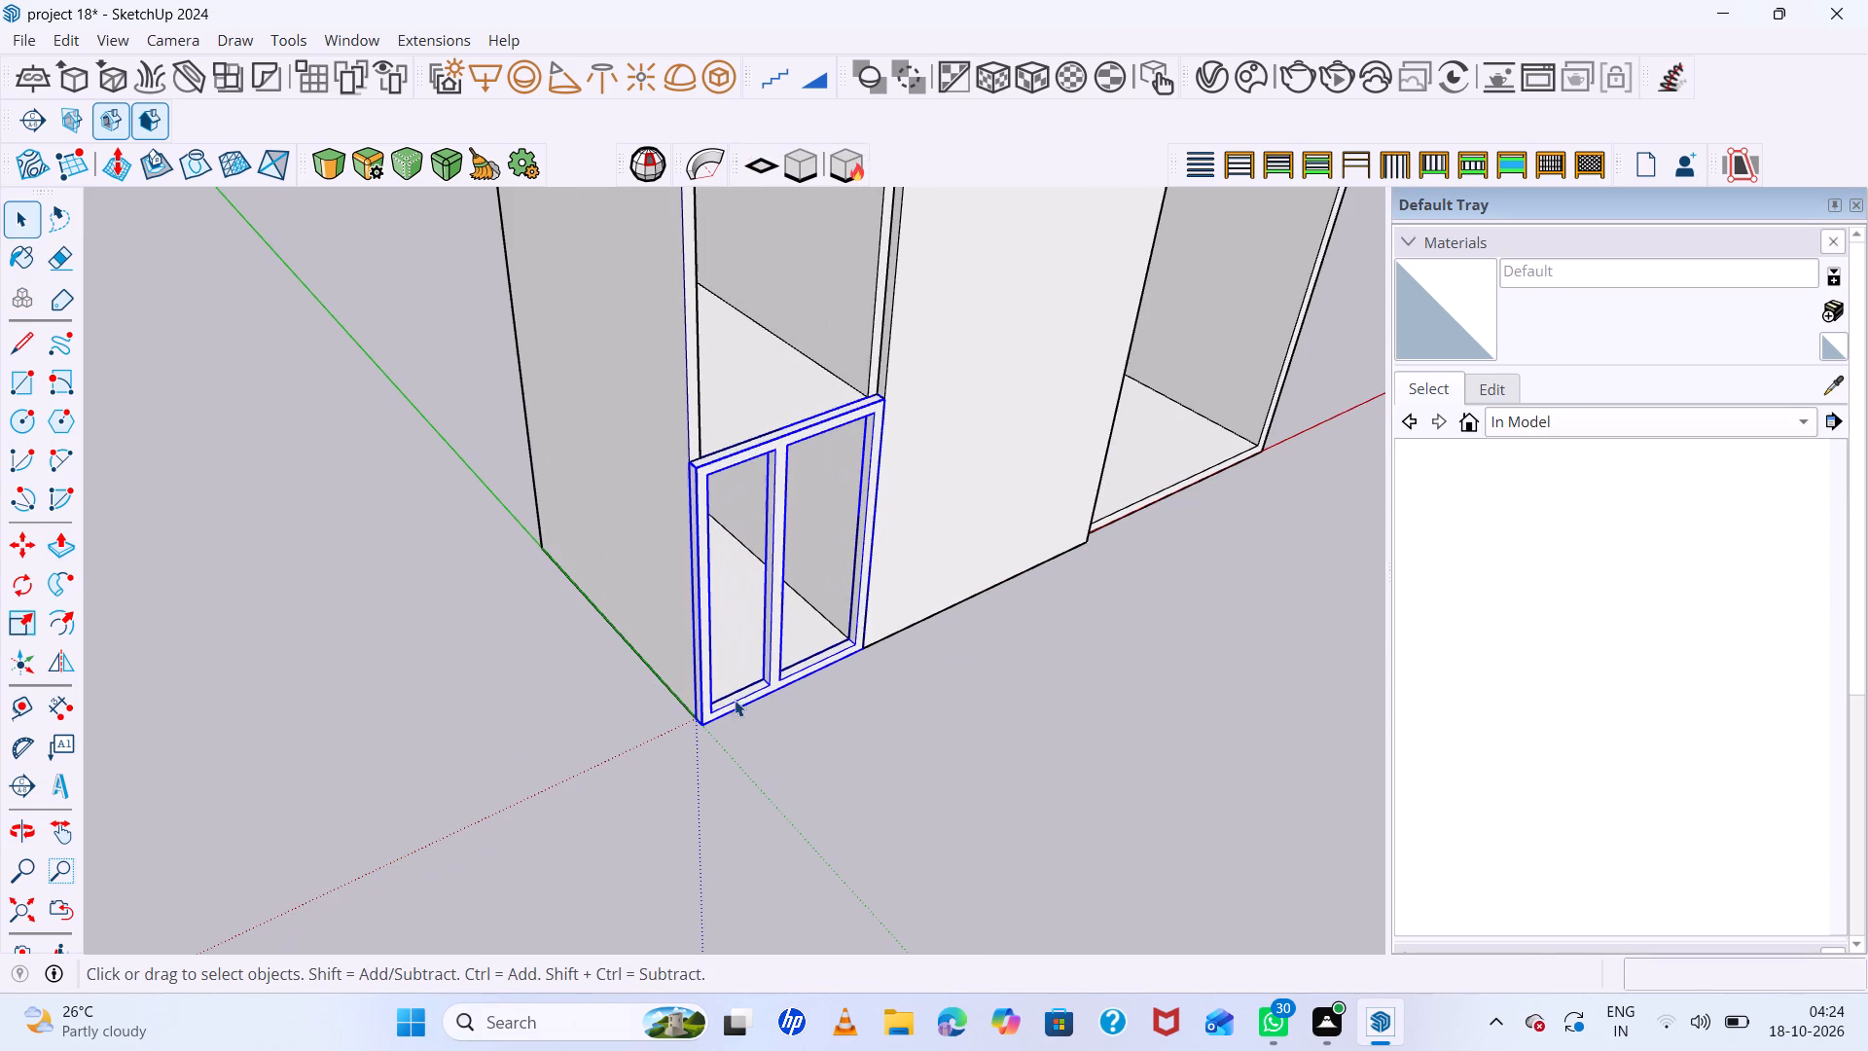
pyautogui.press('m')
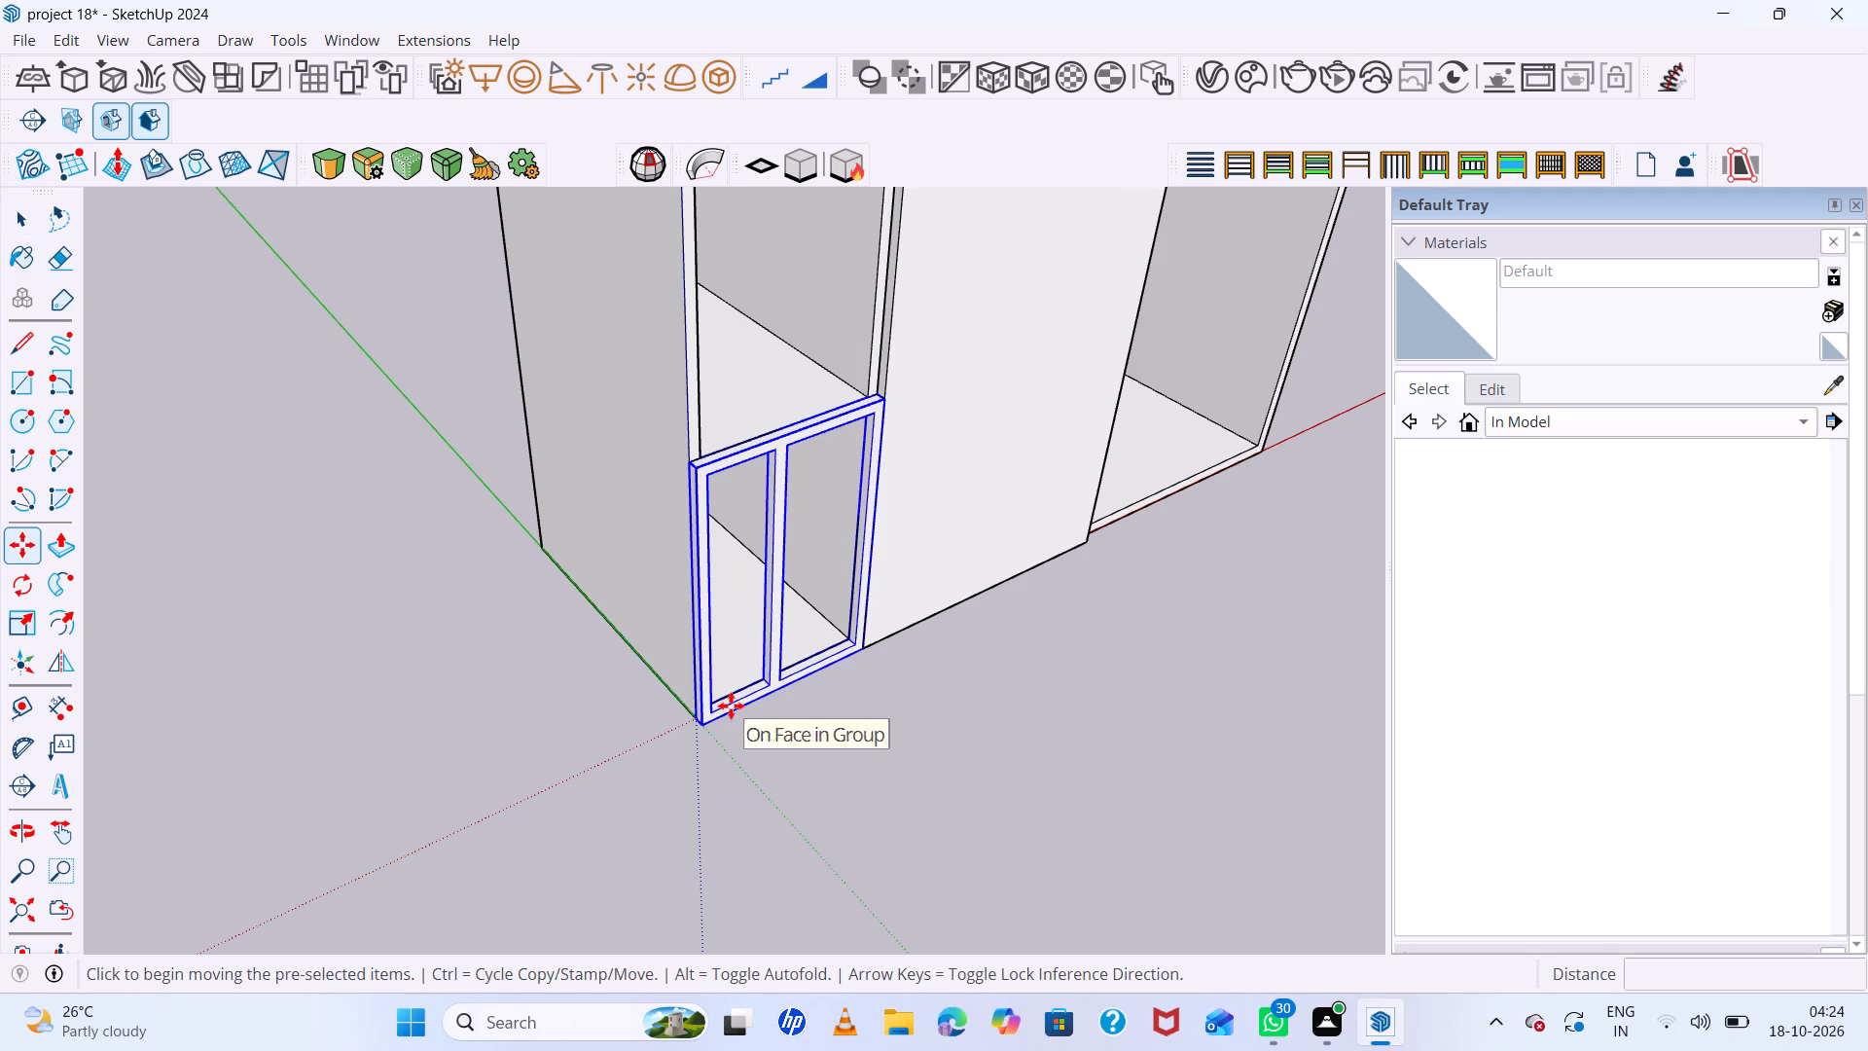
pyautogui.scroll(13, 711, 703)
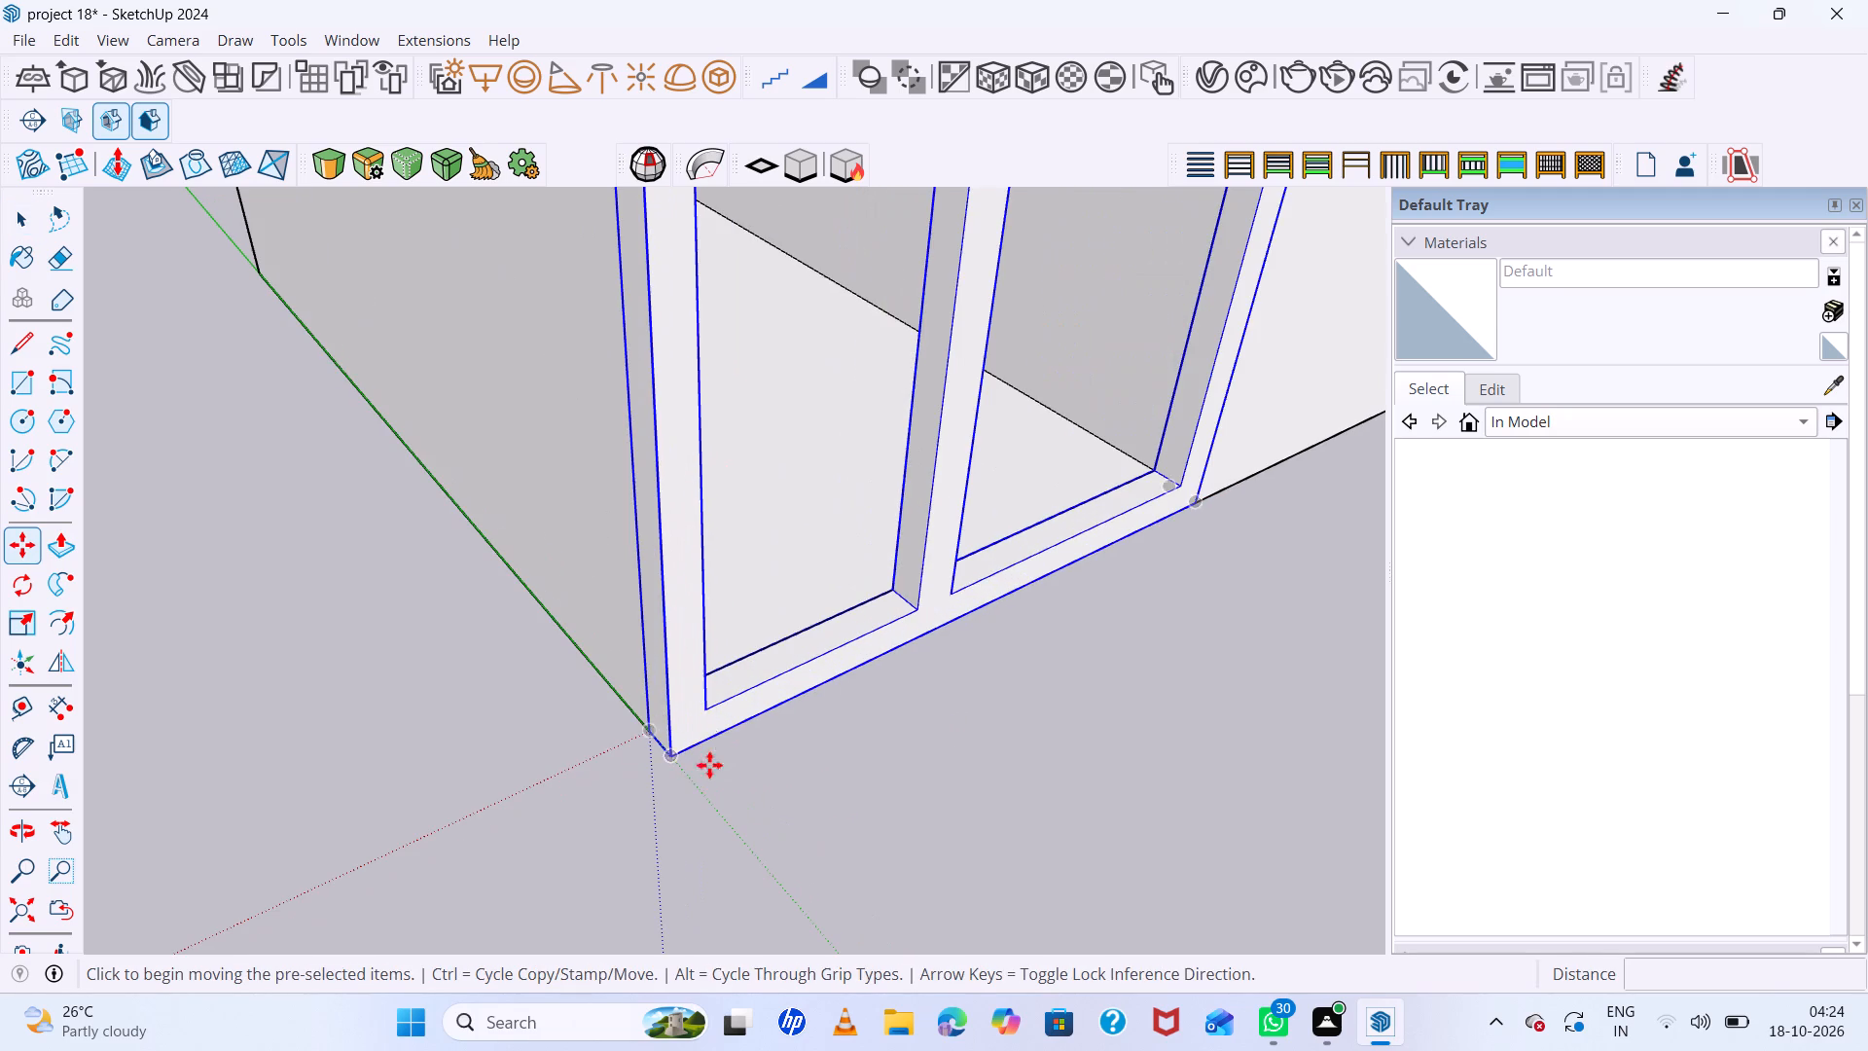
pyautogui.click(668, 760)
pyautogui.scroll(-7, 755, 715)
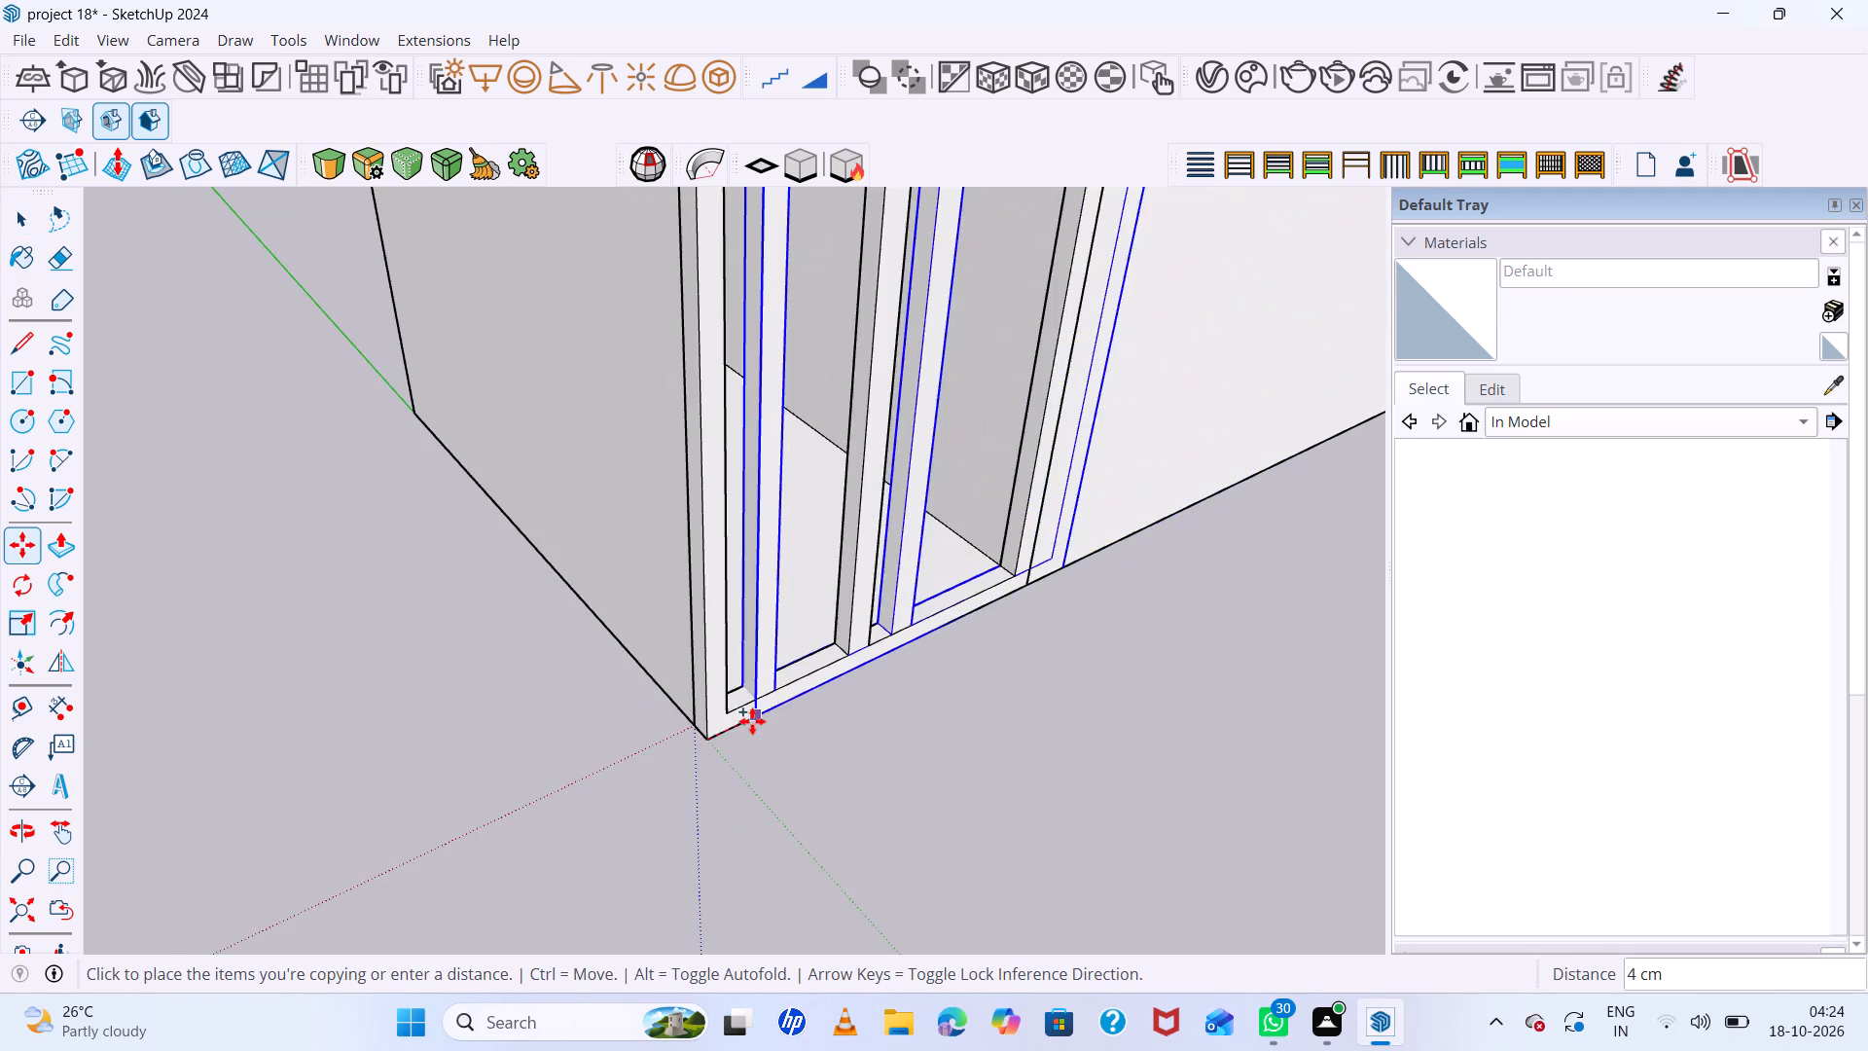
pyautogui.scroll(-7, 773, 757)
pyautogui.scroll(9, 773, 452)
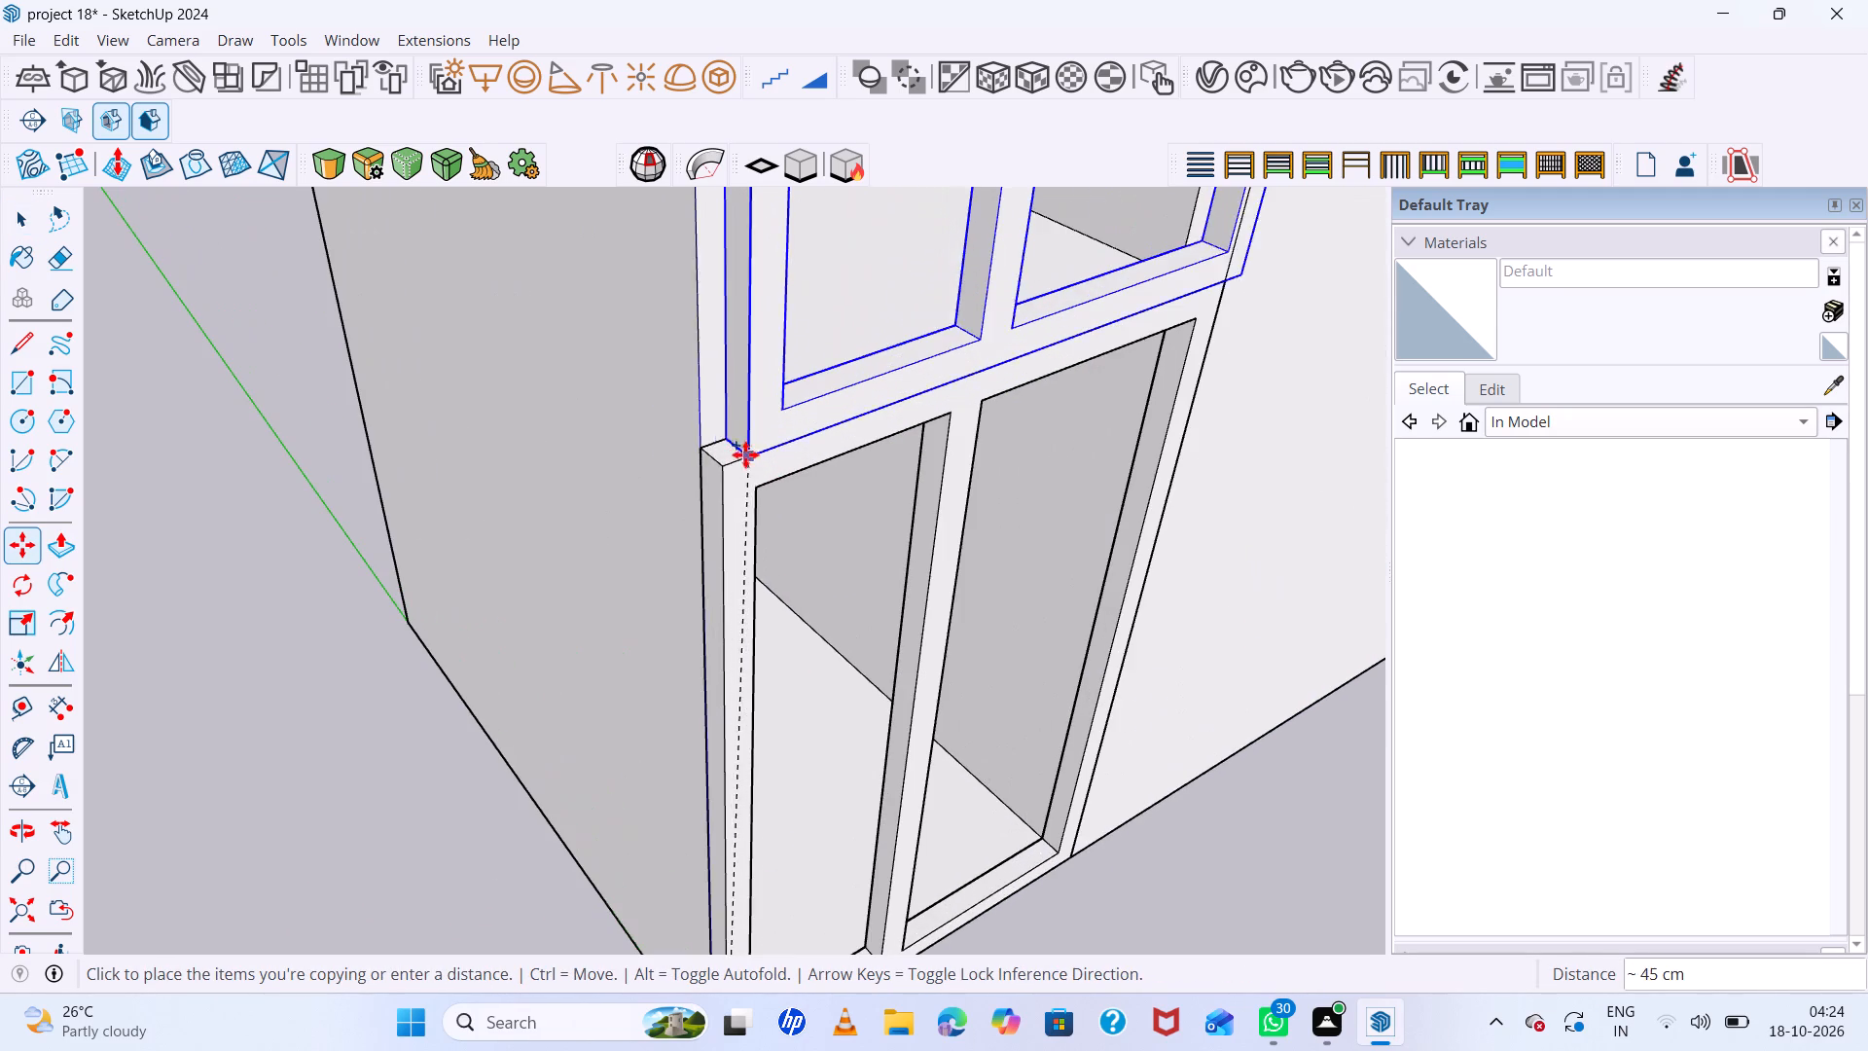
pyautogui.click(725, 466)
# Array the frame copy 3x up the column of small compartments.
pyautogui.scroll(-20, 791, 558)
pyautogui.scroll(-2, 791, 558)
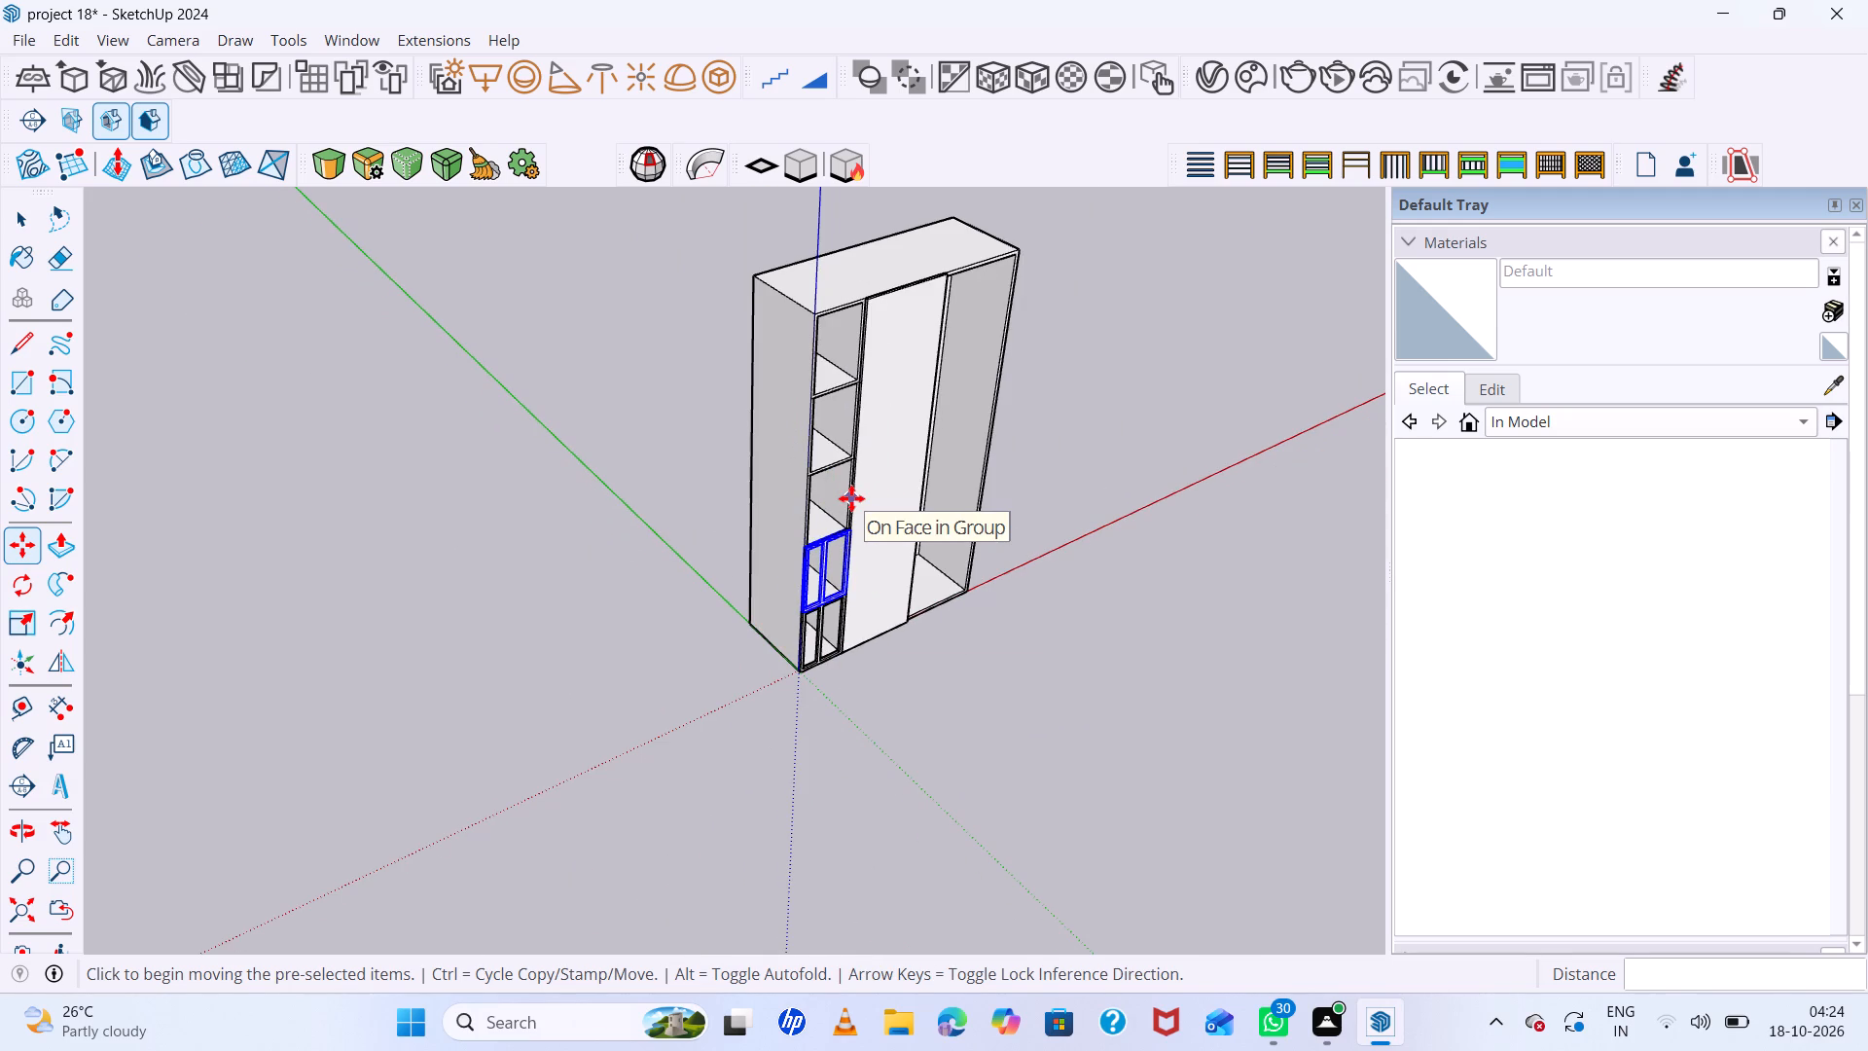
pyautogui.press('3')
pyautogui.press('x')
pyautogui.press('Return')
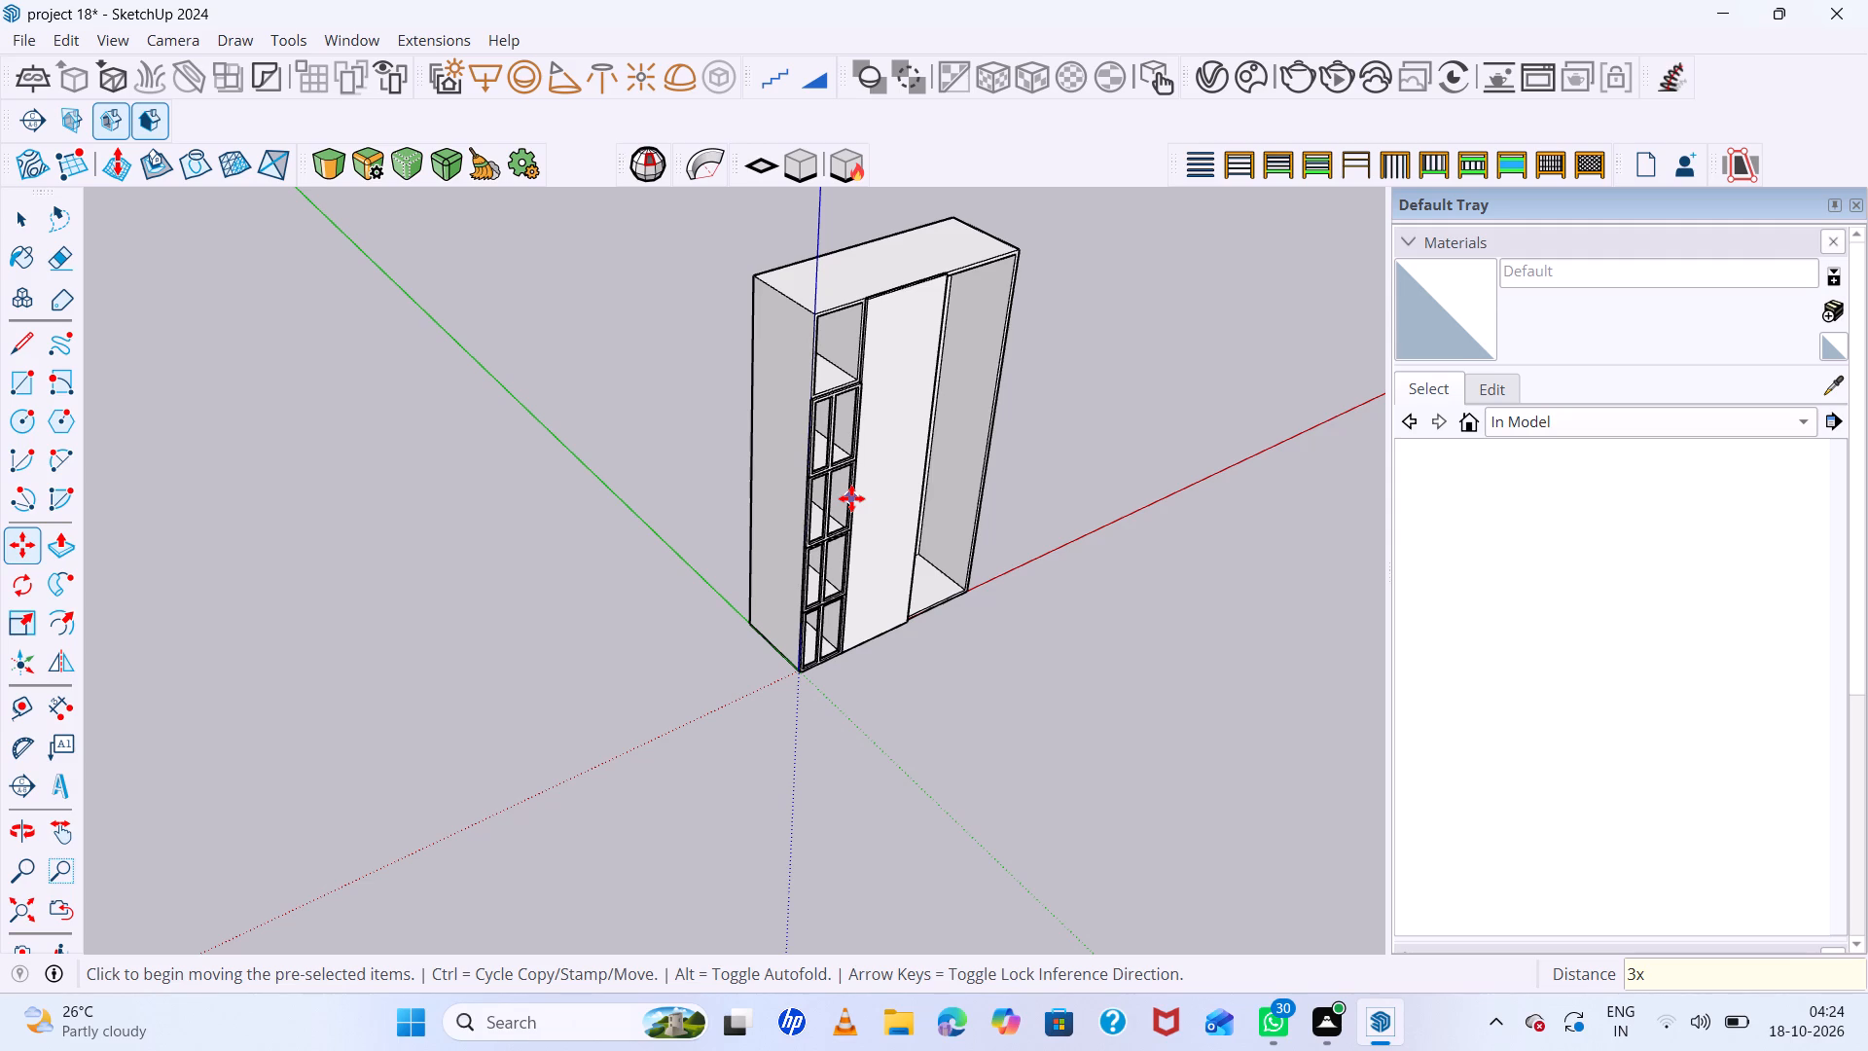
# Set the frame array to 4x, filling all five small compartments.
pyautogui.press('4')
pyautogui.press('x')
pyautogui.press('Return')
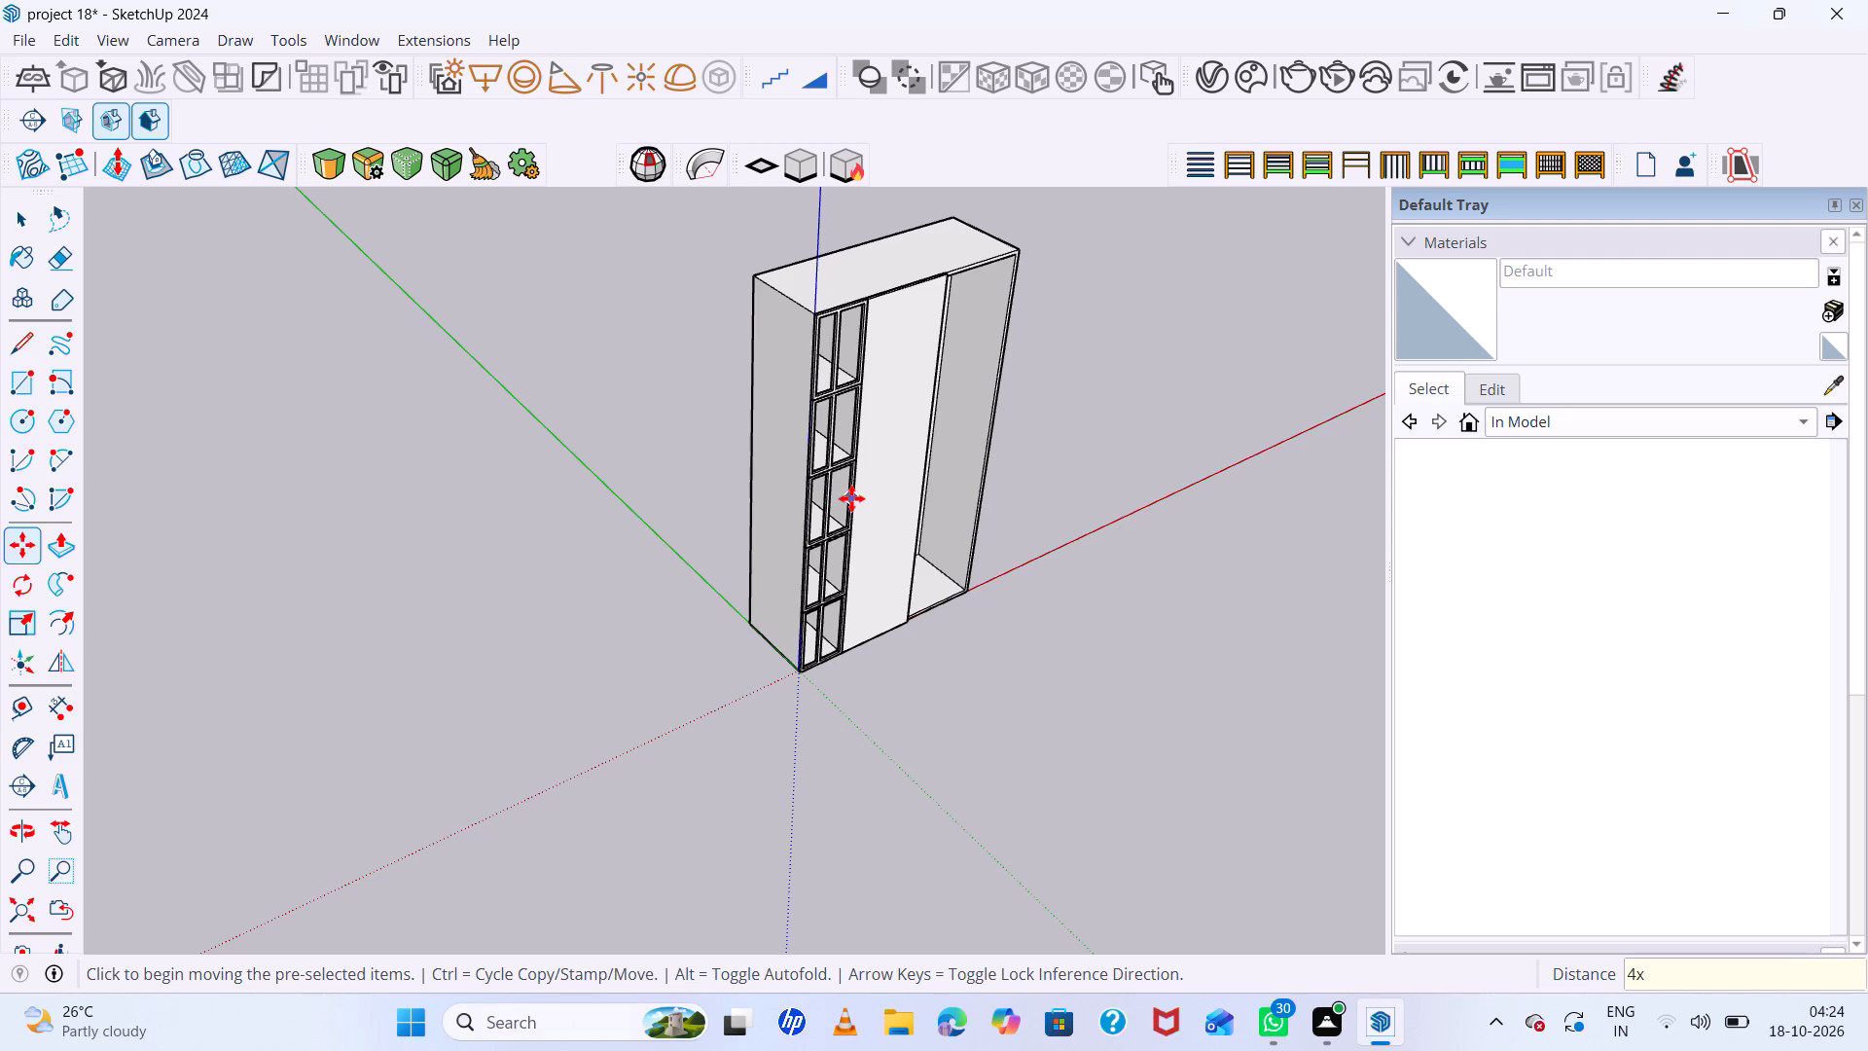
# Examine the cabinet's front, underside and top from several angles, checking how the arrayed frames sit on the compartments.
pyautogui.scroll(-8, 867, 496)
pyautogui.moveTo(1013, 539); pyautogui.dragTo(713, 568, button='middle')
pyautogui.scroll(4, 880, 445)
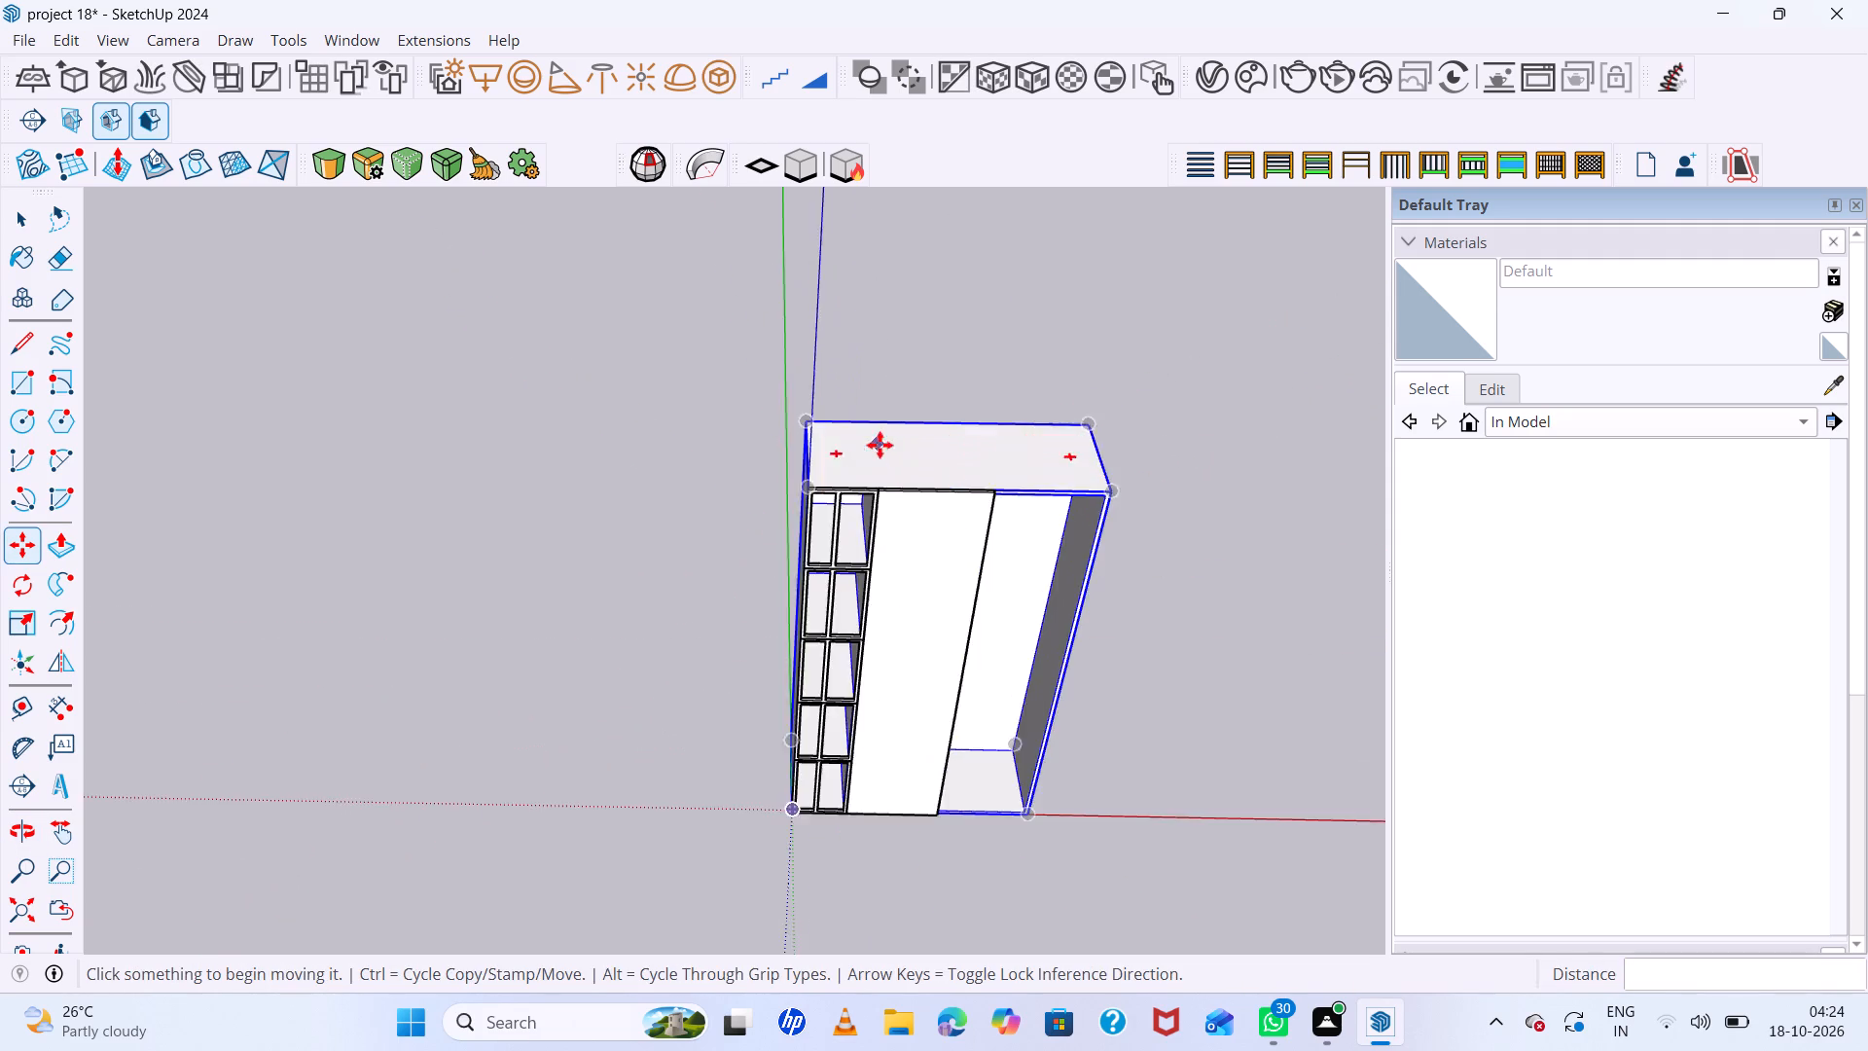
pyautogui.scroll(9, 880, 445)
pyautogui.moveTo(1054, 652); pyautogui.dragTo(1022, 437, button='middle')
pyautogui.scroll(7, 855, 517)
pyautogui.scroll(-8, 795, 518)
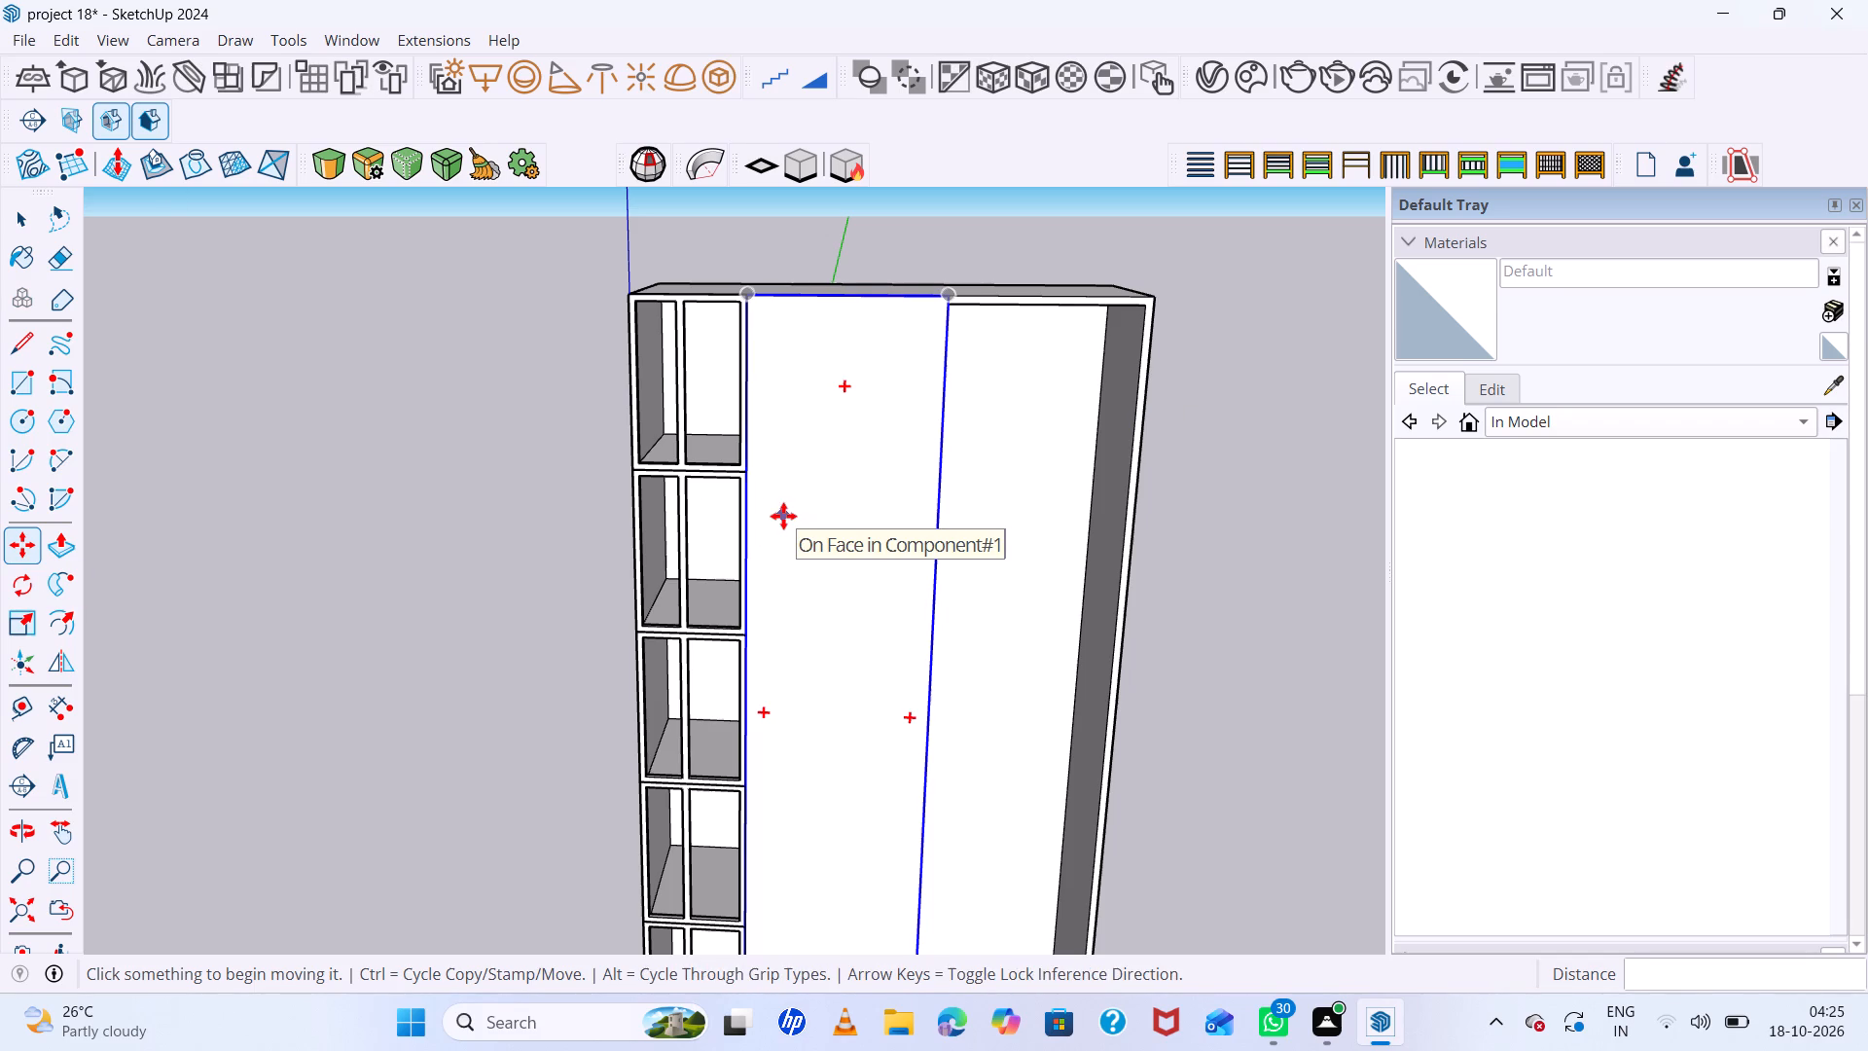
pyautogui.scroll(-9, 772, 524)
pyautogui.moveTo(846, 547); pyautogui.dragTo(970, 576, button='middle')
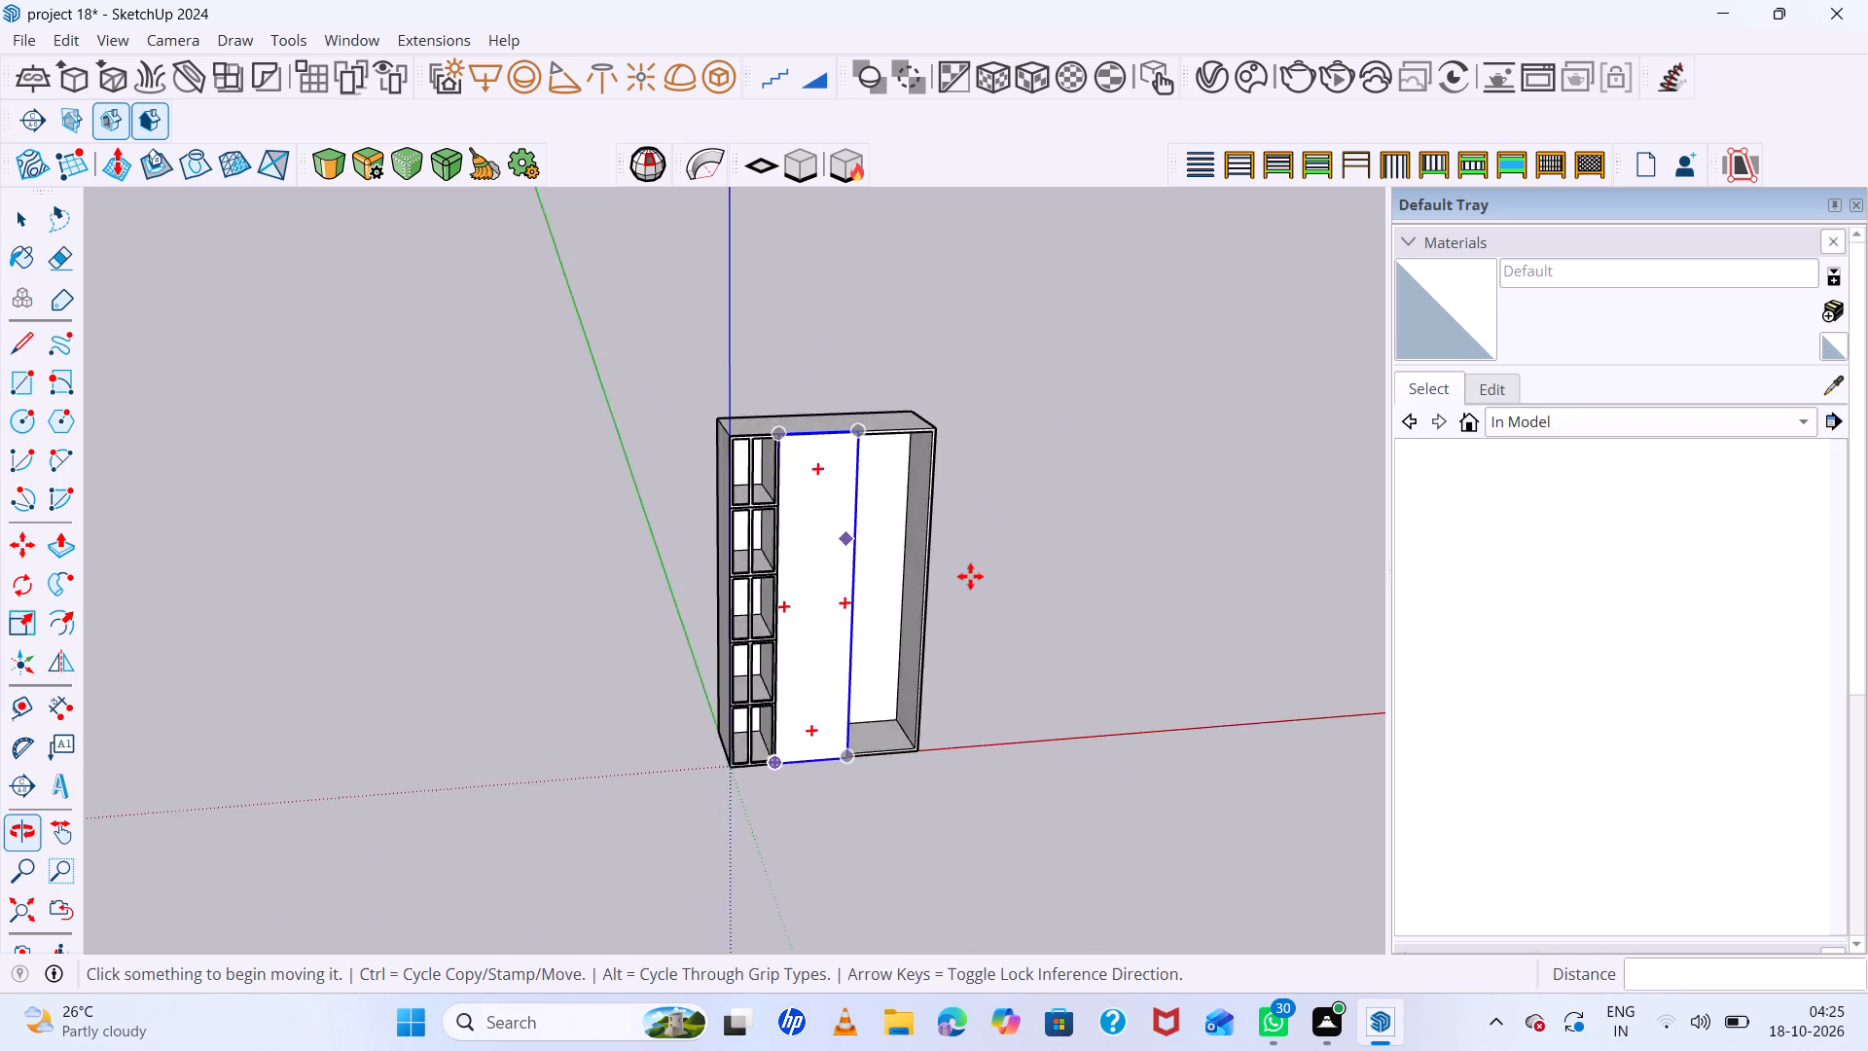
pyautogui.scroll(6, 970, 576)
pyautogui.moveTo(972, 577); pyautogui.dragTo(986, 529, button='middle')
pyautogui.press('space')
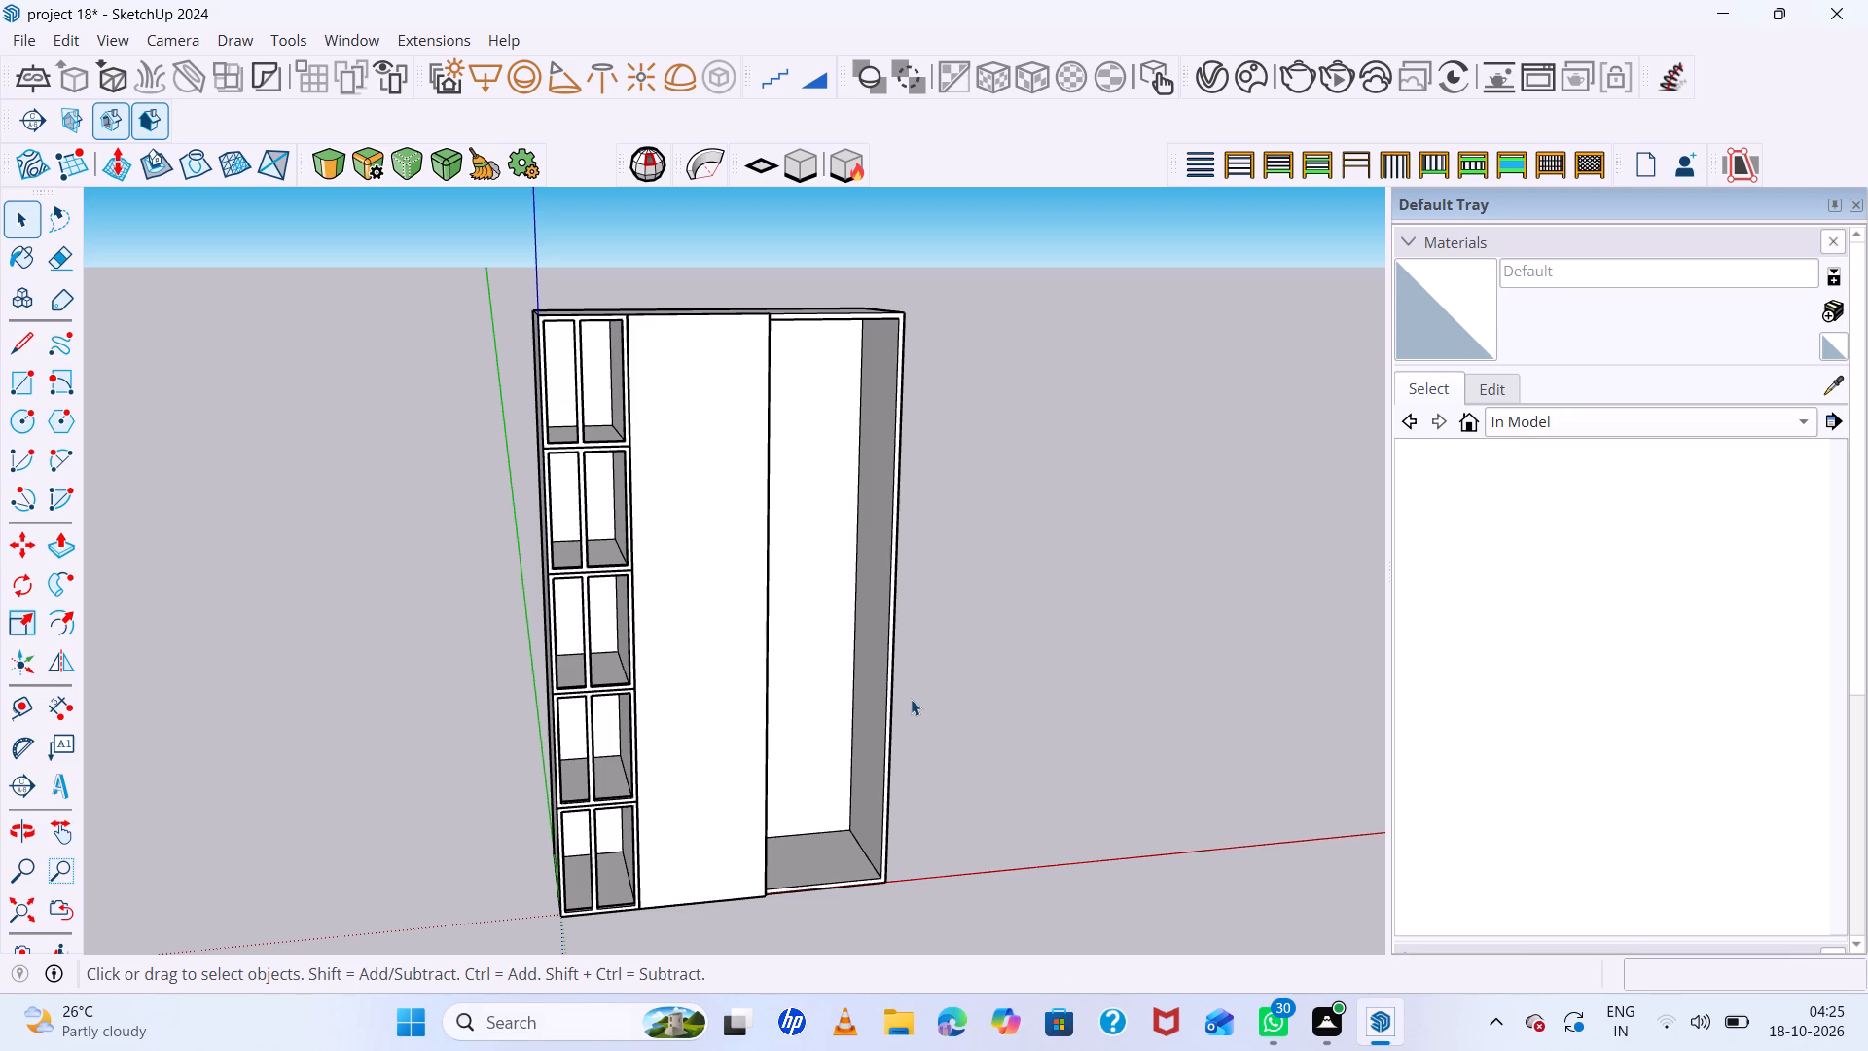
pyautogui.scroll(-8, 916, 684)
pyautogui.moveTo(985, 685); pyautogui.dragTo(983, 524, button='middle')
pyautogui.middleClick(983, 522)
pyautogui.scroll(-13, 611, 624)
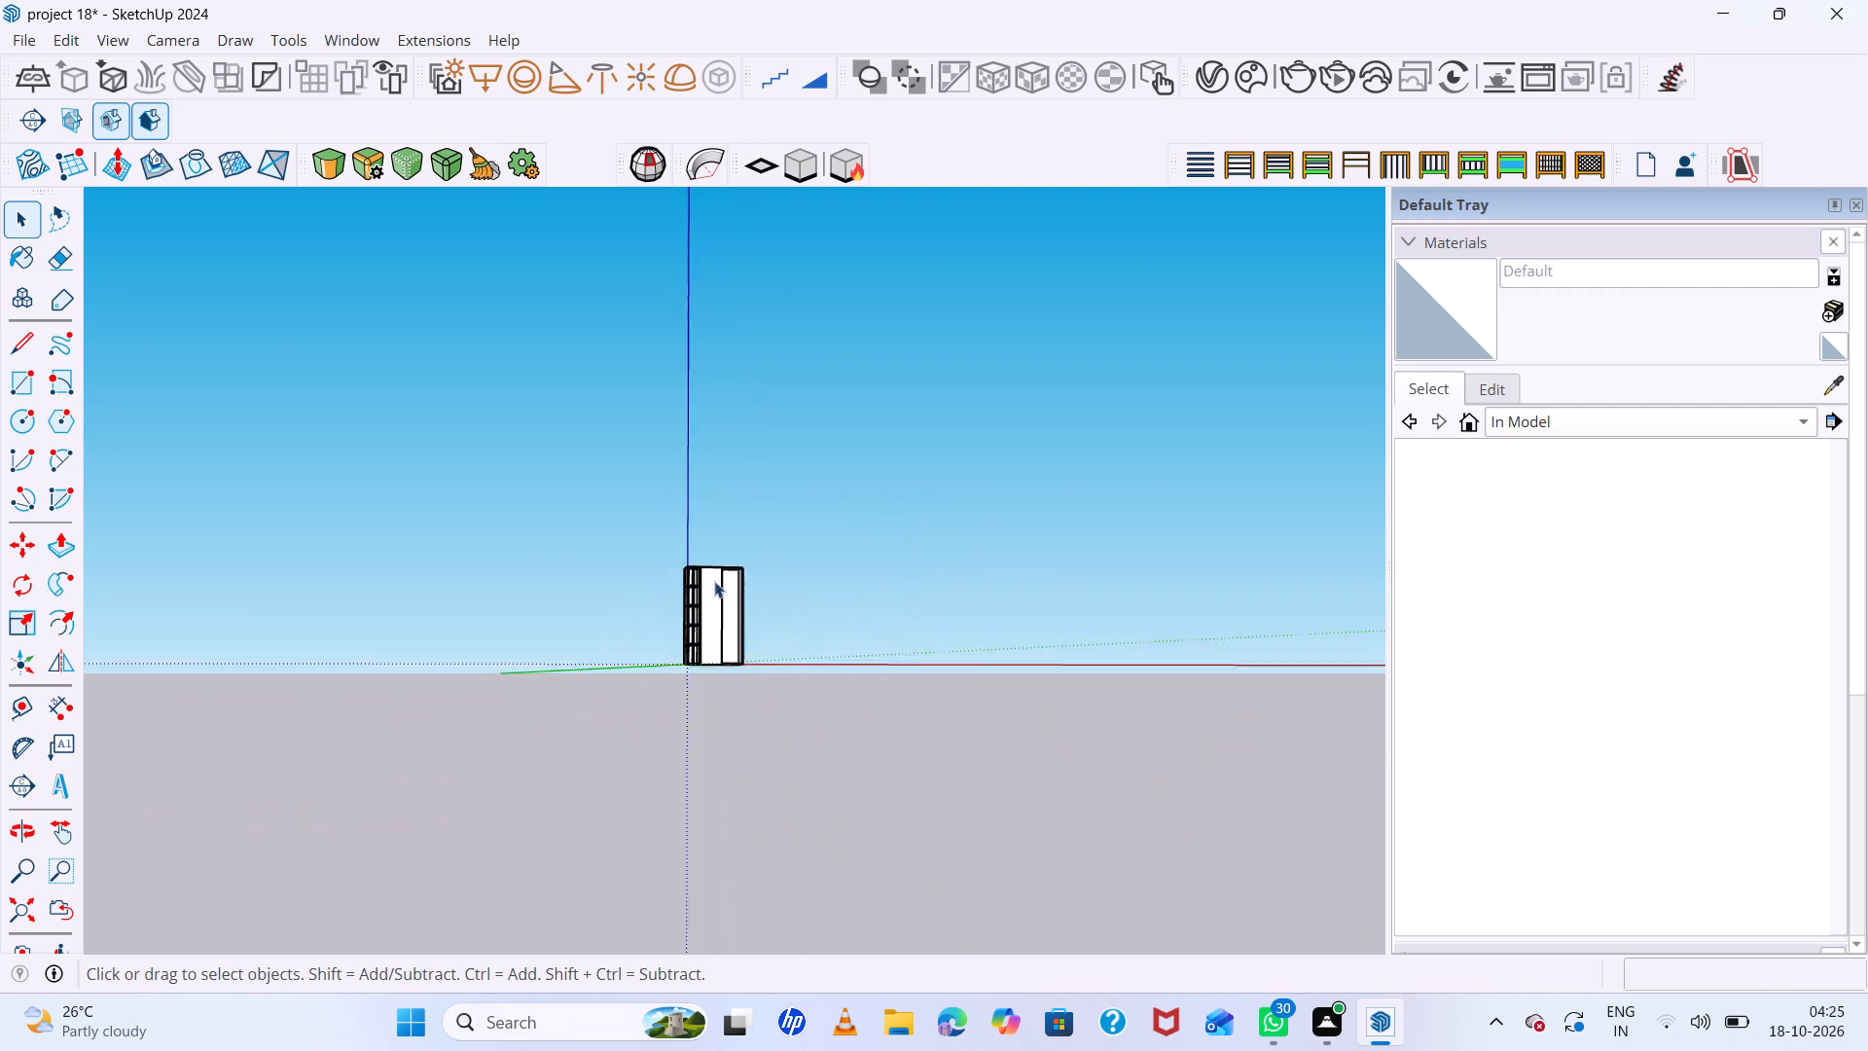
pyautogui.scroll(-3, 714, 581)
pyautogui.scroll(20, 762, 716)
pyautogui.scroll(10, 762, 716)
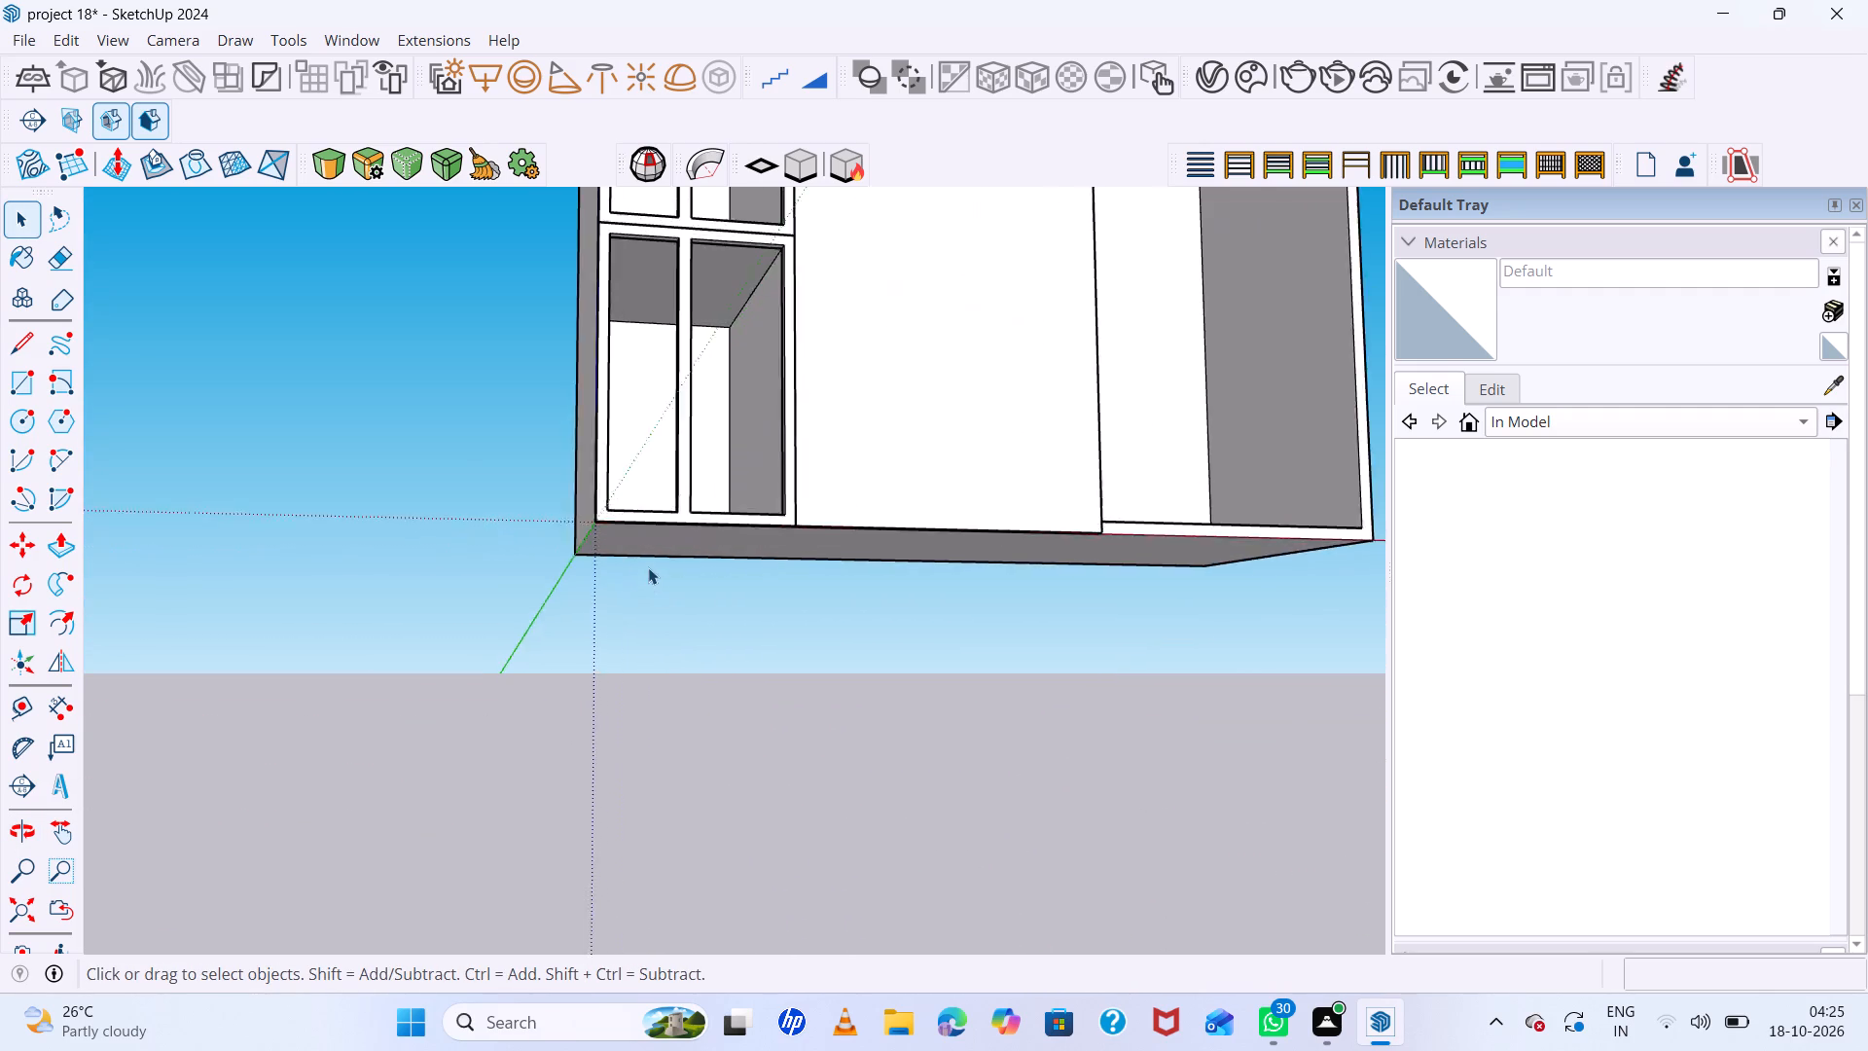
pyautogui.moveTo(648, 567); pyautogui.dragTo(751, 753, button='middle')
pyautogui.middleClick(752, 757)
pyautogui.scroll(-9, 781, 625)
pyautogui.scroll(11, 796, 619)
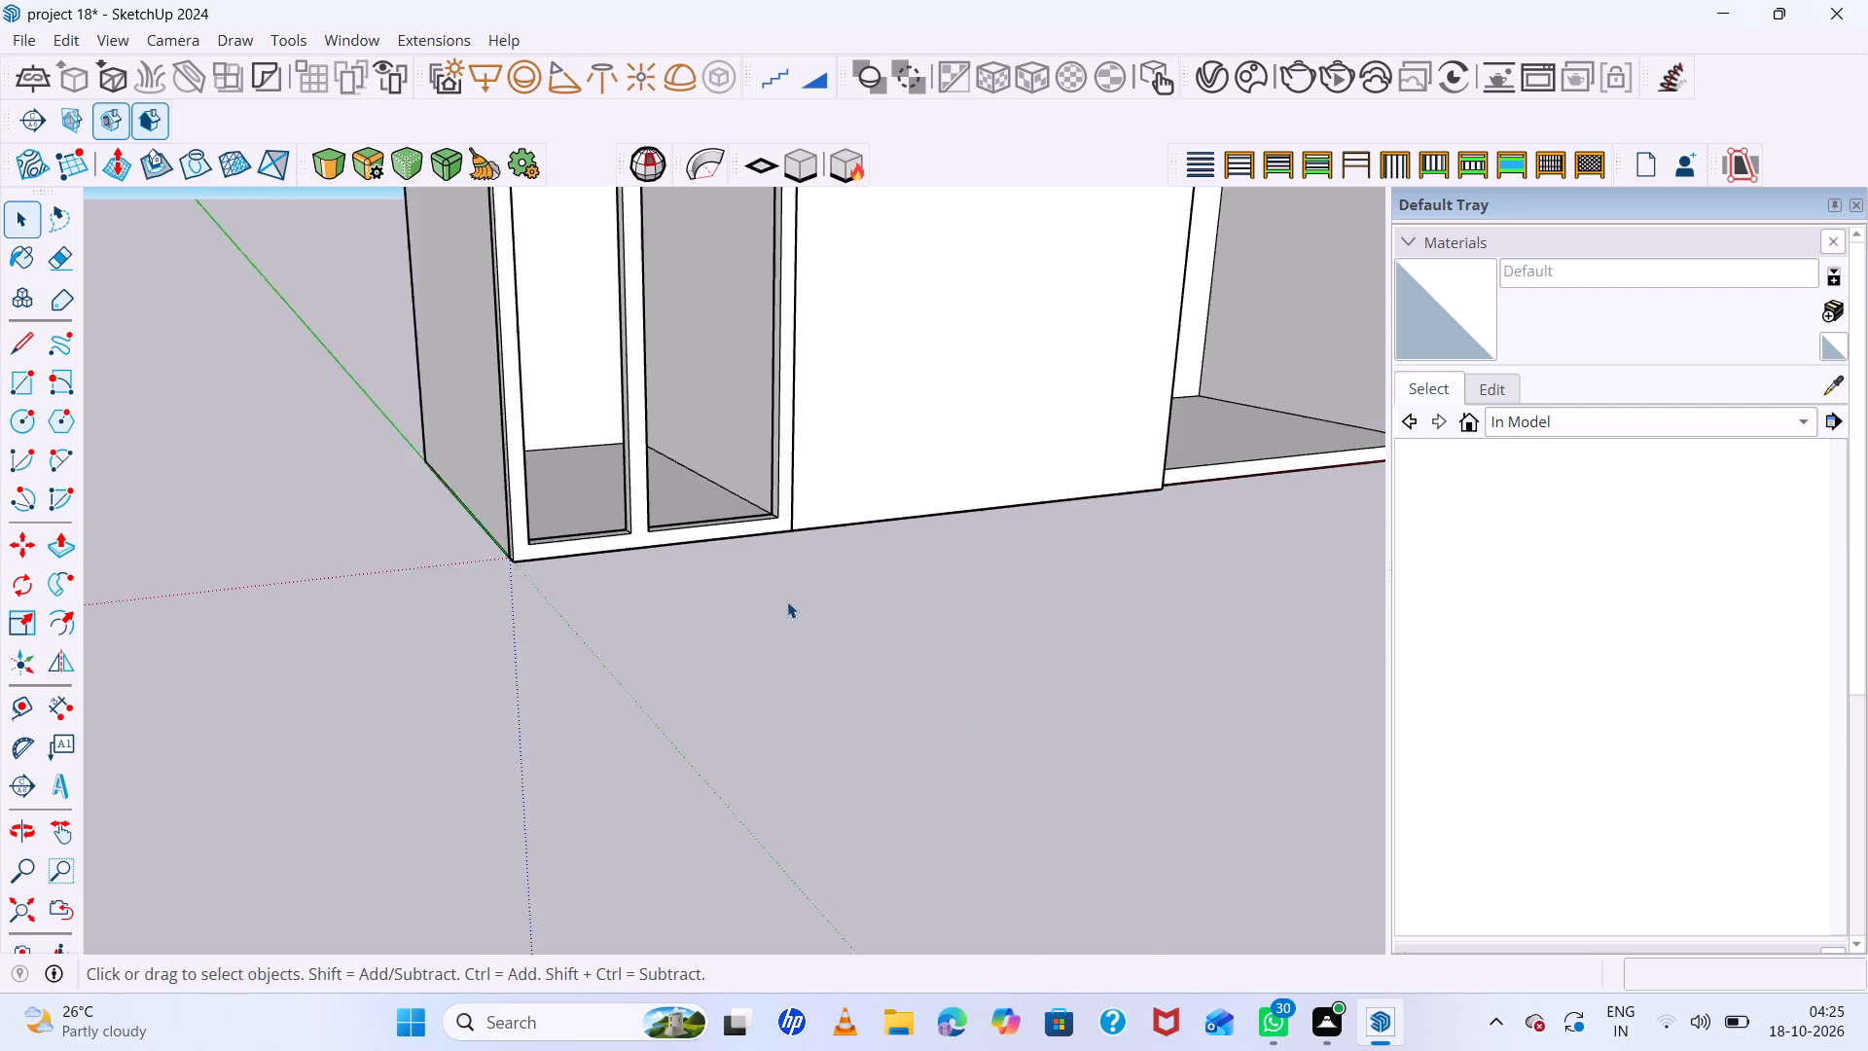
pyautogui.scroll(3, 787, 601)
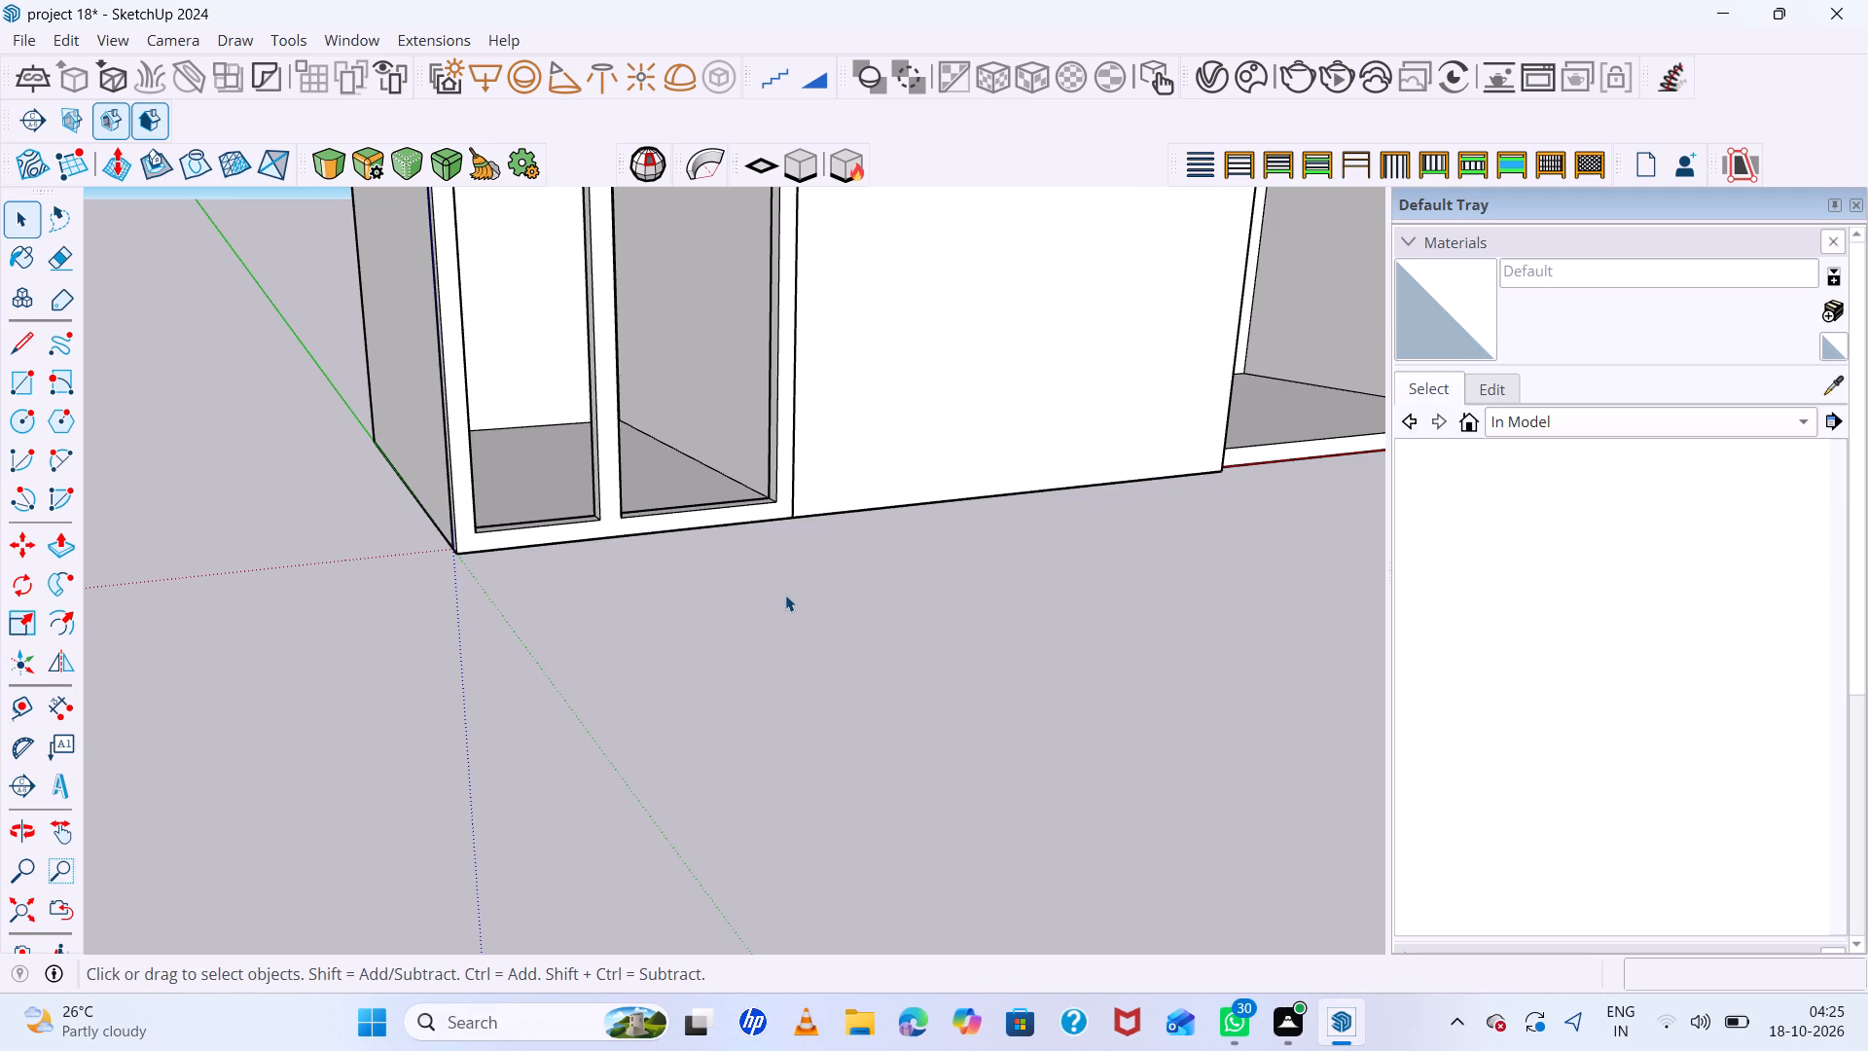
pyautogui.scroll(-20, 604, 577)
pyautogui.scroll(-7, 662, 488)
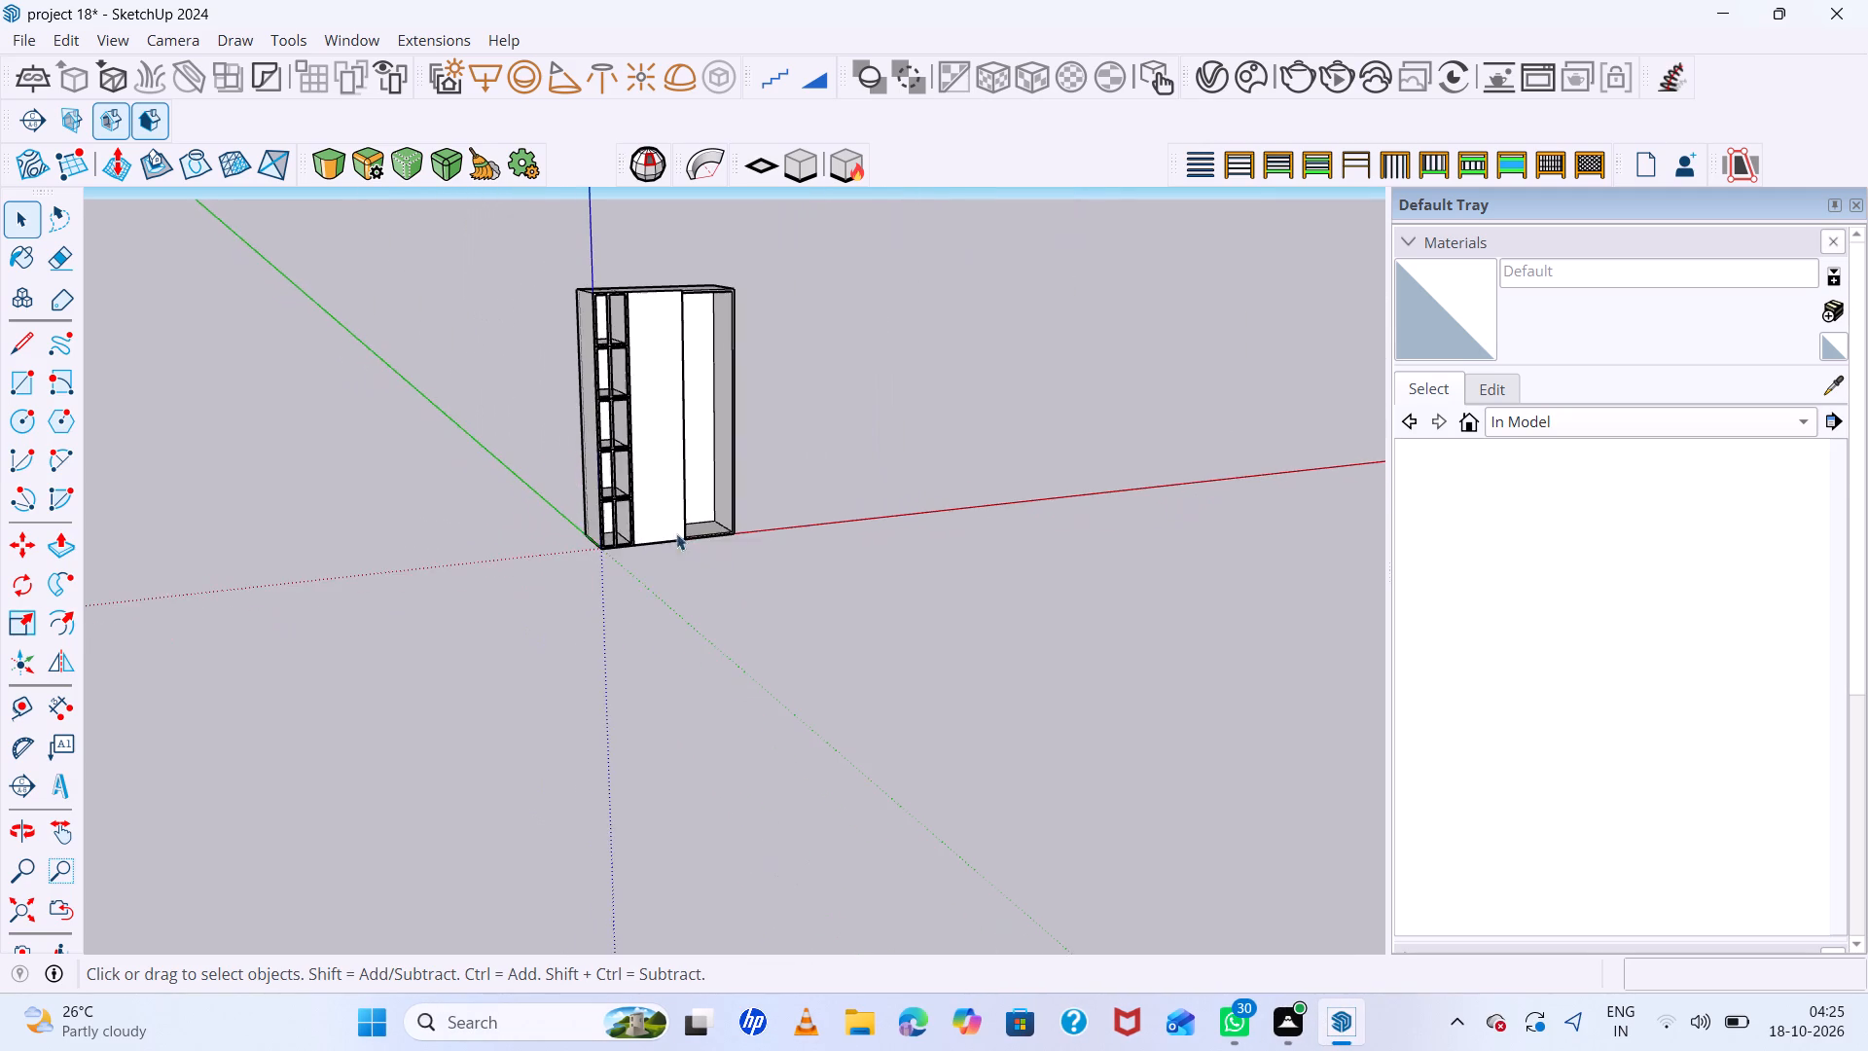
pyautogui.moveTo(880, 607); pyautogui.dragTo(572, 703, button='middle')
pyautogui.scroll(20, 778, 179)
pyautogui.scroll(2, 778, 179)
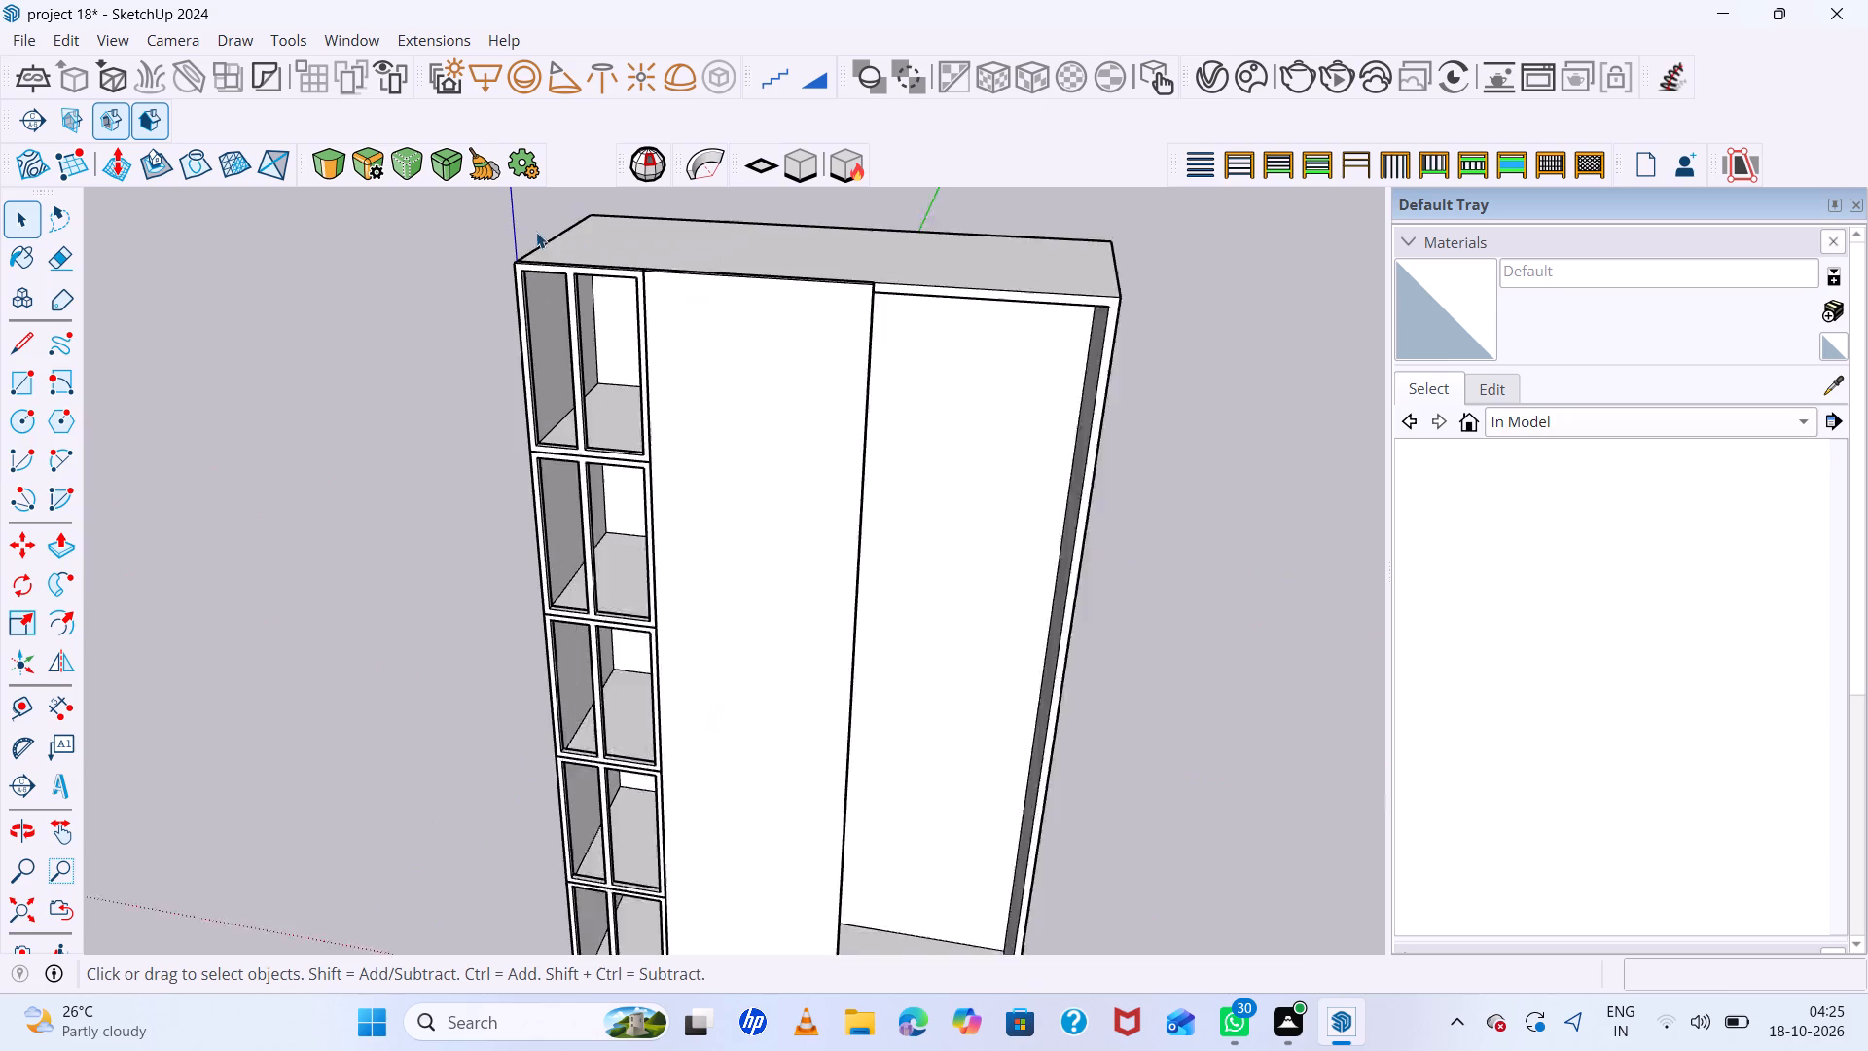
pyautogui.scroll(1, 536, 232)
pyautogui.moveTo(489, 276); pyautogui.dragTo(441, 341, button='middle')
pyautogui.middleClick(441, 341)
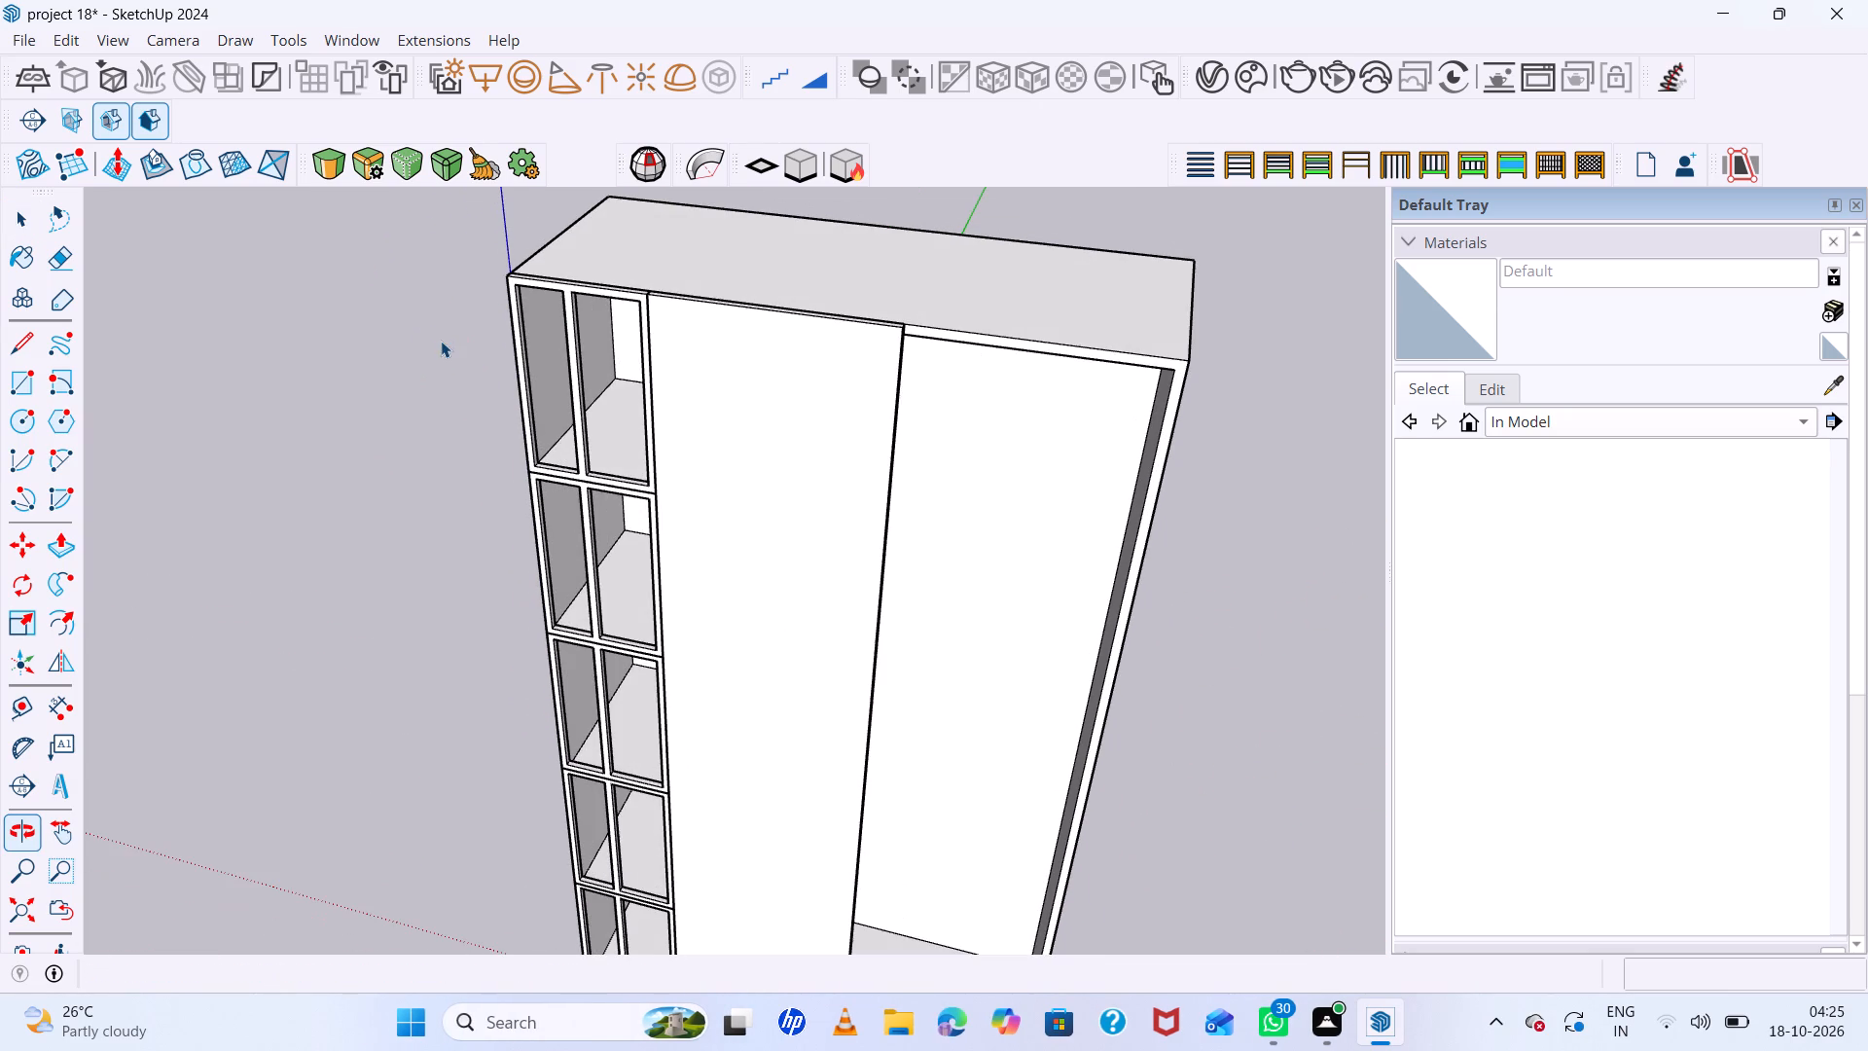
pyautogui.scroll(7, 670, 420)
pyautogui.moveTo(672, 415); pyautogui.dragTo(1139, 296, button='middle')
pyautogui.middleClick(1139, 296)
pyautogui.scroll(-17, 511, 585)
pyautogui.moveTo(749, 579); pyautogui.dragTo(741, 561, button='middle')
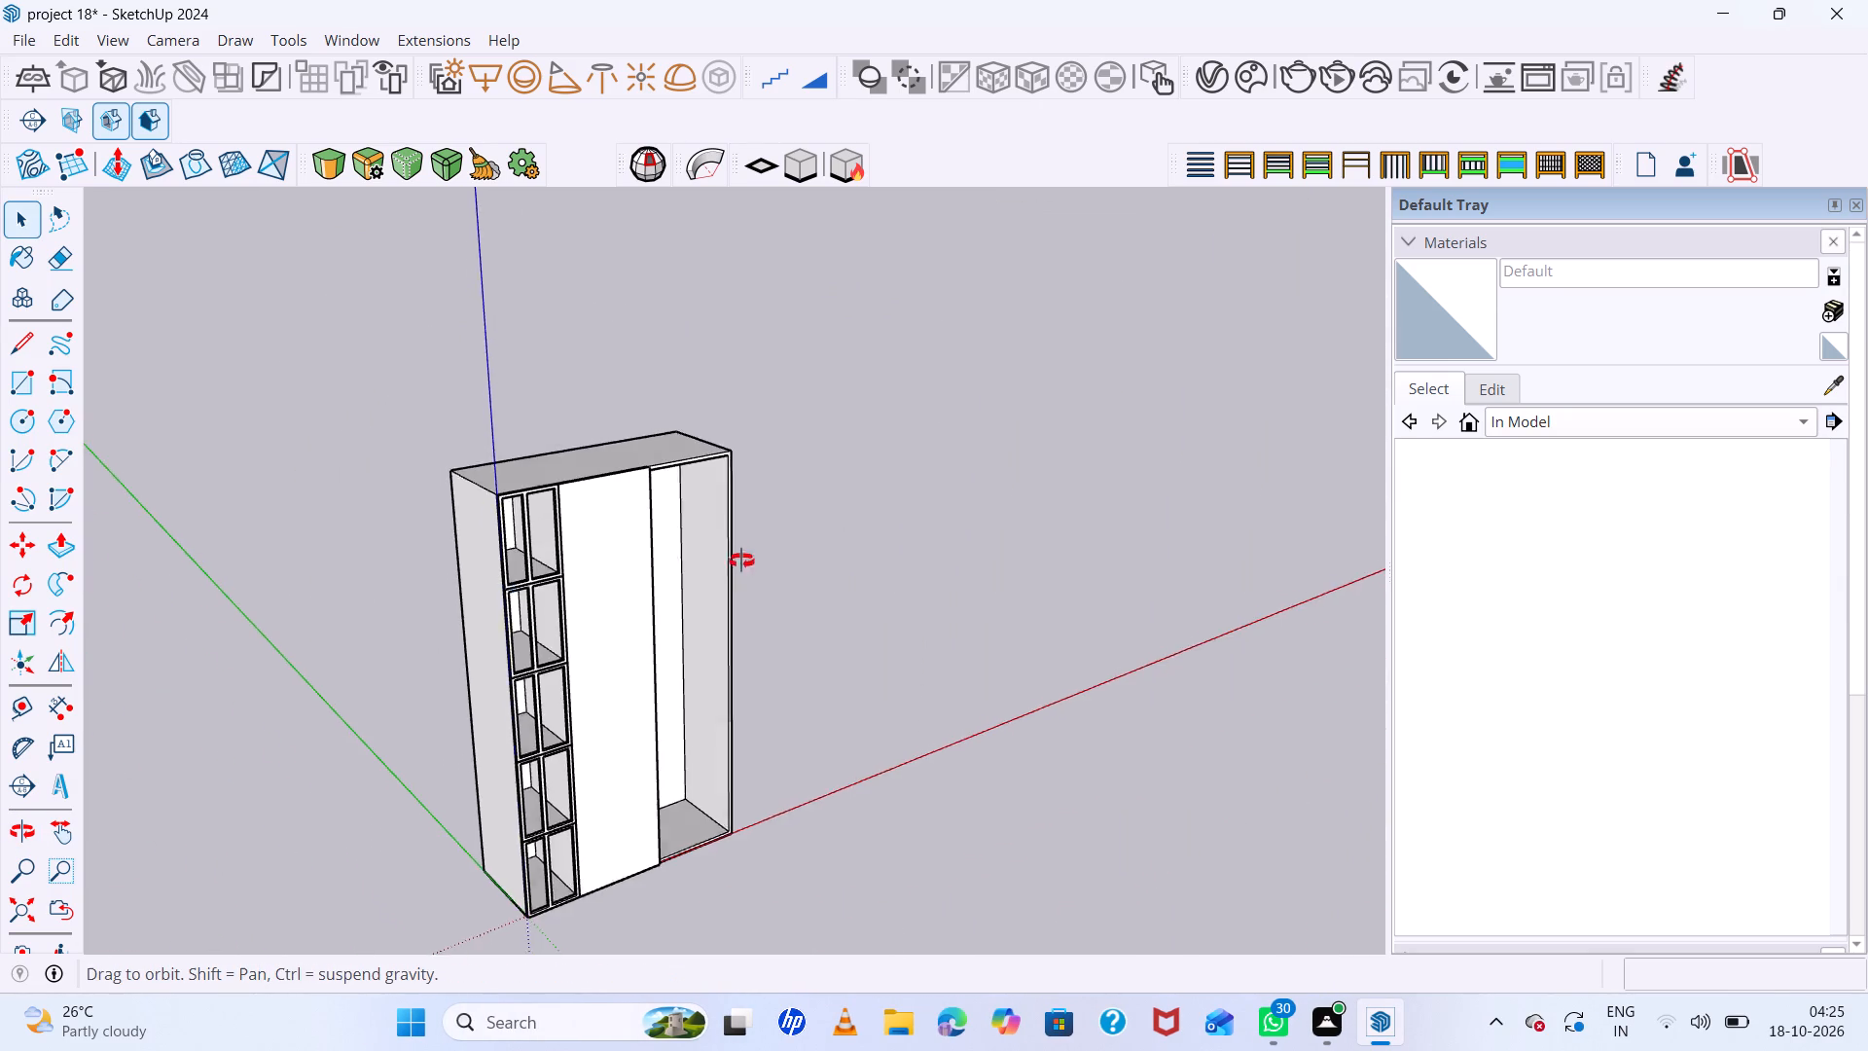
pyautogui.moveTo(741, 561); pyautogui.dragTo(388, 424, button='middle')
pyautogui.middleClick(388, 424)
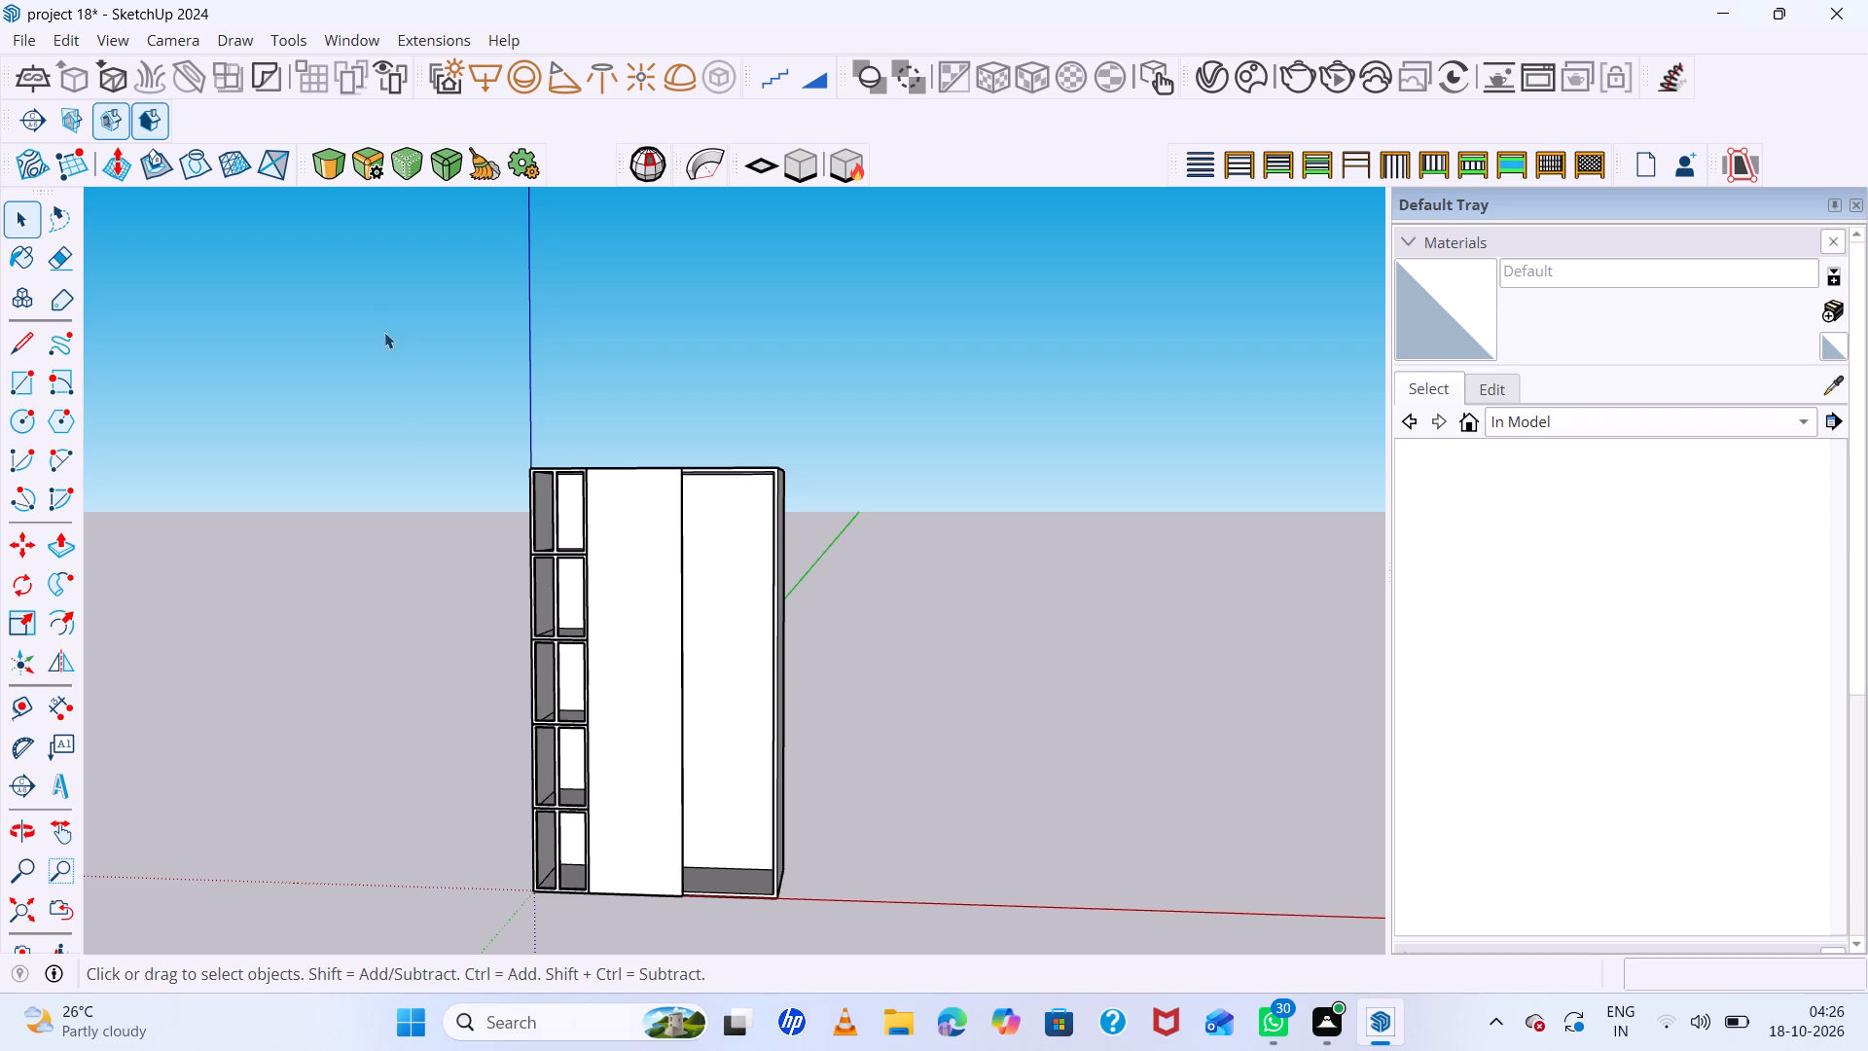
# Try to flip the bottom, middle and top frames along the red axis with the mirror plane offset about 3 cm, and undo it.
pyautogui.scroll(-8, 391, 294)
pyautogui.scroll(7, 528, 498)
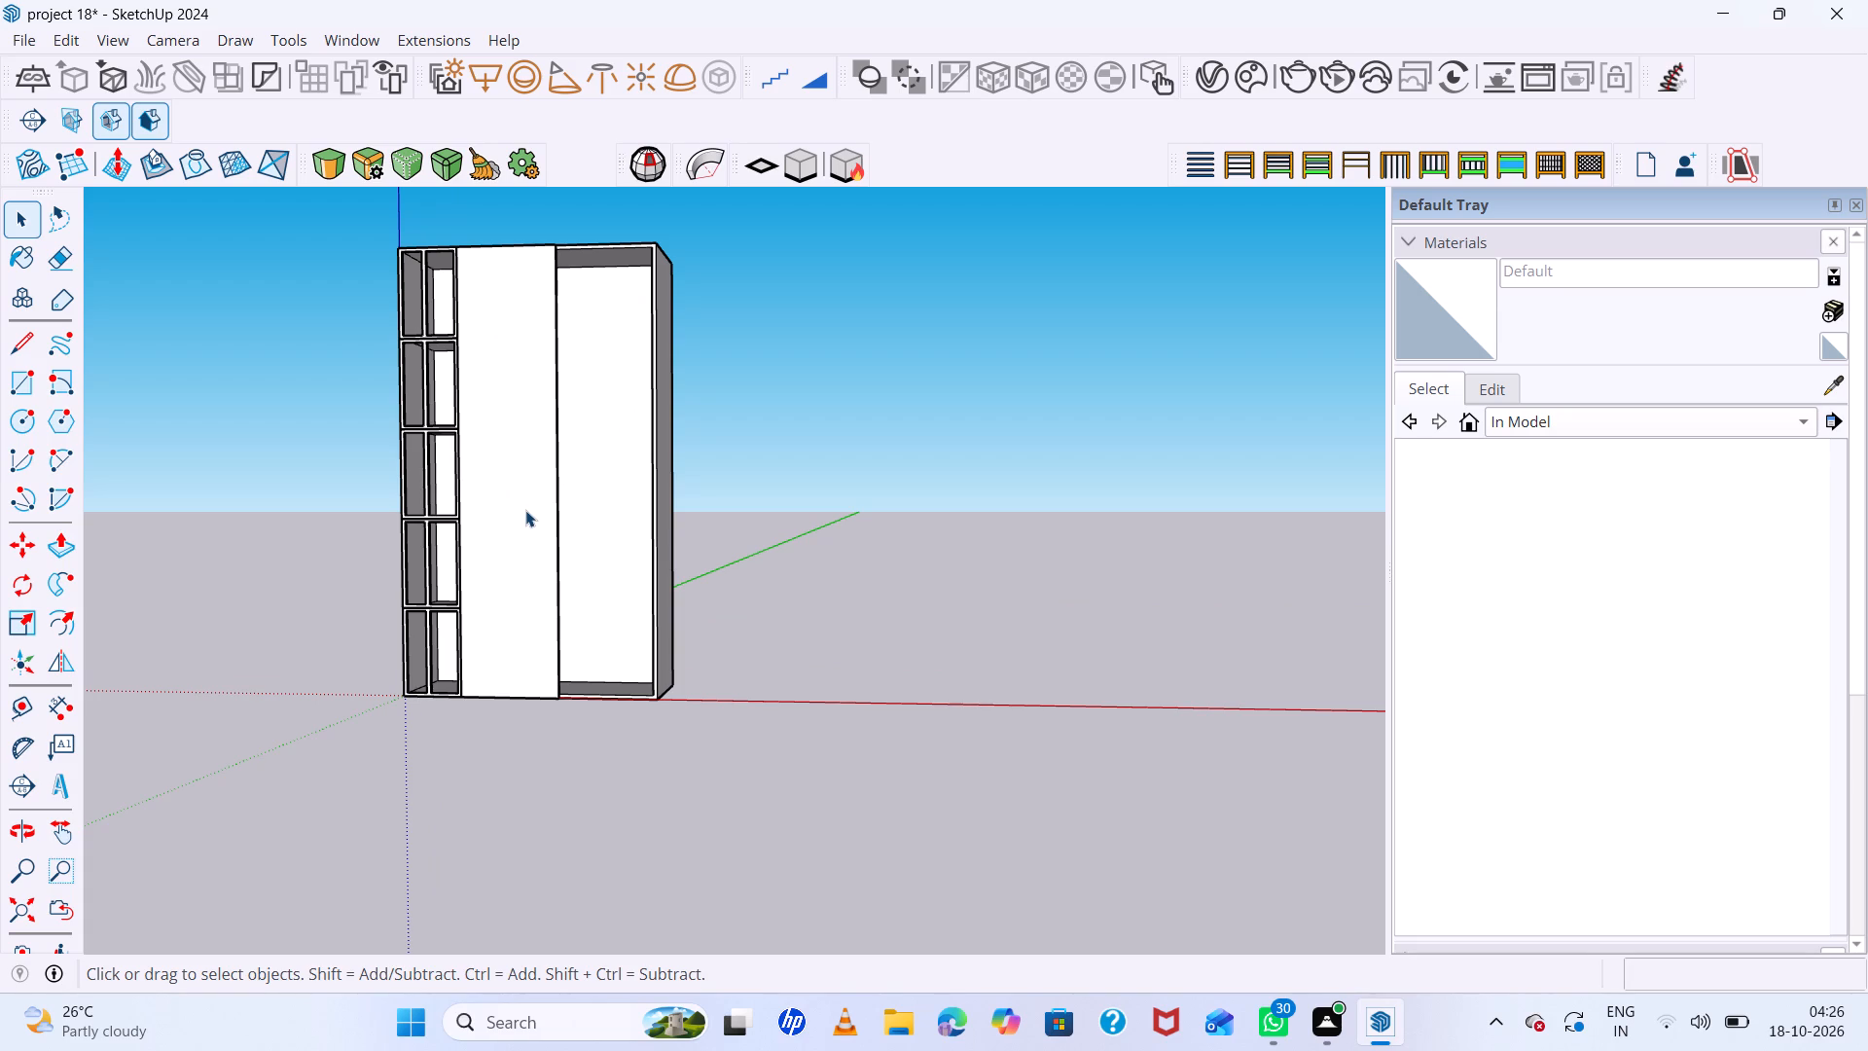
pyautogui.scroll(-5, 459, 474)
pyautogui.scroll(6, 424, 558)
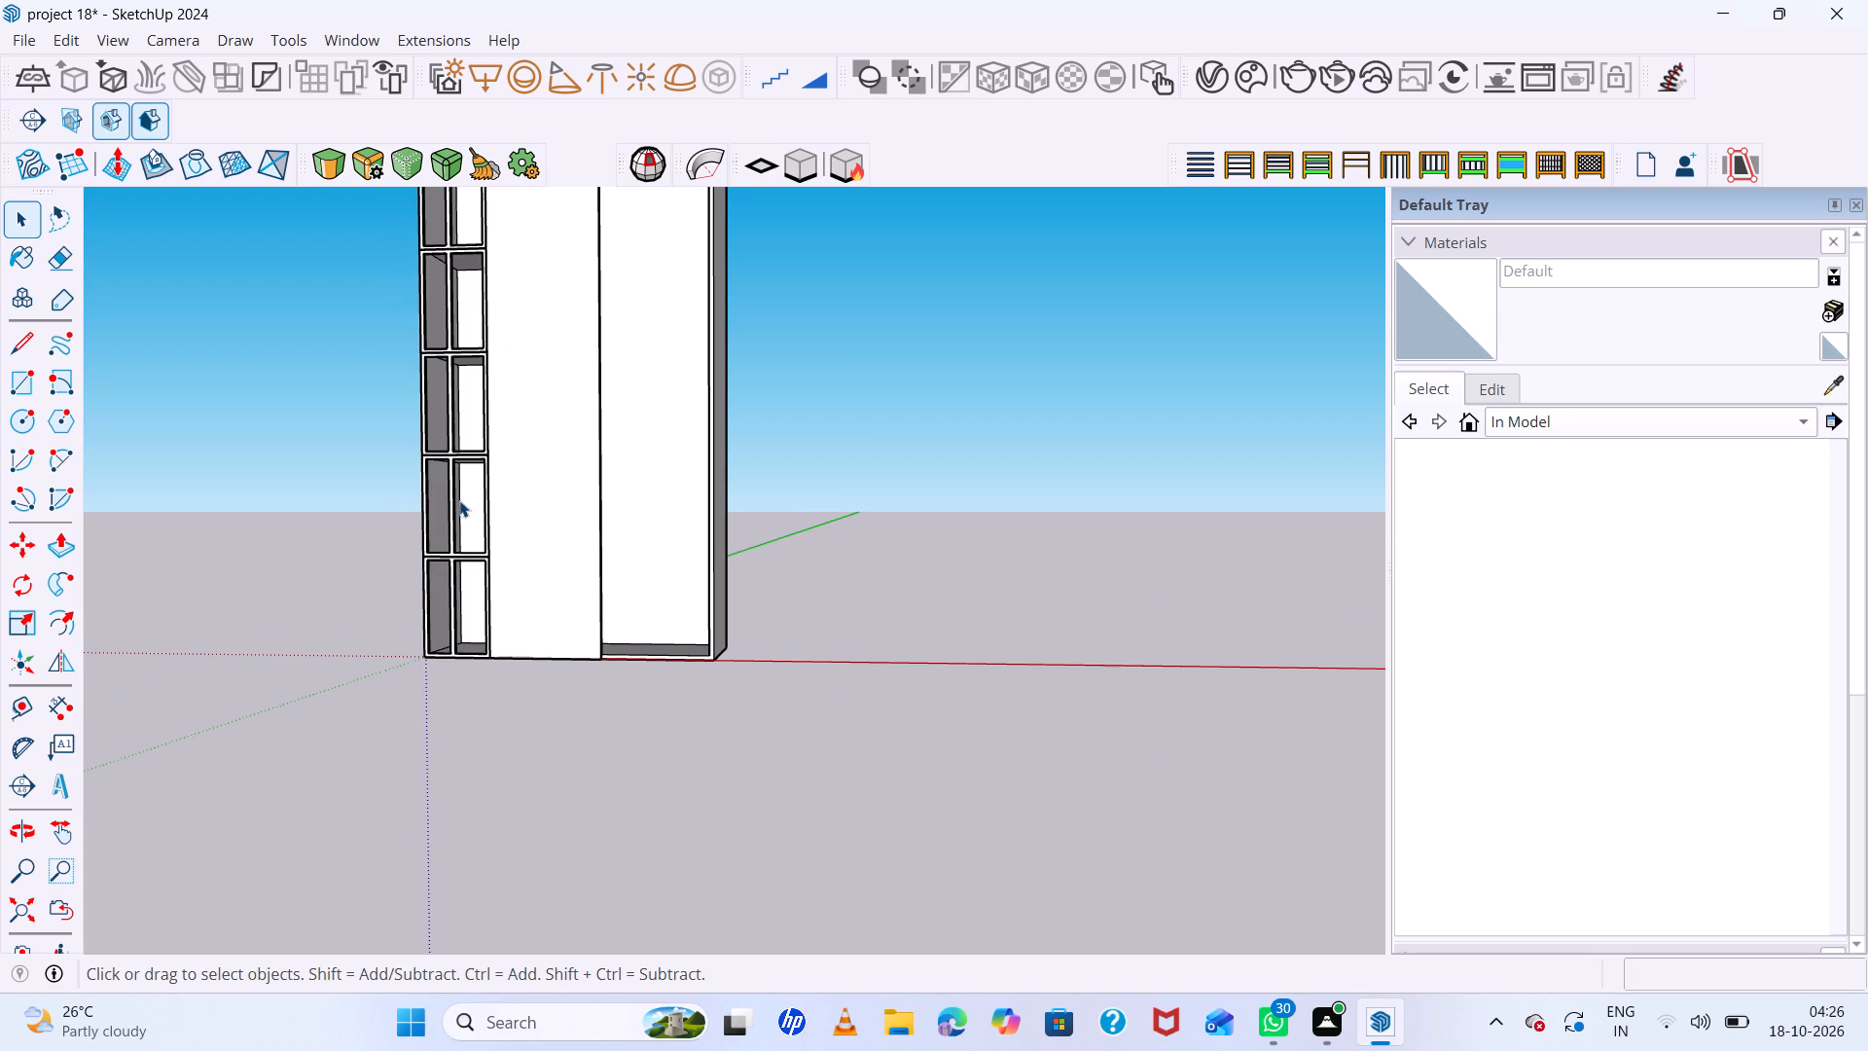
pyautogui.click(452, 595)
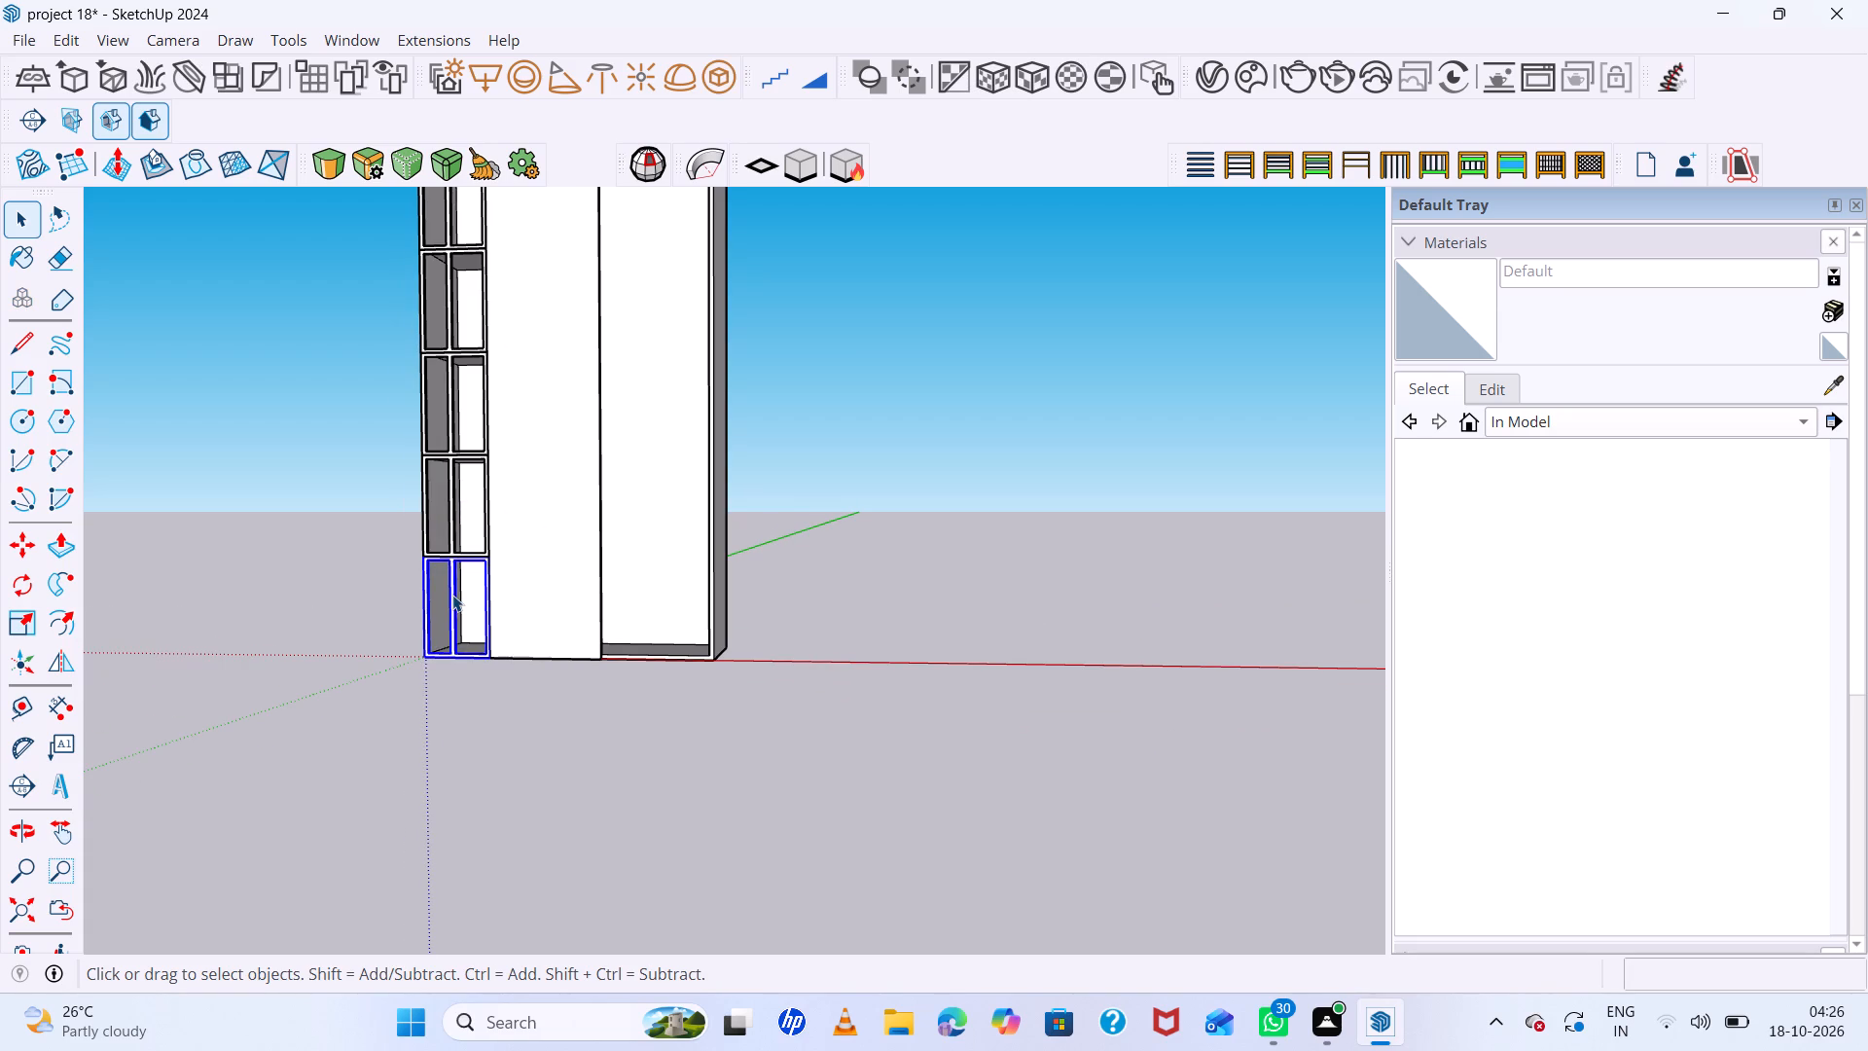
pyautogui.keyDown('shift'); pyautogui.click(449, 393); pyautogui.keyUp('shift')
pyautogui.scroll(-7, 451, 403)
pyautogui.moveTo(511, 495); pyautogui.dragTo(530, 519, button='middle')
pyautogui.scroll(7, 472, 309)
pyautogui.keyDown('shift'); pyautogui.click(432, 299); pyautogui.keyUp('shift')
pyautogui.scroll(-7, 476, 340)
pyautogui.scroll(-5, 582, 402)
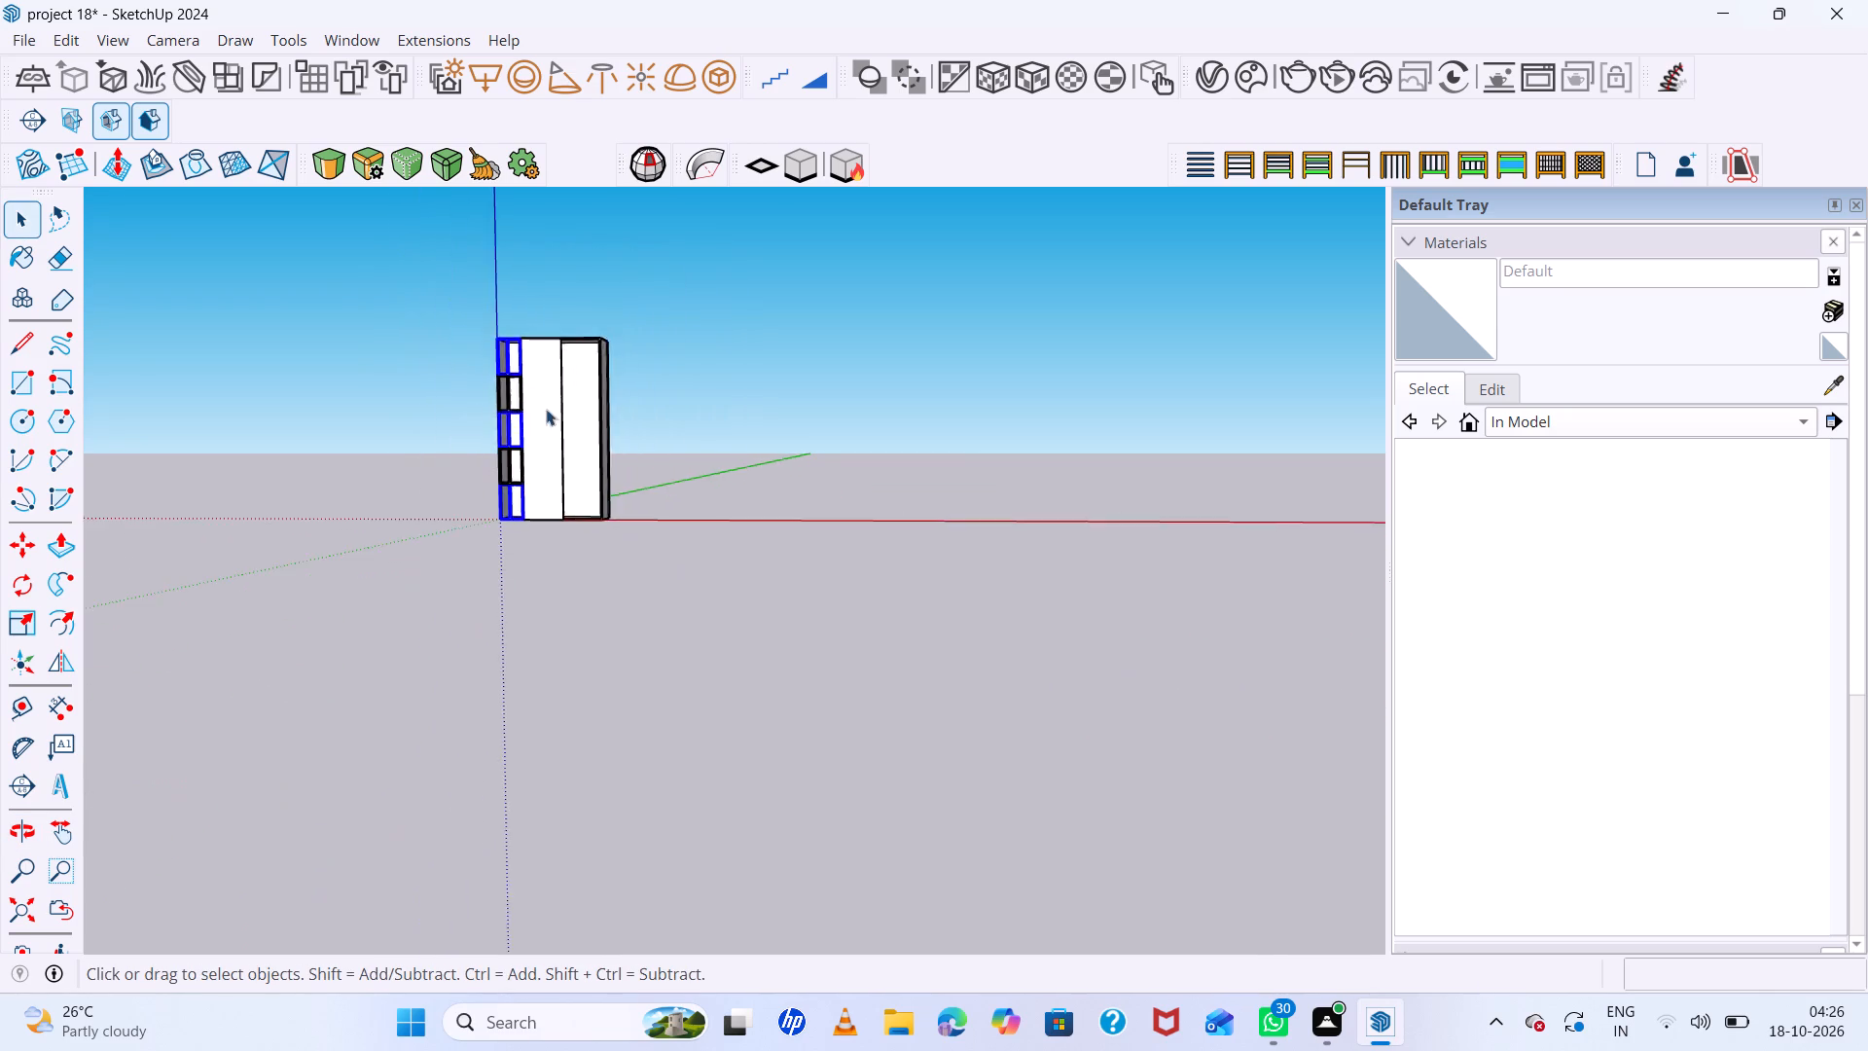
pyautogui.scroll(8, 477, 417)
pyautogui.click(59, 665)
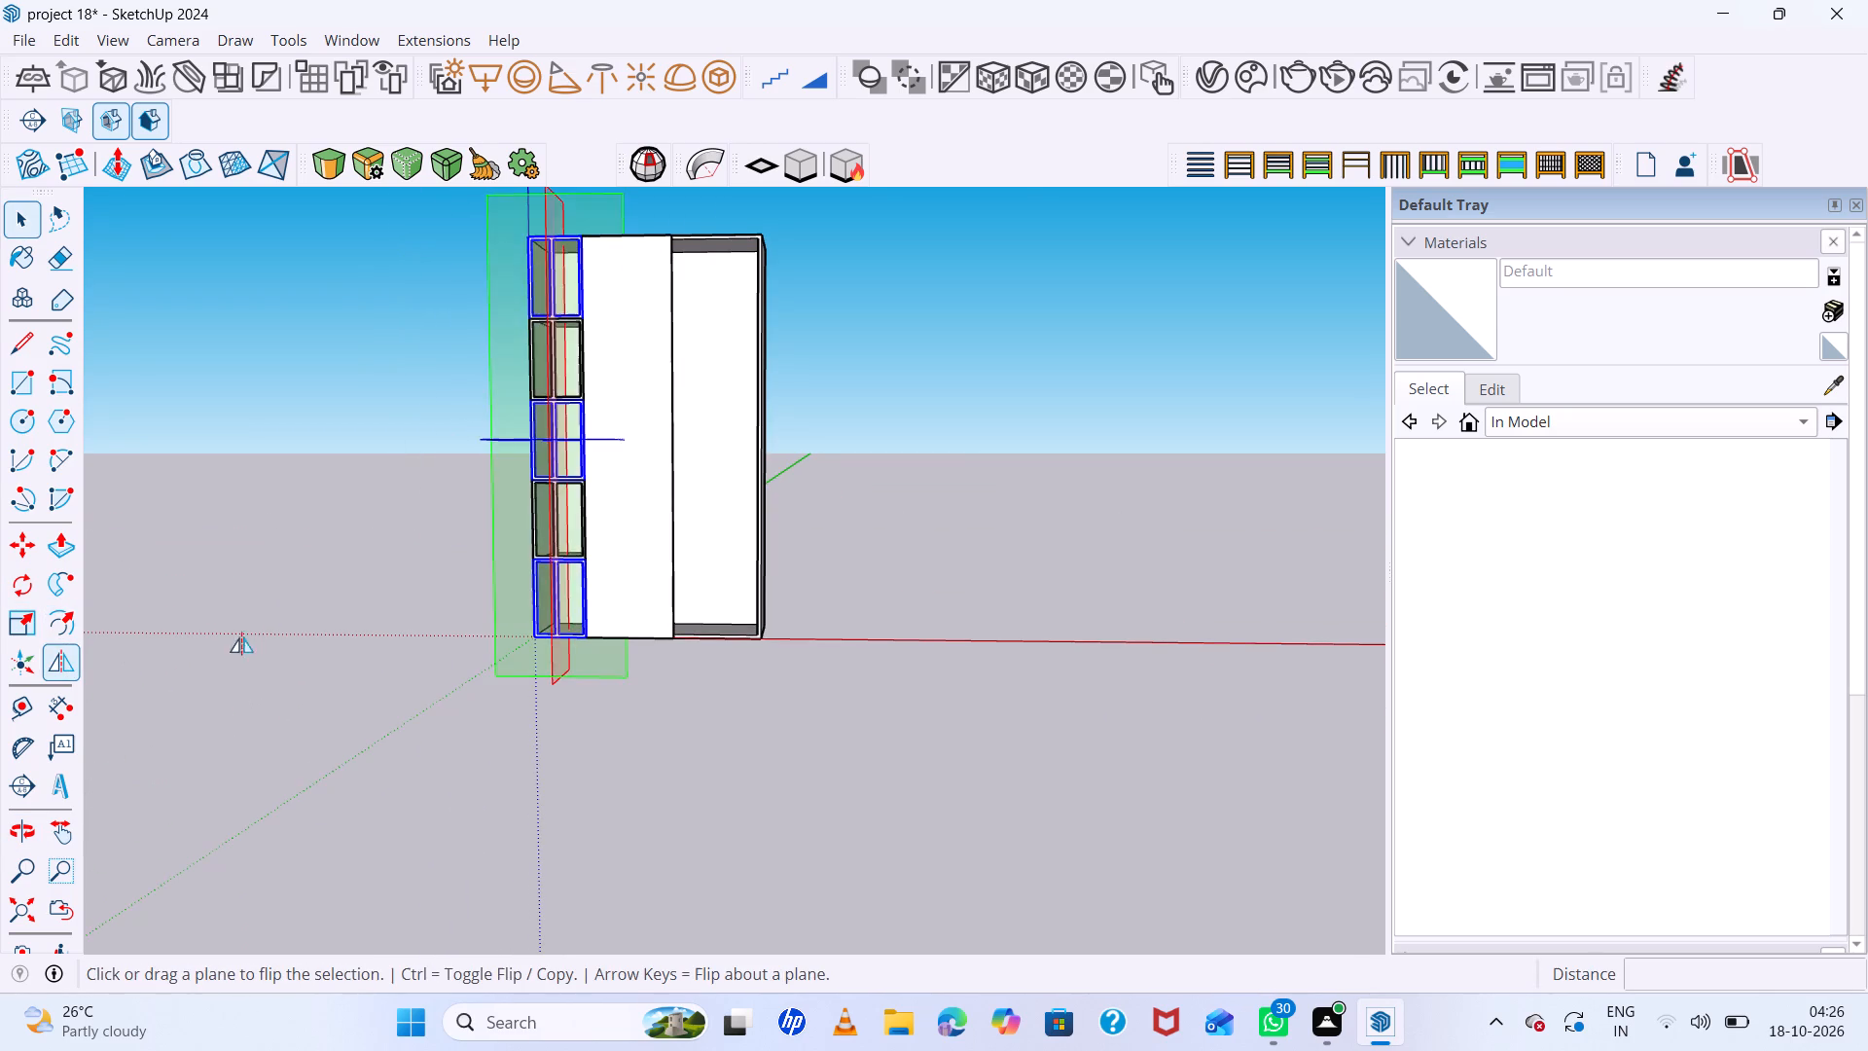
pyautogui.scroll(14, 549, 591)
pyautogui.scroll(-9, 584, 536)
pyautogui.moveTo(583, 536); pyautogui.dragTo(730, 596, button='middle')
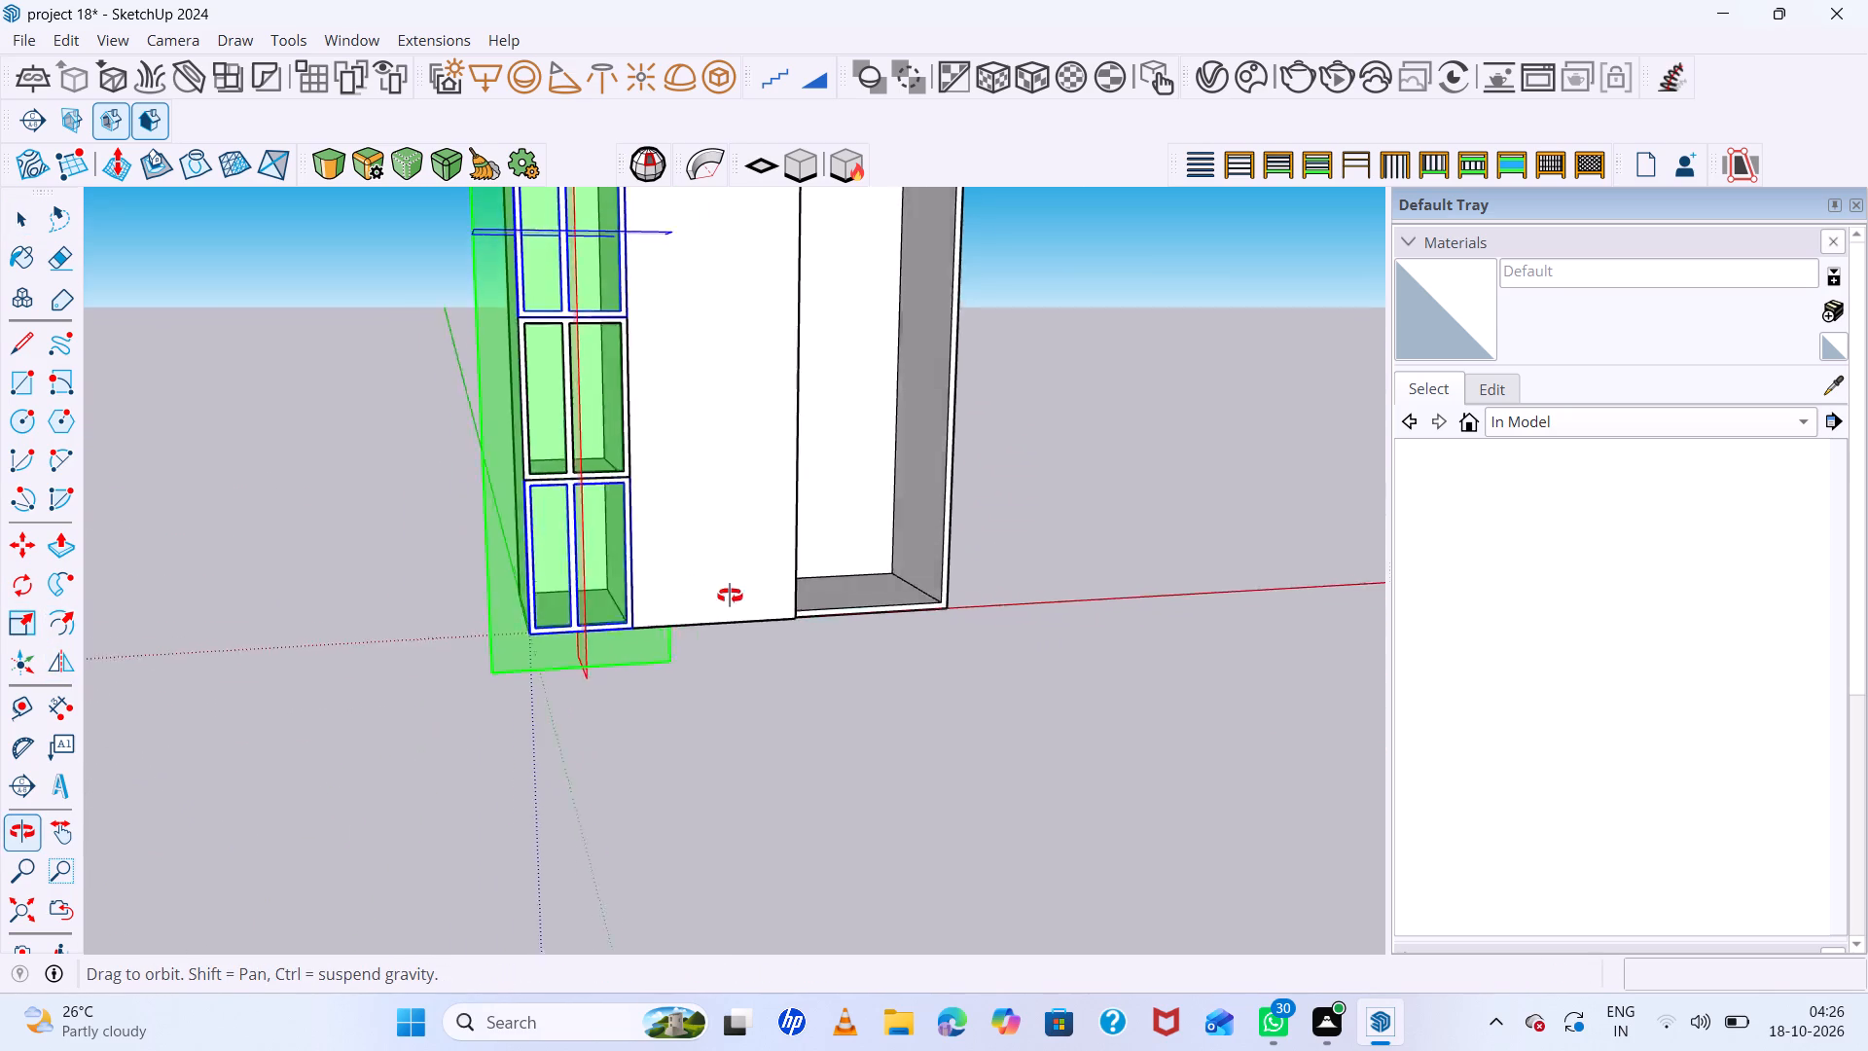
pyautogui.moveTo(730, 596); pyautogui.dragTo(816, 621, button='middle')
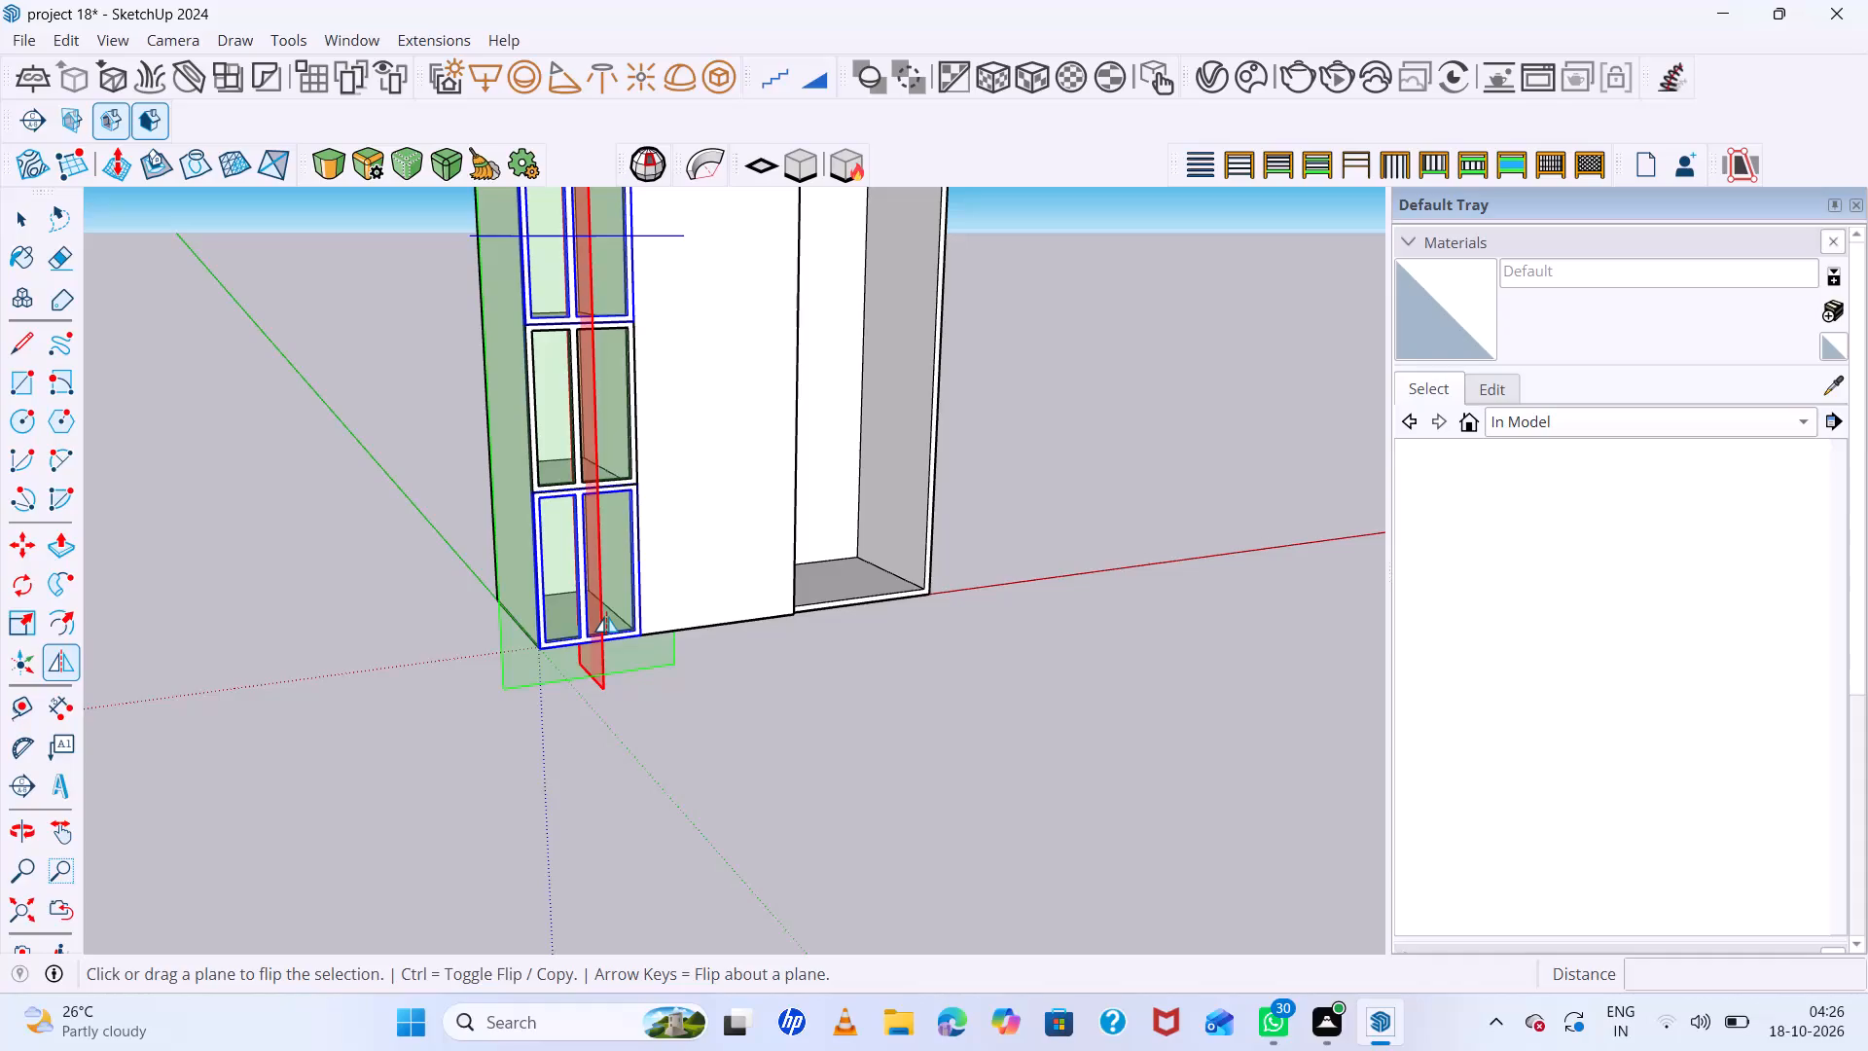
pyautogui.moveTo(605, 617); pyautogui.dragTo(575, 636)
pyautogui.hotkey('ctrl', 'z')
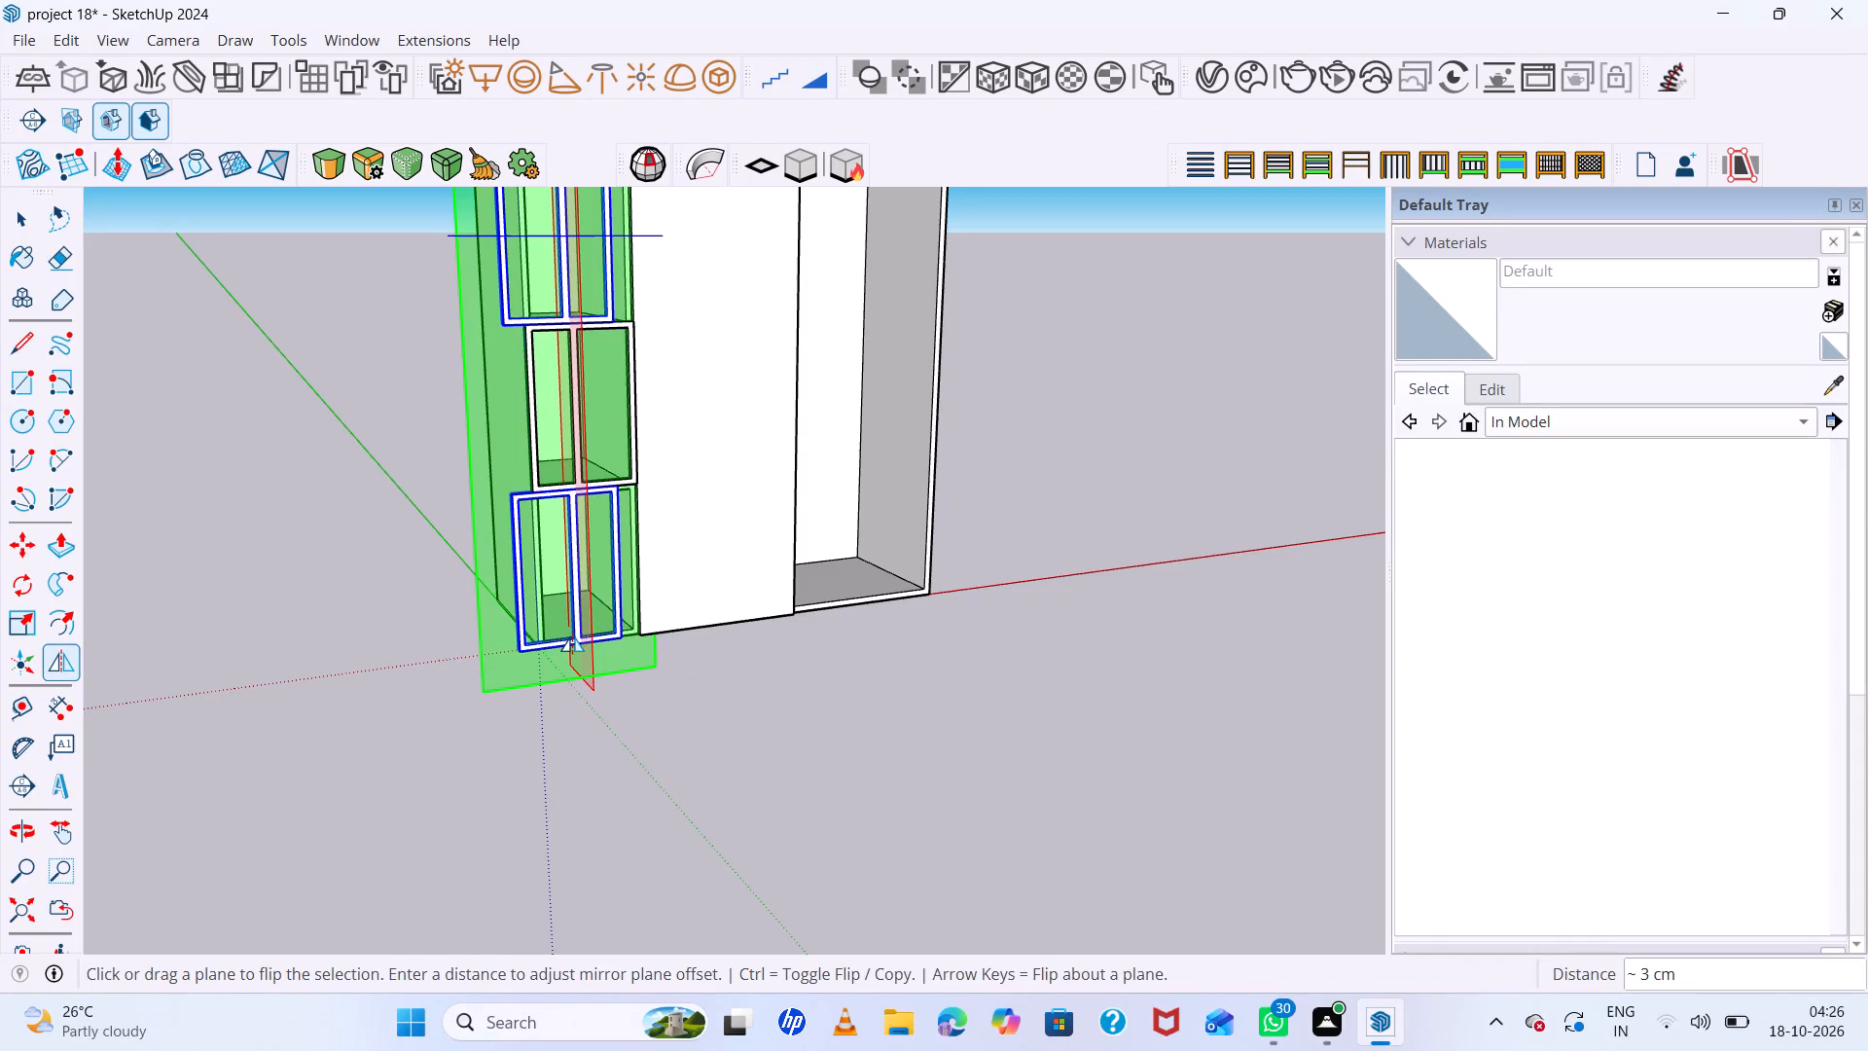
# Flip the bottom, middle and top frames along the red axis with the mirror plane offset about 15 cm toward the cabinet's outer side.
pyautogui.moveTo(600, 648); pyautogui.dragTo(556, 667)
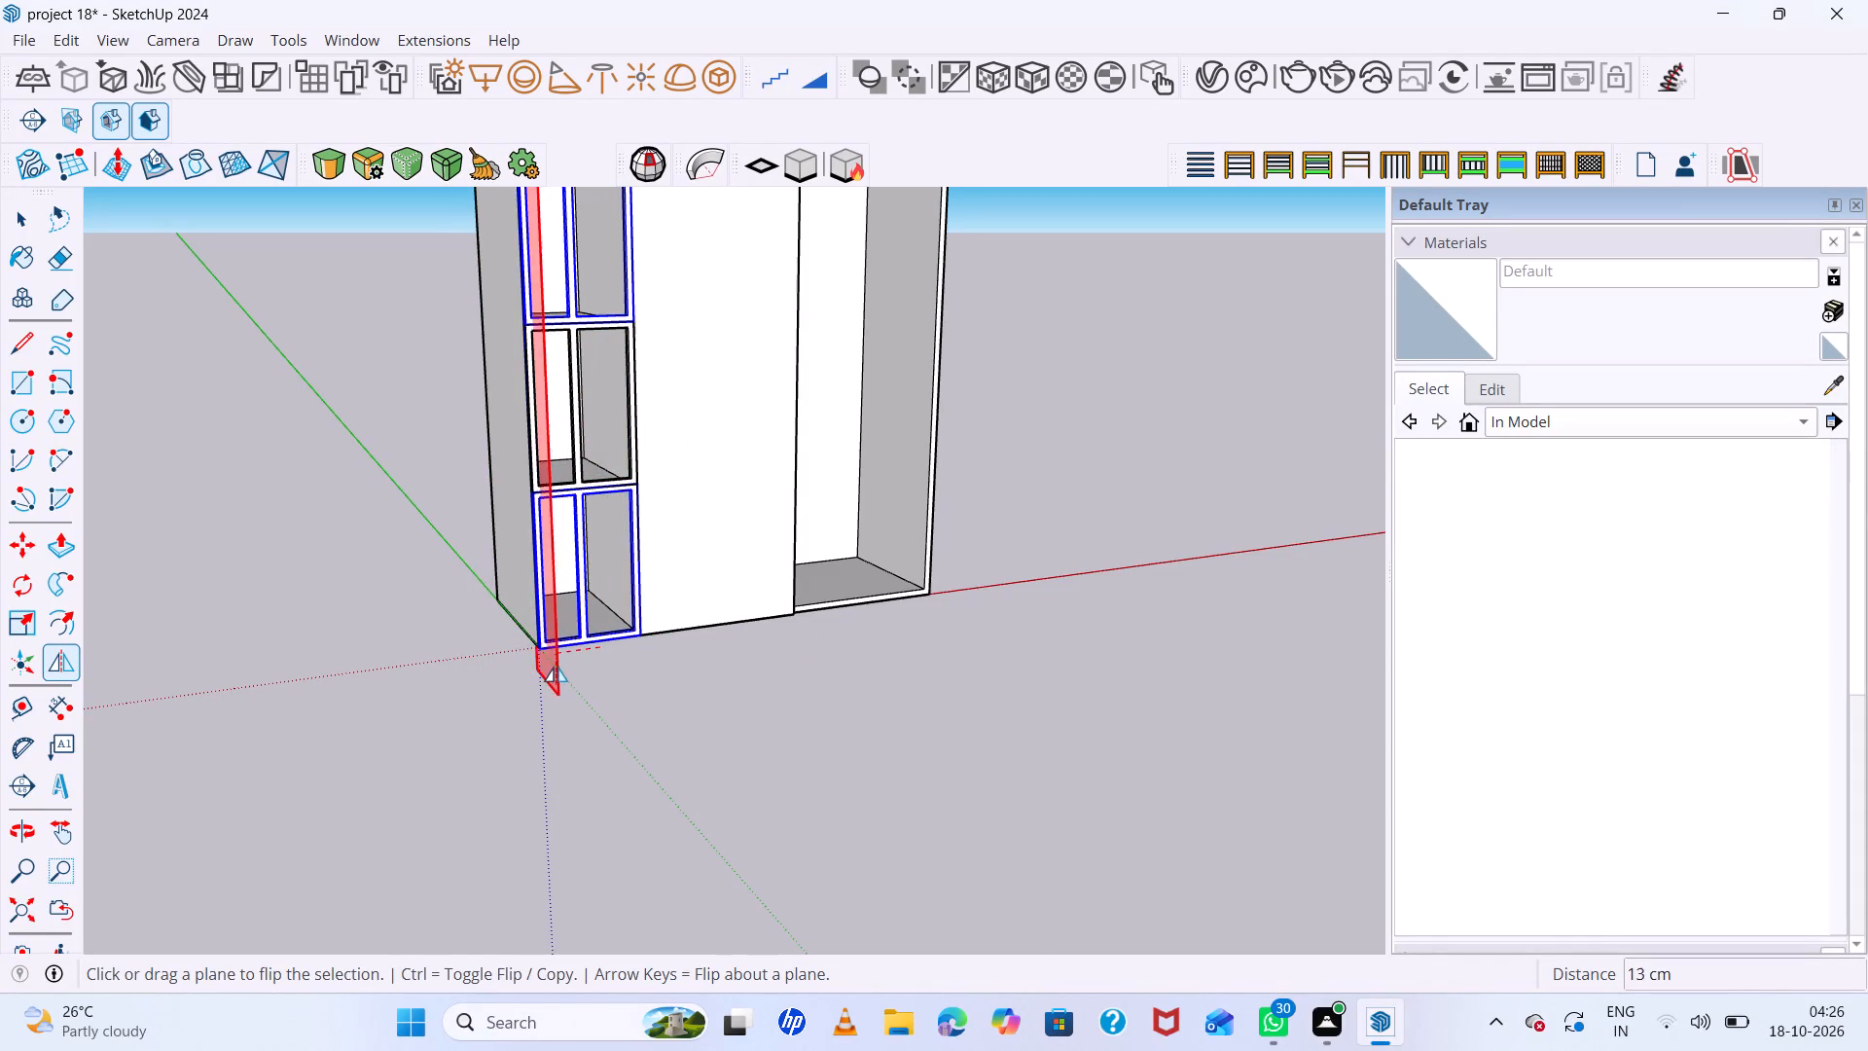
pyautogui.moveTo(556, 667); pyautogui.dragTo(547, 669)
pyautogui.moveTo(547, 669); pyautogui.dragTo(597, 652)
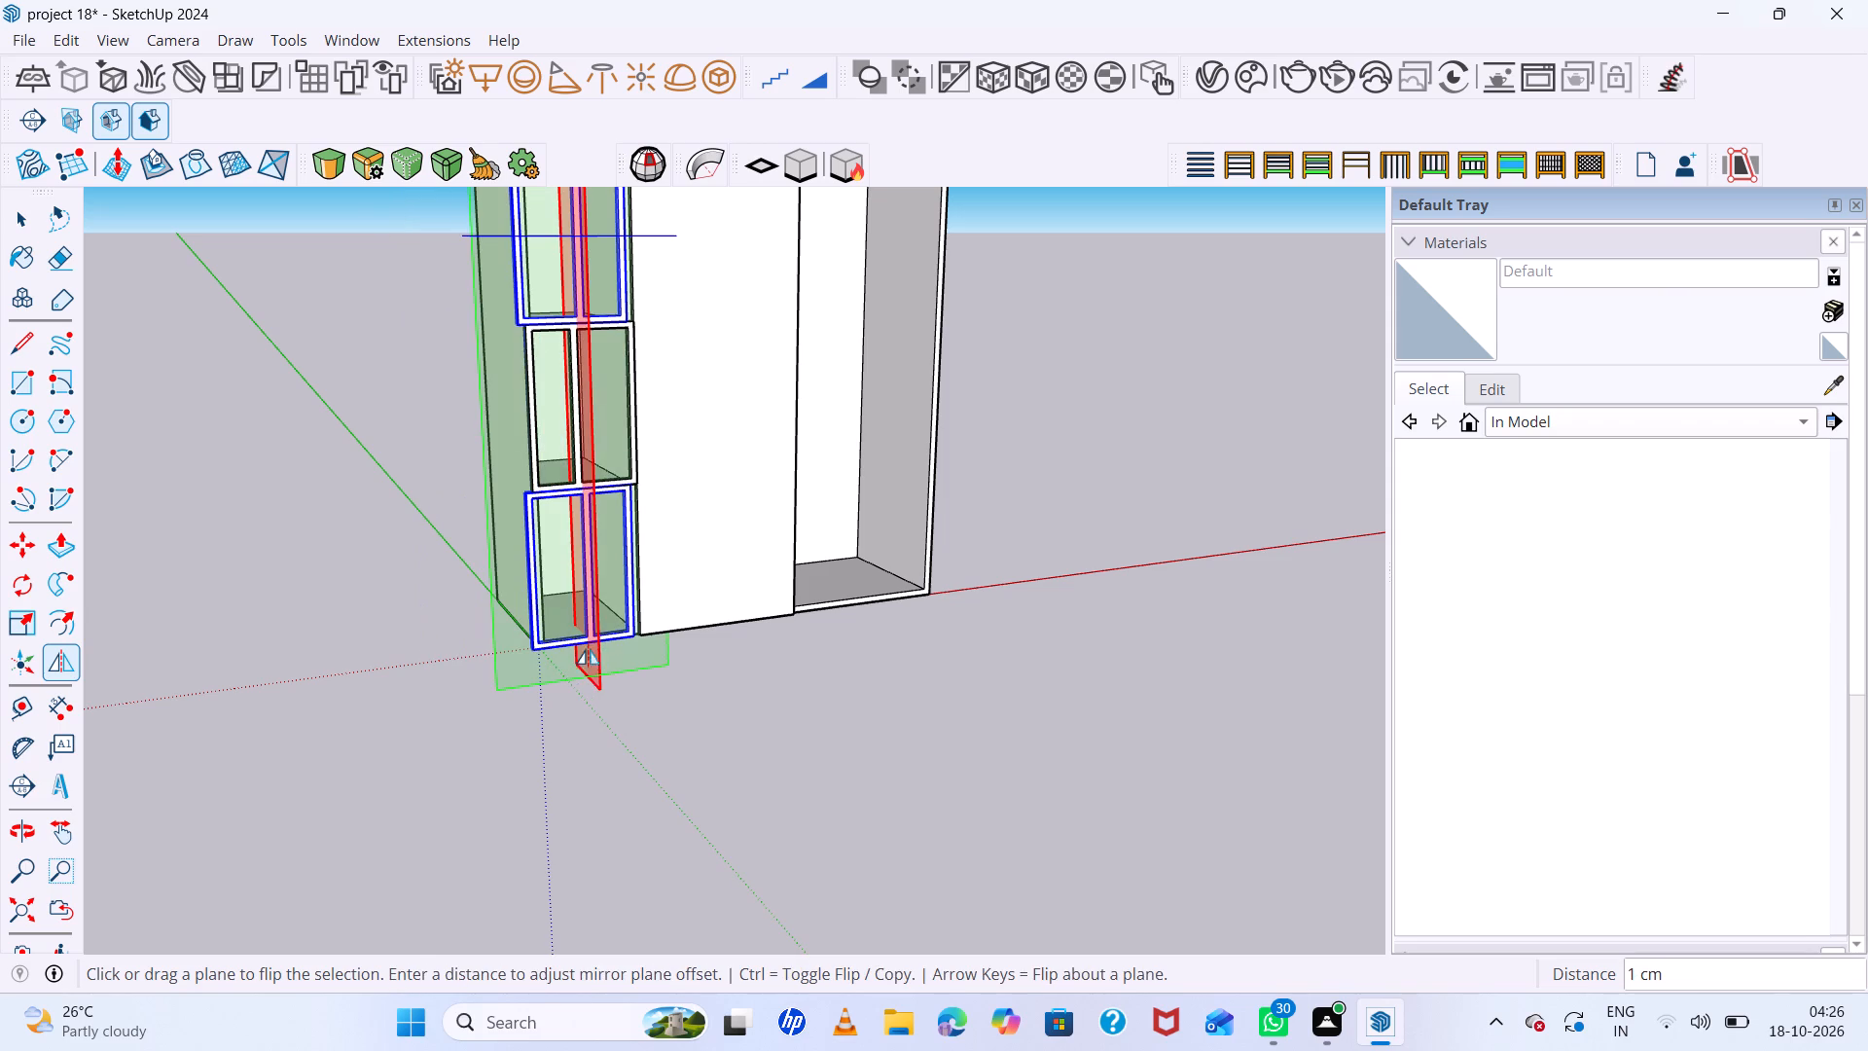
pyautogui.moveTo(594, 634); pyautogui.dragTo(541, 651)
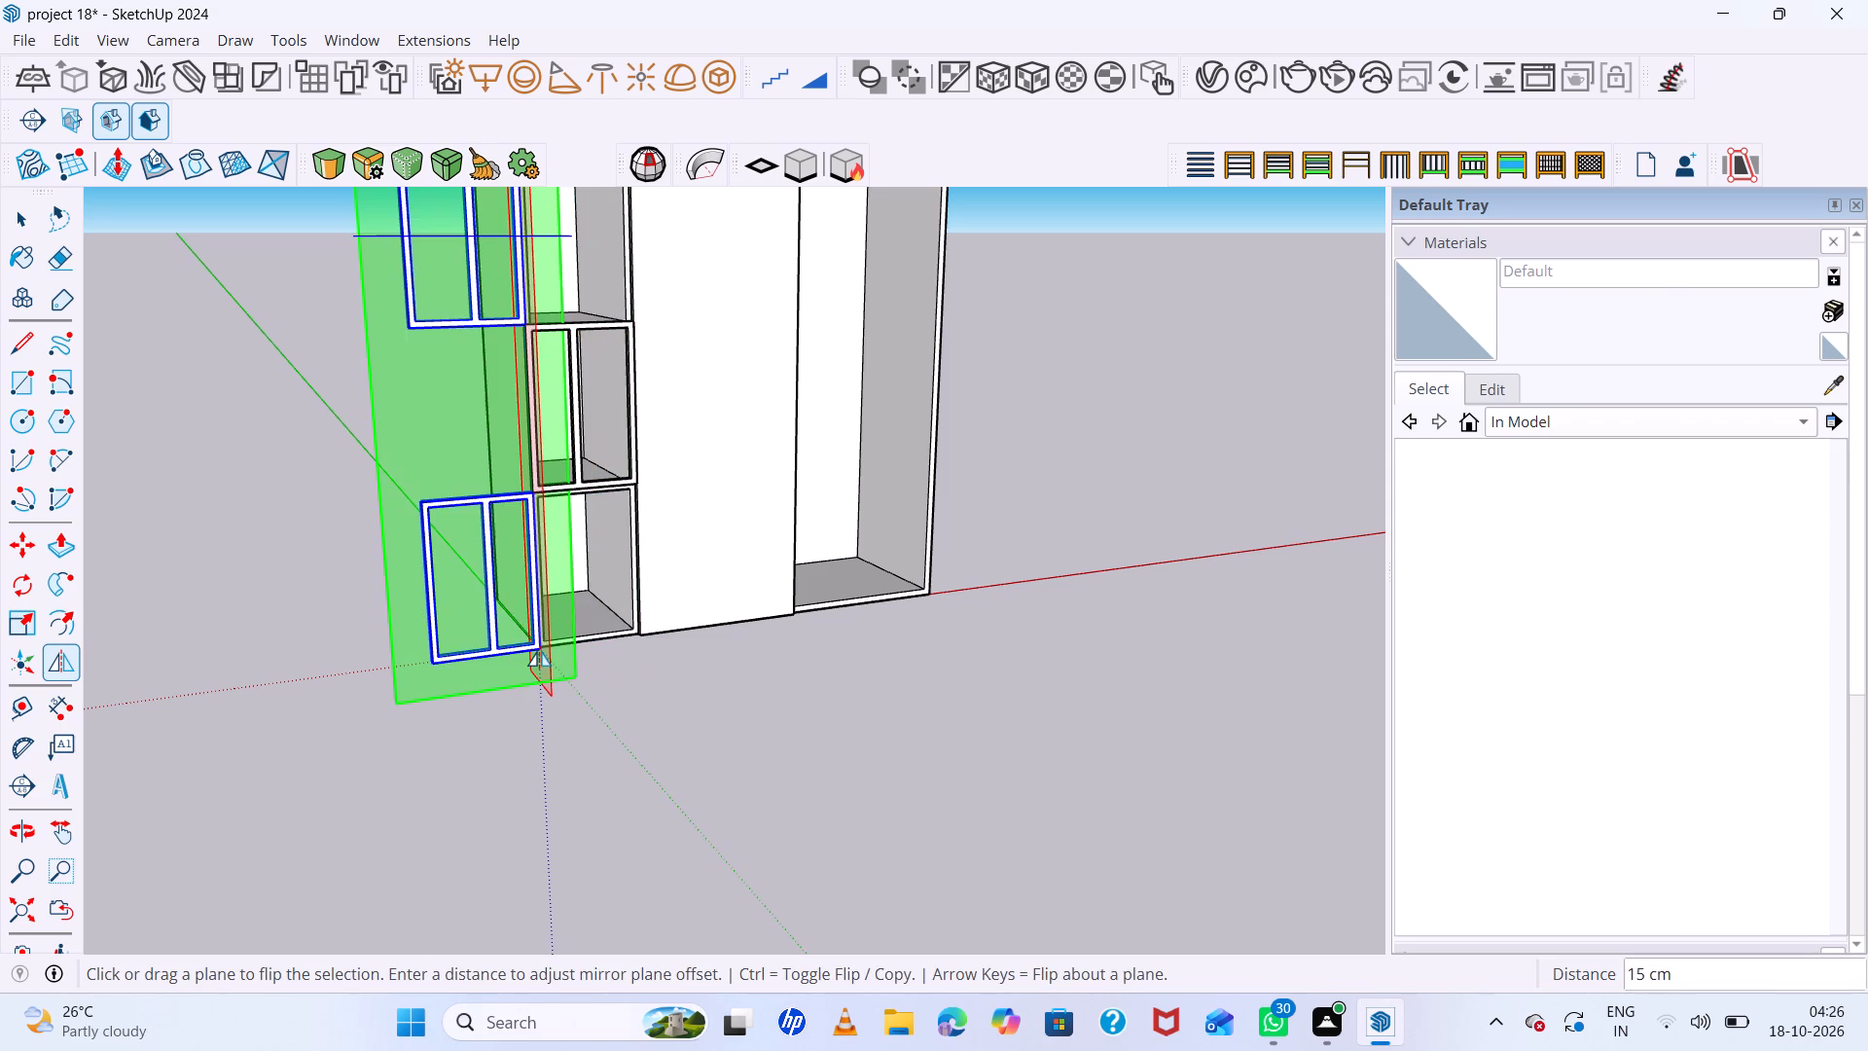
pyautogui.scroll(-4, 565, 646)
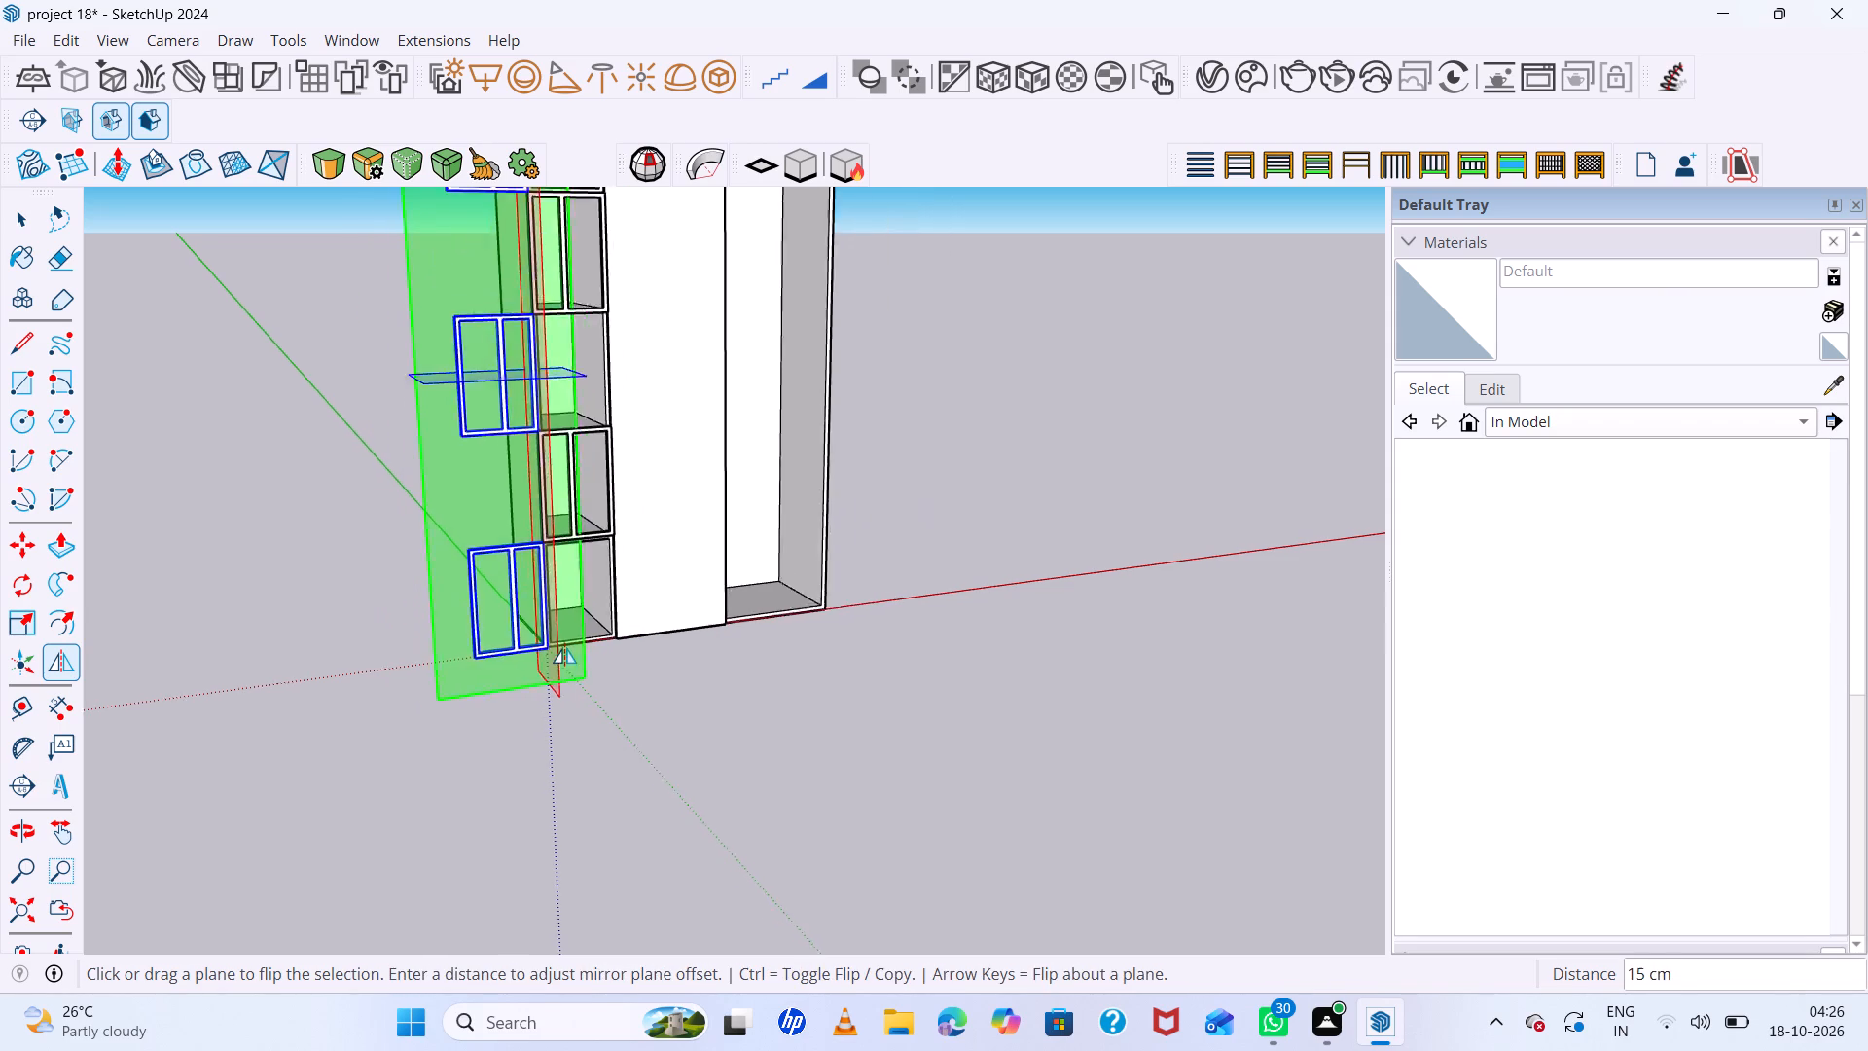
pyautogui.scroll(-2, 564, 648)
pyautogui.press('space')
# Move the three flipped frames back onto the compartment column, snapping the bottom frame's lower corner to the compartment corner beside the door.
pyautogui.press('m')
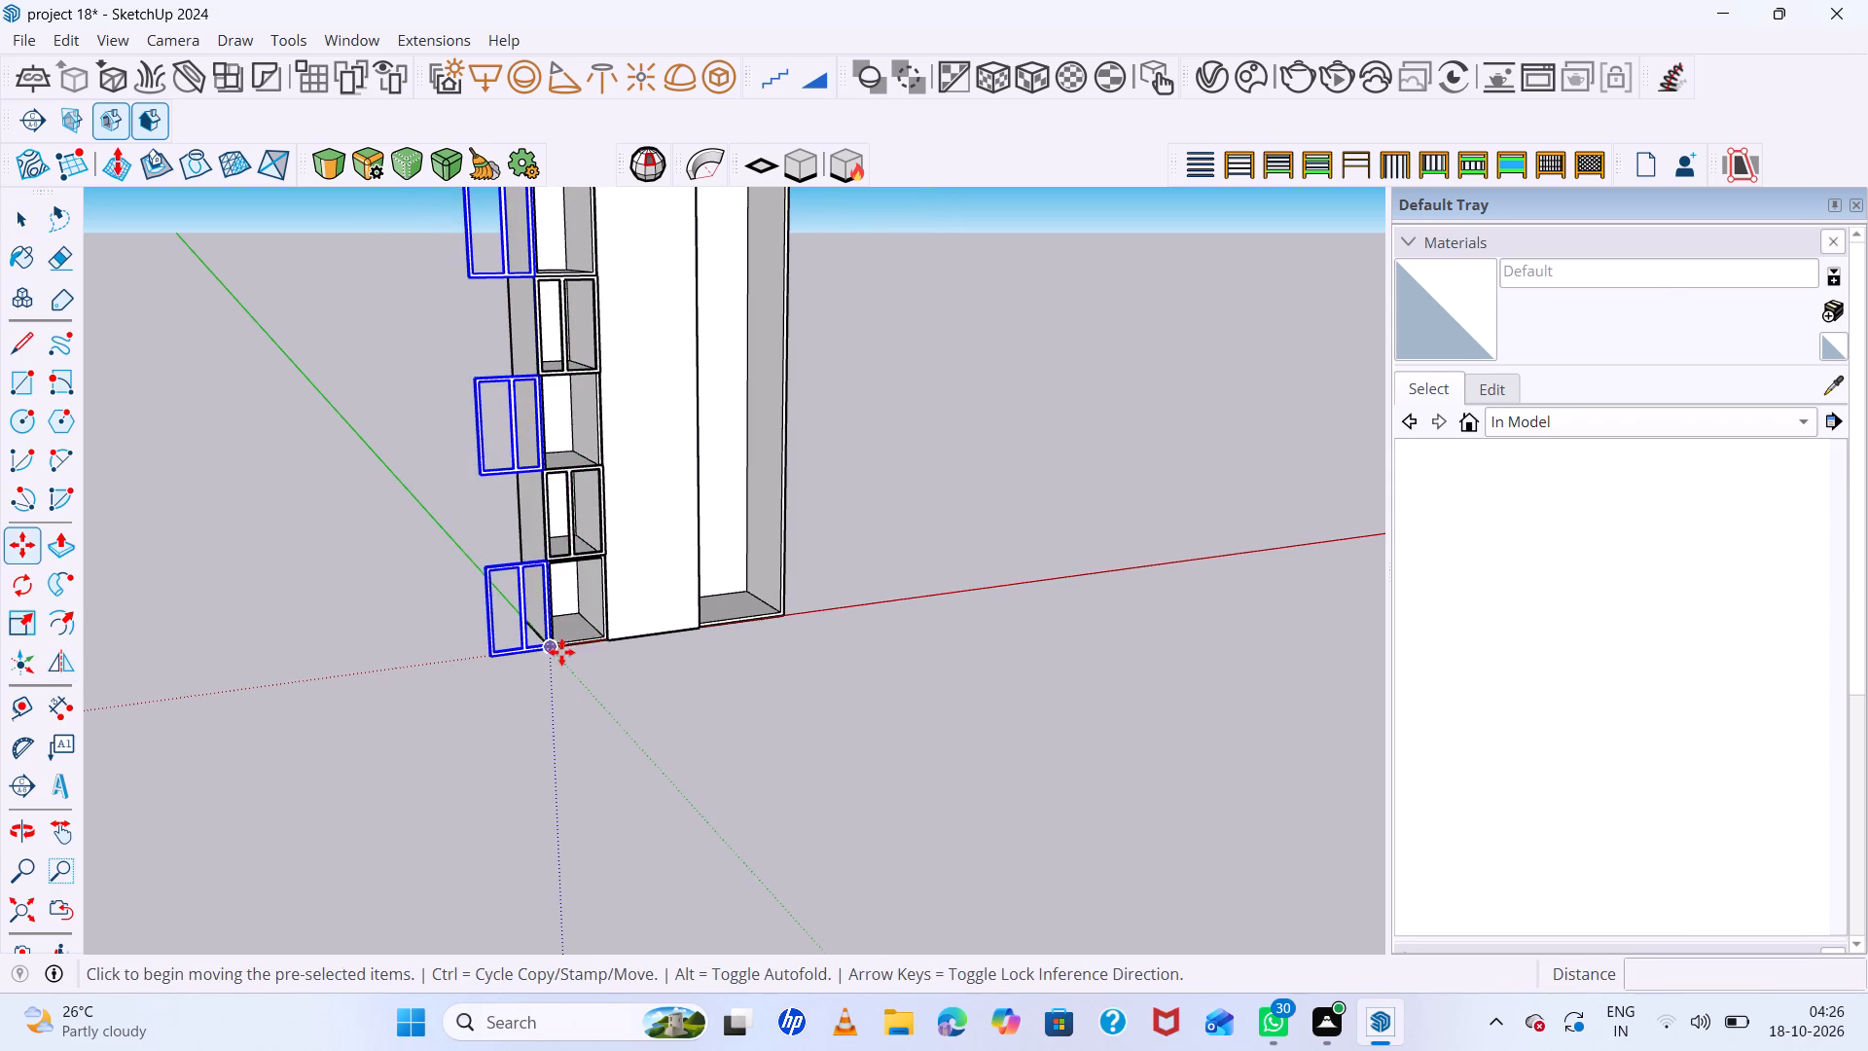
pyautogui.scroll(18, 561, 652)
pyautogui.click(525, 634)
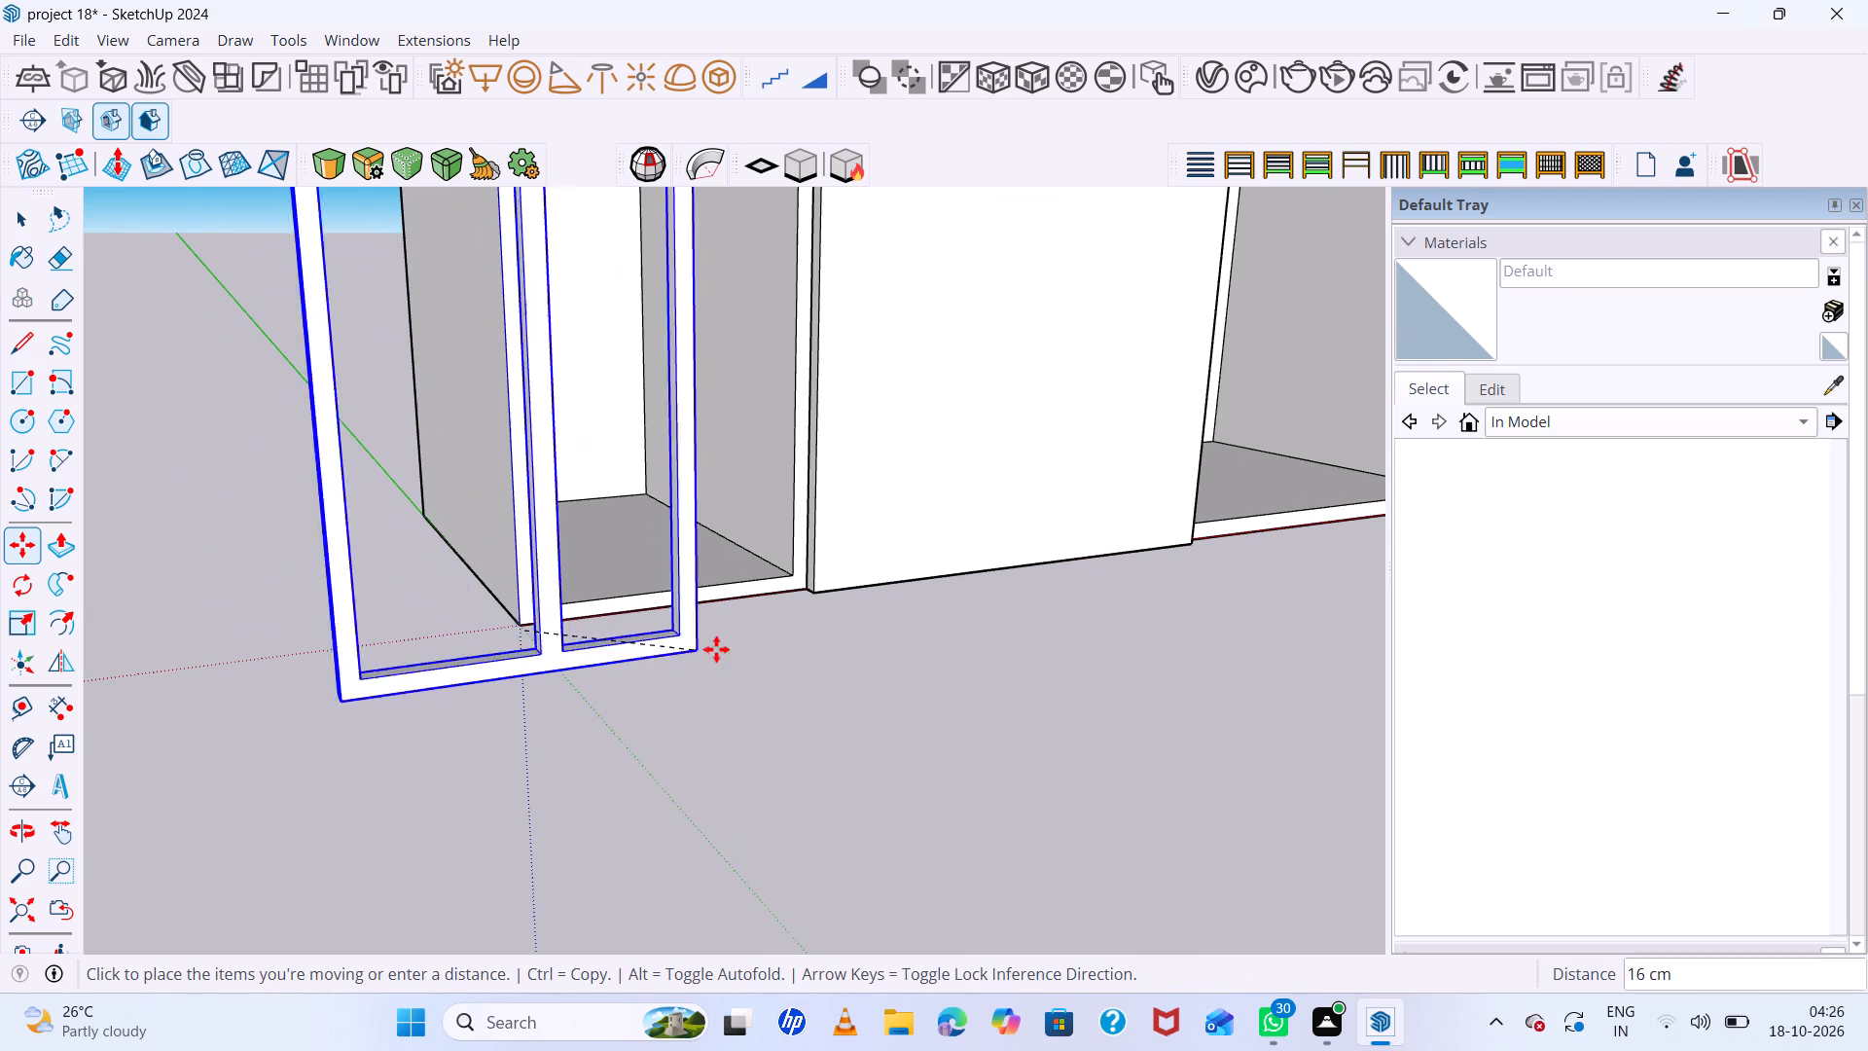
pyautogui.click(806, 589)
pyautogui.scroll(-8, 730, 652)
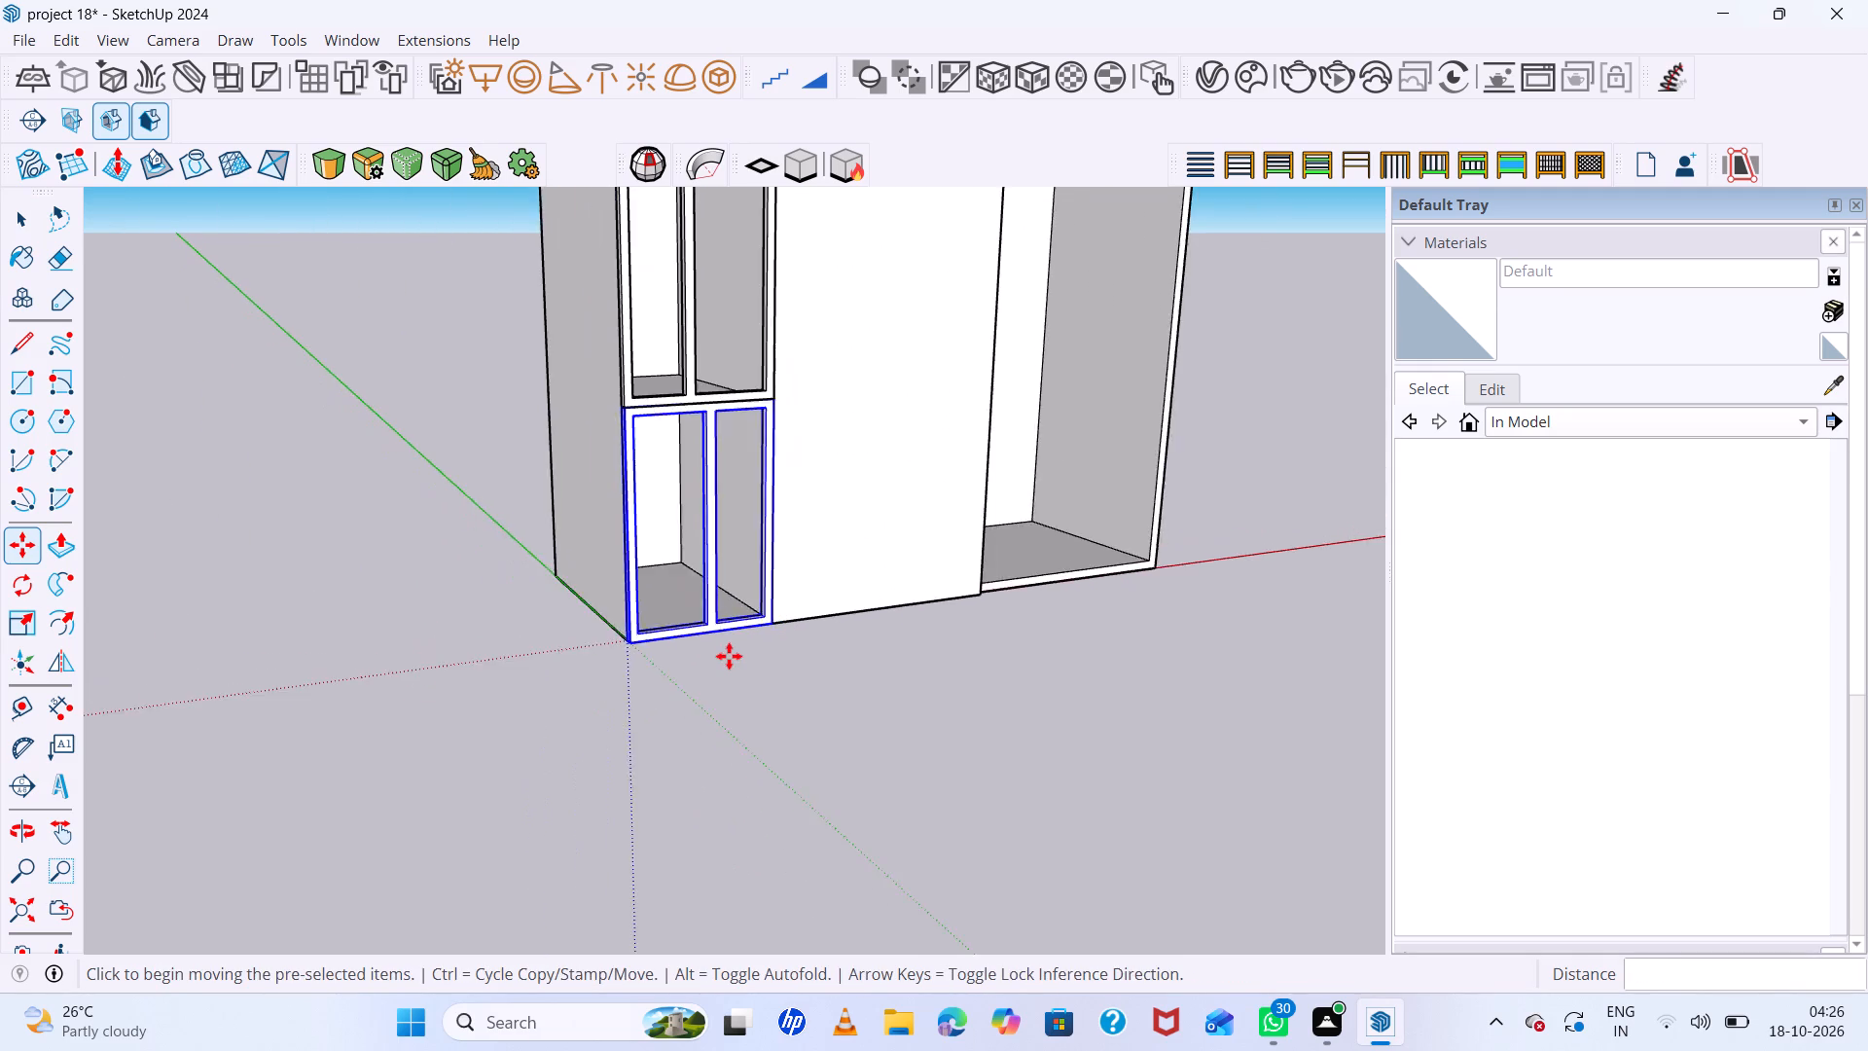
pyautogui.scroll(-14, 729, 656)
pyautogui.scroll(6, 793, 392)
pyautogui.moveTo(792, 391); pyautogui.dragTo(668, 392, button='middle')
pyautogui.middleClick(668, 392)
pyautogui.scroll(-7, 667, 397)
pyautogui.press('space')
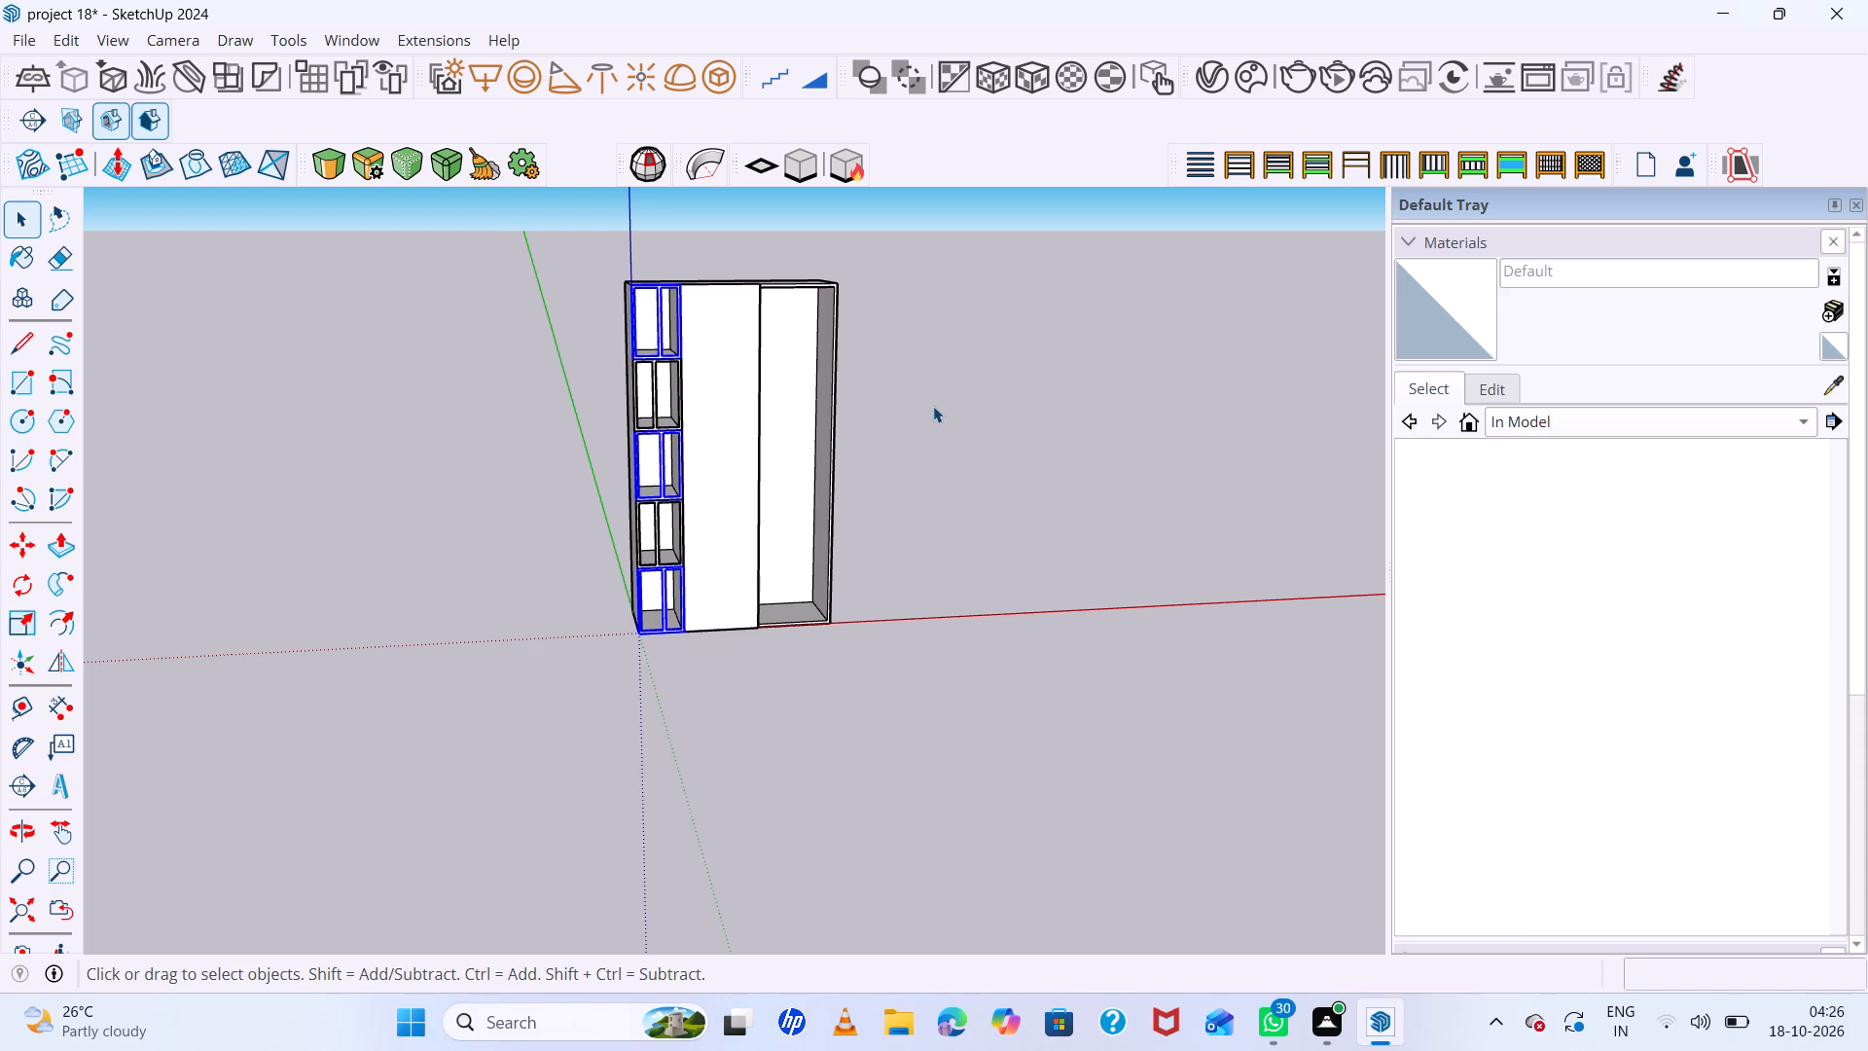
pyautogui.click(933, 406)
# Examine the column of alternating frames from the front, above and the side, checking their fit from top to bottom.
pyautogui.scroll(6, 745, 386)
pyautogui.scroll(1, 521, 367)
pyautogui.moveTo(519, 367); pyautogui.dragTo(663, 380, button='middle')
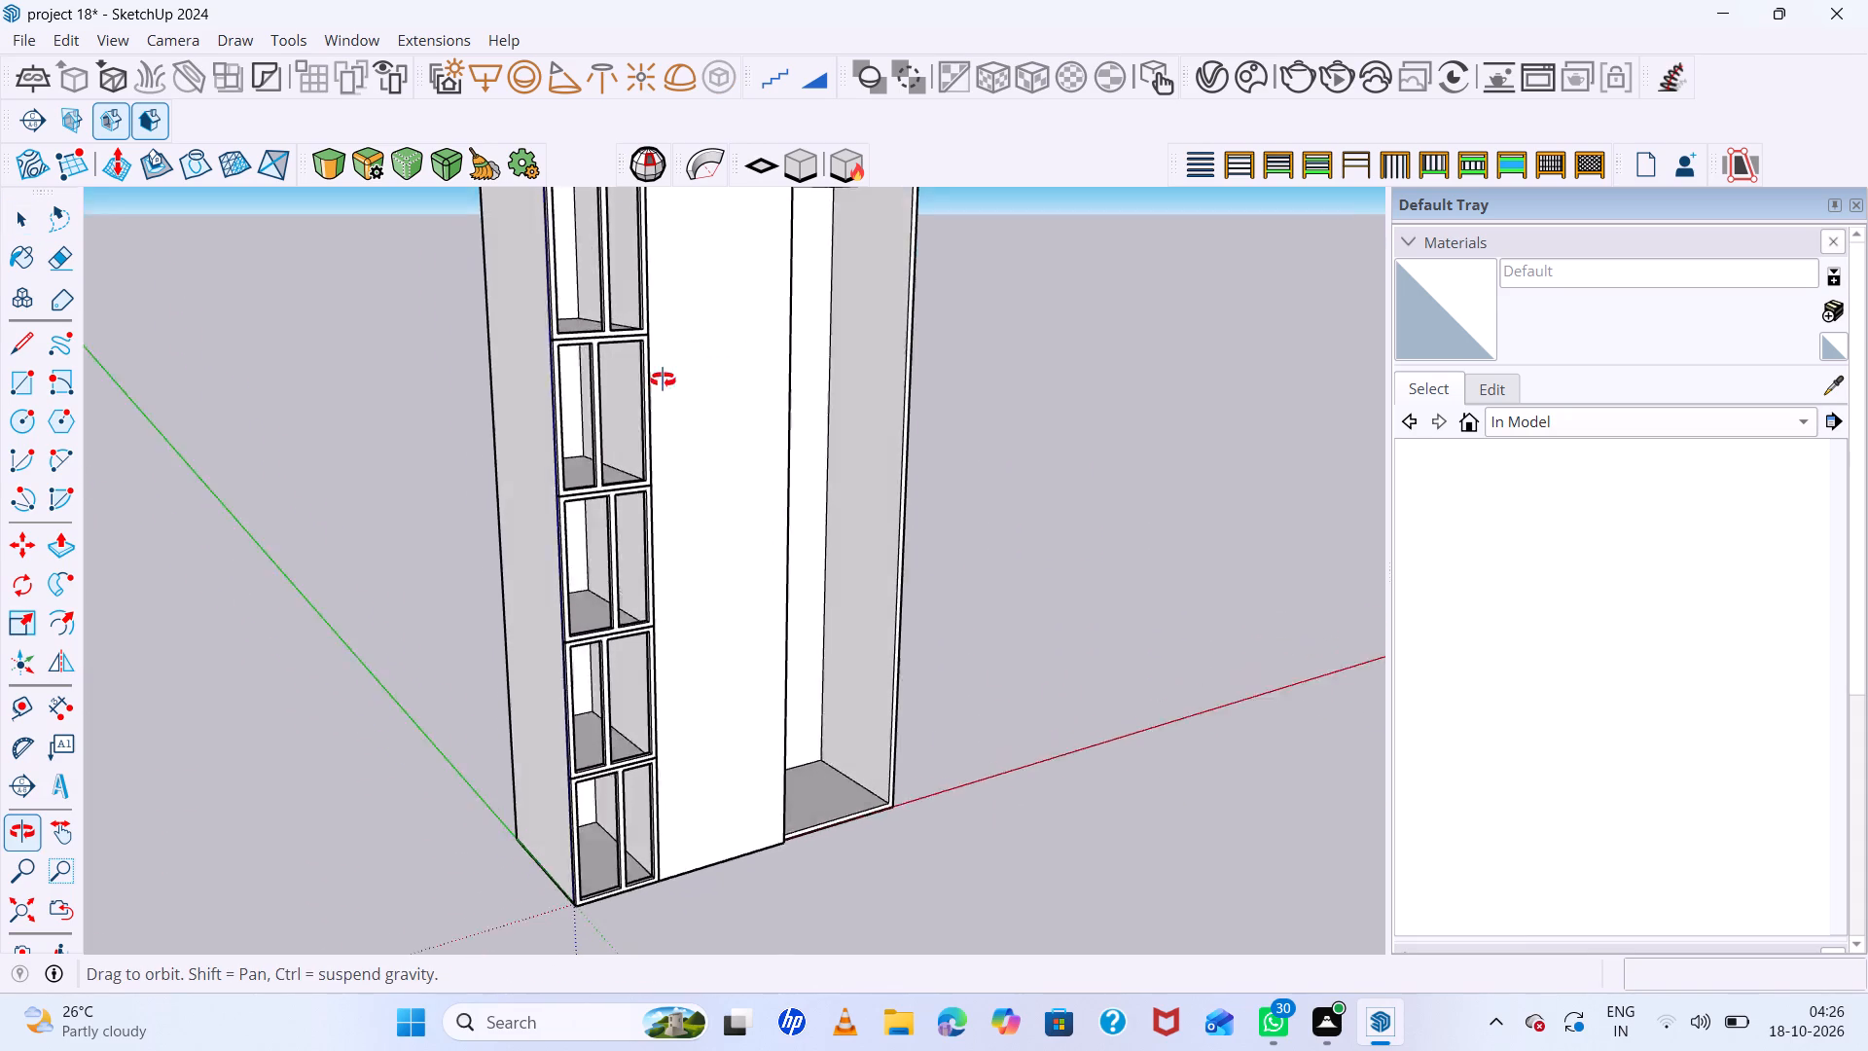
pyautogui.moveTo(663, 380); pyautogui.dragTo(589, 400, button='middle')
pyautogui.middleClick(588, 402)
pyautogui.scroll(-10, 564, 412)
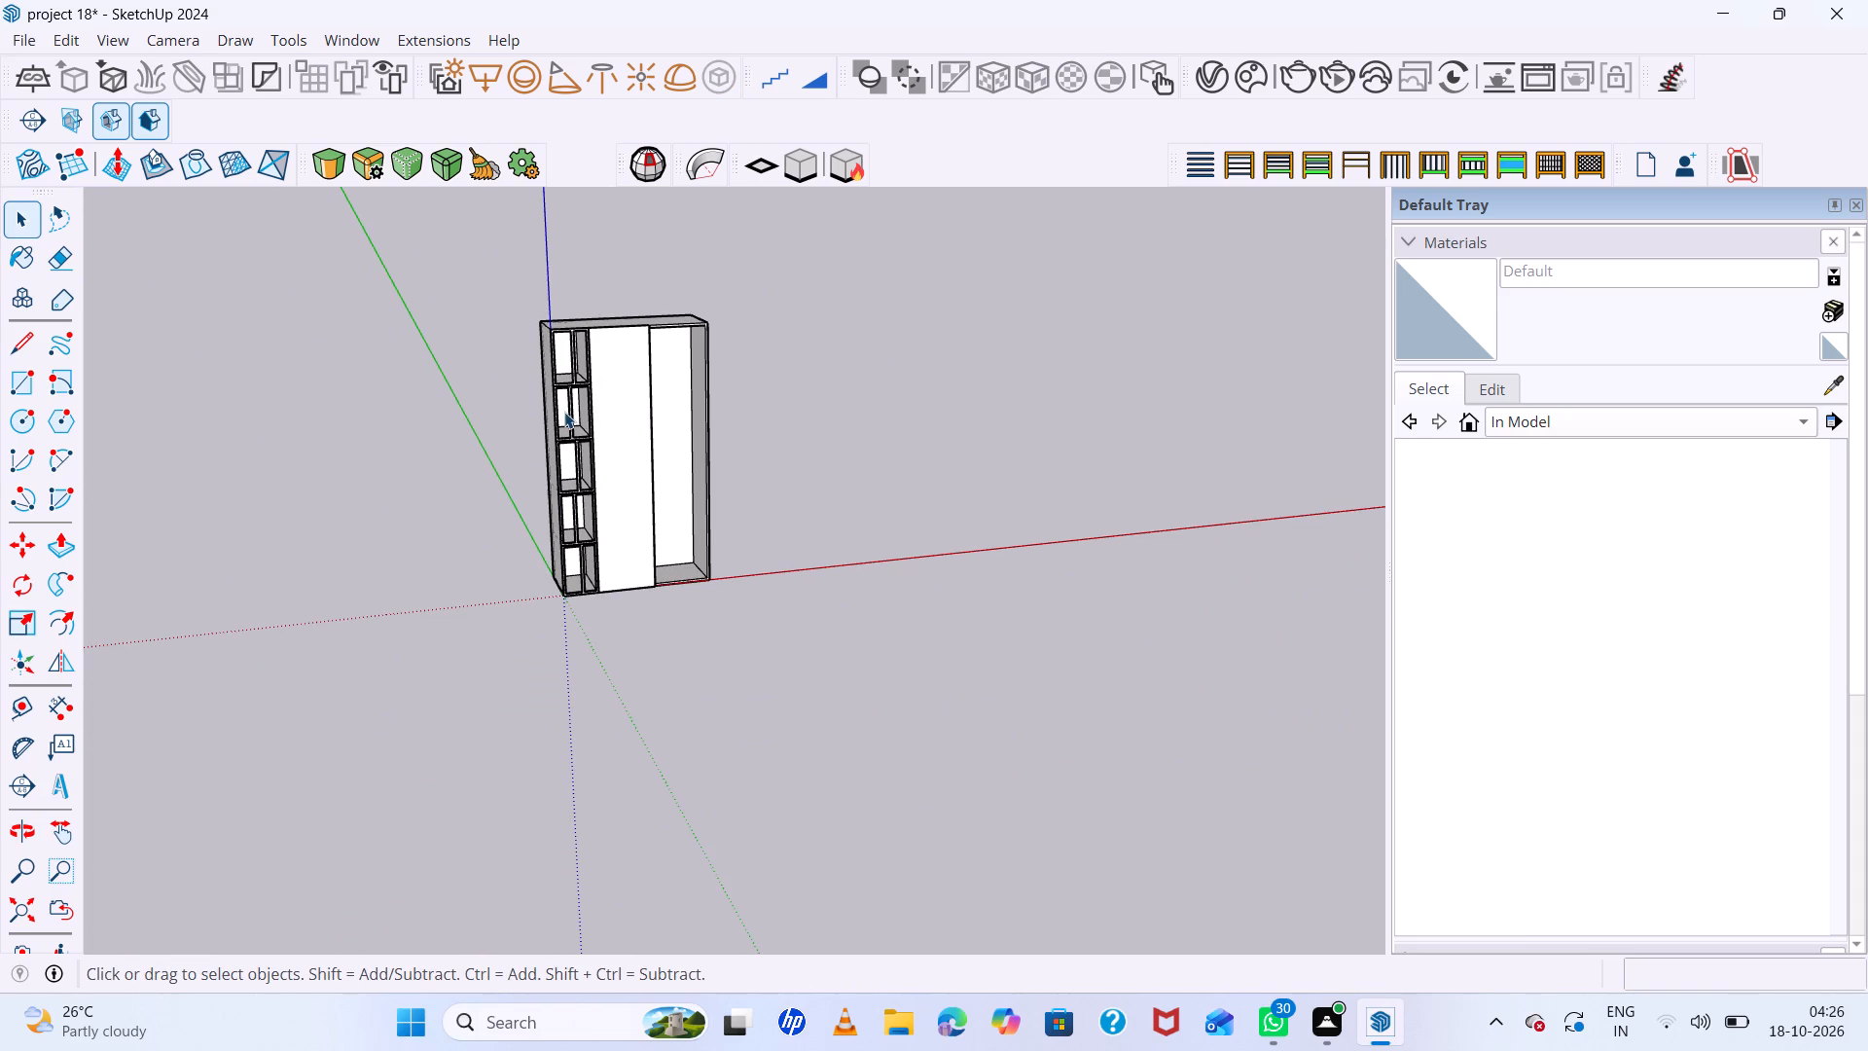
pyautogui.scroll(14, 564, 412)
pyautogui.scroll(-1, 564, 412)
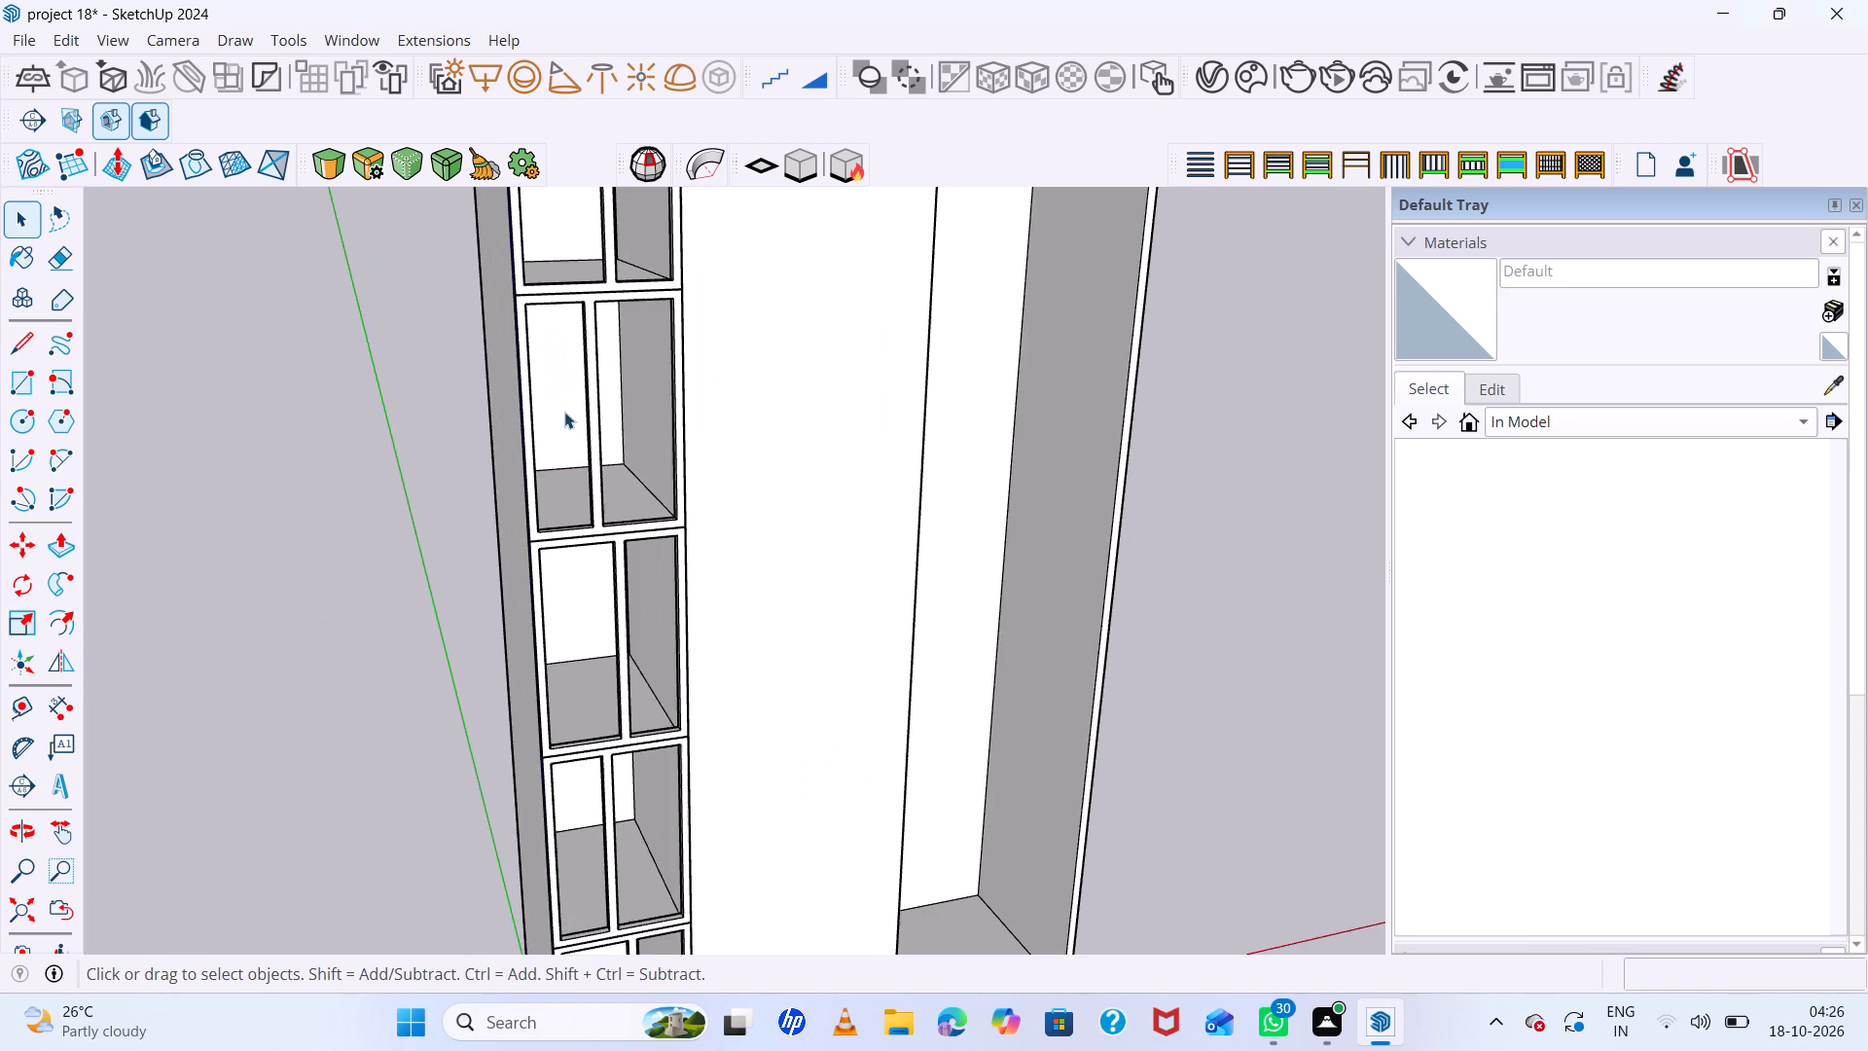
pyautogui.scroll(-1, 564, 412)
pyautogui.scroll(13, 607, 313)
pyautogui.scroll(-9, 597, 285)
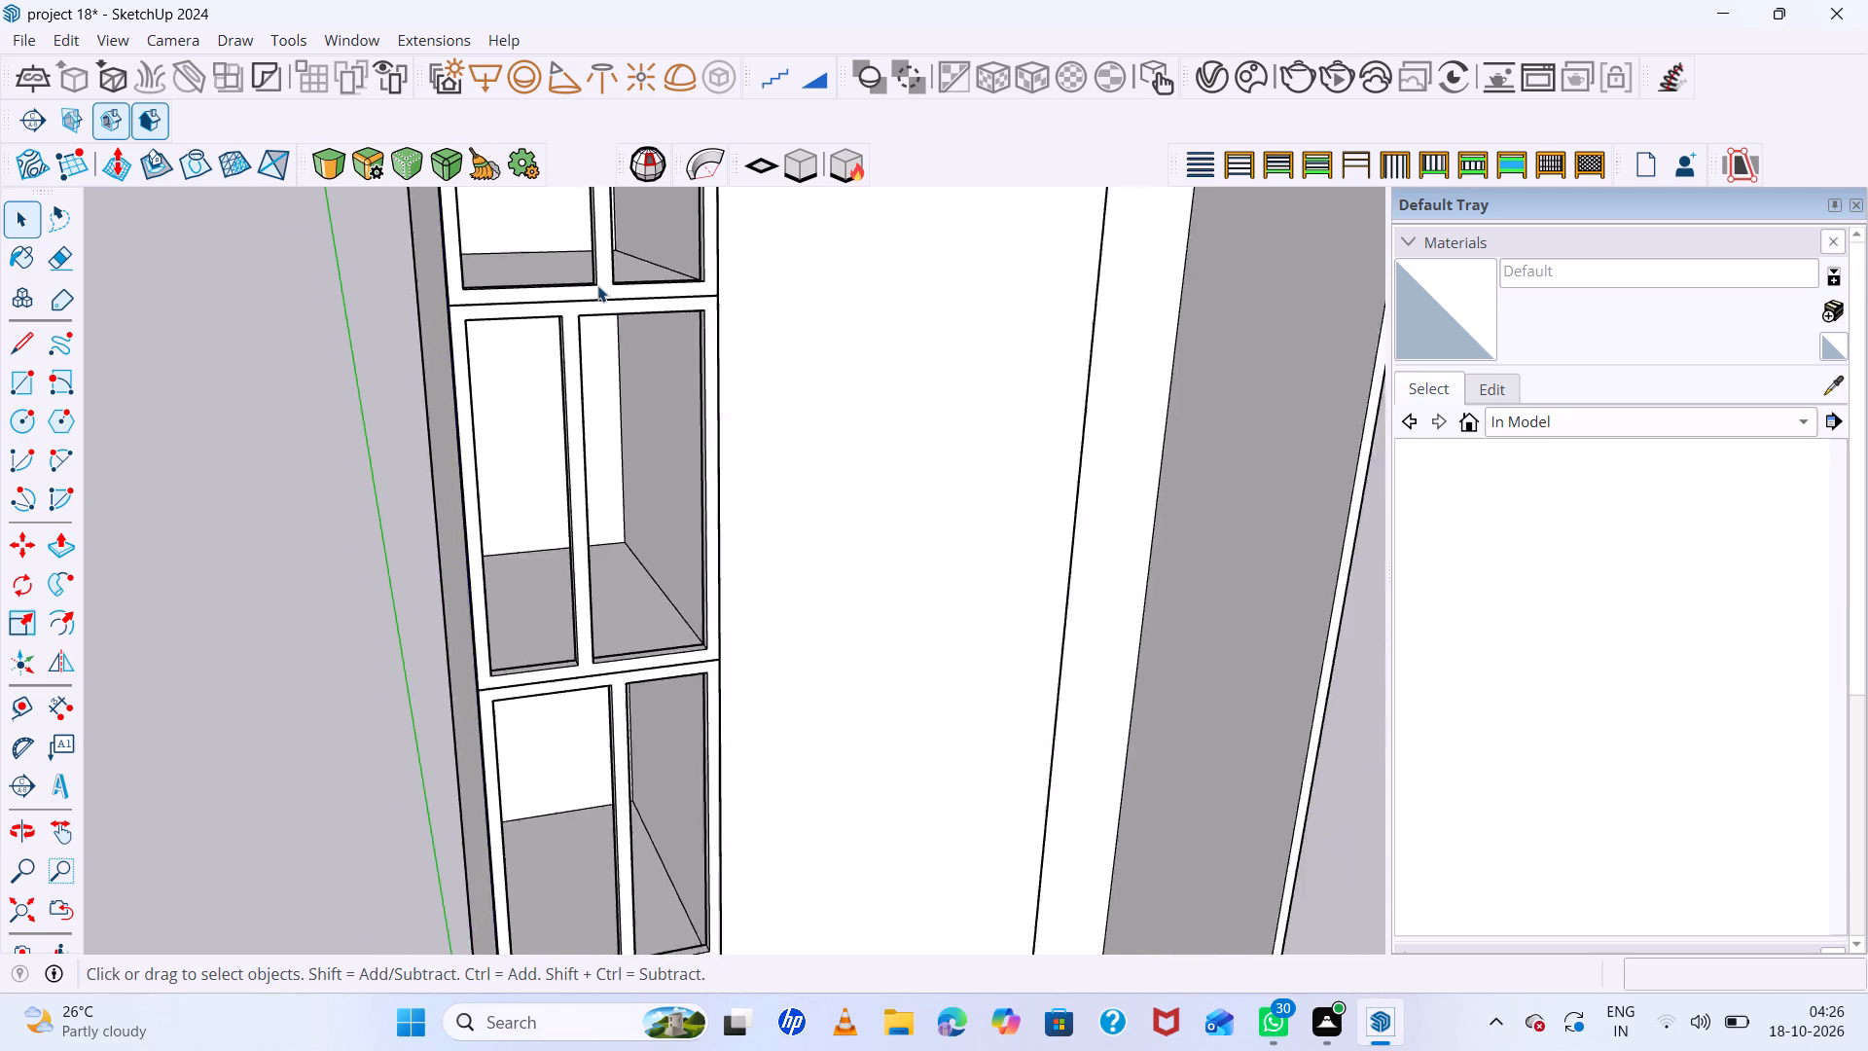
pyautogui.scroll(-19, 597, 285)
pyautogui.scroll(14, 656, 530)
pyautogui.moveTo(565, 525); pyautogui.dragTo(568, 534, button='middle')
pyautogui.middleClick(568, 534)
pyautogui.scroll(-6, 568, 535)
pyautogui.scroll(5, 564, 502)
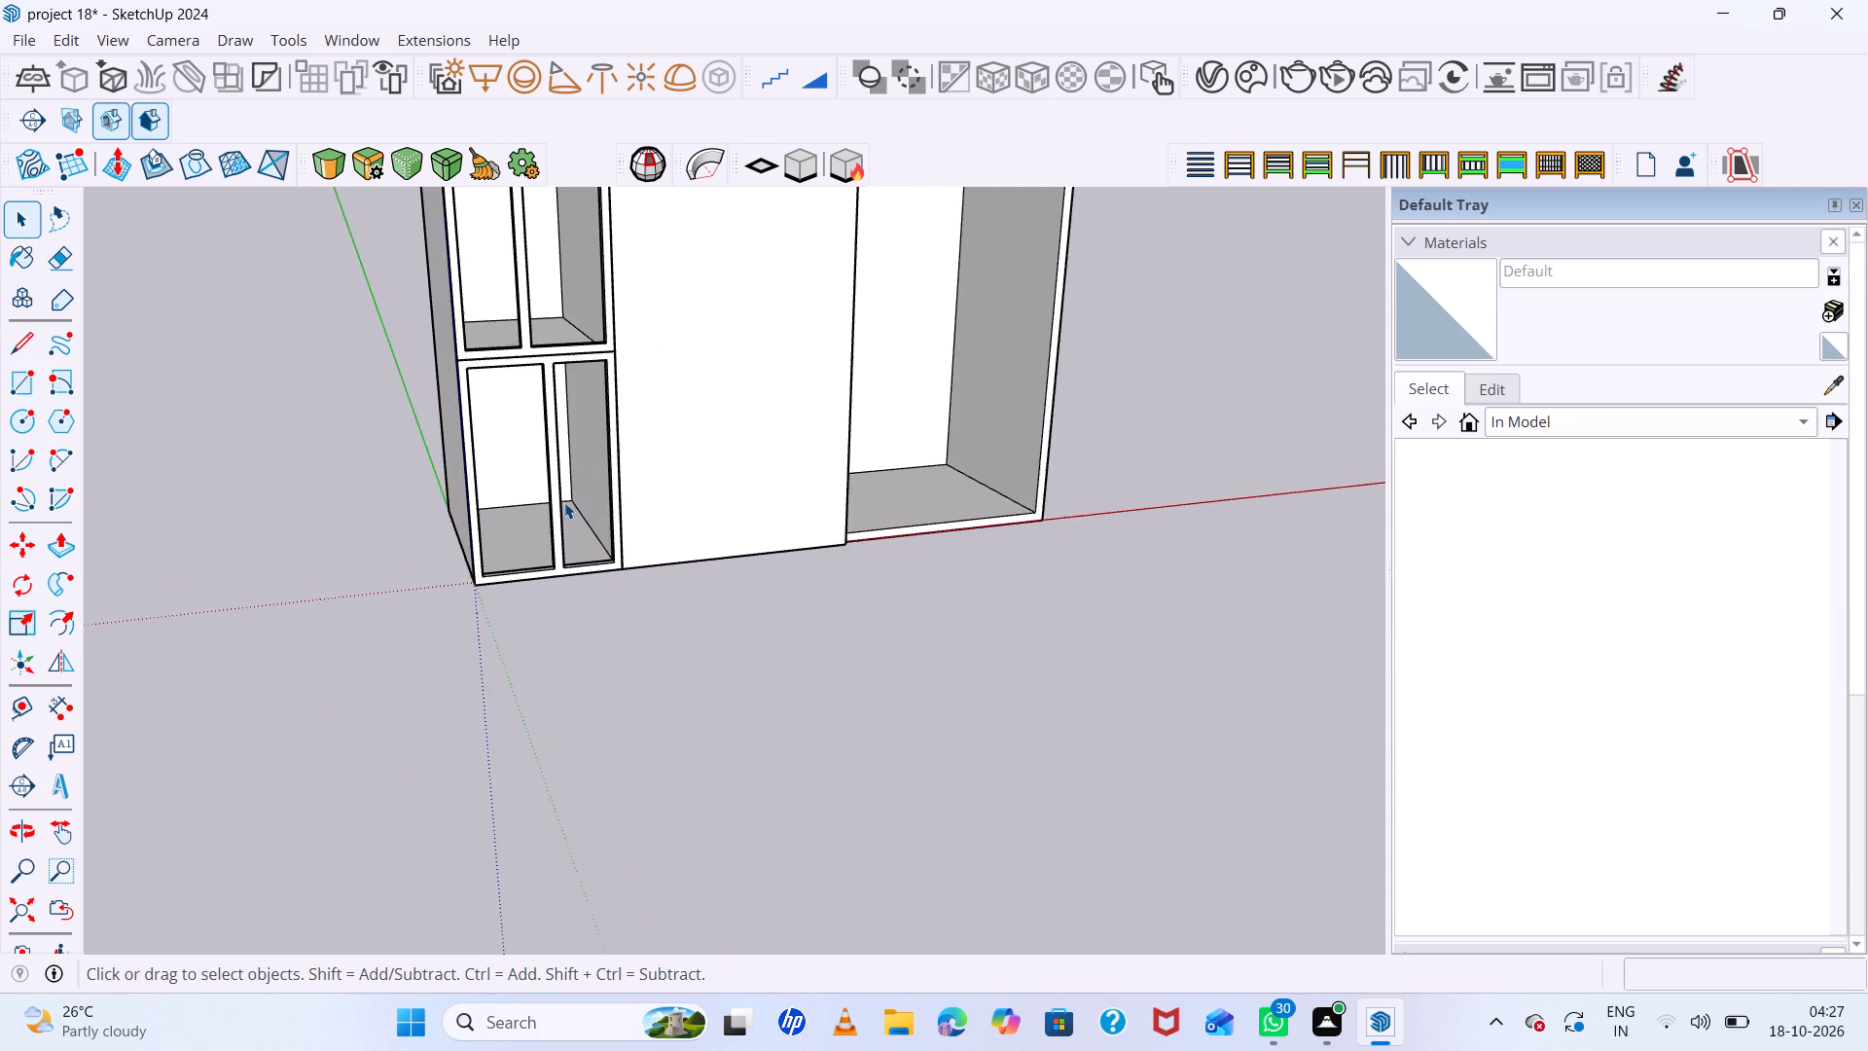
pyautogui.scroll(2, 564, 502)
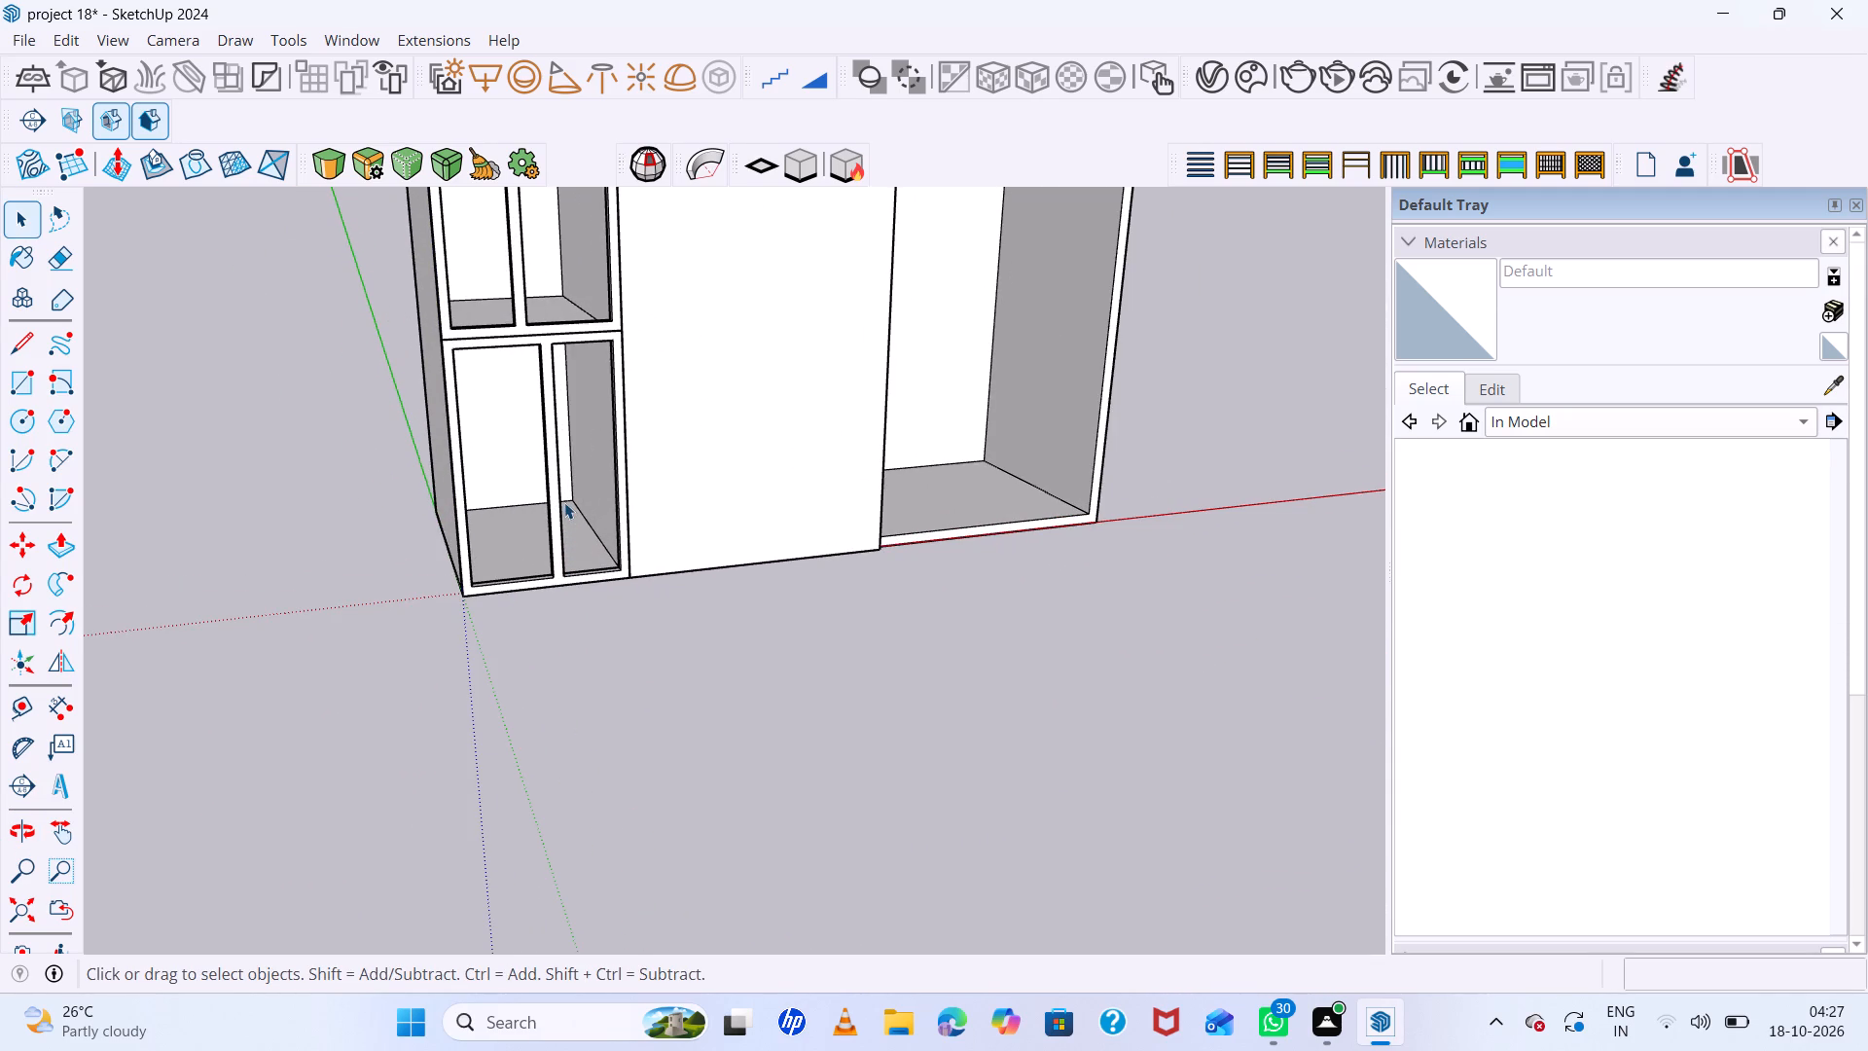
pyautogui.scroll(-14, 564, 502)
pyautogui.scroll(-6, 647, 380)
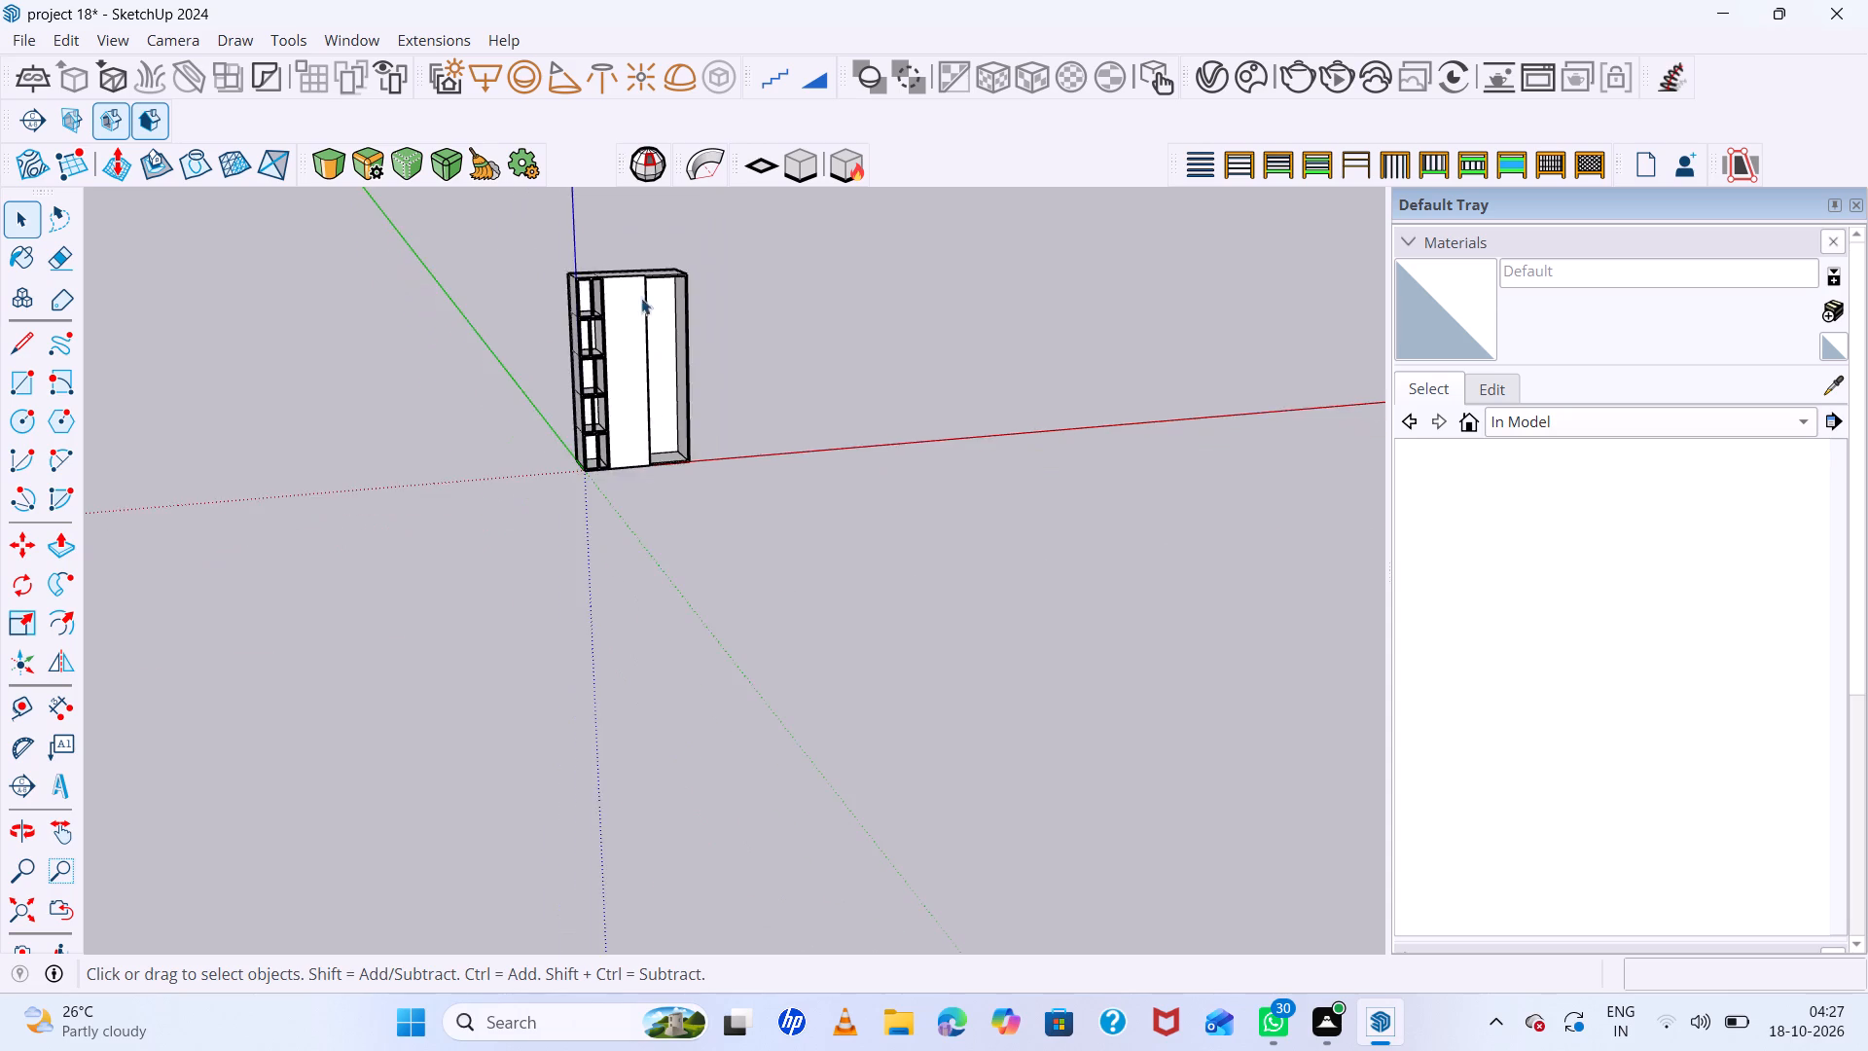
pyautogui.scroll(7, 643, 299)
pyautogui.scroll(1, 1006, 478)
pyautogui.moveTo(1006, 478); pyautogui.dragTo(809, 388, button='middle')
pyautogui.middleClick(809, 388)
pyautogui.scroll(7, 510, 279)
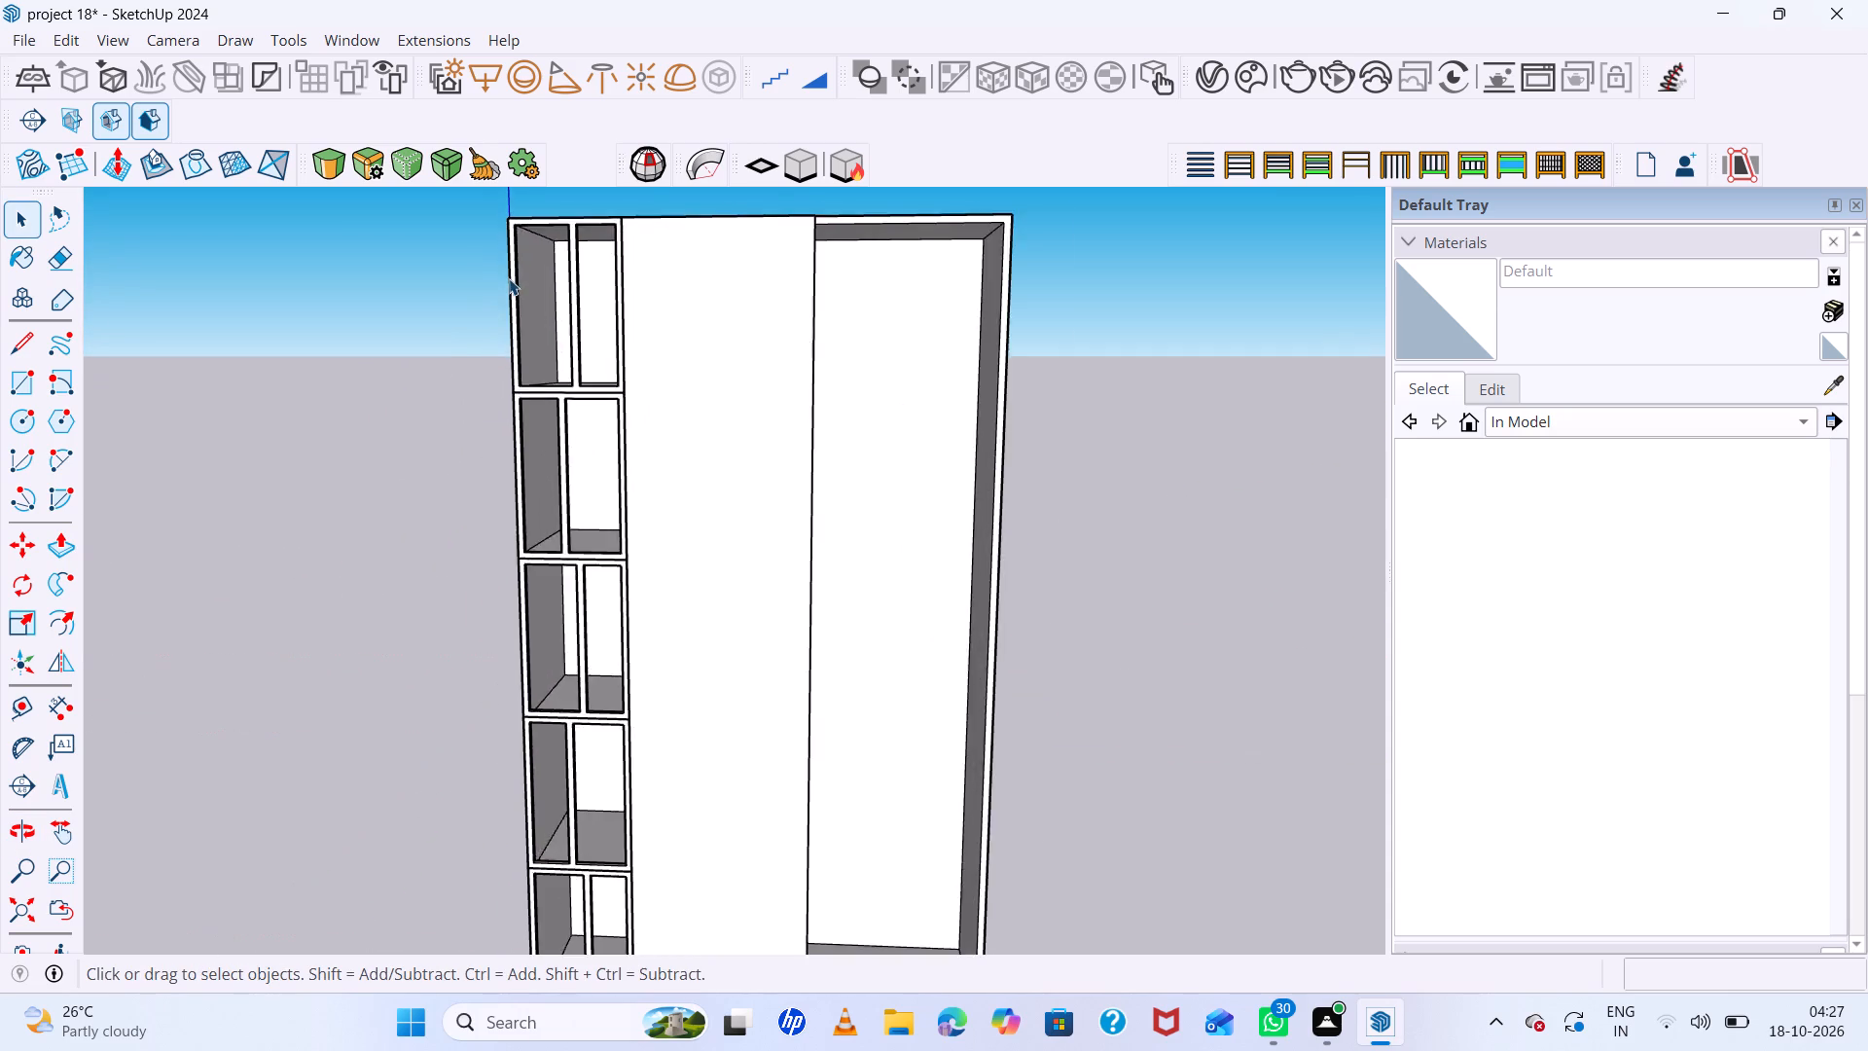
pyautogui.scroll(6, 509, 278)
pyautogui.scroll(-10, 648, 375)
pyautogui.scroll(-7, 726, 445)
pyautogui.moveTo(746, 491); pyautogui.dragTo(841, 542, button='middle')
pyautogui.scroll(12, 800, 599)
pyautogui.scroll(-7, 799, 583)
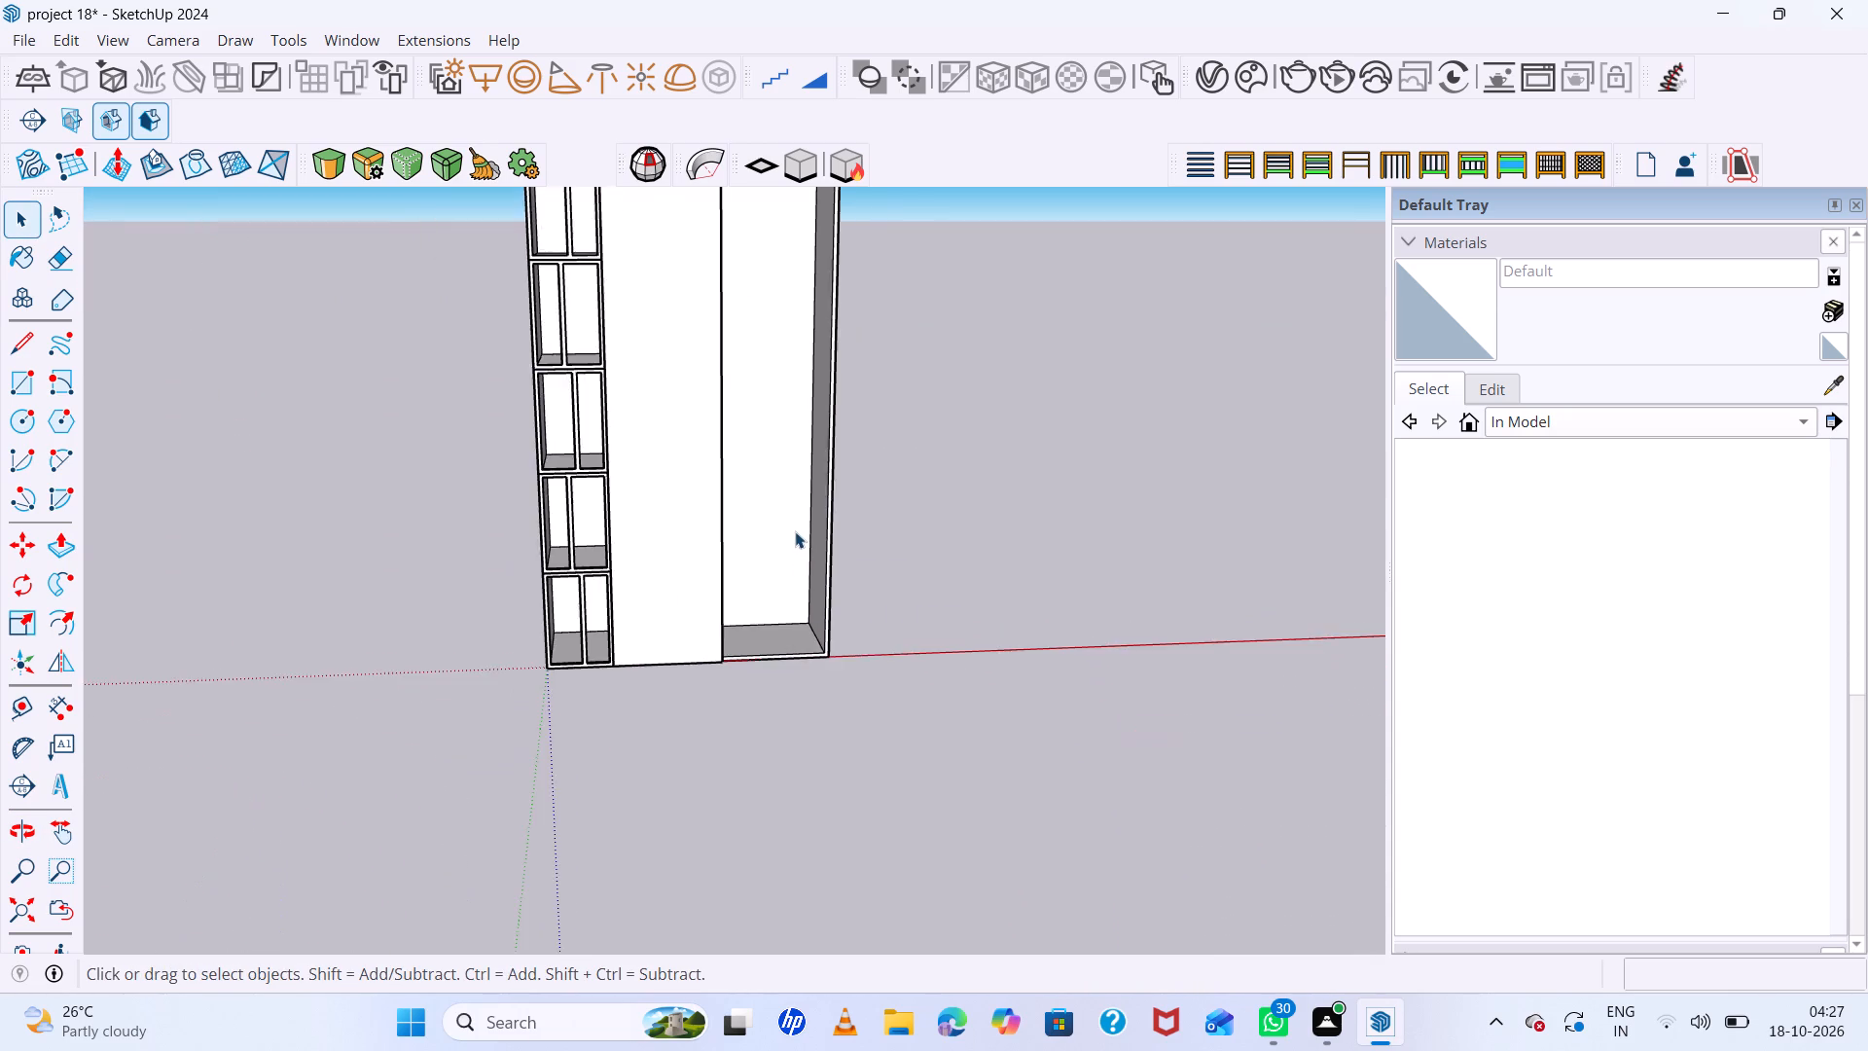
pyautogui.scroll(-5, 795, 531)
pyautogui.moveTo(708, 556); pyautogui.dragTo(884, 666, button='middle')
pyautogui.scroll(1, 819, 570)
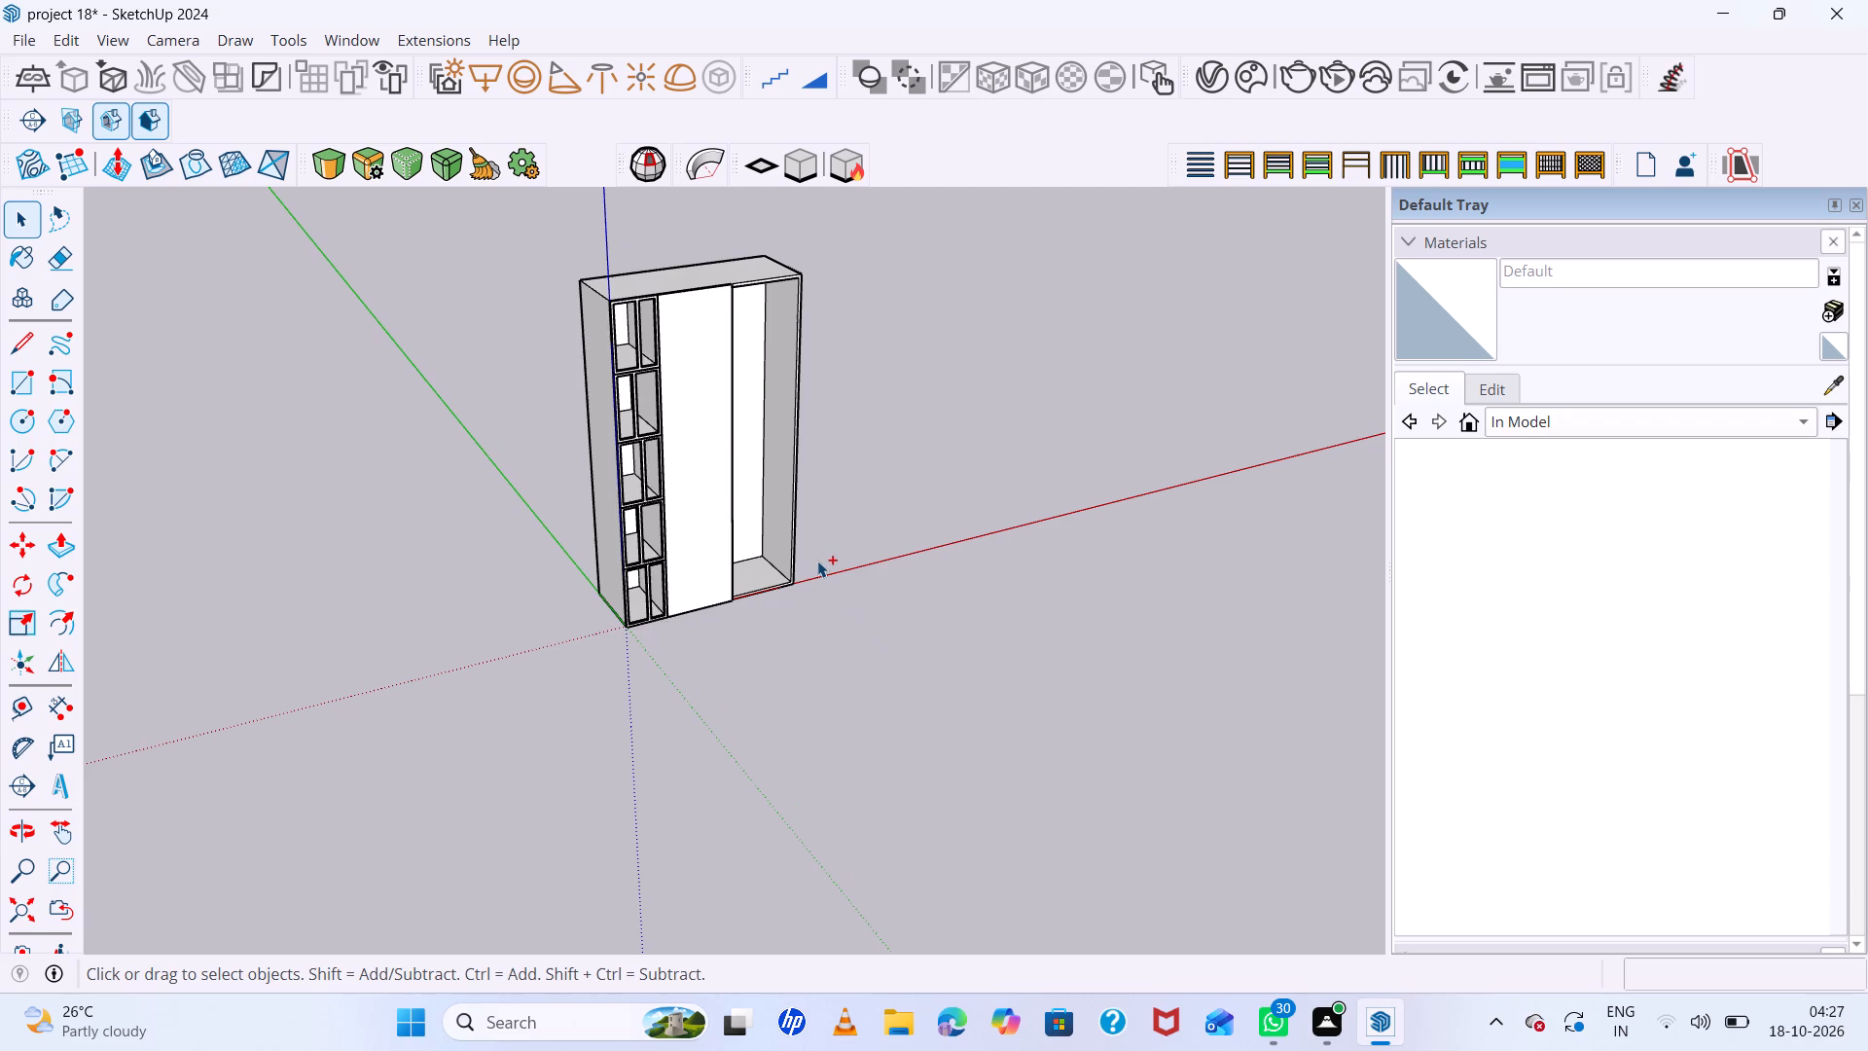
# Undo the frame flips, arrays and copies, back to the flat divided frame on the bottom small compartment.
pyautogui.hotkey('ctrl', 'z')
pyautogui.hotkey('ctrl', 'z')
pyautogui.hotkey('ctrl', 'z')
pyautogui.hotkey('ctrl', 'z')
pyautogui.hotkey('ctrl', 'z')
pyautogui.hotkey('ctrl', 'z')
pyautogui.hotkey('ctrl', 'z')
pyautogui.hotkey('ctrl', 'z')
pyautogui.scroll(11, 682, 593)
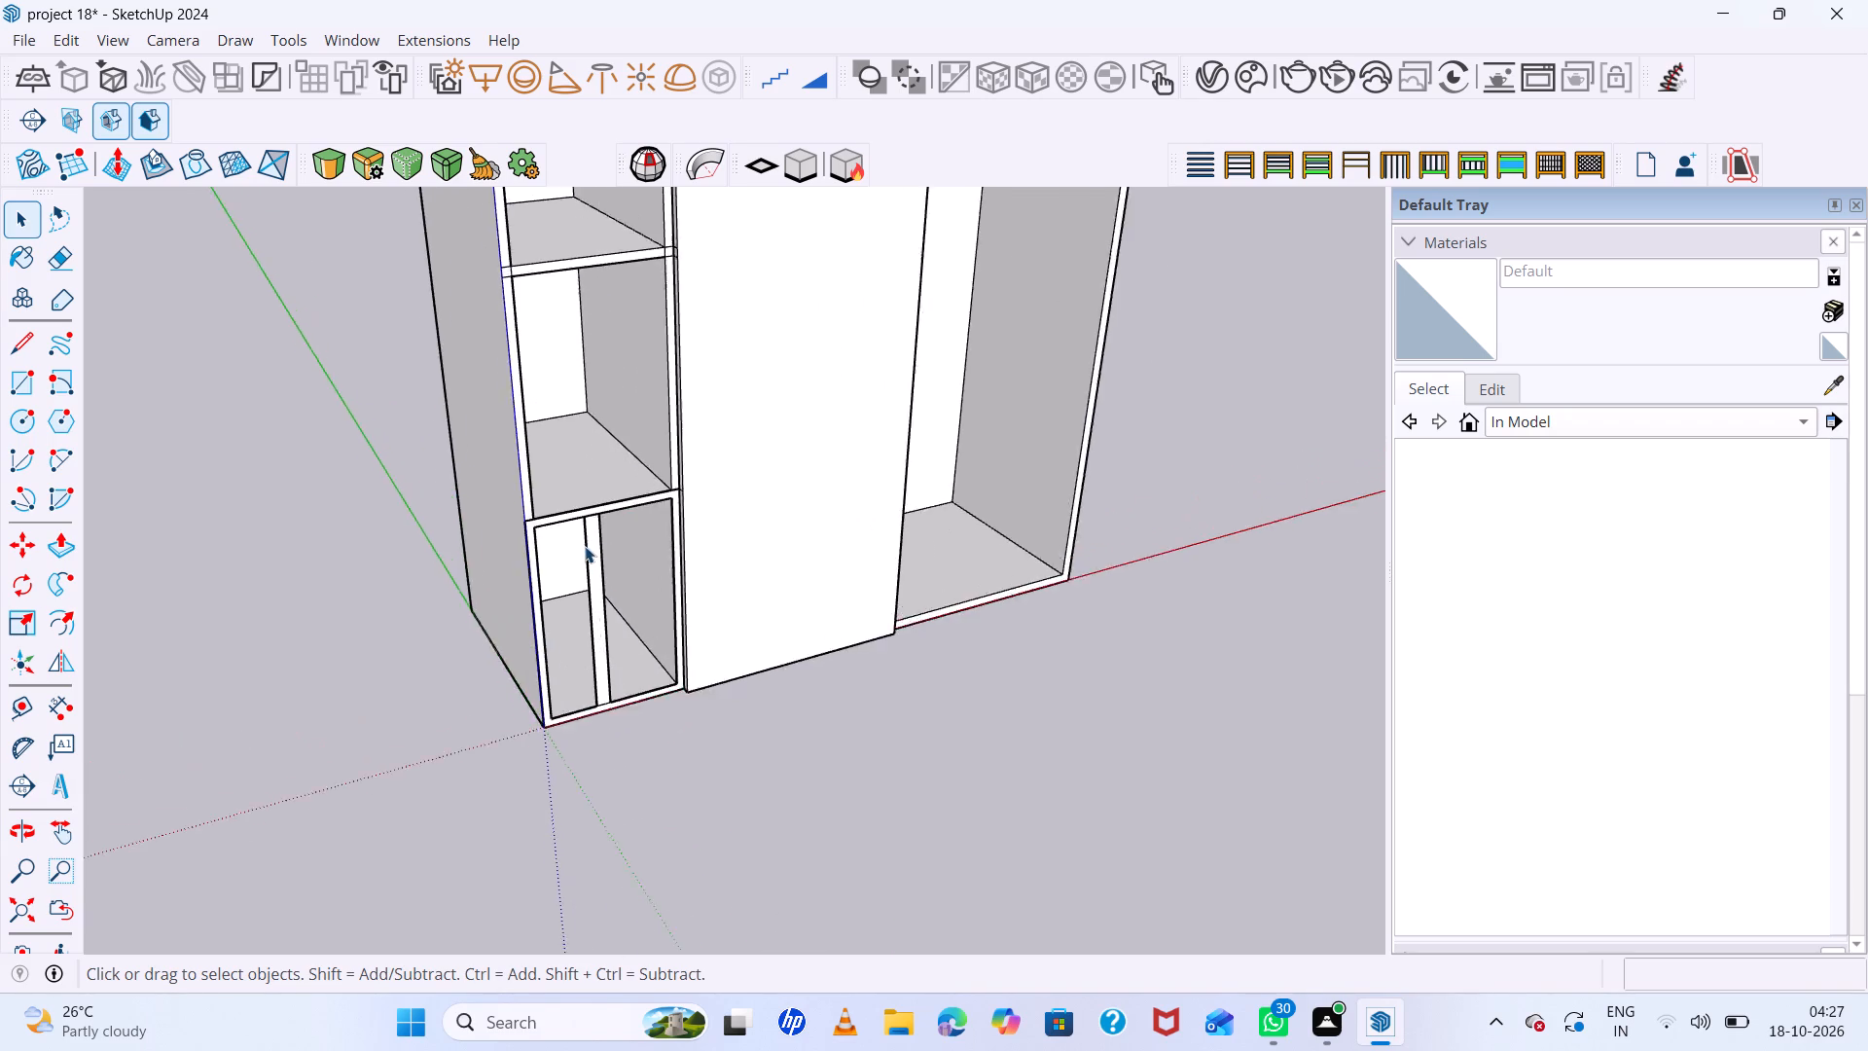
pyautogui.scroll(7, 585, 546)
pyautogui.scroll(-6, 594, 555)
pyautogui.scroll(3, 594, 555)
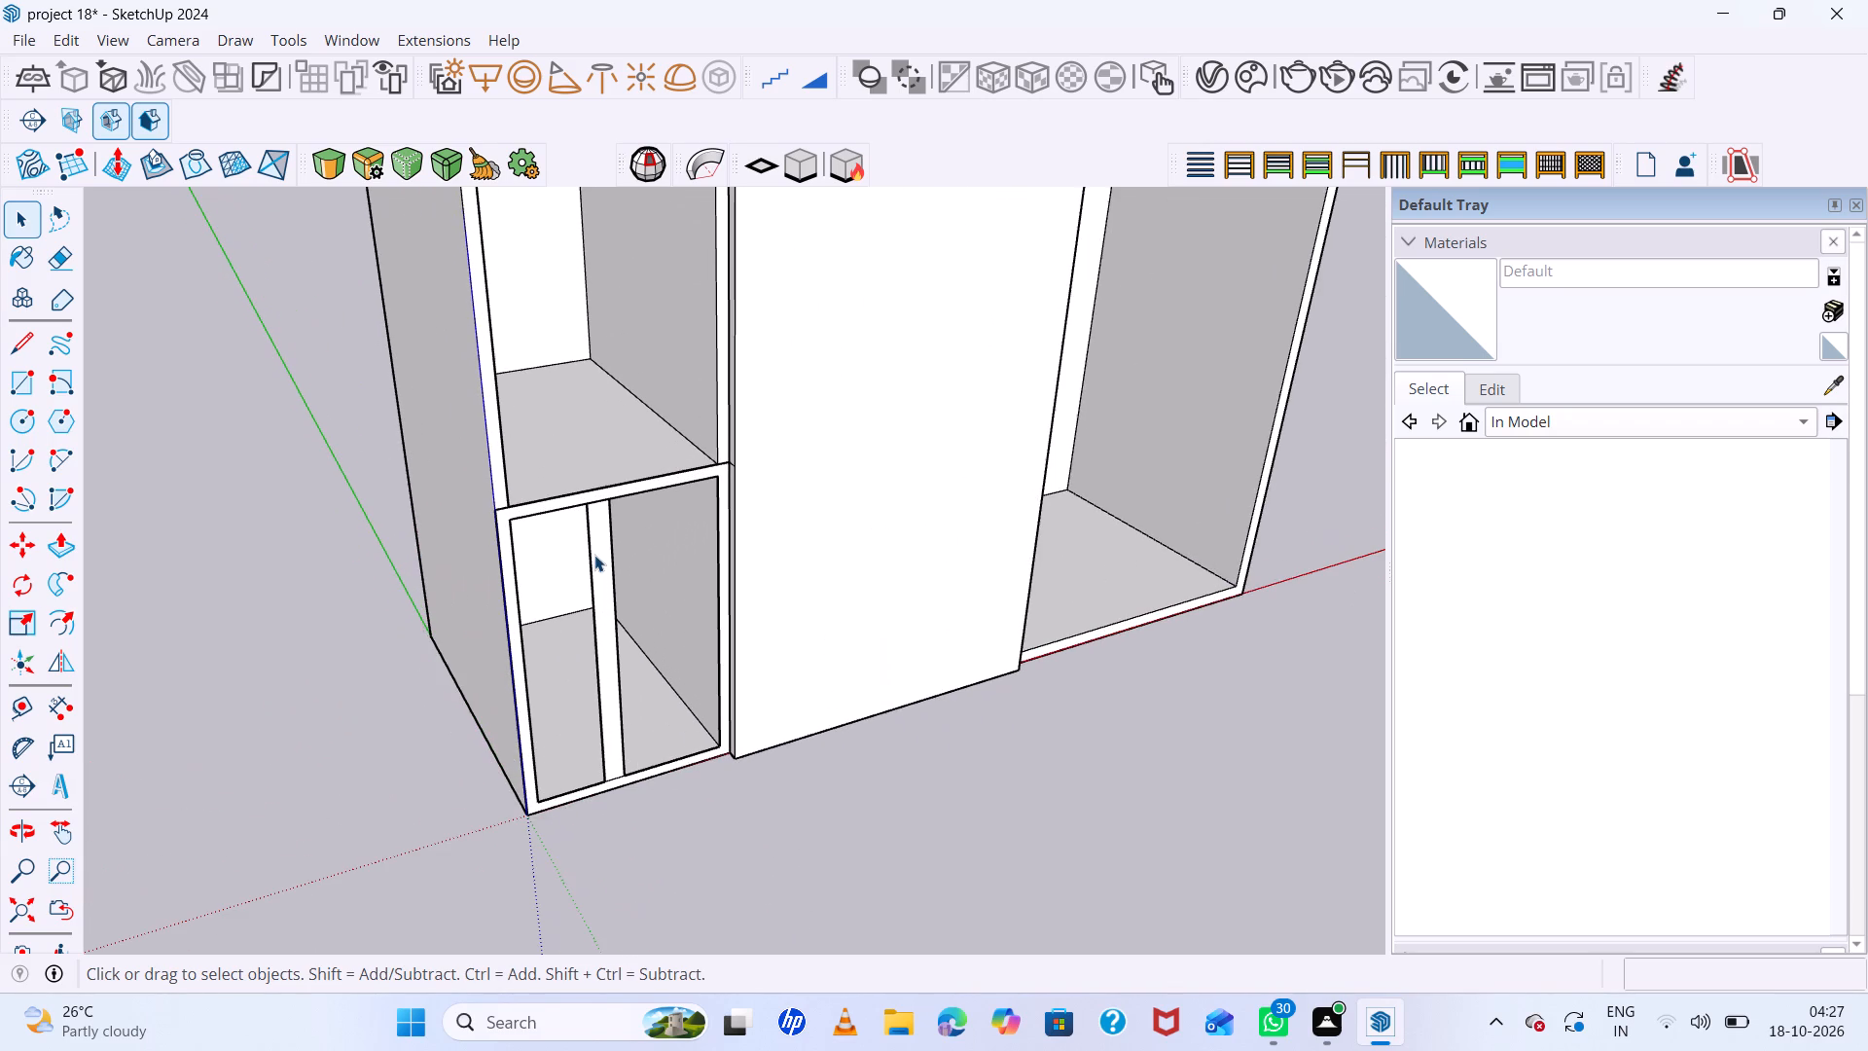
pyautogui.hotkey('ctrl', 'y')
pyautogui.hotkey('ctrl', 'y')
# Push/Pull the front face of the bottom compartment's divided frame outward by 1.6 cm.
pyautogui.scroll(-7, 604, 520)
pyautogui.scroll(7, 611, 528)
pyautogui.click(600, 504)
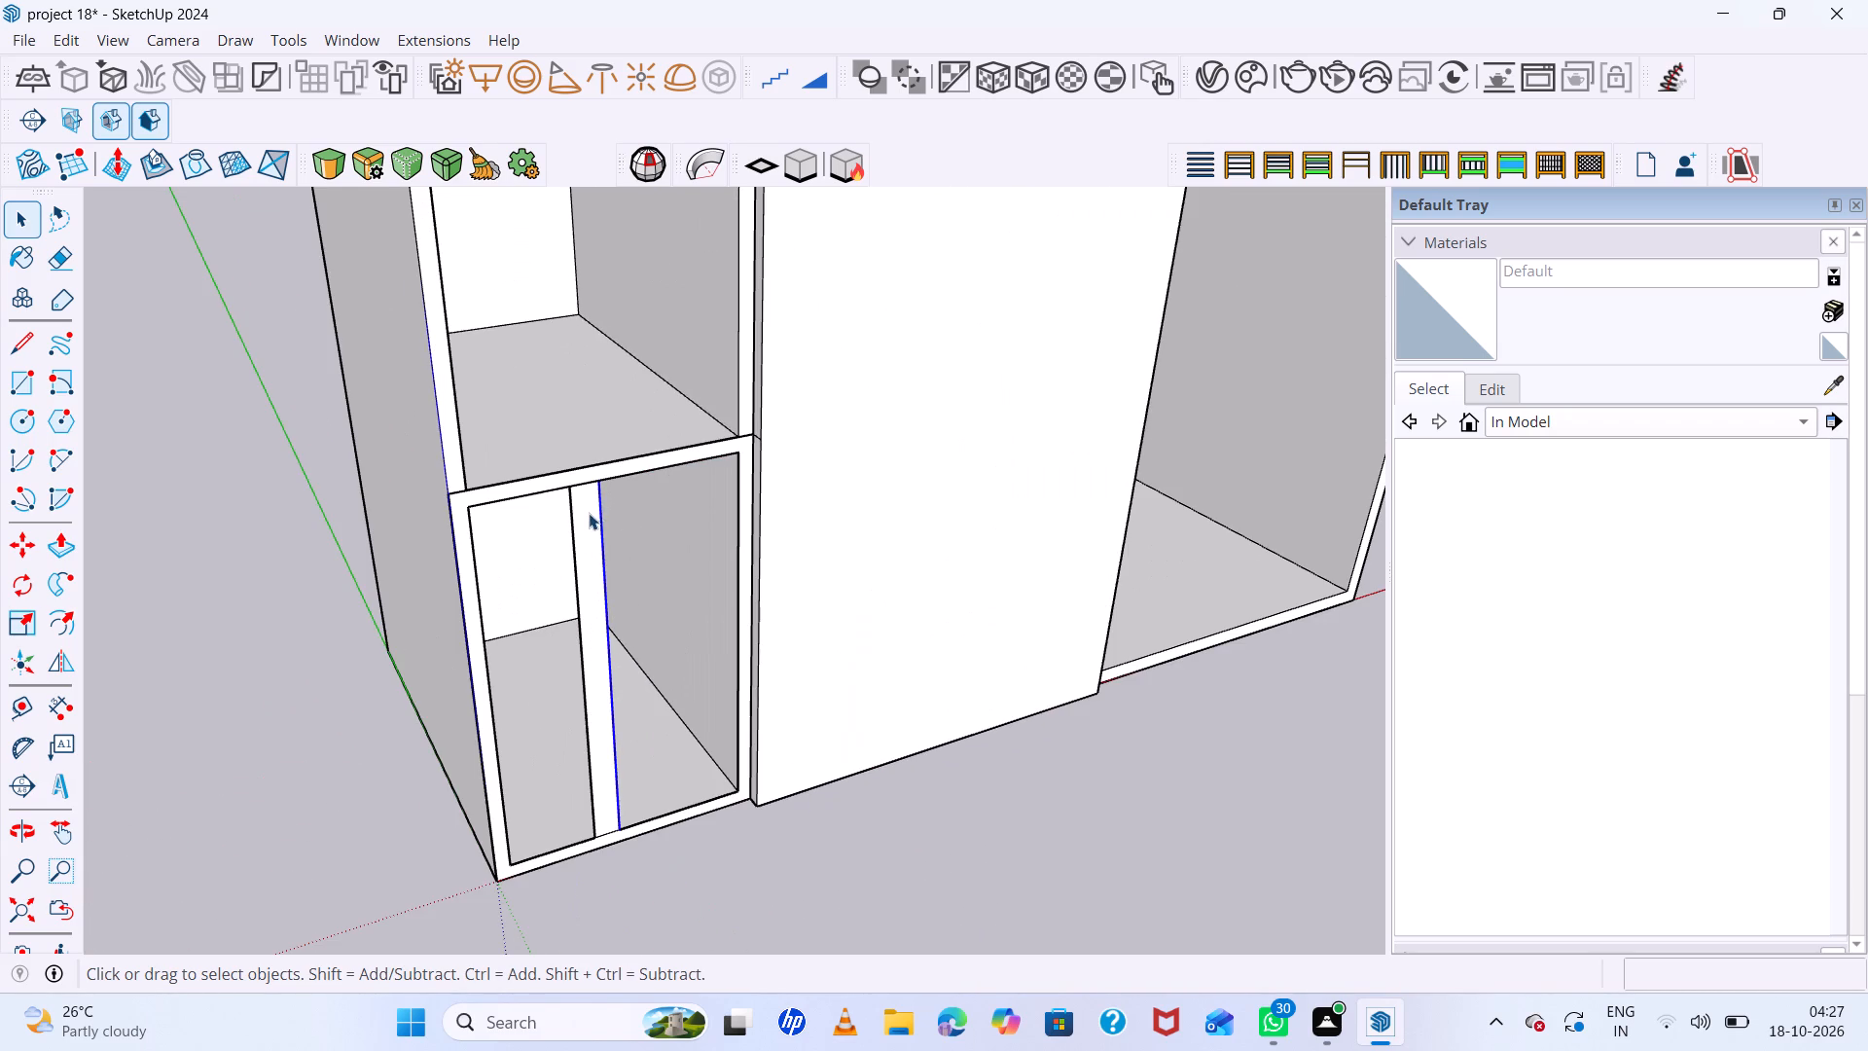
pyautogui.click(586, 516)
pyautogui.press('p')
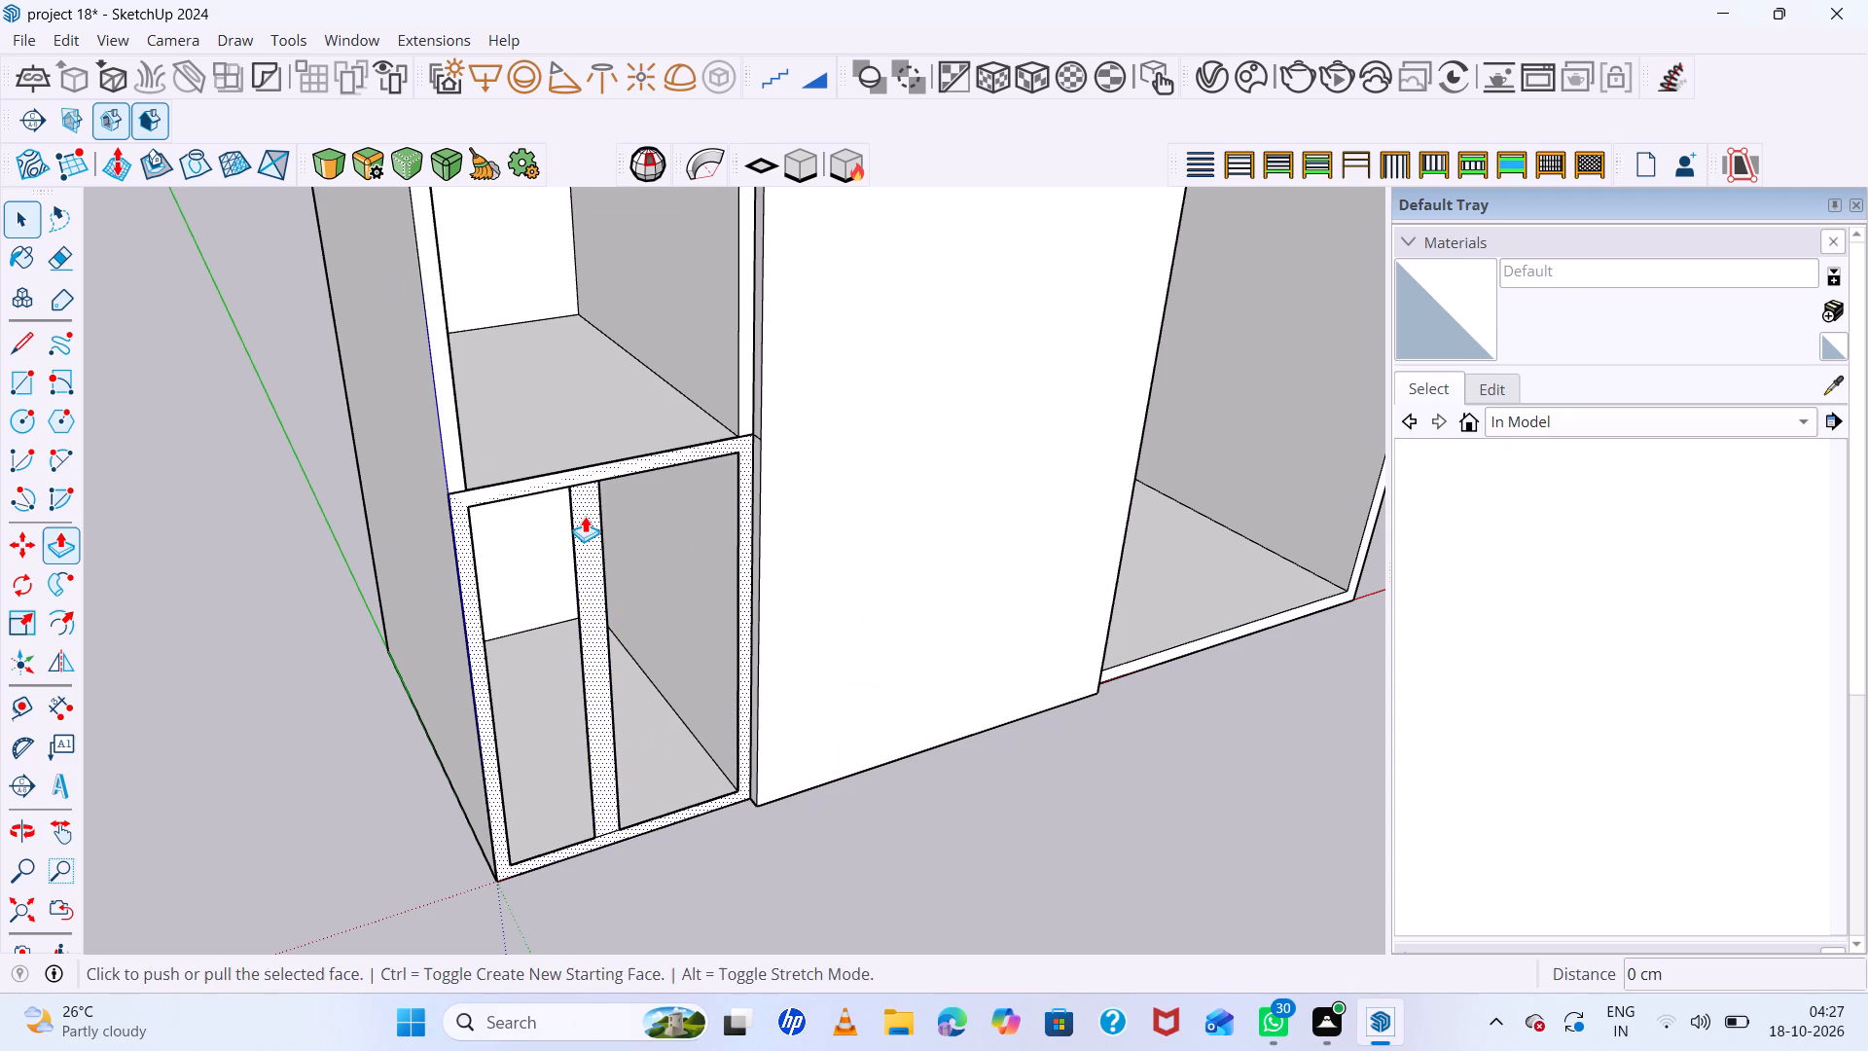
pyautogui.click(585, 514)
pyautogui.write('1.6')
pyautogui.press('Return')
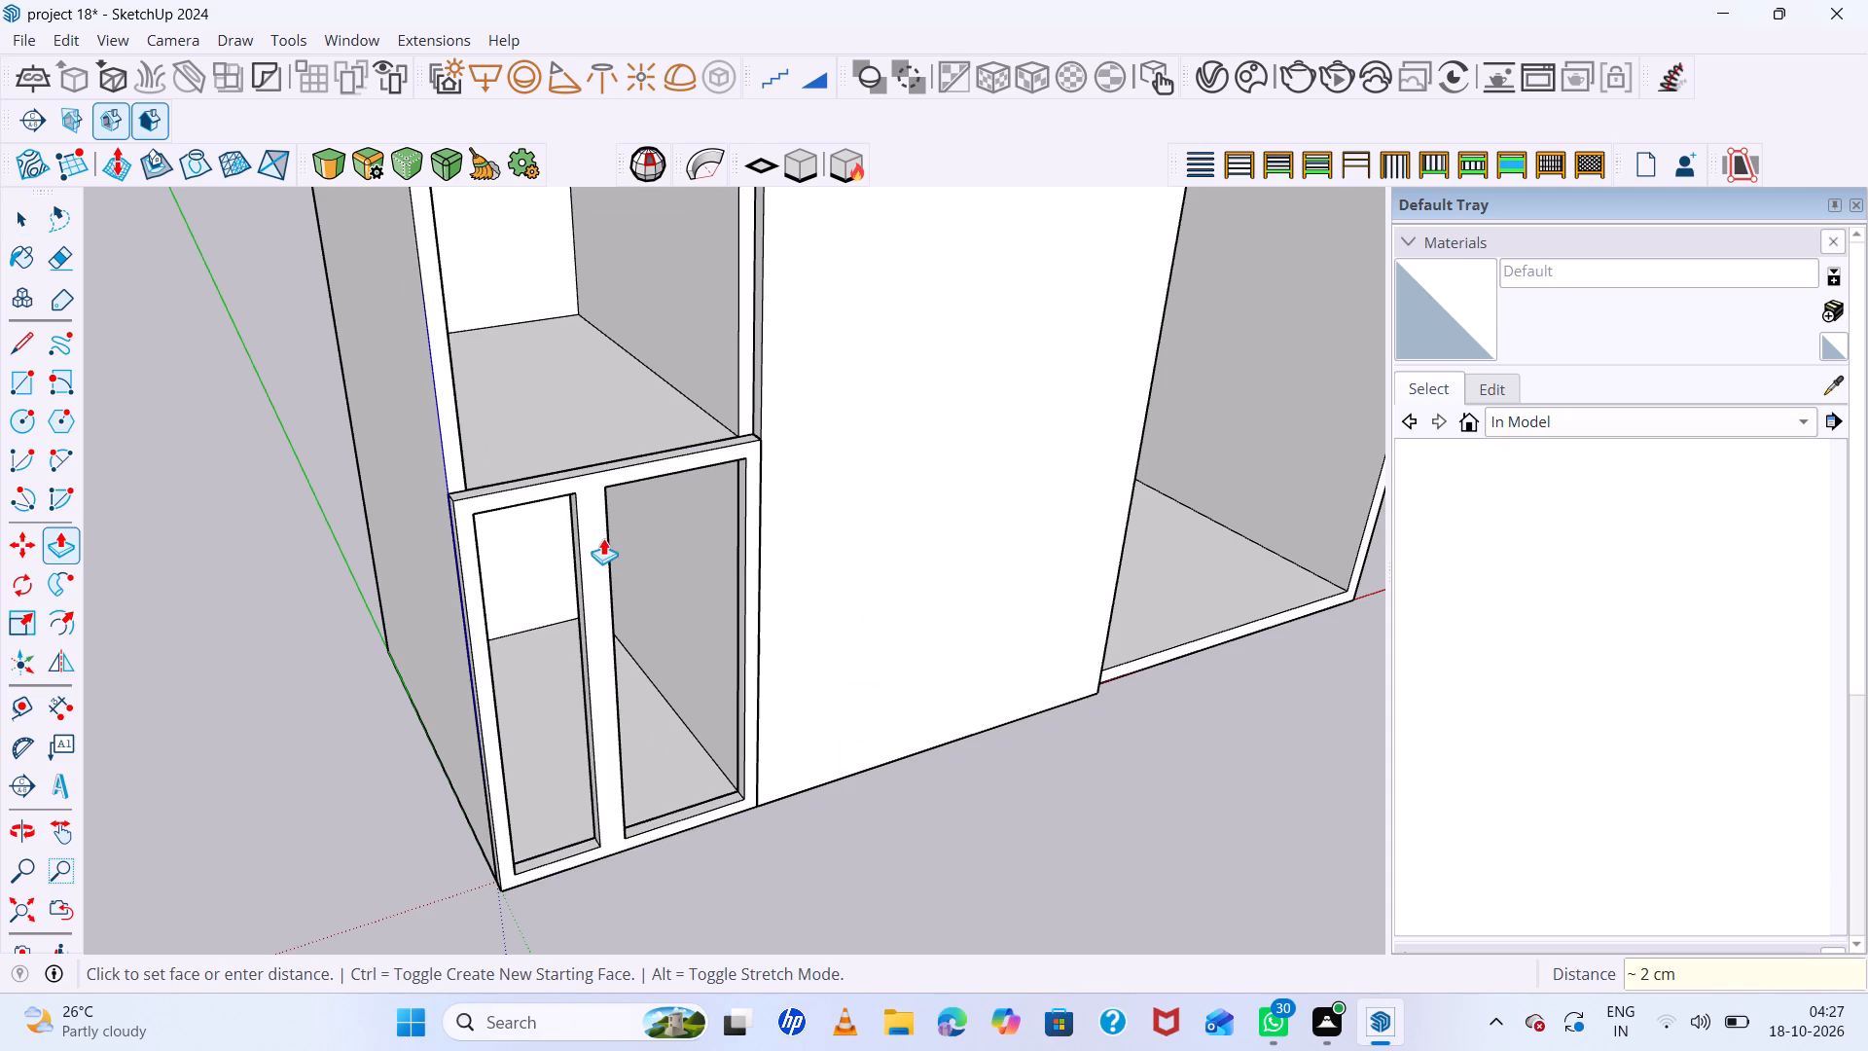
# Examine the bottom compartment's extruded frame from both sides, checking its thickness and alignment with the adjacent door.
pyautogui.scroll(-9, 599, 560)
pyautogui.moveTo(619, 578); pyautogui.dragTo(720, 571, button='middle')
pyautogui.scroll(2, 594, 625)
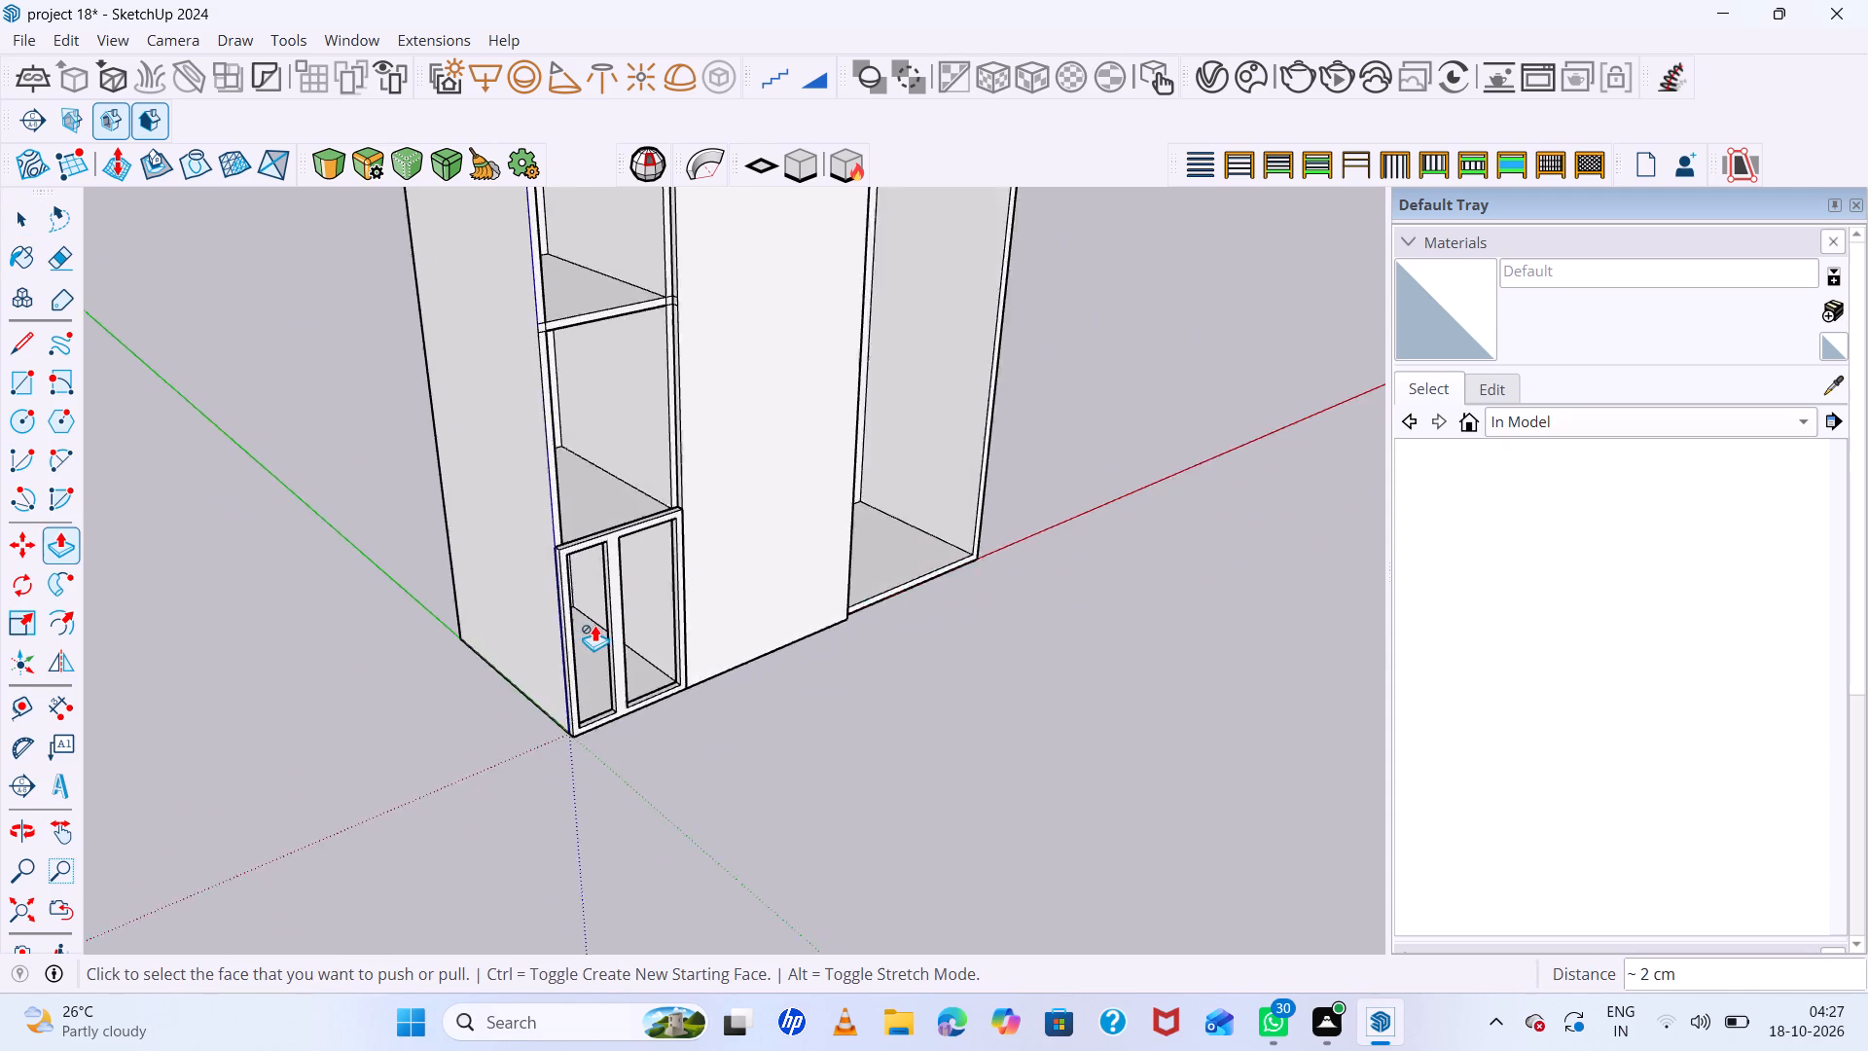
pyautogui.scroll(9, 594, 625)
pyautogui.moveTo(684, 607); pyautogui.dragTo(164, 657, button='middle')
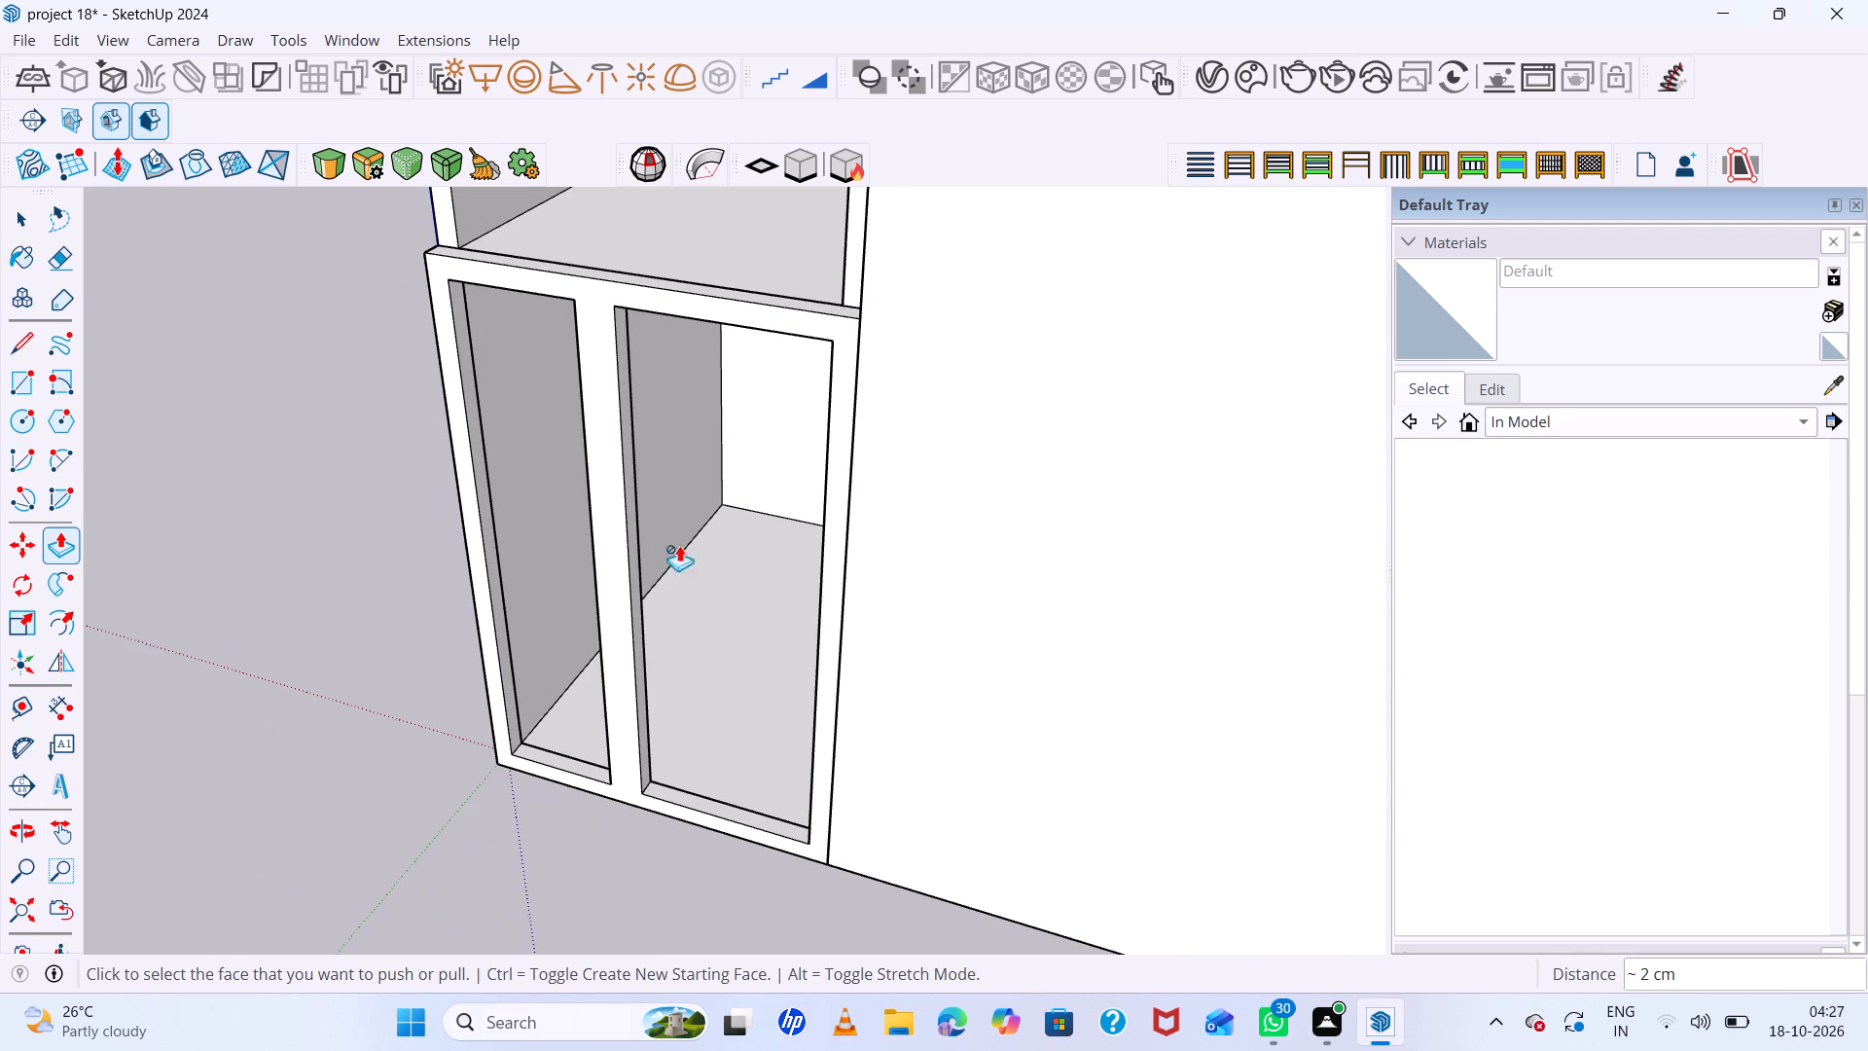
pyautogui.moveTo(563, 543); pyautogui.dragTo(935, 526, button='middle')
pyautogui.moveTo(628, 532); pyautogui.dragTo(762, 521, button='middle')
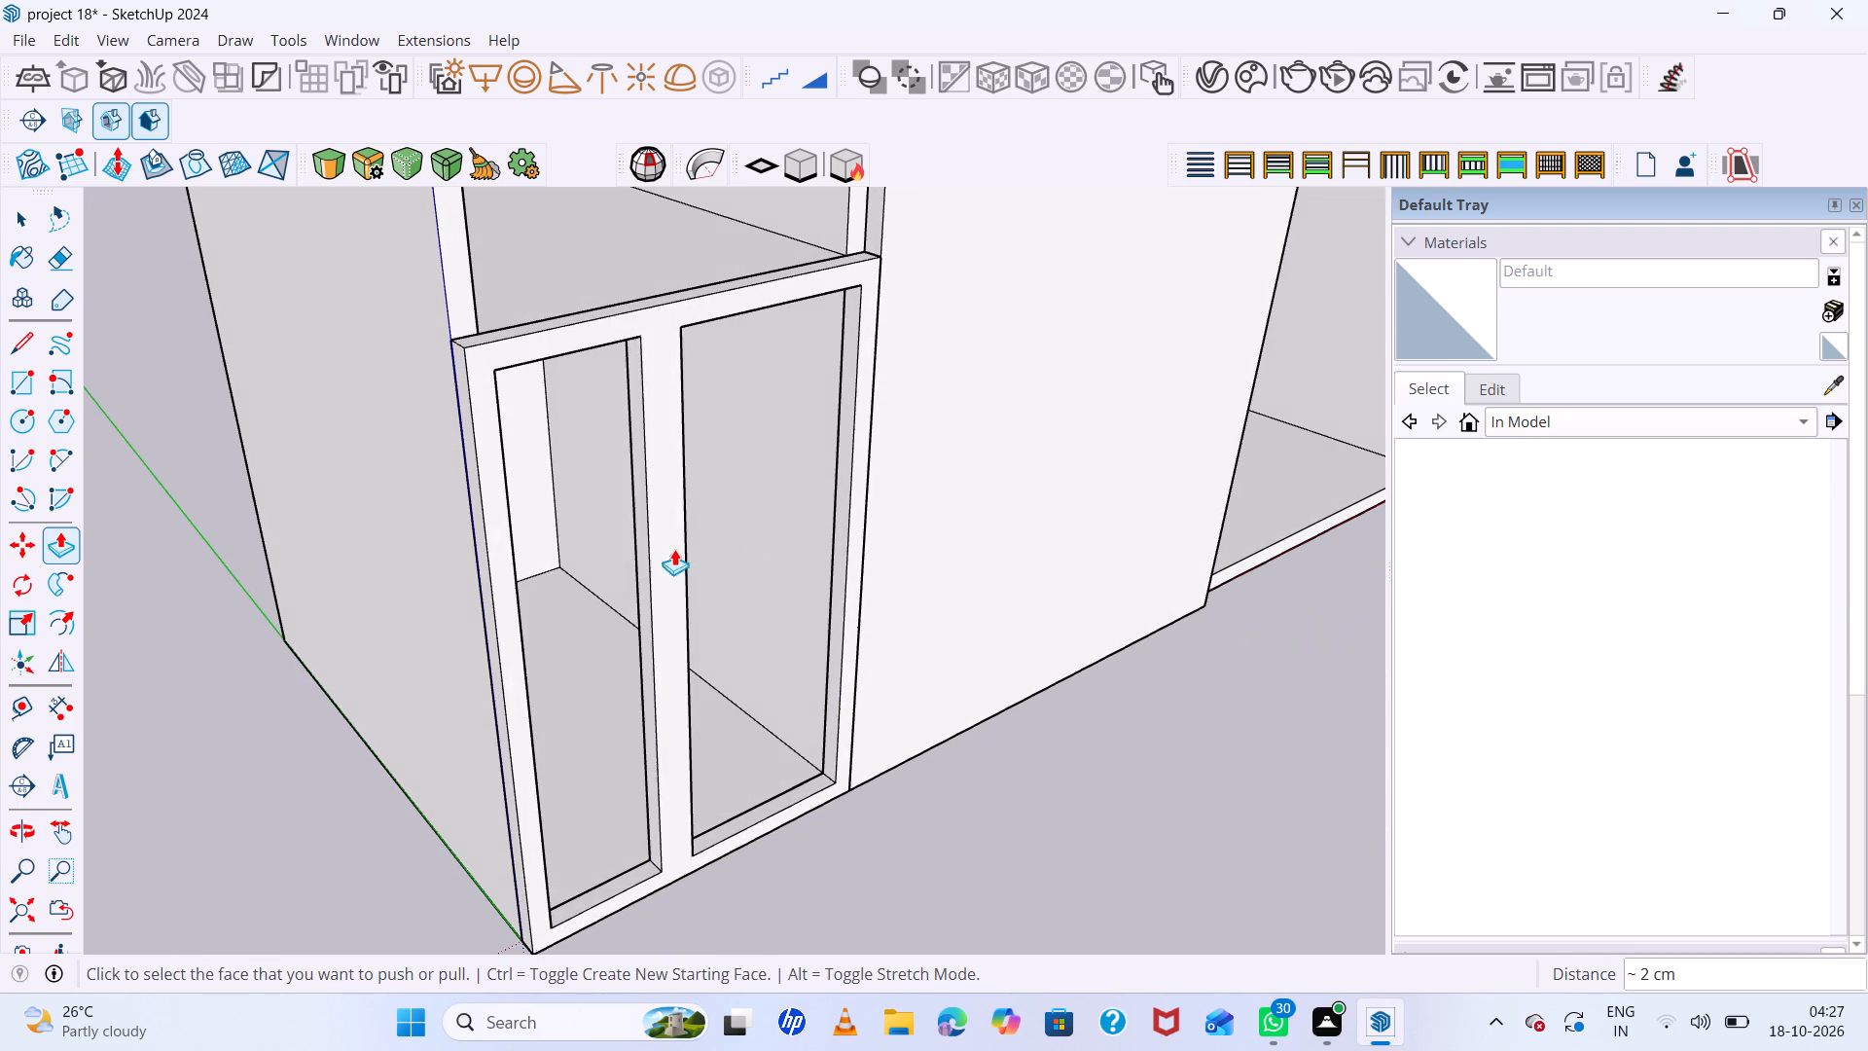
# Push/Pull the outer side face of the bottom frame's vertical divider about 1 cm toward the door.
pyautogui.click(644, 552)
pyautogui.click(659, 547)
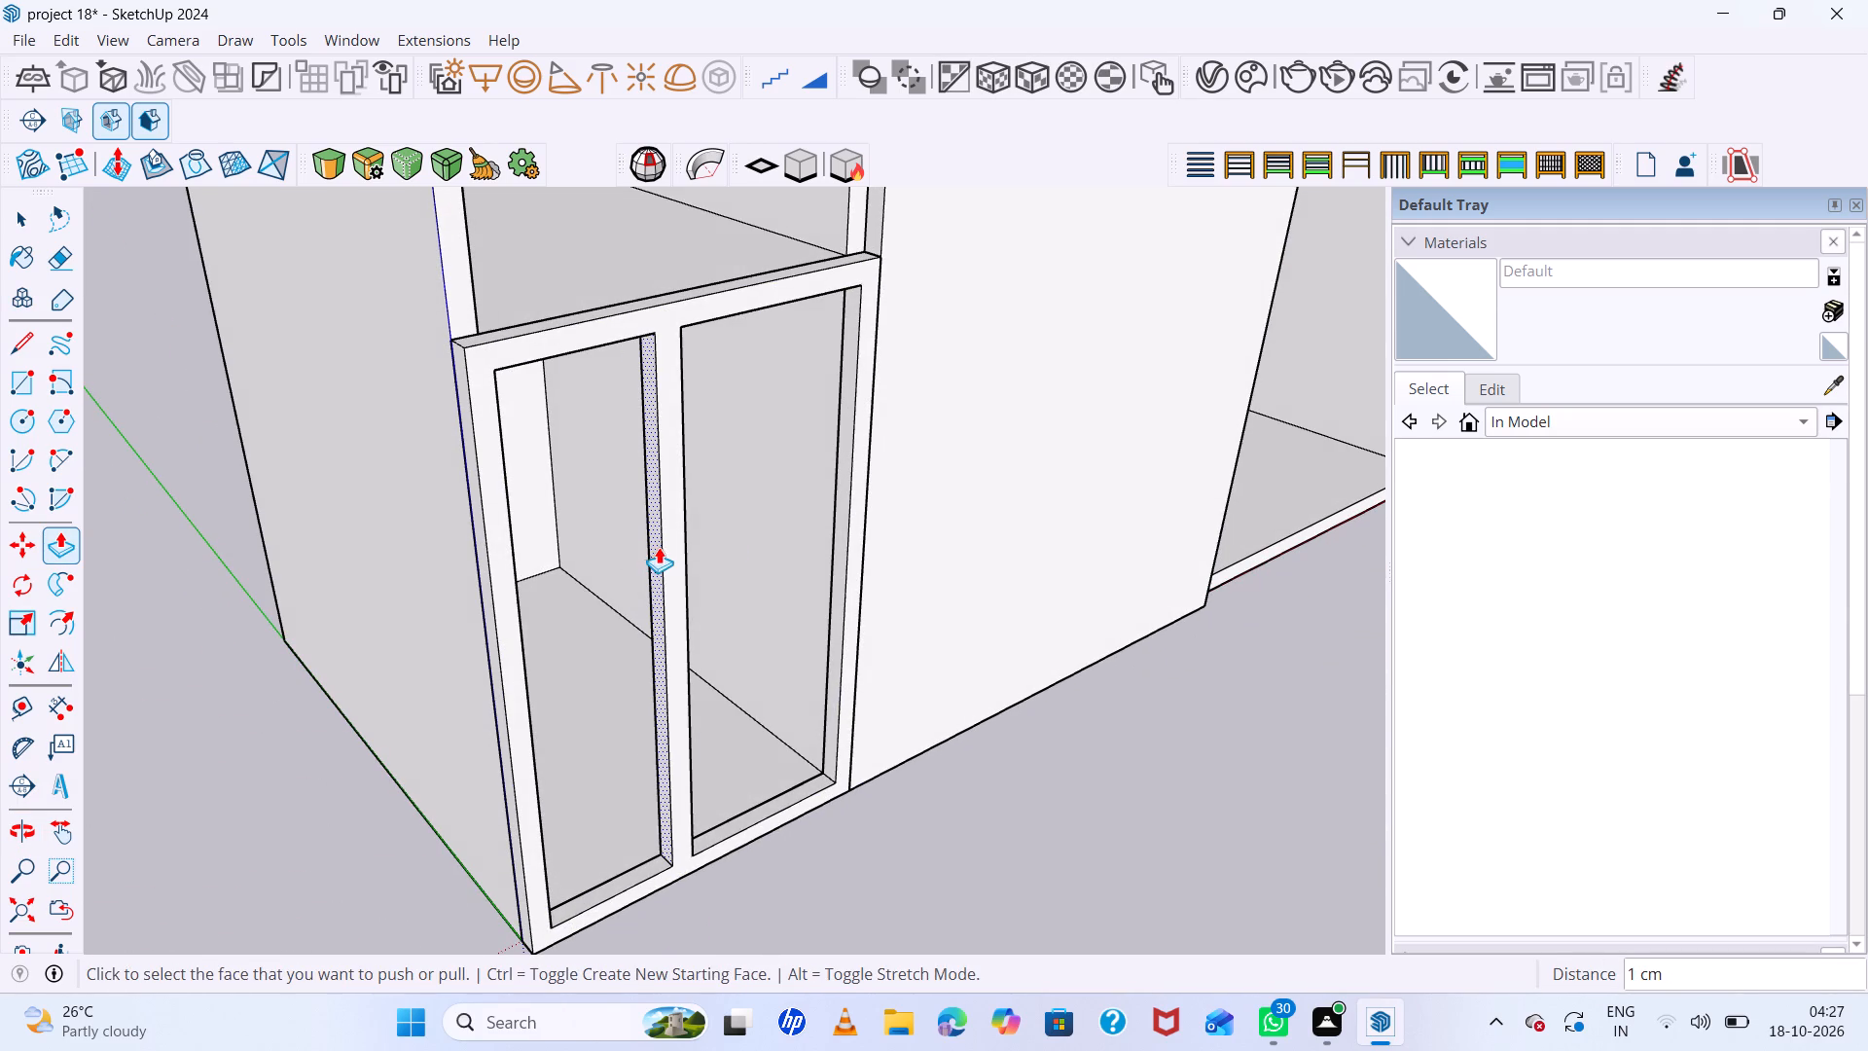
pyautogui.scroll(-13, 651, 548)
pyautogui.moveTo(751, 571); pyautogui.dragTo(339, 610, button='middle')
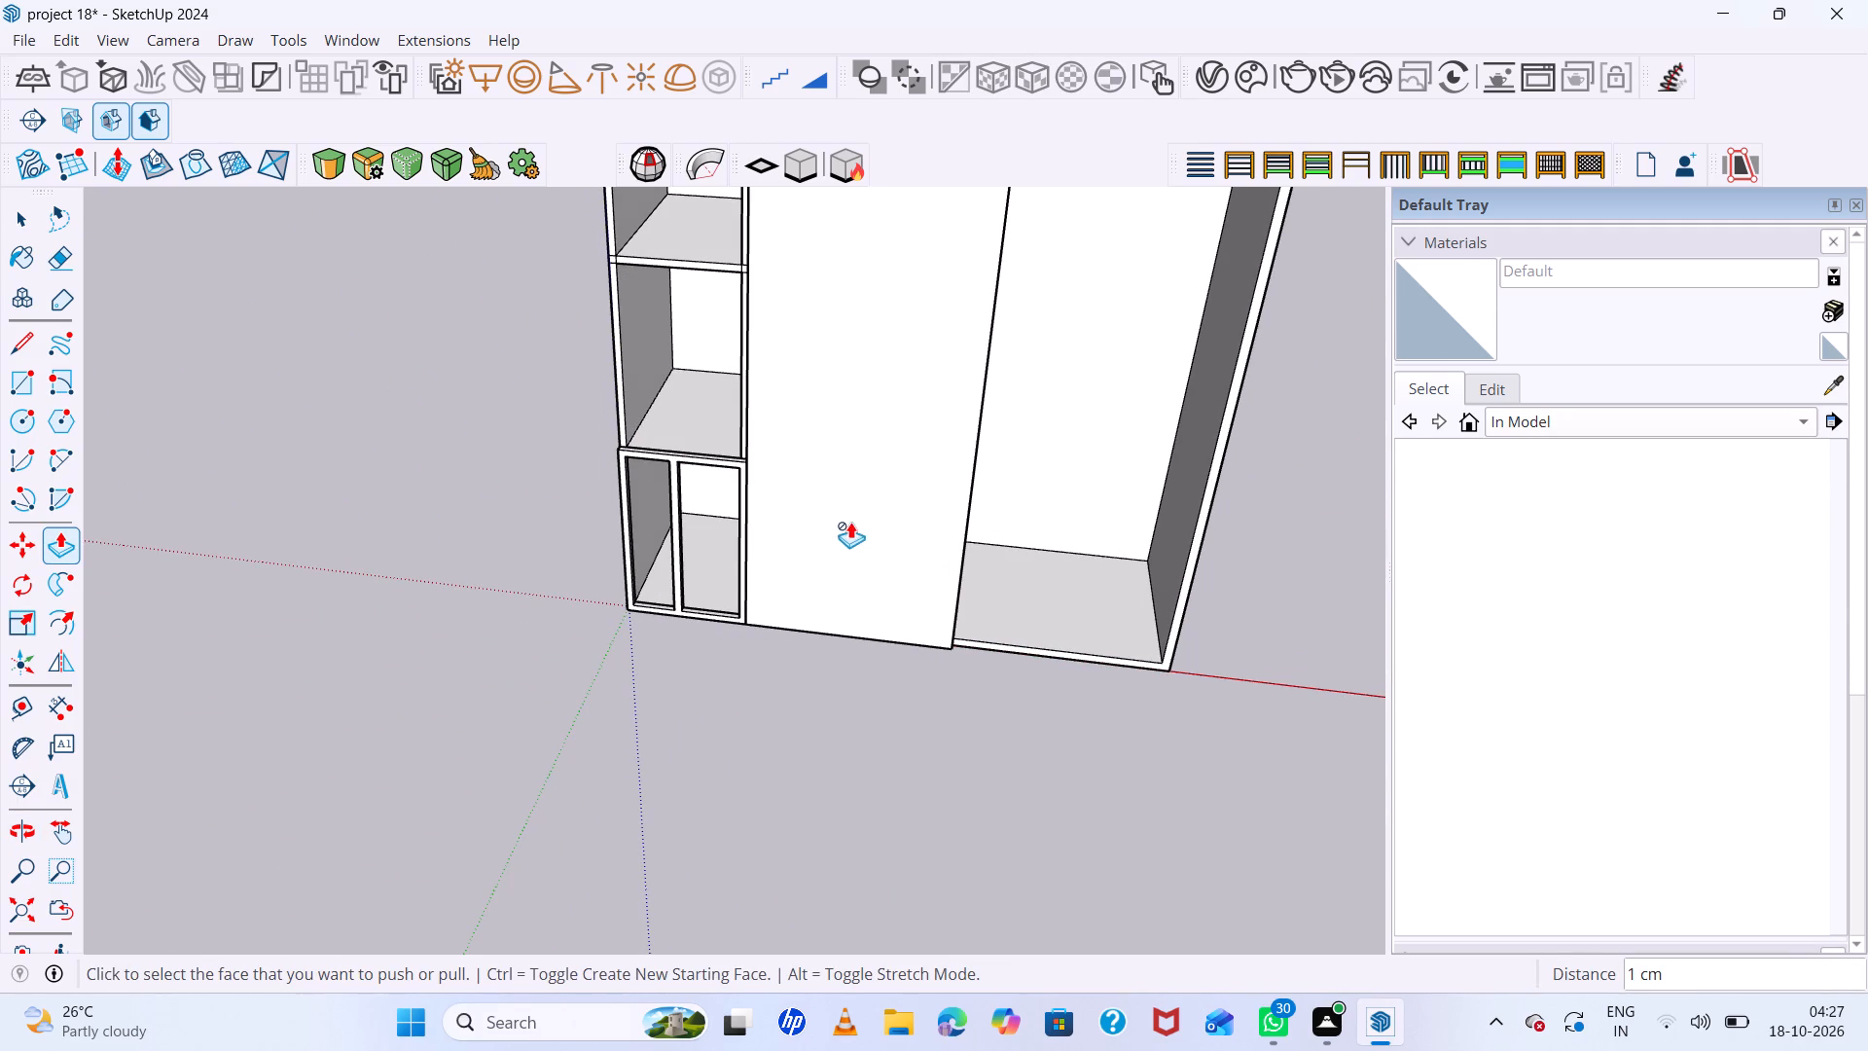
pyautogui.scroll(7, 752, 541)
pyautogui.scroll(-6, 752, 541)
# Shift the bottom frame's divider about 2 cm toward the door by Push/Pulling both of its side faces.
pyautogui.moveTo(673, 534); pyautogui.dragTo(639, 569, button='middle')
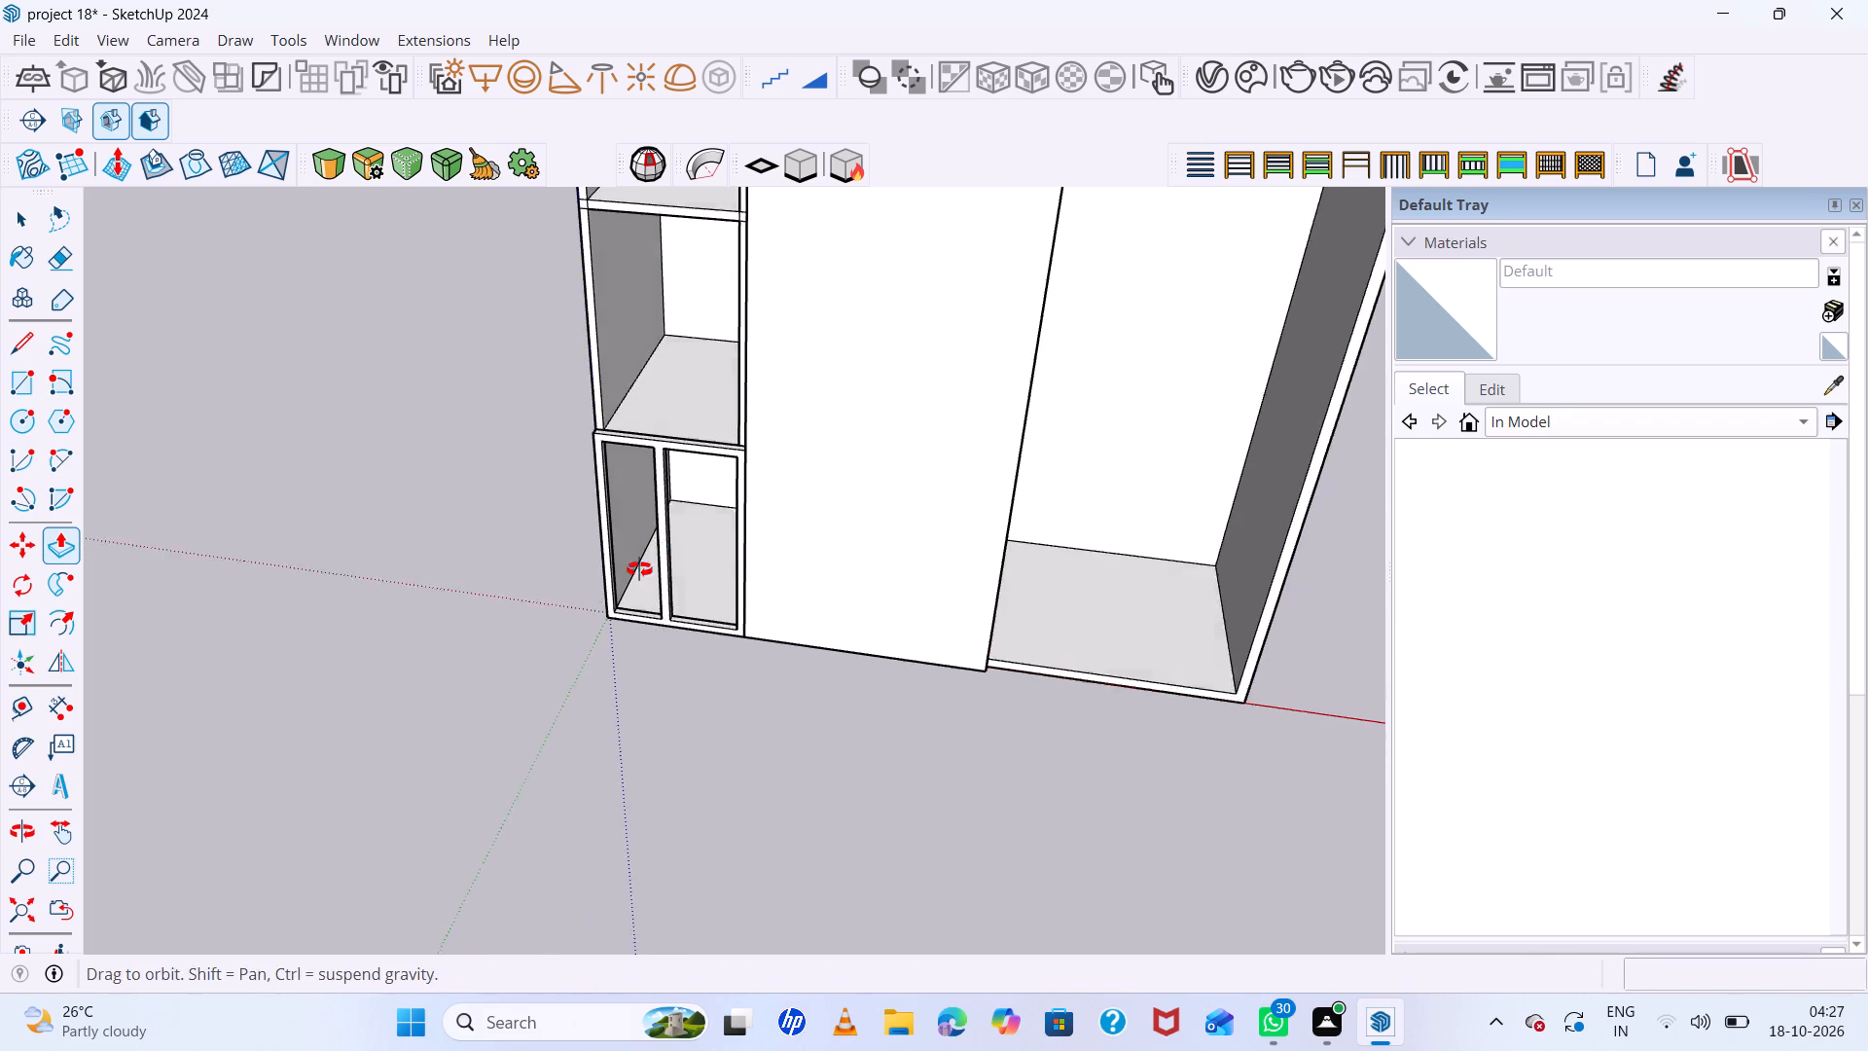
pyautogui.moveTo(639, 569); pyautogui.dragTo(612, 582, button='middle')
pyautogui.scroll(10, 677, 525)
pyautogui.moveTo(664, 520); pyautogui.dragTo(629, 541, button='middle')
pyautogui.scroll(4, 640, 531)
pyautogui.click(640, 531)
pyautogui.click(698, 553)
pyautogui.scroll(-5, 620, 530)
pyautogui.moveTo(629, 528); pyautogui.dragTo(1162, 492, button='middle')
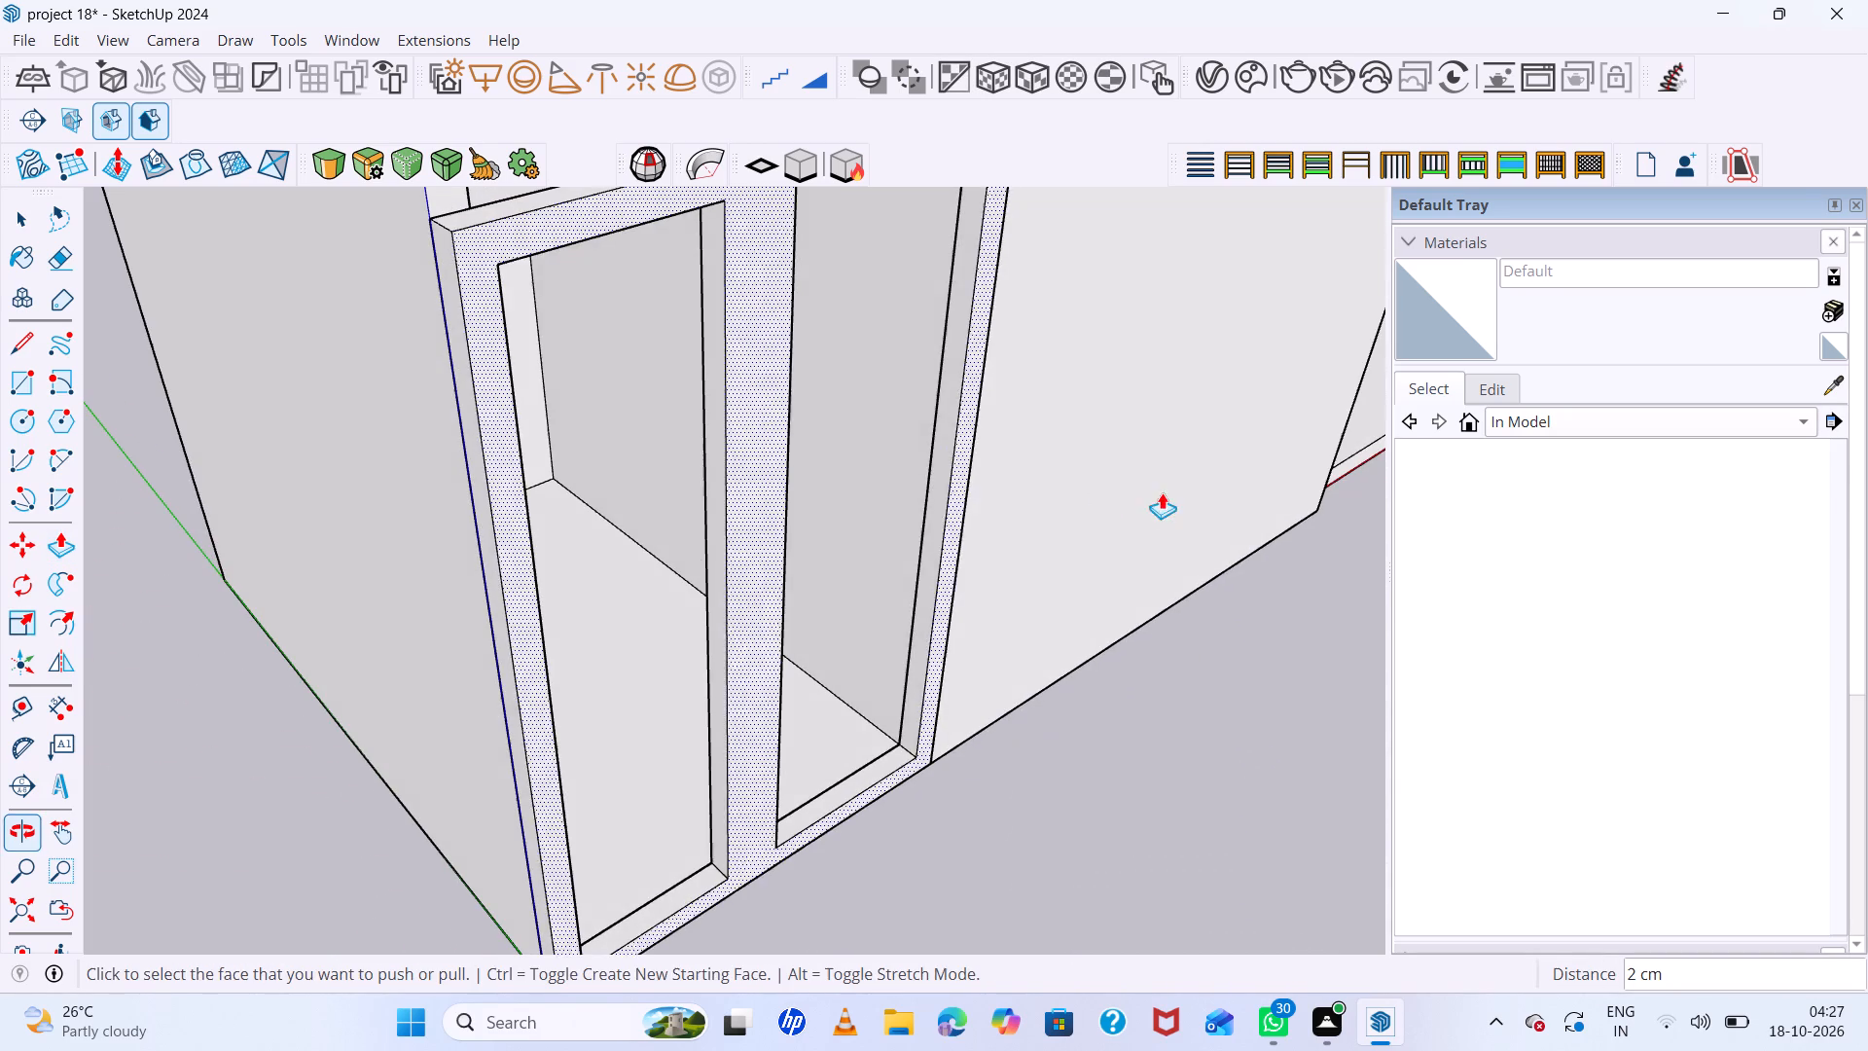
pyautogui.click(718, 553)
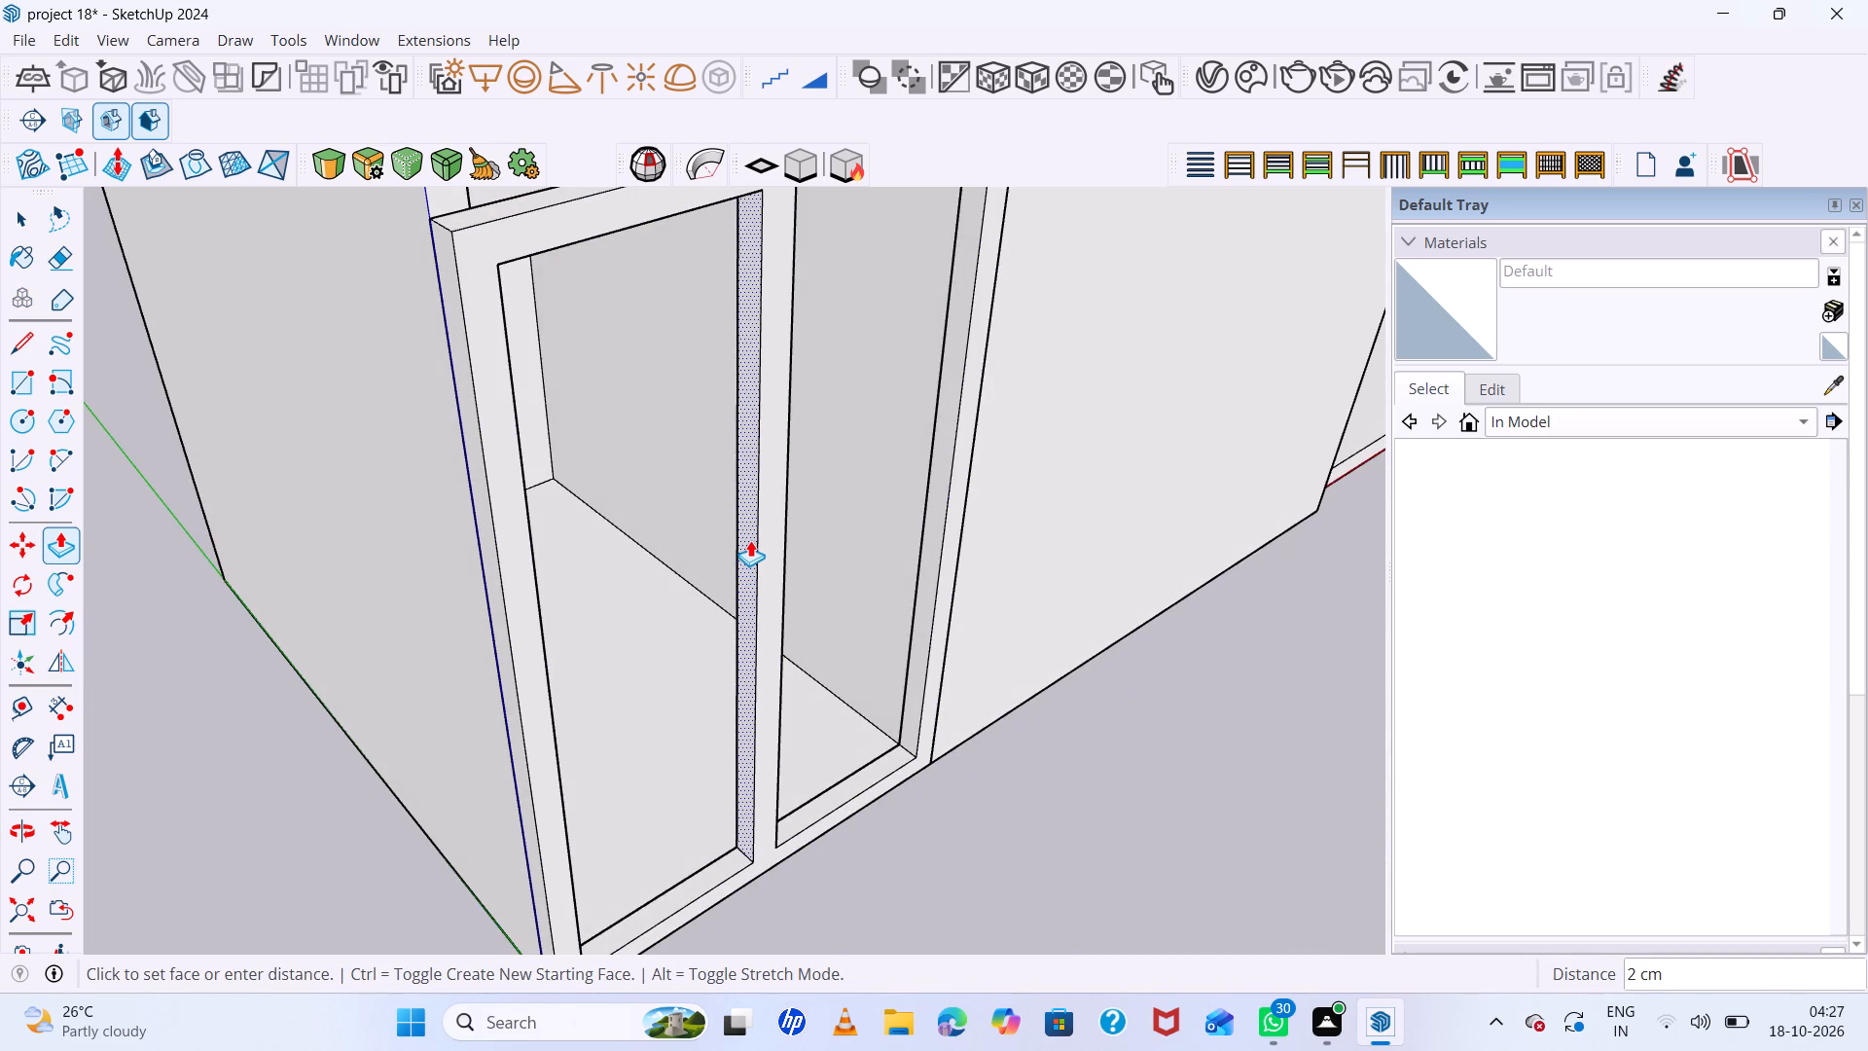
pyautogui.click(750, 540)
# Examine the bottom frame from both sides and from a distance, checking the divider's position between its two openings.
pyautogui.scroll(-14, 743, 542)
pyautogui.scroll(-6, 891, 568)
pyautogui.moveTo(946, 594); pyautogui.dragTo(785, 505, button='middle')
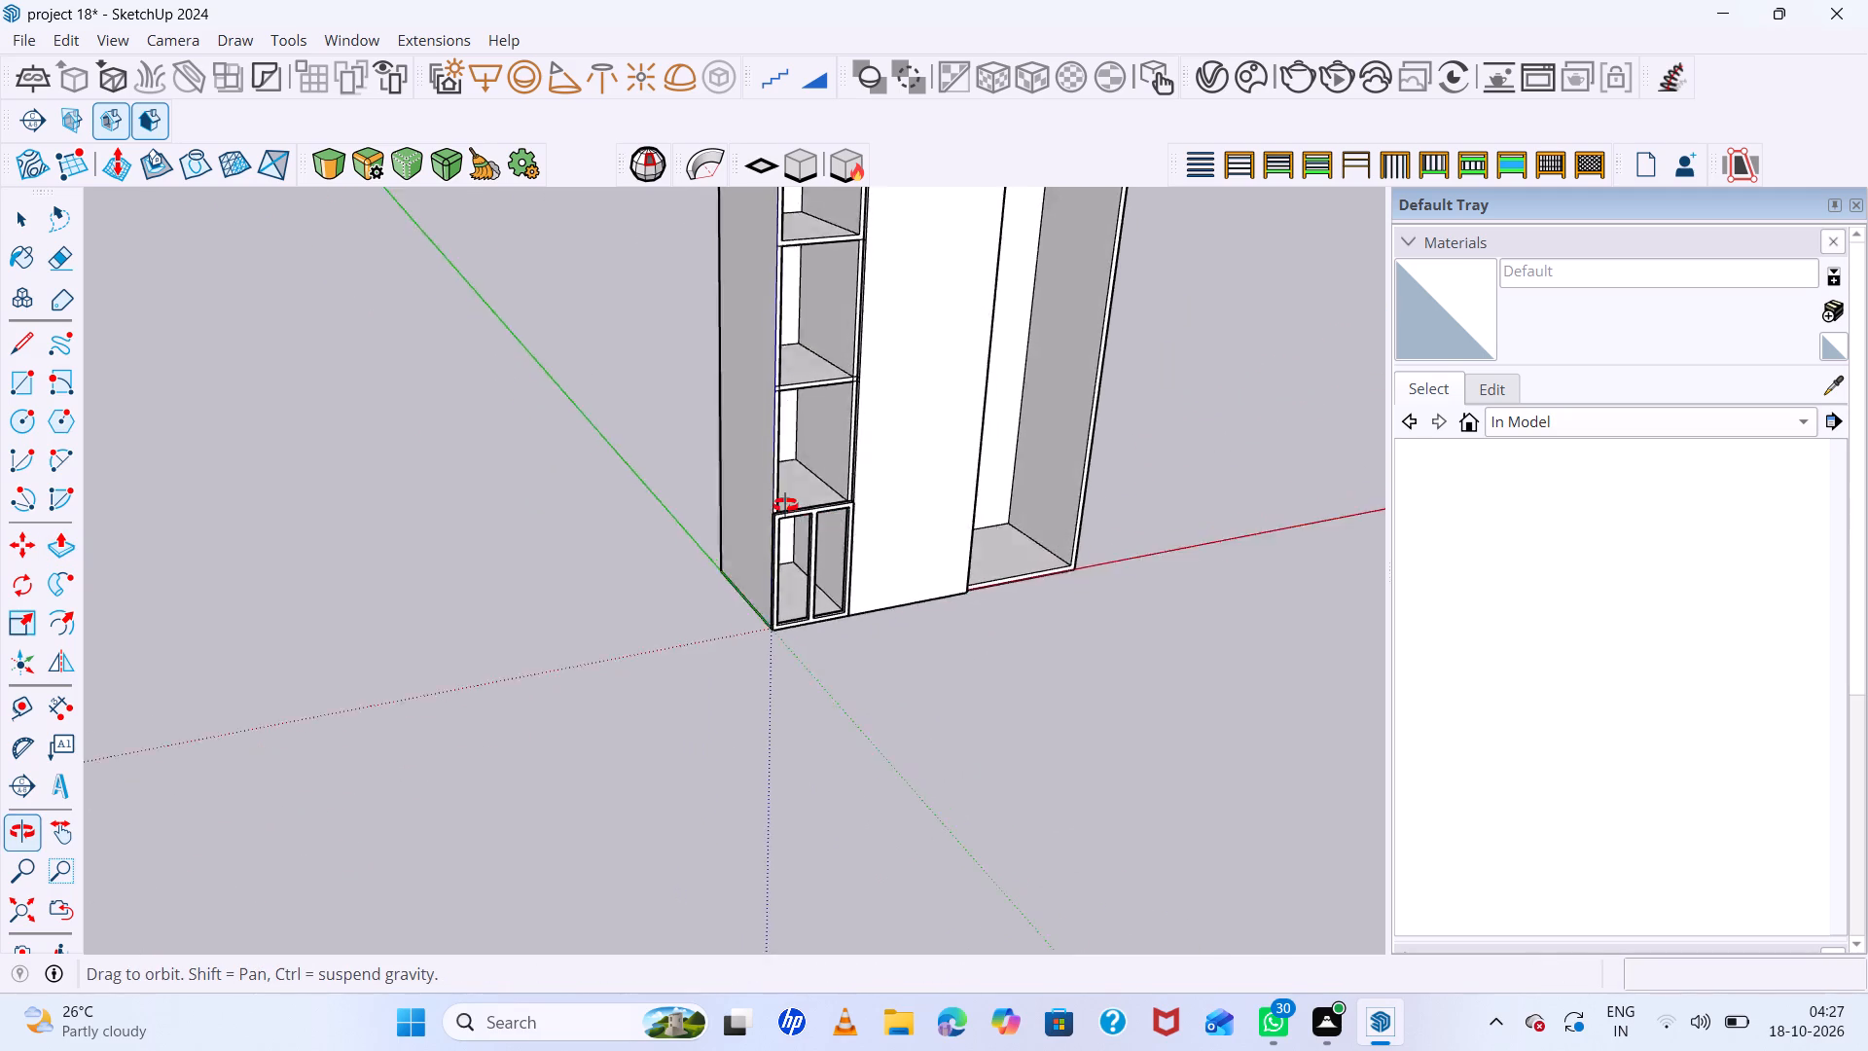
pyautogui.moveTo(785, 505); pyautogui.dragTo(593, 483, button='middle')
pyautogui.scroll(6, 848, 549)
pyautogui.moveTo(813, 570); pyautogui.dragTo(850, 482, button='middle')
pyautogui.scroll(5, 757, 584)
pyautogui.moveTo(707, 581); pyautogui.dragTo(1176, 560, button='middle')
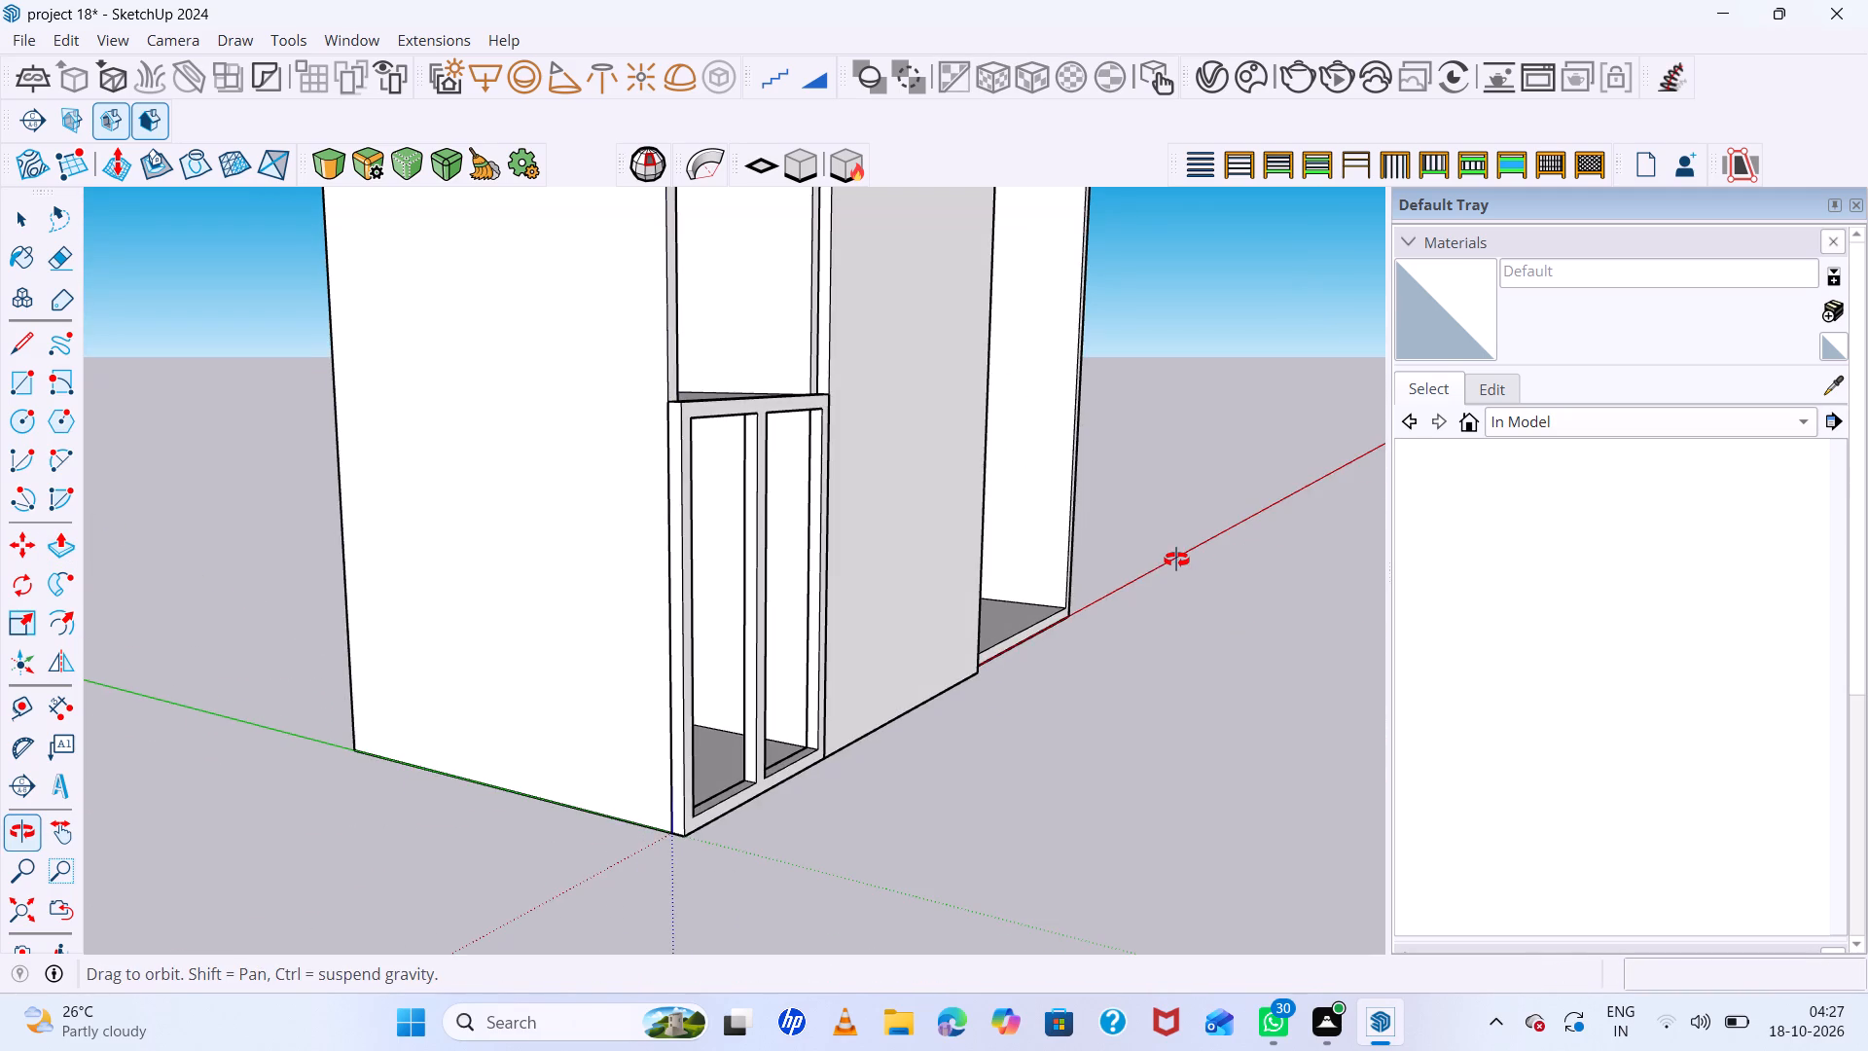
pyautogui.moveTo(1176, 560); pyautogui.dragTo(913, 595, button='middle')
pyautogui.moveTo(898, 597); pyautogui.dragTo(880, 599, button='middle')
pyautogui.scroll(6, 772, 592)
pyautogui.moveTo(792, 582); pyautogui.dragTo(185, 636, button='middle')
pyautogui.middleClick(185, 636)
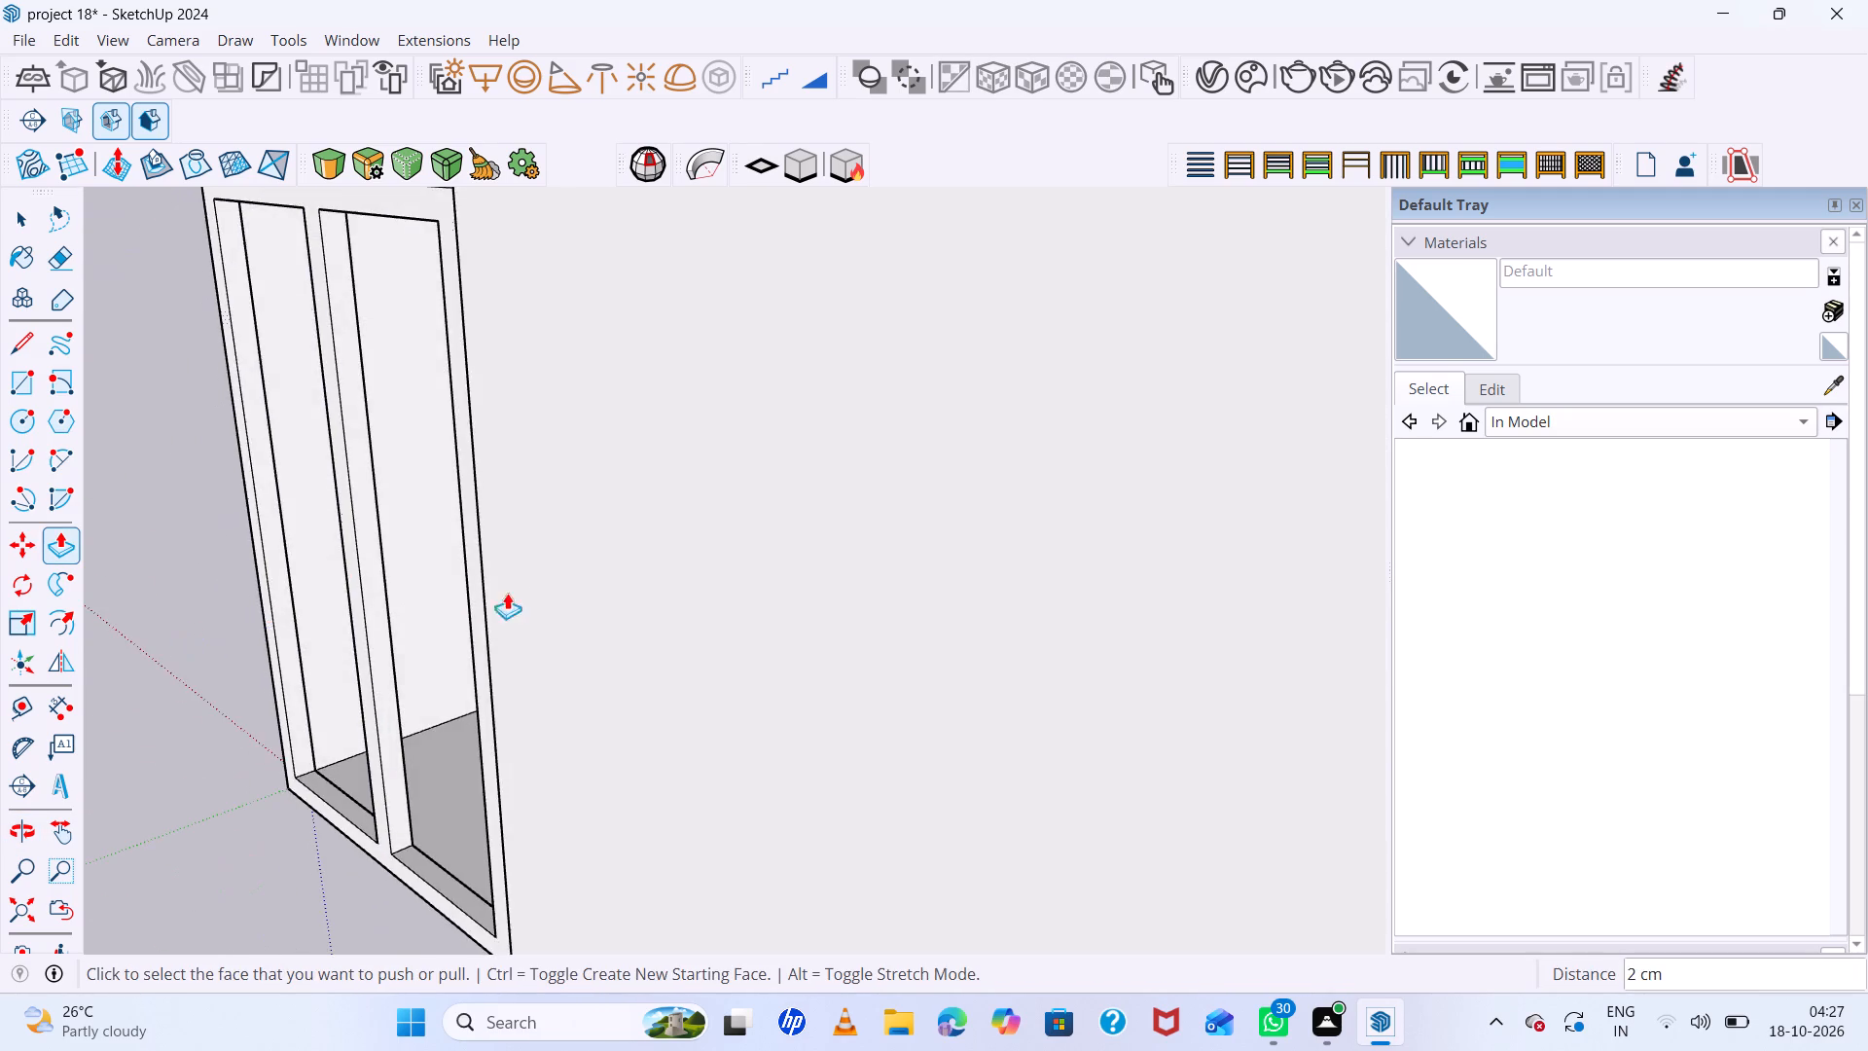
pyautogui.scroll(-4, 524, 591)
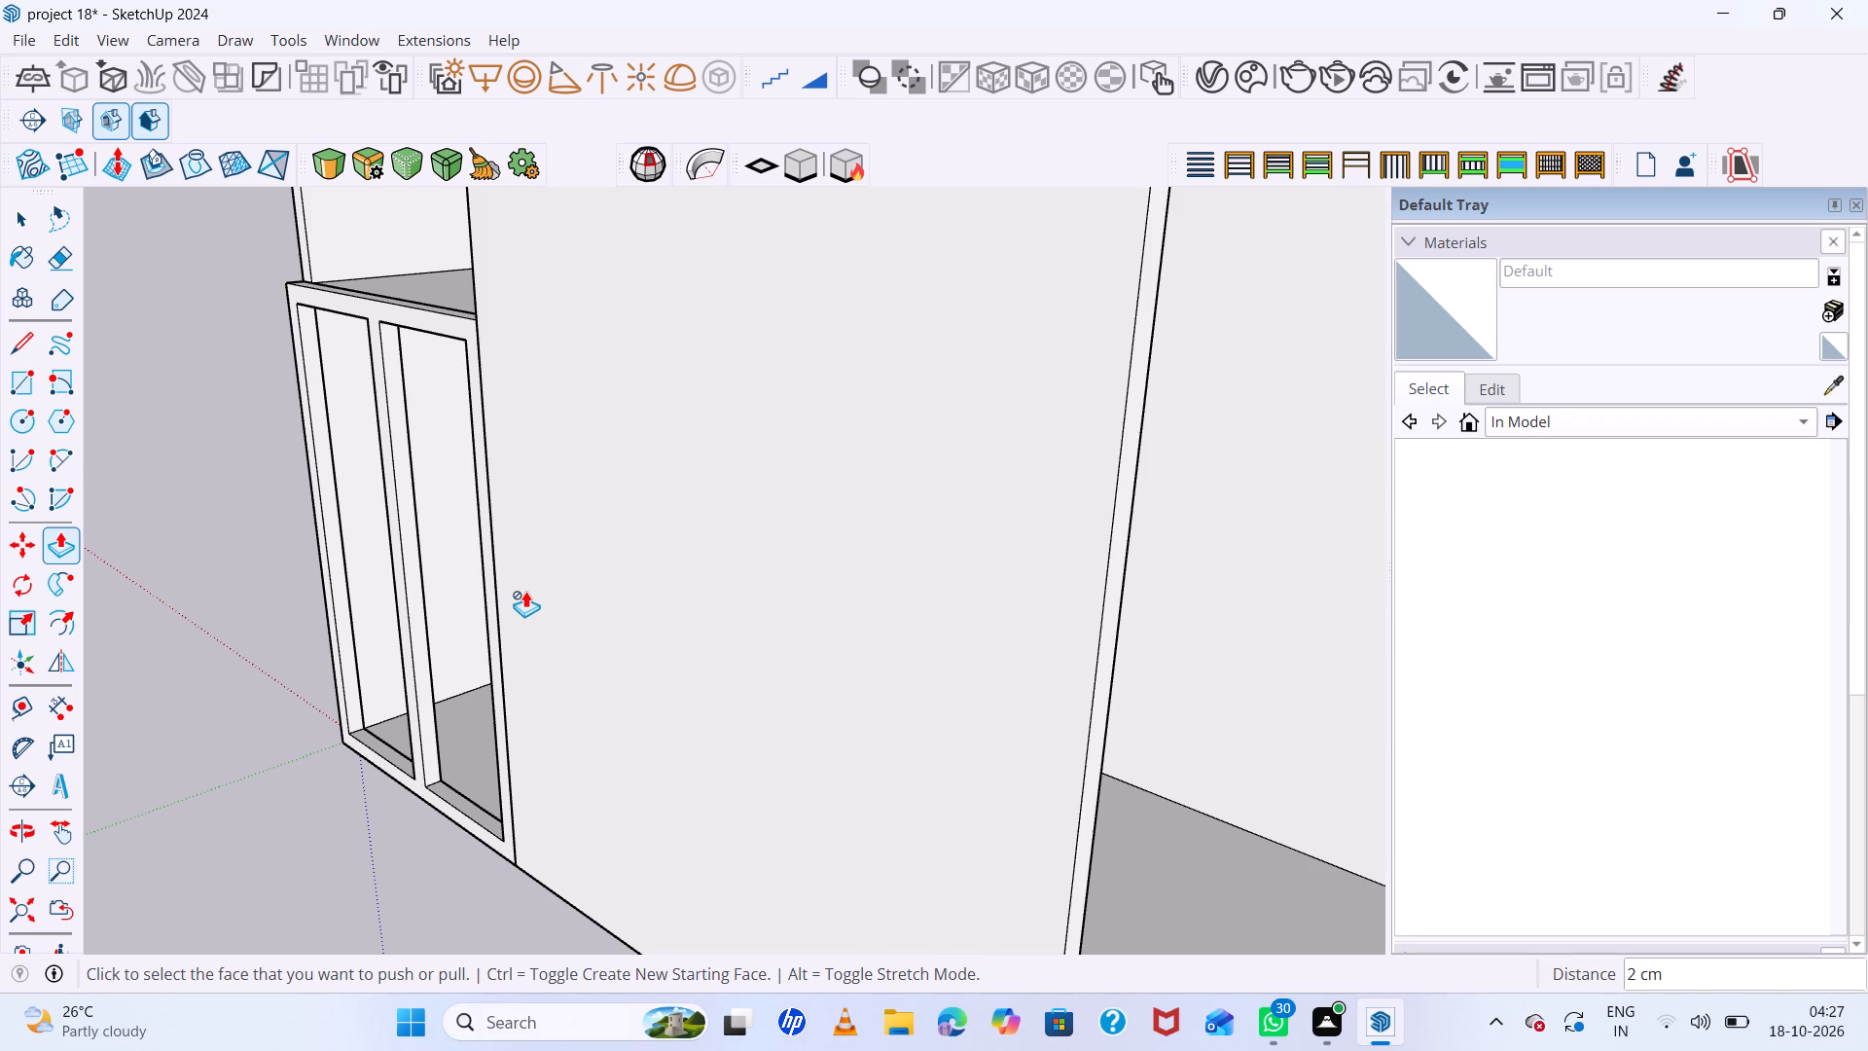
pyautogui.scroll(-7, 457, 585)
pyautogui.moveTo(453, 578); pyautogui.dragTo(1014, 553, button='middle')
pyautogui.scroll(-8, 555, 527)
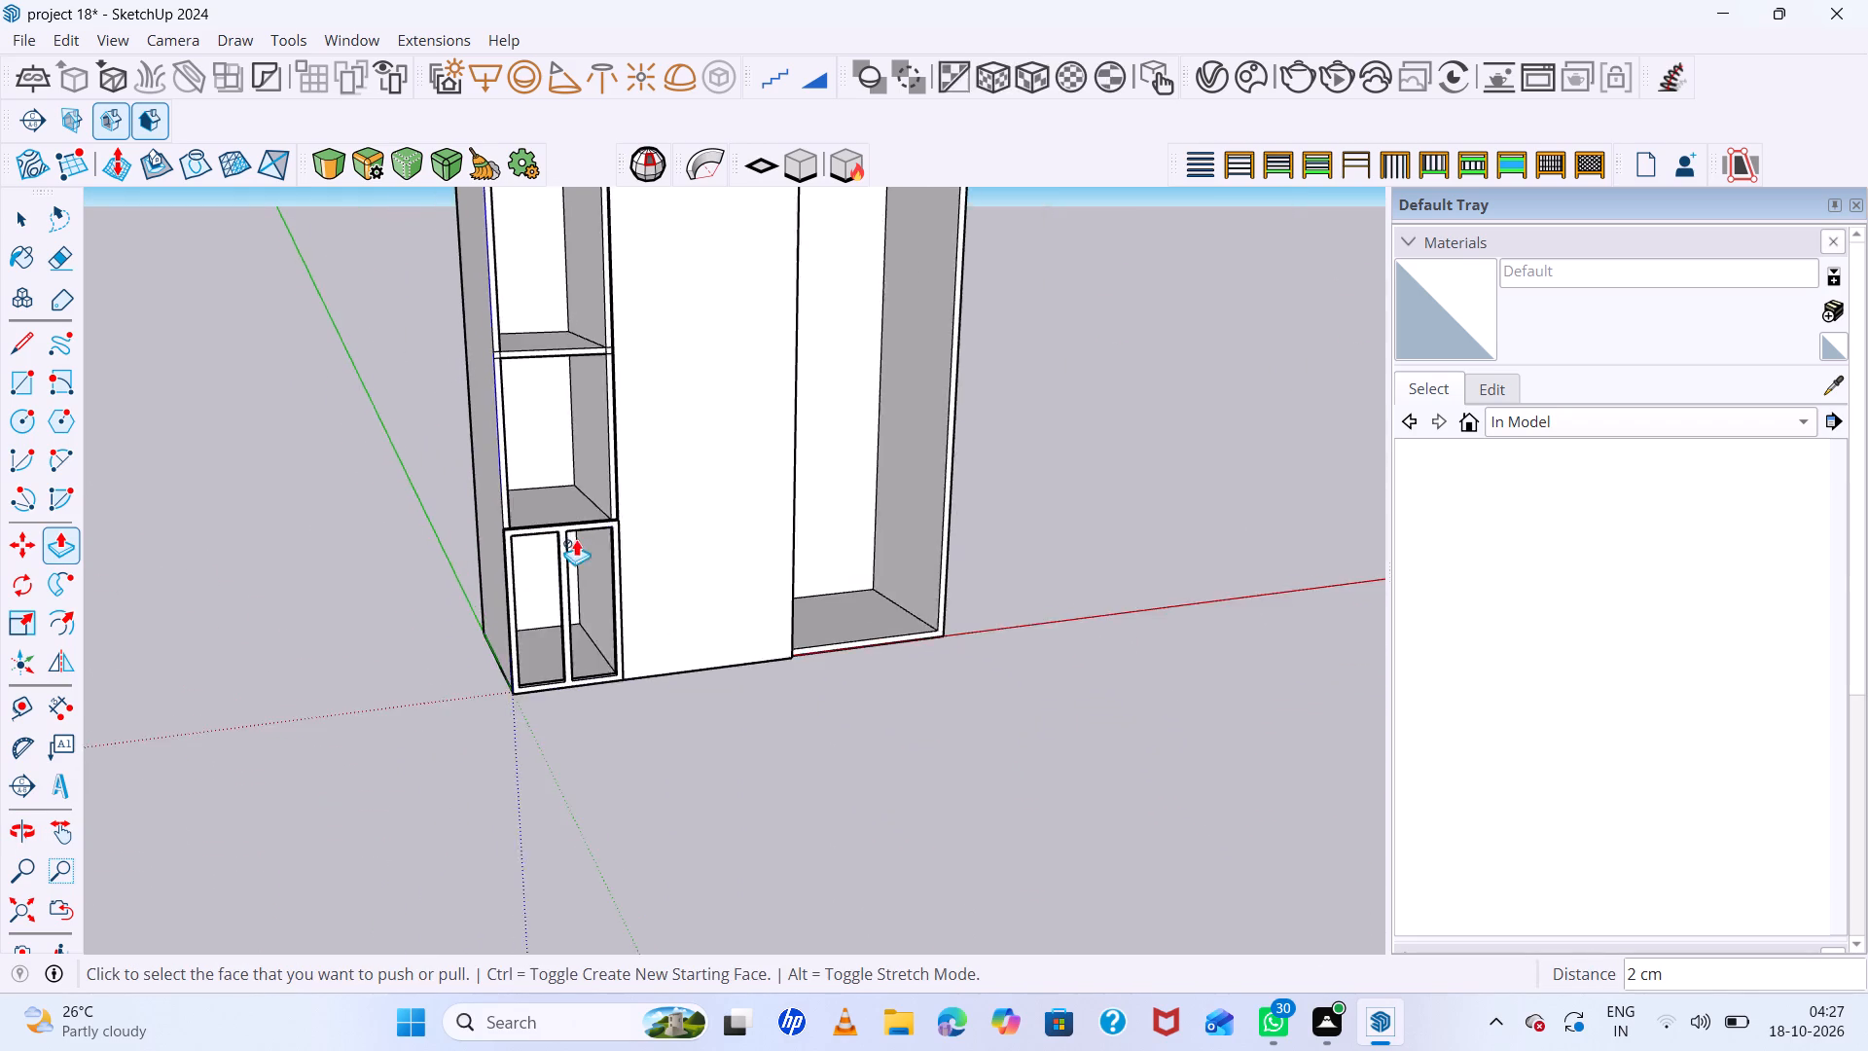
pyautogui.scroll(-4, 576, 539)
pyautogui.scroll(13, 550, 631)
pyautogui.moveTo(618, 616); pyautogui.dragTo(646, 599, button='middle')
# Shift the divider about 6 cm toward the cabinet's outer side by Push/Pulling both of its side faces.
pyautogui.scroll(-6, 665, 577)
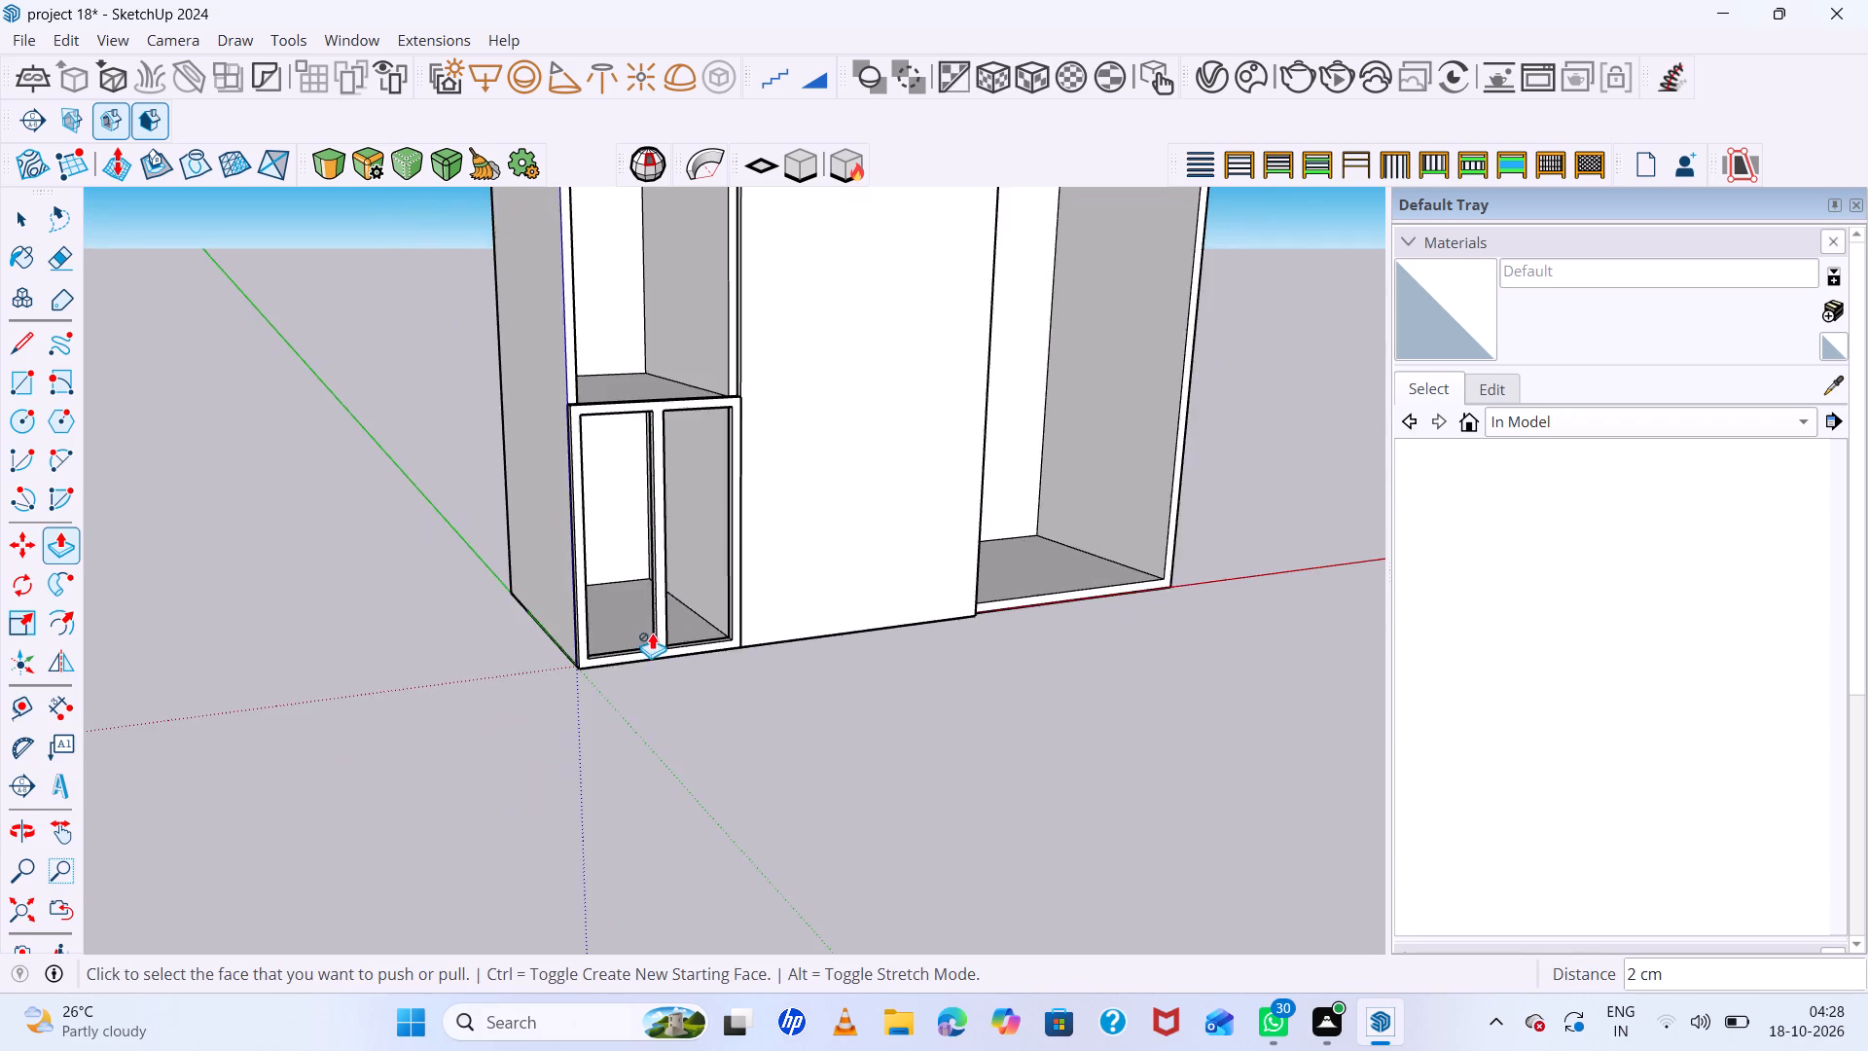
pyautogui.scroll(12, 652, 633)
pyautogui.moveTo(653, 658); pyautogui.dragTo(808, 665, button='middle')
pyautogui.click(684, 648)
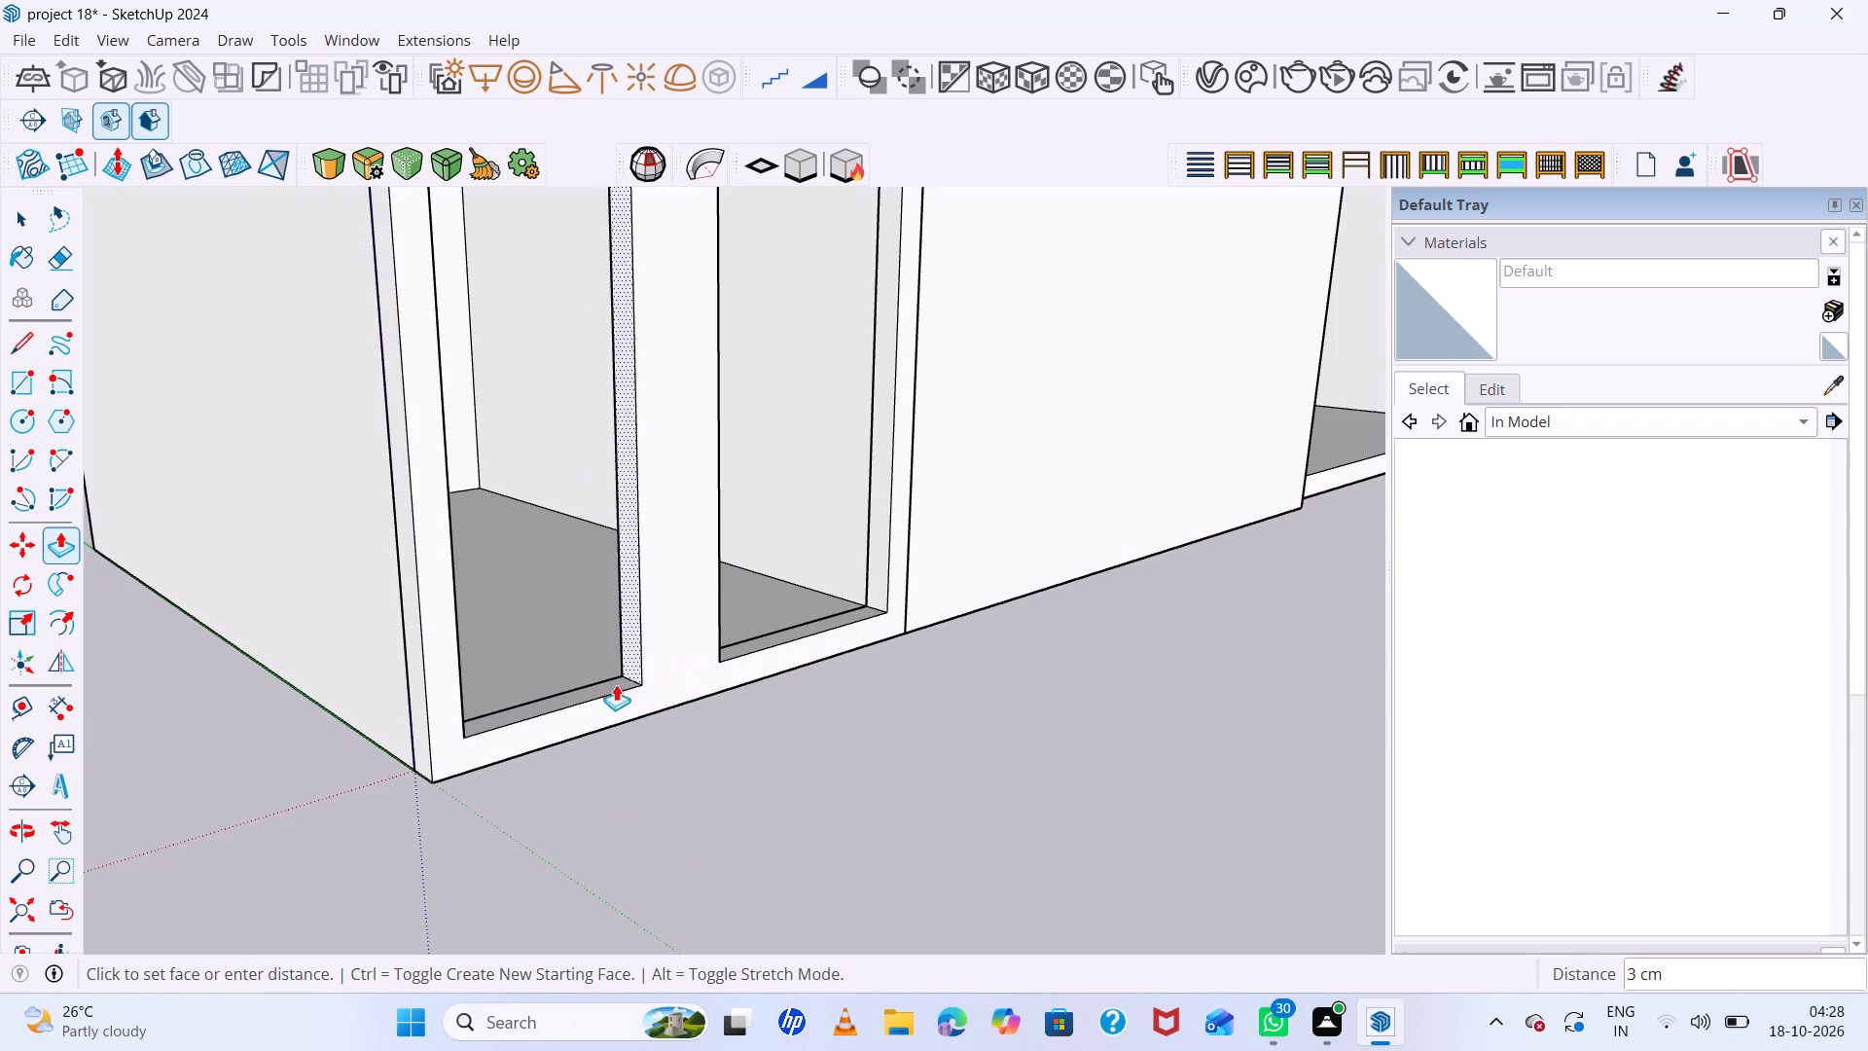
pyautogui.click(591, 700)
pyautogui.scroll(-7, 746, 683)
pyautogui.moveTo(802, 683); pyautogui.dragTo(490, 782, button='middle')
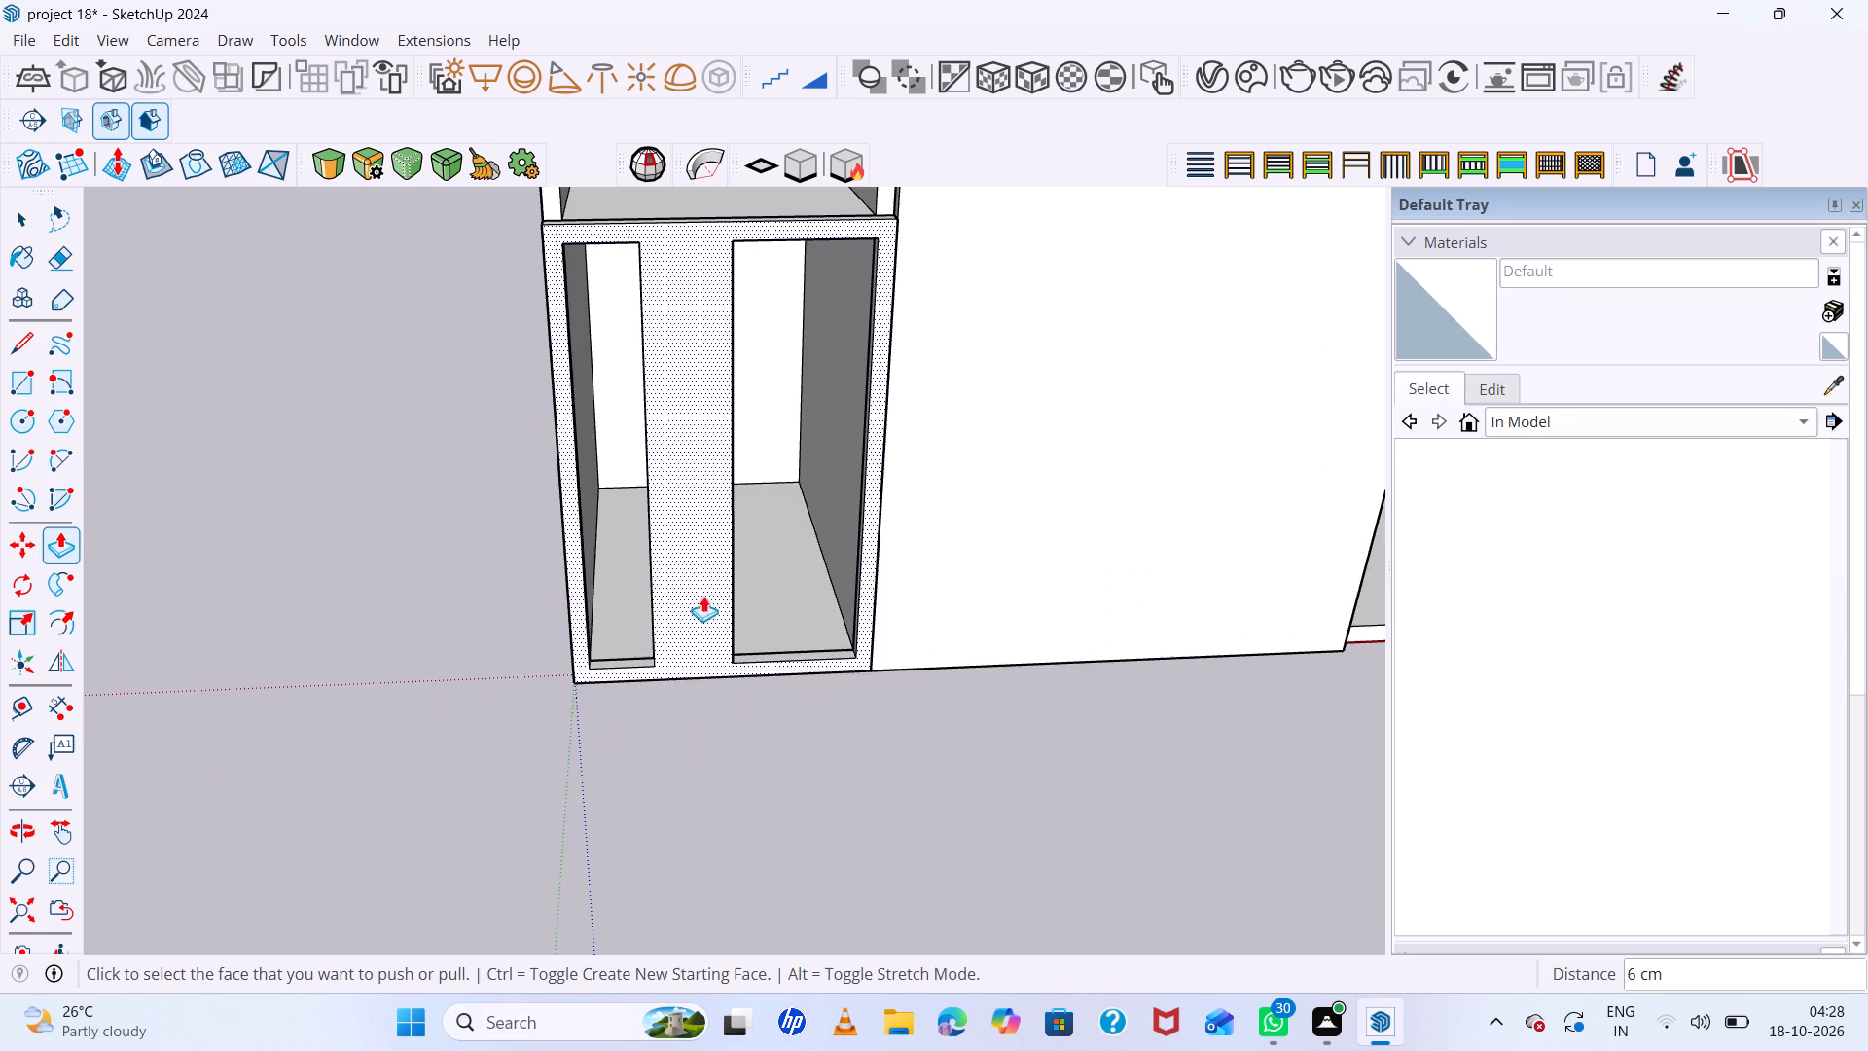
pyautogui.scroll(5, 712, 592)
pyautogui.moveTo(739, 610); pyautogui.dragTo(404, 653, button='middle')
pyautogui.scroll(4, 716, 627)
pyautogui.click(685, 645)
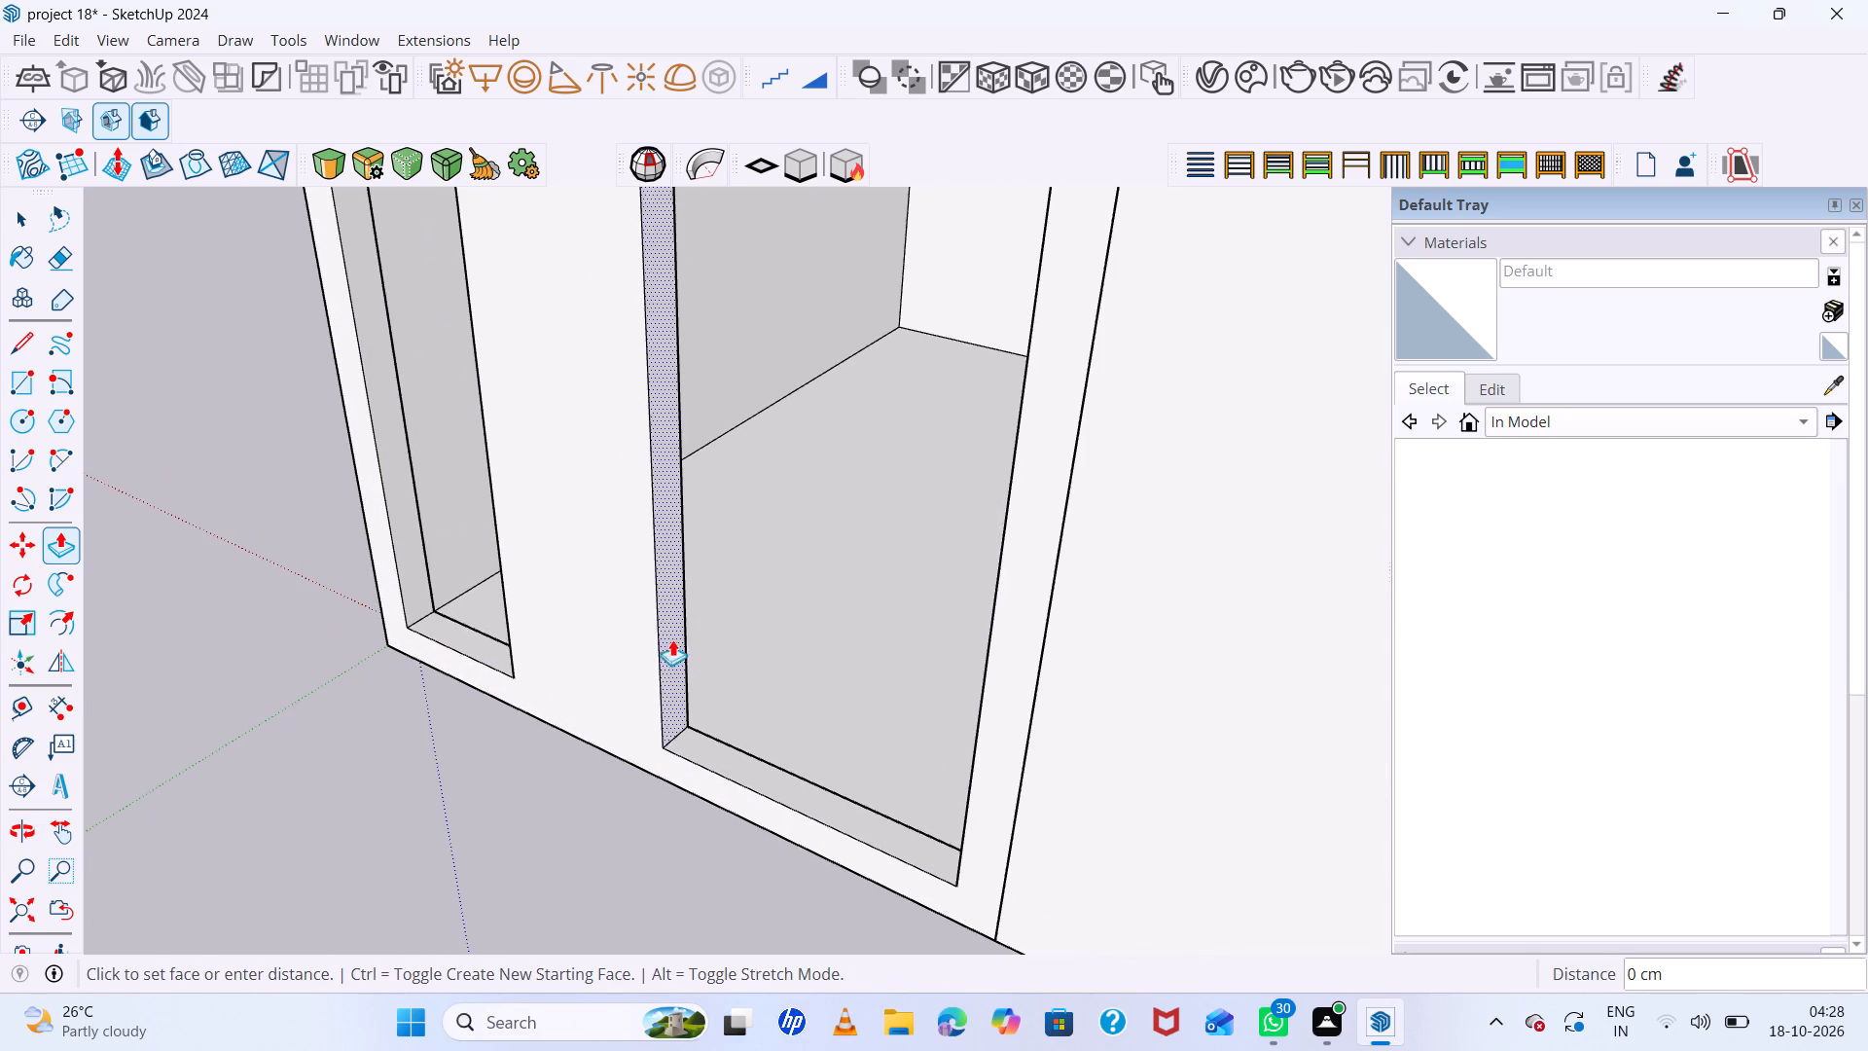
pyautogui.click(552, 602)
pyautogui.scroll(-18, 695, 650)
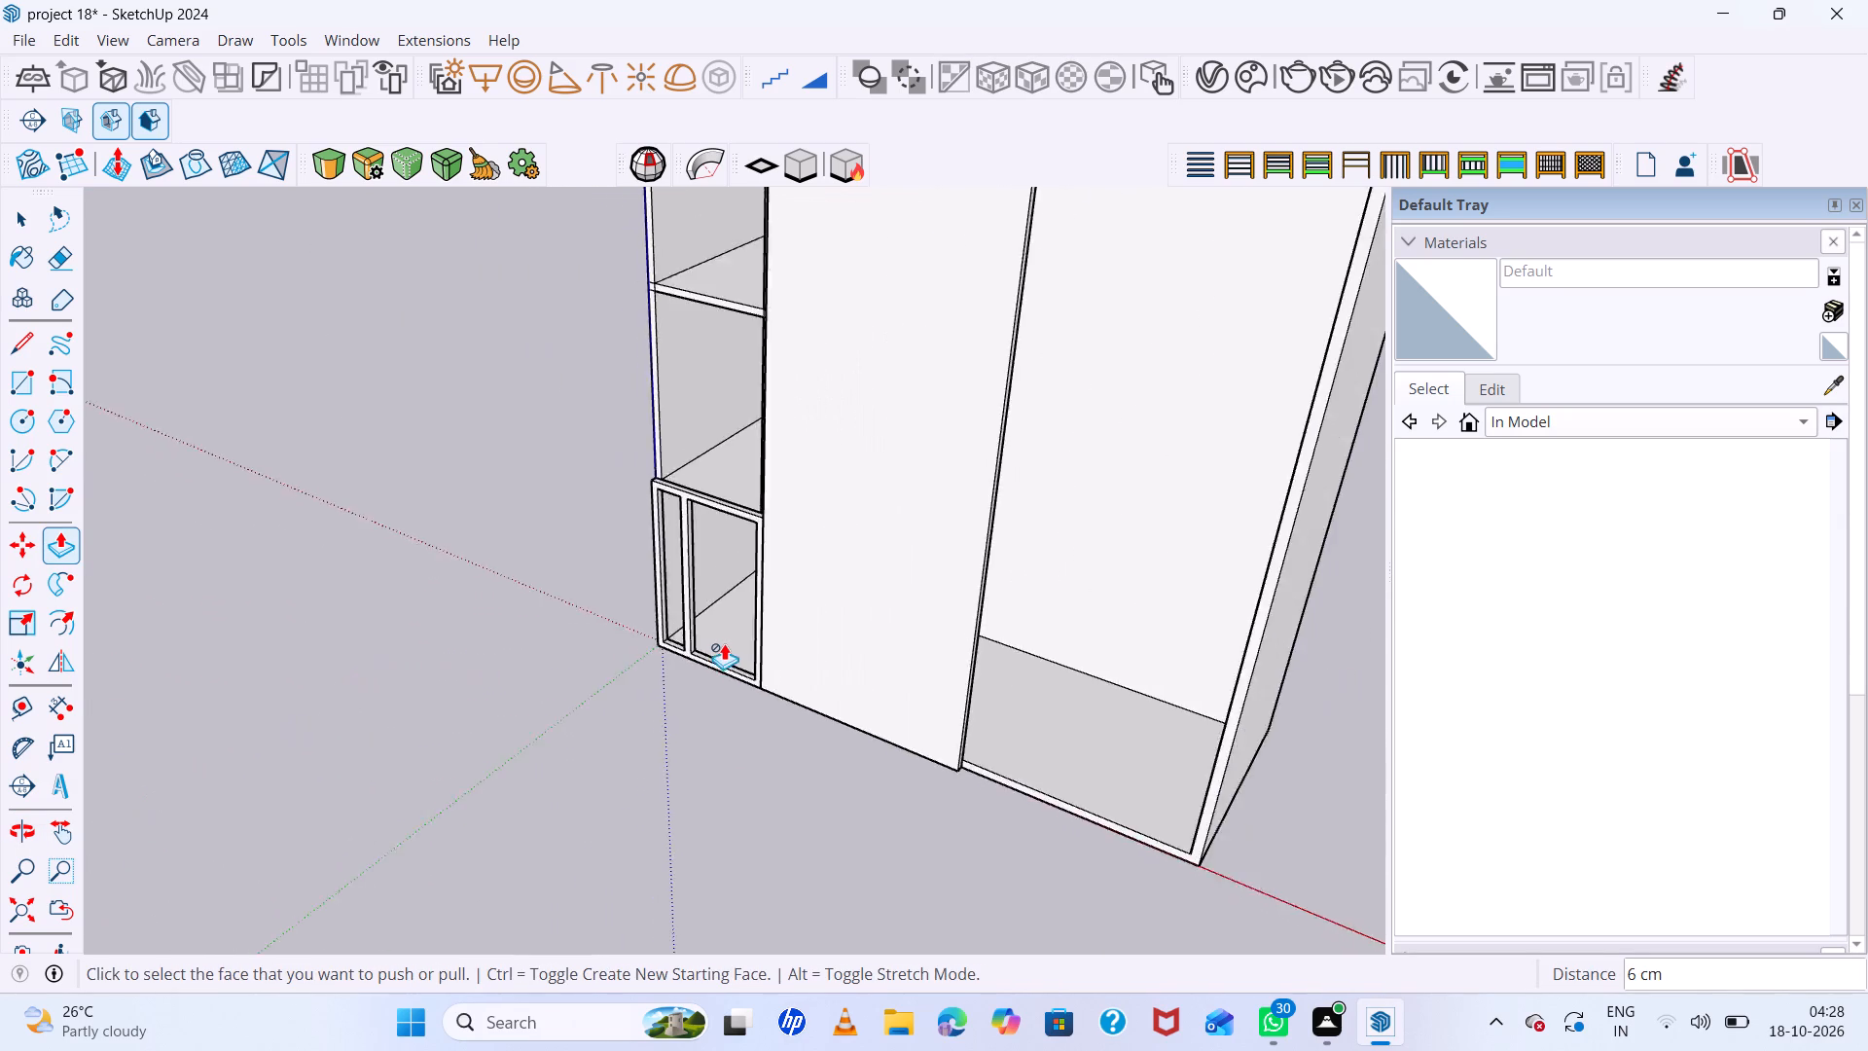
pyautogui.moveTo(726, 644); pyautogui.dragTo(974, 486, button='middle')
pyautogui.middleClick(974, 486)
pyautogui.scroll(6, 671, 607)
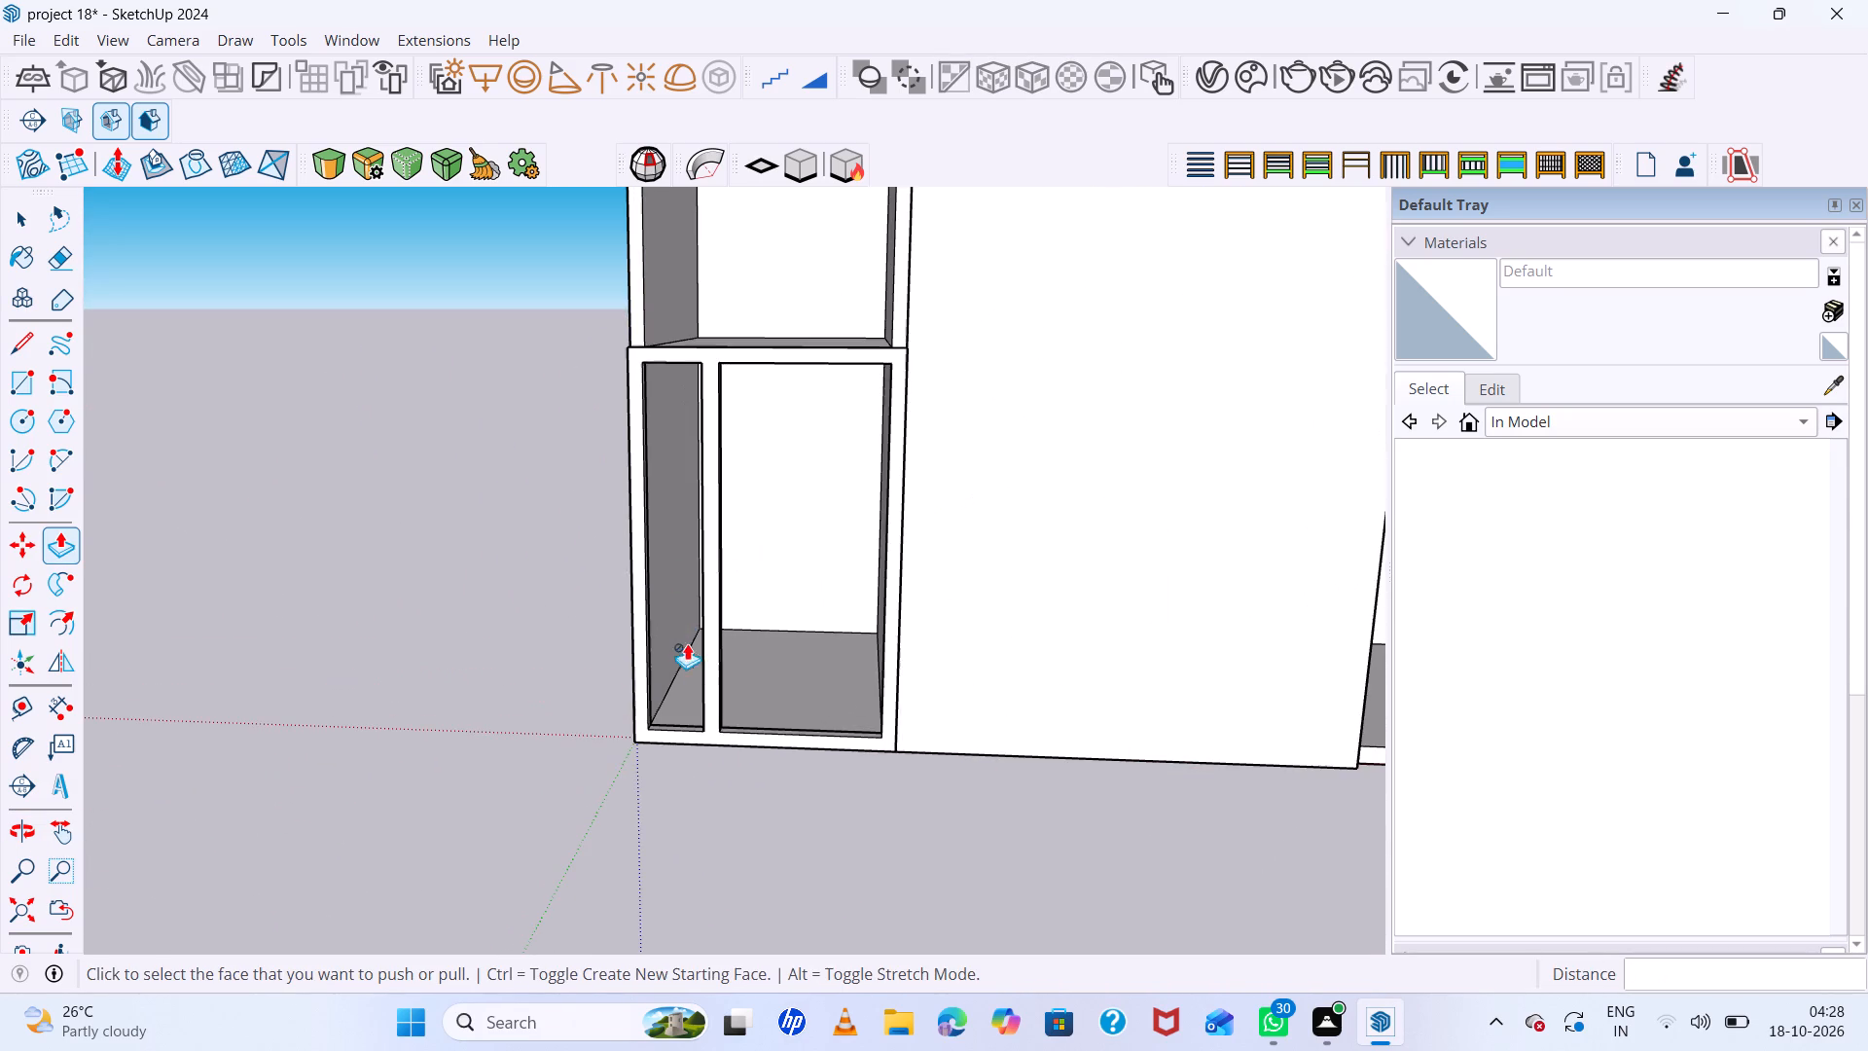
pyautogui.scroll(-7, 857, 548)
# Make a component from the bottom compartment's entire divided frame, keeping the default settings.
pyautogui.press('space')
pyautogui.scroll(6, 776, 665)
pyautogui.doubleClick(760, 609)
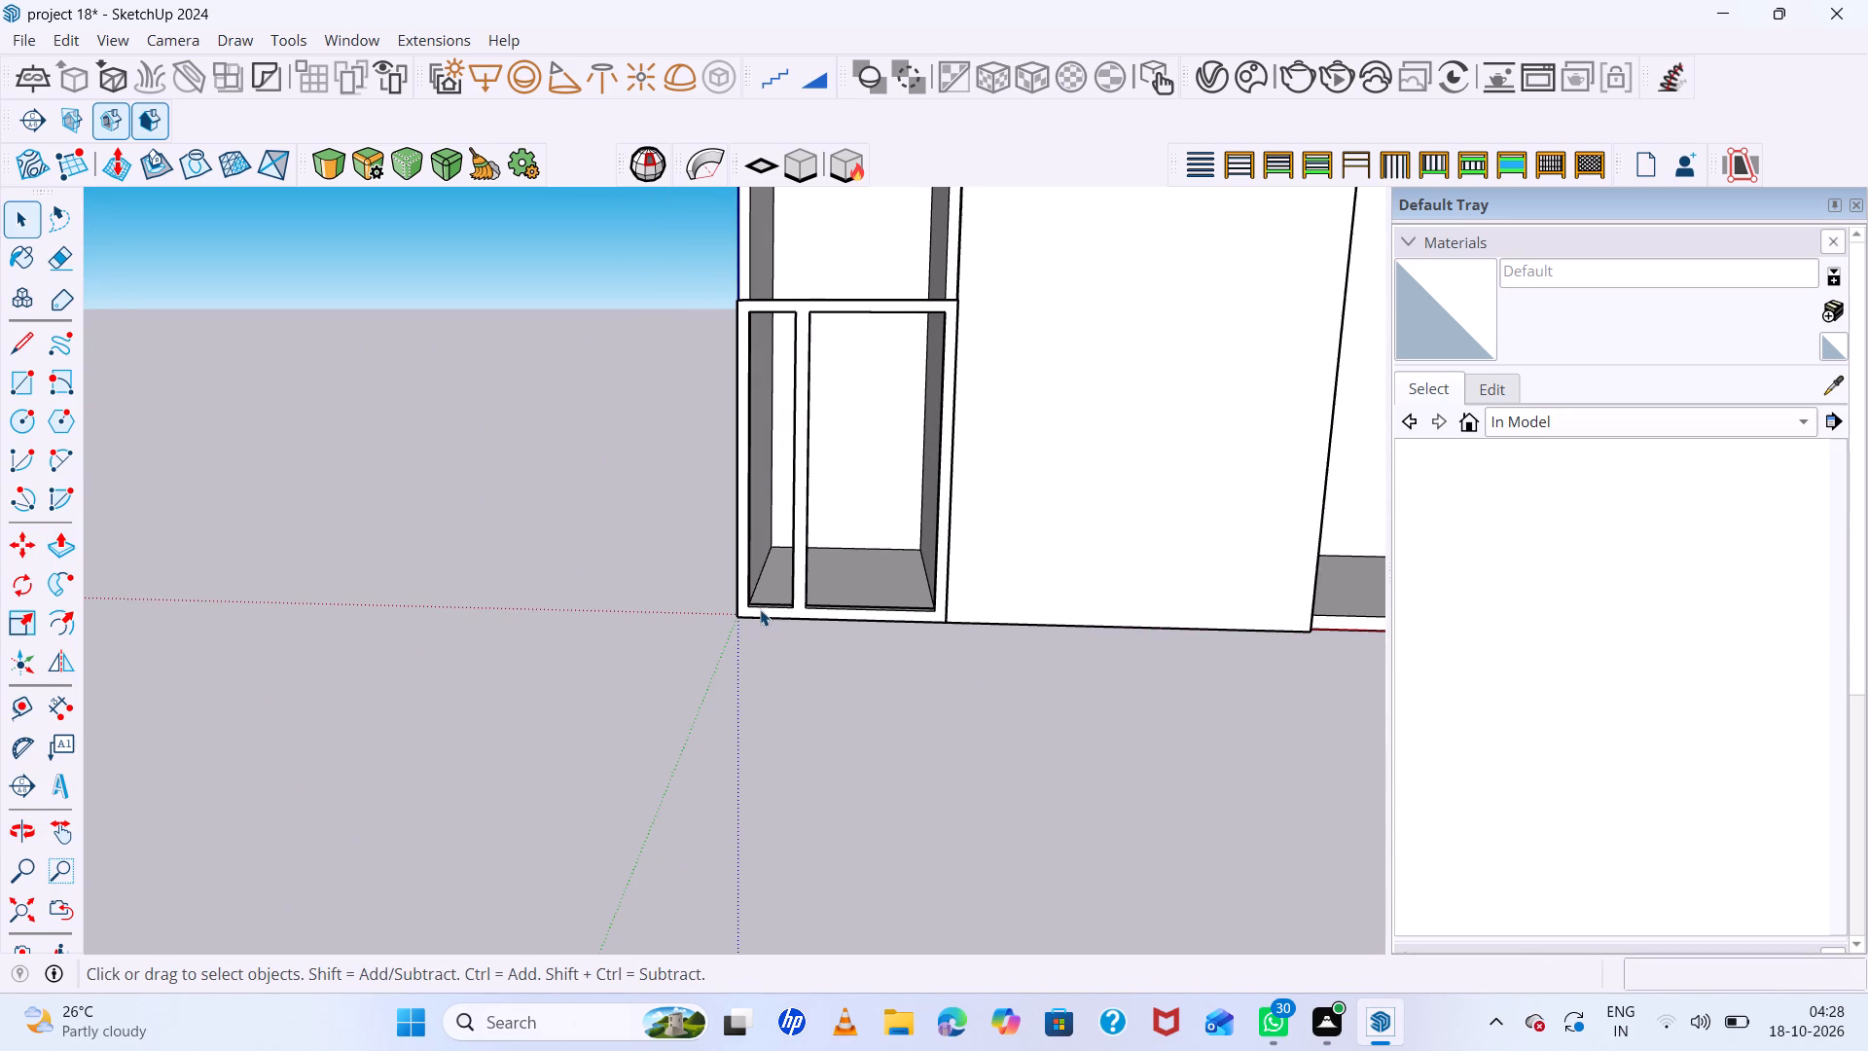
pyautogui.tripleClick(753, 611)
pyautogui.rightClick(752, 611)
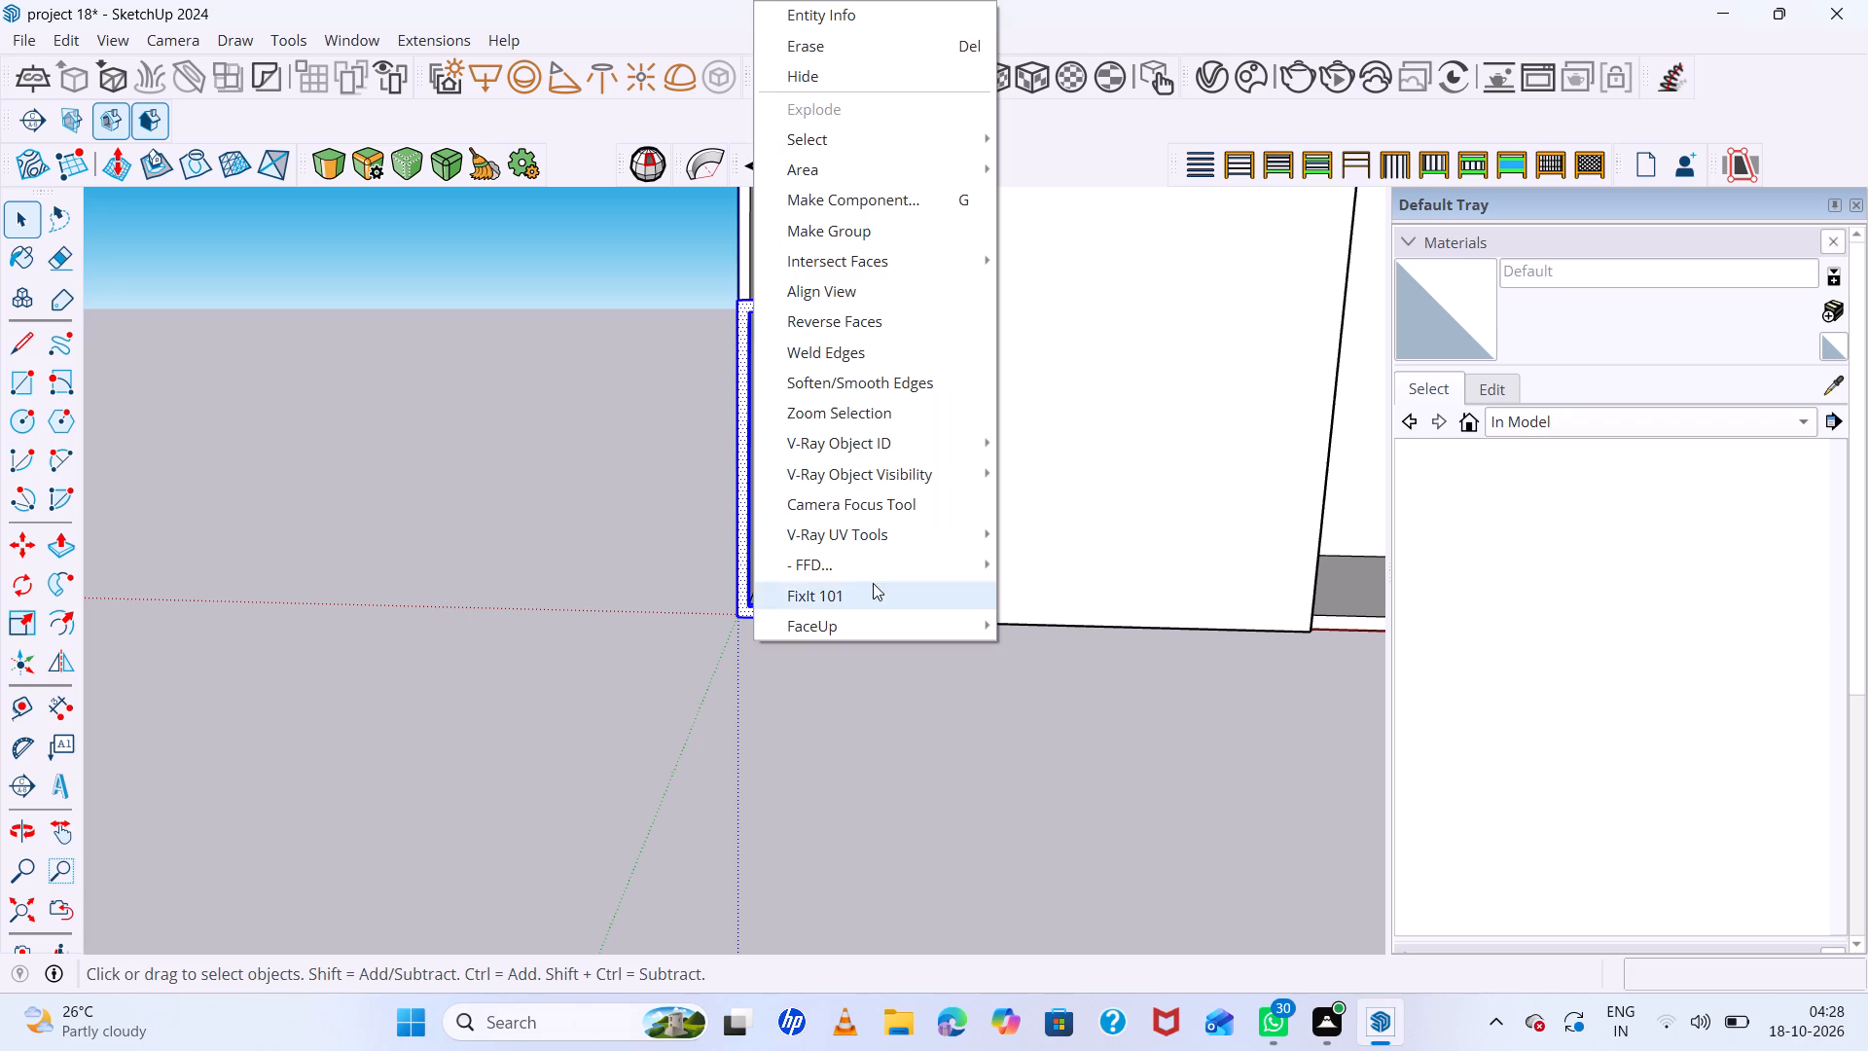
pyautogui.click(897, 207)
pyautogui.scroll(-6, 1007, 544)
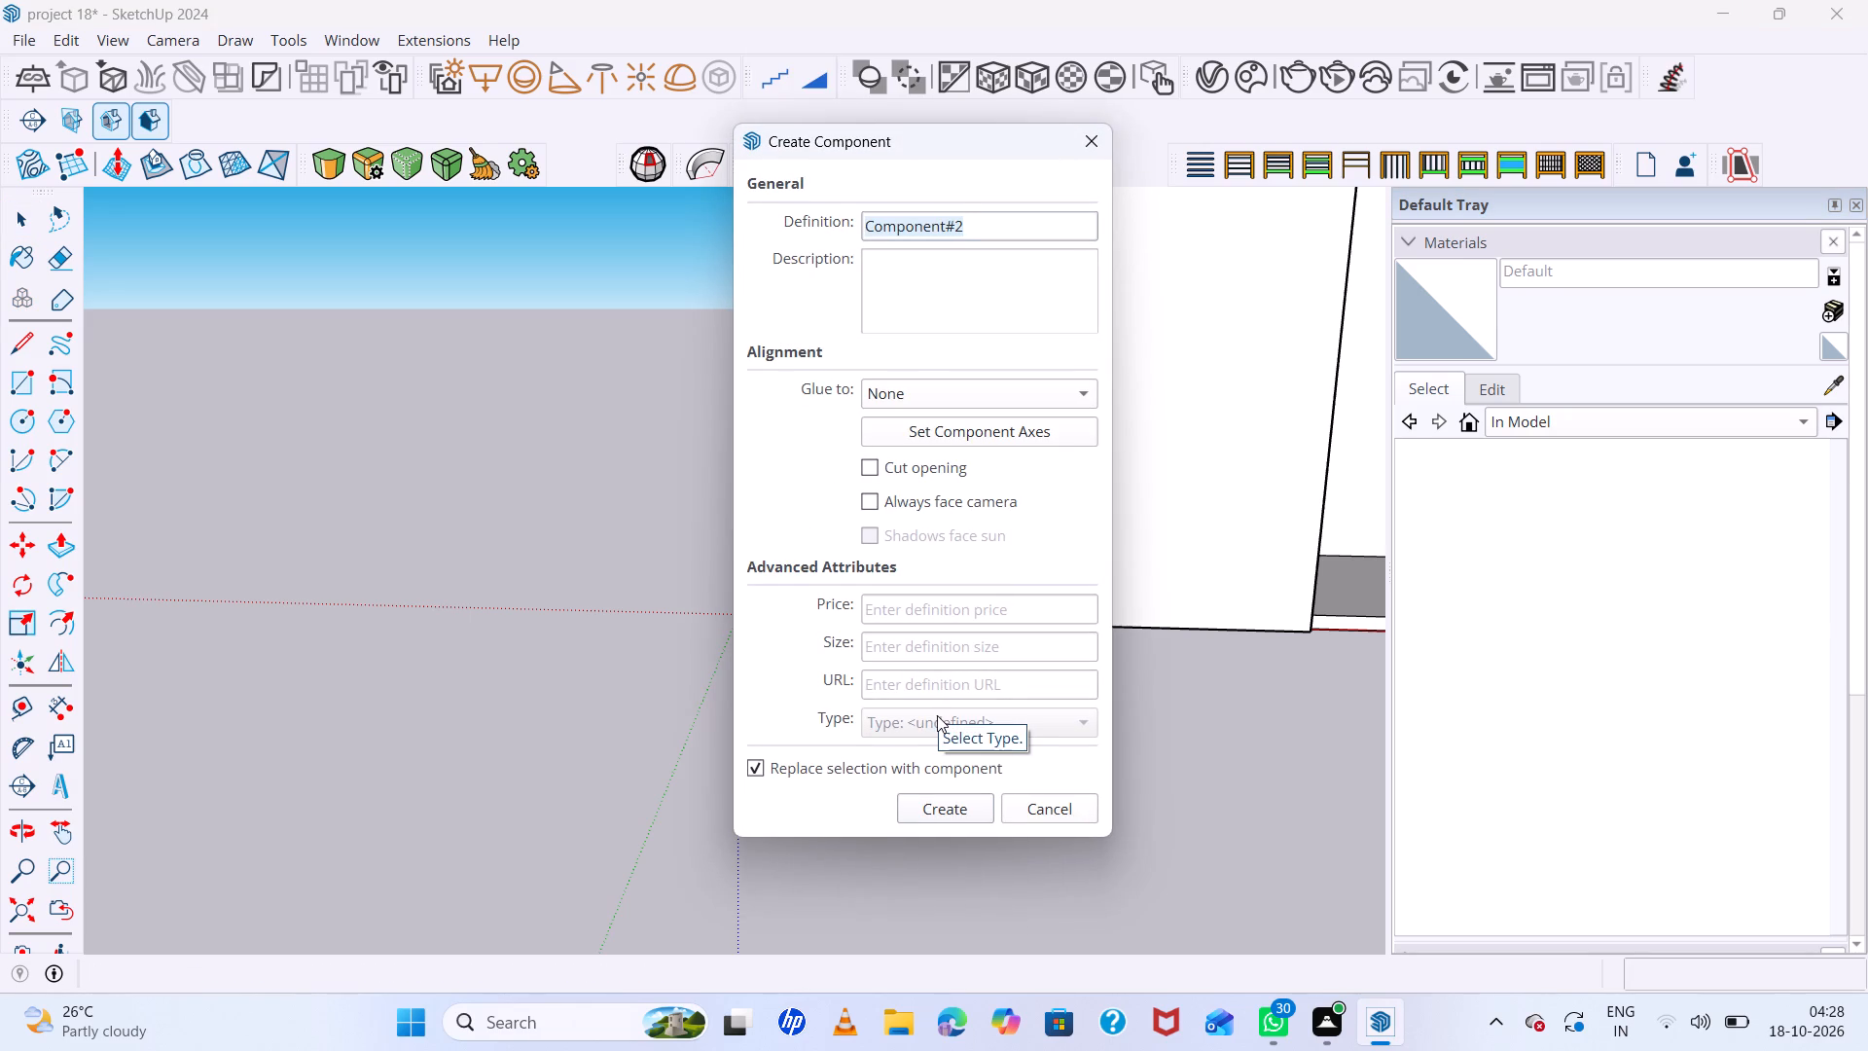
pyautogui.click(947, 804)
# Copy the frame component 45 cm up onto the next compartment and array it 4x to fill the column.
pyautogui.scroll(-6, 966, 768)
pyautogui.scroll(7, 840, 628)
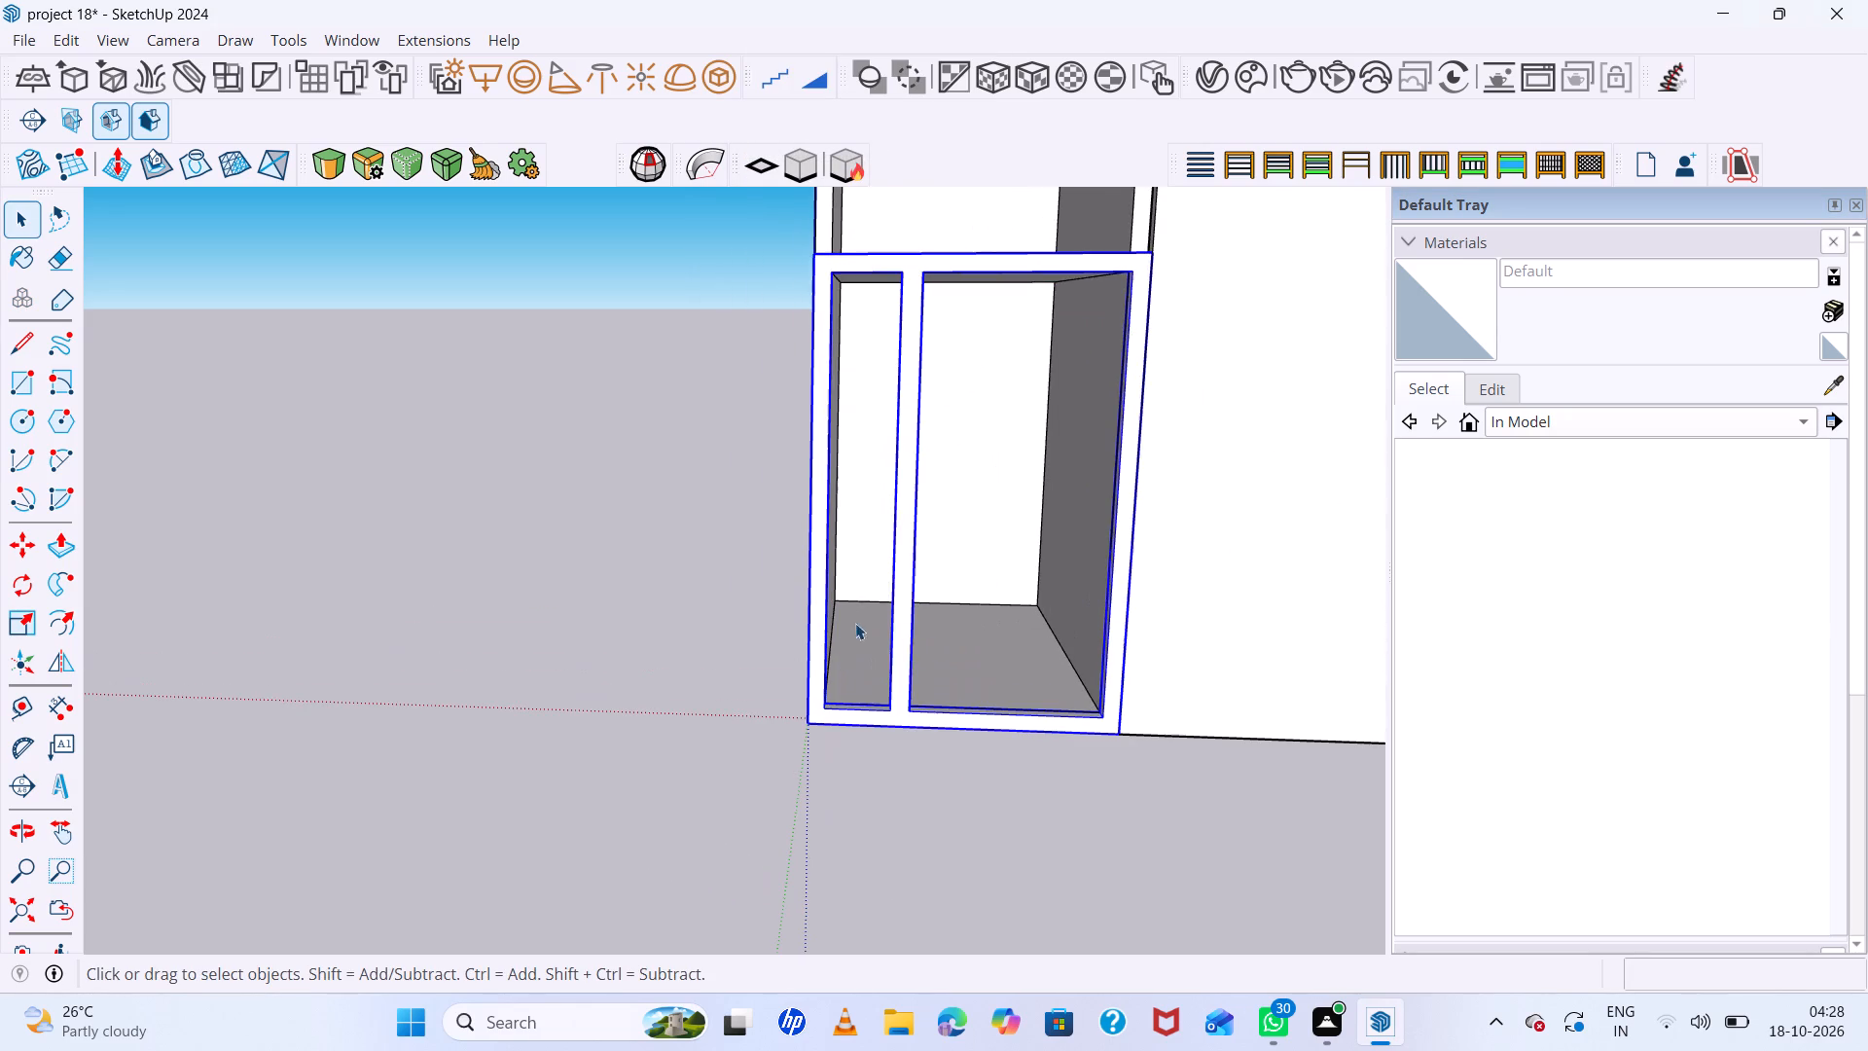
pyautogui.moveTo(1019, 687); pyautogui.dragTo(1073, 693, button='middle')
pyautogui.press('m')
pyautogui.scroll(5, 838, 733)
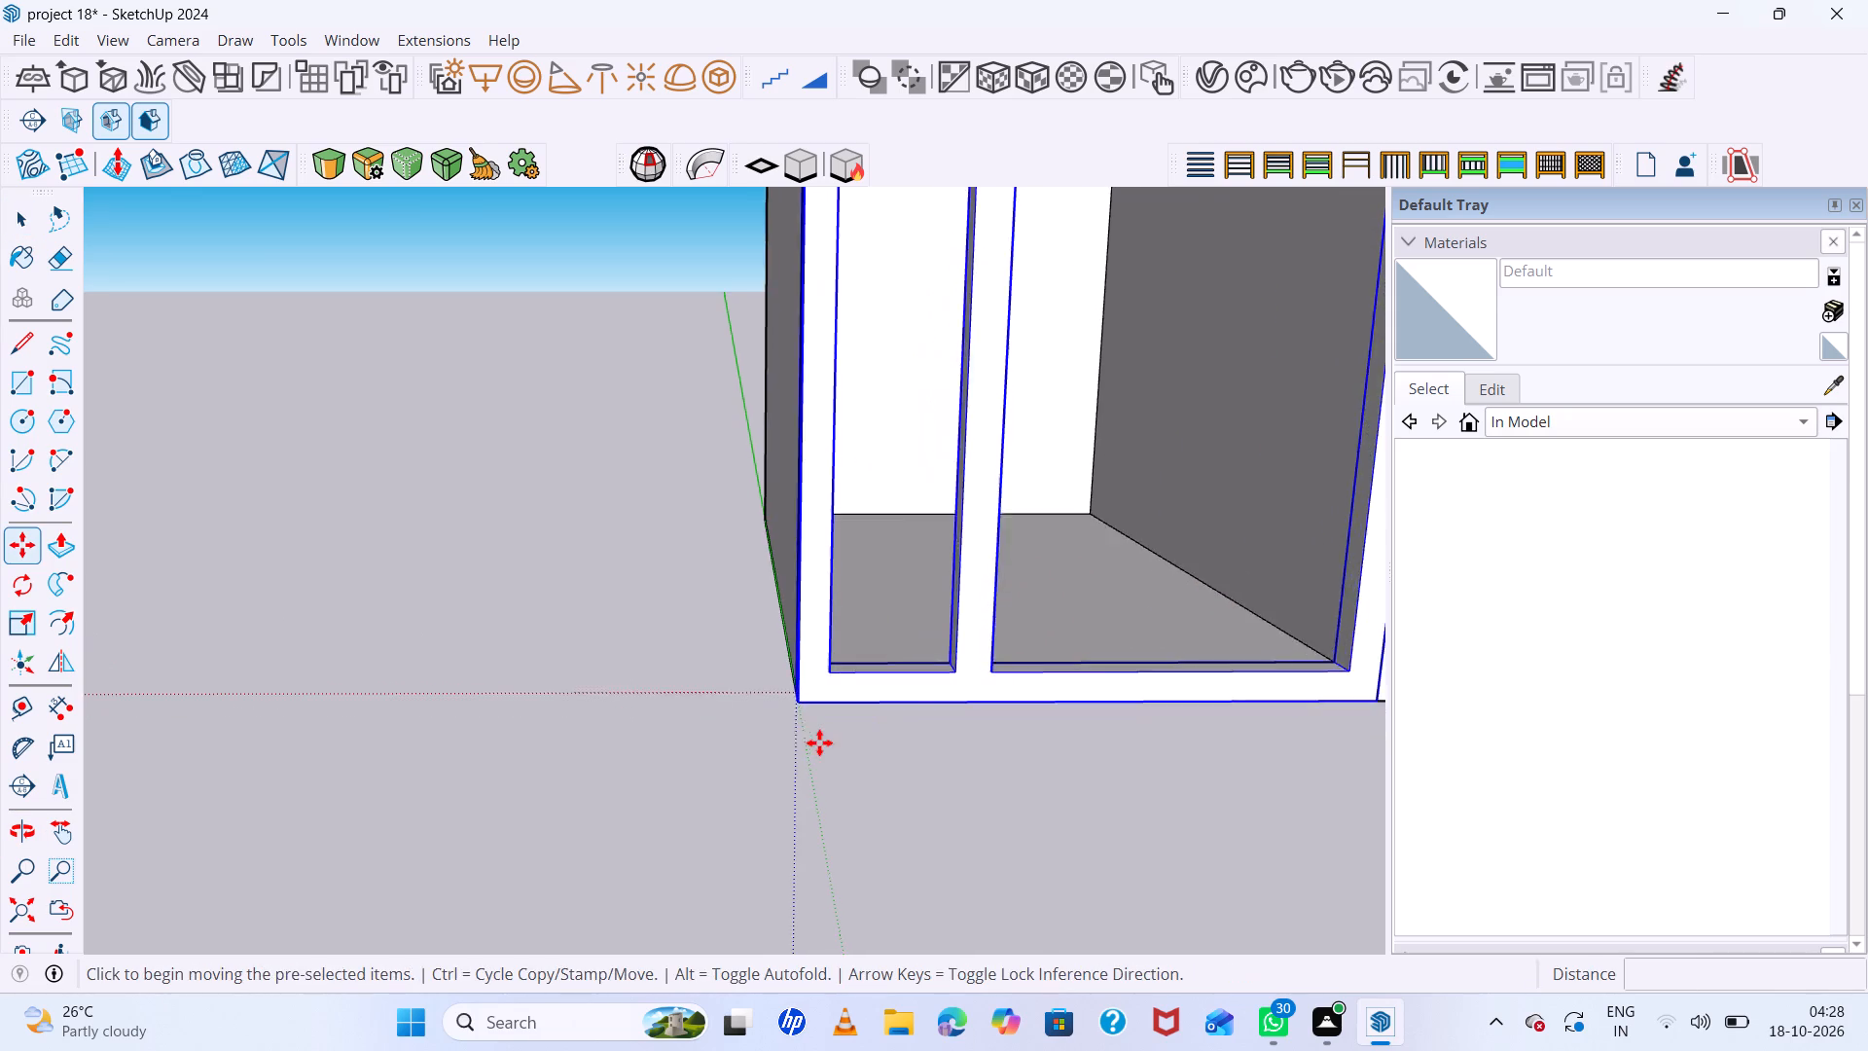
pyautogui.scroll(7, 819, 743)
pyautogui.moveTo(787, 695); pyautogui.dragTo(969, 720, button='middle')
pyautogui.middleClick(971, 720)
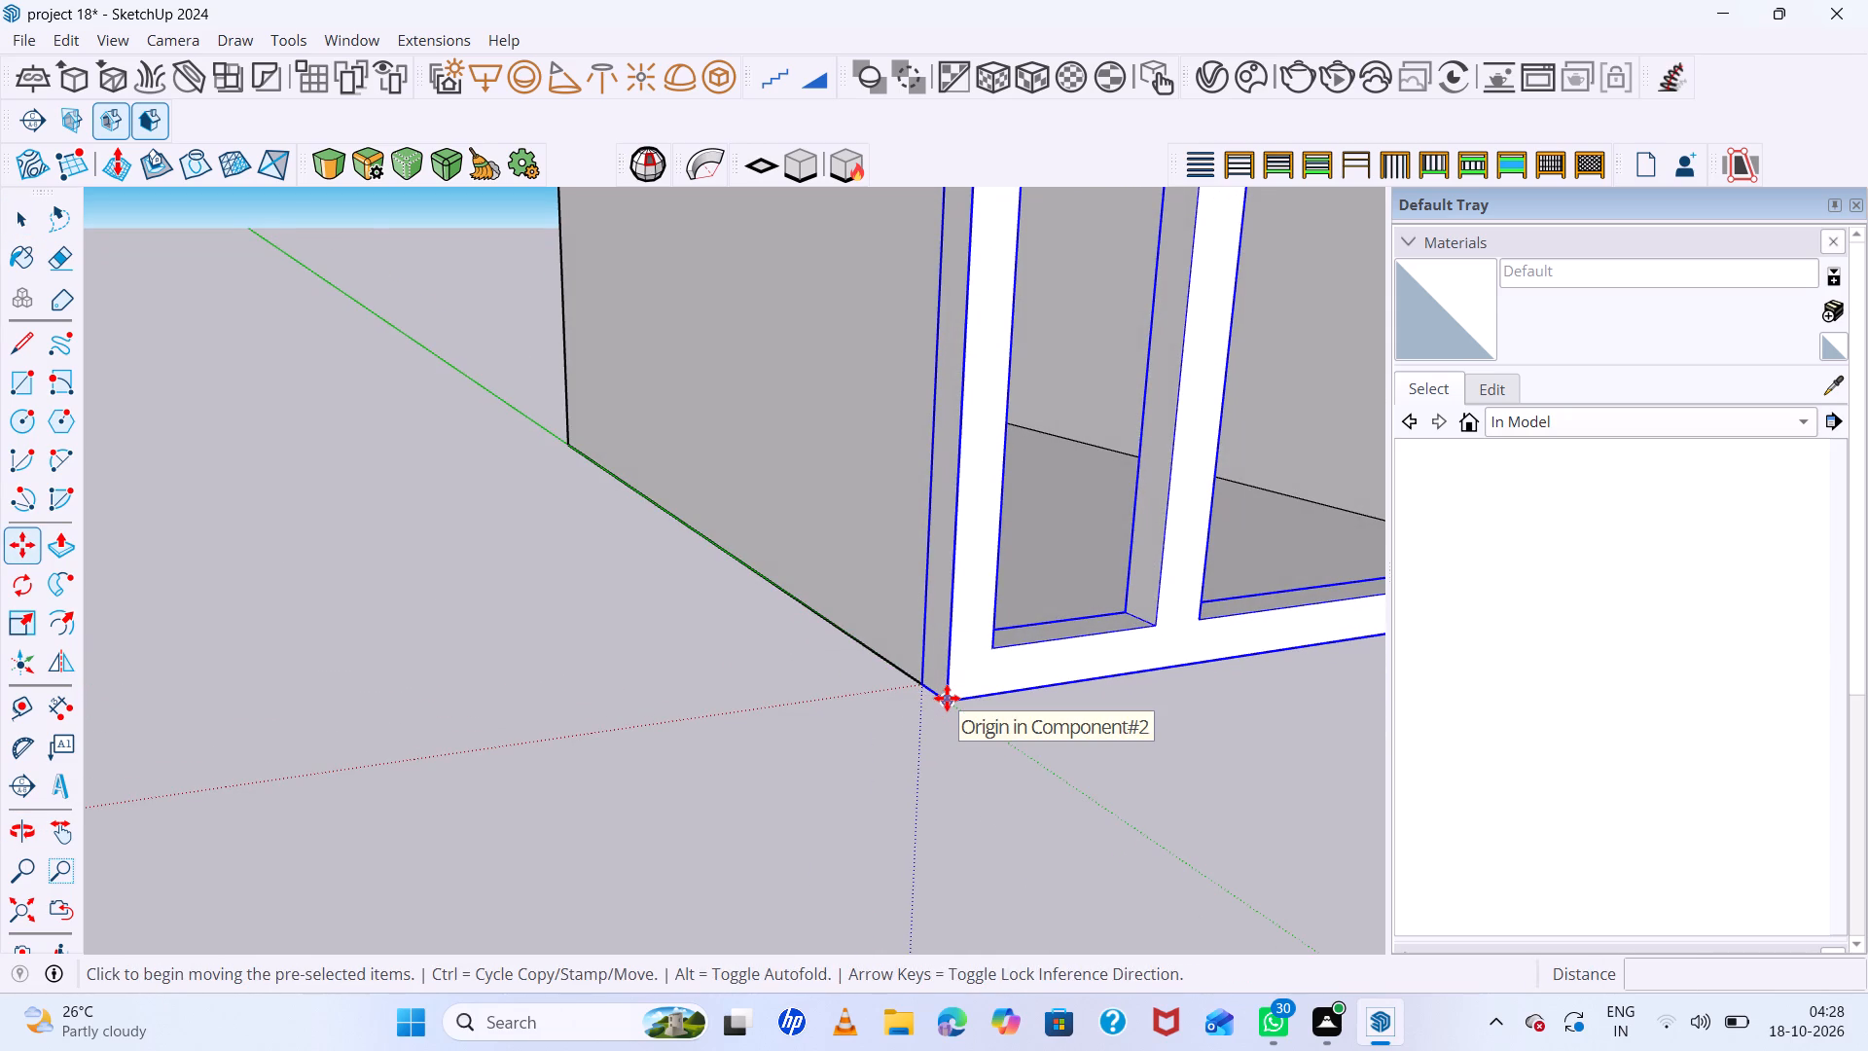
pyautogui.click(947, 698)
pyautogui.scroll(-18, 986, 812)
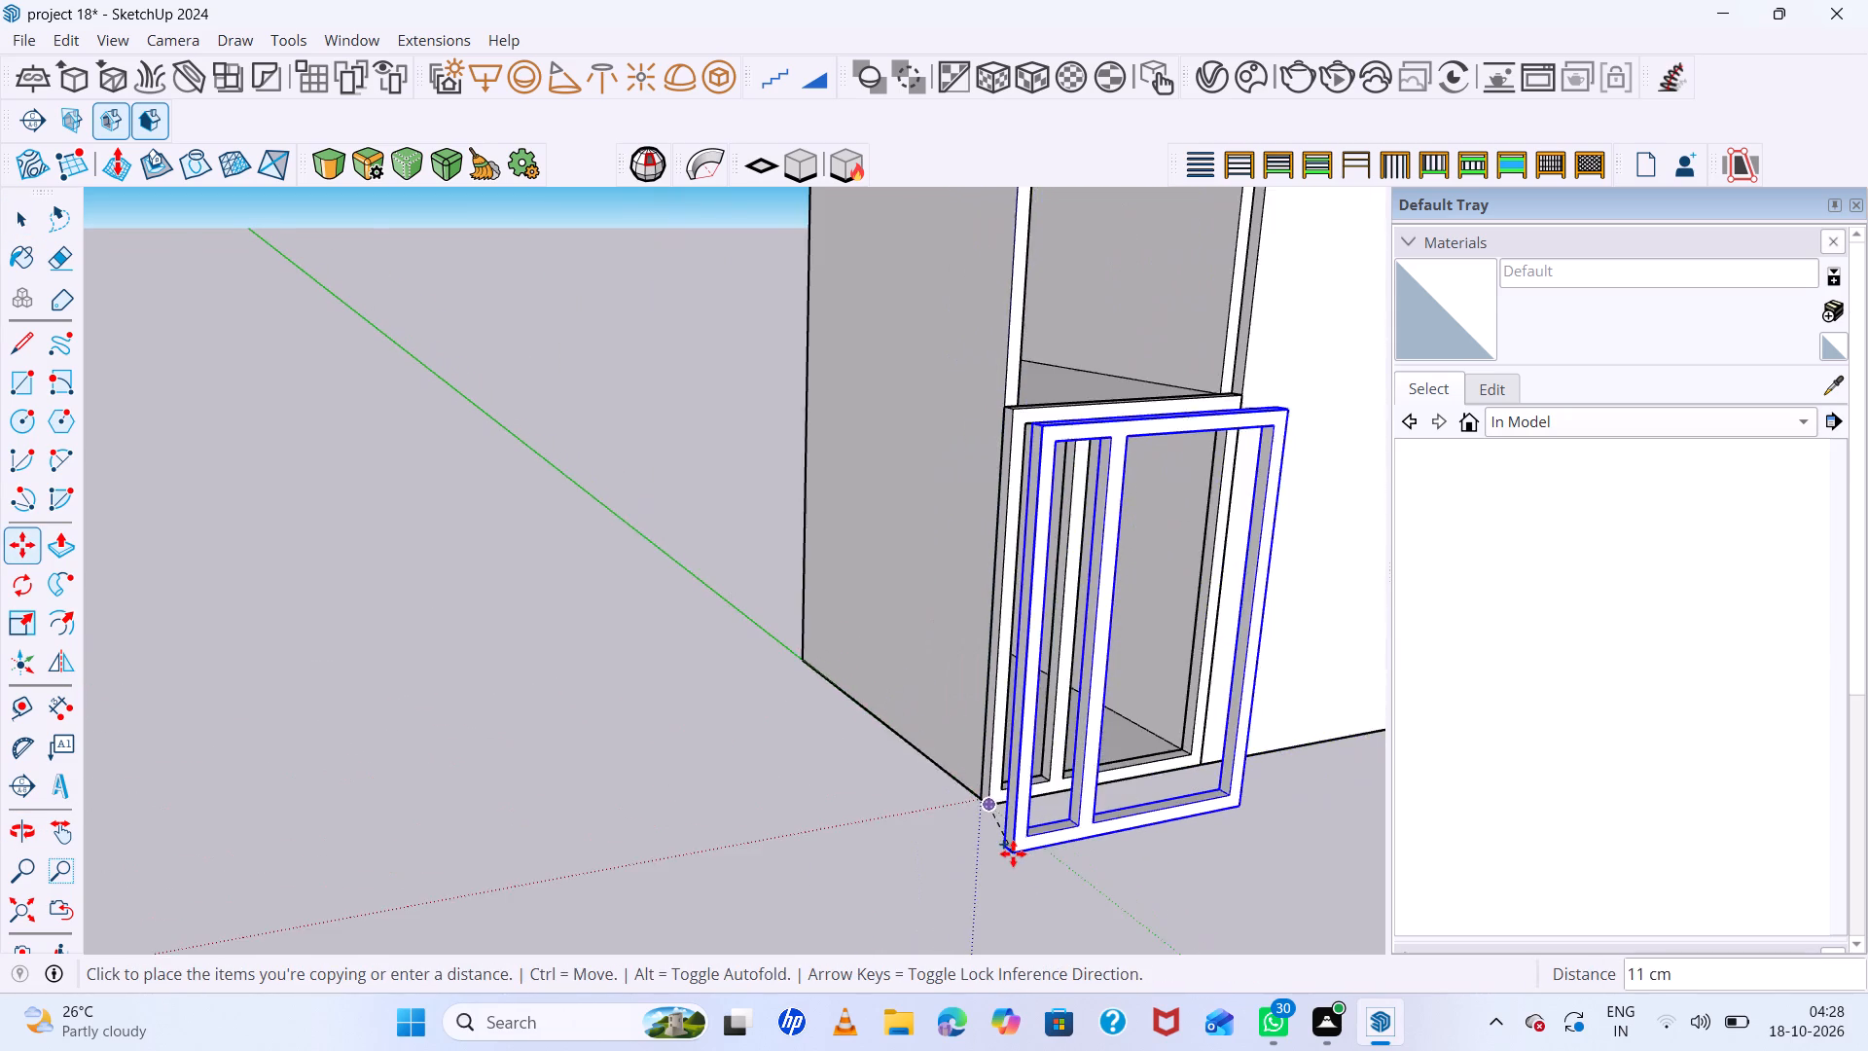
pyautogui.scroll(-5, 1013, 853)
pyautogui.scroll(12, 976, 594)
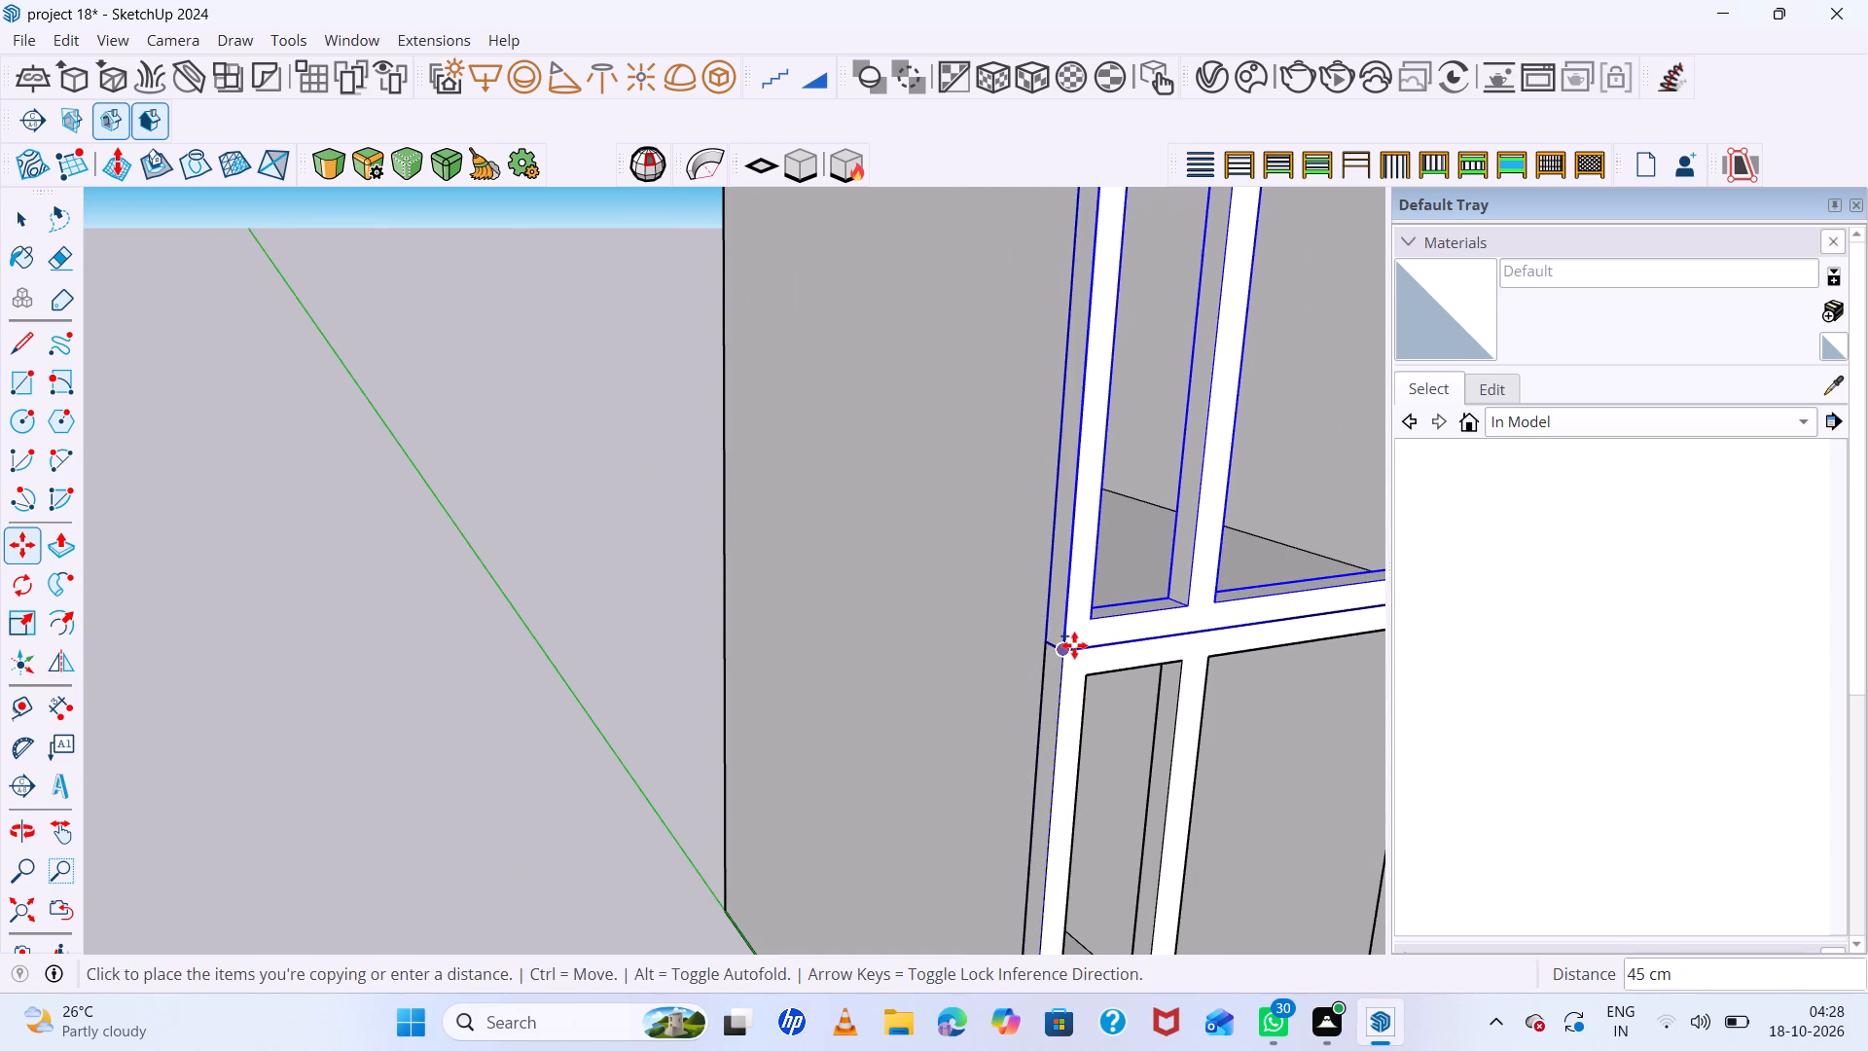
pyautogui.click(1074, 646)
pyautogui.scroll(-14, 1044, 692)
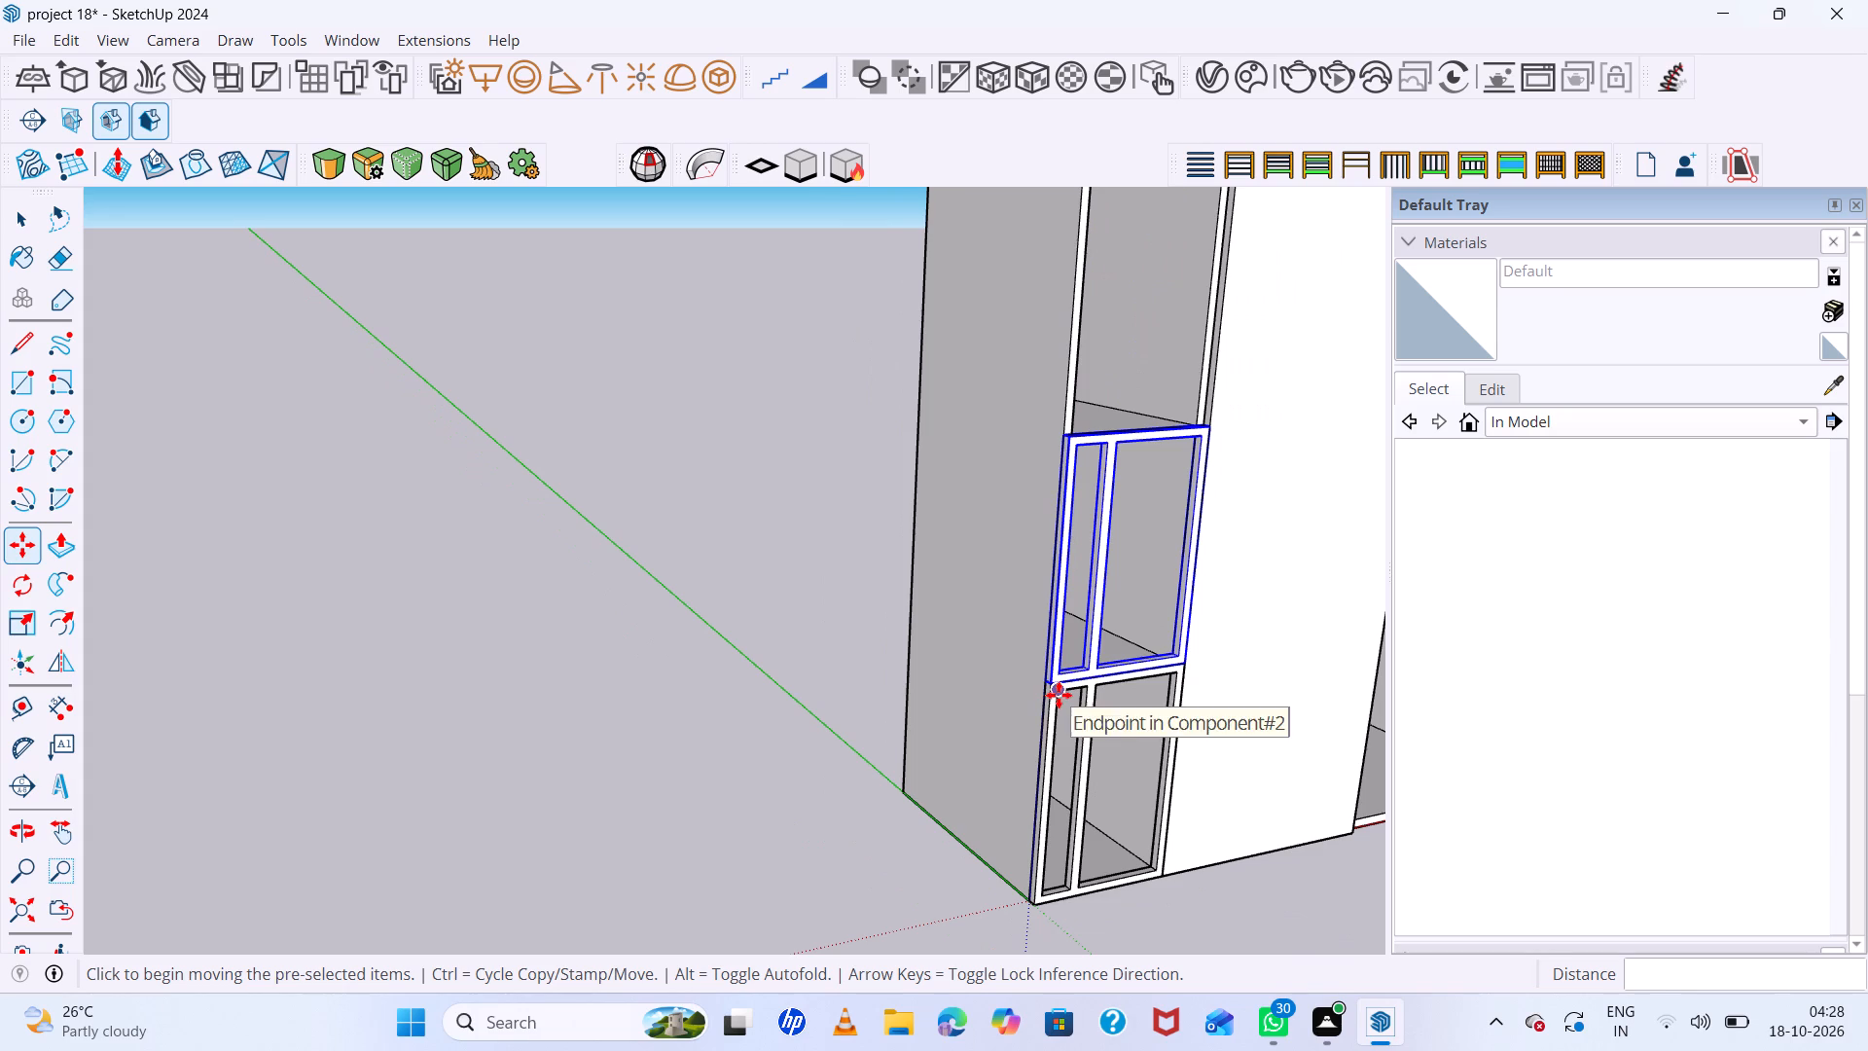
pyautogui.press('4')
pyautogui.press('x')
pyautogui.press('Return')
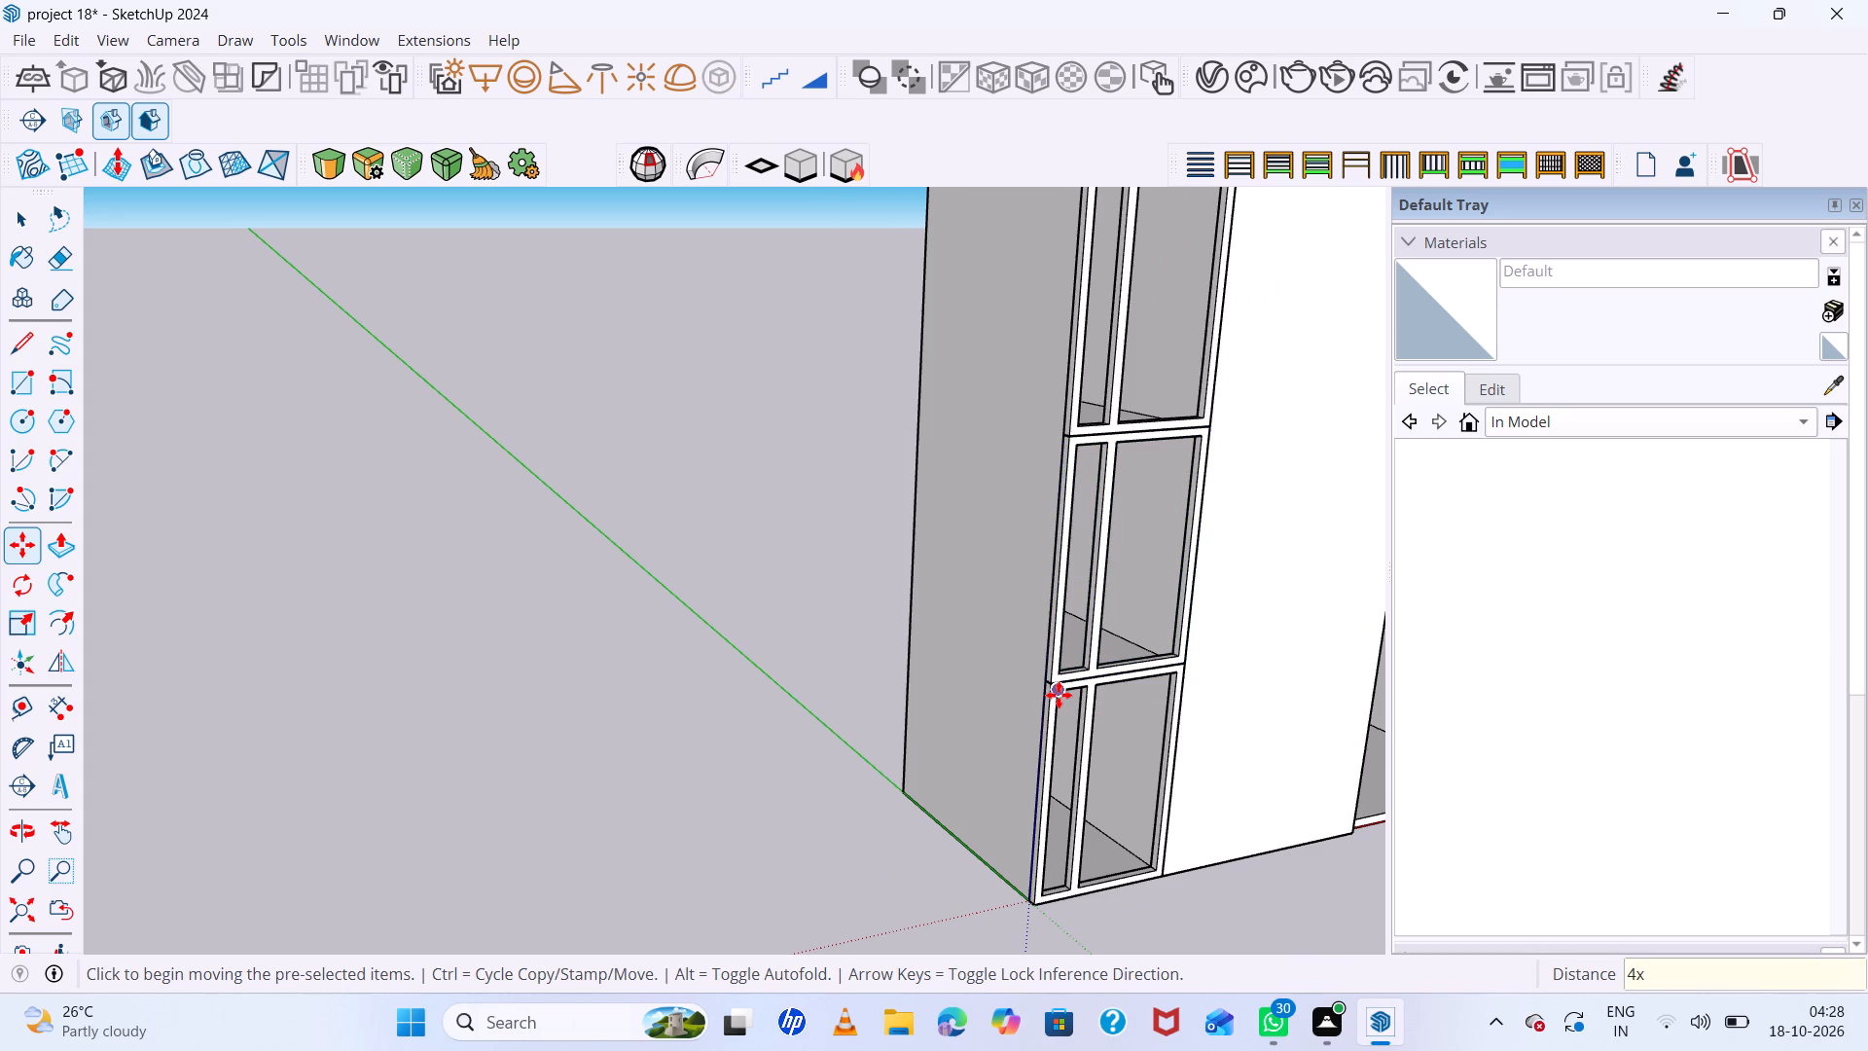
pyautogui.scroll(-13, 1063, 697)
# Select the first, third and fifth frames and flip them side to side about a vertical plane just outside the cabinet.
pyautogui.scroll(8, 1163, 675)
pyautogui.moveTo(1215, 707); pyautogui.dragTo(1104, 683, button='middle')
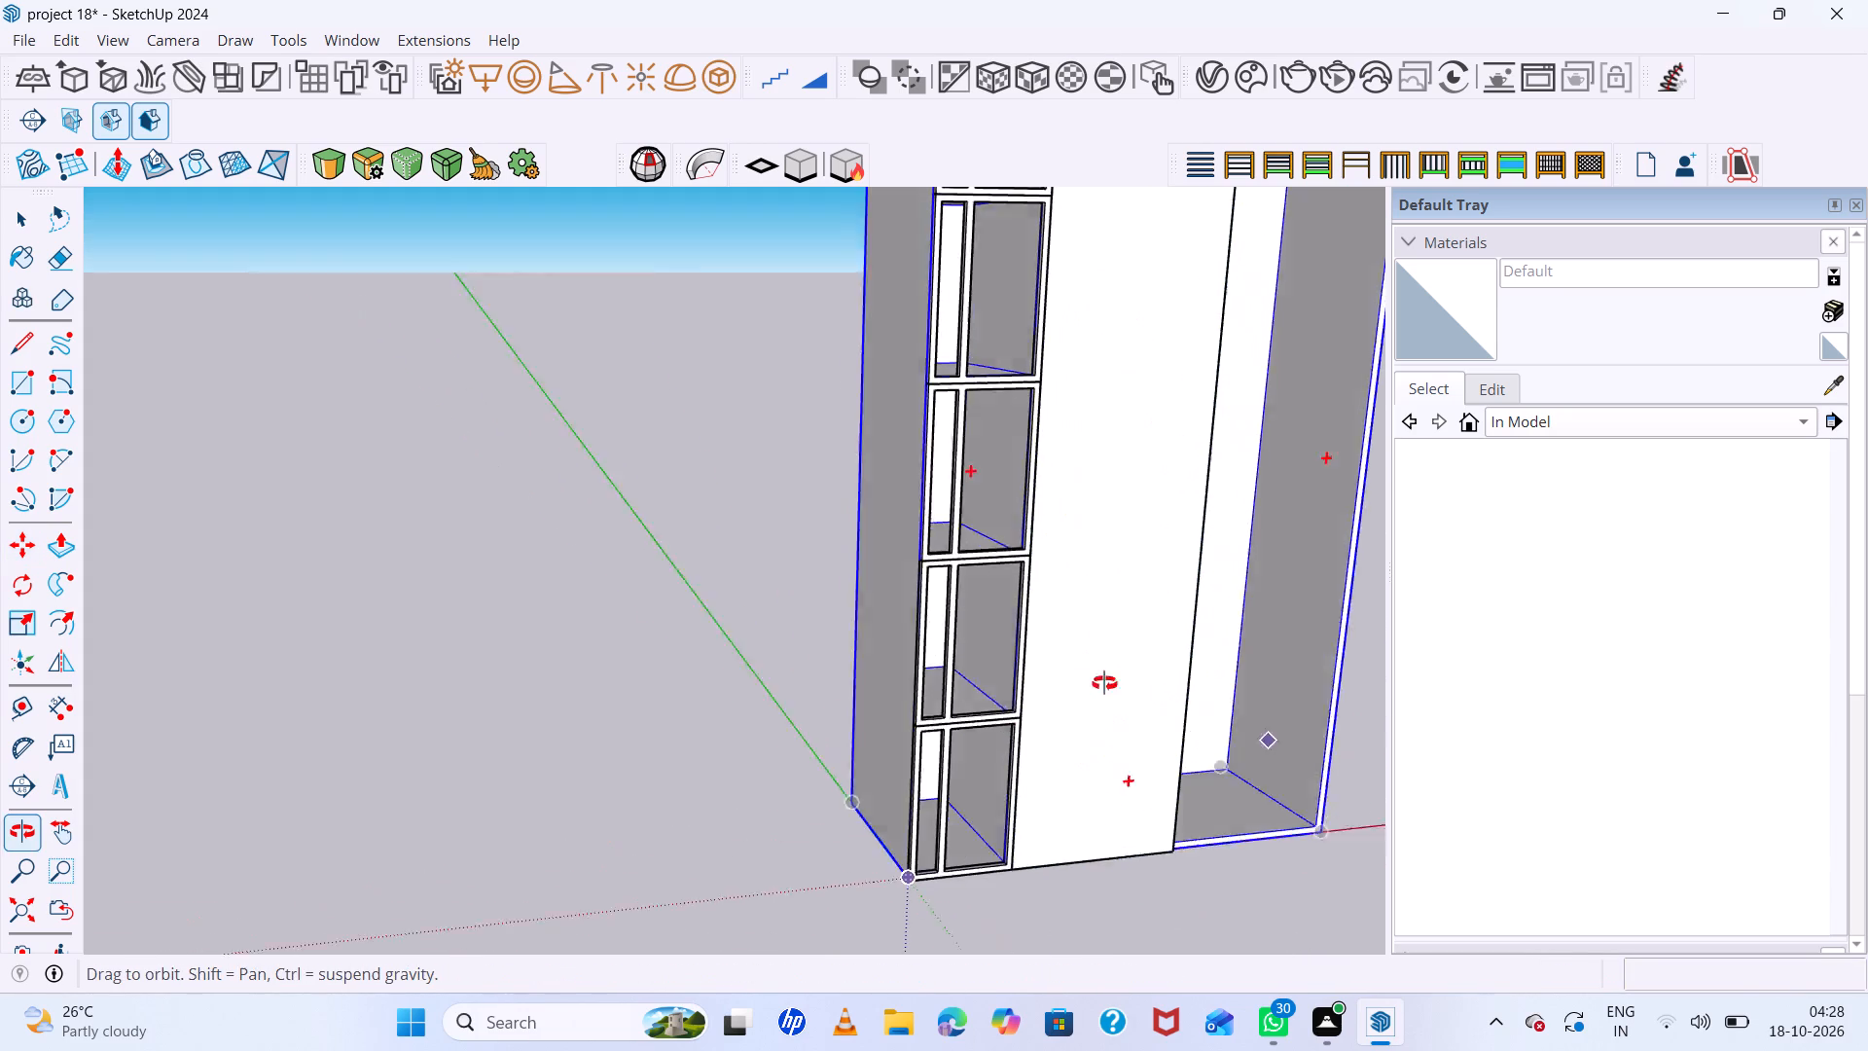
pyautogui.moveTo(1104, 683); pyautogui.dragTo(1046, 686, button='middle')
pyautogui.scroll(7, 959, 720)
pyautogui.press('space')
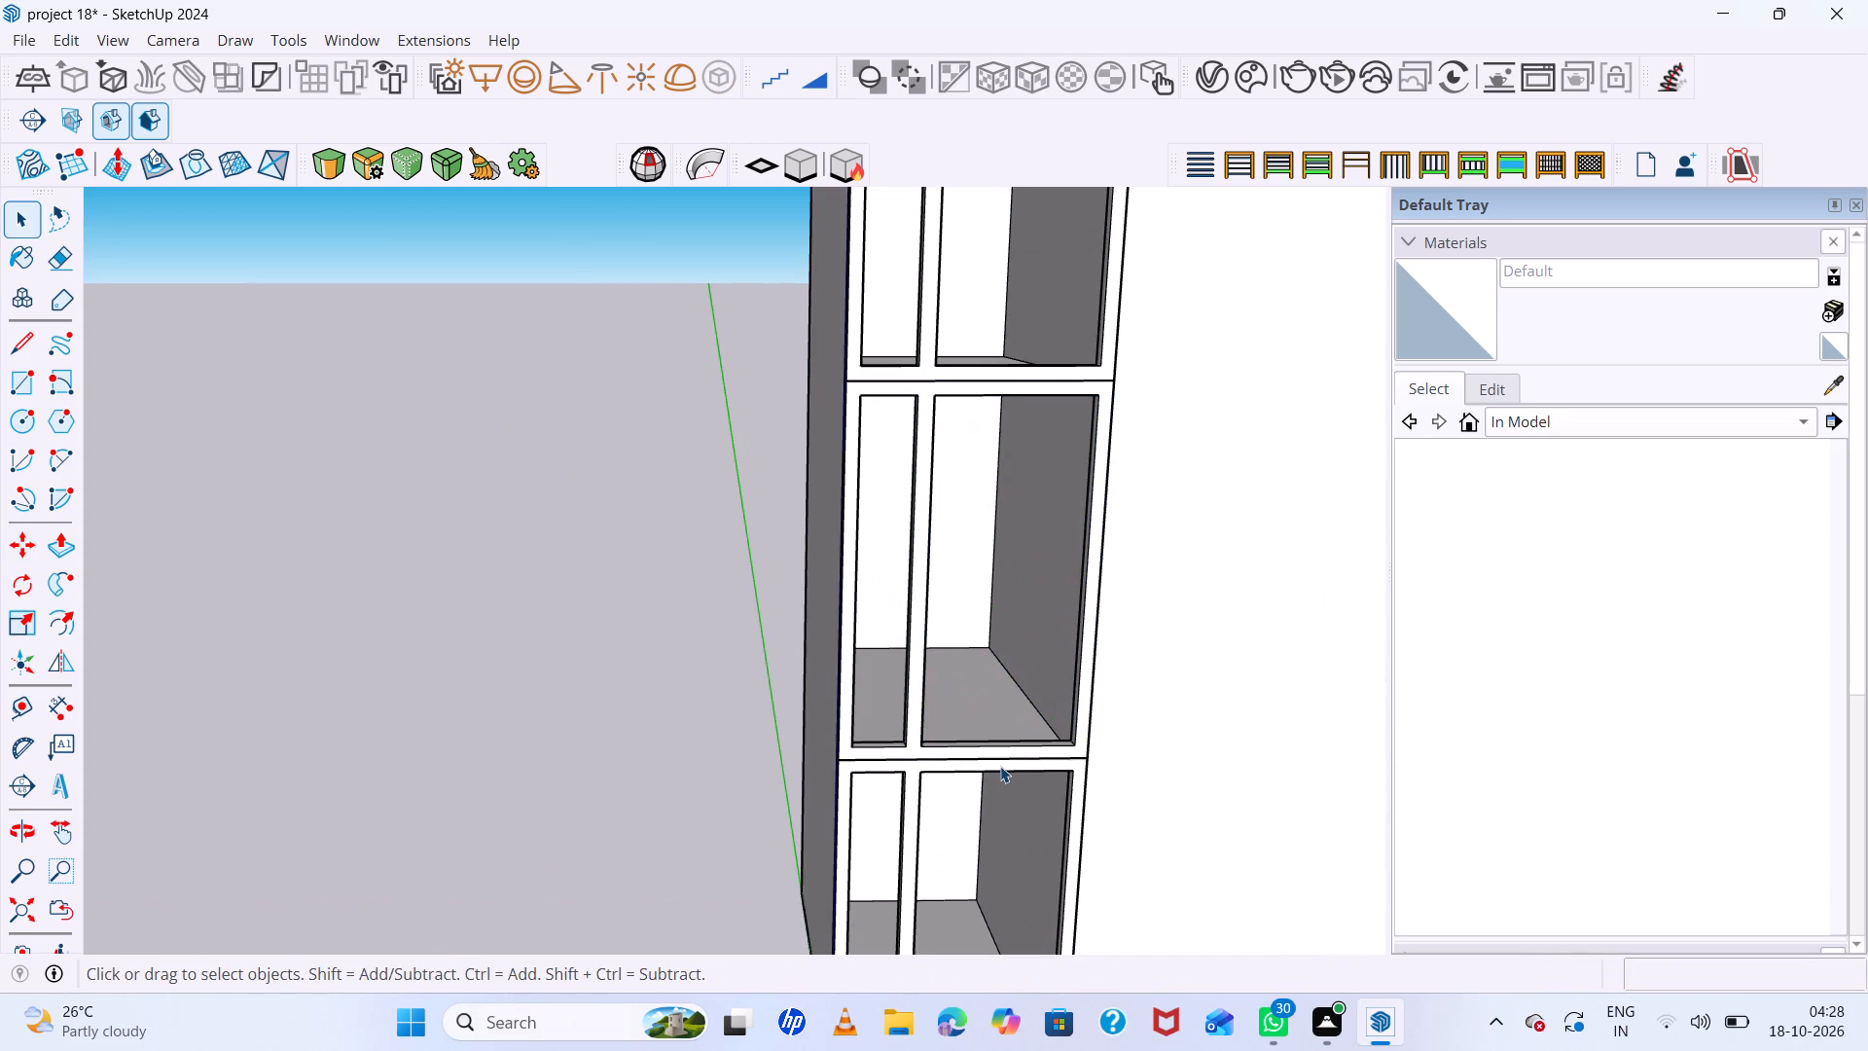
pyautogui.click(1000, 766)
pyautogui.scroll(-7, 1000, 766)
pyautogui.scroll(5, 1031, 539)
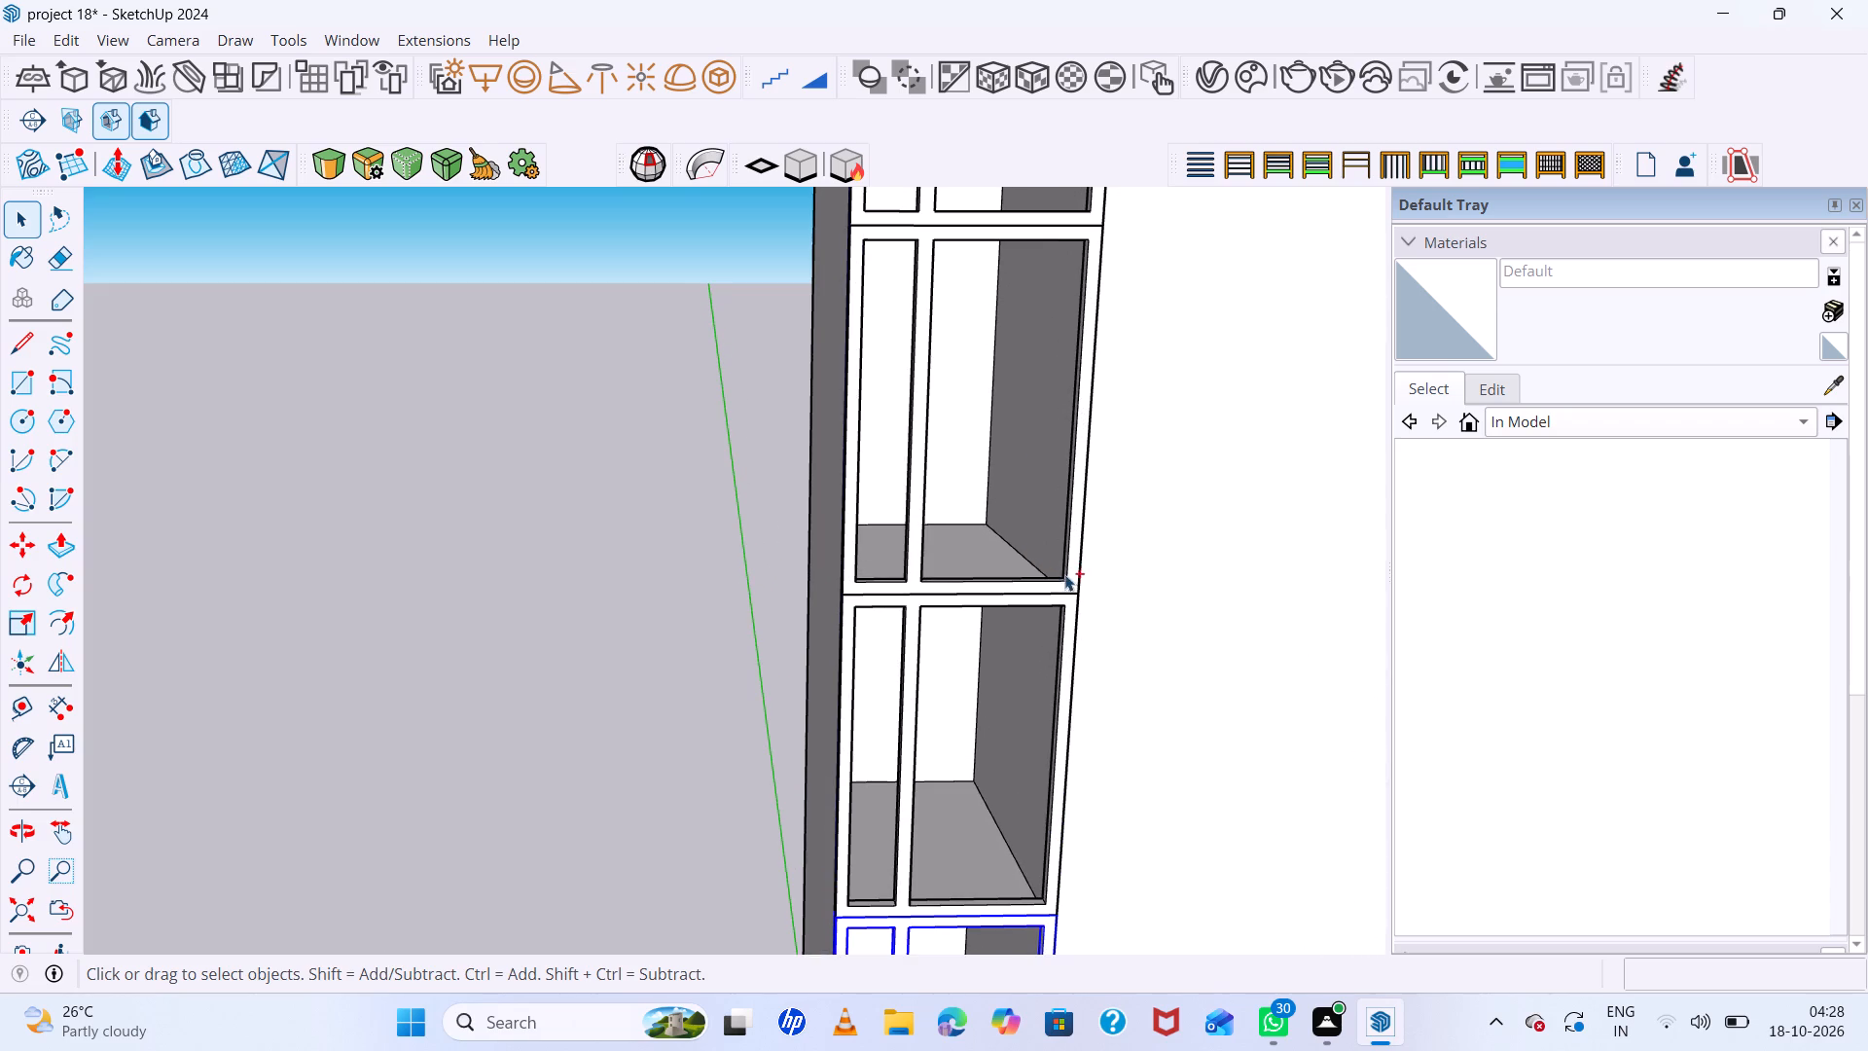
pyautogui.keyDown('ctrl'); pyautogui.click(1073, 580); pyautogui.keyUp('ctrl')
pyautogui.scroll(-14, 1079, 605)
pyautogui.scroll(6, 1104, 429)
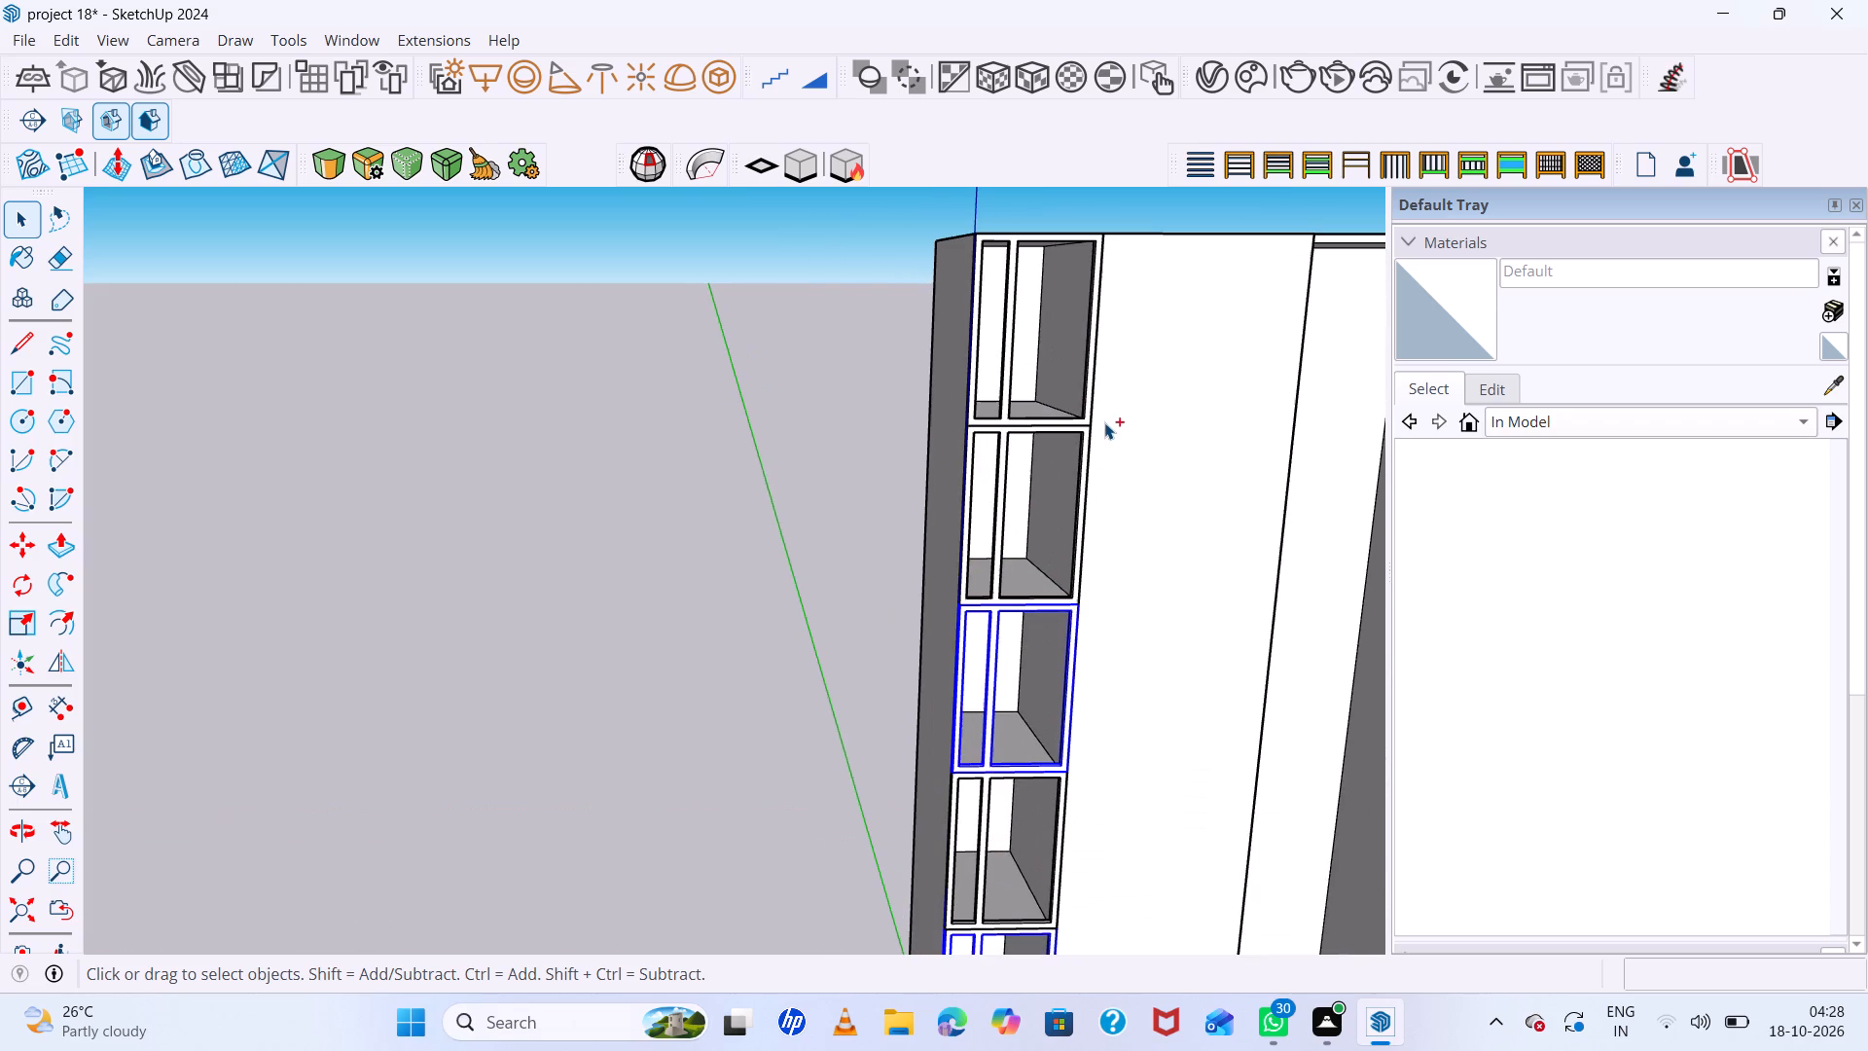
pyautogui.keyDown('ctrl'); pyautogui.click(1089, 416); pyautogui.keyUp('ctrl')
pyautogui.scroll(-14, 1089, 416)
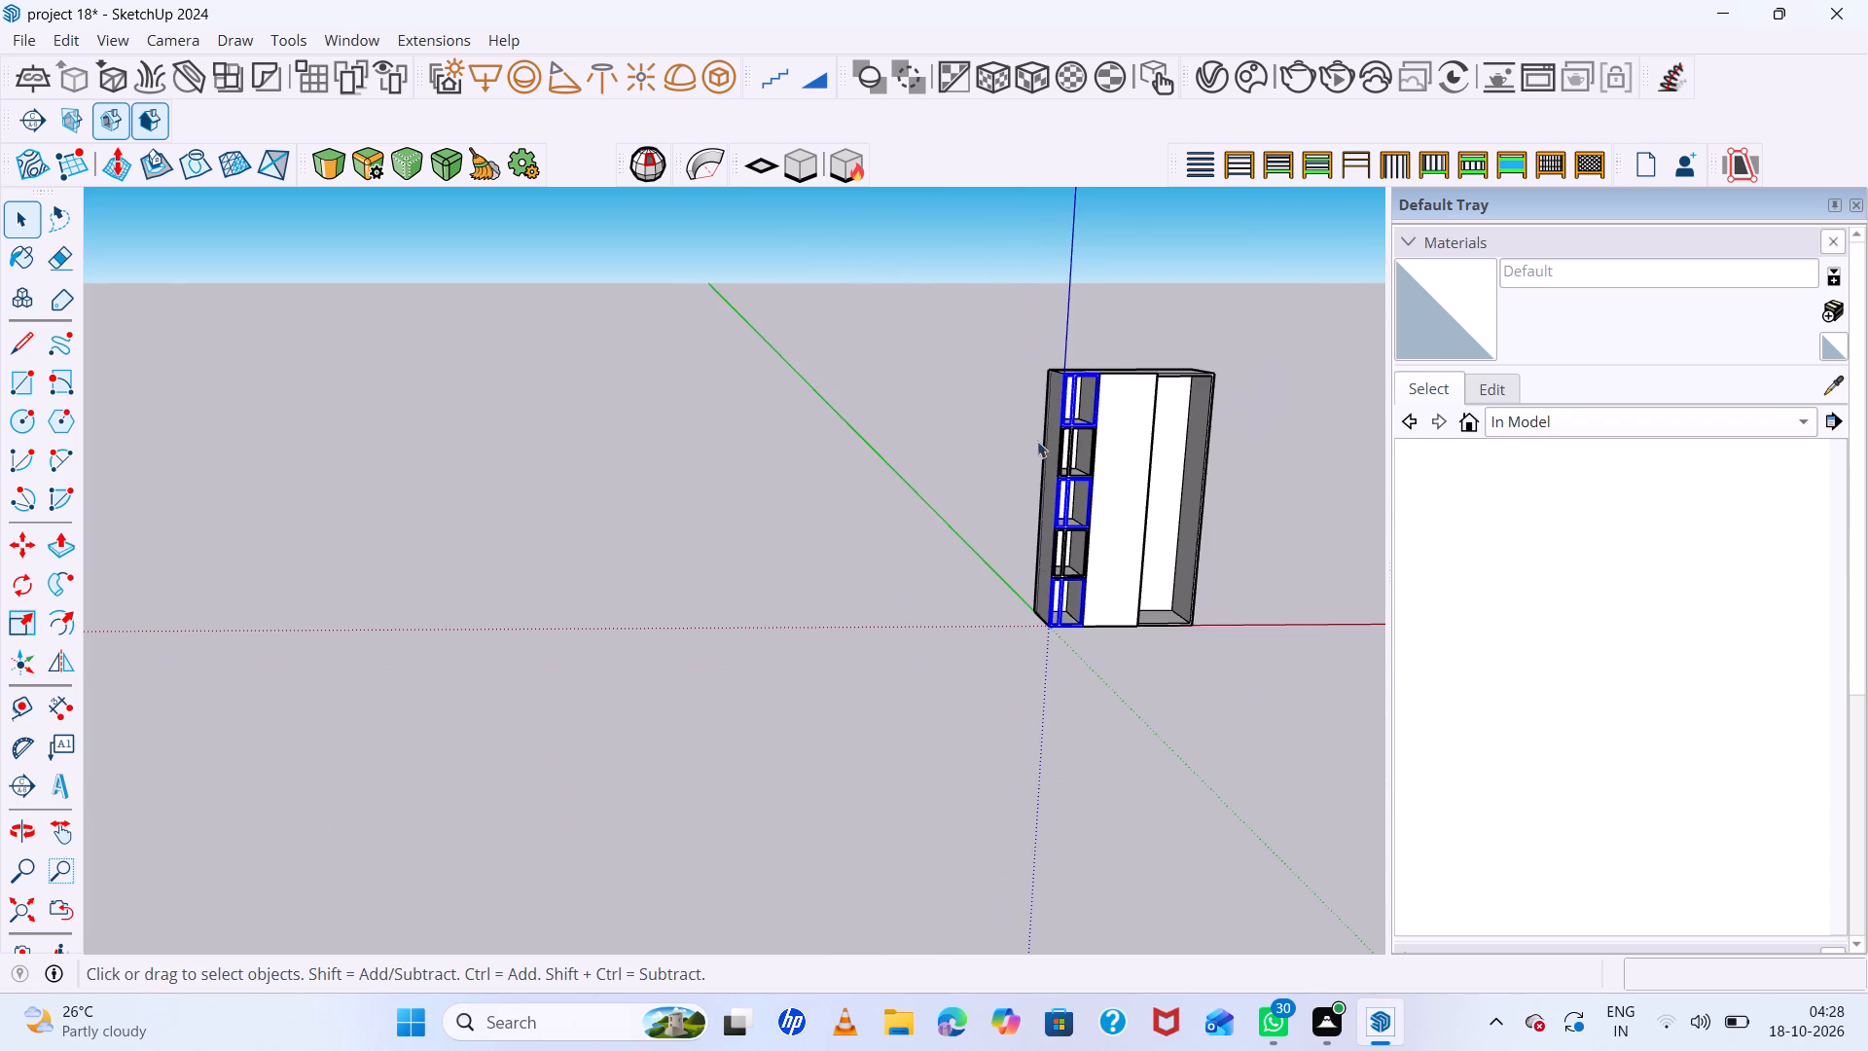
pyautogui.click(67, 667)
pyautogui.scroll(7, 1253, 635)
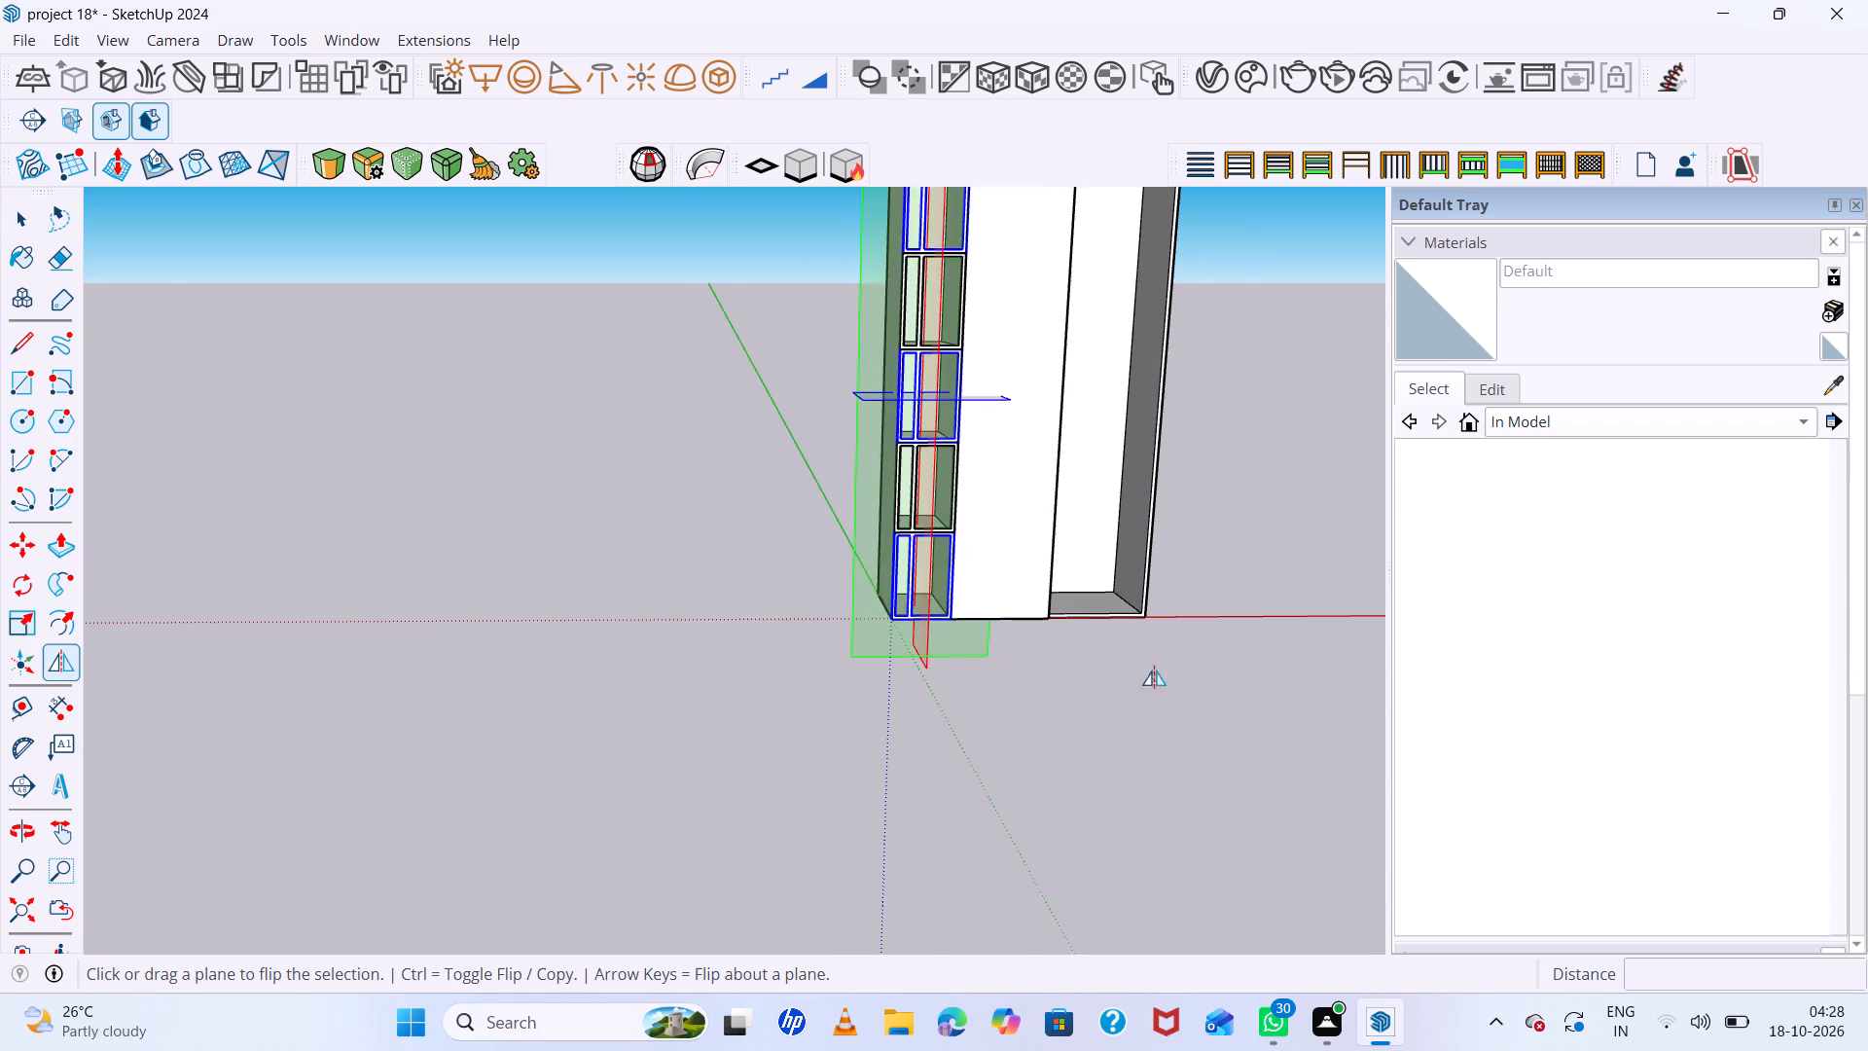
pyautogui.scroll(6, 958, 656)
pyautogui.moveTo(910, 634); pyautogui.dragTo(811, 642)
# Move the three flipped frames back into the compartment column, matching their bottom corner to the compartment's corner beside the door, and deselect them.
pyautogui.press('m')
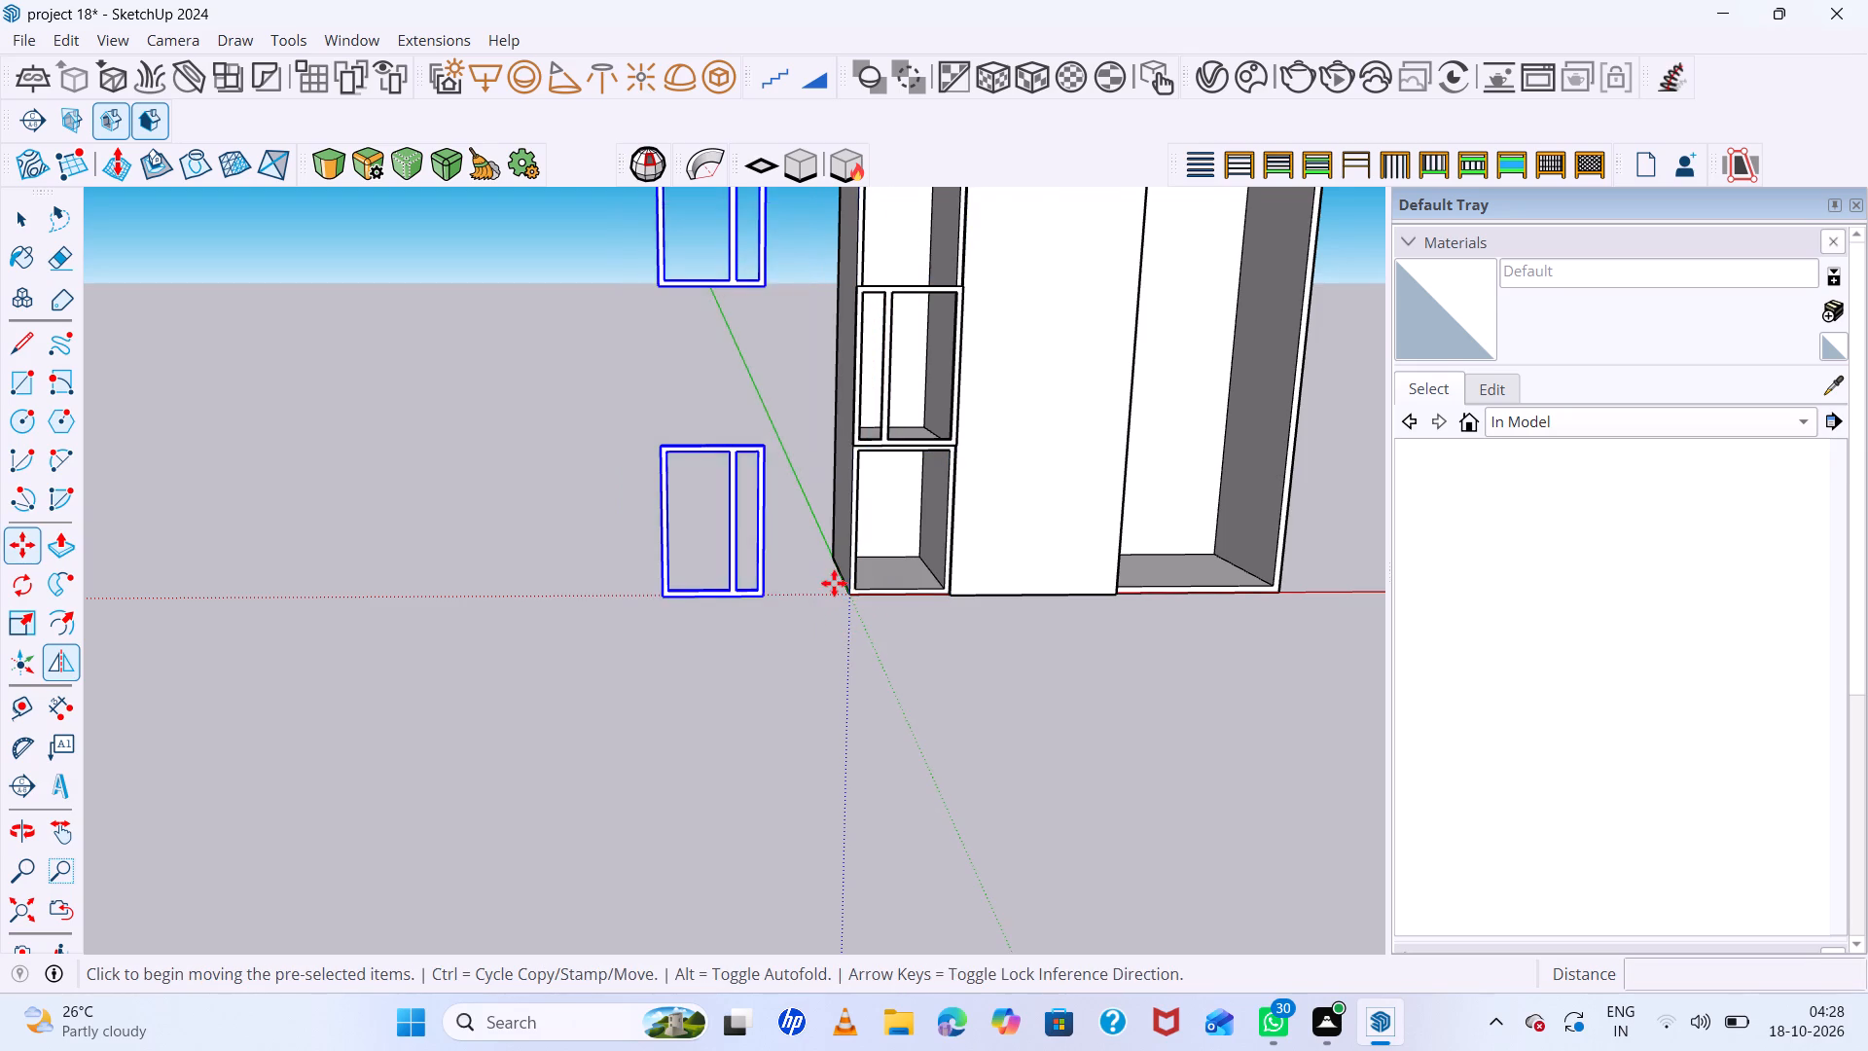
pyautogui.scroll(14, 768, 606)
pyautogui.click(756, 567)
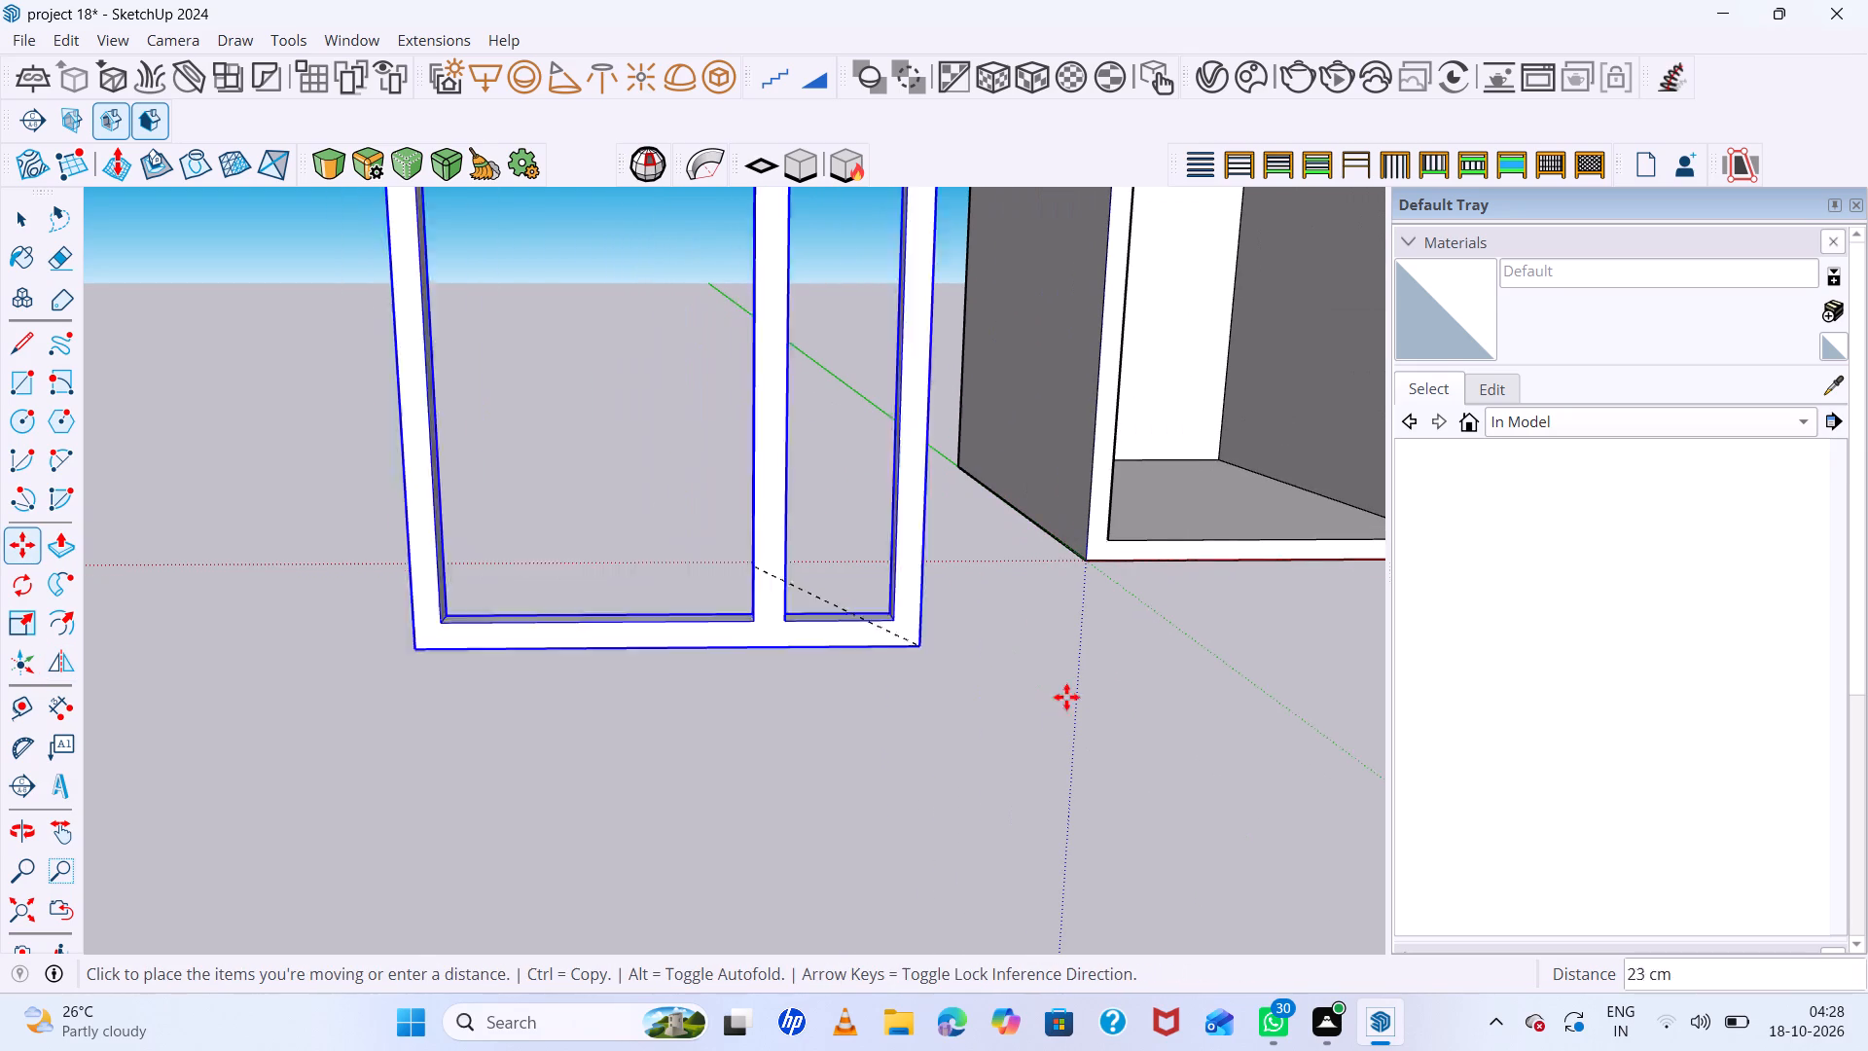
pyautogui.scroll(-17, 1127, 710)
pyautogui.scroll(20, 1077, 637)
pyautogui.scroll(1, 1077, 637)
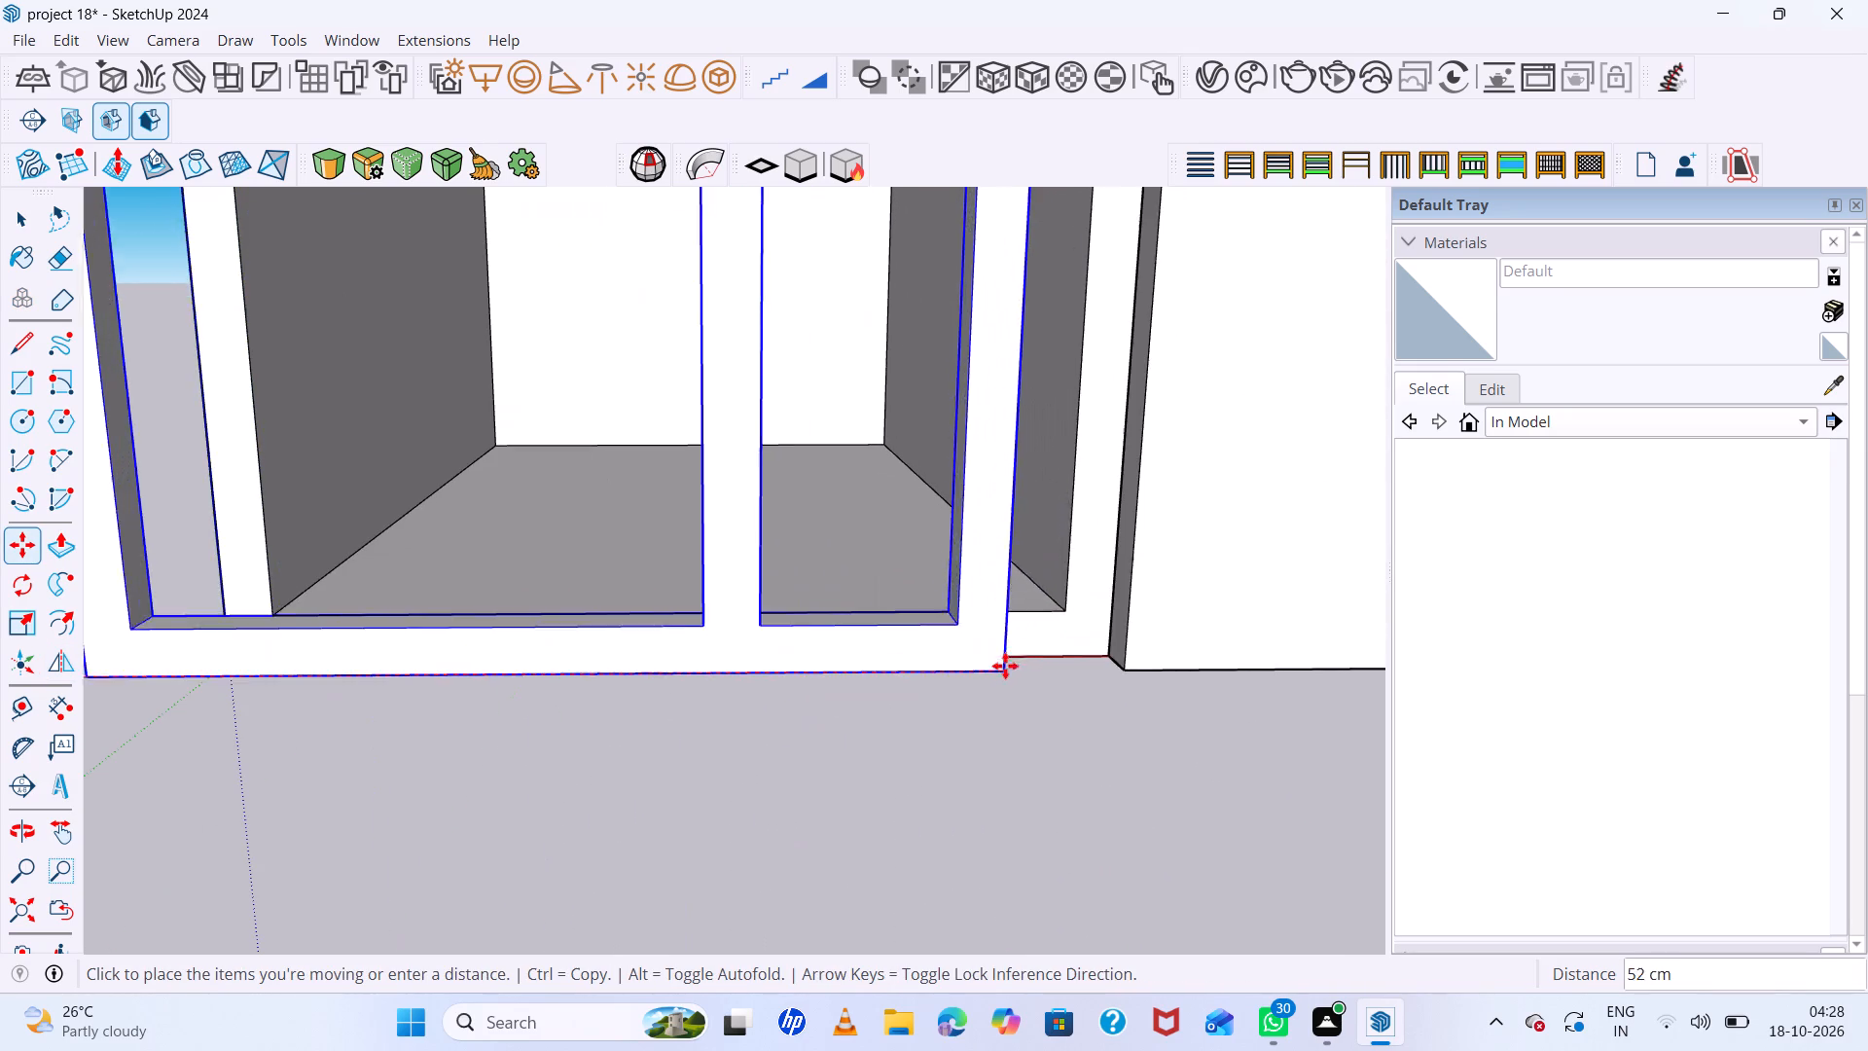
pyautogui.click(1112, 660)
pyautogui.scroll(-17, 1005, 662)
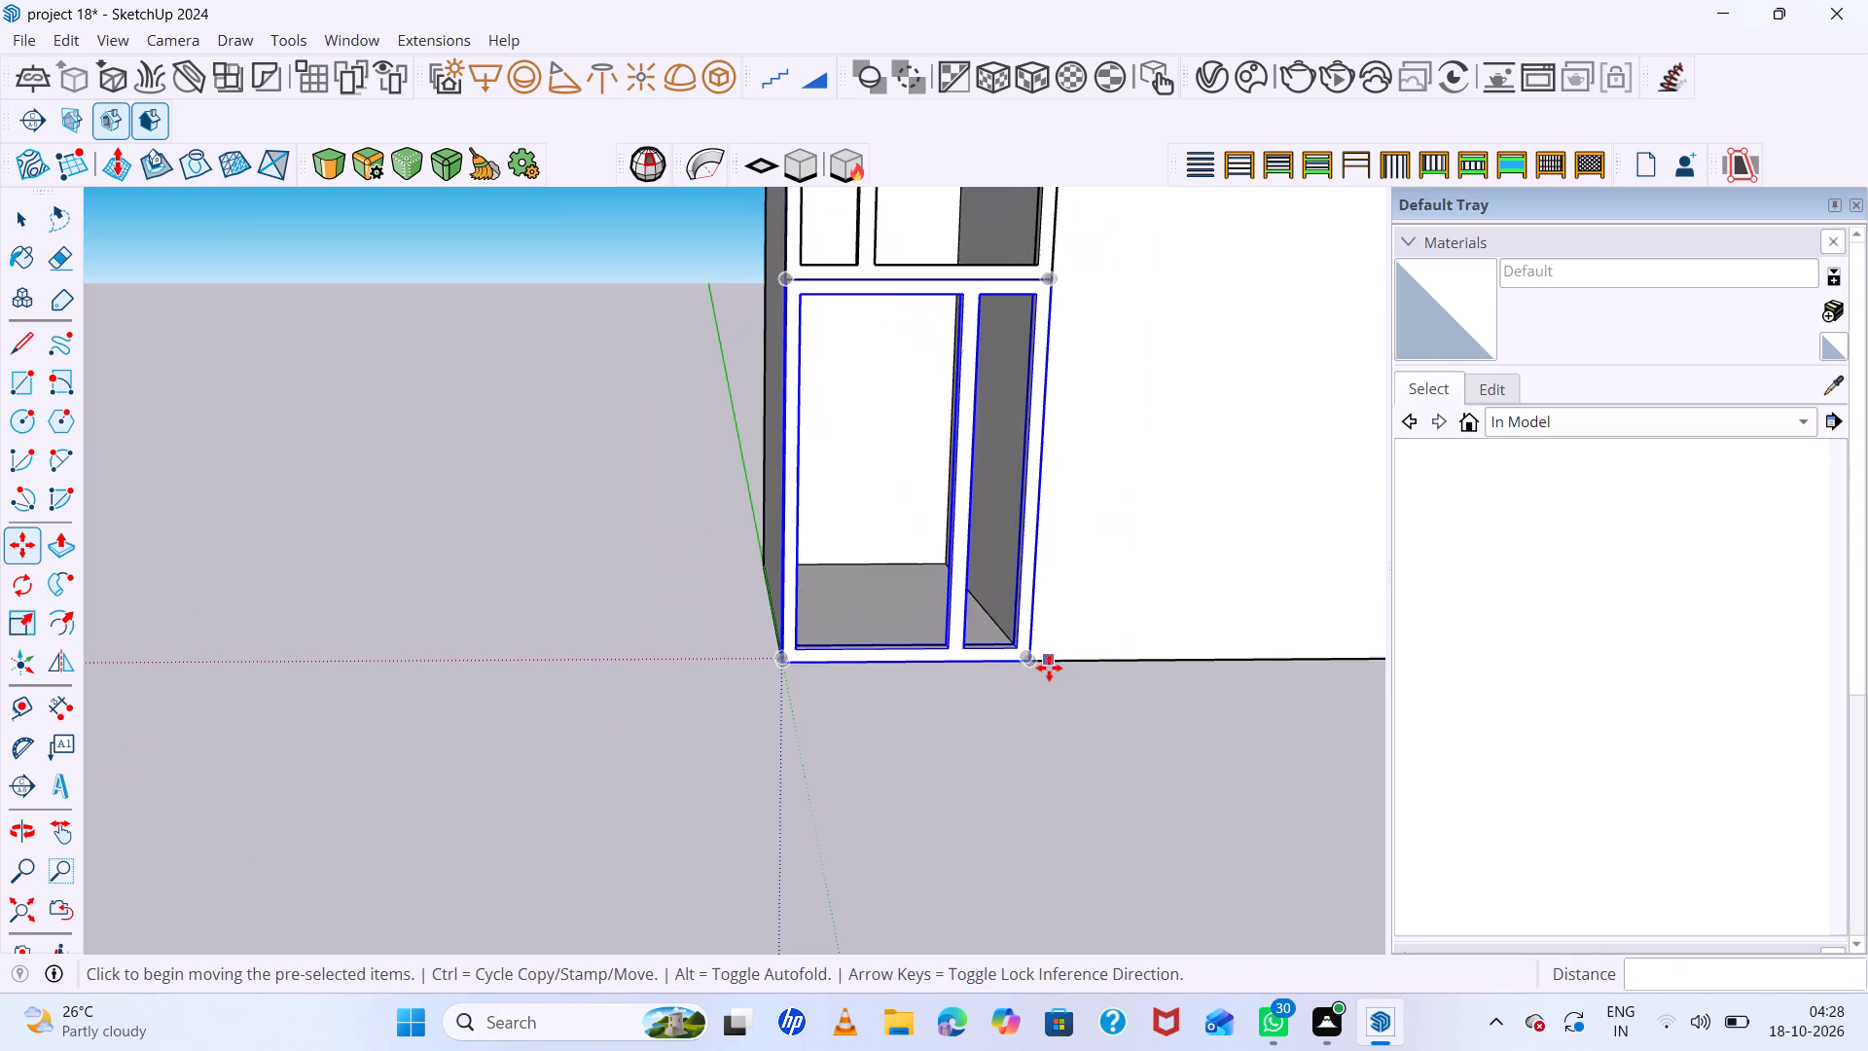
pyautogui.scroll(-4, 1049, 668)
pyautogui.scroll(-7, 901, 692)
pyautogui.moveTo(1154, 689); pyautogui.dragTo(963, 781, button='middle')
pyautogui.scroll(1, 962, 779)
pyautogui.scroll(-8, 955, 754)
pyautogui.press('space')
pyautogui.click(1235, 349)
# Examine the alternating frames, the door and the cabinet body from the front, above and the side.
pyautogui.scroll(5, 1235, 352)
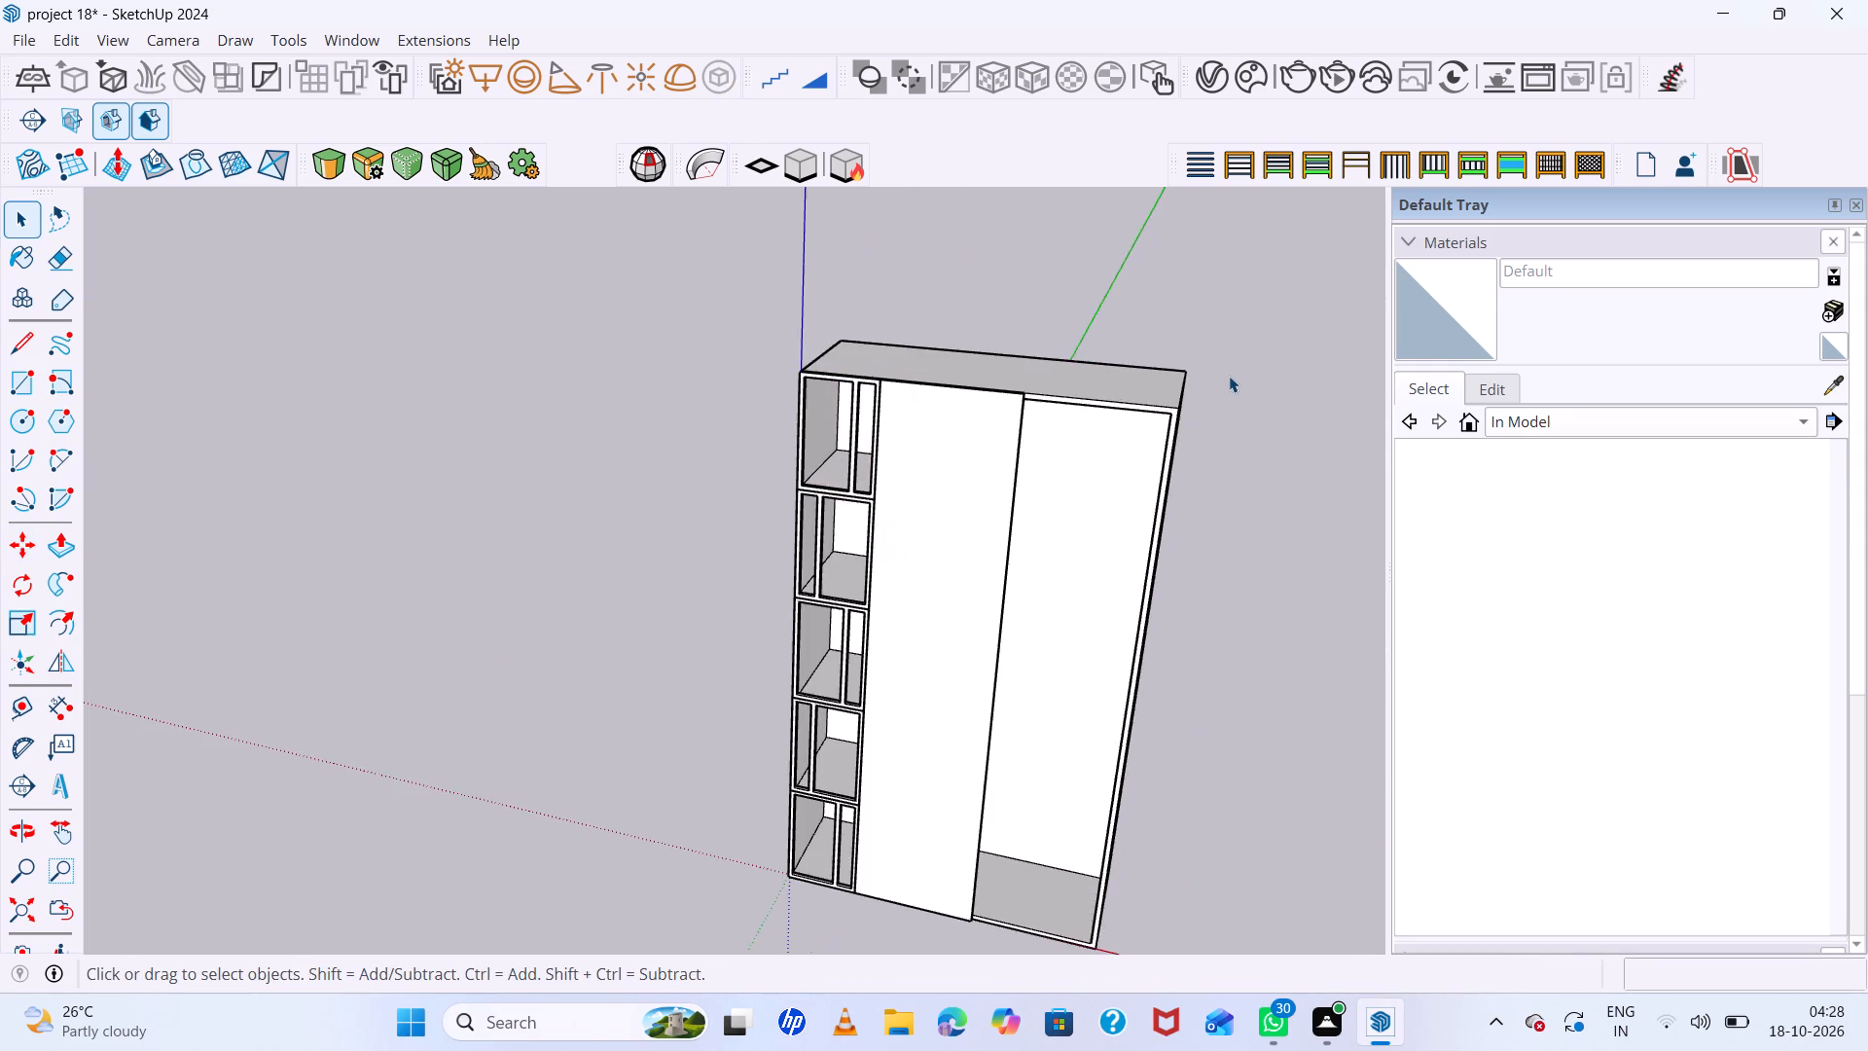
pyautogui.moveTo(1229, 376); pyautogui.dragTo(1337, 349, button='middle')
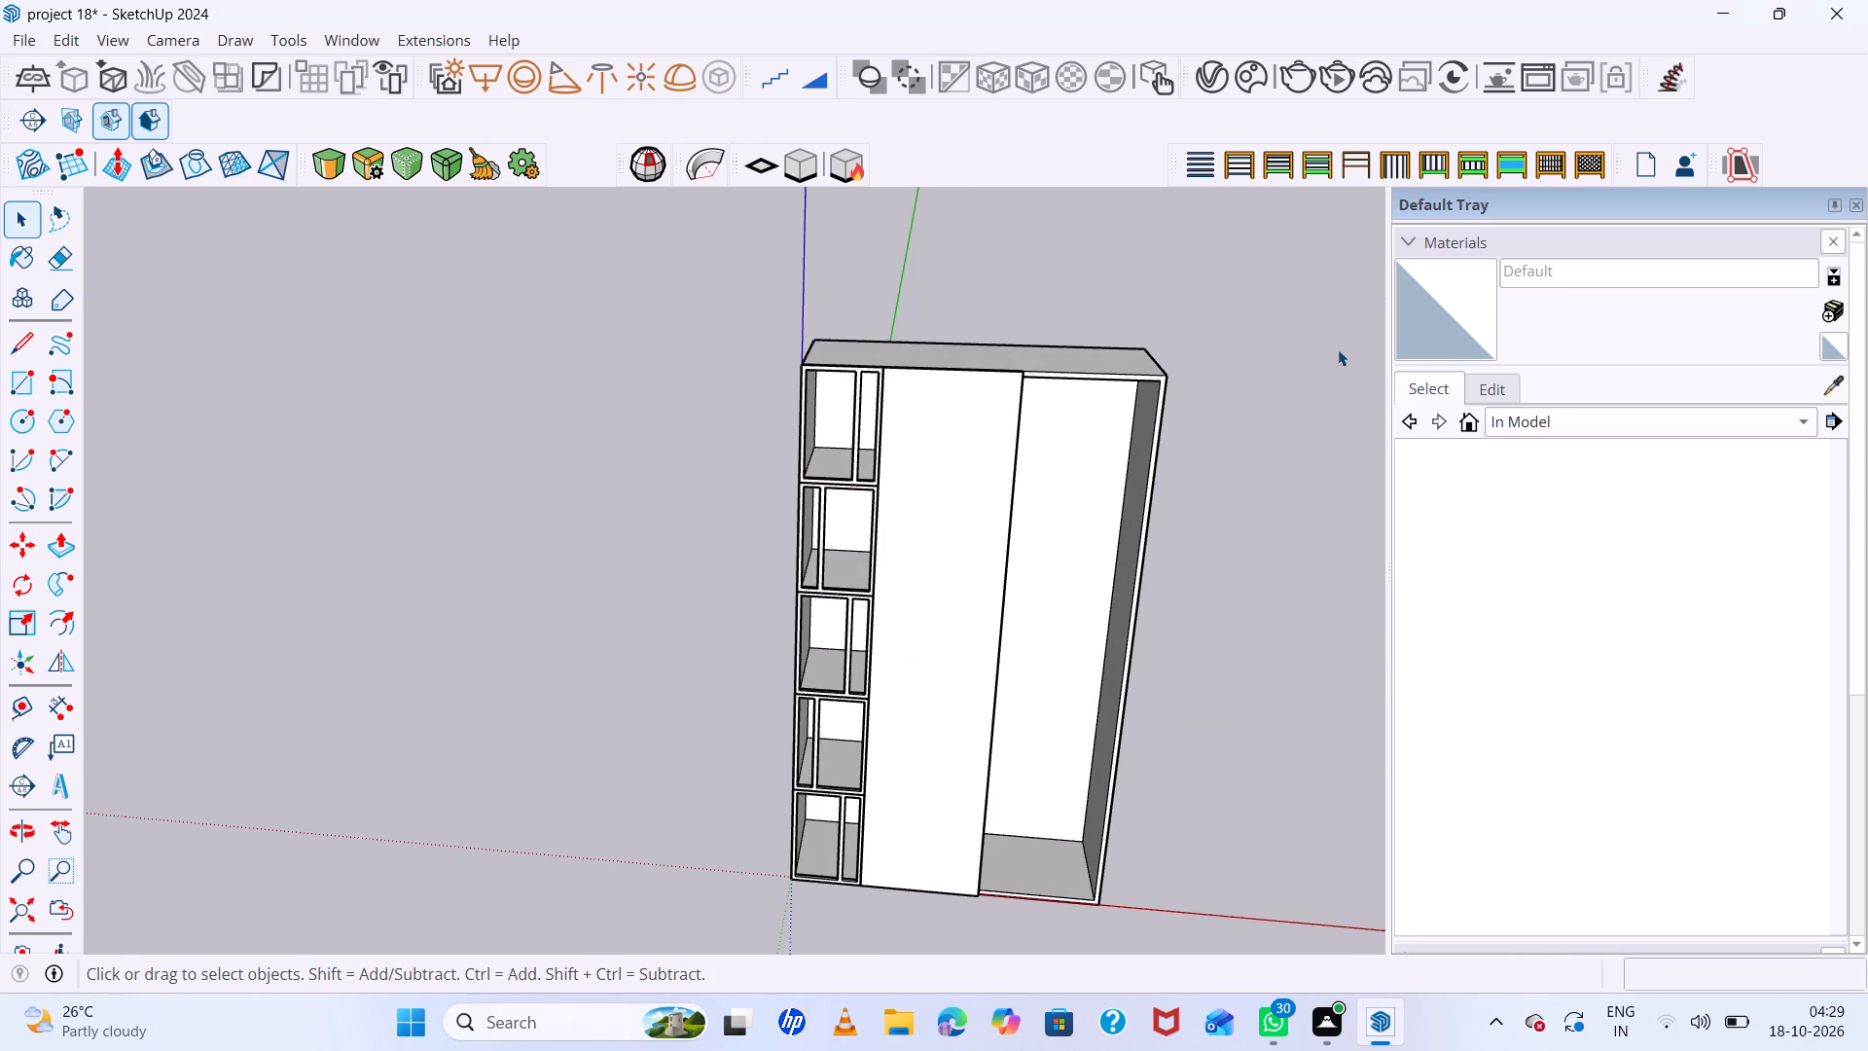
pyautogui.scroll(7, 829, 479)
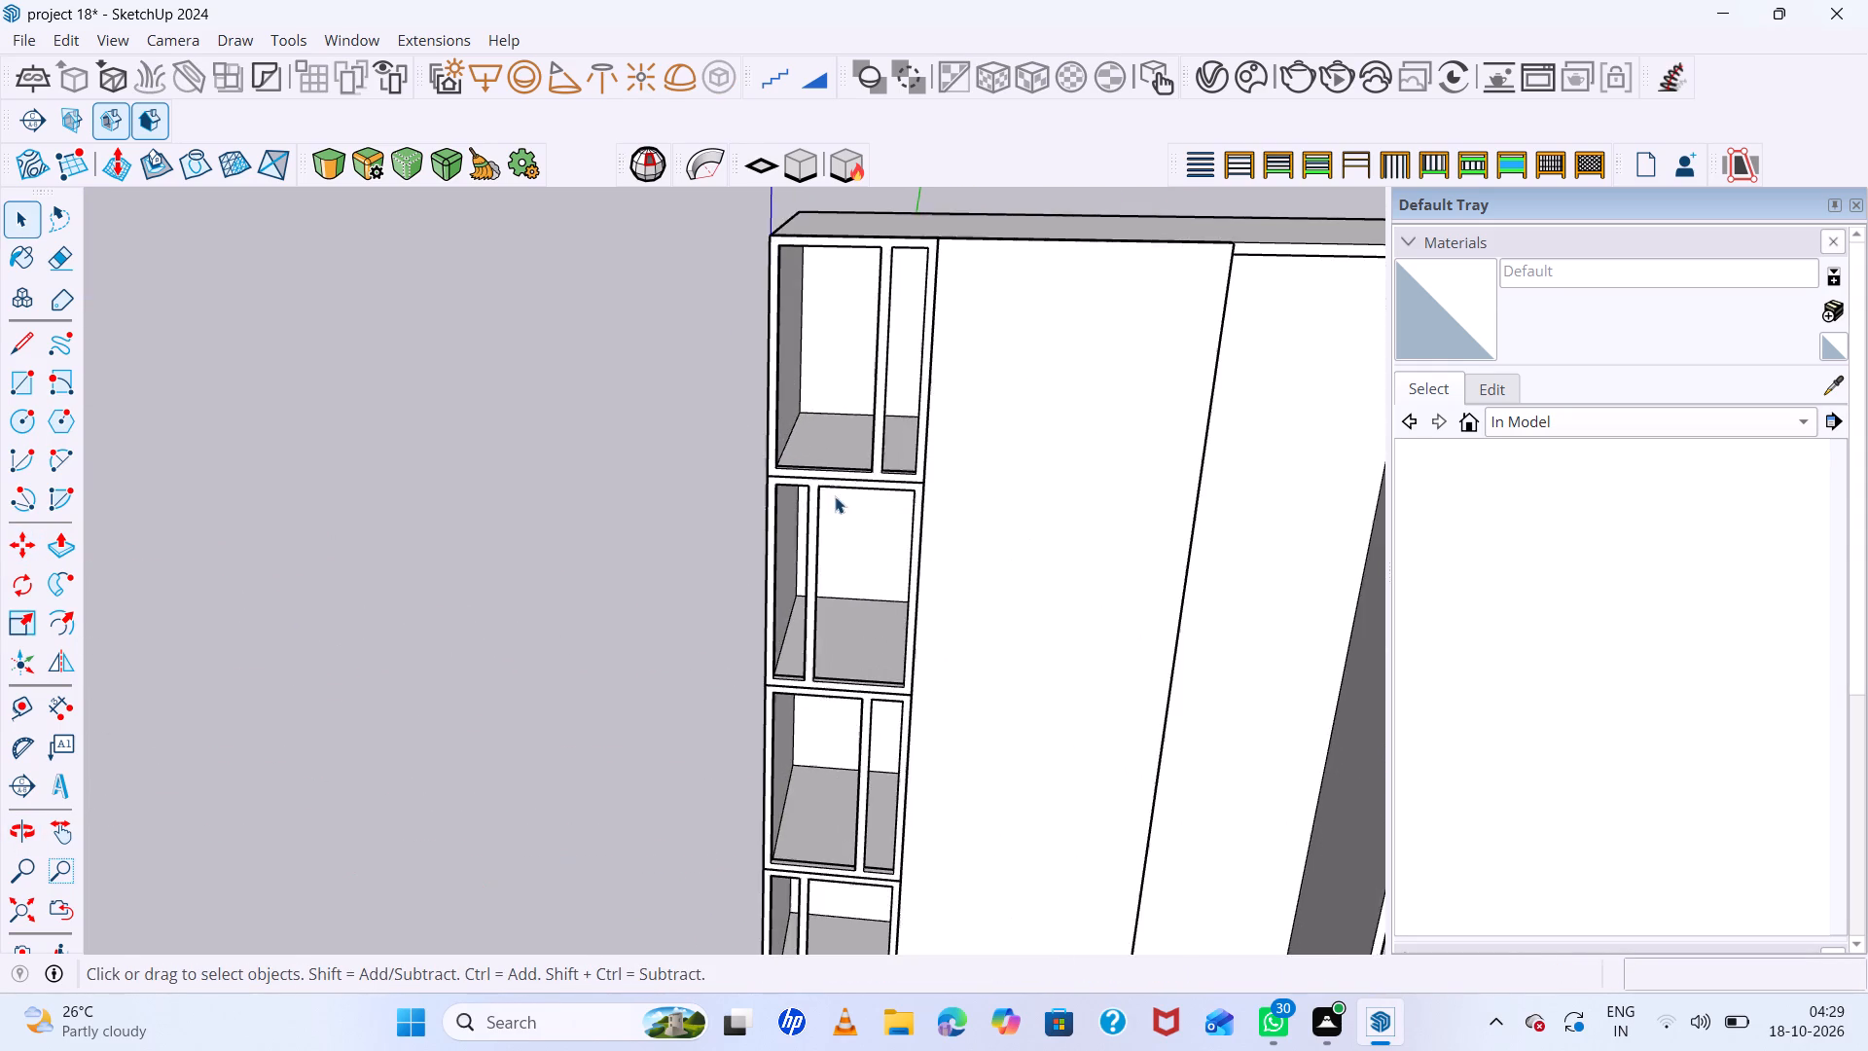
pyautogui.moveTo(843, 506); pyautogui.dragTo(1002, 419, button='middle')
pyautogui.scroll(1, 844, 505)
pyautogui.middleClick(1002, 419)
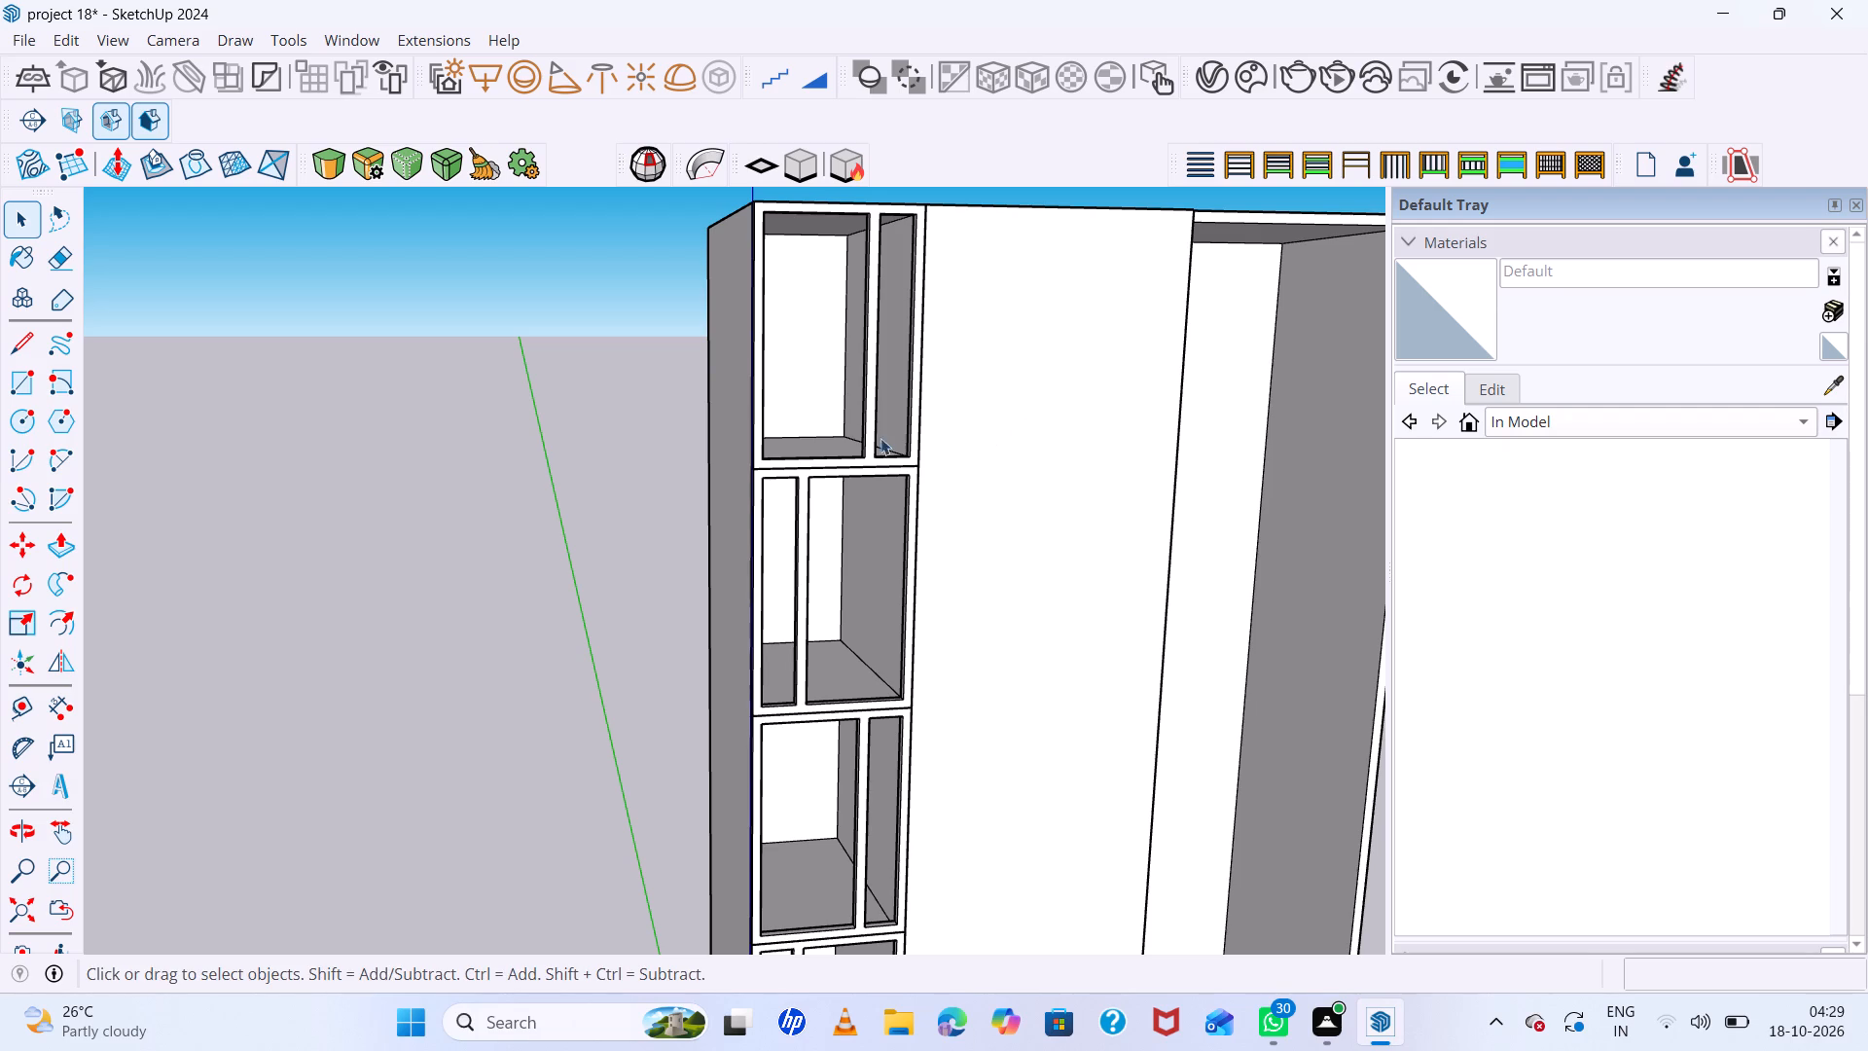
pyautogui.scroll(-13, 875, 454)
pyautogui.moveTo(908, 502); pyautogui.dragTo(914, 489, button='middle')
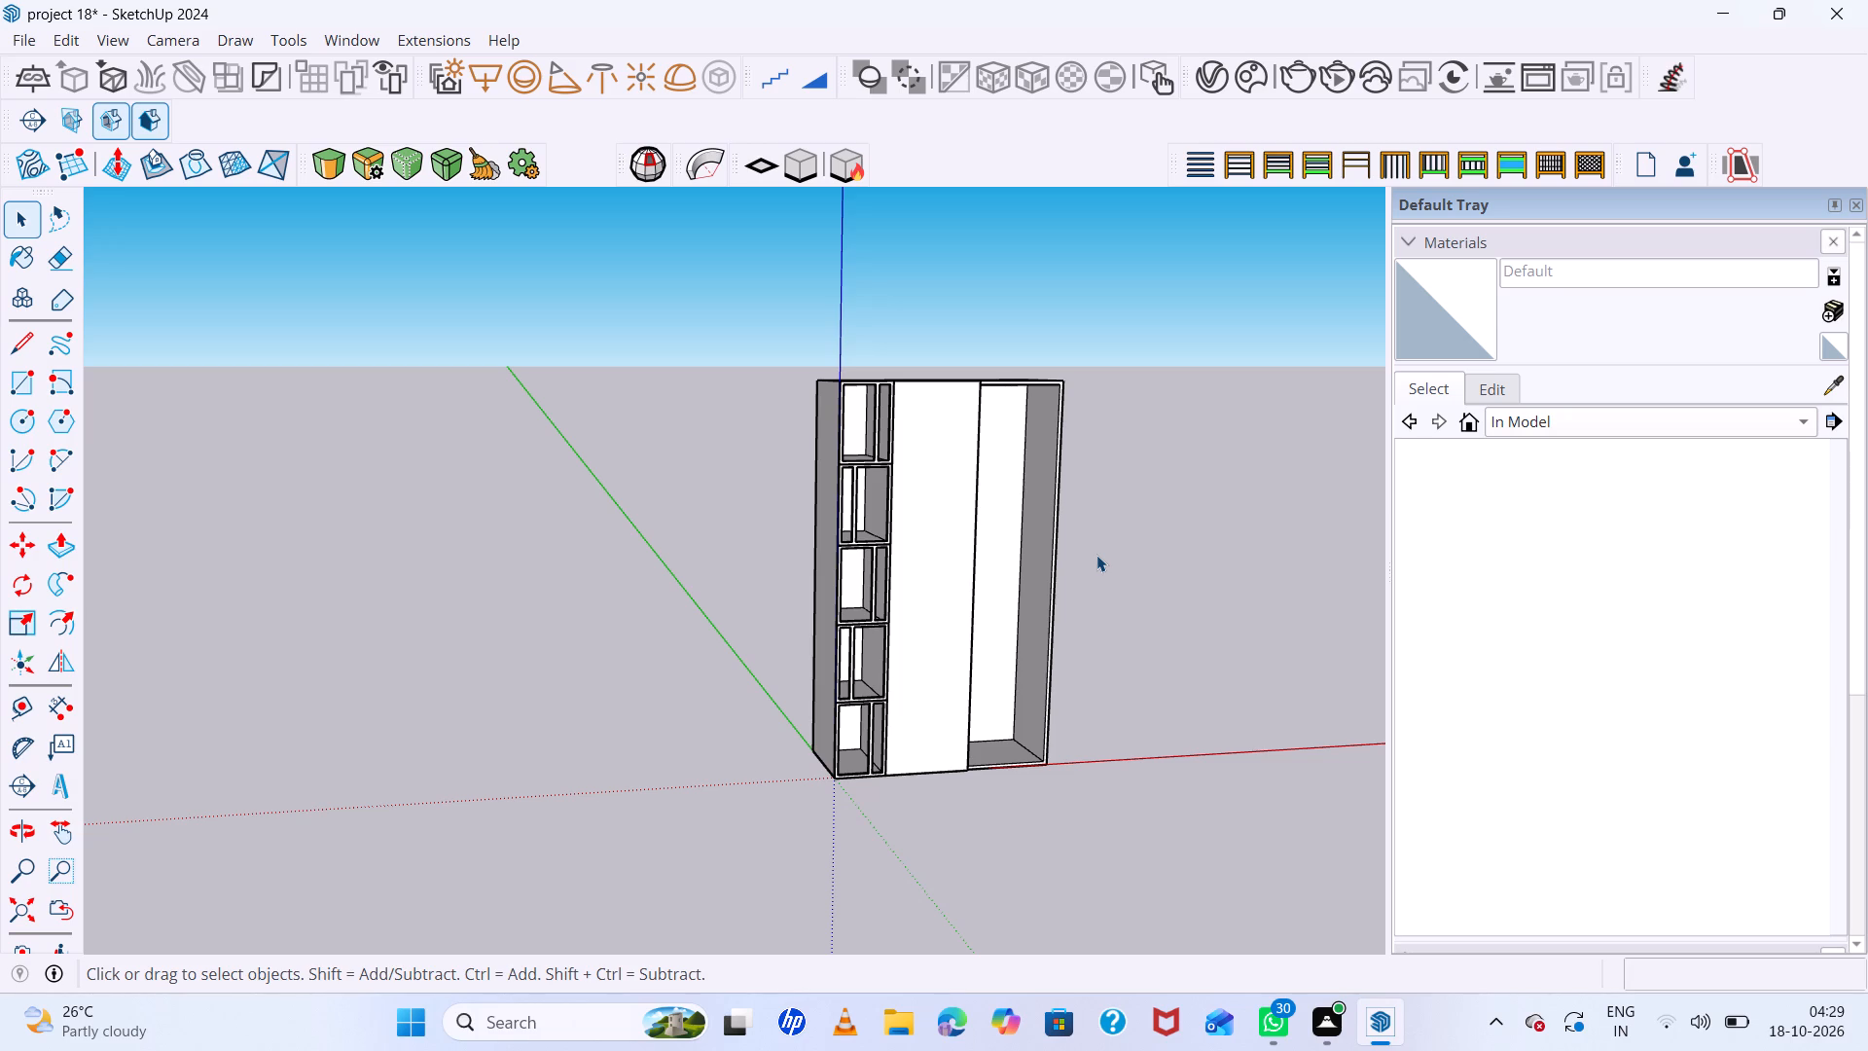
pyautogui.moveTo(965, 584); pyautogui.dragTo(780, 696, button='middle')
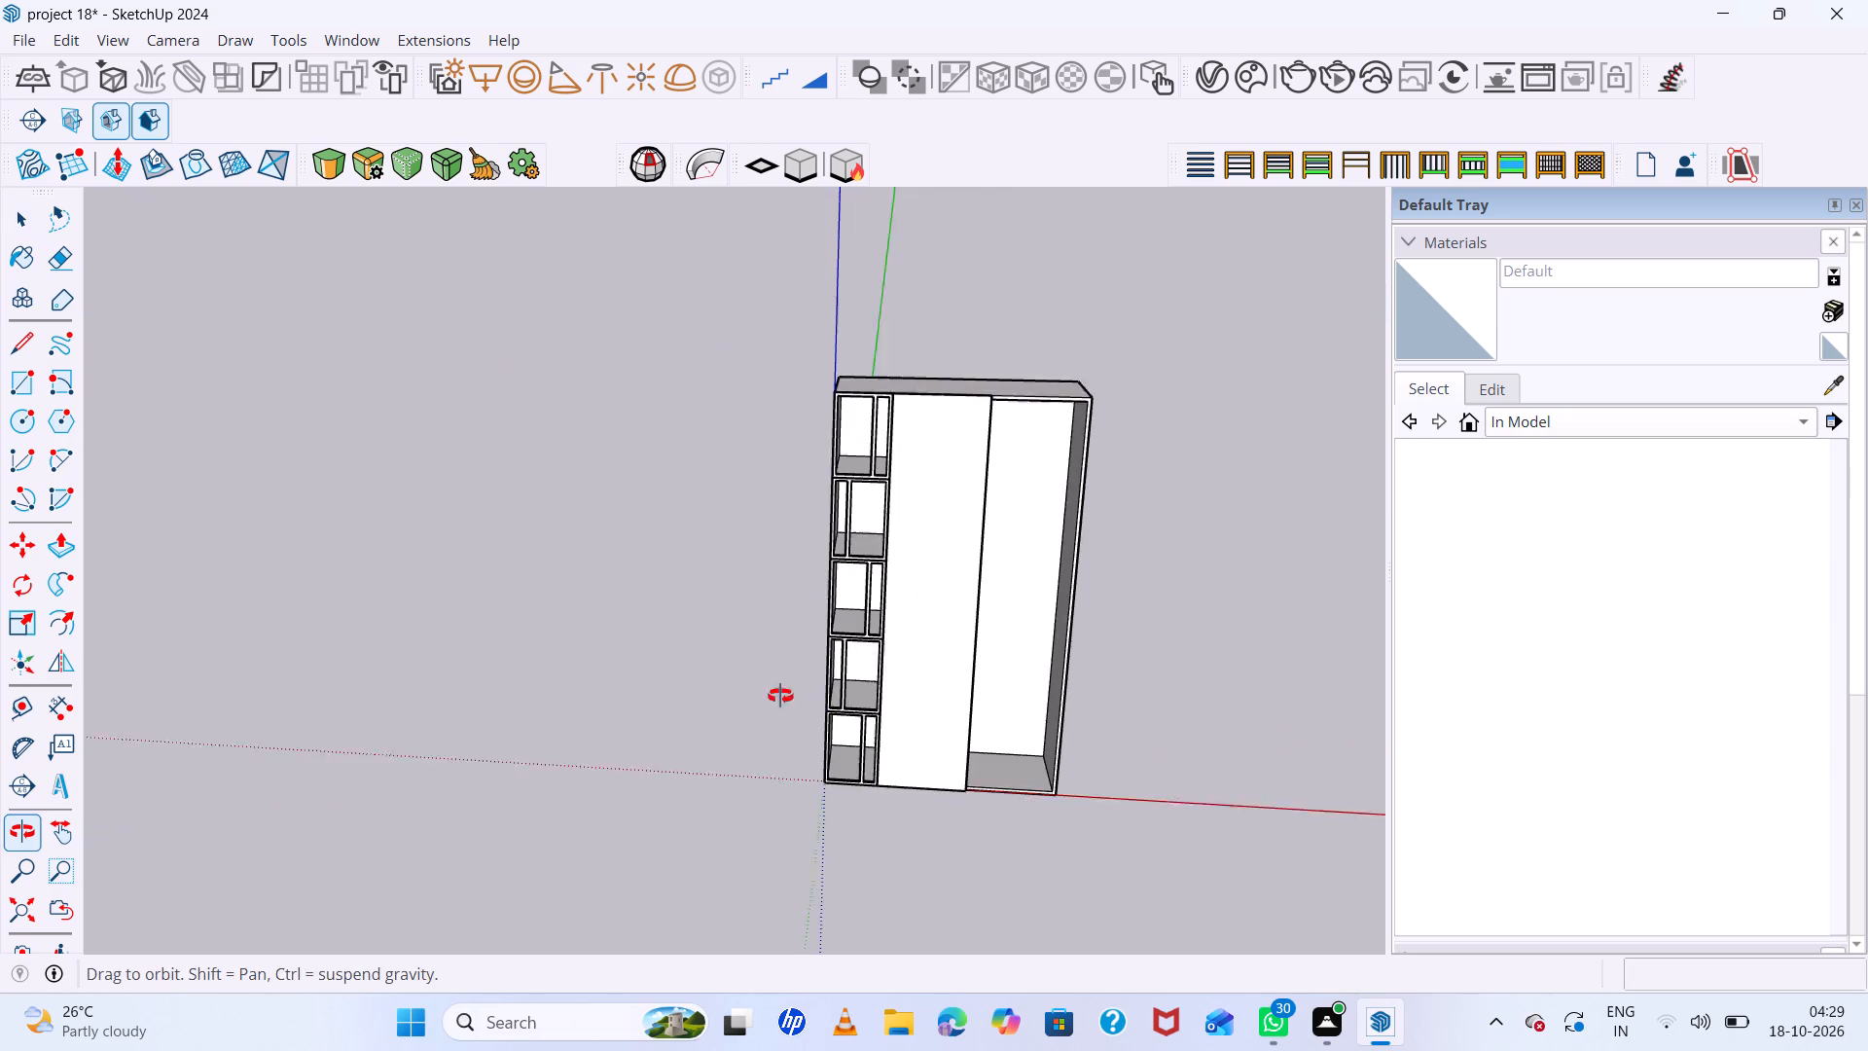
pyautogui.moveTo(780, 696); pyautogui.dragTo(767, 713, button='middle')
pyautogui.middleClick(767, 713)
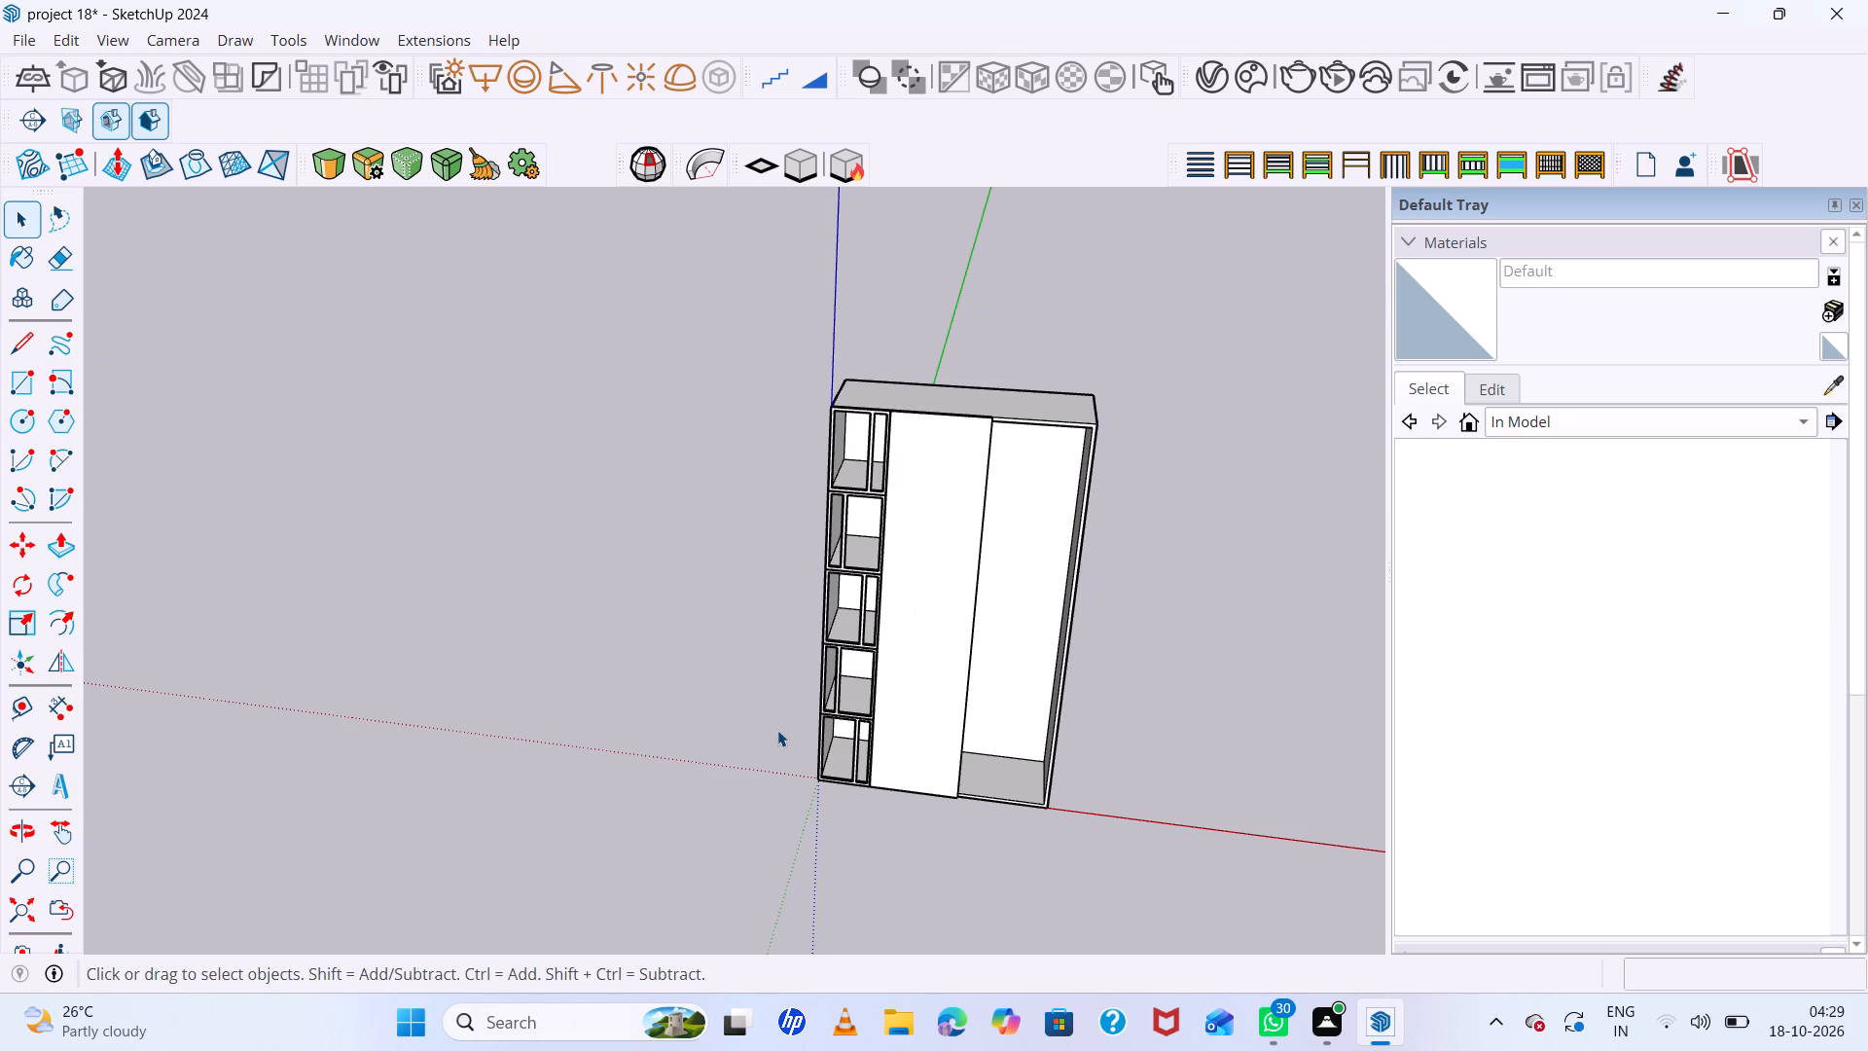
pyautogui.scroll(-8, 776, 724)
pyautogui.moveTo(889, 721); pyautogui.dragTo(650, 720, button='middle')
pyautogui.scroll(3, 847, 588)
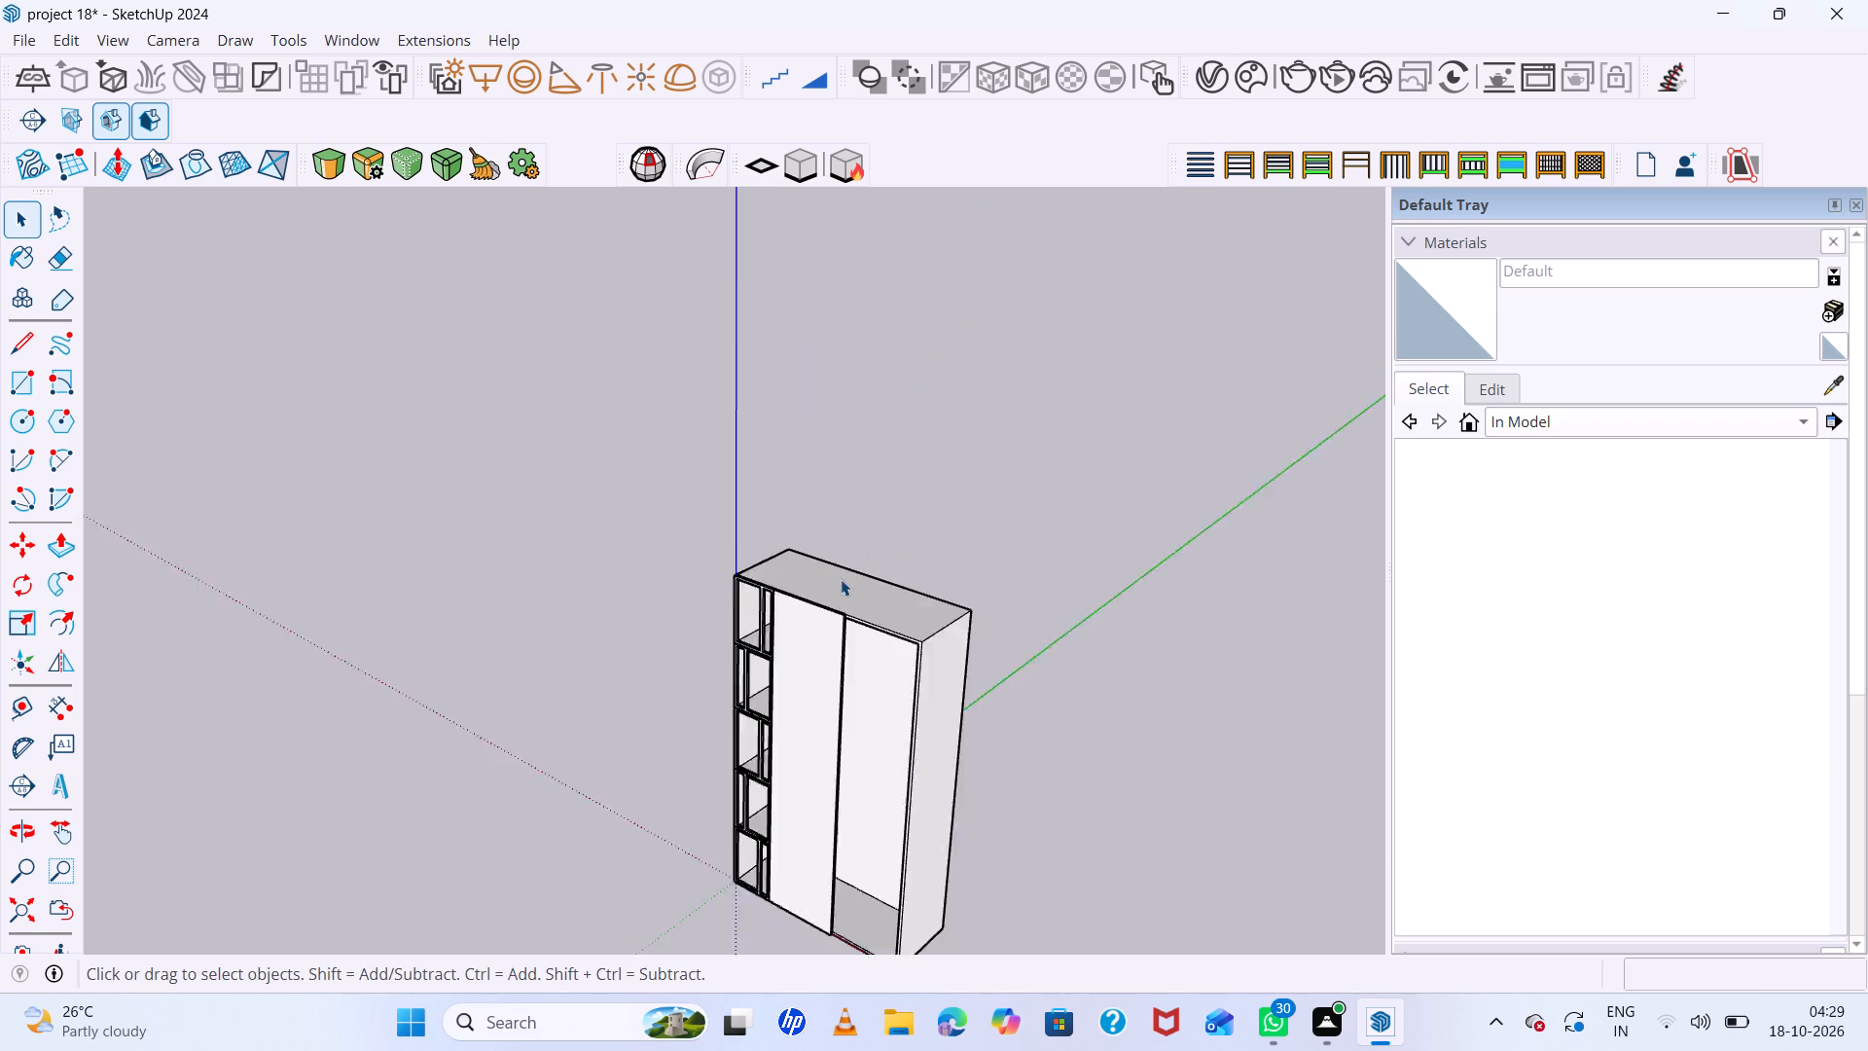
pyautogui.scroll(11, 841, 579)
pyautogui.click(818, 681)
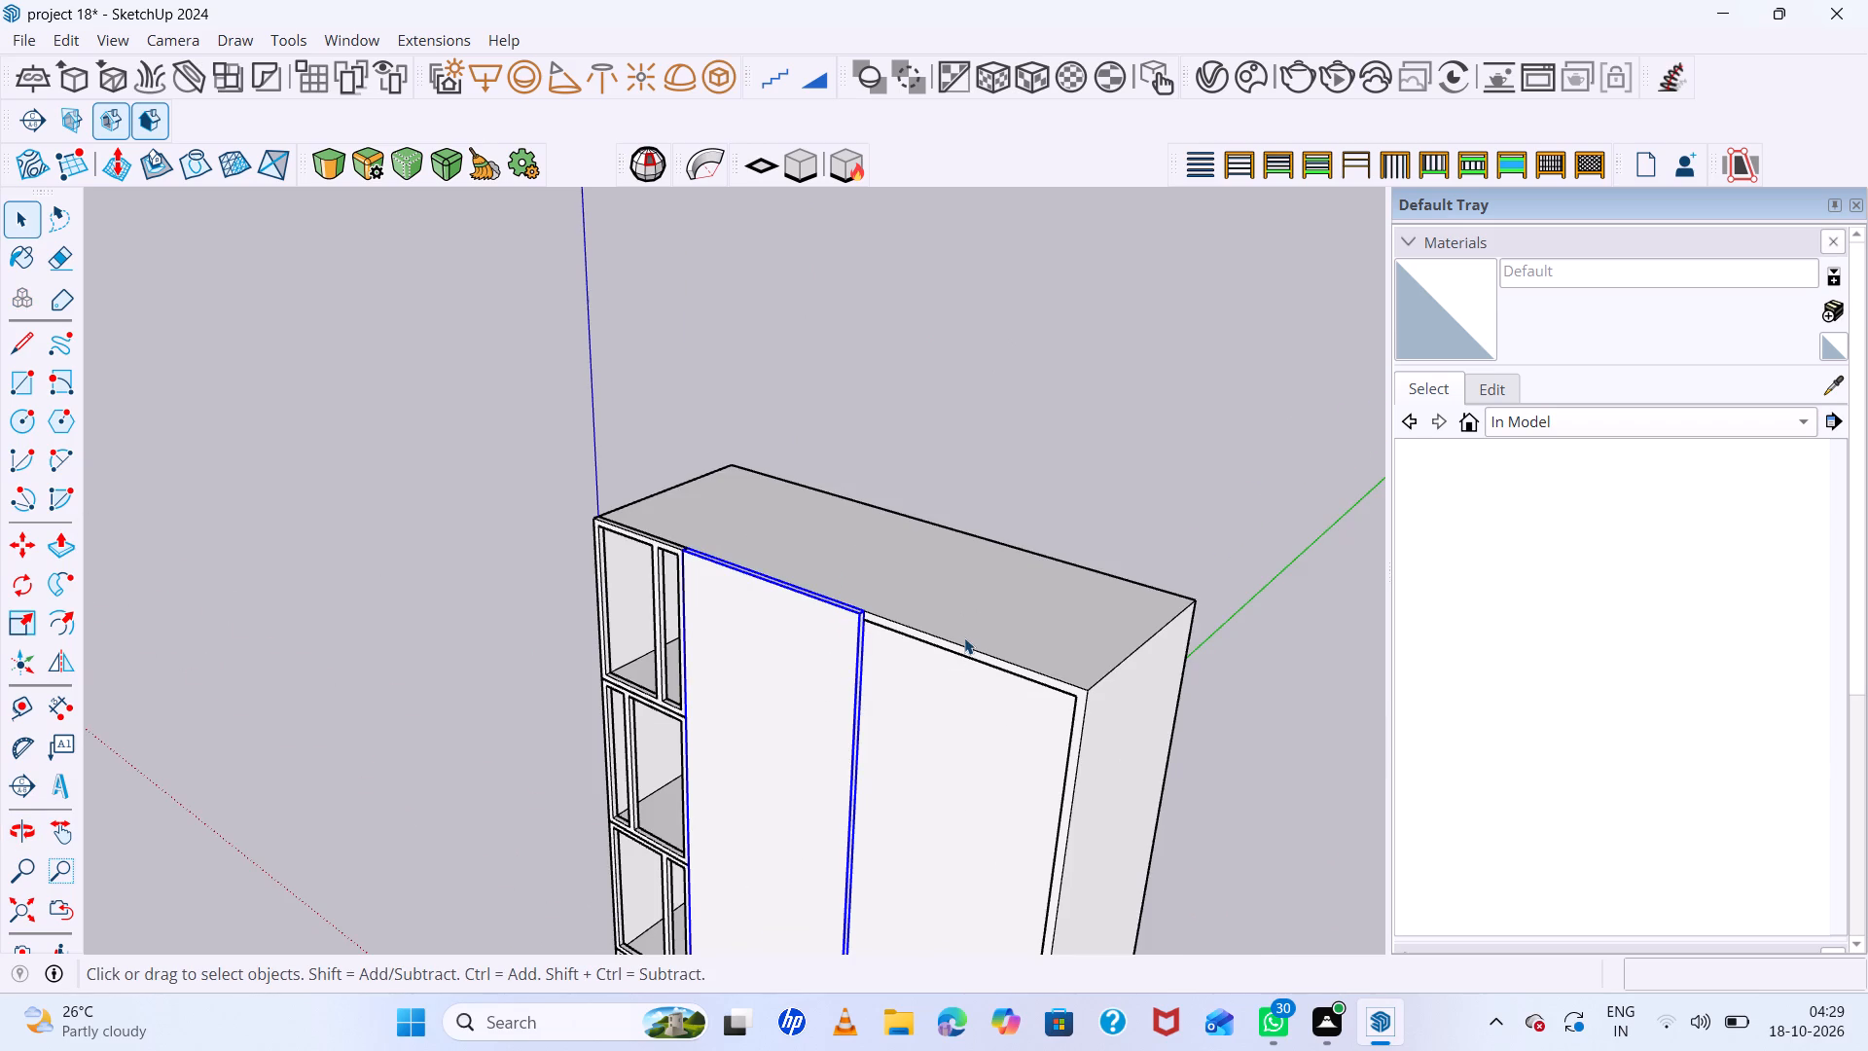
pyautogui.click(965, 636)
pyautogui.scroll(-7, 965, 636)
pyautogui.scroll(6, 965, 636)
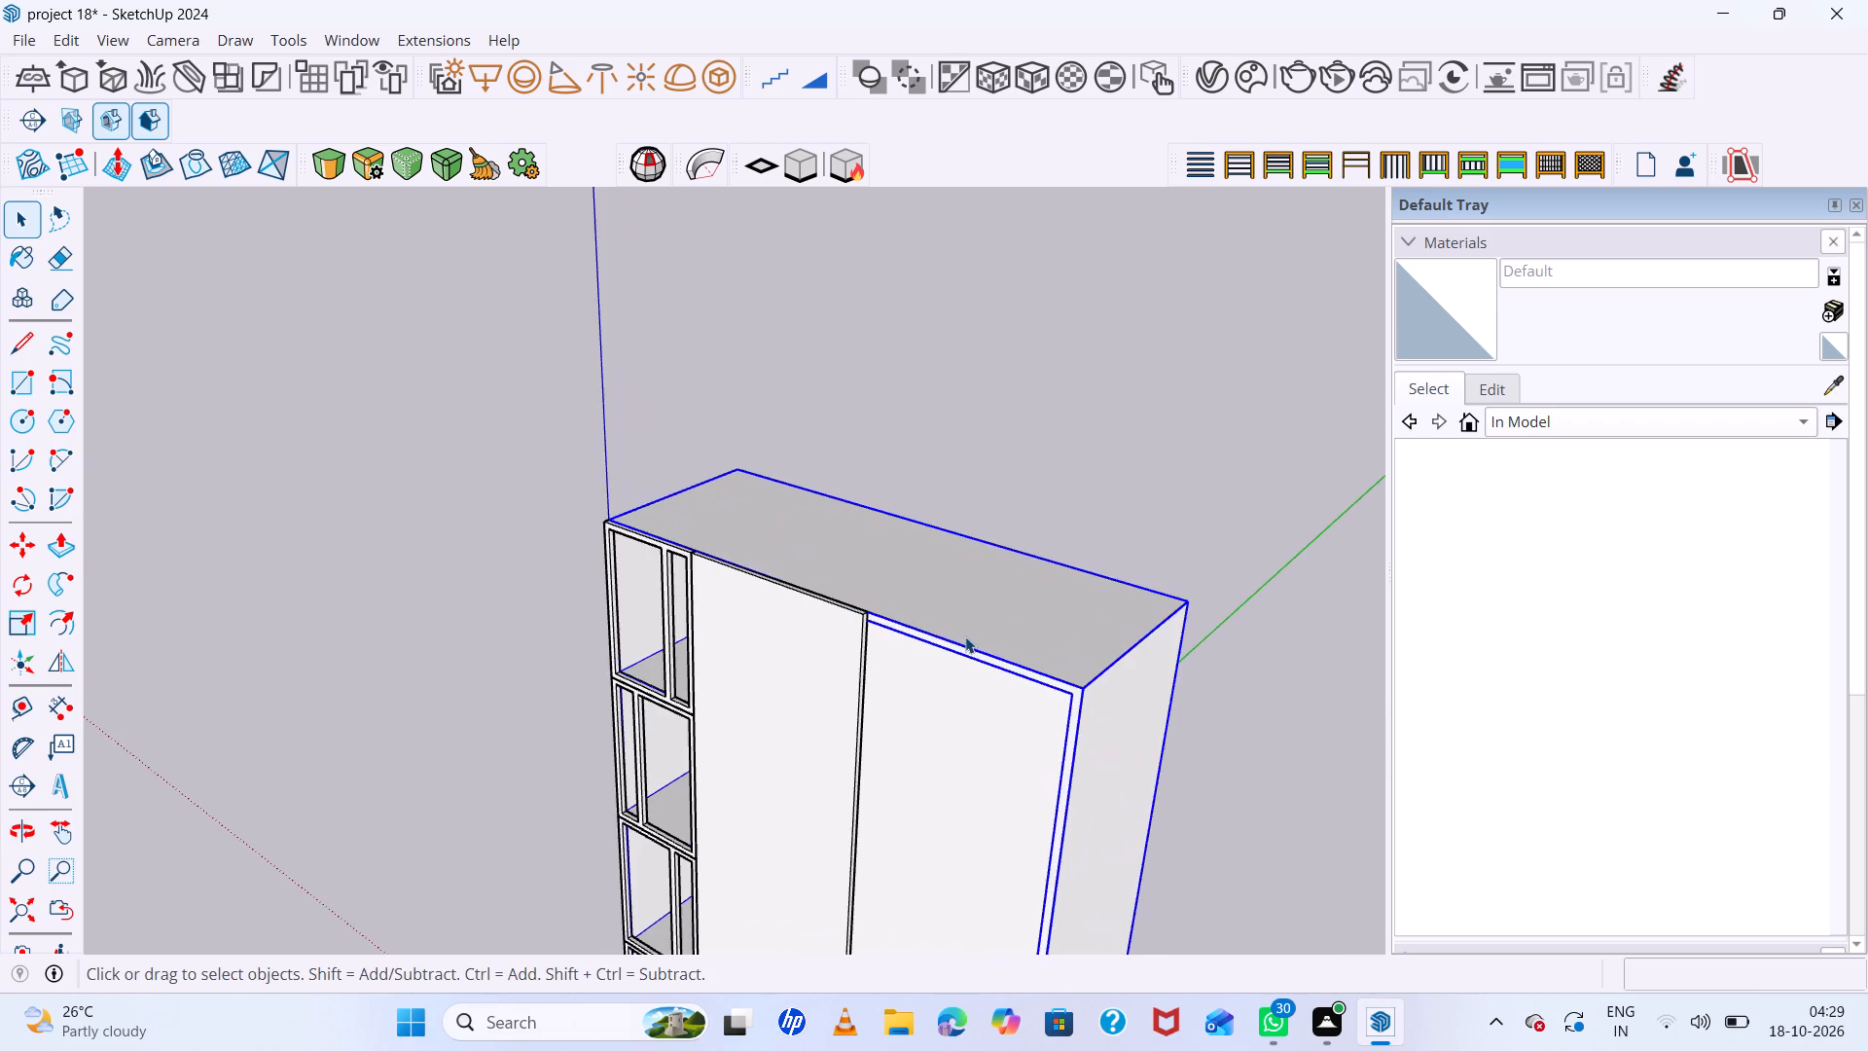
pyautogui.moveTo(965, 636); pyautogui.dragTo(990, 635, button='middle')
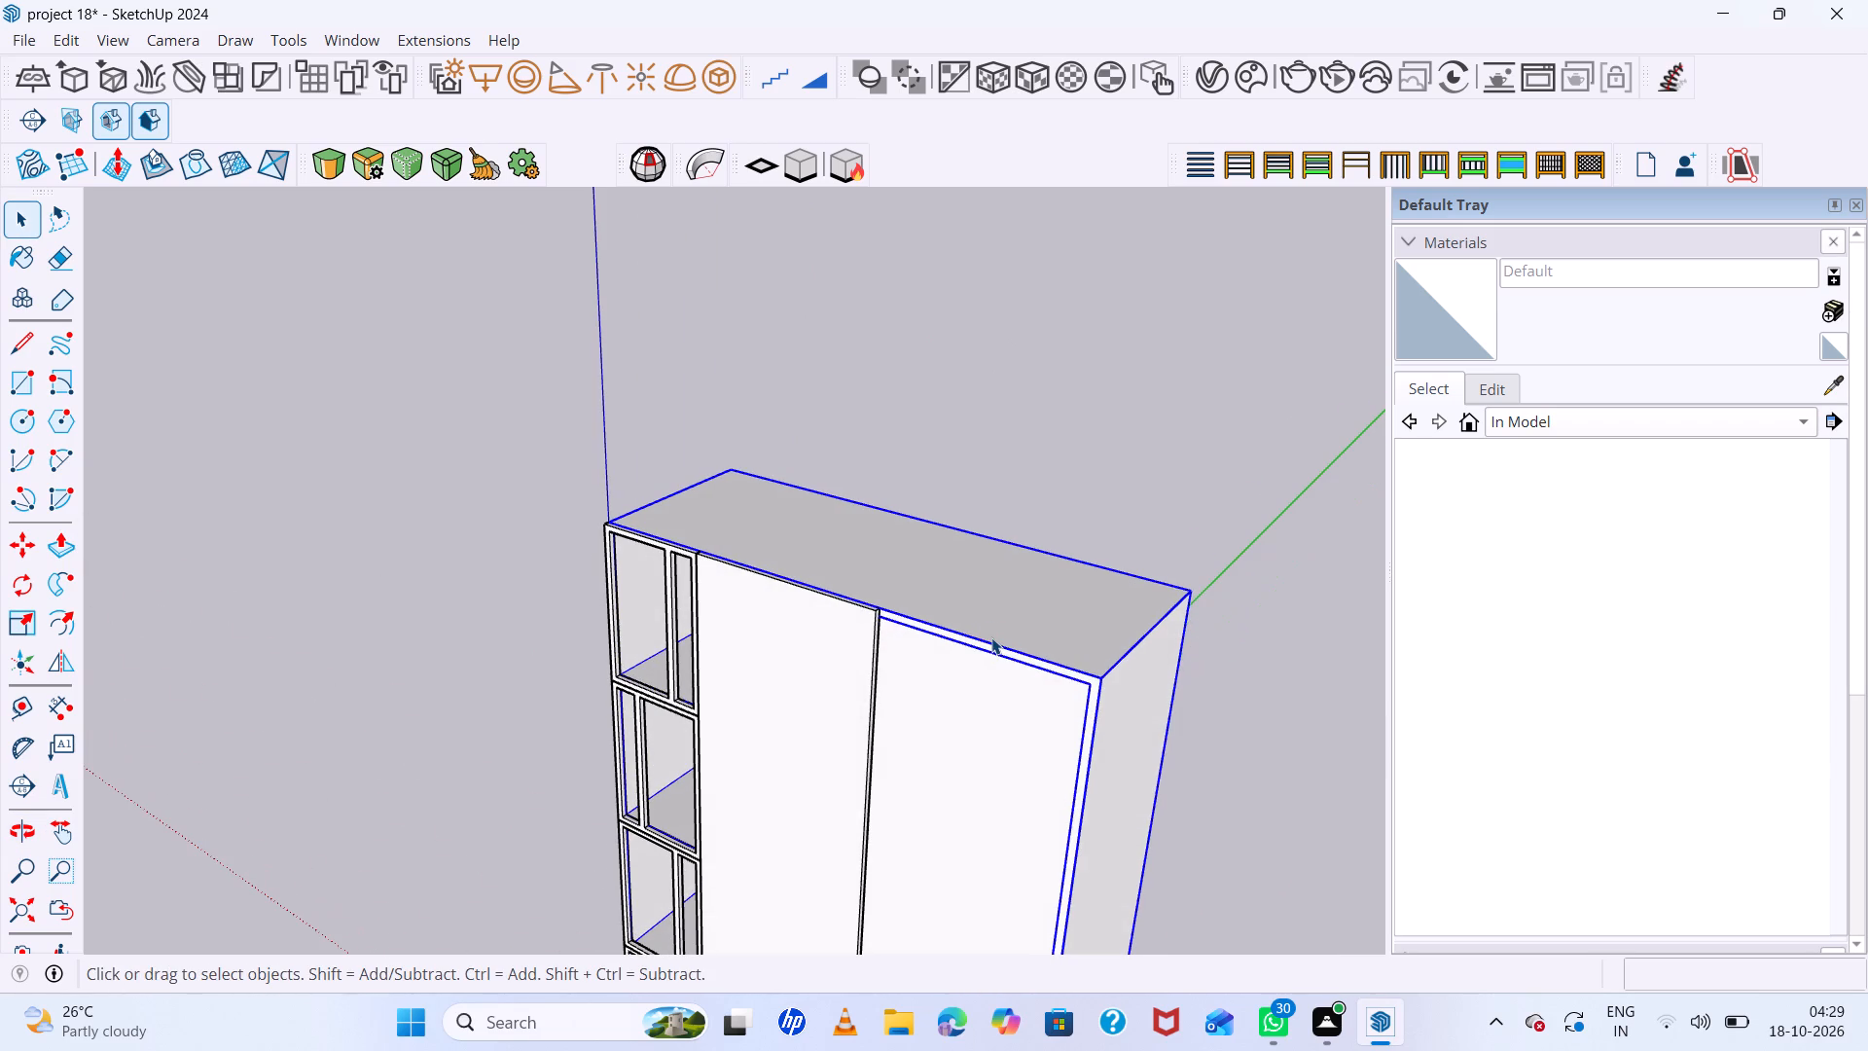
pyautogui.scroll(5, 676, 660)
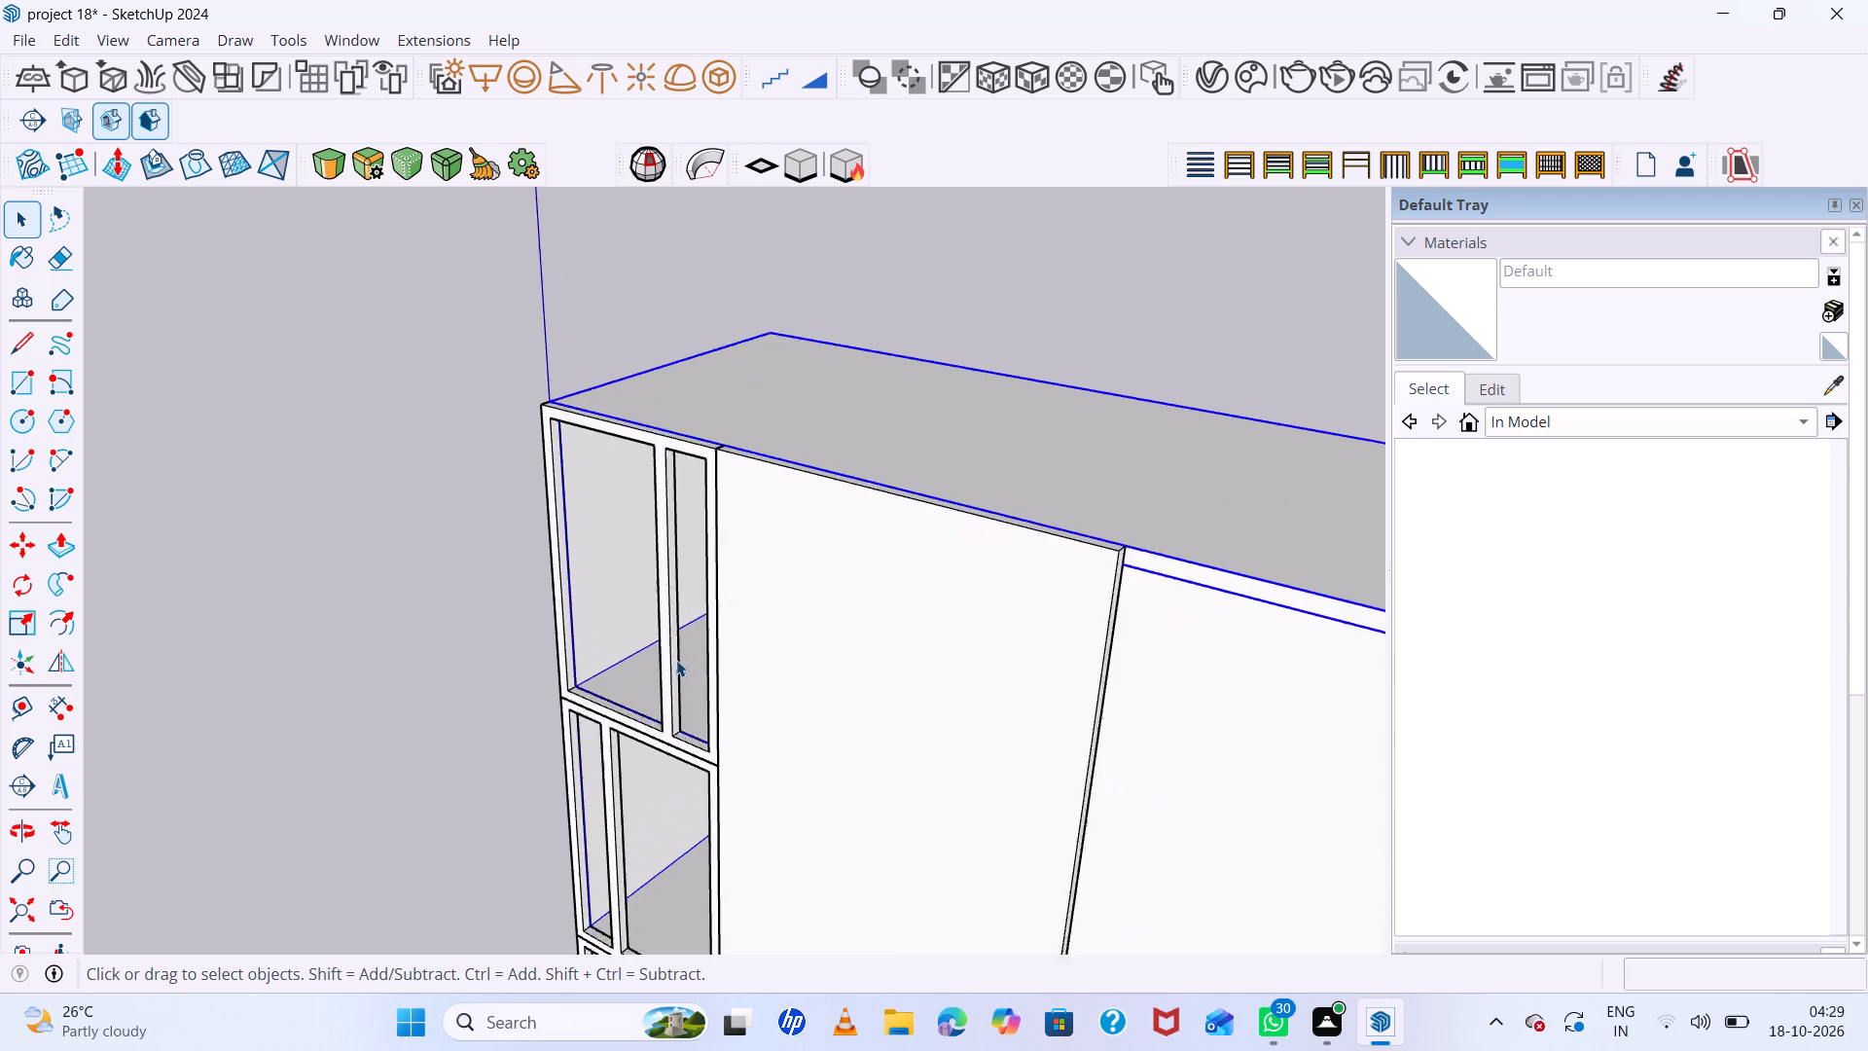
pyautogui.scroll(2, 676, 660)
pyautogui.scroll(-15, 676, 660)
pyautogui.scroll(-7, 862, 694)
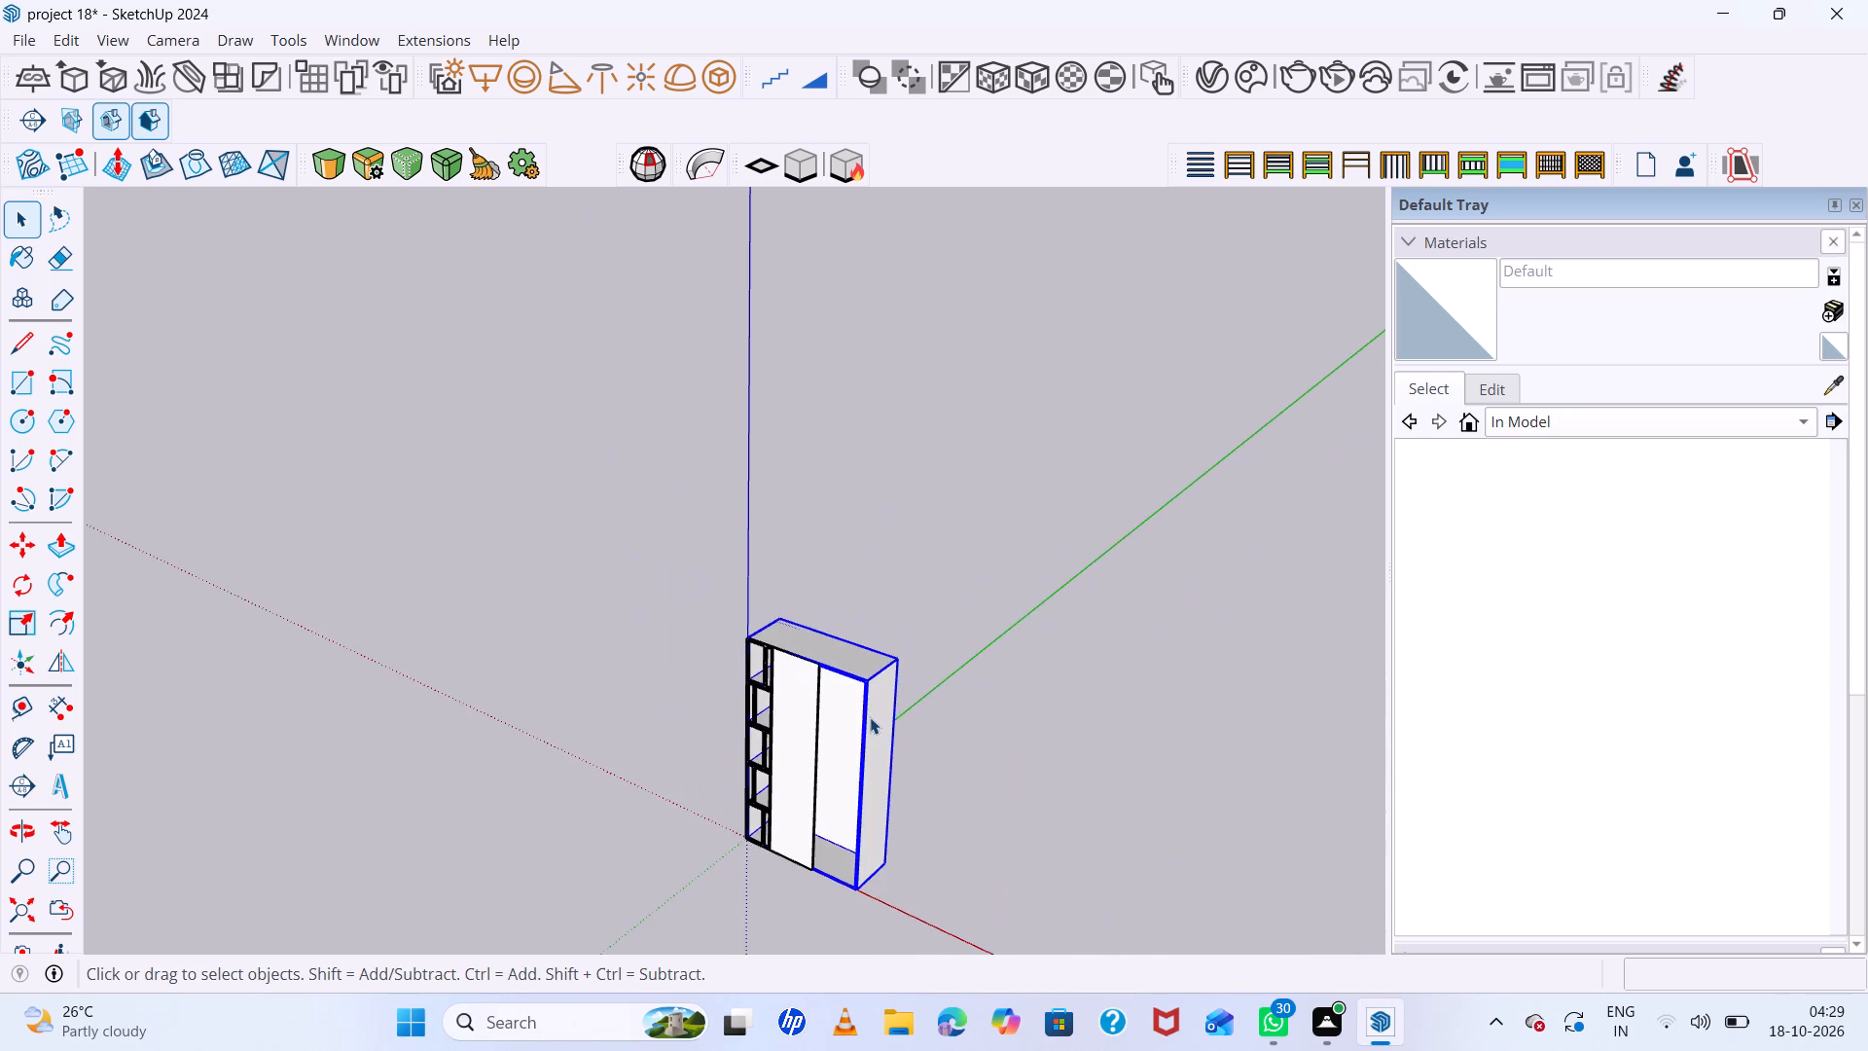
pyautogui.moveTo(914, 828); pyautogui.dragTo(1014, 622, button='middle')
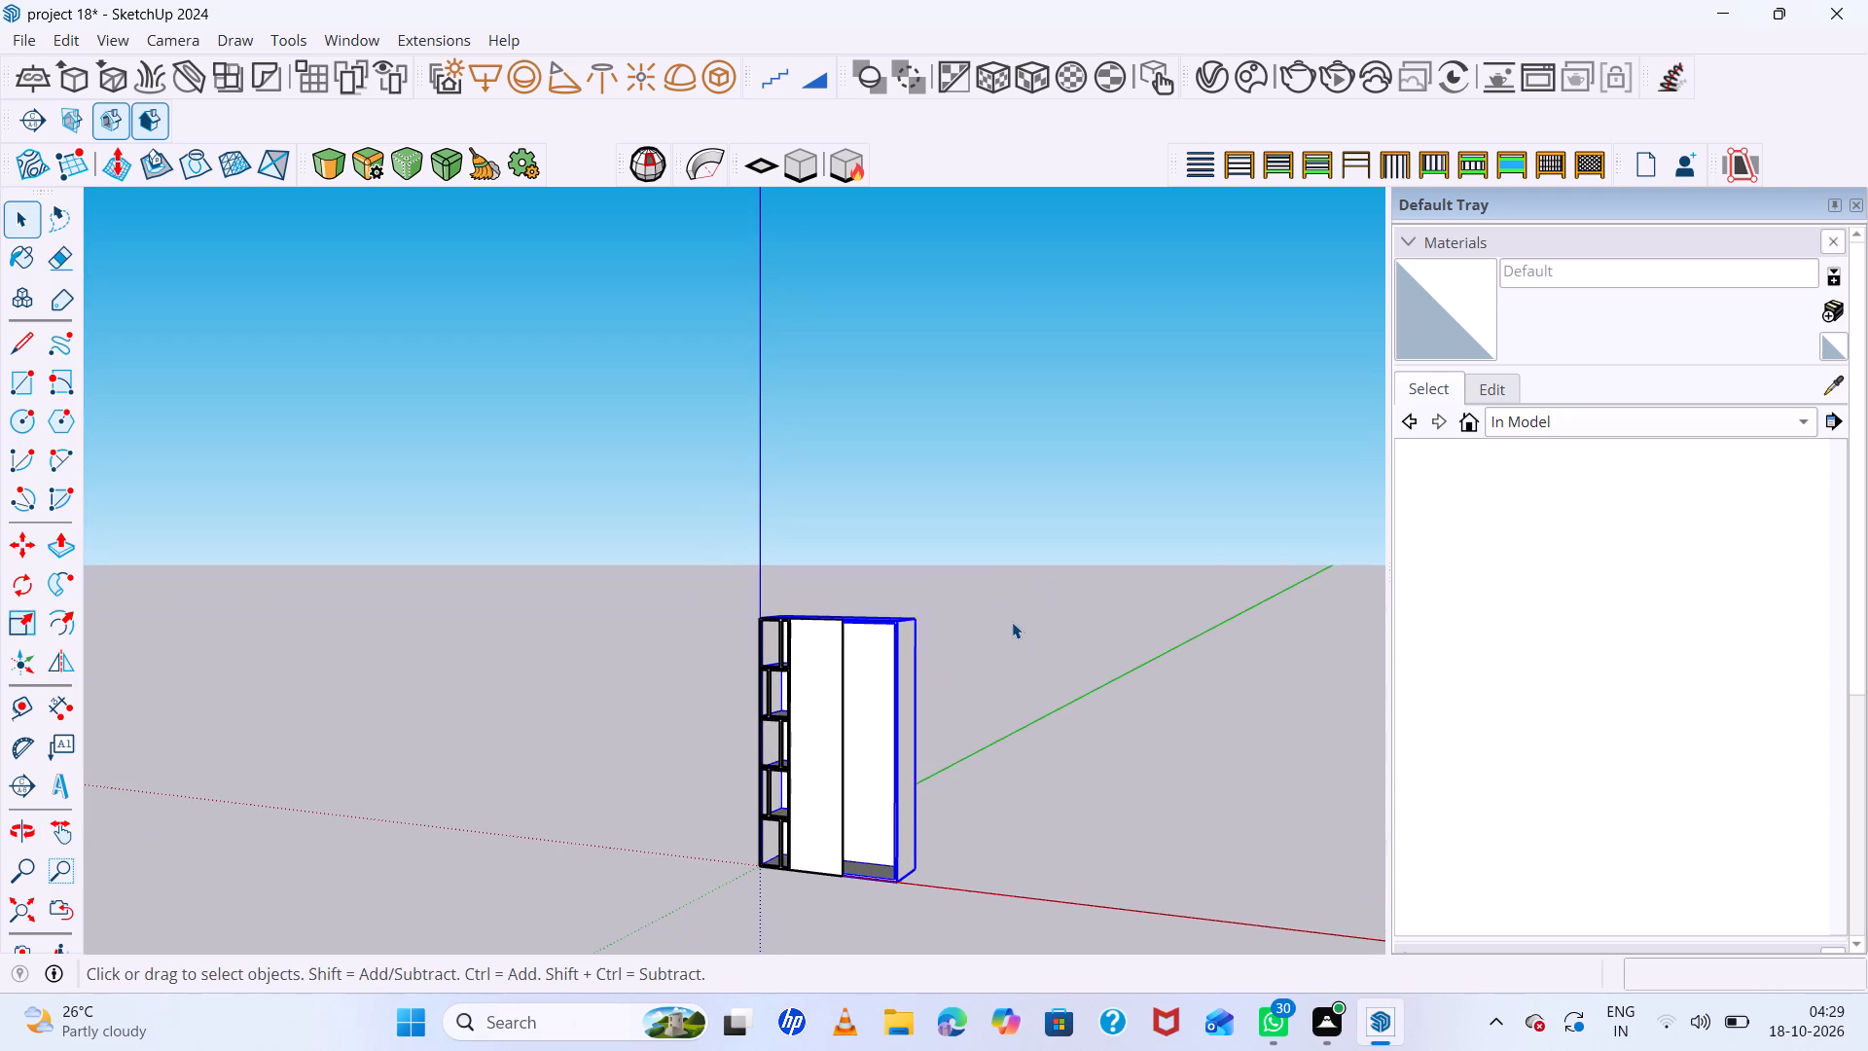
pyautogui.scroll(-7, 1012, 622)
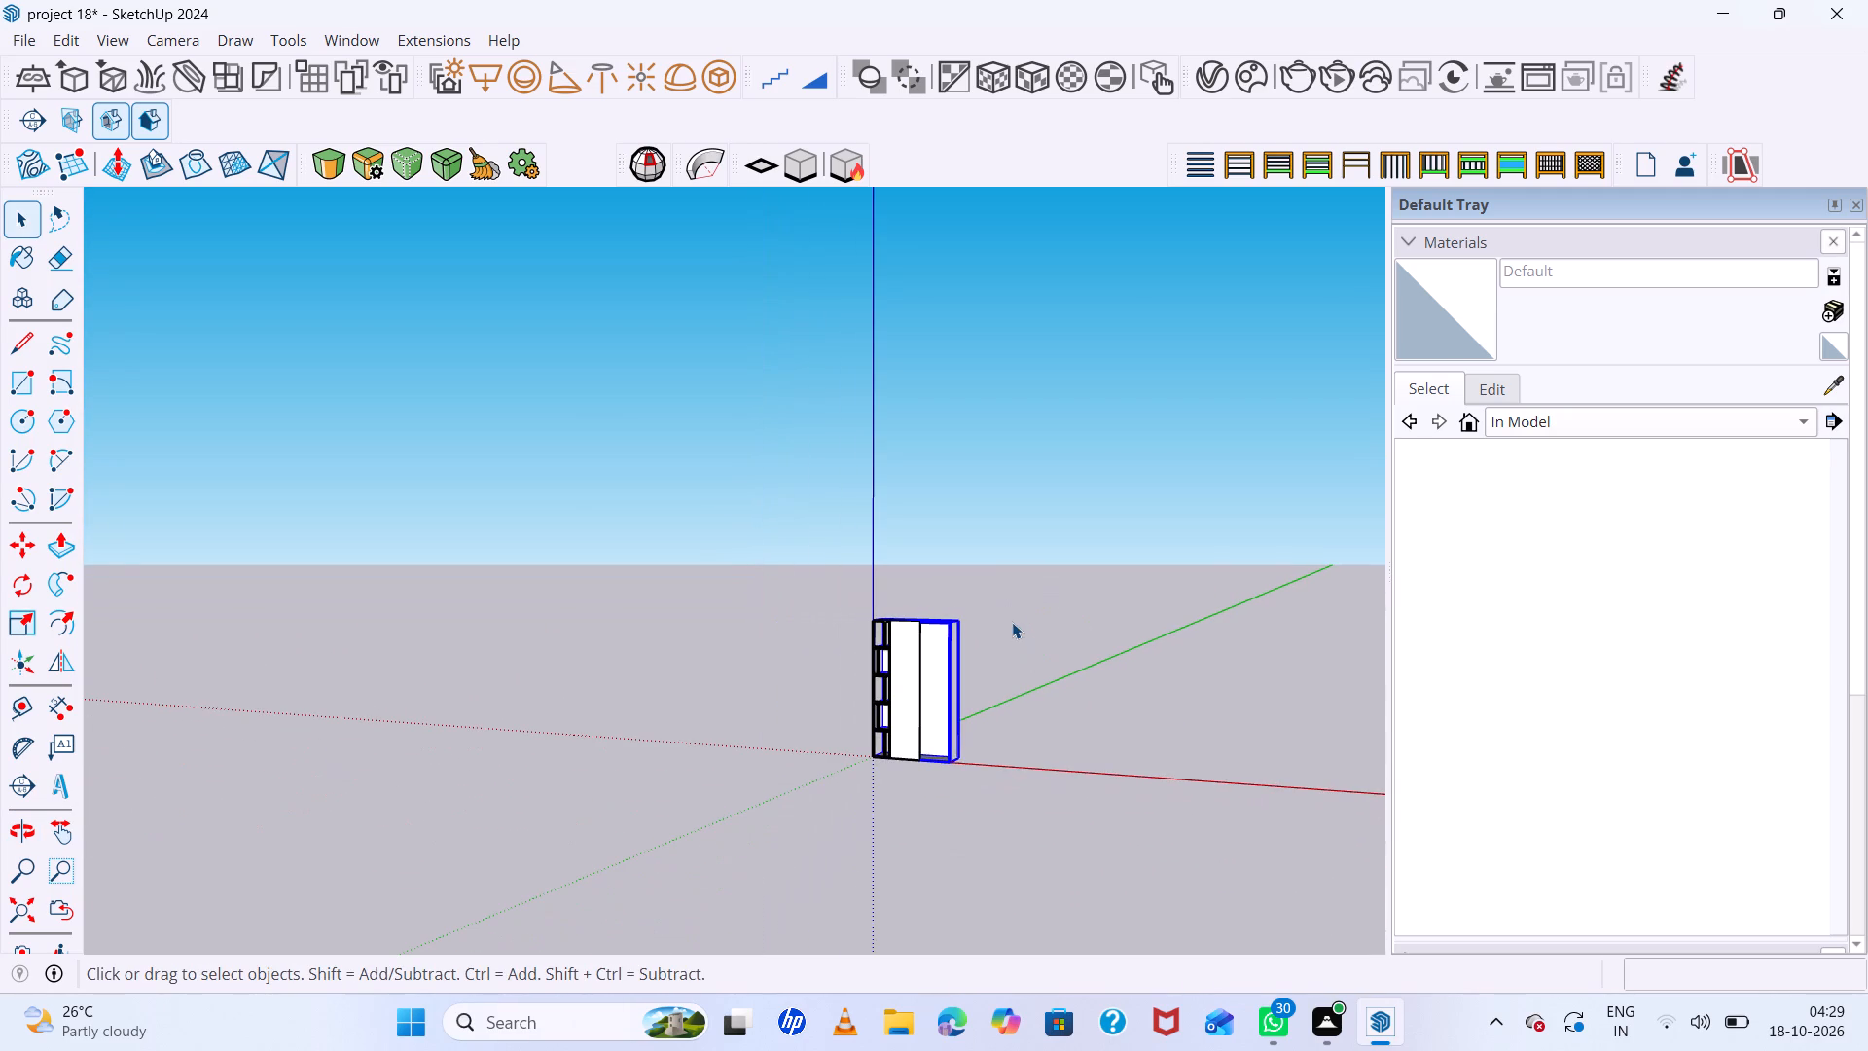
pyautogui.scroll(1, 1012, 622)
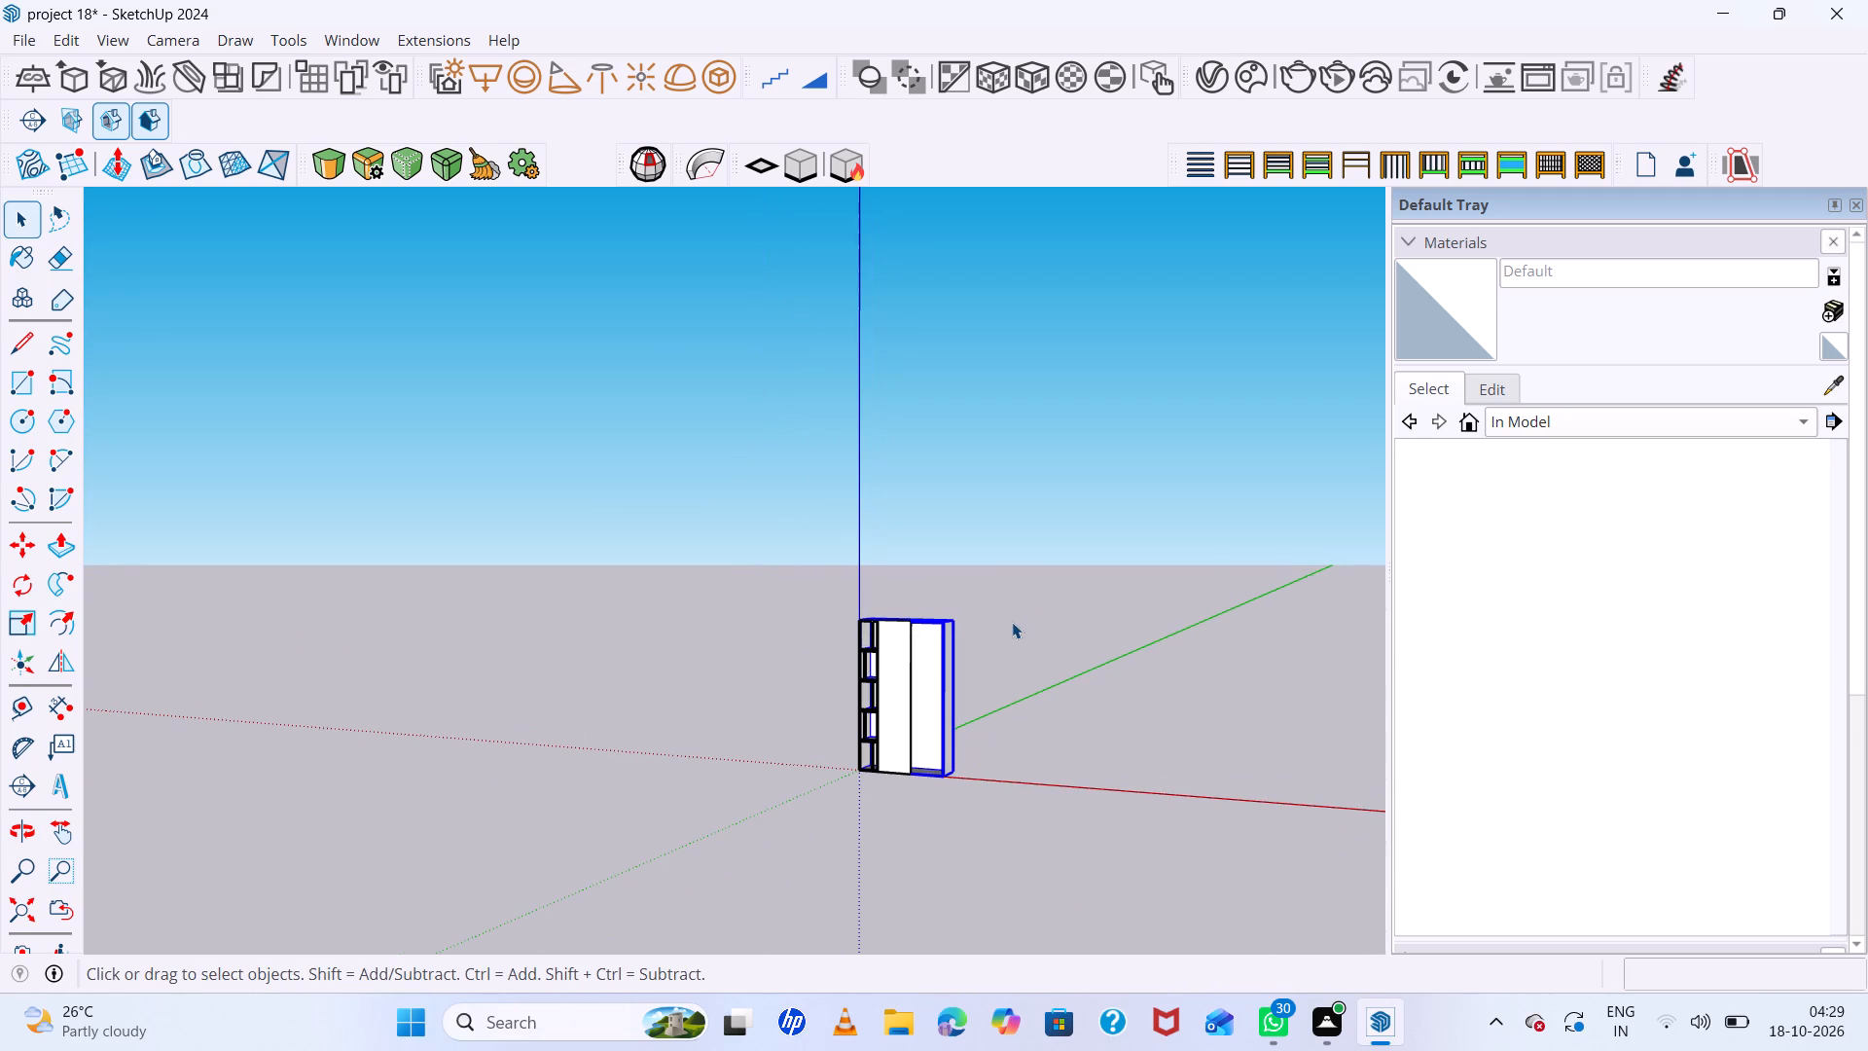
# Open the door for editing and place a vertical guide 30 cm in from its edge beside the small compartments.
pyautogui.doubleClick(898, 674)
pyautogui.scroll(6, 898, 674)
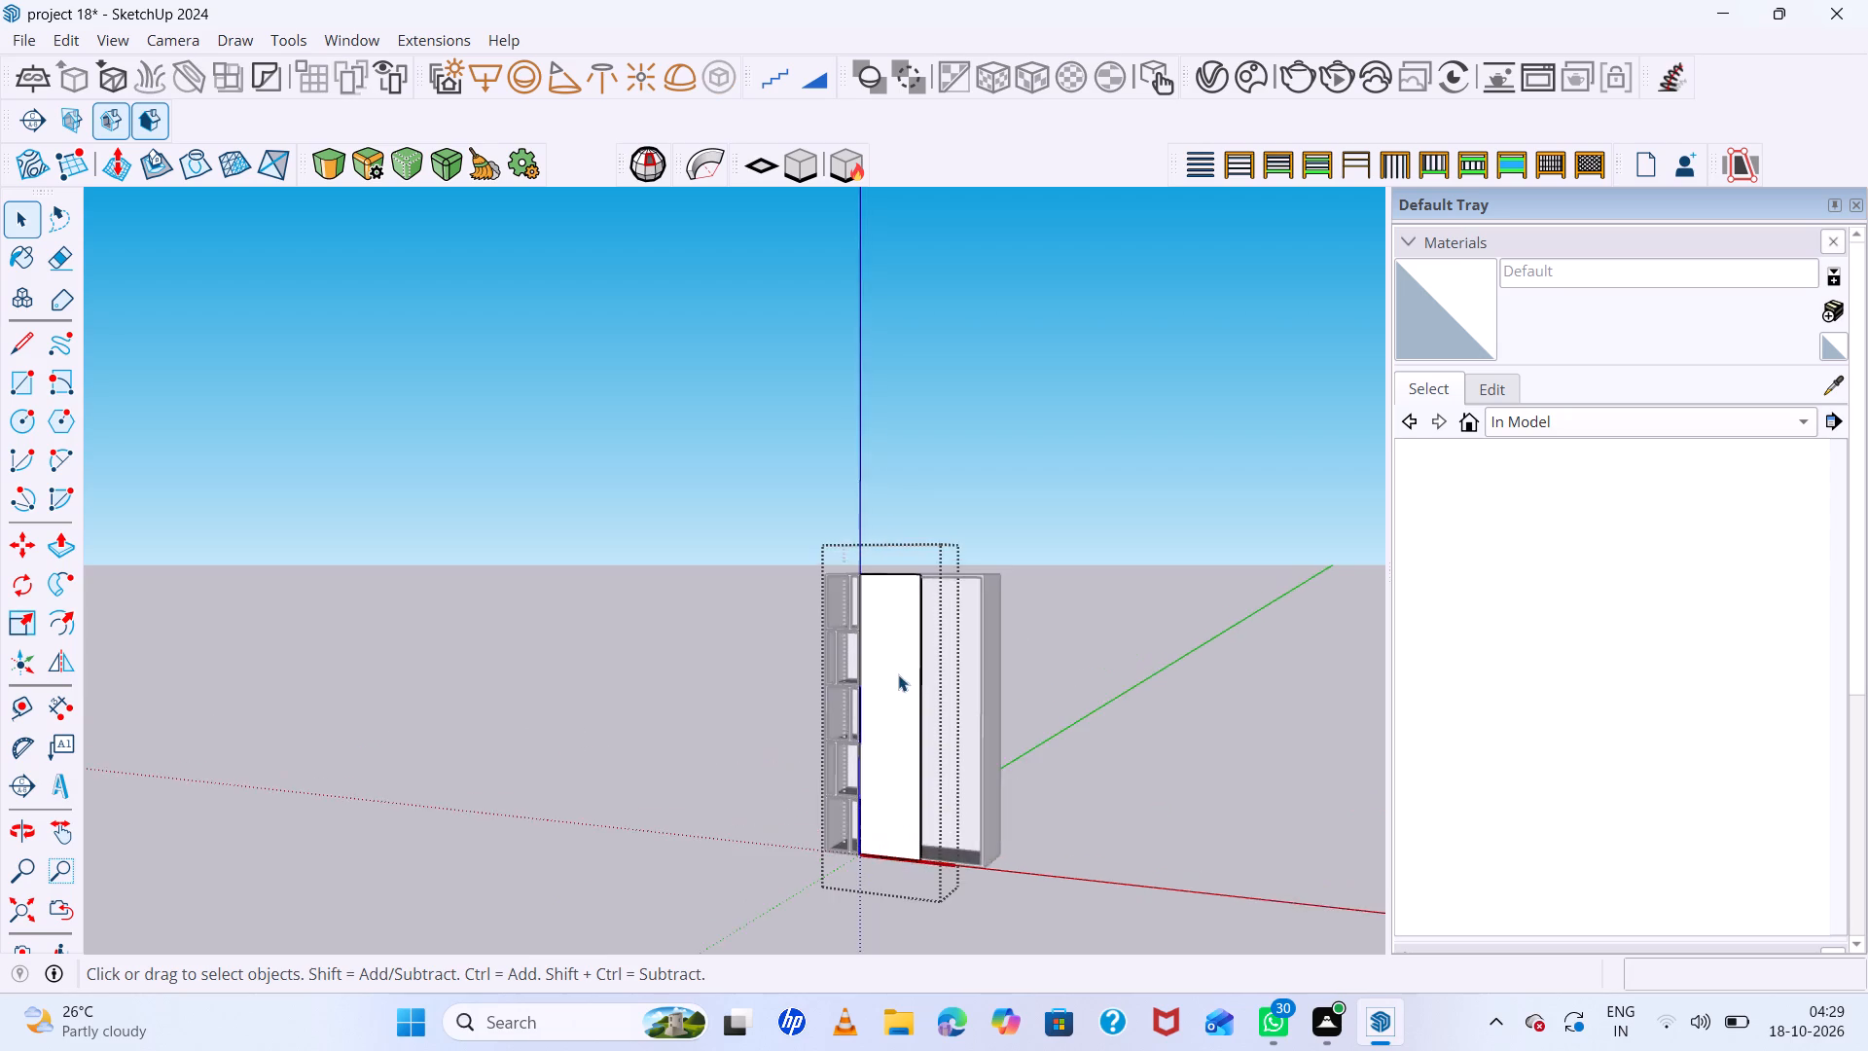
pyautogui.moveTo(898, 672); pyautogui.dragTo(1213, 721, button='middle')
pyautogui.scroll(14, 816, 592)
pyautogui.moveTo(892, 598); pyautogui.dragTo(223, 0, button='middle')
pyautogui.scroll(7, 158, 0)
pyautogui.scroll(-8, 158, 0)
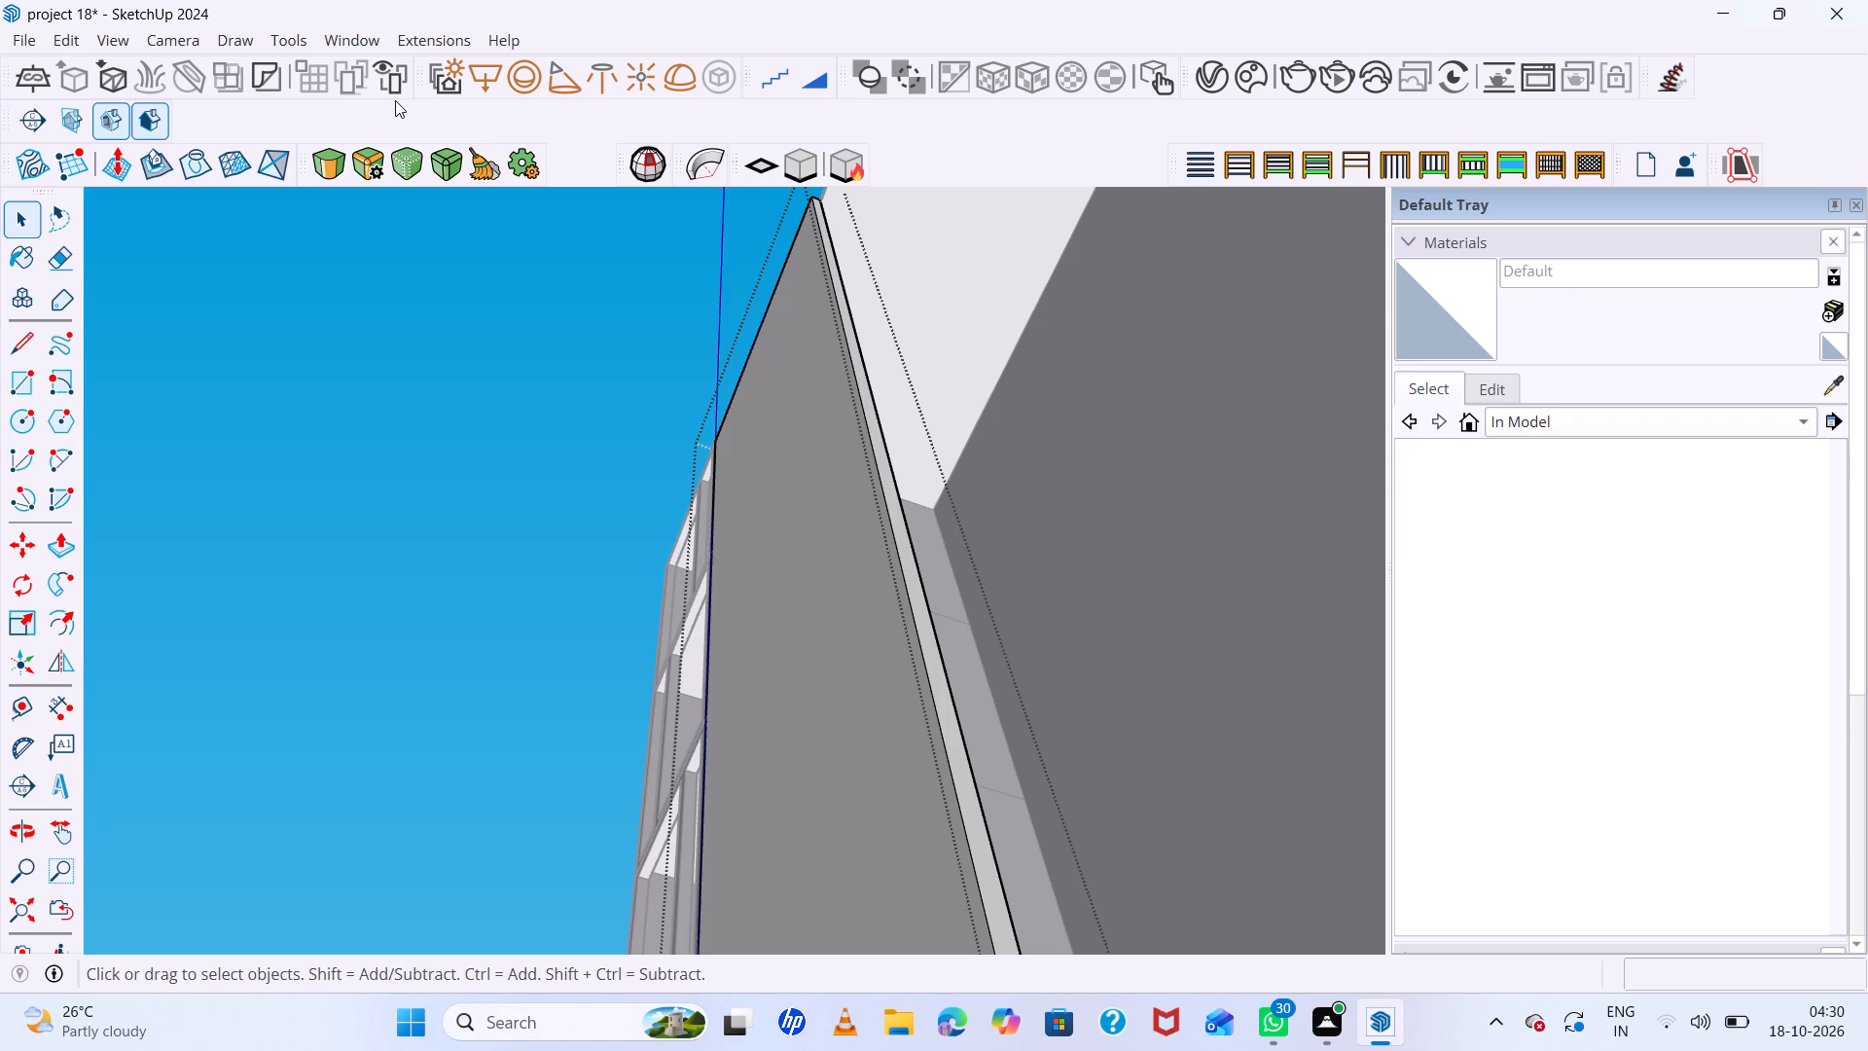
pyautogui.scroll(-7, 395, 100)
pyautogui.scroll(-15, 916, 525)
pyautogui.moveTo(797, 492); pyautogui.dragTo(1168, 774, button='middle')
pyautogui.scroll(7, 902, 518)
pyautogui.moveTo(751, 466); pyautogui.dragTo(847, 634, button='middle')
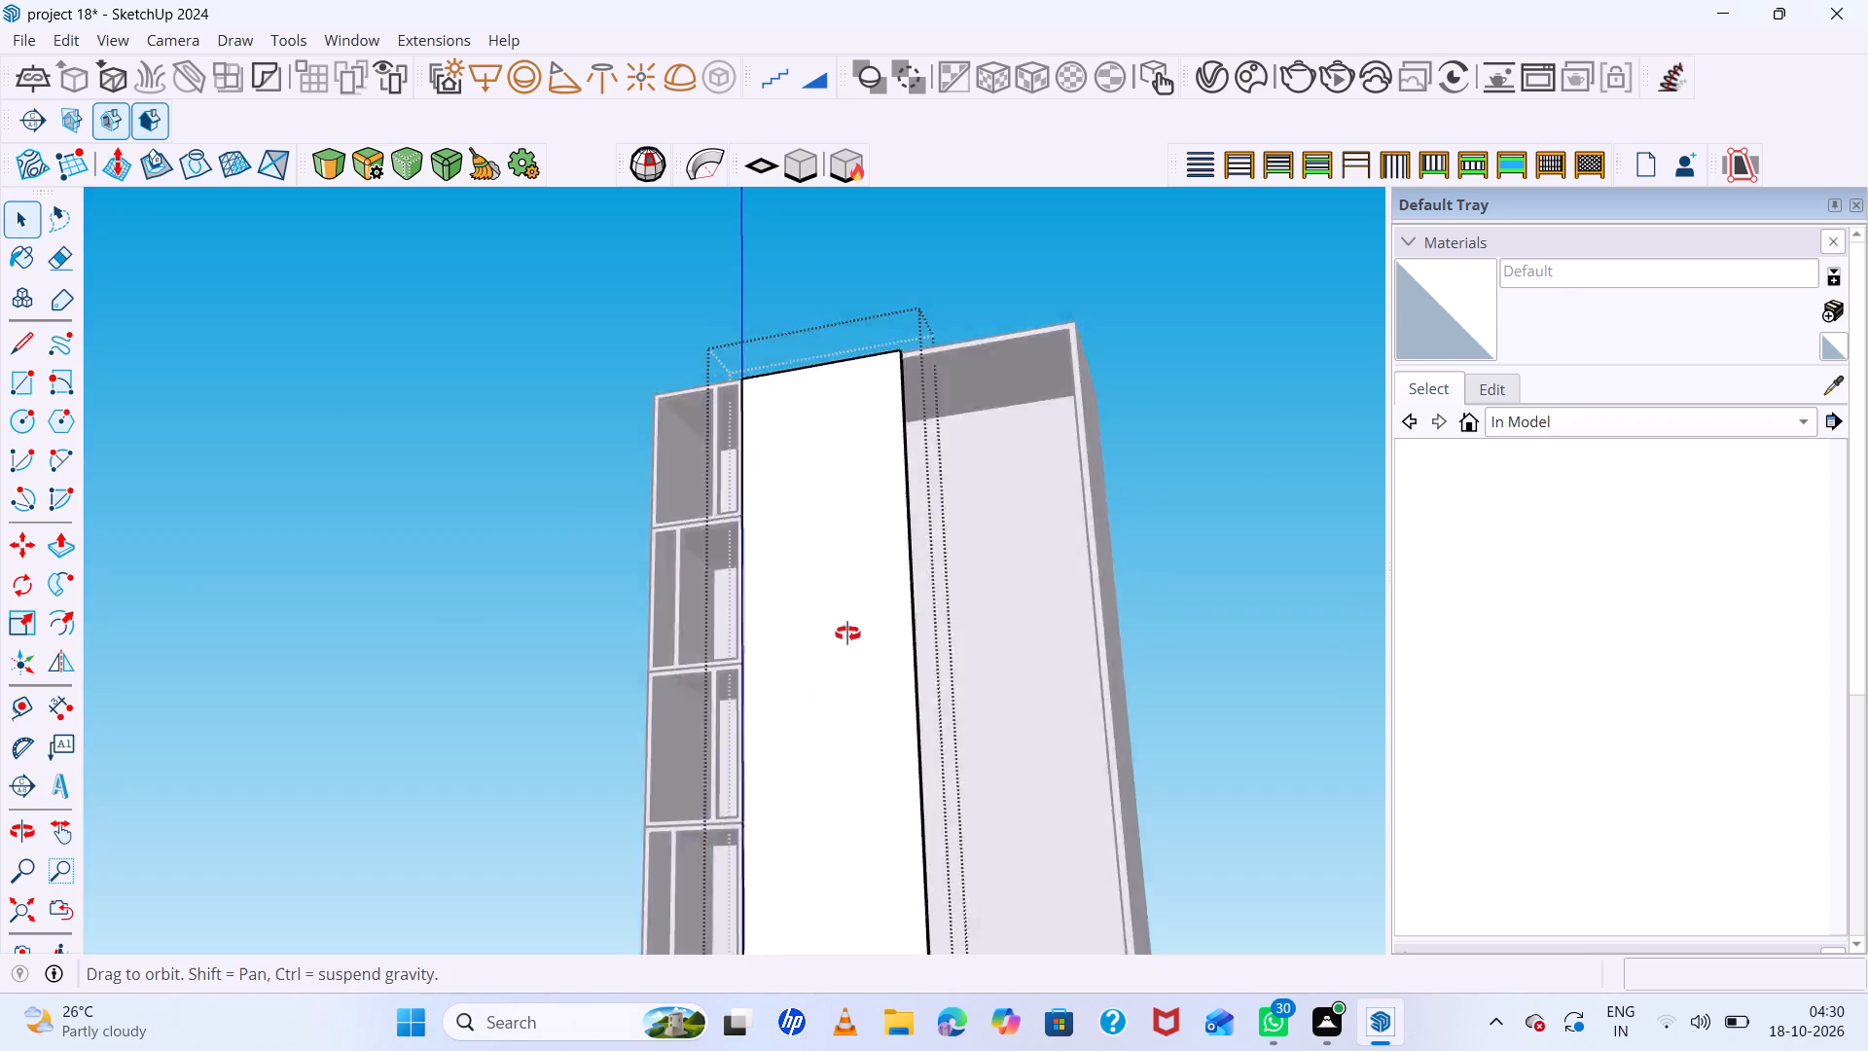
pyautogui.moveTo(847, 634); pyautogui.dragTo(998, 883, button='middle')
pyautogui.scroll(8, 837, 495)
pyautogui.moveTo(836, 489); pyautogui.dragTo(933, 785, button='middle')
pyautogui.scroll(-7, 872, 571)
pyautogui.moveTo(879, 594); pyautogui.dragTo(844, 472, button='middle')
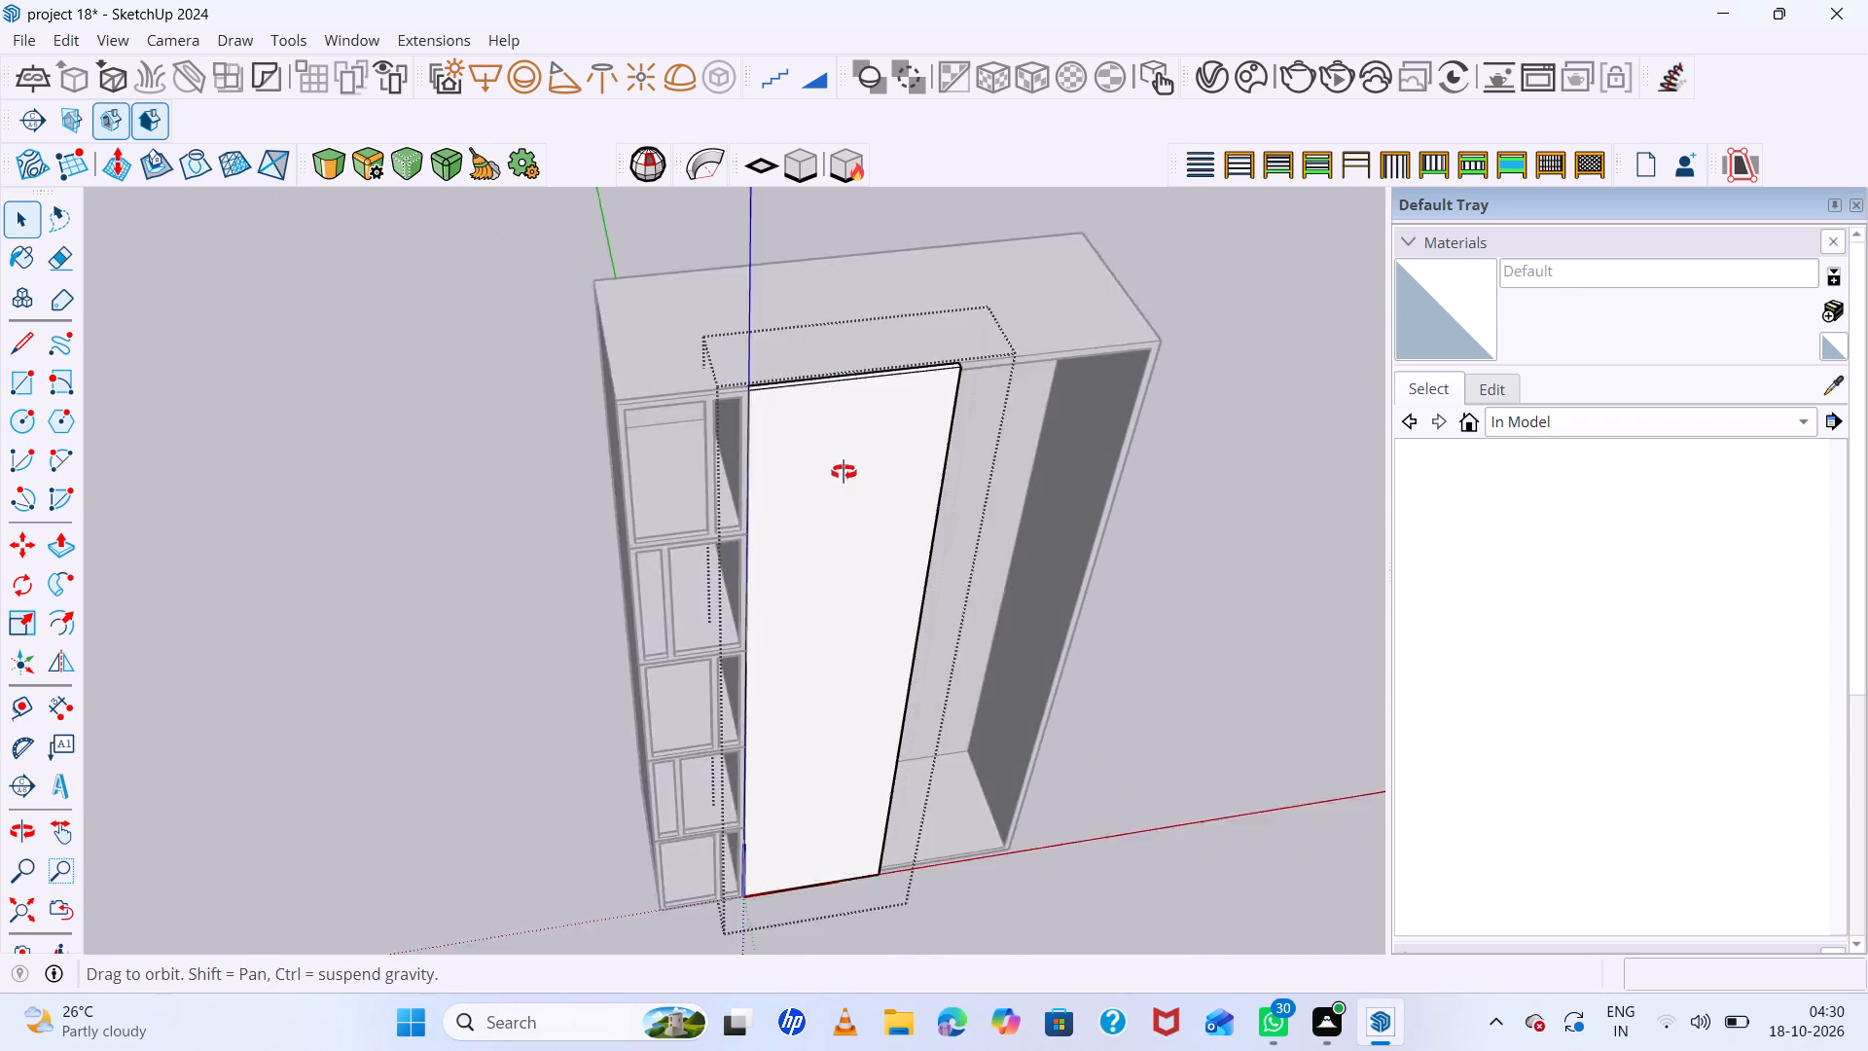
pyautogui.moveTo(844, 472); pyautogui.dragTo(818, 415, button='middle')
pyautogui.press('f')
pyautogui.scroll(7, 781, 703)
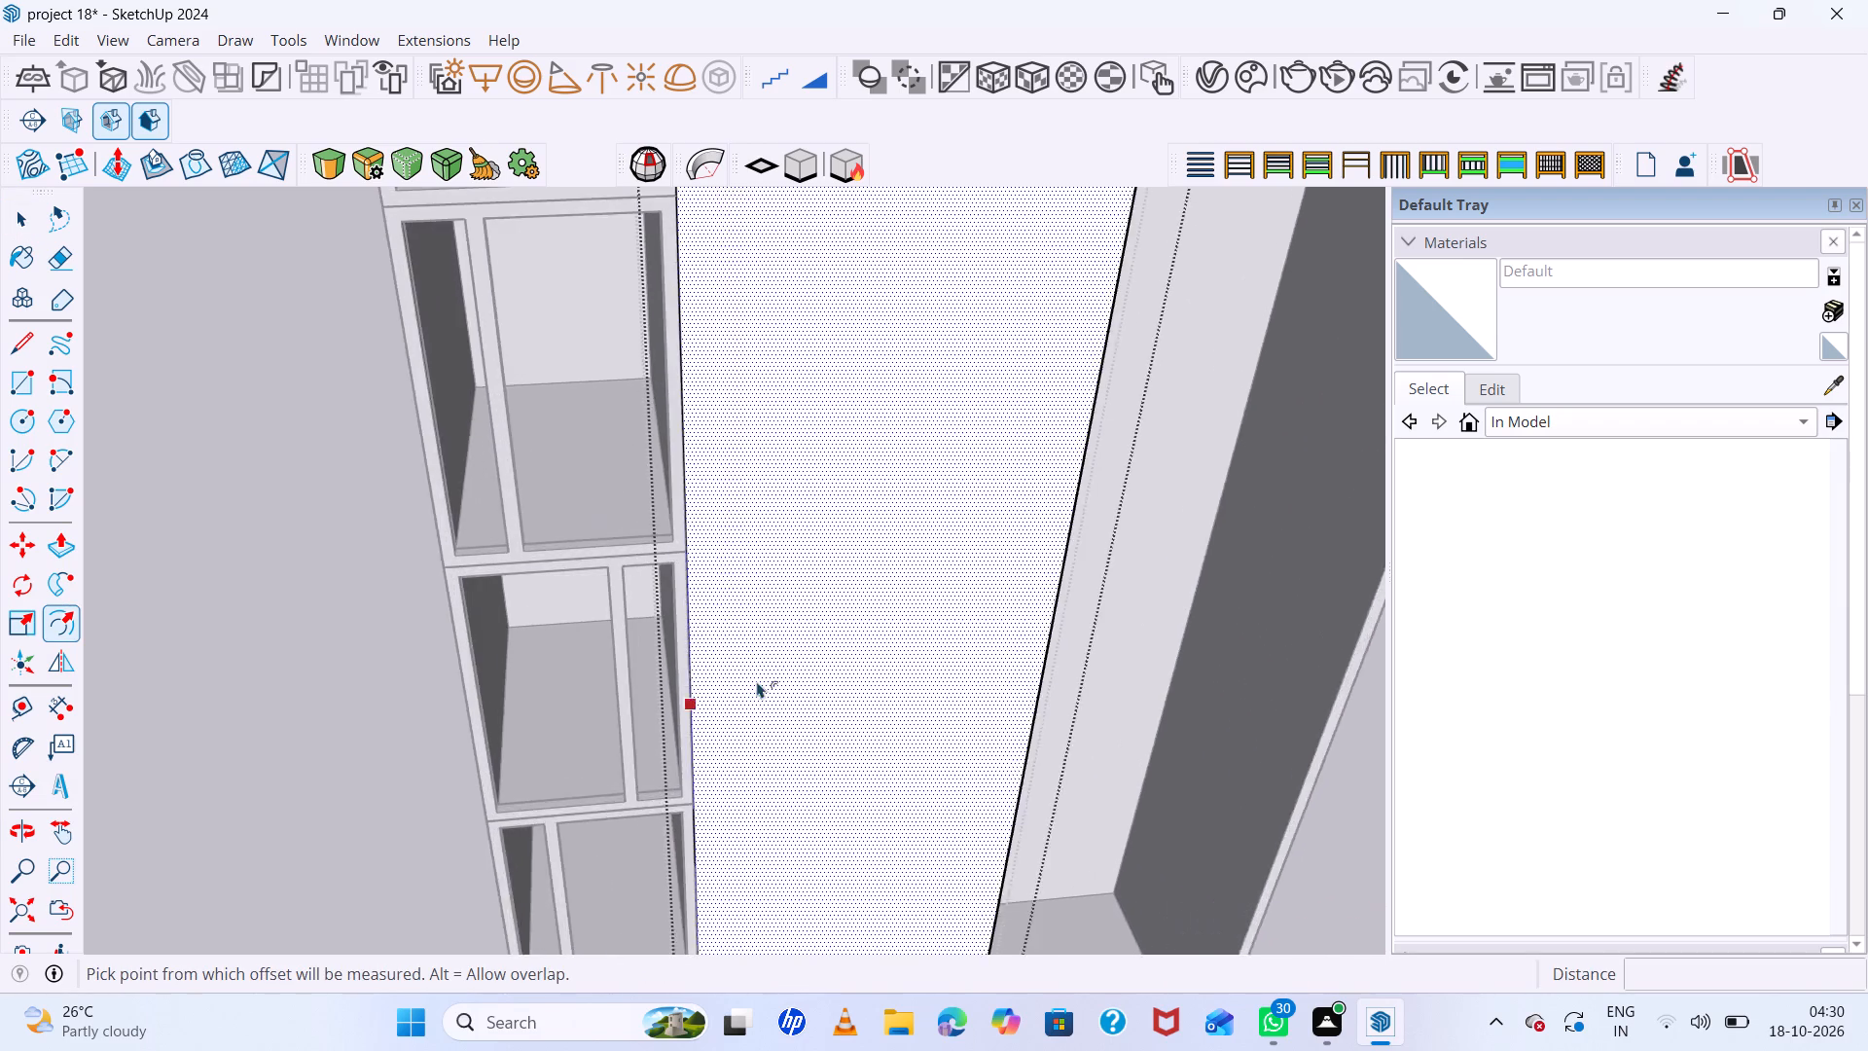
pyautogui.scroll(5, 719, 634)
pyautogui.press('t')
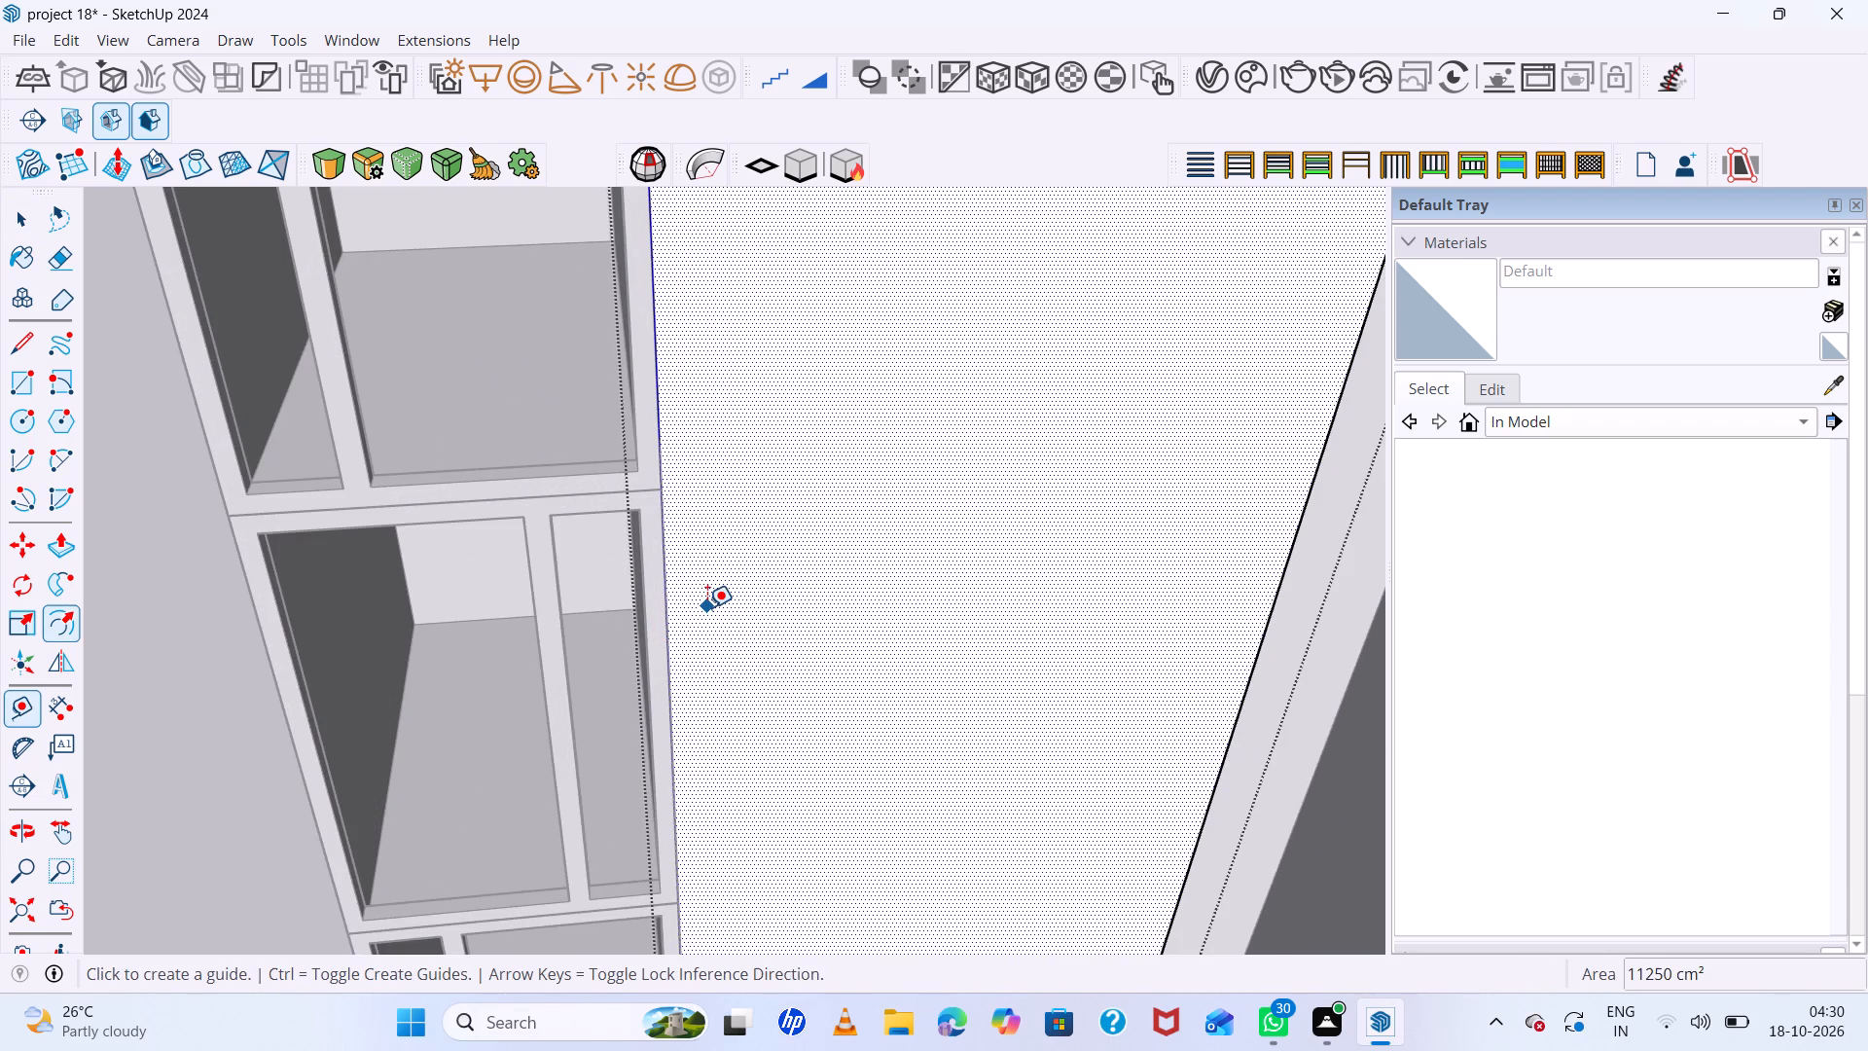
pyautogui.click(664, 615)
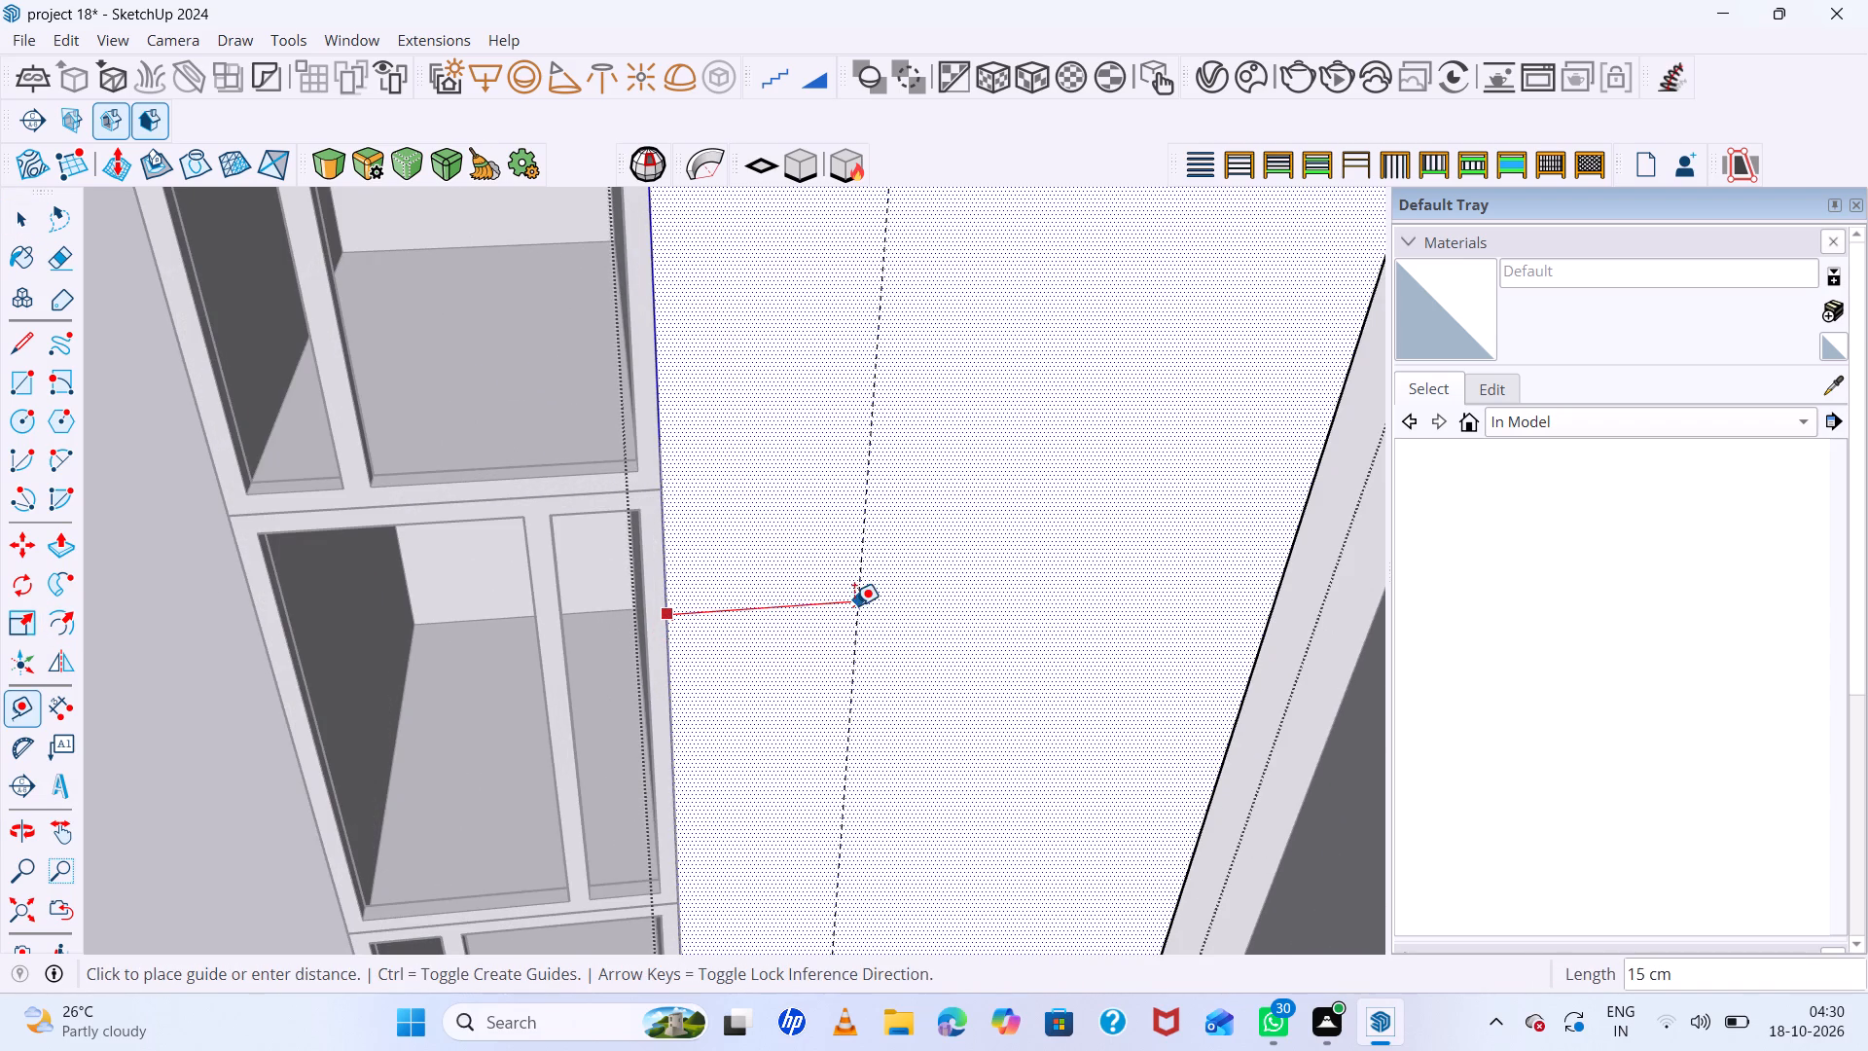
pyautogui.write('30')
pyautogui.press('Return')
# Draw a vertical line along the guide from the door face's top edge to its bottom edge, splitting the face.
pyautogui.scroll(-20, 903, 622)
pyautogui.scroll(-1, 903, 622)
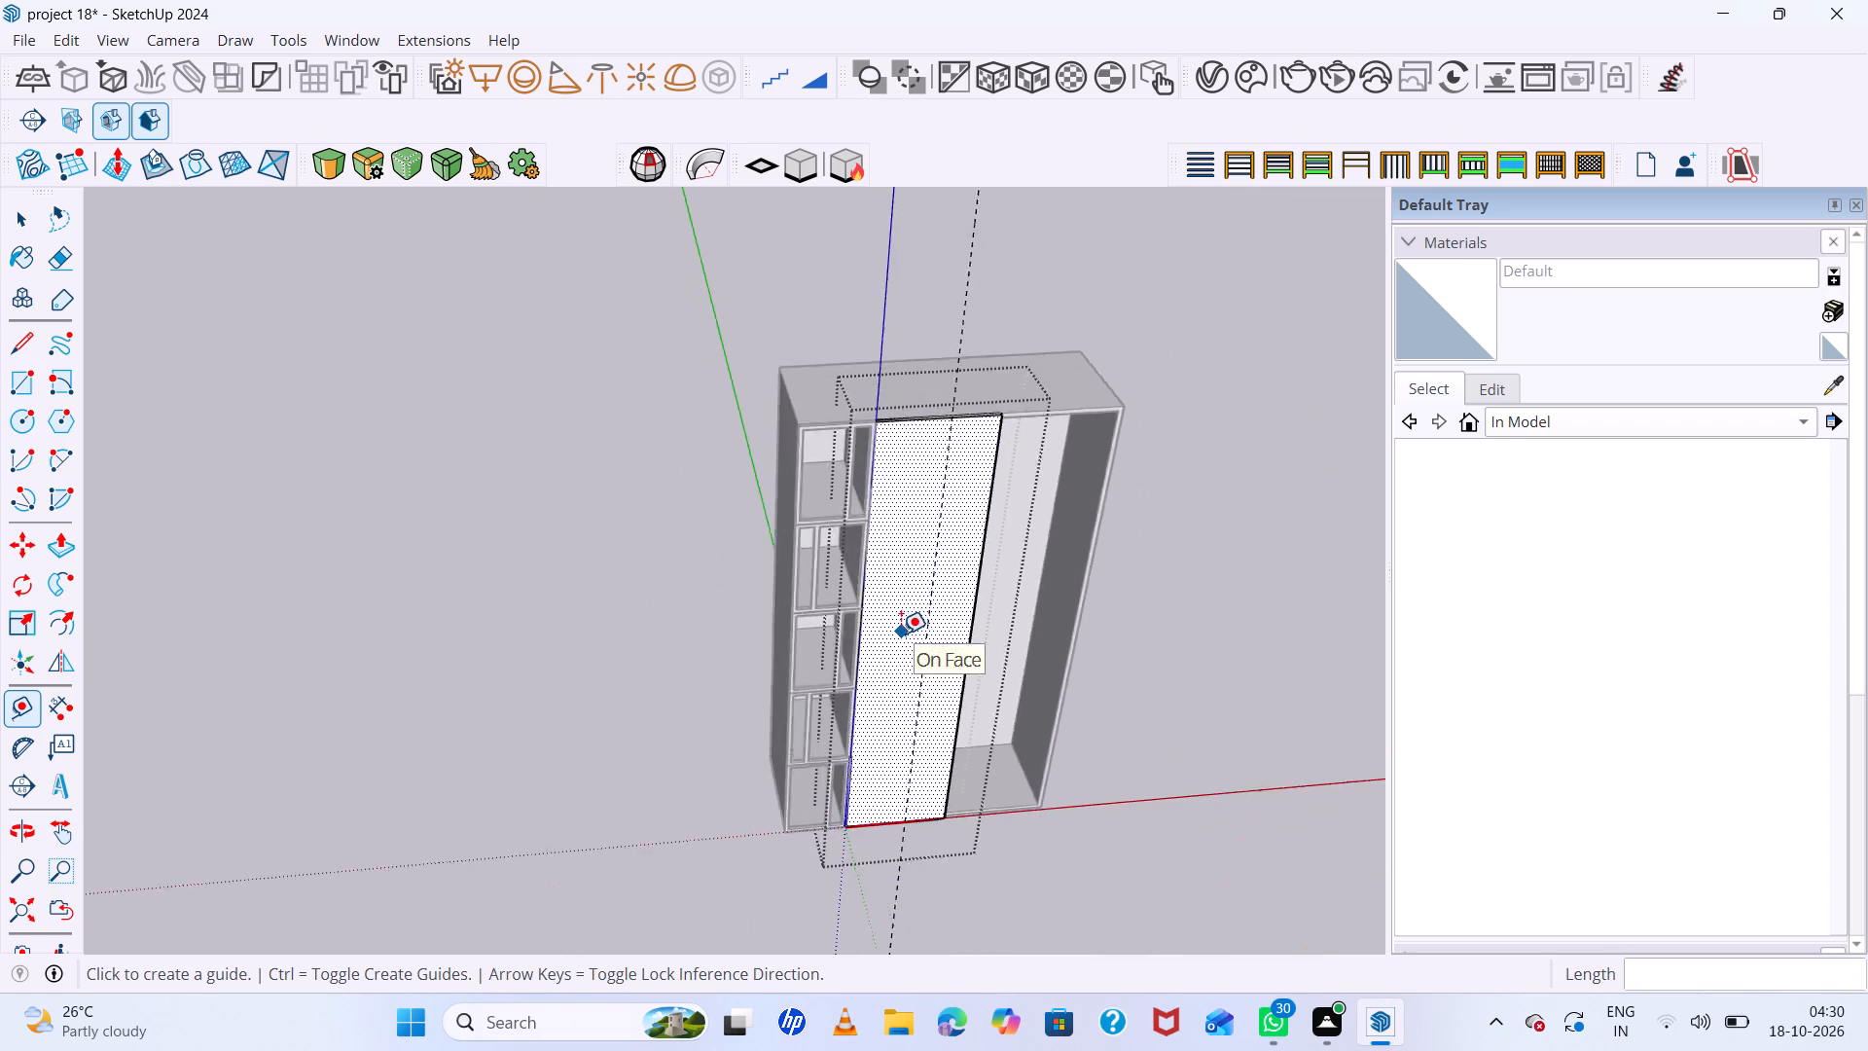
pyautogui.scroll(-3, 901, 634)
pyautogui.moveTo(1060, 692); pyautogui.dragTo(889, 504, button='middle')
pyautogui.scroll(9, 909, 492)
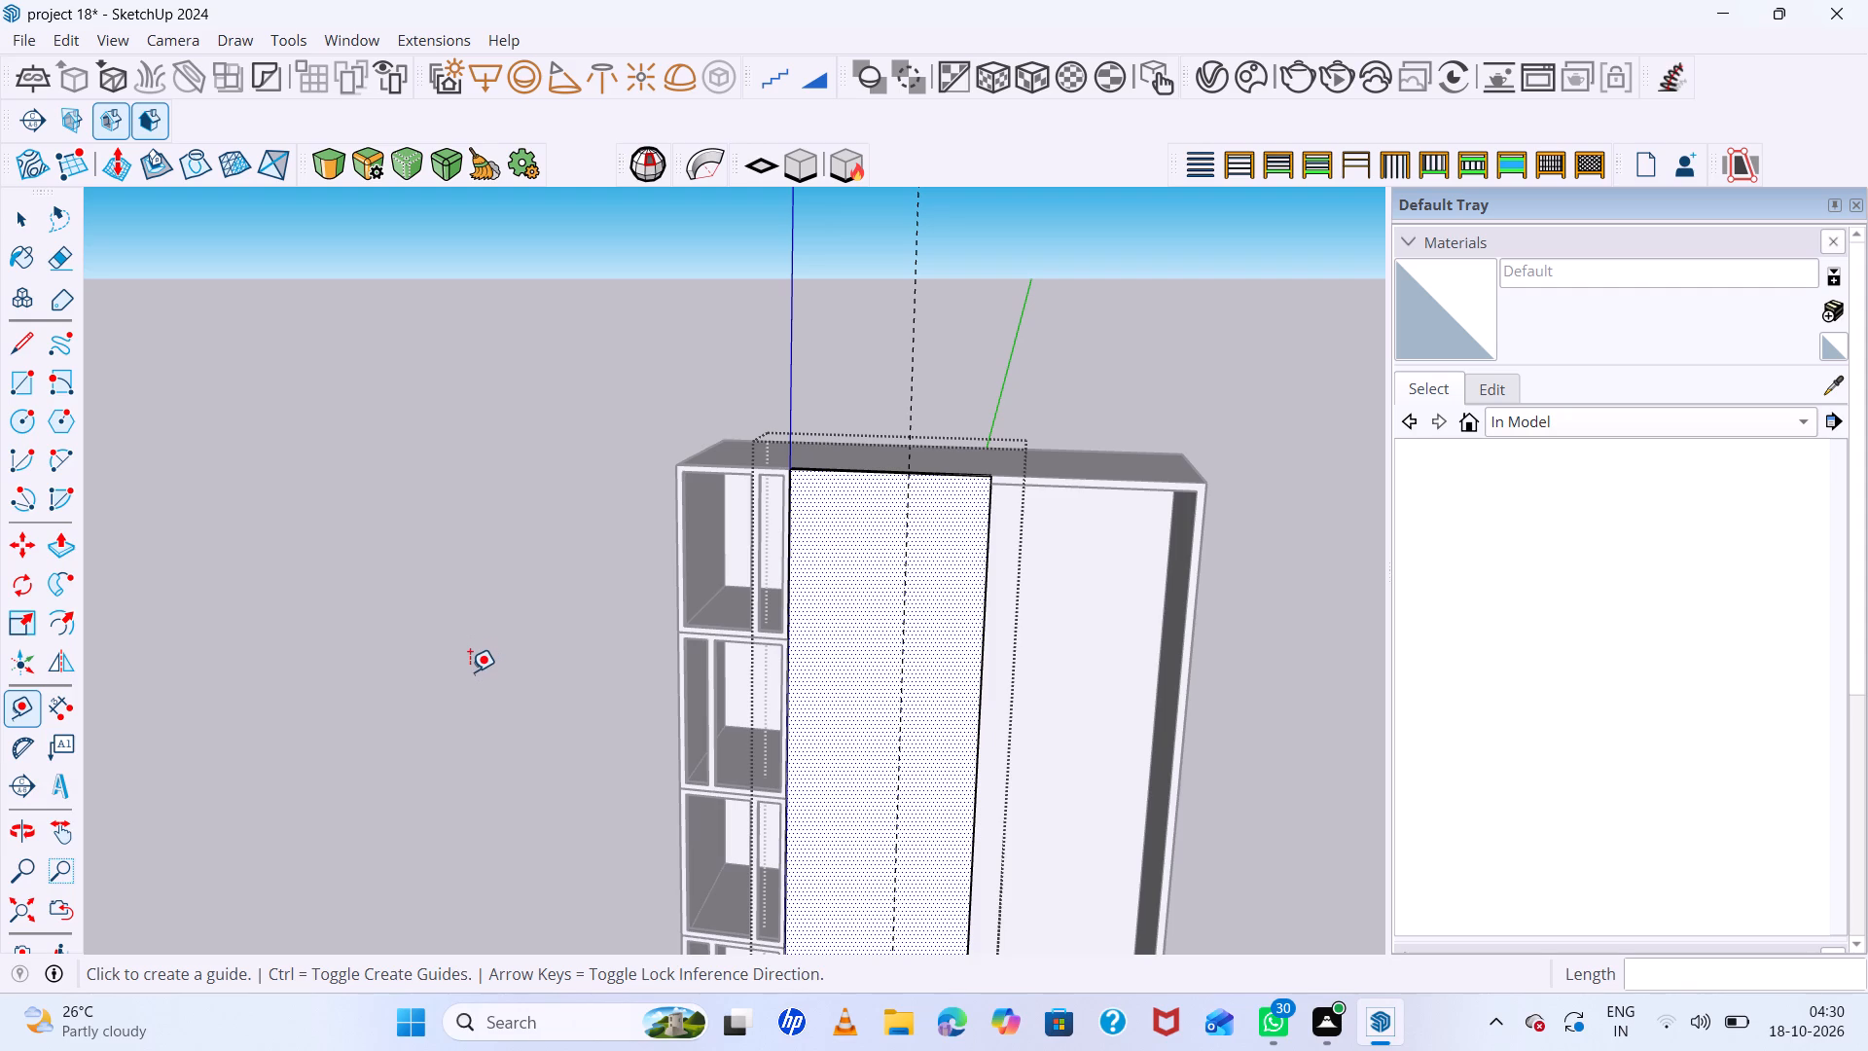
pyautogui.press('l')
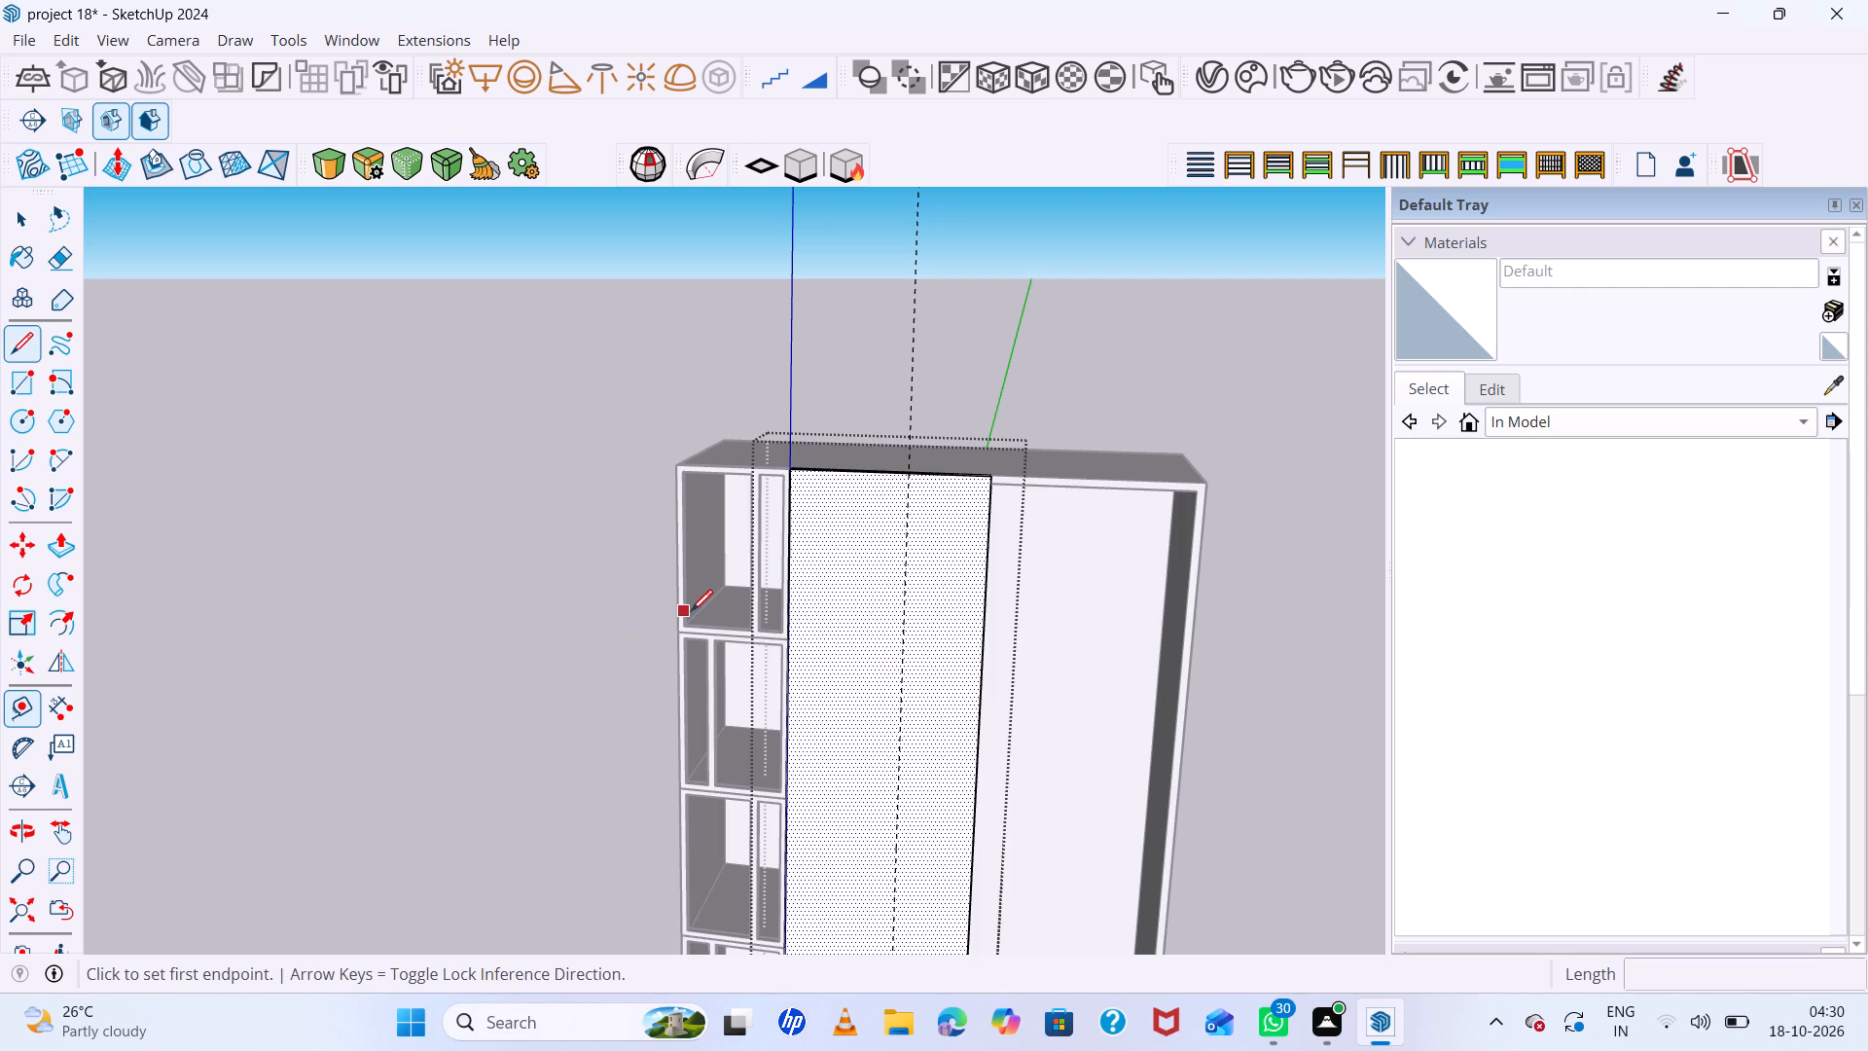
pyautogui.scroll(-8, 920, 524)
pyautogui.scroll(14, 896, 444)
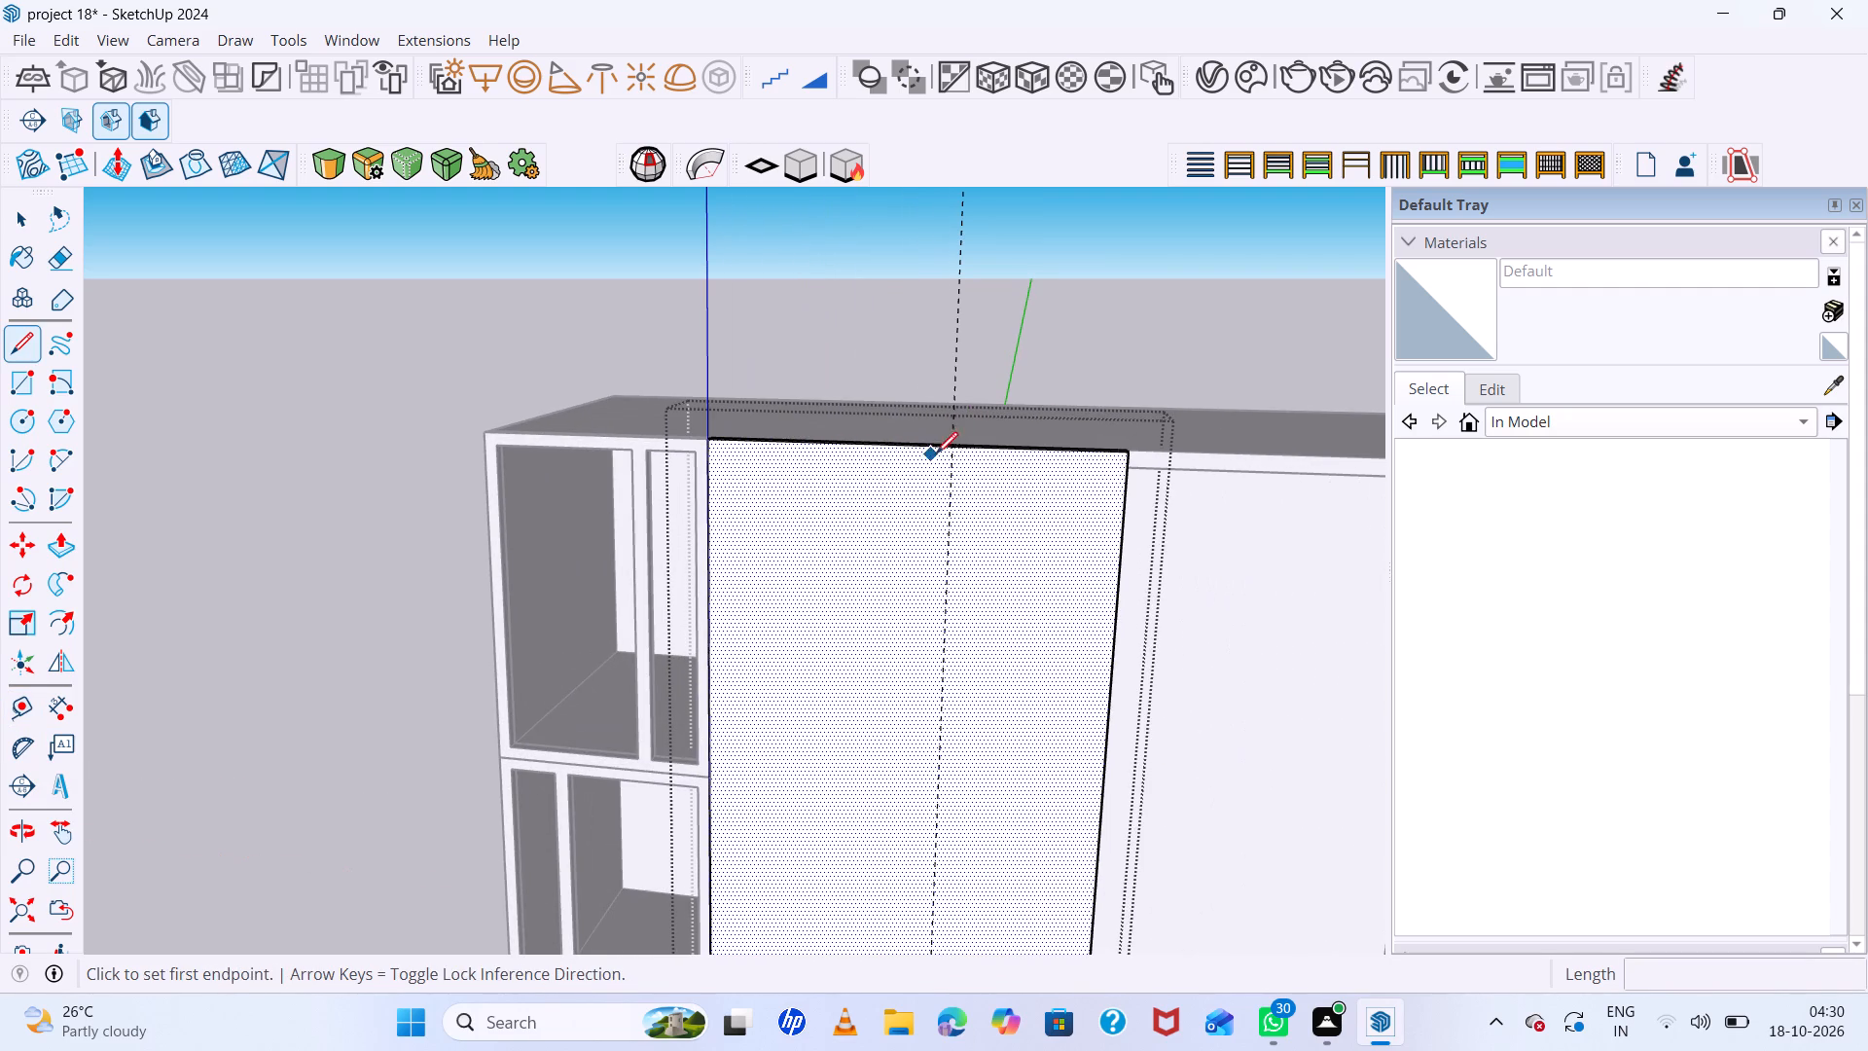
pyautogui.click(951, 444)
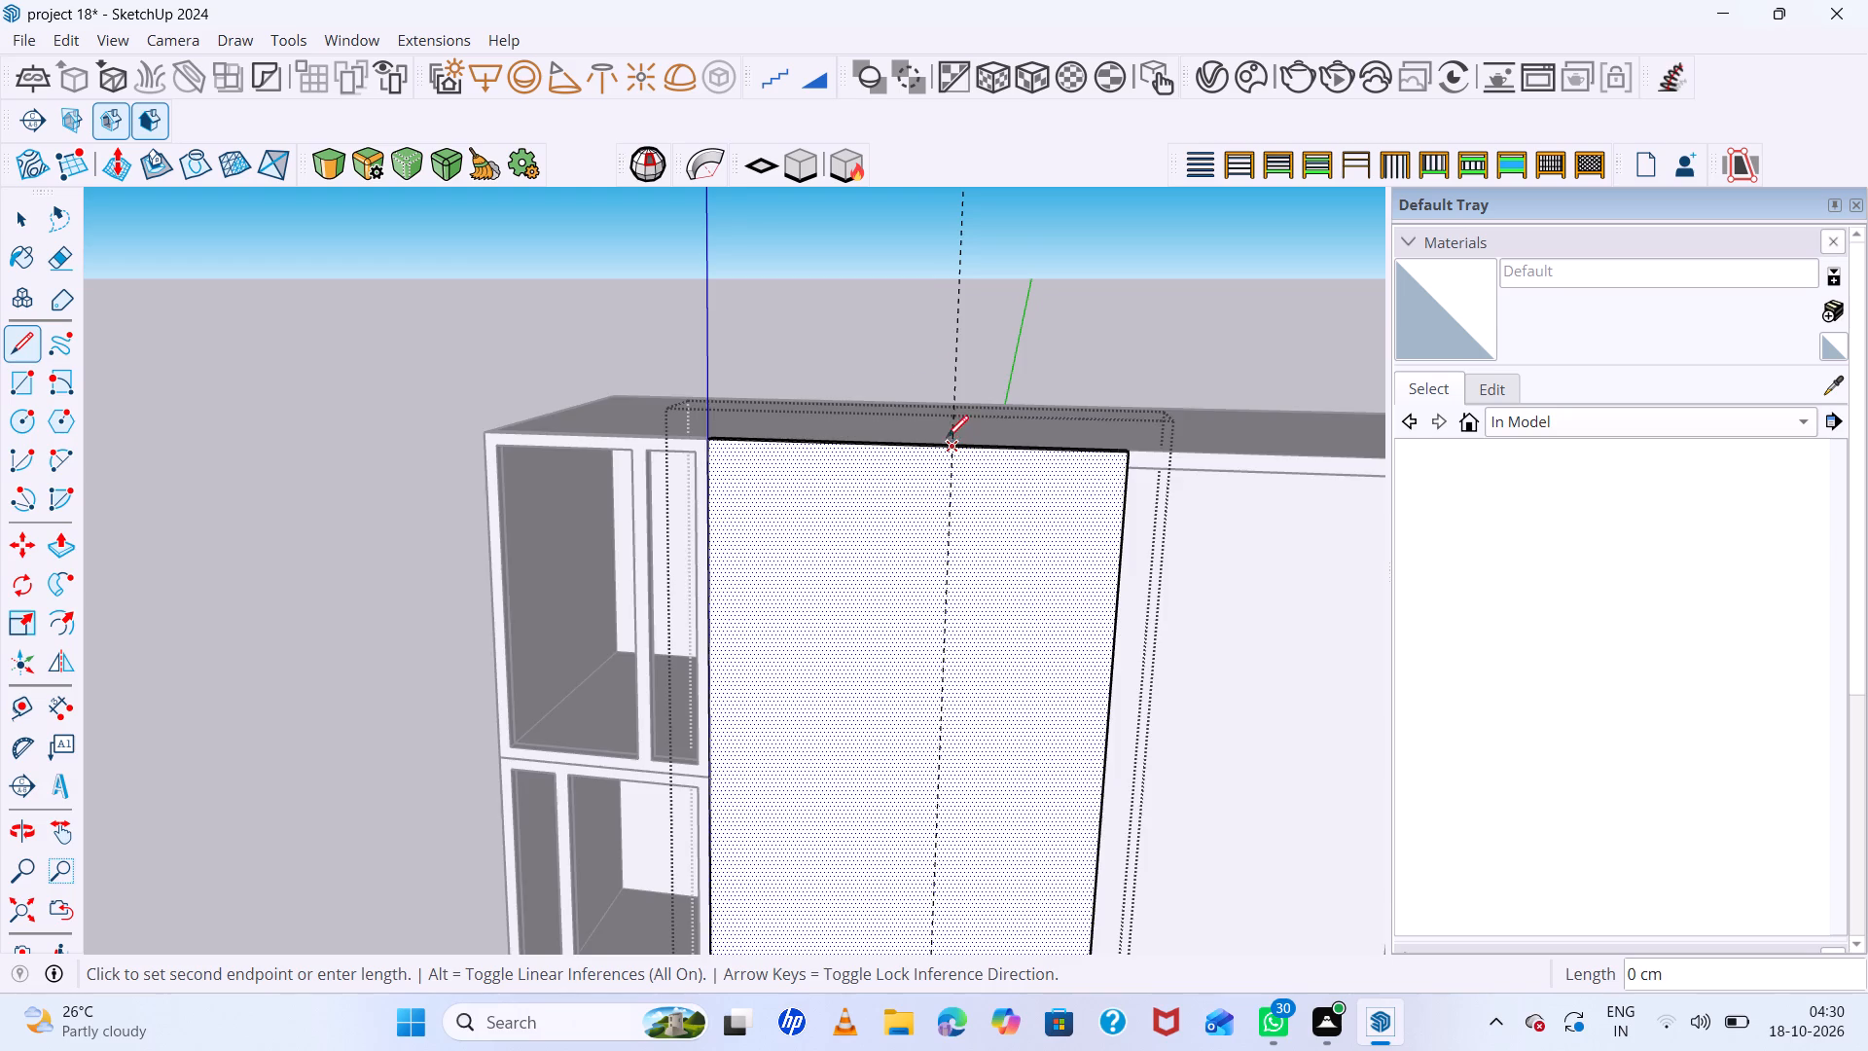
pyautogui.scroll(-16, 902, 365)
pyautogui.scroll(8, 916, 725)
pyautogui.scroll(7, 911, 848)
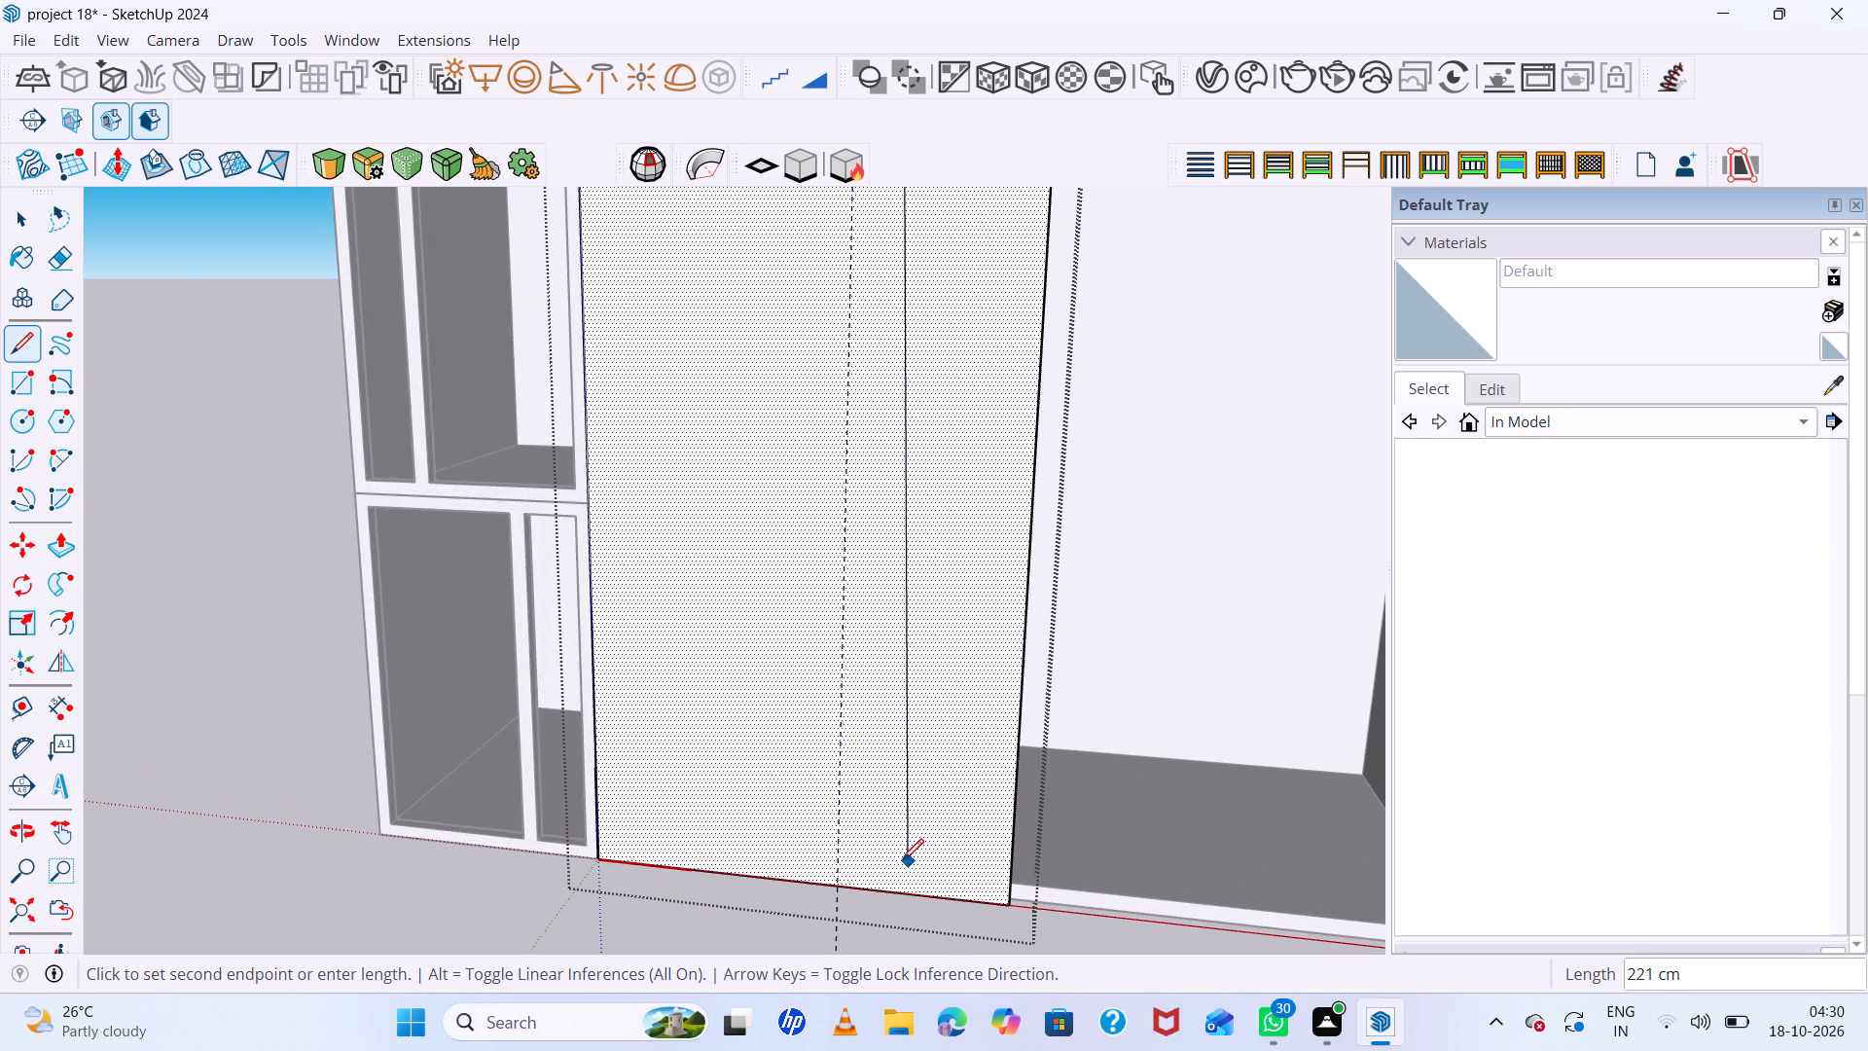
pyautogui.click(832, 892)
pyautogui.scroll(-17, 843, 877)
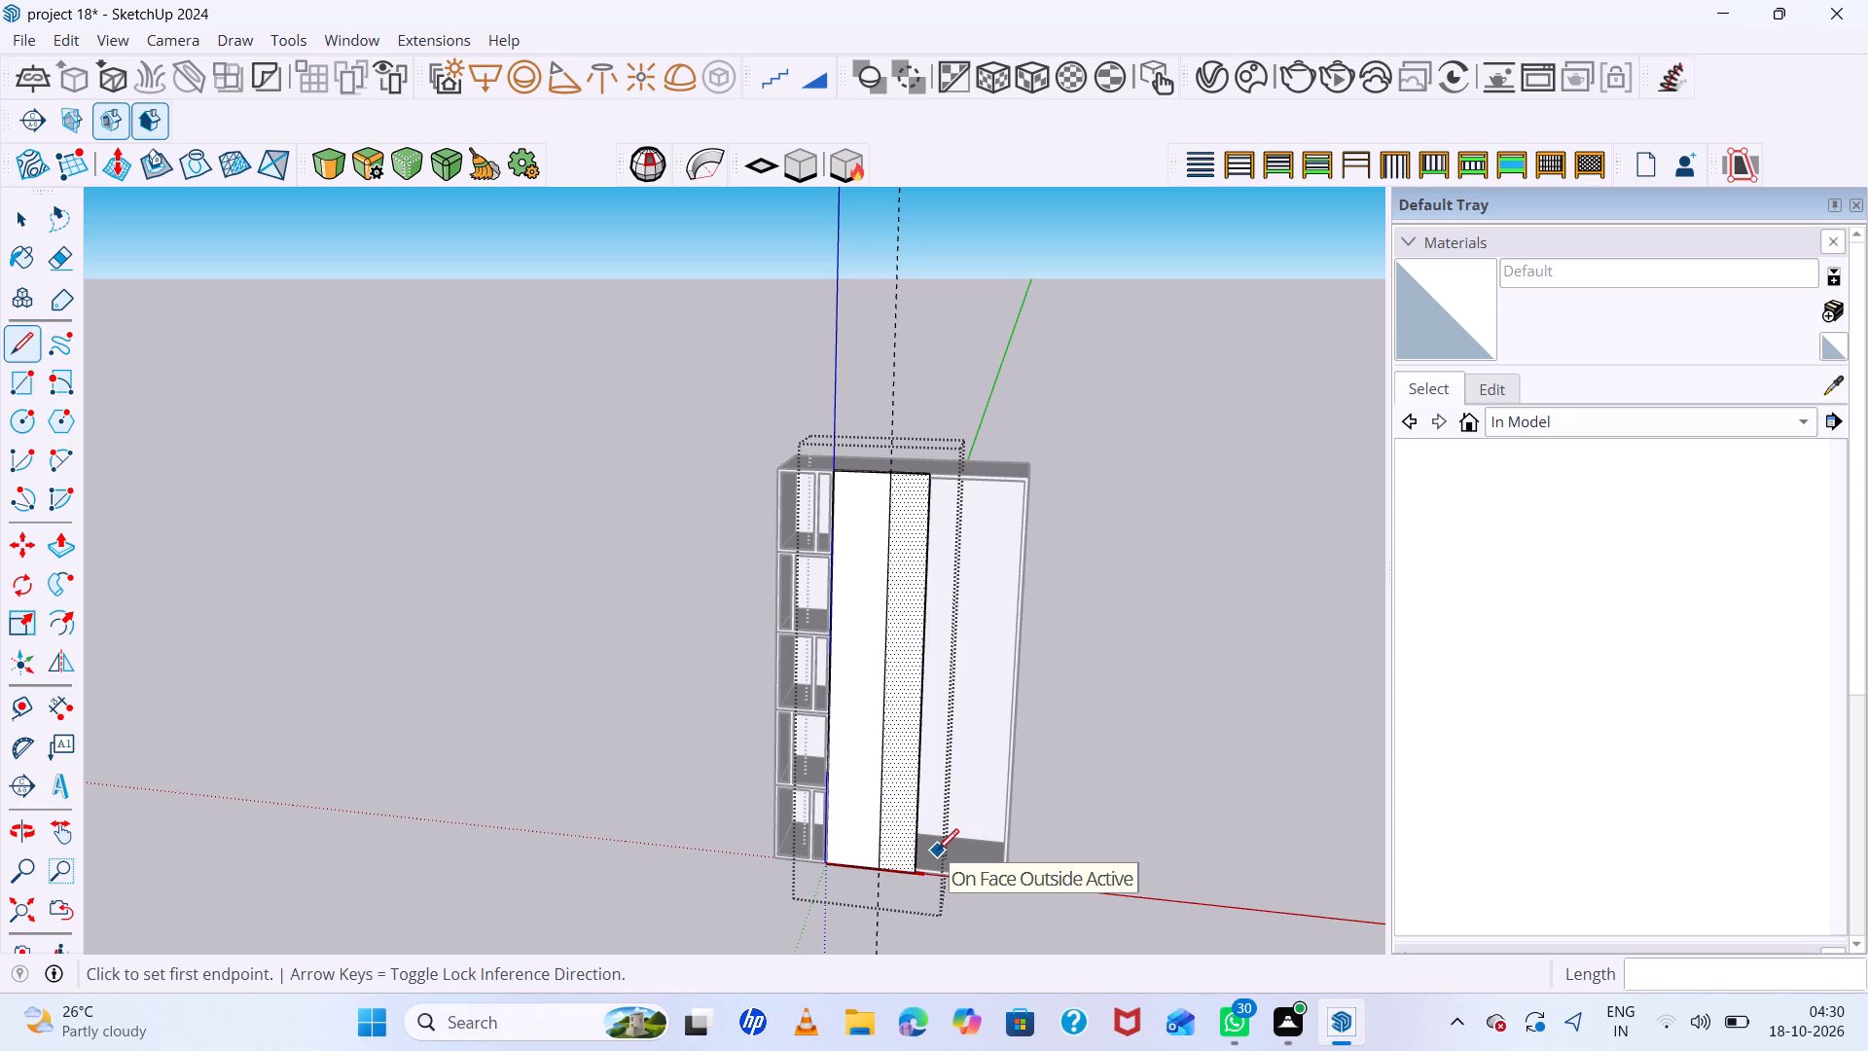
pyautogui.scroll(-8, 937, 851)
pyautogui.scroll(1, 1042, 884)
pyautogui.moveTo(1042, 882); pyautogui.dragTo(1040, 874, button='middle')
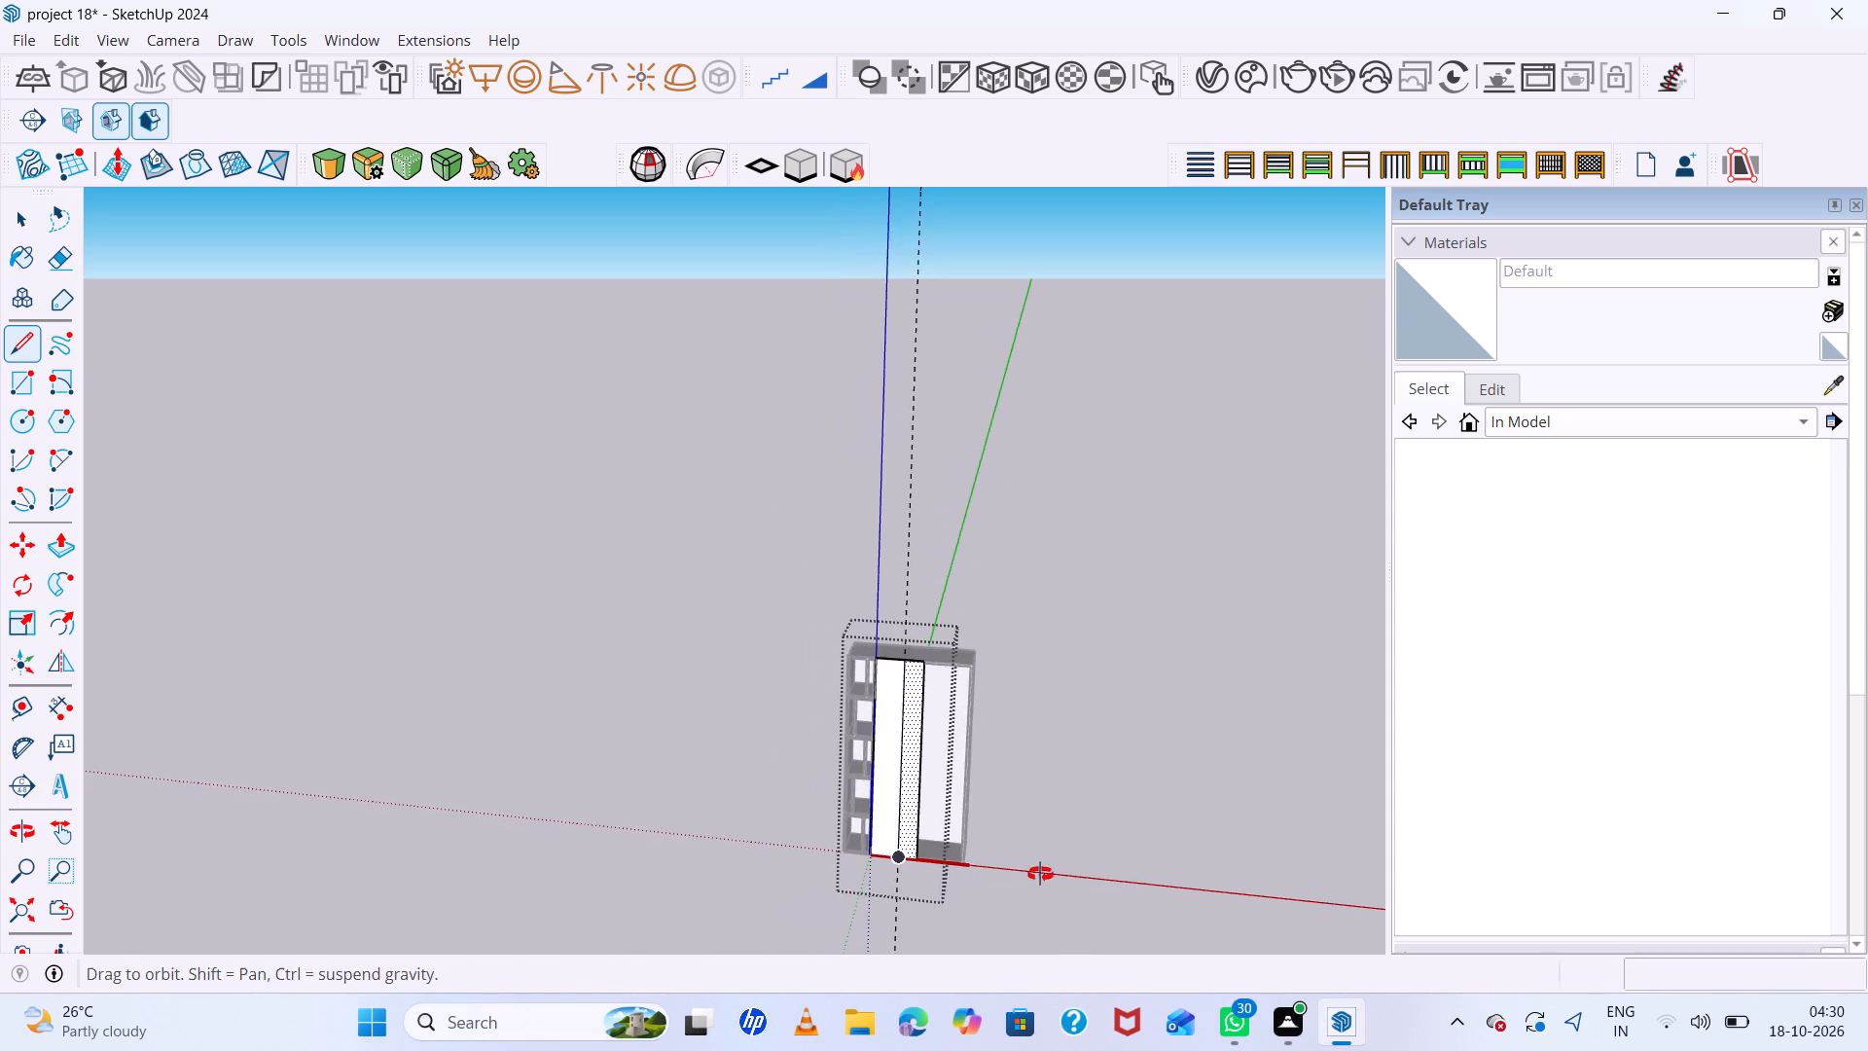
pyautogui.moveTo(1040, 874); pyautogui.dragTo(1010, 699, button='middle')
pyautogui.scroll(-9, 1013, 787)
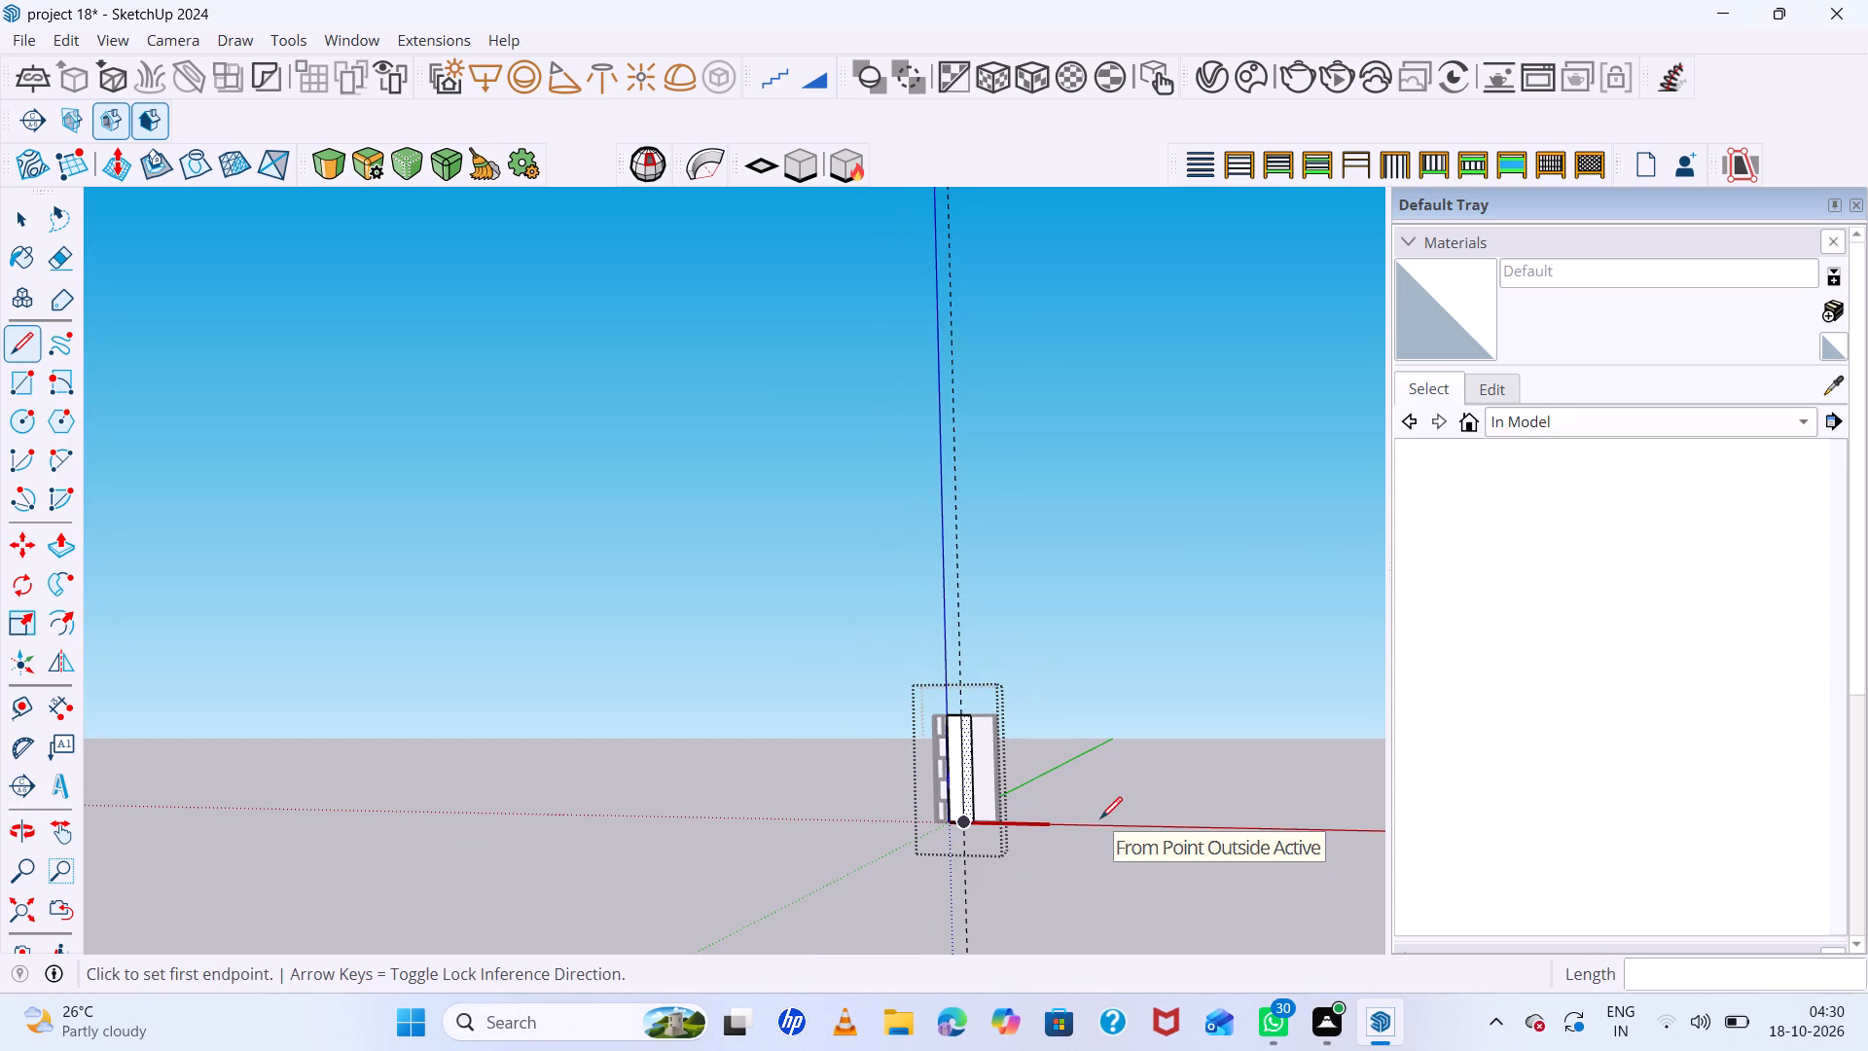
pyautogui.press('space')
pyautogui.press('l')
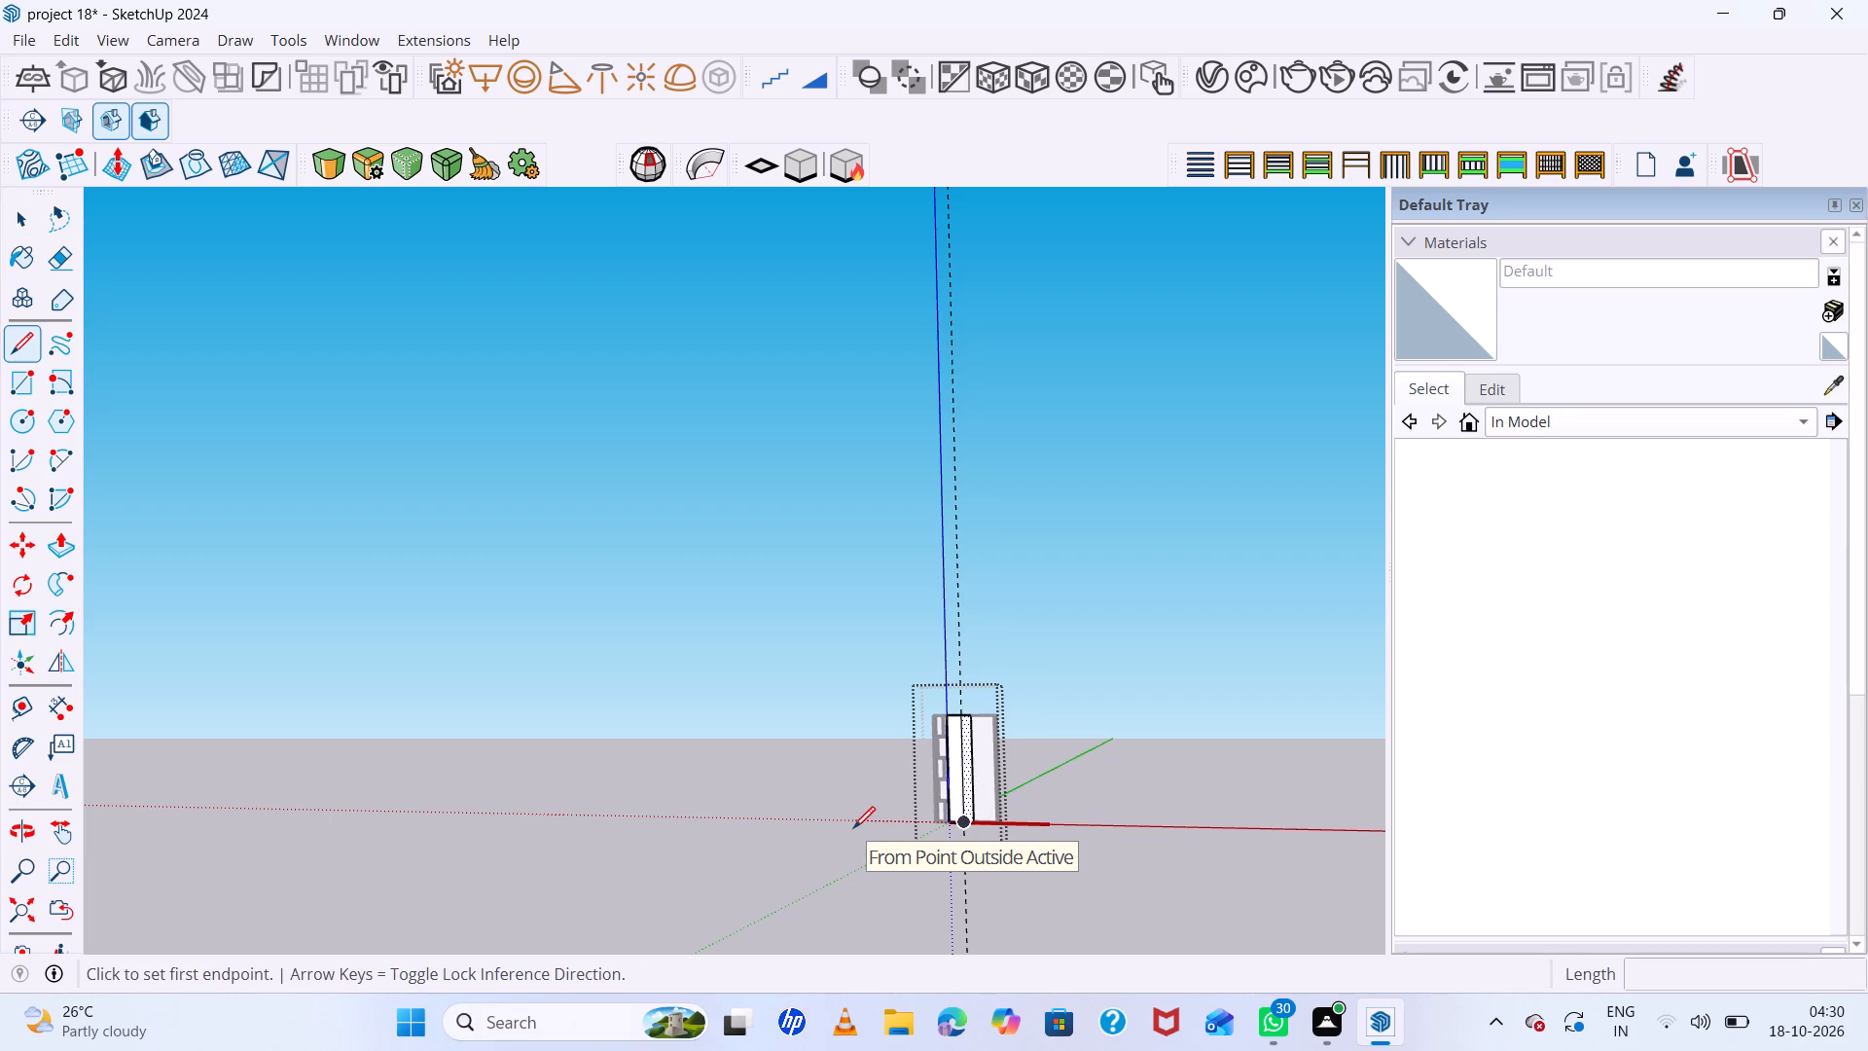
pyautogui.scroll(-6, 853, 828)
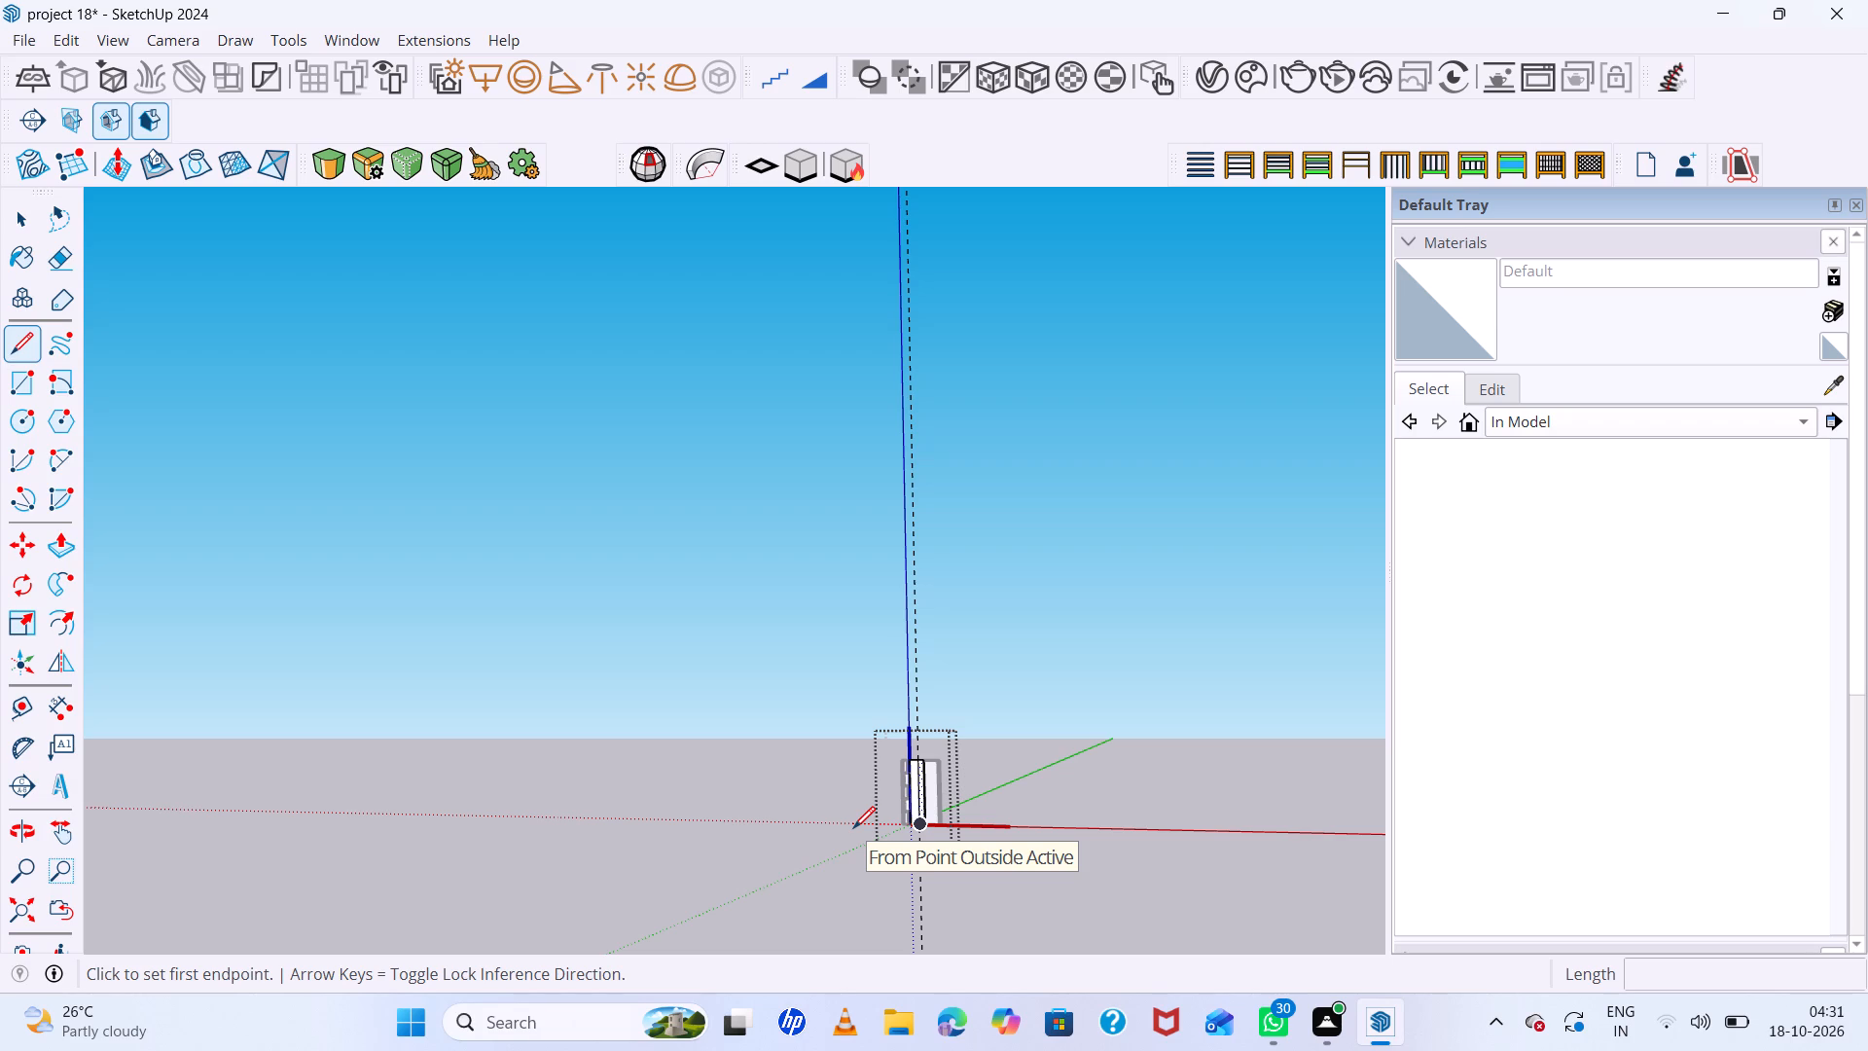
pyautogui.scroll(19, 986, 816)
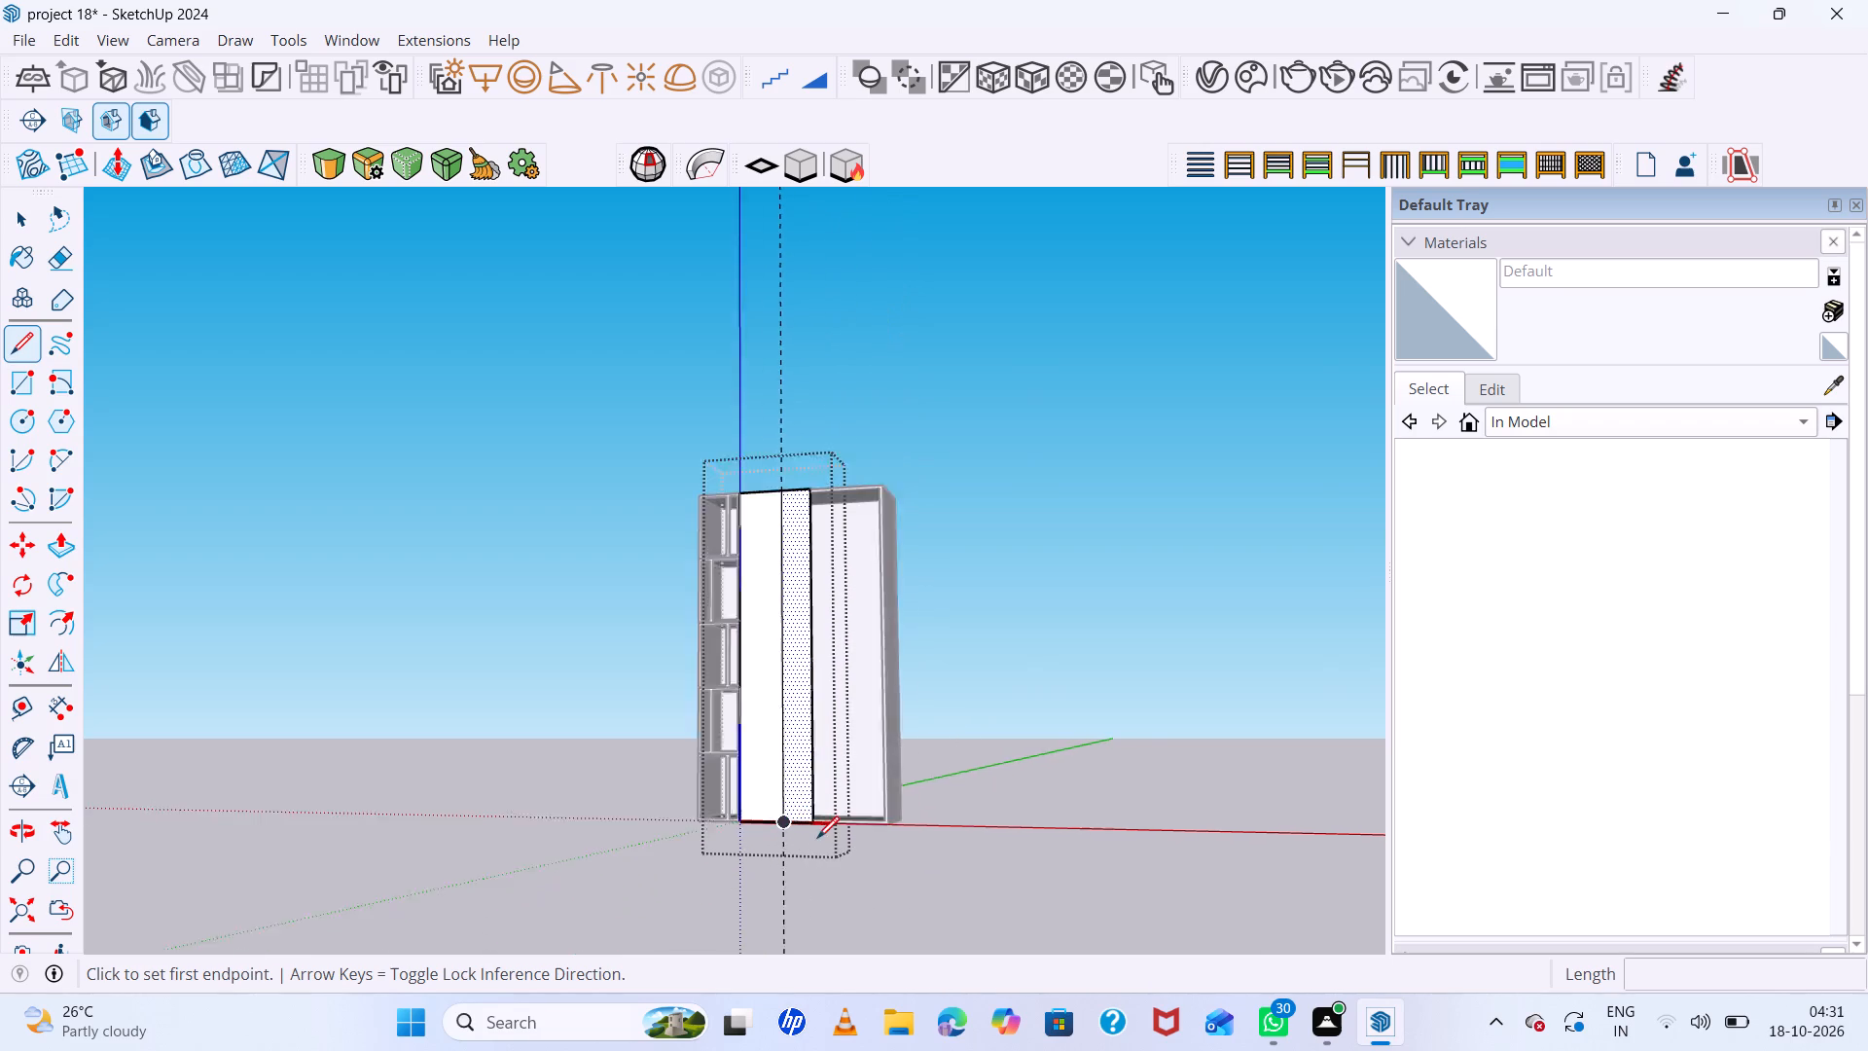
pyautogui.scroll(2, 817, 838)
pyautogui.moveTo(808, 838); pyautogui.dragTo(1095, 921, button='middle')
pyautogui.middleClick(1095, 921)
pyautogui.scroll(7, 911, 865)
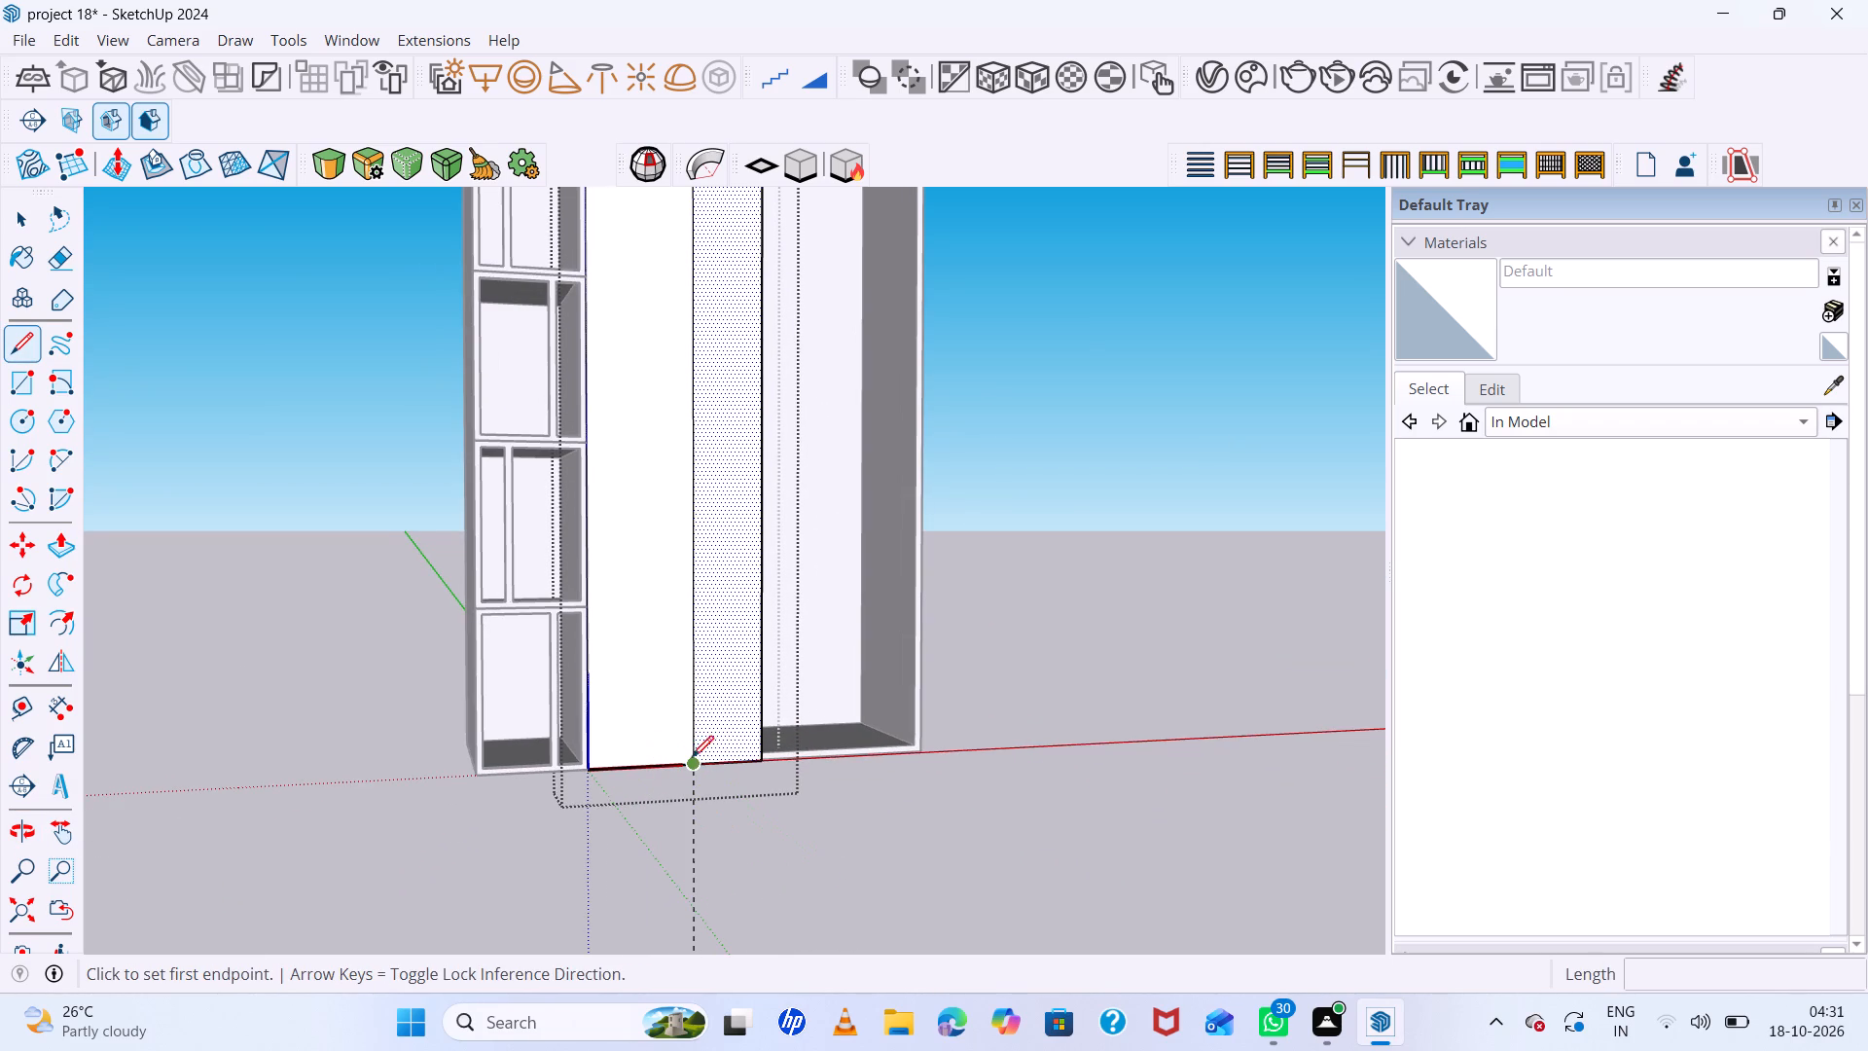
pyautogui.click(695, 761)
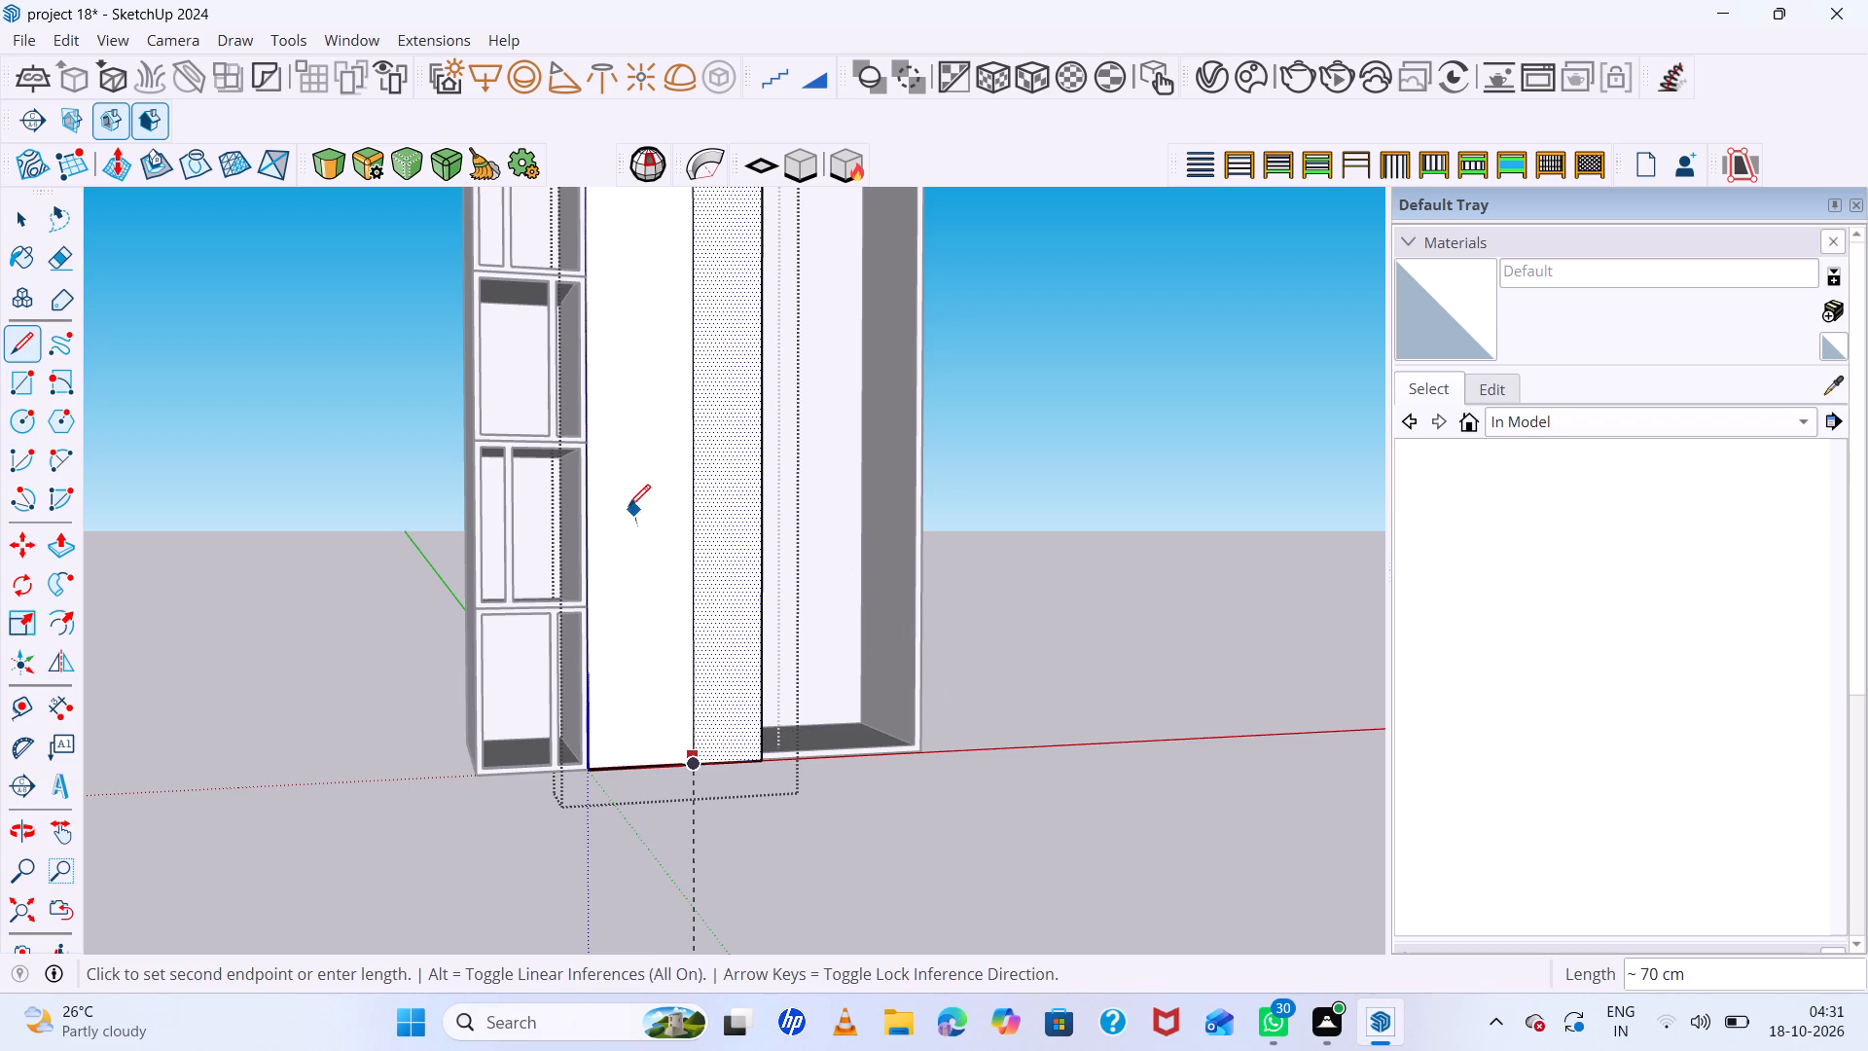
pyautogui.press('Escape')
# Draw a 140 cm line straight up along the door's vertical dividing line, starting from its bottom end.
pyautogui.scroll(3, 747, 715)
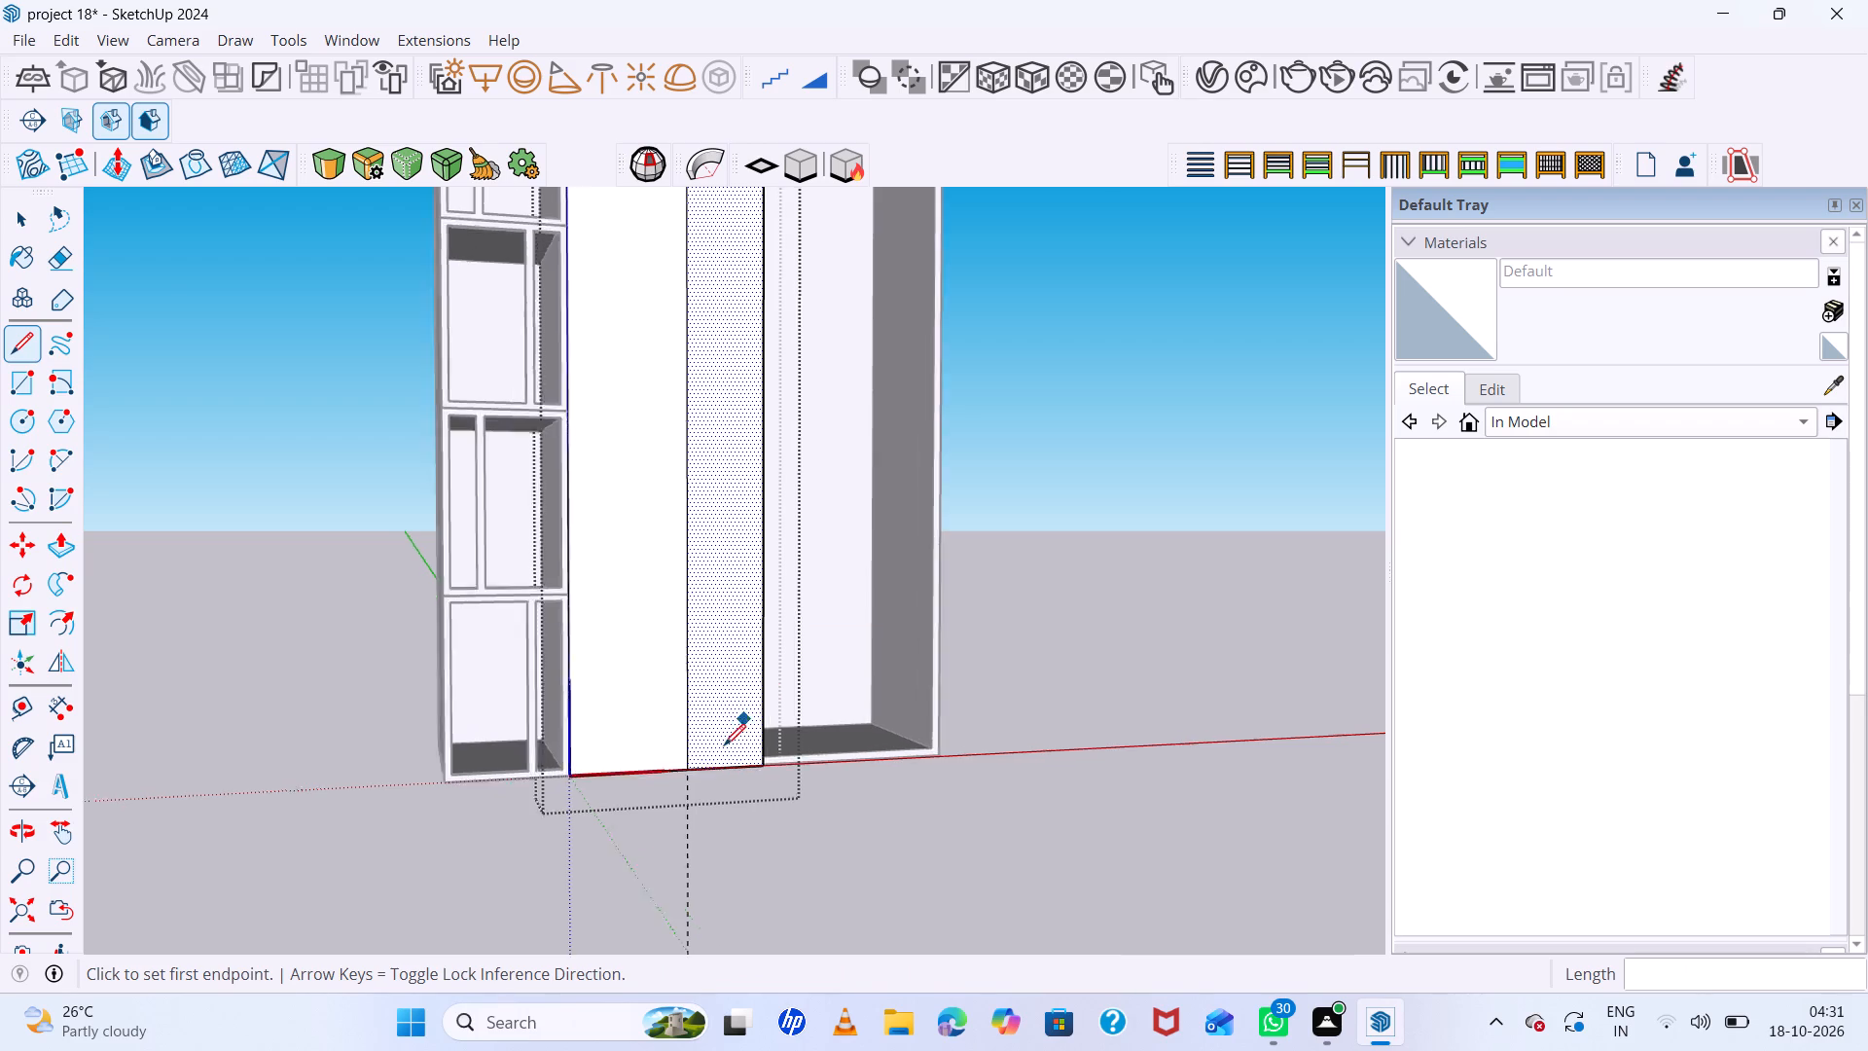
pyautogui.scroll(4, 724, 745)
pyautogui.scroll(6, 660, 815)
pyautogui.click(641, 785)
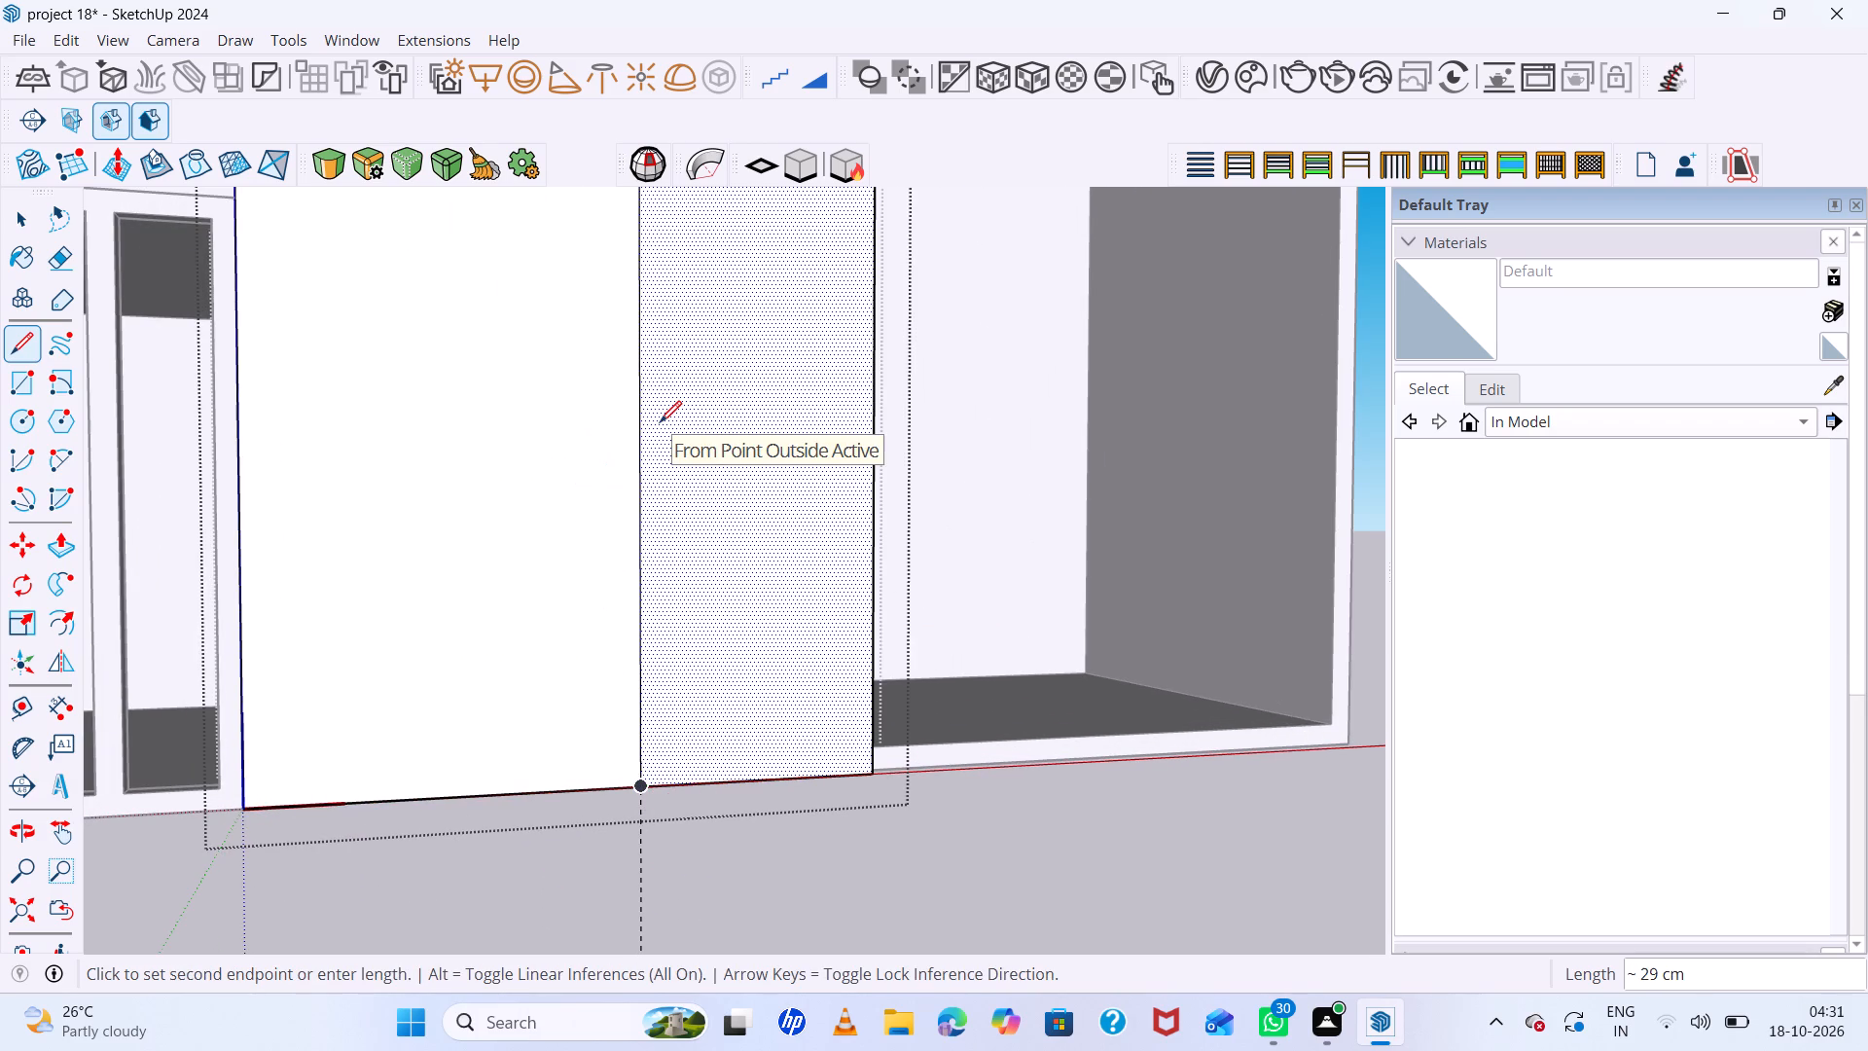
pyautogui.press('Up')
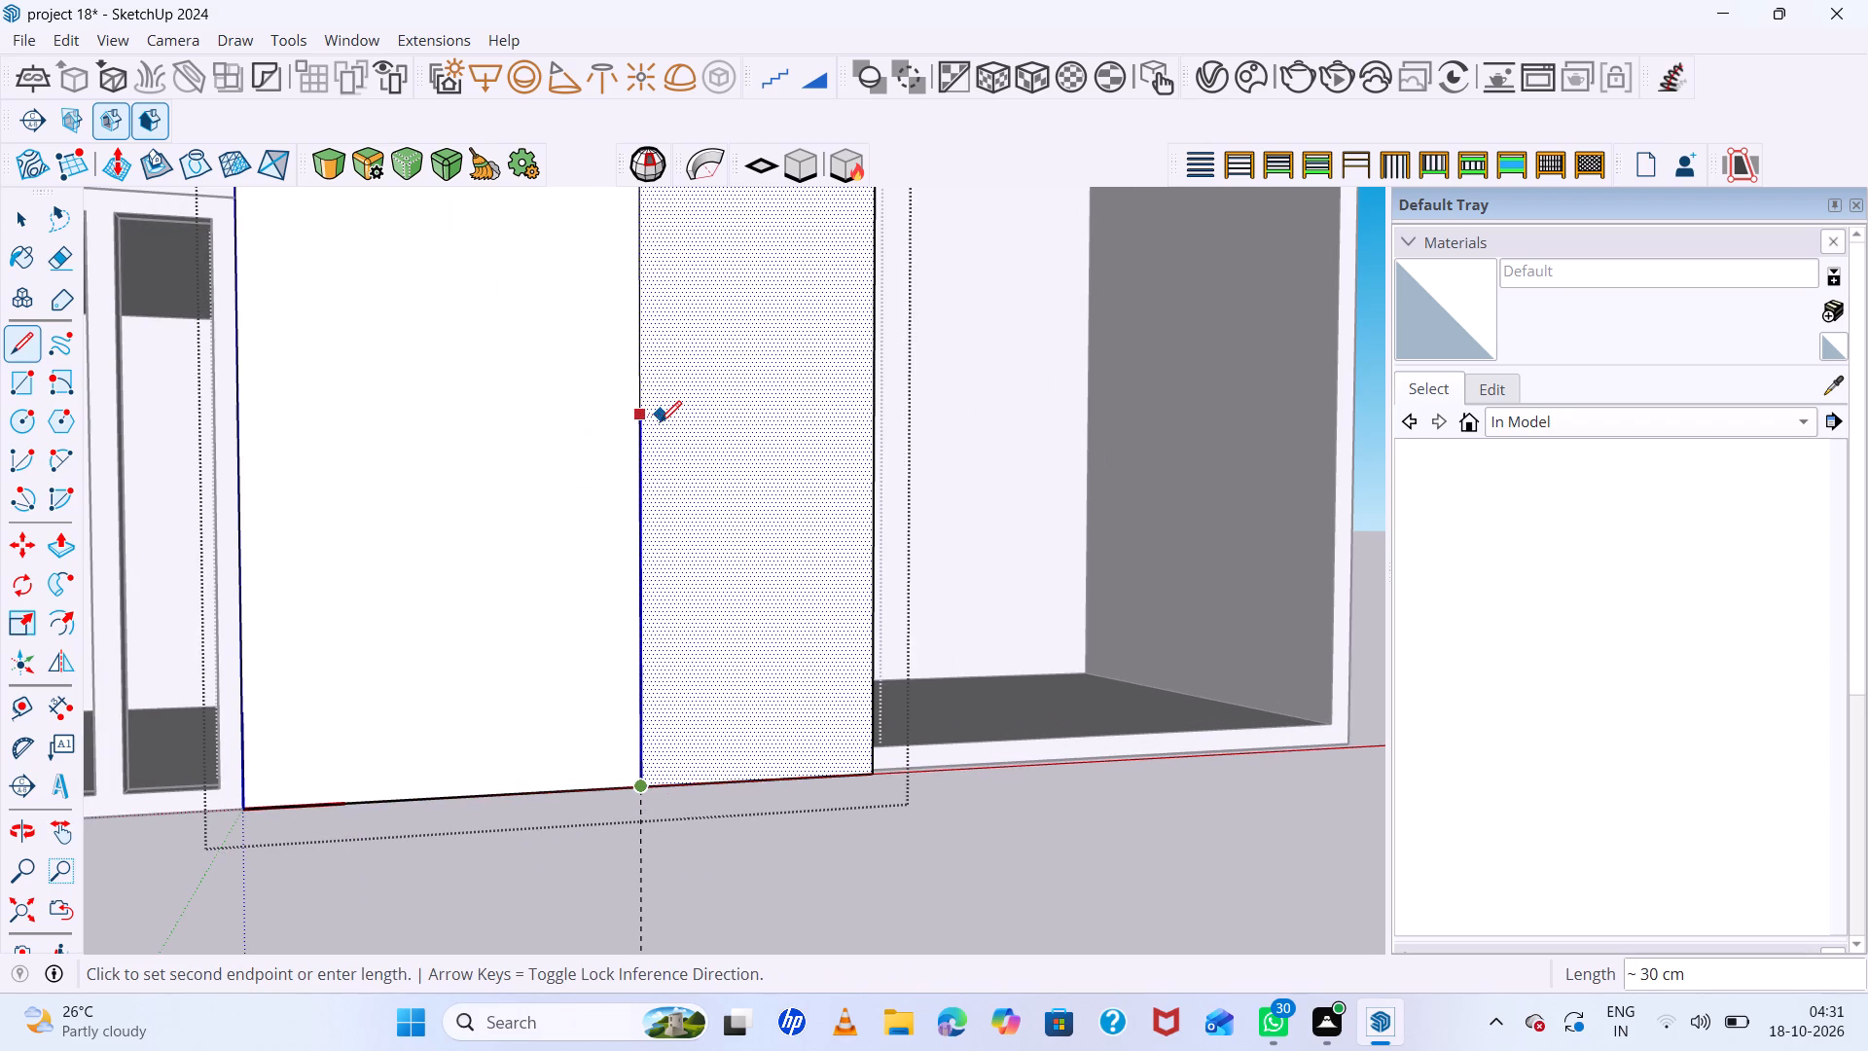
pyautogui.write('14')
pyautogui.press('0')
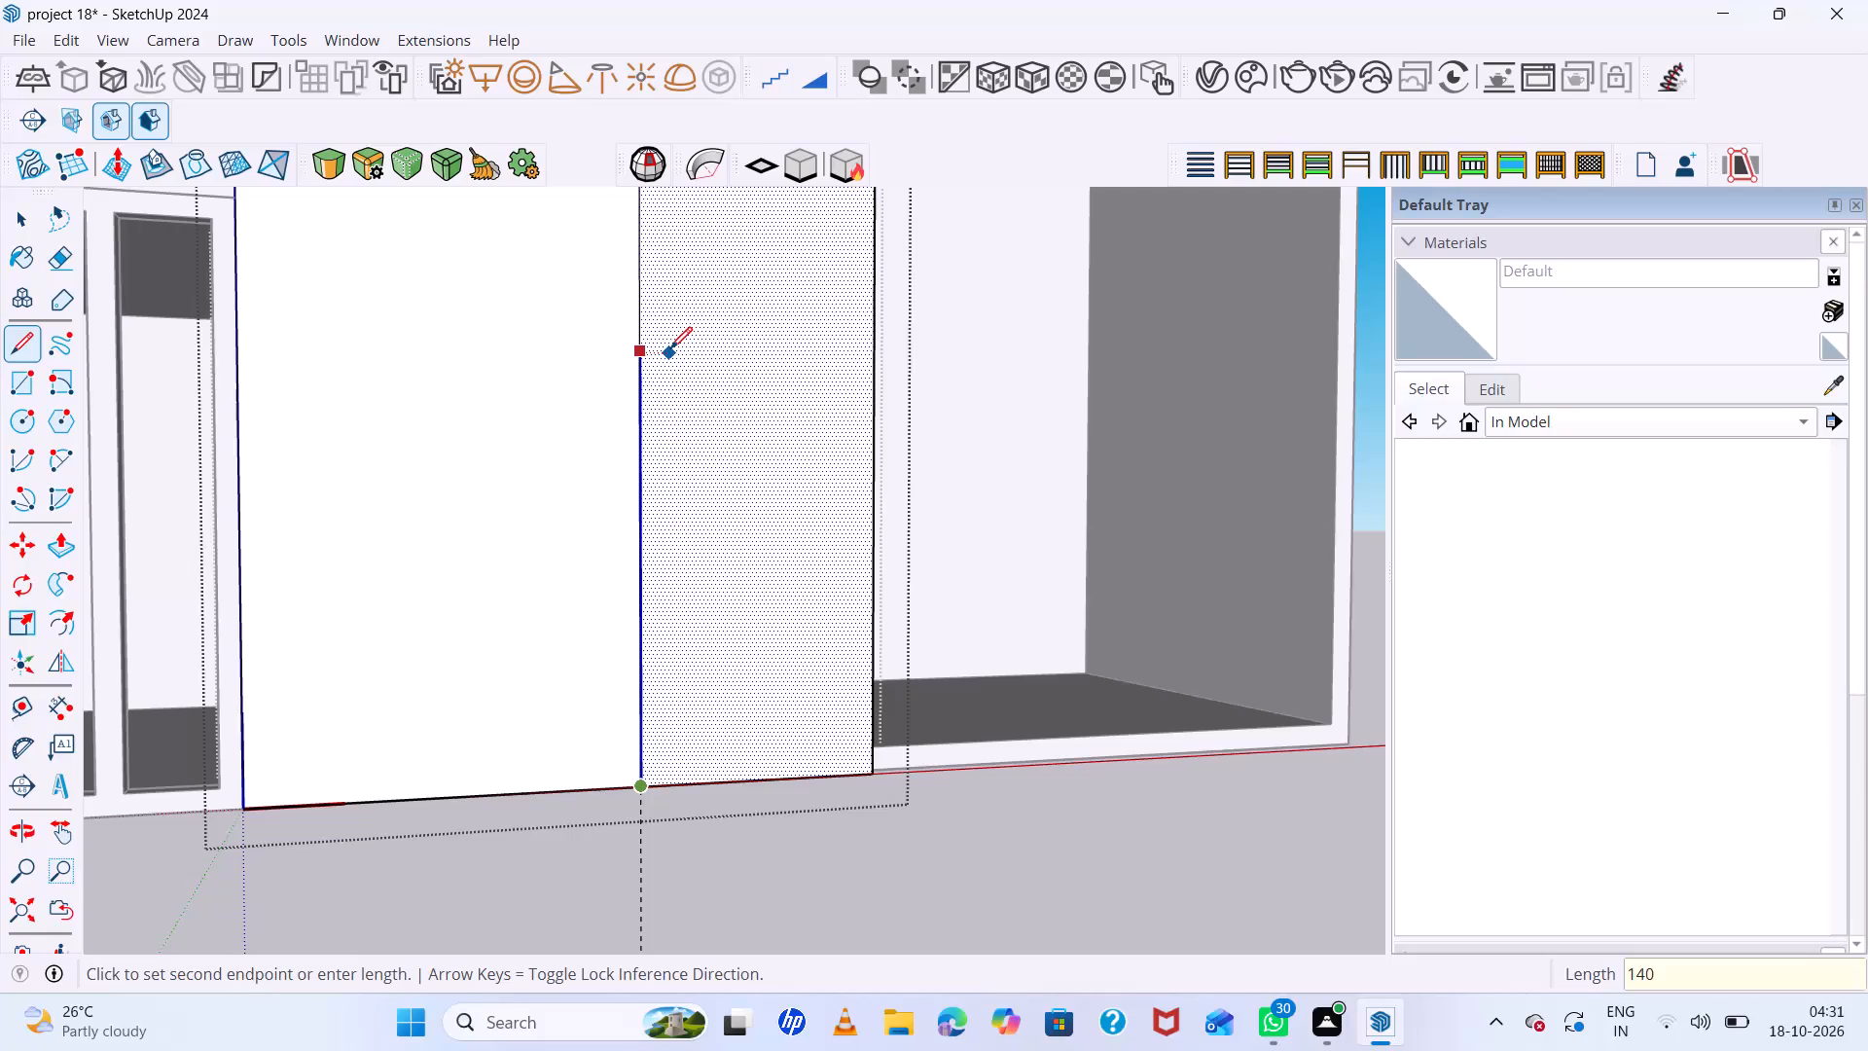
pyautogui.press('Return')
pyautogui.scroll(-12, 676, 403)
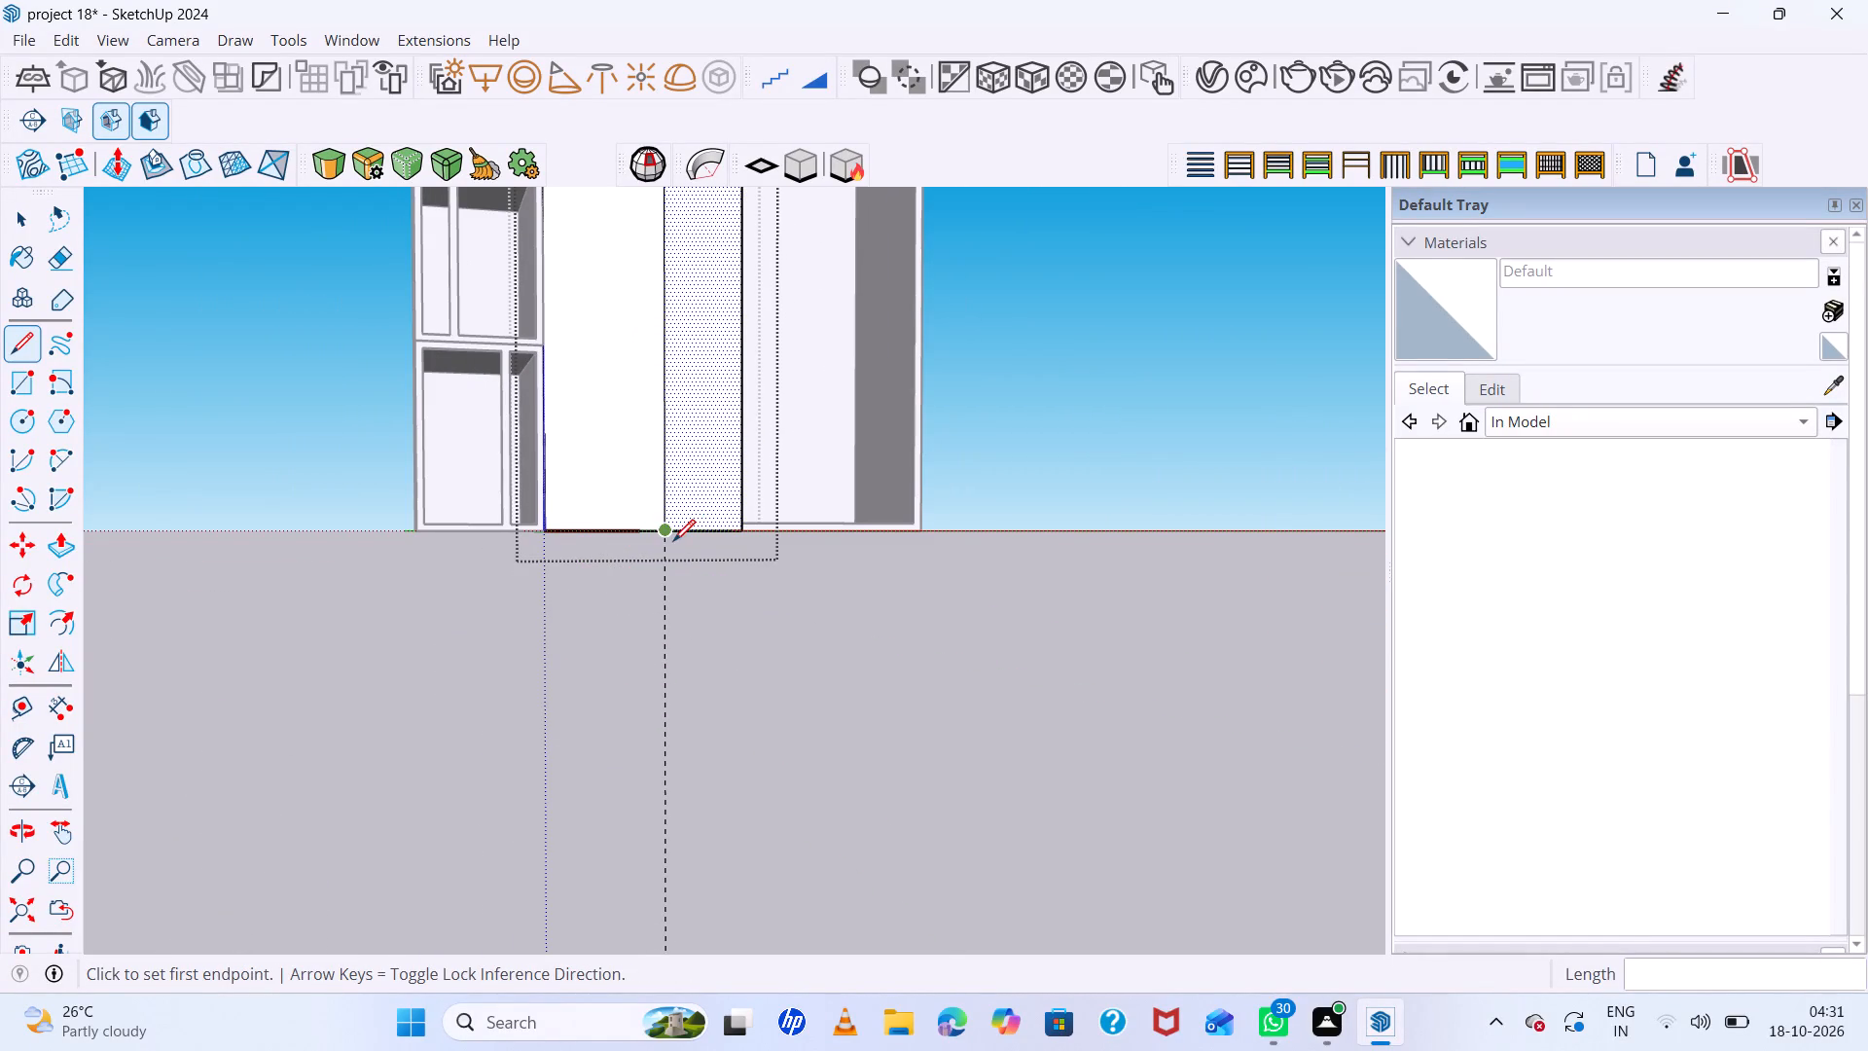
pyautogui.scroll(14, 668, 541)
pyautogui.click(665, 507)
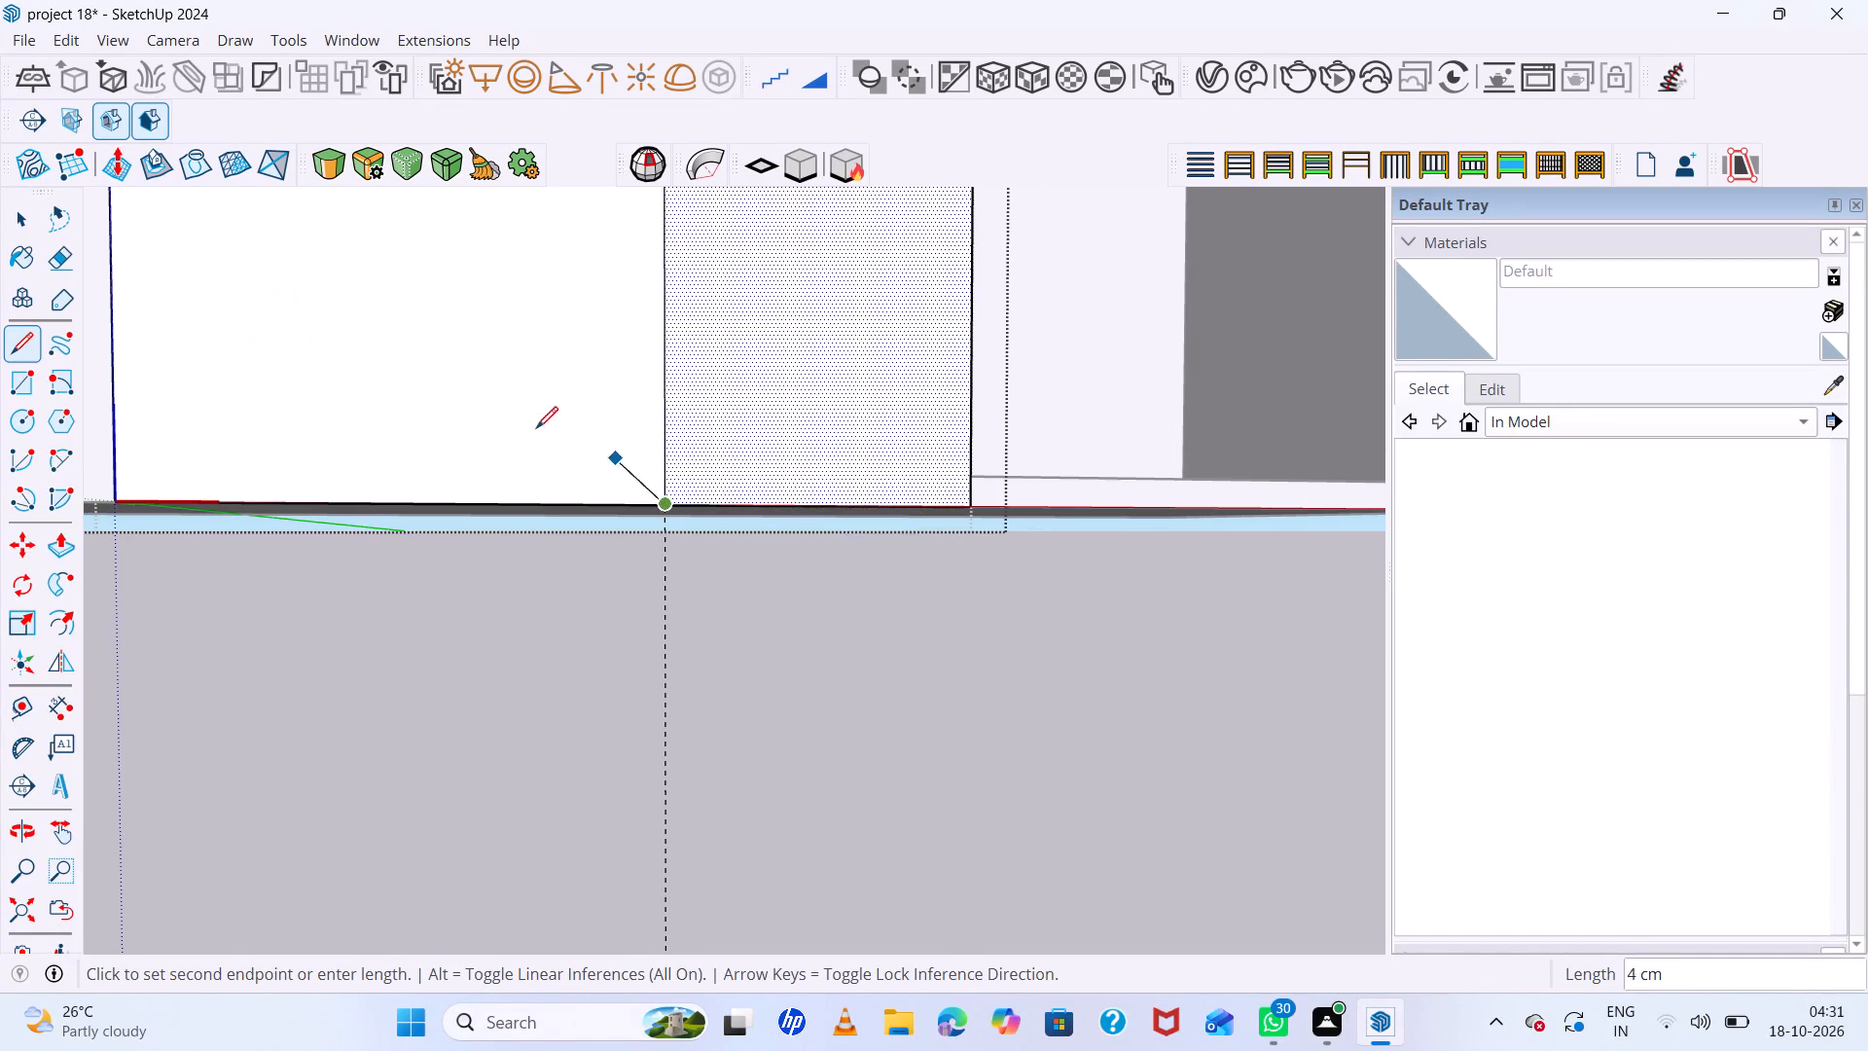
pyautogui.scroll(-20, 490, 417)
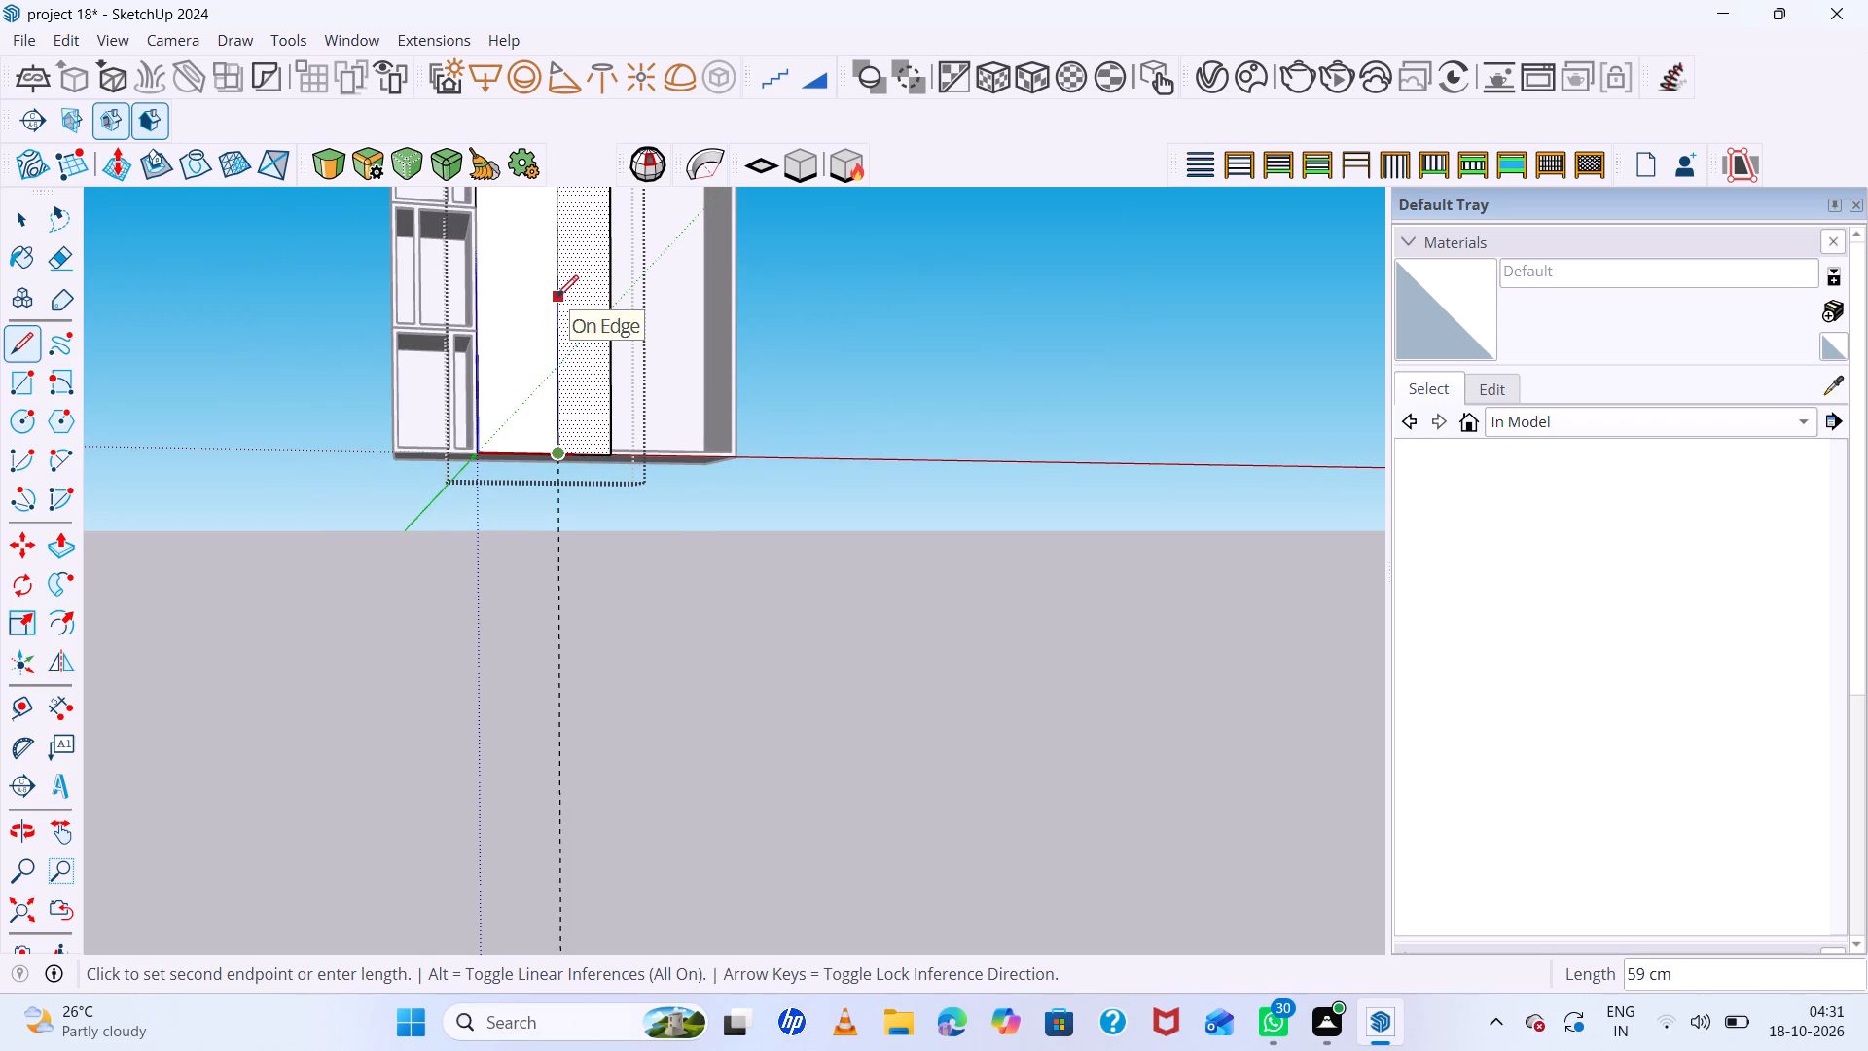
pyautogui.write('140')
pyautogui.press('Return')
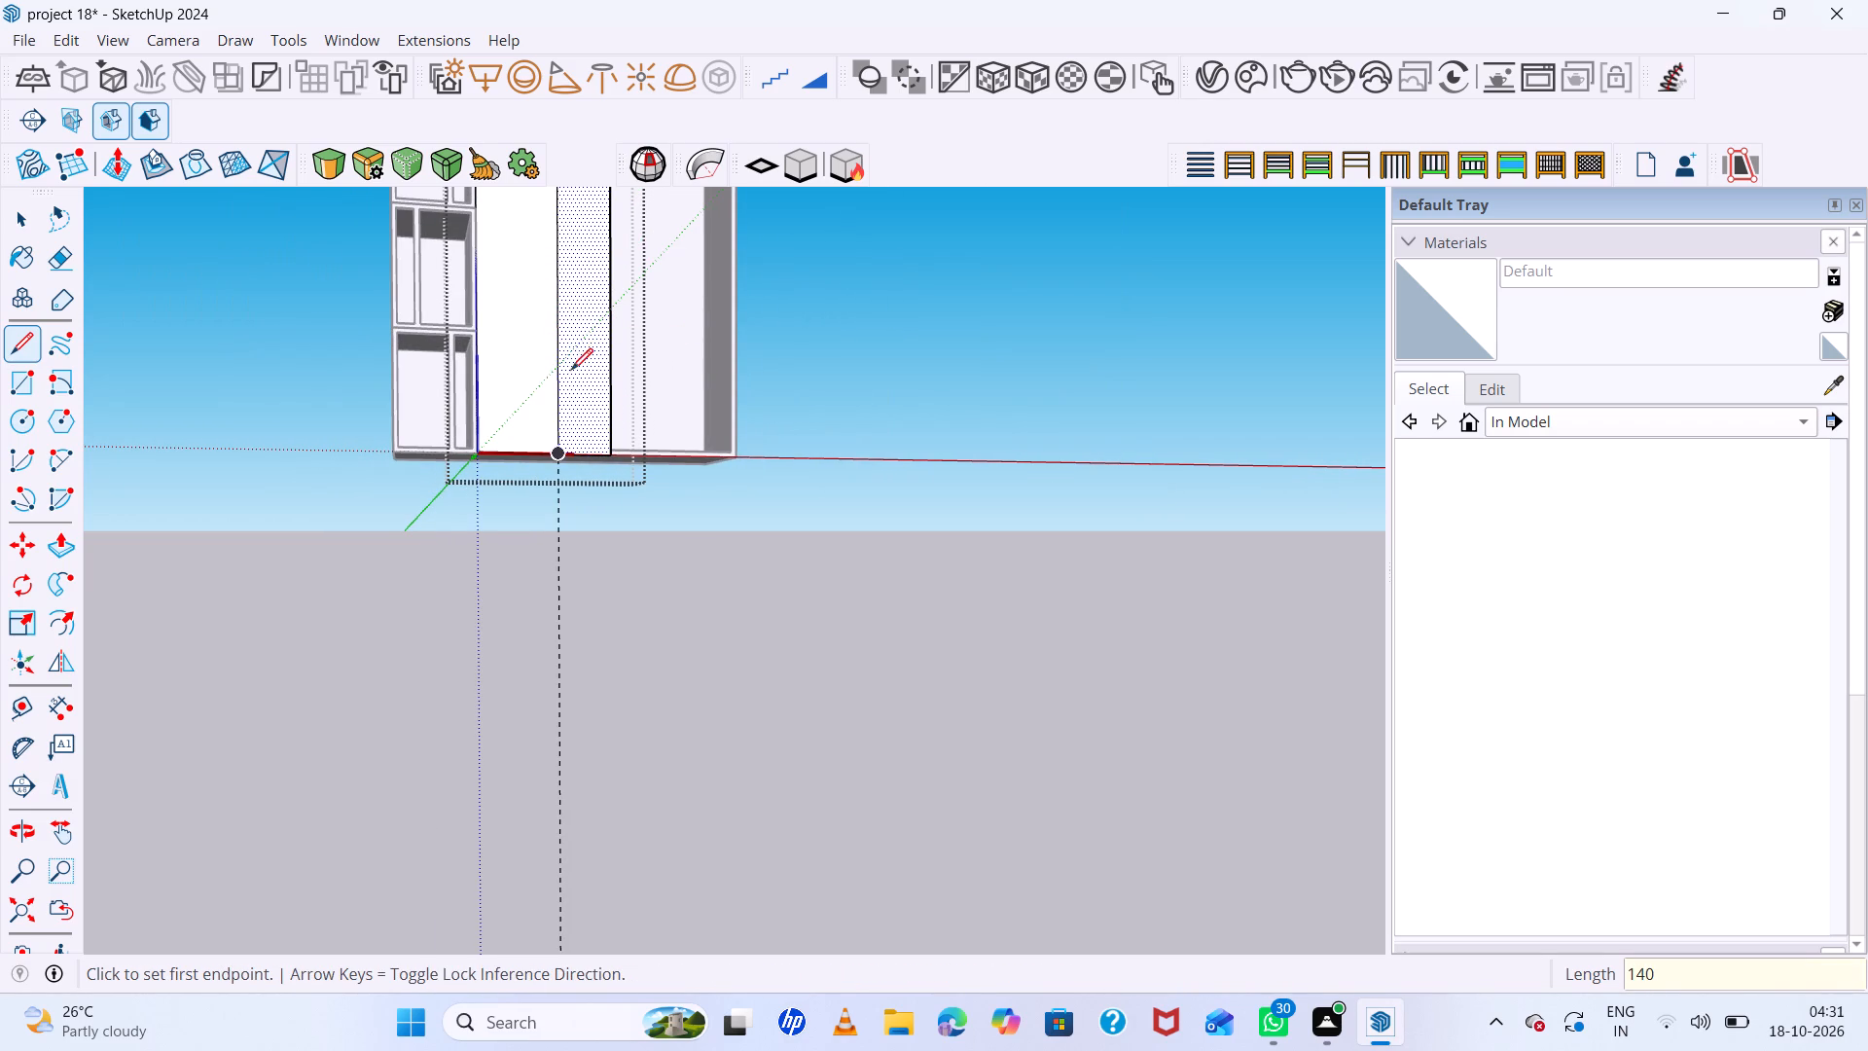
# Select the lower segment of the door's dividing line to check where it ends.
pyautogui.press('space')
pyautogui.scroll(5, 564, 375)
pyautogui.click(553, 391)
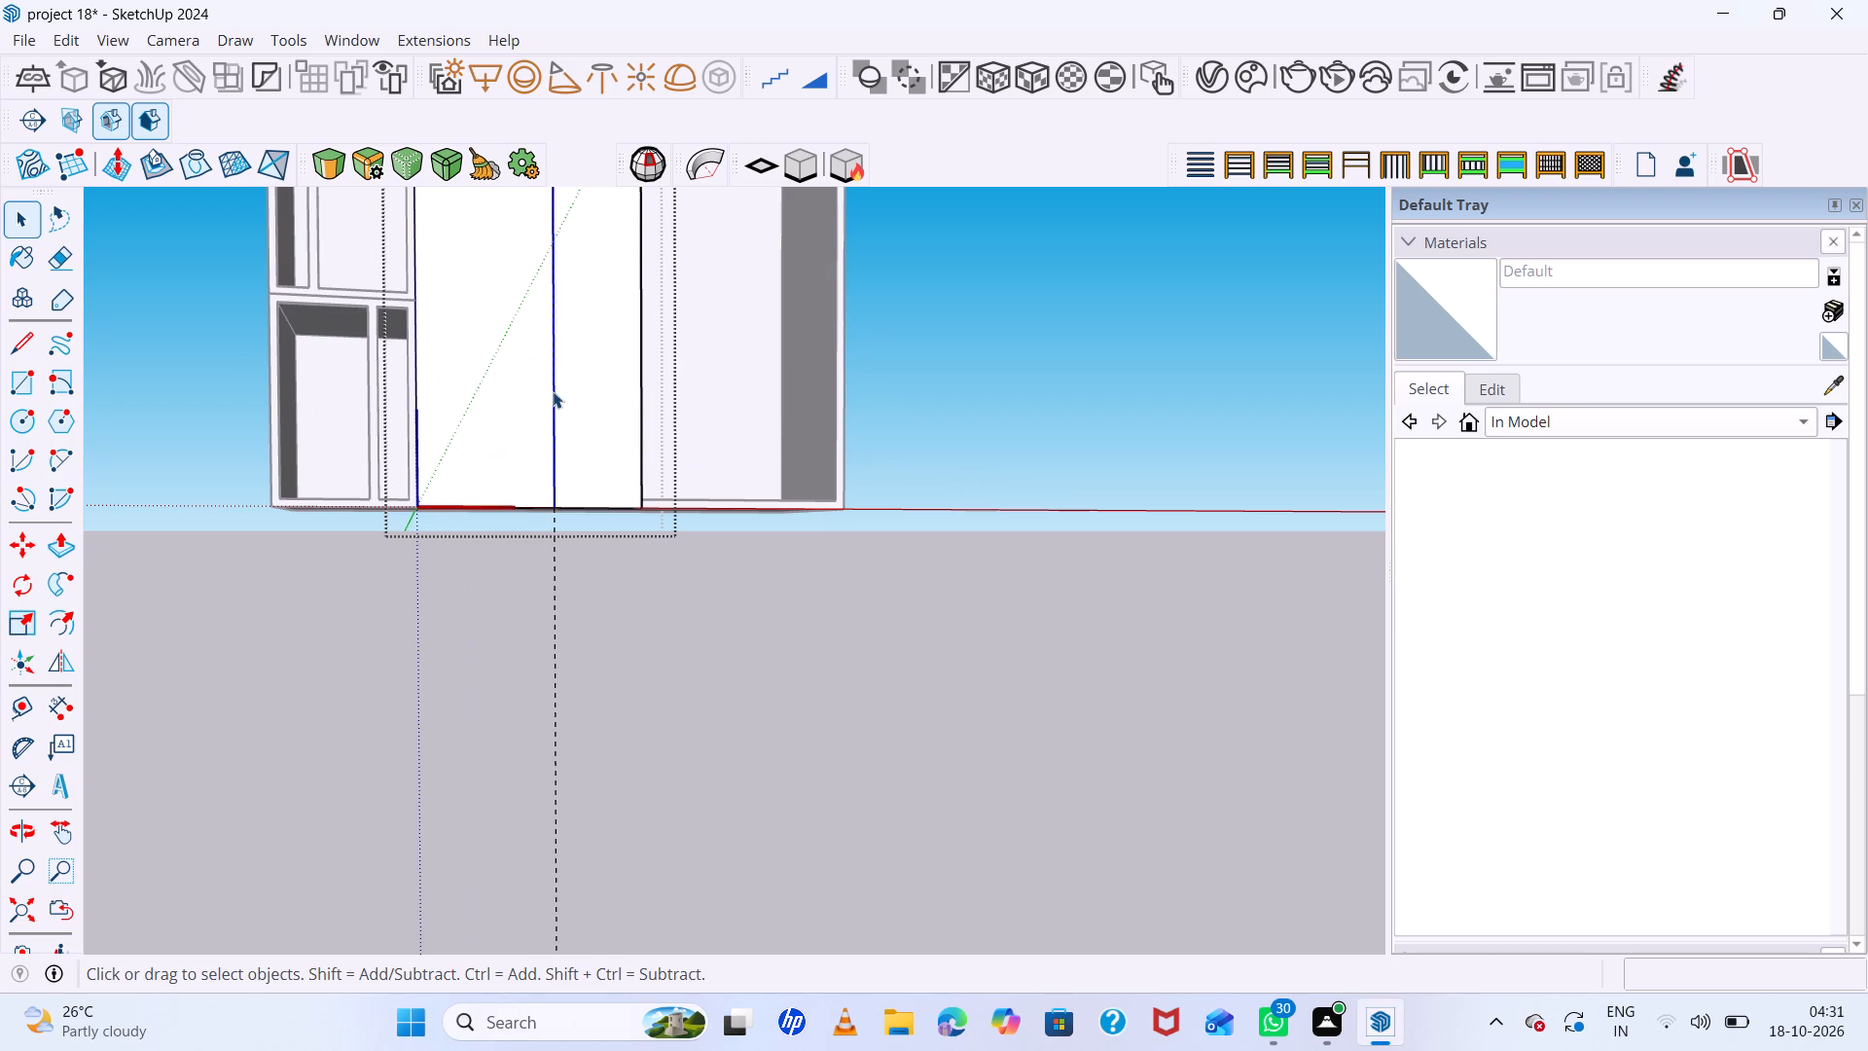
pyautogui.scroll(-14, 566, 405)
pyautogui.scroll(8, 551, 281)
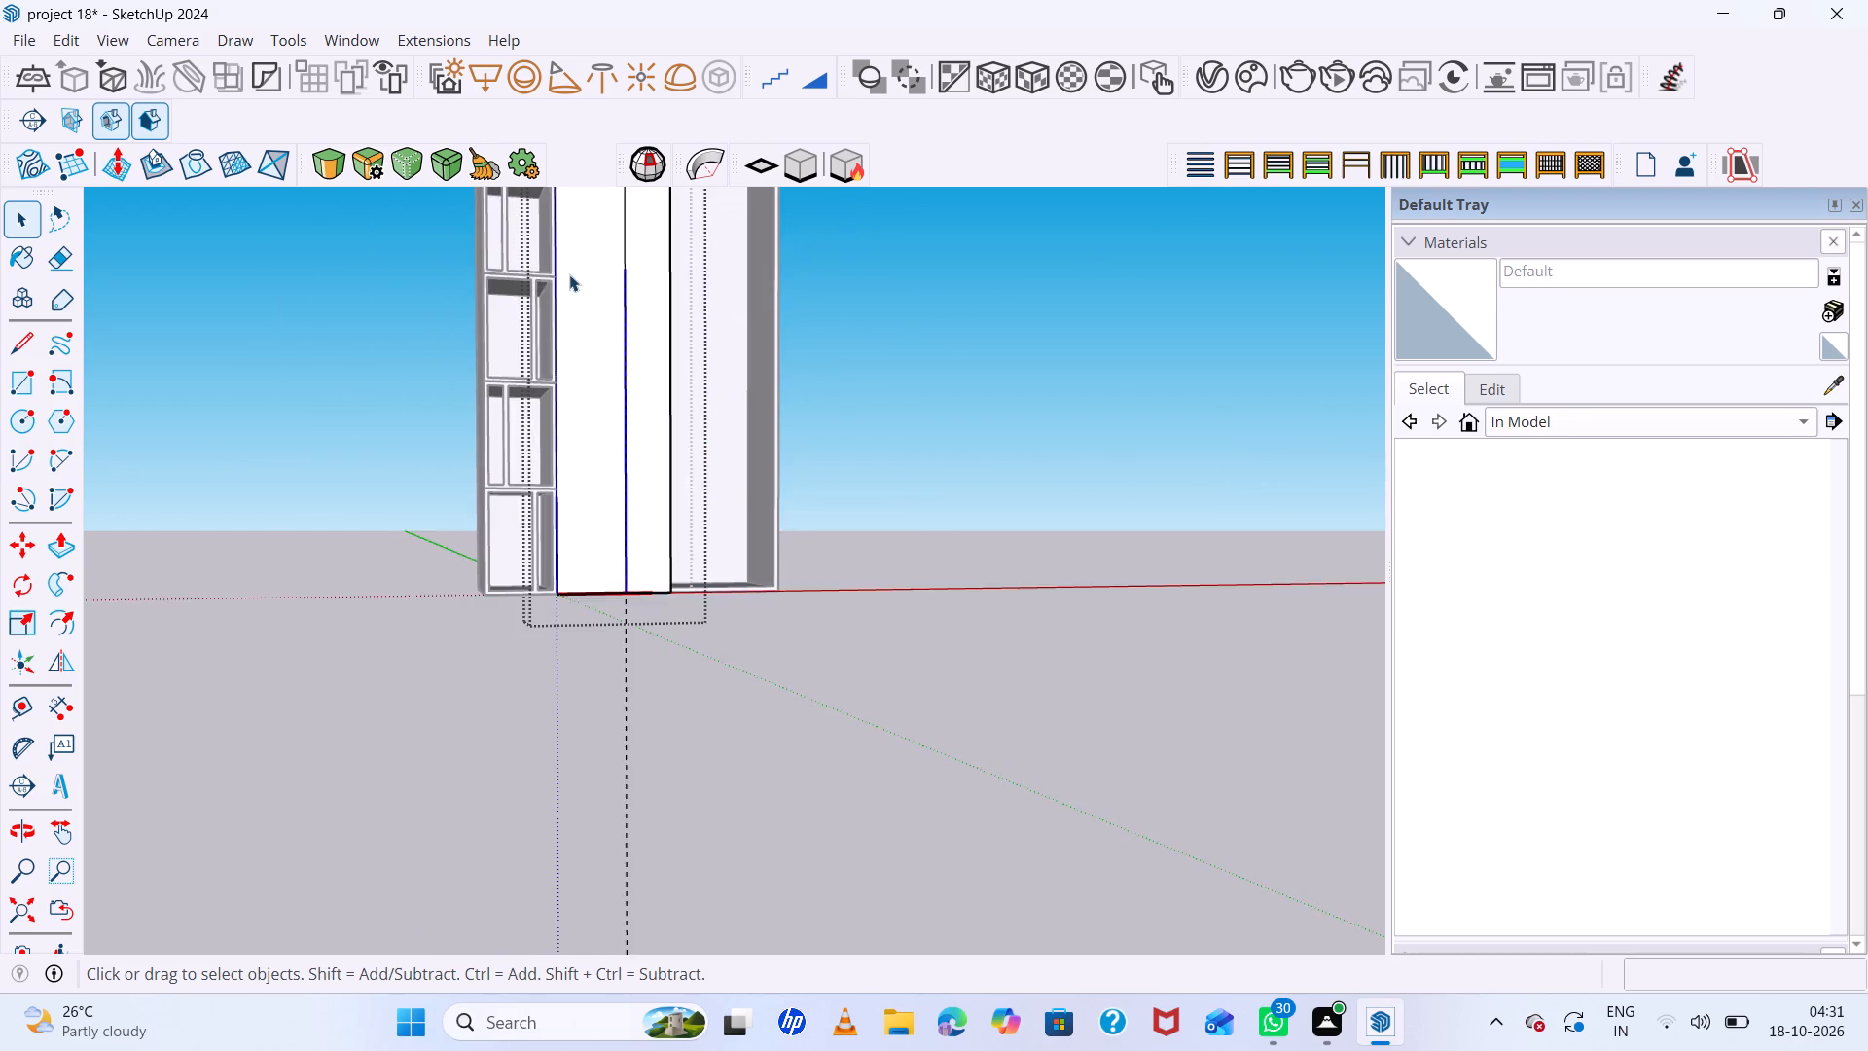
pyautogui.scroll(11, 569, 274)
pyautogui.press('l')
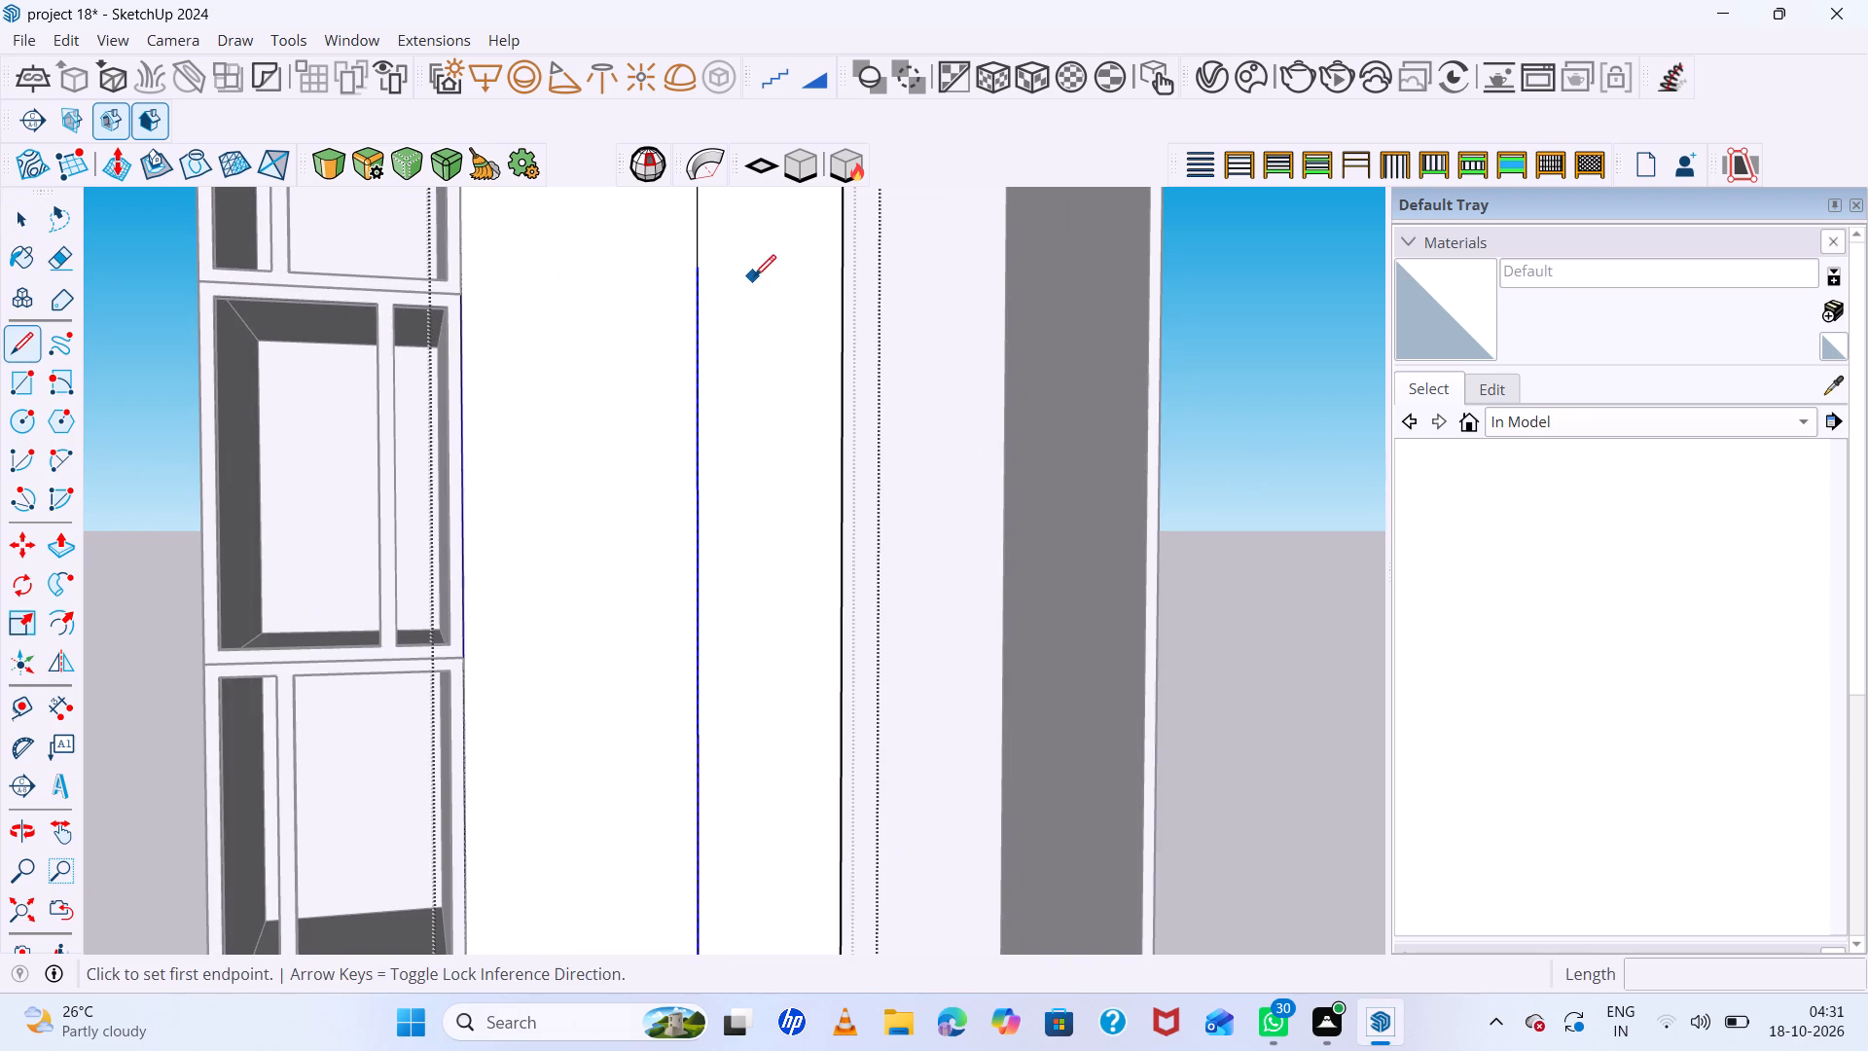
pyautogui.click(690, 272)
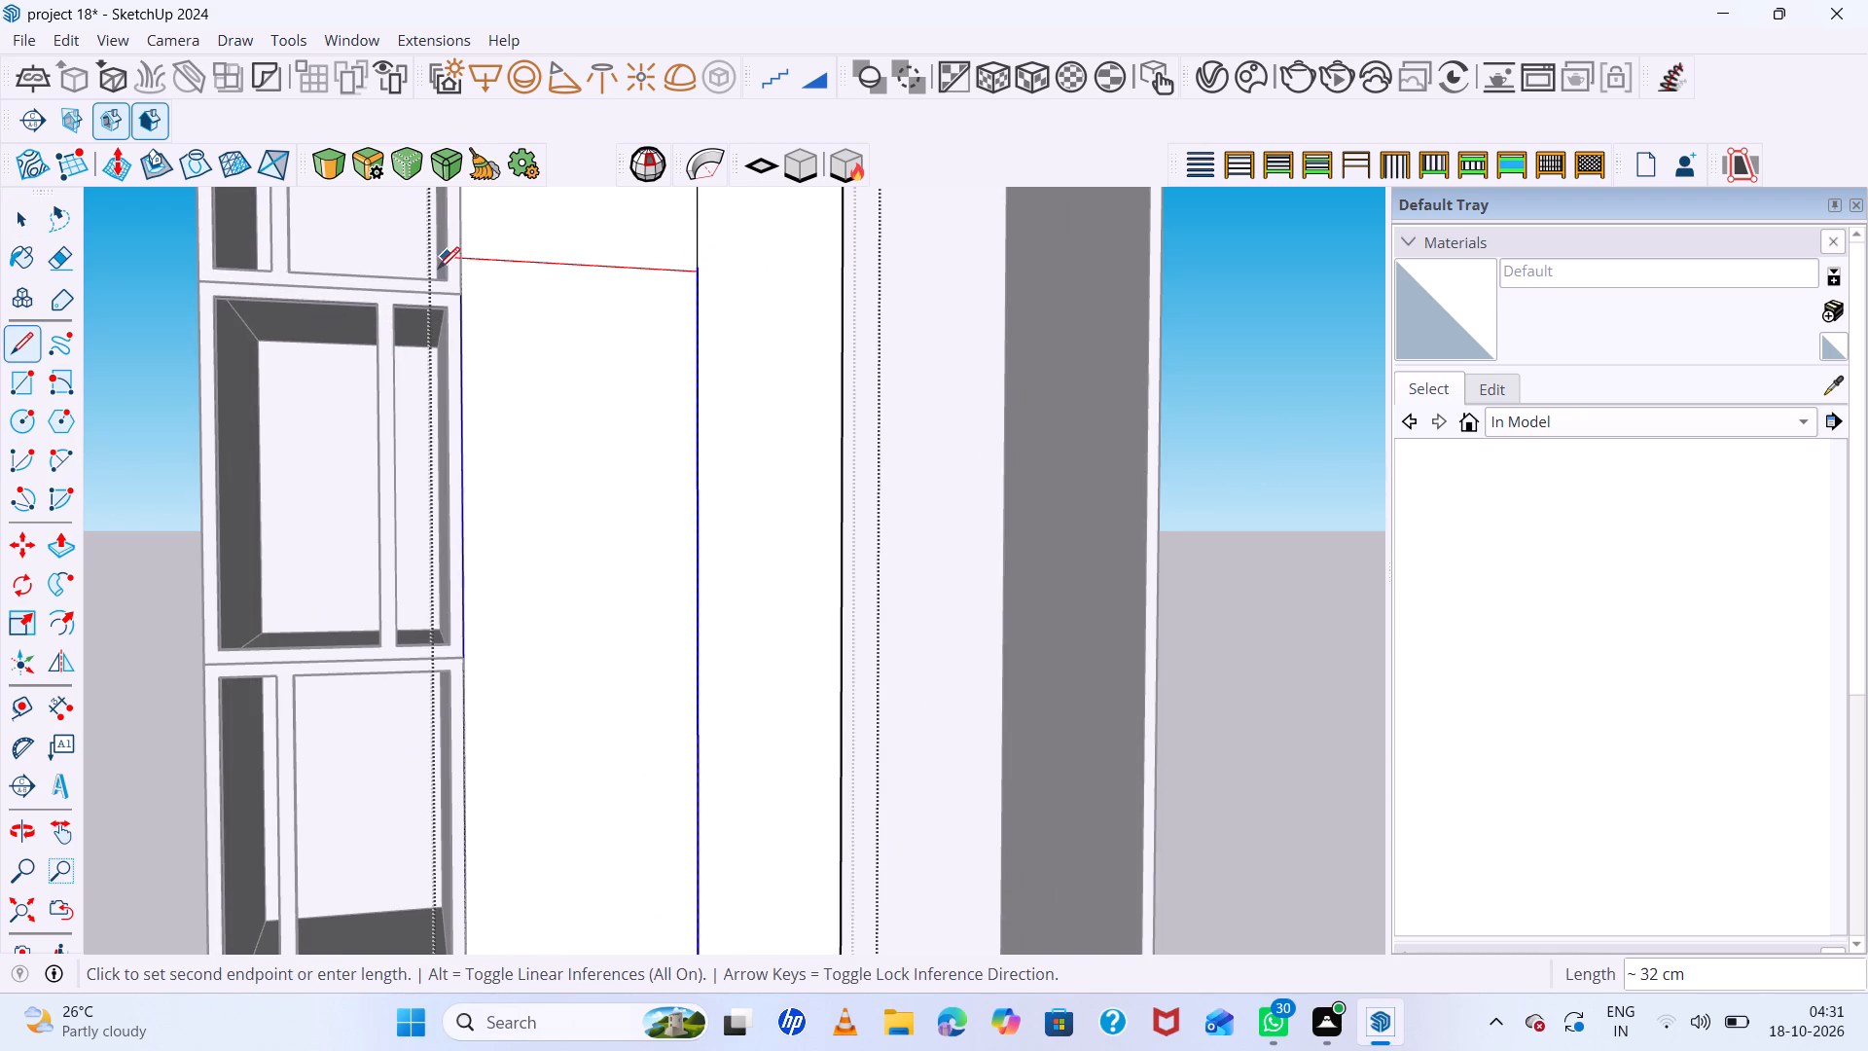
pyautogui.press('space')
# Draw a 30 cm horizontal line from the top of the 140 cm segment to the door edge beside the small compartments.
pyautogui.scroll(13, 711, 253)
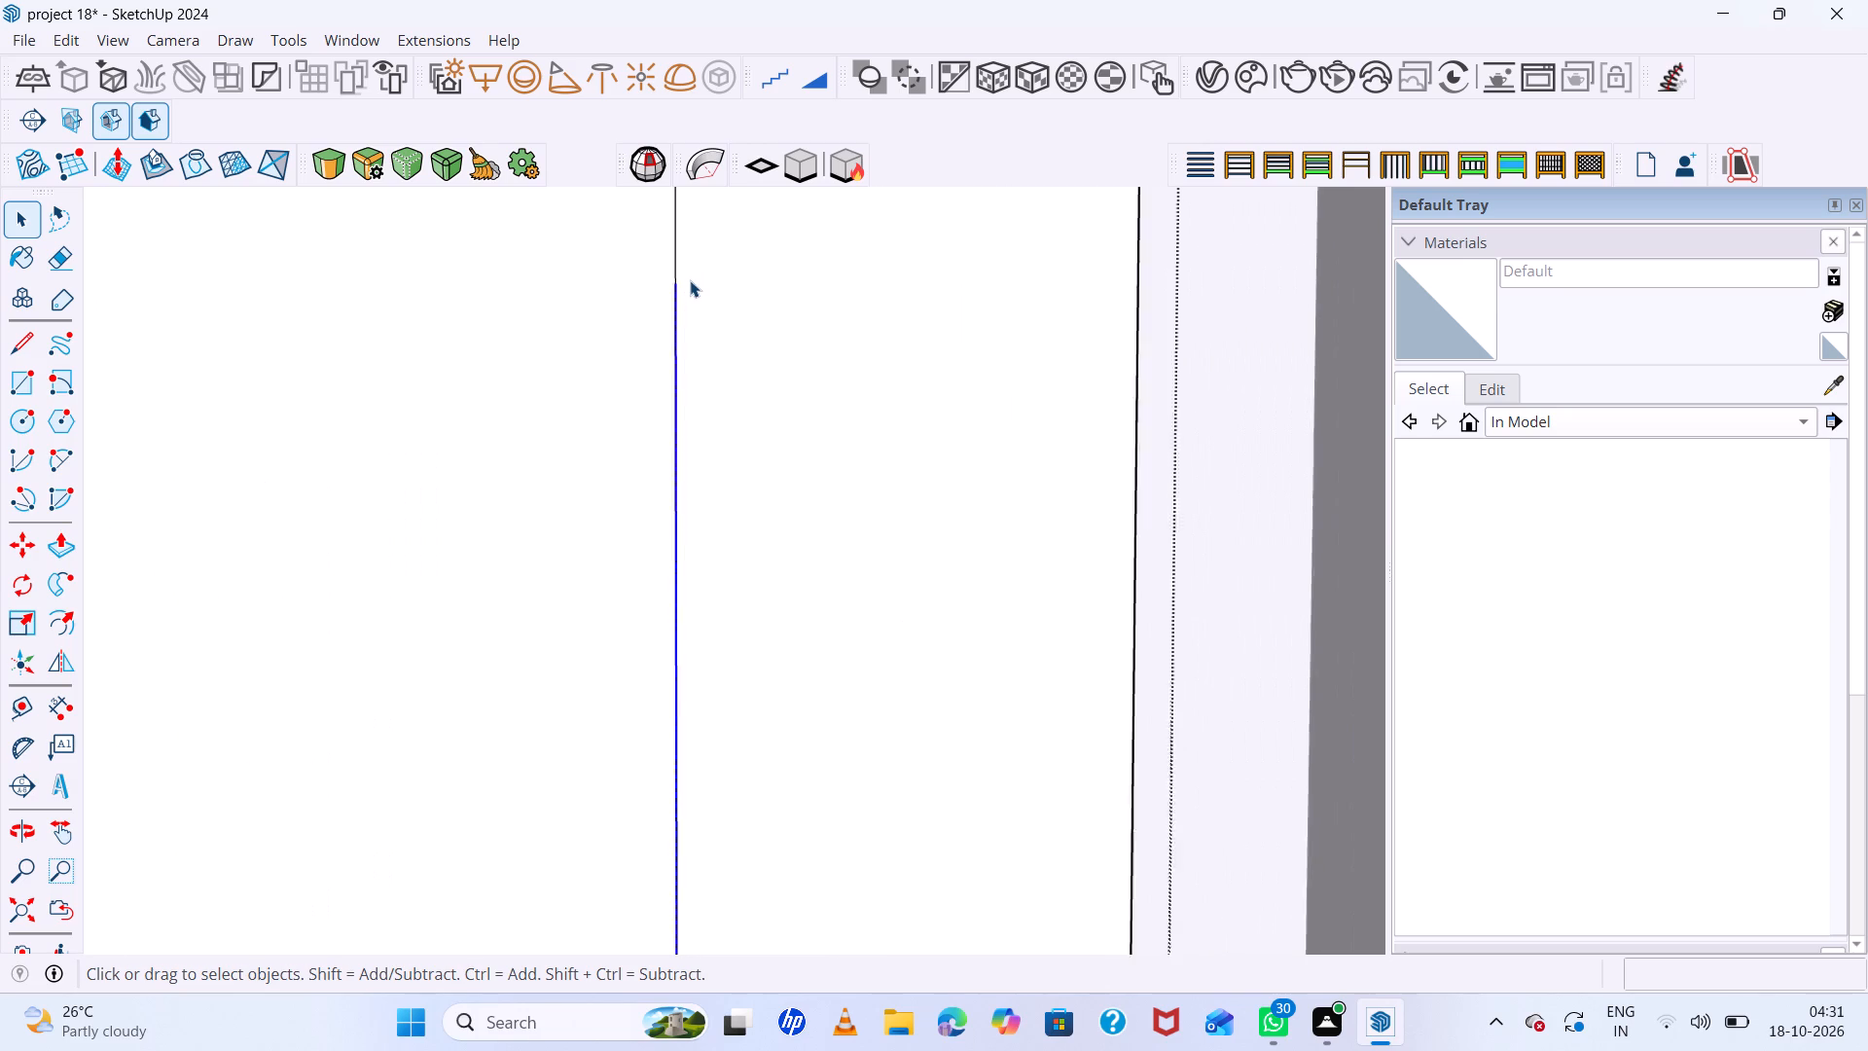
pyautogui.scroll(1, 690, 280)
pyautogui.press('l')
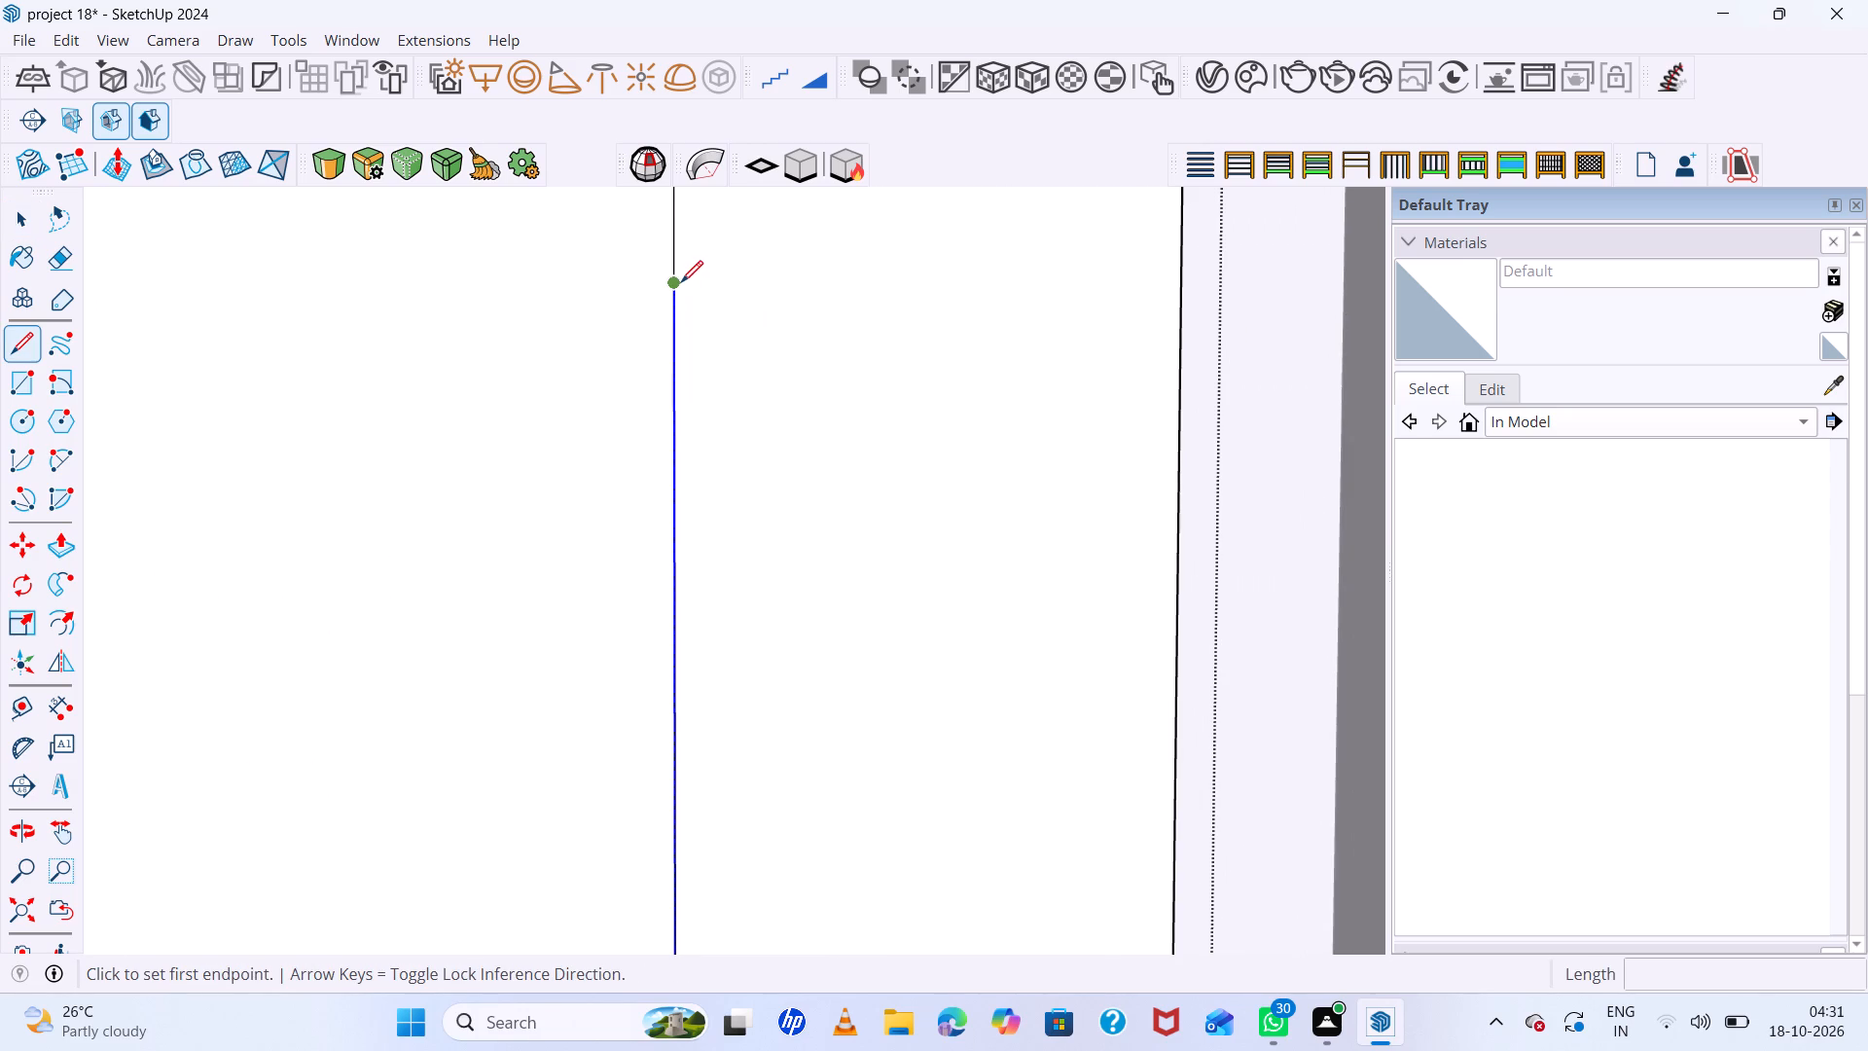
pyautogui.click(676, 283)
pyautogui.scroll(-15, 538, 338)
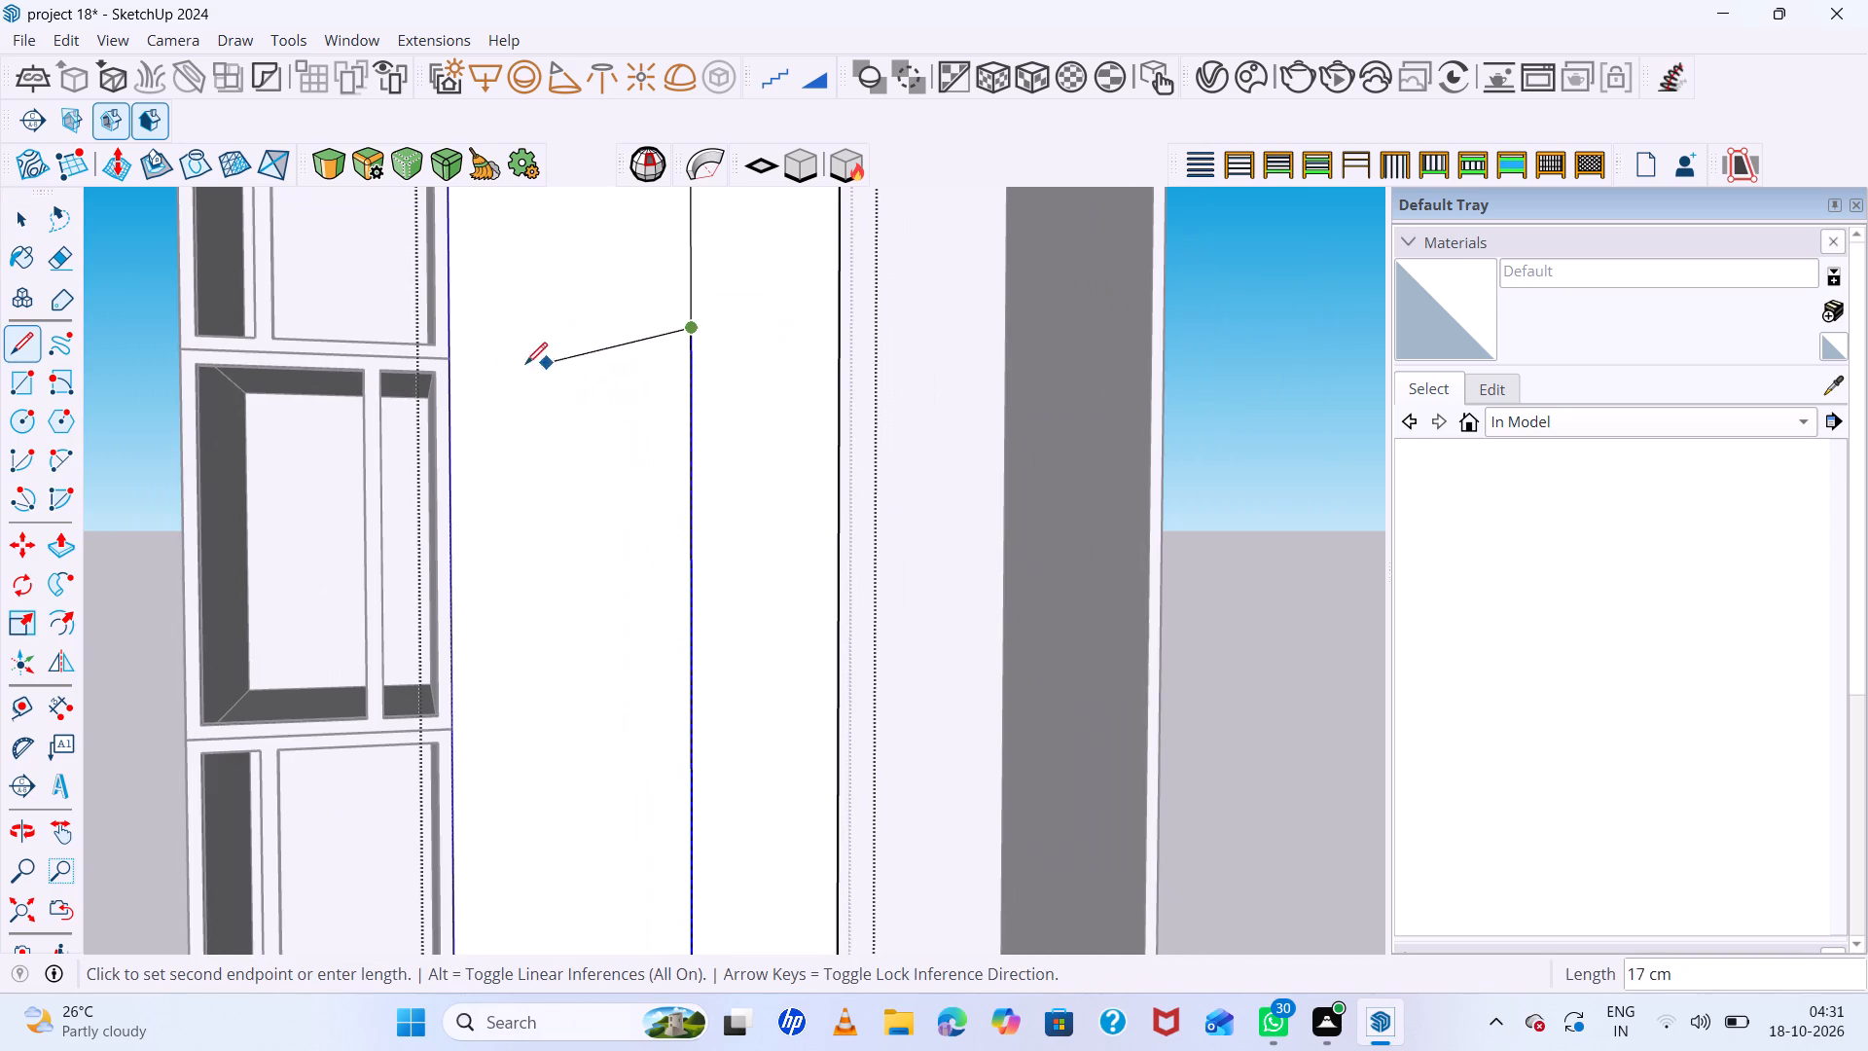
pyautogui.click(446, 314)
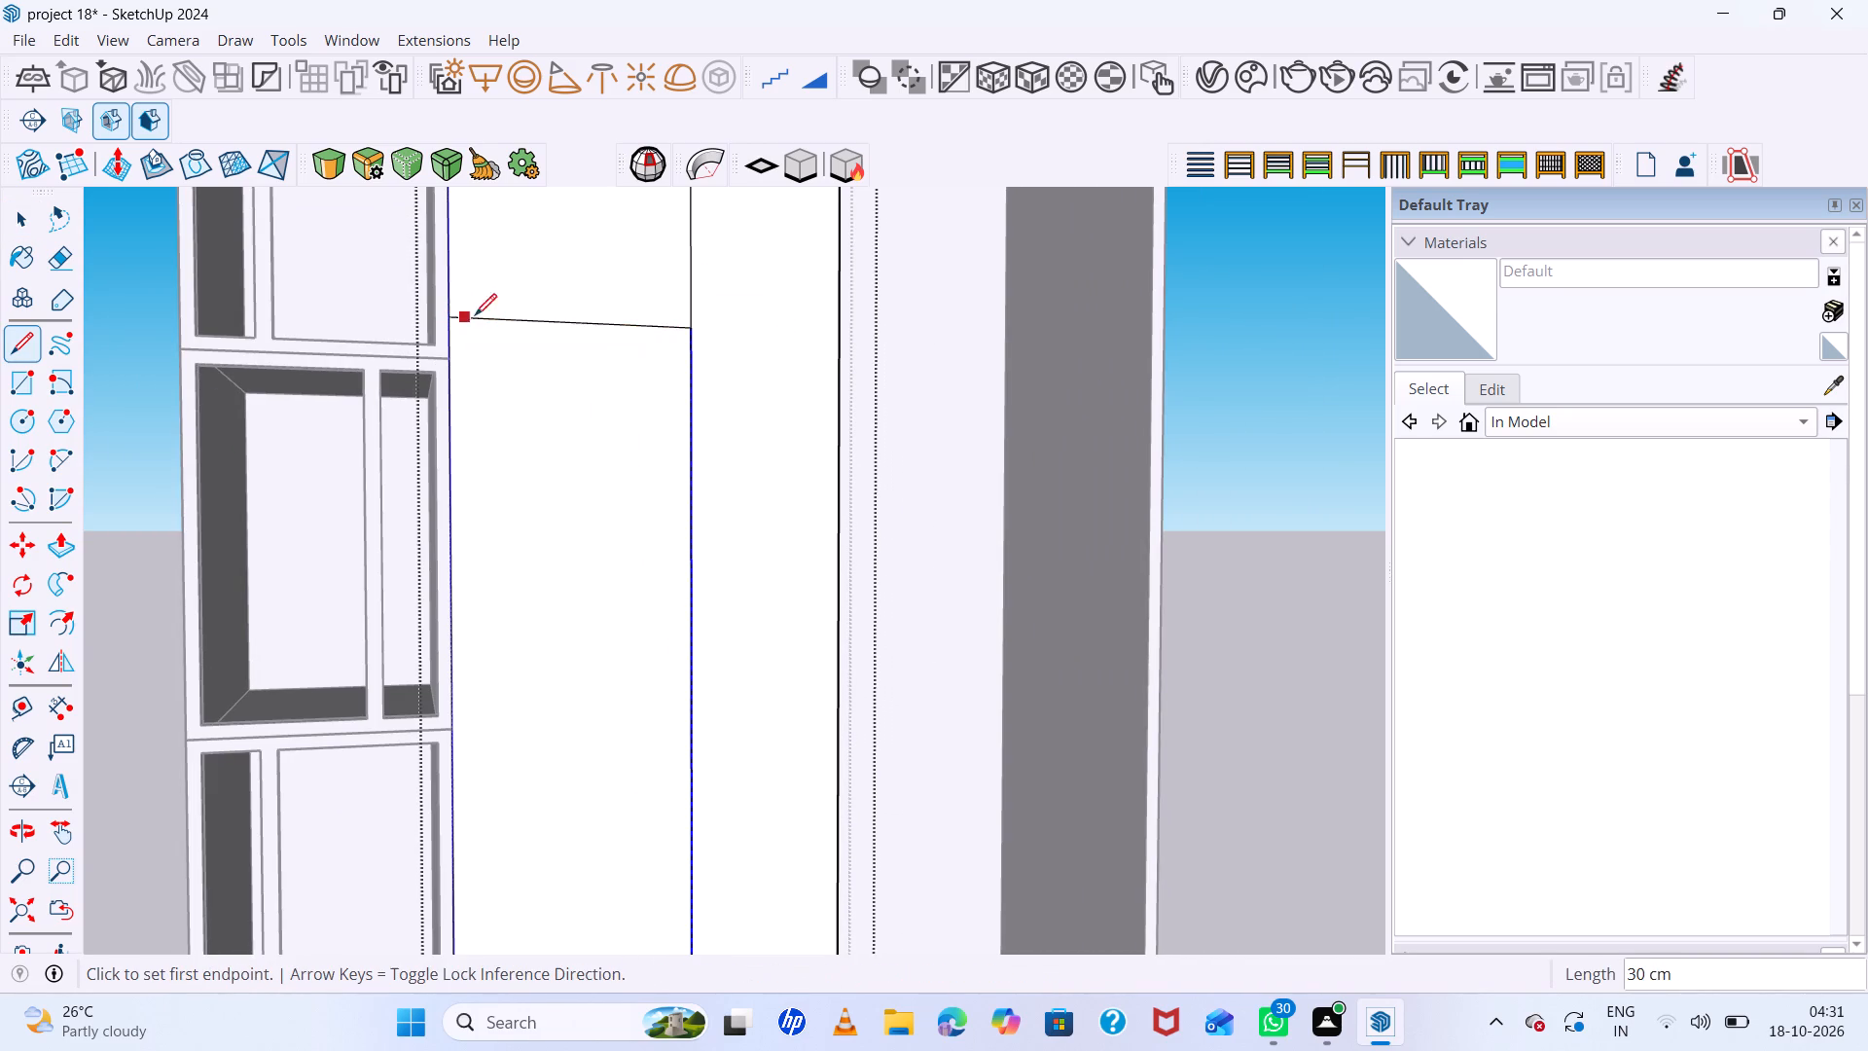
pyautogui.scroll(-14, 621, 323)
pyautogui.press('space')
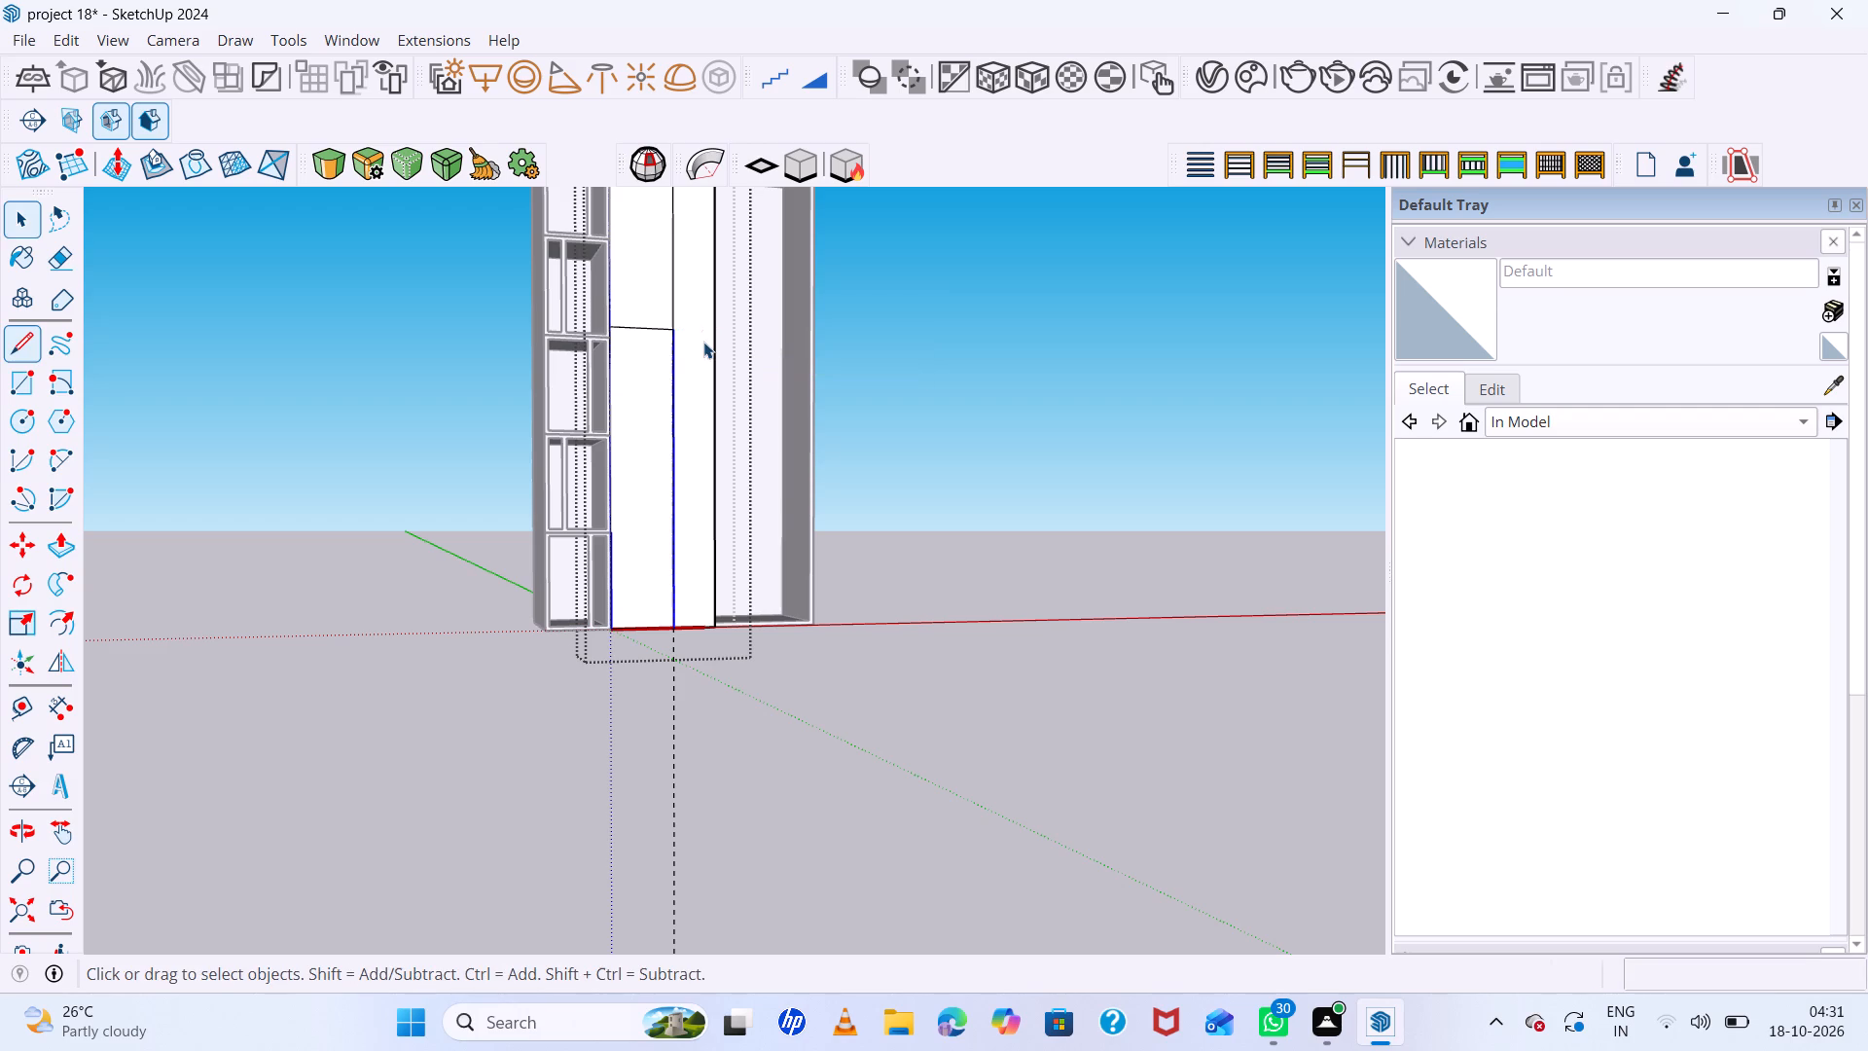
# Examine how the door is split by selecting its separate faces above and below the horizontal line.
pyautogui.click(687, 346)
pyautogui.scroll(6, 668, 342)
pyautogui.click(624, 304)
pyautogui.click(631, 349)
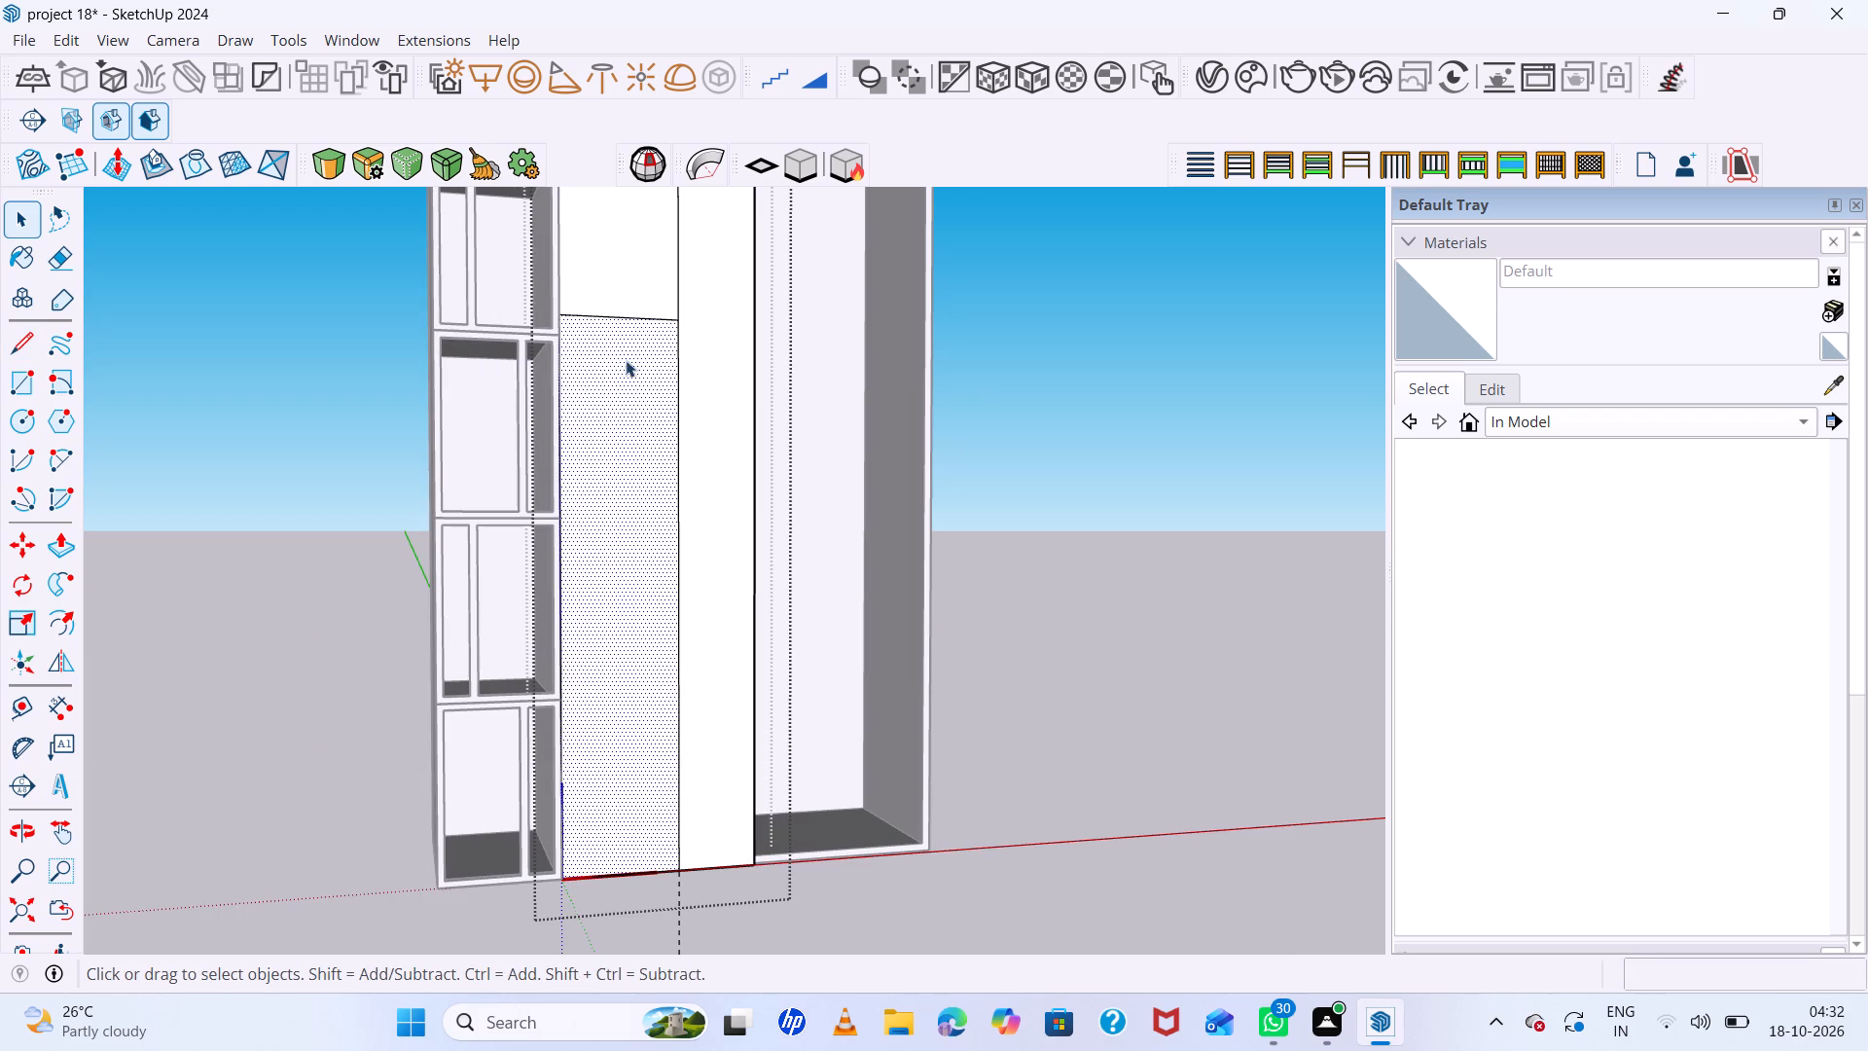
pyautogui.scroll(-14, 595, 464)
pyautogui.scroll(1, 674, 431)
pyautogui.moveTo(674, 431); pyautogui.dragTo(637, 534, button='middle')
pyautogui.scroll(6, 652, 365)
pyautogui.moveTo(651, 364); pyautogui.dragTo(612, 339, button='middle')
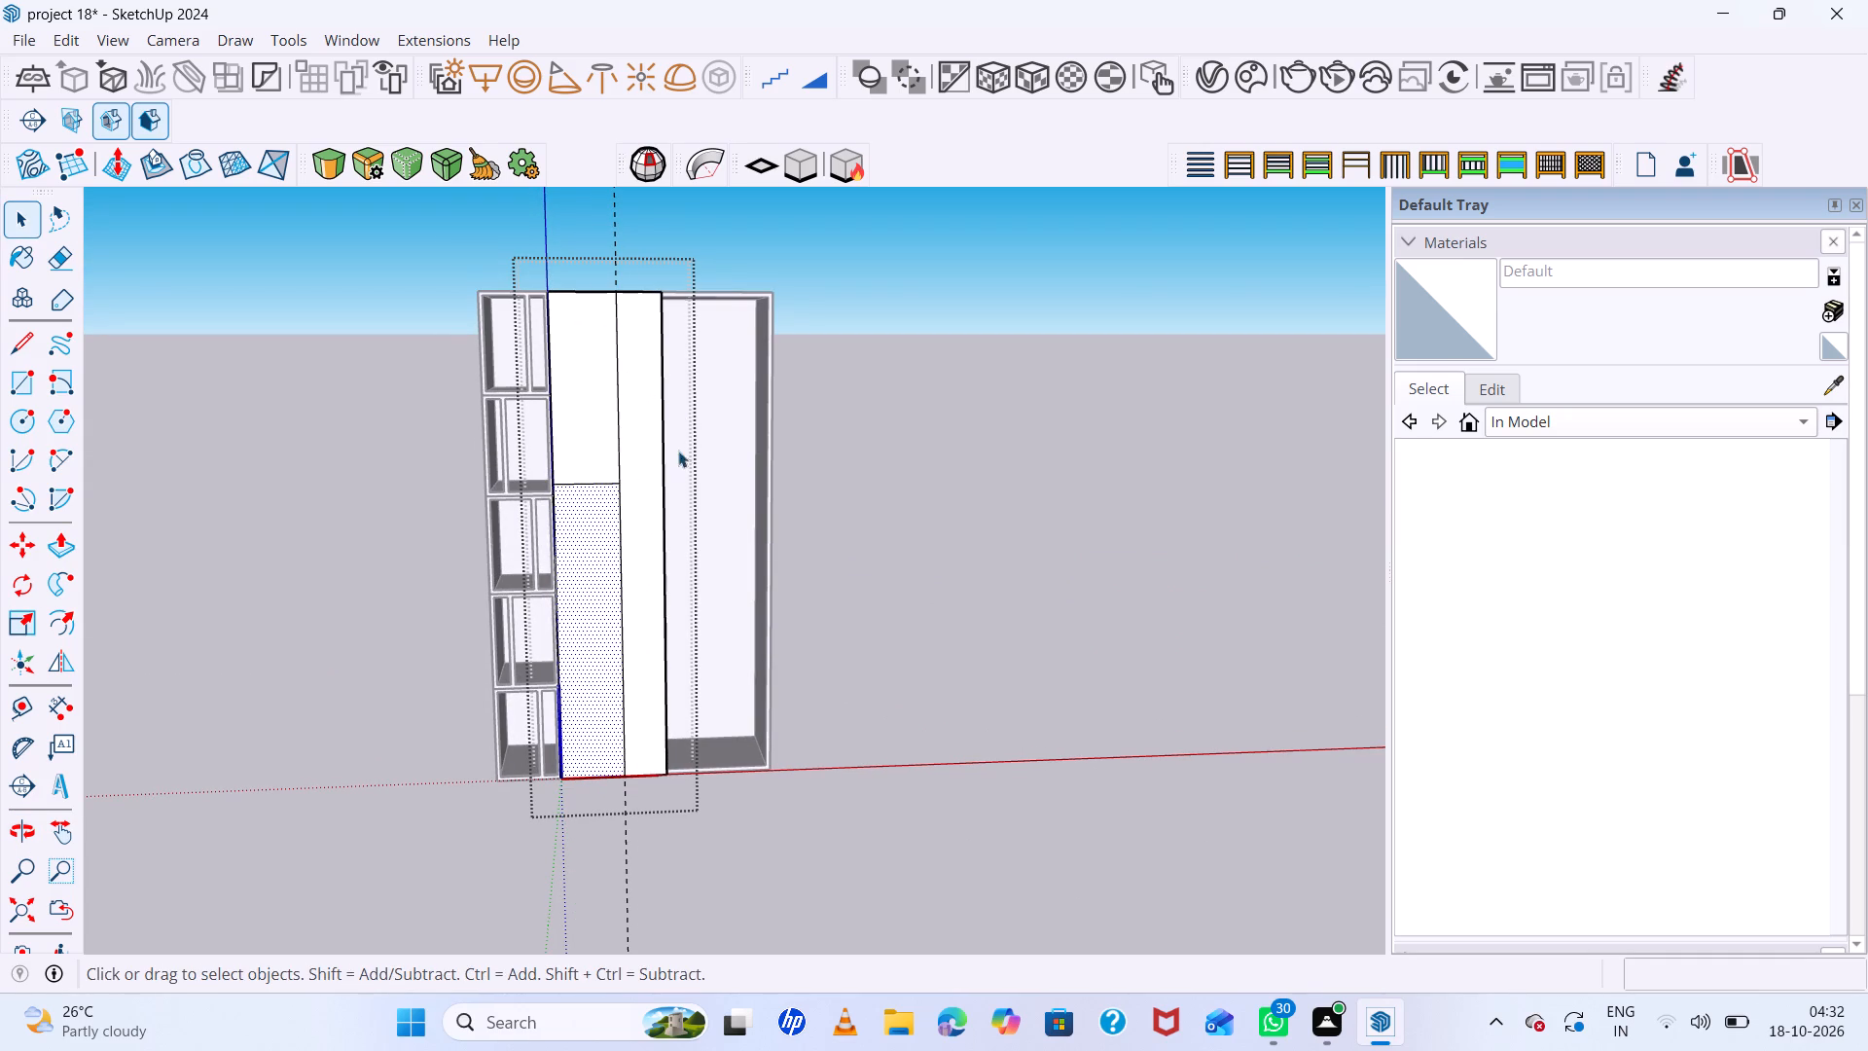
pyautogui.click(597, 479)
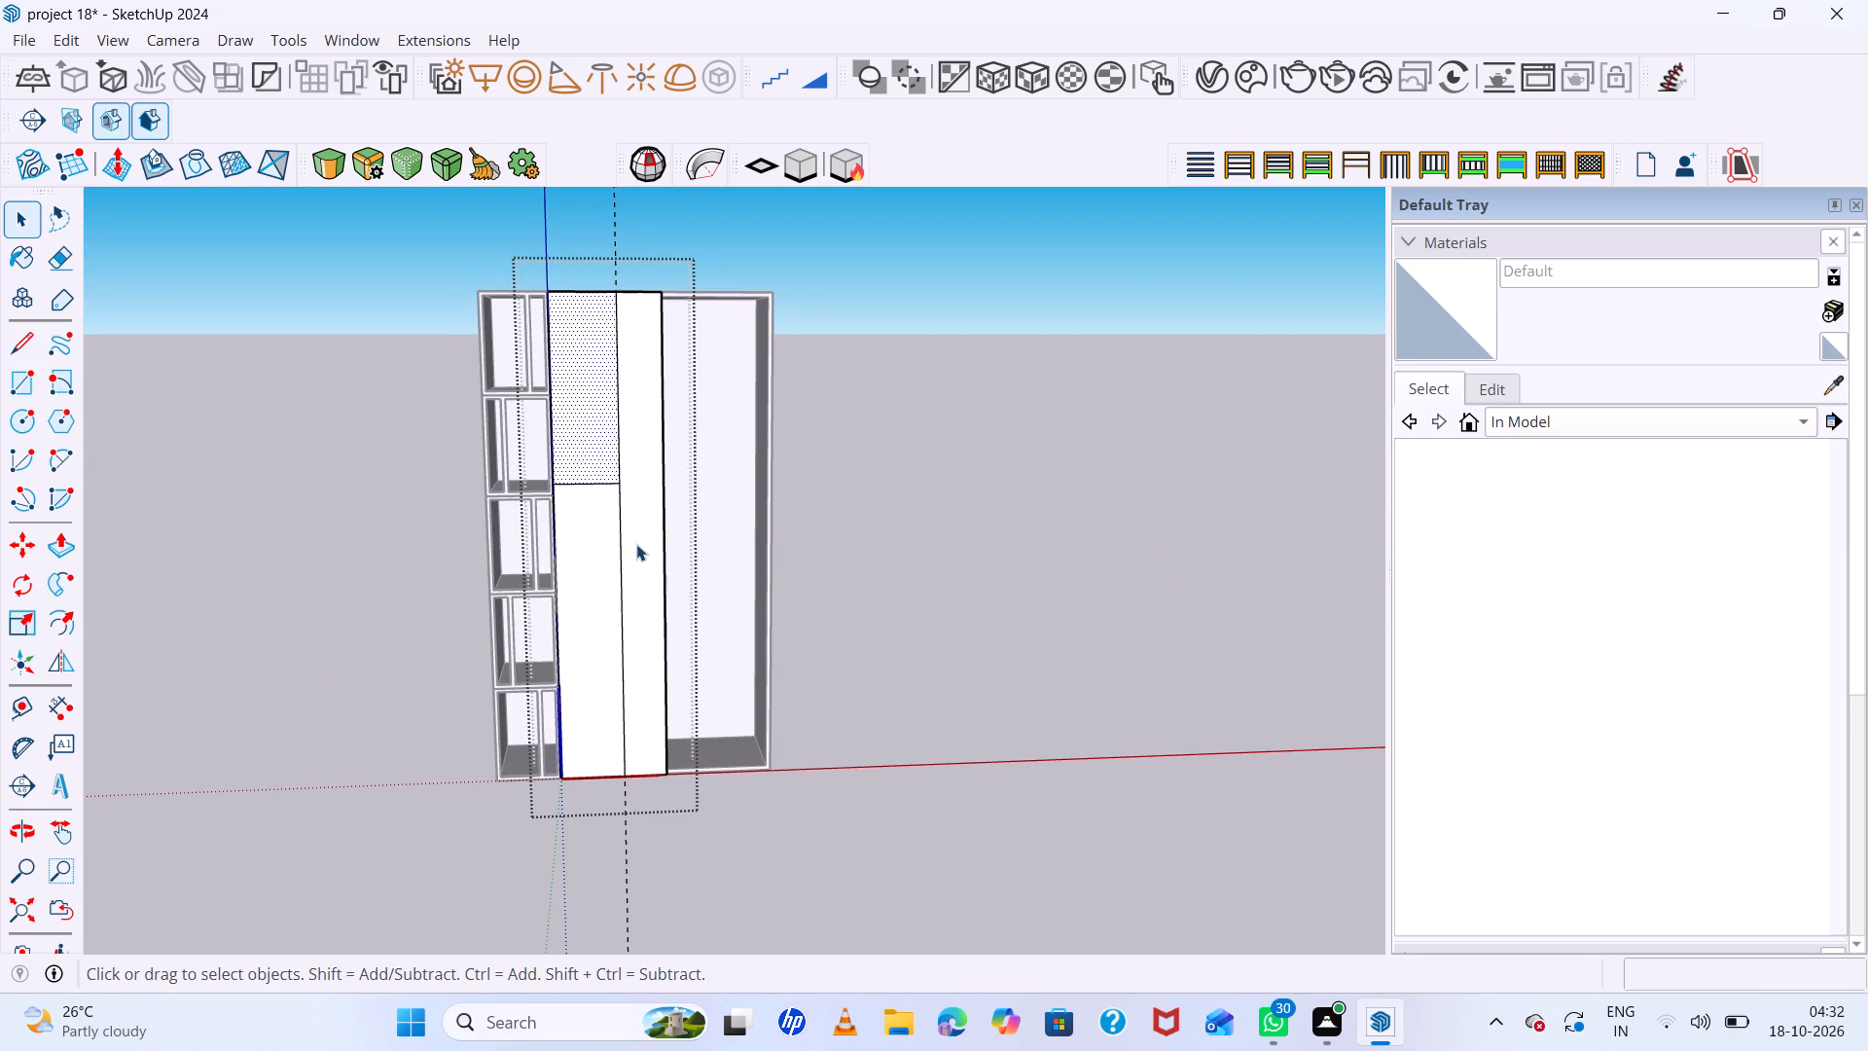
# Undo the last door edits, removing the horizontal split and the 140 cm segment, and check that the vertical dividing line is whole.
pyautogui.hotkey('ctrl', 'z')
pyautogui.hotkey('ctrl', 'z')
pyautogui.hotkey('ctrl', 'z')
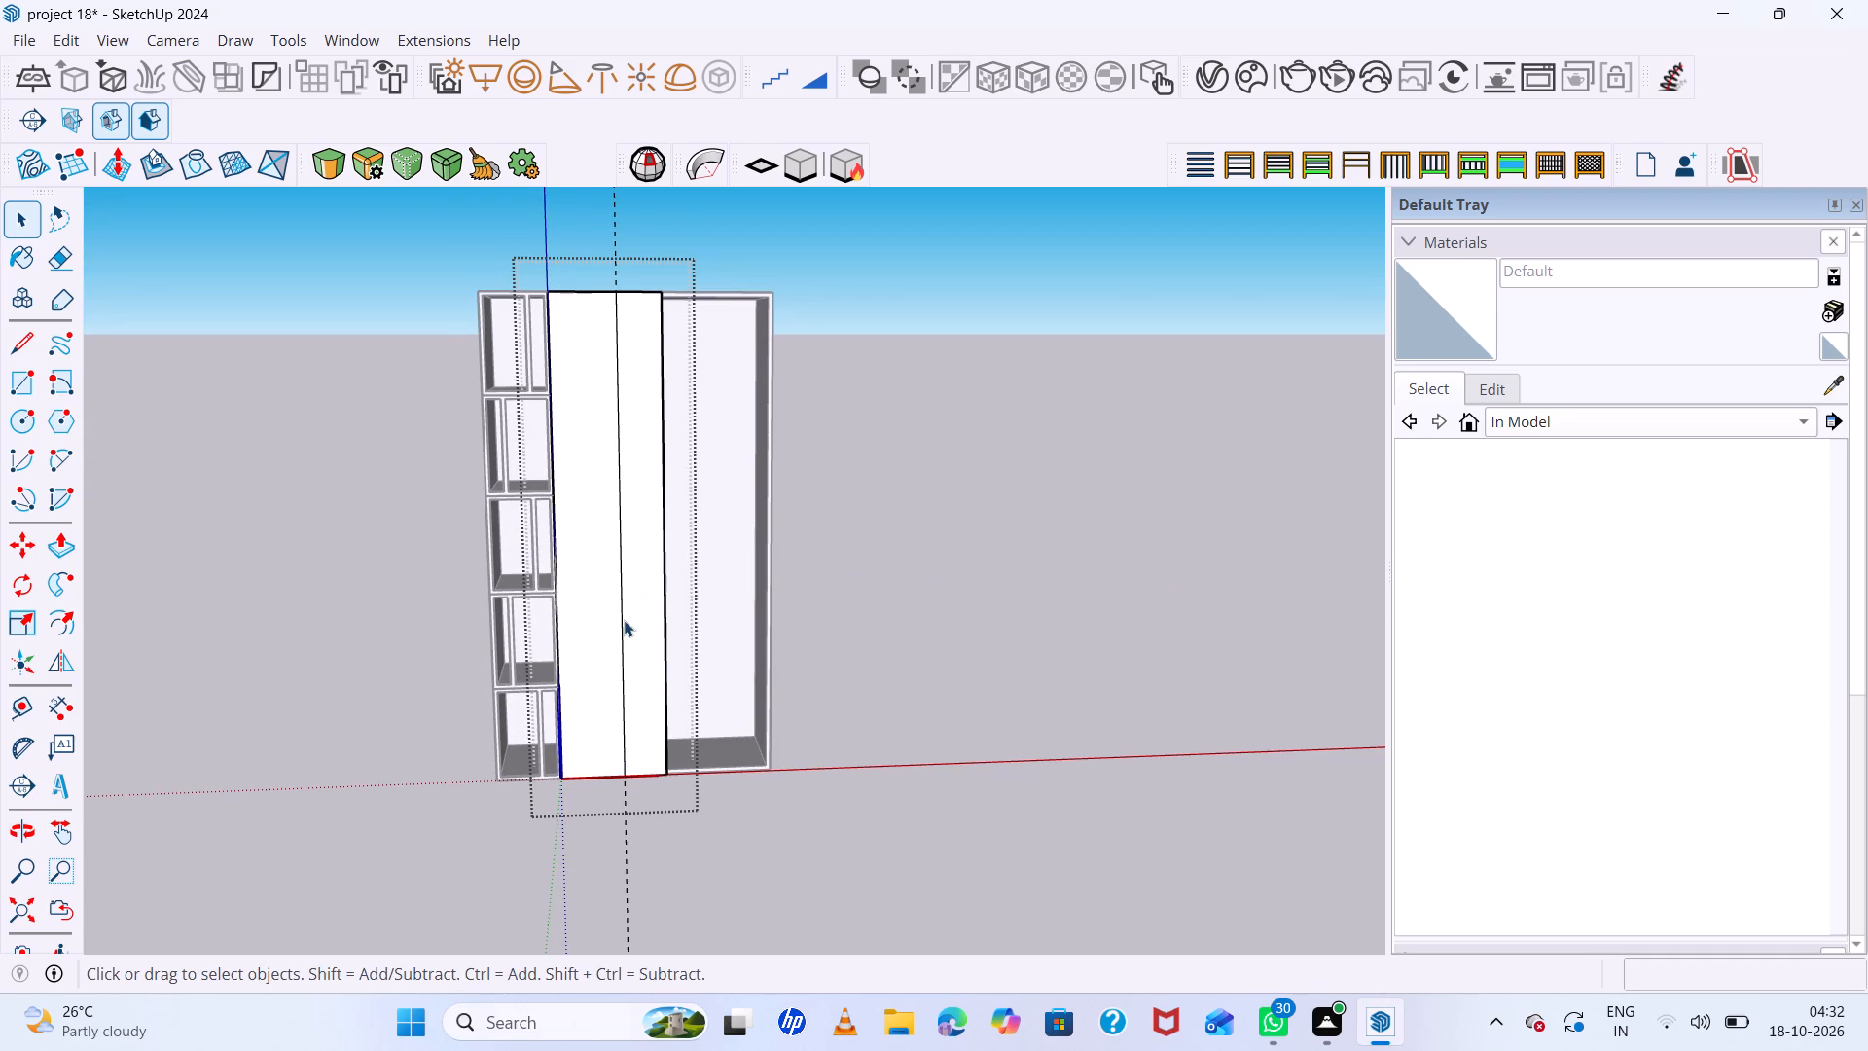
pyautogui.click(624, 620)
pyautogui.press('space')
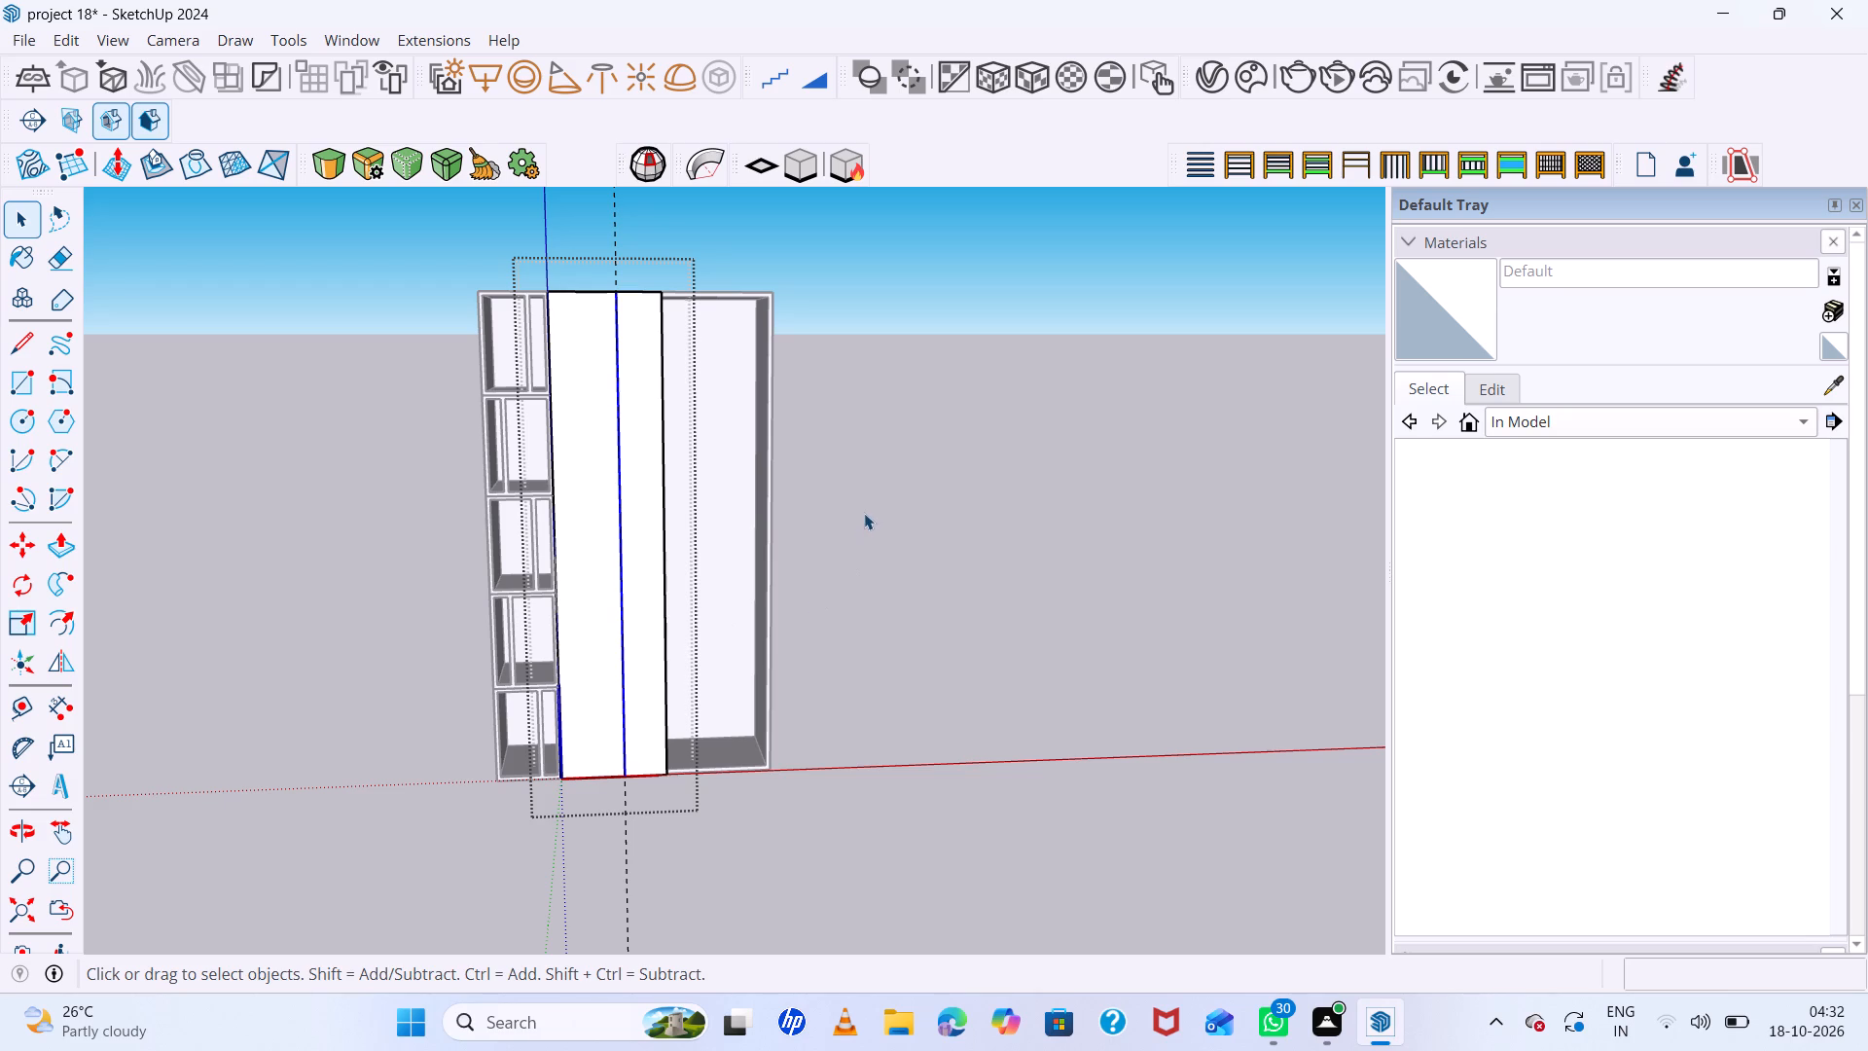
pyautogui.click(864, 513)
# Draw a 140 cm line straight down along the door's vertical dividing line, starting from its top end.
pyautogui.doubleClick(636, 543)
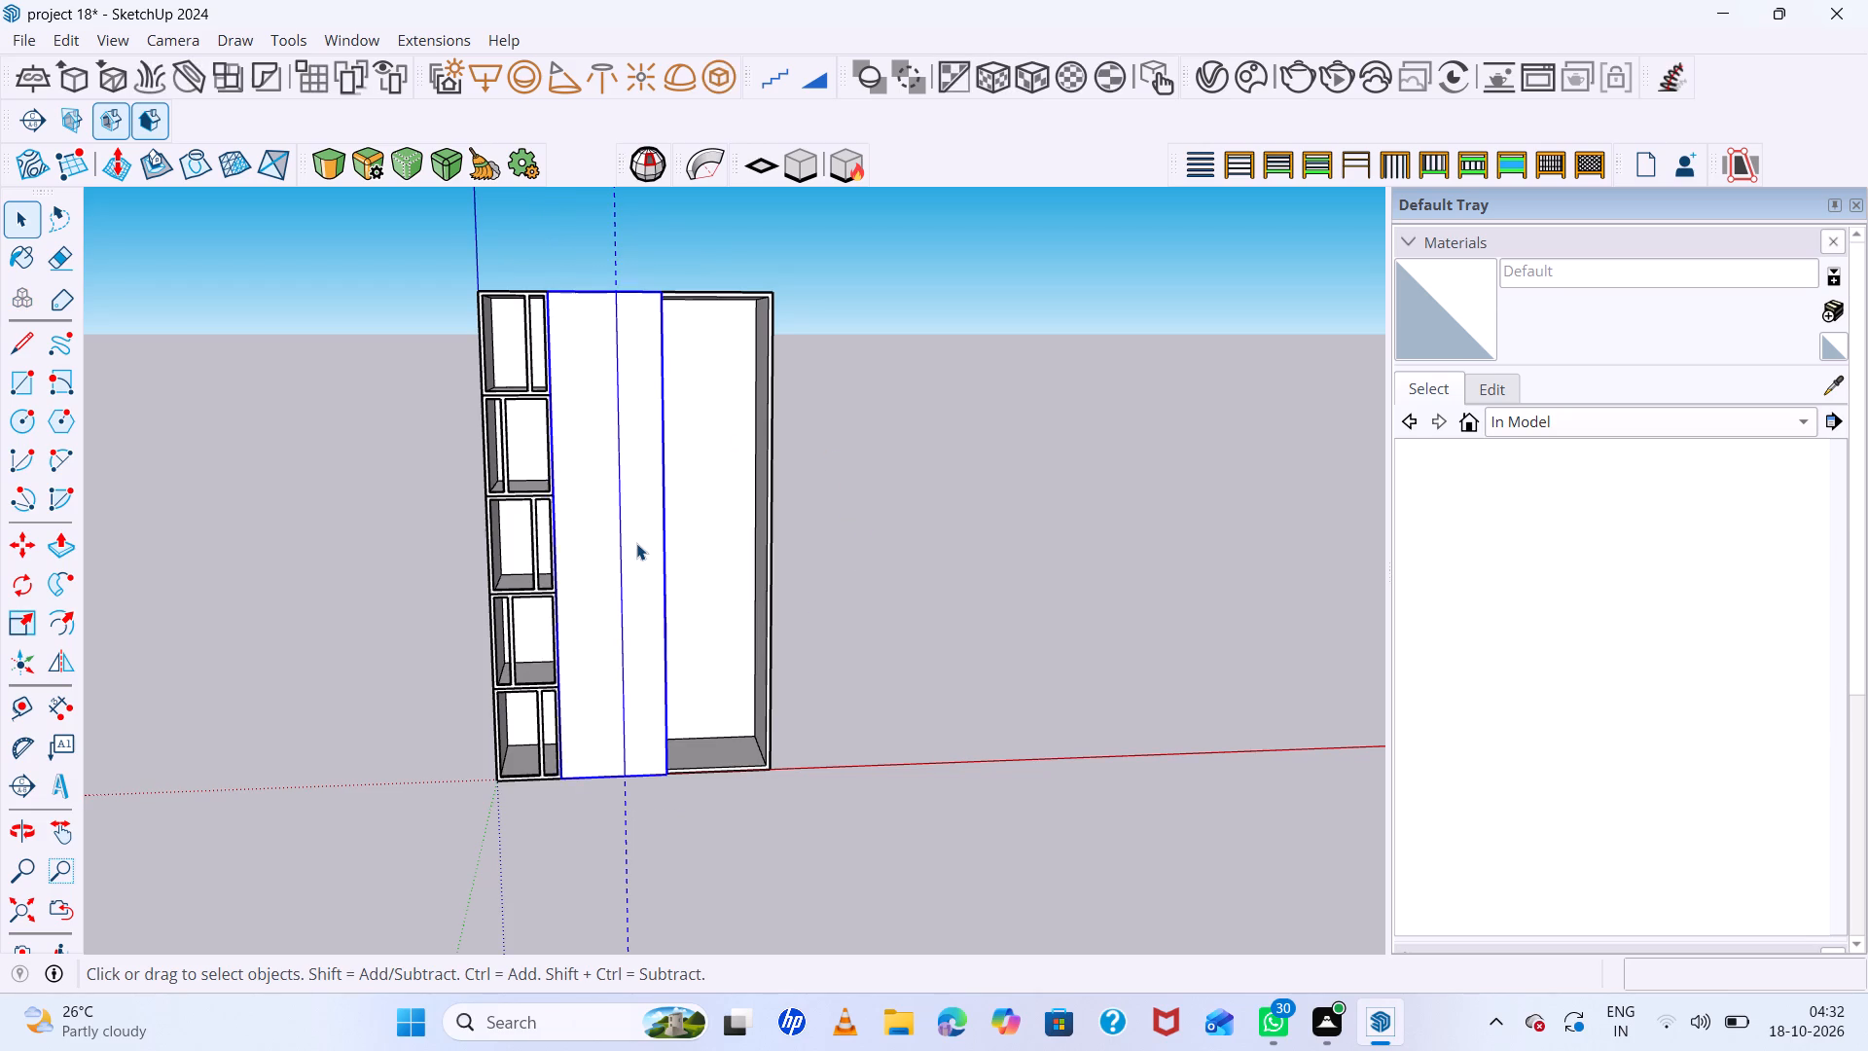
pyautogui.press('l')
pyautogui.scroll(8, 1866, 0)
pyautogui.scroll(5, 610, 284)
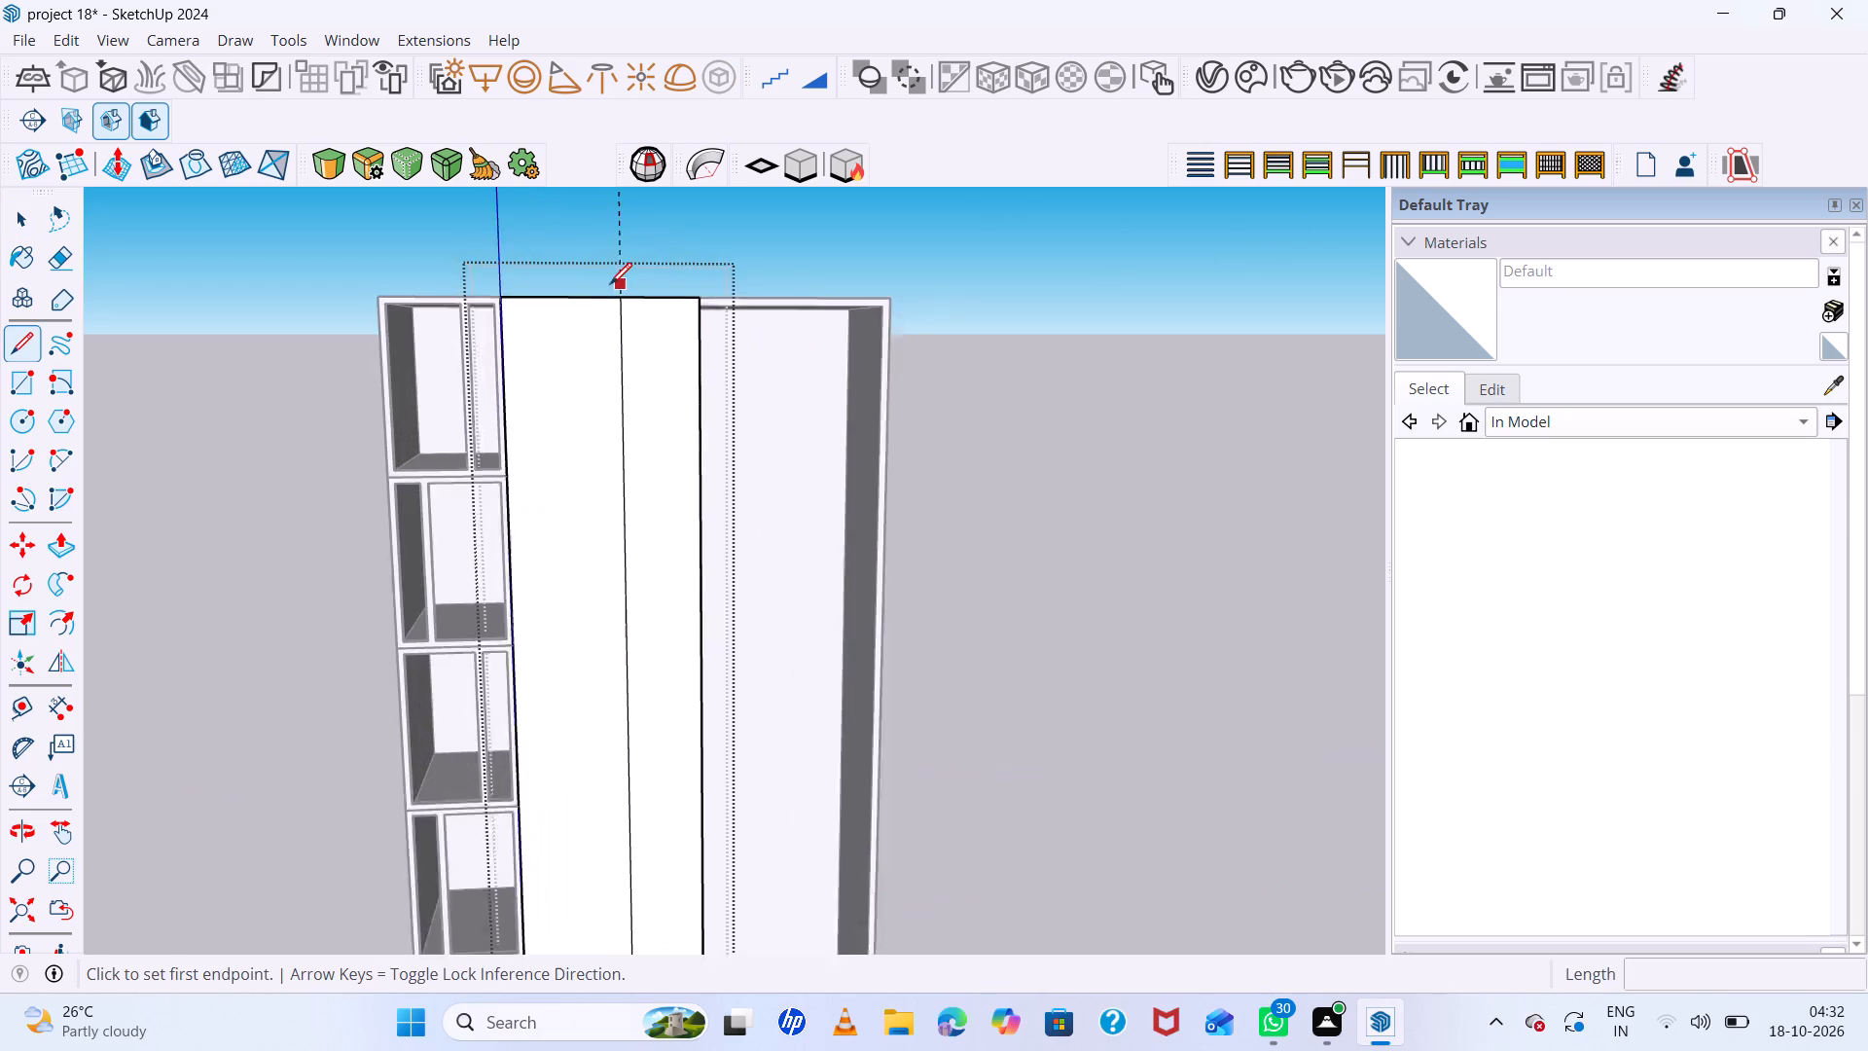
pyautogui.scroll(8, 610, 284)
pyautogui.click(627, 311)
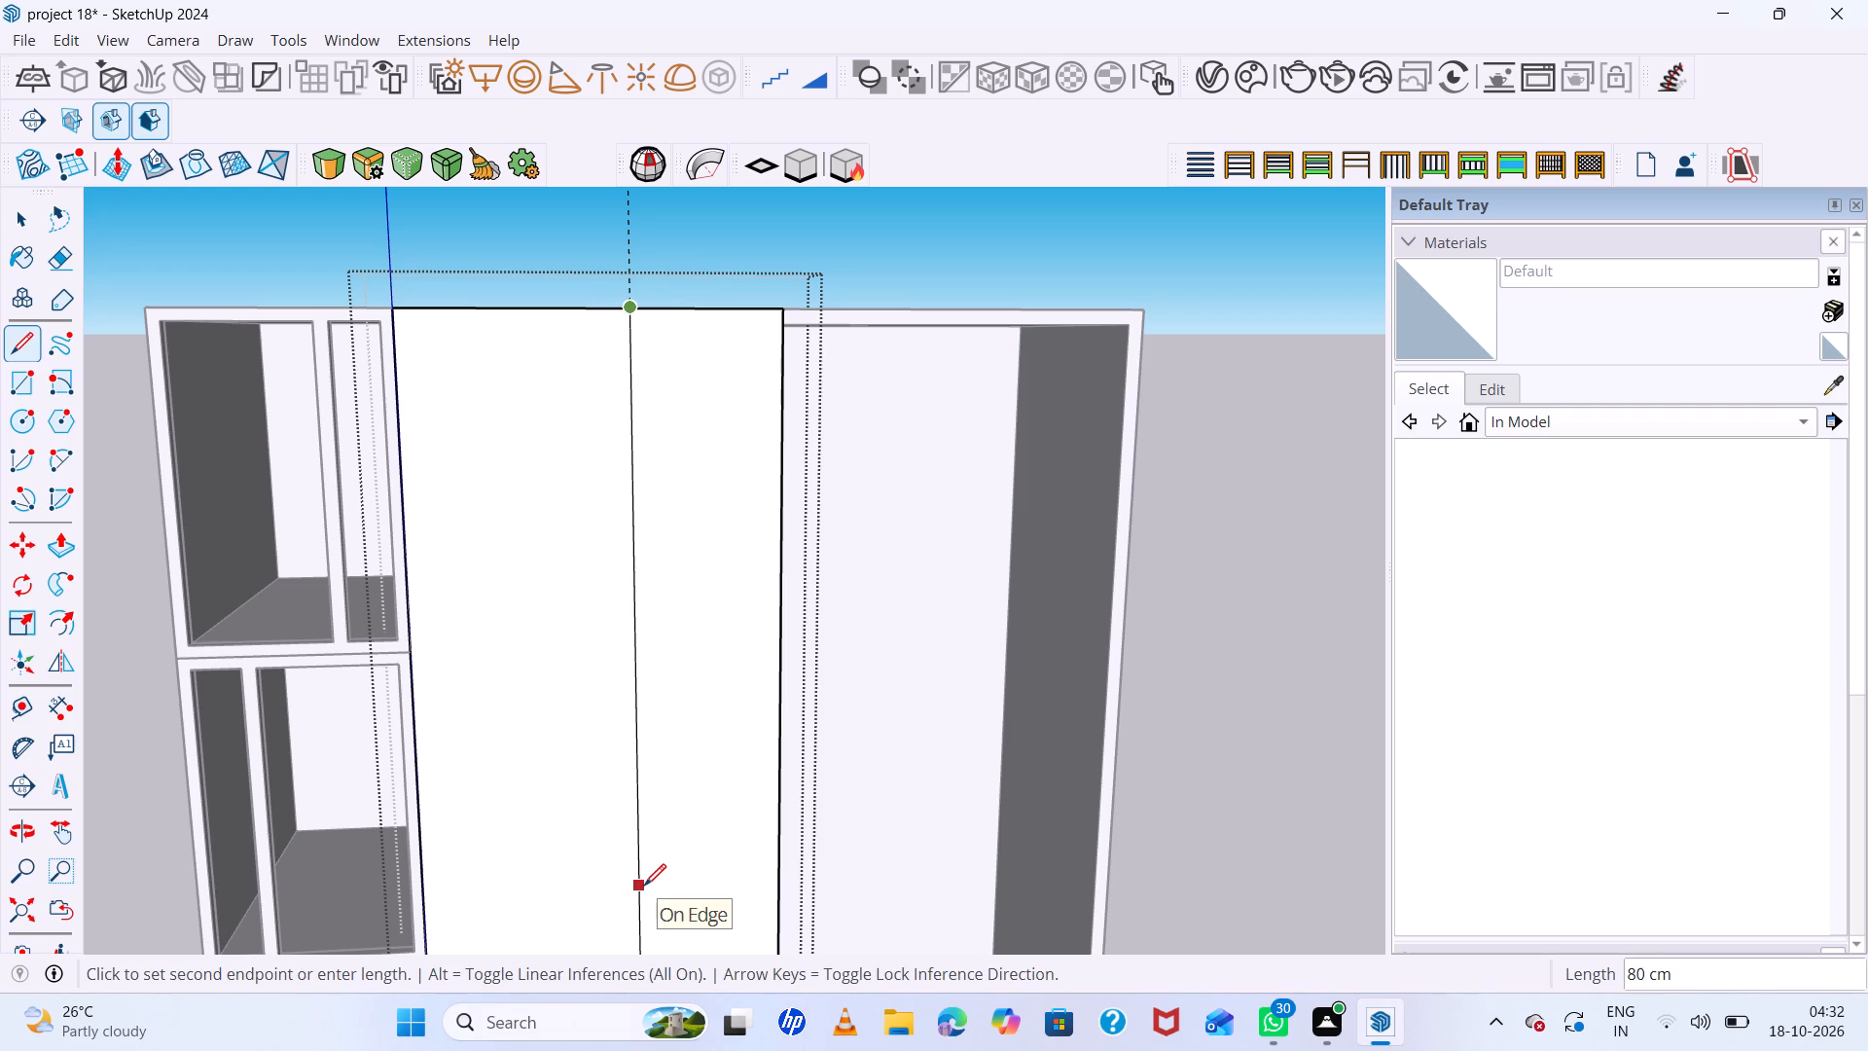
pyautogui.write('140')
pyautogui.press('Return')
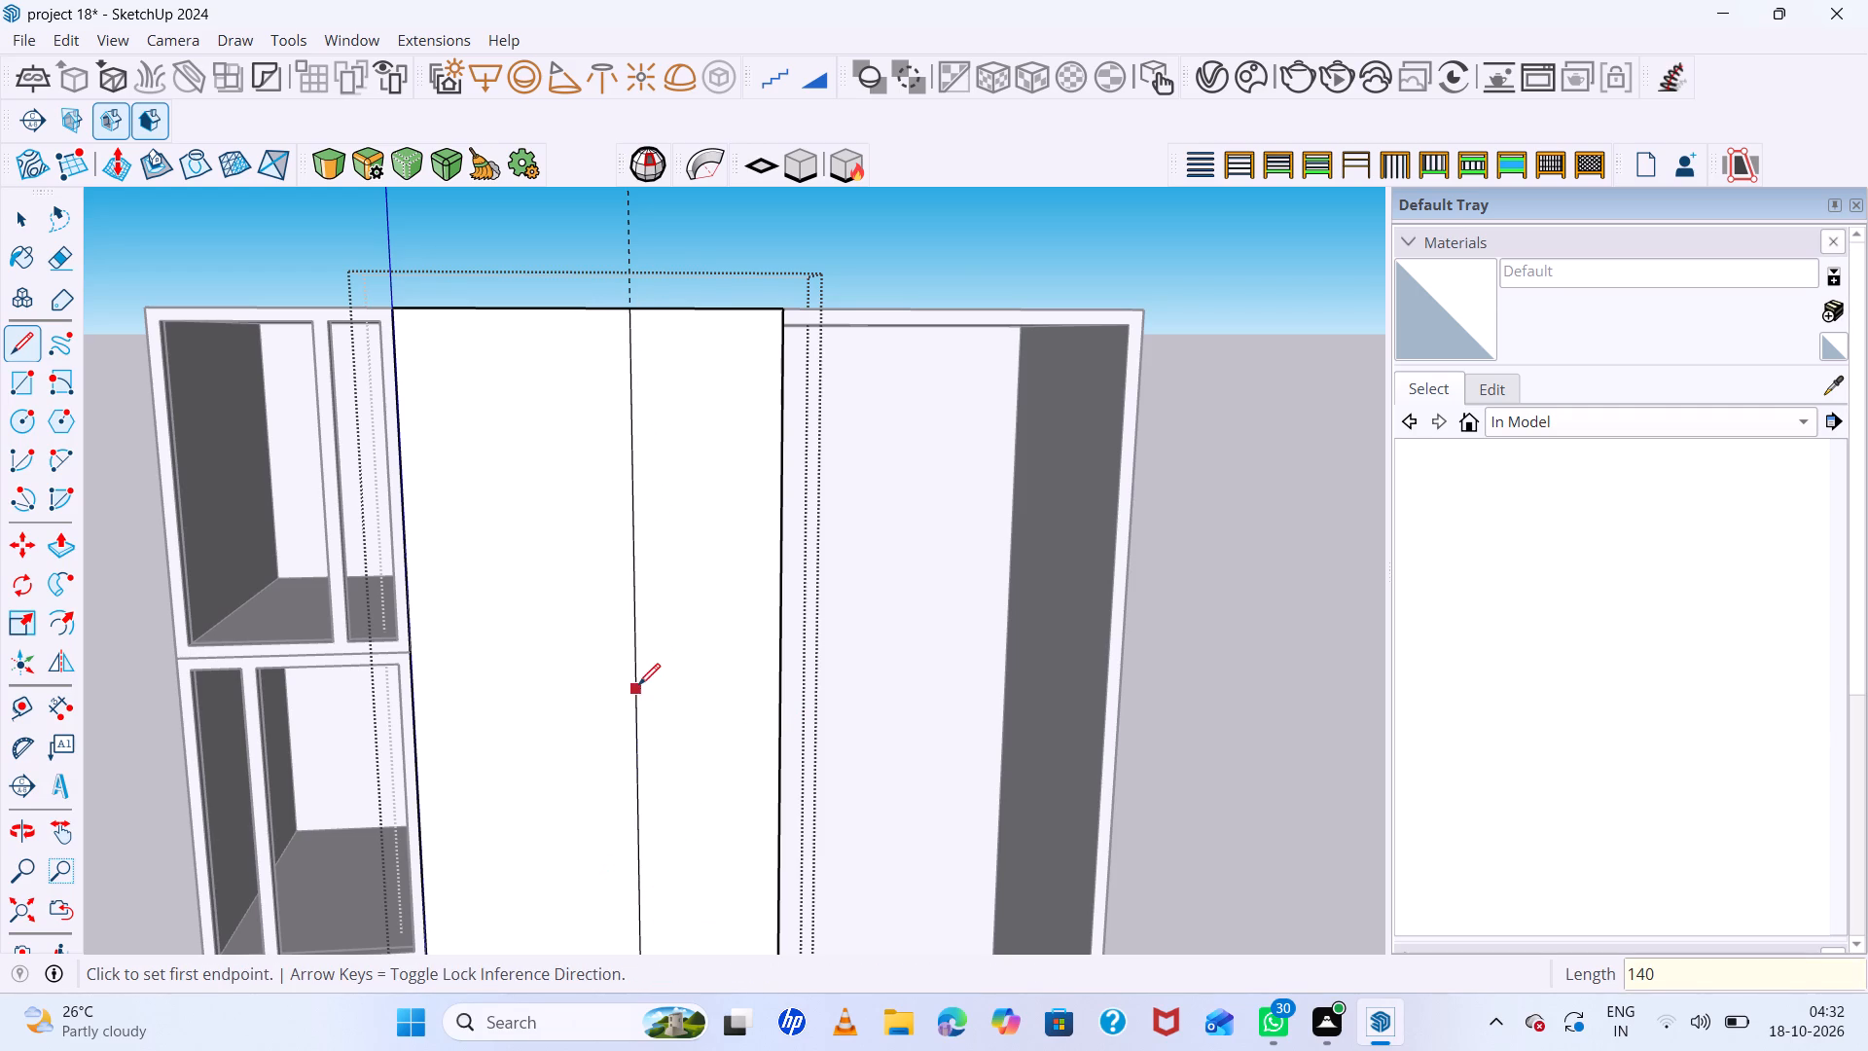
# Draw a 30 cm horizontal line from the bottom of the 140 cm segment to the door edge beside the small compartments.
pyautogui.scroll(-17, 638, 685)
pyautogui.scroll(8, 698, 743)
pyautogui.press('space')
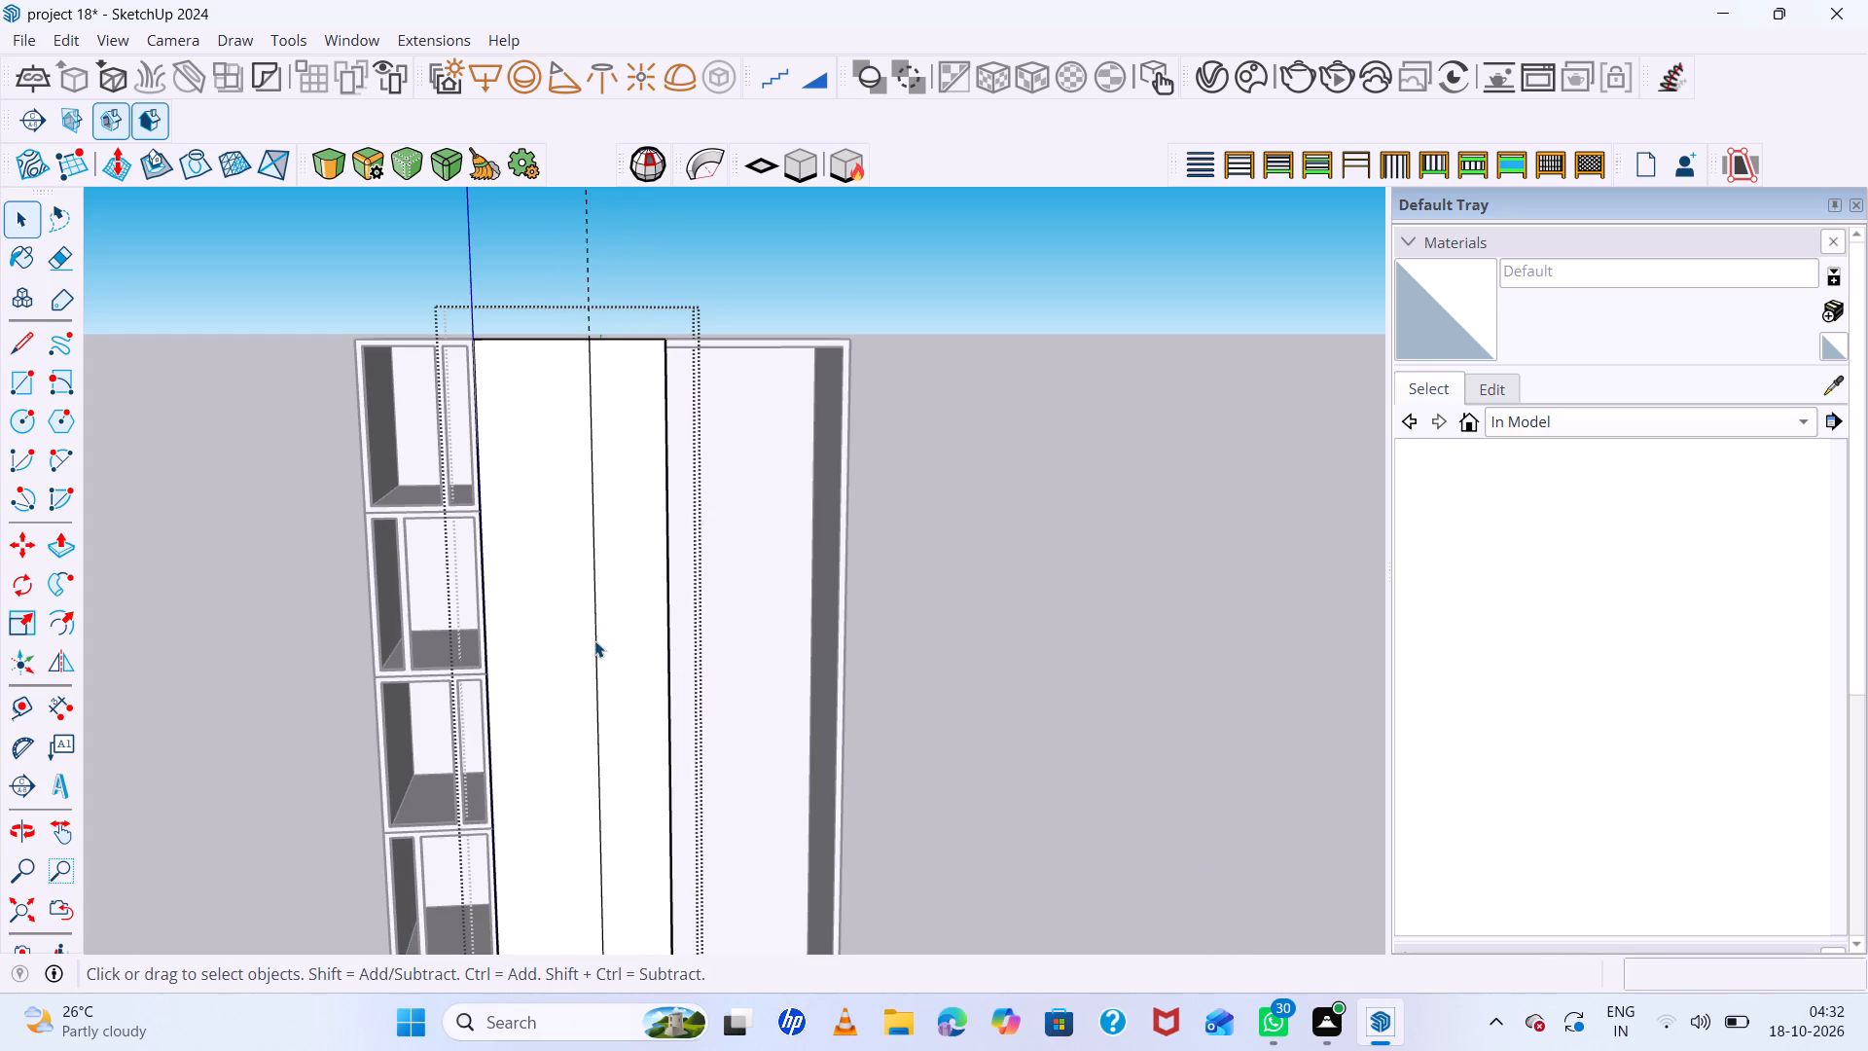
pyautogui.click(593, 636)
pyautogui.scroll(-9, 675, 517)
pyautogui.scroll(7, 690, 705)
pyautogui.scroll(8, 594, 604)
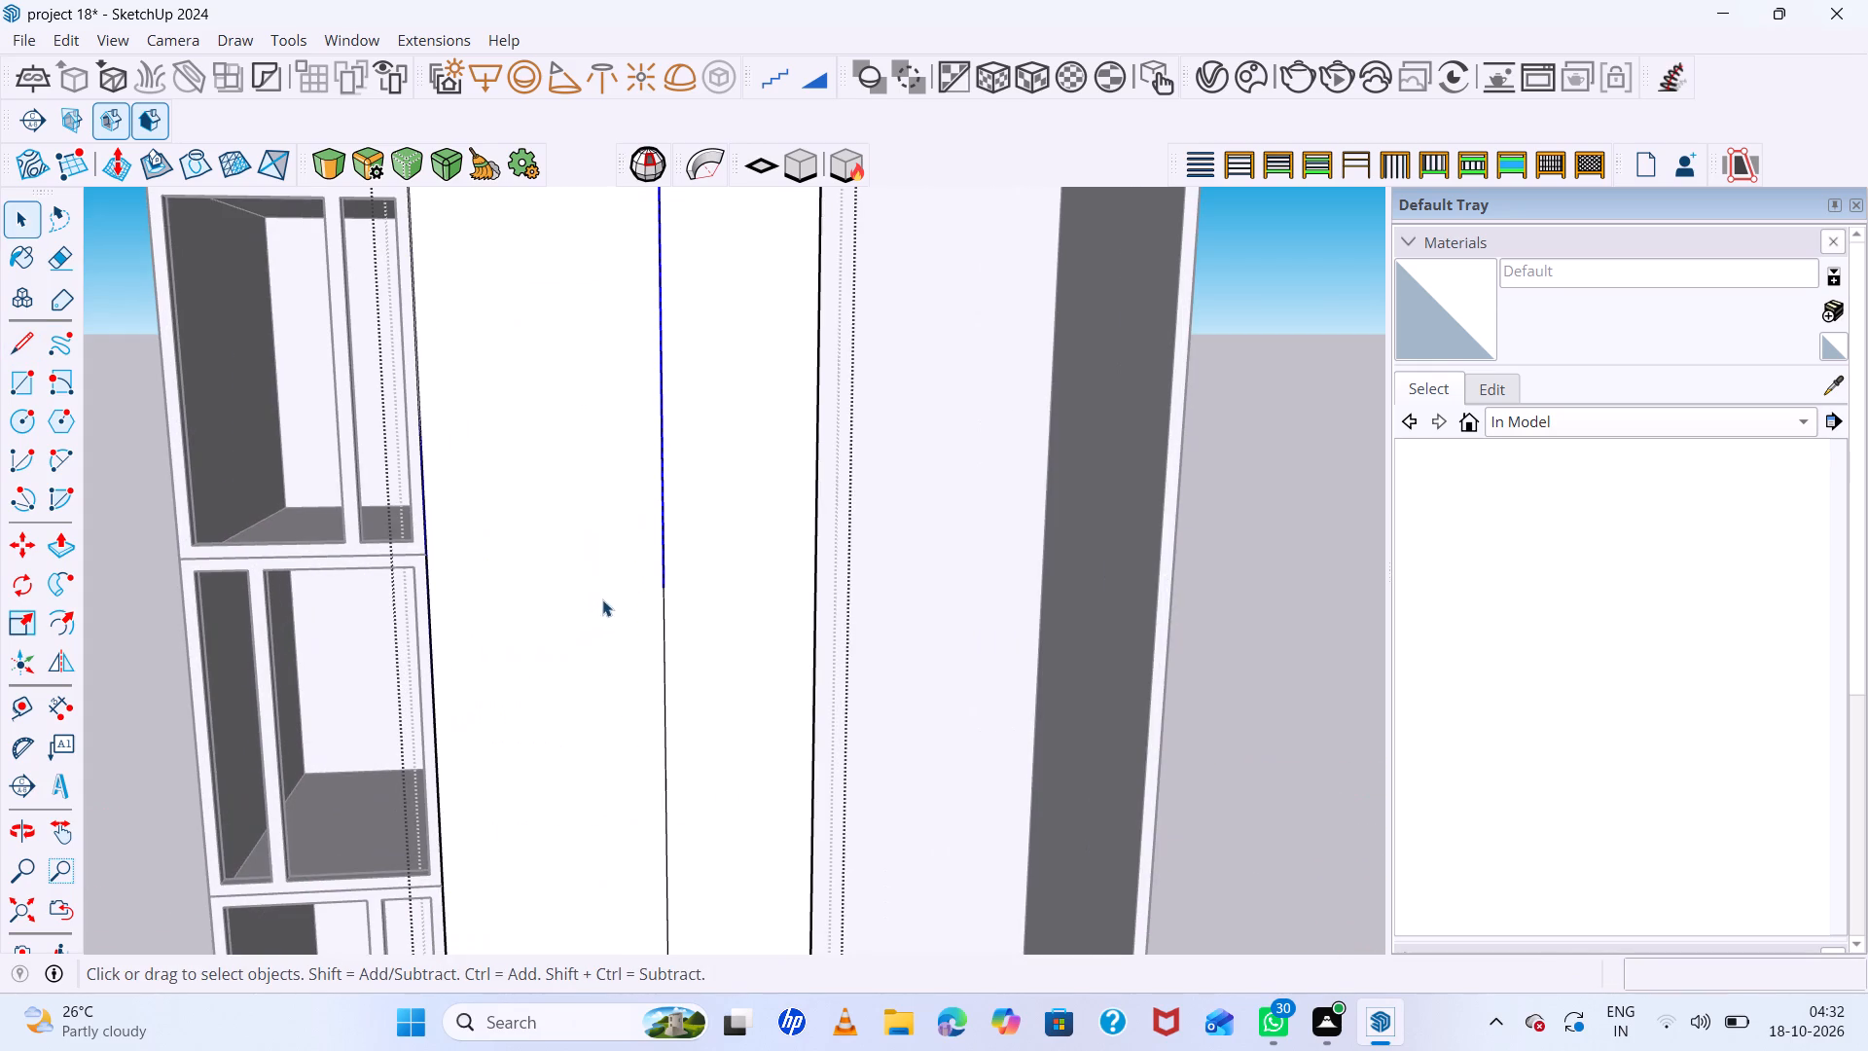
pyautogui.press('l')
pyautogui.scroll(7, 655, 621)
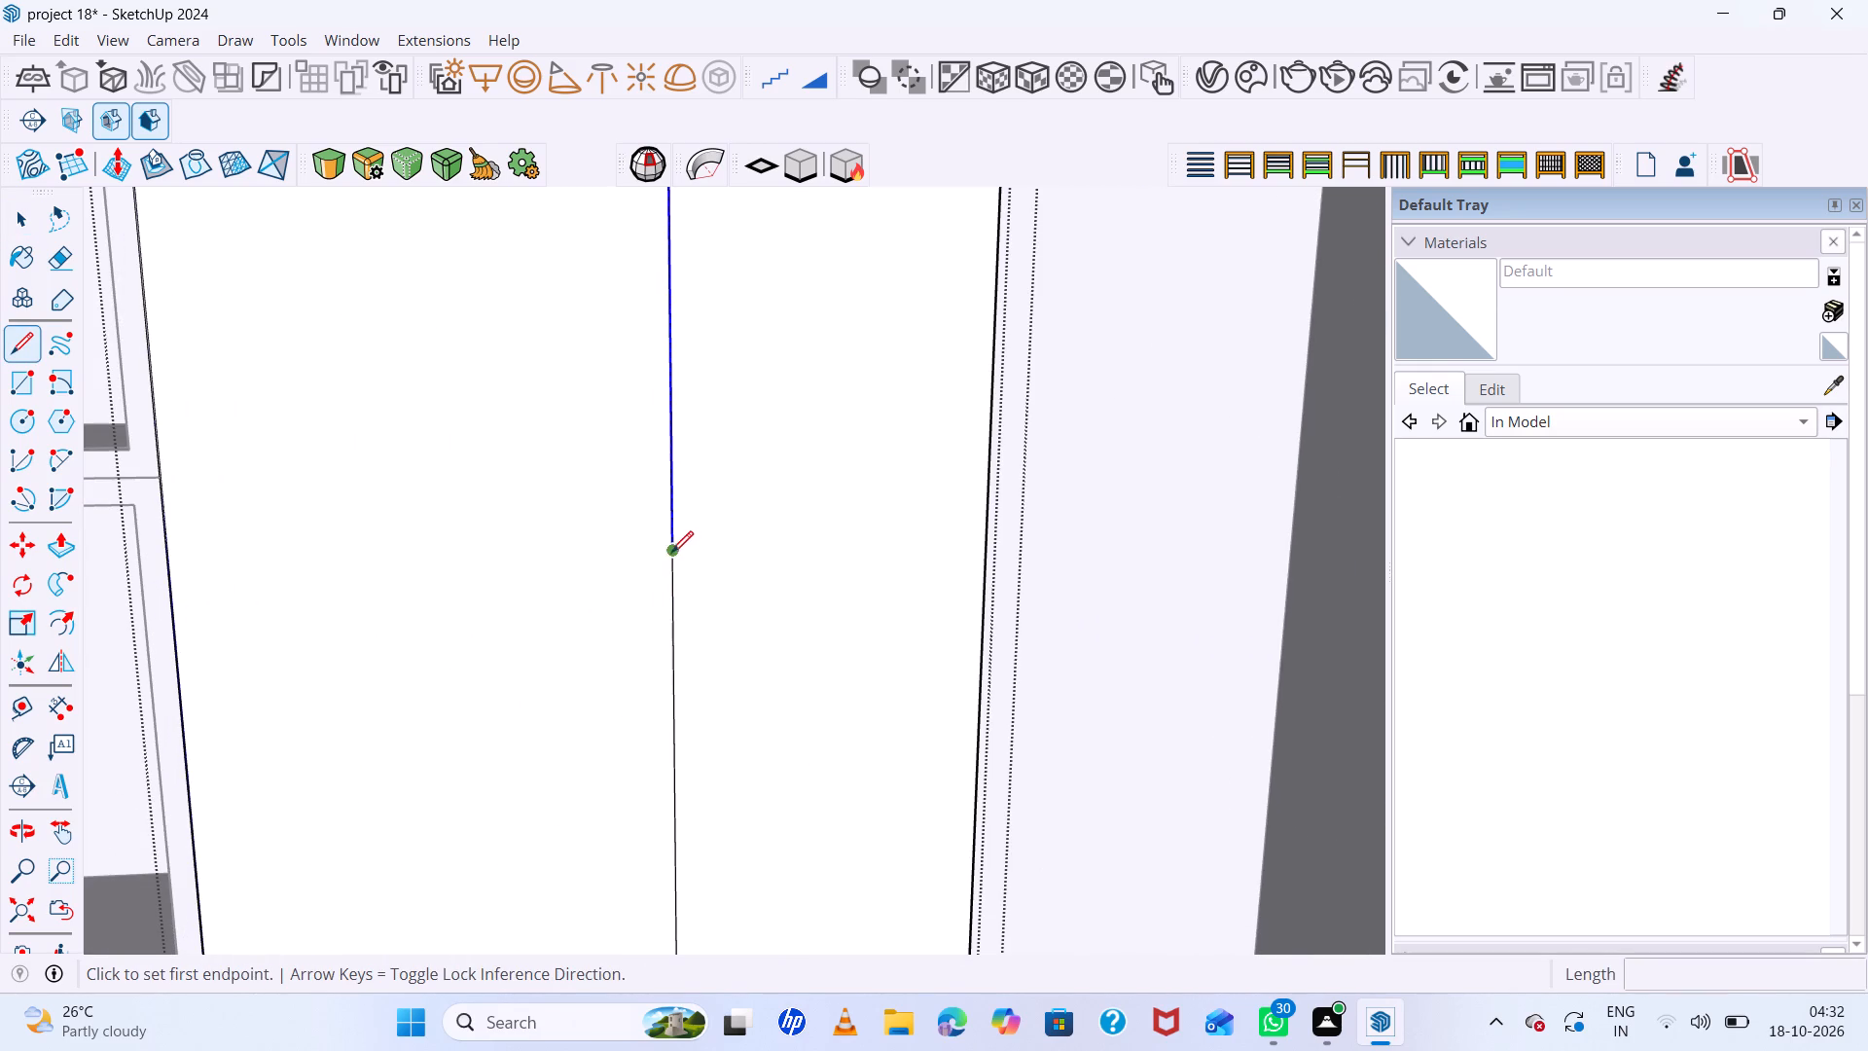
pyautogui.click(673, 552)
pyautogui.click(172, 562)
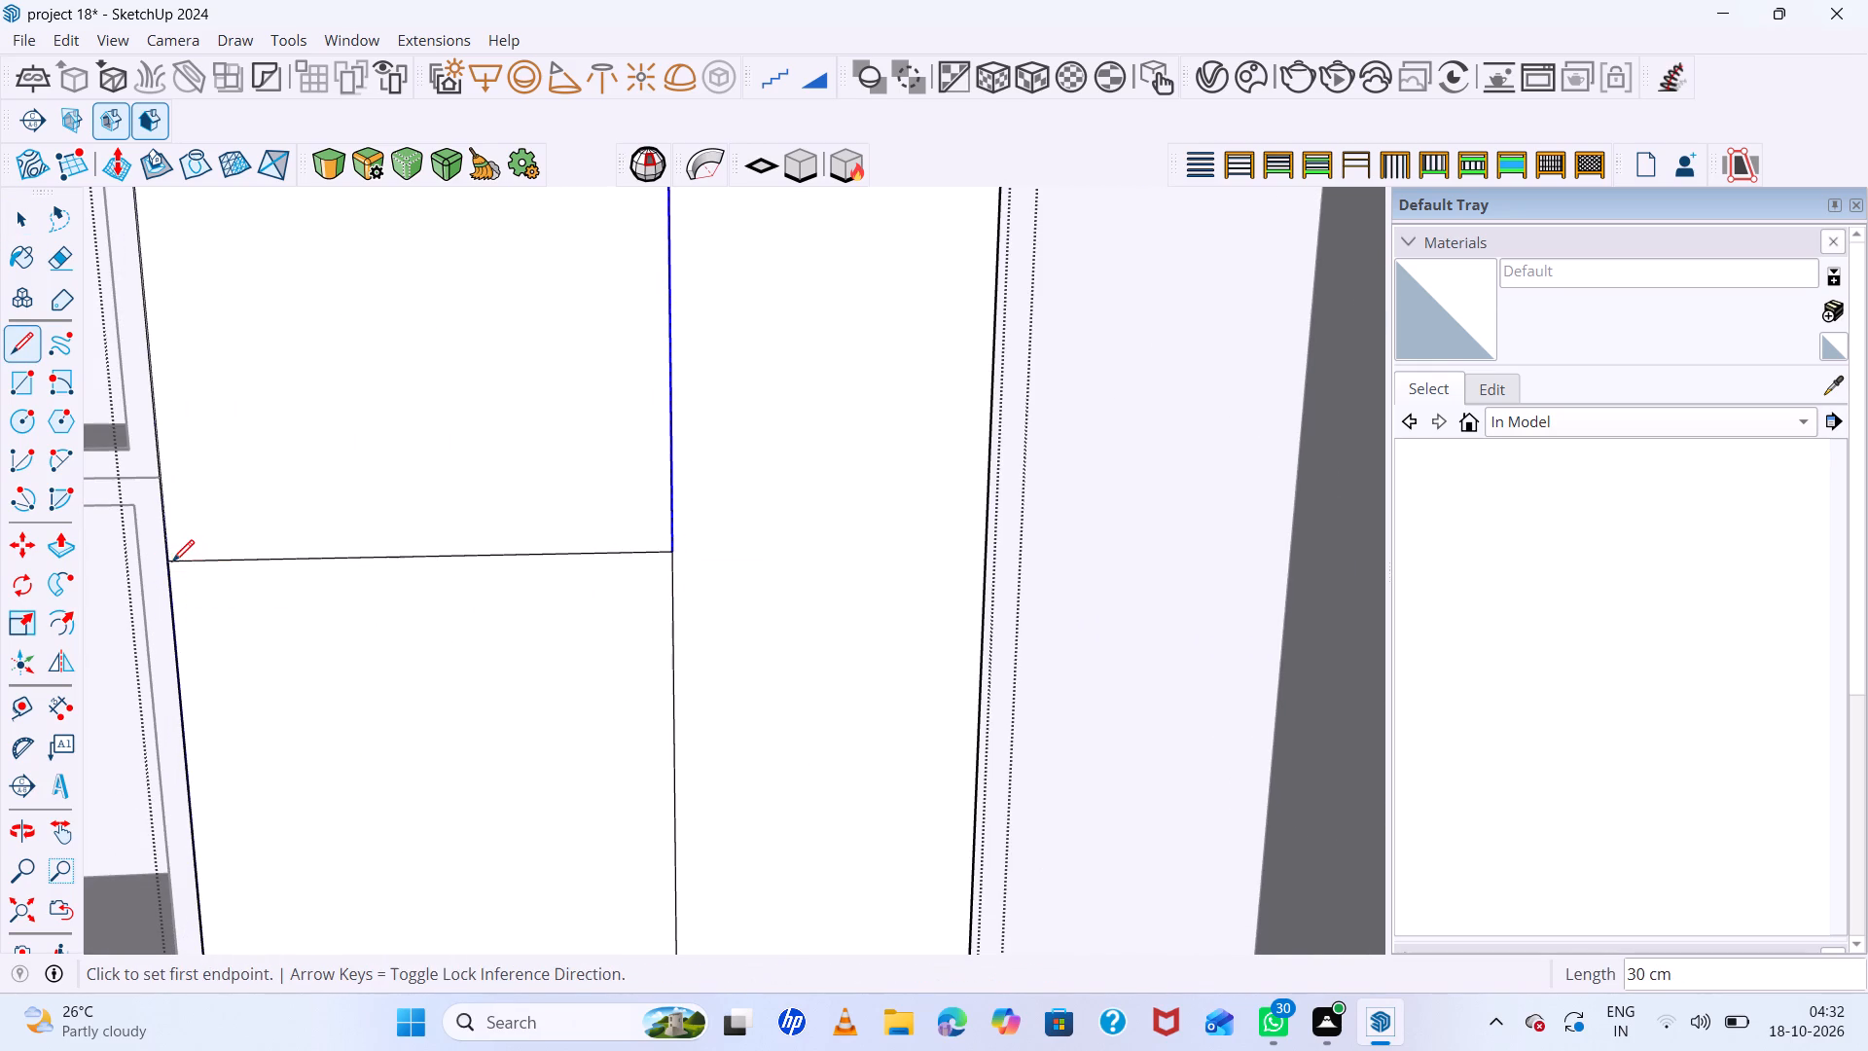
pyautogui.scroll(-16, 444, 584)
pyautogui.press('space')
pyautogui.click(974, 556)
pyautogui.scroll(-7, 980, 557)
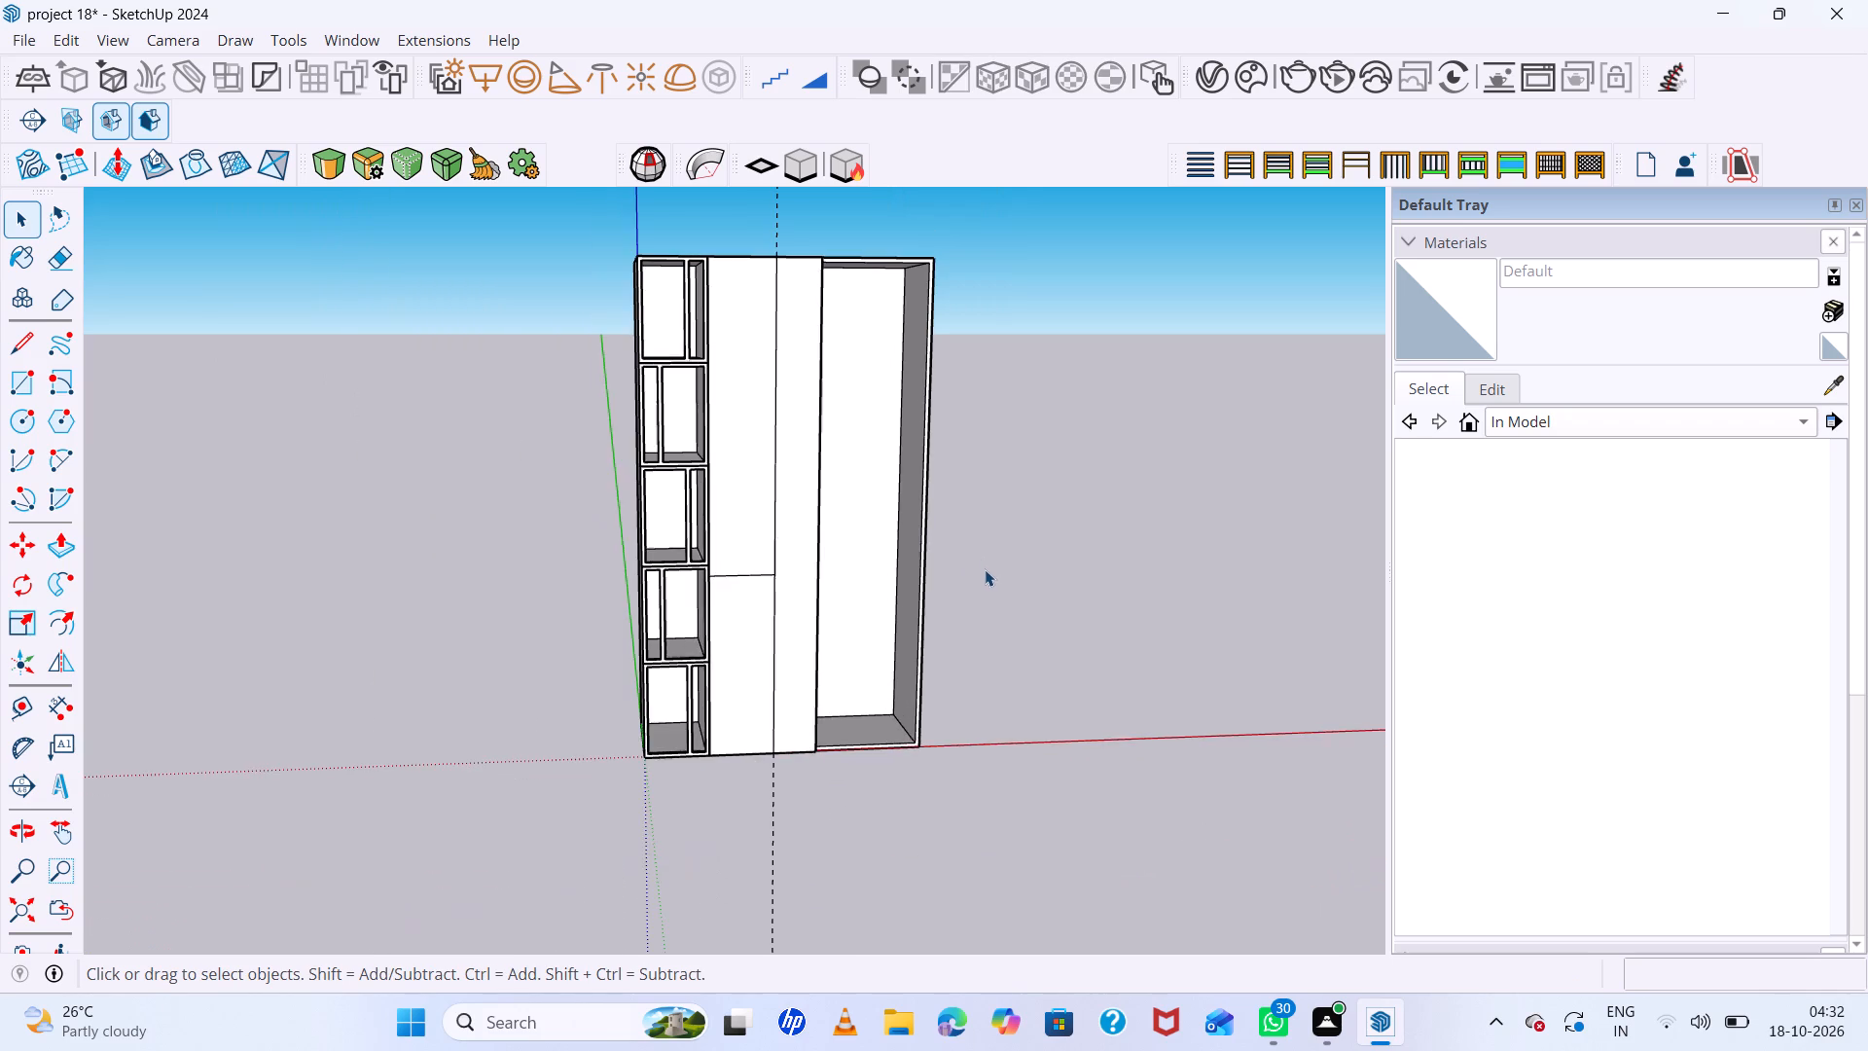
# Examine how the door is split by selecting its faces below the horizontal line and beyond the dividing line.
pyautogui.moveTo(1082, 599); pyautogui.dragTo(898, 527, button='middle')
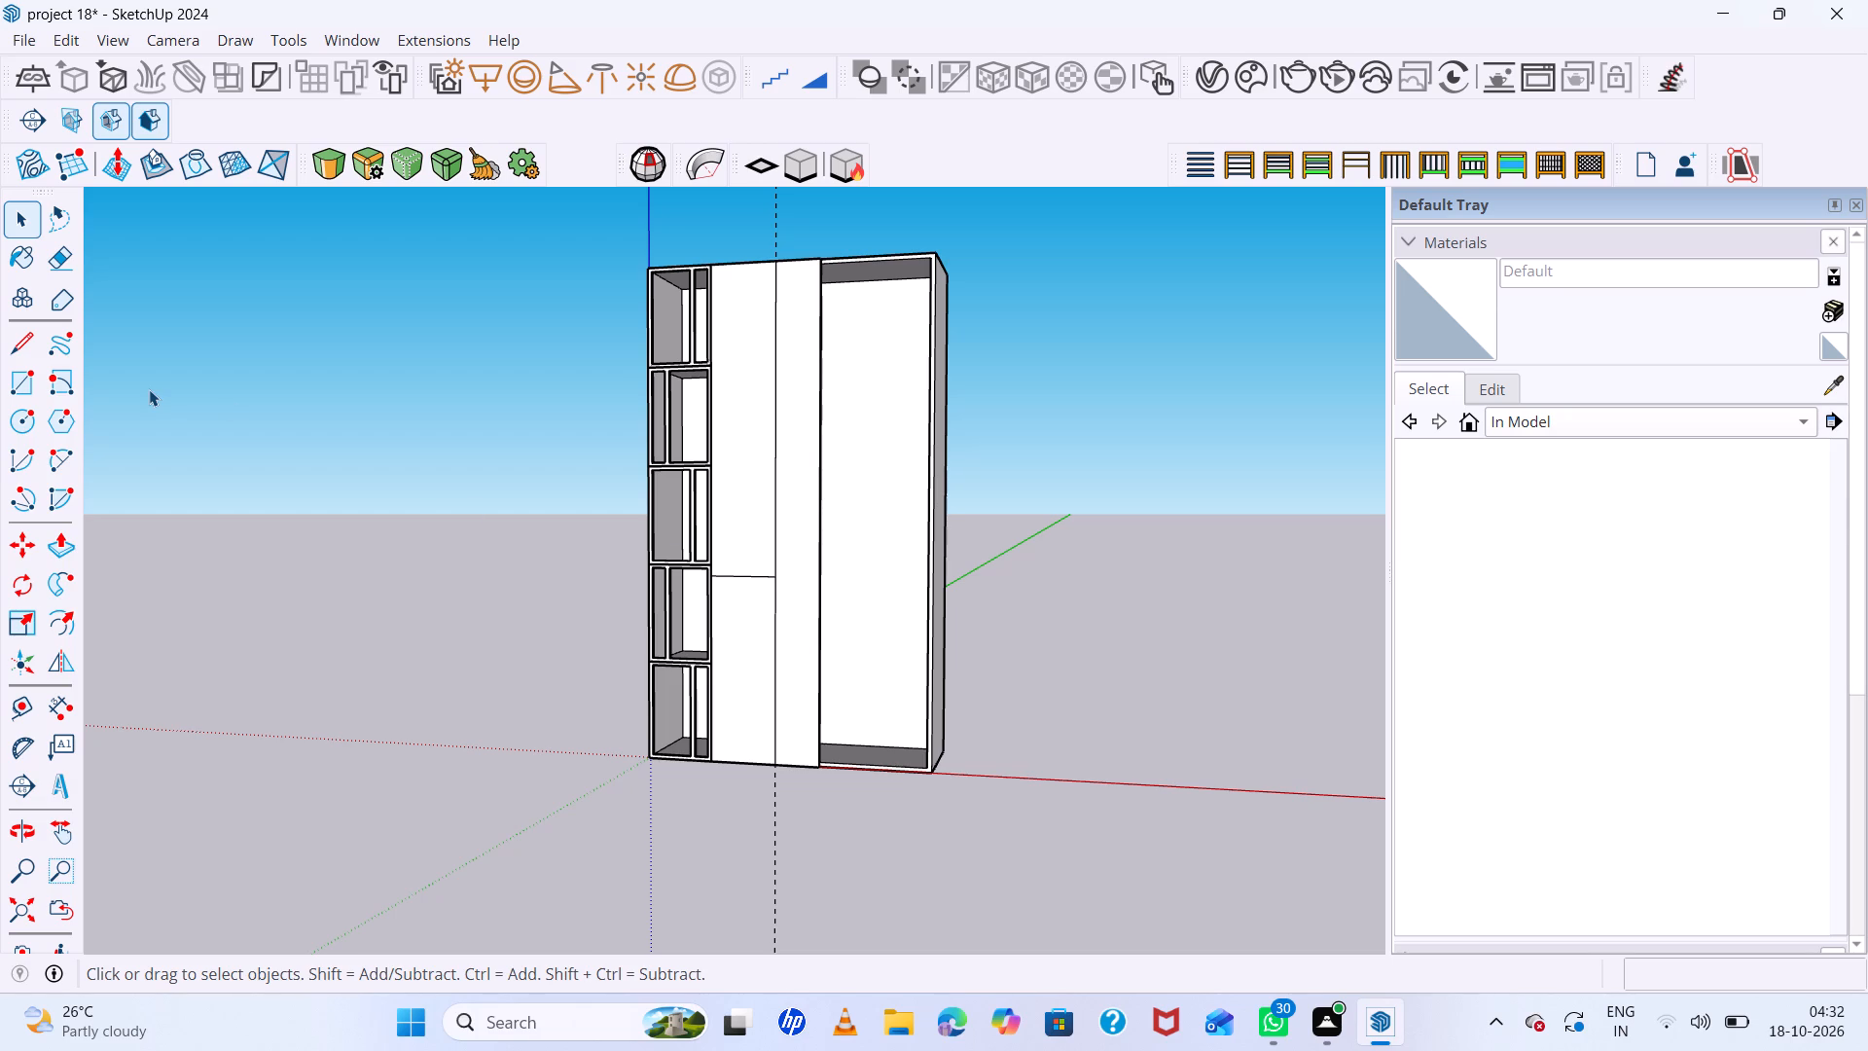
pyautogui.moveTo(974, 441); pyautogui.dragTo(973, 441, button='middle')
pyautogui.moveTo(973, 441); pyautogui.dragTo(902, 626, button='middle')
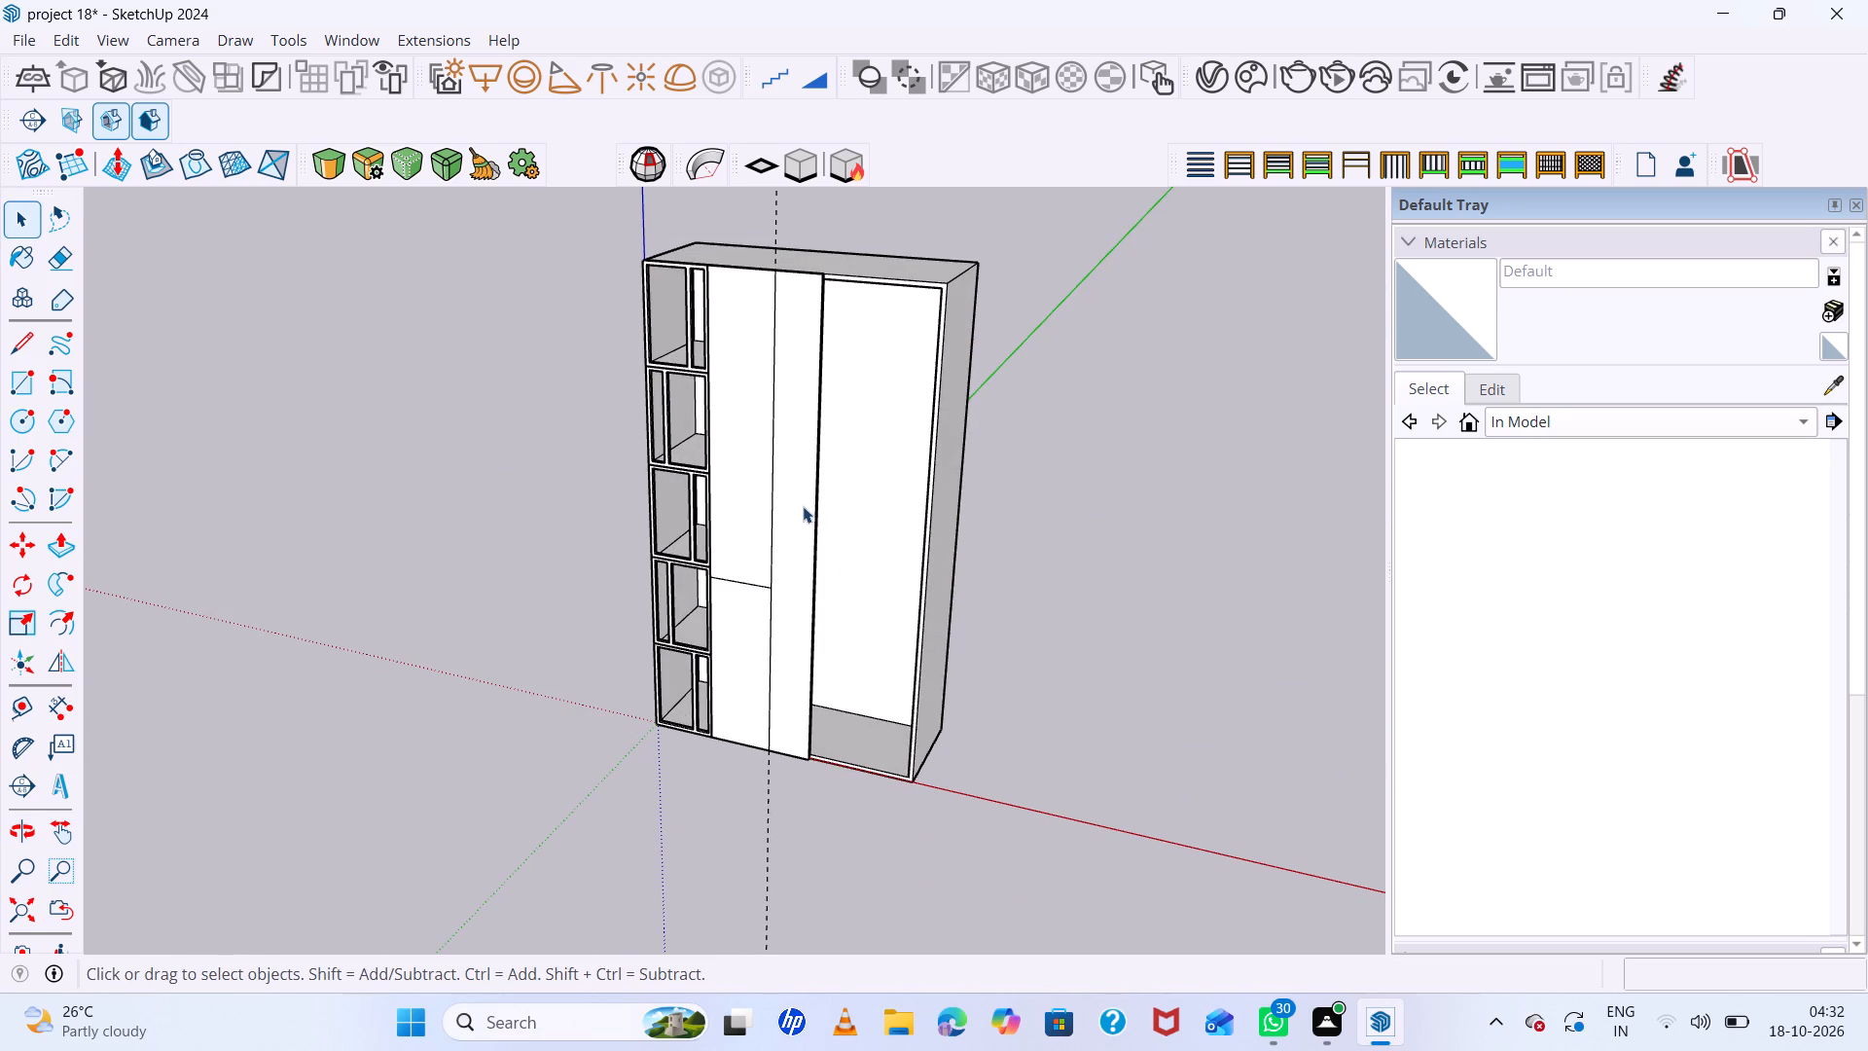
pyautogui.scroll(14, 786, 526)
pyautogui.moveTo(765, 657); pyautogui.dragTo(893, 657, button='middle')
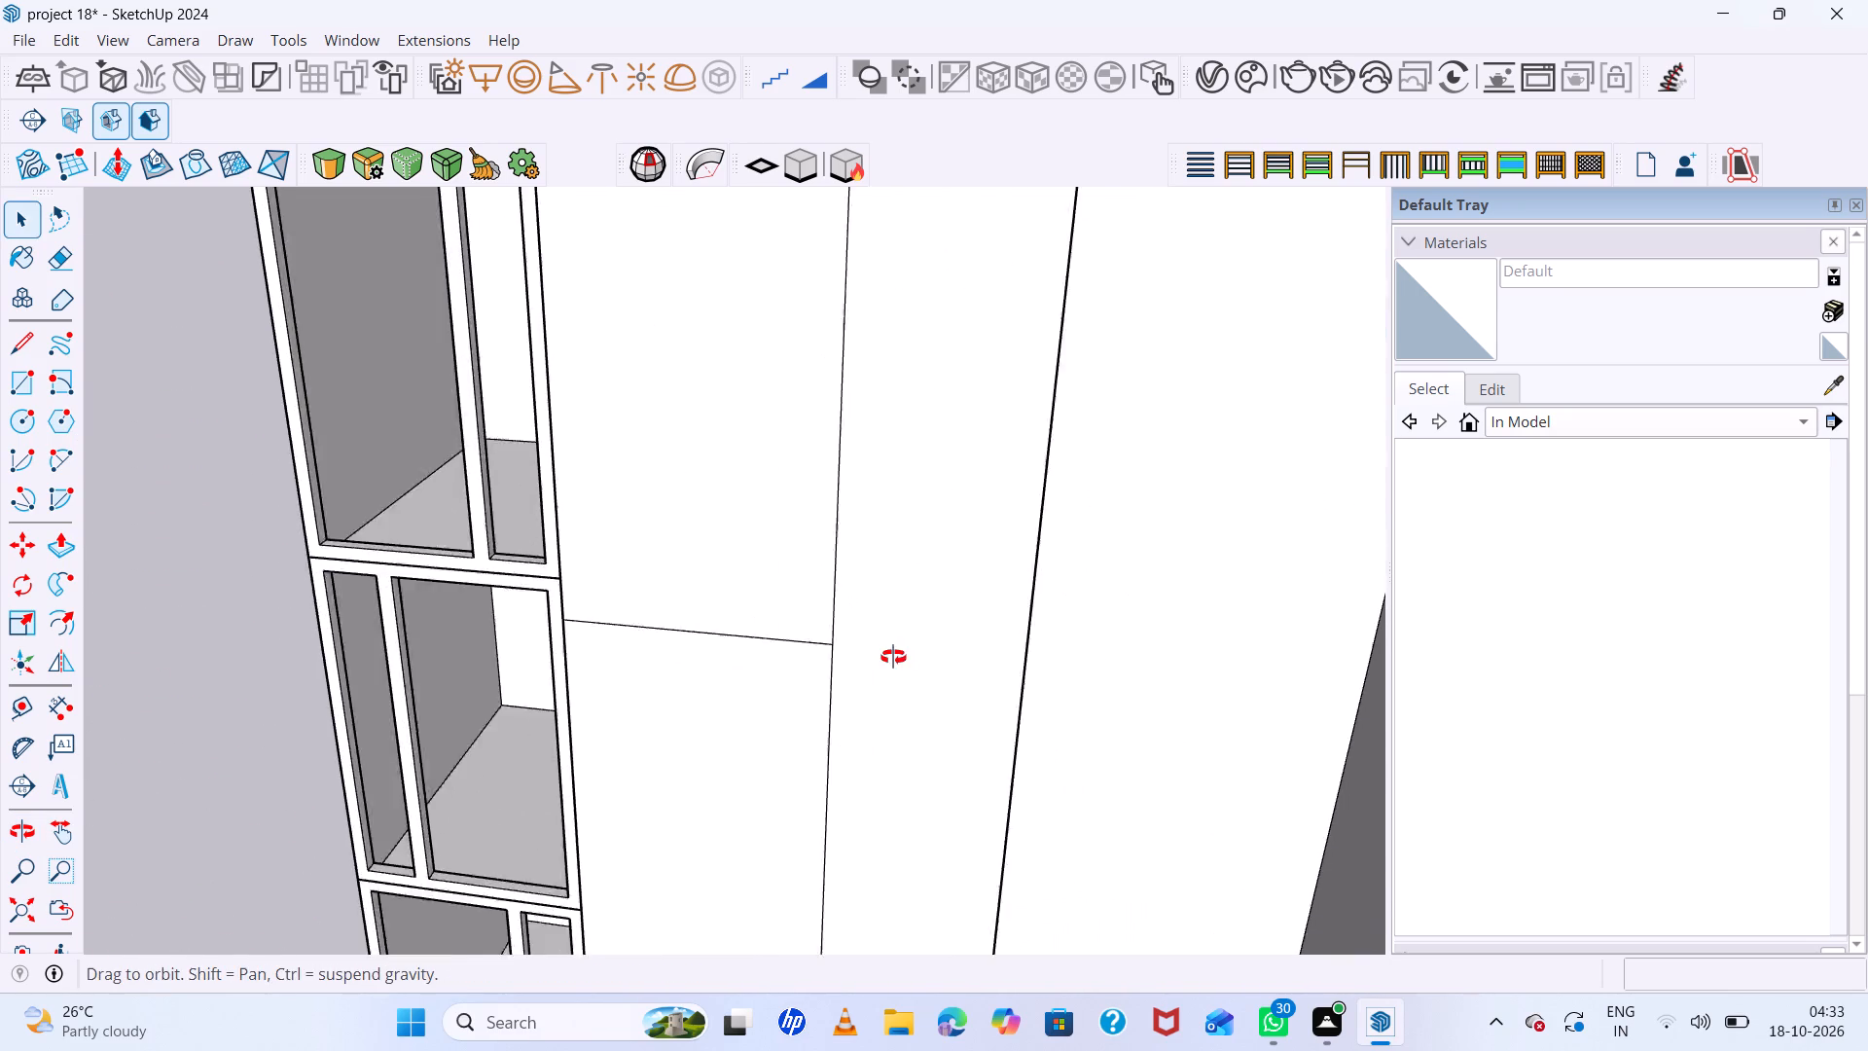
pyautogui.moveTo(893, 657); pyautogui.dragTo(1037, 657, button='middle')
pyautogui.middleClick(1037, 657)
pyautogui.click(983, 667)
pyautogui.click(911, 709)
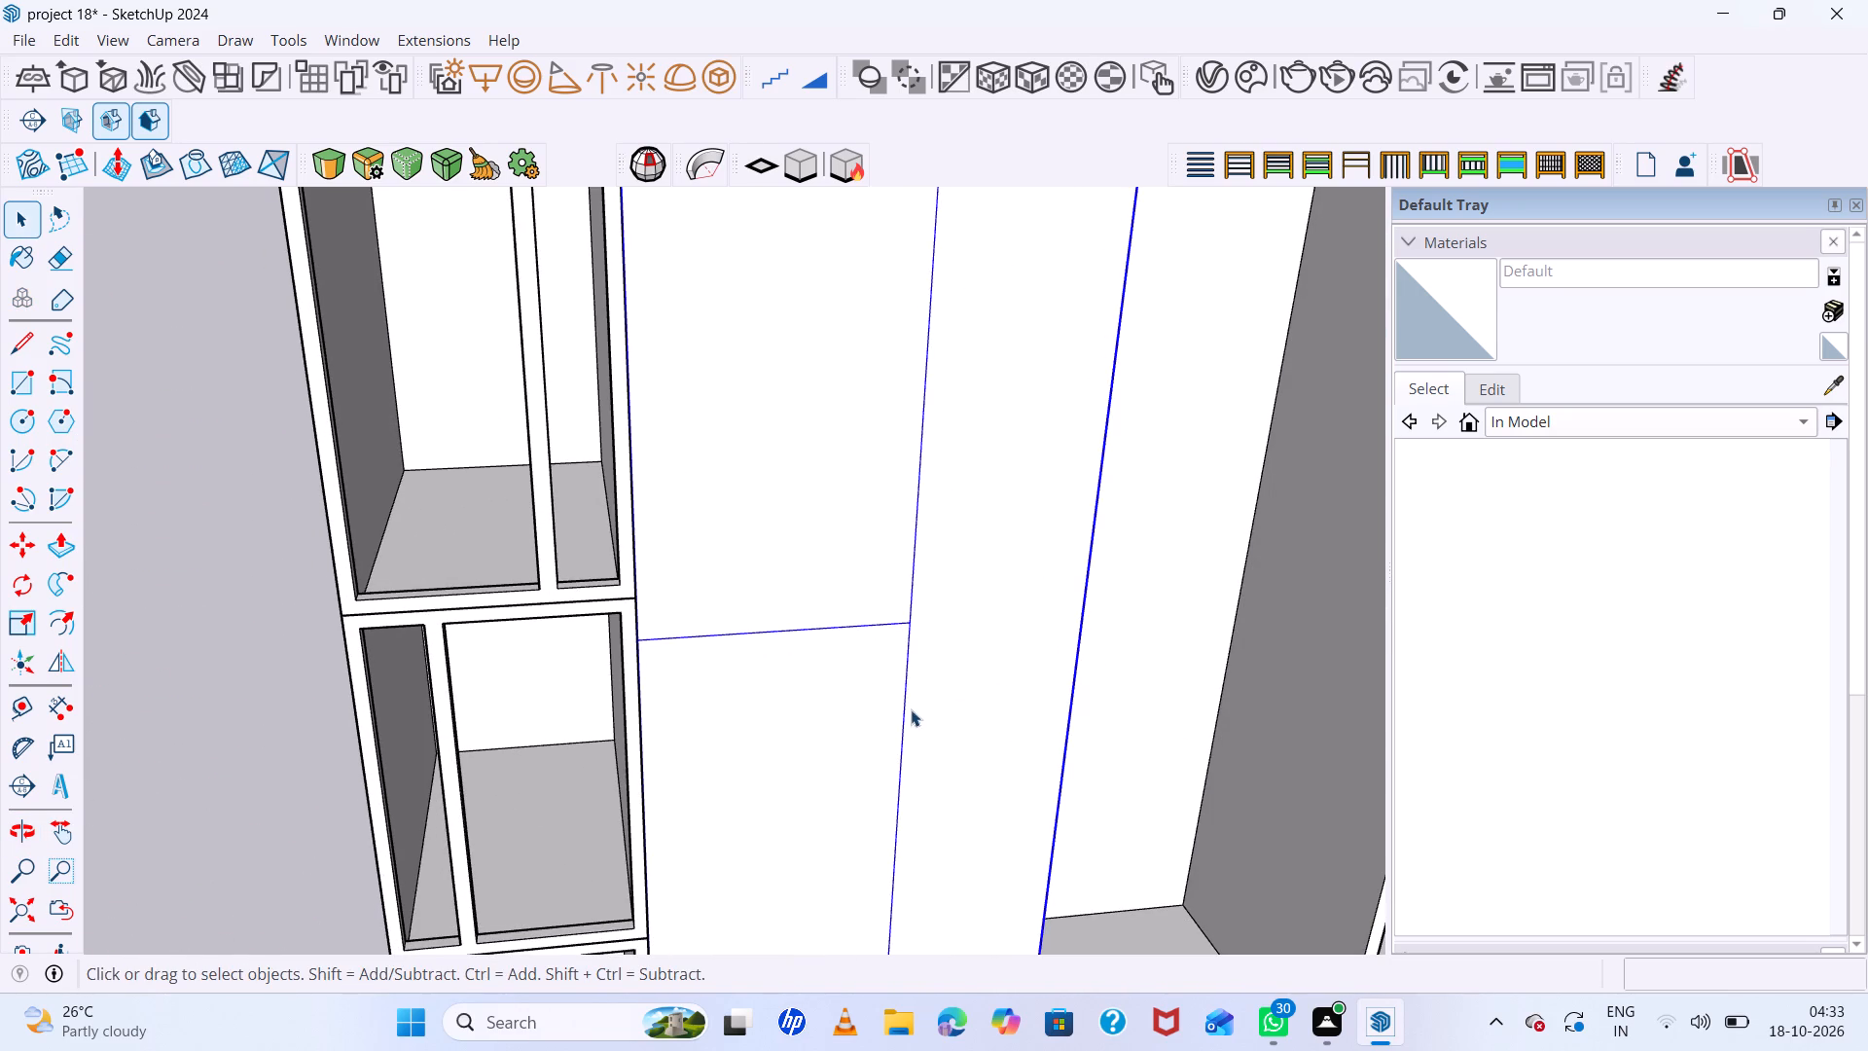
pyautogui.doubleClick(954, 686)
pyautogui.click(954, 686)
pyautogui.click(825, 735)
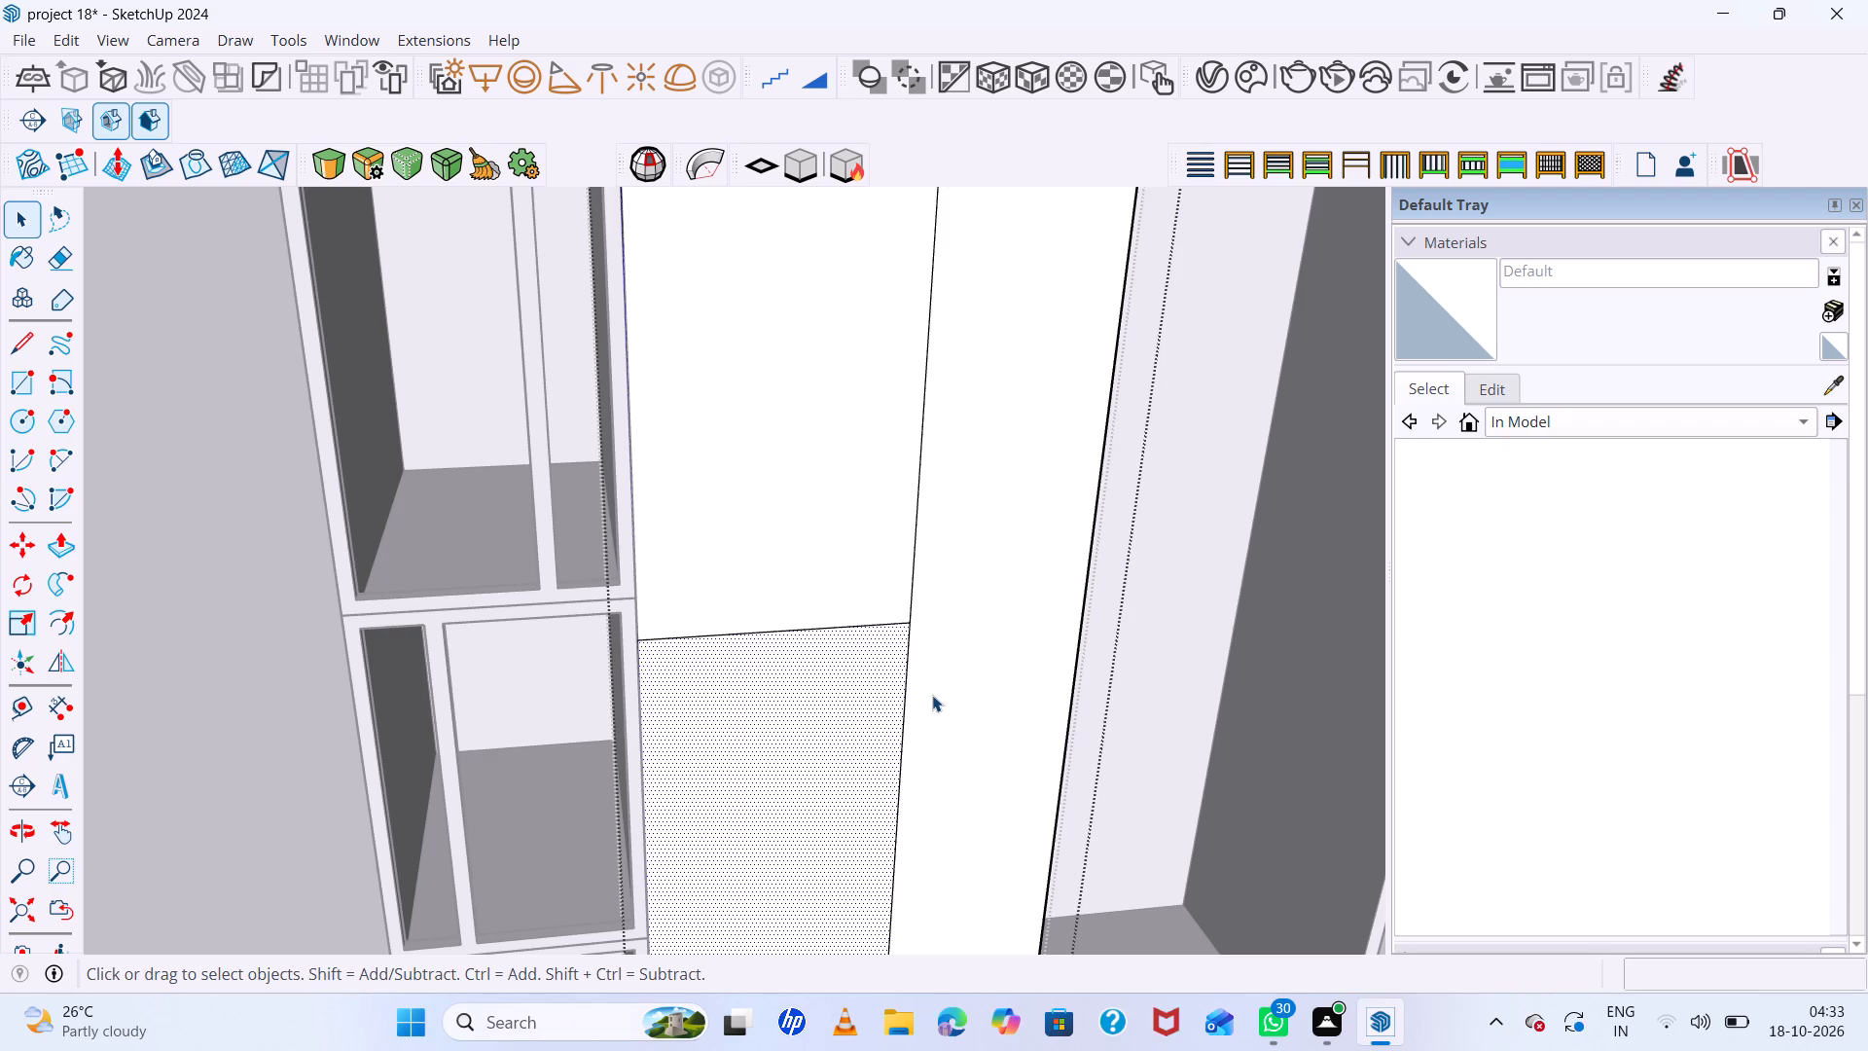
pyautogui.click(951, 660)
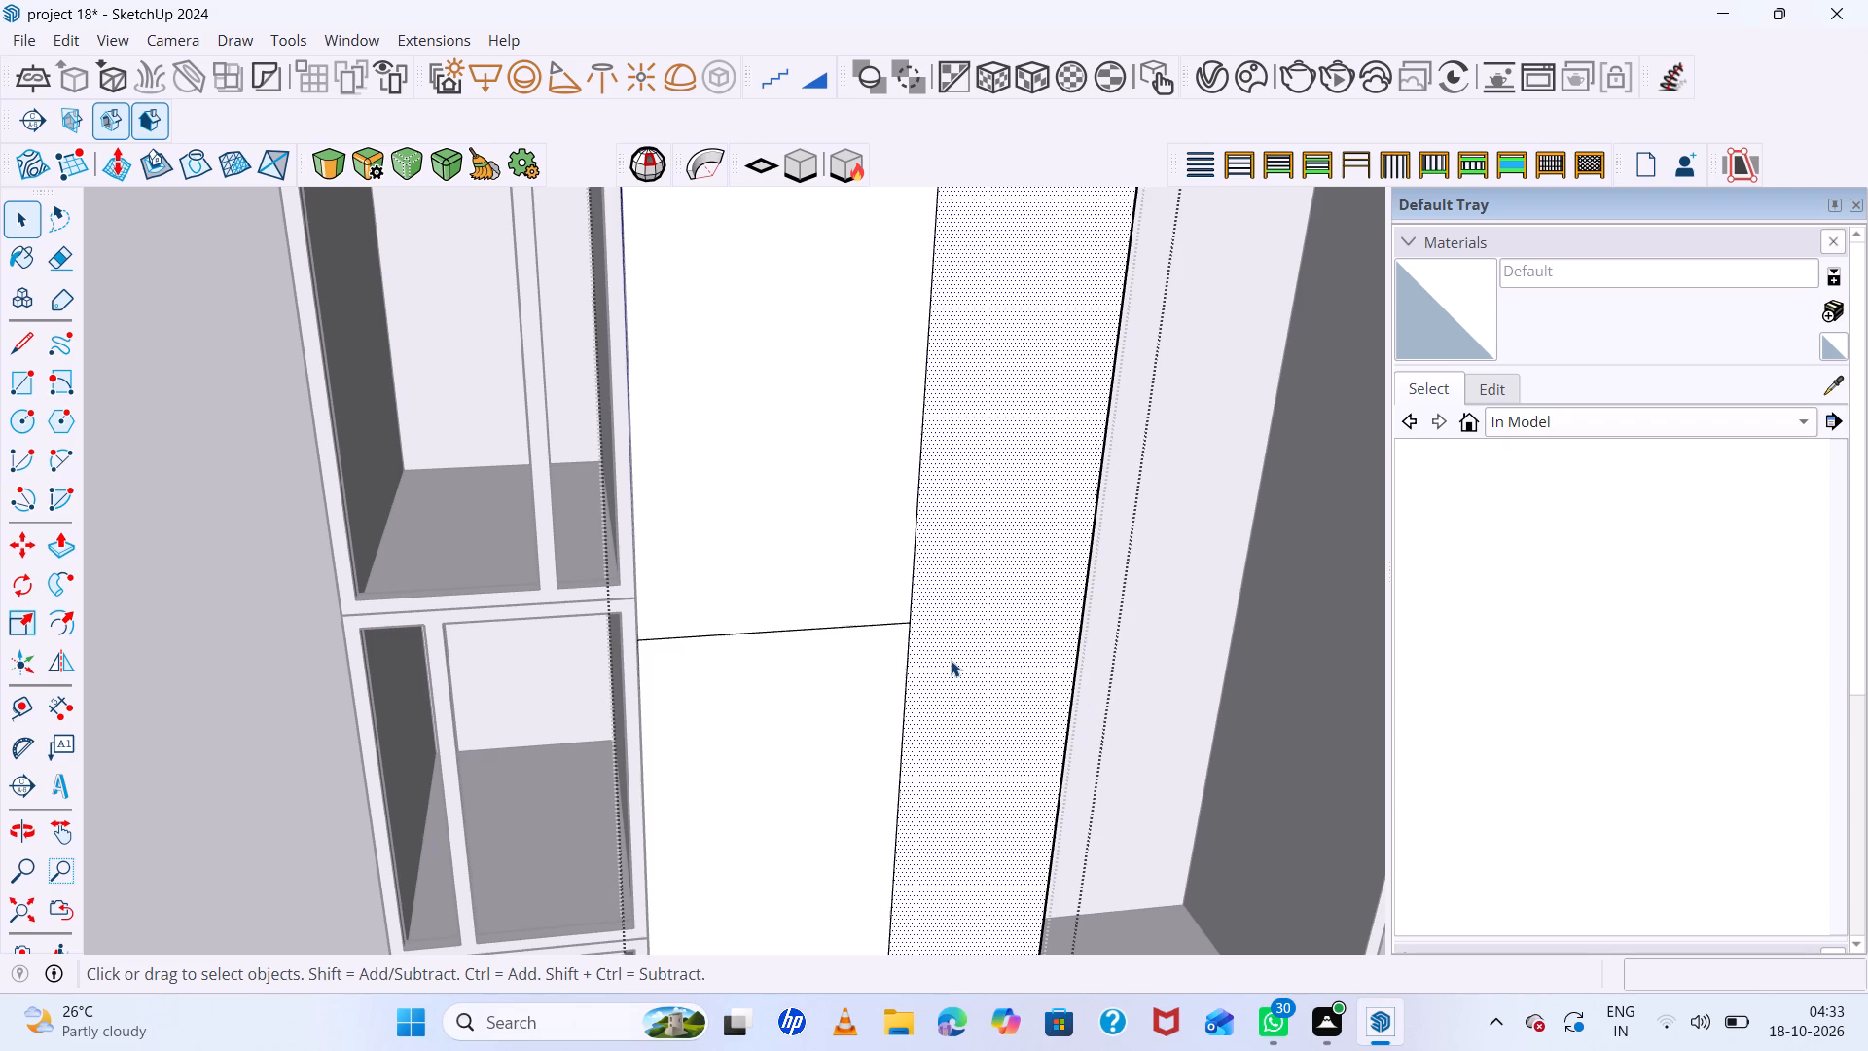
pyautogui.keyDown('shift'); pyautogui.click(869, 703); pyautogui.keyUp('shift')
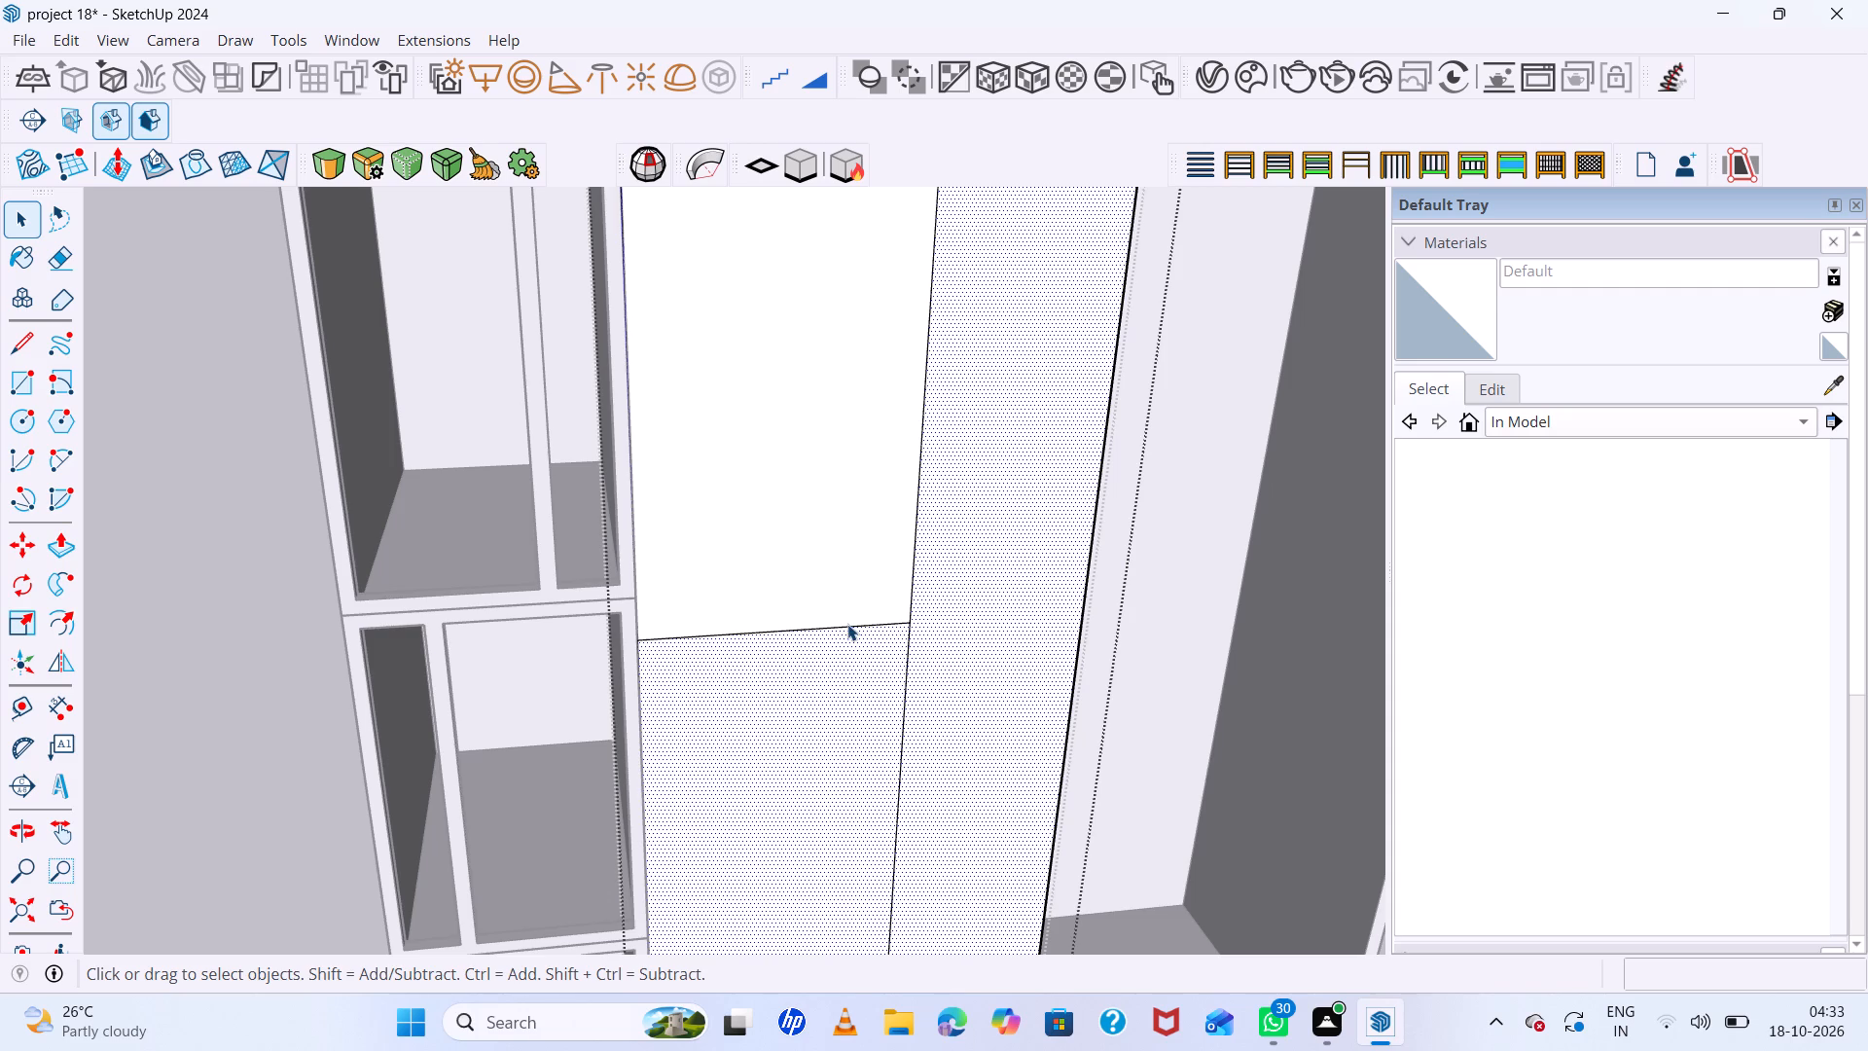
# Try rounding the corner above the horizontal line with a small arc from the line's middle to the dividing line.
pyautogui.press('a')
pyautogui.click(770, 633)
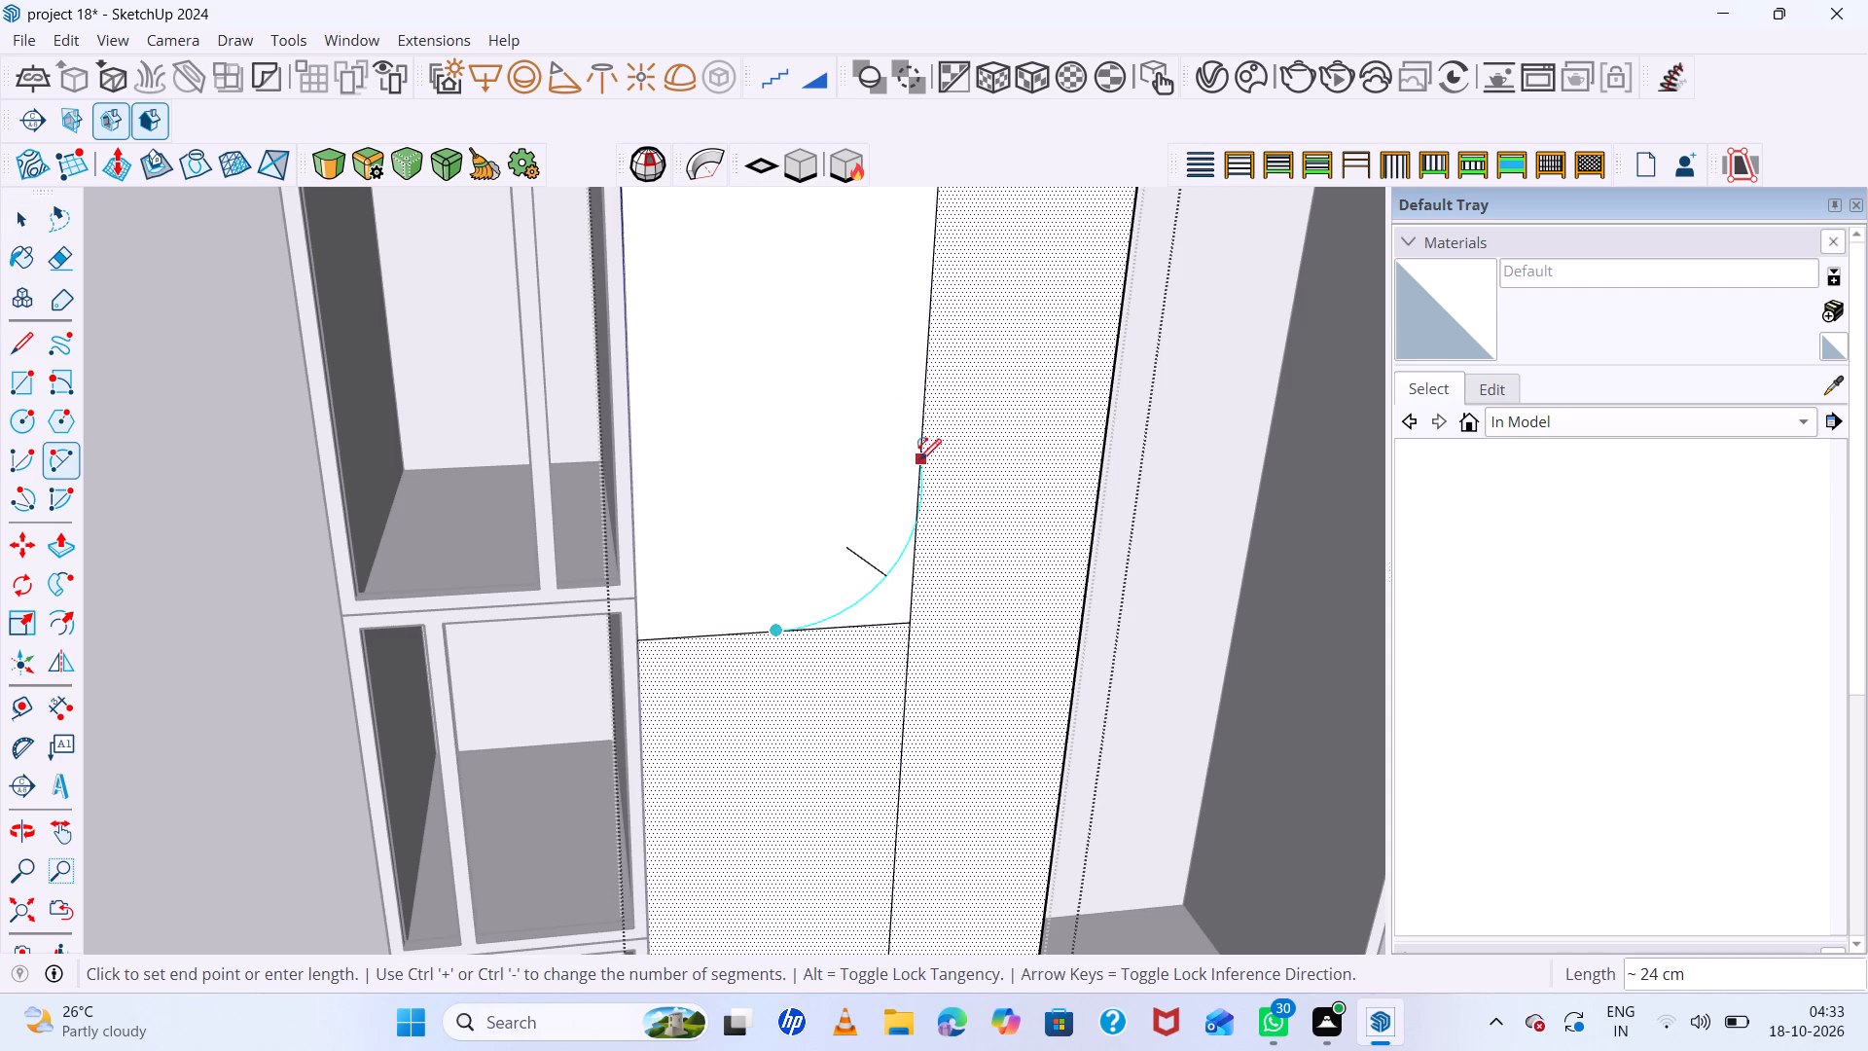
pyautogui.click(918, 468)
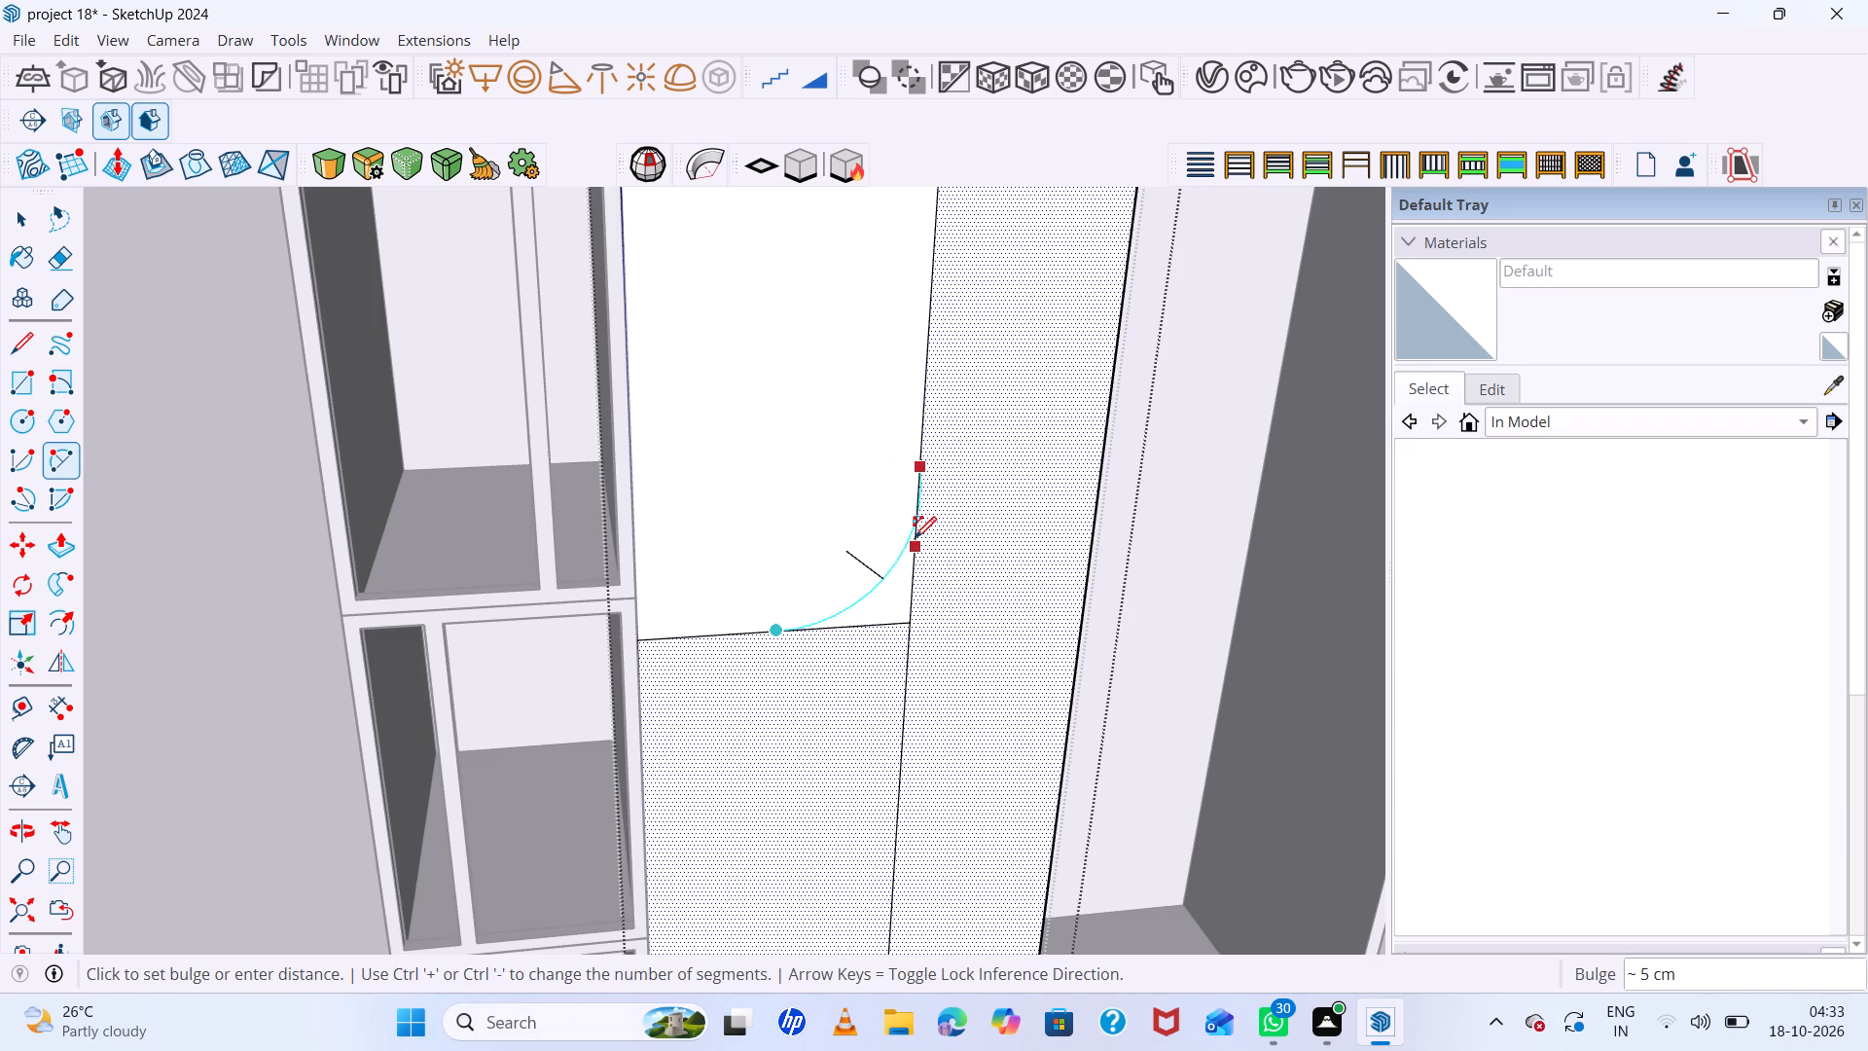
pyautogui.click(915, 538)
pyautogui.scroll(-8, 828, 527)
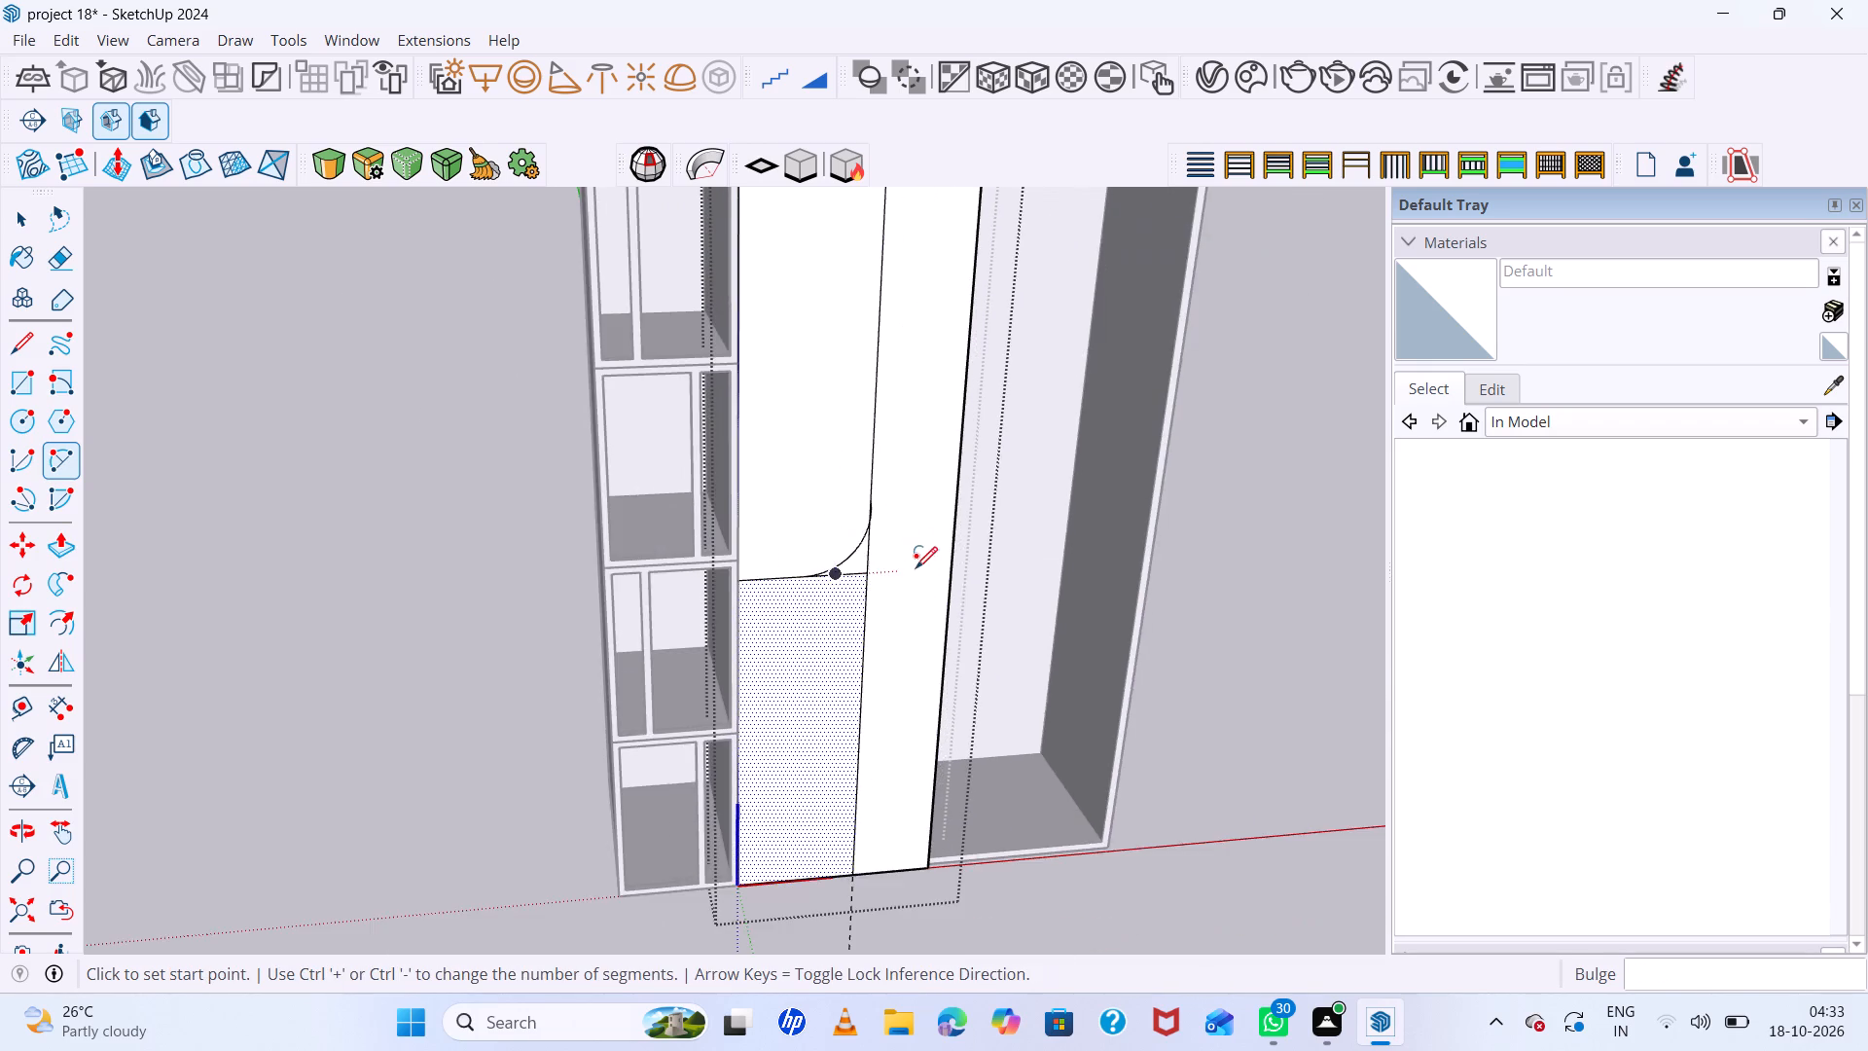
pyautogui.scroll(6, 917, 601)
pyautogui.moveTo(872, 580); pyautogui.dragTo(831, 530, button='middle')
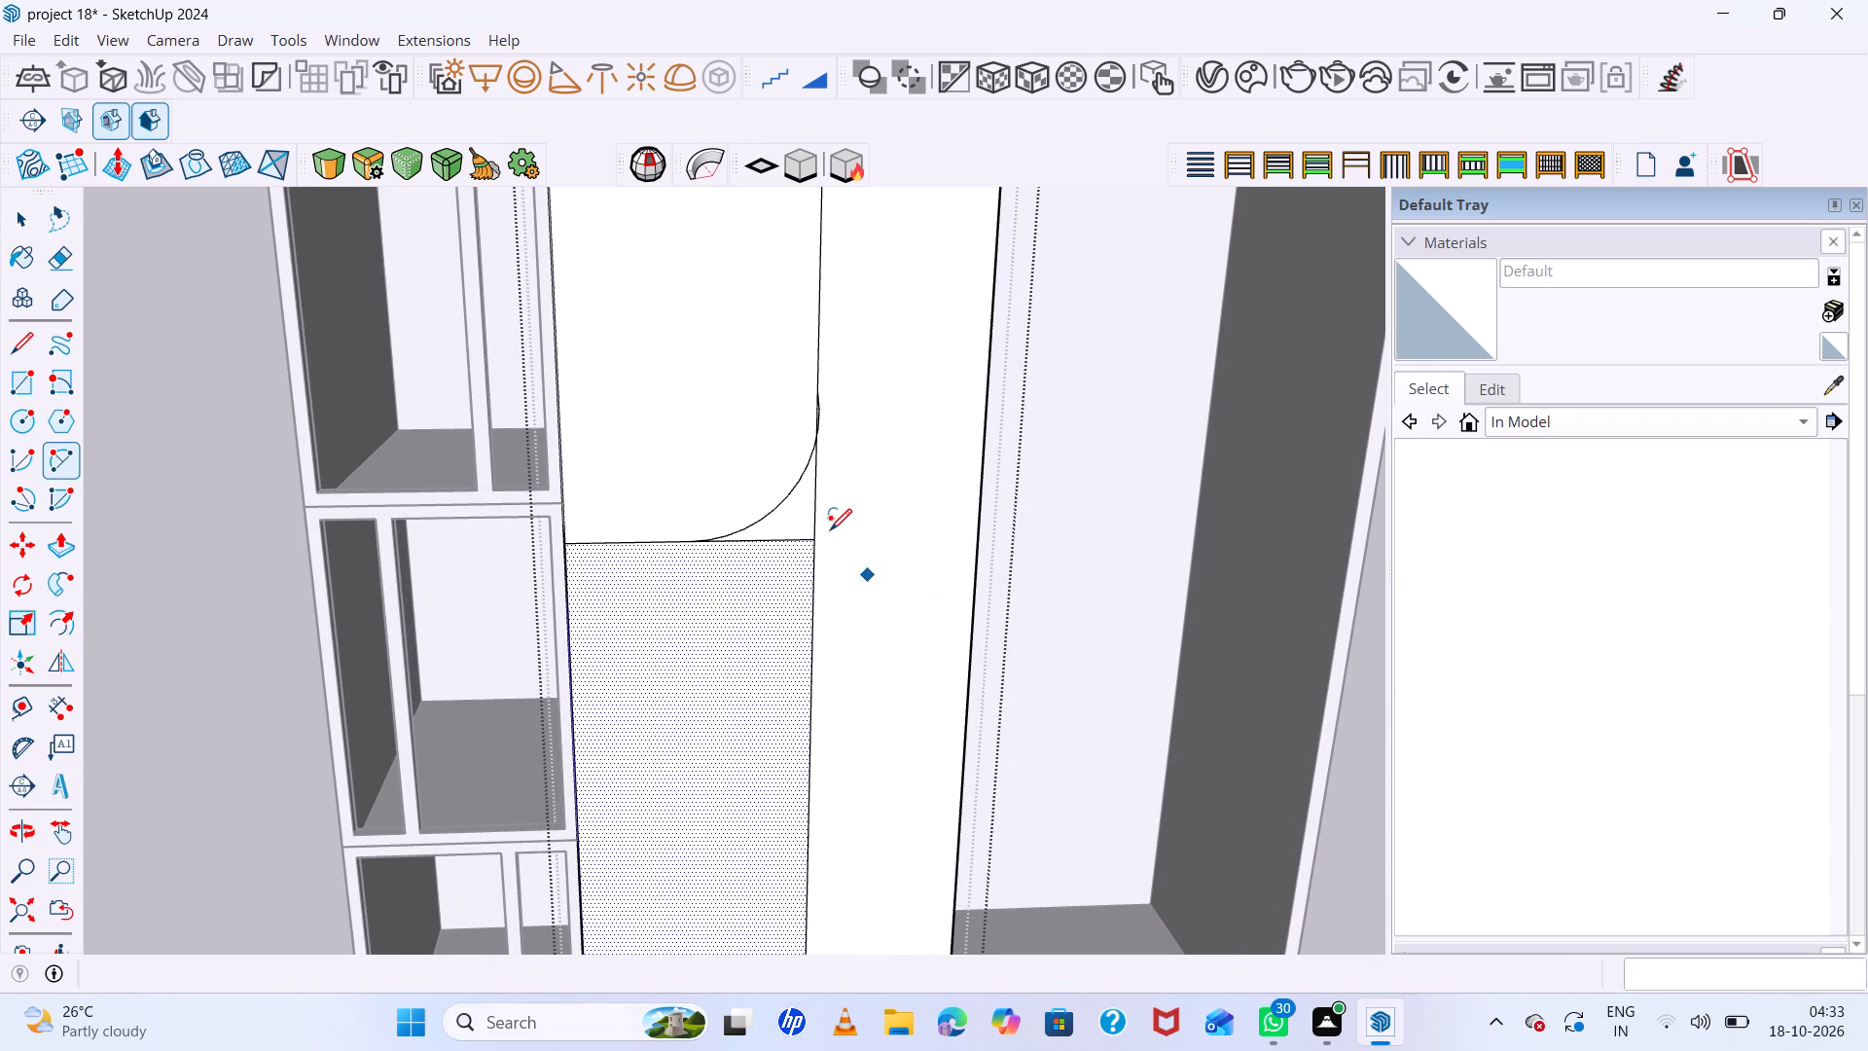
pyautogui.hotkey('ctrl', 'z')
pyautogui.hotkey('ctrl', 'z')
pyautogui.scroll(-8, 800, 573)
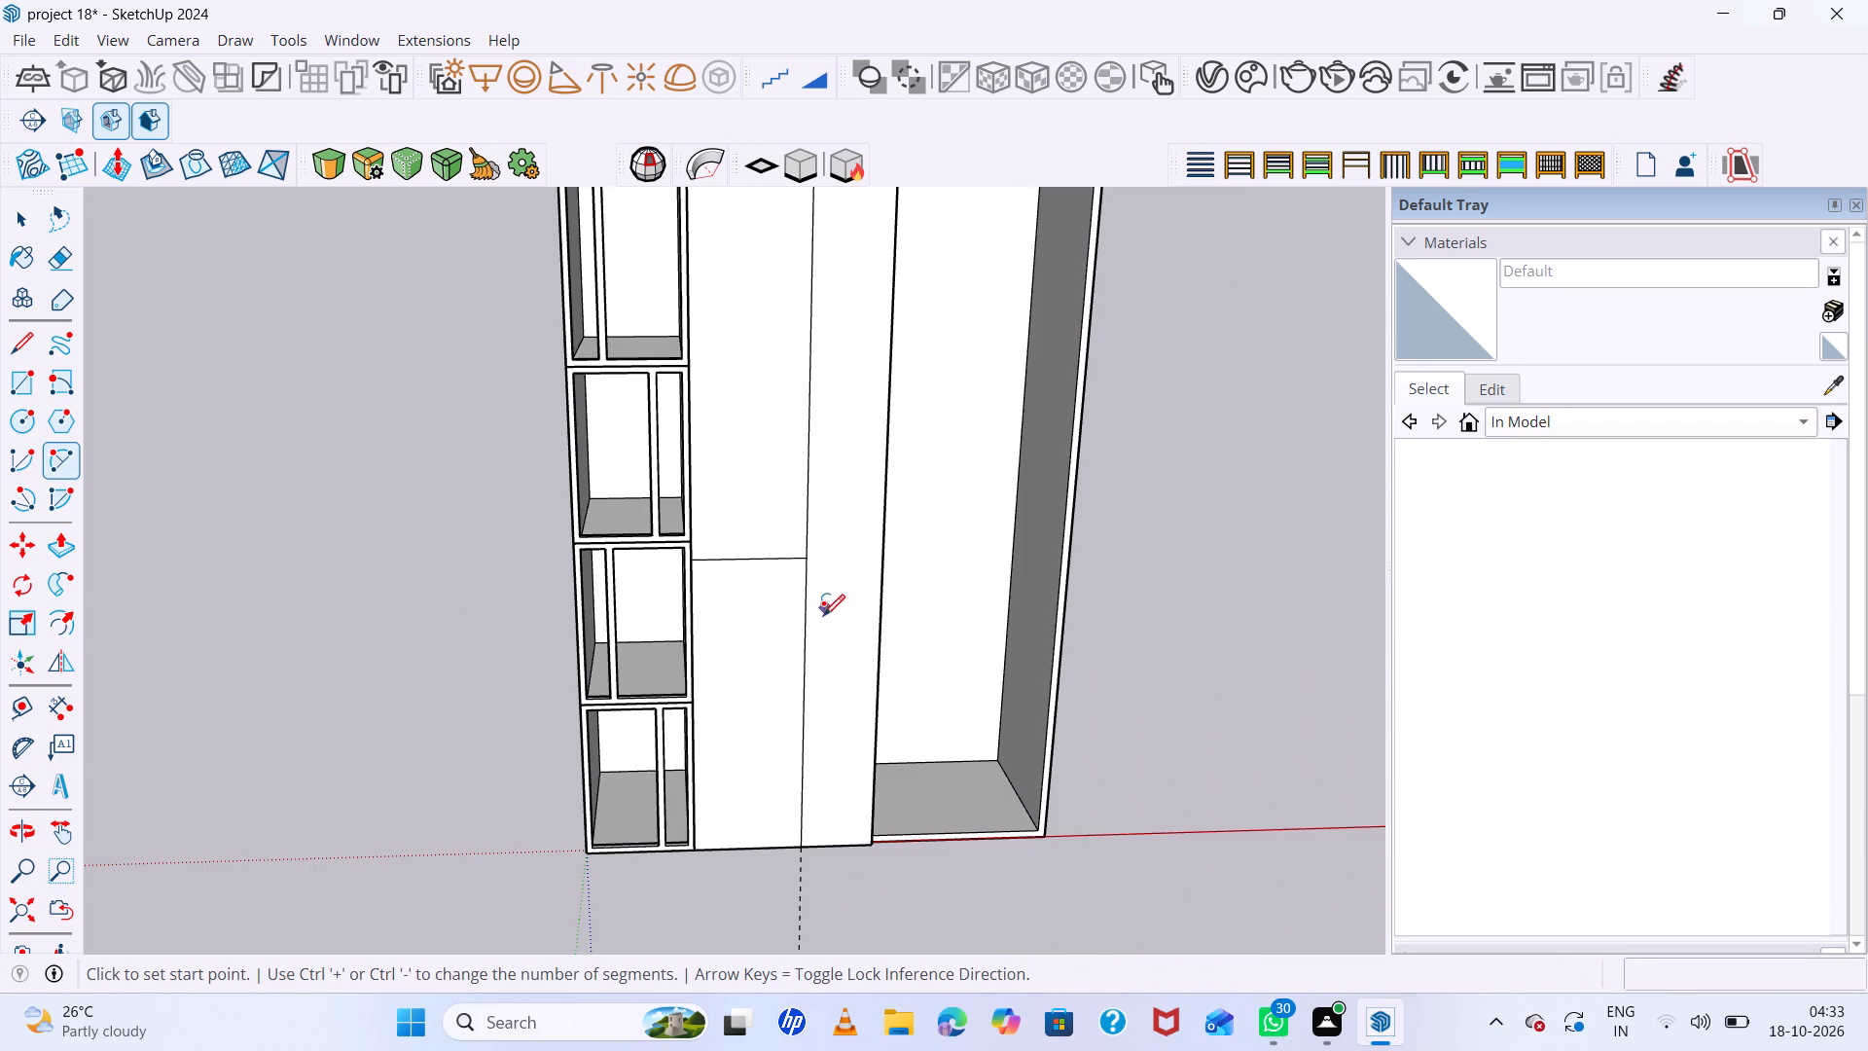
# Draw a 30 cm radius arc from the horizontal line's end at the compartment-side door edge up to the dividing line.
pyautogui.press('space')
pyautogui.doubleClick(828, 607)
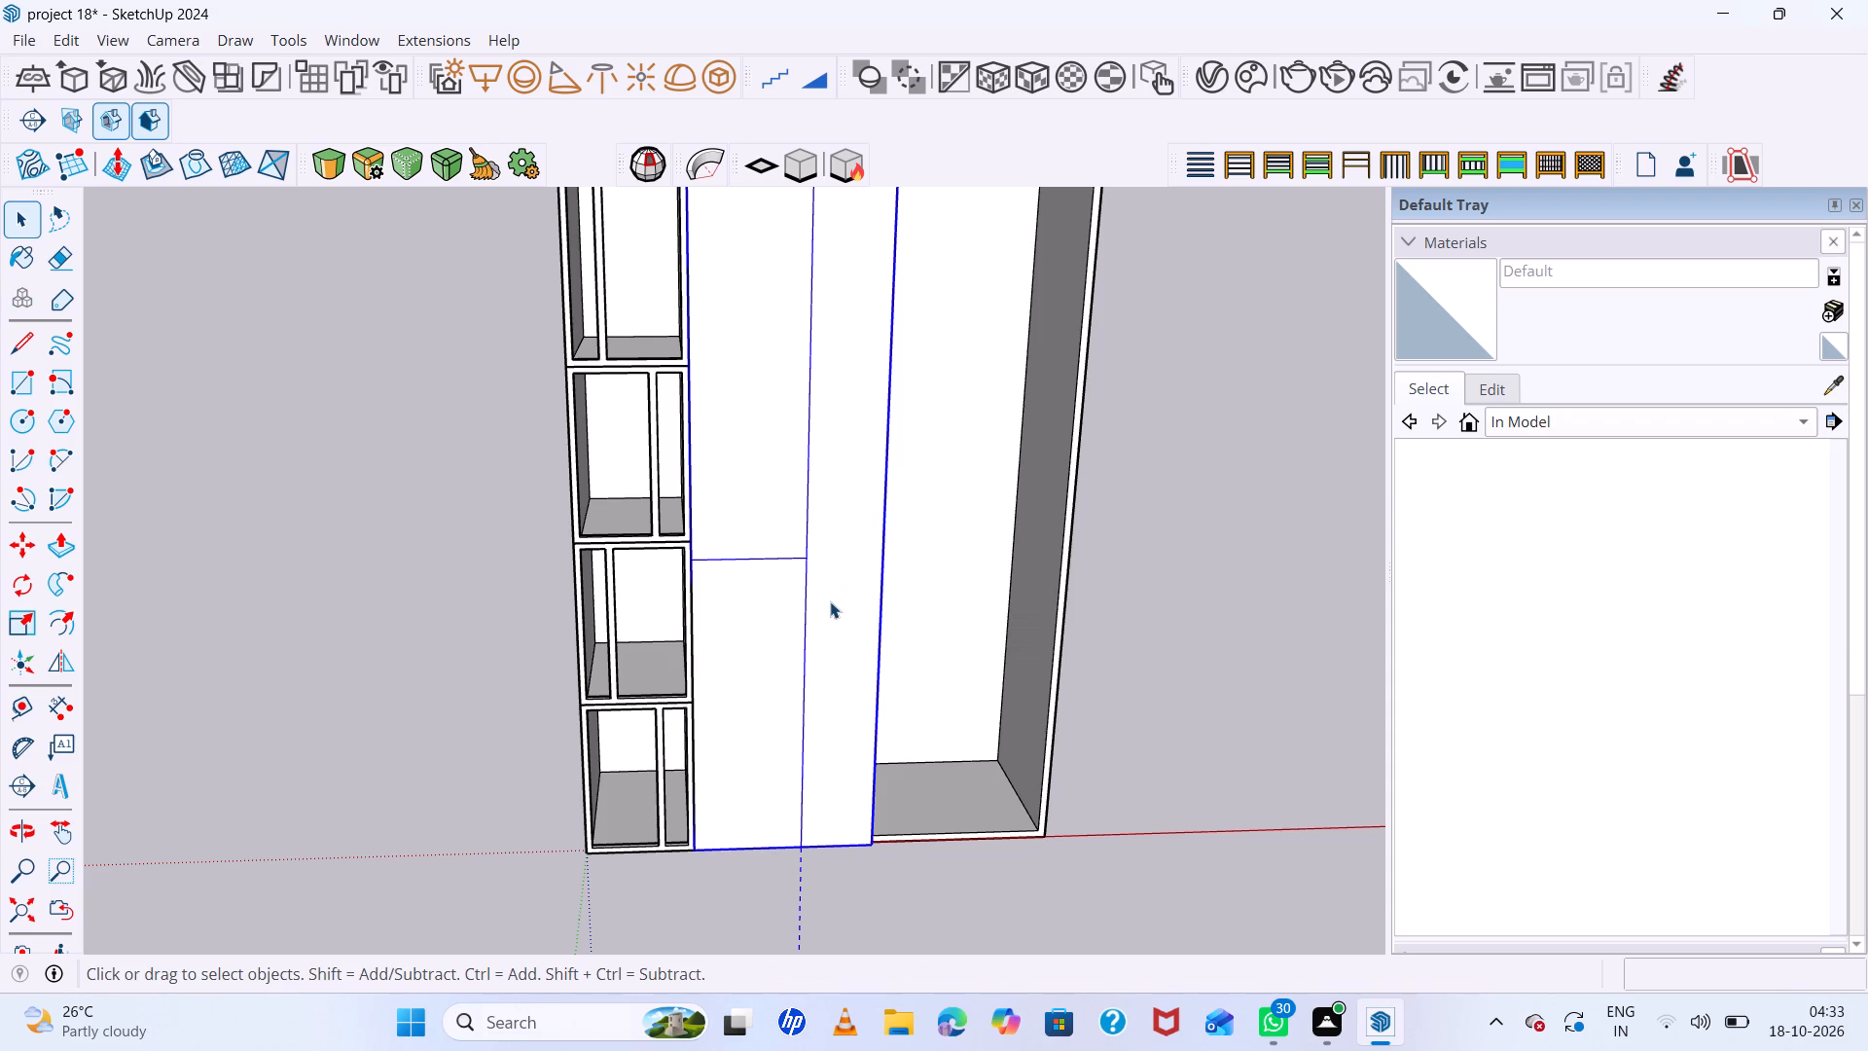
pyautogui.doubleClick(825, 563)
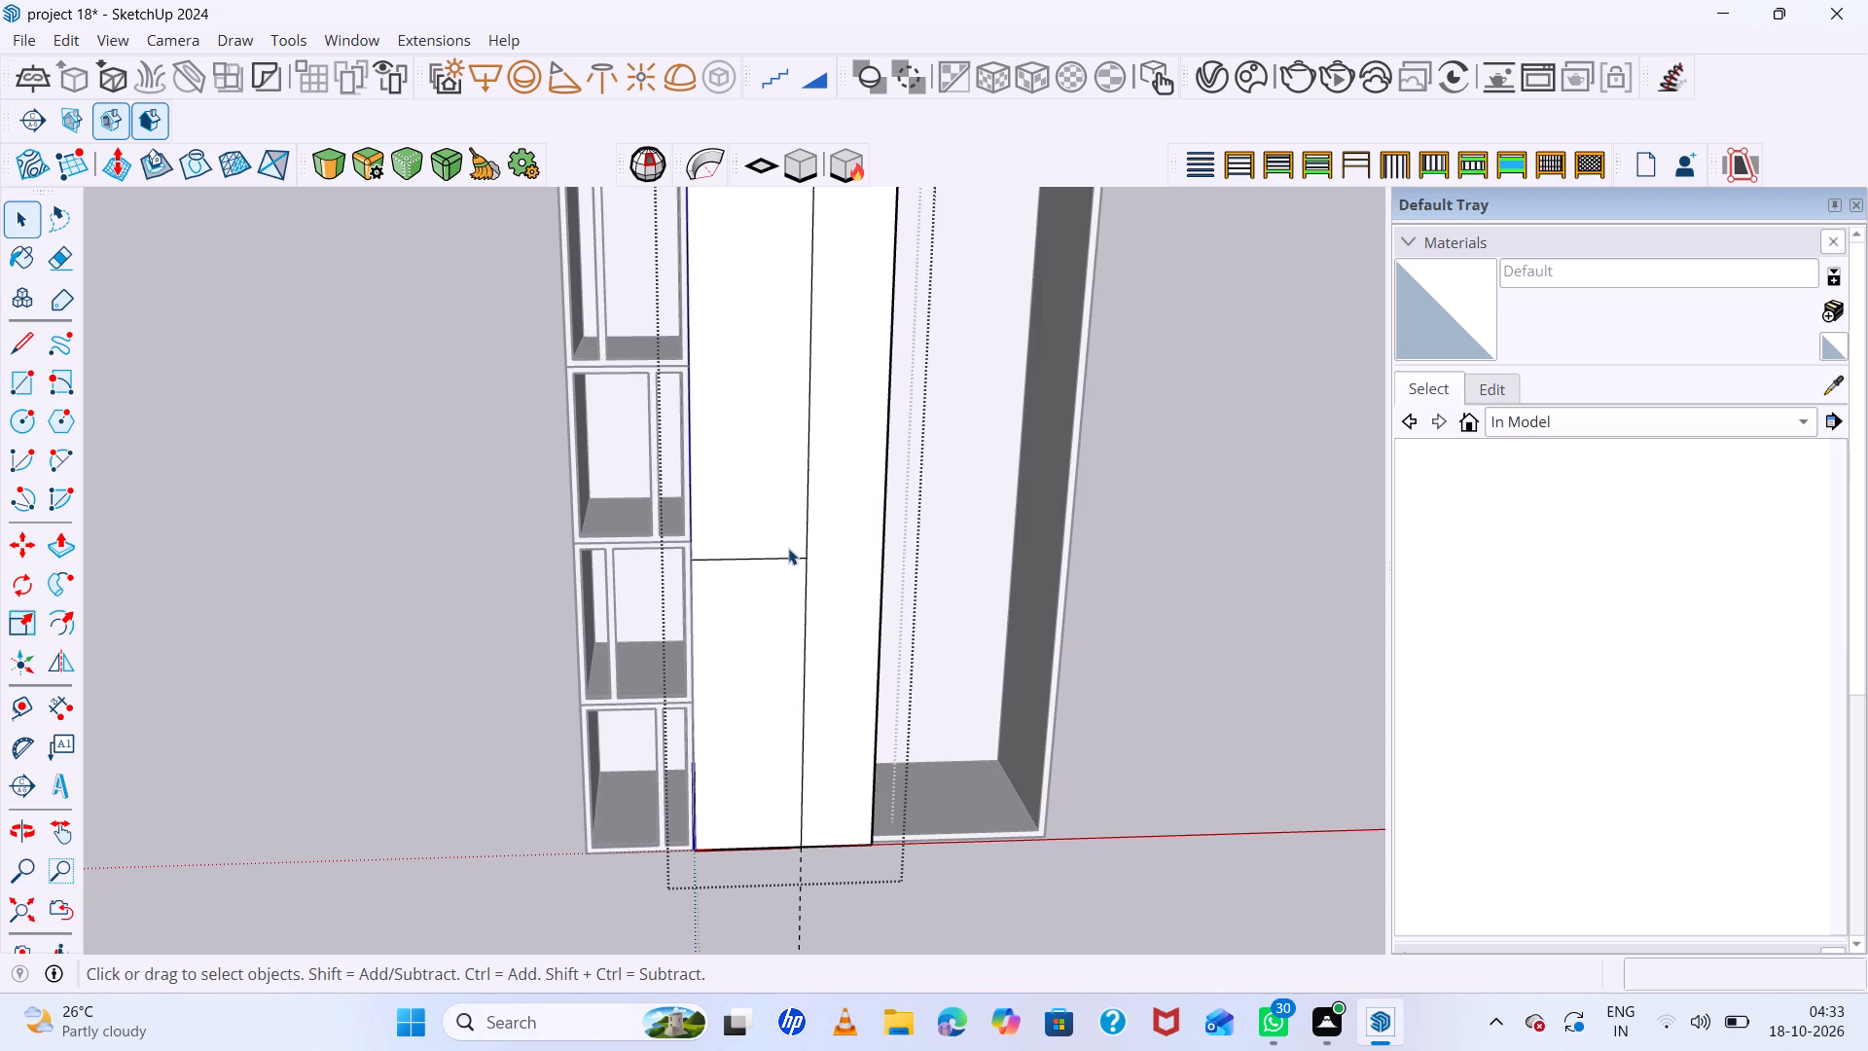
pyautogui.press('a')
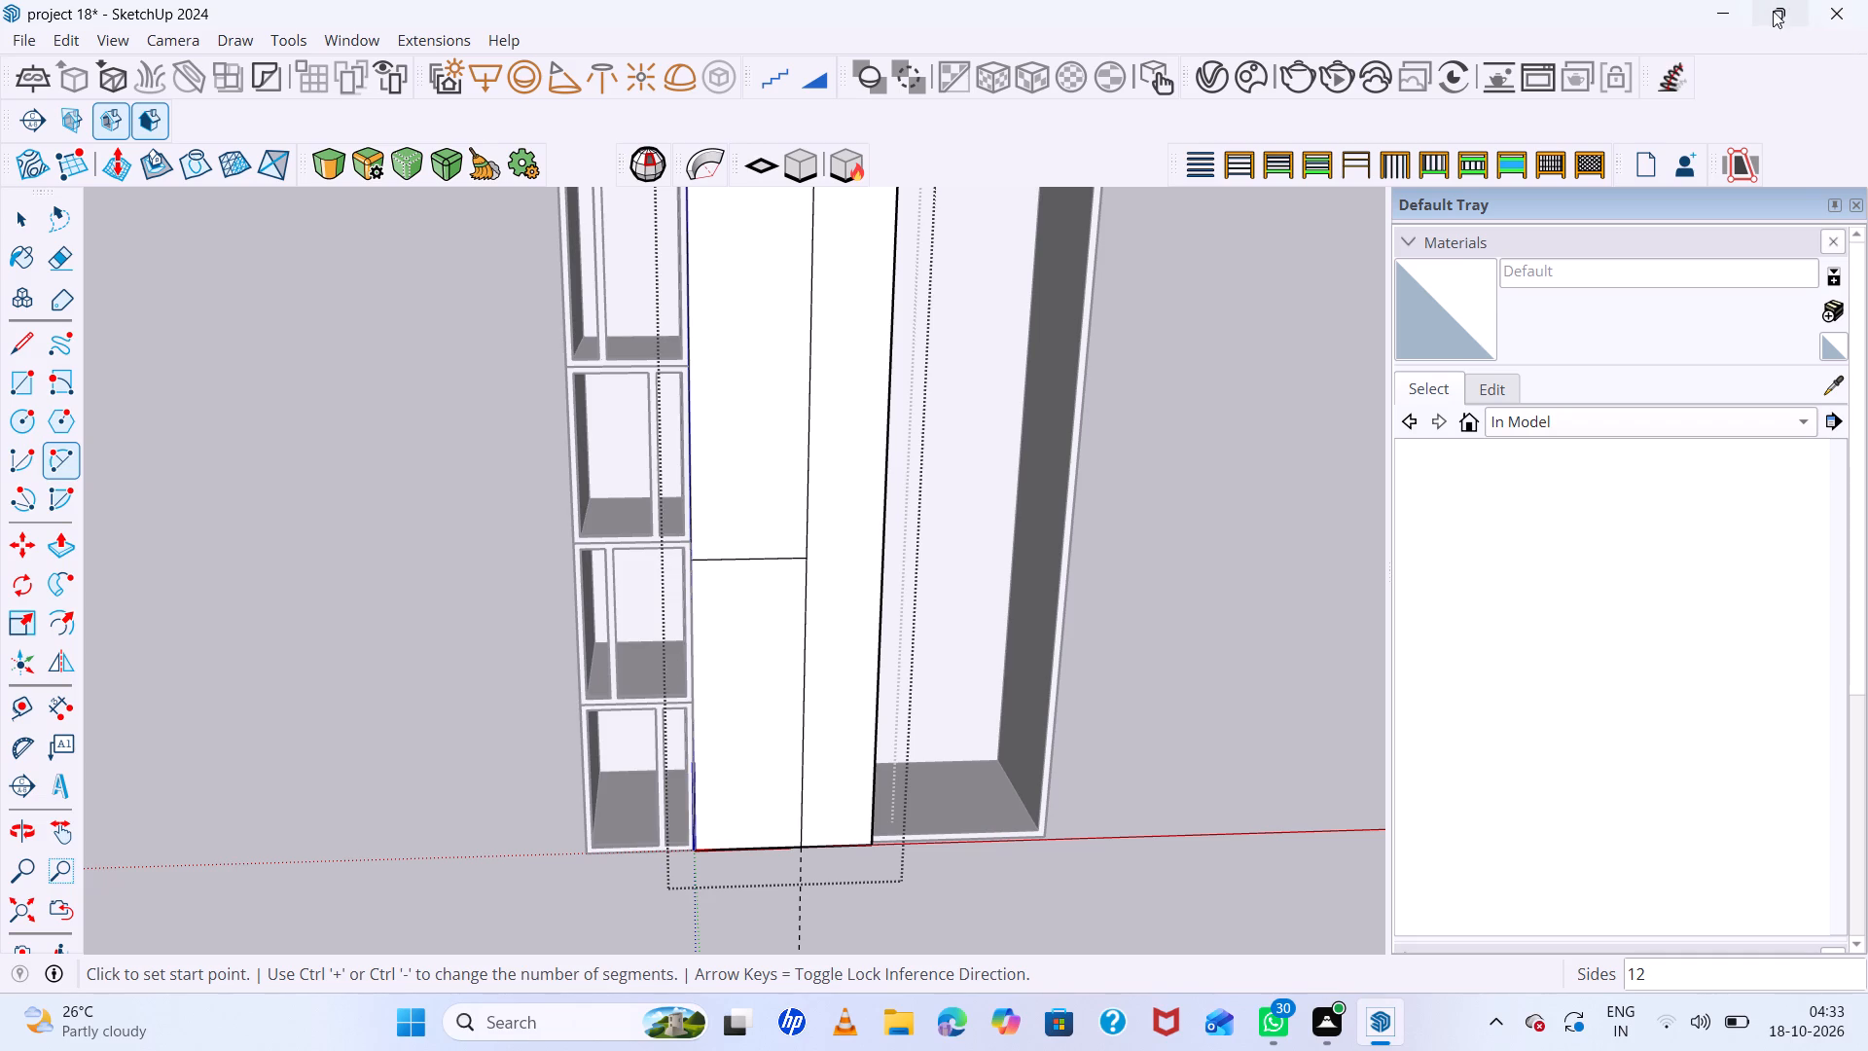
pyautogui.scroll(7, 692, 561)
pyautogui.click(692, 558)
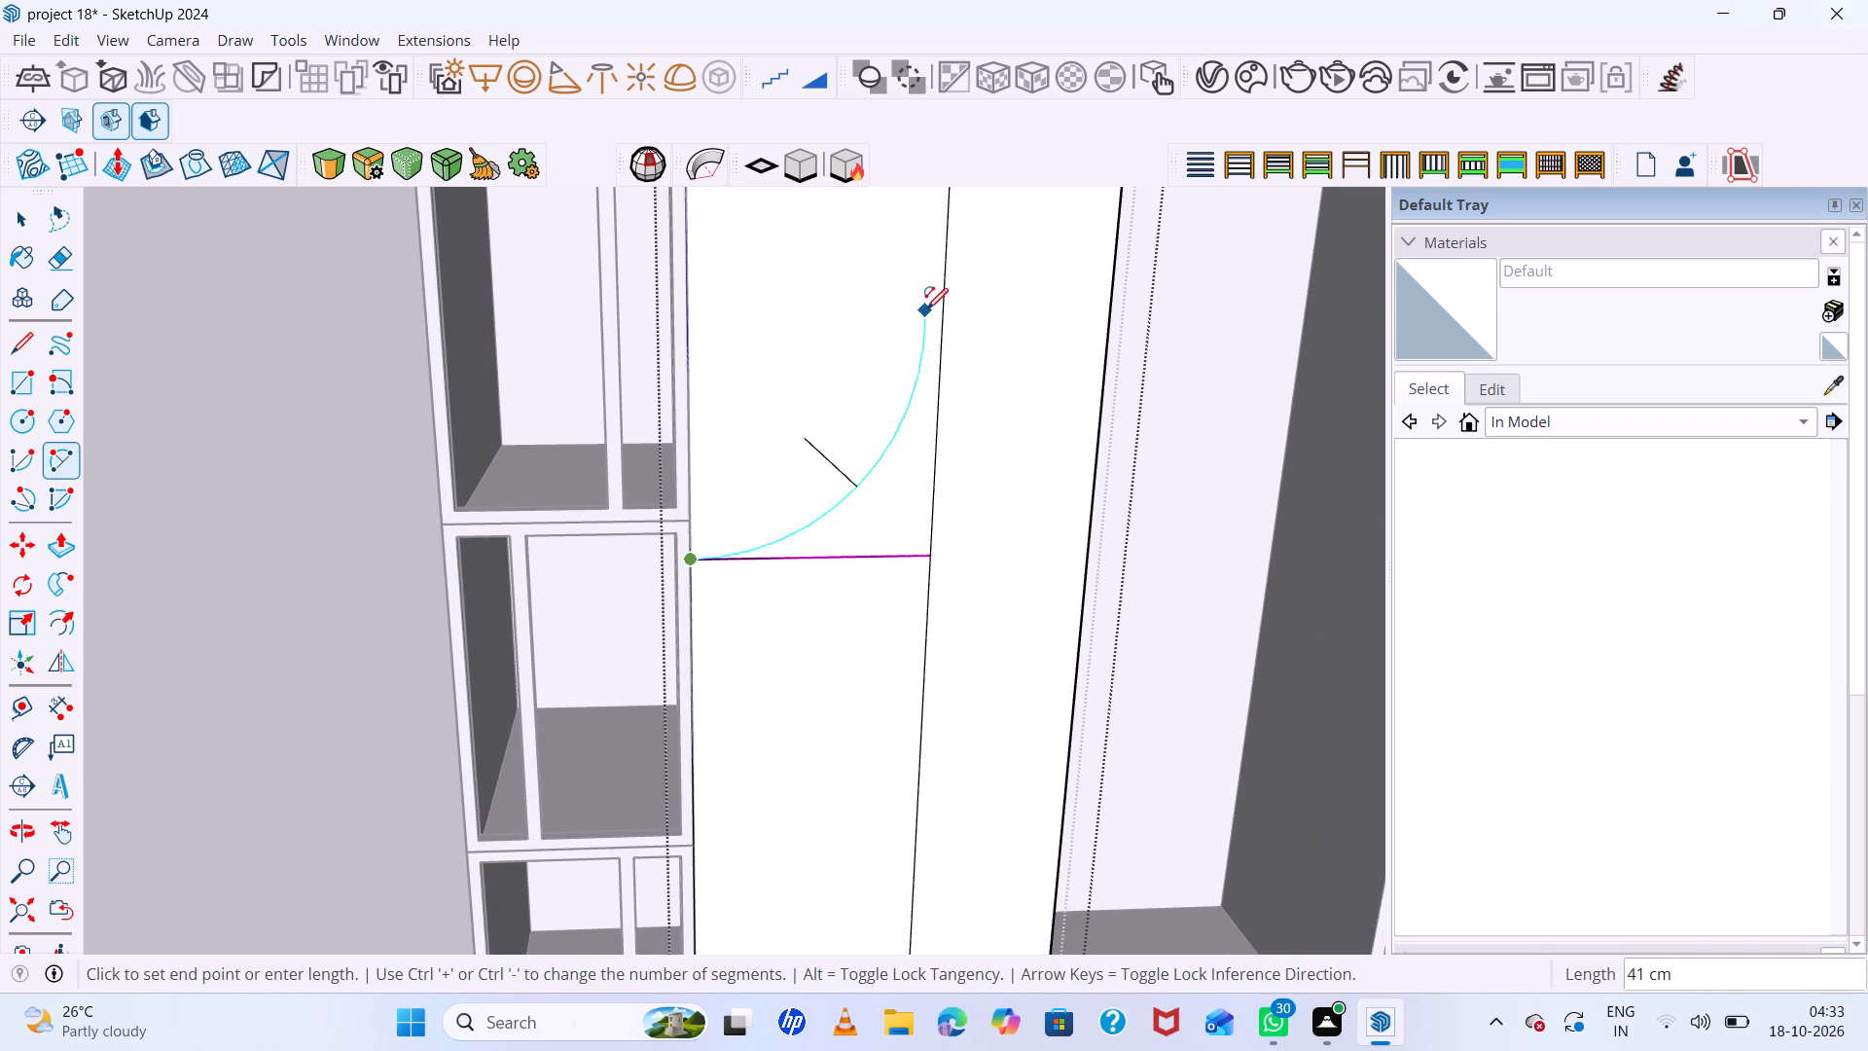
pyautogui.click(941, 308)
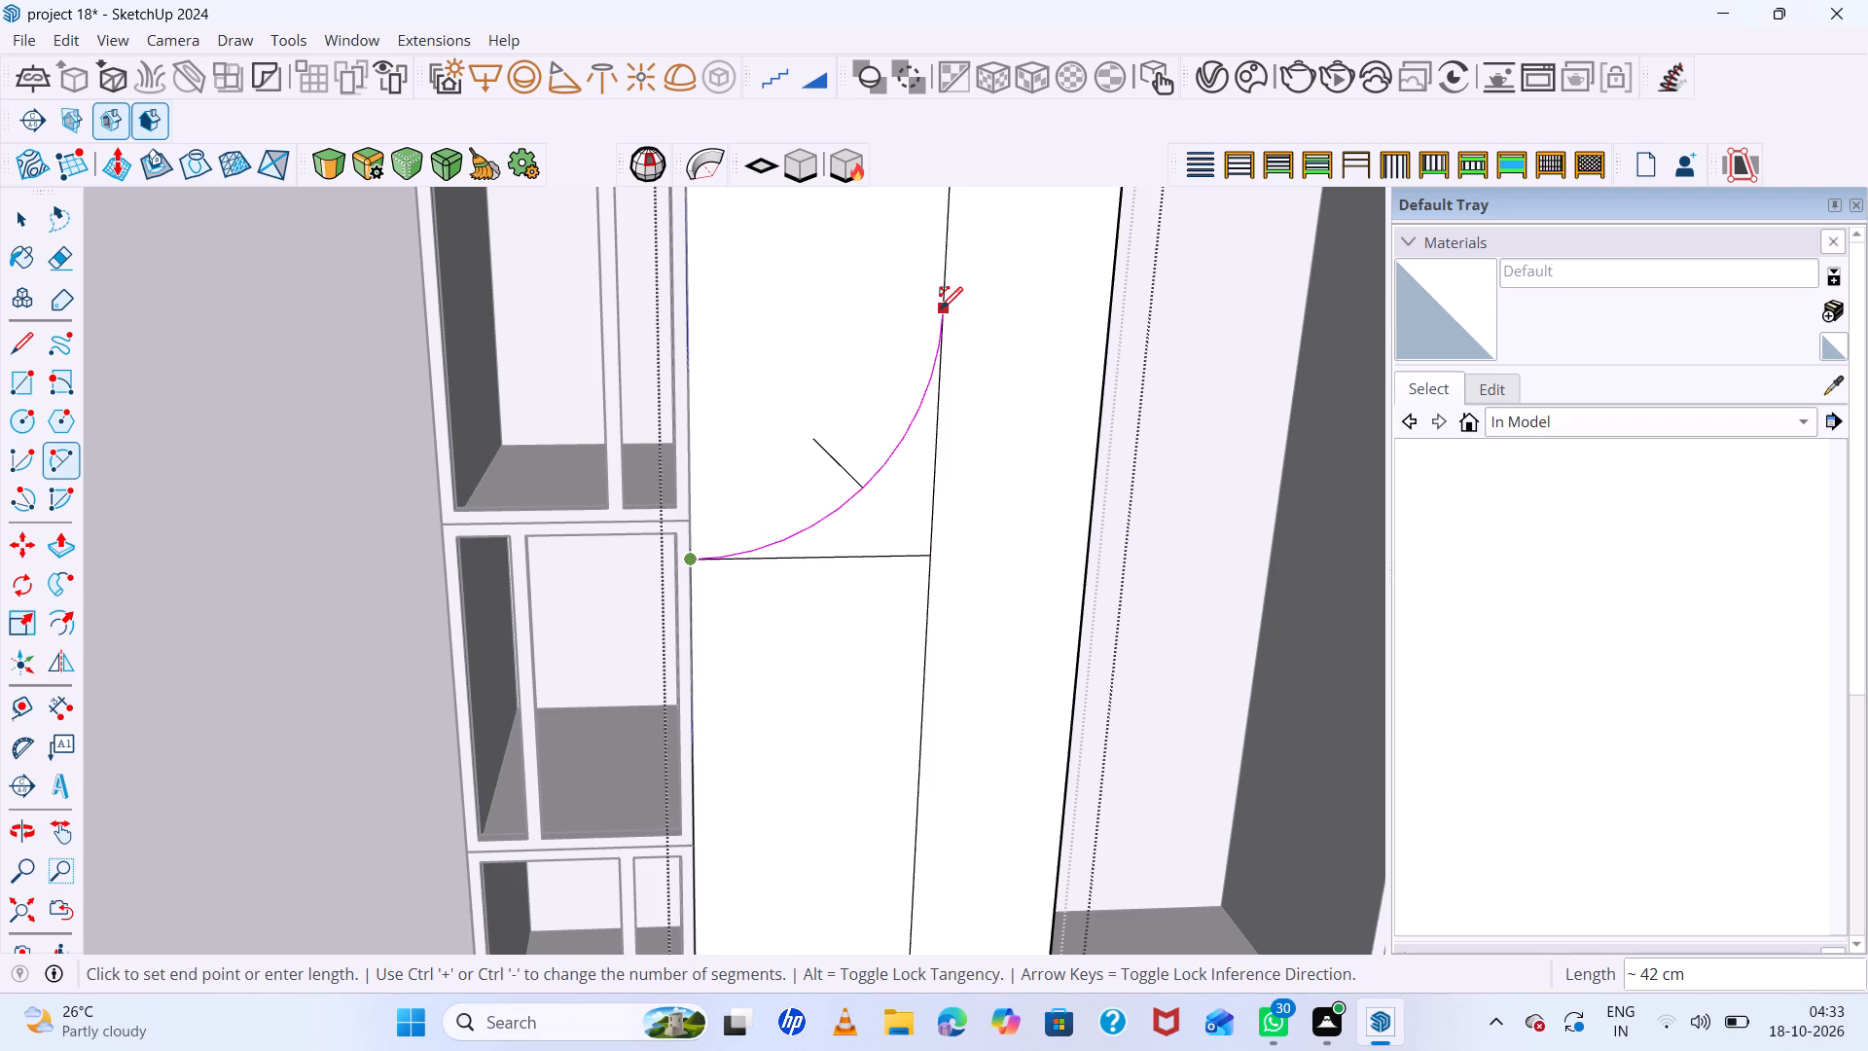
pyautogui.click(916, 429)
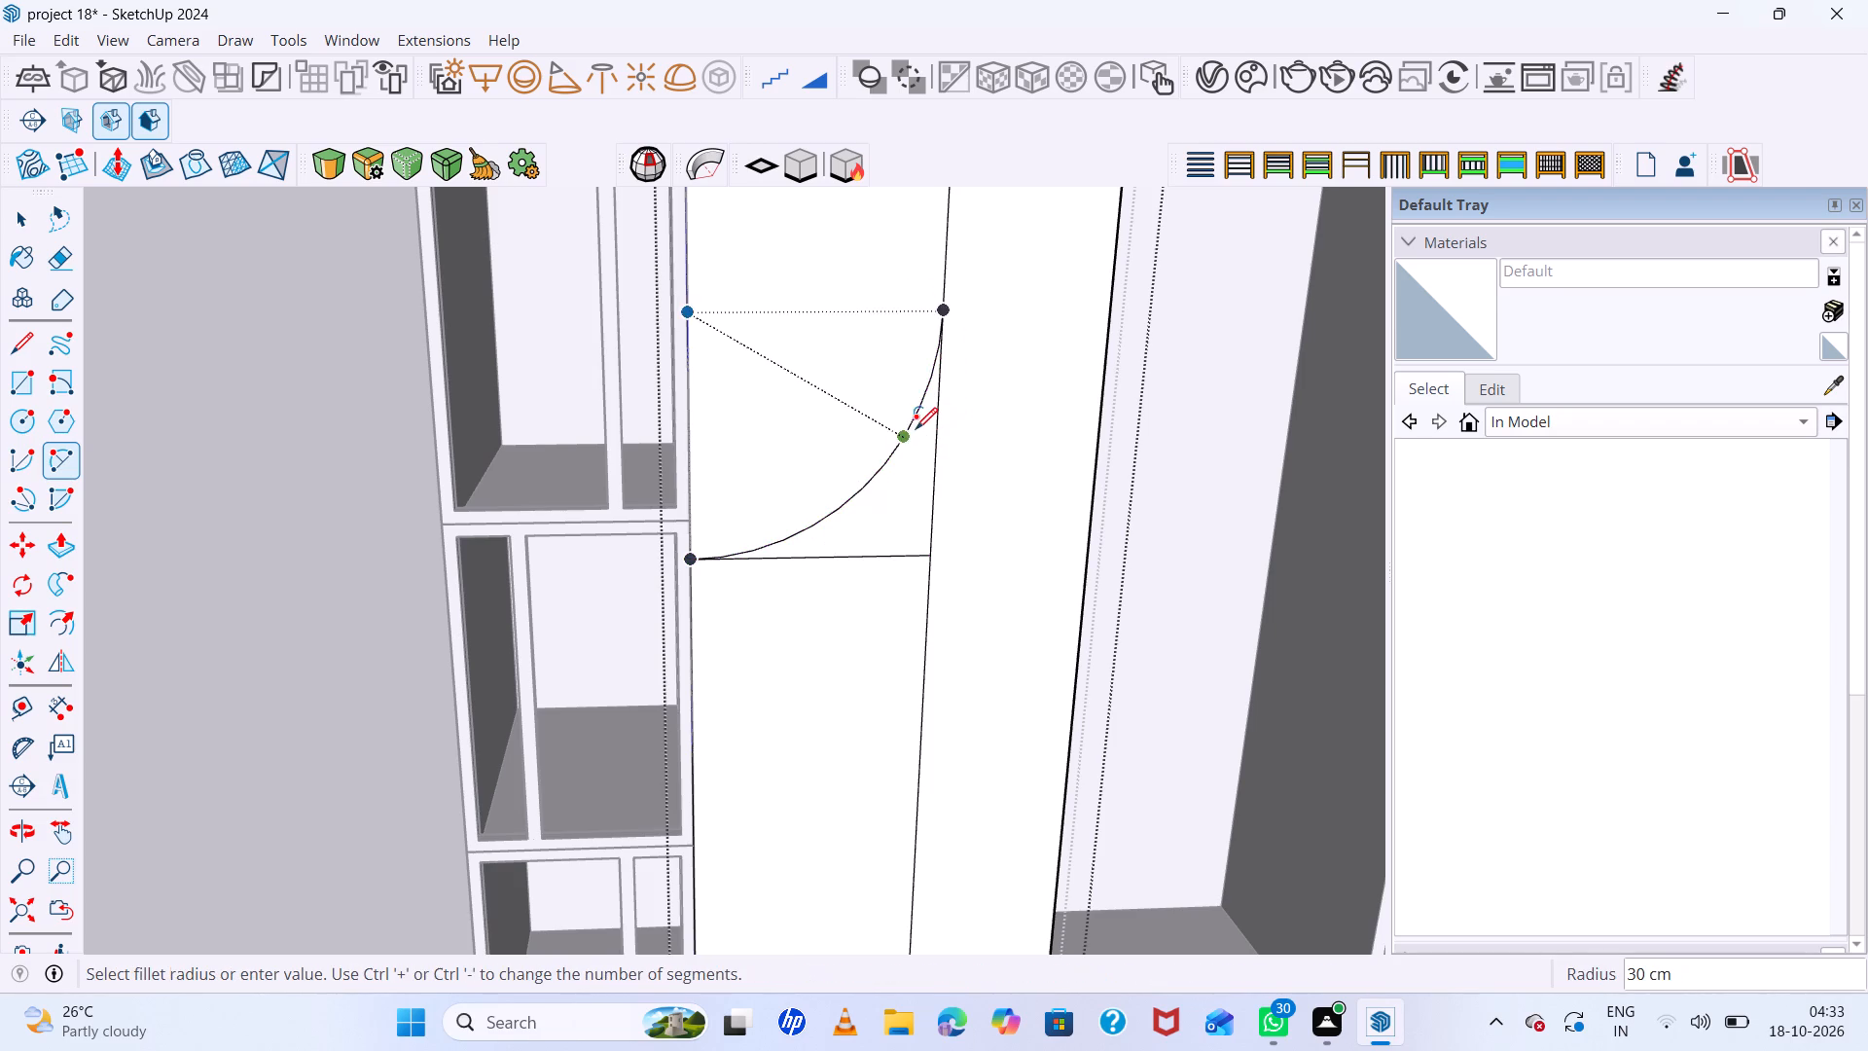
# Erase the horizontal line and the part of the vertical dividing line below the arc on the door.
pyautogui.scroll(-7, 936, 458)
pyautogui.scroll(5, 935, 530)
pyautogui.moveTo(936, 525); pyautogui.dragTo(812, 521, button='middle')
pyautogui.scroll(1, 812, 521)
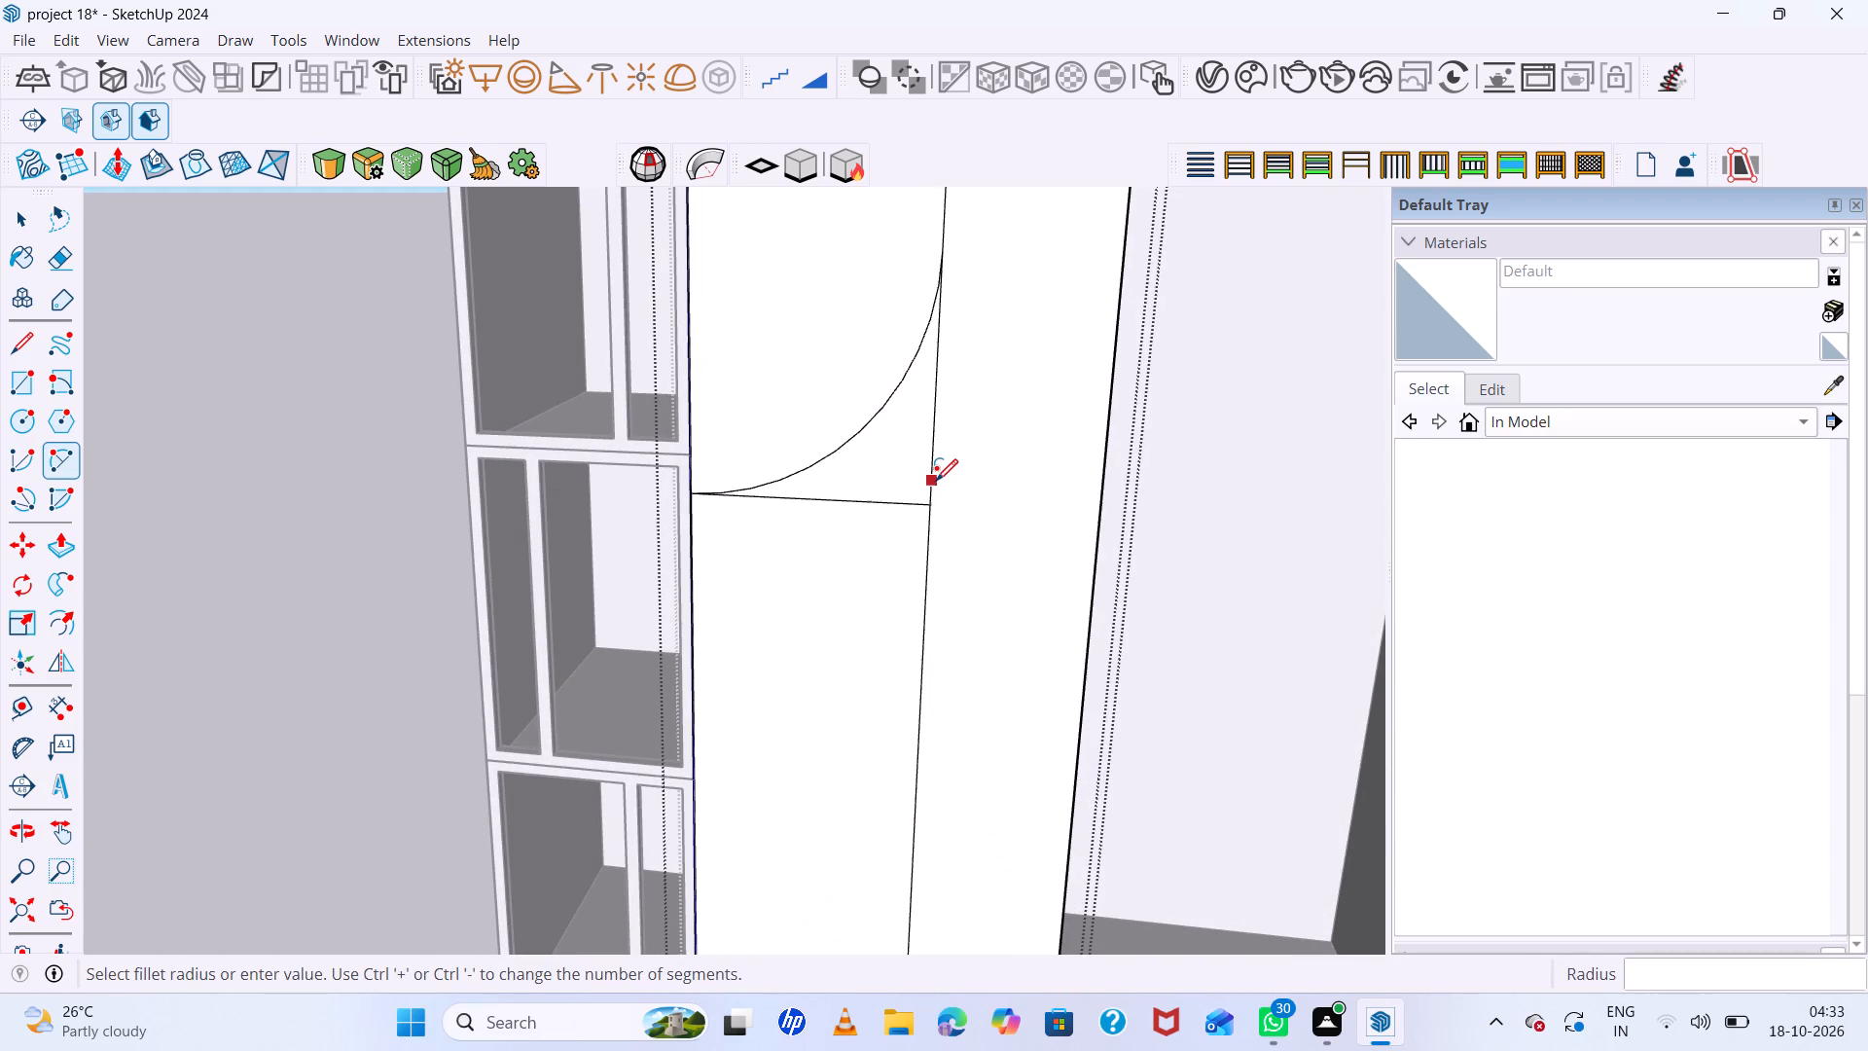
pyautogui.press('e')
pyautogui.moveTo(947, 452); pyautogui.dragTo(903, 481)
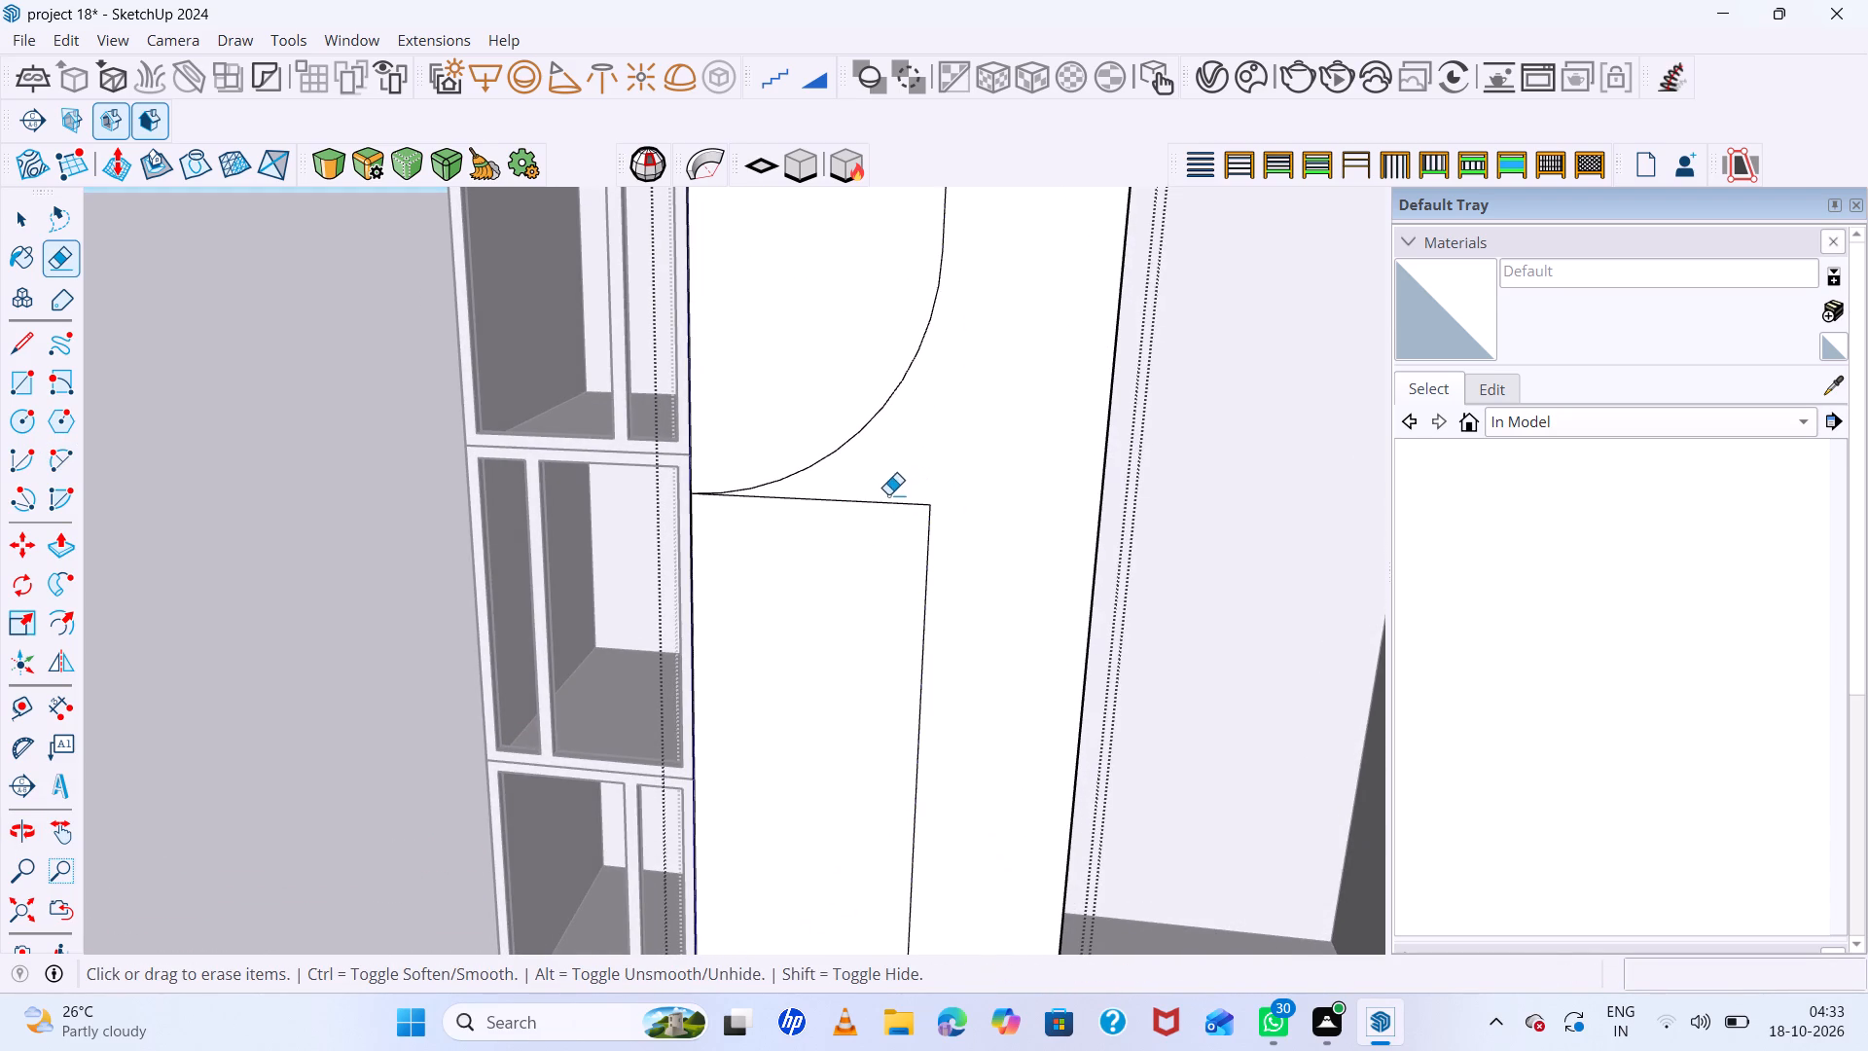
pyautogui.moveTo(887, 497); pyautogui.dragTo(870, 505)
pyautogui.scroll(-8, 903, 512)
pyautogui.click(916, 517)
pyautogui.scroll(-6, 952, 525)
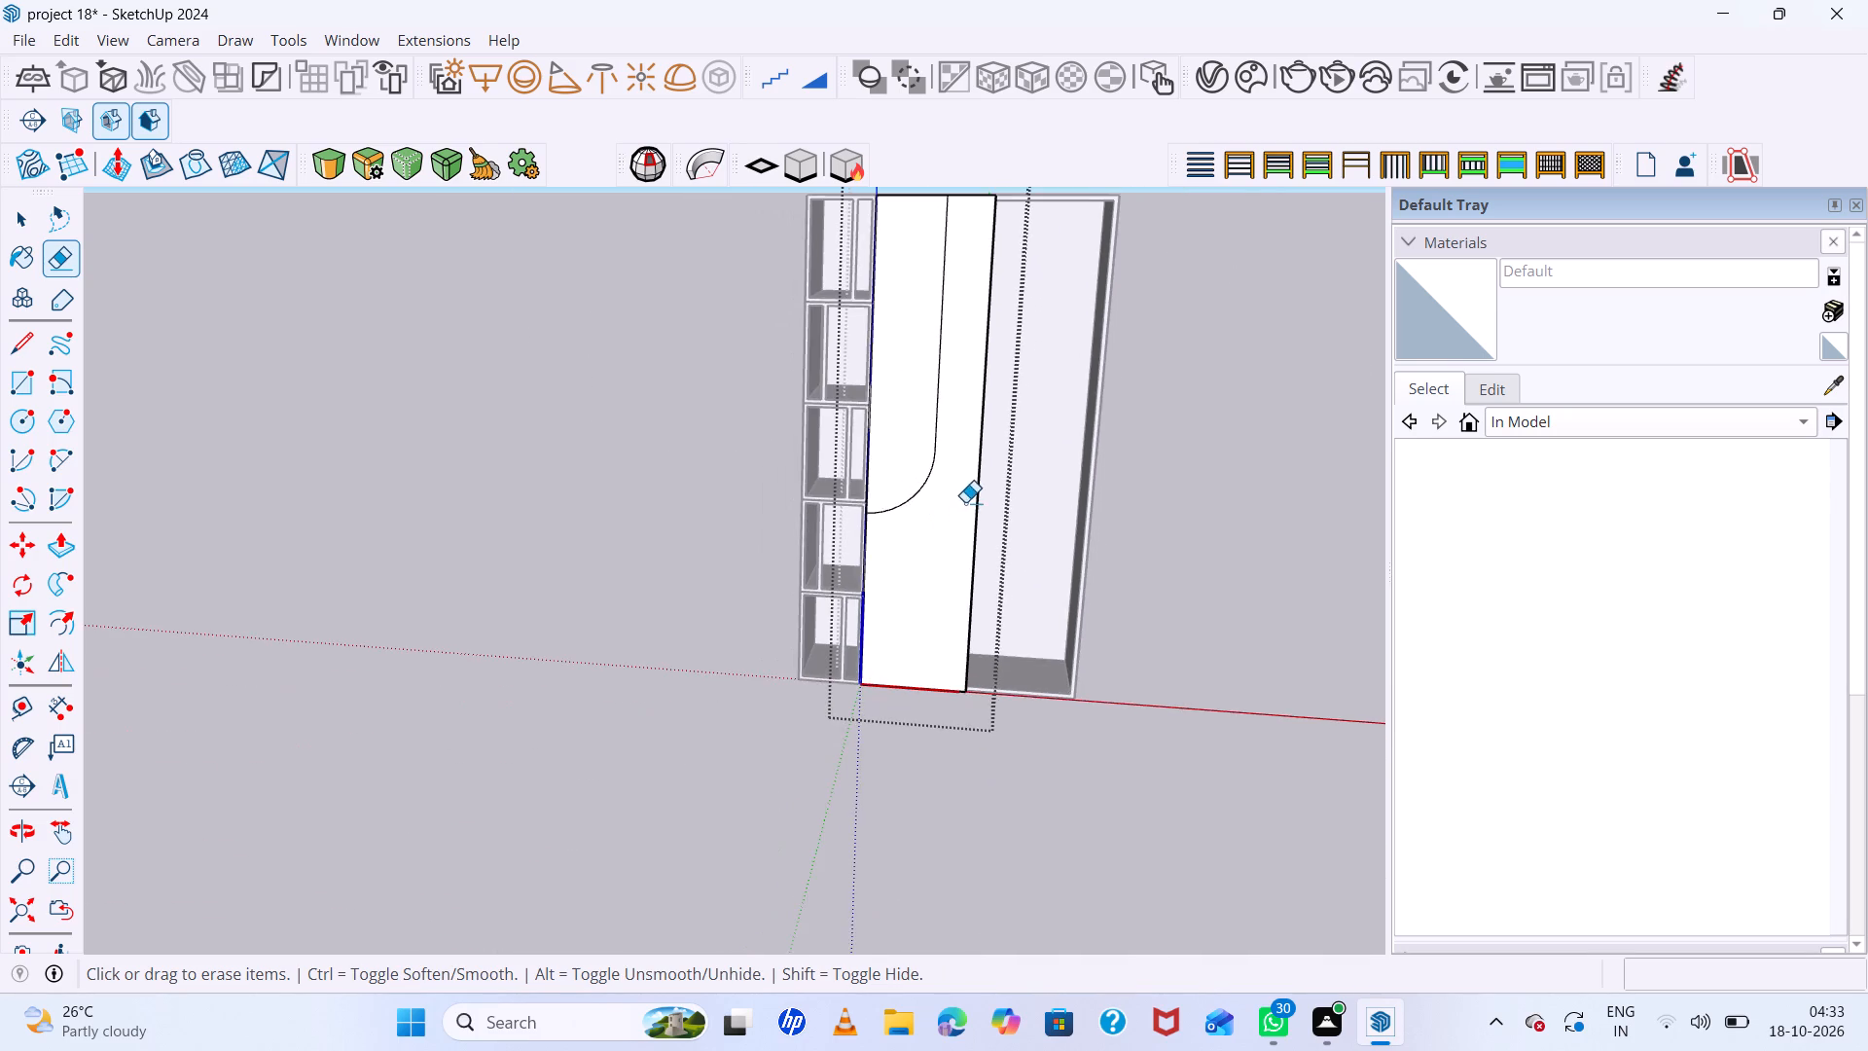
# Examine the door's split by selecting the face above the arc and viewing it from different sides.
pyautogui.moveTo(966, 510); pyautogui.dragTo(995, 624, button='middle')
pyautogui.scroll(1, 994, 614)
pyautogui.scroll(-8, 994, 604)
pyautogui.press('space')
pyautogui.click(958, 493)
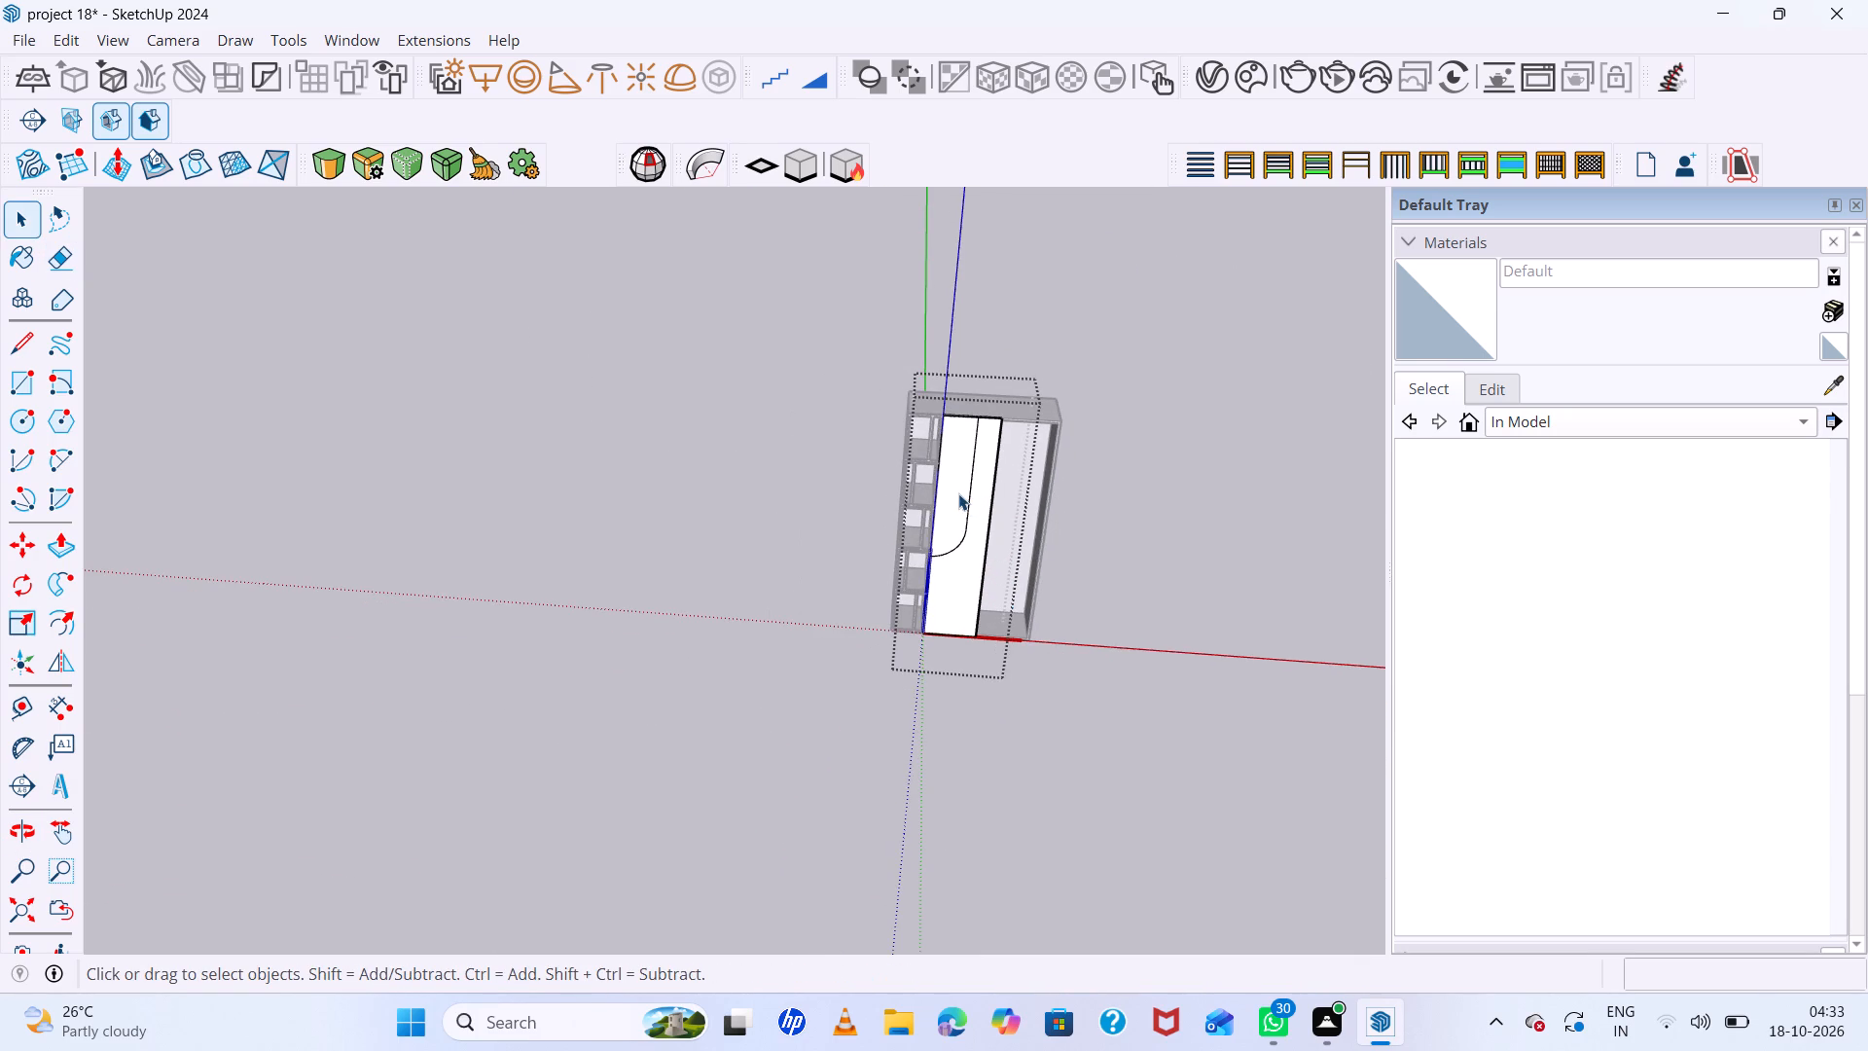
pyautogui.scroll(5, 958, 493)
pyautogui.moveTo(1075, 557); pyautogui.dragTo(905, 390, button='middle')
pyautogui.middleClick(905, 390)
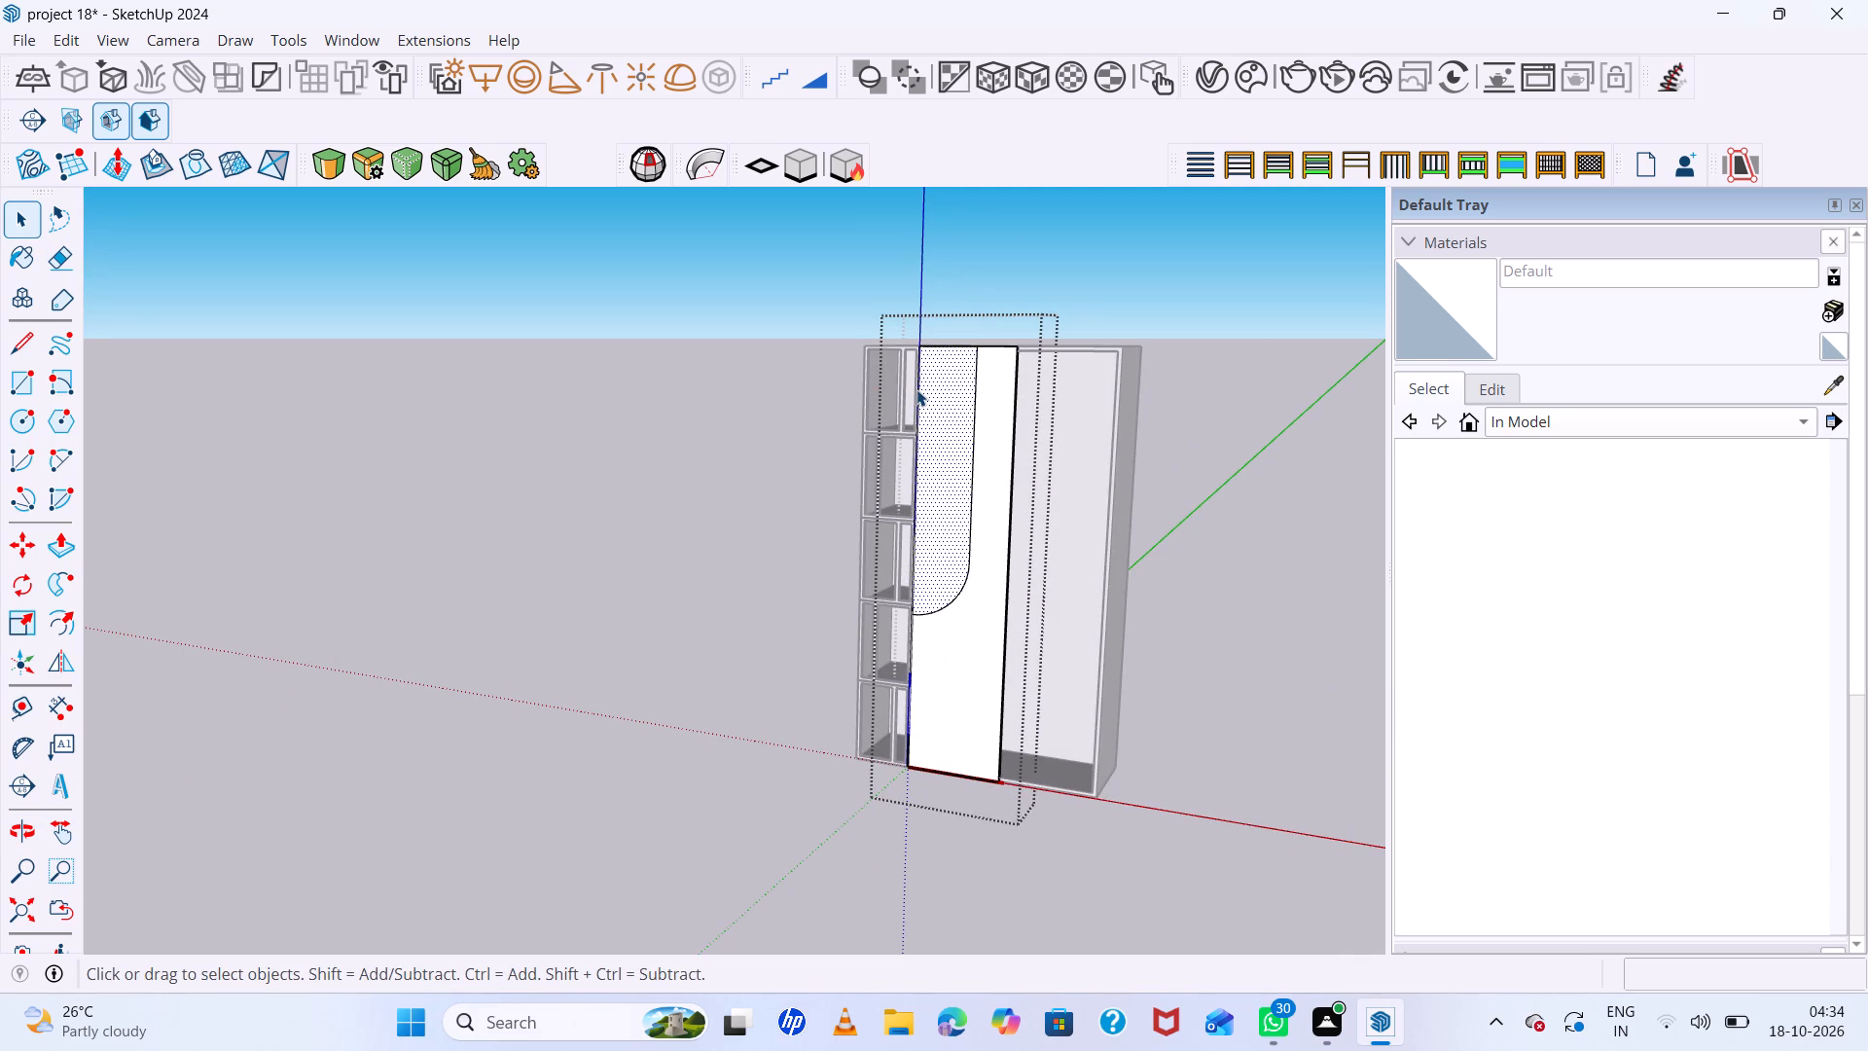
pyautogui.scroll(-2, 1017, 533)
pyautogui.scroll(8, 997, 591)
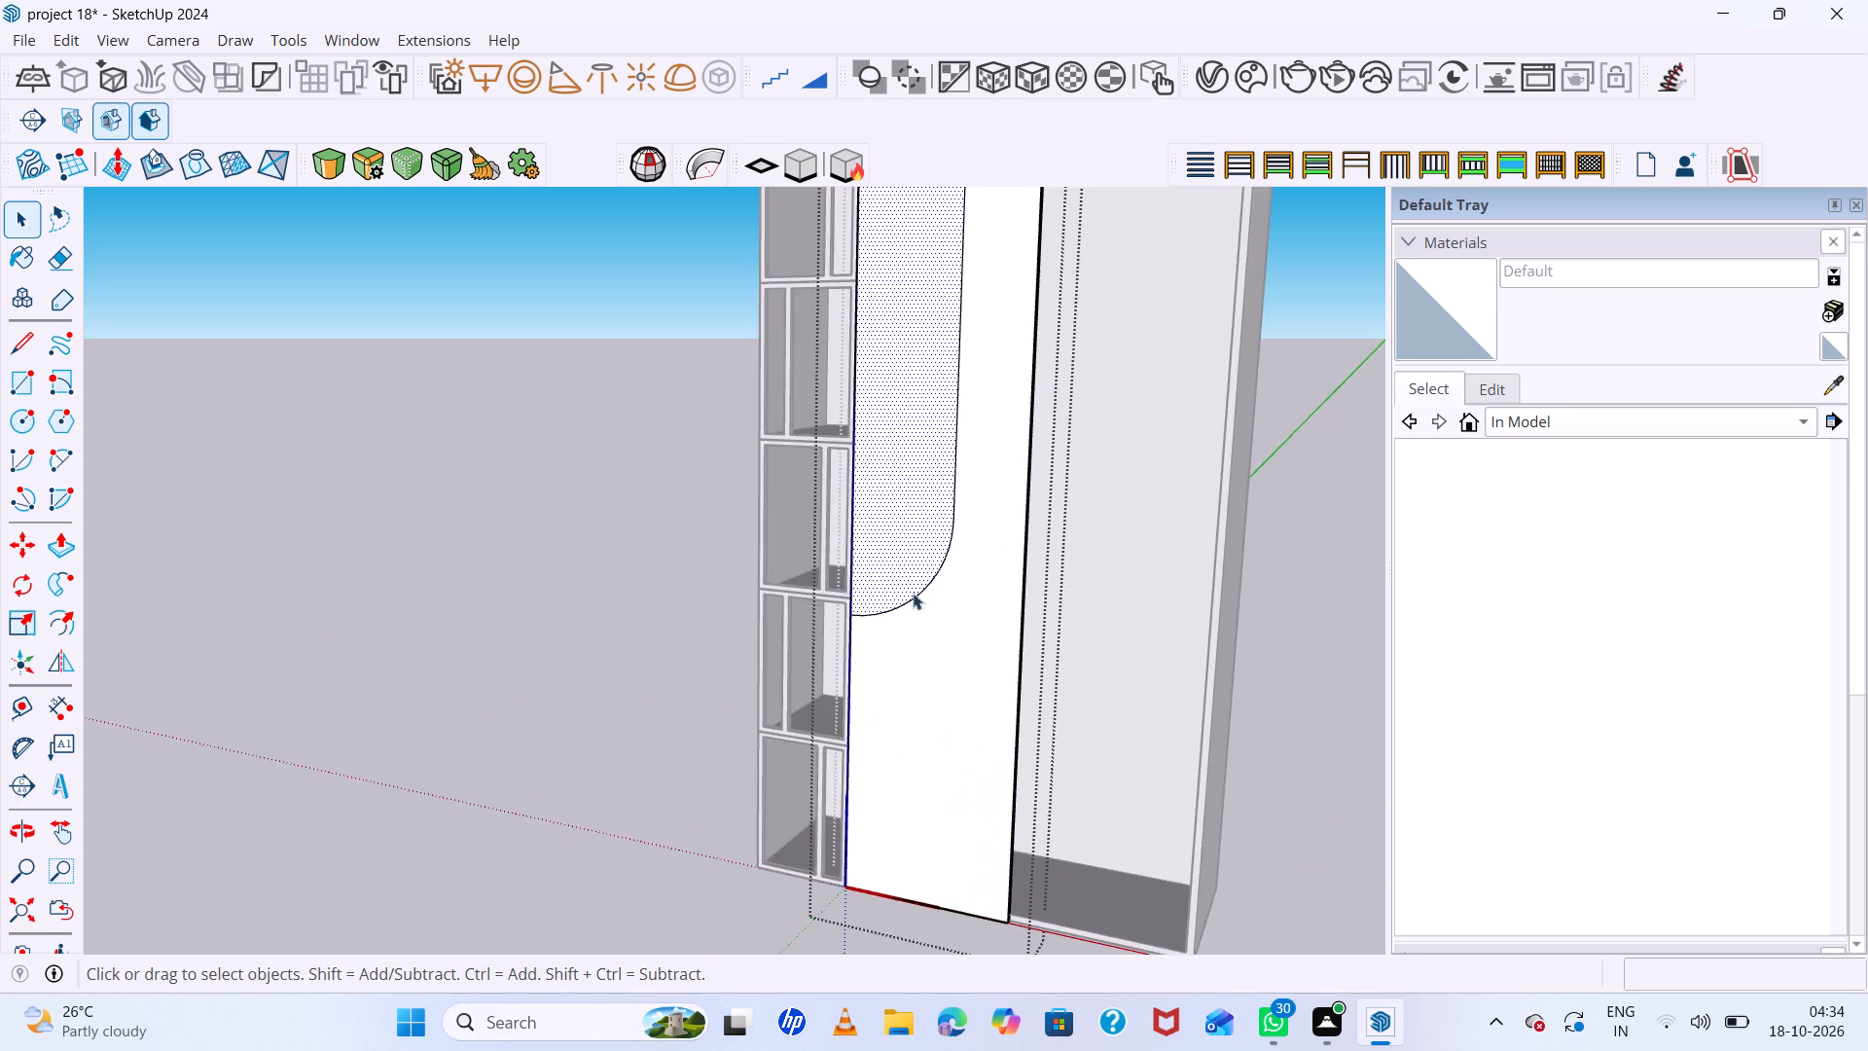
pyautogui.moveTo(910, 592); pyautogui.dragTo(1060, 591, button='middle')
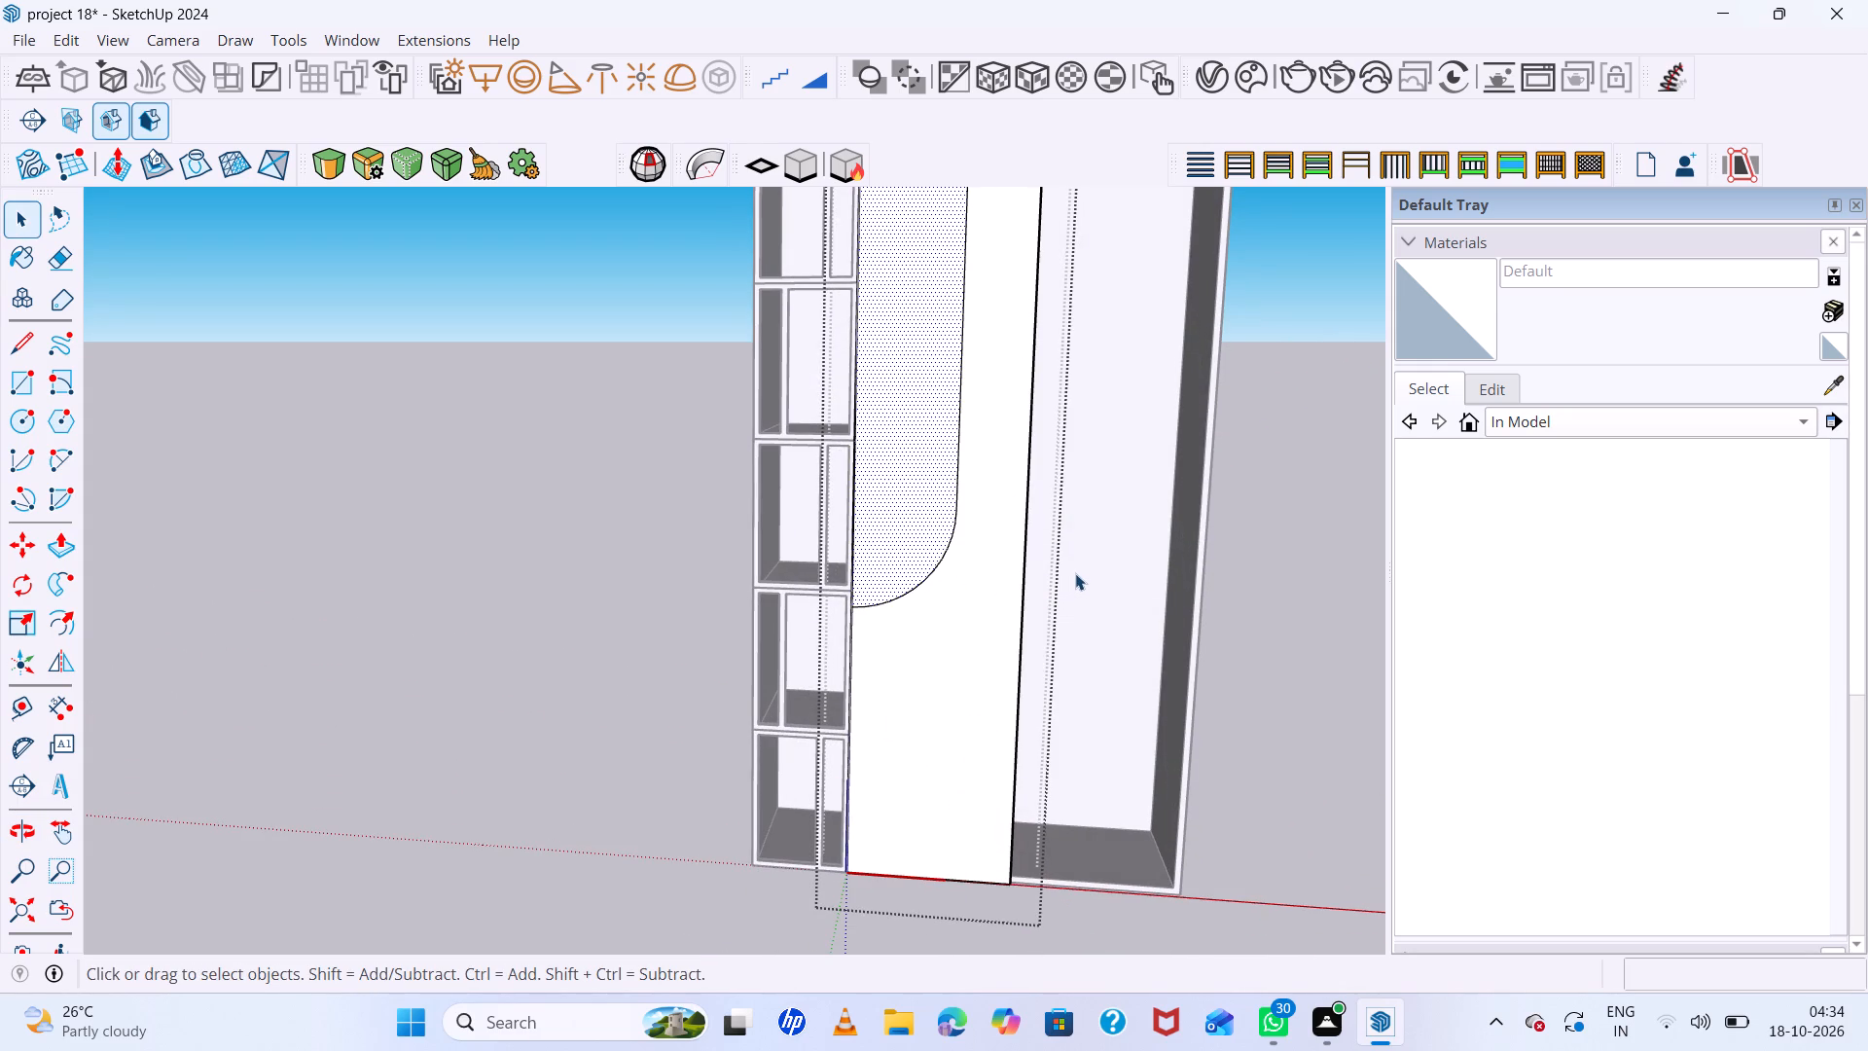
# Undo the line erasures and the 30 cm arc on the door.
pyautogui.hotkey('ctrl', 'z')
pyautogui.hotkey('ctrl', 'z')
pyautogui.hotkey('ctrl', 'z')
pyautogui.hotkey('ctrl', 'z')
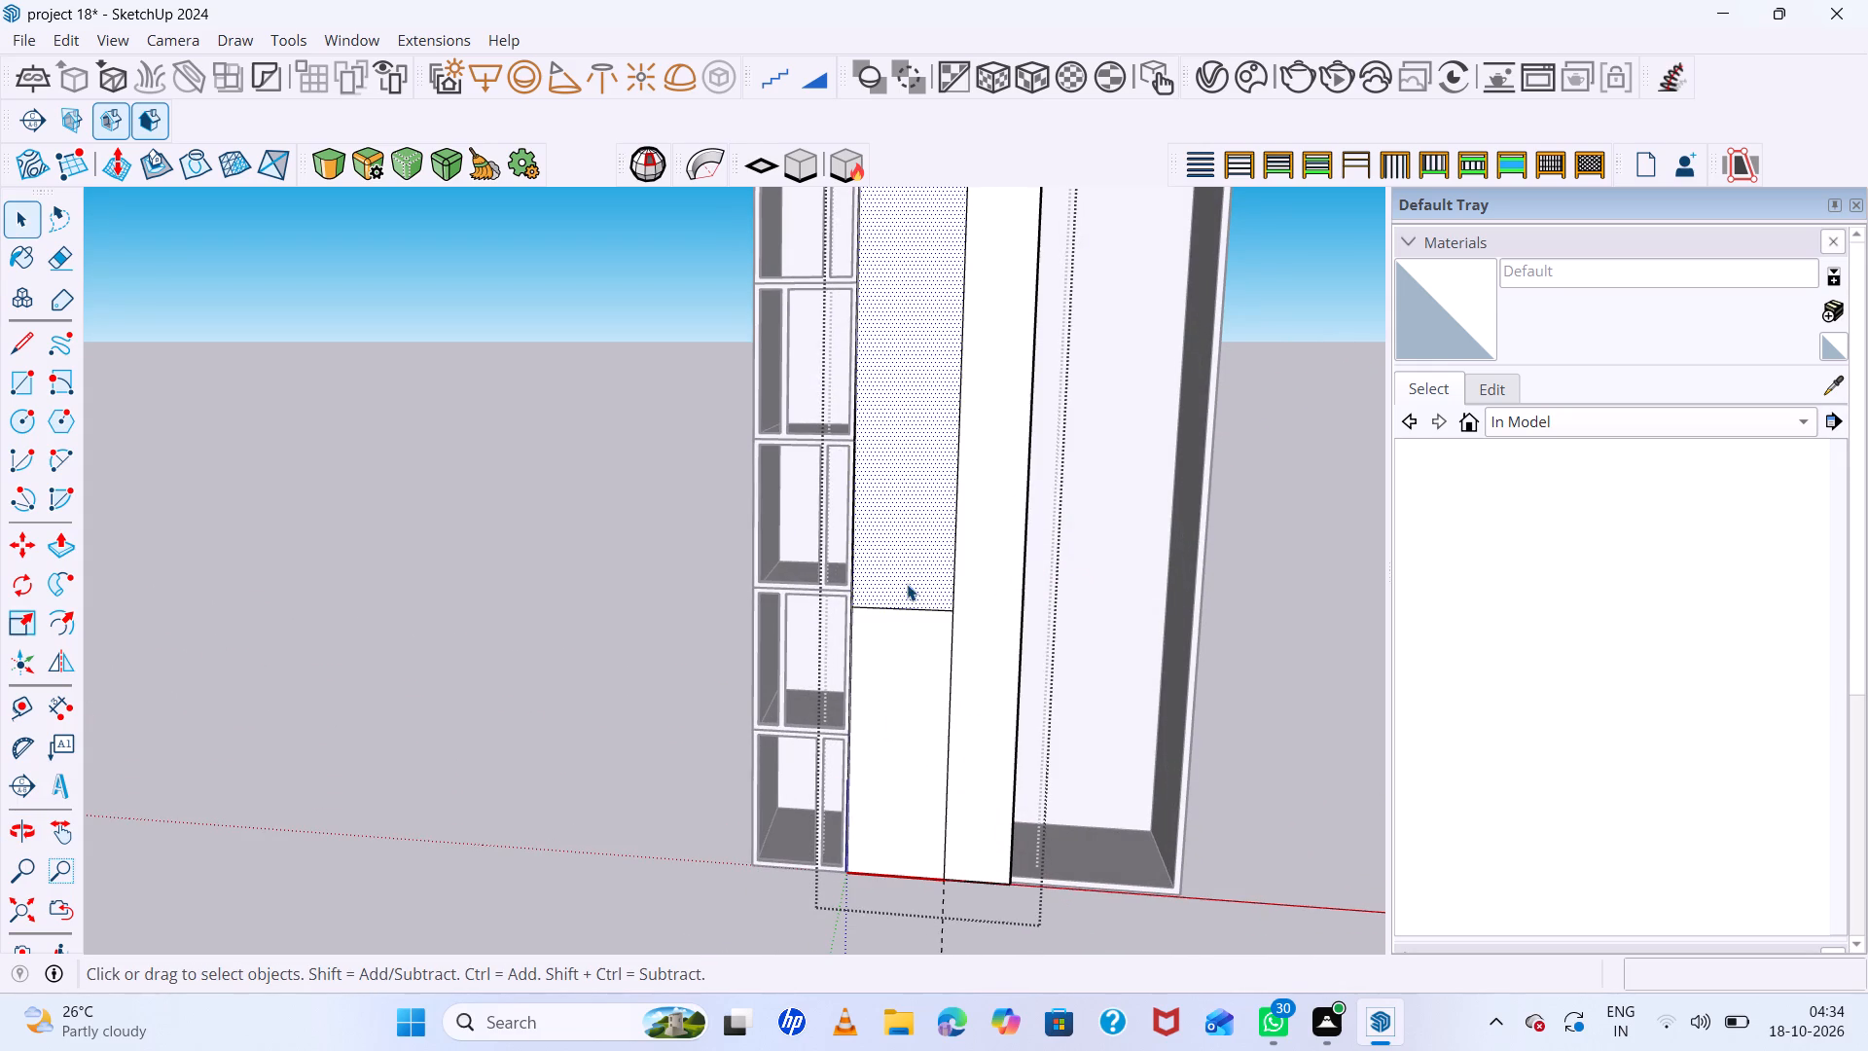
# Draw an arc from the horizontal line's compartment-side end to the vertical dividing line, about 38 cm long with about 7 cm bulge.
pyautogui.press('a')
pyautogui.scroll(6, 828, 600)
pyautogui.click(876, 613)
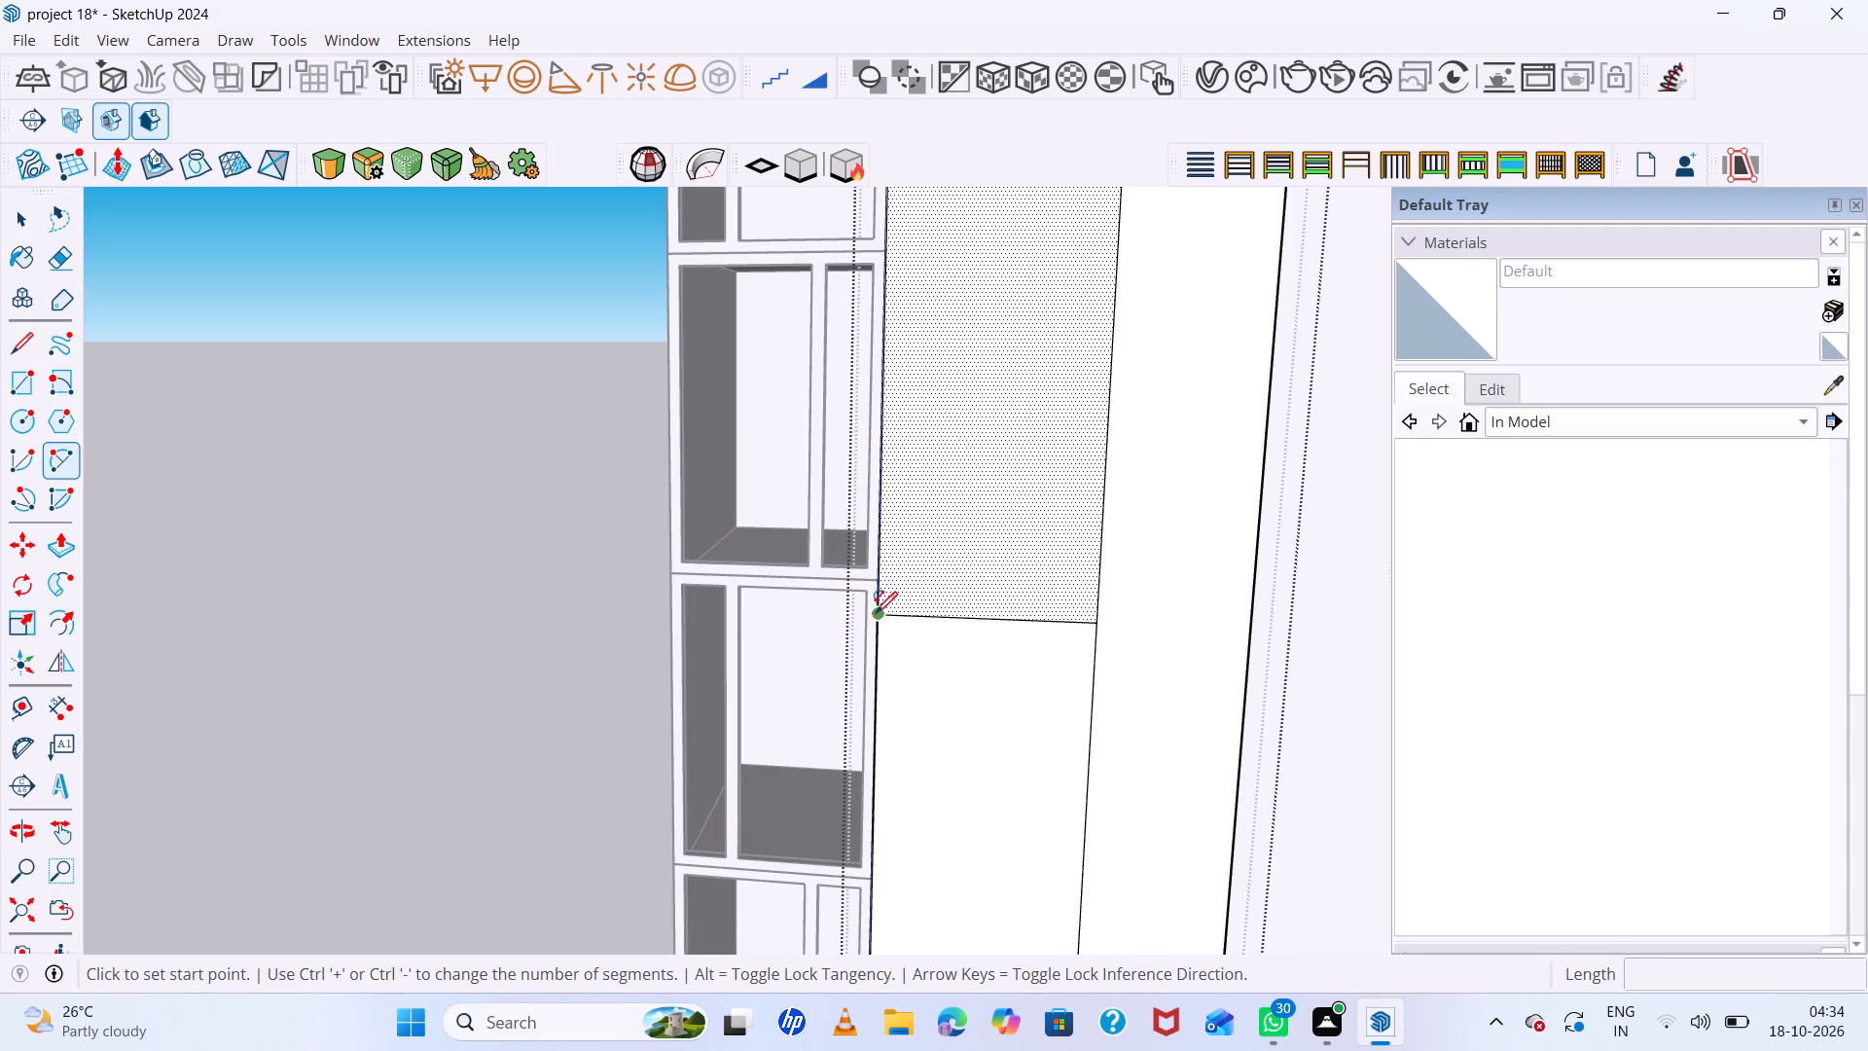
pyautogui.click(1105, 452)
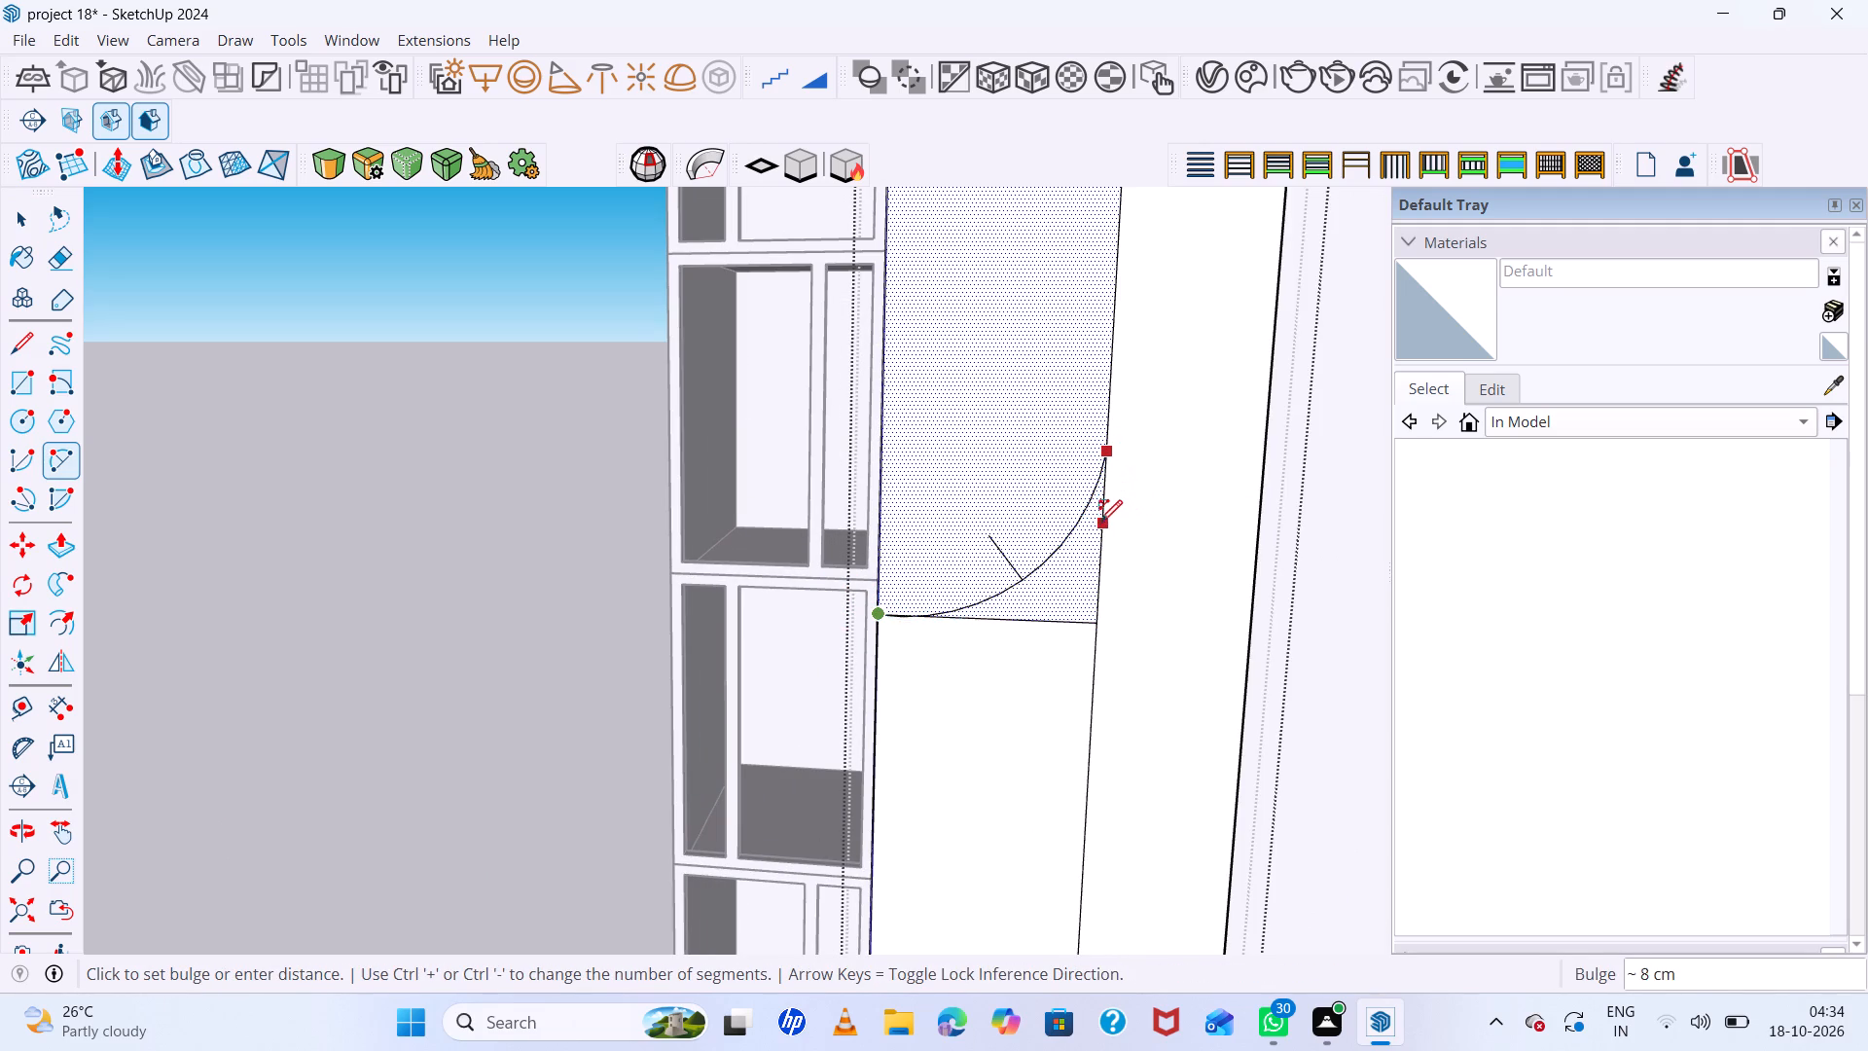
pyautogui.click(1097, 521)
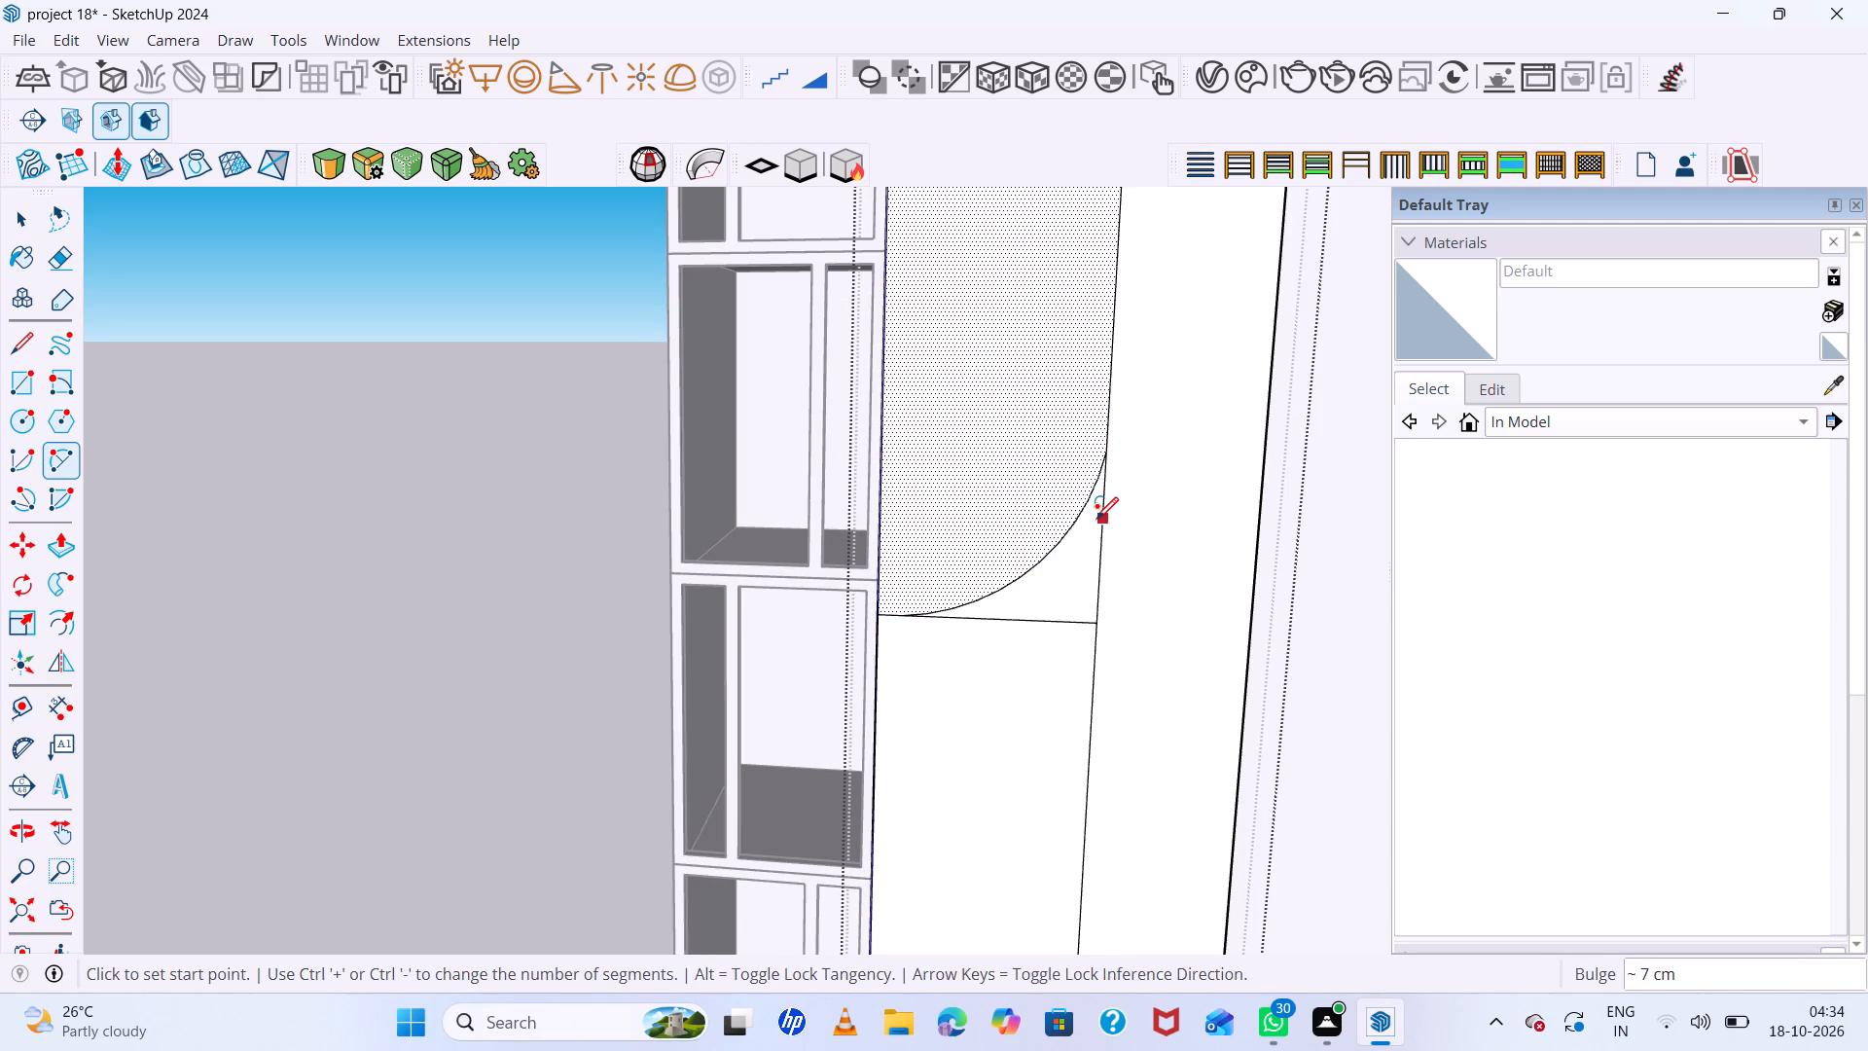
# Erase the horizontal line and the part of the vertical dividing line below the new arc.
pyautogui.press('space')
pyautogui.press('e')
pyautogui.moveTo(1120, 558); pyautogui.dragTo(1079, 652)
pyautogui.moveTo(1092, 642); pyautogui.dragTo(1095, 652)
pyautogui.scroll(-7, 1100, 633)
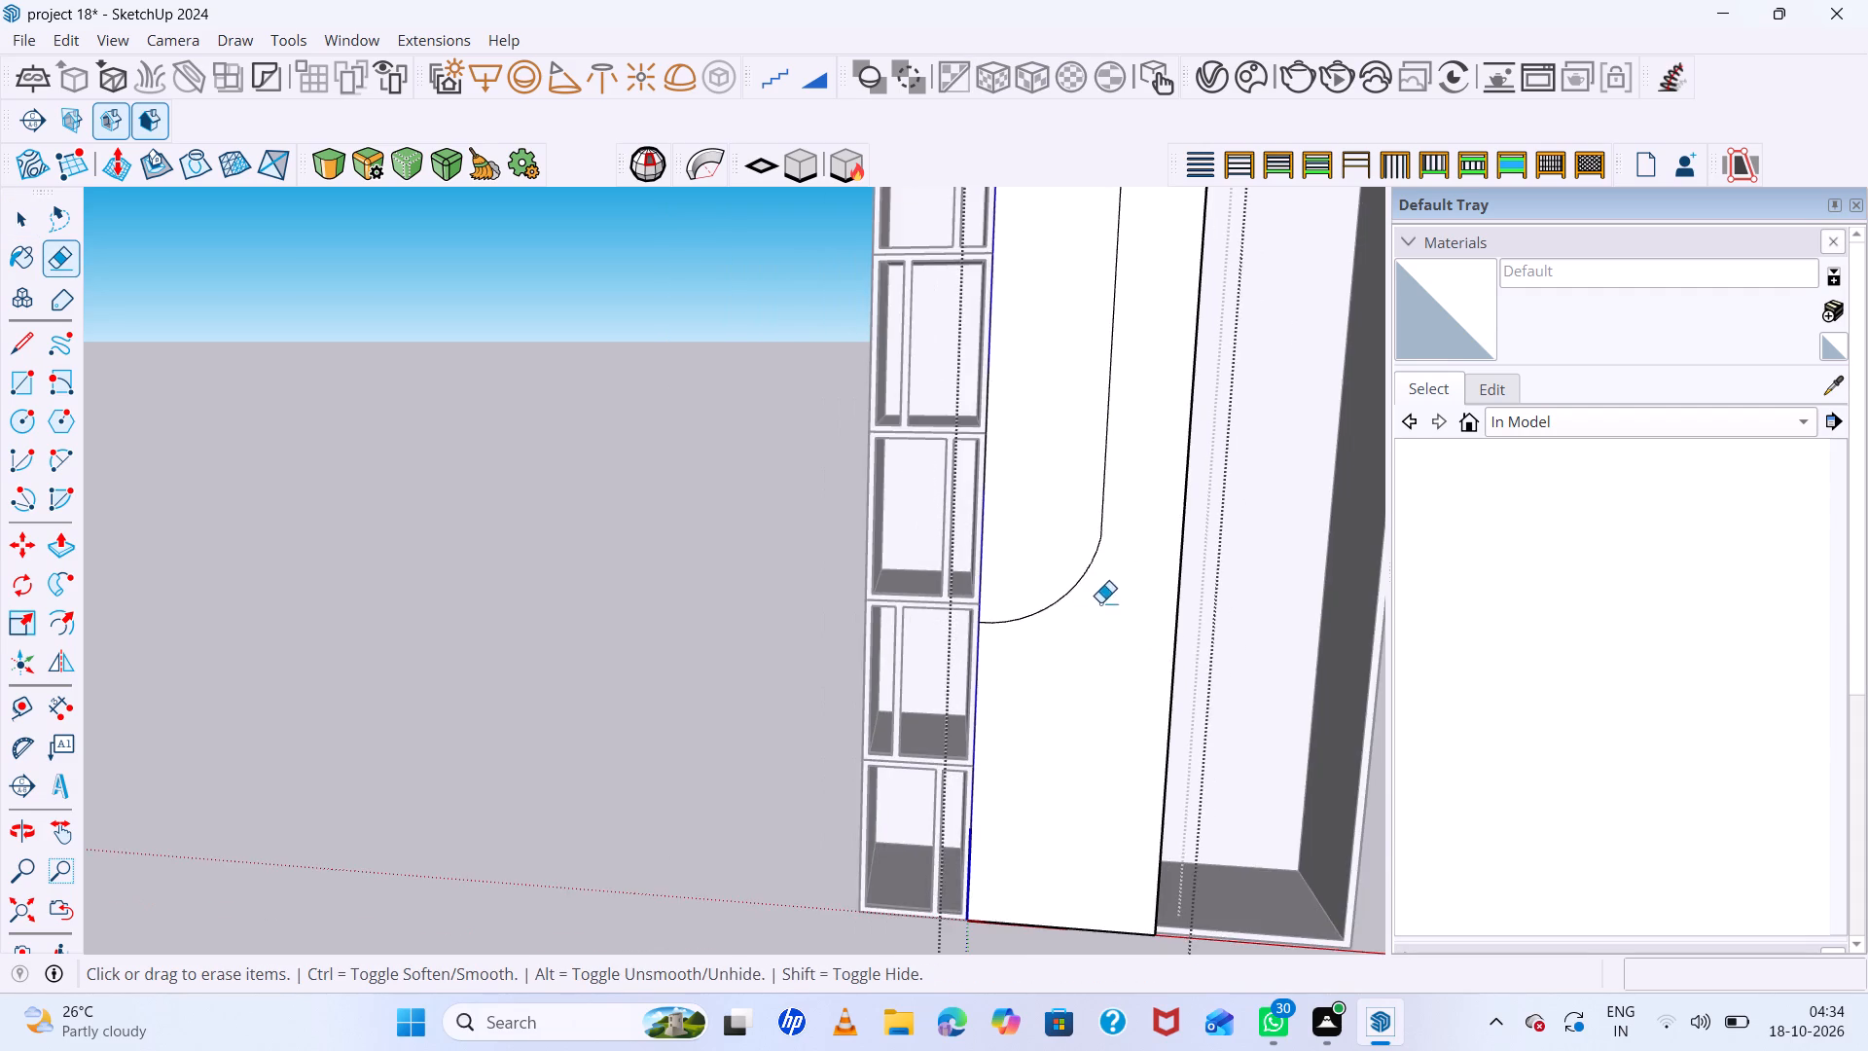
# Inspect the door's redrawn curved division from several angles and select the face above the arc.
pyautogui.scroll(-17, 1029, 582)
pyautogui.scroll(1, 1156, 605)
pyautogui.moveTo(1156, 605); pyautogui.dragTo(1092, 602, button='middle')
pyautogui.scroll(9, 951, 500)
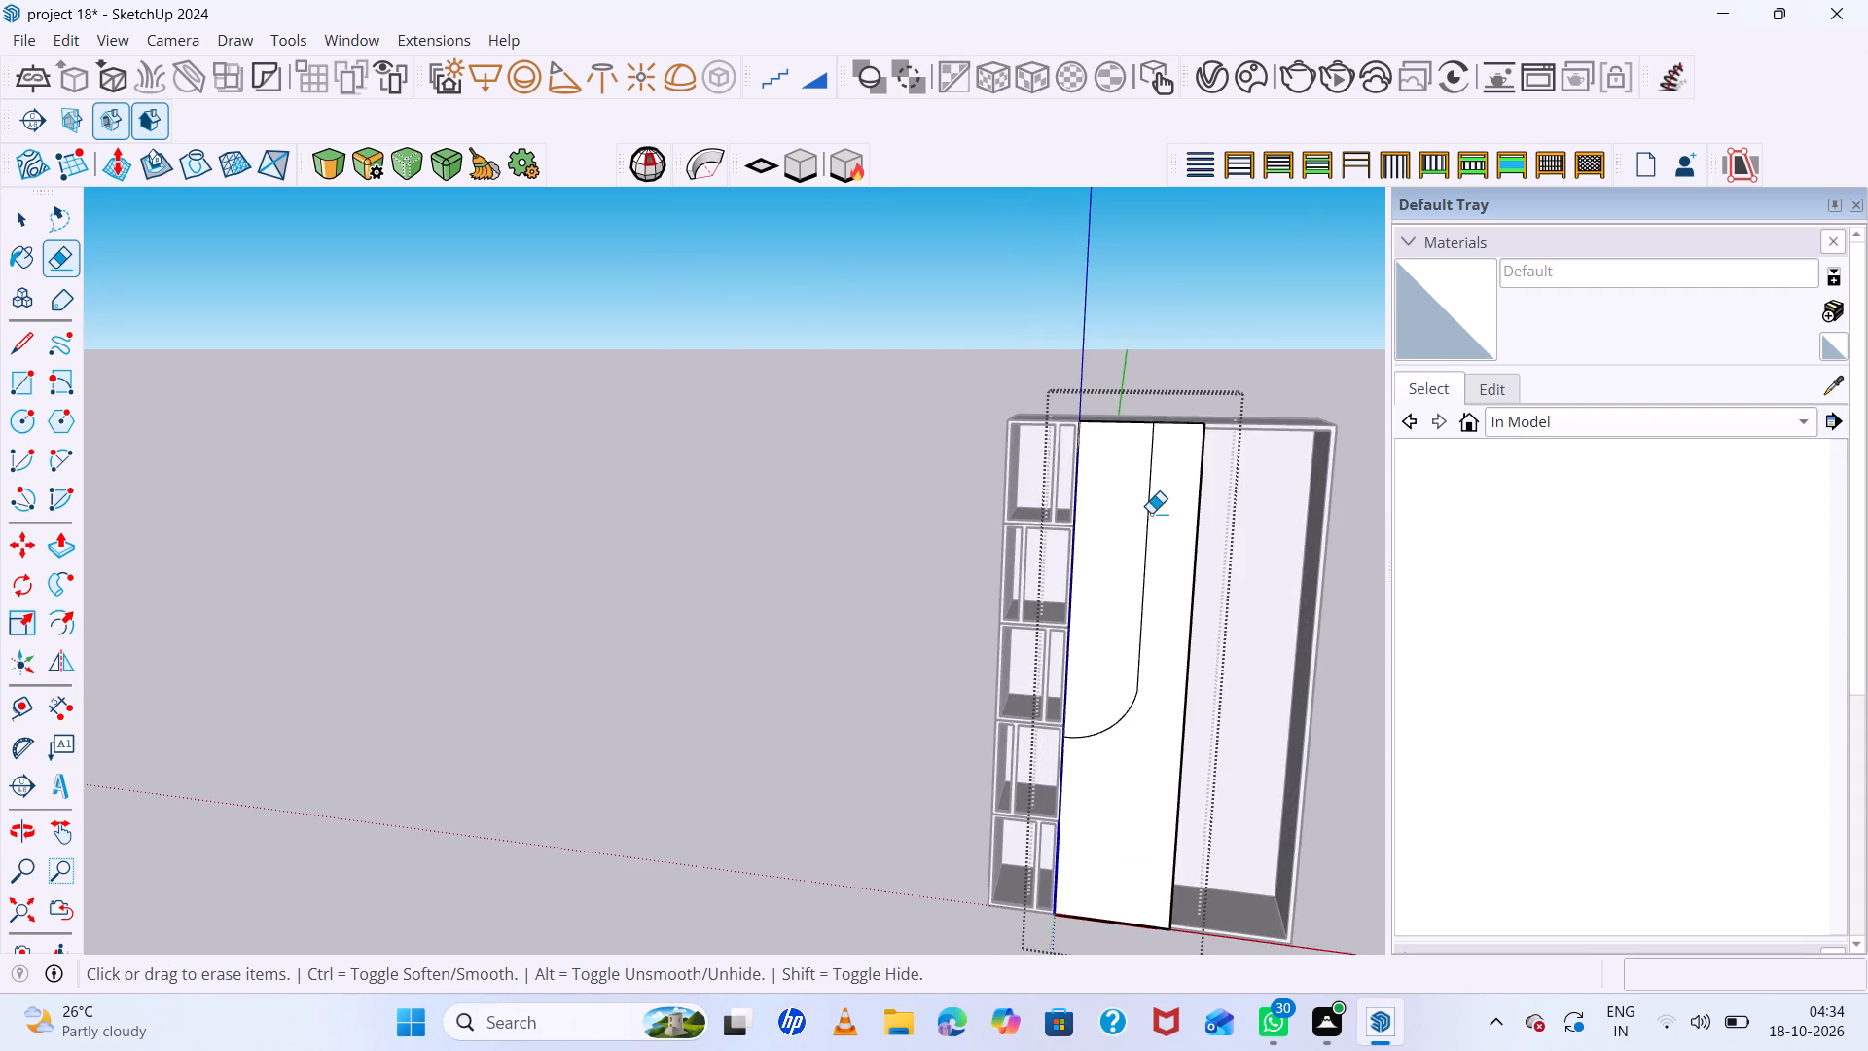
pyautogui.moveTo(1224, 551); pyautogui.dragTo(0, 0, button='middle')
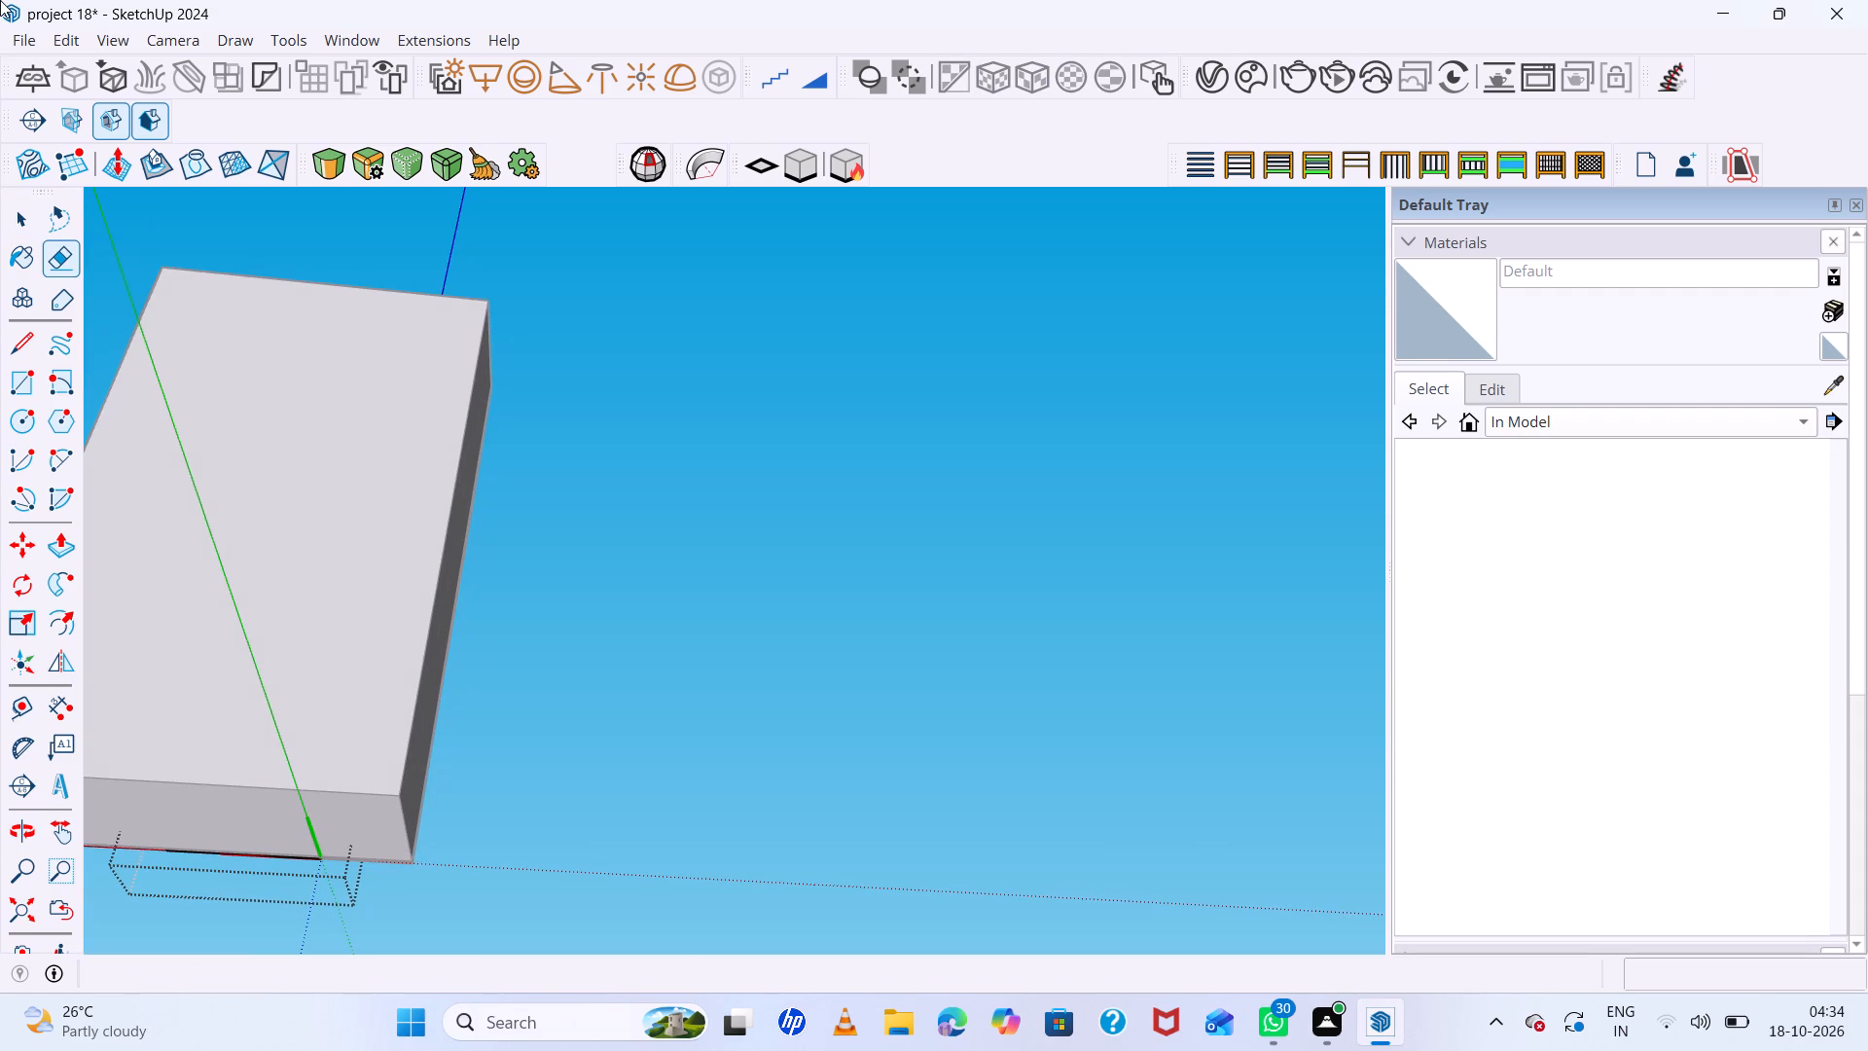
pyautogui.scroll(-1, 0, 0)
pyautogui.scroll(-14, 680, 327)
pyautogui.moveTo(533, 382); pyautogui.dragTo(1137, 477, button='middle')
pyautogui.scroll(3, 822, 365)
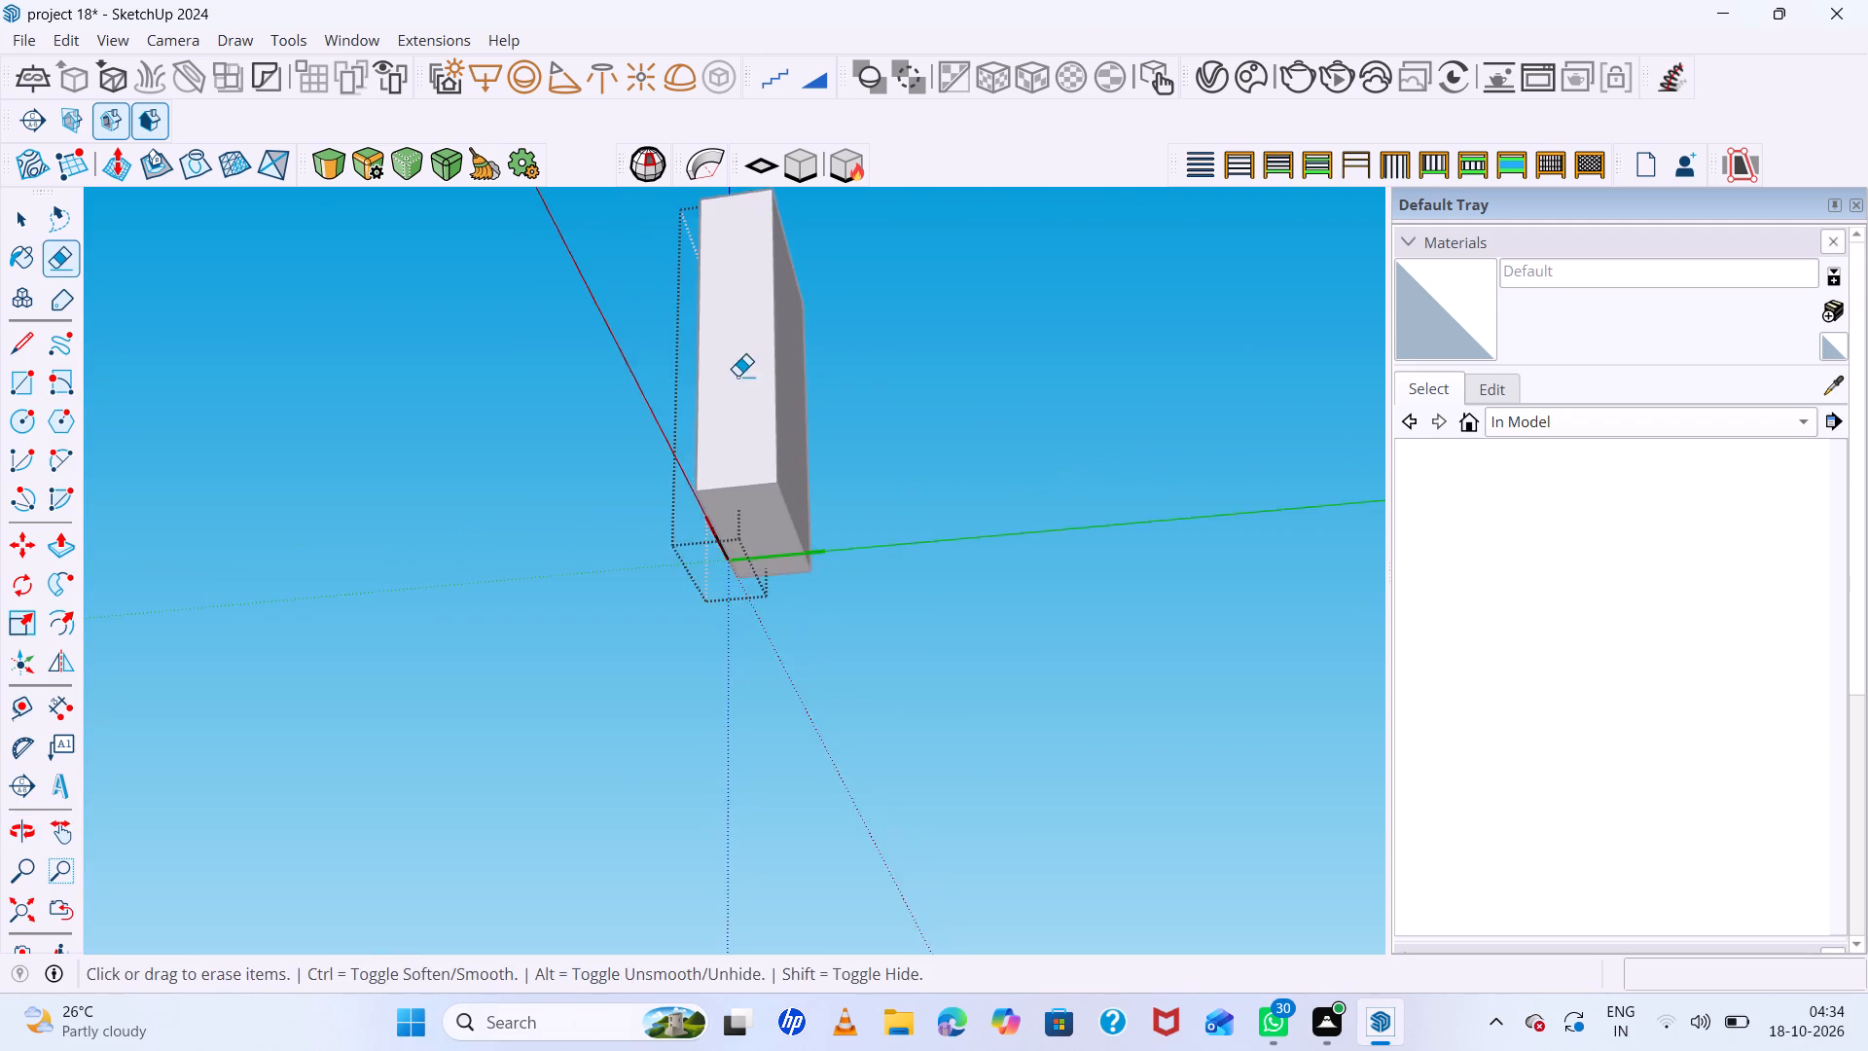
pyautogui.scroll(2, 737, 376)
pyautogui.moveTo(749, 385); pyautogui.dragTo(1193, 516, button='middle')
pyautogui.scroll(9, 858, 382)
pyautogui.moveTo(693, 415); pyautogui.dragTo(945, 507, button='middle')
pyautogui.middleClick(945, 507)
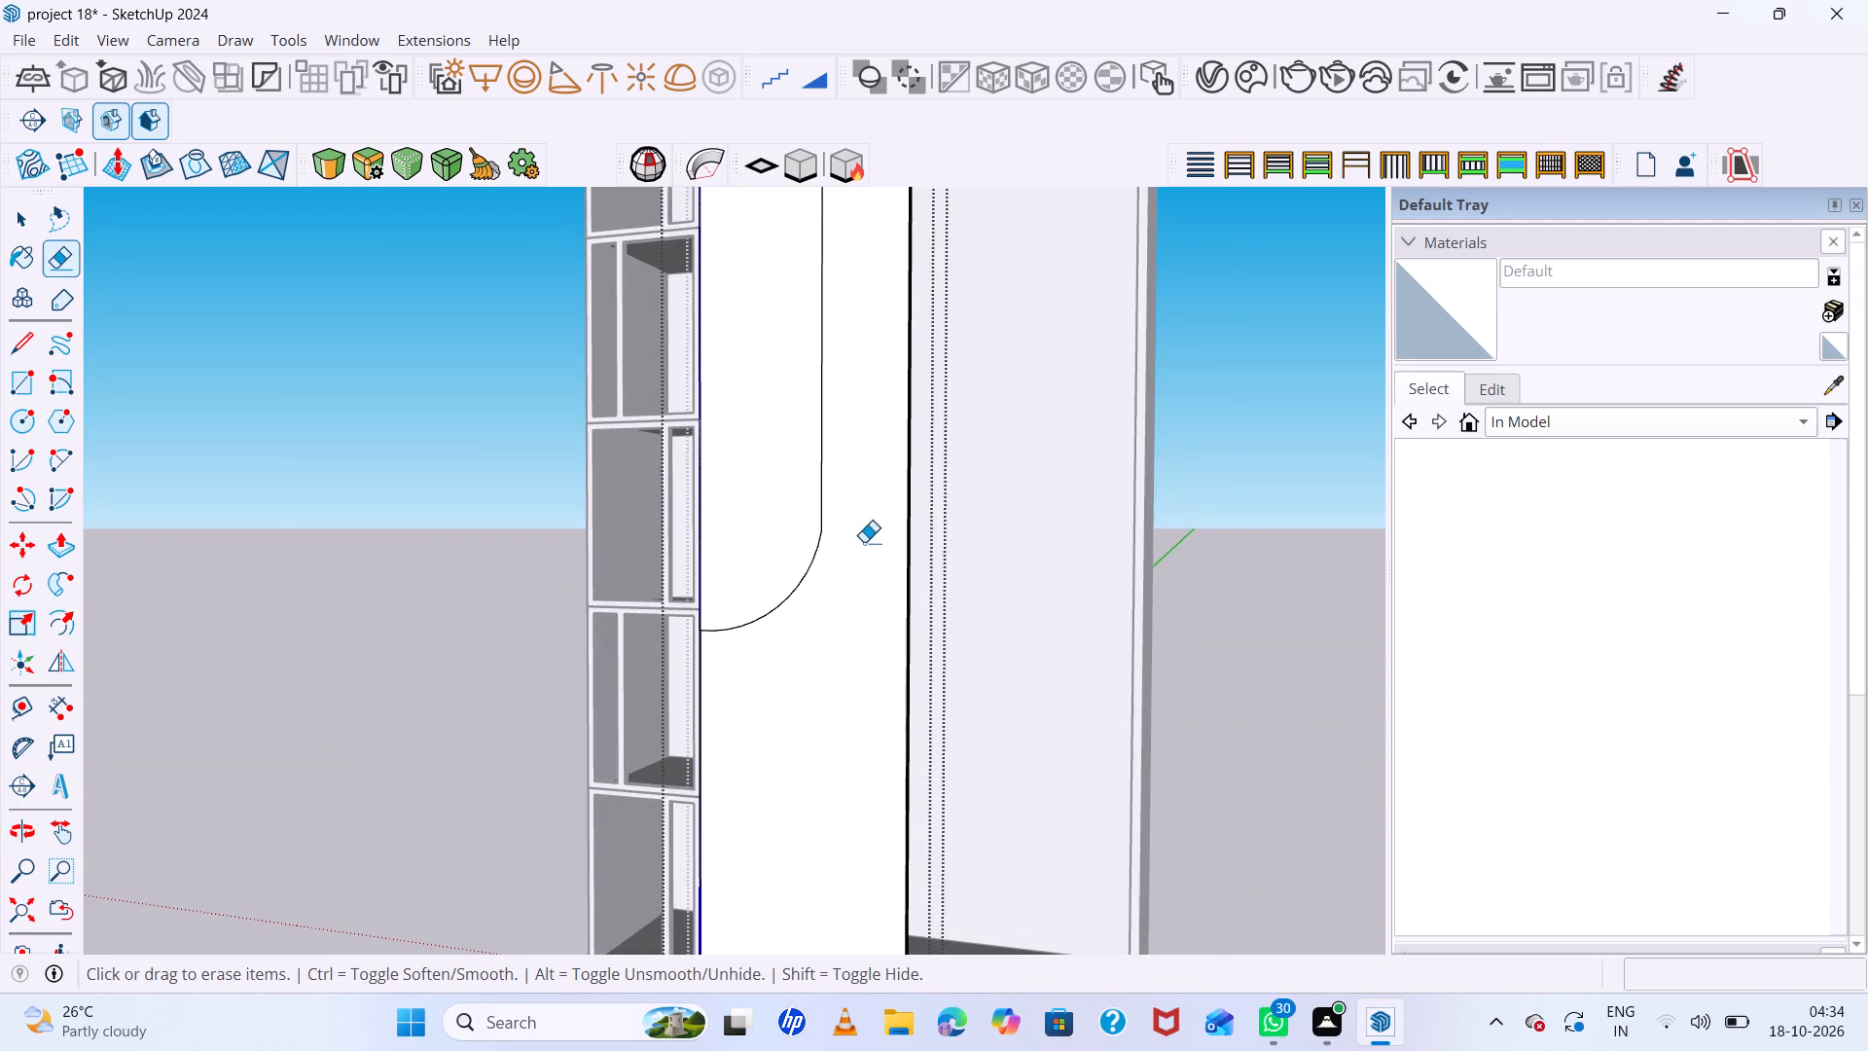
pyautogui.scroll(9, 845, 574)
pyautogui.scroll(-16, 841, 577)
pyautogui.scroll(1, 867, 574)
pyautogui.scroll(-6, 870, 575)
pyautogui.moveTo(877, 584); pyautogui.dragTo(965, 723, button='middle')
pyautogui.scroll(1, 965, 723)
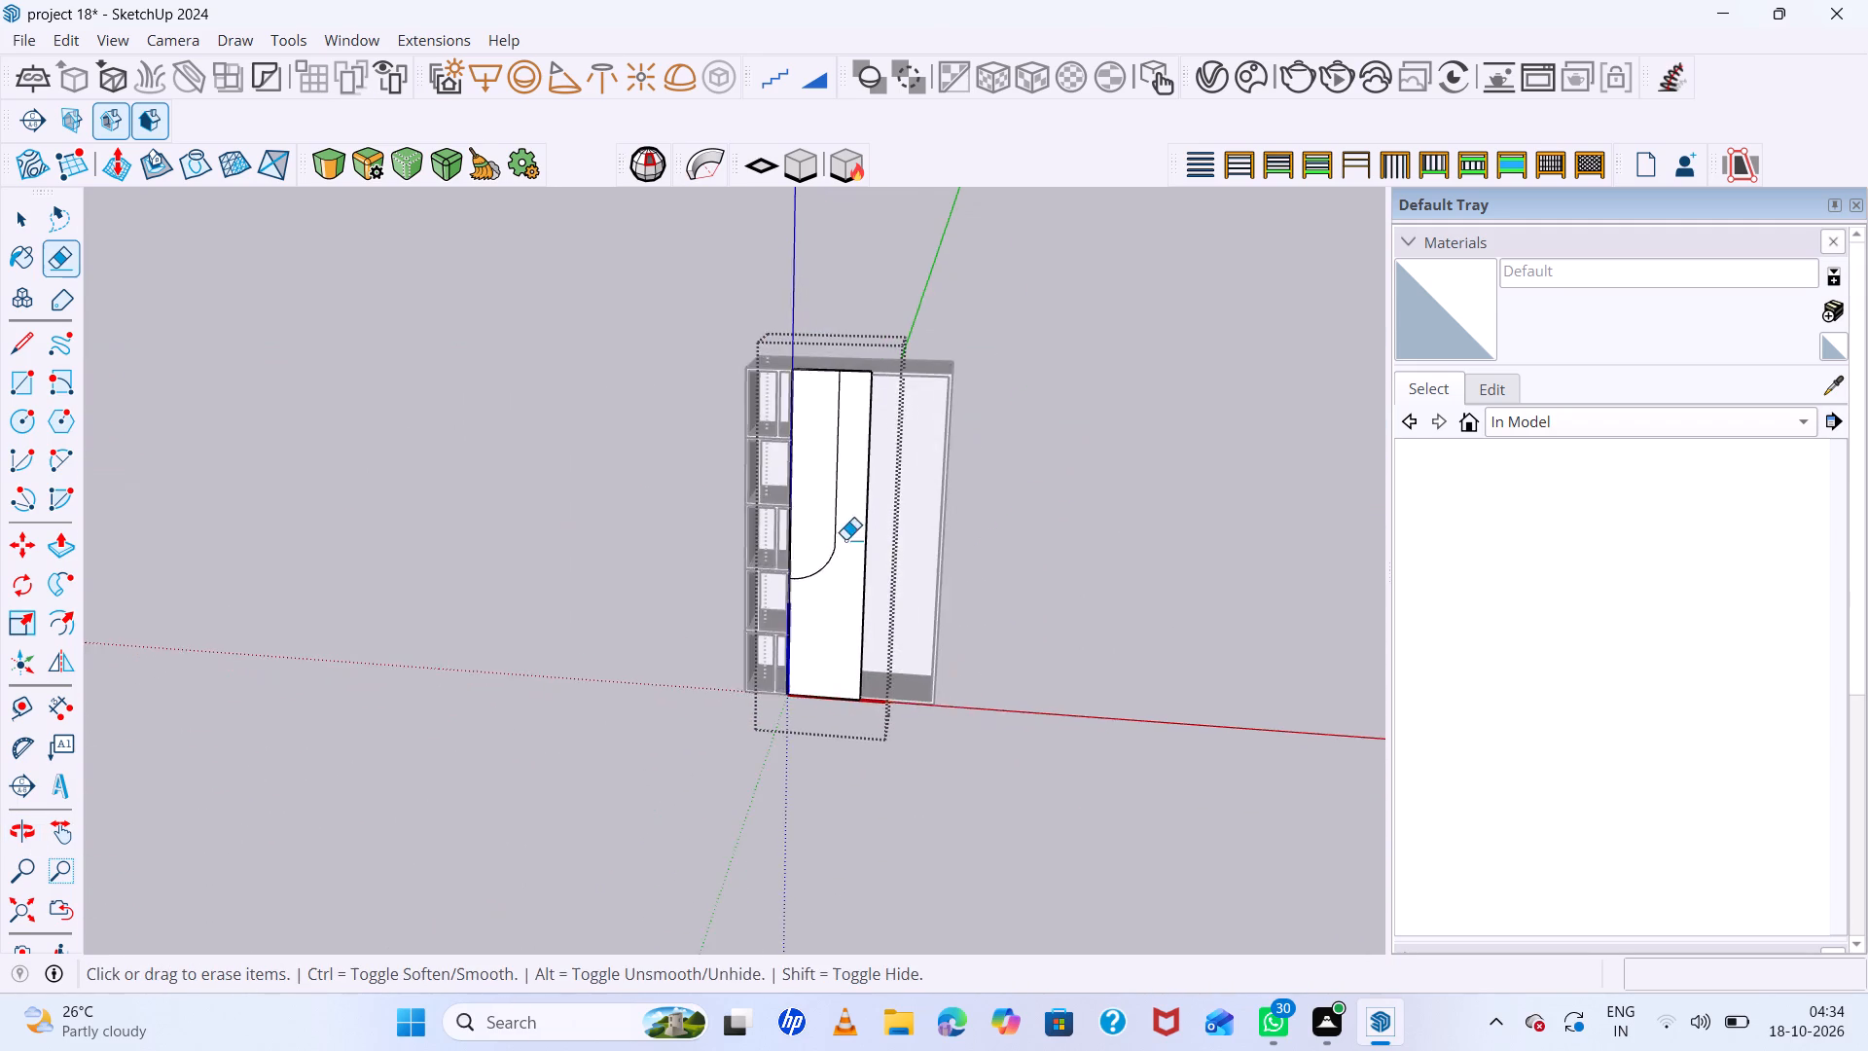
pyautogui.scroll(8, 830, 516)
pyautogui.press('space')
pyautogui.click(821, 474)
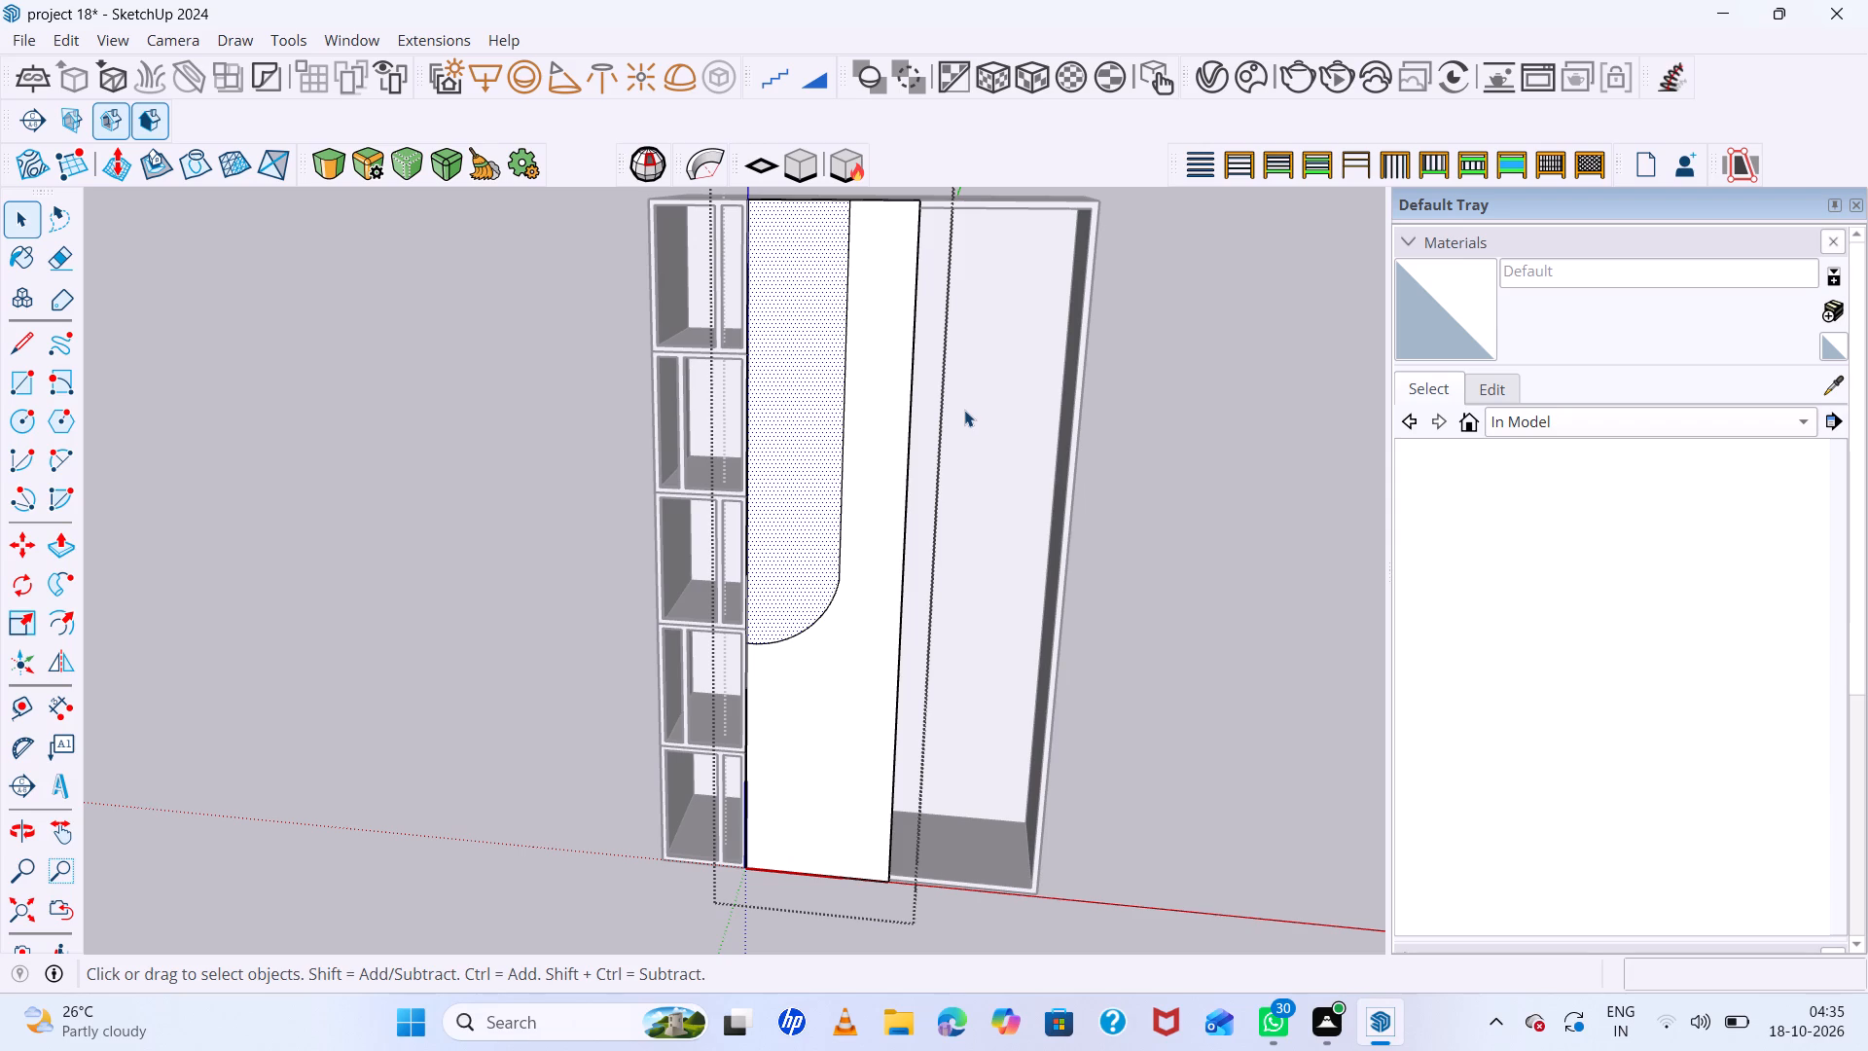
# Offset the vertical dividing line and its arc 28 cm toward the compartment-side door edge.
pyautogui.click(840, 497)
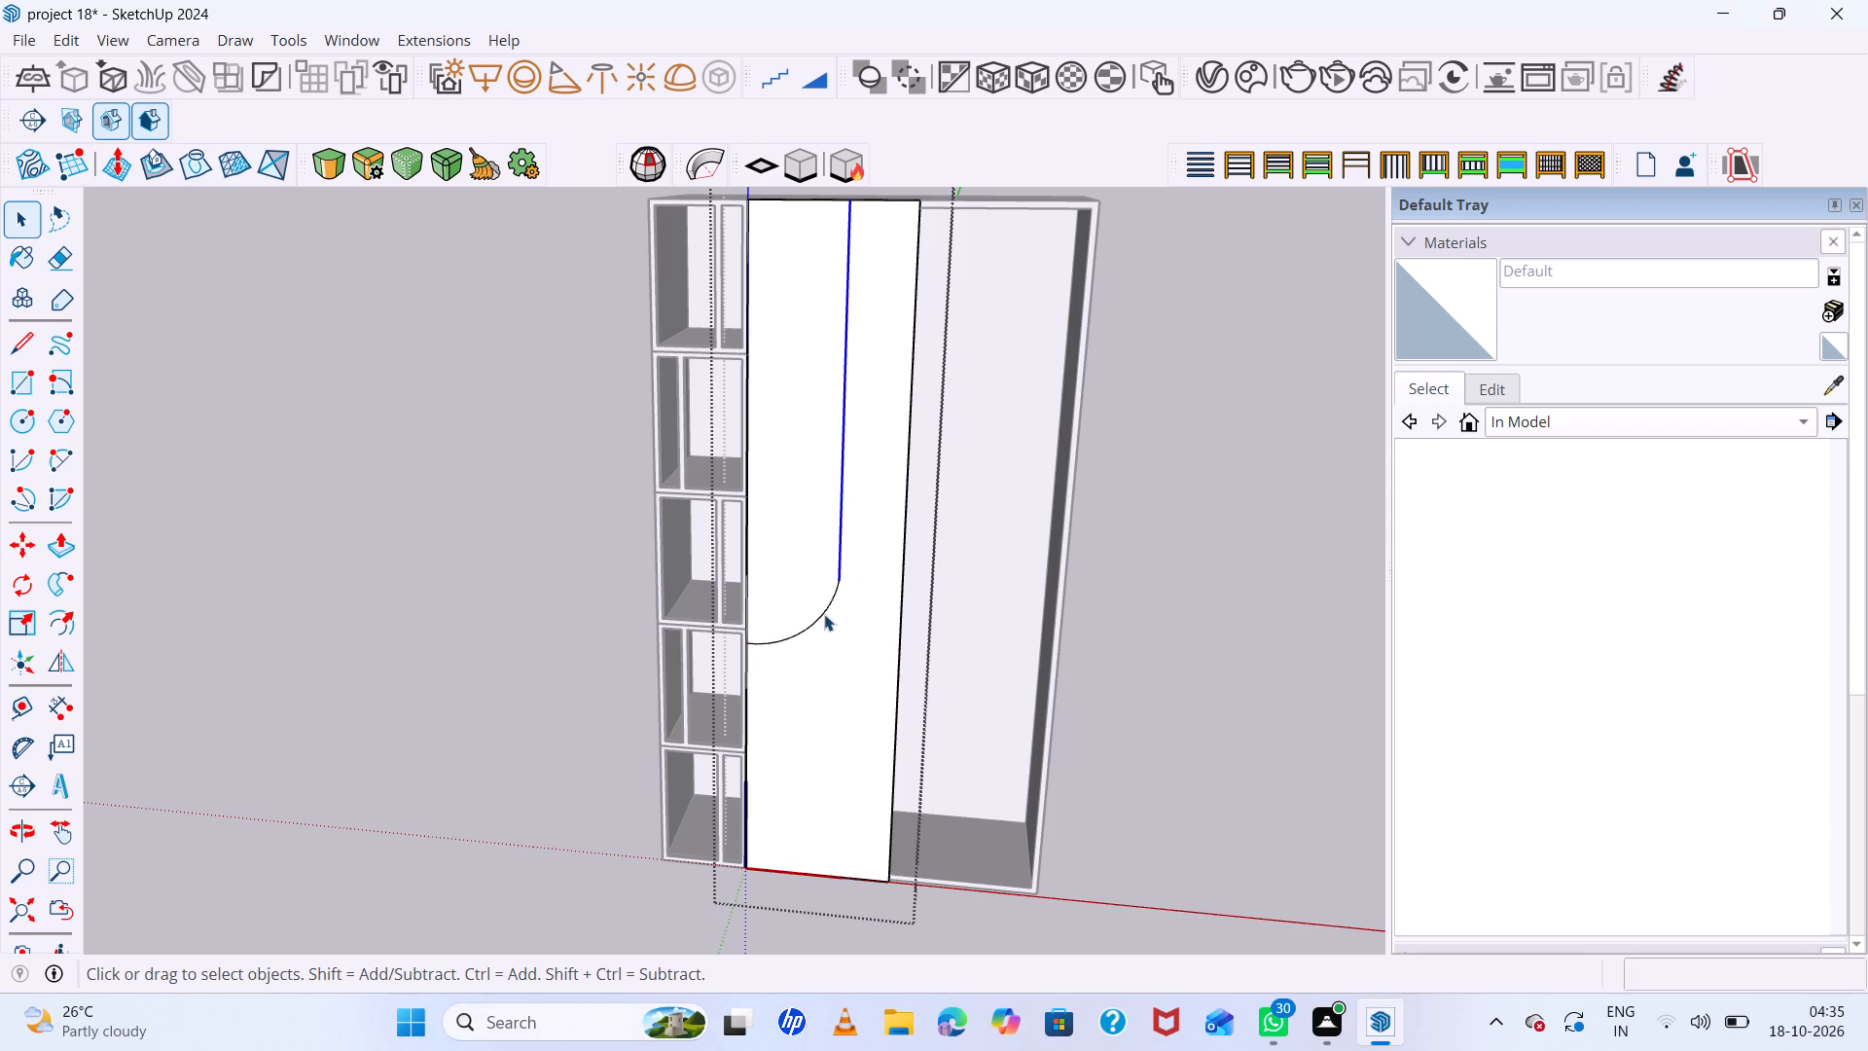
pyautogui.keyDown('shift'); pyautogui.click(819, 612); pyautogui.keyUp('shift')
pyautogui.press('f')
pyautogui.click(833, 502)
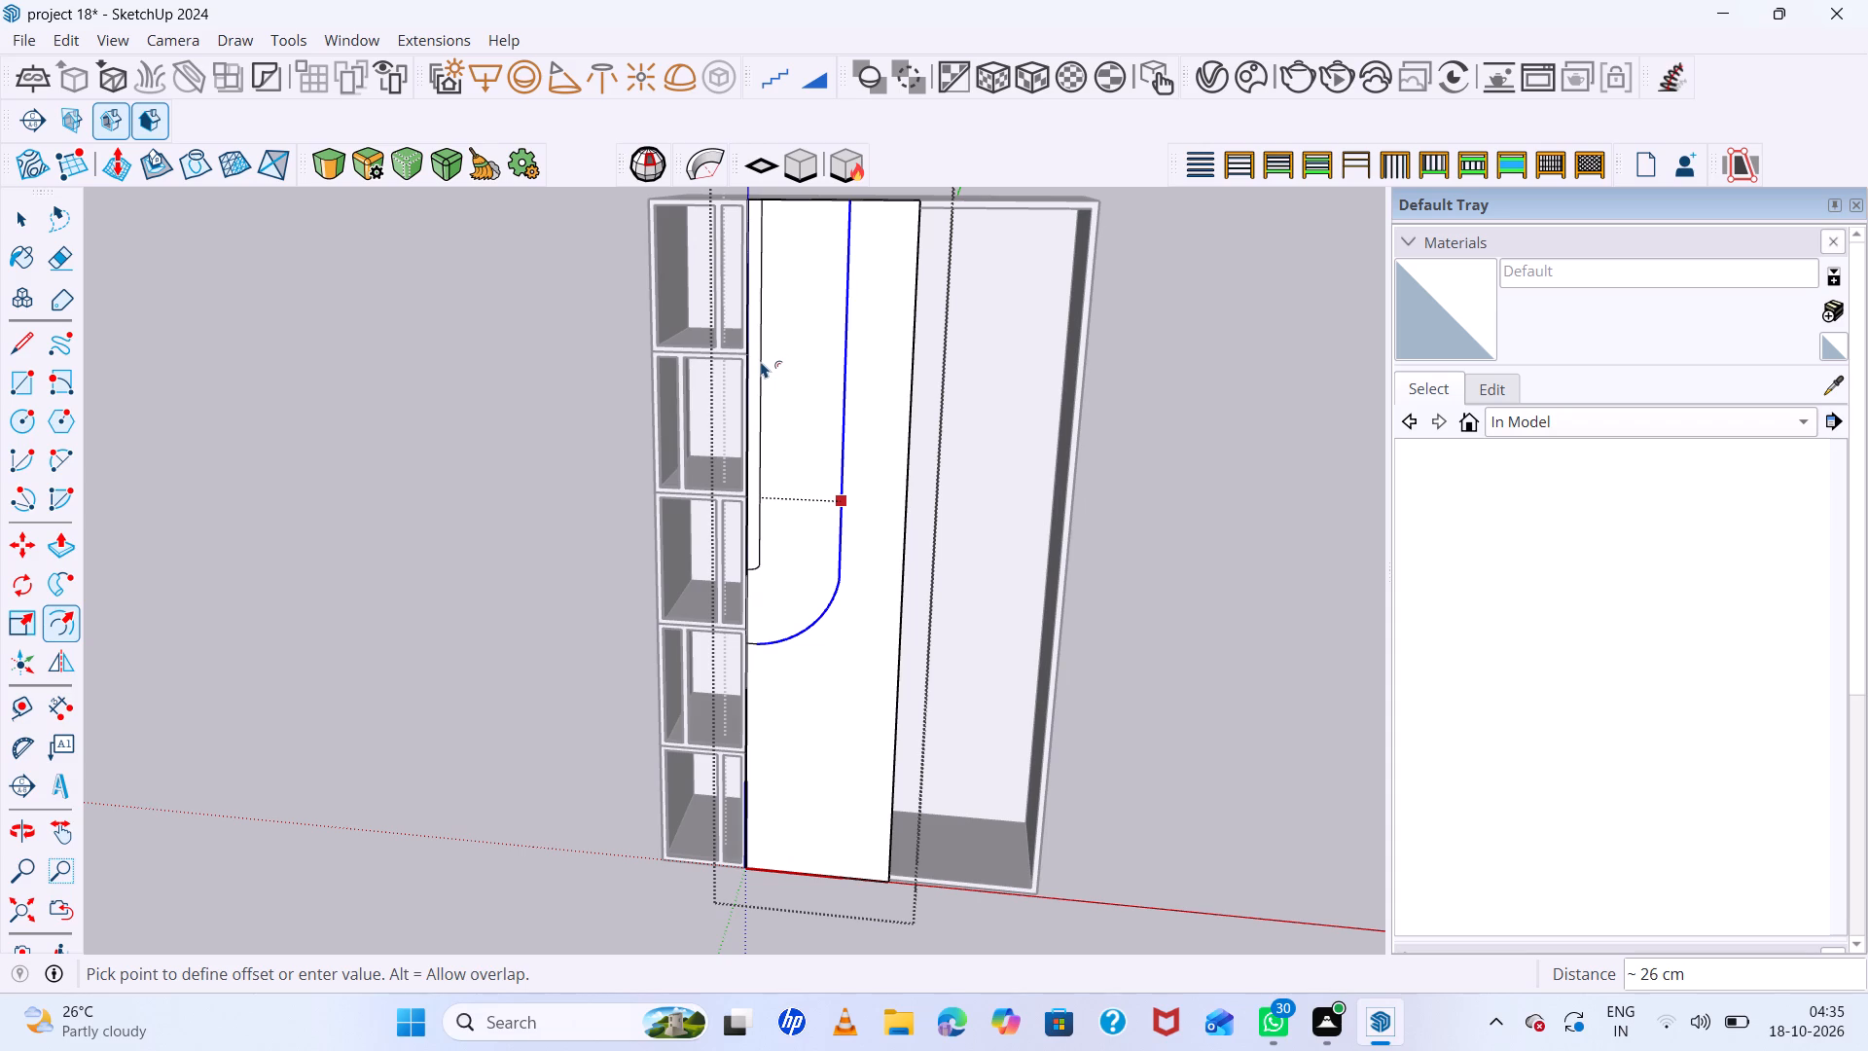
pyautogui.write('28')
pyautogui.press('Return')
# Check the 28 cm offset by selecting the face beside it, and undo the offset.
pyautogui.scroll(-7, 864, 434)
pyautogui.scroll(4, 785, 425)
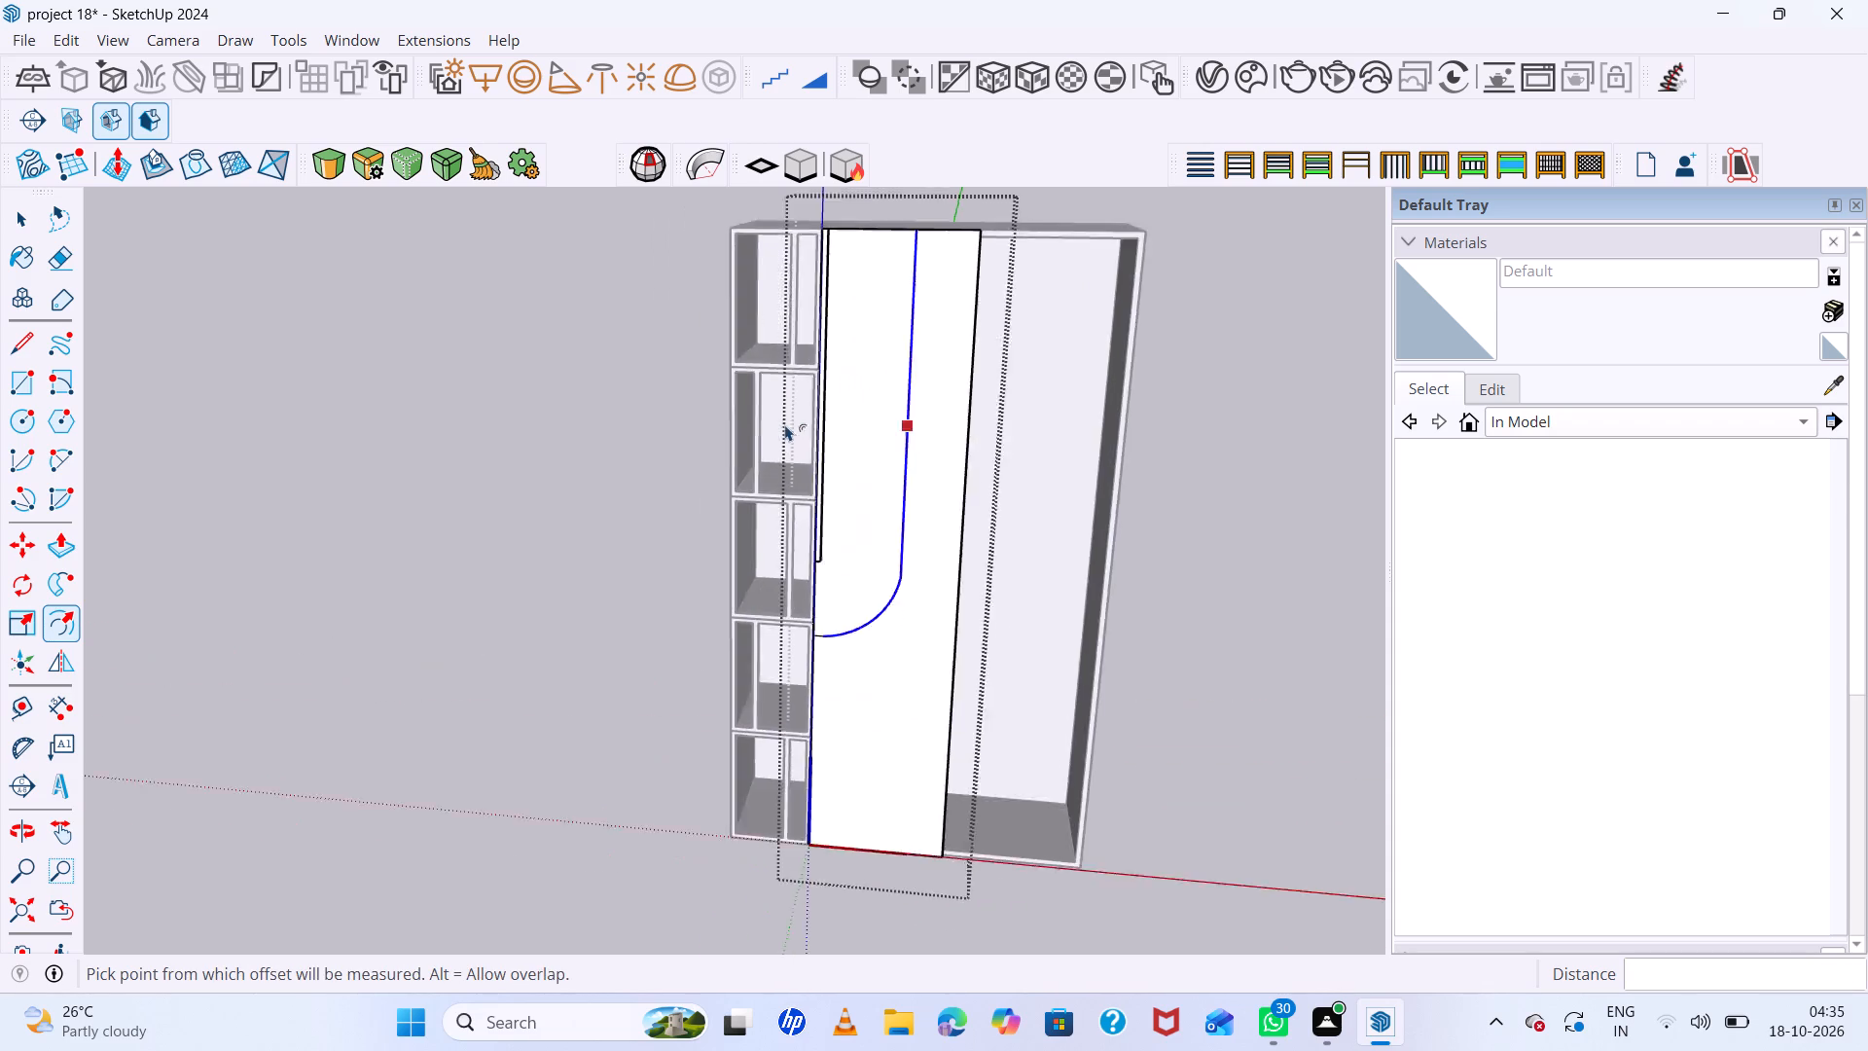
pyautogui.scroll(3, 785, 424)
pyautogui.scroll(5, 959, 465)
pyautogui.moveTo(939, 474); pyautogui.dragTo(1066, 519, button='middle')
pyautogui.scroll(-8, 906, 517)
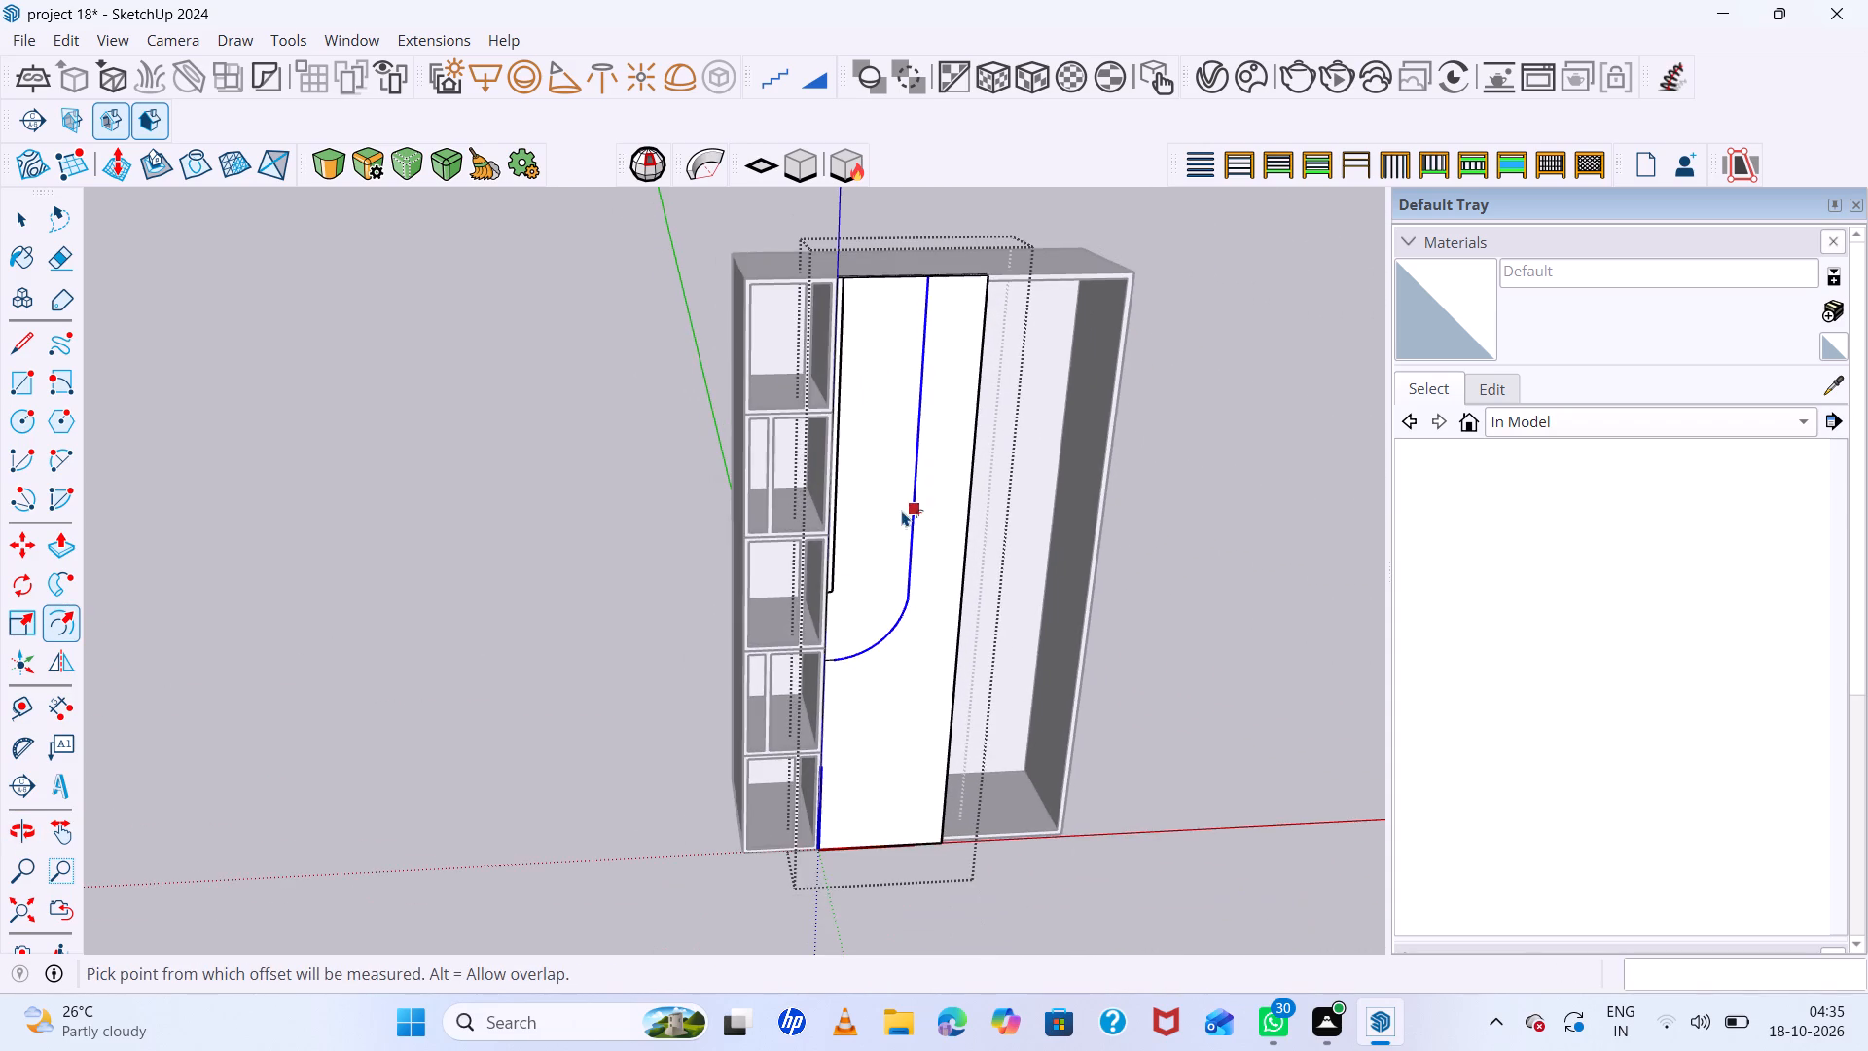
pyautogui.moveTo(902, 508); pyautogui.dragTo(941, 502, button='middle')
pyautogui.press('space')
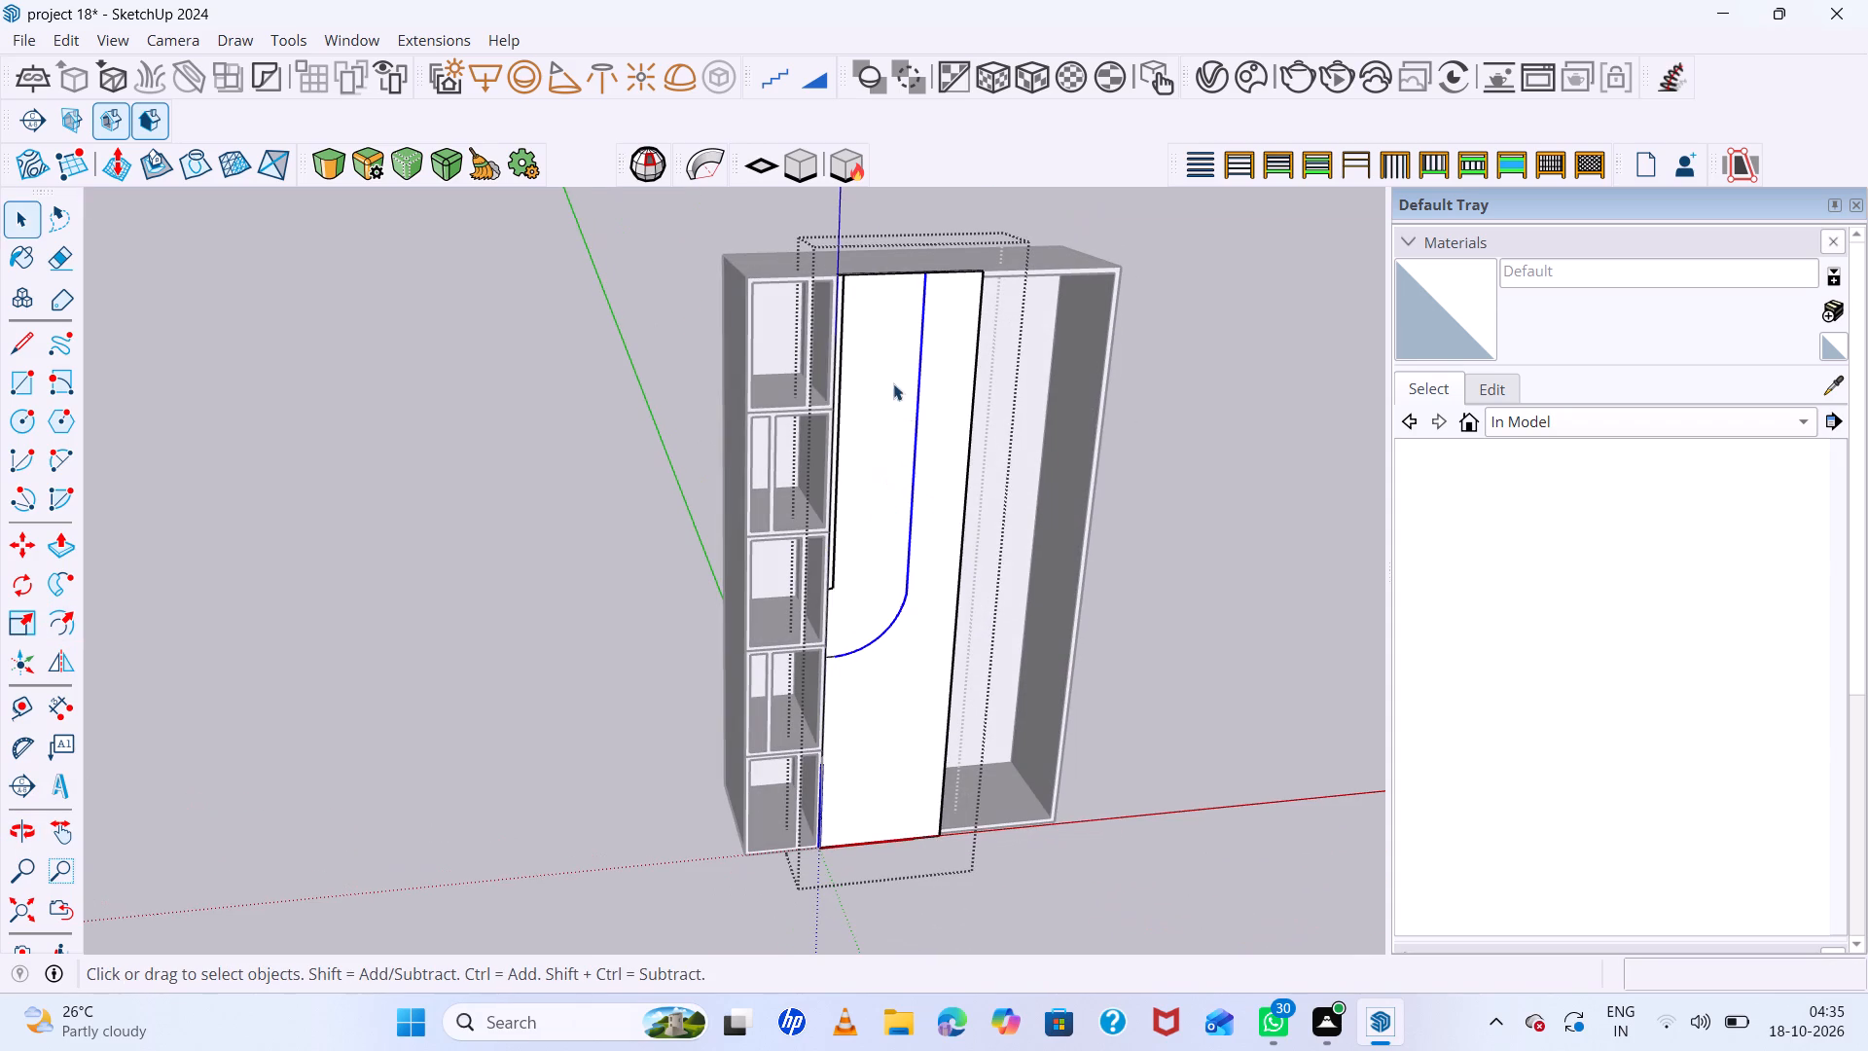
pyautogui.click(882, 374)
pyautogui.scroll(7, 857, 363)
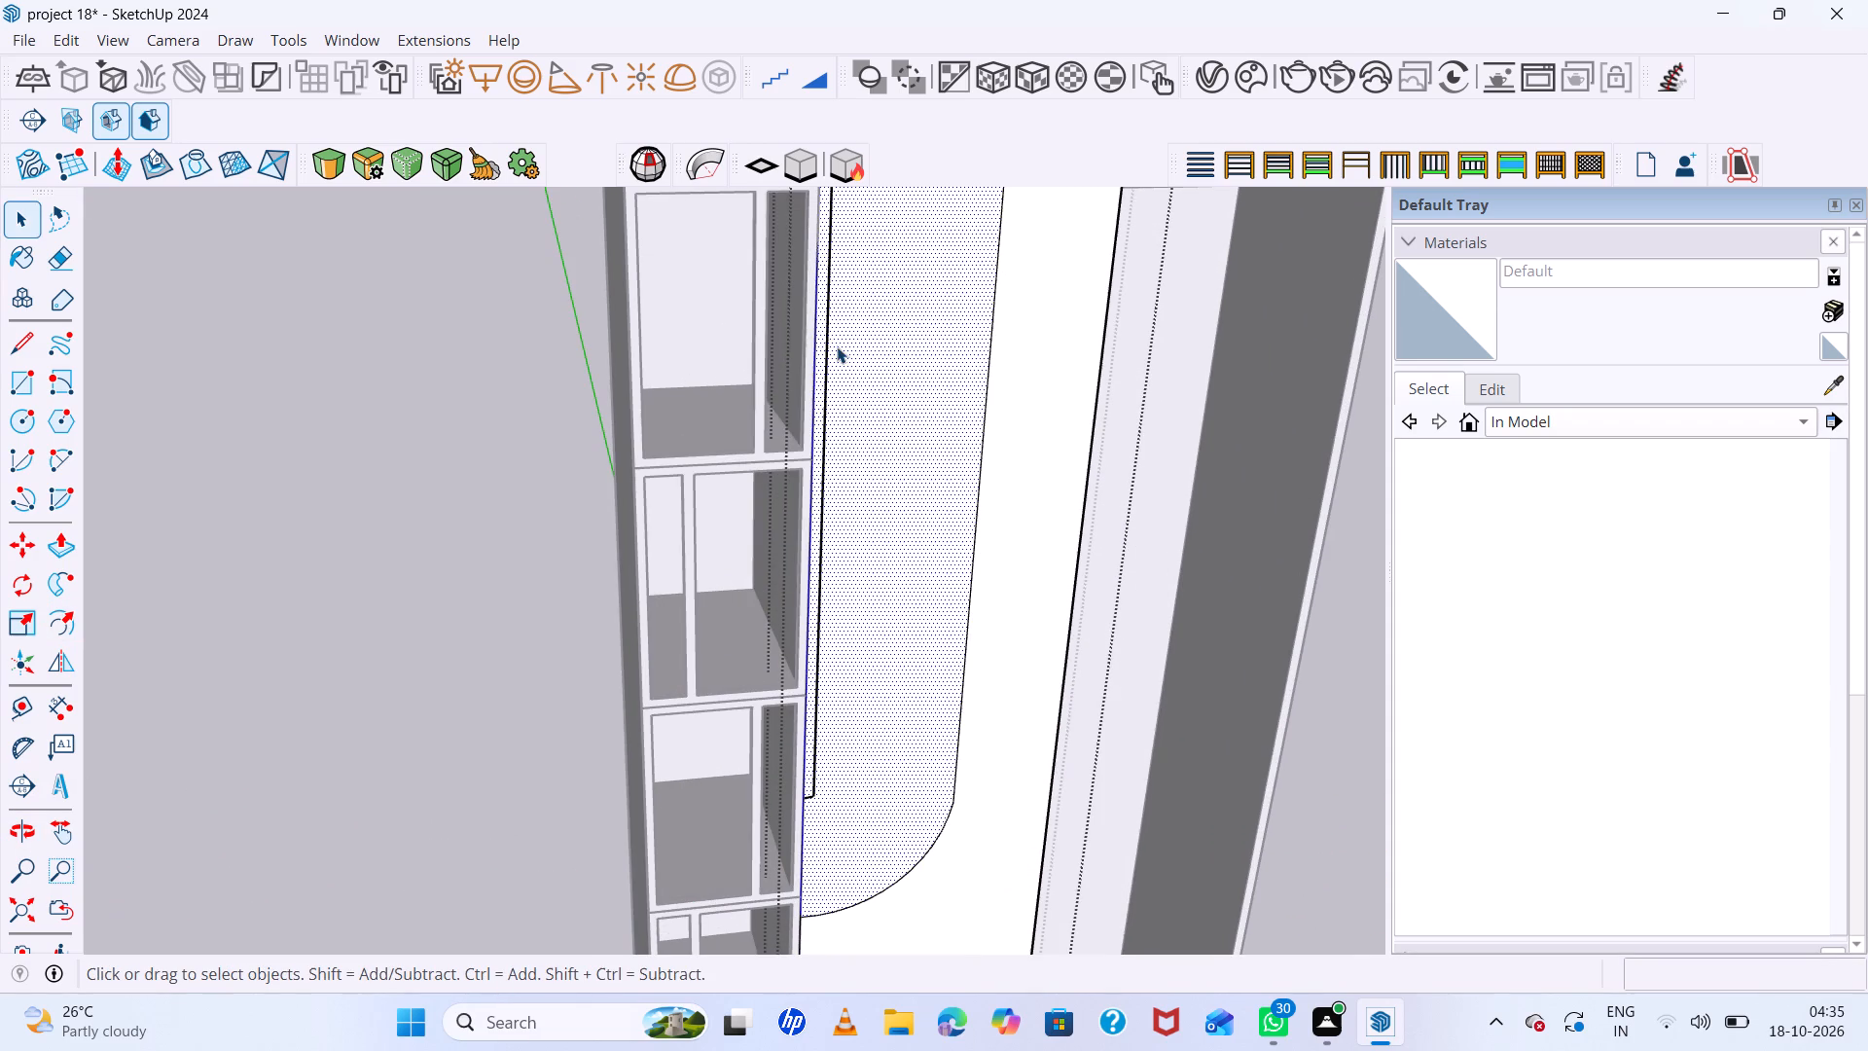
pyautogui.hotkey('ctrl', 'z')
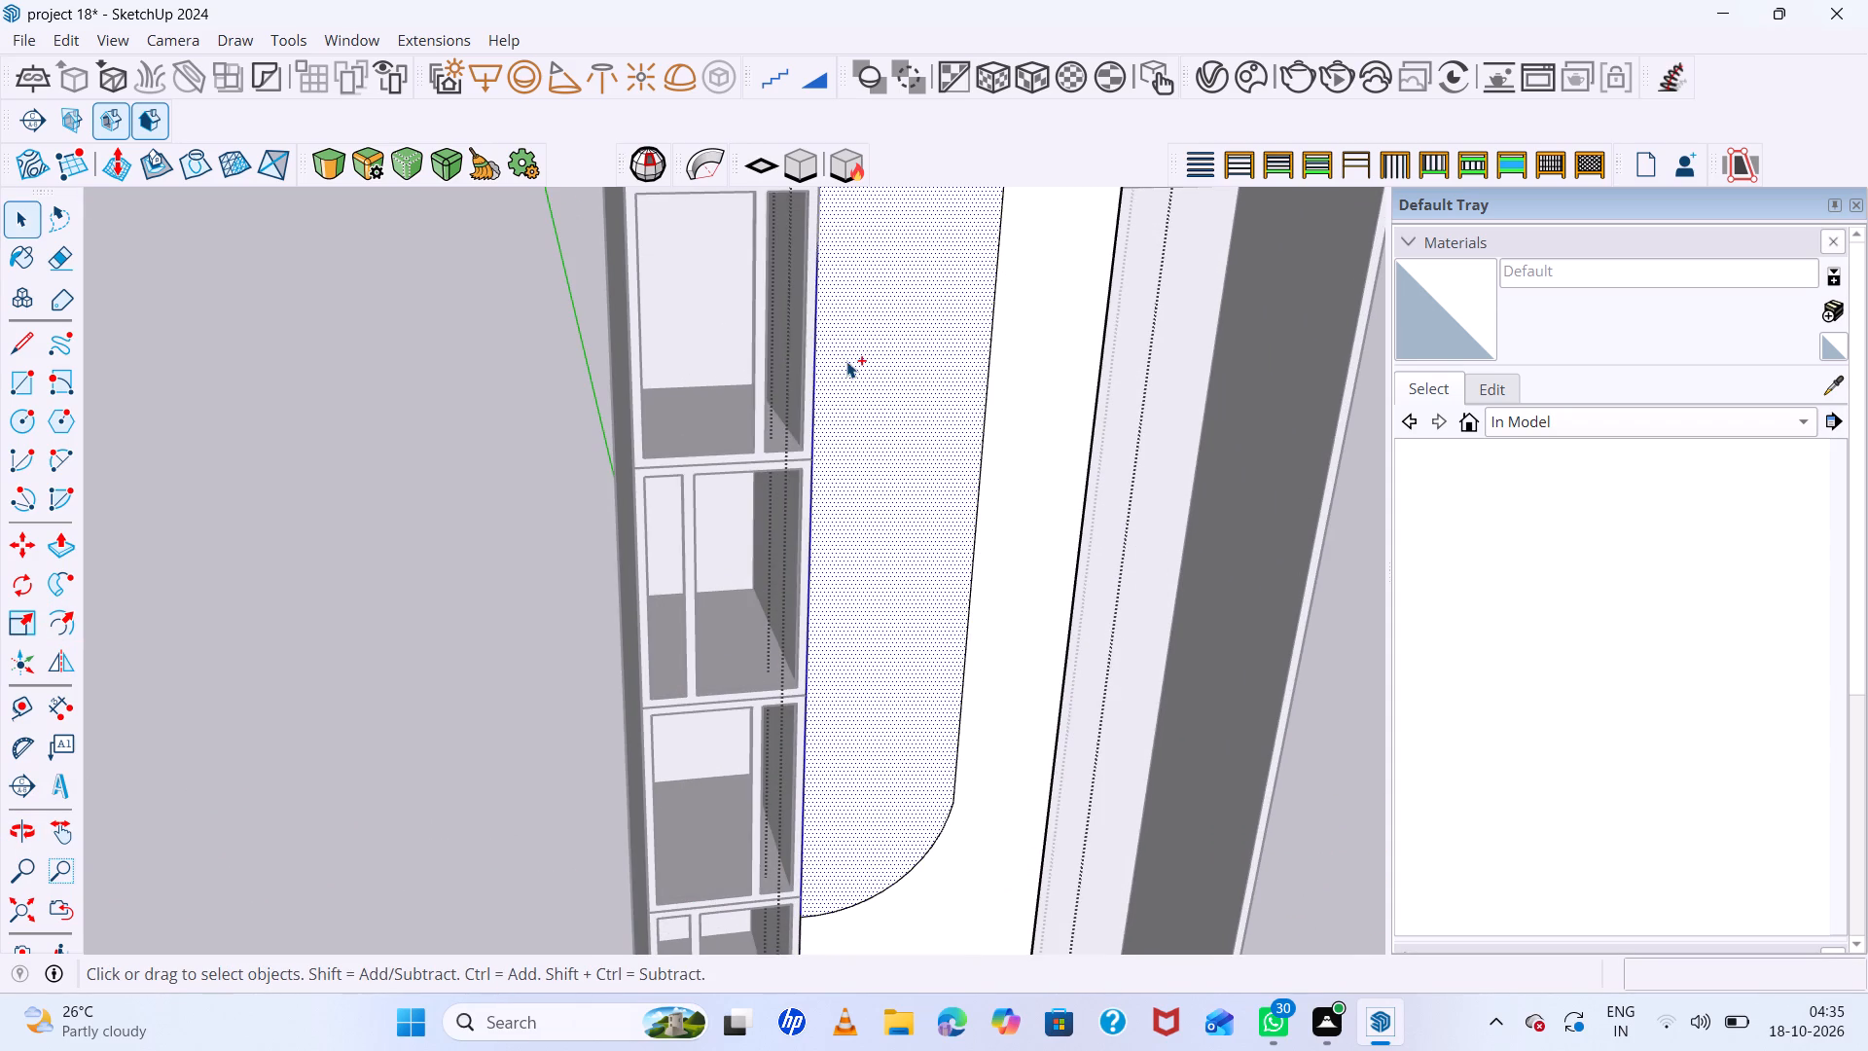
# Offset the vertical dividing line and its arc about 26 cm toward the compartment-side door edge.
pyautogui.click(991, 428)
pyautogui.click(984, 444)
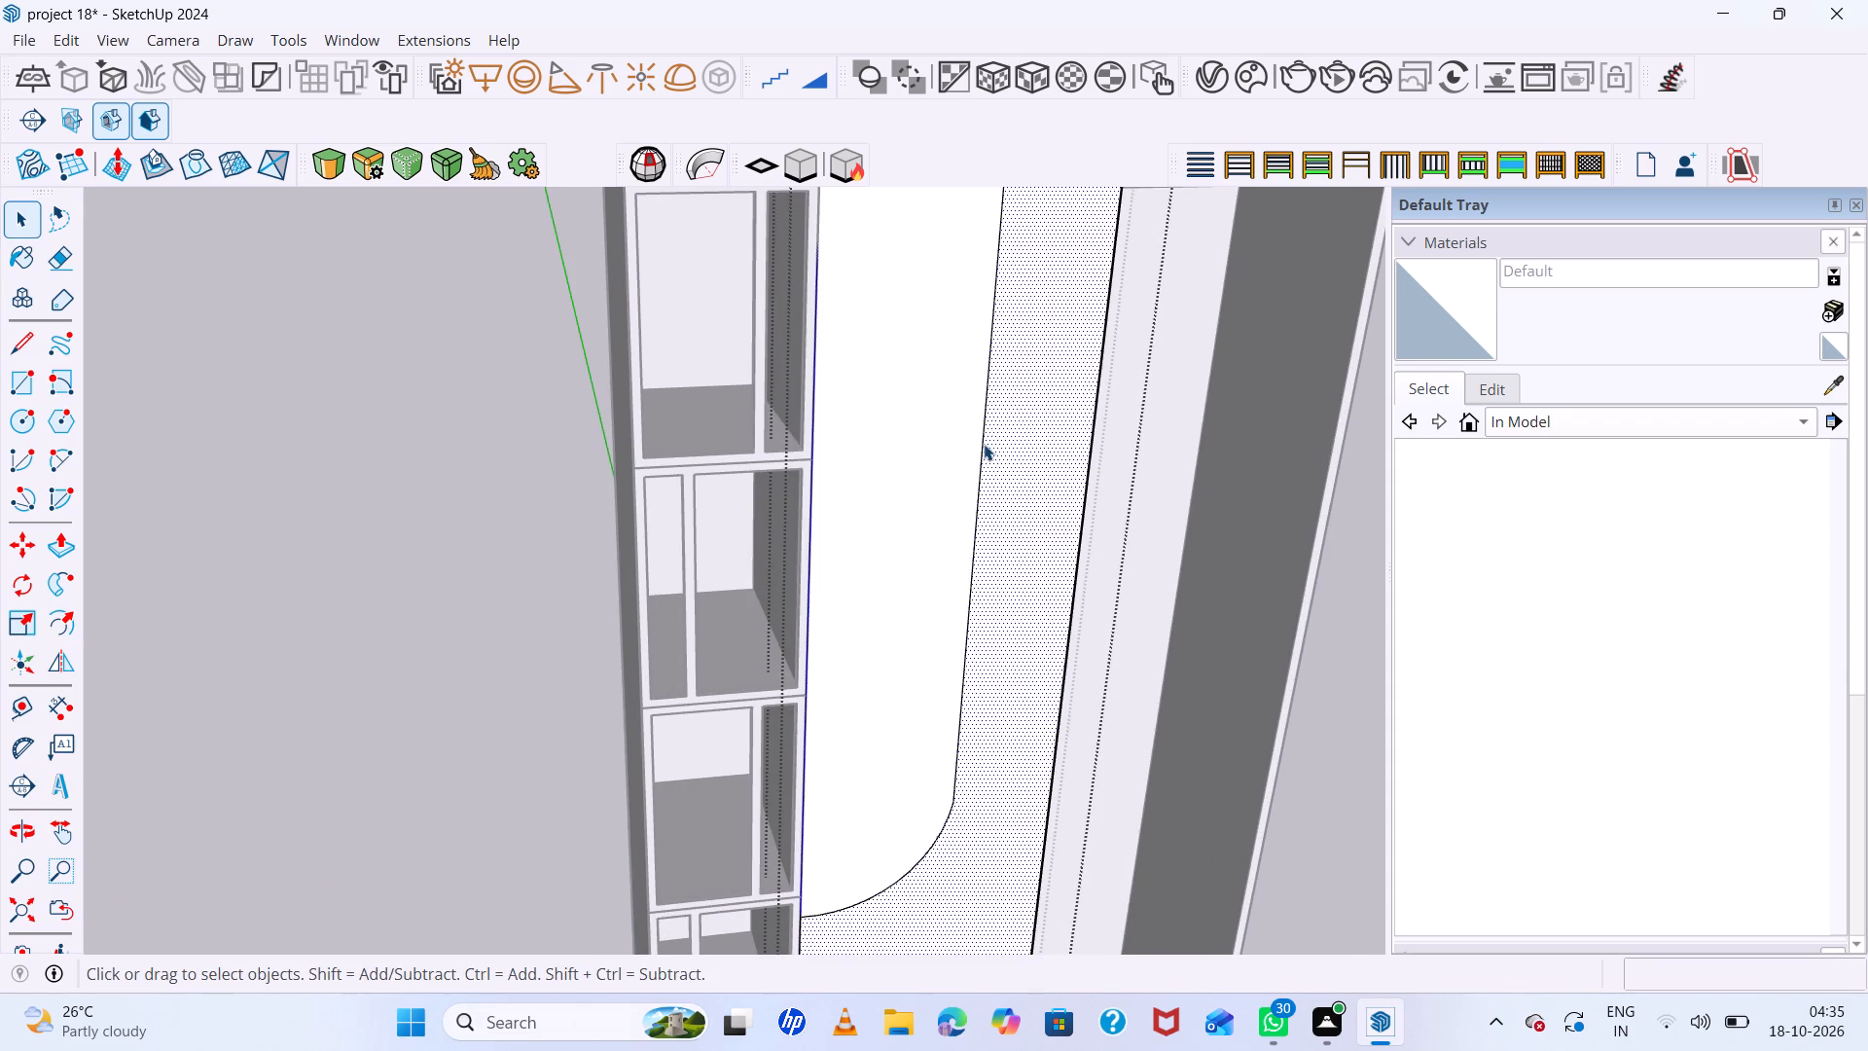
pyautogui.keyDown('shift'); pyautogui.click(932, 849); pyautogui.keyUp('shift')
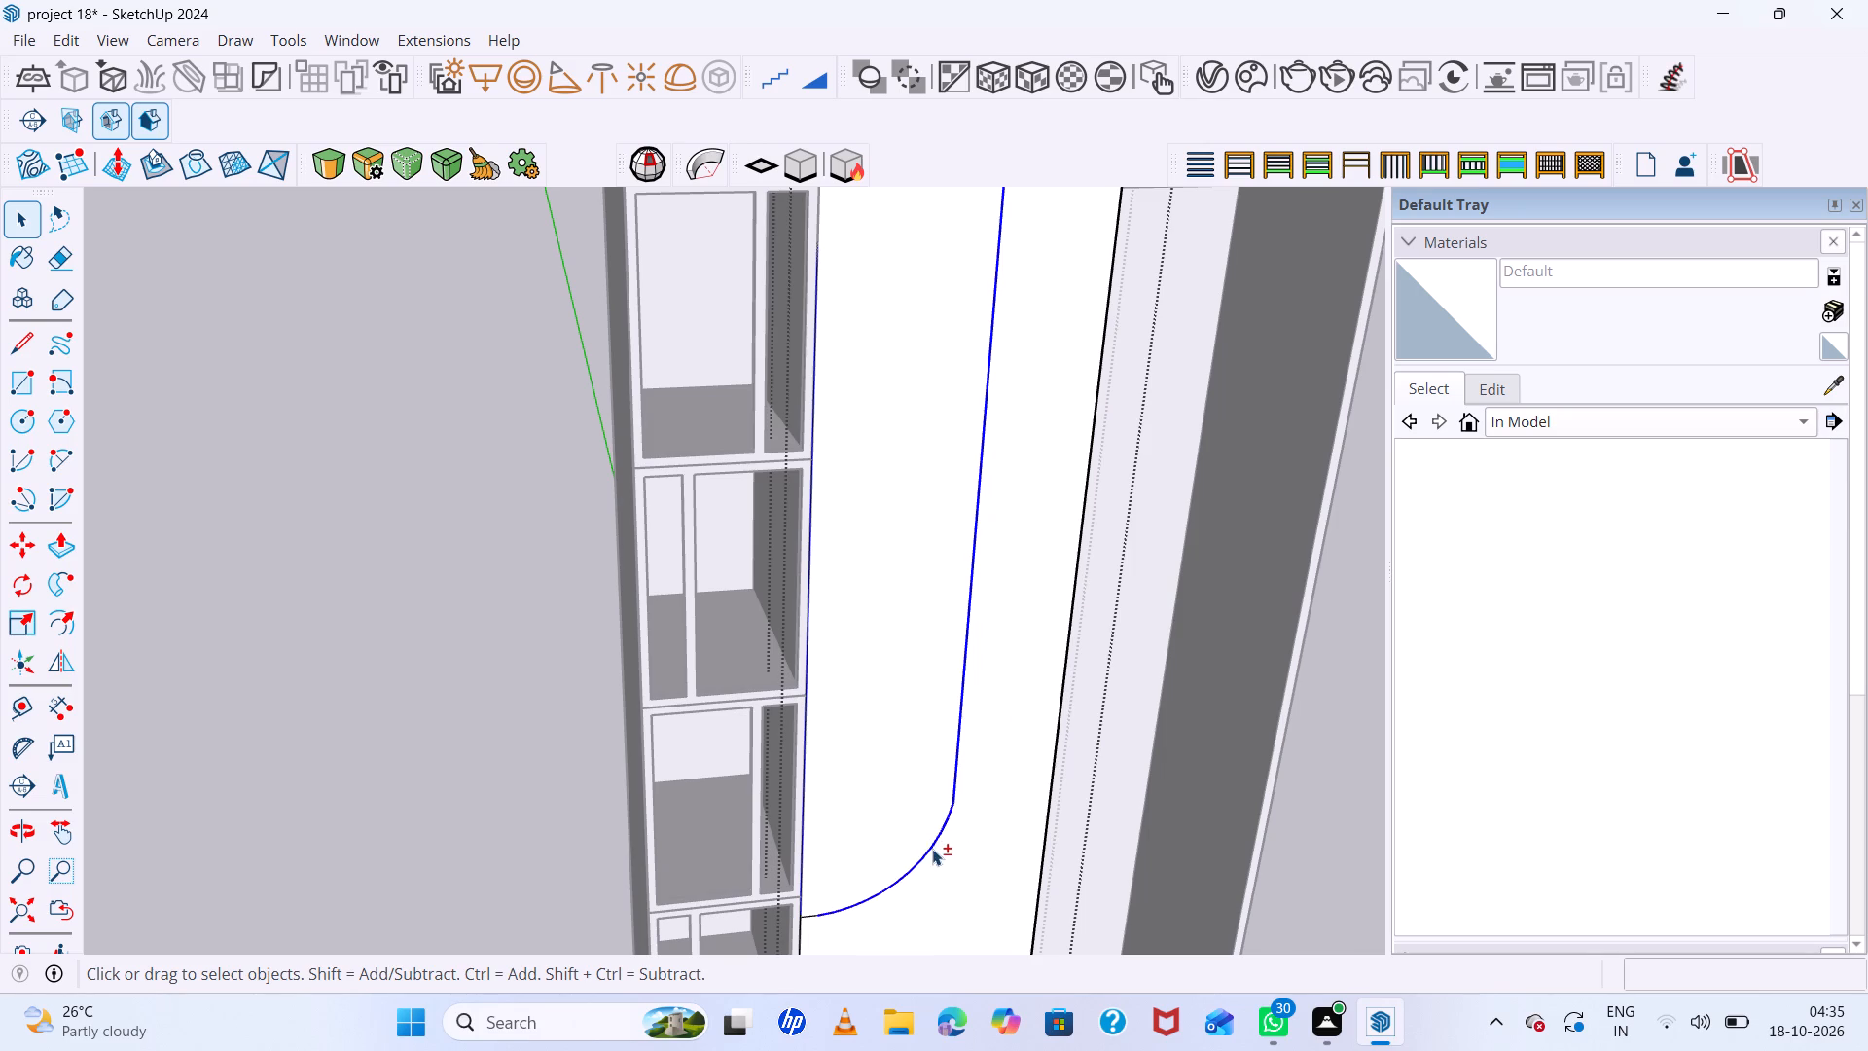
pyautogui.press('f')
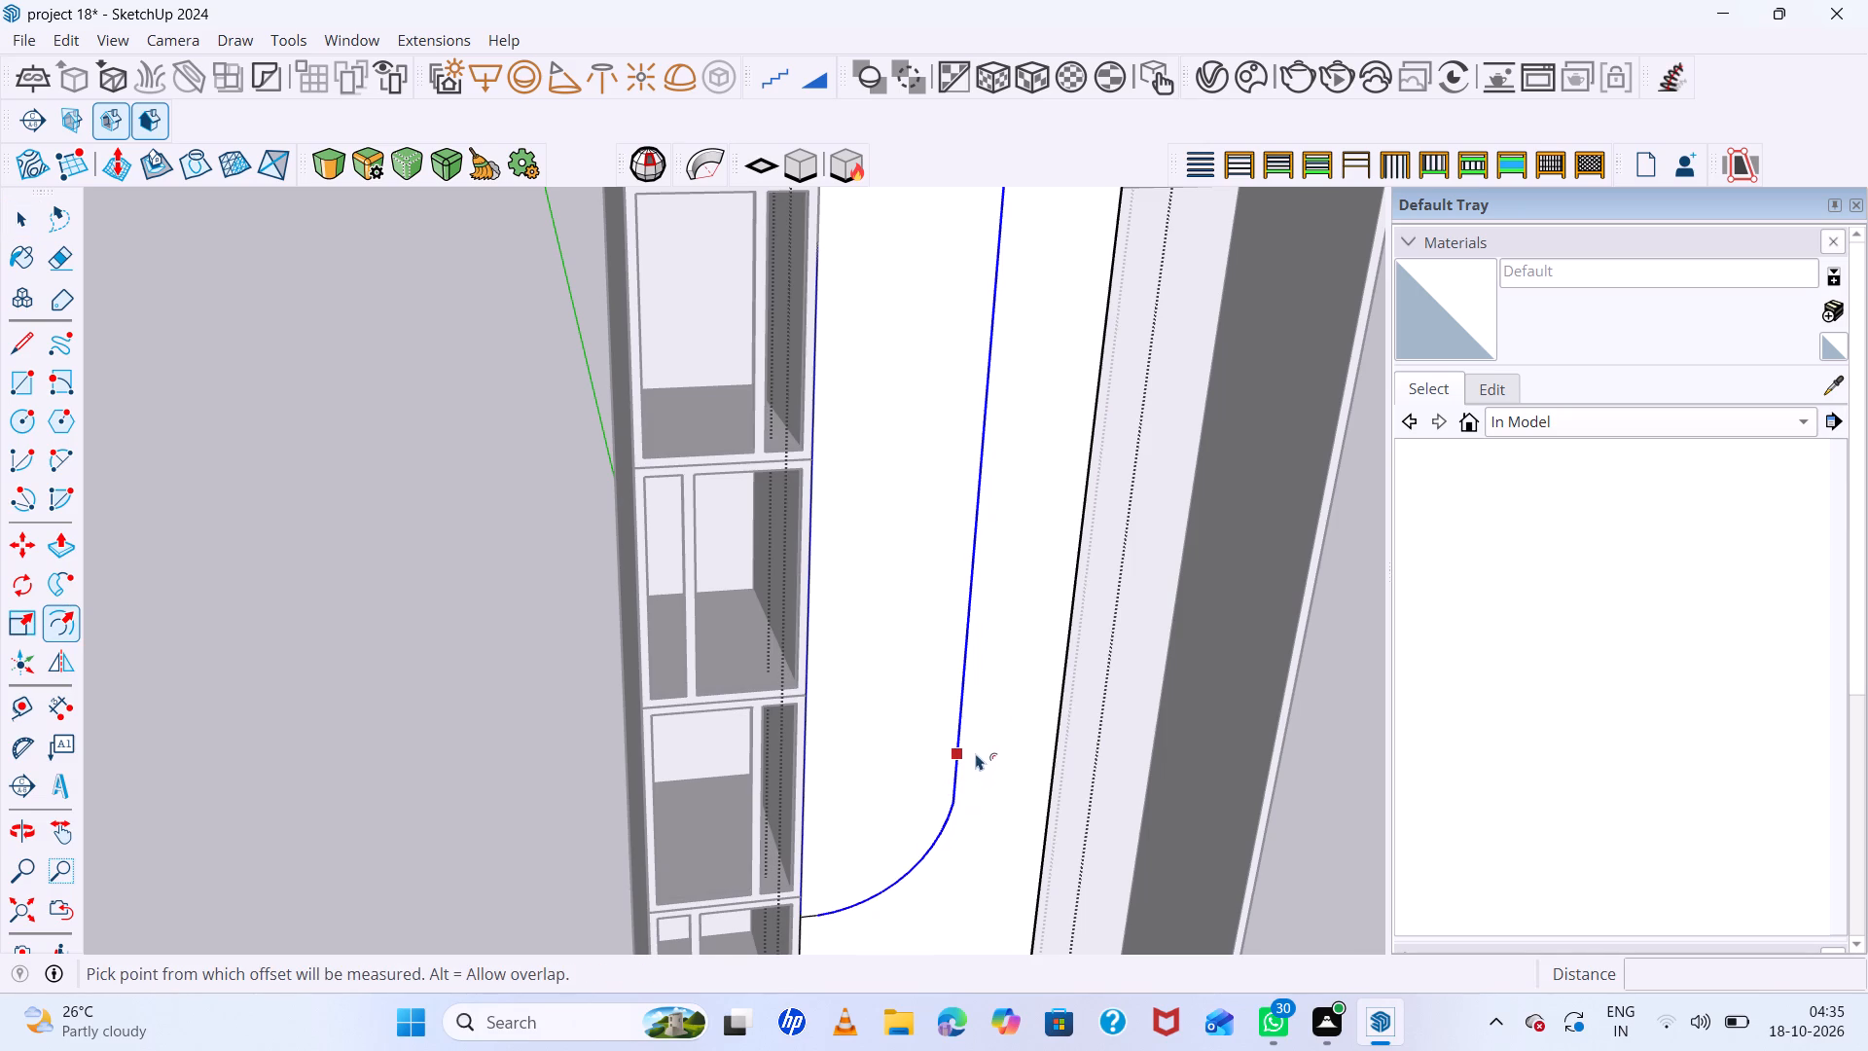
pyautogui.click(976, 753)
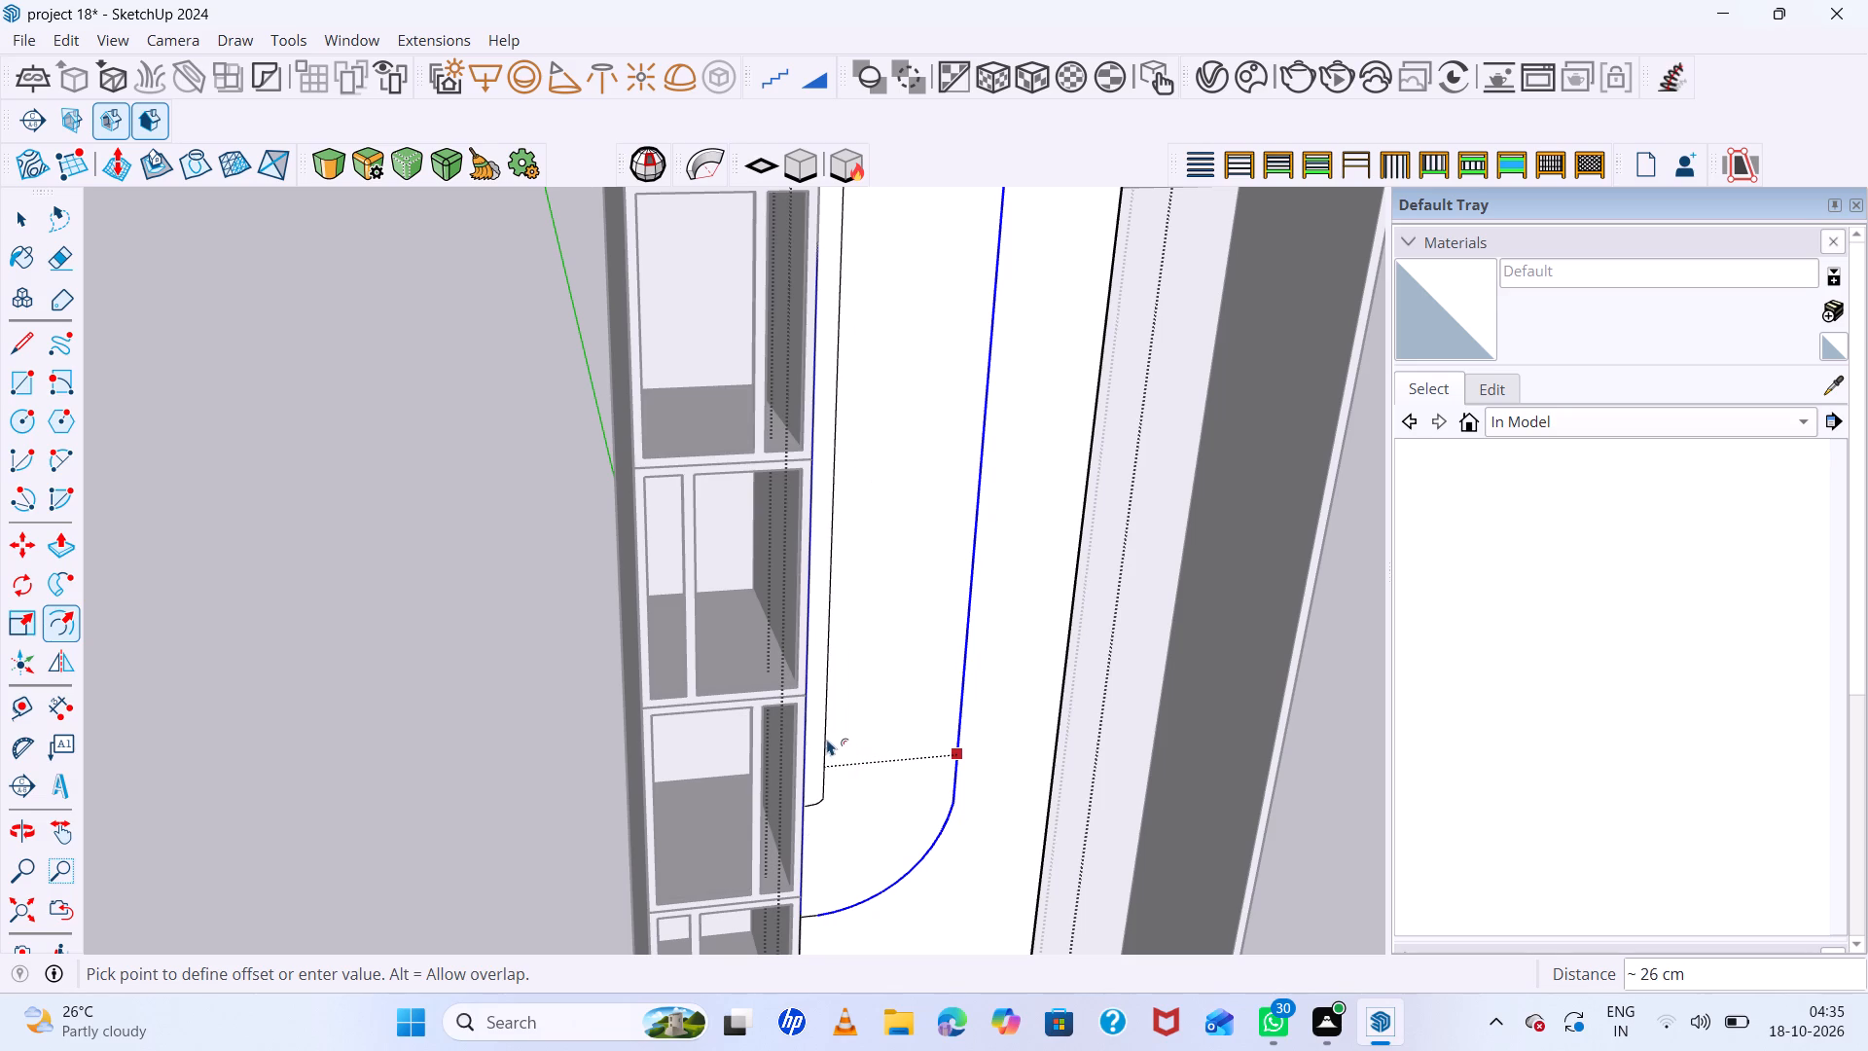
pyautogui.click(829, 738)
# Draw a short line from the lower end of the offset curve to the compartment-side door edge.
pyautogui.scroll(14, 809, 804)
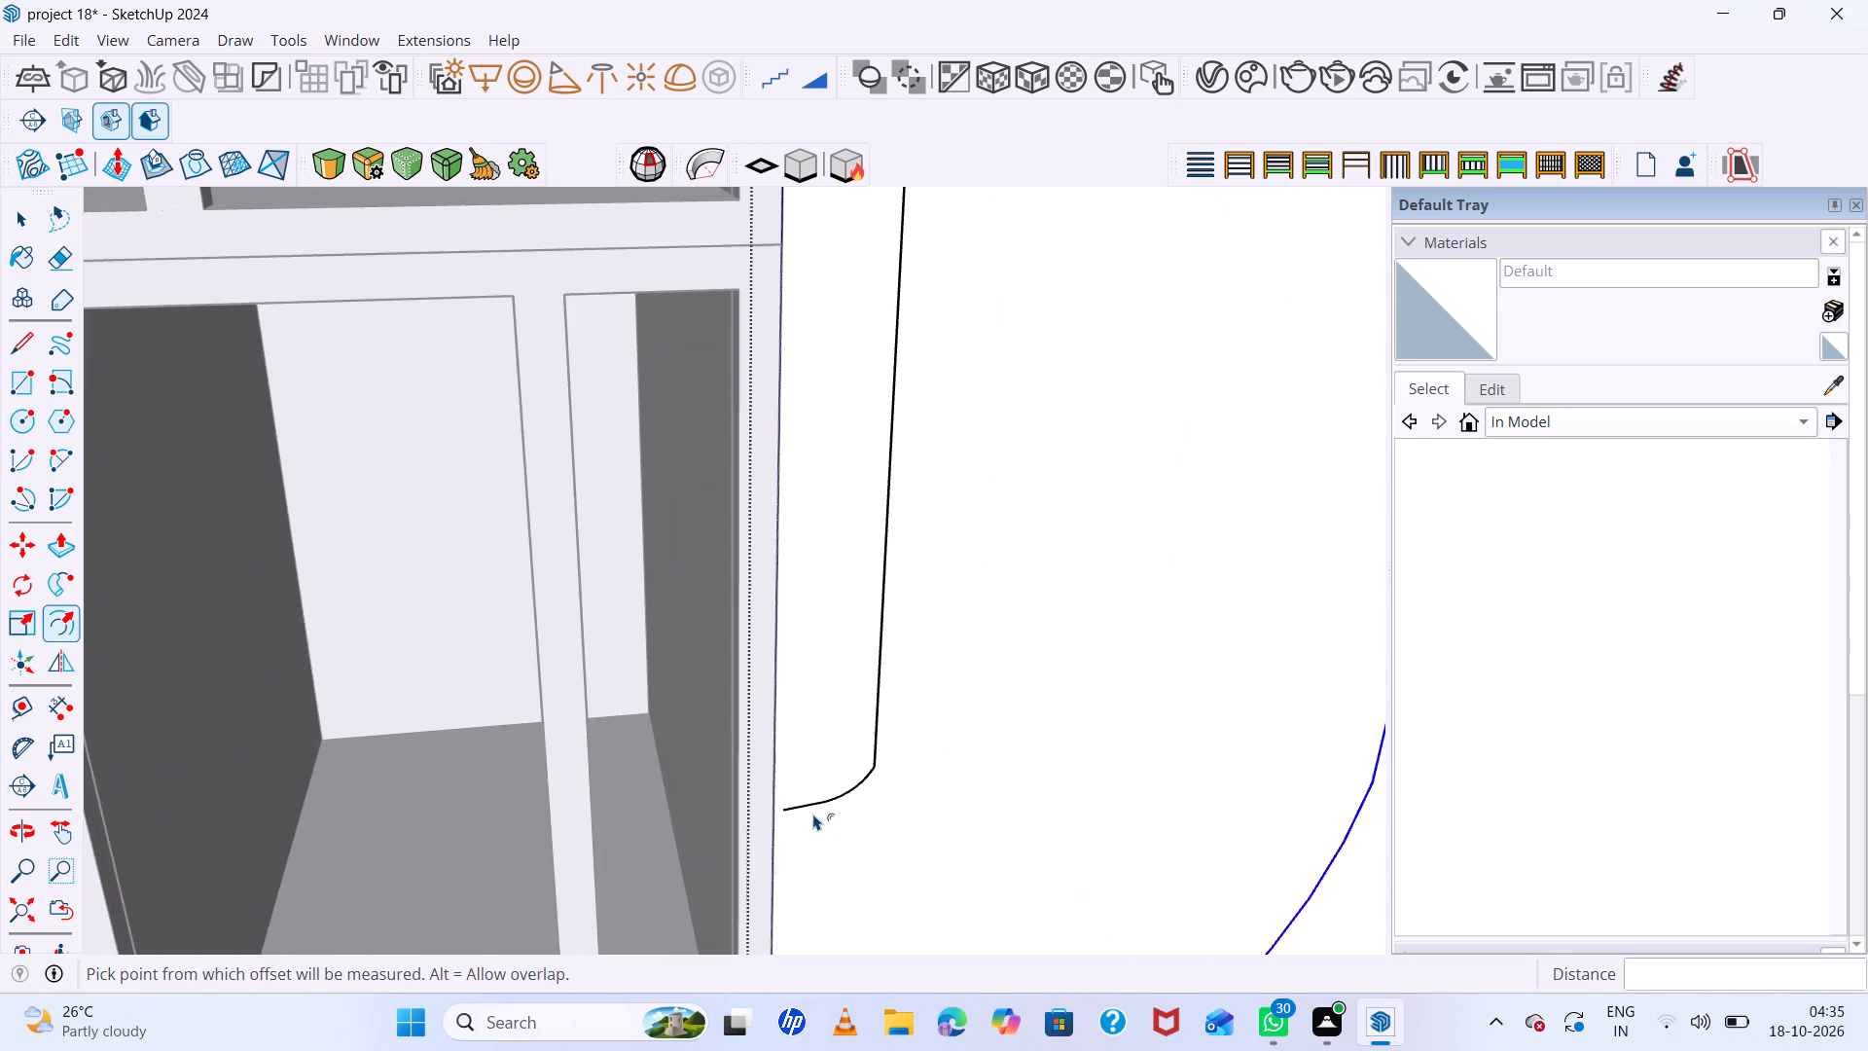
pyautogui.scroll(7, 813, 814)
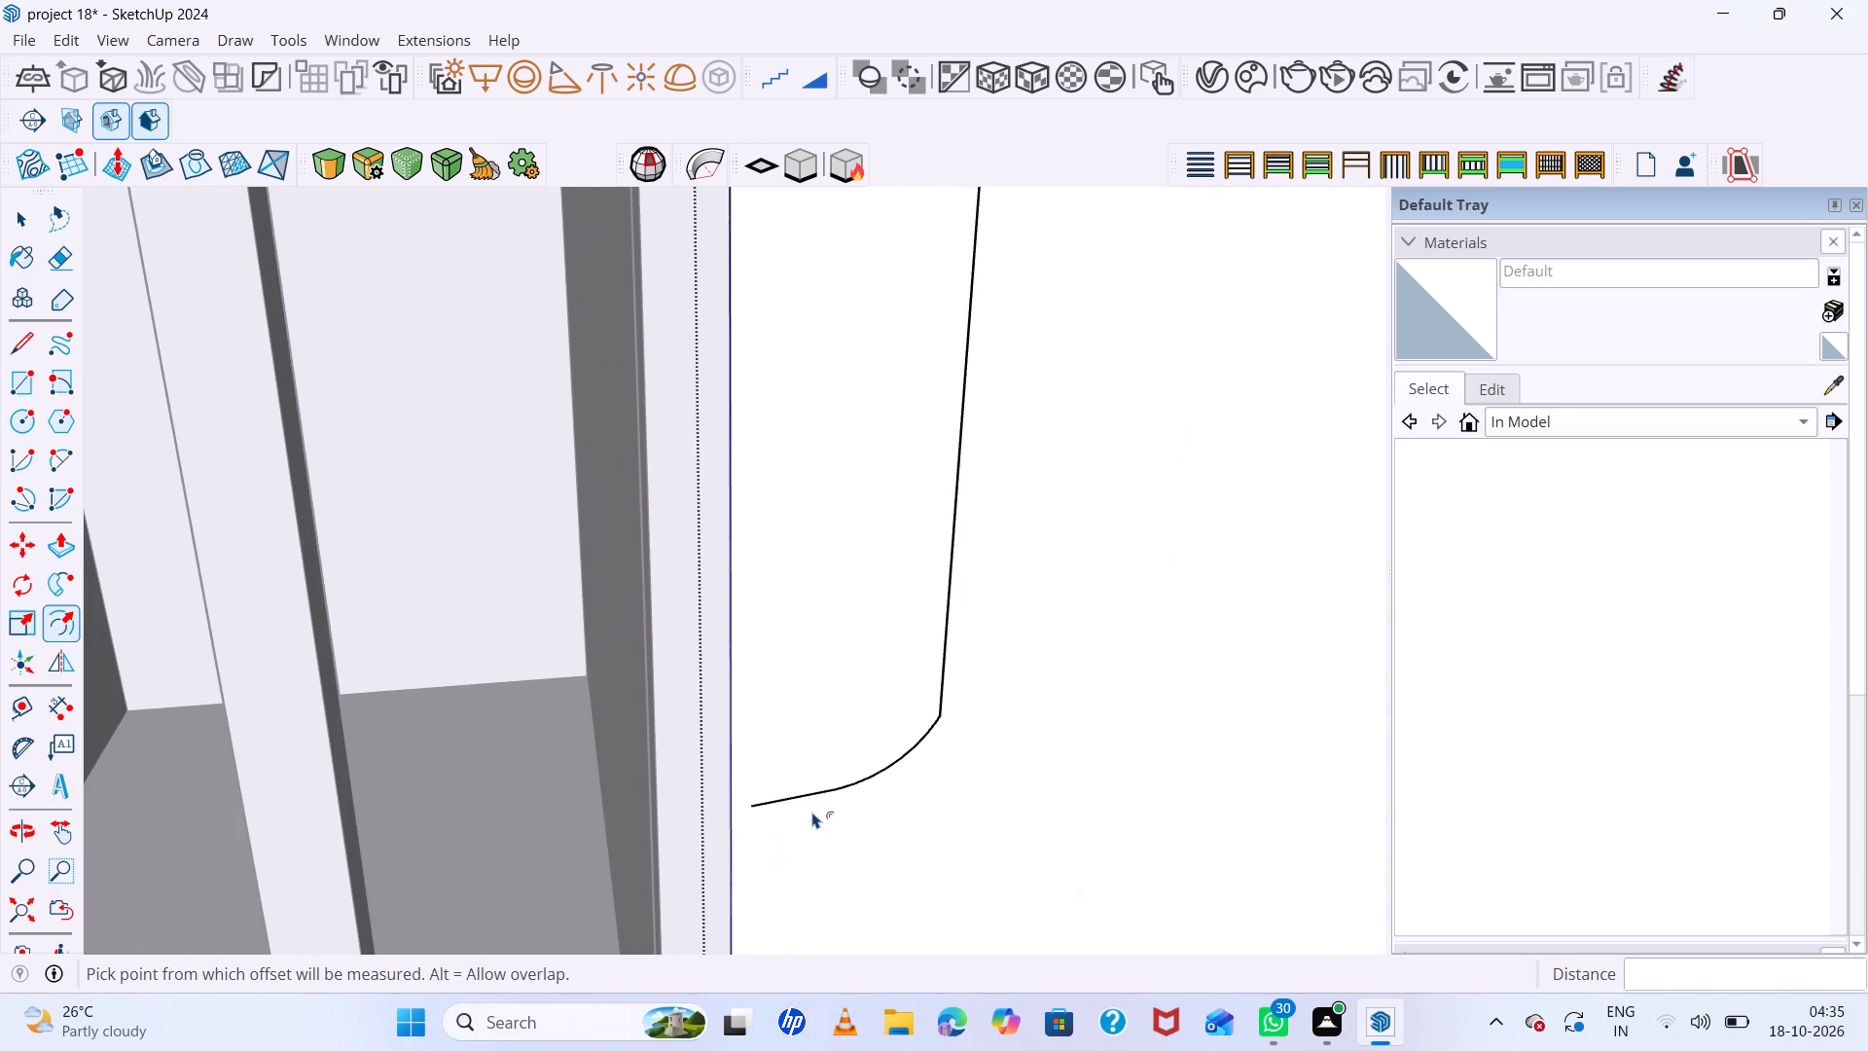
pyautogui.press('l')
pyautogui.scroll(8, 752, 815)
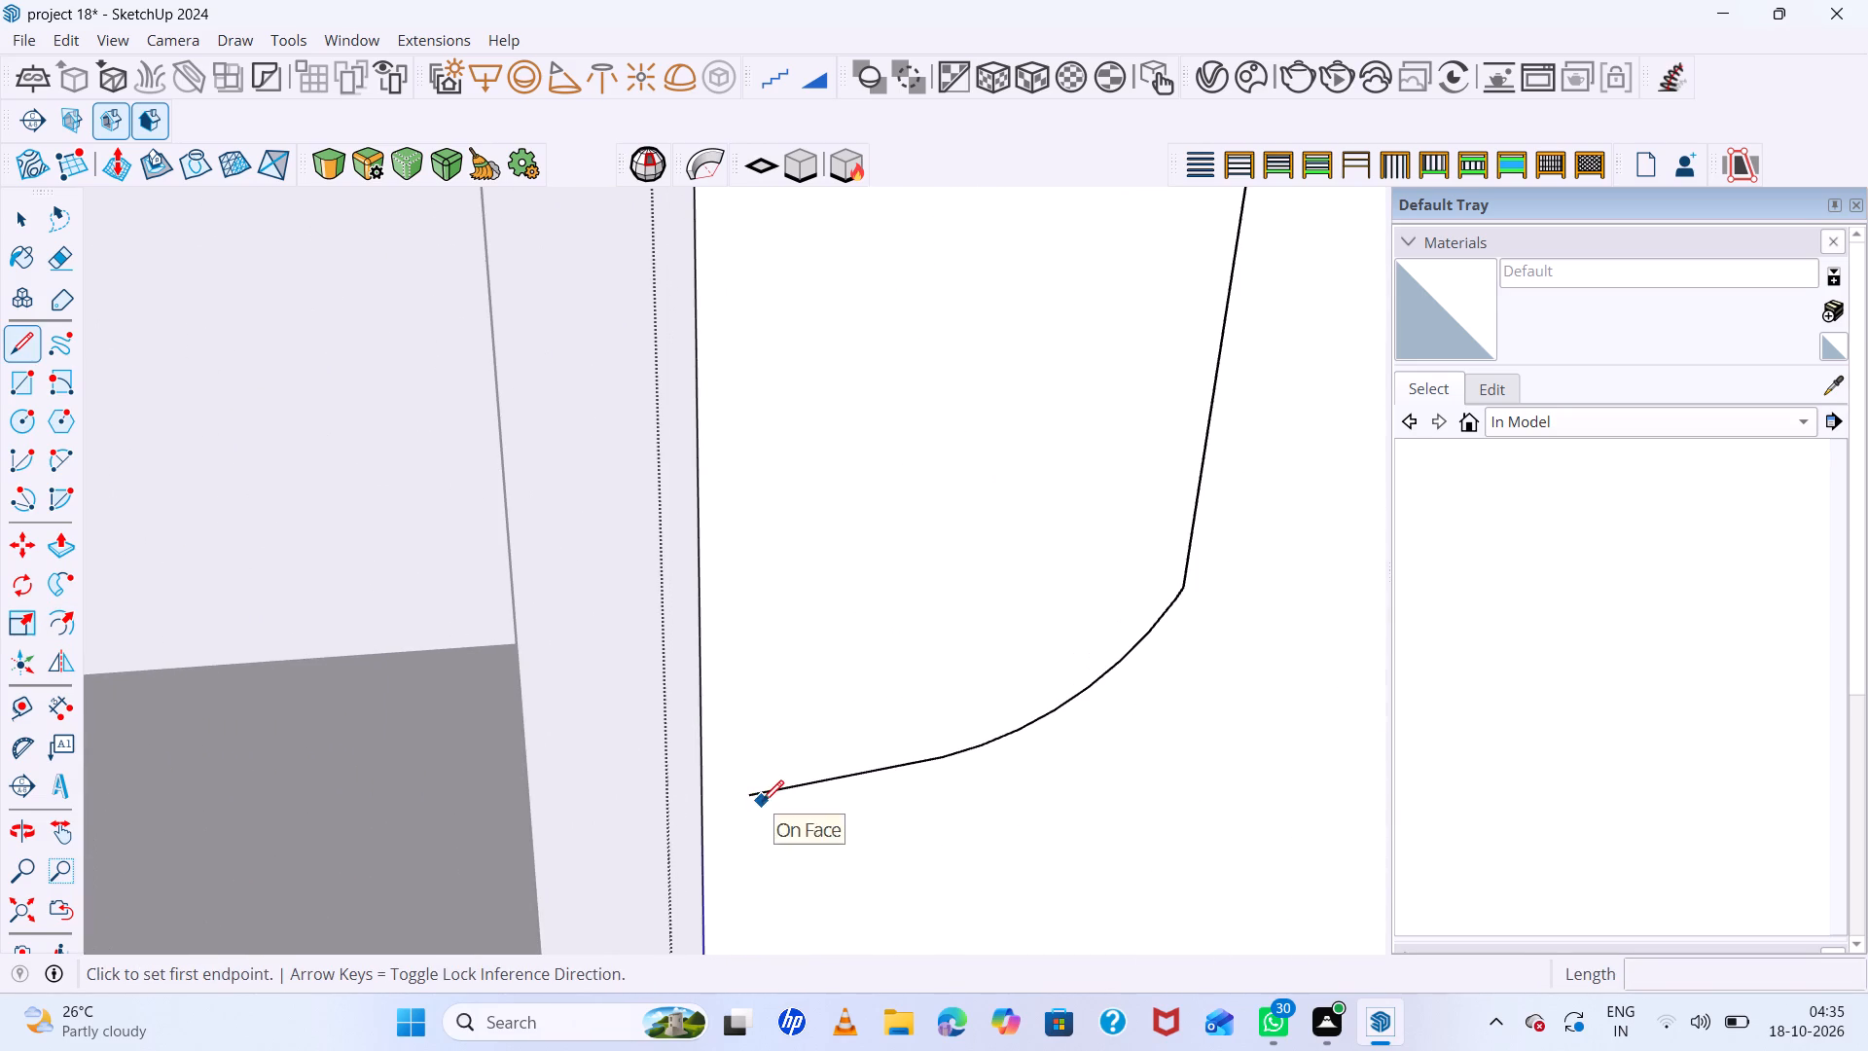
pyautogui.click(756, 796)
pyautogui.click(693, 806)
# Examine the door's new division by selecting the face between the offset curve and the original curved line.
pyautogui.scroll(-18, 796, 797)
pyautogui.scroll(-18, 809, 787)
pyautogui.scroll(1, 1133, 935)
pyautogui.moveTo(1133, 935); pyautogui.dragTo(946, 957, button='middle')
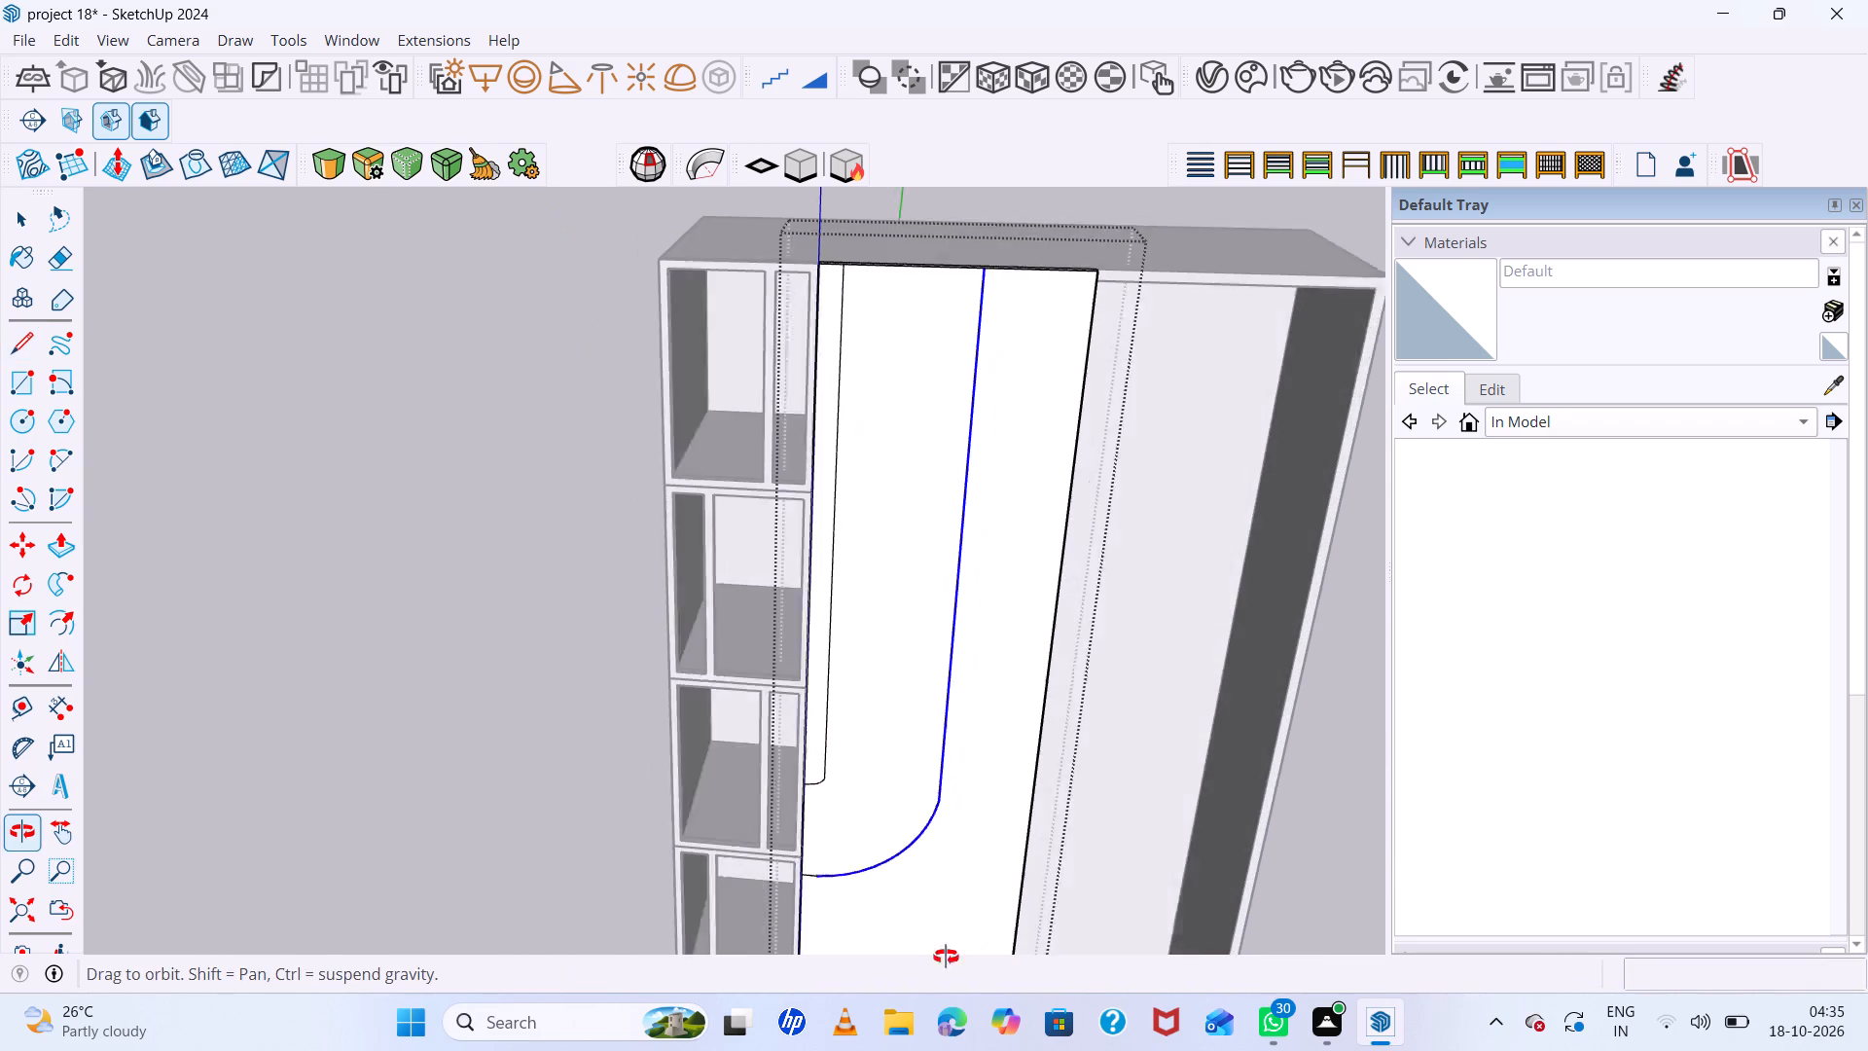
pyautogui.moveTo(946, 957); pyautogui.dragTo(906, 960, button='middle')
pyautogui.press('space')
pyautogui.click(887, 650)
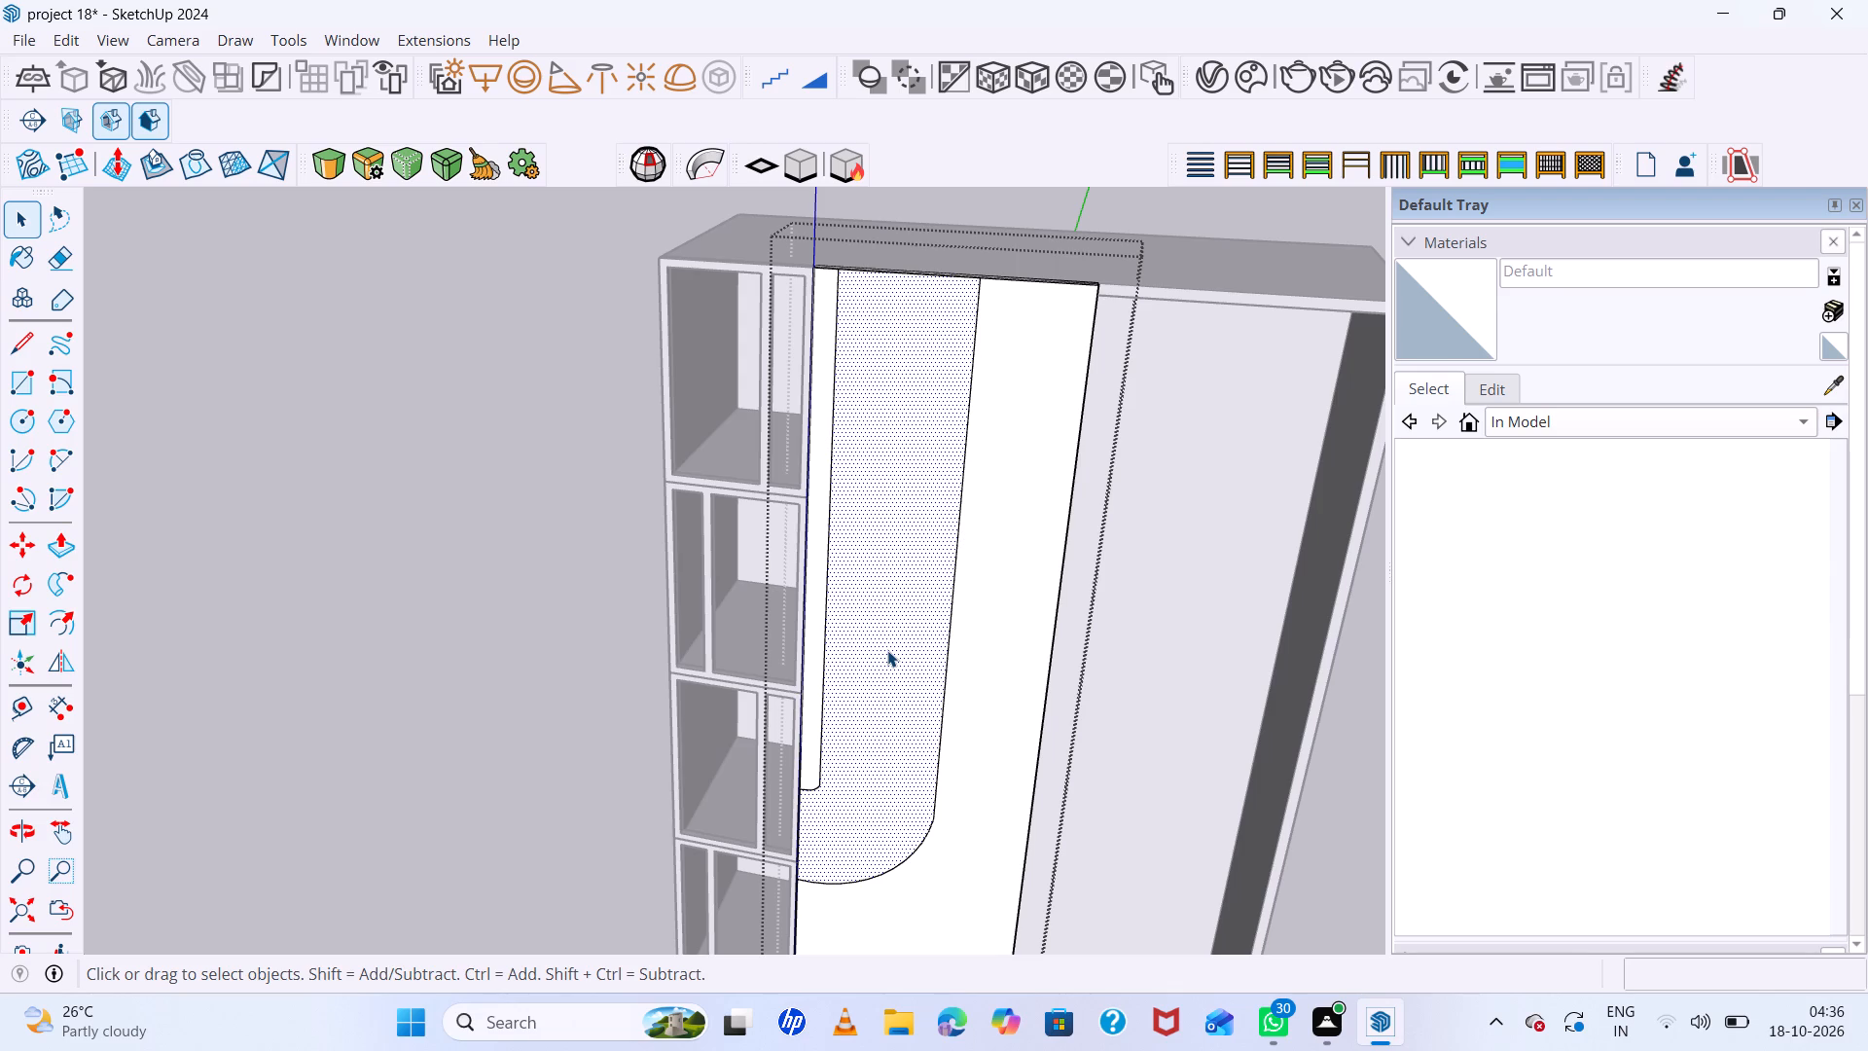
# Draw a line about 2 cm long across the door's top thickness from the upper end of the offset dividing line.
pyautogui.scroll(-10, 1563, 936)
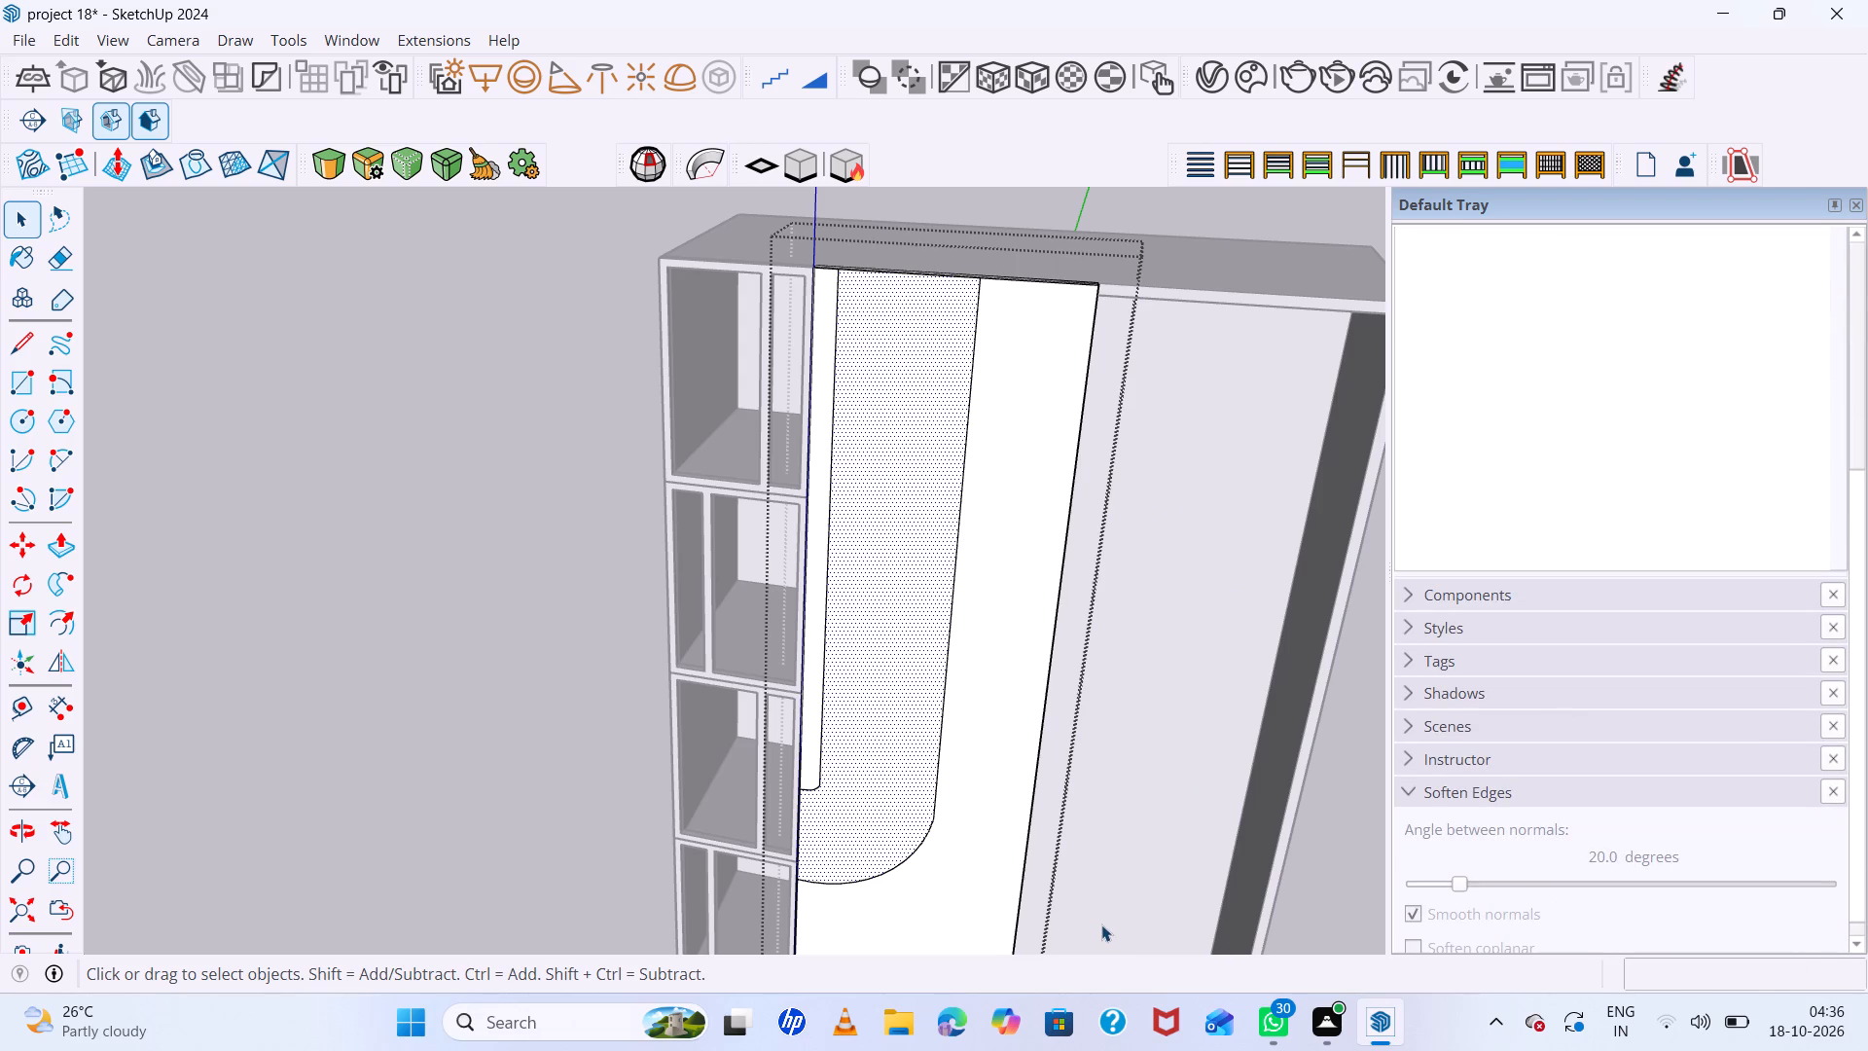
pyautogui.scroll(-6, 1104, 916)
pyautogui.moveTo(1057, 933); pyautogui.dragTo(1093, 990, button='middle')
pyautogui.scroll(4, 1013, 706)
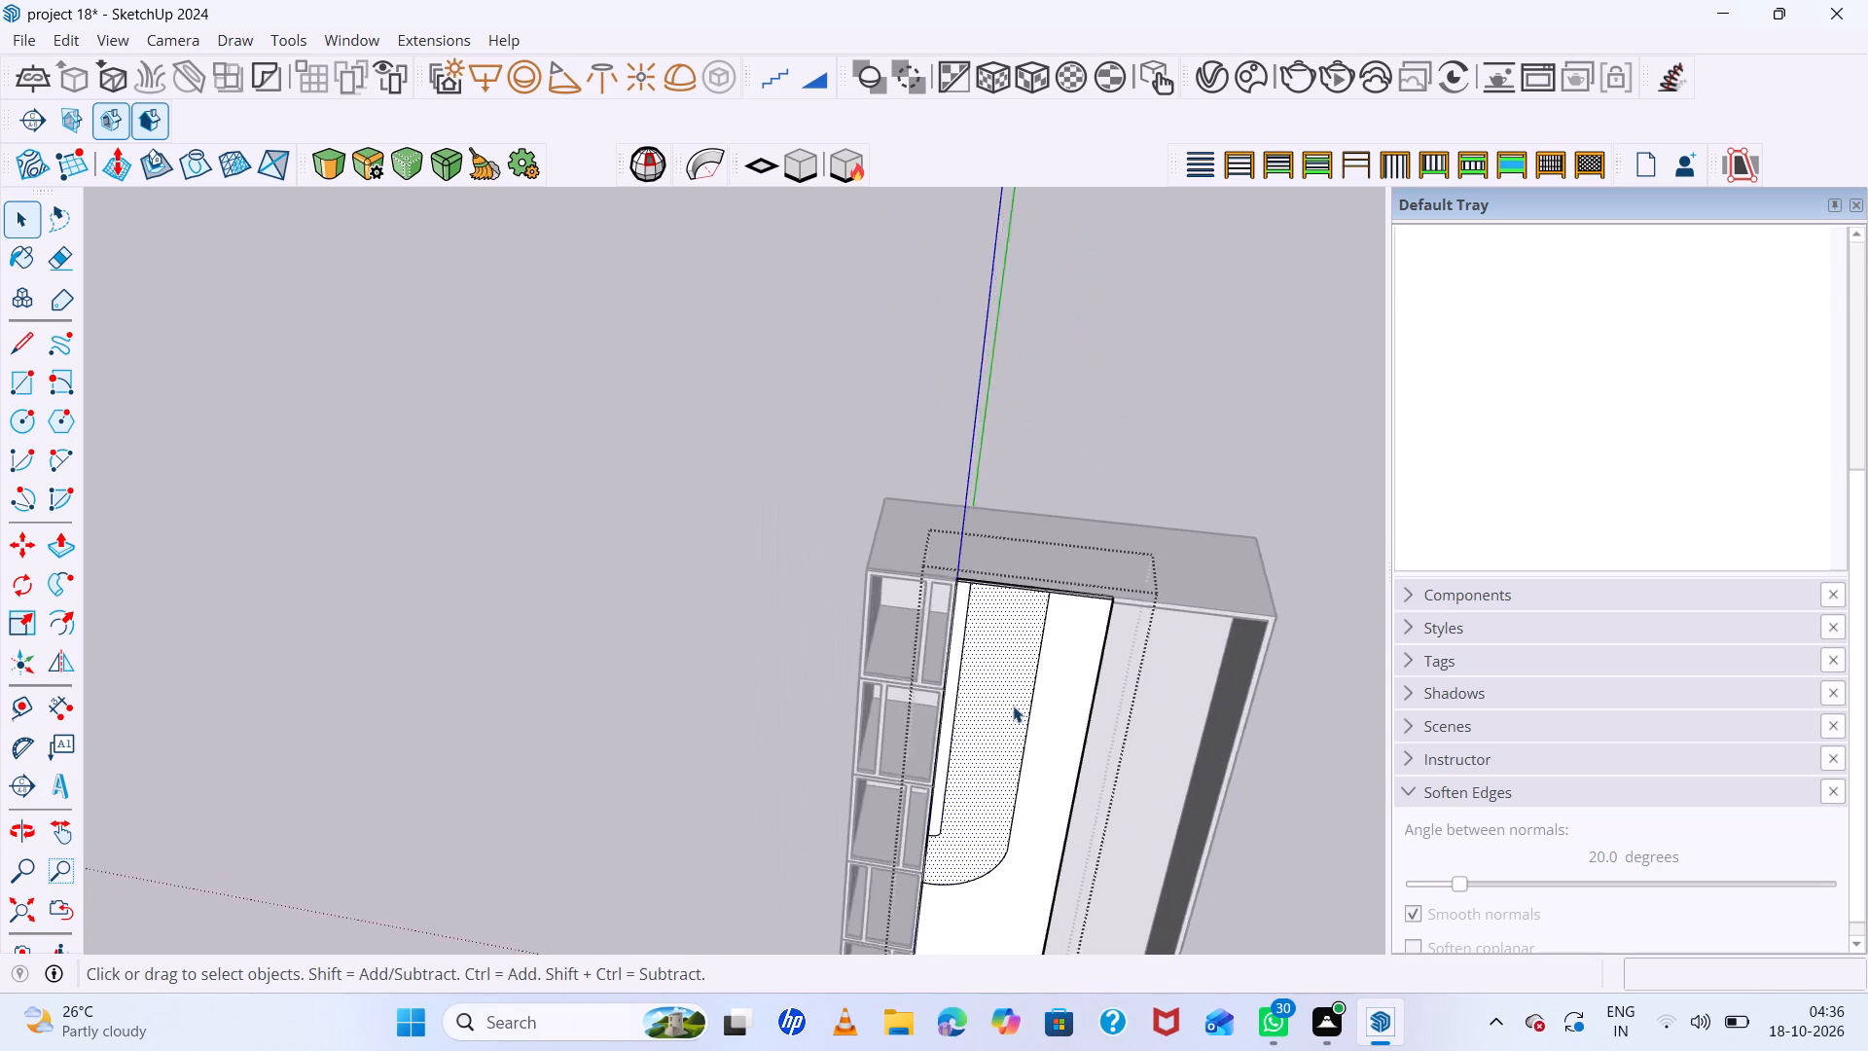
pyautogui.scroll(4, 1013, 706)
pyautogui.scroll(7, 886, 407)
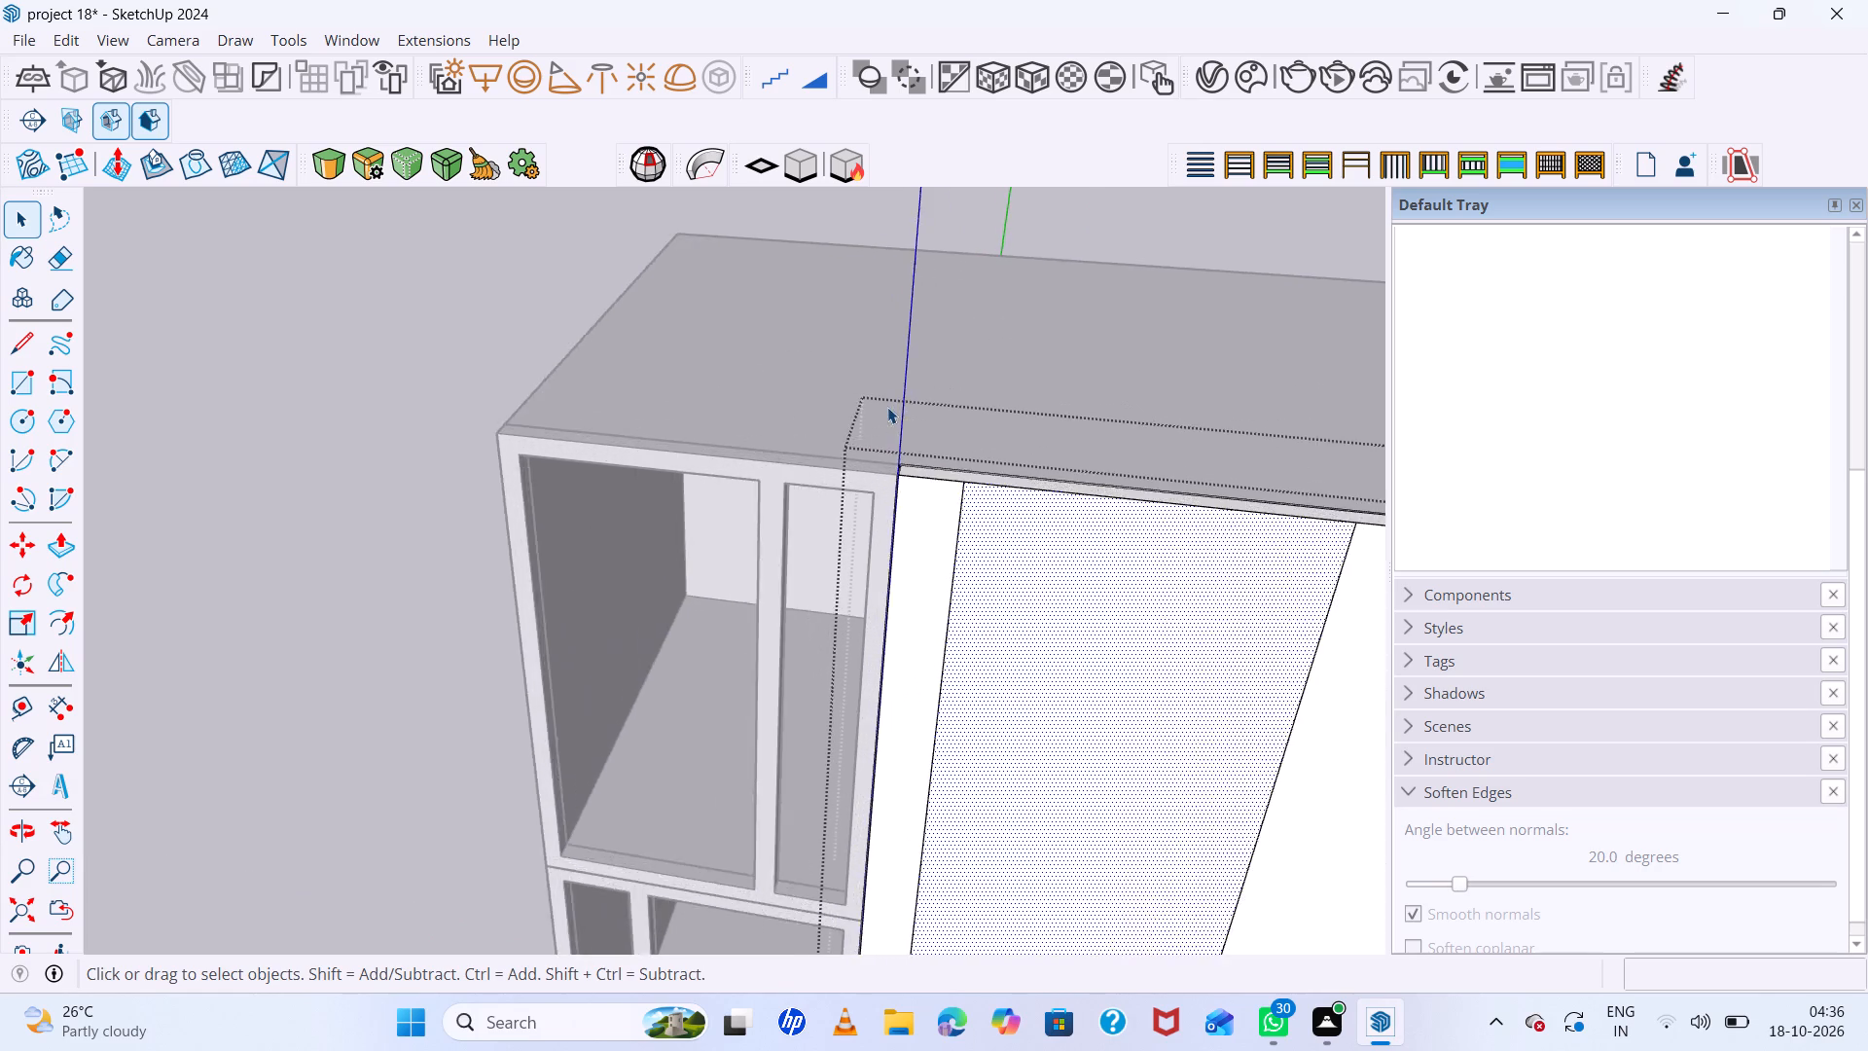
pyautogui.scroll(-7, 887, 407)
pyautogui.moveTo(916, 453); pyautogui.dragTo(989, 584, button='middle')
pyautogui.scroll(14, 944, 478)
pyautogui.moveTo(963, 482); pyautogui.dragTo(849, 726, button='middle')
pyautogui.middleClick(849, 726)
pyautogui.scroll(8, 929, 588)
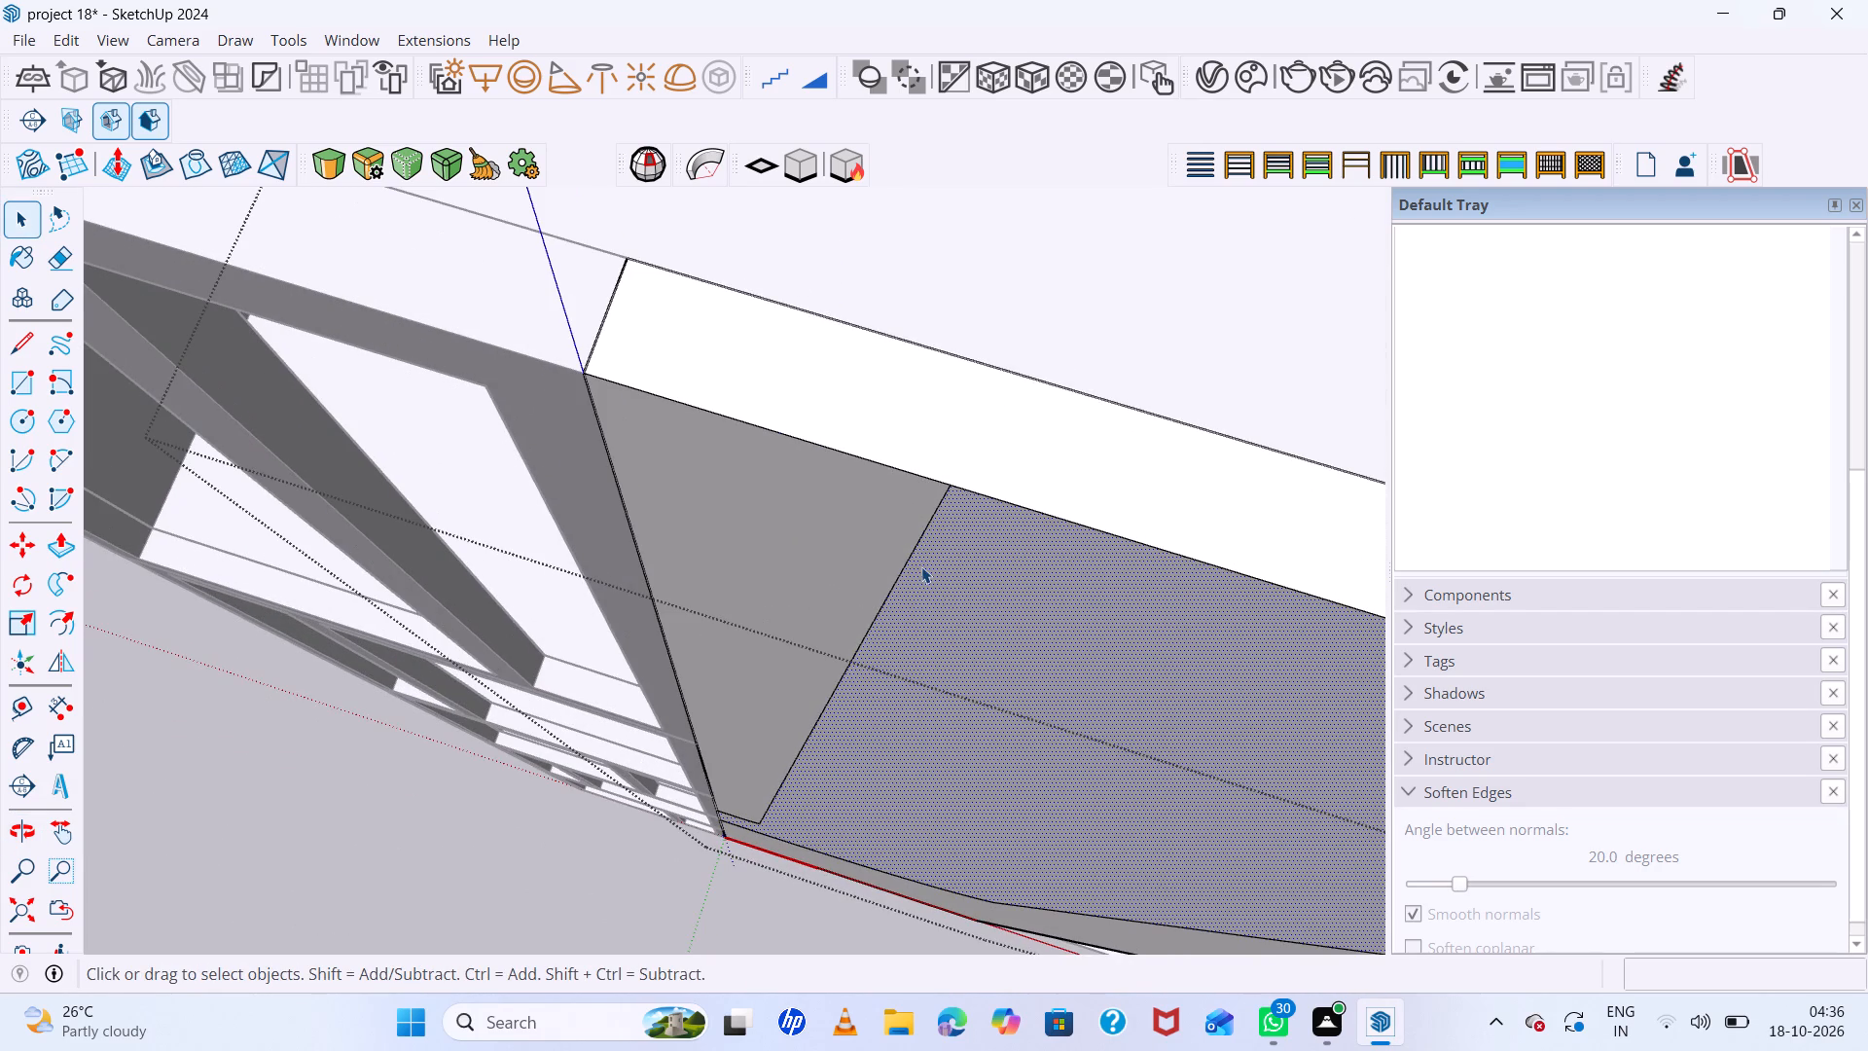
pyautogui.moveTo(865, 509); pyautogui.dragTo(644, 518, button='middle')
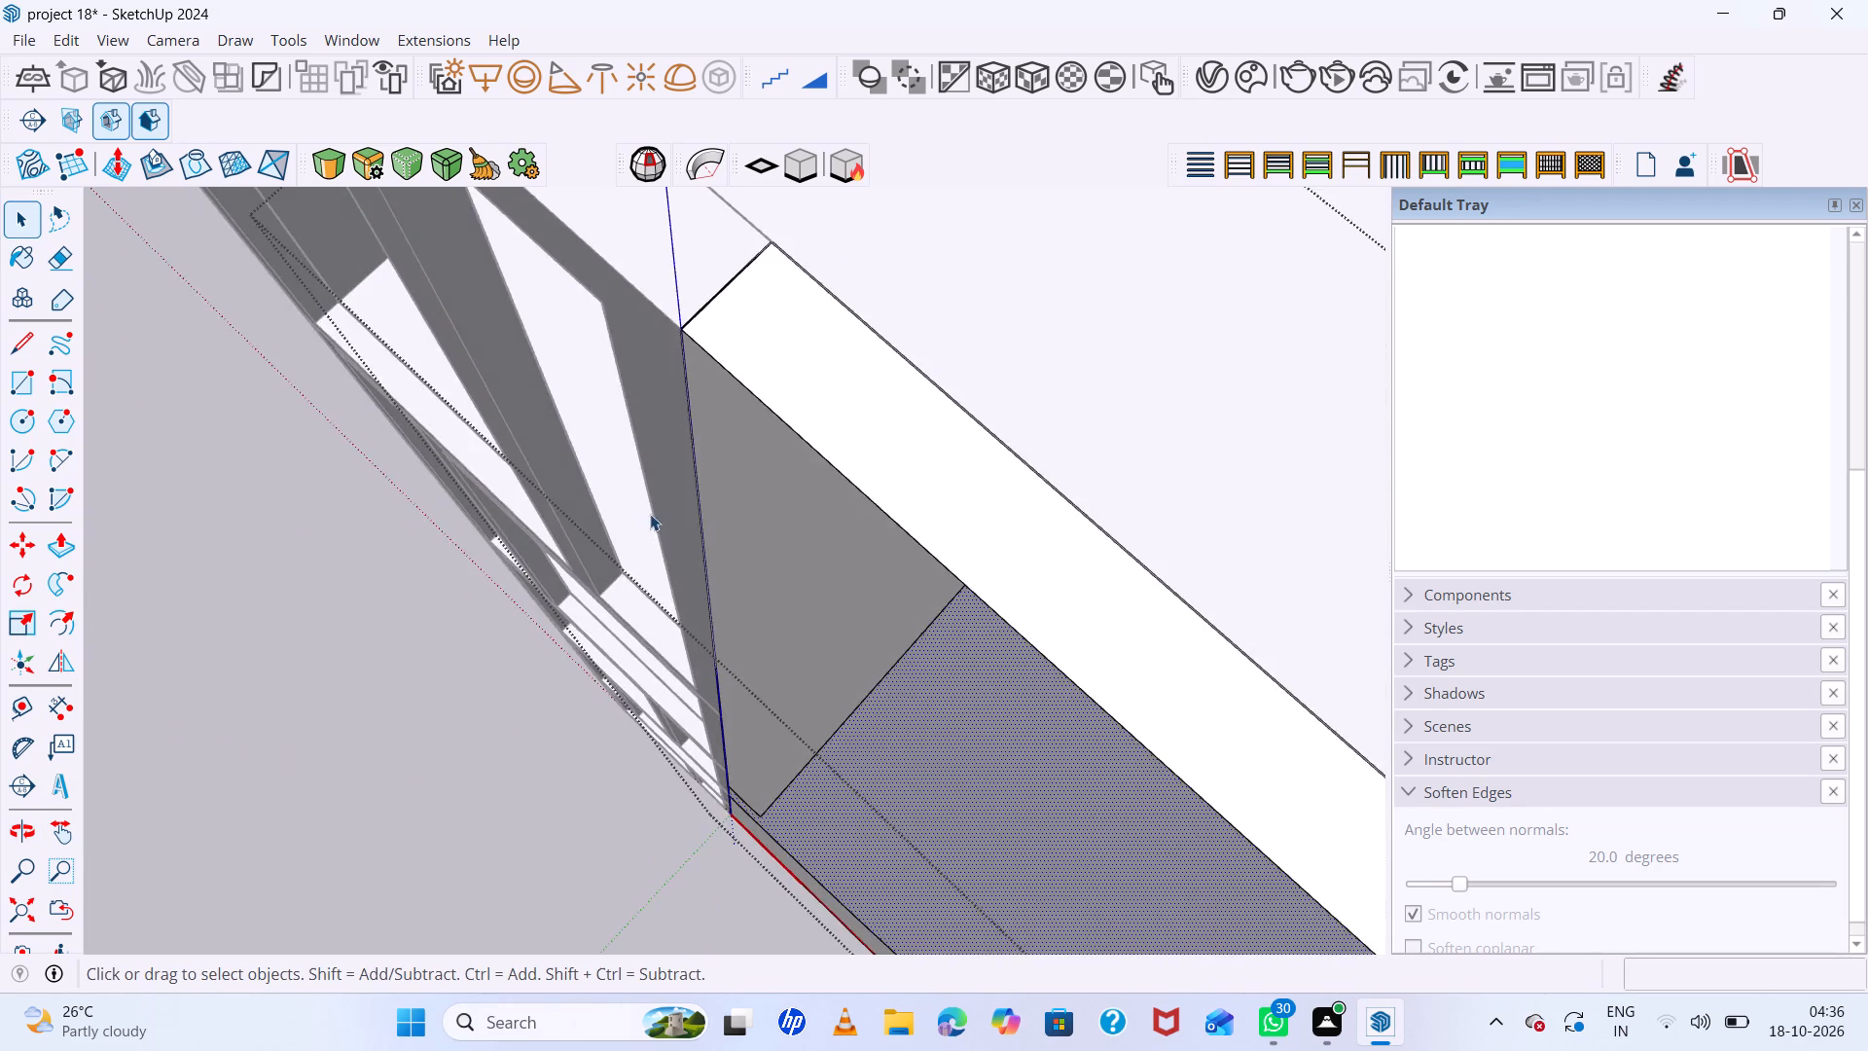
pyautogui.scroll(-15, 654, 515)
pyautogui.press('l')
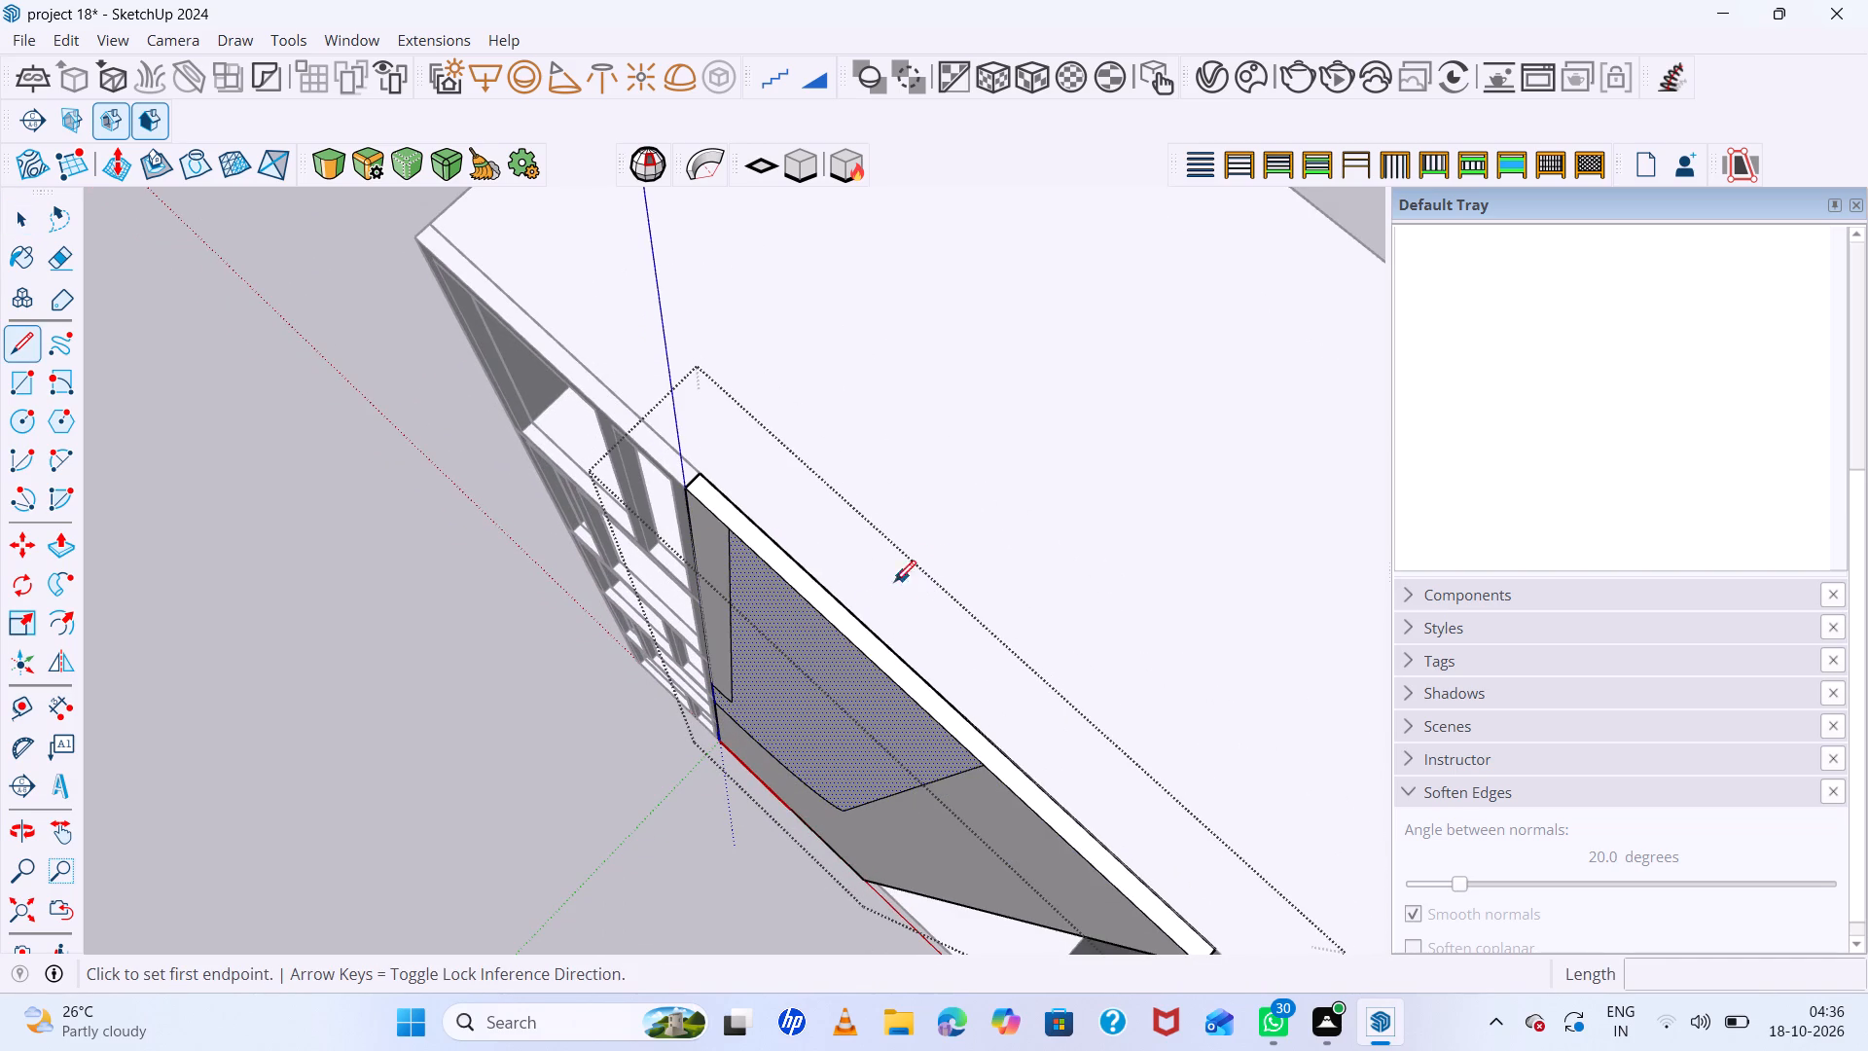
pyautogui.scroll(6, 823, 599)
pyautogui.scroll(7, 665, 482)
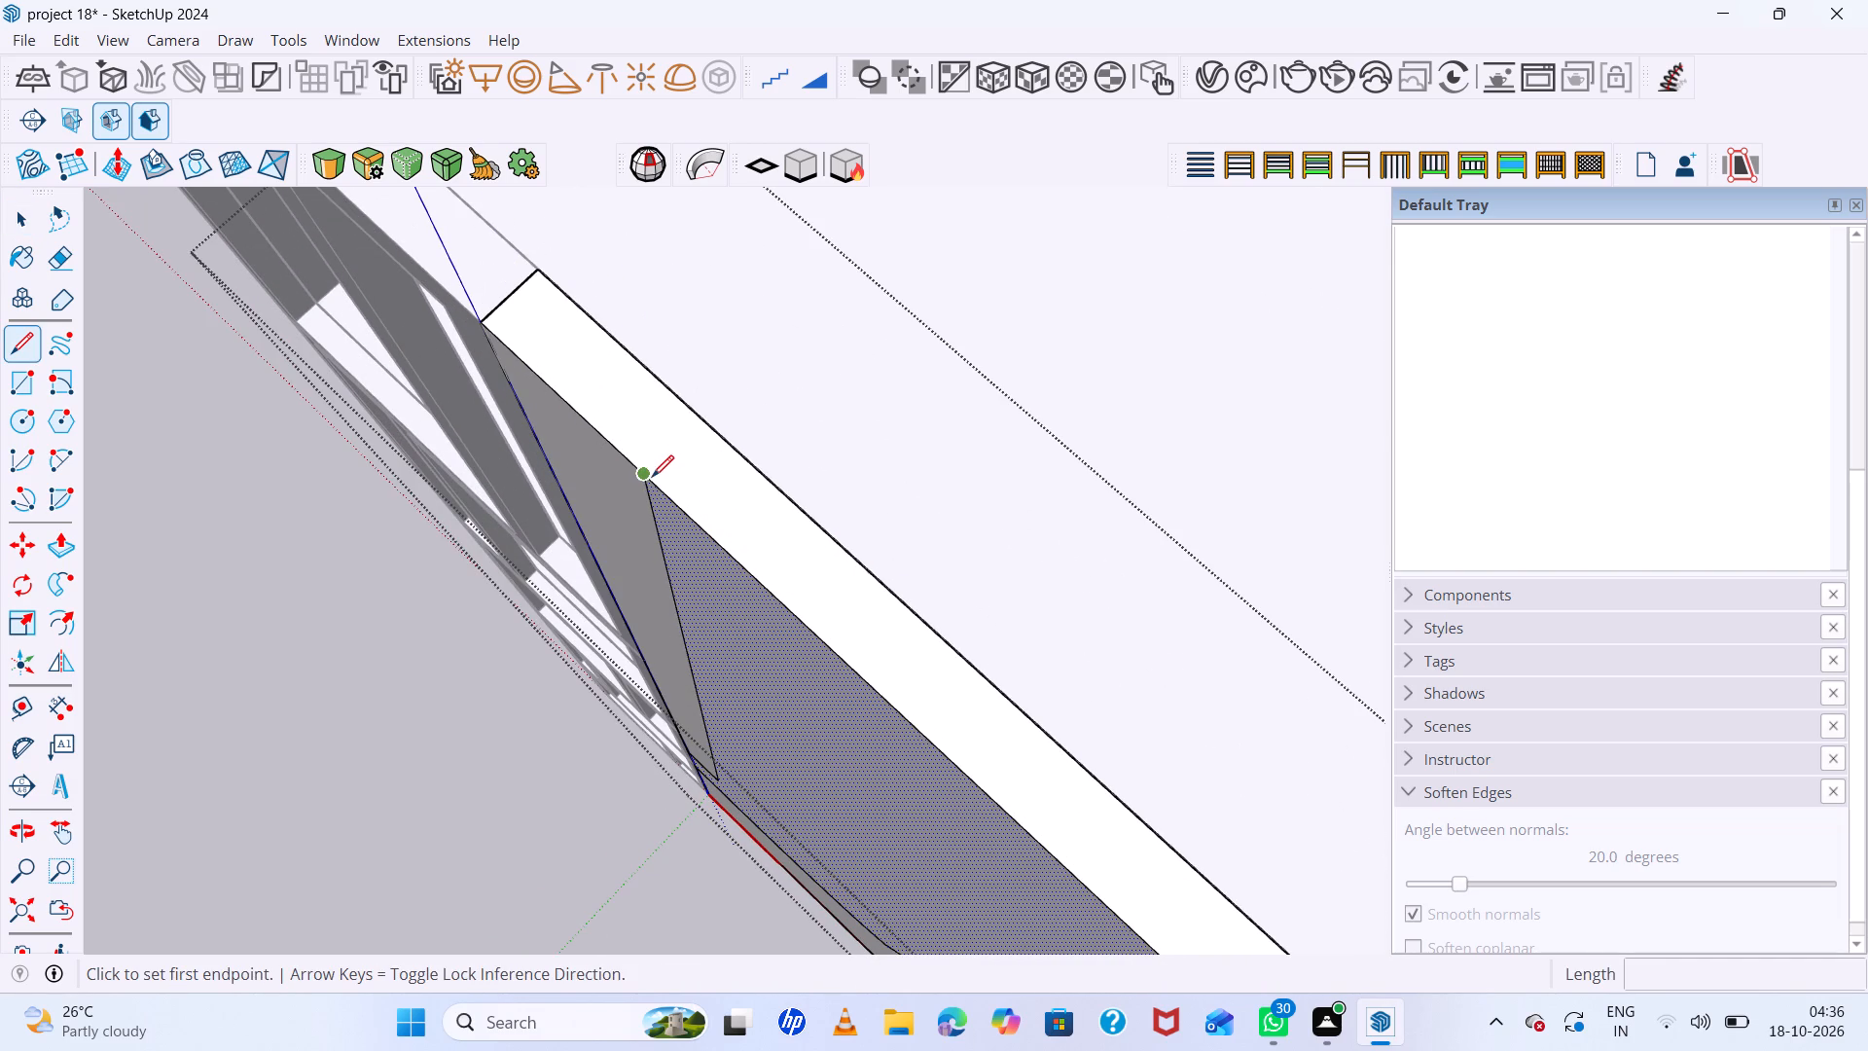
pyautogui.click(652, 477)
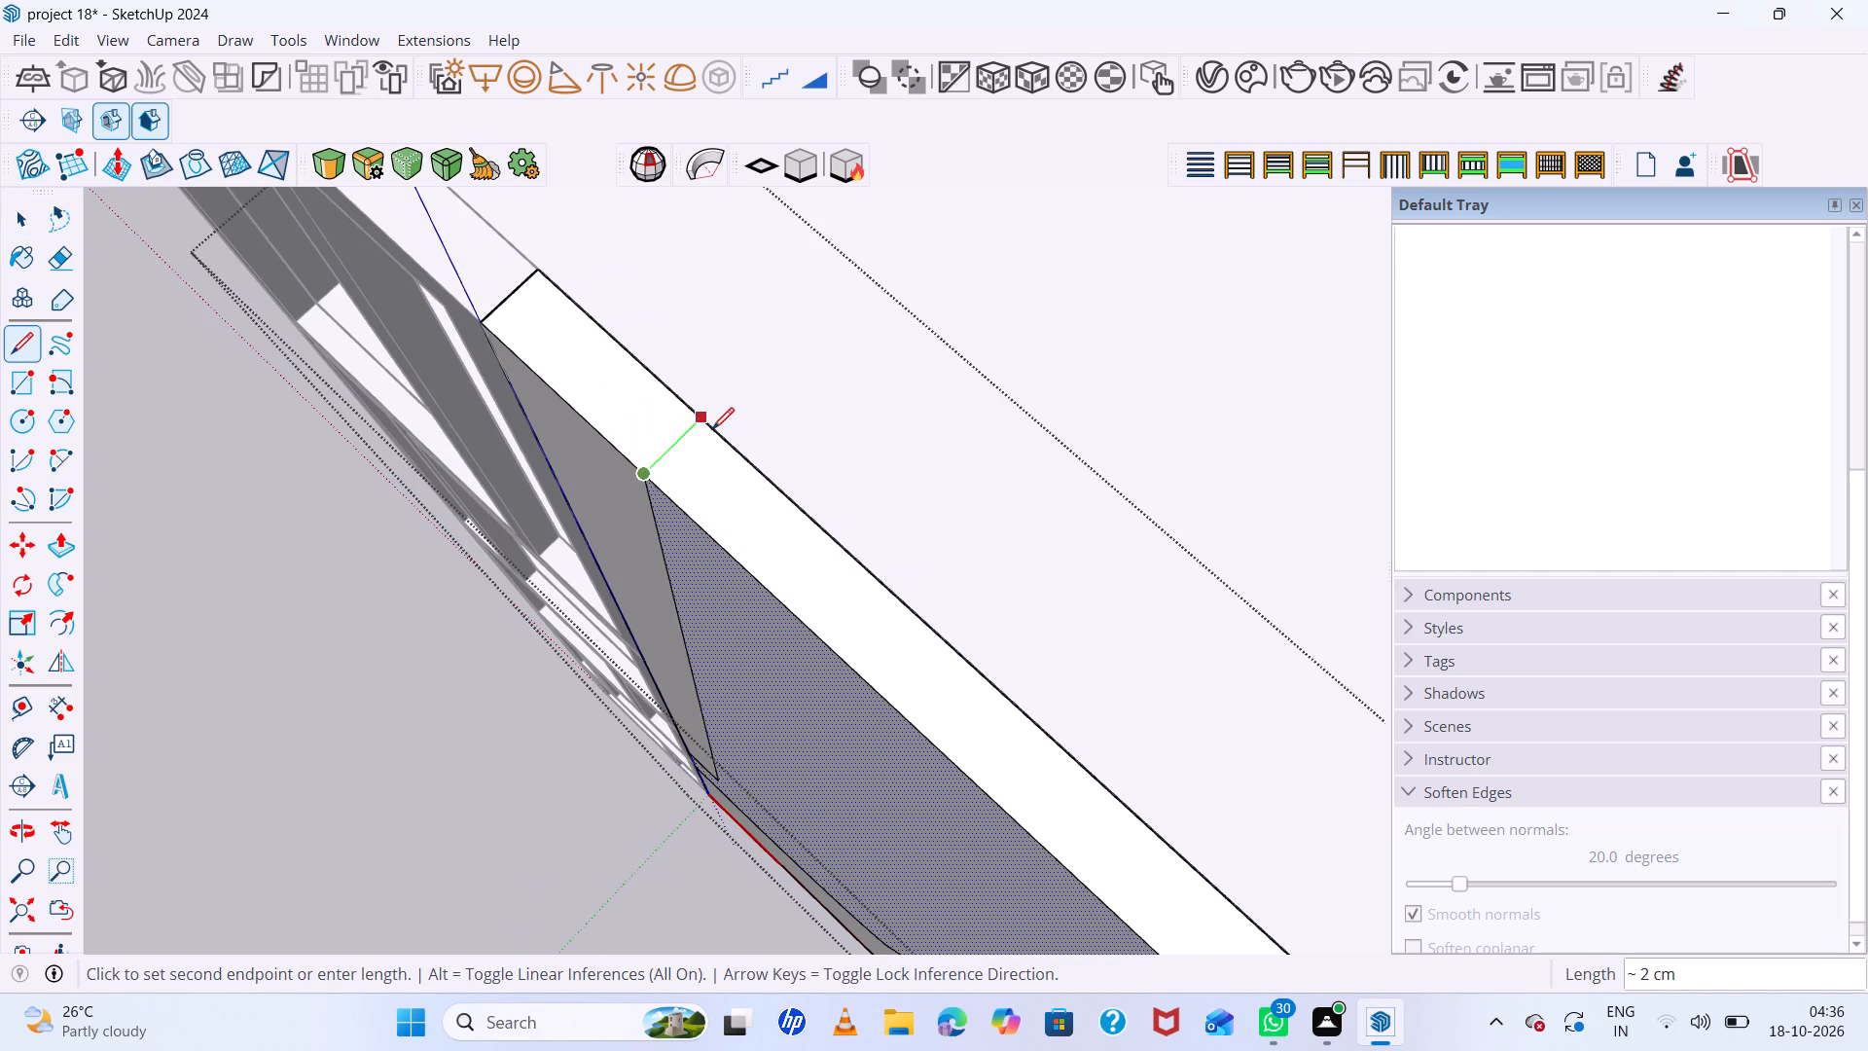
pyautogui.click(707, 423)
pyautogui.scroll(-20, 670, 436)
pyautogui.scroll(-2, 670, 436)
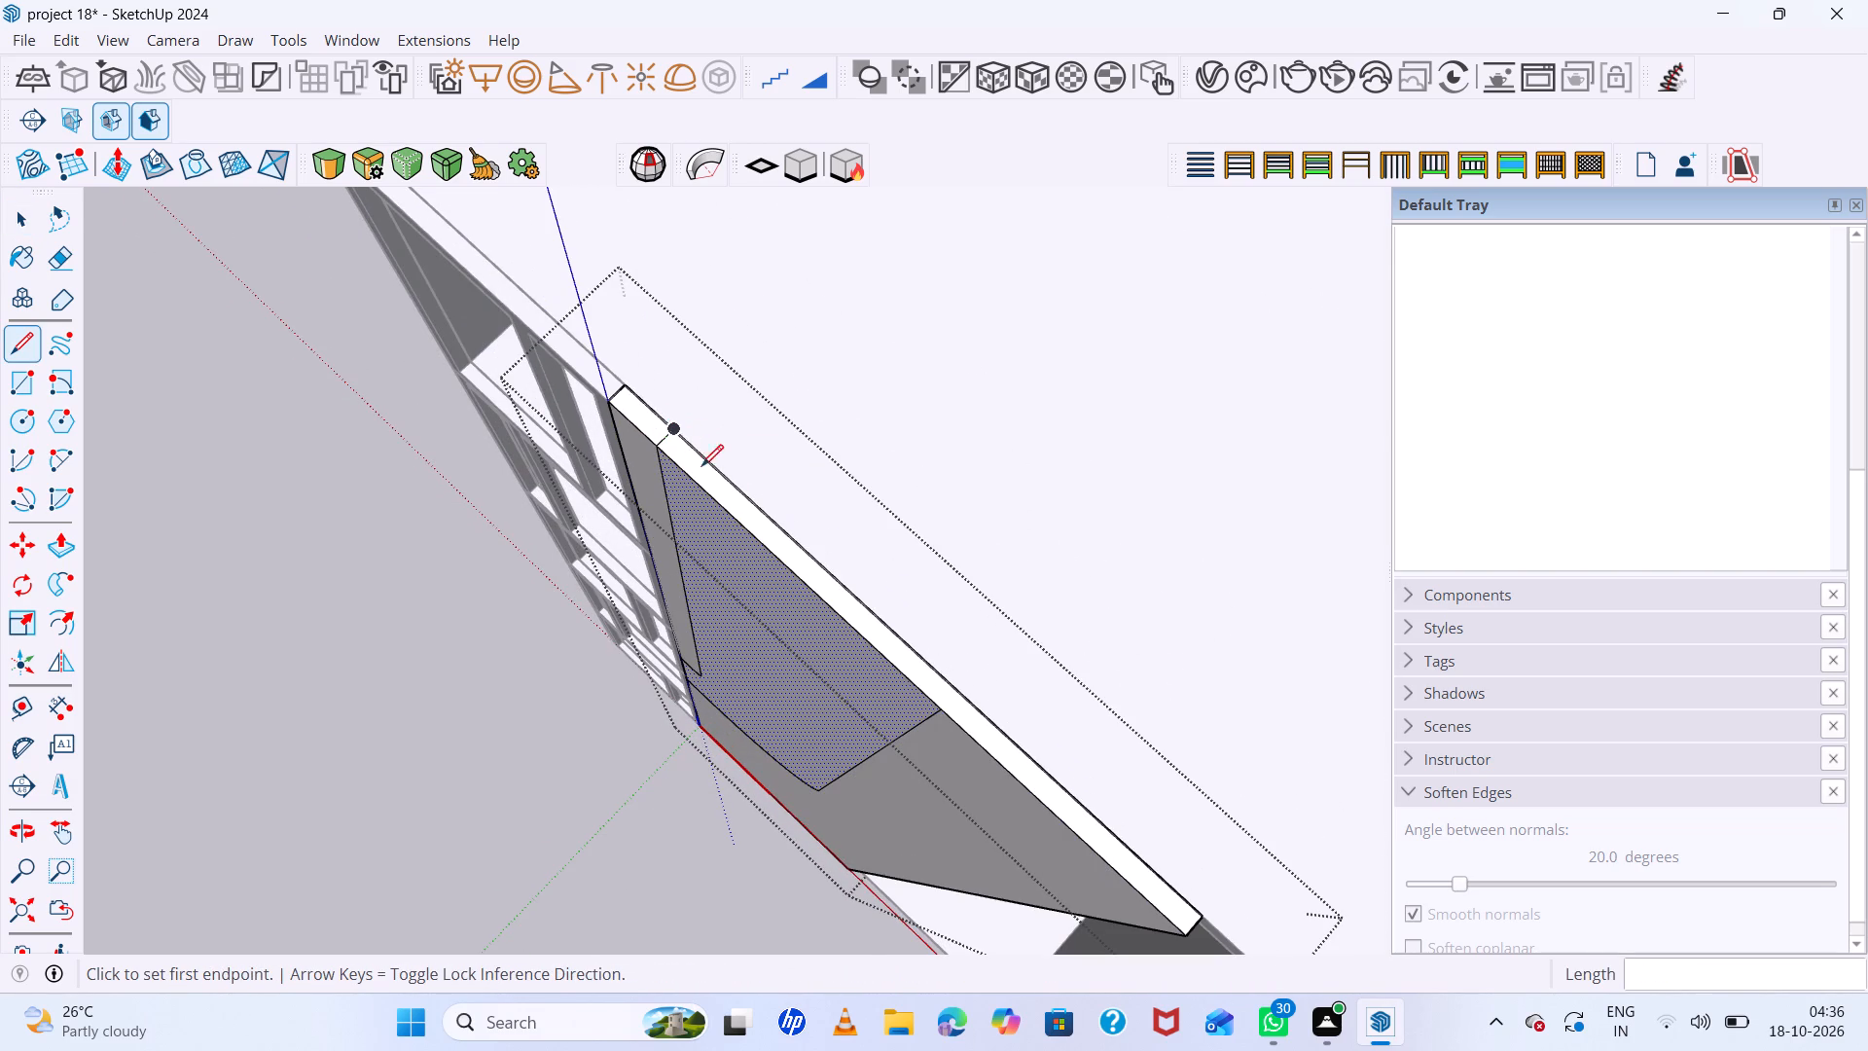
pyautogui.scroll(15, 976, 704)
pyautogui.scroll(-7, 940, 677)
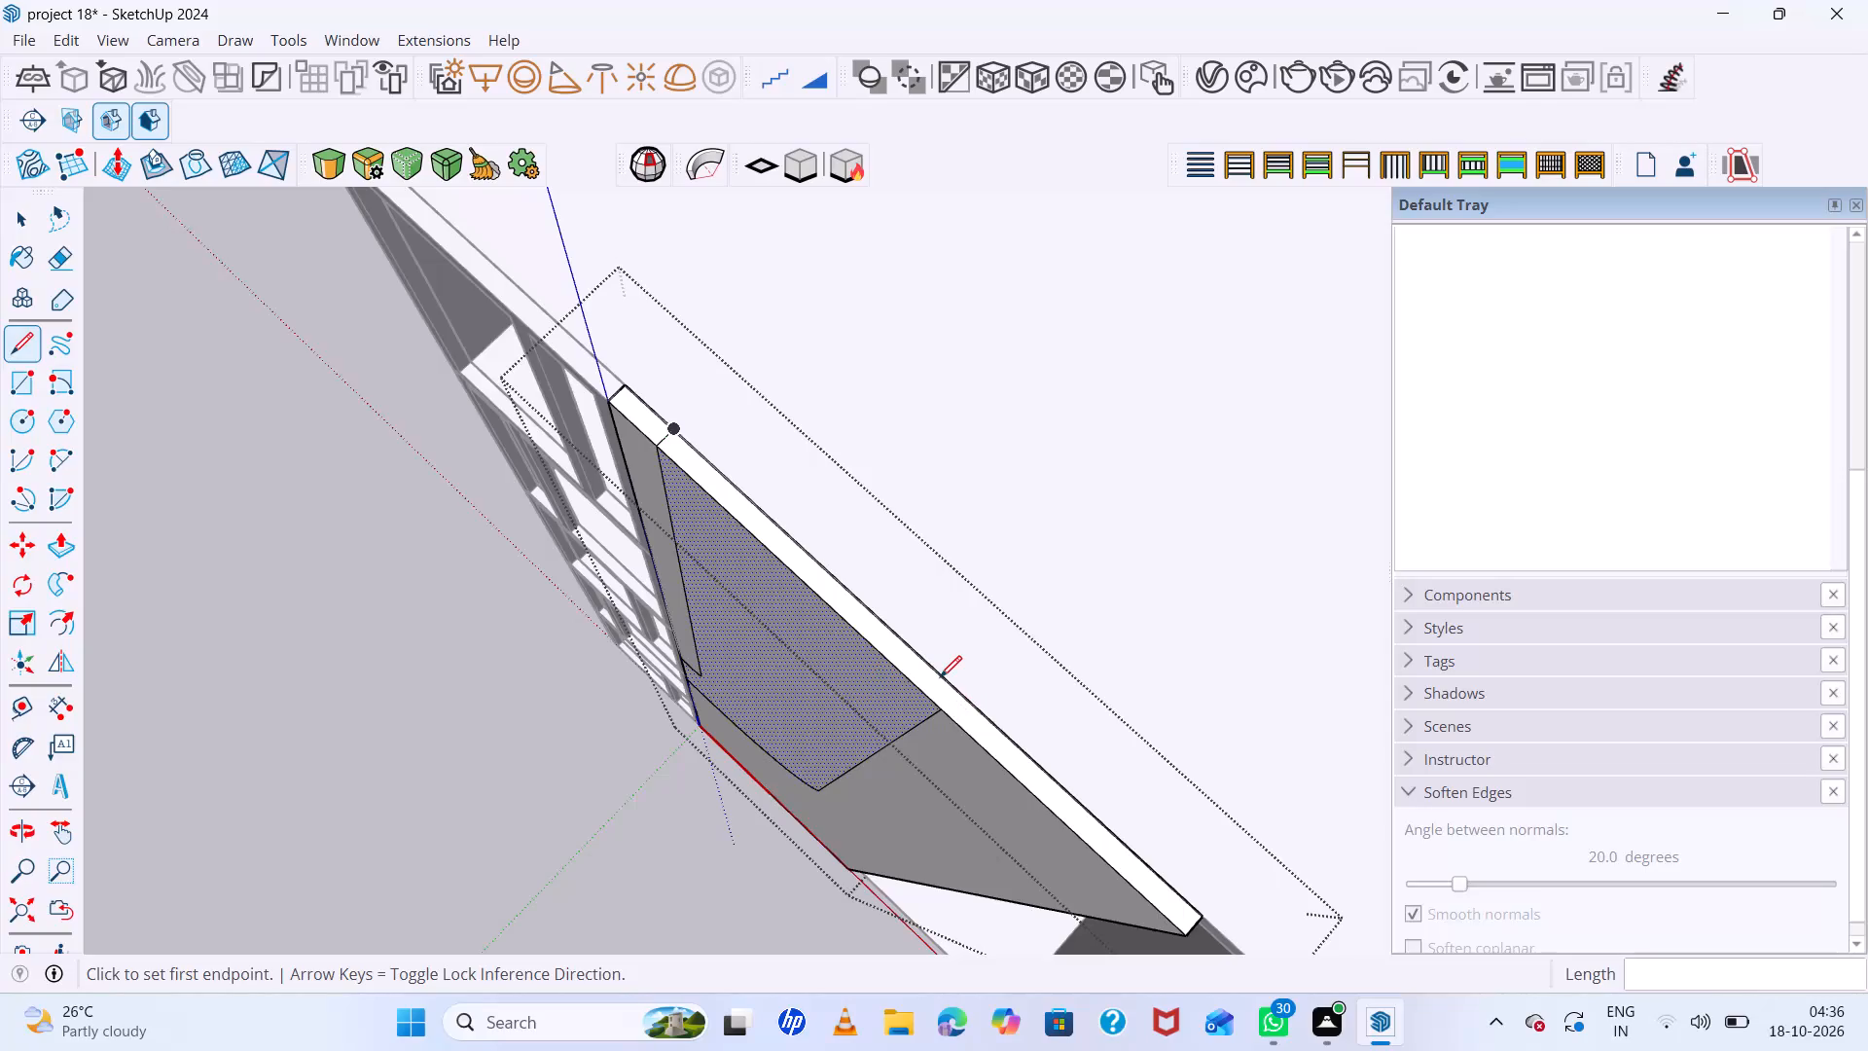
pyautogui.press('space')
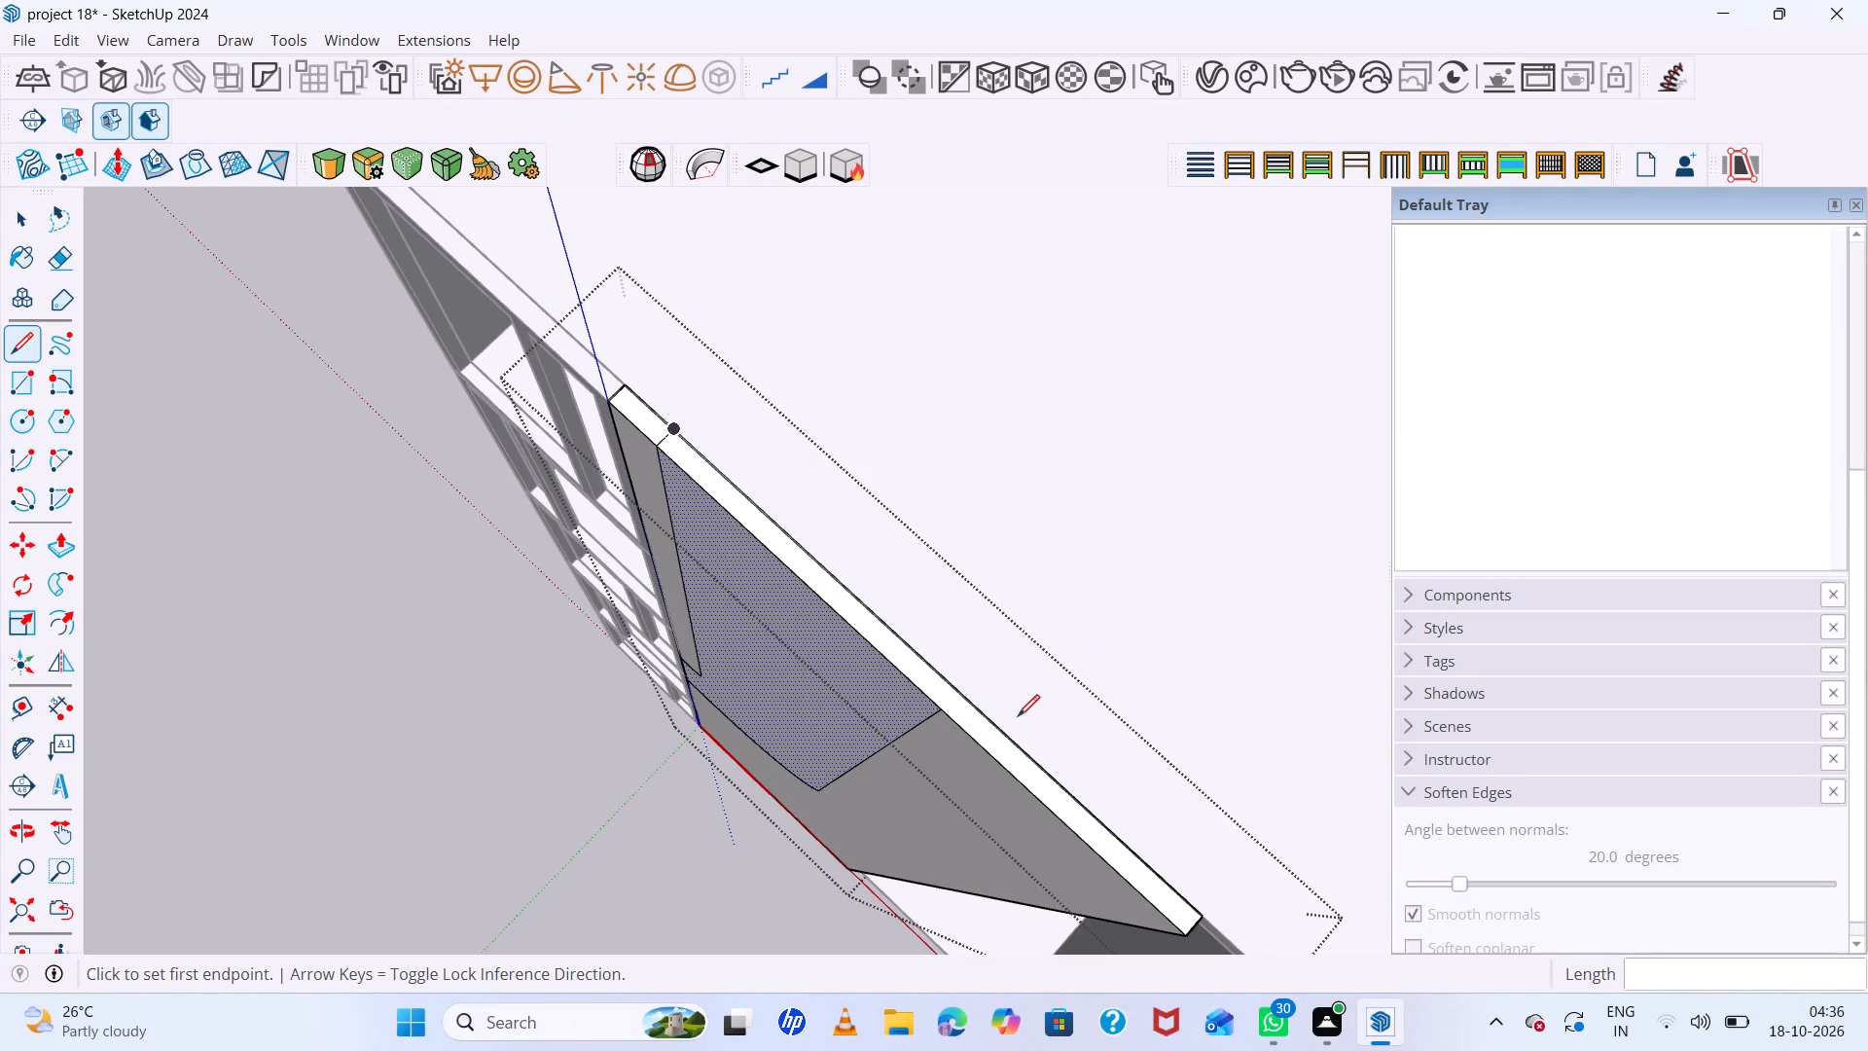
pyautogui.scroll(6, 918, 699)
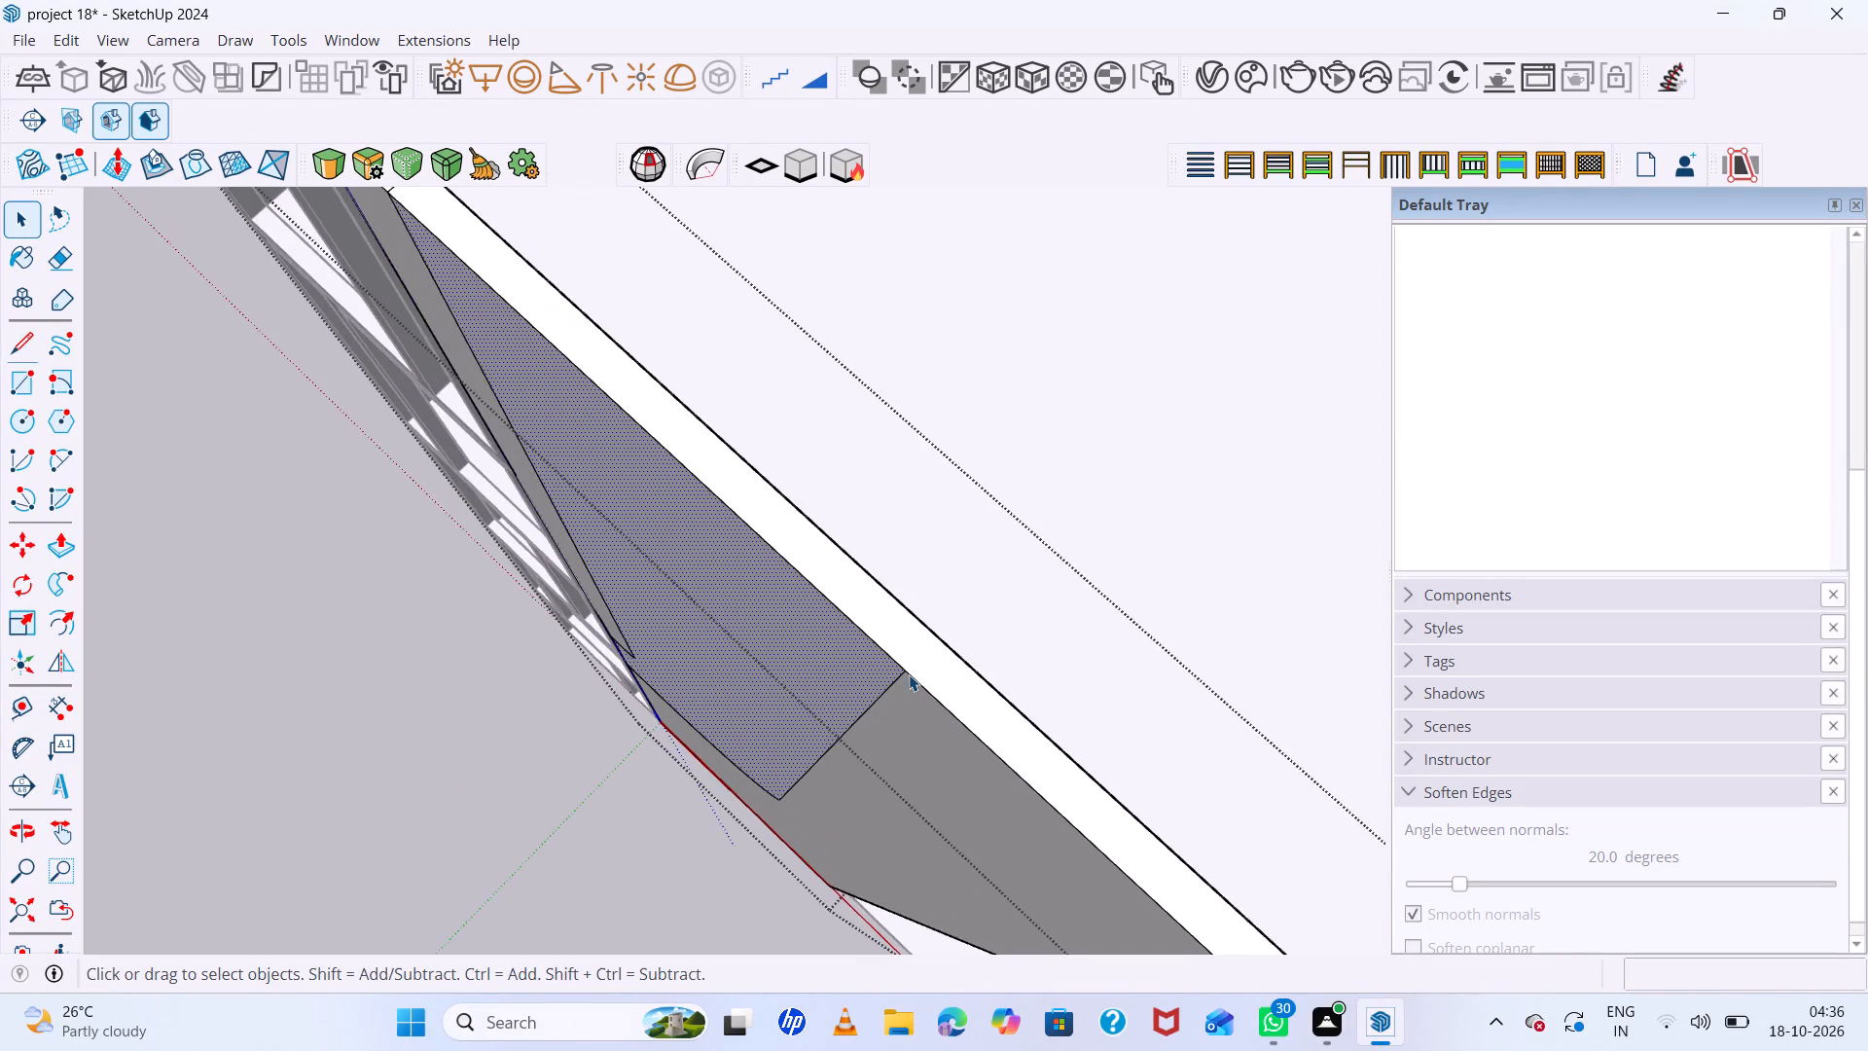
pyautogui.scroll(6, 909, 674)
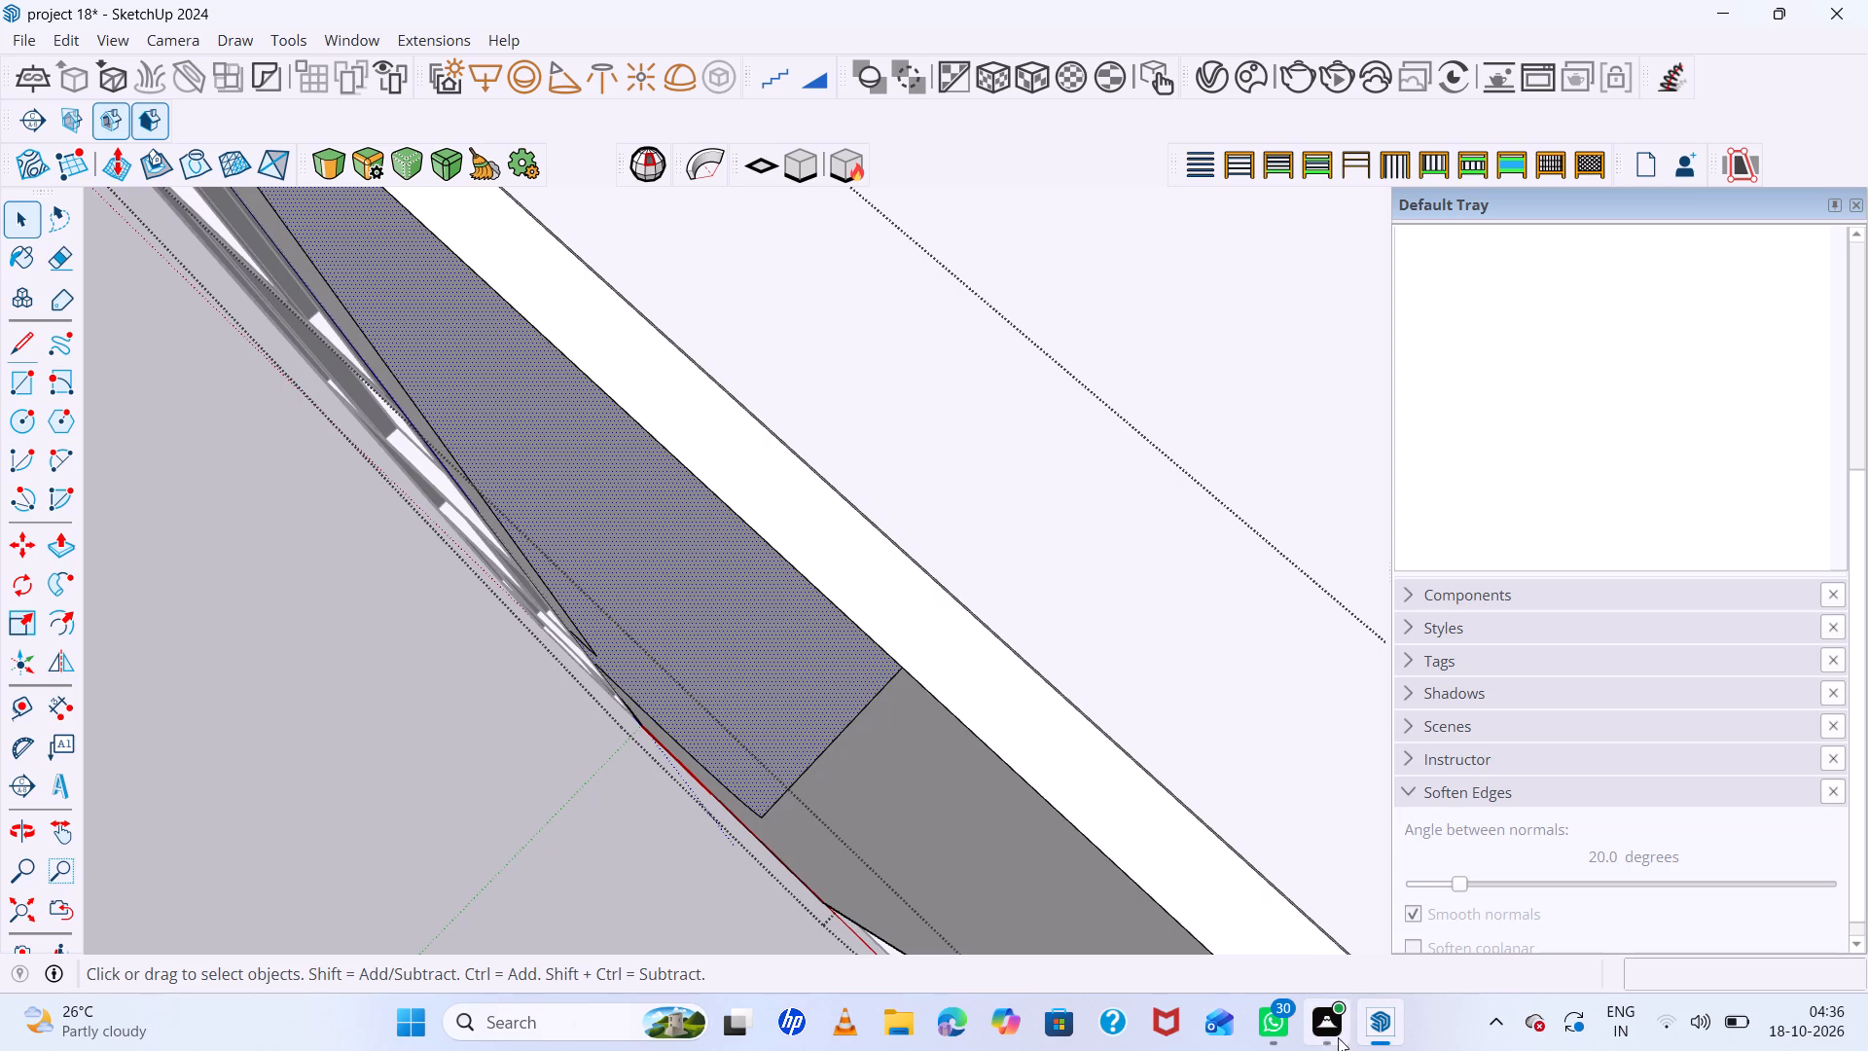
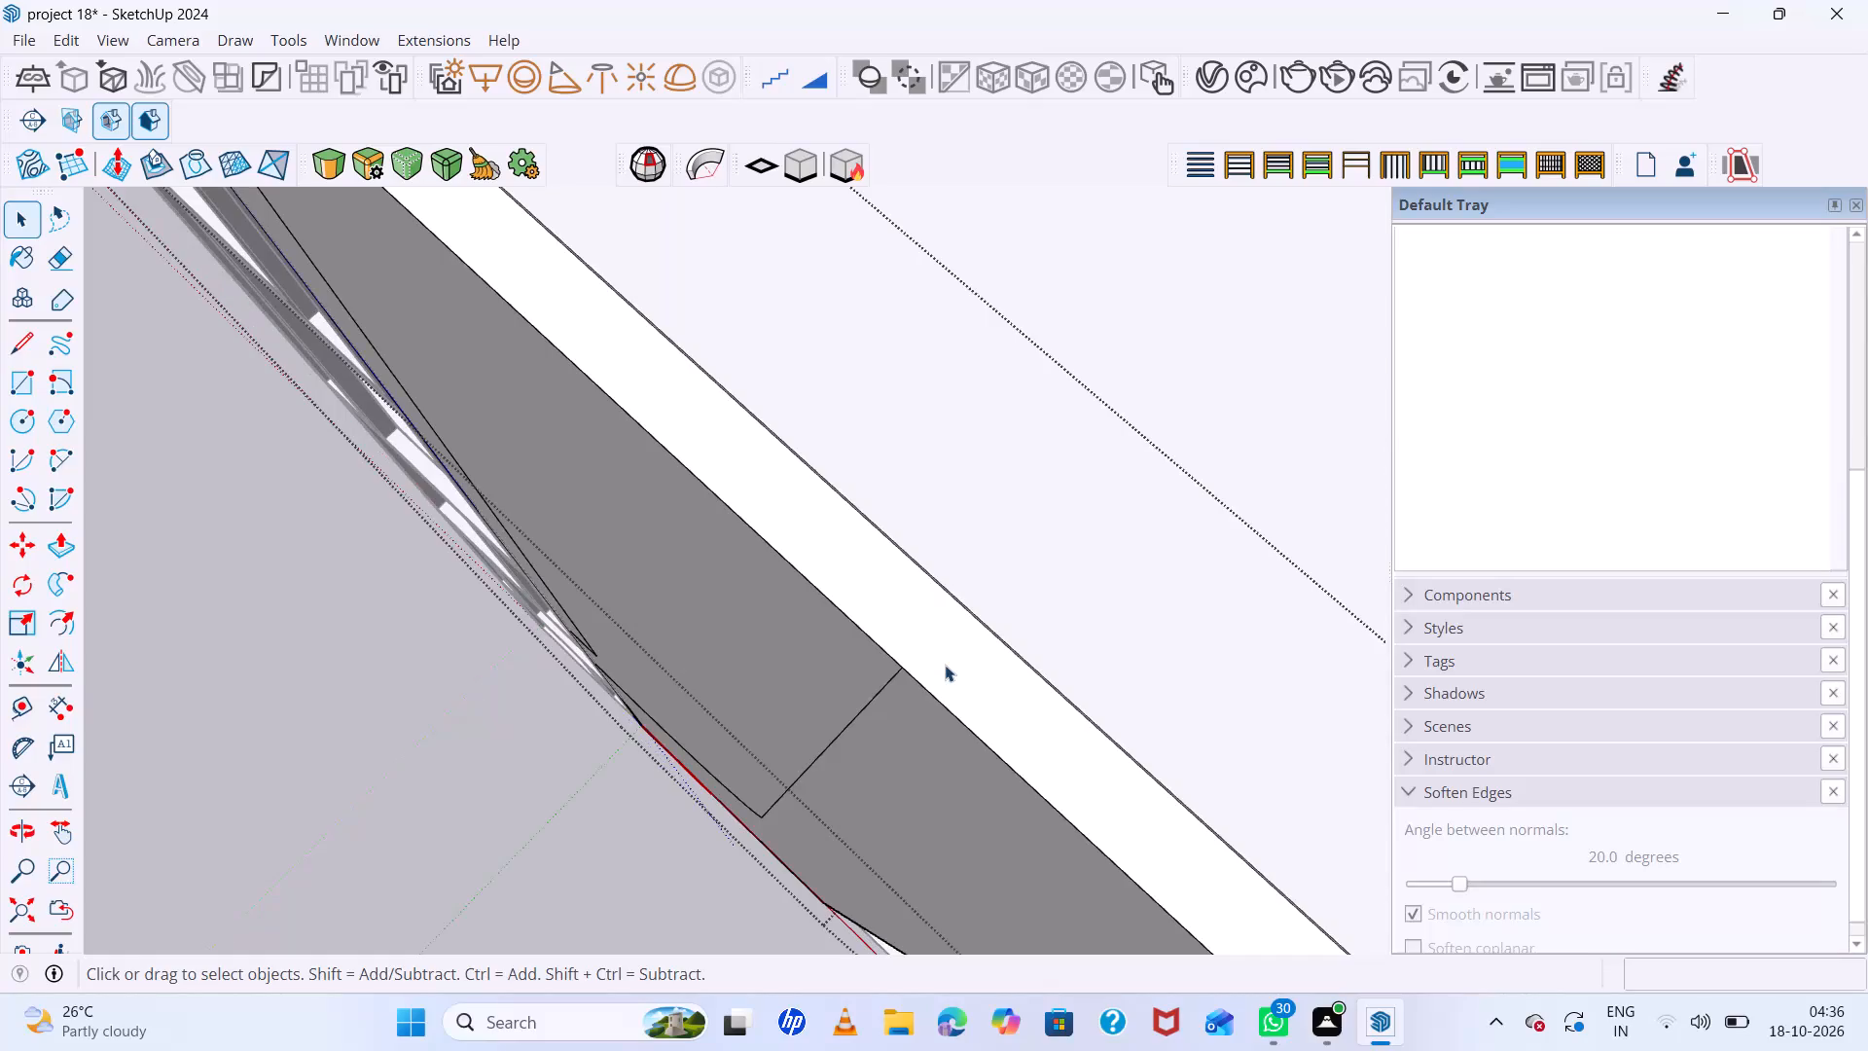
# Draw a line about 2 cm long across the door's top thickness from the upper end of the original curved dividing line.
pyautogui.press('l')
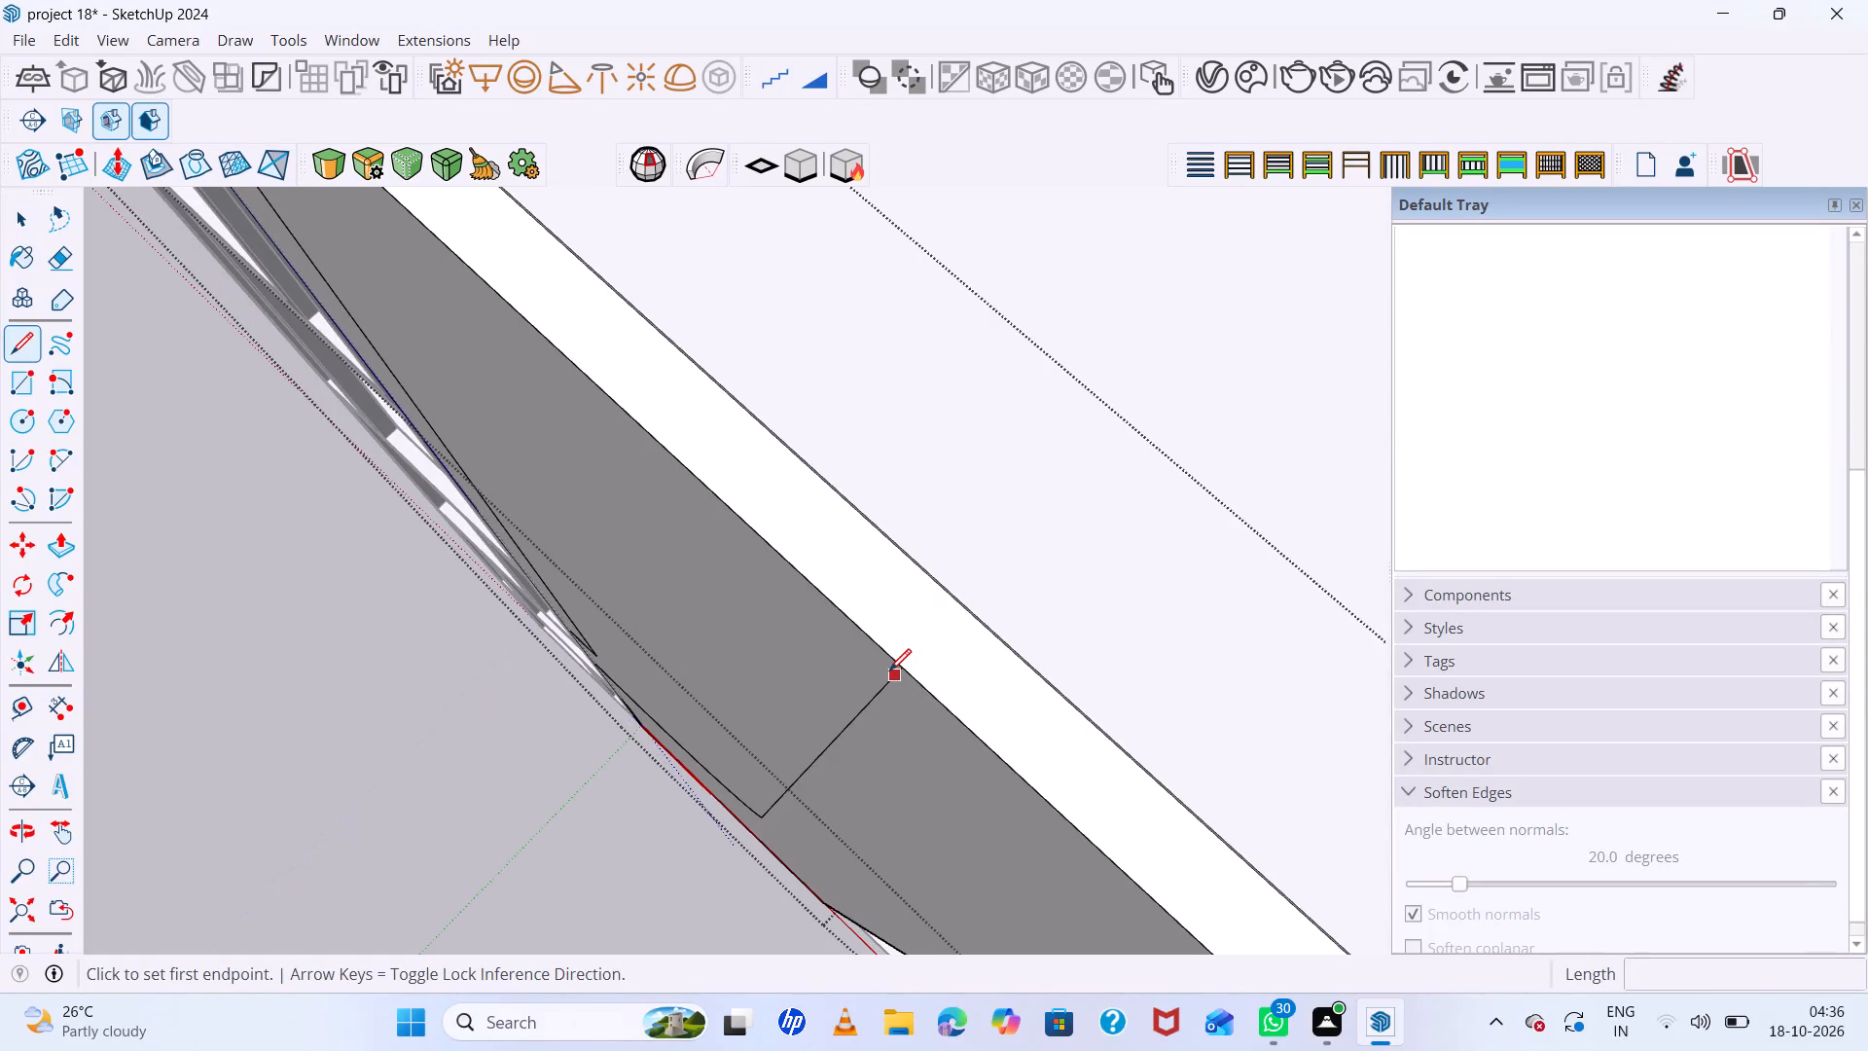
pyautogui.click(904, 670)
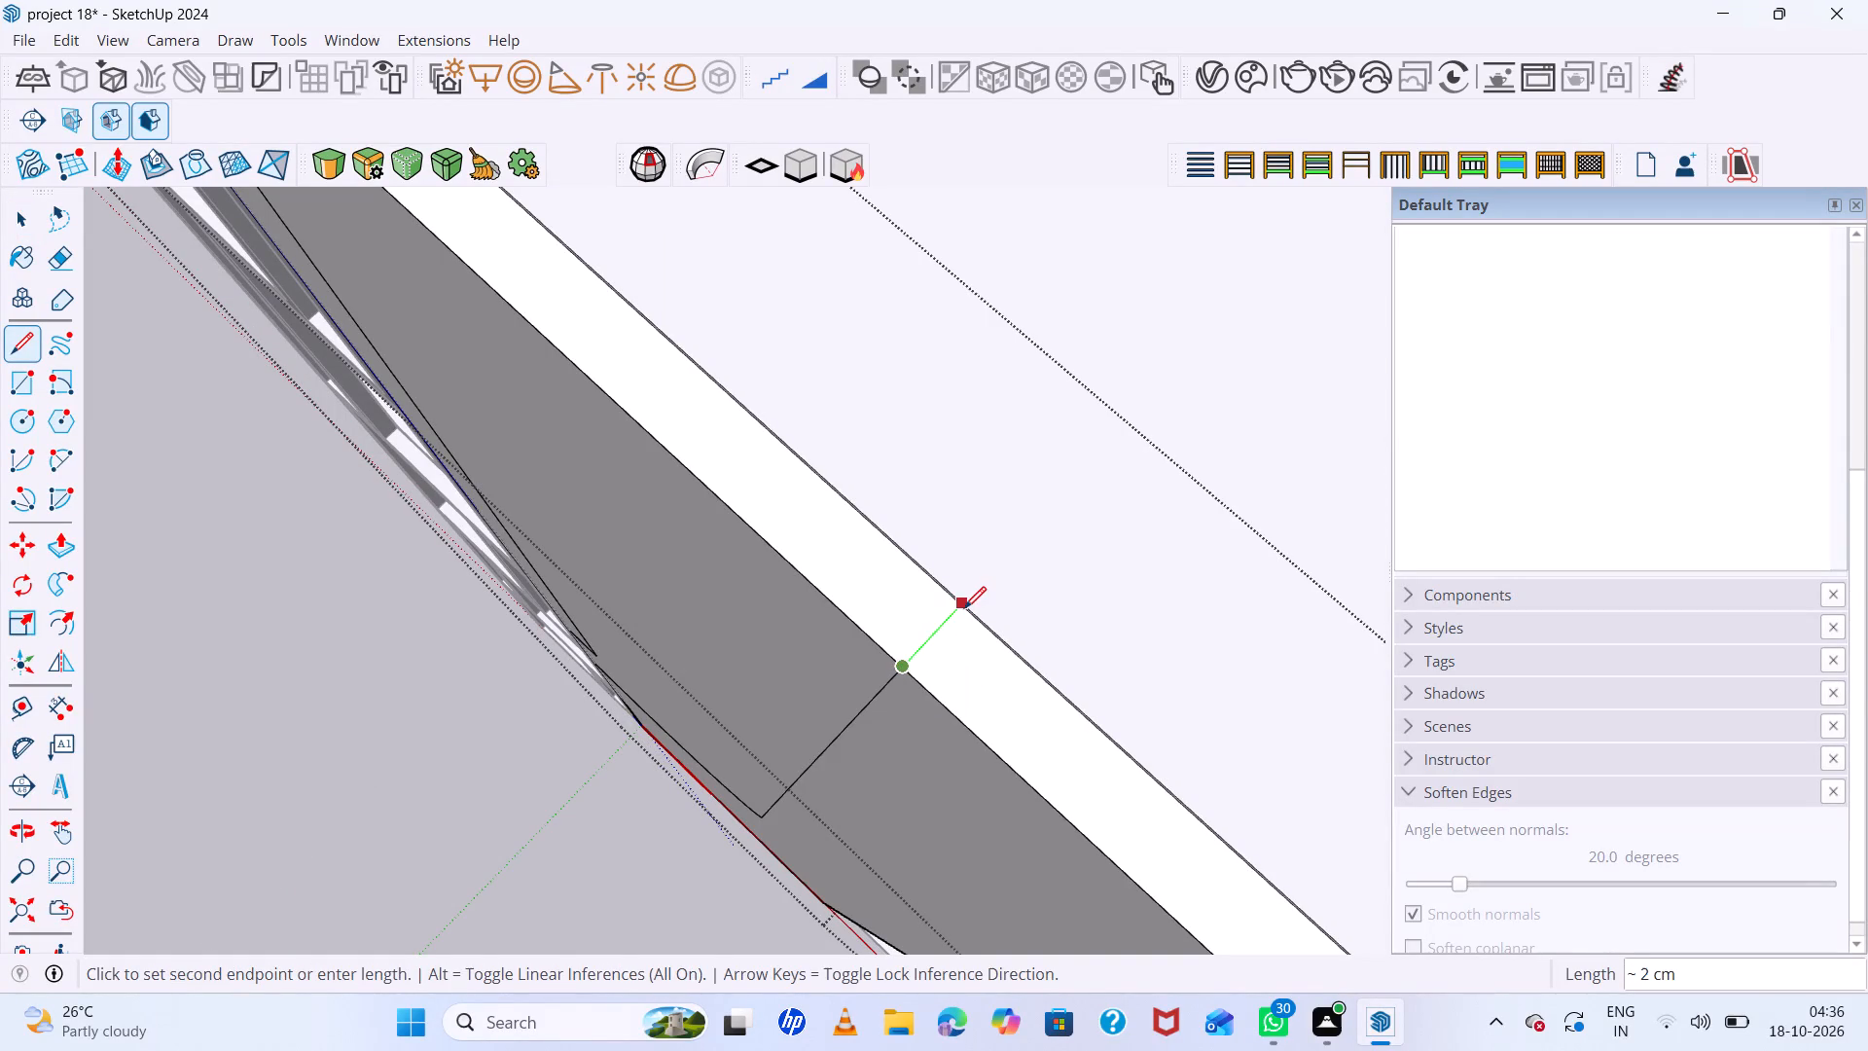
pyautogui.click(964, 608)
pyautogui.scroll(-15, 967, 618)
pyautogui.moveTo(958, 726); pyautogui.dragTo(1105, 573, button='middle')
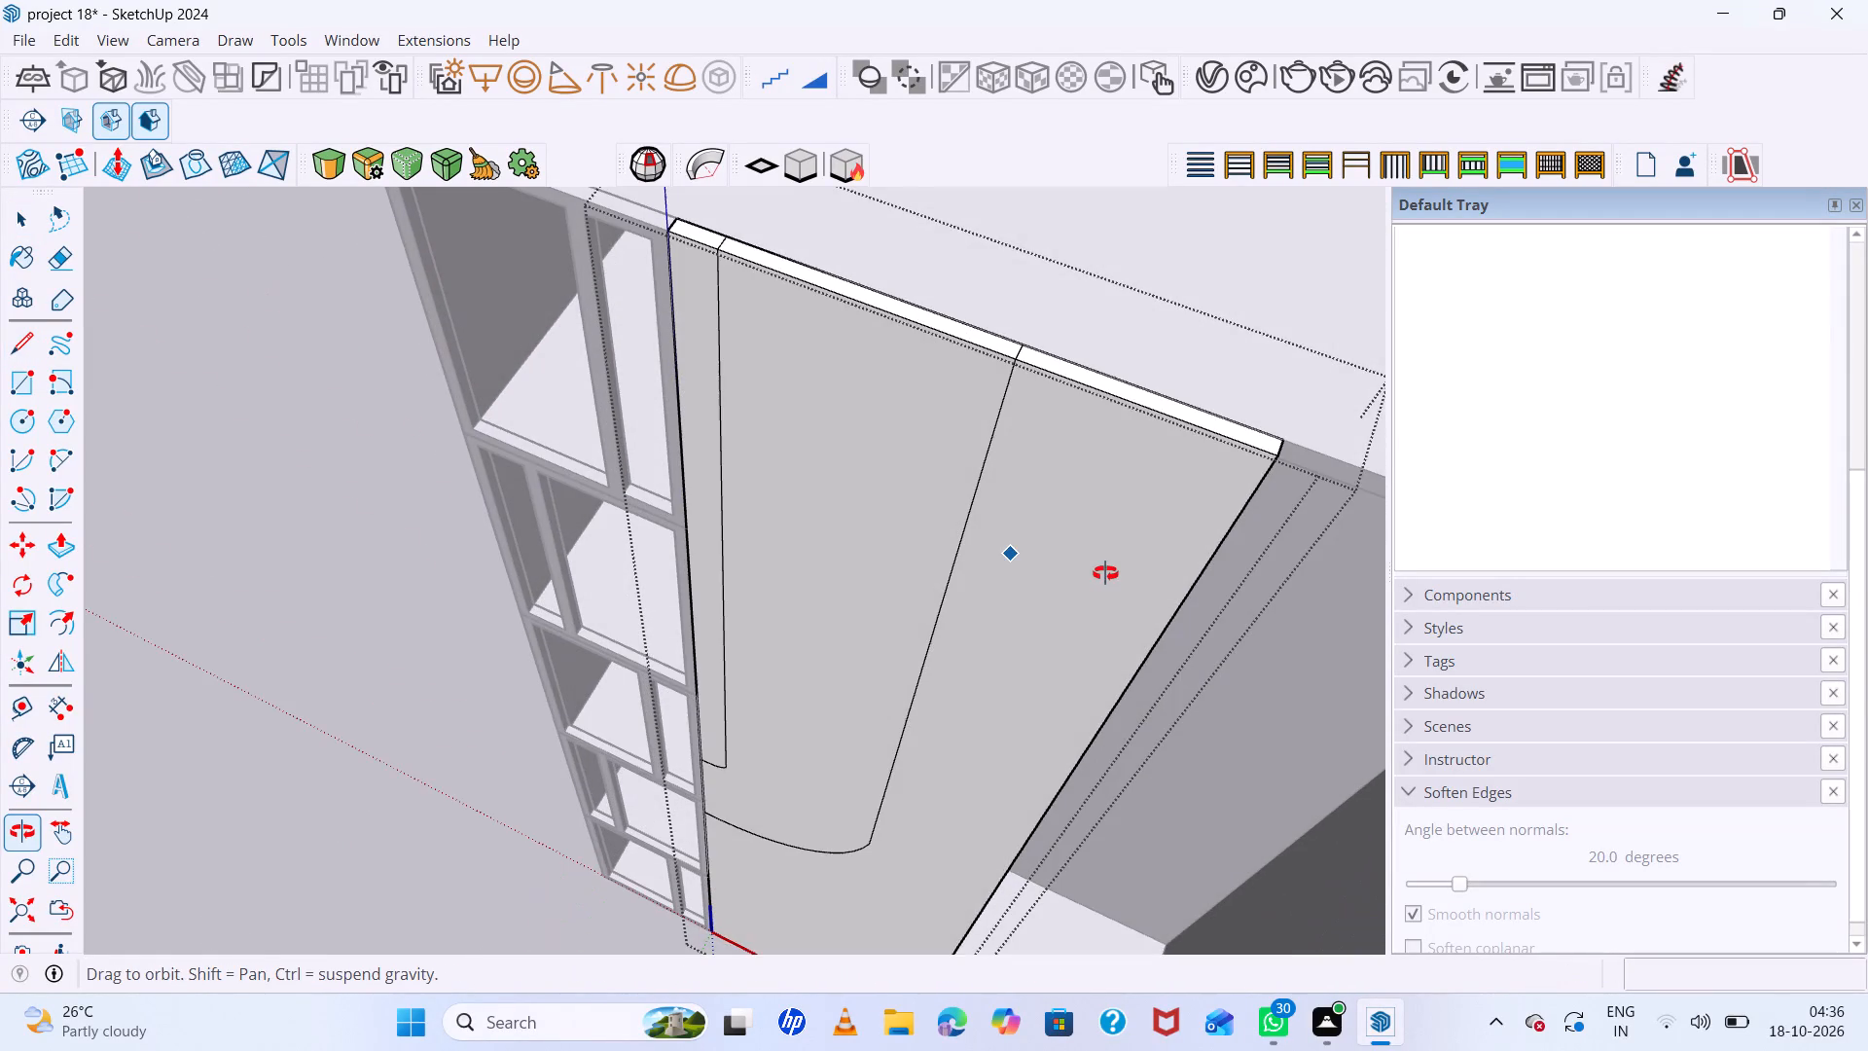
pyautogui.moveTo(1105, 573); pyautogui.dragTo(1114, 587, button='middle')
pyautogui.press('space')
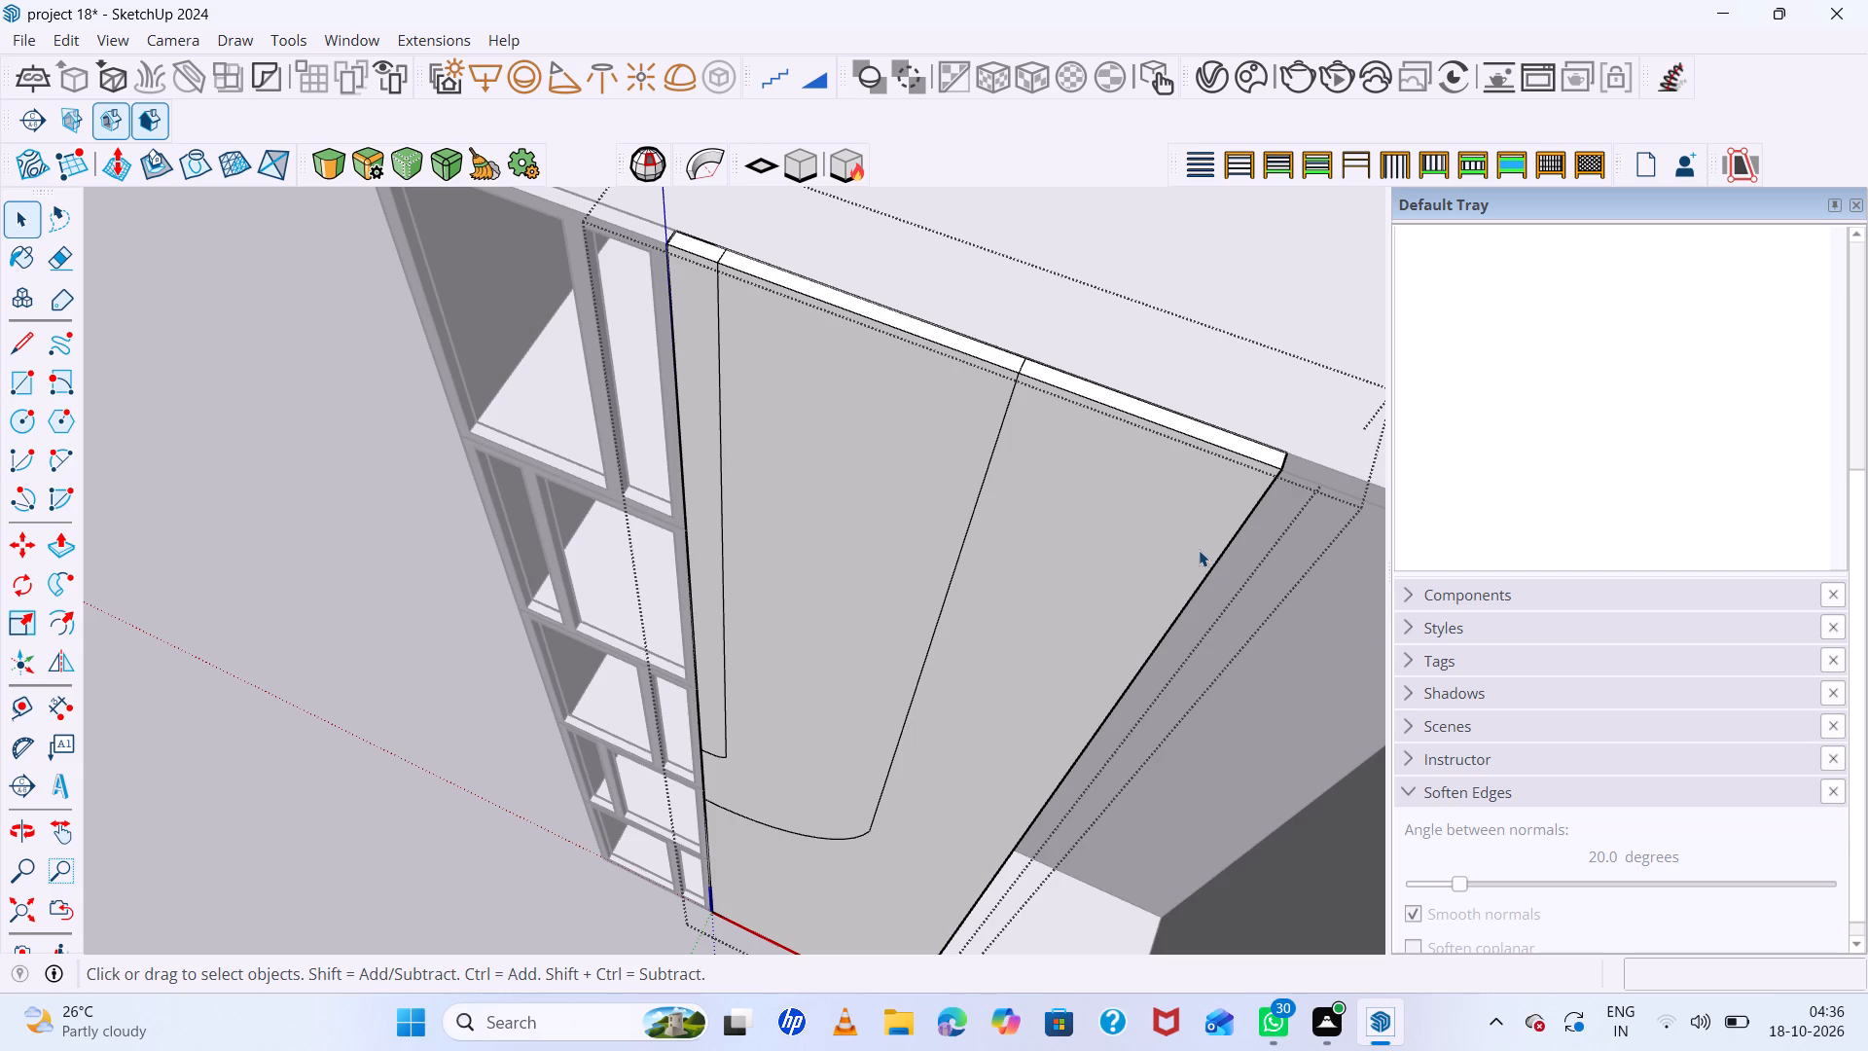
# Draw a short line from the midpoint of the offset line's top-thickness divider toward the nearby door end.
pyautogui.moveTo(863, 533); pyautogui.dragTo(938, 636, button='middle')
pyautogui.scroll(8, 811, 520)
pyautogui.scroll(5, 617, 354)
pyautogui.moveTo(684, 436); pyautogui.dragTo(863, 692, button='middle')
pyautogui.scroll(-3, 717, 487)
pyautogui.scroll(5, 532, 428)
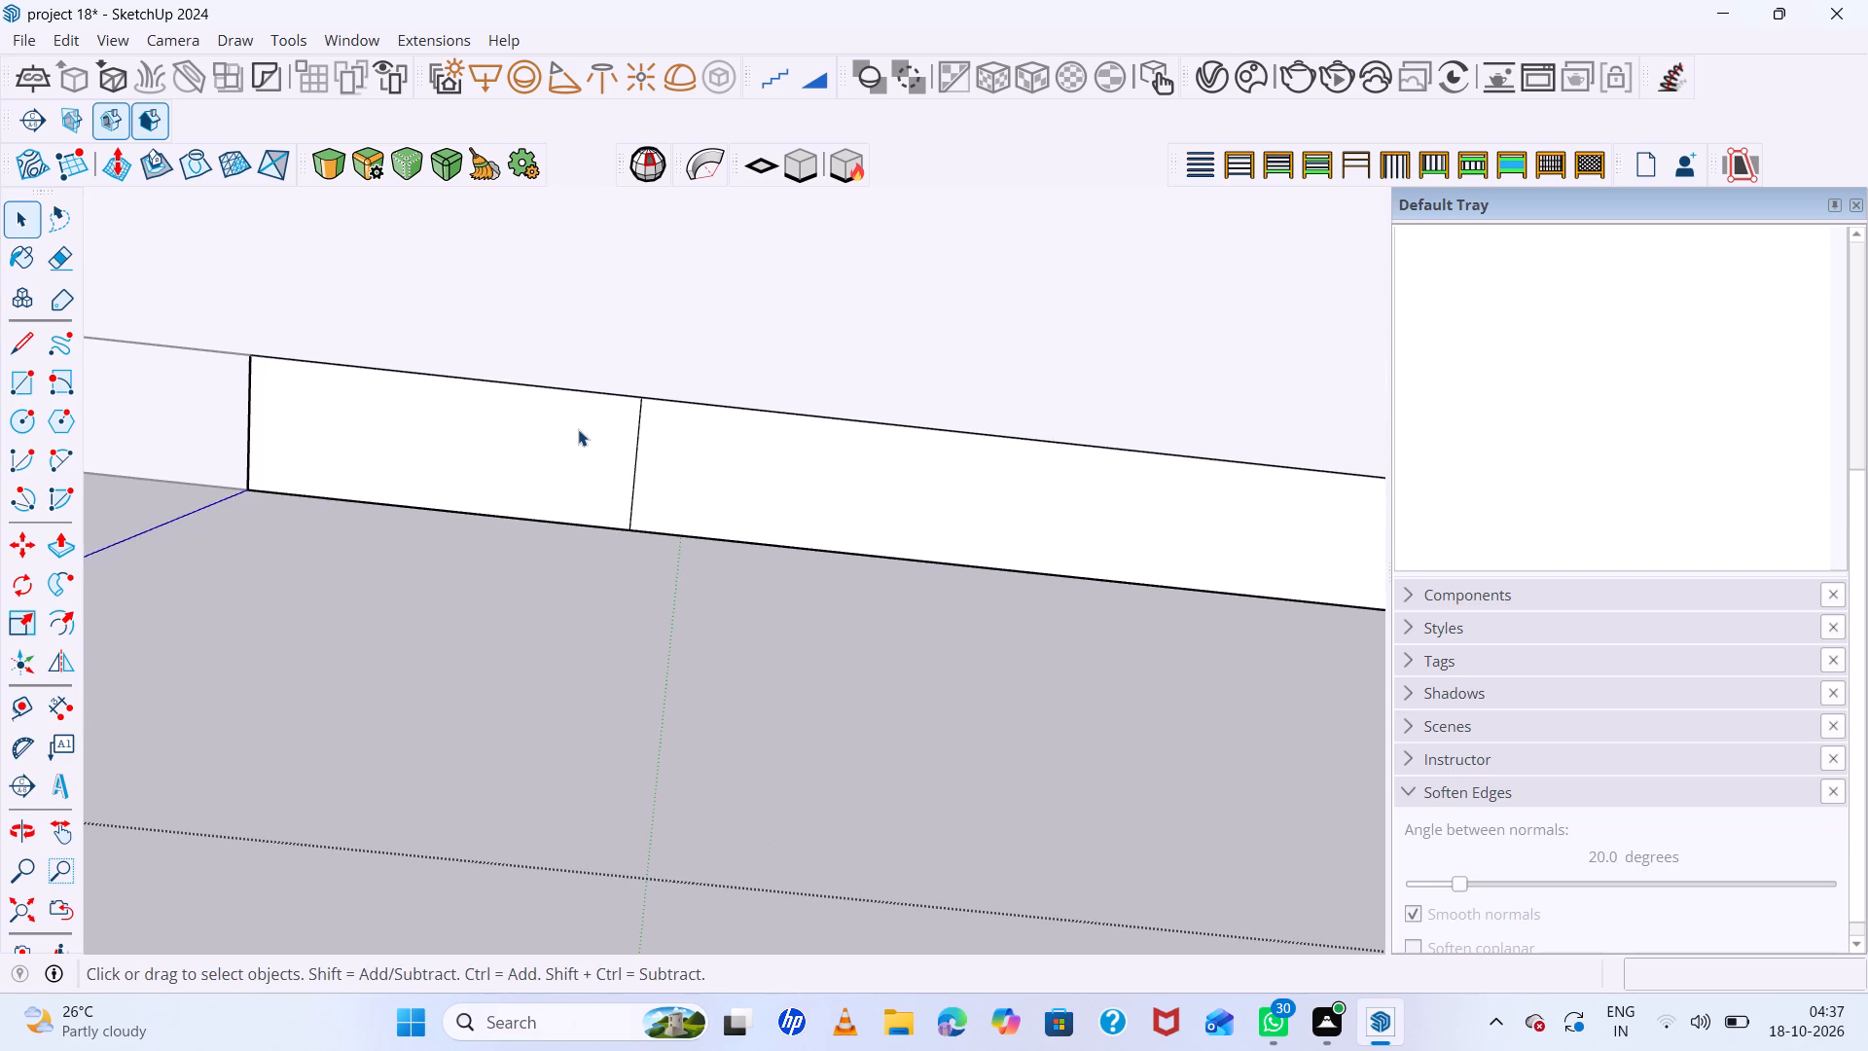
pyautogui.press('l')
pyautogui.click(633, 463)
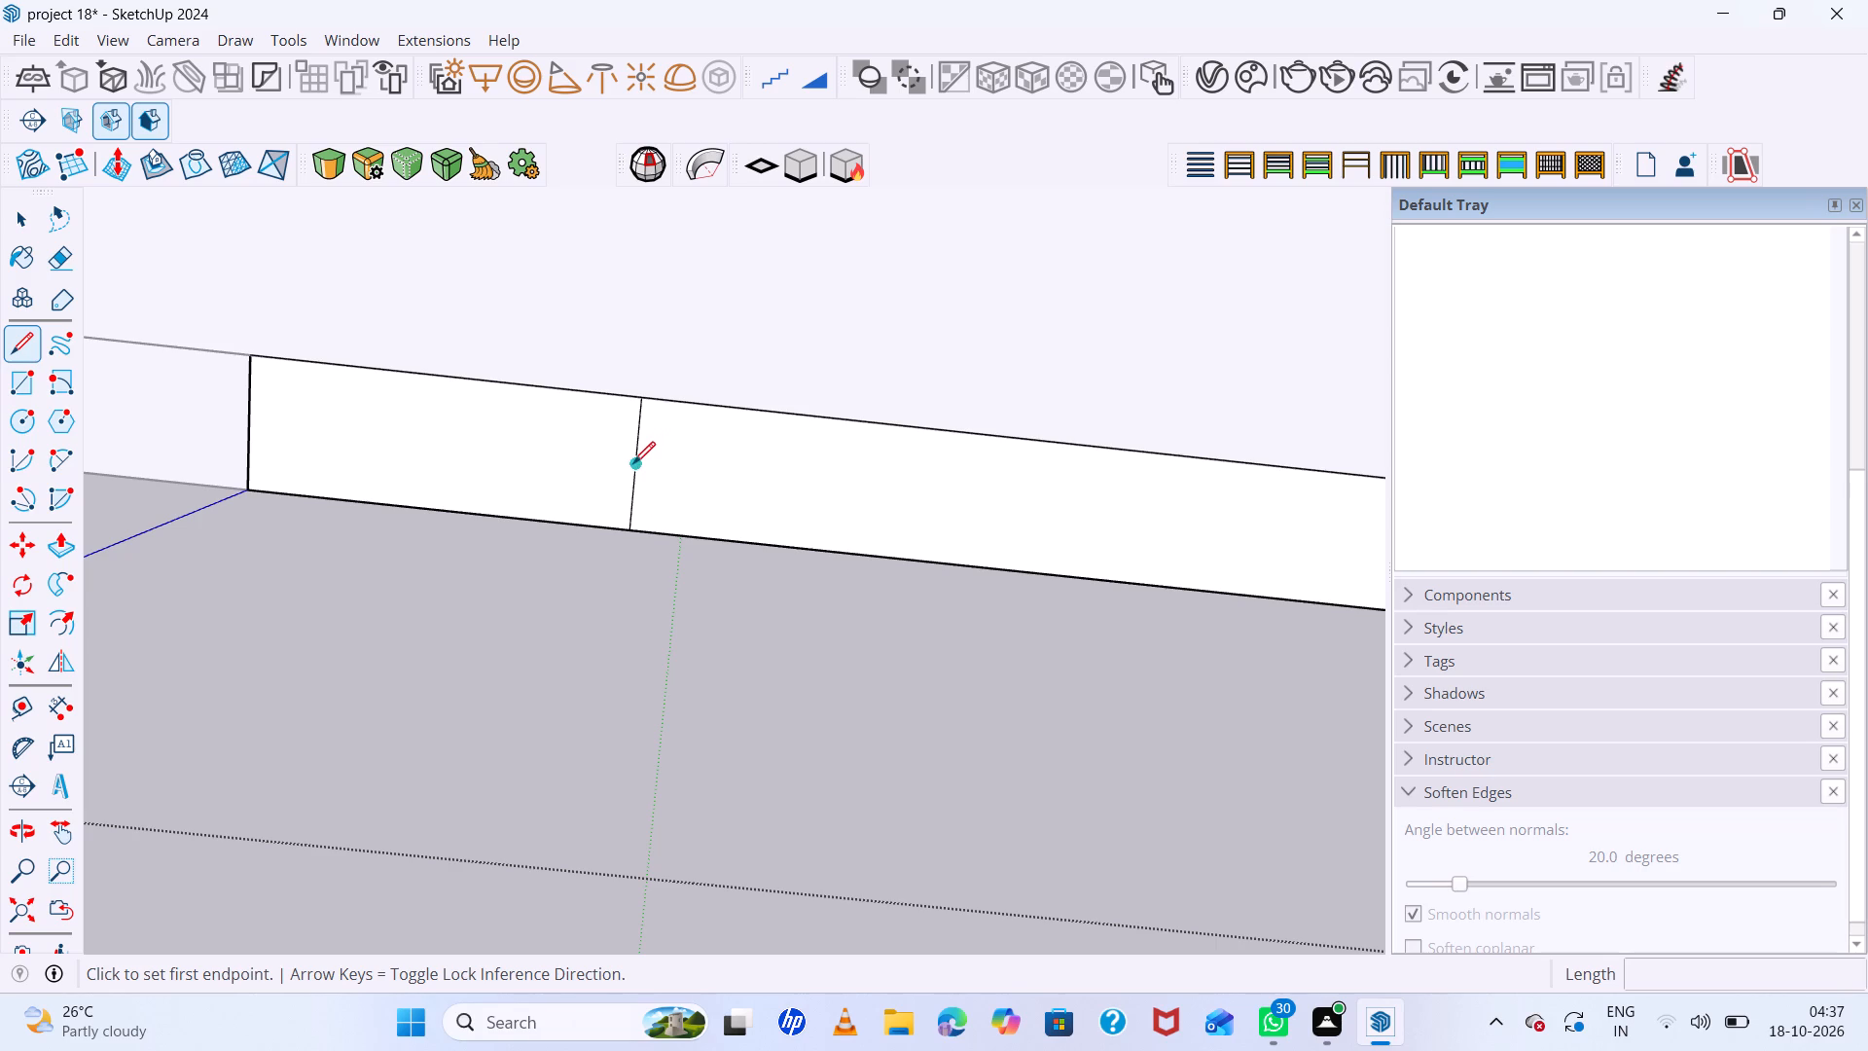
pyautogui.click(566, 465)
pyautogui.press('space')
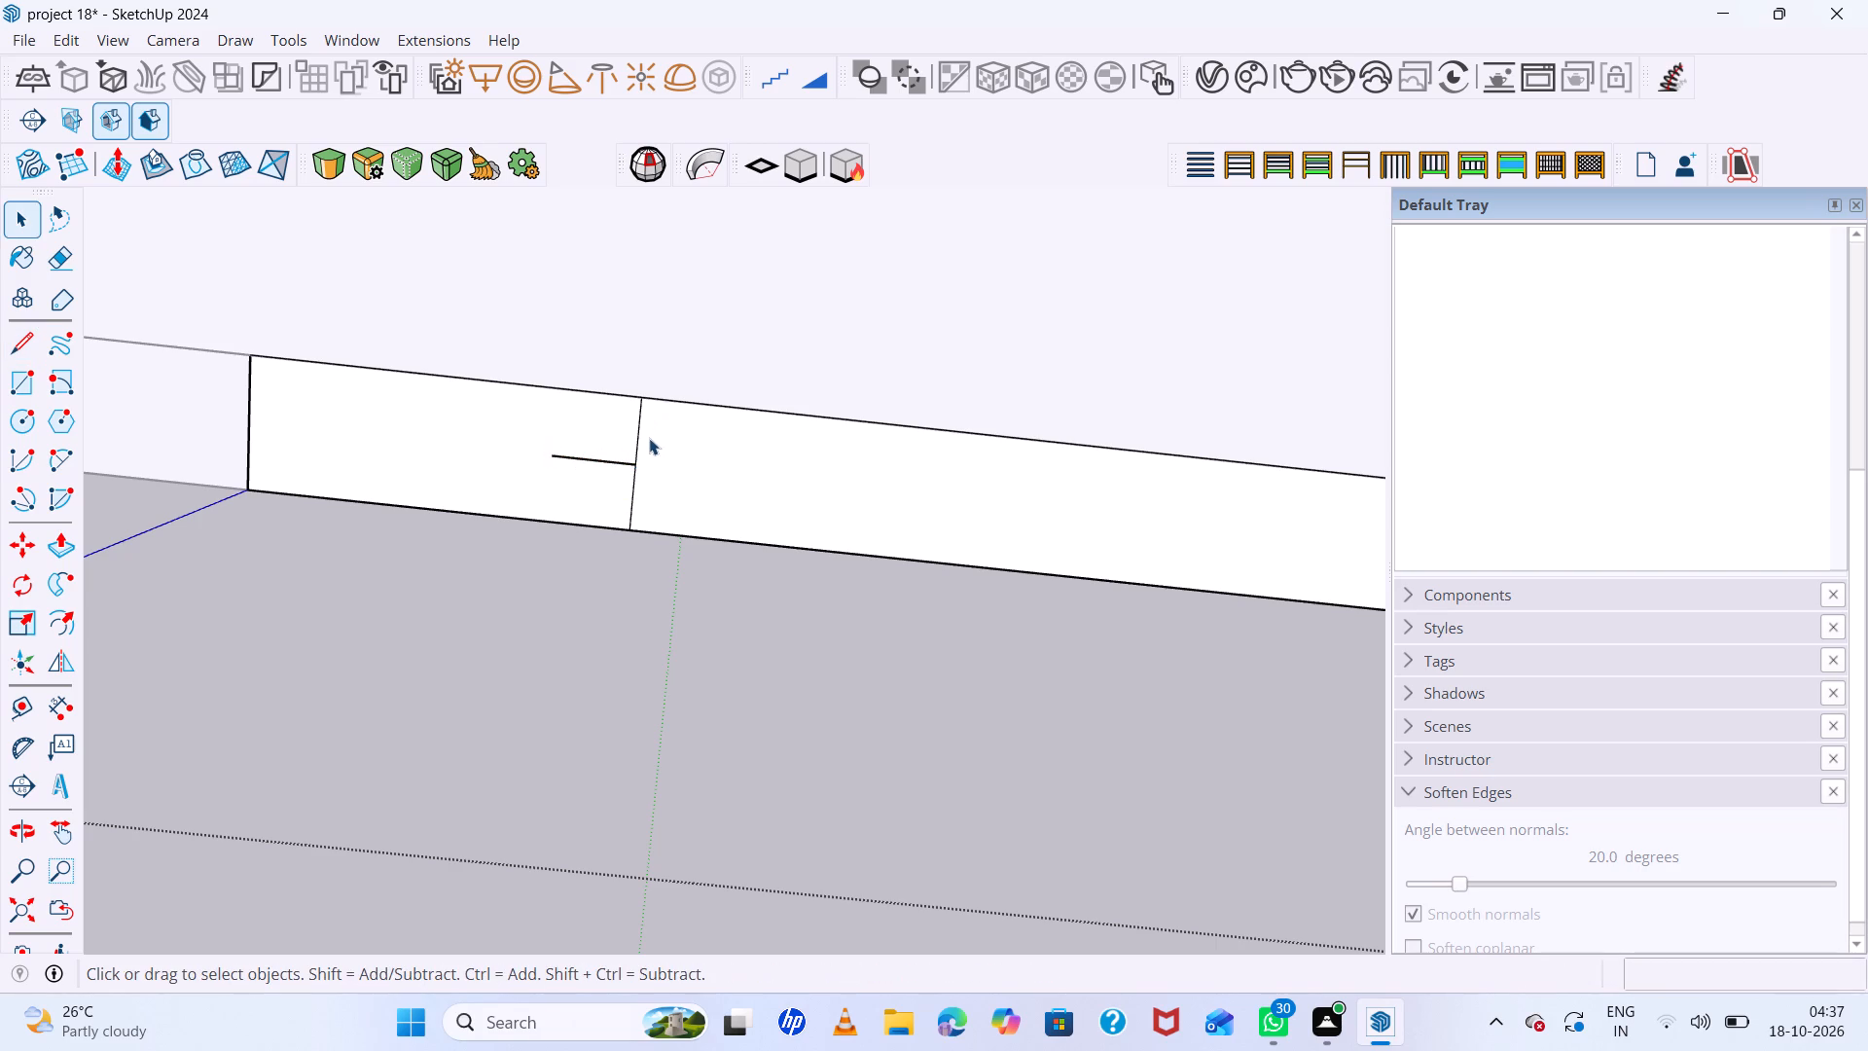
# Copy the divider's cabinet-side half about 25 cm along the door's top edge to the other divider, with 18 equal divisions.
pyautogui.click(638, 430)
pyautogui.press('m')
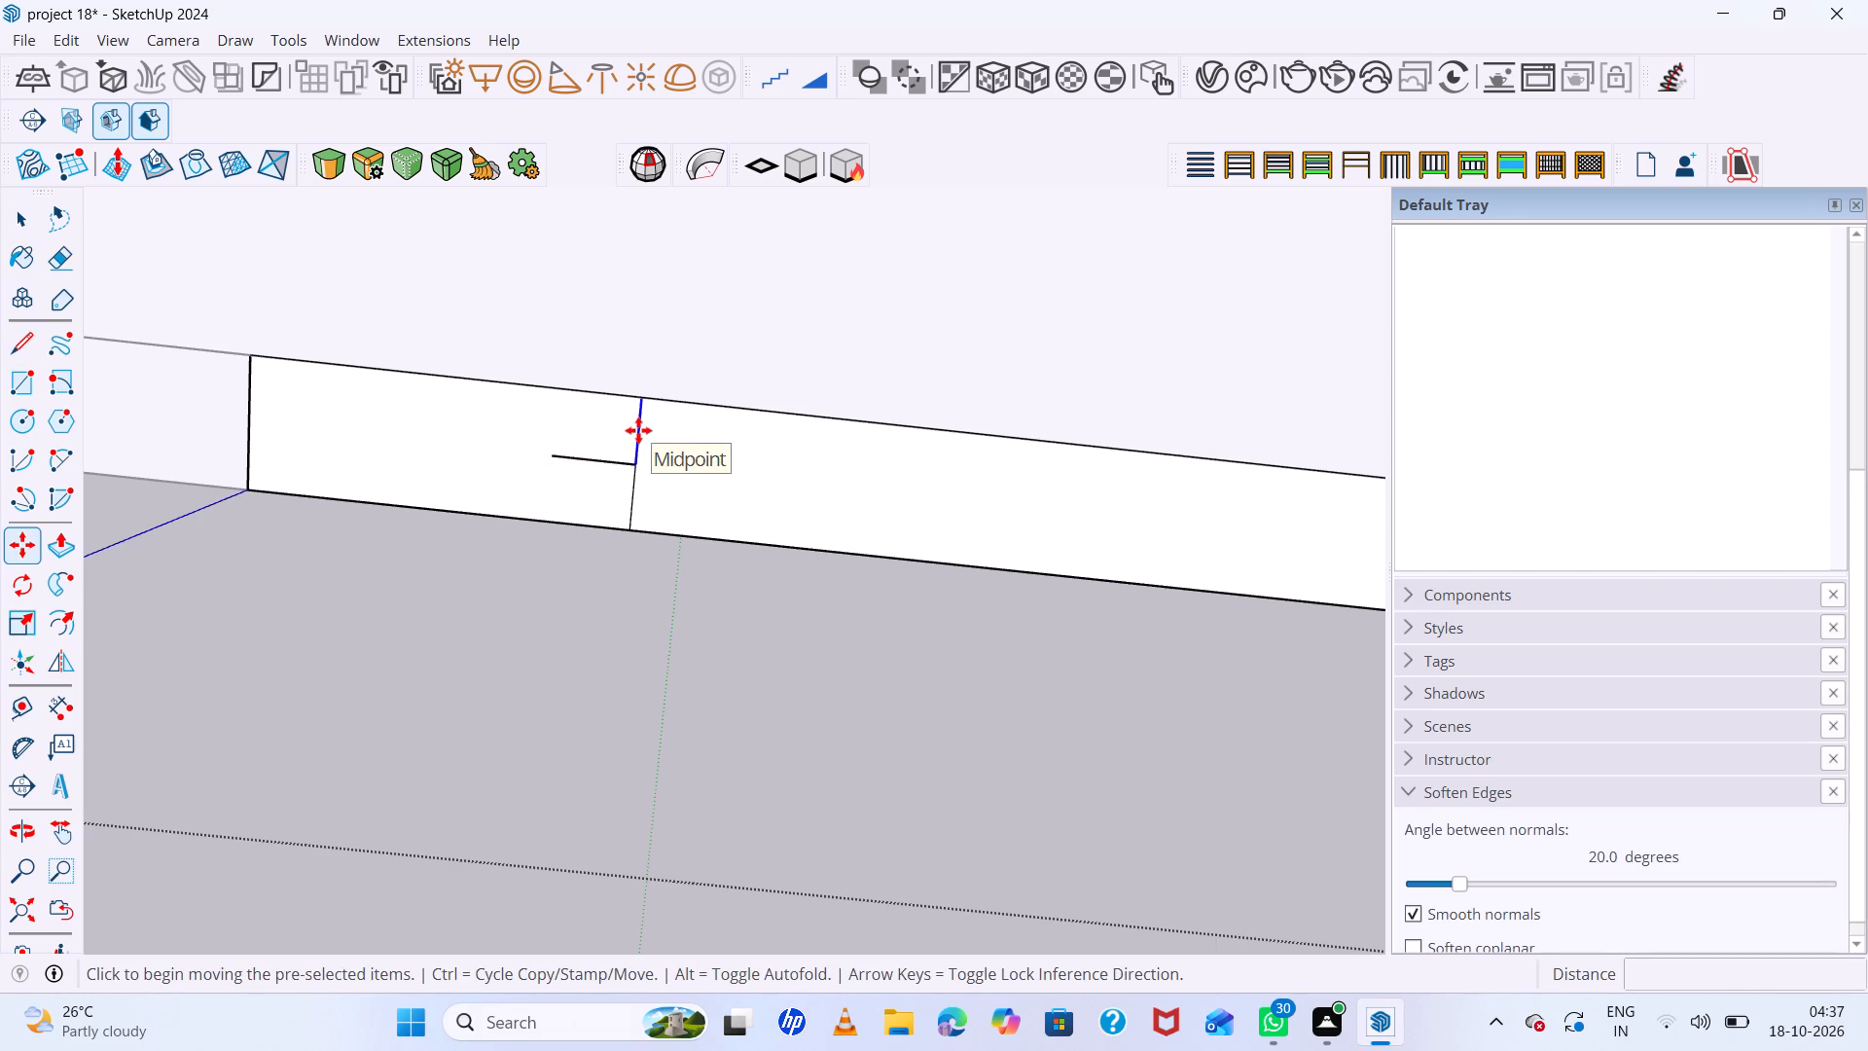
pyautogui.keyDown('ctrl'); pyautogui.click(641, 399); pyautogui.keyUp('ctrl')
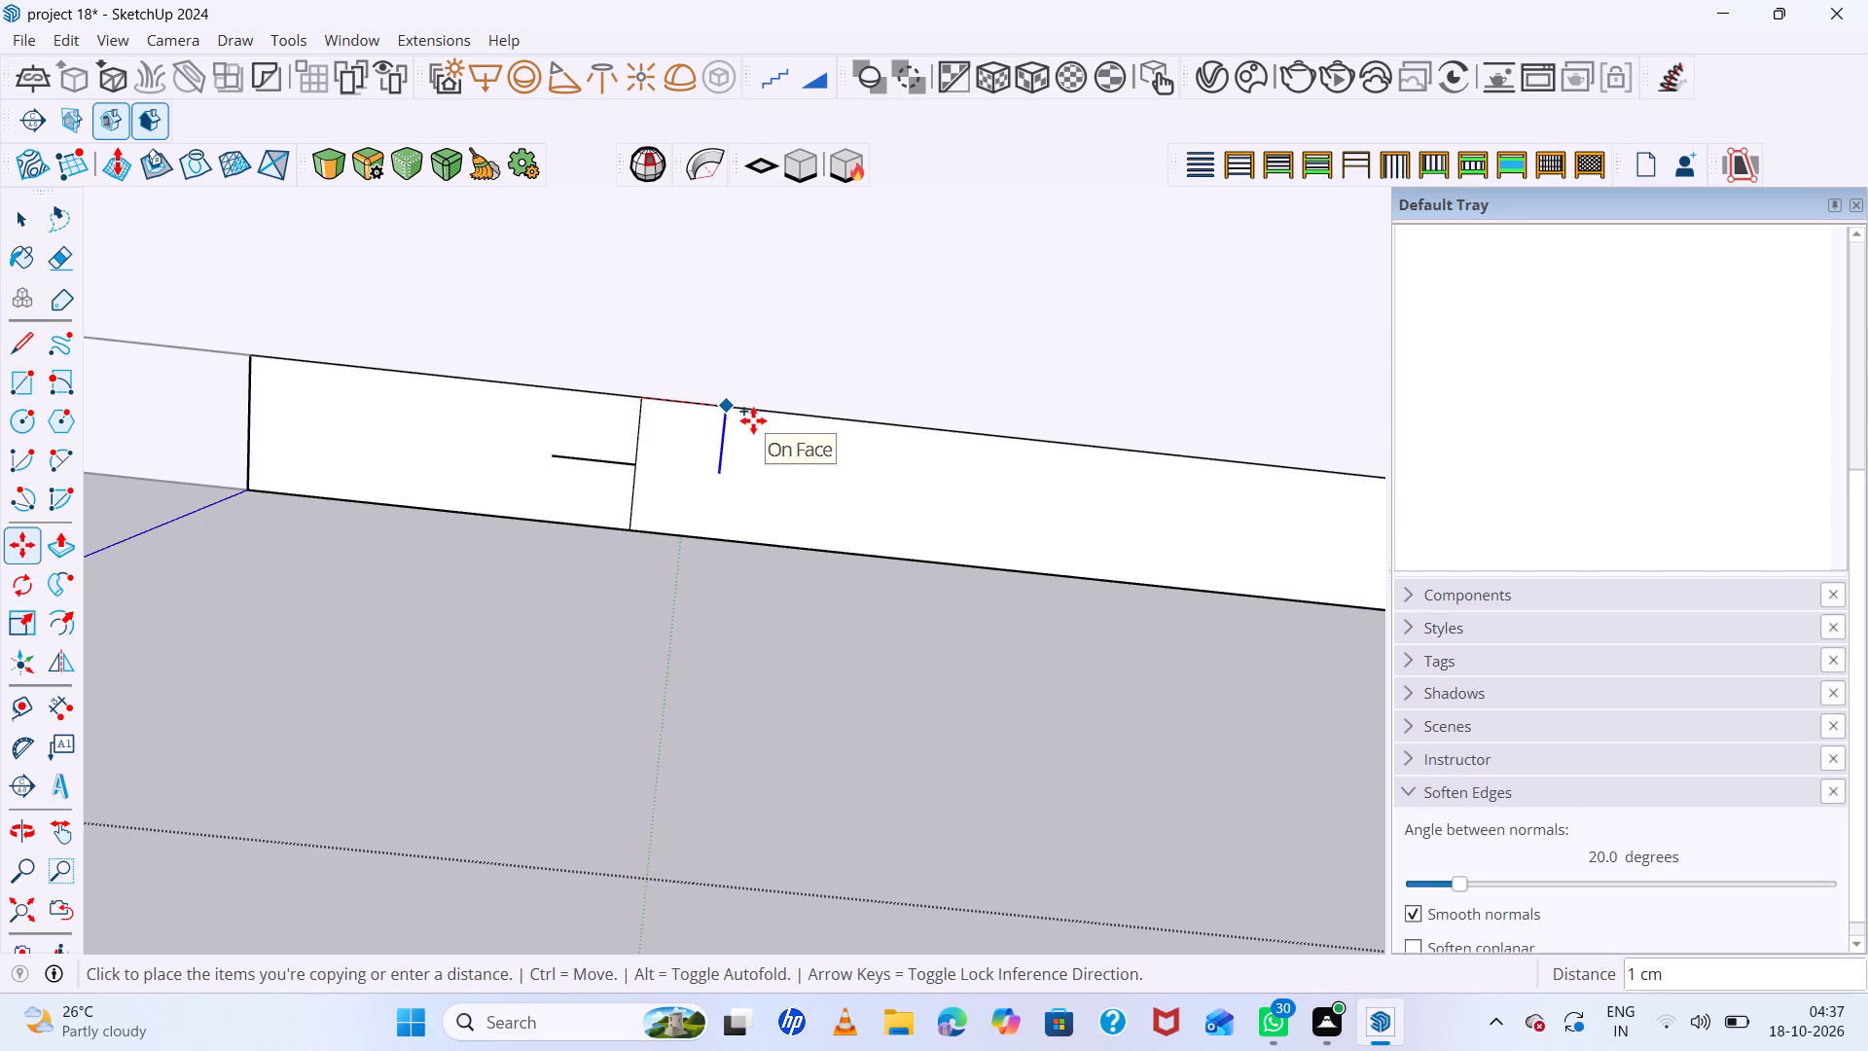
pyautogui.press('Left')
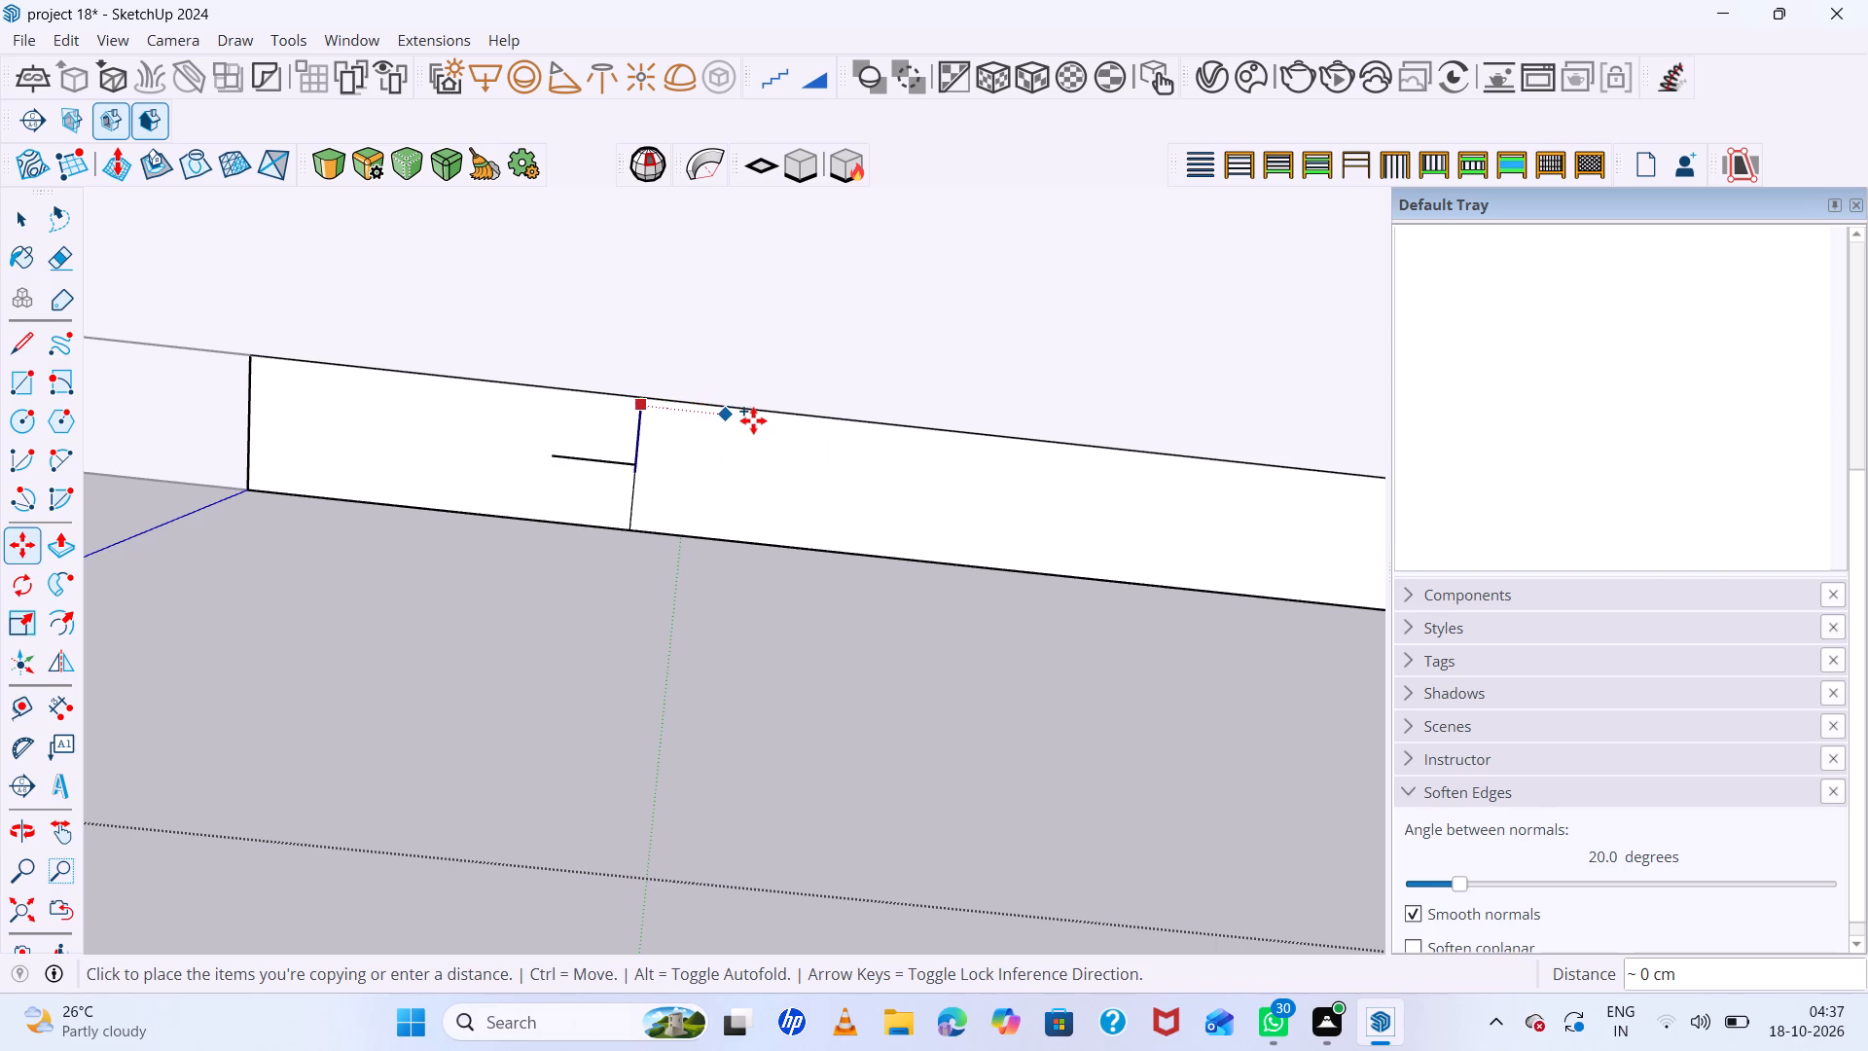
pyautogui.press('Right')
pyautogui.scroll(-2, 829, 416)
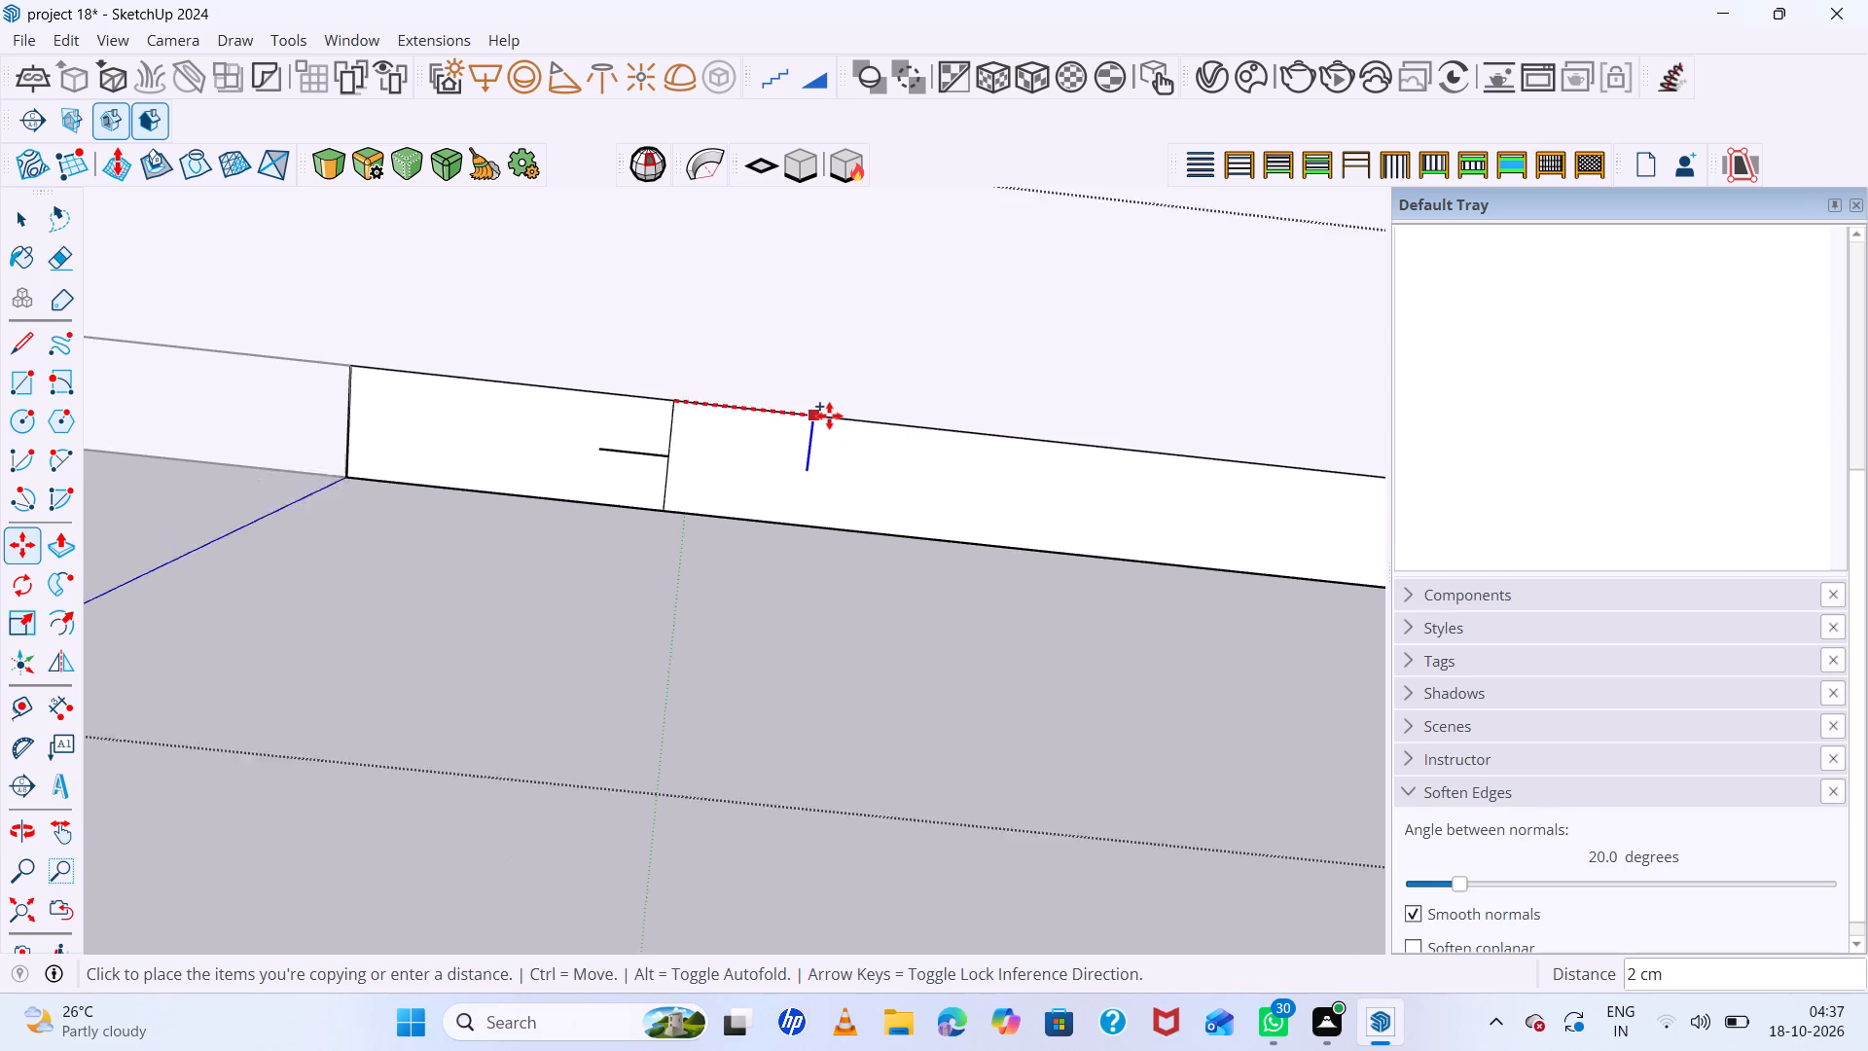
pyautogui.scroll(-8, 829, 416)
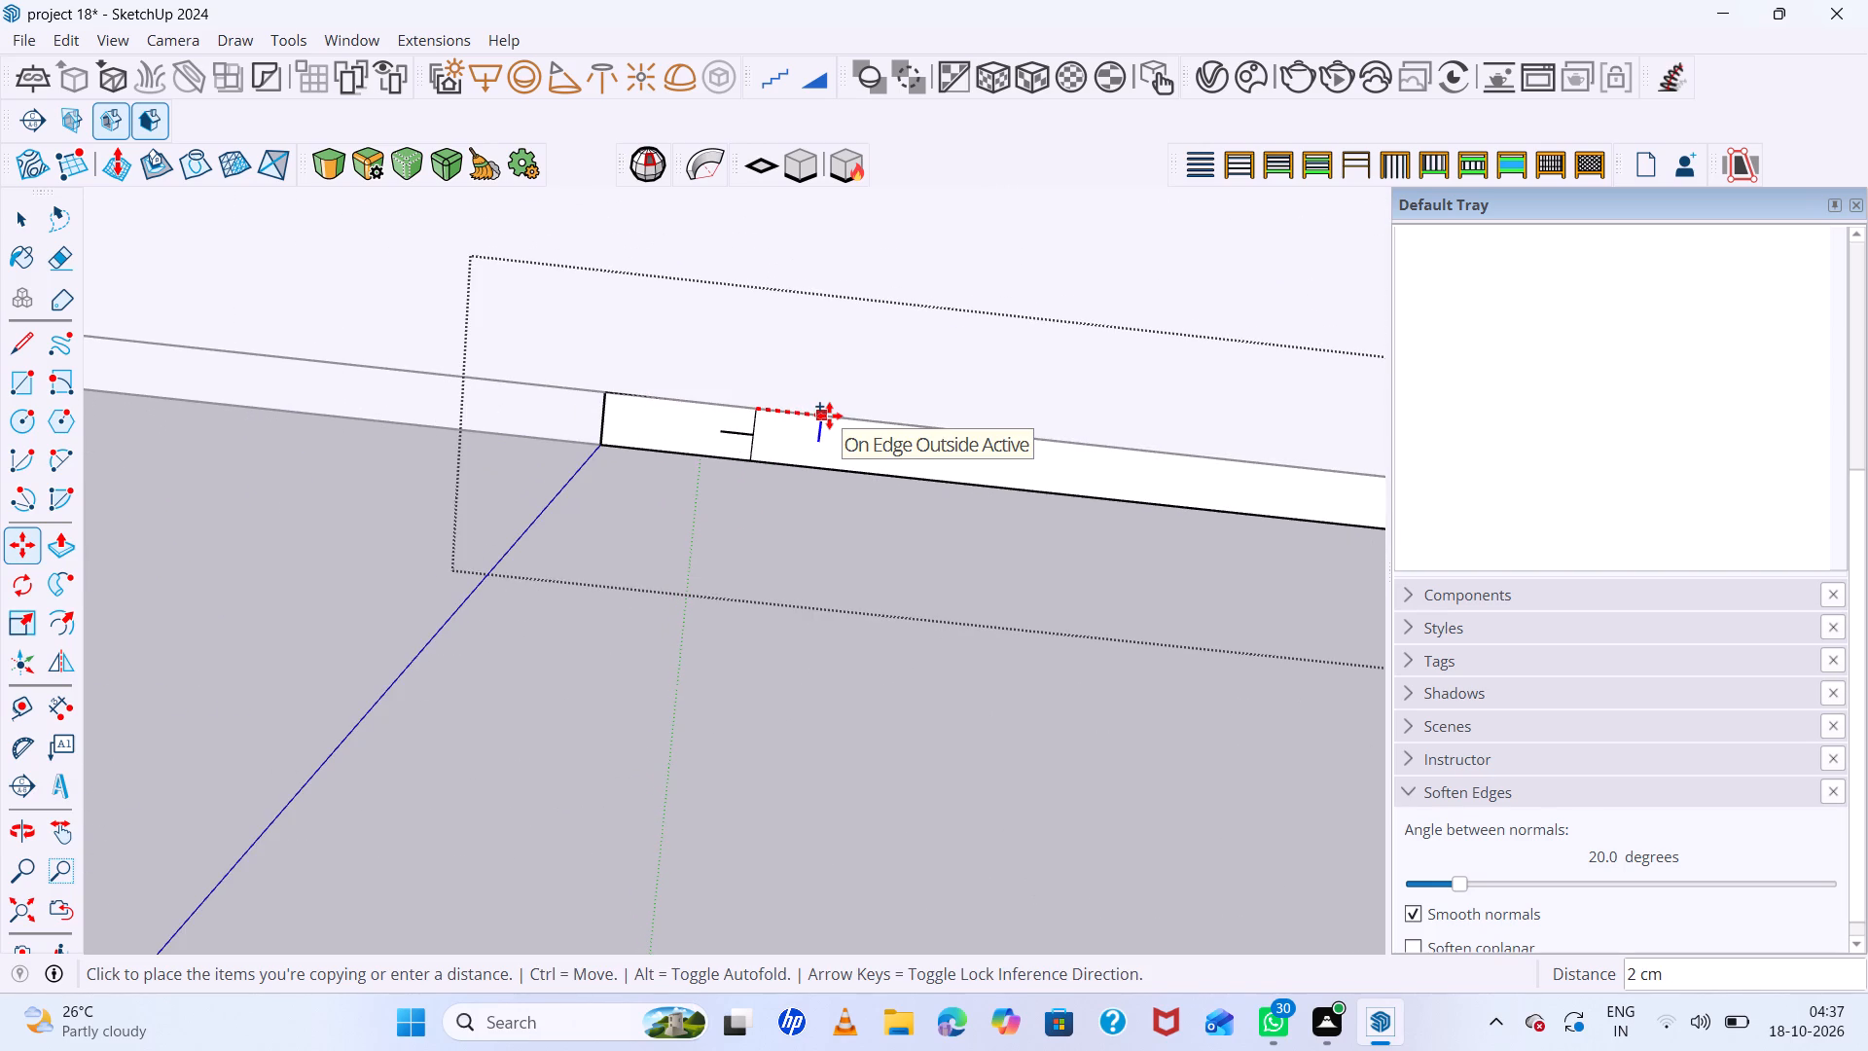
pyautogui.scroll(-6, 829, 416)
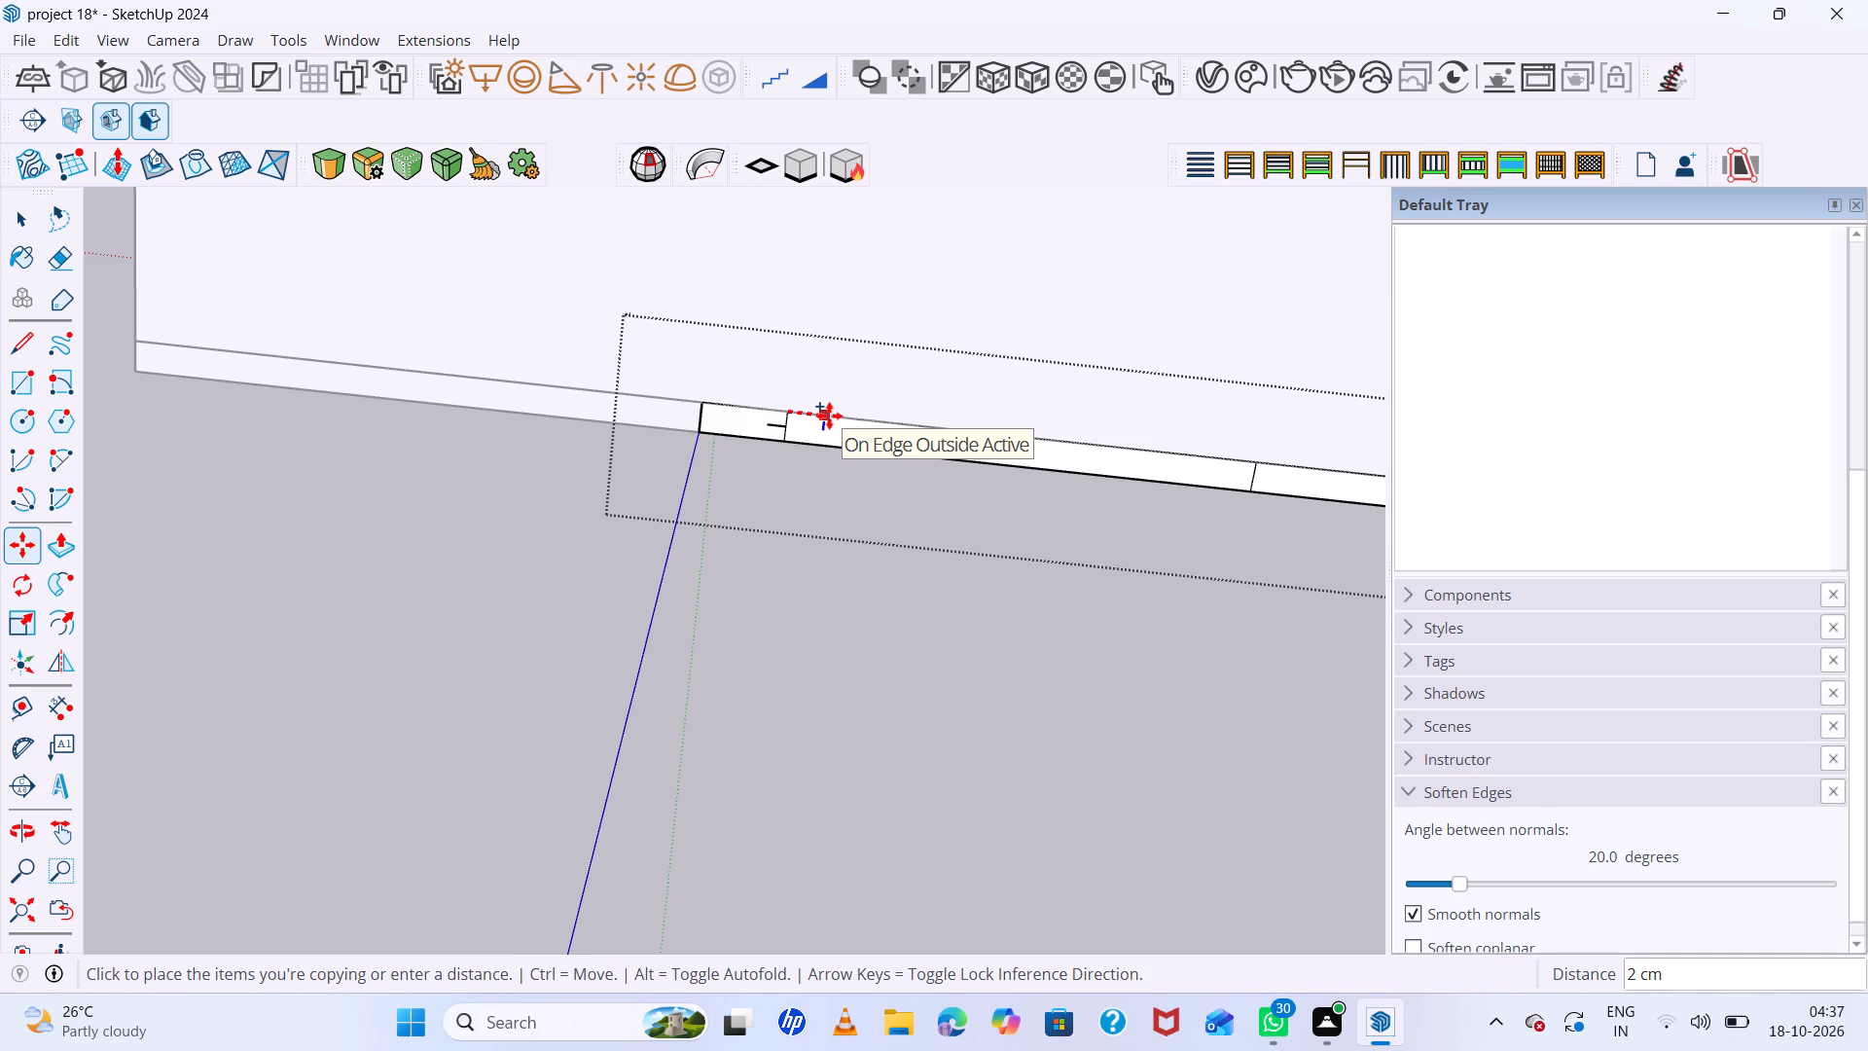
pyautogui.scroll(-6, 792, 472)
pyautogui.scroll(12, 950, 441)
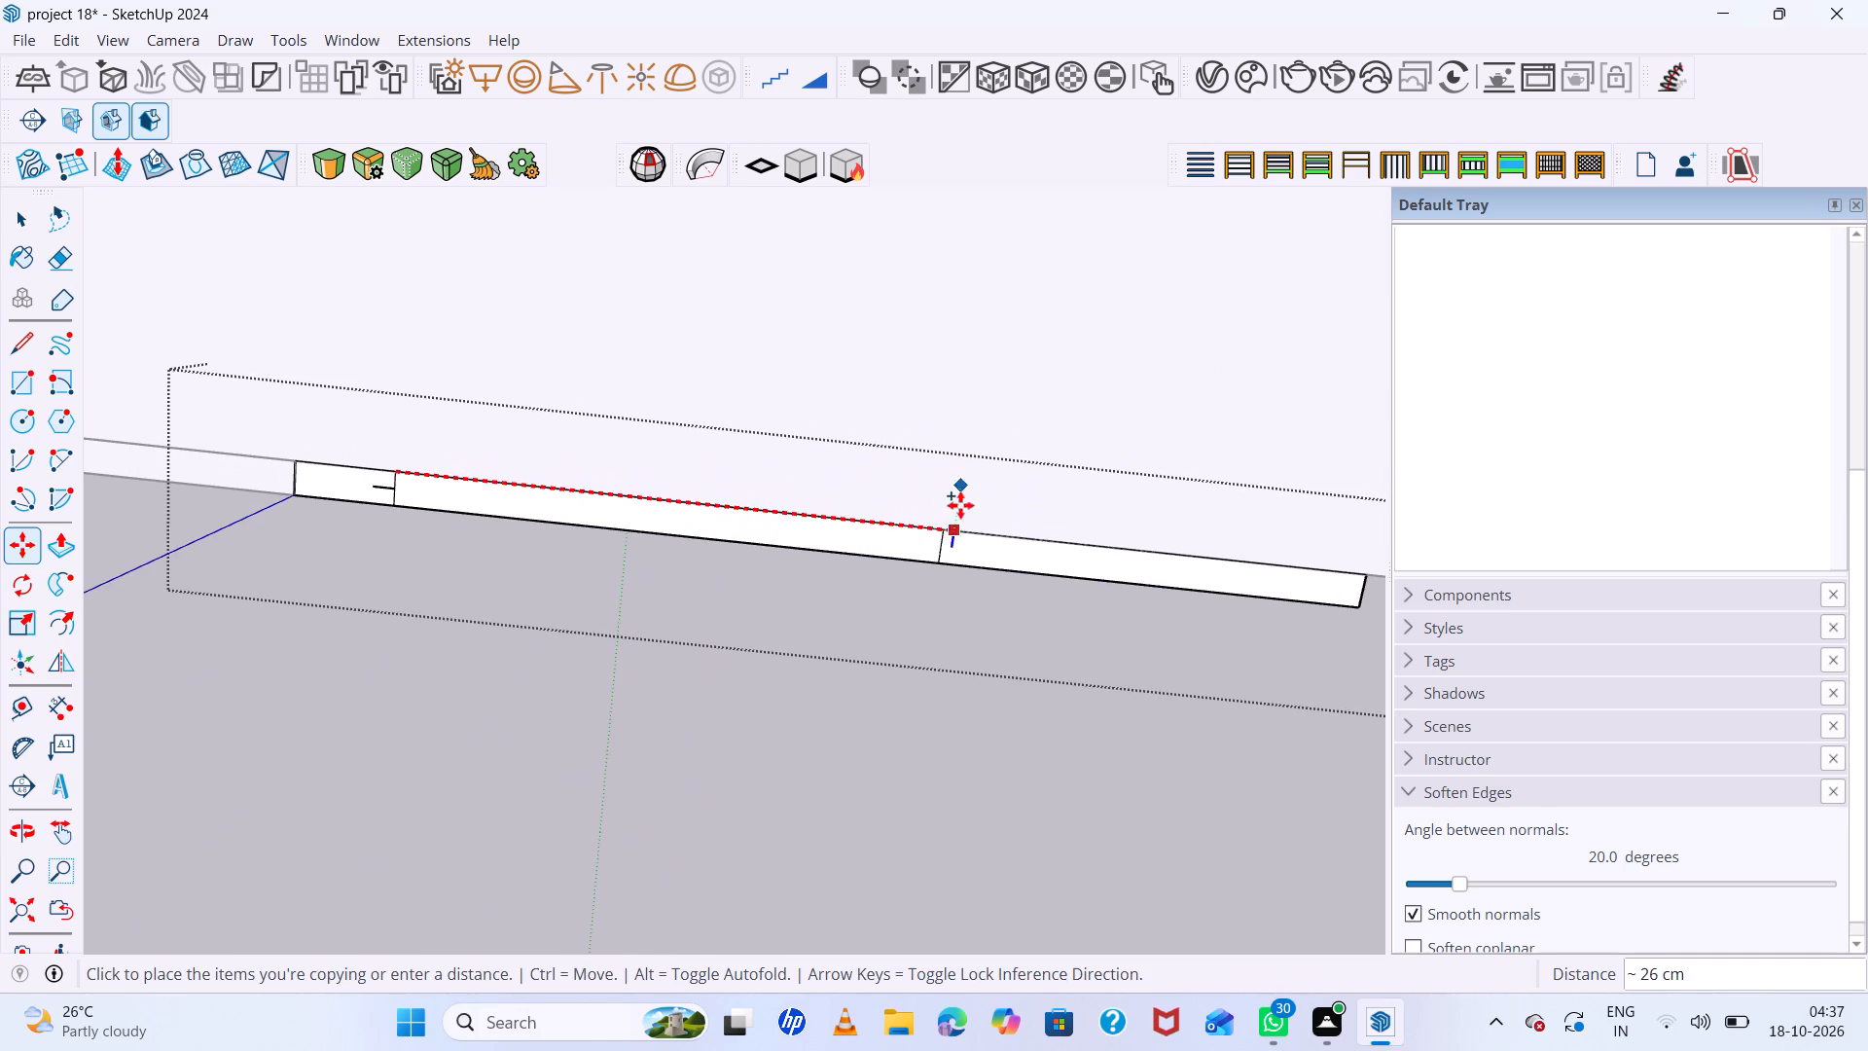
pyautogui.scroll(7, 945, 556)
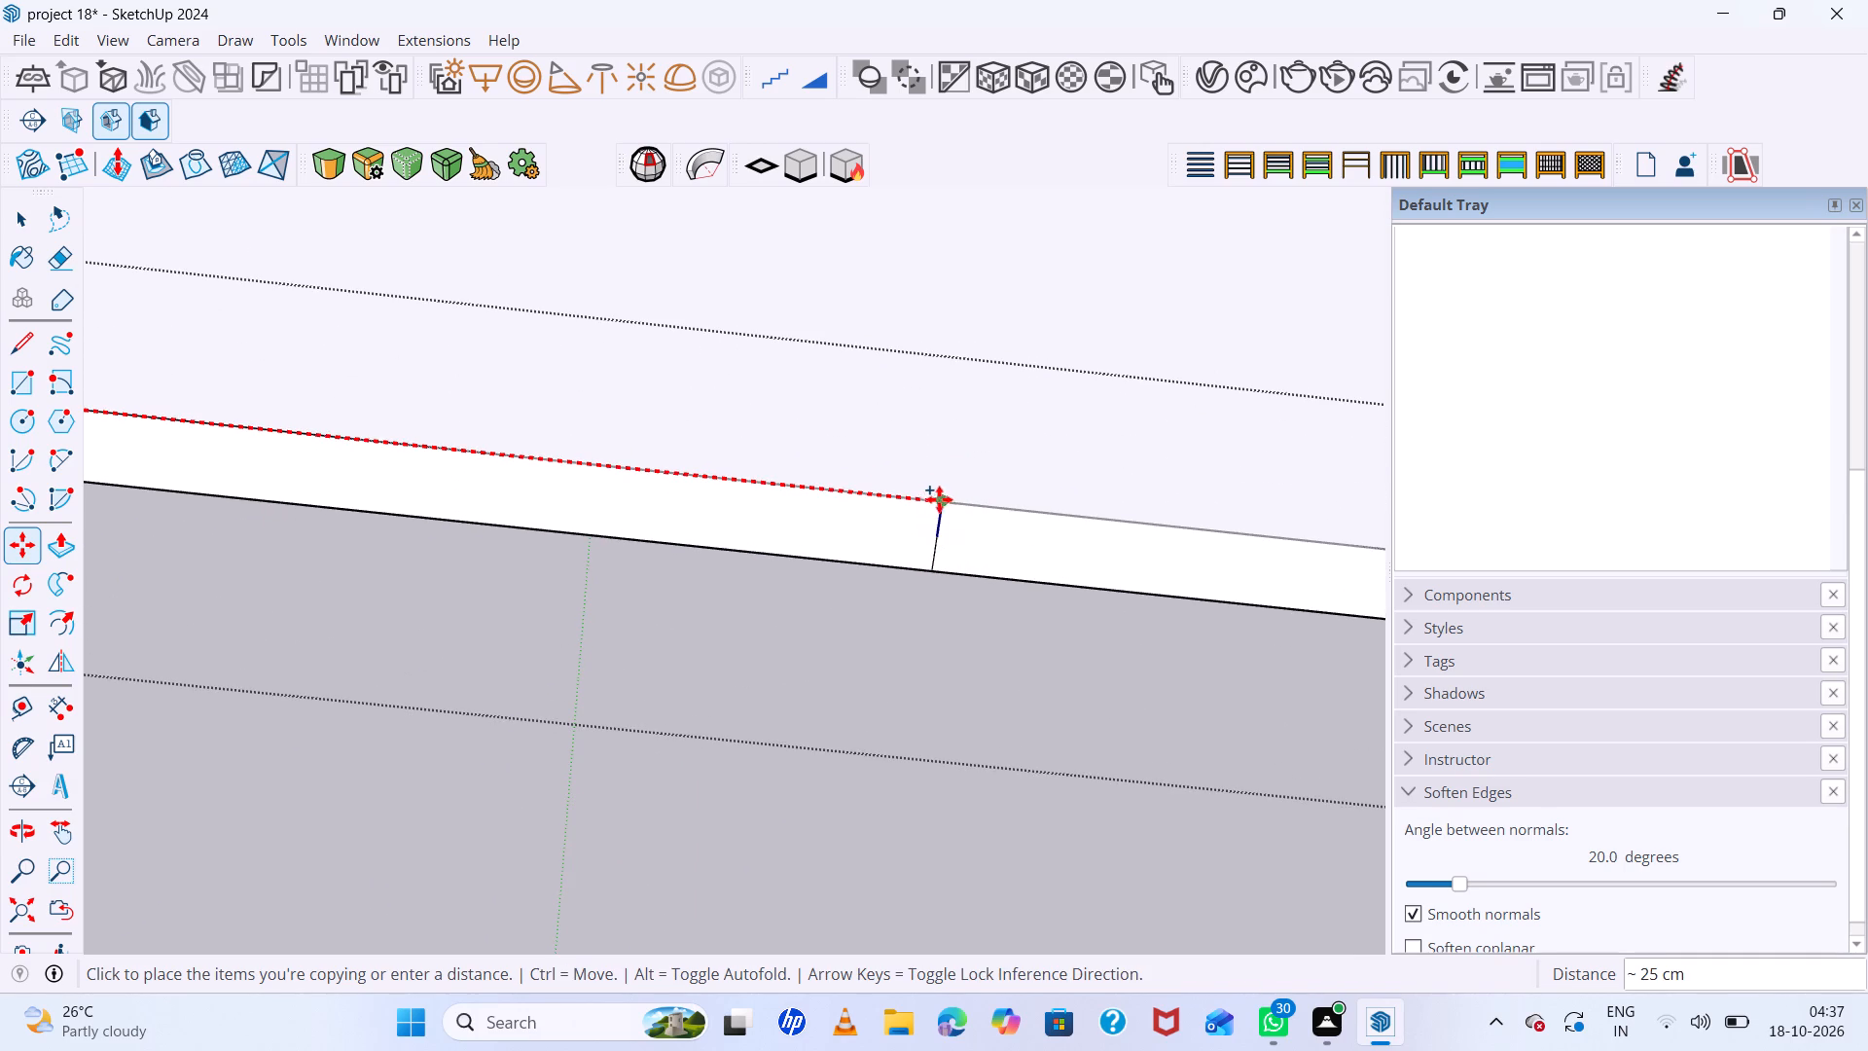
pyautogui.click(944, 501)
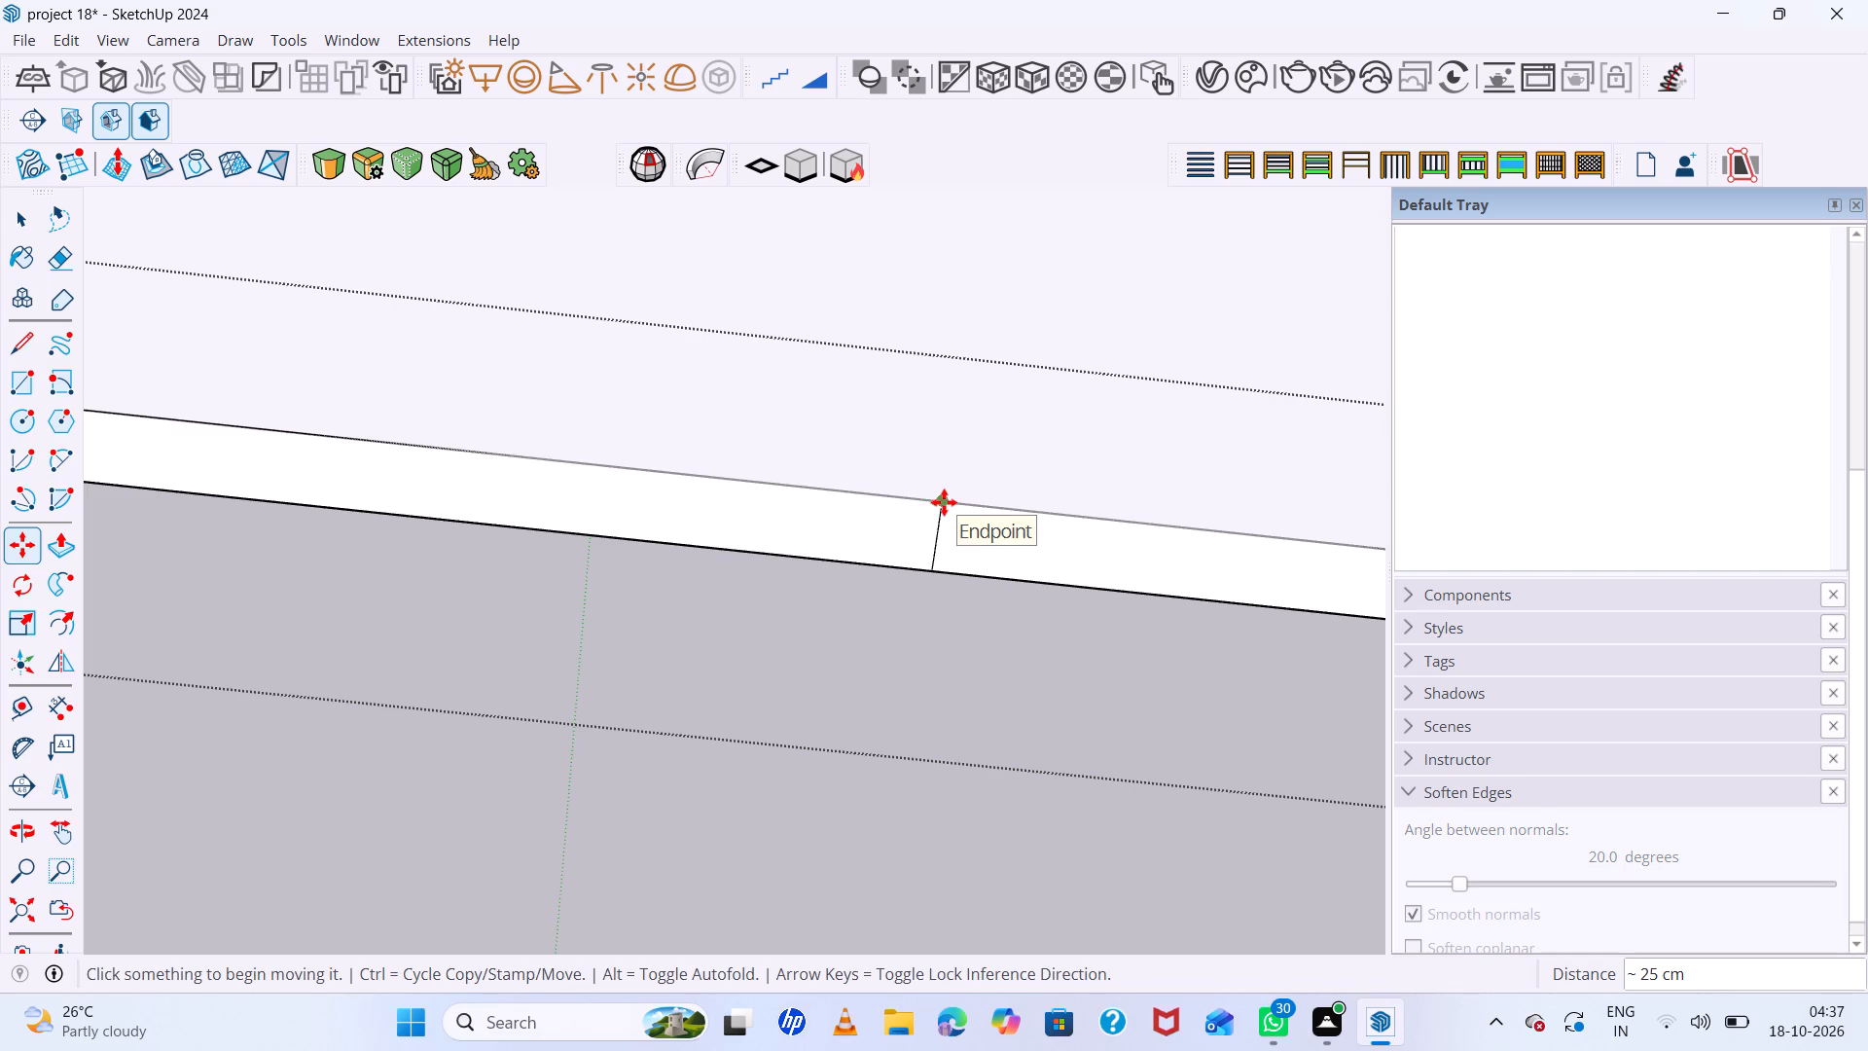
pyautogui.write('18')
pyautogui.press('/')
pyautogui.press('Return')
# Examine the copied division lines along the door's top thickness.
pyautogui.scroll(-6, 960, 621)
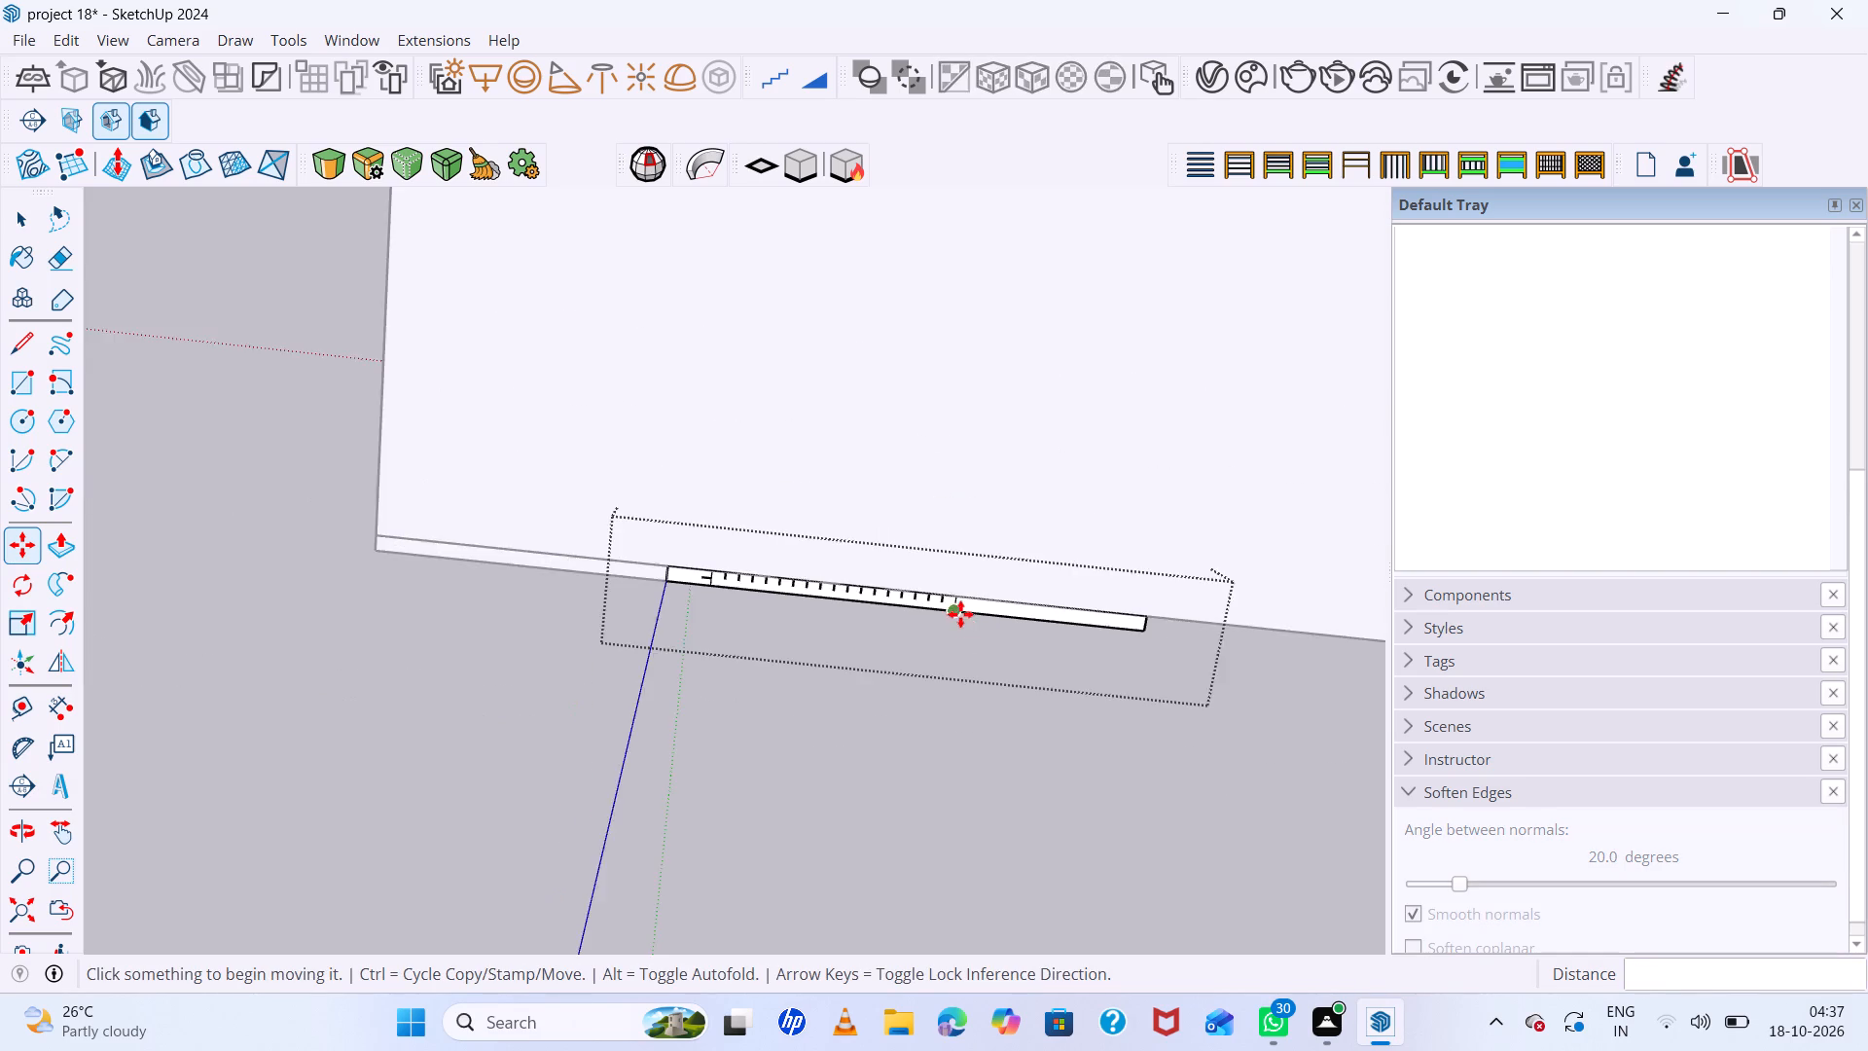
pyautogui.scroll(-5, 960, 614)
pyautogui.scroll(7, 935, 636)
pyautogui.scroll(4, 646, 585)
pyautogui.scroll(-6, 633, 579)
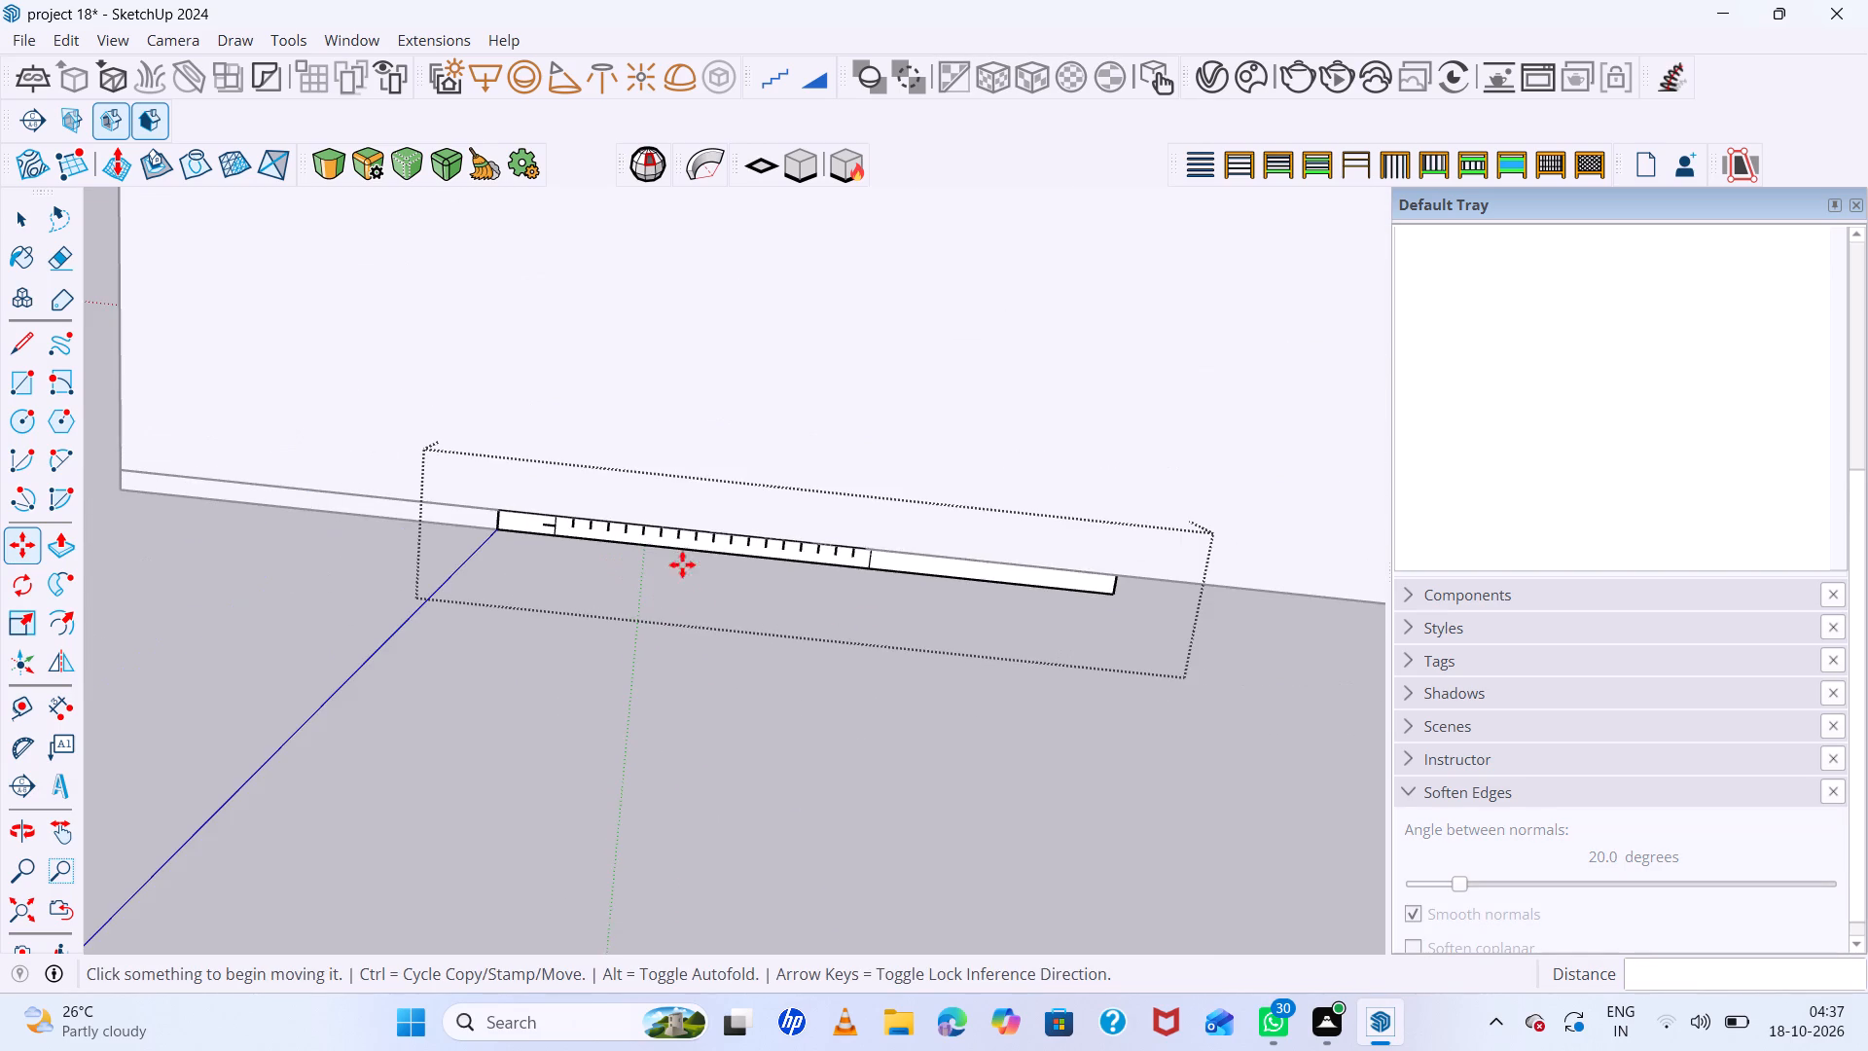
pyautogui.moveTo(702, 525); pyautogui.dragTo(733, 478, button='middle')
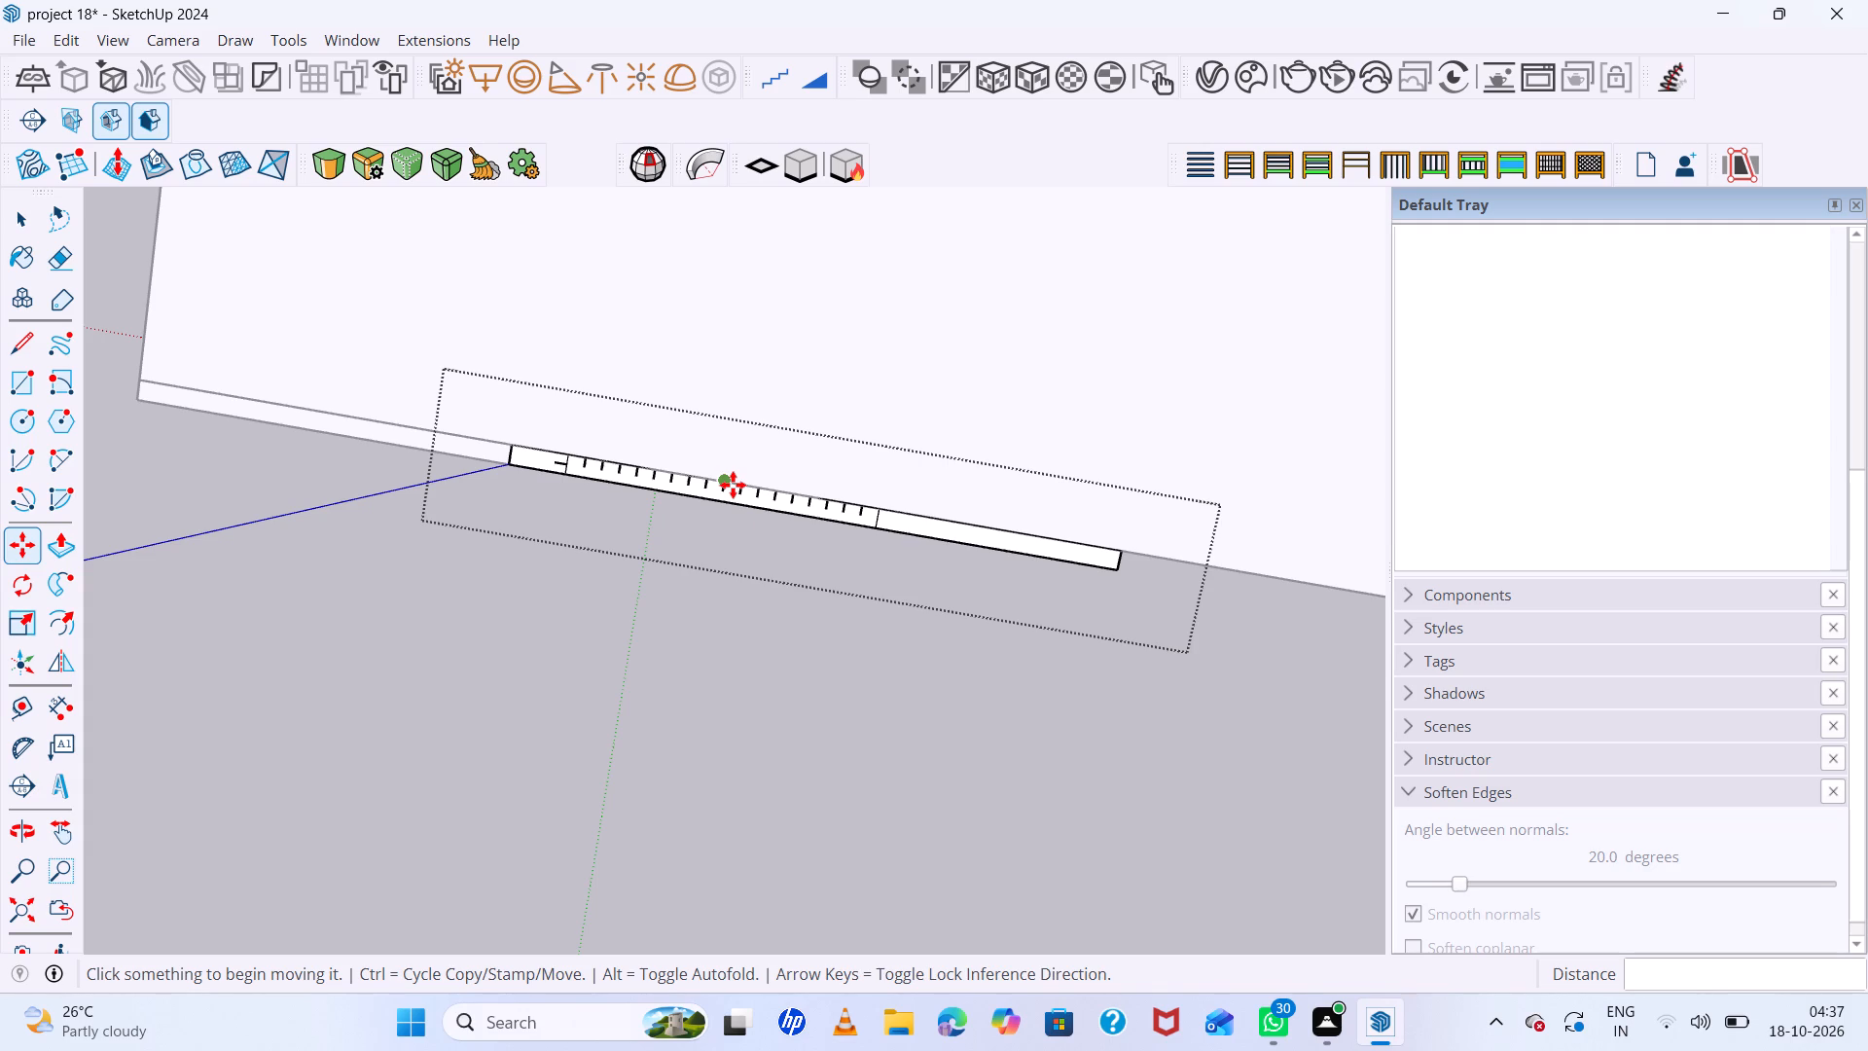
pyautogui.scroll(-5, 724, 581)
pyautogui.scroll(5, 724, 581)
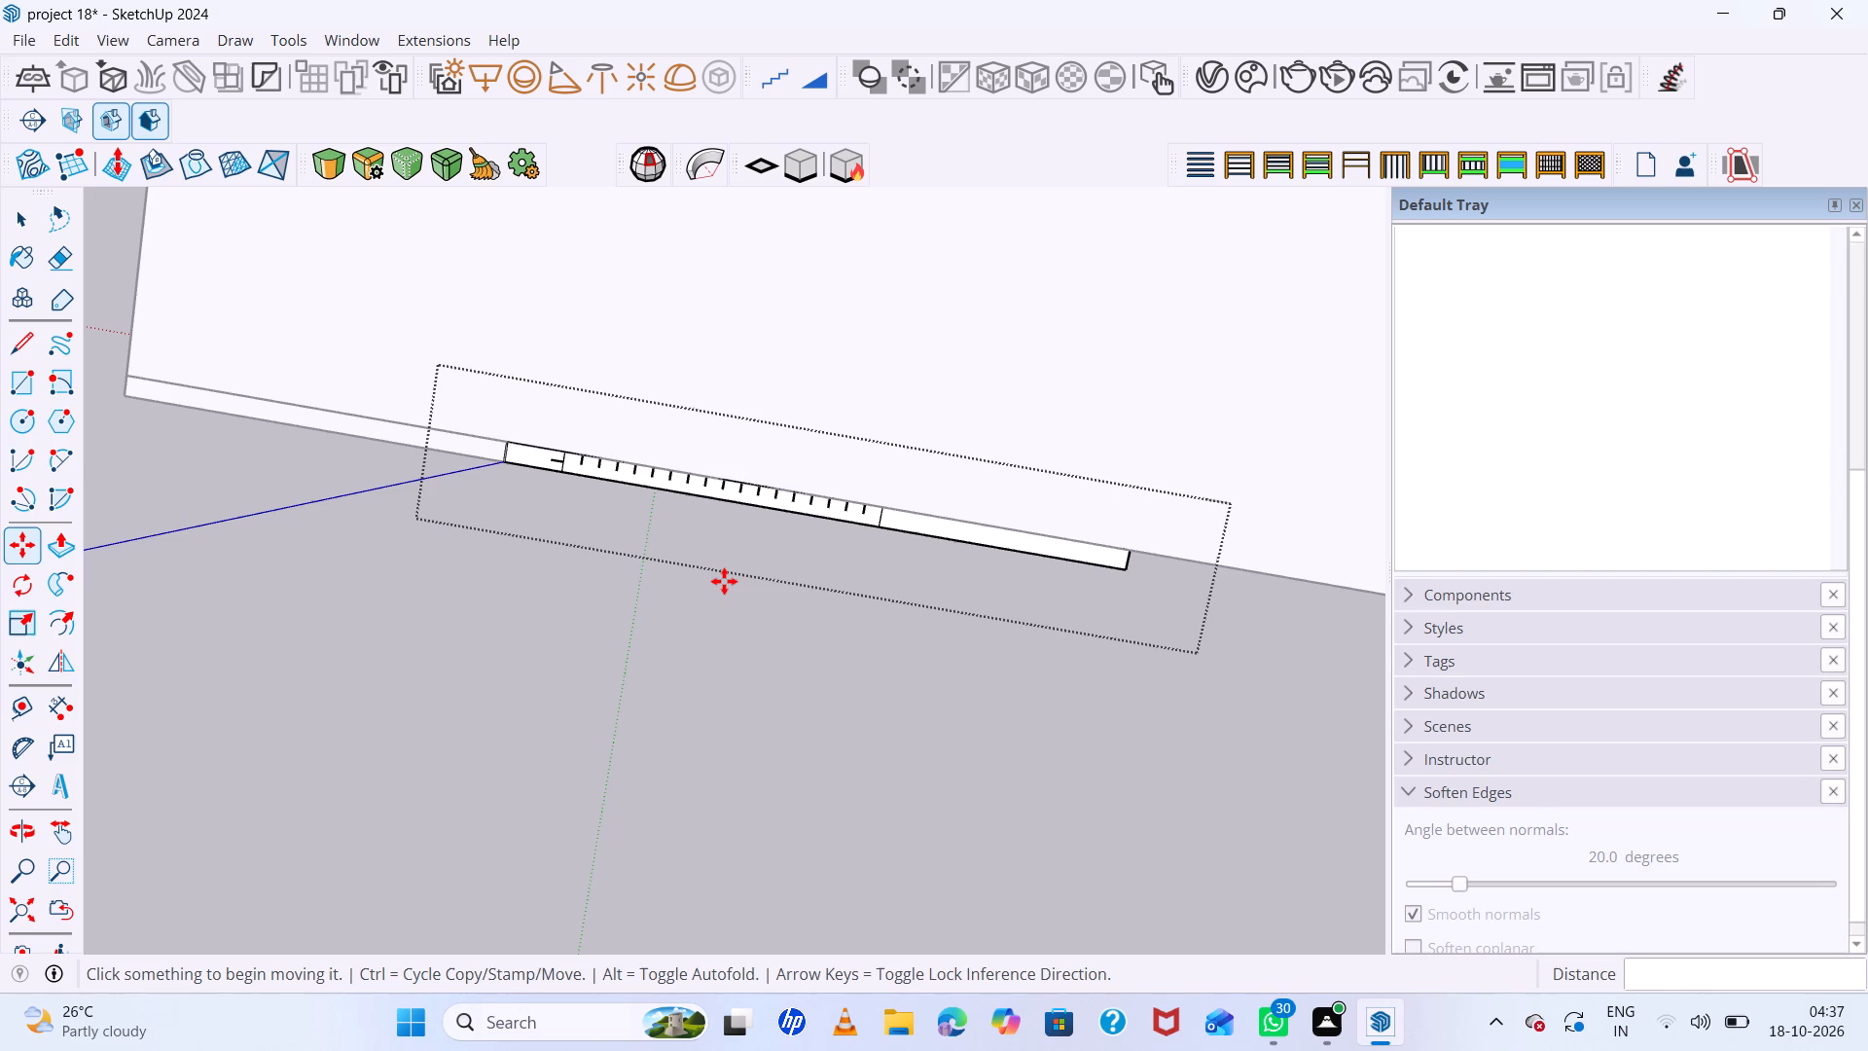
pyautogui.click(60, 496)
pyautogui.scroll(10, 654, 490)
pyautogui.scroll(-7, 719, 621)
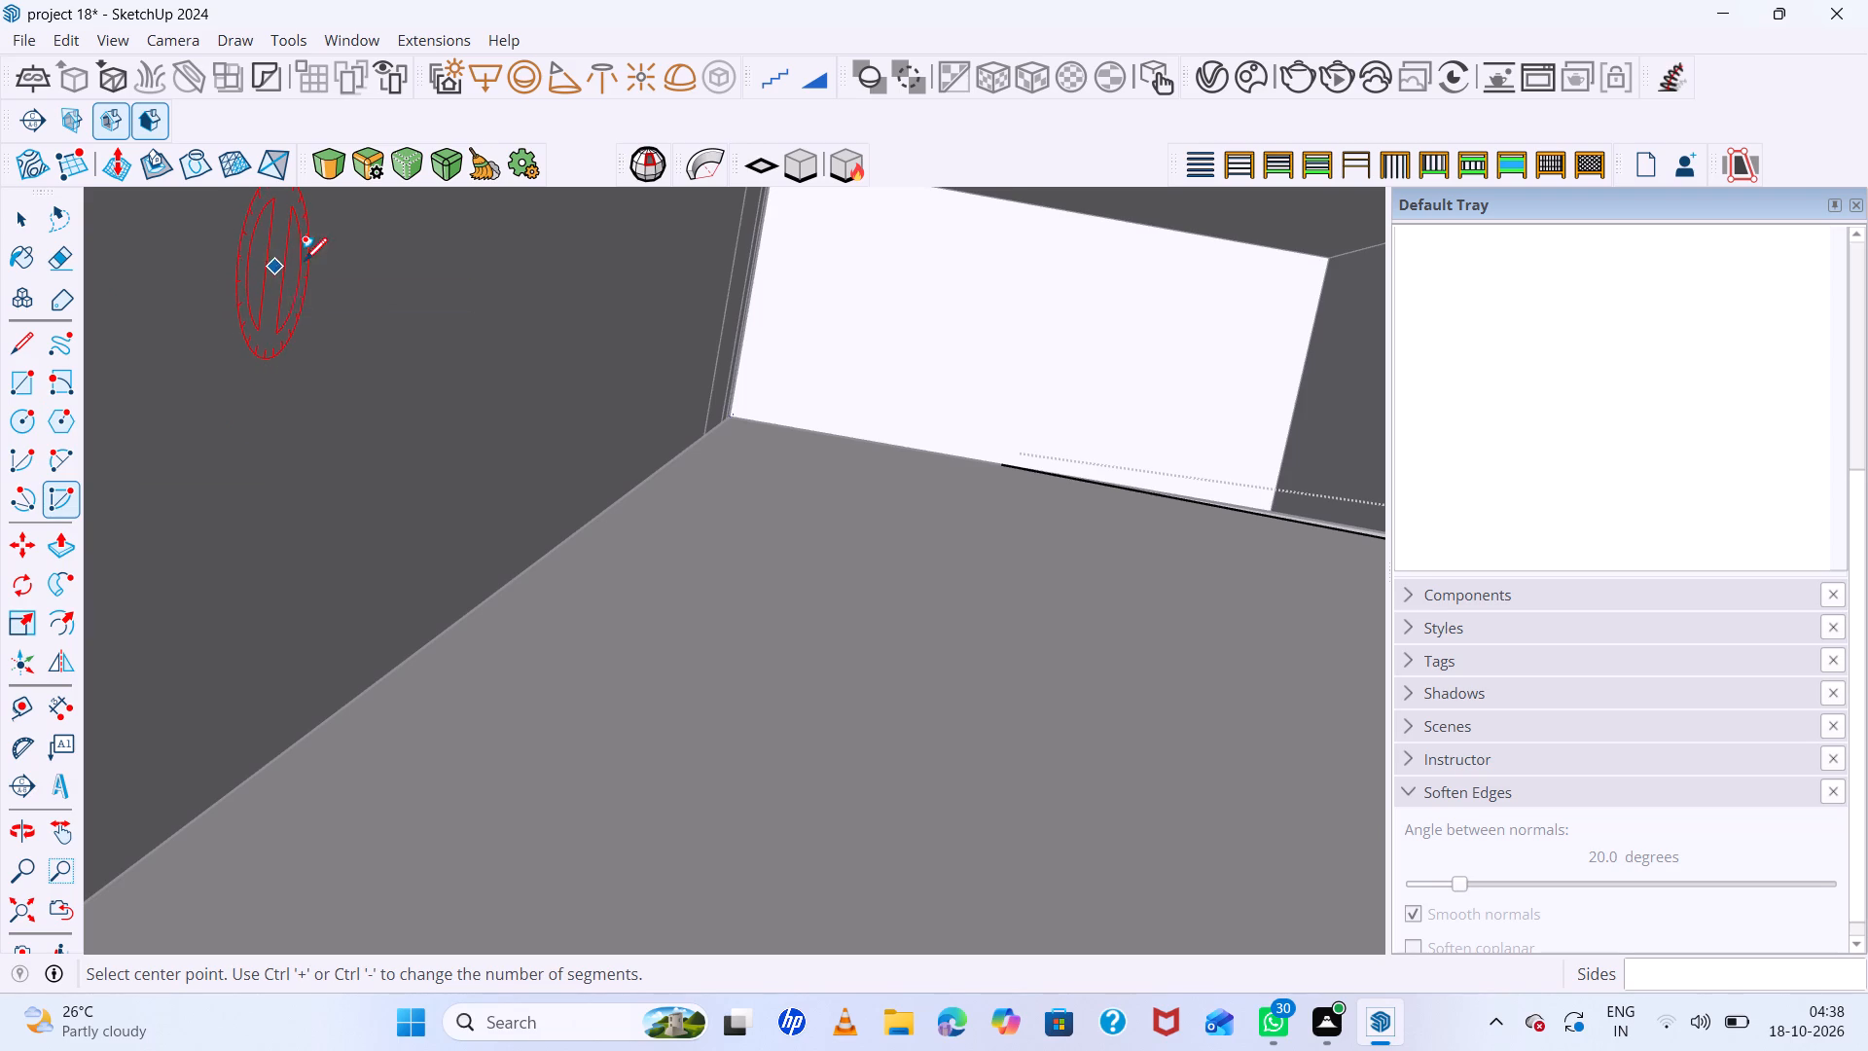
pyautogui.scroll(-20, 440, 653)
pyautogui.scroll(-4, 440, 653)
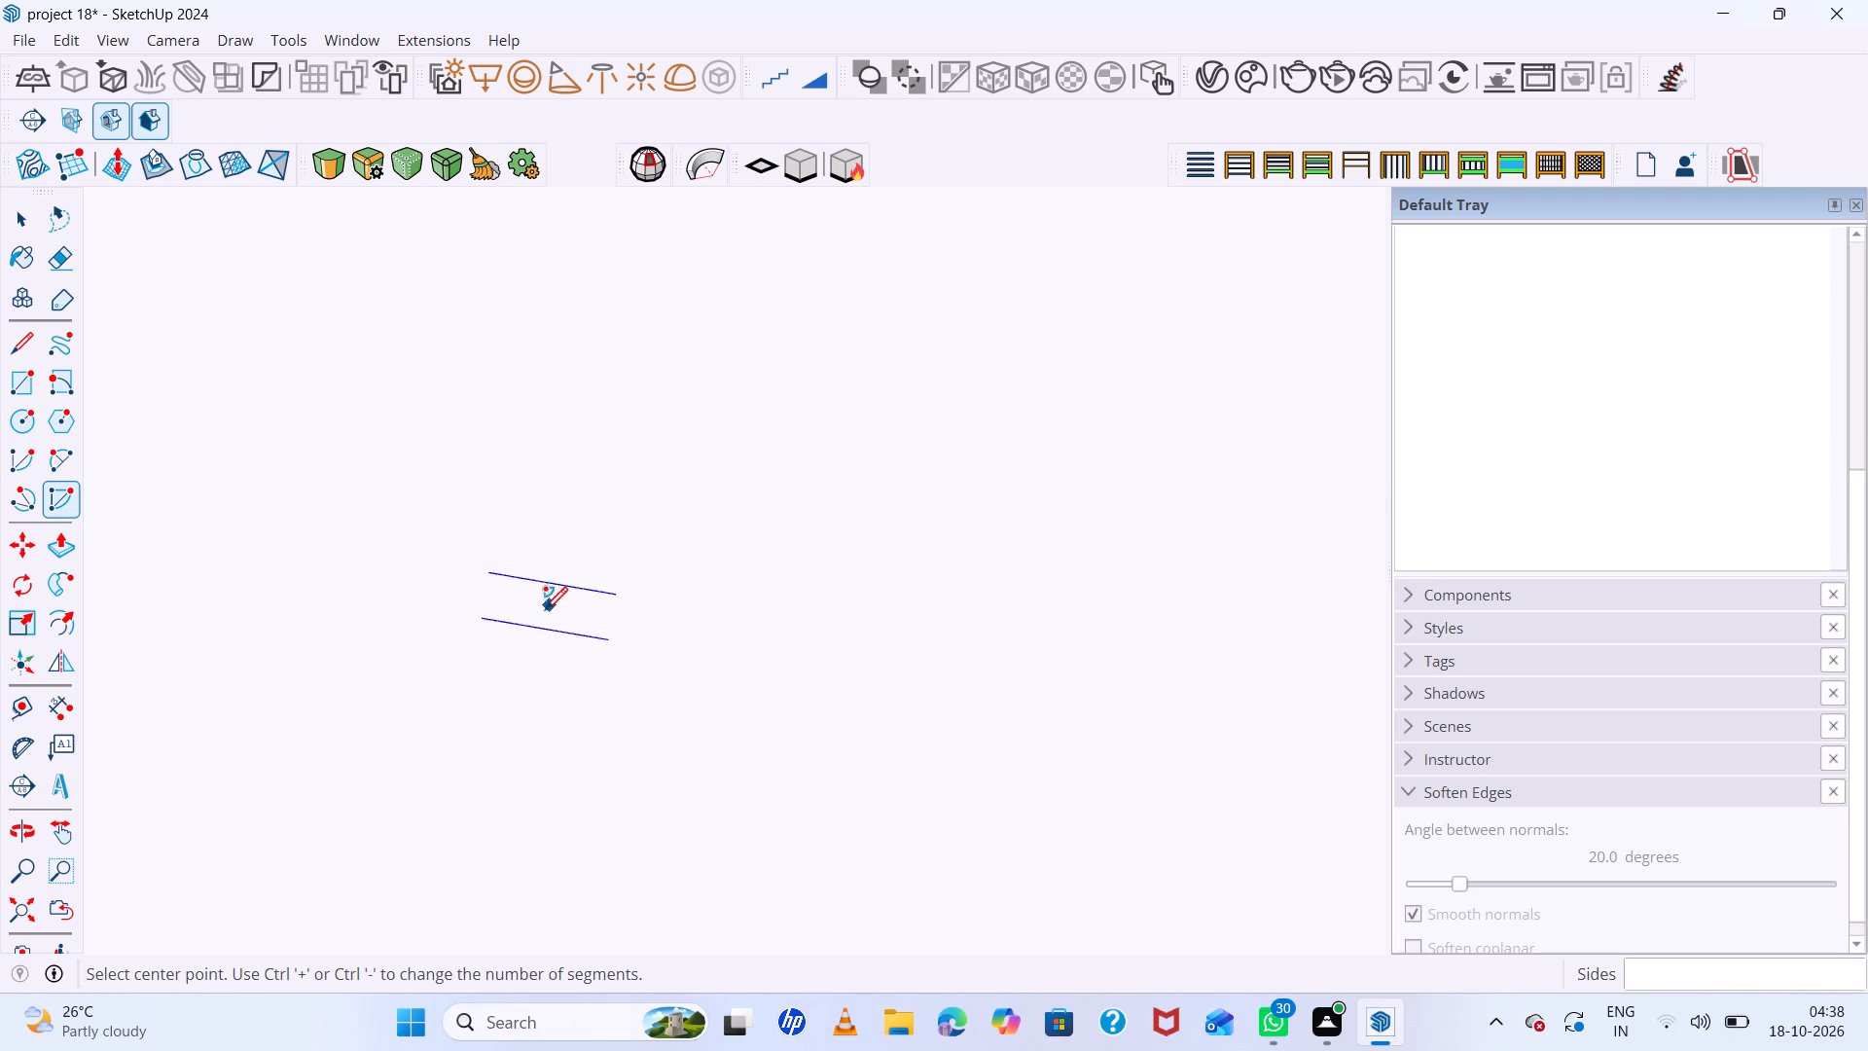
# Draw a two-point arc with a 0.5 cm bulge from the divider's midpoint to the free end of the first copied division line.
pyautogui.click(52, 455)
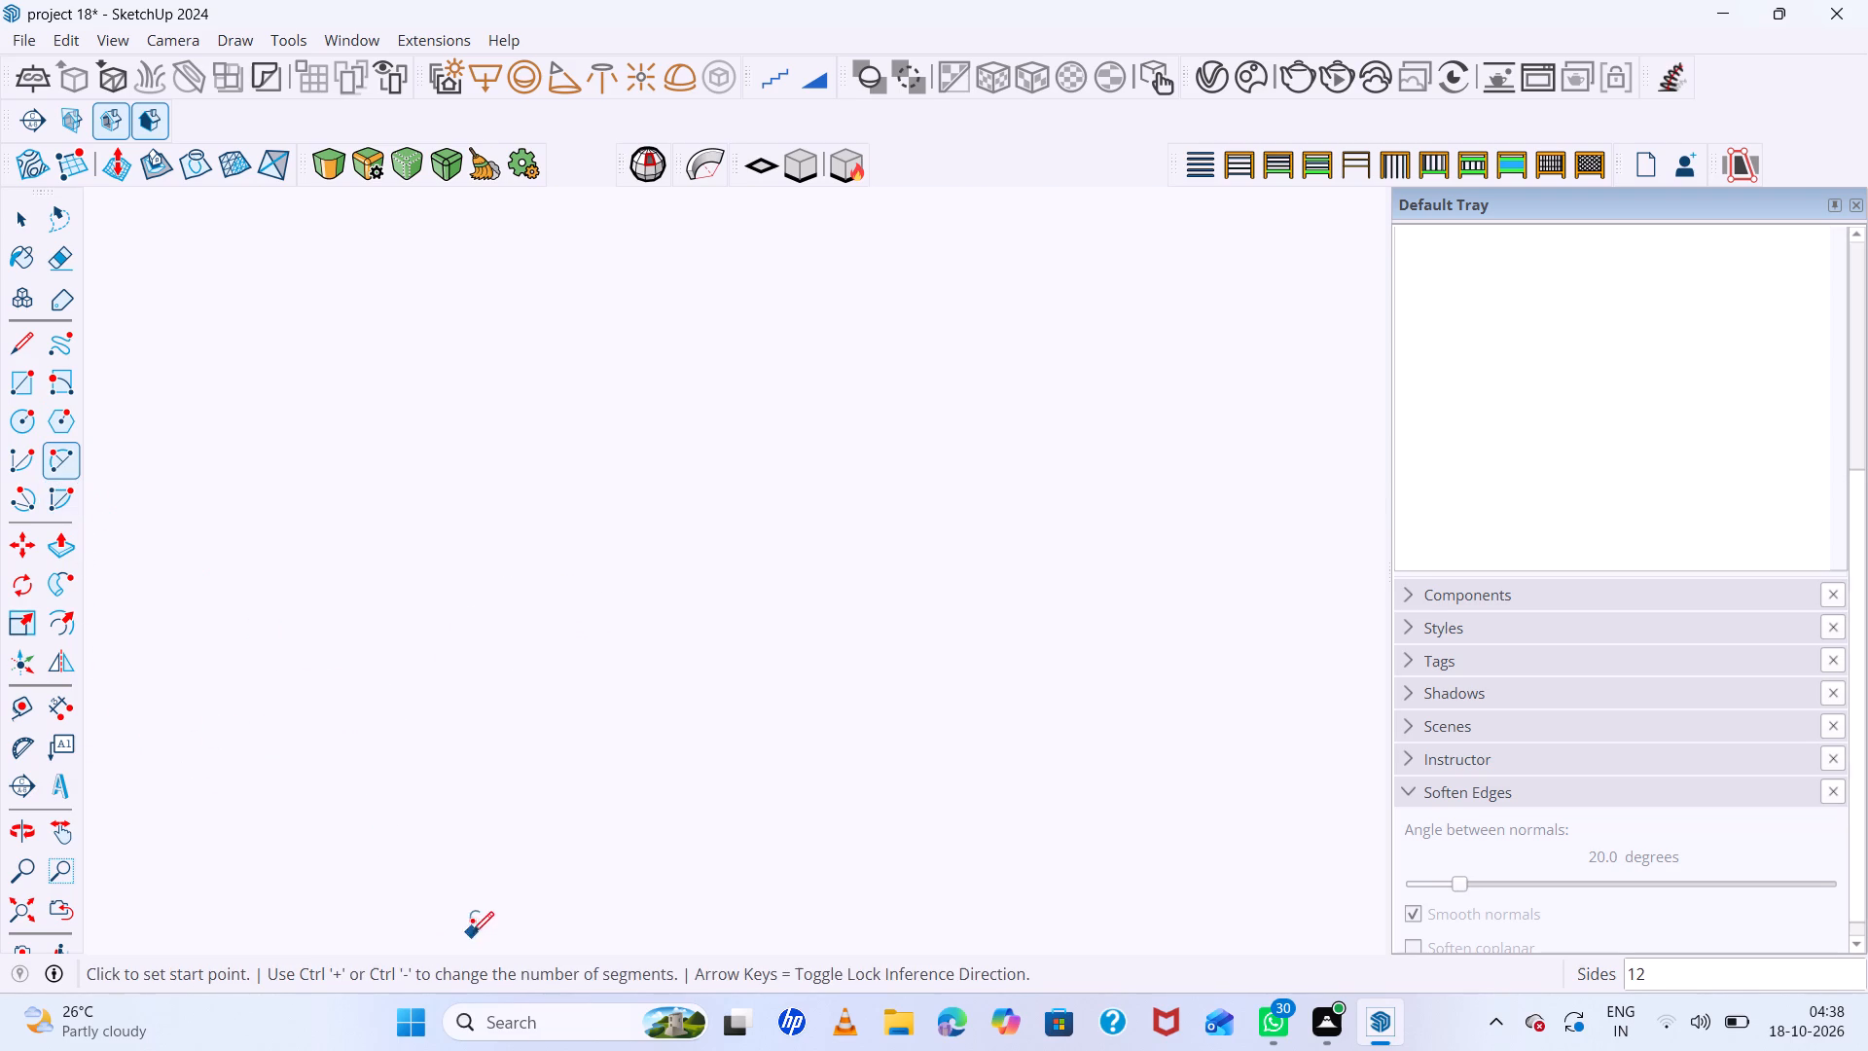
pyautogui.click(19, 922)
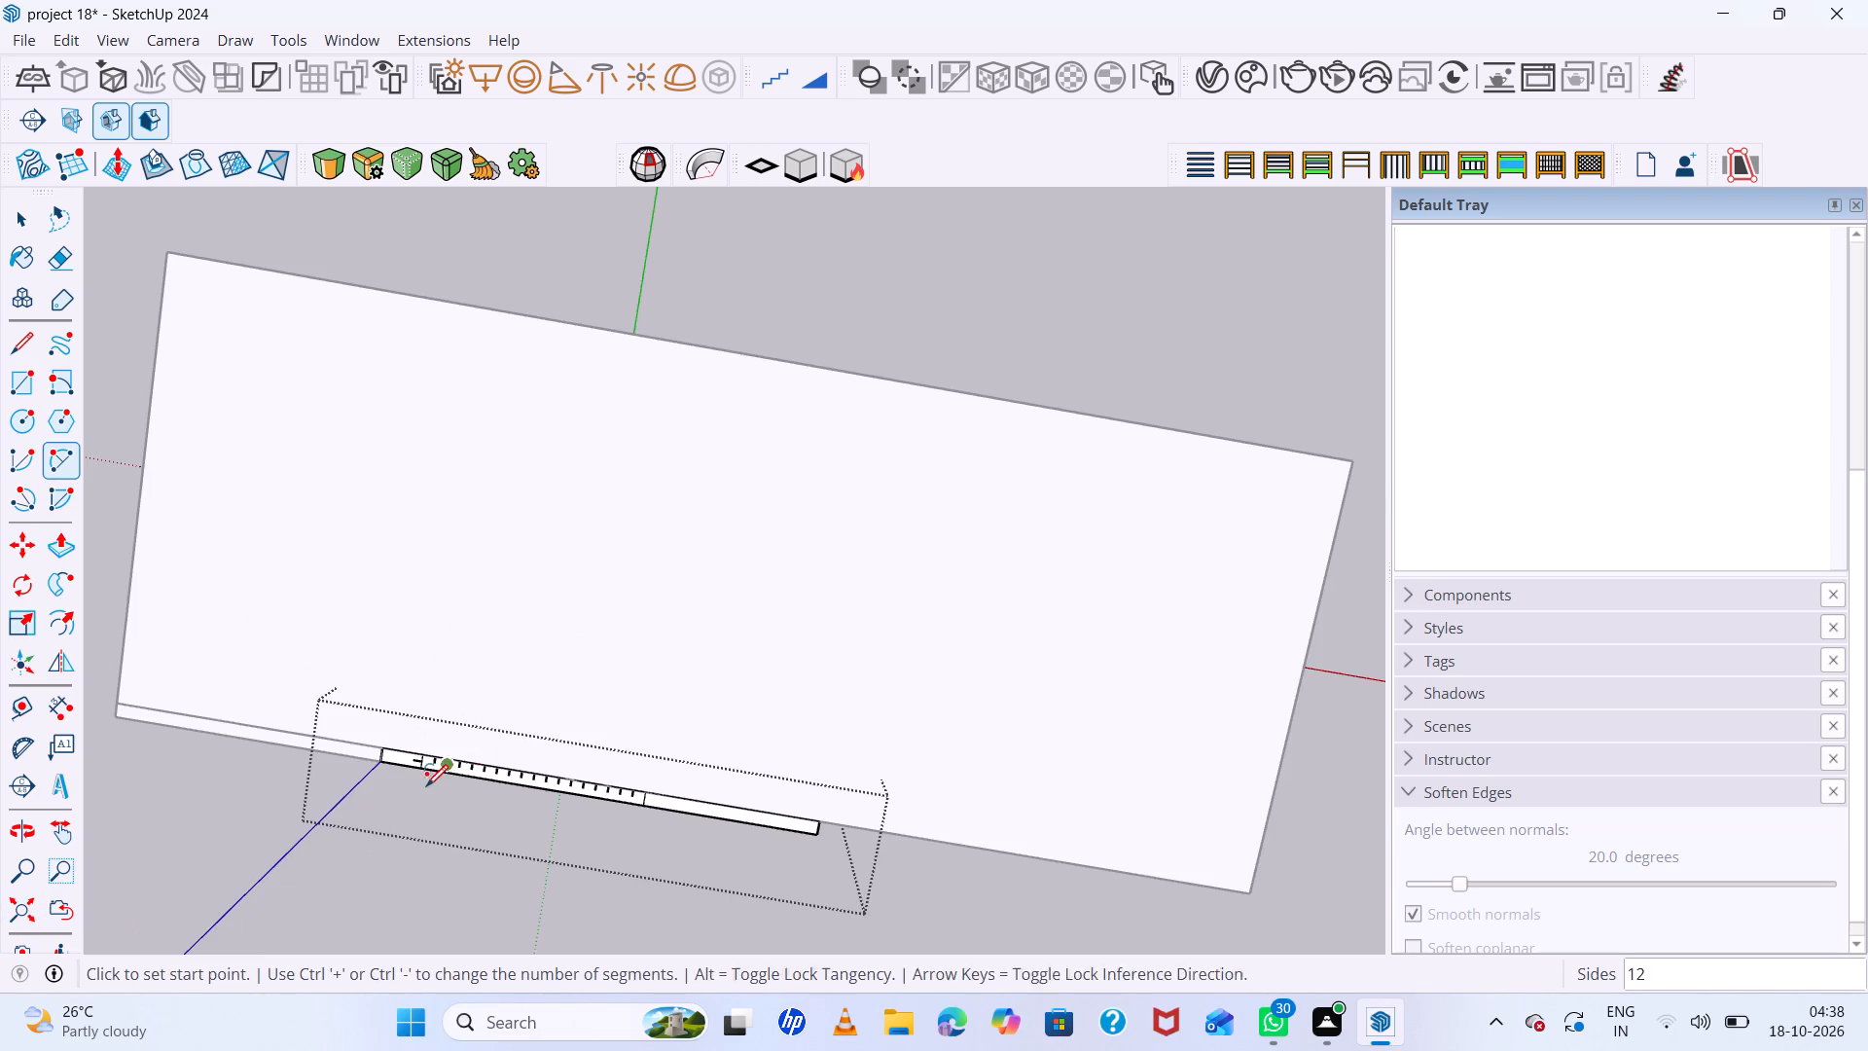
pyautogui.scroll(14, 426, 787)
pyautogui.scroll(-7, 489, 694)
pyautogui.scroll(5, 723, 598)
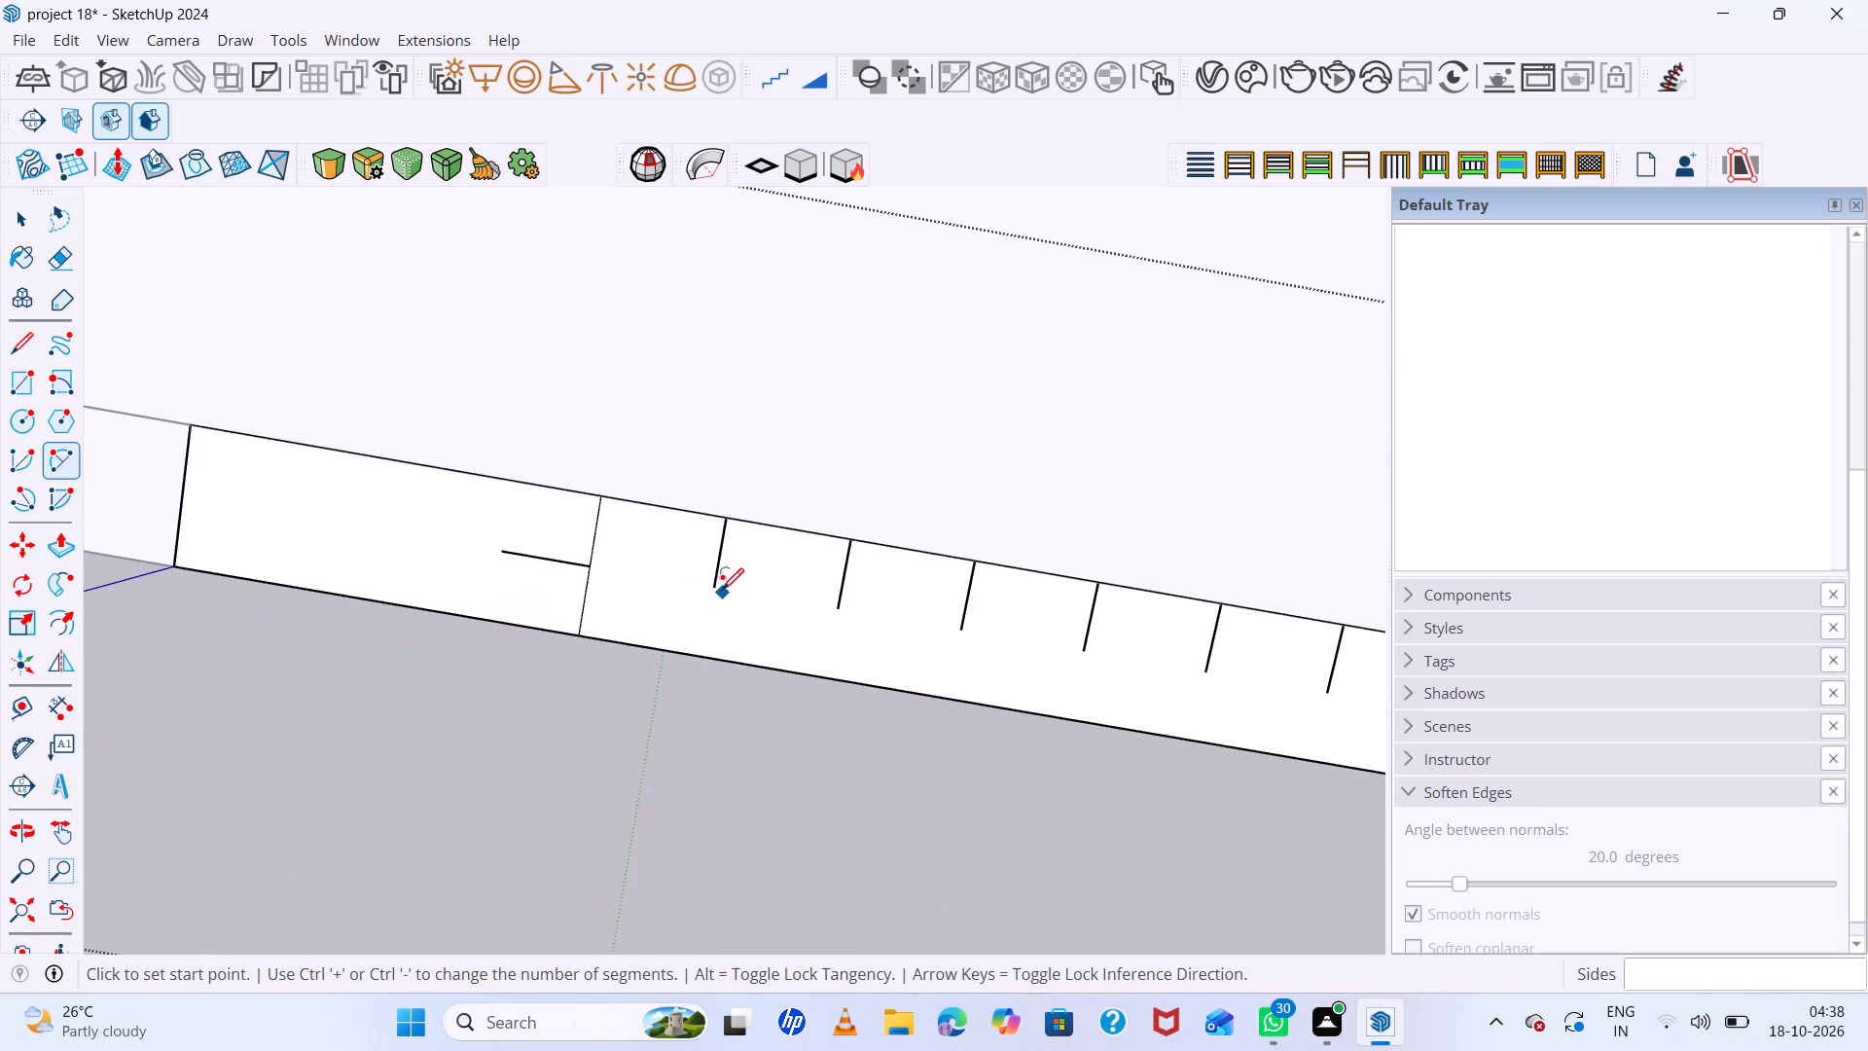
pyautogui.scroll(6, 590, 550)
pyautogui.click(592, 577)
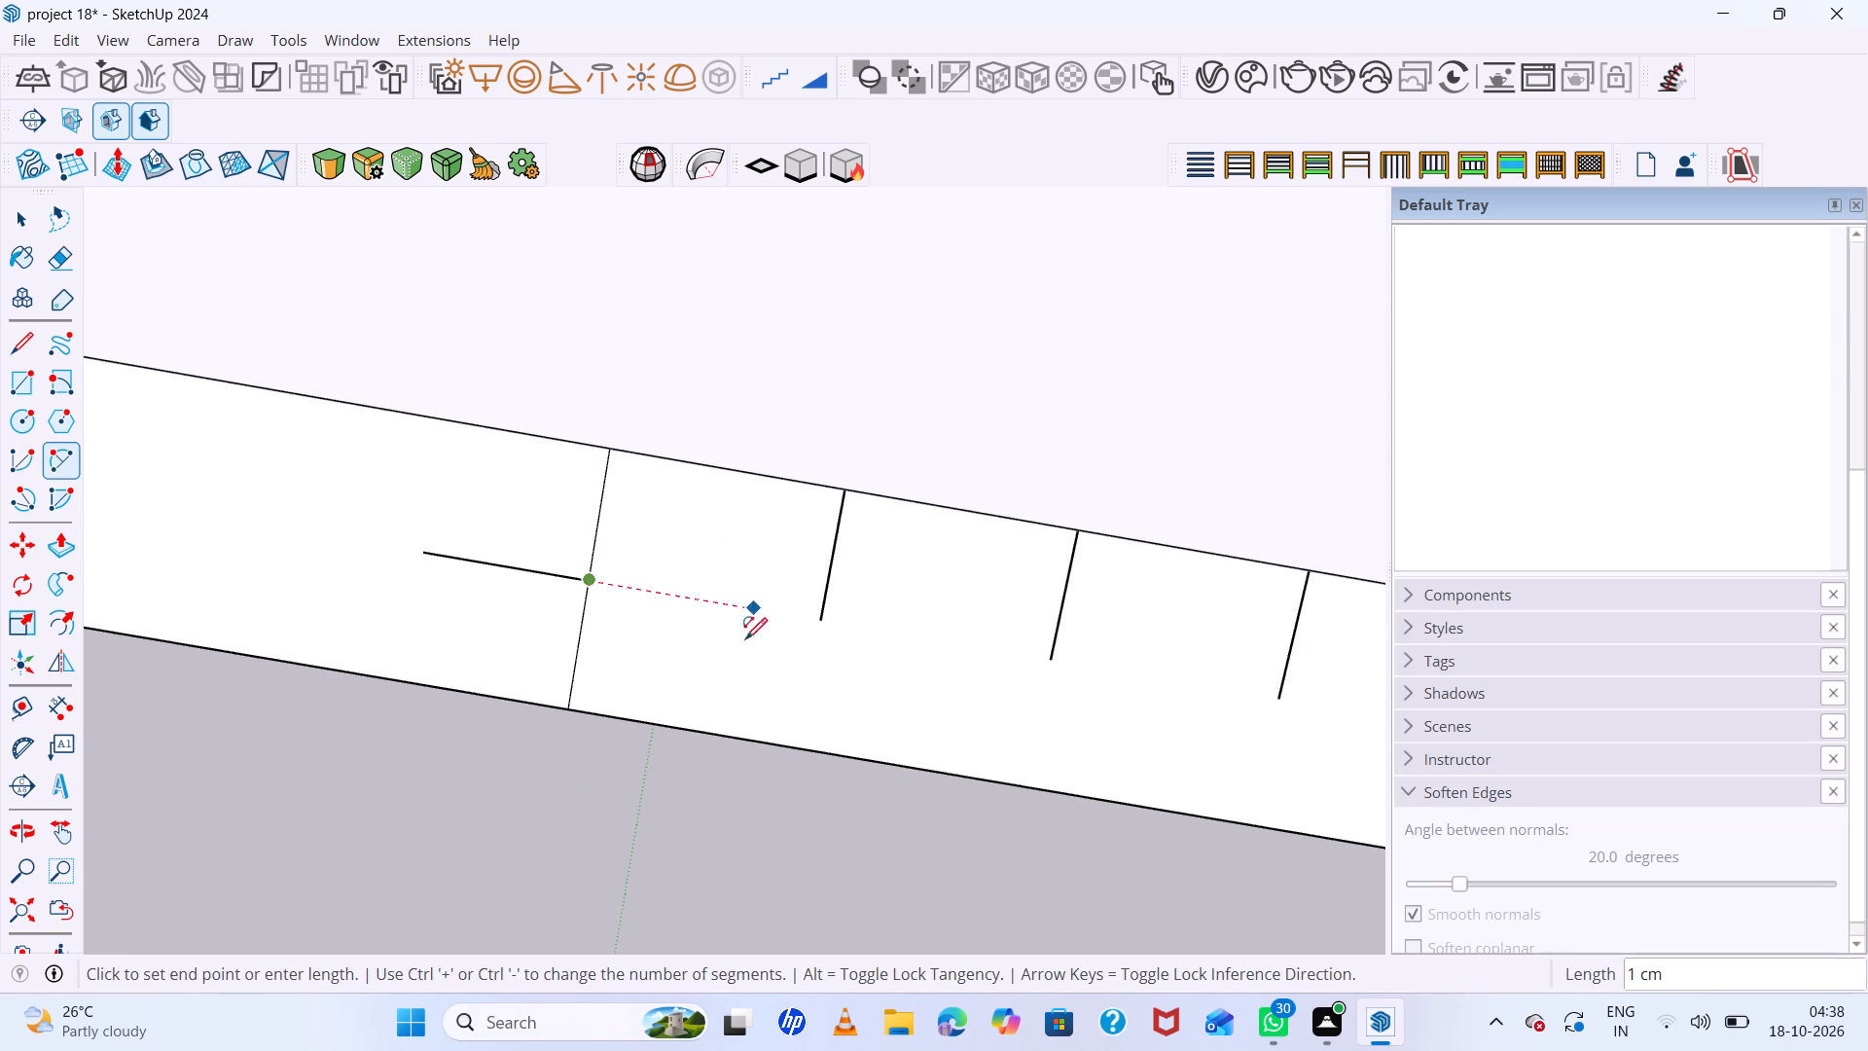
pyautogui.click(821, 621)
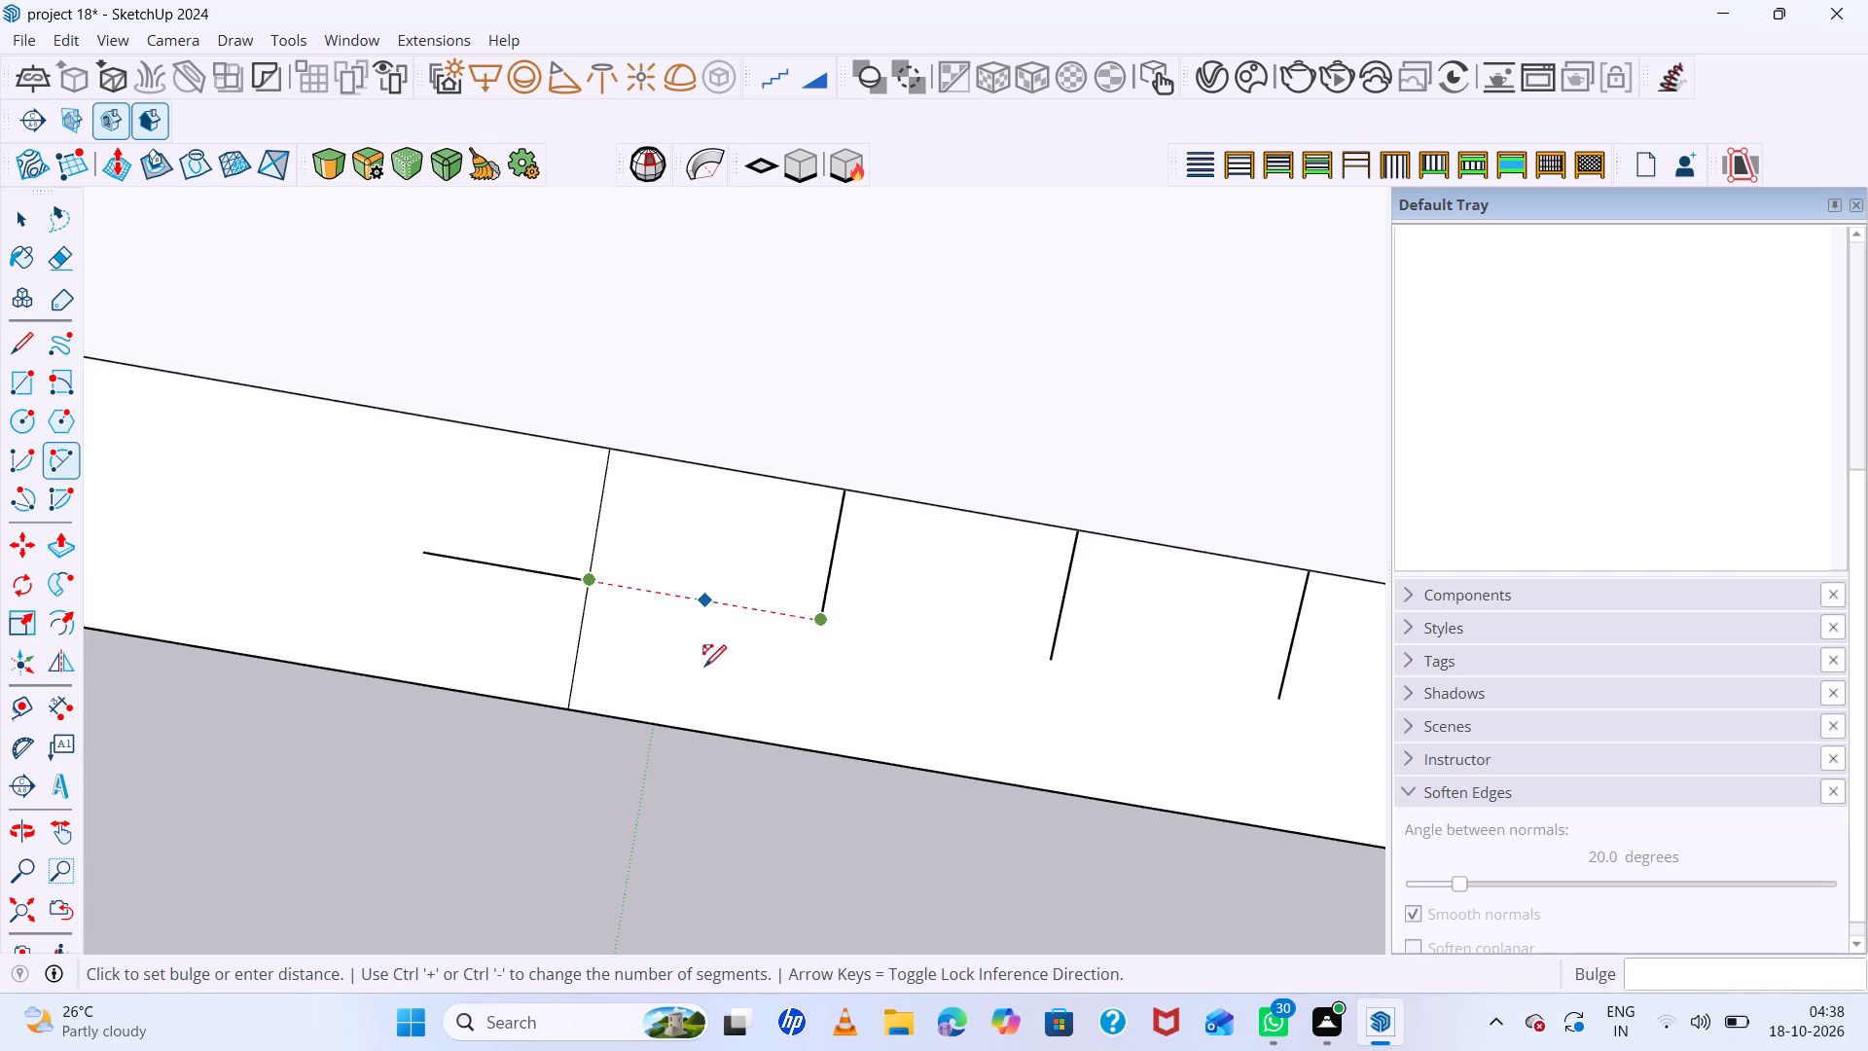
pyautogui.scroll(7, 673, 621)
pyautogui.scroll(-6, 670, 598)
pyautogui.moveTo(674, 598); pyautogui.dragTo(681, 623, button='middle')
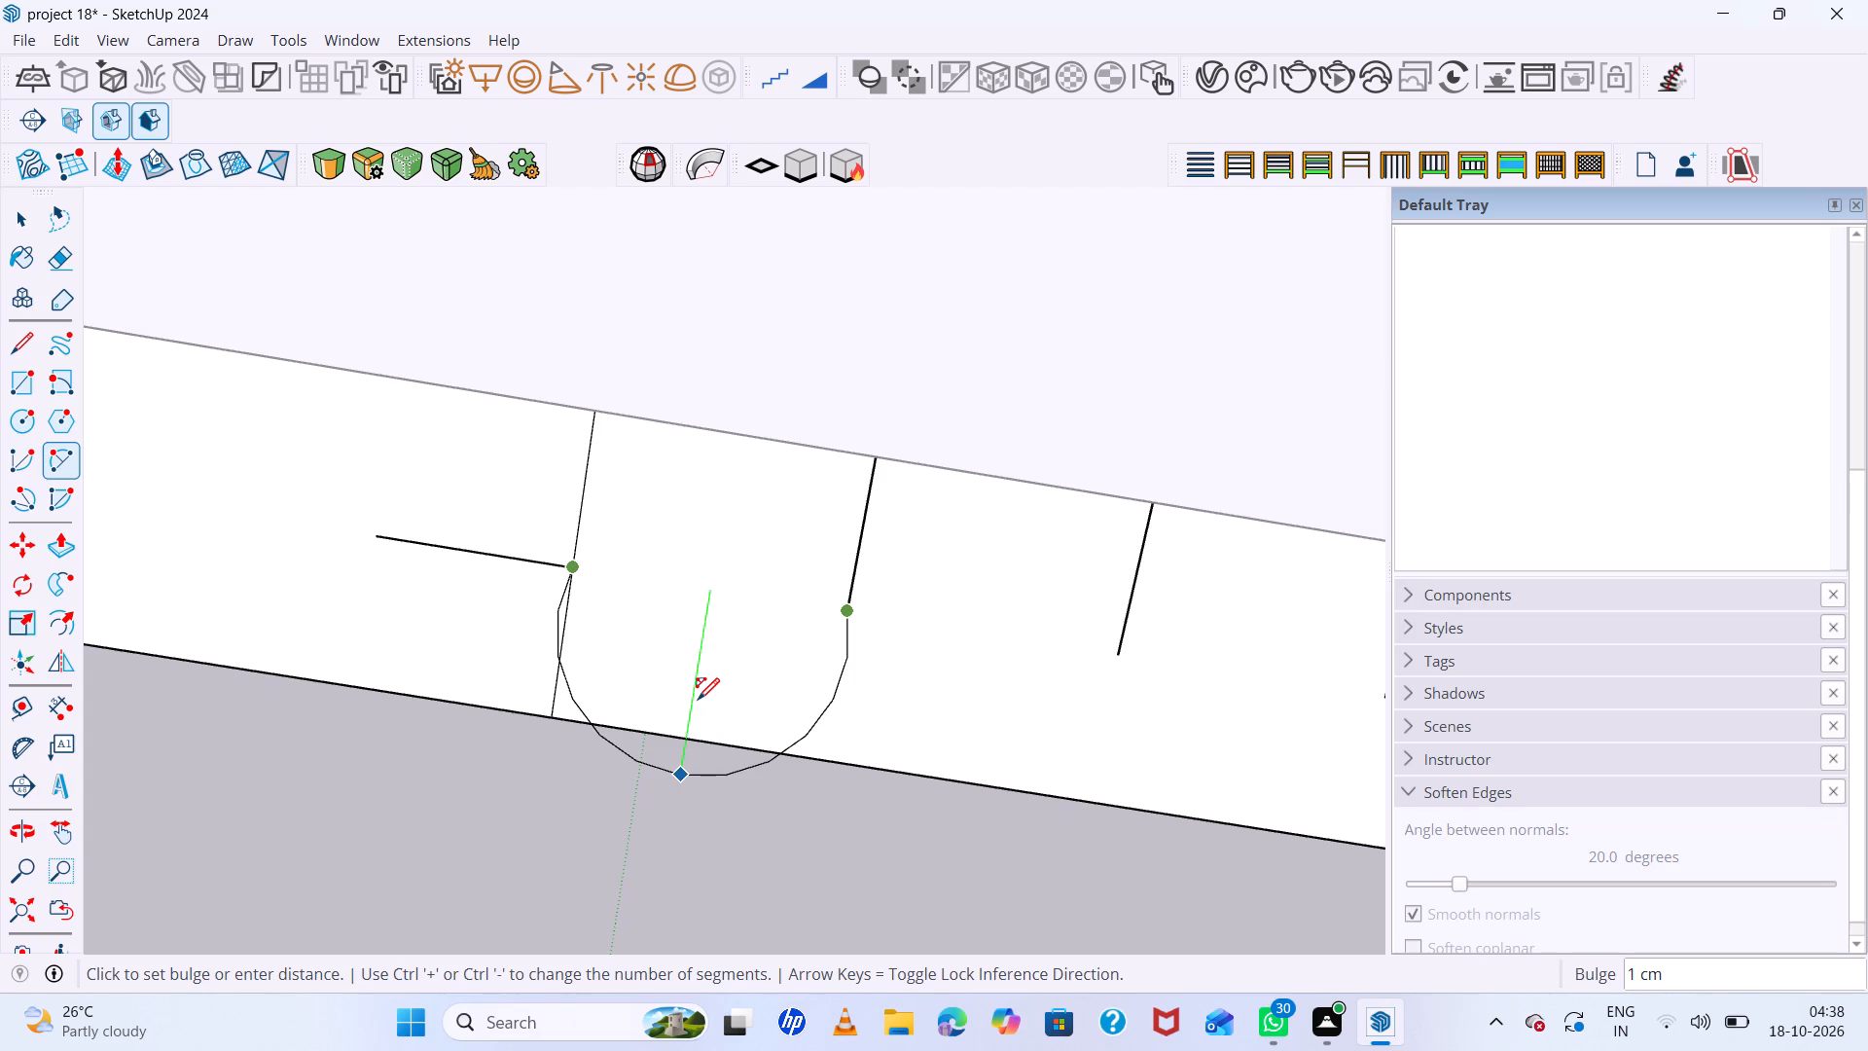
pyautogui.write('.5')
pyautogui.press('Return')
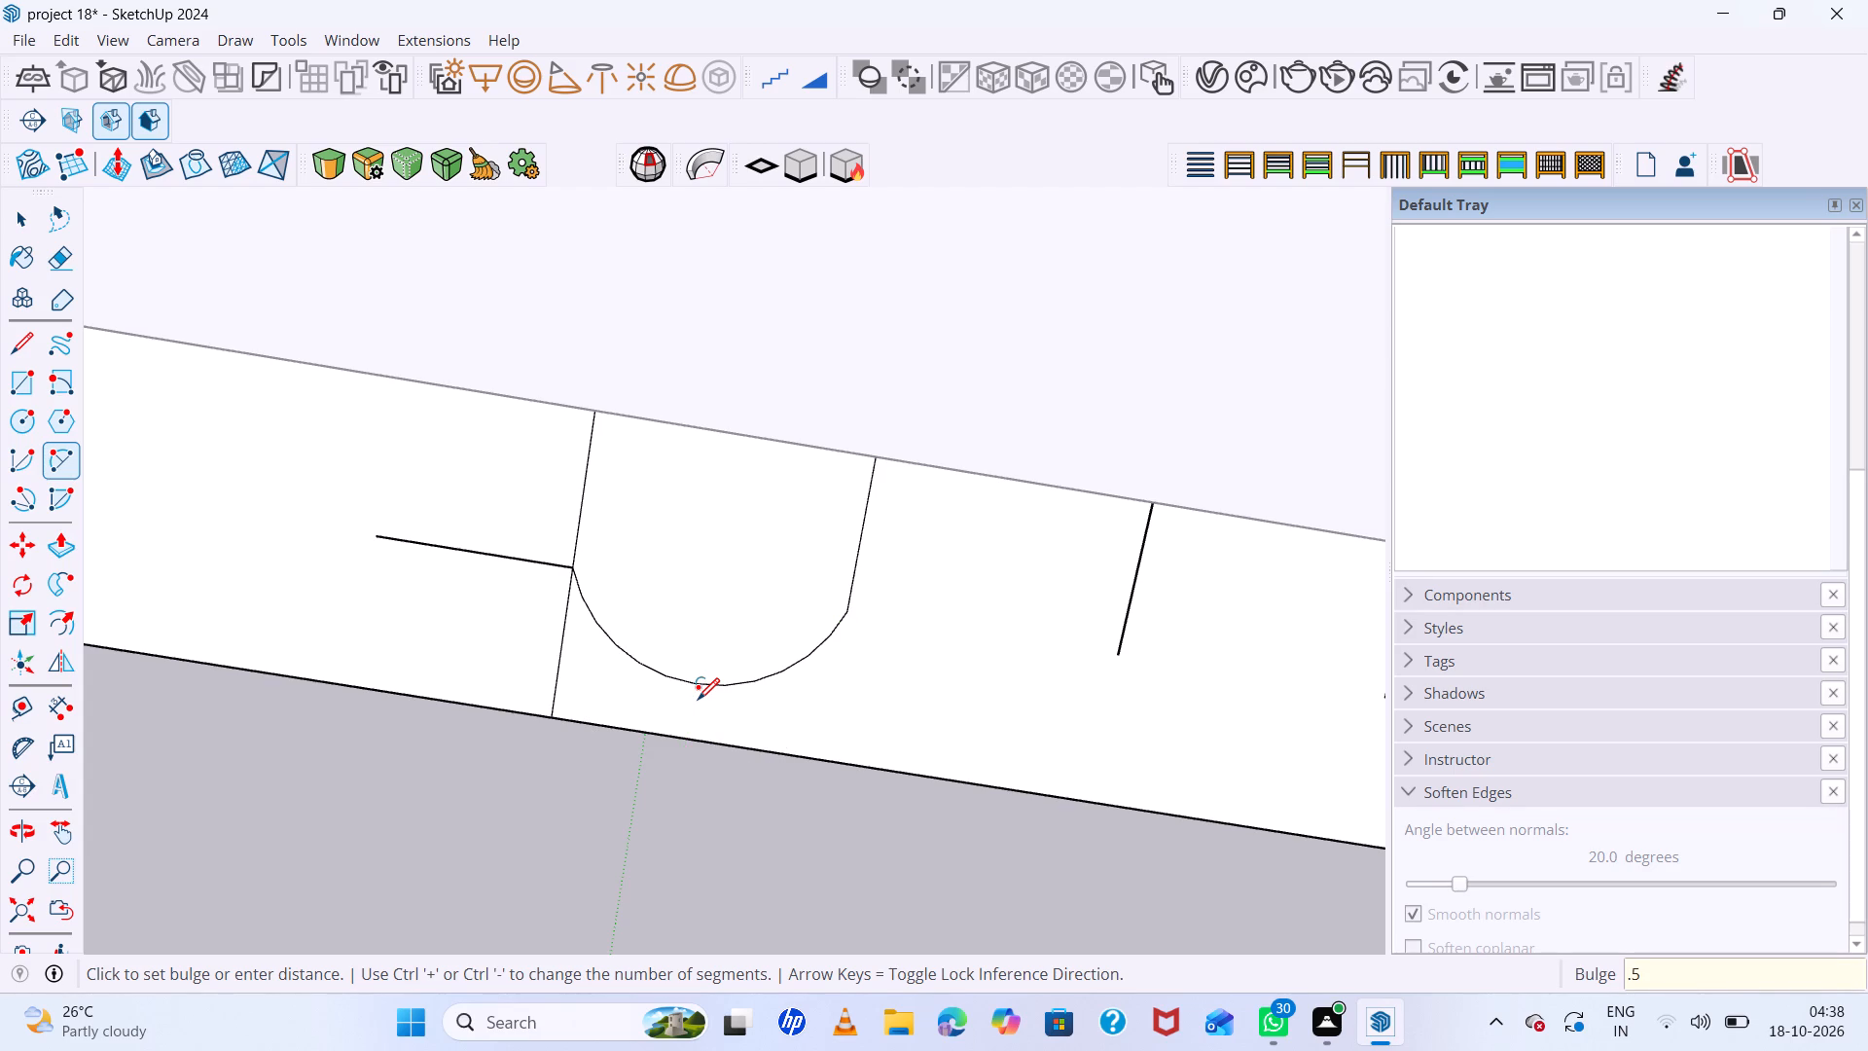
pyautogui.scroll(-5, 778, 673)
pyautogui.moveTo(772, 684); pyautogui.dragTo(801, 671, button='middle')
pyautogui.middleClick(801, 671)
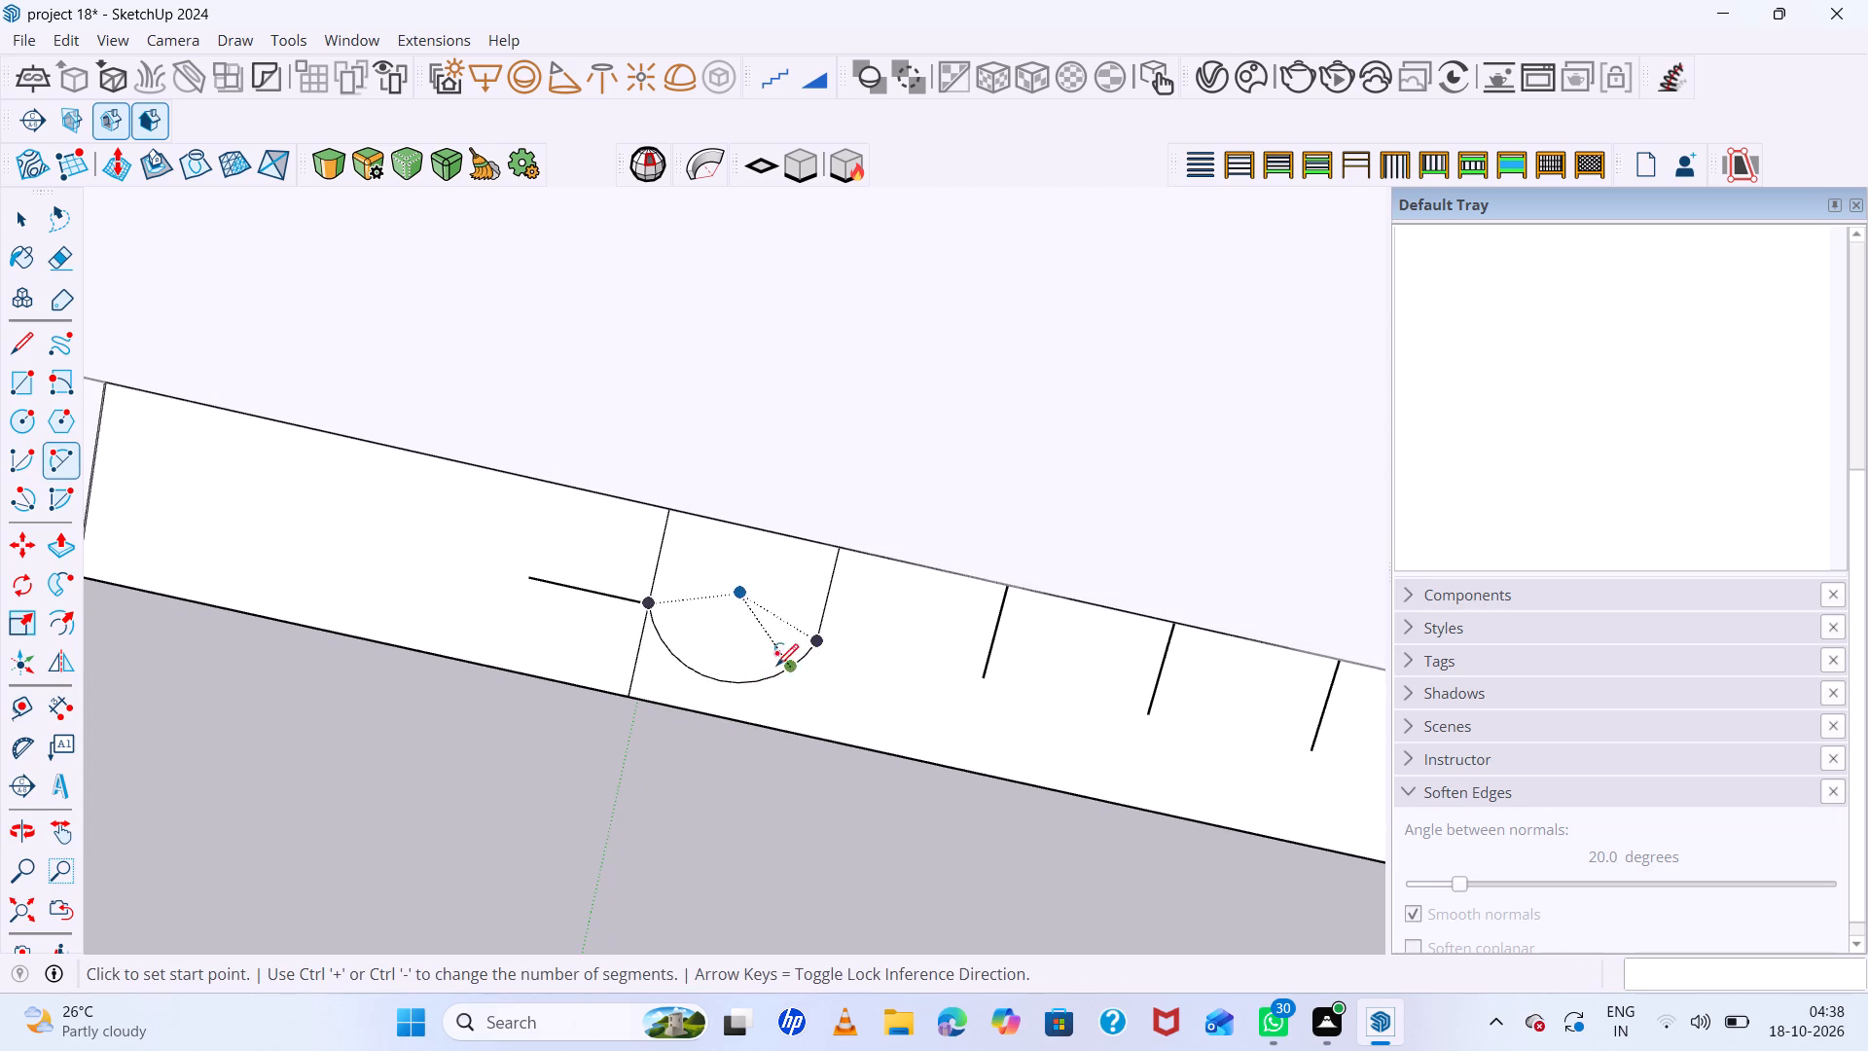
# Copy the rounded flute face about 1 cm along the door's top edge to the adjacent division and repeat it 17 times.
pyautogui.press('space')
pyautogui.click(722, 602)
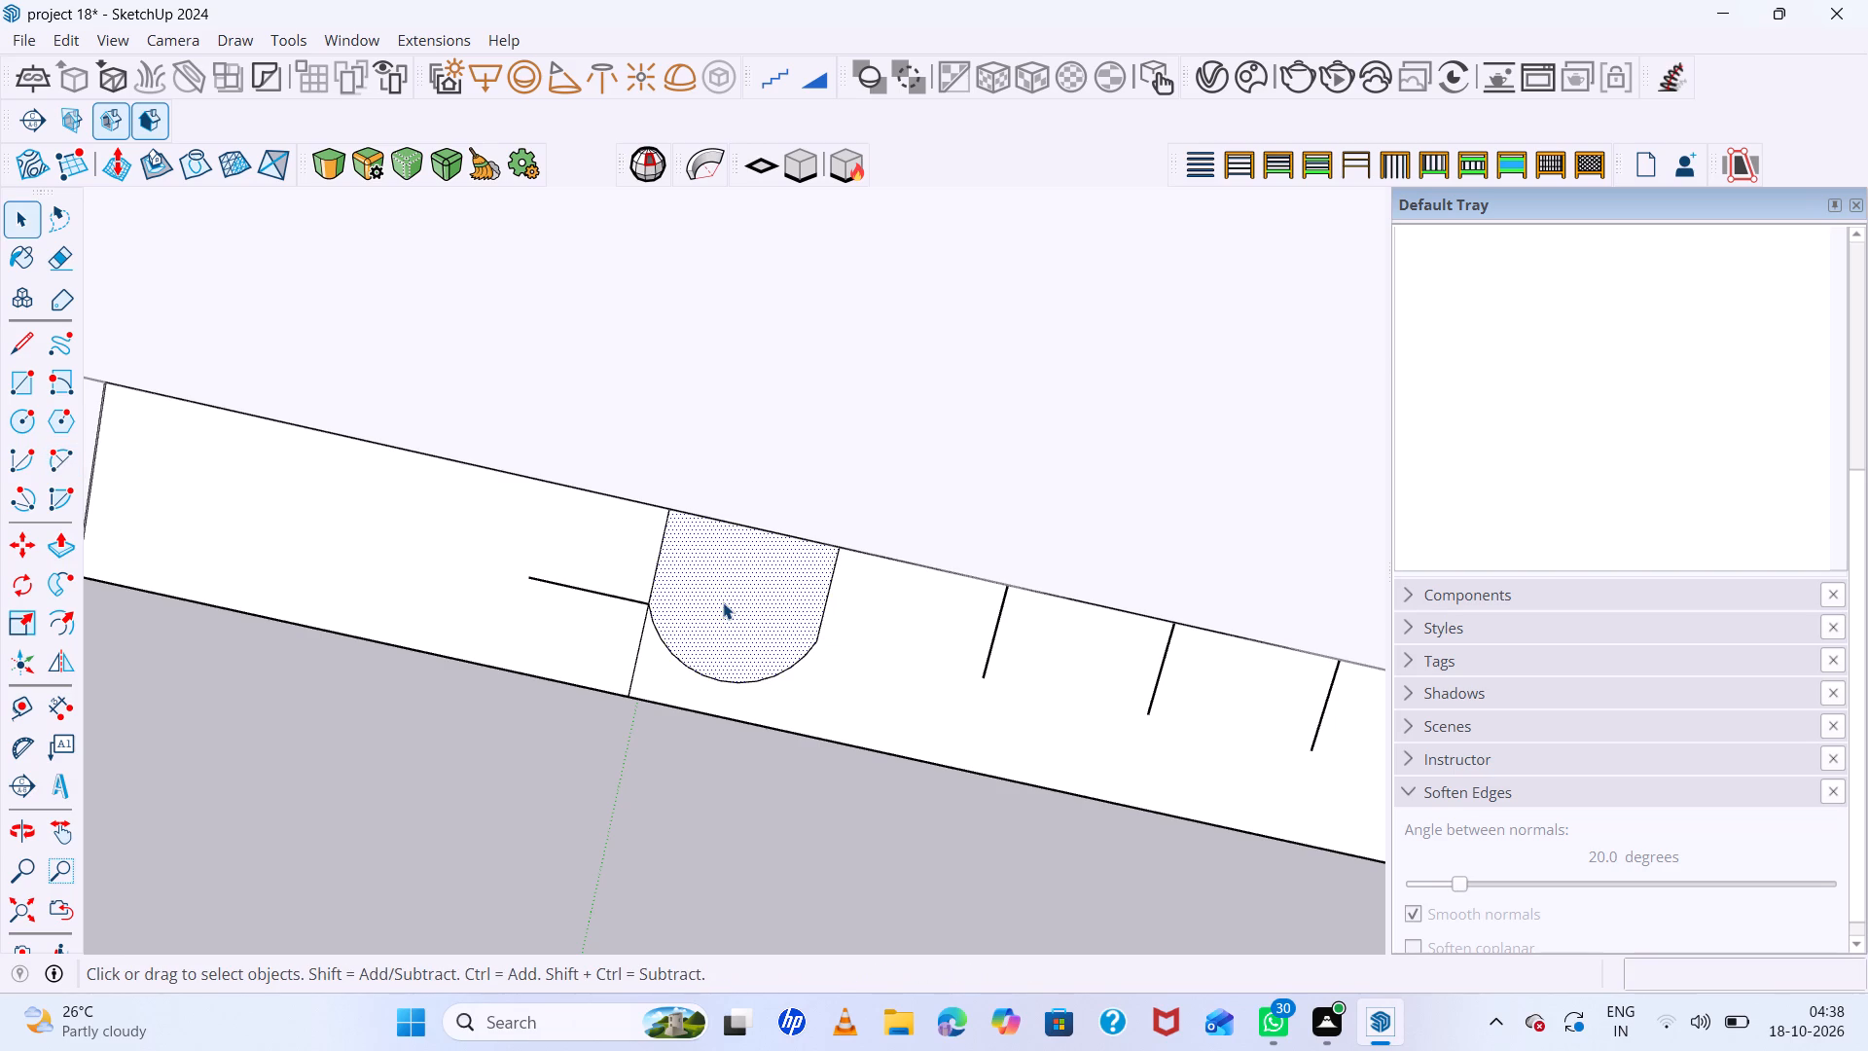
pyautogui.press('m')
pyautogui.scroll(5, 688, 525)
pyautogui.click(657, 501)
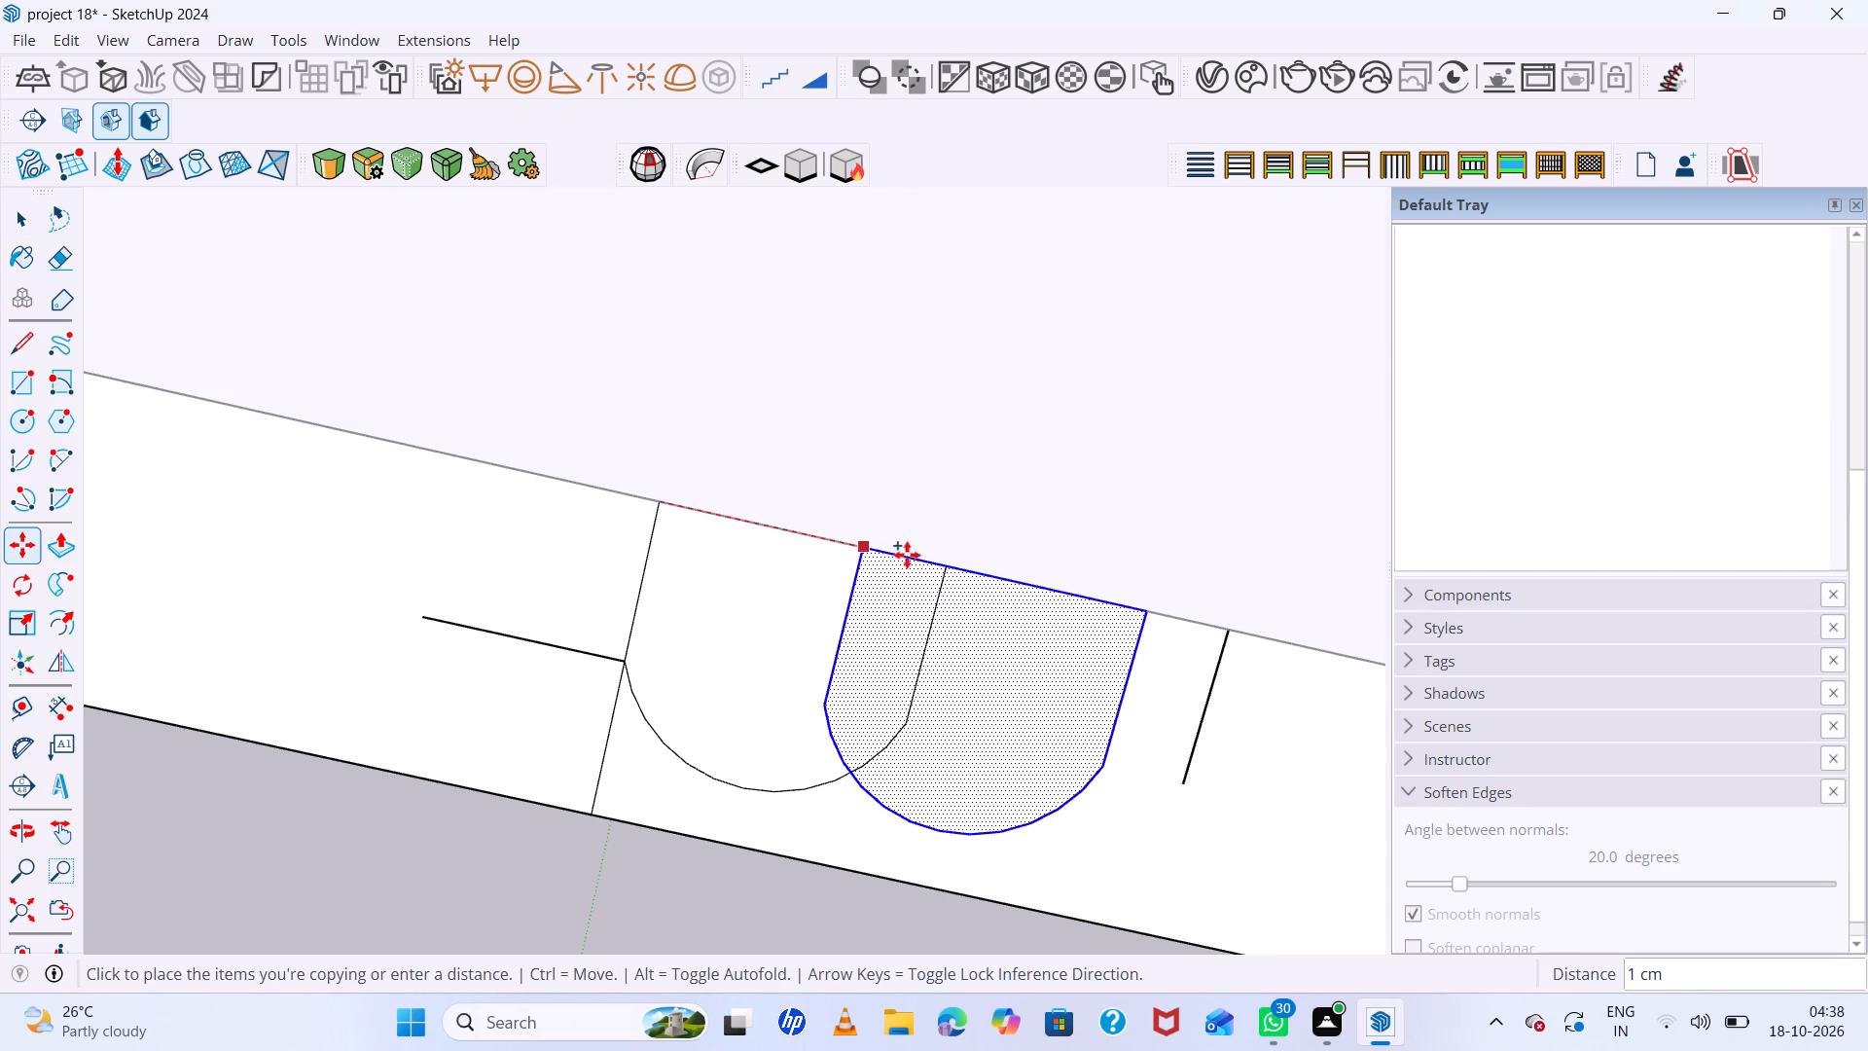
pyautogui.click(938, 569)
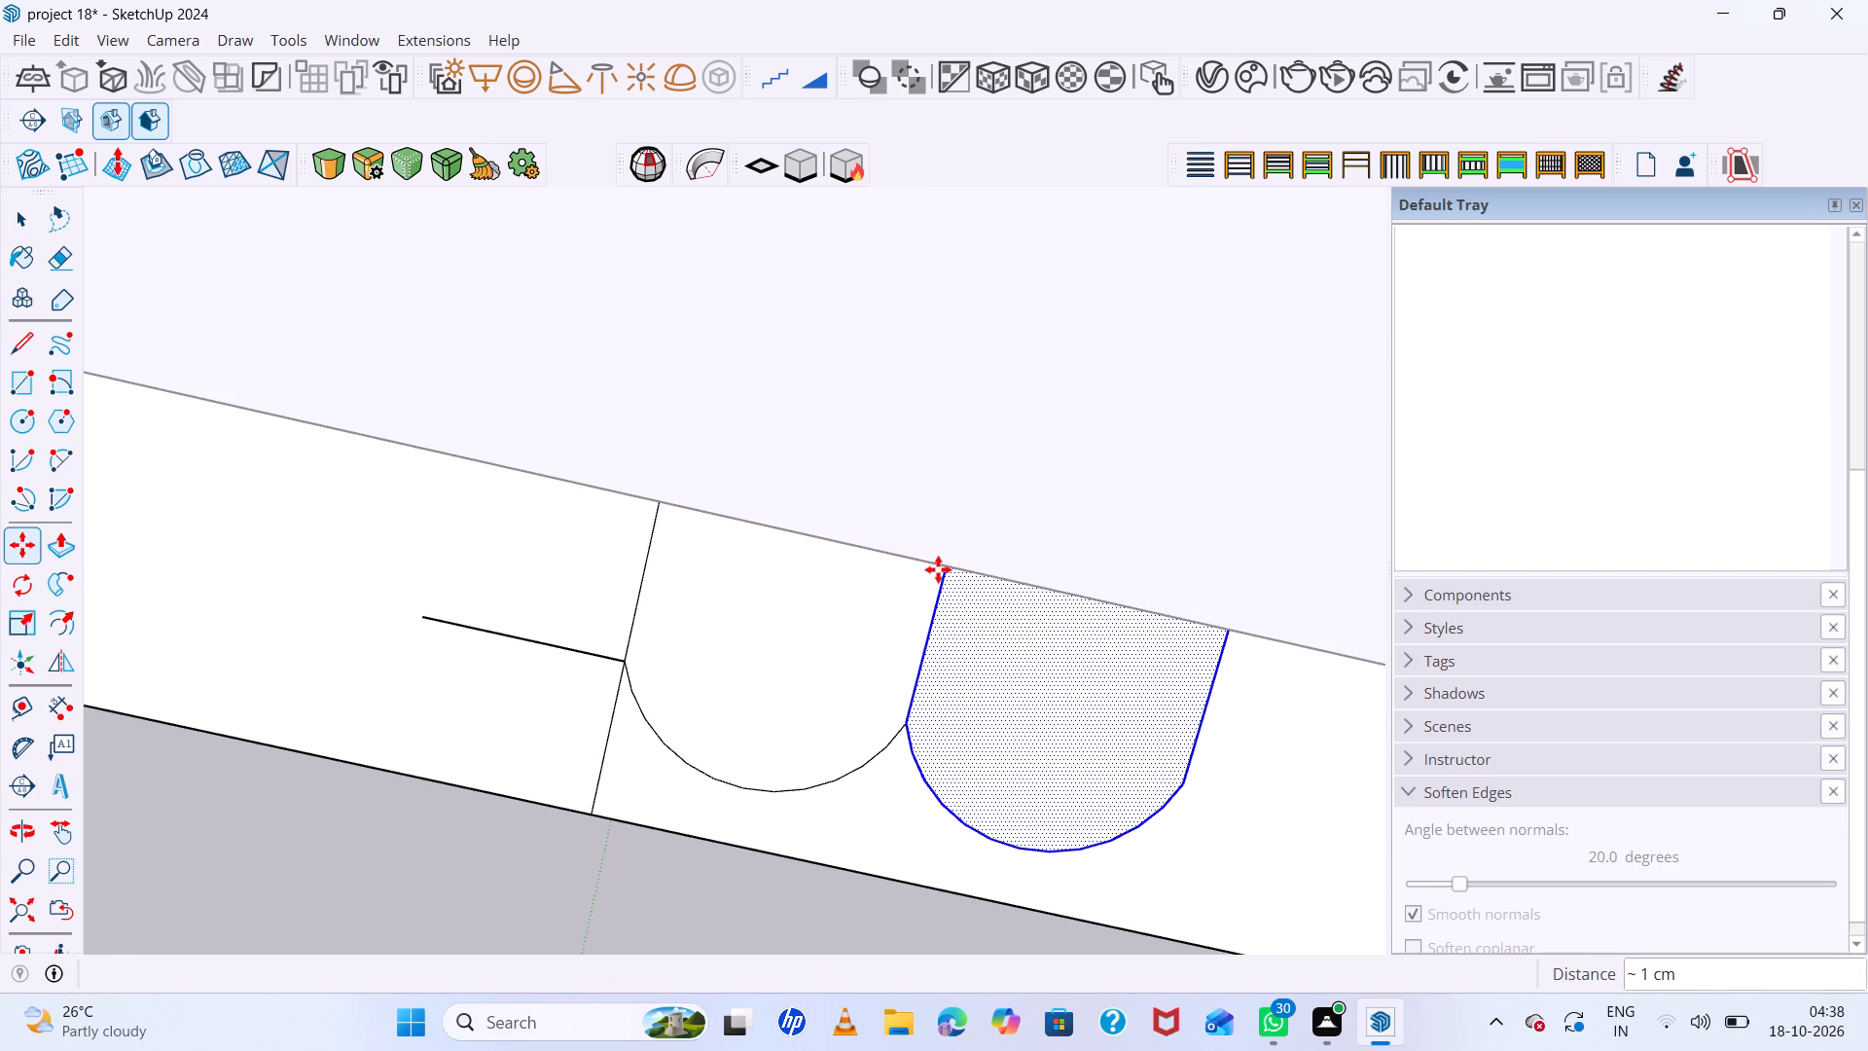
pyautogui.write('17x')
pyautogui.press('Return')
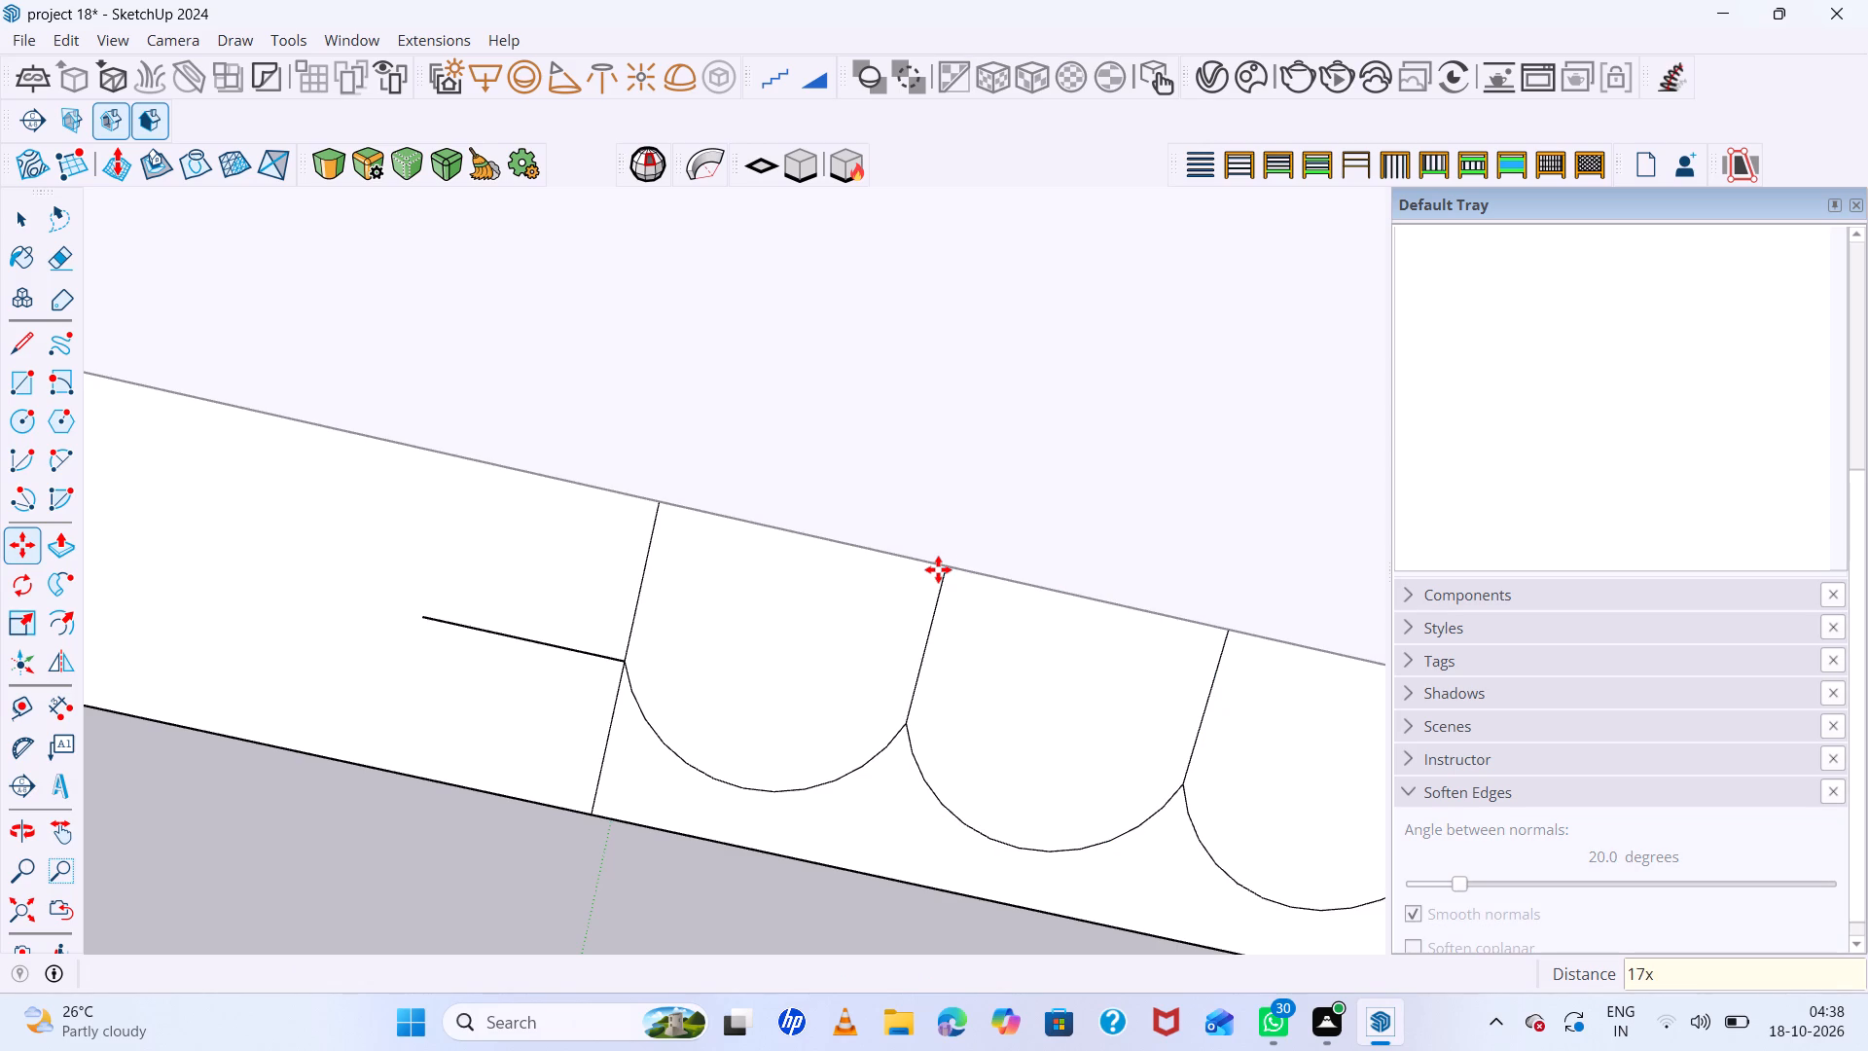
# Examine the repeated rounded flute profiles along the door's top thickness and the curved division lines on its front face.
pyautogui.scroll(-20, 877, 579)
pyautogui.scroll(-10, 877, 579)
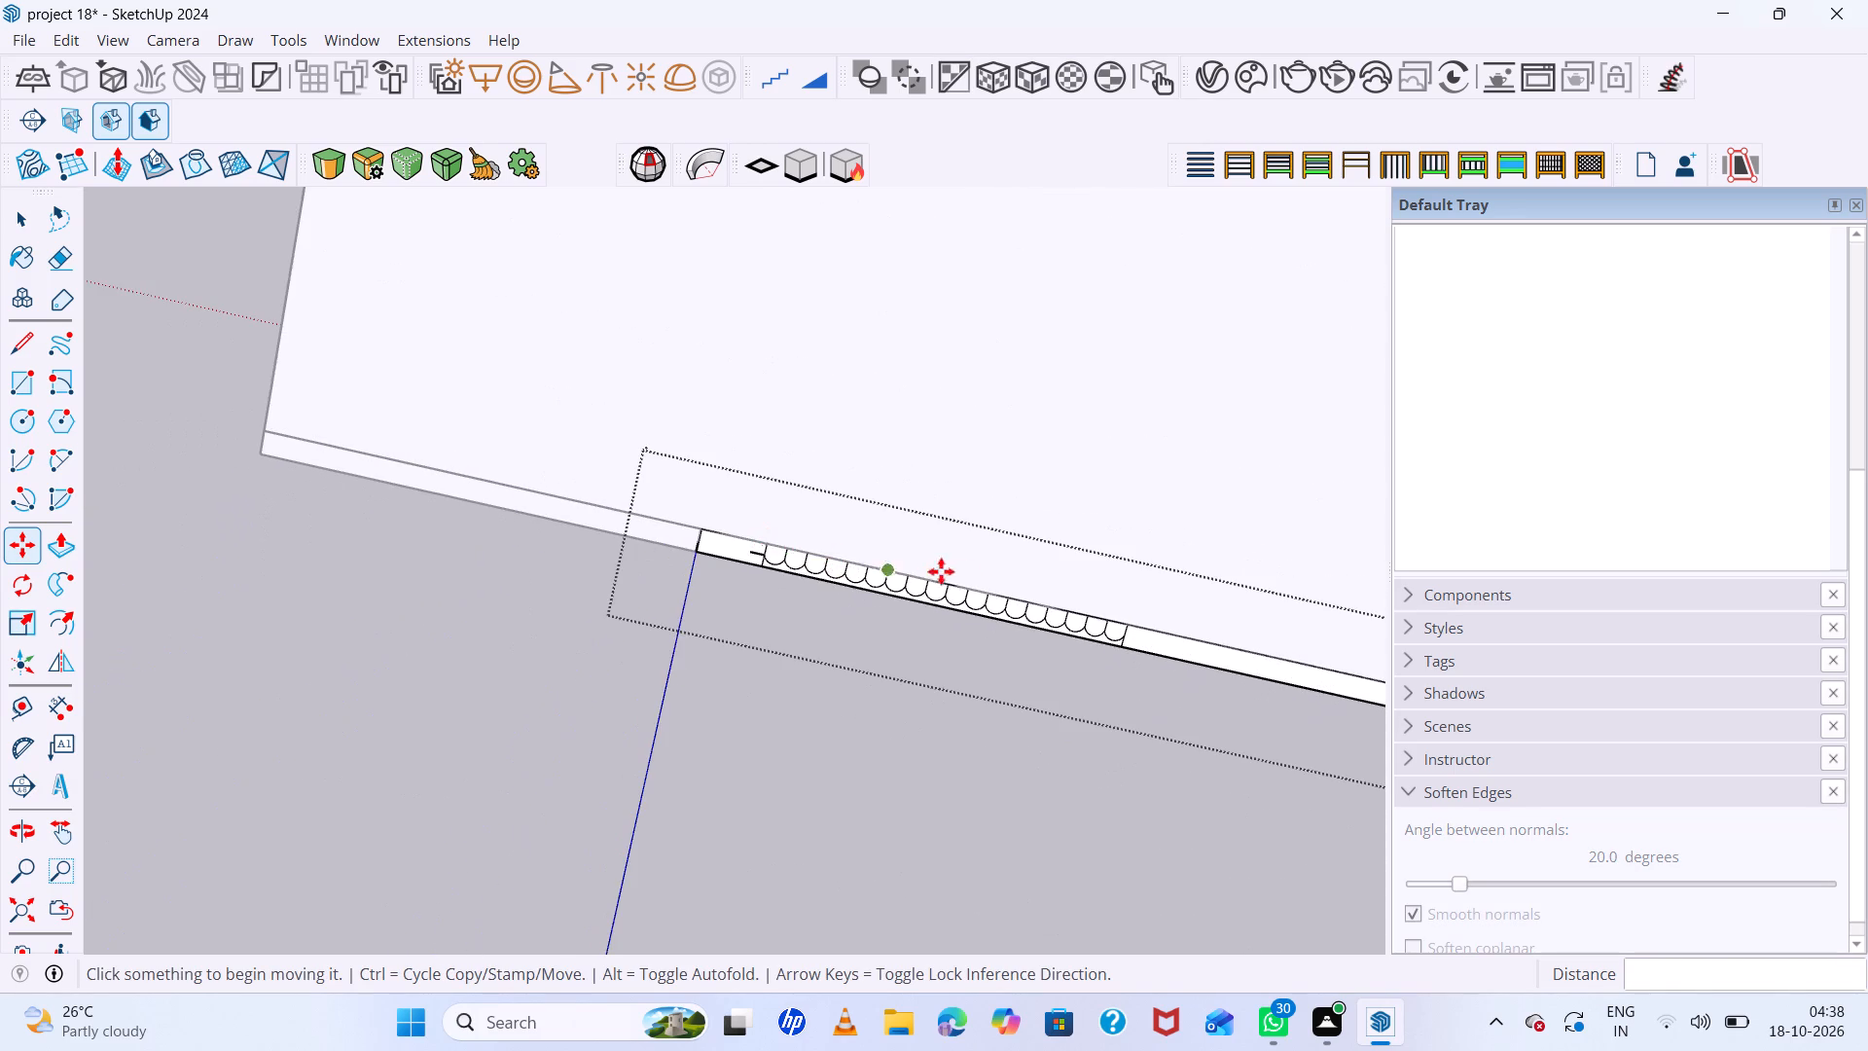
pyautogui.scroll(8, 1054, 588)
pyautogui.moveTo(1088, 609); pyautogui.dragTo(1106, 550, button='middle')
pyautogui.scroll(-1, 1106, 550)
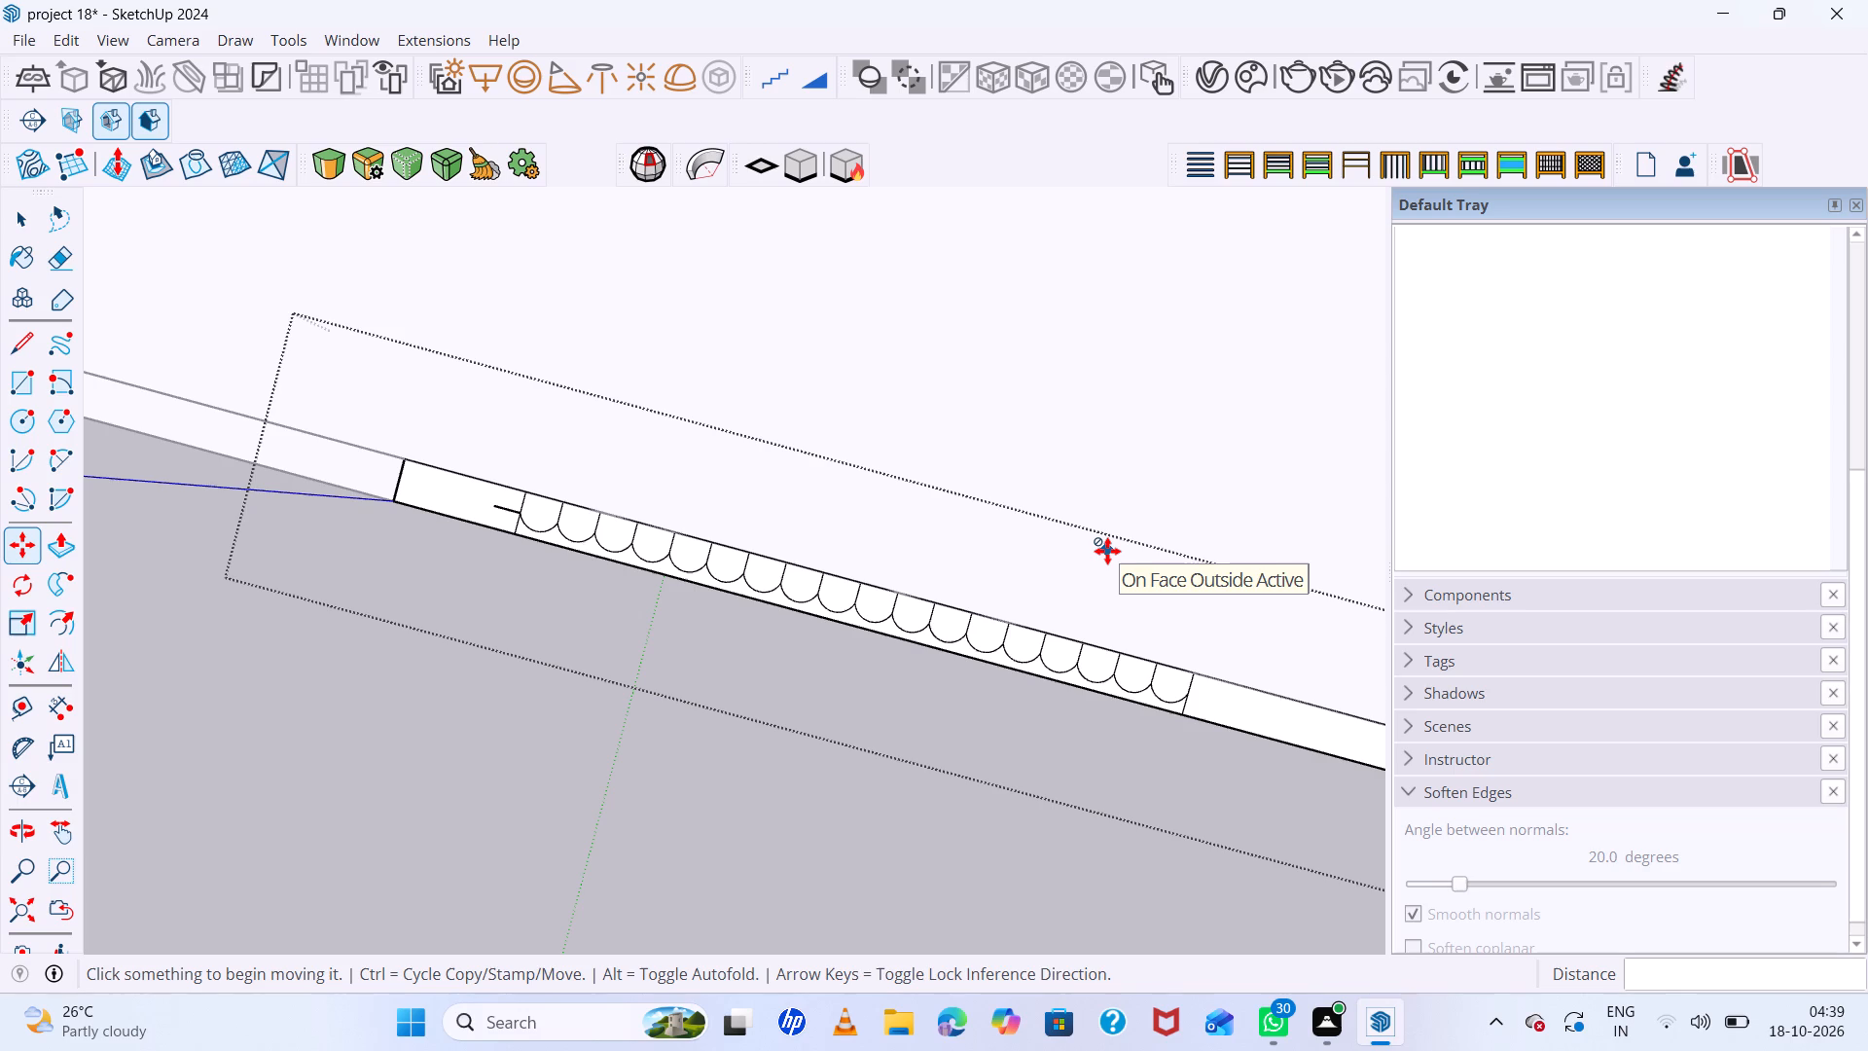
pyautogui.scroll(-7, 883, 672)
pyautogui.moveTo(924, 720); pyautogui.dragTo(1101, 741, button='middle')
pyautogui.scroll(5, 886, 732)
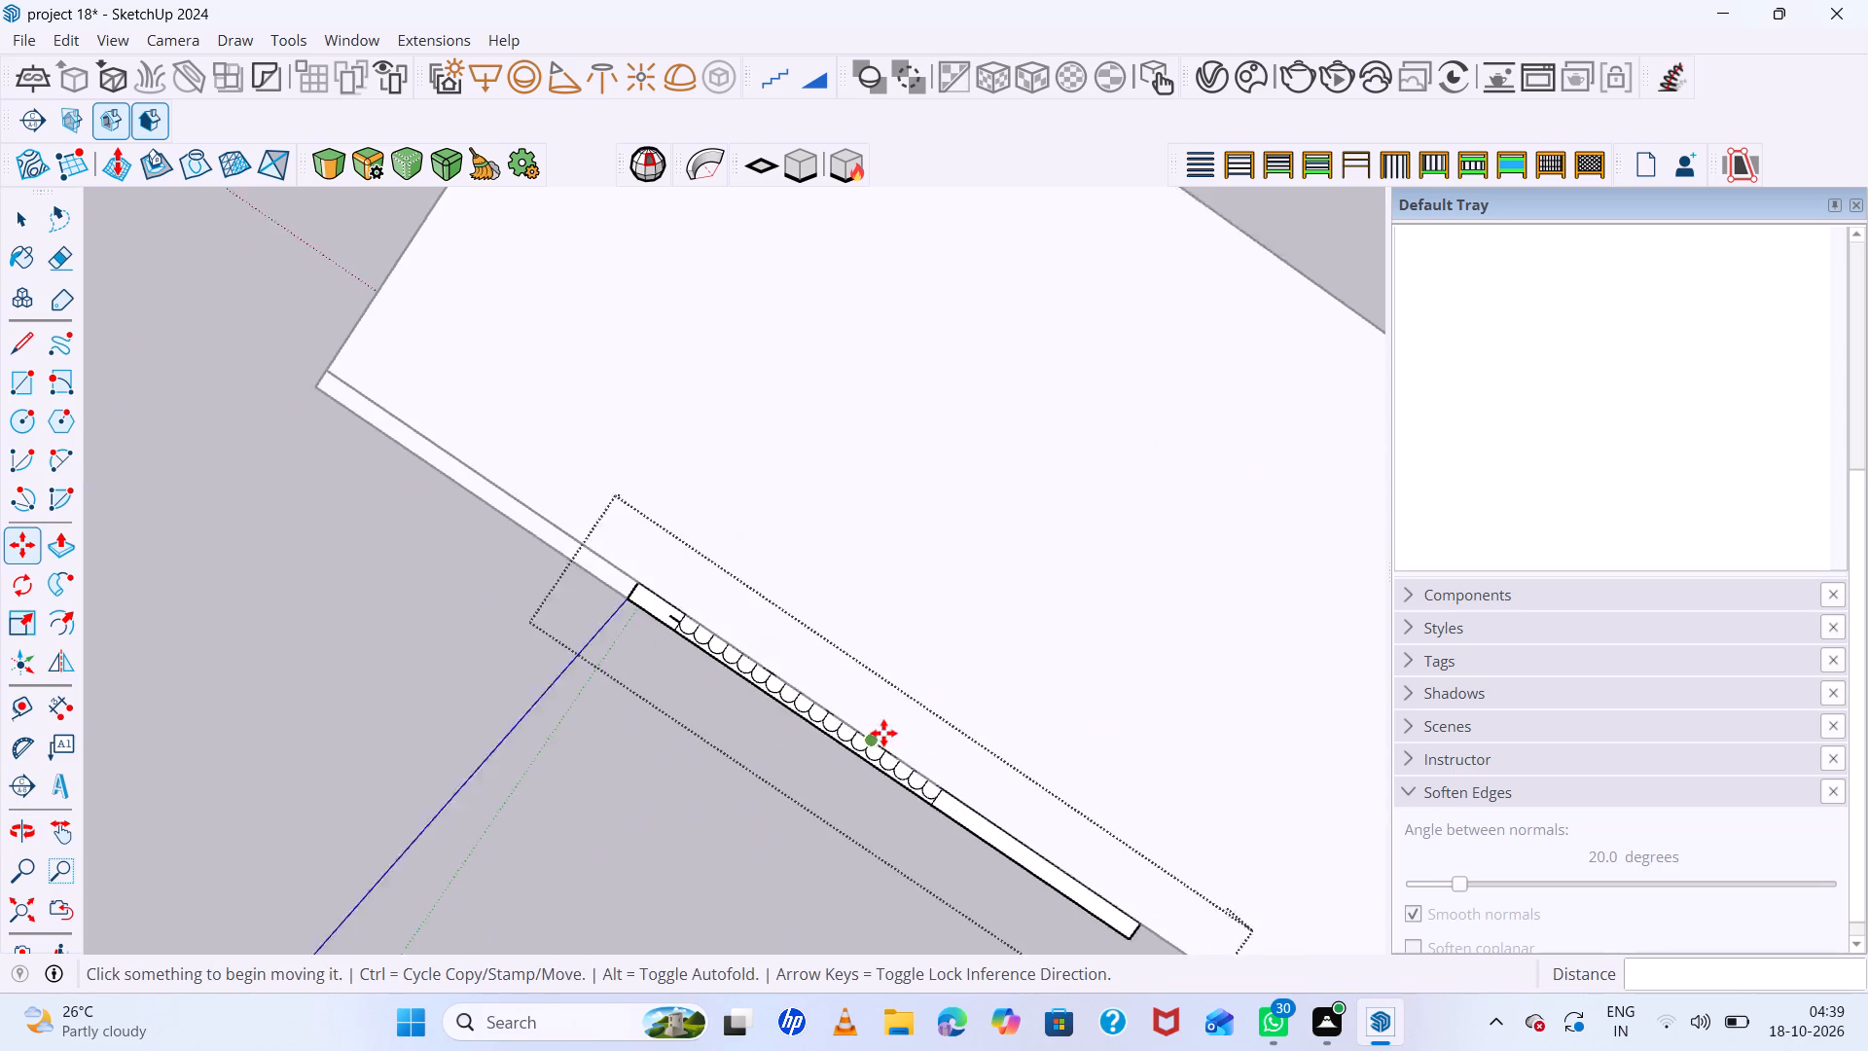
pyautogui.scroll(2, 883, 733)
pyautogui.moveTo(922, 798); pyautogui.dragTo(1106, 579, button='middle')
pyautogui.scroll(5, 677, 453)
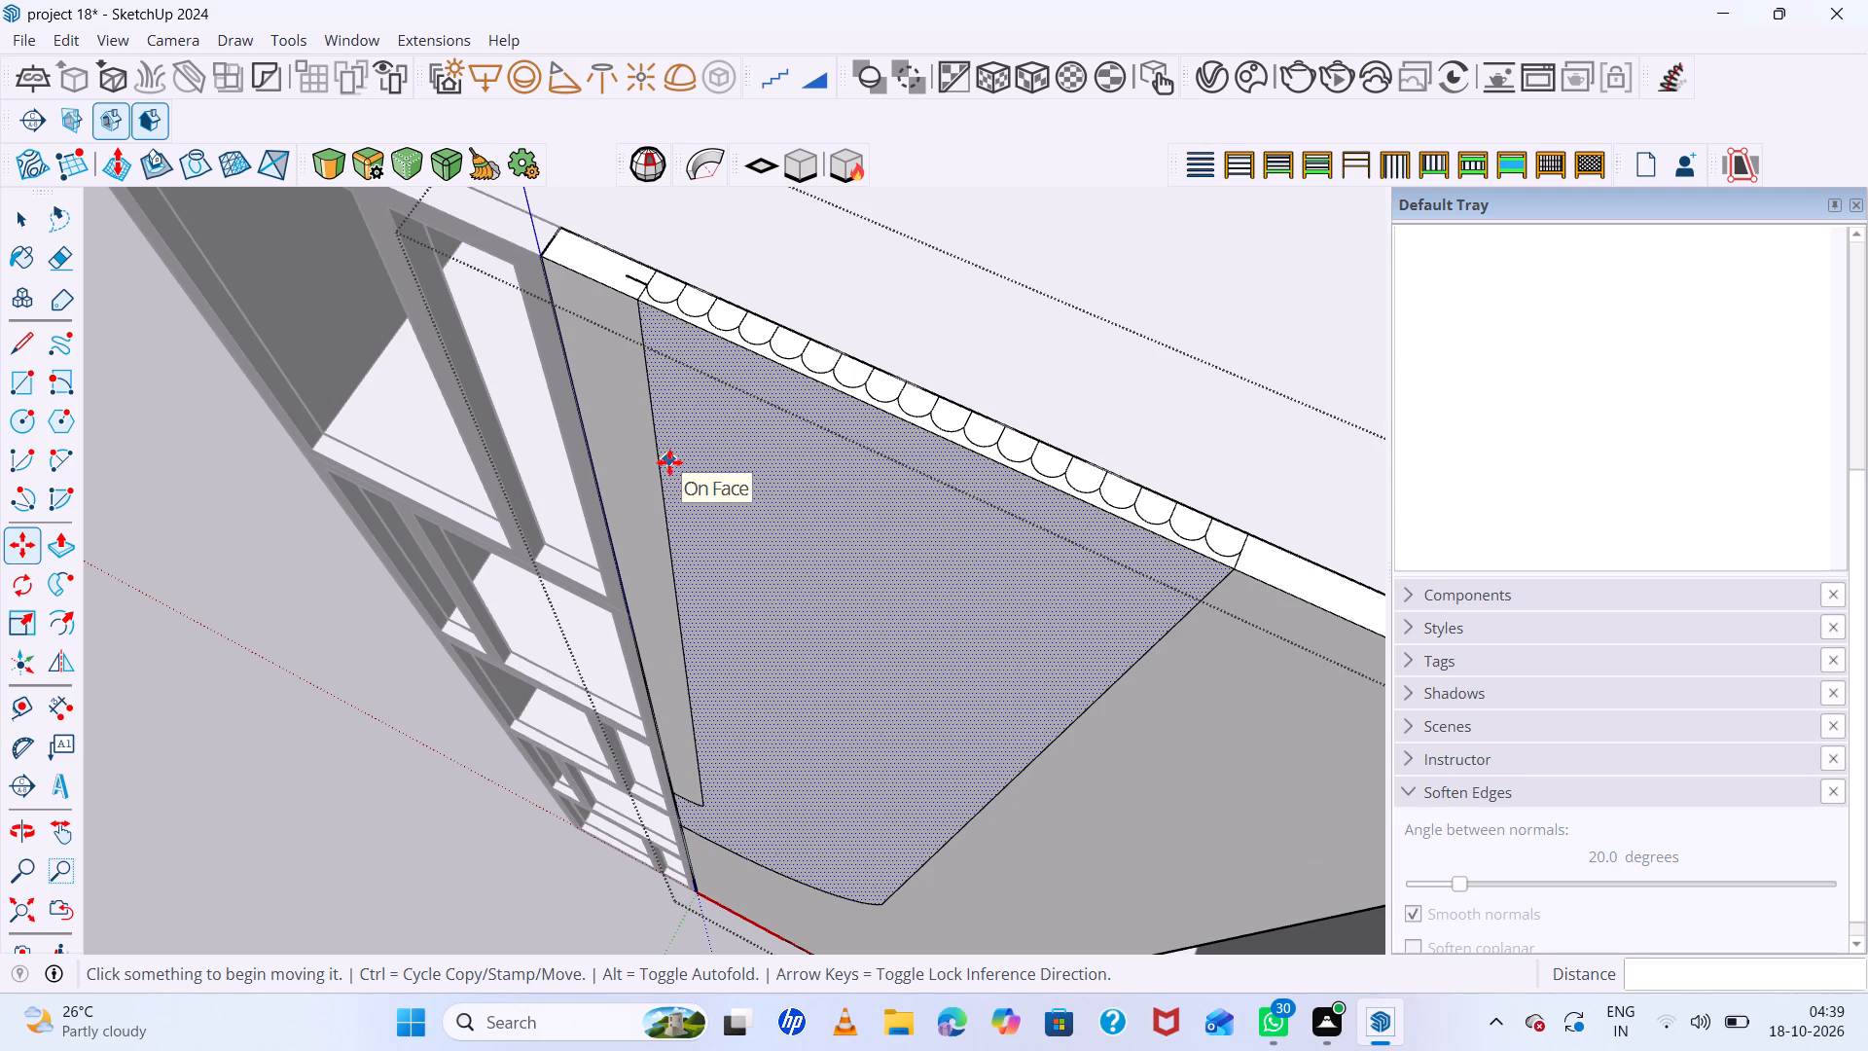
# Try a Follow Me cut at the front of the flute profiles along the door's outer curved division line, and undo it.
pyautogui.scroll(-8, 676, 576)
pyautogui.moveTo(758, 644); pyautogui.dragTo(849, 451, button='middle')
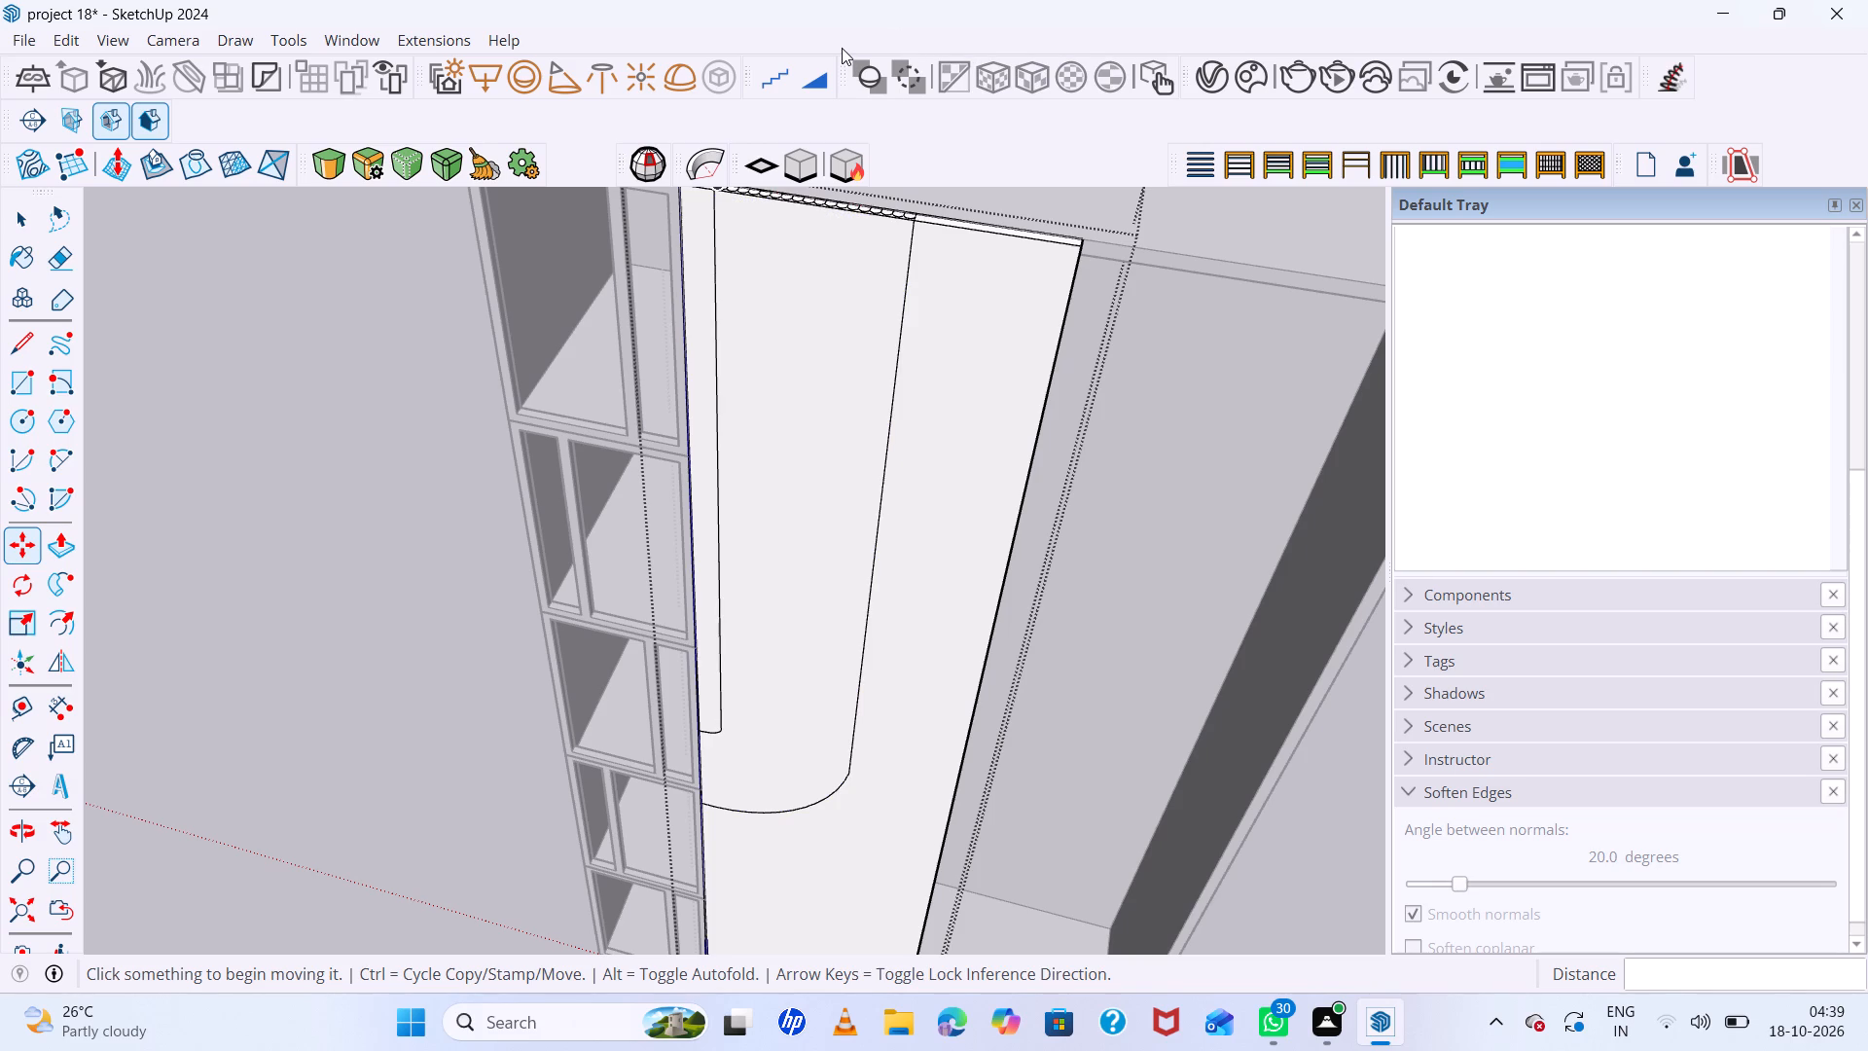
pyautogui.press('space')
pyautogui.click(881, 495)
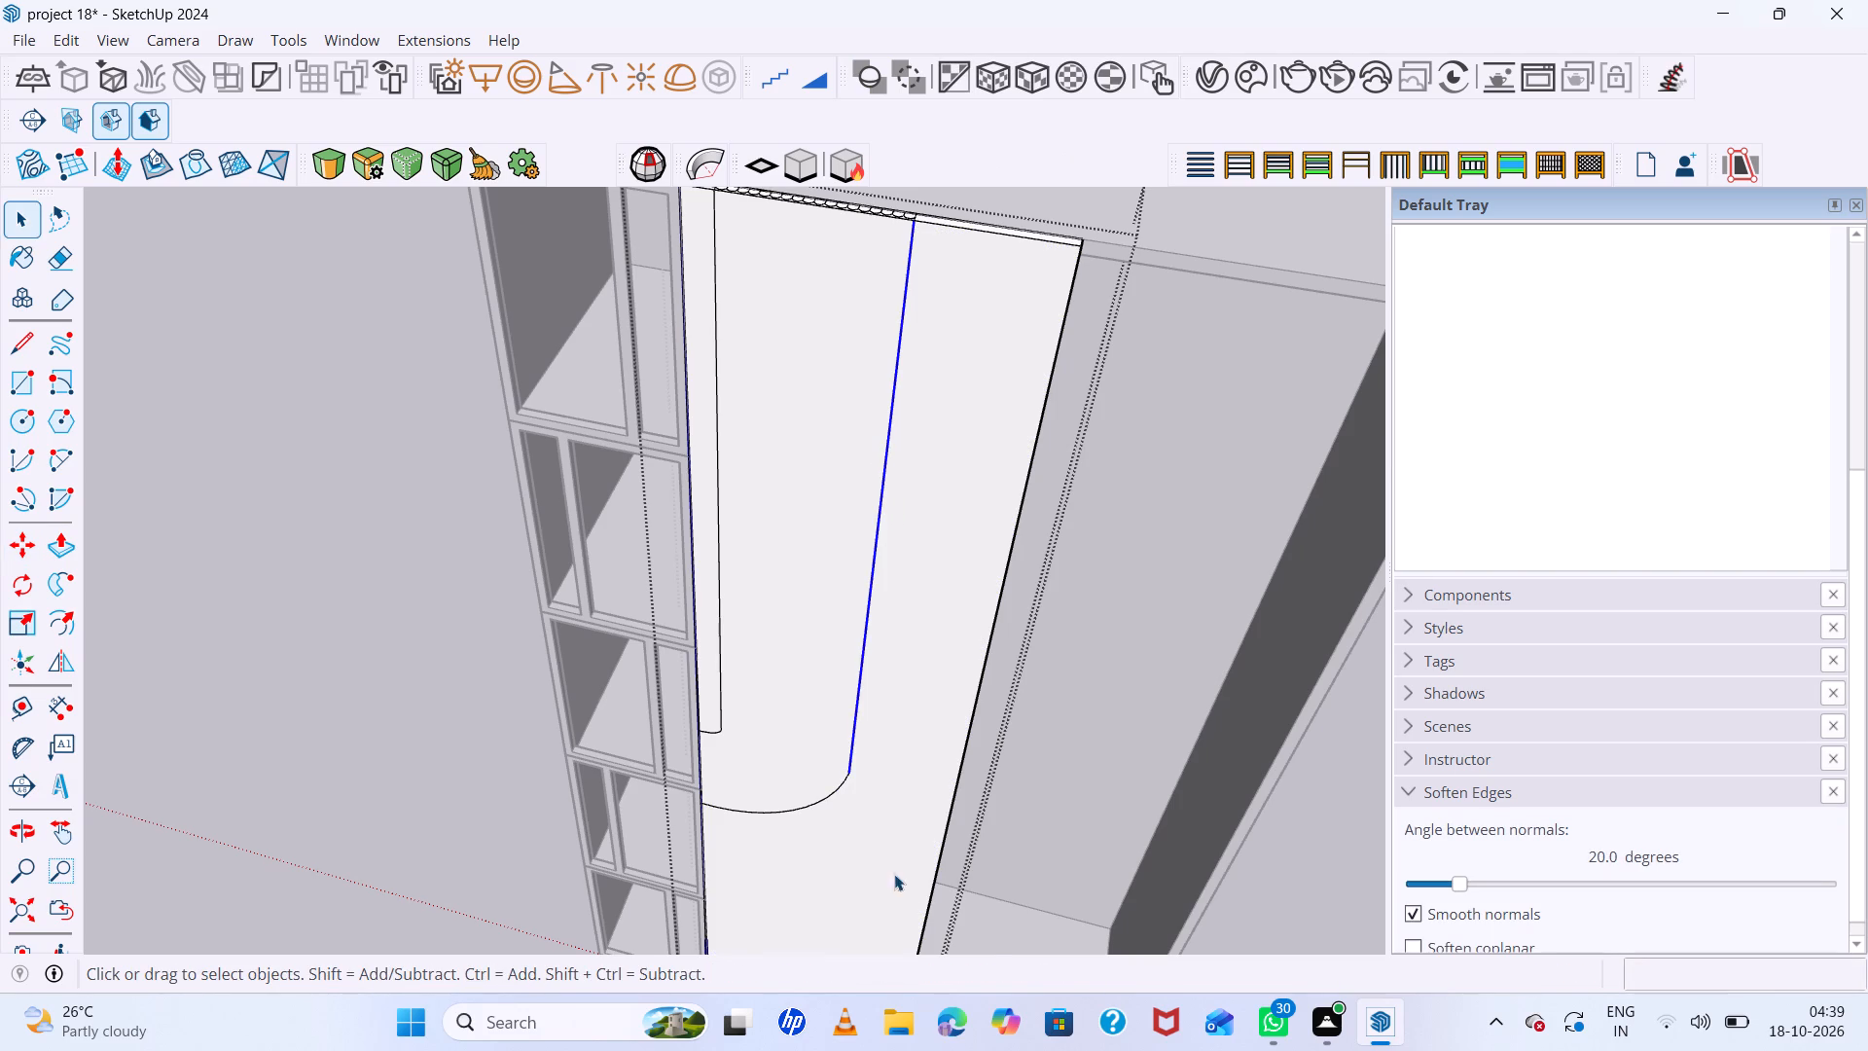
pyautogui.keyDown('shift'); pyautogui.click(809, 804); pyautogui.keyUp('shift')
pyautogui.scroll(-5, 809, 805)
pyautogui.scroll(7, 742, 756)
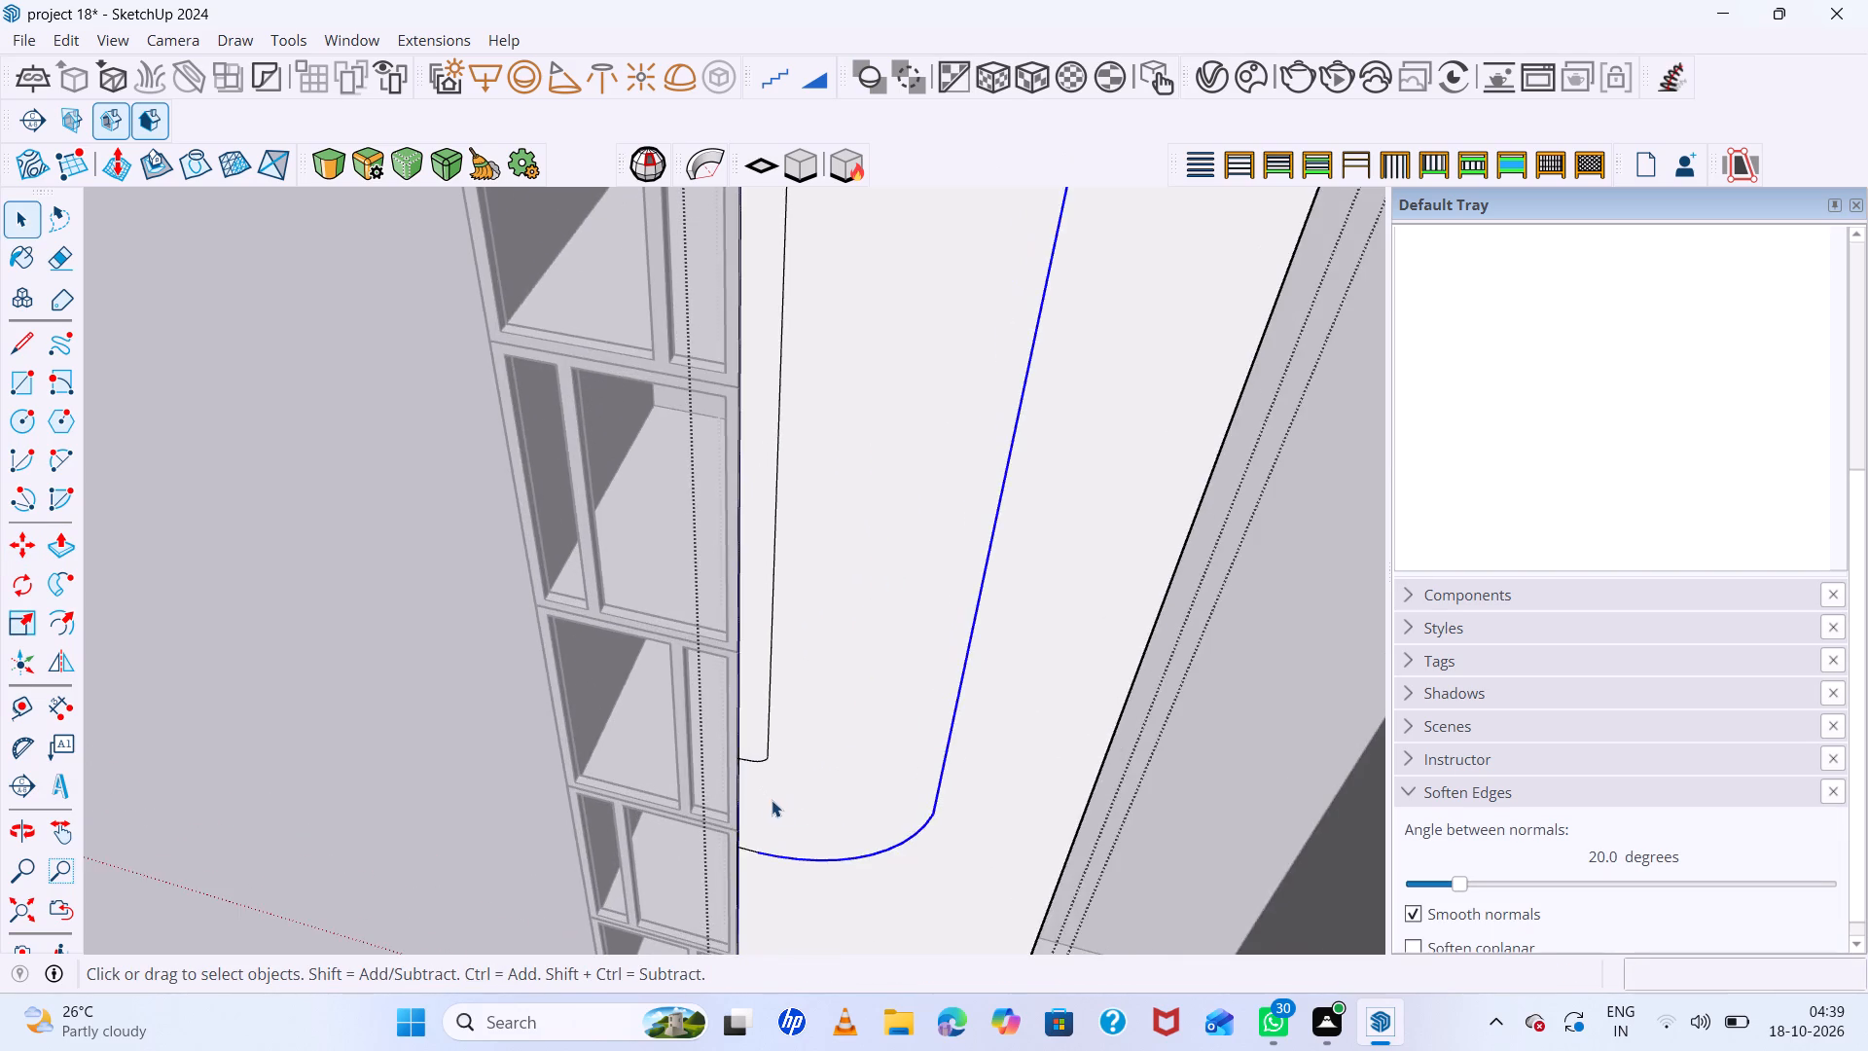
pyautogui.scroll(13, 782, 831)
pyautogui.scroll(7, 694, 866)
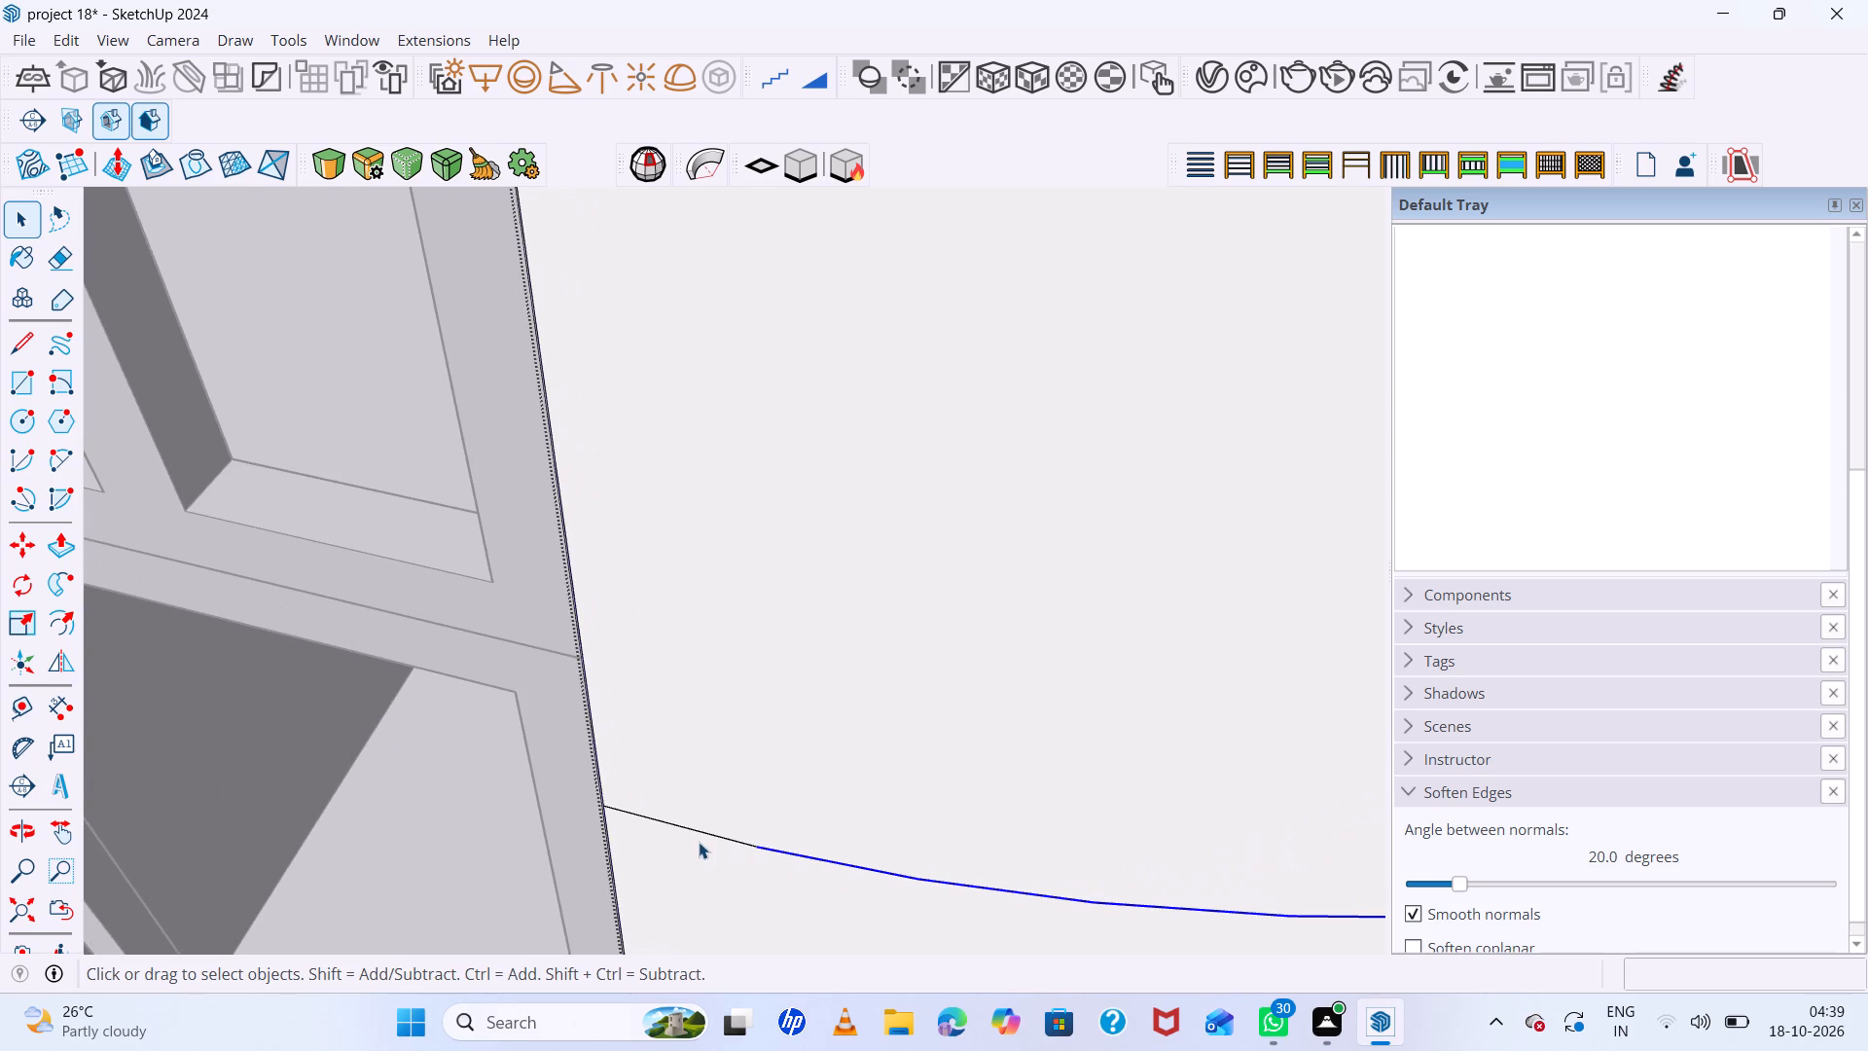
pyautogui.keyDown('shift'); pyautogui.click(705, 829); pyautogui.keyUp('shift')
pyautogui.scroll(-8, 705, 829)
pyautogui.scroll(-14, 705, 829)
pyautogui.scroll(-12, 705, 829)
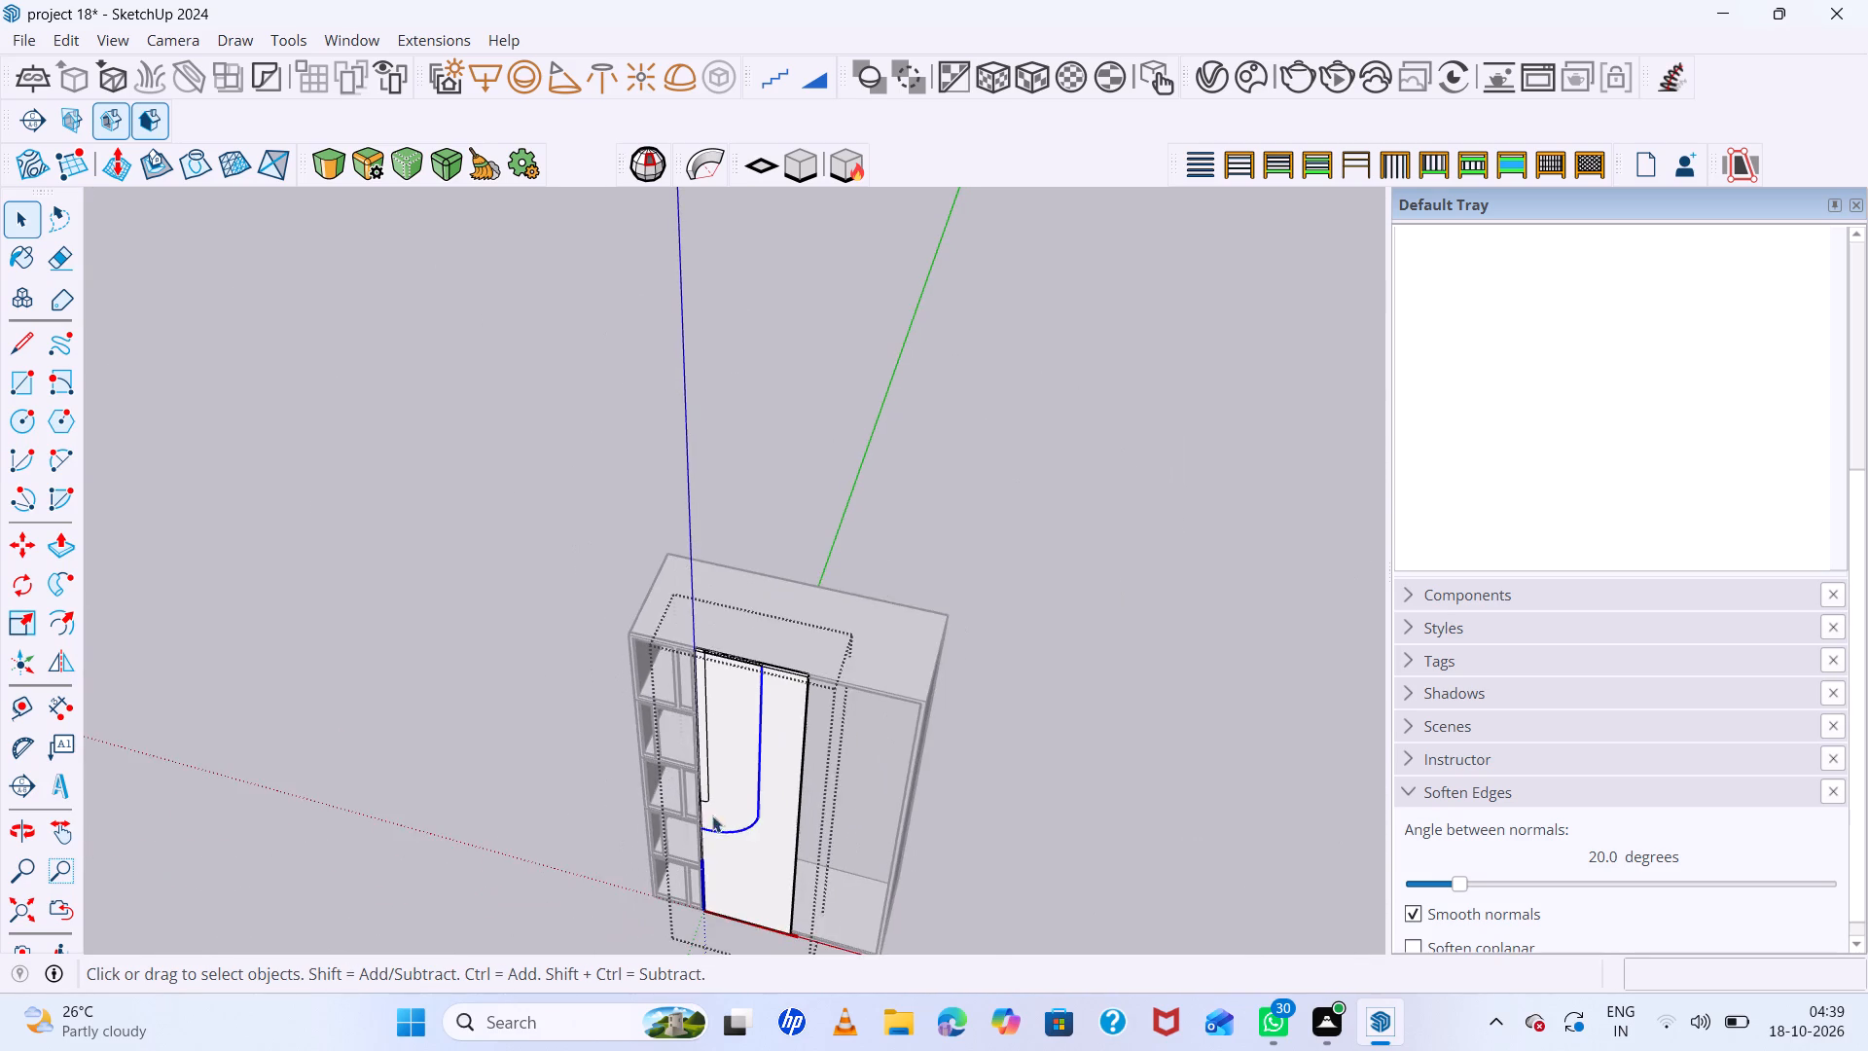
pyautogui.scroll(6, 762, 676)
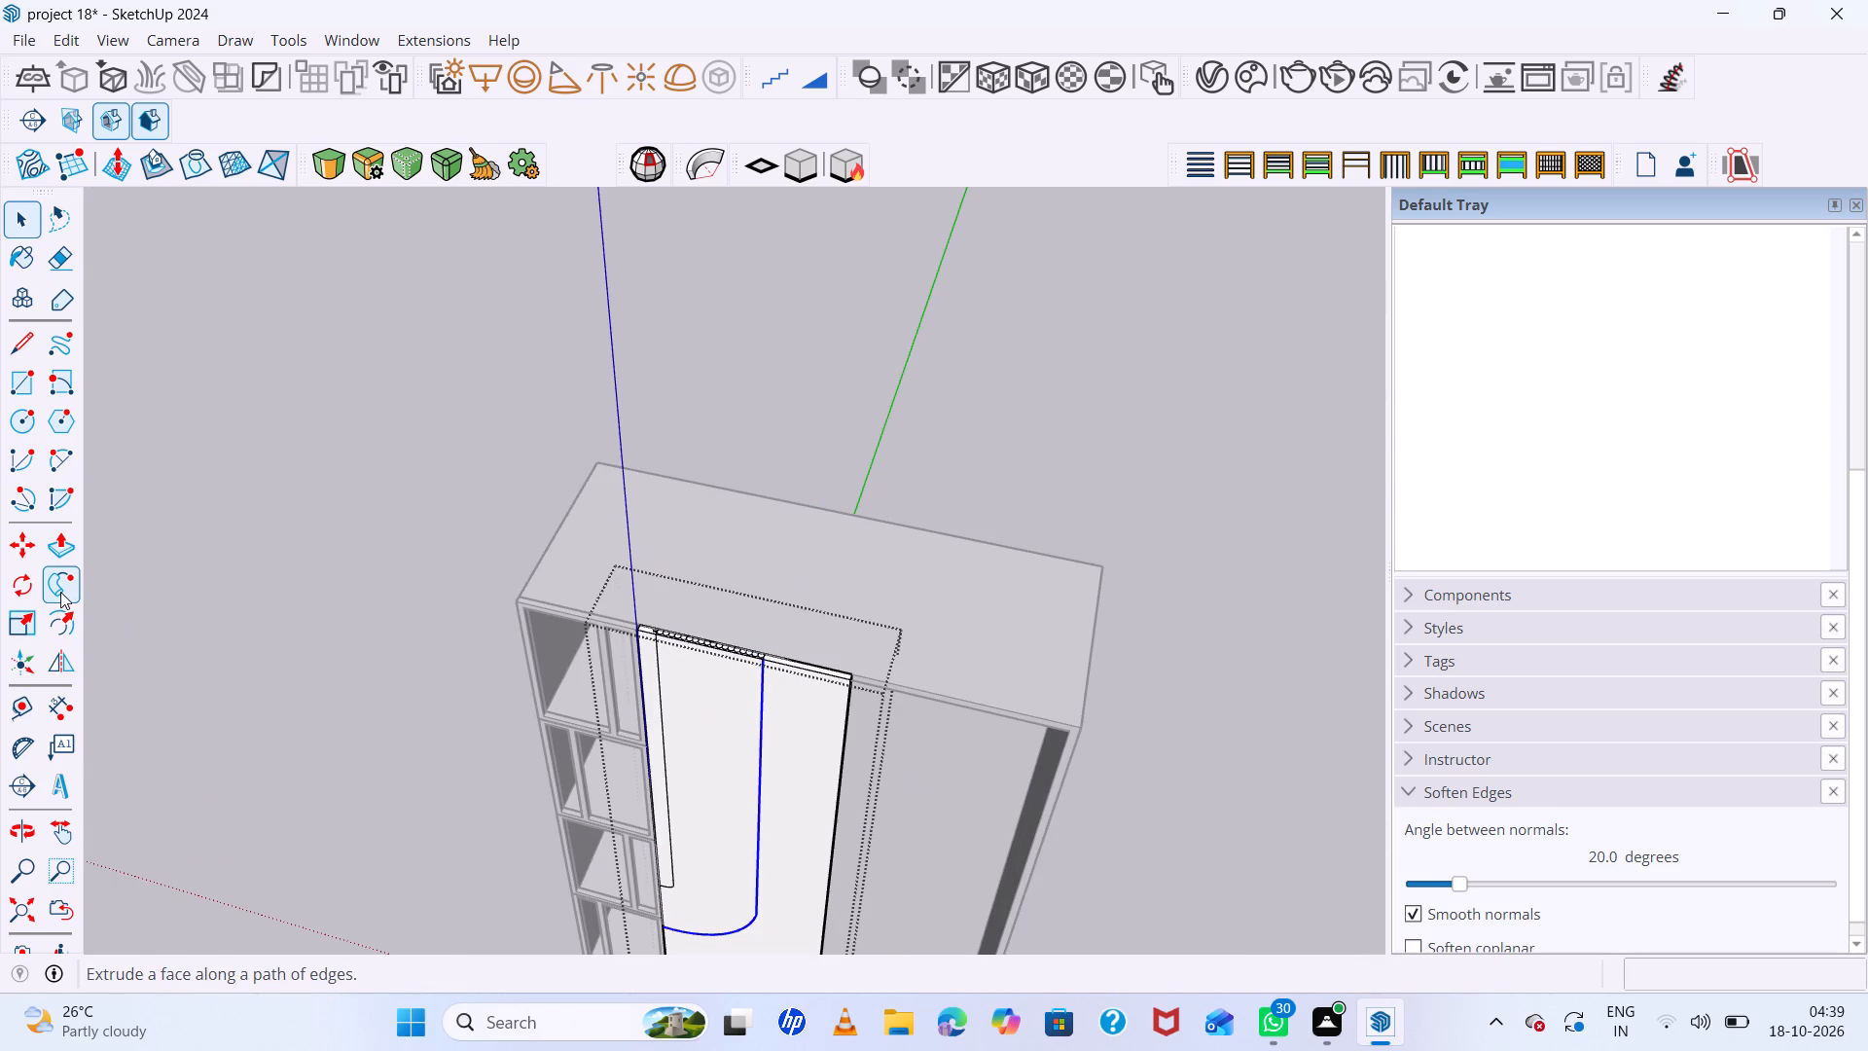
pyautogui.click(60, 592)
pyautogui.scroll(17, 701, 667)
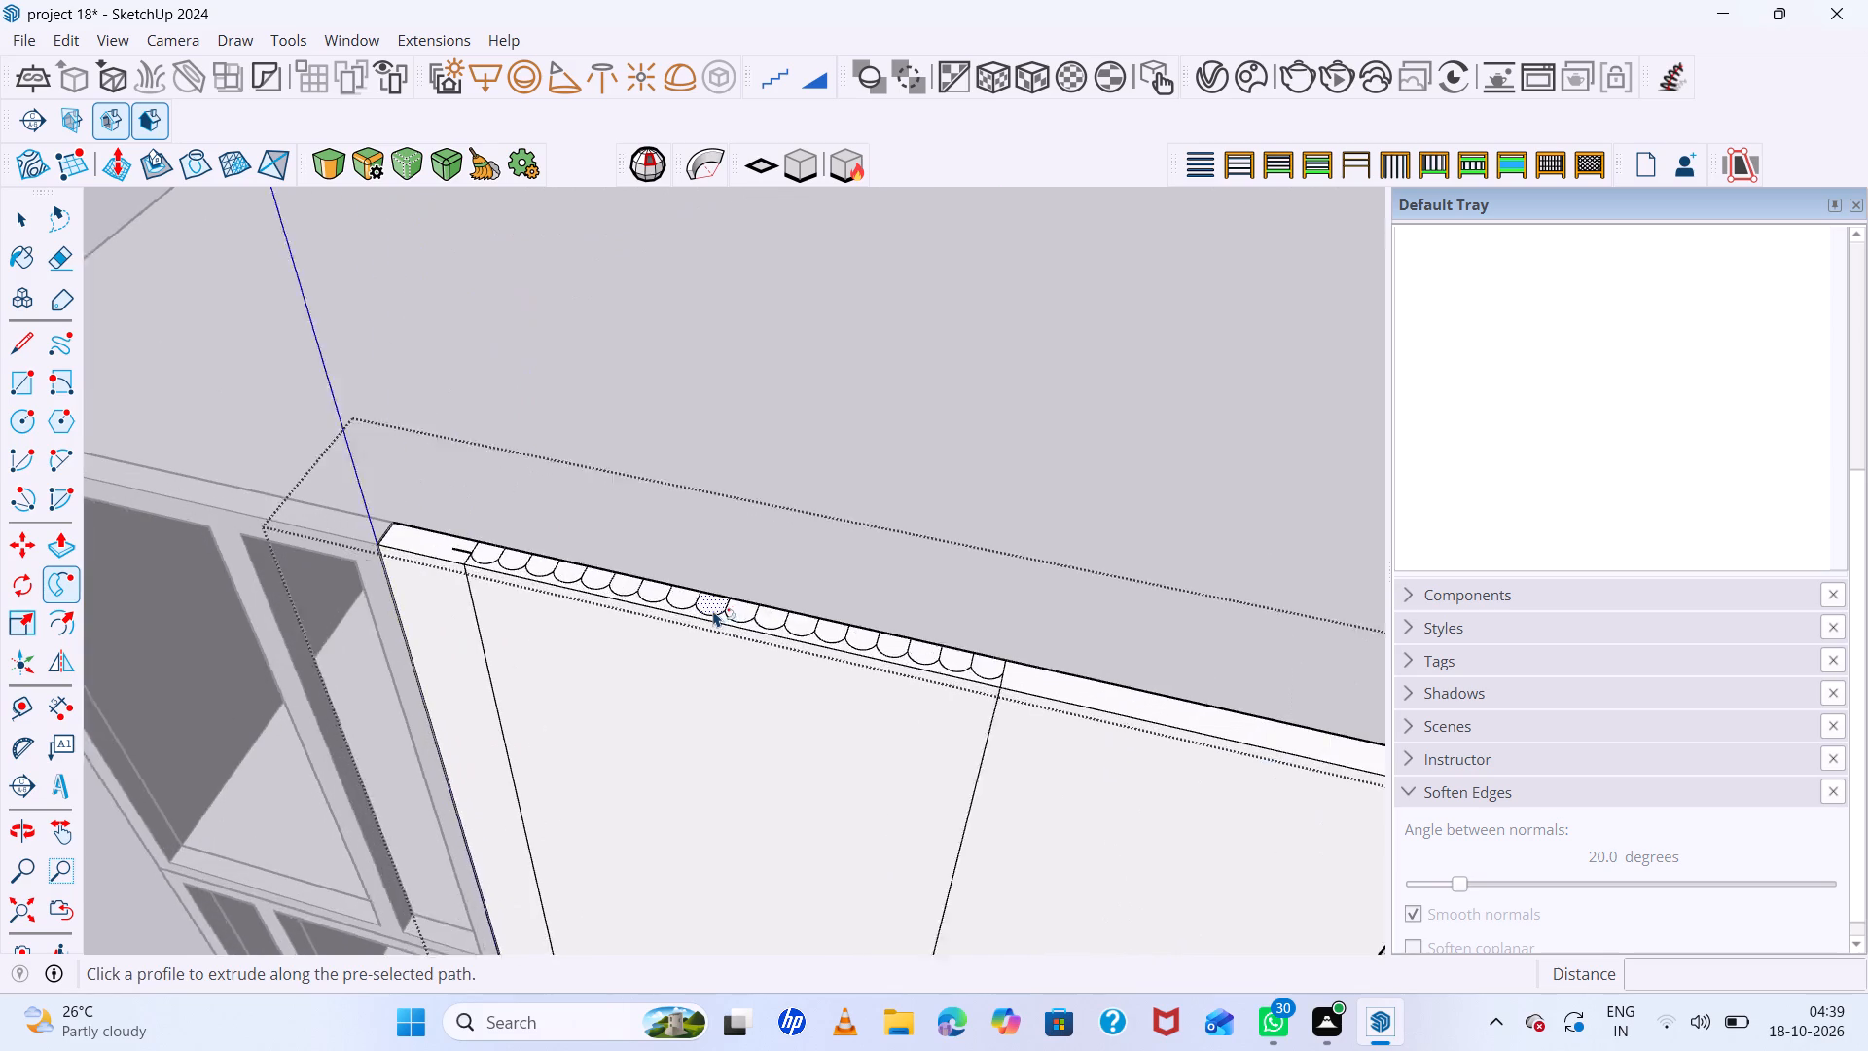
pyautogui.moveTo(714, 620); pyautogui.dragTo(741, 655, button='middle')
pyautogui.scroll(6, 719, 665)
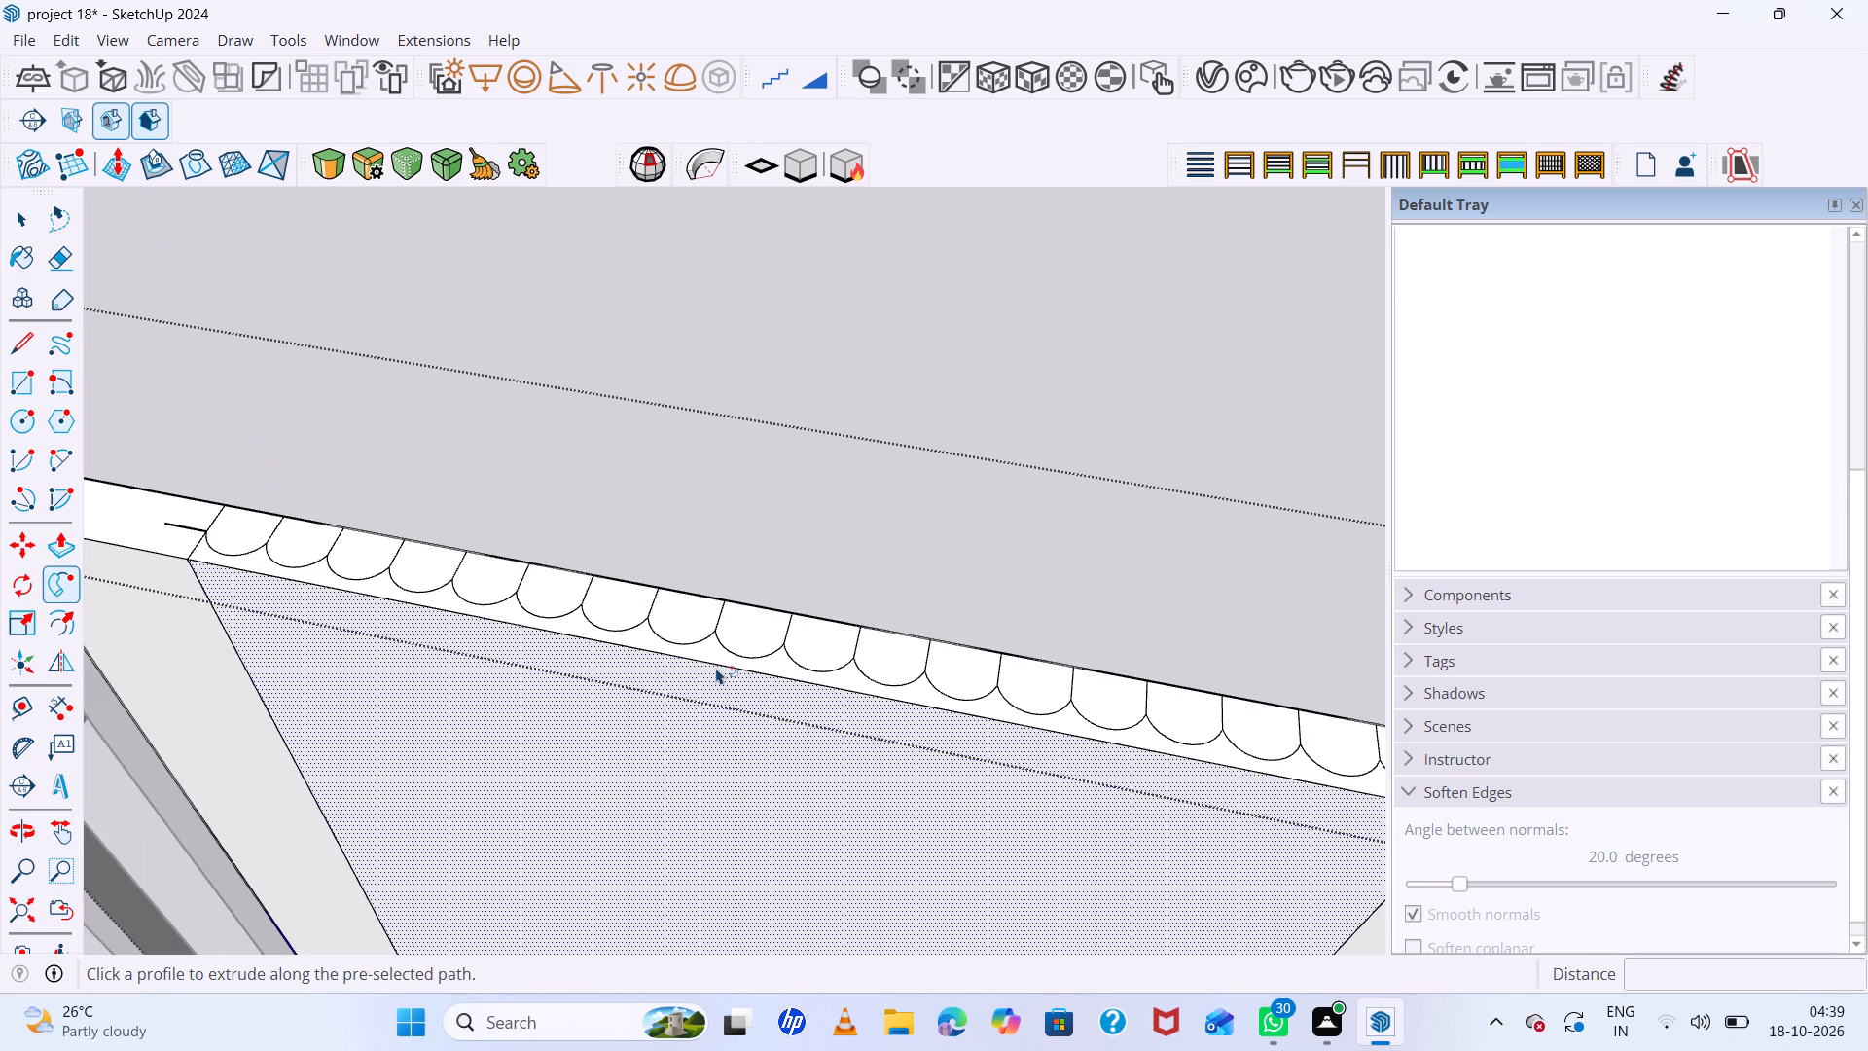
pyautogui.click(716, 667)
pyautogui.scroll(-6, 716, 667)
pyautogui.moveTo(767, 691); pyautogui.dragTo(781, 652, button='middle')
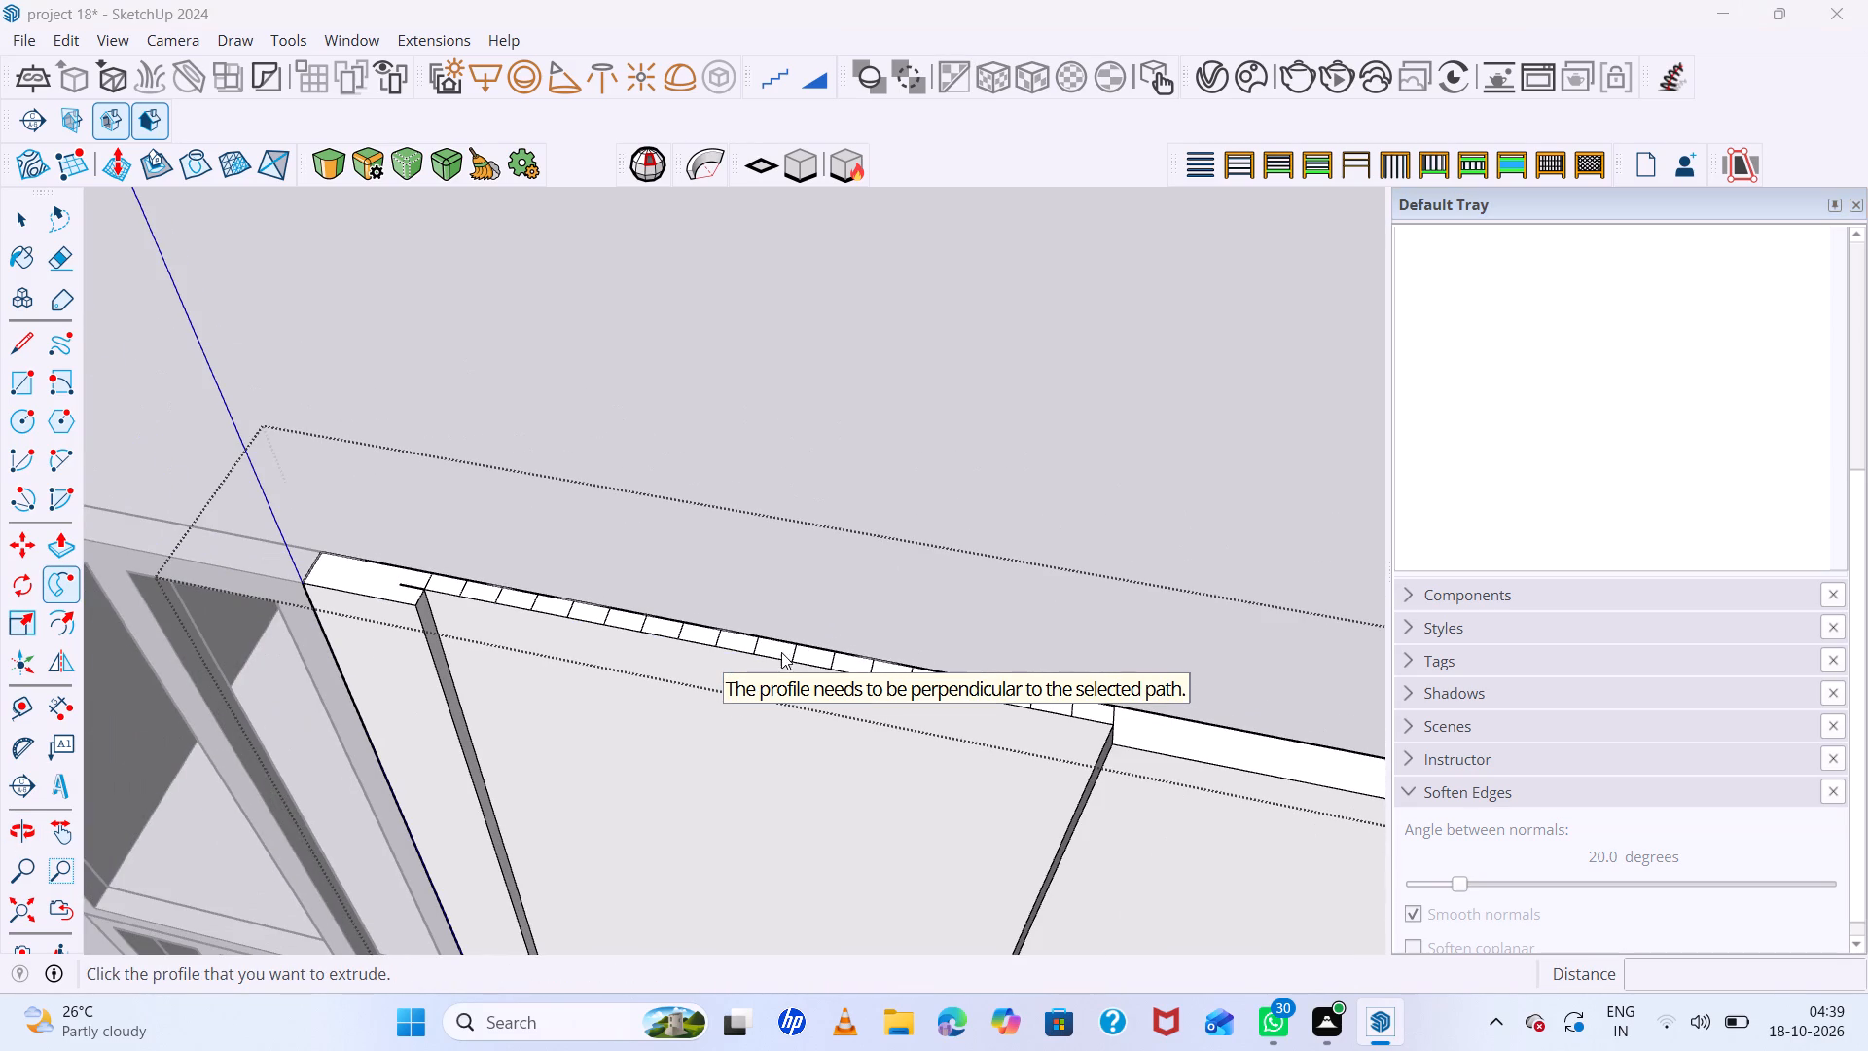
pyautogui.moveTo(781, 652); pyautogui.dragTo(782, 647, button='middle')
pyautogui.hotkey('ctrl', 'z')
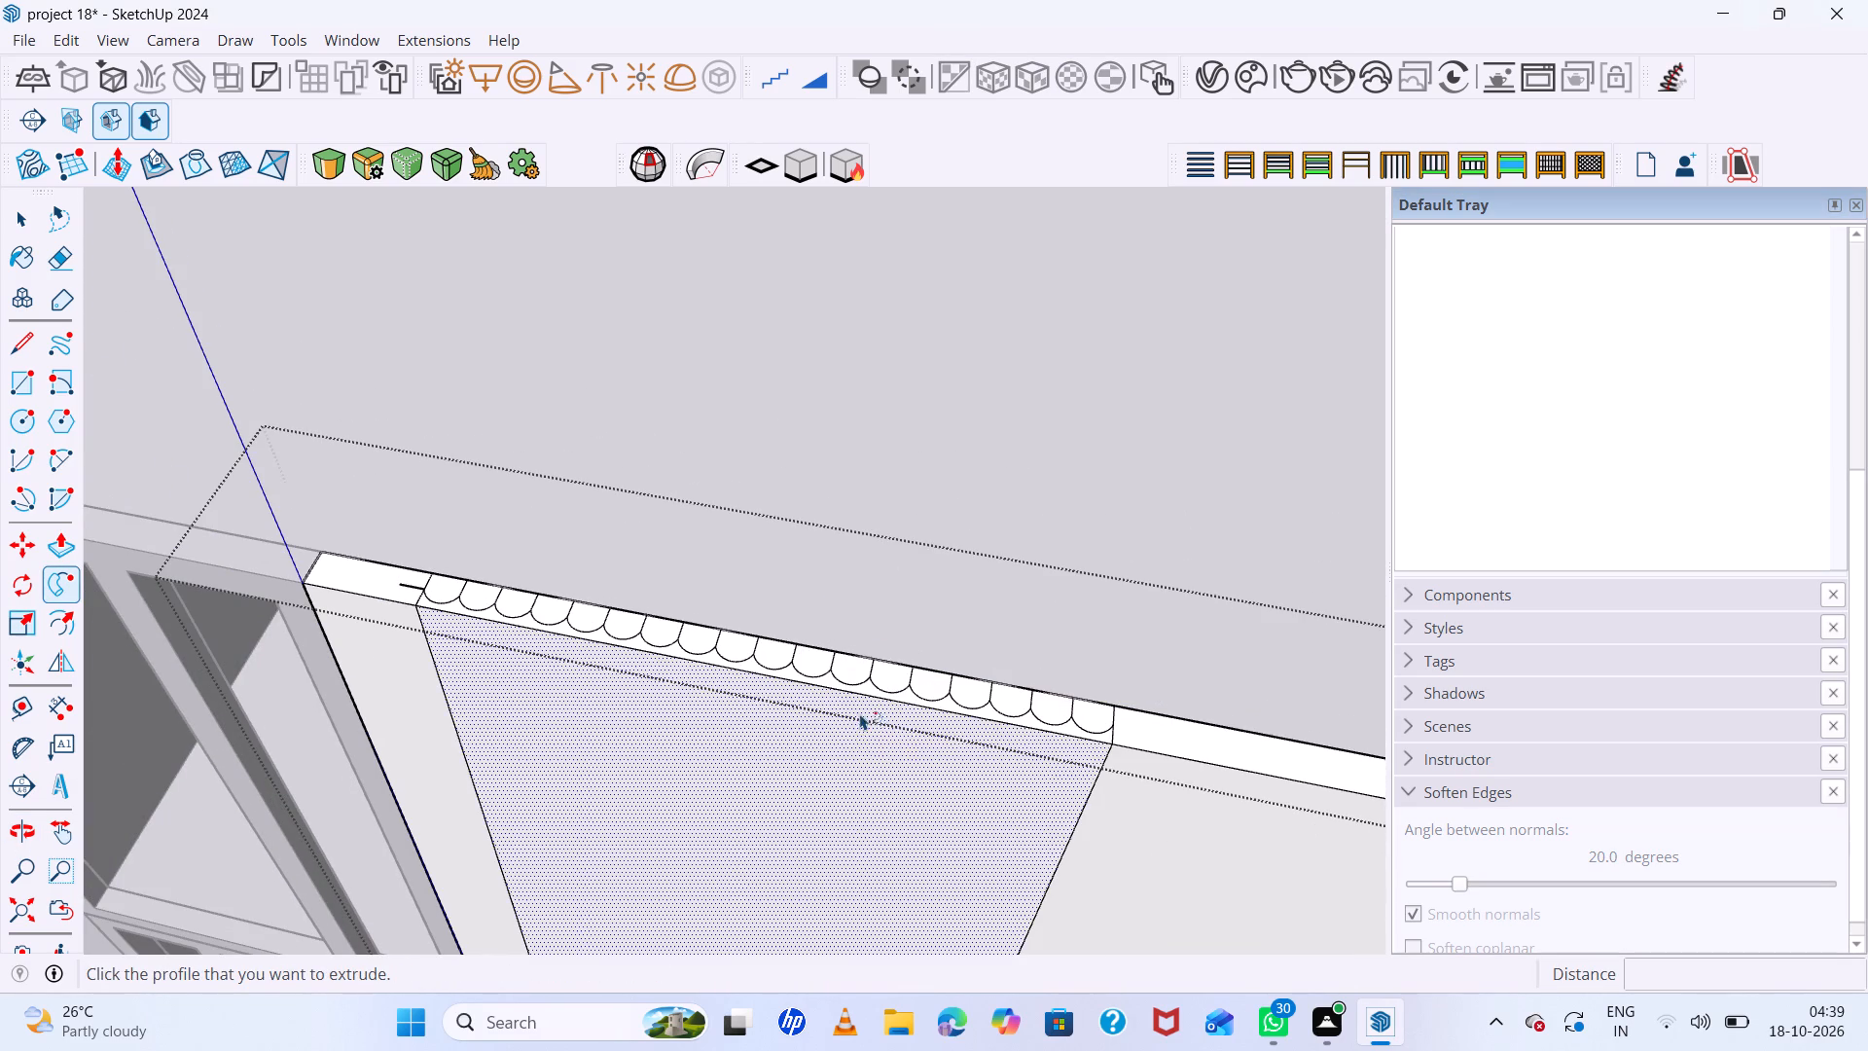
# Carve the flutes with Follow Me, sweeping the scalloped strip in front of the flute arcs along the outer division's straight edge, arc and short end segment.
pyautogui.scroll(-14, 1051, 647)
pyautogui.scroll(7, 1039, 849)
pyautogui.scroll(-11, 904, 612)
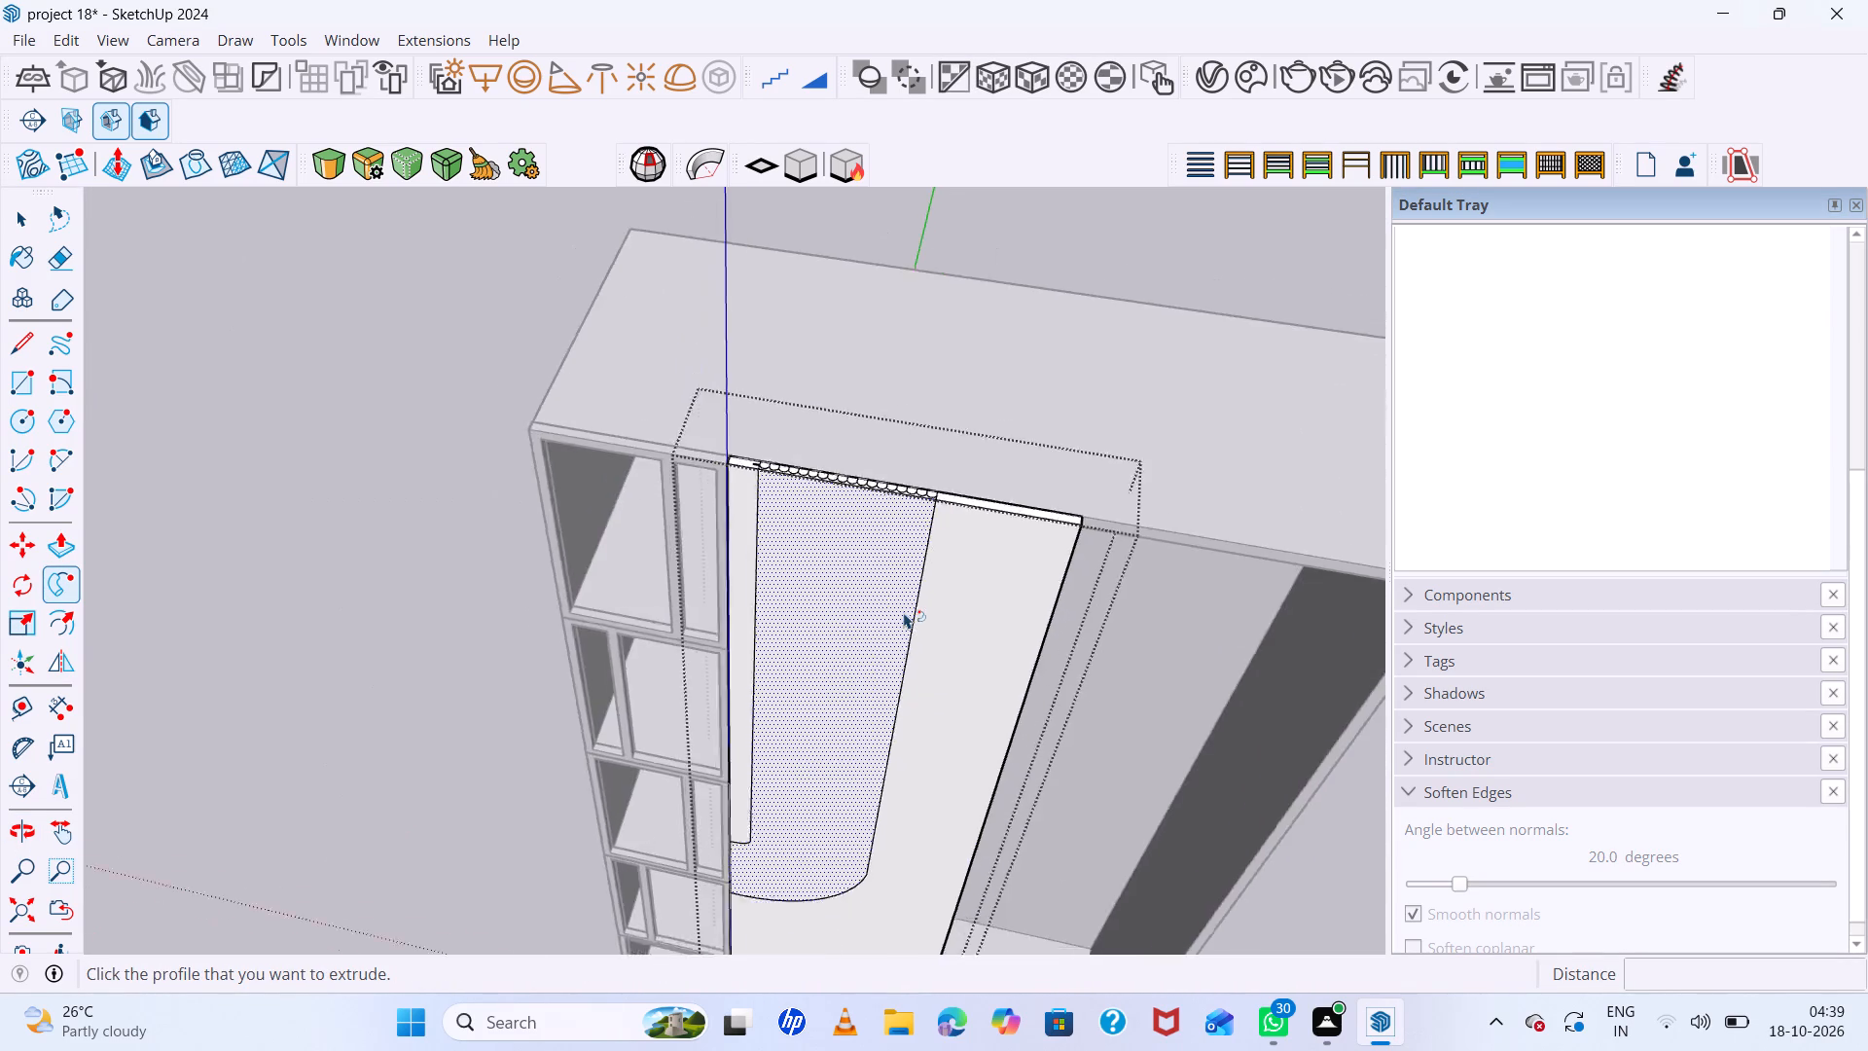
pyautogui.scroll(-4, 904, 612)
pyautogui.moveTo(924, 852); pyautogui.dragTo(946, 684, button='middle')
pyautogui.scroll(1, 925, 852)
pyautogui.scroll(12, 855, 778)
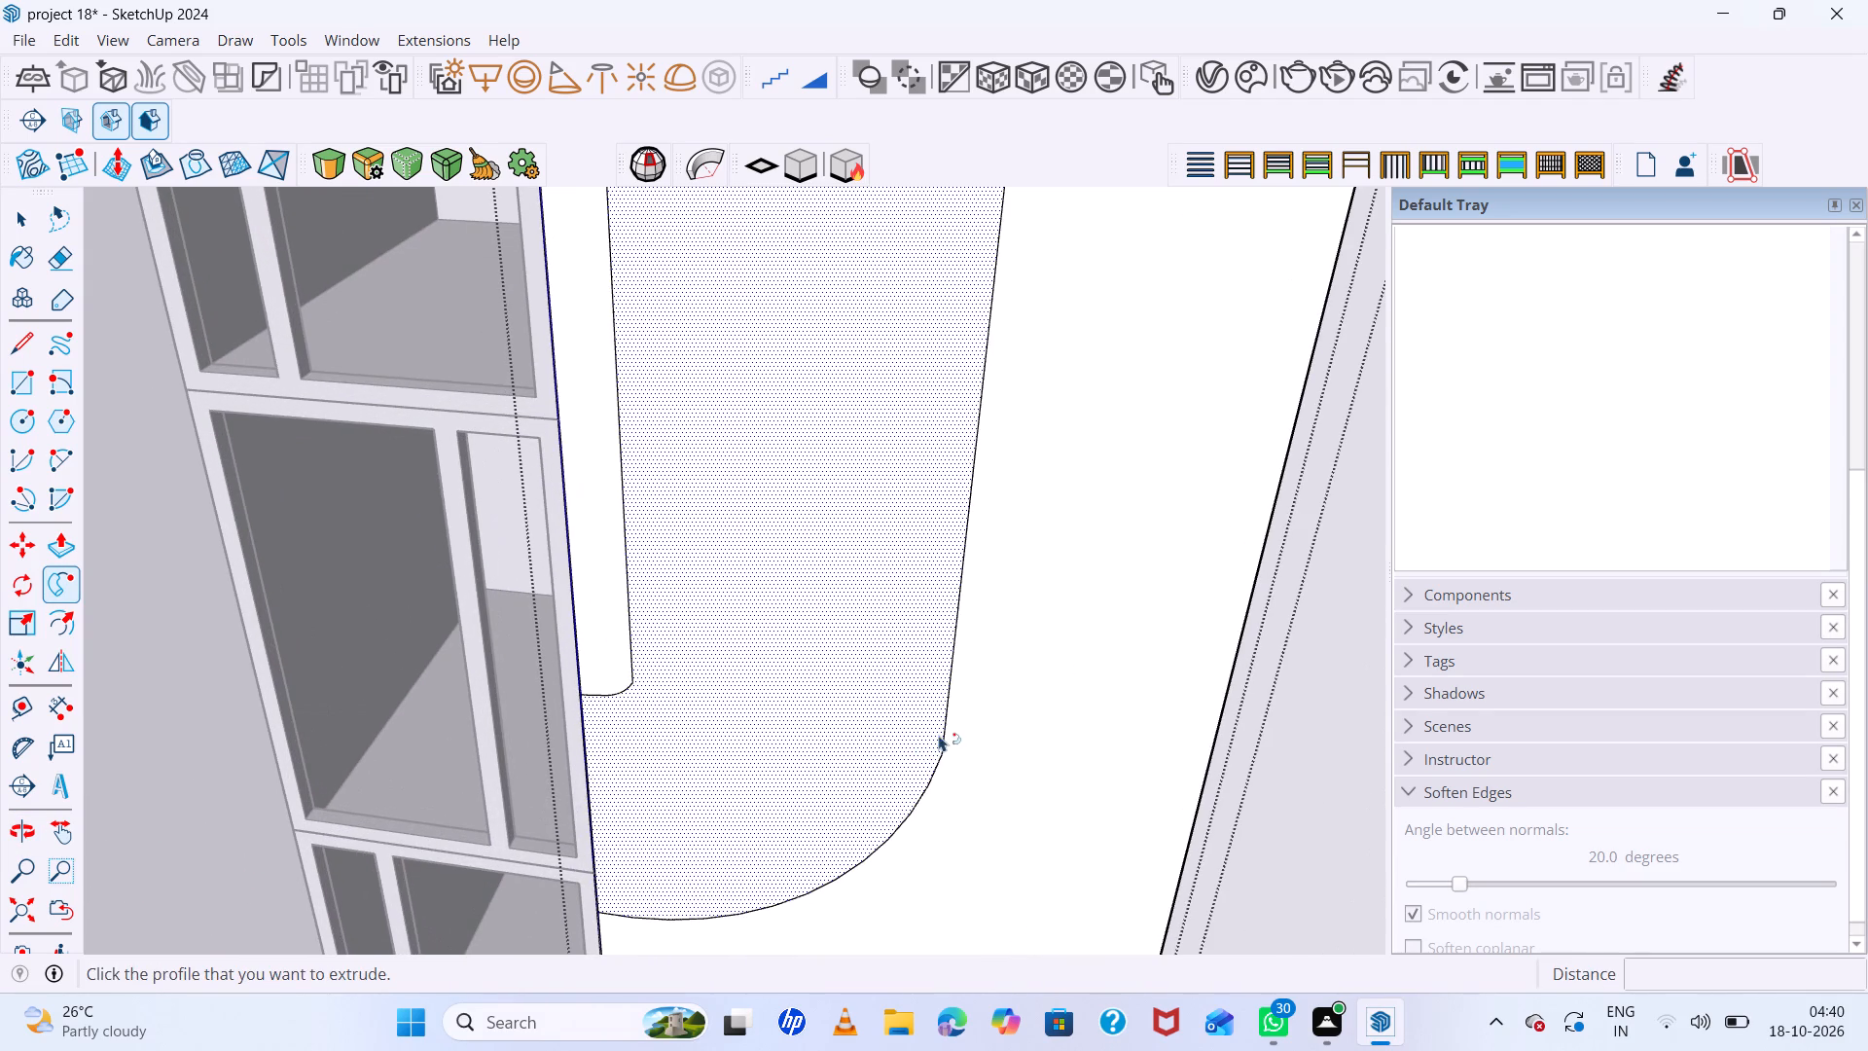
pyautogui.press('space')
pyautogui.click(945, 718)
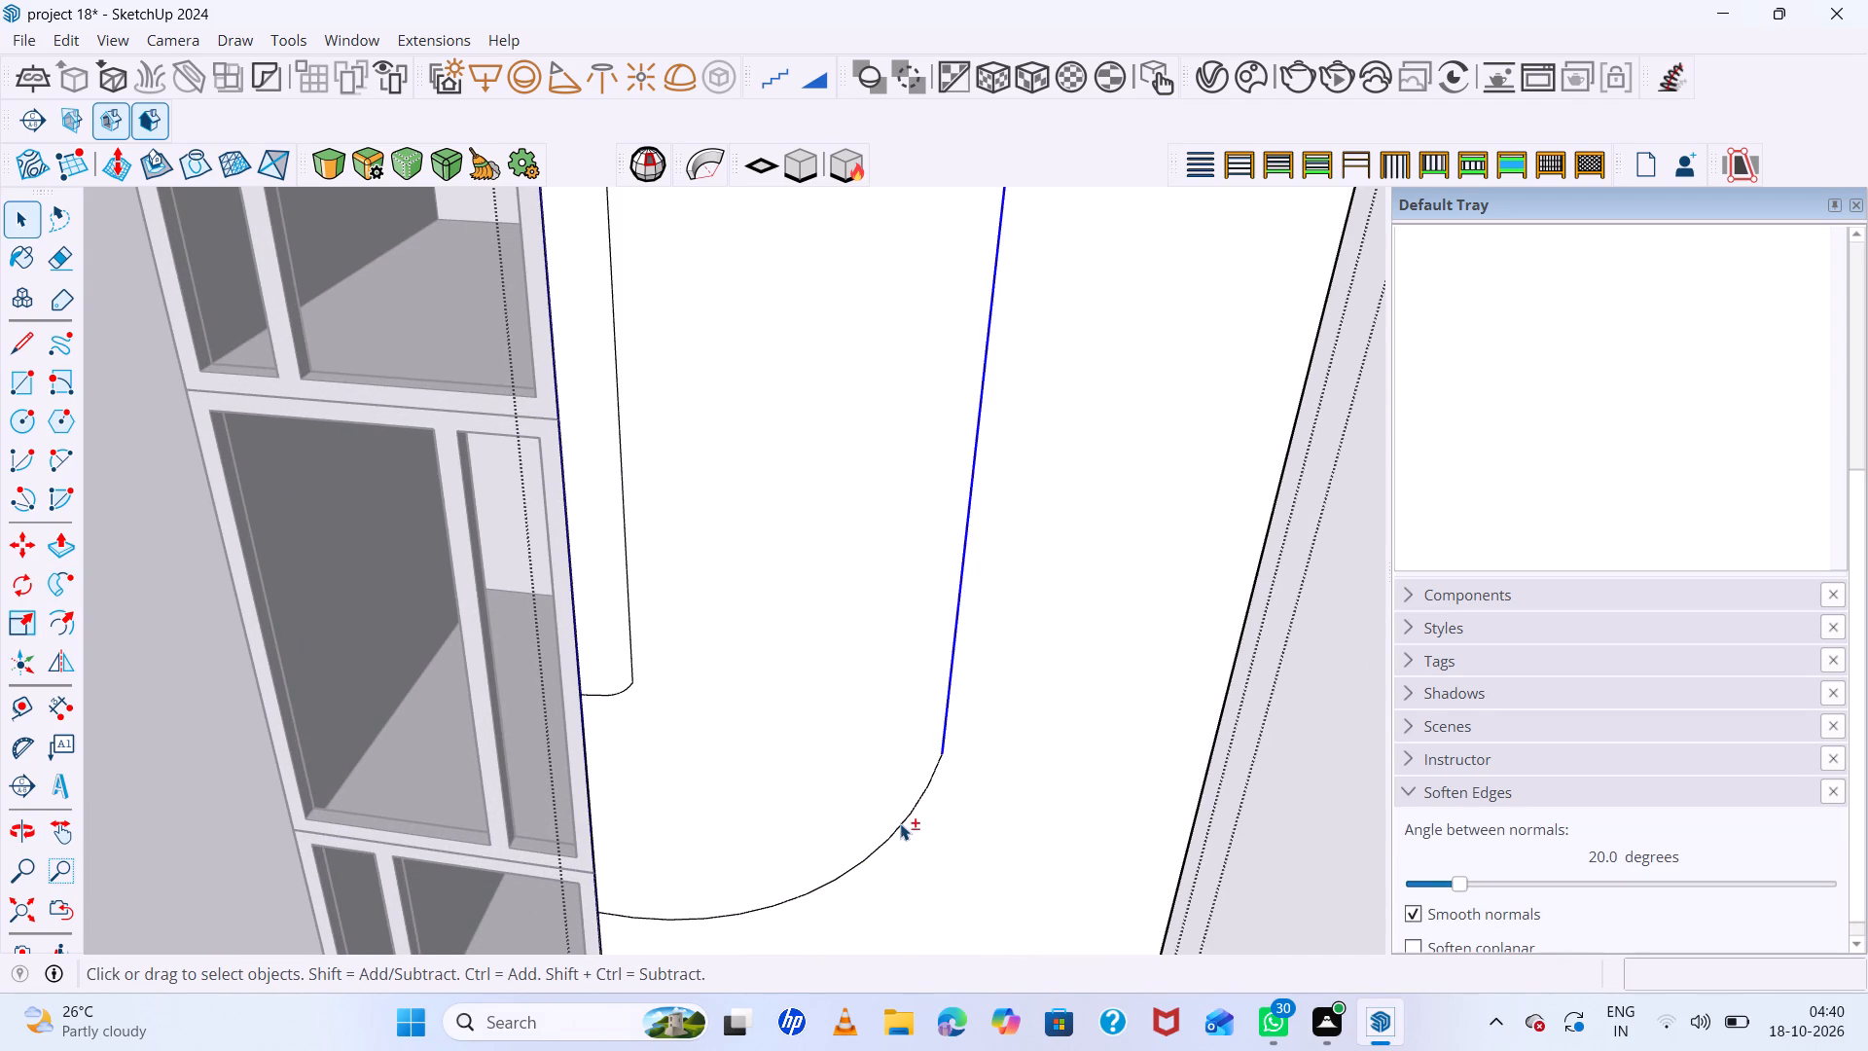
pyautogui.keyDown('shift'); pyautogui.click(900, 823); pyautogui.keyUp('shift')
pyautogui.scroll(9, 636, 925)
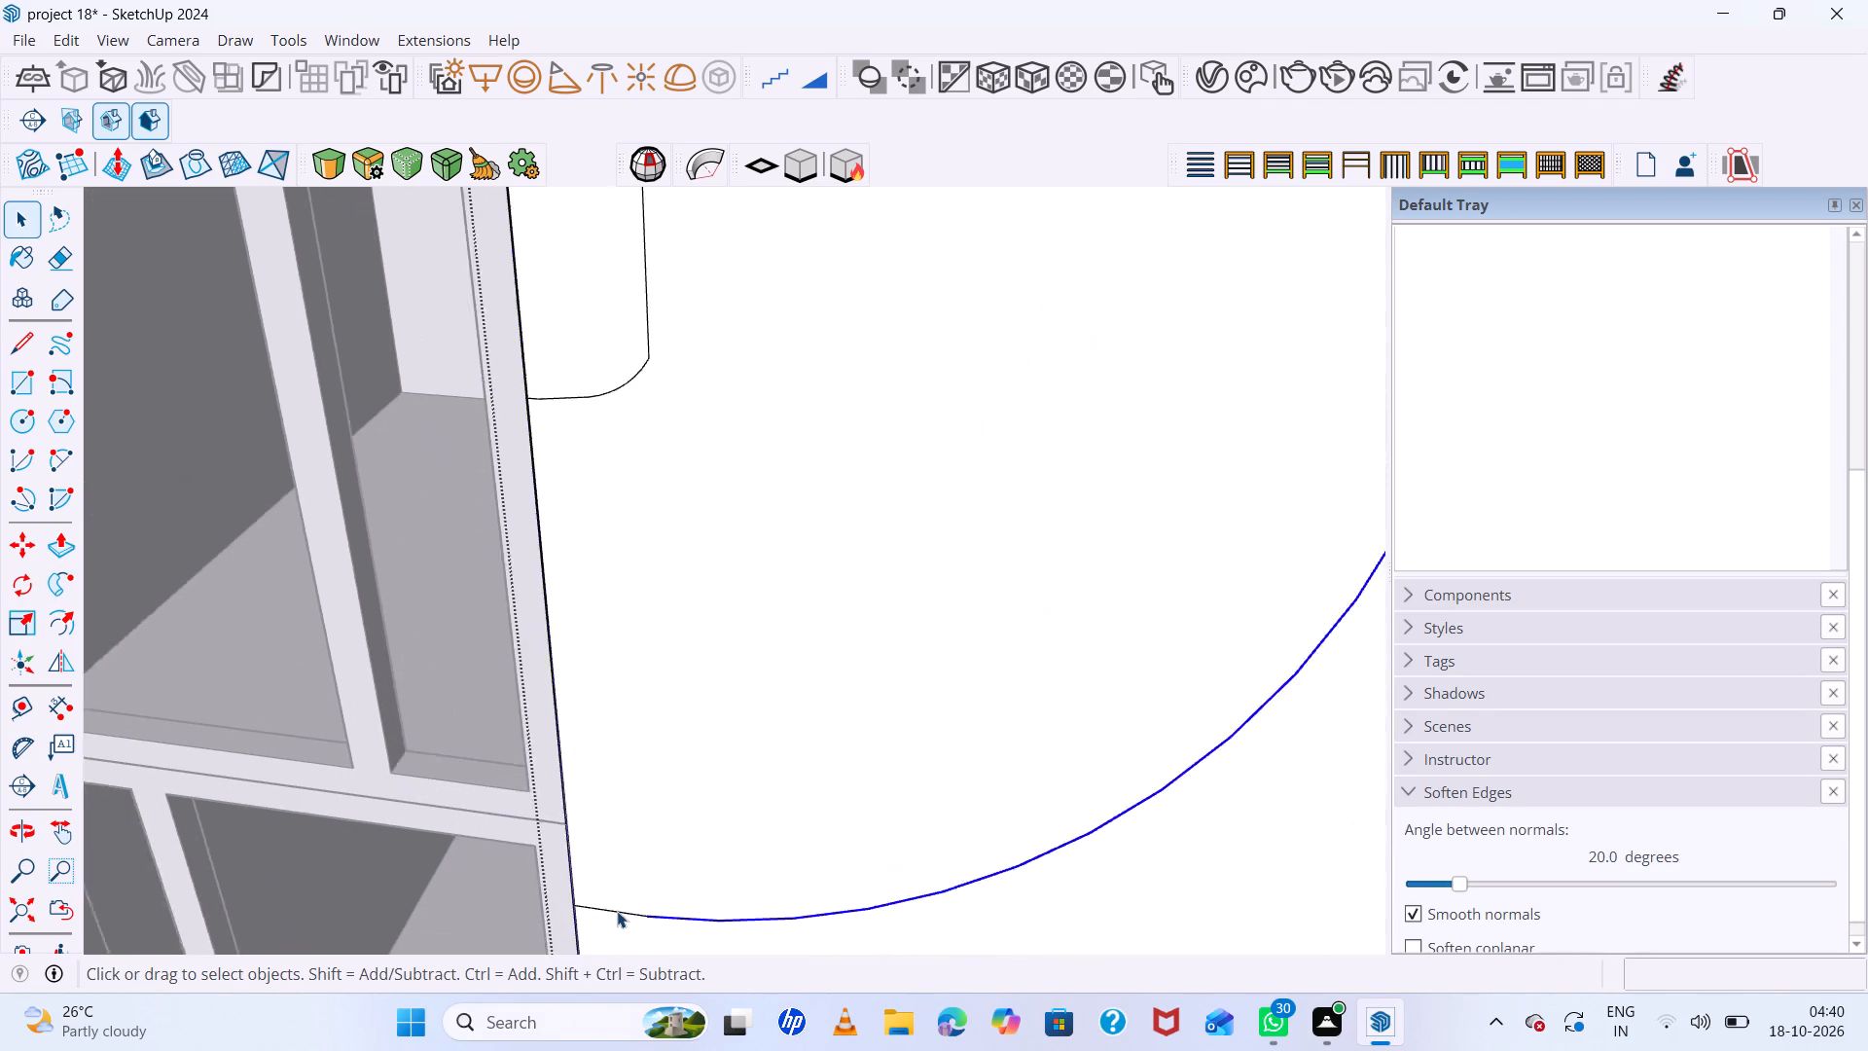
pyautogui.scroll(4, 617, 911)
pyautogui.click(618, 911)
pyautogui.scroll(-18, 621, 902)
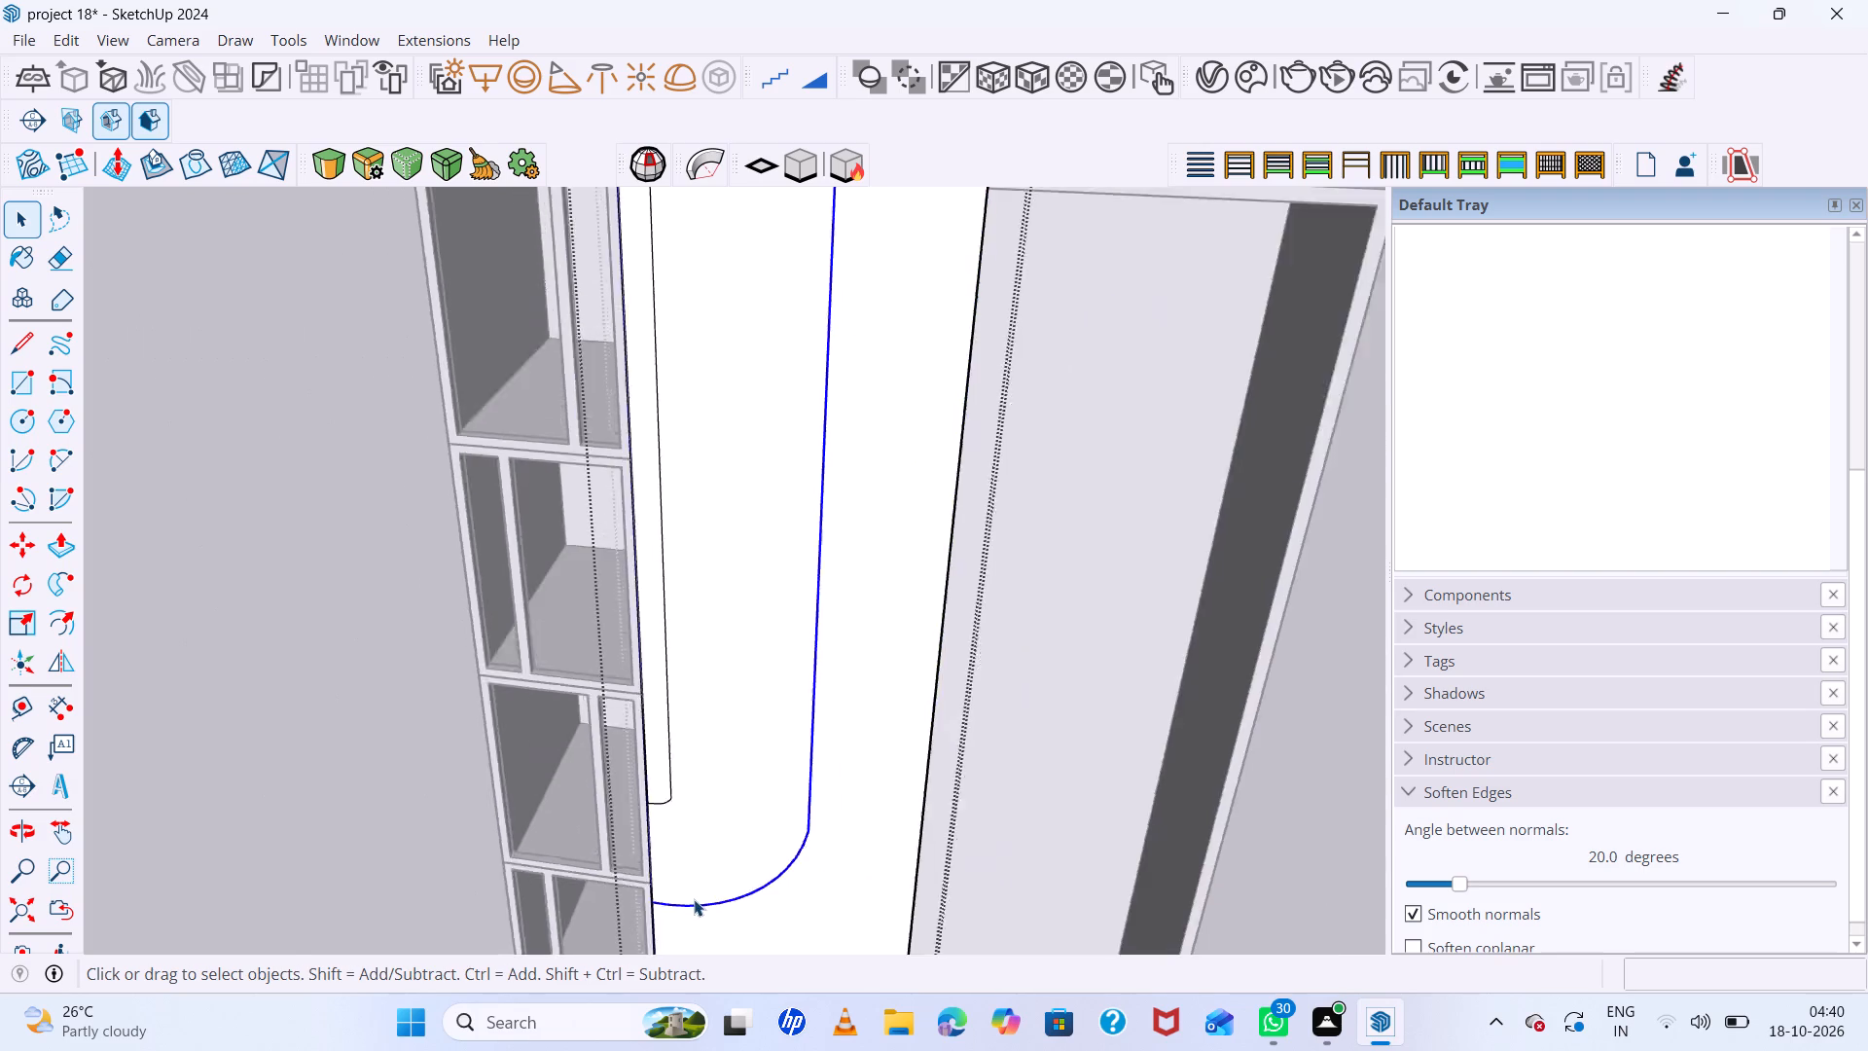
pyautogui.scroll(-10, 694, 899)
pyautogui.moveTo(733, 698); pyautogui.dragTo(790, 890, button='middle')
pyautogui.scroll(15, 718, 669)
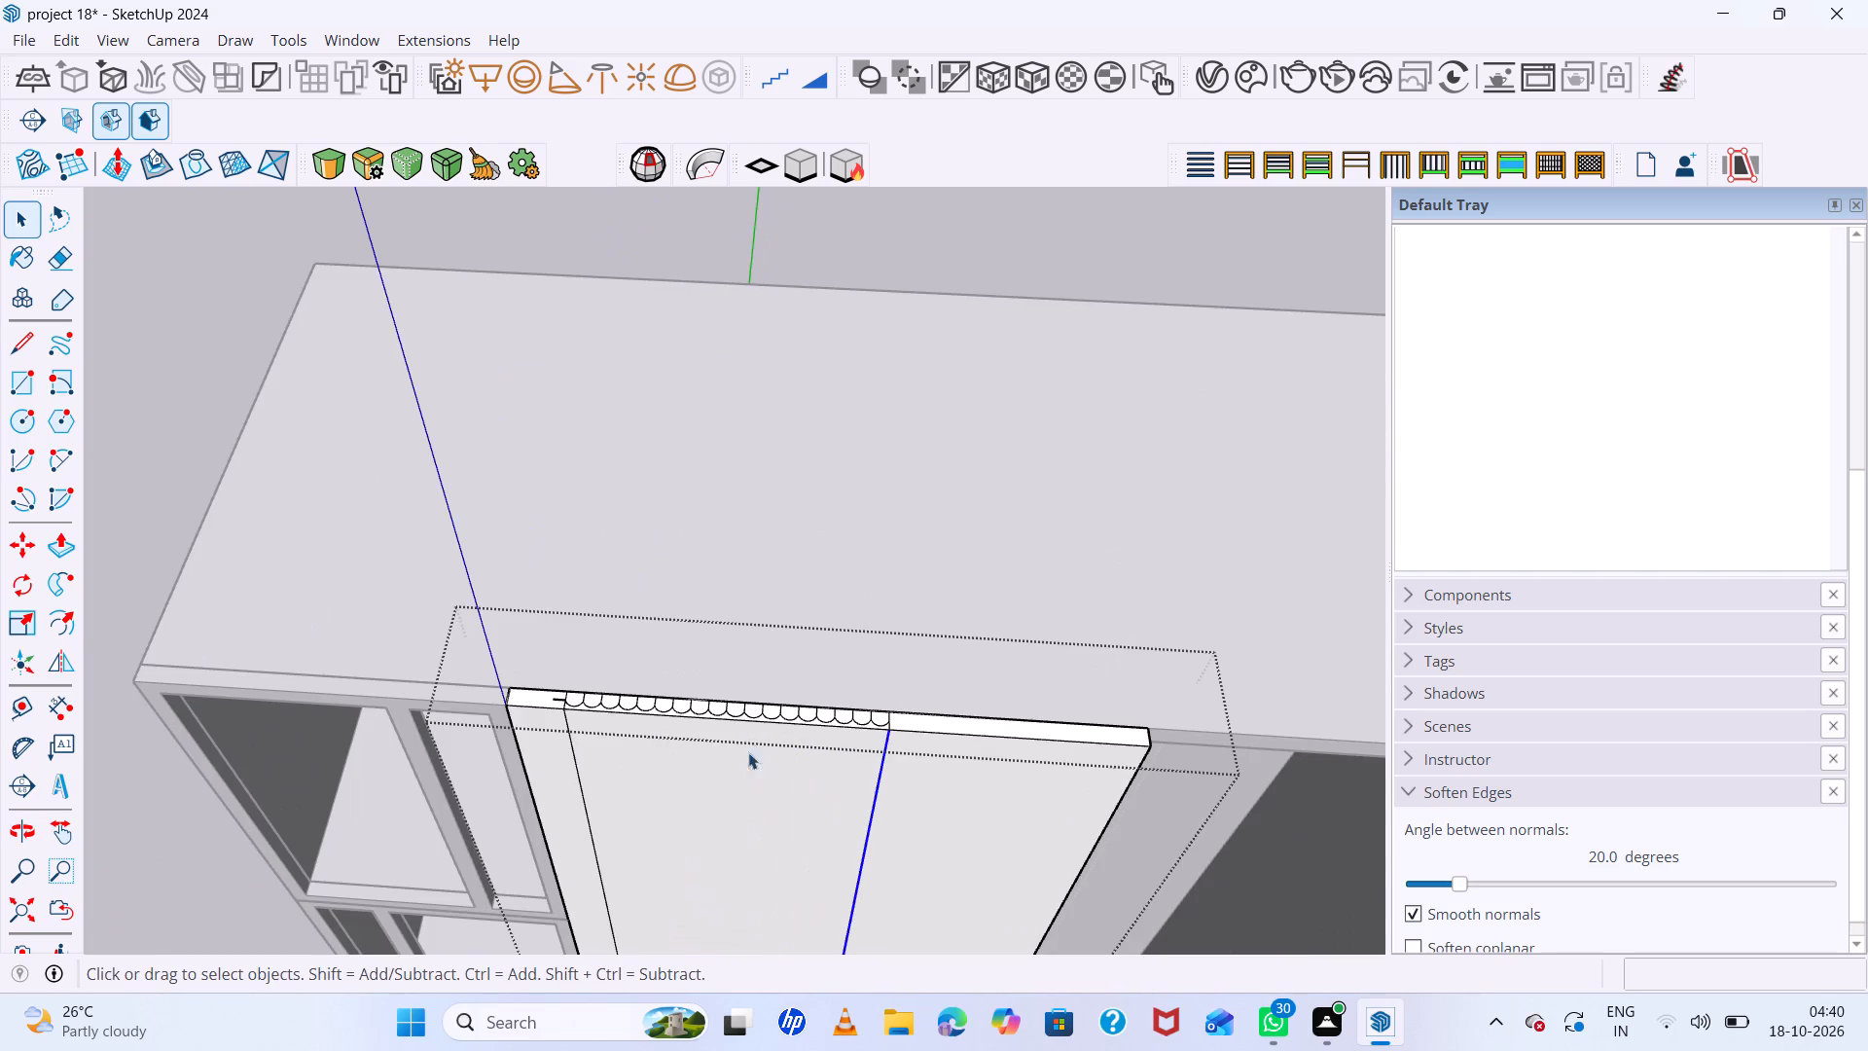
pyautogui.click(59, 585)
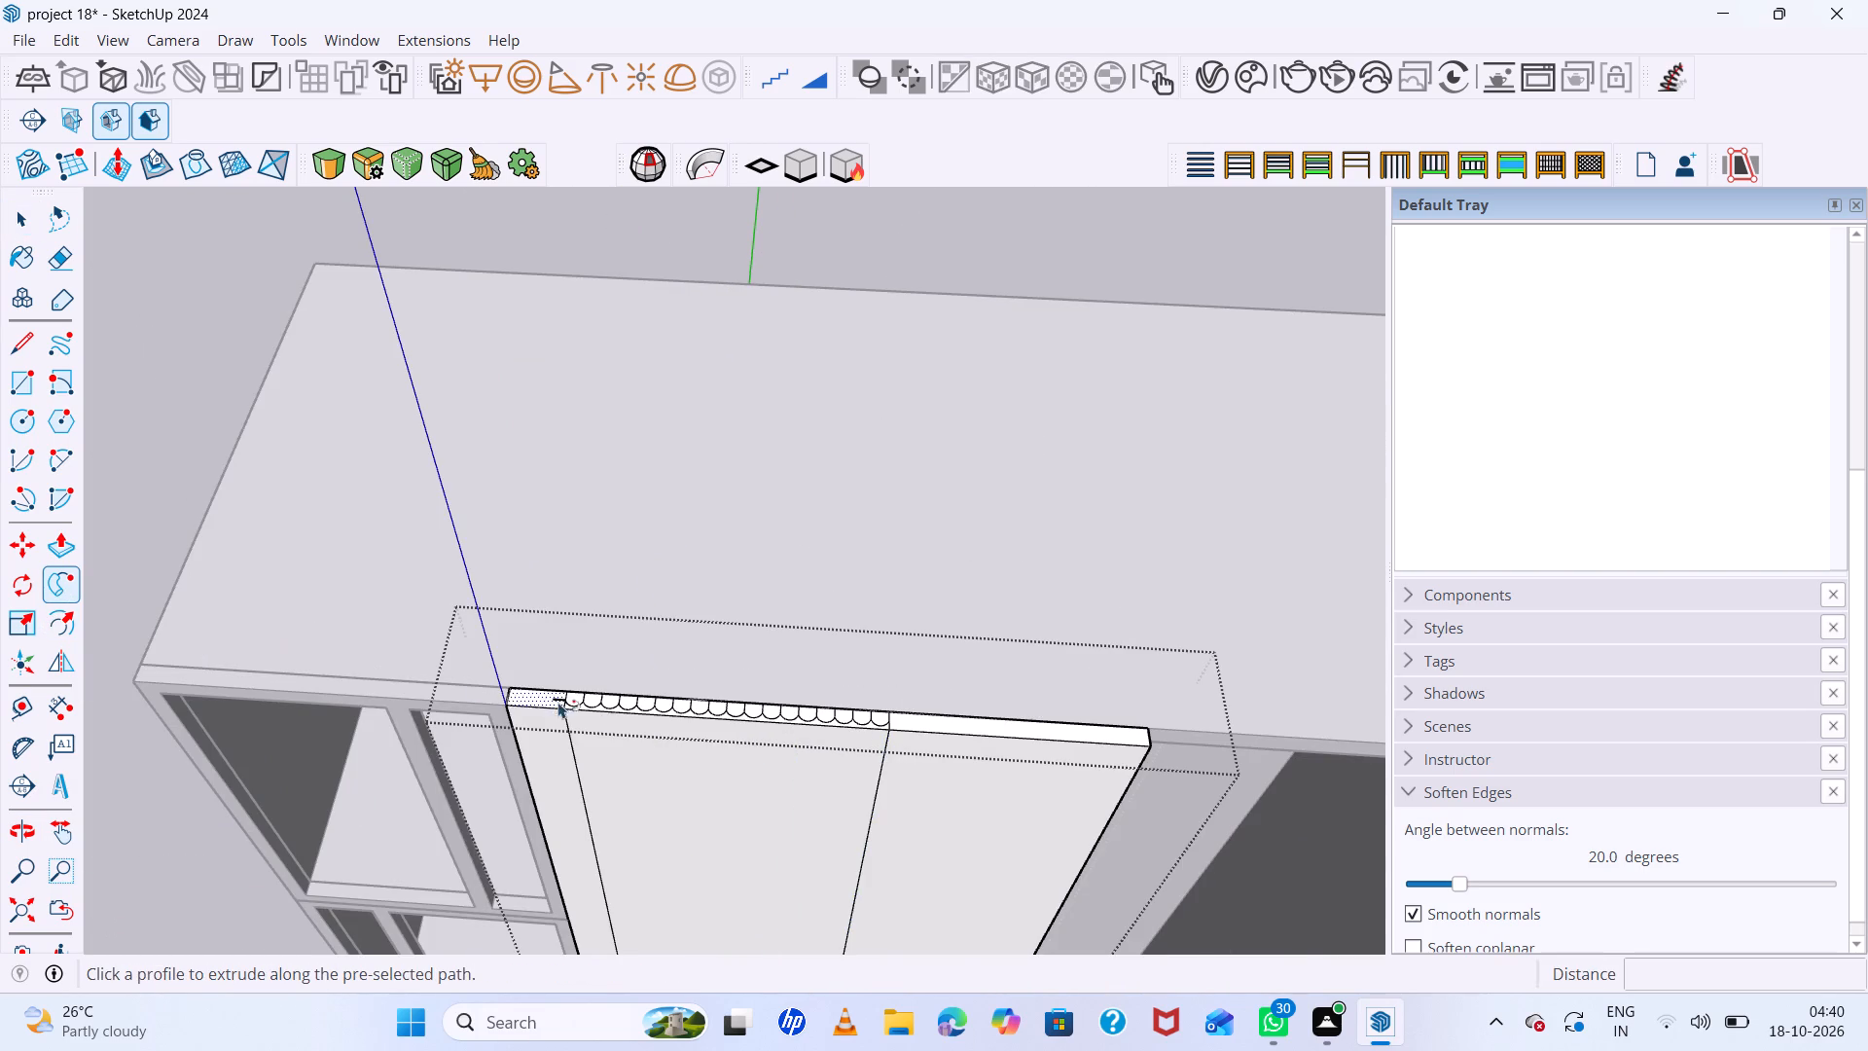
pyautogui.scroll(11, 650, 715)
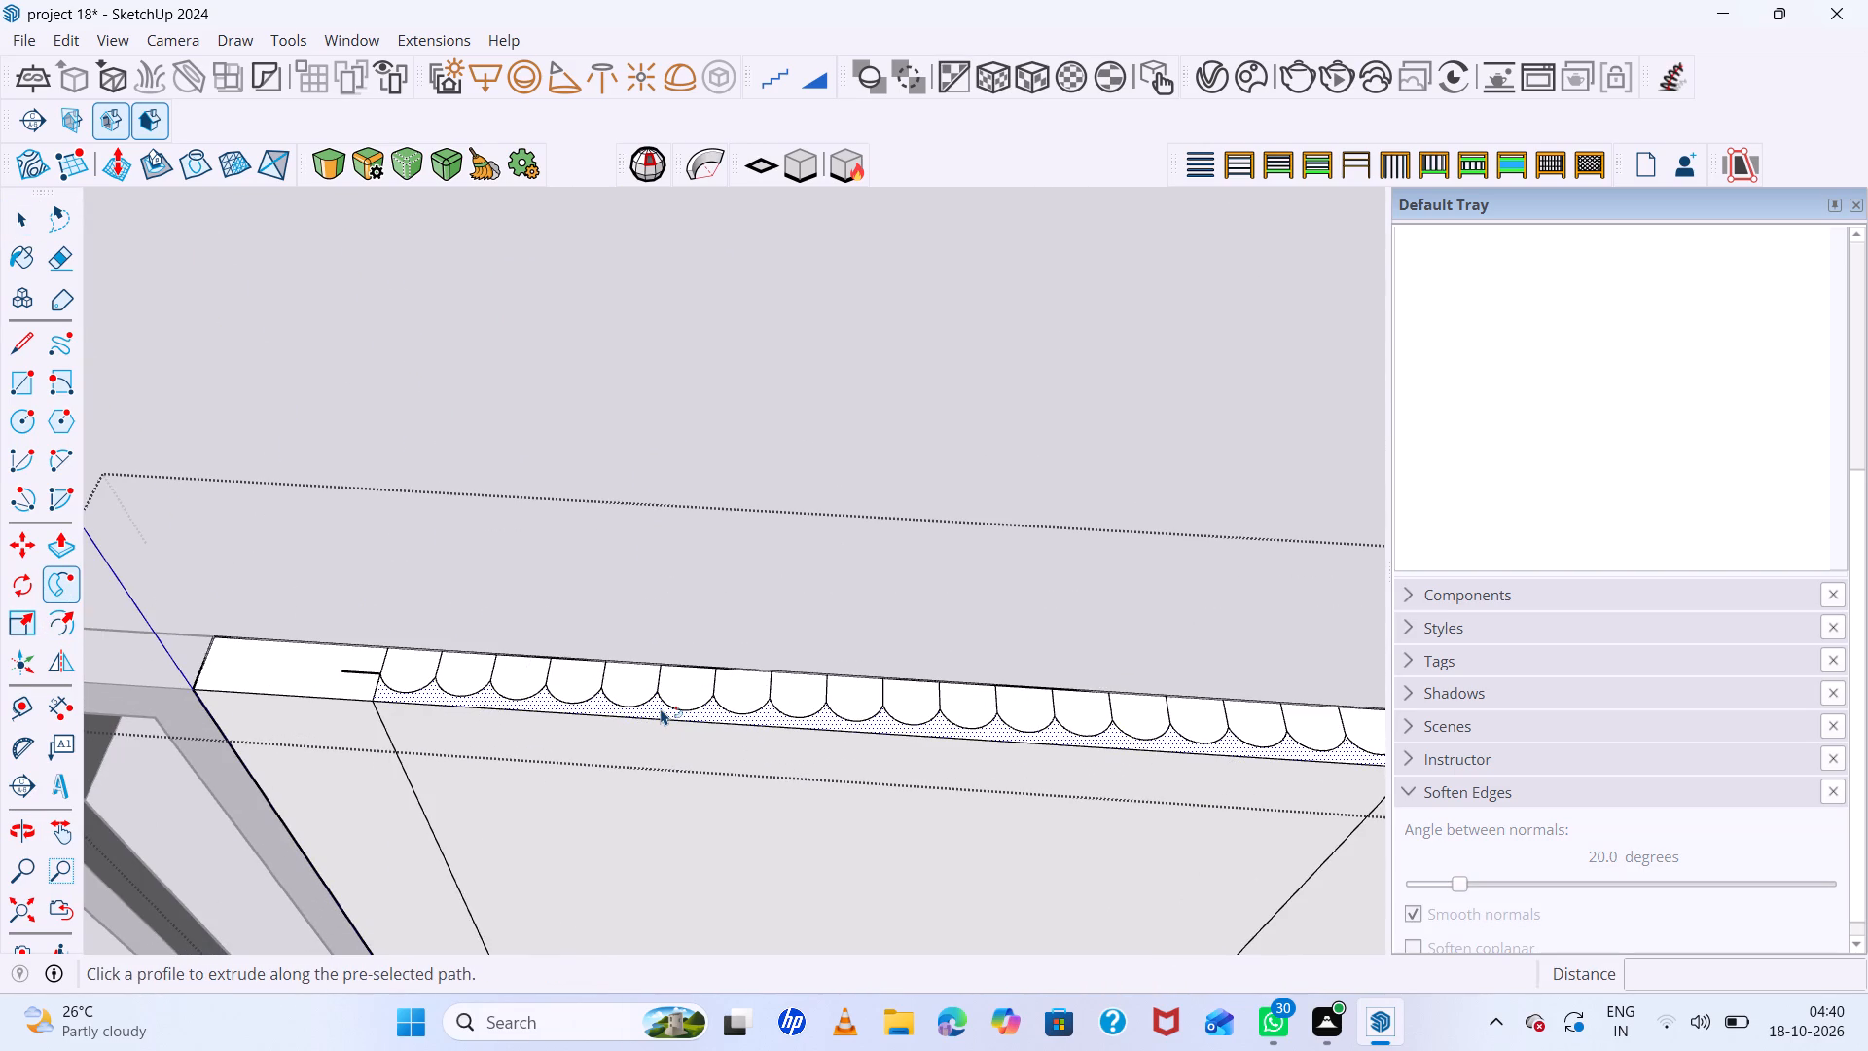
pyautogui.click(661, 708)
pyautogui.scroll(-8, 661, 708)
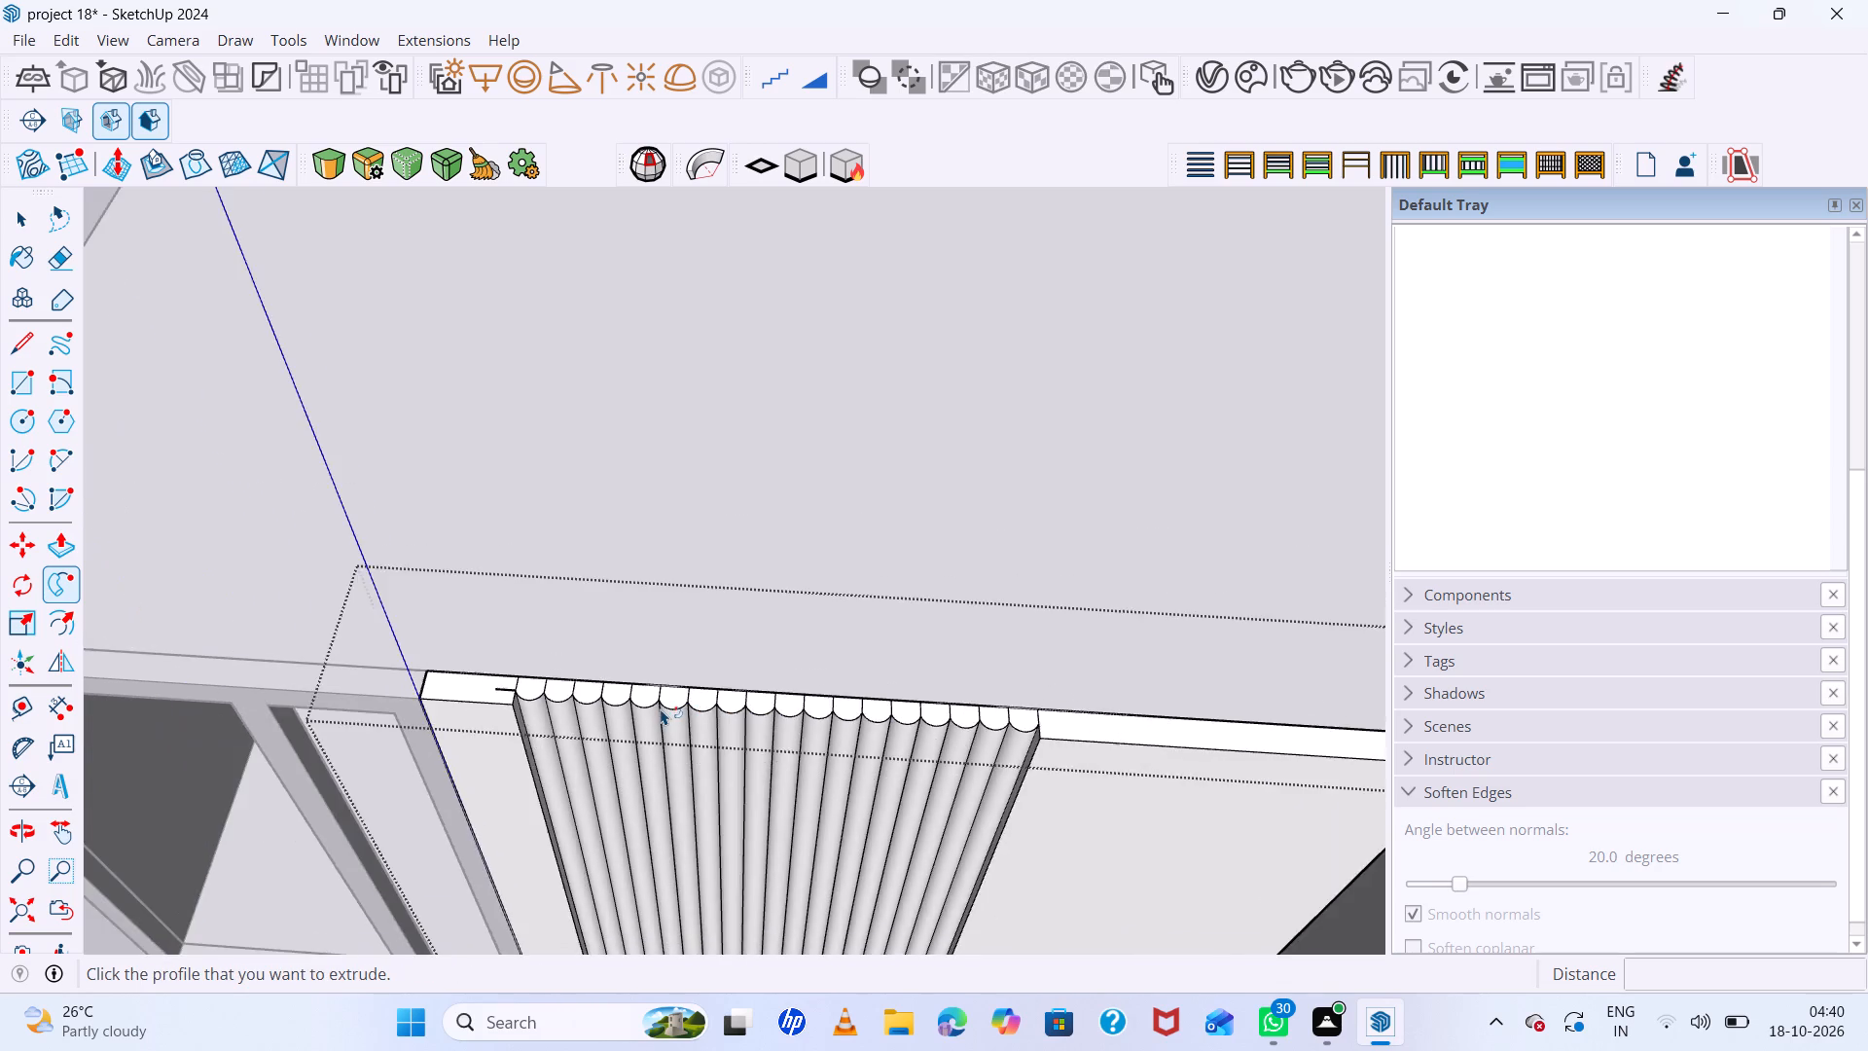
# Examine the swept flutes along the door, especially the junction where the straight flutes meet the curved bend.
pyautogui.scroll(-19, 661, 708)
pyautogui.scroll(13, 656, 867)
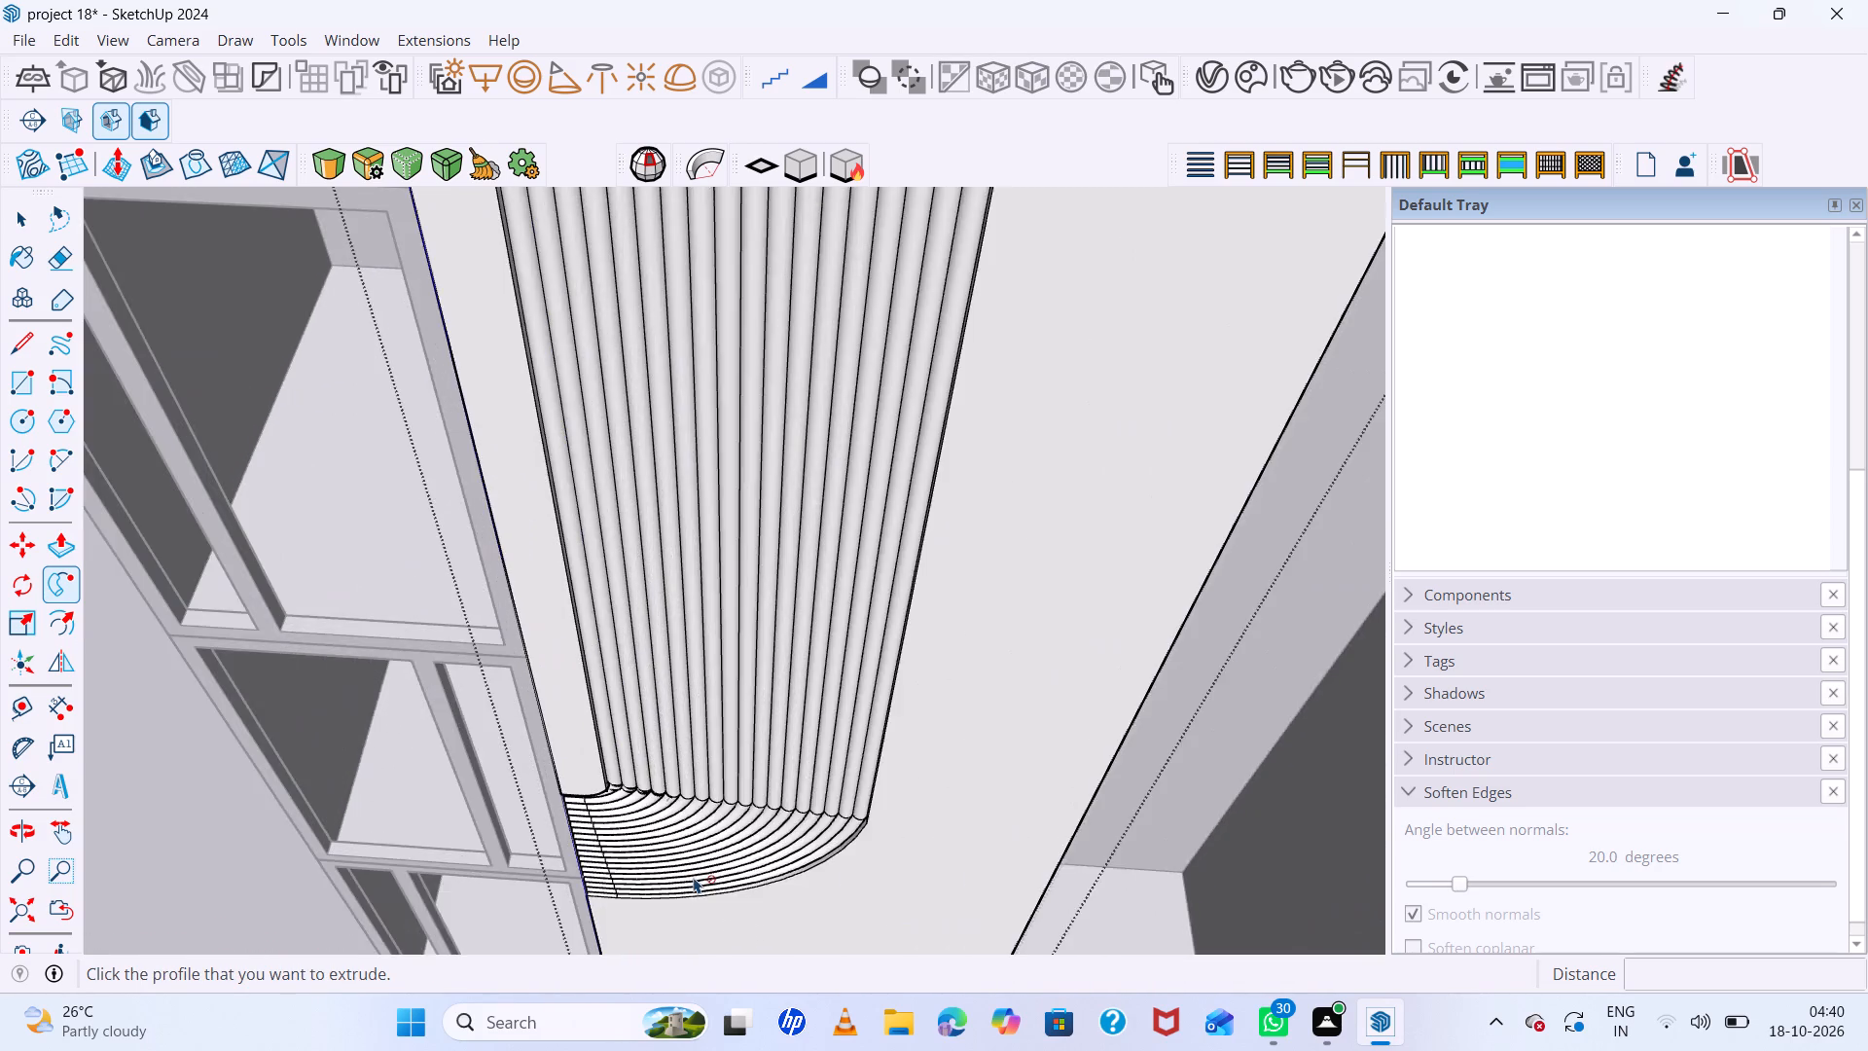
pyautogui.moveTo(711, 869); pyautogui.dragTo(761, 646, button='middle')
pyautogui.middleClick(761, 646)
pyautogui.scroll(-19, 722, 626)
pyautogui.moveTo(835, 773); pyautogui.dragTo(830, 683, button='middle')
pyautogui.scroll(20, 775, 752)
pyautogui.scroll(1, 775, 752)
pyautogui.scroll(7, 666, 688)
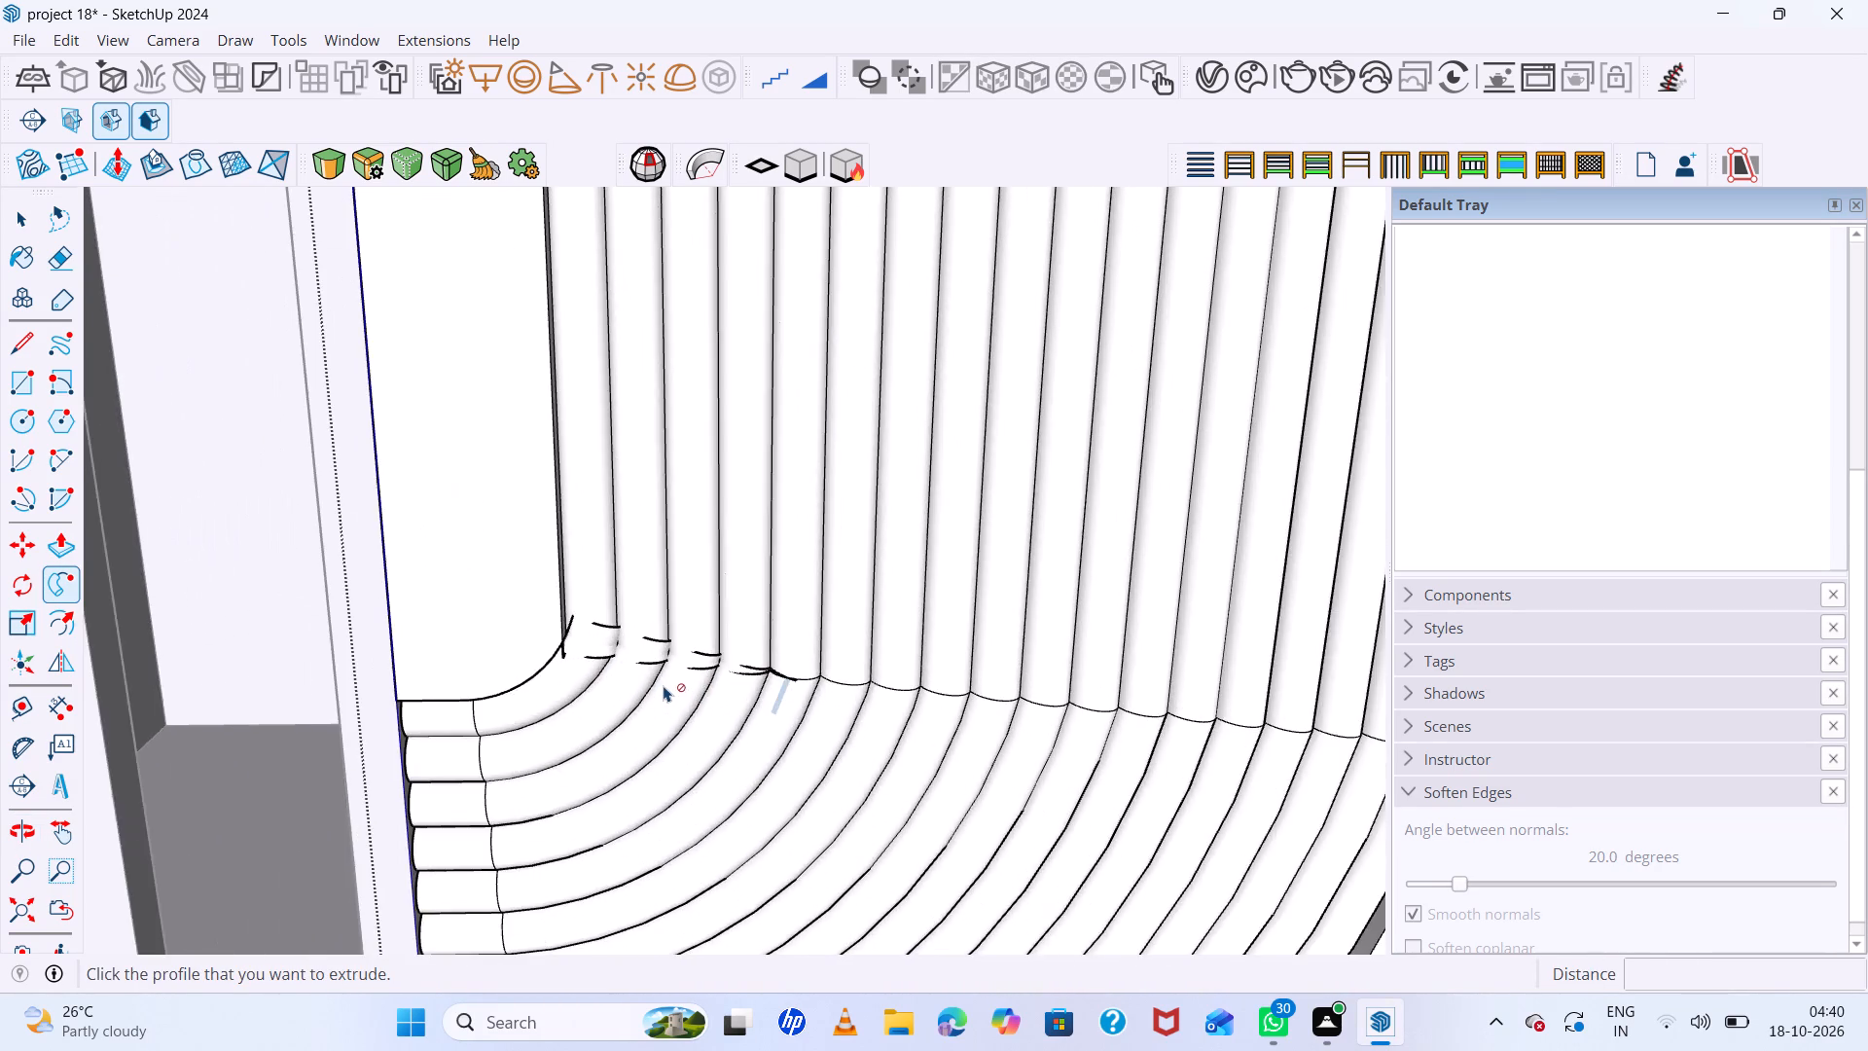
pyautogui.scroll(6, 661, 684)
pyautogui.scroll(-14, 661, 684)
pyautogui.scroll(-15, 661, 684)
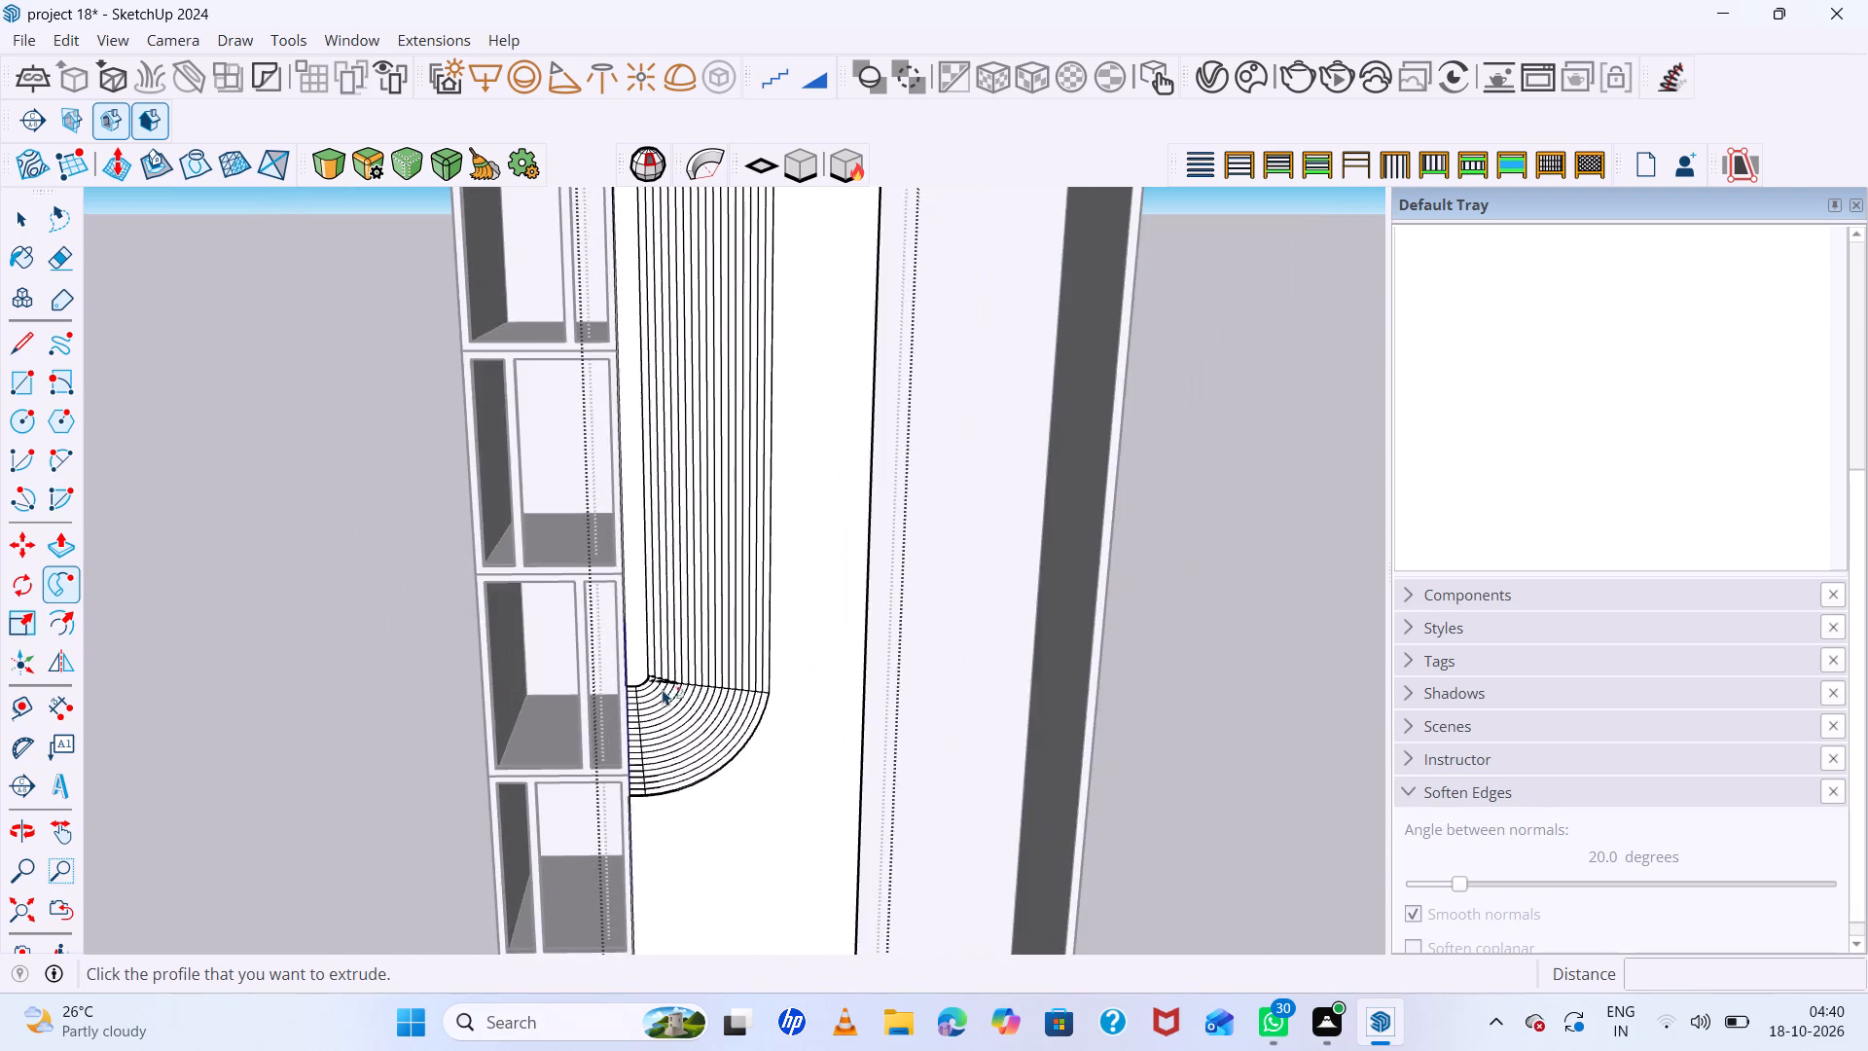
pyautogui.scroll(-7, 740, 714)
pyautogui.moveTo(809, 776); pyautogui.dragTo(759, 718, button='middle')
pyautogui.scroll(20, 753, 715)
pyautogui.scroll(7, 752, 708)
pyautogui.scroll(-4, 752, 708)
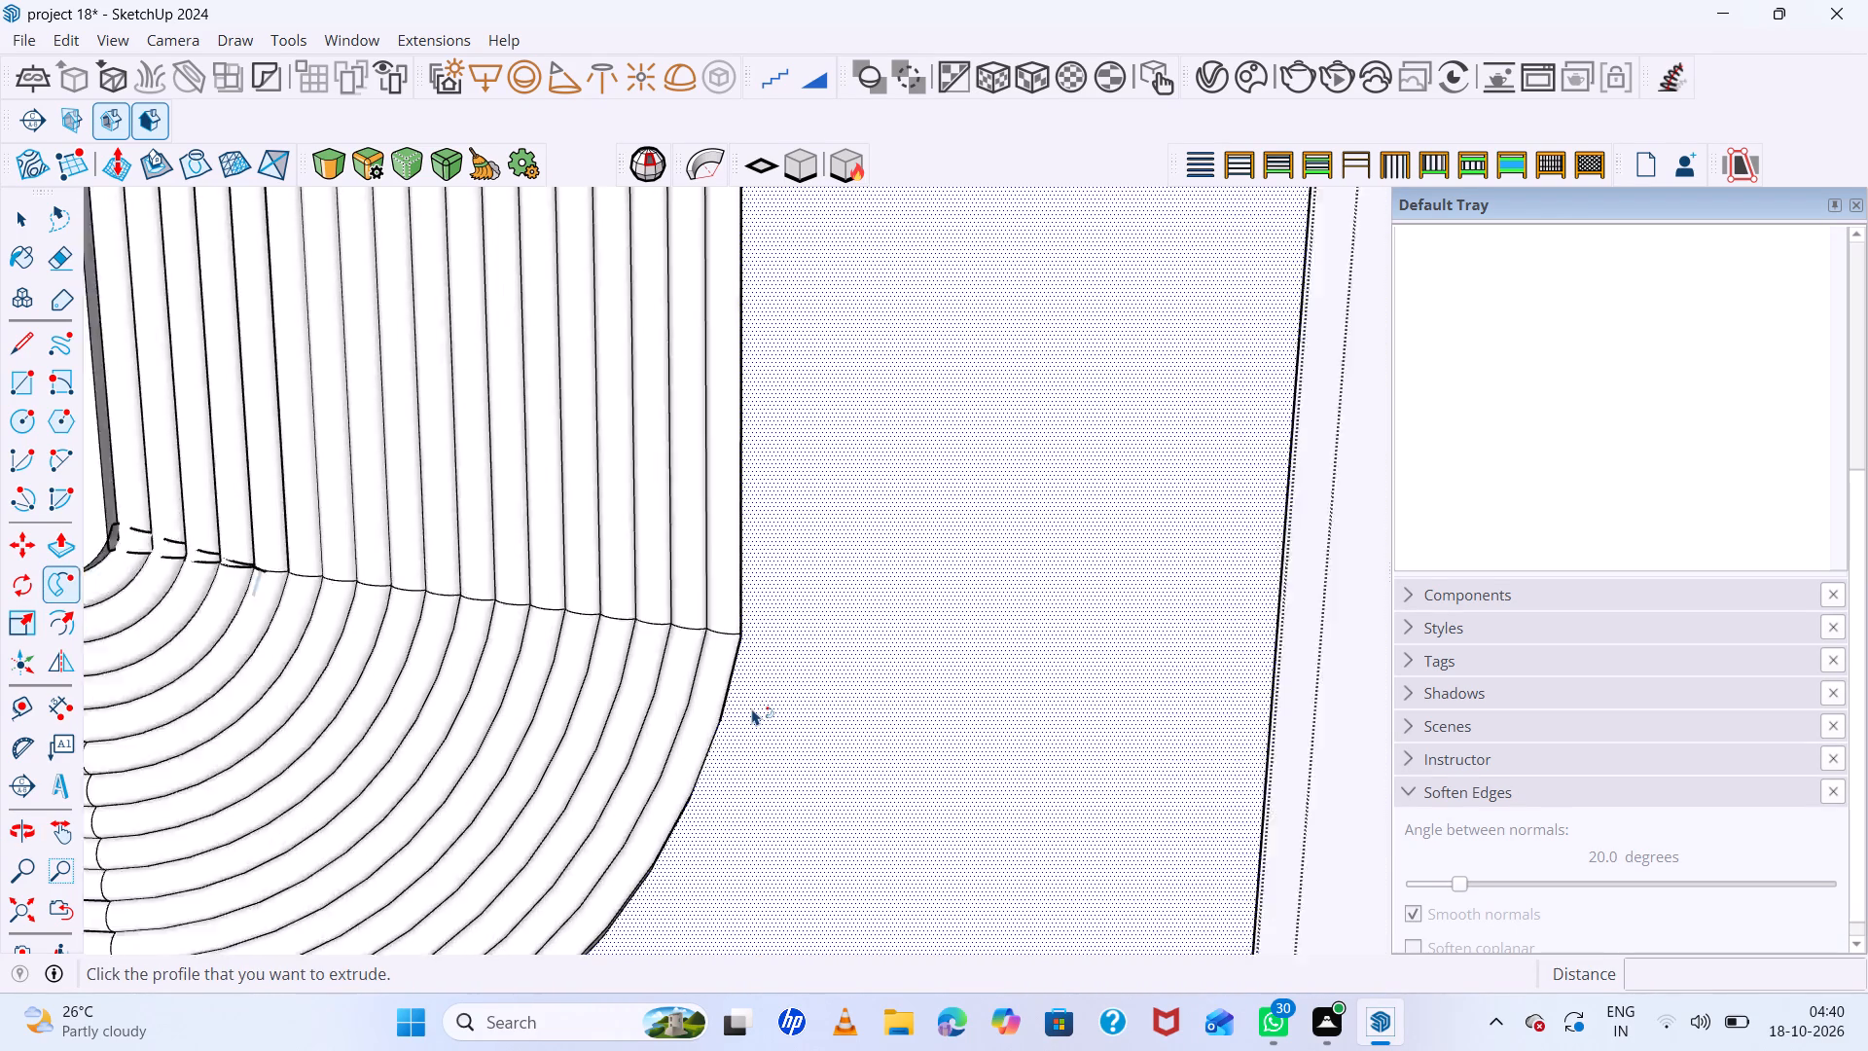
pyautogui.scroll(-20, 752, 708)
pyautogui.scroll(-2, 752, 708)
pyautogui.moveTo(909, 767); pyautogui.dragTo(1004, 794, button='middle')
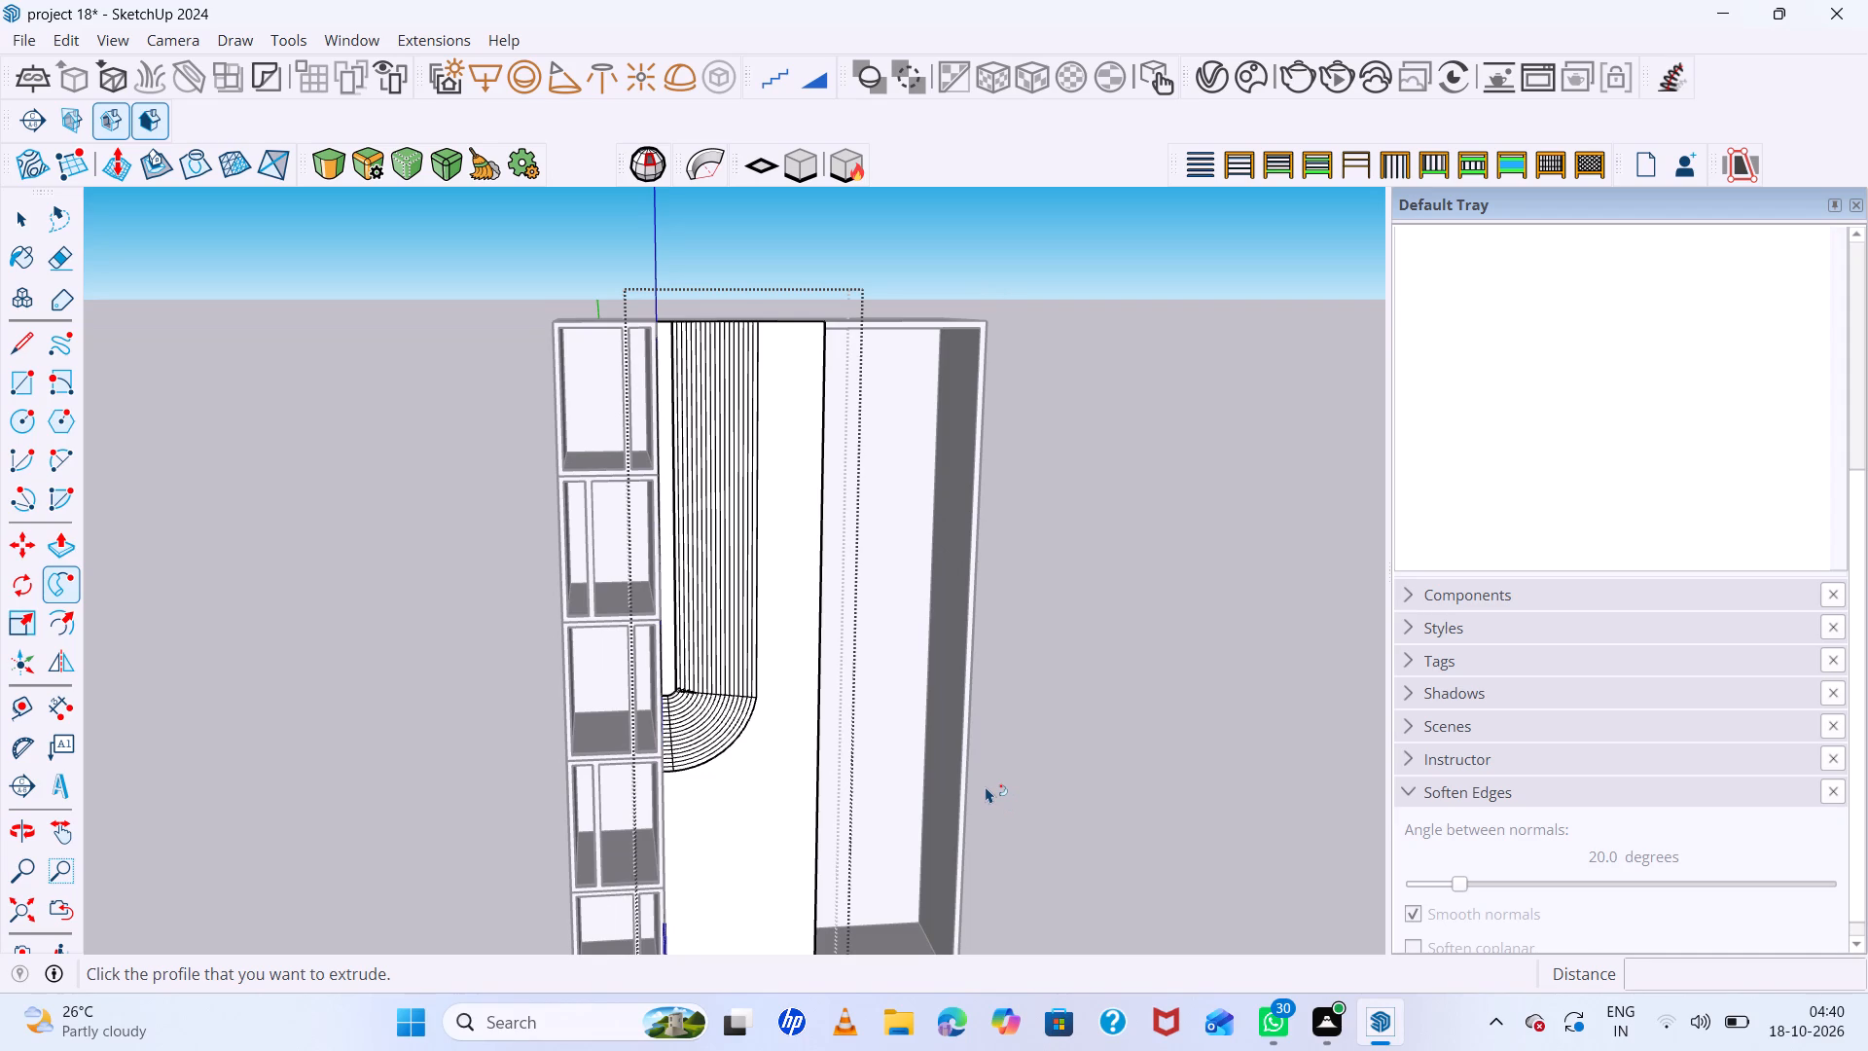
pyautogui.scroll(6, 655, 733)
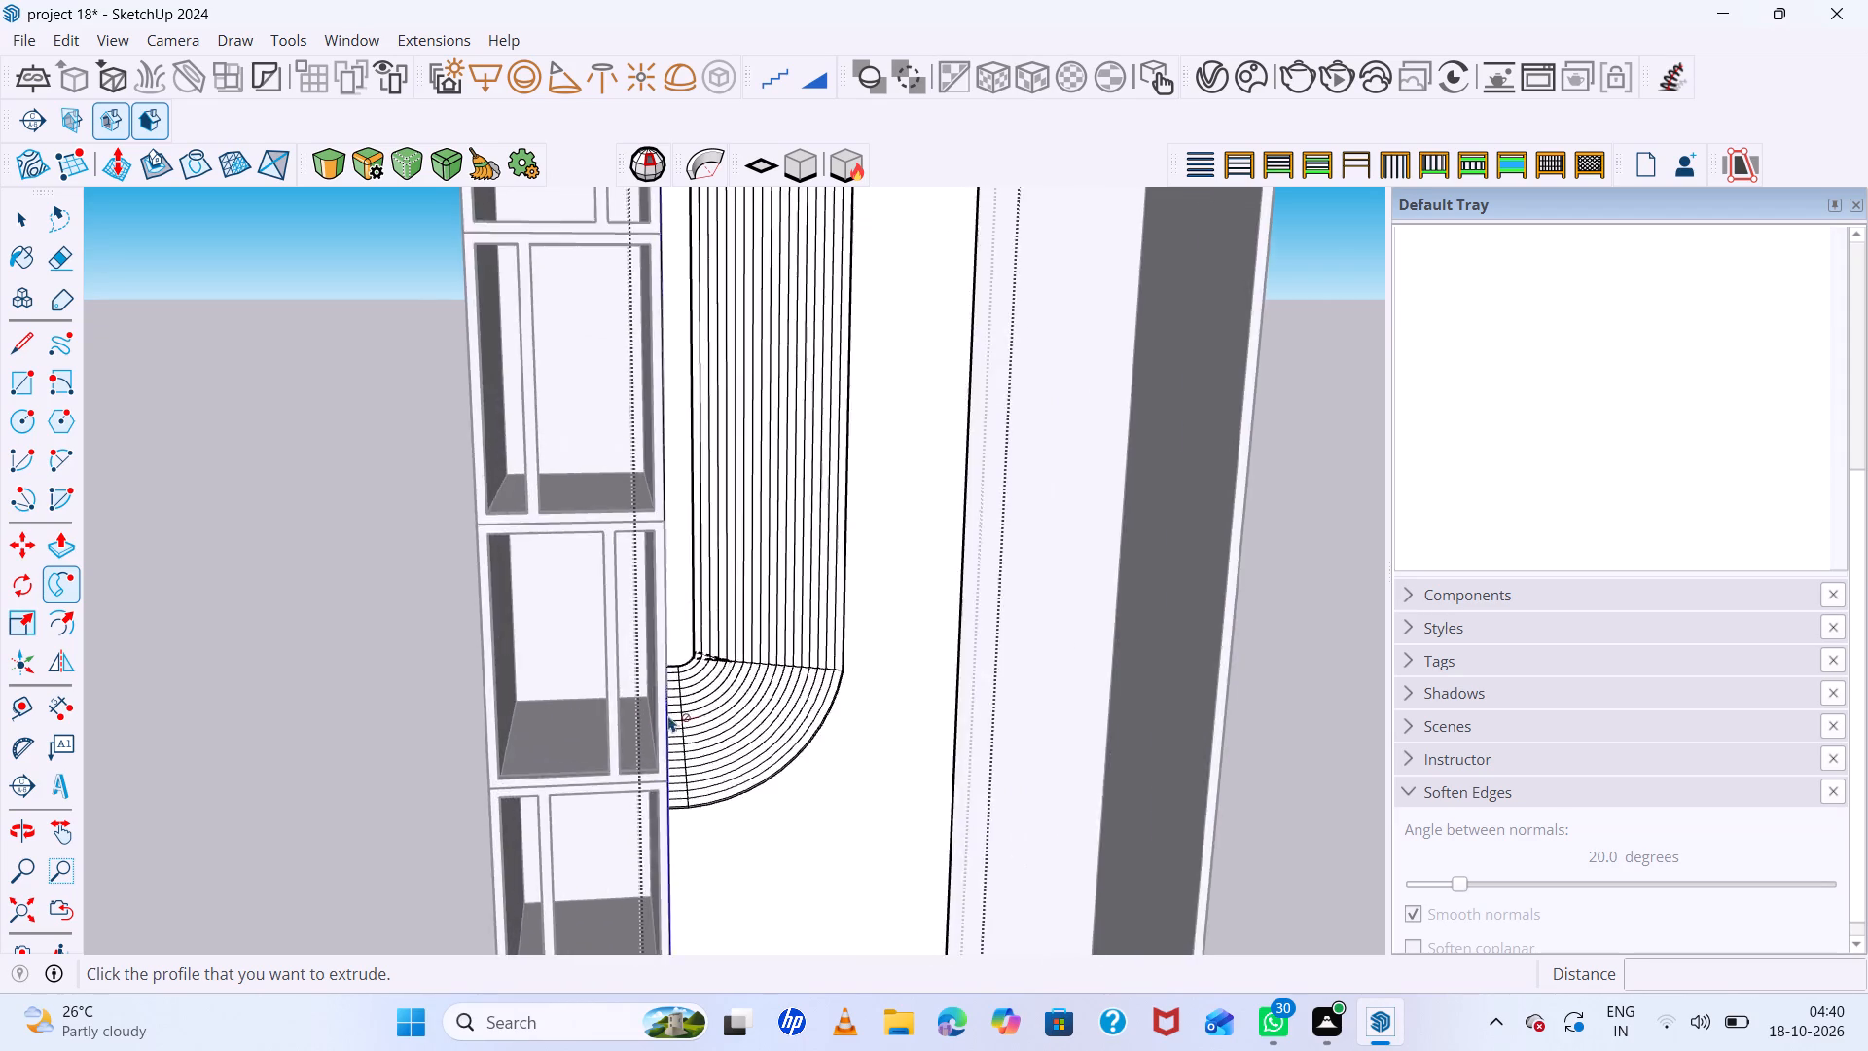
pyautogui.scroll(19, 708, 695)
pyautogui.scroll(6, 733, 658)
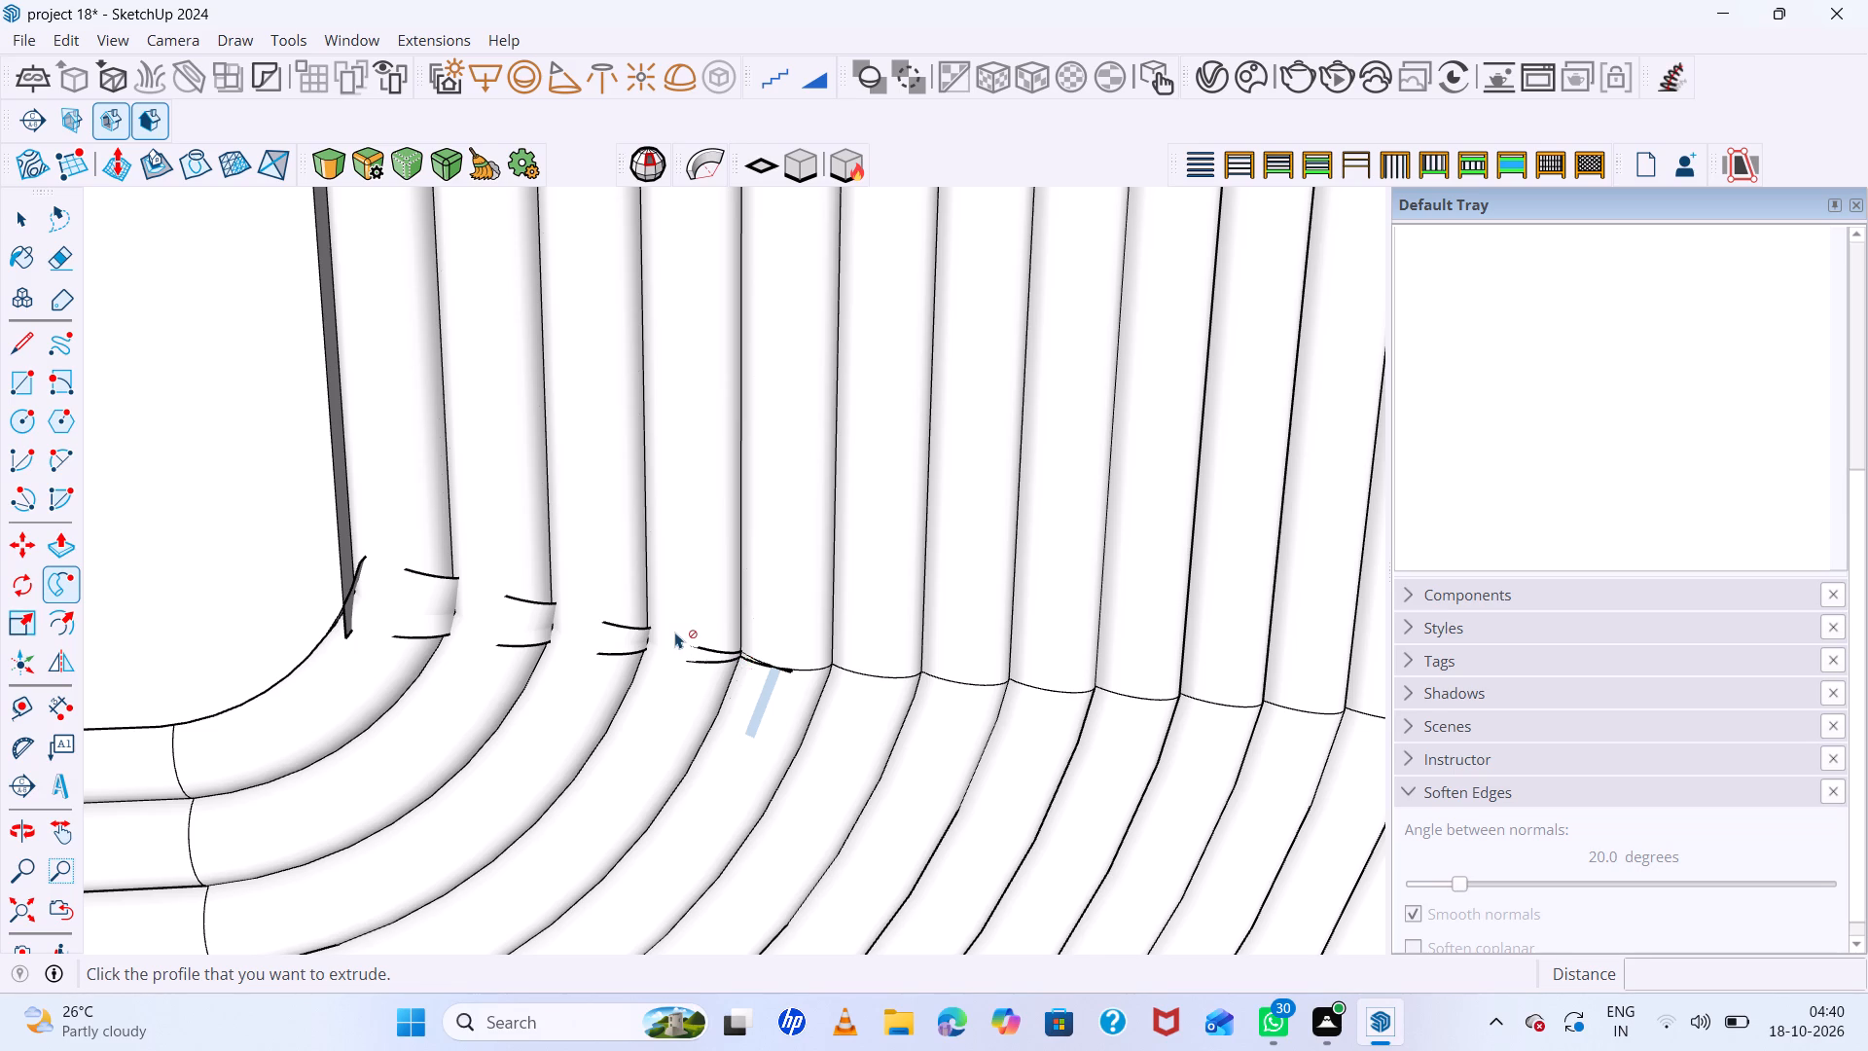
pyautogui.scroll(-20, 675, 632)
pyautogui.scroll(-14, 675, 632)
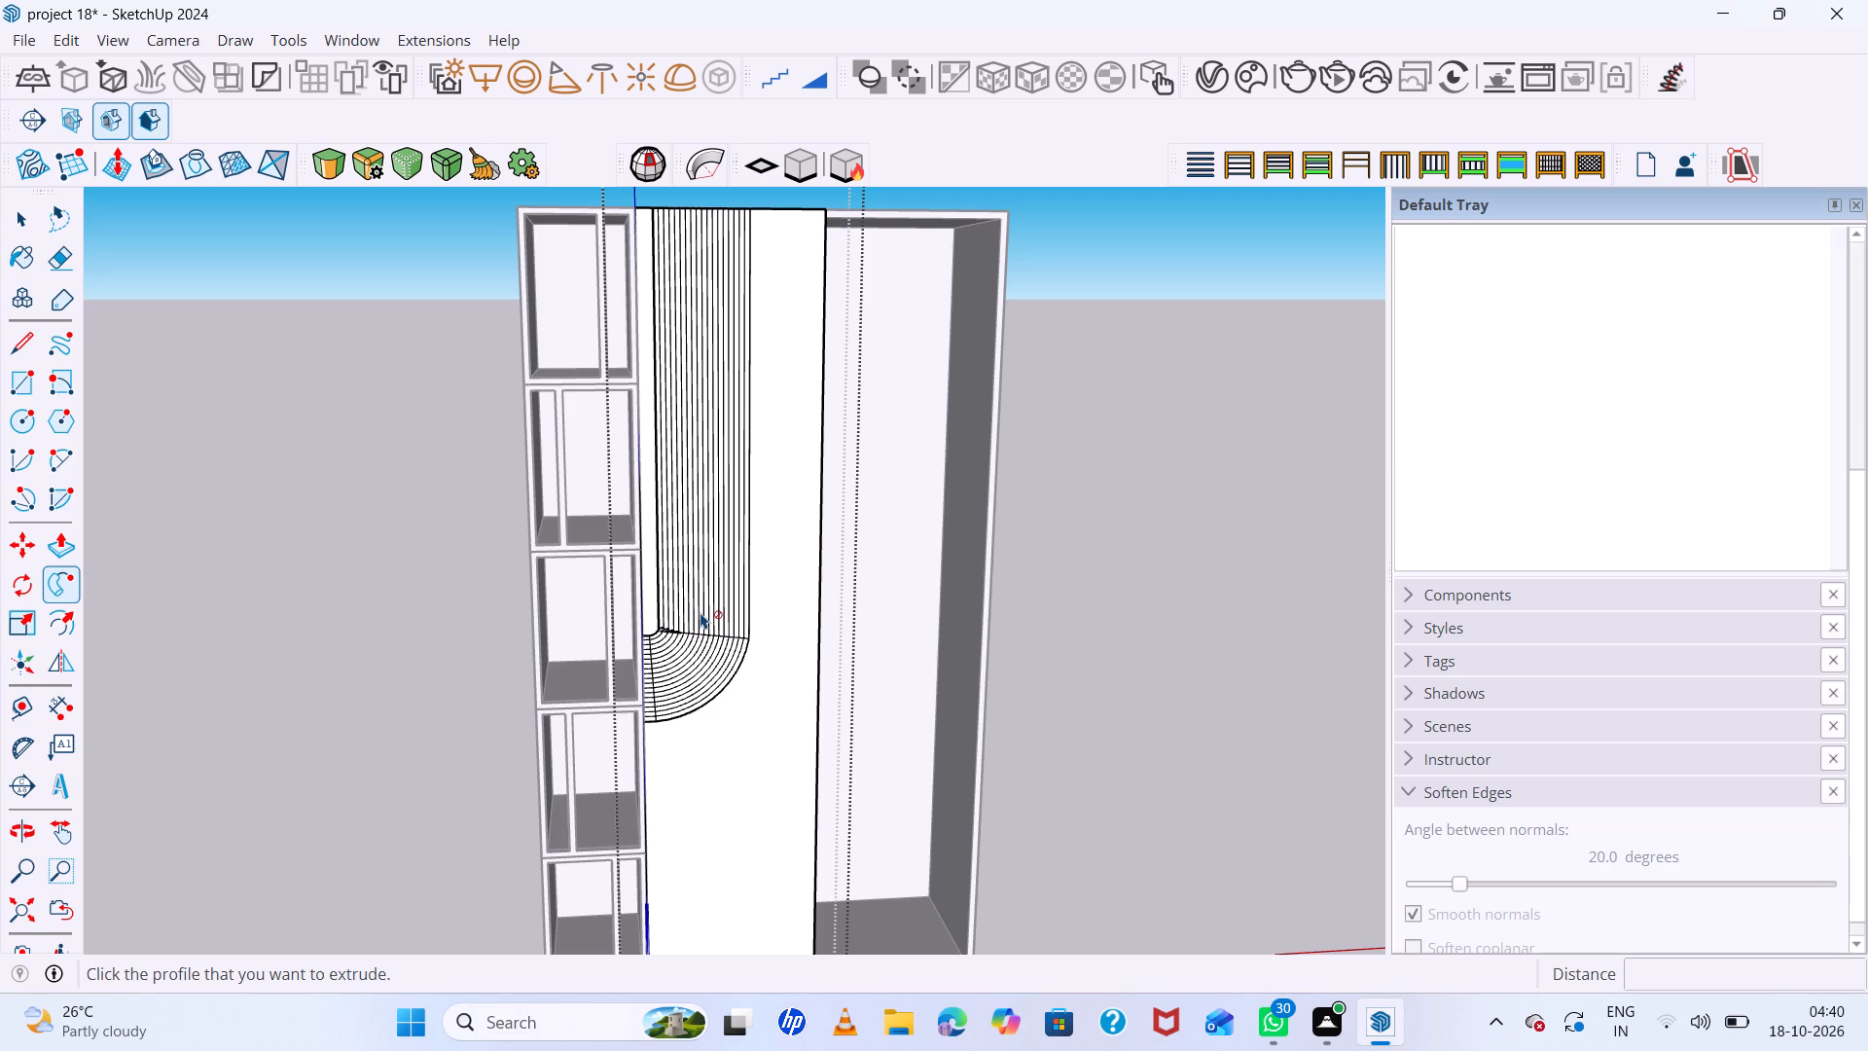
pyautogui.moveTo(784, 601); pyautogui.dragTo(870, 706, button='middle')
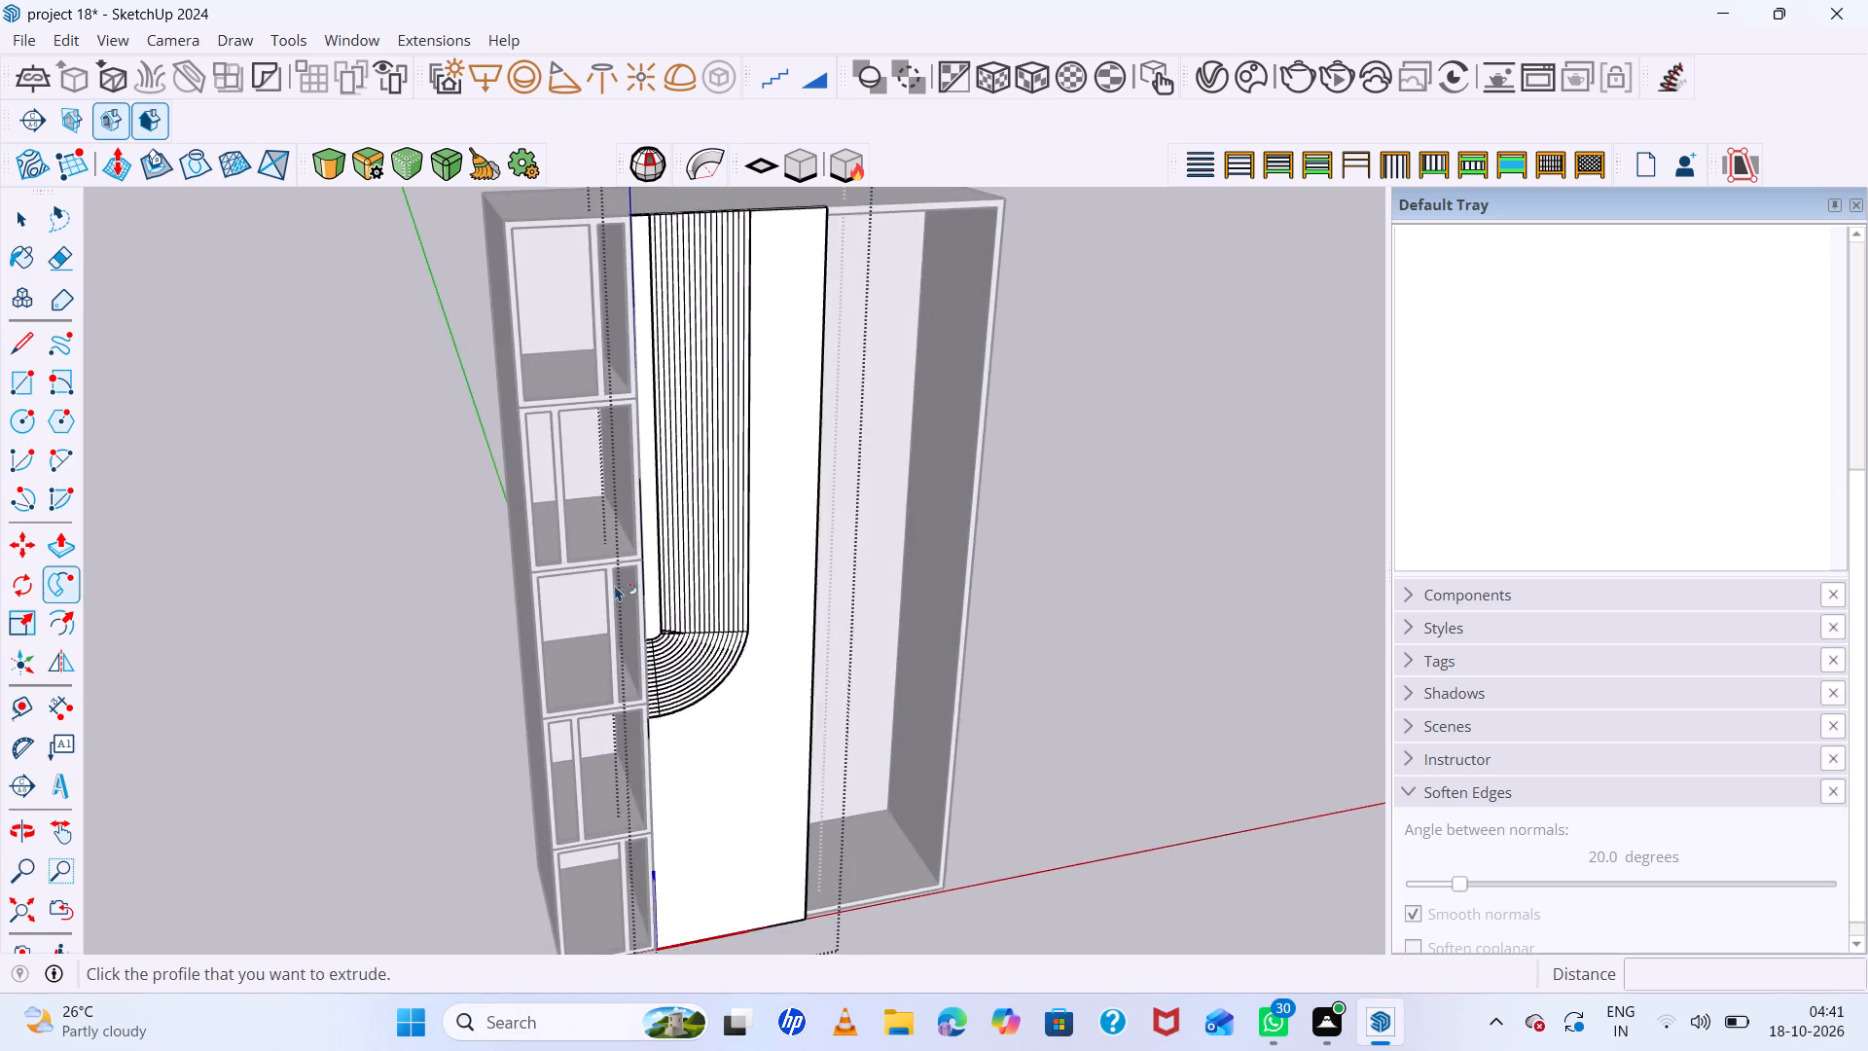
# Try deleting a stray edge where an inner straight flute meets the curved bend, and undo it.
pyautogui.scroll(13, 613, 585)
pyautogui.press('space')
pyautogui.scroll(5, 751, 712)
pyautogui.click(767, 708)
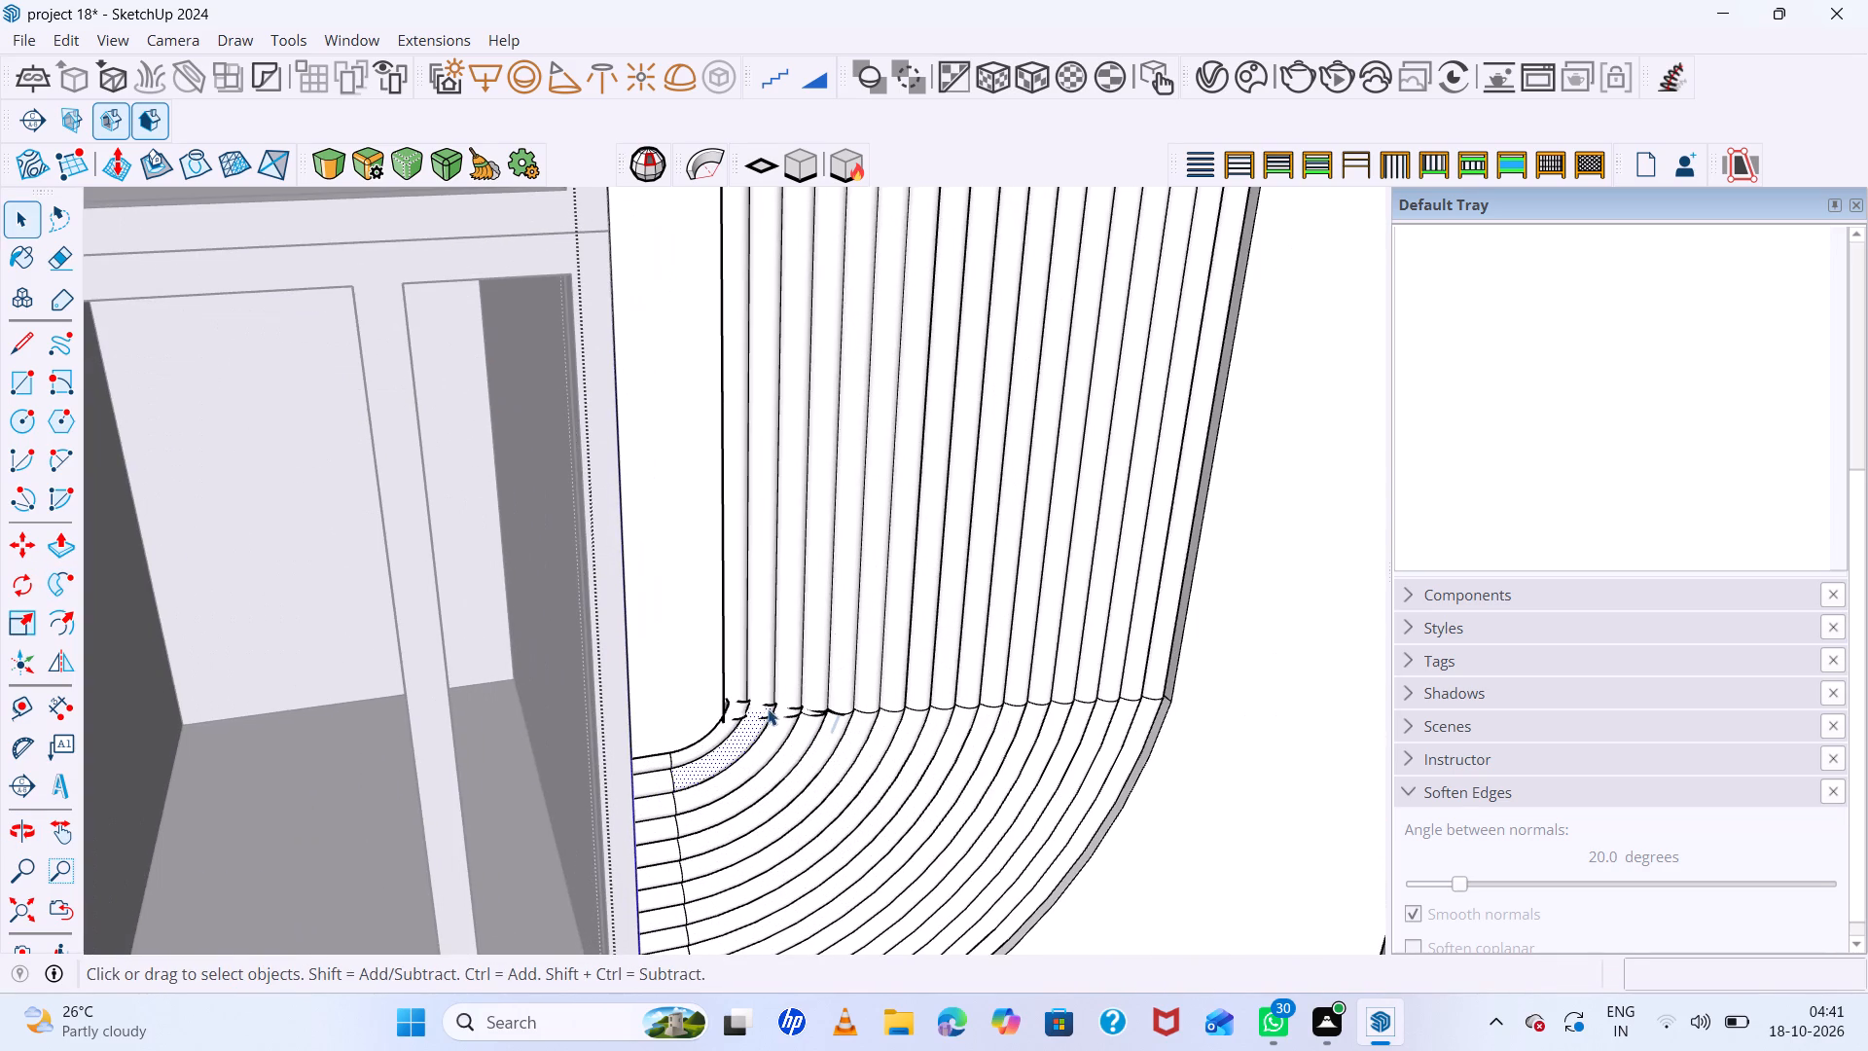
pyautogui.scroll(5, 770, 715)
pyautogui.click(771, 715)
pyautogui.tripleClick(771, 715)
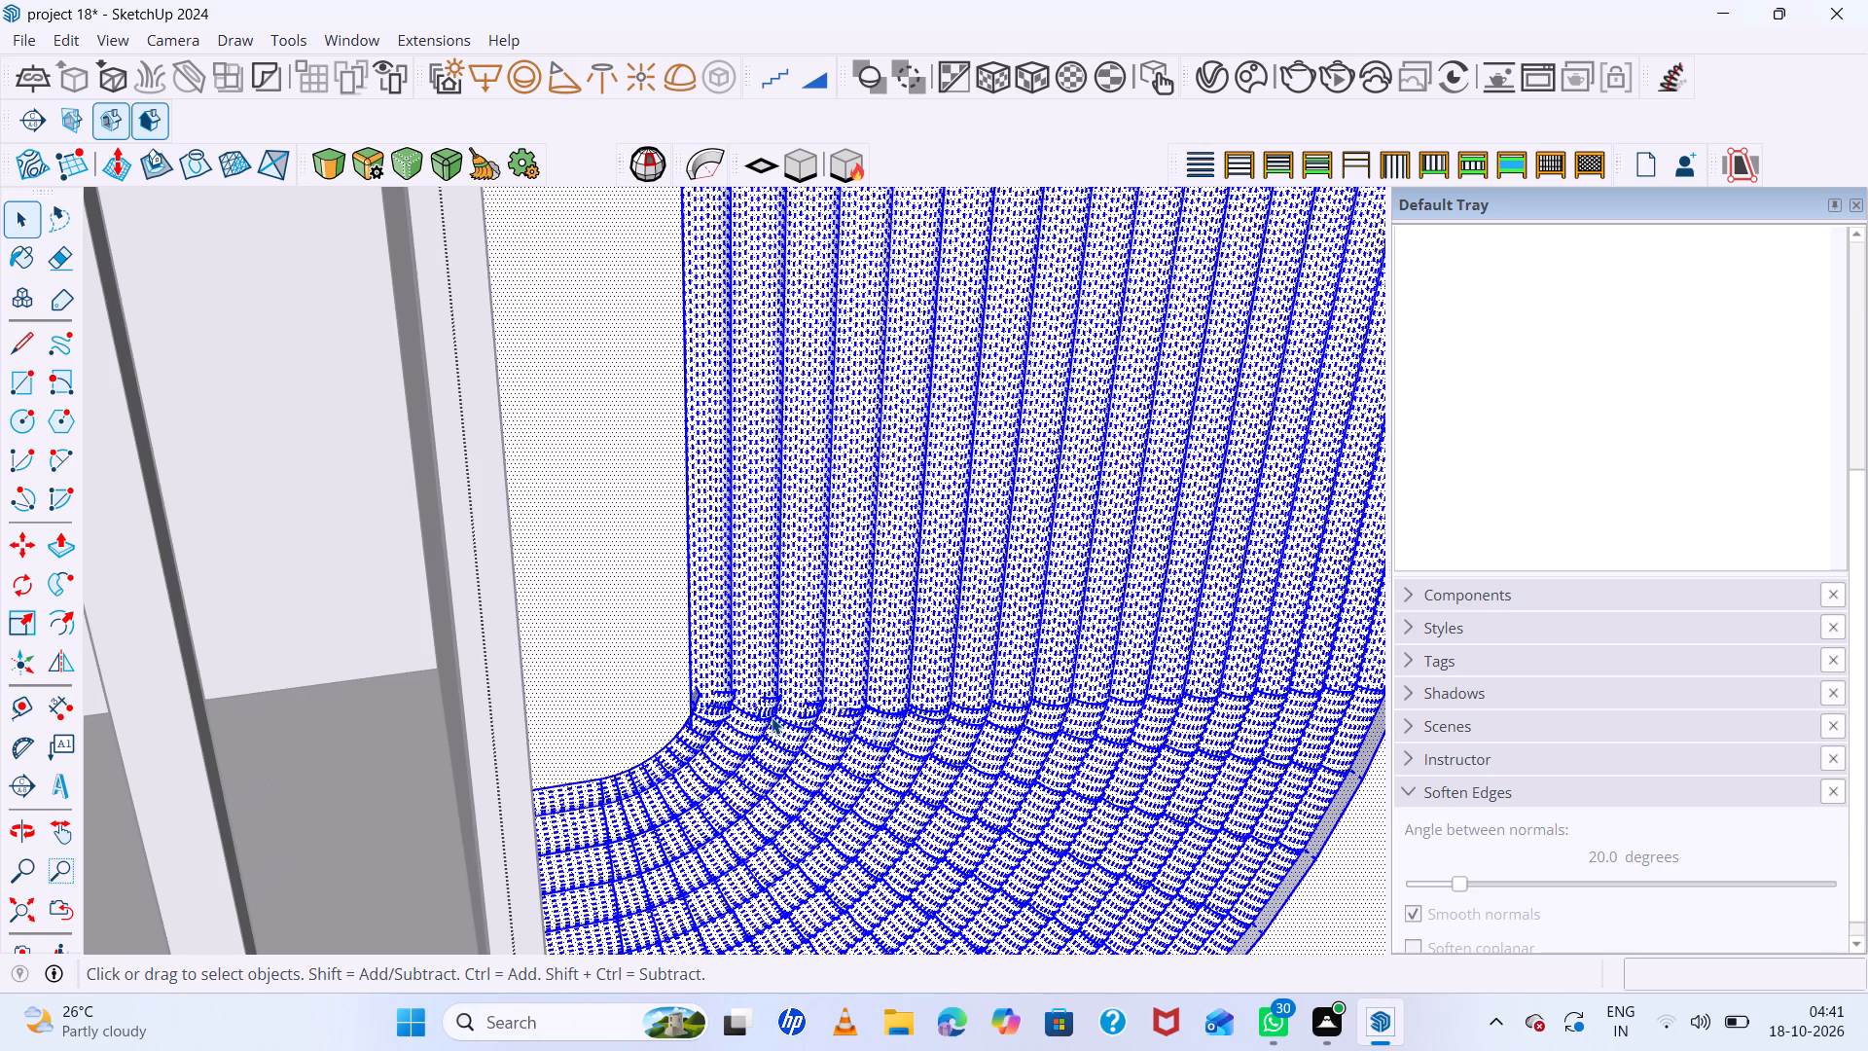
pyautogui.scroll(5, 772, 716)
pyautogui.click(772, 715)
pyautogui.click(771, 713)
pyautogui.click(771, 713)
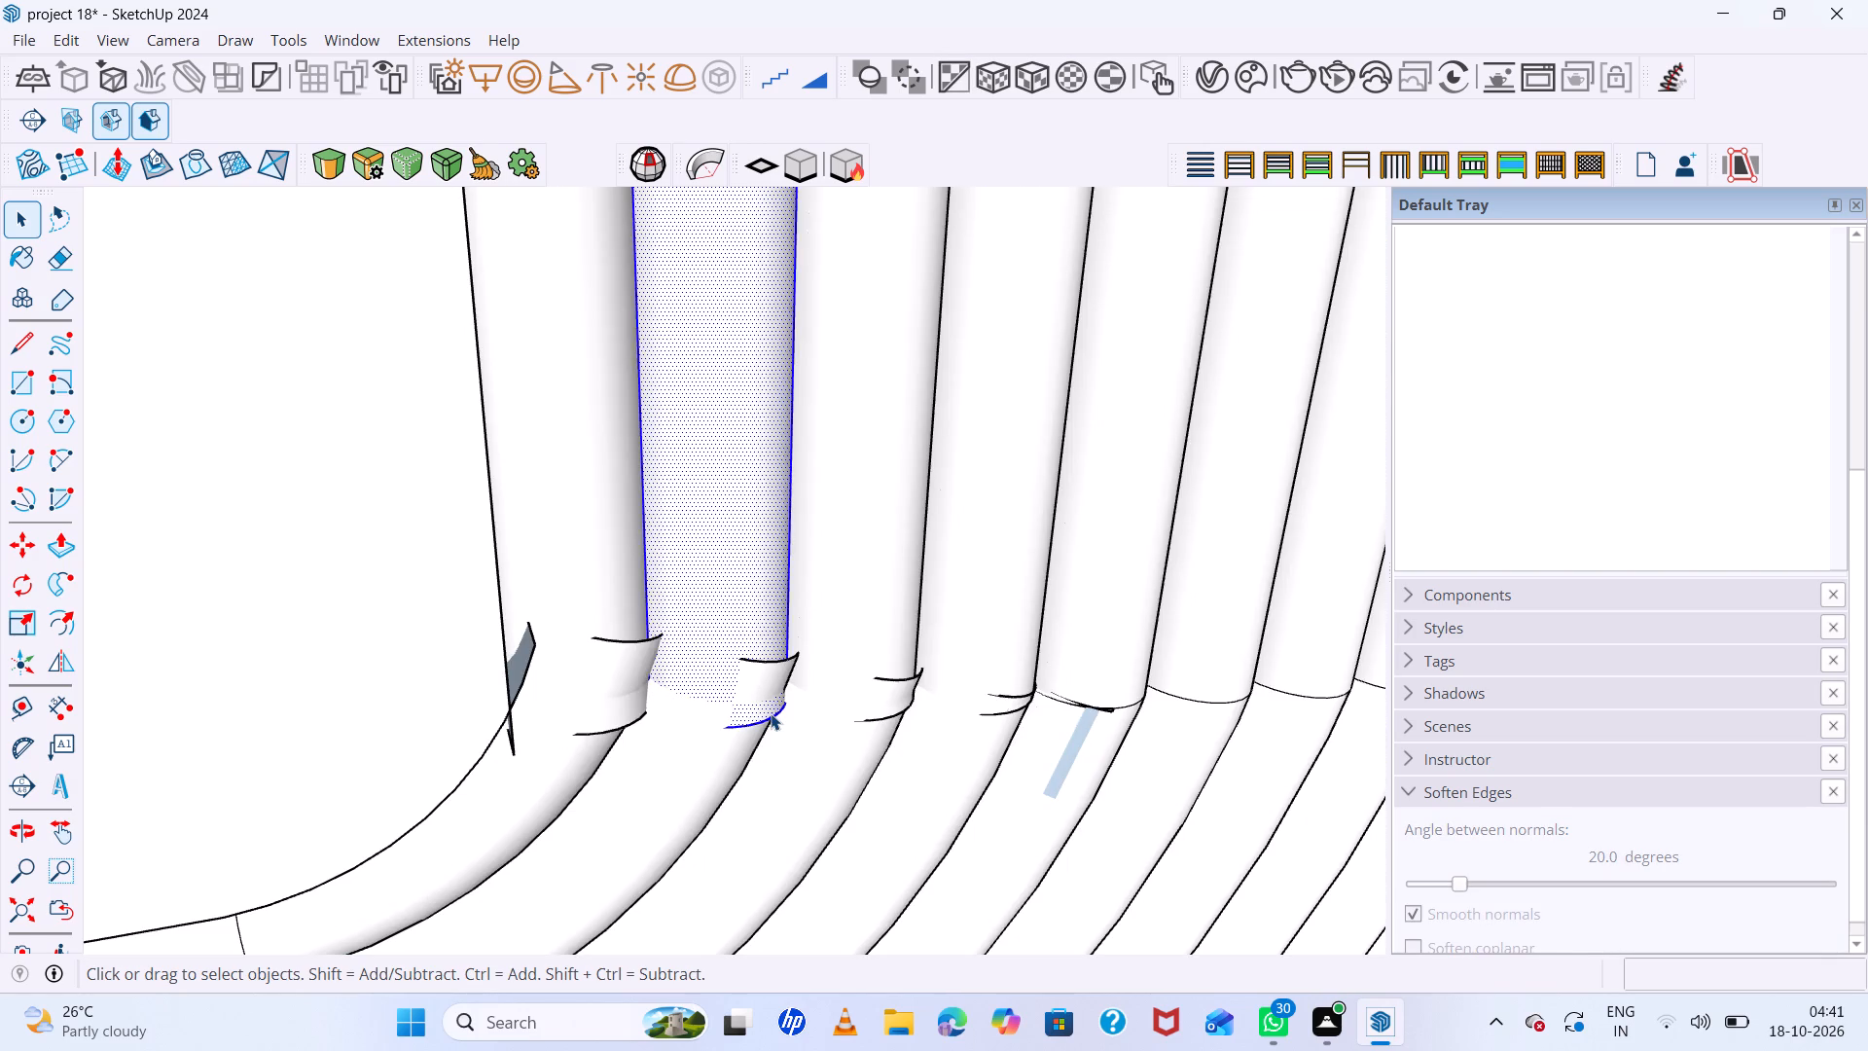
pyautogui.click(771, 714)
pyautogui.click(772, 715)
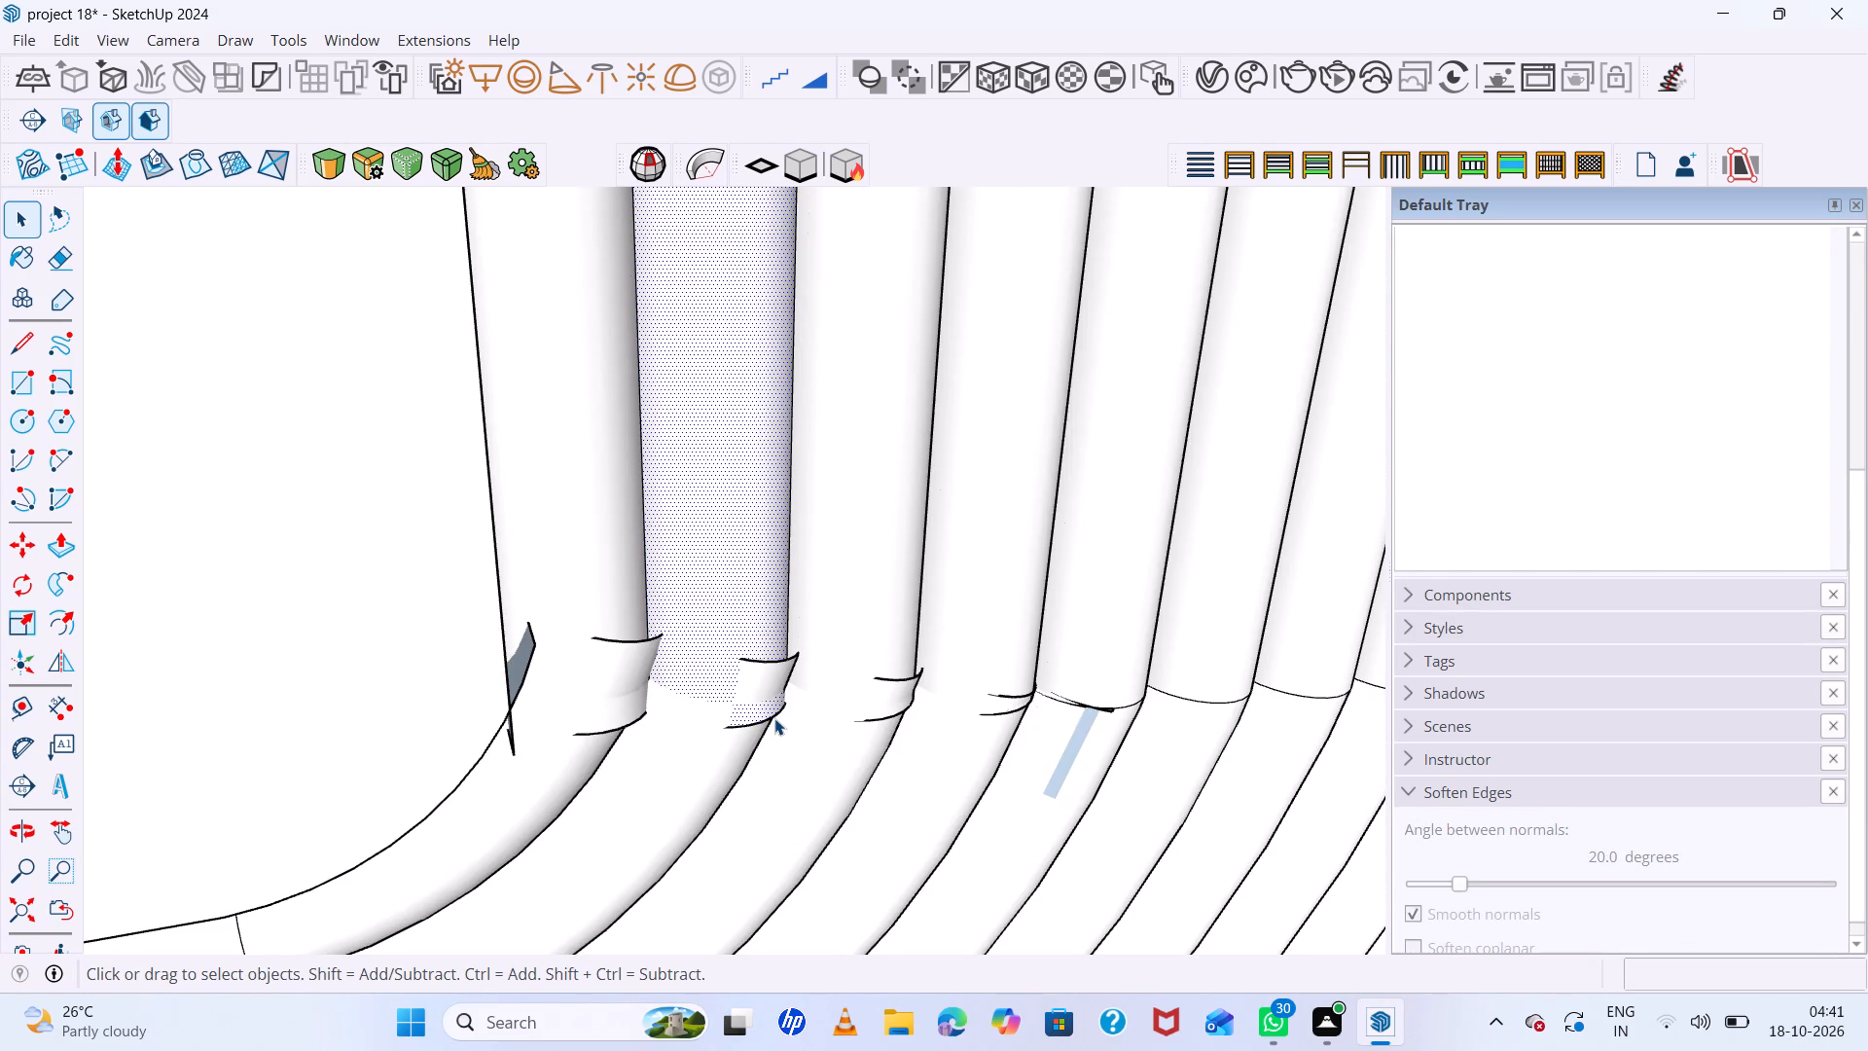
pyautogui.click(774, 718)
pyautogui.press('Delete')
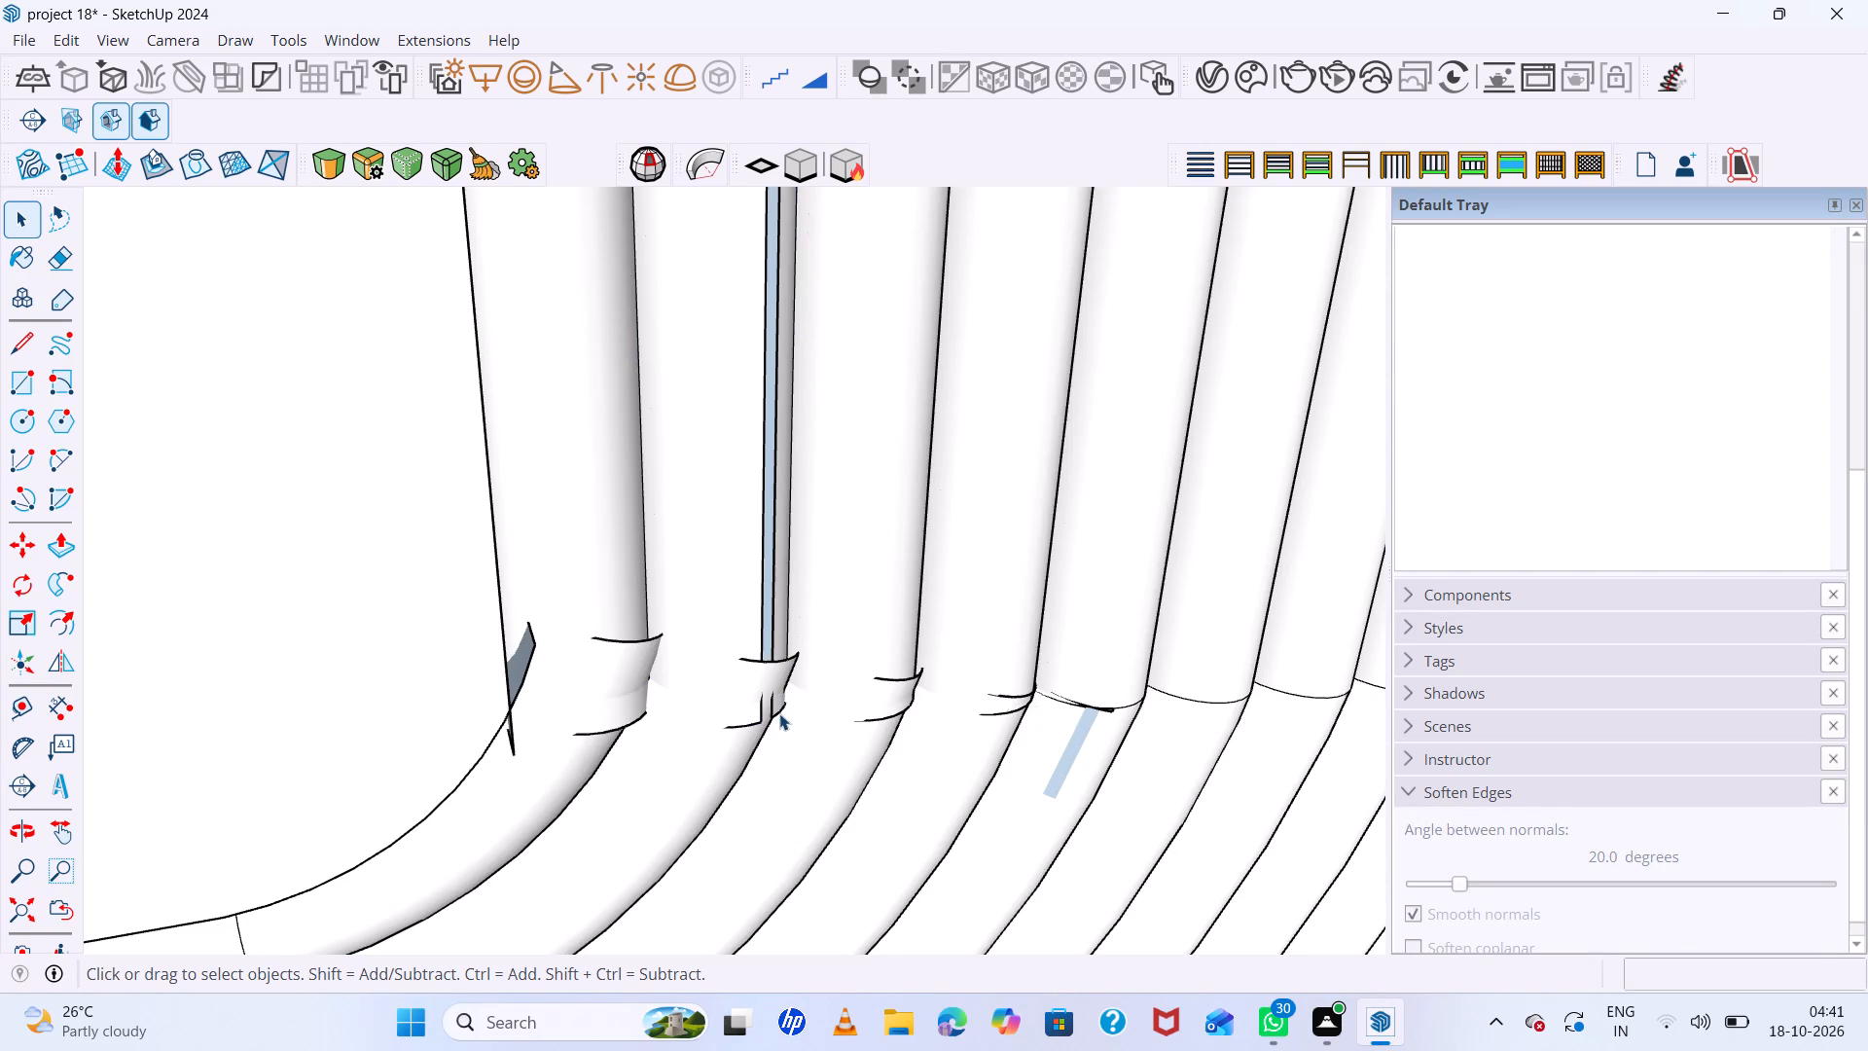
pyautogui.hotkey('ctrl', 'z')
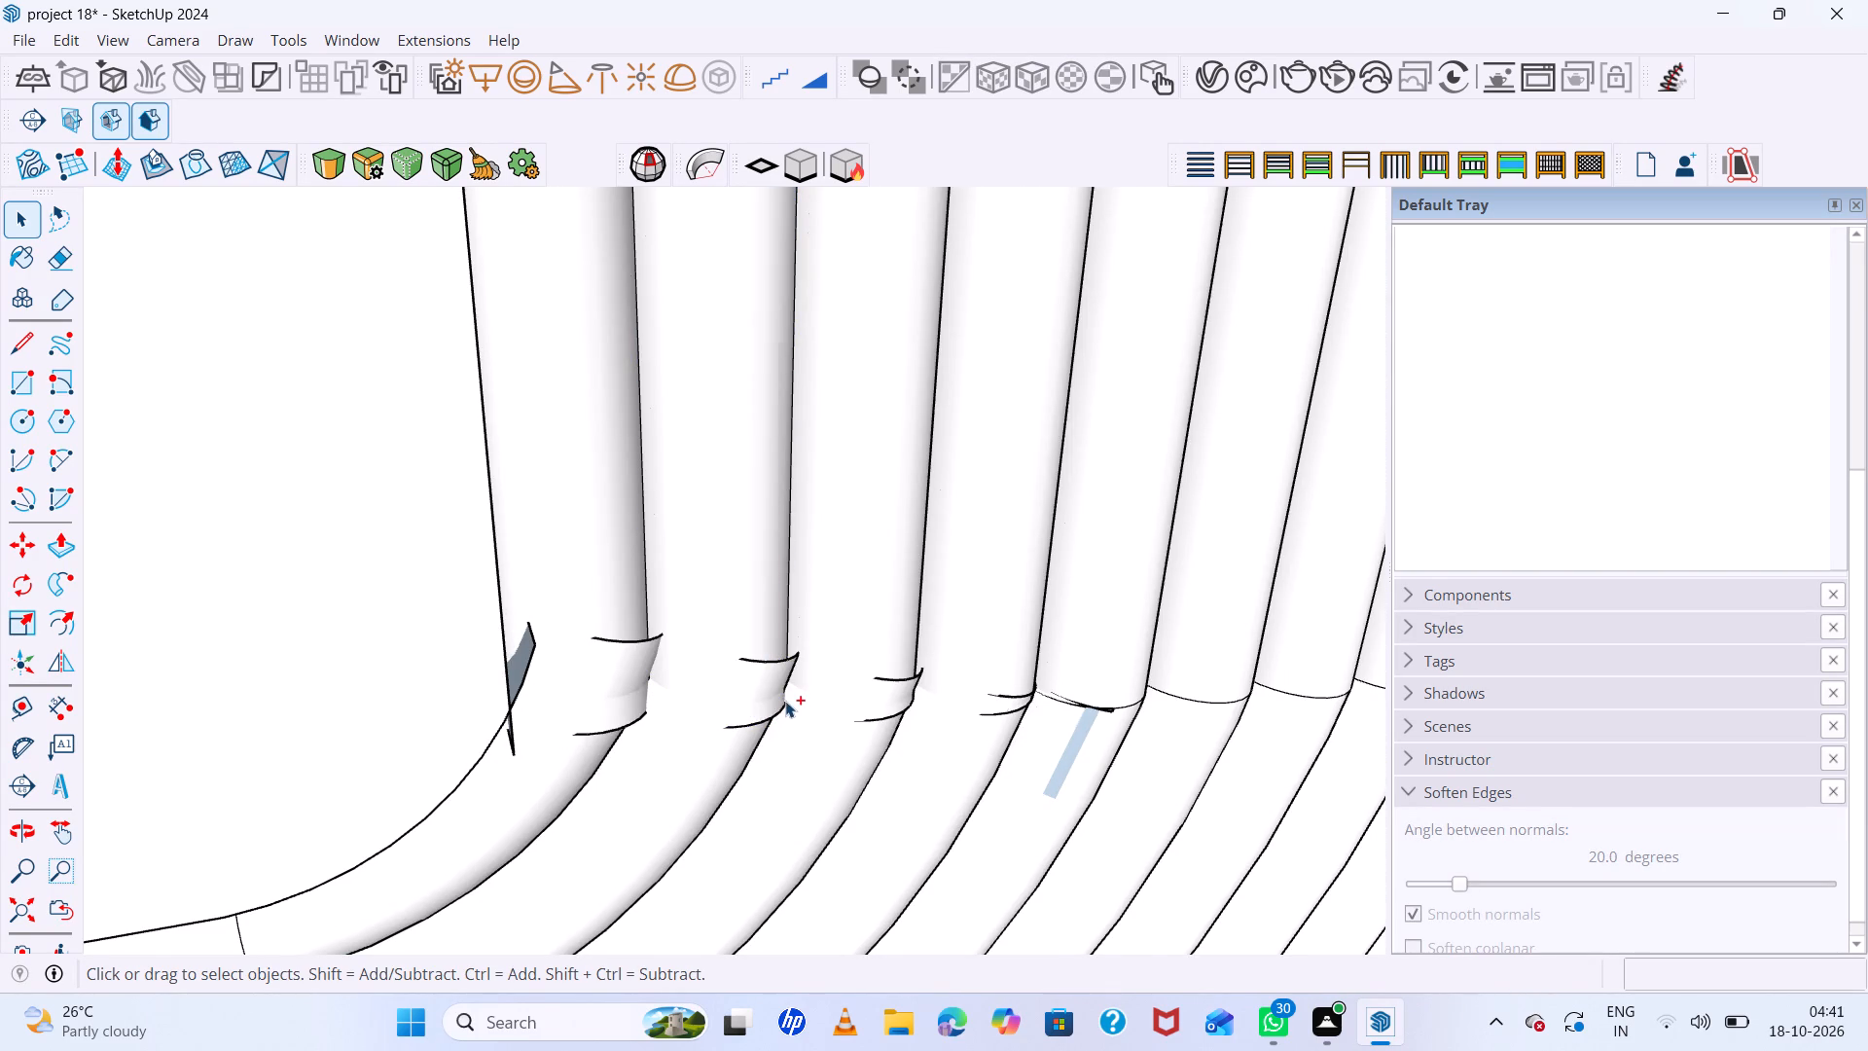
# Examine the carved flutes and their curved bend on the door front from several angles and distances.
pyautogui.scroll(-20, 764, 706)
pyautogui.scroll(-12, 764, 706)
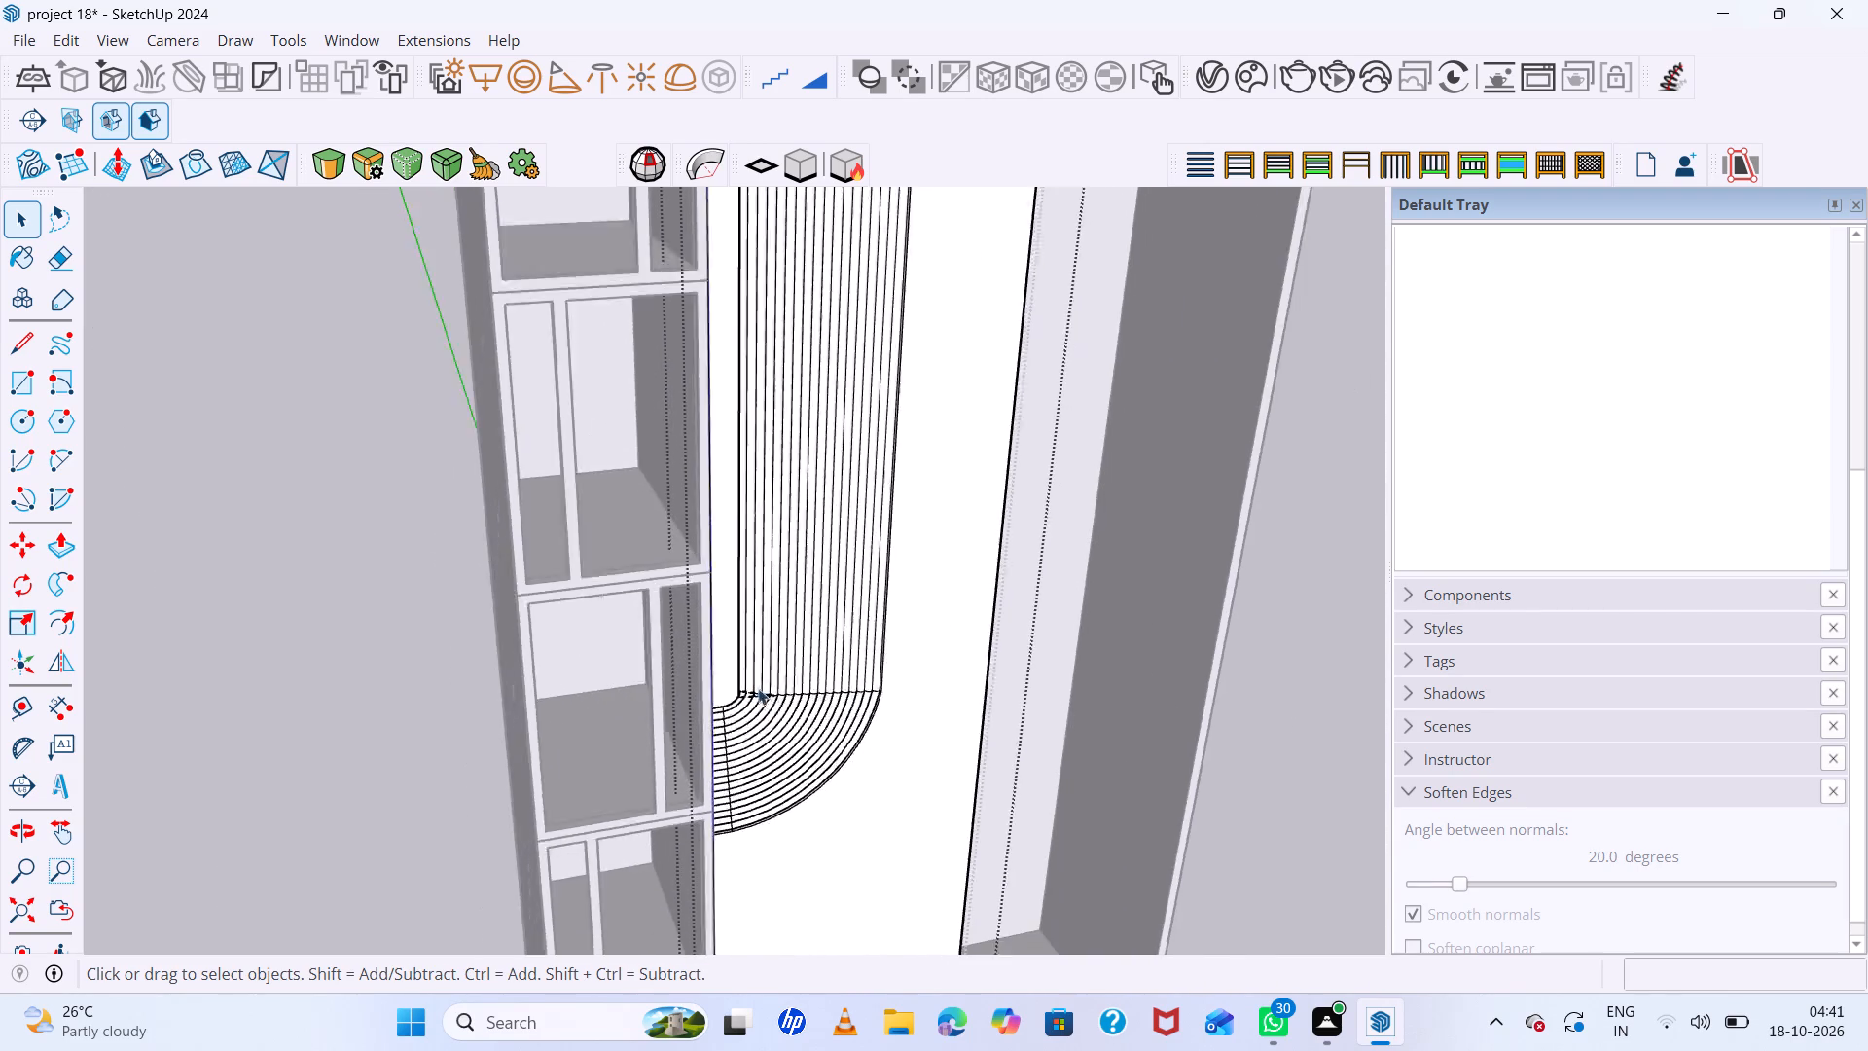
pyautogui.scroll(-3, 758, 688)
pyautogui.moveTo(895, 703); pyautogui.dragTo(713, 563, button='middle')
pyautogui.scroll(19, 832, 722)
pyautogui.moveTo(828, 729); pyautogui.dragTo(858, 692, button='middle')
pyautogui.middleClick(859, 690)
pyautogui.scroll(-5, 866, 688)
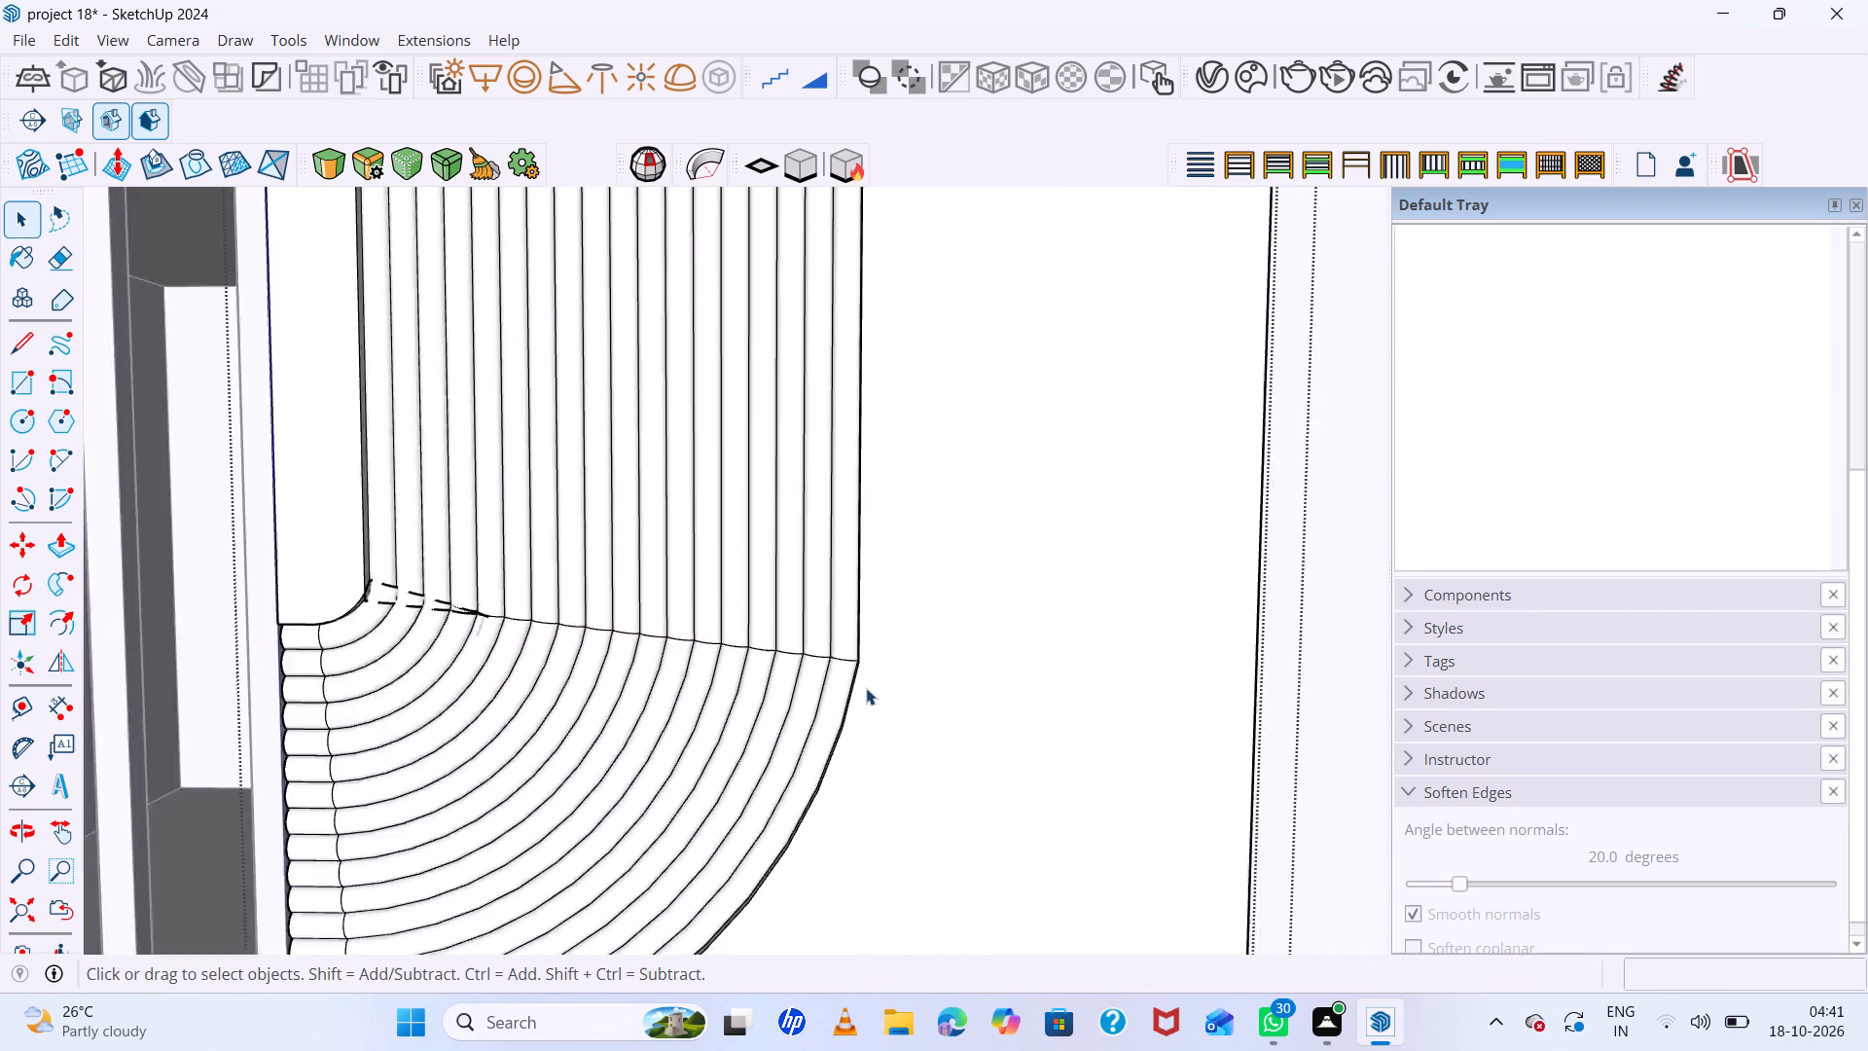
pyautogui.scroll(-16, 866, 688)
pyautogui.scroll(-7, 871, 718)
pyautogui.moveTo(872, 721); pyautogui.dragTo(855, 790, button='middle')
pyautogui.scroll(6, 823, 750)
pyautogui.middleClick(823, 750)
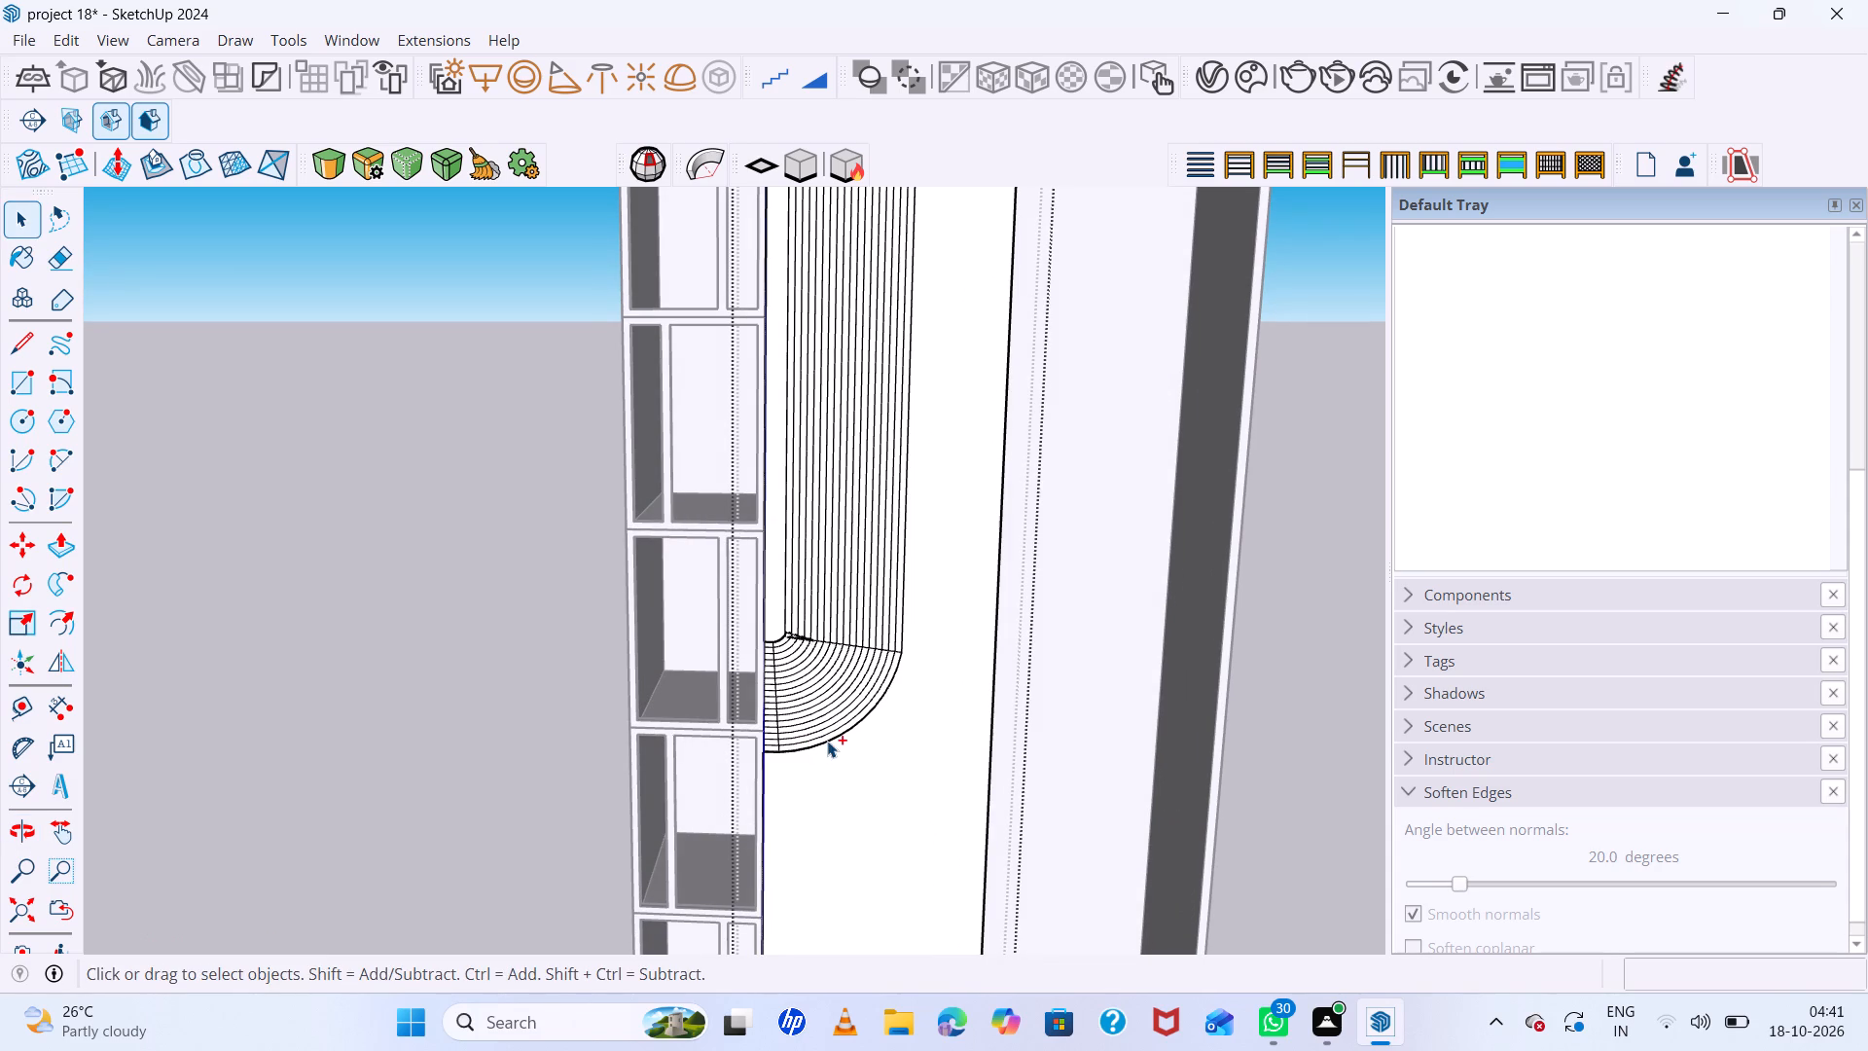
# Undo the flute sweep, its profiles and the curved division lines, back to the door's straight vertical division line.
pyautogui.hotkey('ctrl', 'z')
pyautogui.hotkey('ctrl', 'z')
pyautogui.hotkey('ctrl', 'z')
pyautogui.hotkey('ctrl', 'z')
pyautogui.hotkey('ctrl', 'z')
pyautogui.hotkey('ctrl', 'z')
pyautogui.hotkey('ctrl', 'z')
pyautogui.hotkey('ctrl', 'z')
pyautogui.hotkey('ctrl', 'z')
pyautogui.hotkey('ctrl', 'z')
pyautogui.hotkey('ctrl', 'z')
pyautogui.hotkey('ctrl', 'z')
pyautogui.hotkey('ctrl', 'z')
pyautogui.hotkey('ctrl', 'z')
pyautogui.hotkey('ctrl', 'z')
pyautogui.hotkey('ctrl', 'z')
pyautogui.hotkey('ctrl', 'z')
pyautogui.hotkey('ctrl', 'z')
pyautogui.hotkey('ctrl', 'z')
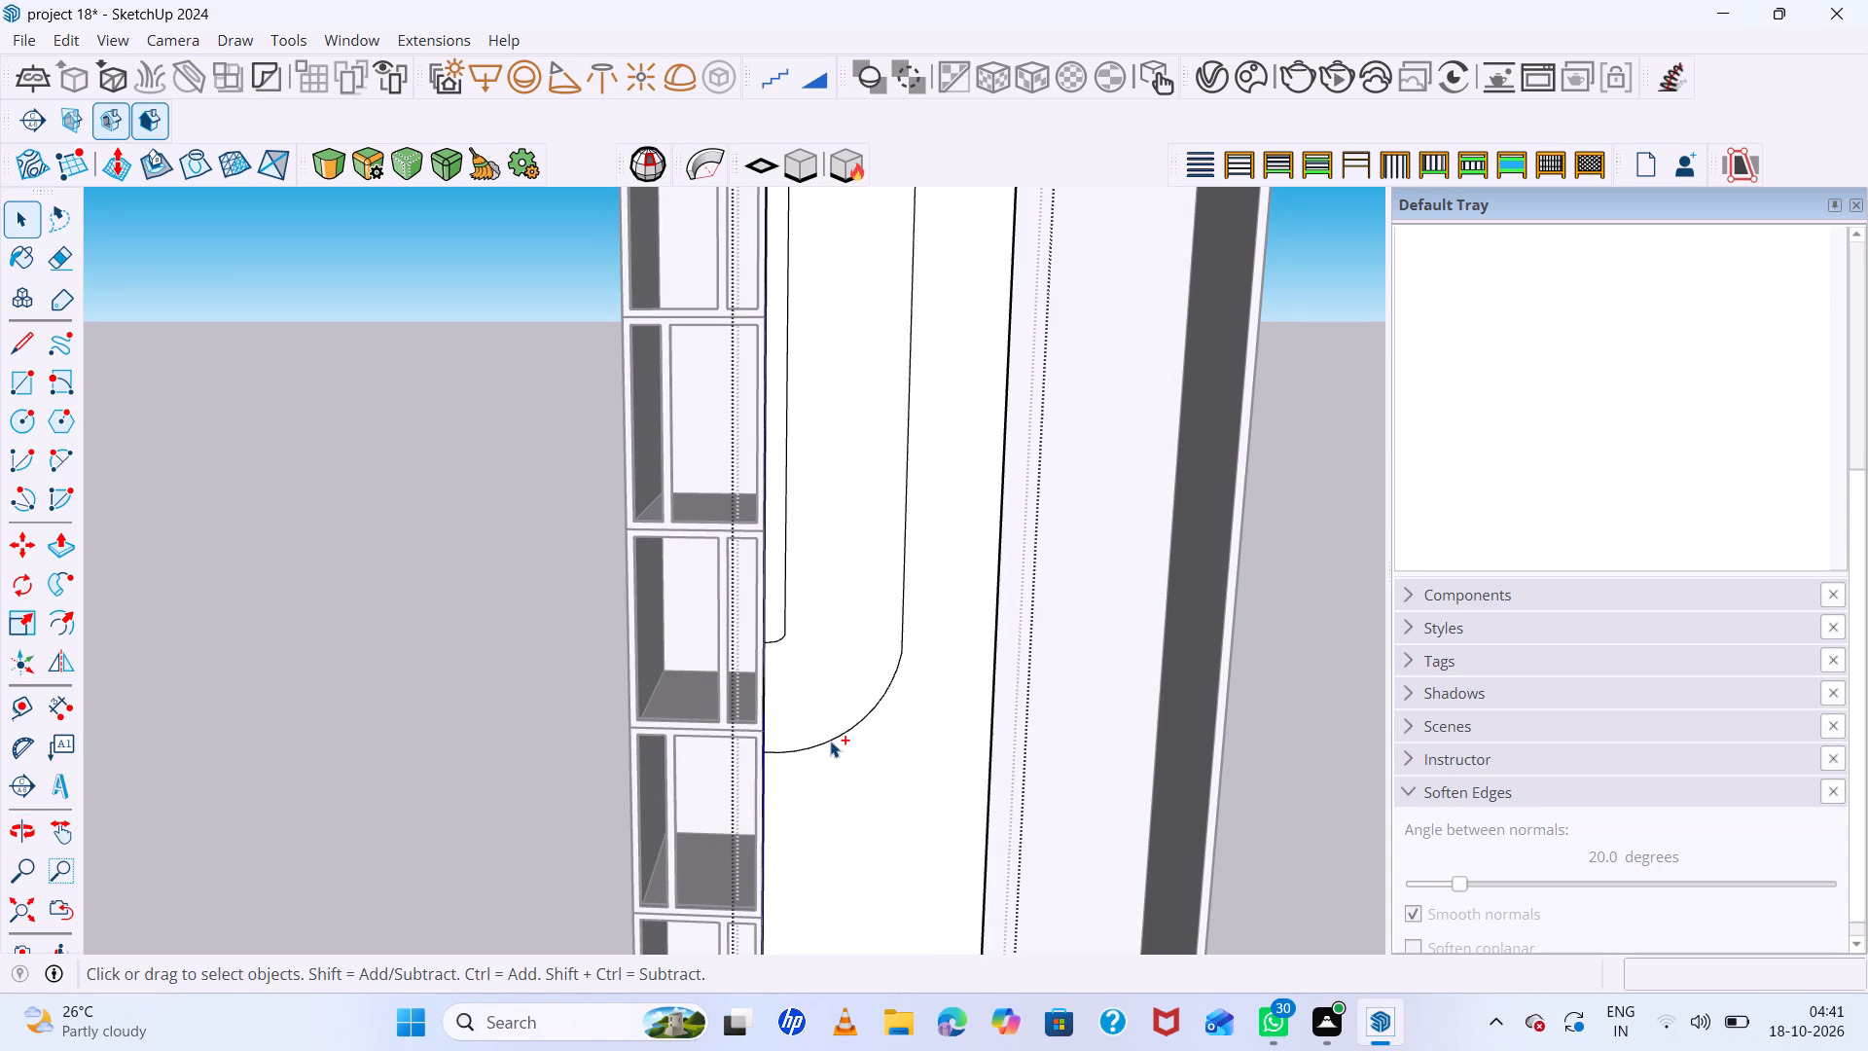
# Draw a 30 cm horizontal line from the vertical division line's split point to the door edge beside the shelves.
pyautogui.scroll(-6, 875, 723)
pyautogui.scroll(5, 890, 696)
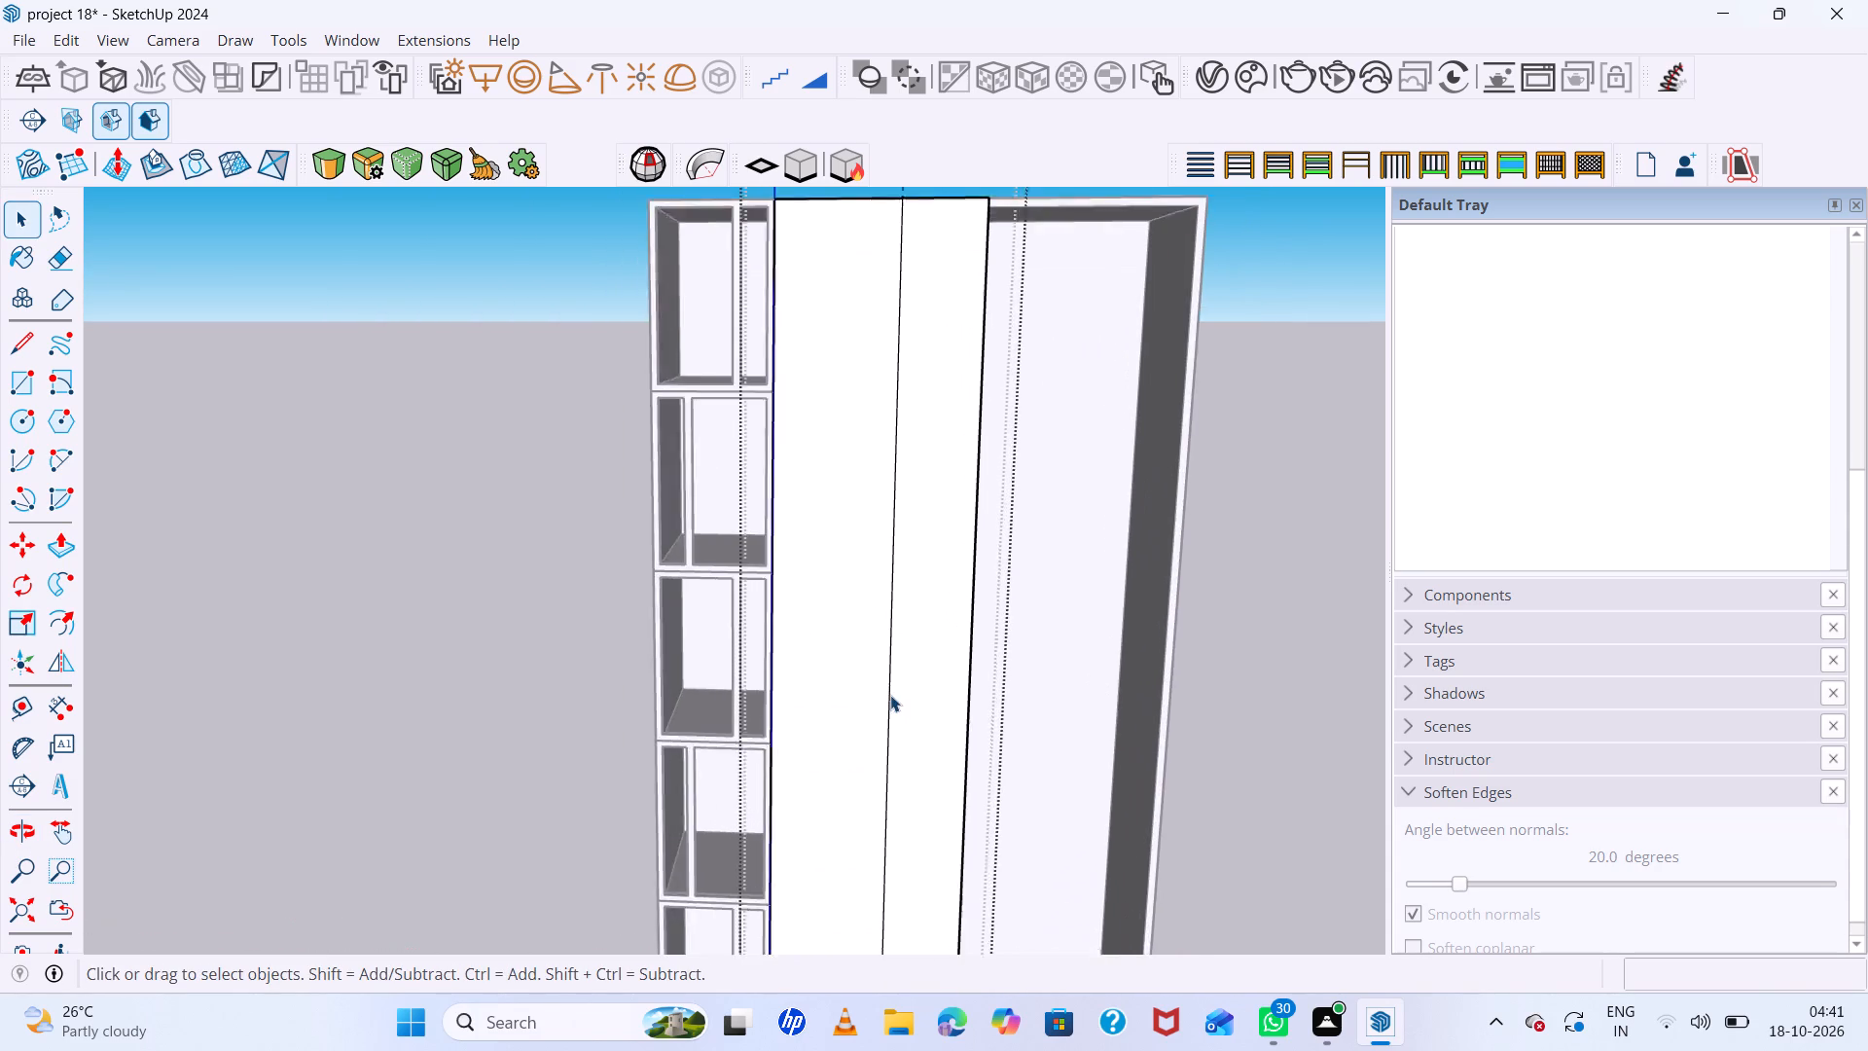
pyautogui.scroll(-6, 906, 744)
pyautogui.click(900, 605)
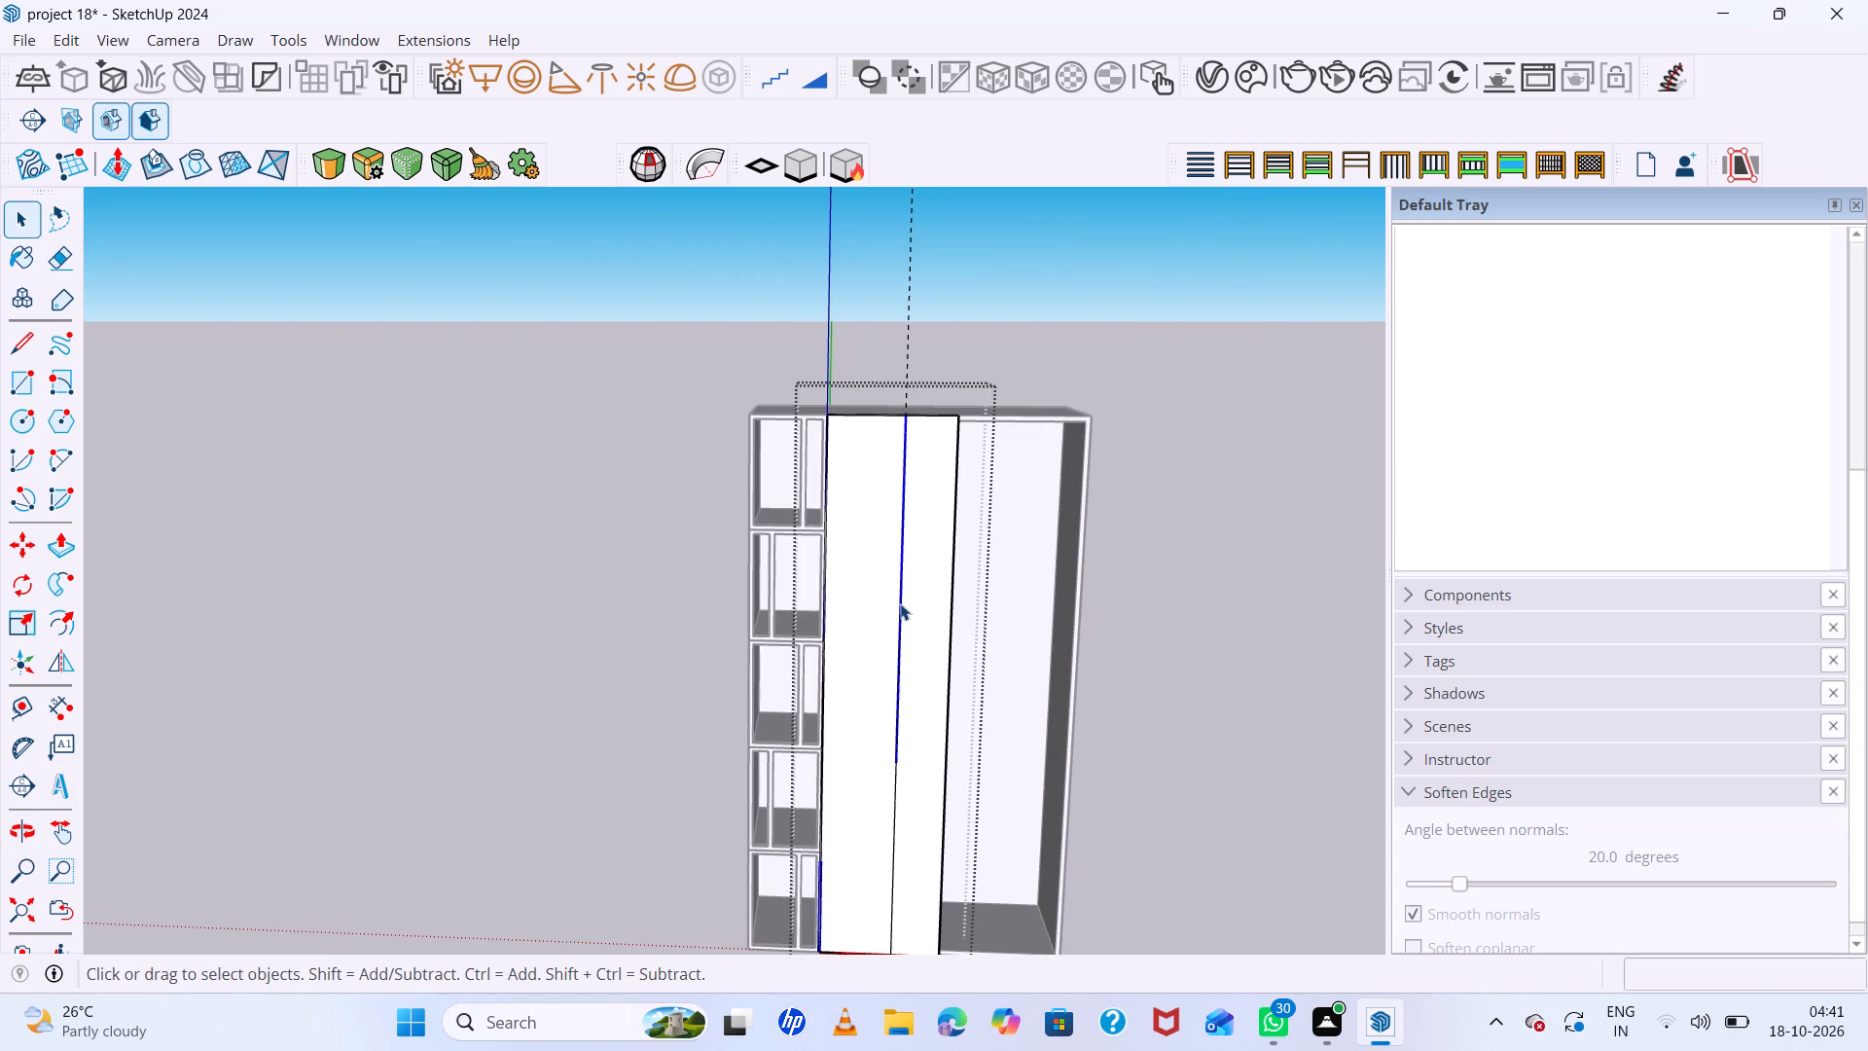
pyautogui.press('l')
pyautogui.scroll(6, 943, 772)
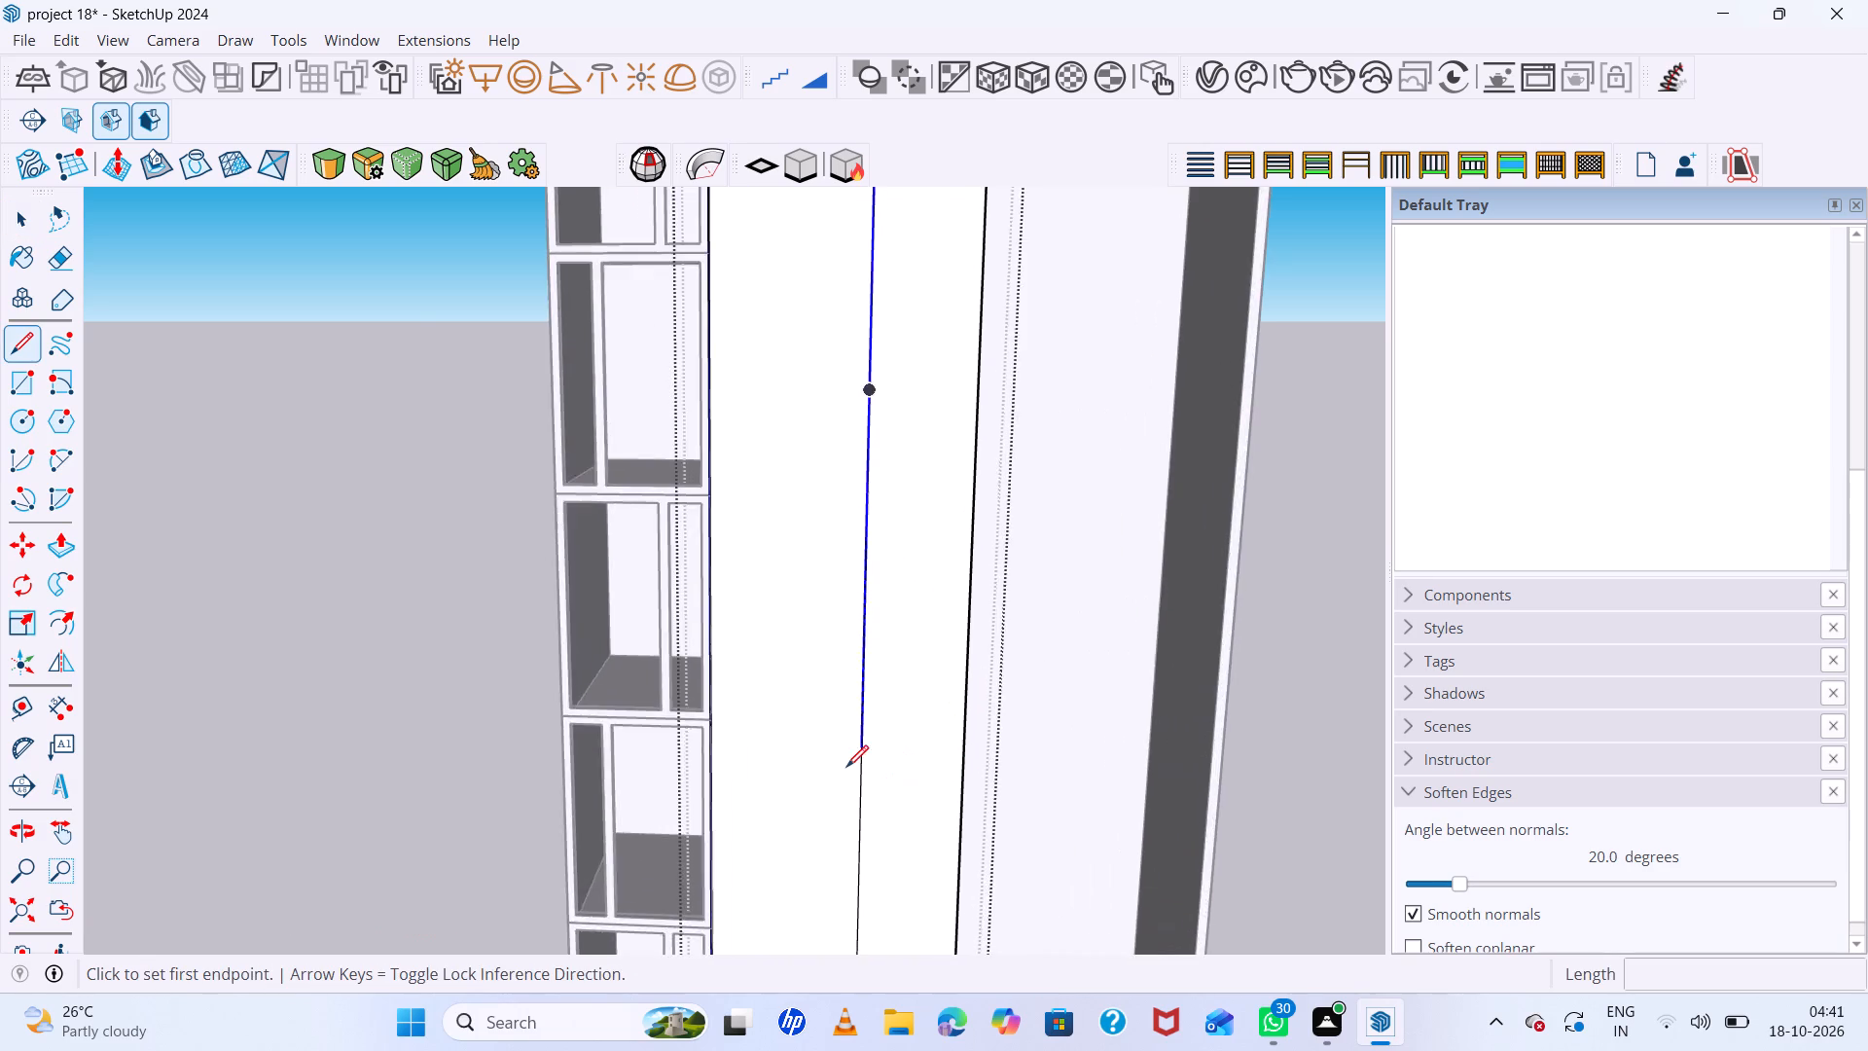
pyautogui.scroll(6, 846, 767)
pyautogui.click(872, 741)
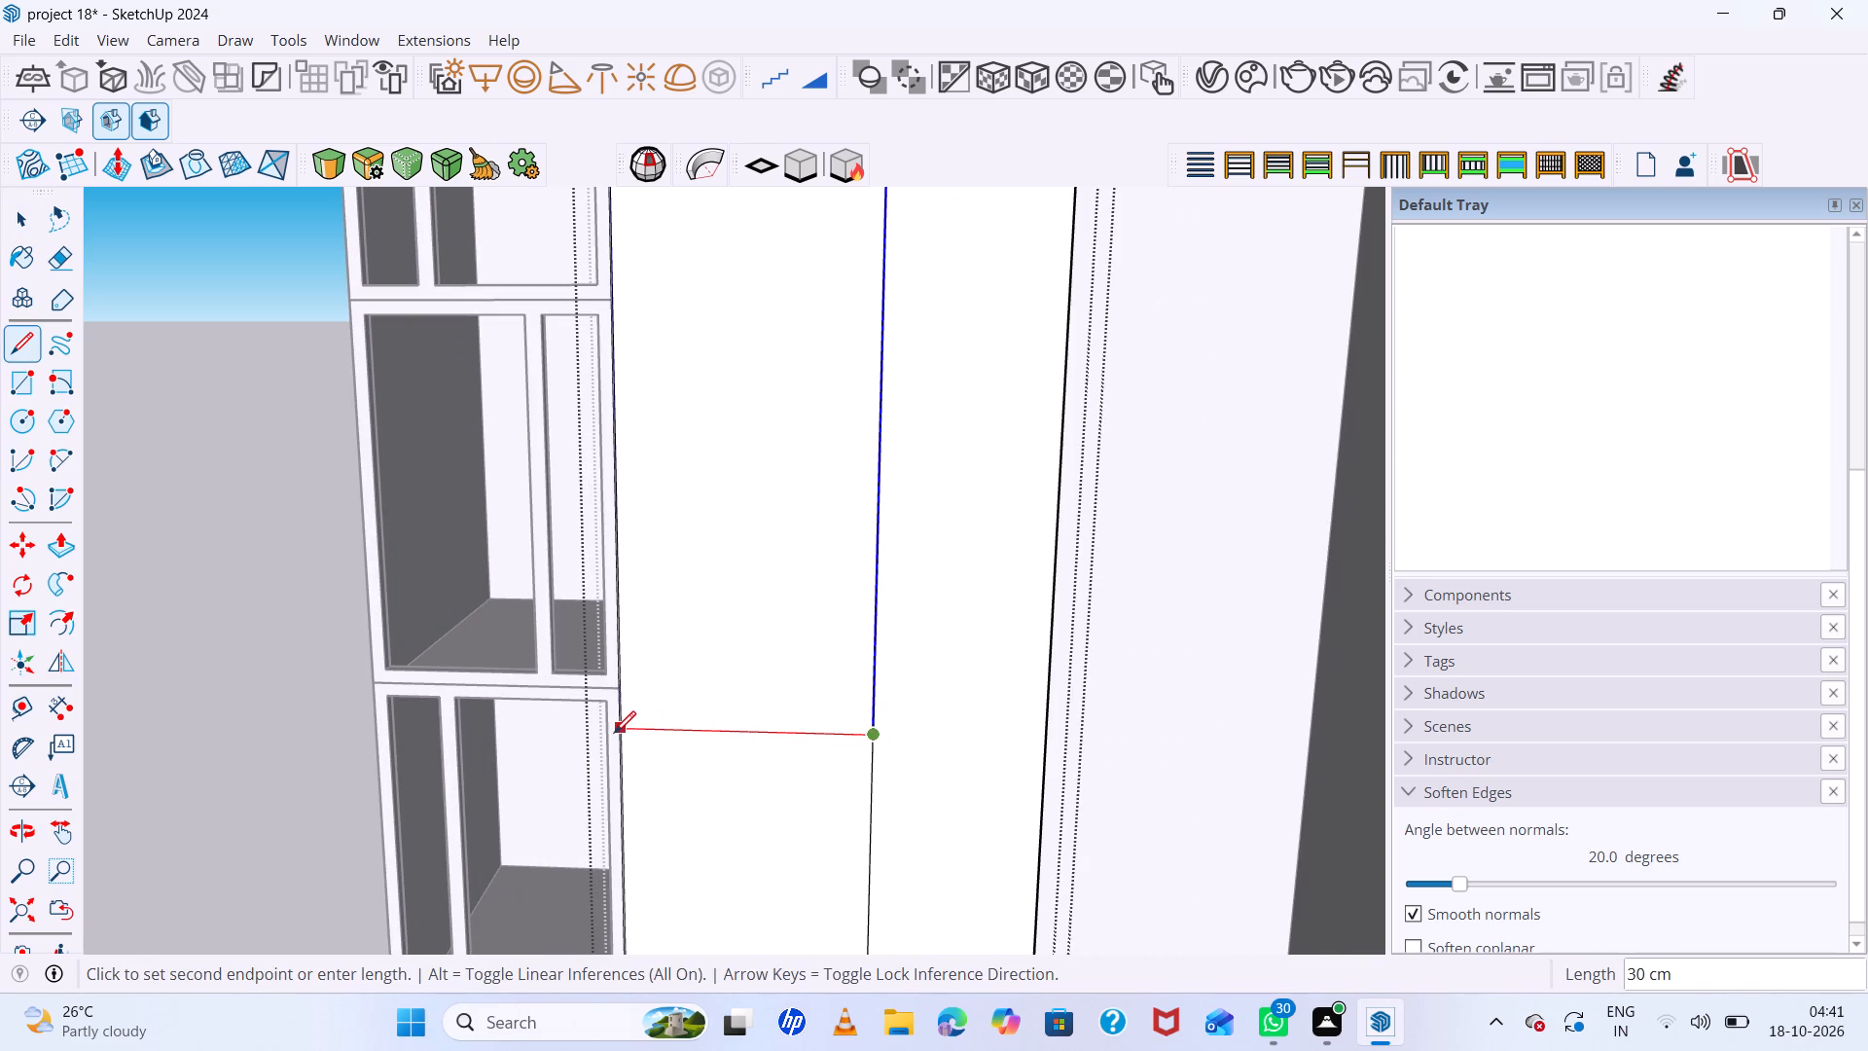
pyautogui.click(614, 733)
pyautogui.press('space')
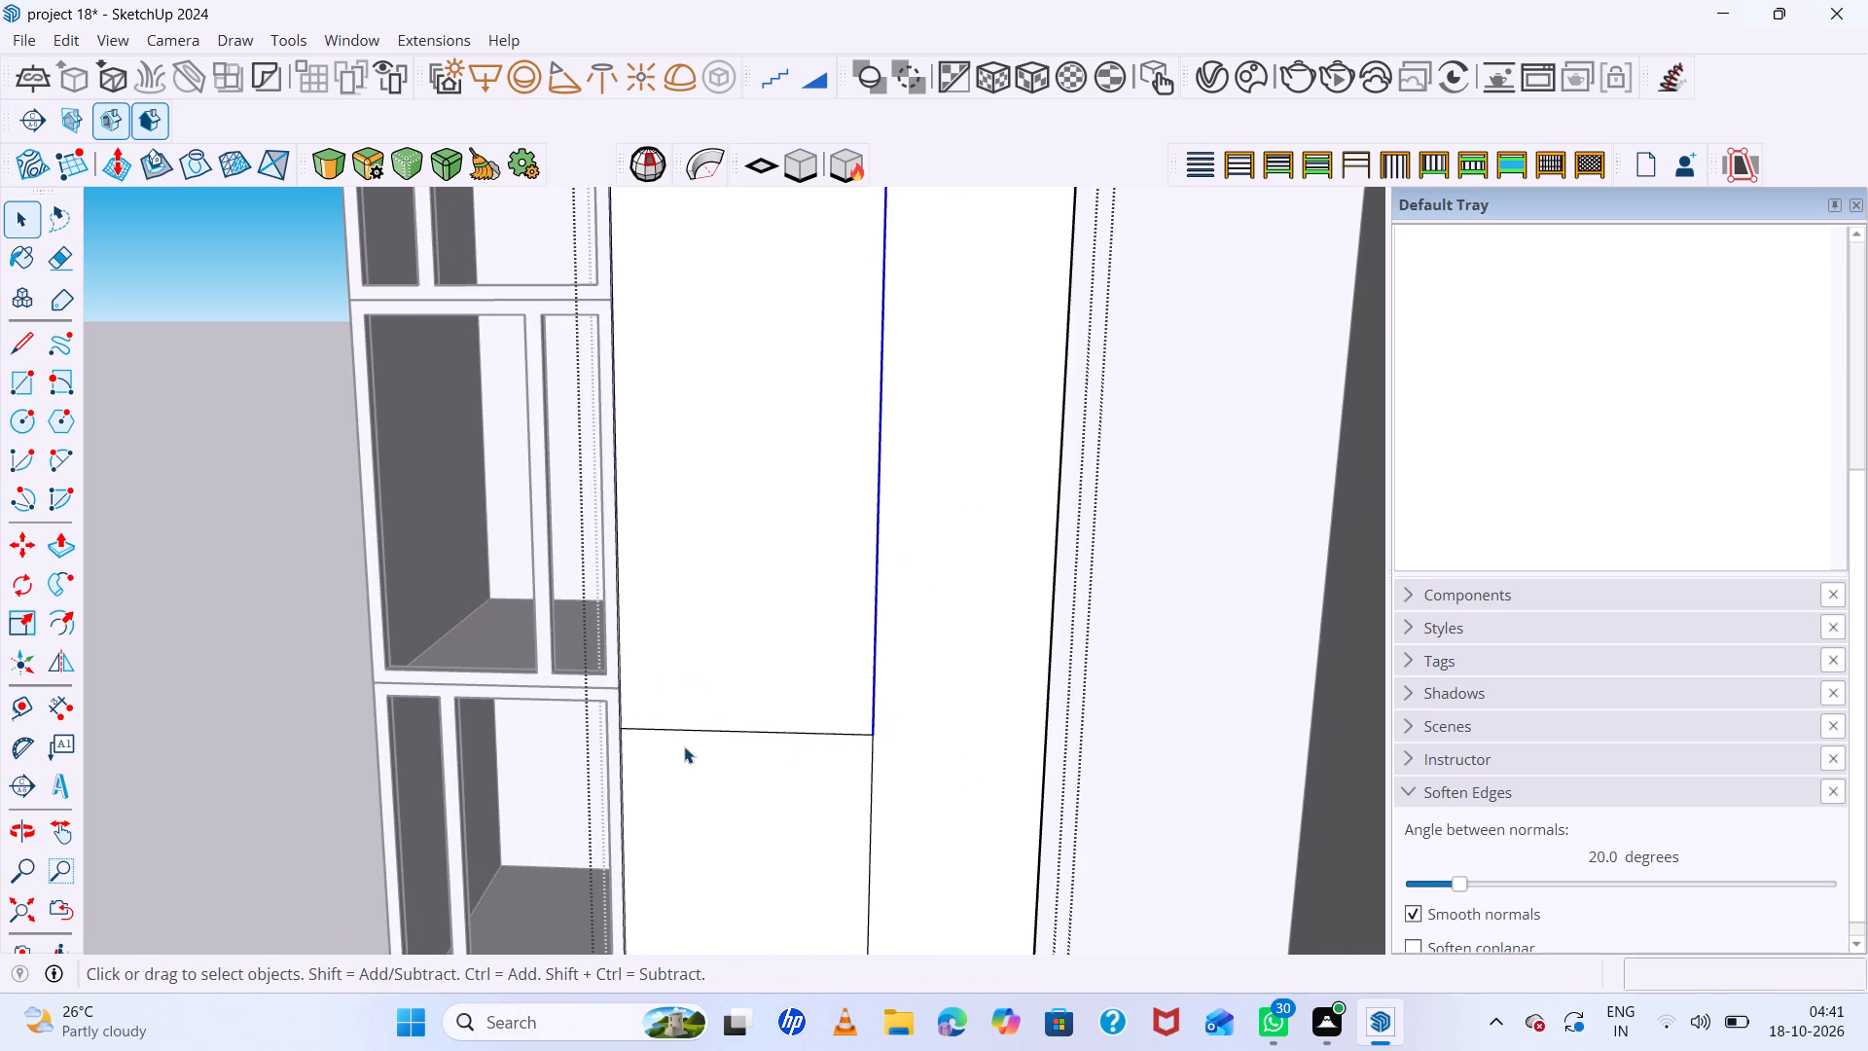
# Draw a tangent arc of 30 cm radius between the horizontal and vertical division lines, with 40 sides.
pyautogui.press('a')
pyautogui.click(616, 726)
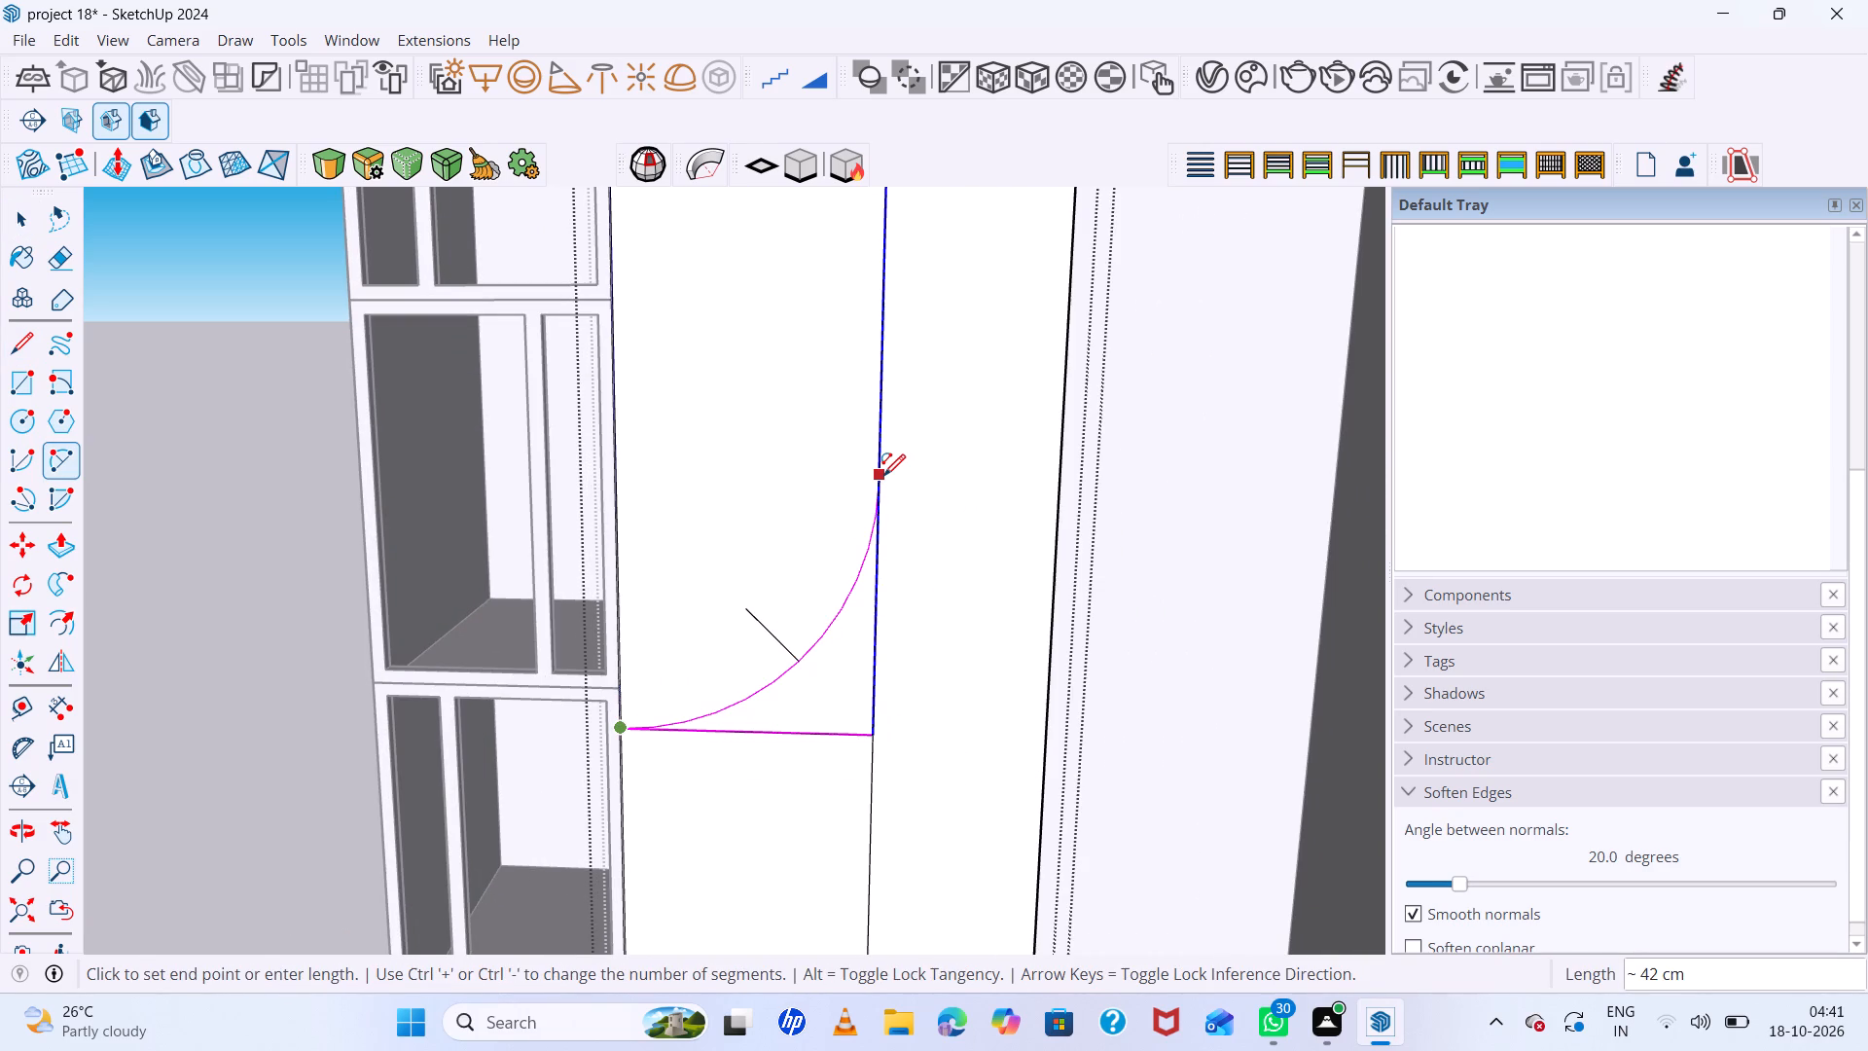
pyautogui.click(883, 476)
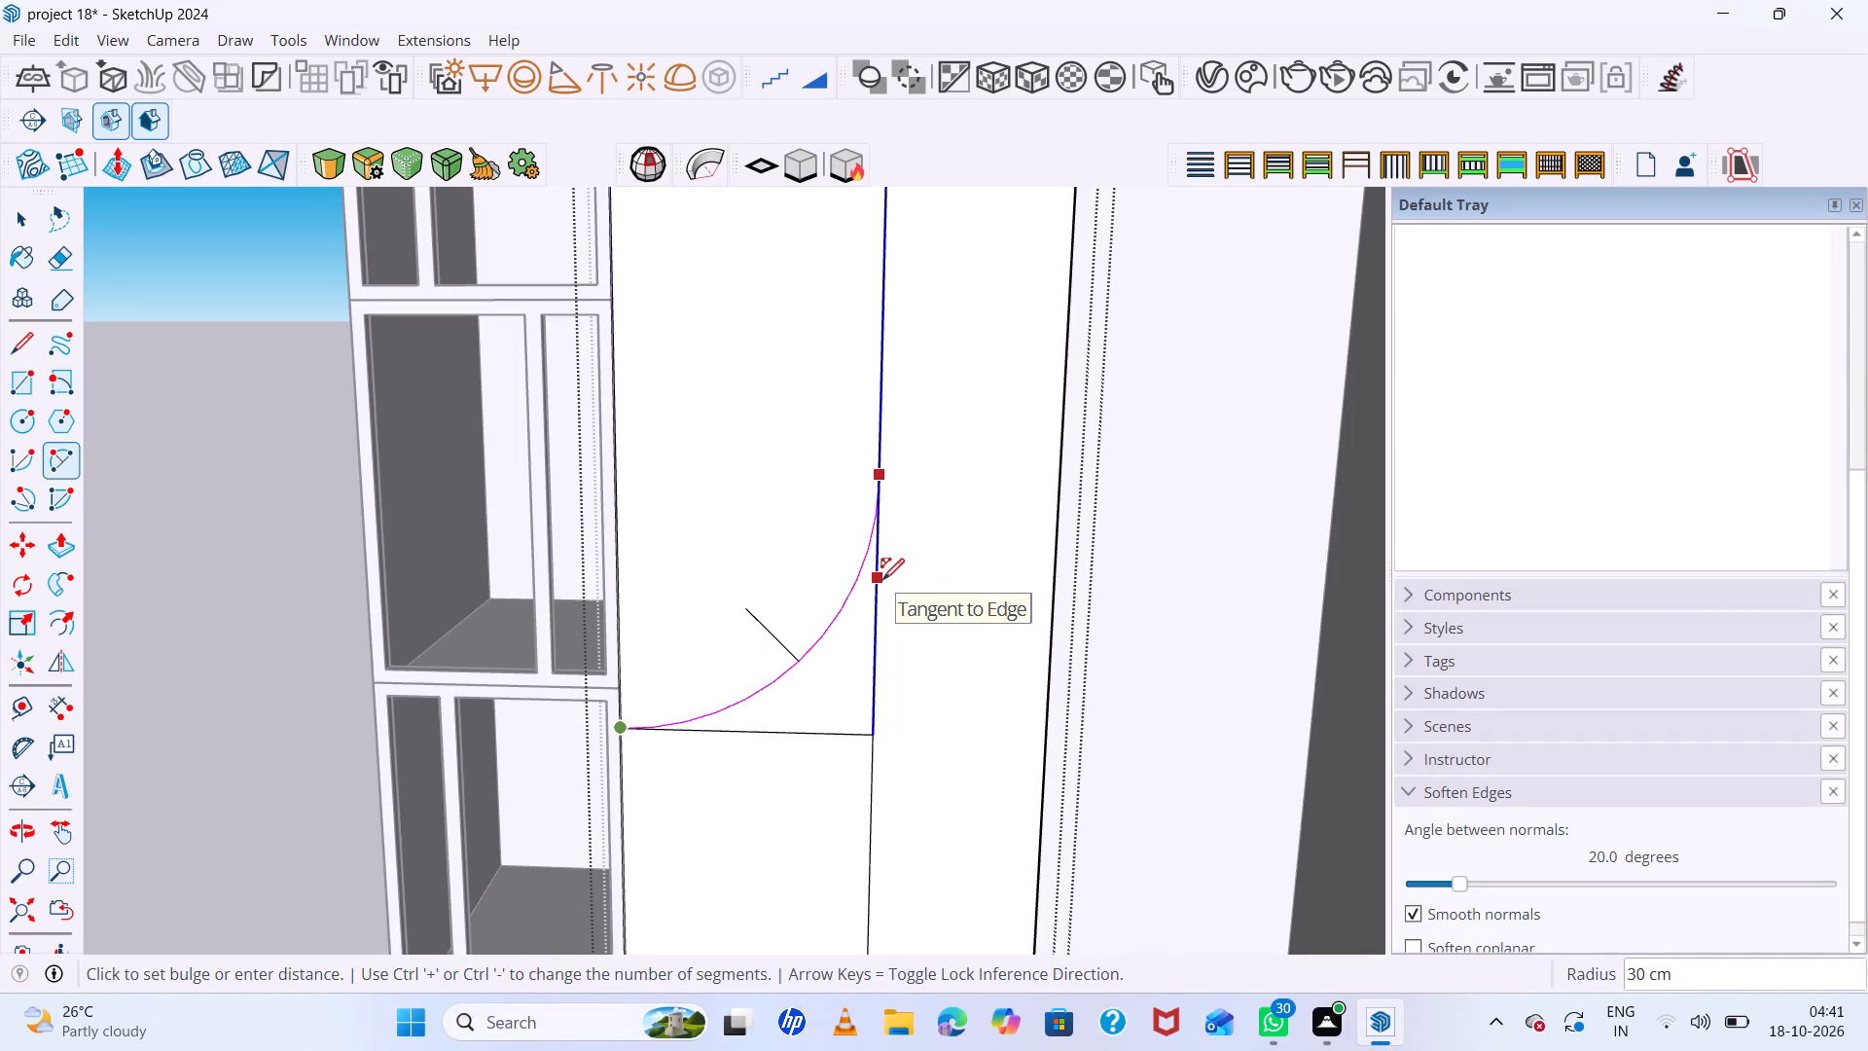
pyautogui.click(882, 580)
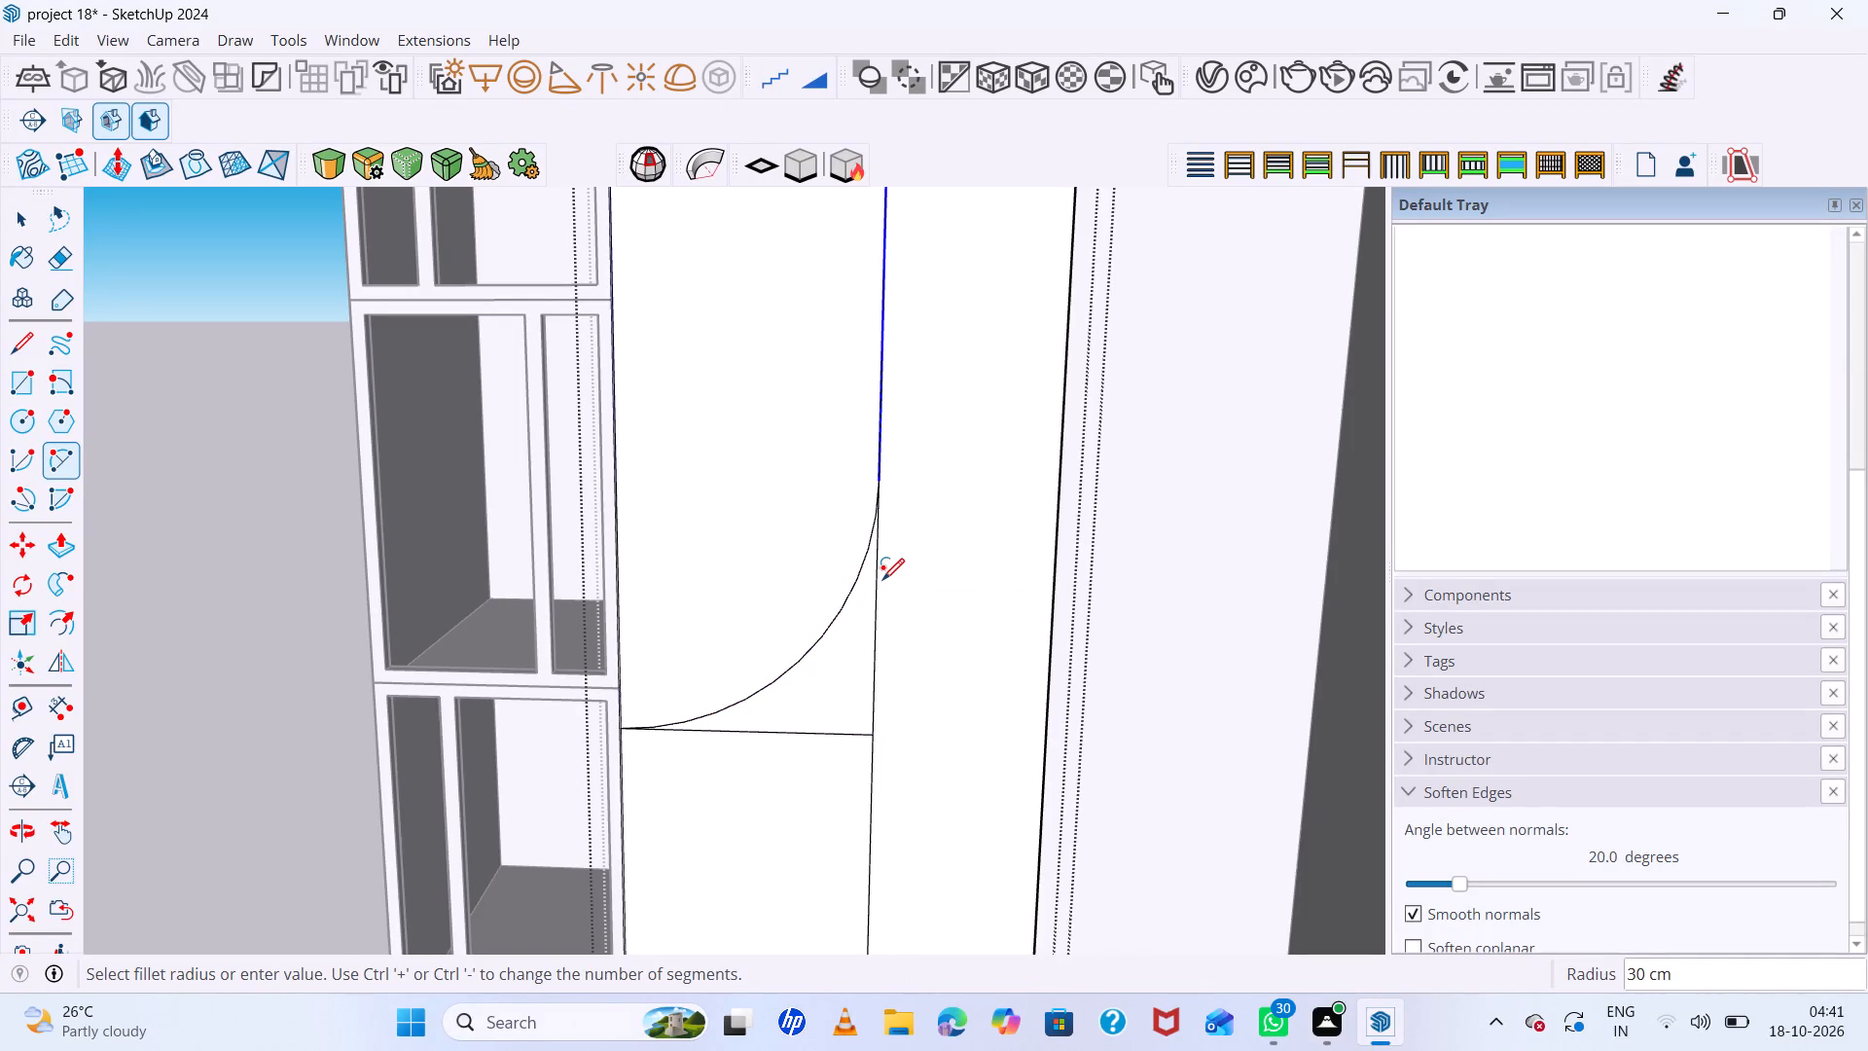
pyautogui.press('3')
pyautogui.press('5')
pyautogui.press('s')
pyautogui.press('Return')
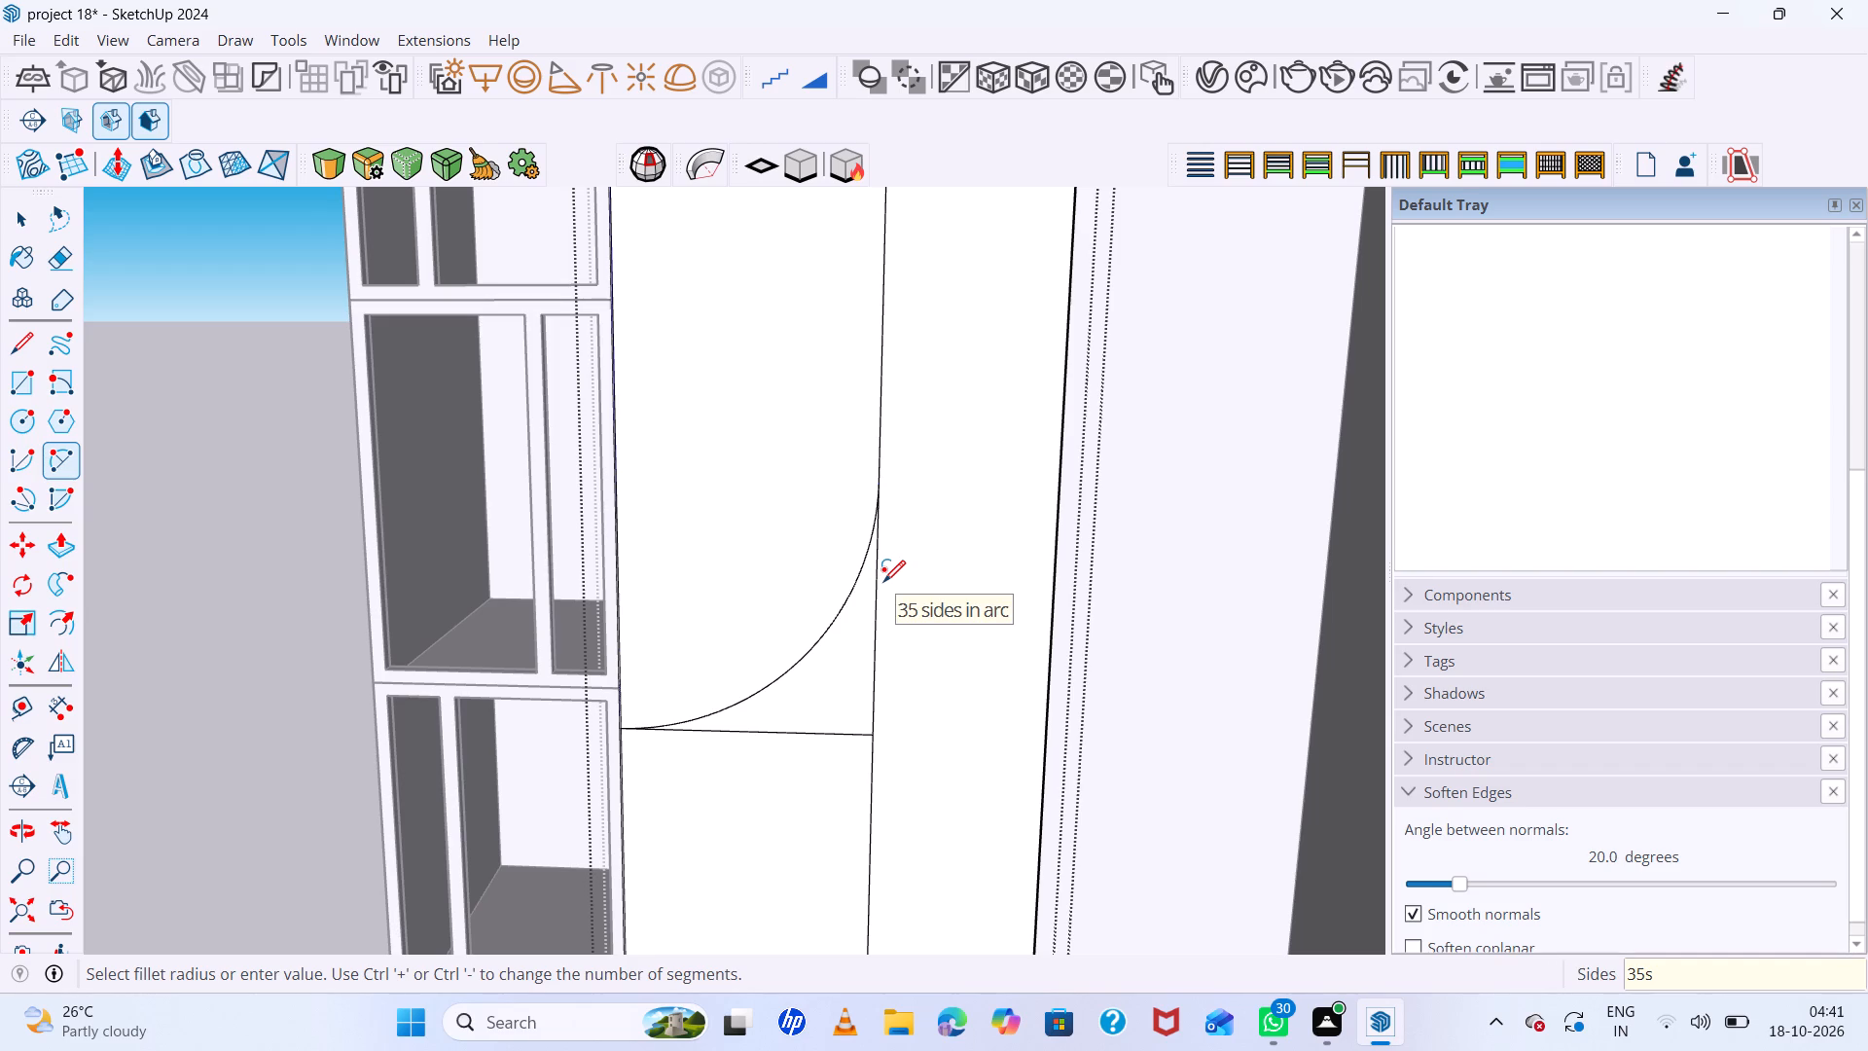
pyautogui.write('40s')
pyautogui.press('Return')
# Erase the horizontal line and the vertical line segments below the arc, leaving only the rounded division curve.
pyautogui.scroll(-6, 913, 618)
pyautogui.press('space')
pyautogui.press('e')
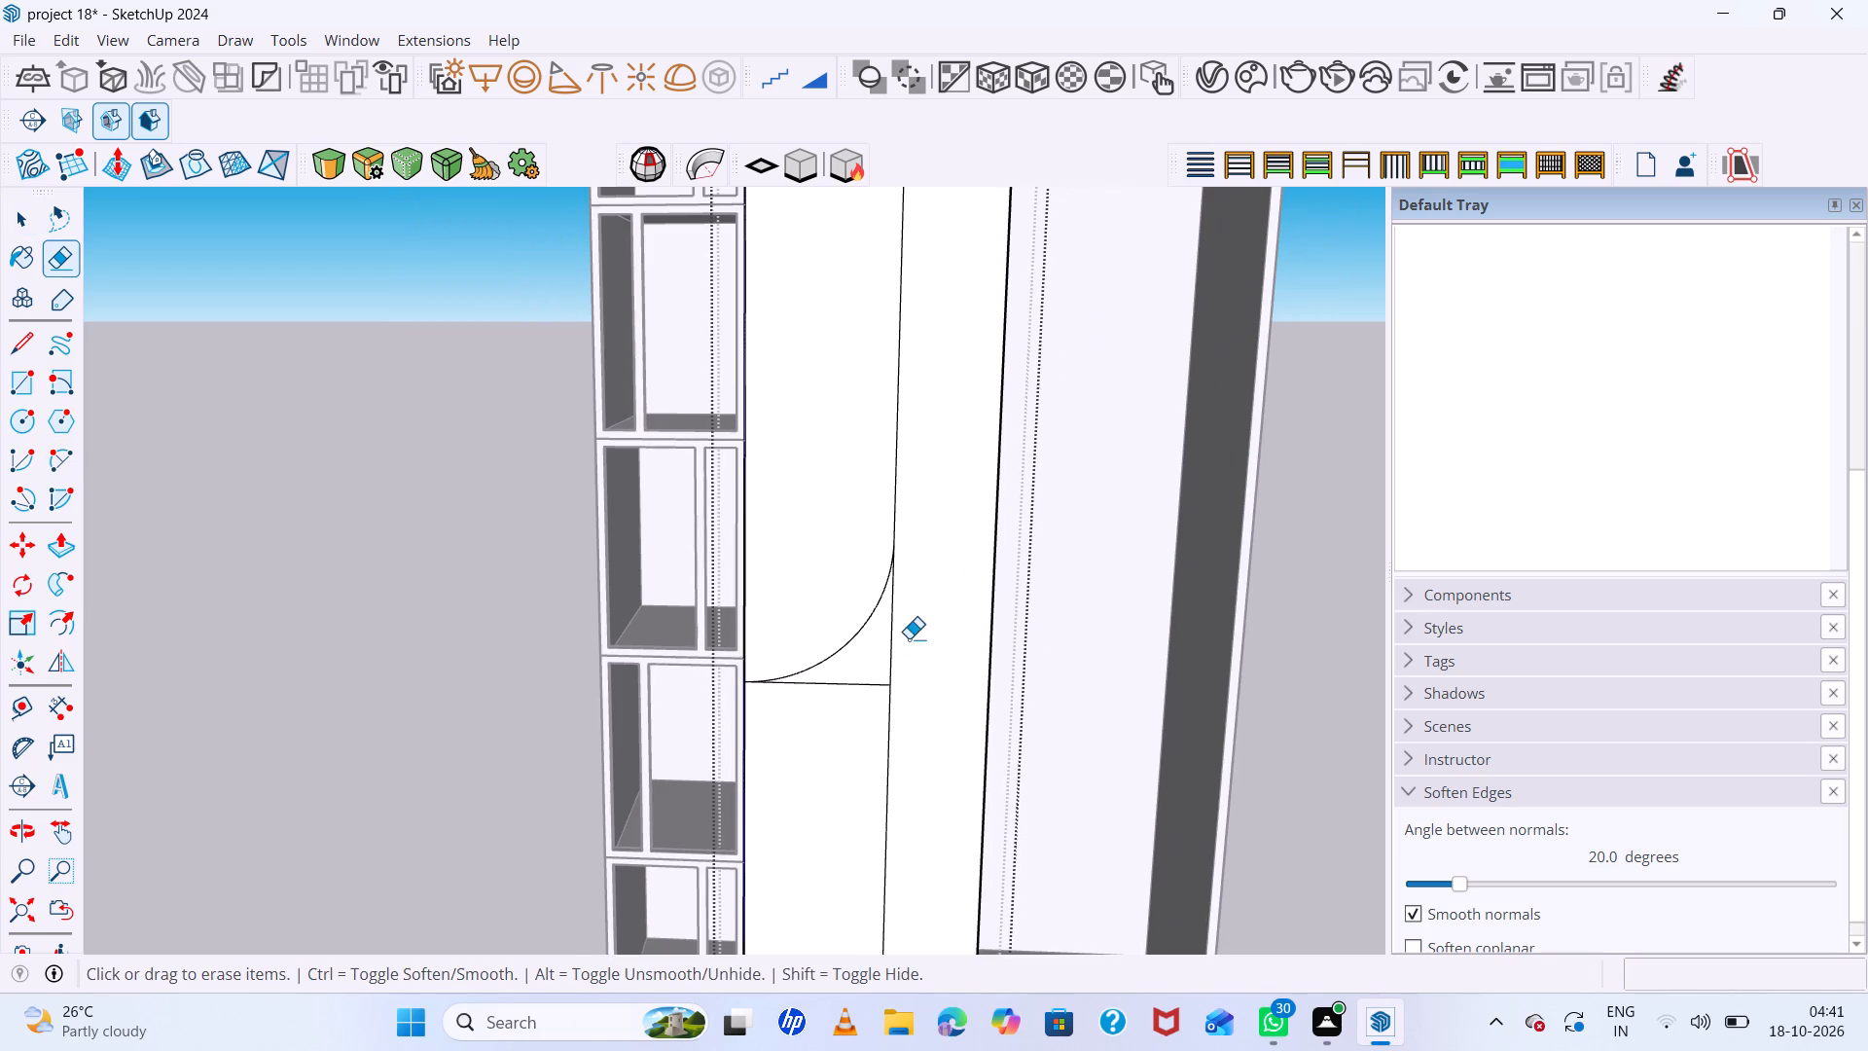
pyautogui.moveTo(893, 644); pyautogui.dragTo(886, 668)
pyautogui.moveTo(874, 683); pyautogui.dragTo(872, 695)
pyautogui.moveTo(895, 717); pyautogui.dragTo(873, 738)
pyautogui.scroll(-3, 863, 773)
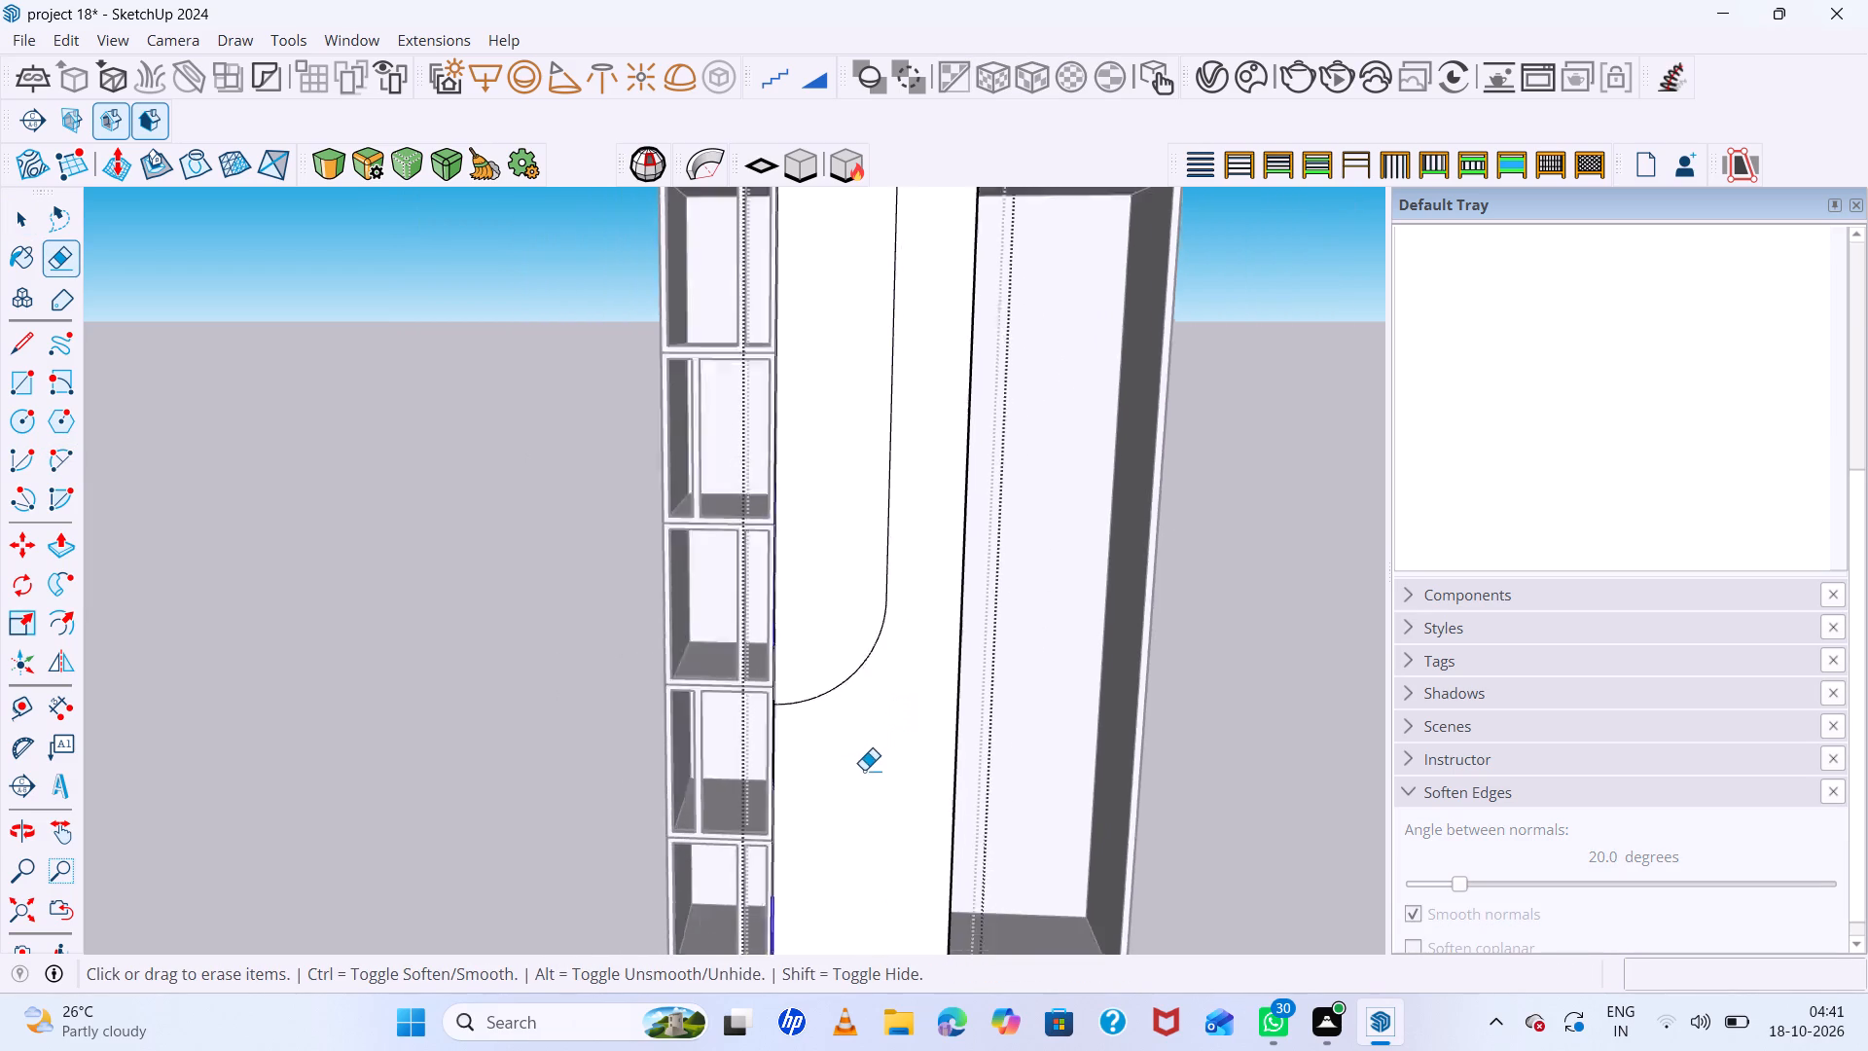
# Offset the division's straight edge and arc 28 cm inward toward the shelf side of the door.
pyautogui.scroll(-5, 864, 770)
pyautogui.scroll(6, 843, 605)
pyautogui.moveTo(901, 644); pyautogui.dragTo(948, 700, button='middle')
pyautogui.press('space')
pyautogui.click(863, 594)
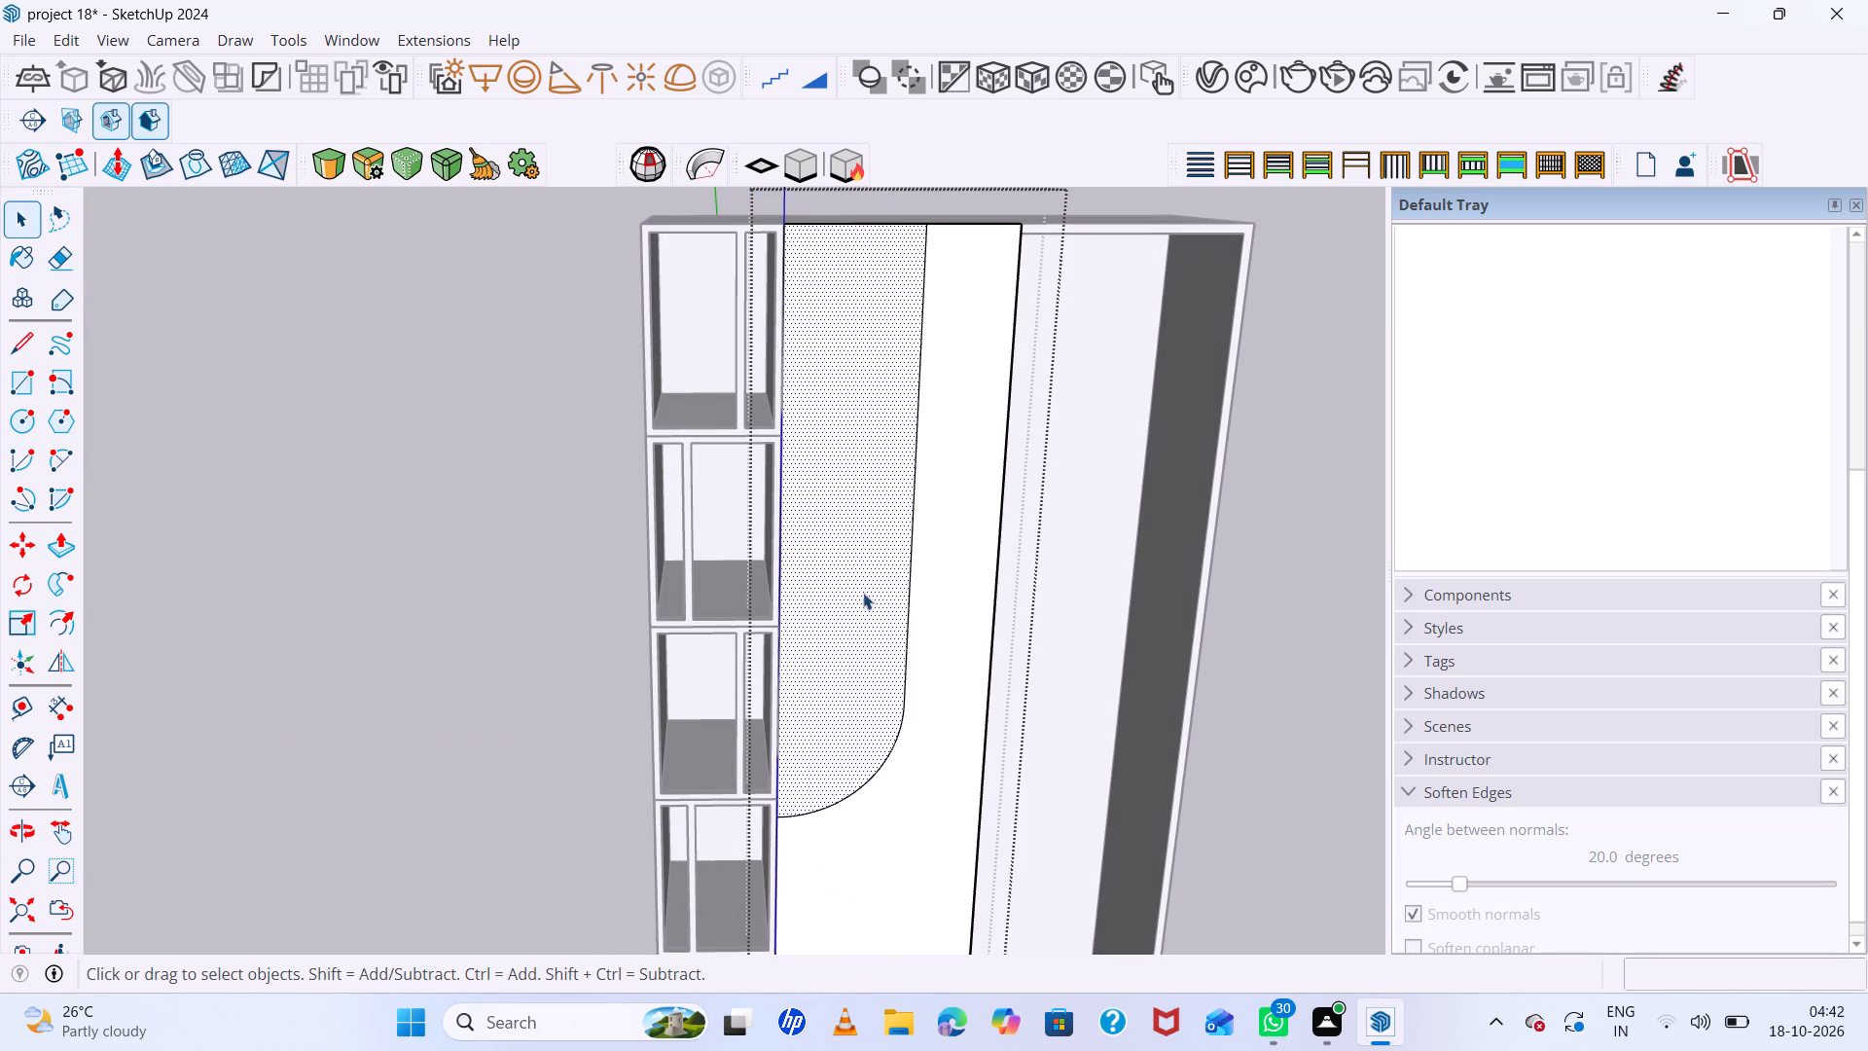
pyautogui.click(910, 587)
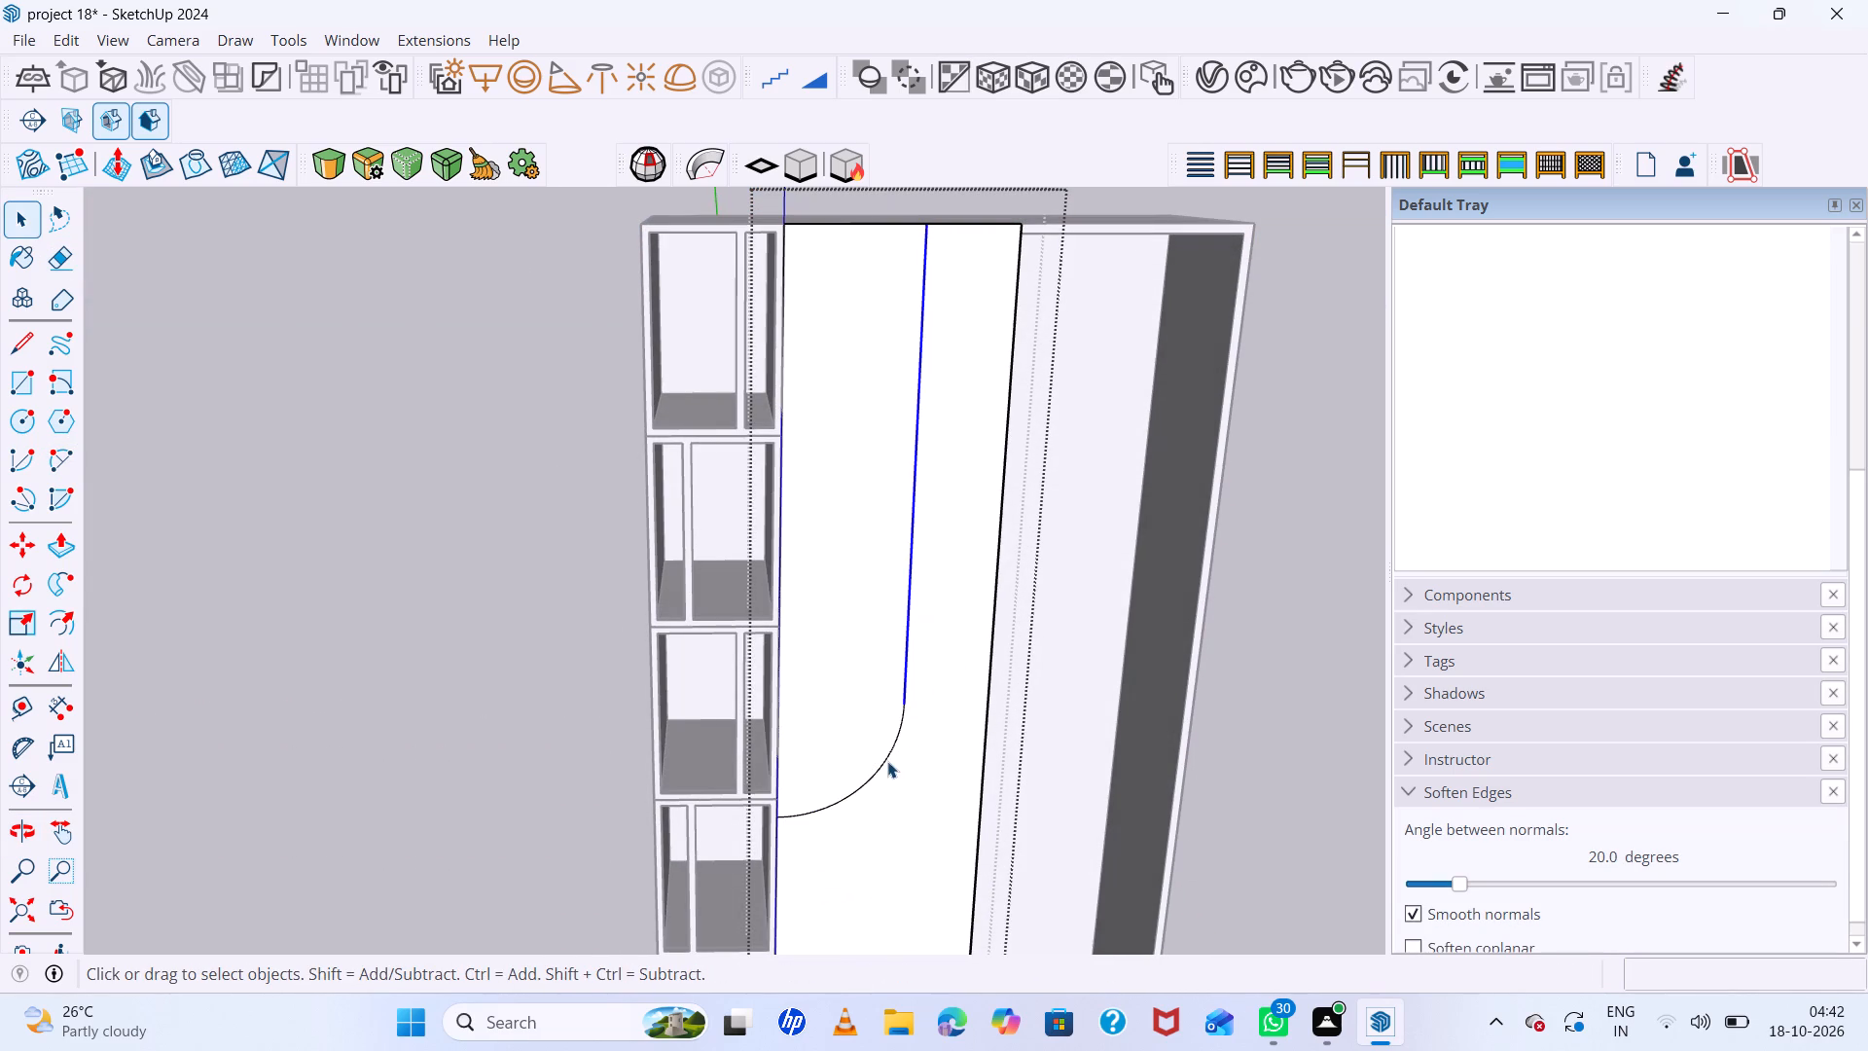
pyautogui.click(884, 762)
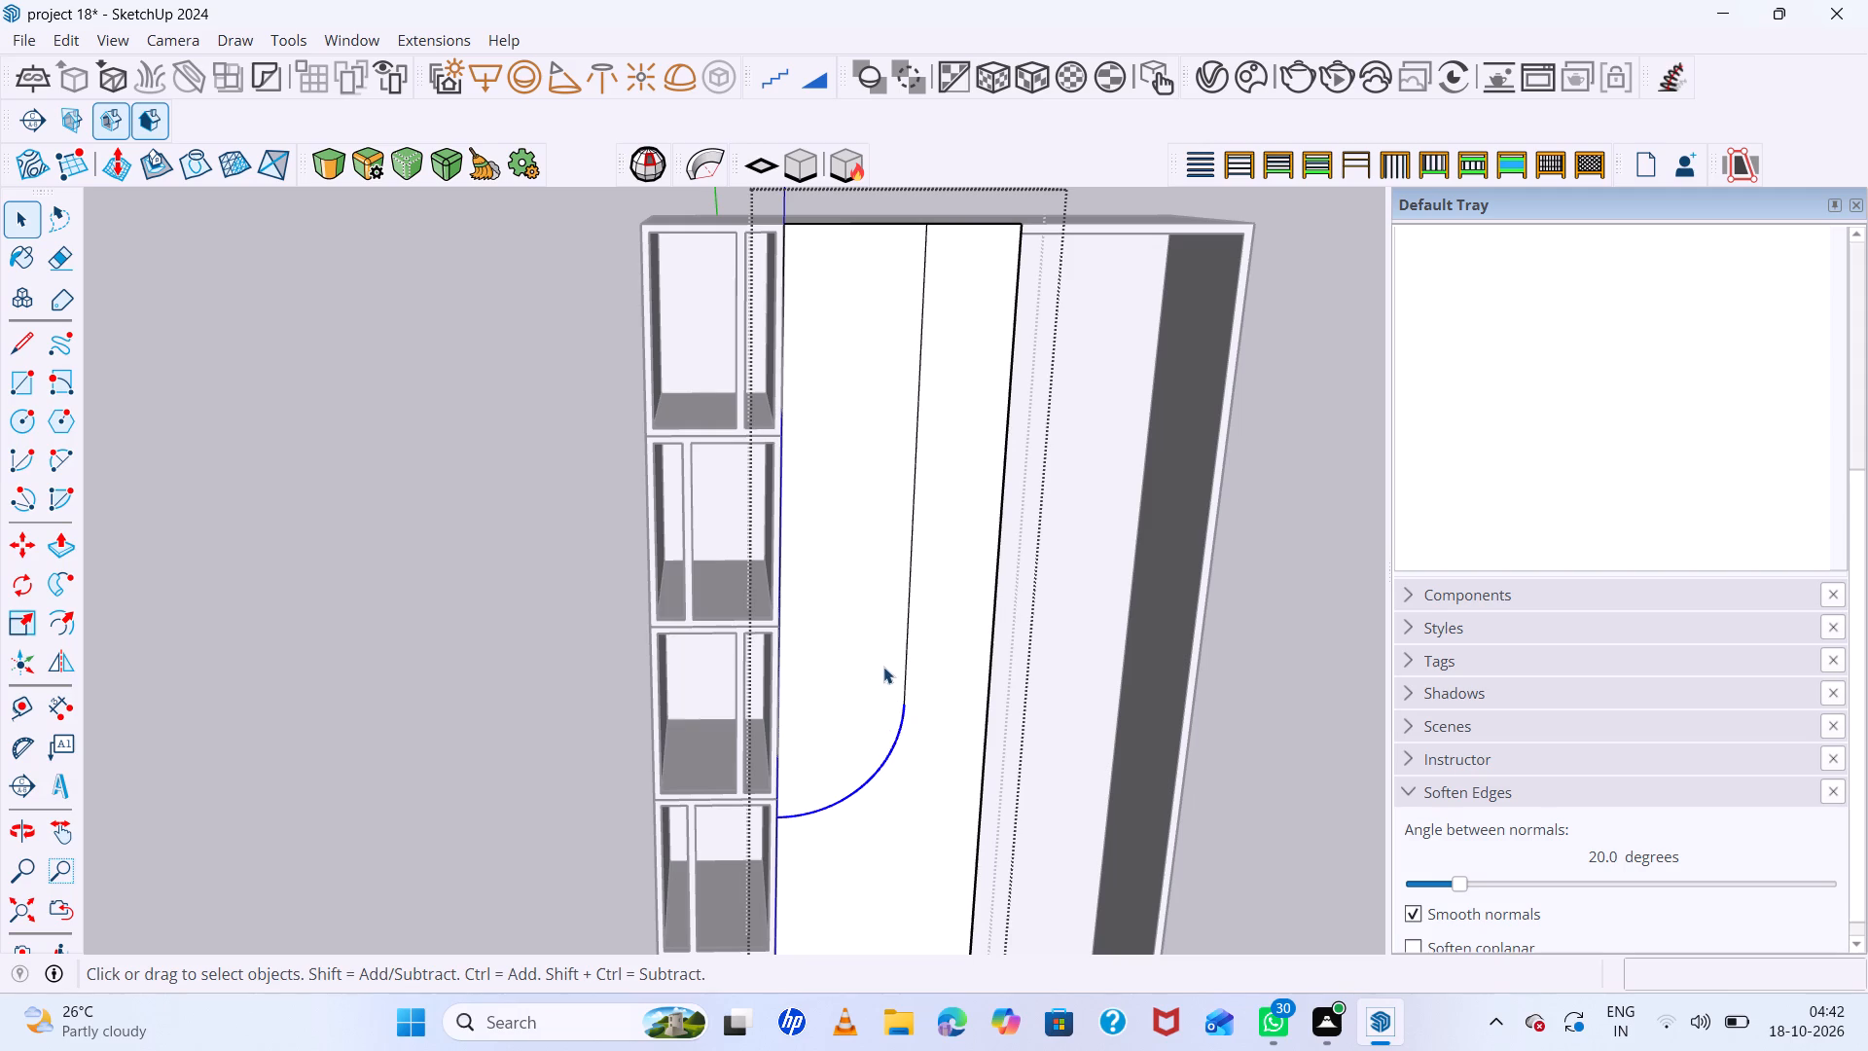
pyautogui.keyDown('shift'); pyautogui.click(908, 594); pyautogui.keyUp('shift')
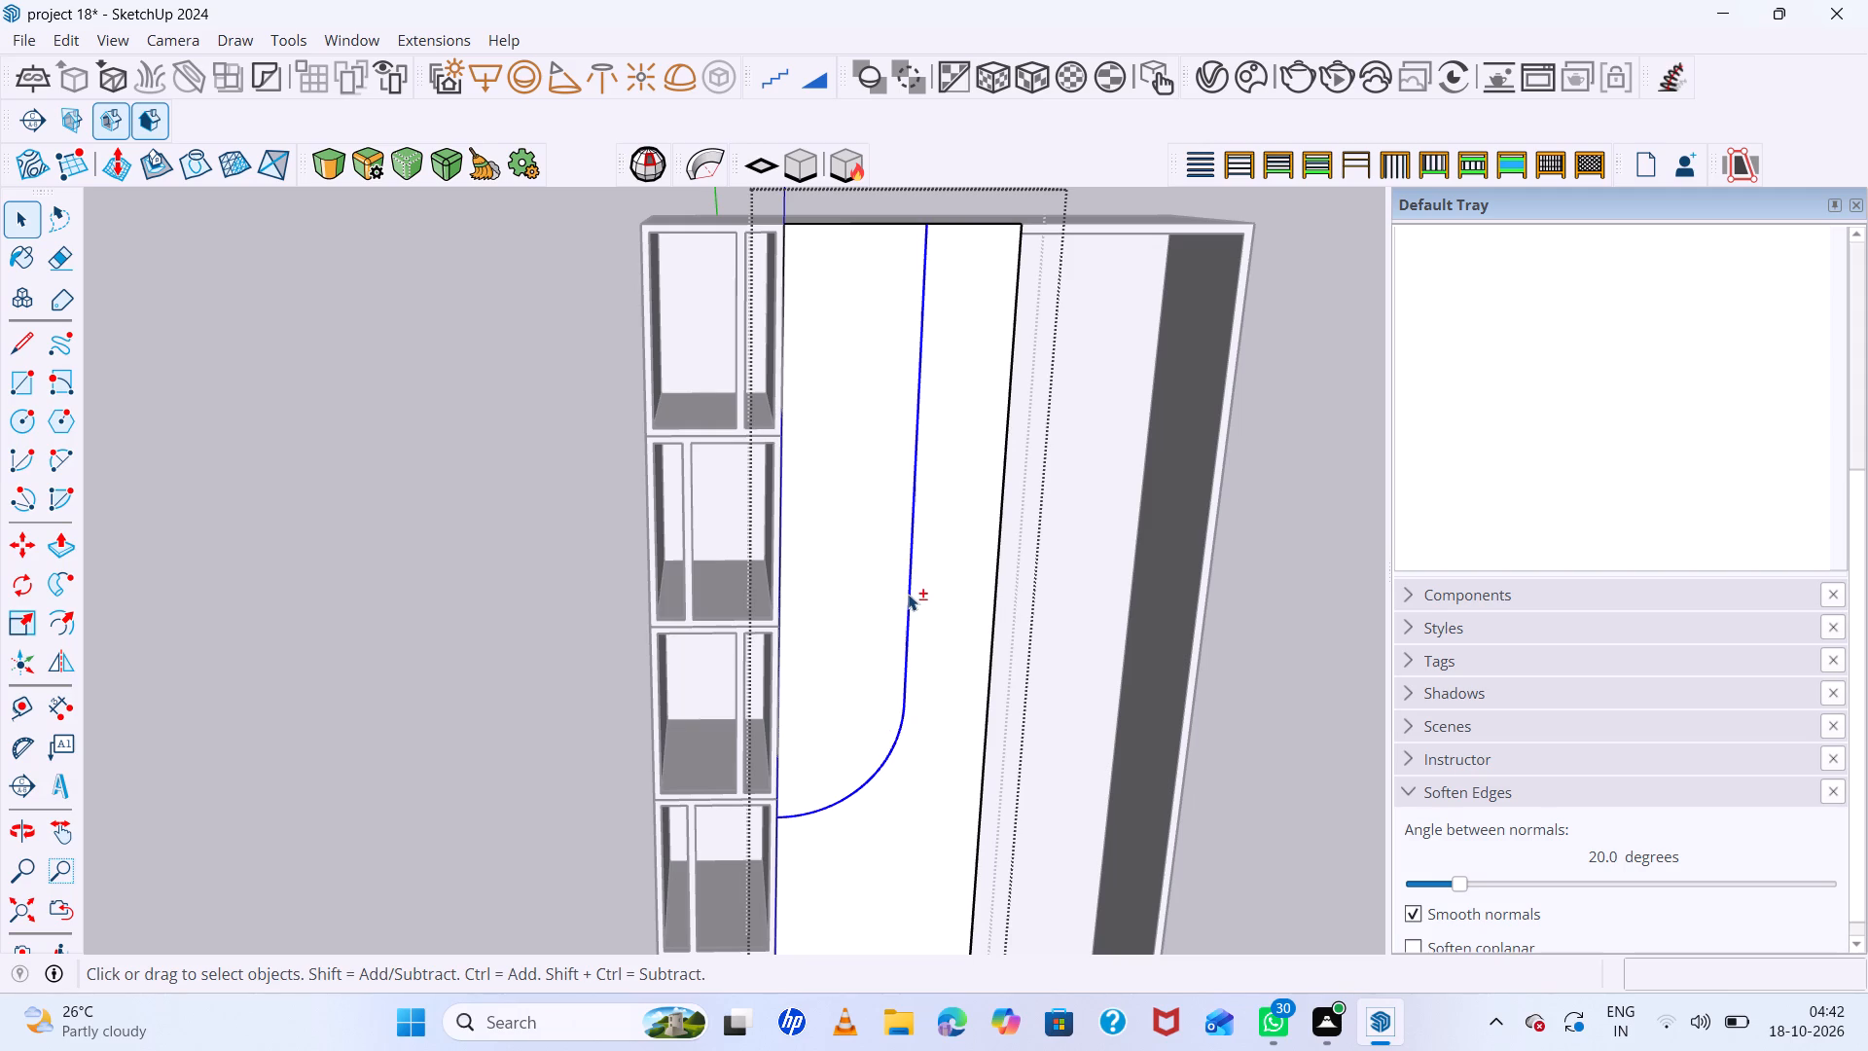
pyautogui.press('f')
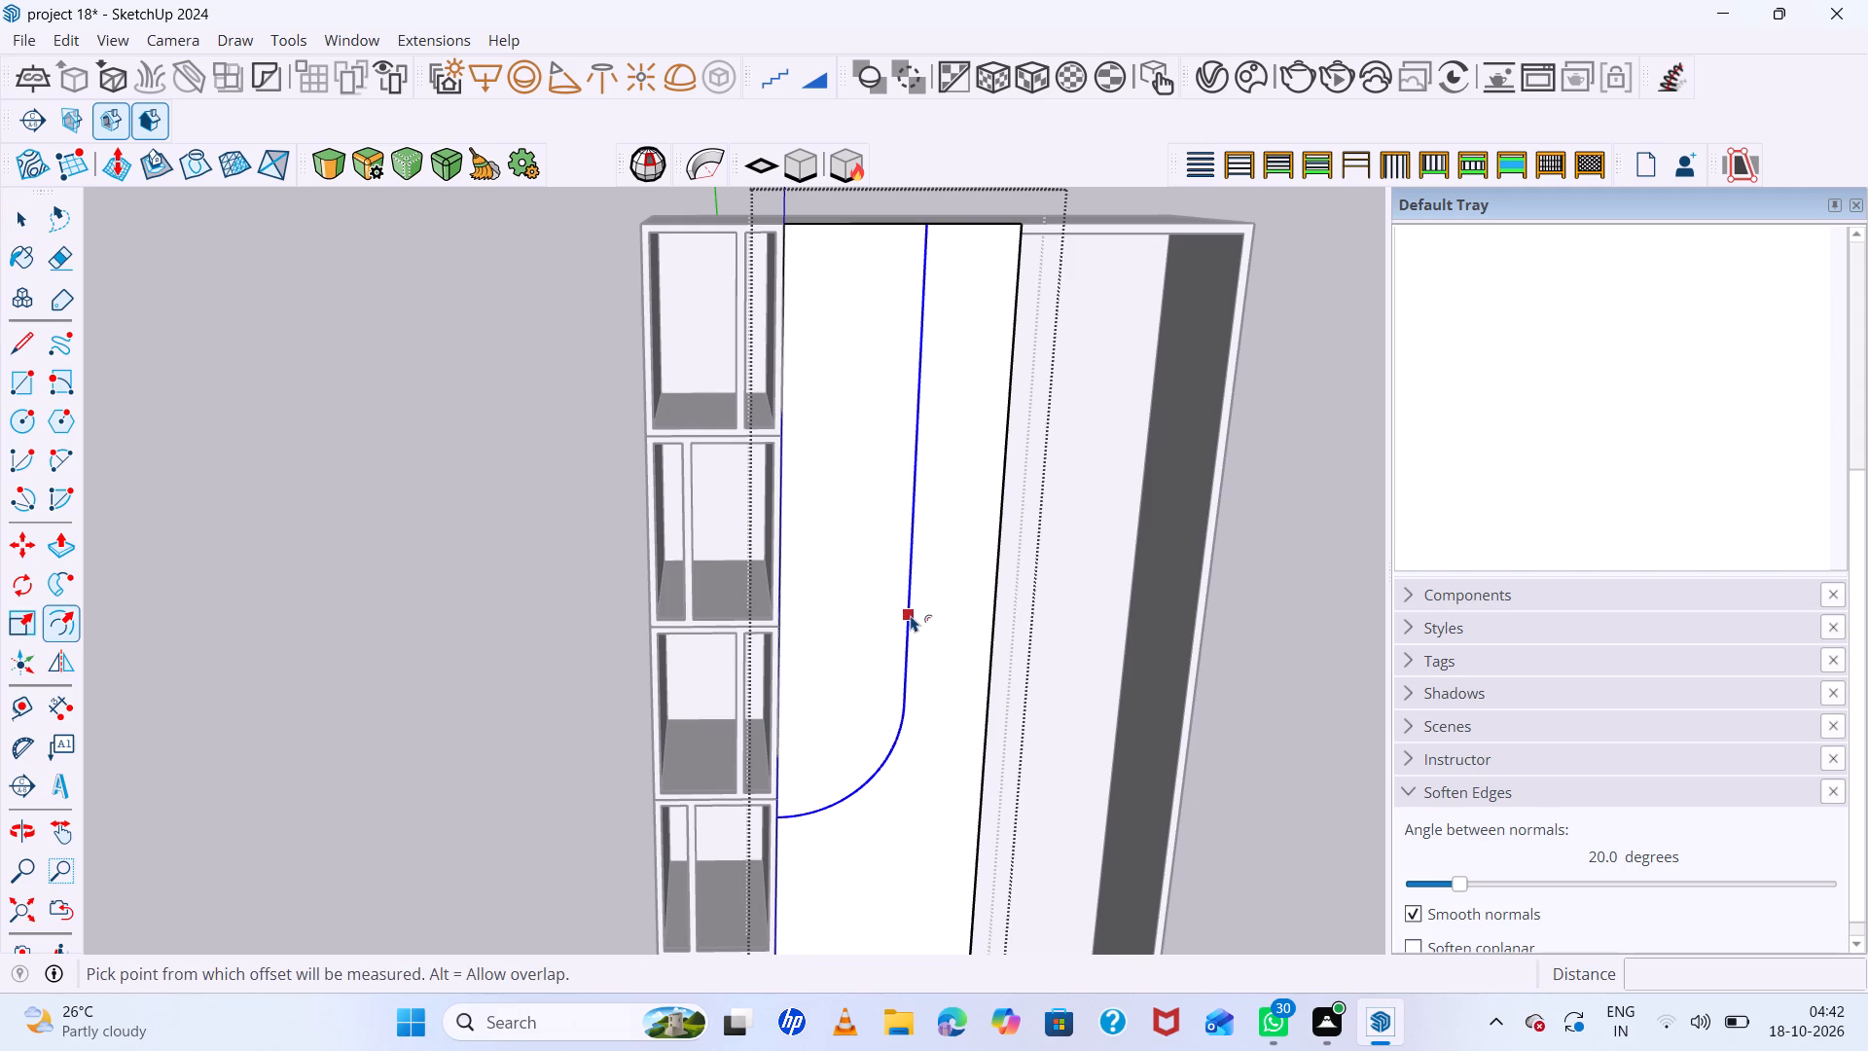
pyautogui.click(911, 615)
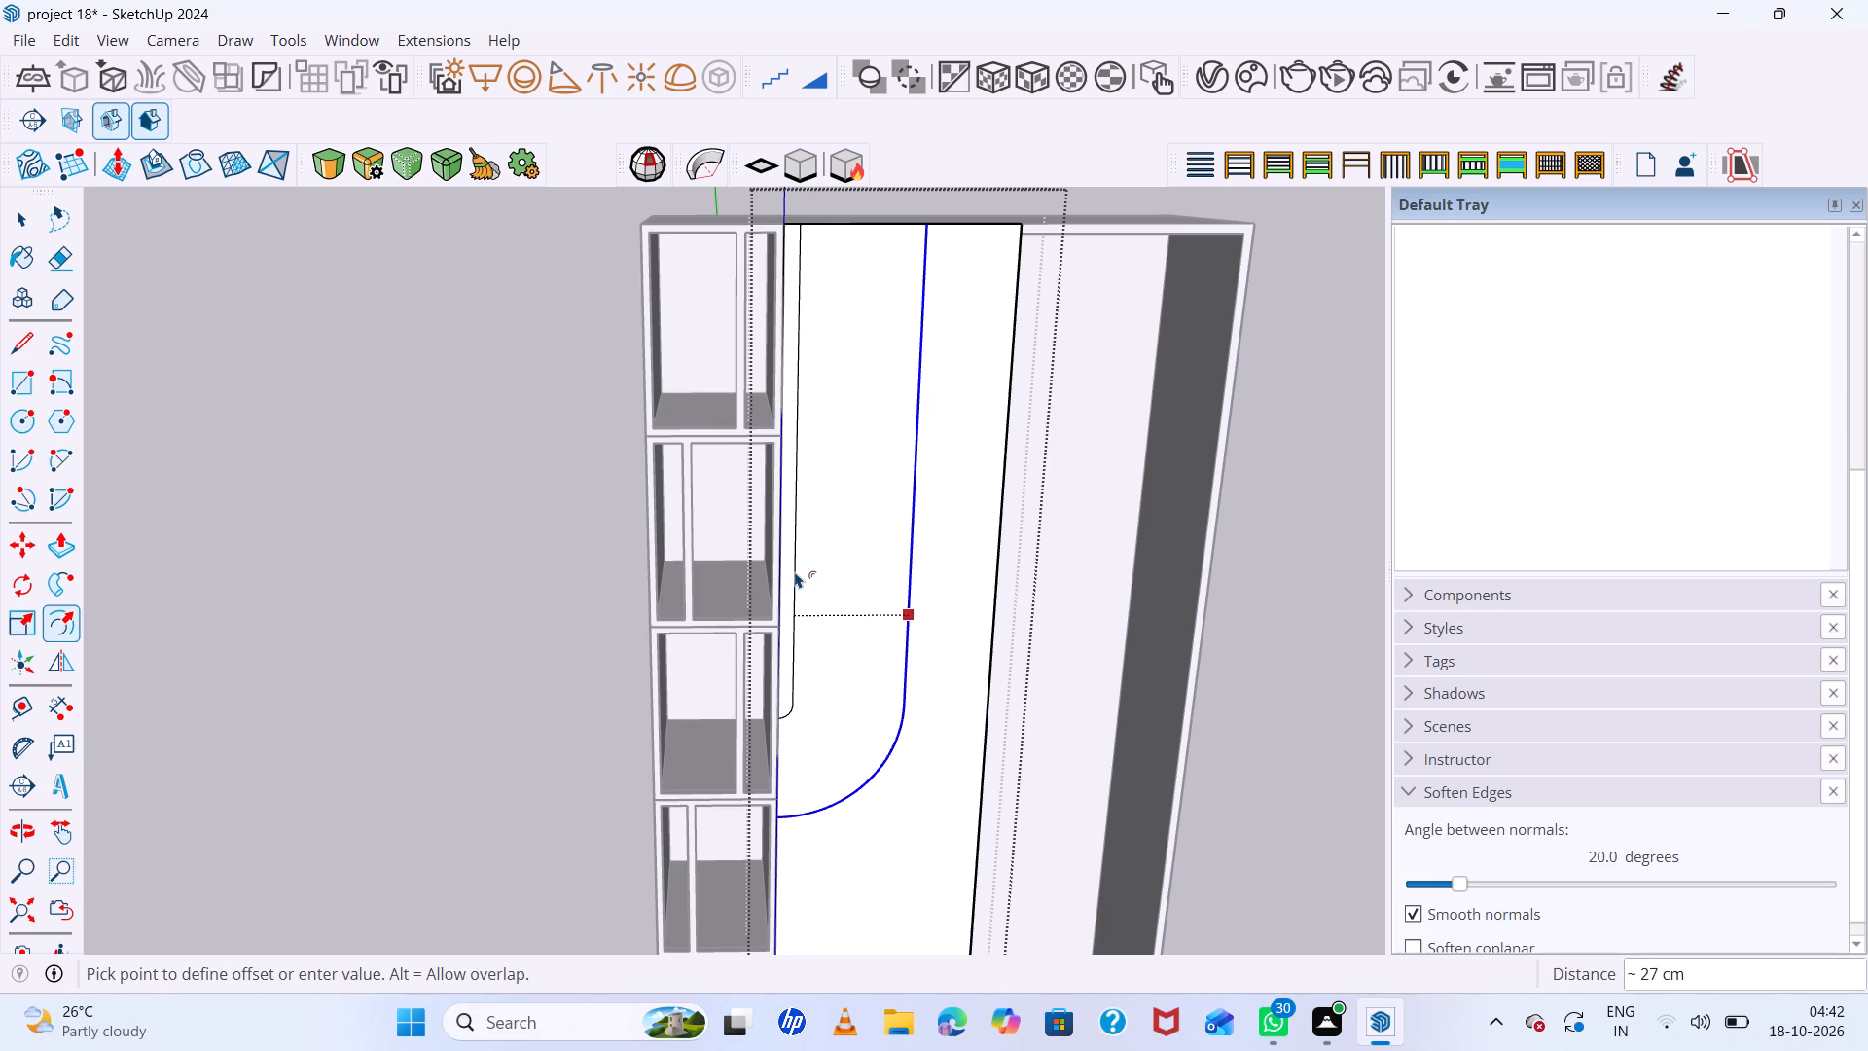
pyautogui.write('28')
pyautogui.press('Return')
pyautogui.scroll(-5, 803, 569)
pyautogui.press('space')
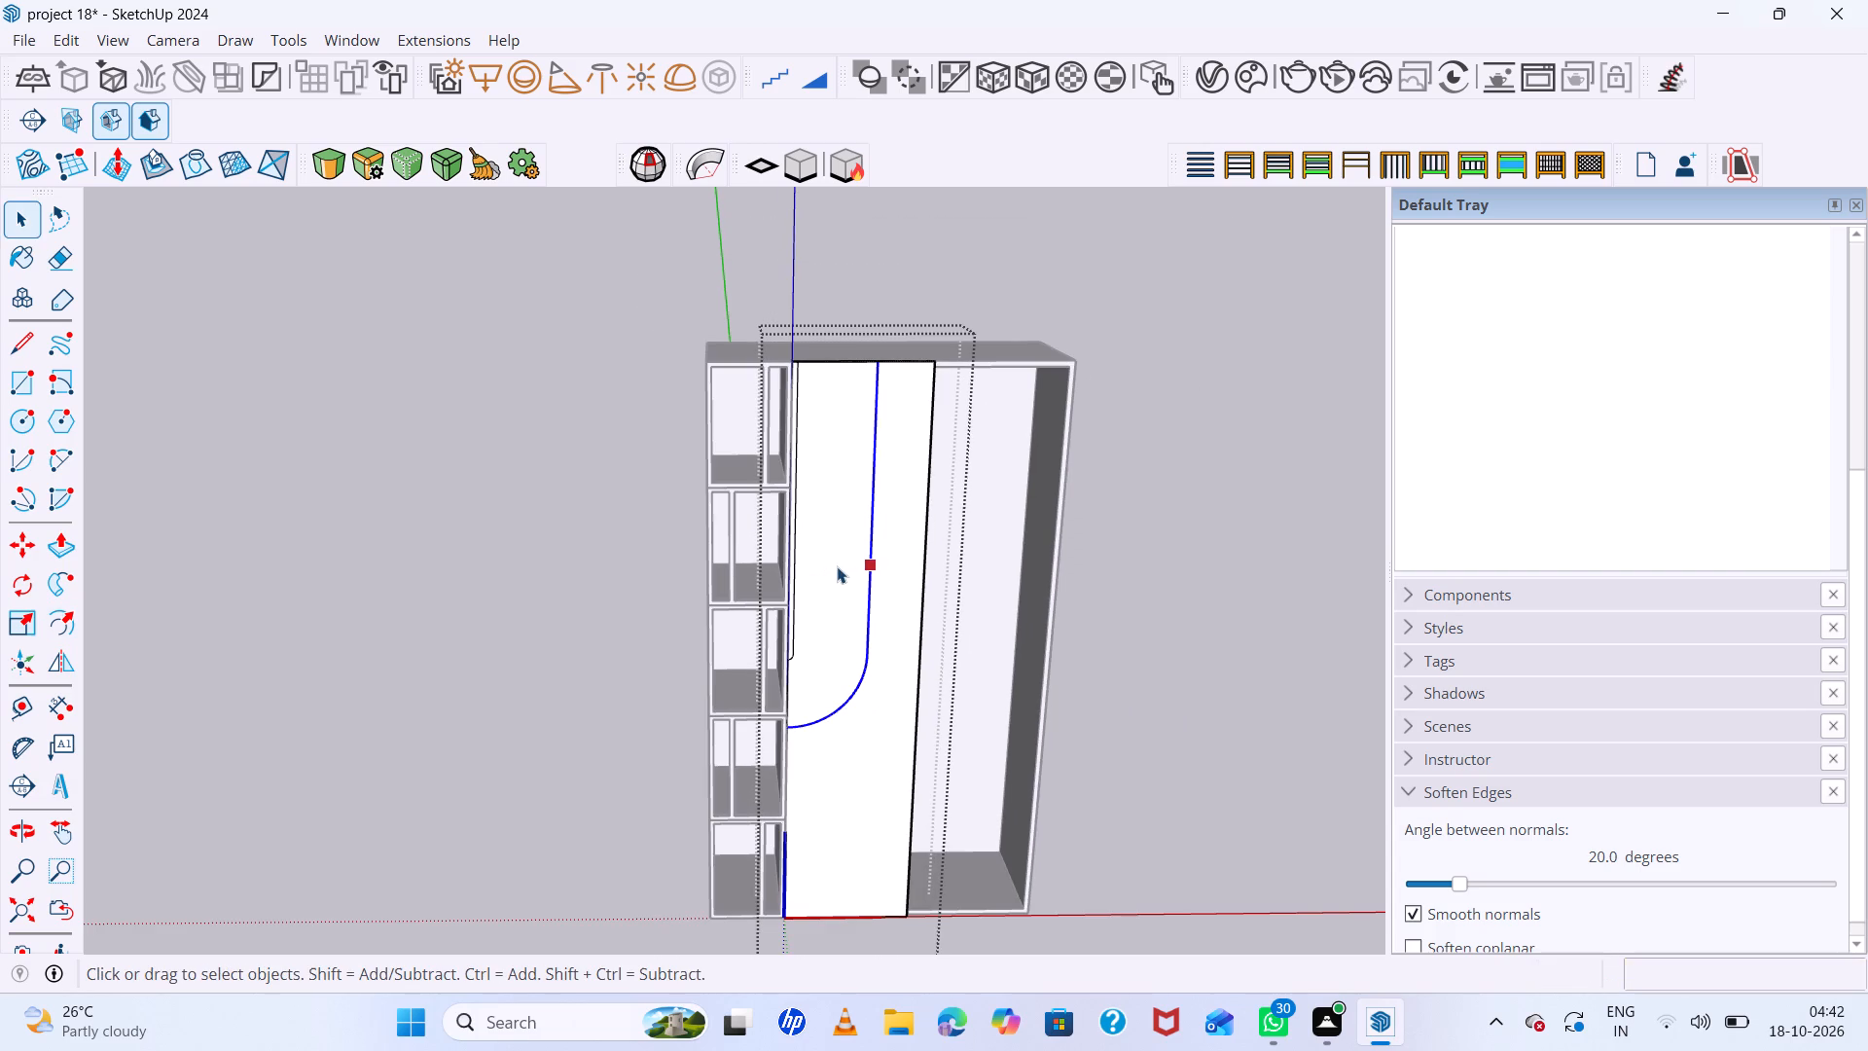
# Draw a line across the door's top thickness from the end of the division edge nearest the shelves to the back edge.
pyautogui.click(837, 564)
pyautogui.press('space')
pyautogui.scroll(6, 814, 416)
pyautogui.moveTo(814, 411); pyautogui.dragTo(866, 604, button='middle')
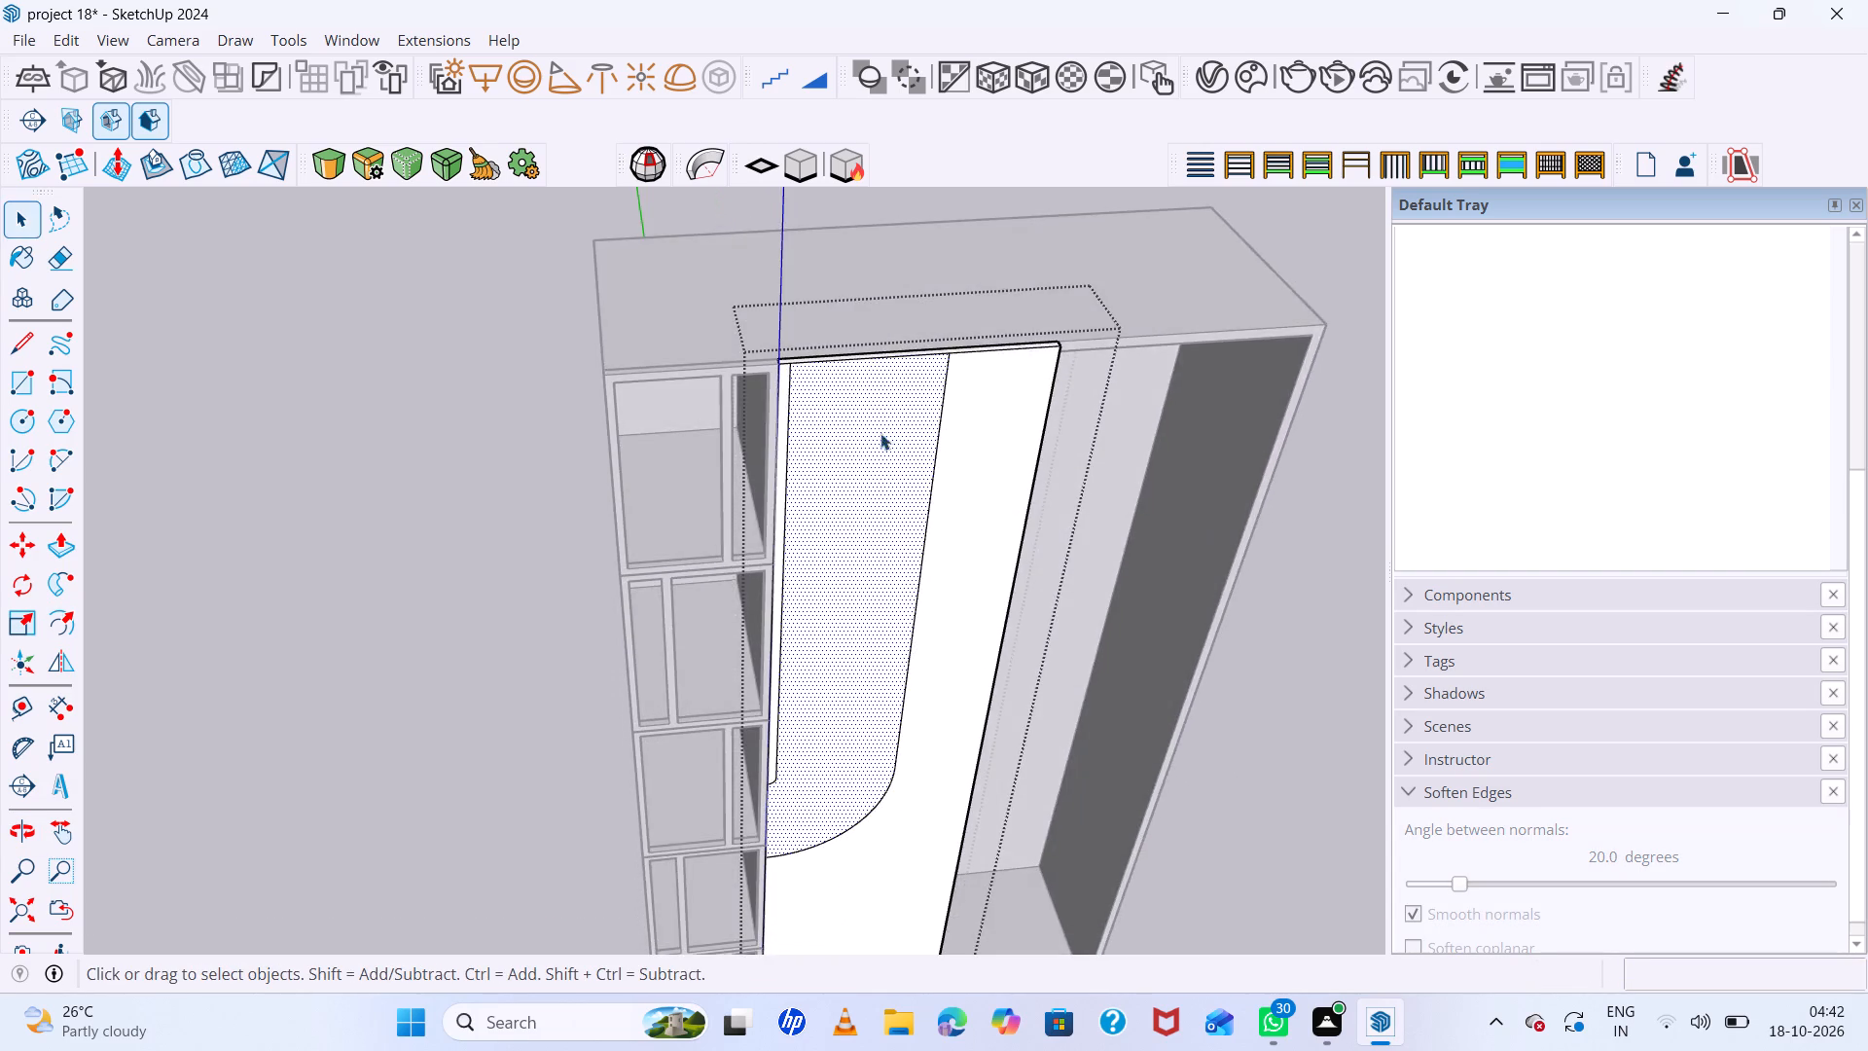
pyautogui.scroll(12, 860, 370)
pyautogui.moveTo(783, 345); pyautogui.dragTo(728, 450, button='middle')
pyautogui.scroll(10, 656, 452)
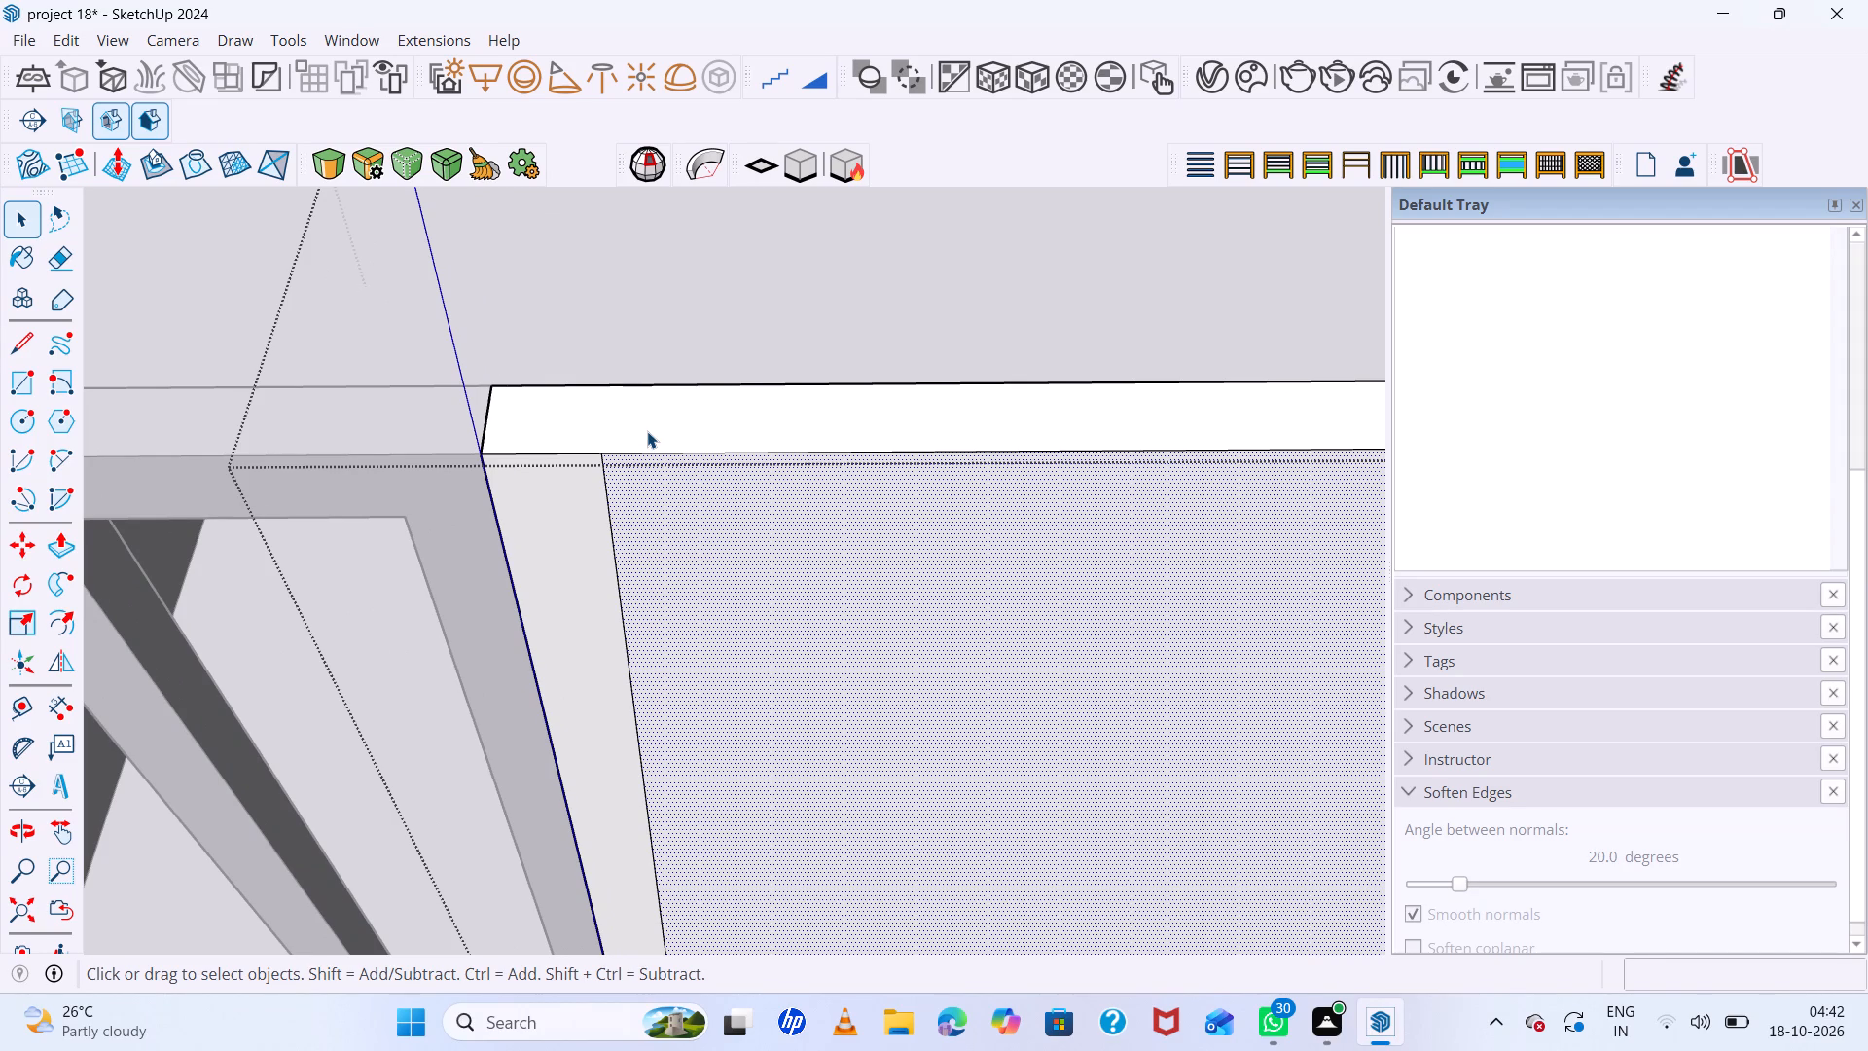
pyautogui.scroll(-7, 570, 714)
pyautogui.scroll(-4, 539, 573)
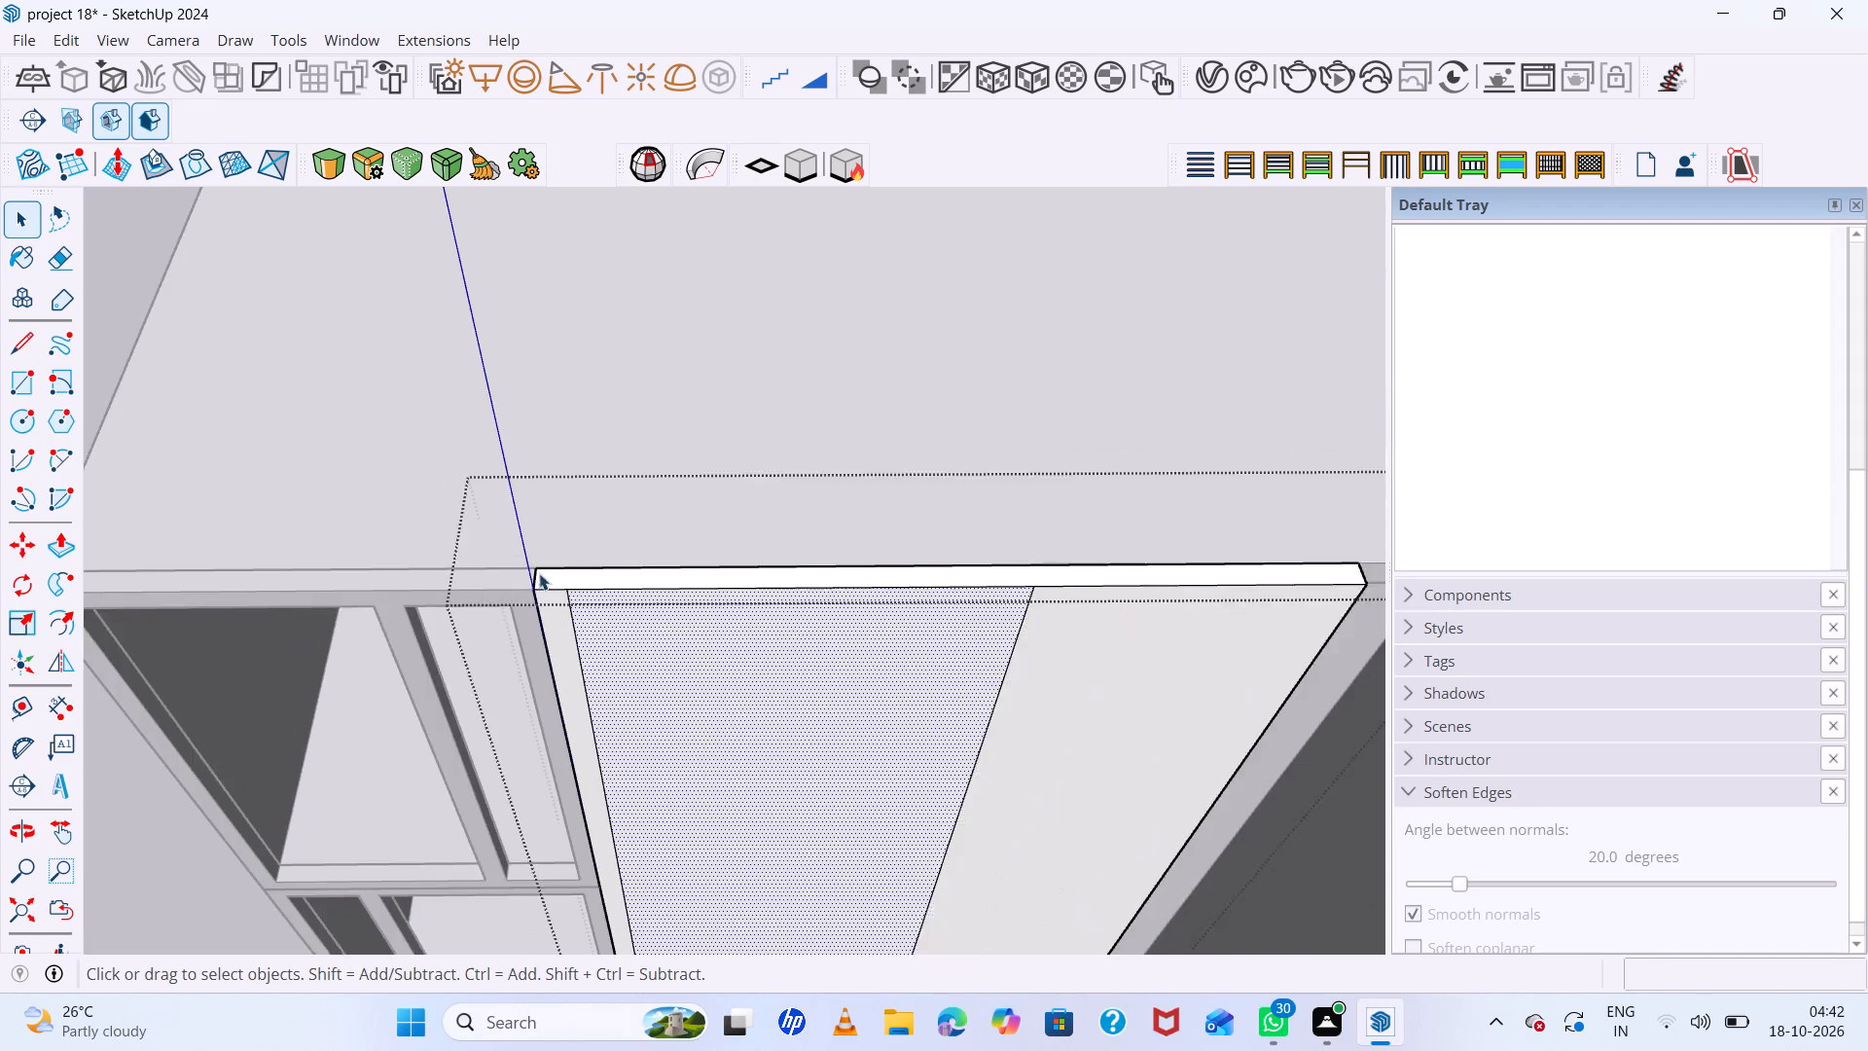
pyautogui.scroll(-2, 539, 573)
pyautogui.scroll(4, 776, 569)
pyautogui.press('l')
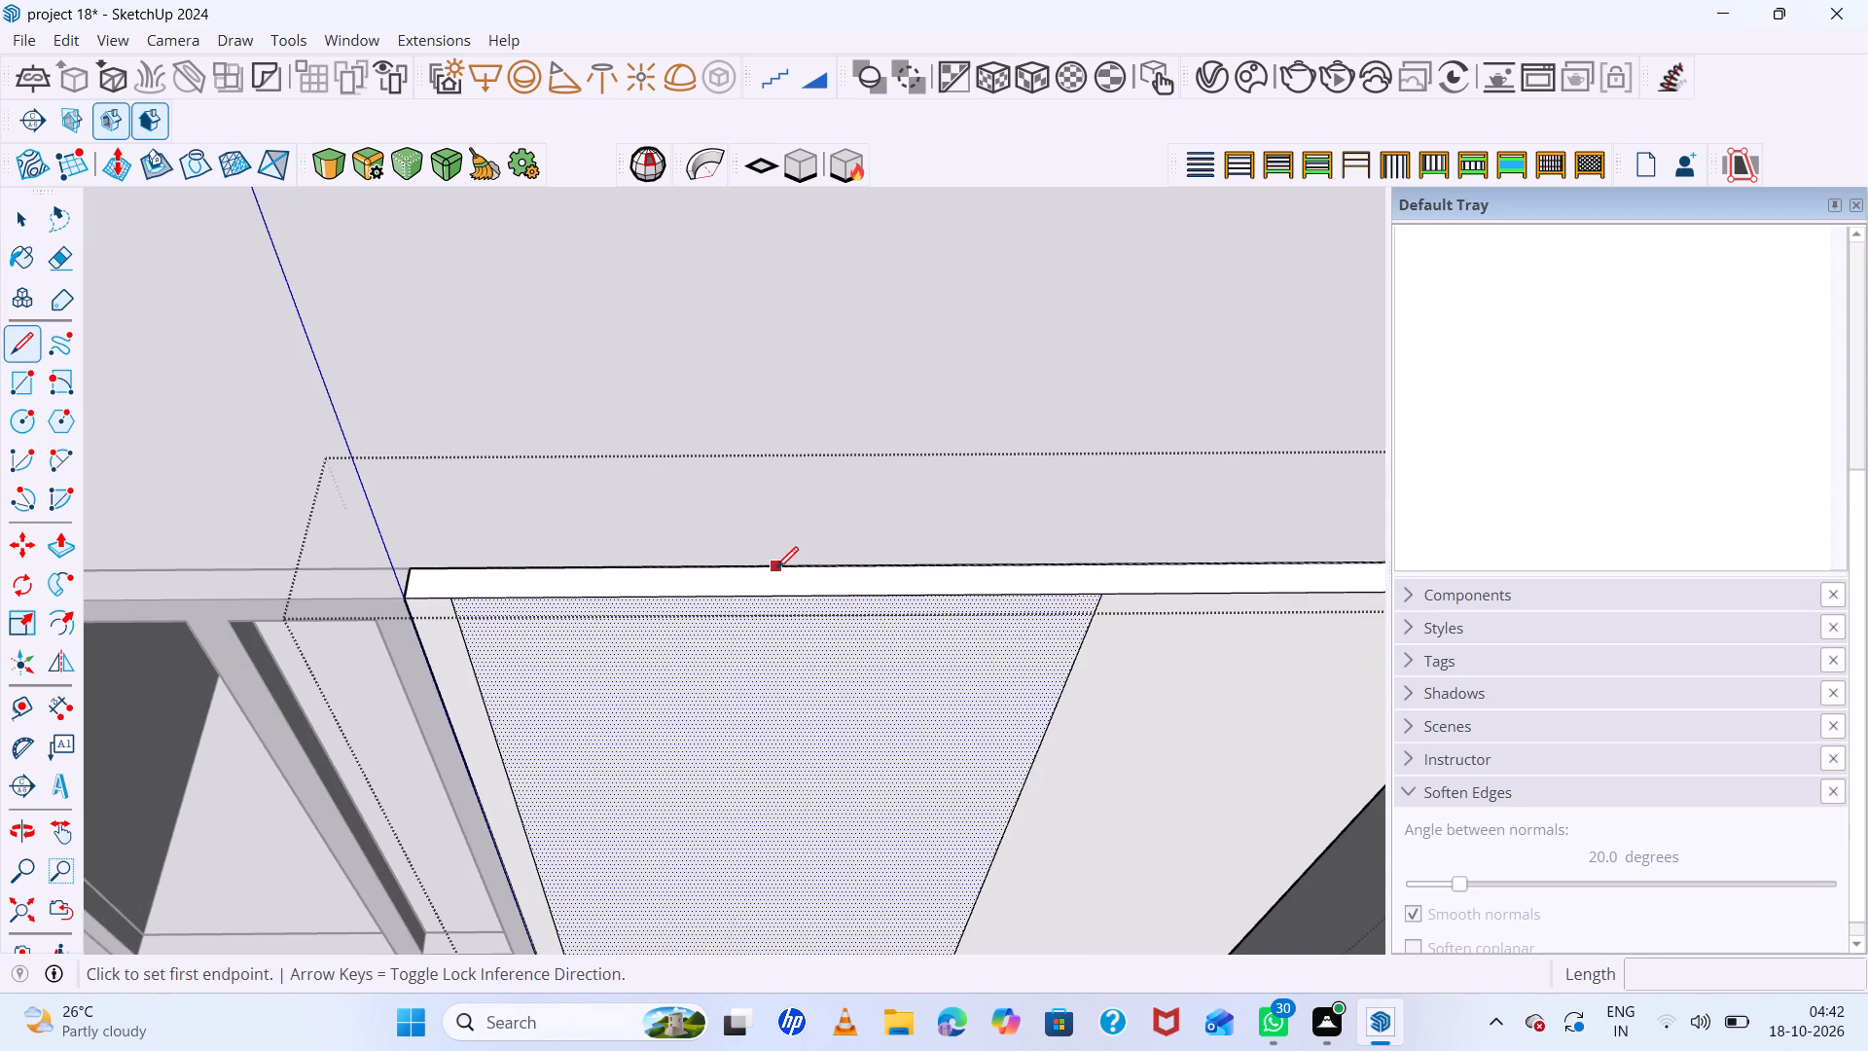
pyautogui.scroll(12, 448, 587)
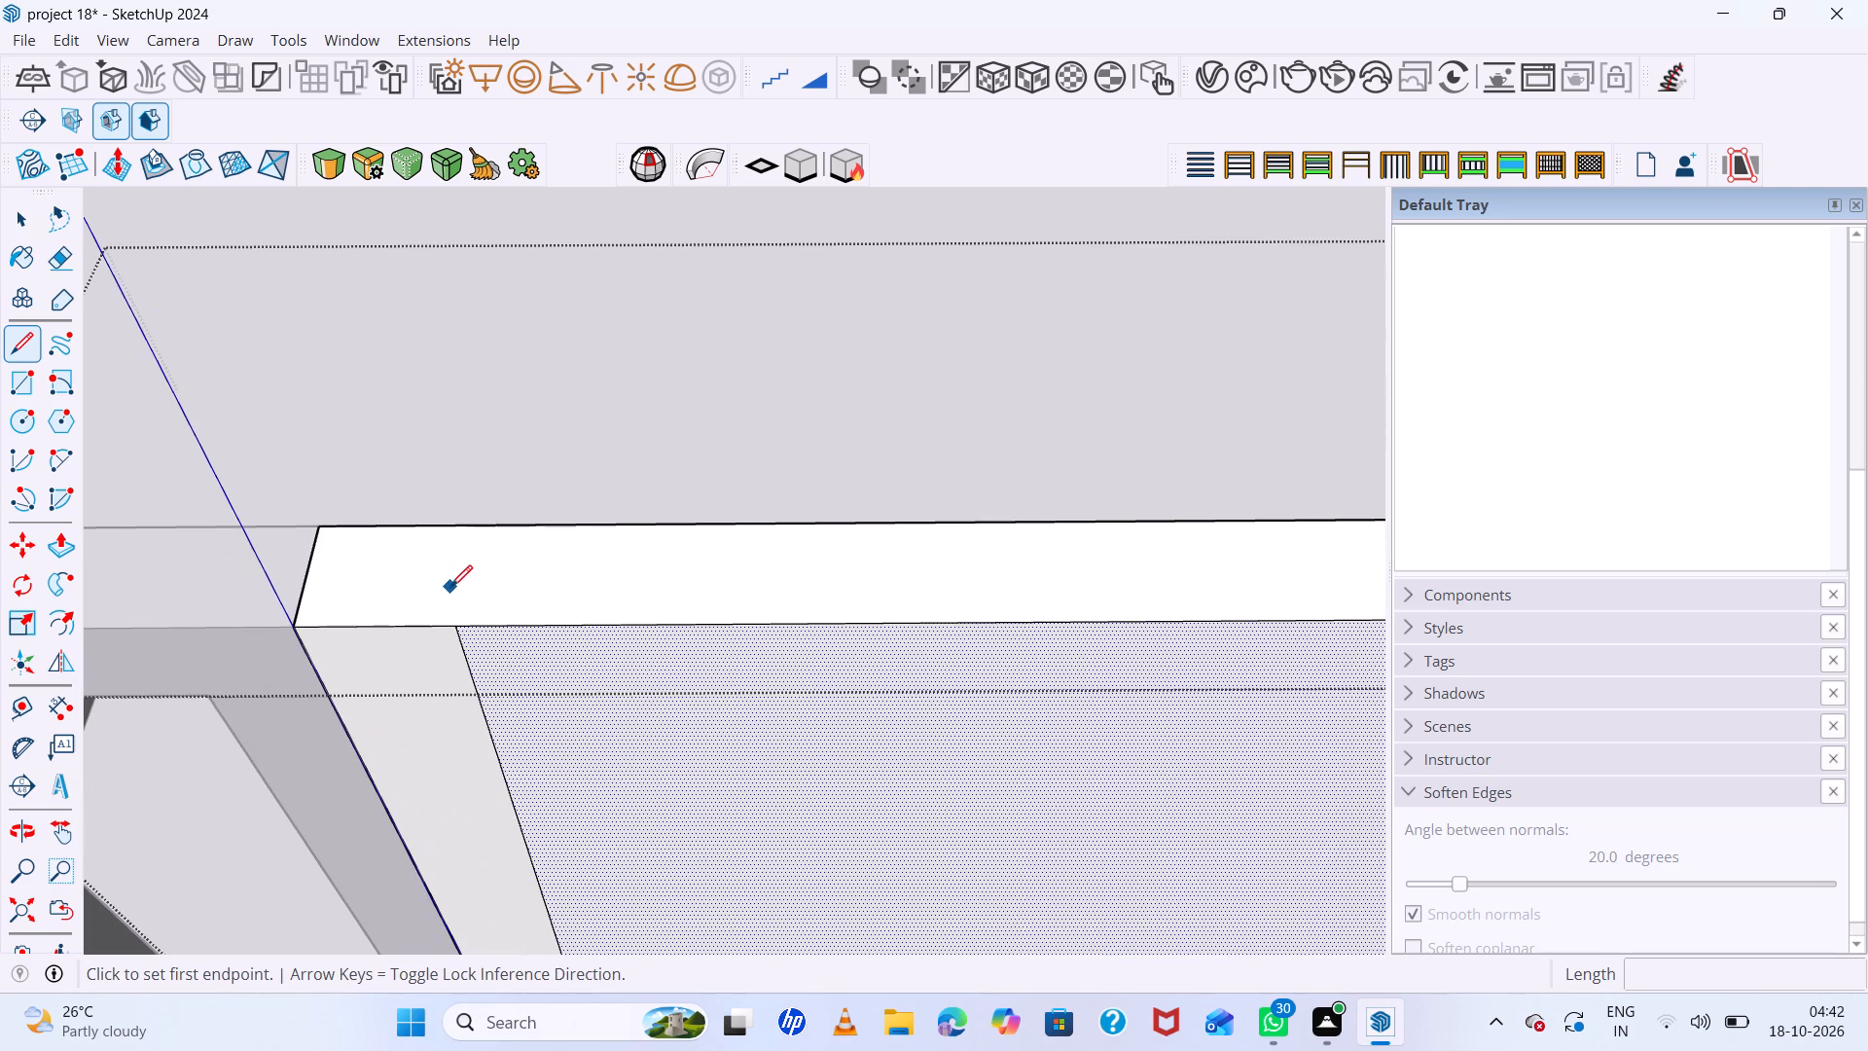
pyautogui.click(454, 626)
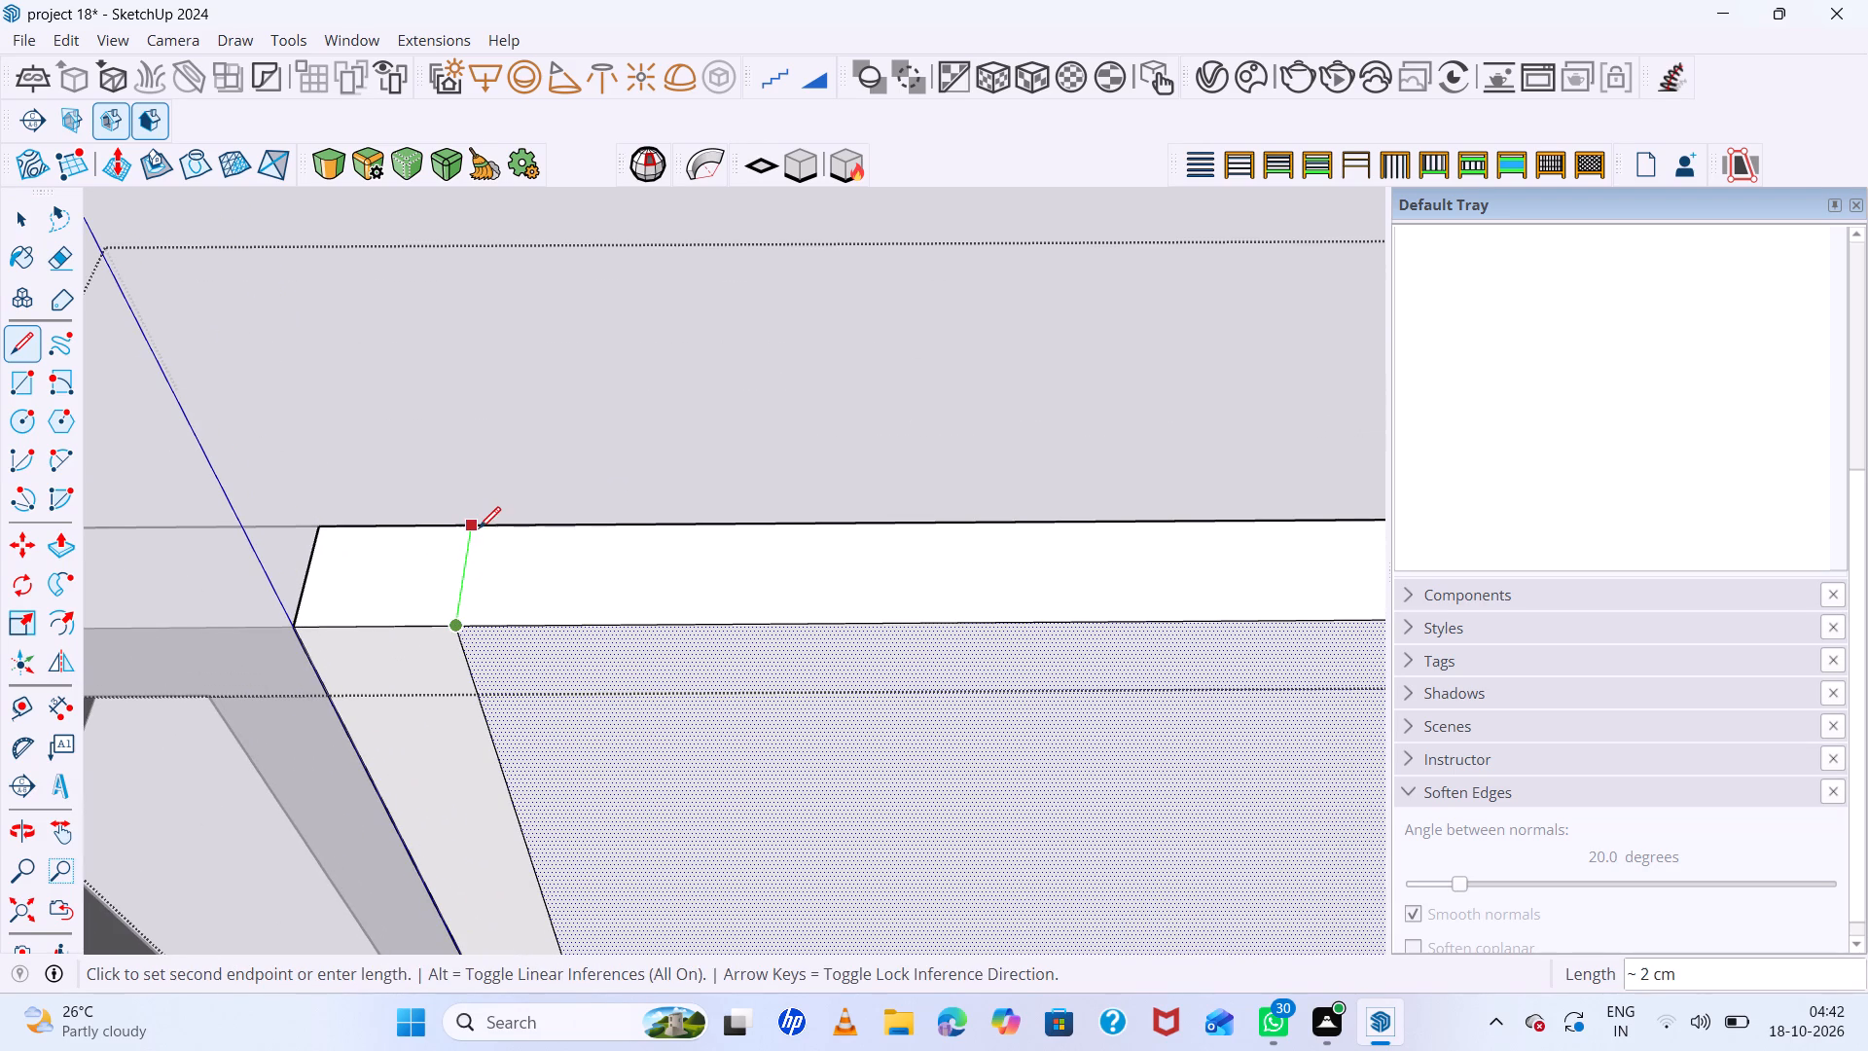
pyautogui.click(479, 524)
# Draw a second line across the door's top thickness at the end of the other vertical division edge.
pyautogui.scroll(-15, 441, 572)
pyautogui.moveTo(742, 612); pyautogui.dragTo(478, 667, button='middle')
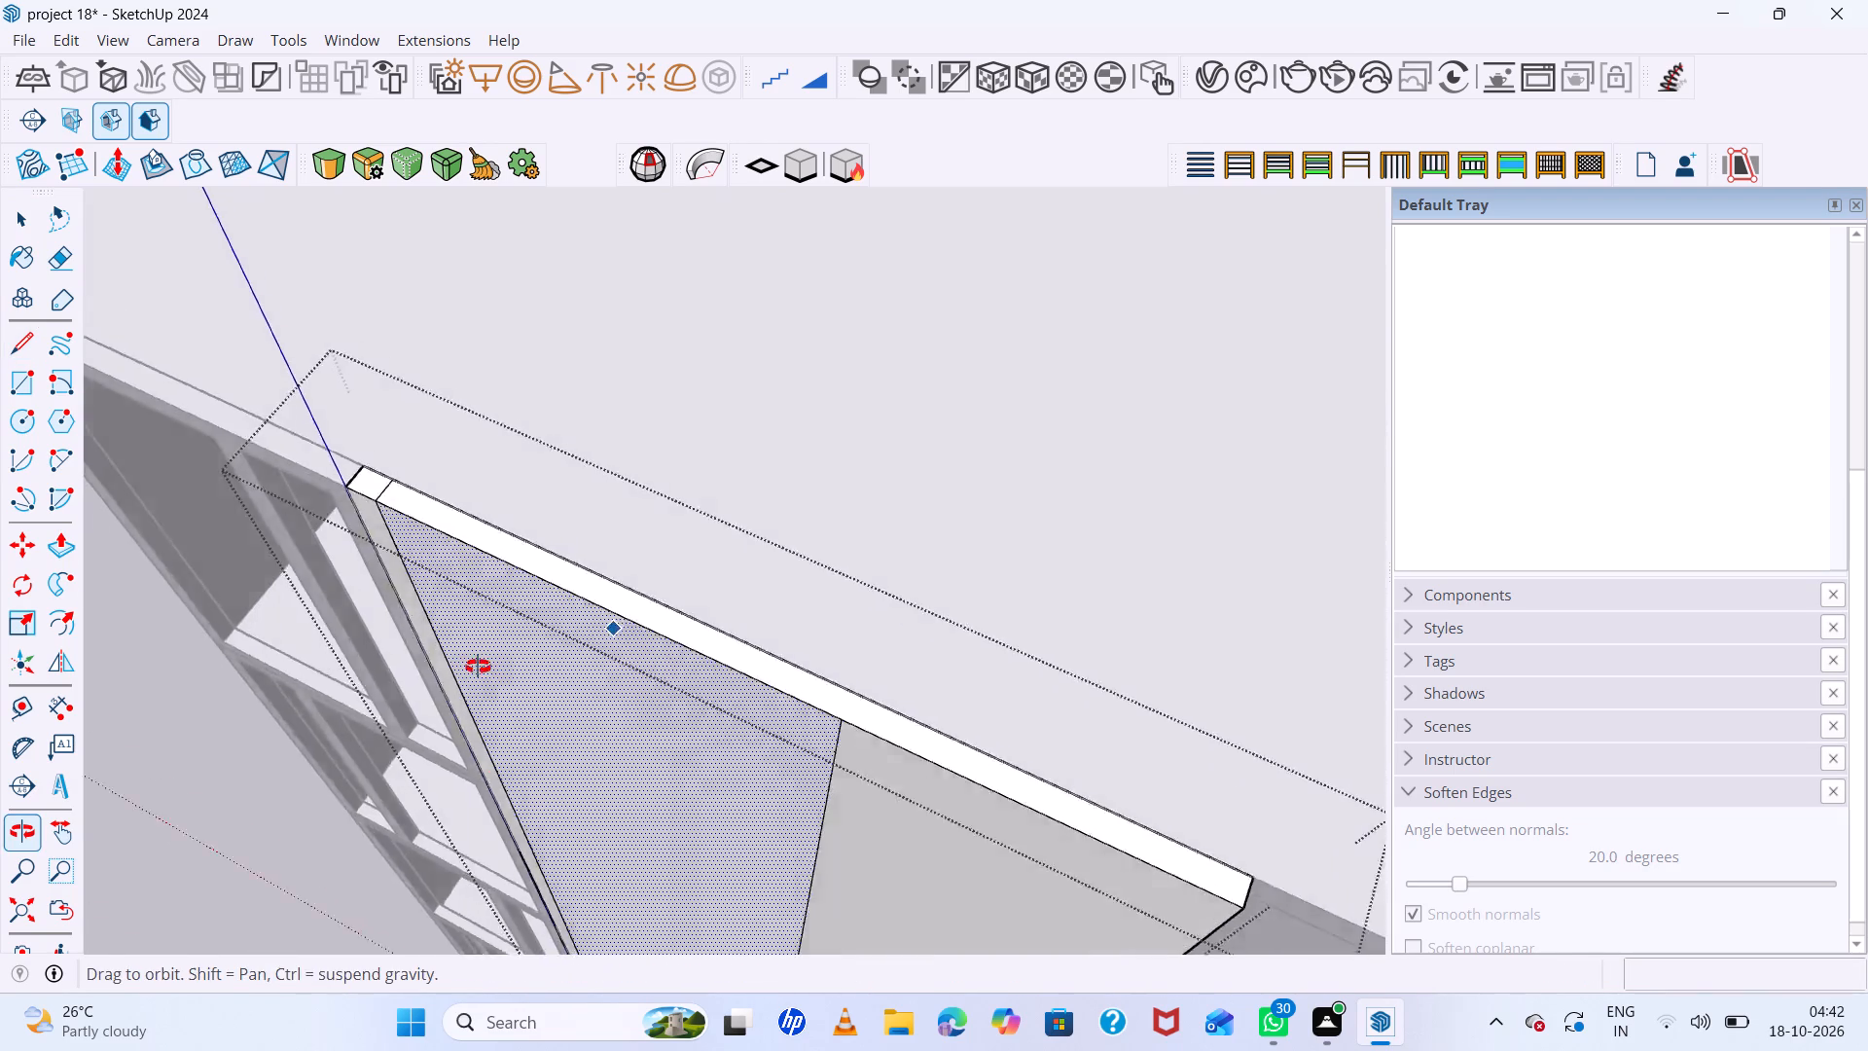
pyautogui.moveTo(478, 667); pyautogui.dragTo(460, 670, button='middle')
pyautogui.scroll(7, 927, 683)
pyautogui.scroll(4, 742, 784)
pyautogui.click(640, 783)
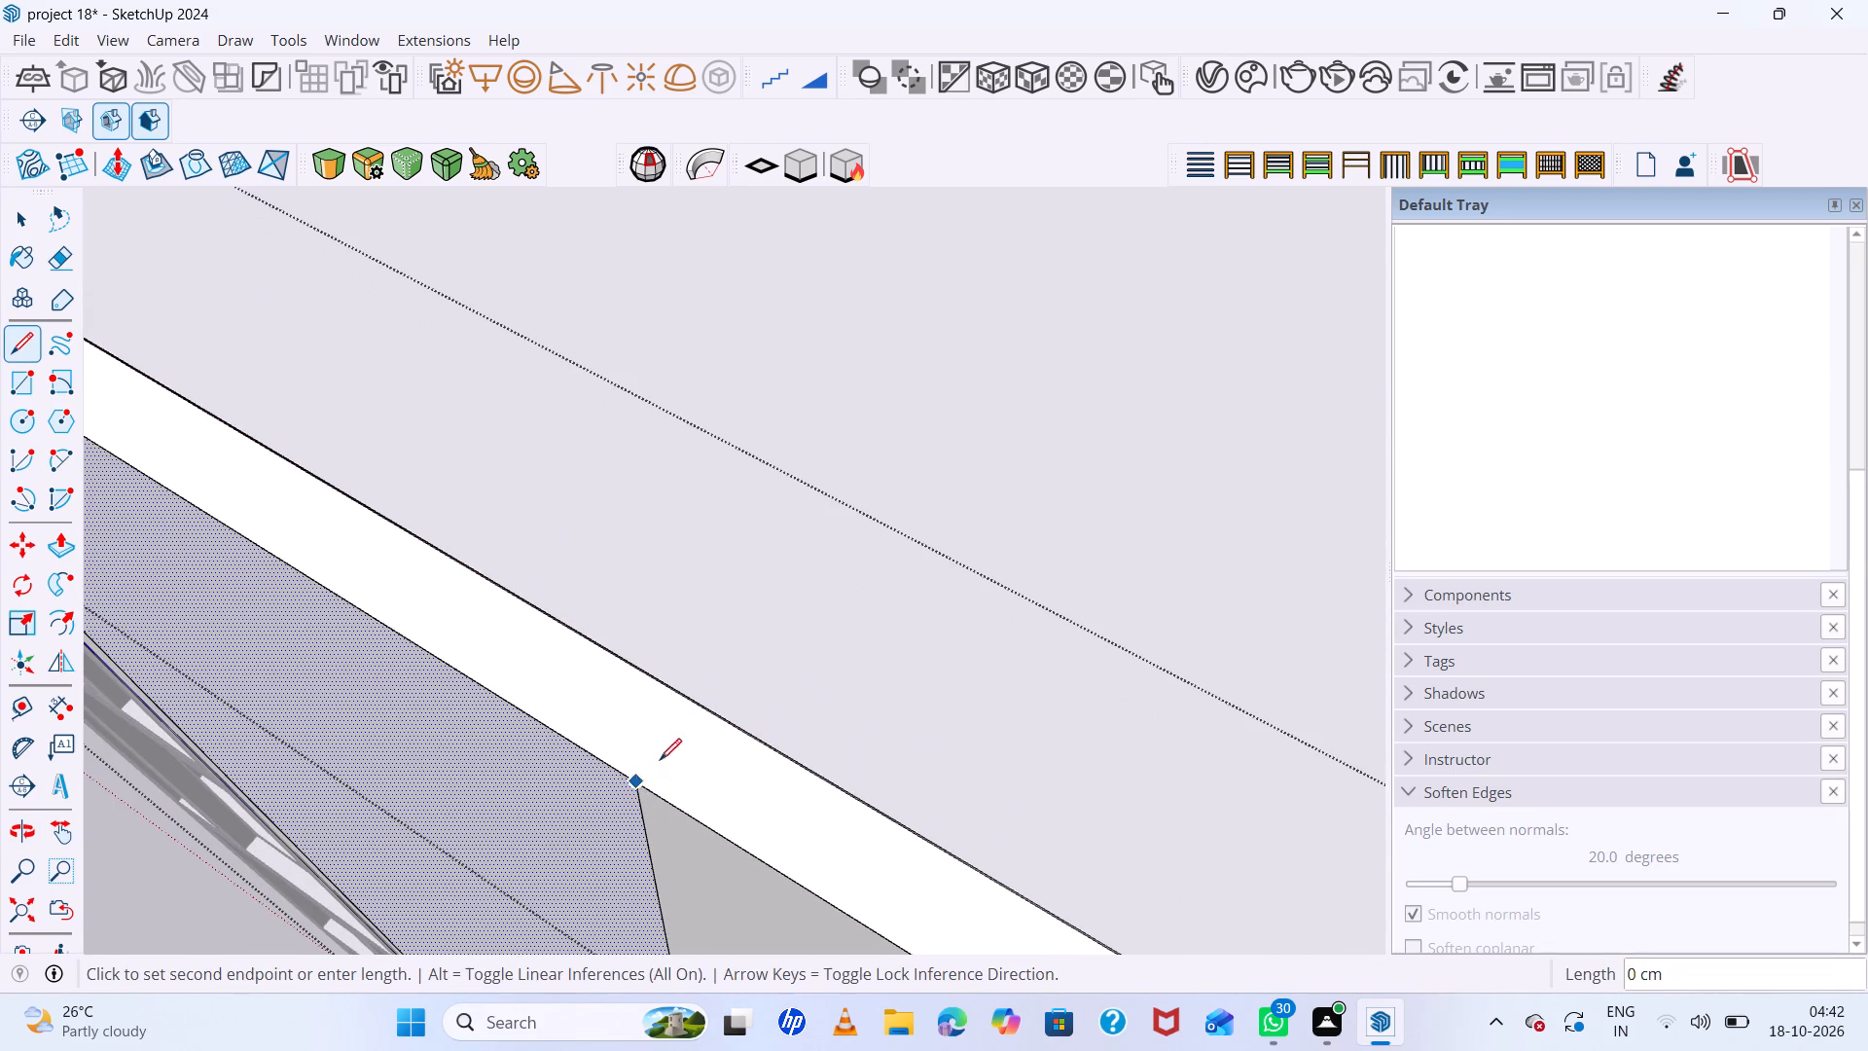
pyautogui.click(700, 712)
# Draw a short line outward from the midpoint of the cross line nearest the shelves, splitting that cross line in half.
pyautogui.scroll(-14, 737, 695)
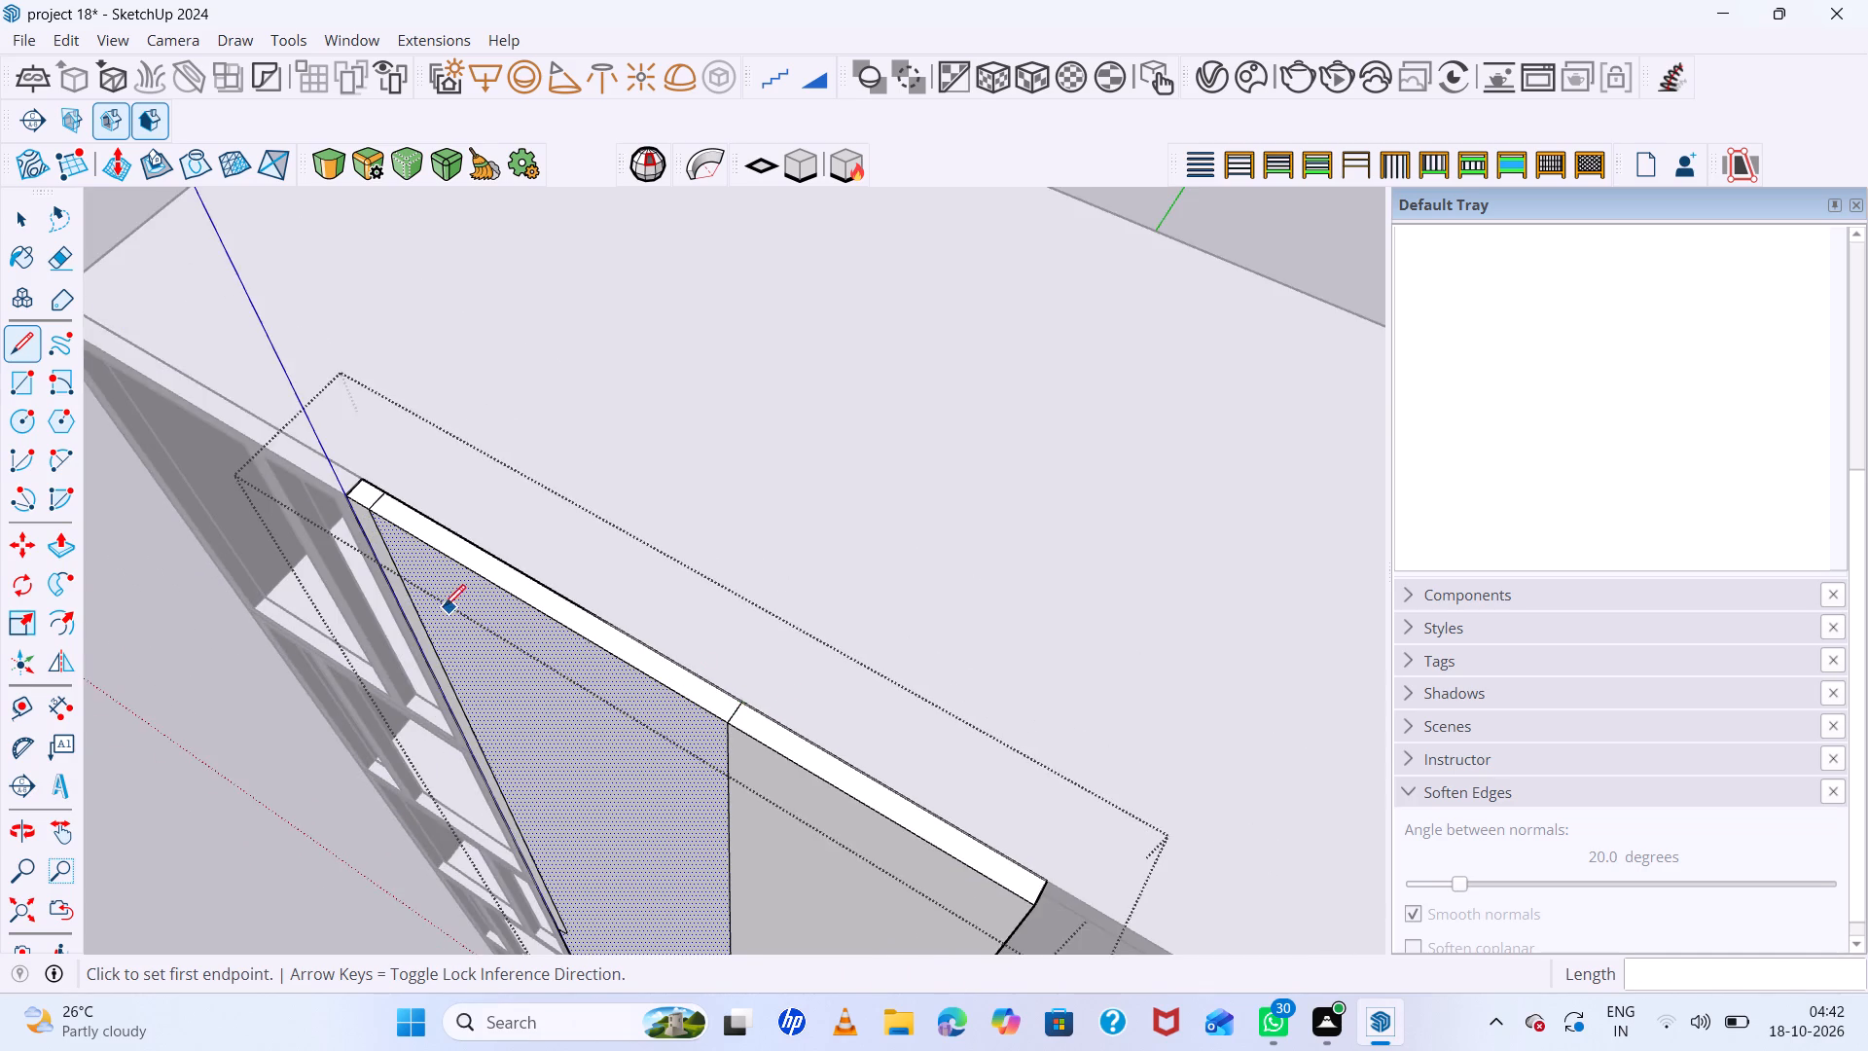
pyautogui.scroll(4, 444, 606)
pyautogui.moveTo(443, 607); pyautogui.dragTo(772, 733, button='middle')
pyautogui.scroll(13, 534, 779)
pyautogui.moveTo(595, 816); pyautogui.dragTo(593, 791, button='middle')
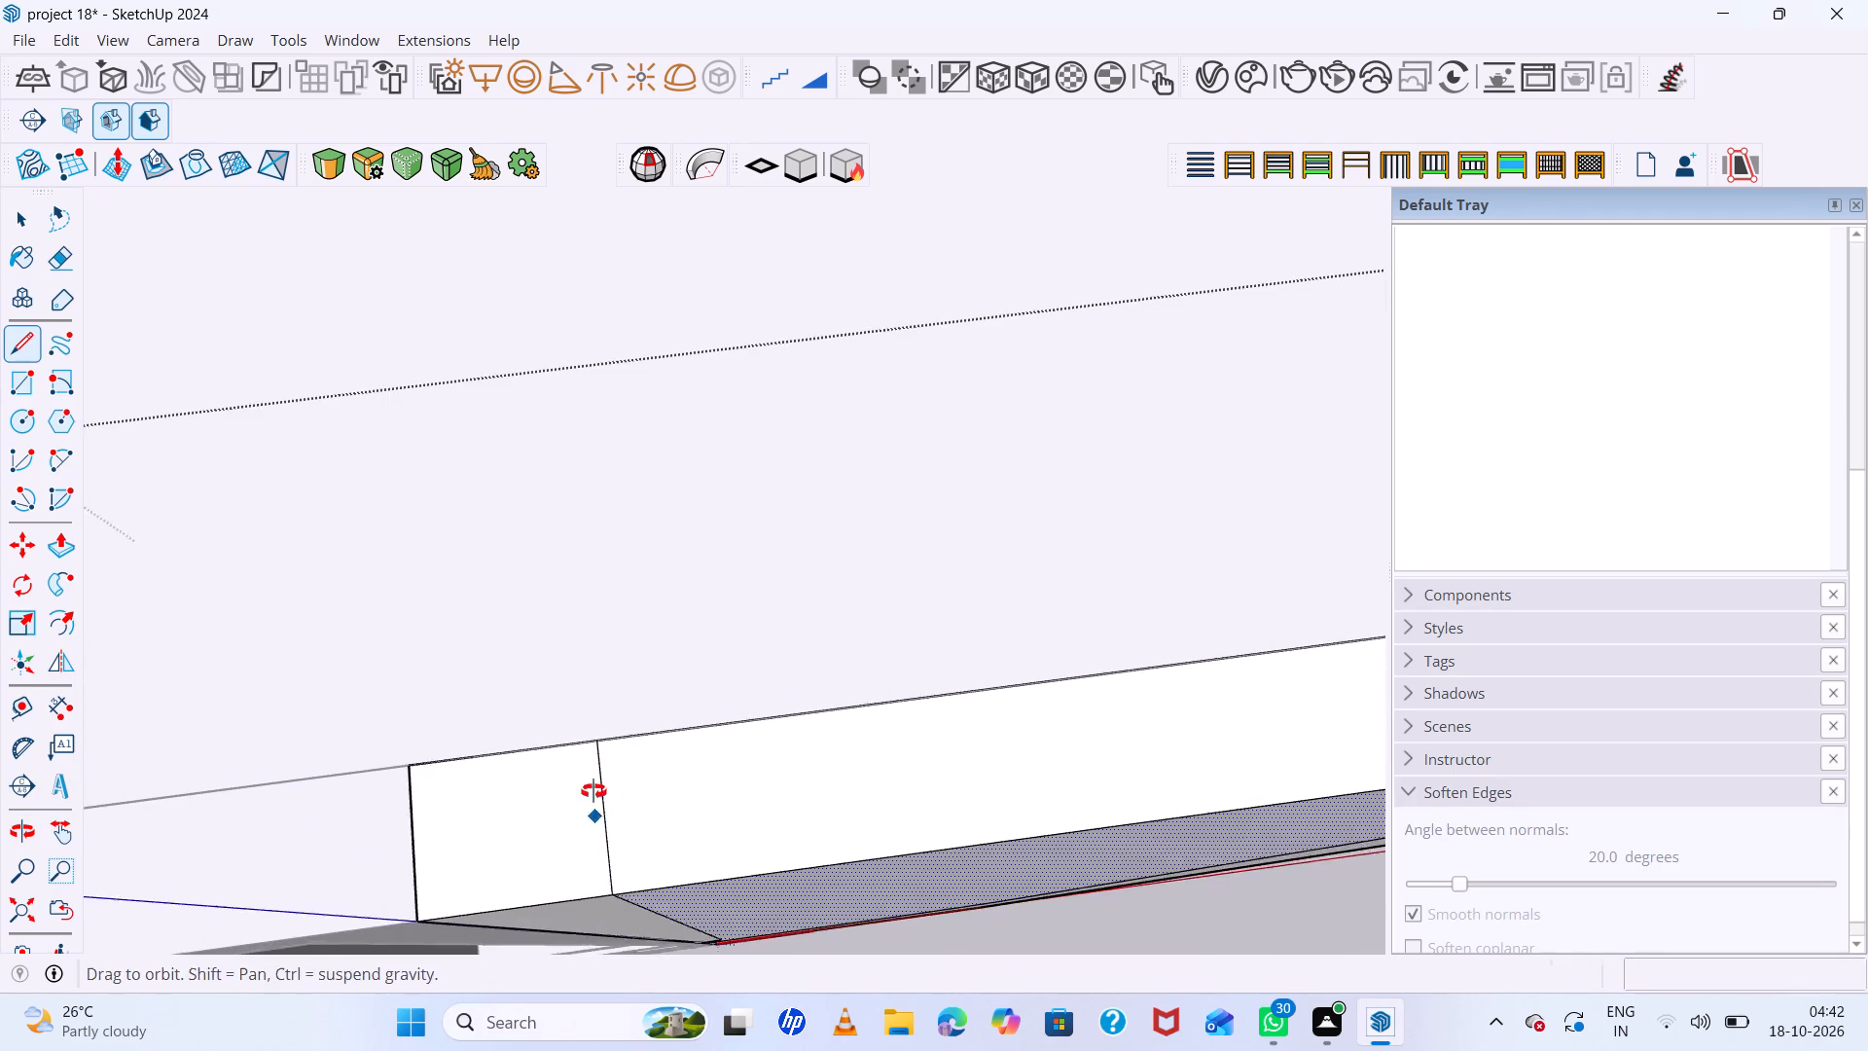
pyautogui.moveTo(593, 791); pyautogui.dragTo(588, 731, button='middle')
pyautogui.click(595, 814)
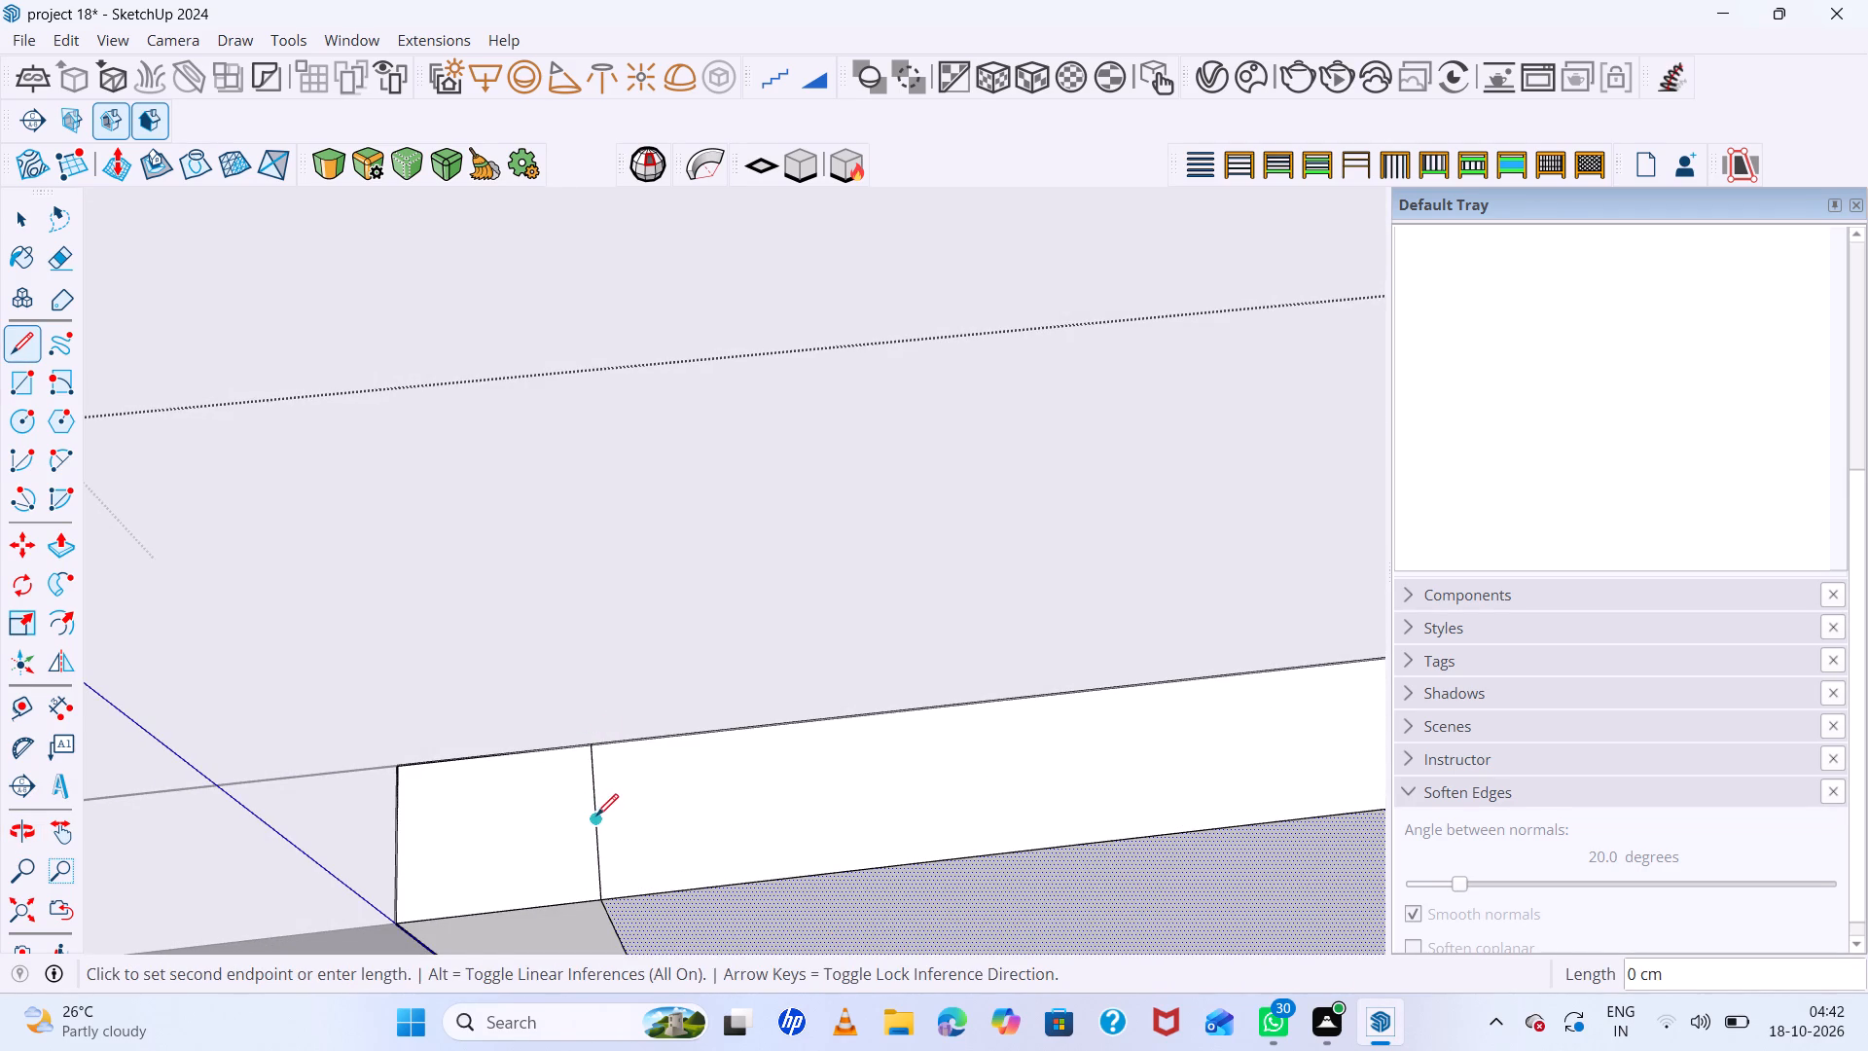
pyautogui.click(522, 815)
pyautogui.scroll(6, 596, 801)
pyautogui.press('space')
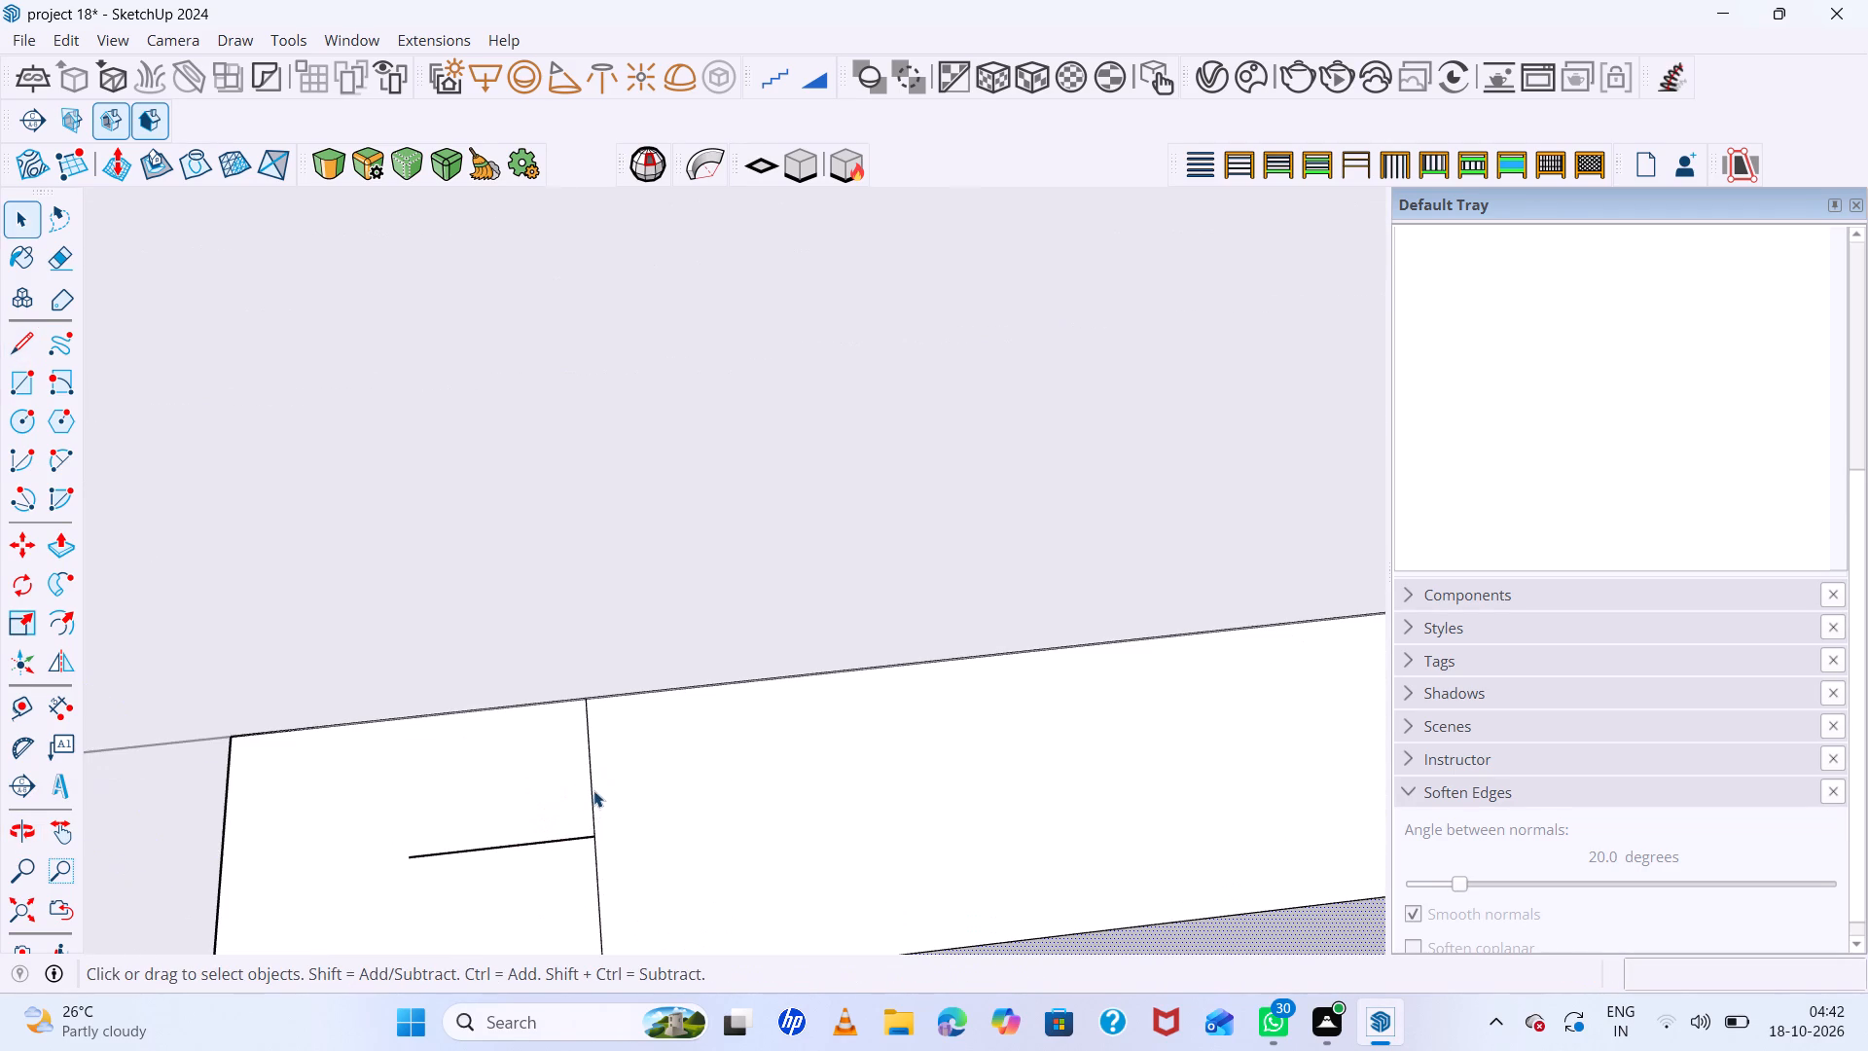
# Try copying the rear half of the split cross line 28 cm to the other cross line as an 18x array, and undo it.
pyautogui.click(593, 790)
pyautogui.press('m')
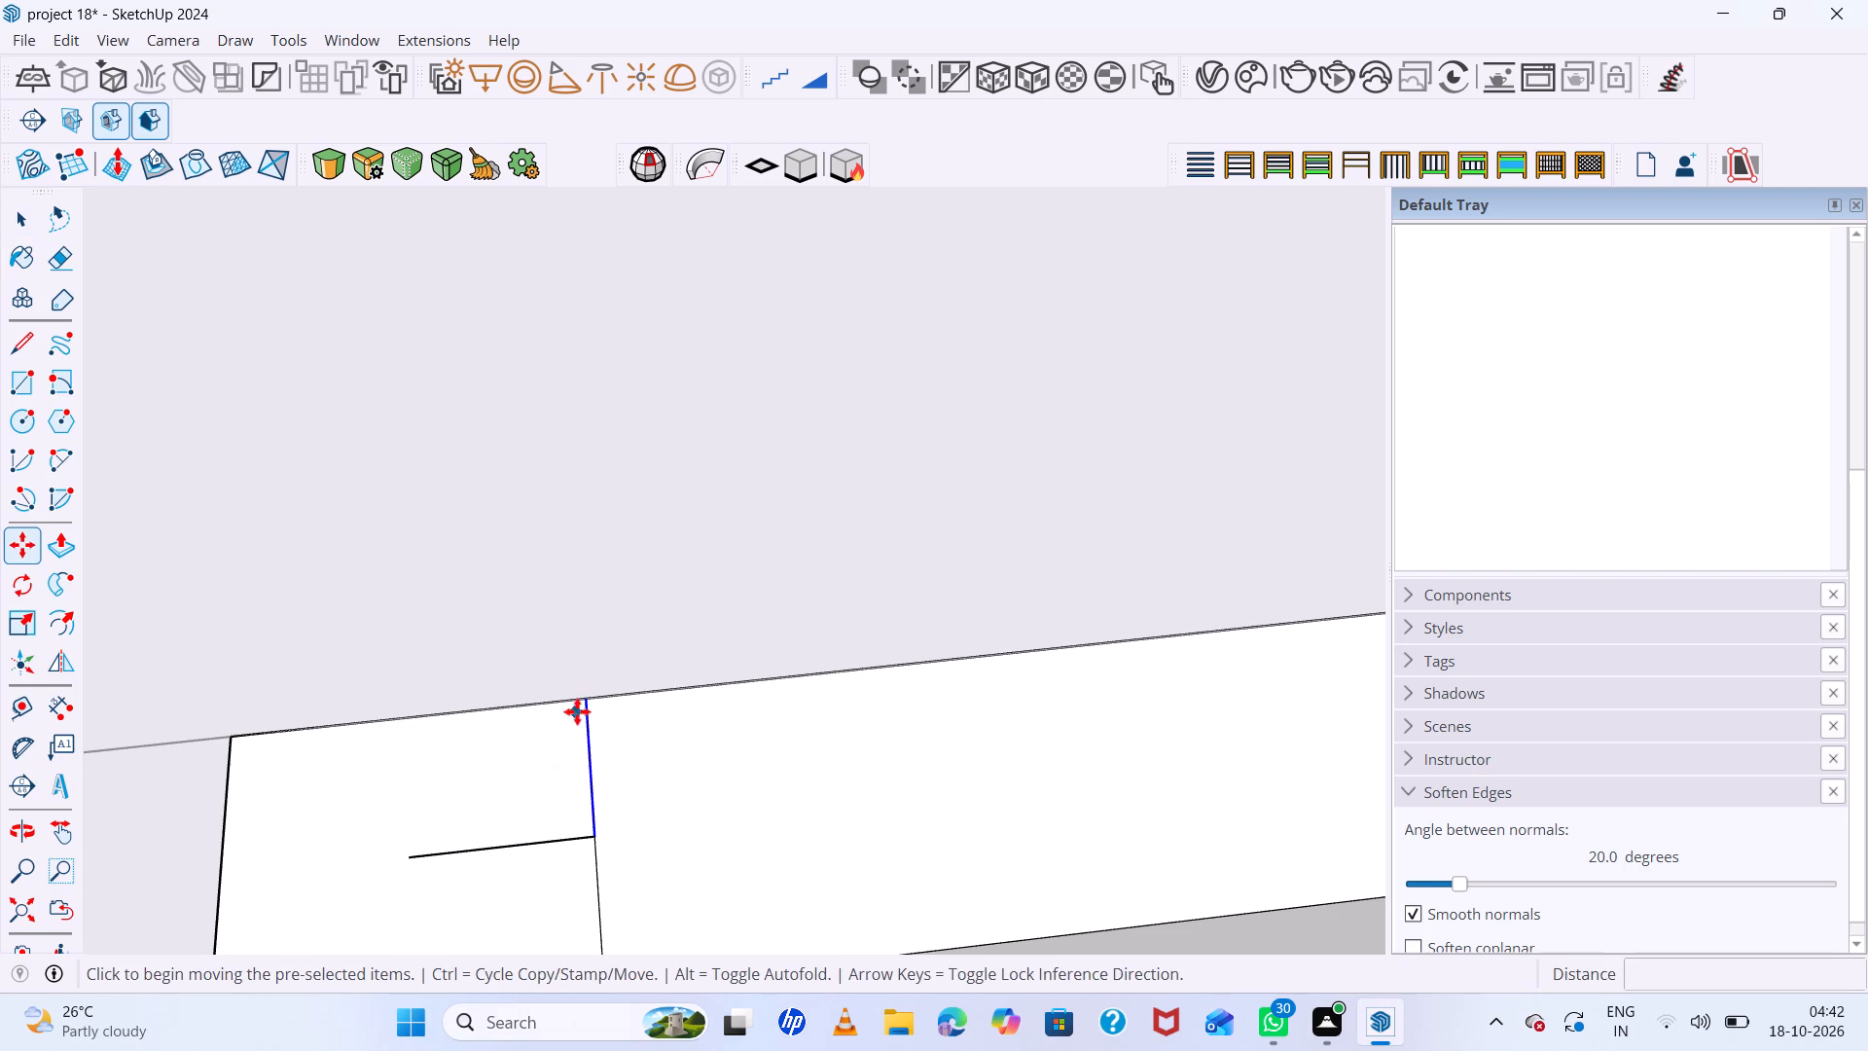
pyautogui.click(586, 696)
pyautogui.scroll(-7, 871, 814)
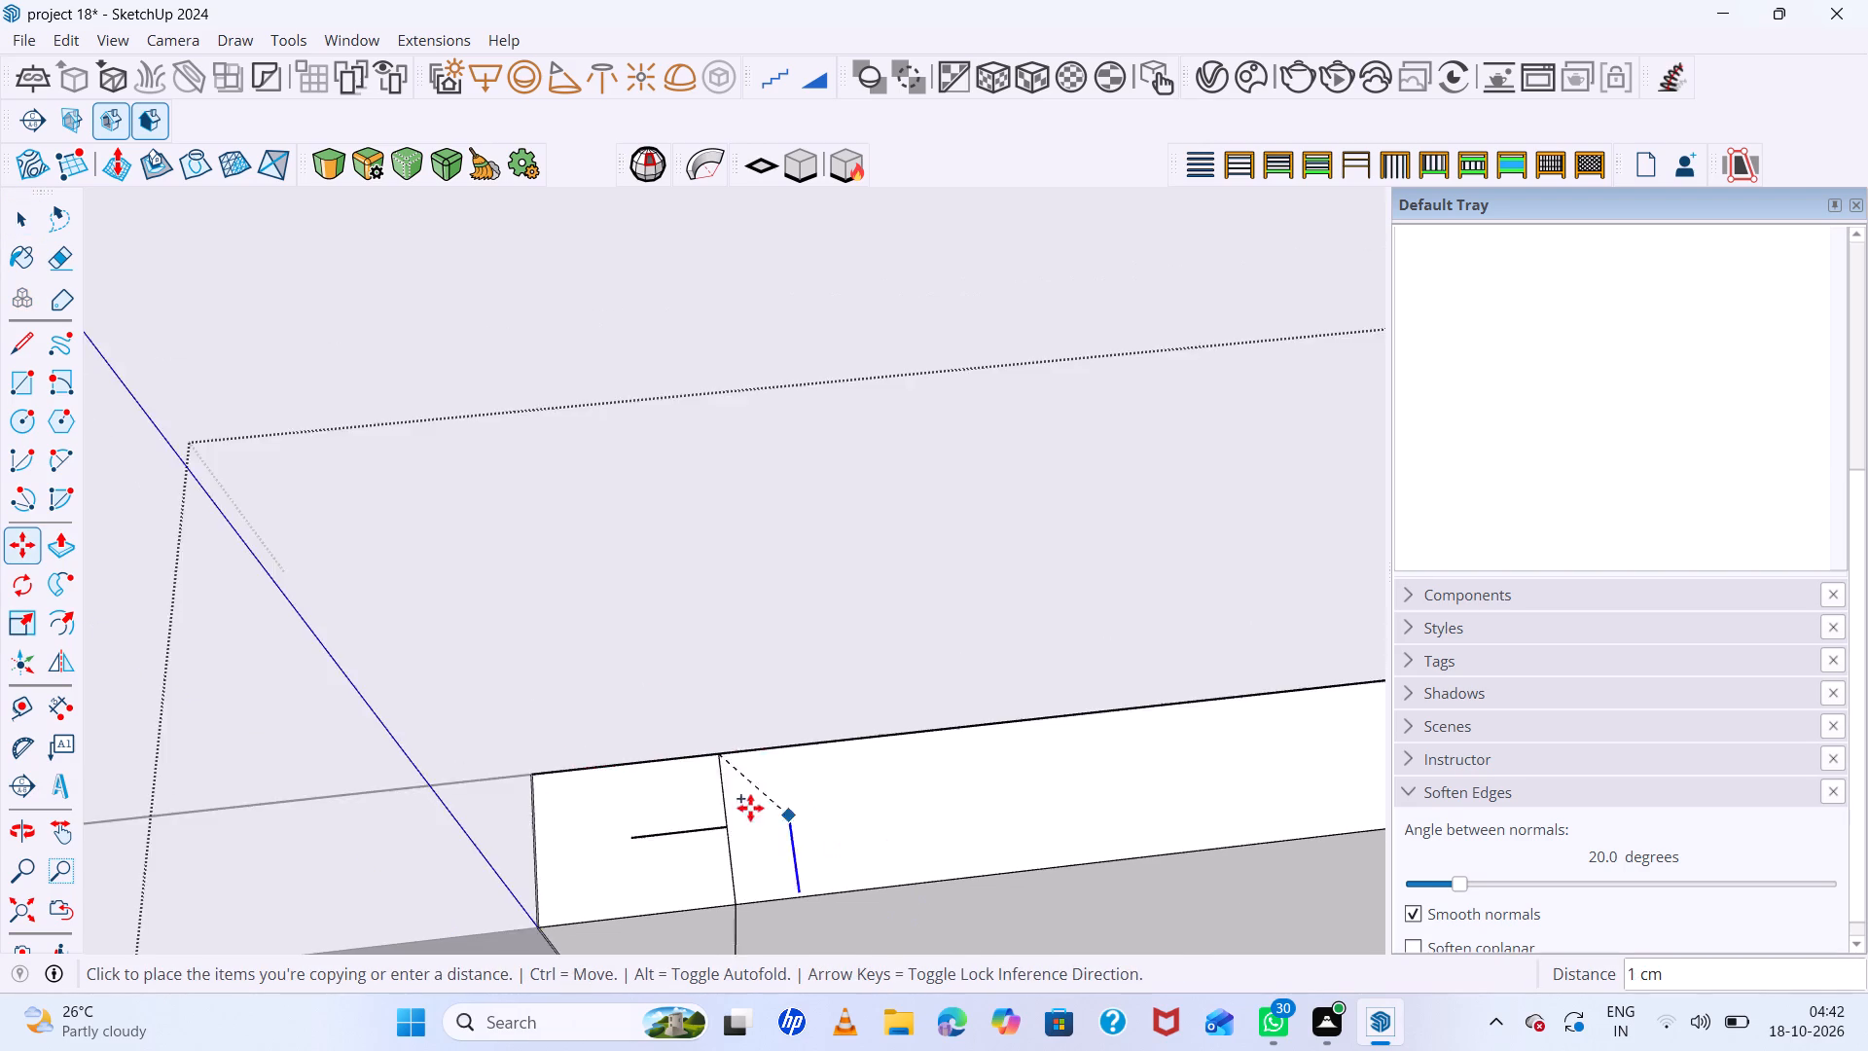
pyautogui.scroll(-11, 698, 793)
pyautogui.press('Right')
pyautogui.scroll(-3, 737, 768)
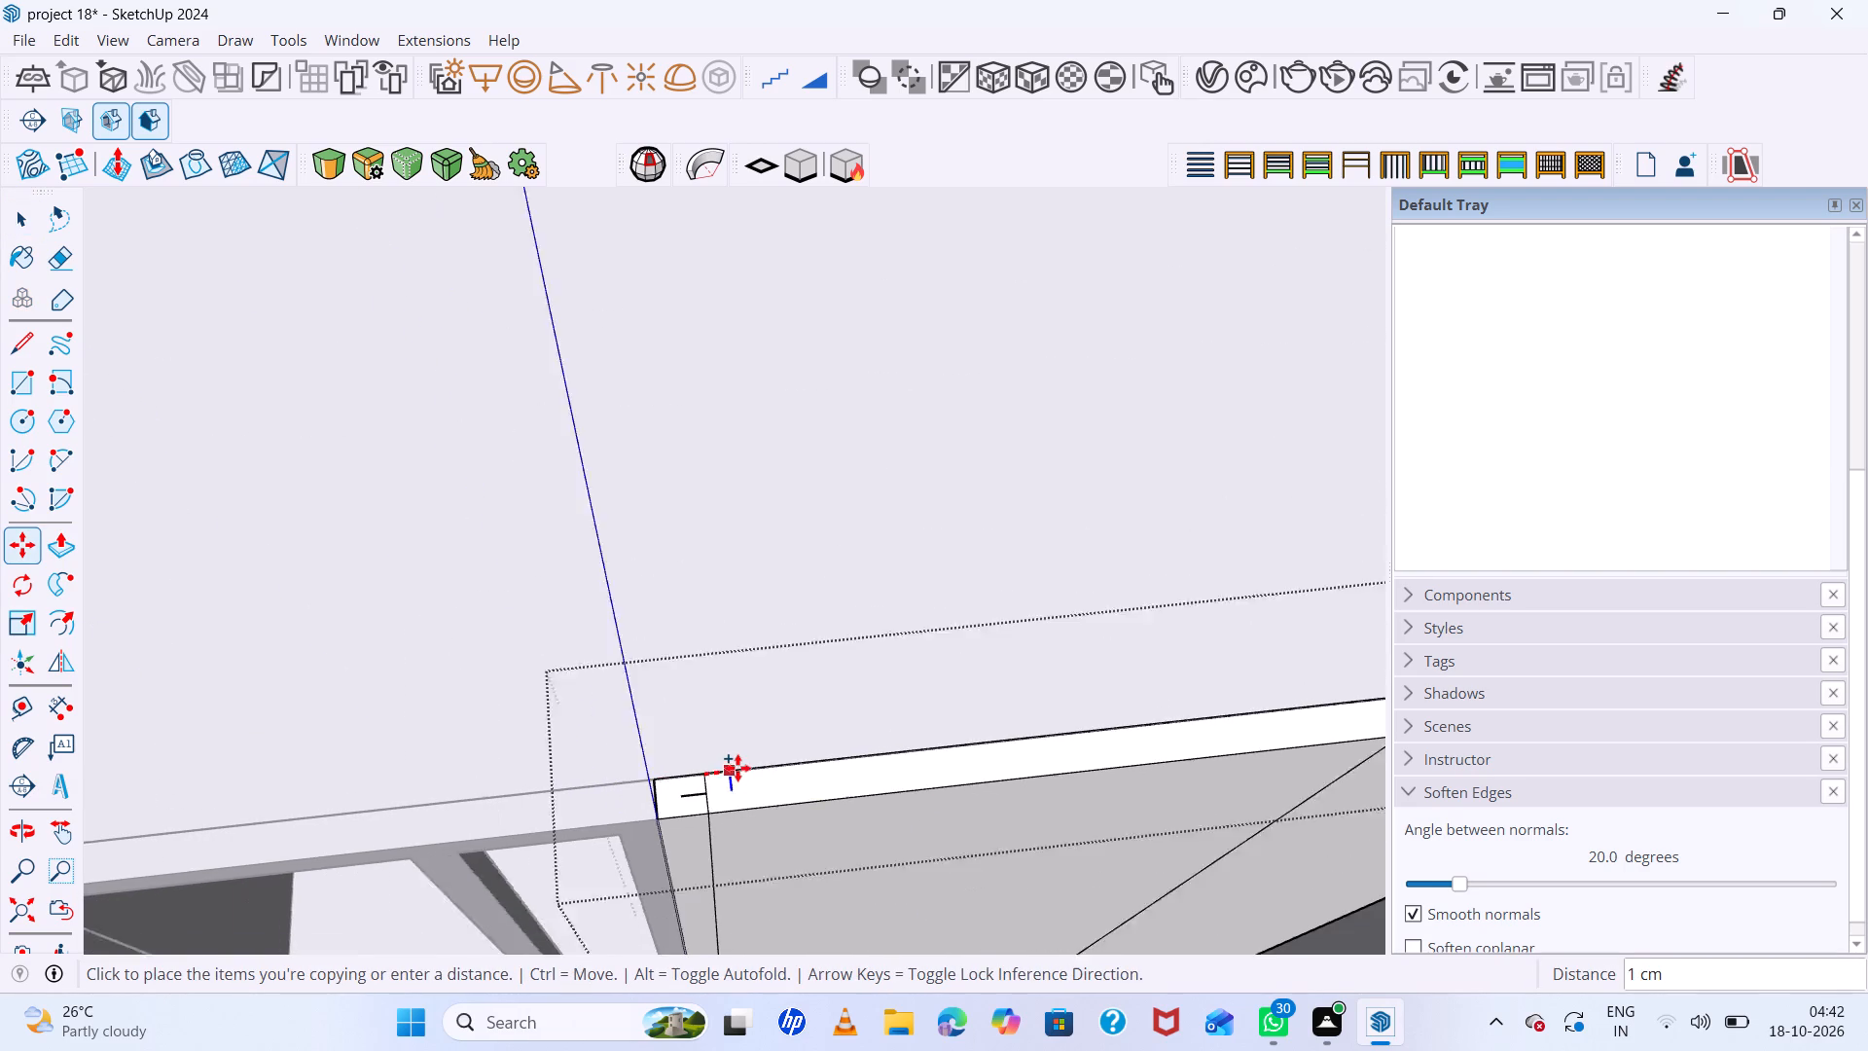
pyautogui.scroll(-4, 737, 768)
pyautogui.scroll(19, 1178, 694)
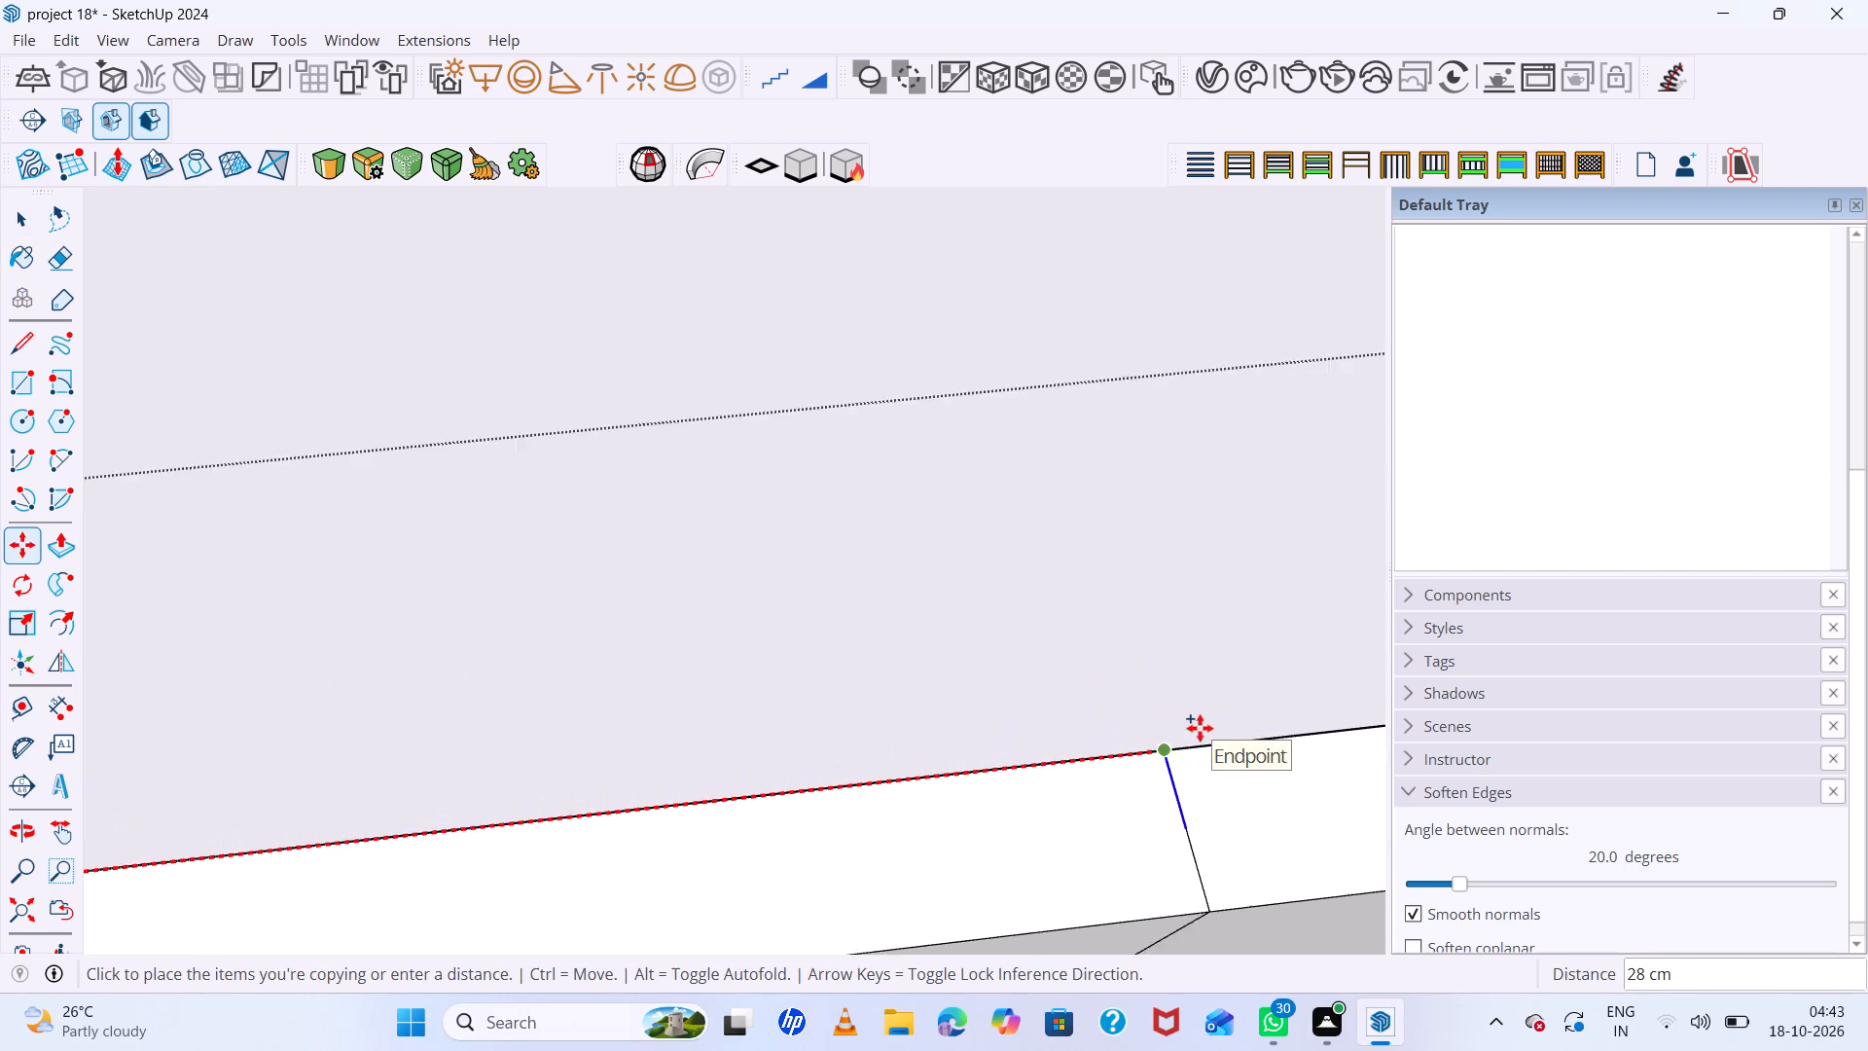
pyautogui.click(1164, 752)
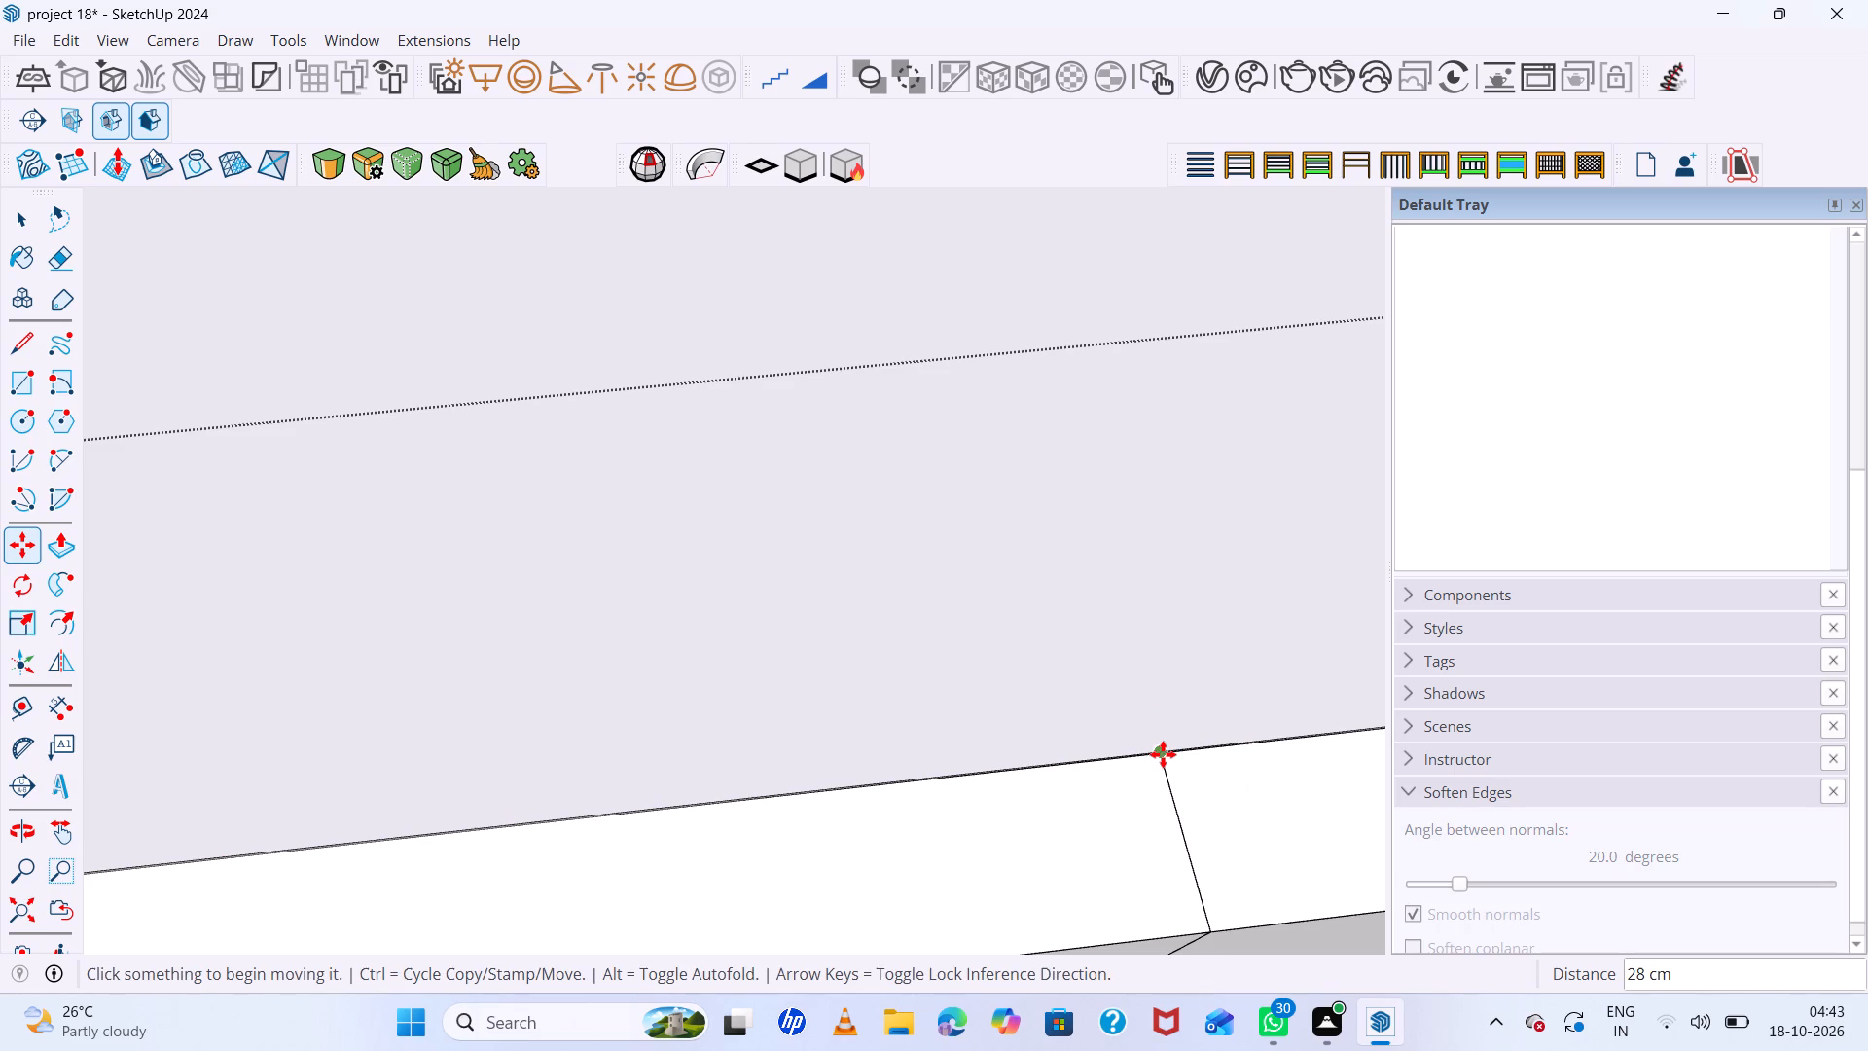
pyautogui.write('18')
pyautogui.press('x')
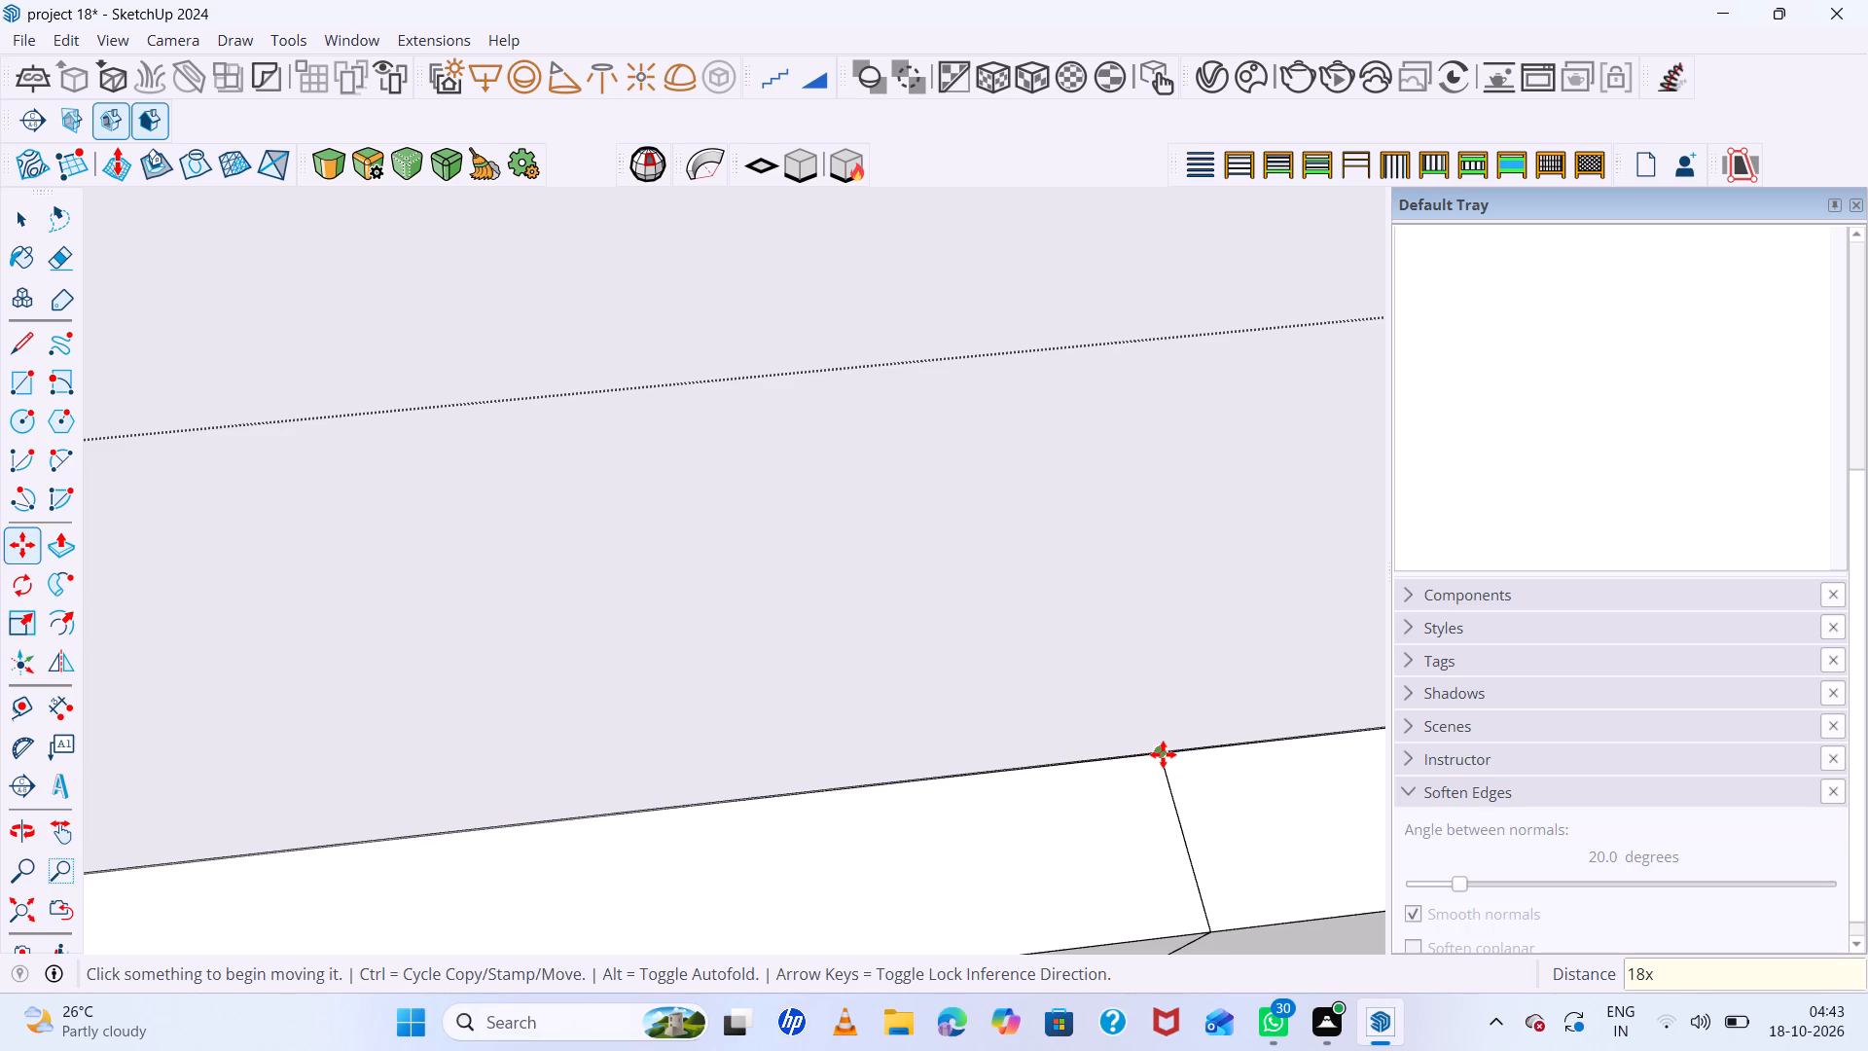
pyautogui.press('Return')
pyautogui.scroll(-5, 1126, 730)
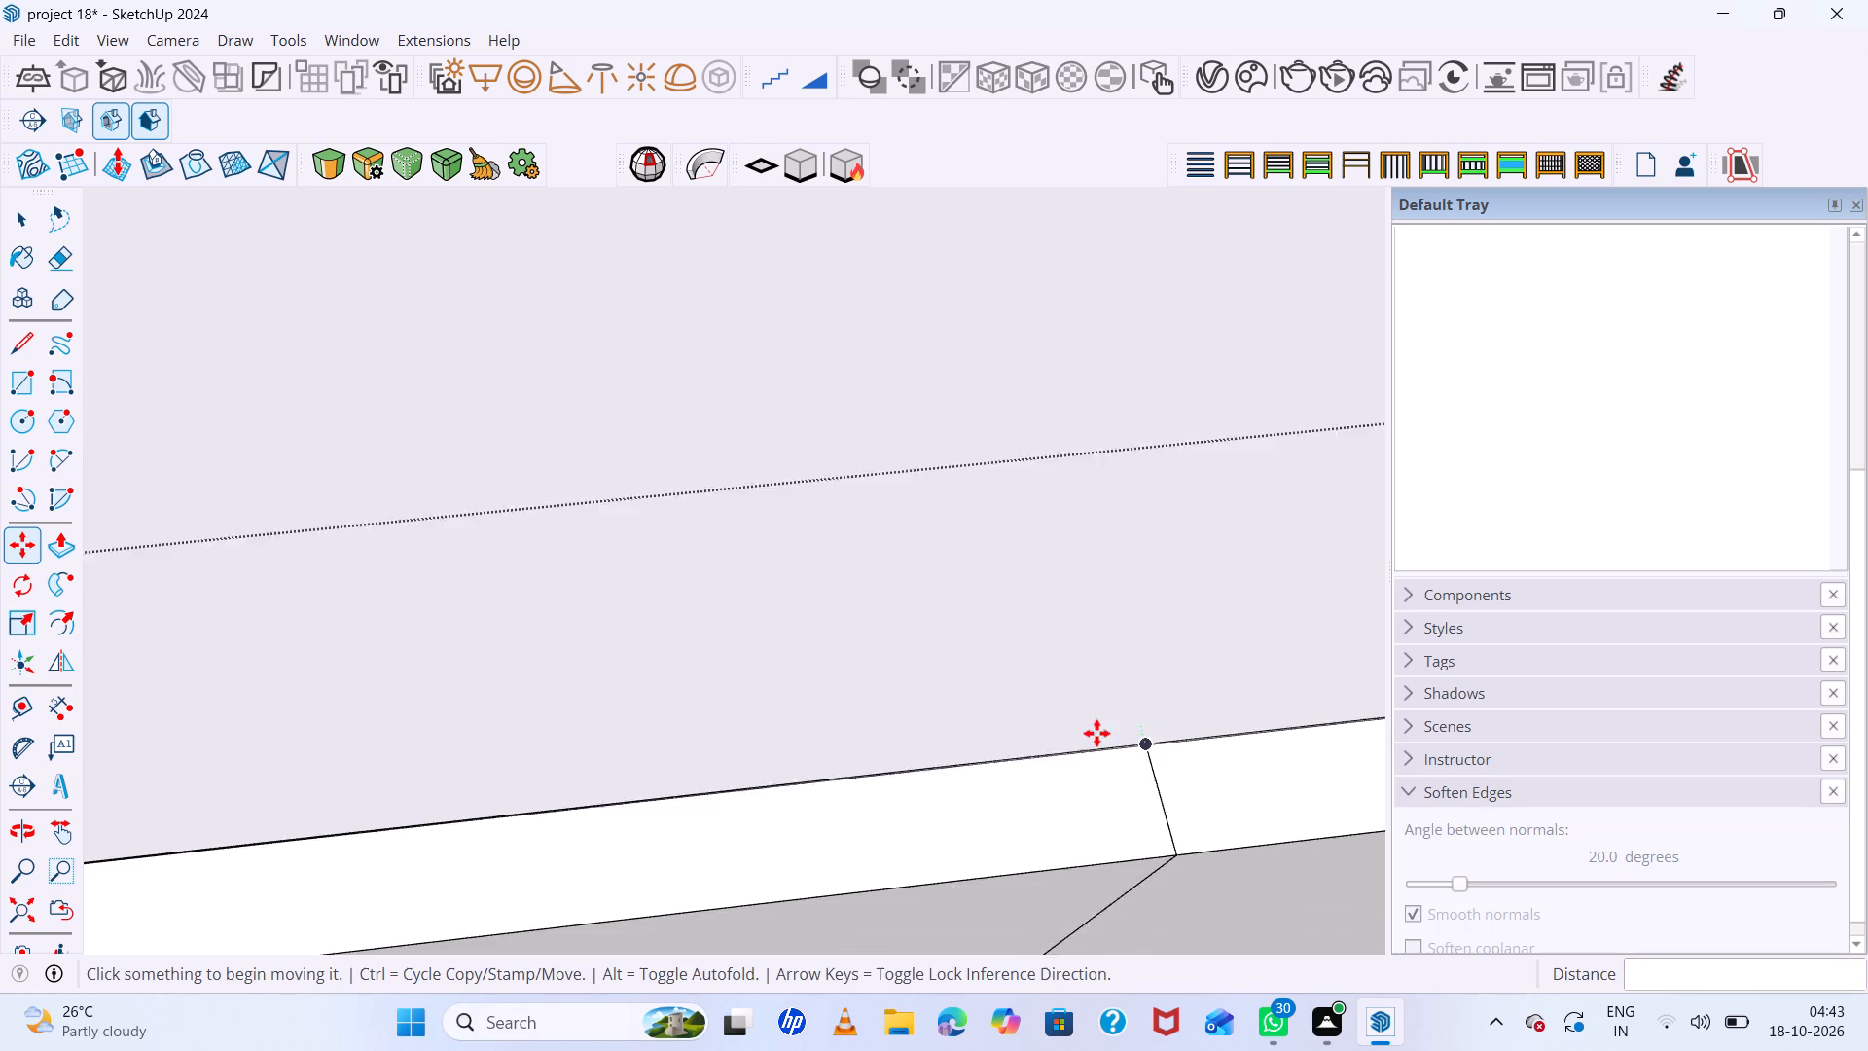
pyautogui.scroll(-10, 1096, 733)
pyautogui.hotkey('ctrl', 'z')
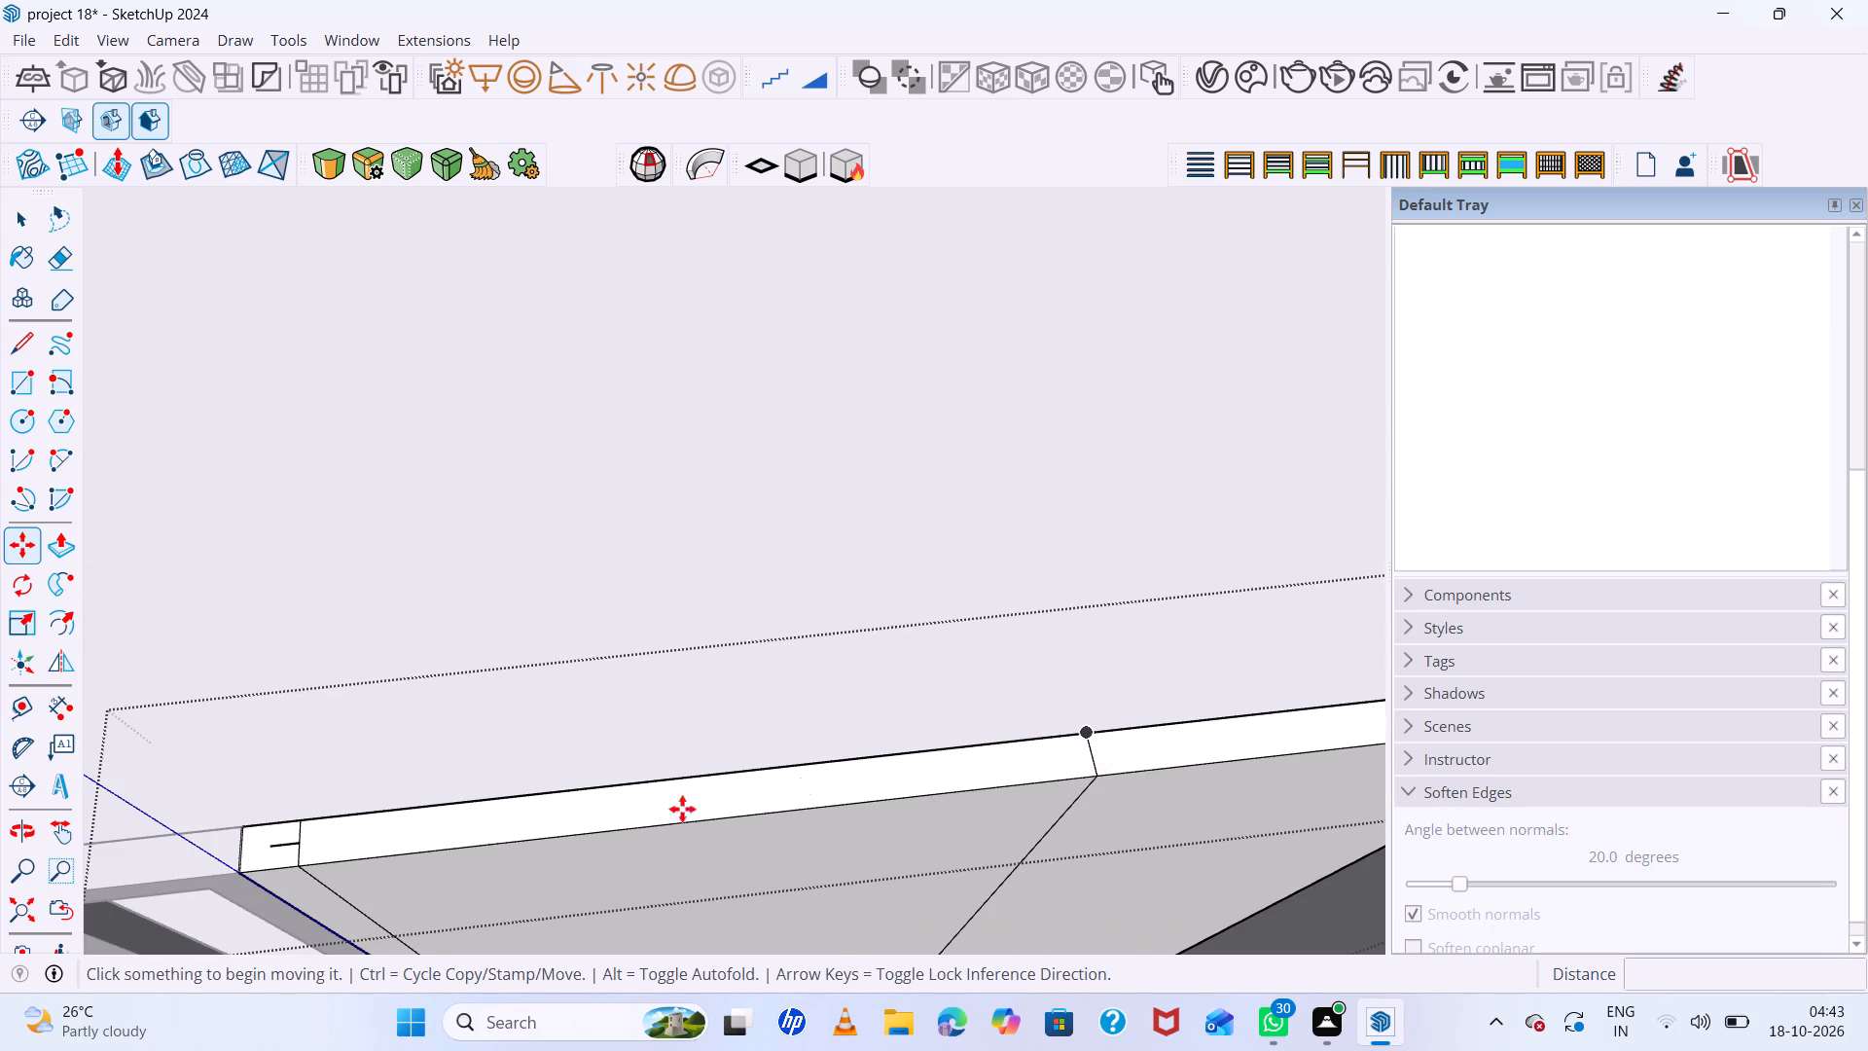
# Copy the rear half of the split cross line 28 cm to the other cross line, divided into 18 equal spacings.
pyautogui.scroll(7, 429, 853)
pyautogui.scroll(6, 274, 829)
pyautogui.press('space')
pyautogui.click(97, 793)
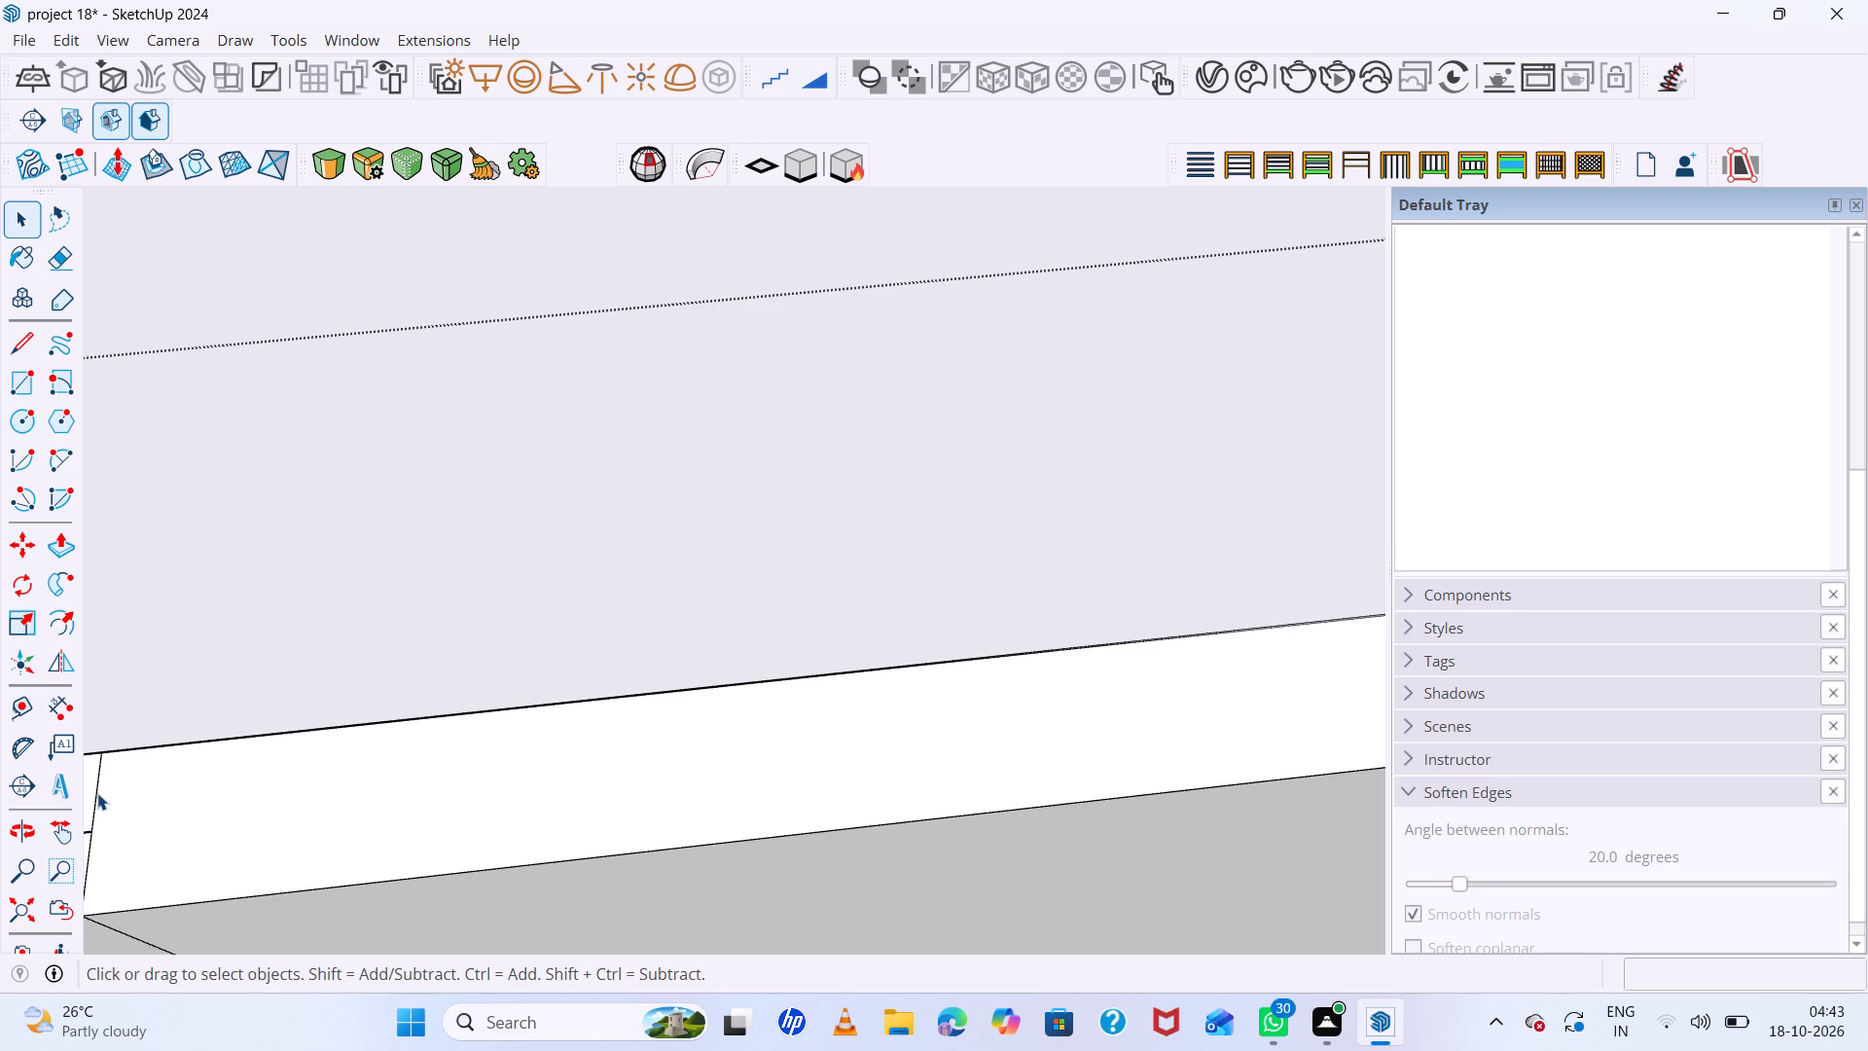
pyautogui.press('m')
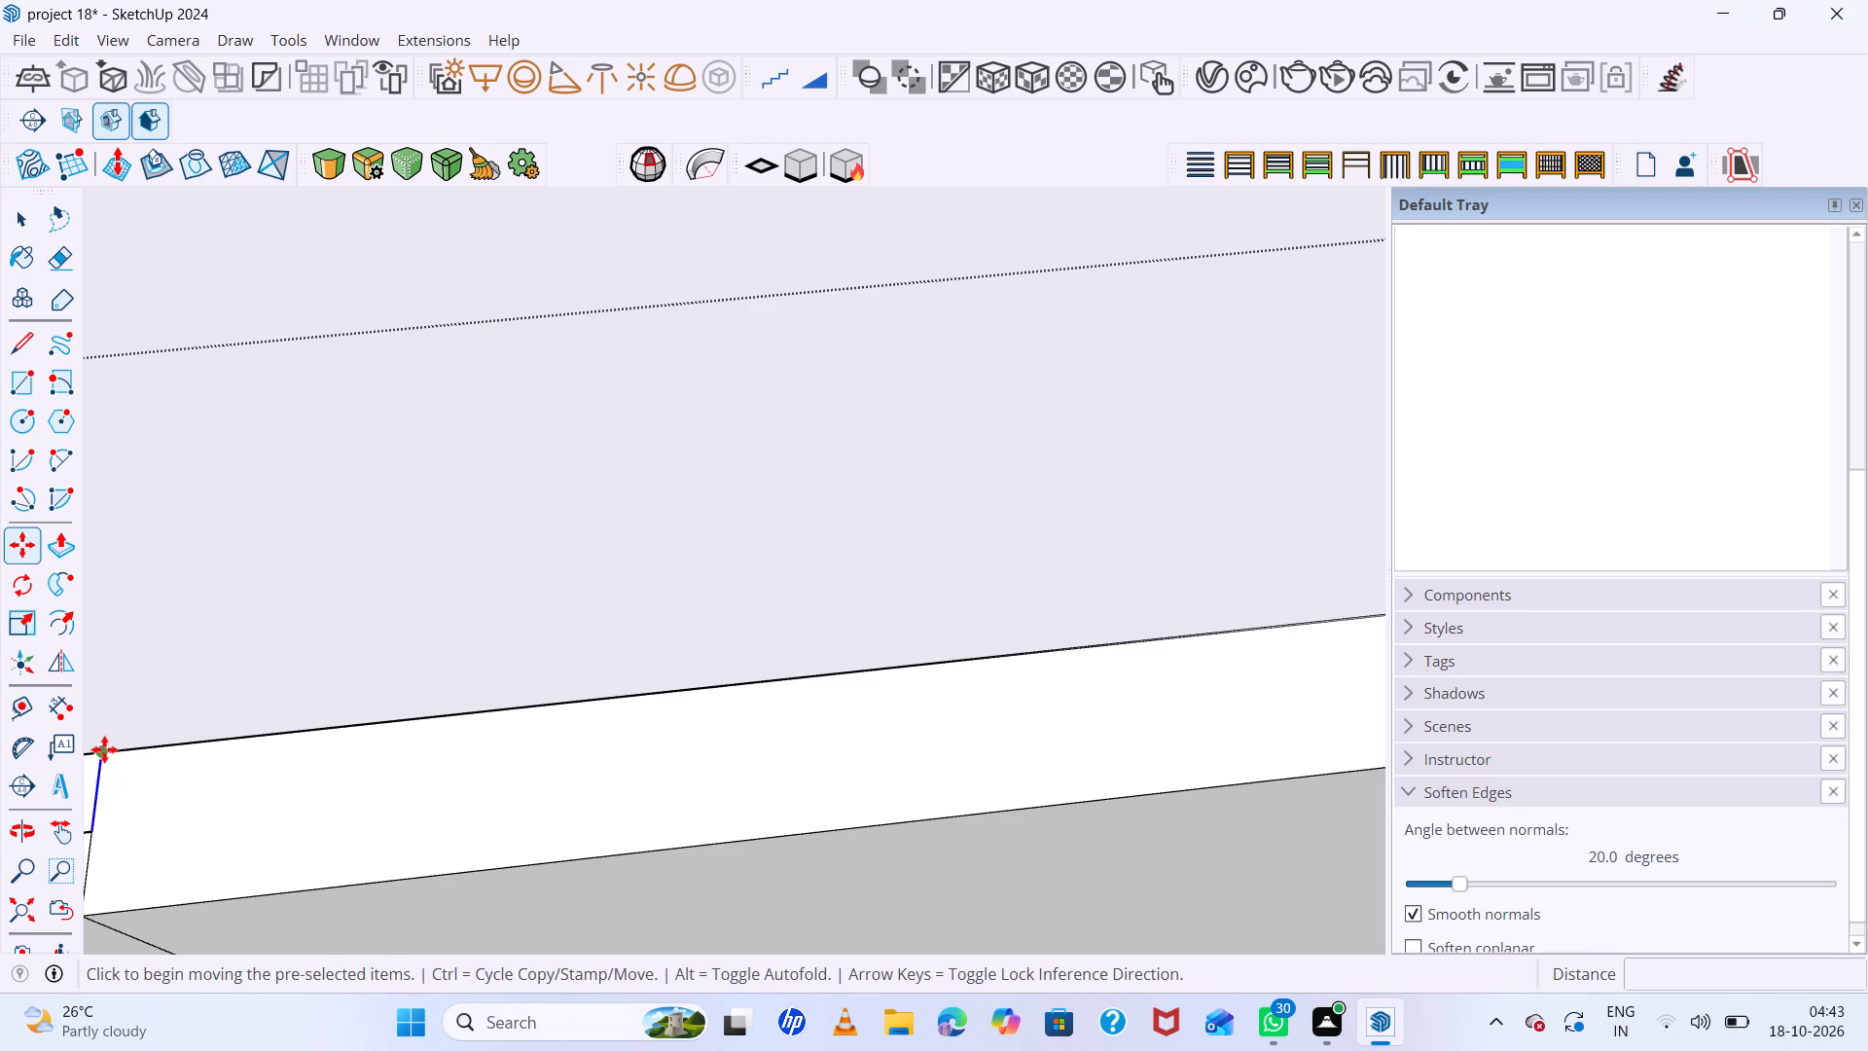
pyautogui.click(103, 749)
pyautogui.scroll(-7, 273, 741)
pyautogui.scroll(-4, 629, 697)
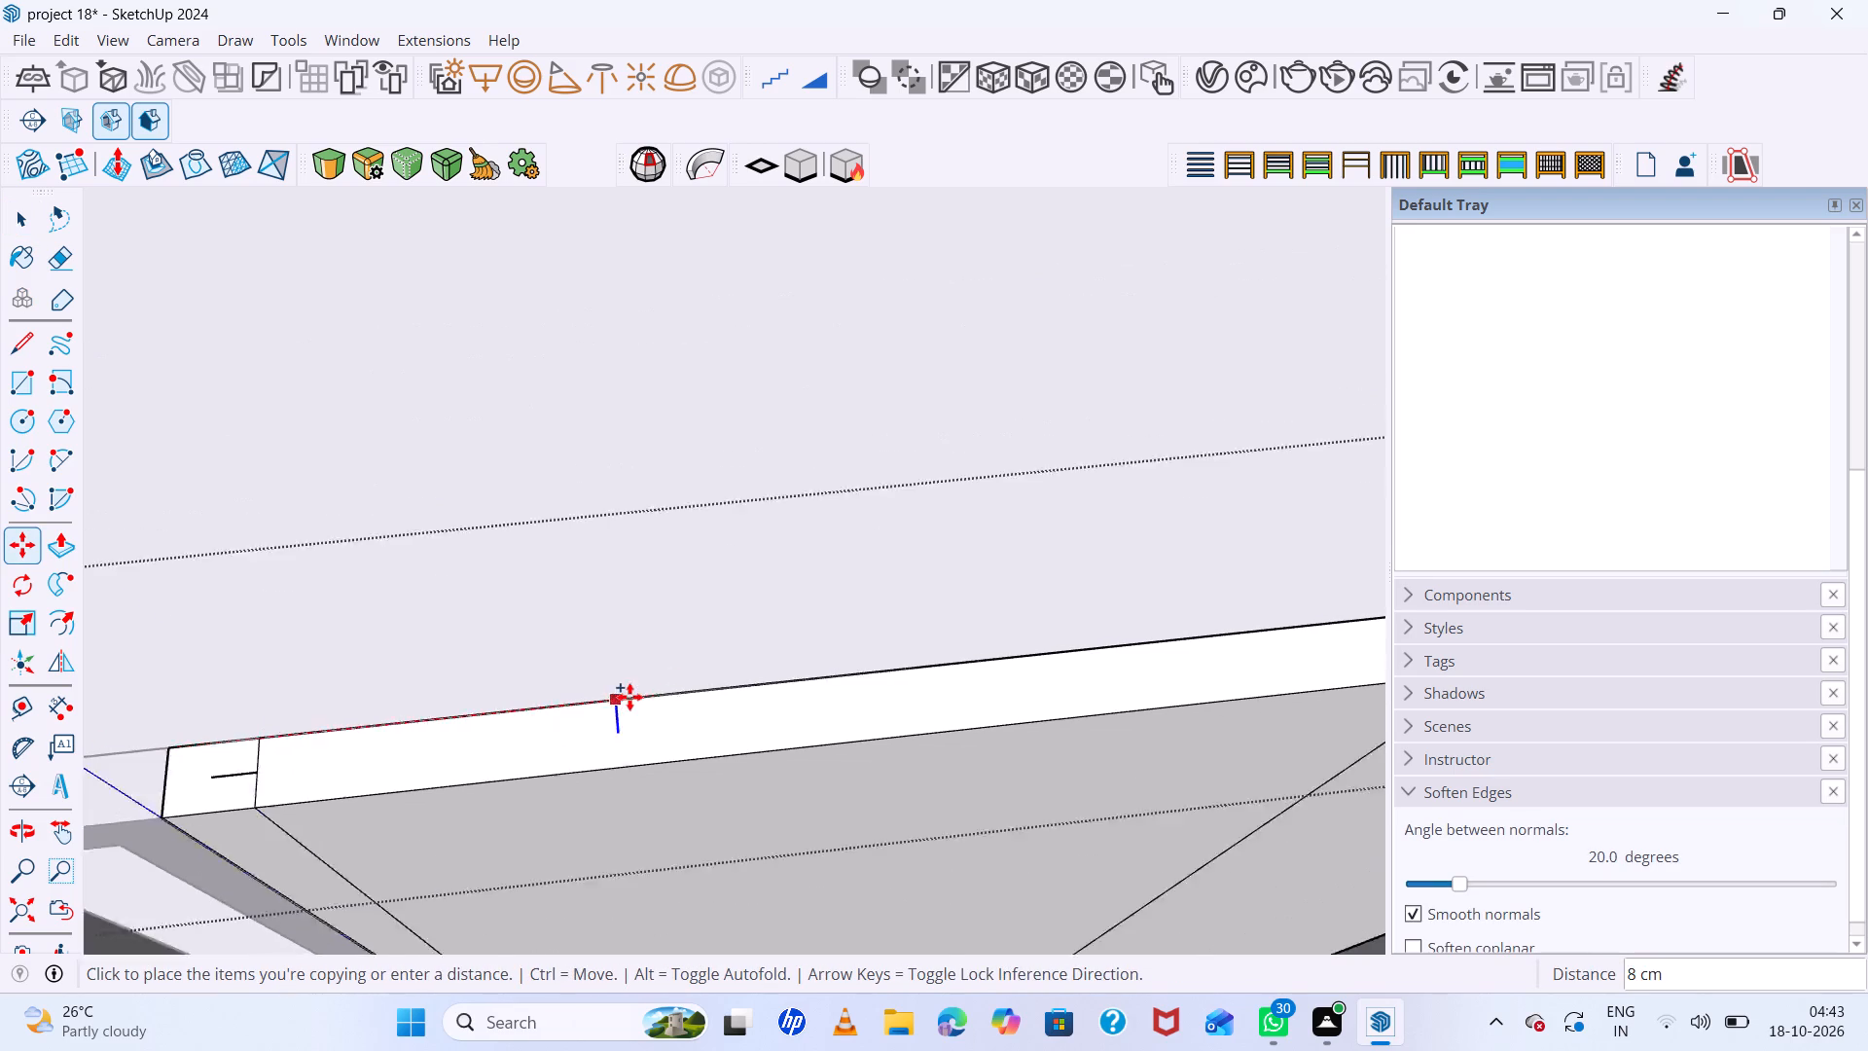
pyautogui.scroll(-2, 629, 697)
pyautogui.scroll(6, 1196, 651)
pyautogui.scroll(6, 1092, 479)
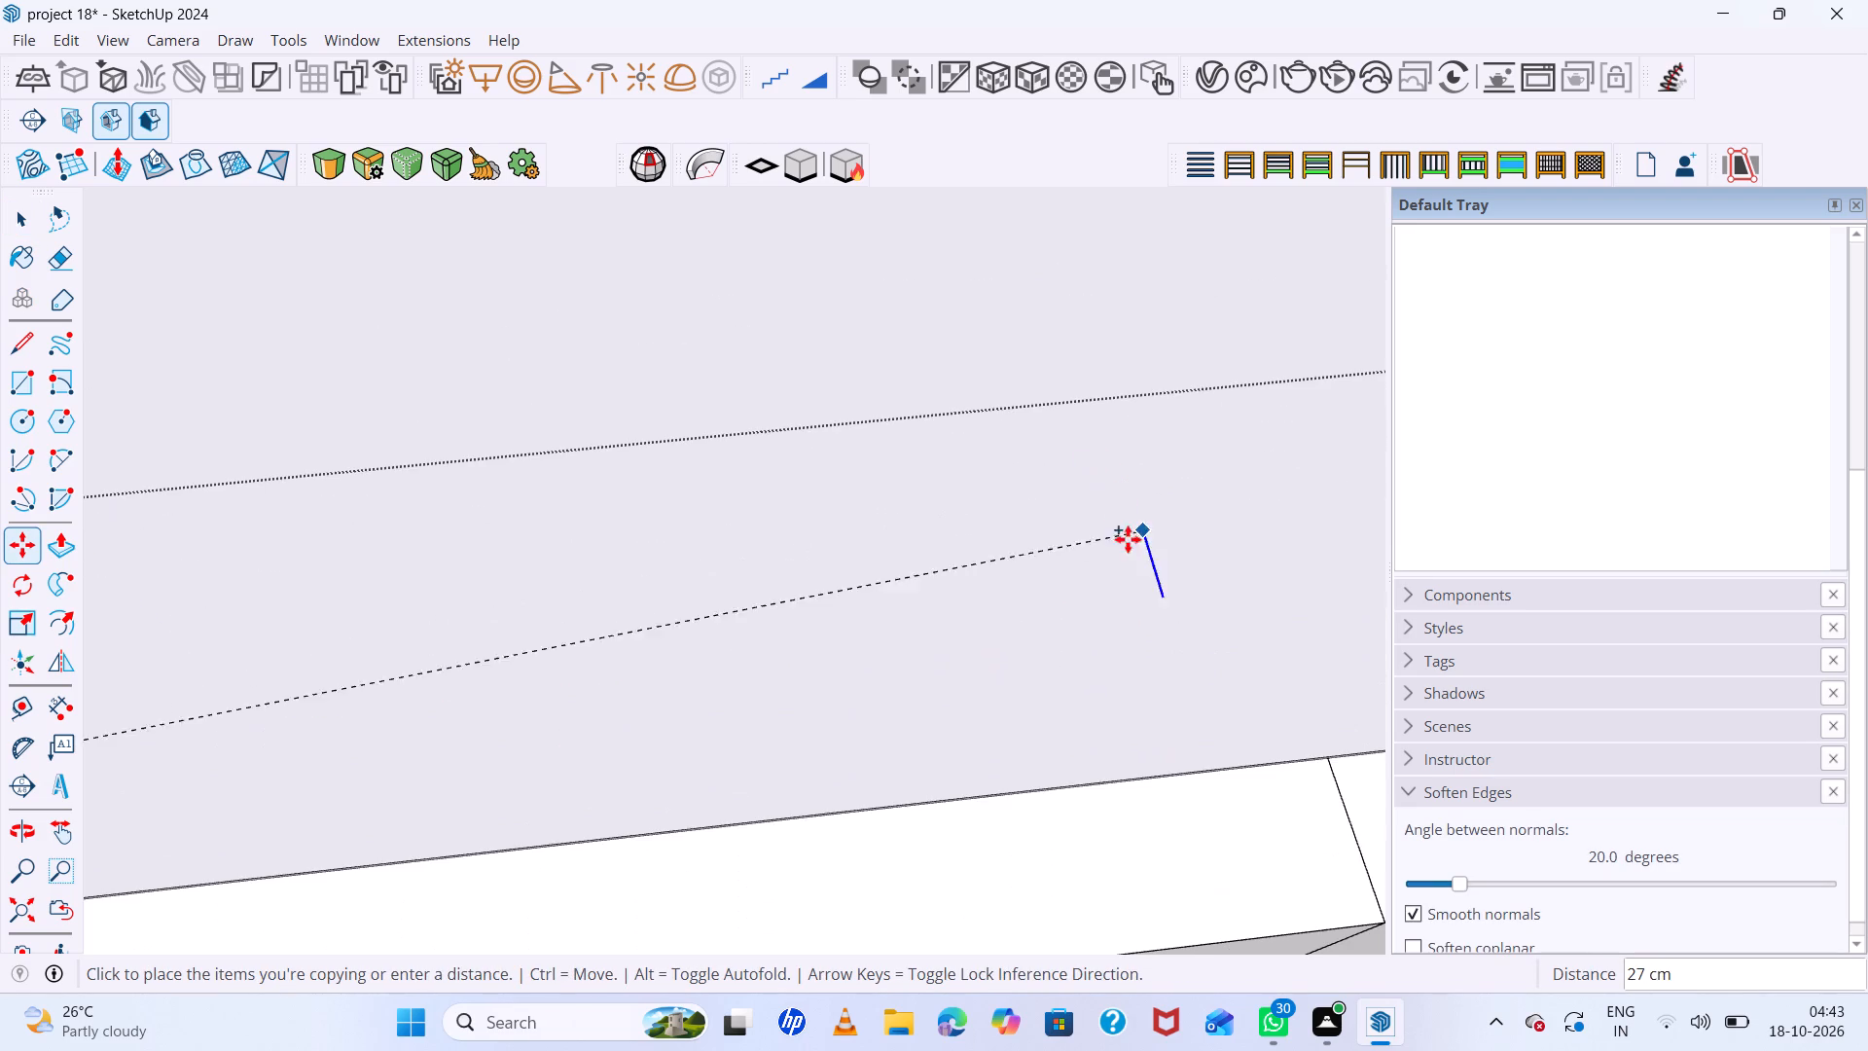
pyautogui.scroll(-6, 1119, 564)
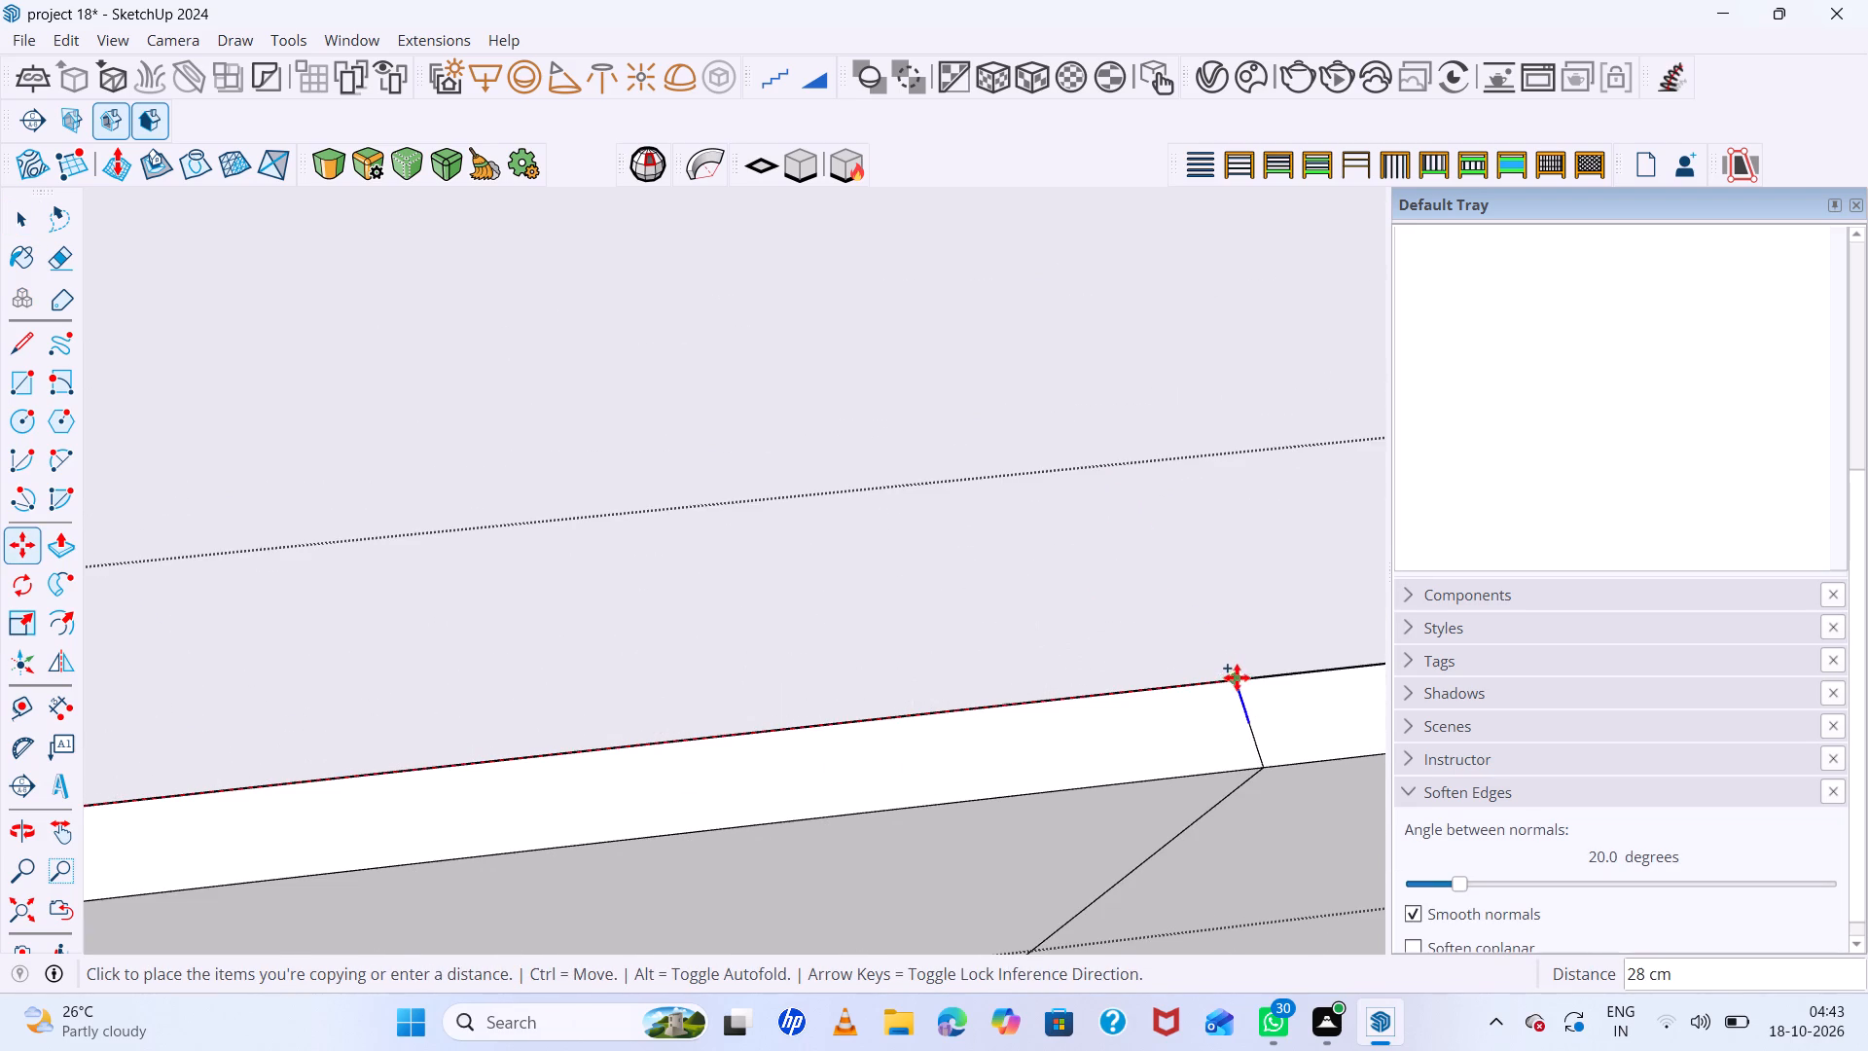
pyautogui.scroll(6, 1232, 670)
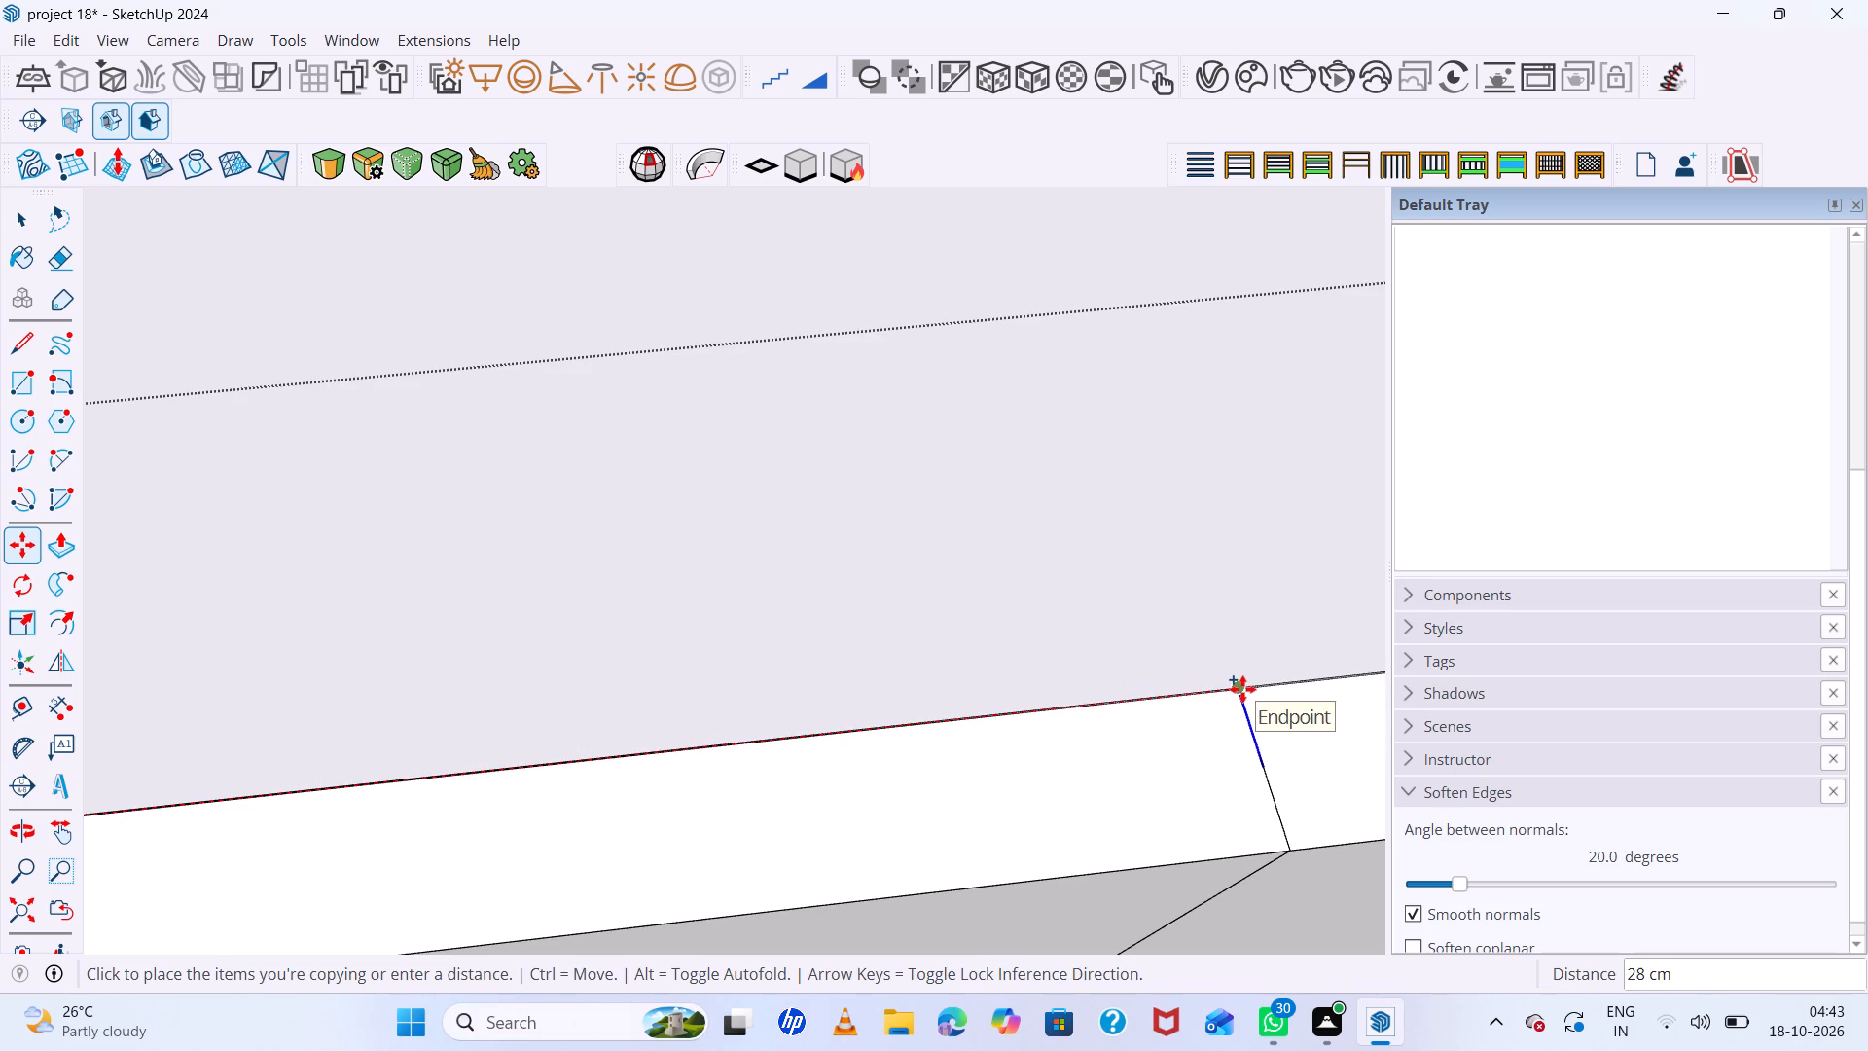
pyautogui.click(1239, 687)
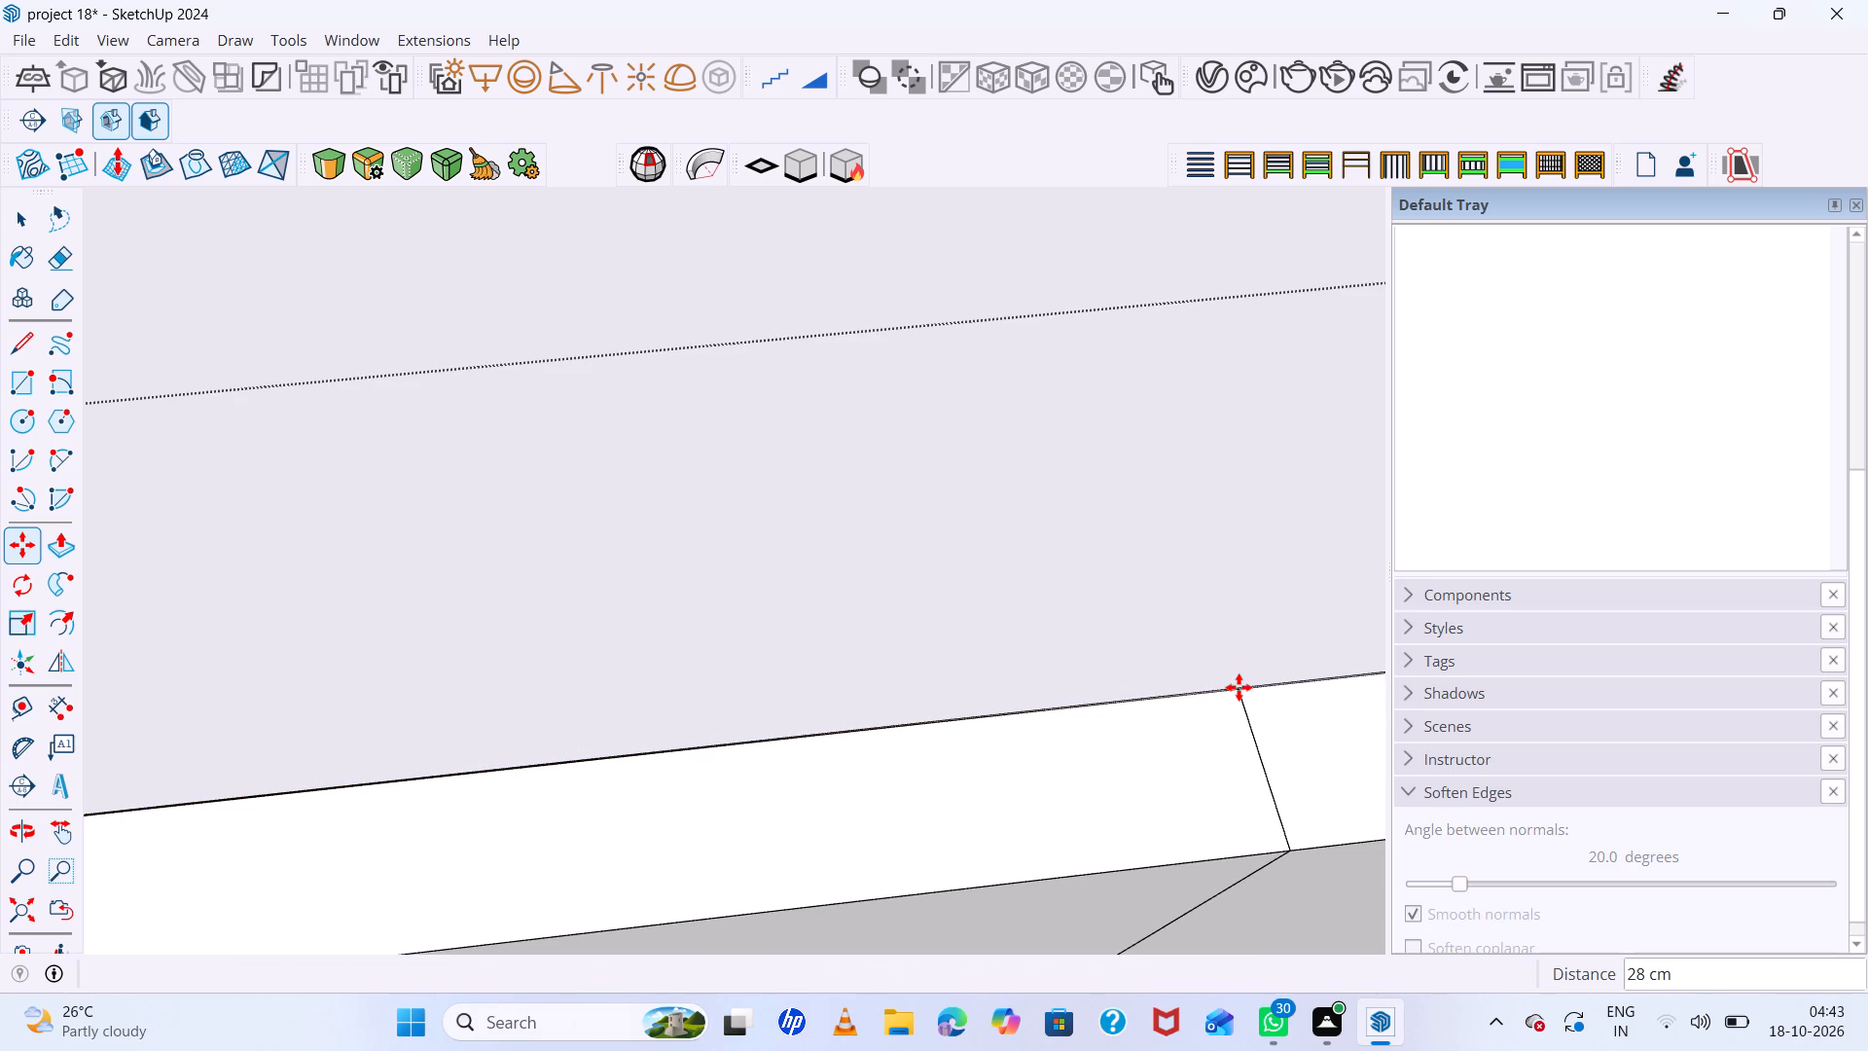
pyautogui.write('18/')
pyautogui.press('Return')
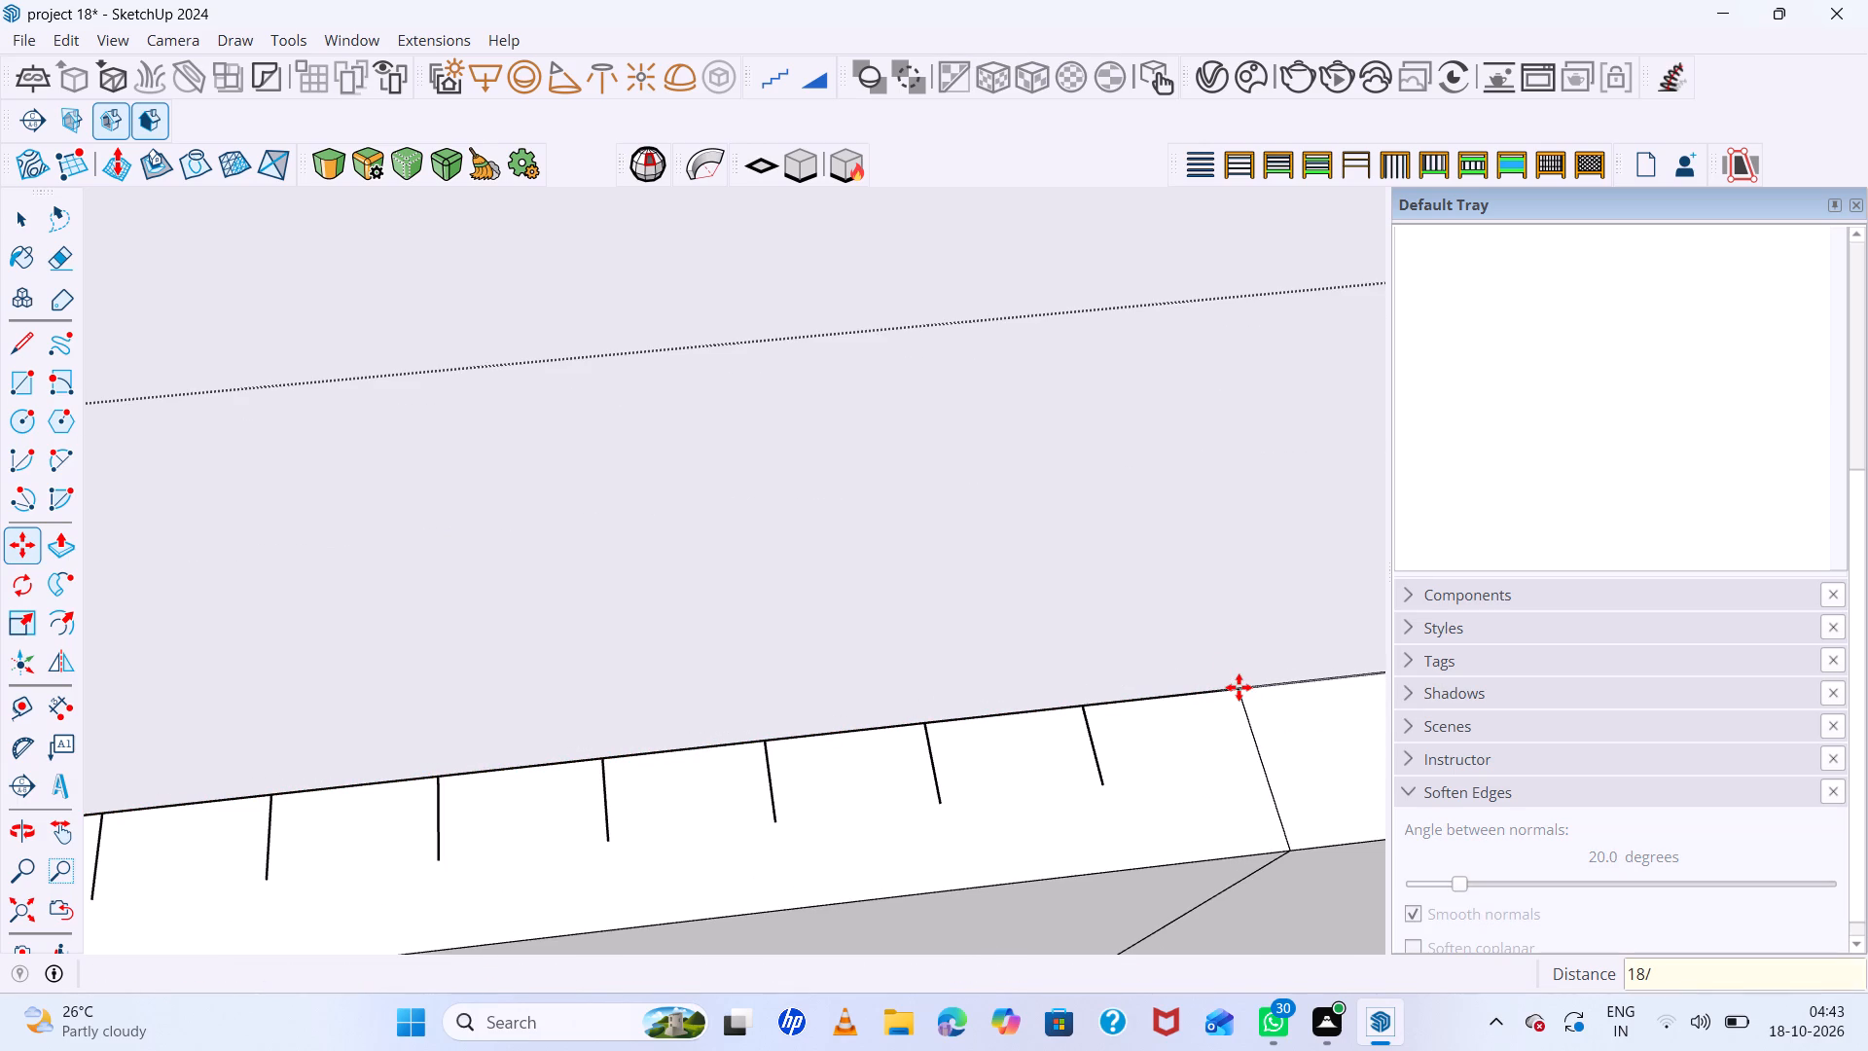
# Draw a 2-point arc with 0.8 cm bulge from the split cross line's midpoint to the end of the first copied segment.
pyautogui.scroll(-17, 1178, 607)
pyautogui.scroll(3, 621, 760)
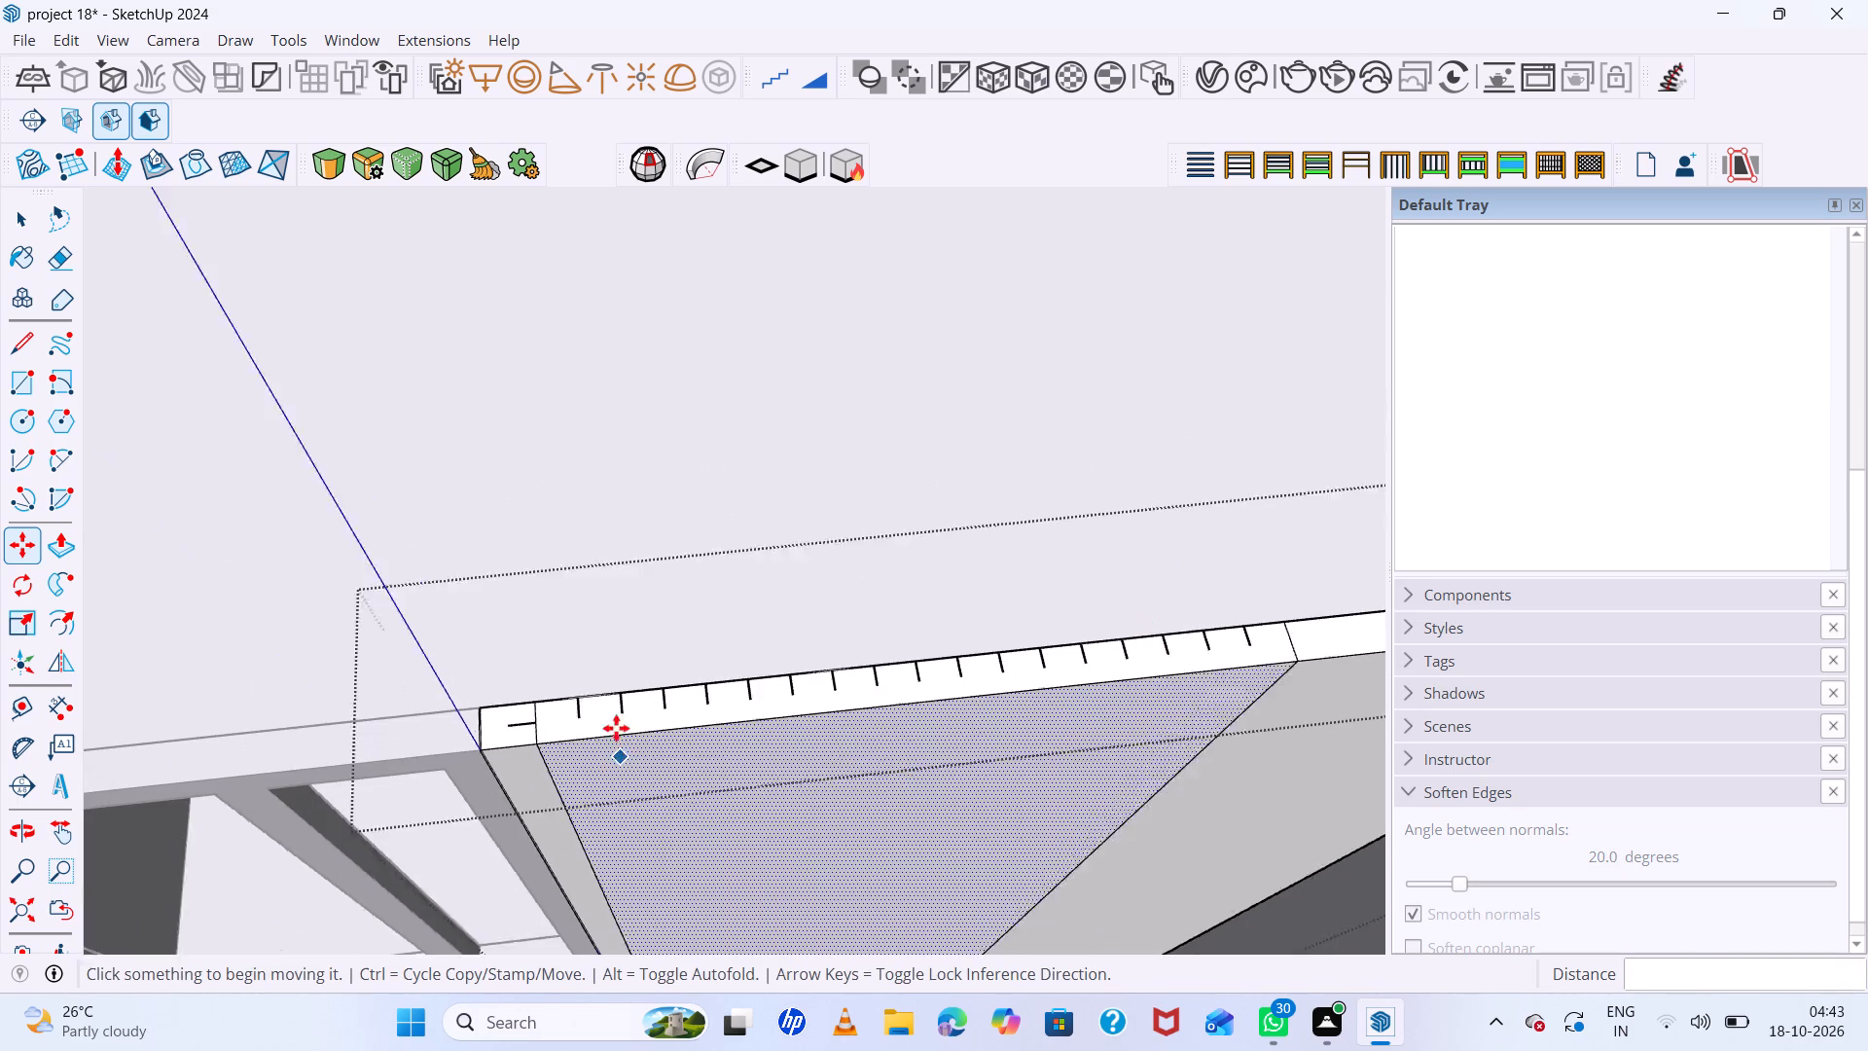
pyautogui.scroll(11, 616, 728)
pyautogui.scroll(7, 461, 709)
pyautogui.press('space')
pyautogui.scroll(-7, 376, 697)
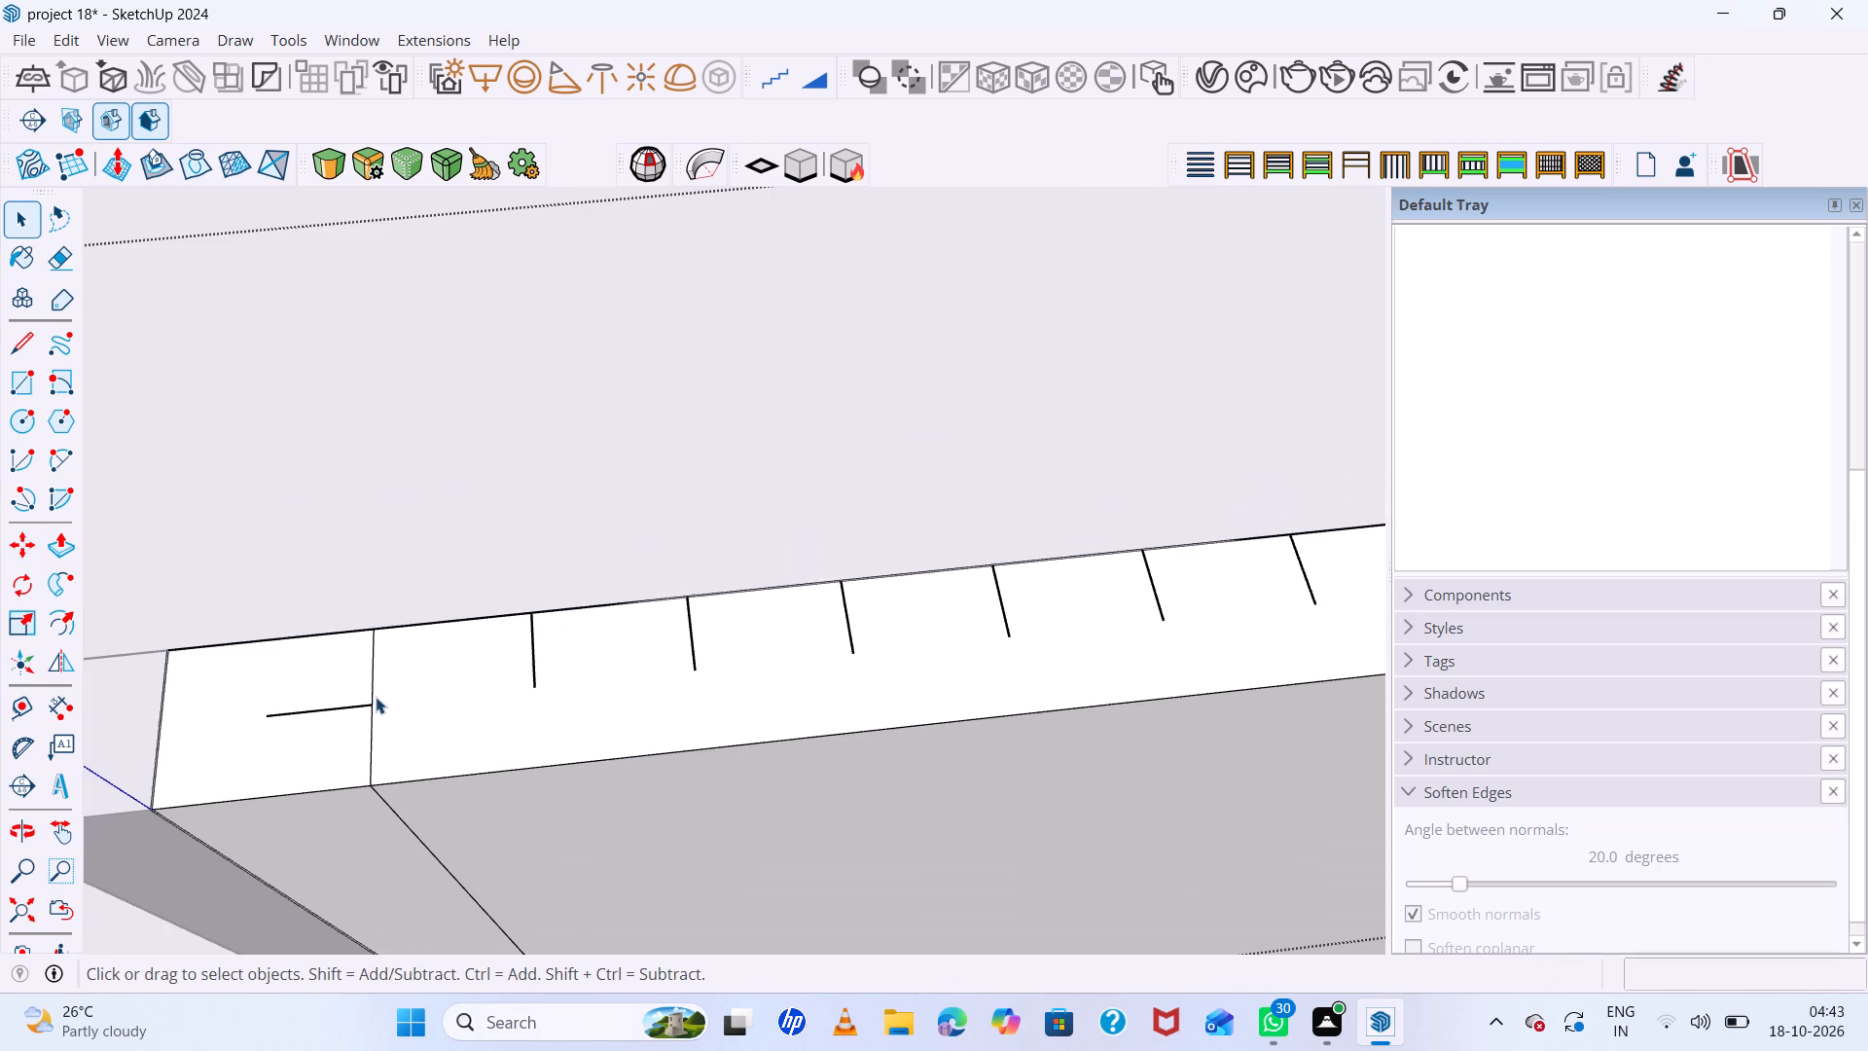
pyautogui.click(58, 452)
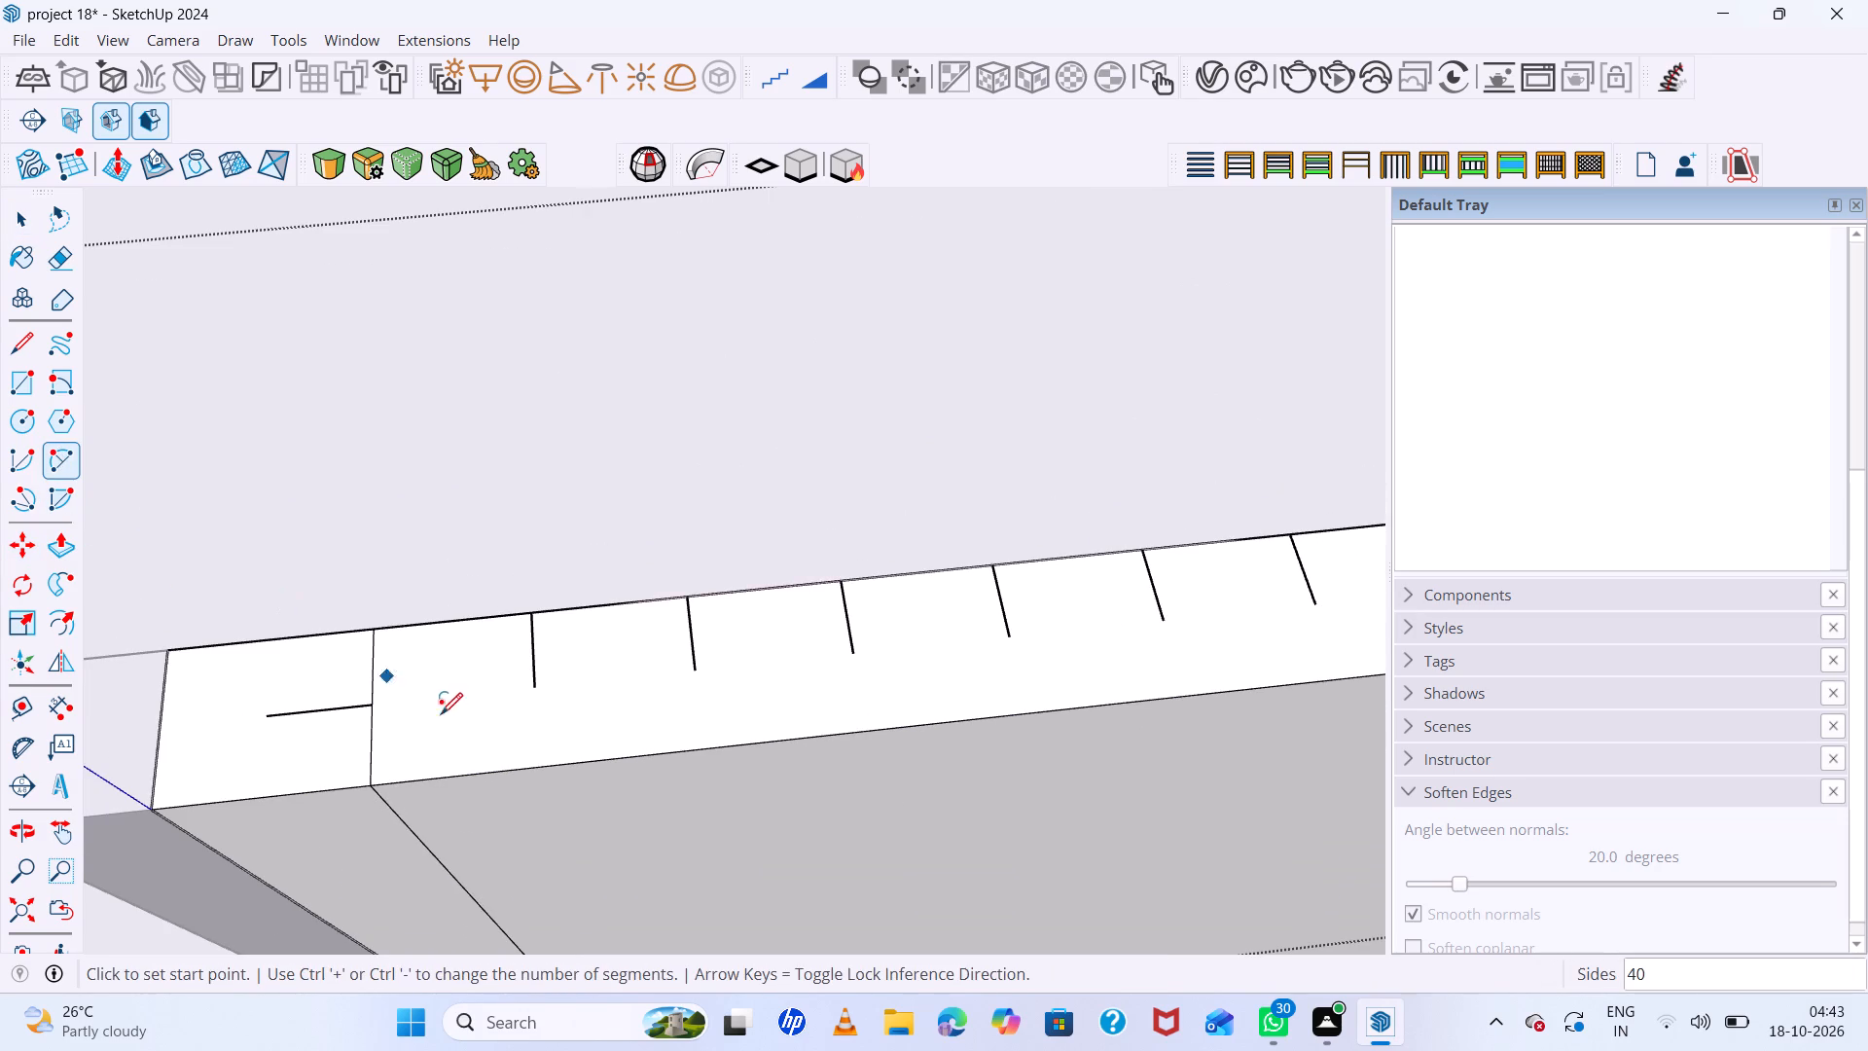
pyautogui.click(369, 703)
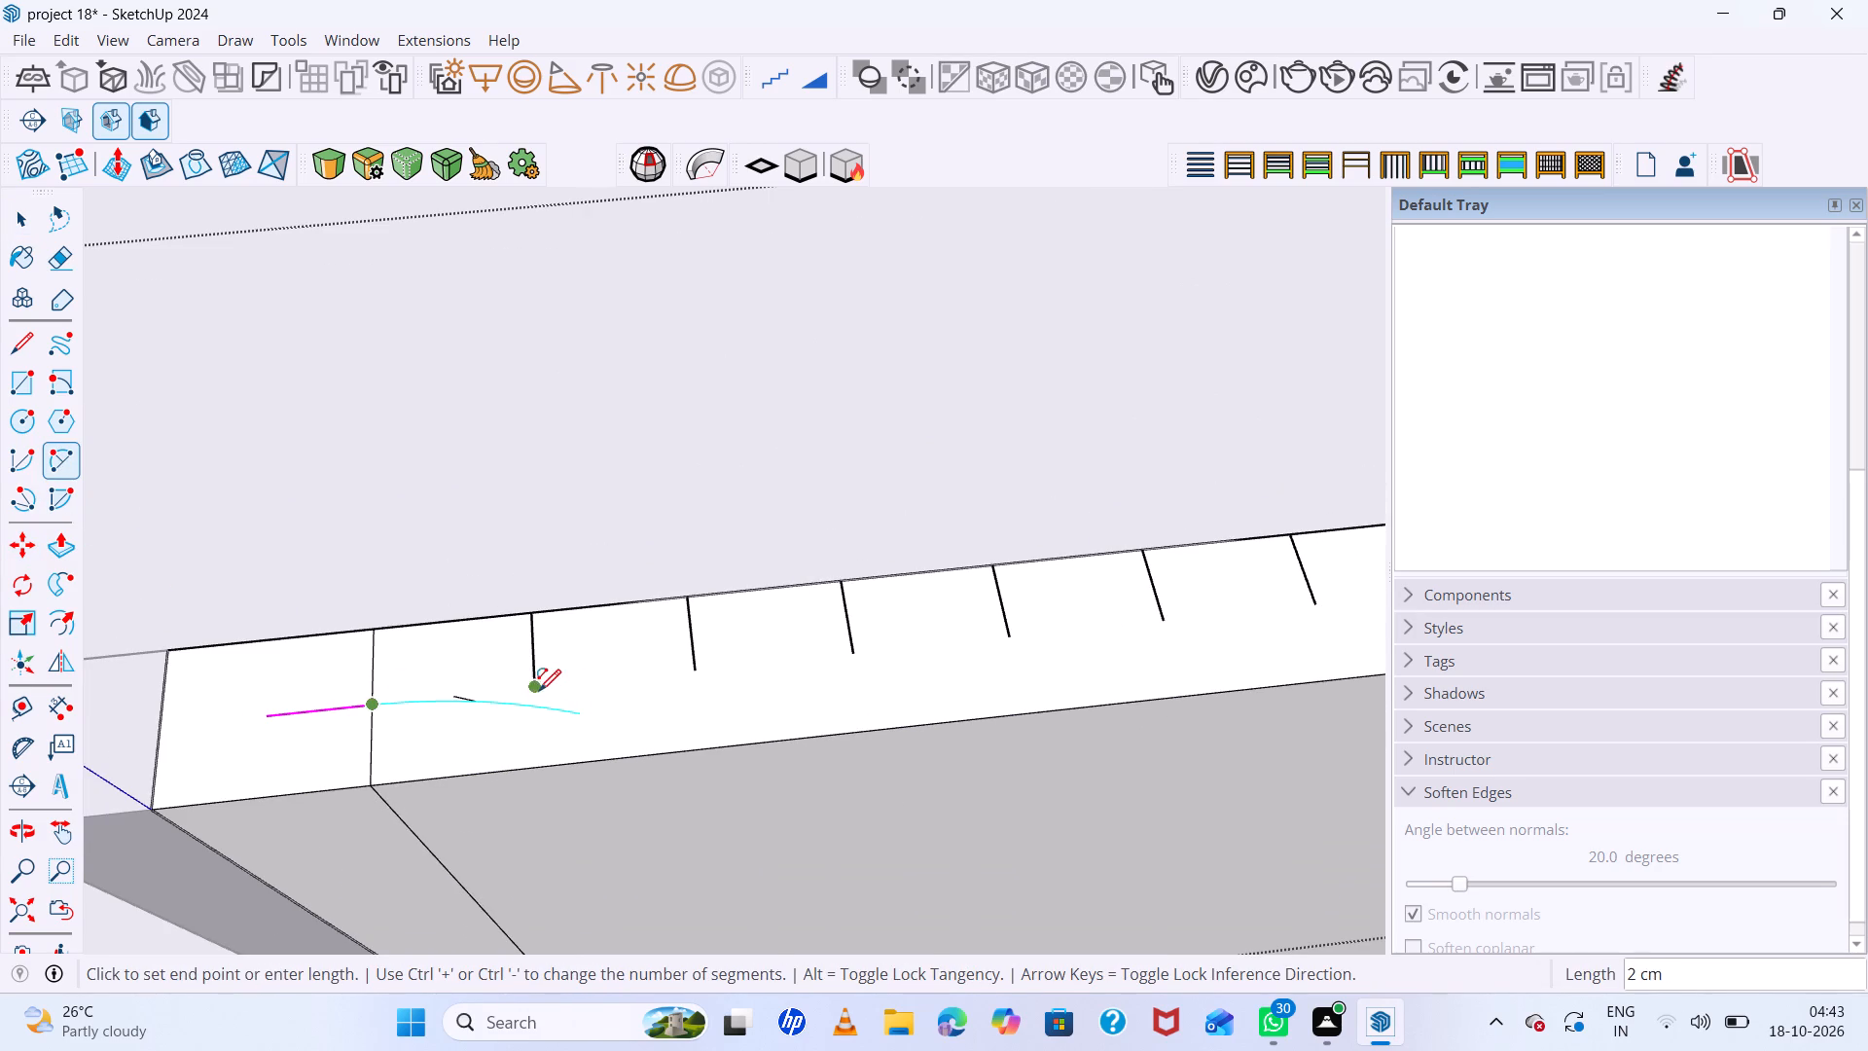
pyautogui.click(533, 686)
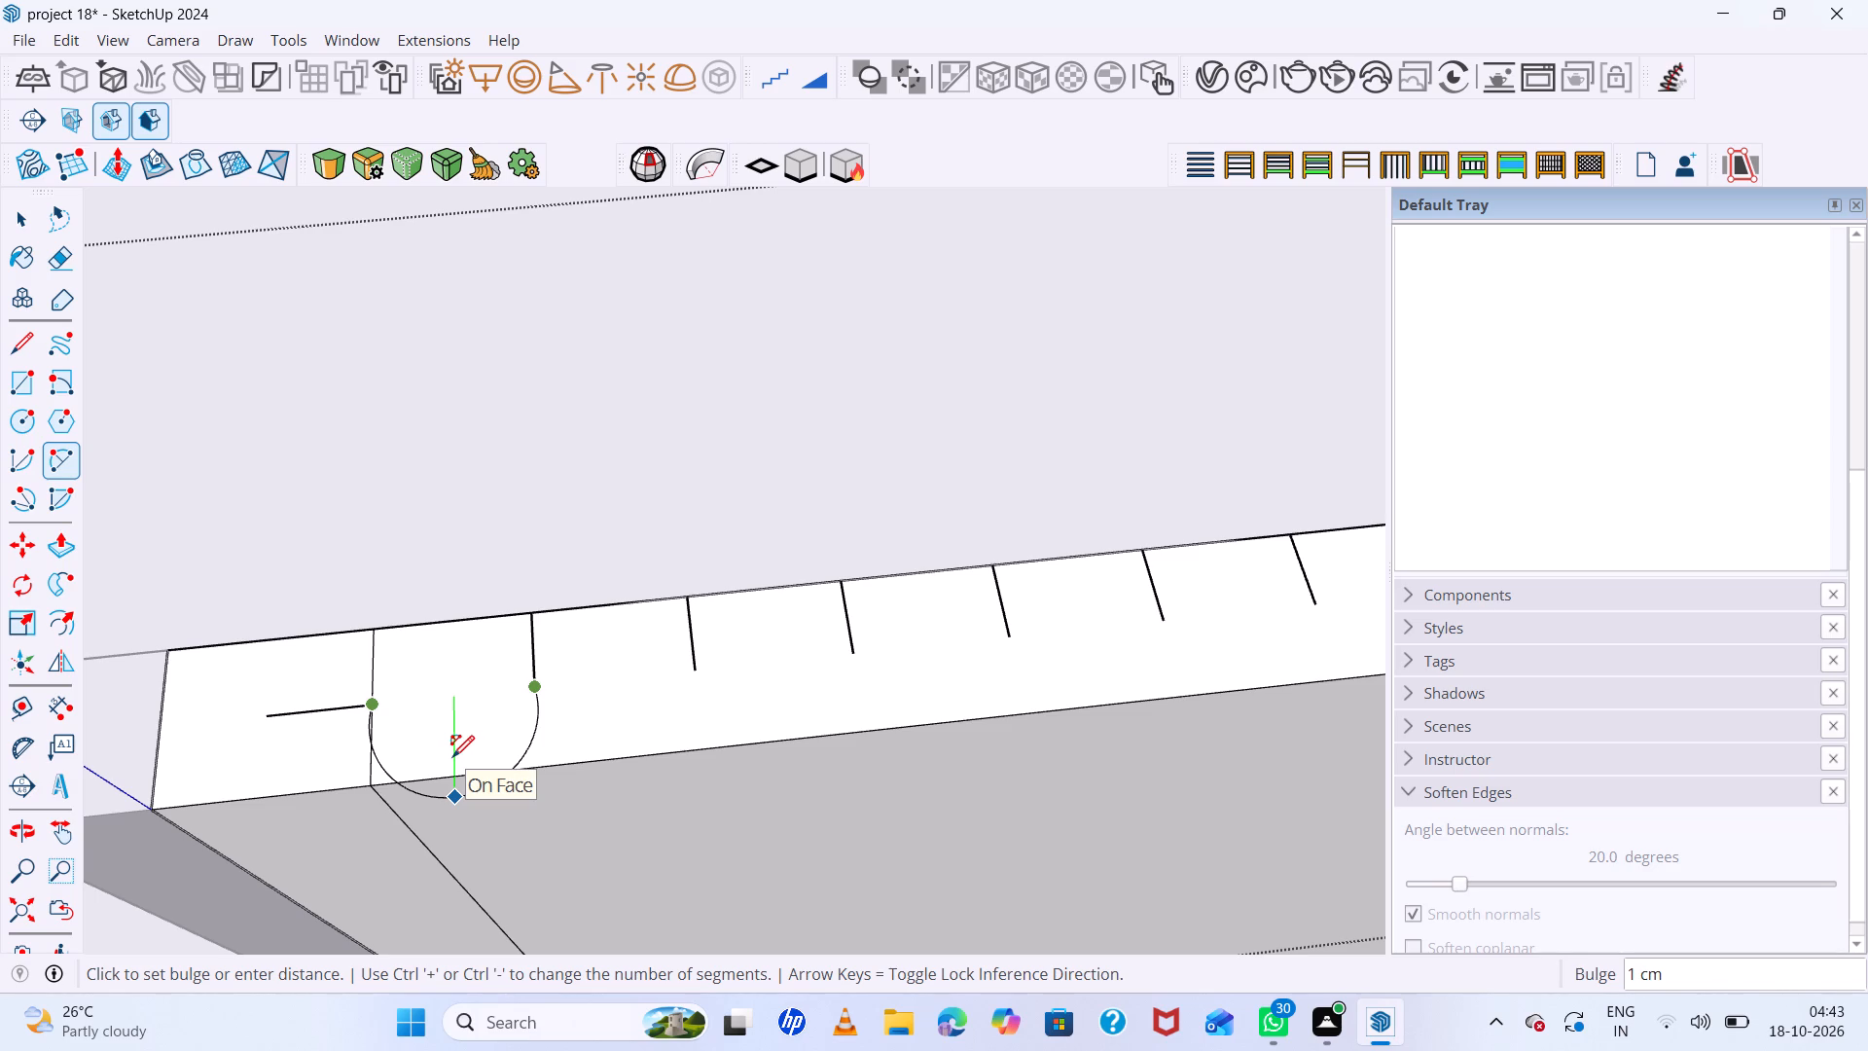
pyautogui.press('.')
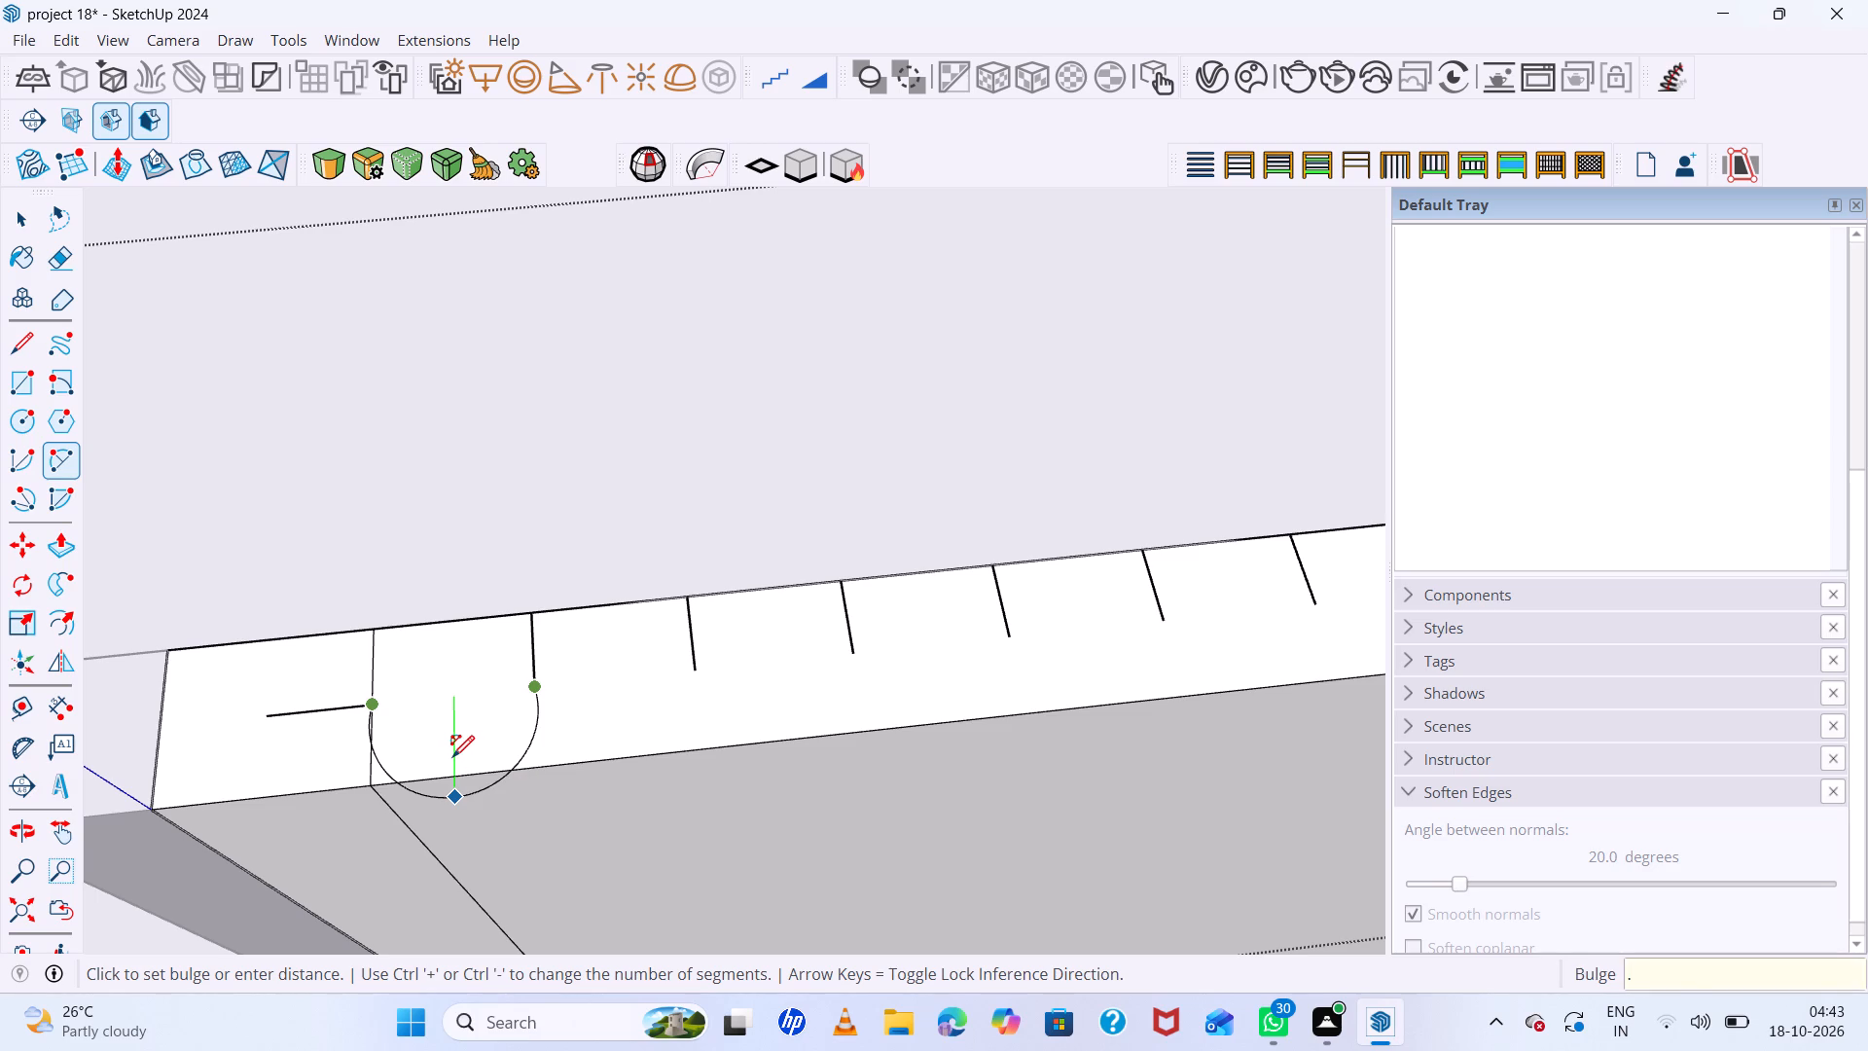
pyautogui.press('8')
pyautogui.press('Return')
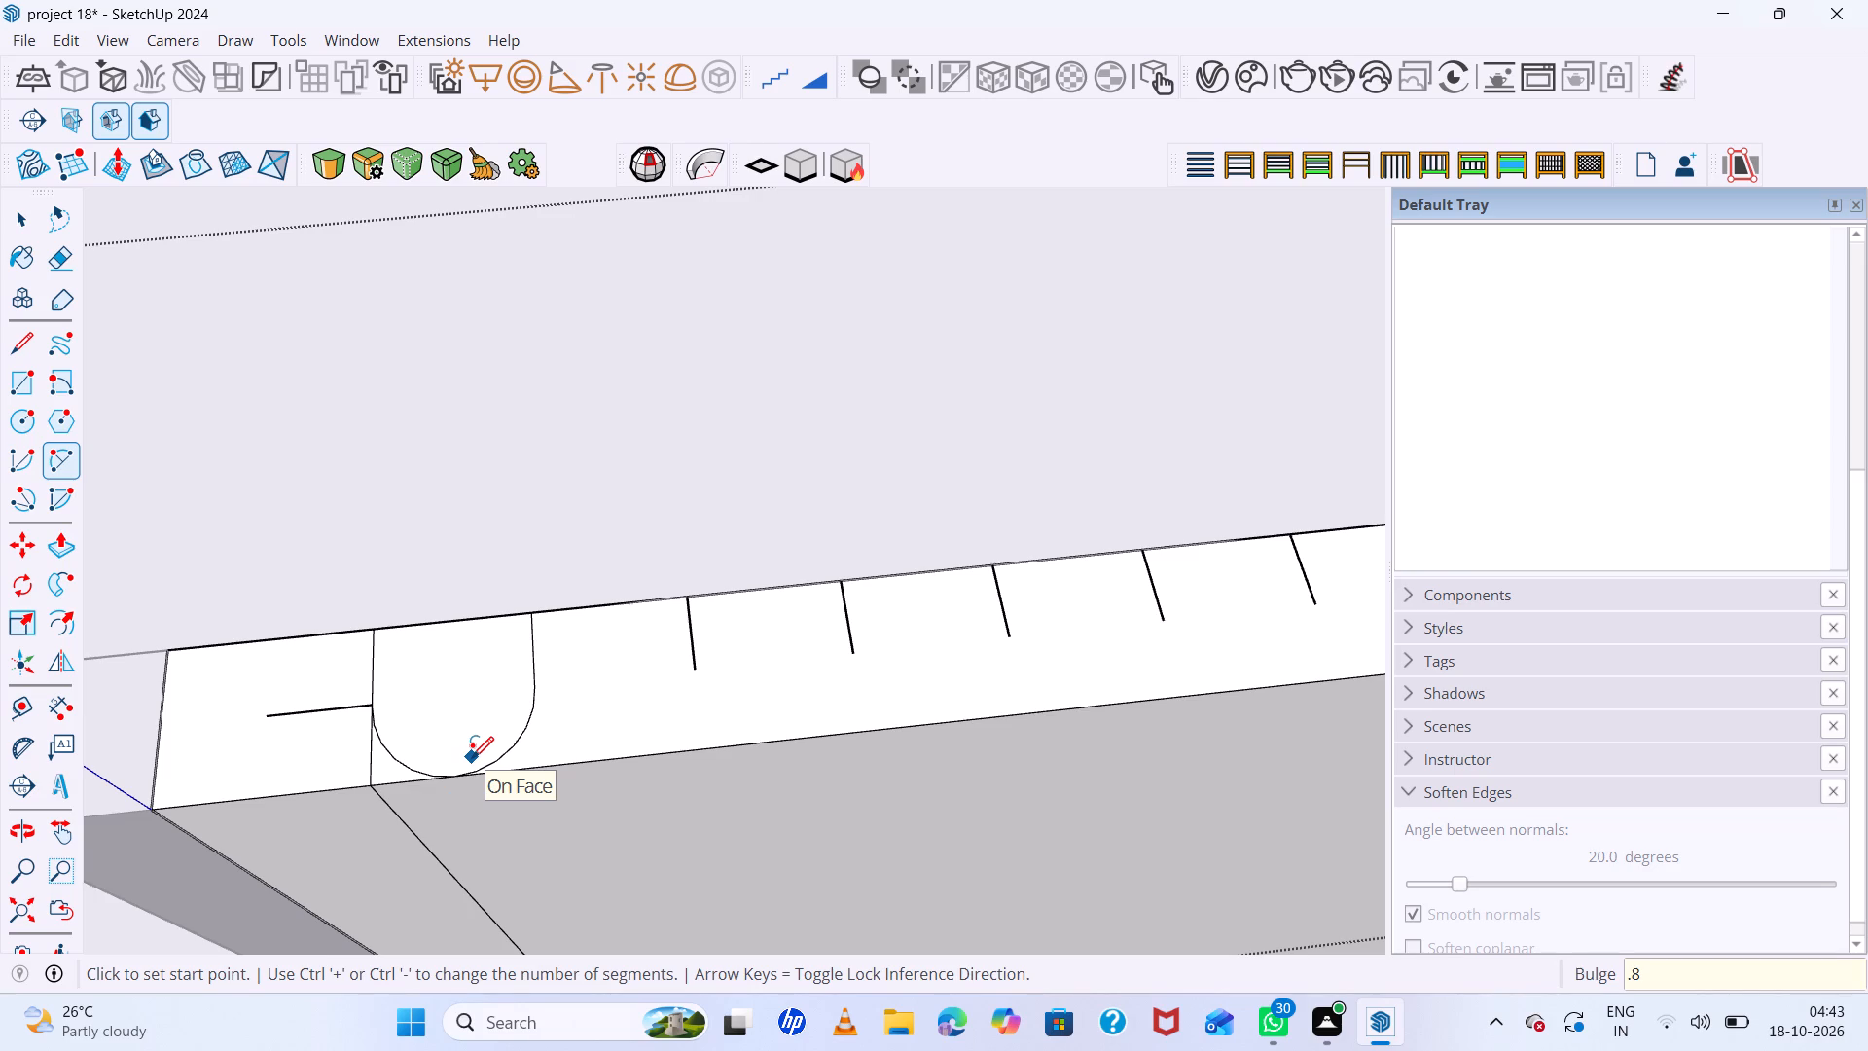
# Undo the 0.8 cm bulge arc.
pyautogui.hotkey('ctrl', 'z')
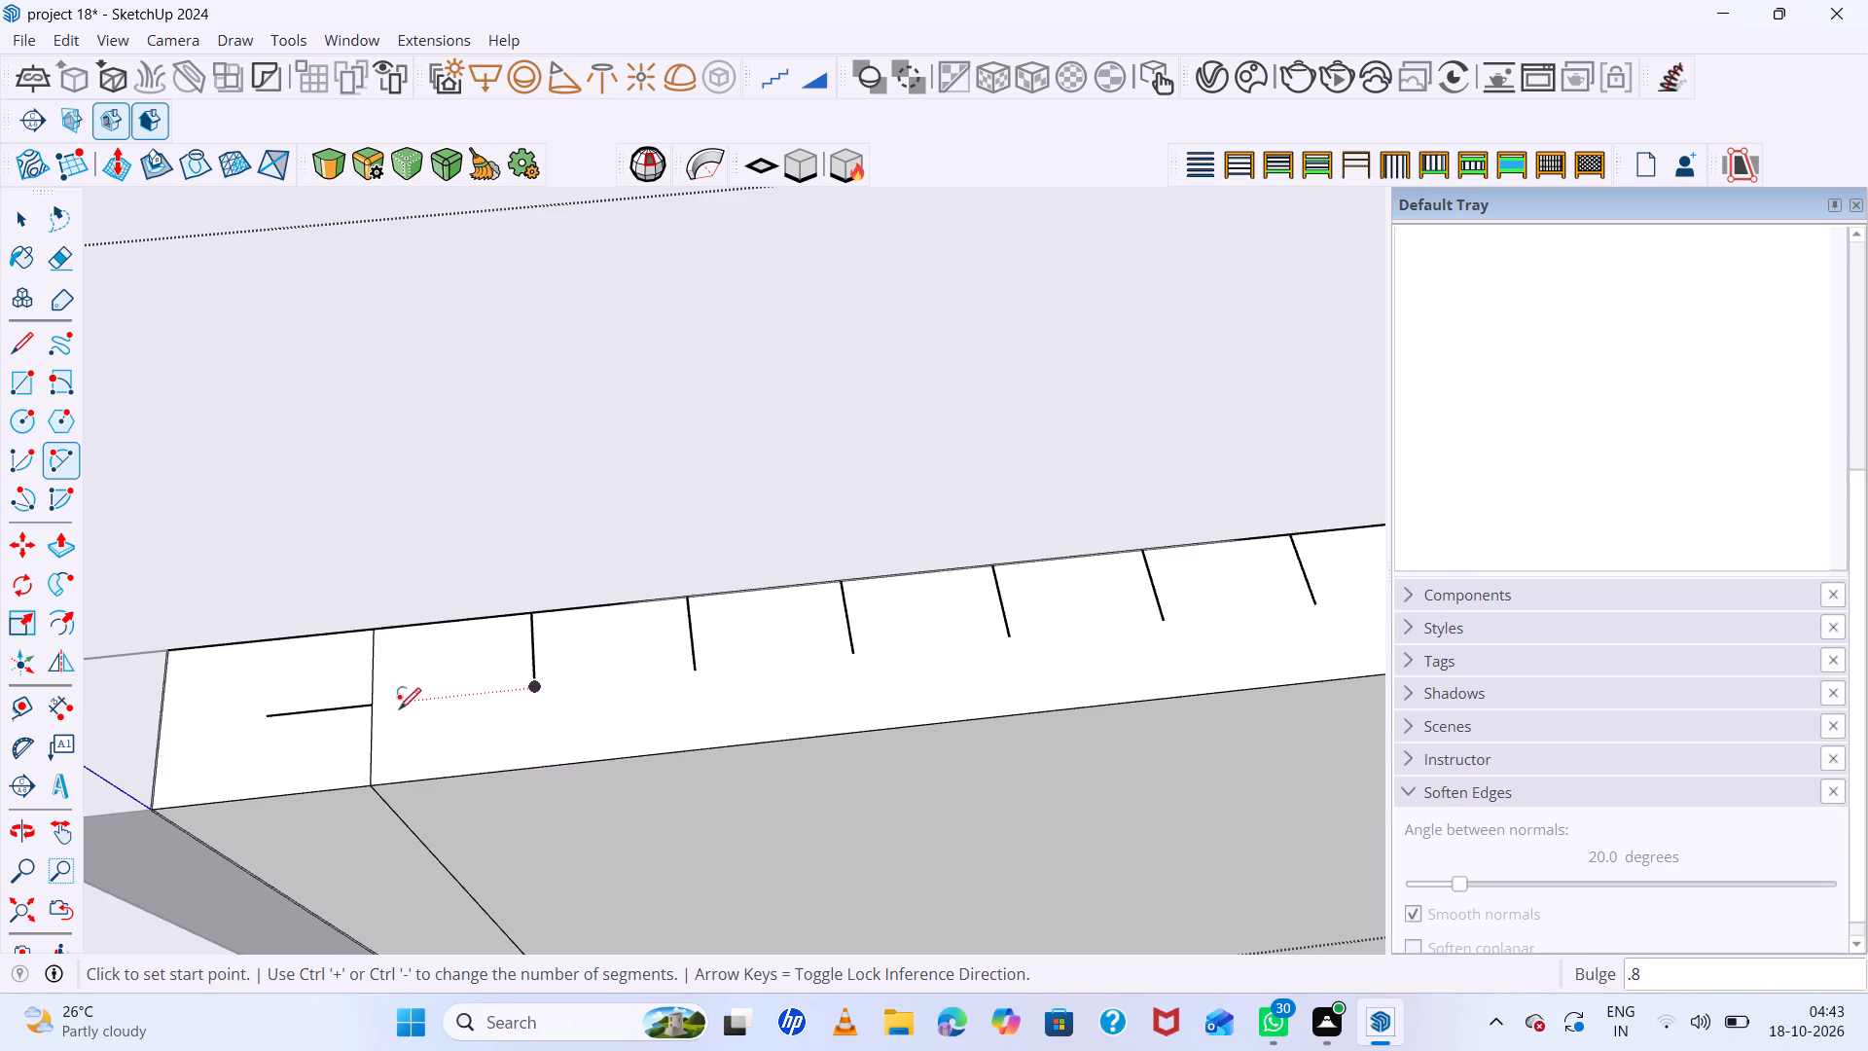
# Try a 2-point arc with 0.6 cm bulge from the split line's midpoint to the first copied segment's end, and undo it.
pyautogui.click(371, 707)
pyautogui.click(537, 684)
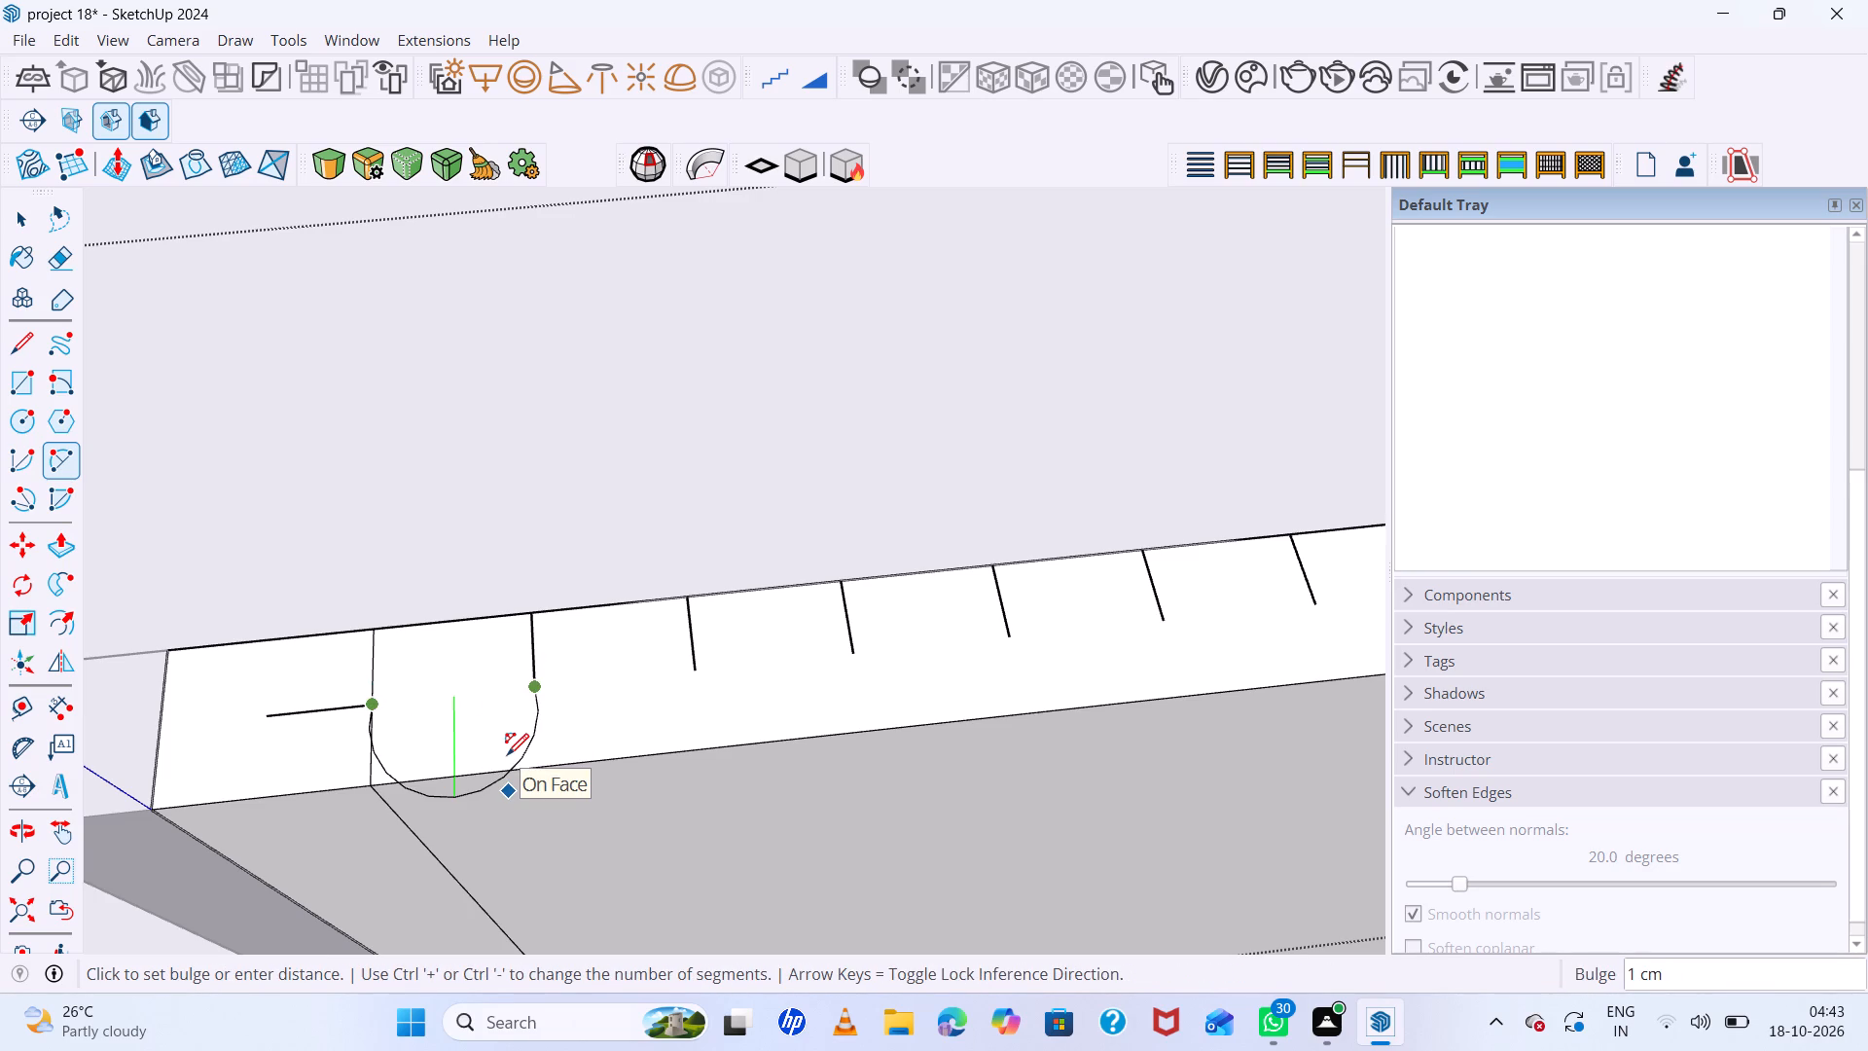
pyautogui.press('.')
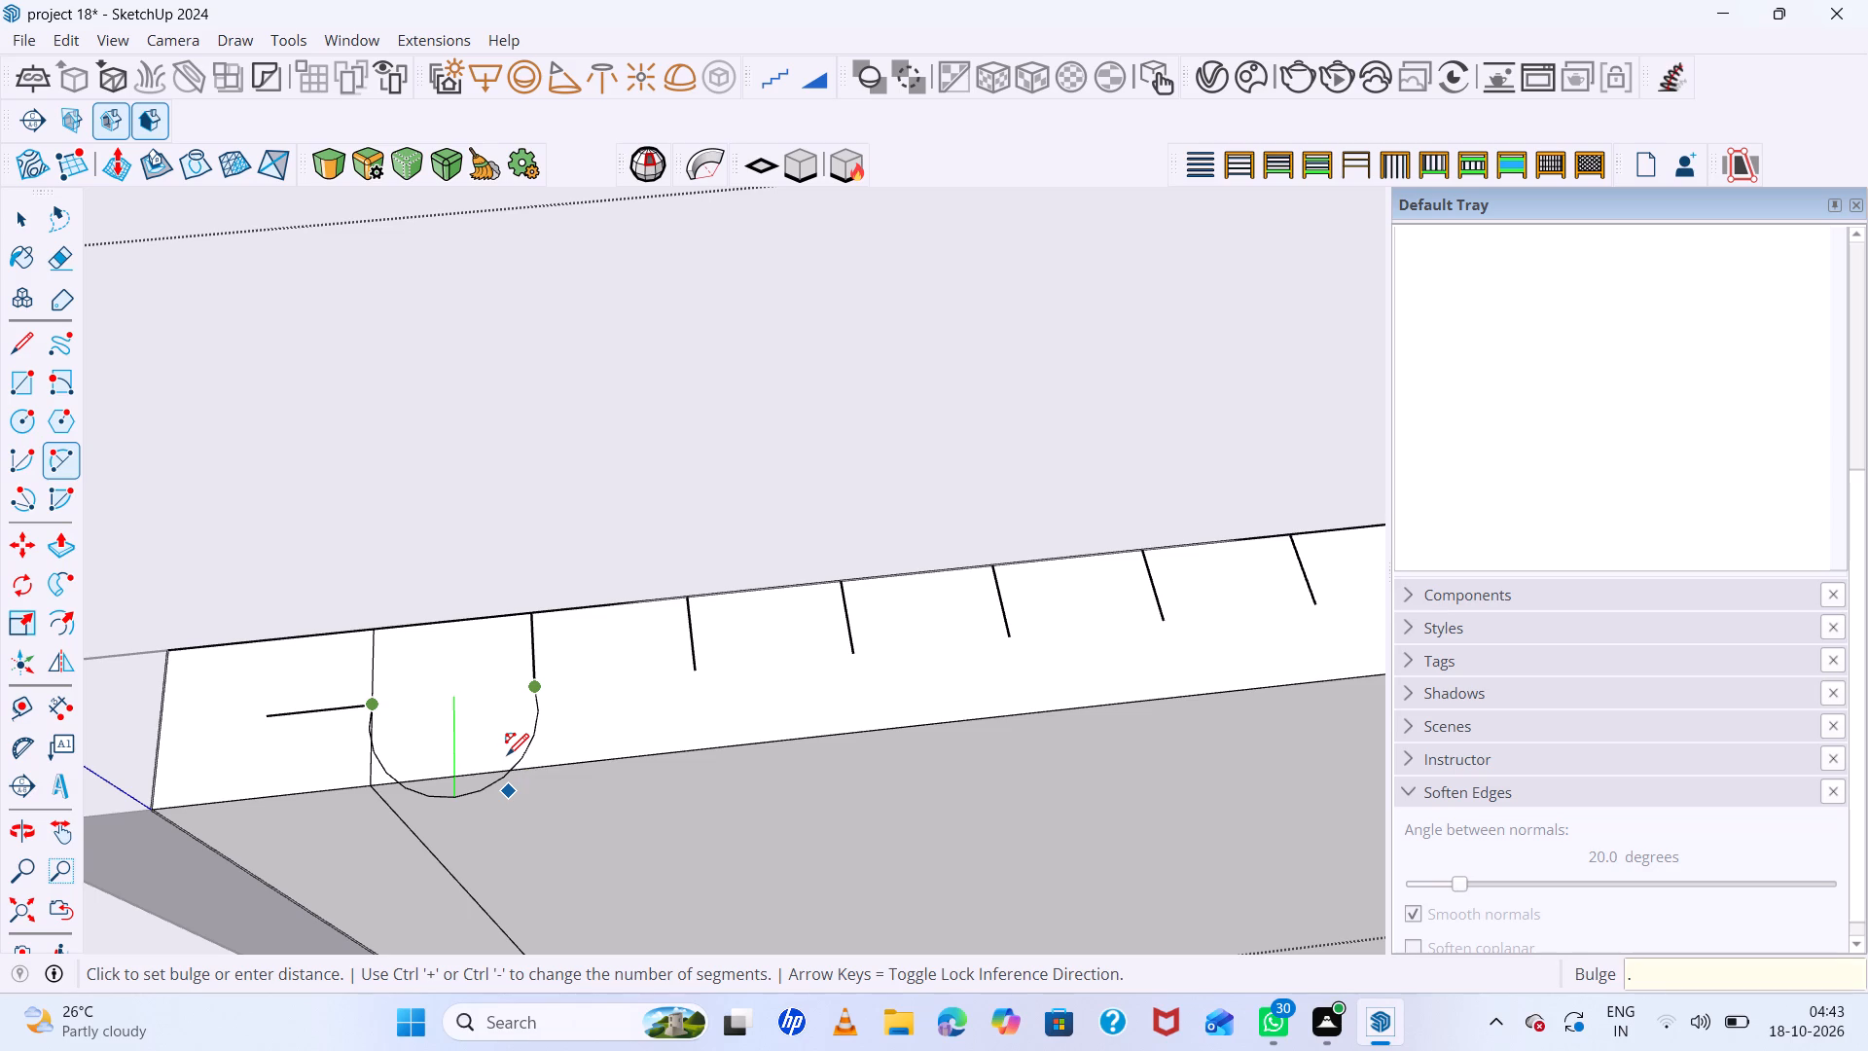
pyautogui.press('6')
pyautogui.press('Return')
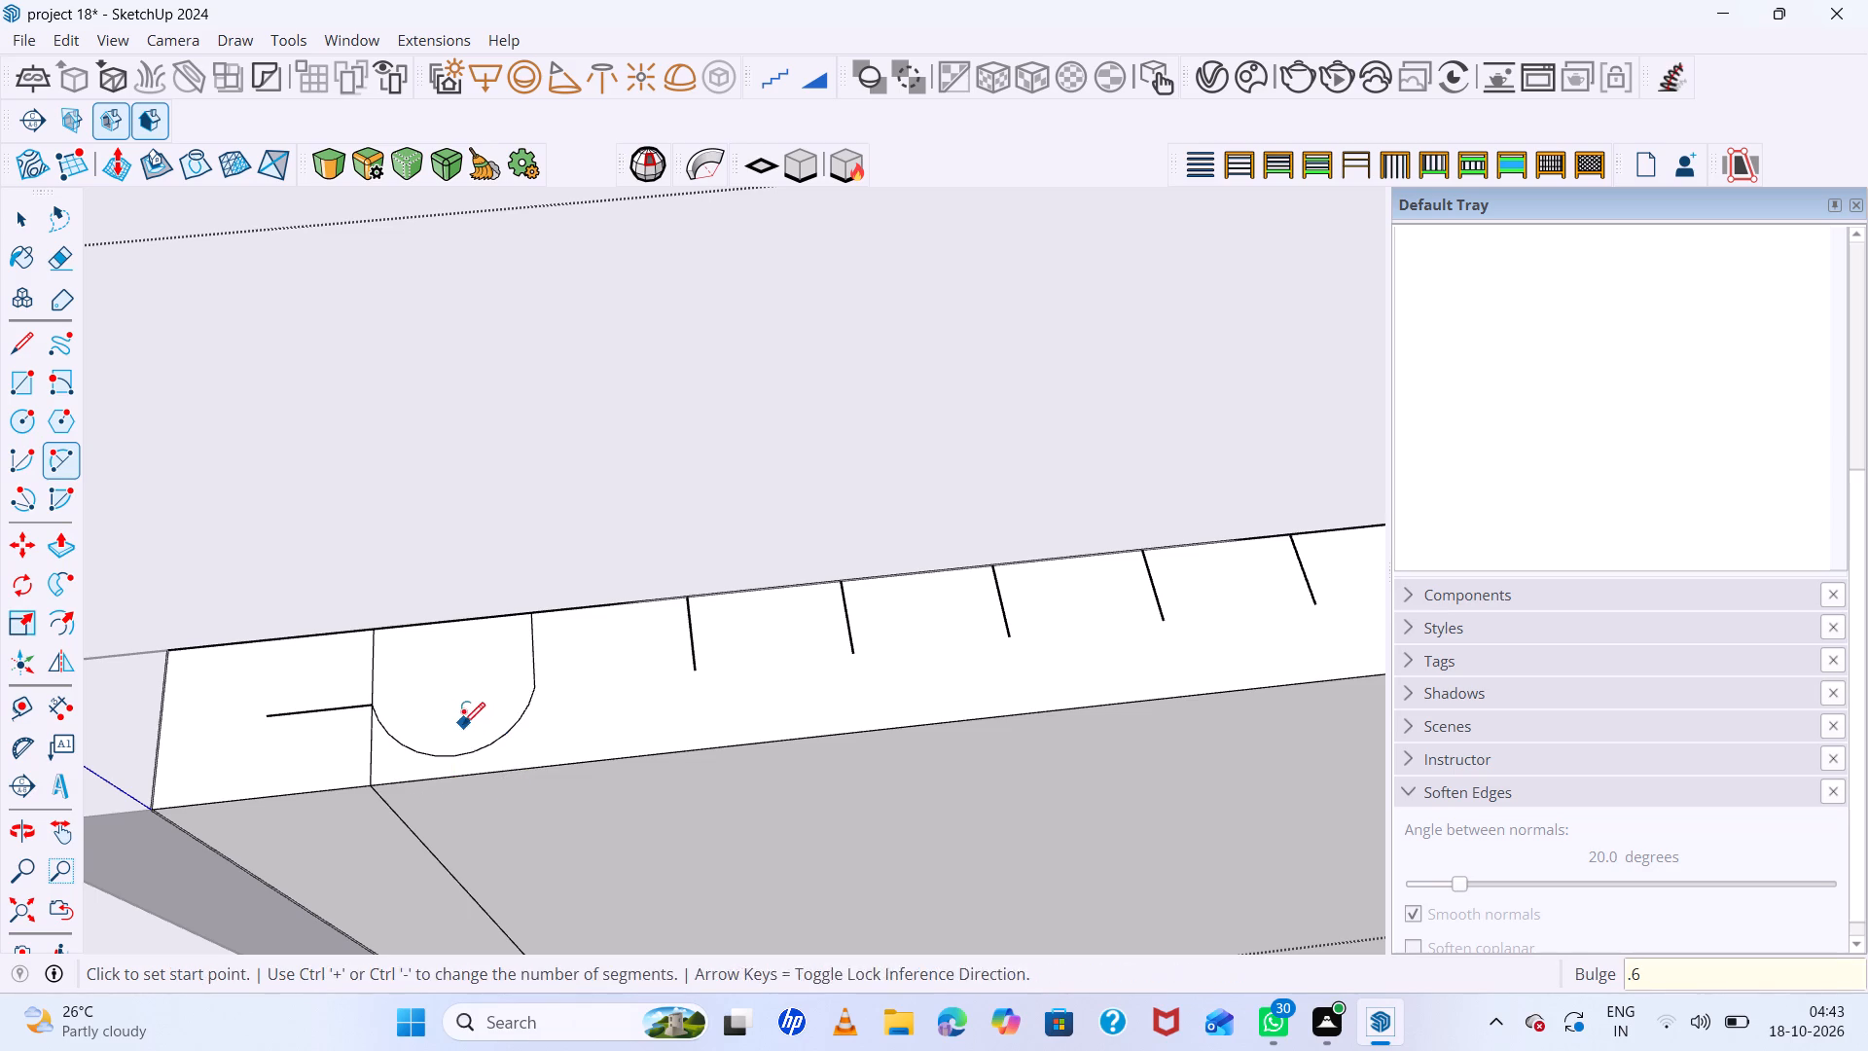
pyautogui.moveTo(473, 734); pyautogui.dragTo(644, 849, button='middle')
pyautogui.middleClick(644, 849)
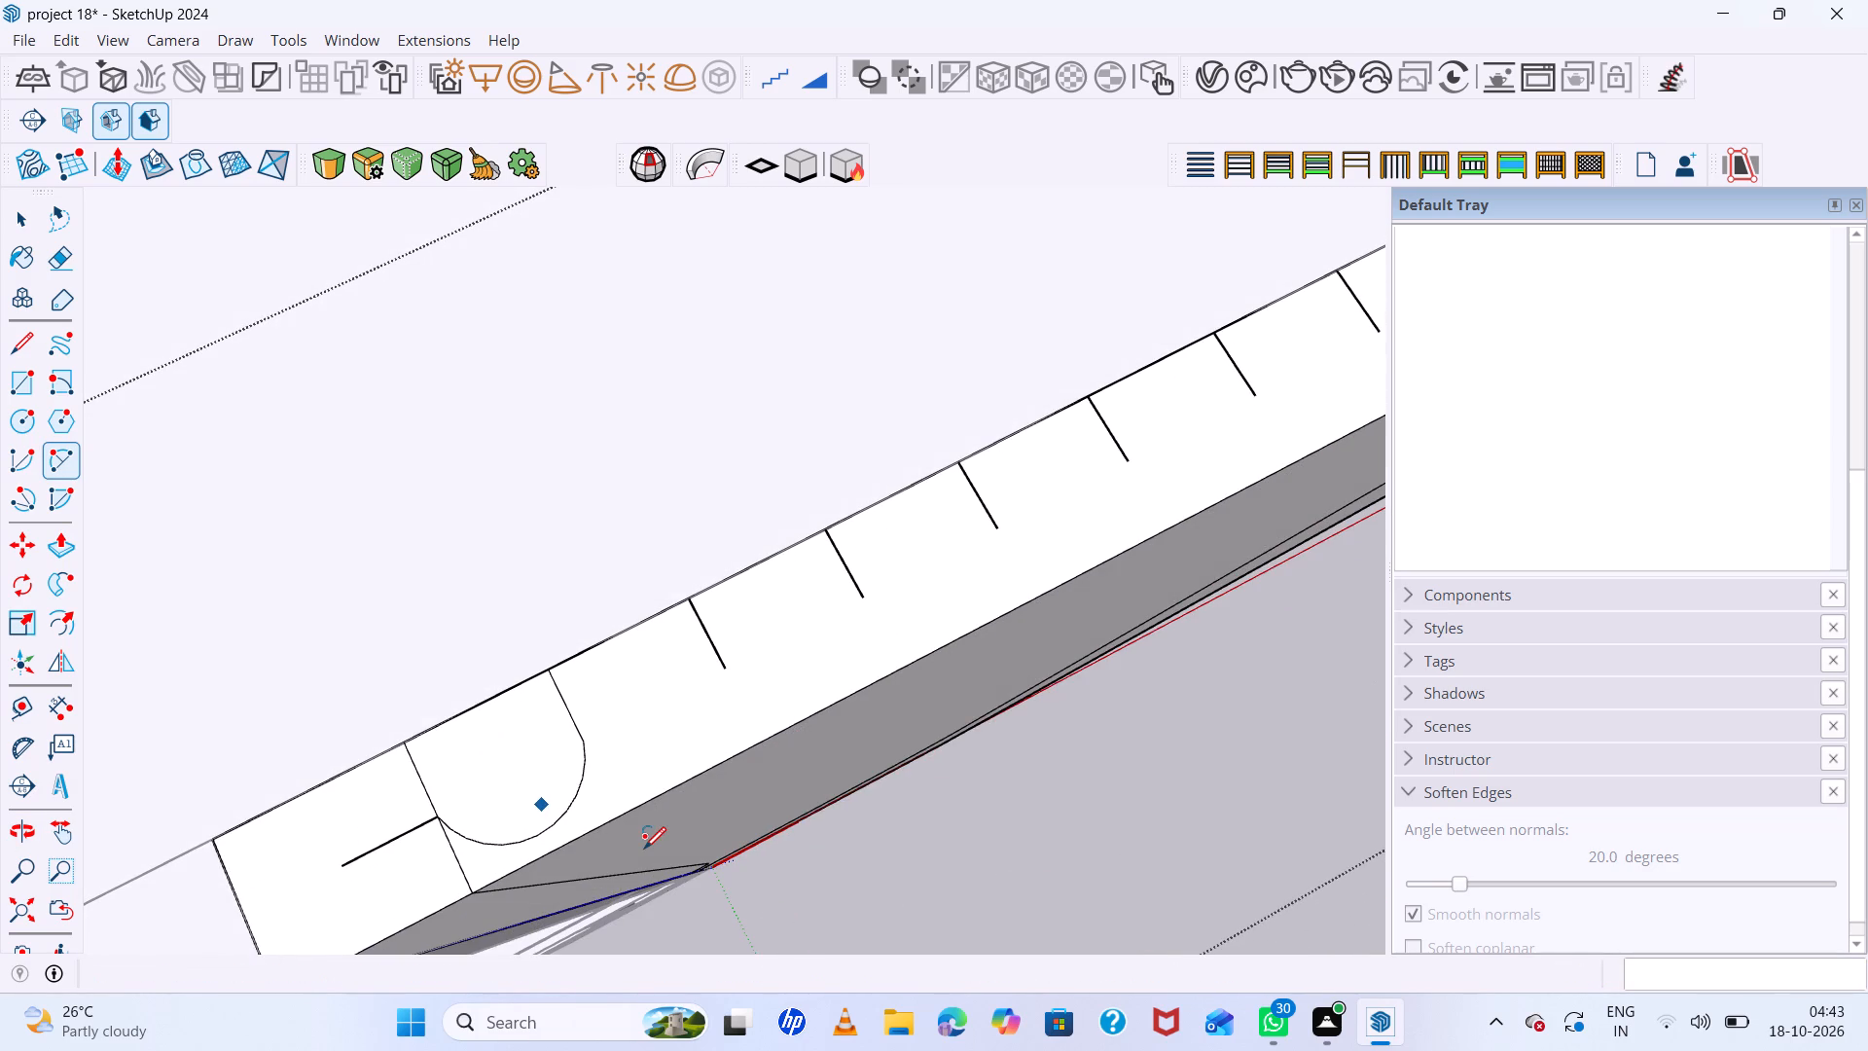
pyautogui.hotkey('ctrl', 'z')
# Draw a 2-point arc with 0.7 cm bulge from the split cross line's midpoint to the end of the first copied segment.
pyautogui.click(448, 812)
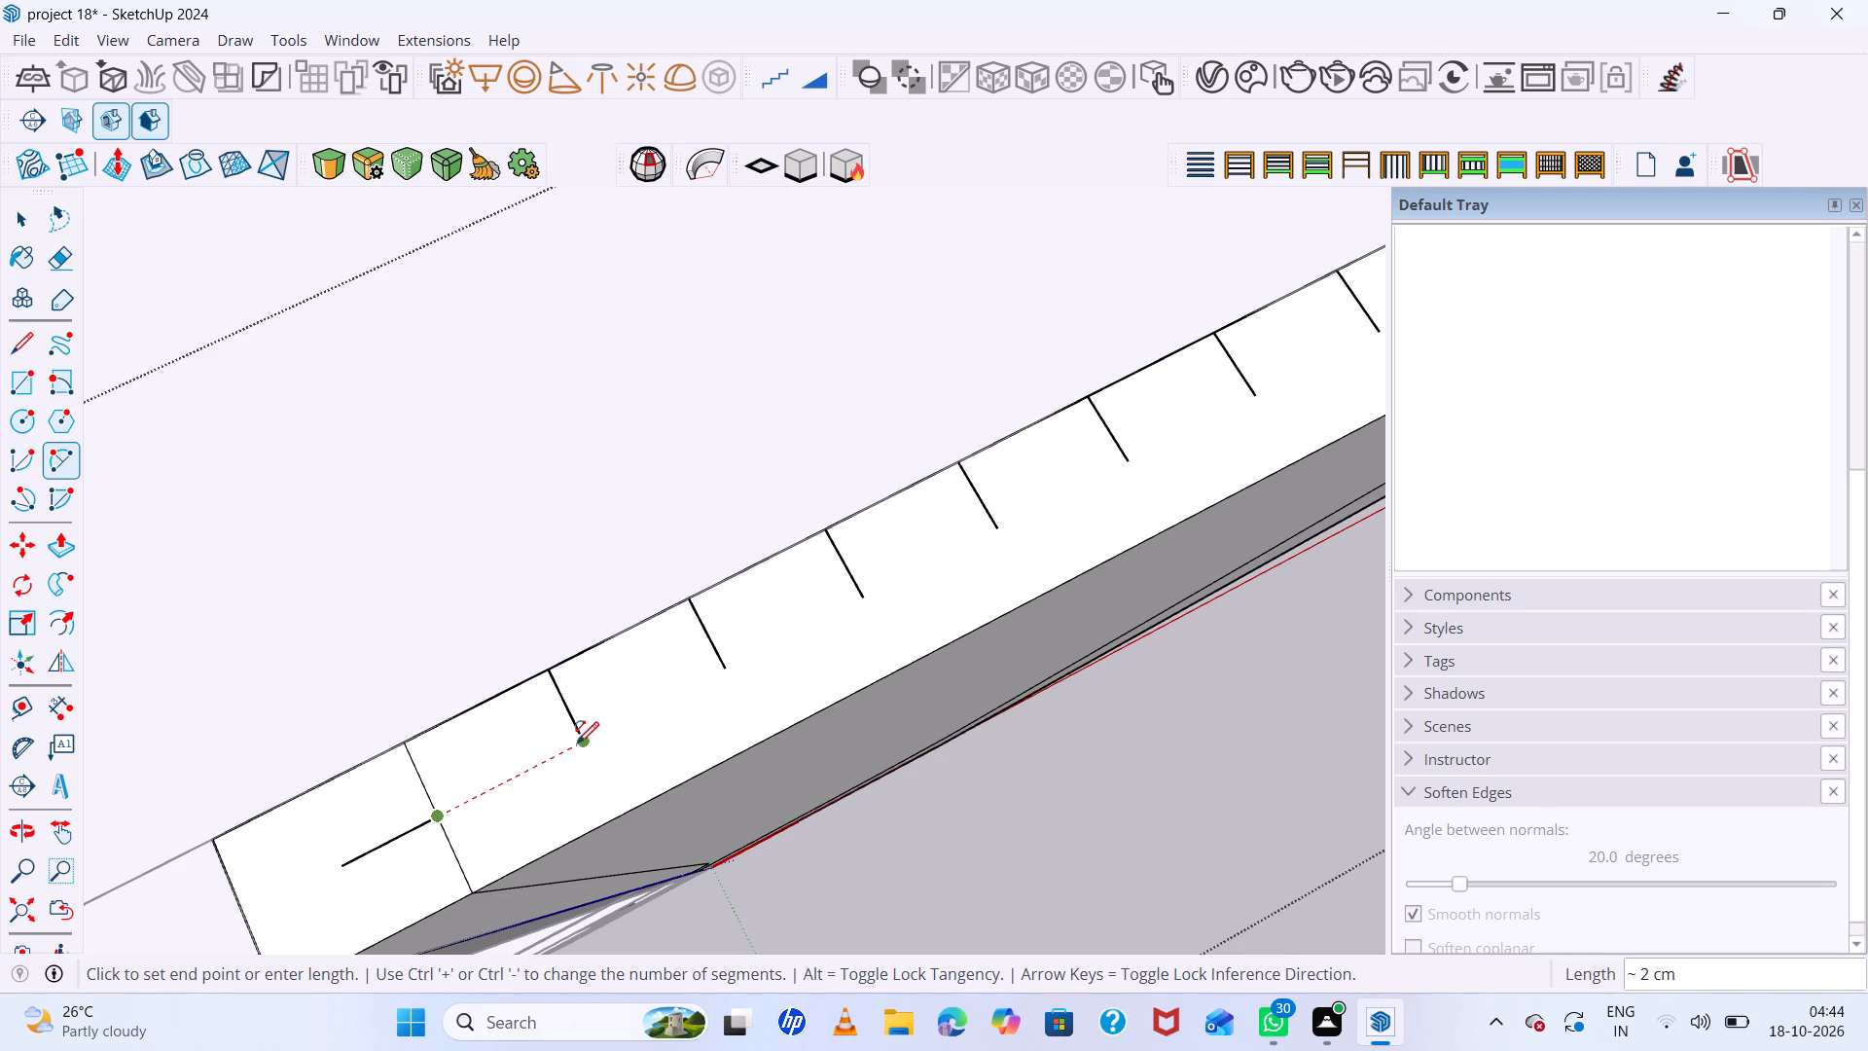
pyautogui.click(579, 741)
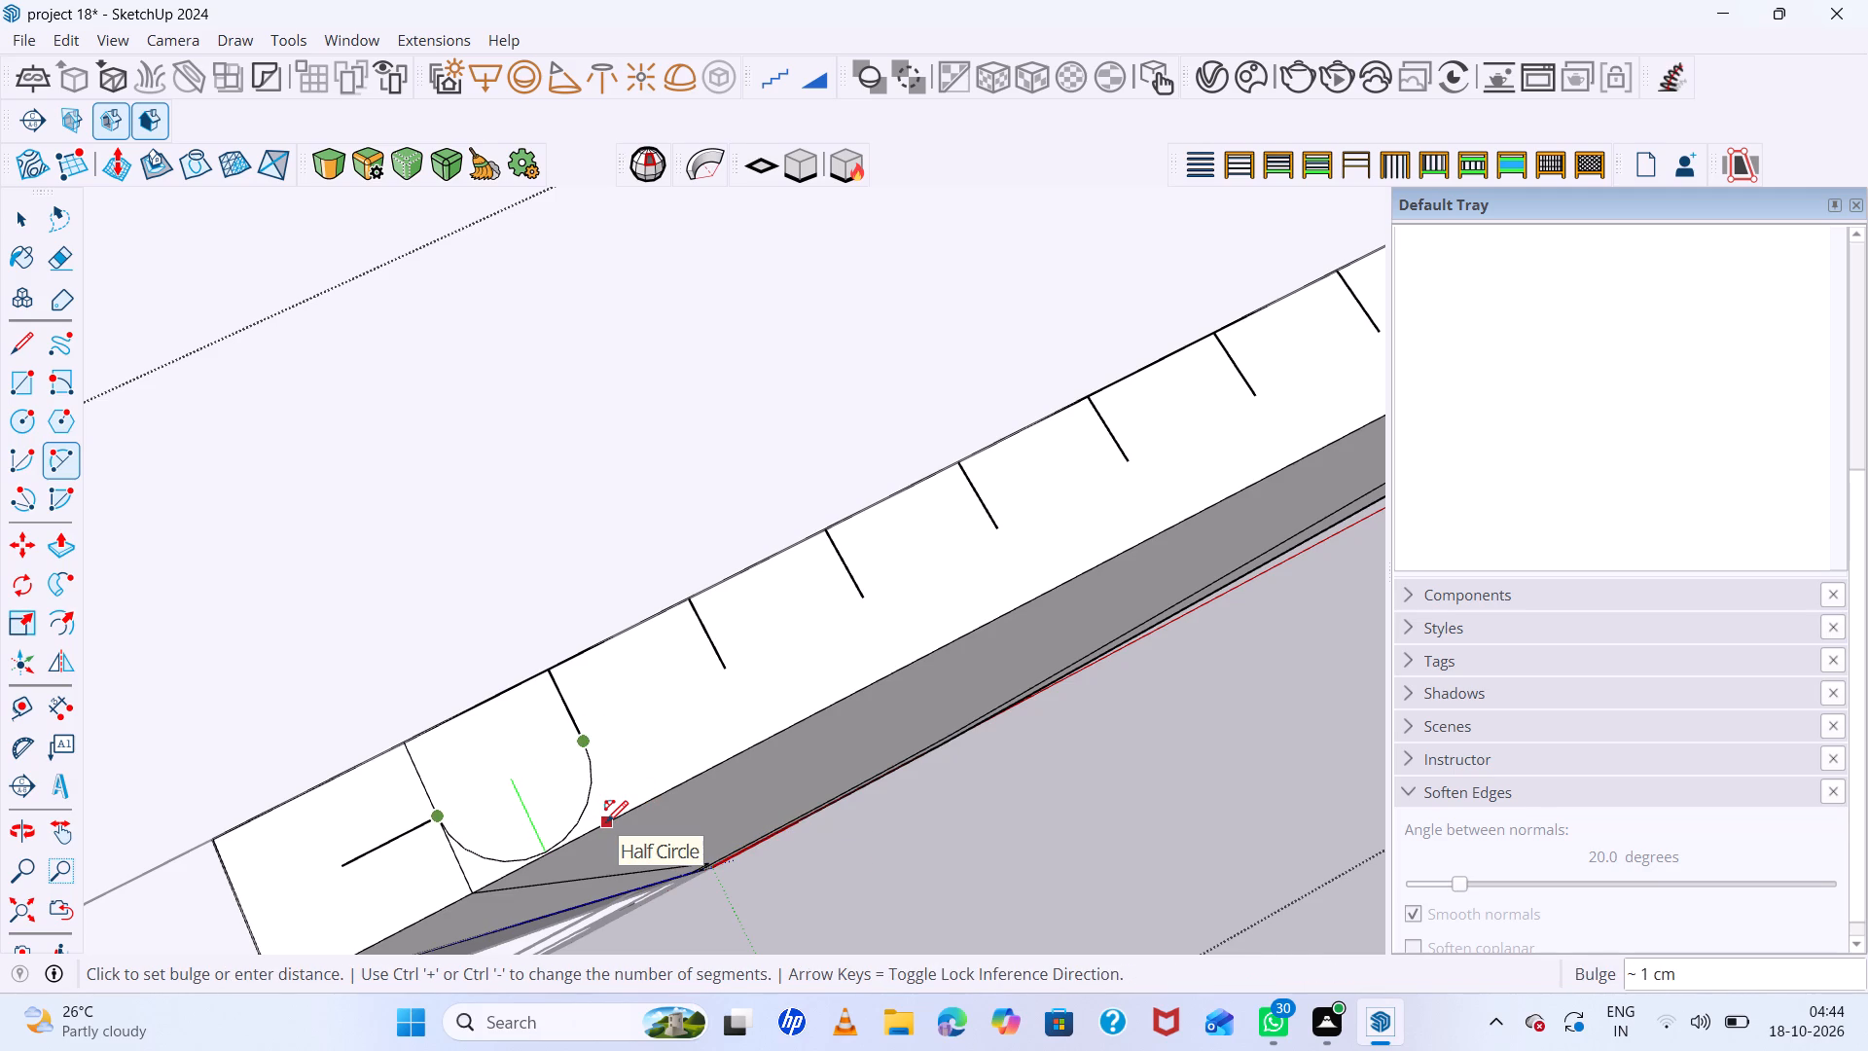
pyautogui.write('.7')
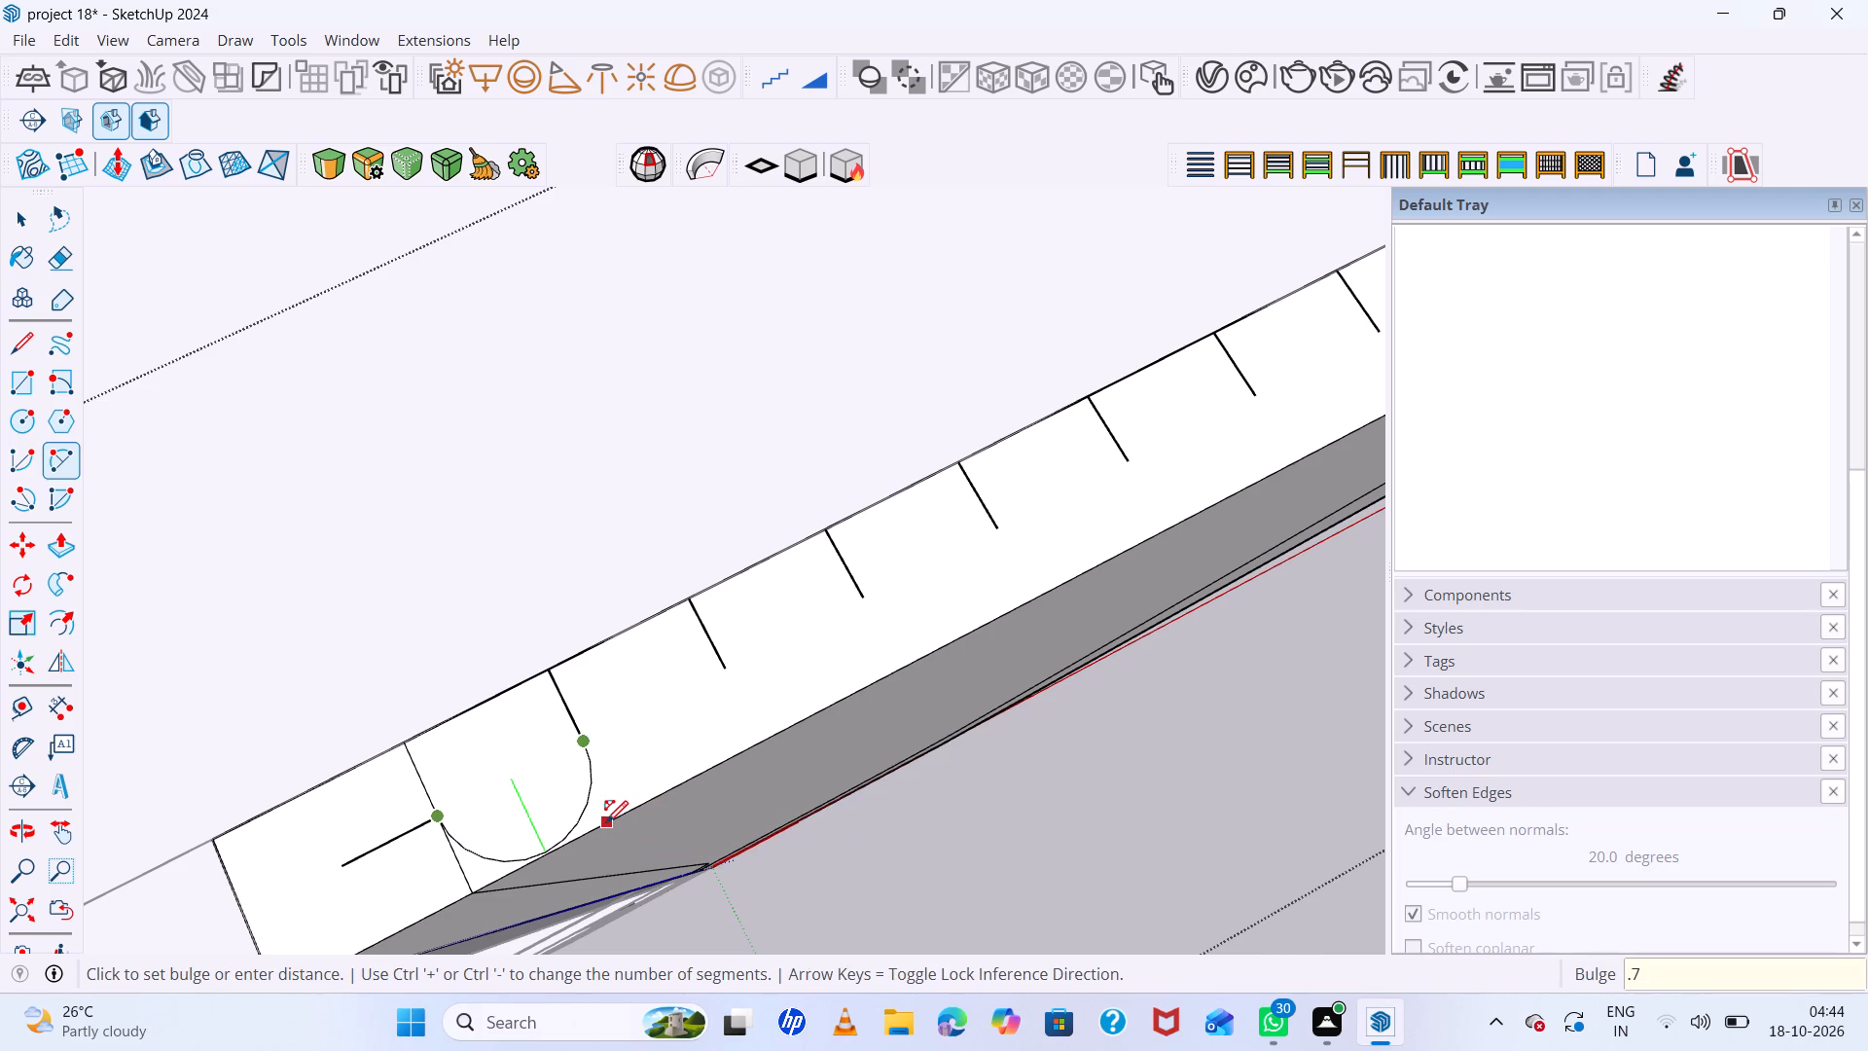
pyautogui.press('Return')
pyautogui.press('space')
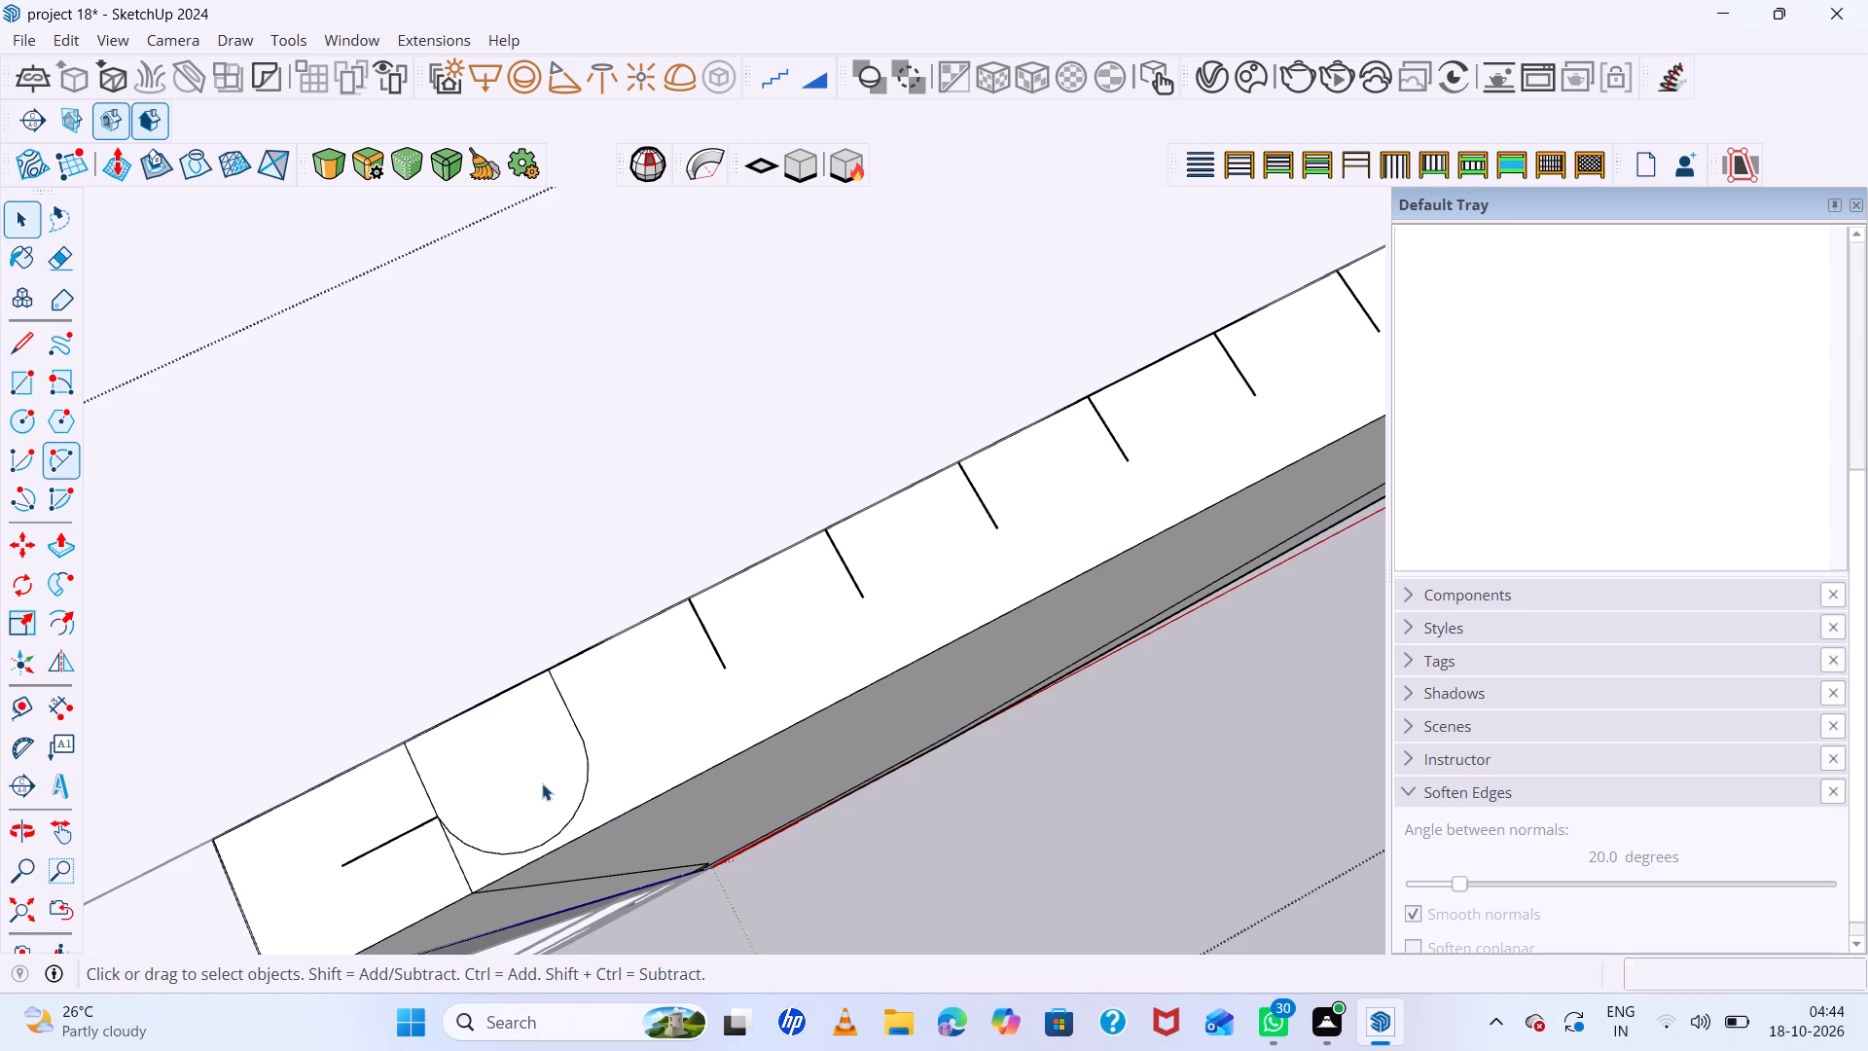
# Copy the rounded profile face one spacing along the door's top edge and repeat it as a 17x array.
pyautogui.click(530, 777)
pyautogui.press('m')
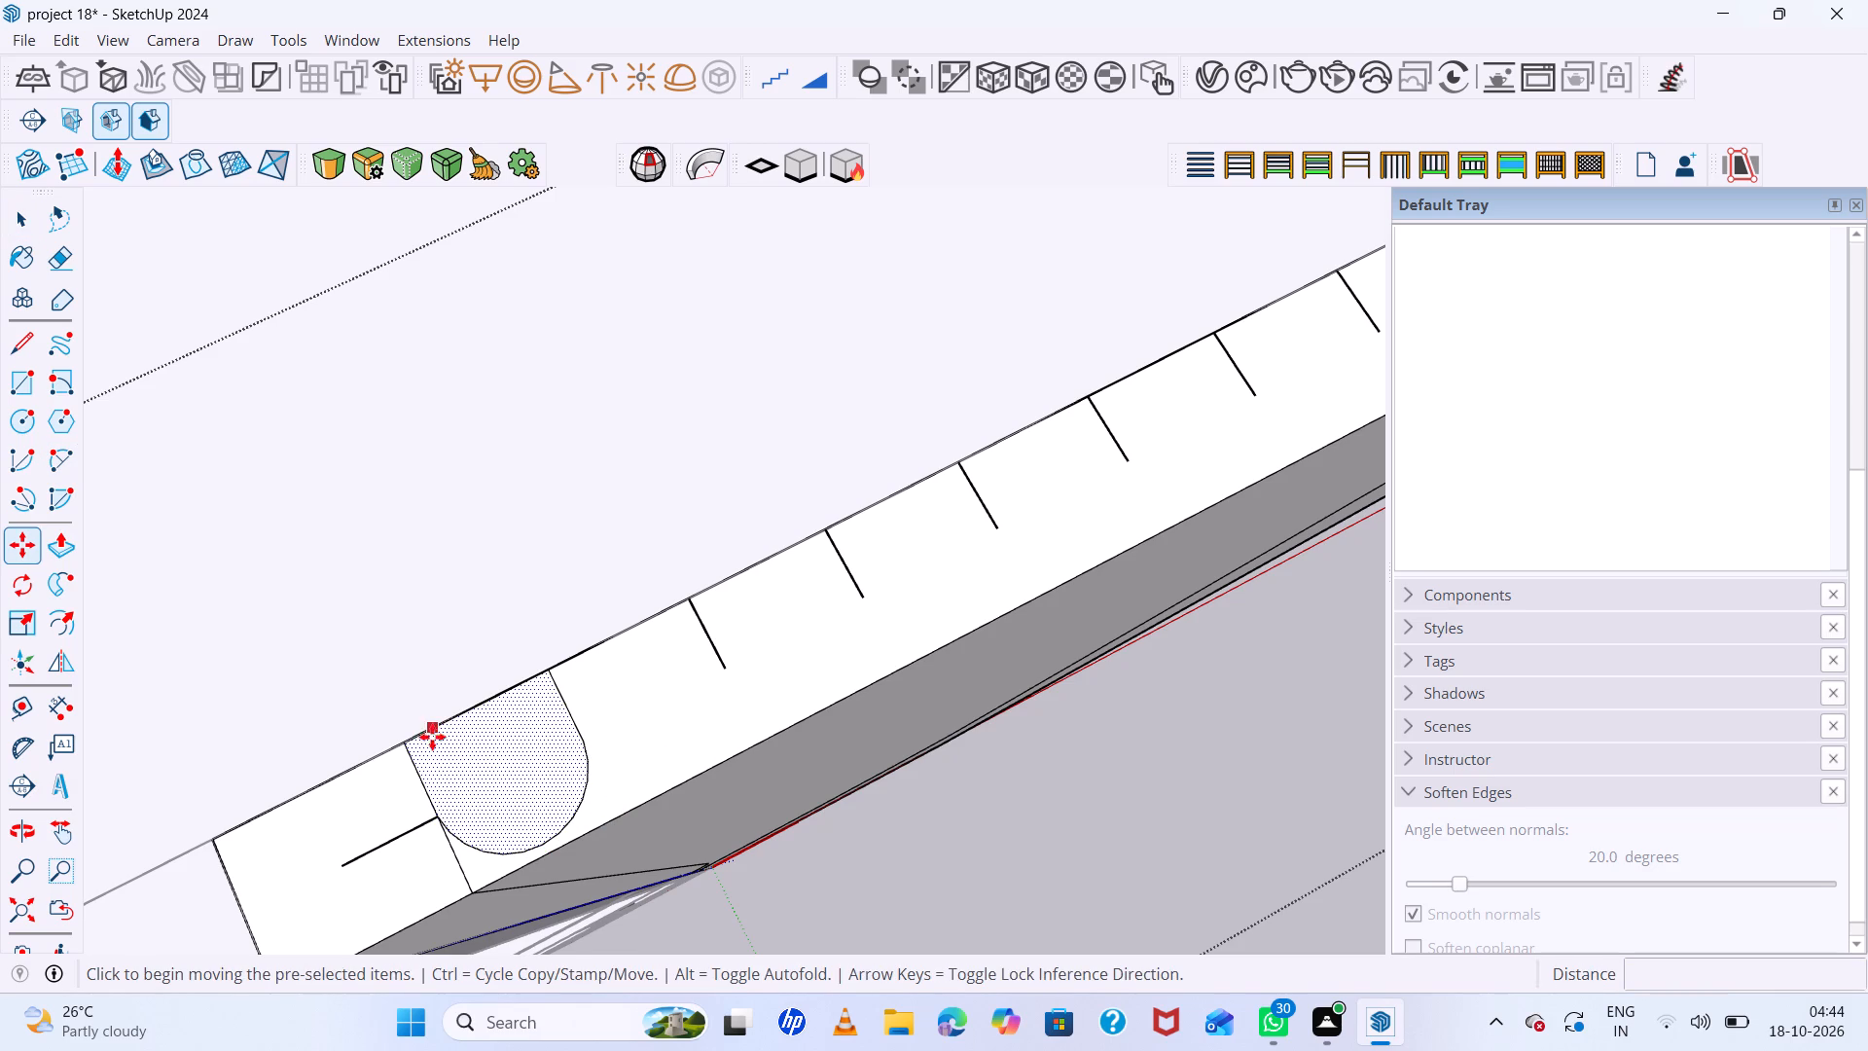
pyautogui.click(402, 740)
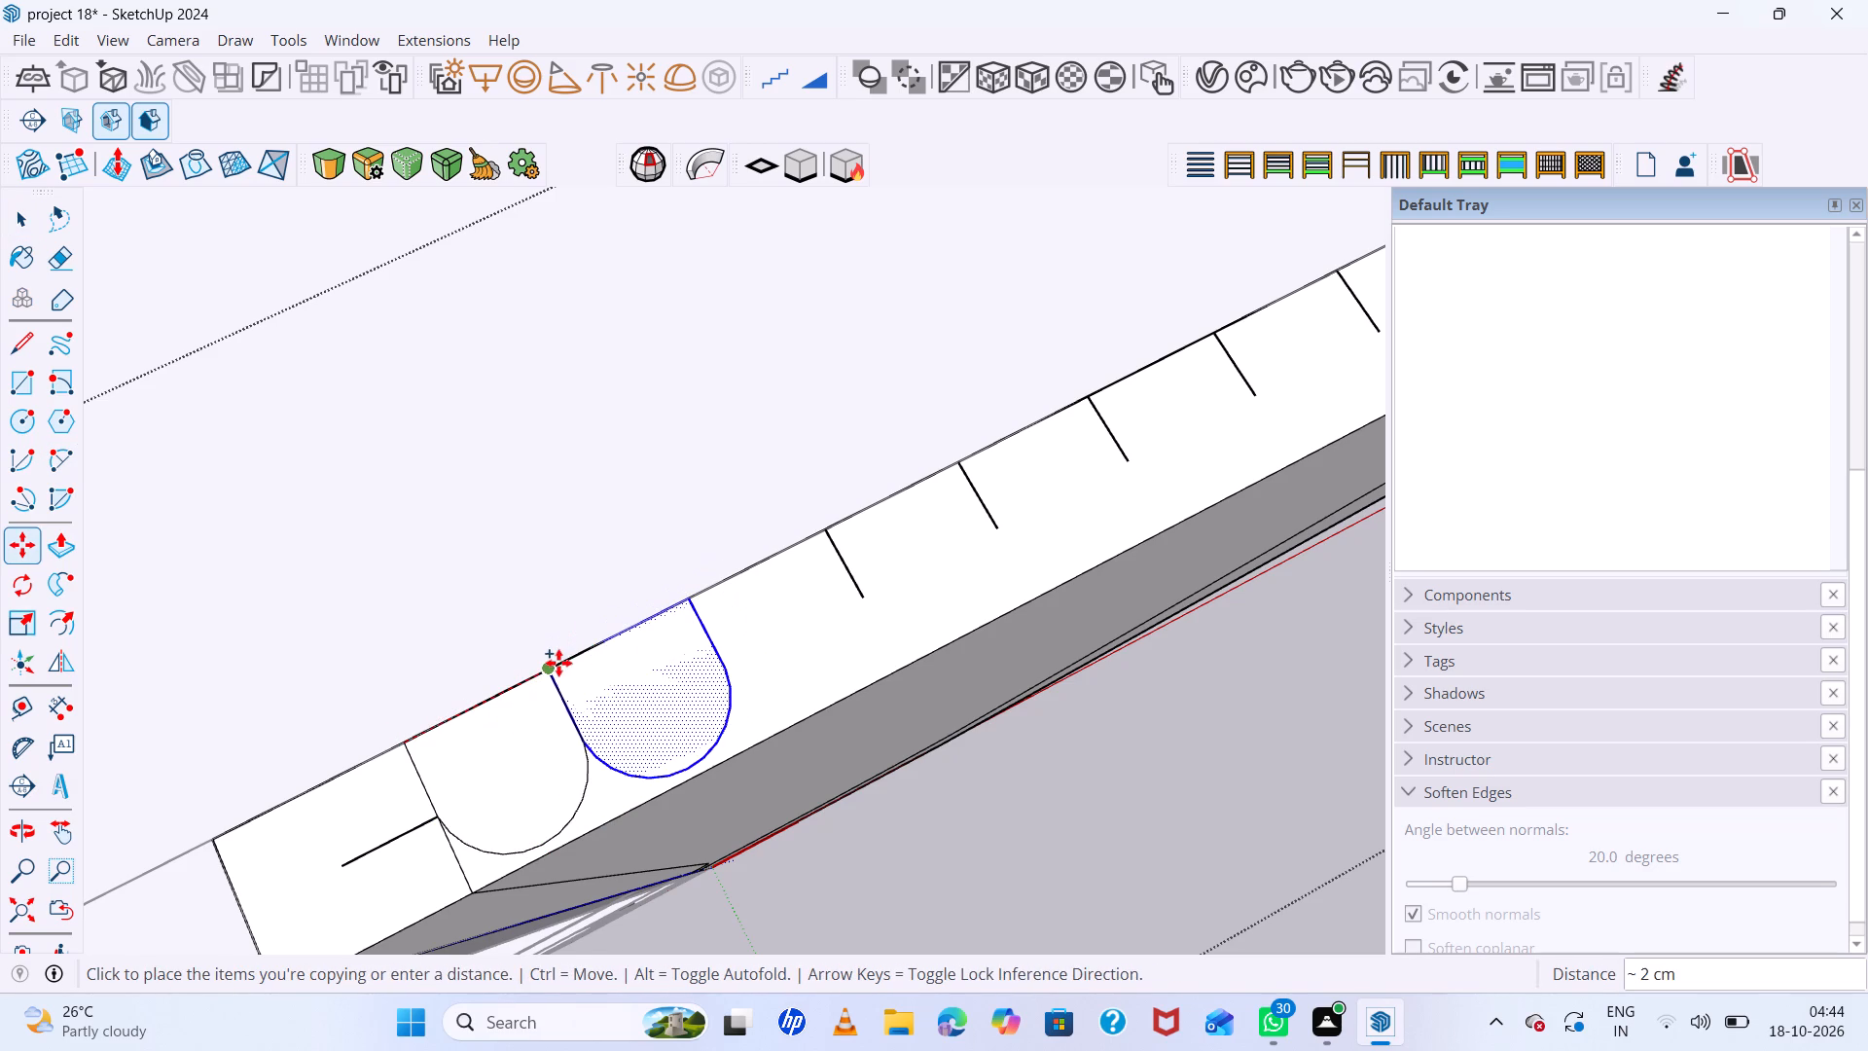
pyautogui.click(557, 665)
pyautogui.write('17')
pyautogui.press('x')
pyautogui.press('Return')
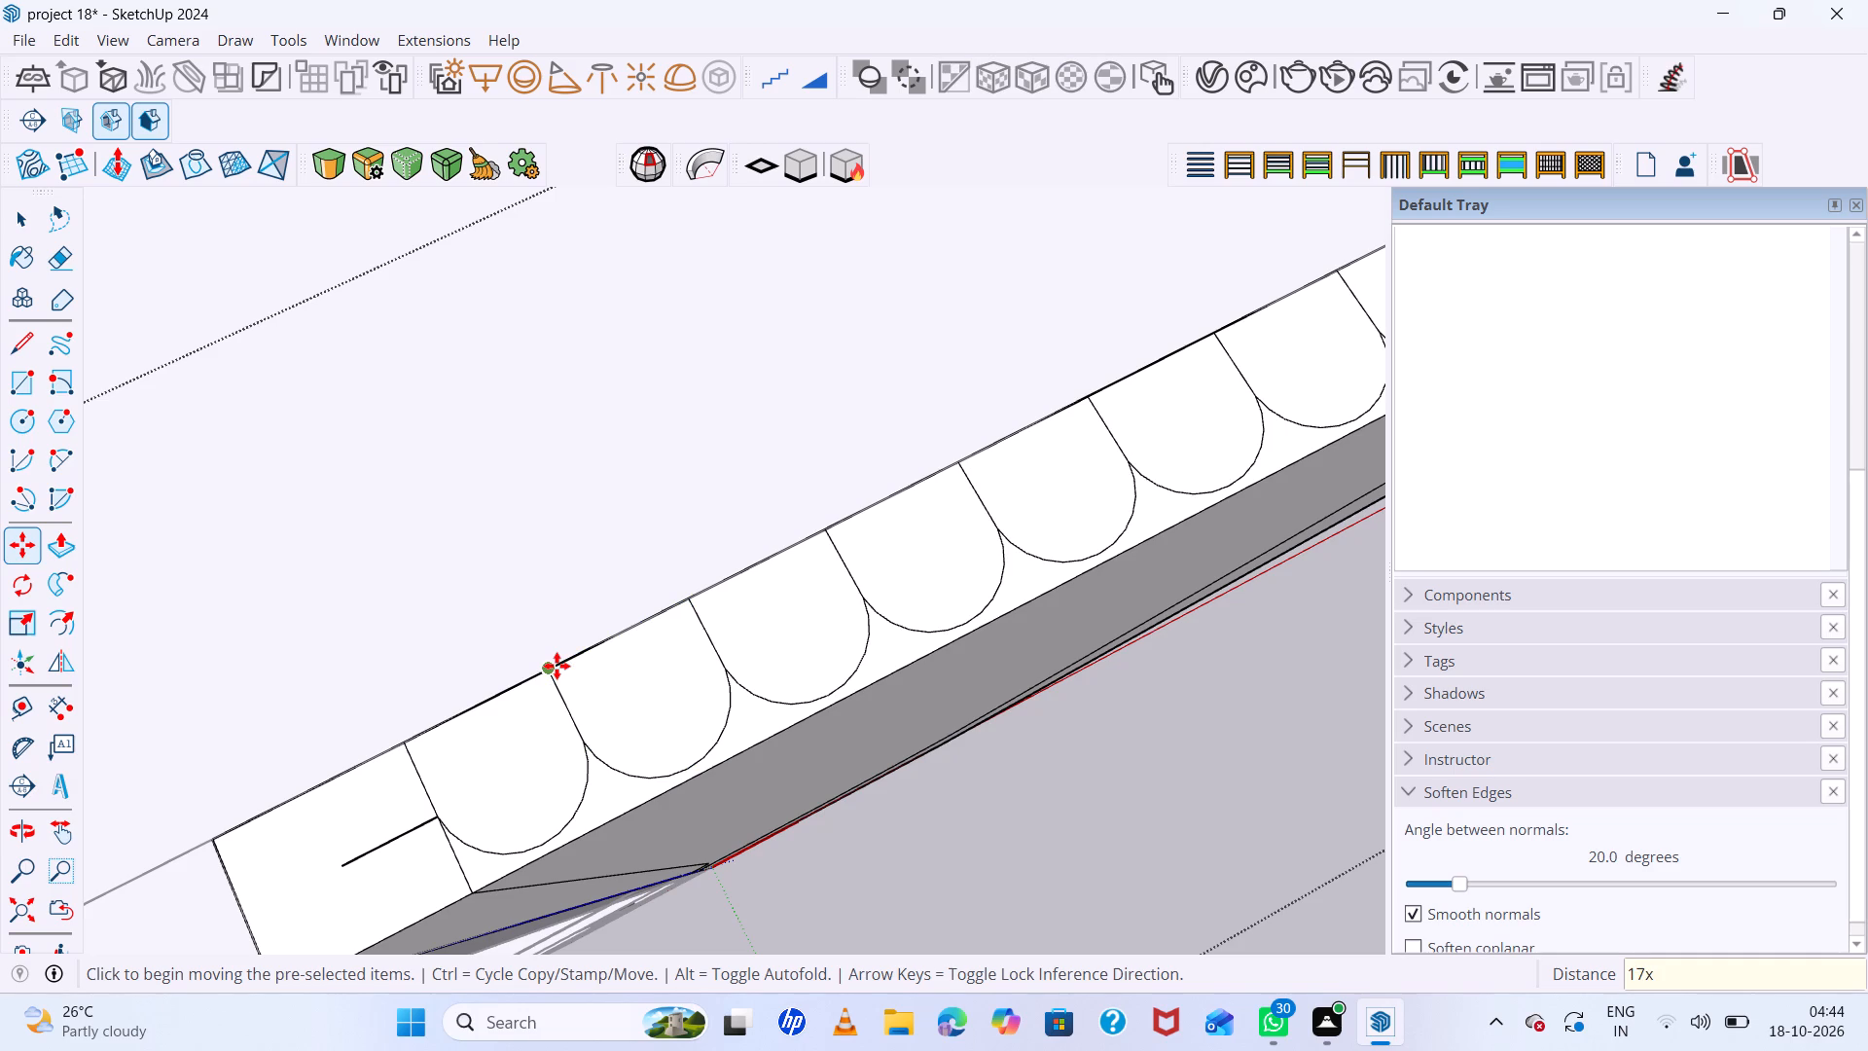
# Erase the short helper line beside the first rounded profile on the door's top edge.
pyautogui.scroll(-17, 541, 670)
pyautogui.moveTo(895, 639); pyautogui.dragTo(892, 603, button='middle')
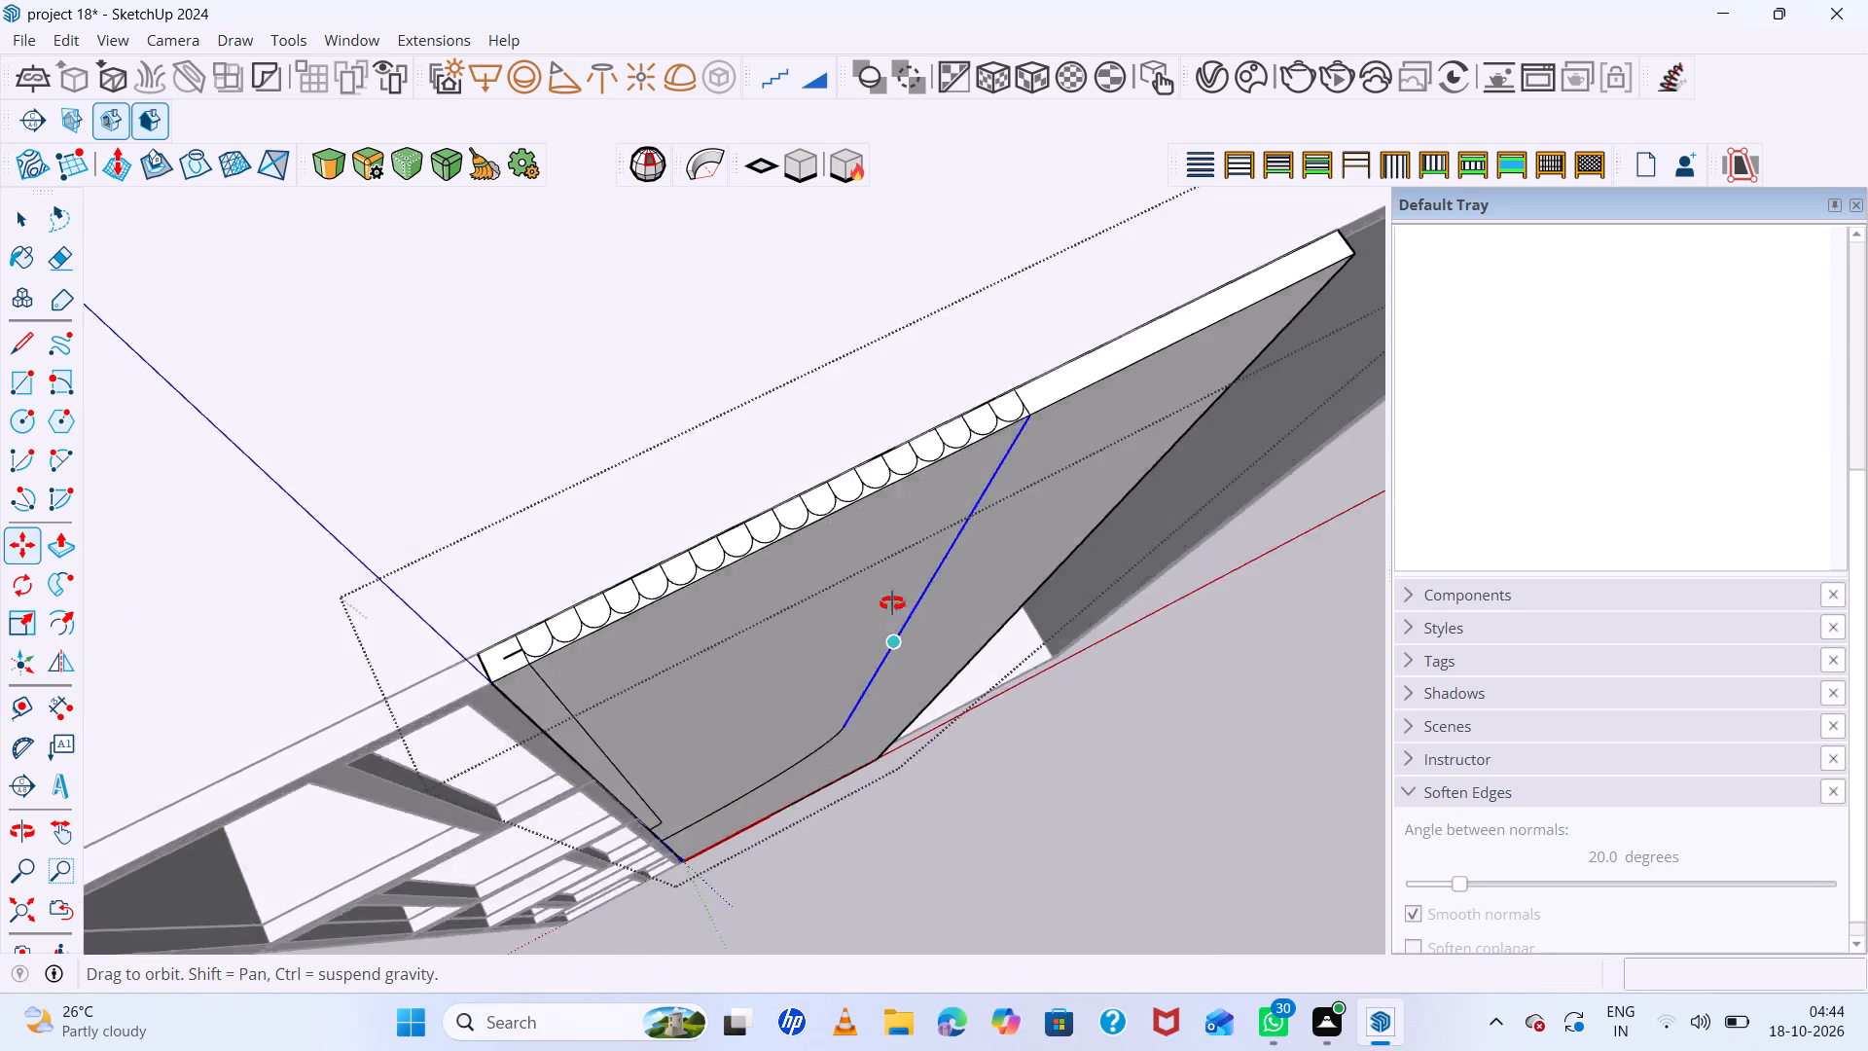
pyautogui.moveTo(892, 603); pyautogui.dragTo(814, 545, button='middle')
pyautogui.press('space')
pyautogui.scroll(7, 442, 397)
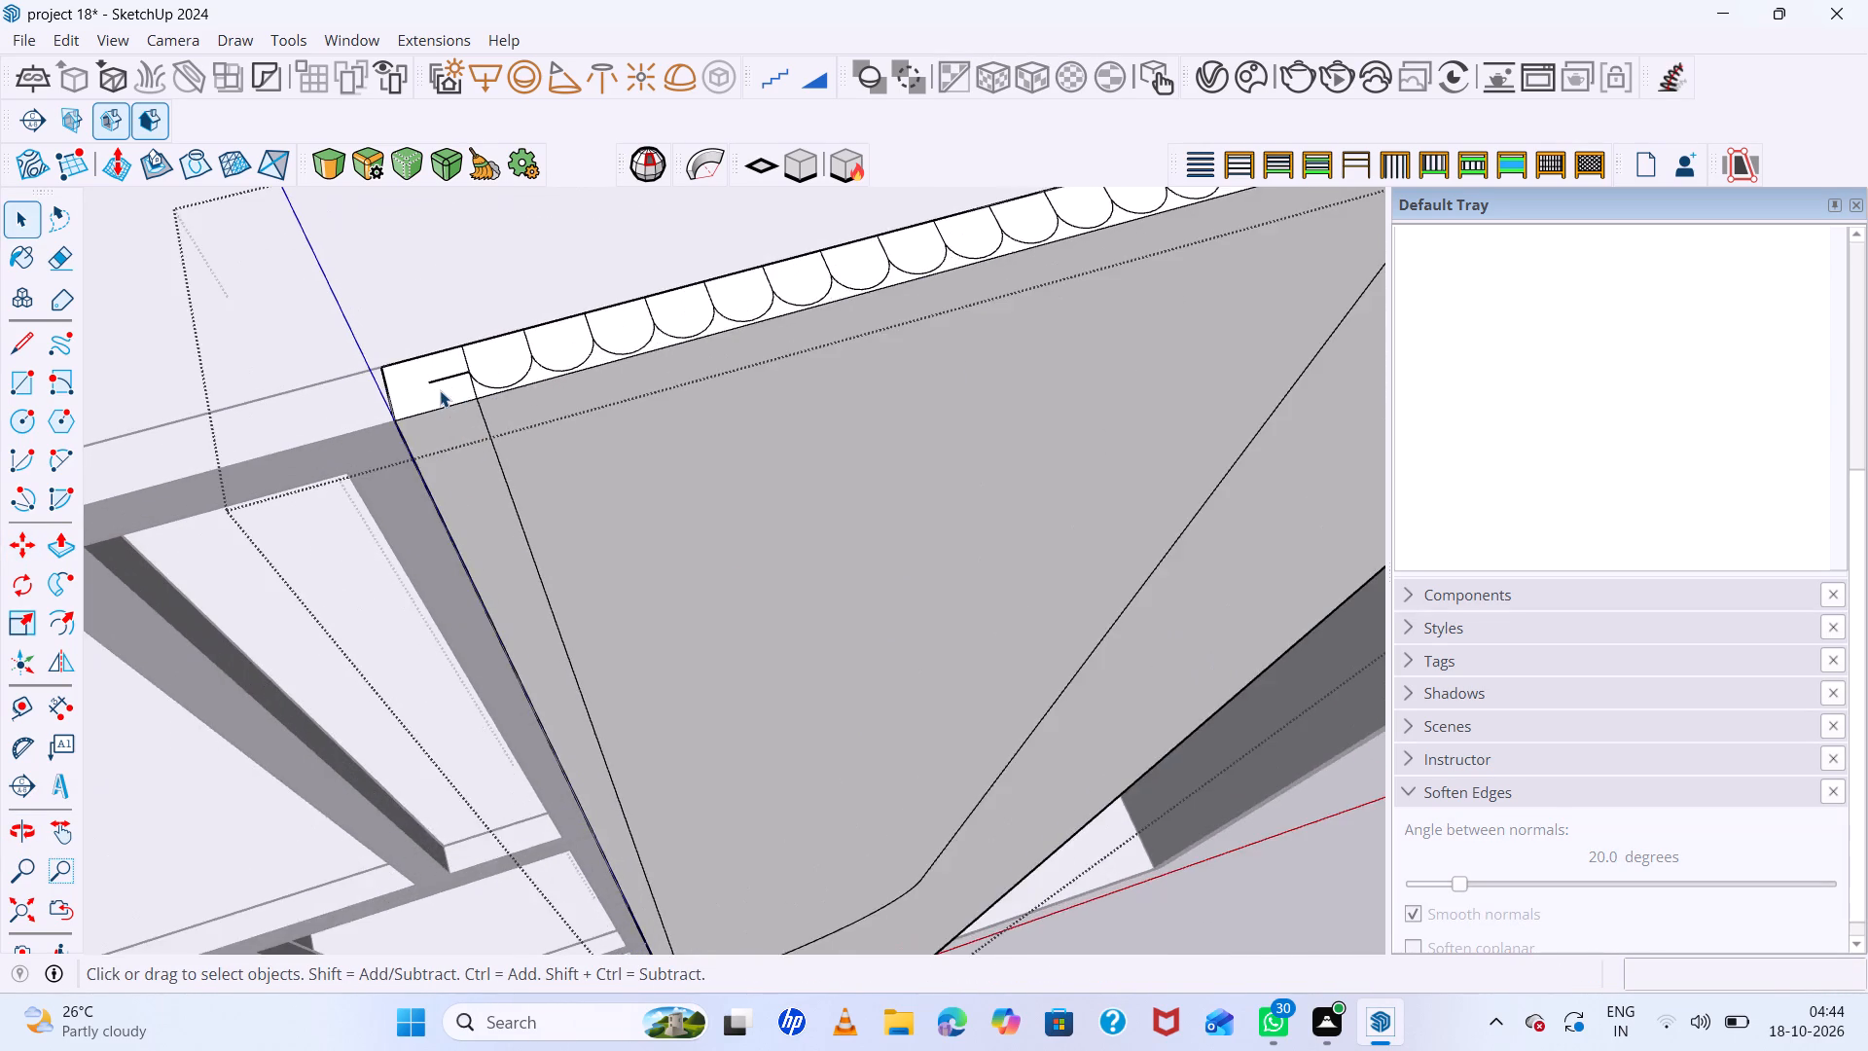
pyautogui.scroll(3, 438, 387)
pyautogui.press('e')
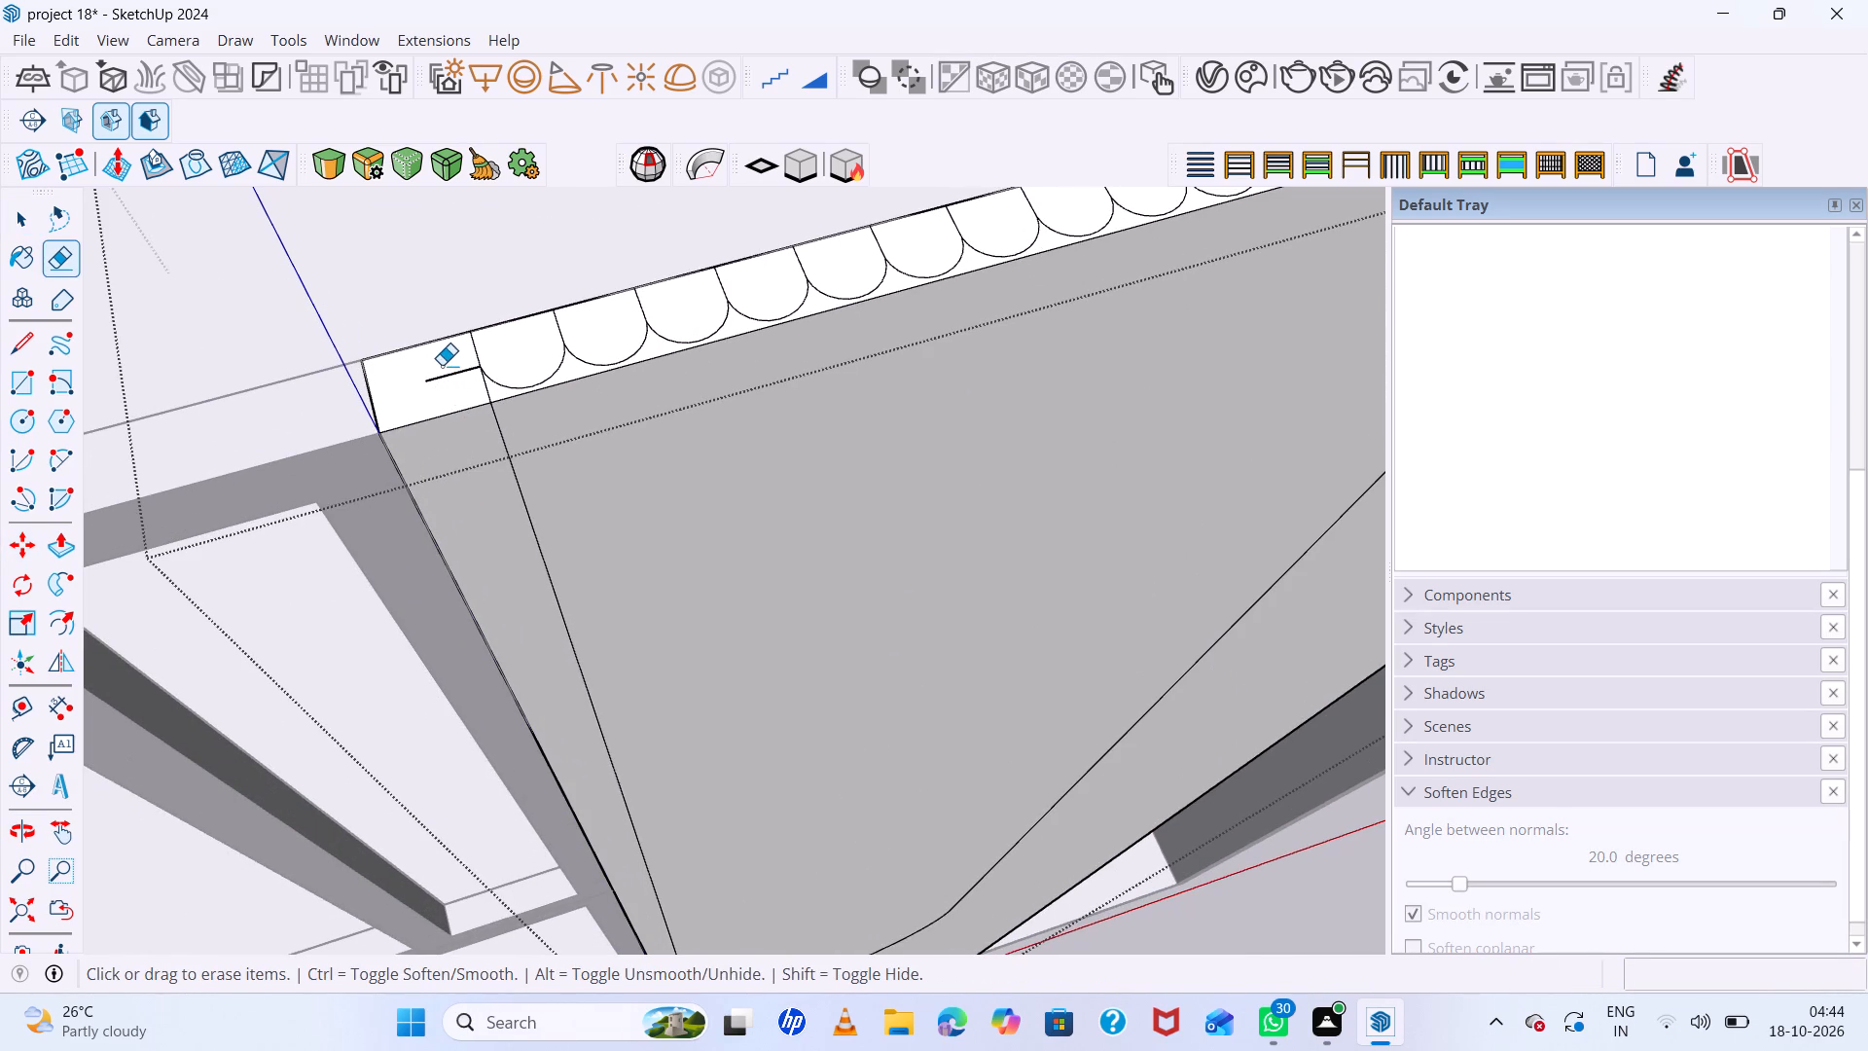
pyautogui.click(443, 372)
pyautogui.click(453, 380)
pyautogui.scroll(-3, 447, 380)
pyautogui.click(459, 370)
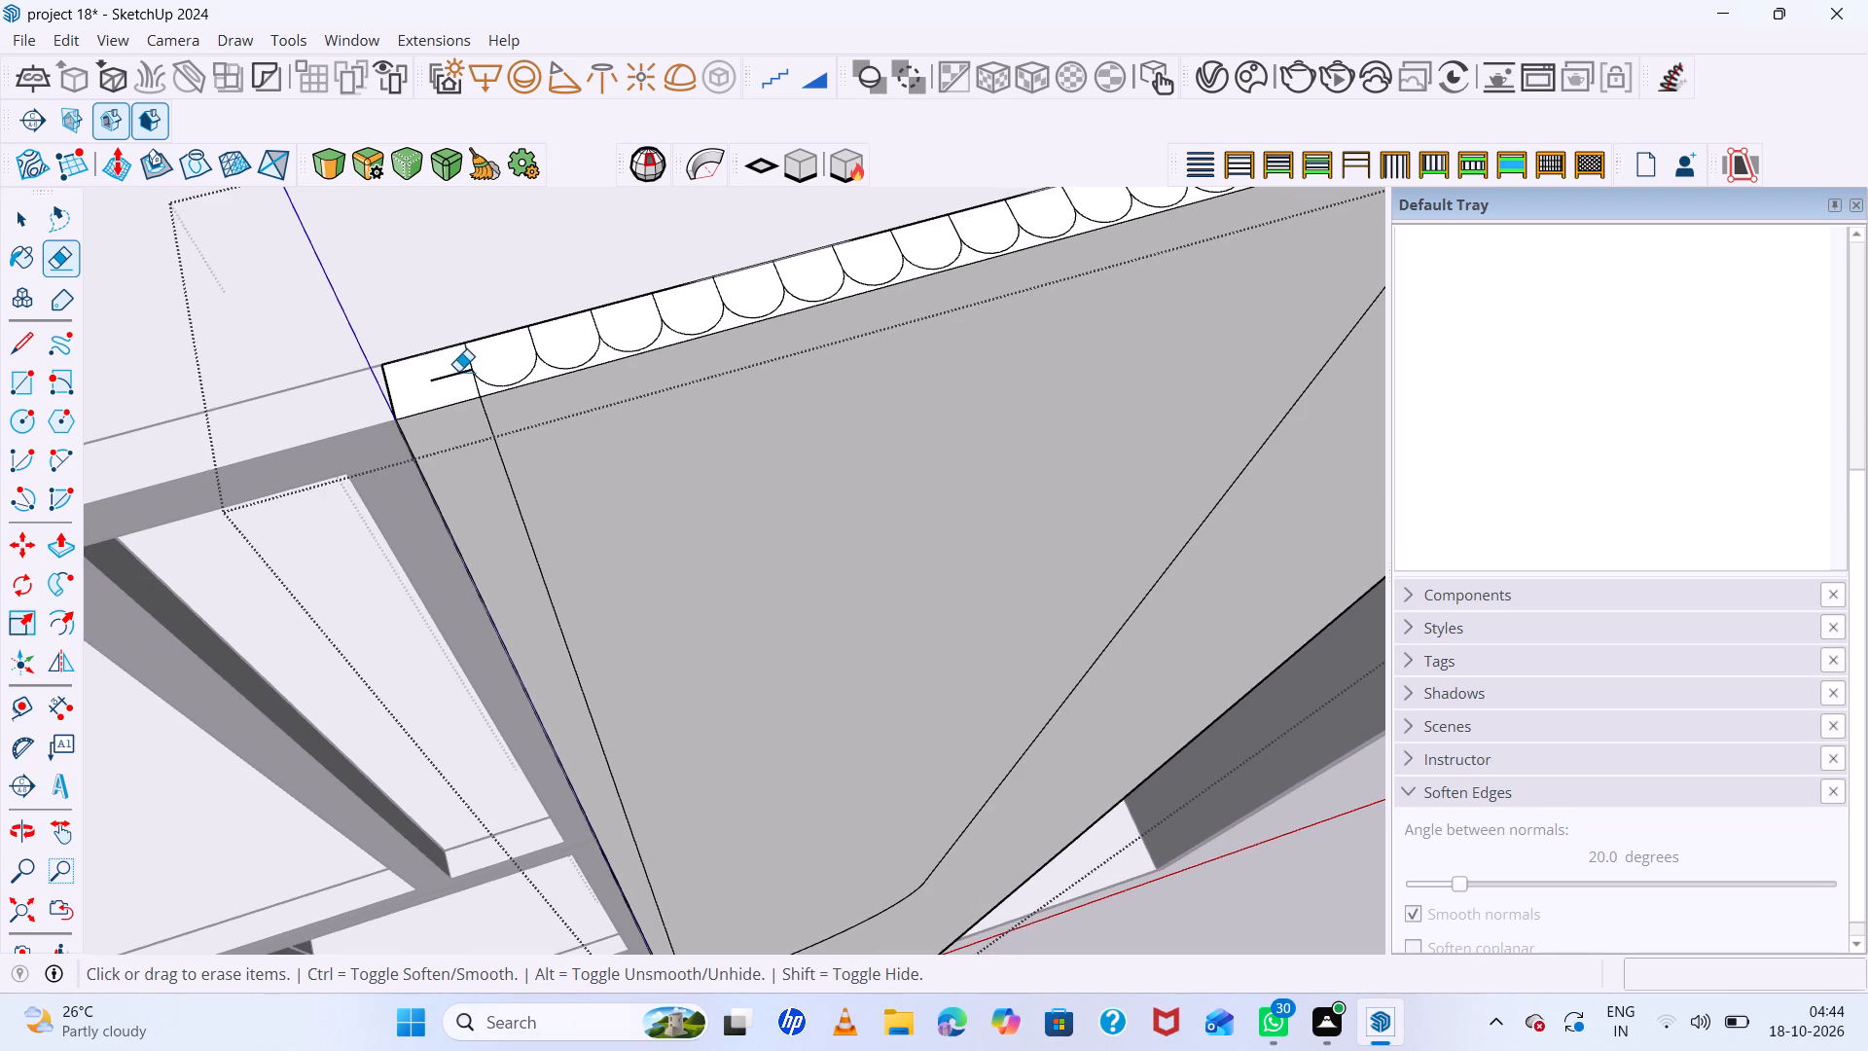
pyautogui.click(455, 374)
pyautogui.scroll(-15, 440, 369)
pyautogui.press('space')
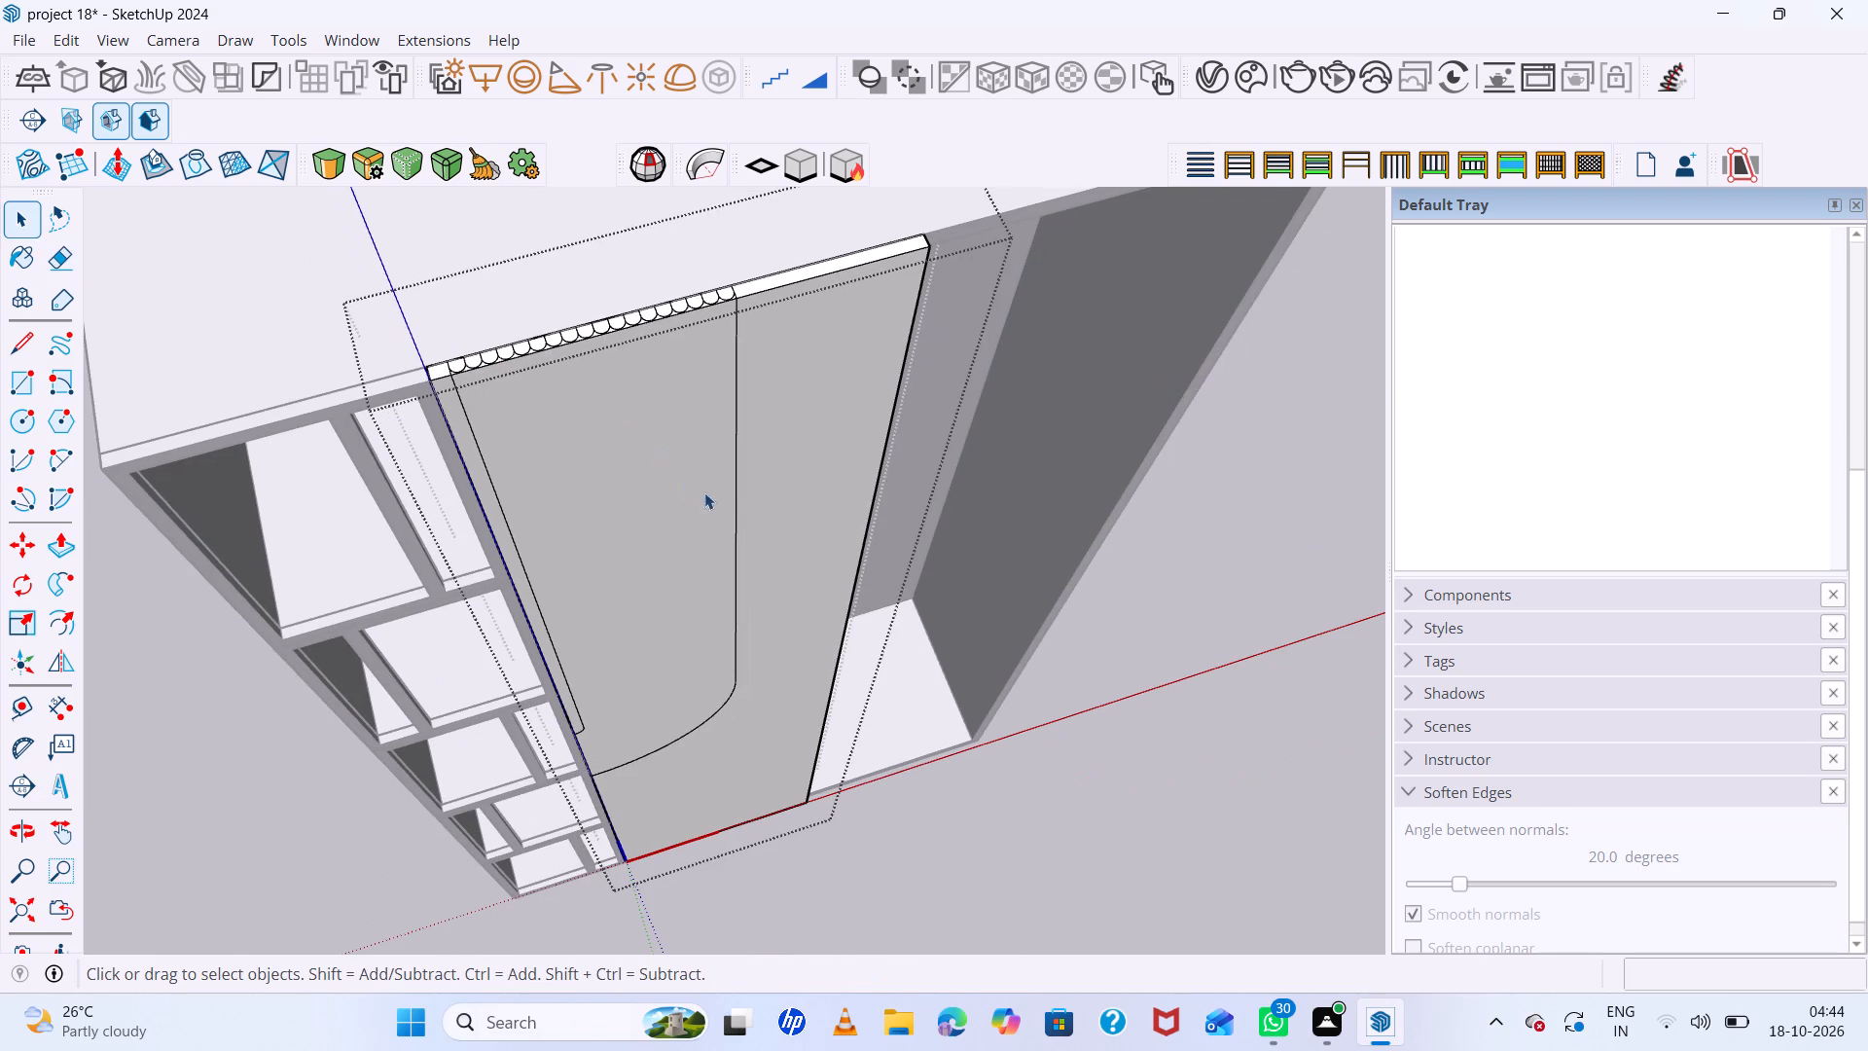
# Use Follow Me to carve the scalloped front strip along the long straight line and its curved lower end on the door front.
pyautogui.click(735, 481)
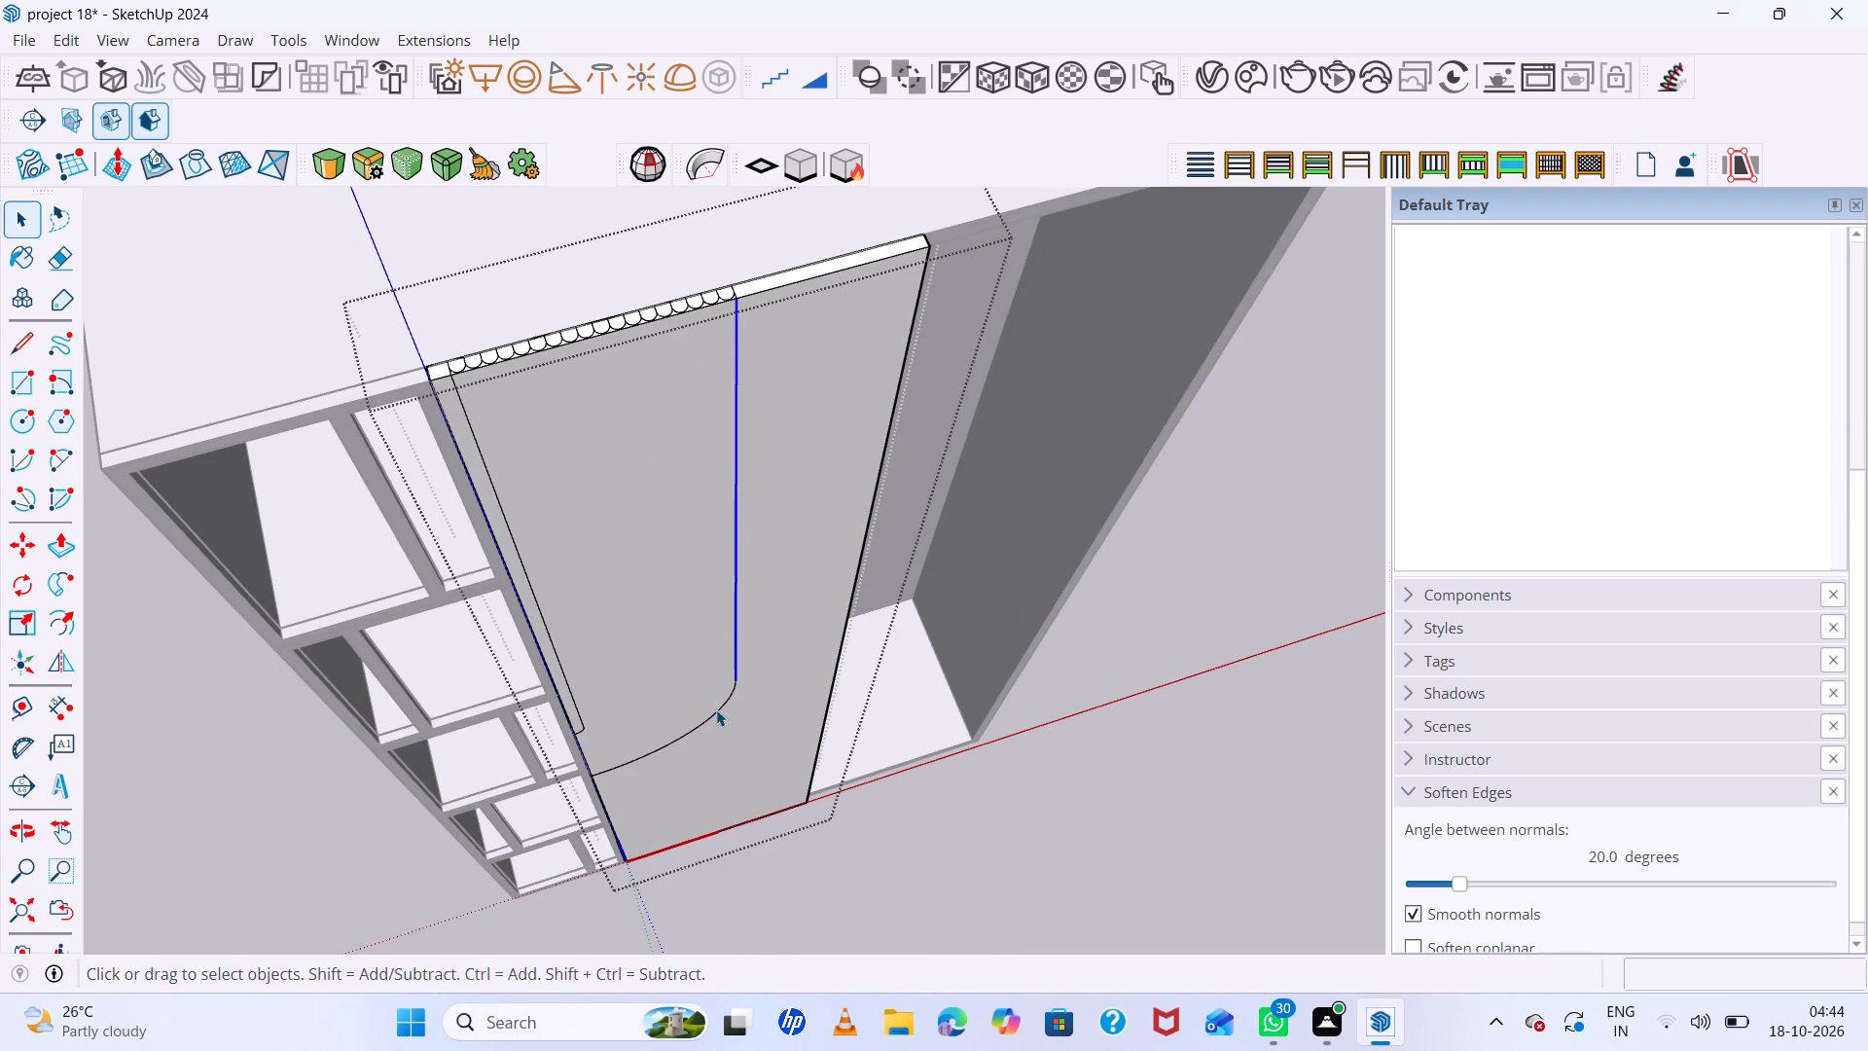
pyautogui.keyDown('shift'); pyautogui.click(718, 712); pyautogui.keyUp('shift')
pyautogui.click(60, 583)
pyautogui.scroll(9, 554, 331)
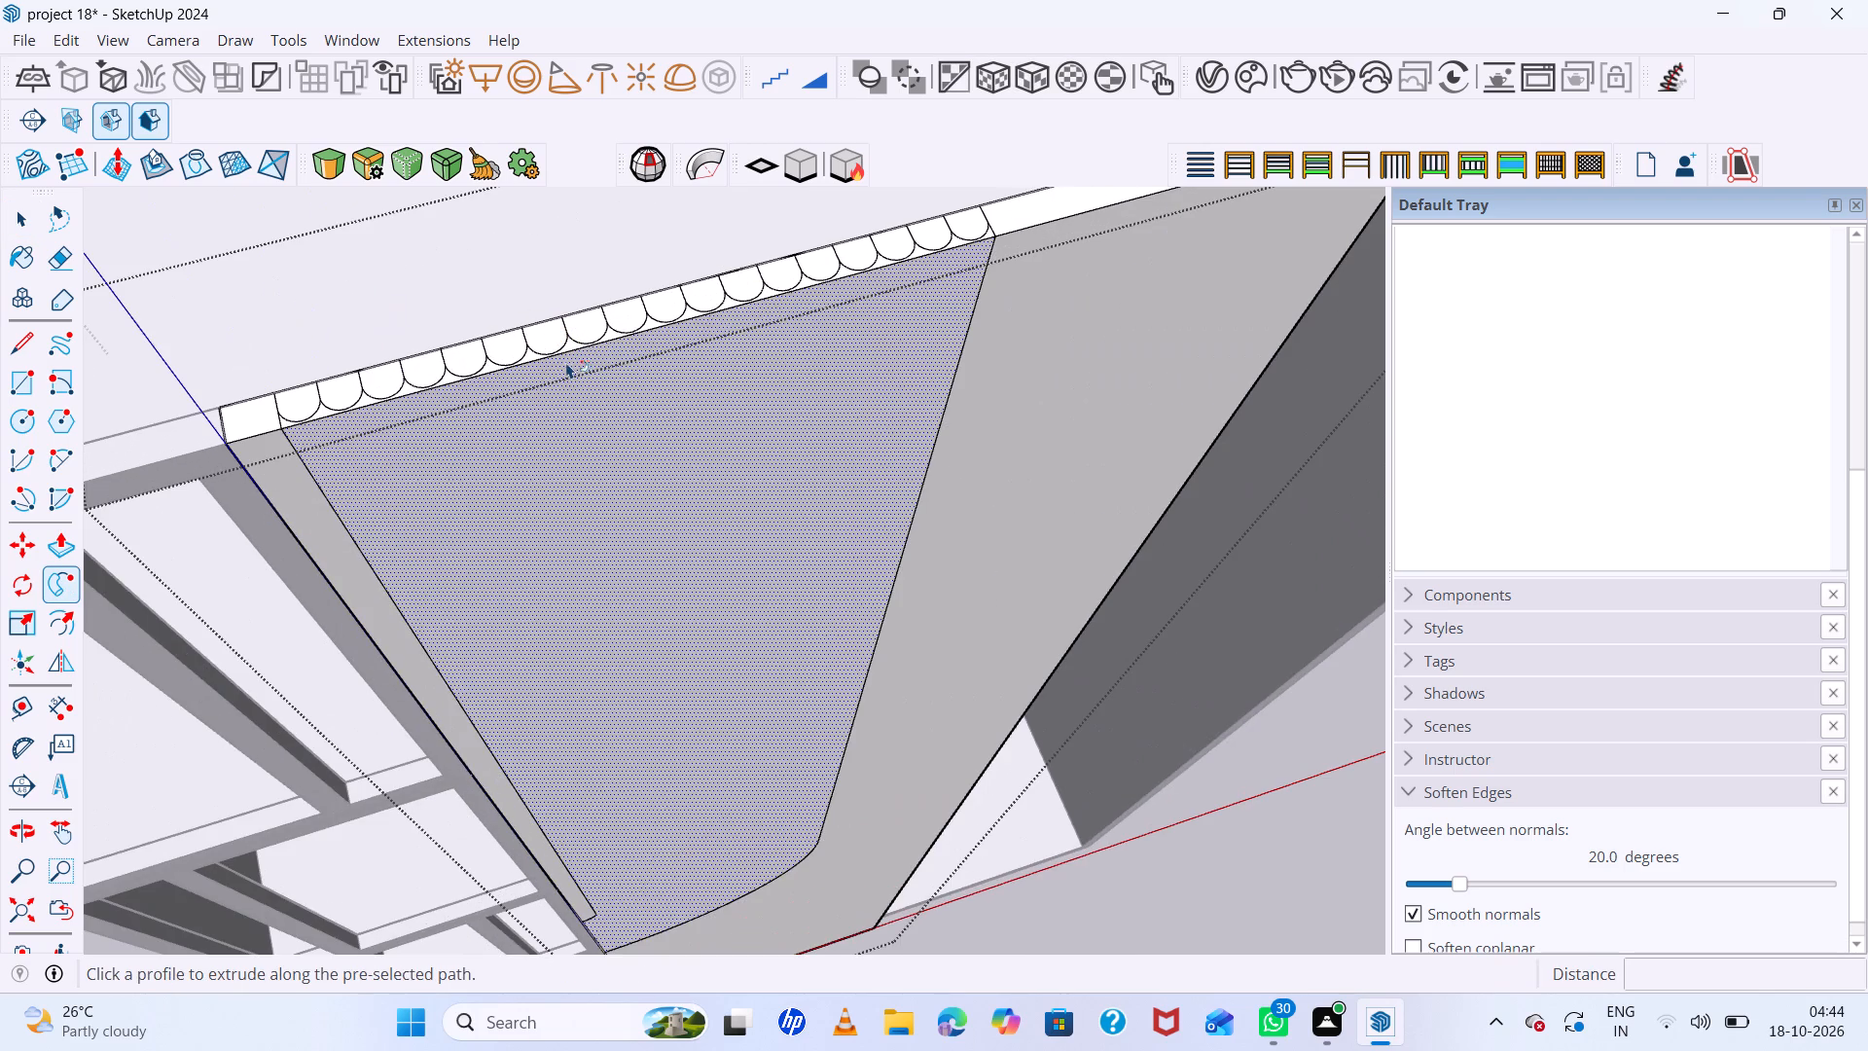
pyautogui.click(527, 356)
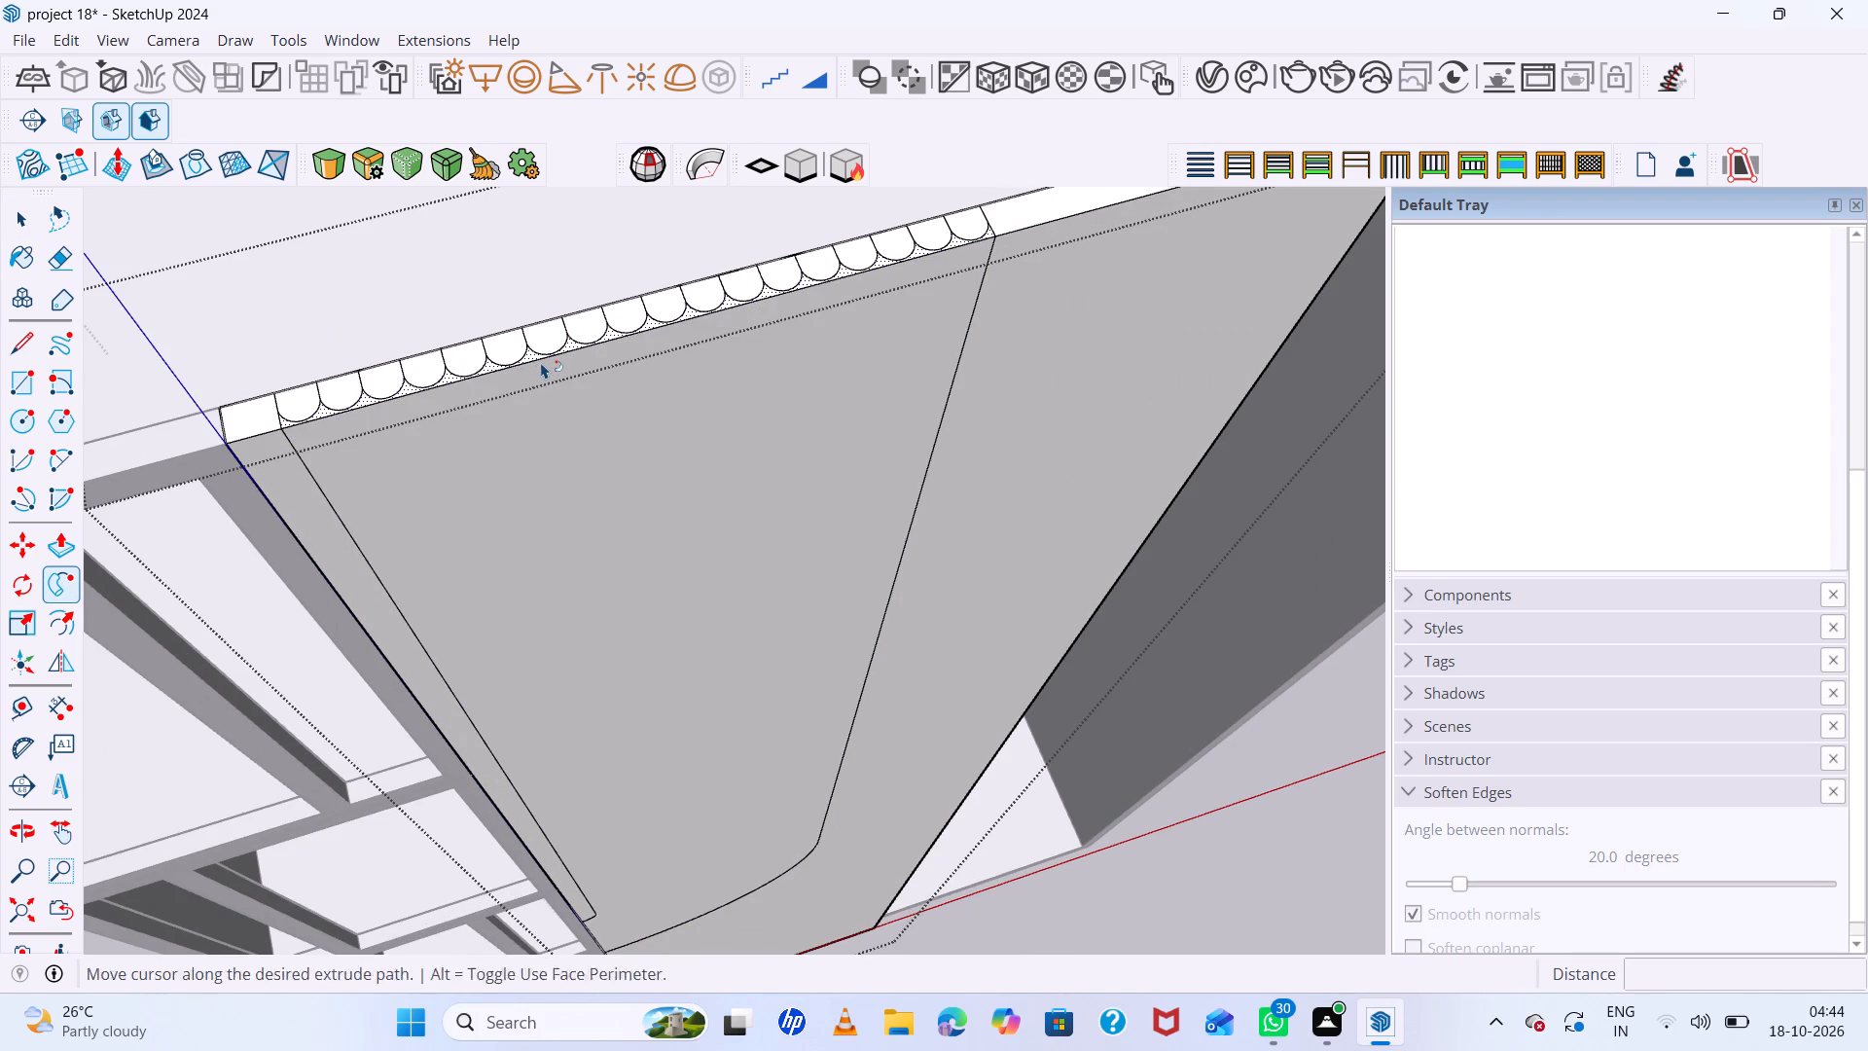
# Inspect the carved flutes on the door, from the lower curve up to the top edge and the flat strip beside them.
pyautogui.scroll(-13, 552, 376)
pyautogui.moveTo(694, 613); pyautogui.dragTo(465, 45, button='middle')
pyautogui.scroll(1, 489, 100)
pyautogui.scroll(-7, 456, 173)
pyautogui.scroll(-7, 570, 309)
pyautogui.scroll(7, 776, 540)
pyautogui.scroll(-5, 779, 536)
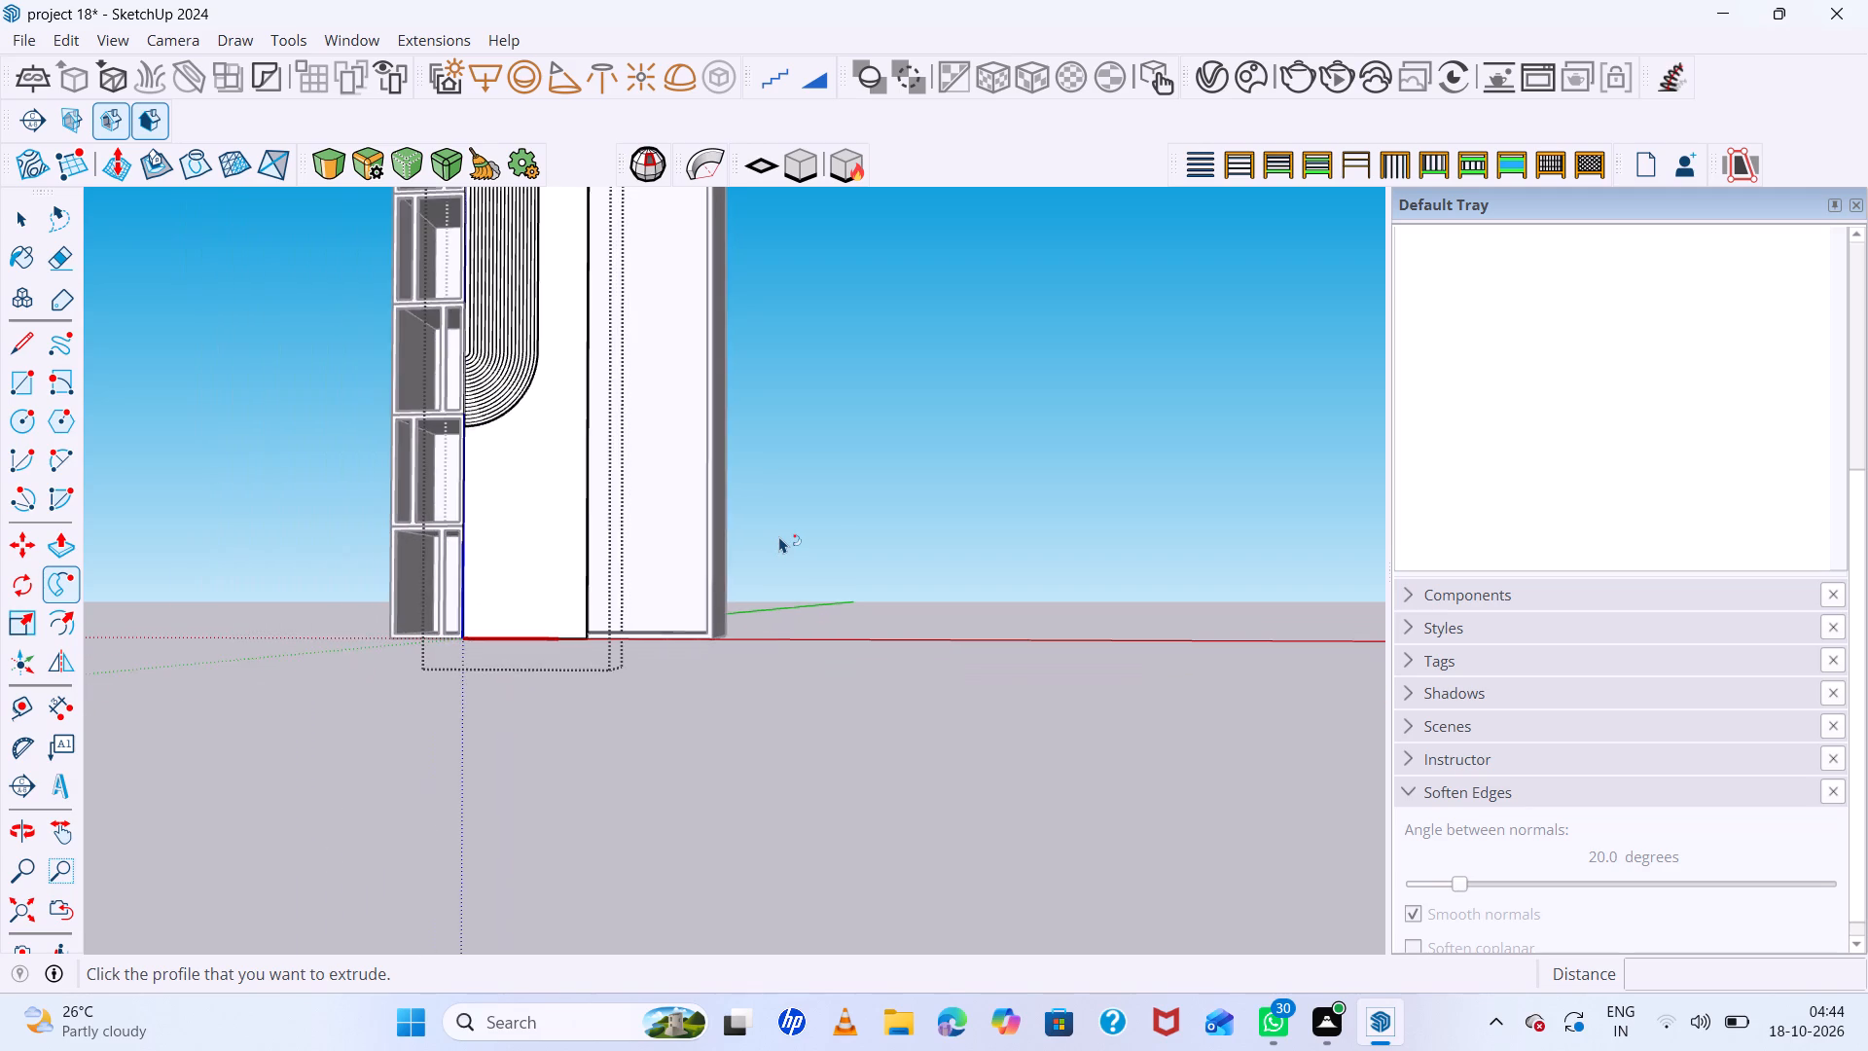
pyautogui.moveTo(779, 536); pyautogui.dragTo(900, 706, button='middle')
pyautogui.scroll(-7, 895, 673)
pyautogui.scroll(16, 638, 329)
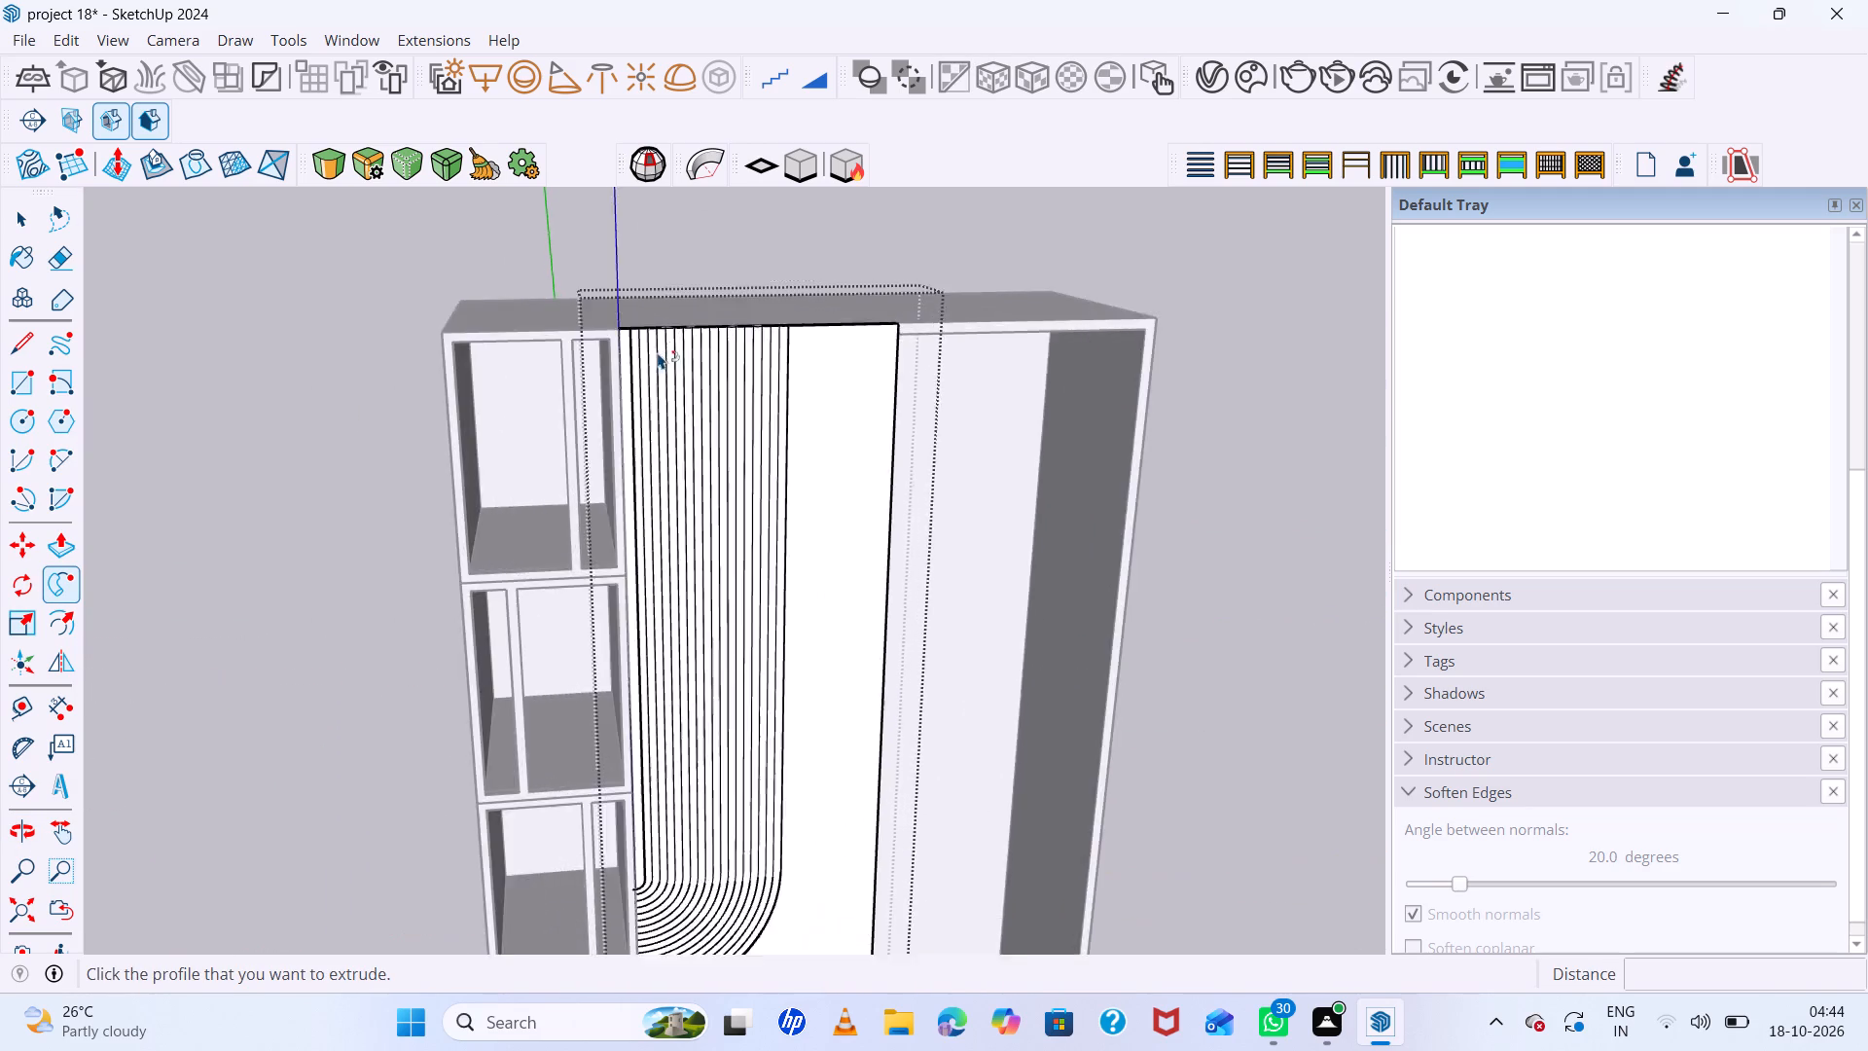
pyautogui.scroll(5, 658, 352)
pyautogui.moveTo(615, 318); pyautogui.dragTo(686, 474, button='middle')
pyautogui.scroll(14, 563, 365)
pyautogui.moveTo(671, 395); pyautogui.dragTo(736, 547, button='middle')
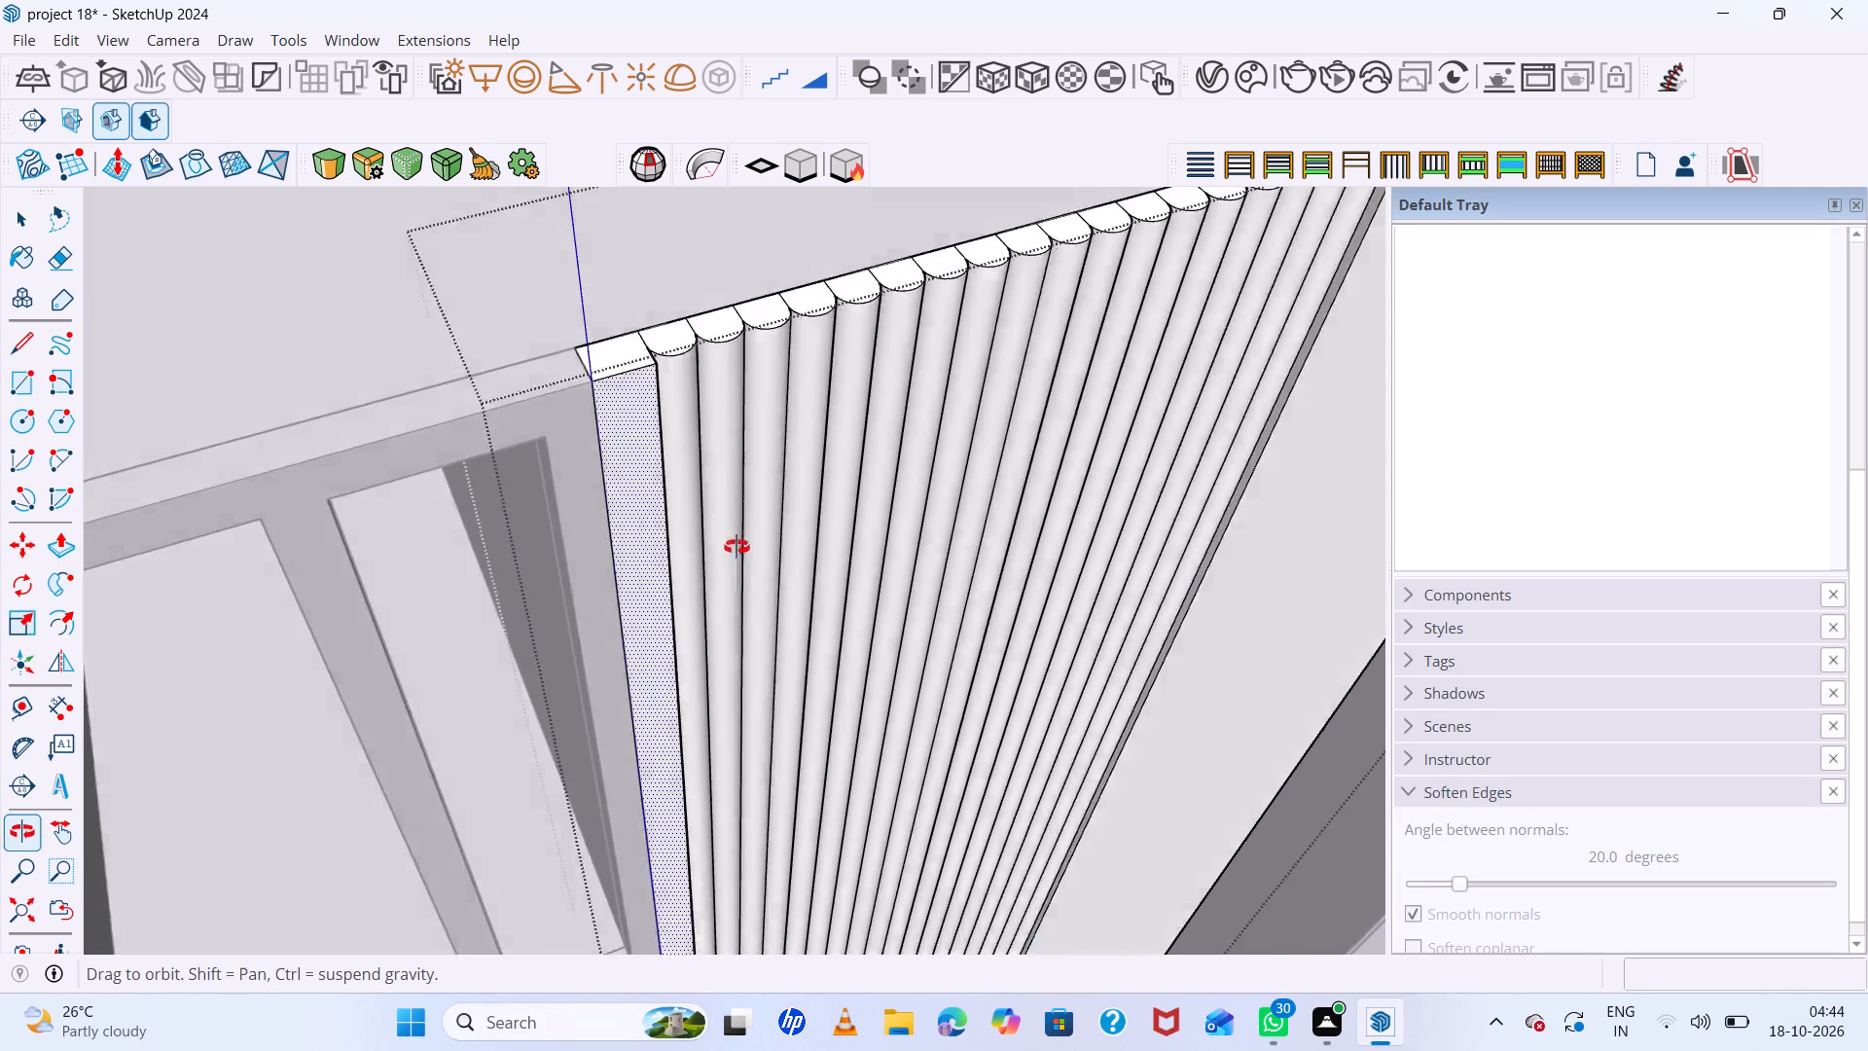
pyautogui.moveTo(736, 547); pyautogui.dragTo(748, 579, button='middle')
pyautogui.press('space')
pyautogui.click(614, 427)
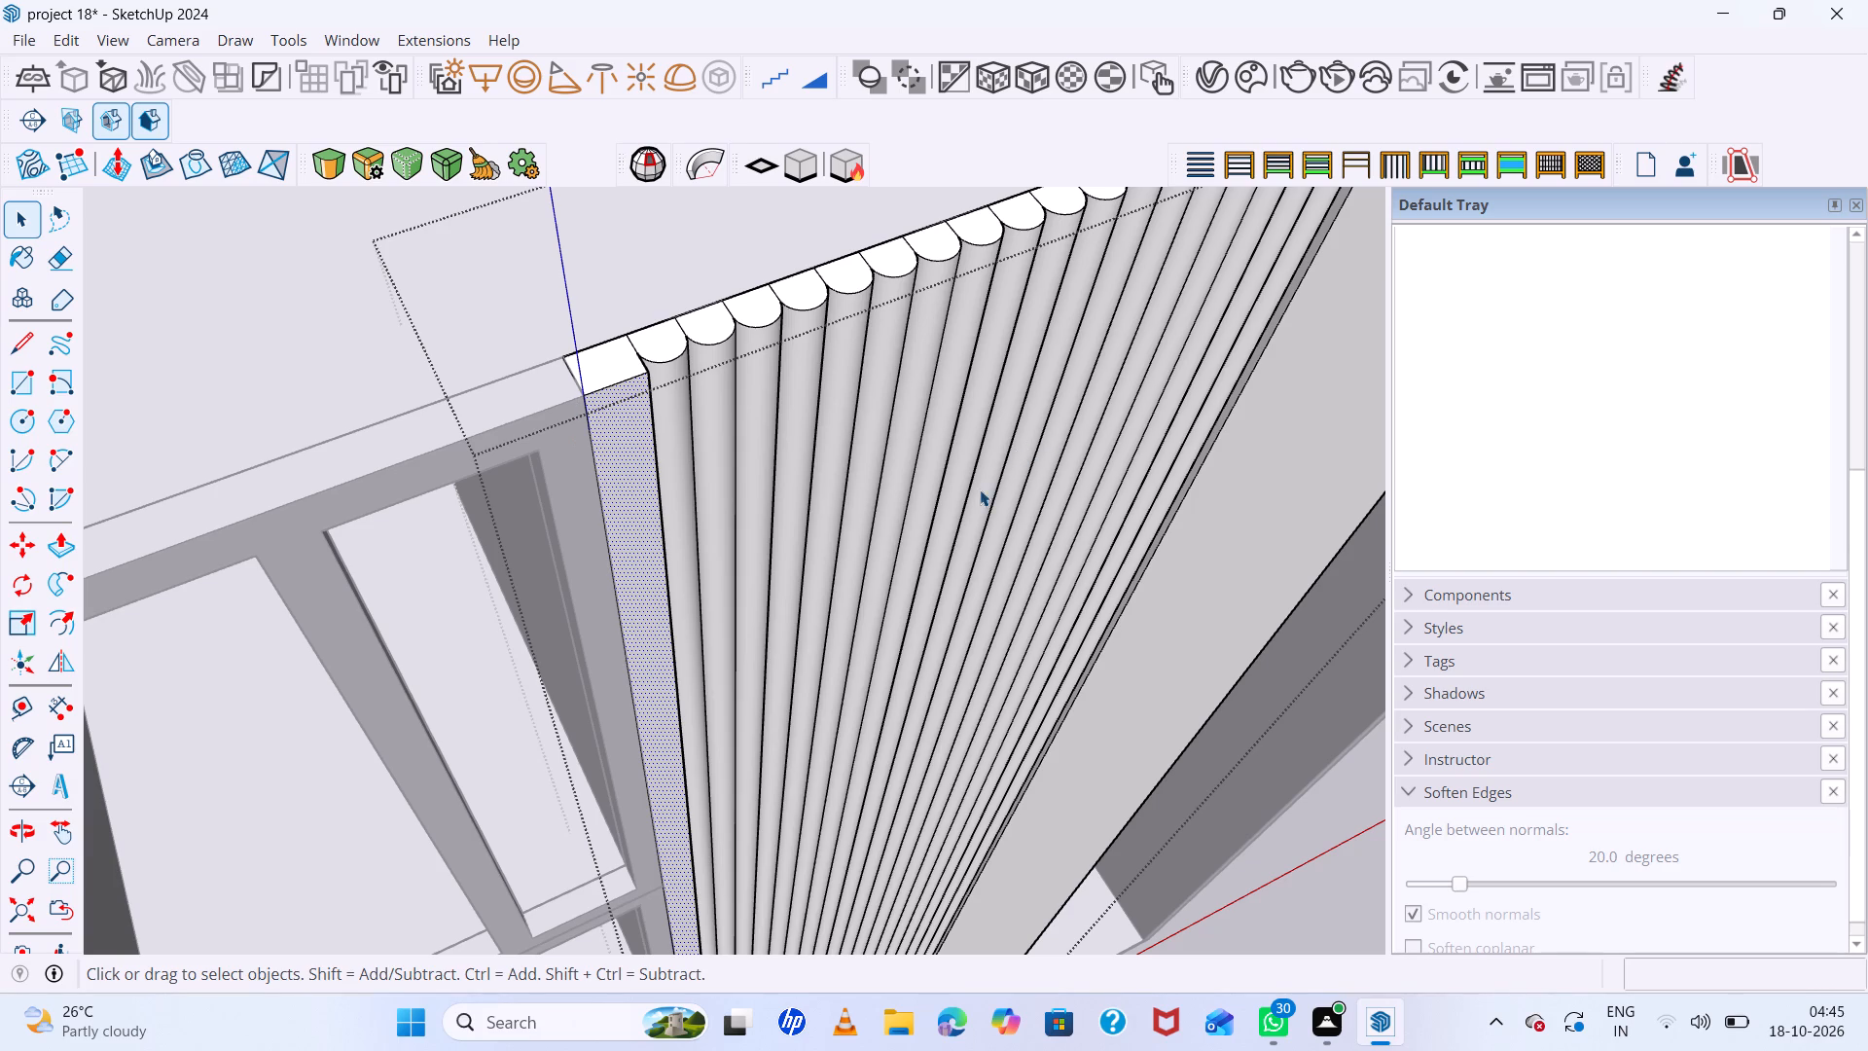
# Delete the stray short line sticking out past the door's side edge at the innermost curve's end.
pyautogui.scroll(-15, 800, 459)
pyautogui.scroll(1, 1017, 598)
pyautogui.moveTo(1011, 590); pyautogui.dragTo(550, 321, button='middle')
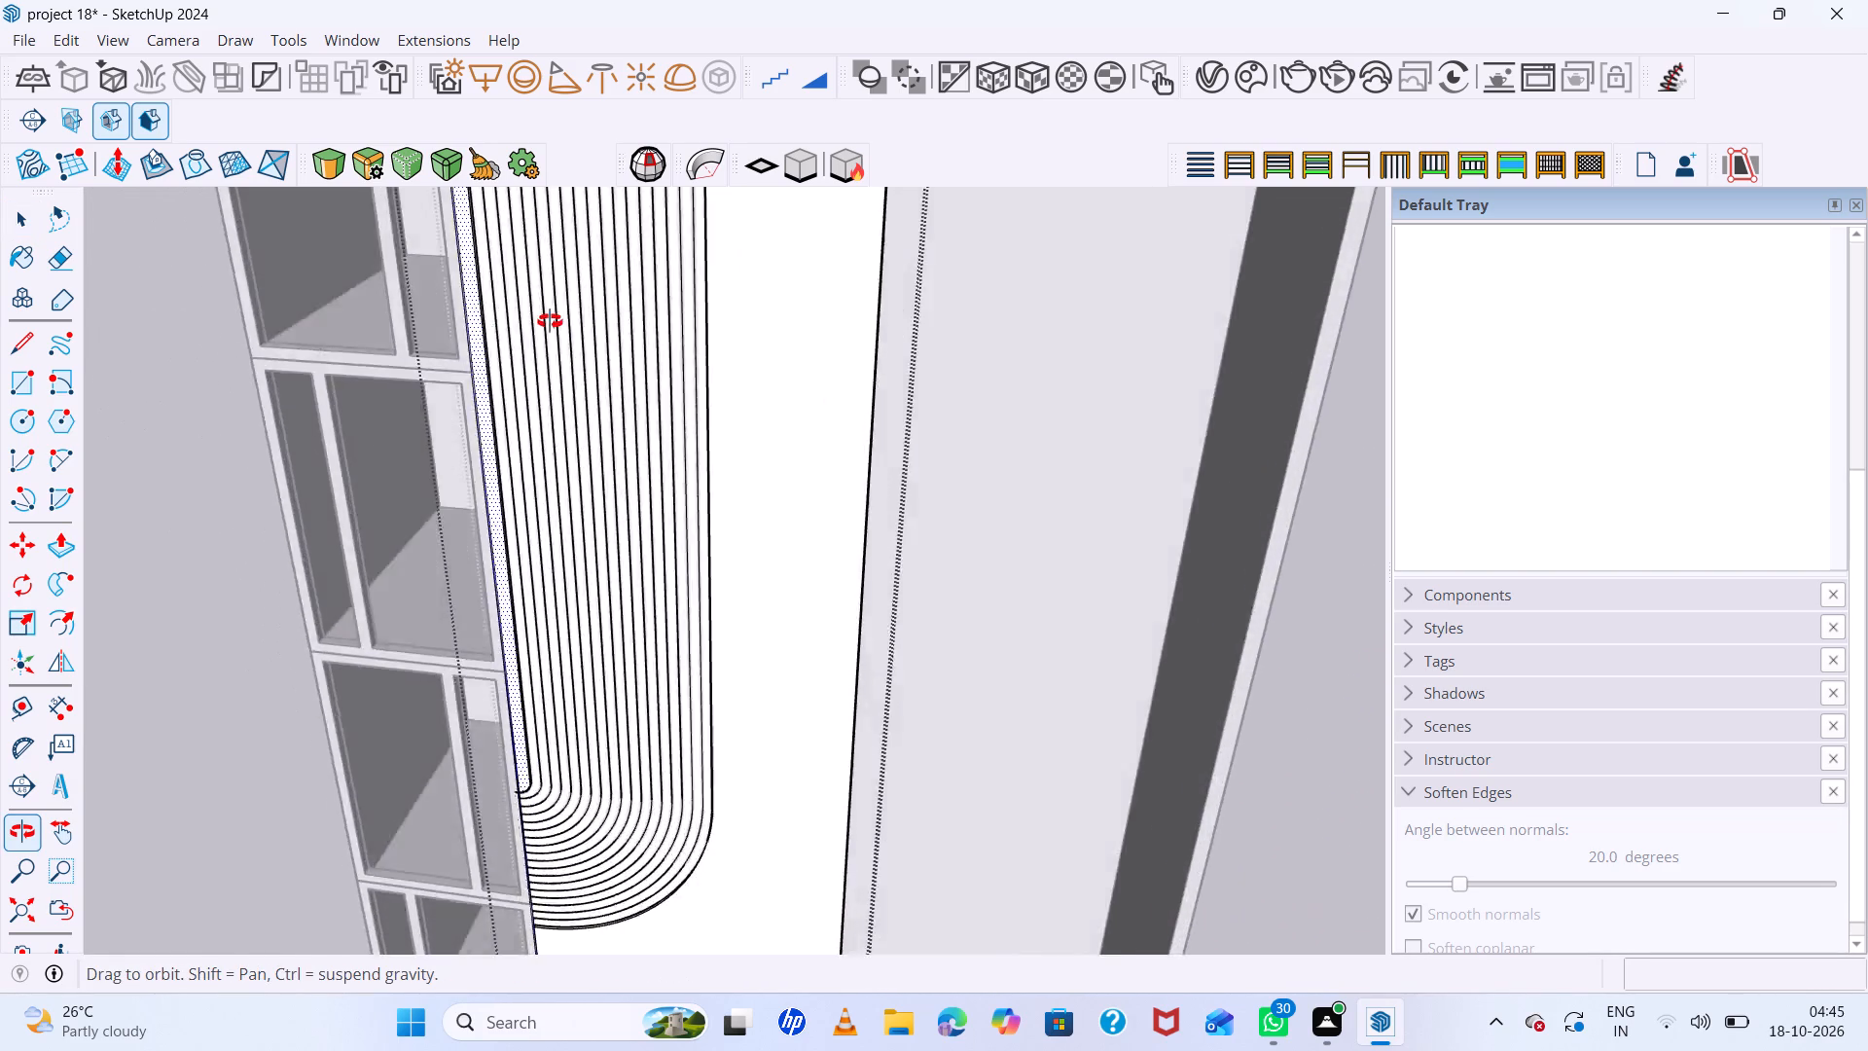
pyautogui.moveTo(550, 321); pyautogui.dragTo(302, 272, button='middle')
pyautogui.scroll(8, 510, 447)
pyautogui.moveTo(572, 468); pyautogui.dragTo(957, 396, button='middle')
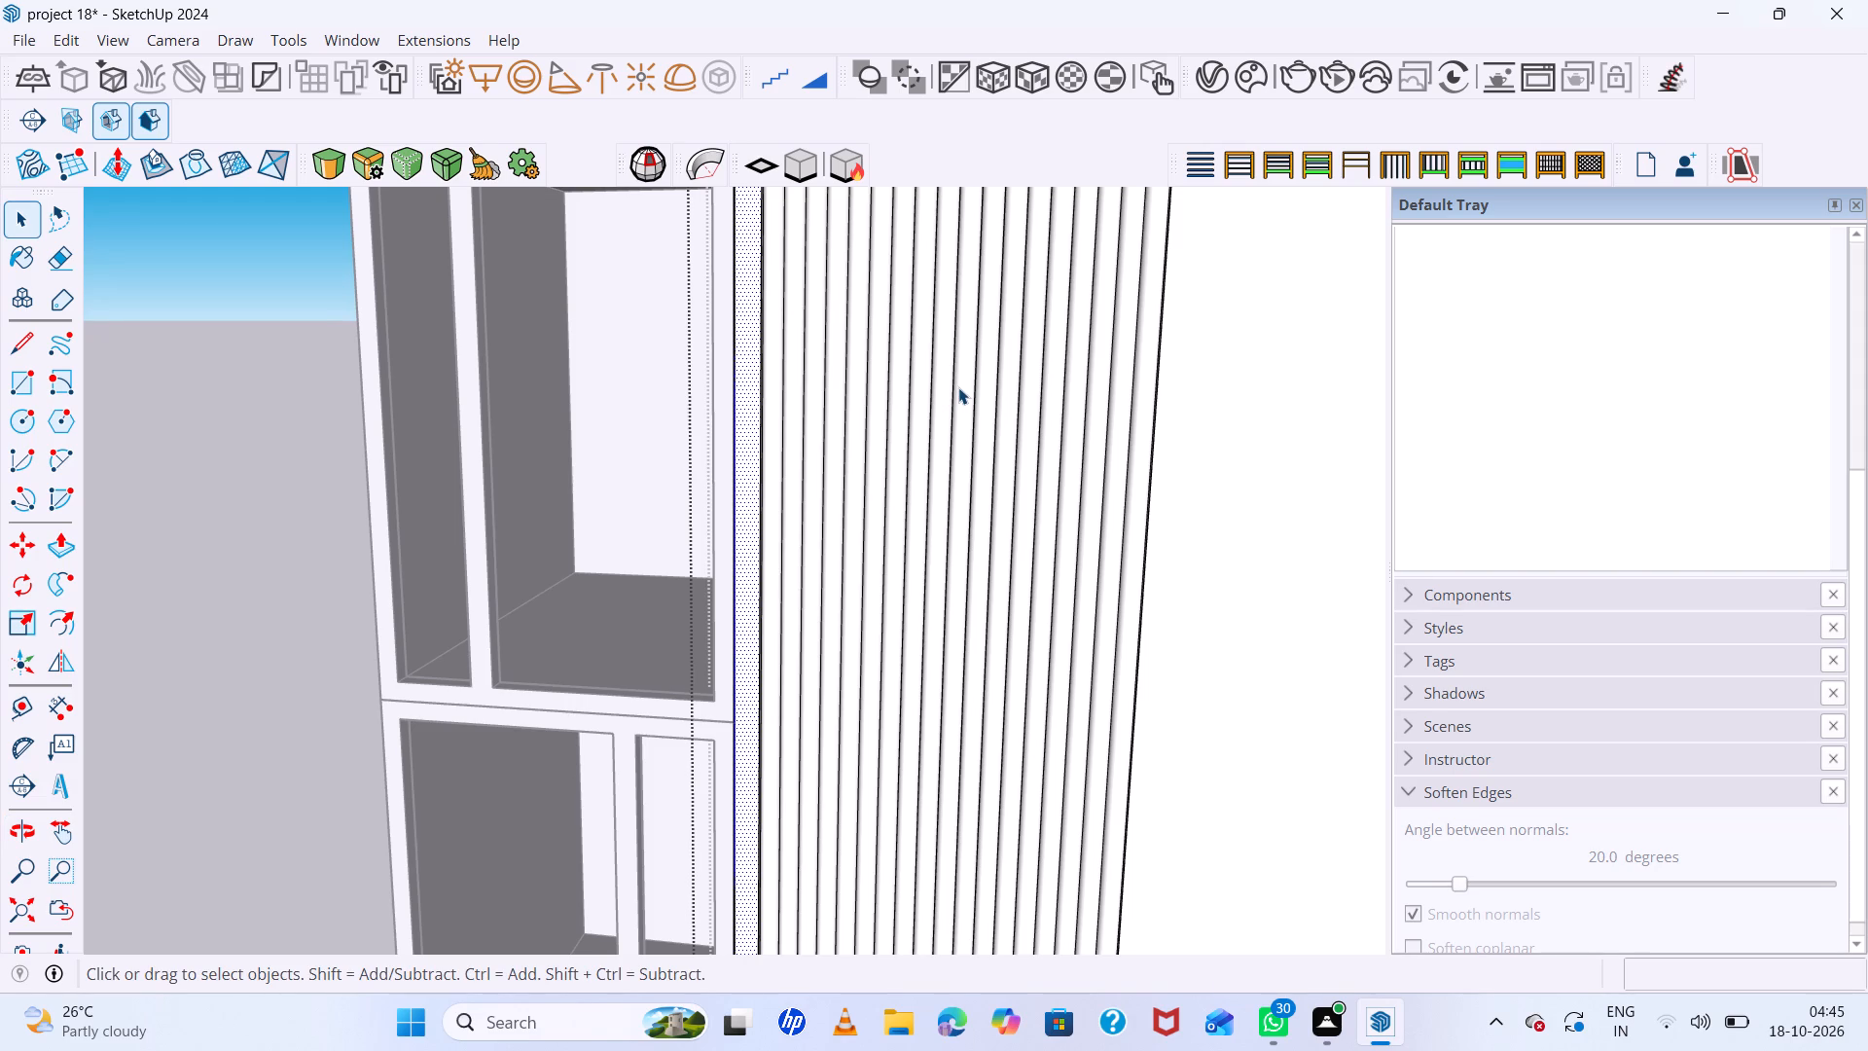
pyautogui.scroll(-7, 959, 385)
pyautogui.moveTo(961, 387); pyautogui.dragTo(1019, 593, button='middle')
pyautogui.moveTo(1020, 596); pyautogui.dragTo(1022, 611, button='middle')
pyautogui.scroll(7, 830, 756)
pyautogui.scroll(4, 806, 682)
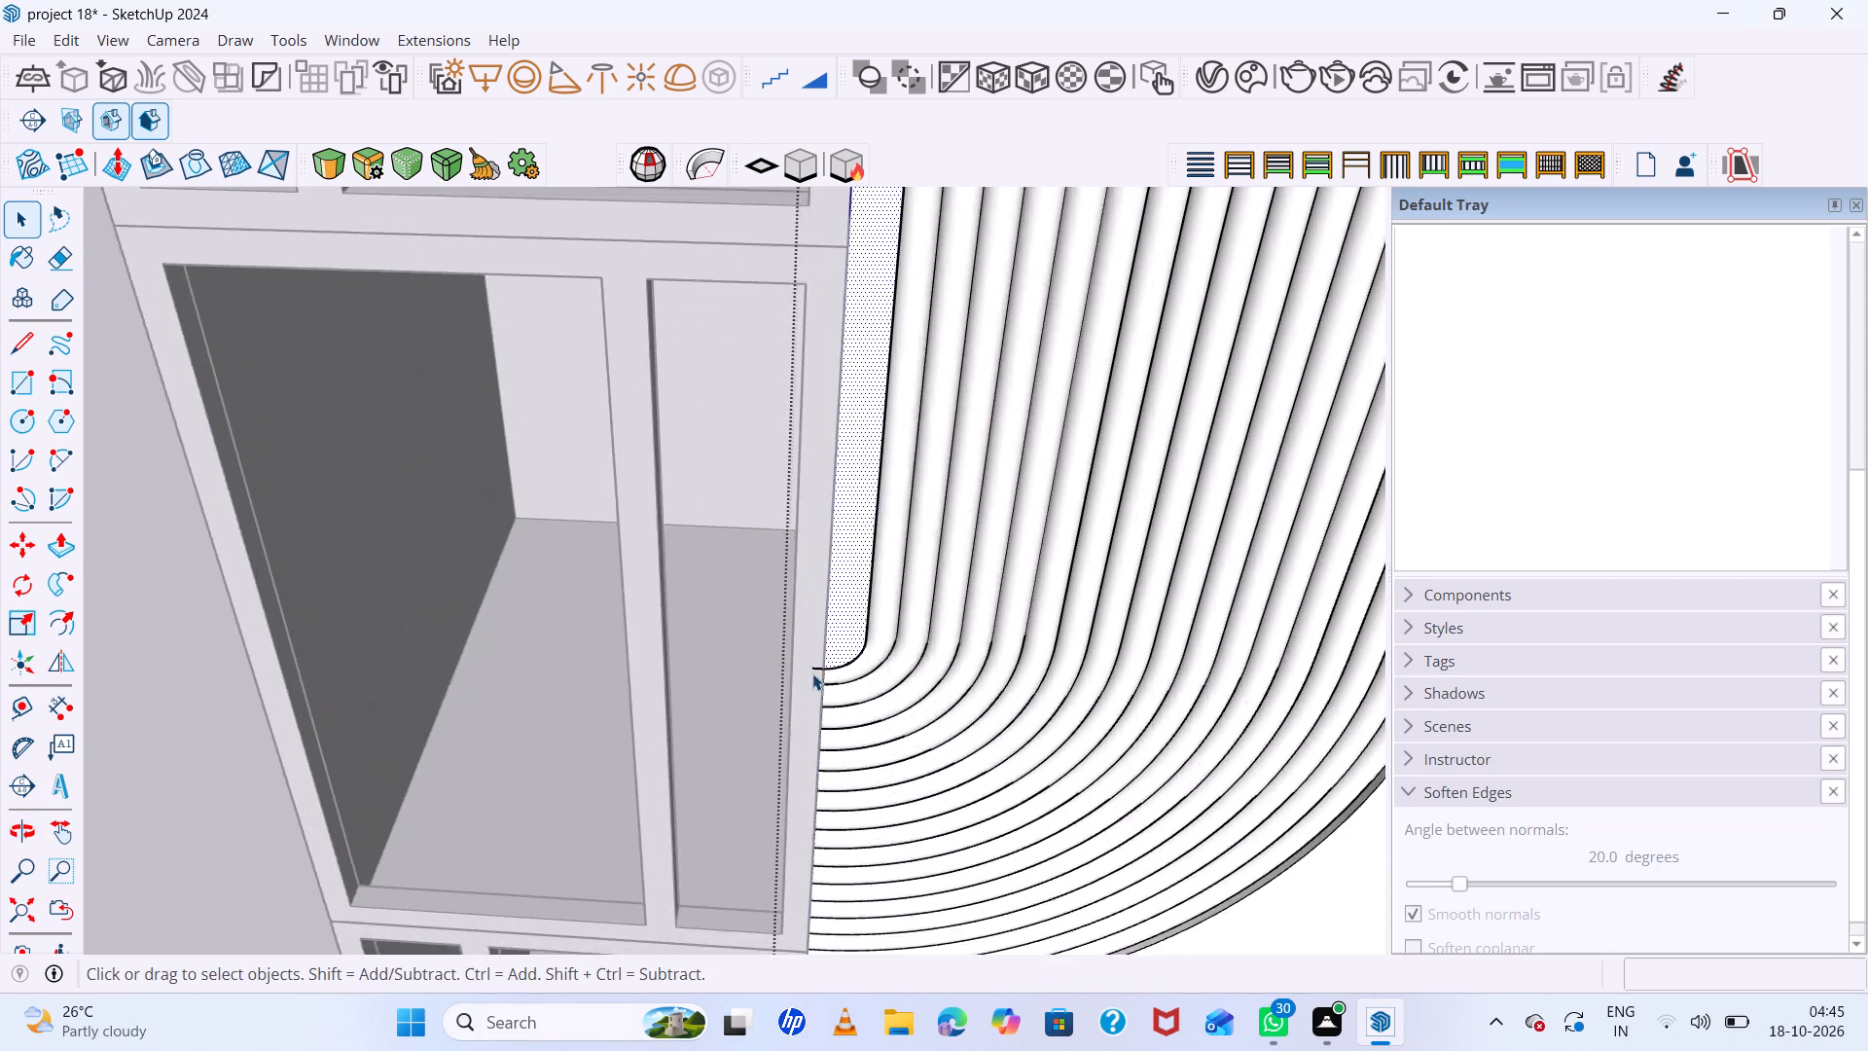
pyautogui.scroll(10, 812, 673)
pyautogui.moveTo(816, 667); pyautogui.dragTo(951, 630, button='middle')
pyautogui.middleClick(951, 630)
pyautogui.scroll(7, 835, 679)
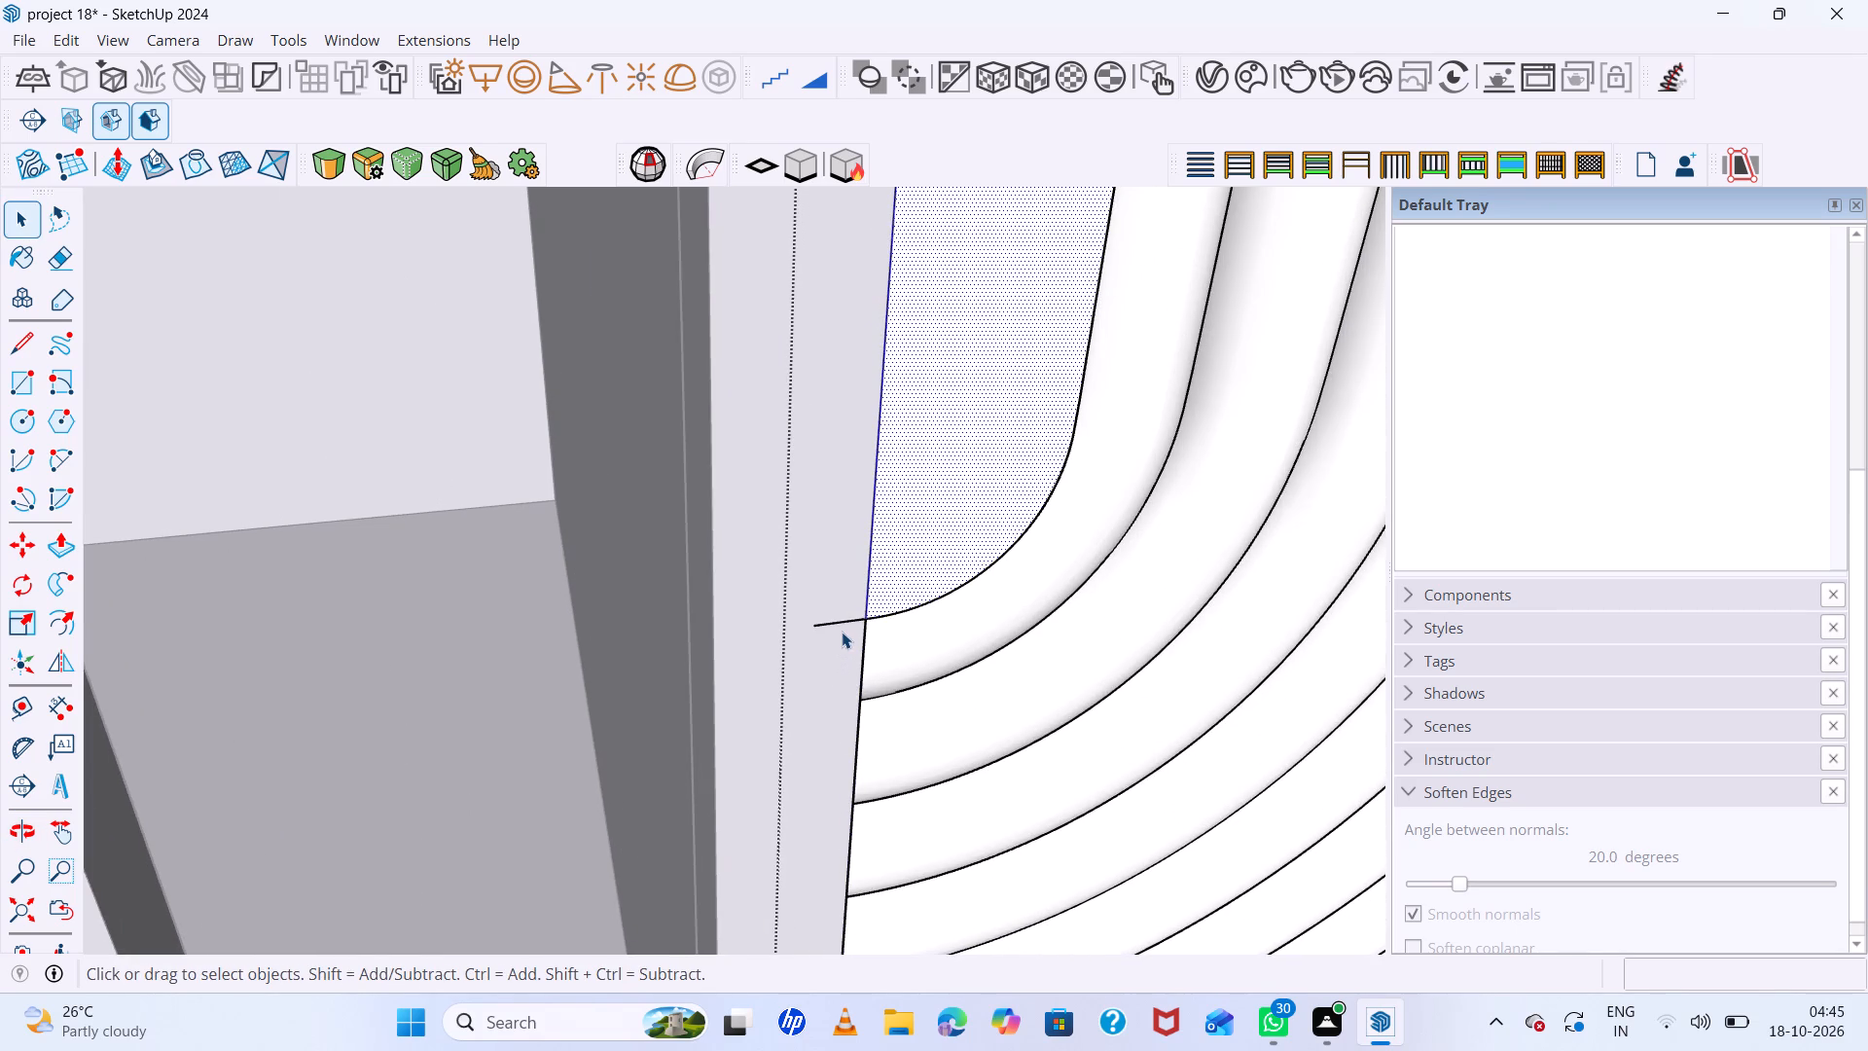
pyautogui.click(843, 620)
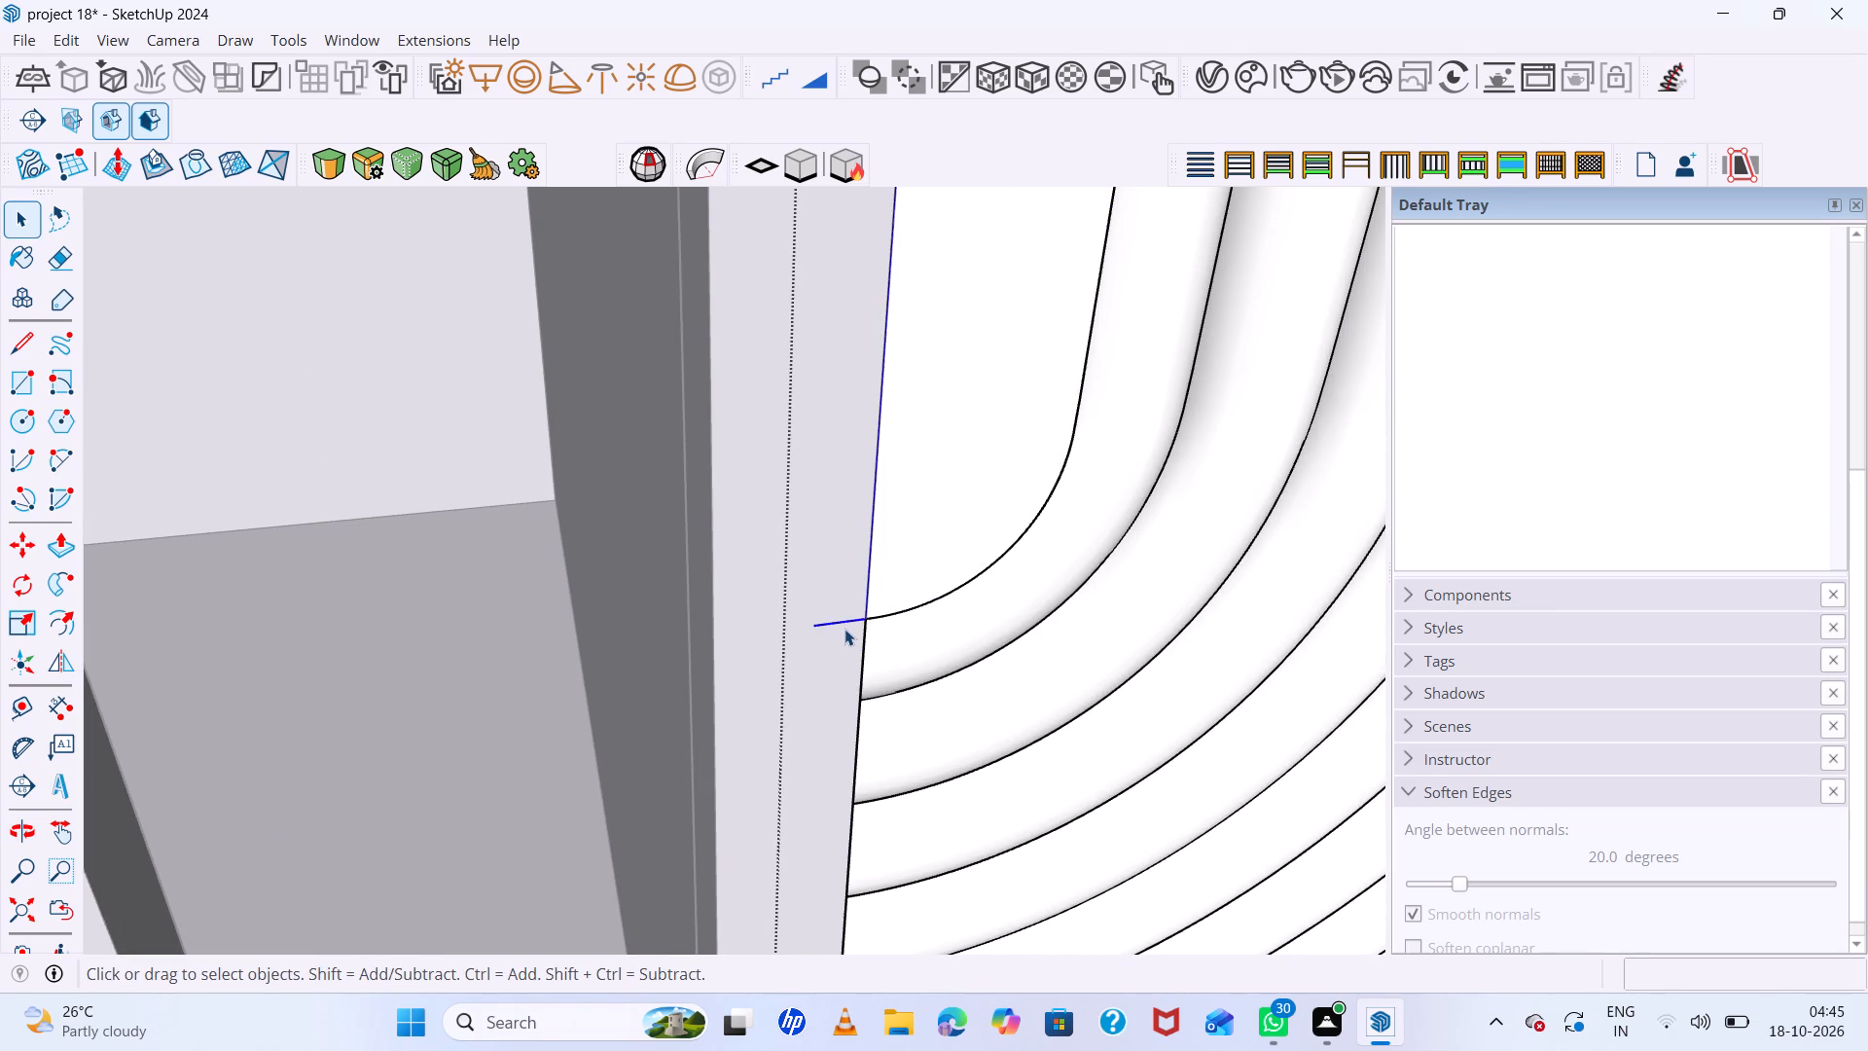
pyautogui.press('Delete')
# Copy the narrow flat strip face beside the innermost flute and paste it in place outside the door group.
pyautogui.scroll(-20, 844, 629)
pyautogui.scroll(-11, 844, 629)
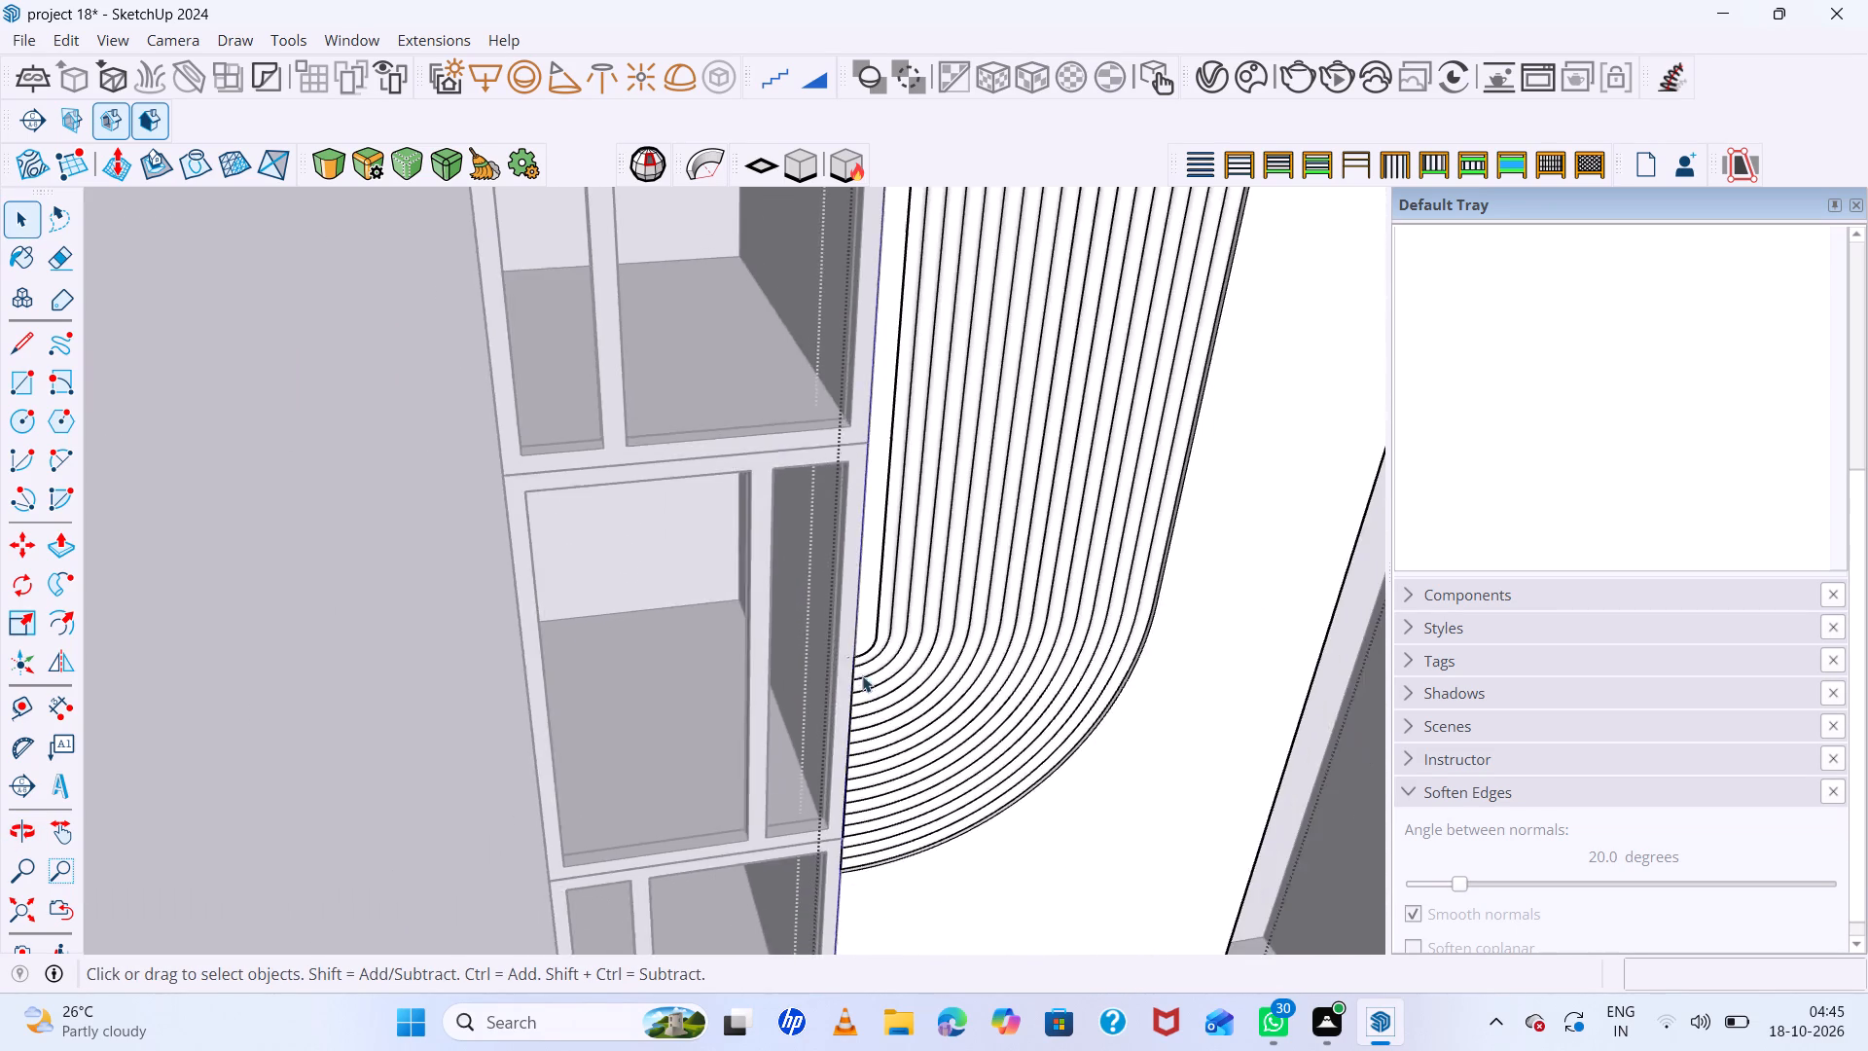
pyautogui.scroll(-15, 915, 702)
pyautogui.middleClick(961, 737)
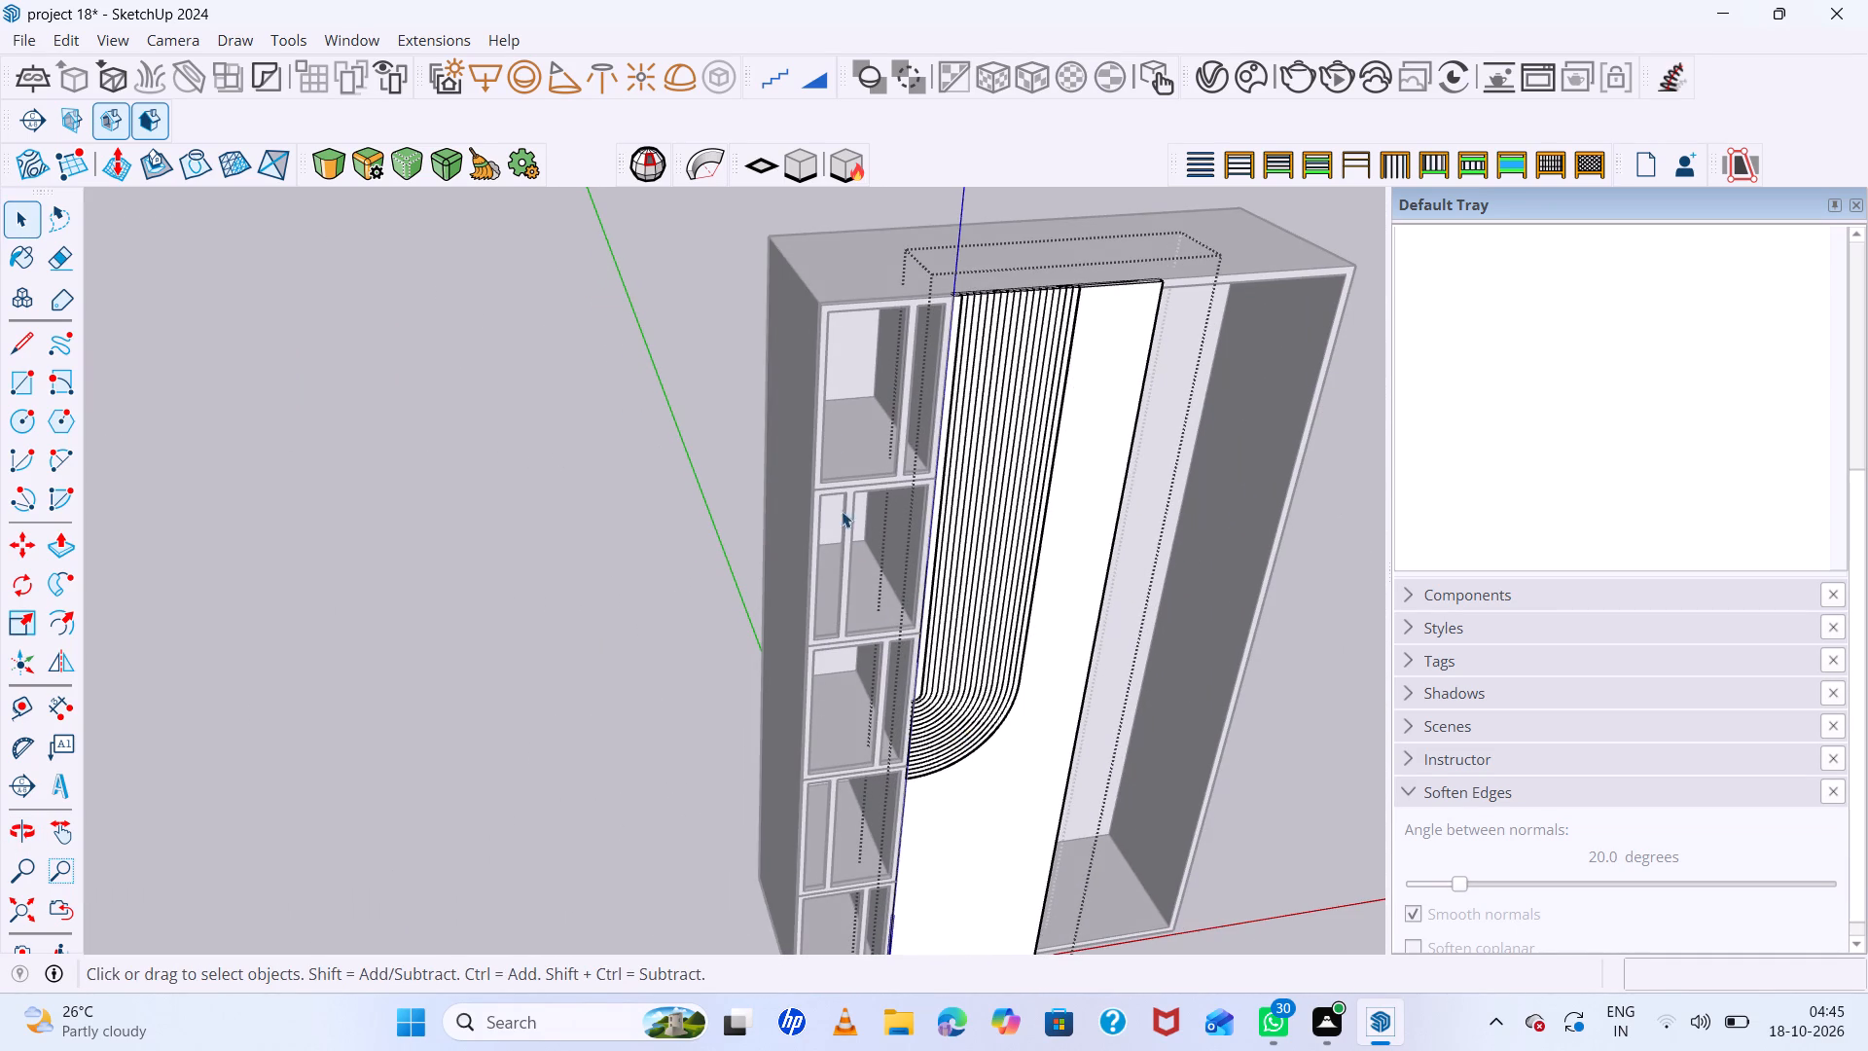
pyautogui.scroll(12, 942, 373)
pyautogui.click(925, 245)
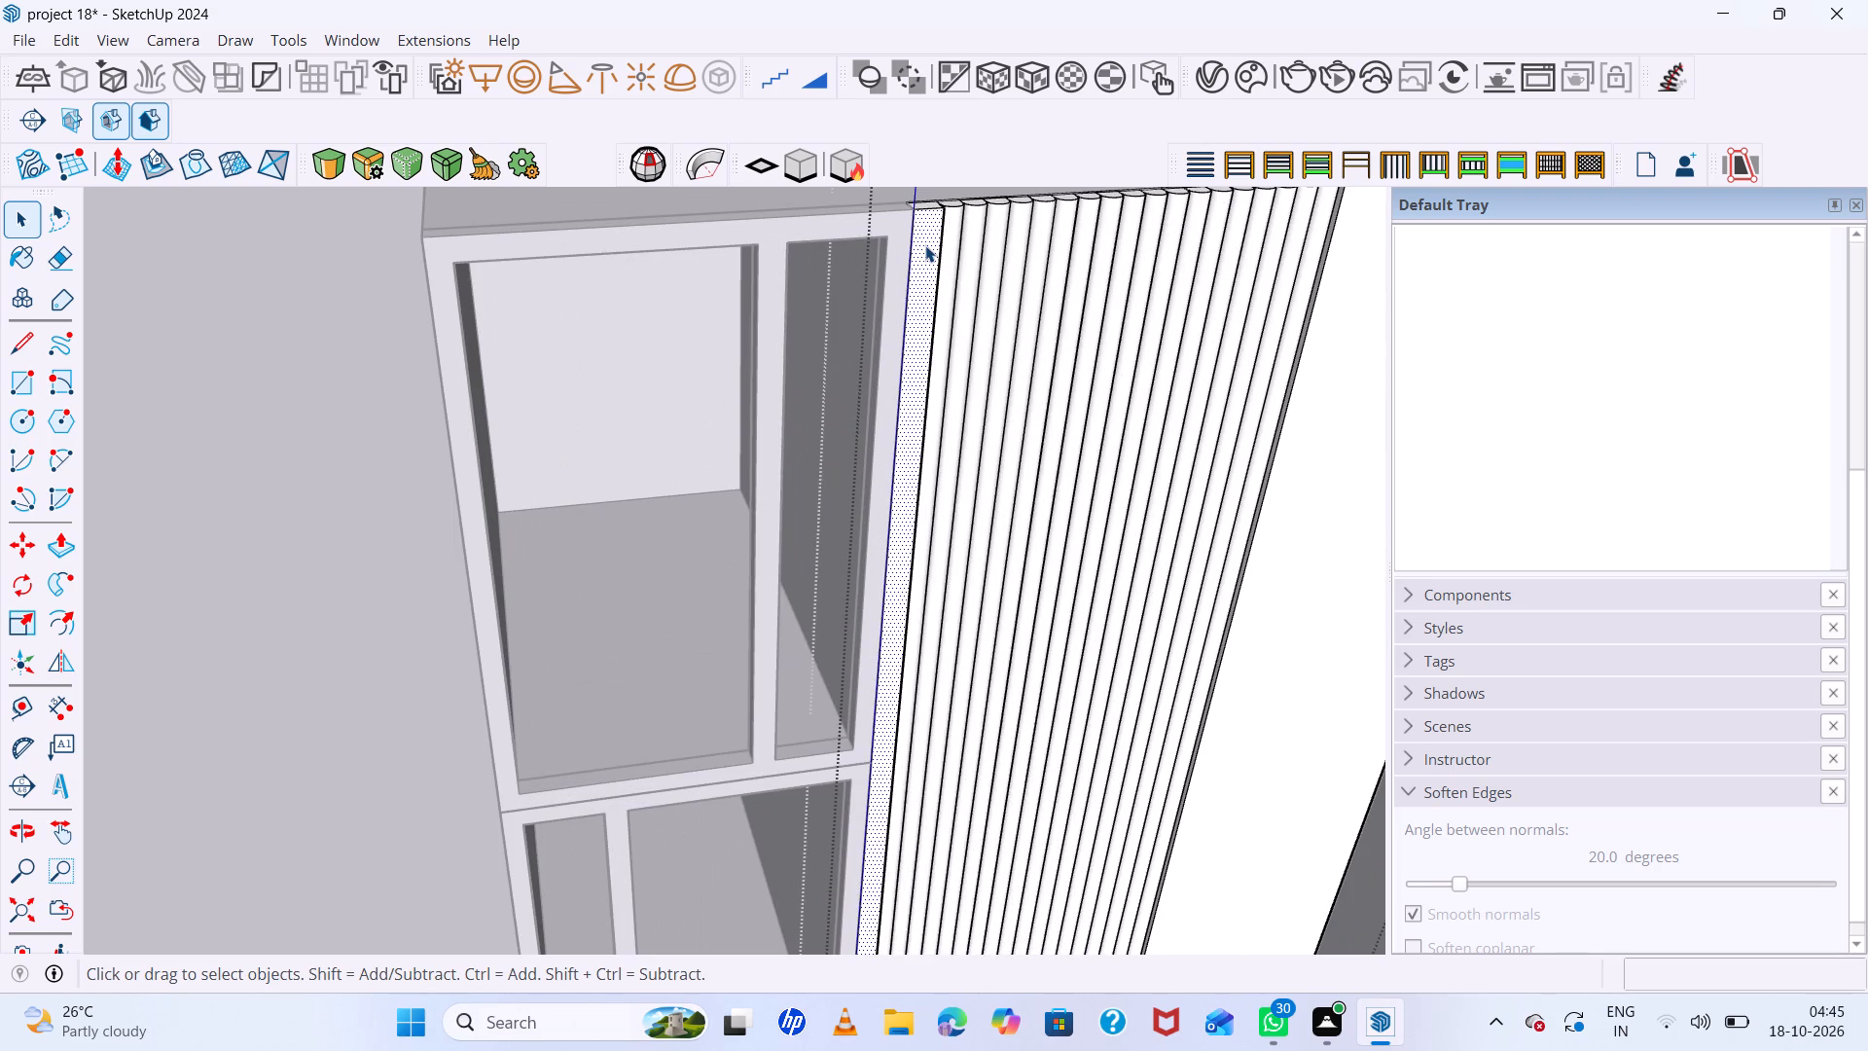
pyautogui.hotkey('ctrl', 'c')
pyautogui.scroll(-9, 925, 403)
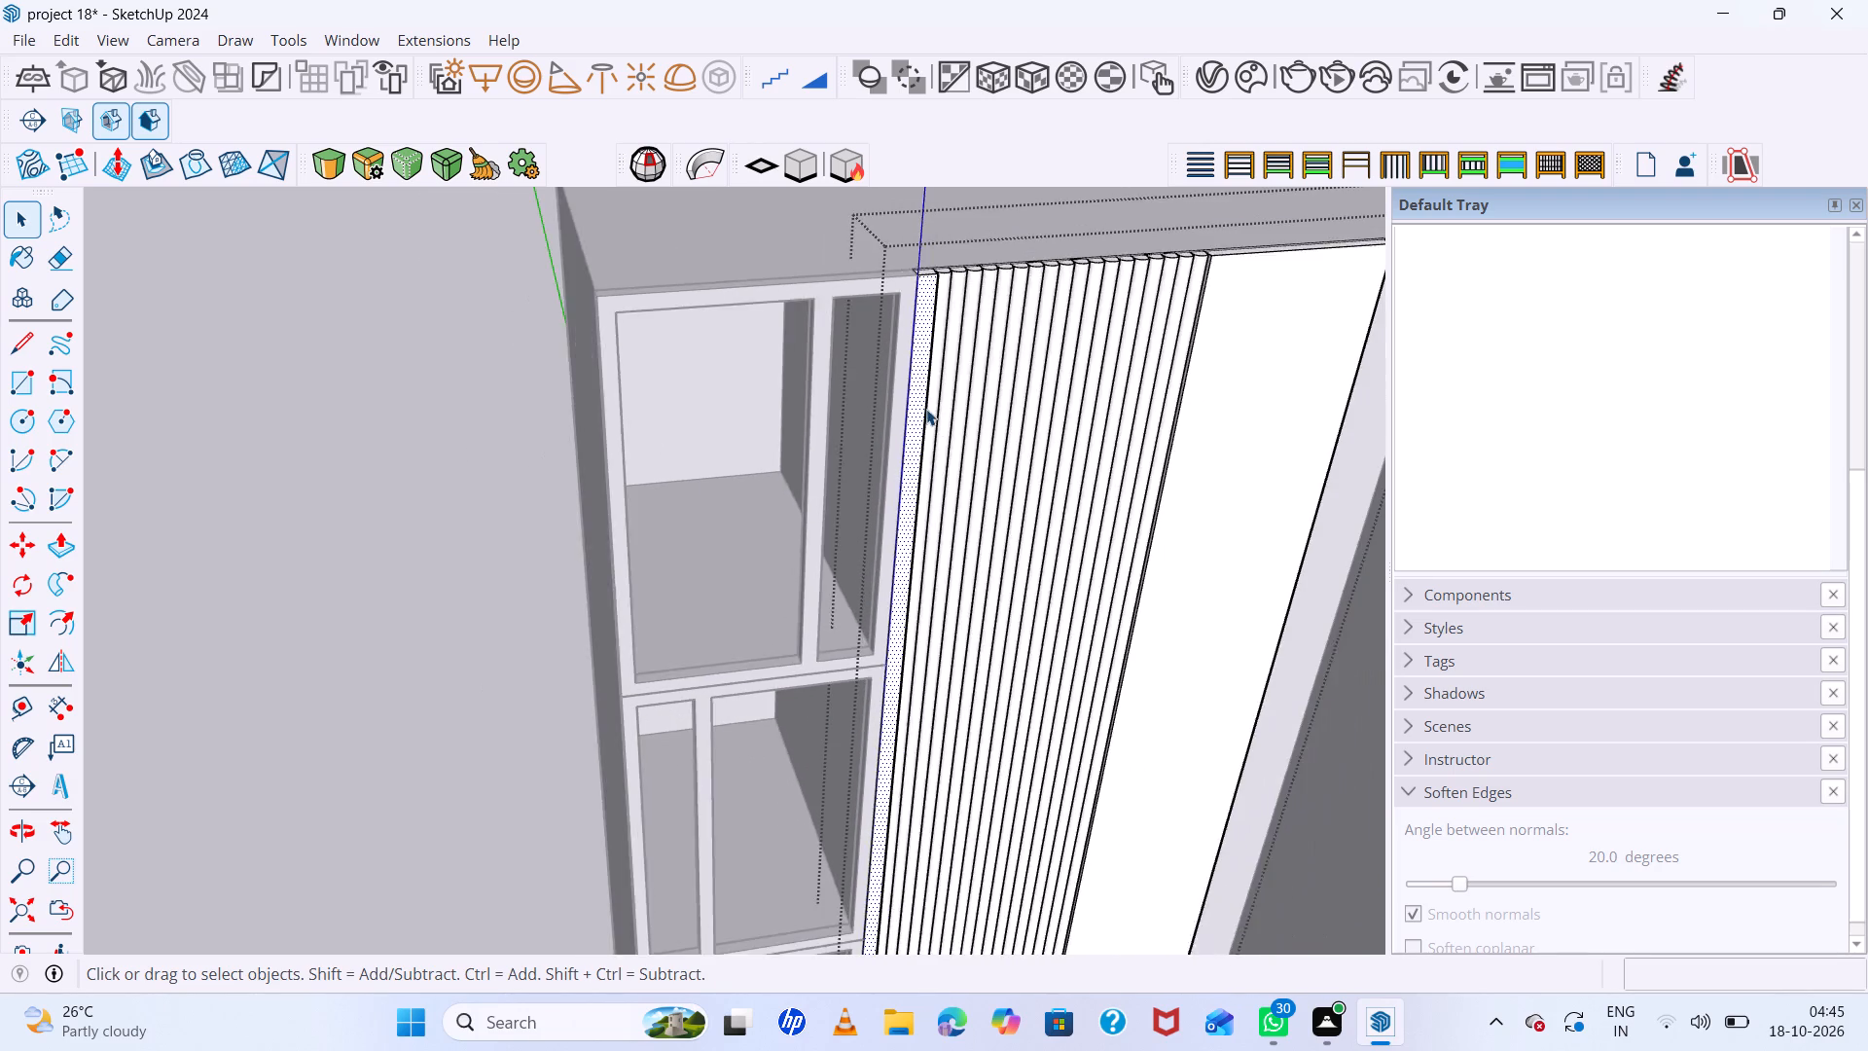
pyautogui.scroll(-9, 926, 409)
pyautogui.click(645, 367)
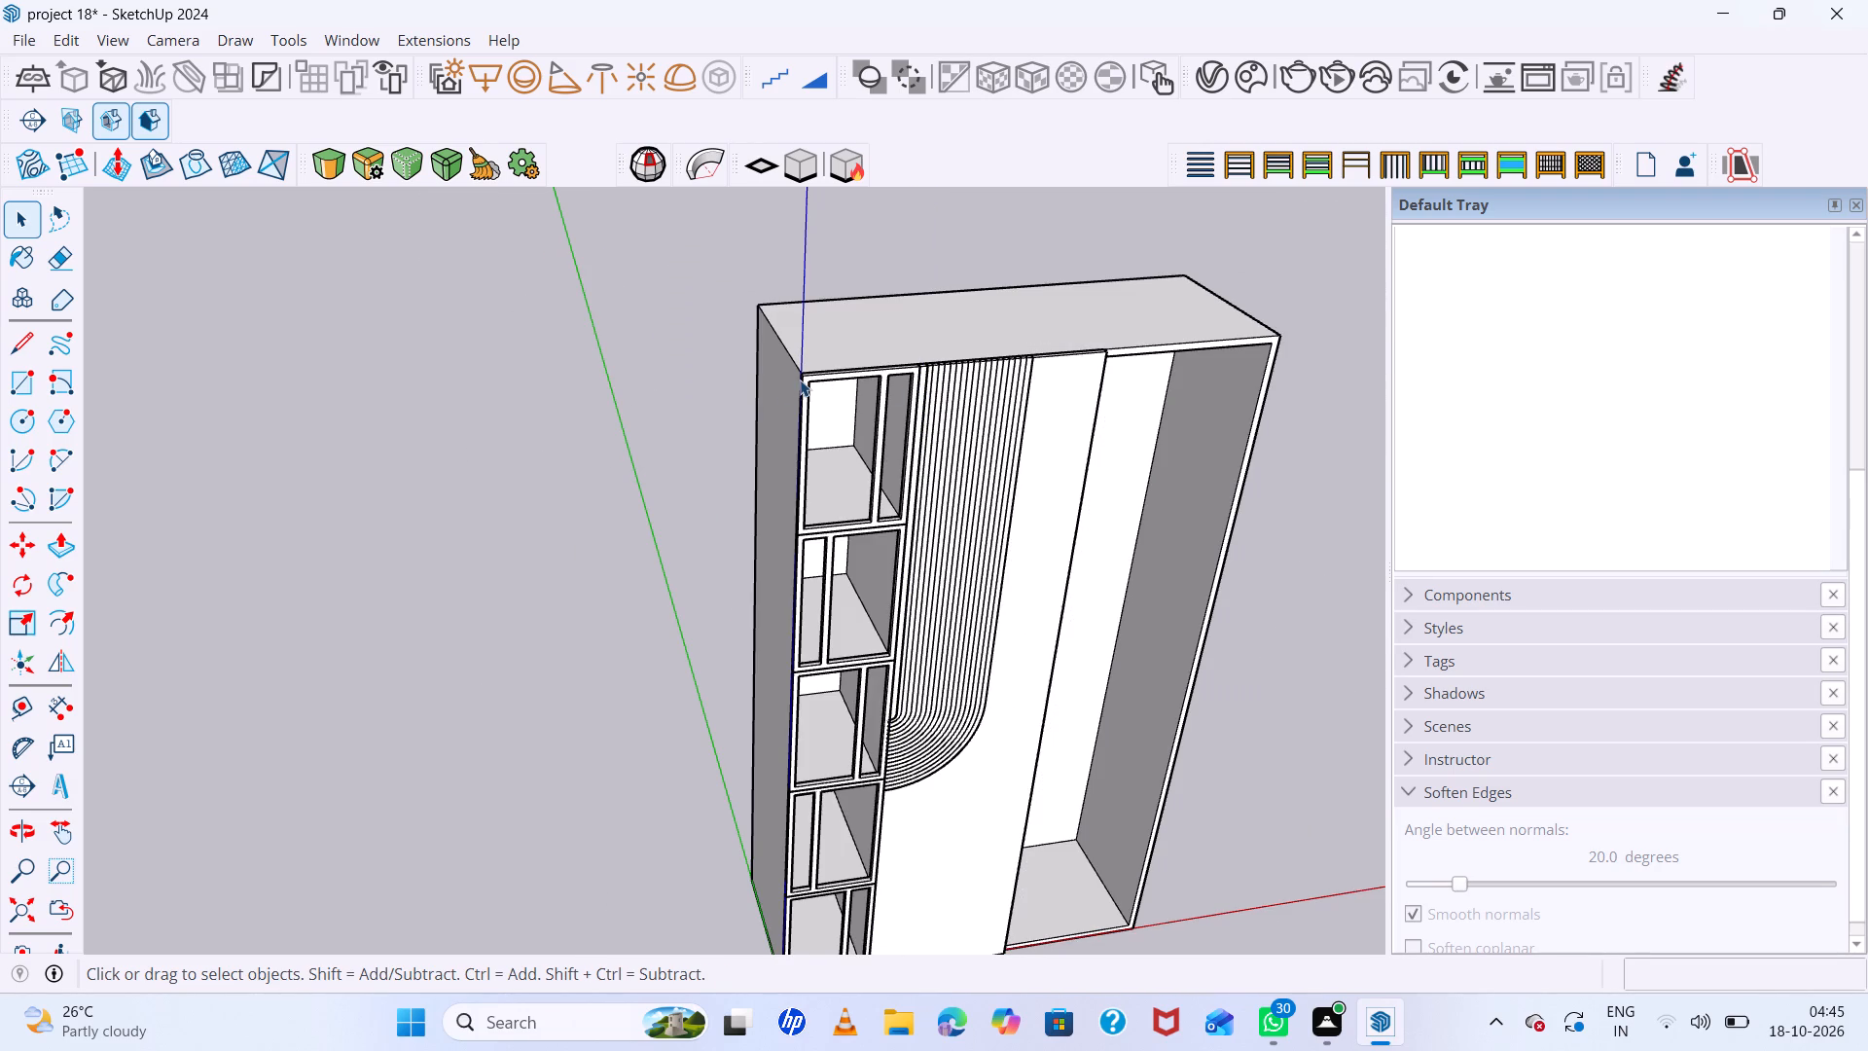
pyautogui.click(59, 42)
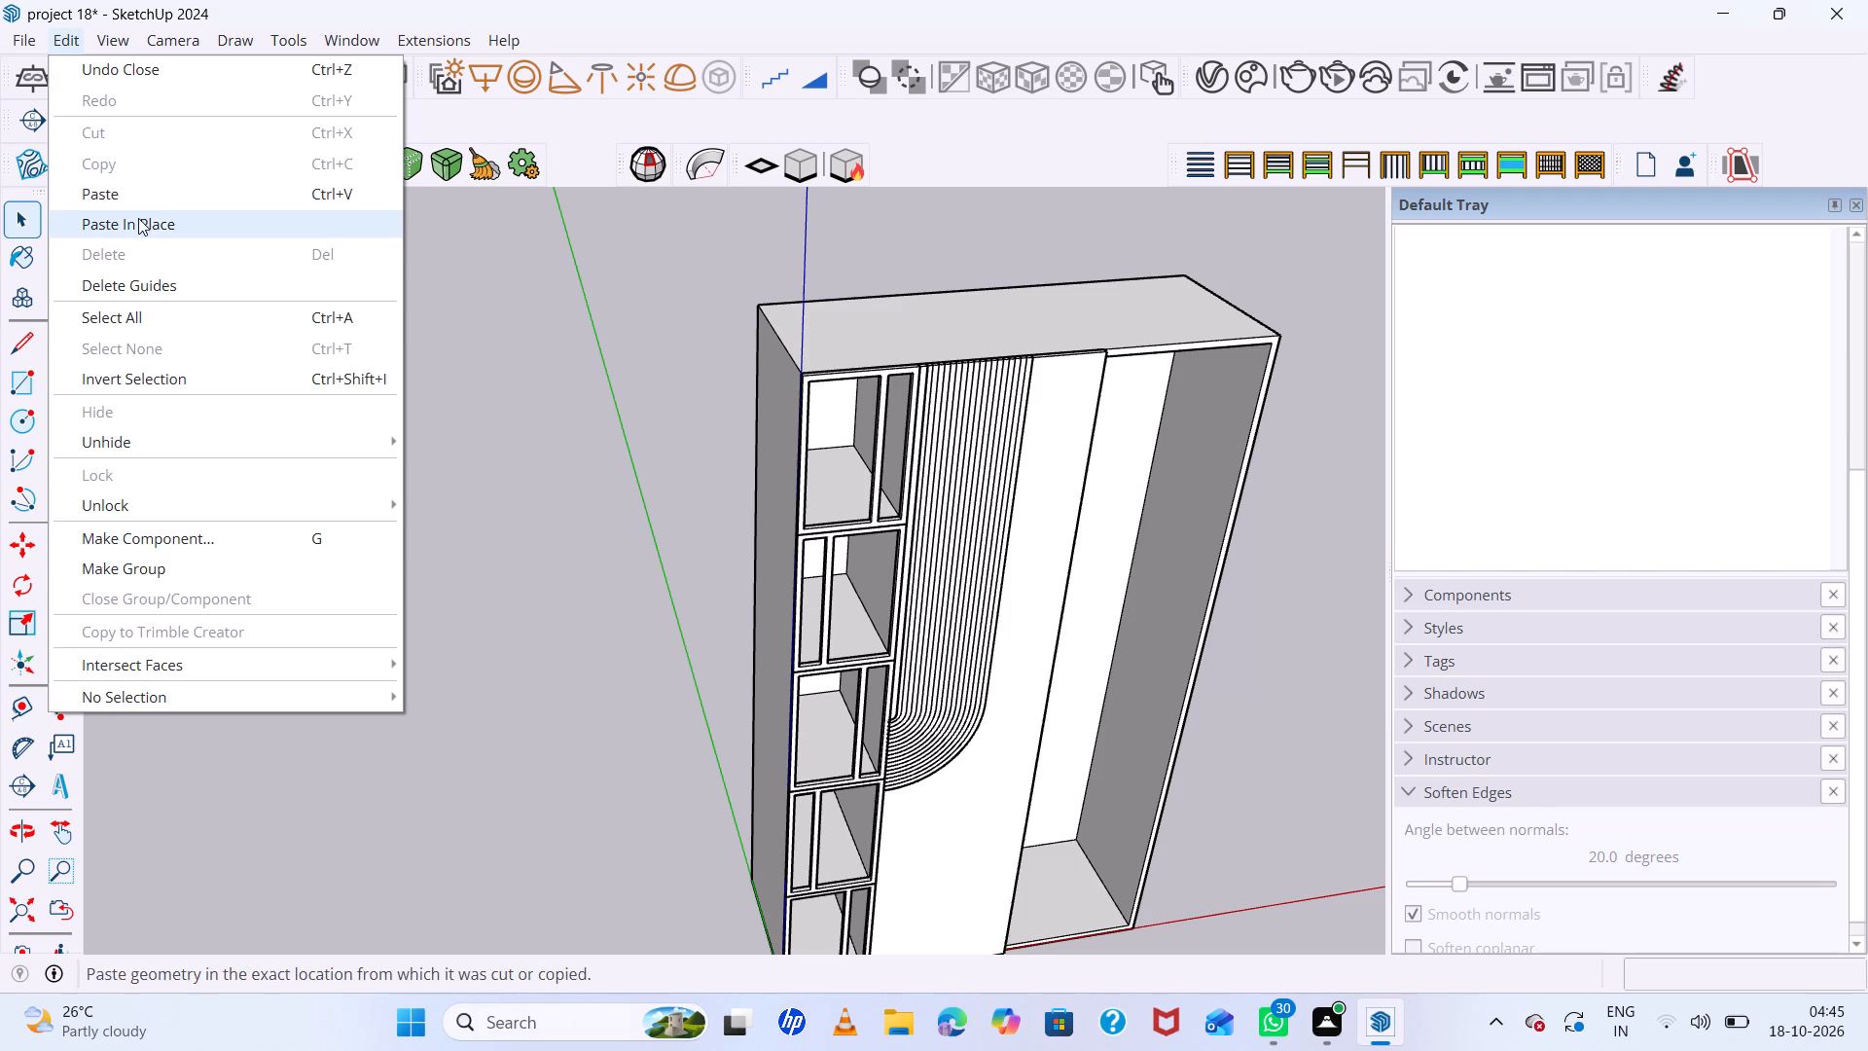
pyautogui.click(141, 222)
# Push/Pull the pasted strip face outward 2 cm to form a raised handle bar beside the flutes.
pyautogui.scroll(6, 981, 378)
pyautogui.scroll(10, 884, 357)
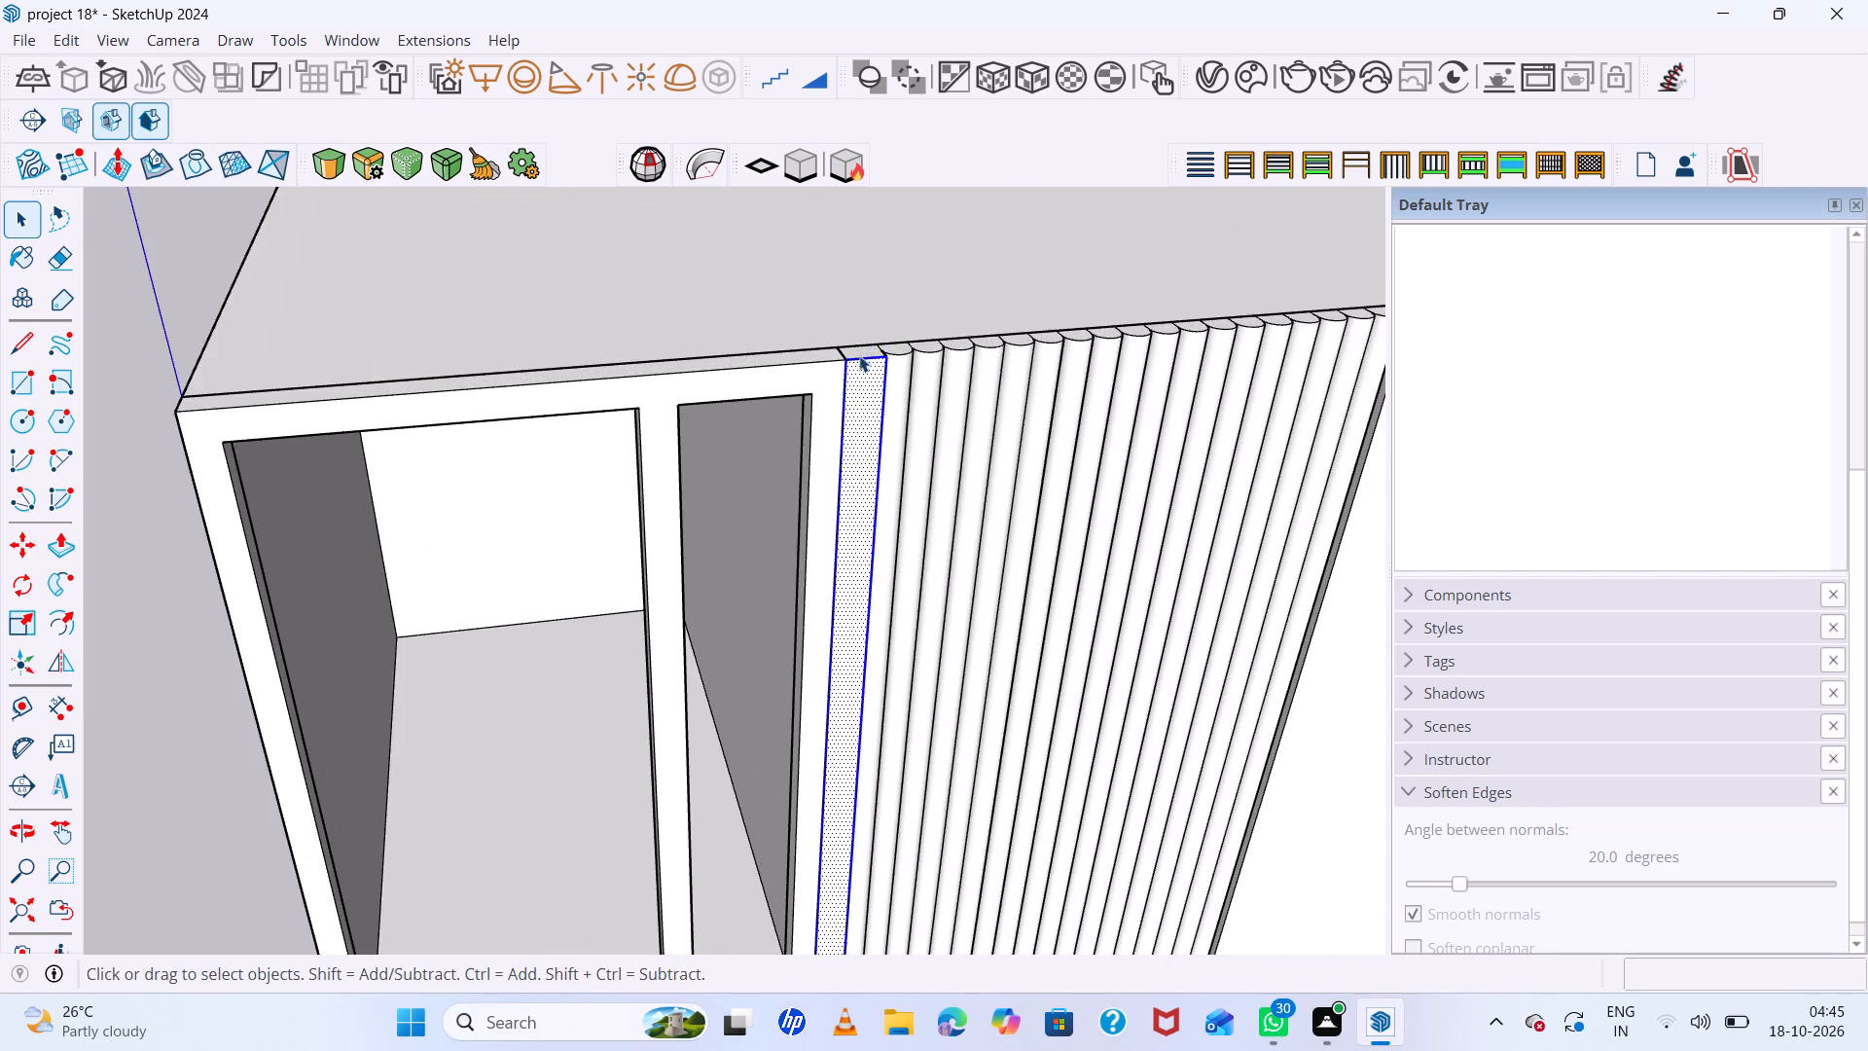
pyautogui.moveTo(859, 359); pyautogui.dragTo(877, 442, button='middle')
pyautogui.press('p')
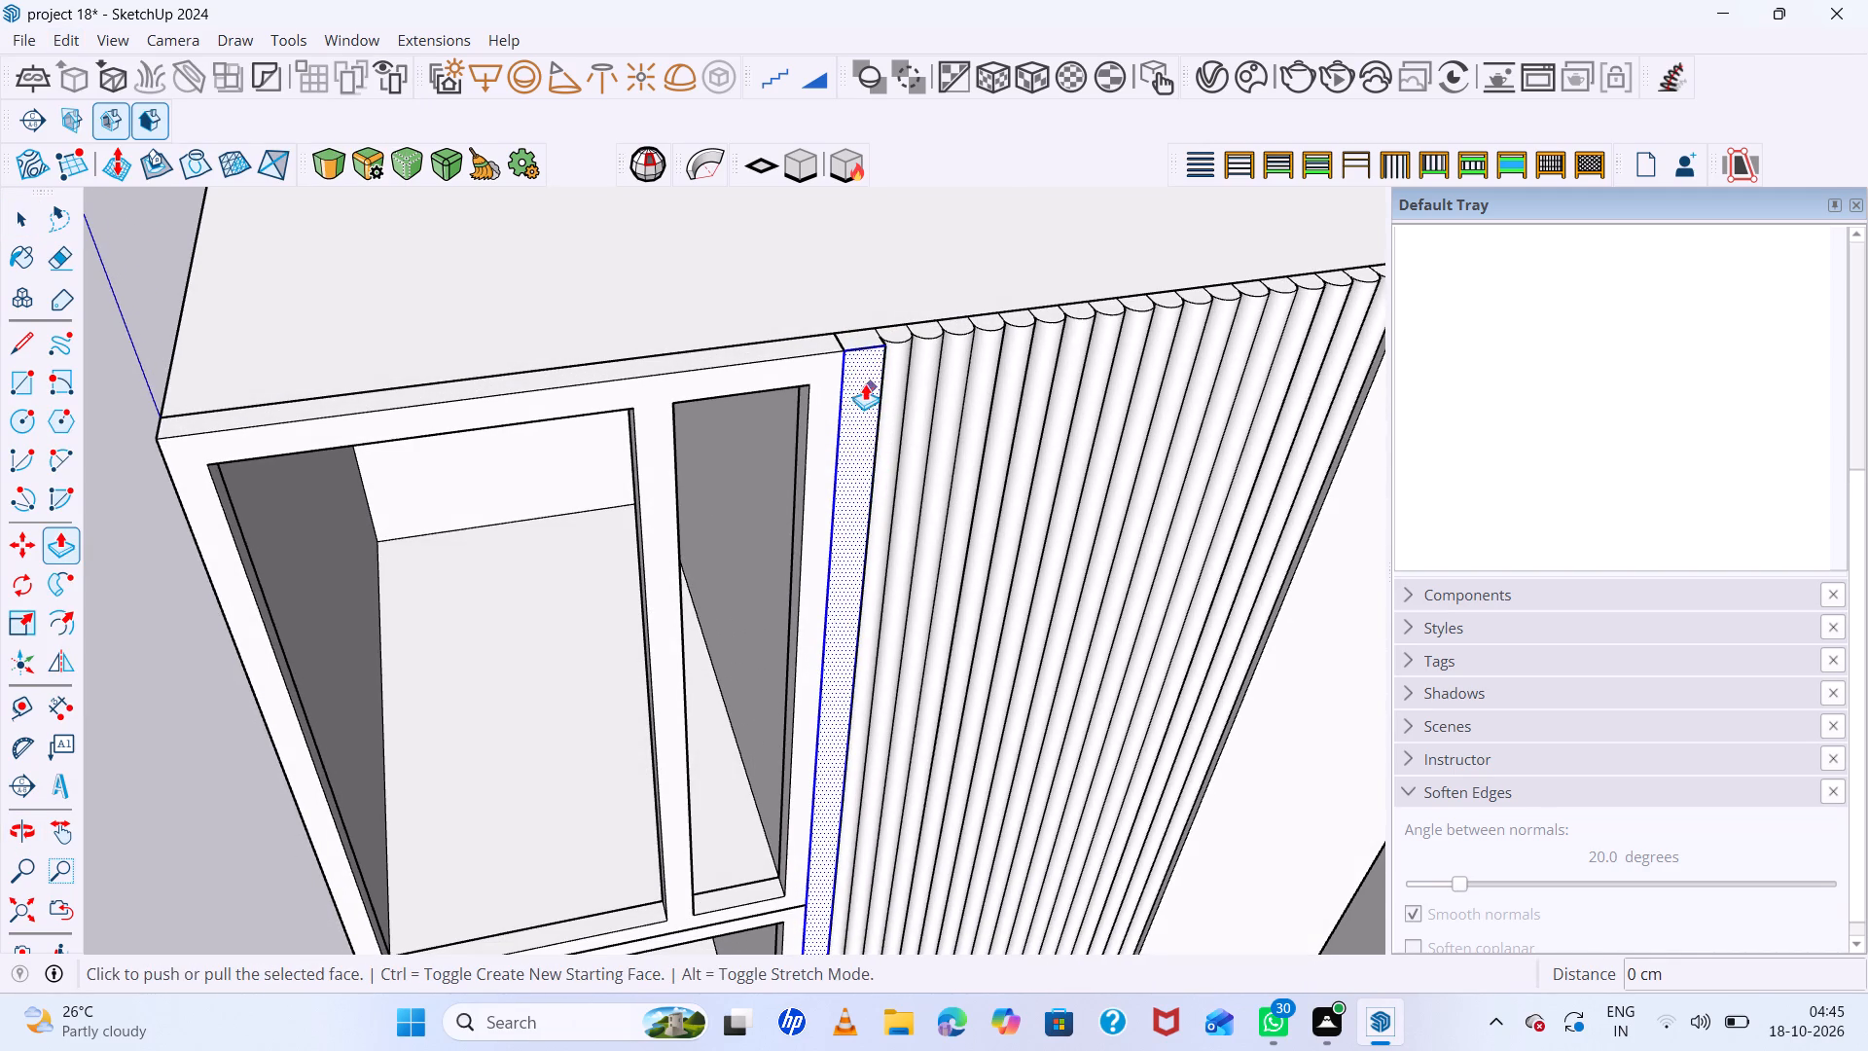
pyautogui.click(864, 381)
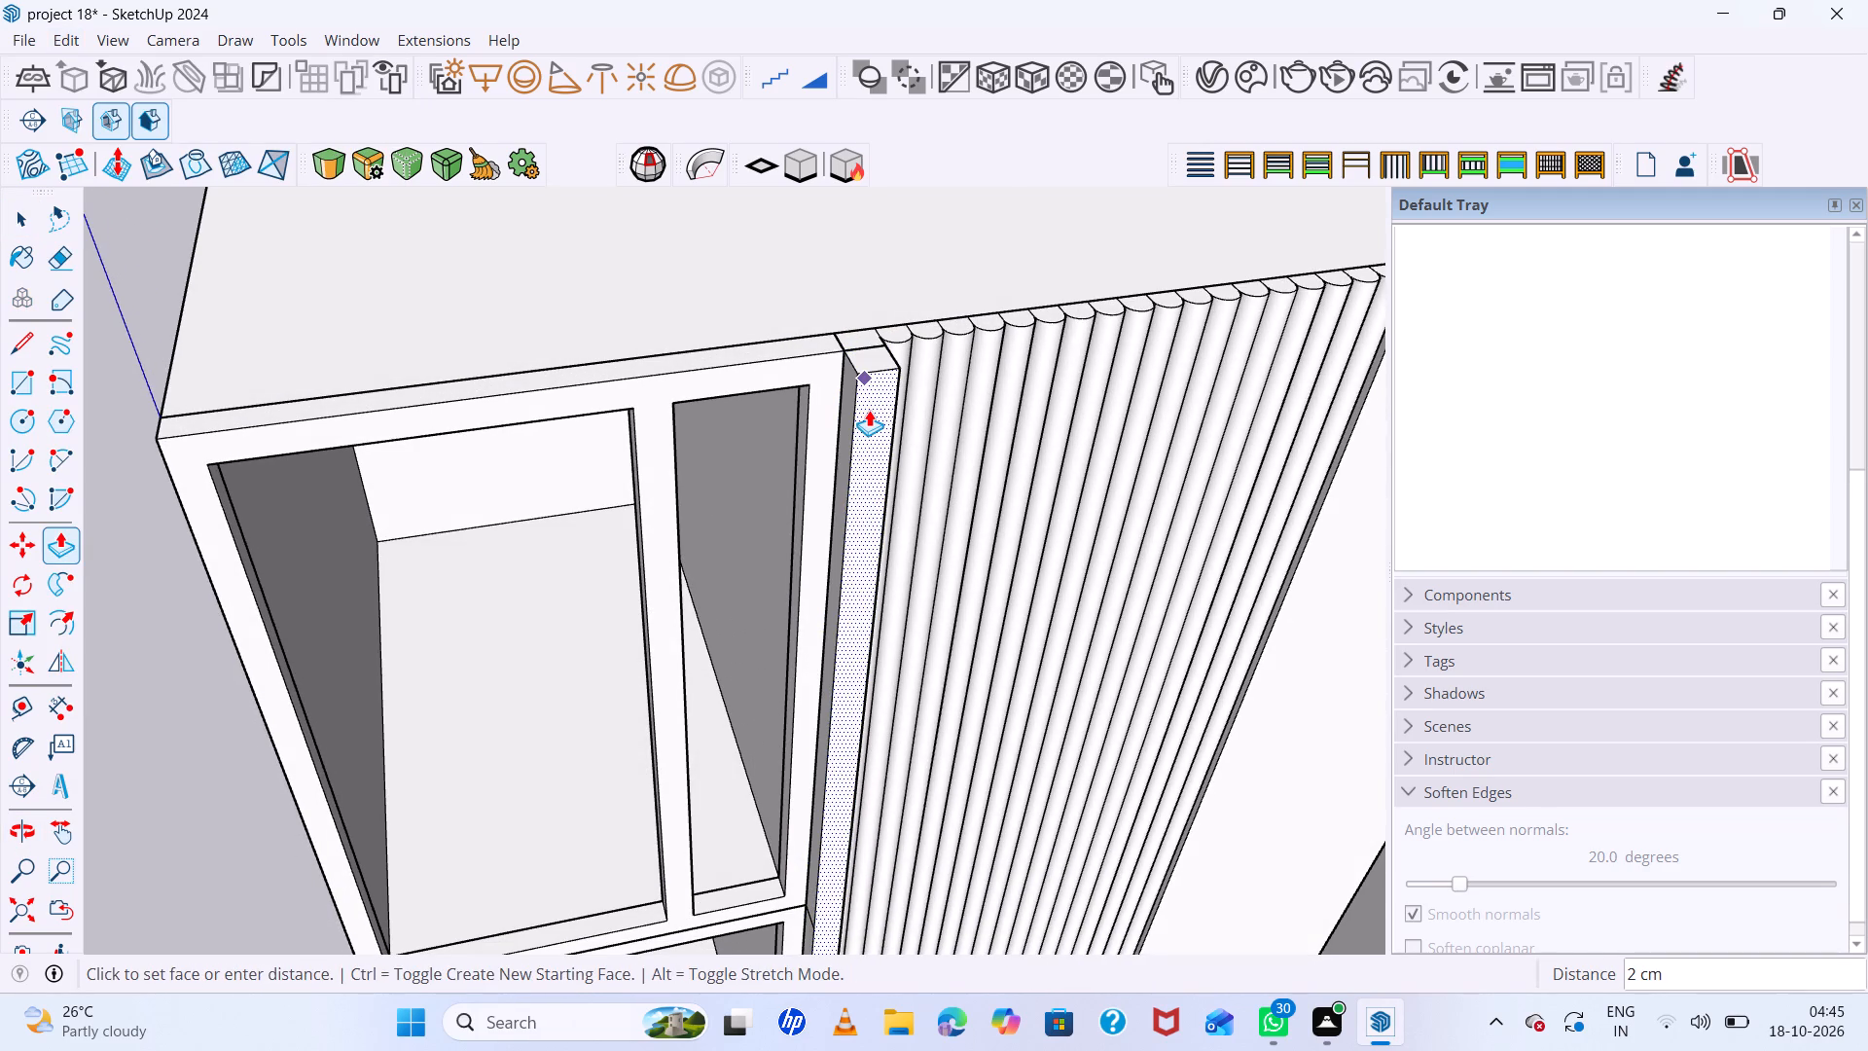
pyautogui.press('2')
pyautogui.press('Return')
pyautogui.scroll(-6, 859, 401)
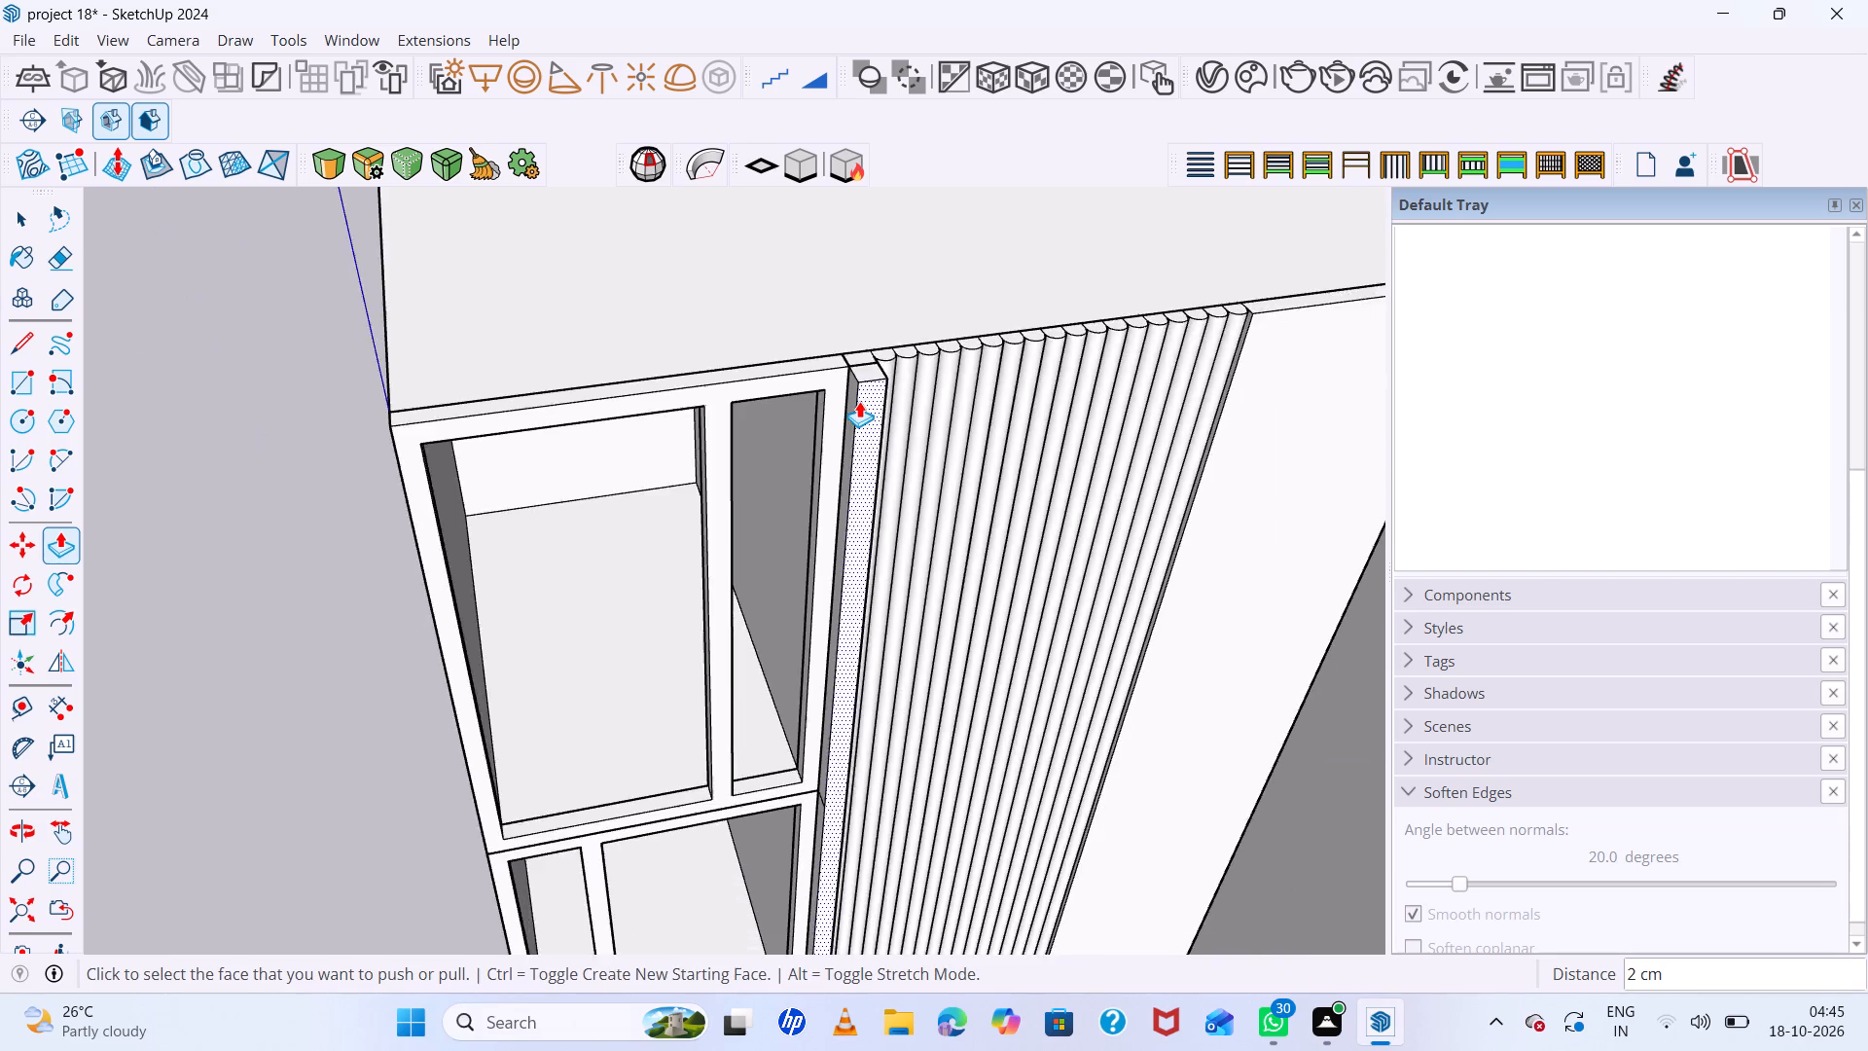
pyautogui.scroll(-7, 859, 401)
pyautogui.moveTo(998, 464); pyautogui.dragTo(679, 430, button='middle')
pyautogui.scroll(-8, 859, 466)
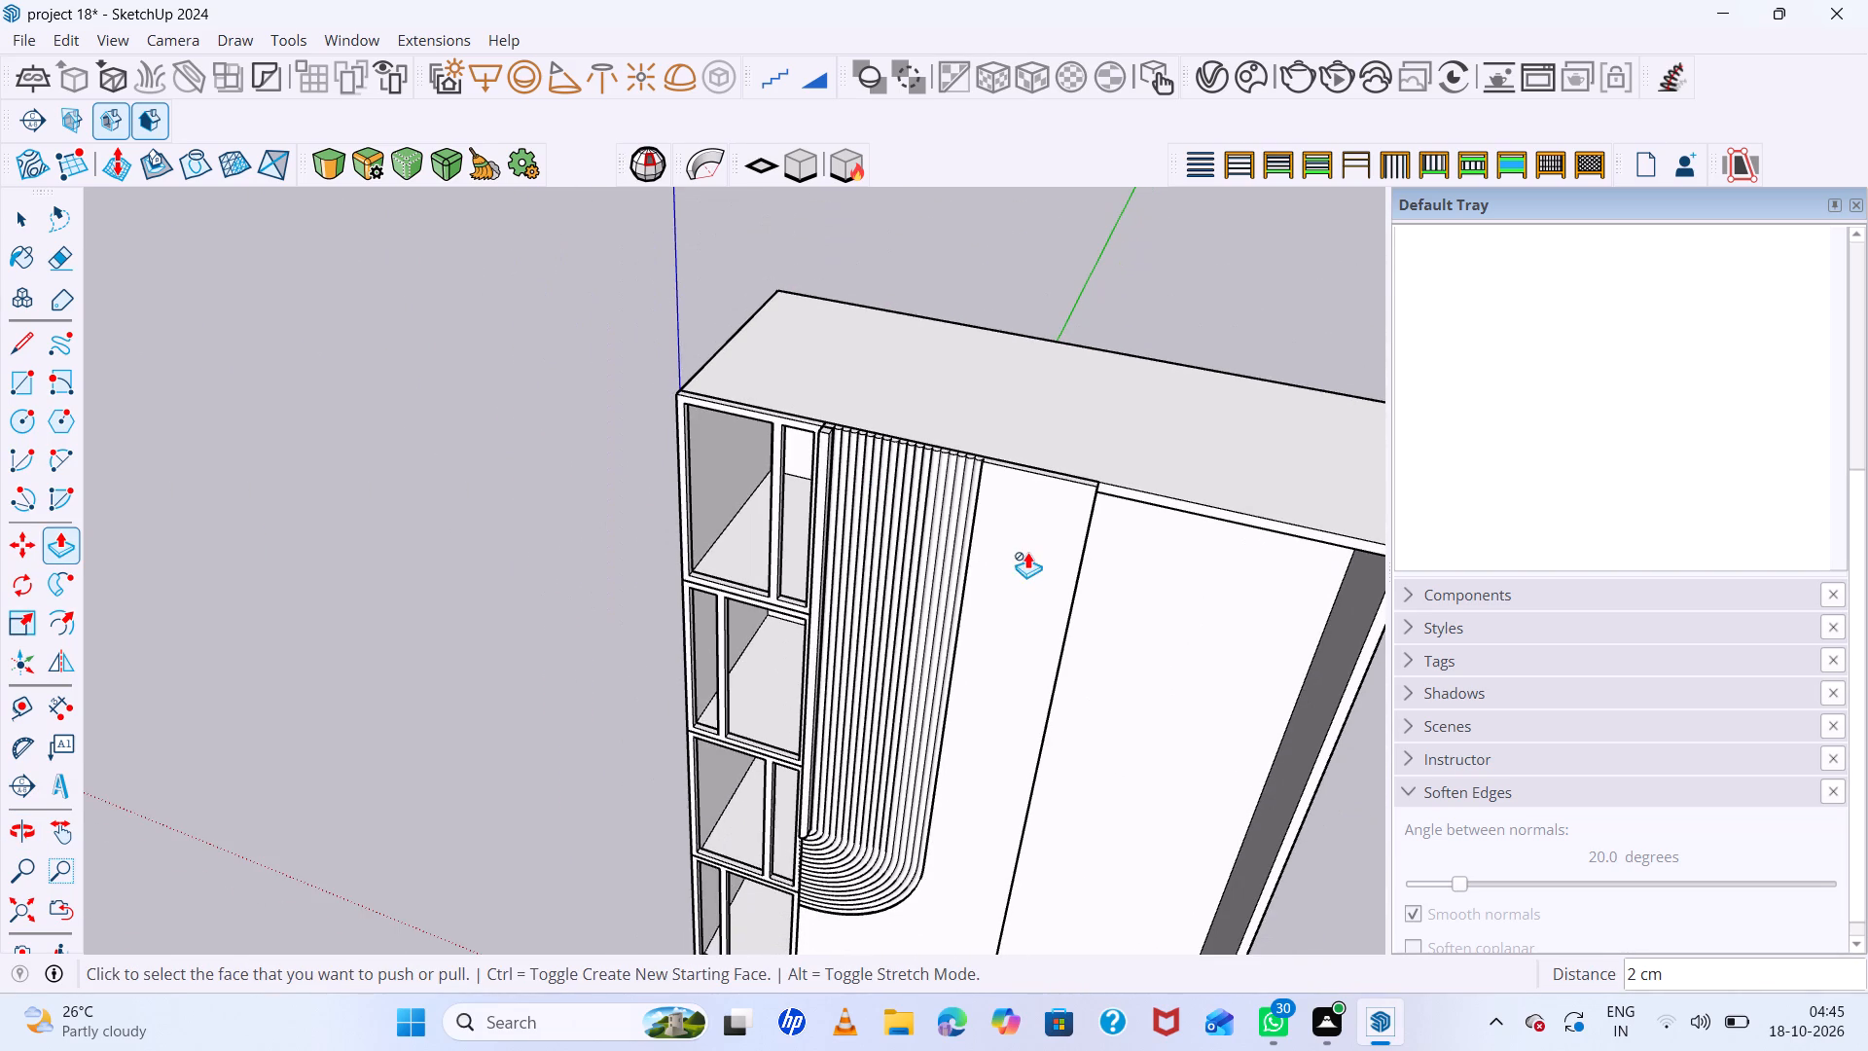
pyautogui.press('space')
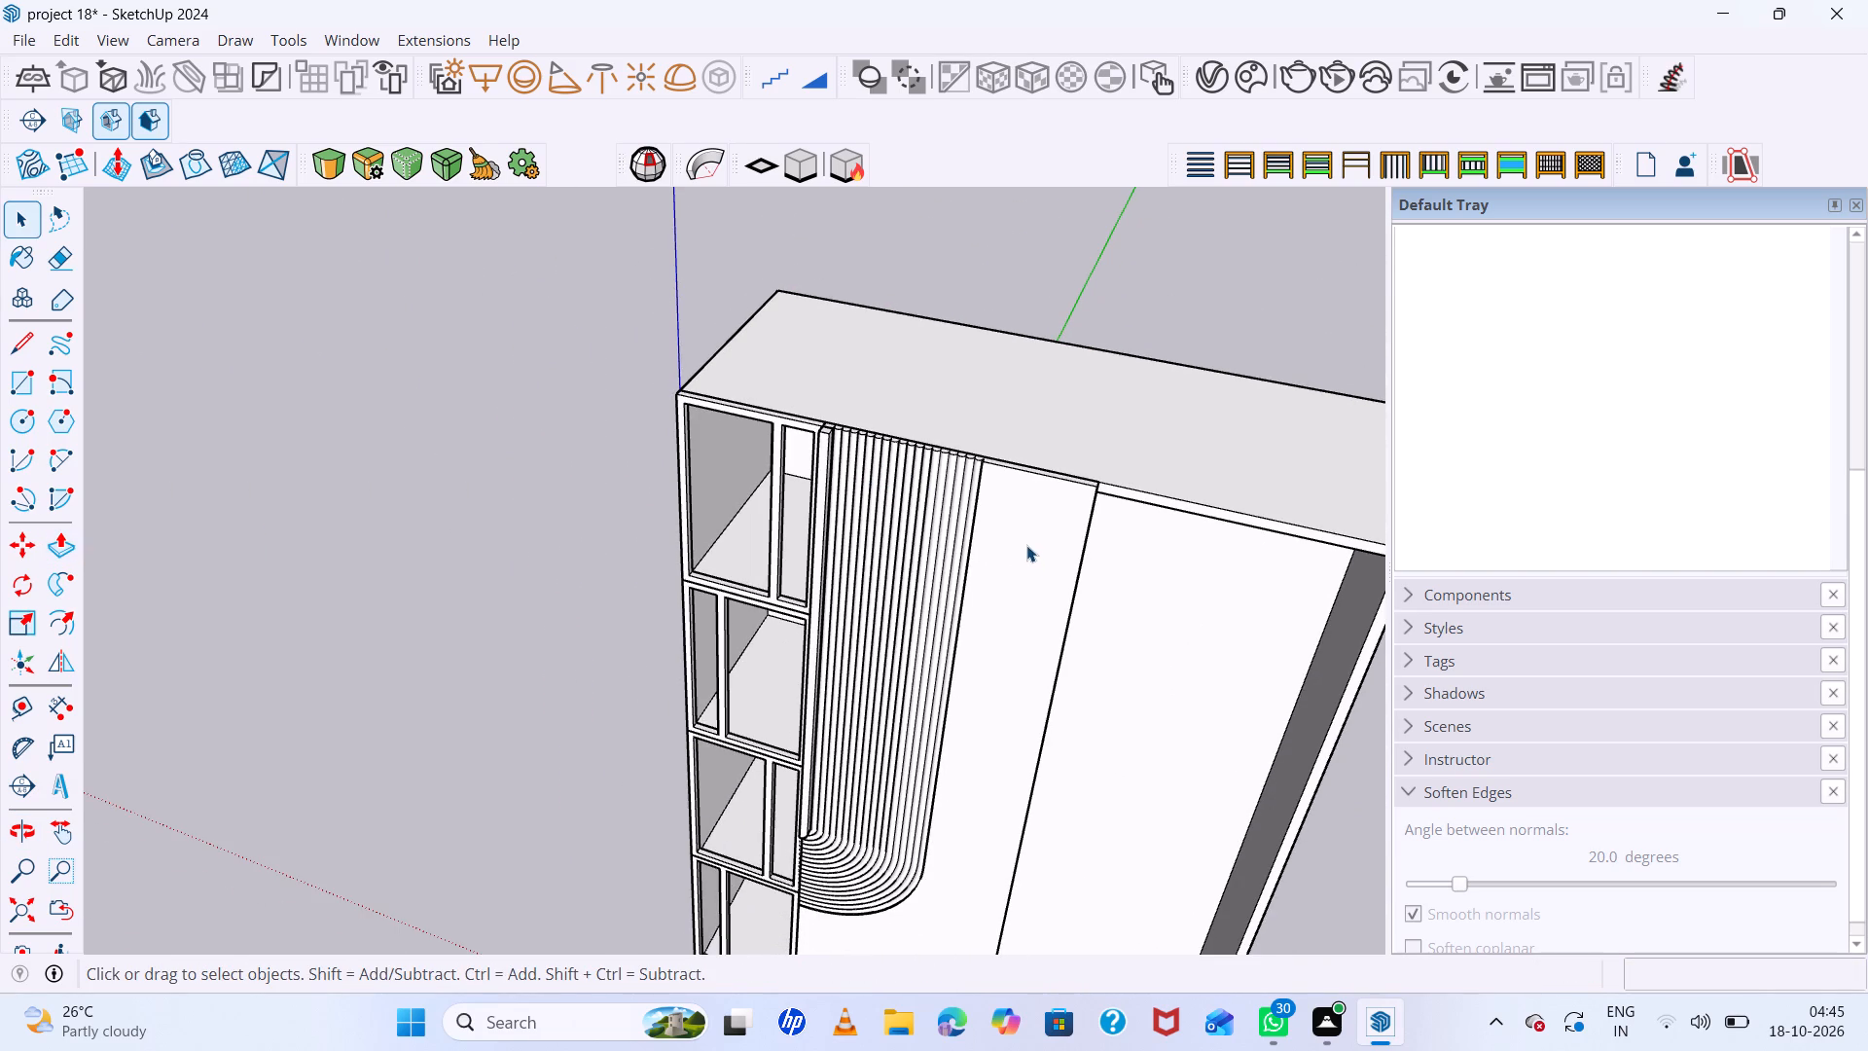
# Draw a rectangle about 1 cm by 1 cm on the bar's top face, starting from its outer side edge.
pyautogui.scroll(17, 813, 422)
pyautogui.moveTo(842, 464); pyautogui.dragTo(981, 591, button='middle')
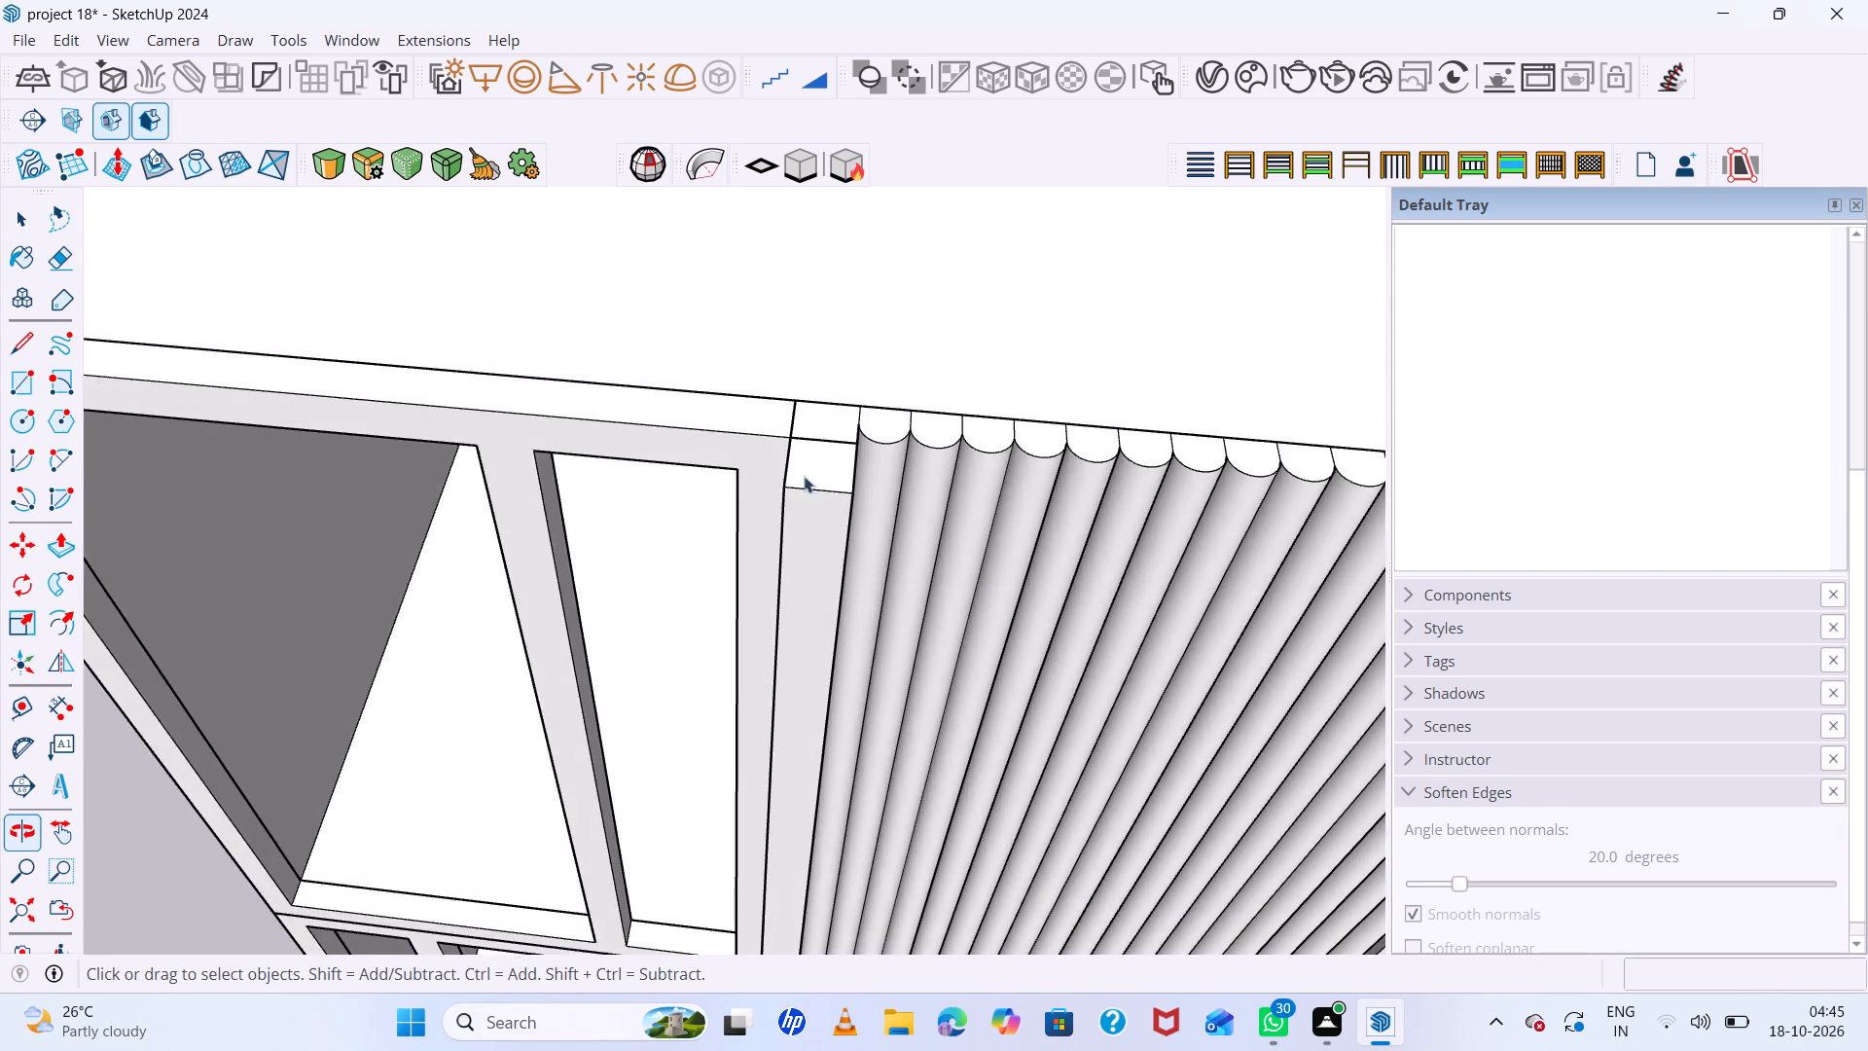
pyautogui.scroll(6, 796, 459)
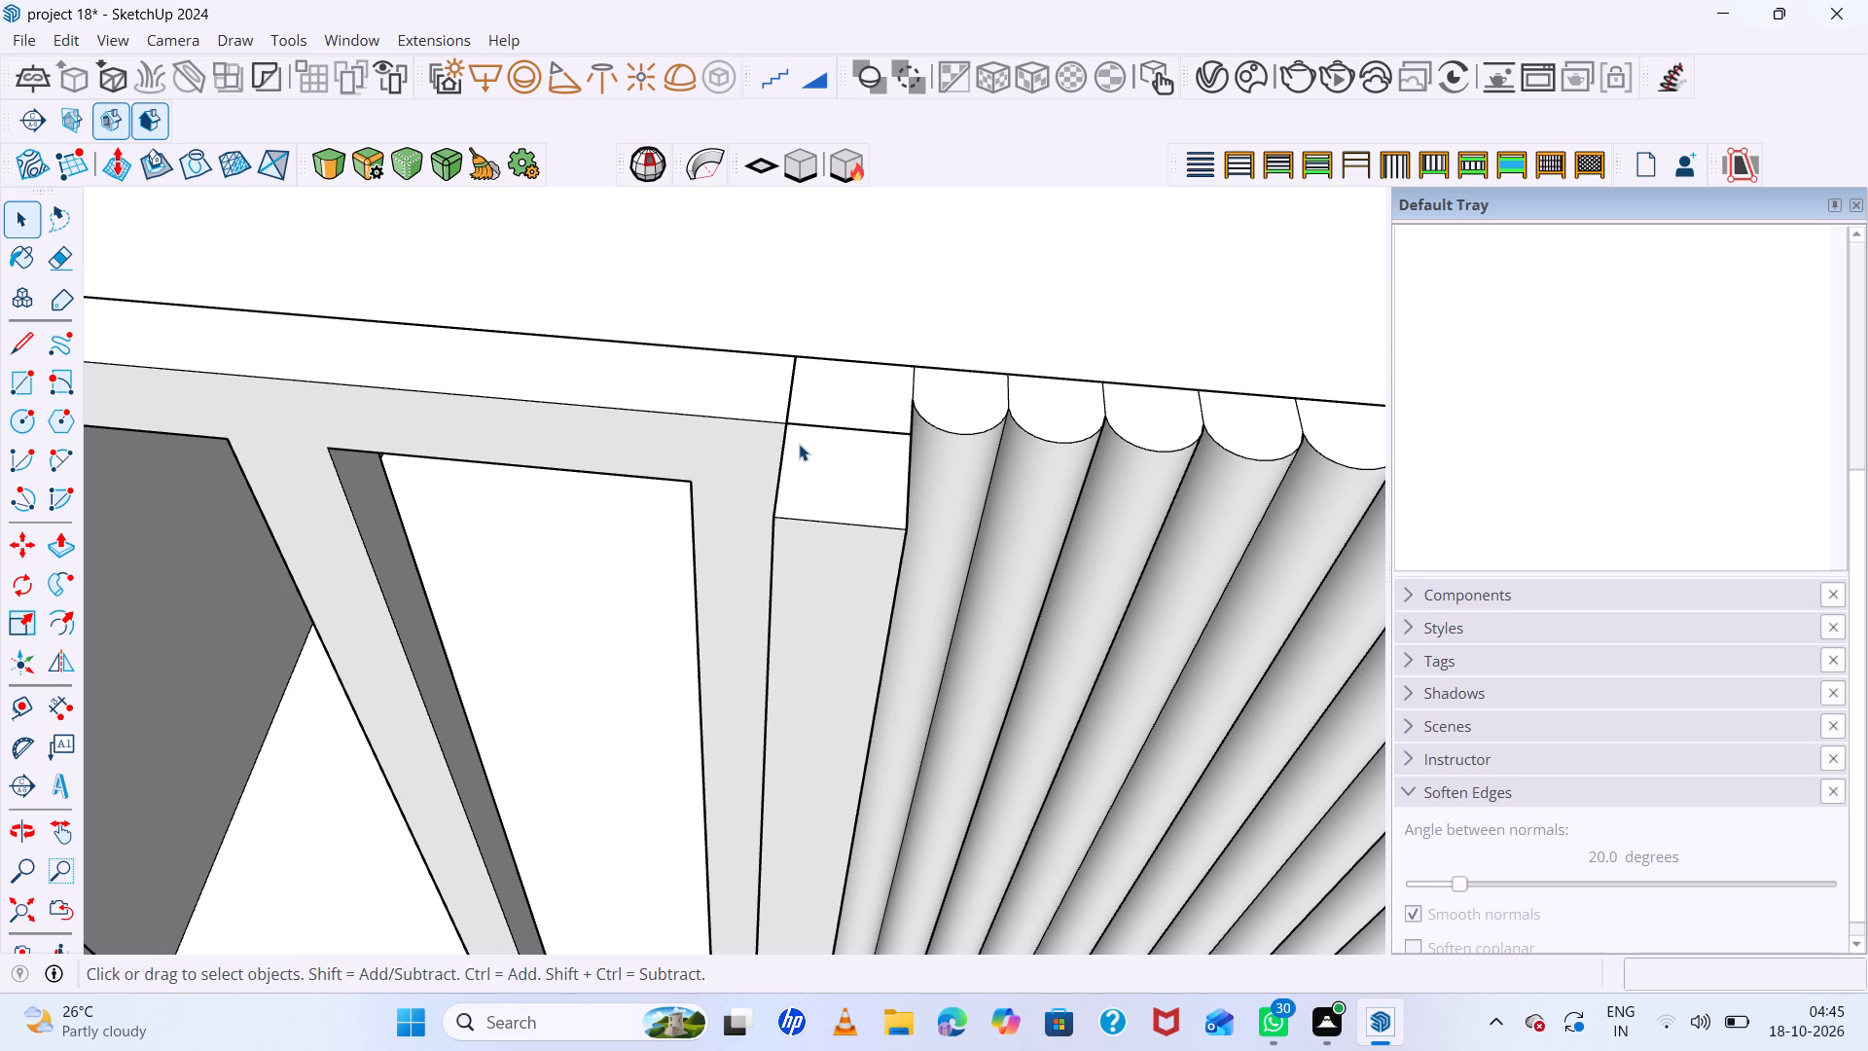
pyautogui.press('r')
pyautogui.scroll(7, 814, 421)
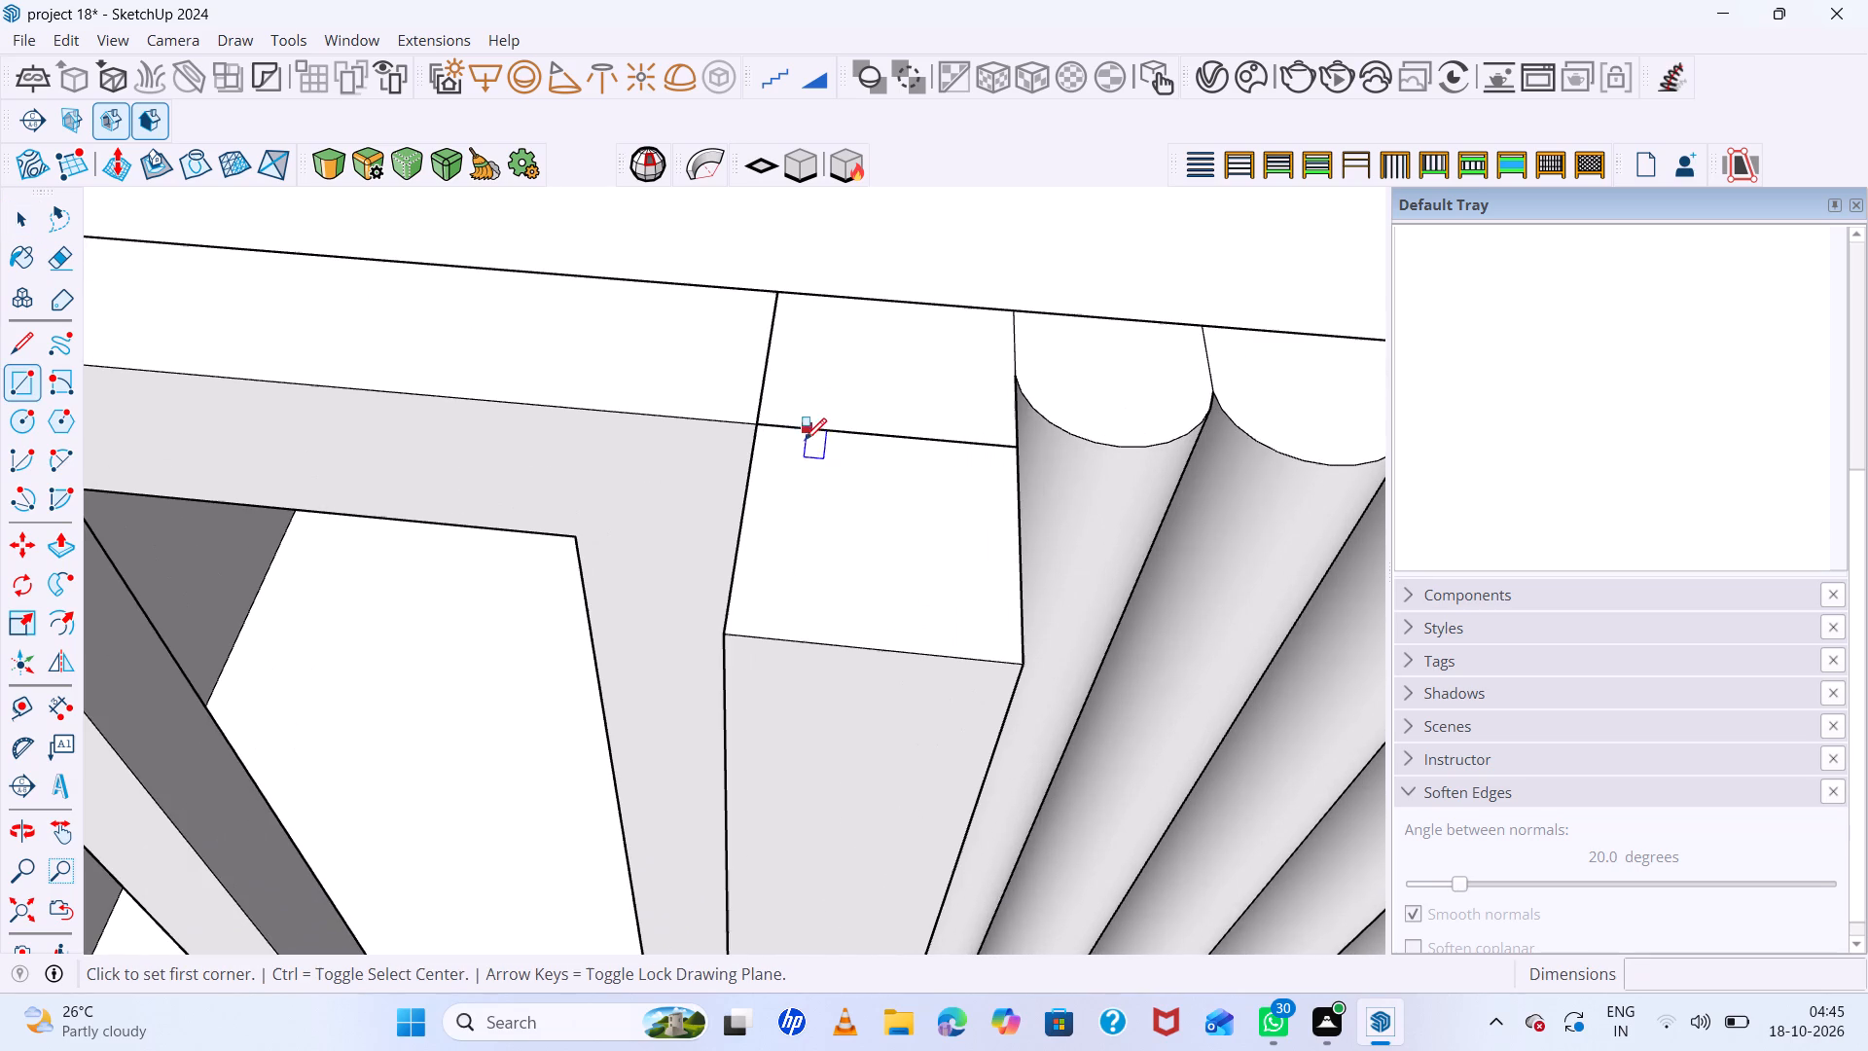
pyautogui.click(751, 475)
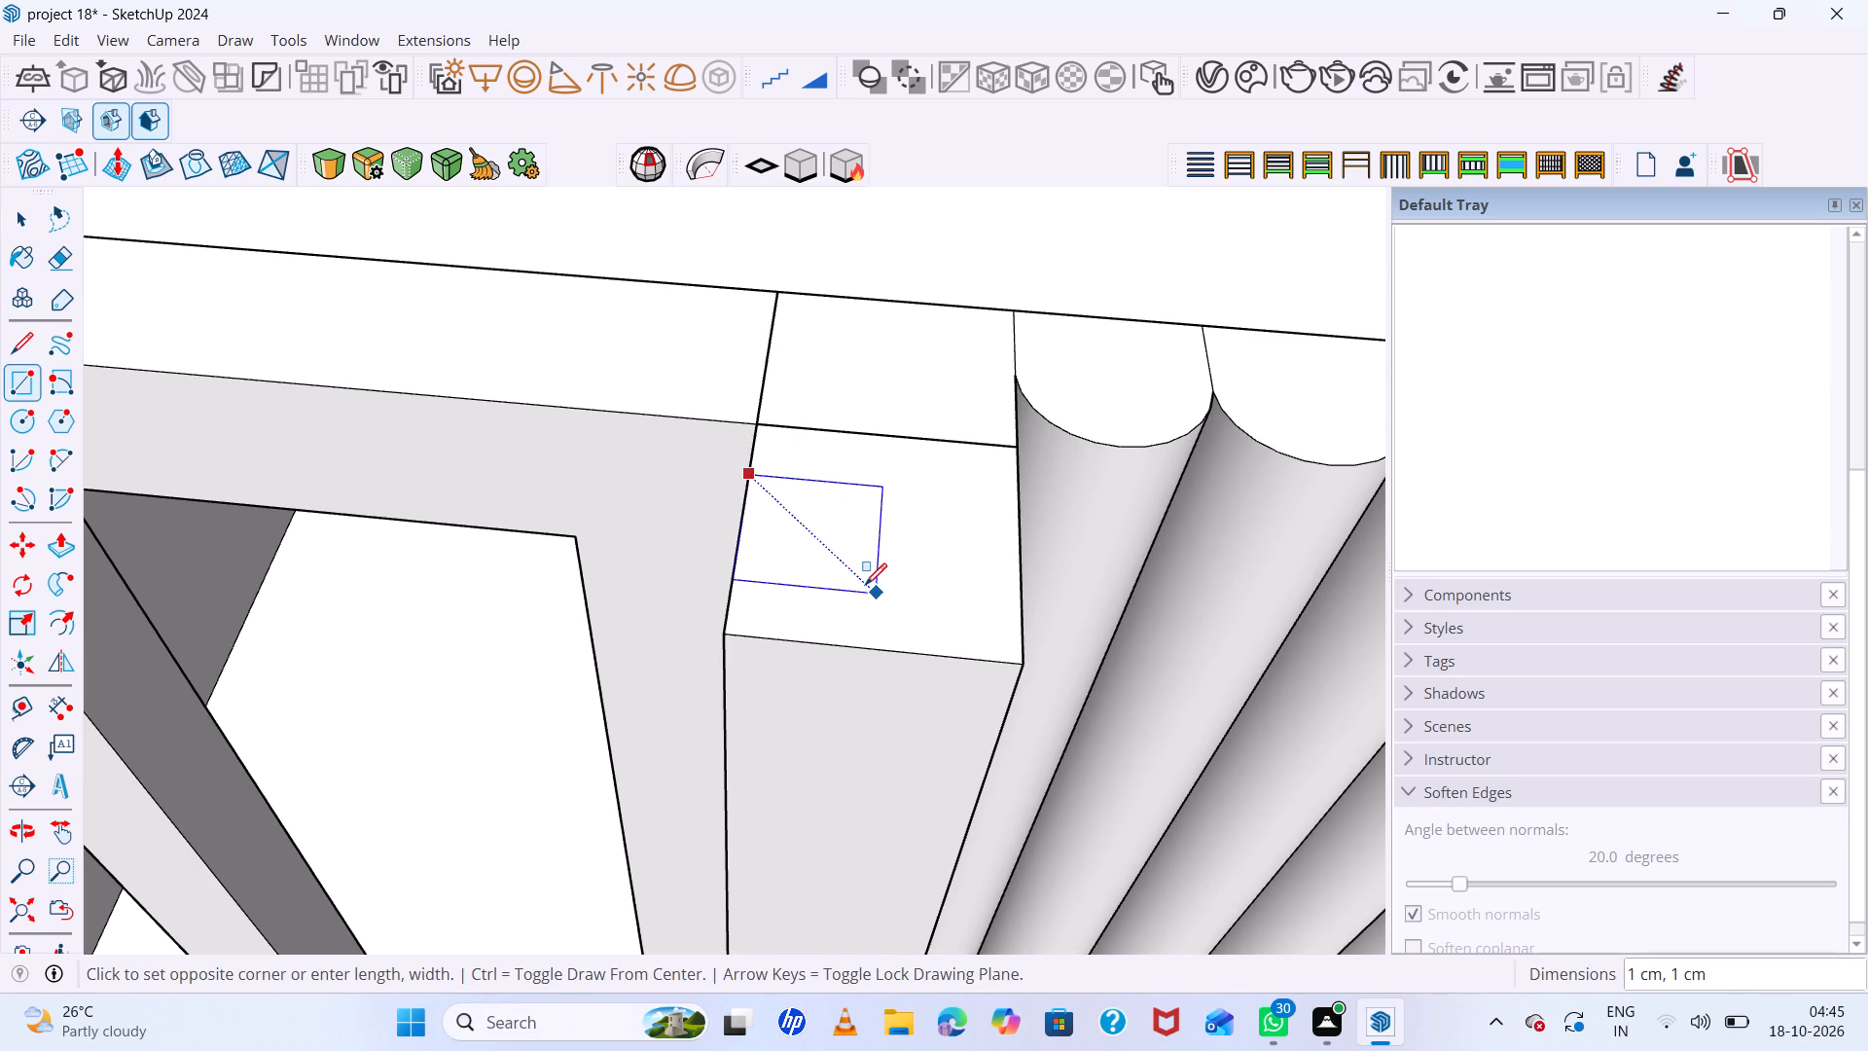
pyautogui.click(865, 587)
pyautogui.press('space')
# Push/Pull the small square down 45 cm to cut a finger groove along the side of the bar.
pyautogui.moveTo(808, 552); pyautogui.dragTo(1088, 519, button='middle')
pyautogui.click(748, 523)
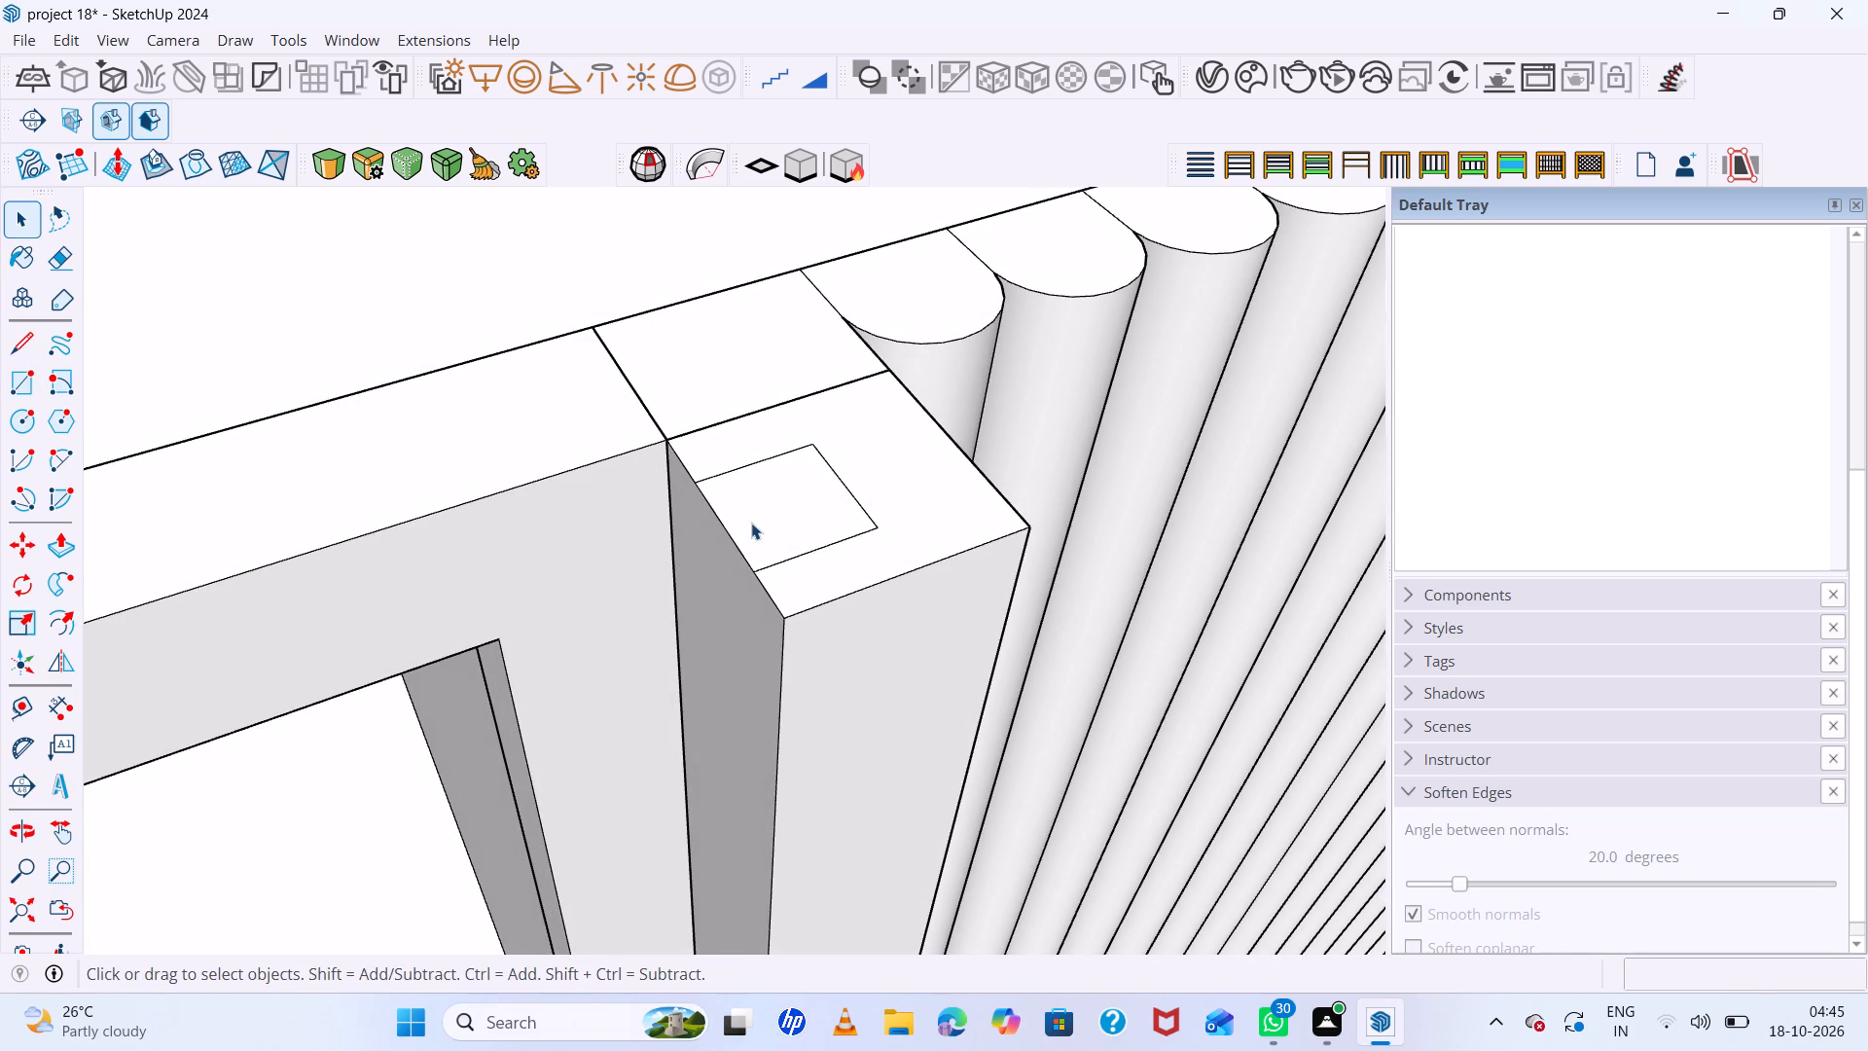
pyautogui.press('p')
pyautogui.click(753, 524)
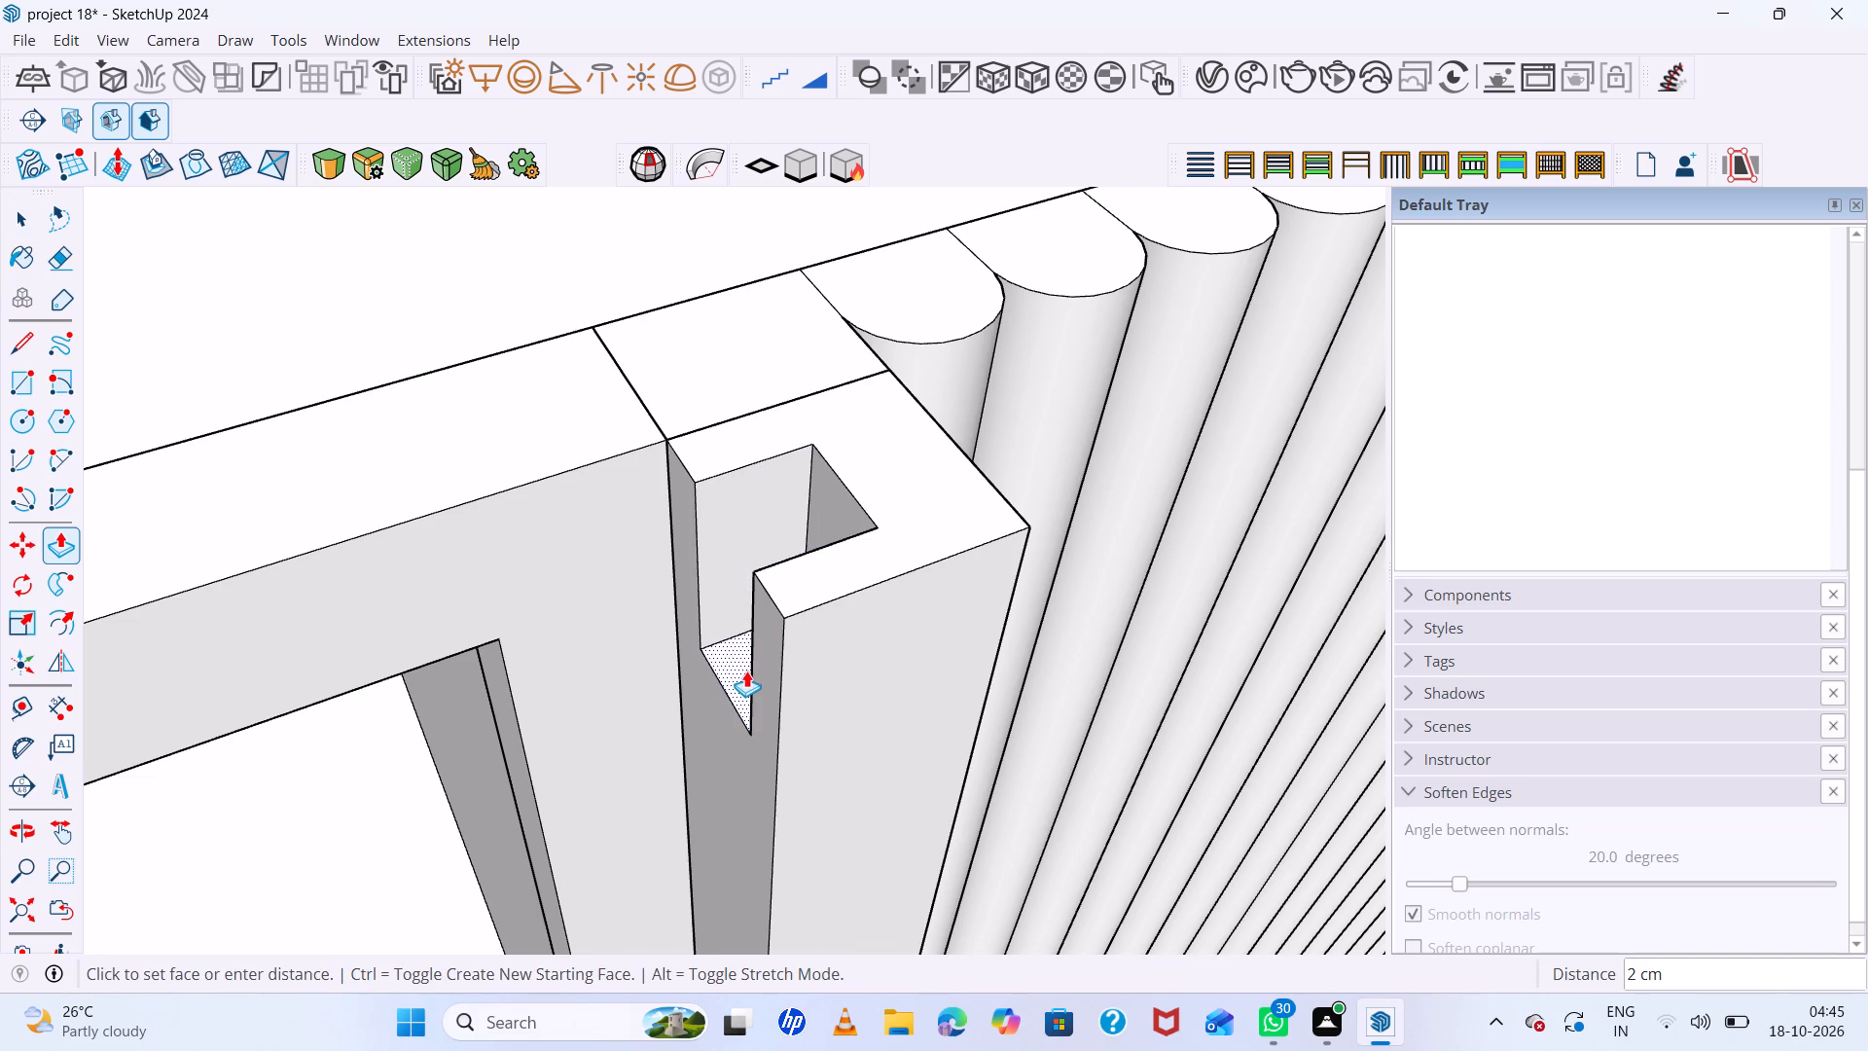
pyautogui.scroll(-7, 746, 670)
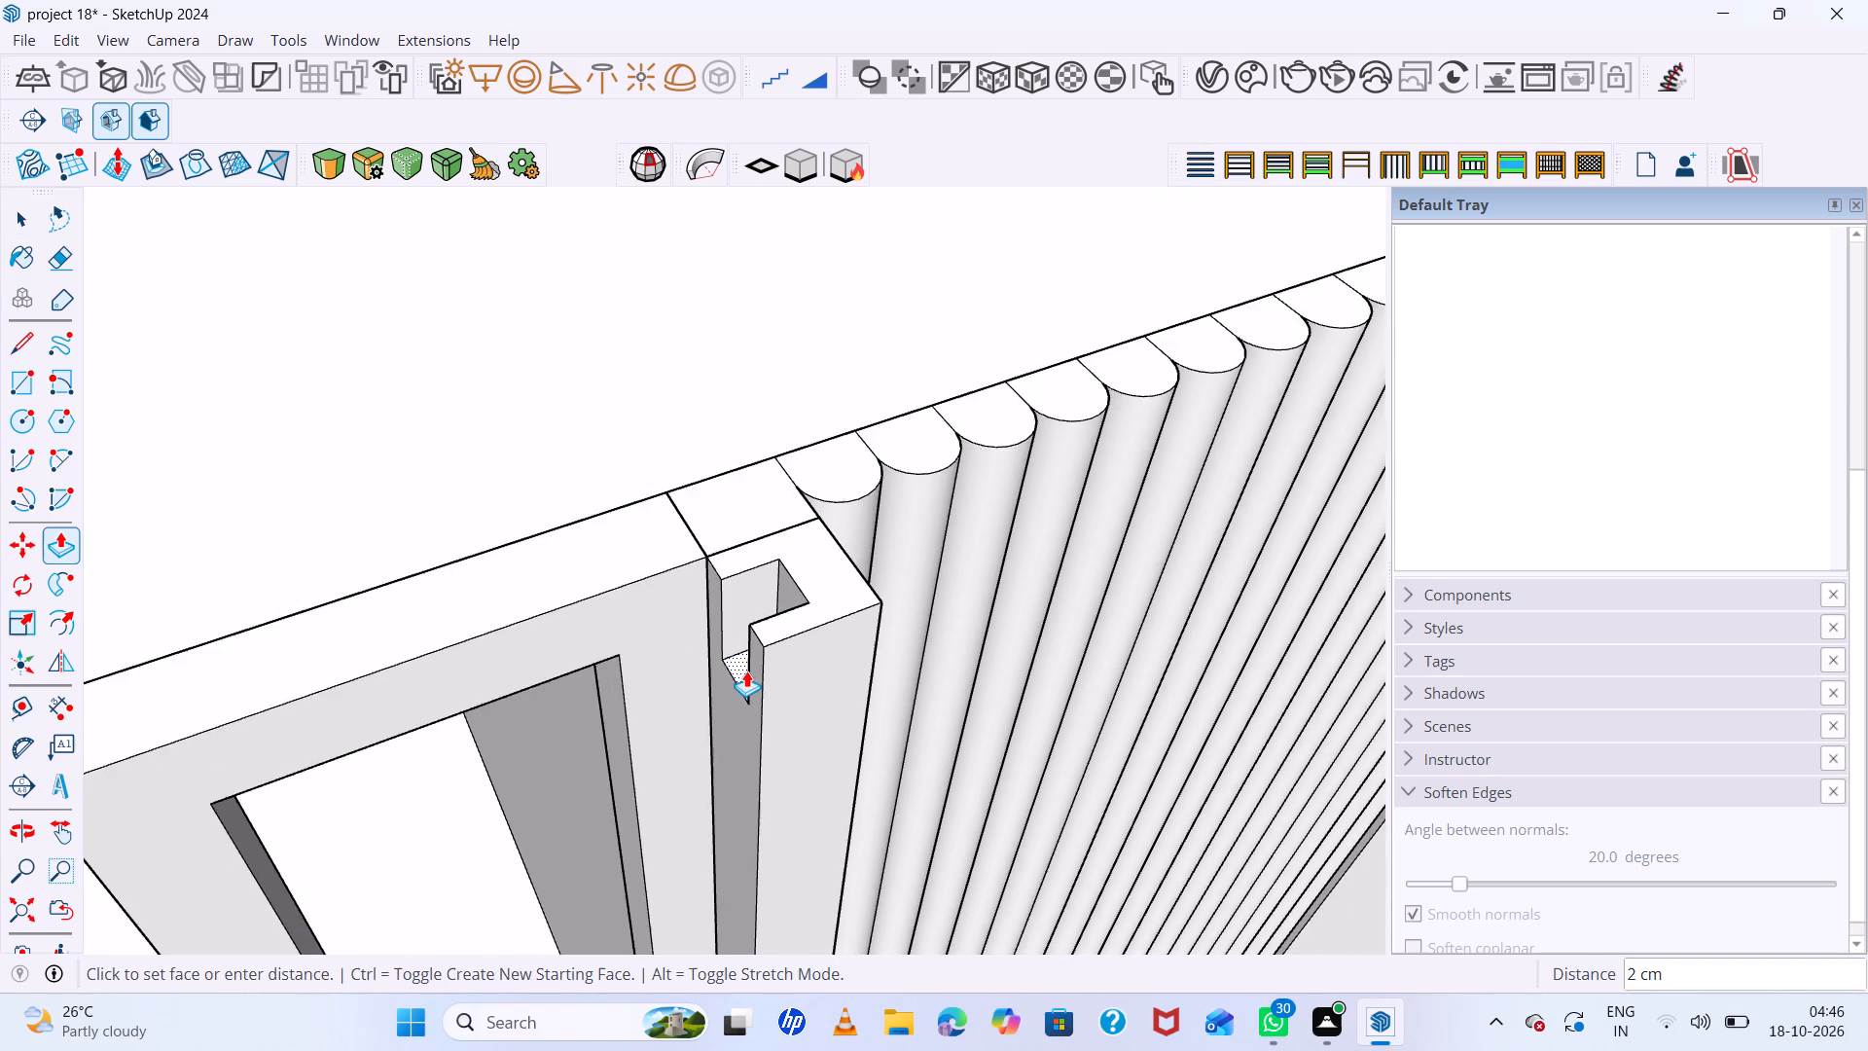
pyautogui.scroll(-7, 746, 670)
pyautogui.moveTo(747, 670); pyautogui.dragTo(689, 512, button='middle')
pyautogui.scroll(-8, 726, 676)
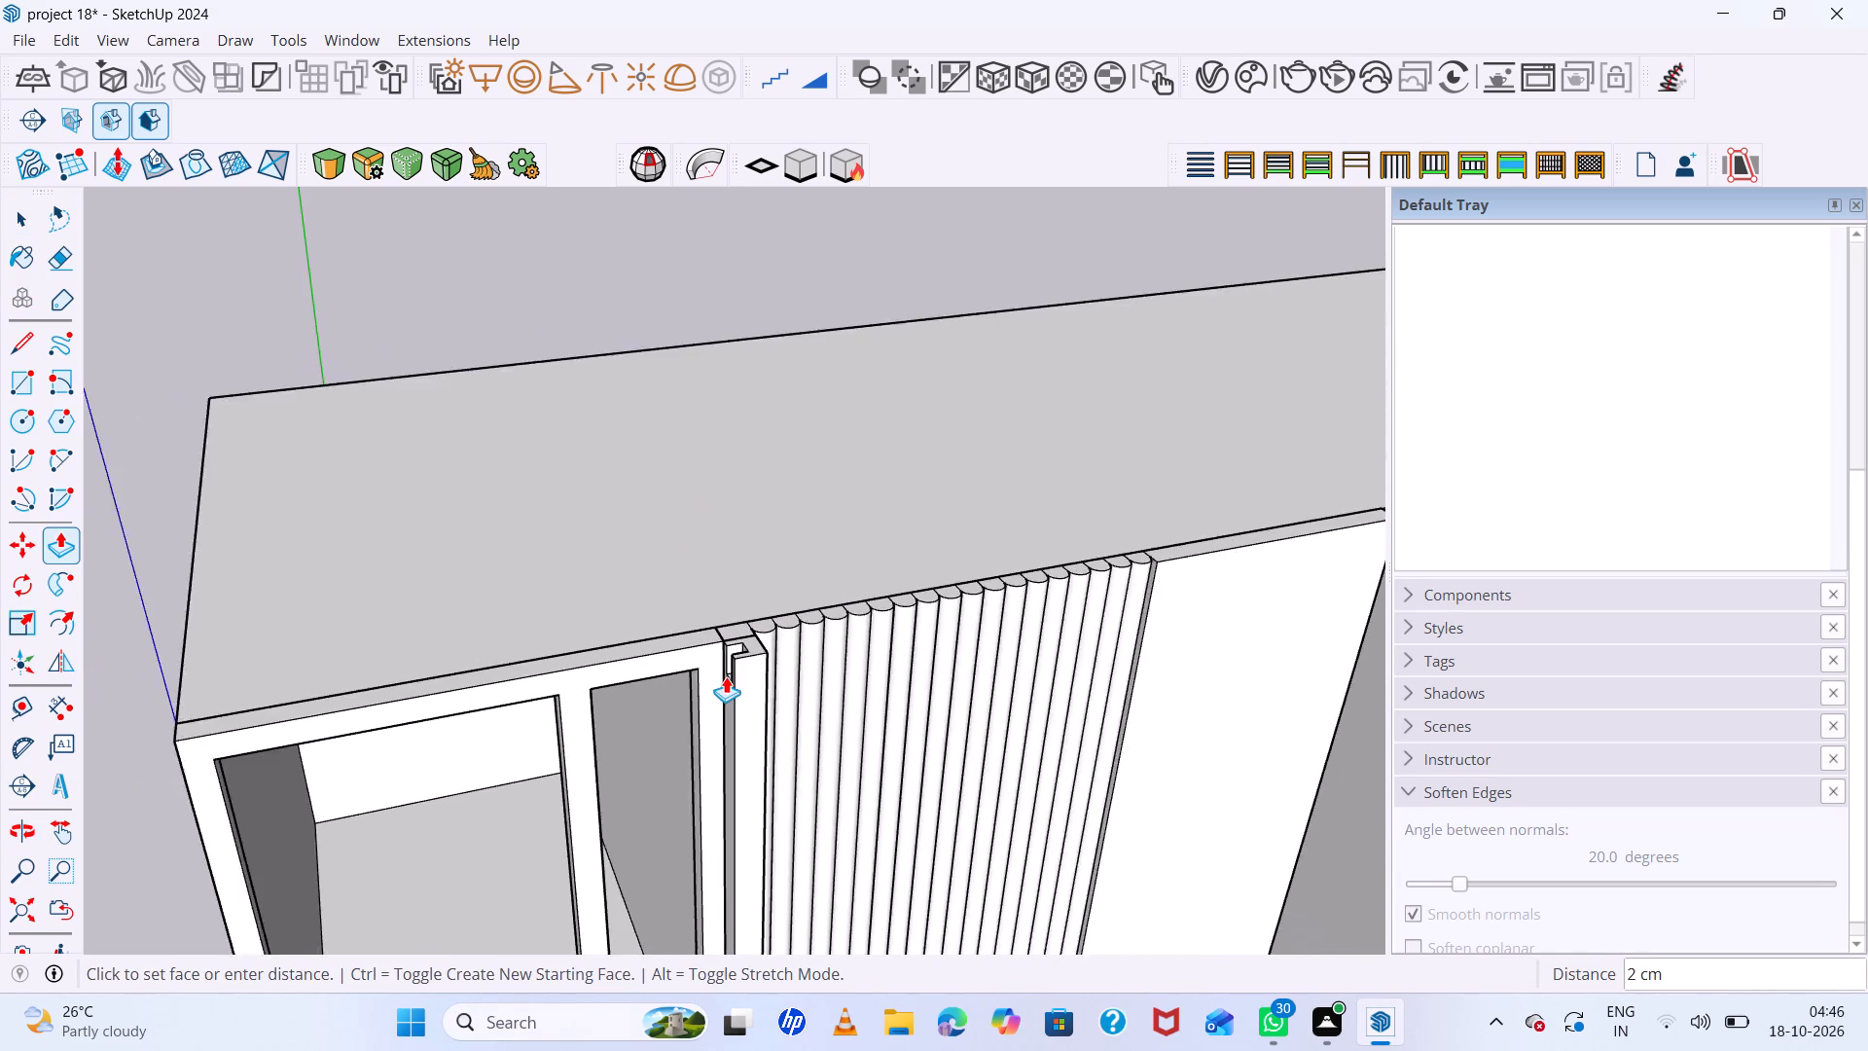
pyautogui.scroll(-13, 726, 676)
pyautogui.scroll(-14, 732, 624)
pyautogui.scroll(2, 765, 881)
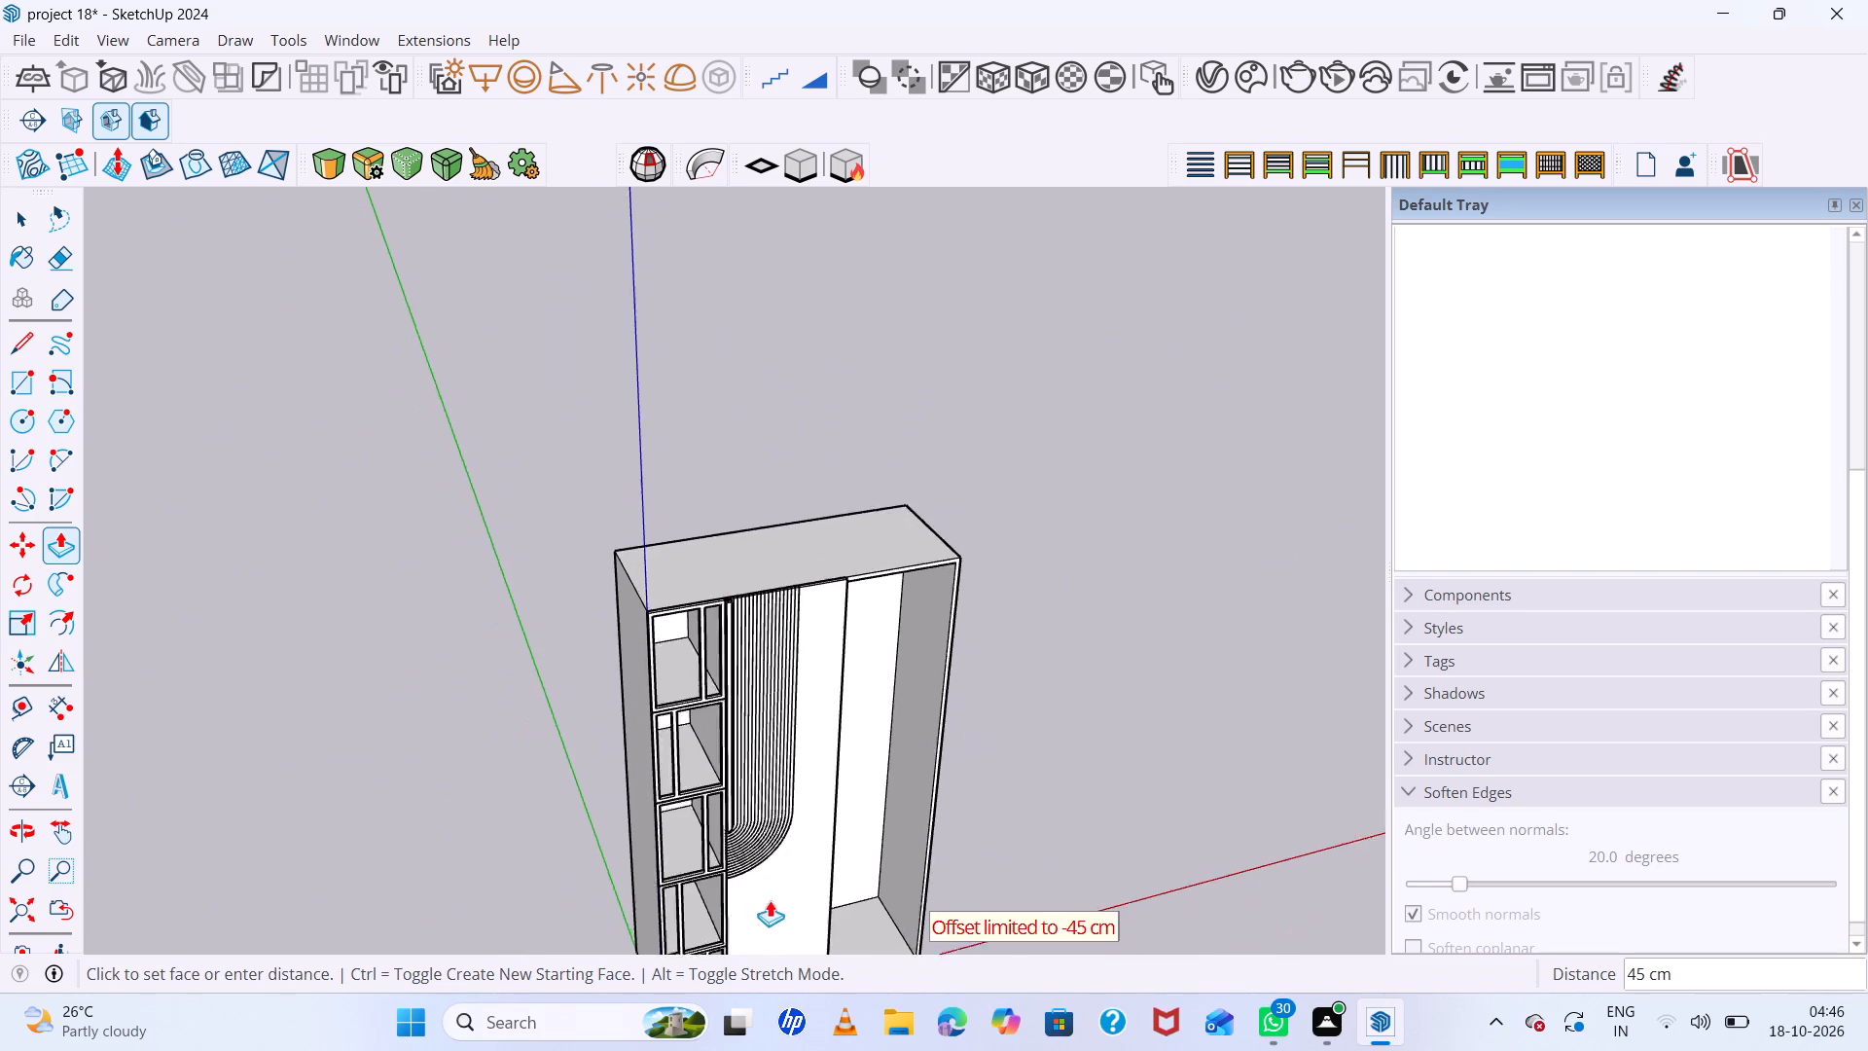
pyautogui.scroll(5, 770, 900)
pyautogui.scroll(9, 653, 724)
pyautogui.moveTo(373, 138); pyautogui.dragTo(557, 114, button='middle')
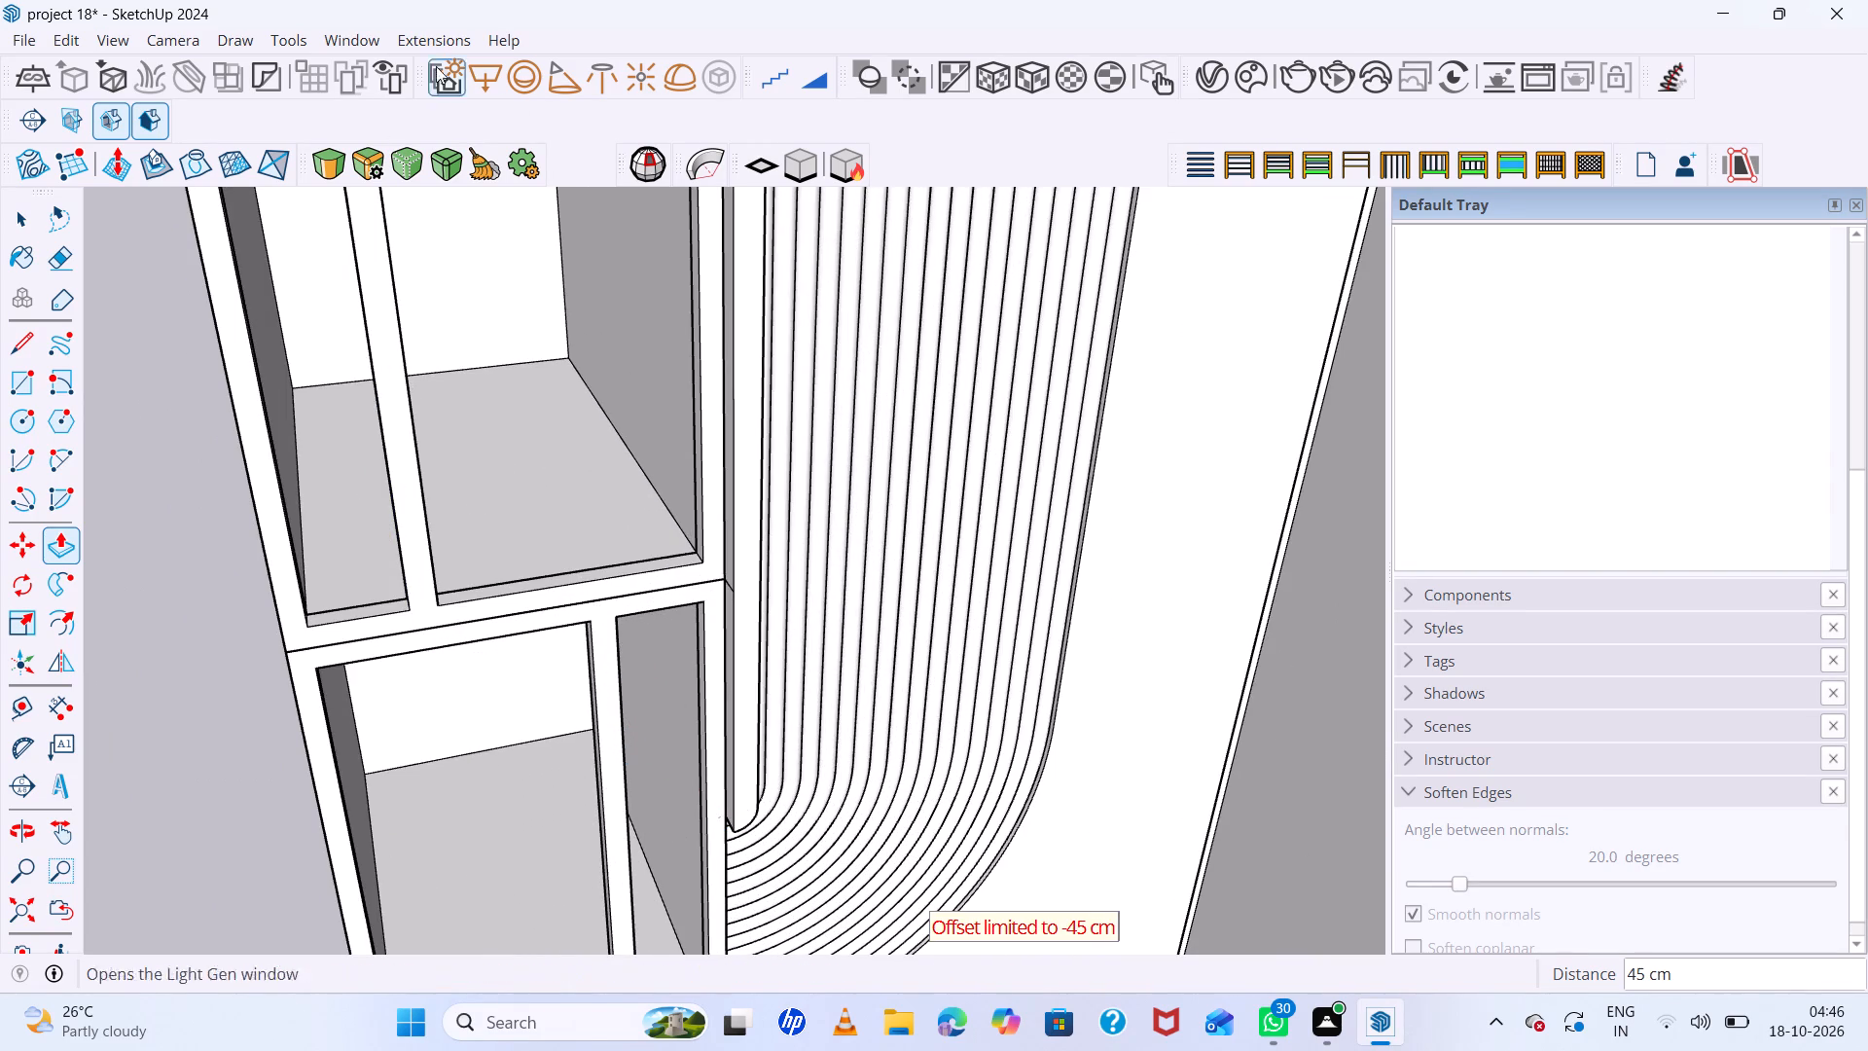
pyautogui.scroll(-11, 767, 634)
pyautogui.moveTo(729, 589); pyautogui.dragTo(741, 587, button='middle')
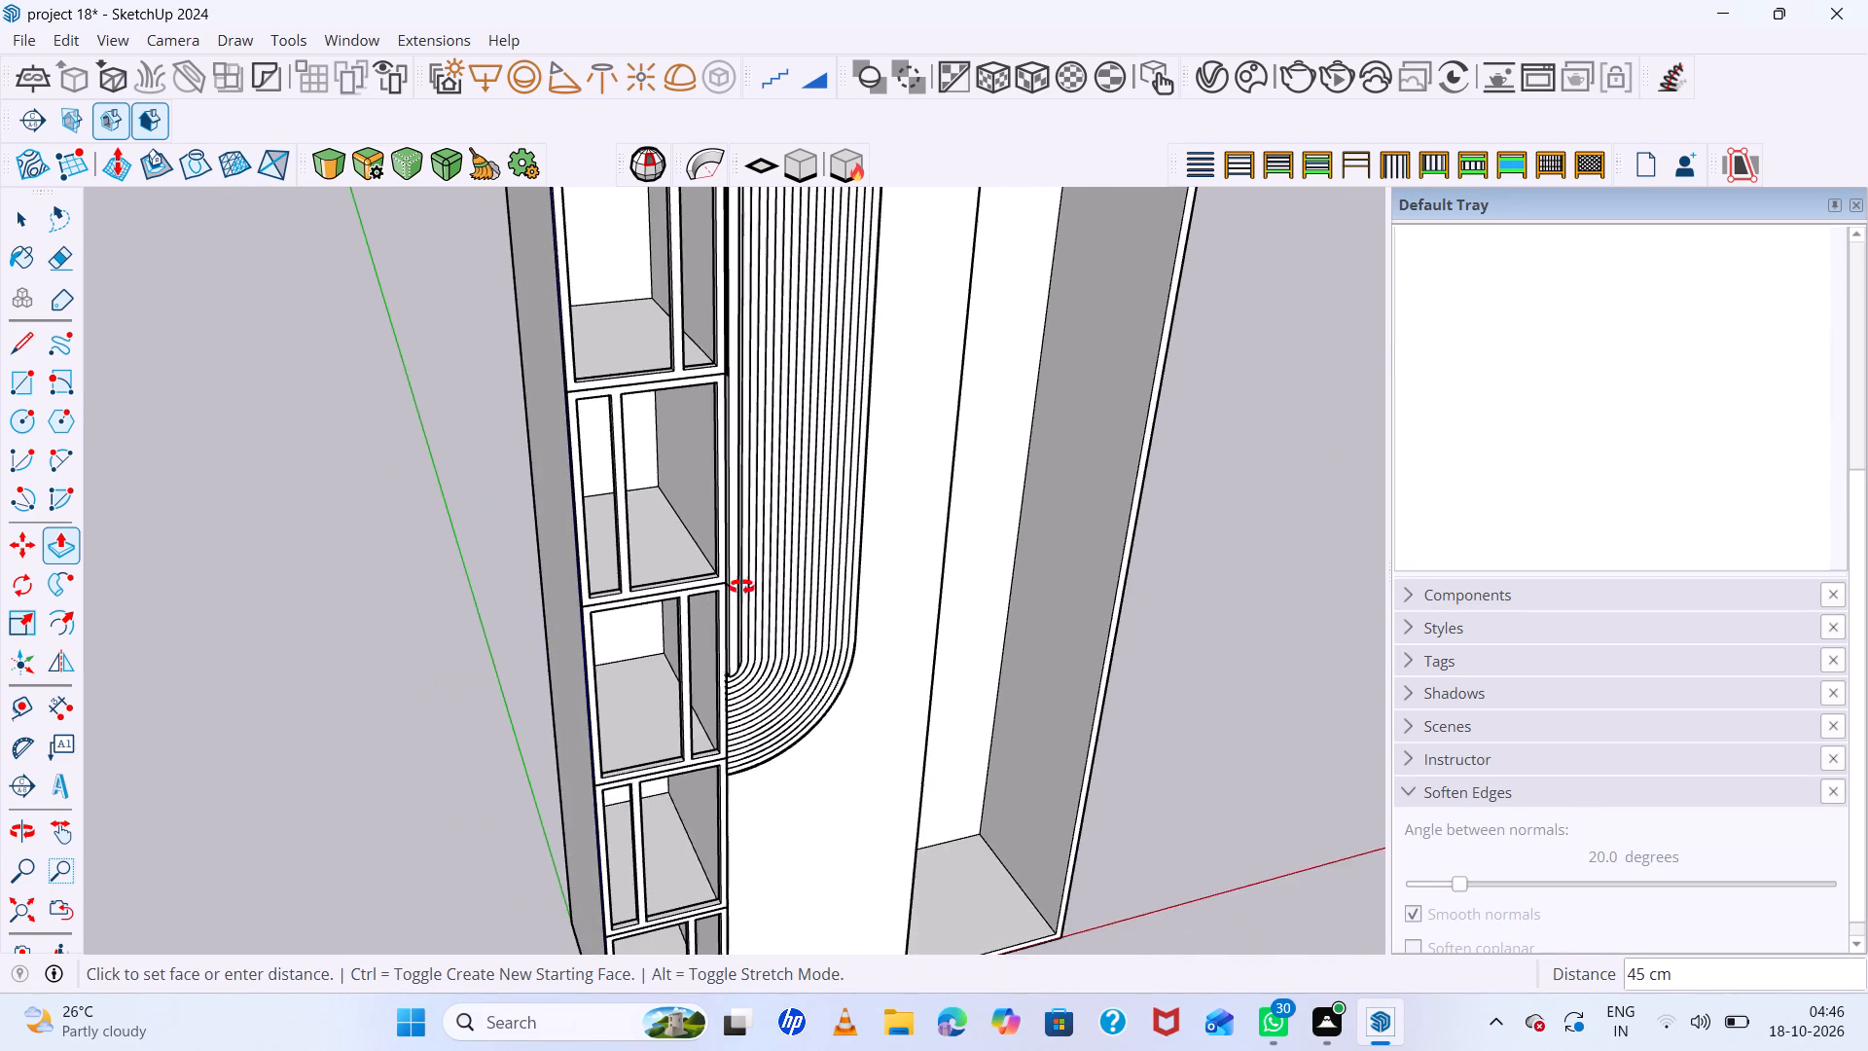
pyautogui.moveTo(741, 587); pyautogui.dragTo(842, 592, button='middle')
pyautogui.middleClick(842, 592)
pyautogui.scroll(-3, 843, 596)
pyautogui.scroll(3, 769, 432)
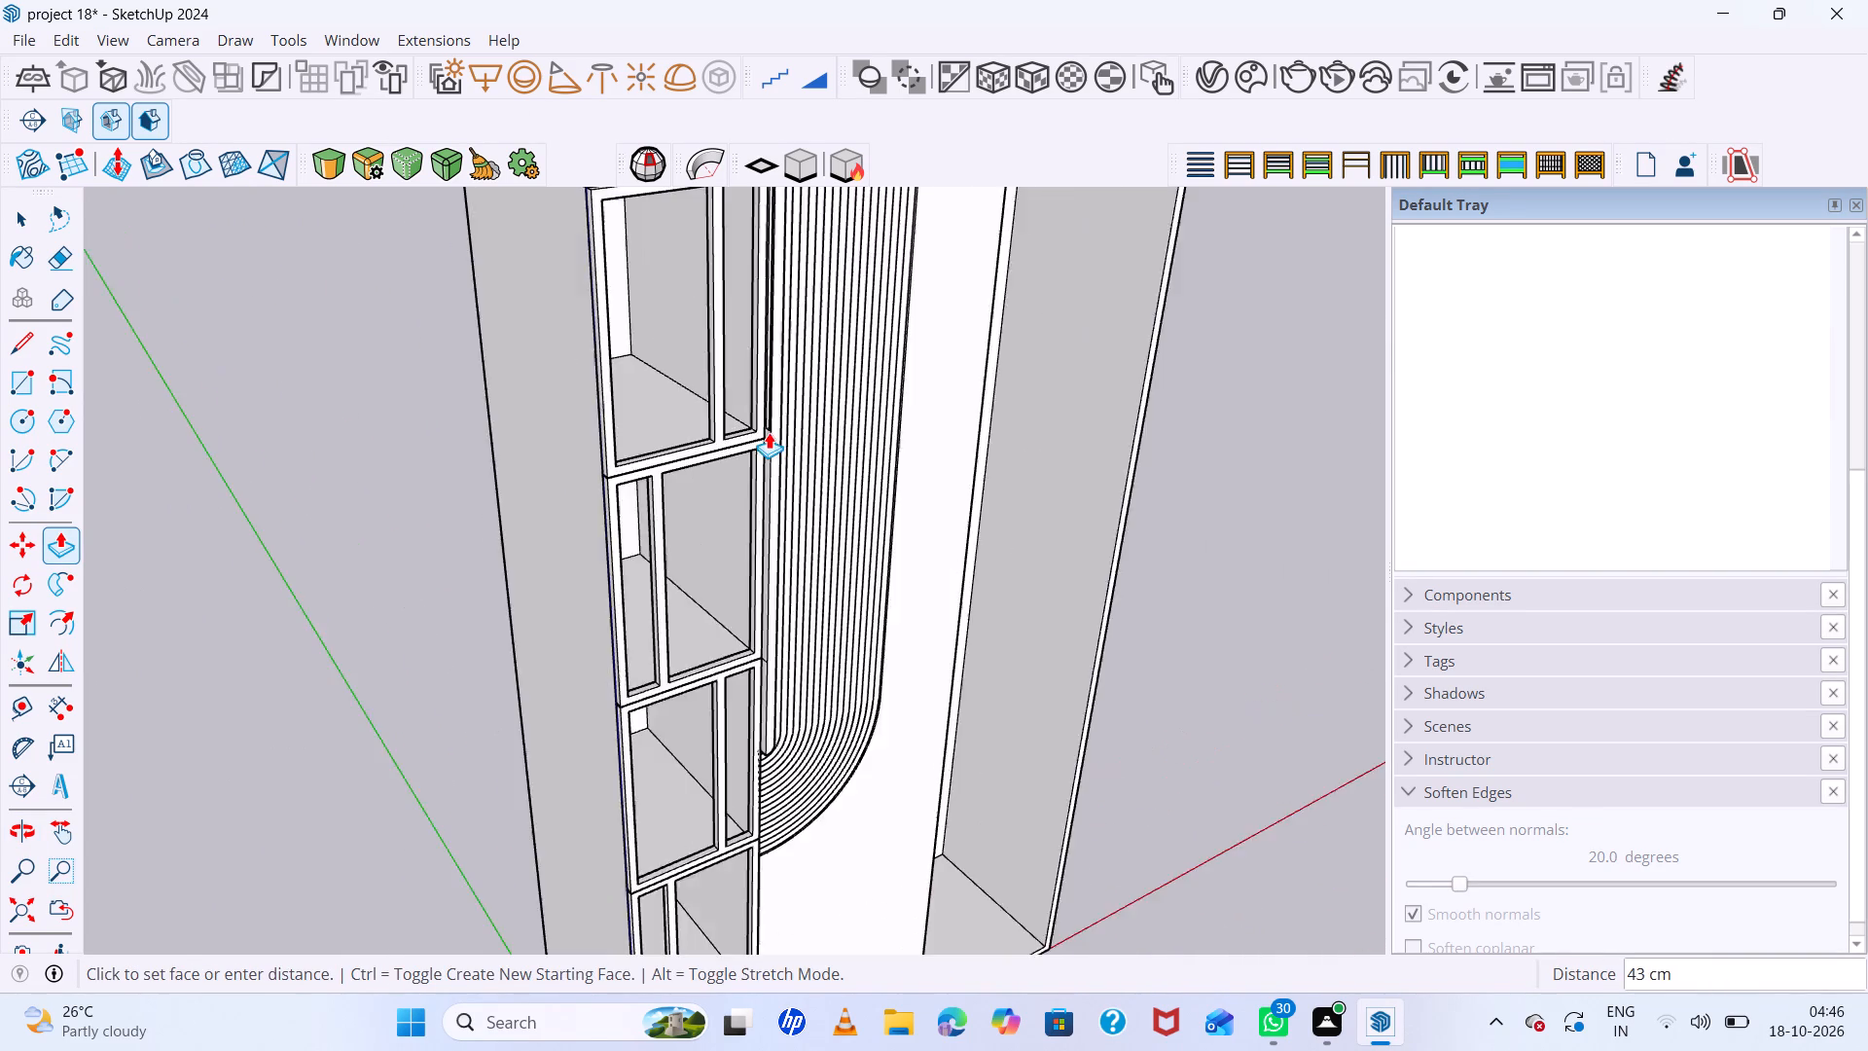
pyautogui.scroll(17, 769, 432)
pyautogui.scroll(6, 769, 442)
pyautogui.moveTo(772, 440); pyautogui.dragTo(902, 420, button='middle')
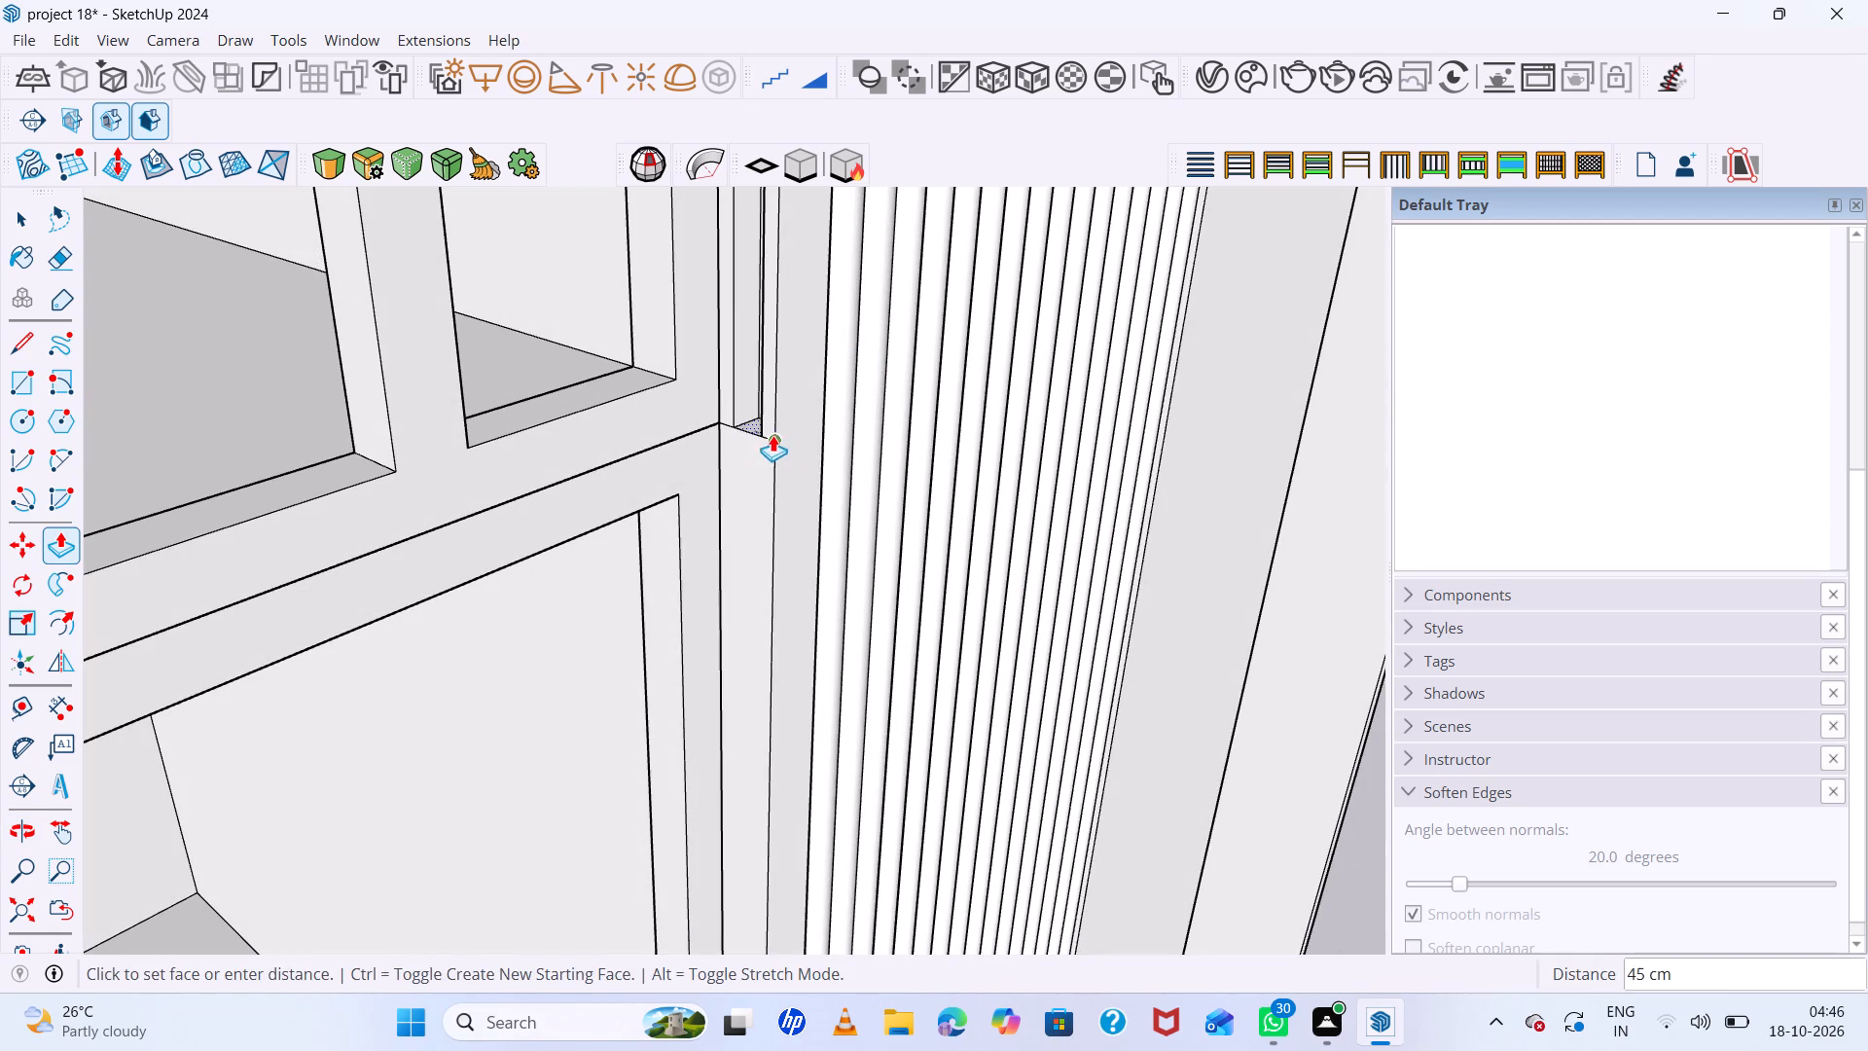
pyautogui.click(746, 423)
pyautogui.scroll(-6, 759, 542)
pyautogui.scroll(5, 735, 453)
pyautogui.press('space')
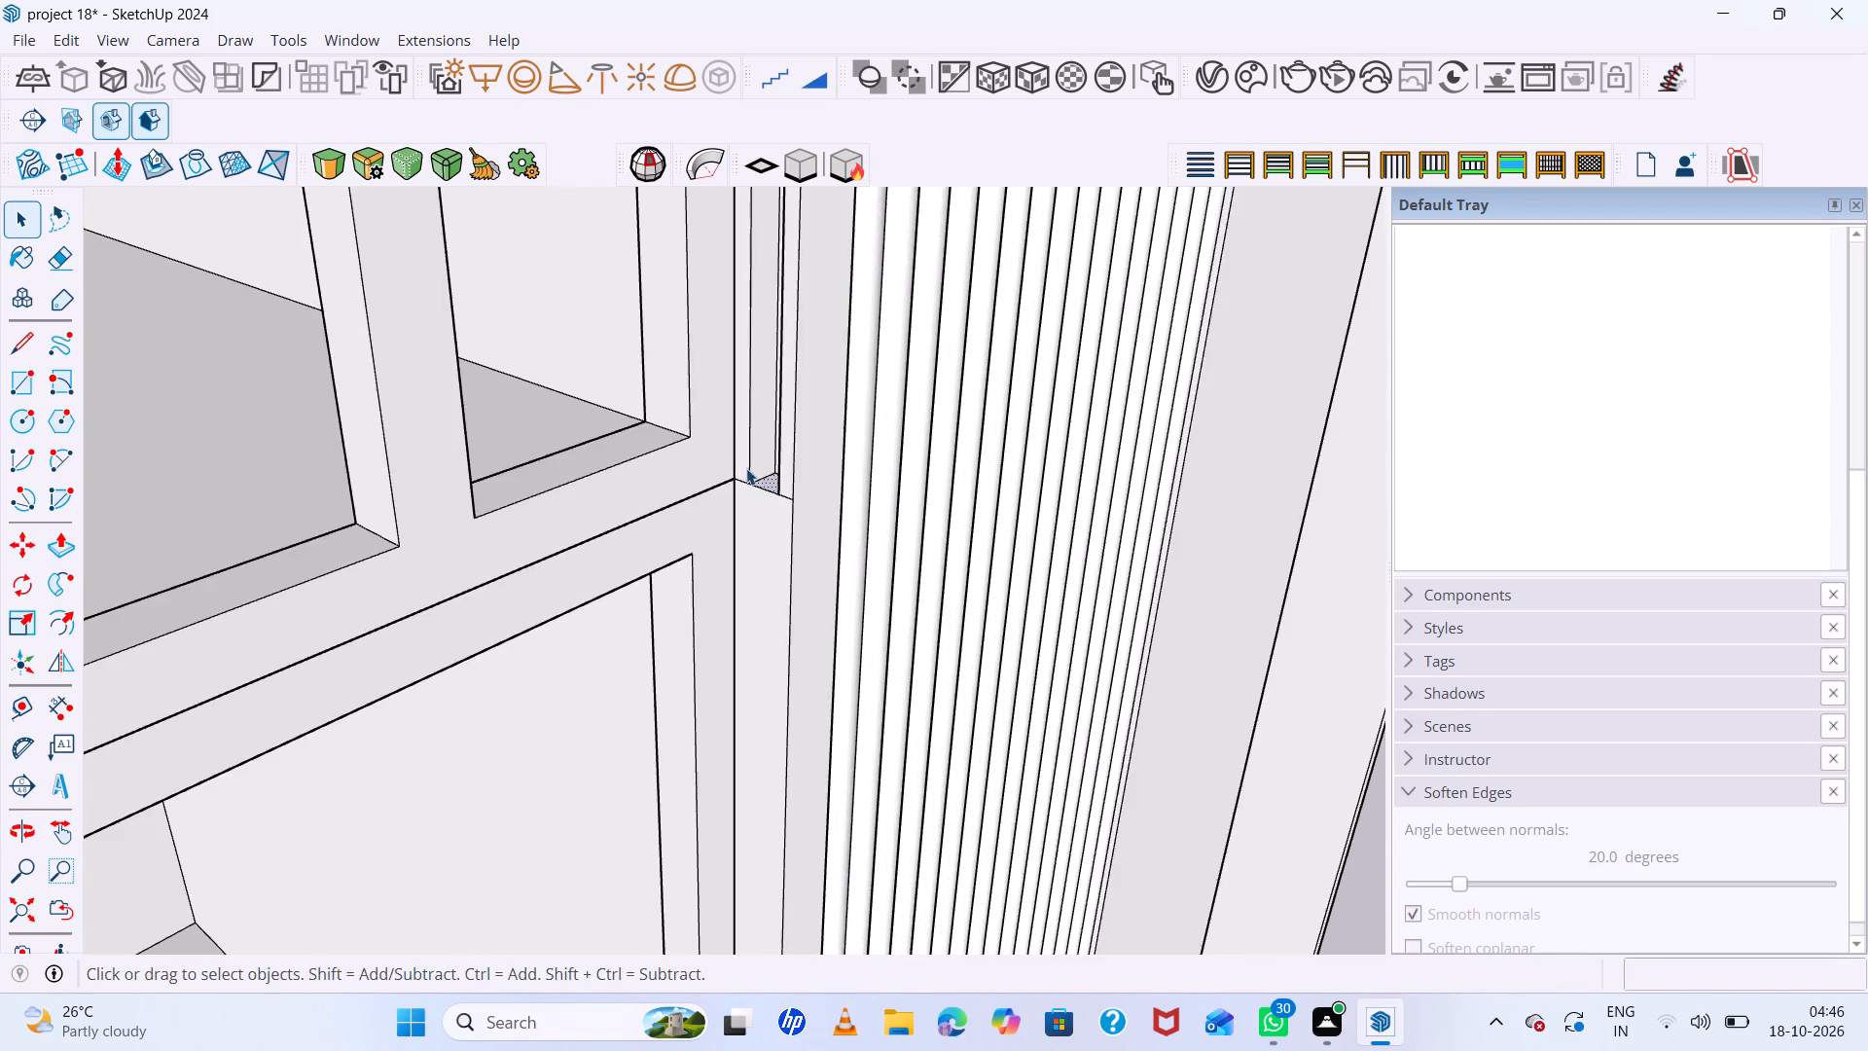
# Push/Pull the groove's bottom face down another 45 cm along the bar.
pyautogui.scroll(2, 746, 468)
pyautogui.moveTo(748, 469); pyautogui.dragTo(893, 489, button='middle')
pyautogui.click(760, 477)
pyautogui.press('p')
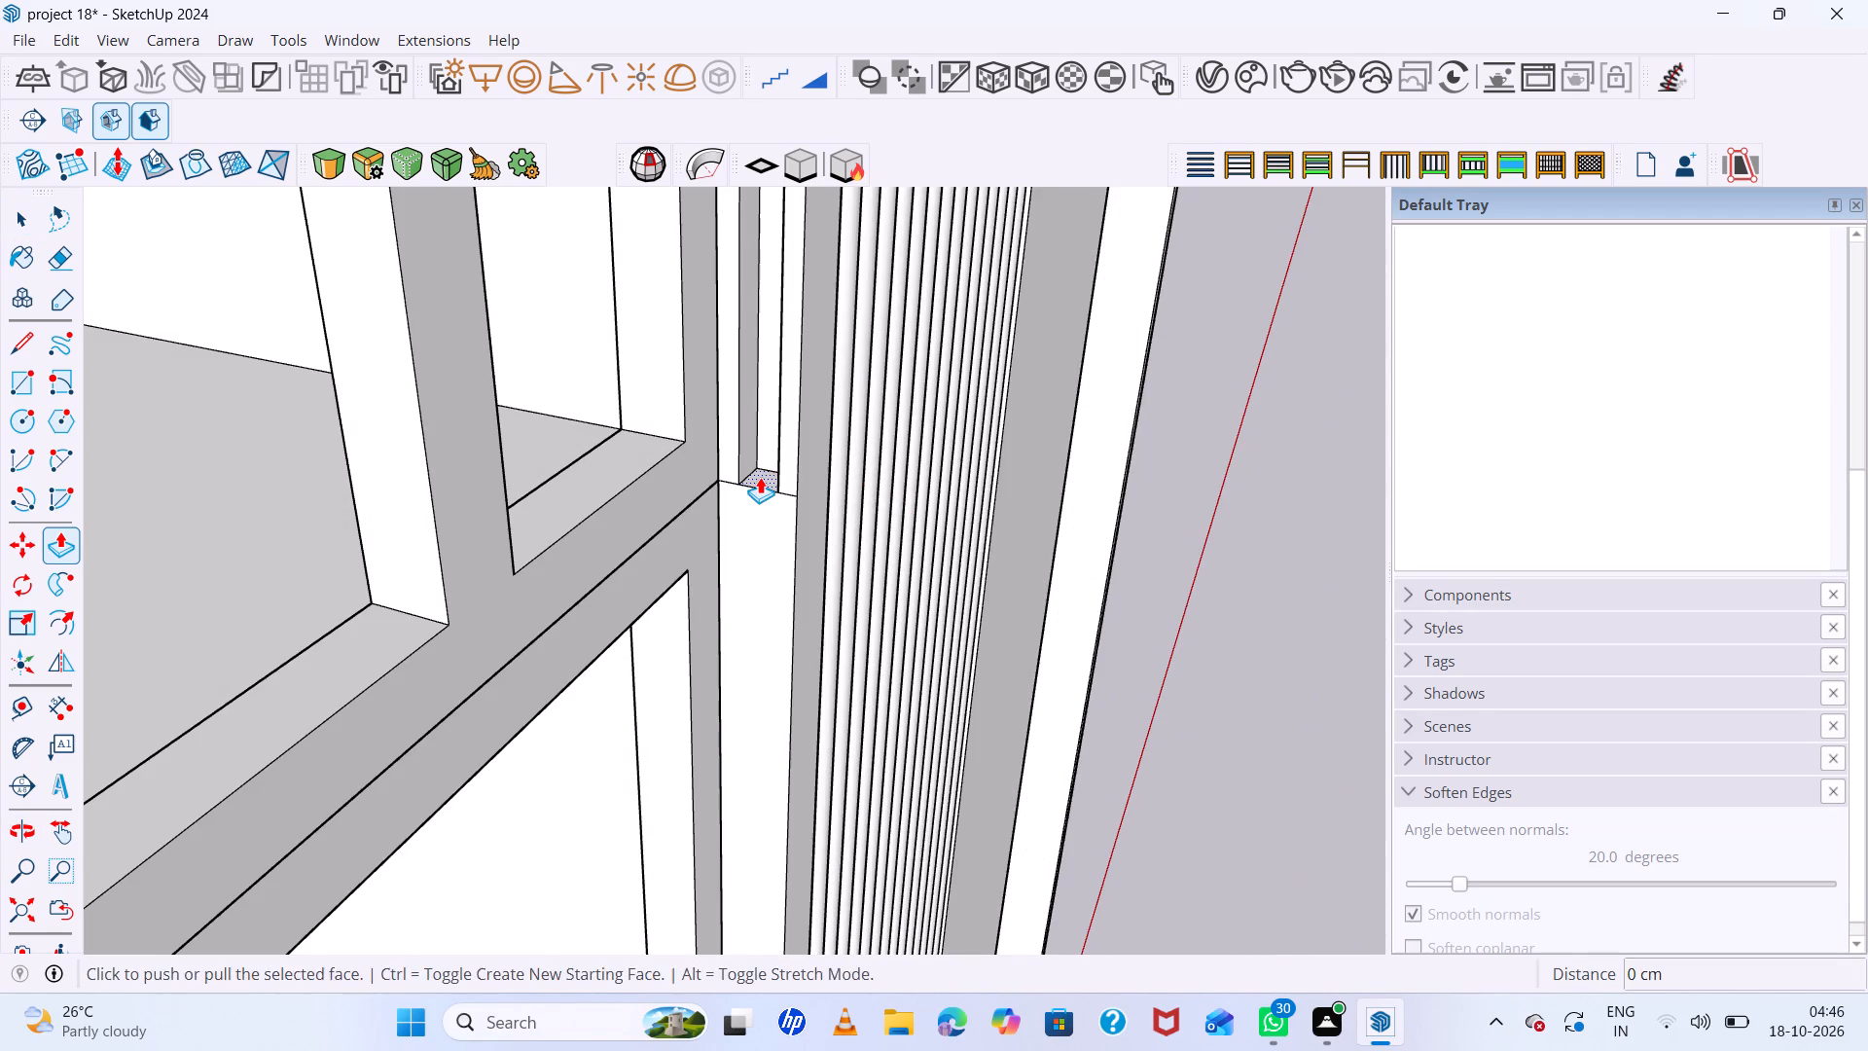
pyautogui.click(760, 477)
pyautogui.scroll(-7, 790, 595)
pyautogui.scroll(-14, 790, 595)
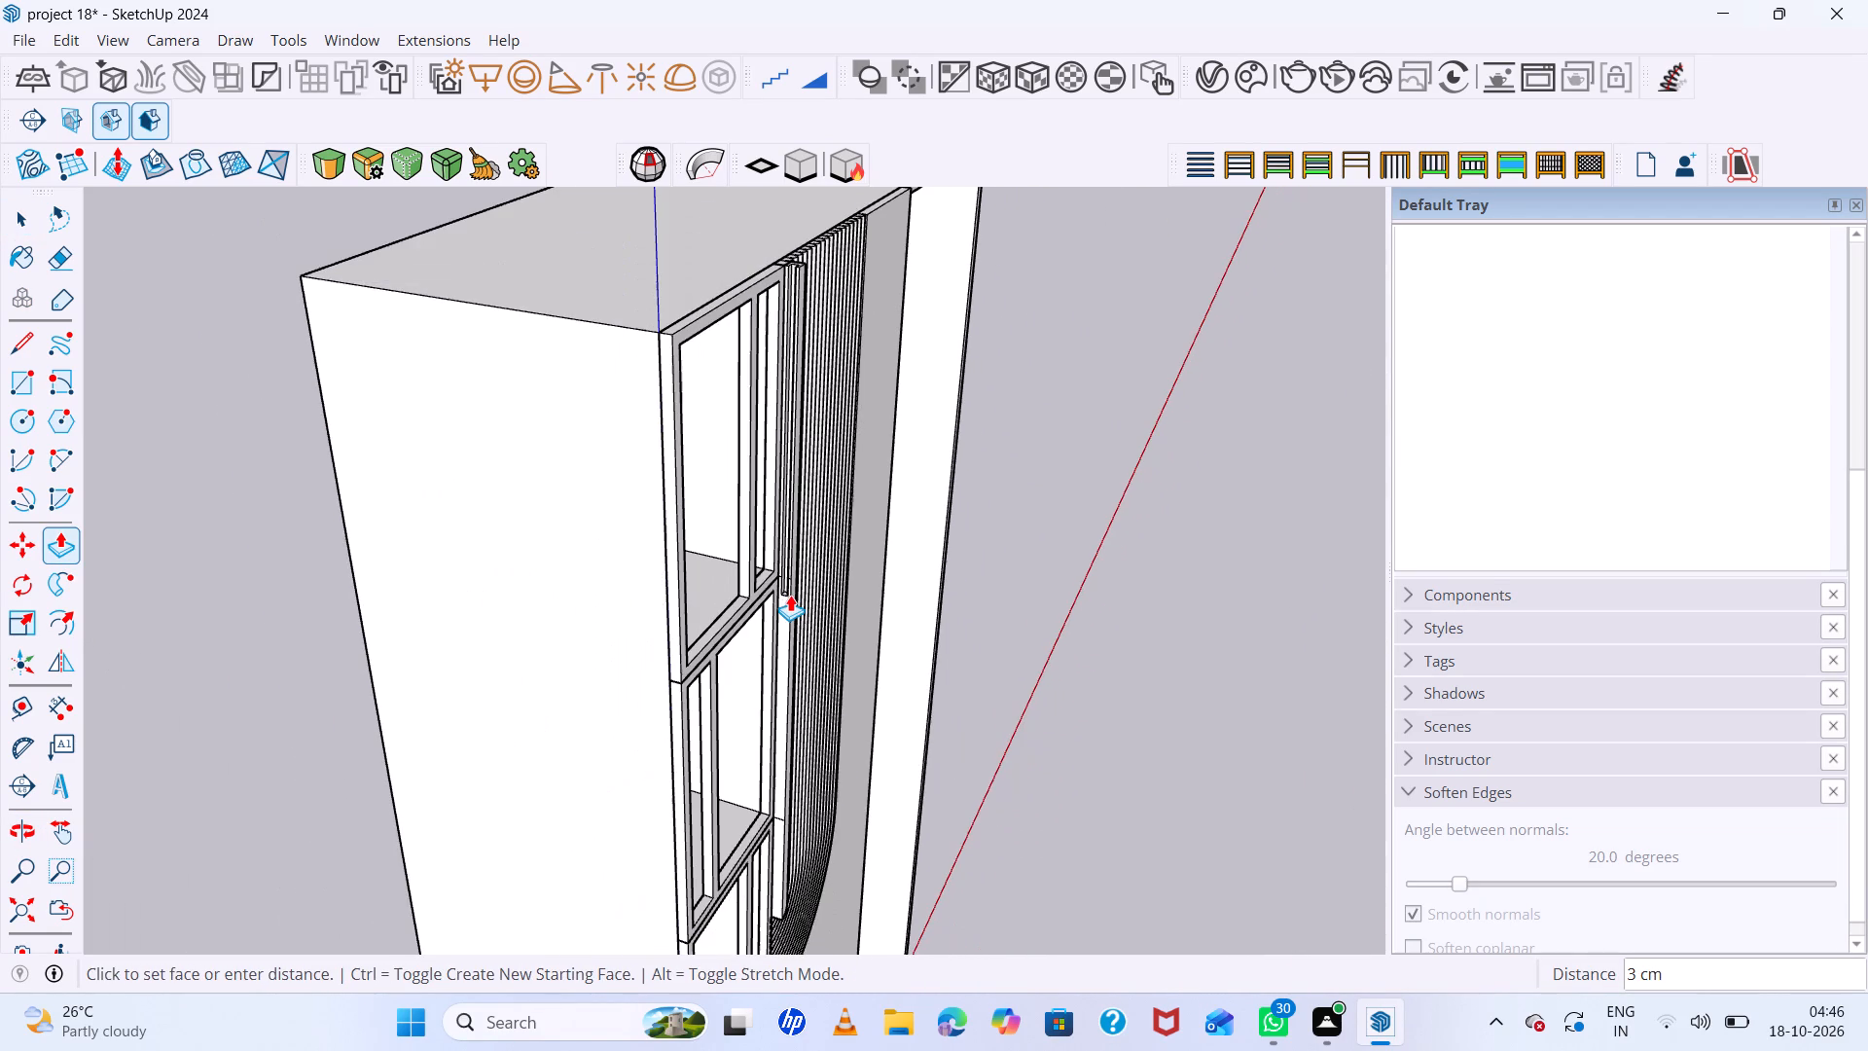
pyautogui.moveTo(782, 885); pyautogui.dragTo(719, 668, button='middle')
pyautogui.click(760, 878)
# Push/Pull the finger groove's bottom face down to the lower end of the handle bar.
pyautogui.scroll(7, 763, 807)
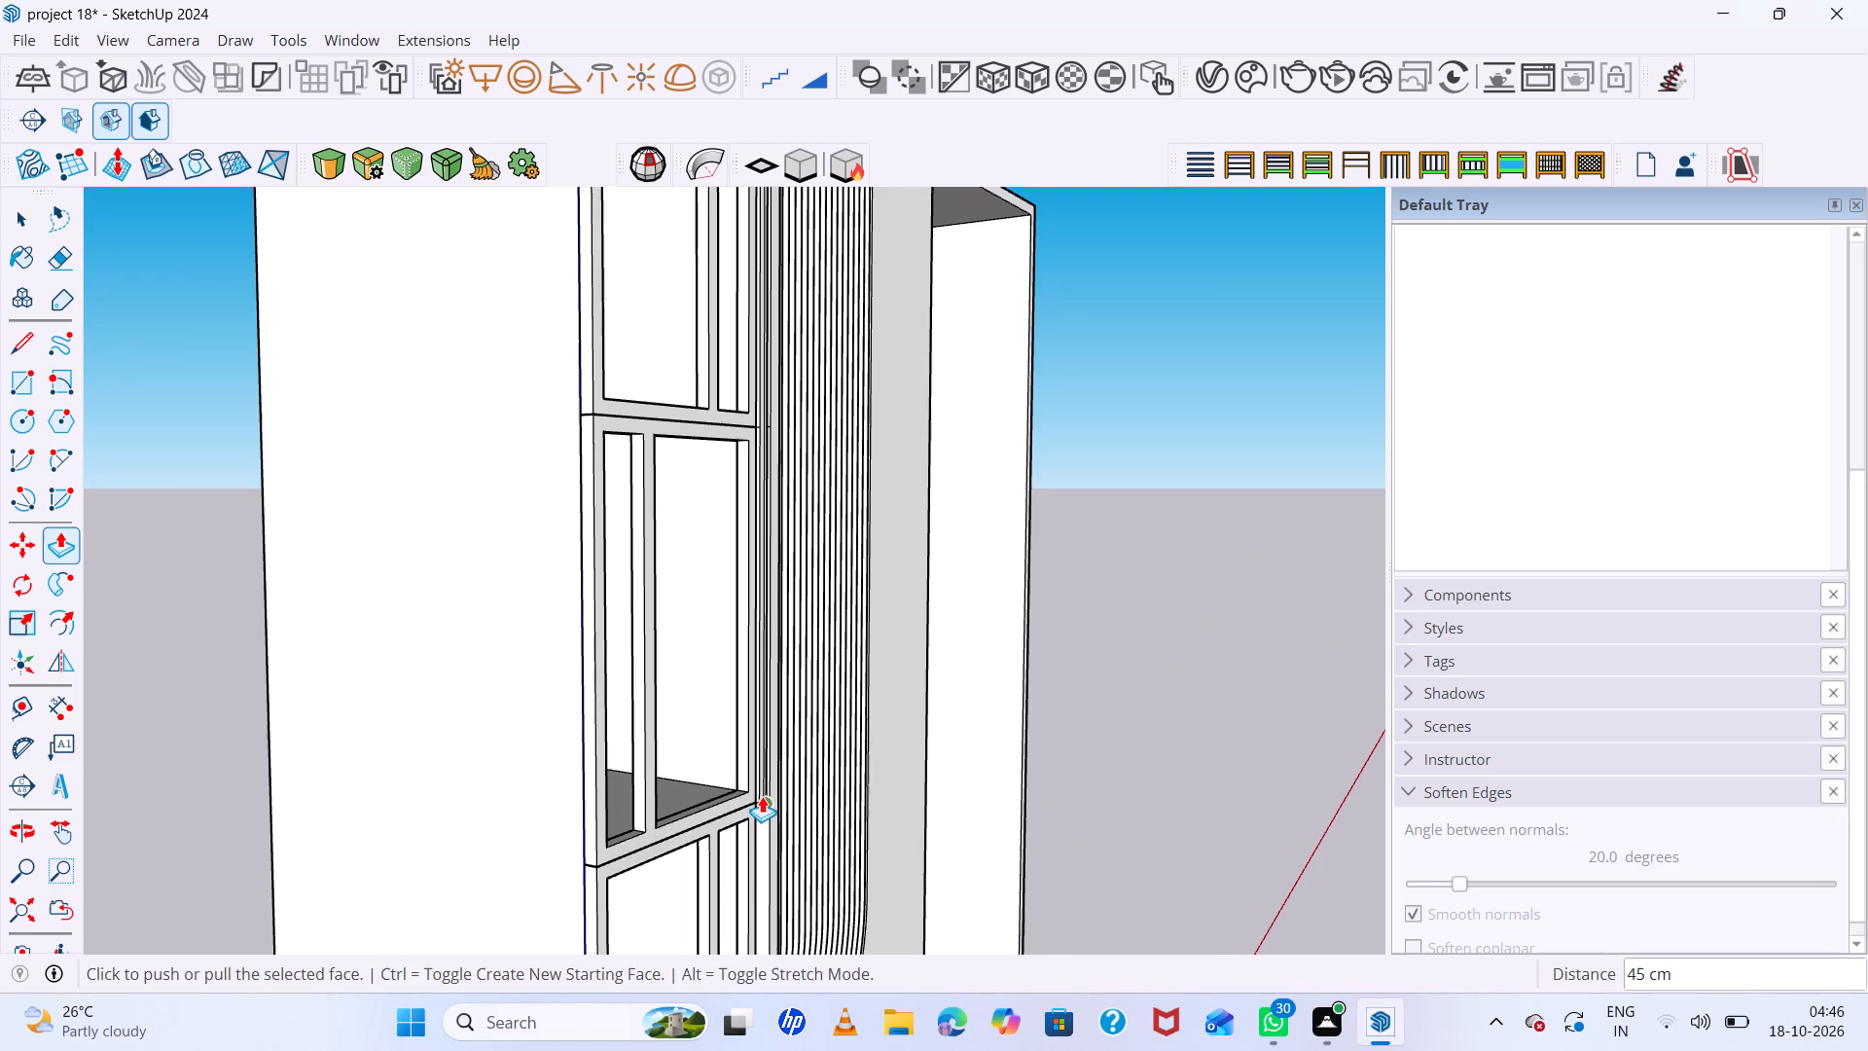
pyautogui.scroll(-7, 773, 725)
pyautogui.scroll(20, 773, 826)
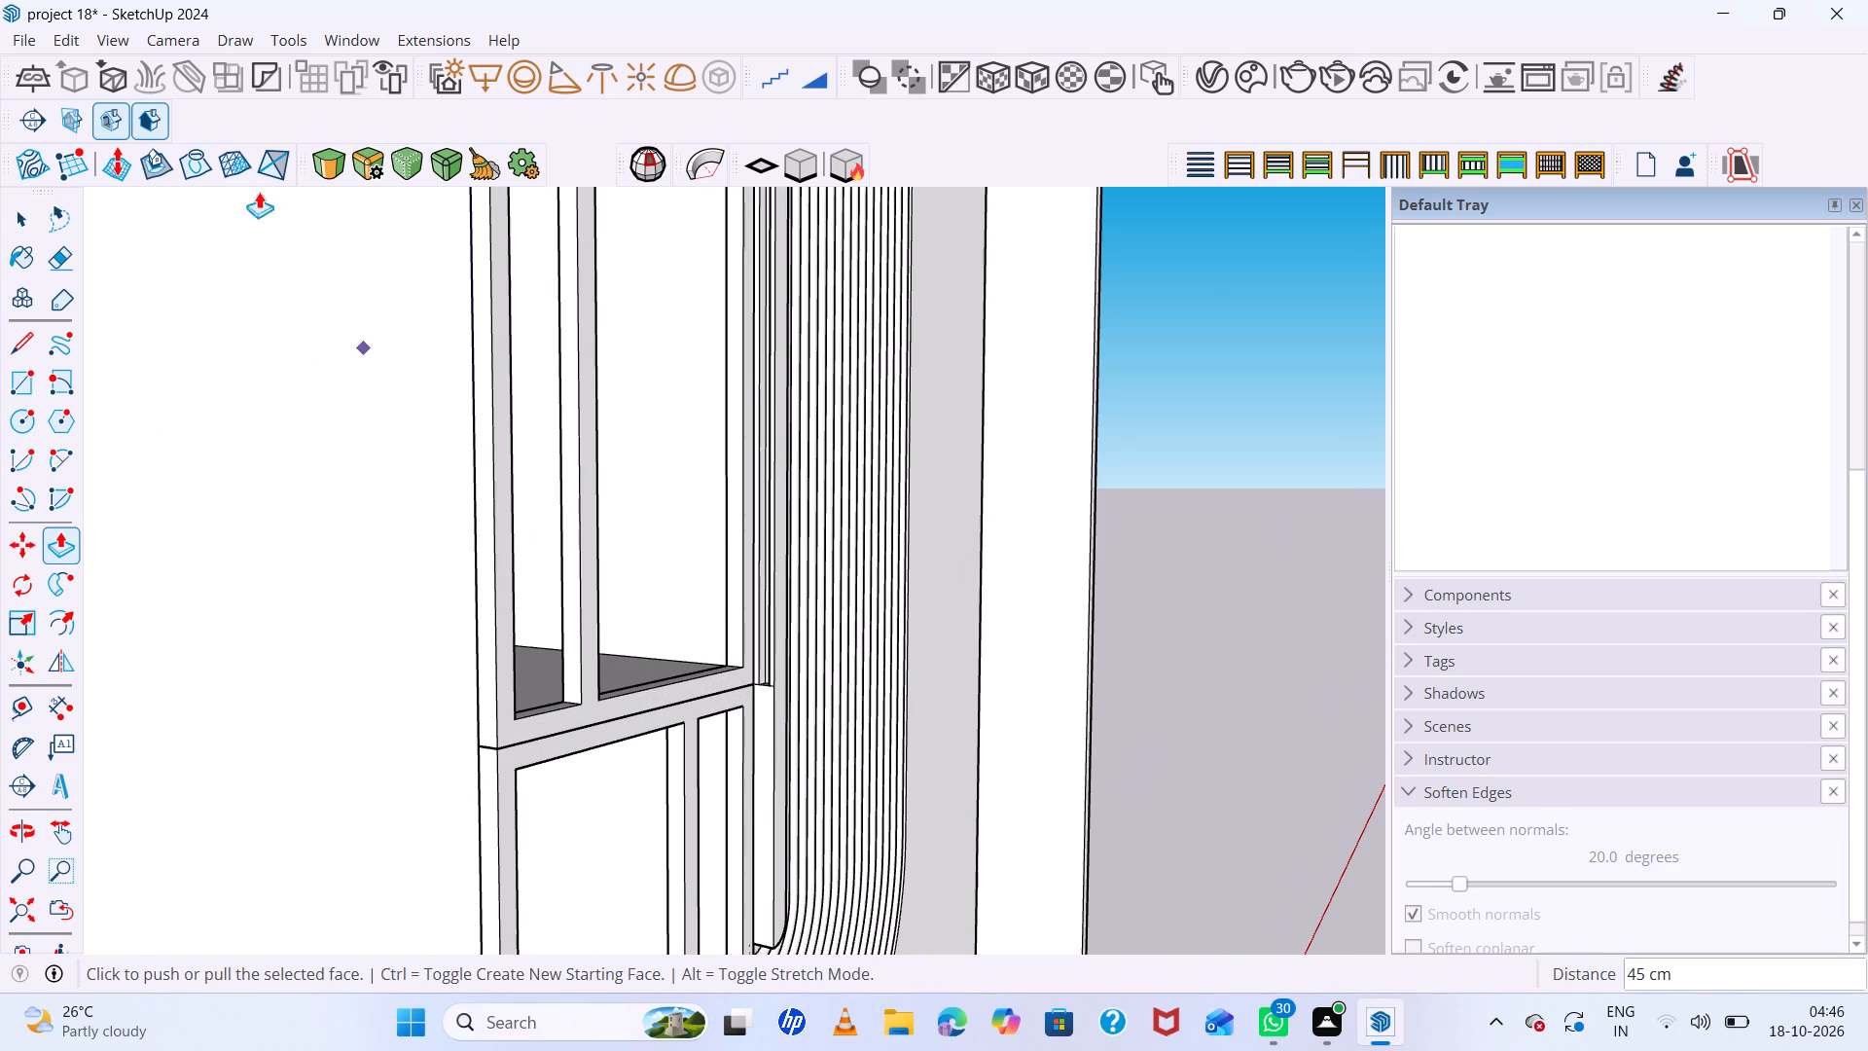
pyautogui.scroll(5, 813, 671)
pyautogui.moveTo(792, 678); pyautogui.dragTo(859, 670, button='middle')
pyautogui.press('space')
pyautogui.scroll(5, 736, 703)
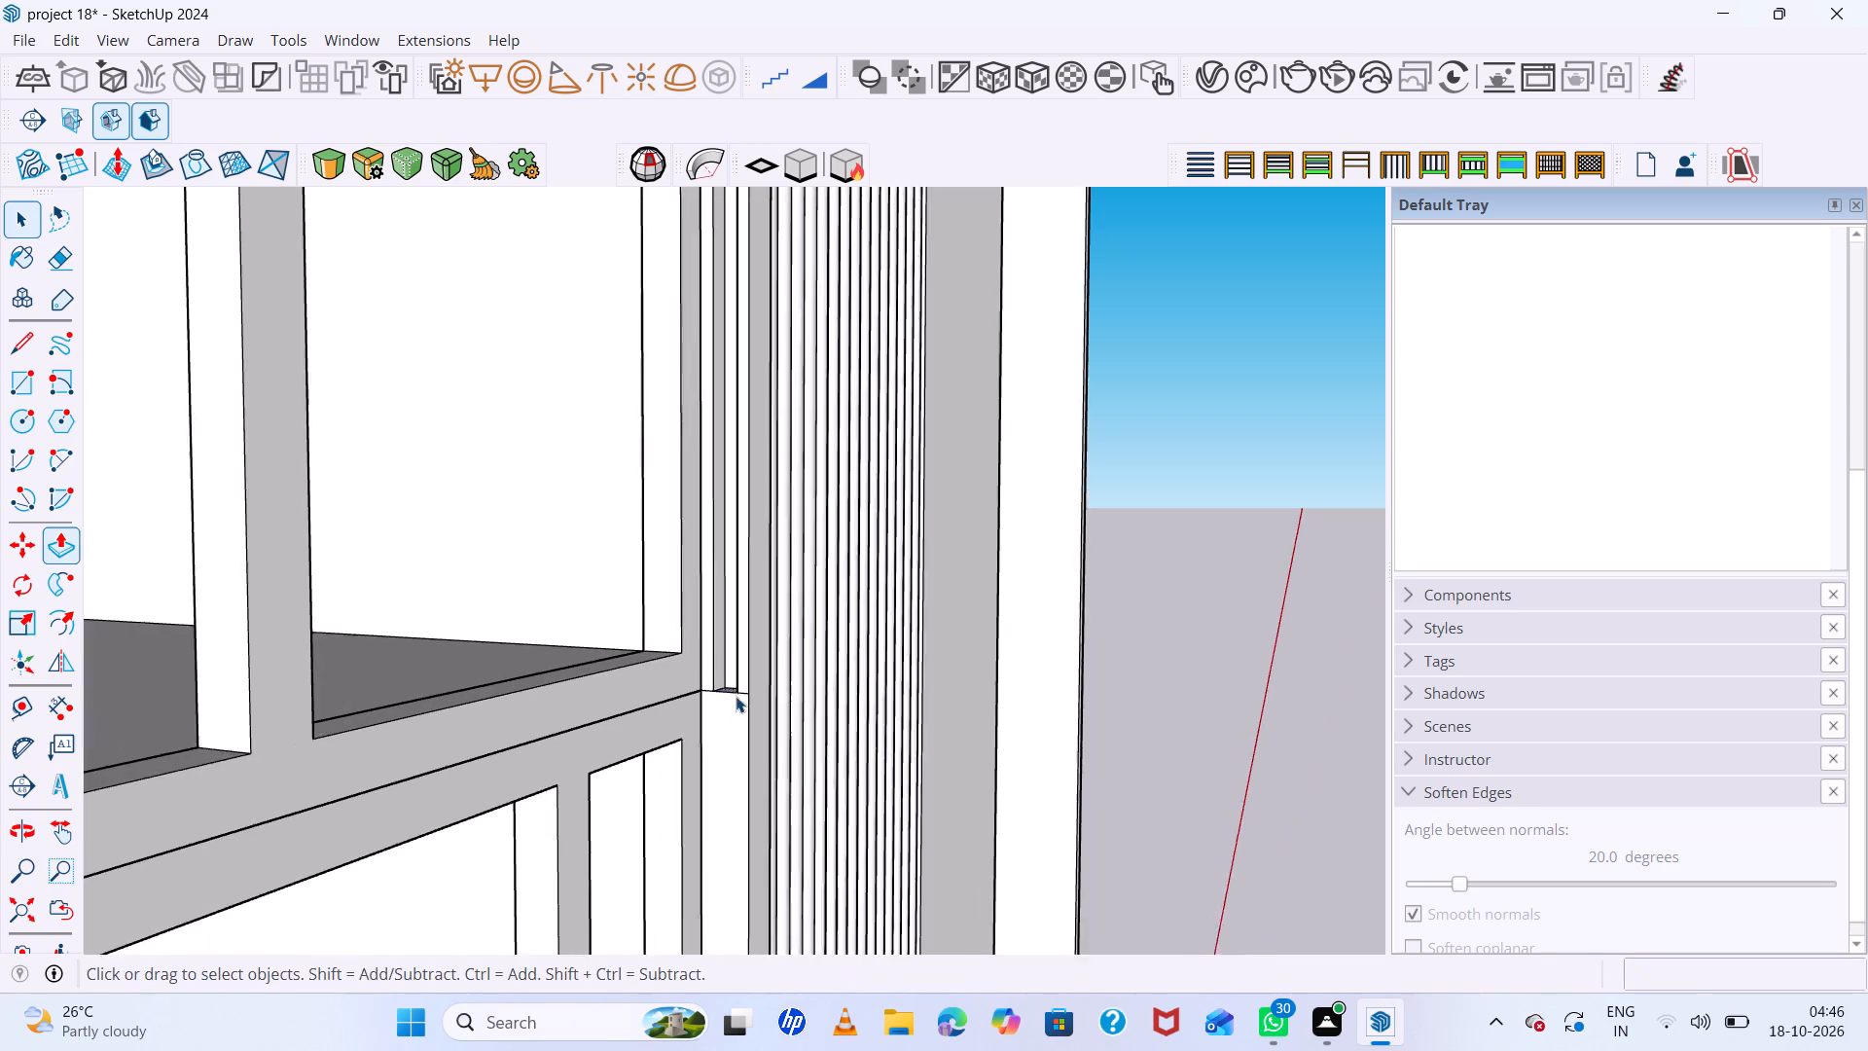
pyautogui.moveTo(733, 682); pyautogui.dragTo(784, 748, button='middle')
pyautogui.scroll(6, 739, 705)
pyautogui.click(721, 677)
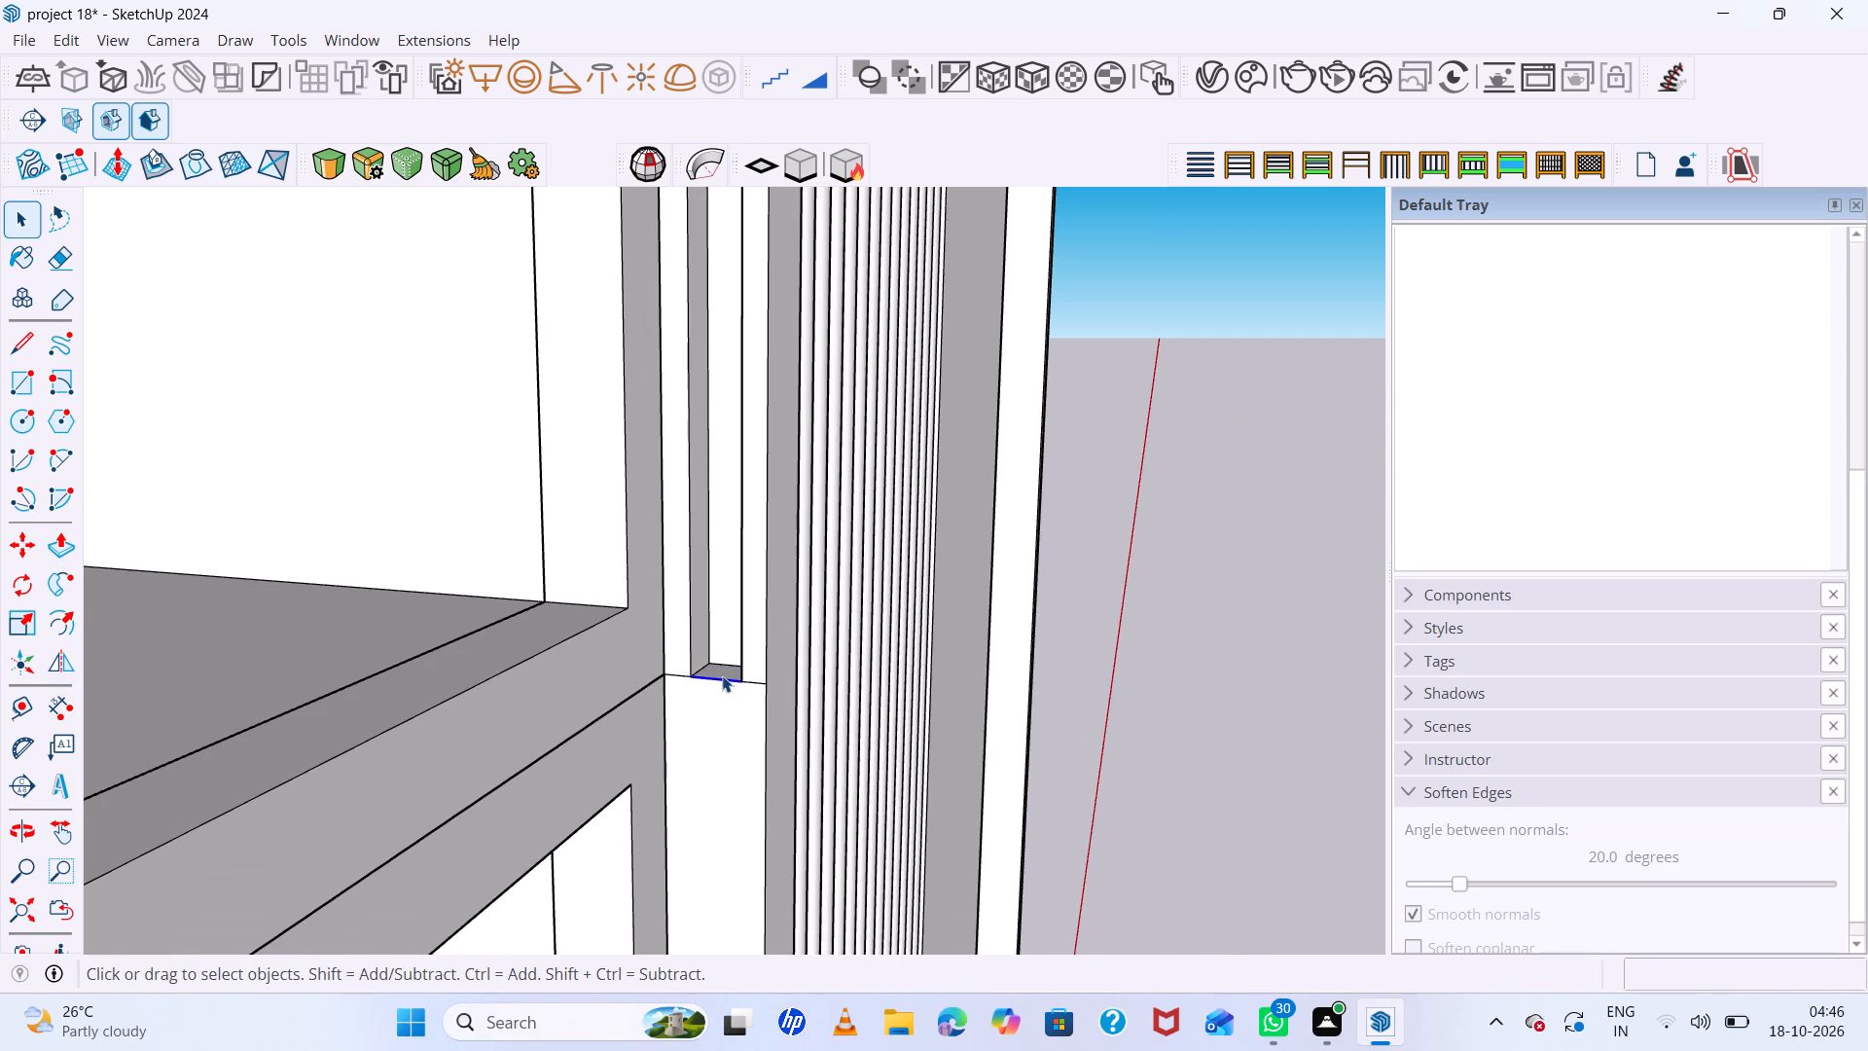
pyautogui.click(725, 668)
pyautogui.click(725, 672)
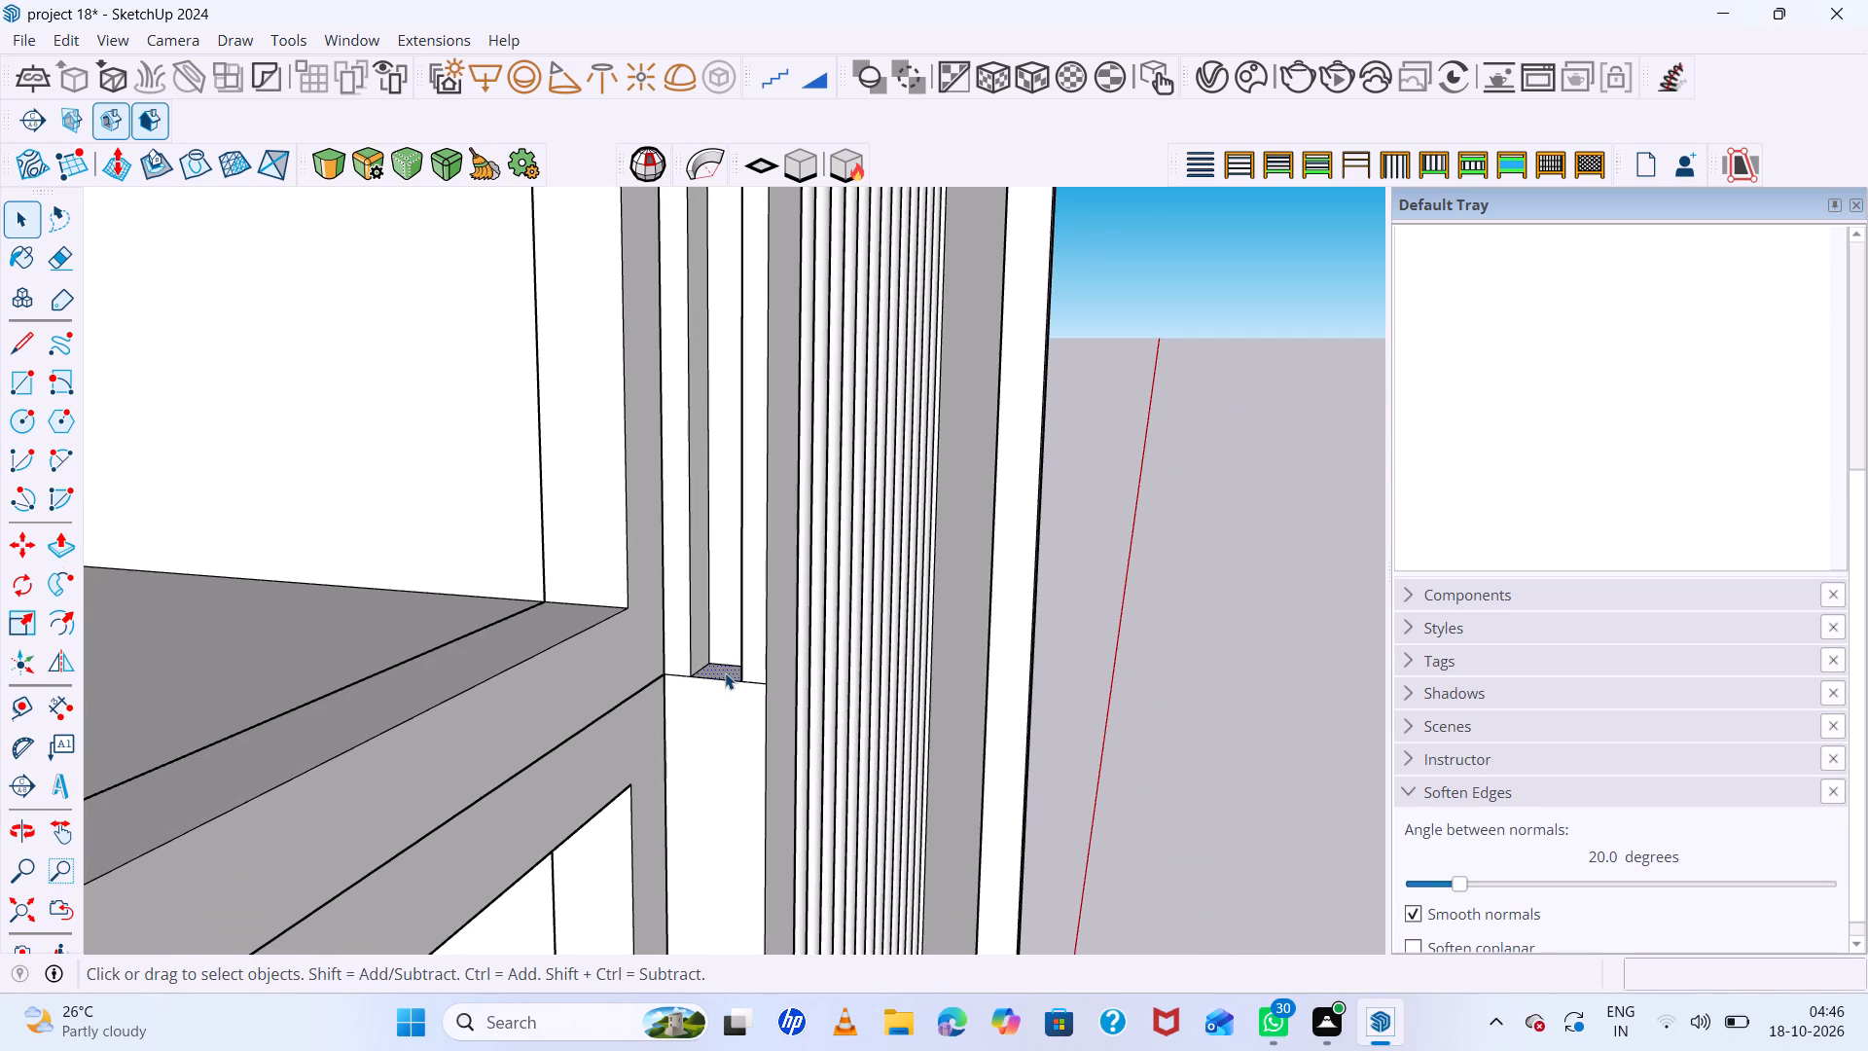
pyautogui.press('p')
pyautogui.click(724, 673)
pyautogui.scroll(-3, 765, 825)
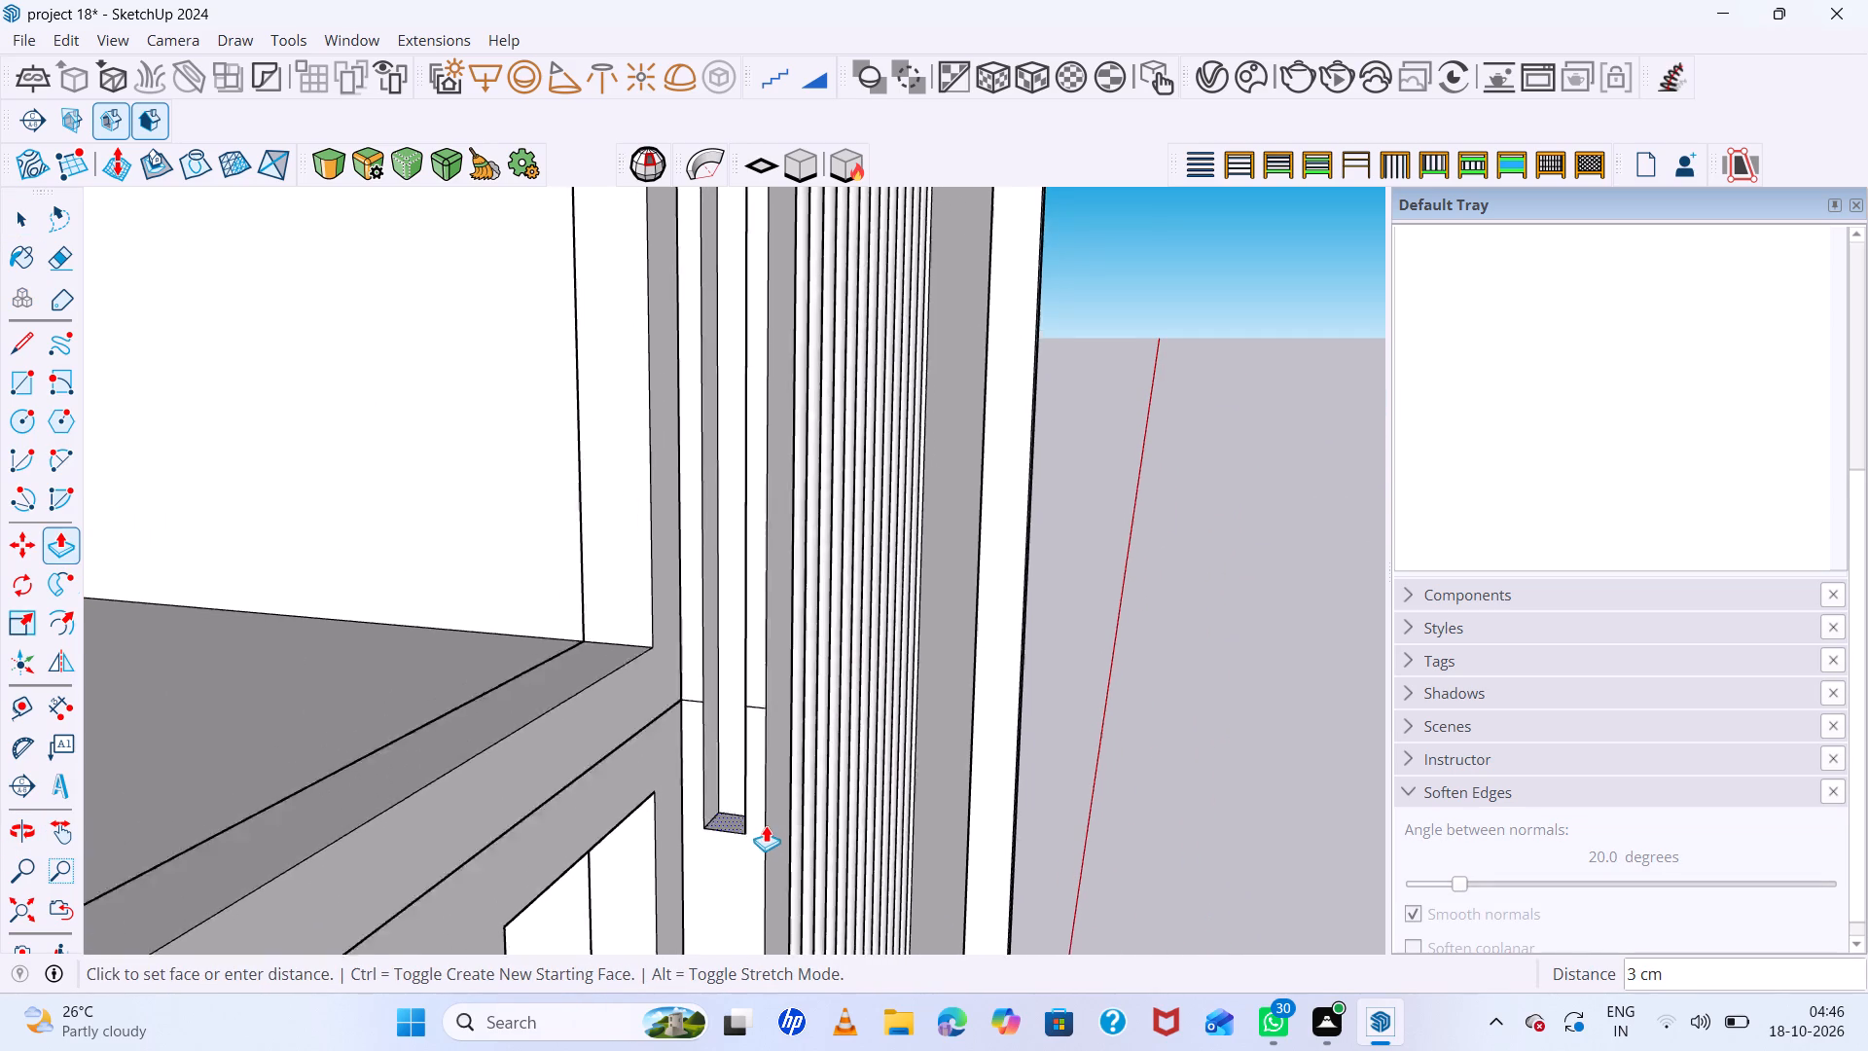
pyautogui.scroll(-18, 766, 825)
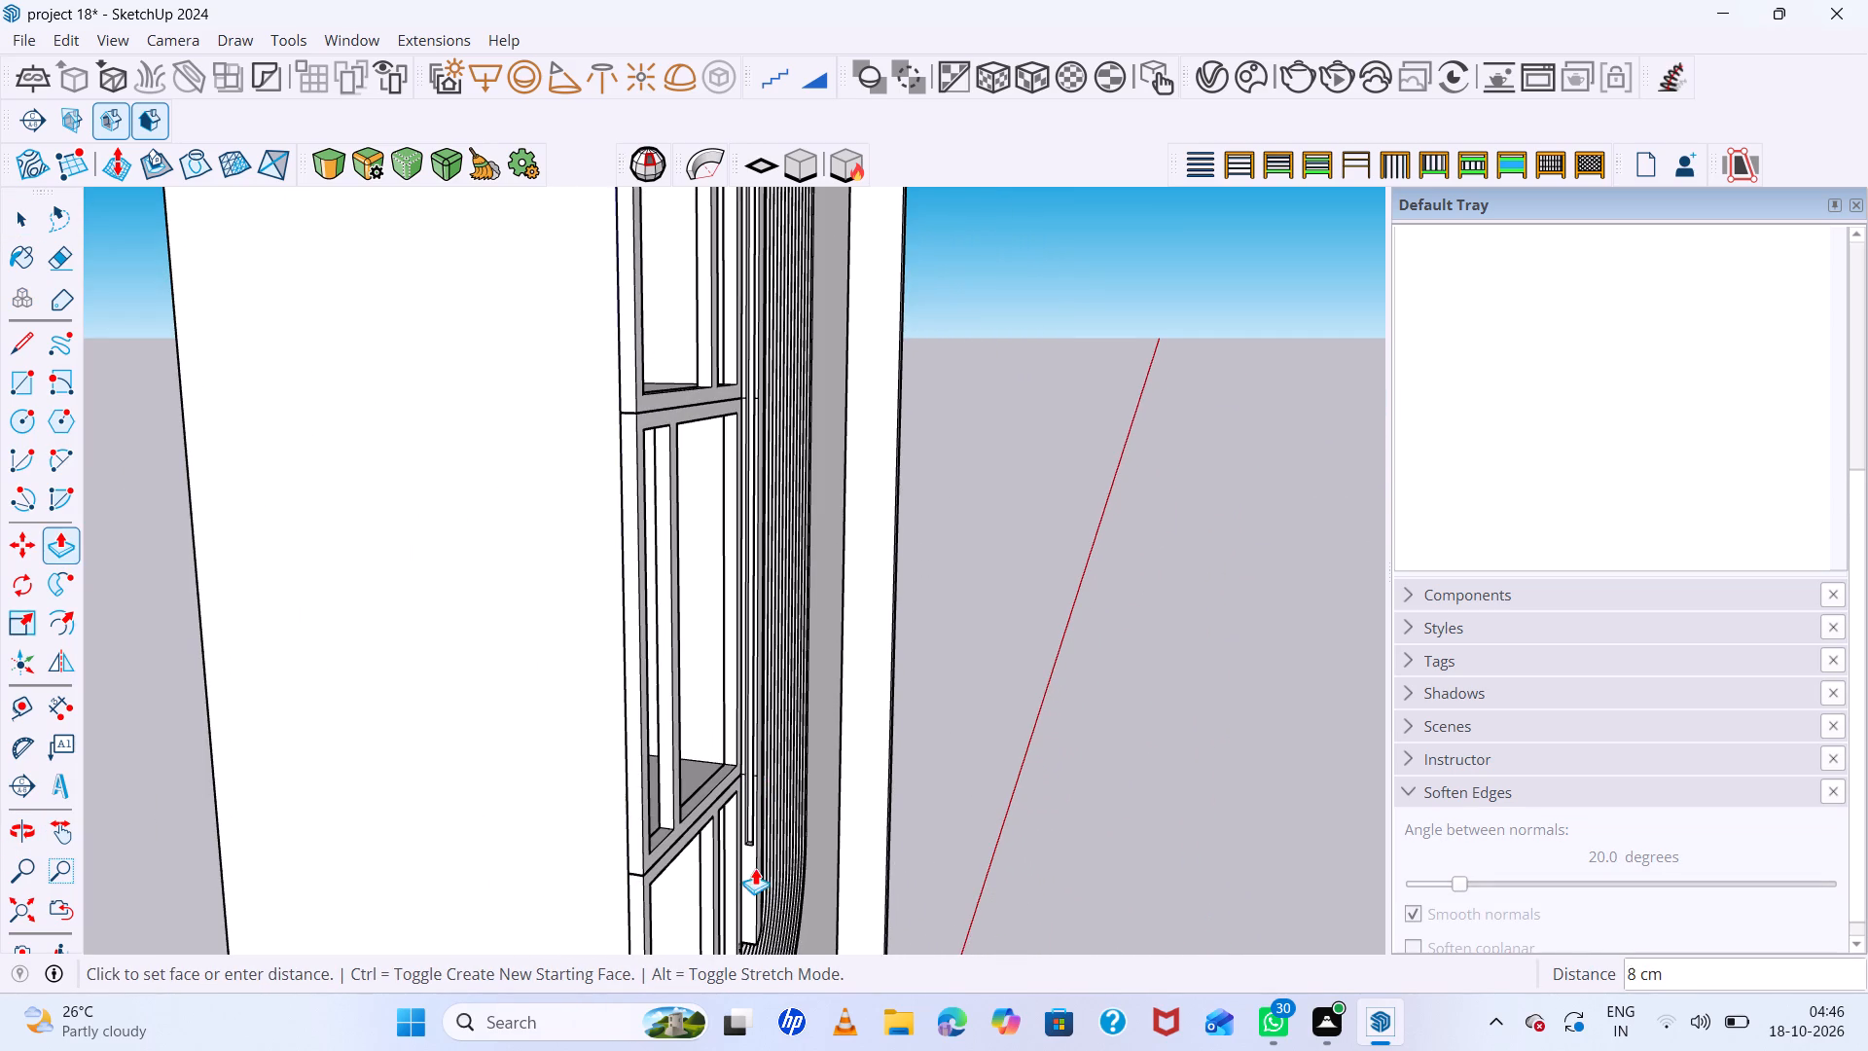
pyautogui.click(757, 948)
pyautogui.press('space')
# Erase the leftover seam edges across the handle bar on both sides of the groove, level with the second shelf divider.
pyautogui.scroll(6, 839, 824)
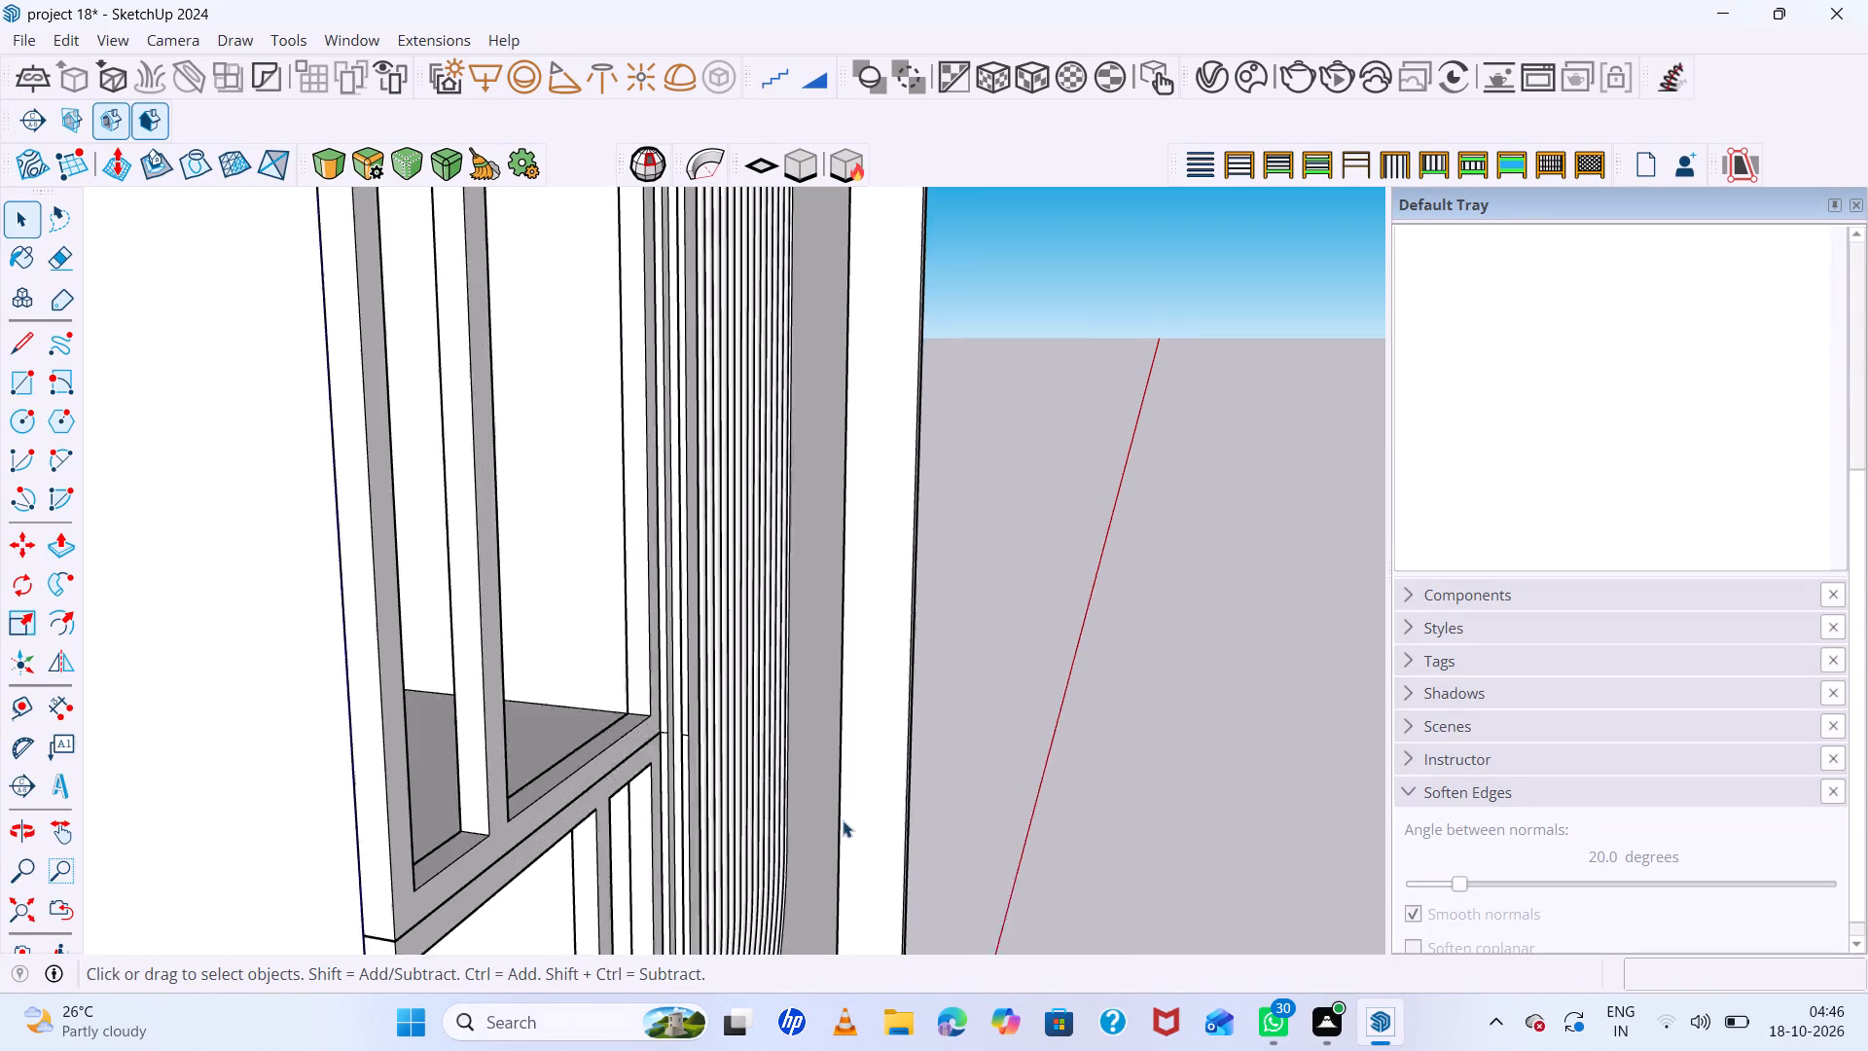
pyautogui.press('e')
pyautogui.scroll(7, 599, 695)
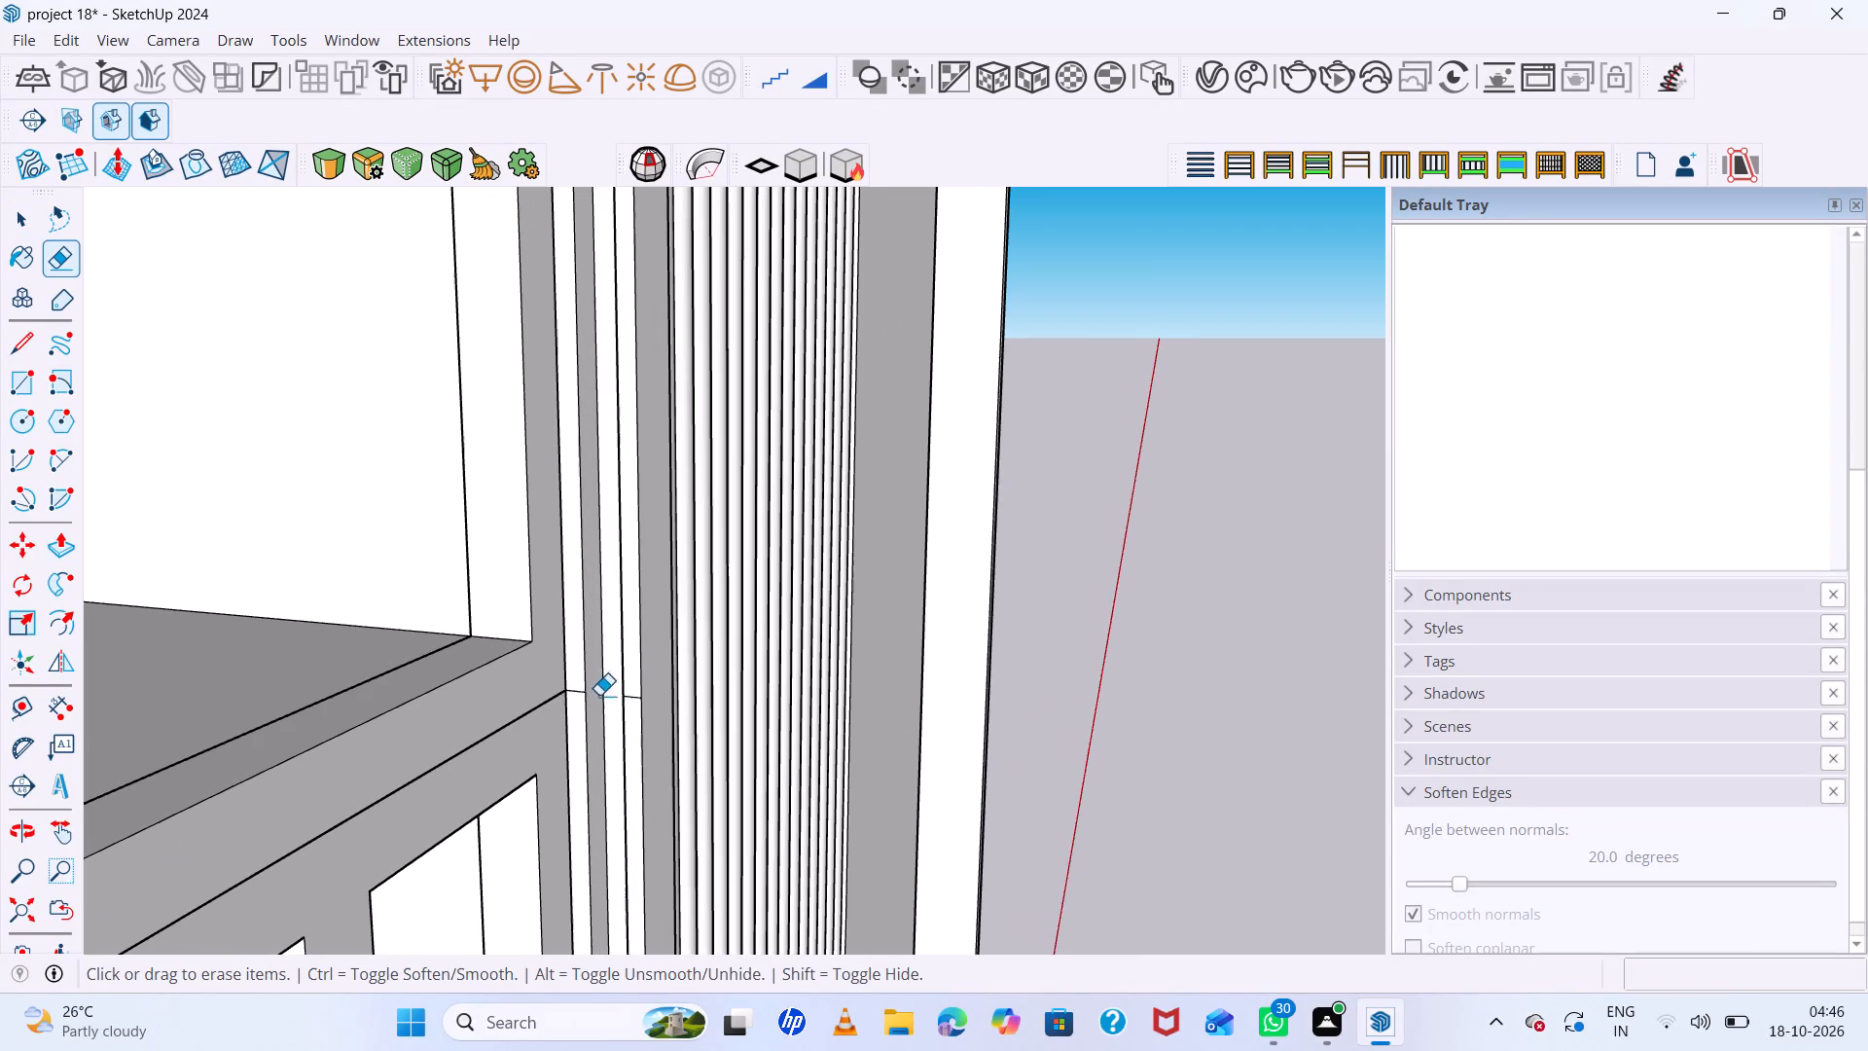
pyautogui.click(637, 700)
pyautogui.click(576, 697)
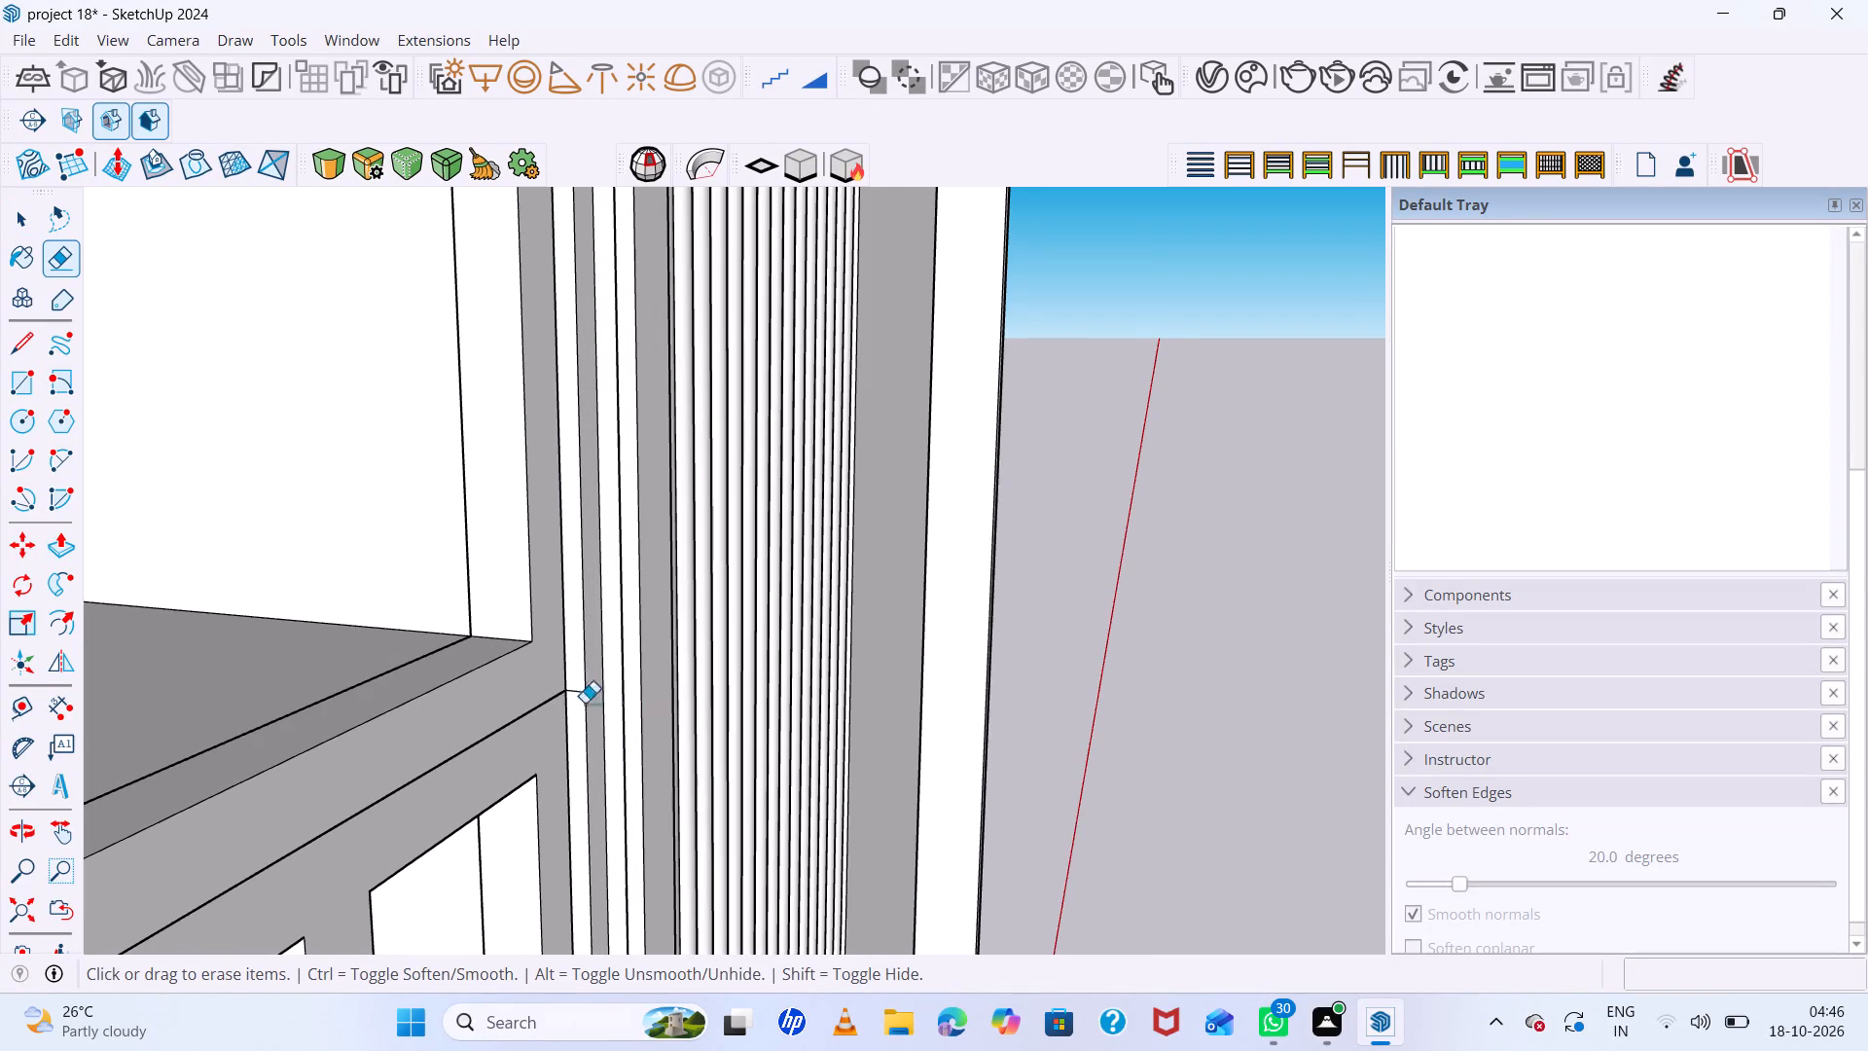
pyautogui.scroll(-7, 648, 744)
pyautogui.scroll(13, 602, 707)
pyautogui.click(605, 716)
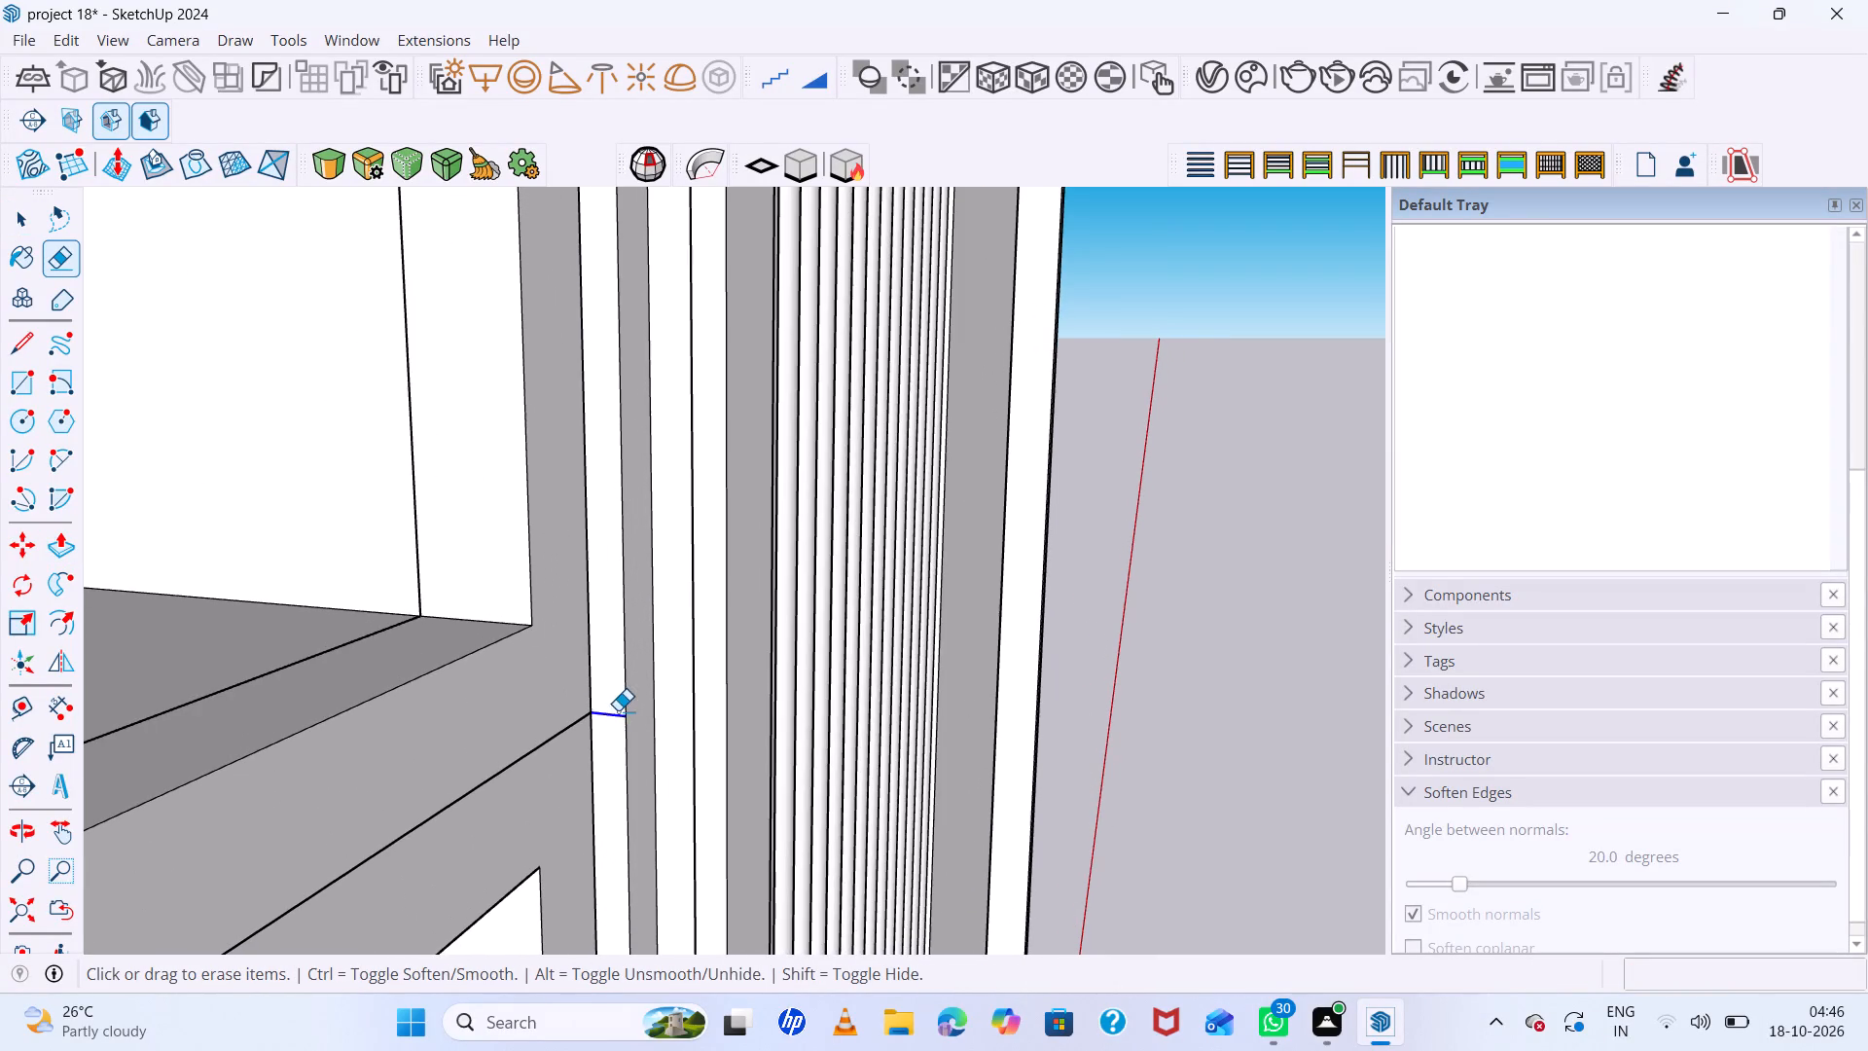
# Erase the remaining seam edges across the handle bar beside the groove, level with the uppermost shelf divider.
pyautogui.scroll(-20, 623, 711)
pyautogui.scroll(-4, 623, 711)
pyautogui.scroll(-3, 536, 173)
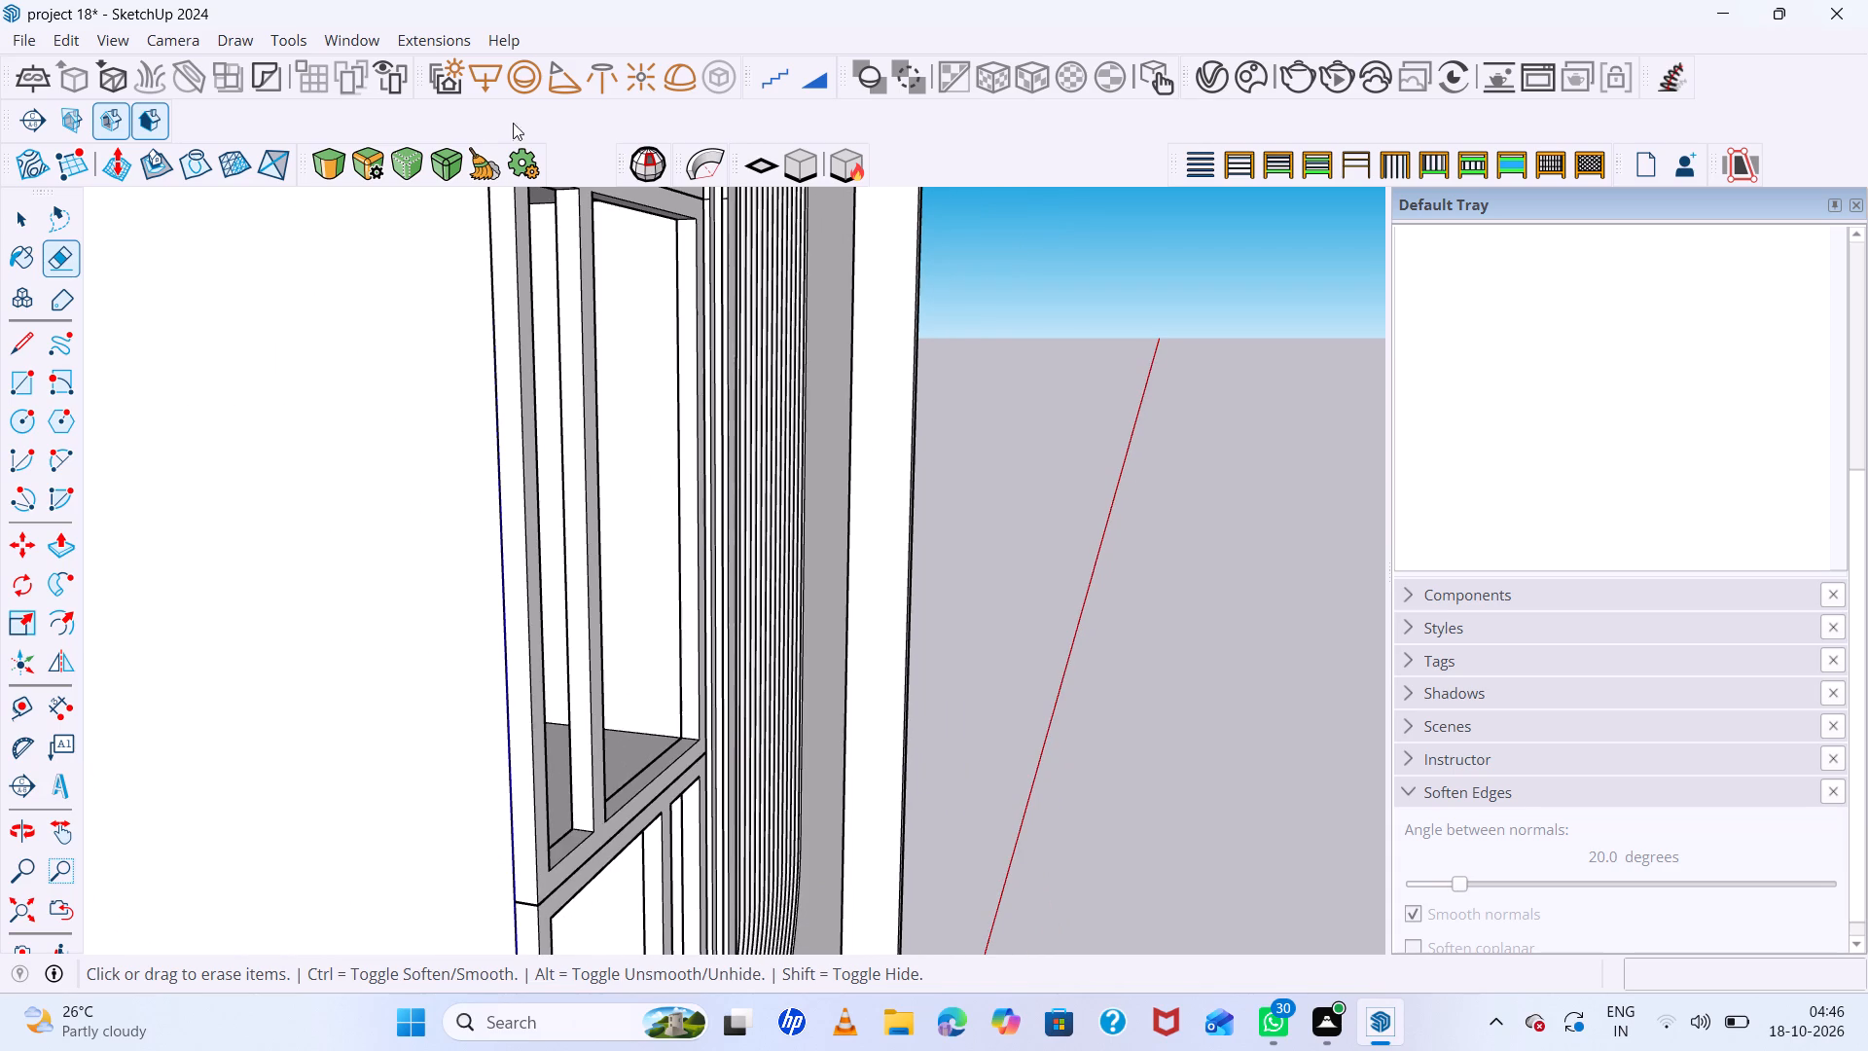
pyautogui.scroll(-4, 513, 123)
pyautogui.scroll(-6, 758, 344)
pyautogui.scroll(-6, 836, 445)
pyautogui.scroll(9, 747, 277)
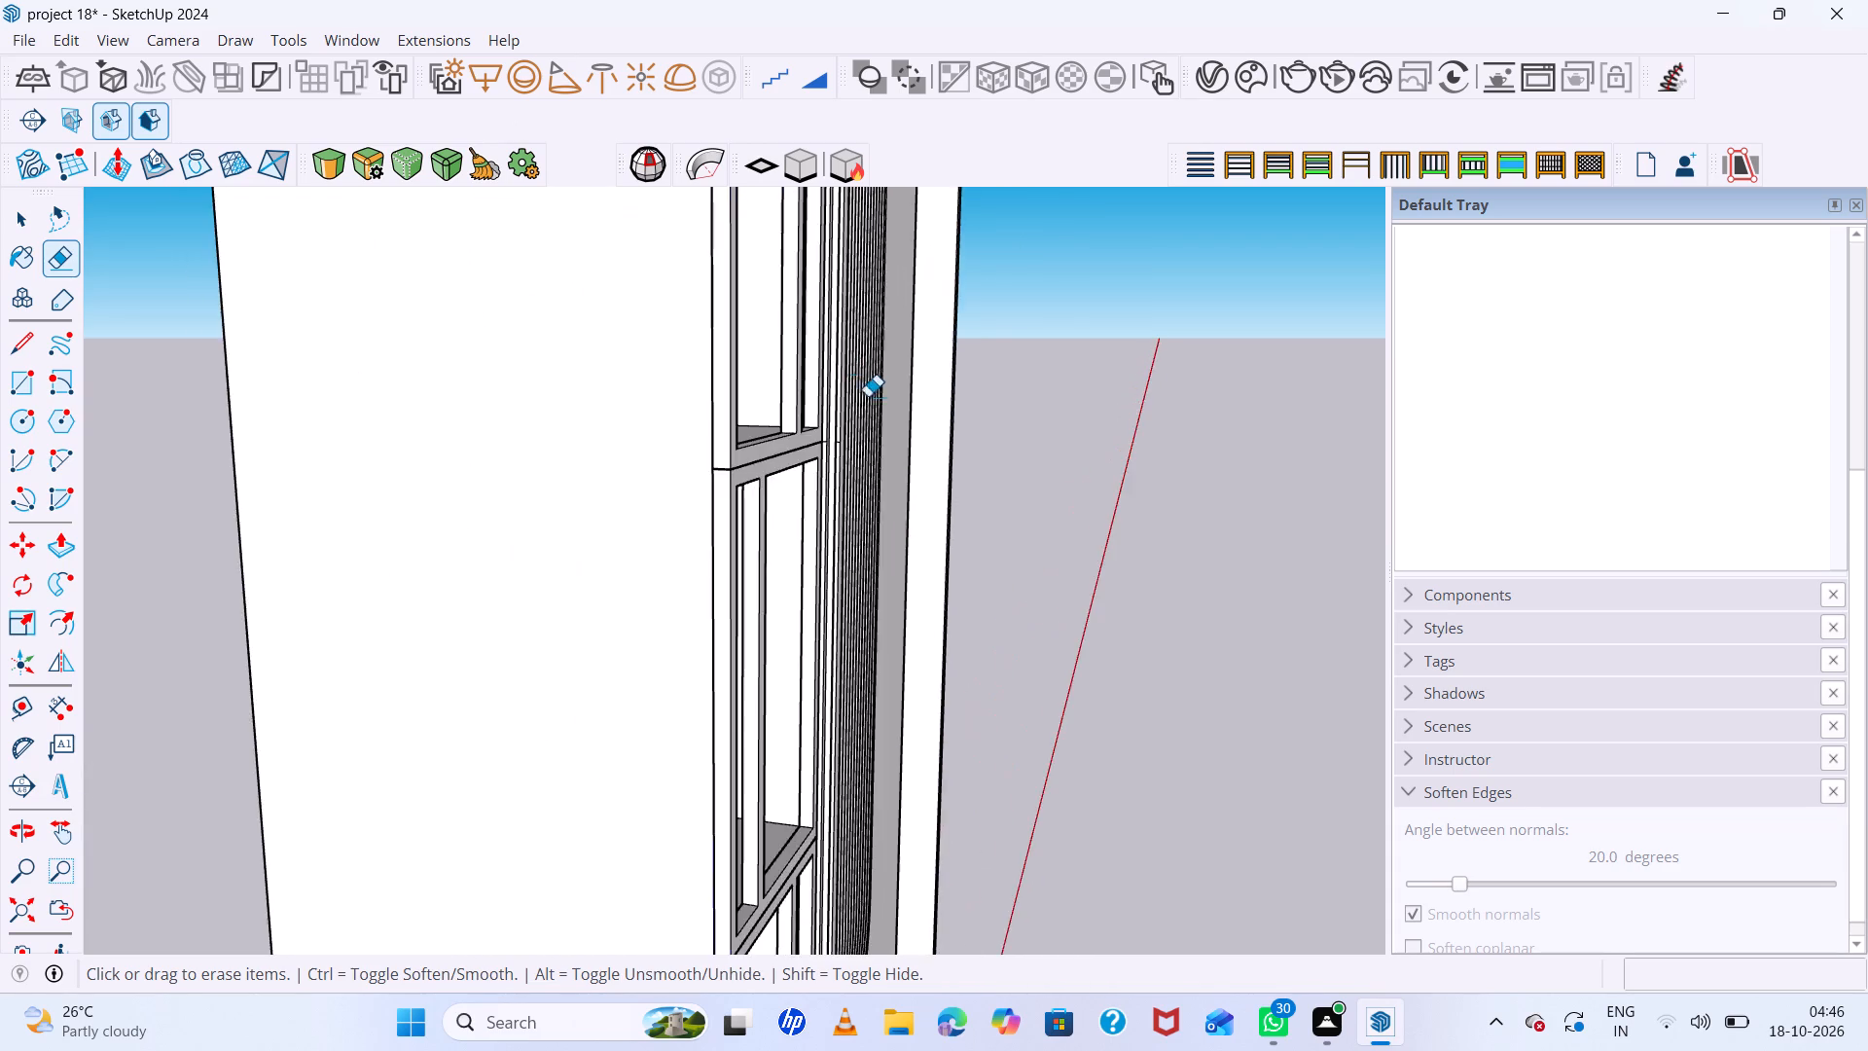
pyautogui.scroll(7, 868, 396)
pyautogui.scroll(16, 768, 488)
pyautogui.moveTo(813, 469); pyautogui.dragTo(809, 483)
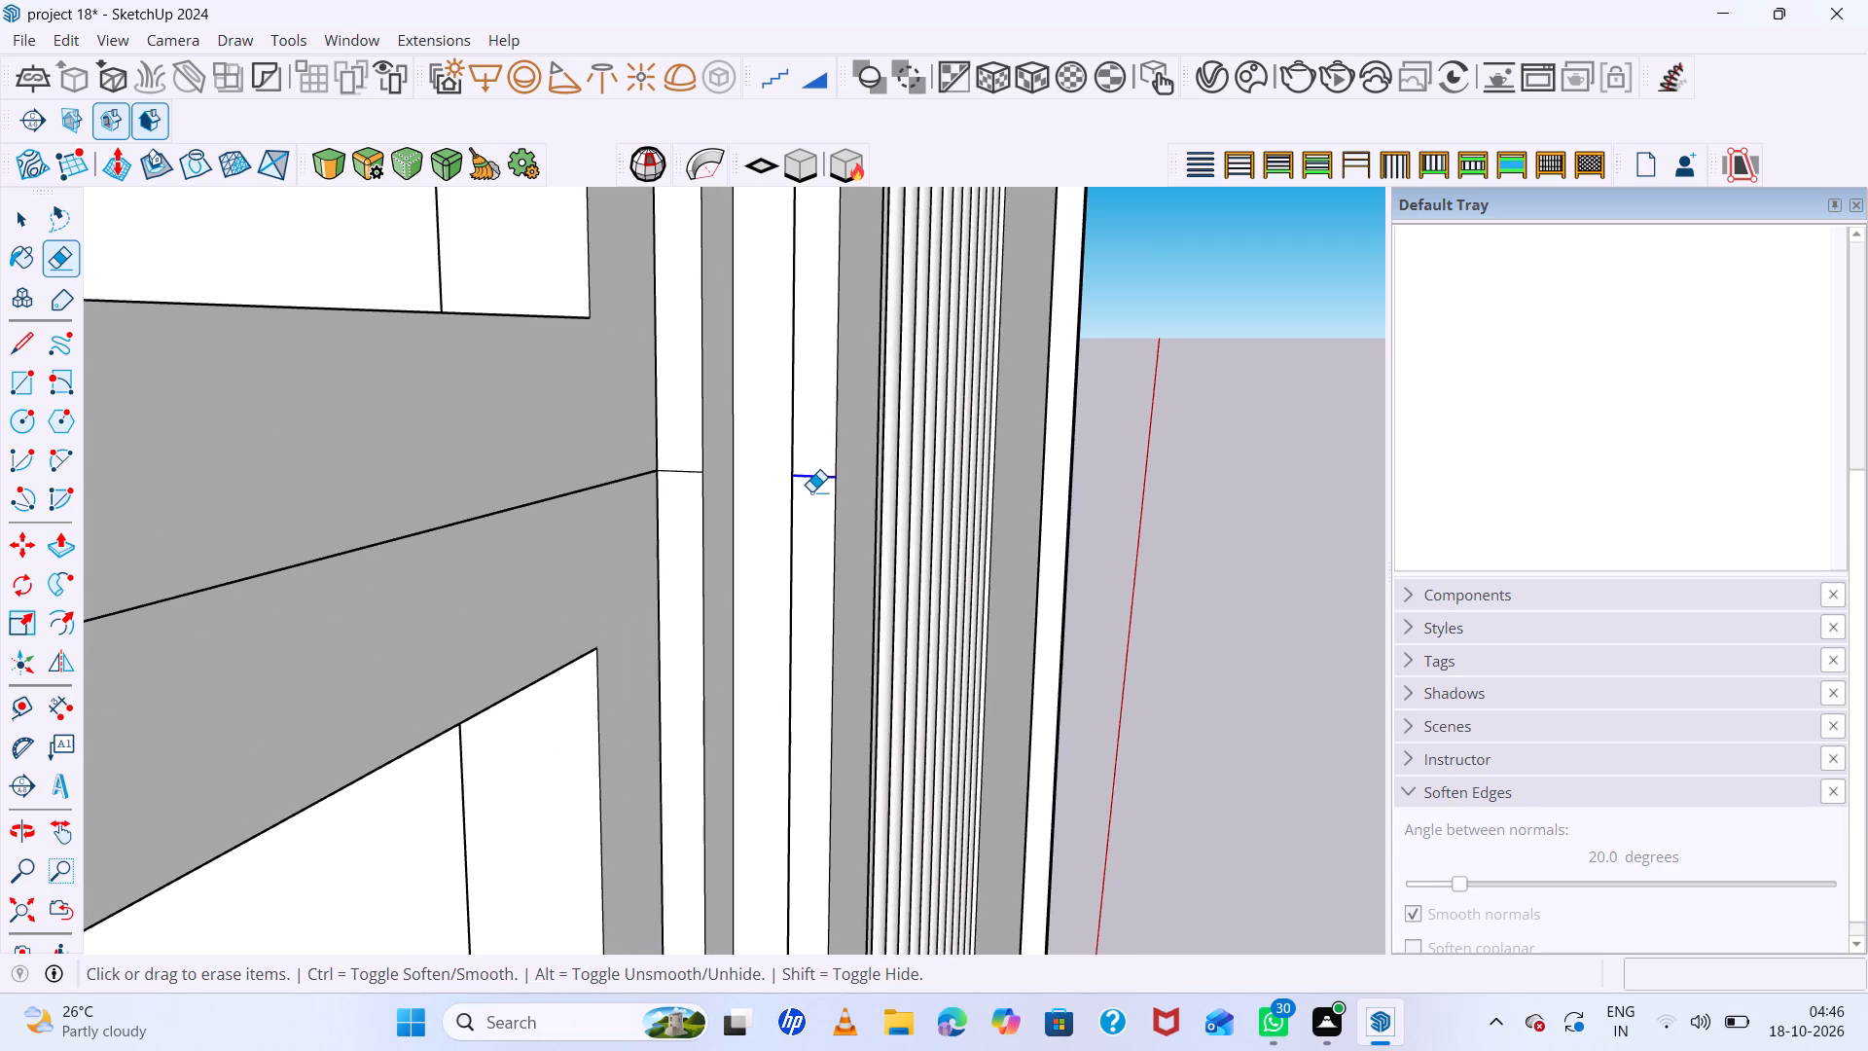
pyautogui.moveTo(685, 474); pyautogui.dragTo(693, 485)
# Move the fluted door together with its handle bar 50 cm along the cabinet front to the outer top corner.
pyautogui.scroll(-12, 728, 544)
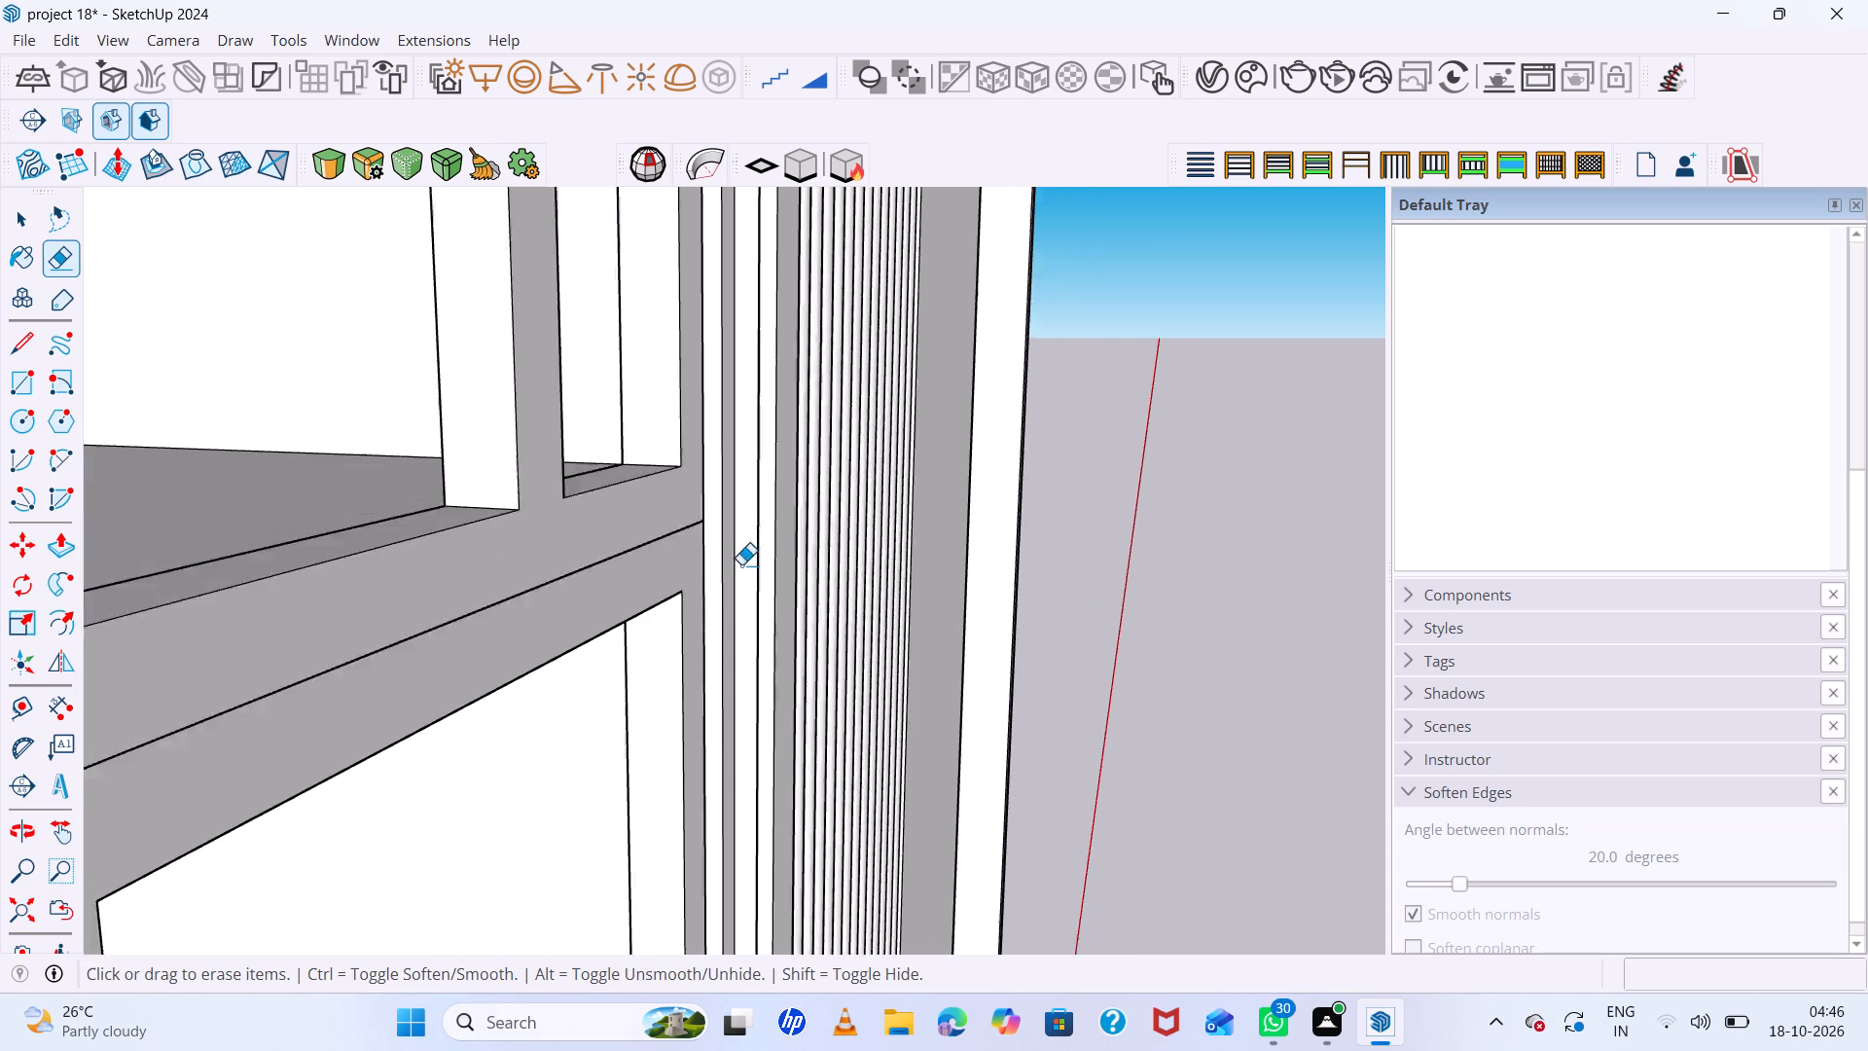
pyautogui.scroll(-13, 741, 564)
pyautogui.scroll(-17, 745, 561)
pyautogui.moveTo(882, 578); pyautogui.dragTo(544, 712, button='middle')
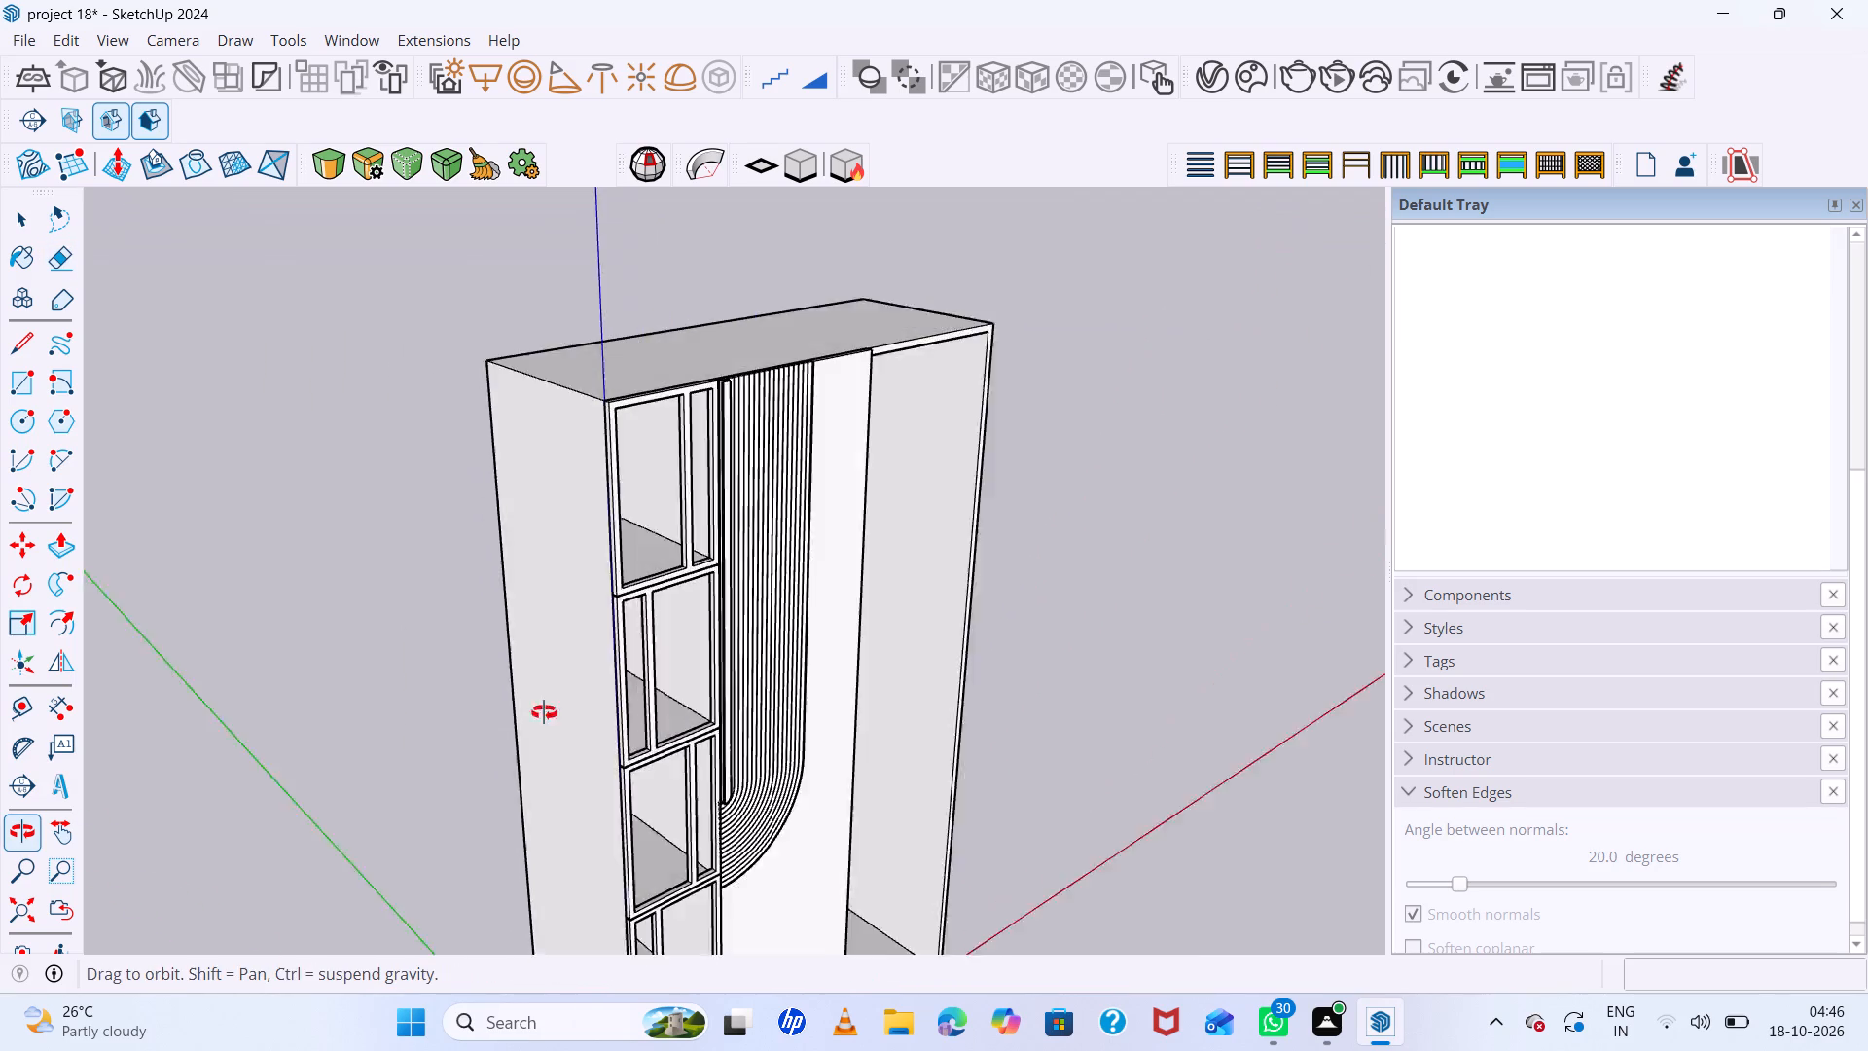
pyautogui.moveTo(544, 712); pyautogui.dragTo(487, 774, button='middle')
pyautogui.scroll(8, 763, 514)
pyautogui.moveTo(768, 494); pyautogui.dragTo(780, 614, button='middle')
pyautogui.press('space')
pyautogui.click(927, 325)
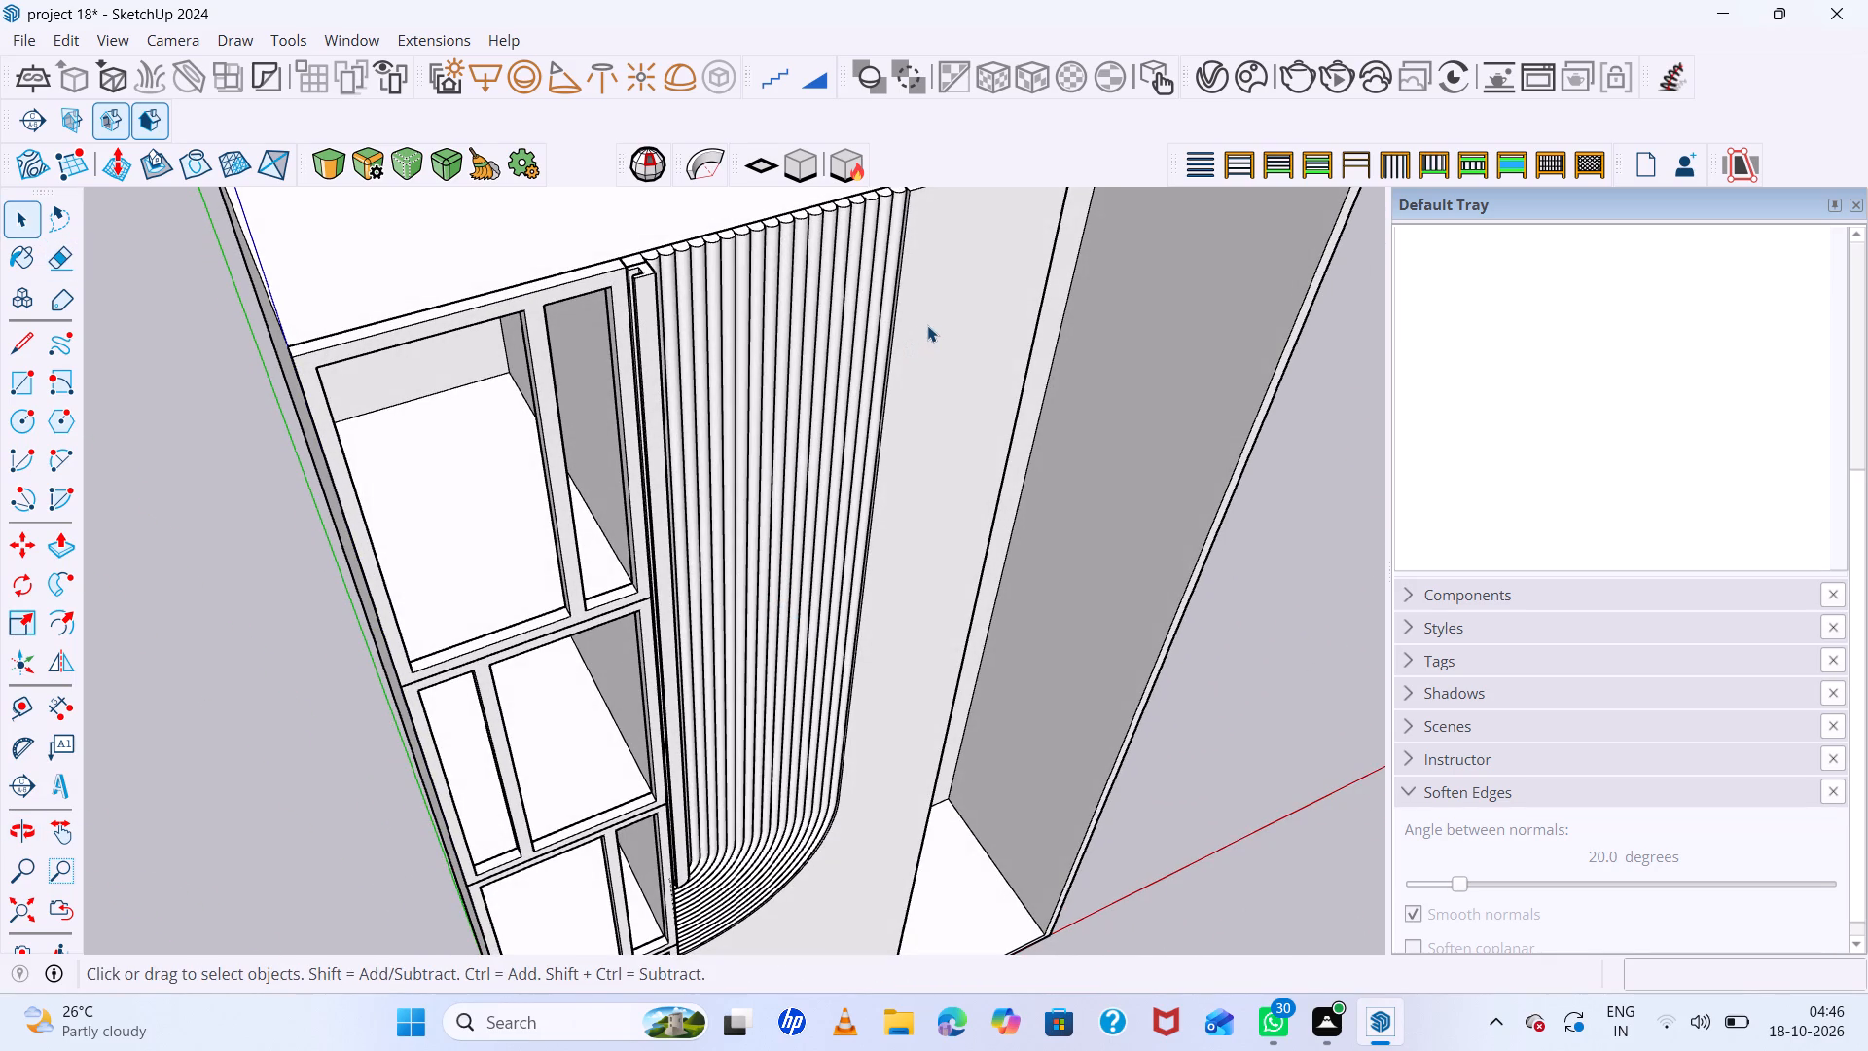
pyautogui.scroll(-11, 736, 417)
pyautogui.scroll(6, 677, 388)
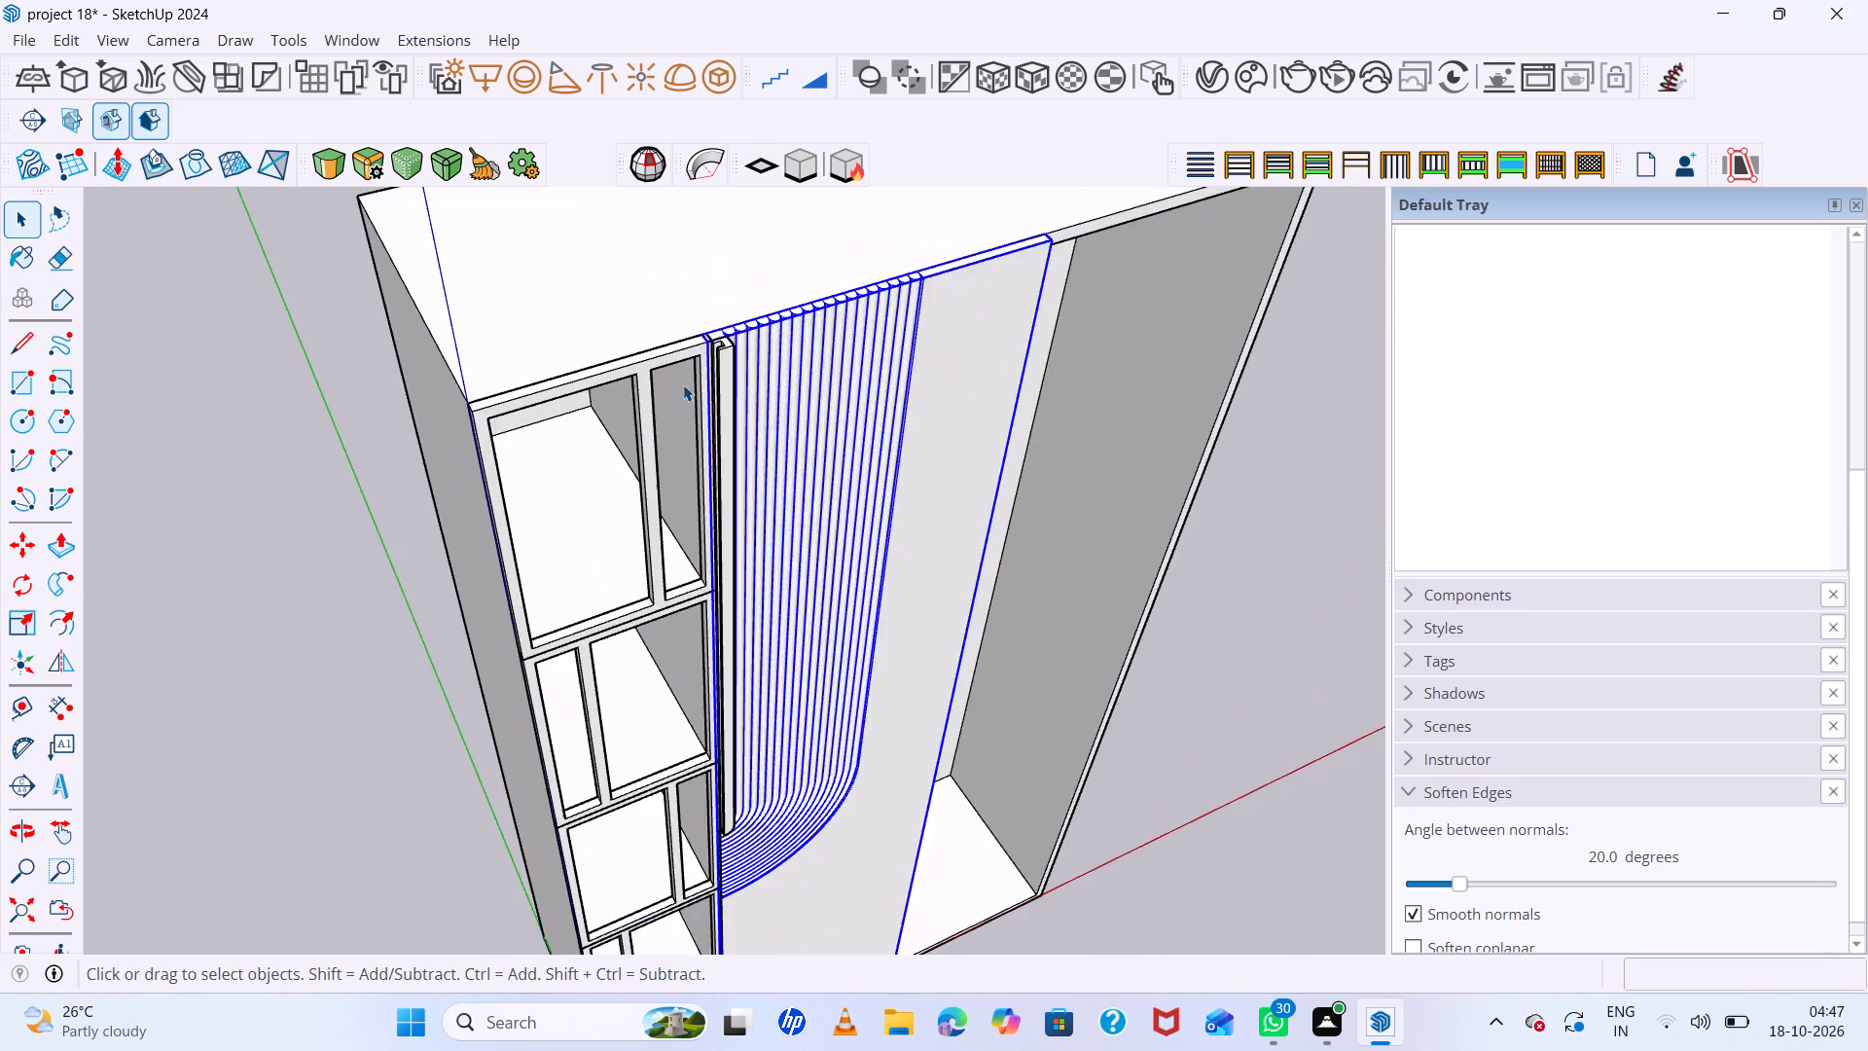
pyautogui.scroll(7, 728, 381)
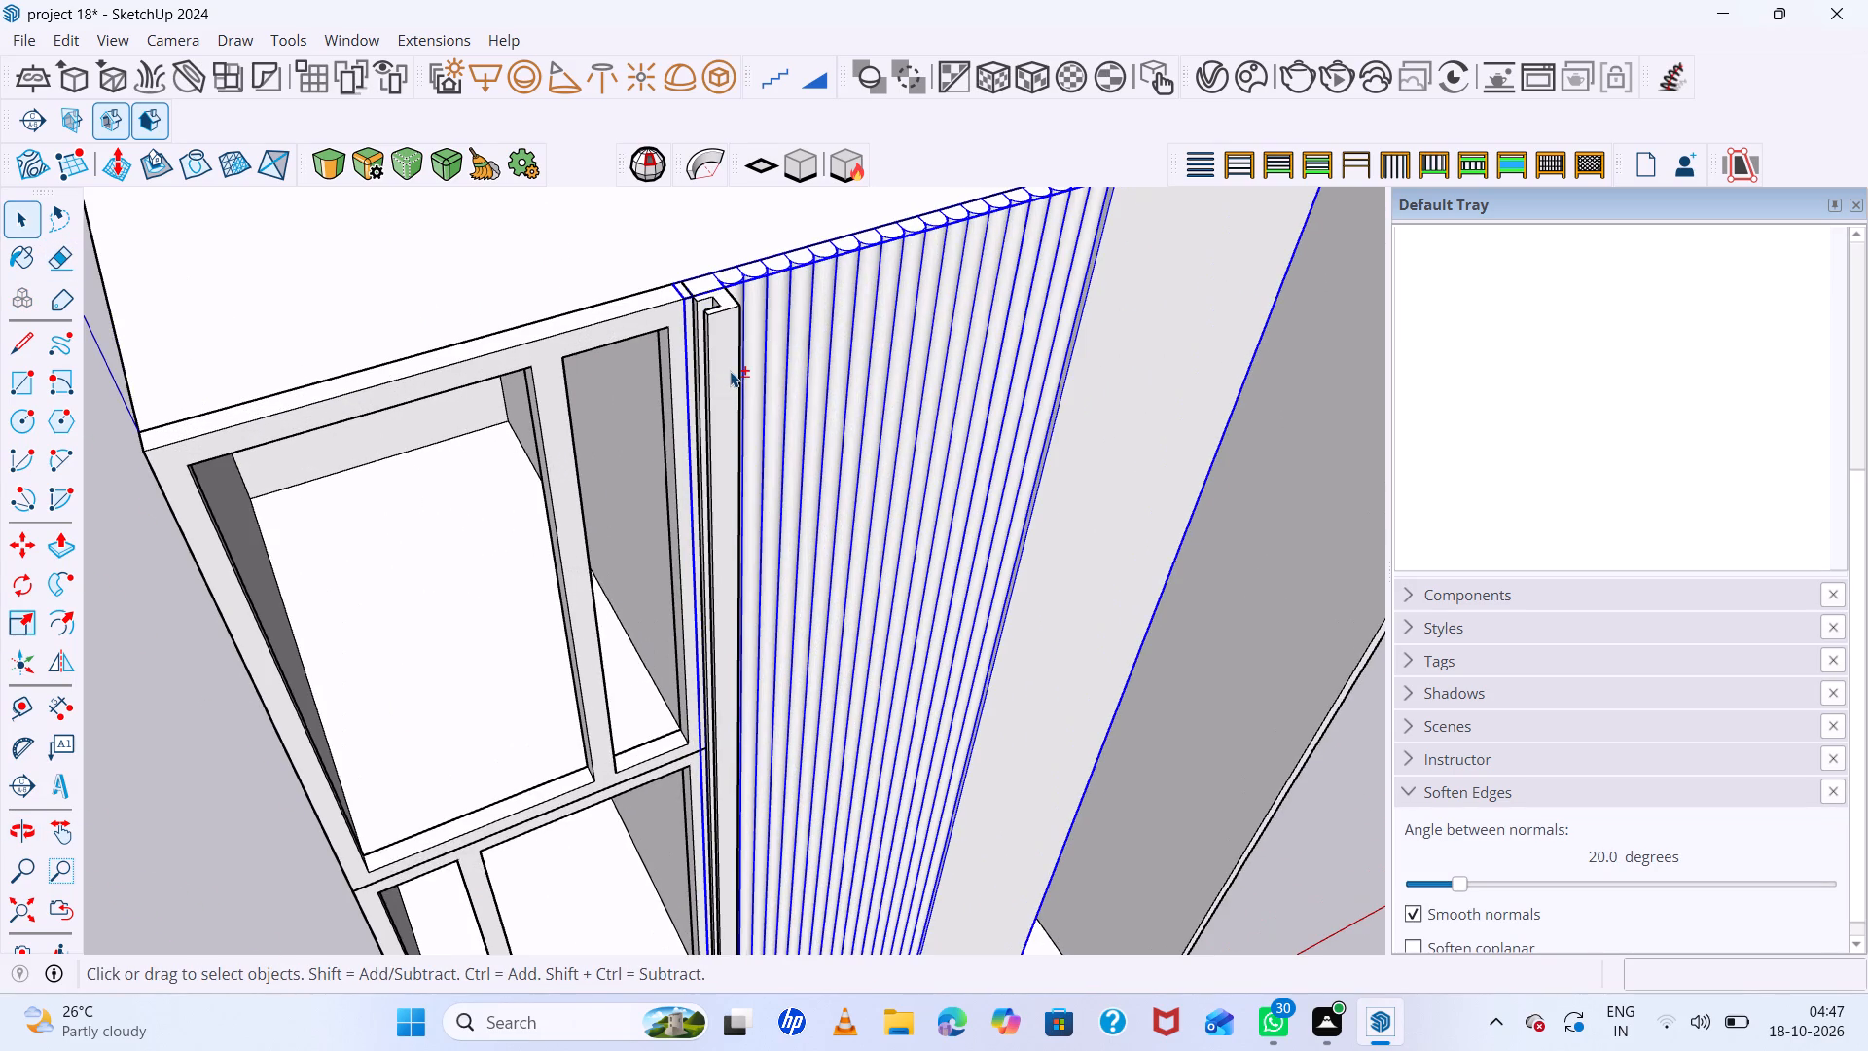
pyautogui.keyDown('shift'); pyautogui.tripleClick(729, 369); pyautogui.keyUp('shift')
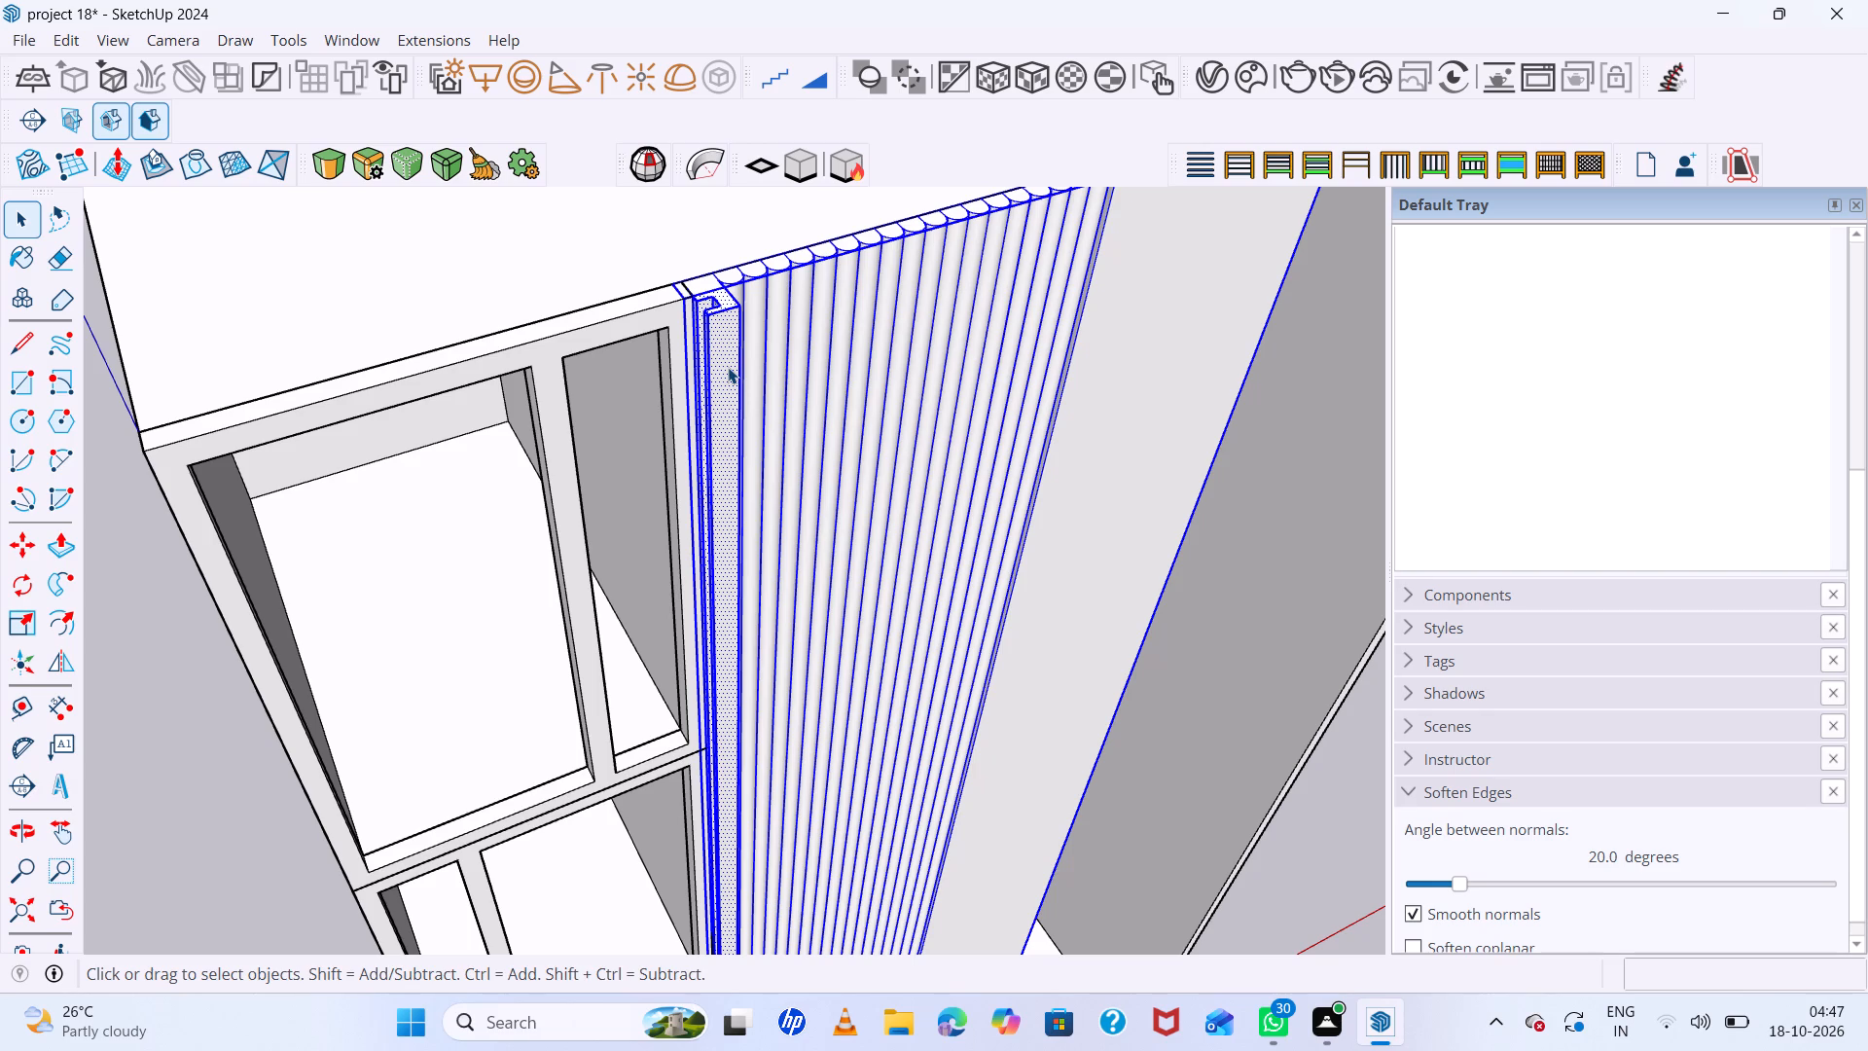
pyautogui.press('m')
pyautogui.scroll(-8, 725, 378)
pyautogui.scroll(-5, 955, 312)
pyautogui.moveTo(953, 345); pyautogui.dragTo(853, 387, button='middle')
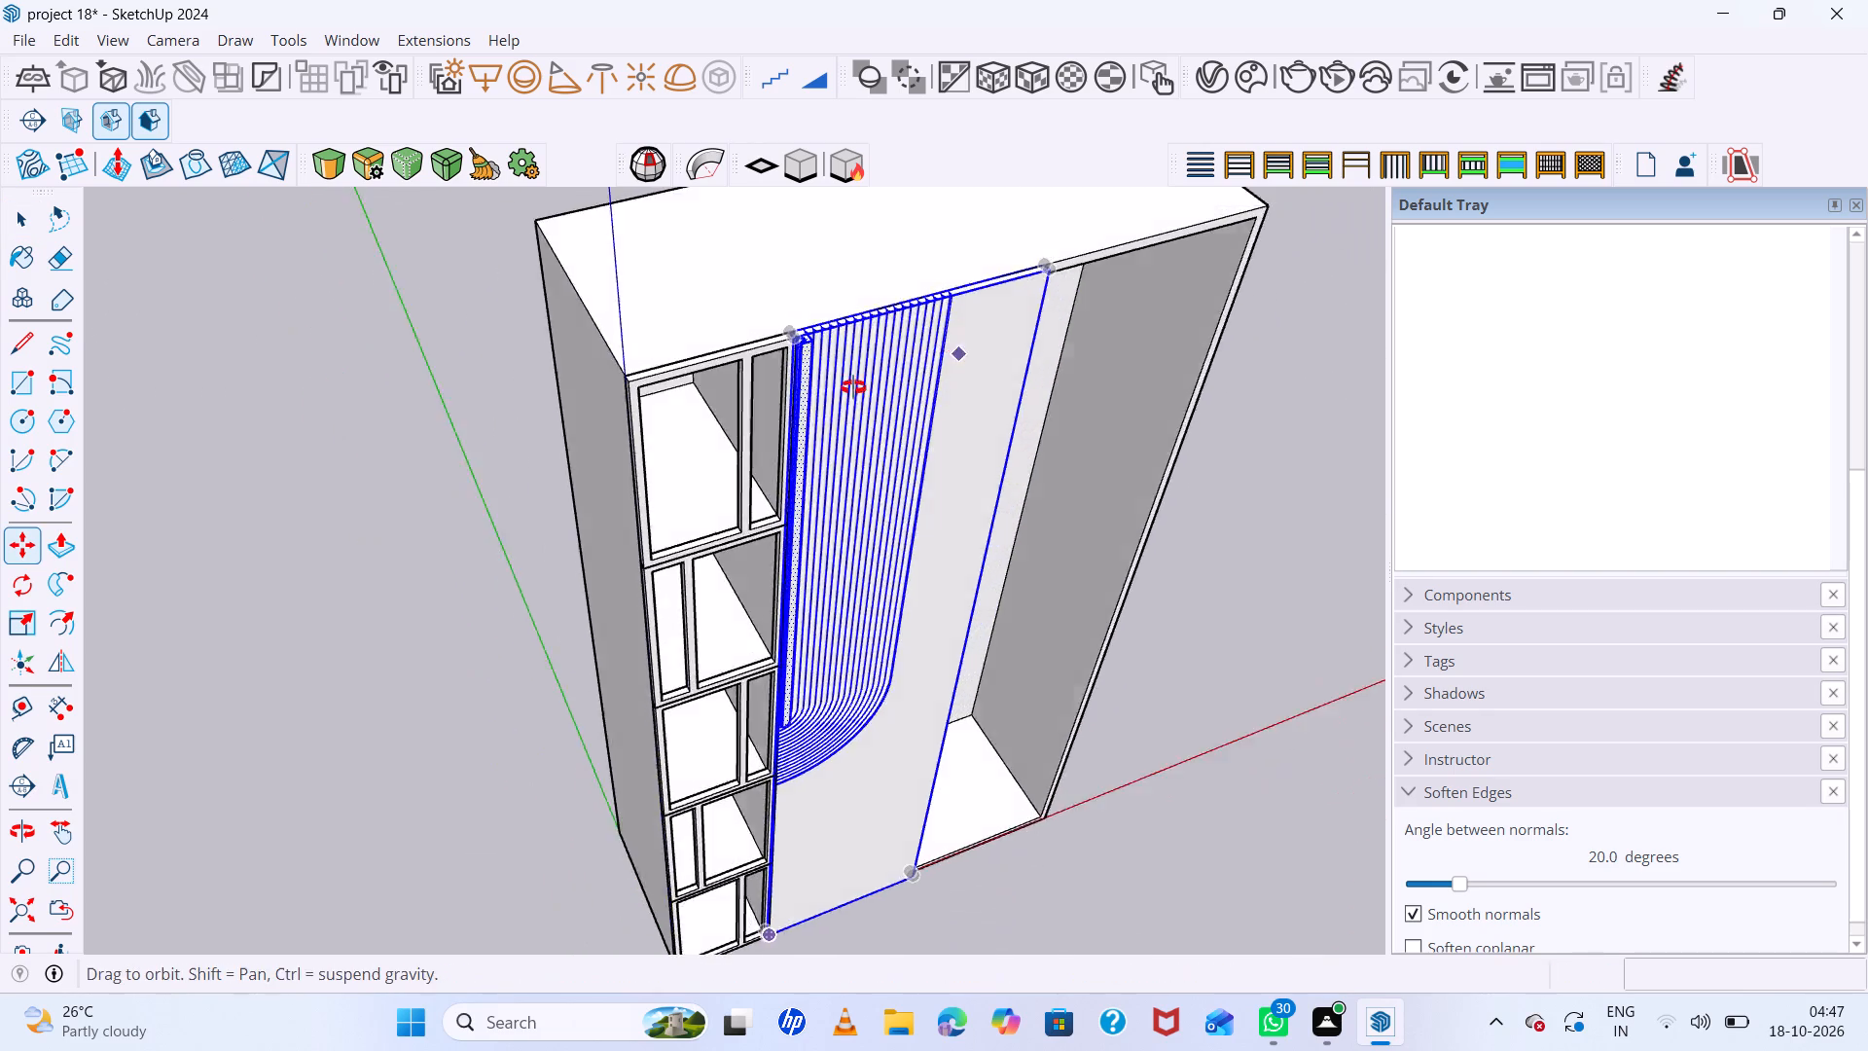
pyautogui.moveTo(853, 387); pyautogui.dragTo(565, 440, button='middle')
pyautogui.scroll(13, 1022, 422)
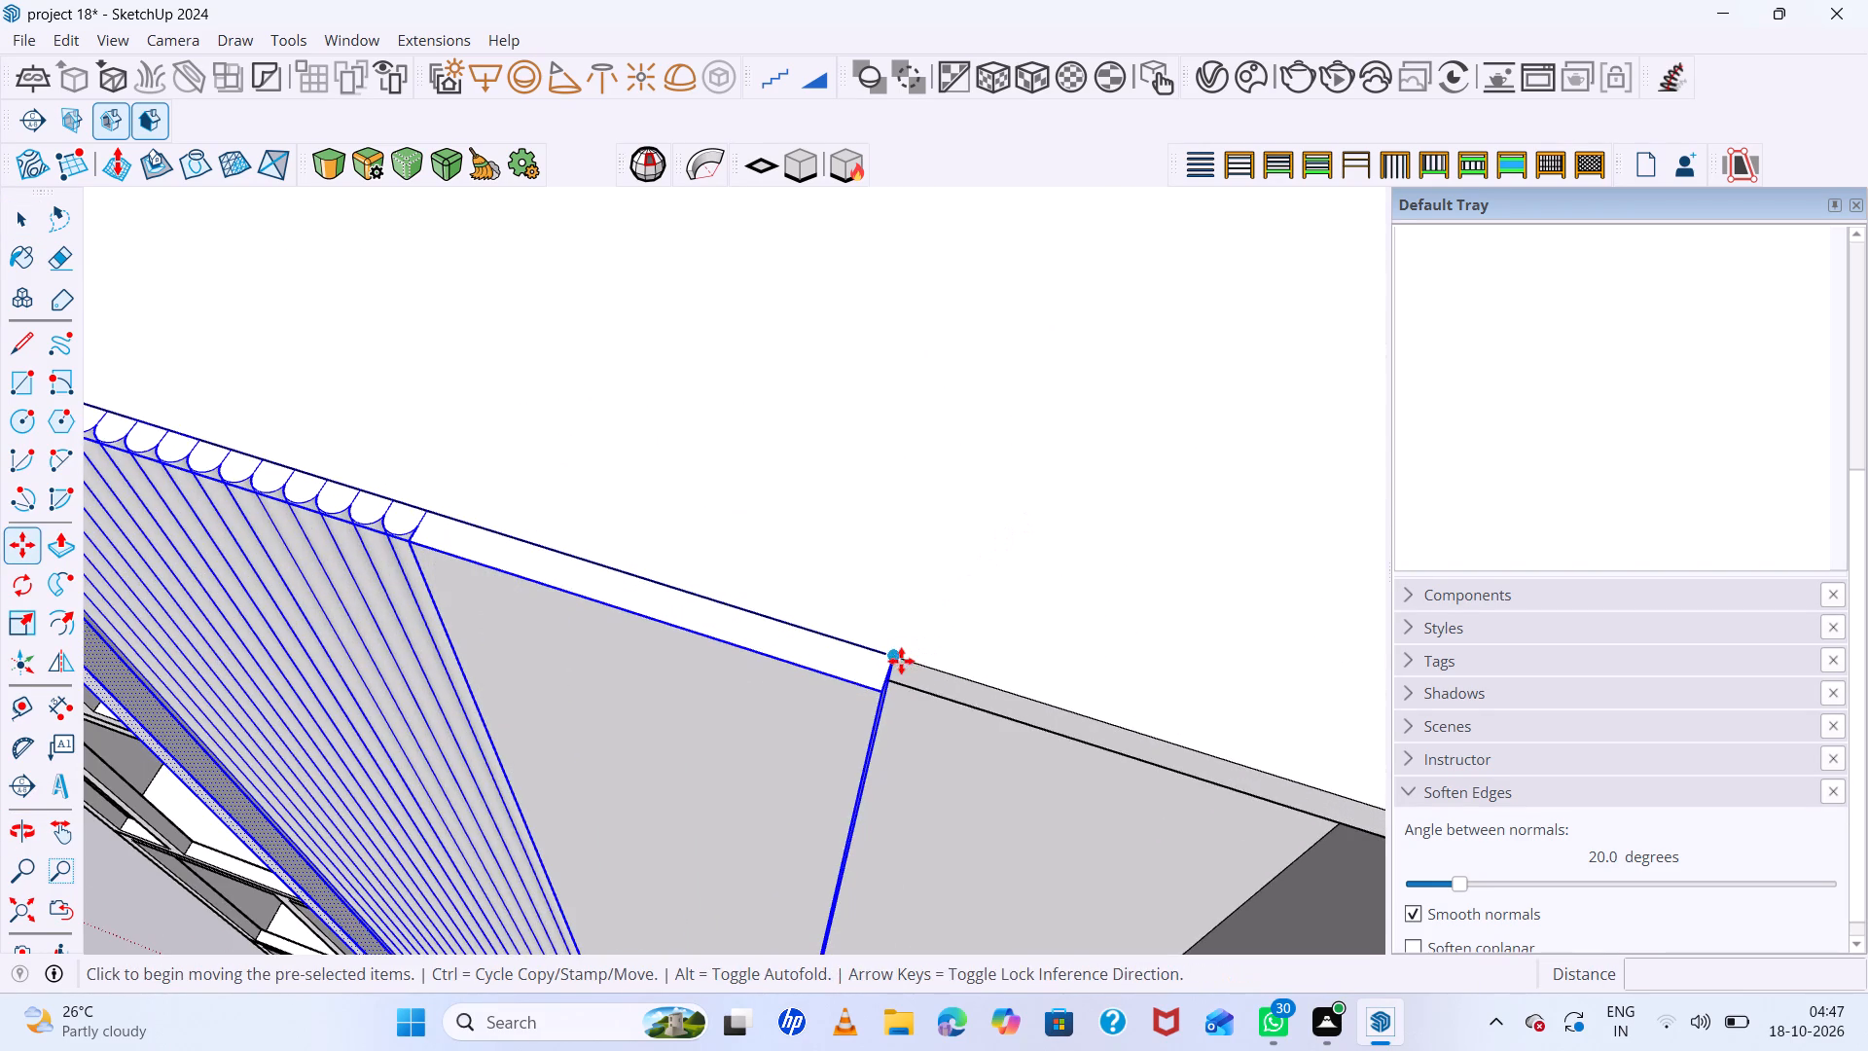
pyautogui.click(893, 657)
pyautogui.scroll(-19, 1060, 701)
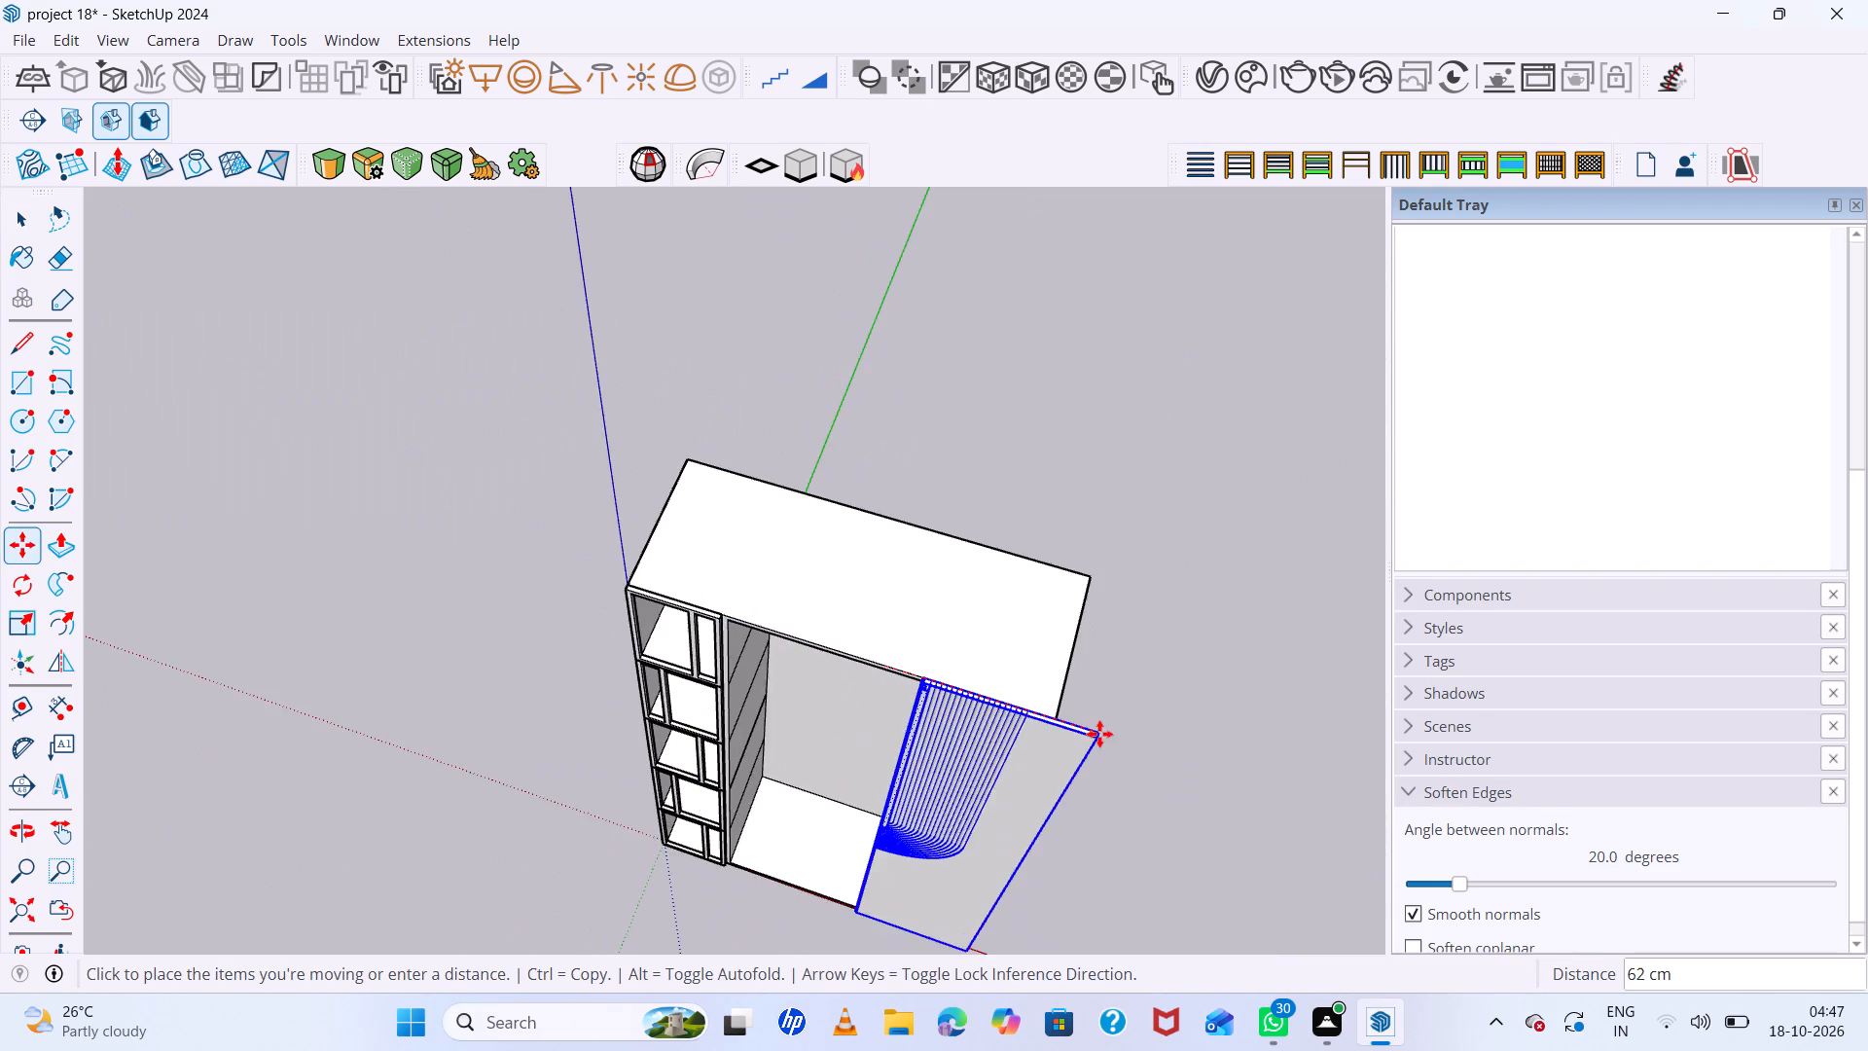
pyautogui.scroll(7, 1099, 734)
pyautogui.scroll(6, 988, 717)
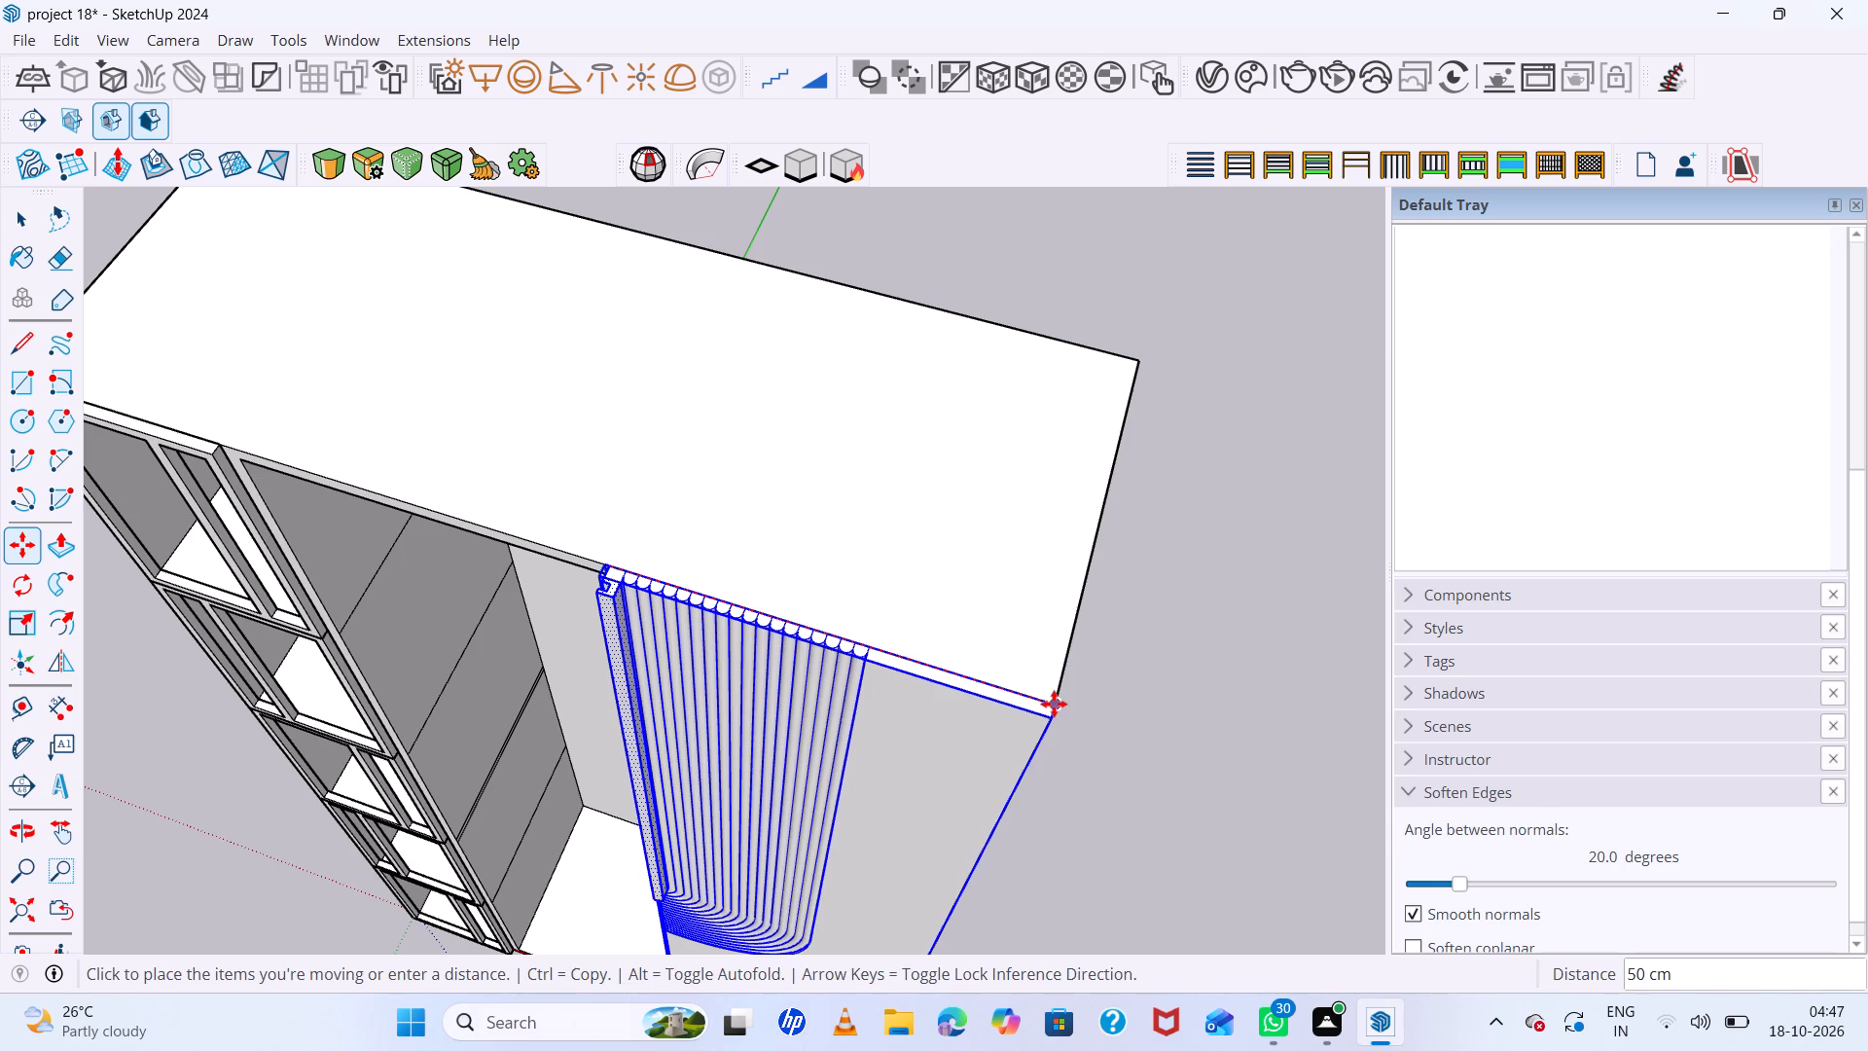
pyautogui.click(1052, 703)
pyautogui.scroll(-12, 926, 549)
pyautogui.moveTo(952, 703); pyautogui.dragTo(1037, 531, button='middle')
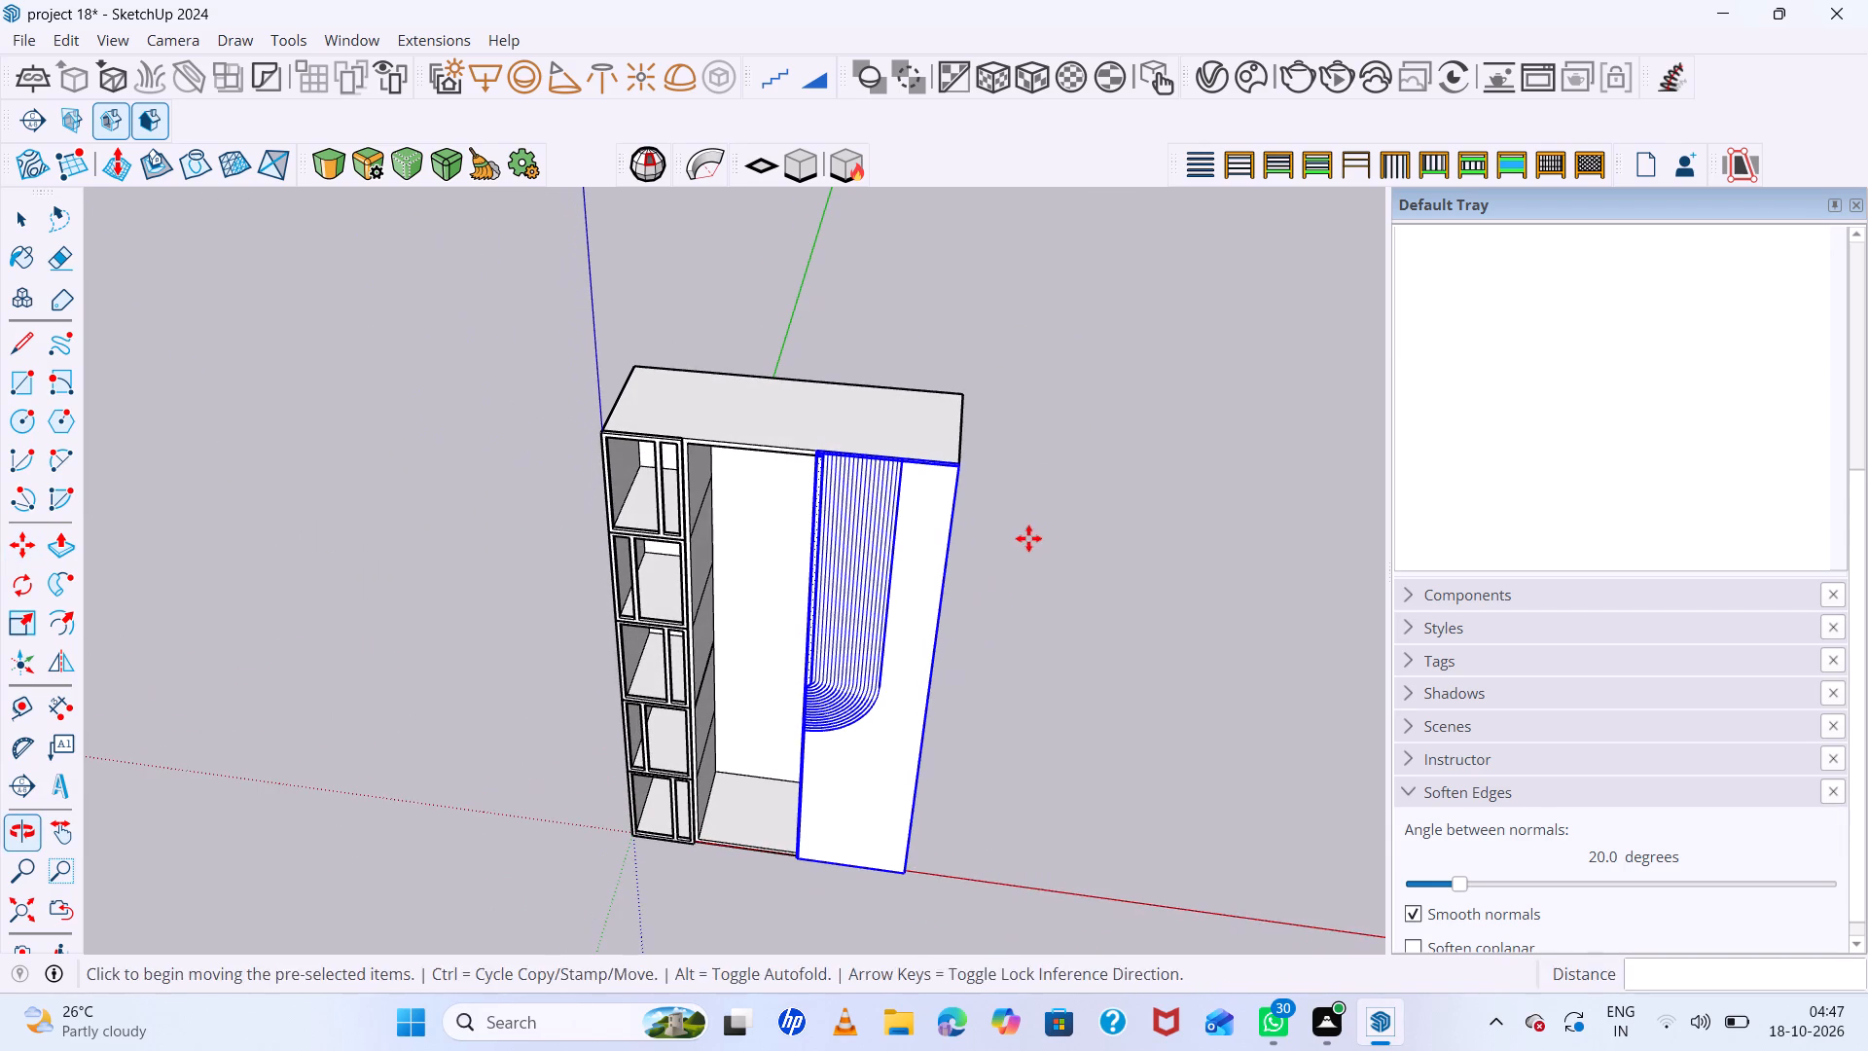
pyautogui.press('space')
pyautogui.click(1026, 539)
# Make a single group from the fluted door and its grooved handle bar.
pyautogui.scroll(5, 929, 664)
pyautogui.moveTo(949, 661); pyautogui.dragTo(1281, 478, button='middle')
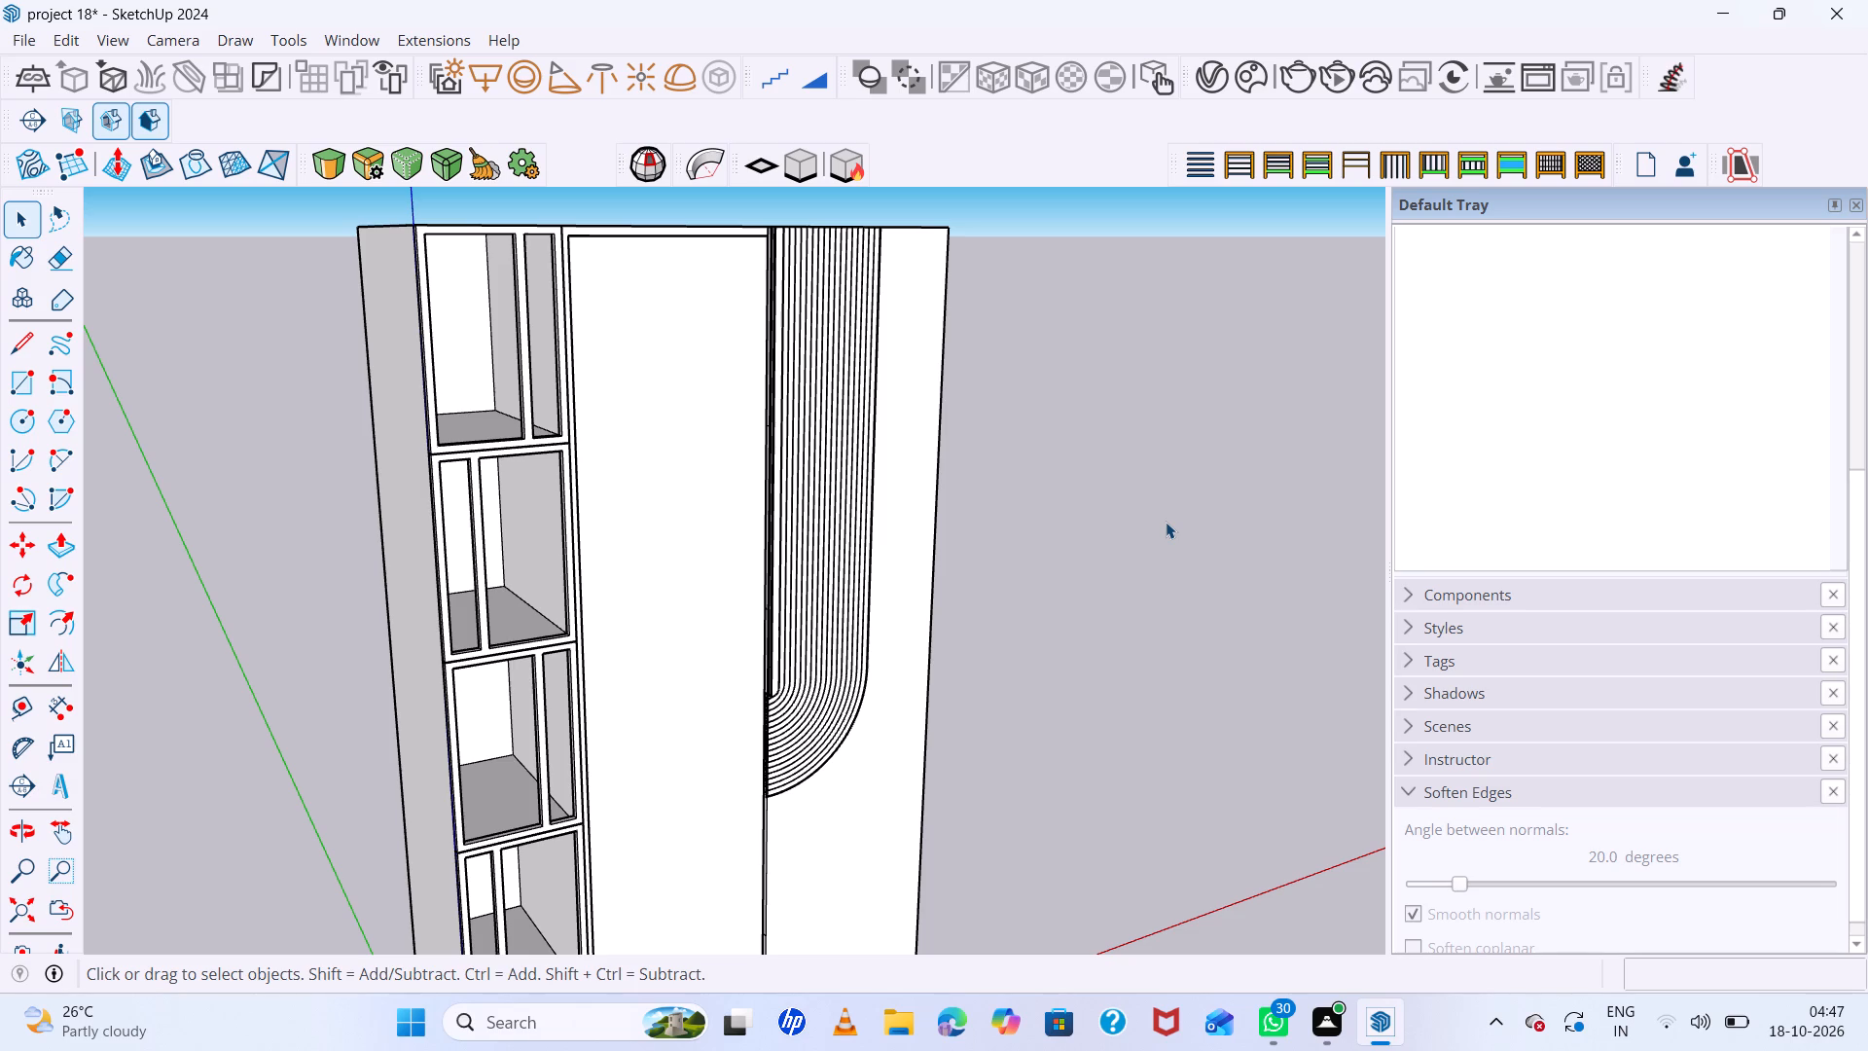
pyautogui.click(905, 493)
pyautogui.scroll(3, 851, 511)
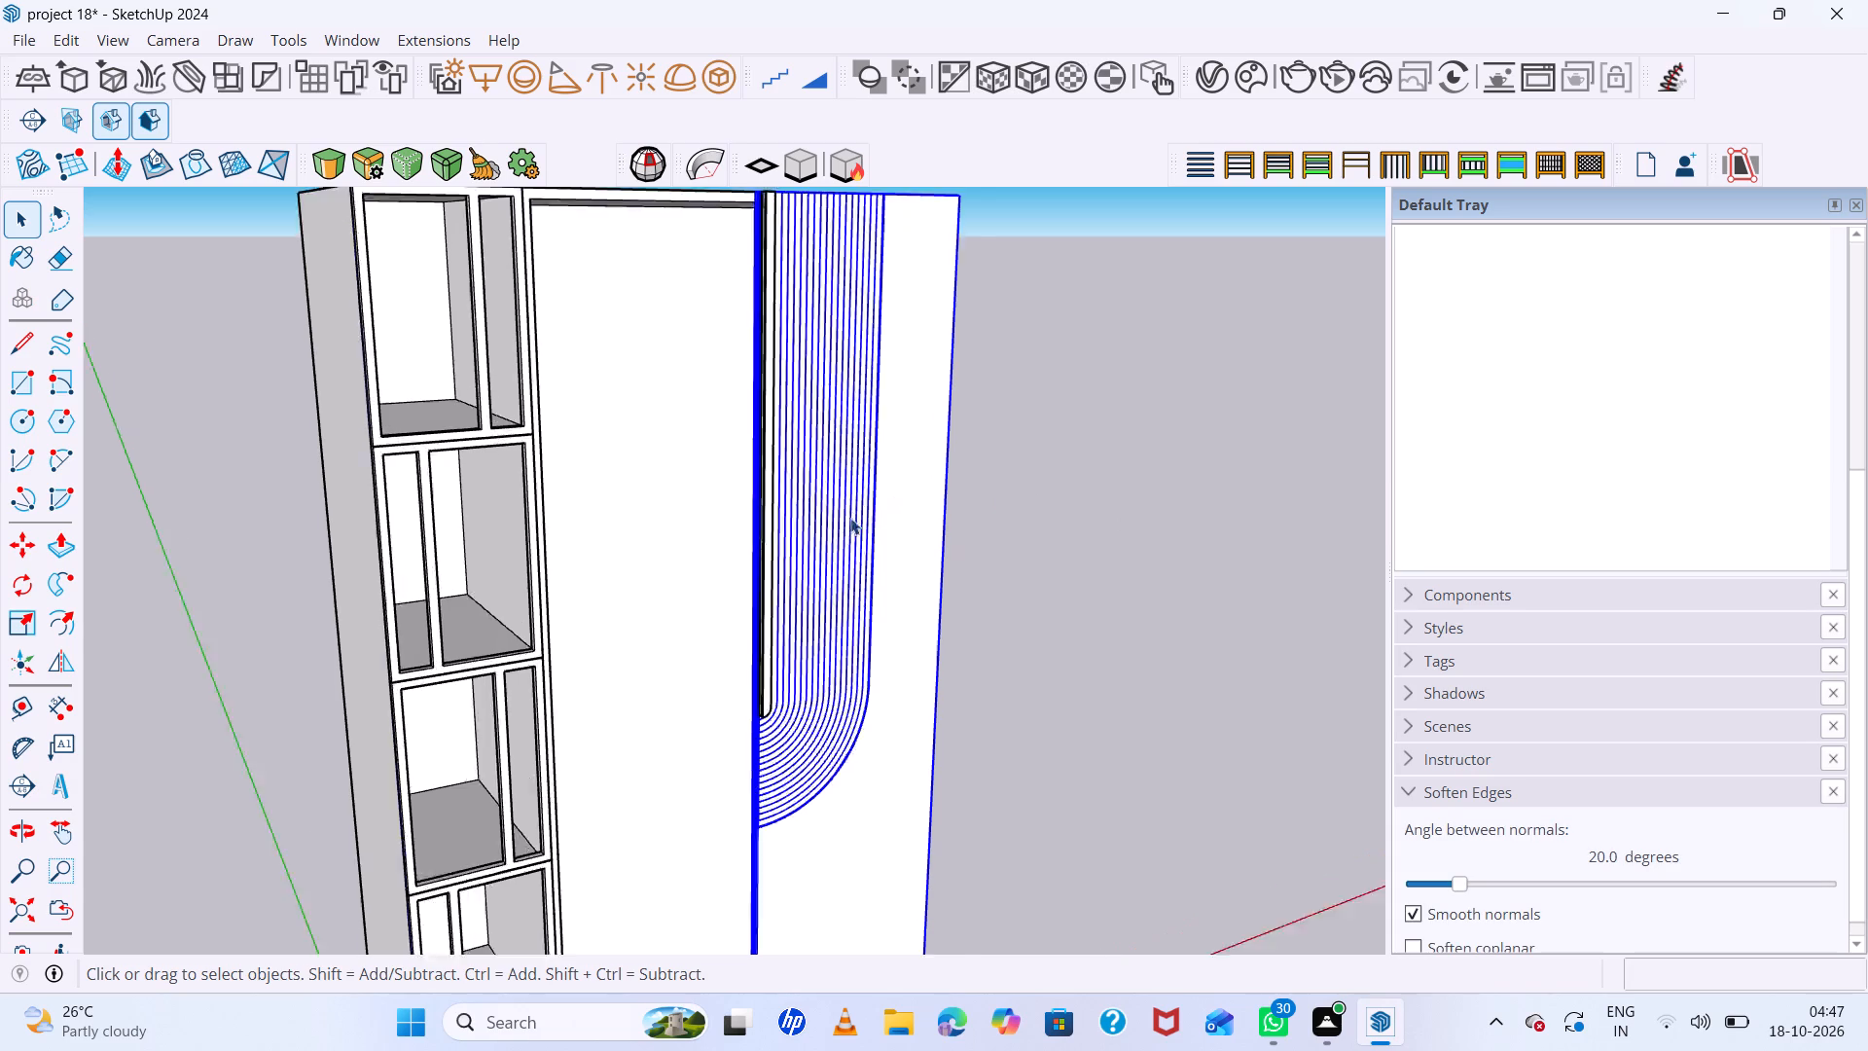
pyautogui.scroll(2, 850, 518)
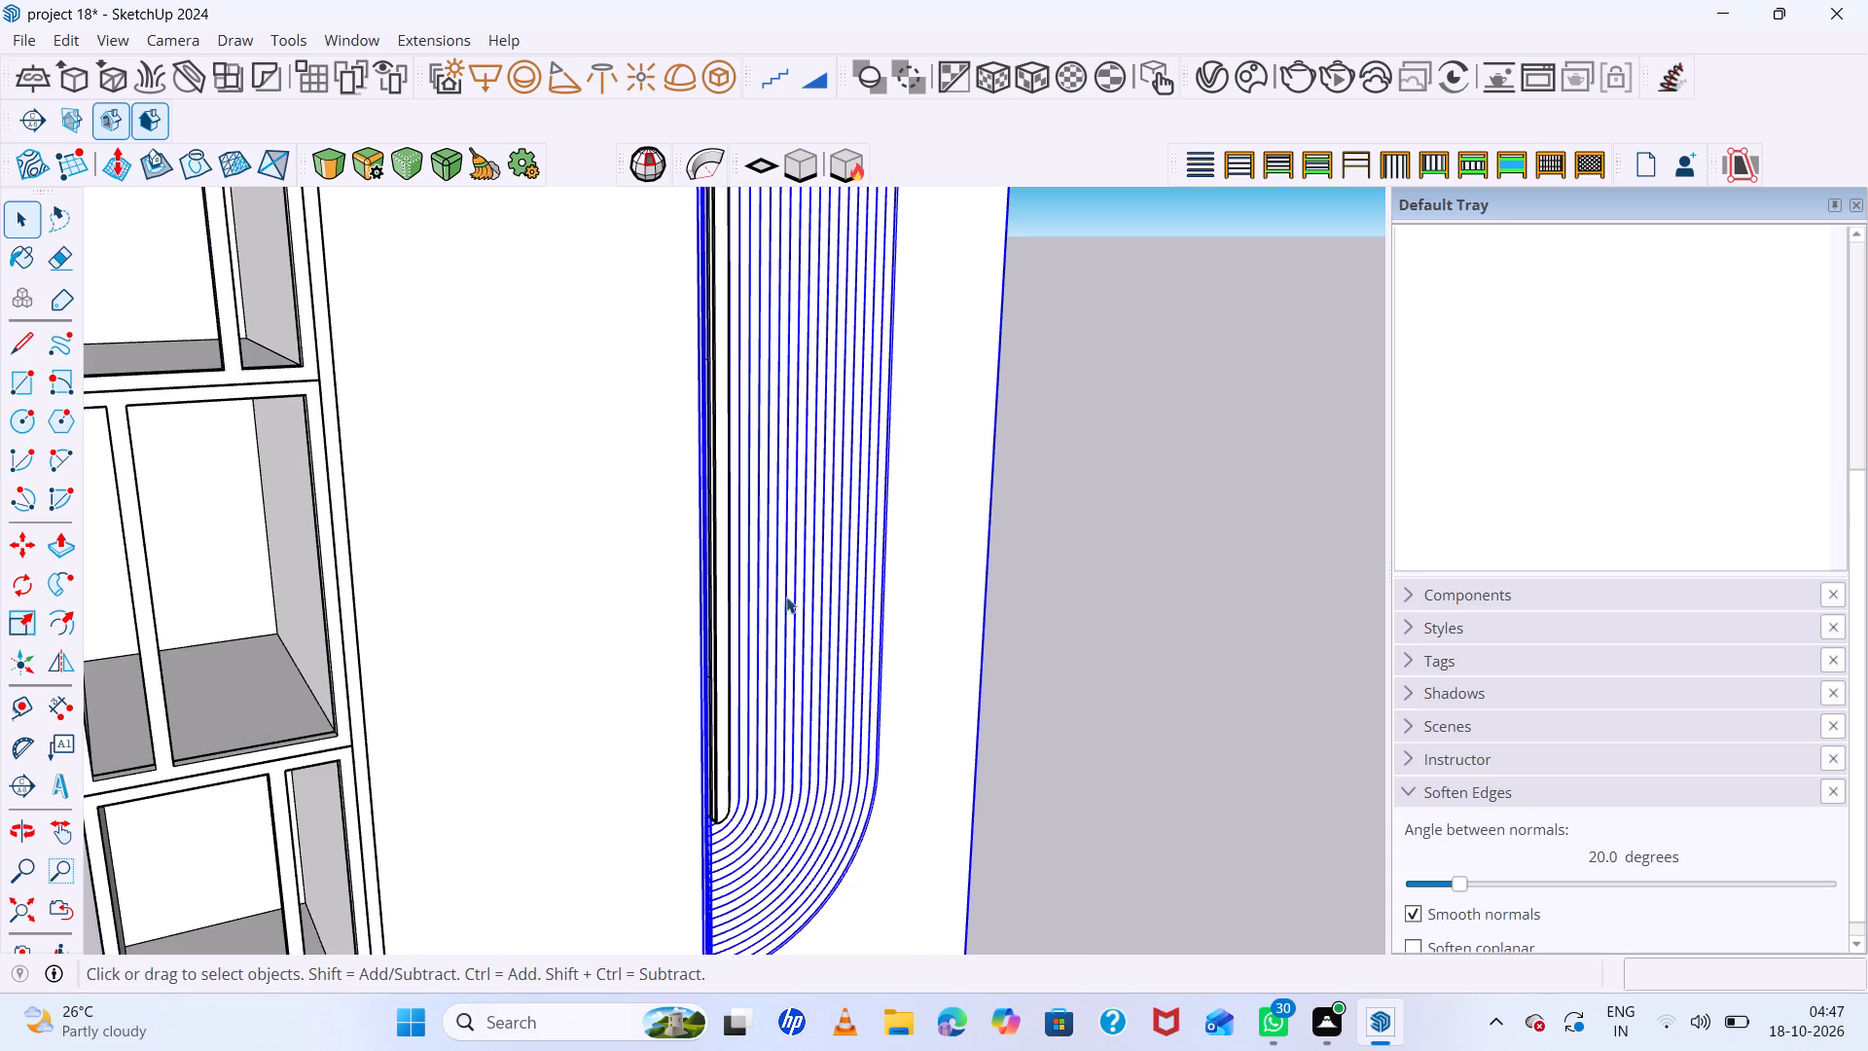
pyautogui.keyDown('shift'); pyautogui.doubleClick(726, 685); pyautogui.keyUp('shift')
pyautogui.keyDown('shift'); pyautogui.click(726, 685); pyautogui.keyUp('shift')
pyautogui.rightClick(726, 685)
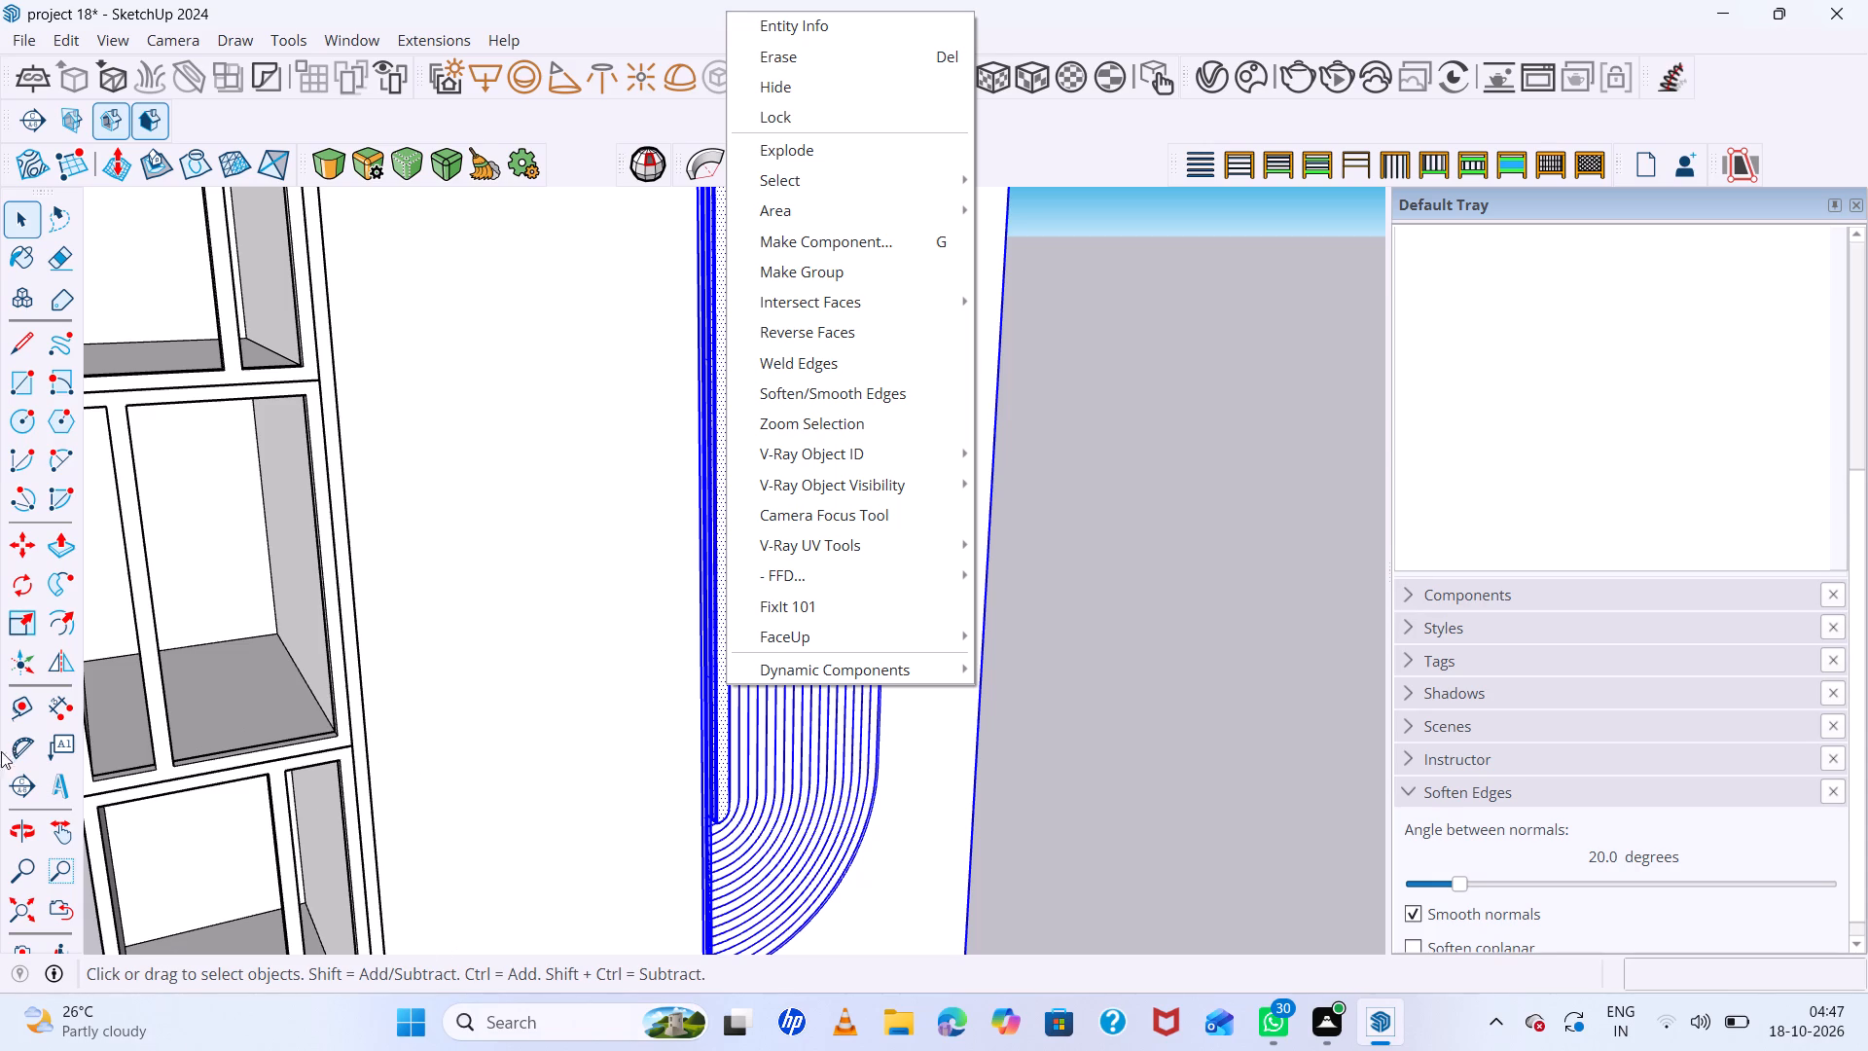
pyautogui.click(819, 273)
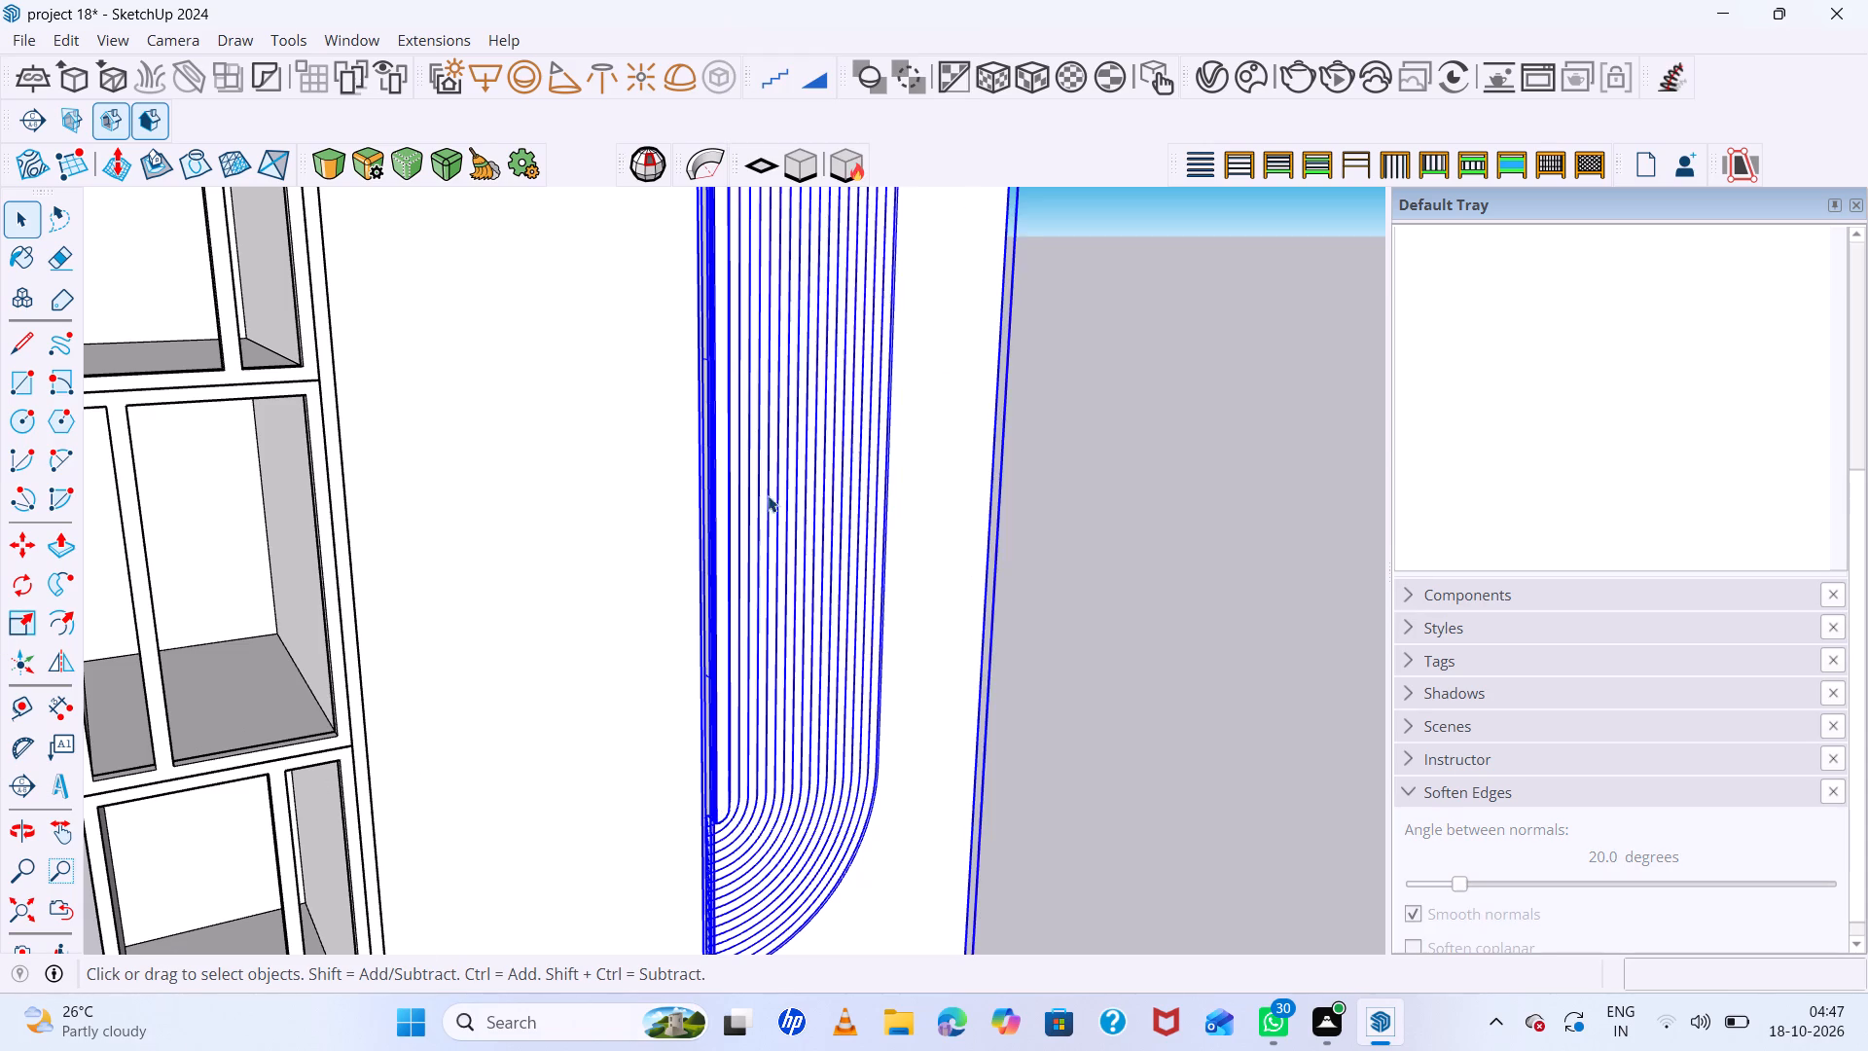
# Flip a copy of the door group about the red plane with a 33 cm plane offset, placing it beyond the cabinet's outer side.
pyautogui.scroll(-12, 768, 520)
pyautogui.moveTo(875, 609); pyautogui.dragTo(921, 671, button='middle')
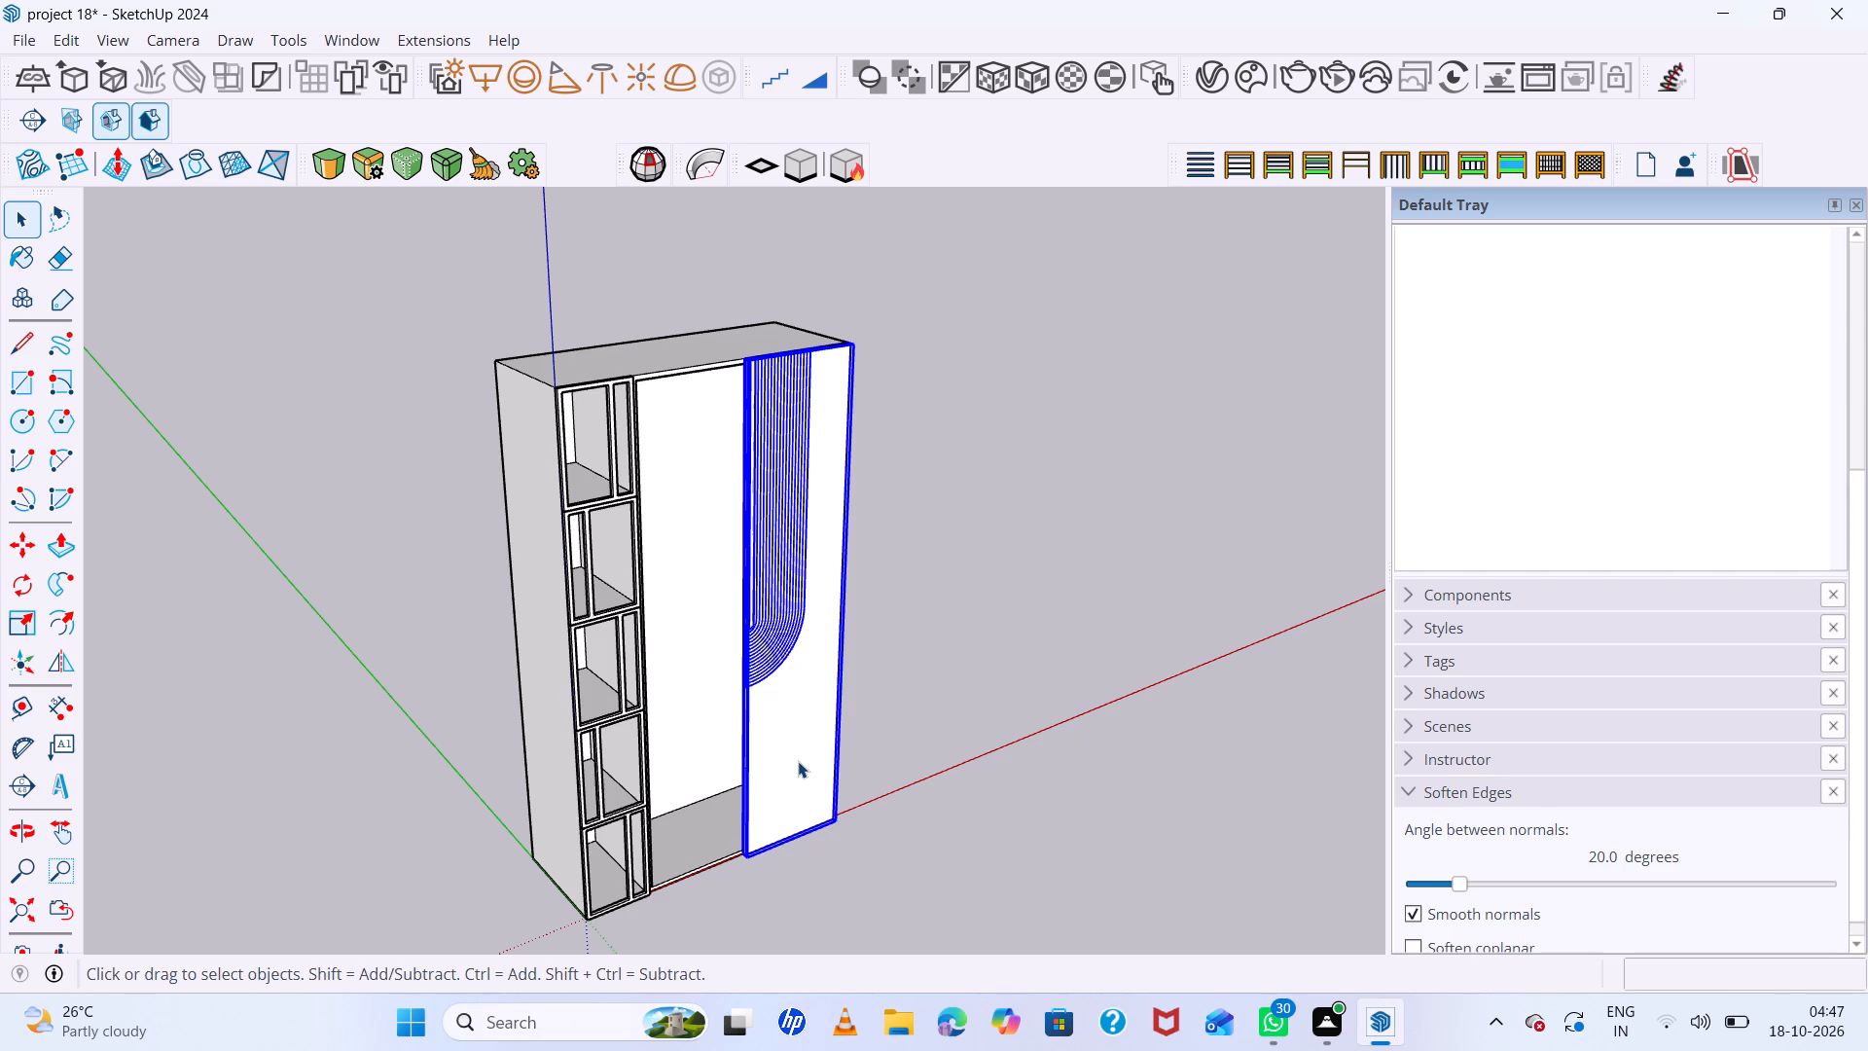
pyautogui.click(60, 661)
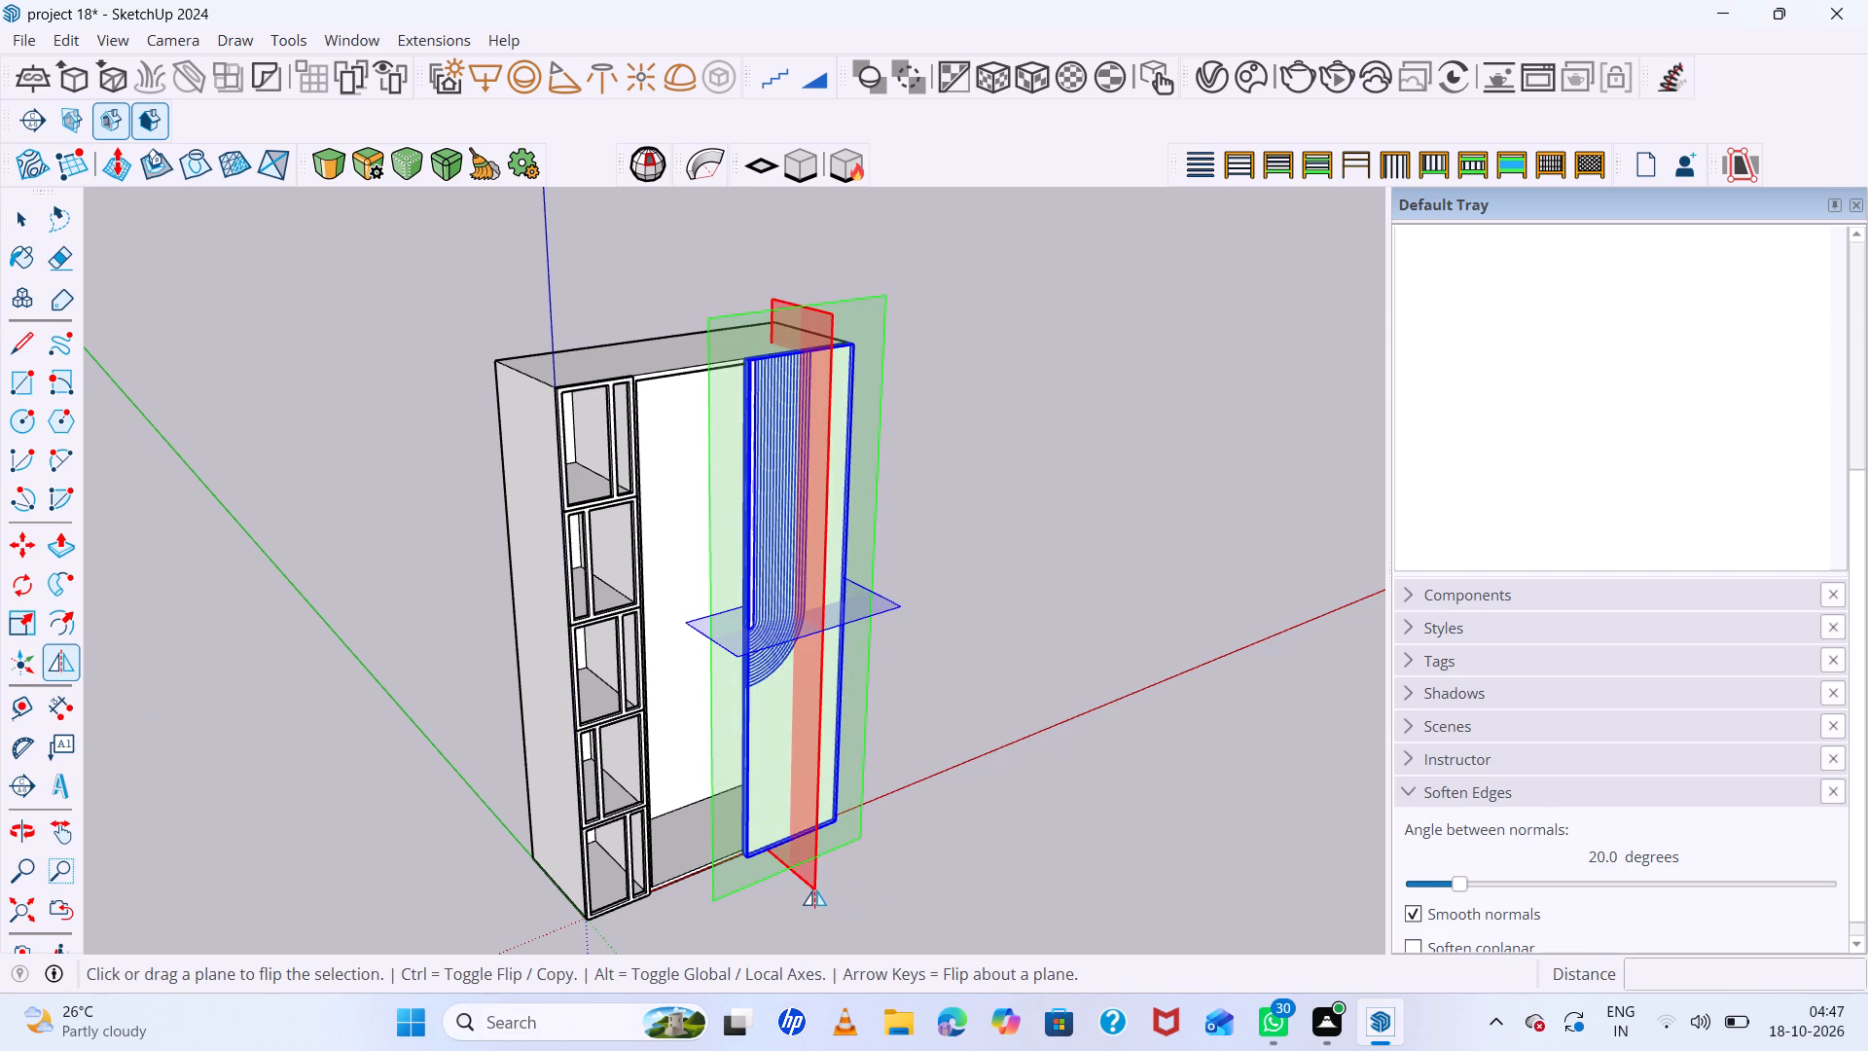
pyautogui.moveTo(814, 890); pyautogui.dragTo(665, 919)
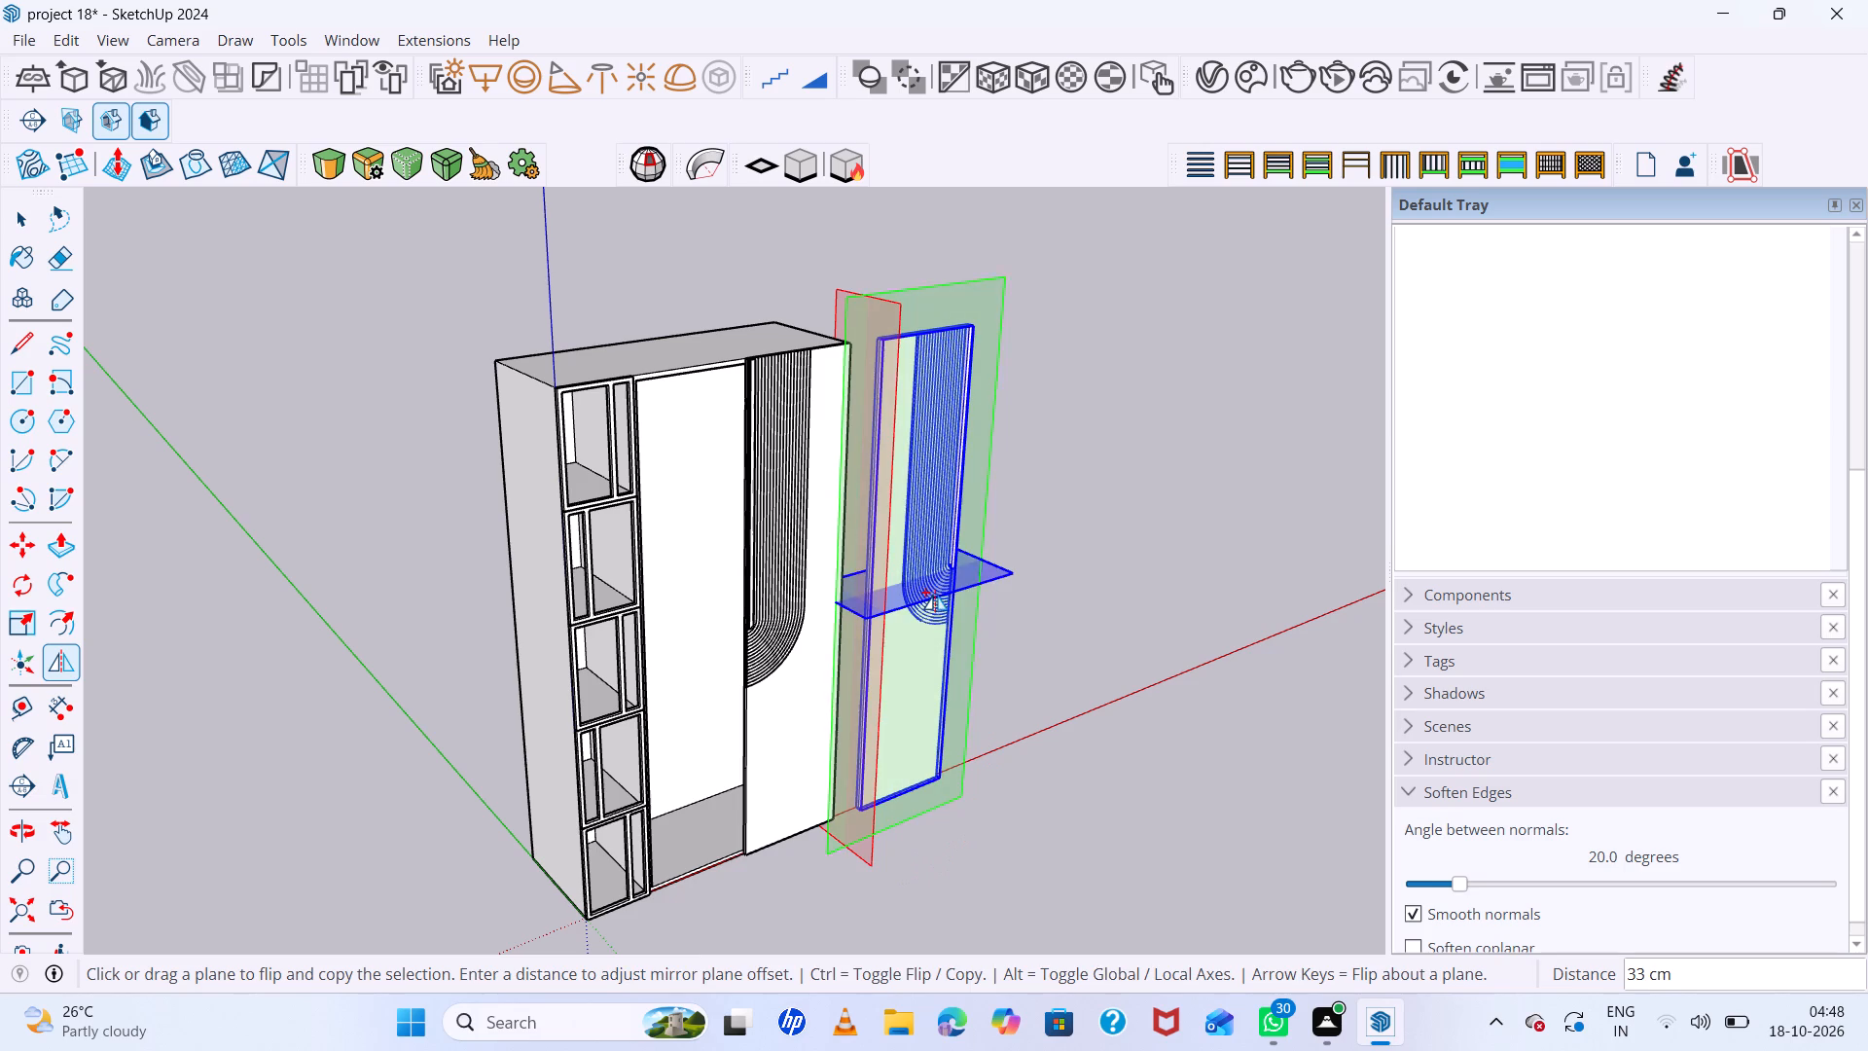
# Flip a copy of the mirrored door about the horizontal blue plane, with the plane offset about 12 cm.
pyautogui.moveTo(932, 595); pyautogui.dragTo(930, 553)
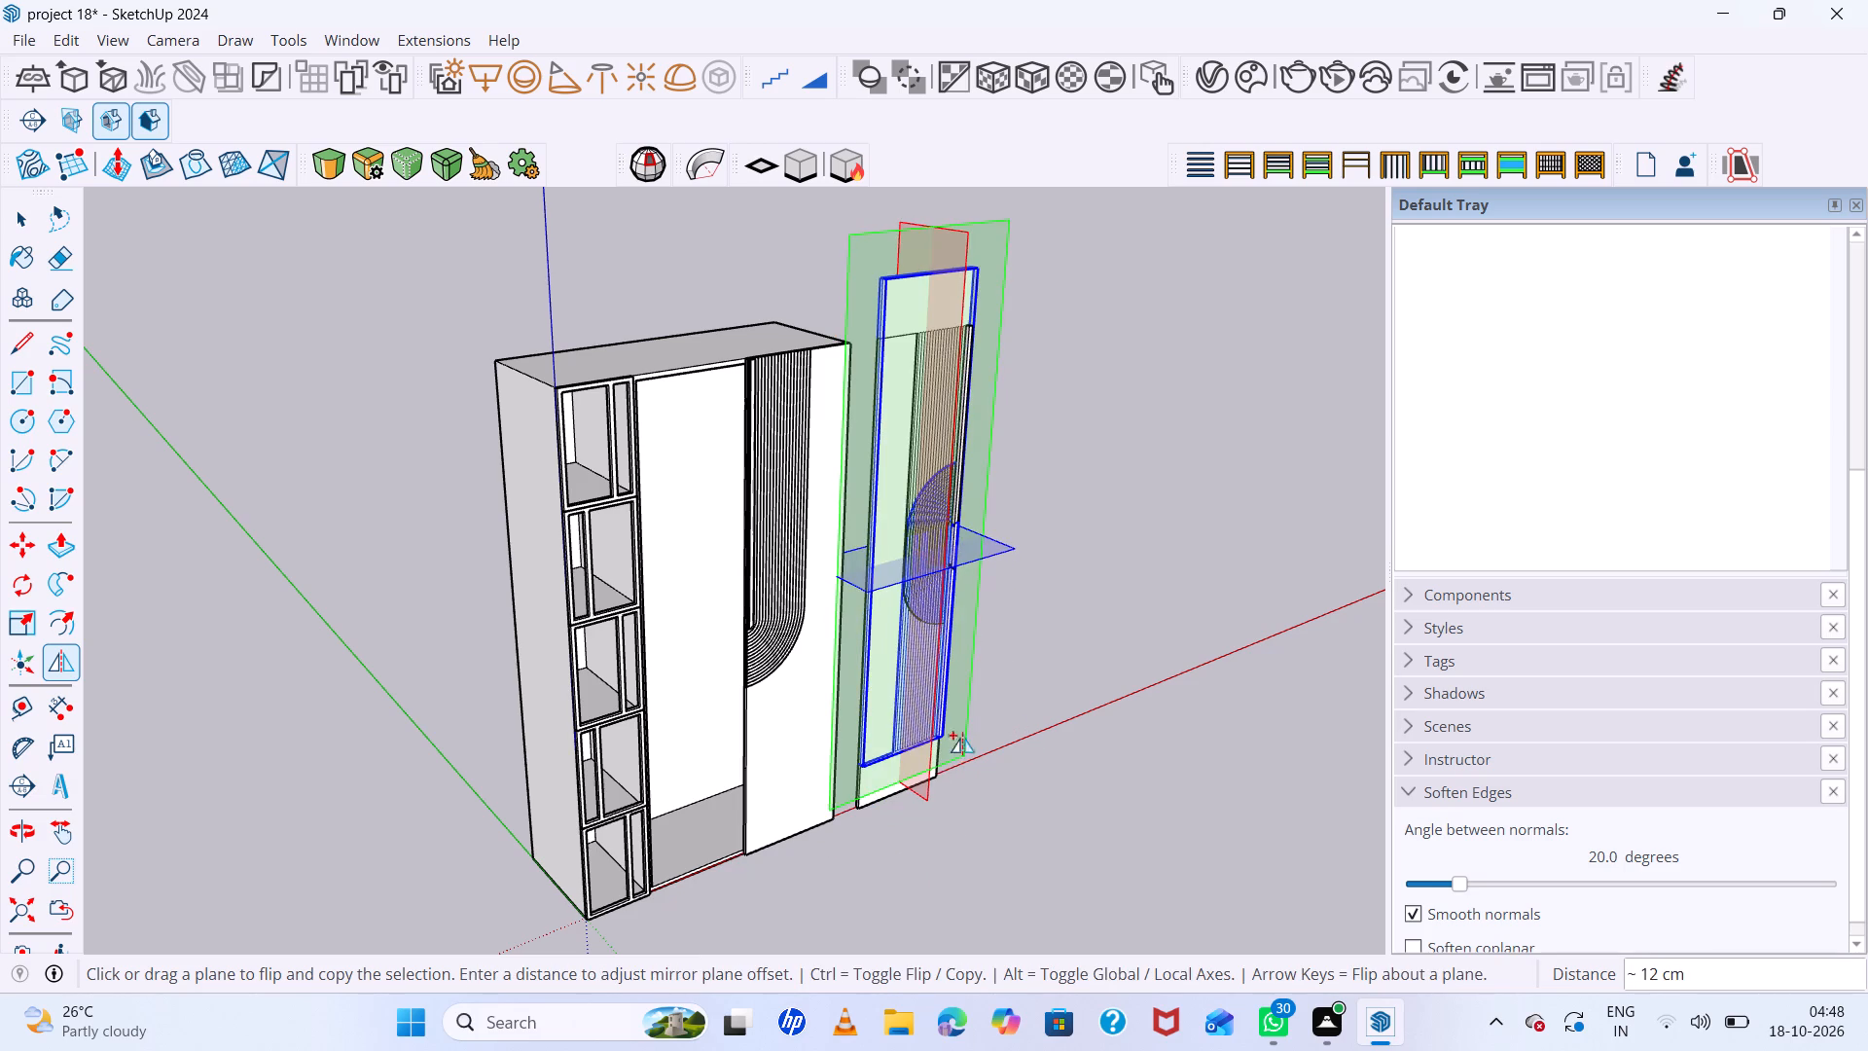
pyautogui.moveTo(988, 645); pyautogui.dragTo(759, 590, button='middle')
pyautogui.moveTo(1157, 672); pyautogui.dragTo(1054, 640, button='middle')
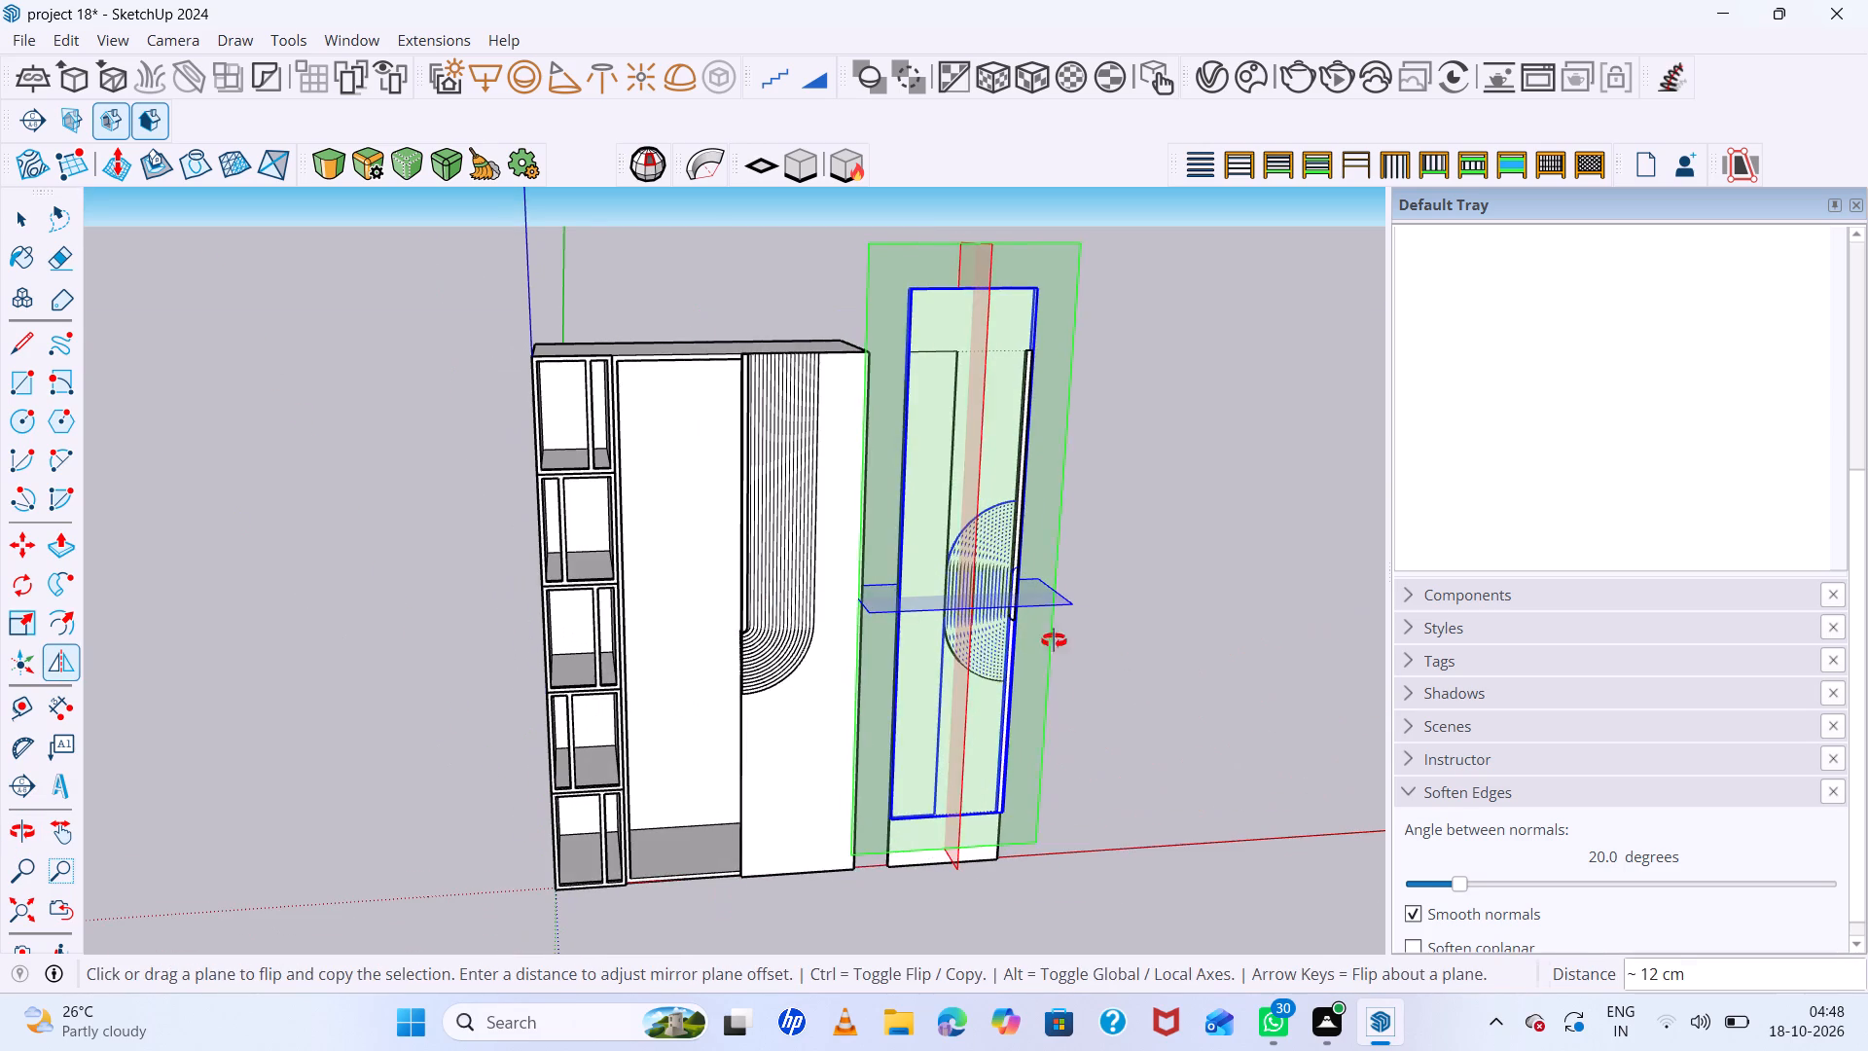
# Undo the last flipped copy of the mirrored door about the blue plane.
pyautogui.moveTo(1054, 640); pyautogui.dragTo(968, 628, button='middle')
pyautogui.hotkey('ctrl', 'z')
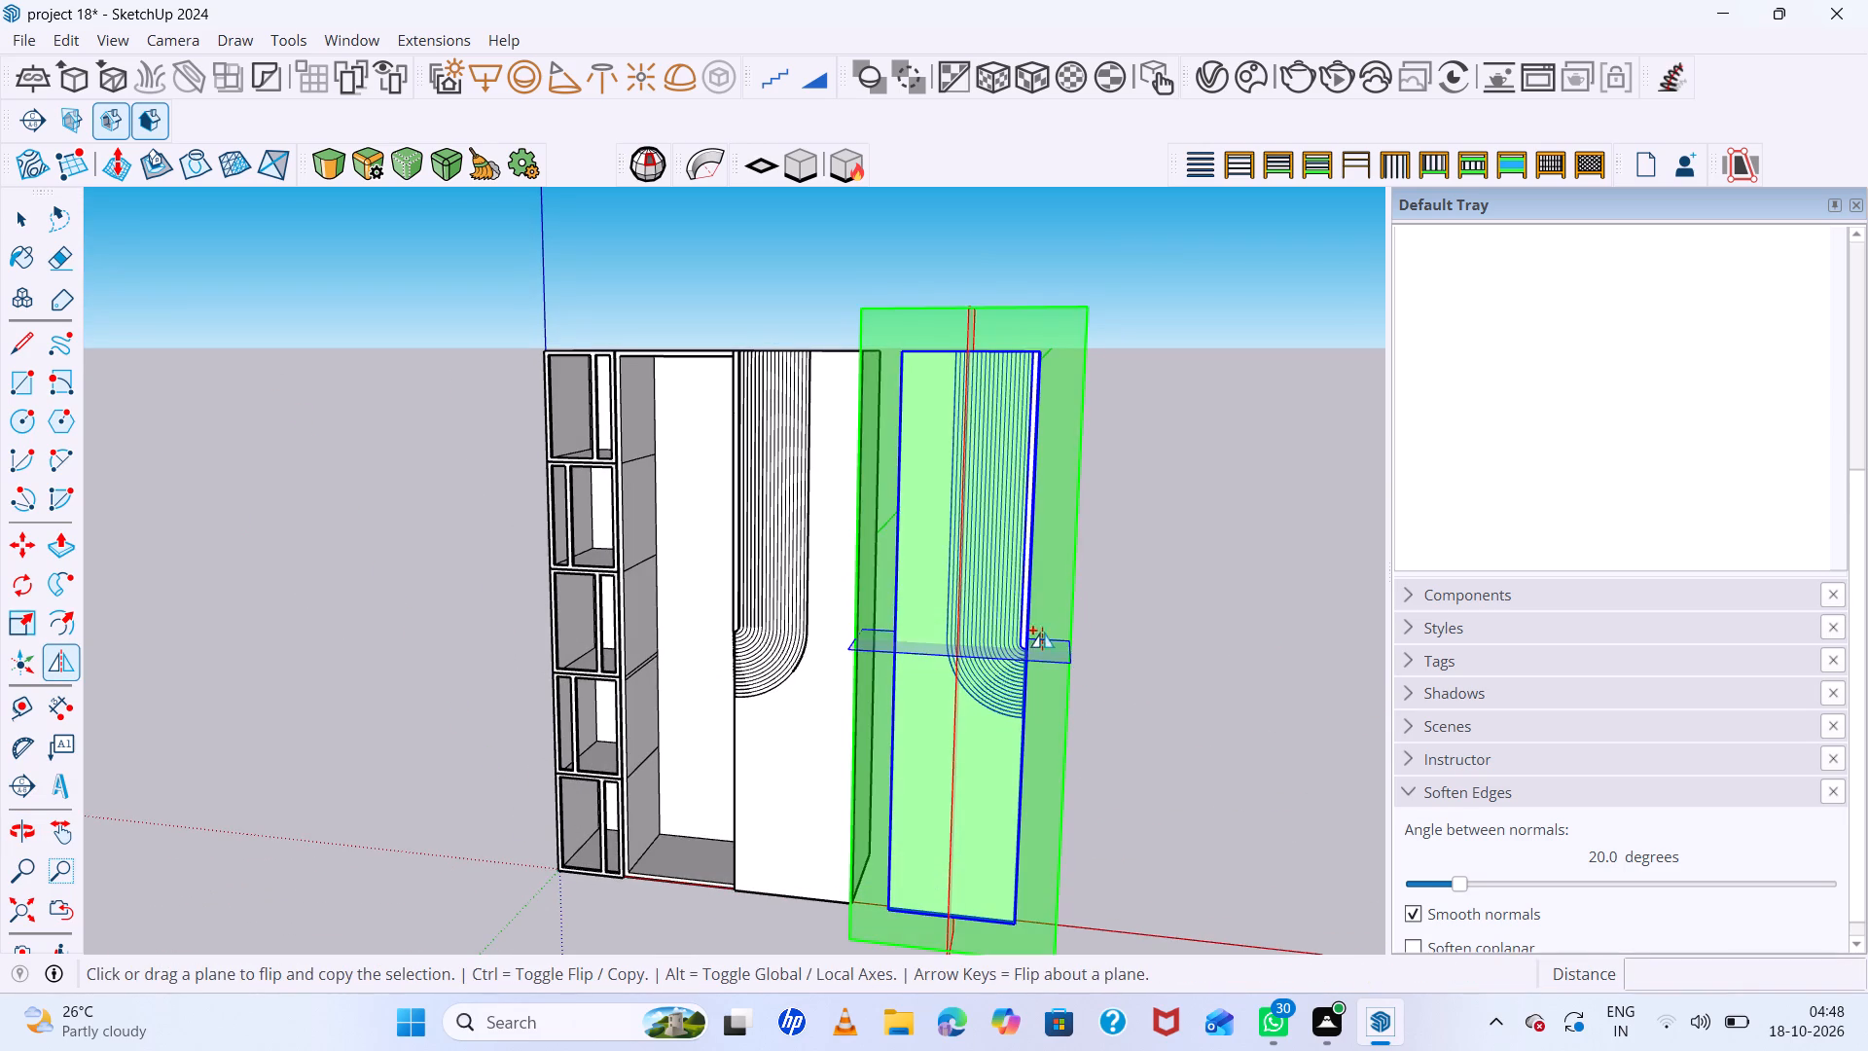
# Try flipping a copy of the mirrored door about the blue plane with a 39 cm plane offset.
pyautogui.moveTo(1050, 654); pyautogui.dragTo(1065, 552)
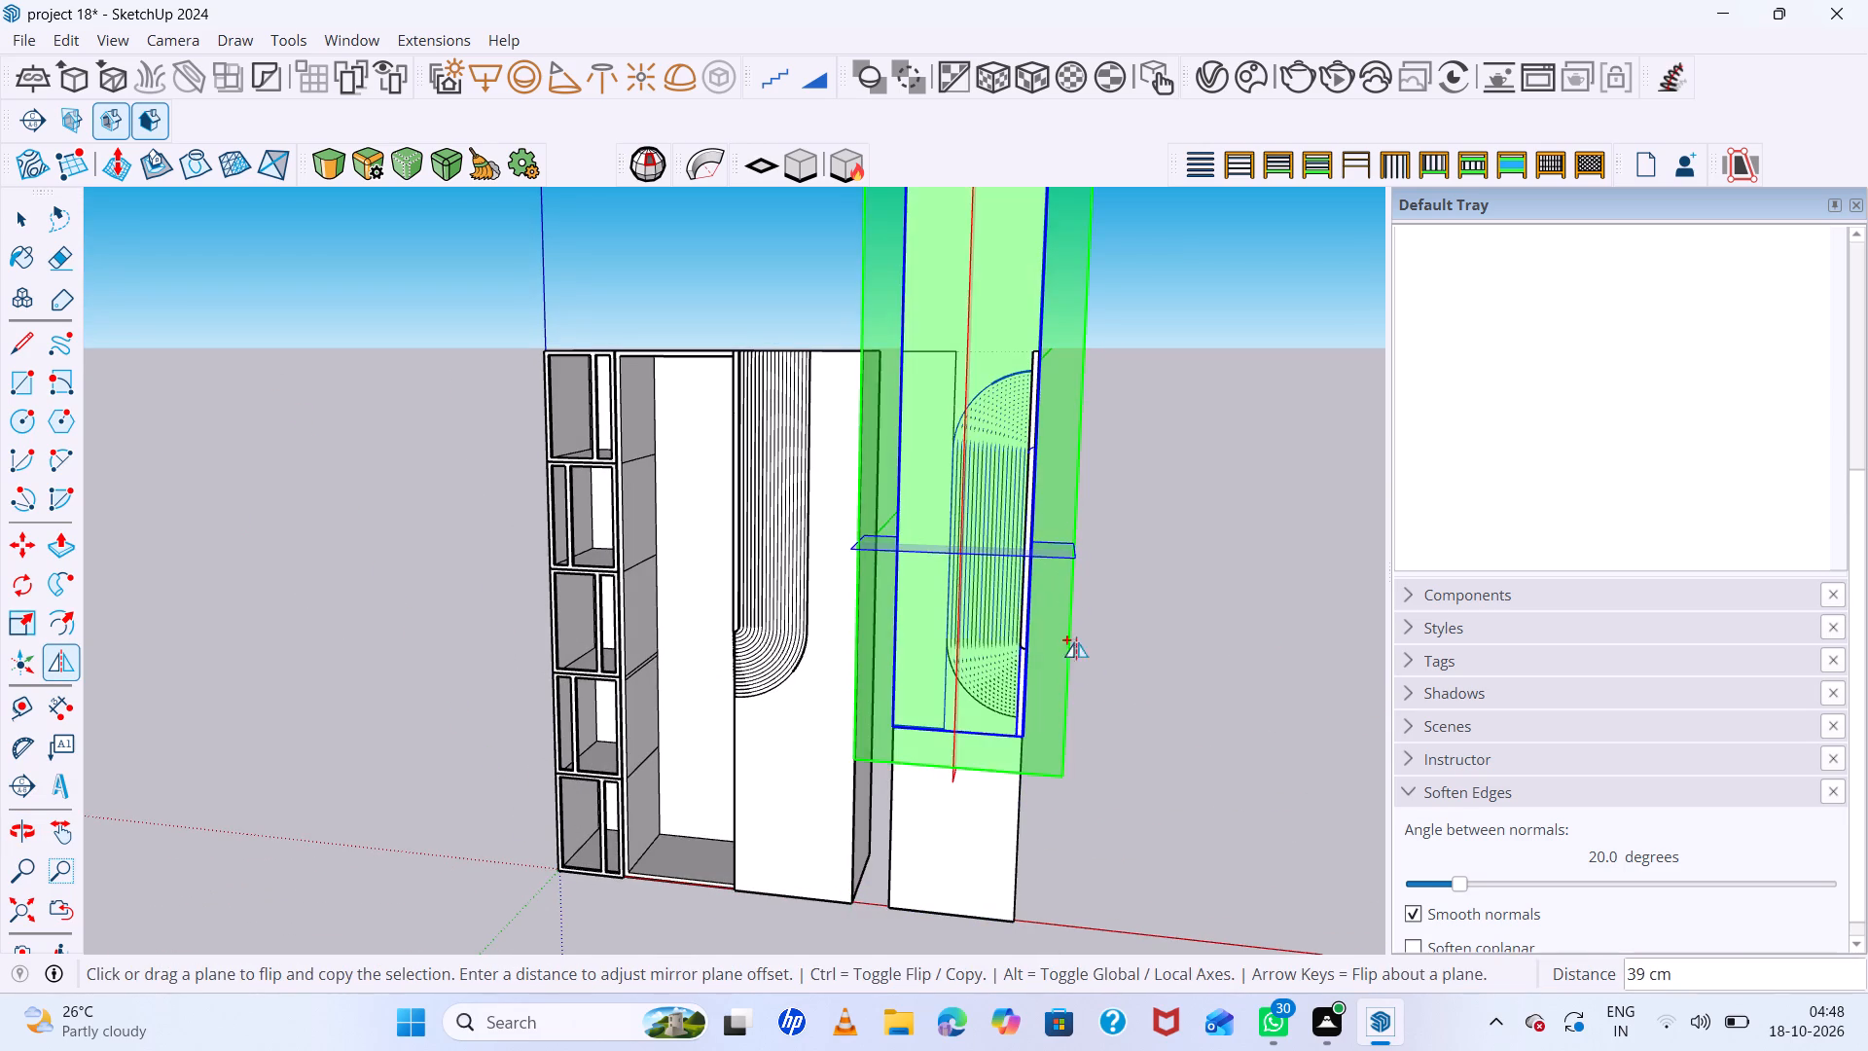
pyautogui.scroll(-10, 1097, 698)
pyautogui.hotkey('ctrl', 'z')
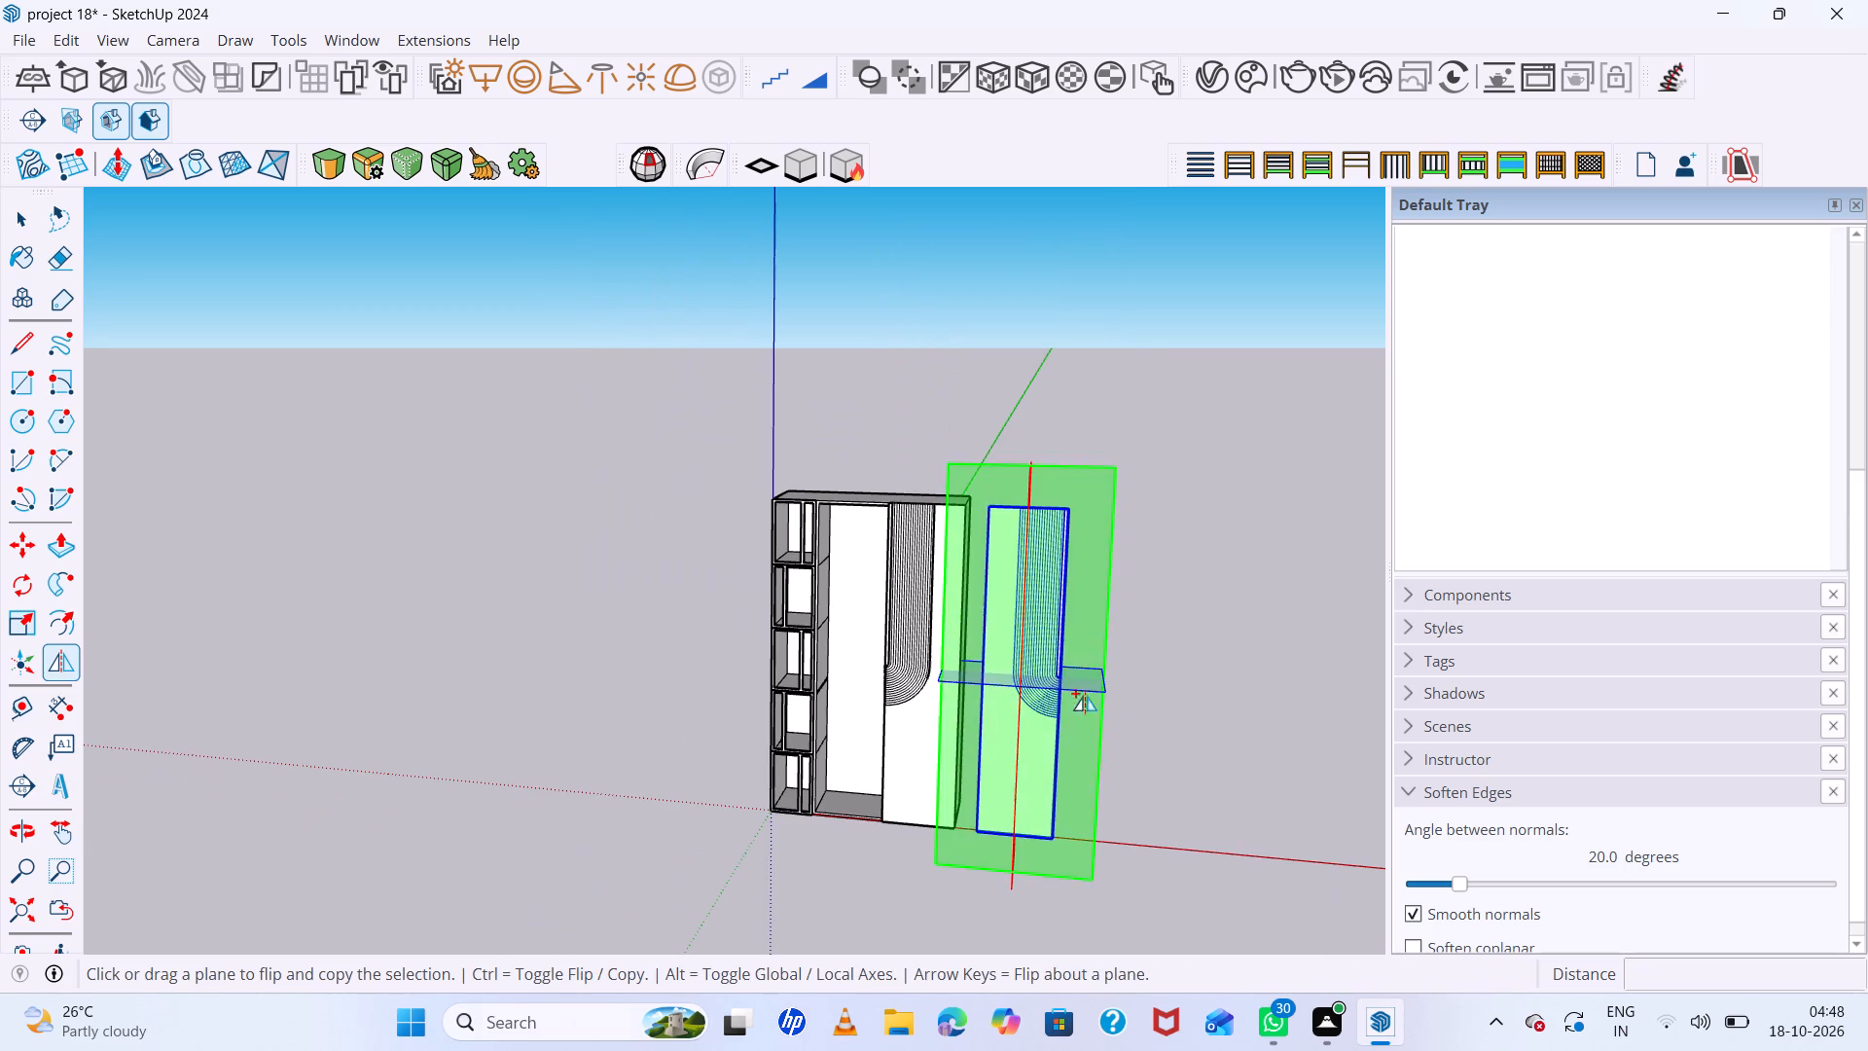
# Flip a copy of the mirrored door about the horizontal blue plane with a 201 cm plane offset, placing it above the original.
pyautogui.moveTo(1068, 678); pyautogui.dragTo(1160, 335)
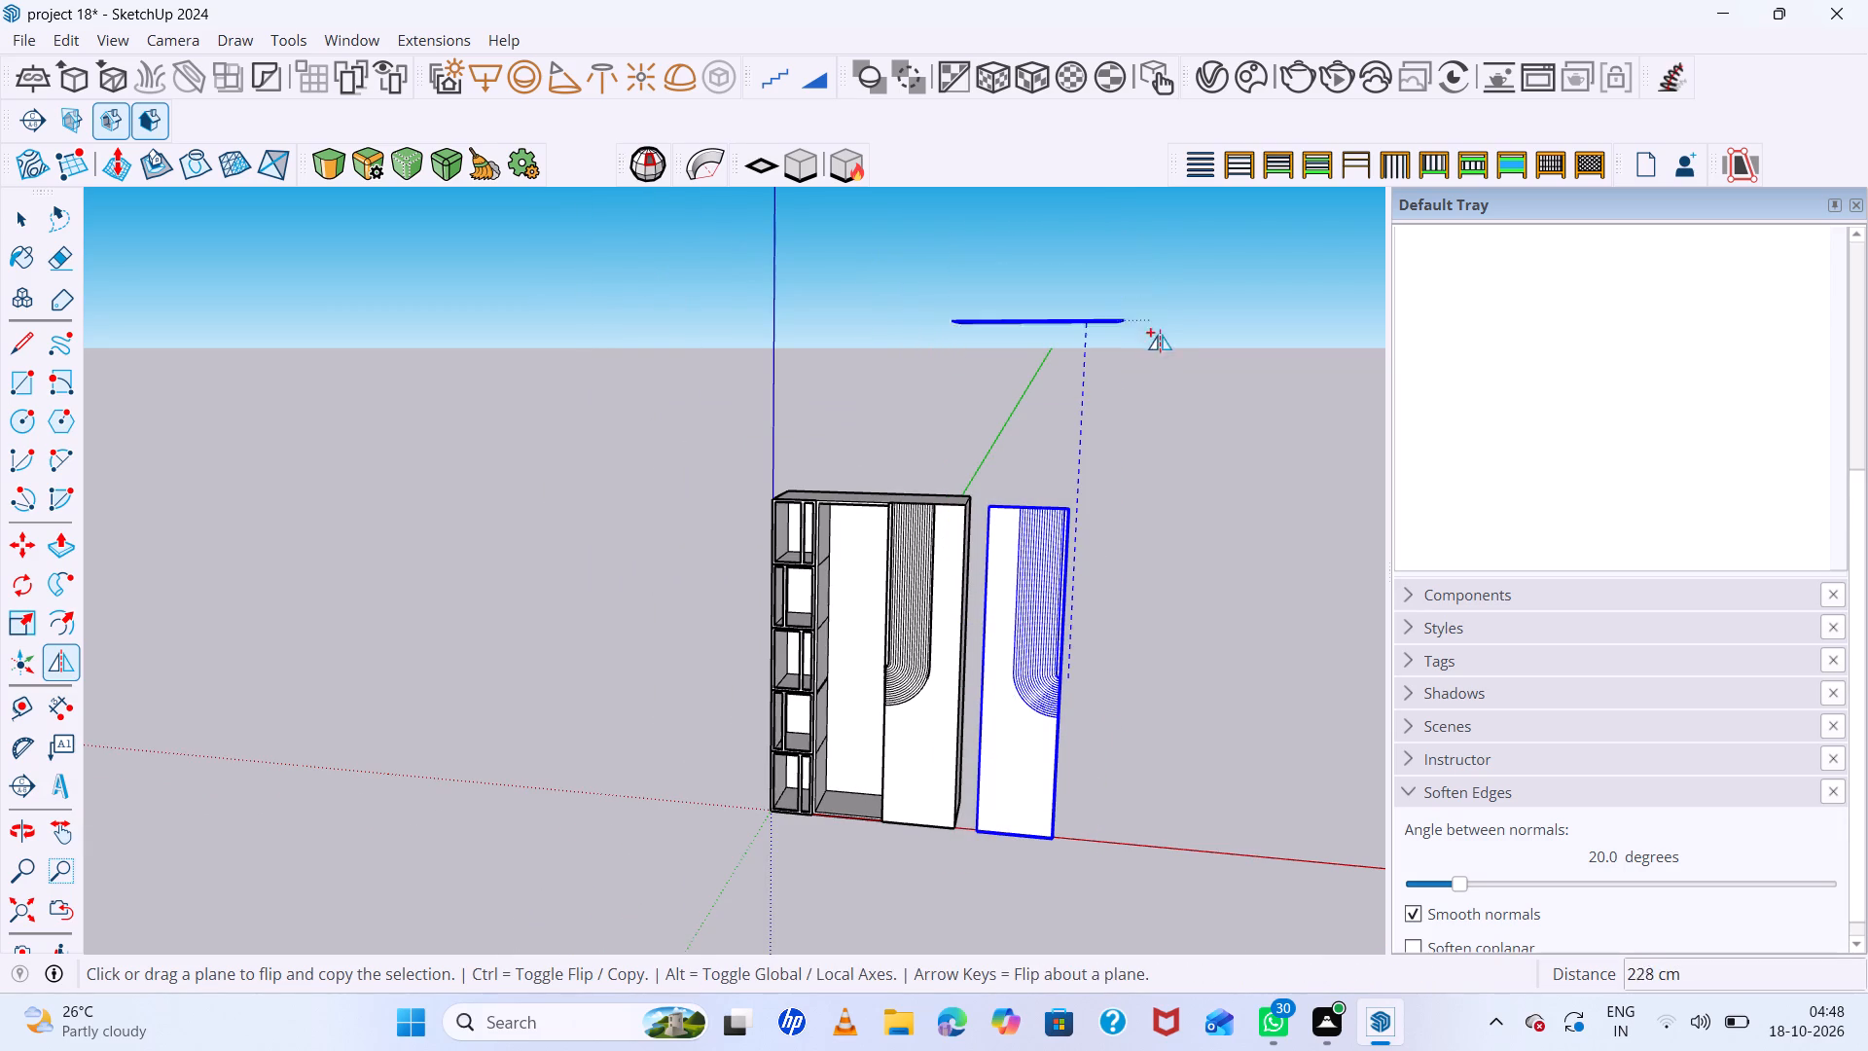
pyautogui.moveTo(1160, 335); pyautogui.dragTo(1162, 371)
pyautogui.scroll(-20, 1124, 500)
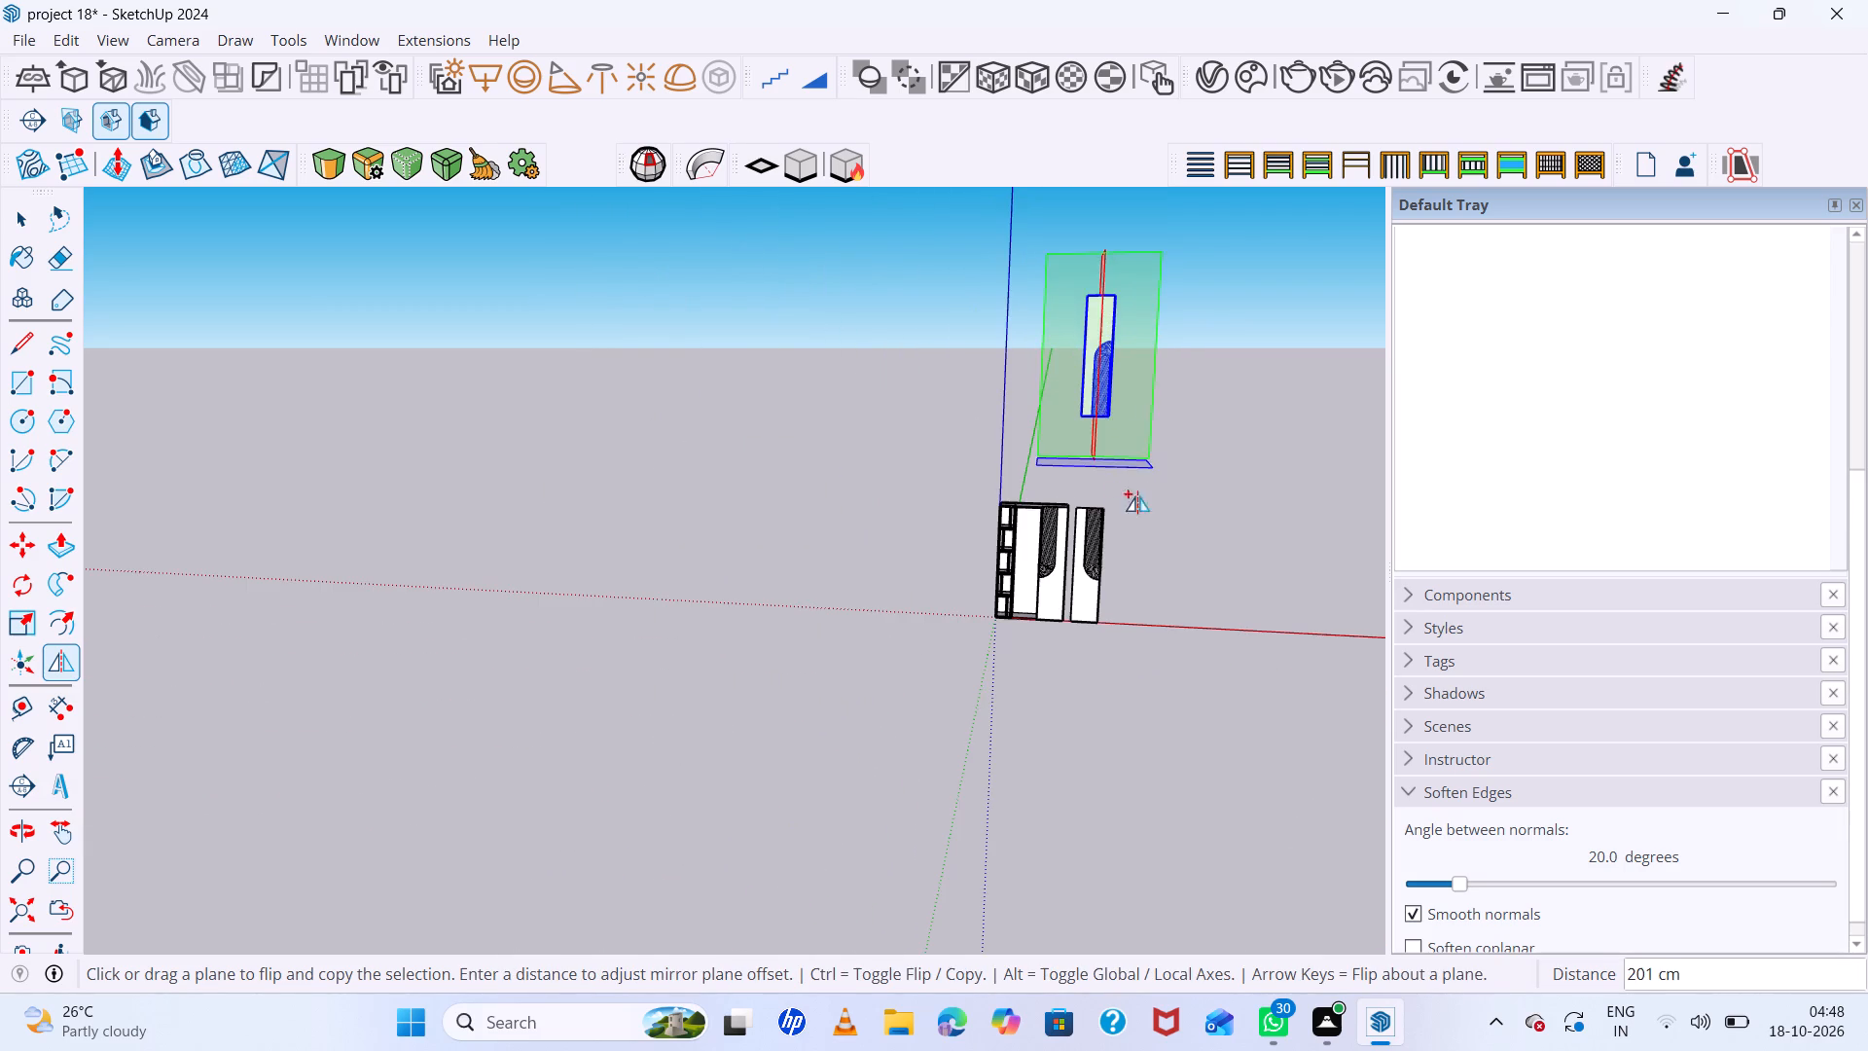
# Delete the original mirrored door standing beside the cabinet.
pyautogui.press('space')
pyautogui.click(1099, 538)
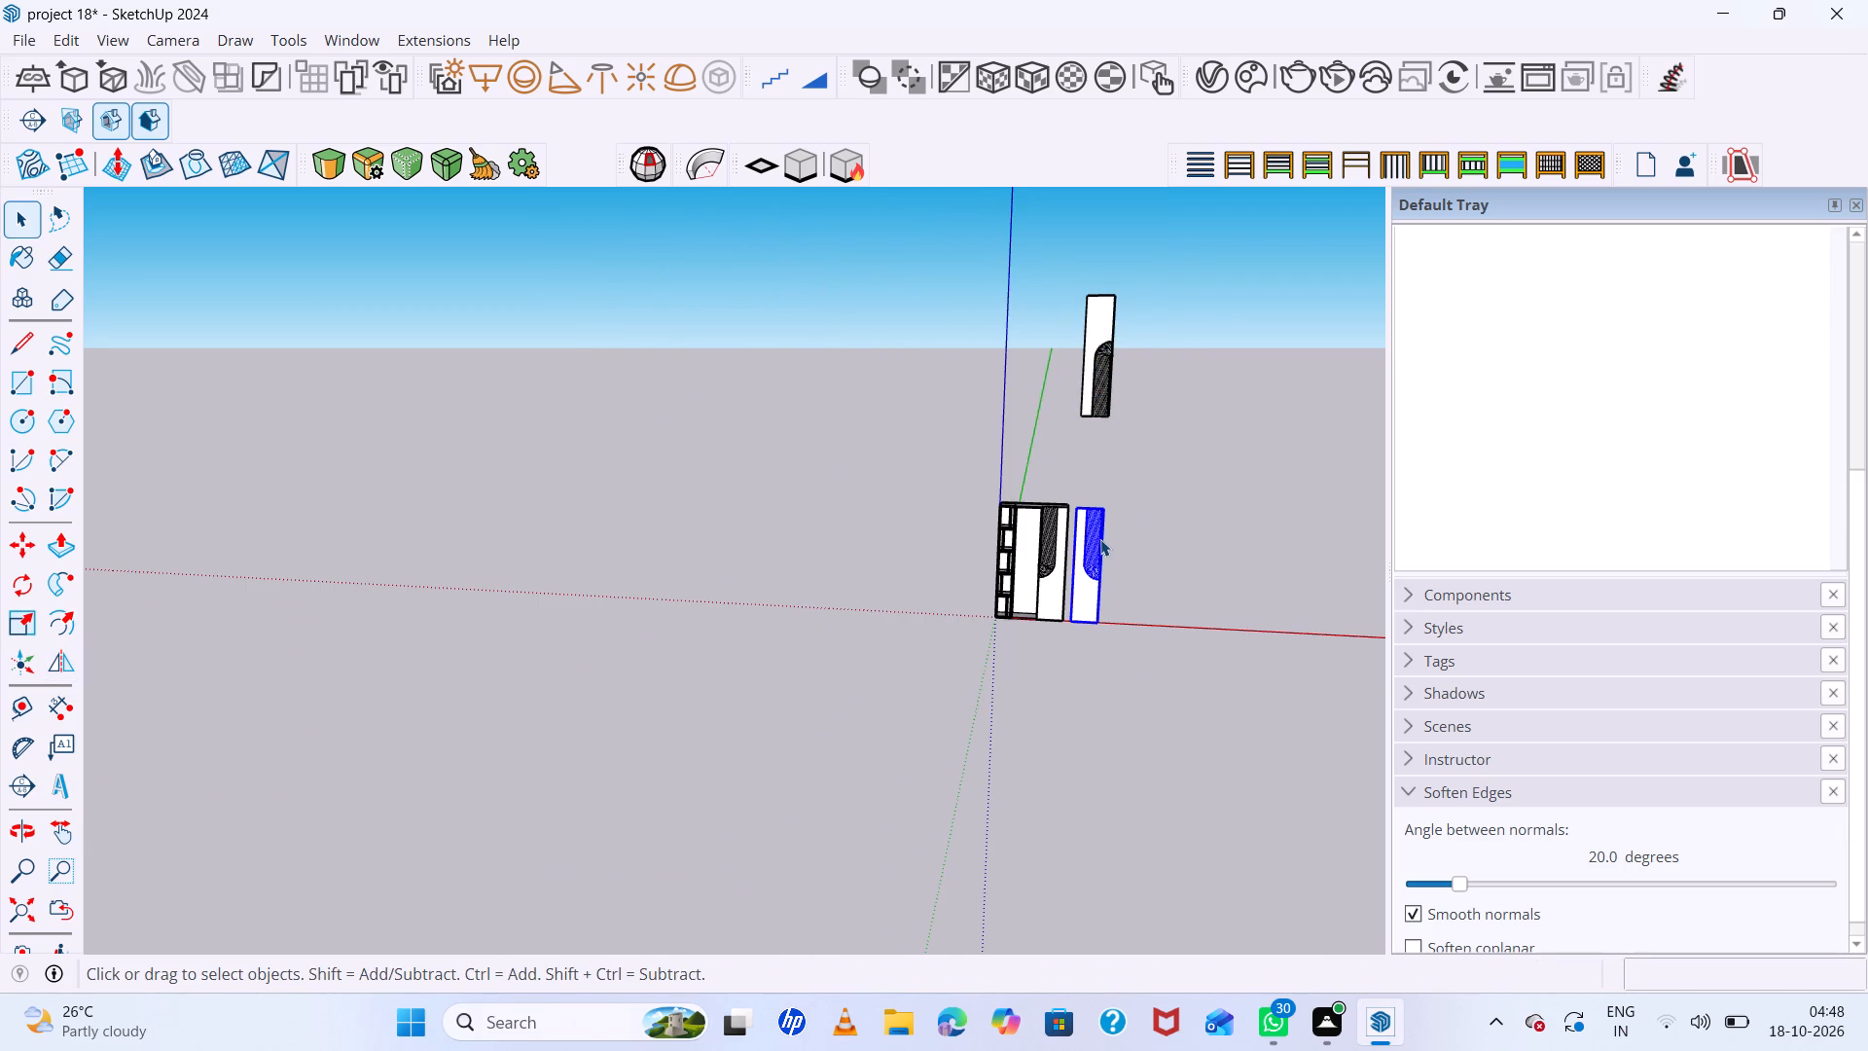
pyautogui.press('Delete')
# Move the flipped door by its top corner onto the cabinet front, filling the opening between the shelf column and the other fluted door.
pyautogui.click(1088, 365)
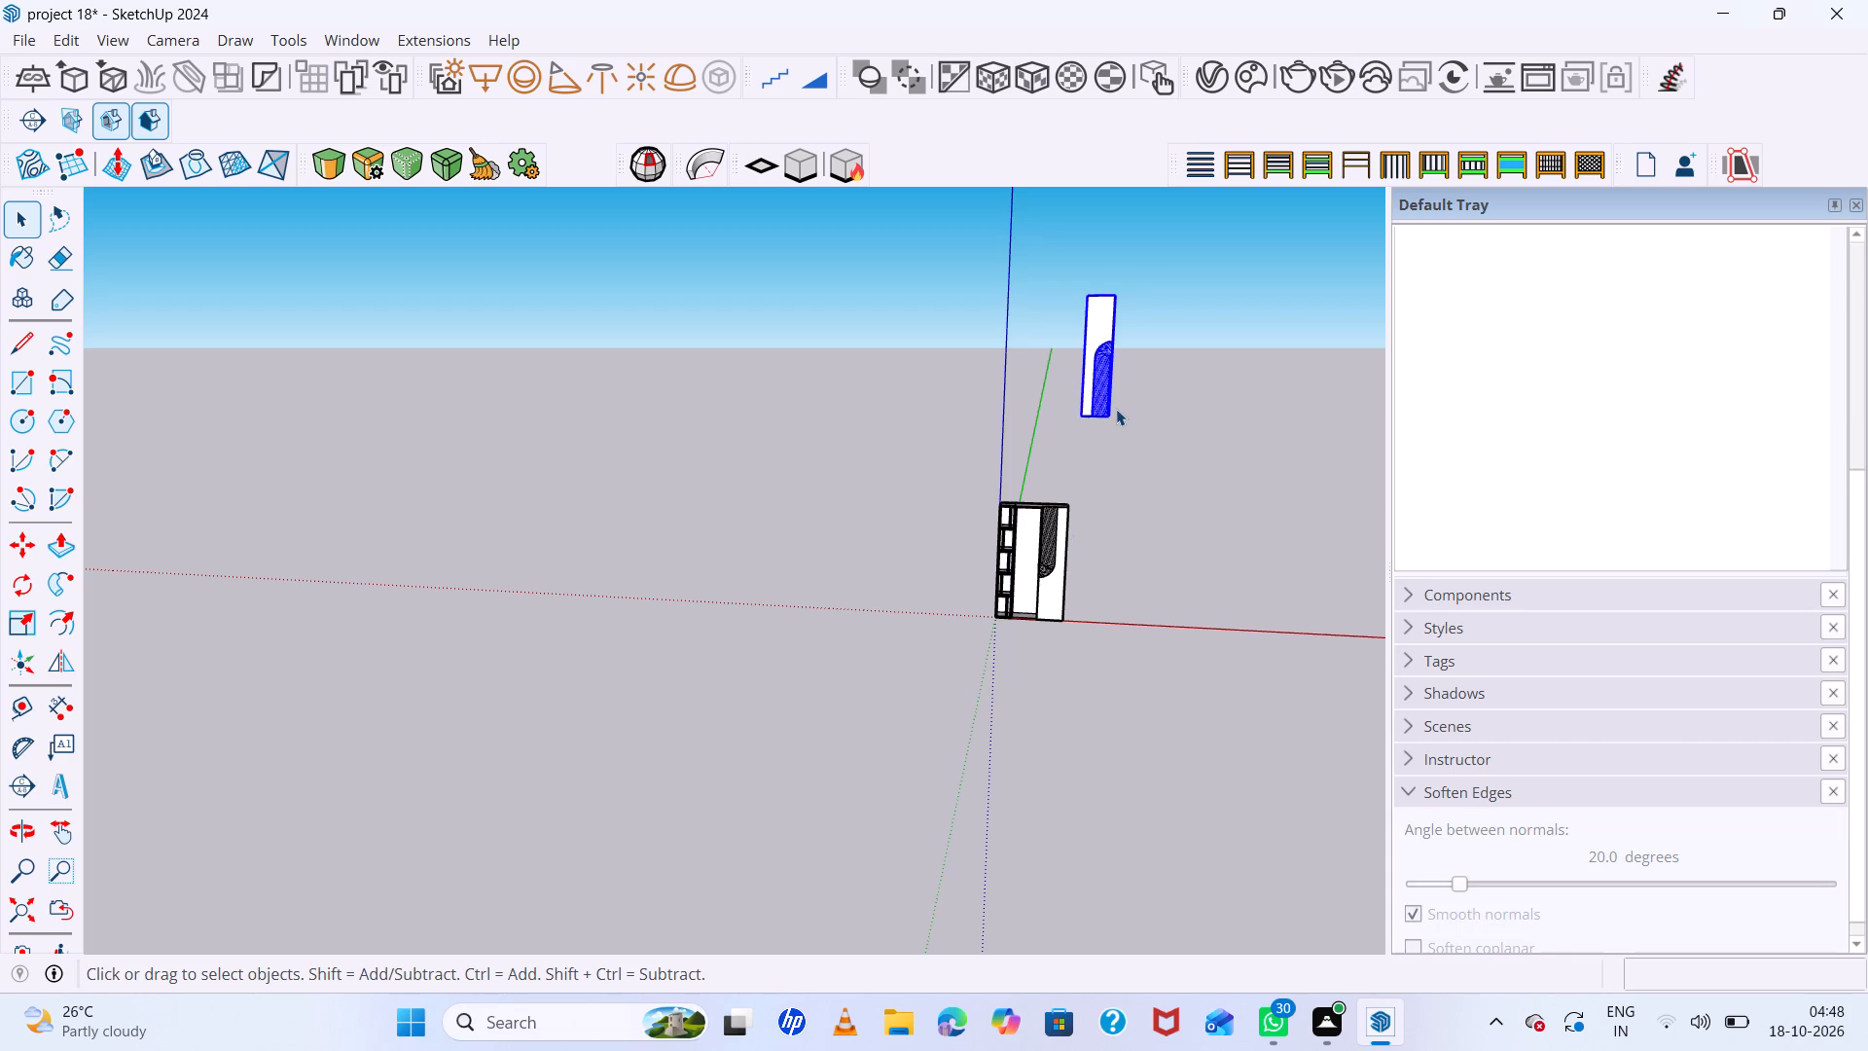
pyautogui.press('m')
pyautogui.scroll(8, 1089, 217)
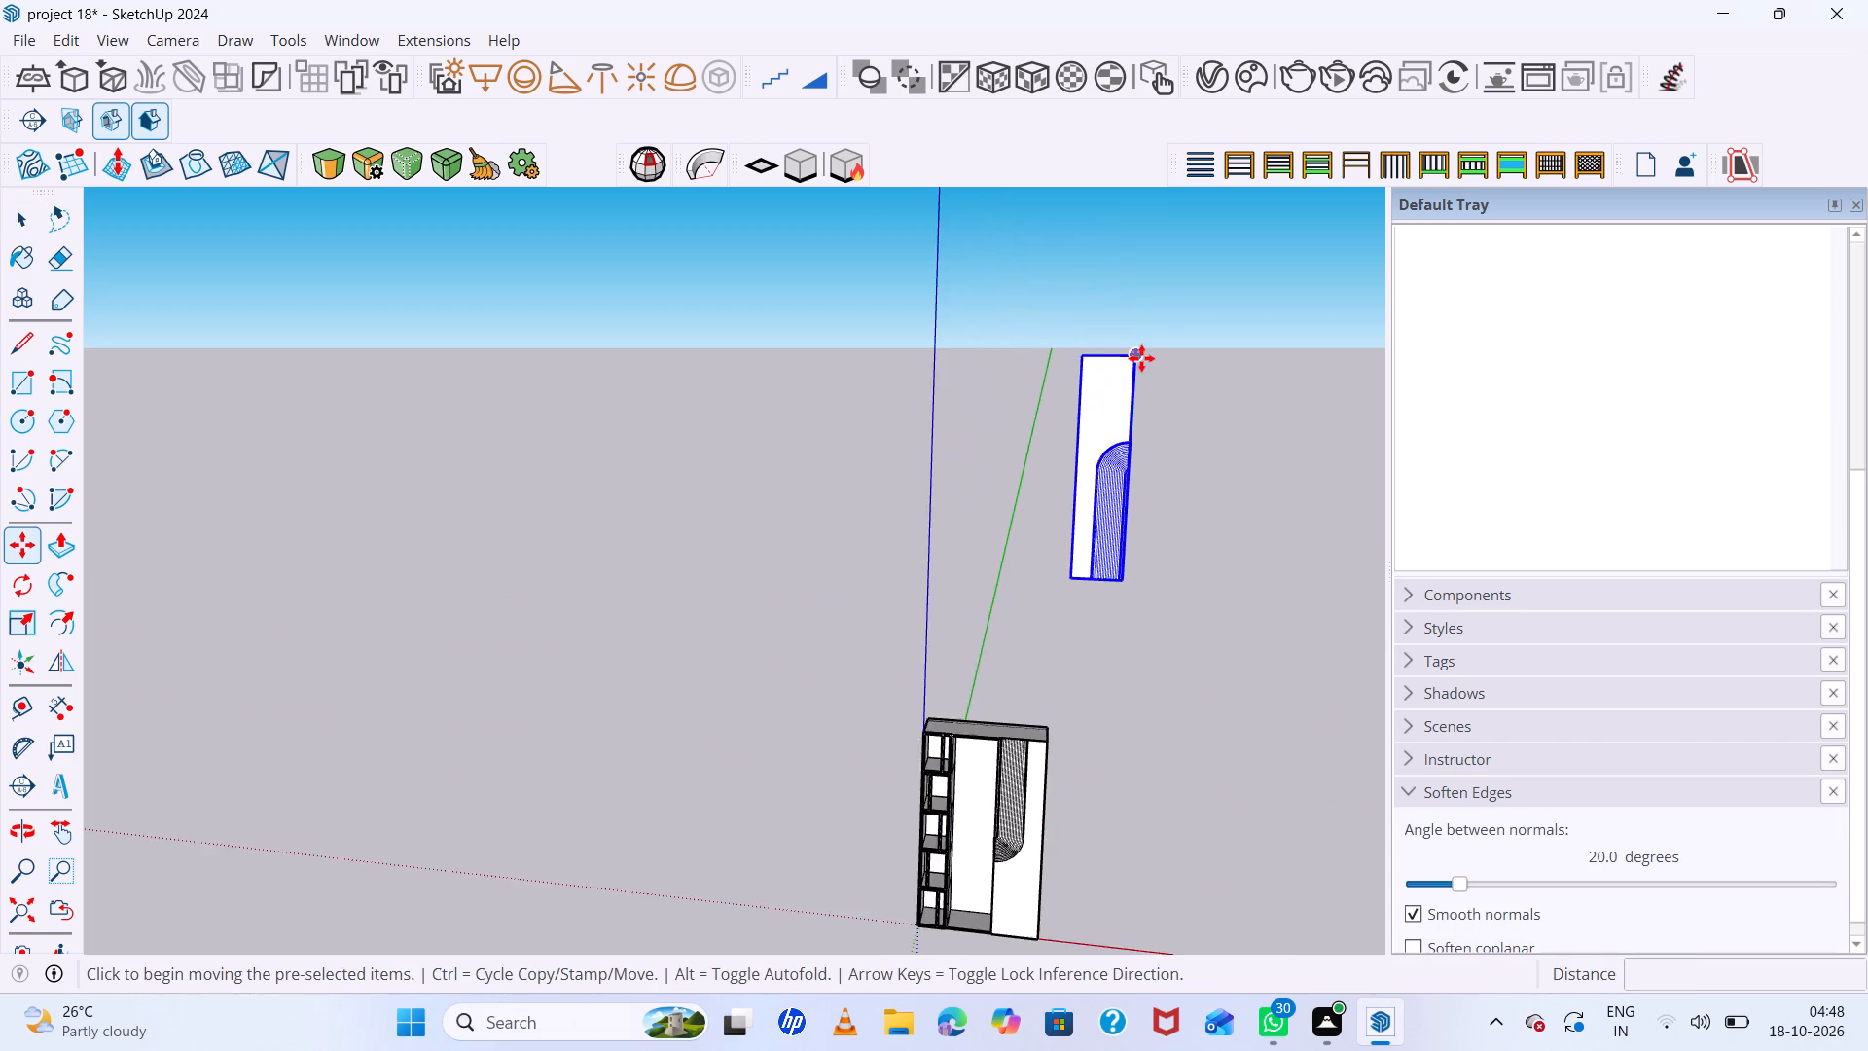
pyautogui.scroll(3, 1141, 358)
pyautogui.moveTo(1075, 373); pyautogui.dragTo(1288, 540, button='middle')
pyautogui.scroll(7, 1144, 394)
pyautogui.scroll(6, 1022, 340)
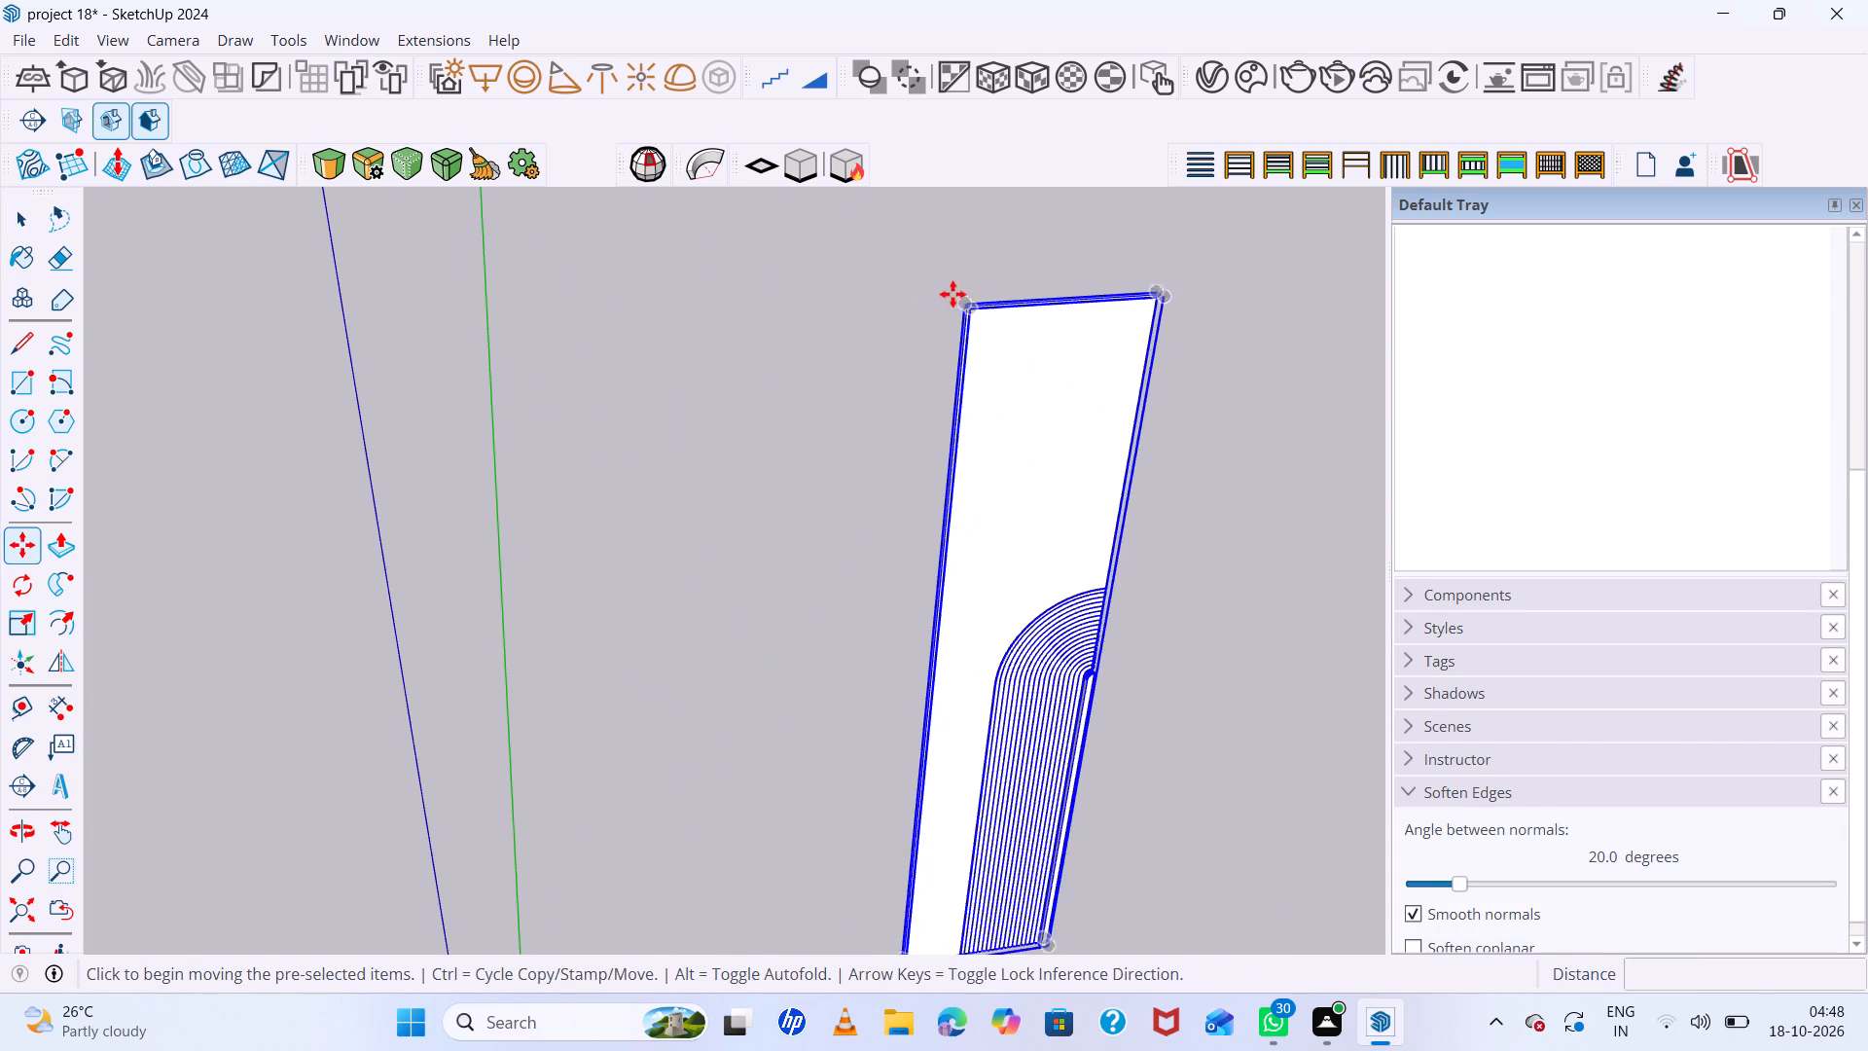
pyautogui.click(964, 305)
pyautogui.scroll(-20, 1092, 448)
pyautogui.scroll(-1, 1092, 448)
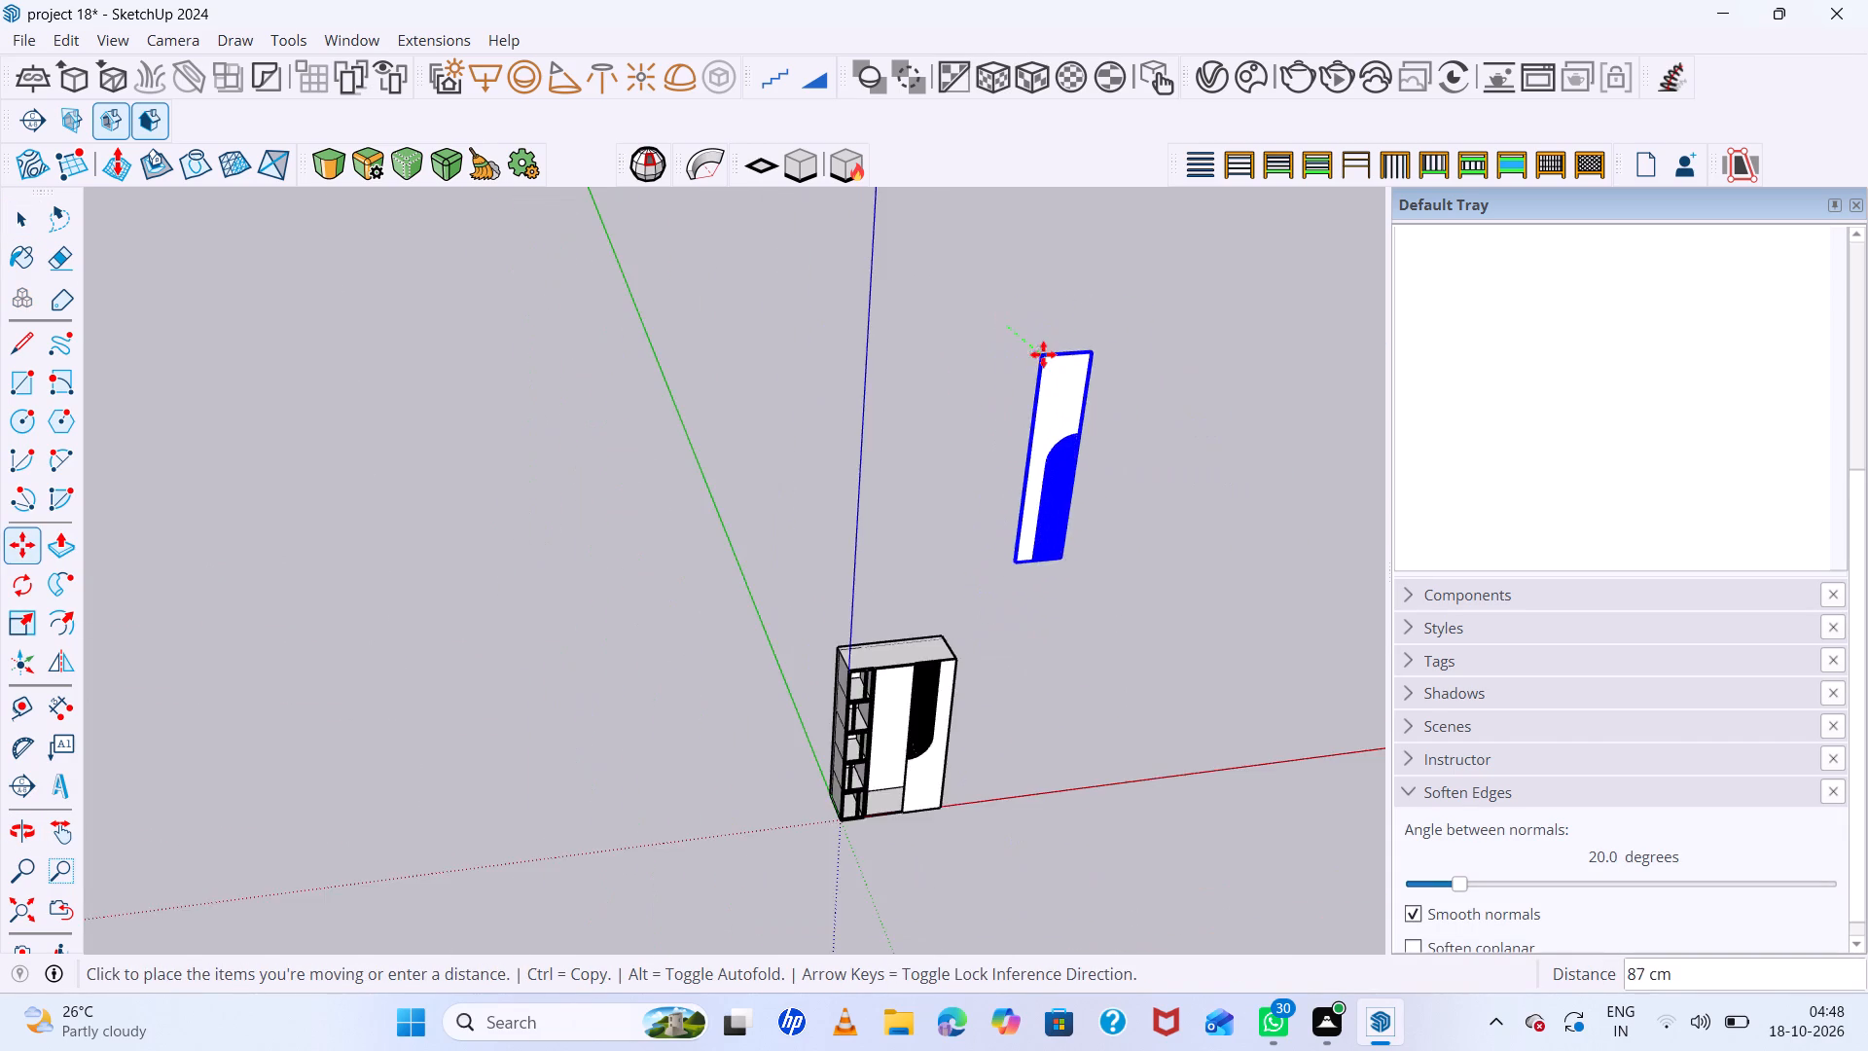
pyautogui.scroll(-7, 1043, 356)
pyautogui.scroll(15, 978, 546)
pyautogui.scroll(12, 917, 617)
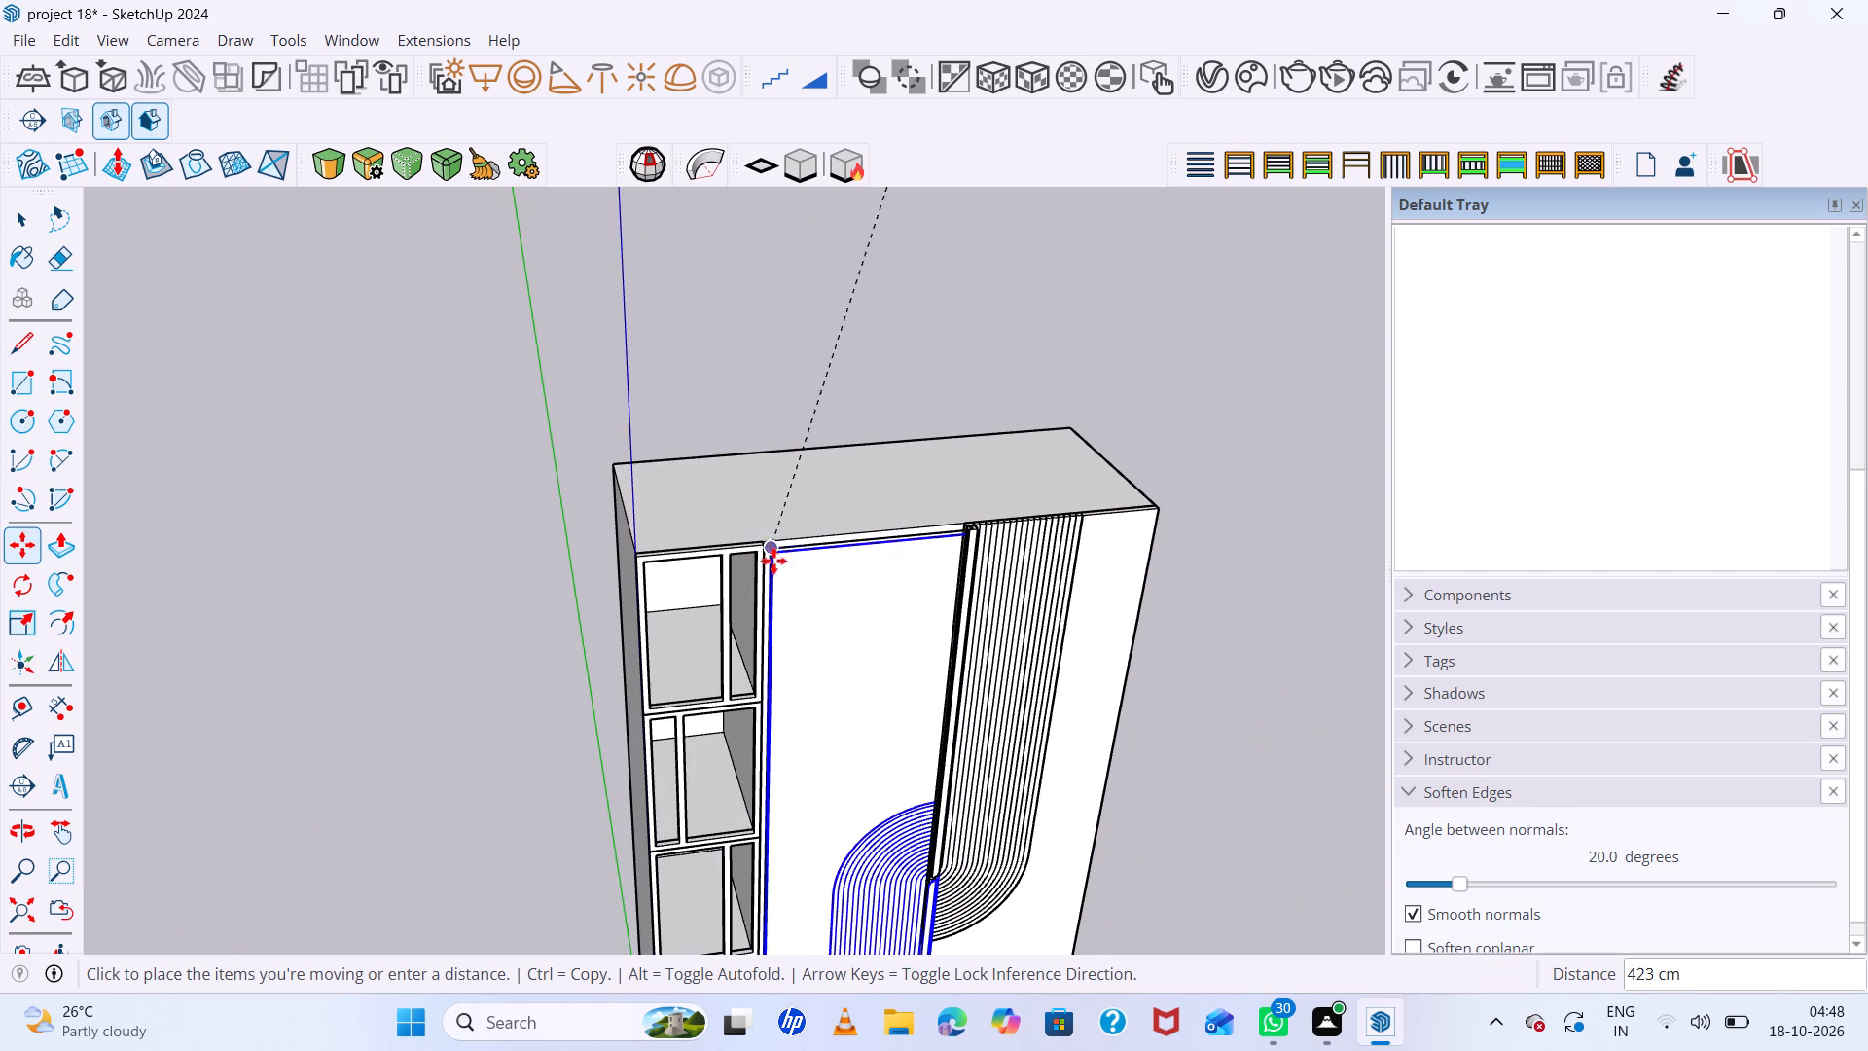
pyautogui.scroll(11, 772, 555)
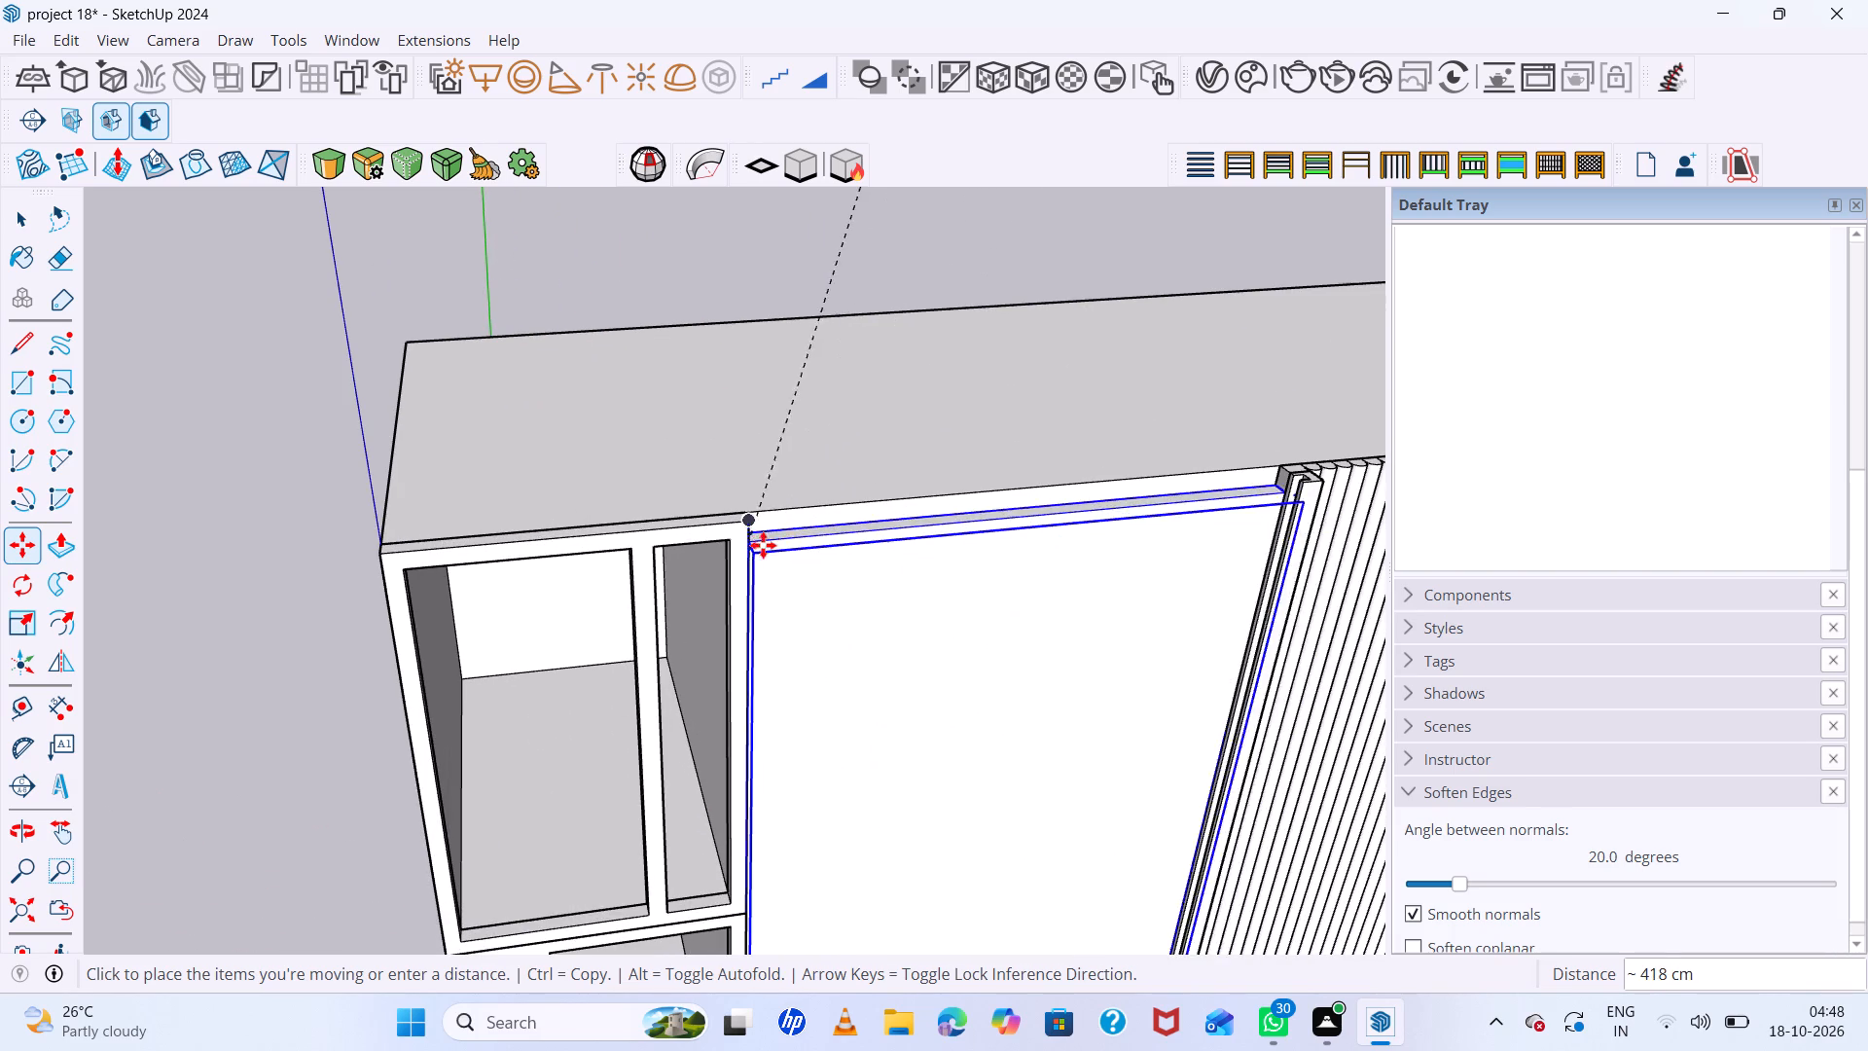
pyautogui.click(761, 519)
pyautogui.scroll(-17, 736, 506)
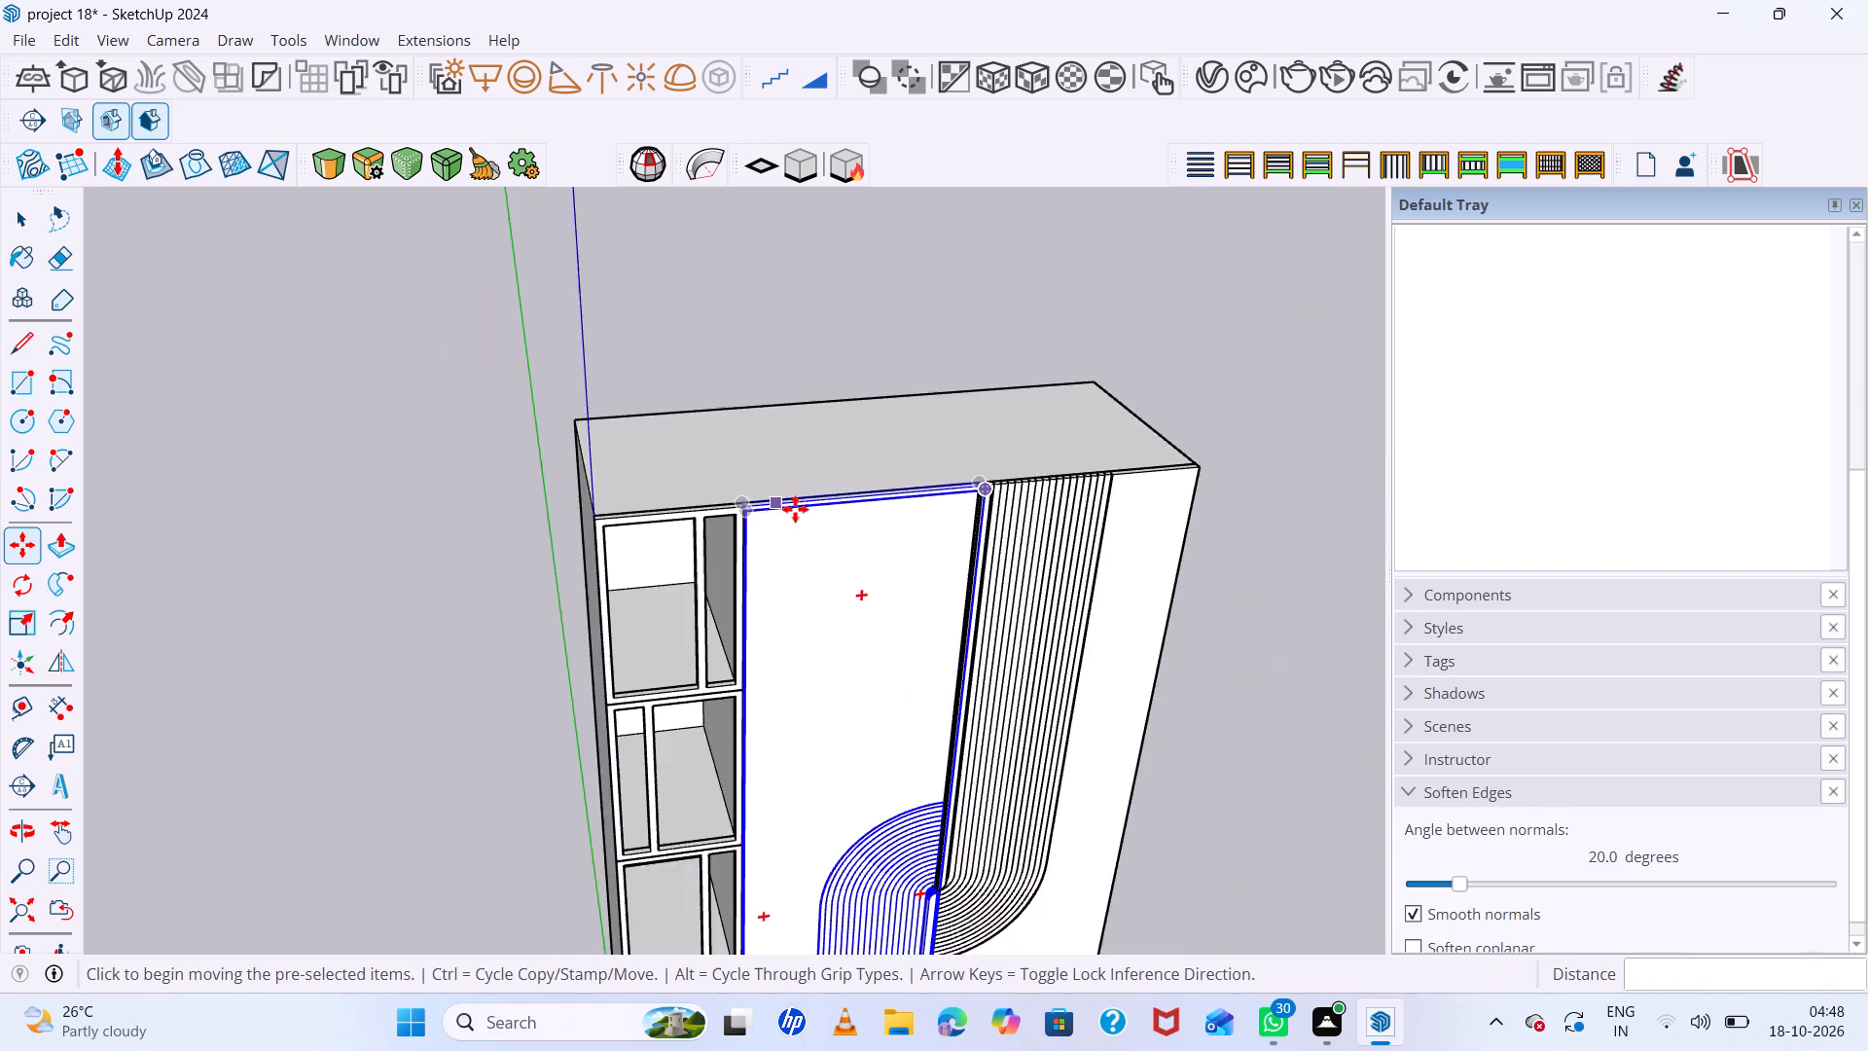
pyautogui.scroll(-15, 795, 509)
pyautogui.moveTo(927, 654); pyautogui.dragTo(875, 535, button='middle')
pyautogui.press('space')
pyautogui.click(1011, 643)
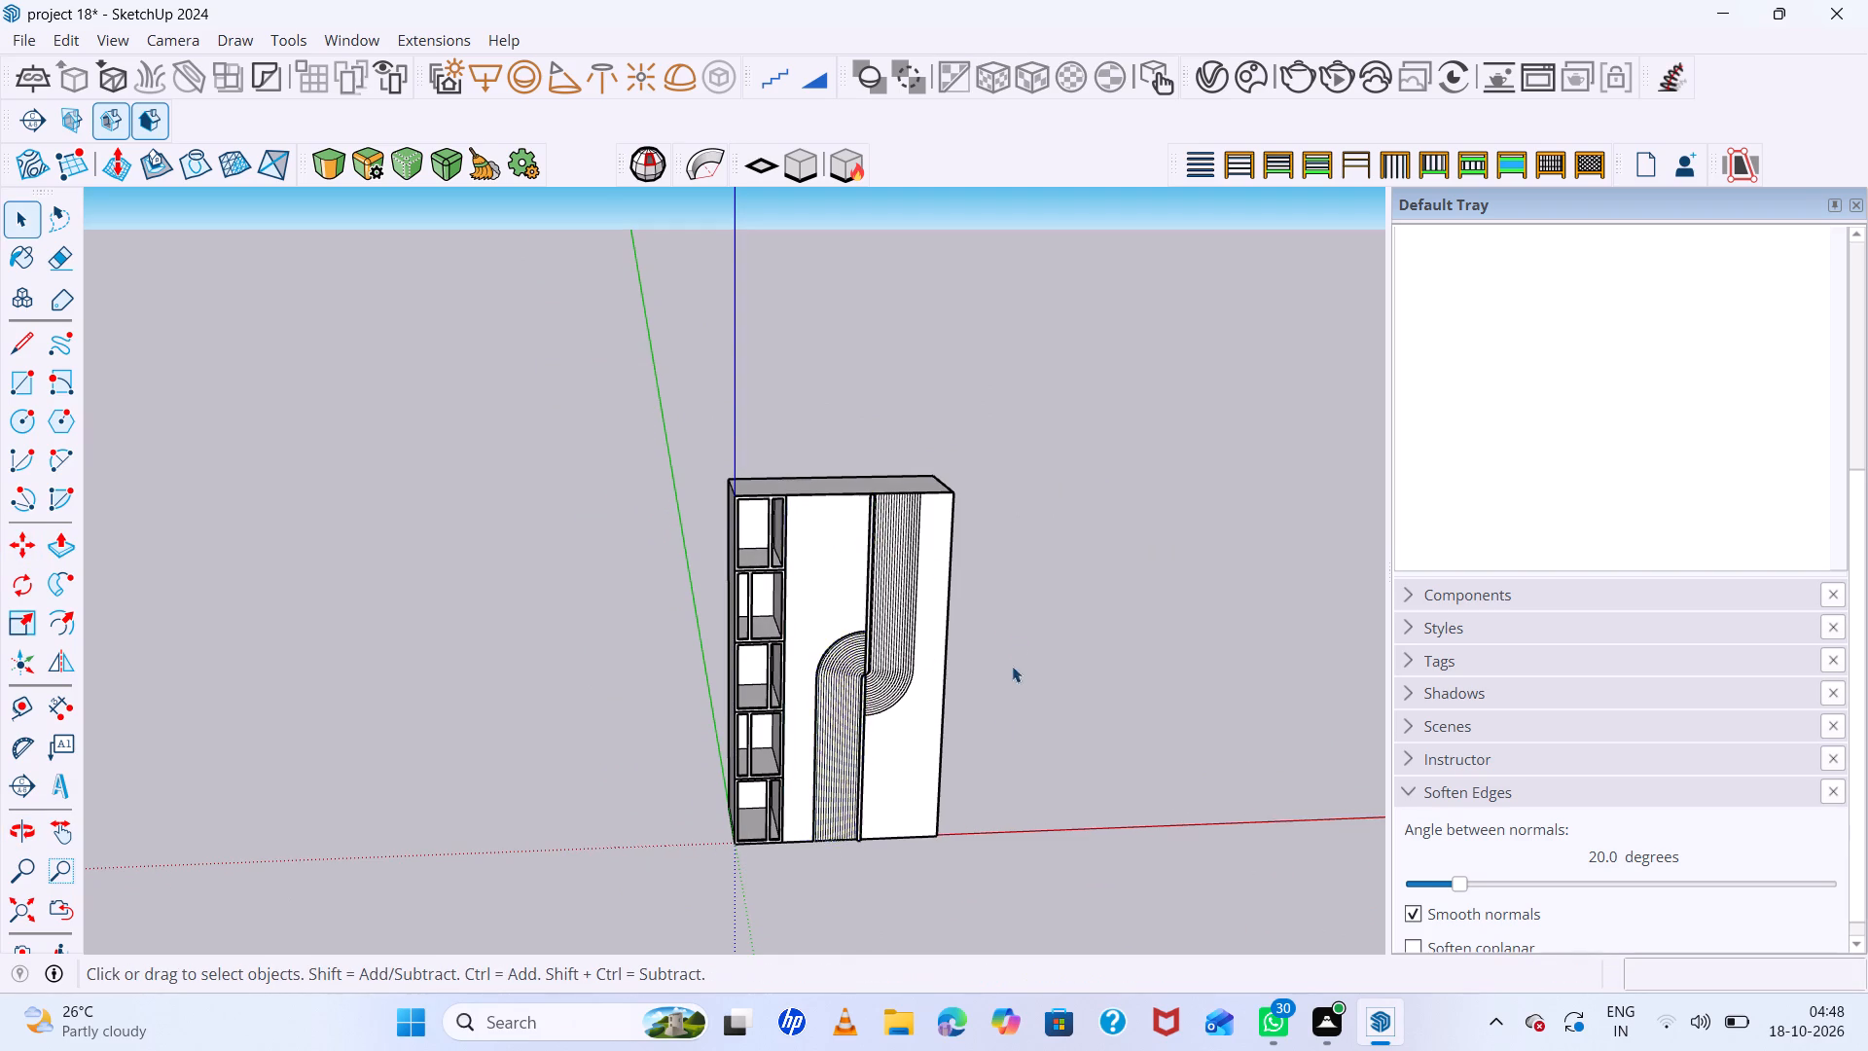
# Soften the edges of the newly placed door's handle bar with an angle between normals of 64.4 degrees.
pyautogui.scroll(6, 996, 719)
pyautogui.moveTo(895, 910); pyautogui.dragTo(742, 857, button='middle')
pyautogui.scroll(8, 763, 749)
pyautogui.scroll(7, 1241, 1042)
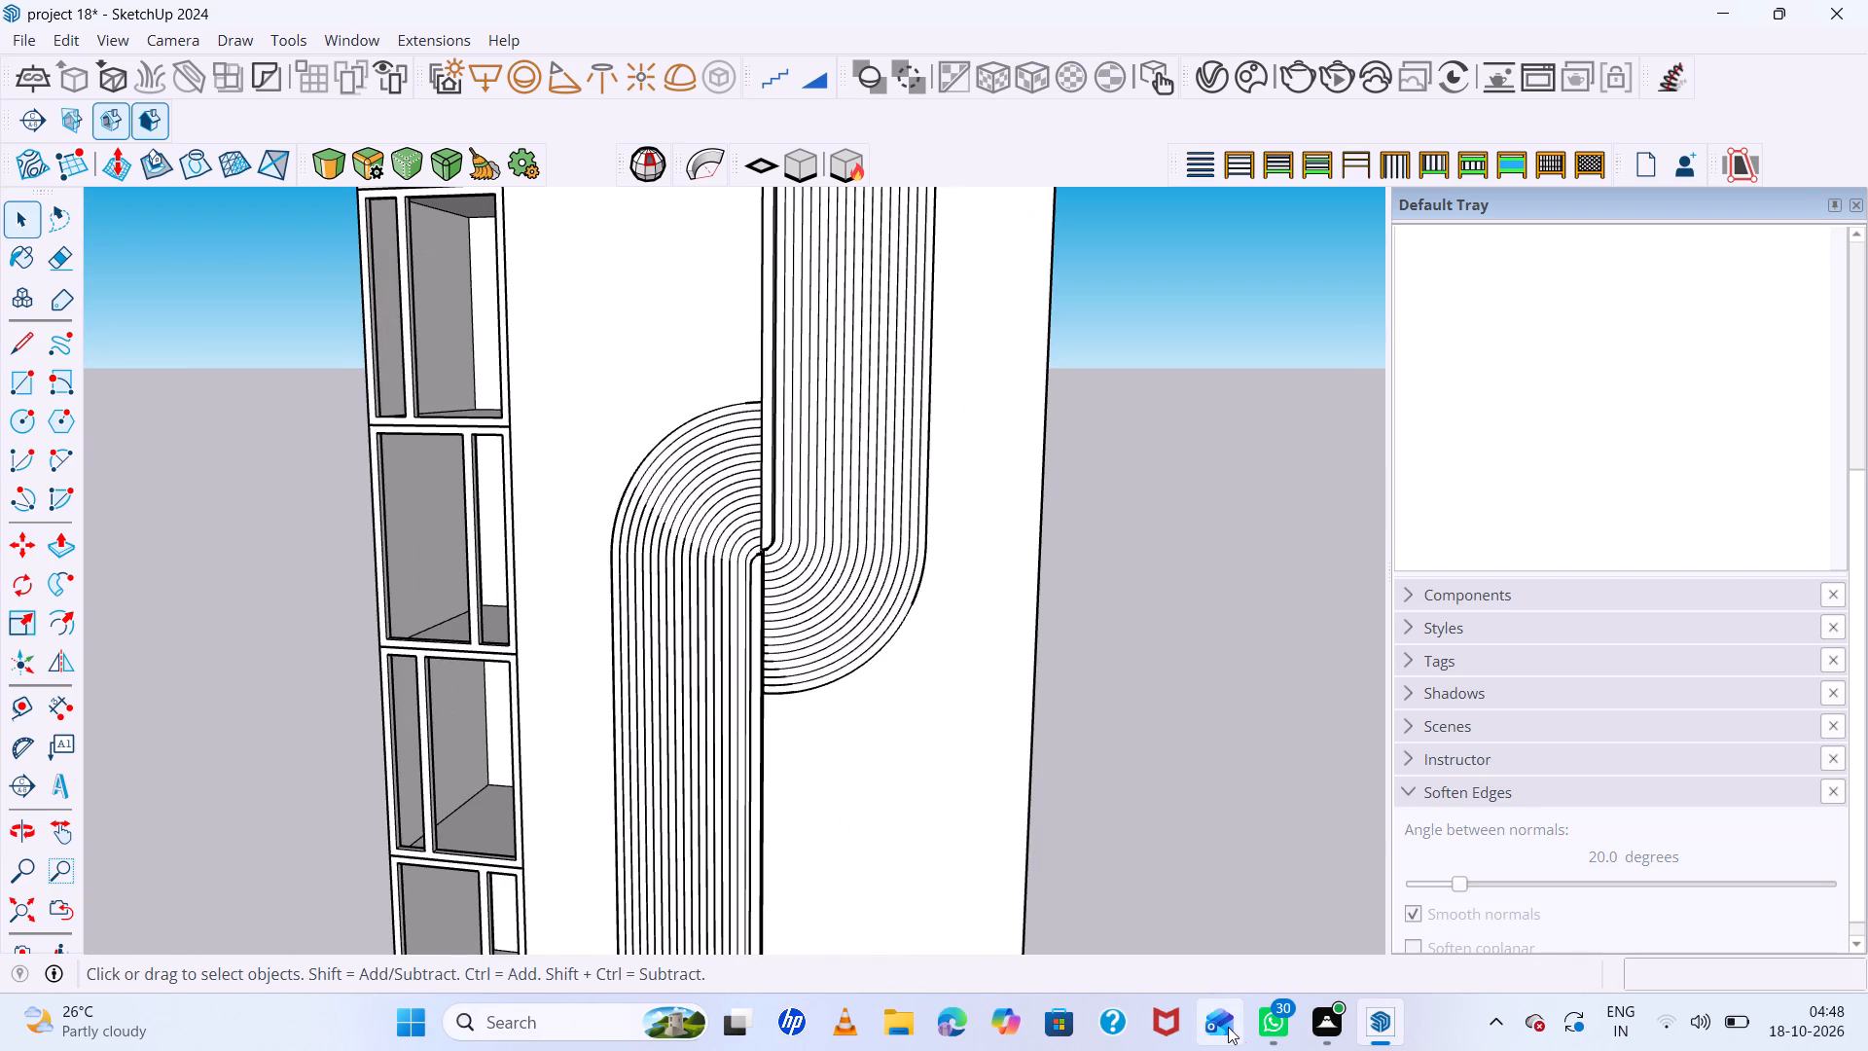
pyautogui.moveTo(1228, 1027); pyautogui.dragTo(1013, 1050, button='middle')
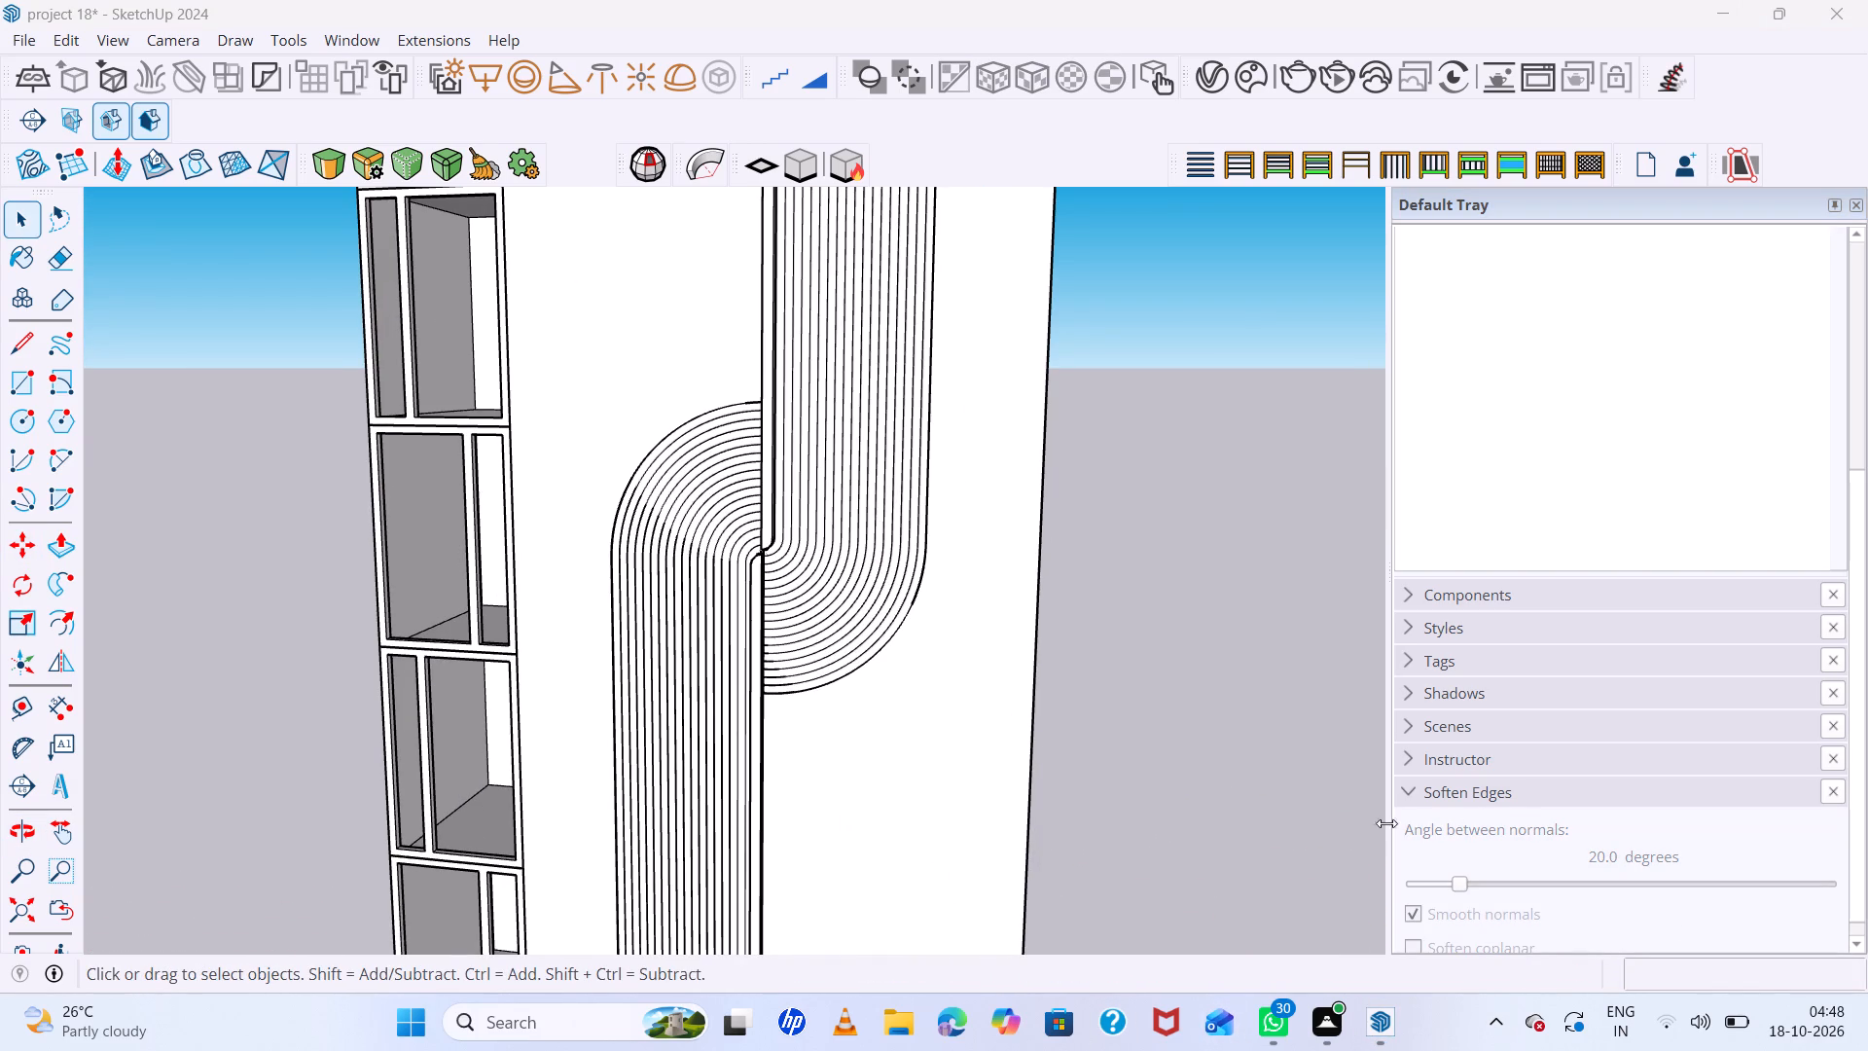
pyautogui.moveTo(987, 685); pyautogui.dragTo(772, 703, button='middle')
pyautogui.scroll(13, 723, 683)
pyautogui.scroll(2, 638, 401)
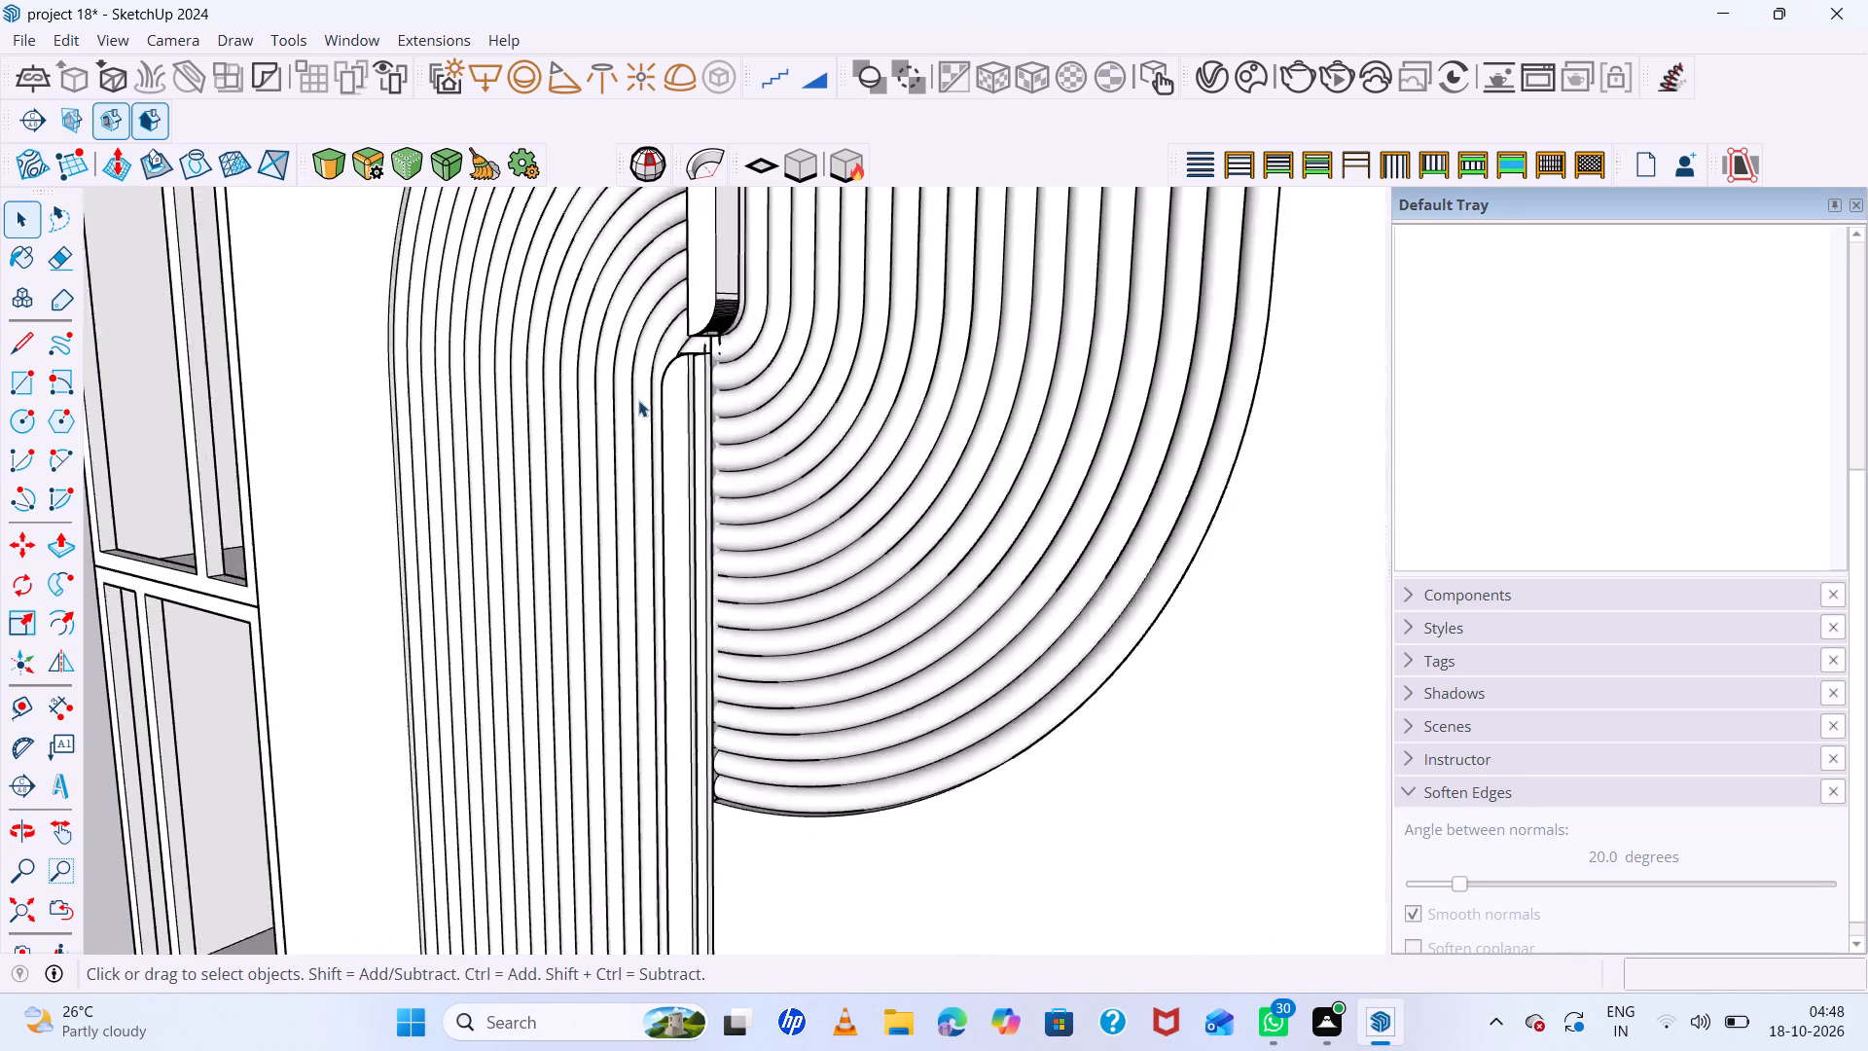
pyautogui.scroll(20, 638, 400)
pyautogui.scroll(3, 638, 400)
pyautogui.moveTo(750, 354); pyautogui.dragTo(1049, 474, button='middle')
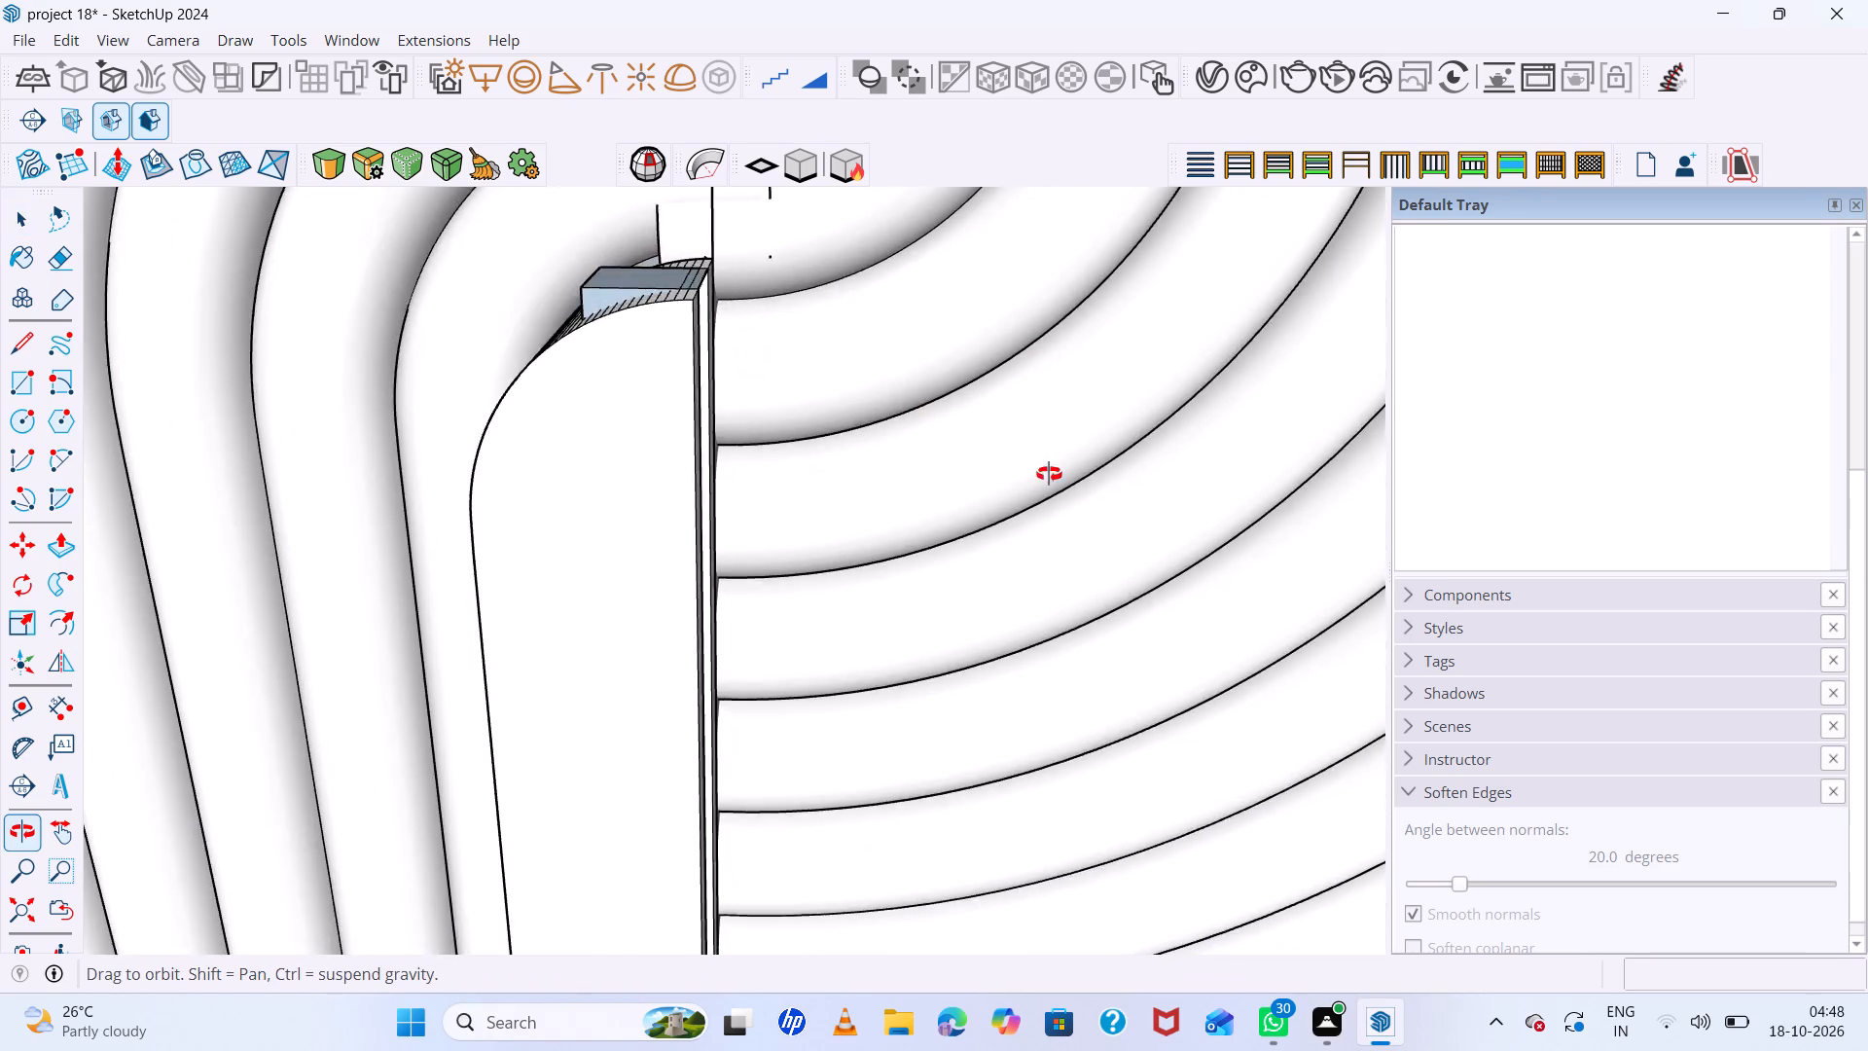
pyautogui.moveTo(1049, 474); pyautogui.dragTo(976, 686, button='middle')
pyautogui.scroll(1, 977, 681)
pyautogui.scroll(-16, 936, 601)
pyautogui.moveTo(934, 595); pyautogui.dragTo(965, 595, button='middle')
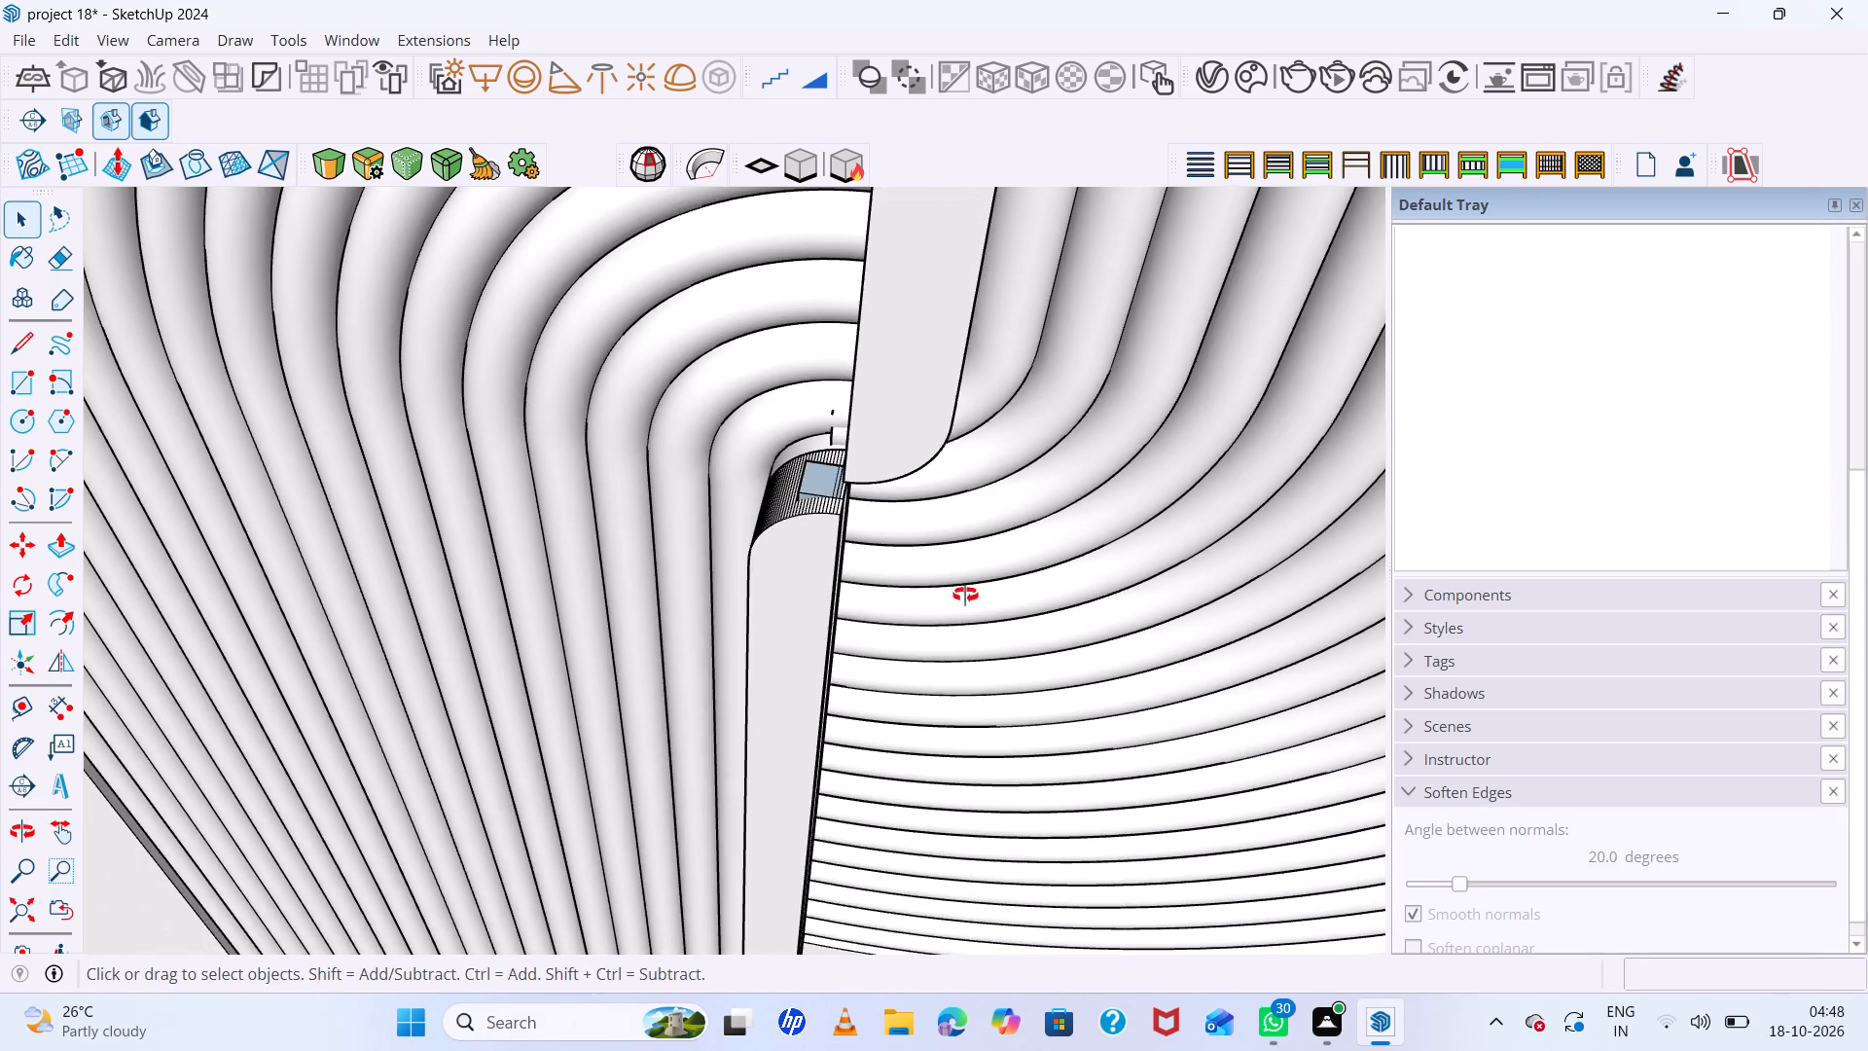
pyautogui.moveTo(965, 595); pyautogui.dragTo(578, 423, button='middle')
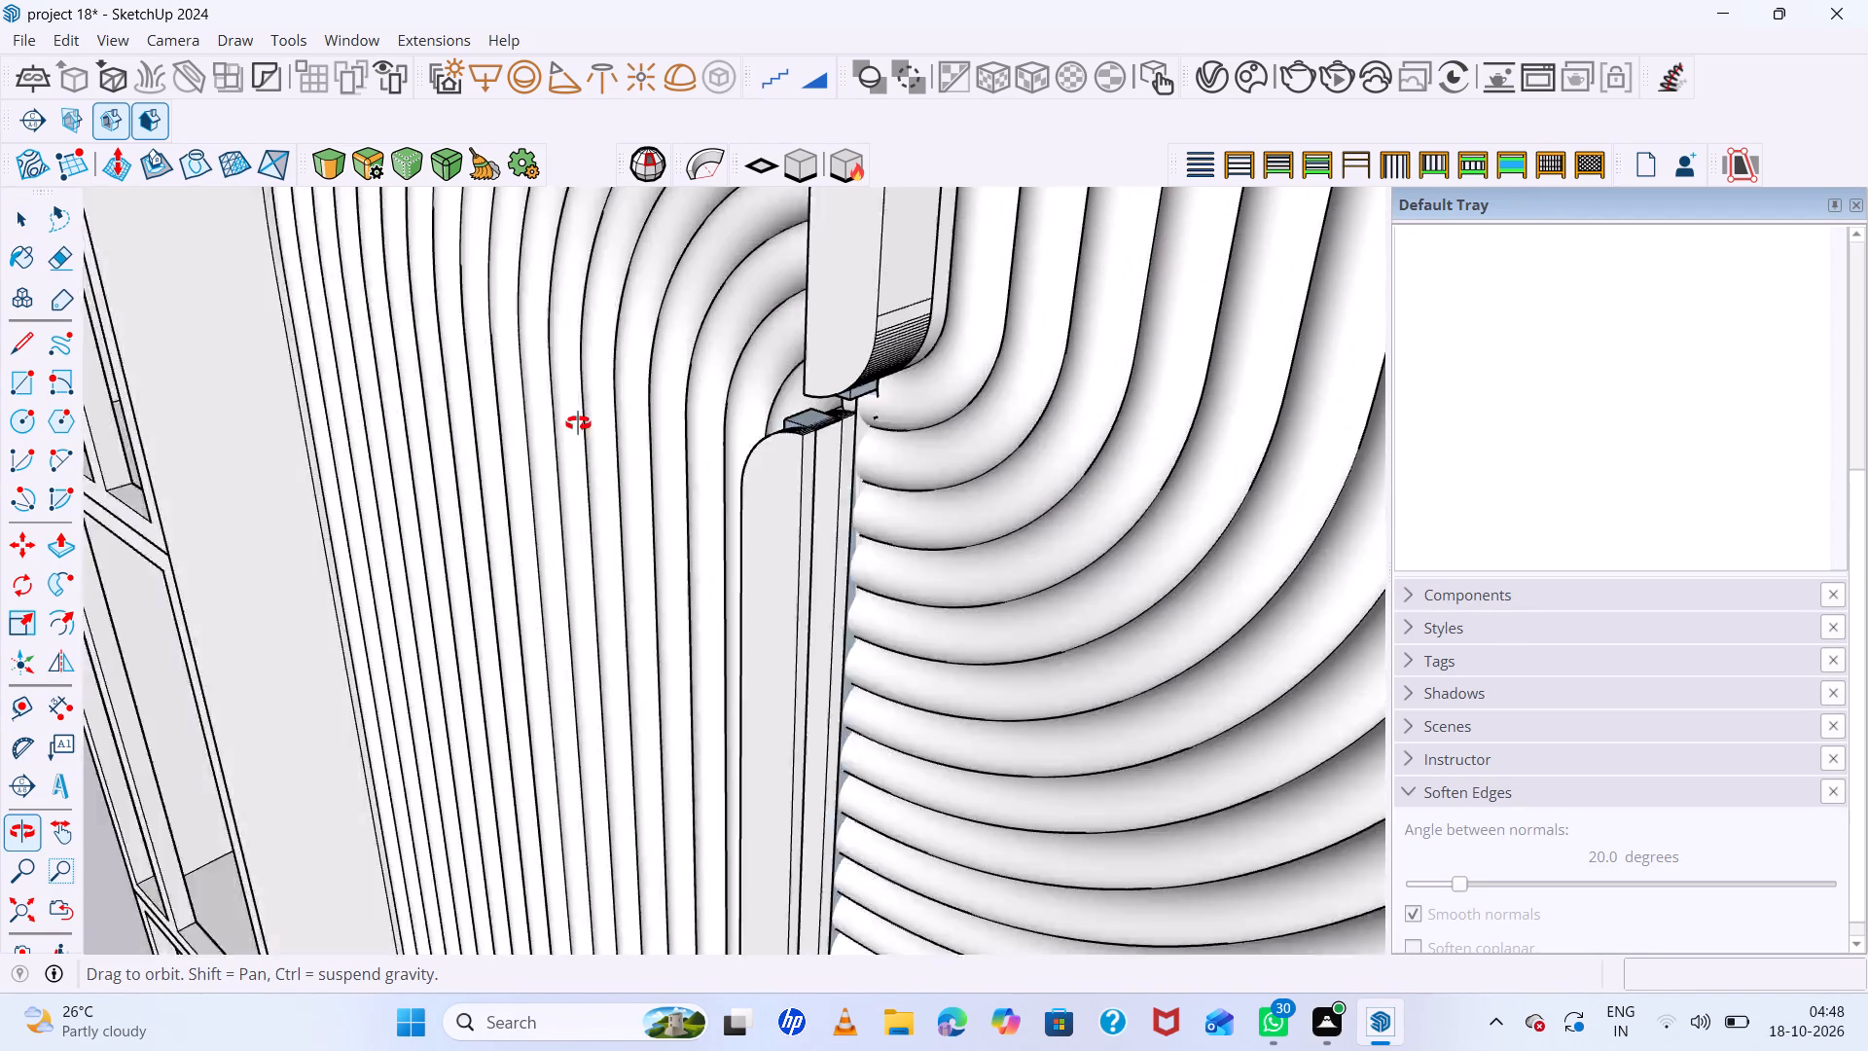
pyautogui.moveTo(578, 423); pyautogui.dragTo(1425, 587, button='middle')
pyautogui.doubleClick(846, 440)
pyautogui.doubleClick(846, 440)
pyautogui.rightClick(846, 440)
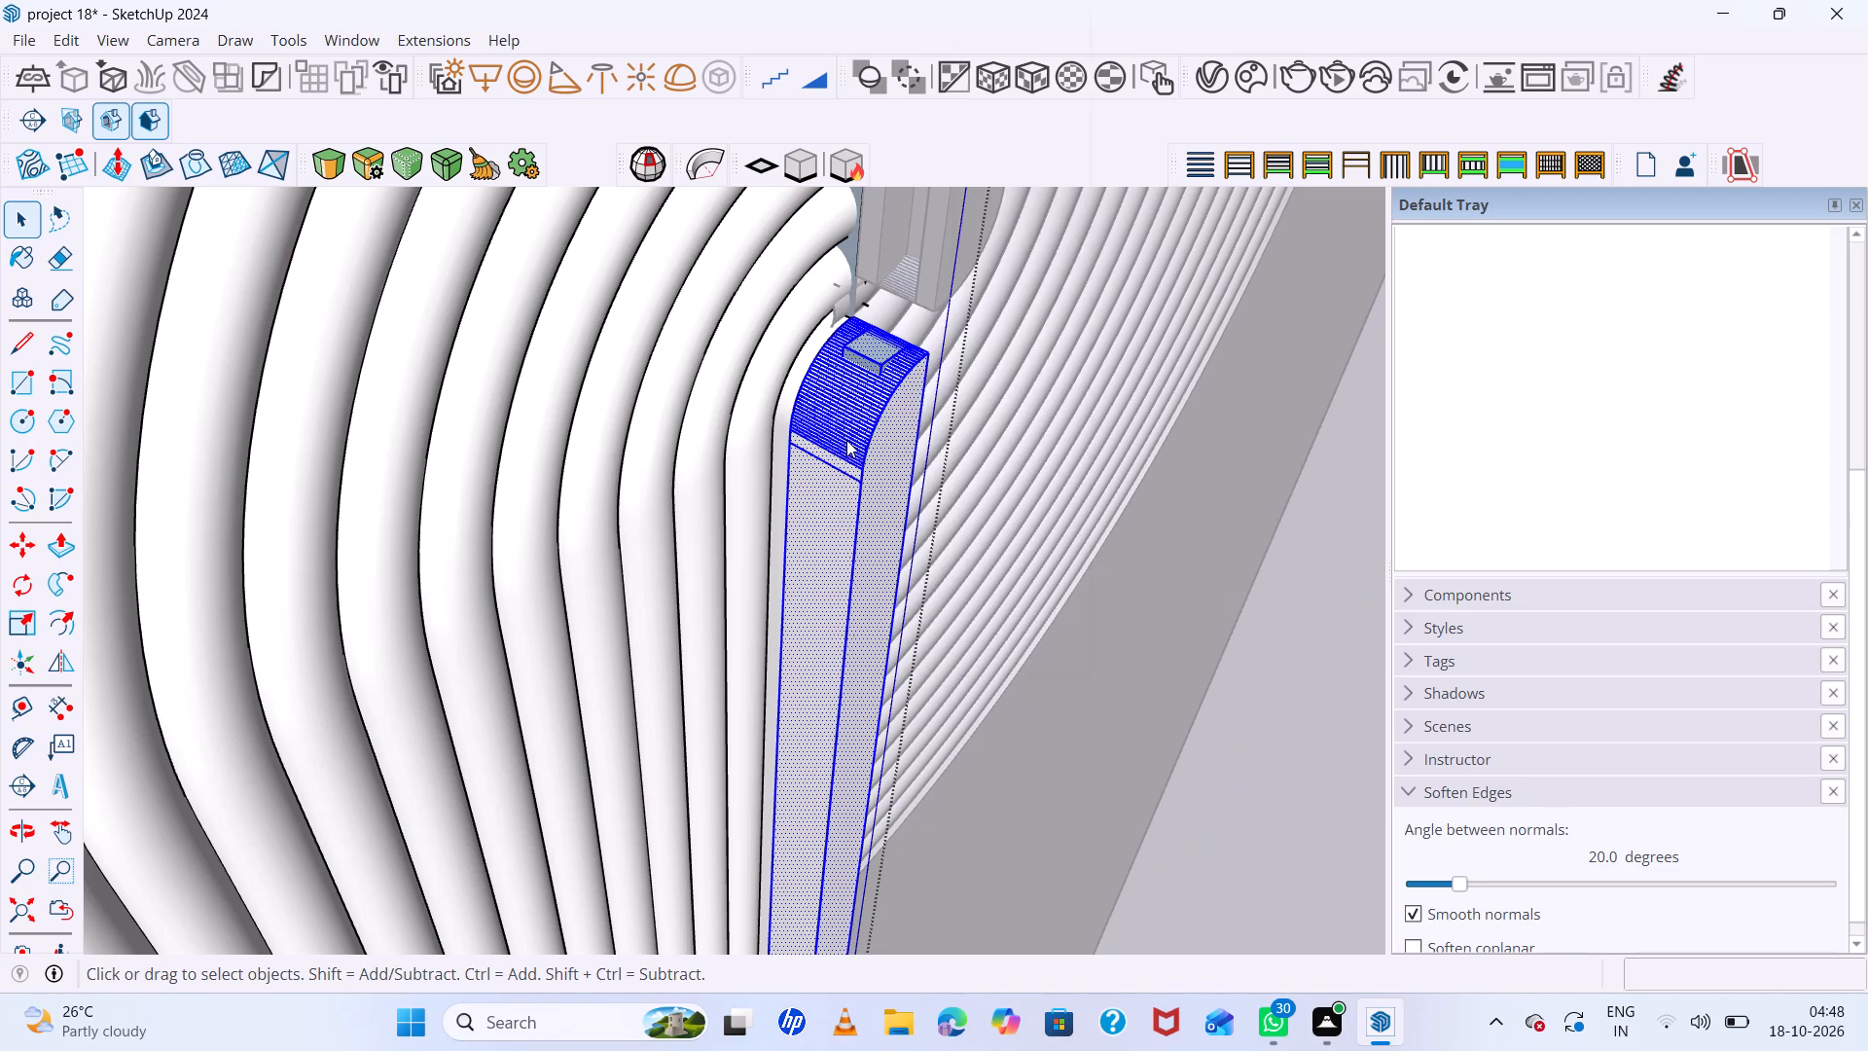
pyautogui.click(960, 376)
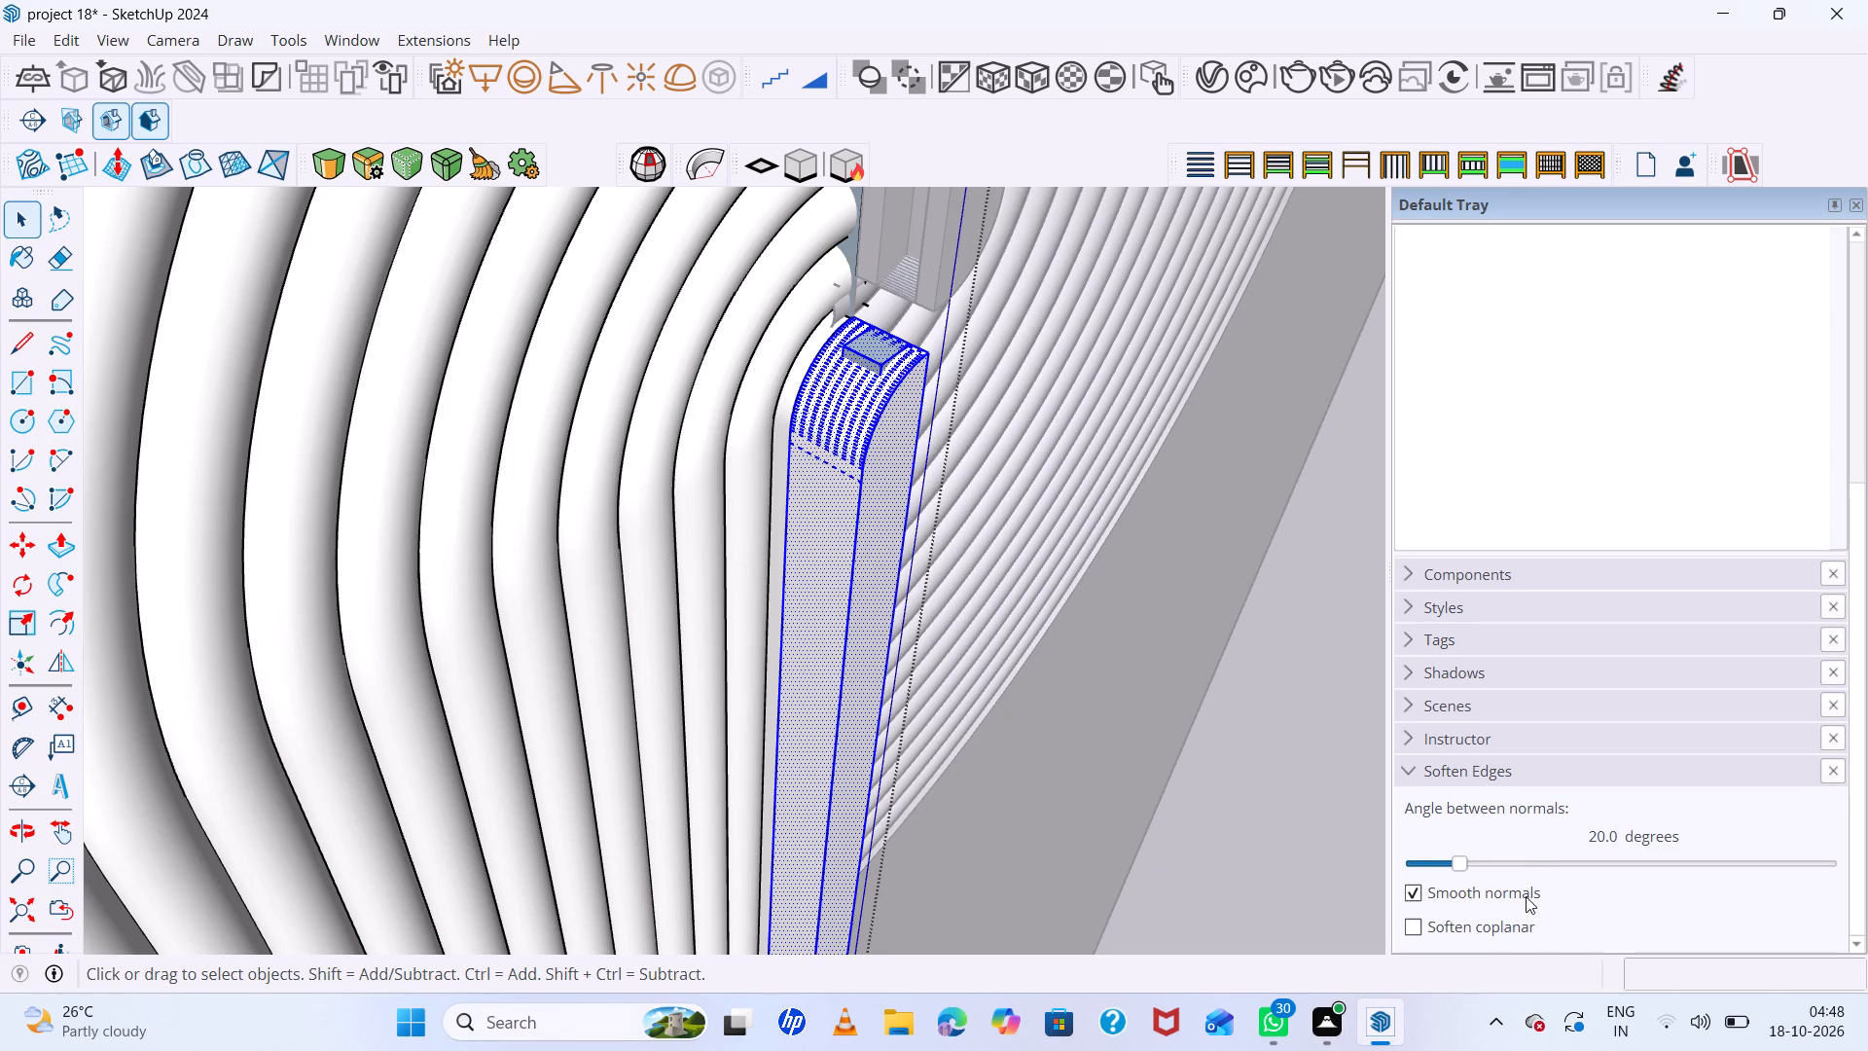
pyautogui.moveTo(1455, 864); pyautogui.dragTo(1557, 852)
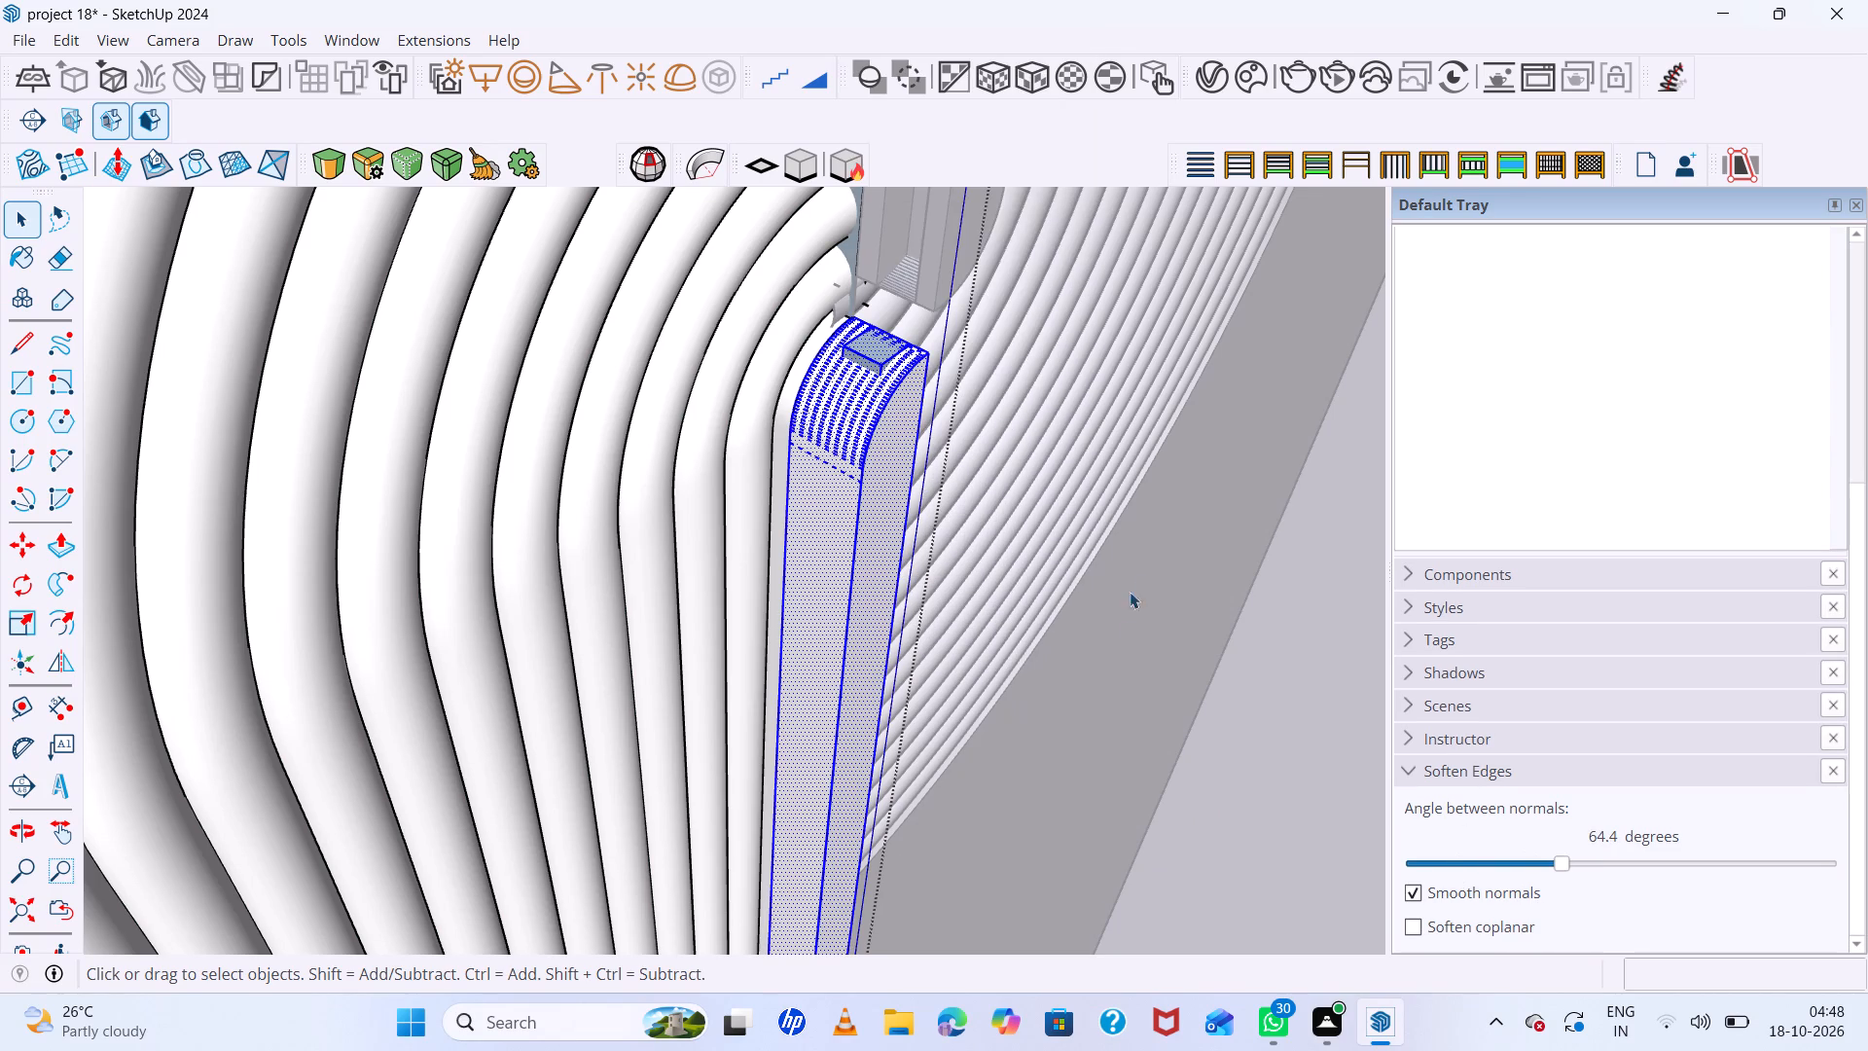
pyautogui.press('space')
pyautogui.click(1271, 629)
# Examine the cabinet from several angles, checking the two fluted doors and the junction between their handle bars.
pyautogui.scroll(-7, 1274, 642)
pyautogui.scroll(-6, 1056, 579)
pyautogui.scroll(1, 1212, 631)
pyautogui.moveTo(1212, 631); pyautogui.dragTo(839, 473, button='middle')
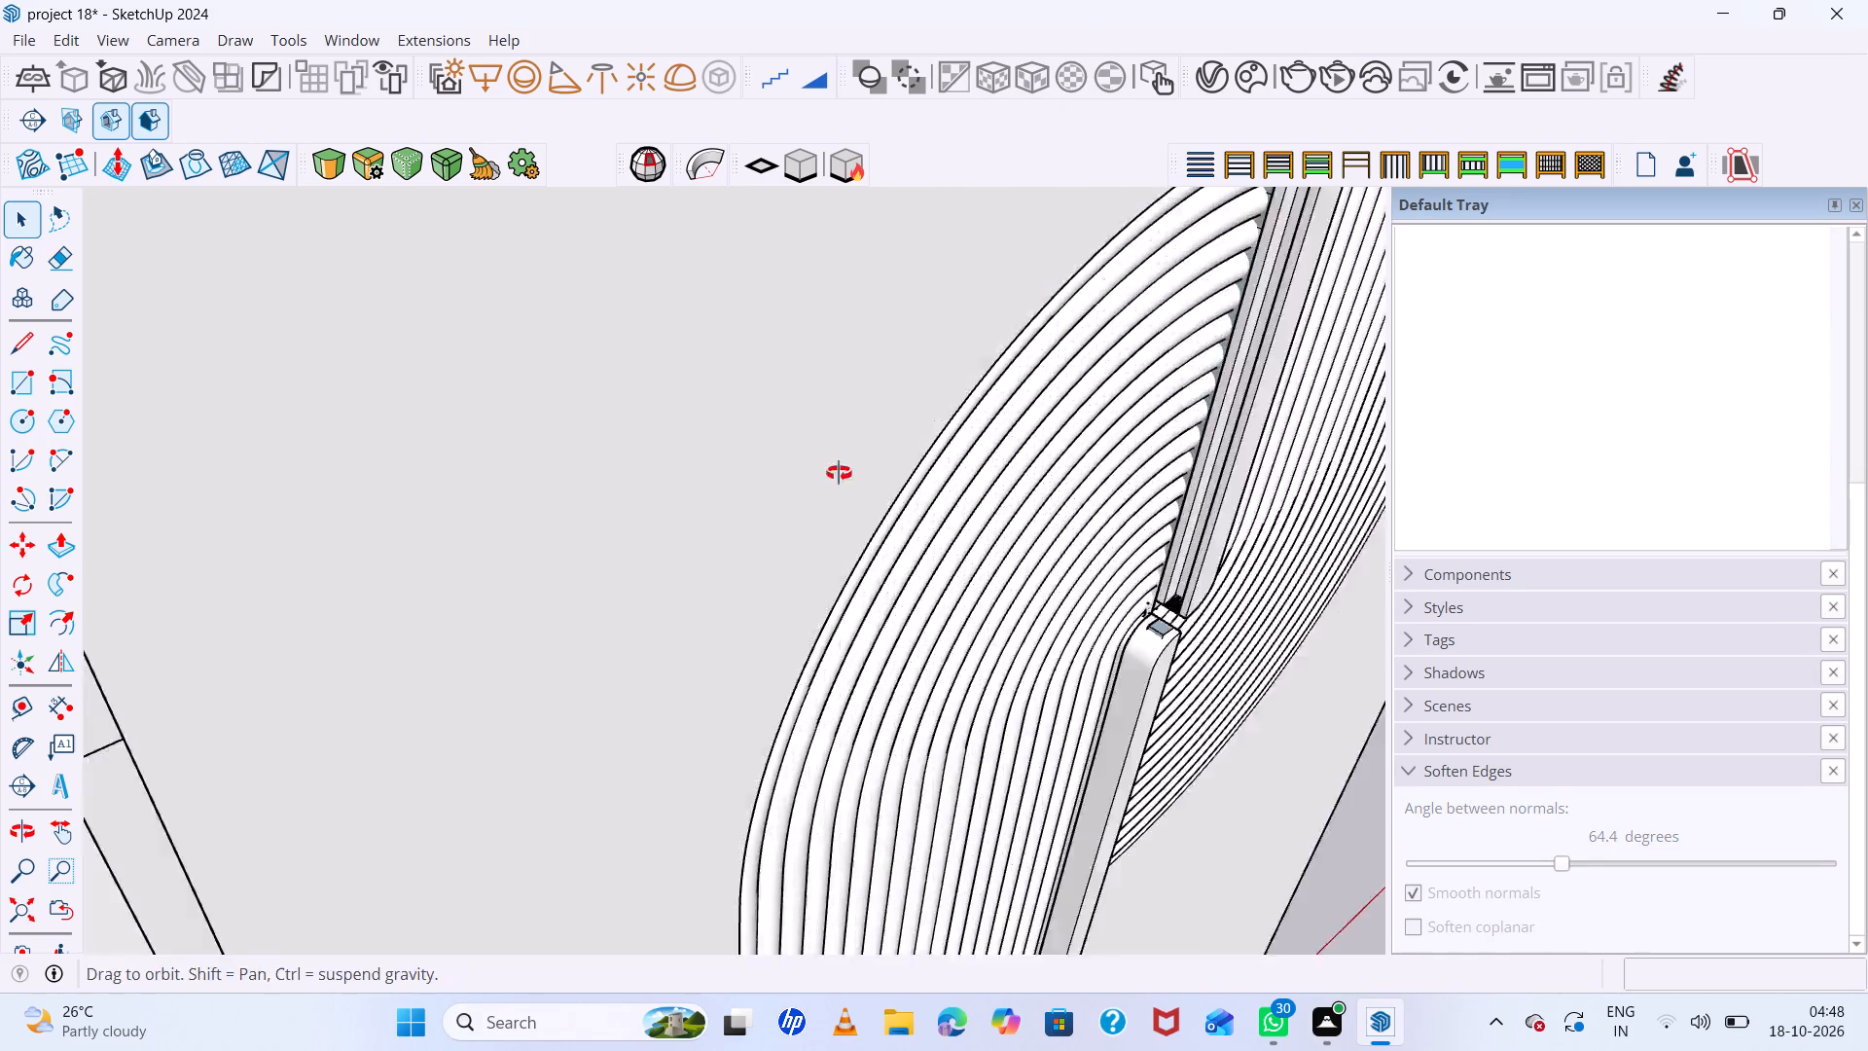
pyautogui.moveTo(839, 473); pyautogui.dragTo(716, 441, button='middle')
pyautogui.scroll(-20, 721, 419)
pyautogui.scroll(-19, 721, 419)
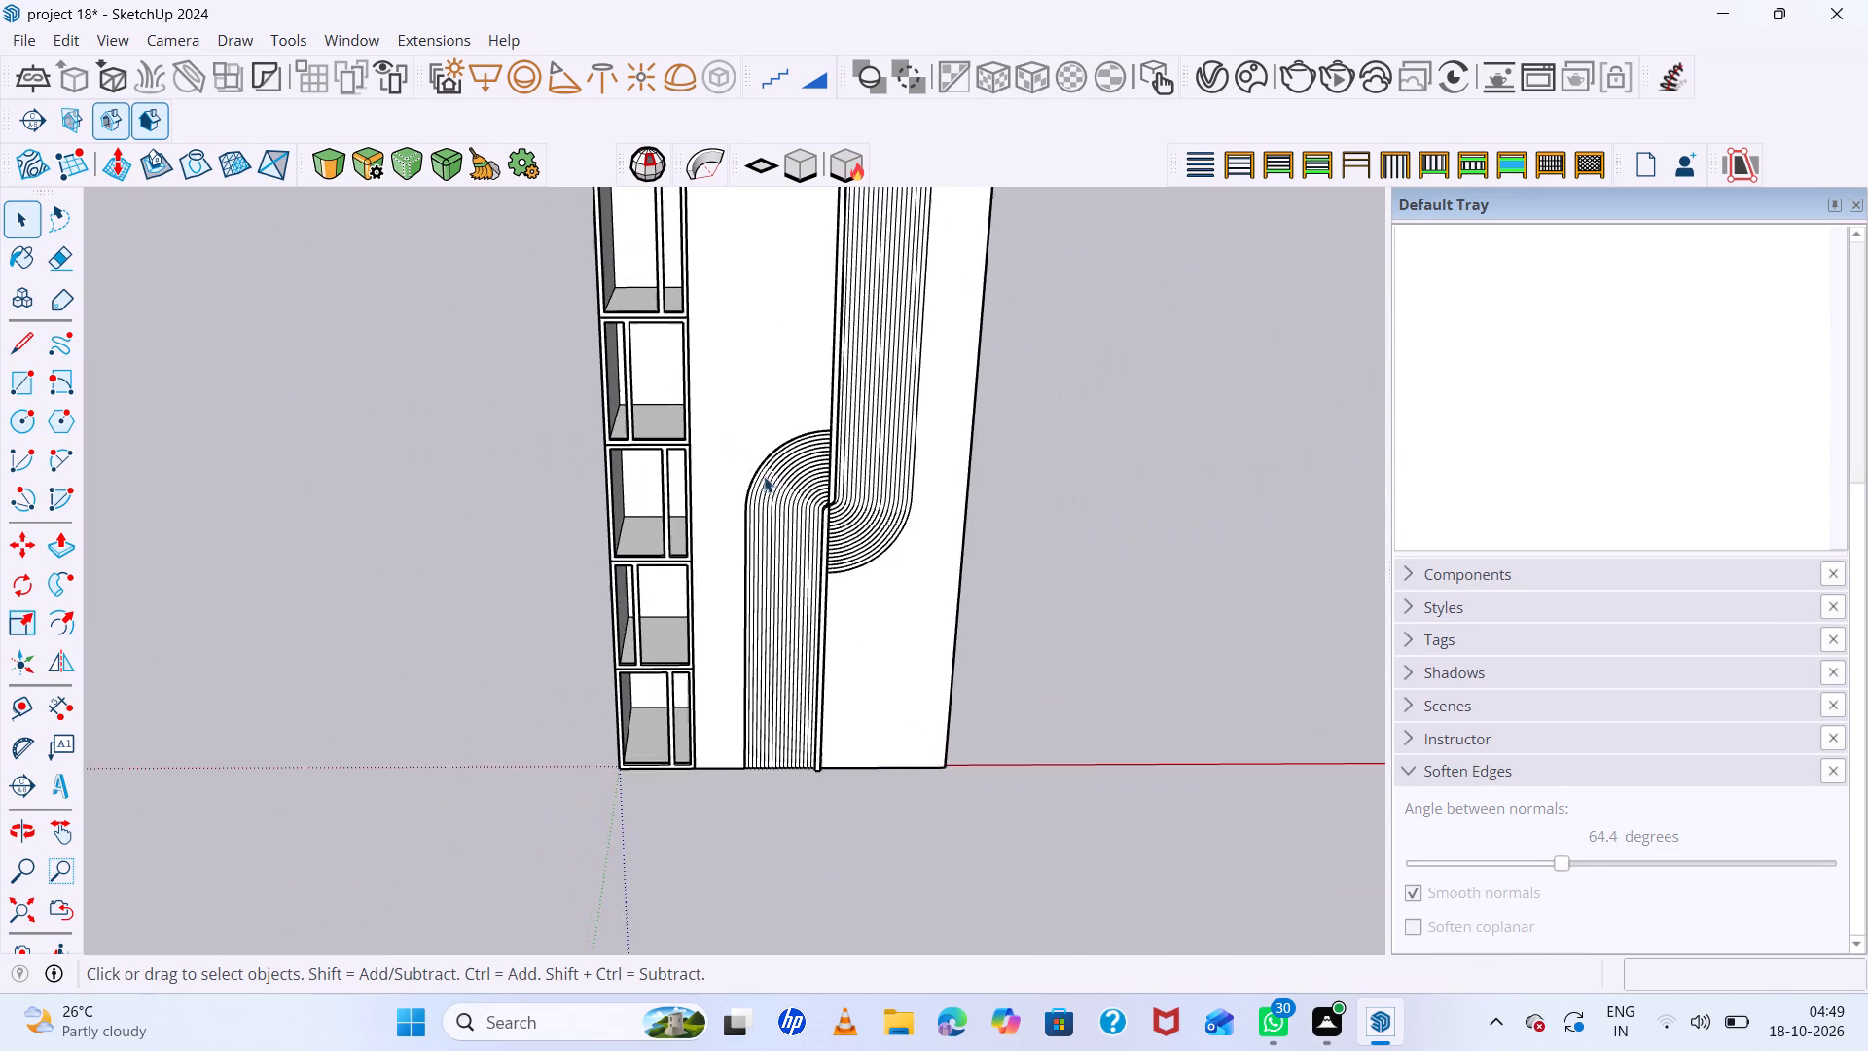
pyautogui.moveTo(925, 677); pyautogui.dragTo(1867, 1049, button='middle')
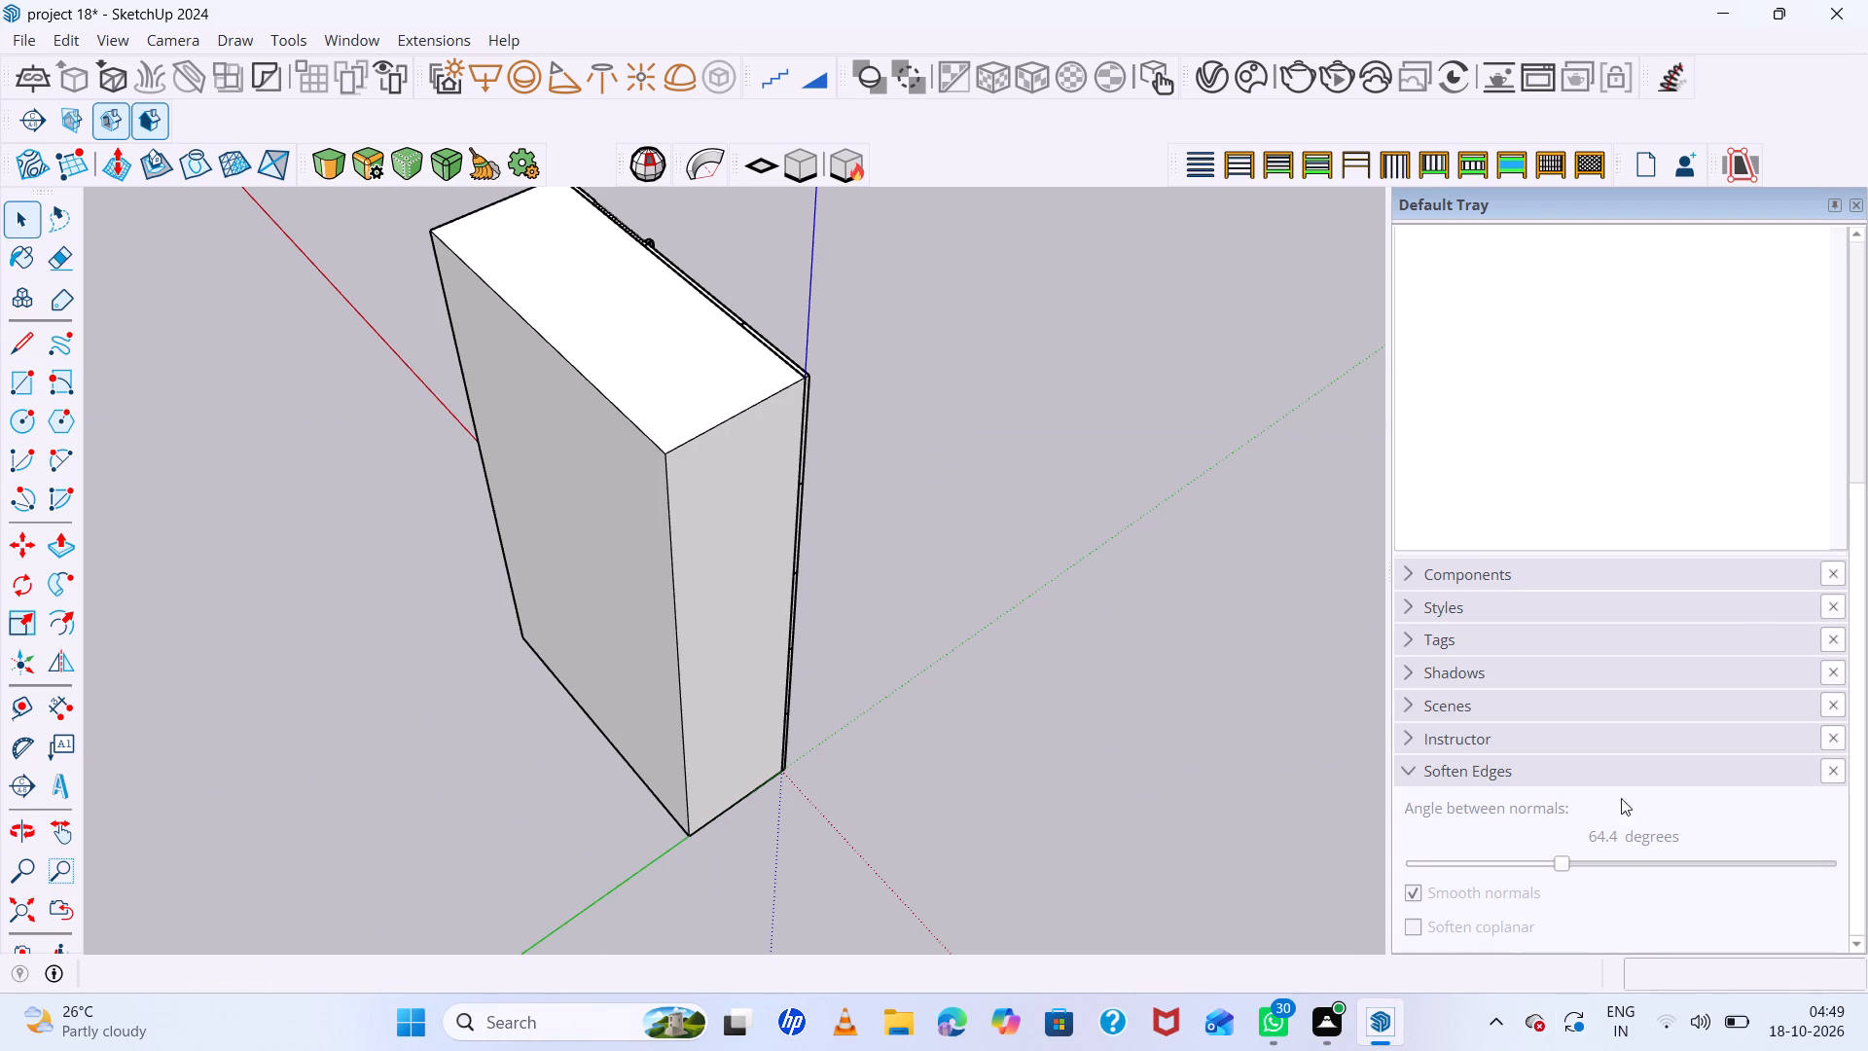
pyautogui.moveTo(1111, 632); pyautogui.dragTo(118, 570, button='middle')
pyautogui.scroll(-8, 726, 620)
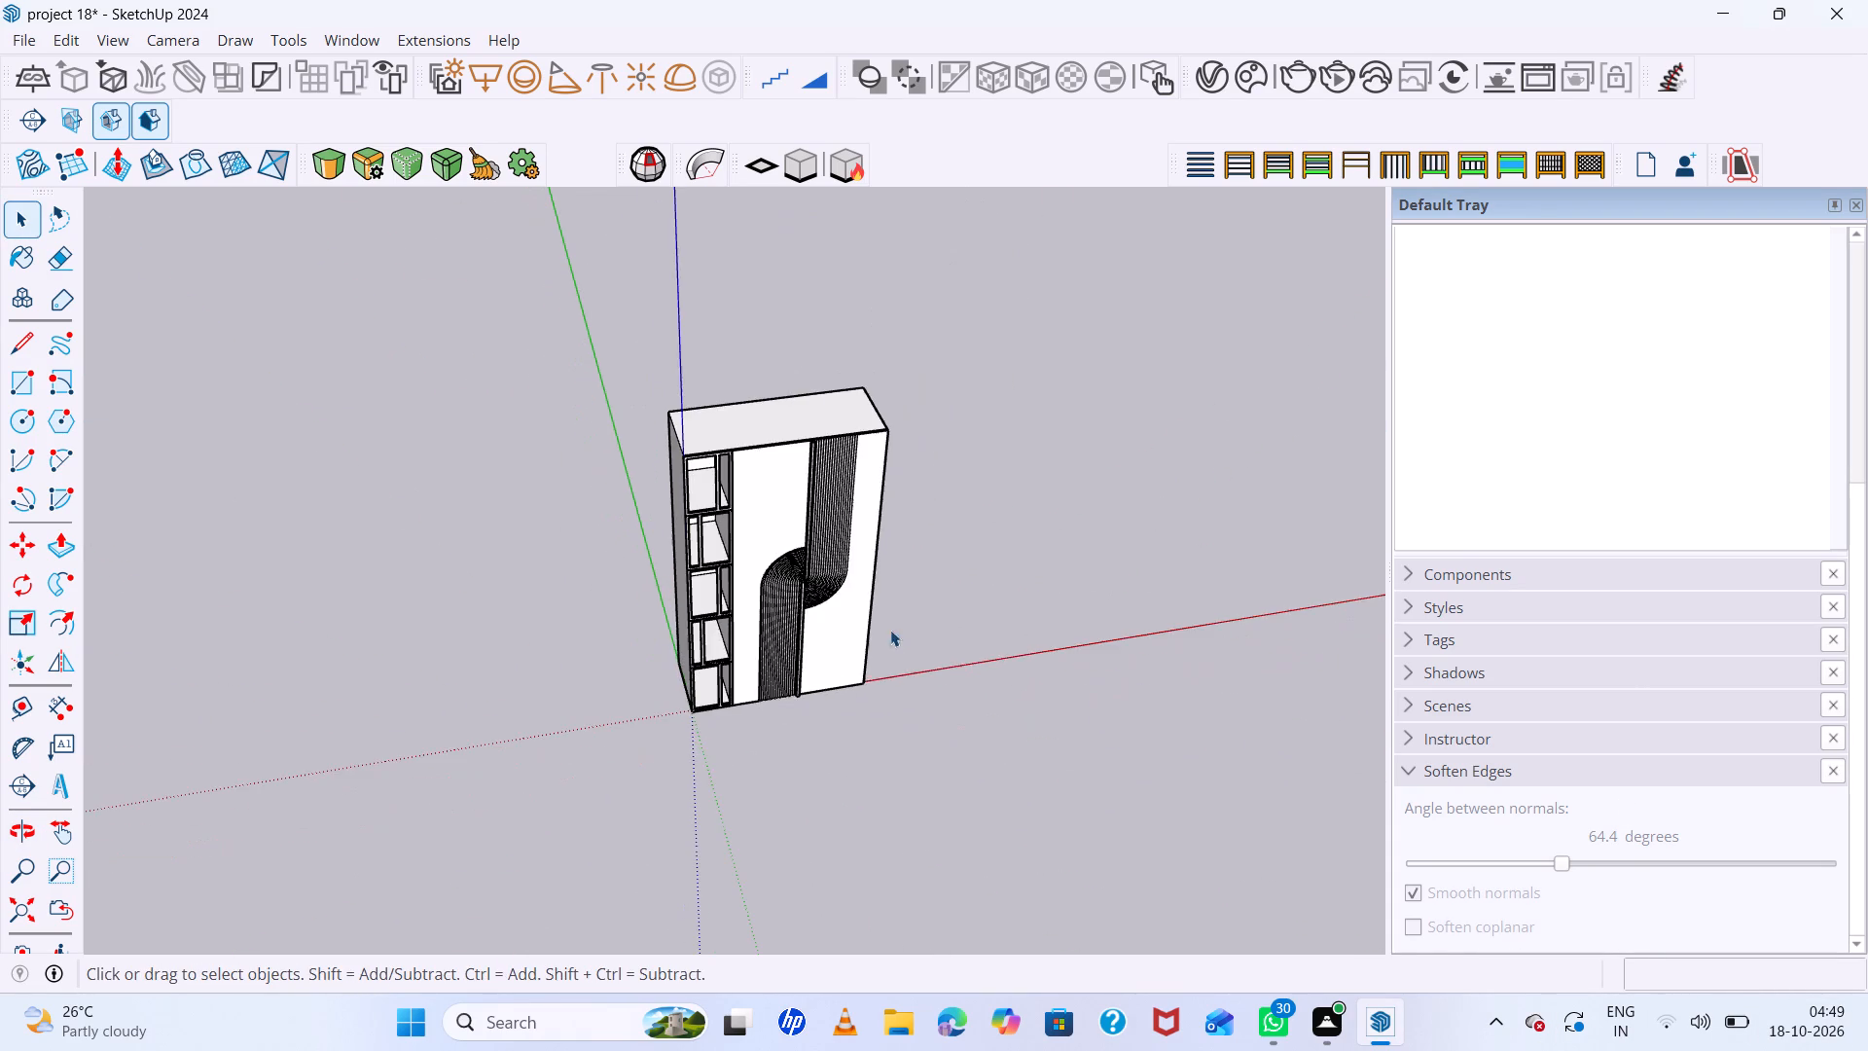
pyautogui.moveTo(924, 625); pyautogui.dragTo(665, 416, button='middle')
pyautogui.scroll(5, 979, 703)
pyautogui.moveTo(927, 731); pyautogui.dragTo(938, 699, button='middle')
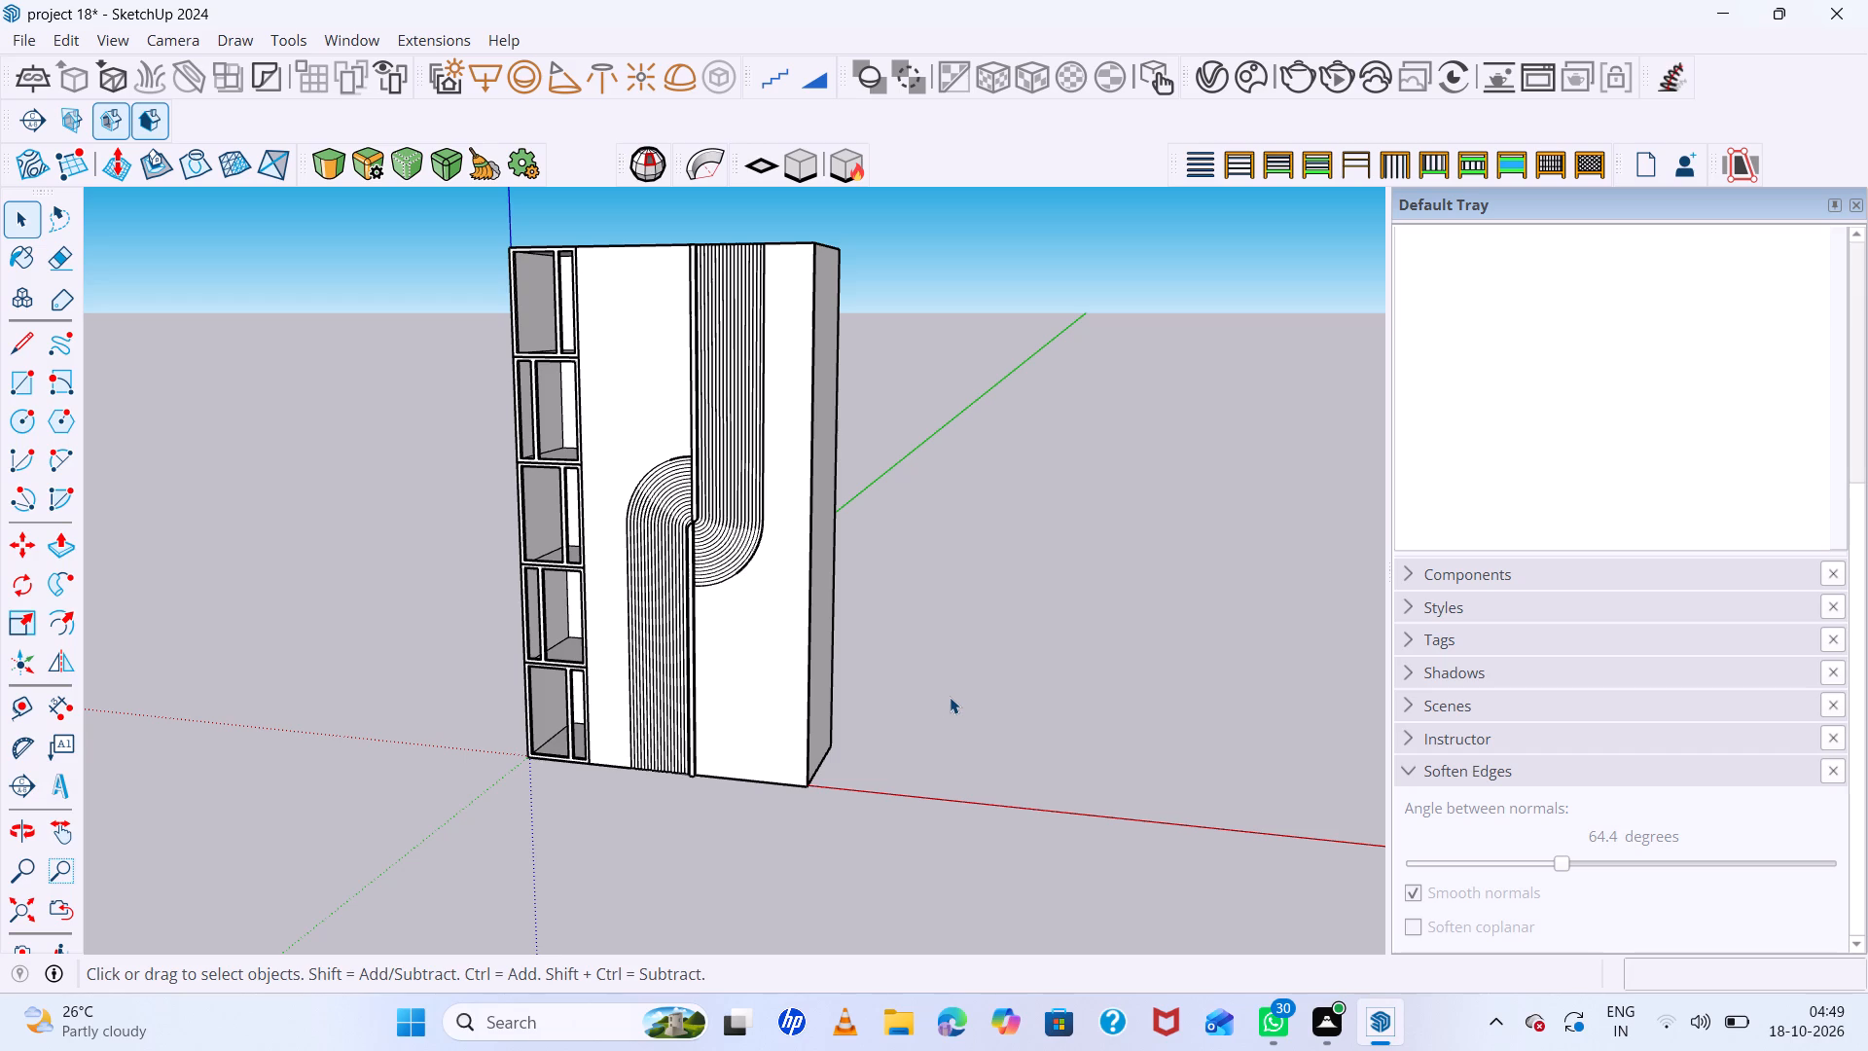
pyautogui.scroll(11, 676, 519)
pyautogui.moveTo(730, 576); pyautogui.dragTo(867, 599, button='middle')
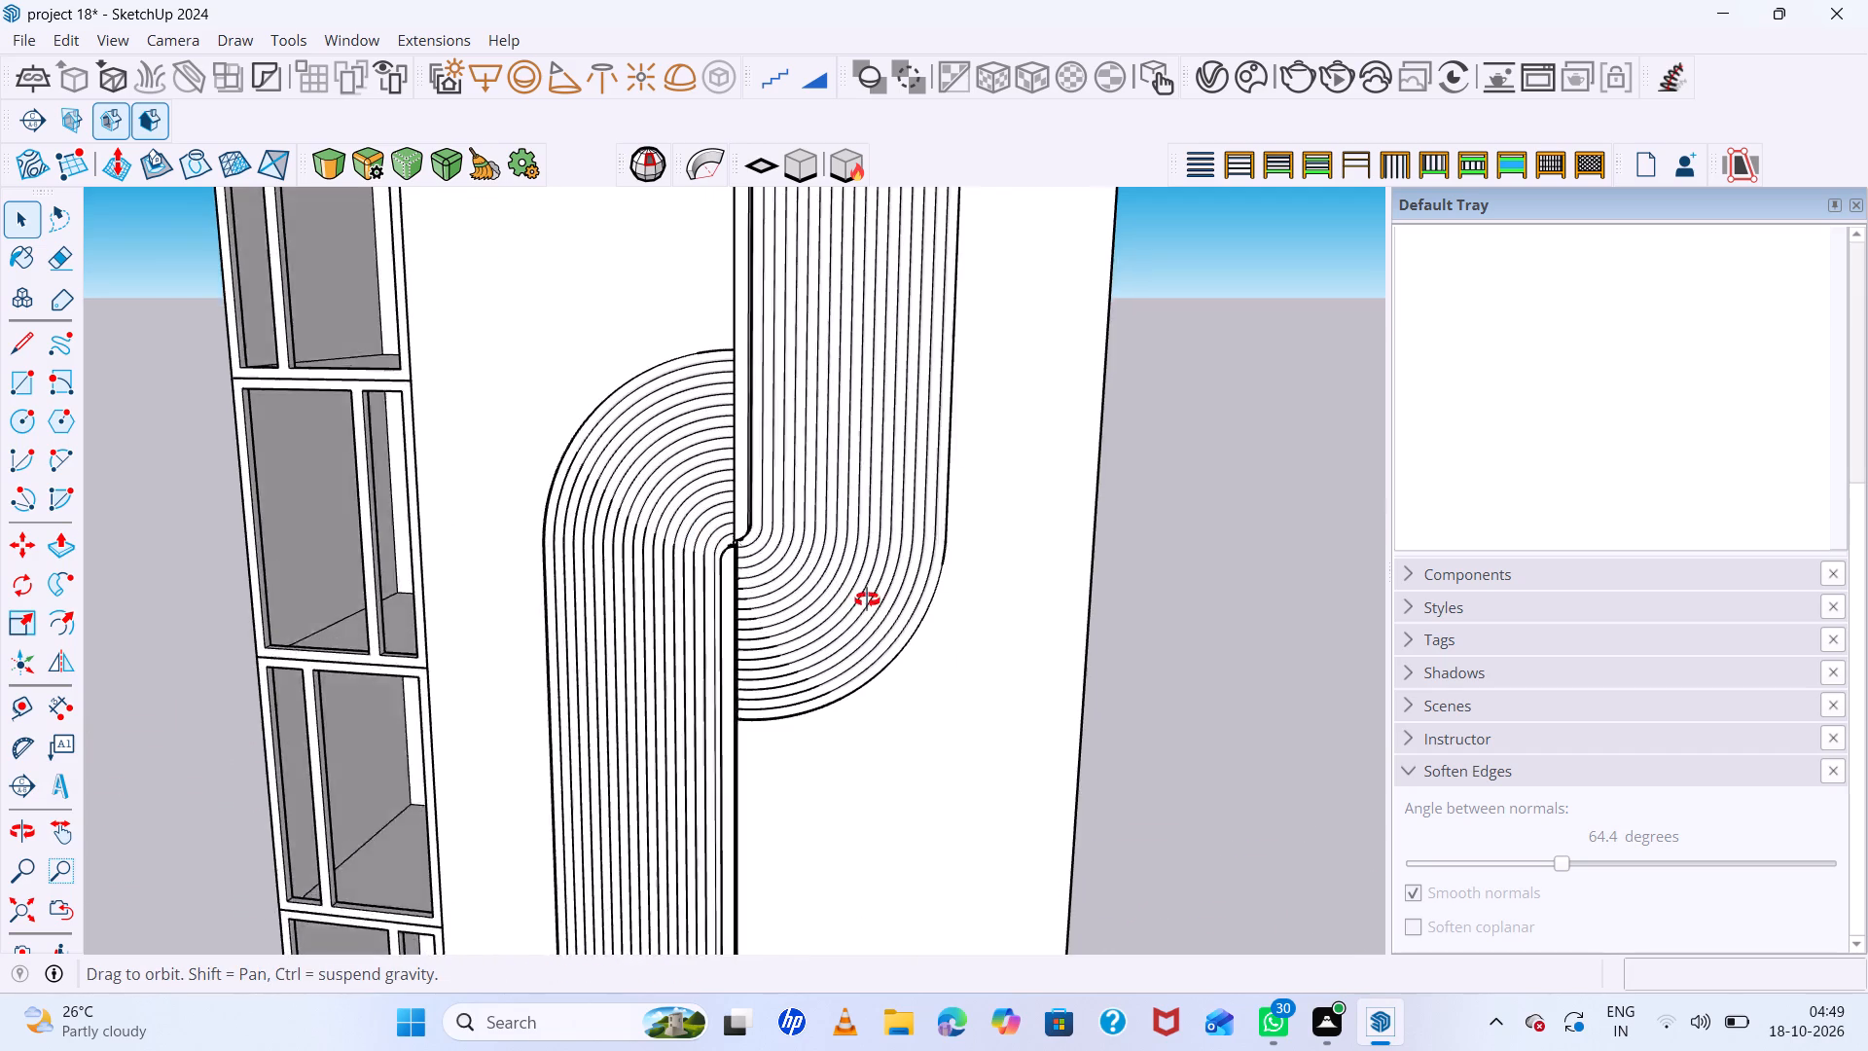
pyautogui.moveTo(867, 599); pyautogui.dragTo(925, 569, button='middle')
pyautogui.scroll(-19, 885, 557)
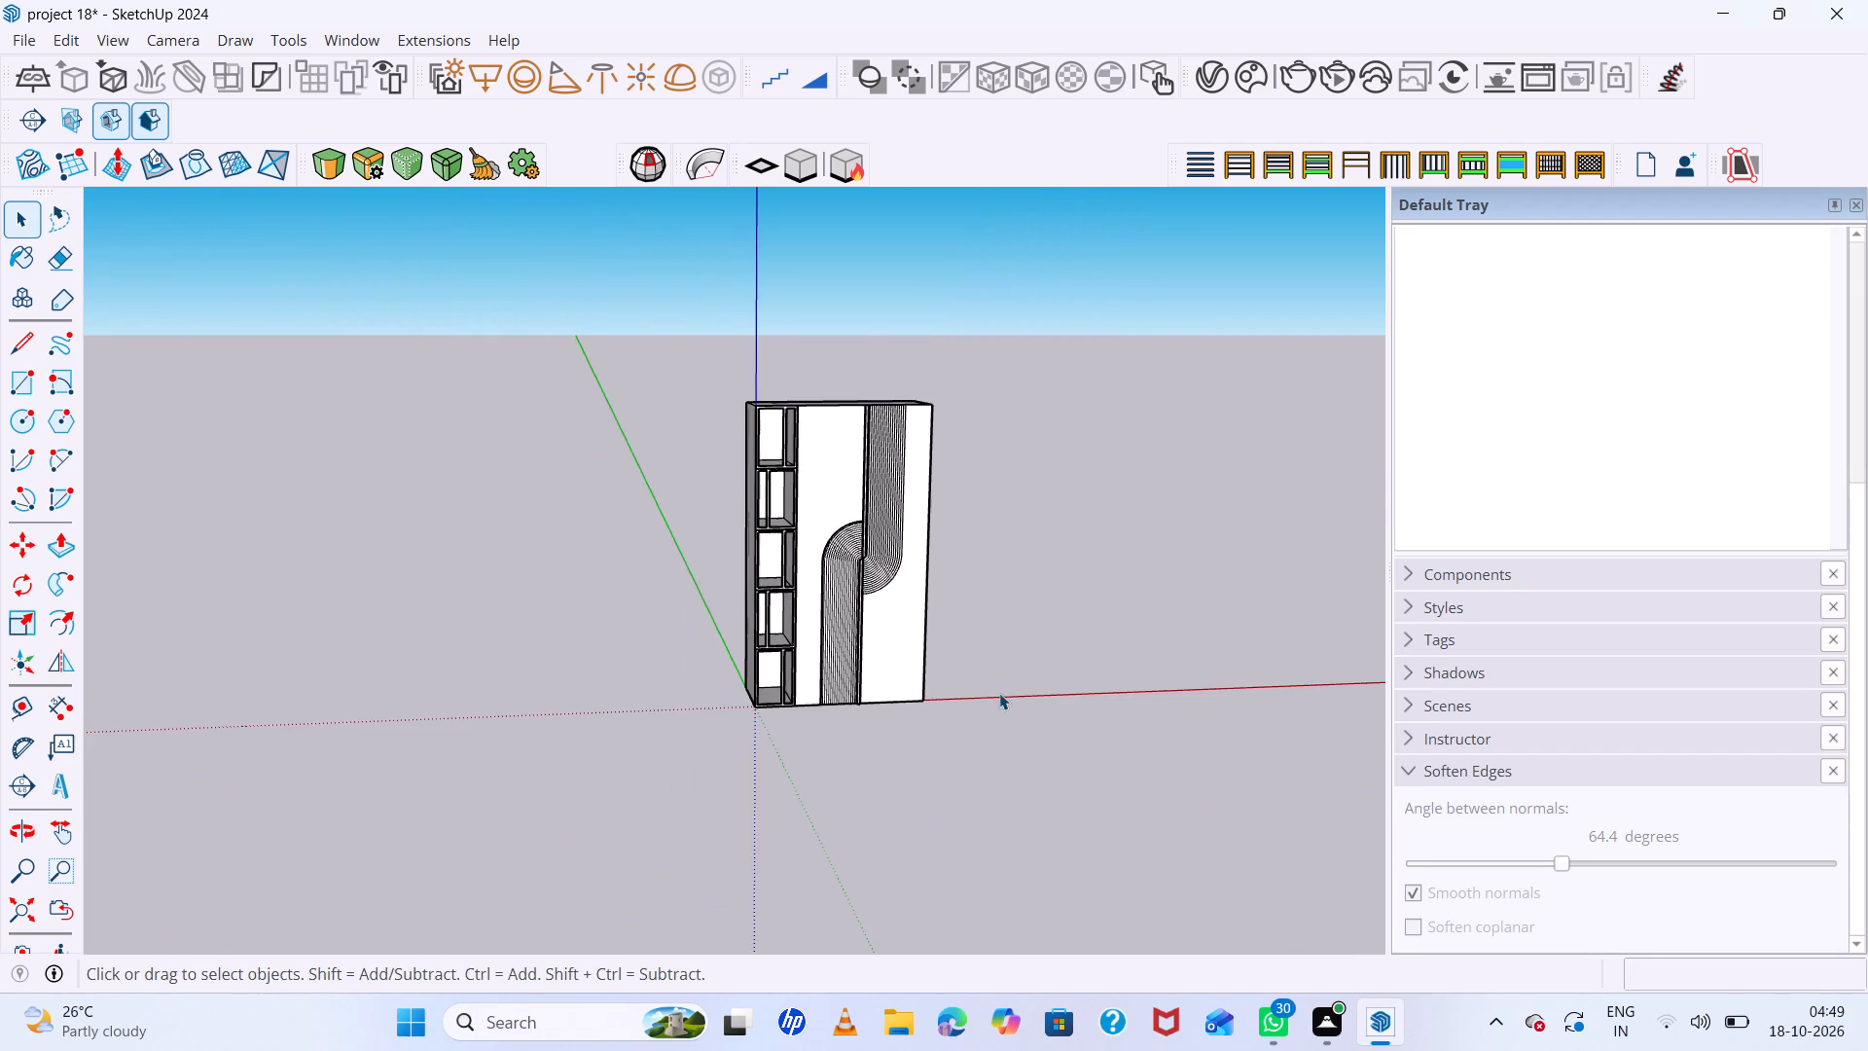
pyautogui.moveTo(996, 697); pyautogui.dragTo(977, 740, button='middle')
pyautogui.scroll(6, 900, 639)
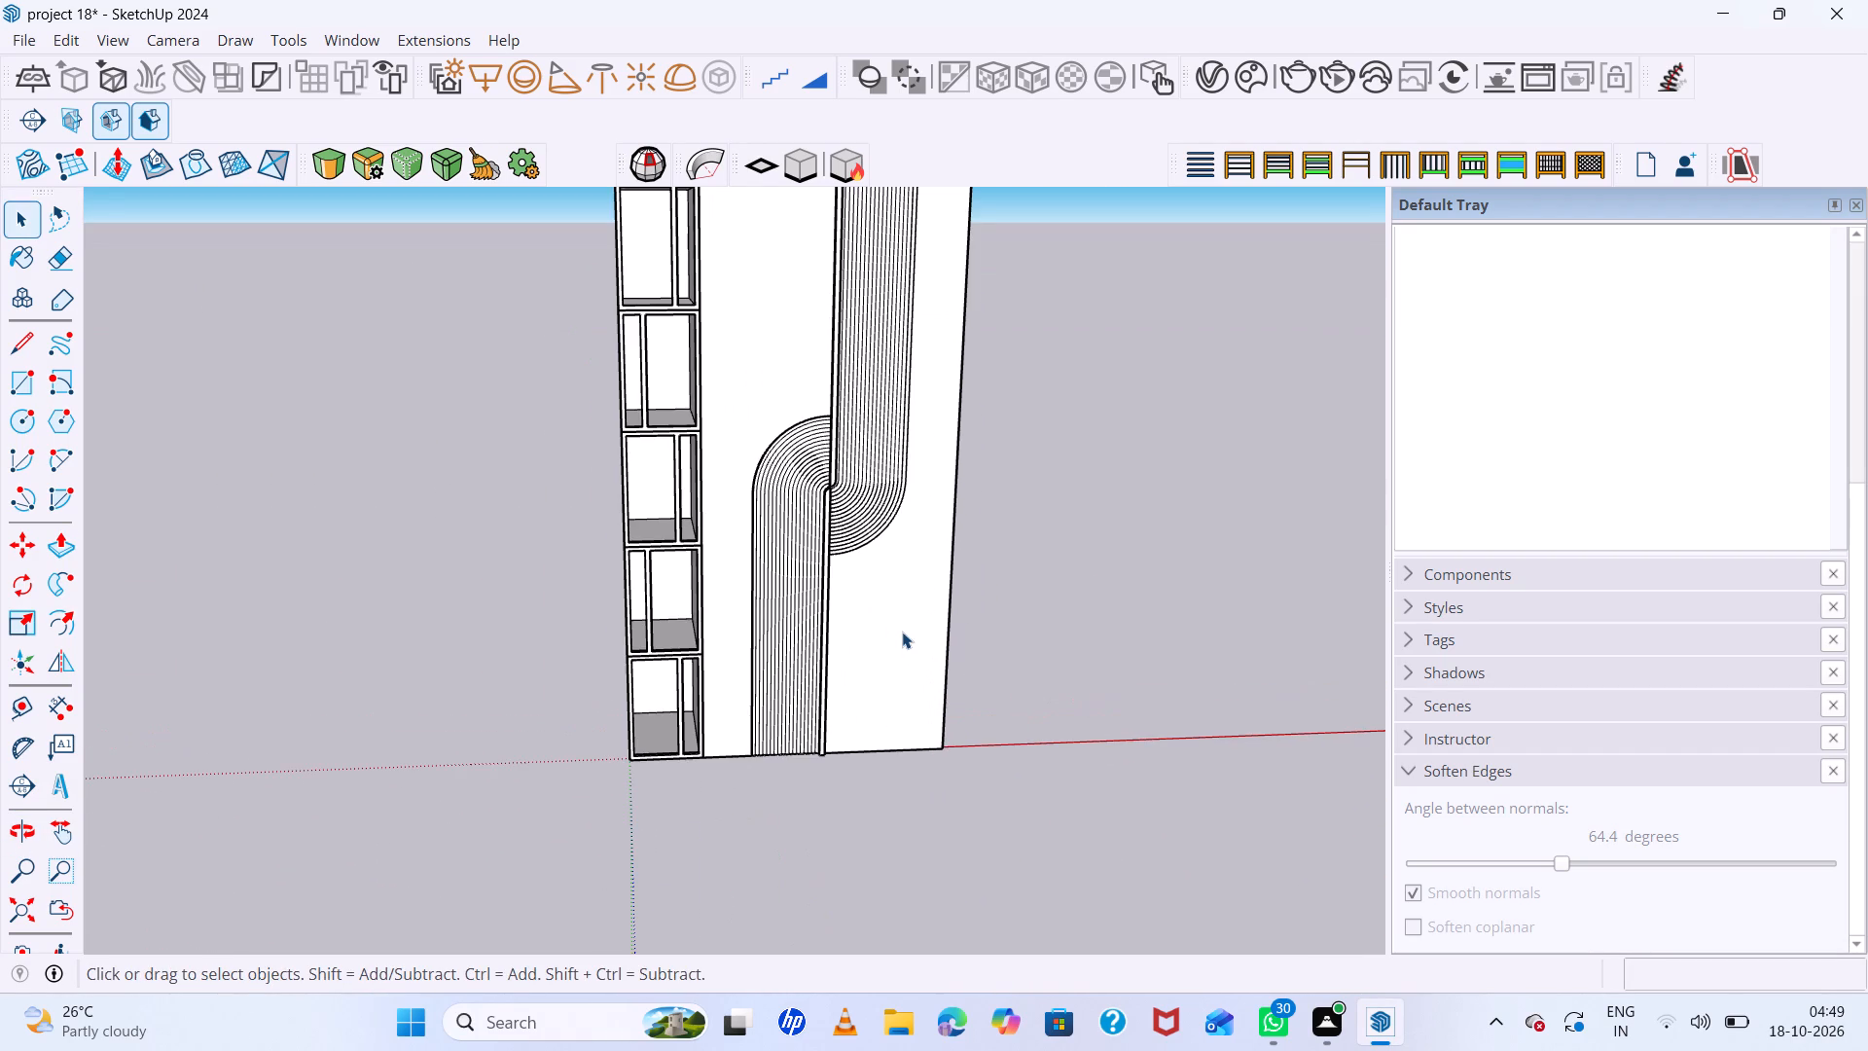
pyautogui.scroll(10, 839, 486)
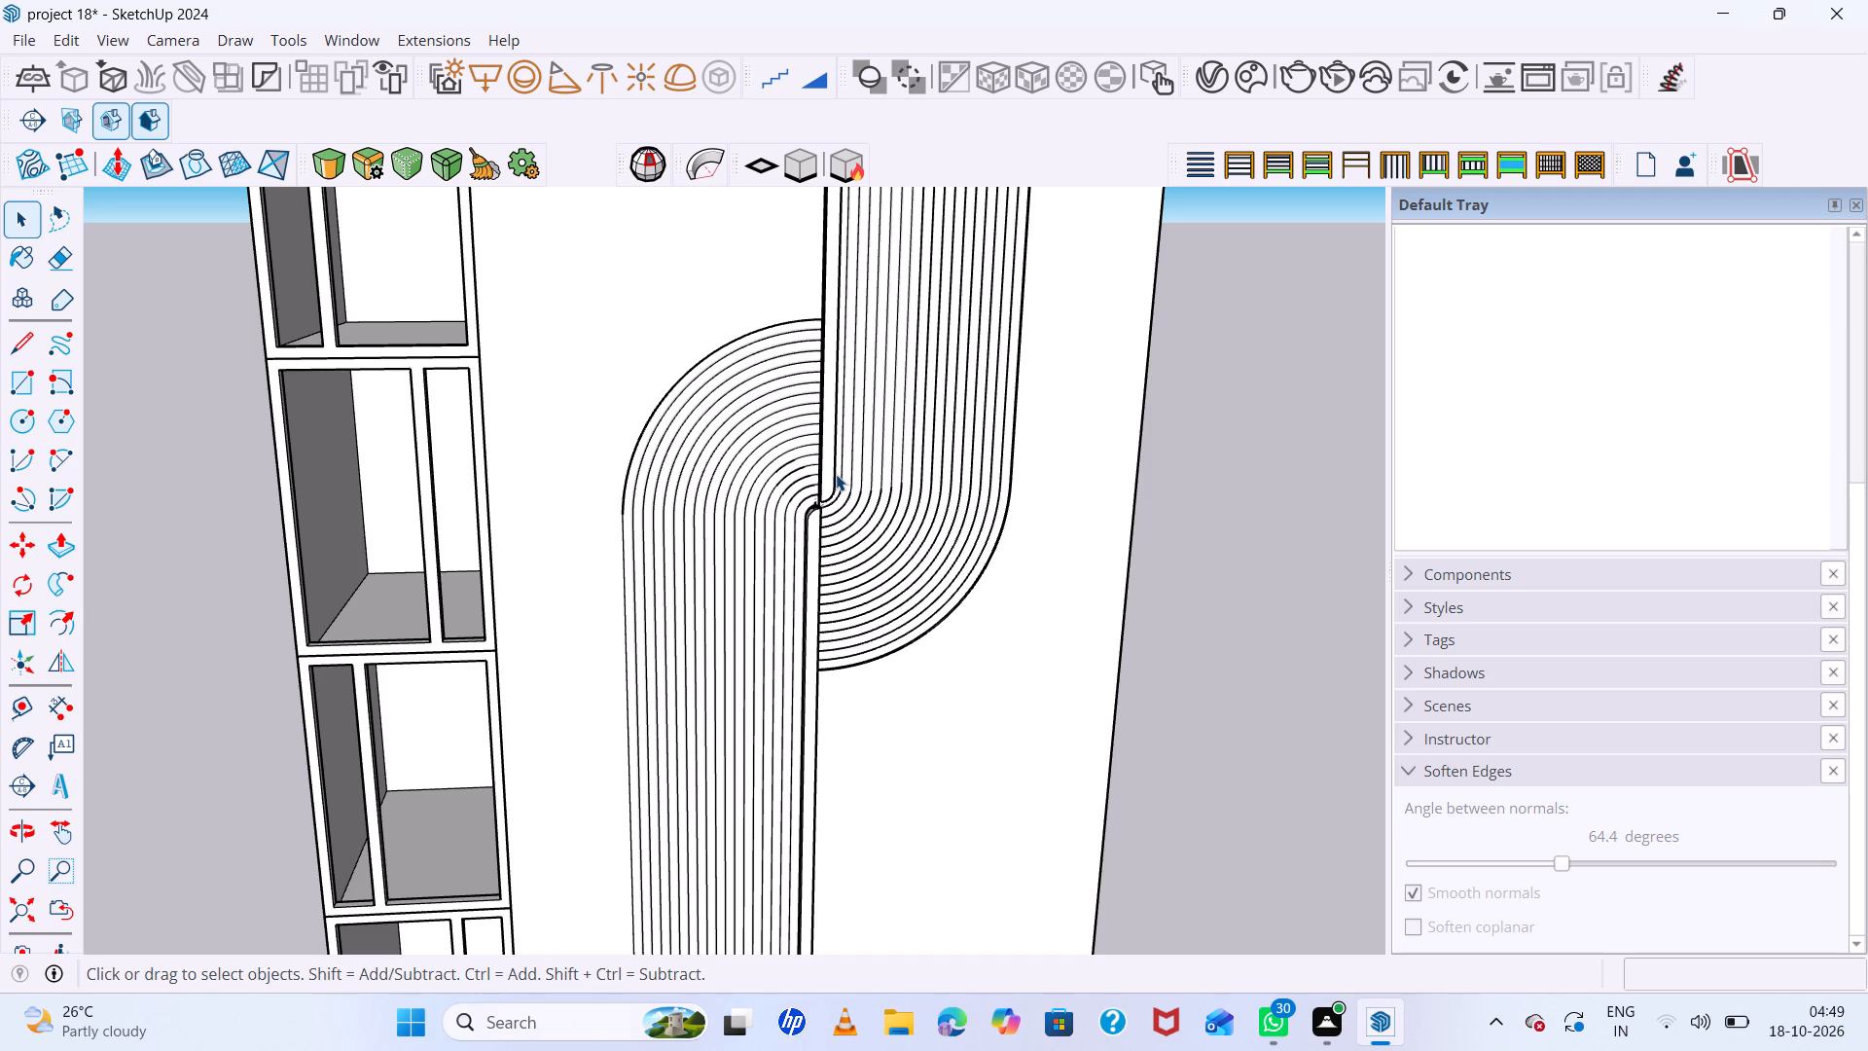
pyautogui.scroll(-15, 834, 495)
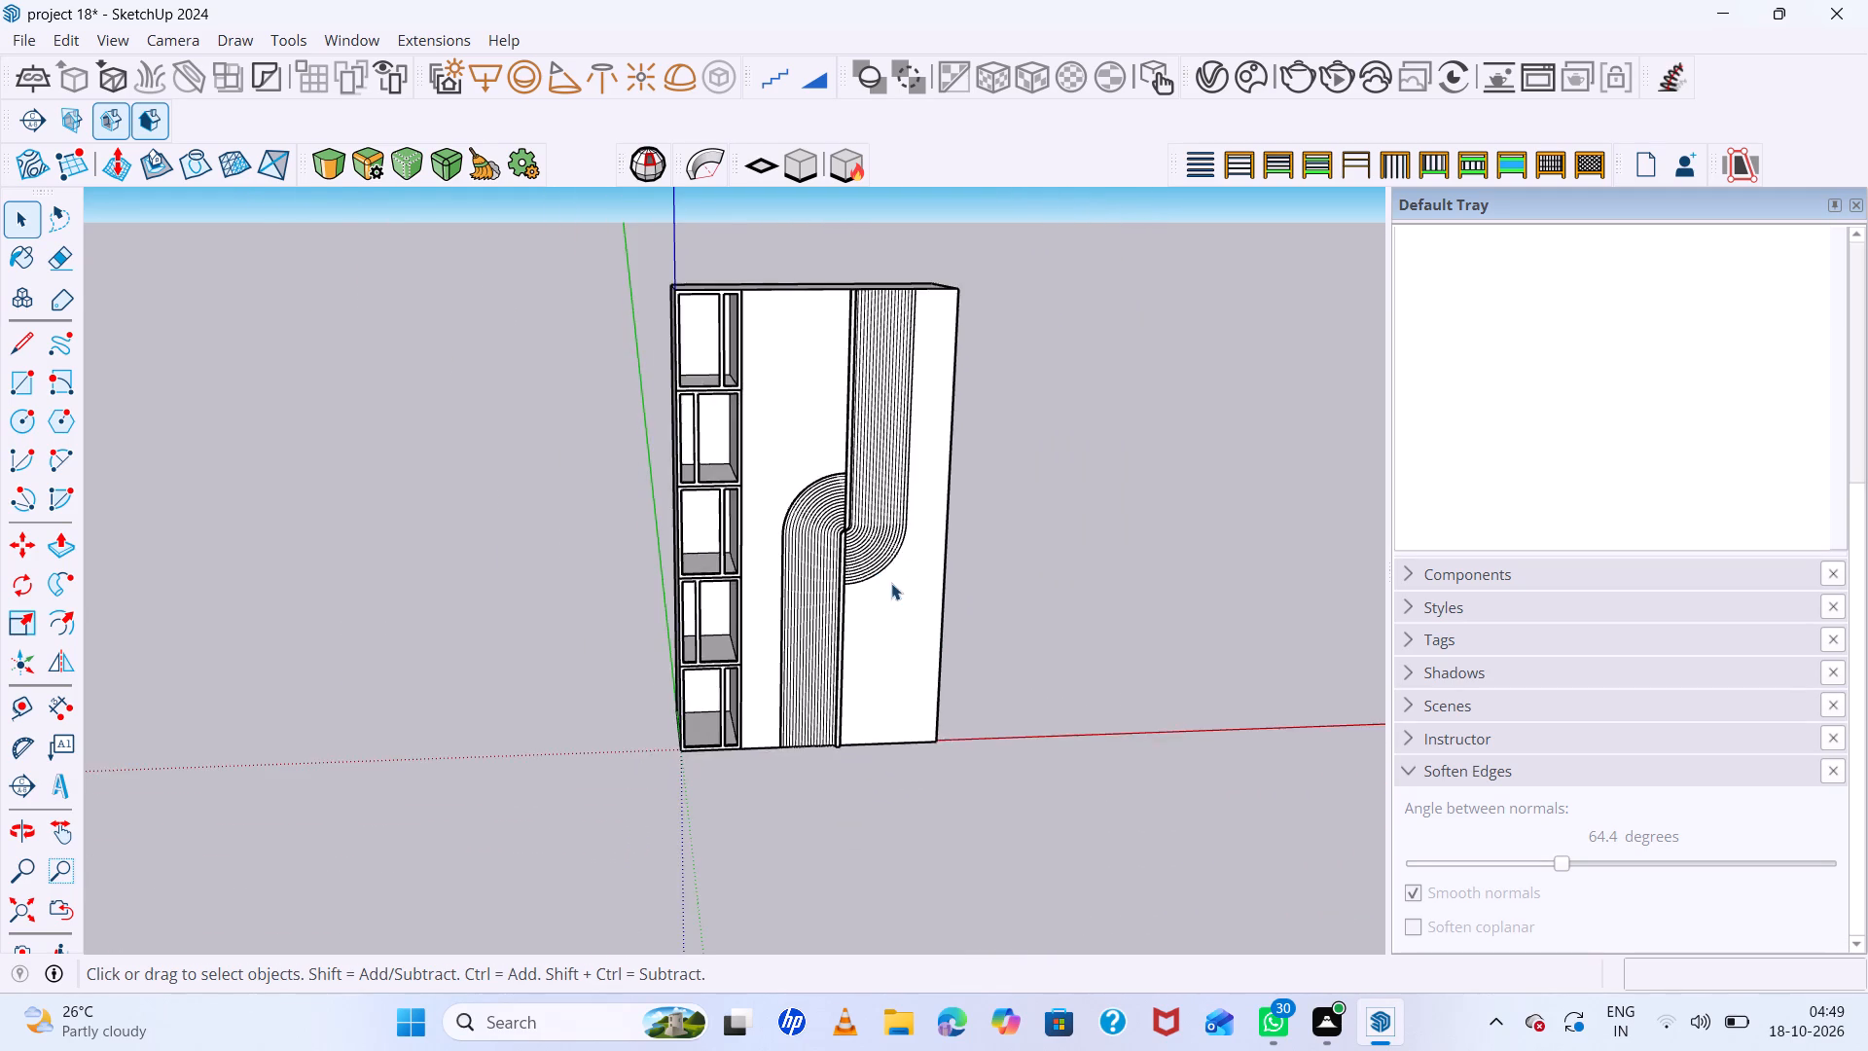
pyautogui.moveTo(891, 576); pyautogui.dragTo(820, 506, button='middle')
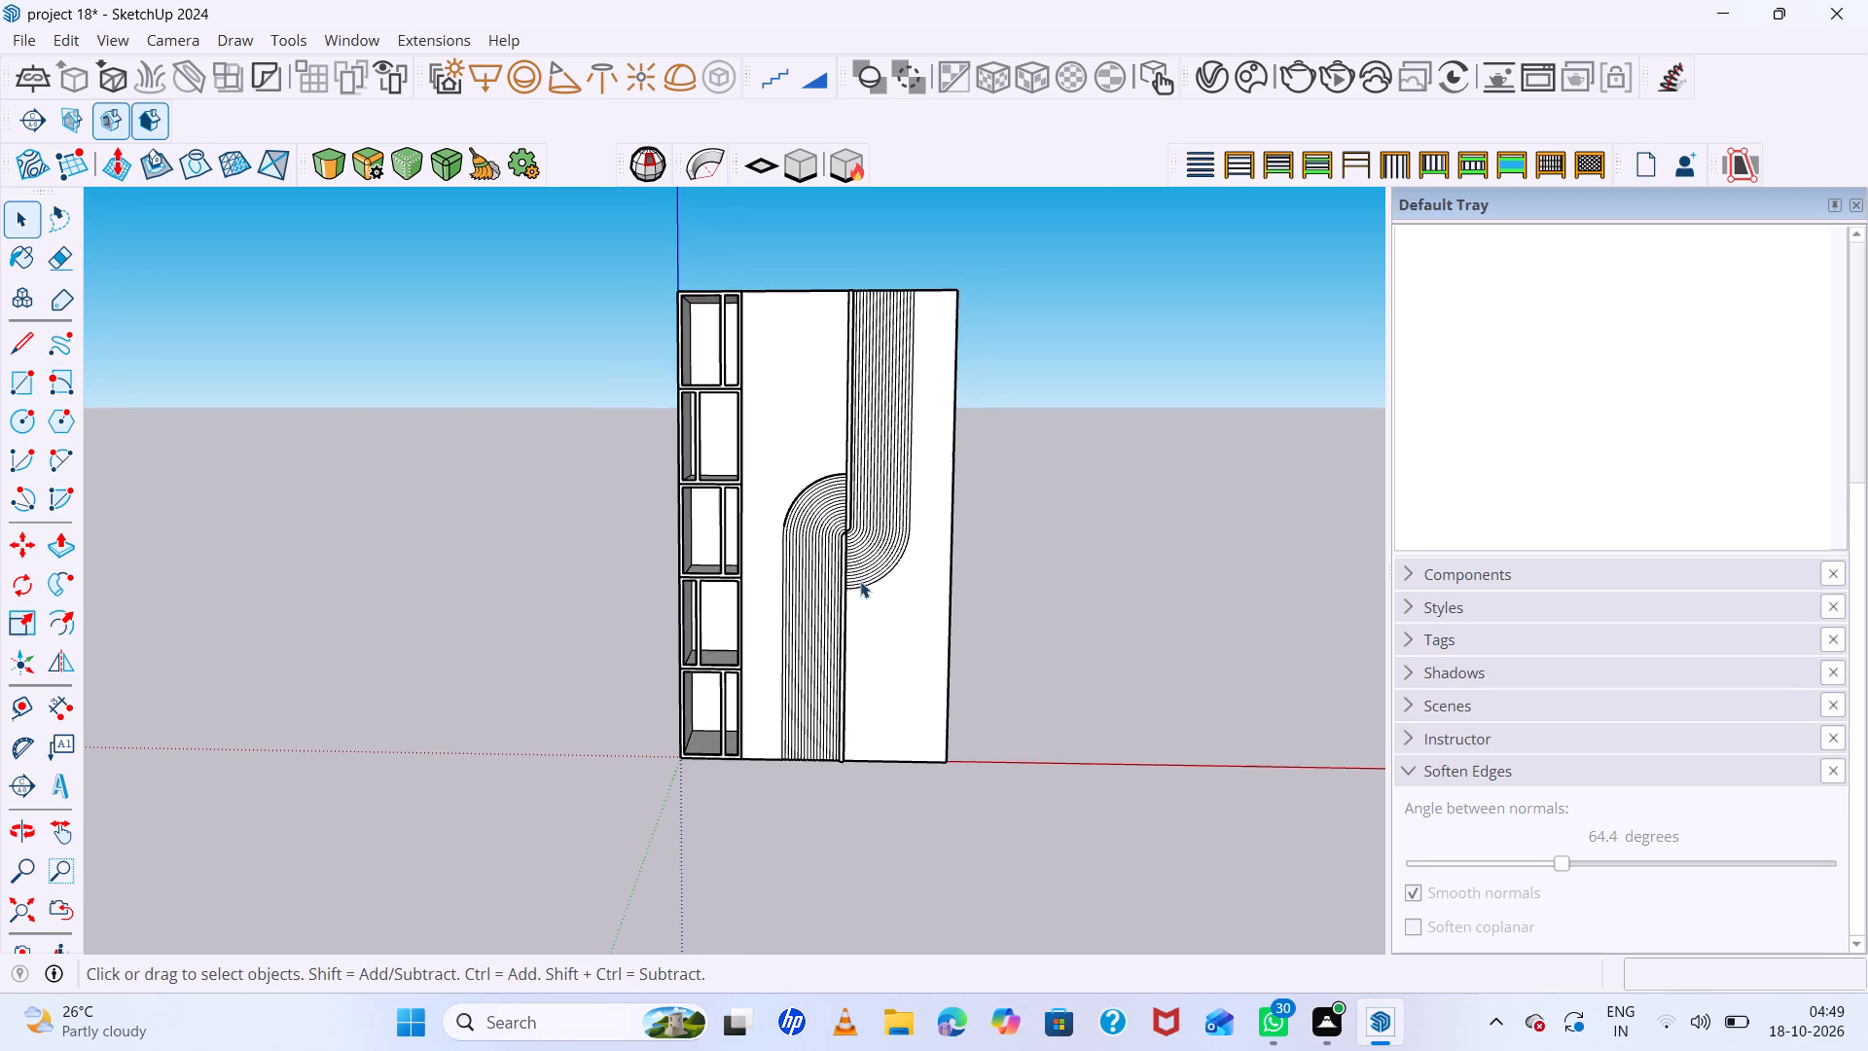
# Flip a mirrored copy of the whole cabinet along the red axis, with the mirror plane offset about 107 cm.
pyautogui.moveTo(1013, 280); pyautogui.dragTo(549, 828)
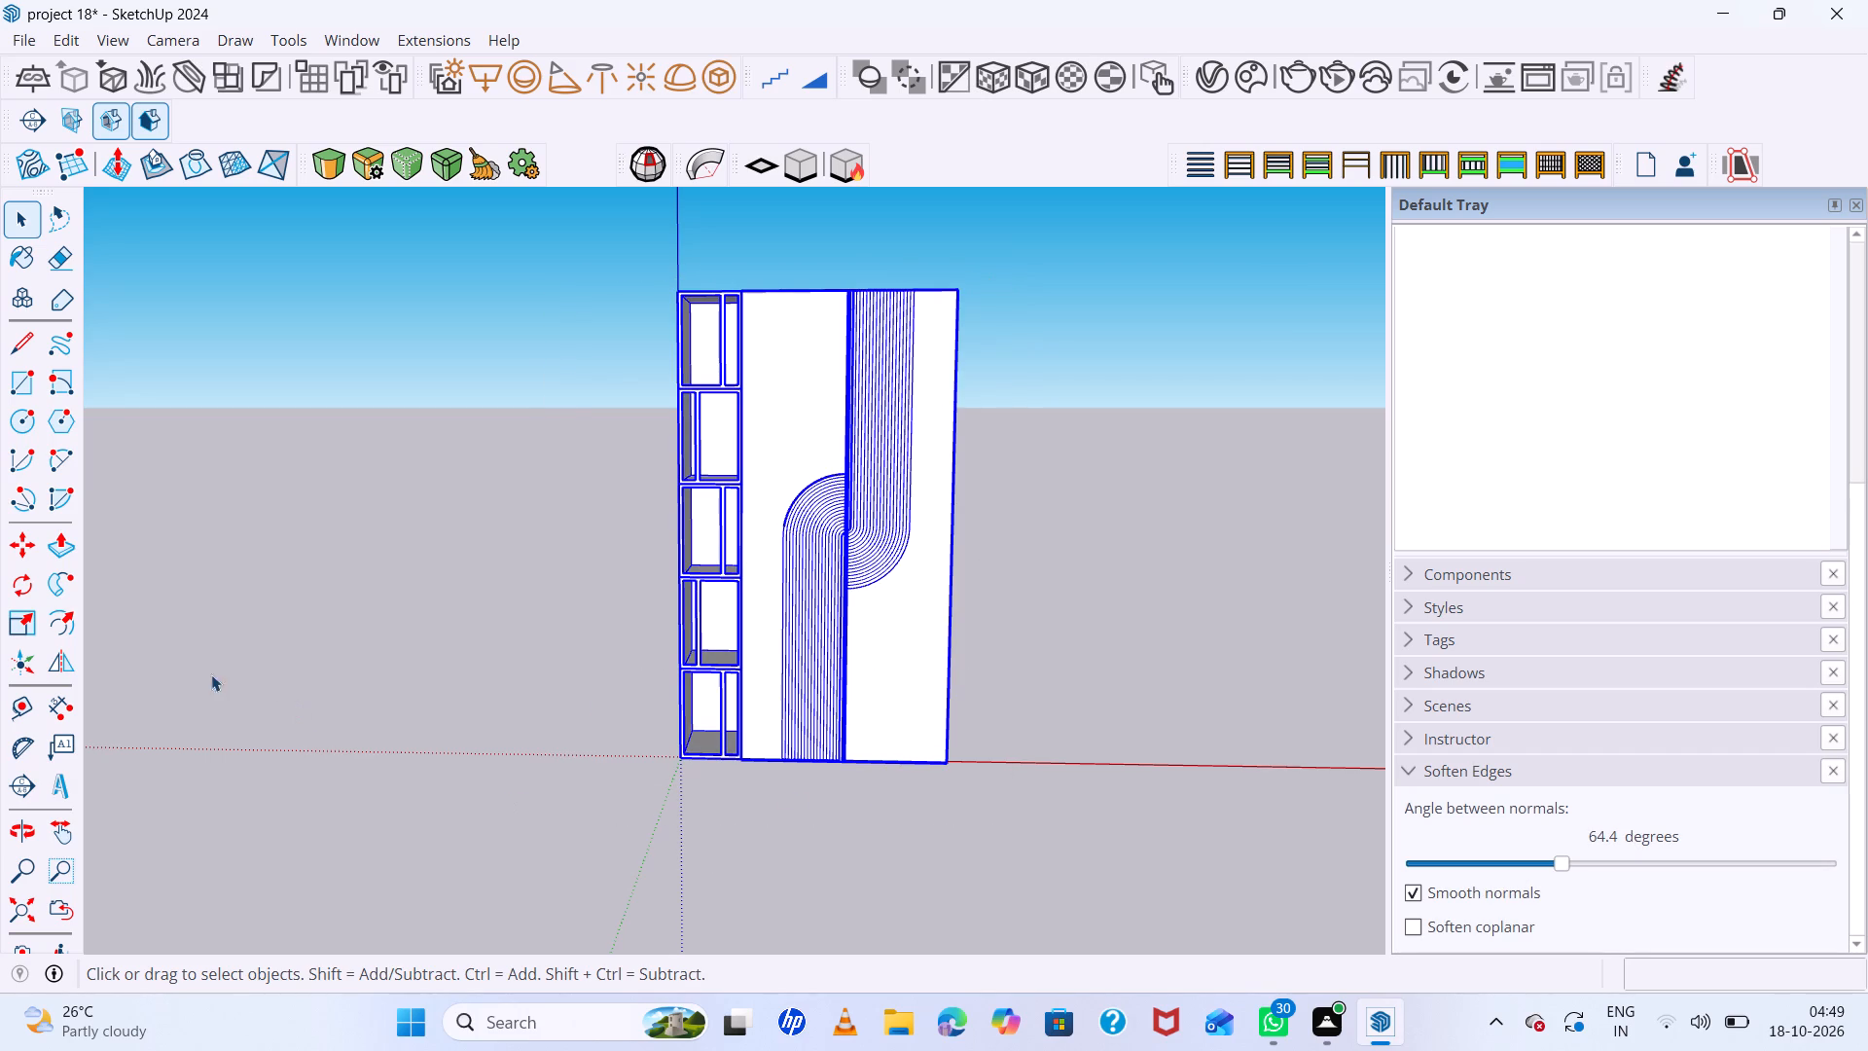
pyautogui.click(58, 671)
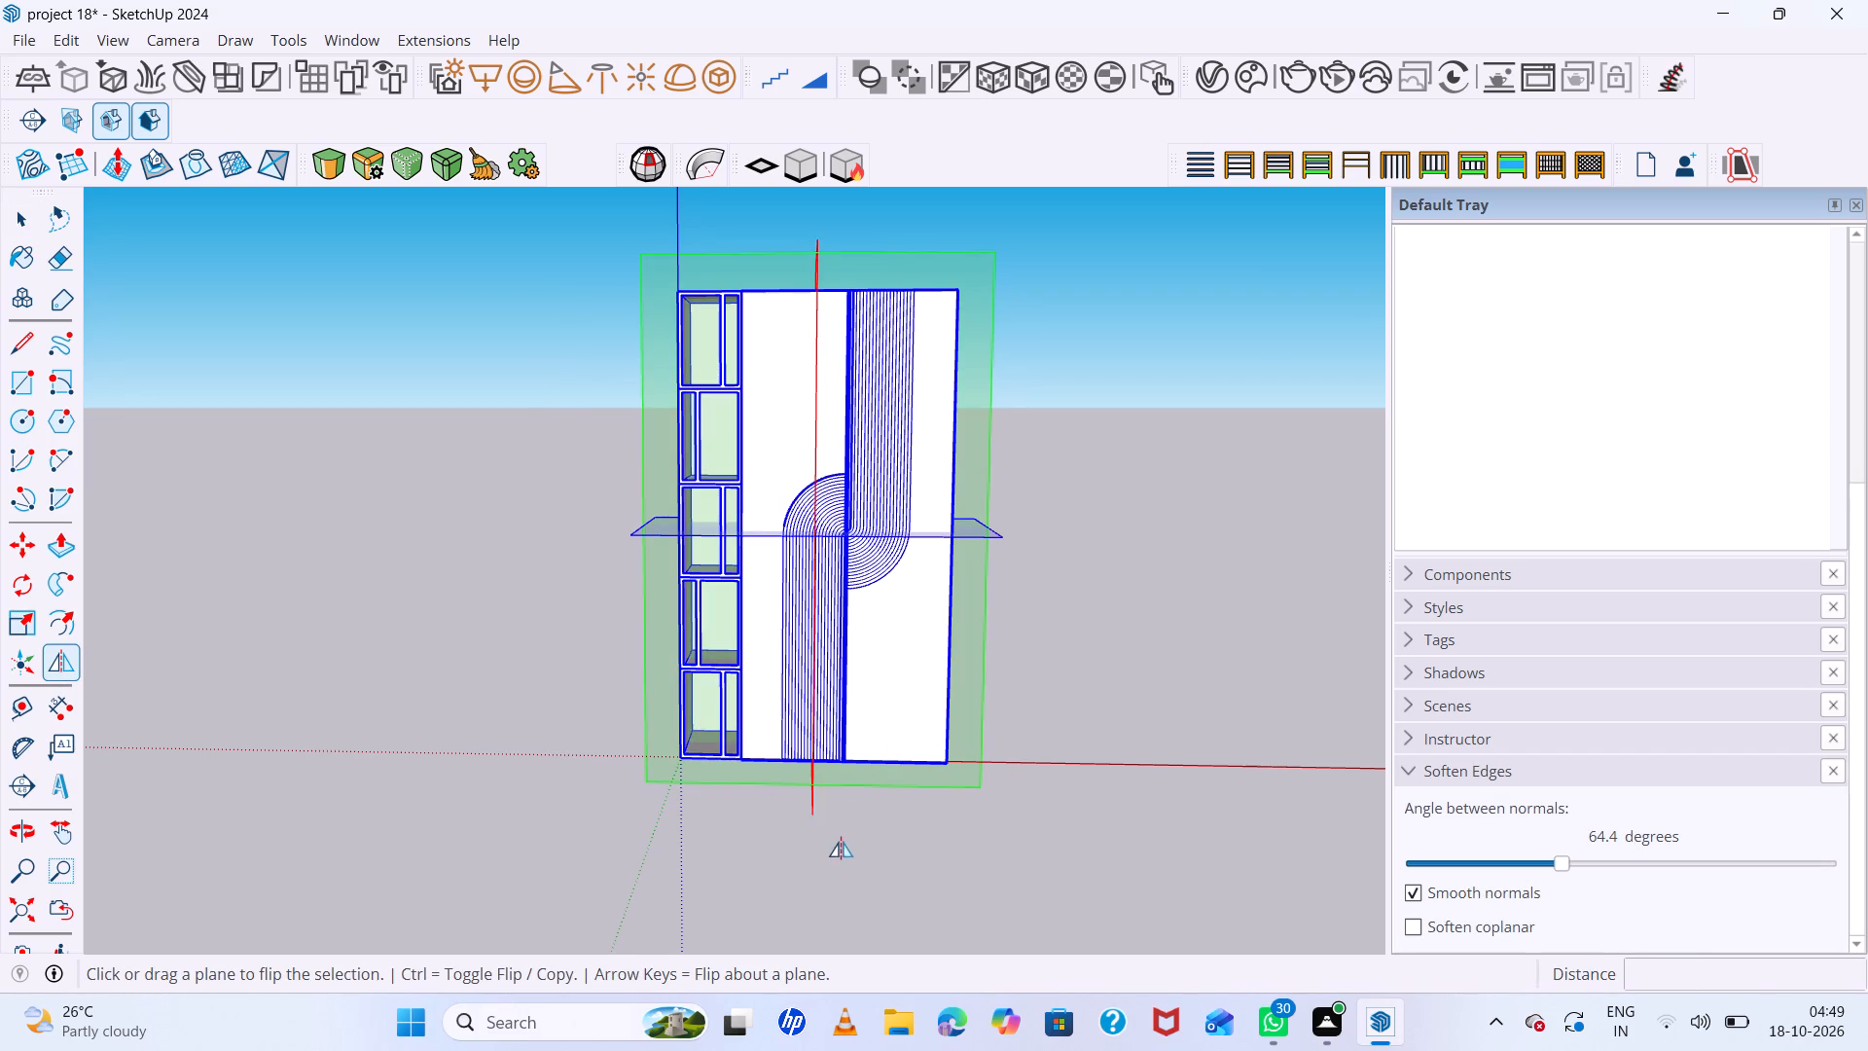
pyautogui.moveTo(808, 809); pyautogui.dragTo(1042, 805)
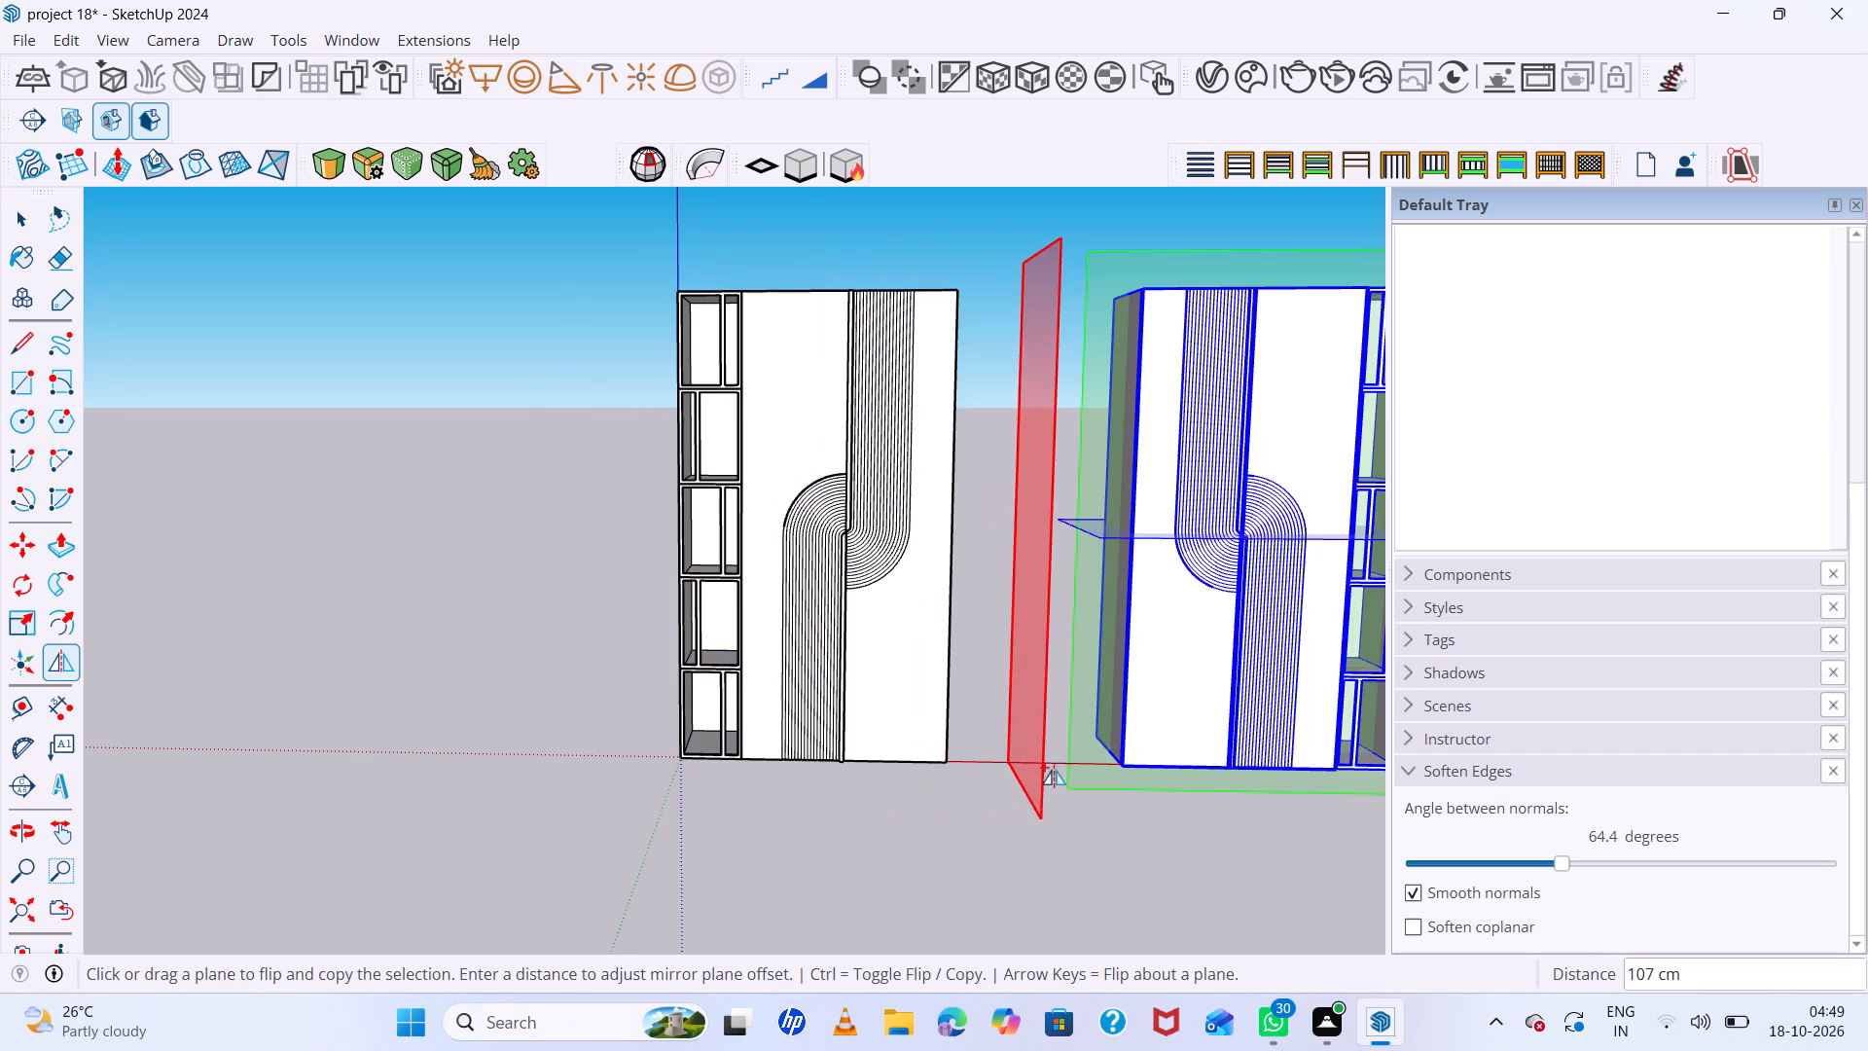
pyautogui.scroll(-13, 944, 687)
pyautogui.press('space')
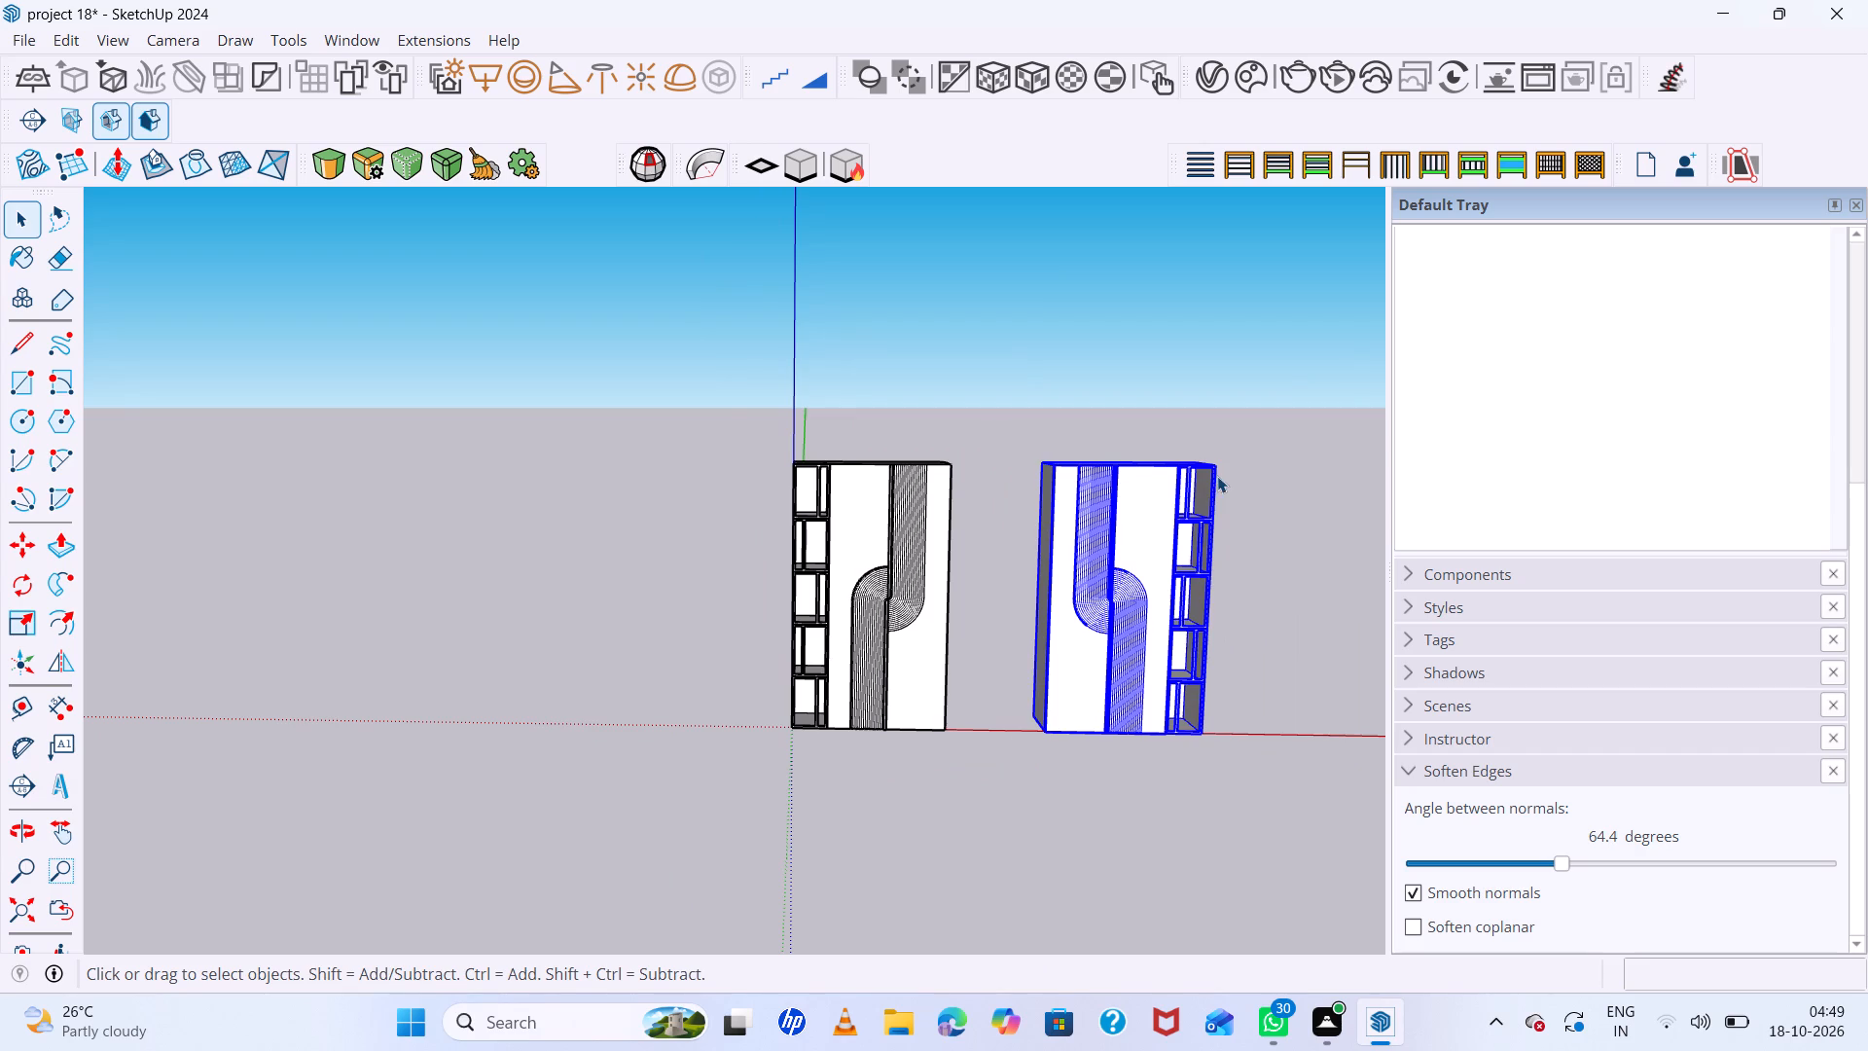
# Move the mirrored cabinet by its top back corner against the original's matching corner, so the two stand side by side.
pyautogui.scroll(6, 1205, 495)
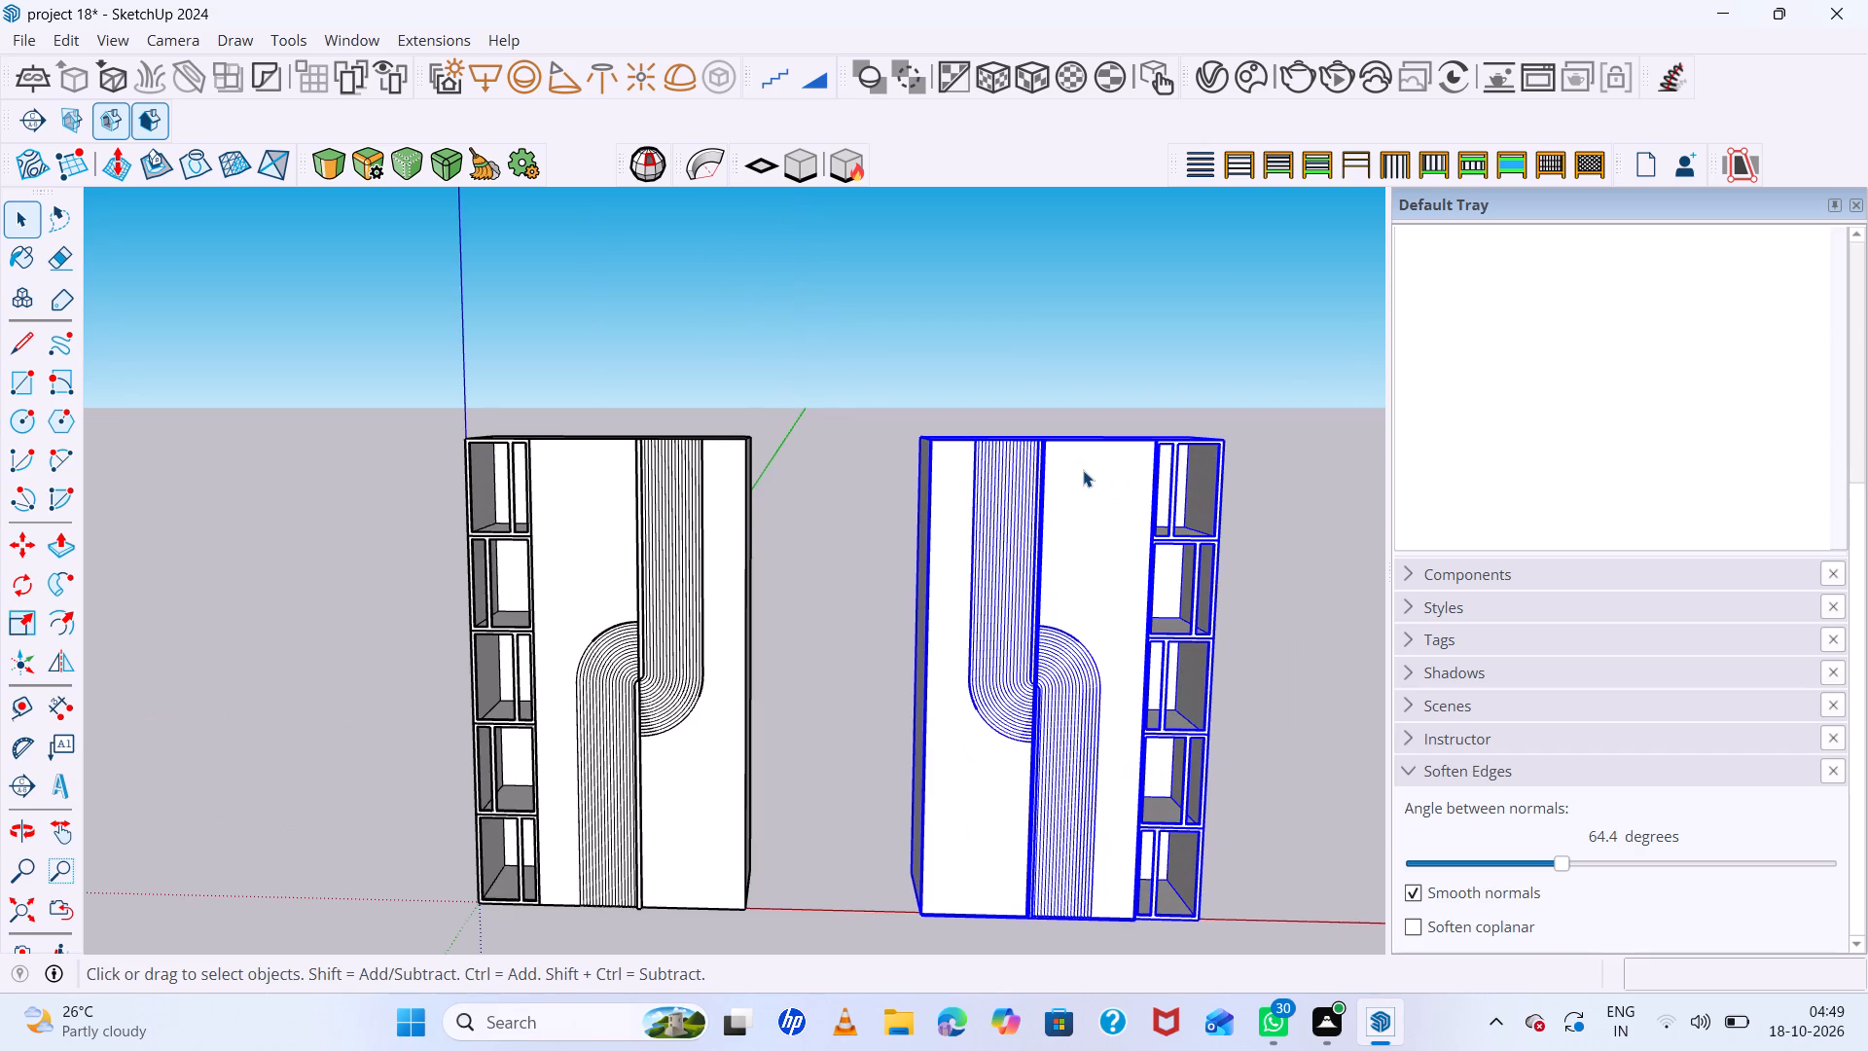
pyautogui.press('m')
pyautogui.scroll(5, 919, 443)
pyautogui.moveTo(922, 453); pyautogui.dragTo(924, 596, button='middle')
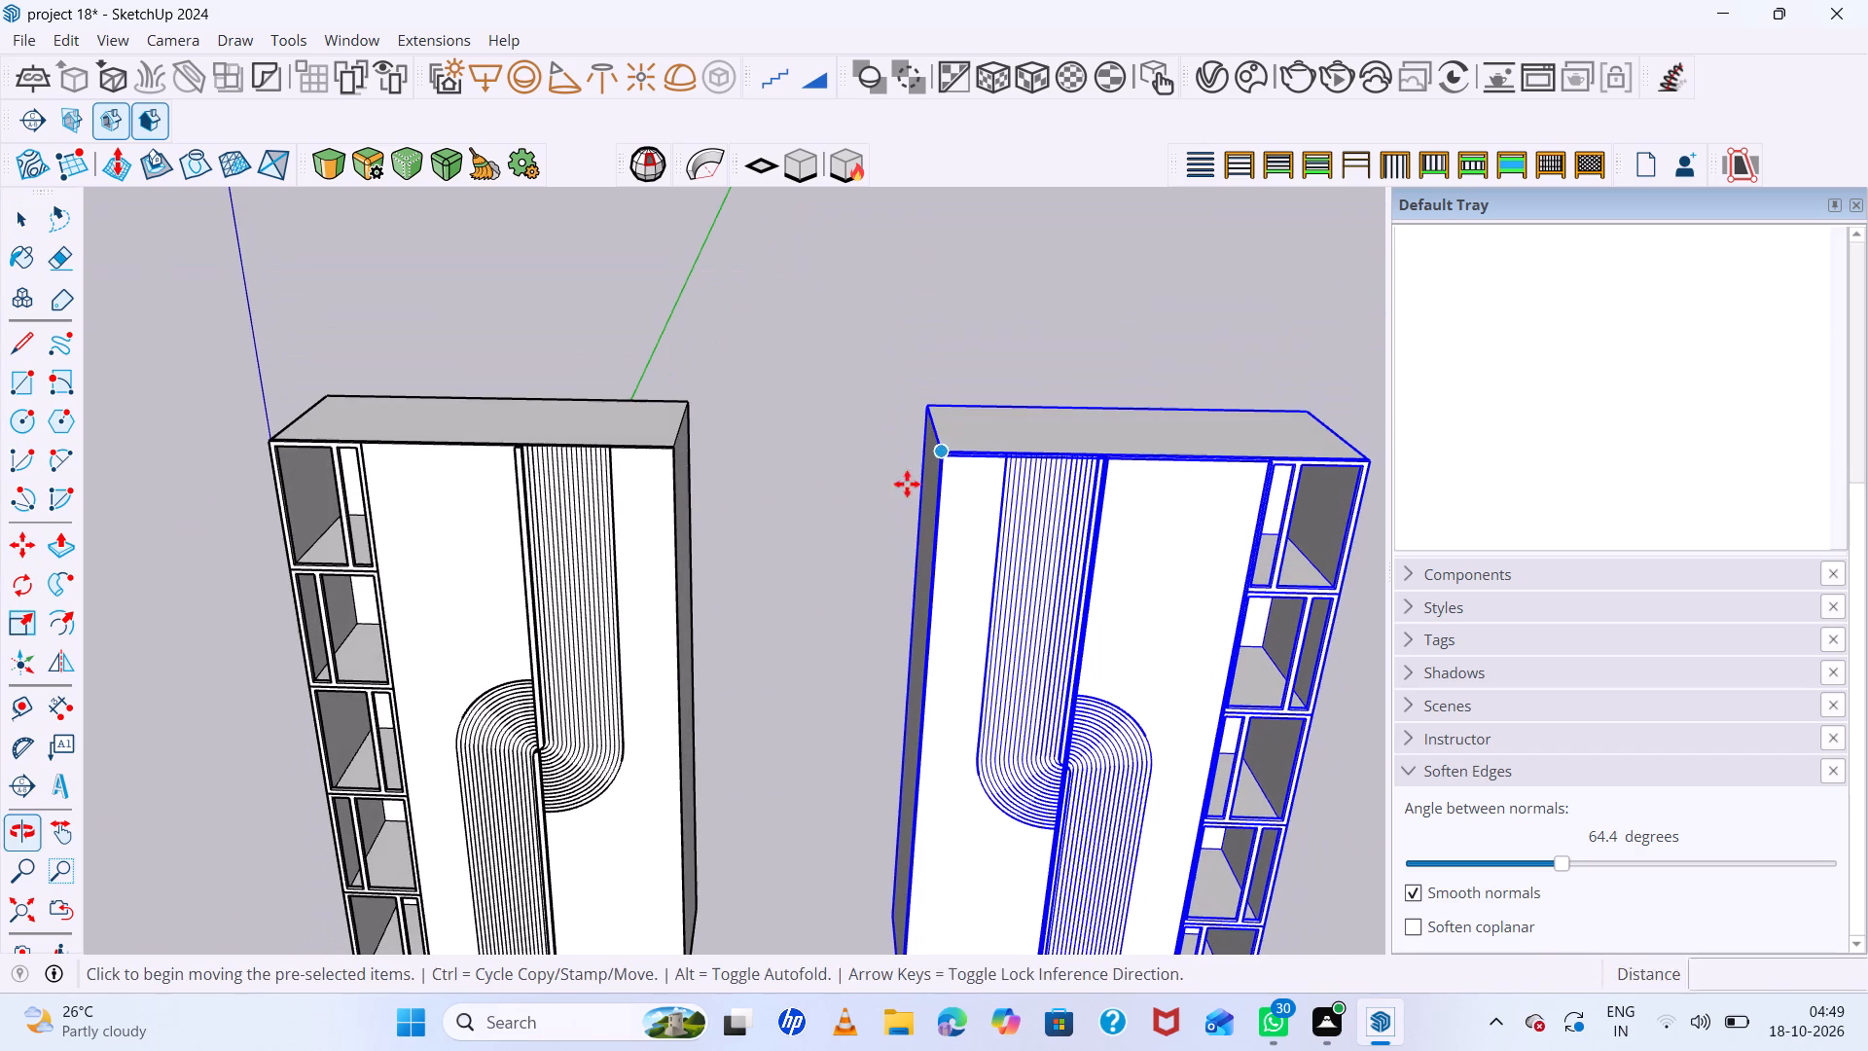
pyautogui.click(925, 409)
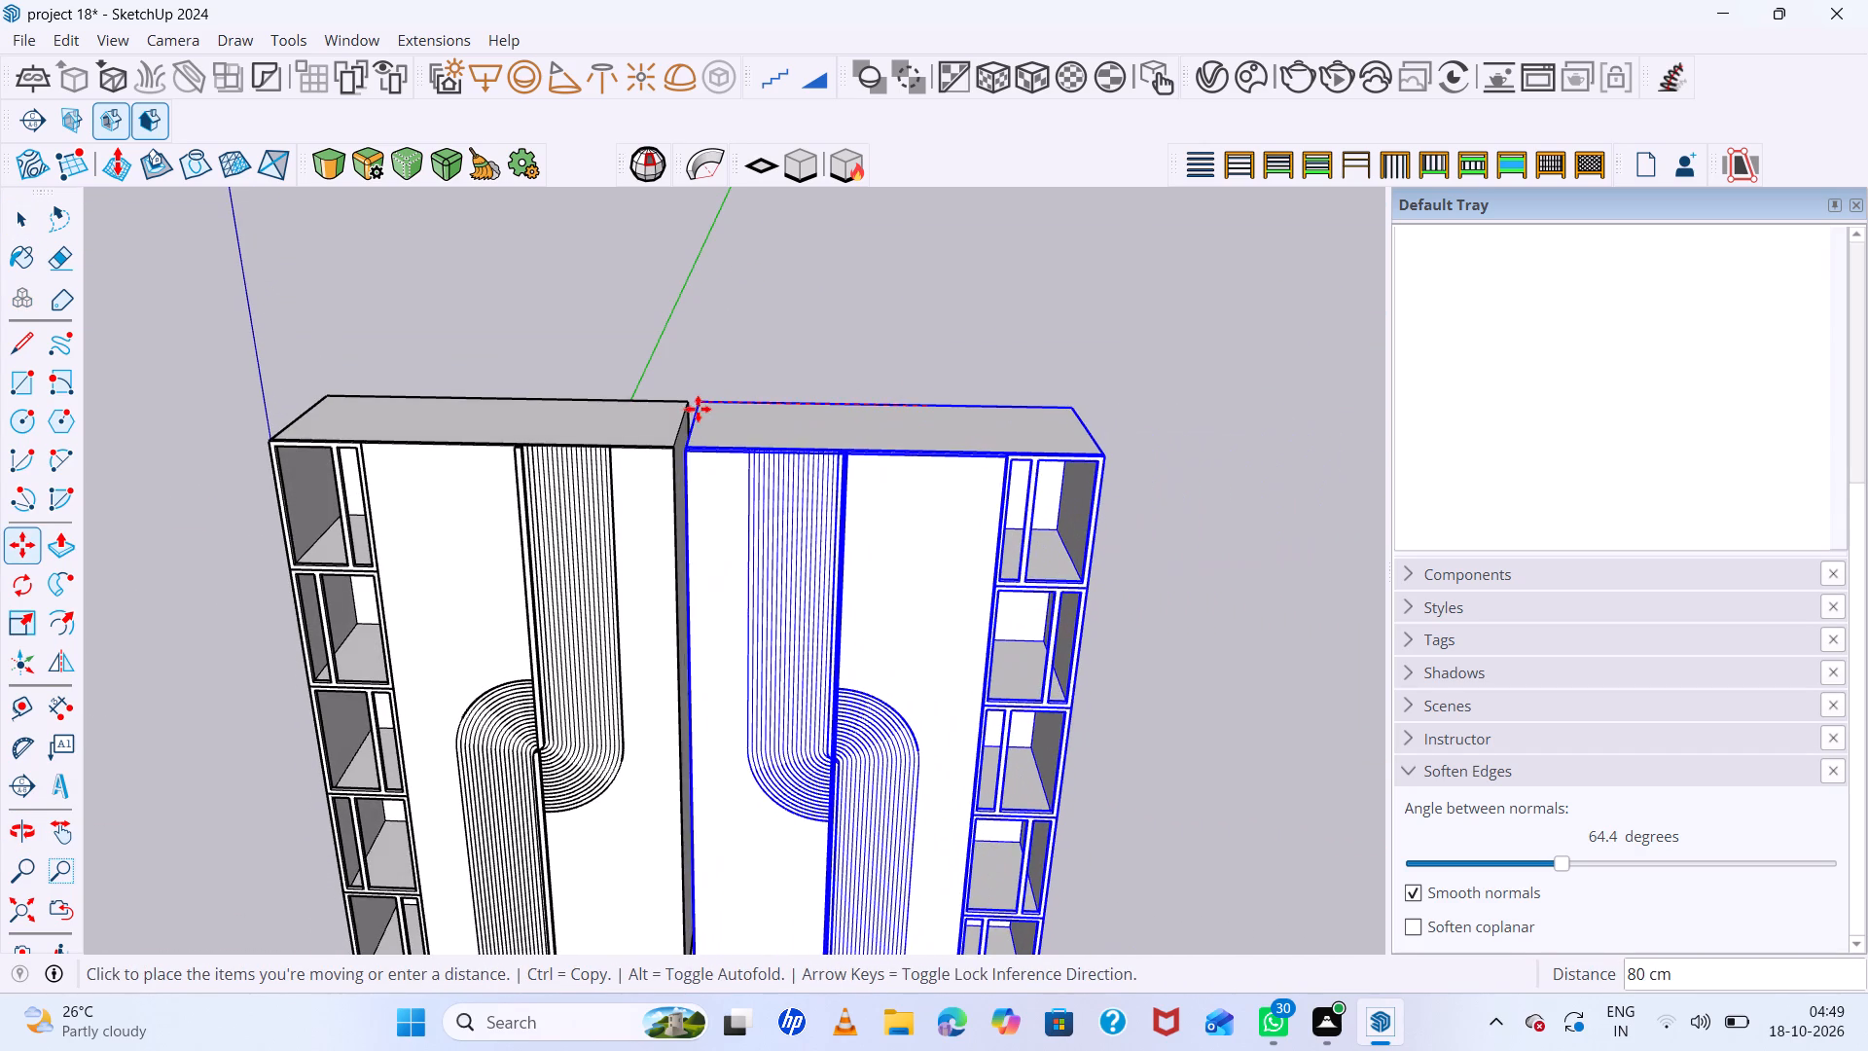
pyautogui.click(694, 409)
pyautogui.scroll(-6, 818, 440)
pyautogui.moveTo(957, 513); pyautogui.dragTo(978, 413, button='middle')
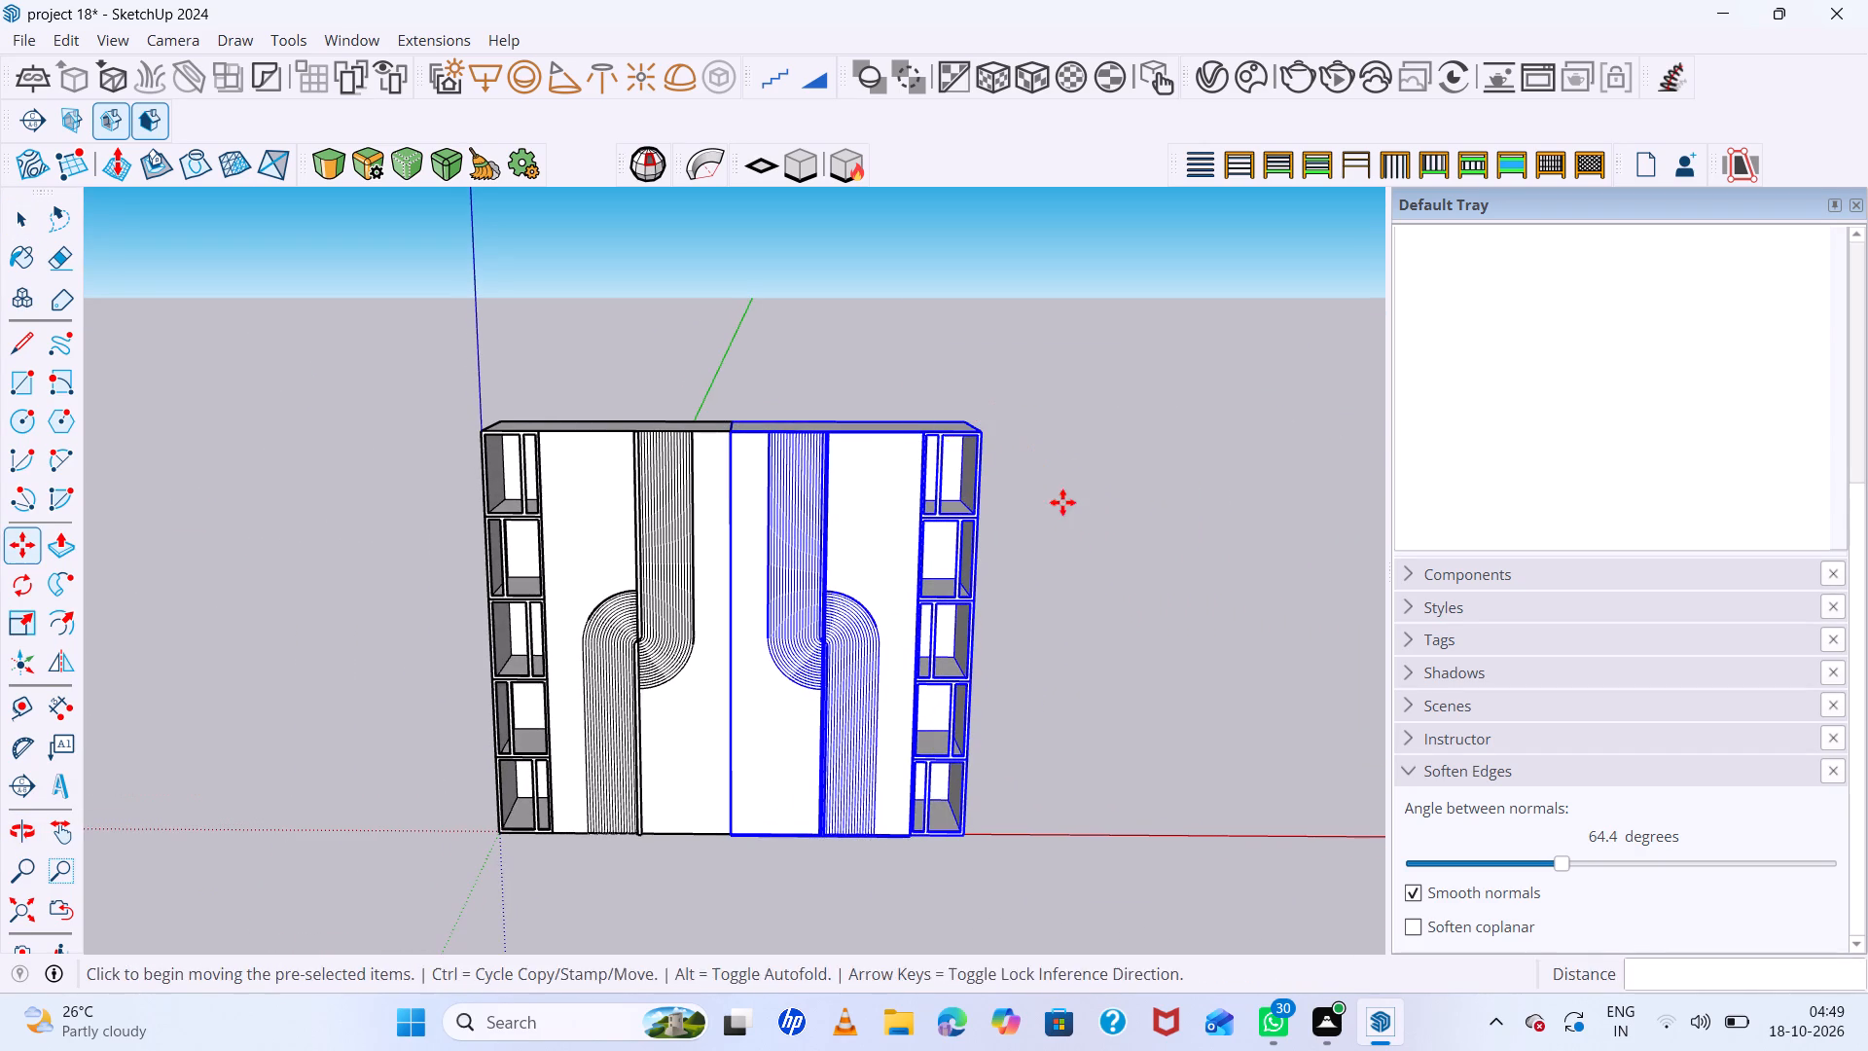
pyautogui.press('space')
pyautogui.click(1086, 537)
# Examine the joined pair of cabinets from the front, from low down and from above.
pyautogui.scroll(7, 1057, 646)
pyautogui.scroll(-14, 1080, 625)
pyautogui.scroll(1, 1024, 719)
pyautogui.moveTo(1024, 719); pyautogui.dragTo(1024, 703, button='middle')
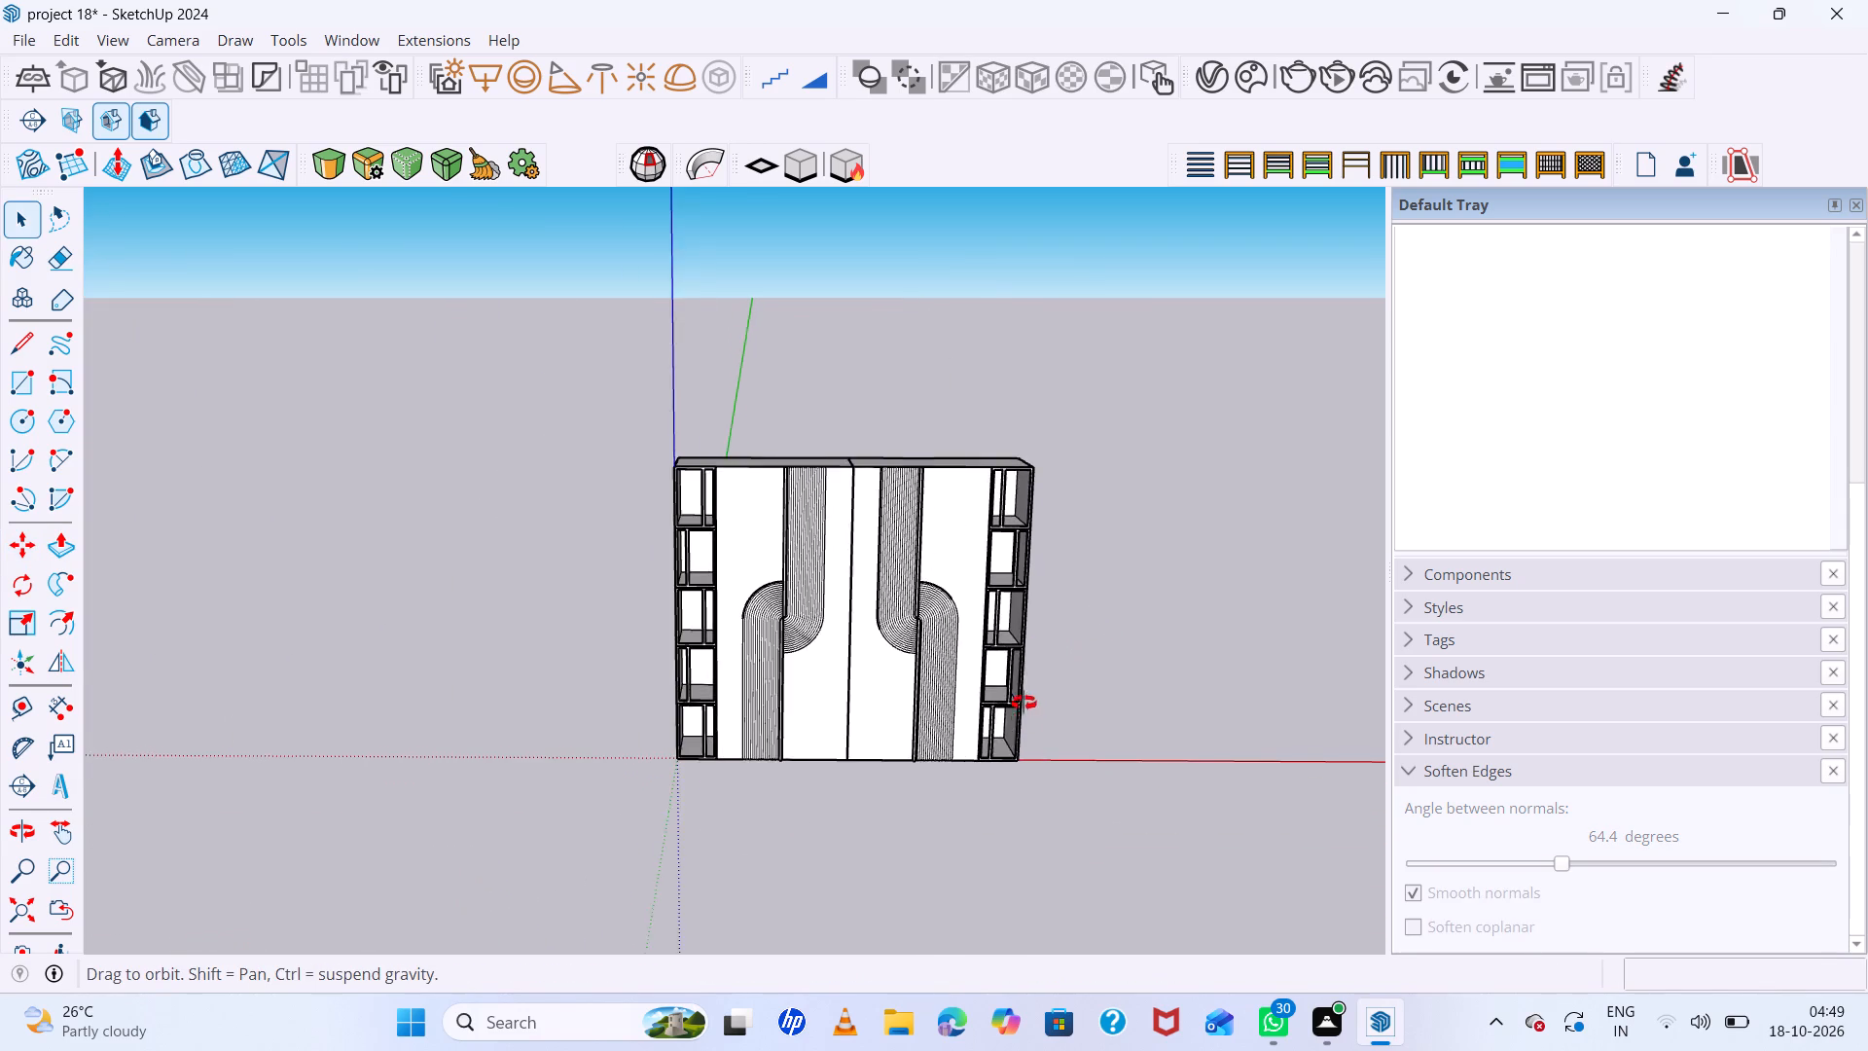
pyautogui.moveTo(1024, 703); pyautogui.dragTo(790, 508, button='middle')
pyautogui.middleClick(790, 508)
pyautogui.moveTo(790, 508); pyautogui.dragTo(982, 676, button='middle')
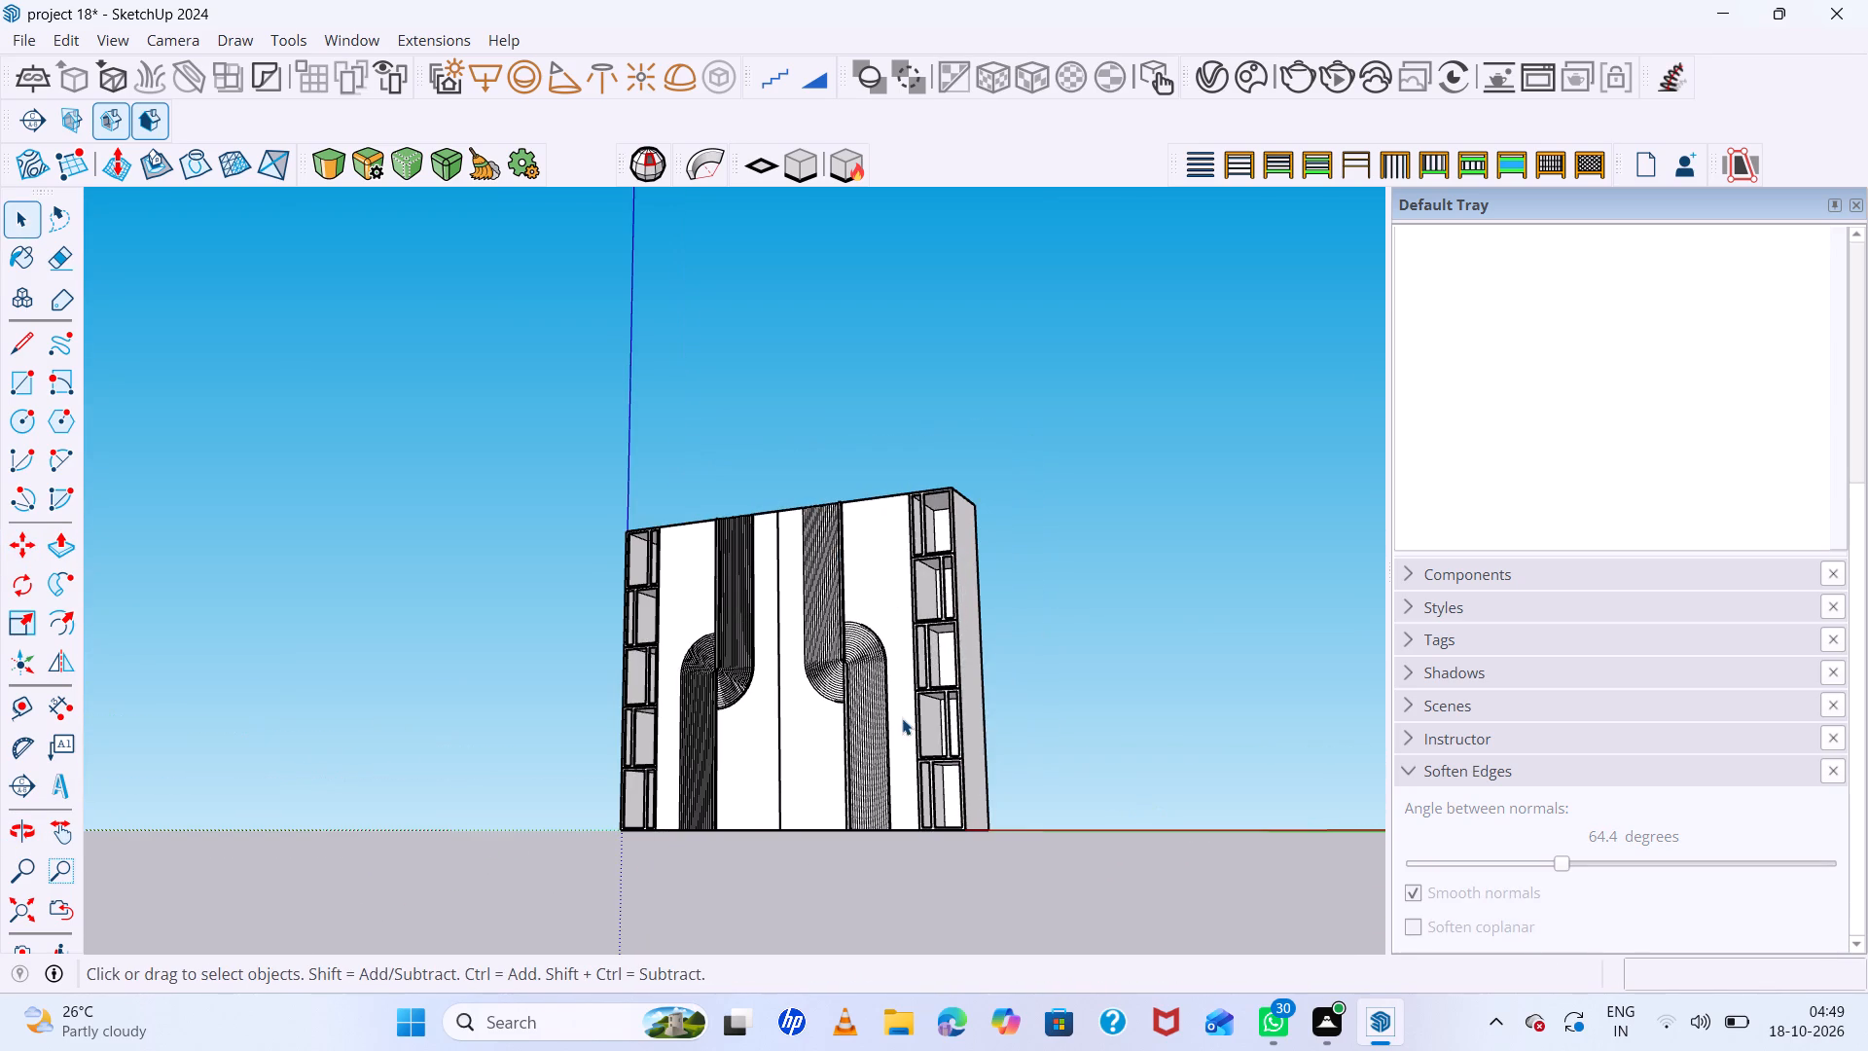
pyautogui.scroll(-7, 909, 653)
pyautogui.moveTo(913, 666); pyautogui.dragTo(1164, 808, button='middle')
pyautogui.scroll(13, 827, 660)
pyautogui.moveTo(830, 671); pyautogui.dragTo(988, 797, button='middle')
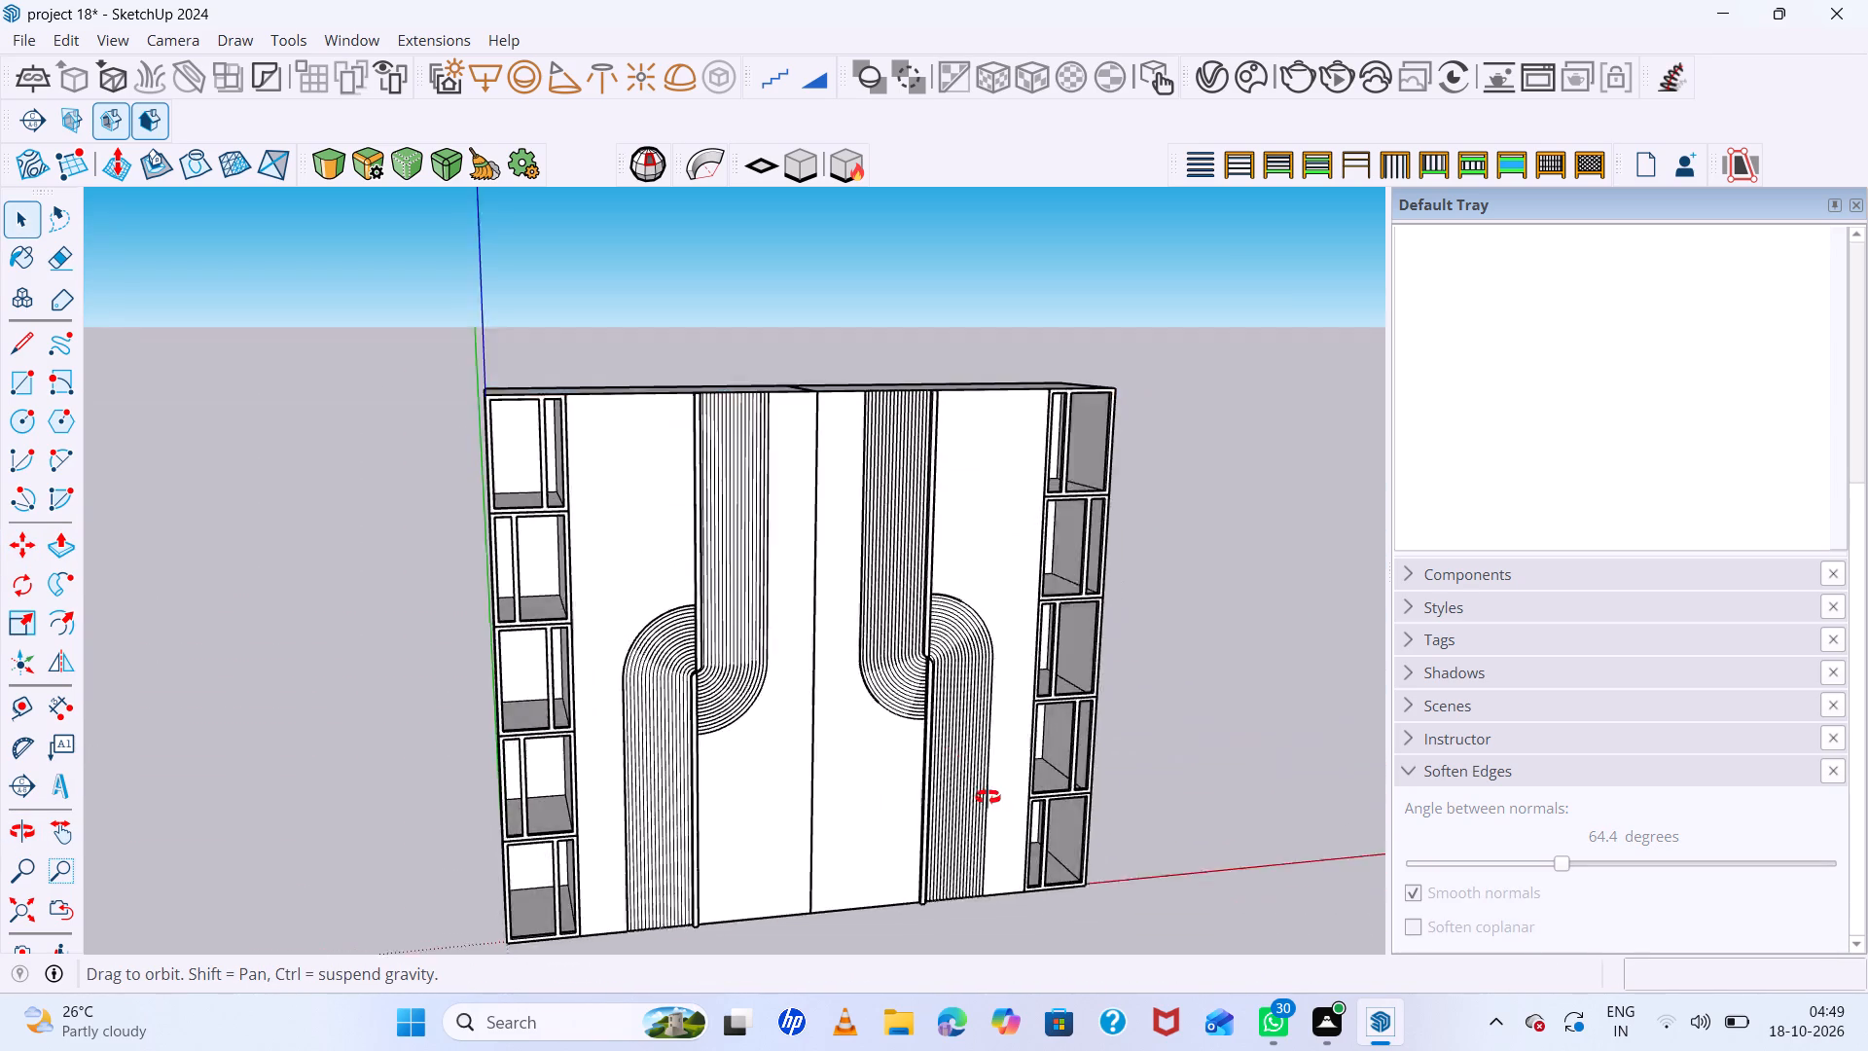
pyautogui.moveTo(988, 797); pyautogui.dragTo(1021, 885, button='middle')
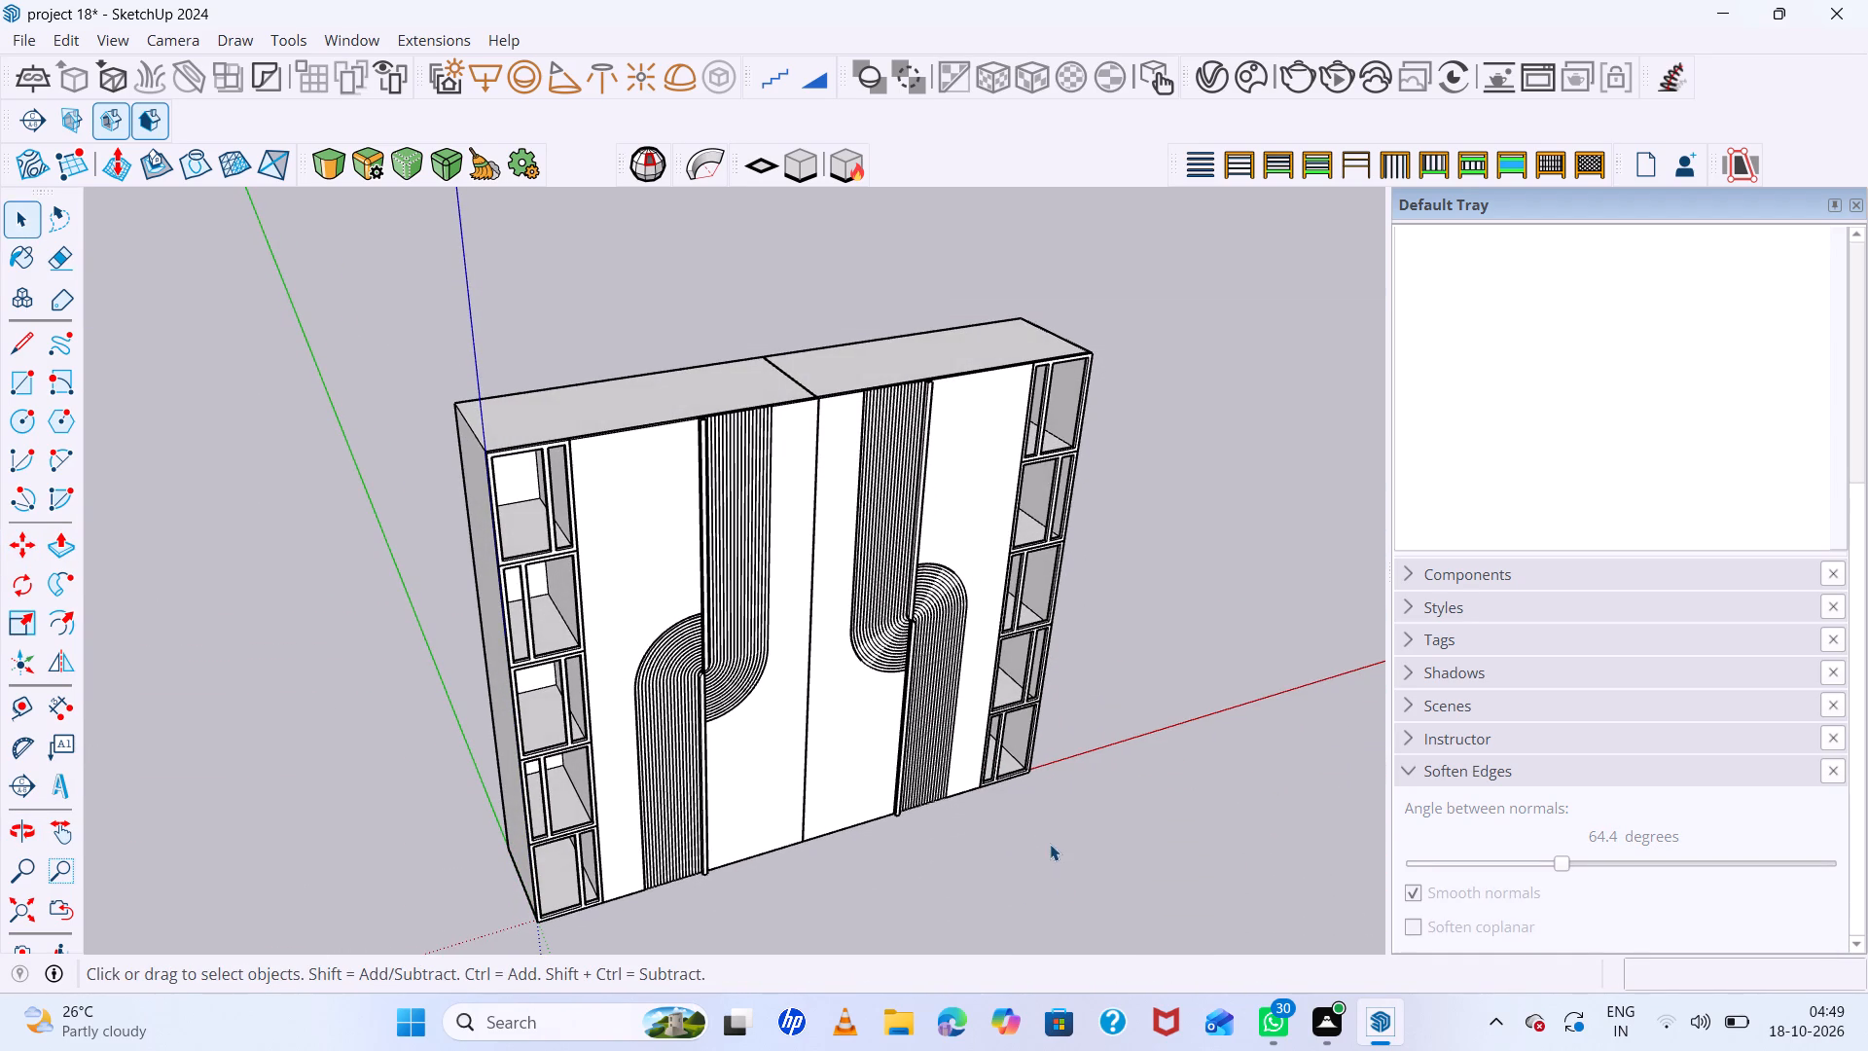
# Examine the grooves of the fluted handle bars up close on the original cabinet's doors.
pyautogui.moveTo(883, 771); pyautogui.dragTo(769, 768, button='middle')
pyautogui.scroll(19, 685, 548)
pyautogui.scroll(5, 727, 540)
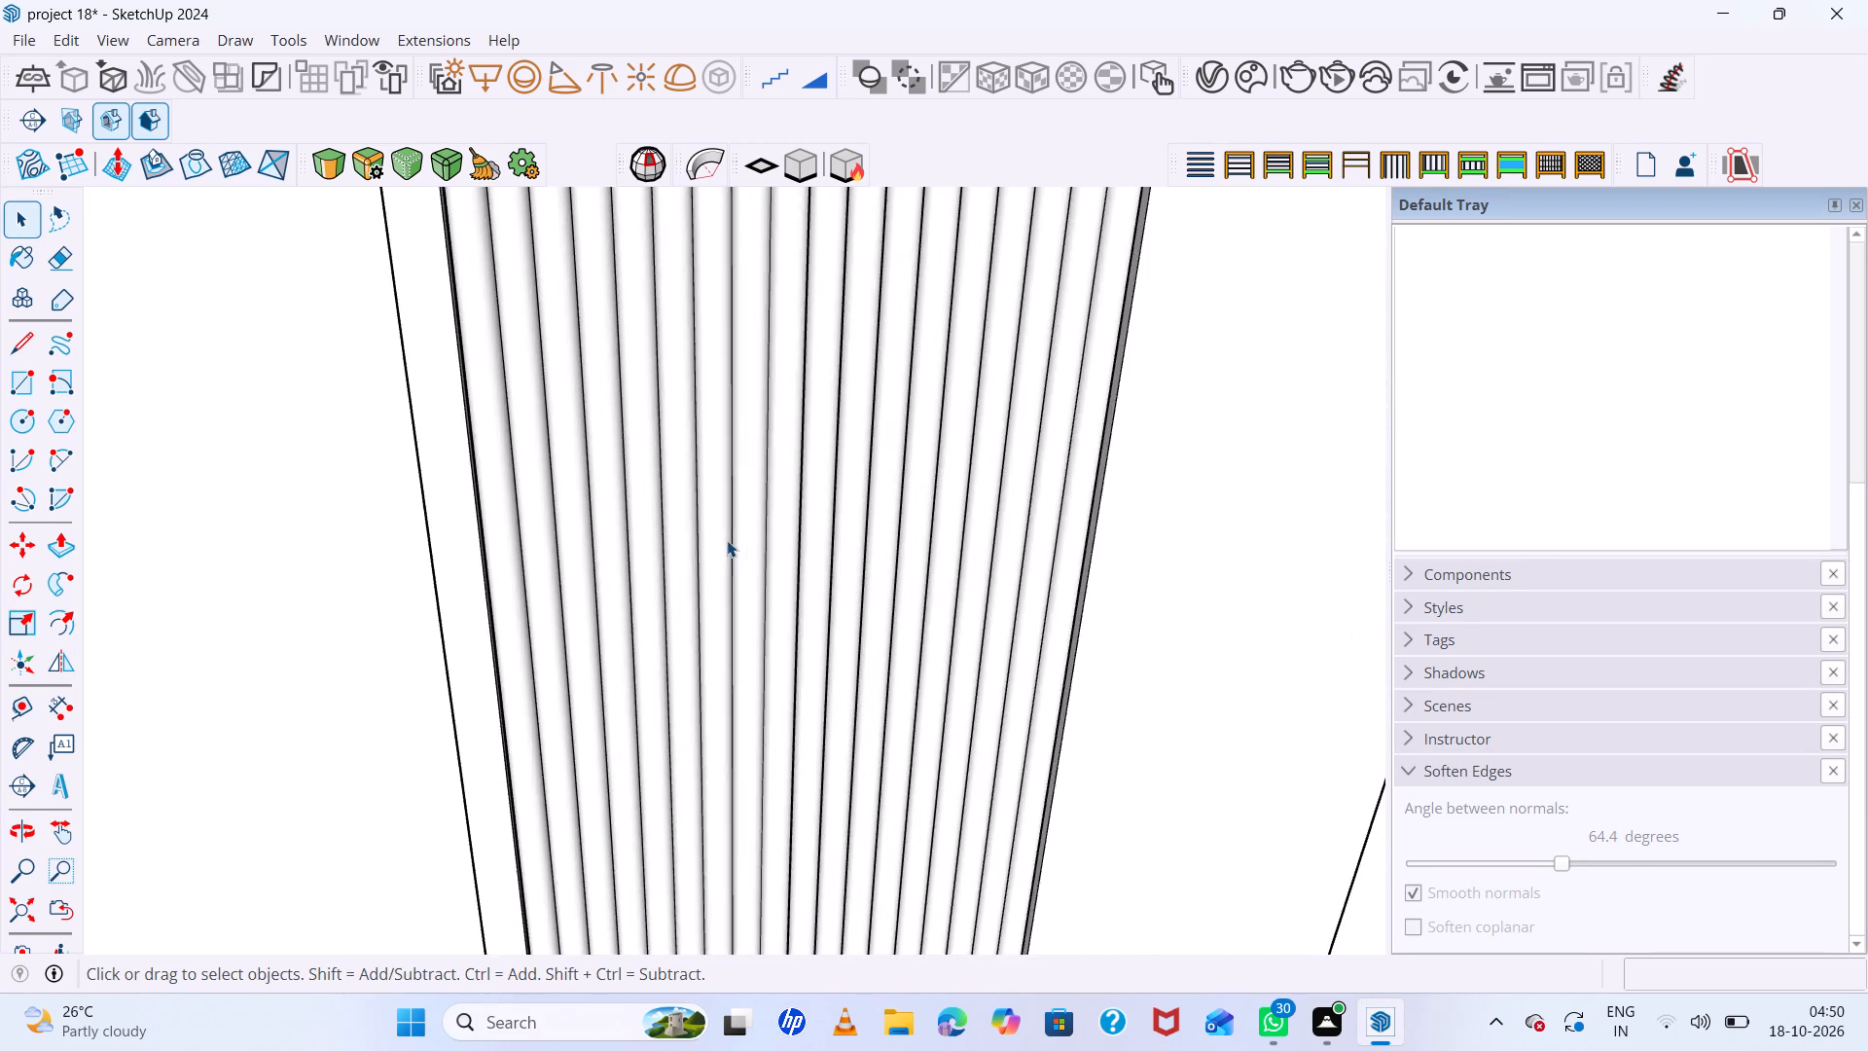
pyautogui.scroll(-14, 727, 540)
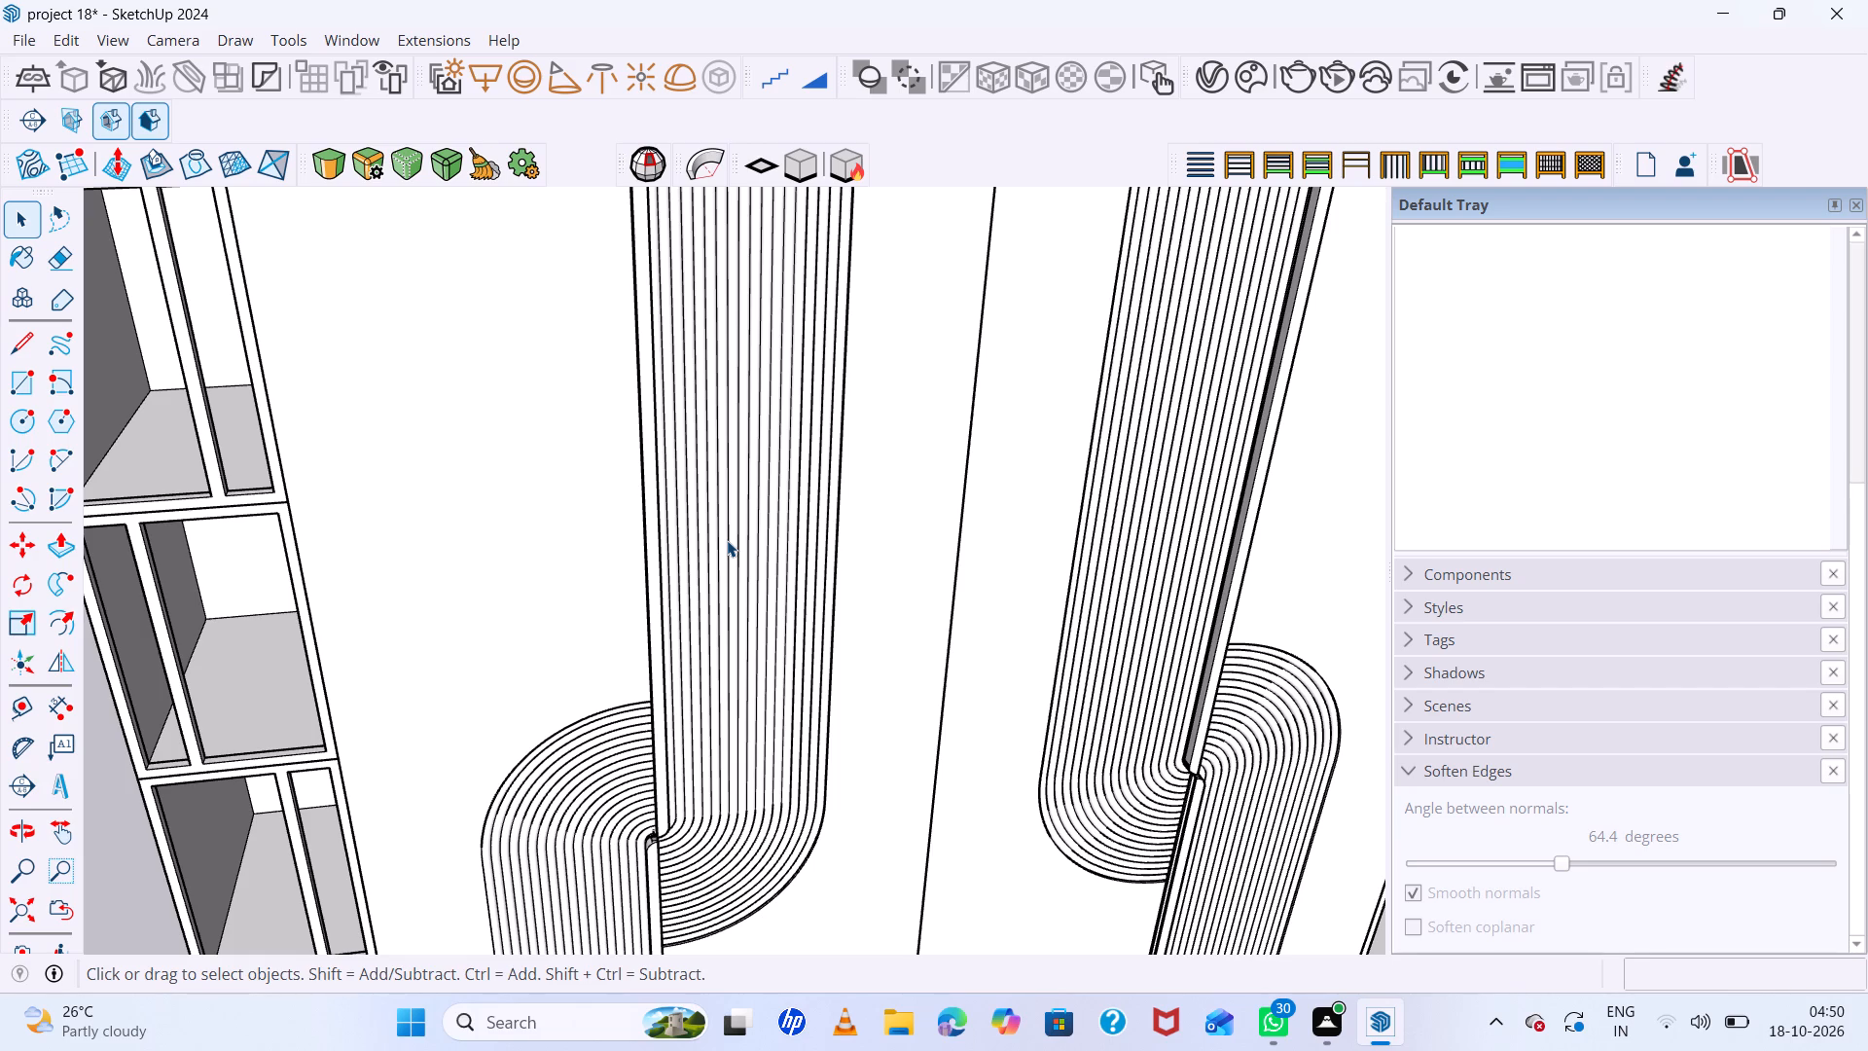
pyautogui.scroll(1, 727, 540)
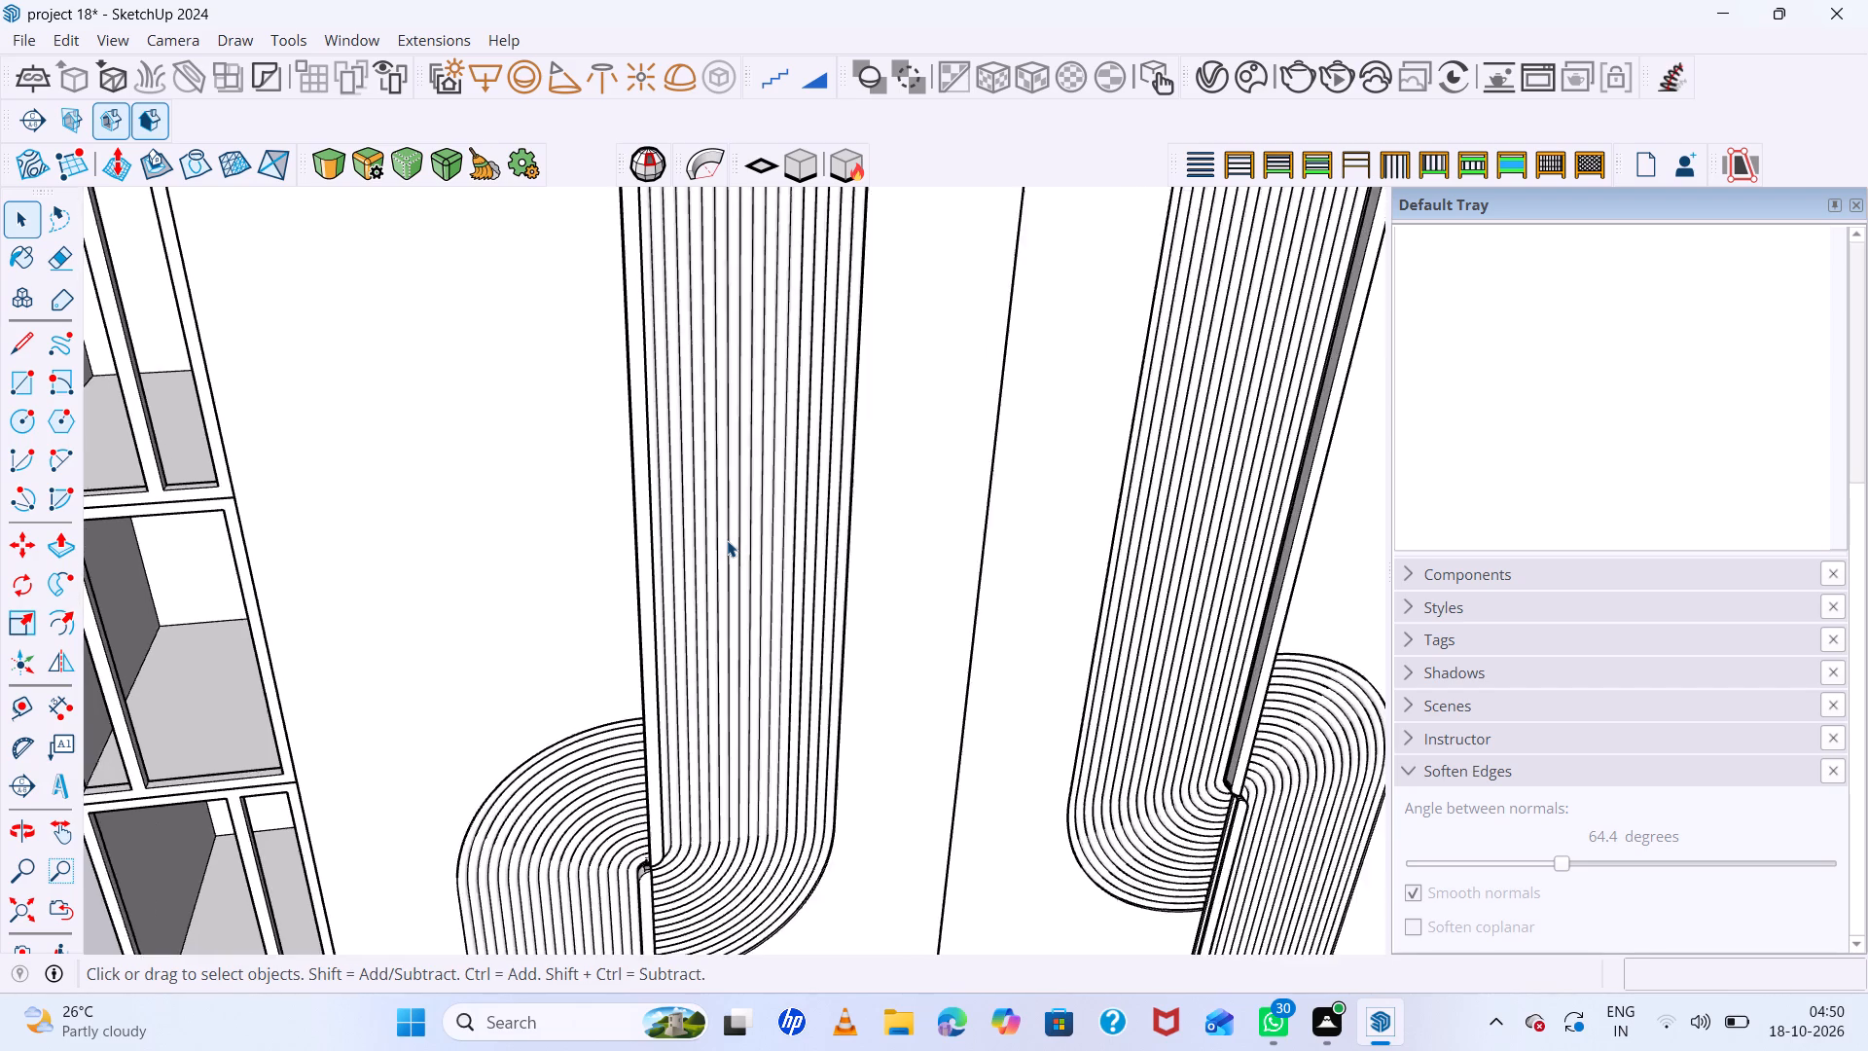
pyautogui.scroll(-6, 727, 540)
pyautogui.scroll(-20, 734, 547)
pyautogui.scroll(-7, 734, 547)
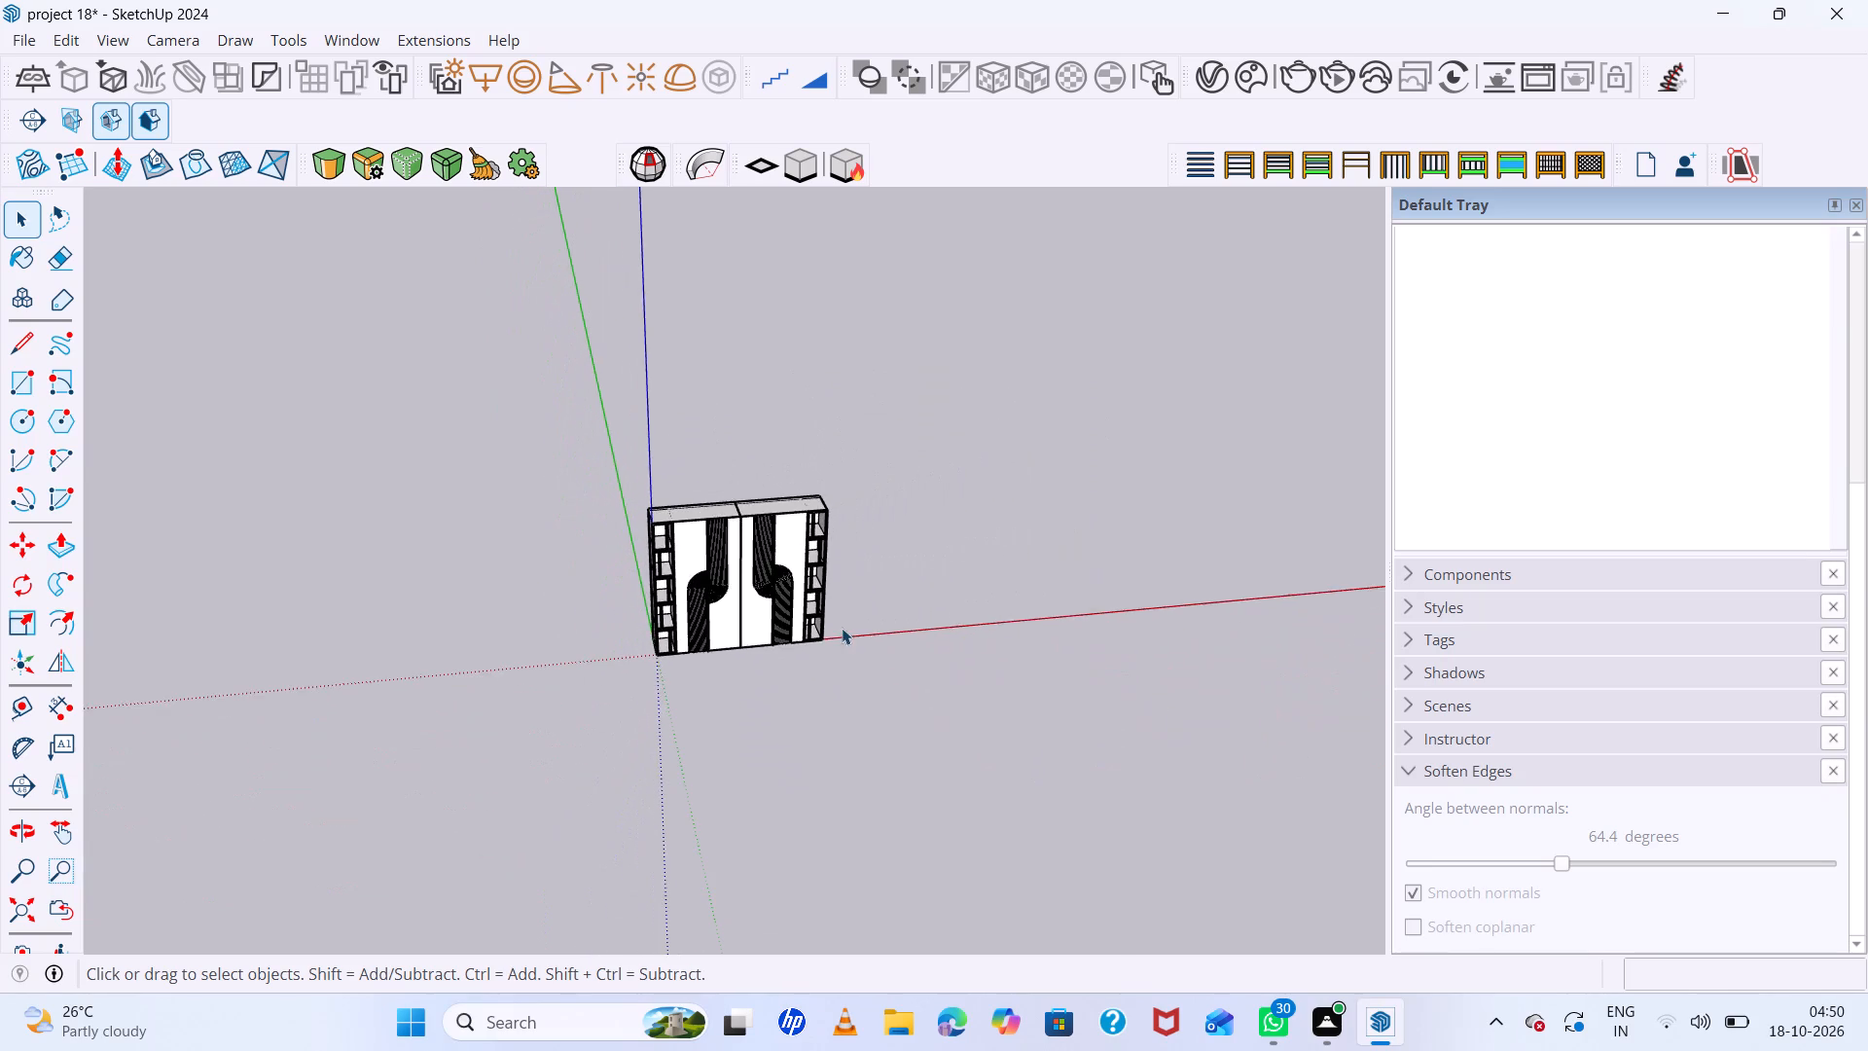
# Examine the joined cabinets from several angles, checking the symmetry of the fluted doors and the outer shelf columns.
pyautogui.moveTo(842, 628); pyautogui.dragTo(814, 494, button='middle')
pyautogui.scroll(12, 861, 642)
pyautogui.moveTo(864, 644); pyautogui.dragTo(772, 525, button='middle')
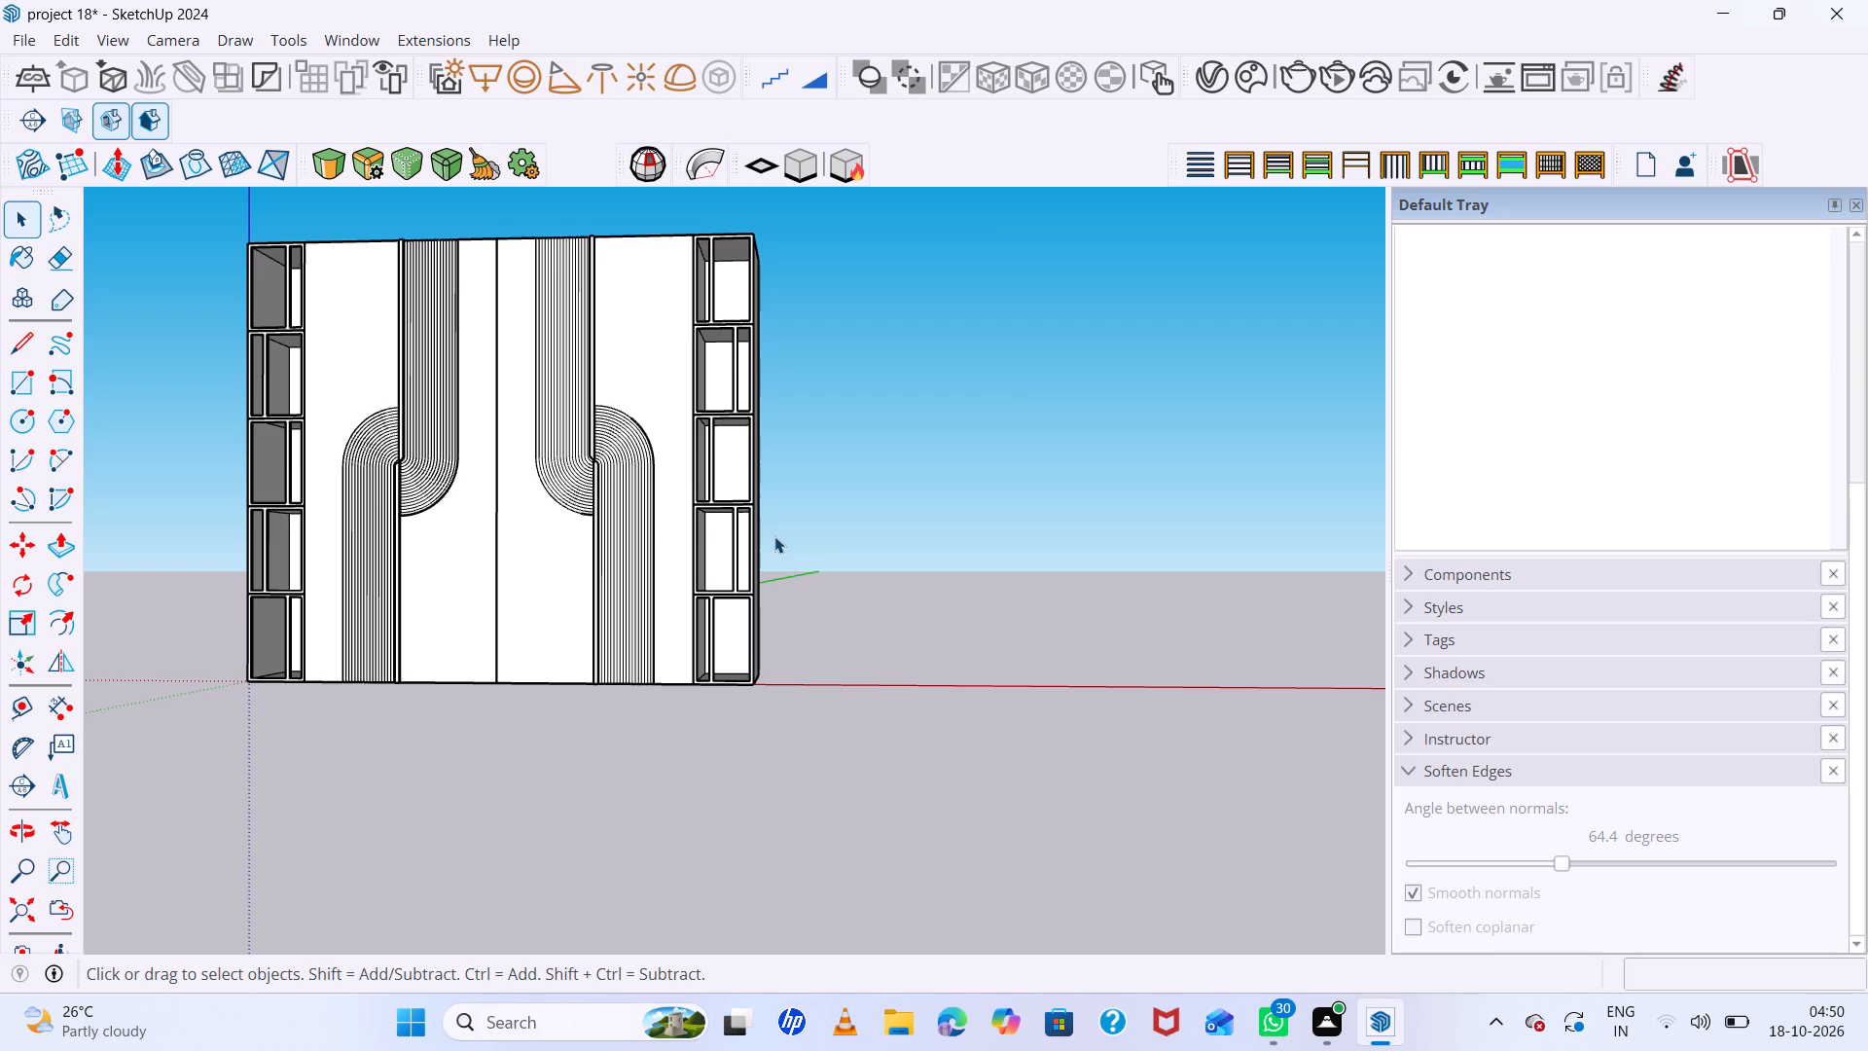
pyautogui.scroll(-4, 774, 536)
pyautogui.moveTo(896, 598); pyautogui.dragTo(936, 691, button='middle')
pyautogui.scroll(-7, 949, 677)
pyautogui.scroll(1, 949, 677)
pyautogui.moveTo(949, 677); pyautogui.dragTo(961, 610, button='middle')
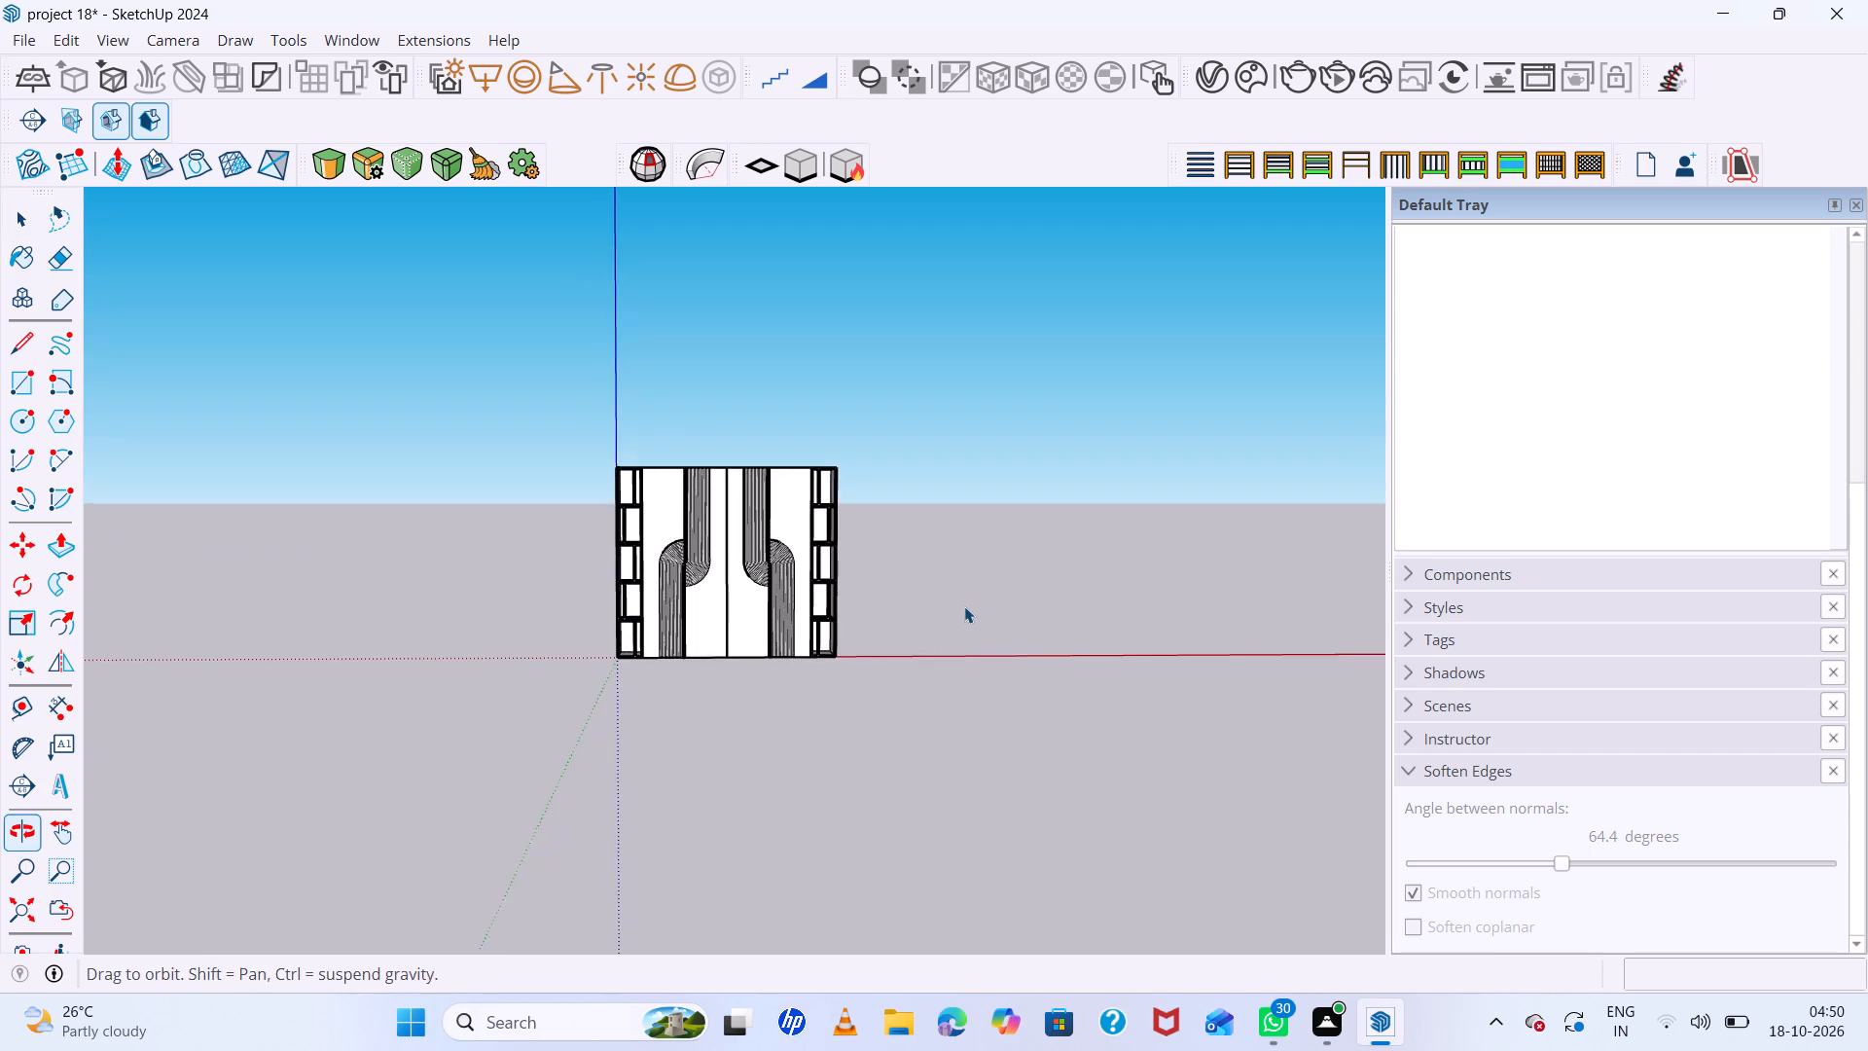
pyautogui.scroll(6, 961, 603)
pyautogui.moveTo(959, 603); pyautogui.dragTo(1074, 595, button='middle')
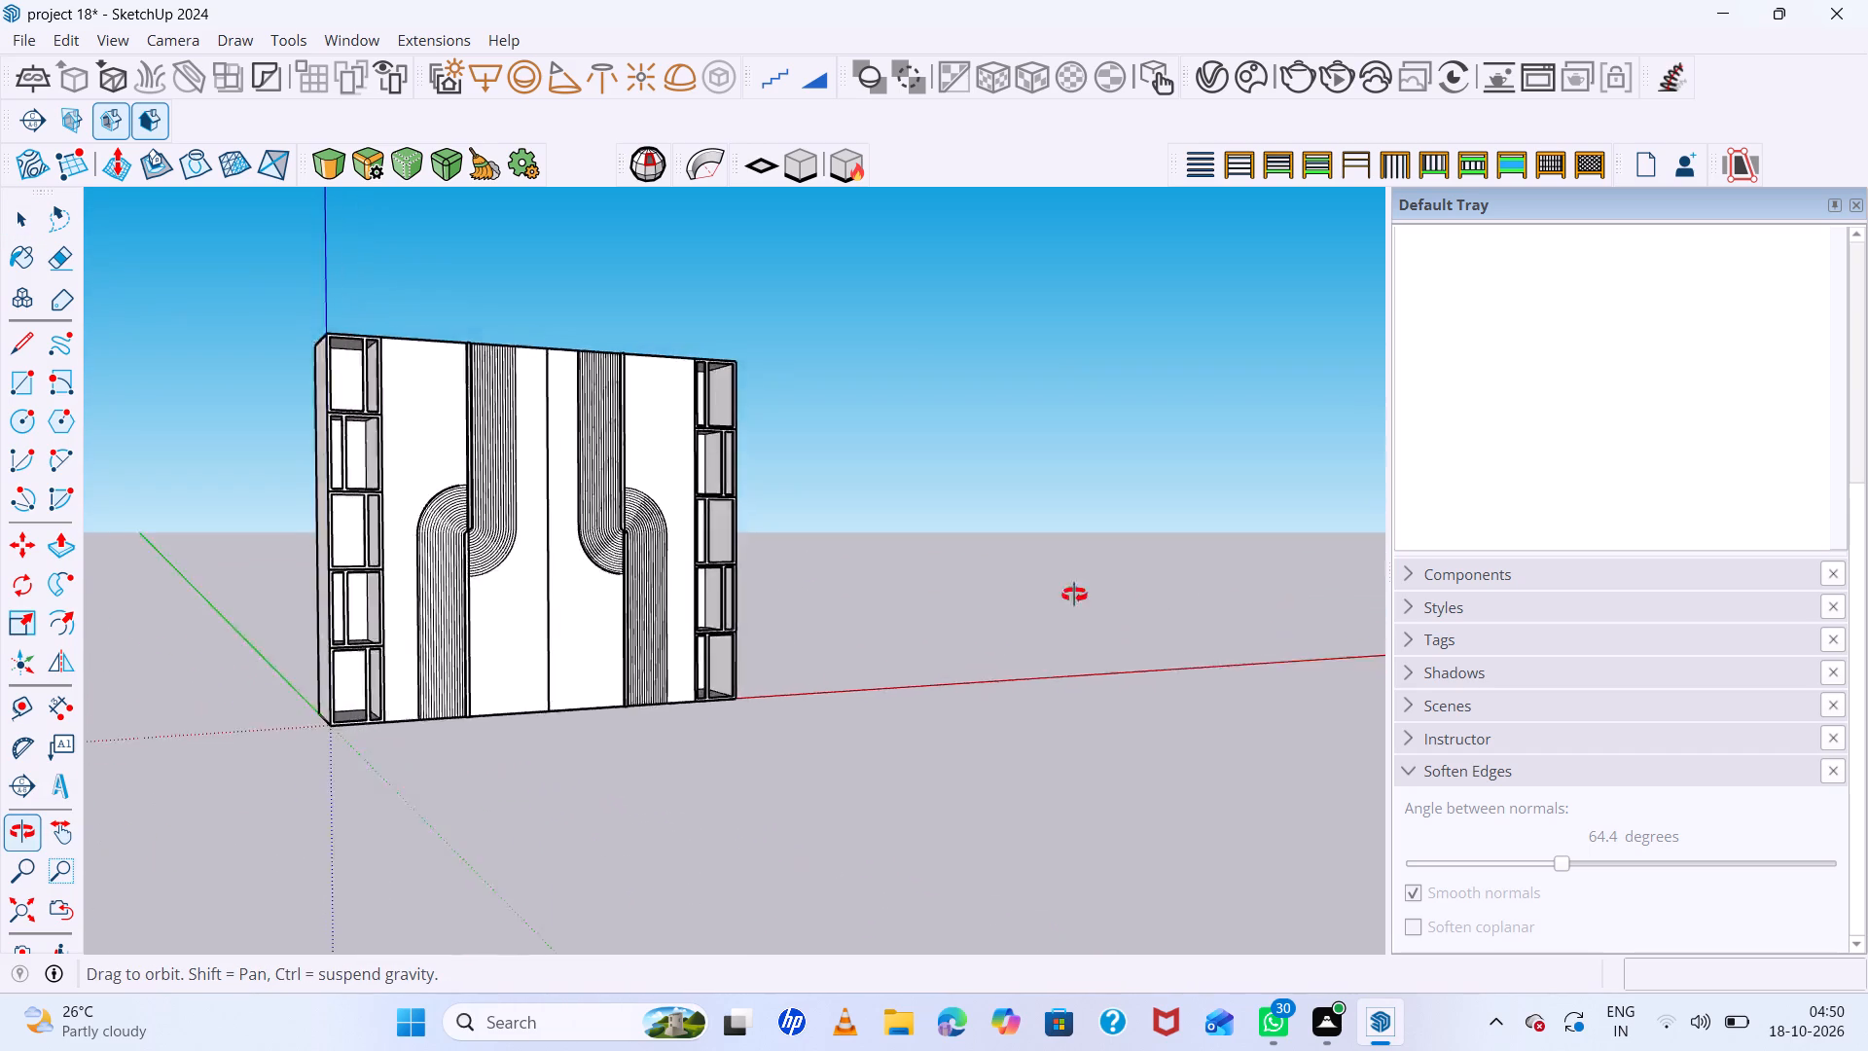
pyautogui.moveTo(1074, 595); pyautogui.dragTo(885, 812, button='middle')
pyautogui.scroll(7, 658, 463)
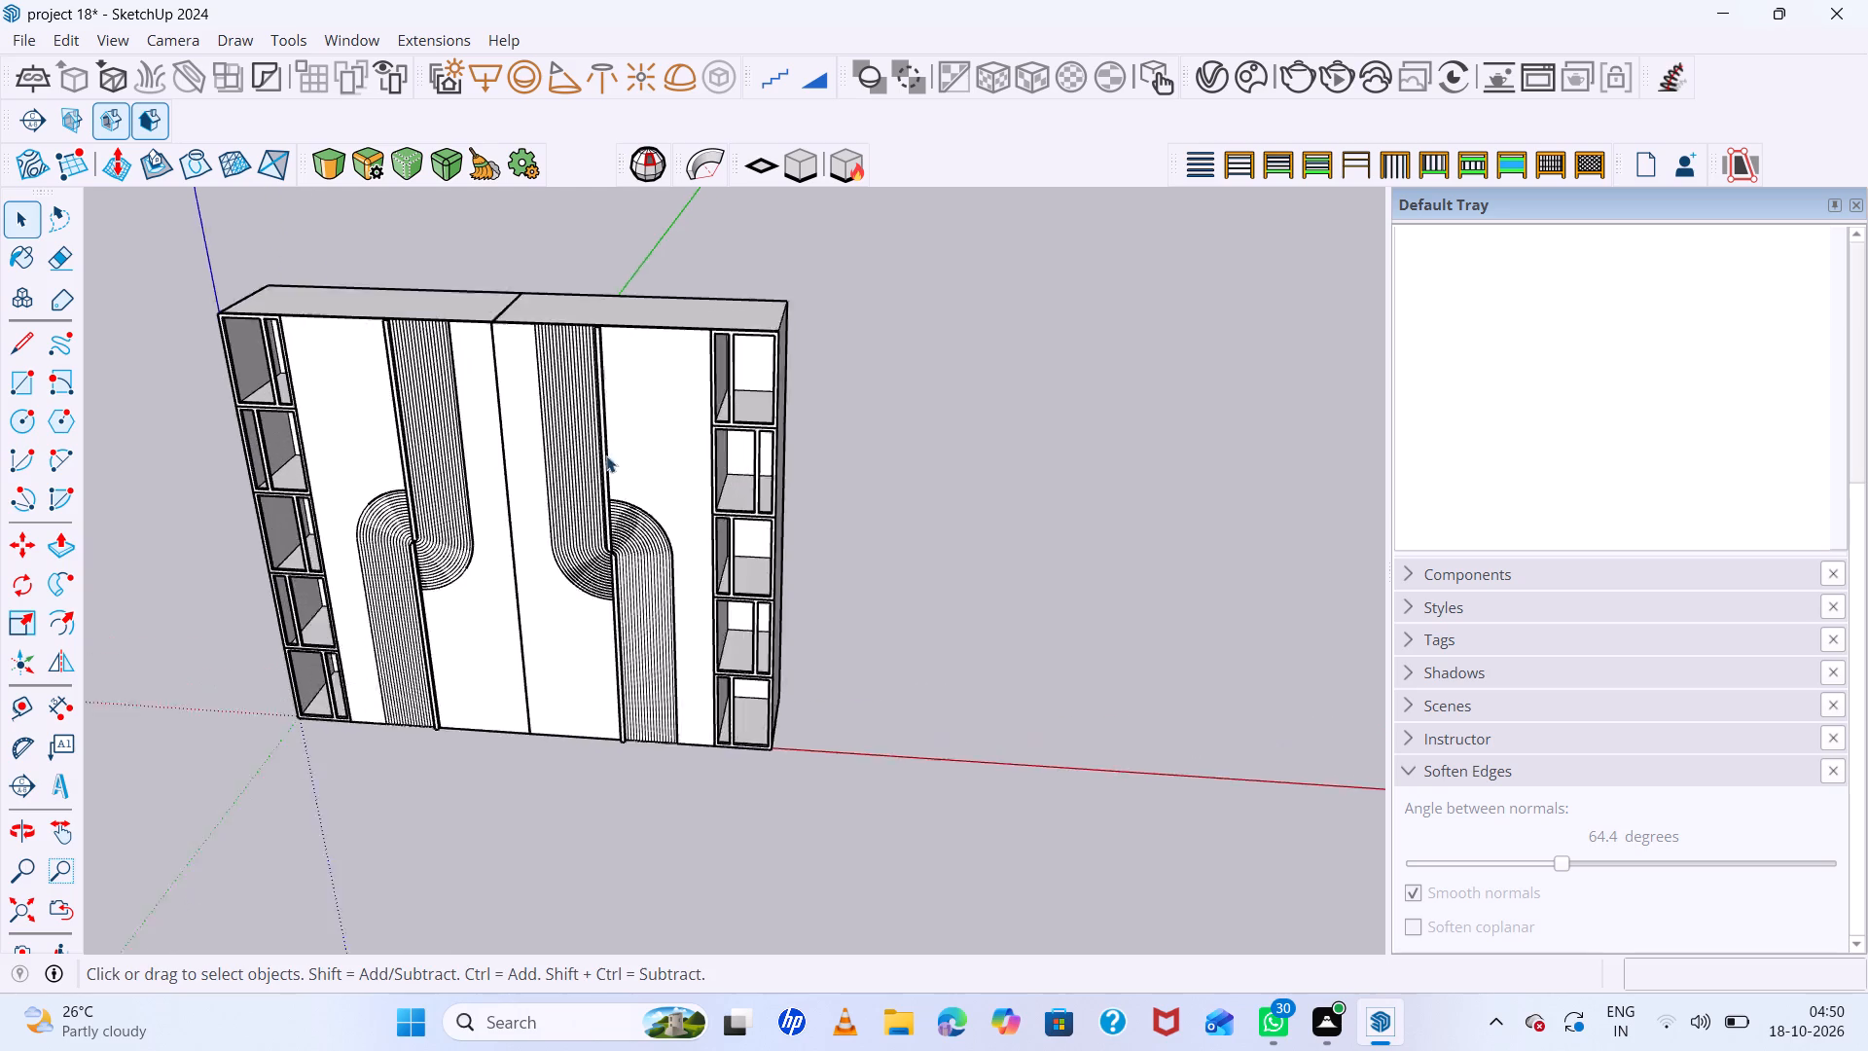
pyautogui.moveTo(533, 516); pyautogui.dragTo(682, 484, button='middle')
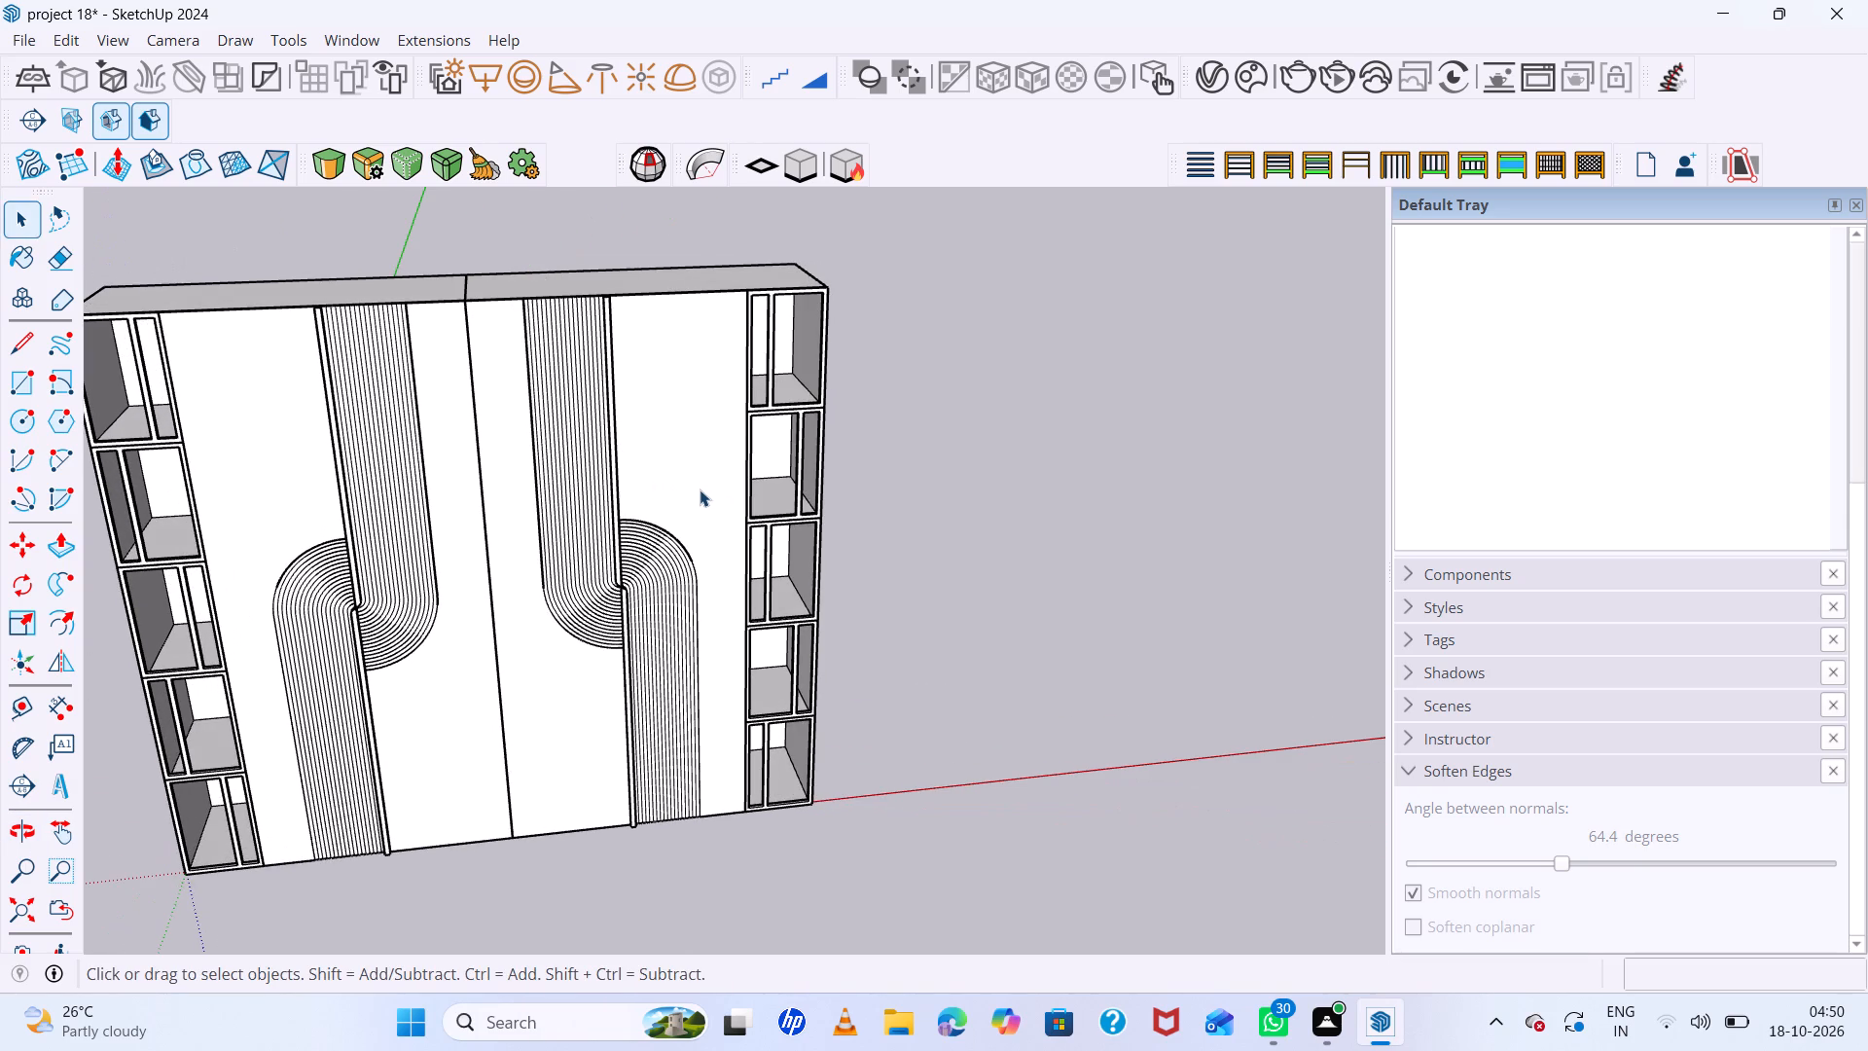
pyautogui.scroll(-12, 844, 549)
pyautogui.scroll(-7, 623, 551)
pyautogui.scroll(6, 860, 565)
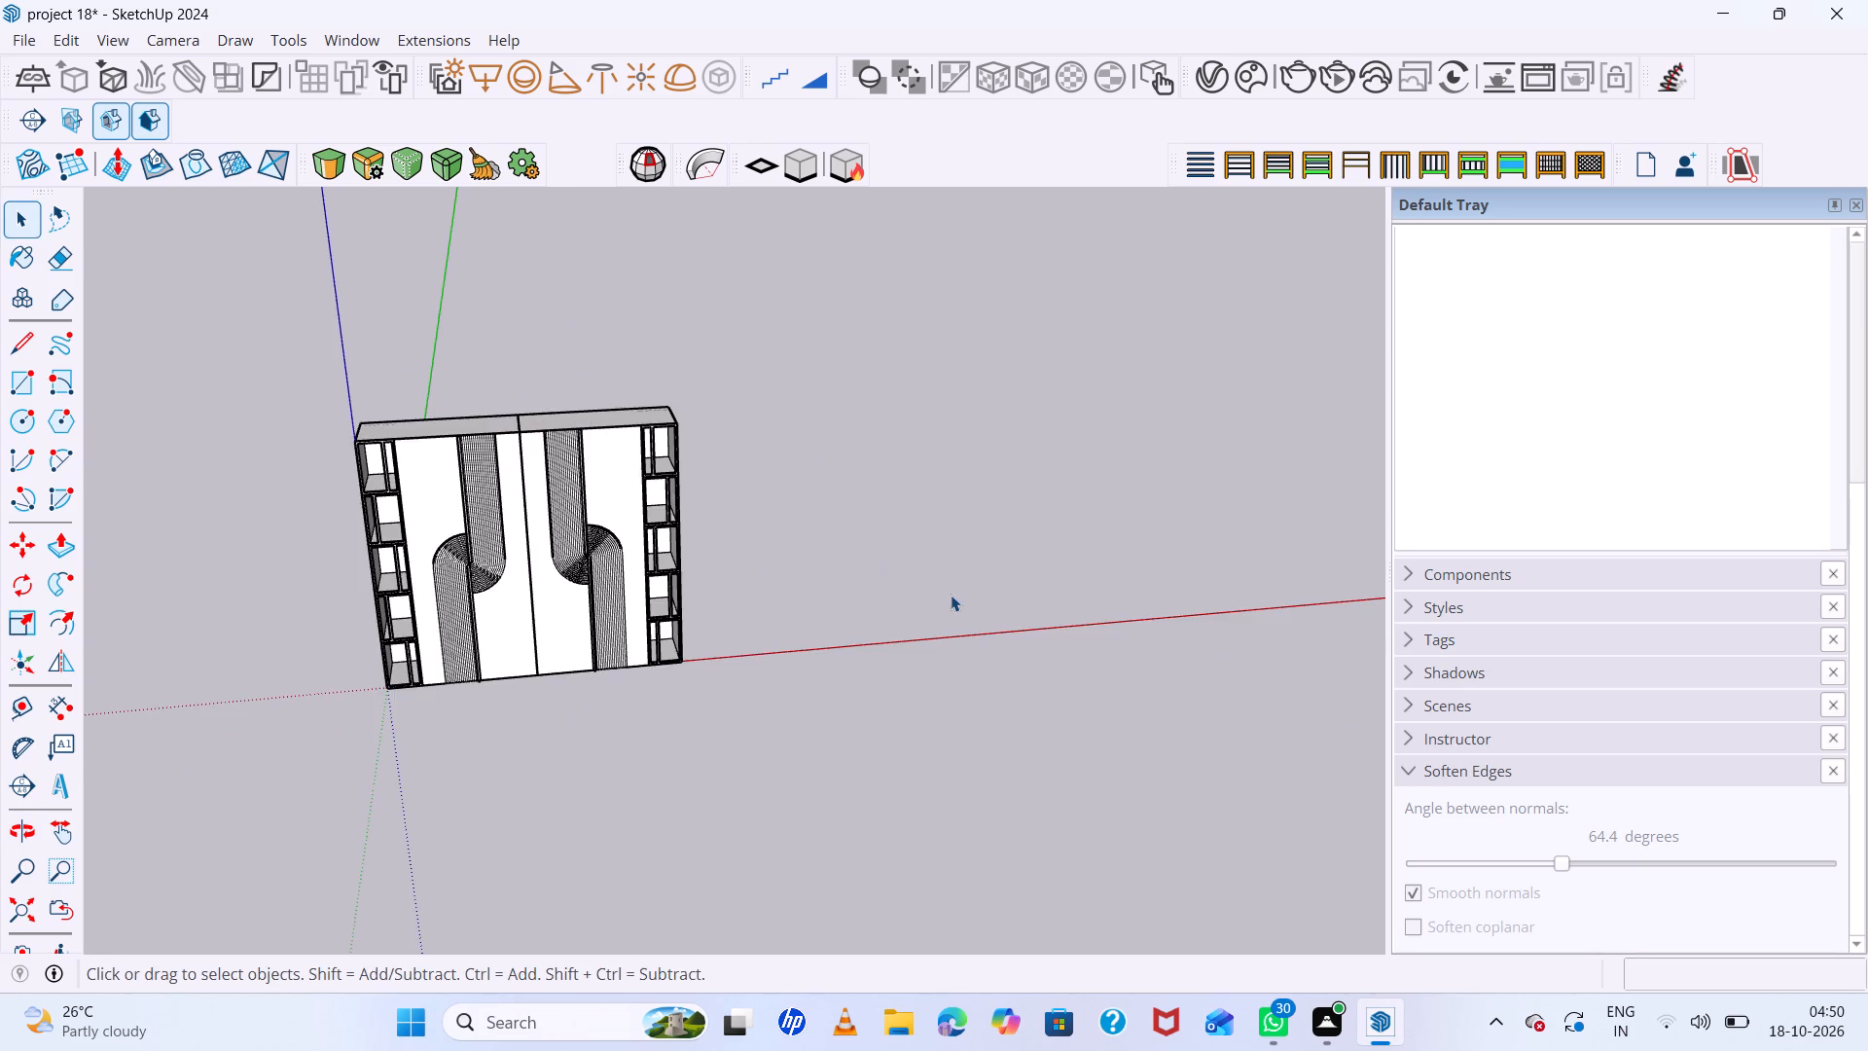
pyautogui.moveTo(952, 598); pyautogui.dragTo(870, 473, button='middle')
pyautogui.scroll(5, 931, 610)
pyautogui.moveTo(1007, 643); pyautogui.dragTo(826, 624, button='middle')
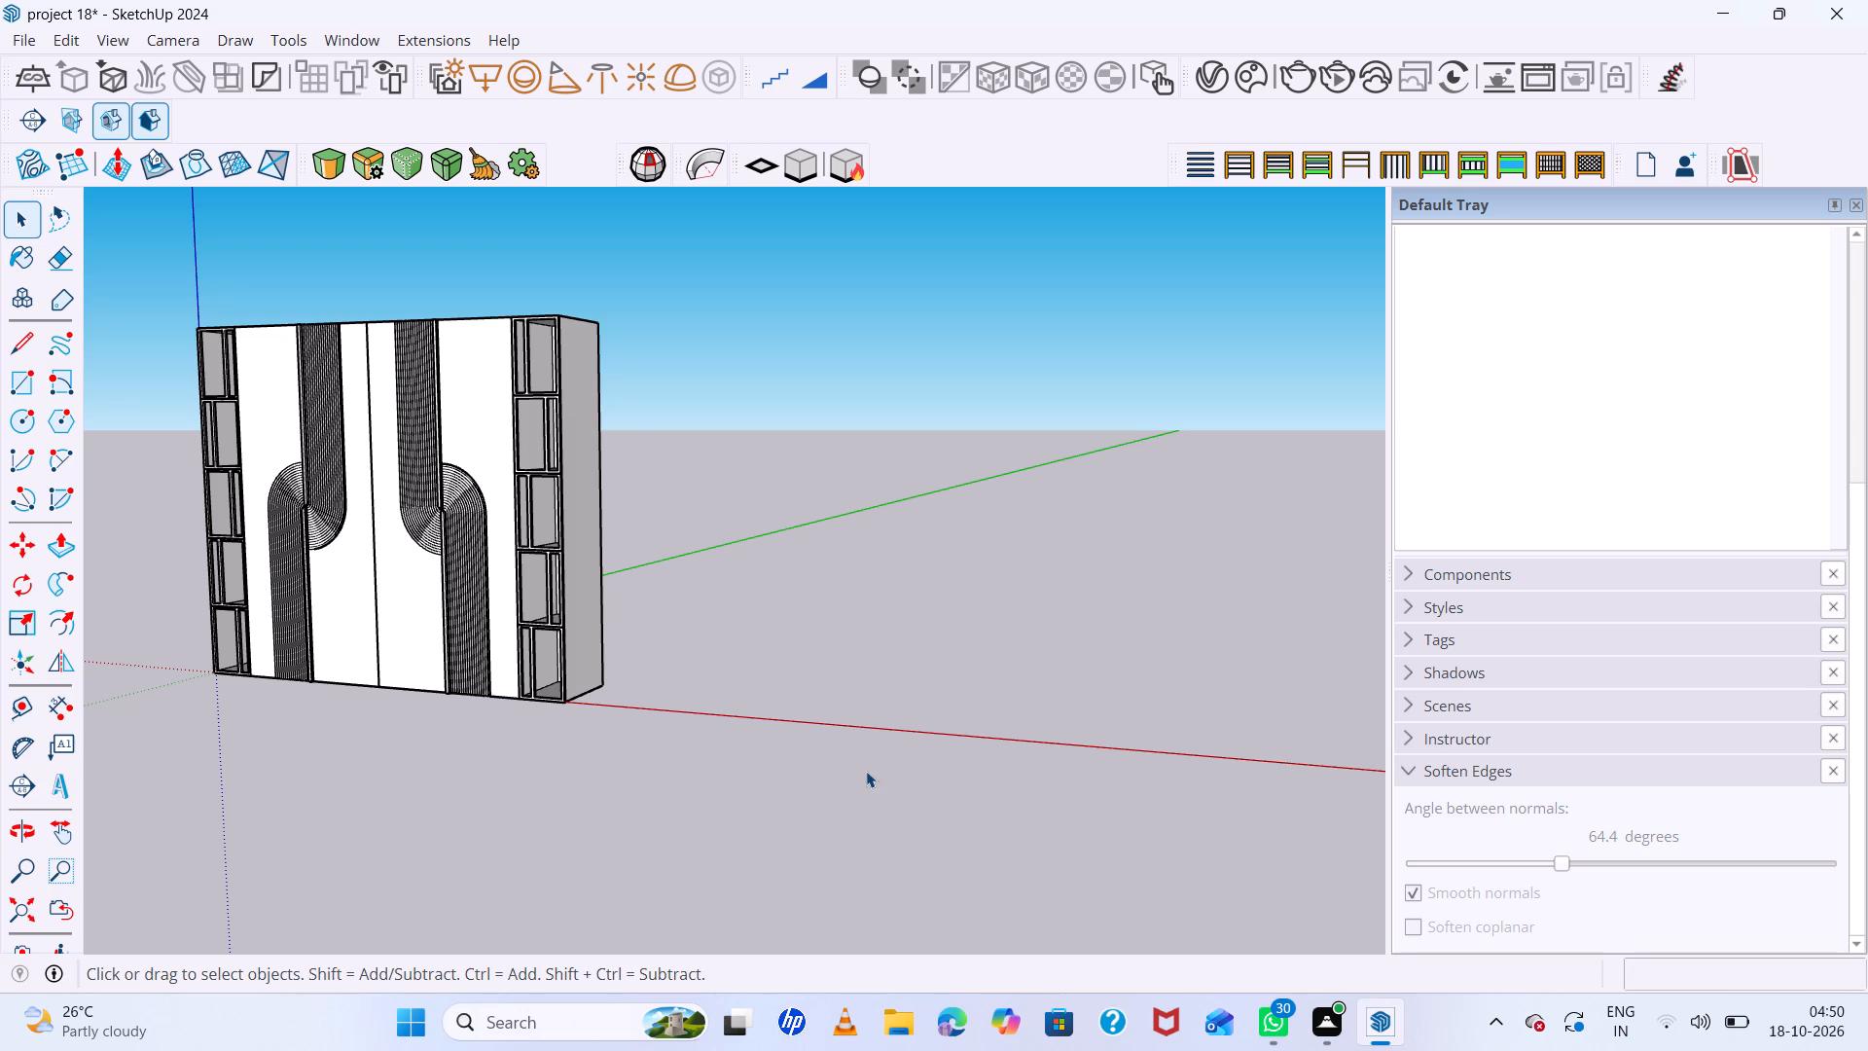
pyautogui.scroll(-11, 823, 641)
pyautogui.moveTo(831, 651); pyautogui.dragTo(953, 713, button='middle')
pyautogui.scroll(11, 792, 552)
pyautogui.moveTo(774, 600); pyautogui.dragTo(893, 591, button='middle')
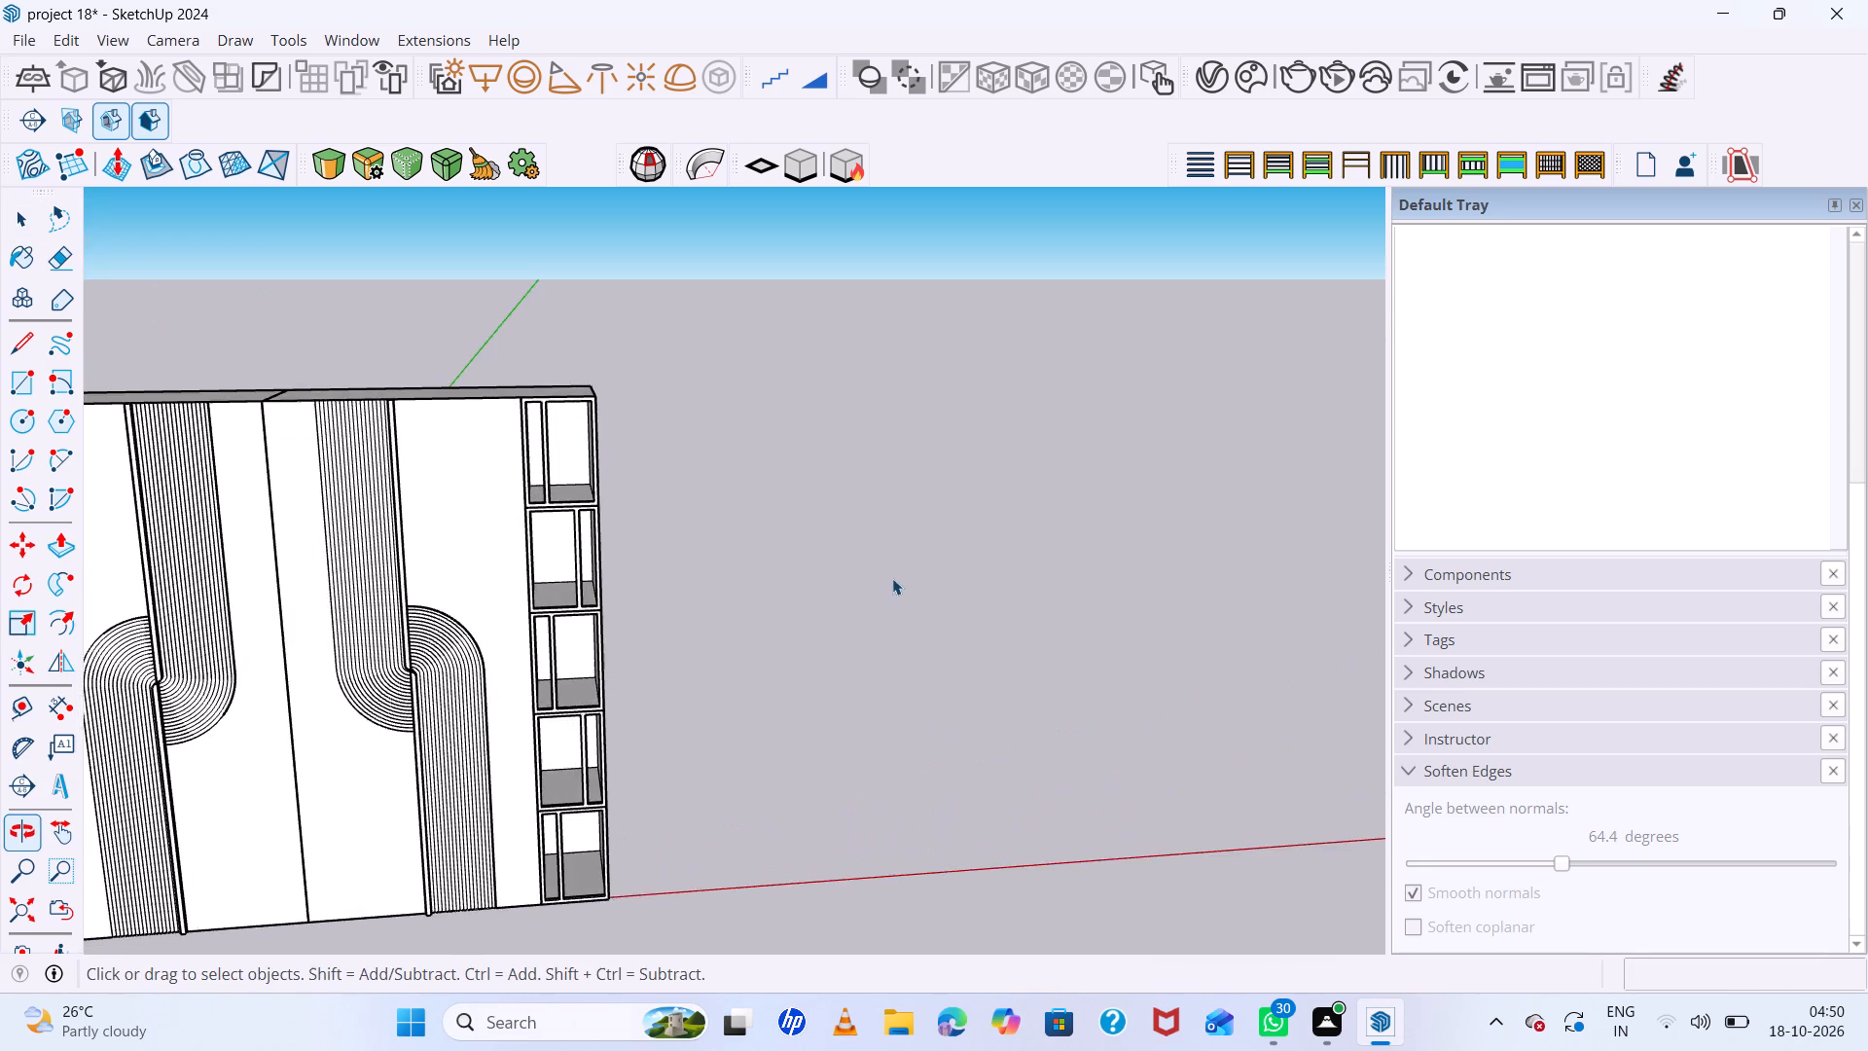
pyautogui.scroll(-13, 895, 569)
pyautogui.moveTo(1051, 662); pyautogui.dragTo(891, 590, button='middle')
pyautogui.scroll(-1, 1005, 681)
pyautogui.scroll(7, 1022, 695)
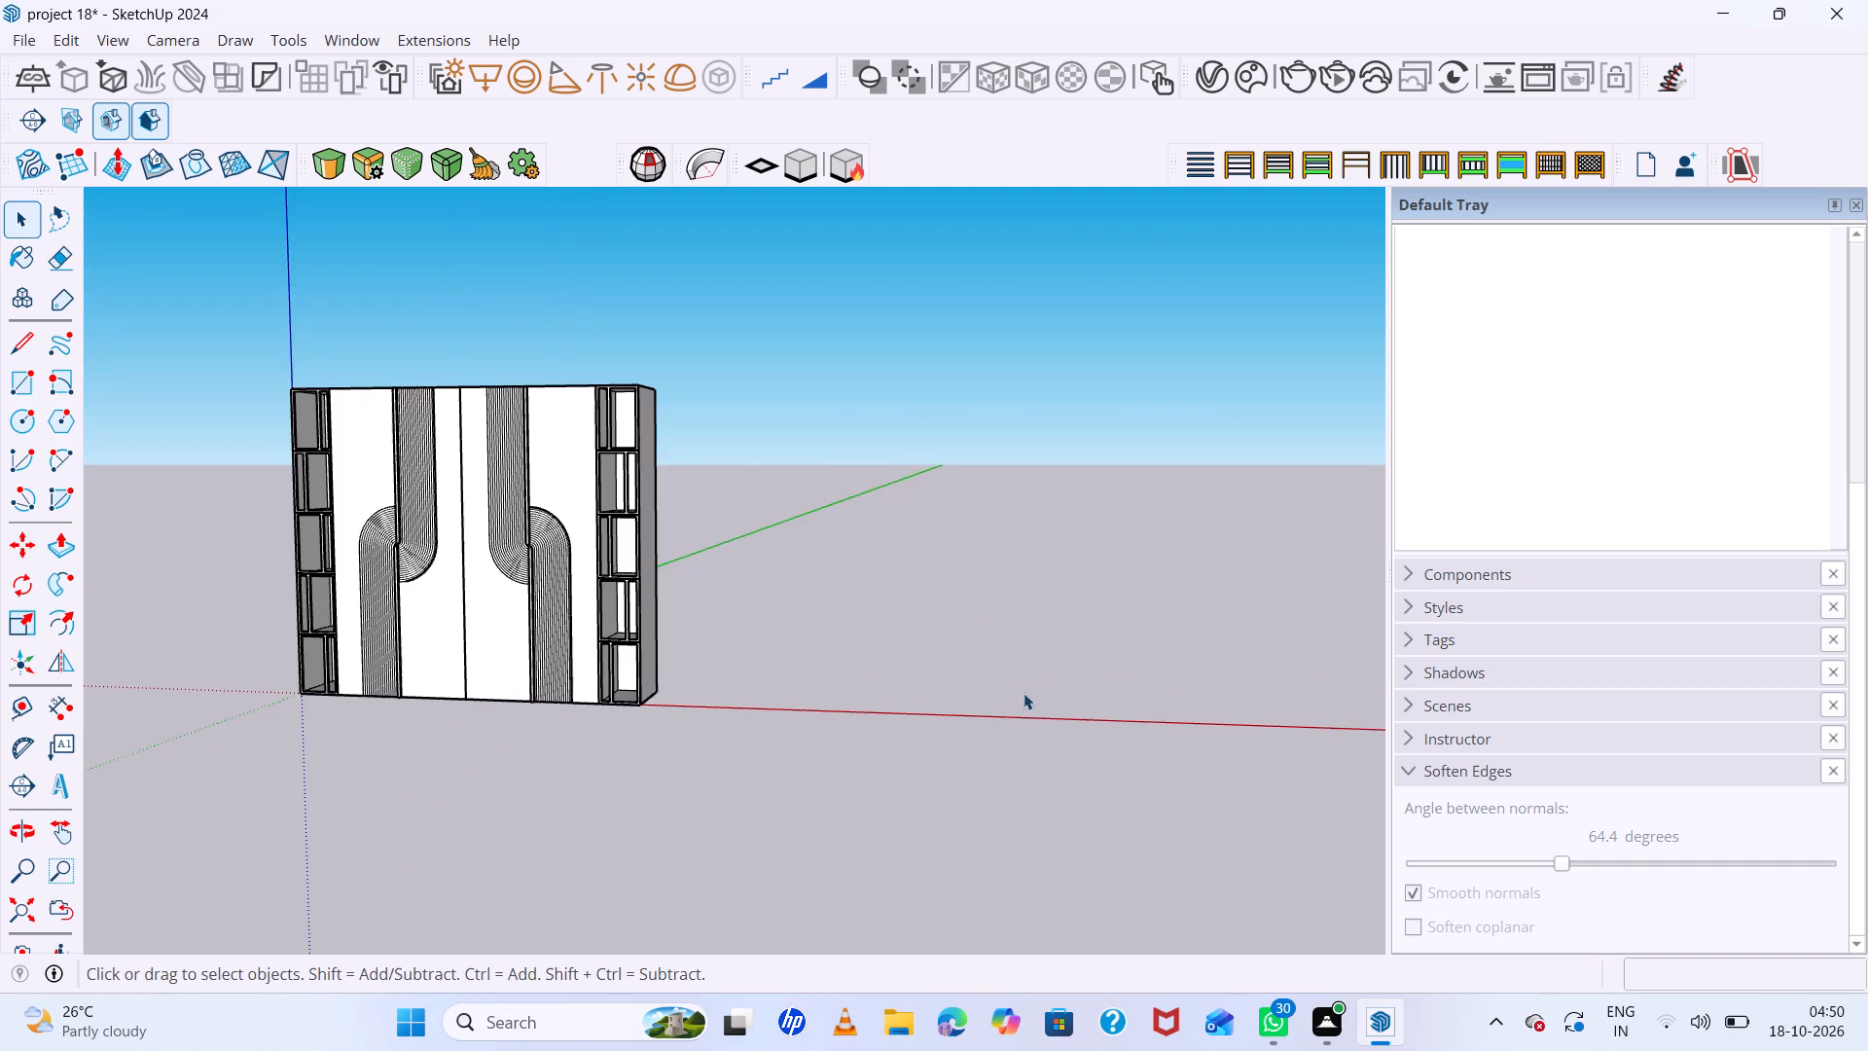
pyautogui.moveTo(1018, 673); pyautogui.dragTo(1020, 614, button='middle')
pyautogui.scroll(6, 1016, 662)
pyautogui.scroll(-4, 1016, 665)
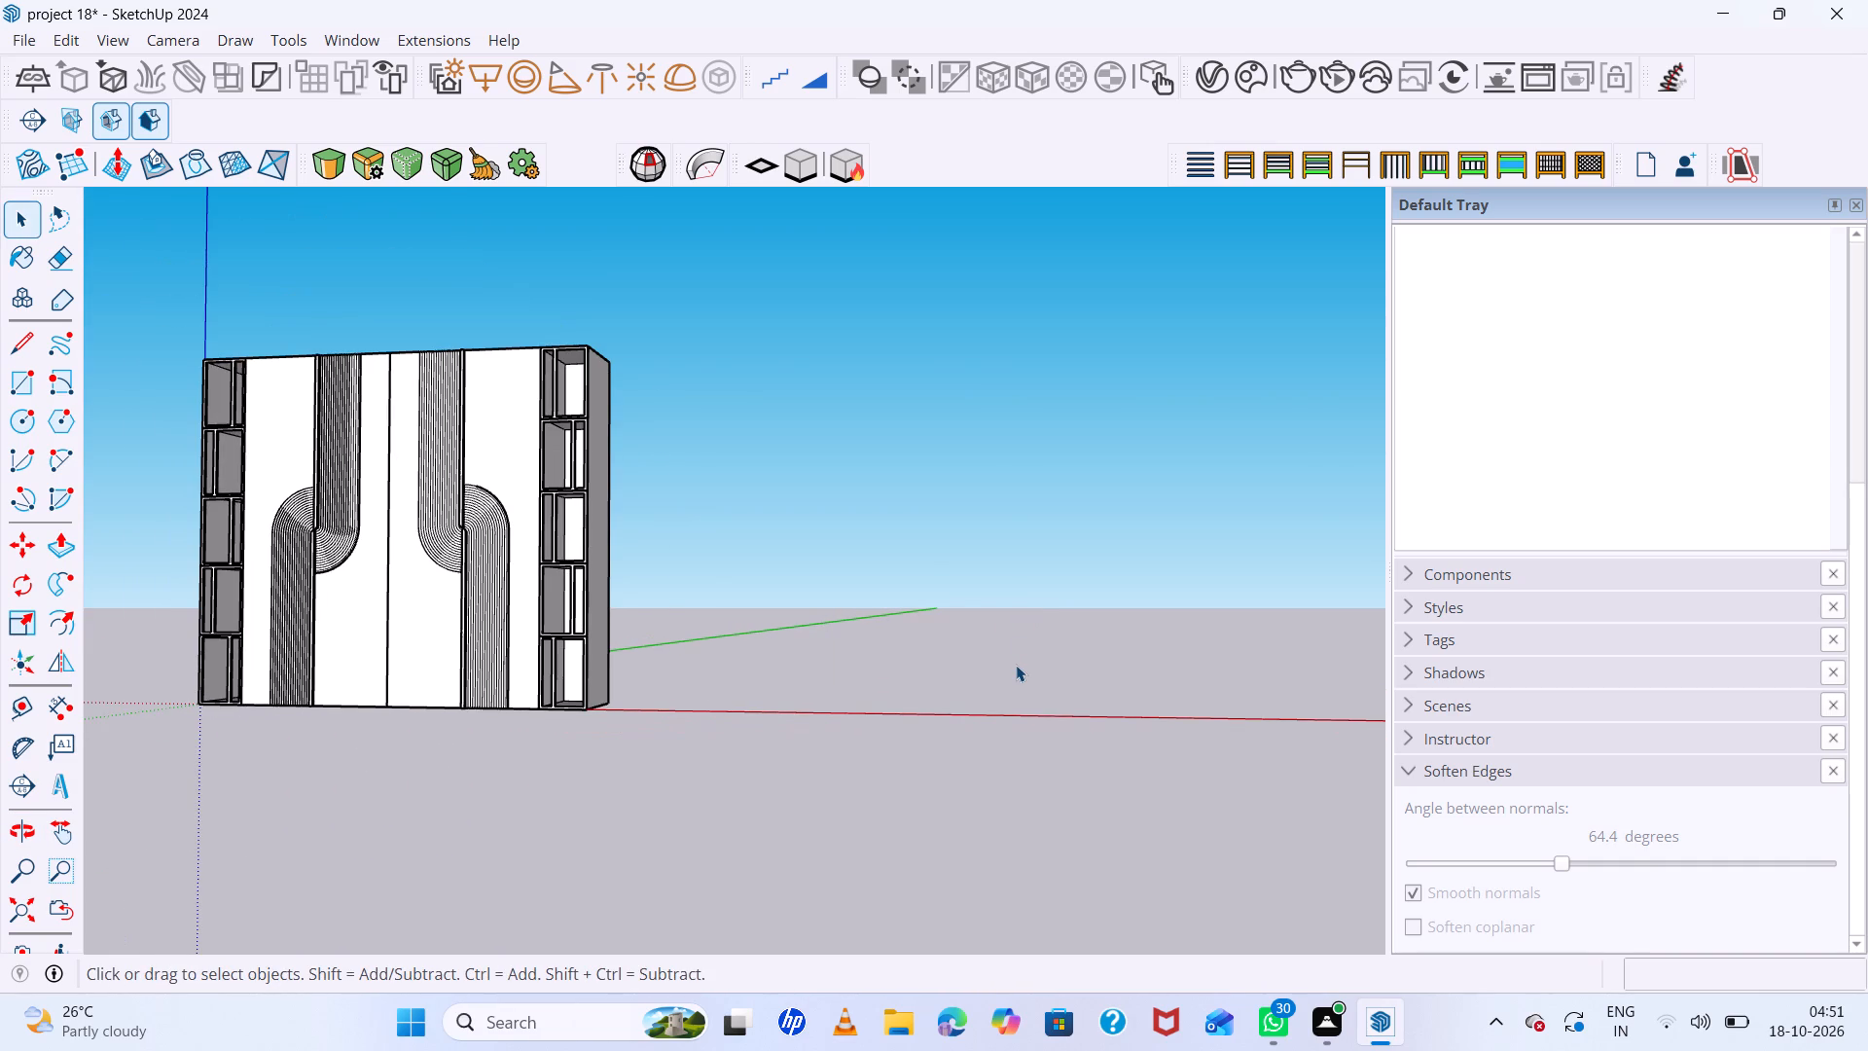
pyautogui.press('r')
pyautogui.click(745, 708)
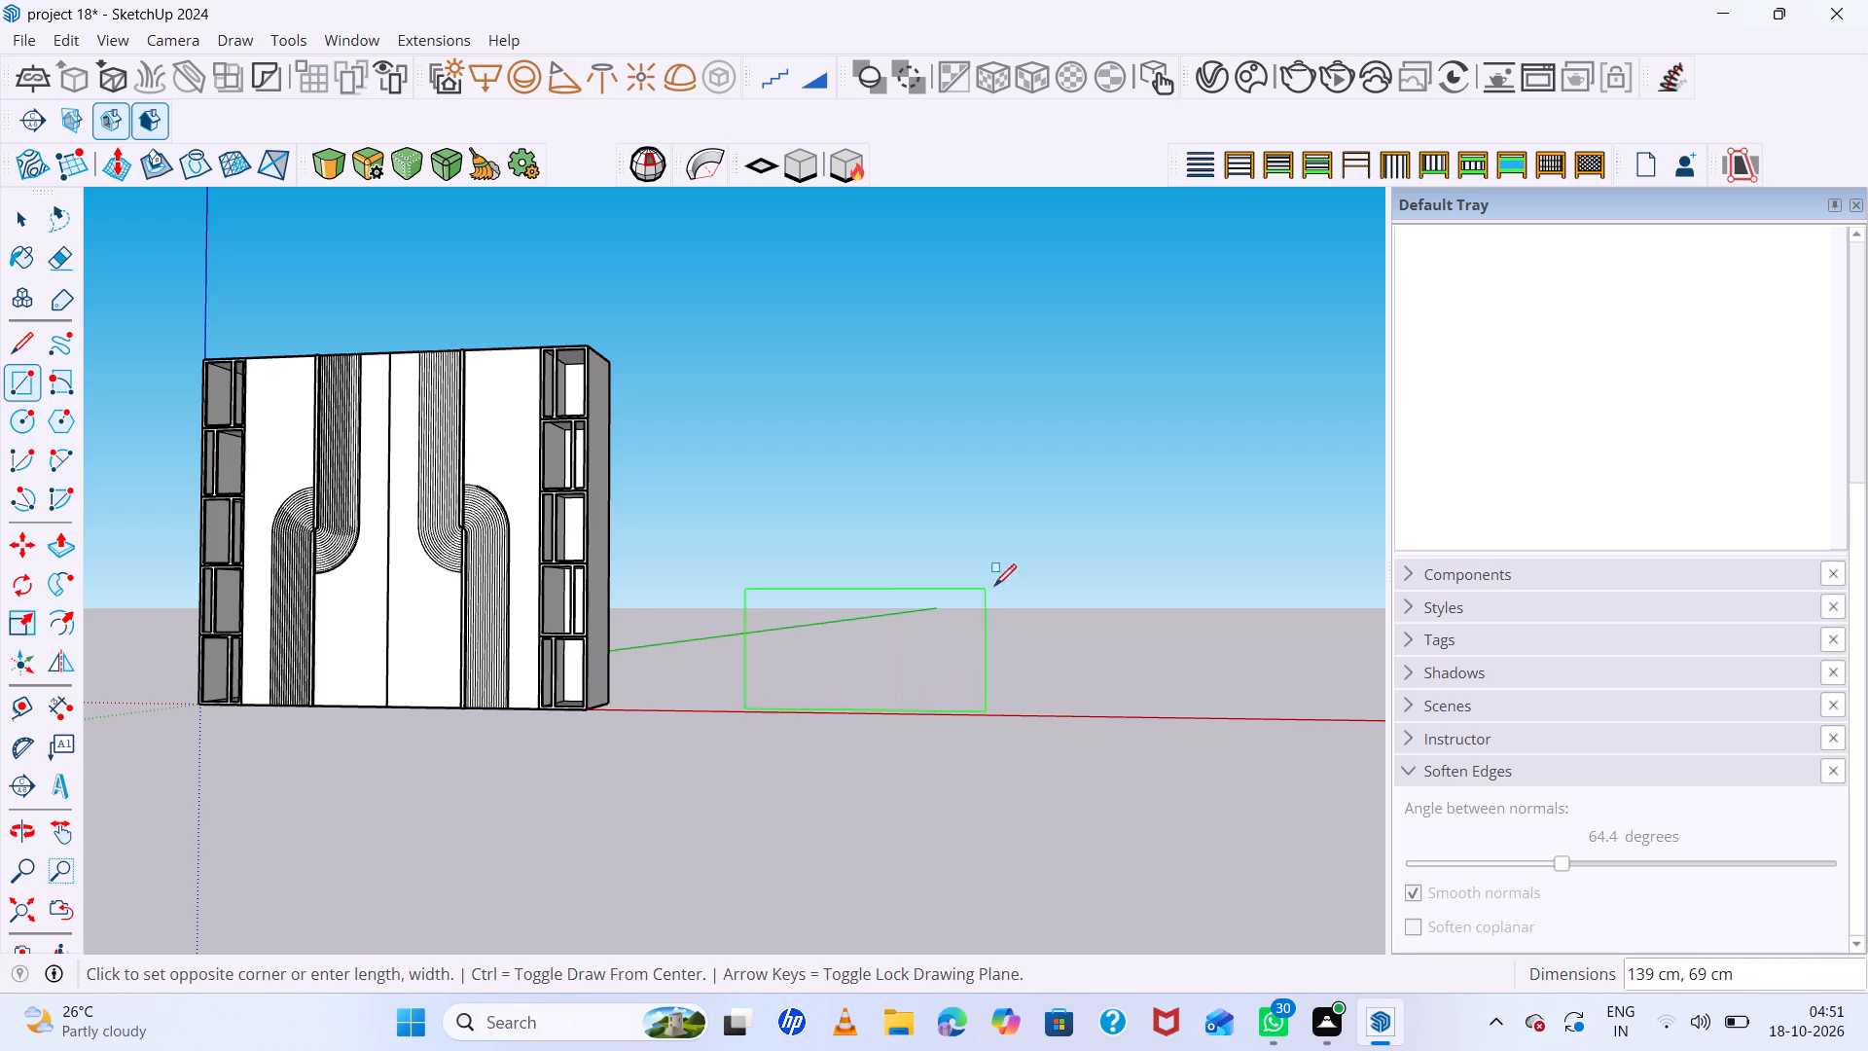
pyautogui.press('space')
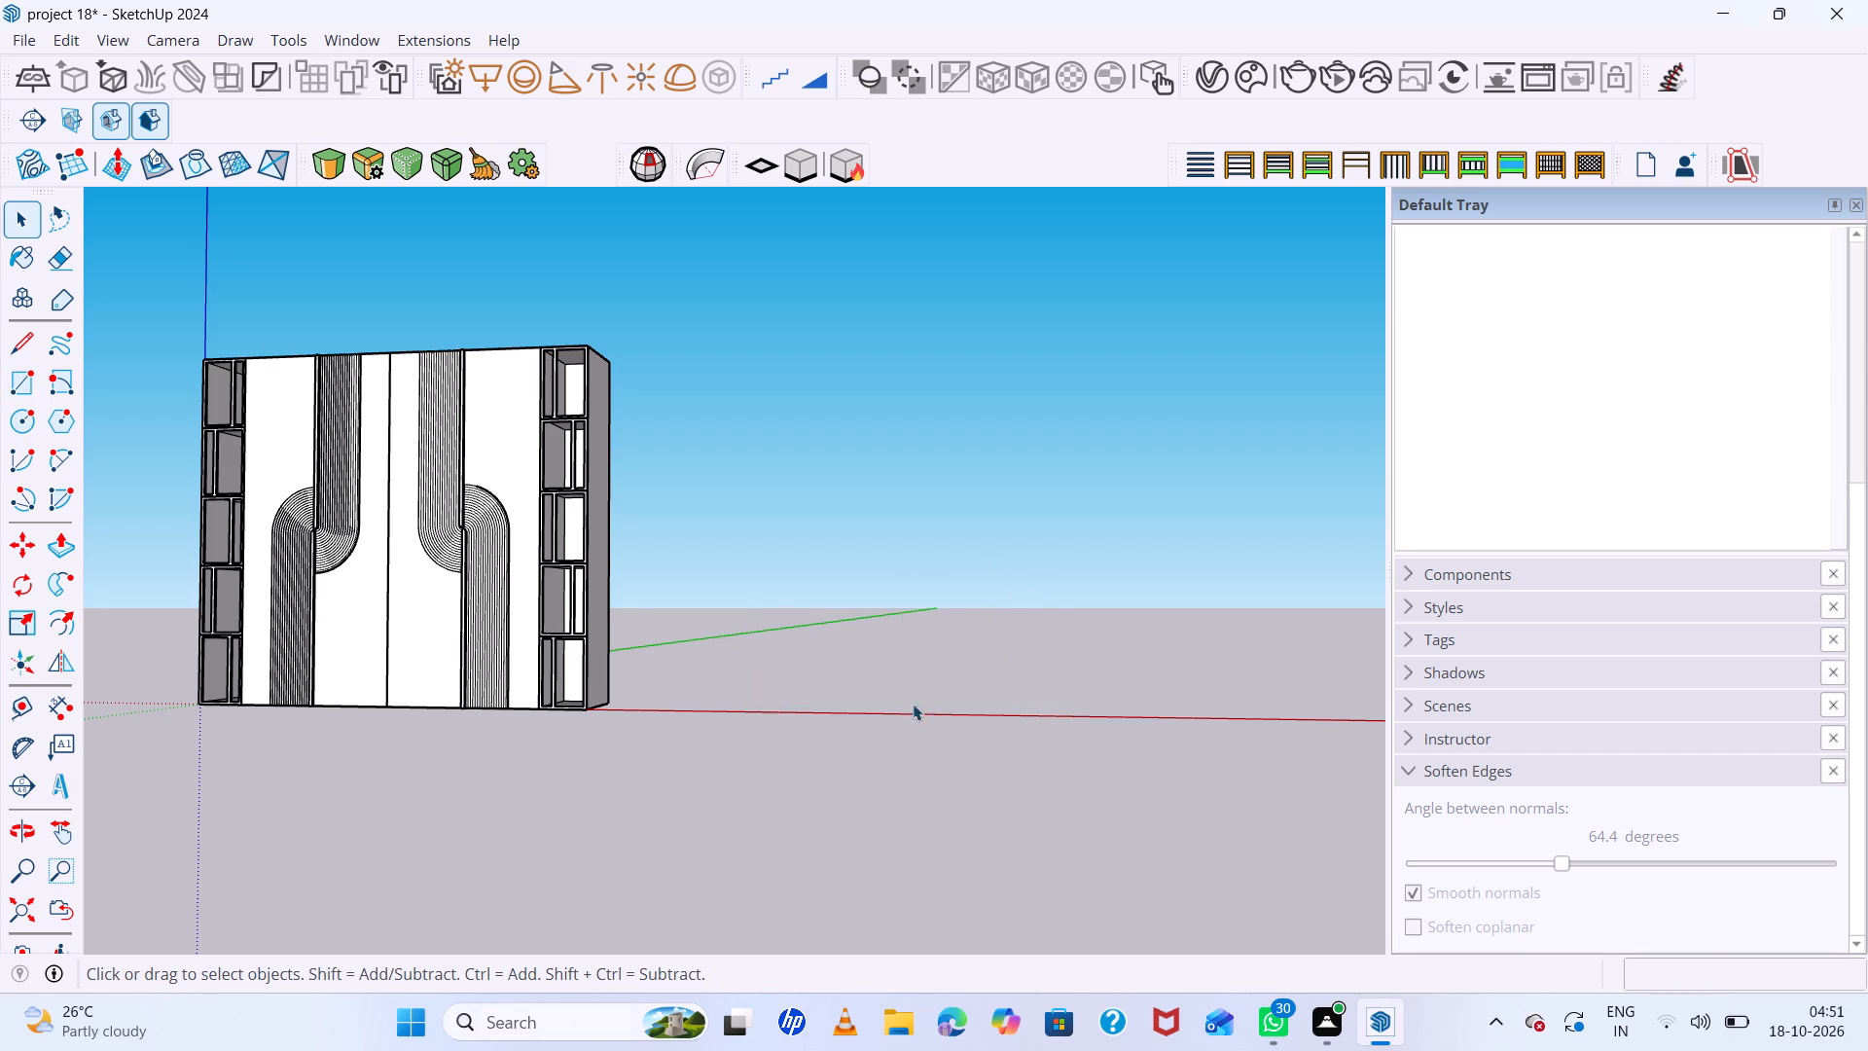
# Draw an upright 400 by 200 cm rectangle on the red axis, beside the joined cabinets.
pyautogui.press('r')
pyautogui.click(794, 712)
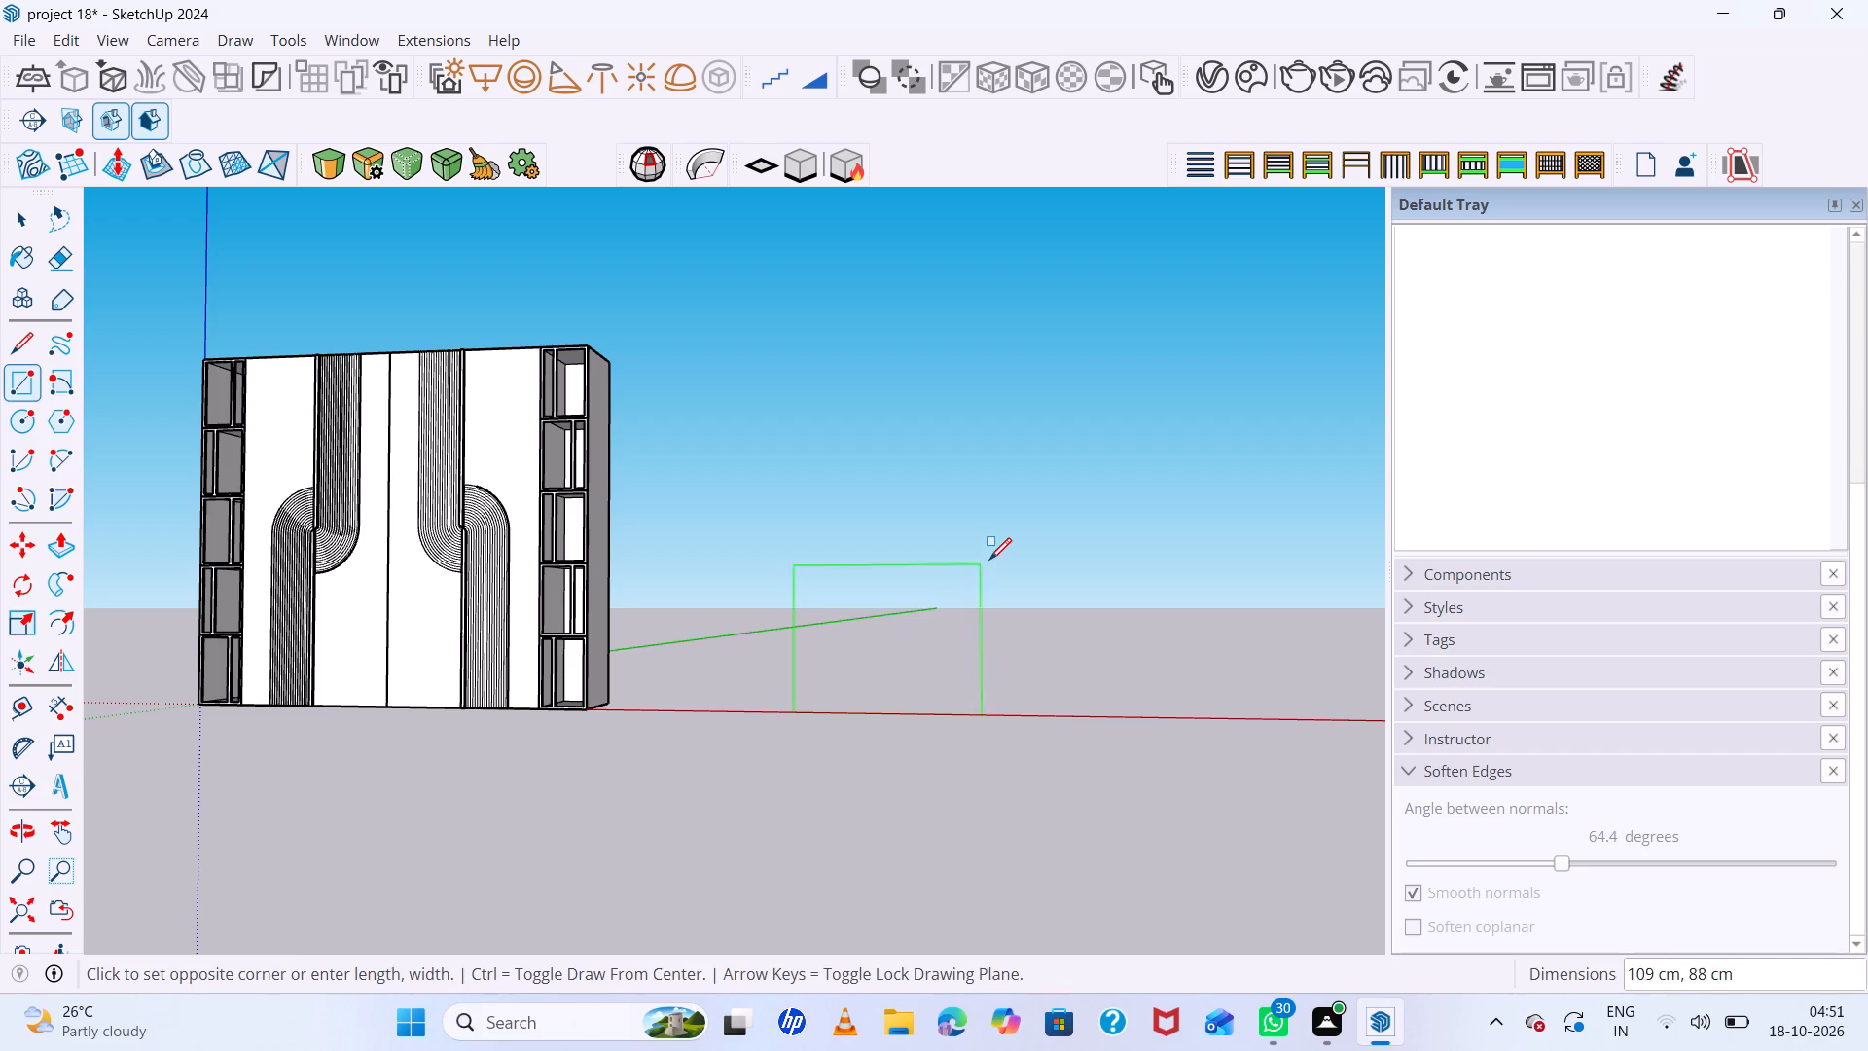
pyautogui.write('400')
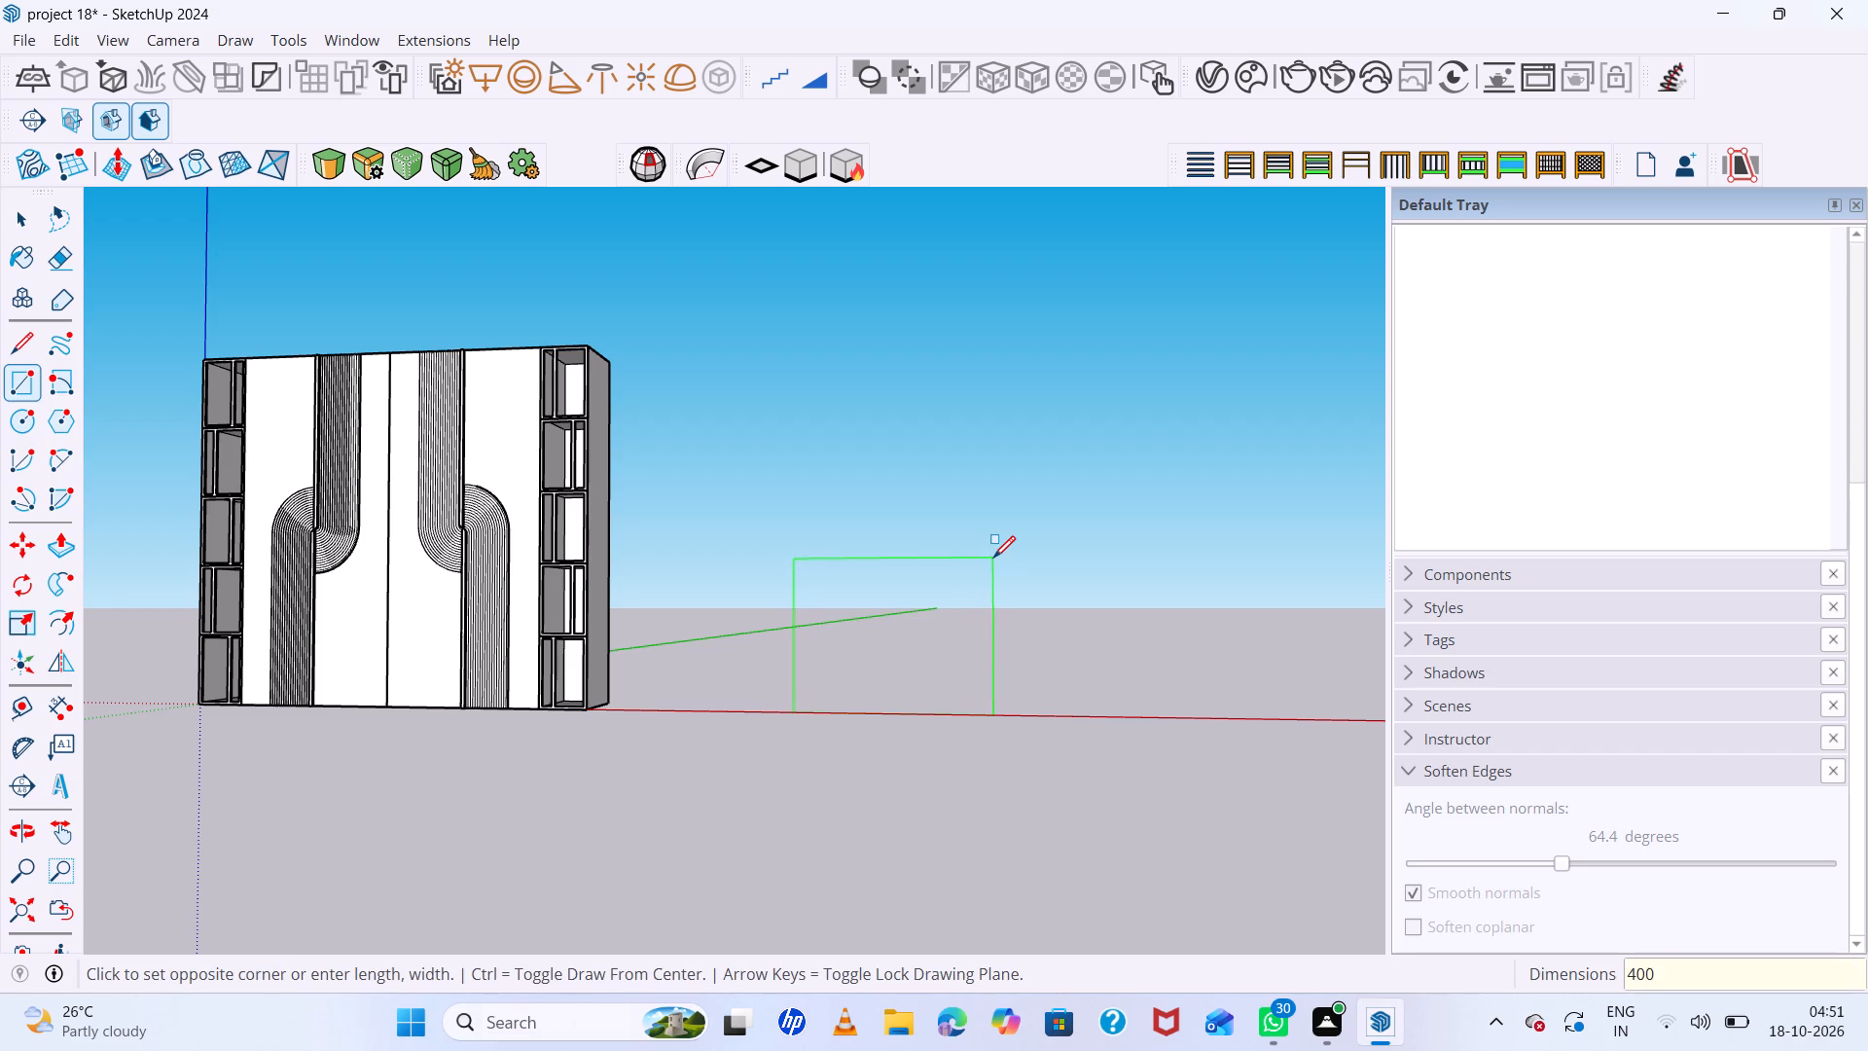
pyautogui.press(',')
pyautogui.write('200')
pyautogui.press('Return')
pyautogui.scroll(-14, 619, 490)
pyautogui.scroll(6, 814, 509)
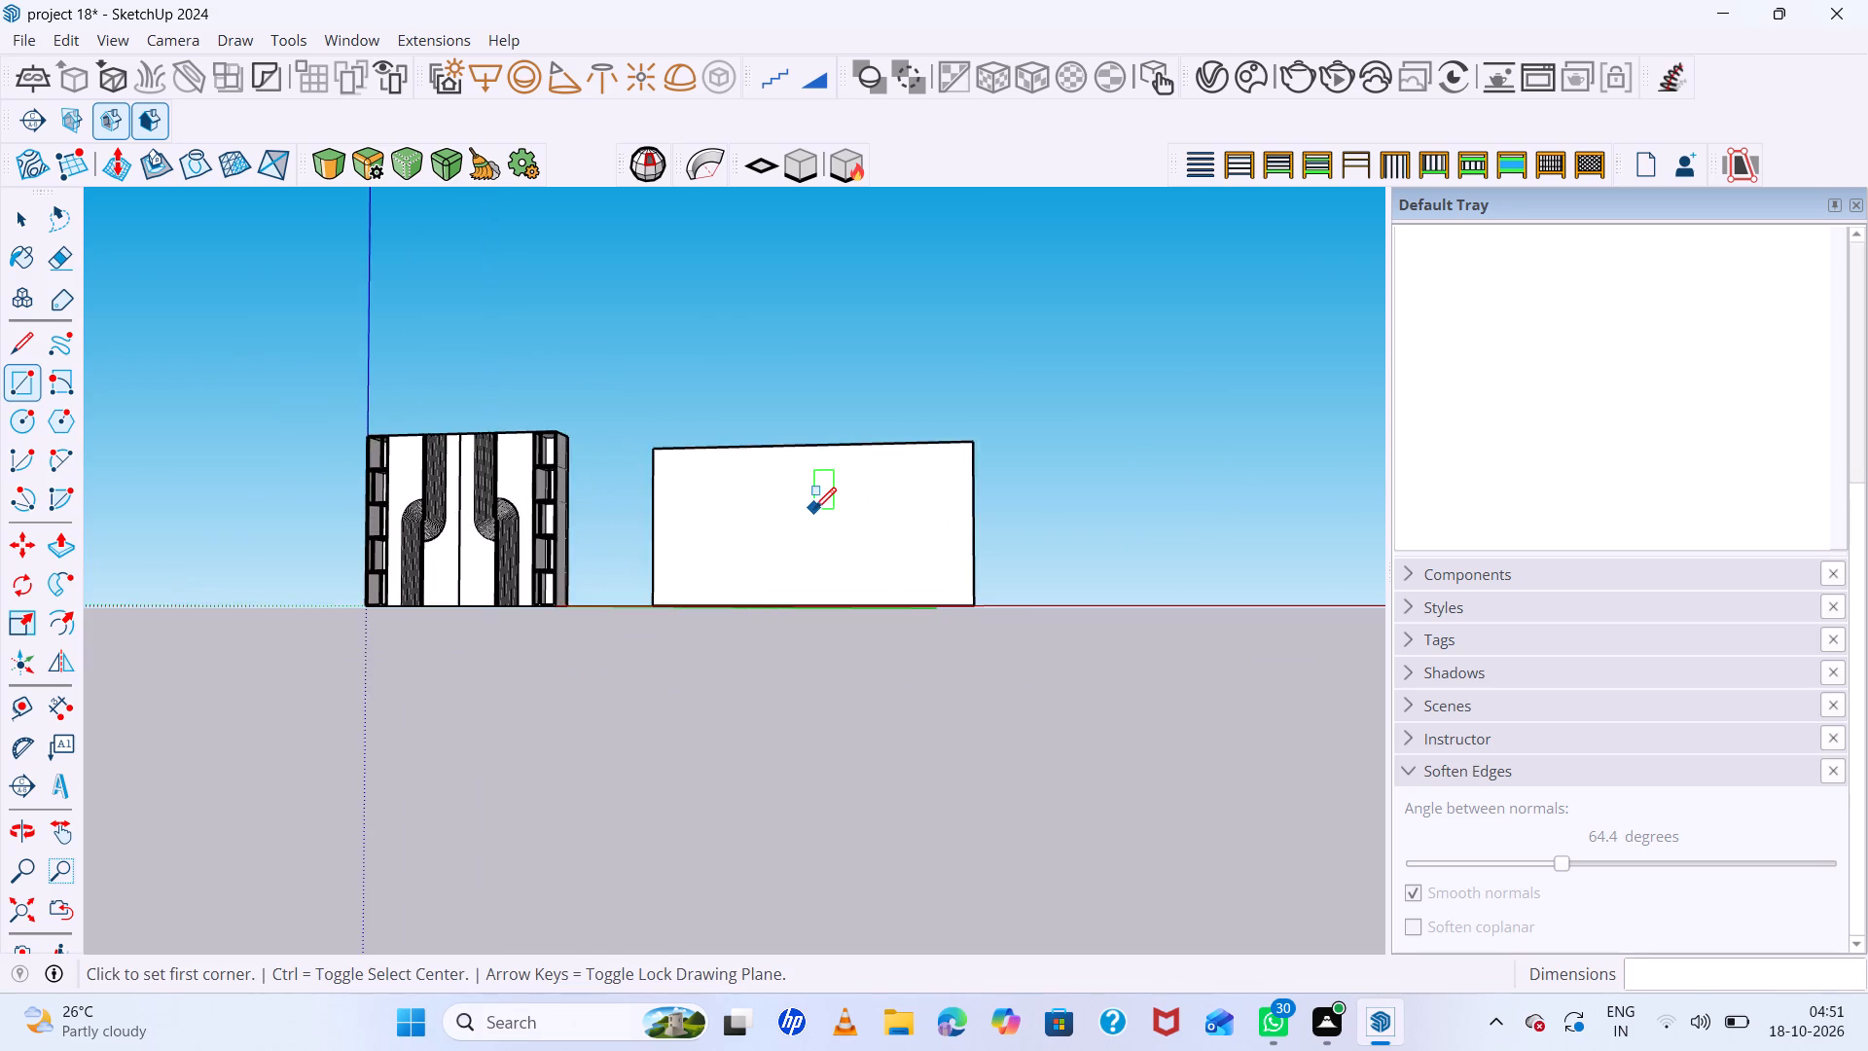
# Round the rectangle's end nearest the cabinets with two tangent 2-point arcs of 100 cm radius meeting at the end edge's midpoint.
pyautogui.moveTo(819, 512); pyautogui.dragTo(942, 562, button='middle')
pyautogui.press('space')
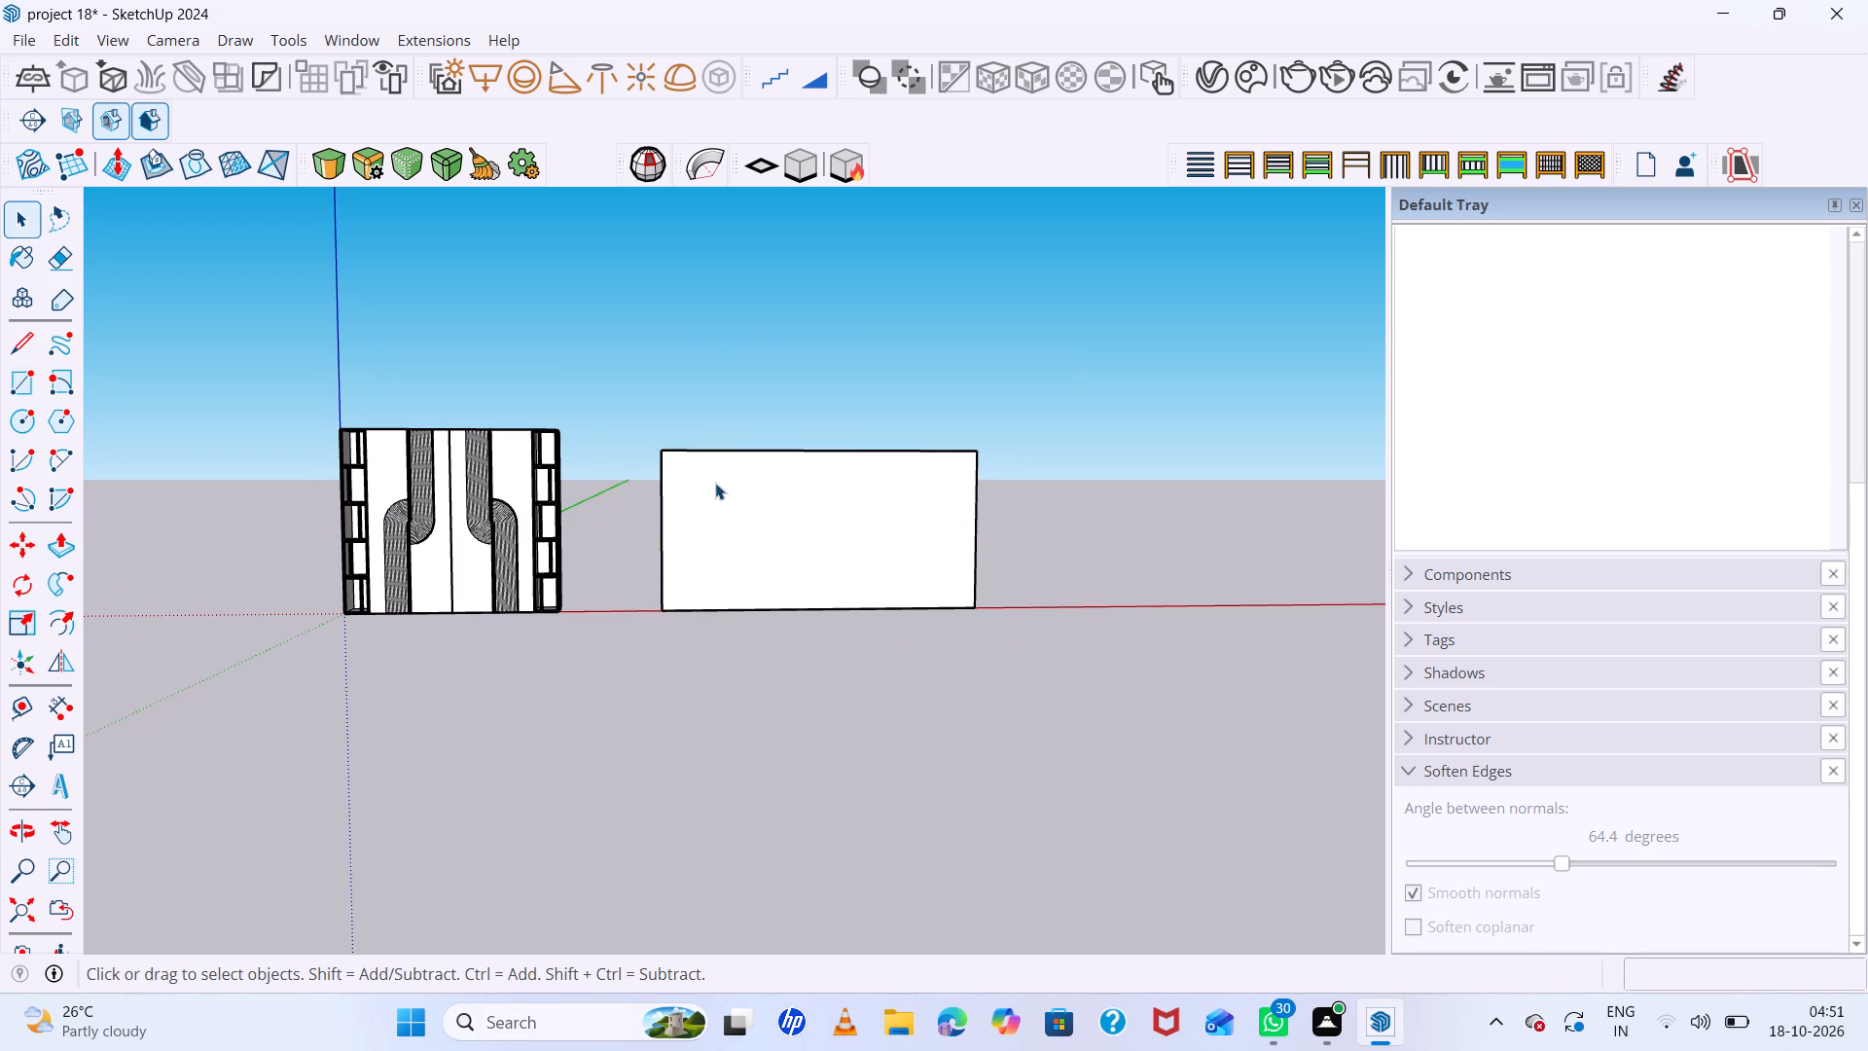
pyautogui.press('a')
pyautogui.click(20, 453)
pyautogui.press('a')
pyautogui.click(665, 546)
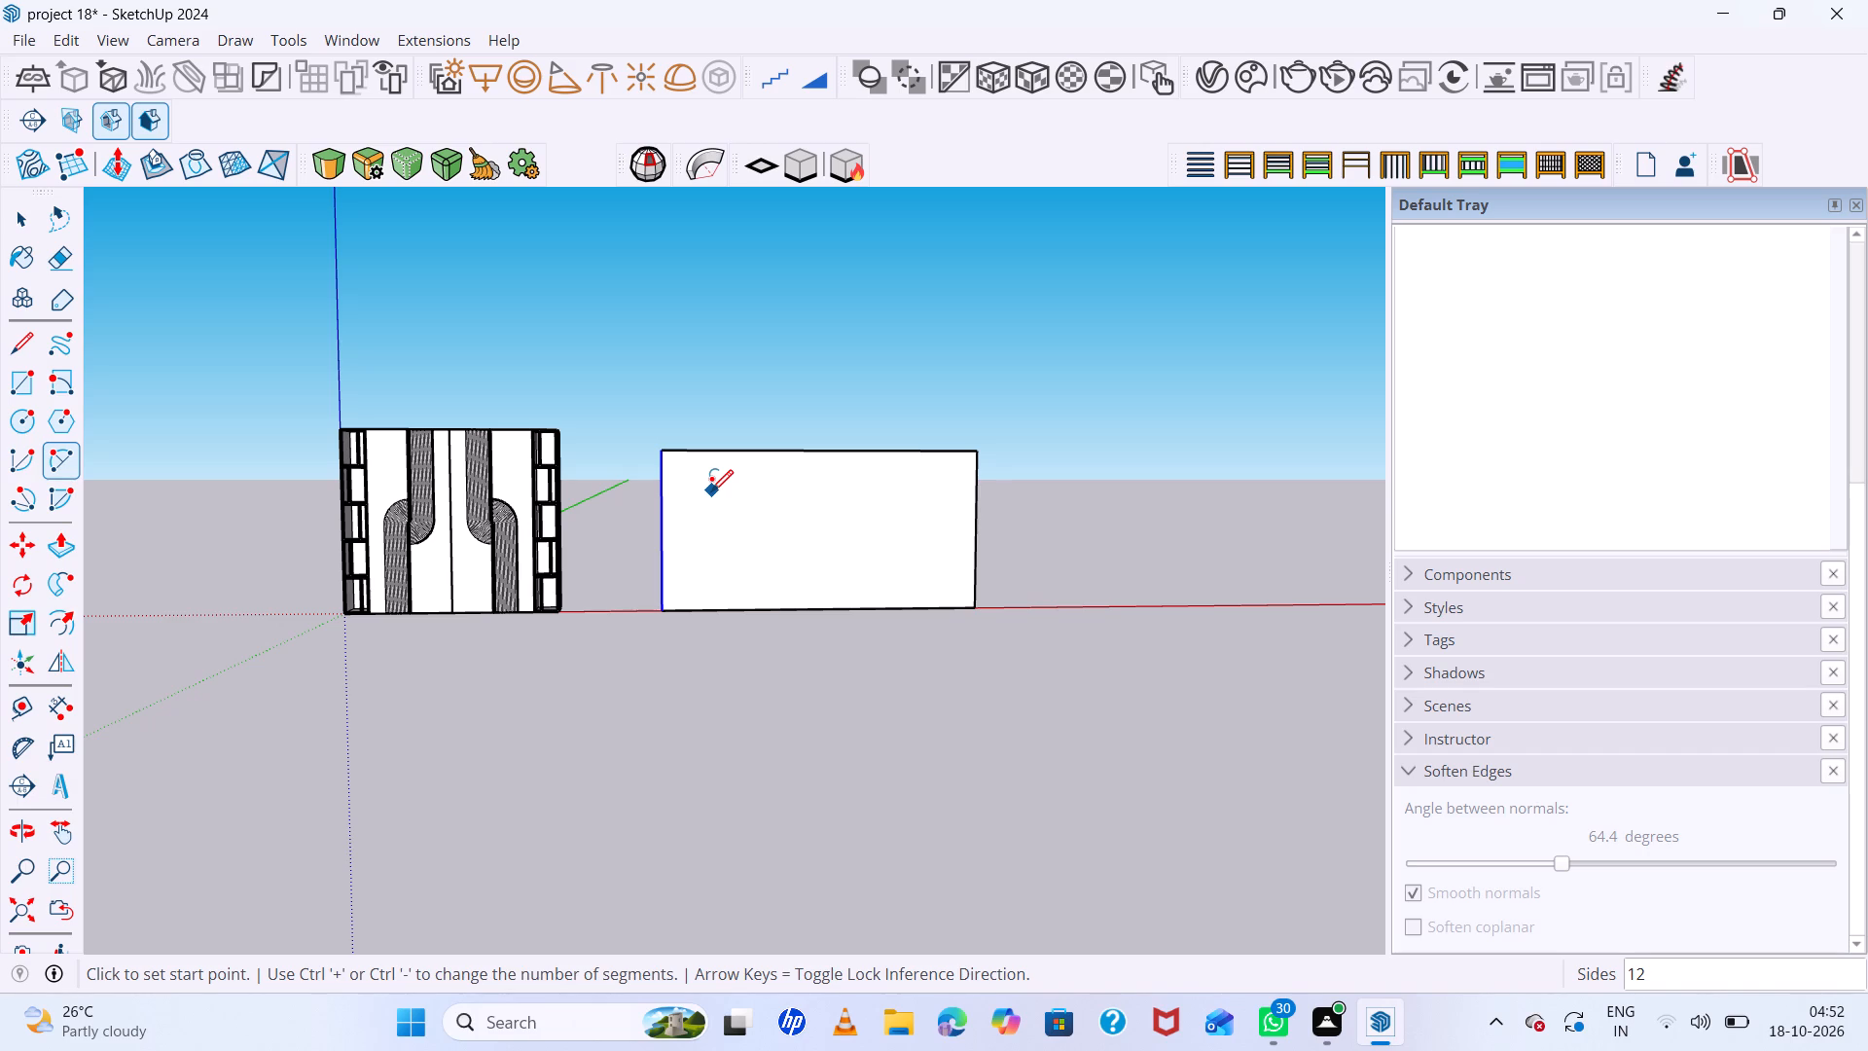
pyautogui.click(663, 532)
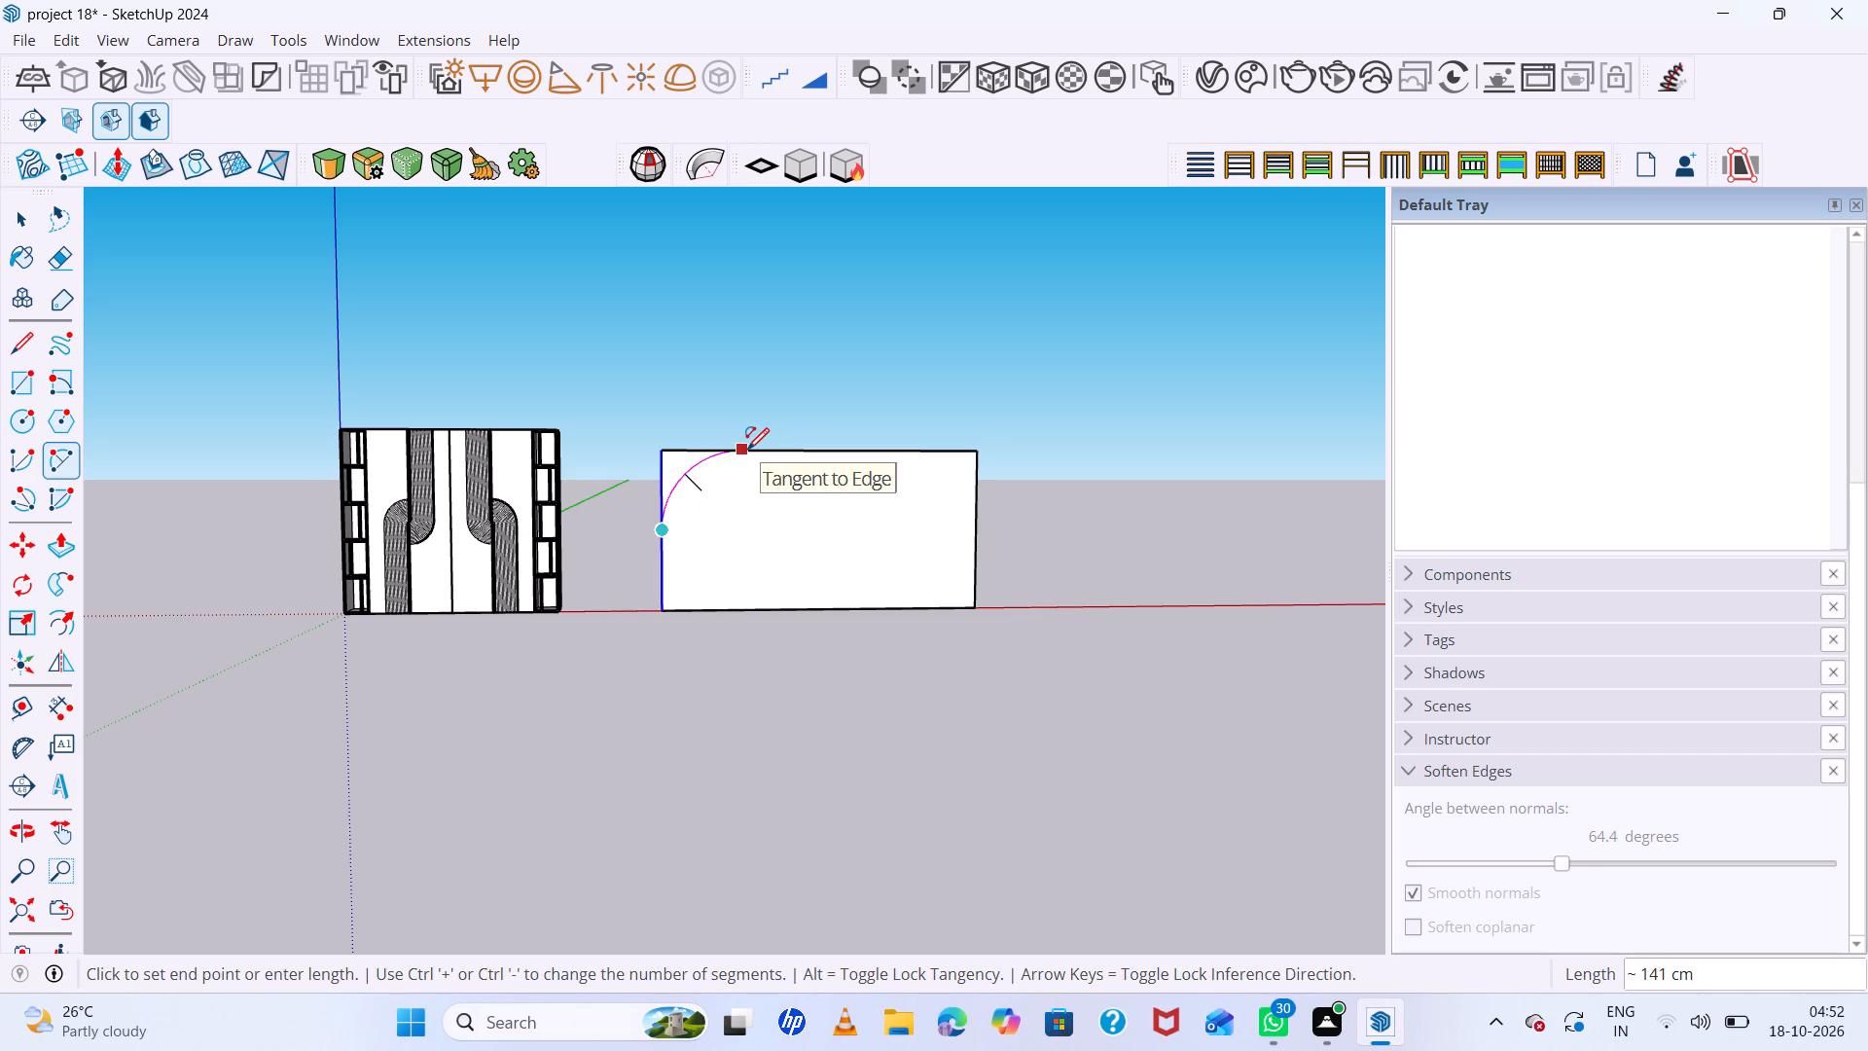
pyautogui.click(747, 450)
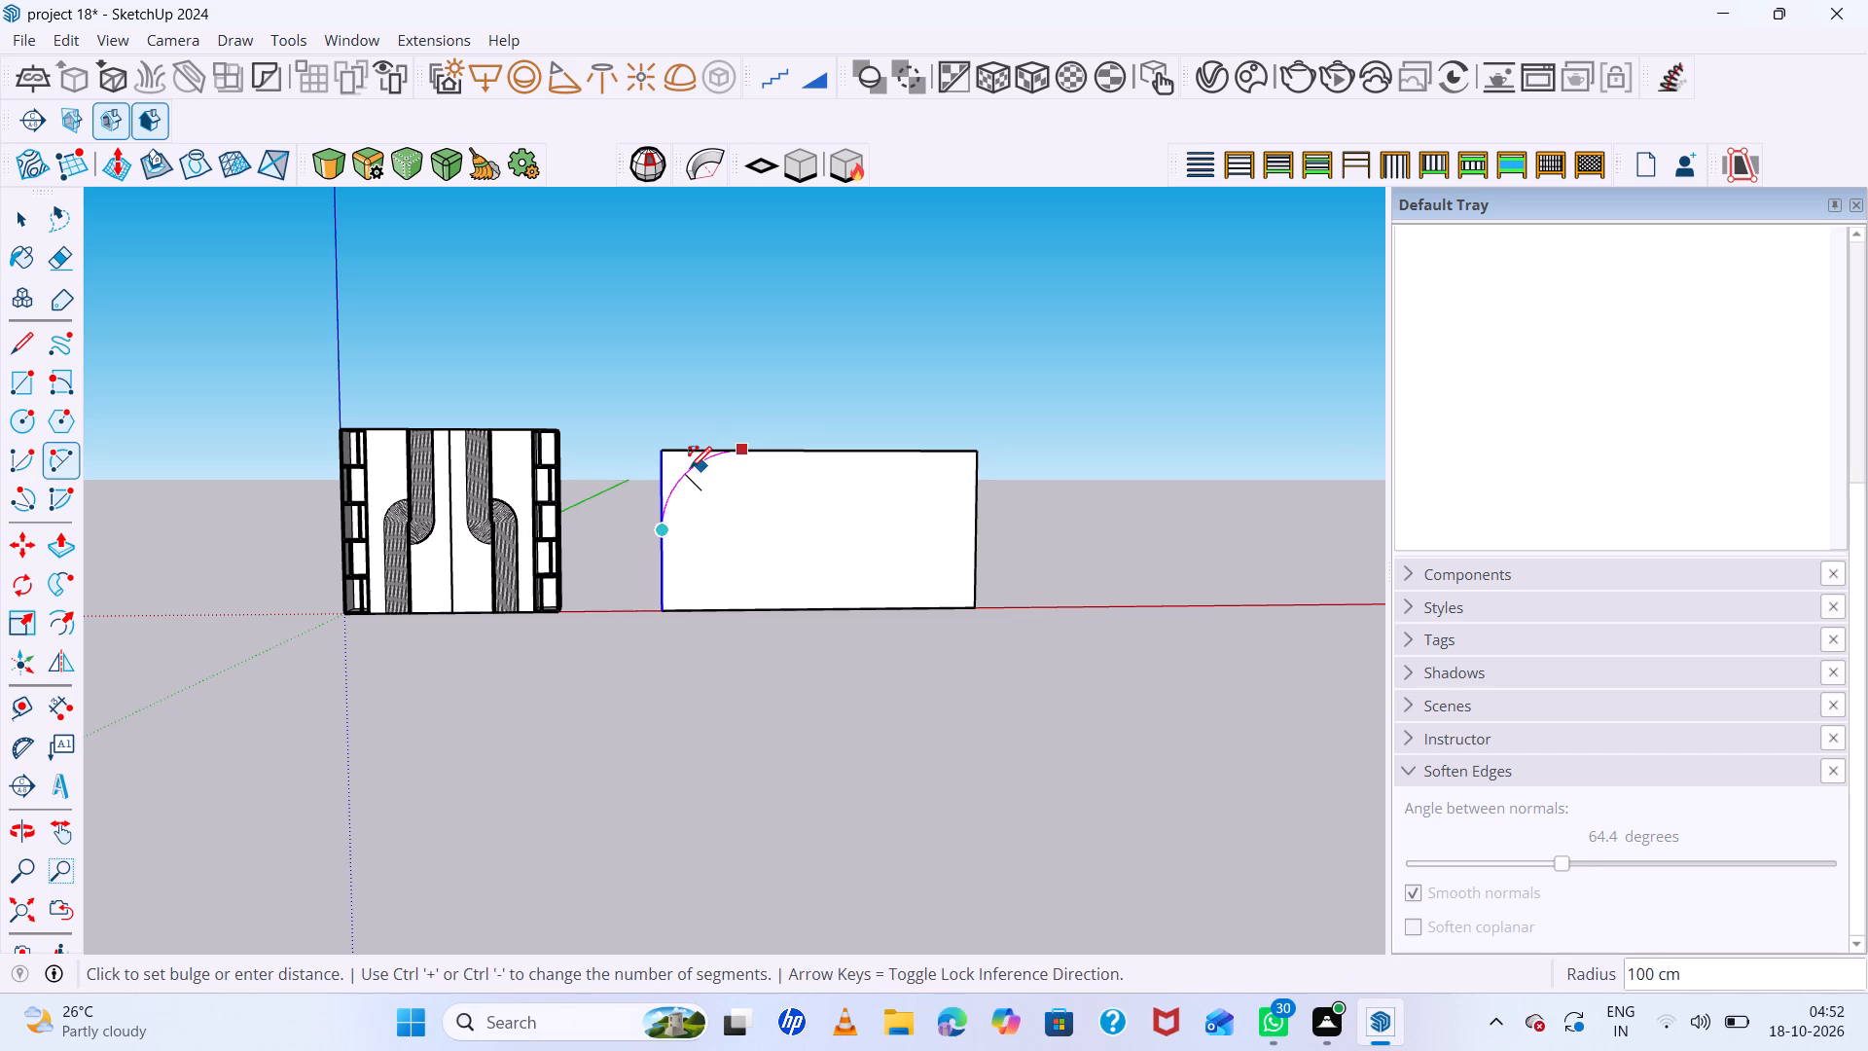
pyautogui.click(690, 468)
pyautogui.click(664, 536)
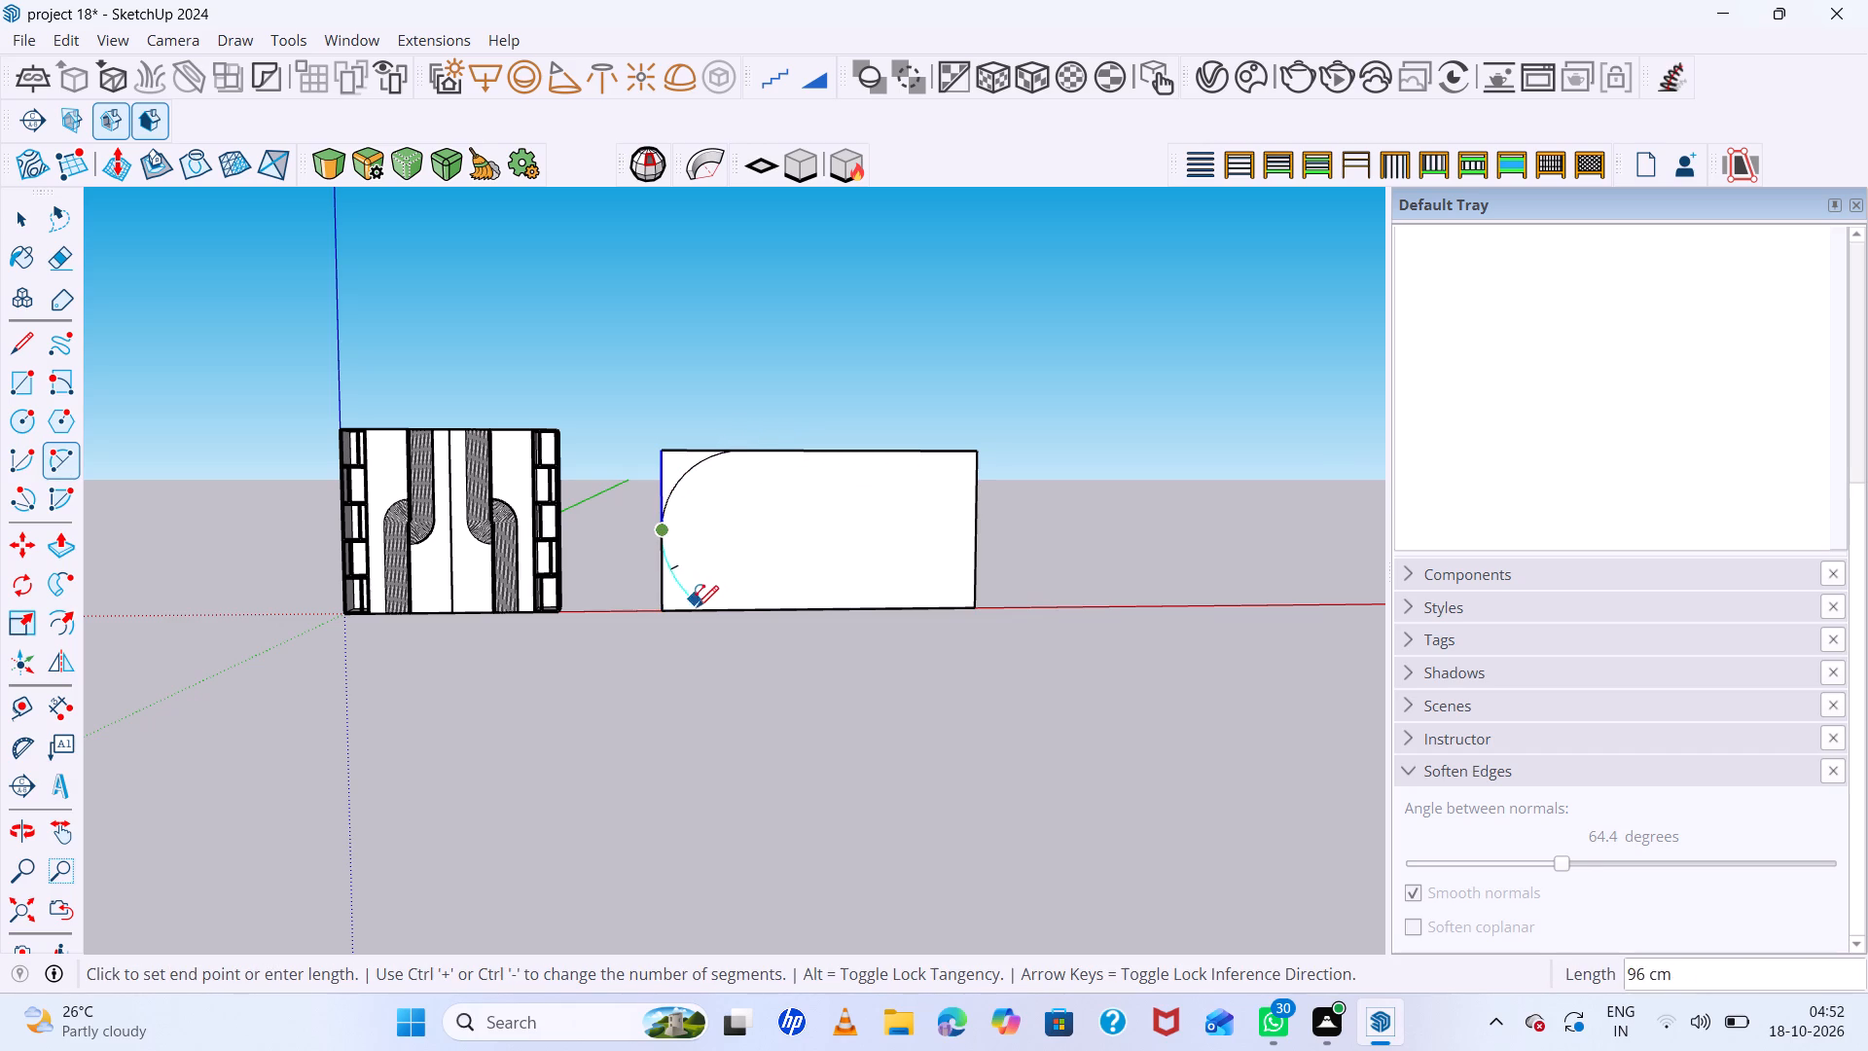
pyautogui.click(744, 609)
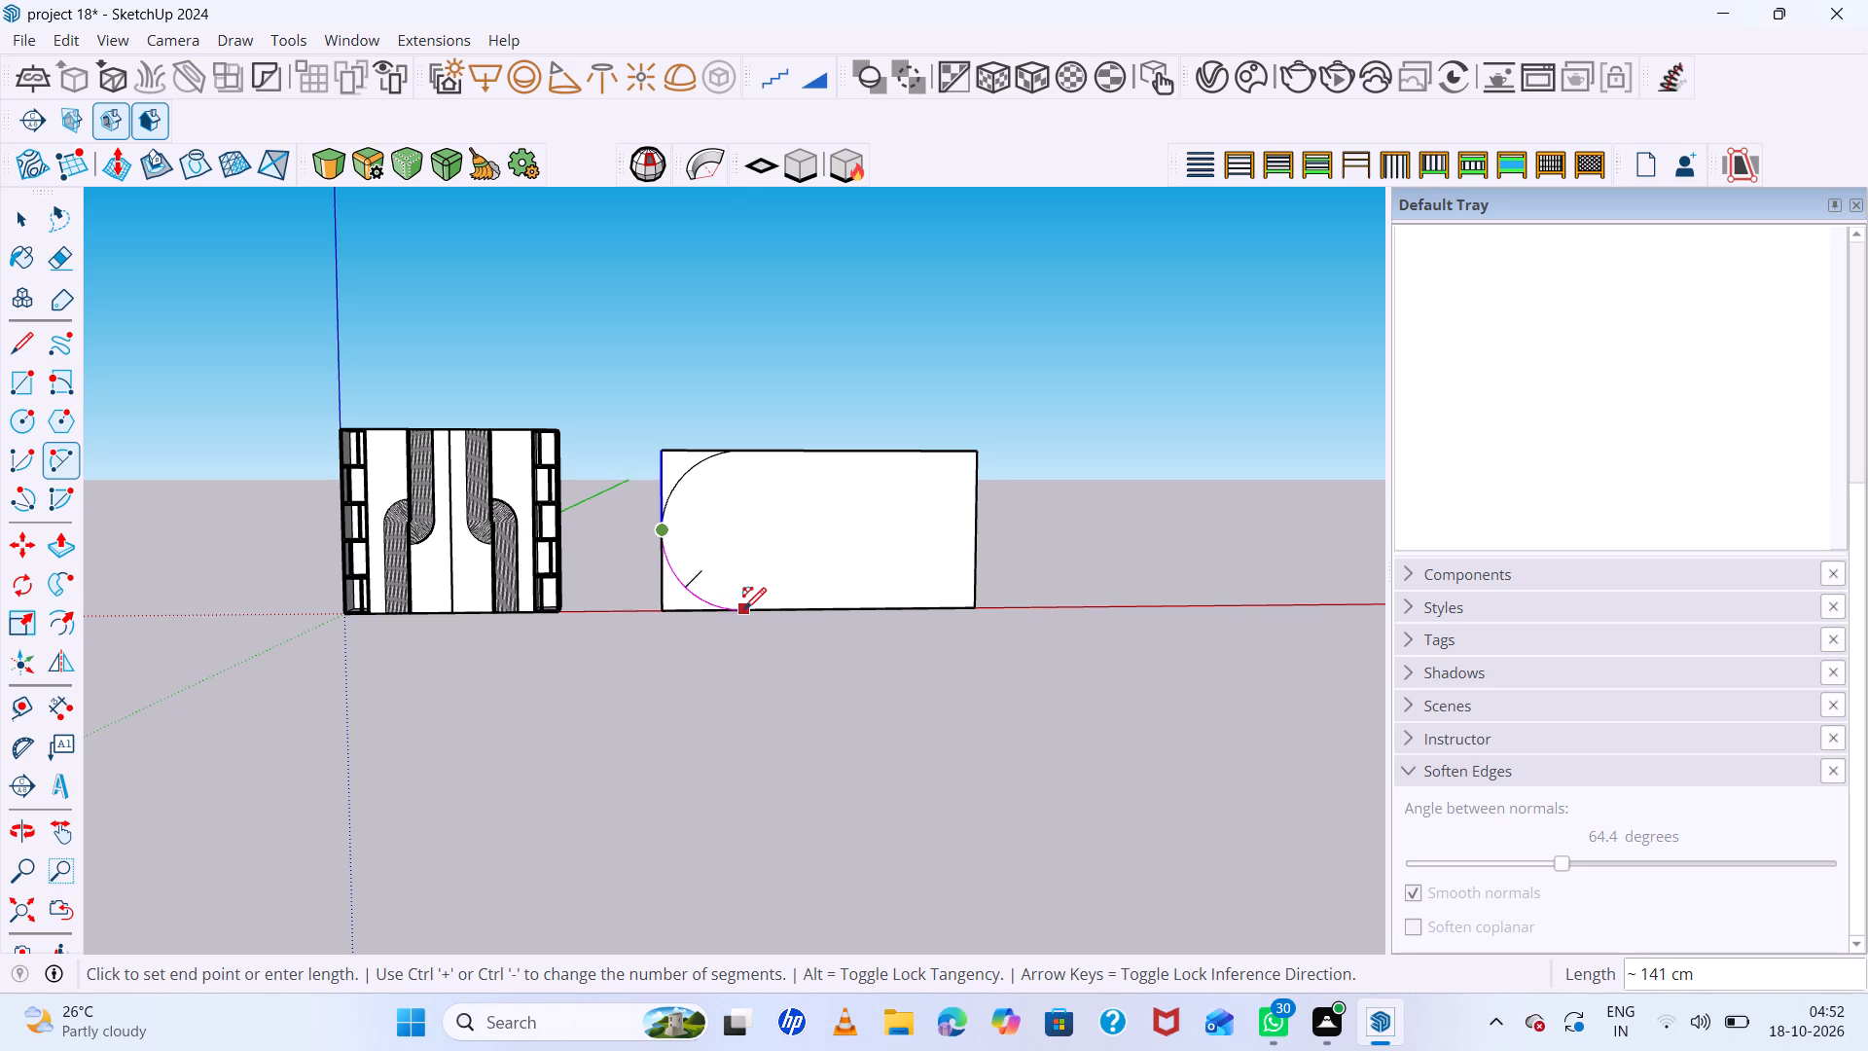
pyautogui.doubleClick(691, 597)
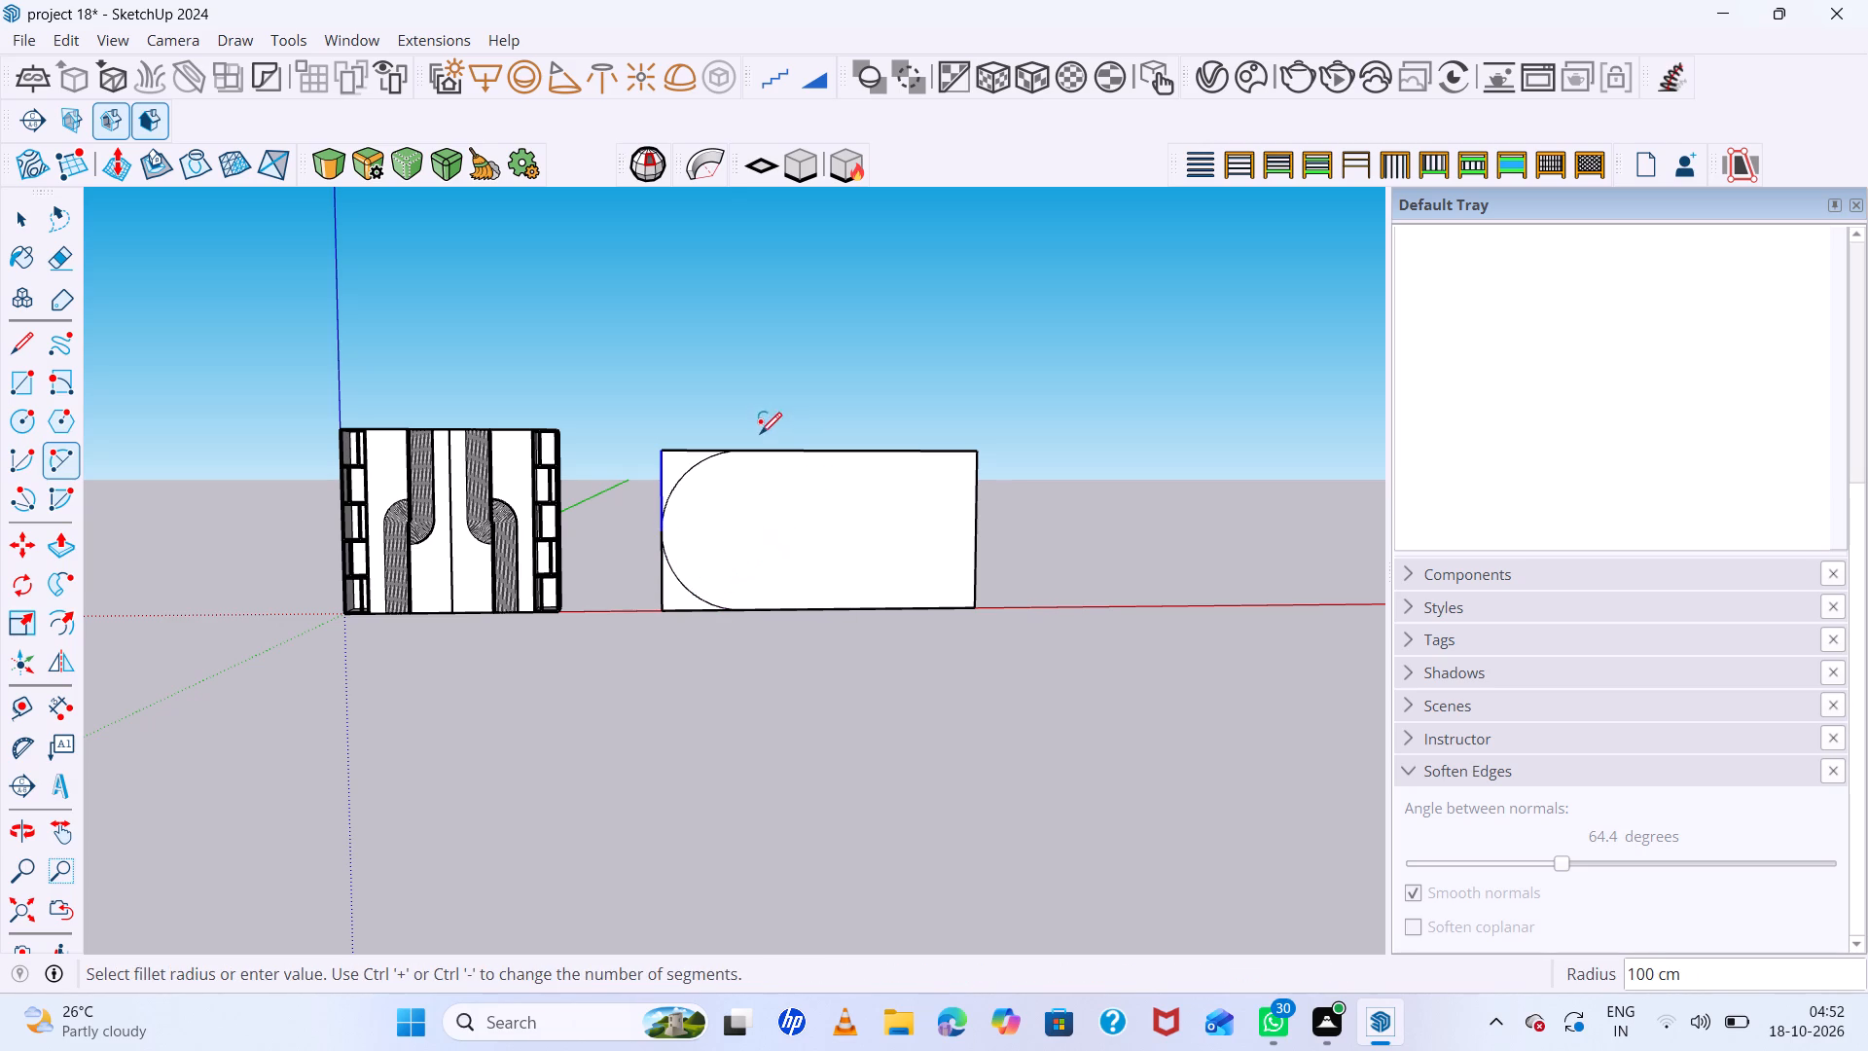
# Erase the leftover square corner edges outside the two arcs on the rounded end.
pyautogui.press('e')
pyautogui.moveTo(697, 450); pyautogui.dragTo(665, 478)
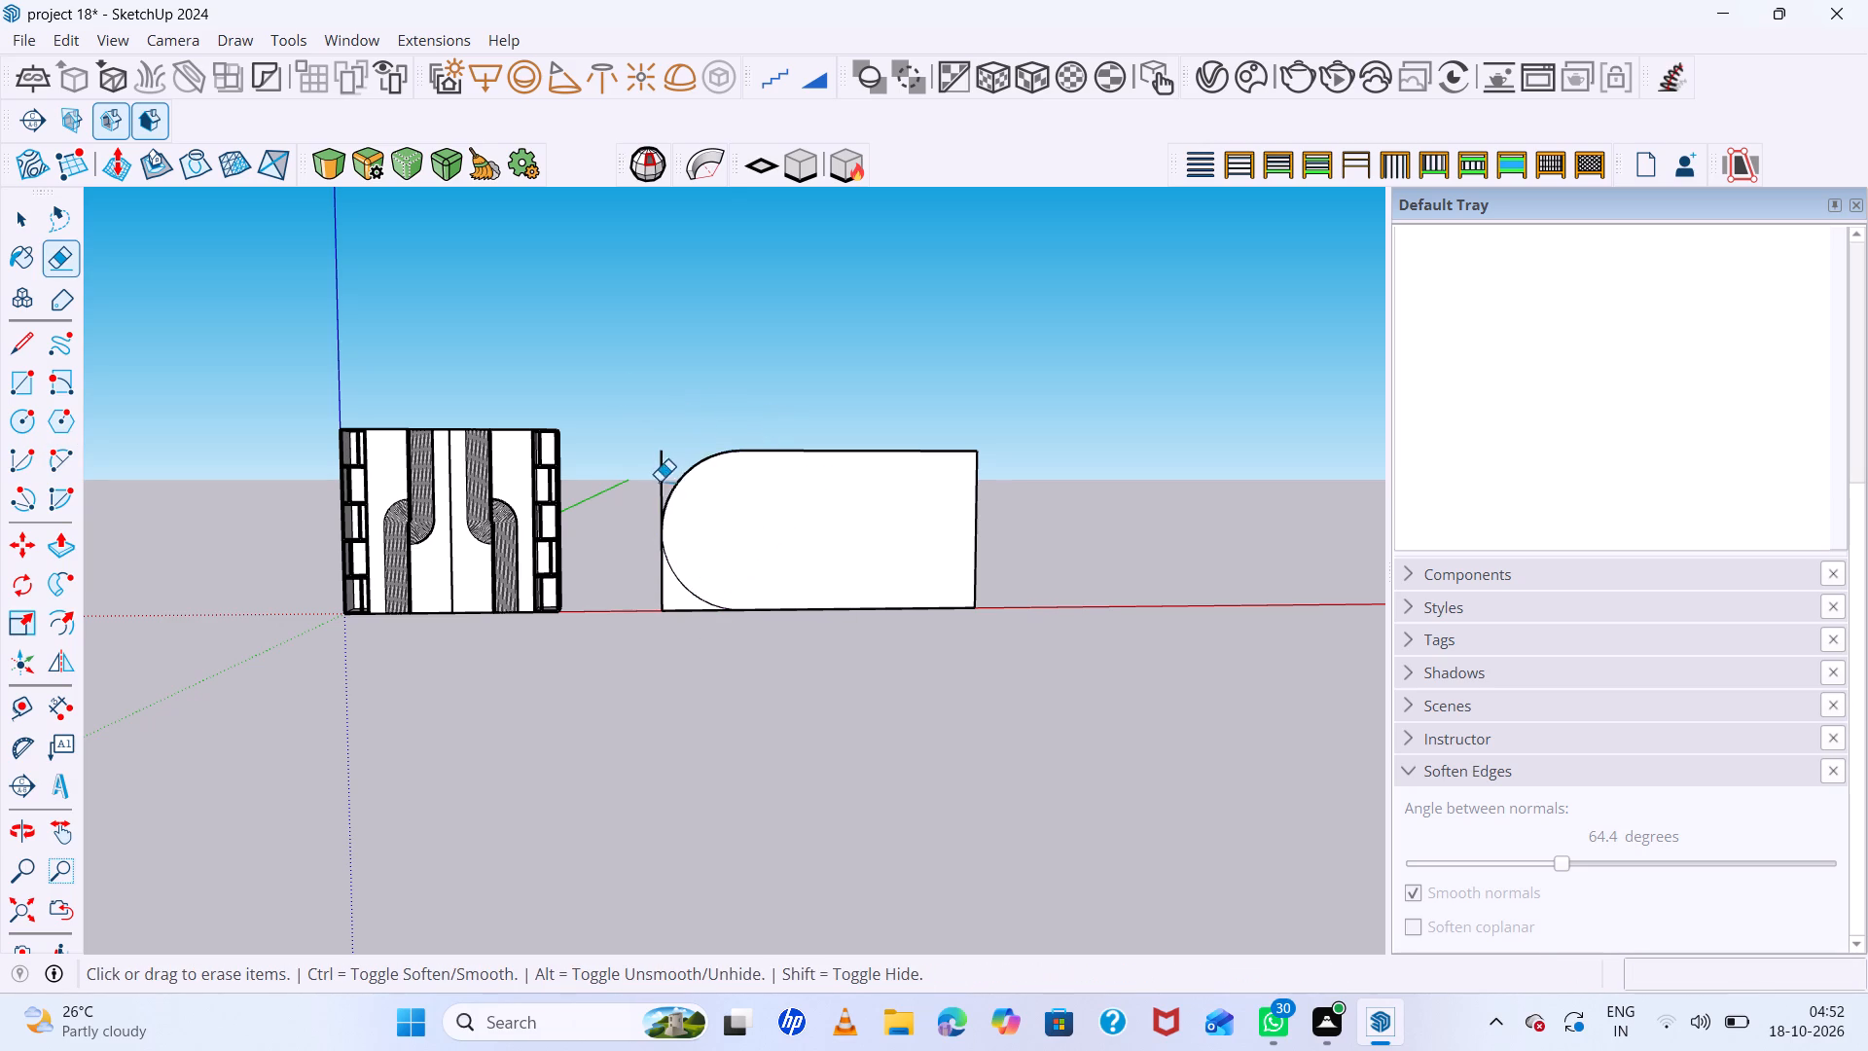
pyautogui.click(667, 489)
pyautogui.click(684, 603)
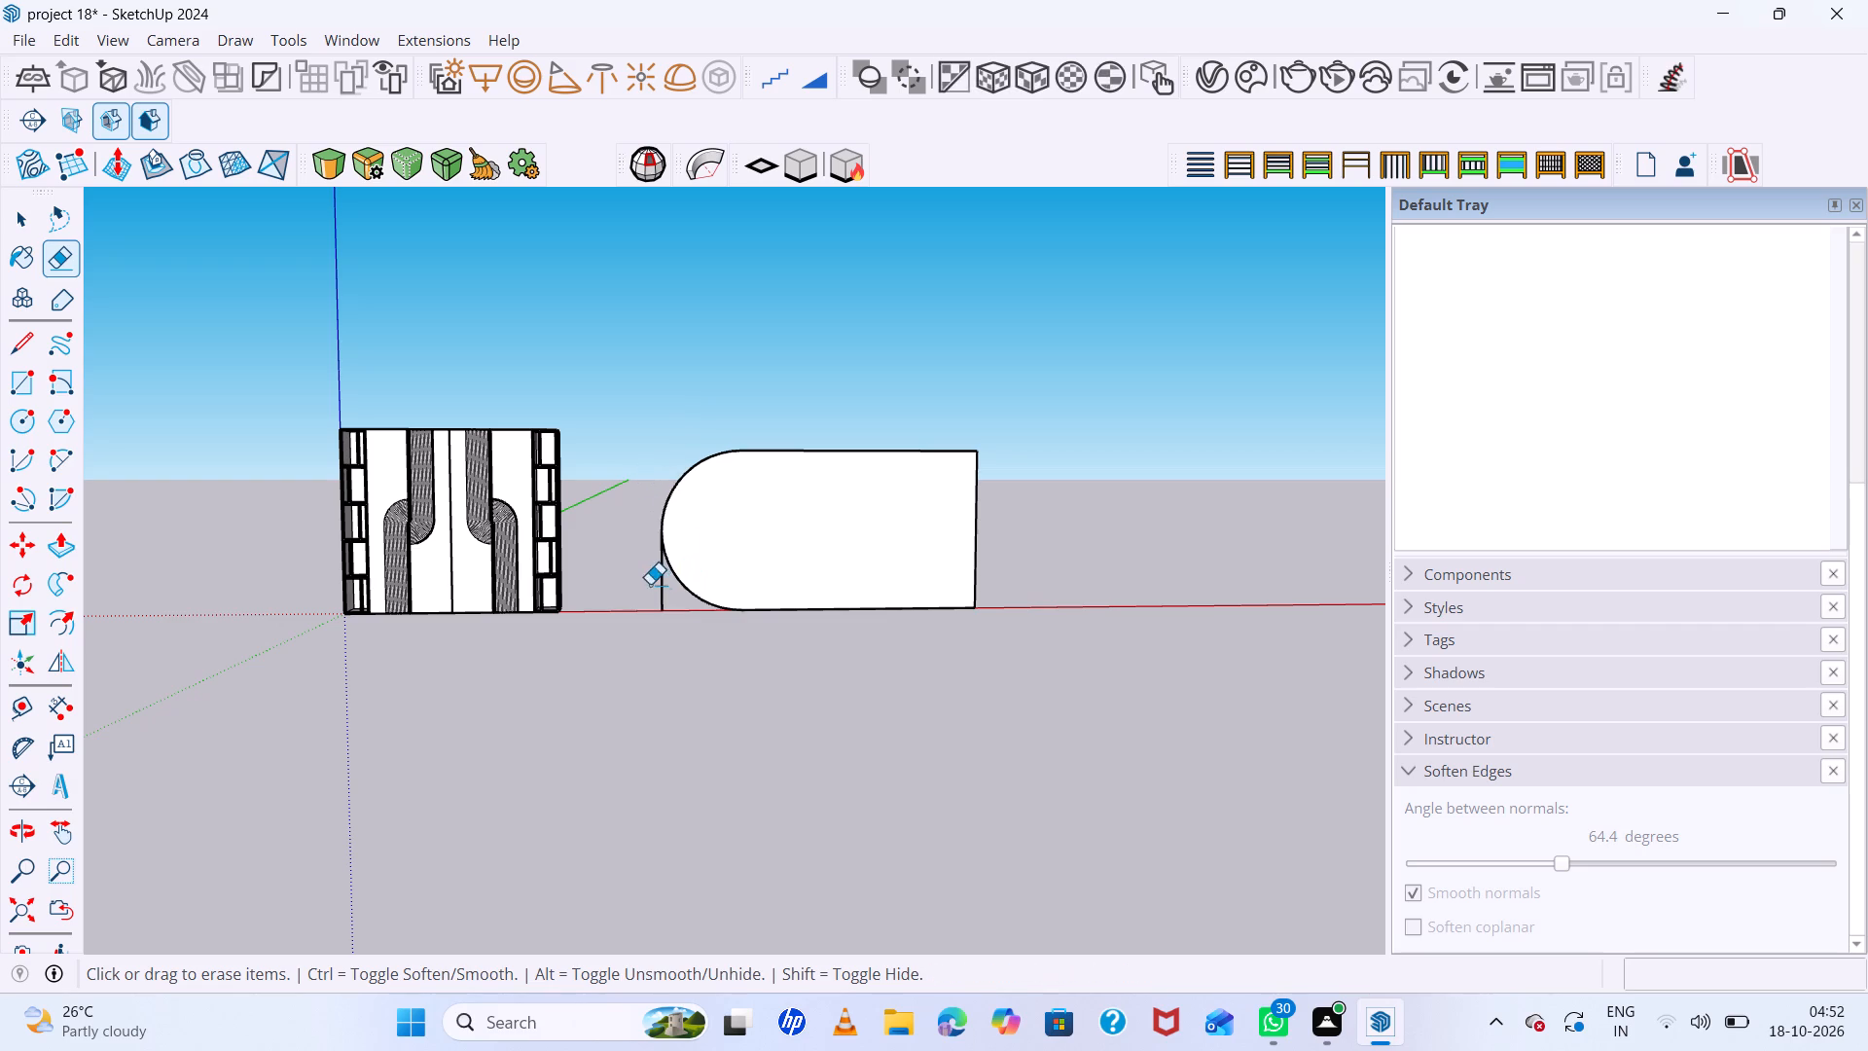
pyautogui.click(664, 583)
pyautogui.press('space')
# Offset the round-ended face's outline inward by 45 cm.
pyautogui.click(778, 507)
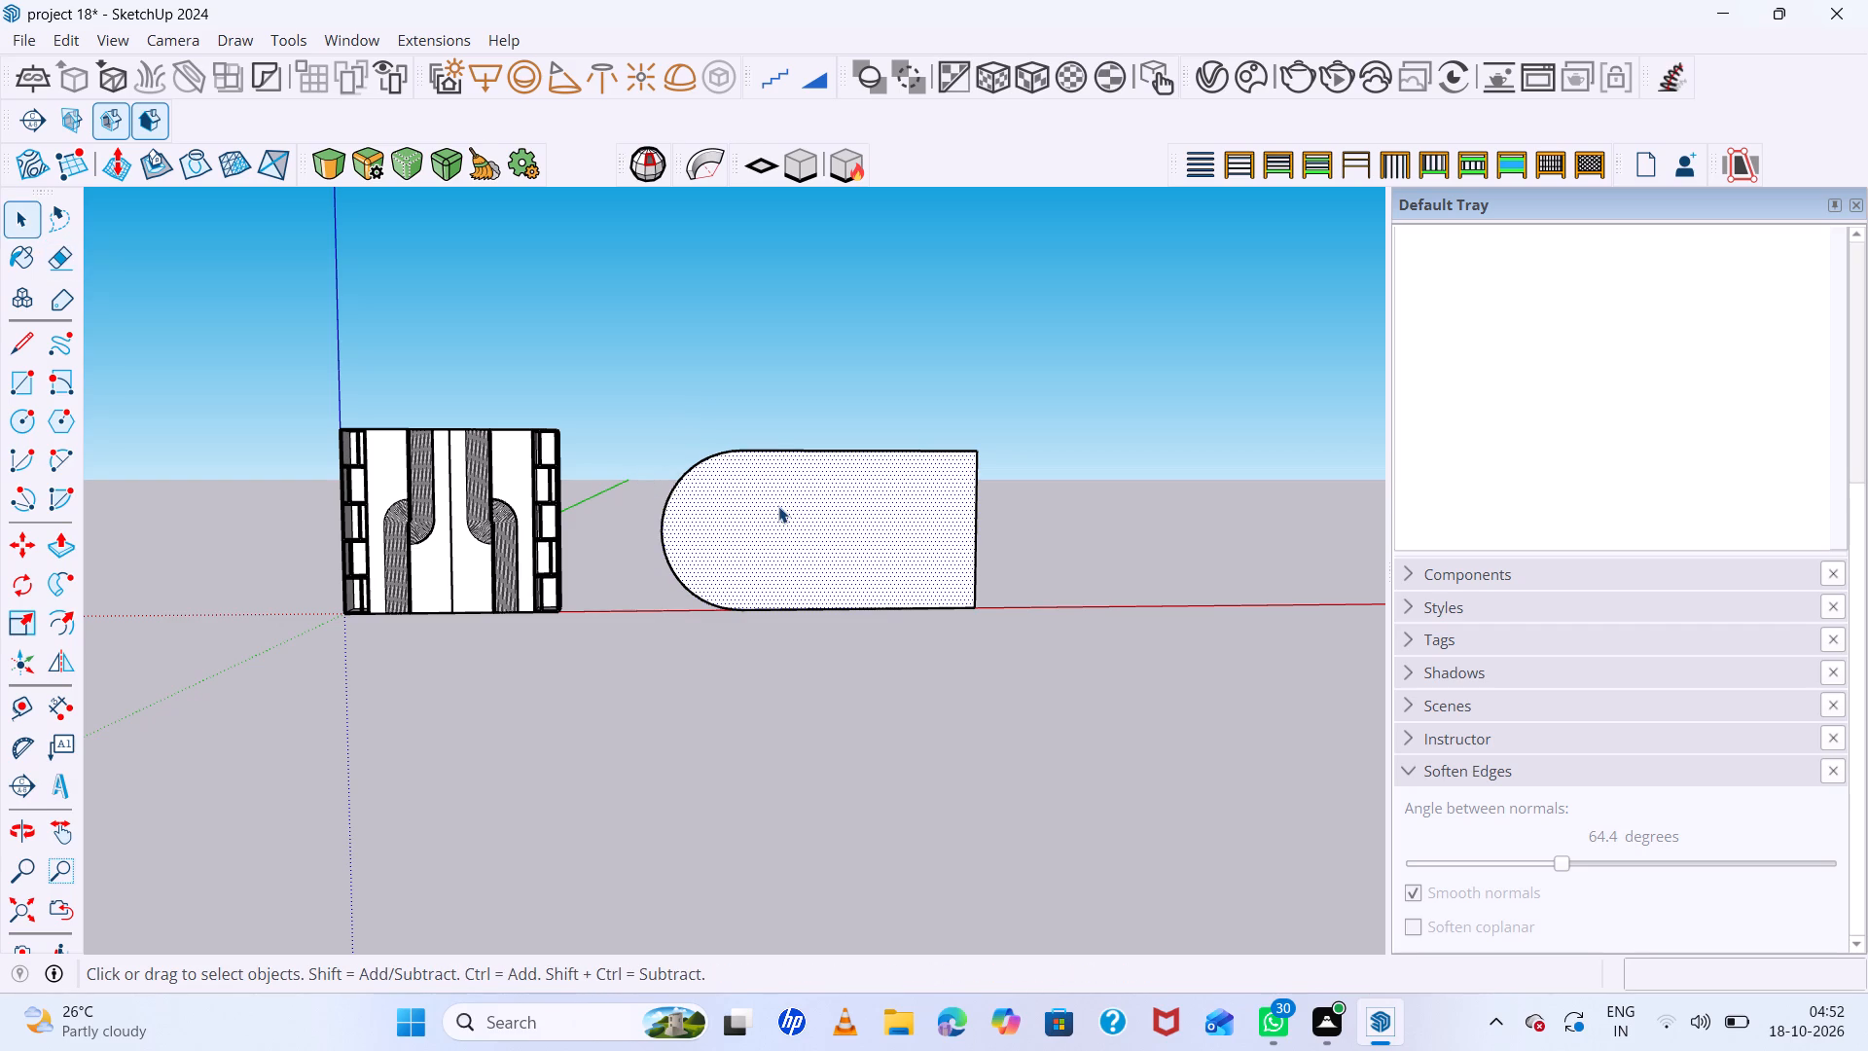
pyautogui.press('f')
pyautogui.click(776, 451)
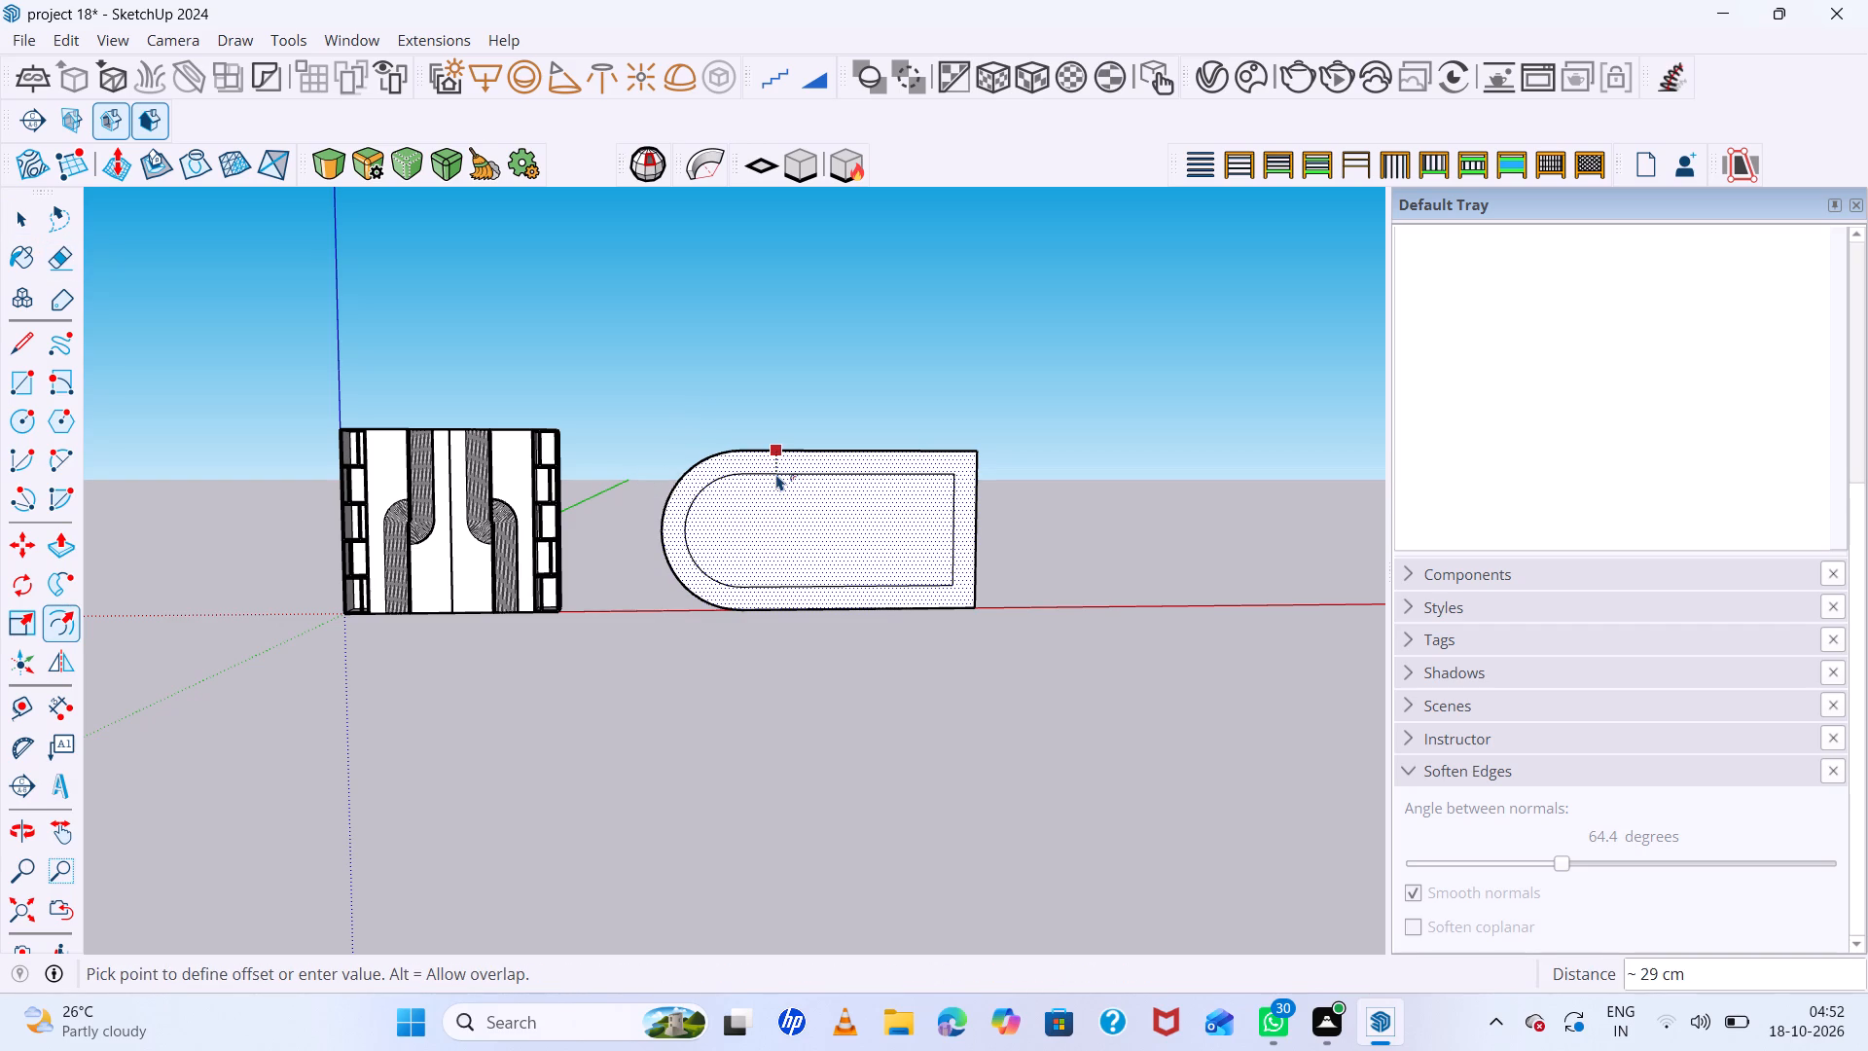
pyautogui.write('45')
pyautogui.press('Return')
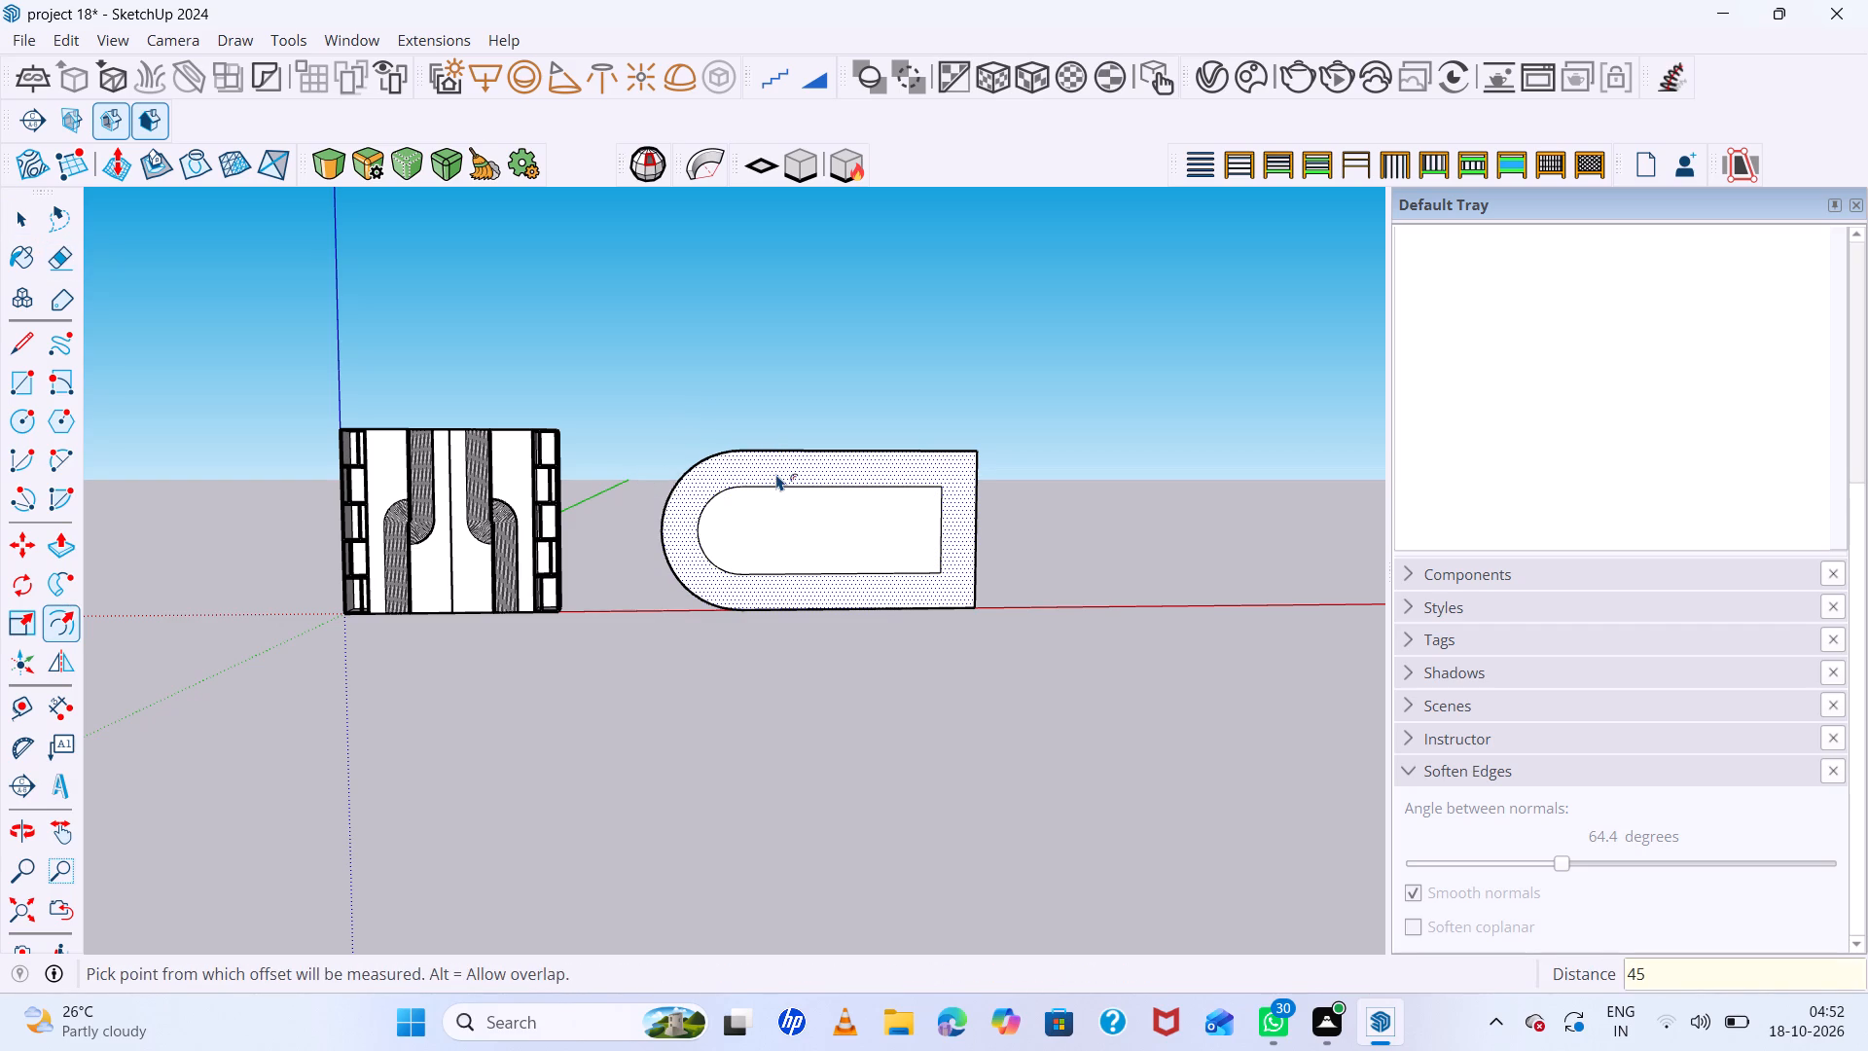
pyautogui.press('space')
# Move the inner outline's straight end edge 45 cm outward onto the shape's outer end edge.
pyautogui.press('l')
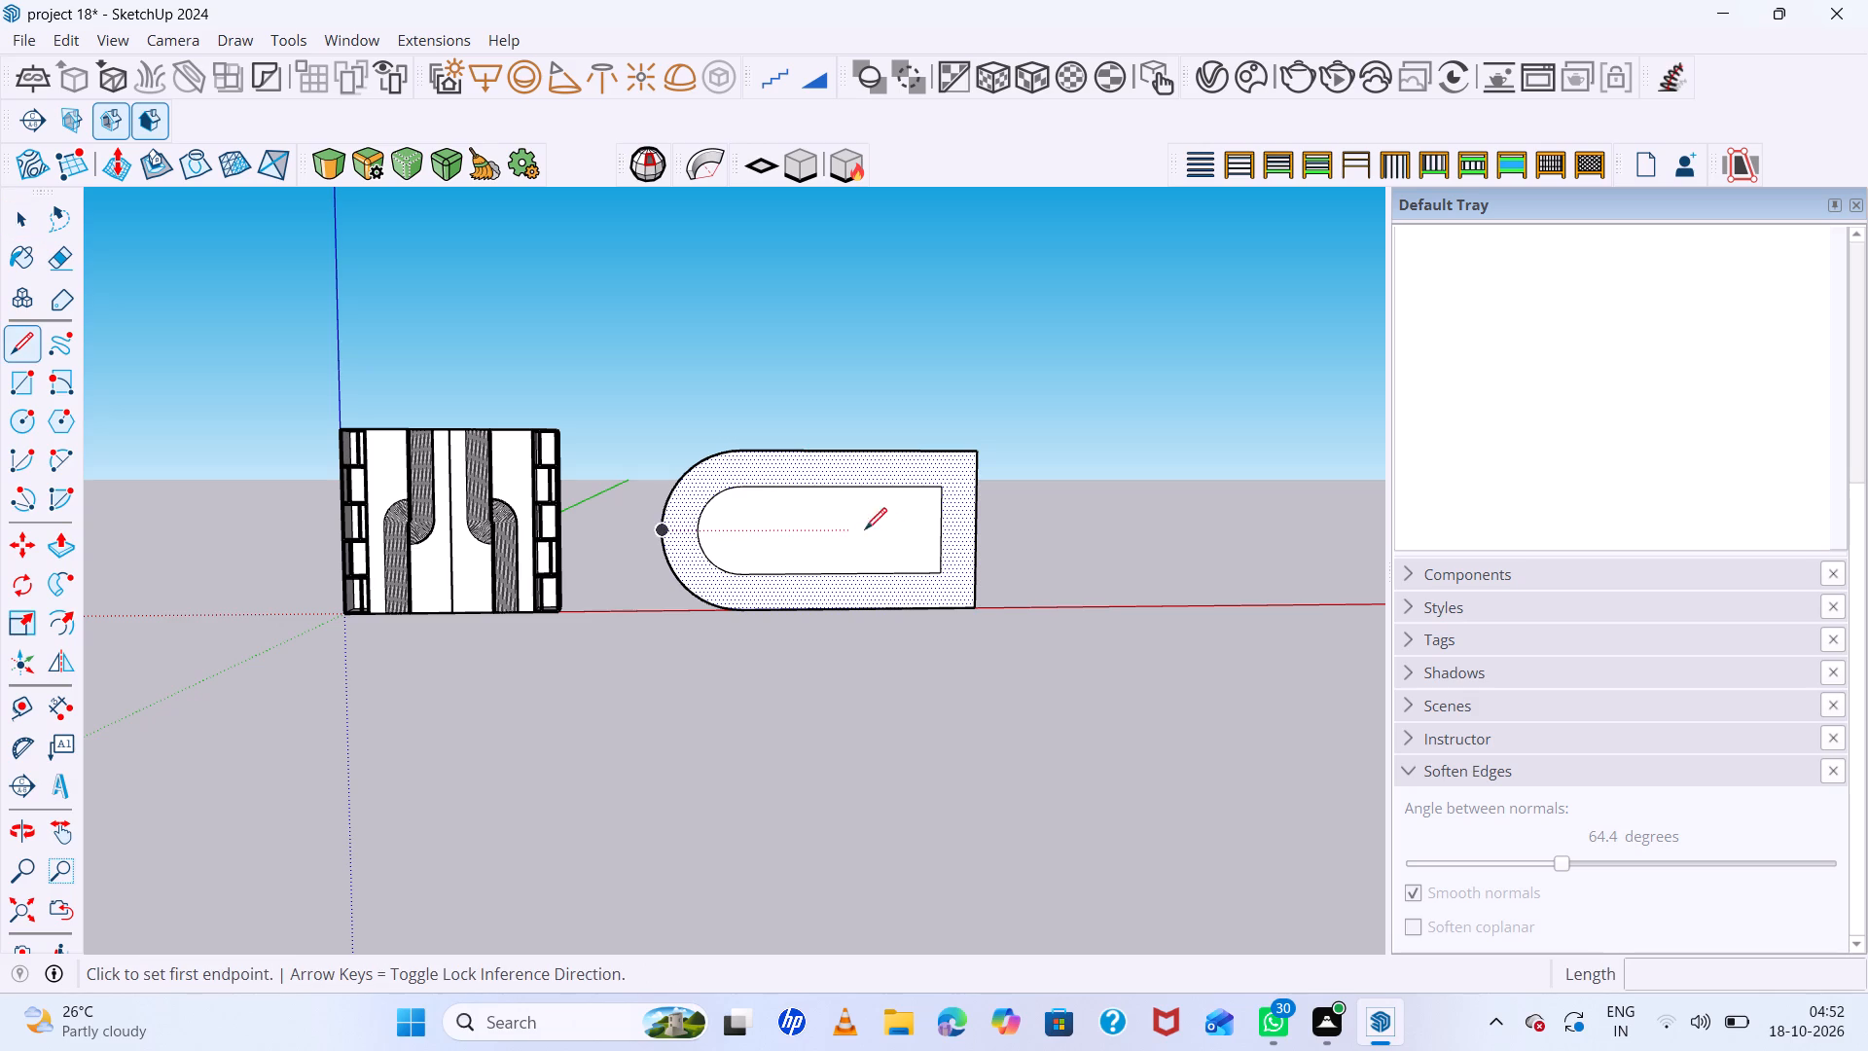
pyautogui.press('m')
pyautogui.click(943, 530)
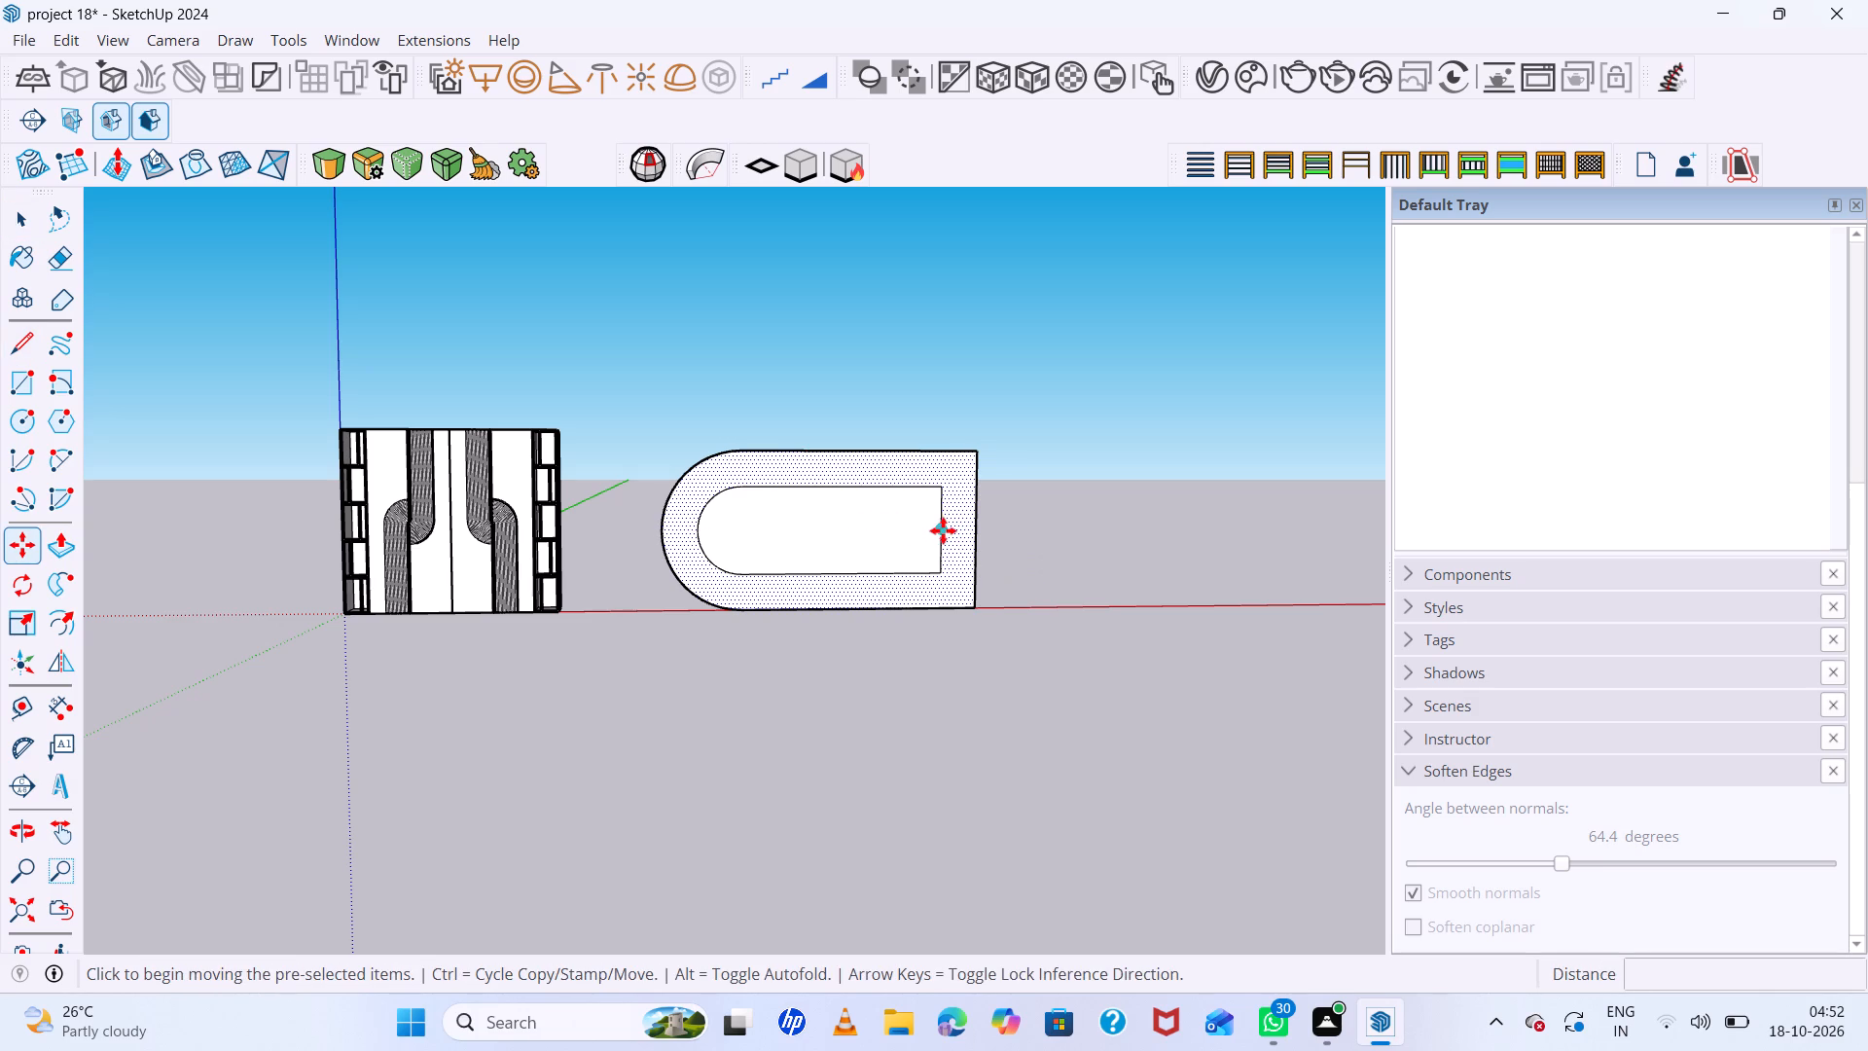
pyautogui.press('space')
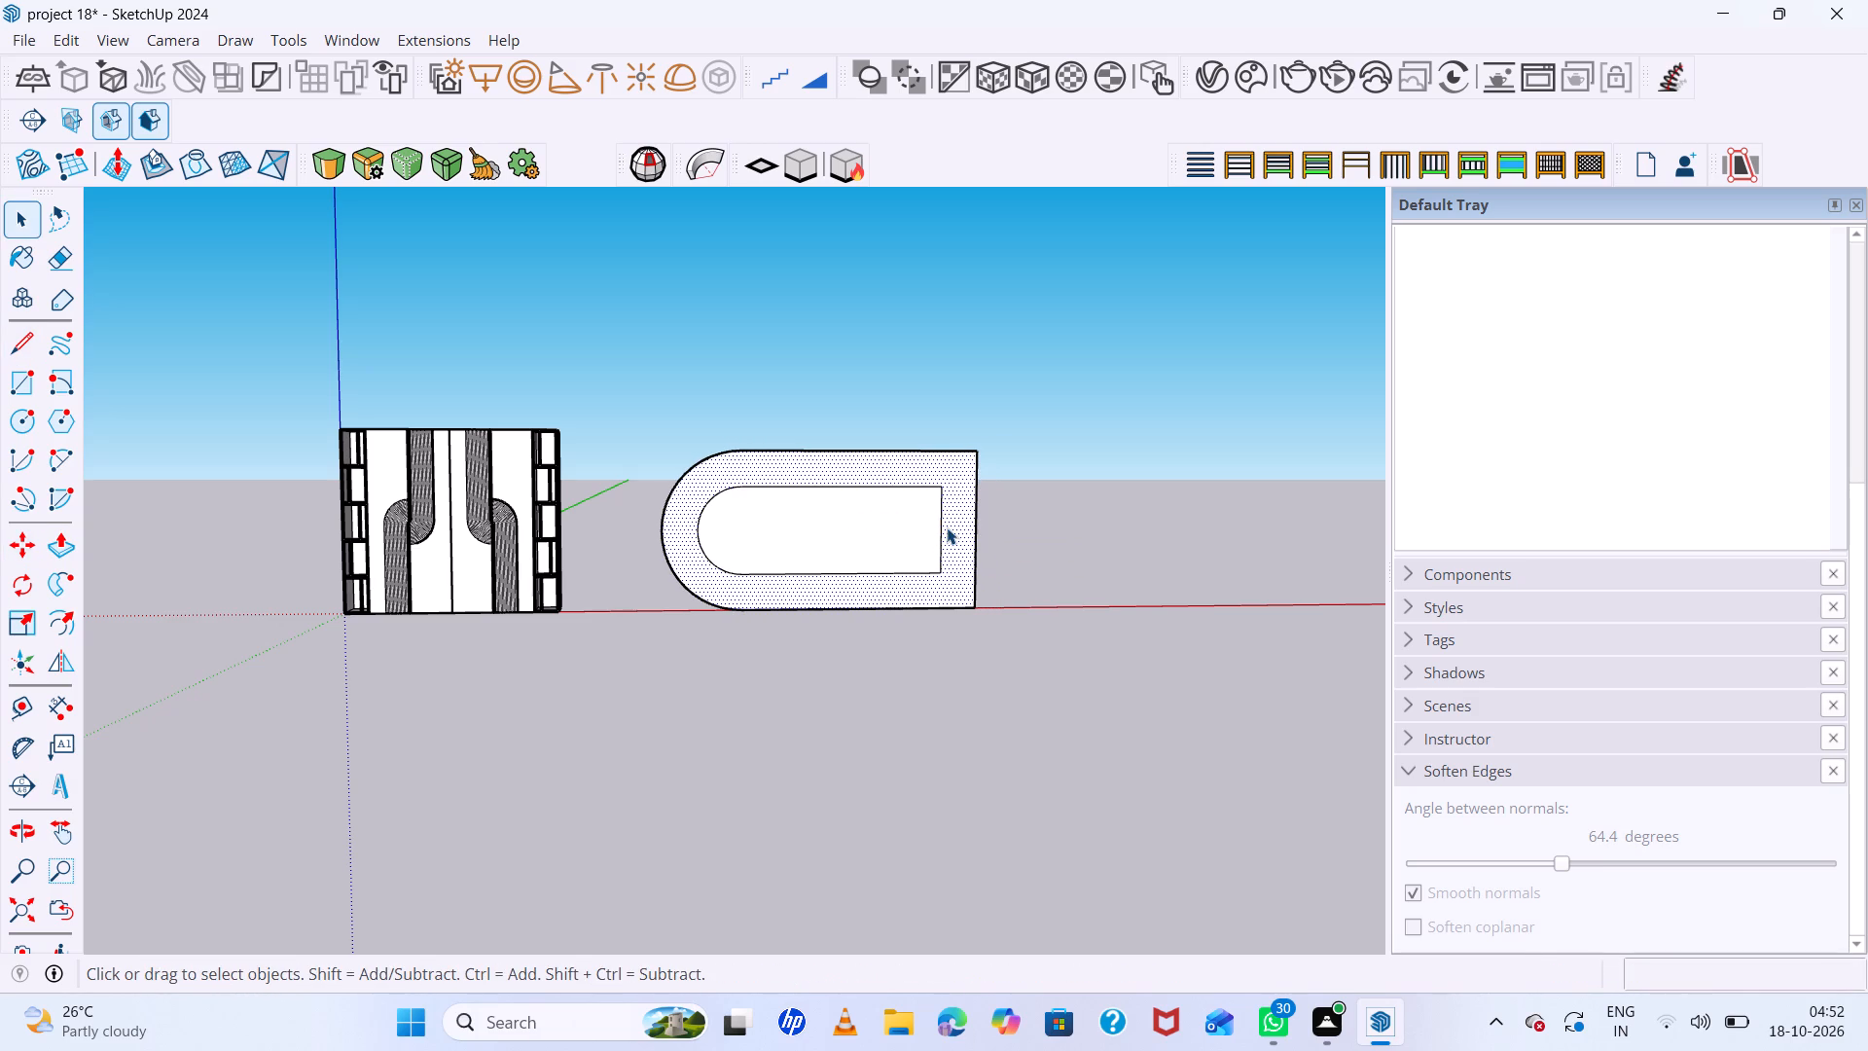
pyautogui.click(940, 530)
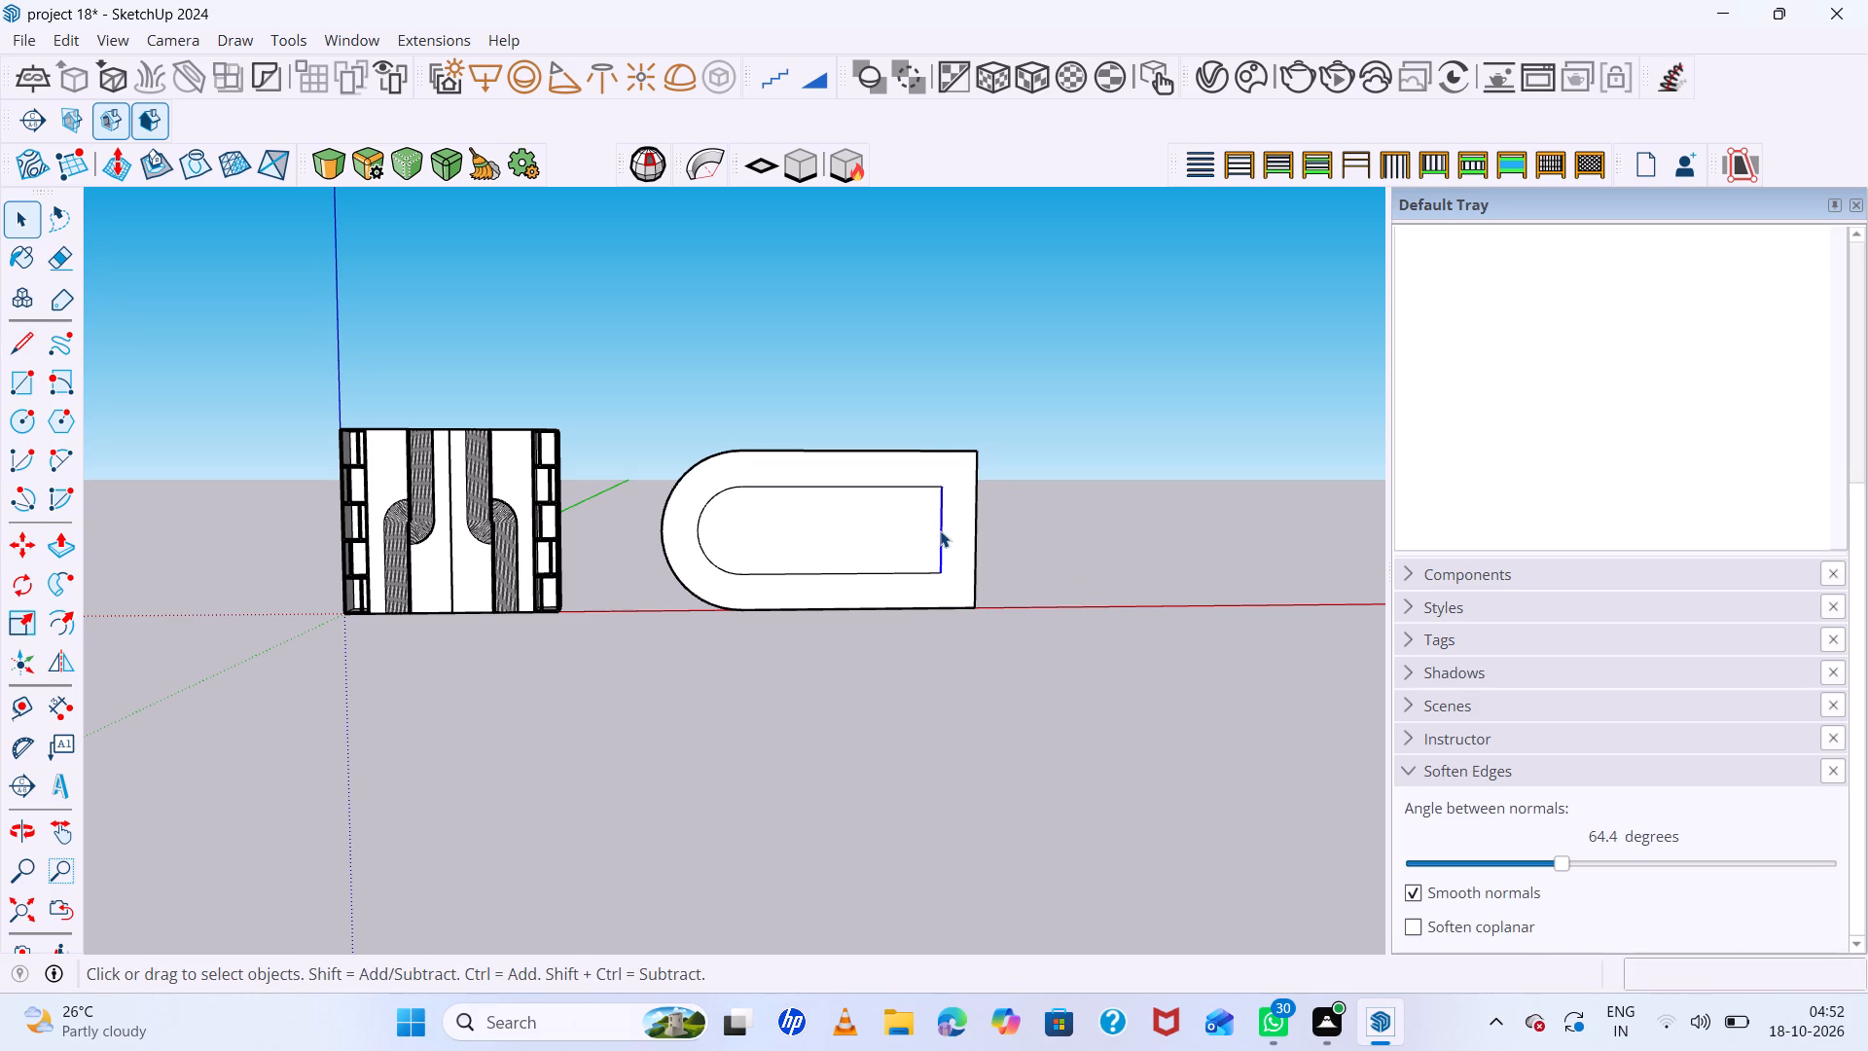
pyautogui.press('m')
pyautogui.click(934, 542)
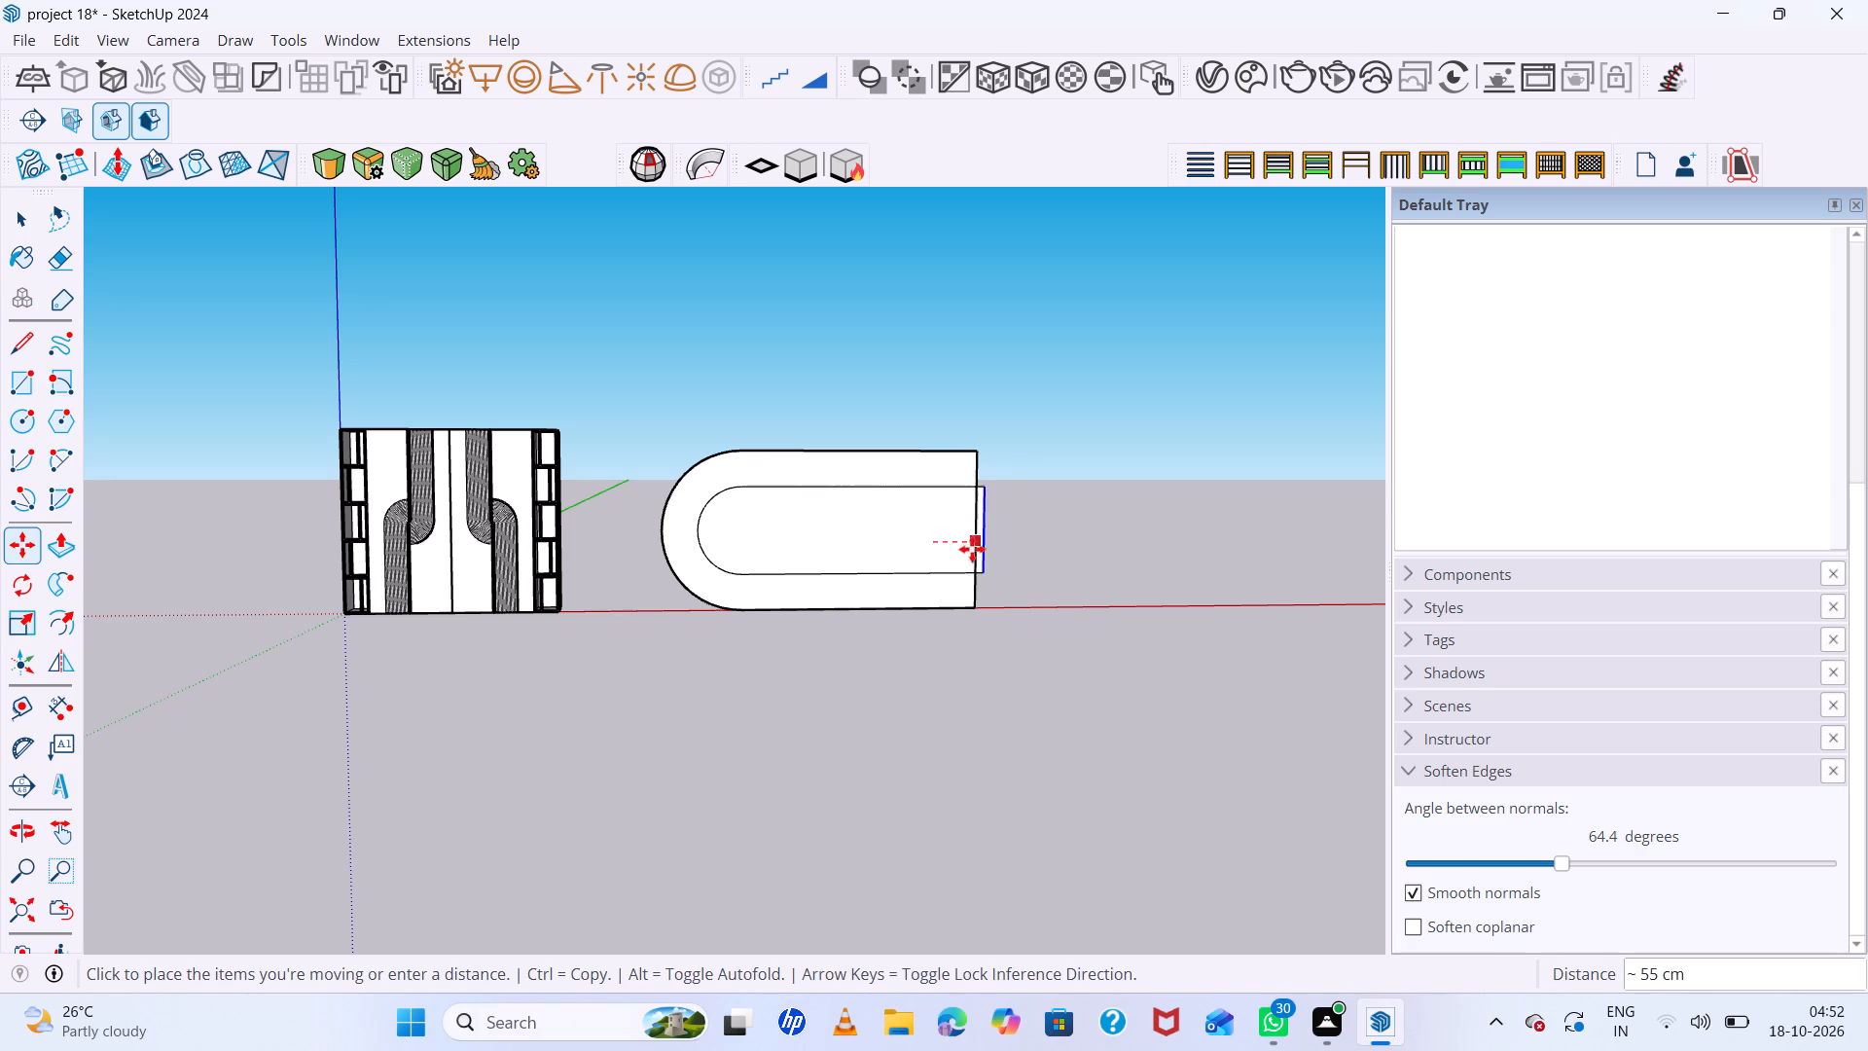
pyautogui.press('space')
pyautogui.scroll(6, 952, 544)
pyautogui.moveTo(968, 544); pyautogui.dragTo(919, 546, button='middle')
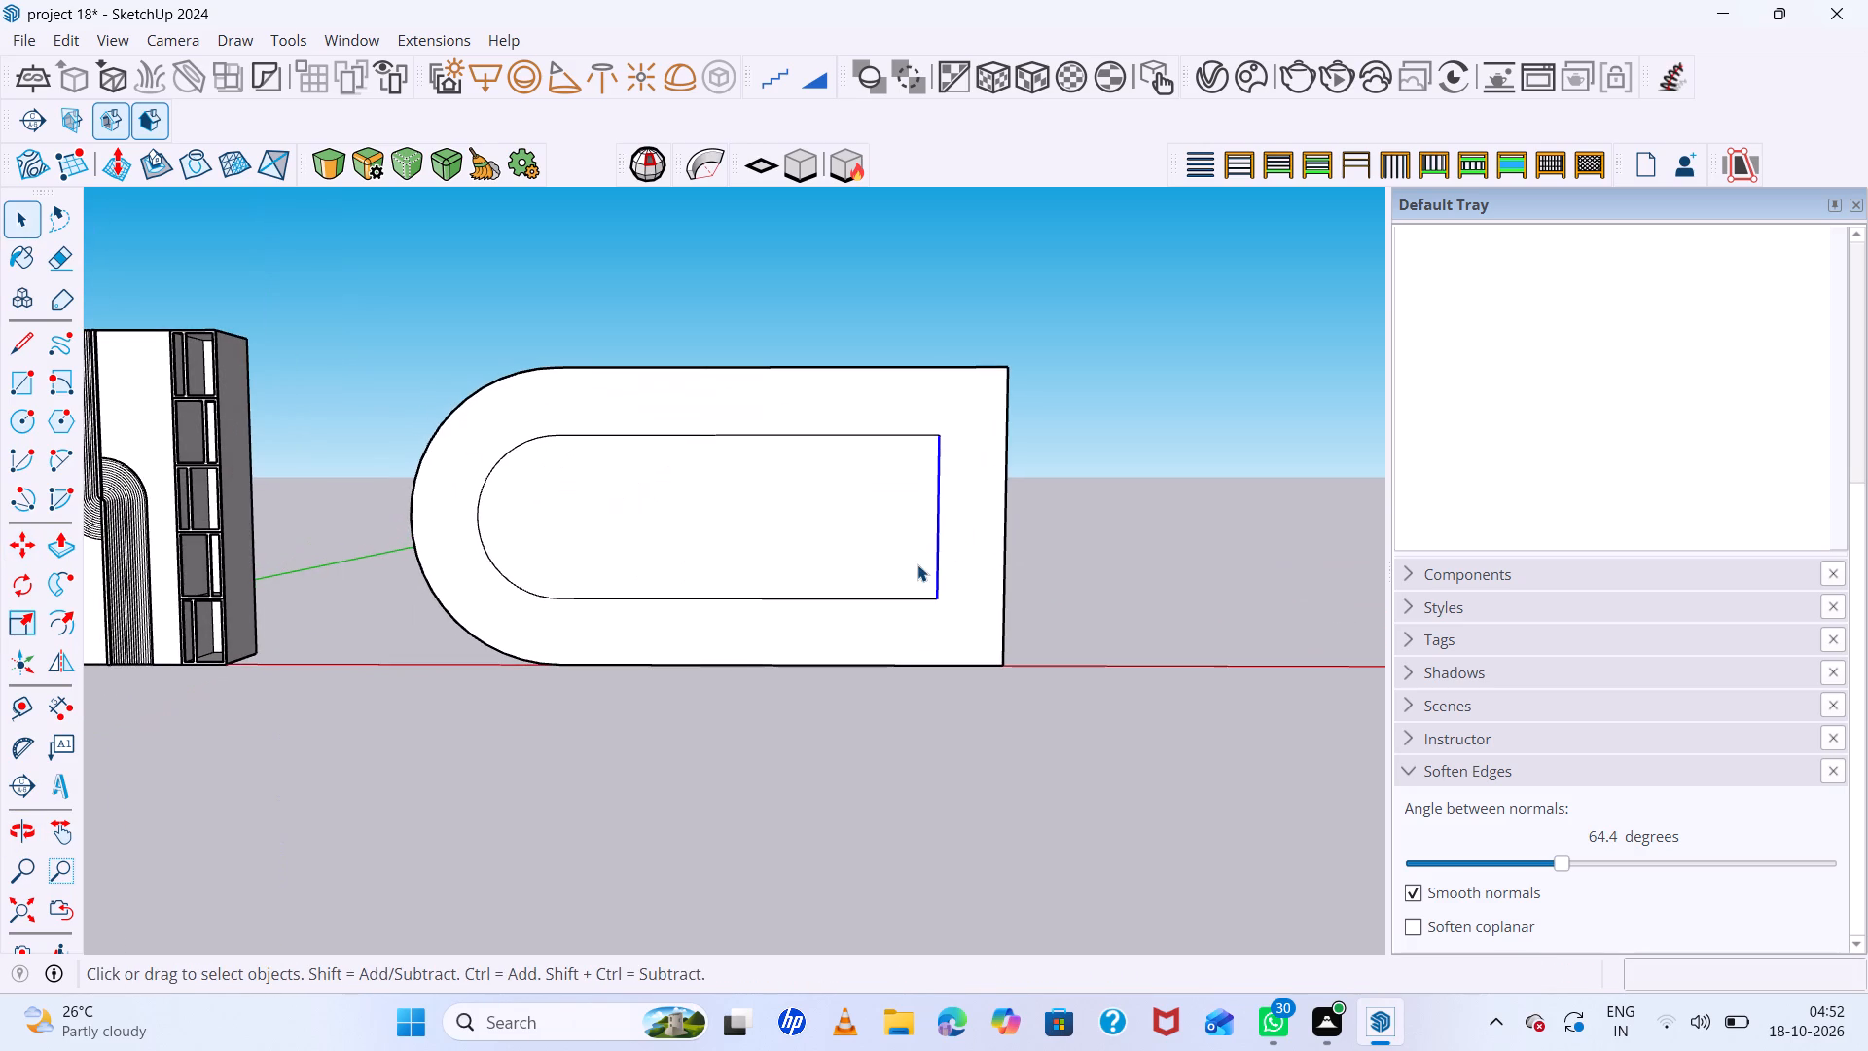
pyautogui.press('m')
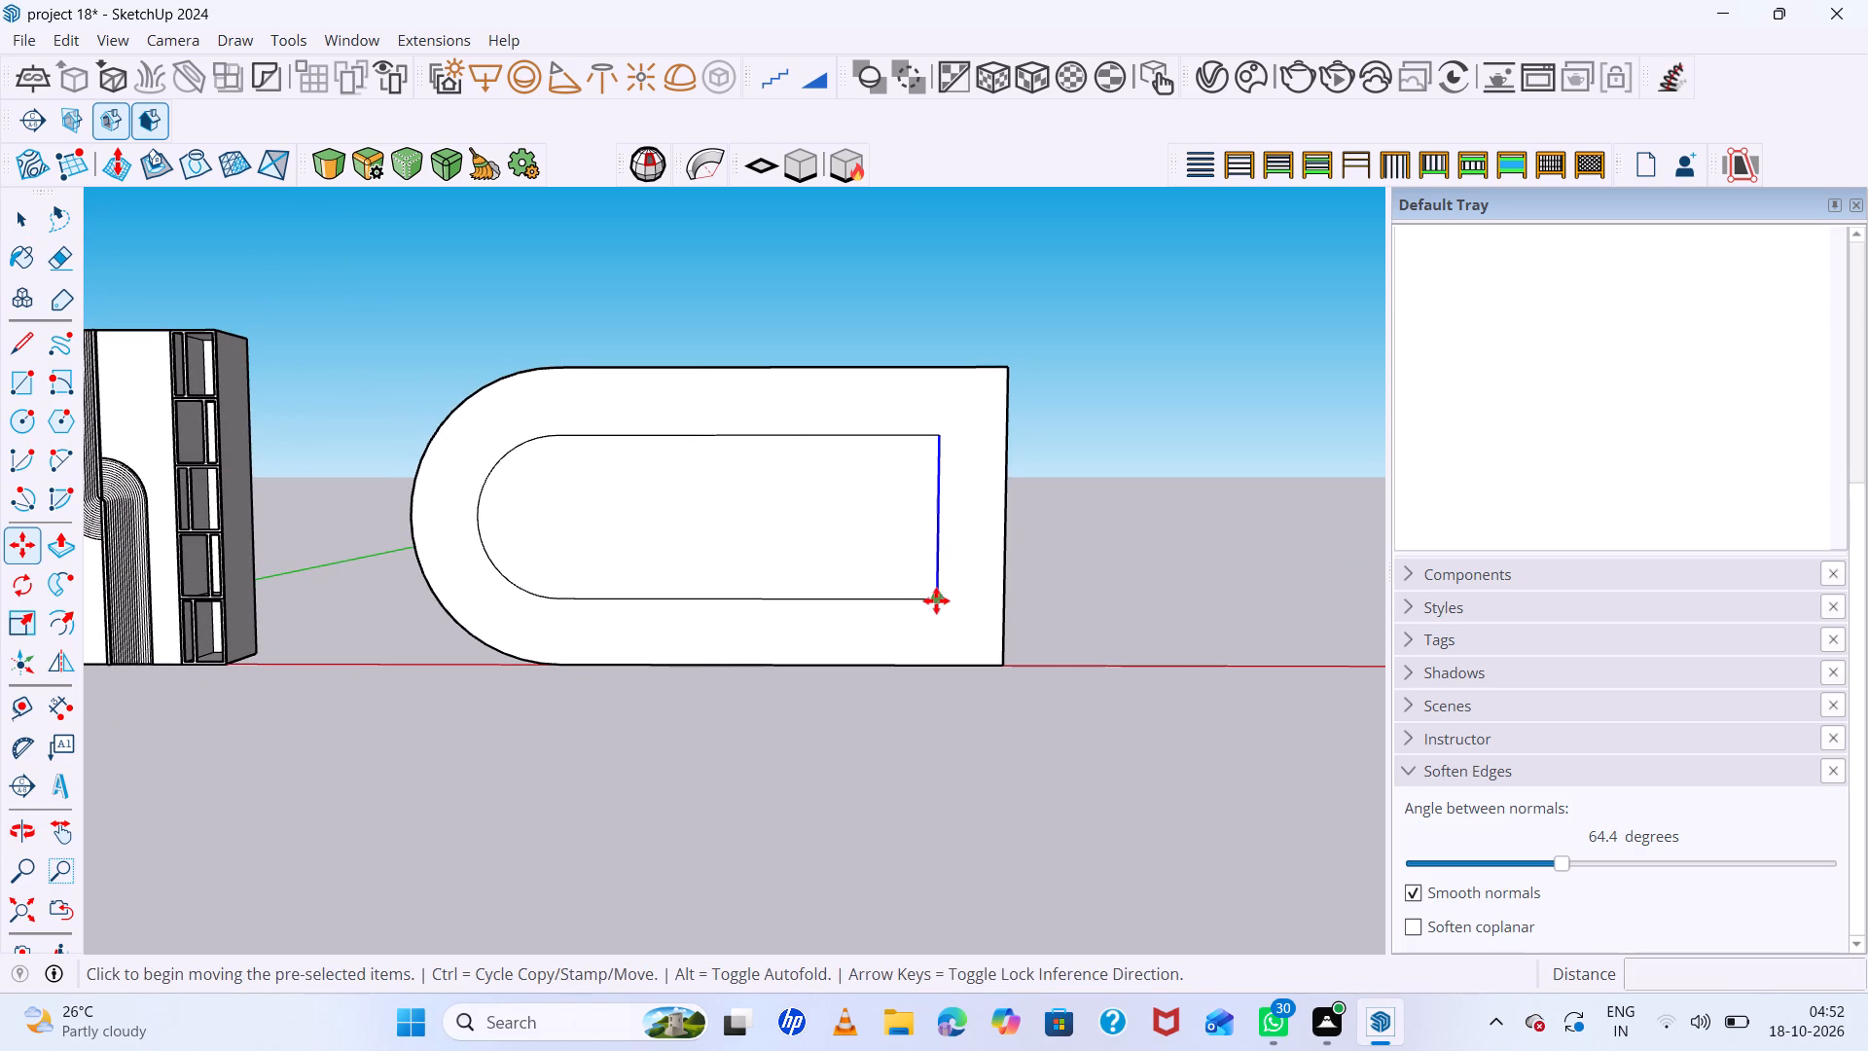
pyautogui.click(936, 600)
pyautogui.click(1001, 592)
pyautogui.scroll(-3, 841, 555)
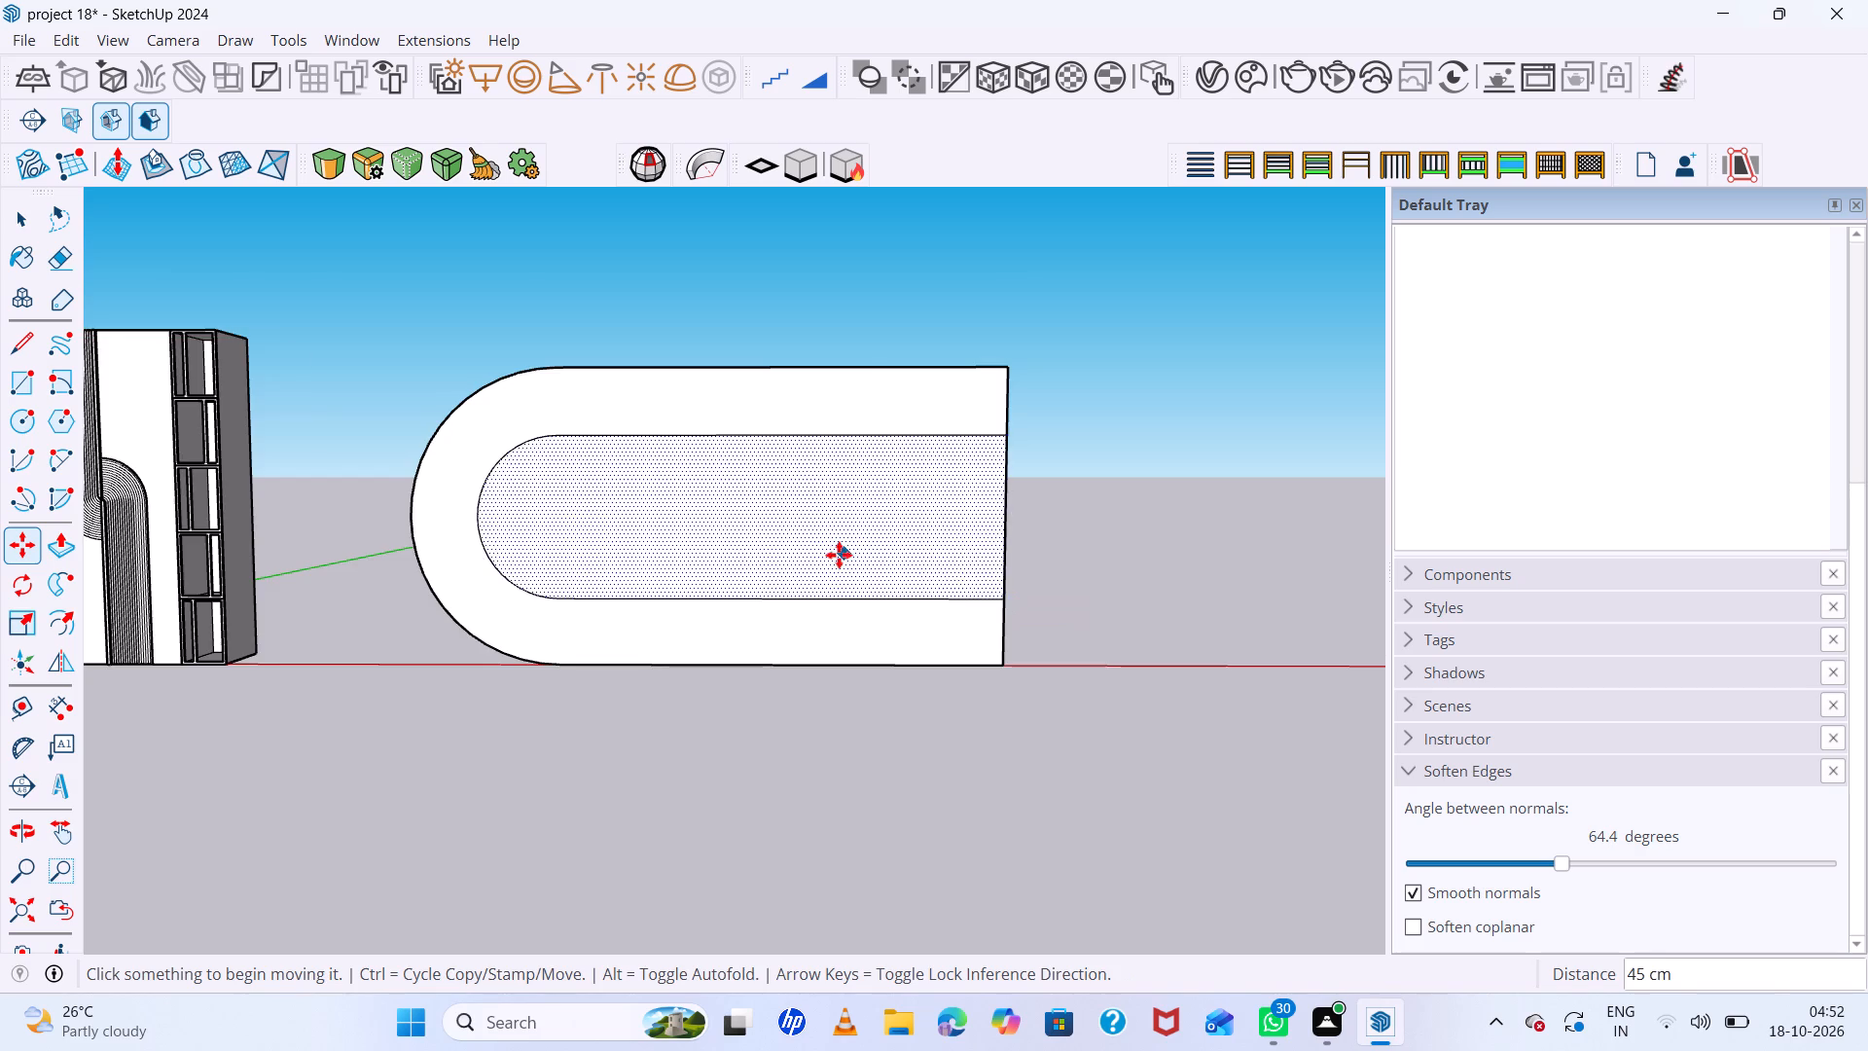
pyautogui.scroll(-4, 839, 555)
pyautogui.moveTo(740, 536); pyautogui.dragTo(800, 631, button='middle')
pyautogui.press('space')
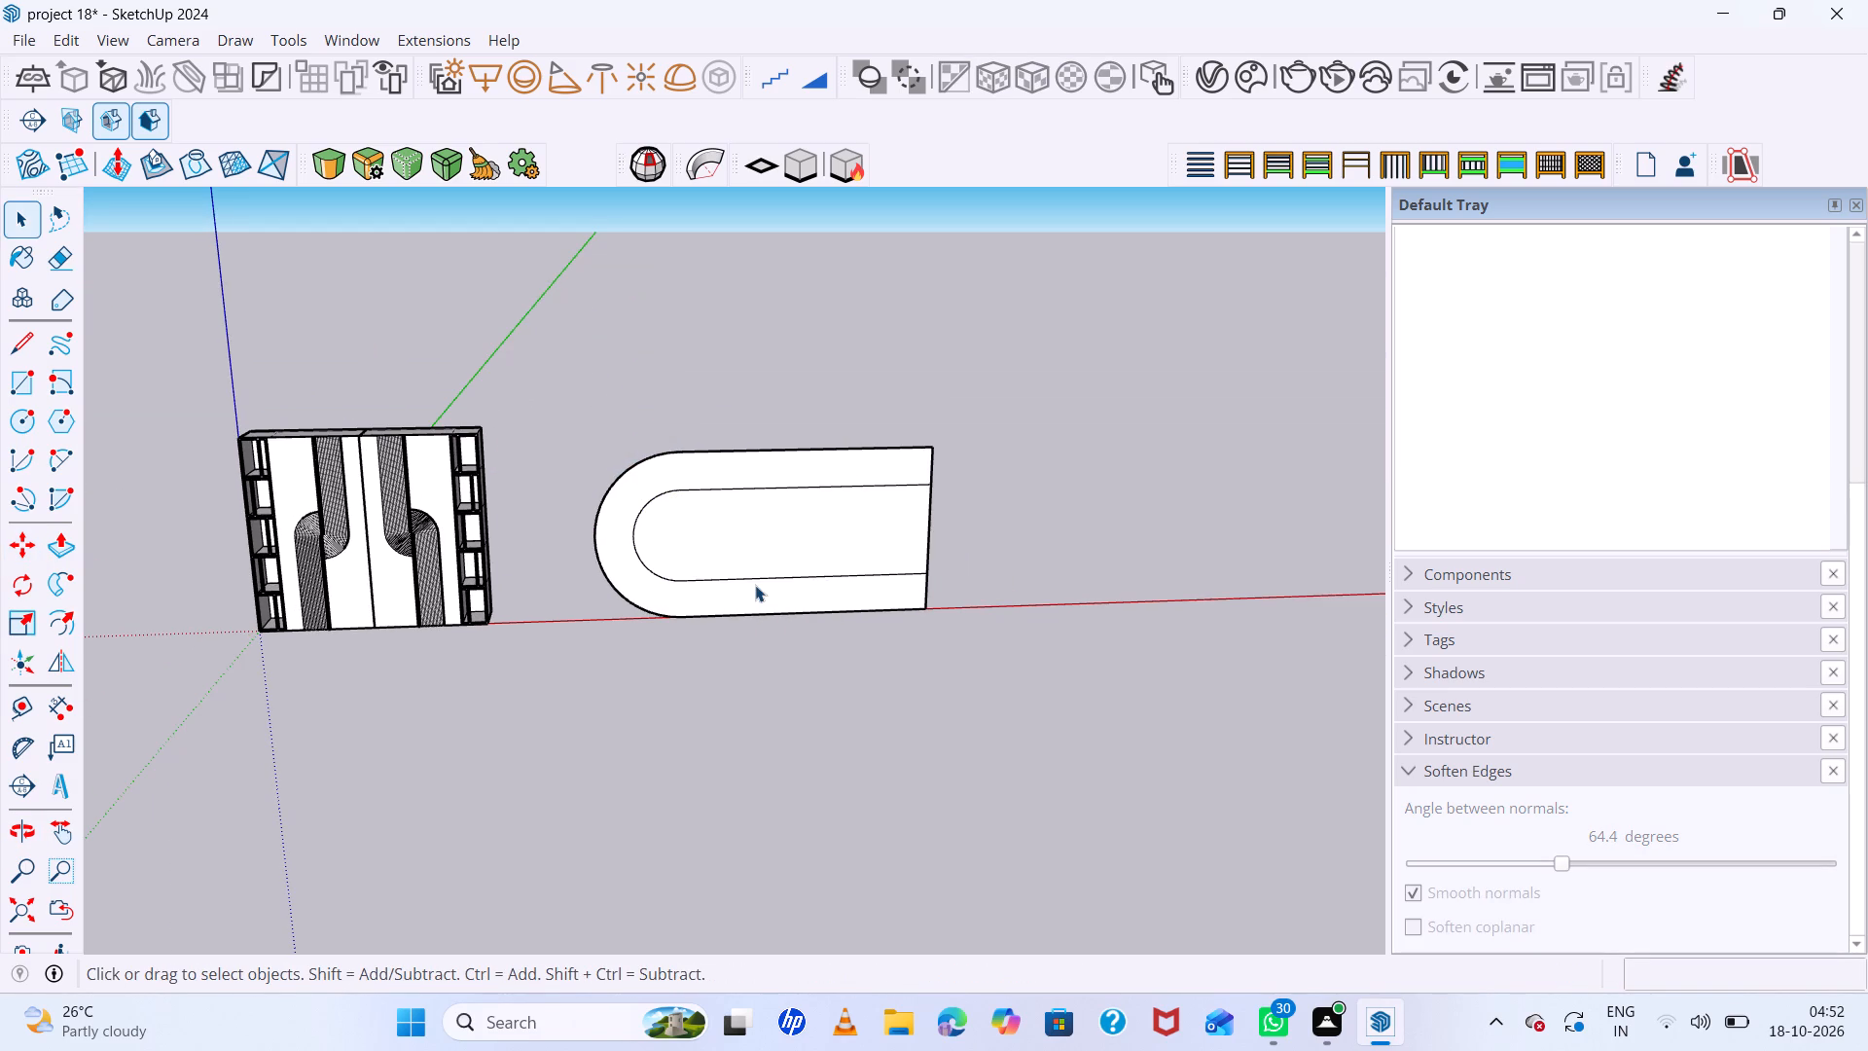
# Erase the straight end edge closing the inner area, leaving a sideways U-shaped band open at the square end.
pyautogui.press('e')
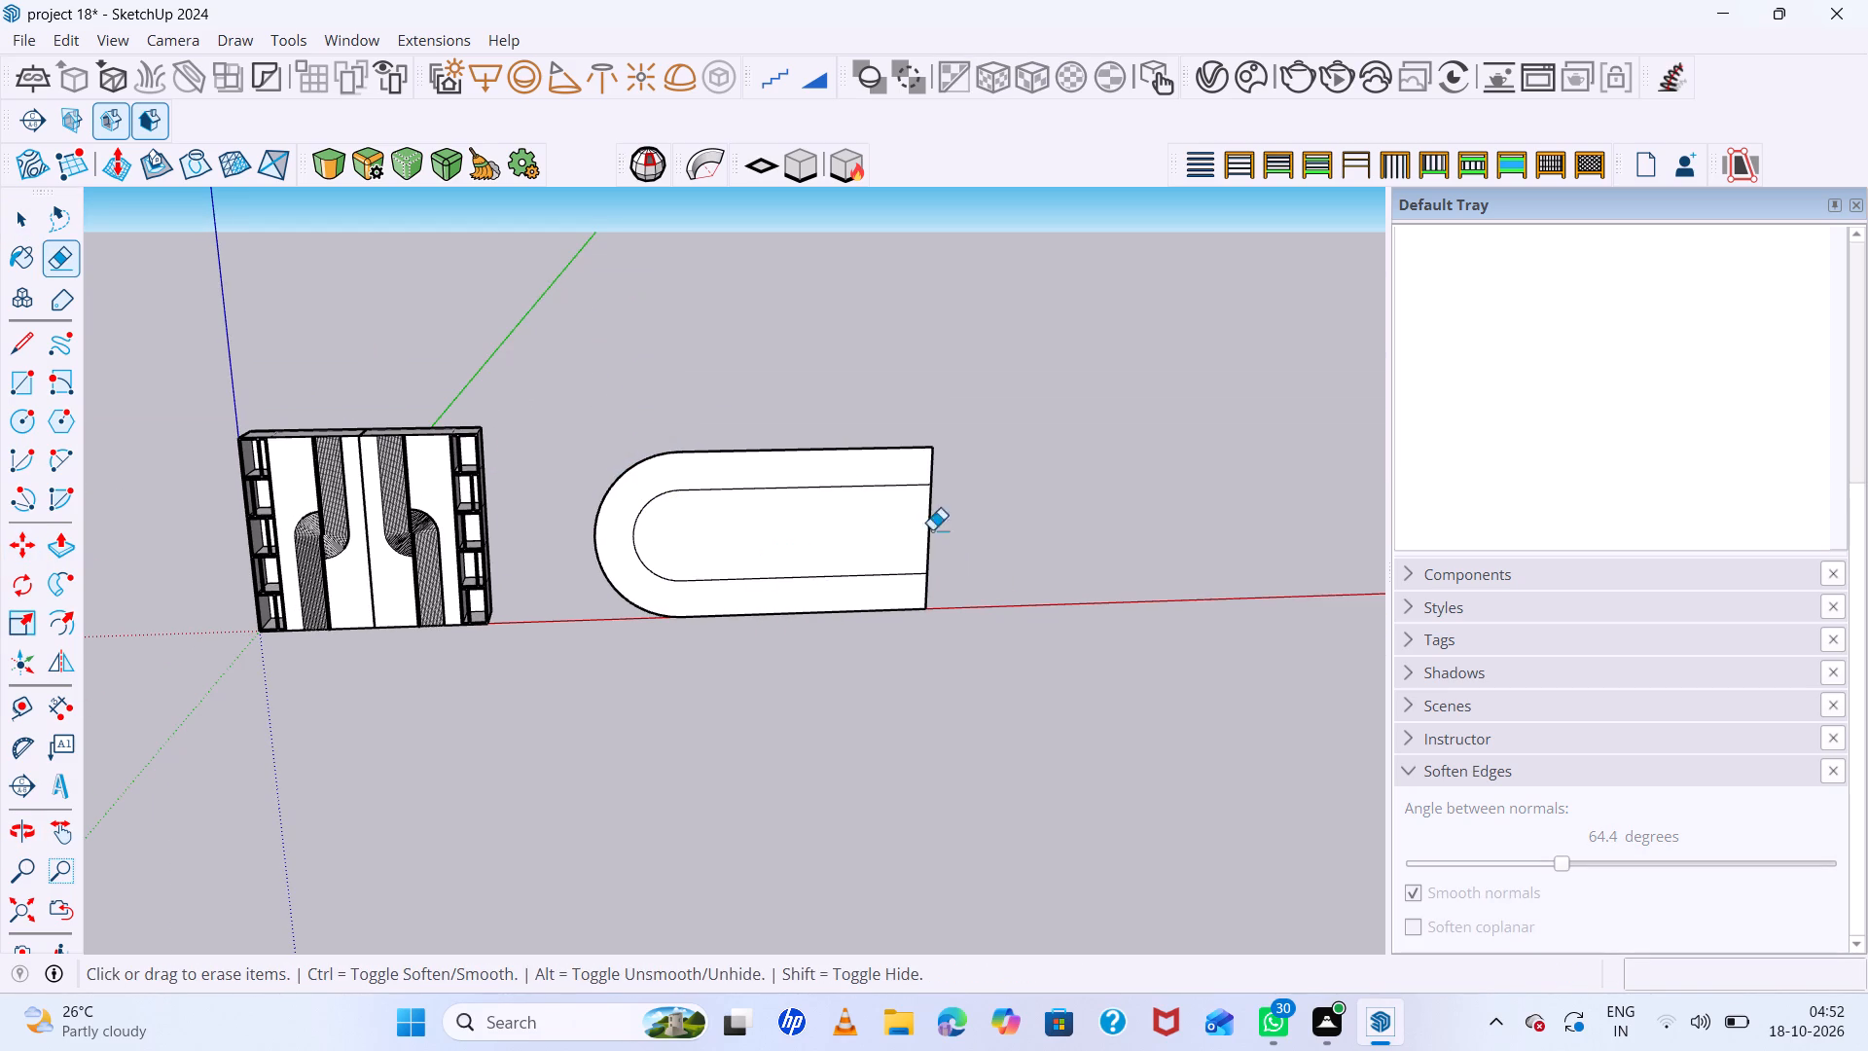
pyautogui.moveTo(999, 519); pyautogui.dragTo(874, 539)
pyautogui.scroll(-5, 763, 526)
pyautogui.moveTo(761, 530); pyautogui.dragTo(864, 600, button='middle')
pyautogui.press('space')
# Offset the U-shaped band's outline inward by 3 cm.
pyautogui.scroll(5, 716, 562)
pyautogui.click(662, 579)
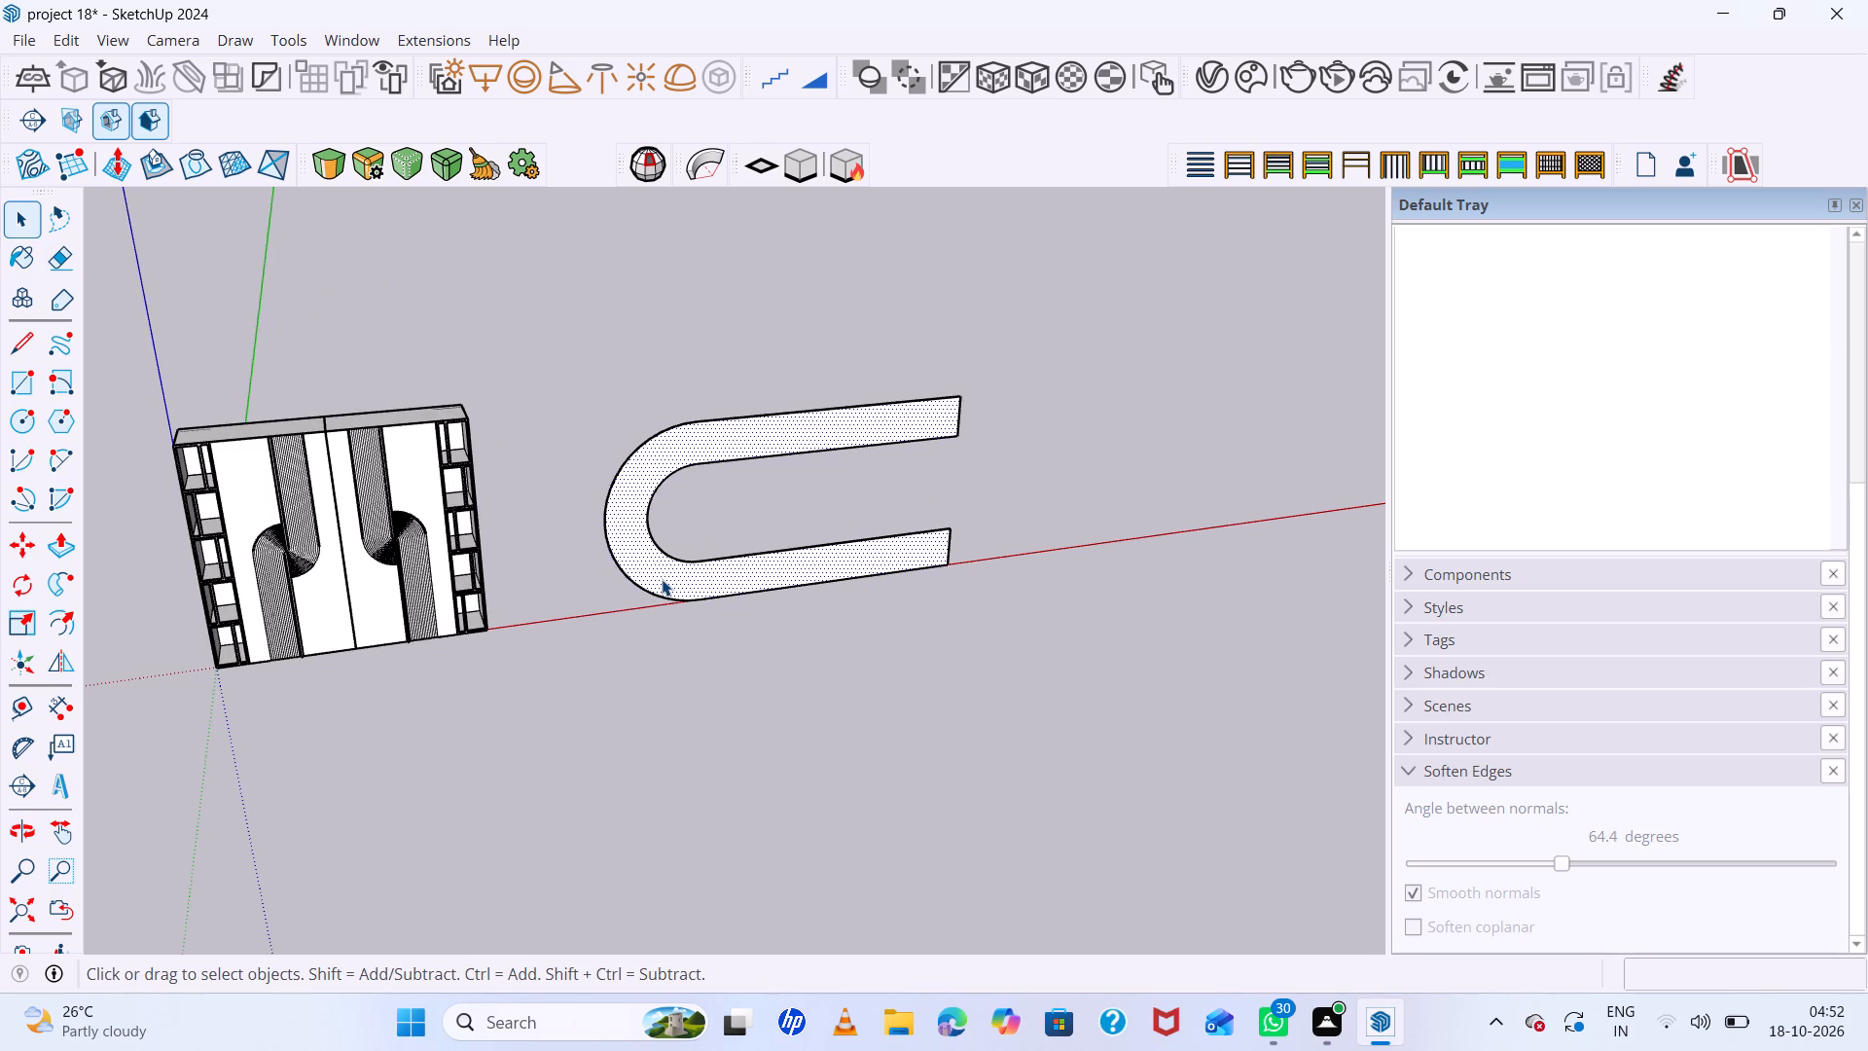
pyautogui.press('p')
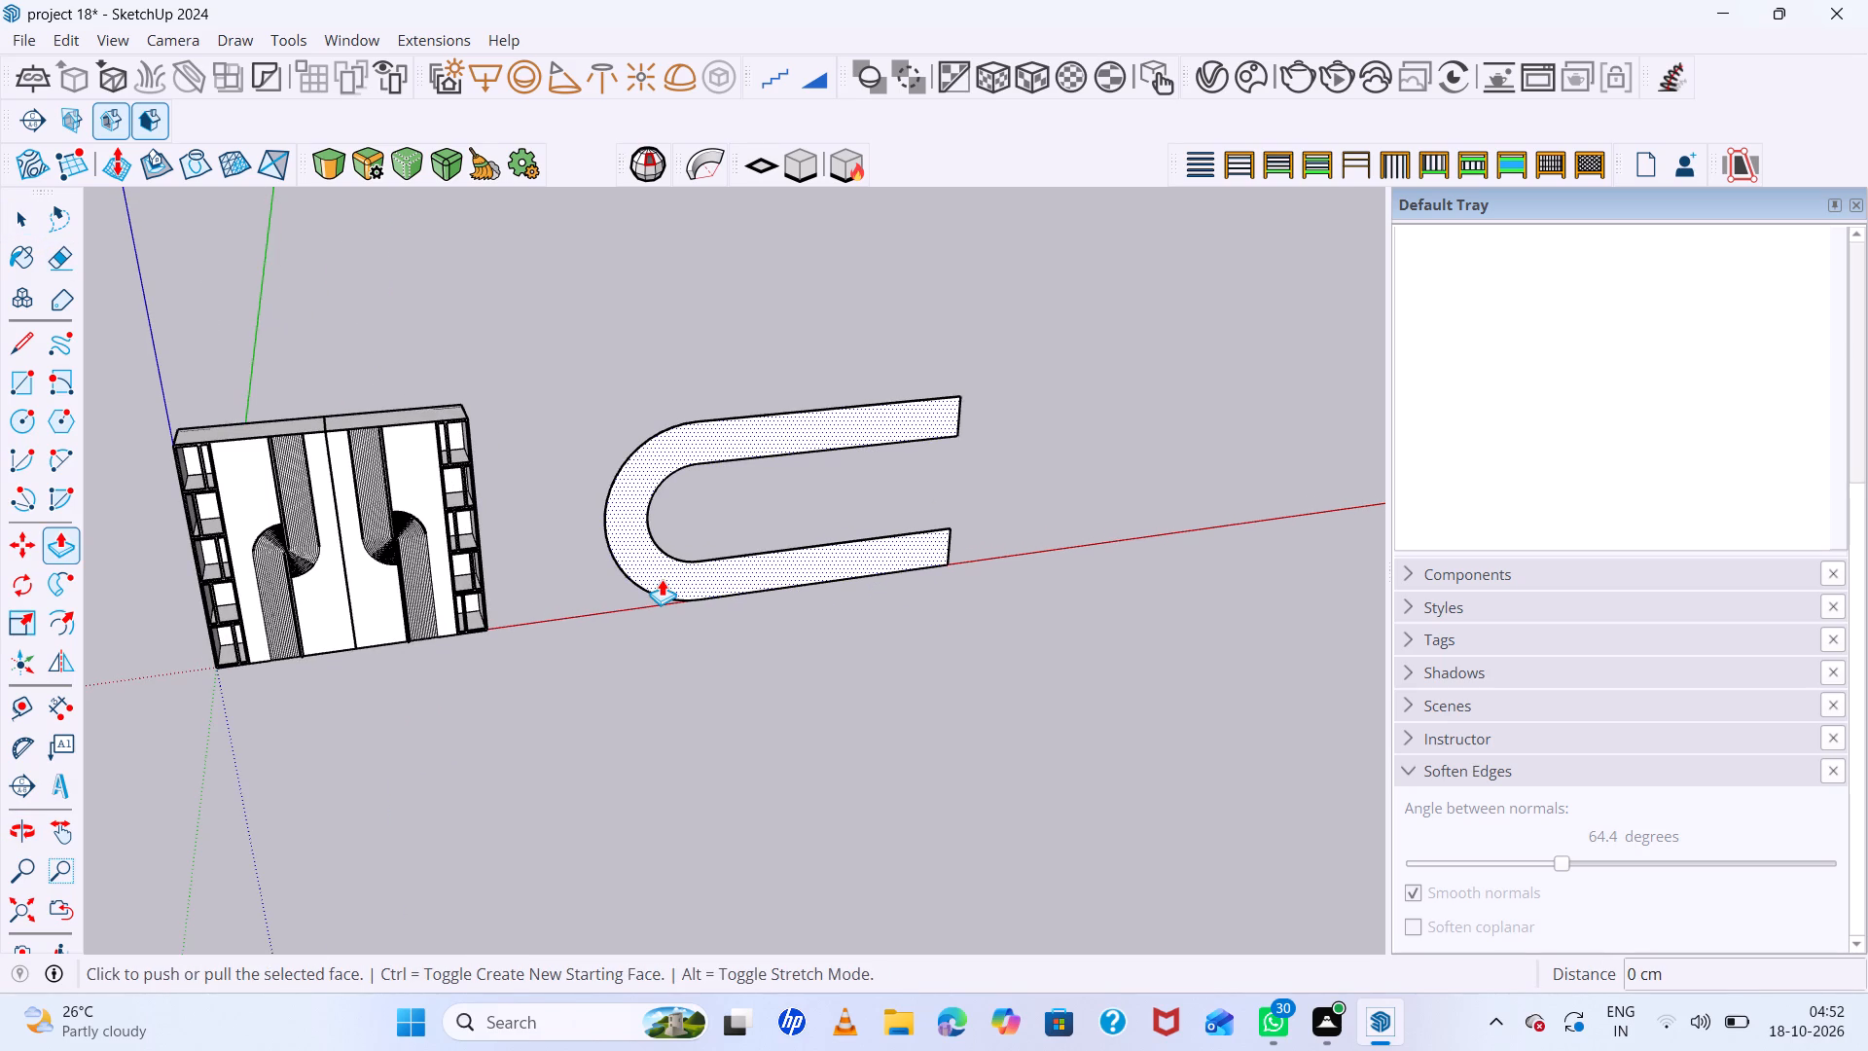
pyautogui.press('space')
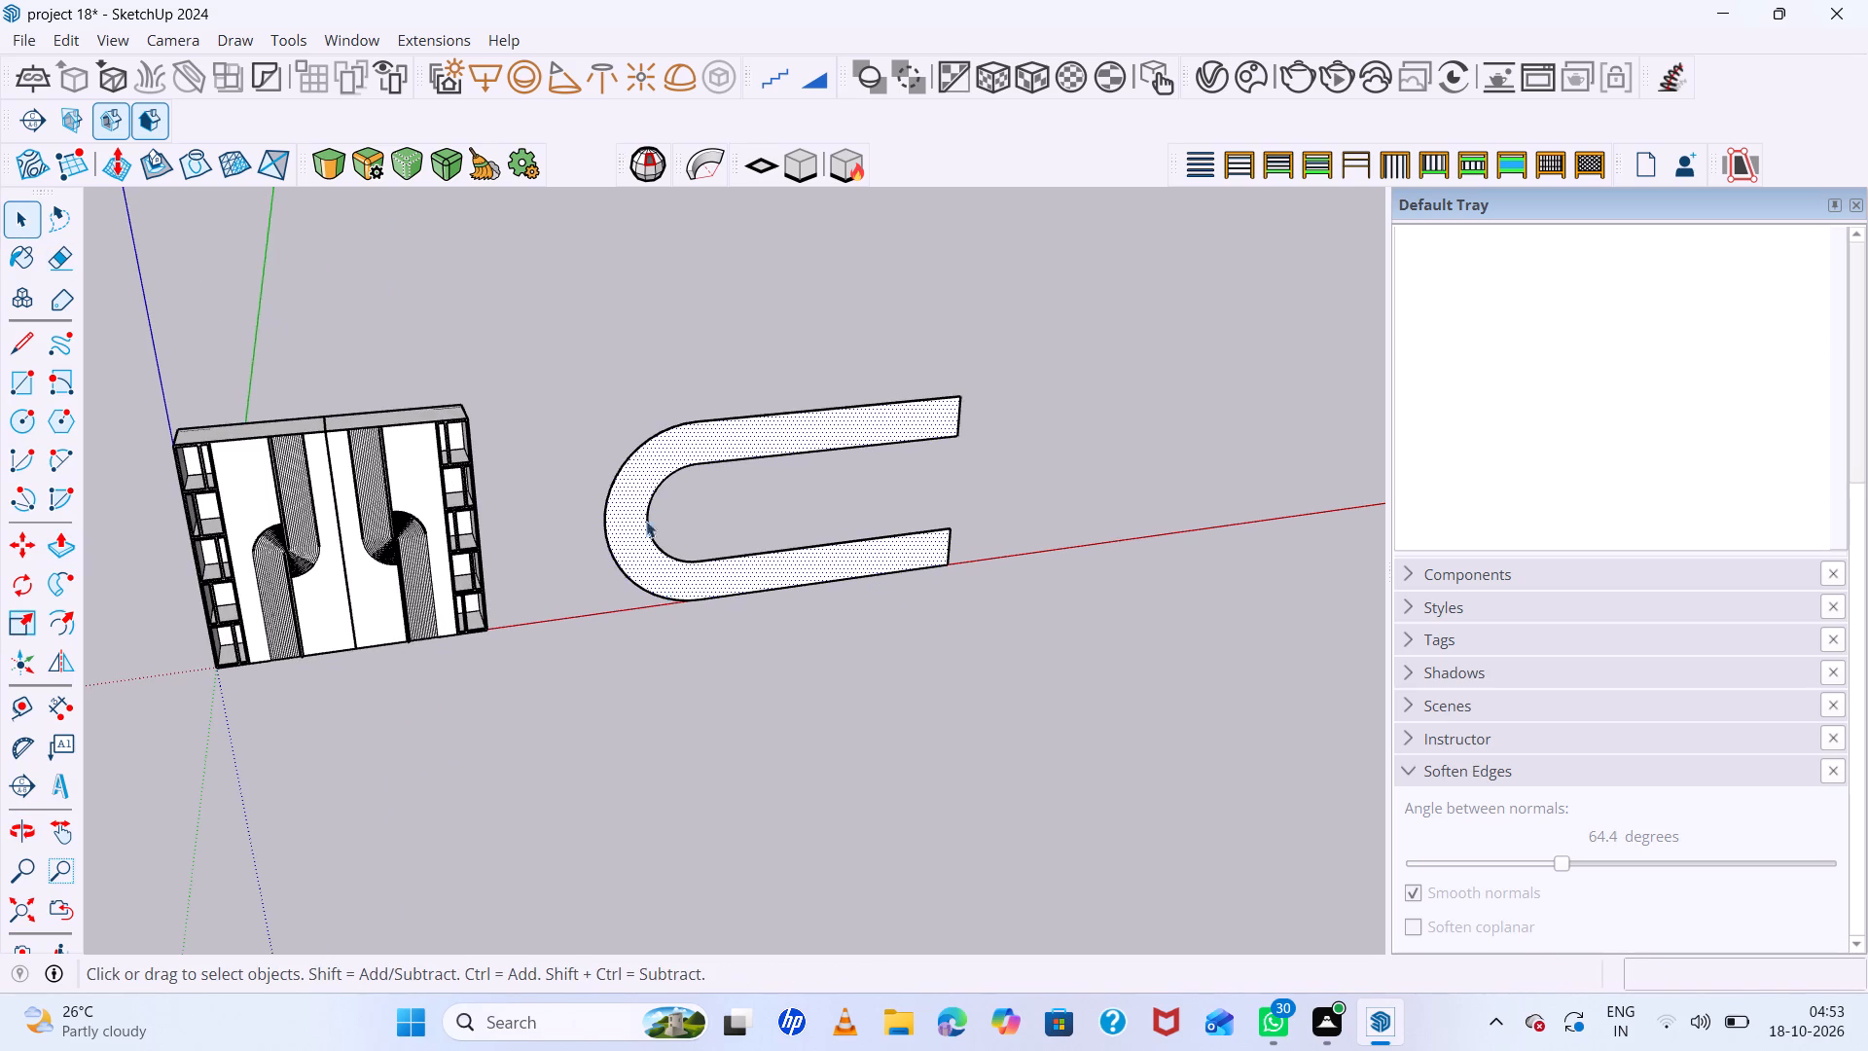
pyautogui.press('f')
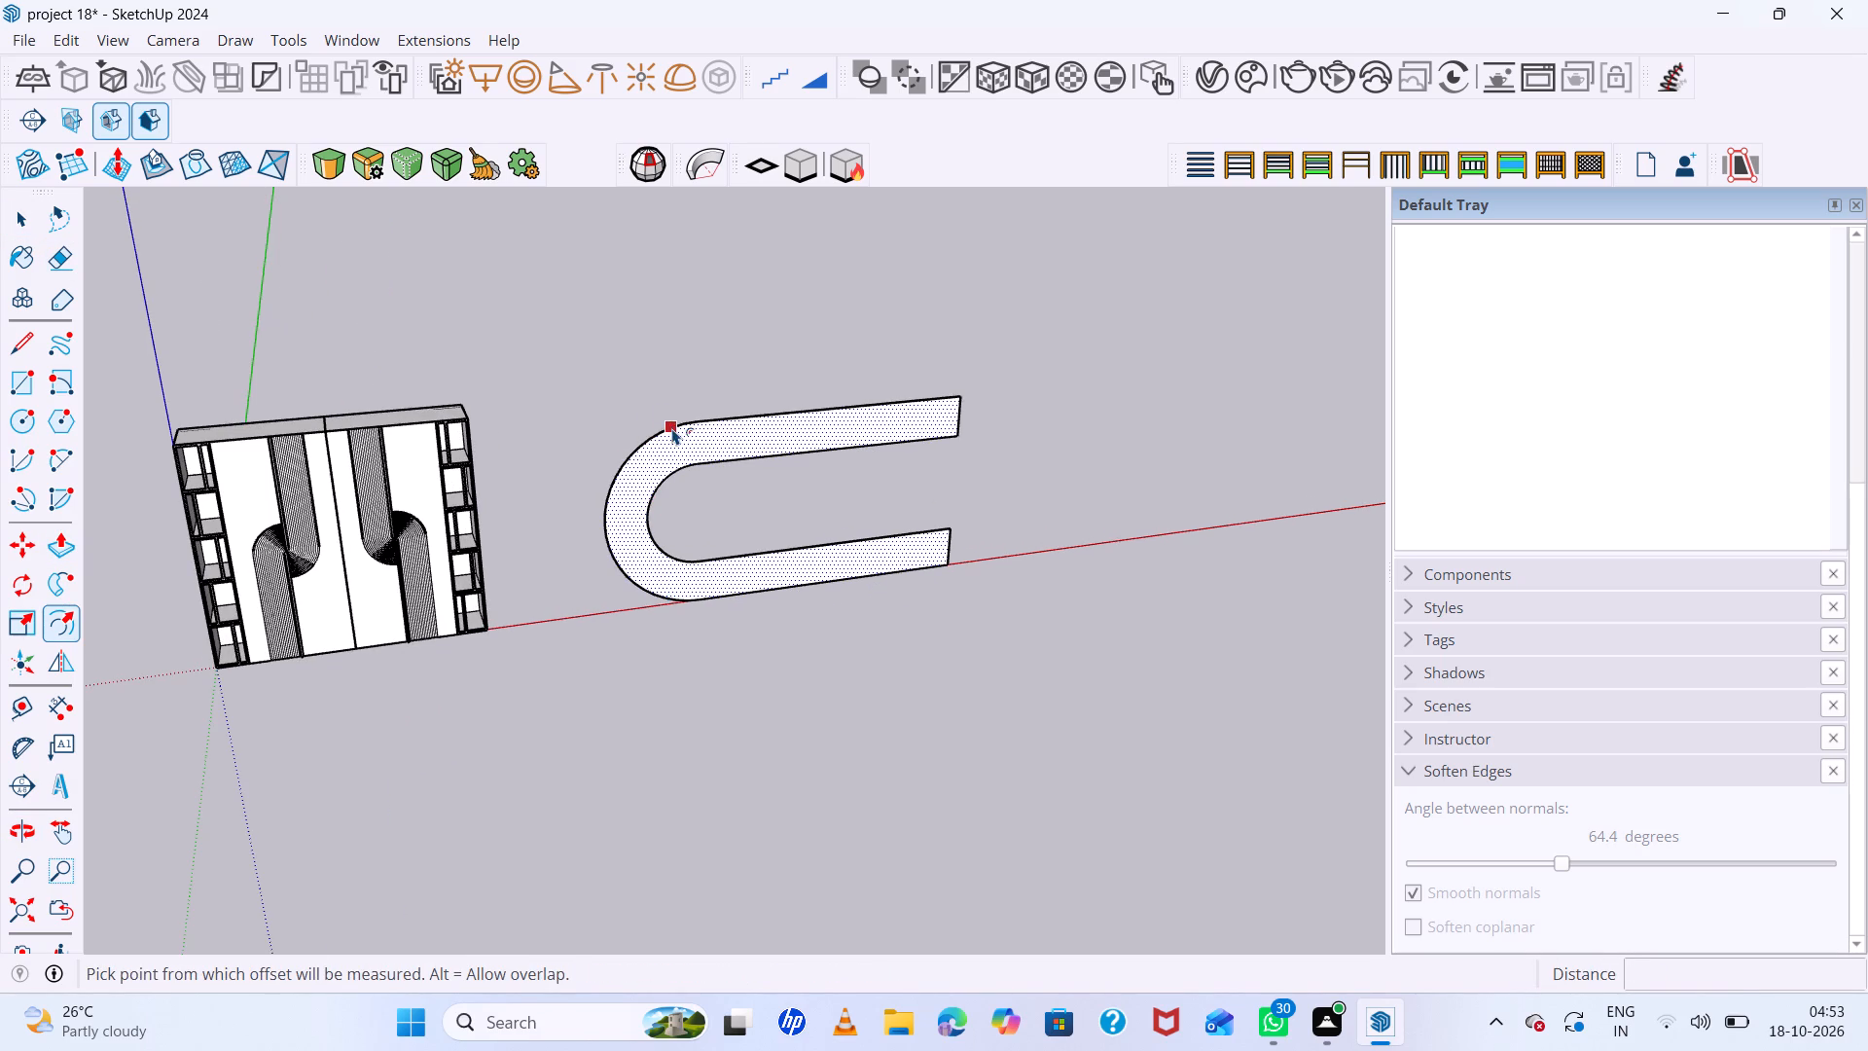
pyautogui.click(672, 428)
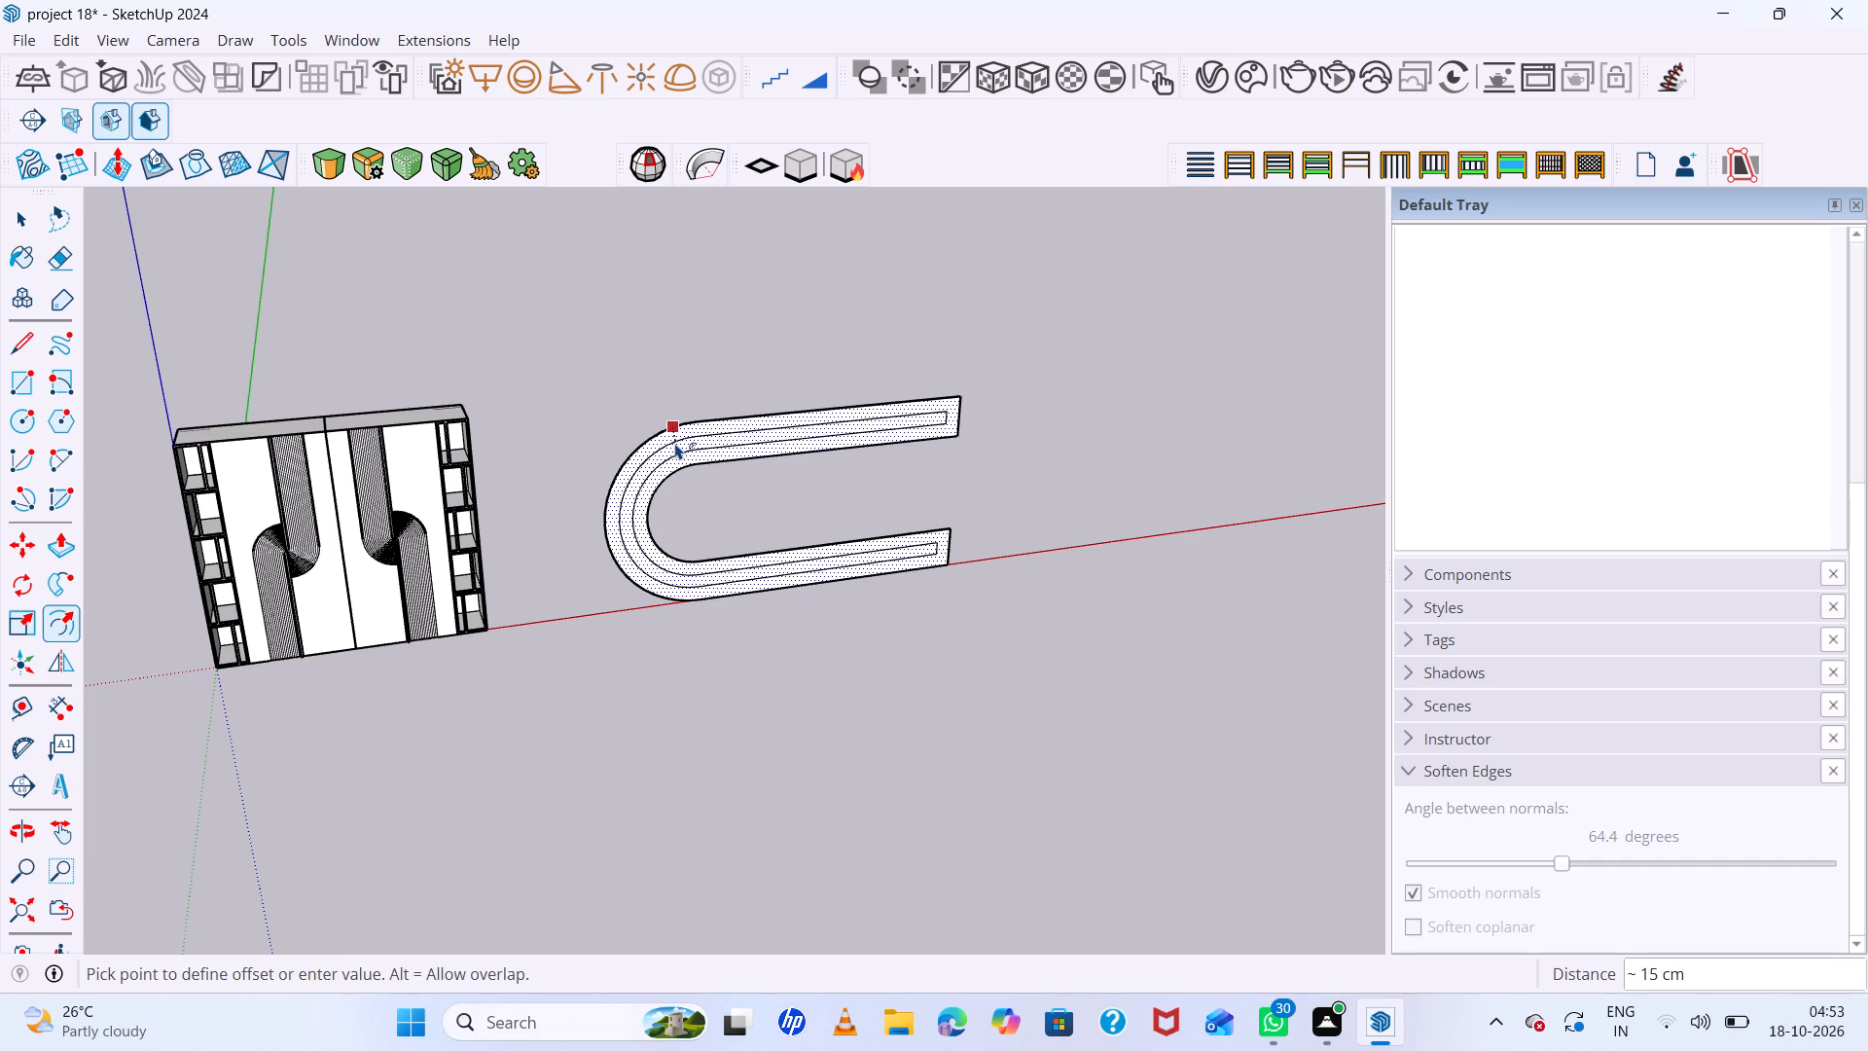
pyautogui.press('3')
pyautogui.press('Return')
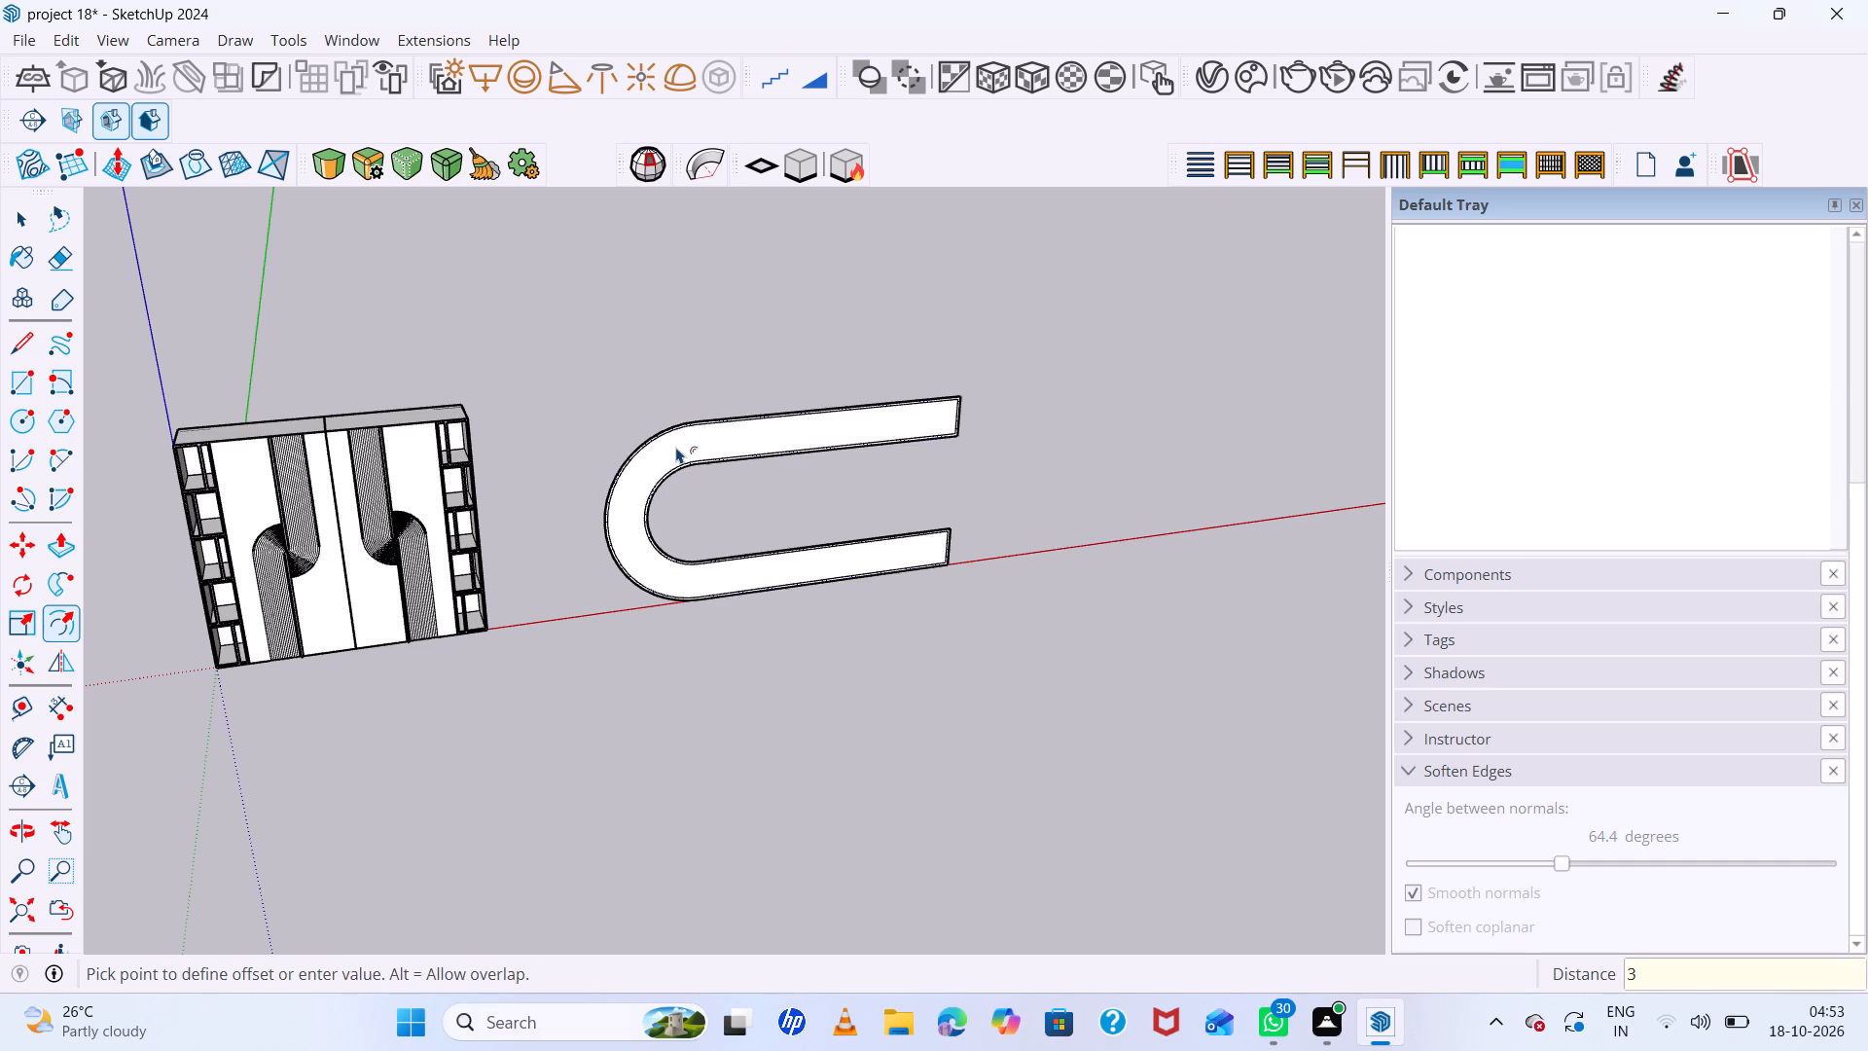
pyautogui.press('space')
# Push/Pull the inner face of the U-shaped band outward by 1 cm.
pyautogui.scroll(15, 654, 484)
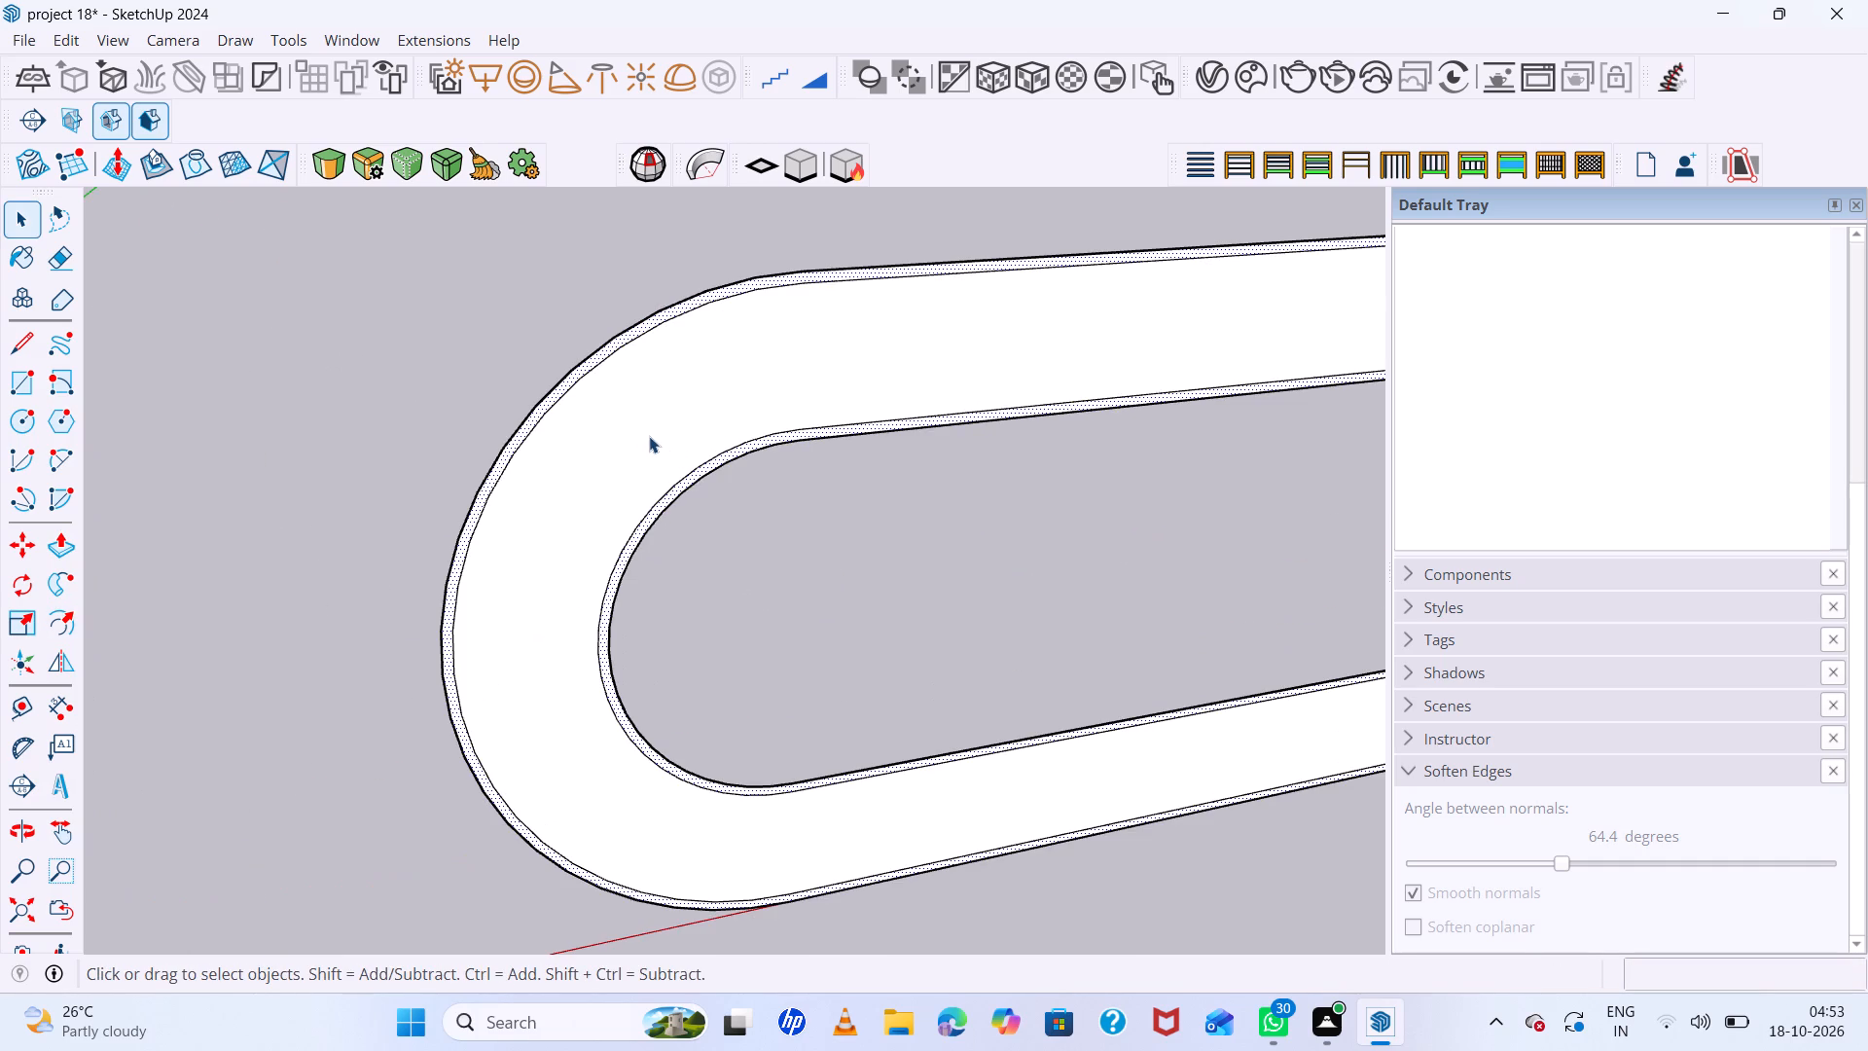
pyautogui.click(643, 432)
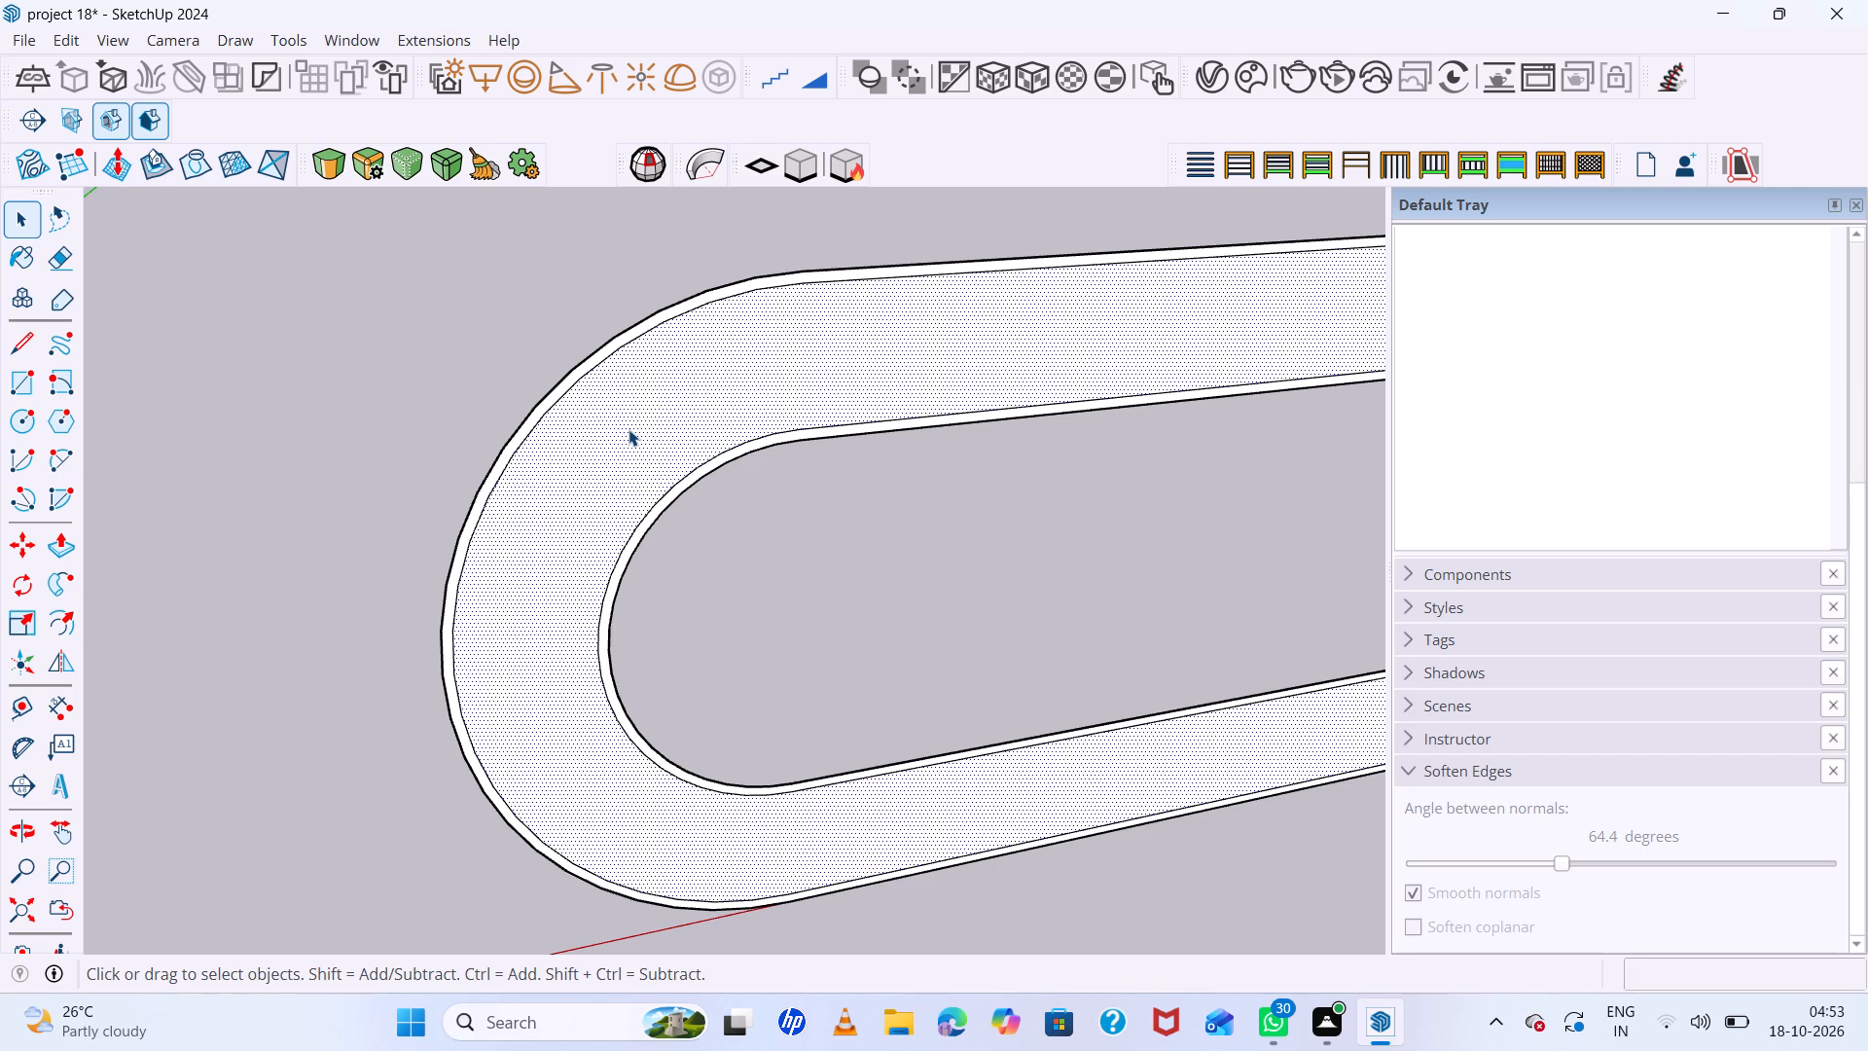
pyautogui.scroll(1, 629, 429)
pyautogui.scroll(-10, 604, 456)
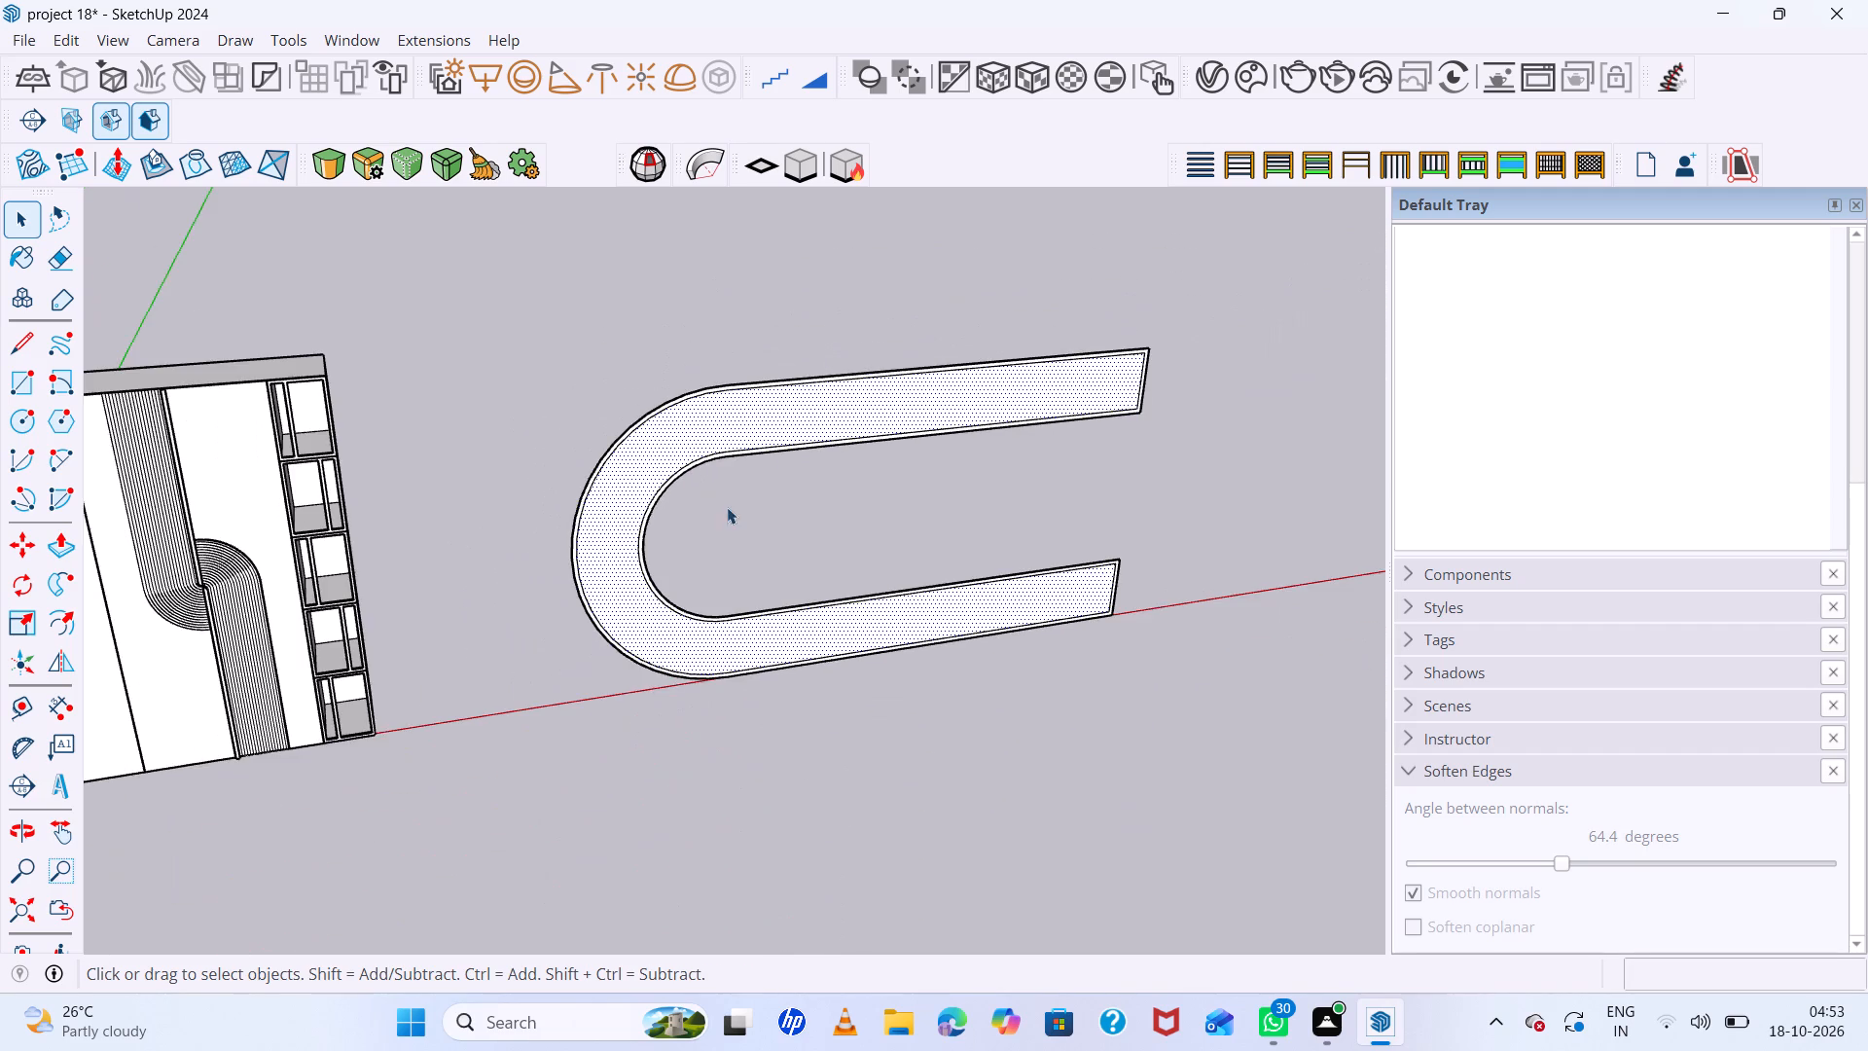
pyautogui.moveTo(729, 519); pyautogui.dragTo(756, 589, button='middle')
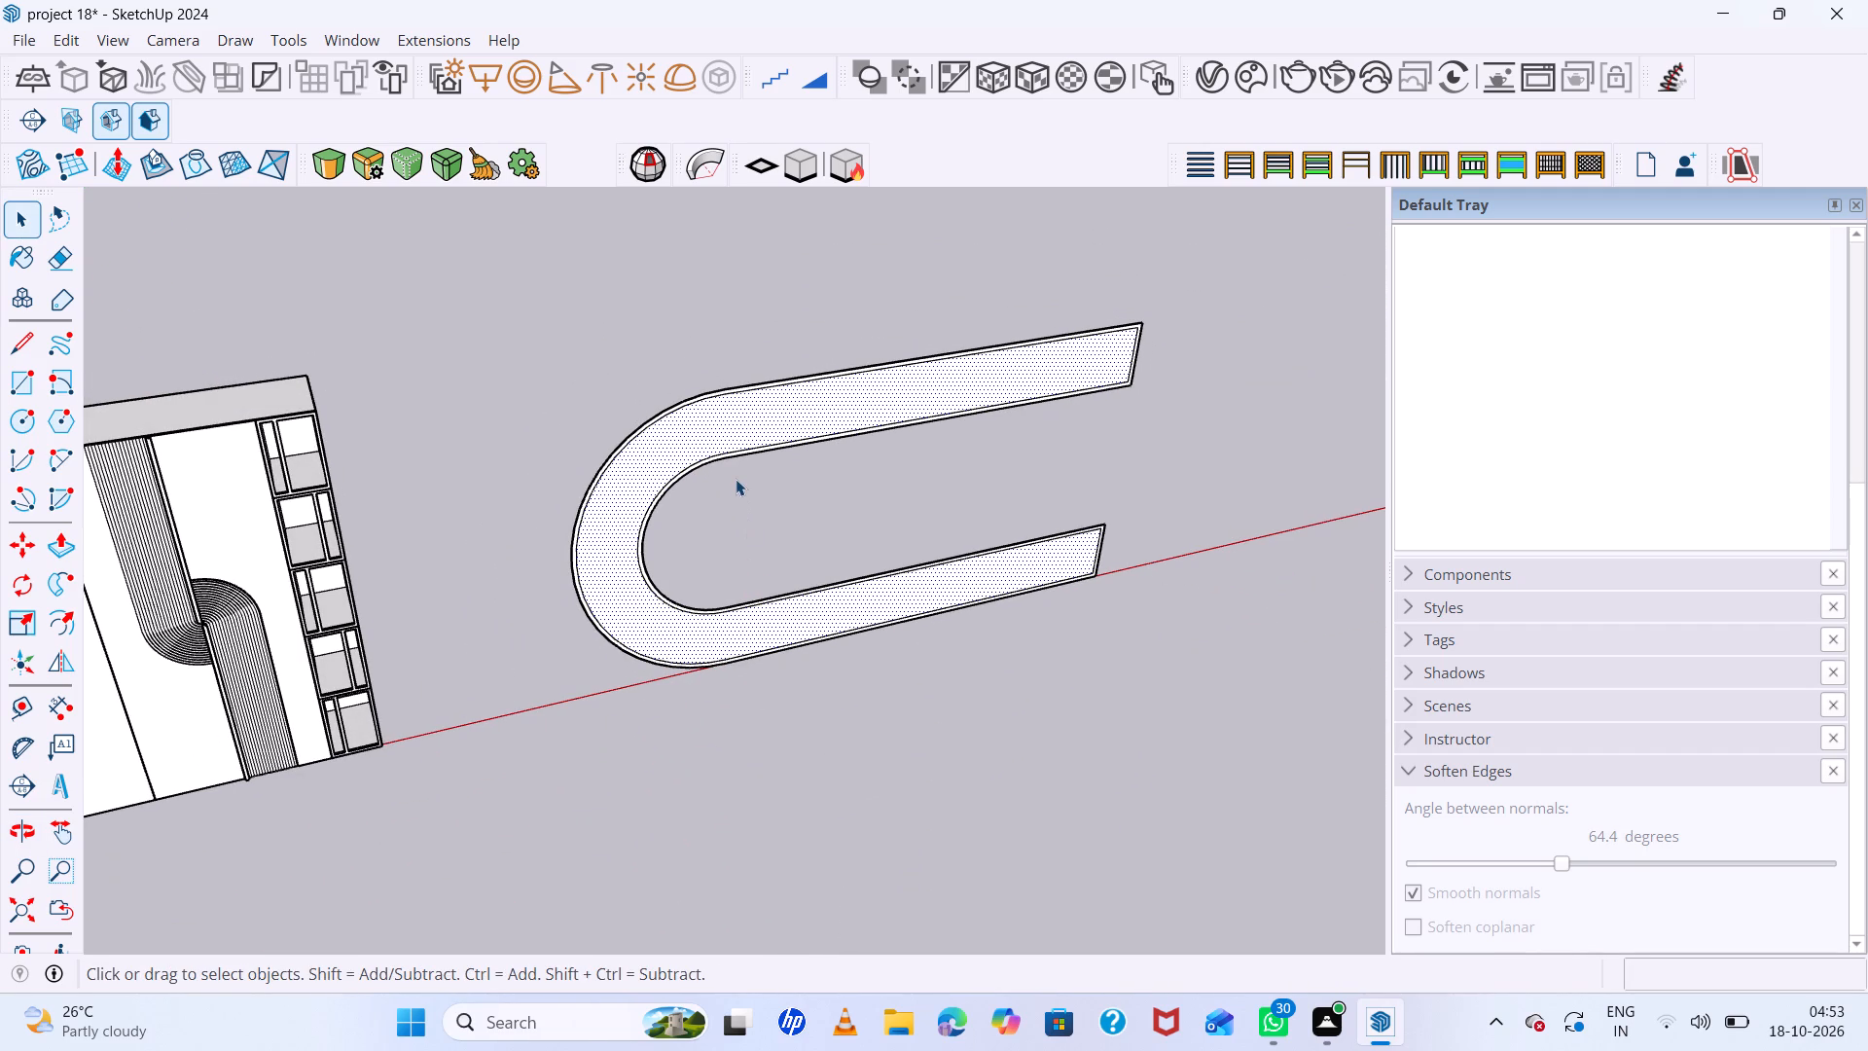
pyautogui.press('p')
pyautogui.click(640, 476)
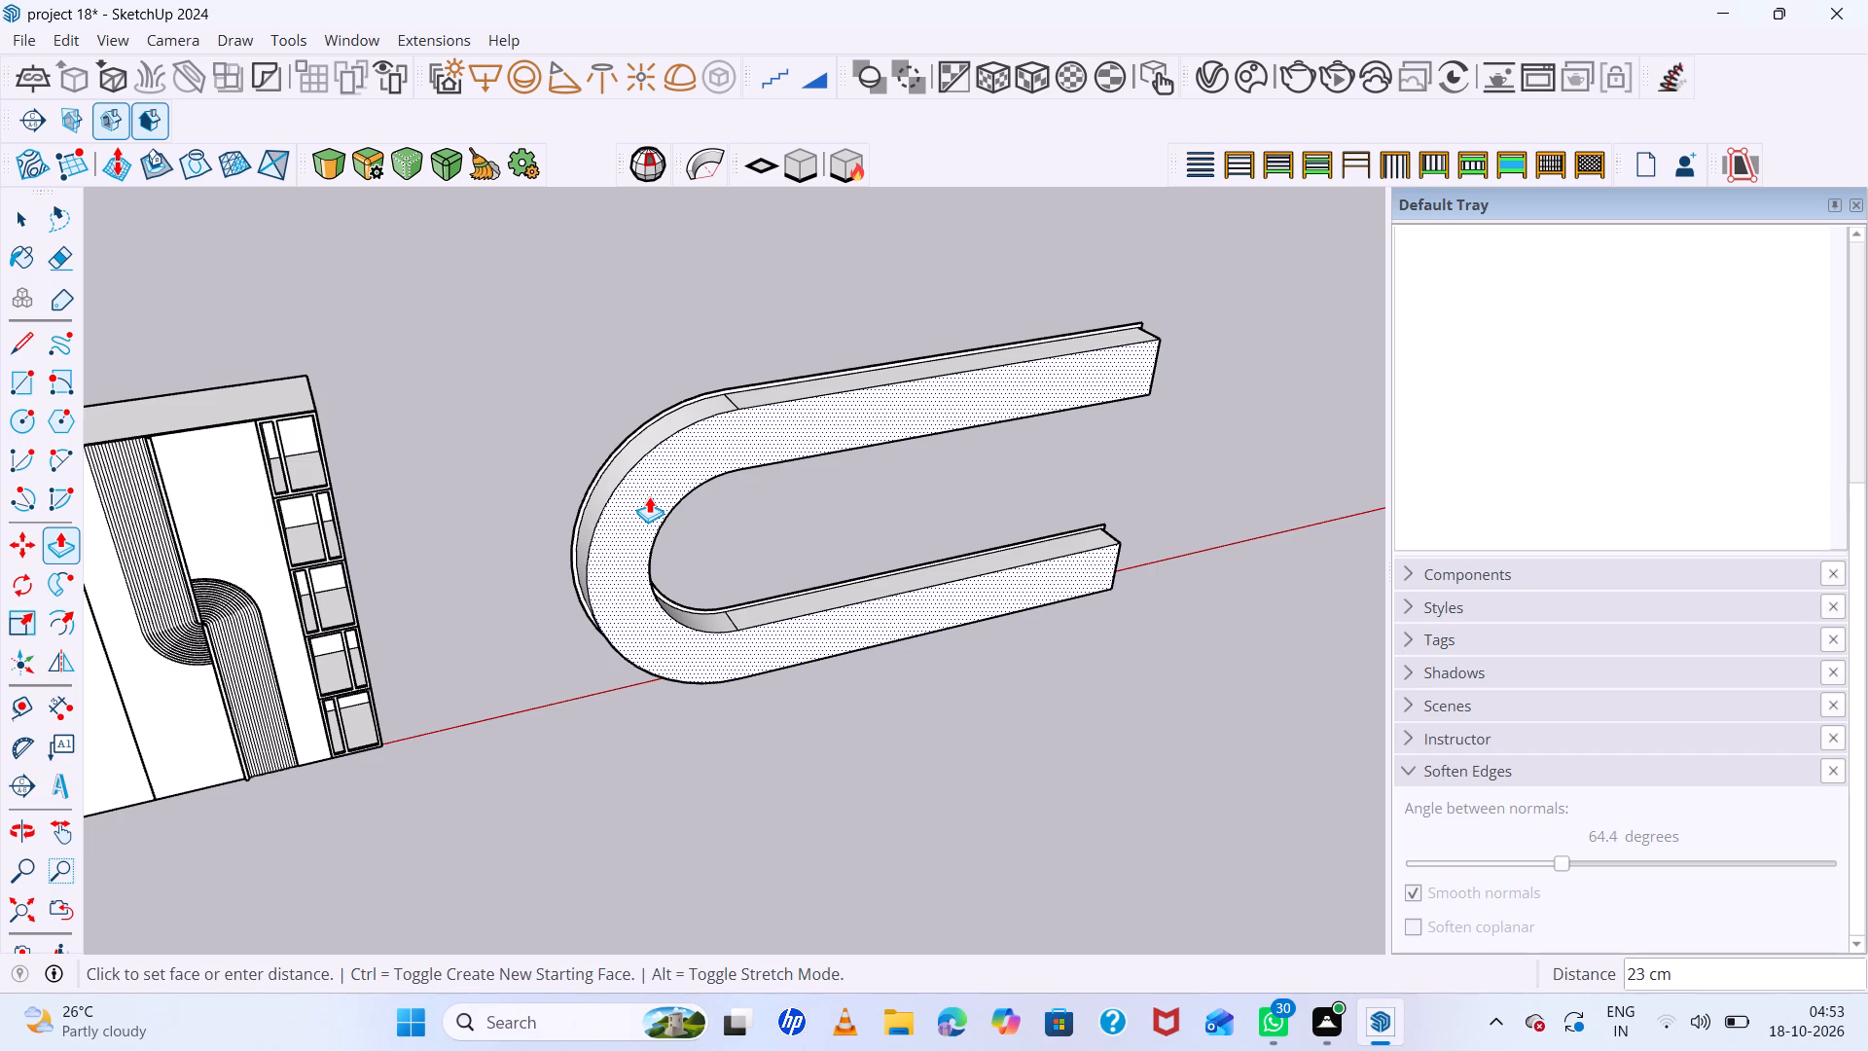
pyautogui.press('1')
pyautogui.press('Return')
# Push/Pull the narrow border face around the U-shaped band outward by 1 cm.
pyautogui.scroll(6, 551, 490)
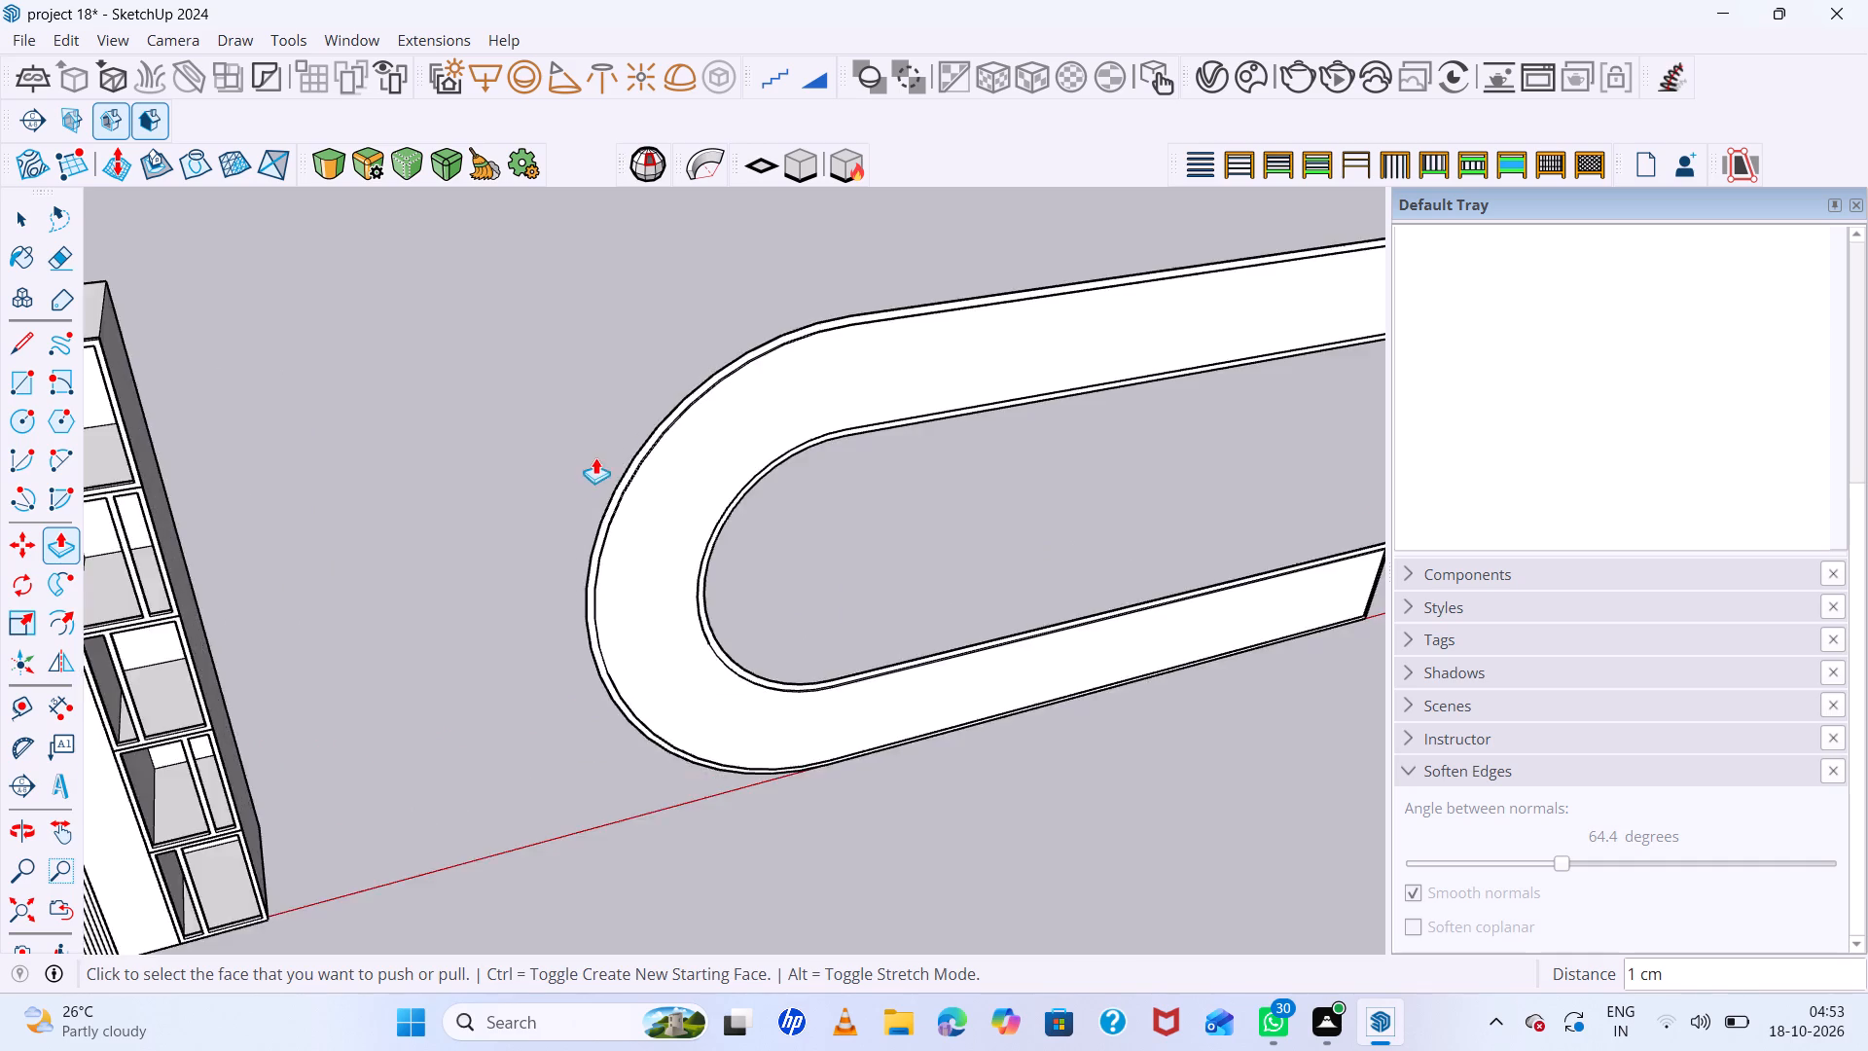
pyautogui.scroll(11, 595, 457)
pyautogui.click(704, 475)
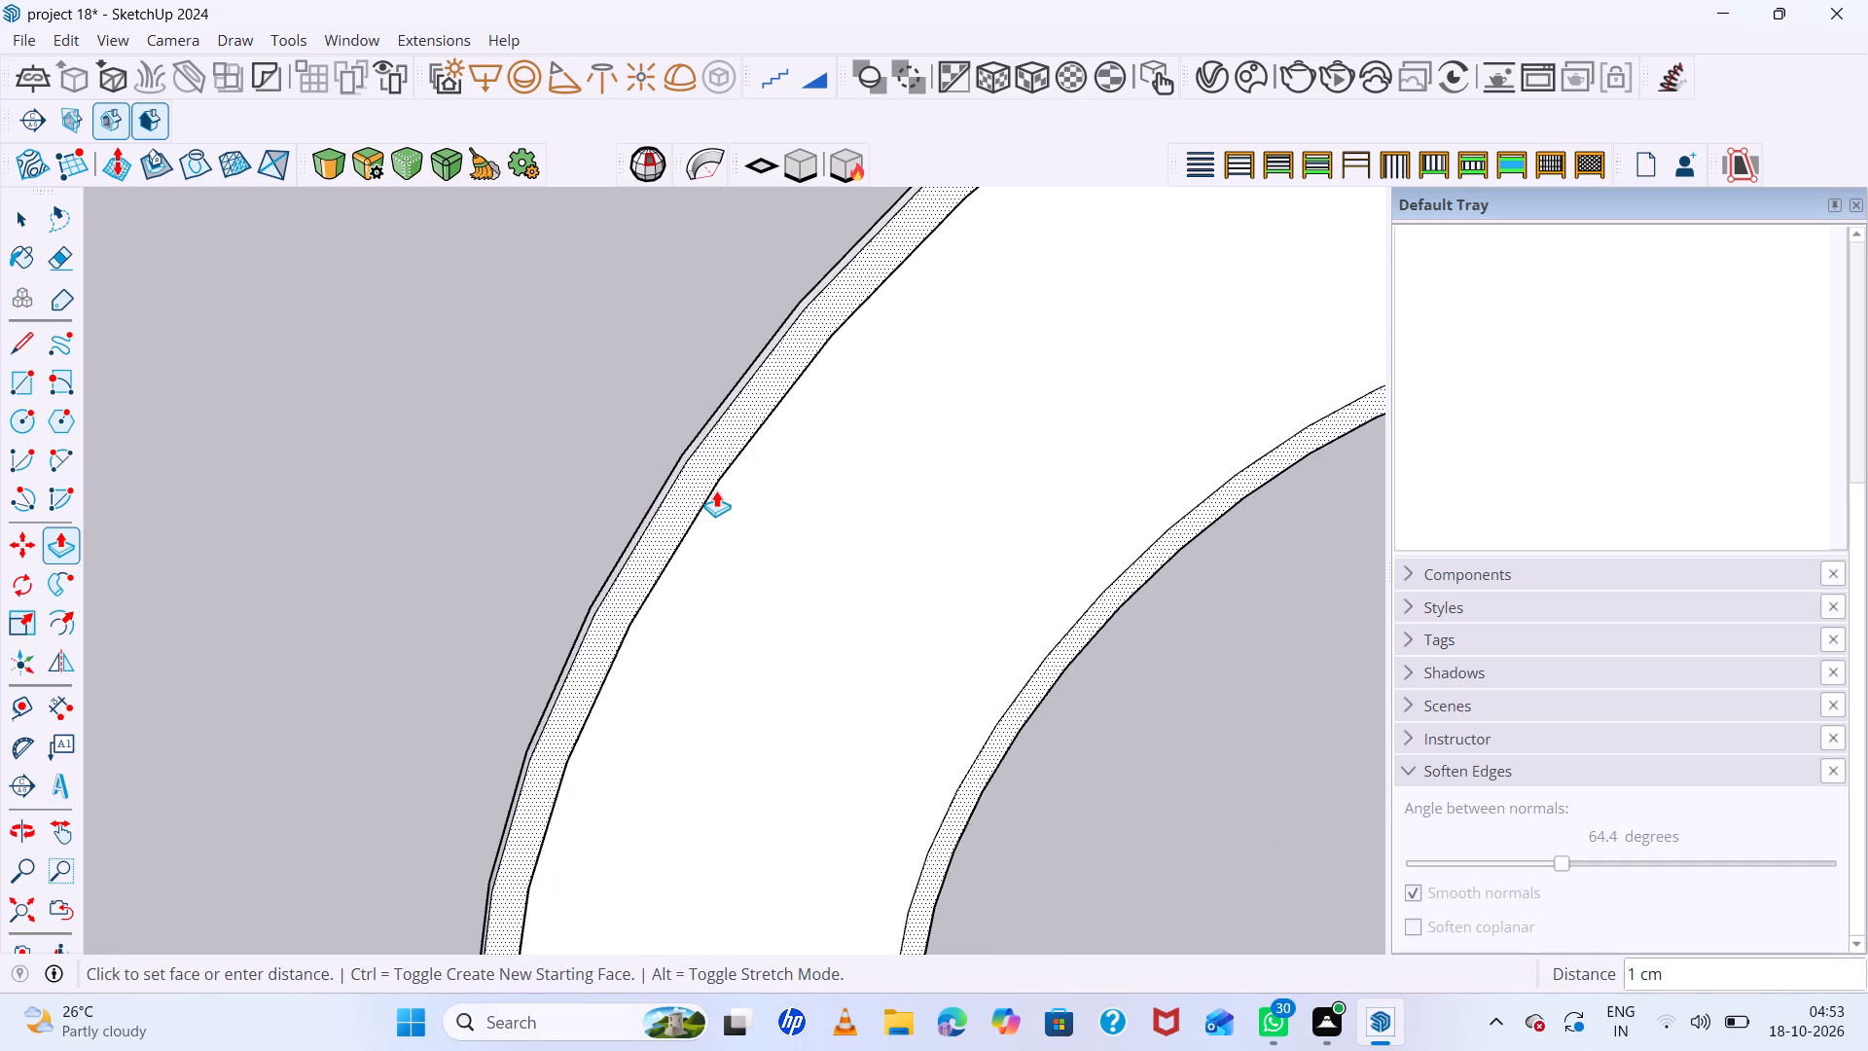
pyautogui.press('1')
pyautogui.press('Return')
# Extrude the U-shaped piece's border face forward by 50 cm around the recessed inner face.
pyautogui.scroll(-13, 650, 523)
pyautogui.press('space')
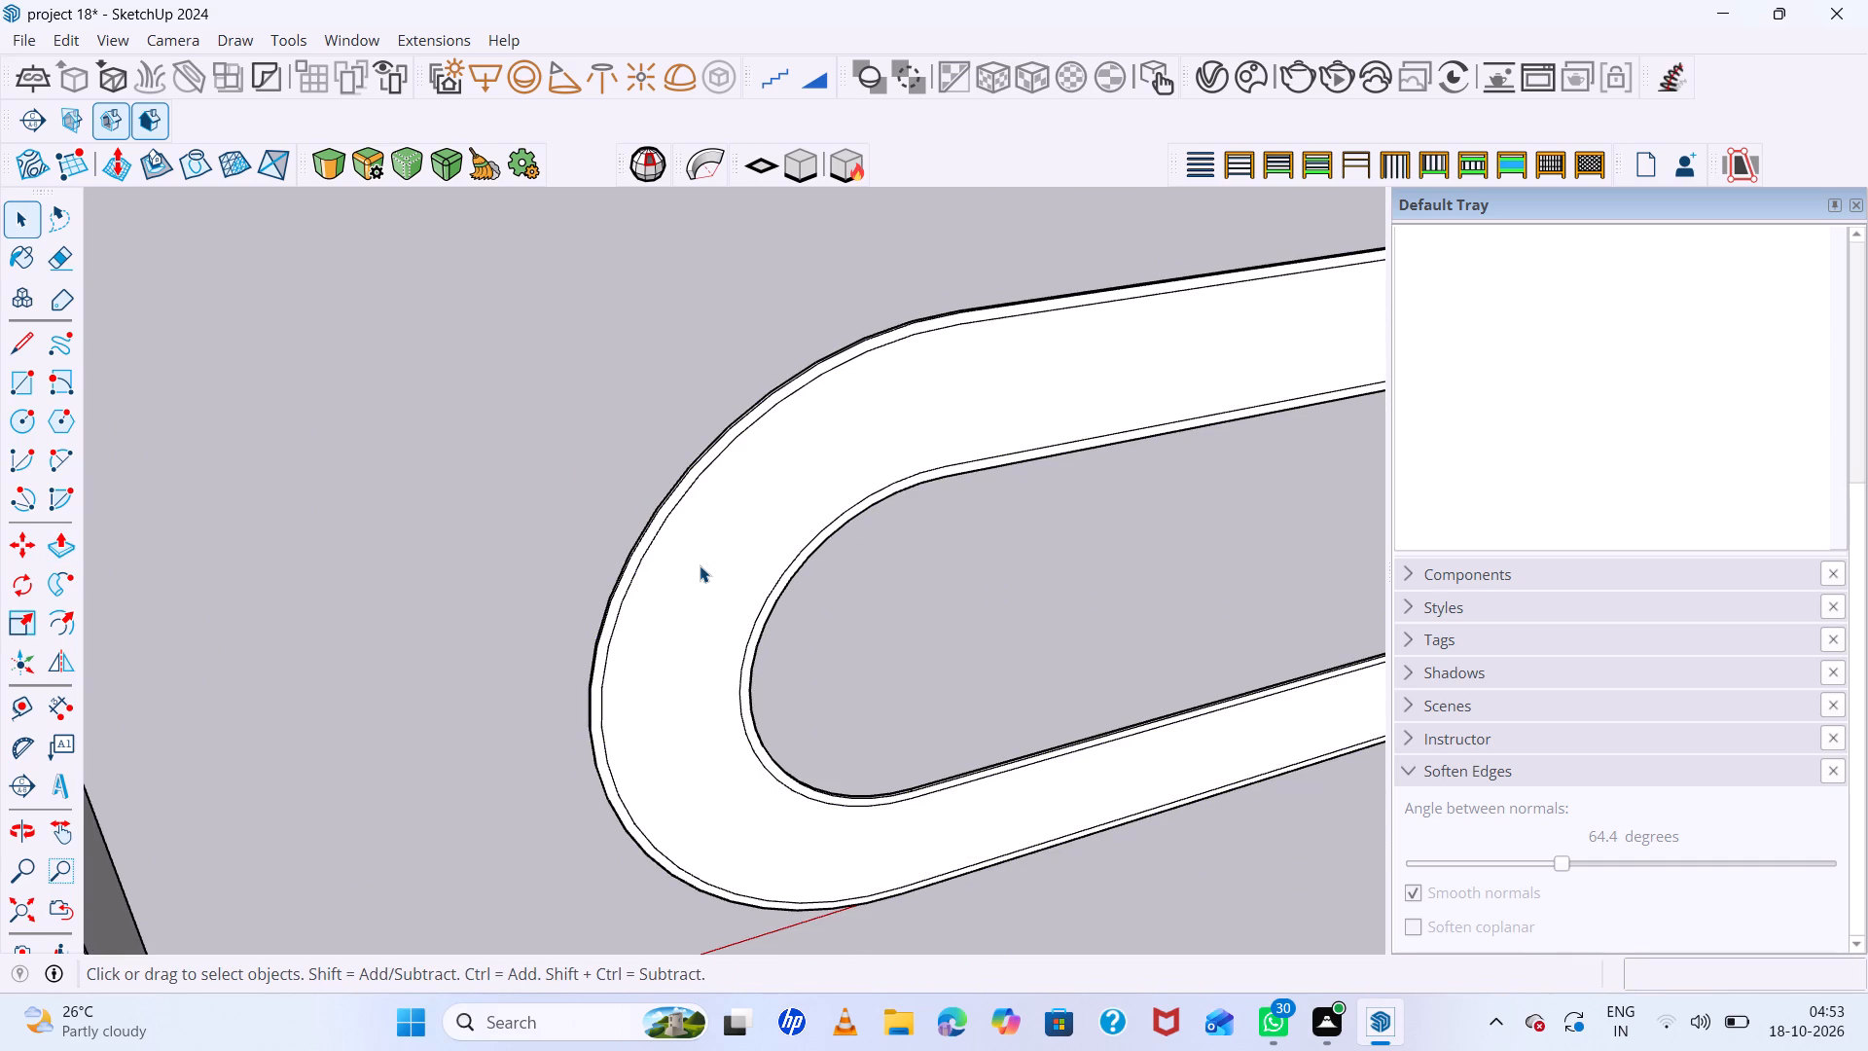
pyautogui.press('p')
pyautogui.click(646, 543)
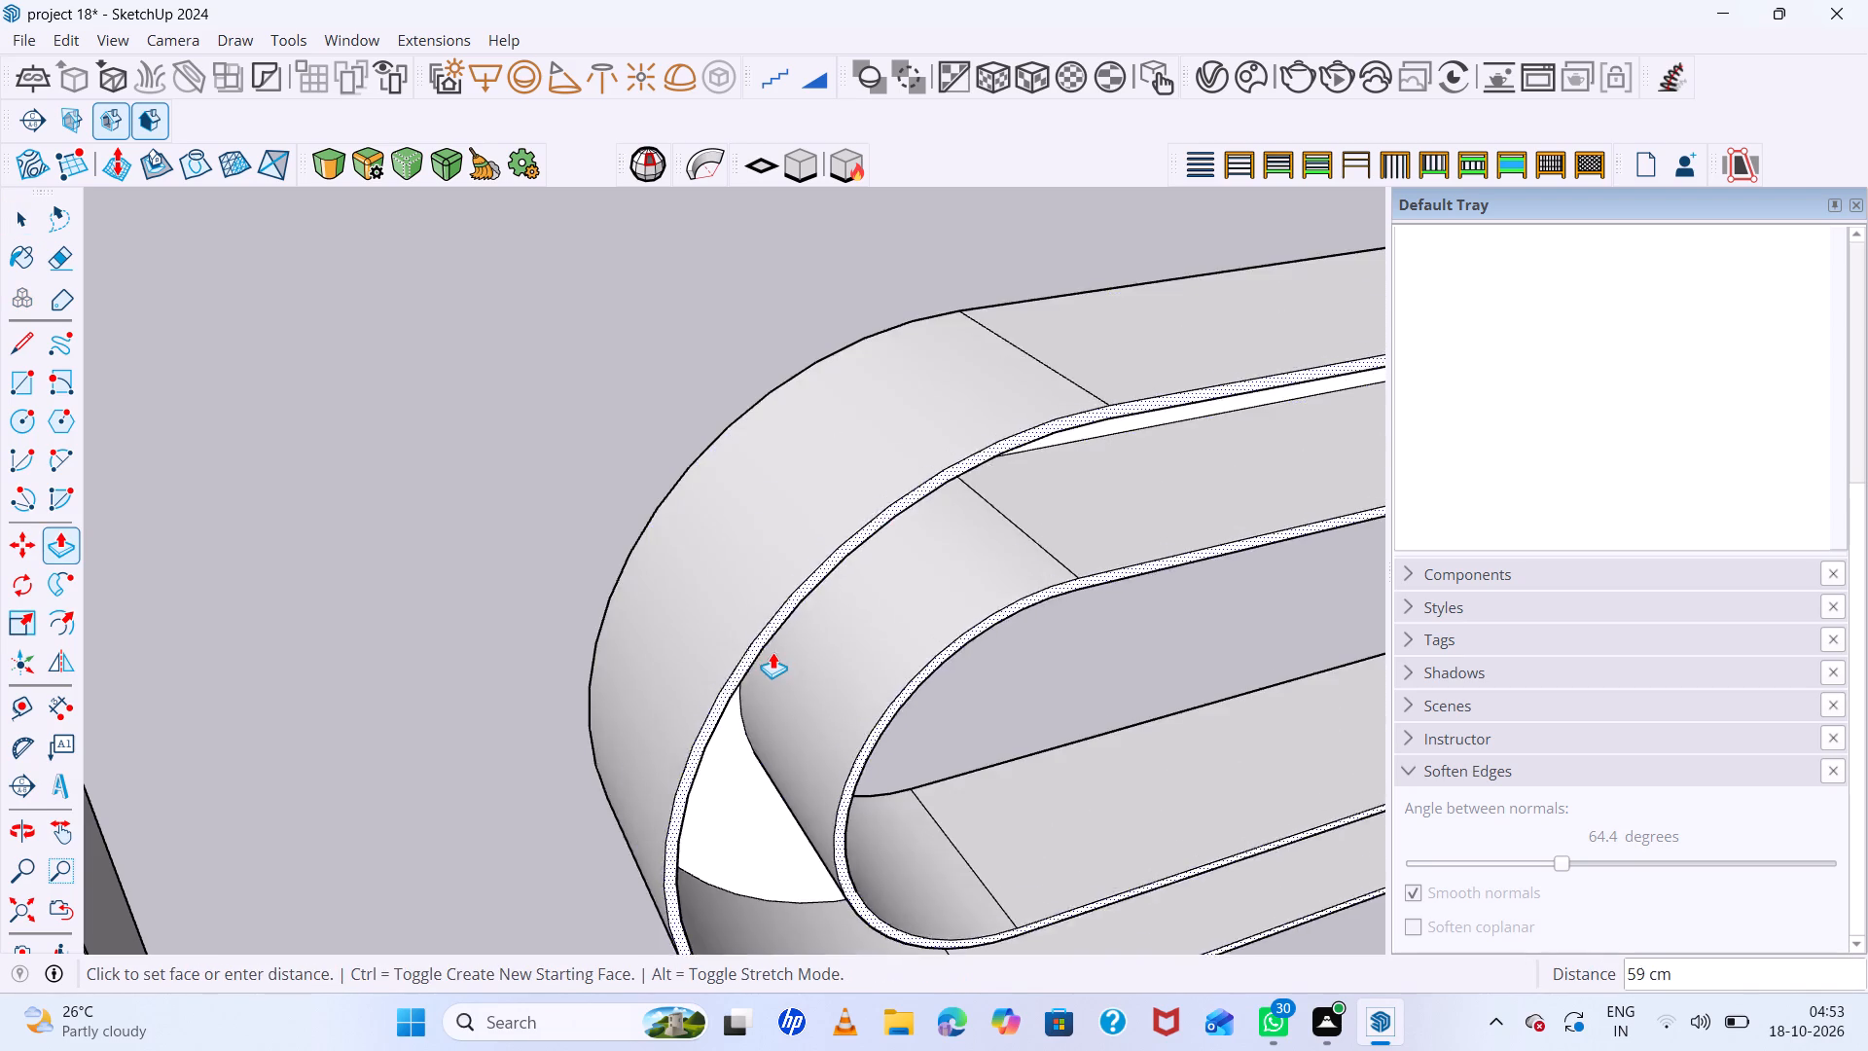
pyautogui.scroll(-14, 772, 652)
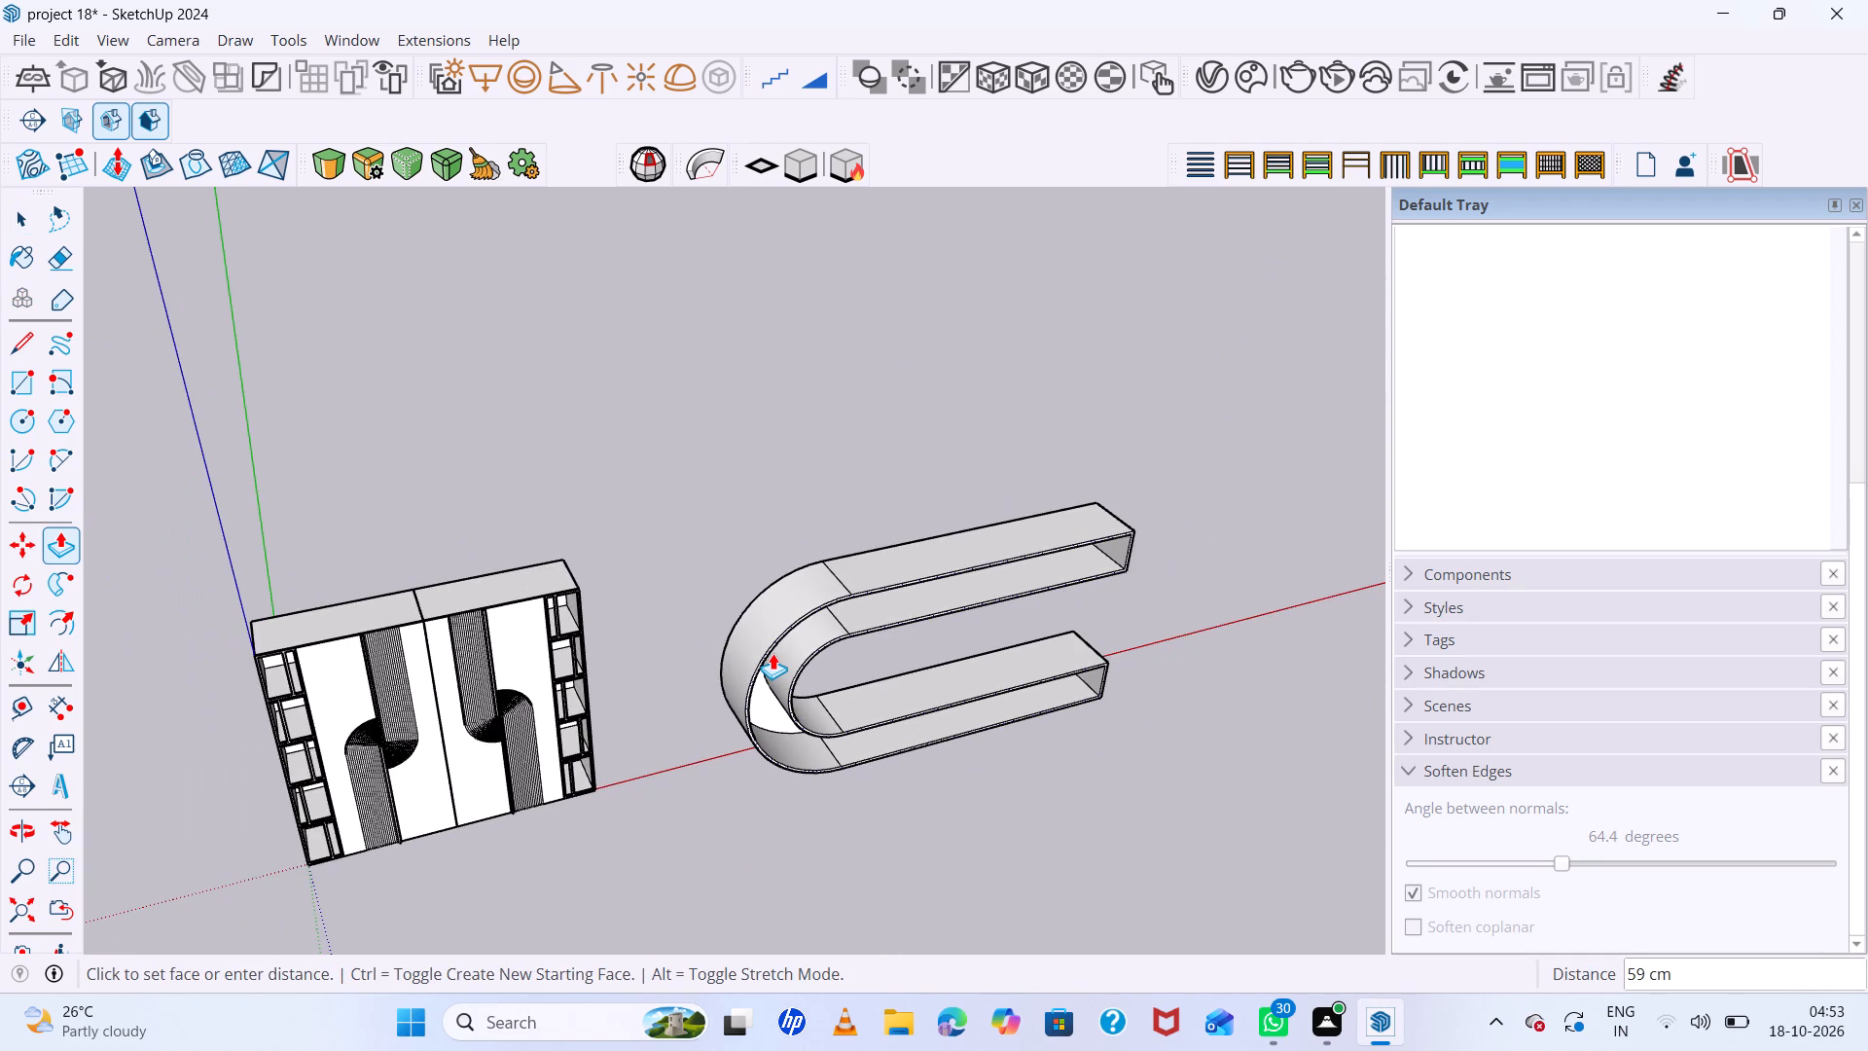
pyautogui.write('50')
pyautogui.press('Return')
# Soften the edges of the whole U-shaped piece with an angle between normals of 74.4 degrees.
pyautogui.scroll(-8, 749, 663)
pyautogui.moveTo(825, 713); pyautogui.dragTo(759, 646, button='middle')
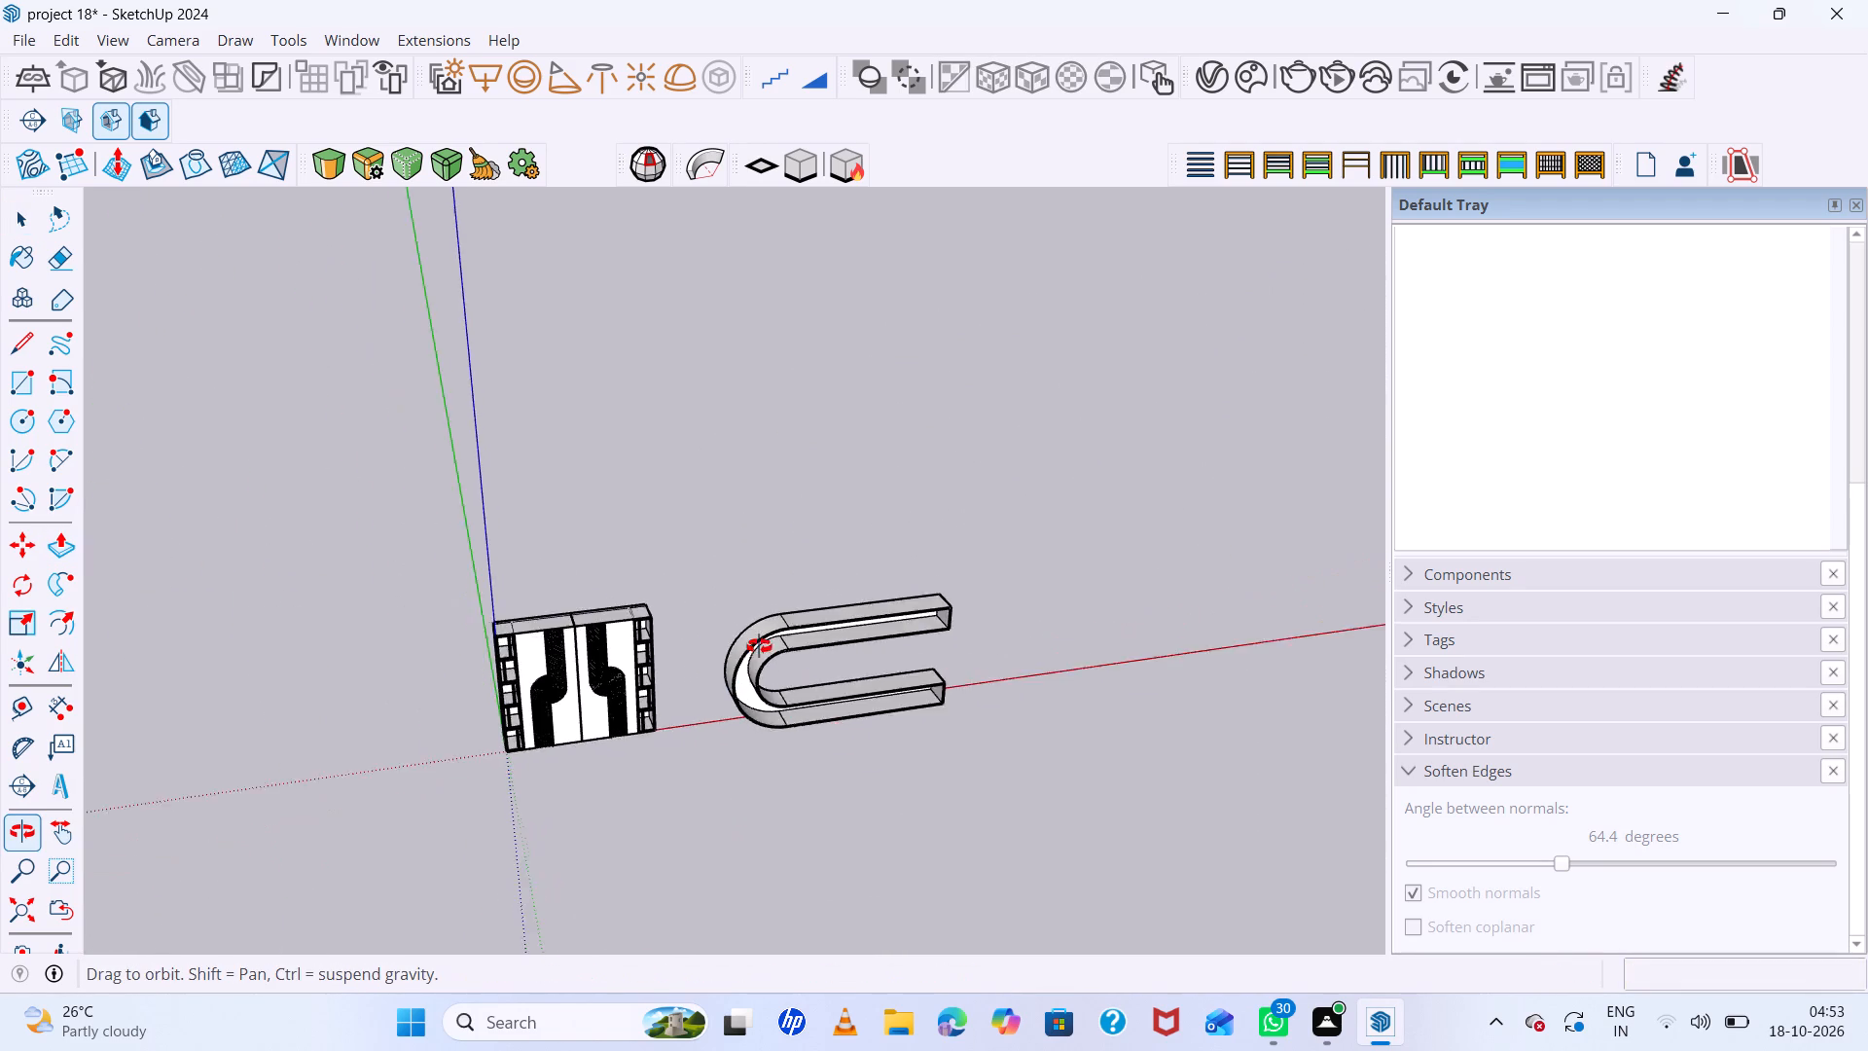
pyautogui.moveTo(759, 646); pyautogui.dragTo(640, 531, button='middle')
pyautogui.scroll(6, 808, 683)
pyautogui.press('space')
pyautogui.tripleClick(876, 752)
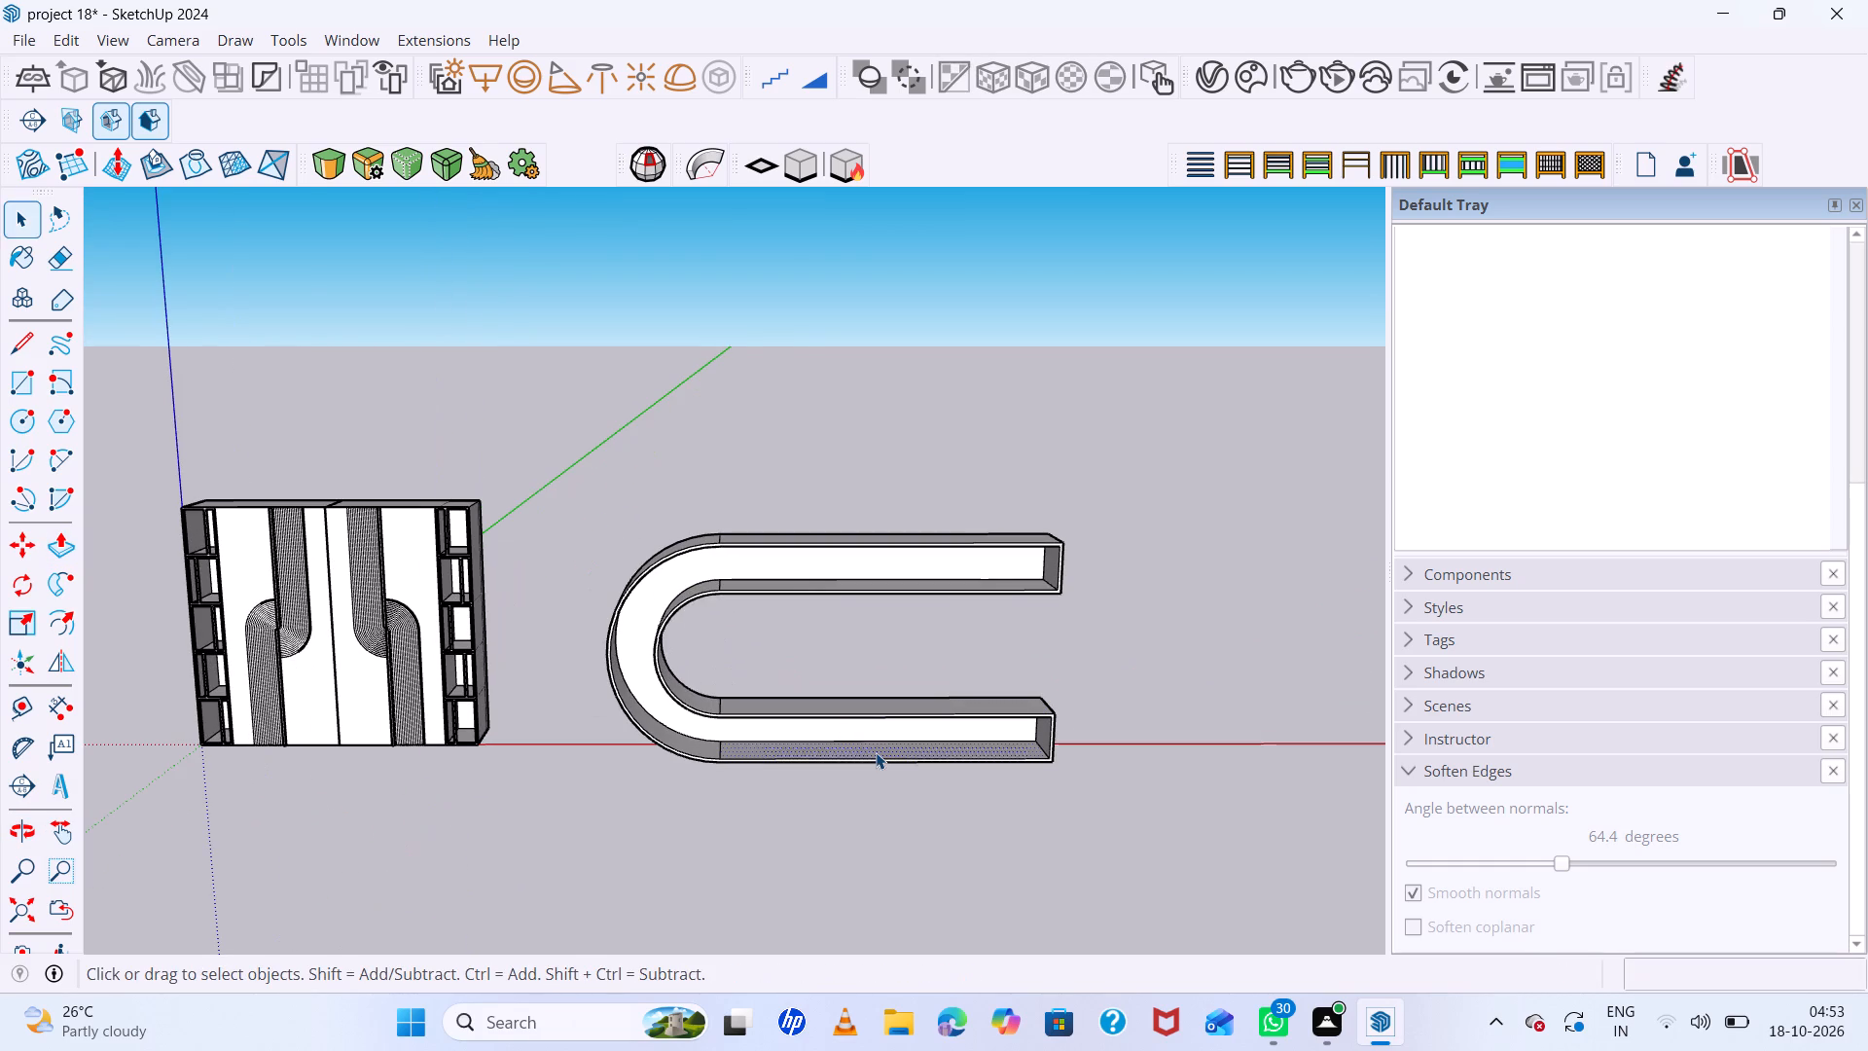
pyautogui.click(876, 752)
pyautogui.rightClick(876, 752)
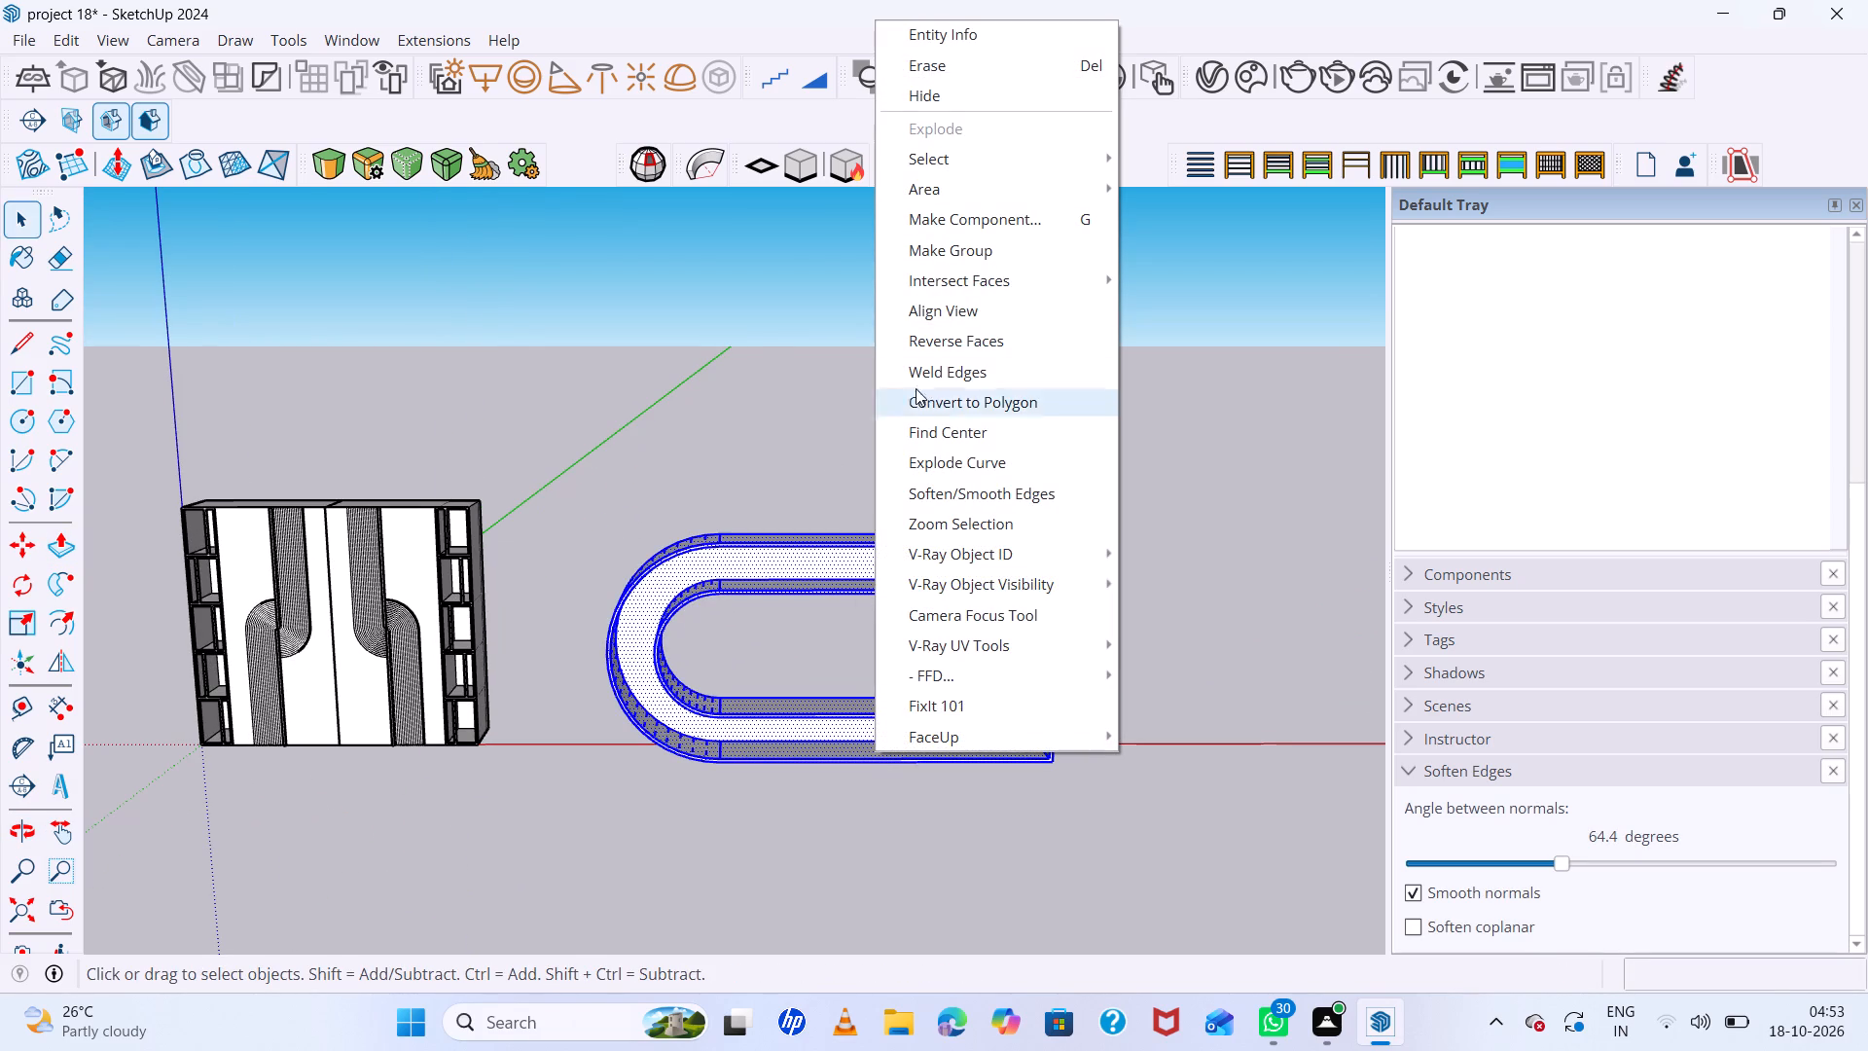
pyautogui.click(1005, 504)
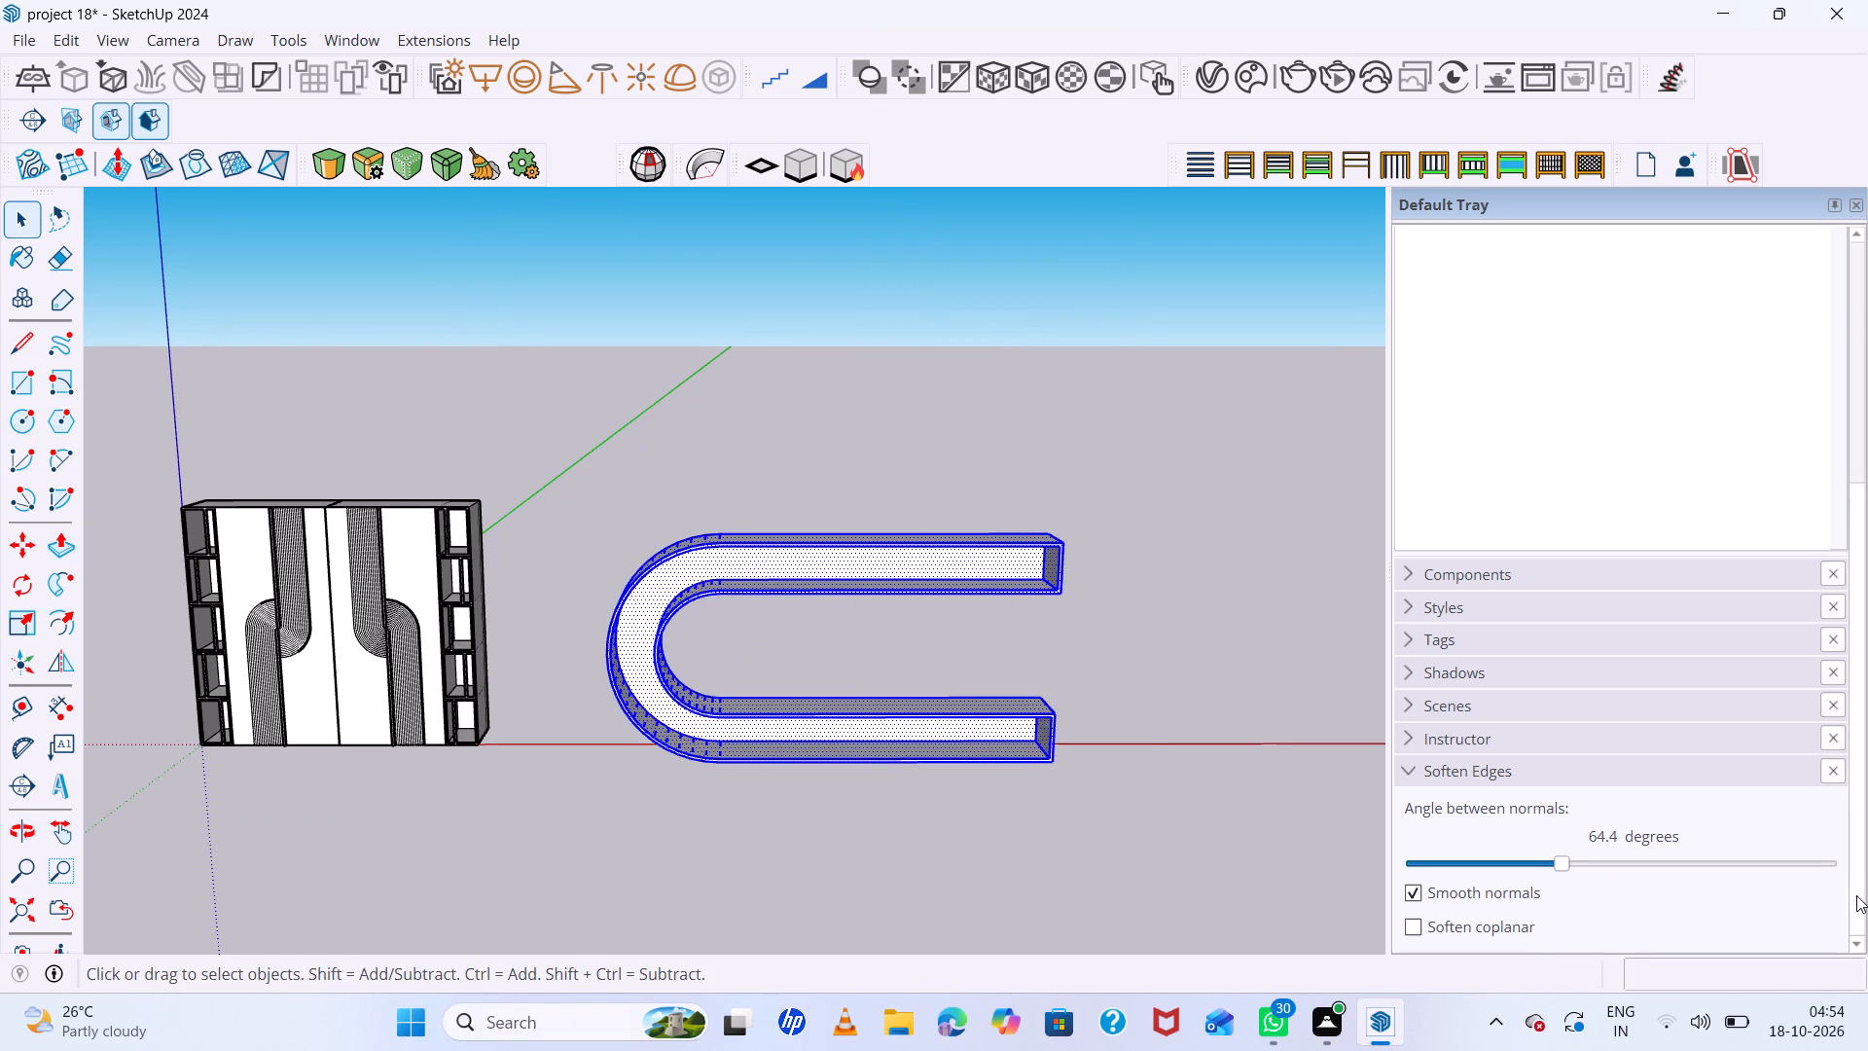
pyautogui.moveTo(1564, 865); pyautogui.dragTo(1588, 852)
pyautogui.press('space')
pyautogui.click(1217, 659)
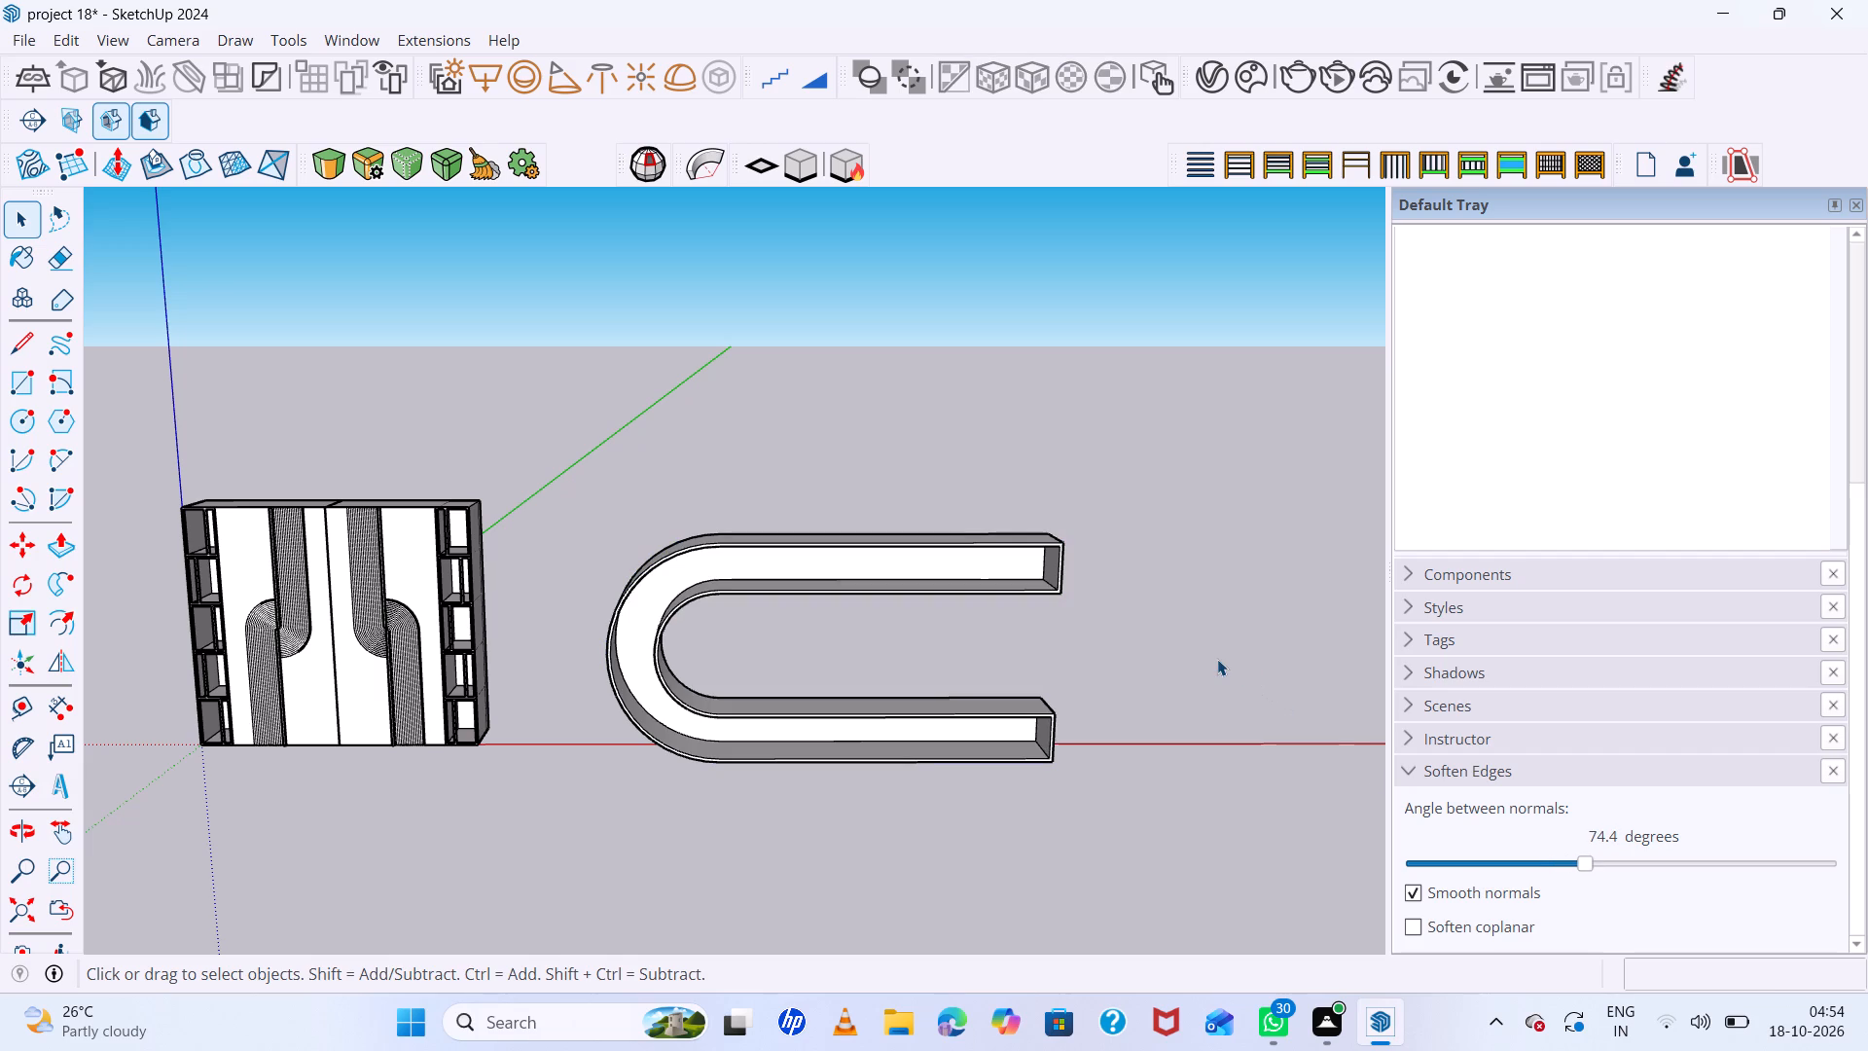
# Make the whole U-shaped piece a group.
pyautogui.scroll(8, 600, 614)
pyautogui.middleClick(694, 644)
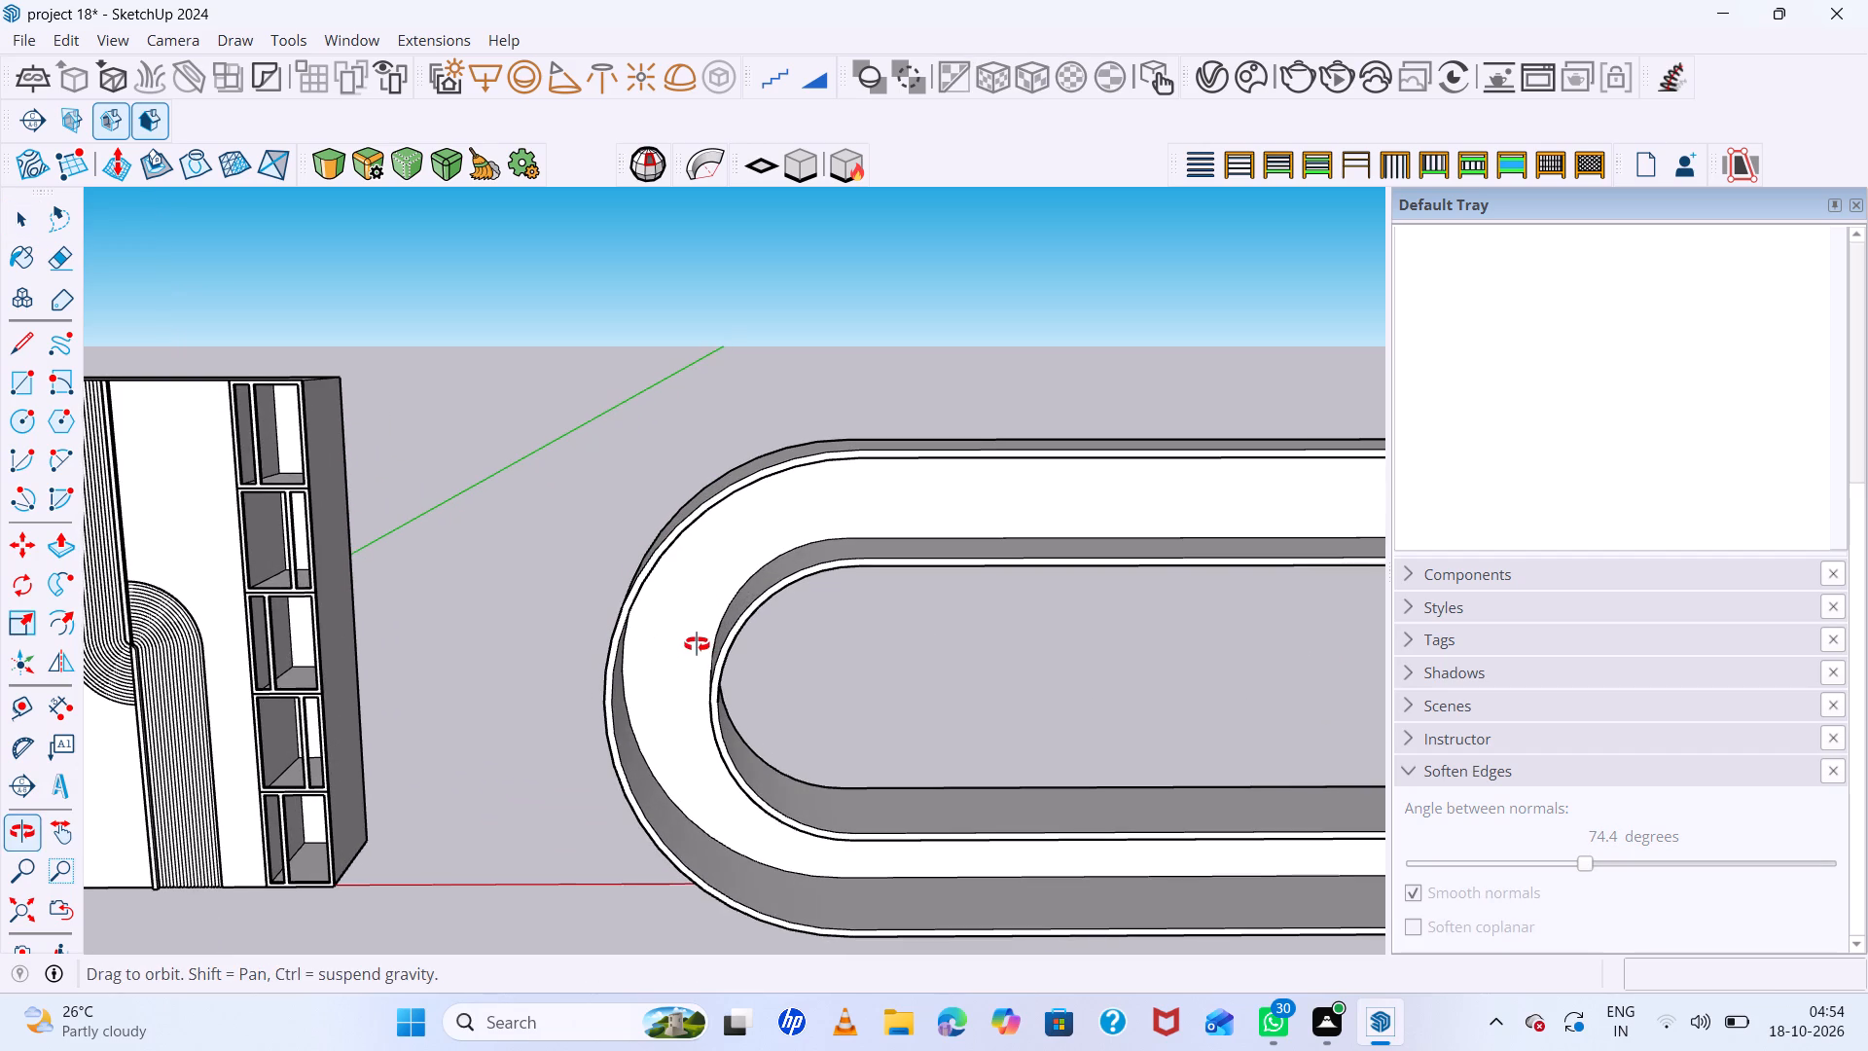
pyautogui.tripleClick(697, 644)
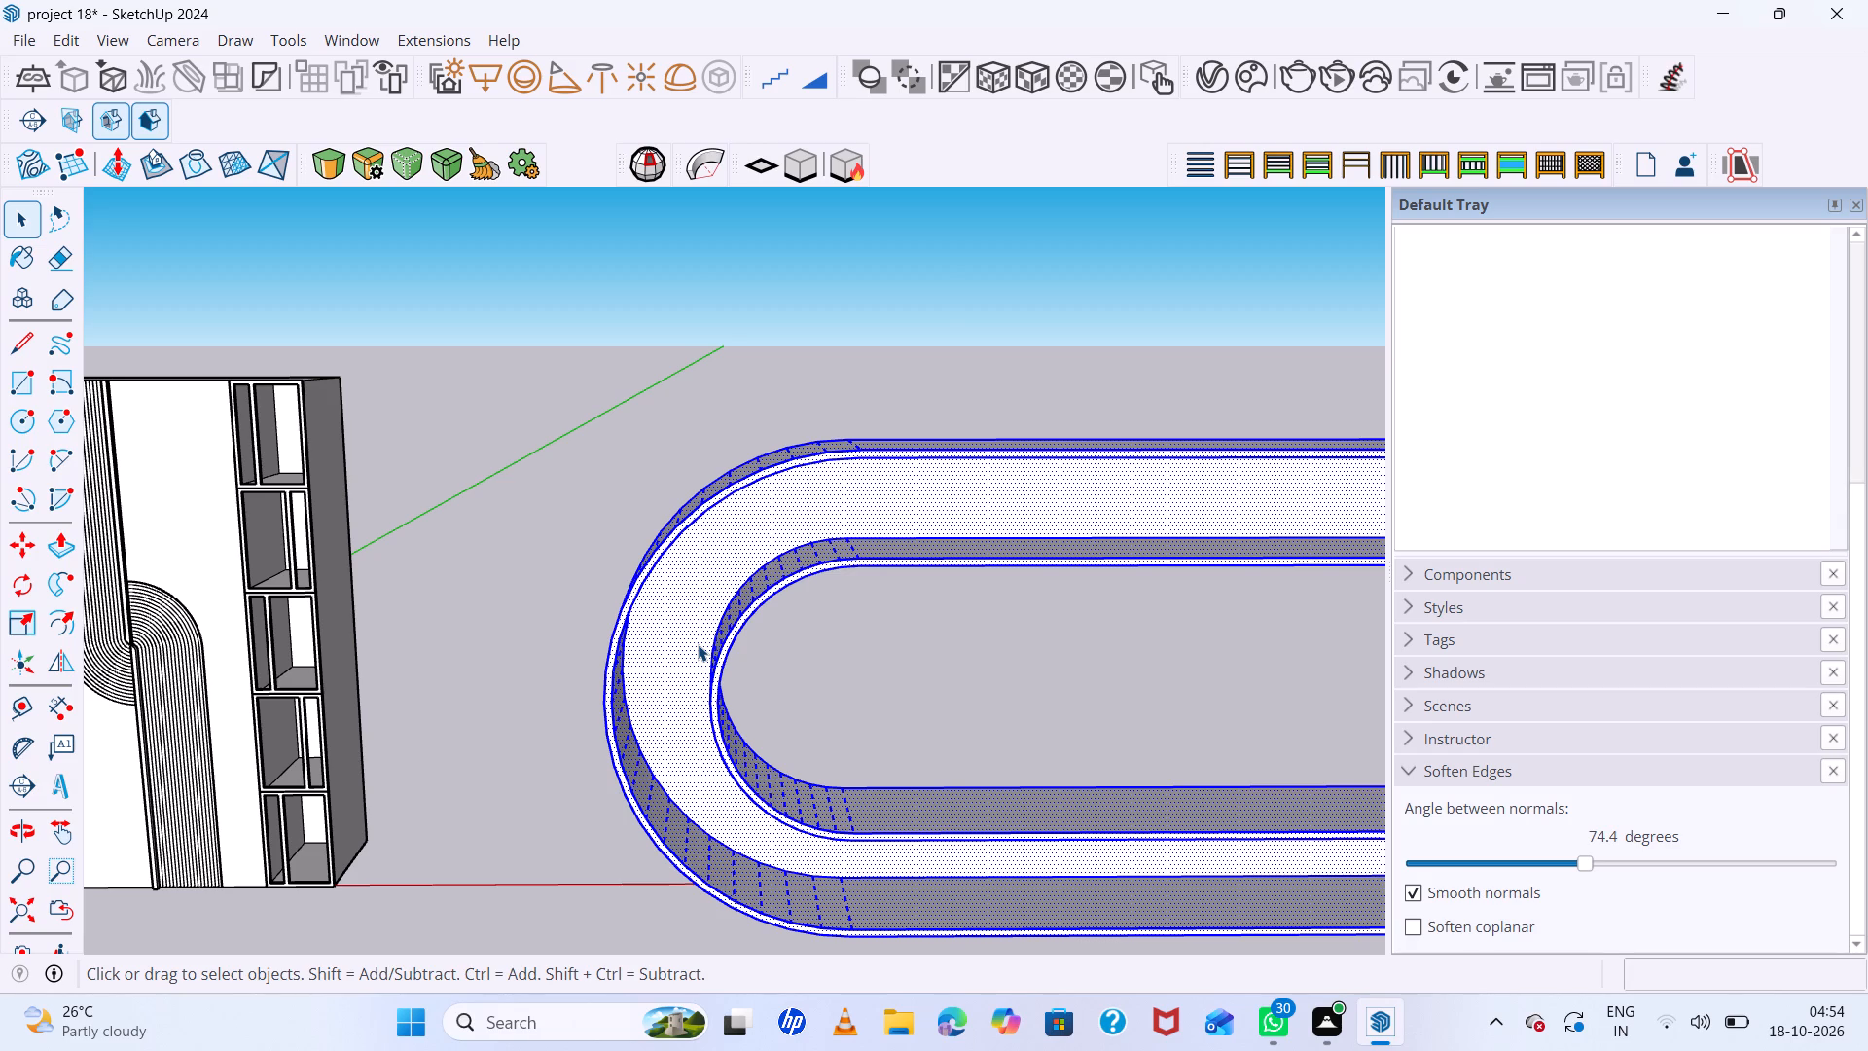
pyautogui.rightClick(700, 644)
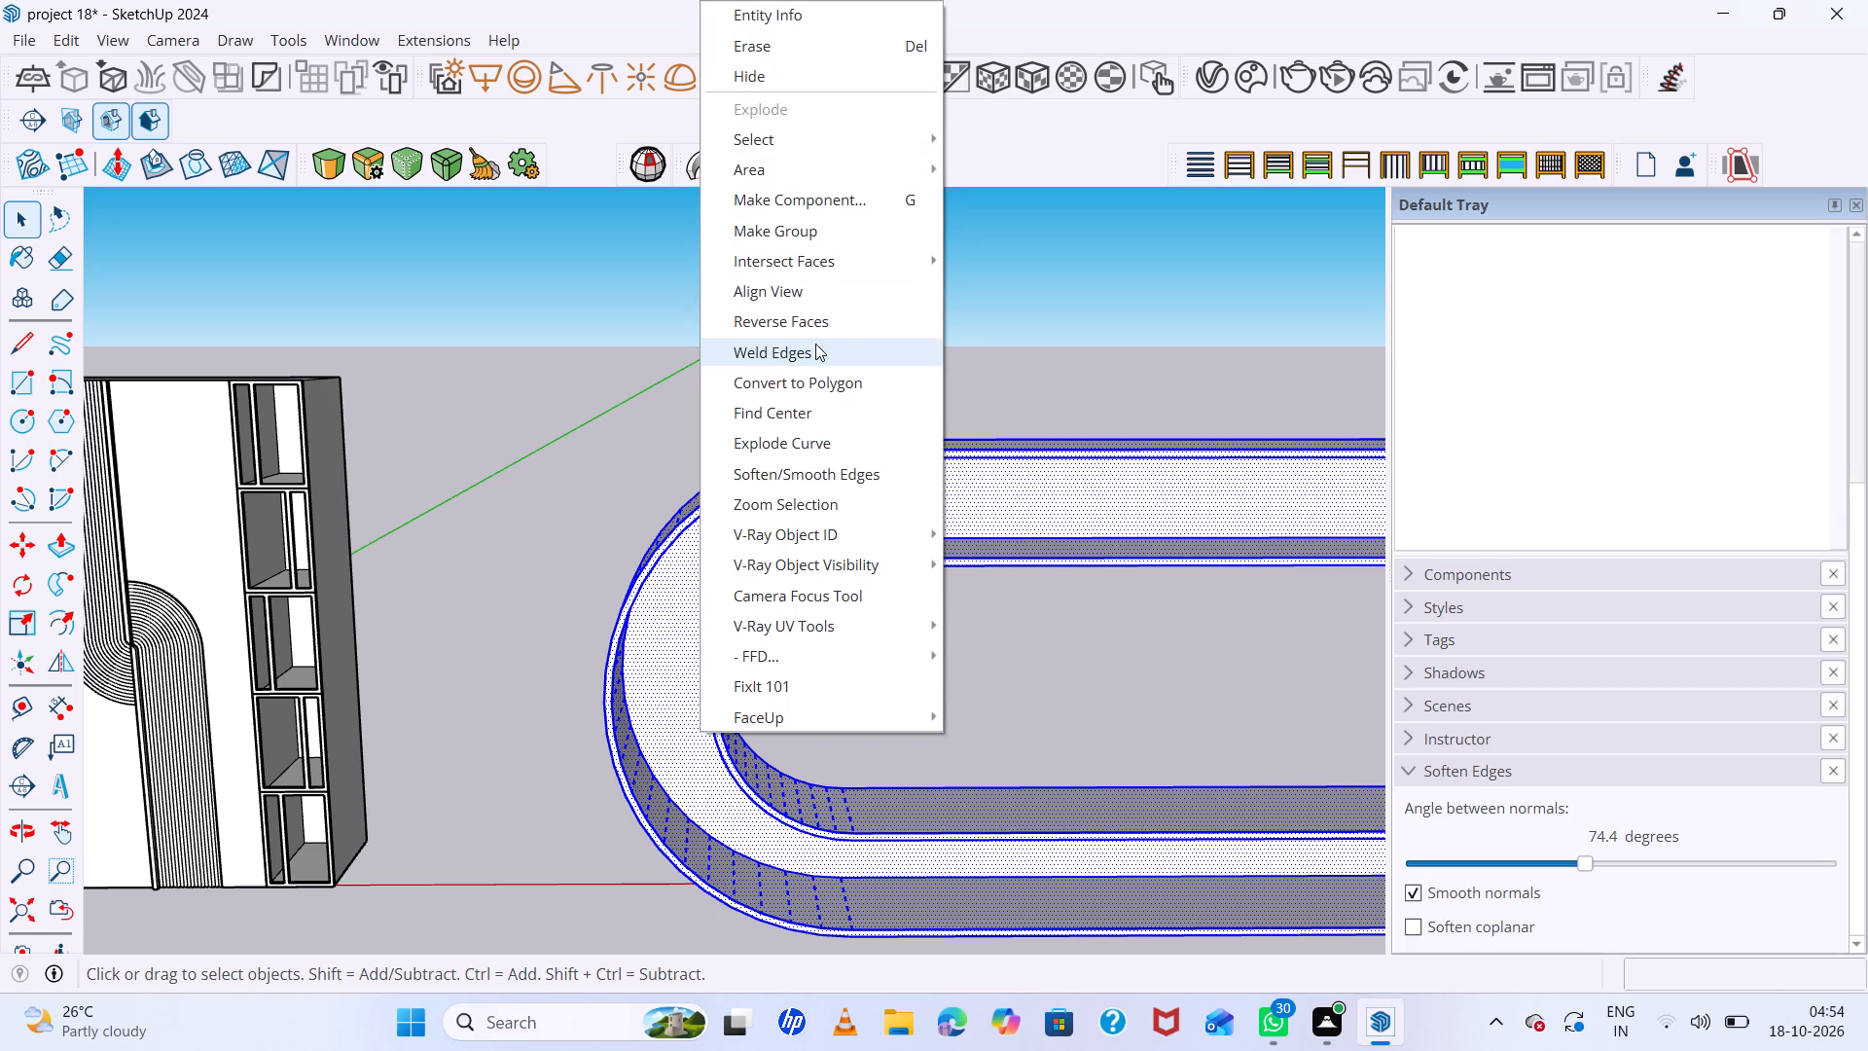
pyautogui.click(763, 228)
pyautogui.scroll(-8, 692, 508)
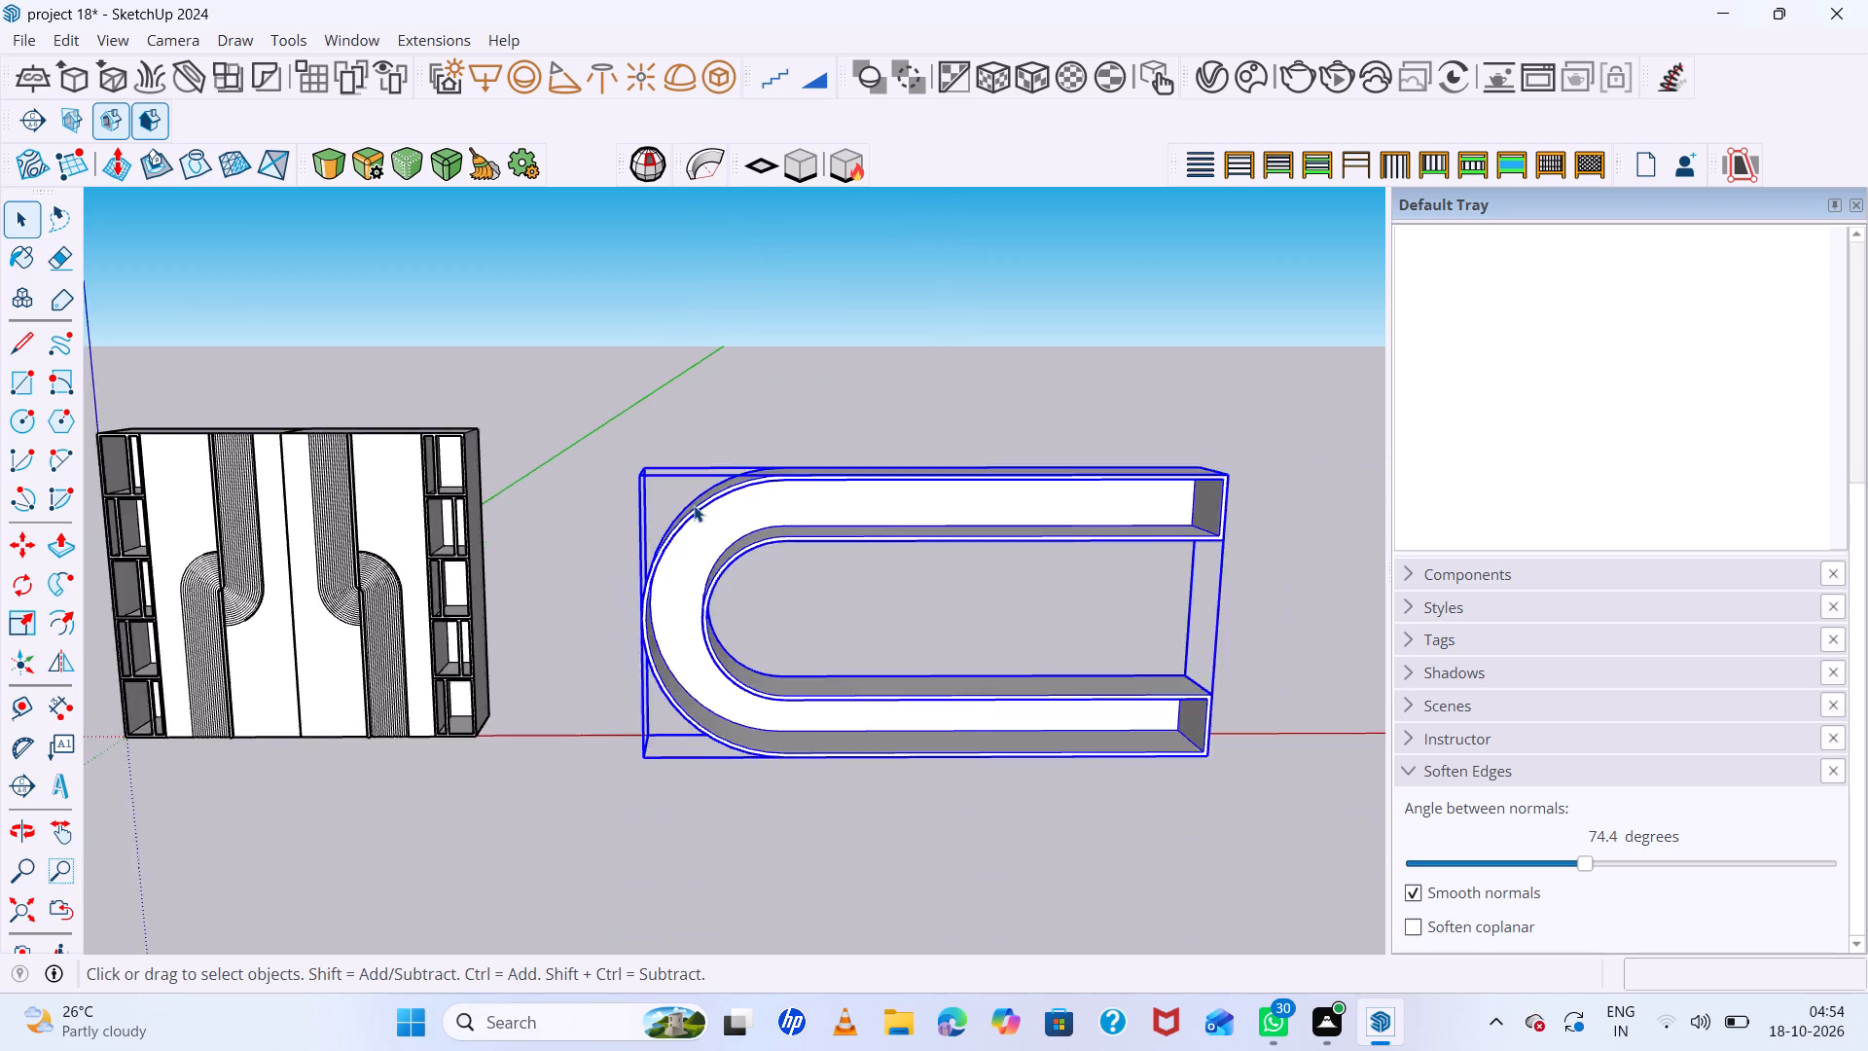
pyautogui.scroll(-5, 694, 505)
pyautogui.moveTo(899, 571); pyautogui.dragTo(926, 613, button='middle')
pyautogui.press('space')
pyautogui.click(1098, 546)
# Examine the U-shaped piece from the front, the open-end side and the back, alongside the cabinets.
pyautogui.scroll(5, 1082, 563)
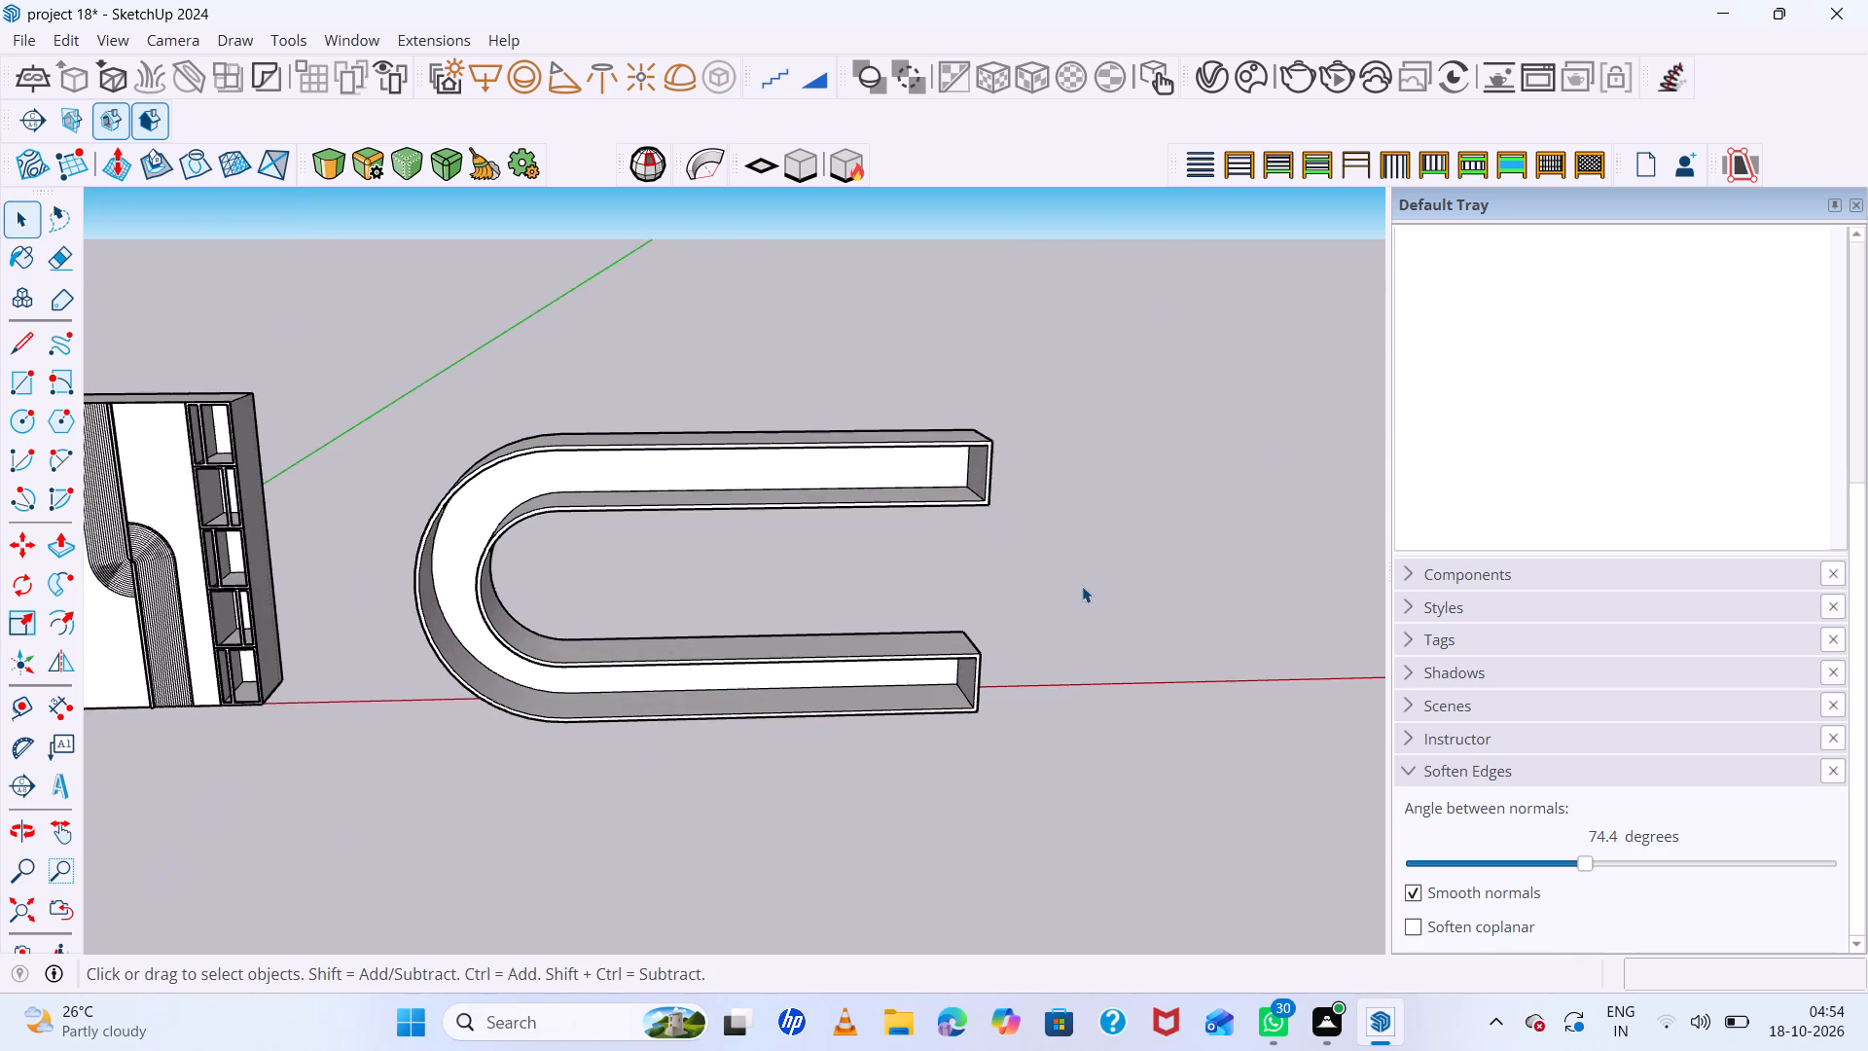
pyautogui.moveTo(1081, 601); pyautogui.dragTo(1149, 433, button='middle')
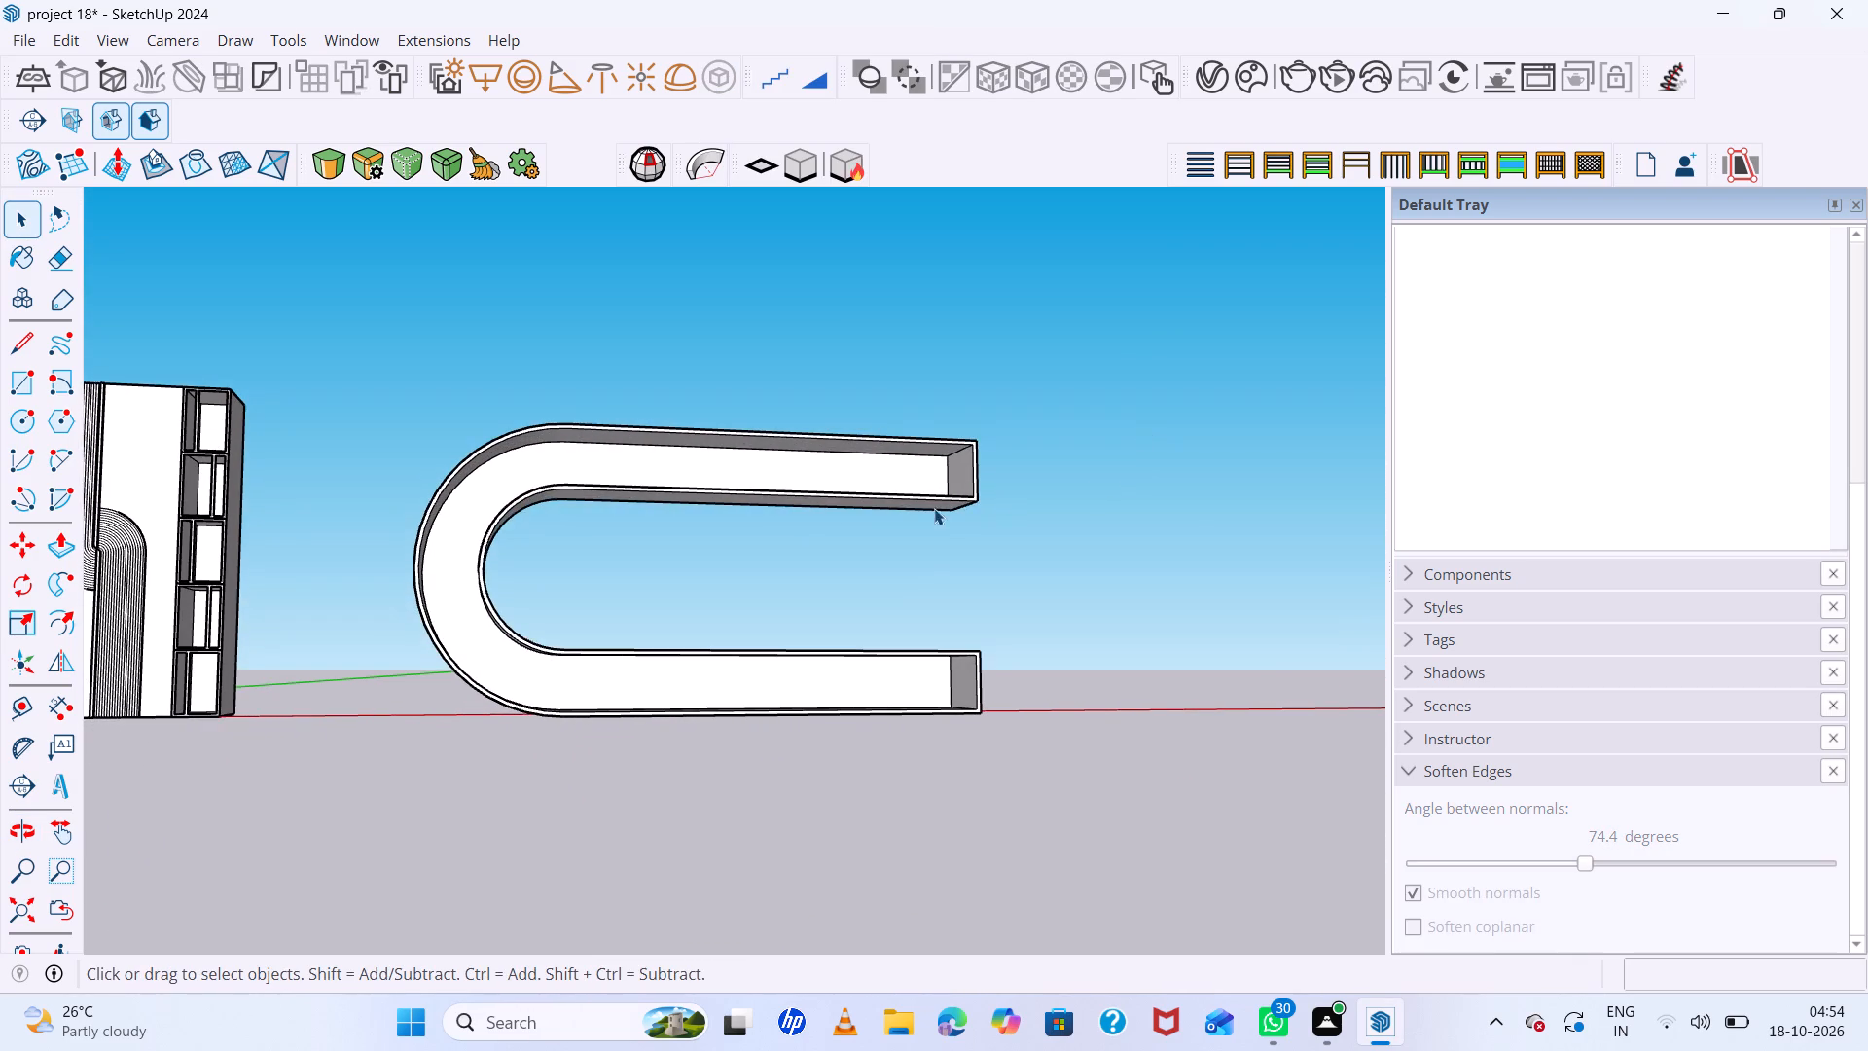
pyautogui.moveTo(759, 528); pyautogui.dragTo(573, 735, button='middle')
pyautogui.scroll(6, 634, 523)
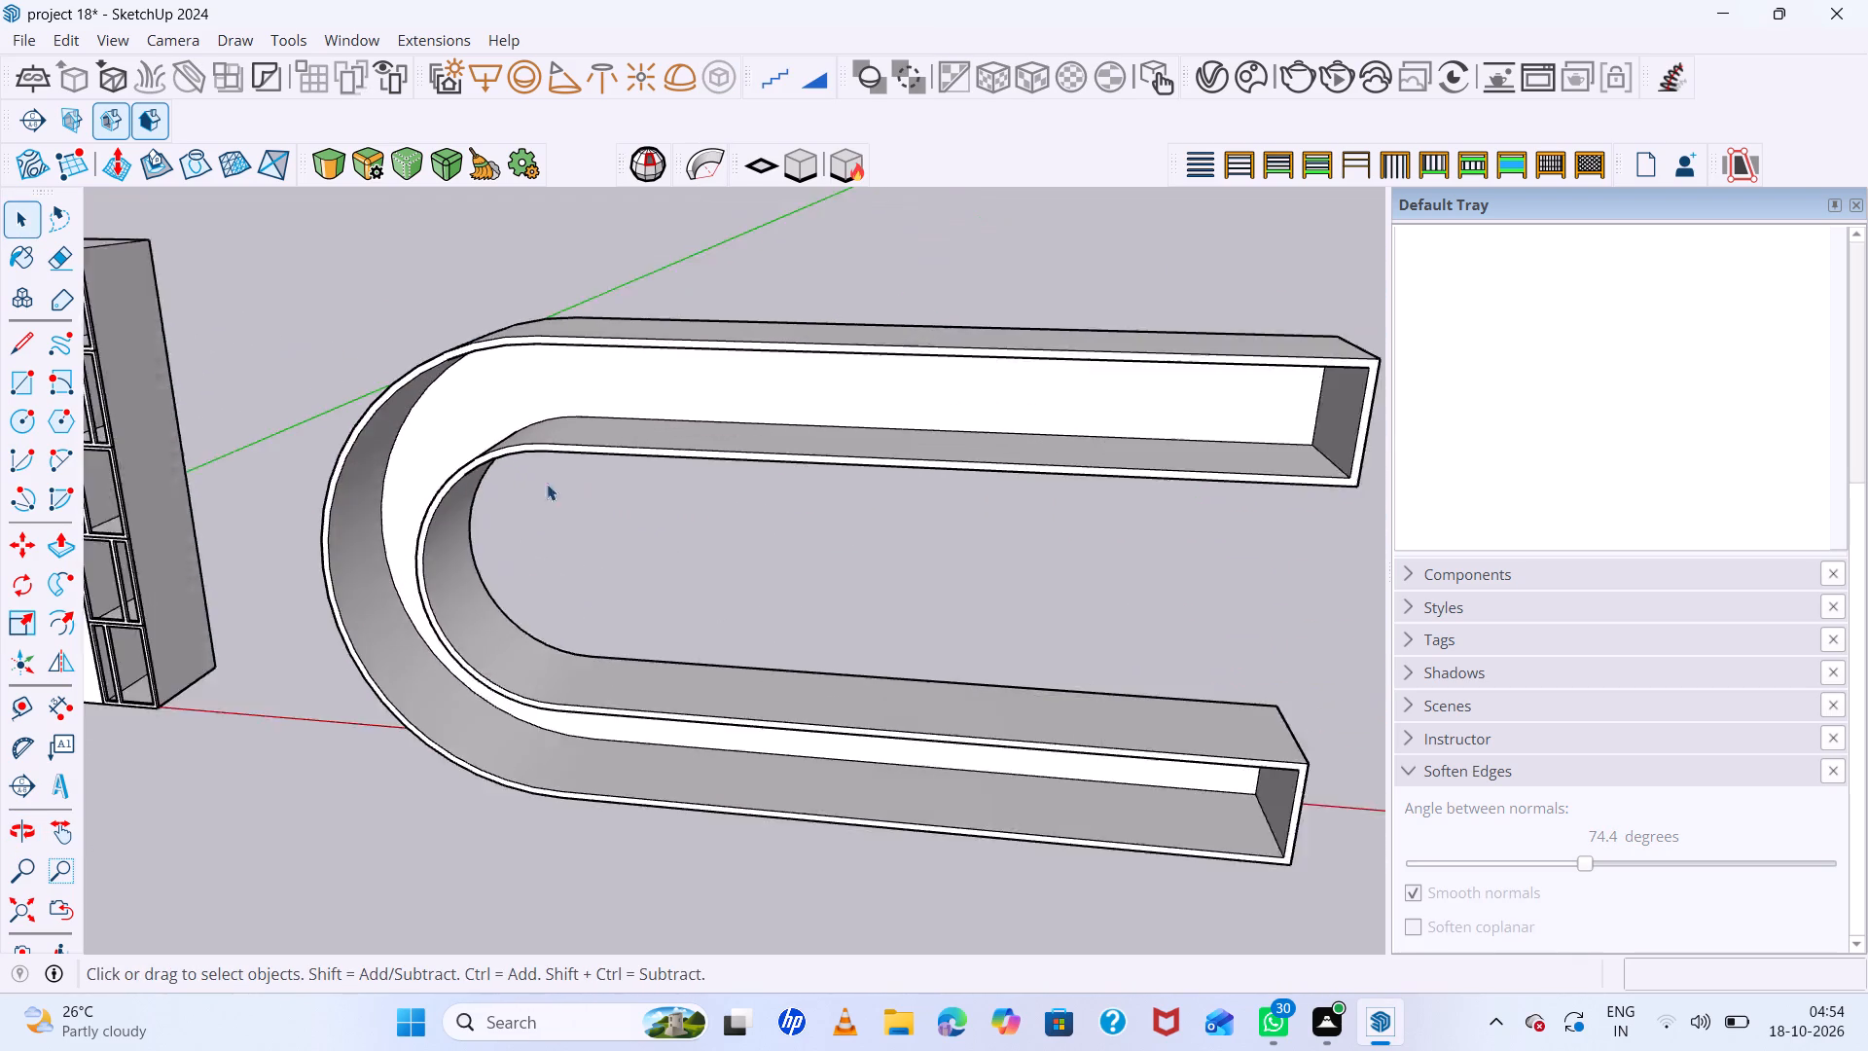
pyautogui.moveTo(489, 489); pyautogui.dragTo(599, 507, button='middle')
pyautogui.scroll(-13, 580, 583)
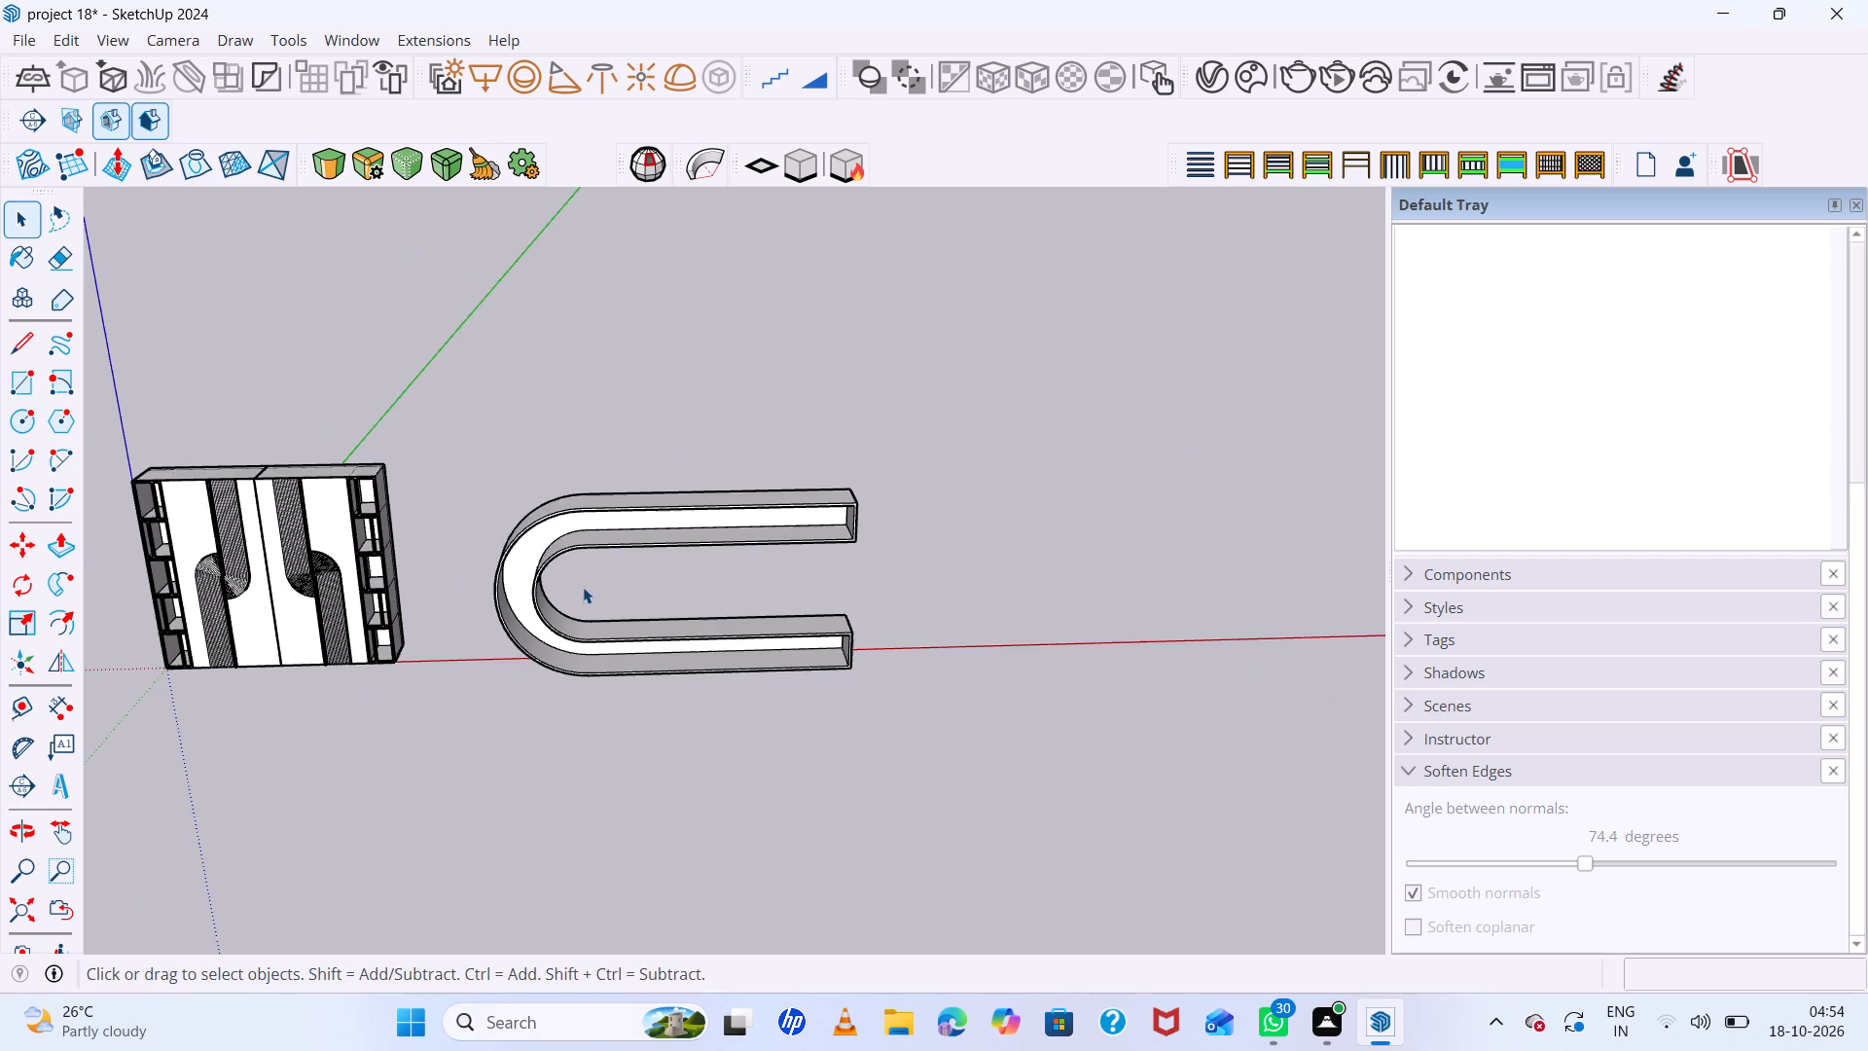
pyautogui.moveTo(898, 665); pyautogui.dragTo(880, 496, button='middle')
pyautogui.middleClick(880, 496)
pyautogui.scroll(5, 807, 621)
pyautogui.moveTo(855, 666); pyautogui.dragTo(0, 996, button='middle')
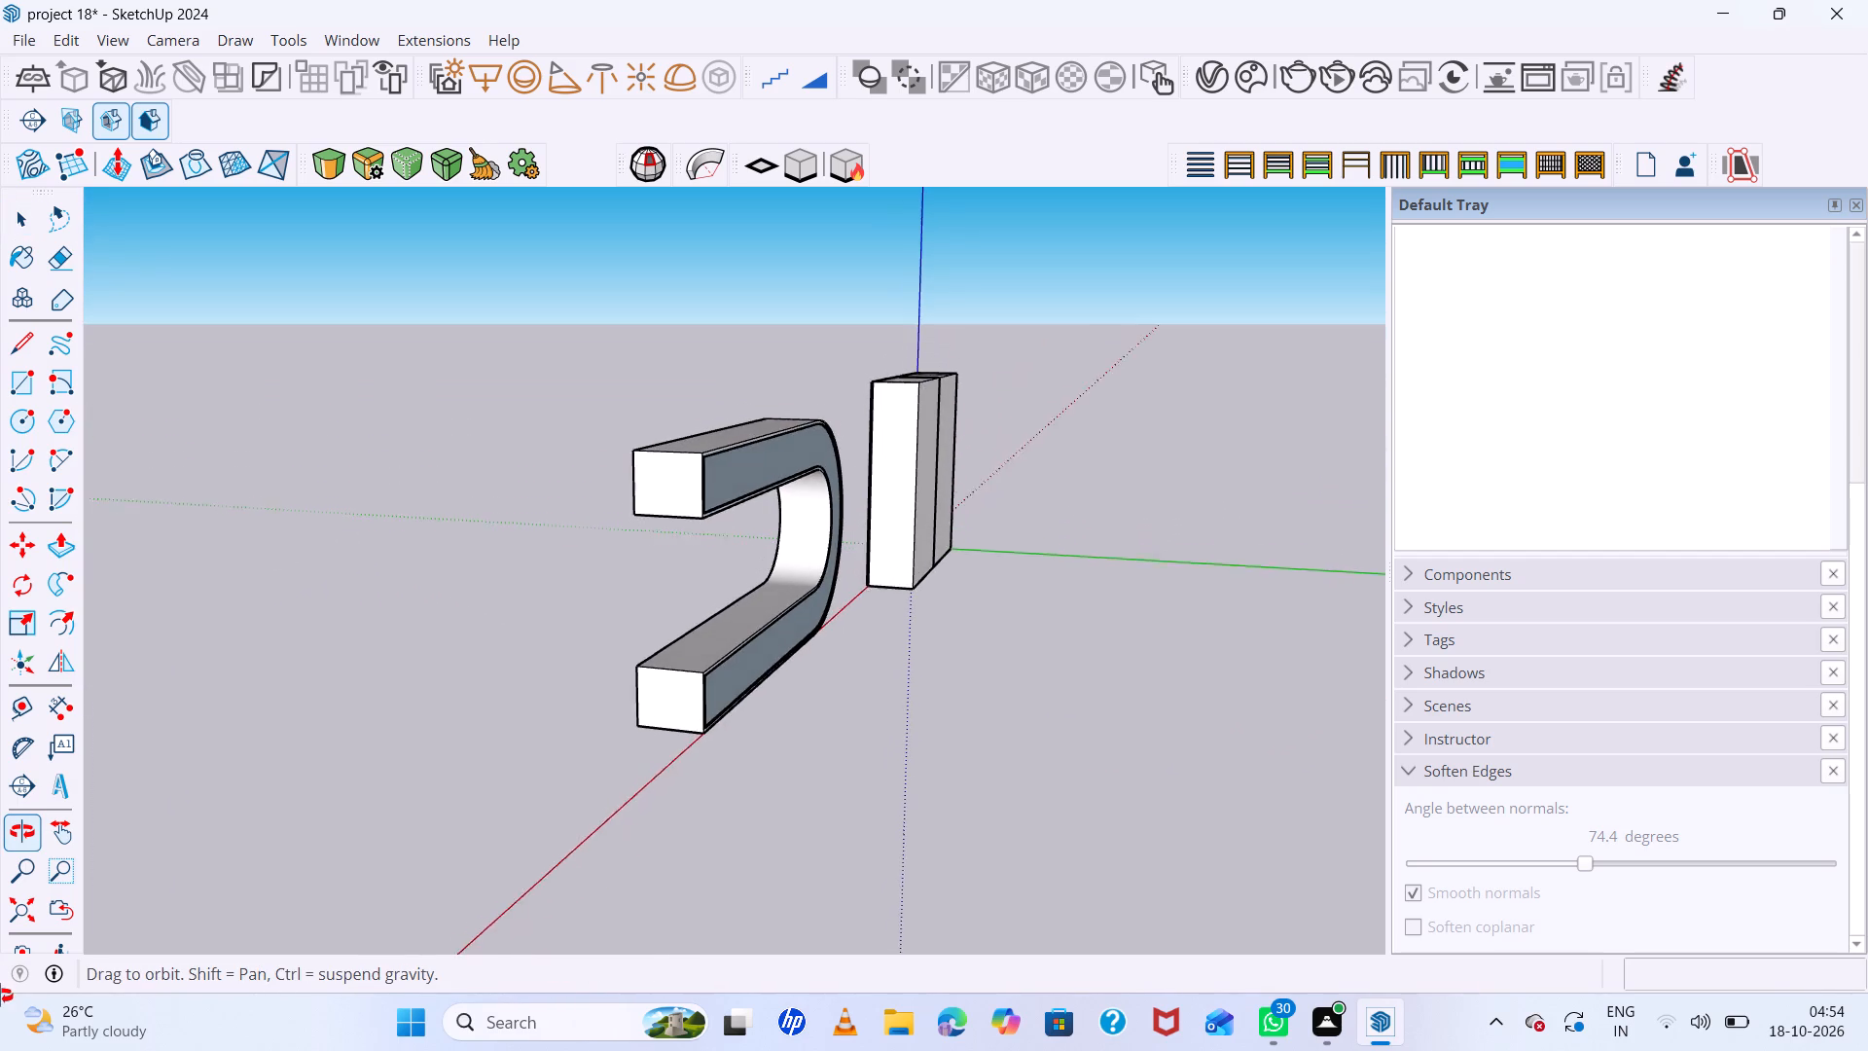
pyautogui.moveTo(0, 996); pyautogui.dragTo(0, 1004, button='middle')
pyautogui.moveTo(673, 624); pyautogui.dragTo(984, 664, button='middle')
pyautogui.scroll(7, 952, 551)
pyautogui.moveTo(959, 490); pyautogui.dragTo(1335, 477, button='middle')
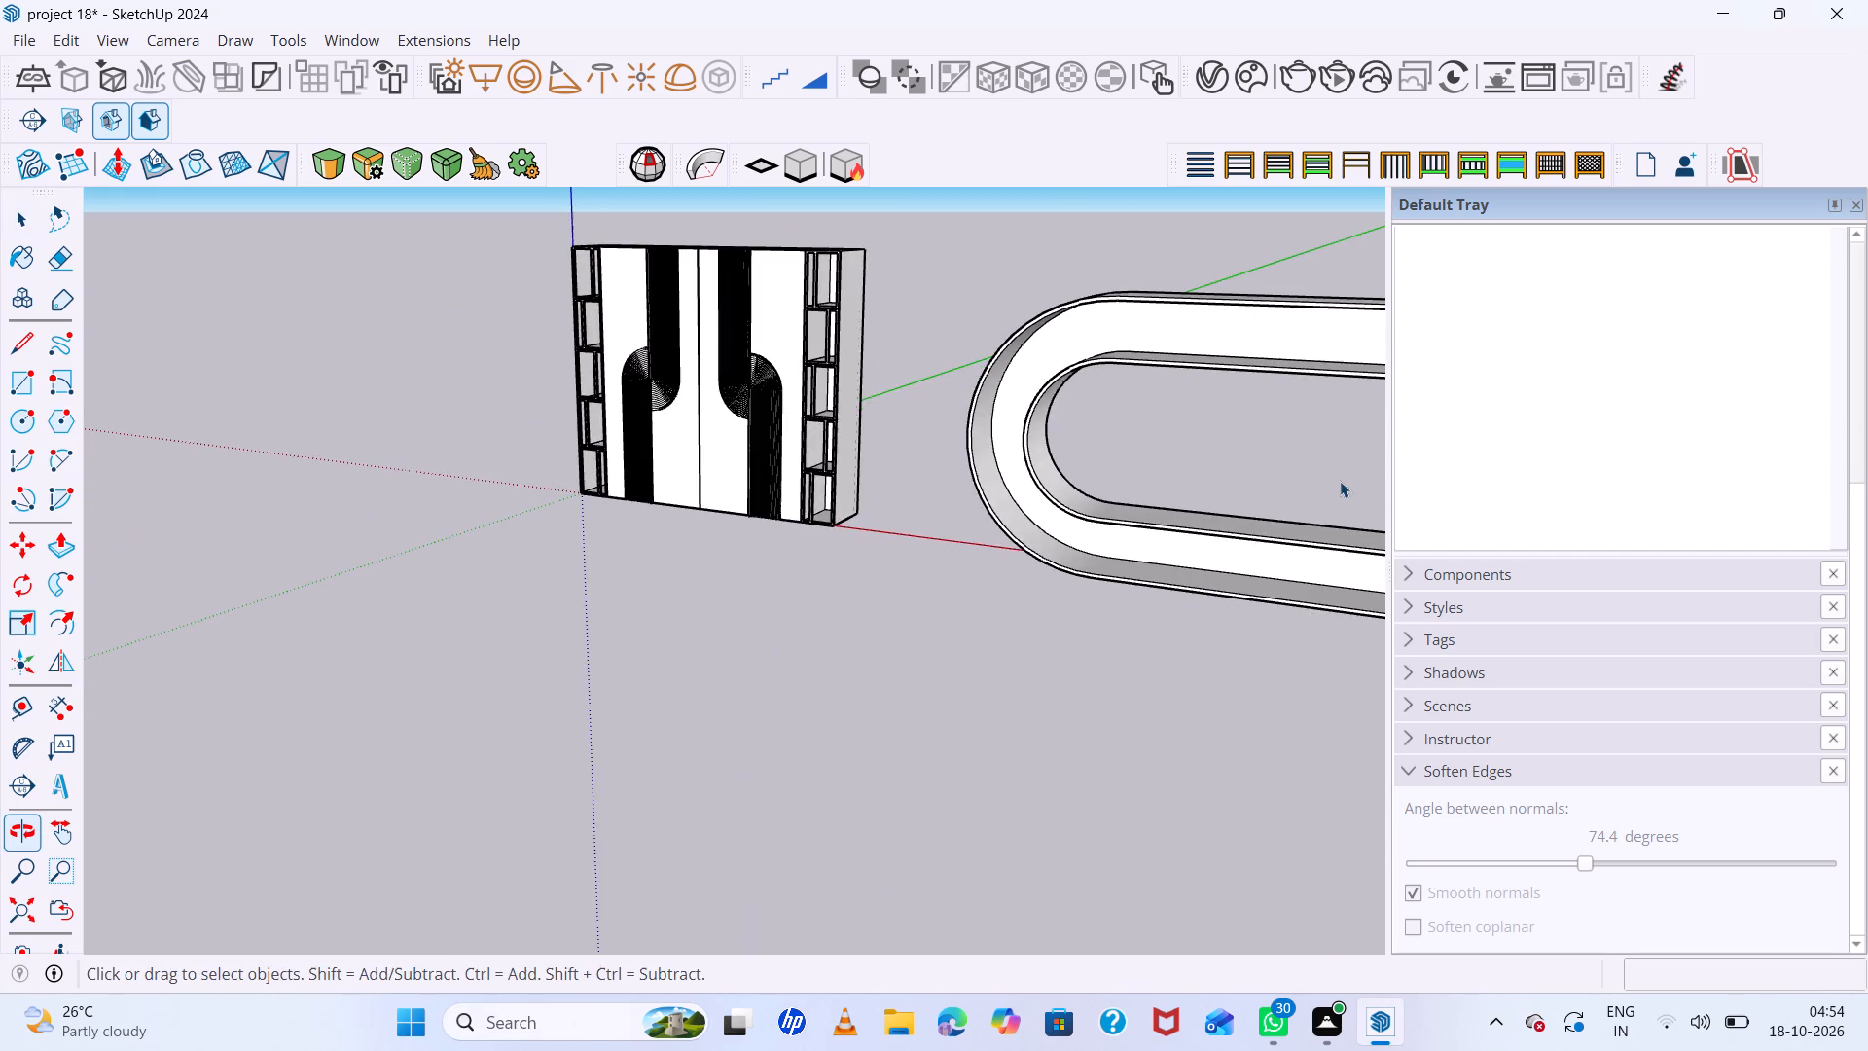
pyautogui.scroll(-13, 867, 530)
pyautogui.scroll(11, 1048, 461)
pyautogui.moveTo(1089, 483); pyautogui.dragTo(1326, 462, button='middle')
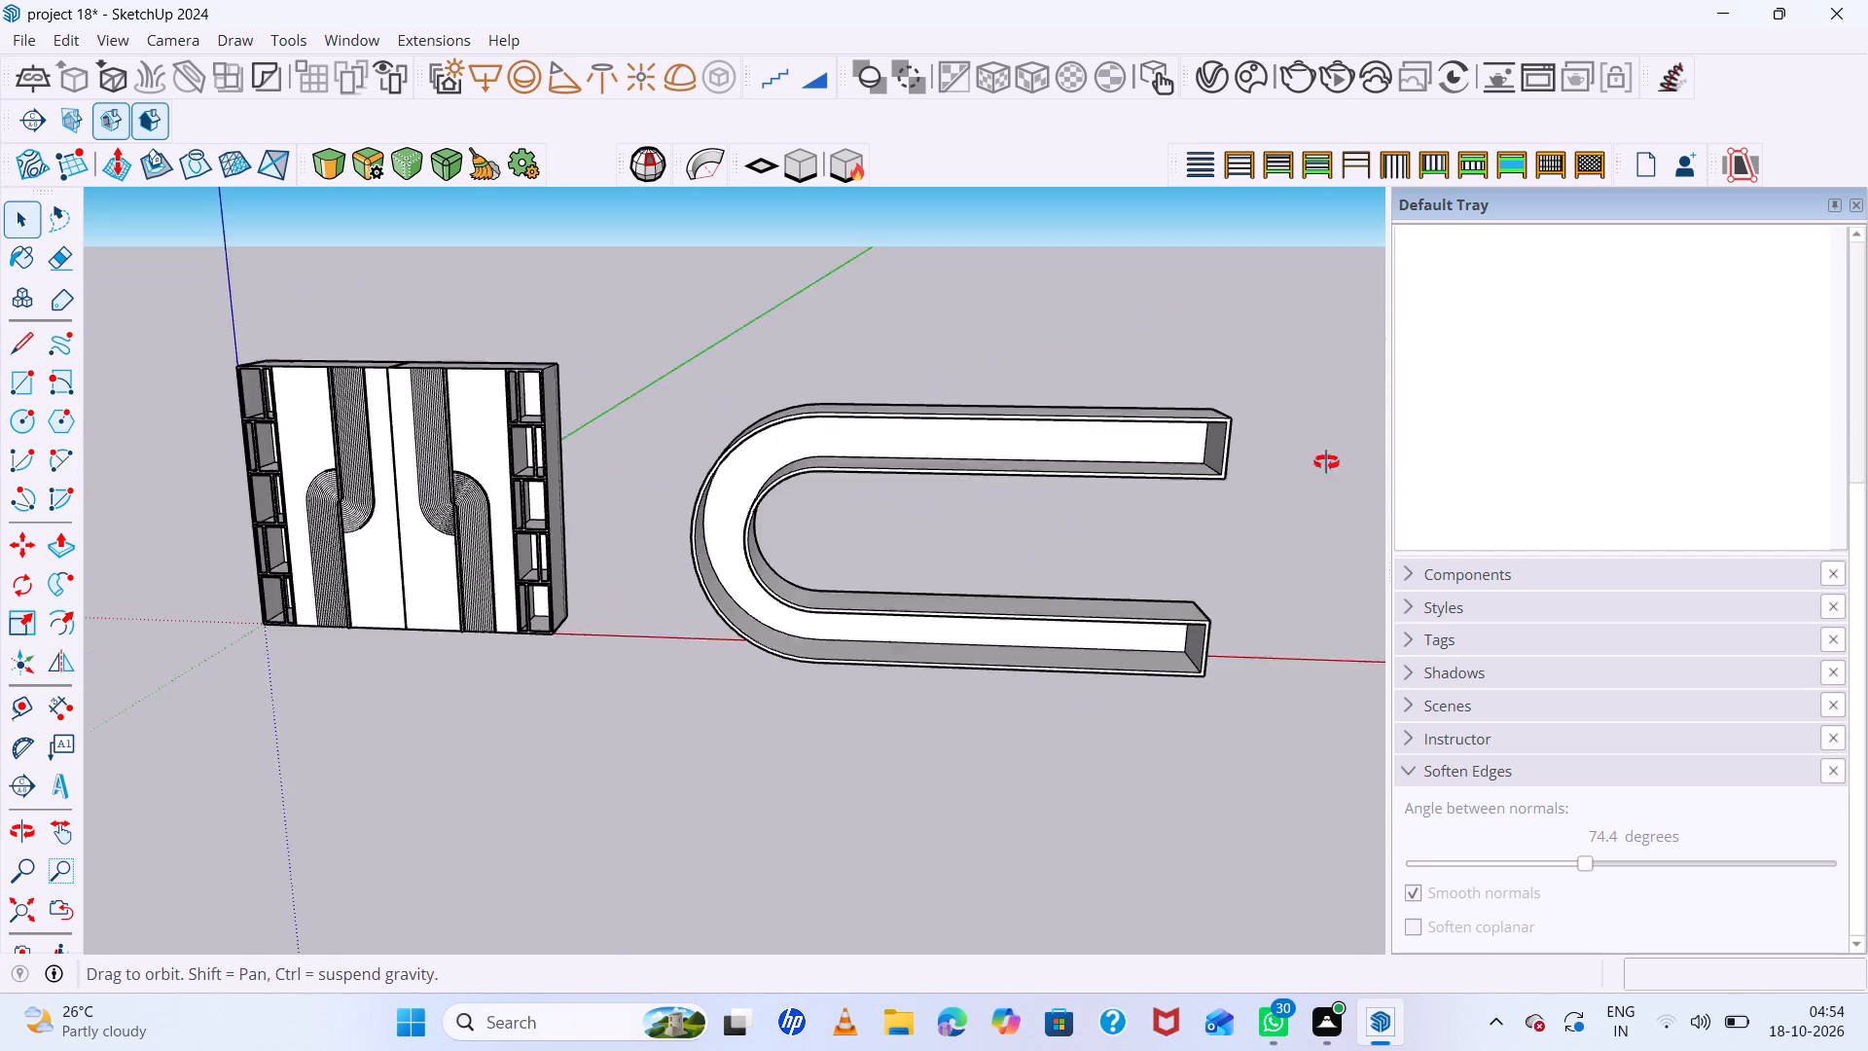
pyautogui.moveTo(1326, 462); pyautogui.dragTo(1382, 456, button='middle')
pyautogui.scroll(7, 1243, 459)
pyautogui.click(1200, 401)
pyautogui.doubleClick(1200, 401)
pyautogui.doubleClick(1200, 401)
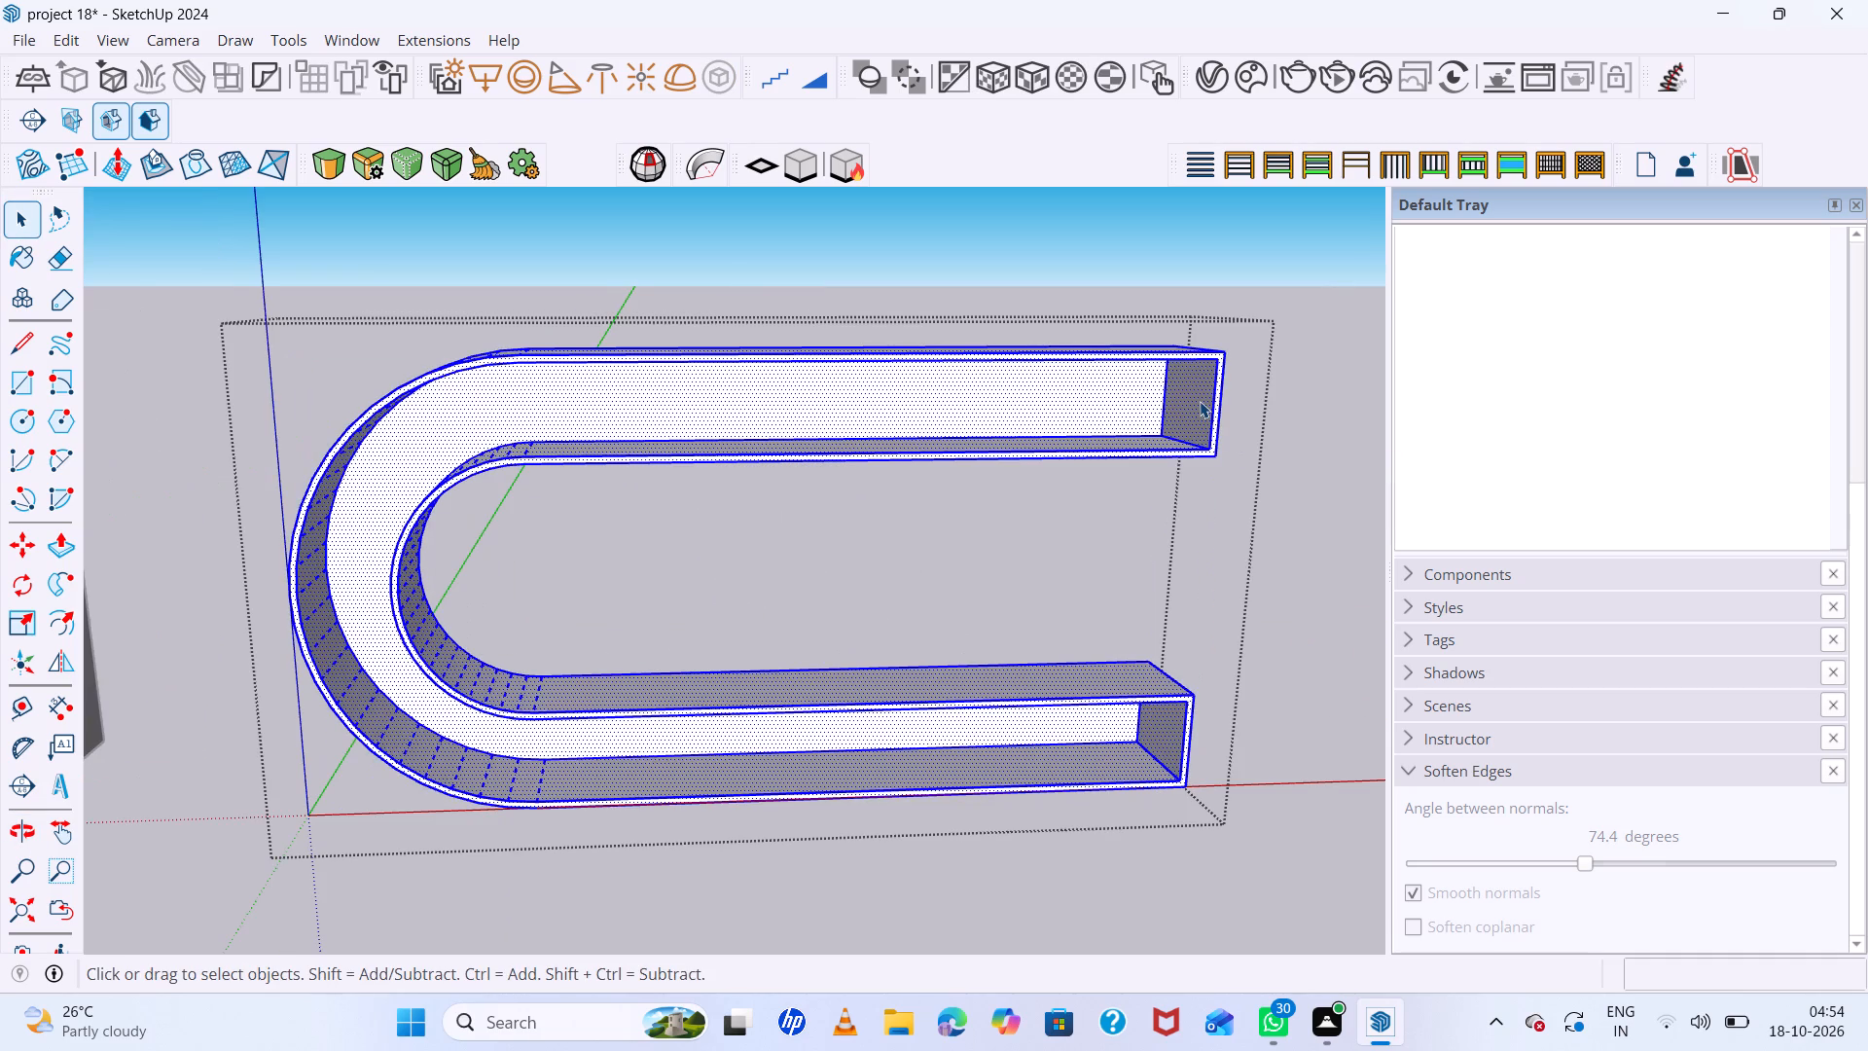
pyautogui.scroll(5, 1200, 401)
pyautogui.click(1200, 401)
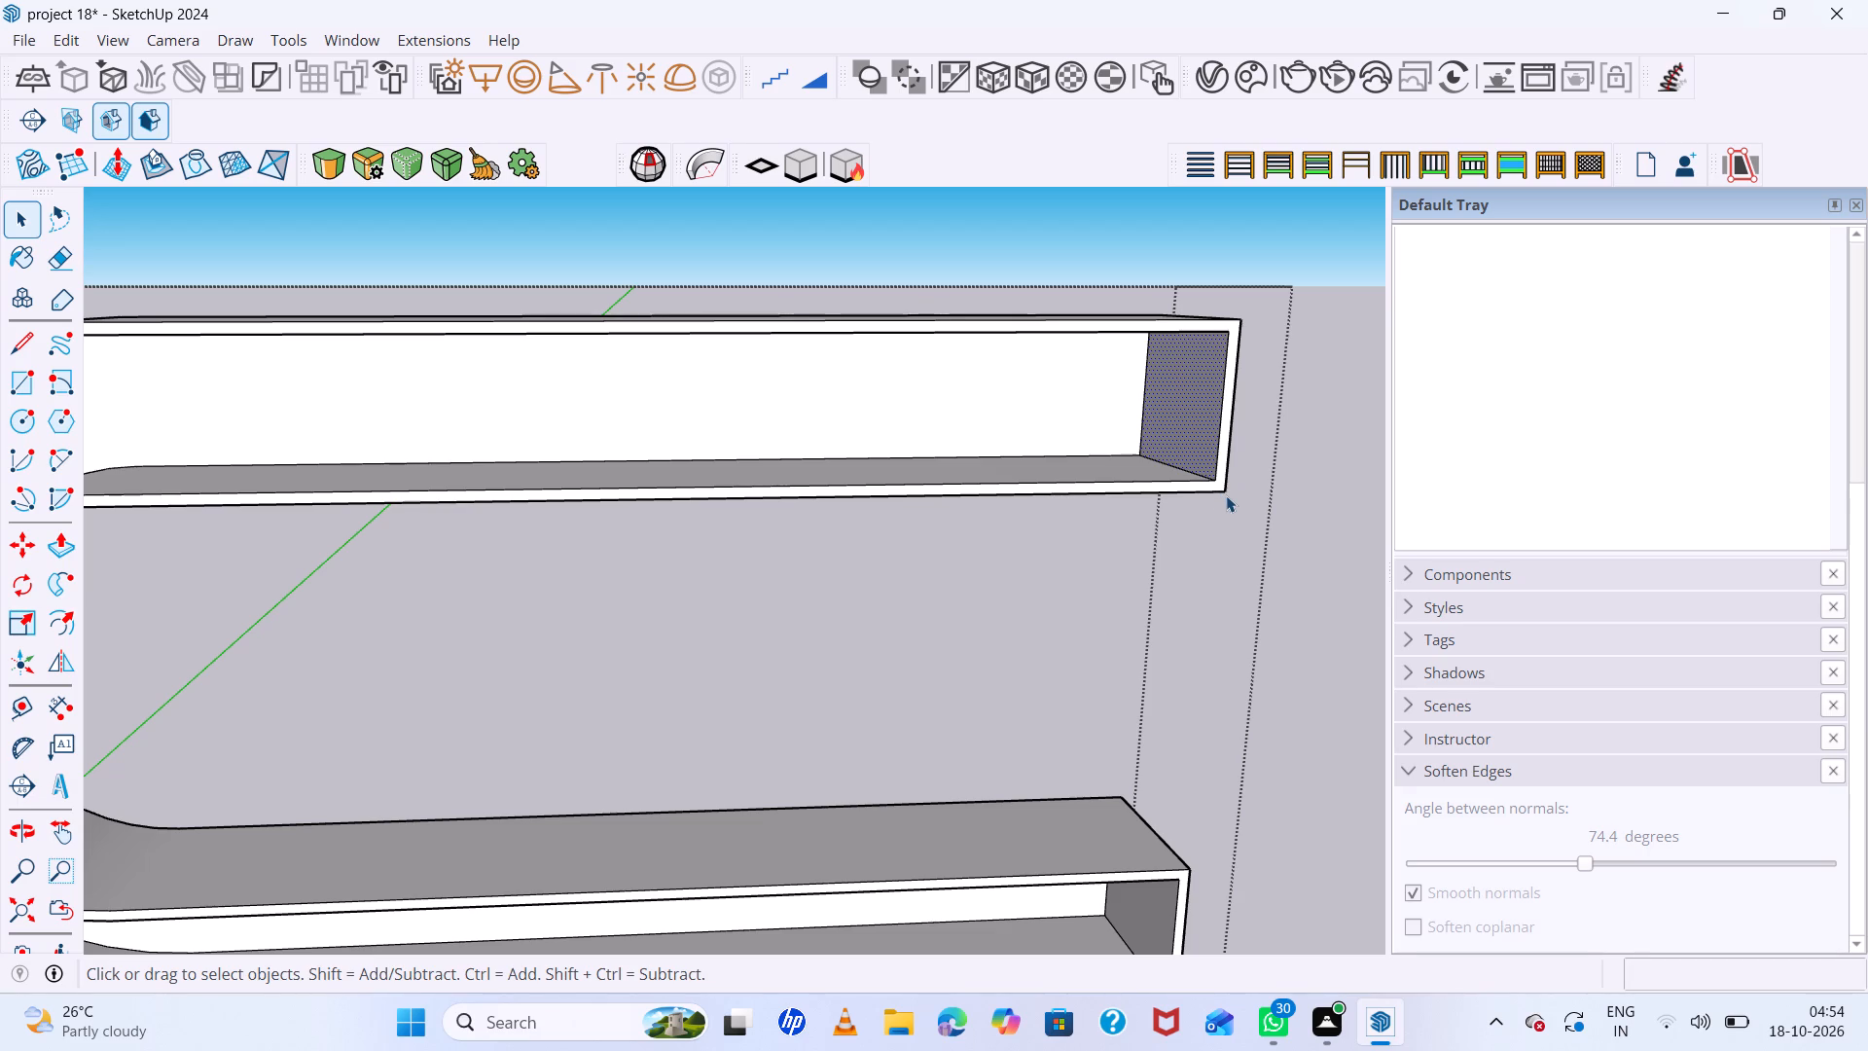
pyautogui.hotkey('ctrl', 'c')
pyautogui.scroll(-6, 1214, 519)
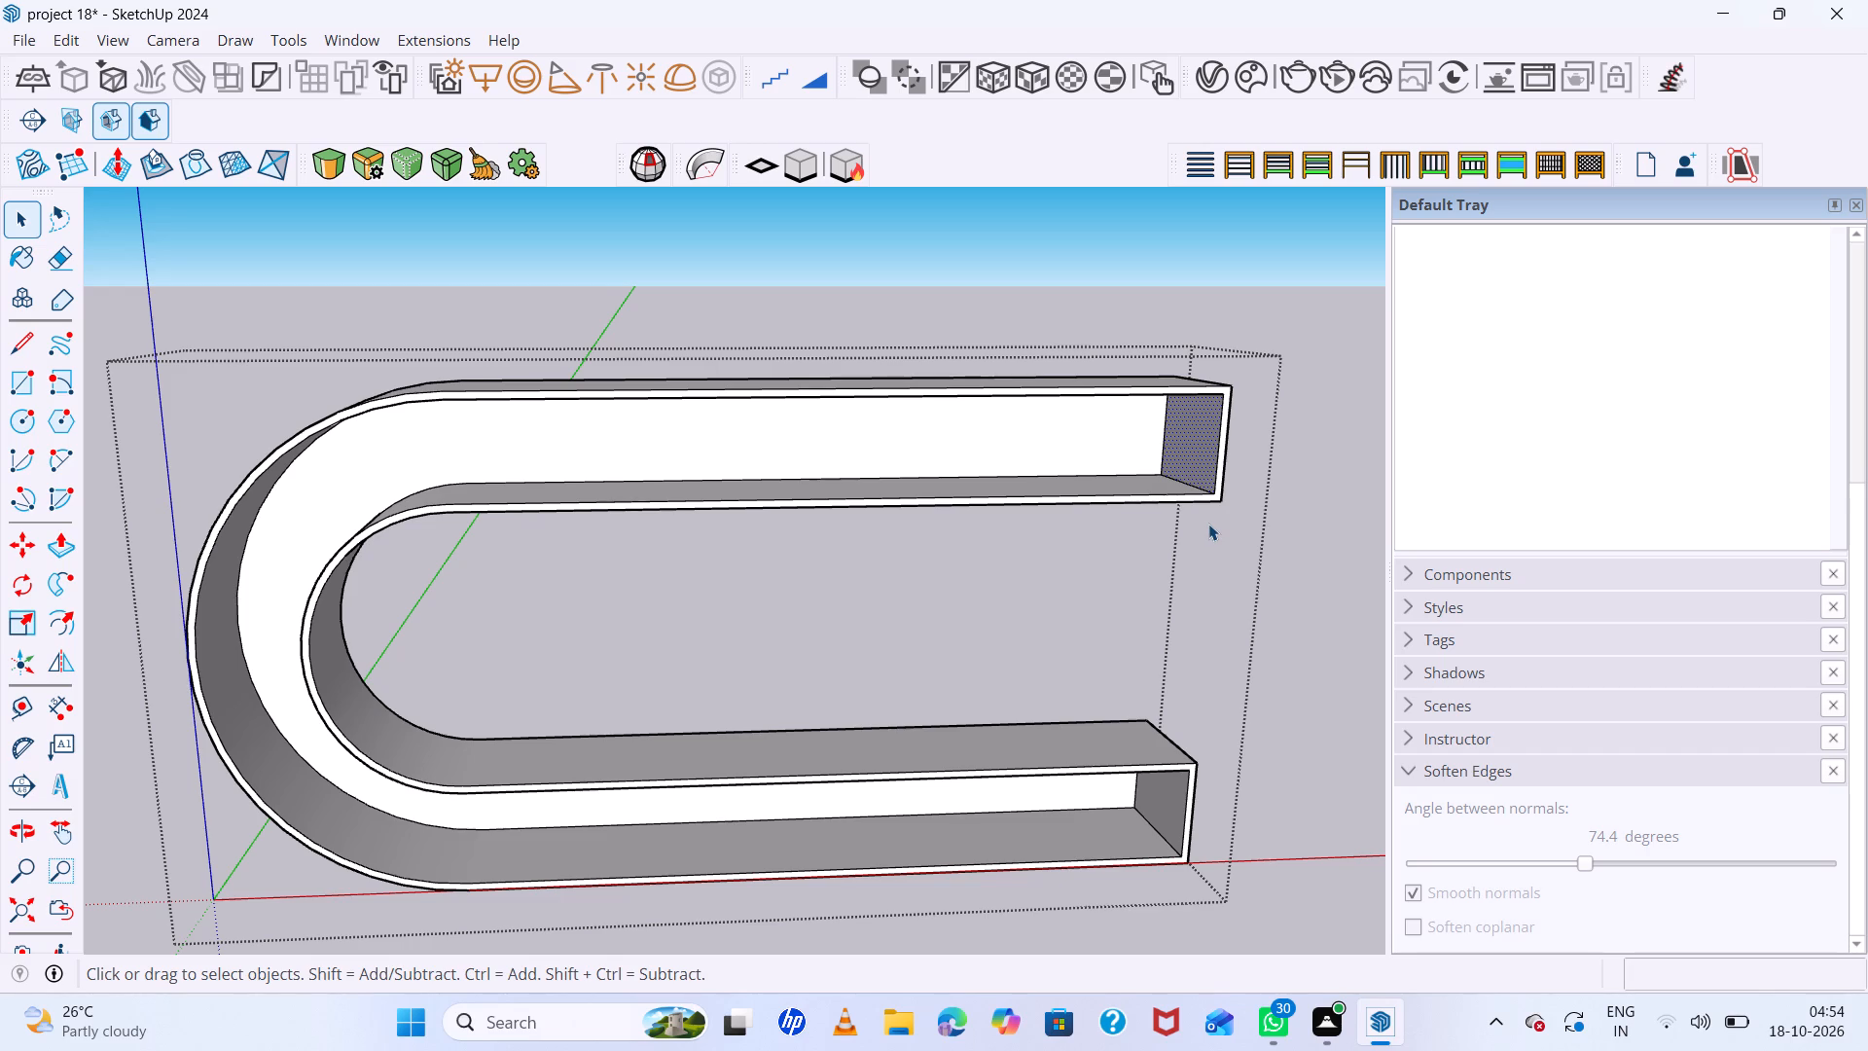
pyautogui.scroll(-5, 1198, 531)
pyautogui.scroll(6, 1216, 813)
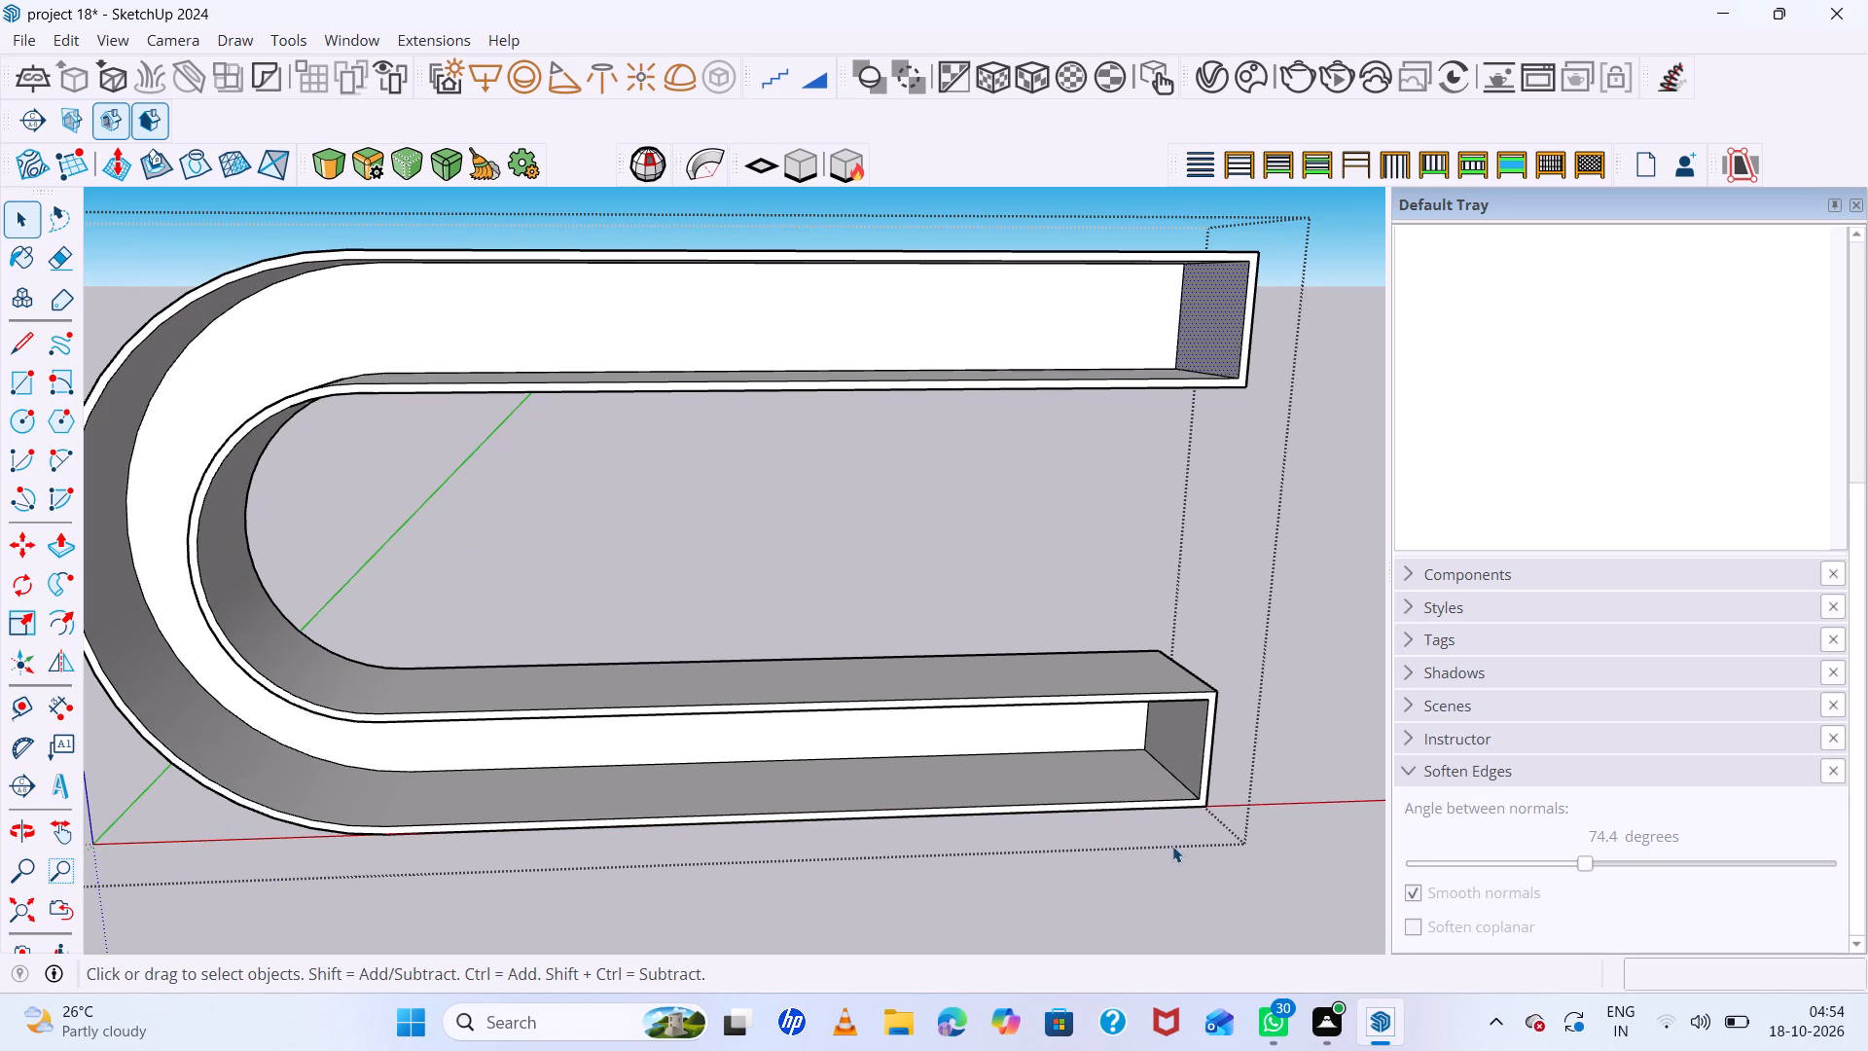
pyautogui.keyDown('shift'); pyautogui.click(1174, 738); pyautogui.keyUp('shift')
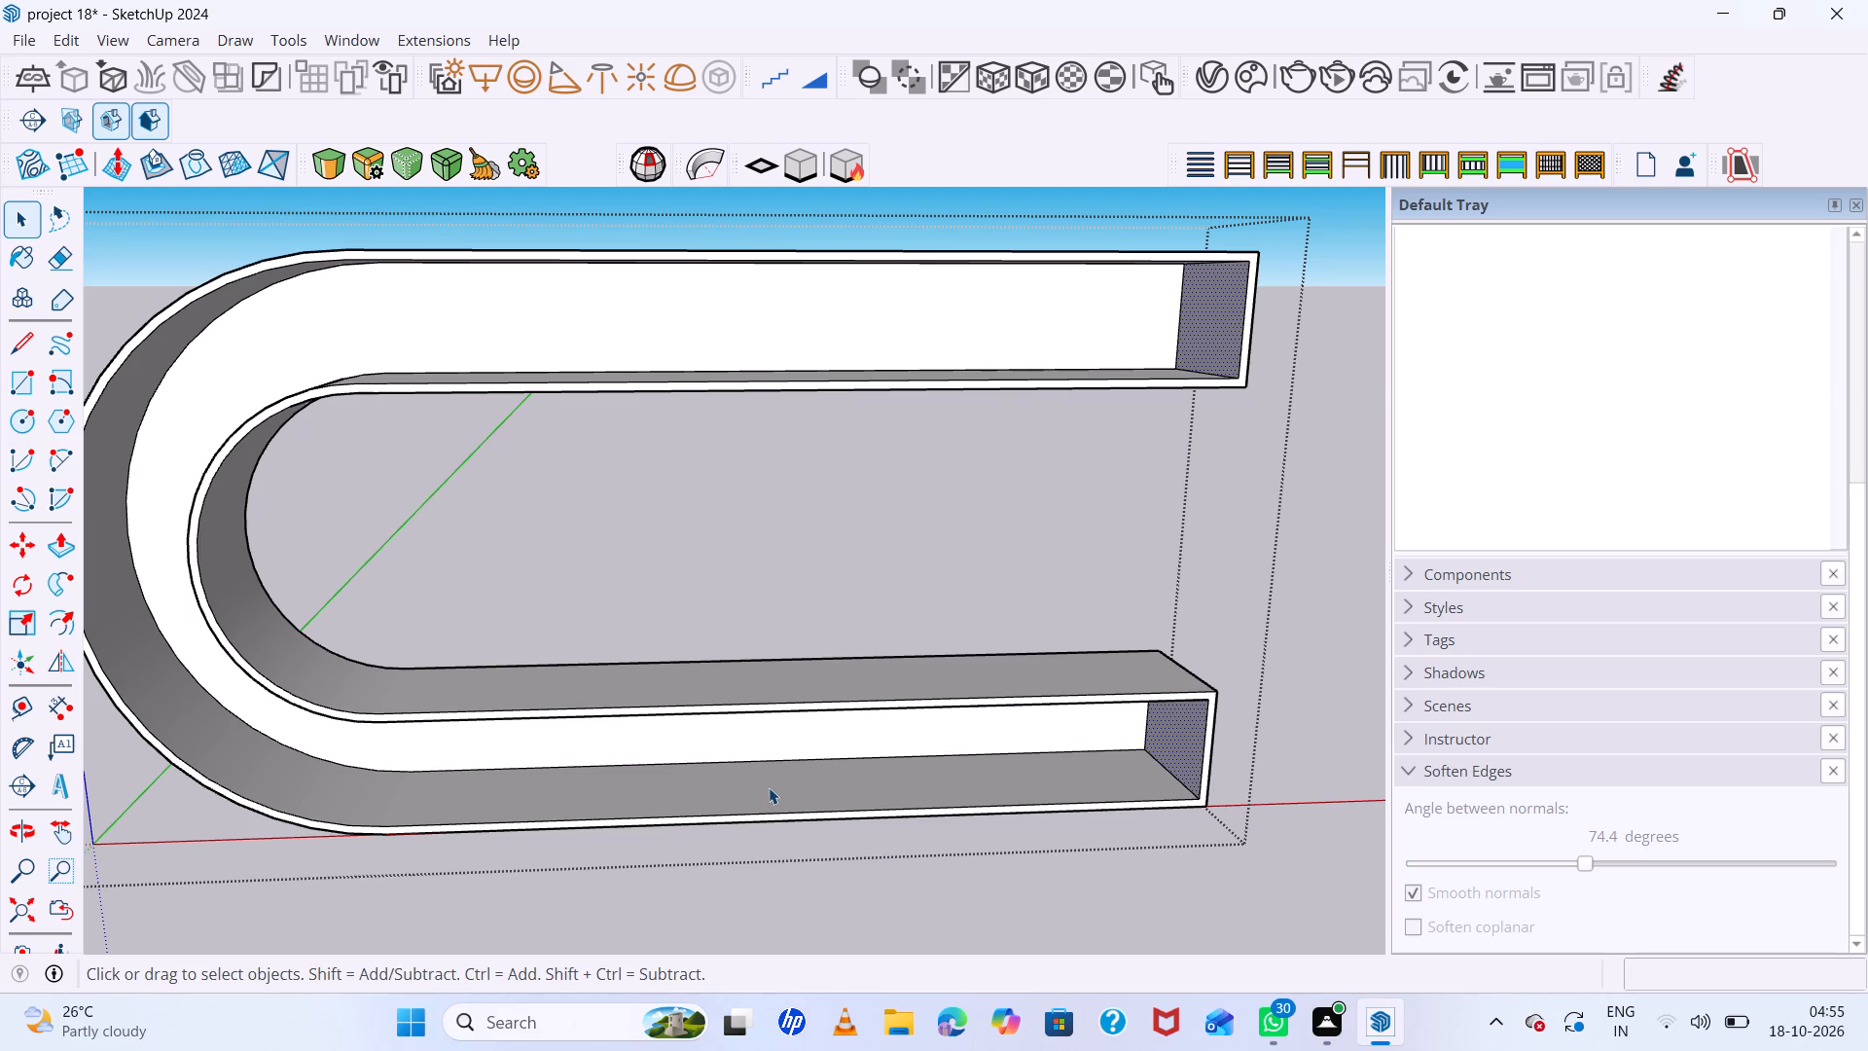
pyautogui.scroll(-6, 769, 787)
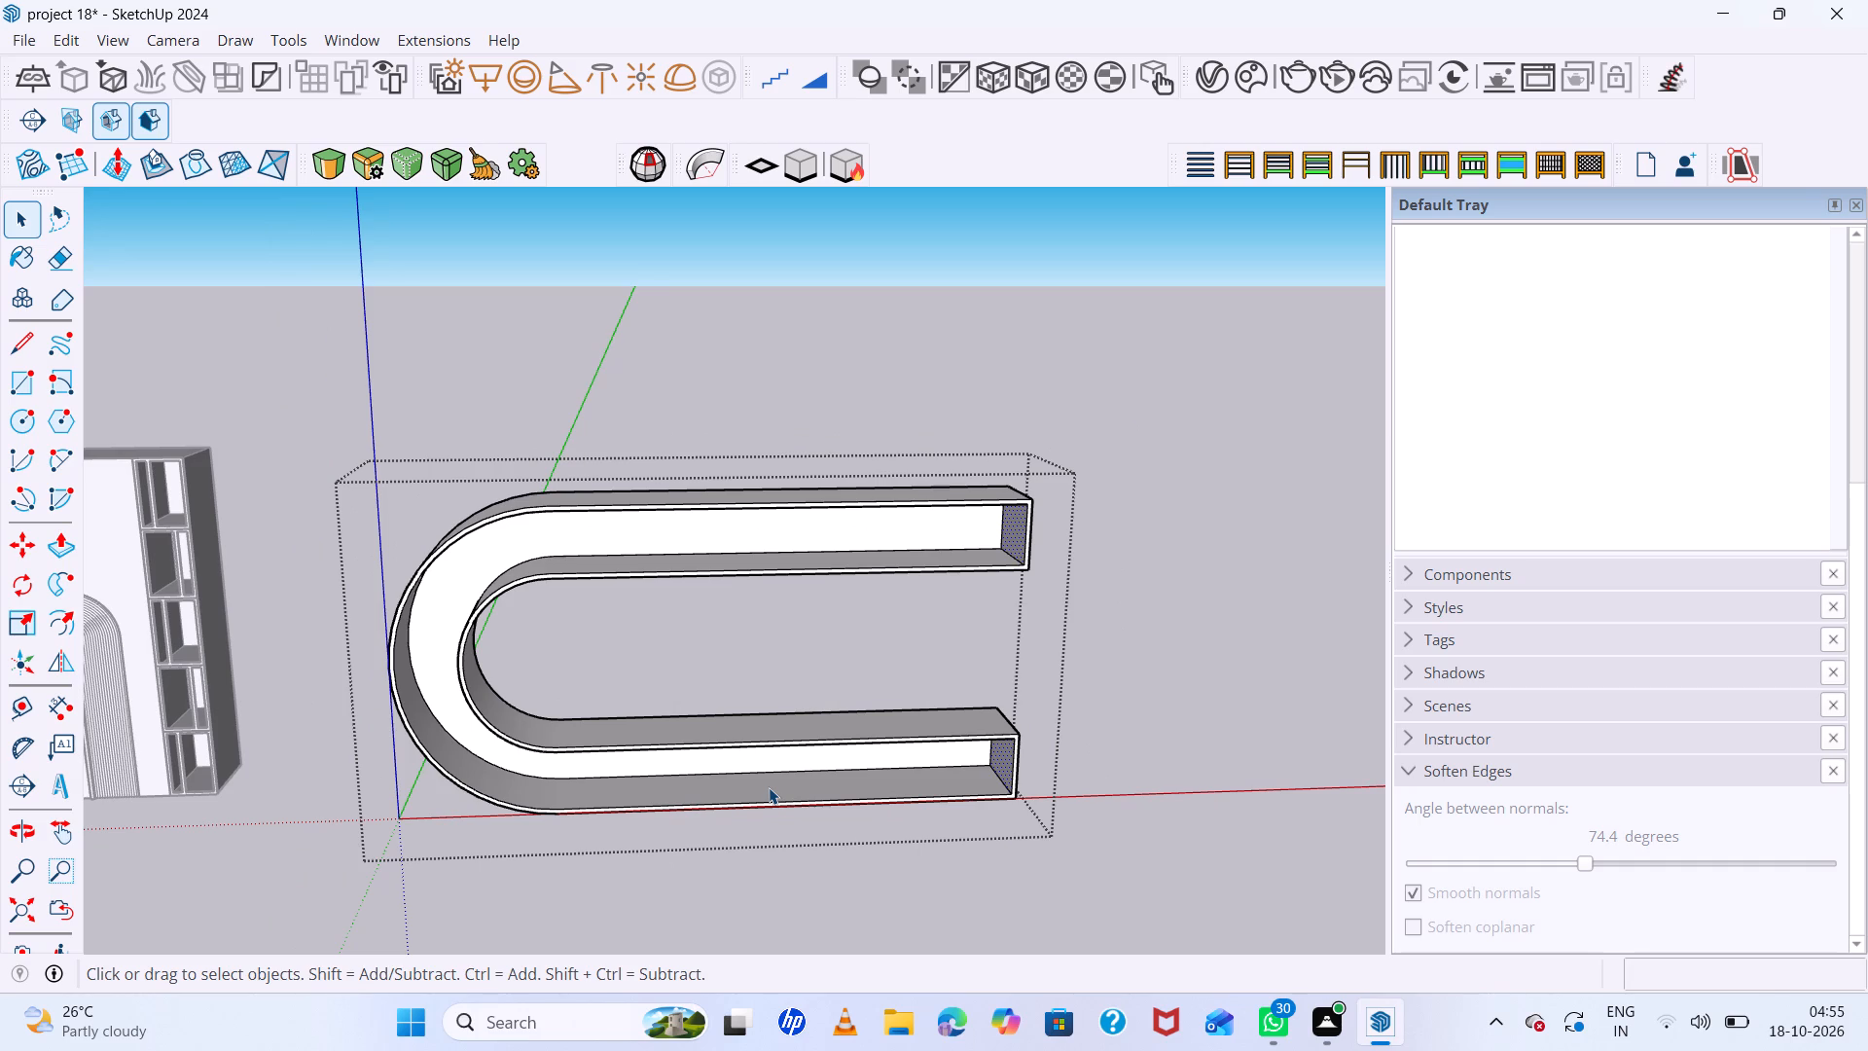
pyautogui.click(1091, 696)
# Copy the inside end face of the U-shaped unit's lower arm from within its group.
pyautogui.scroll(4, 985, 734)
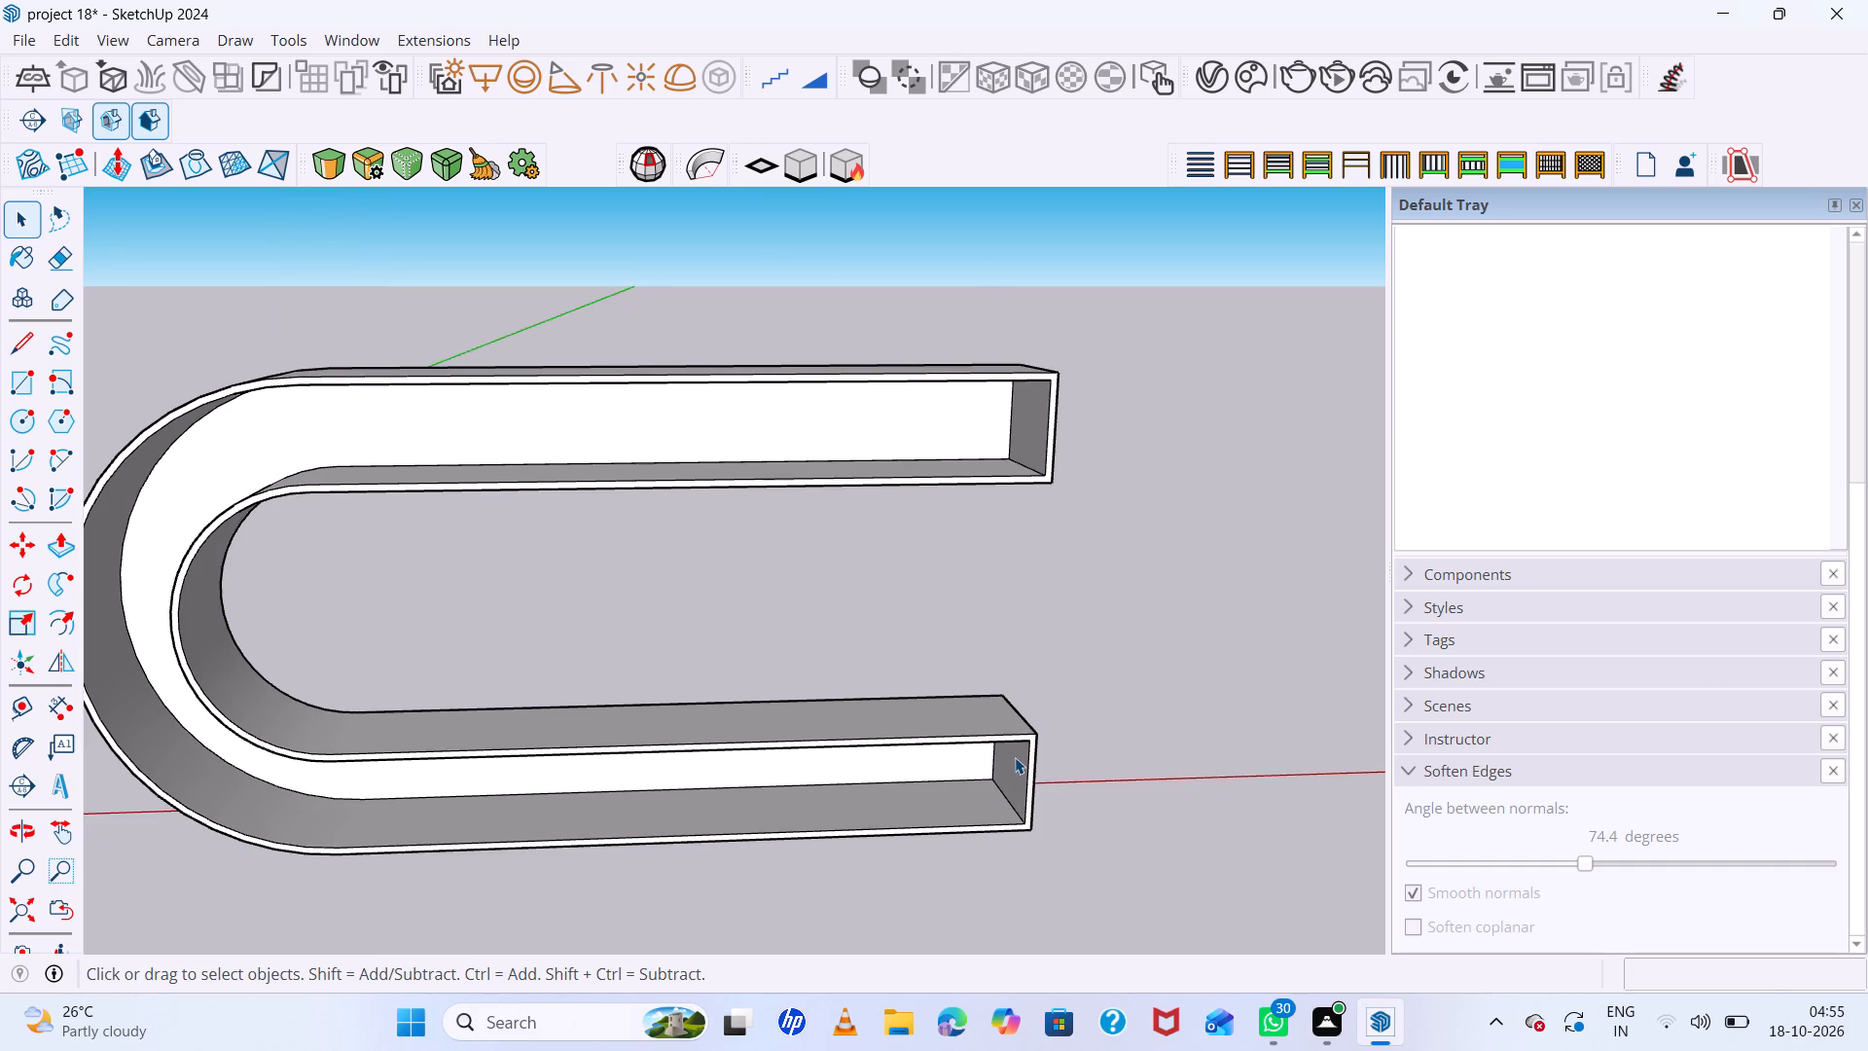
pyautogui.doubleClick(1015, 757)
pyautogui.click(1019, 761)
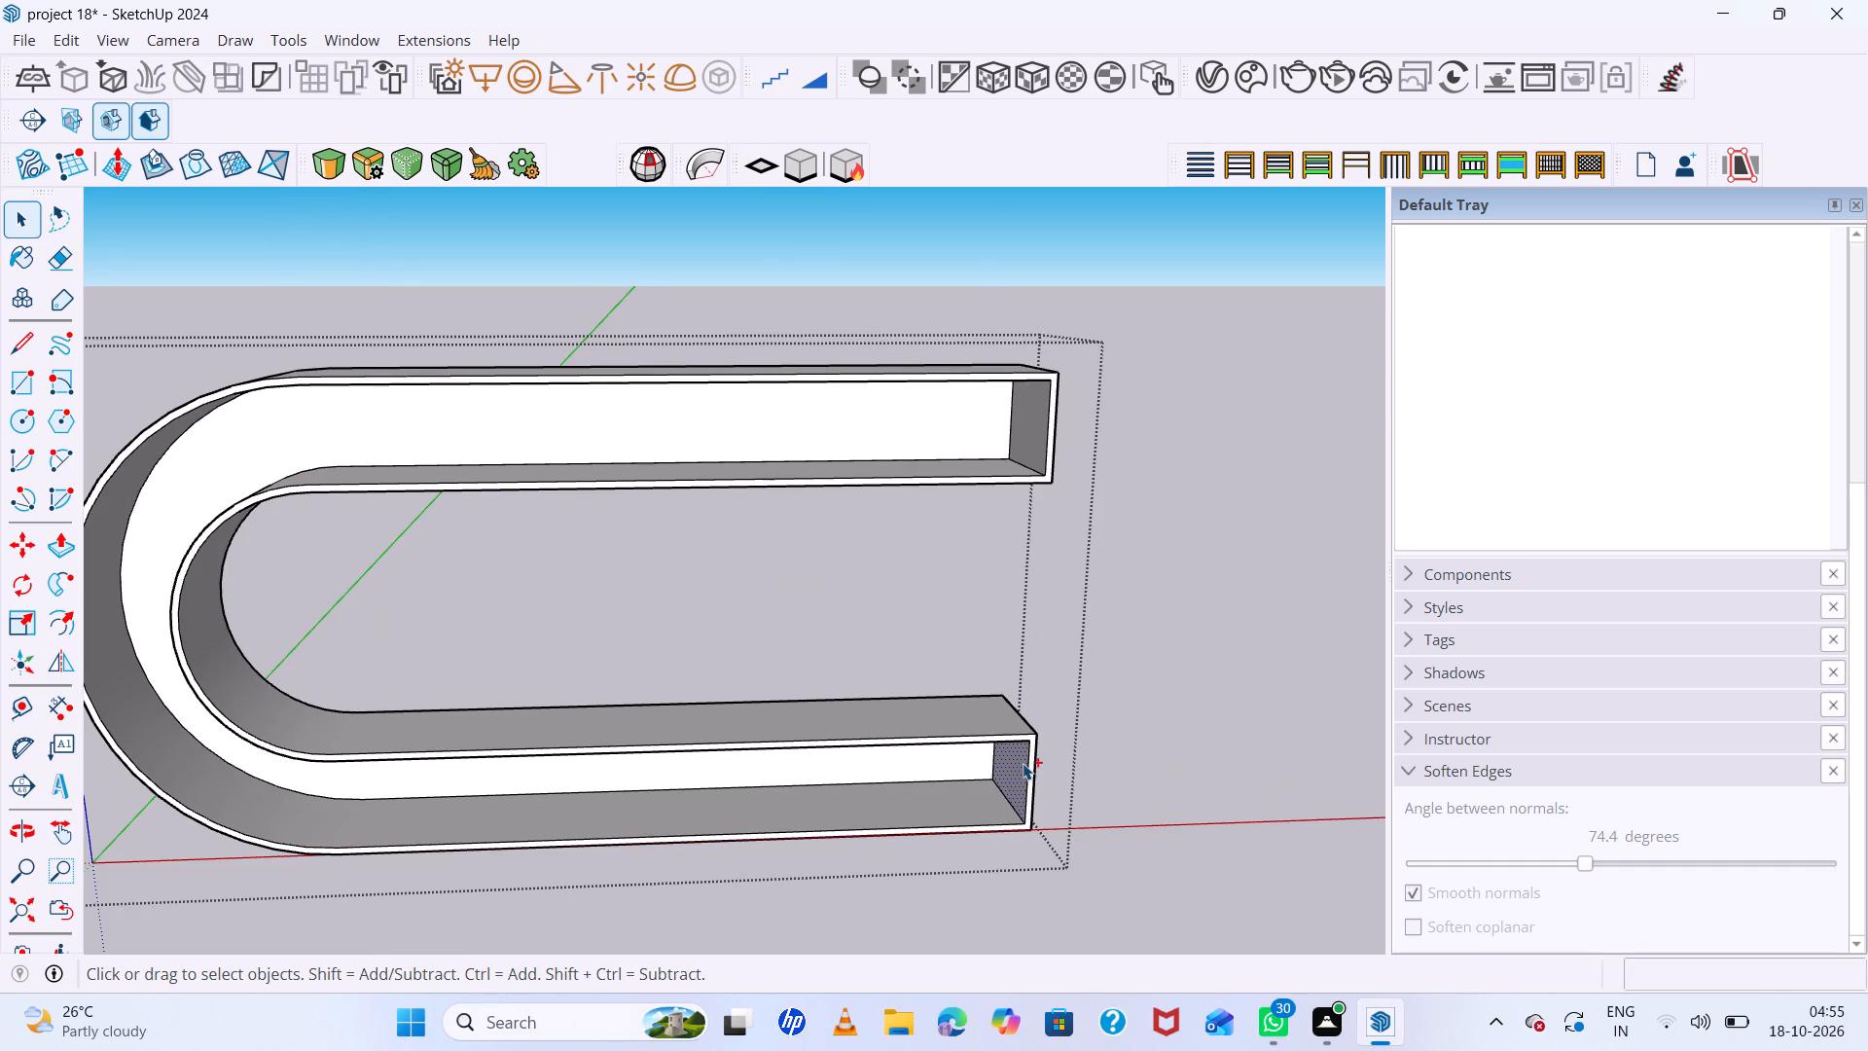
pyautogui.hotkey('ctrl', 'c')
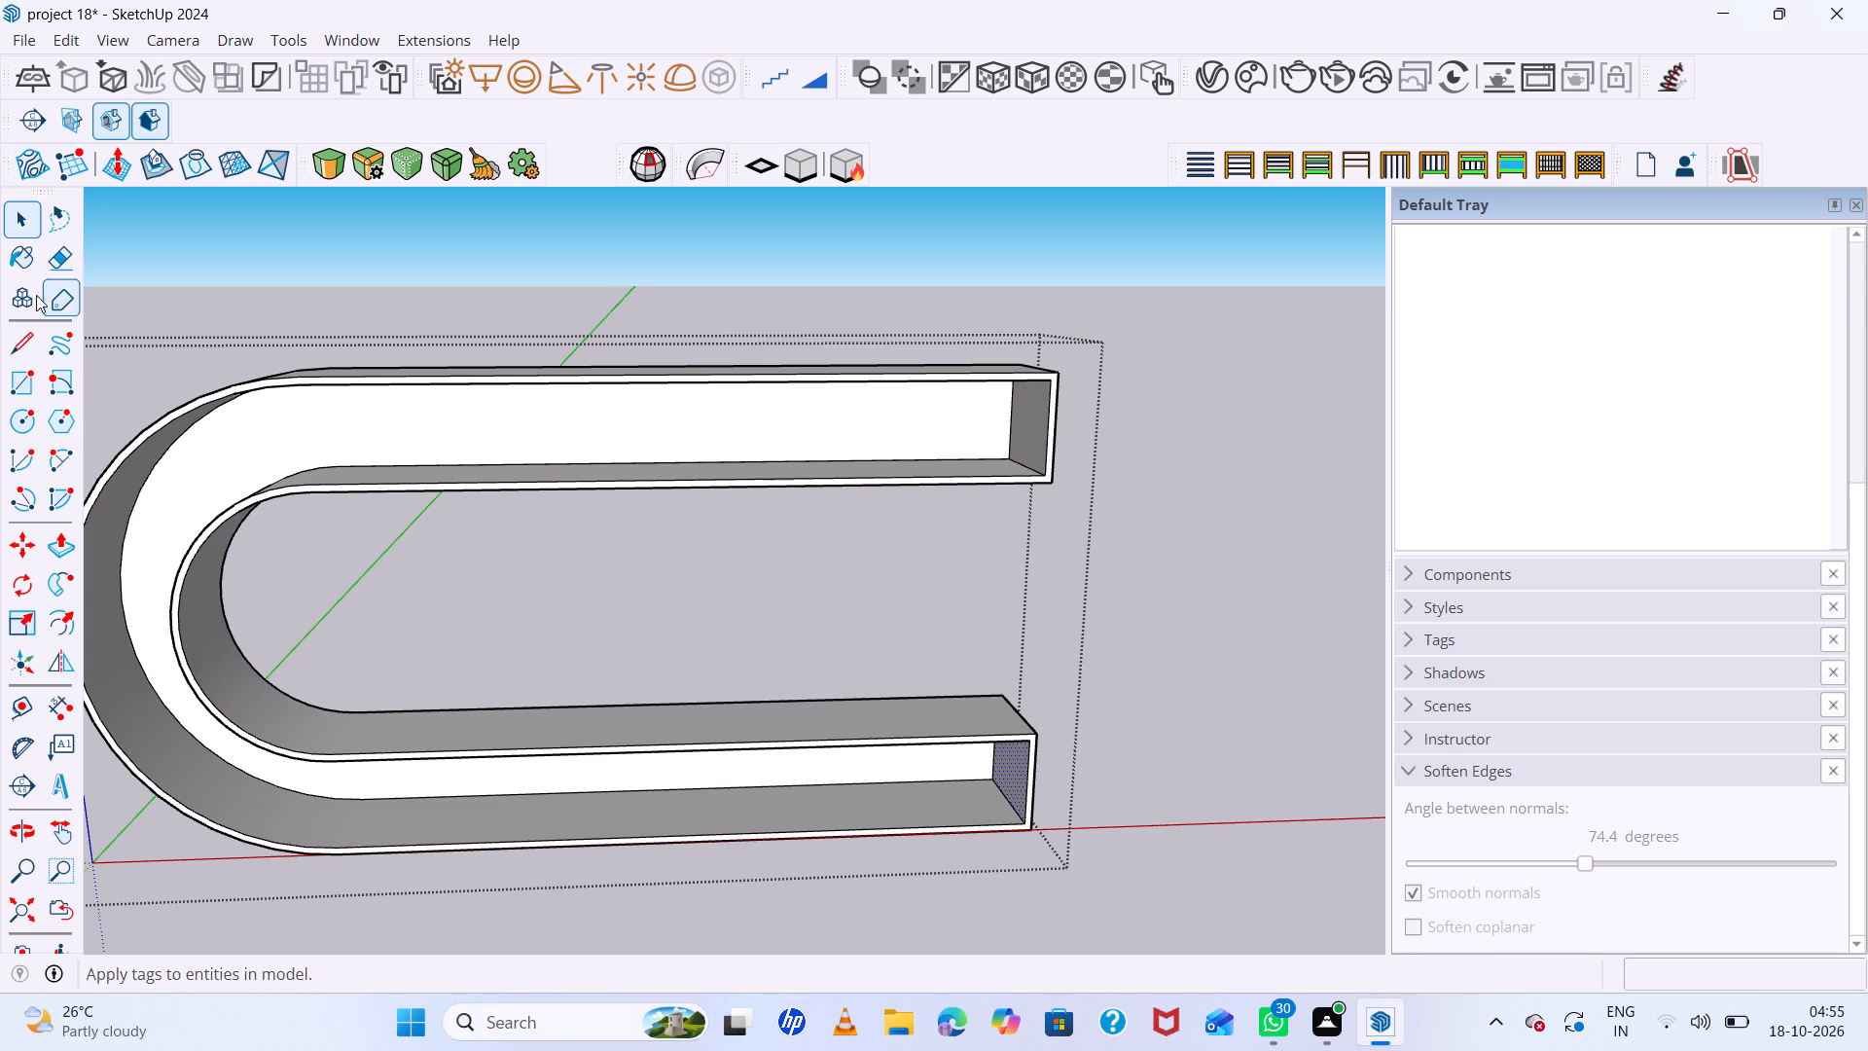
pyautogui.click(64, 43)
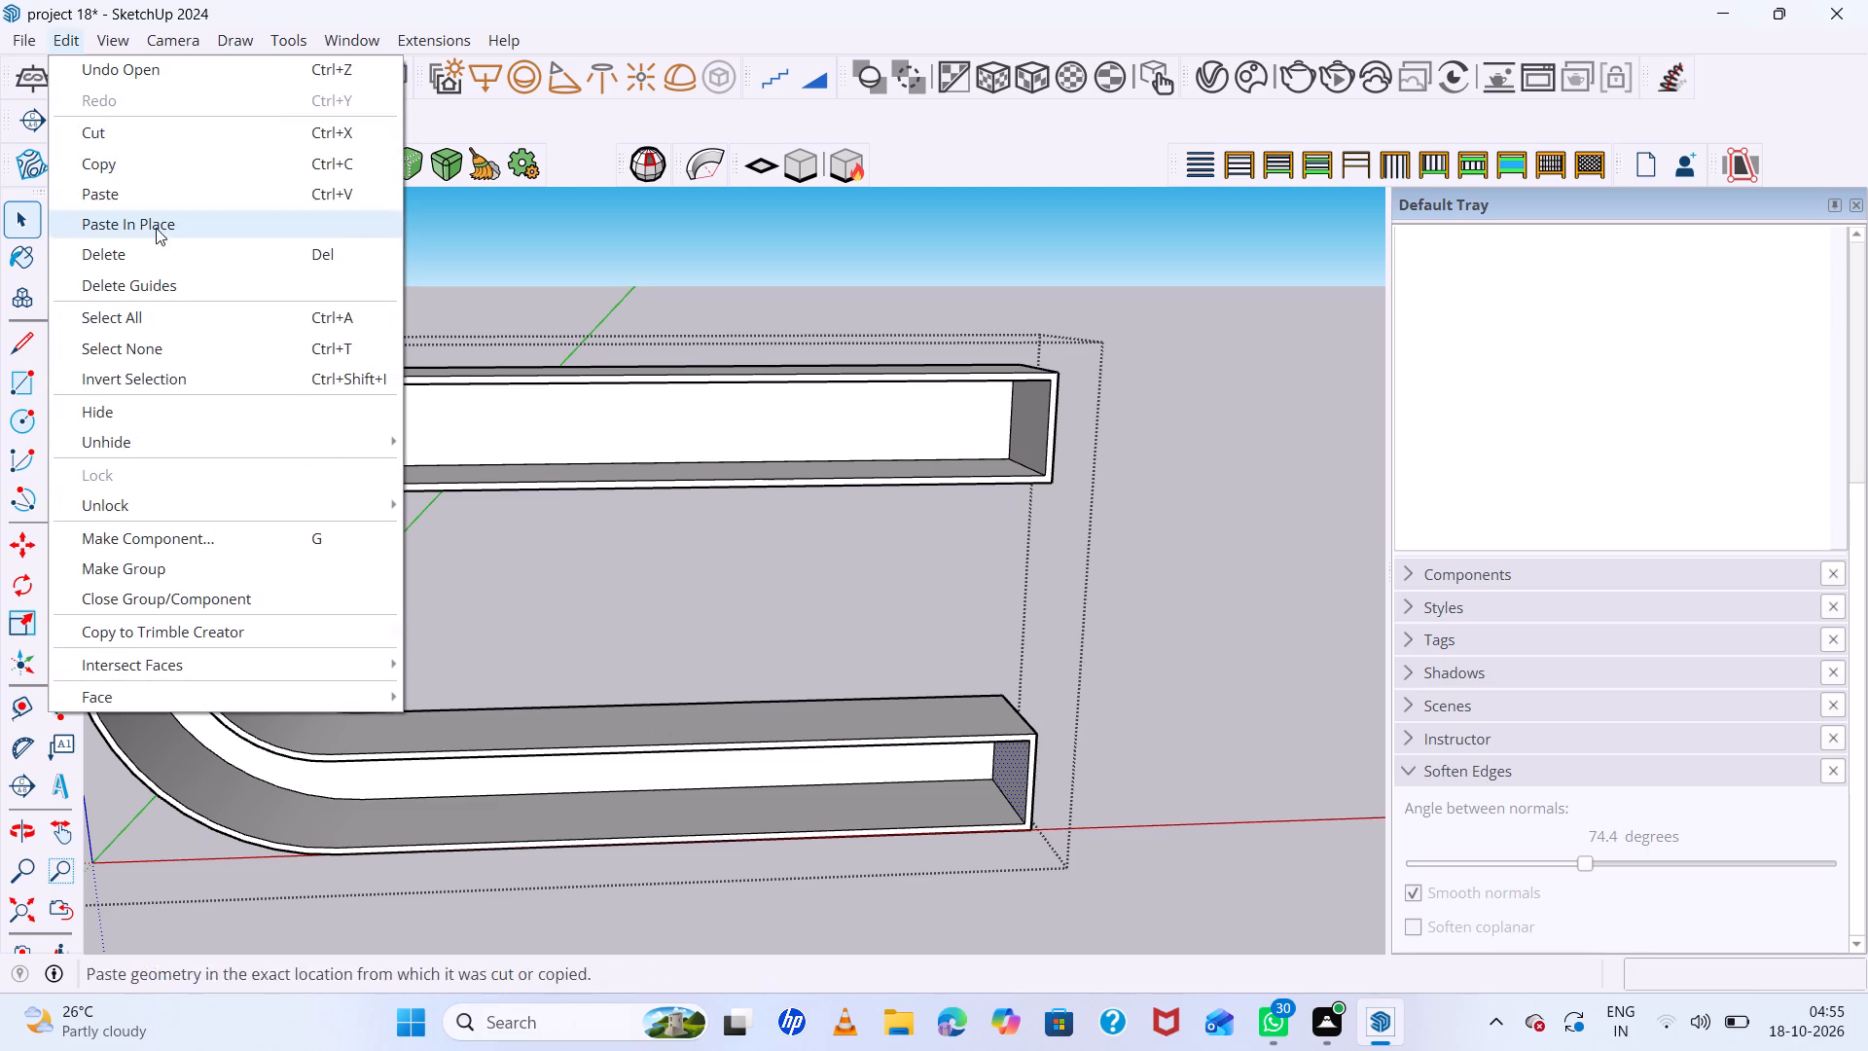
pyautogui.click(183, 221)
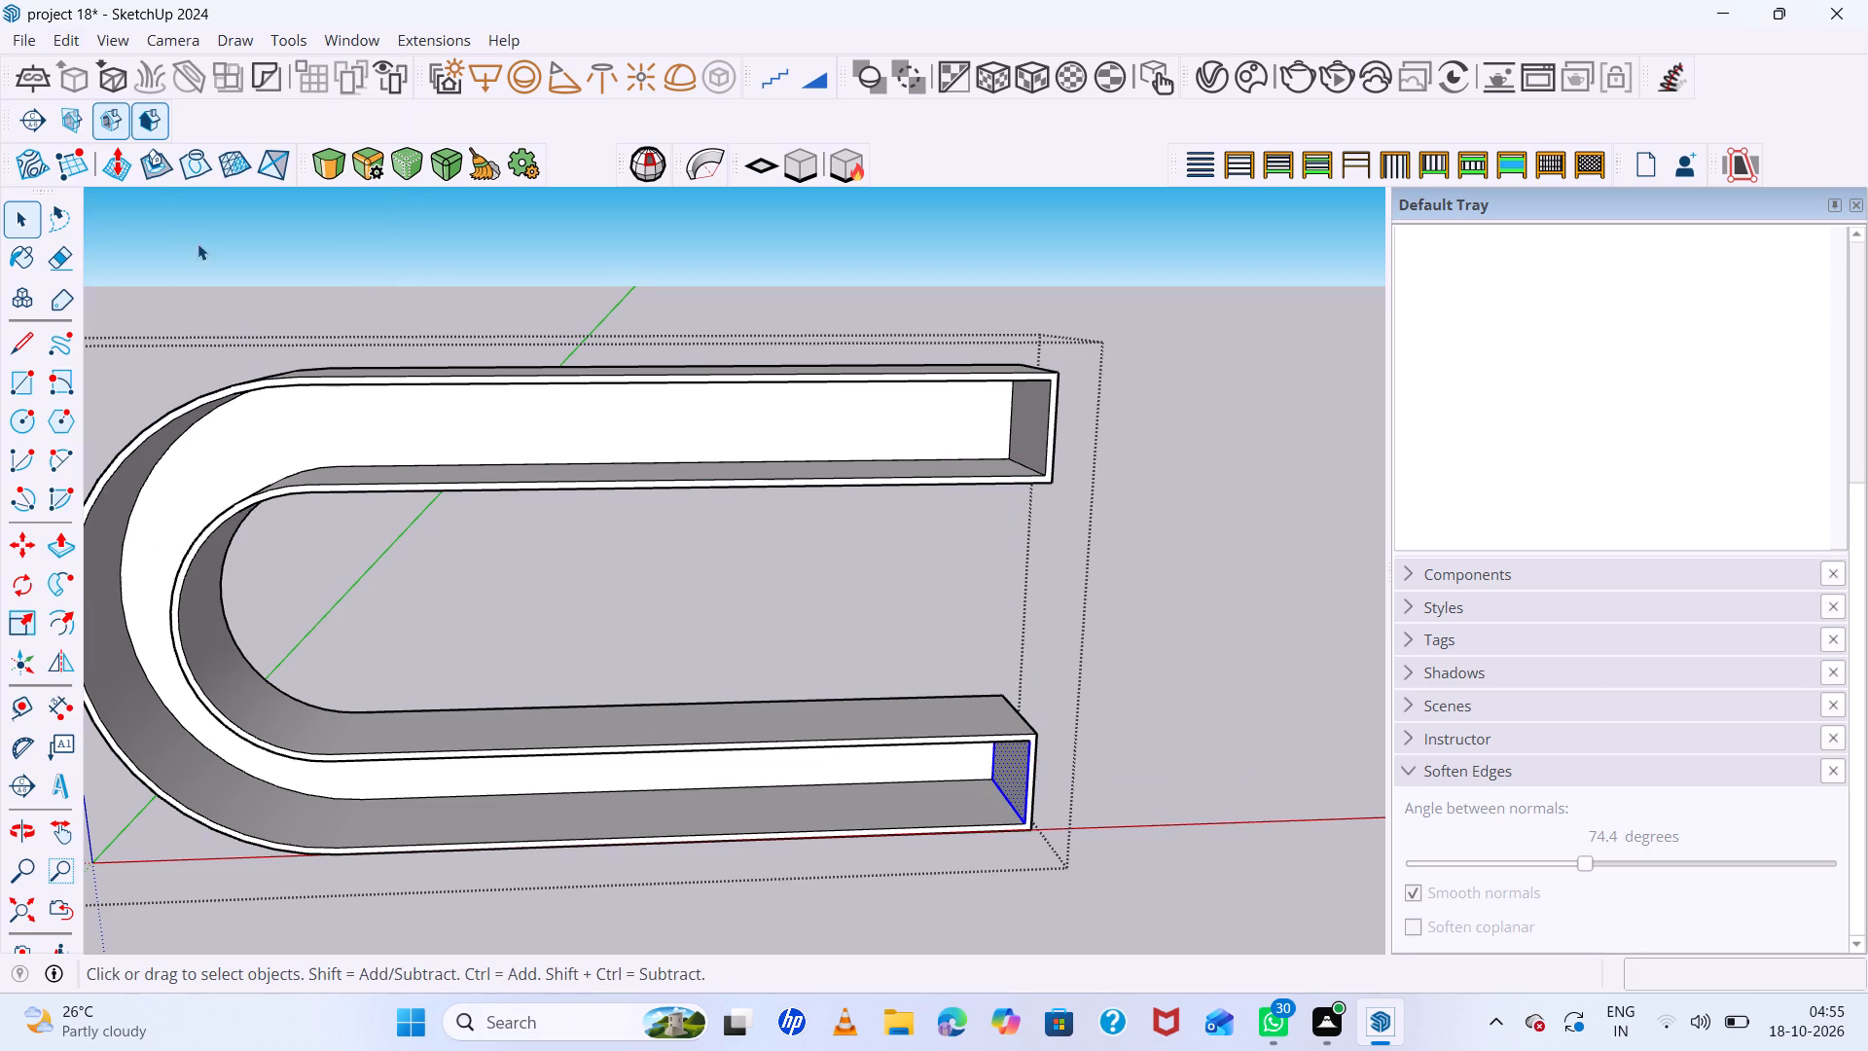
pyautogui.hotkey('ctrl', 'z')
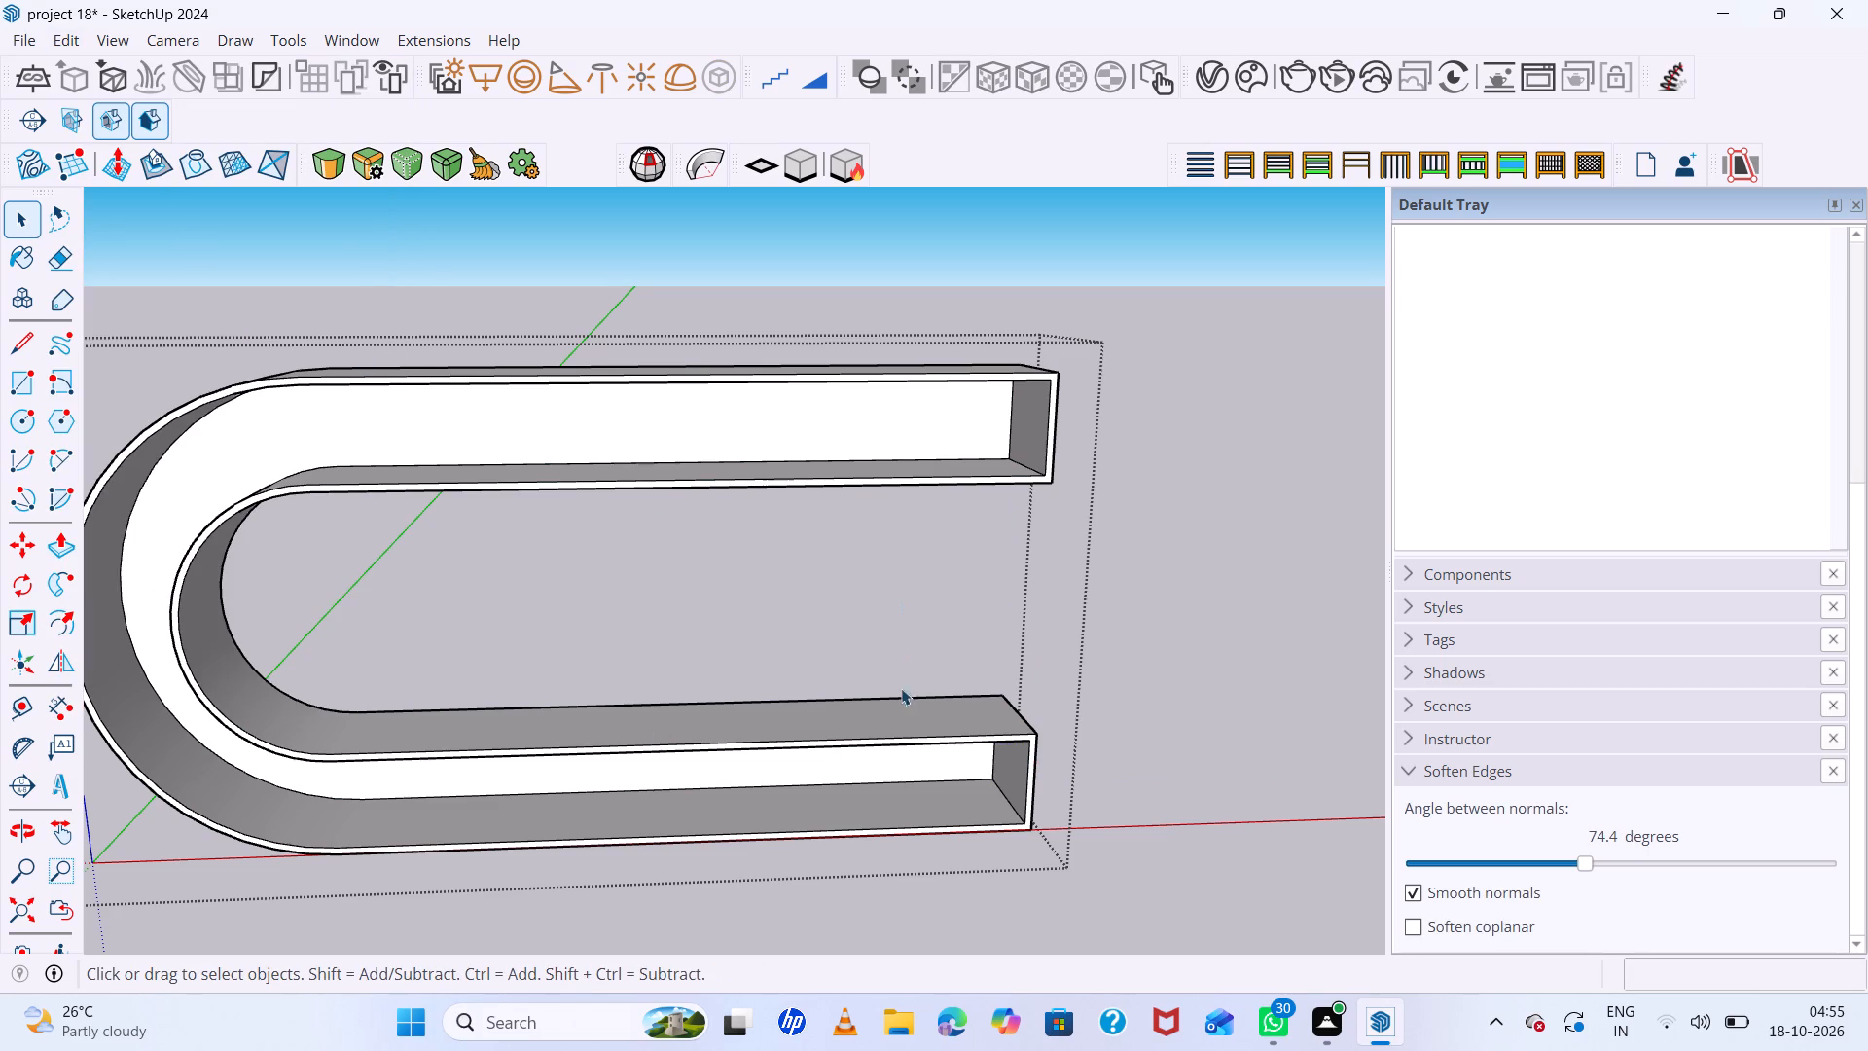
# Leave the U-shaped group and paste the copied end face in place outside it.
pyautogui.click(1142, 732)
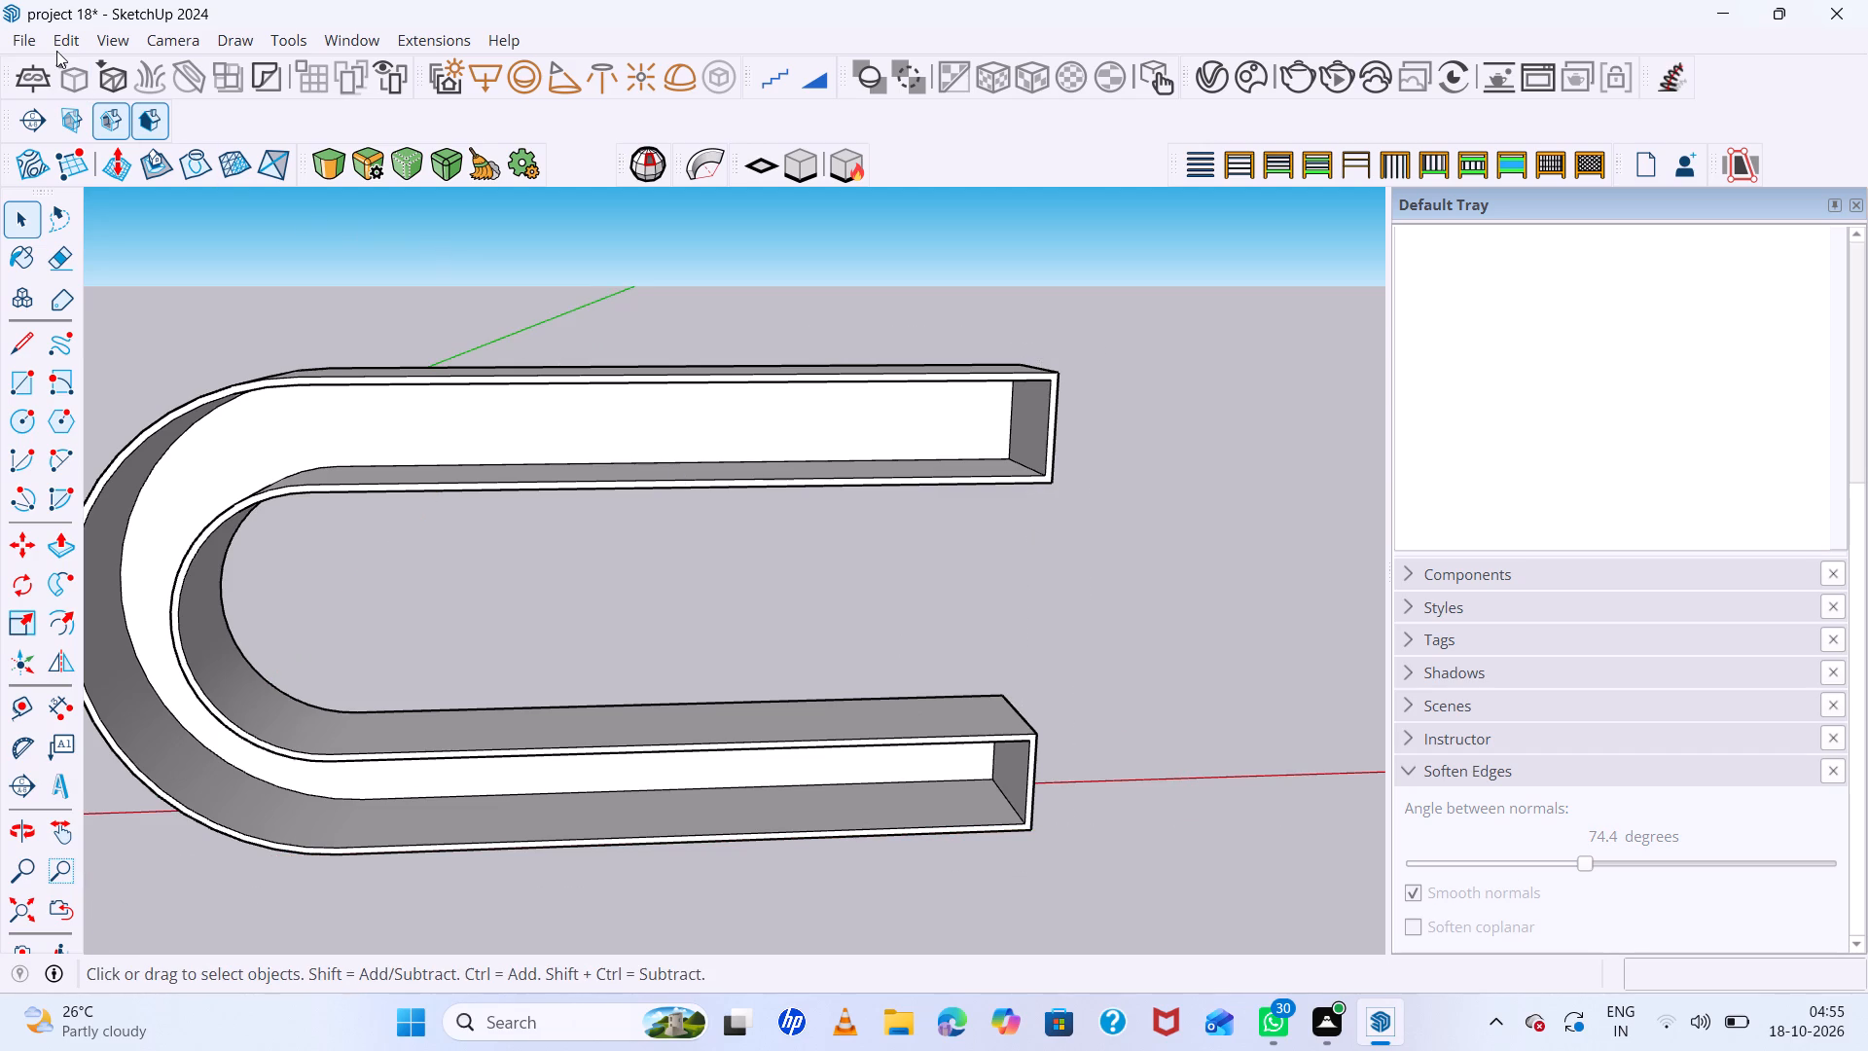
pyautogui.doubleClick(67, 40)
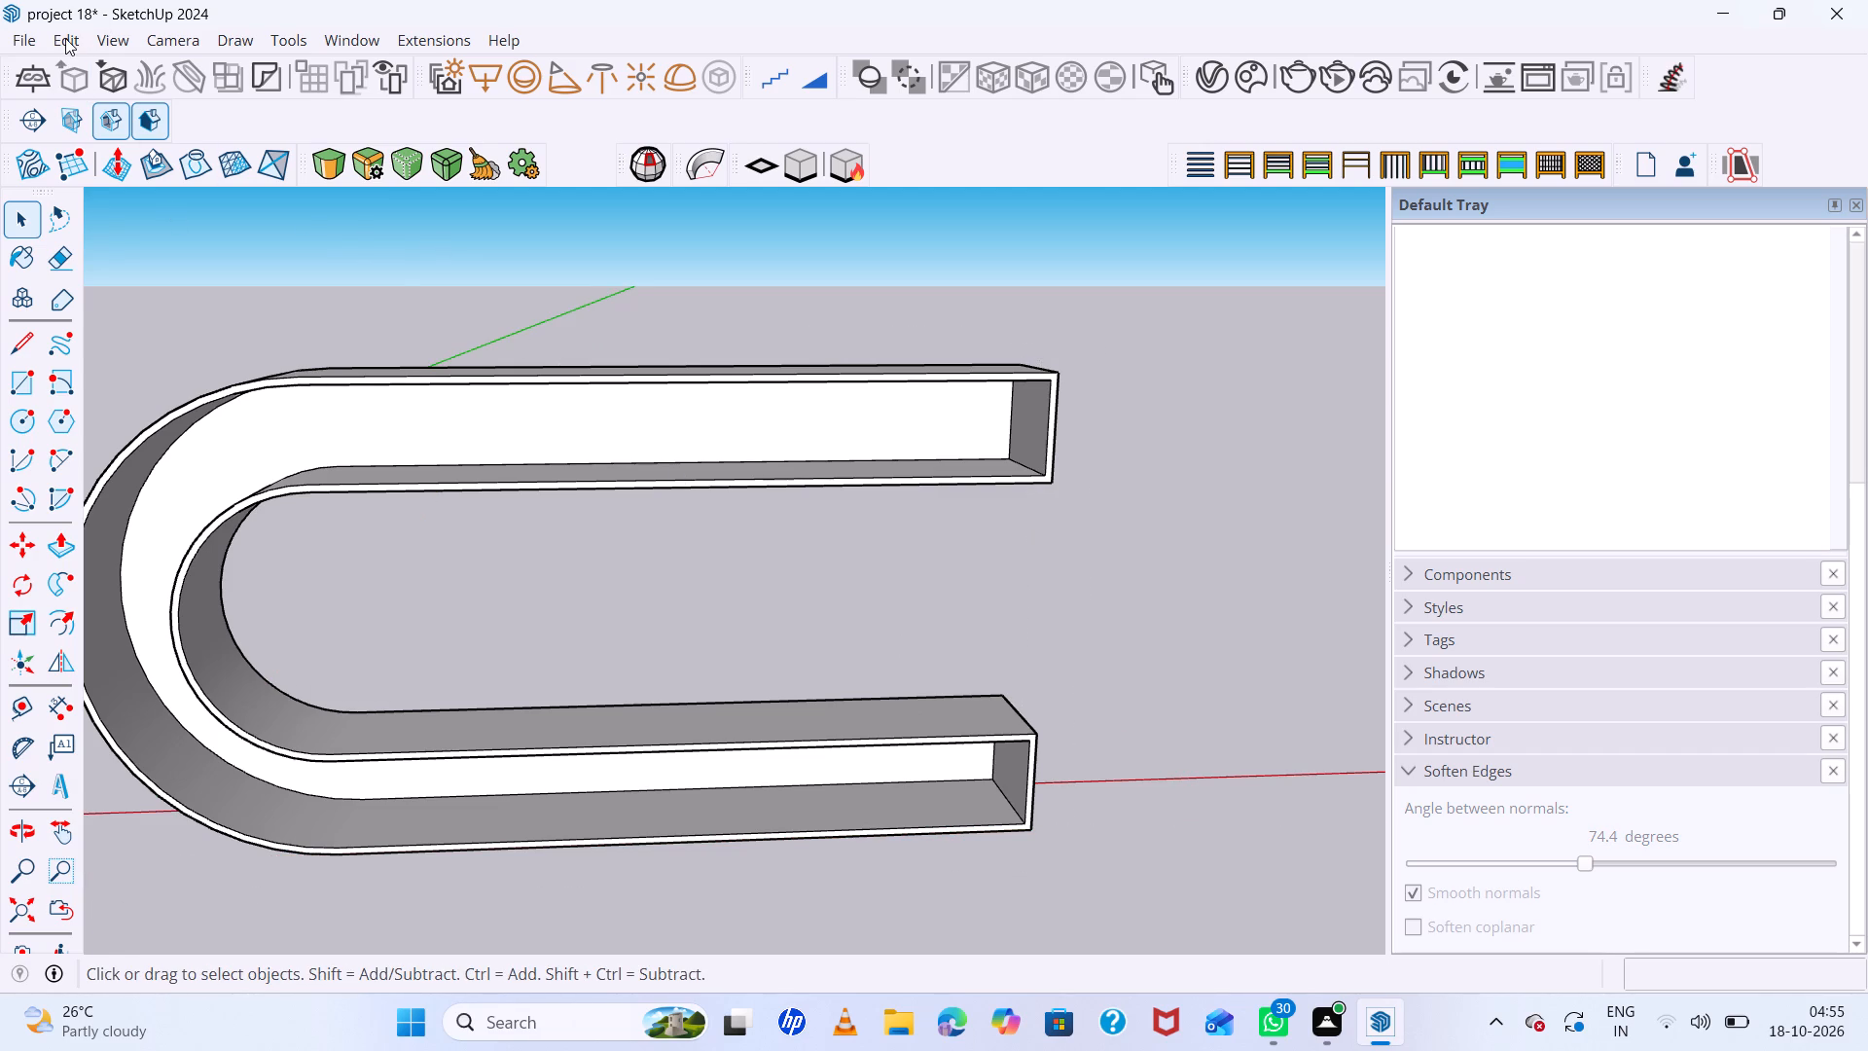
pyautogui.click(65, 38)
pyautogui.click(186, 221)
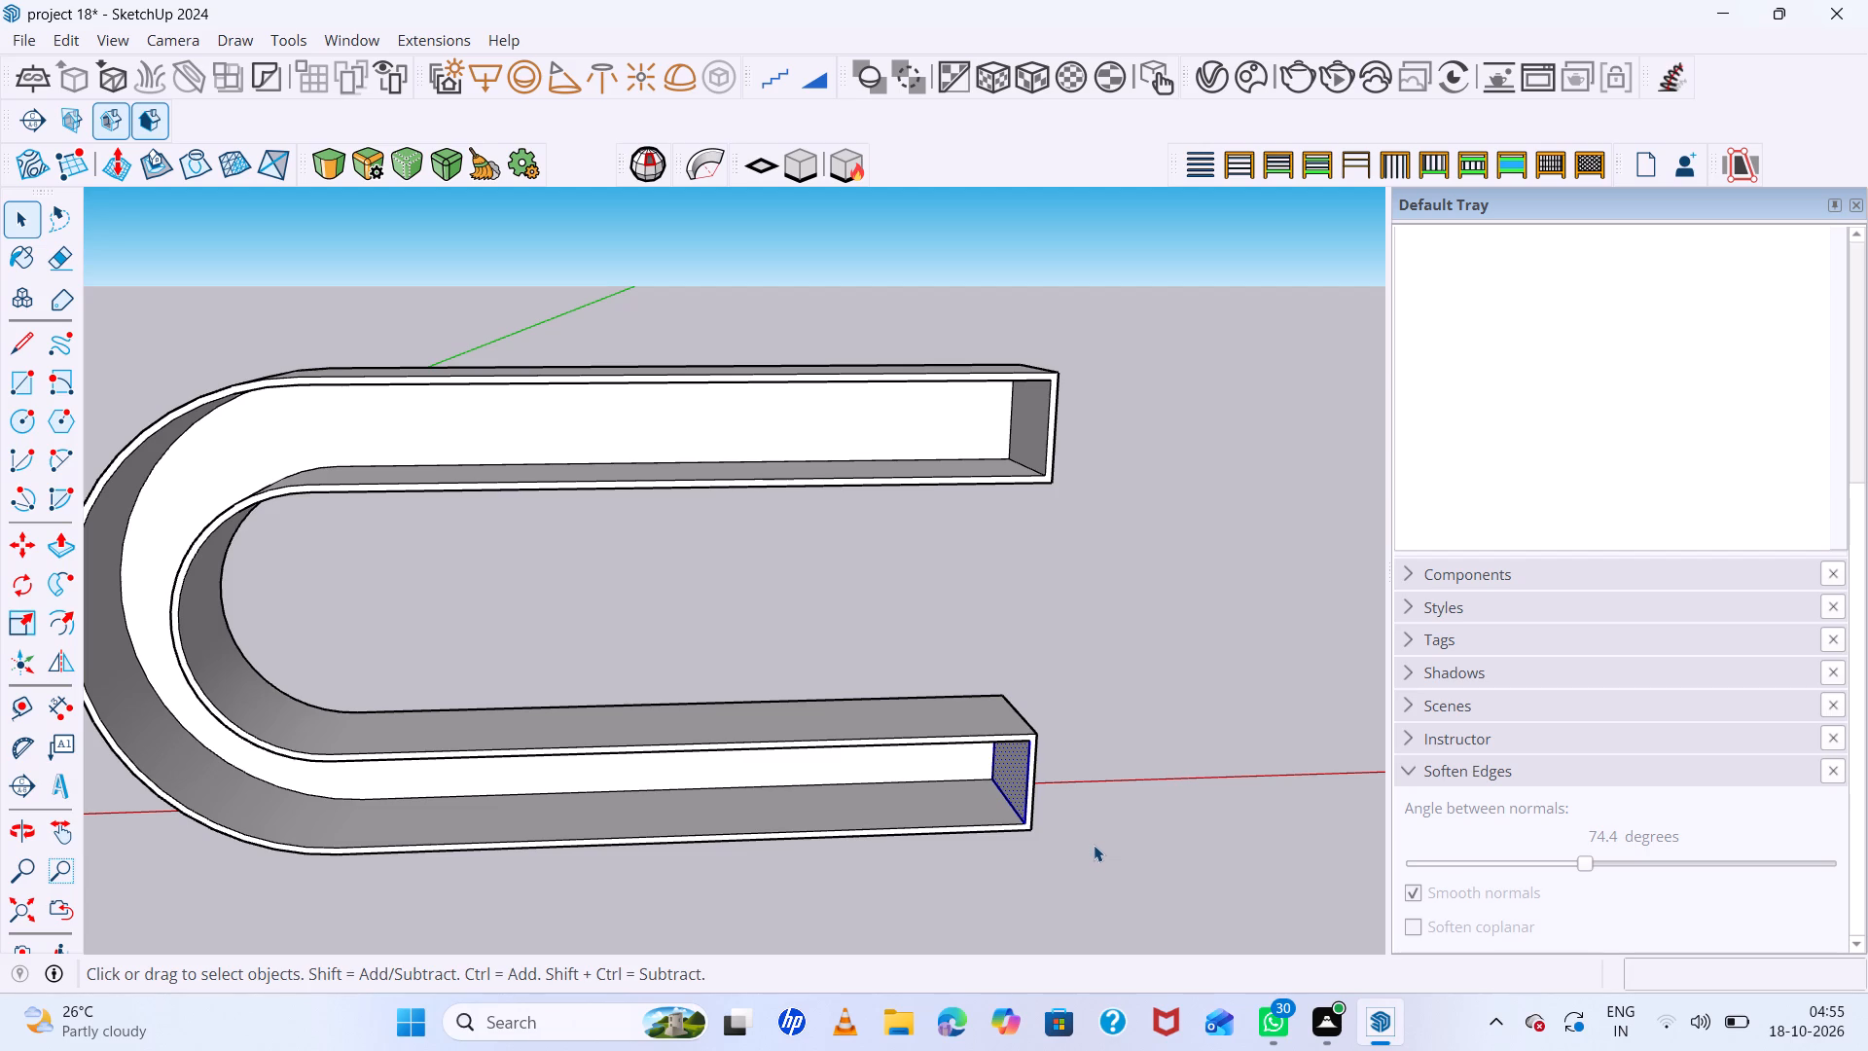
# Extrude the pasted end face 3 cm into the lower arm to form an end panel.
pyautogui.scroll(7, 1094, 845)
pyautogui.scroll(5, 1020, 810)
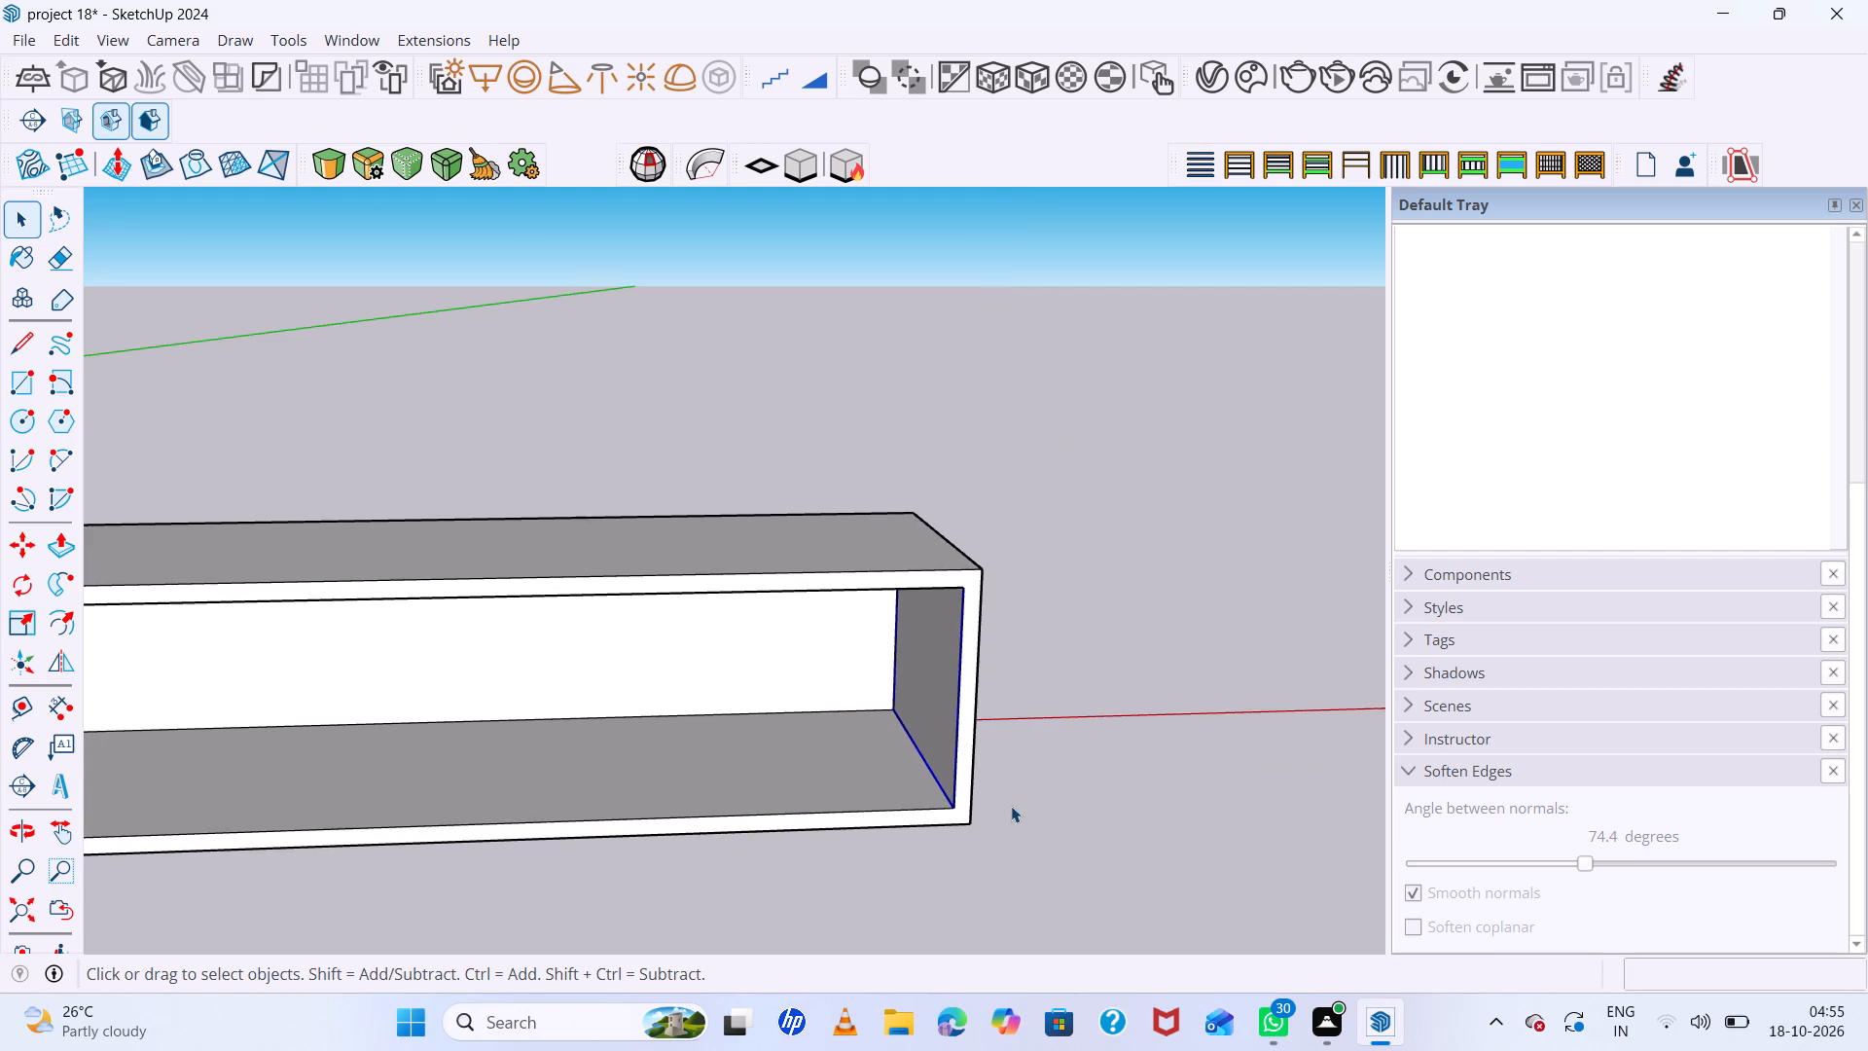
pyautogui.moveTo(1008, 805); pyautogui.dragTo(1050, 744, button='middle')
pyautogui.scroll(6, 1028, 756)
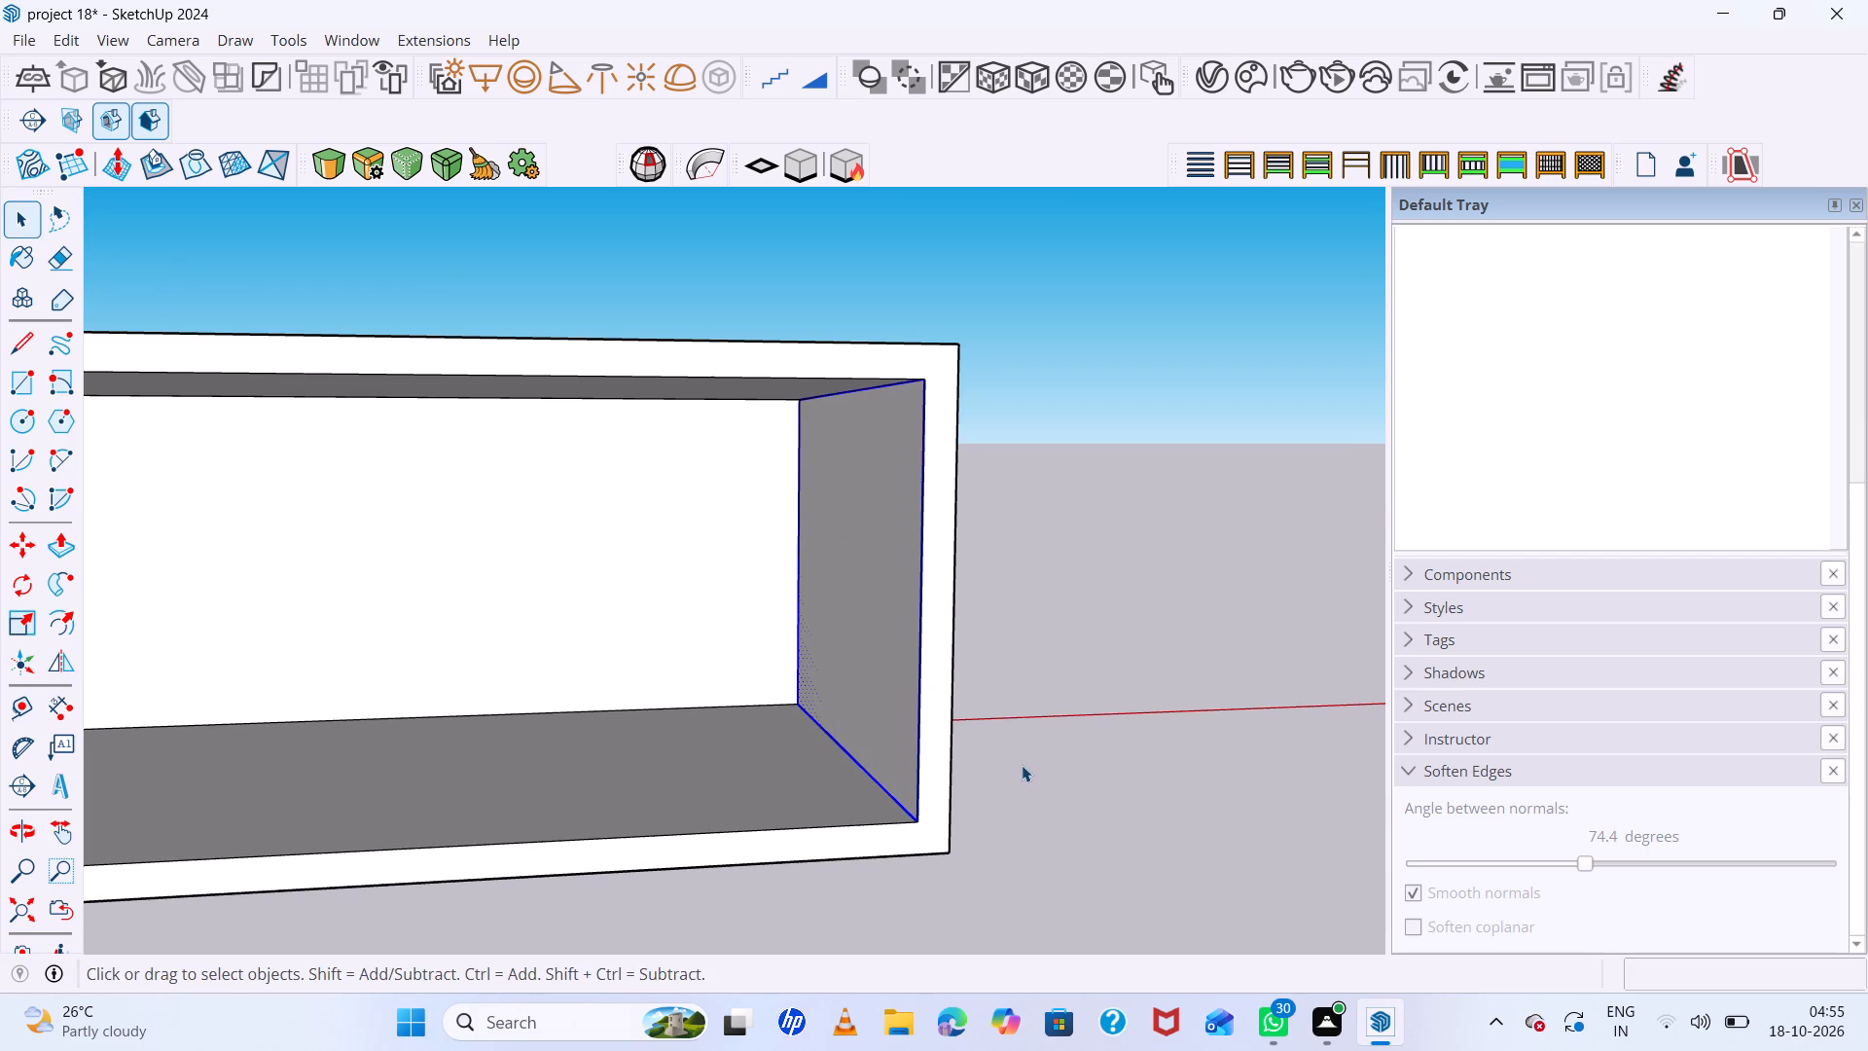
pyautogui.press('p')
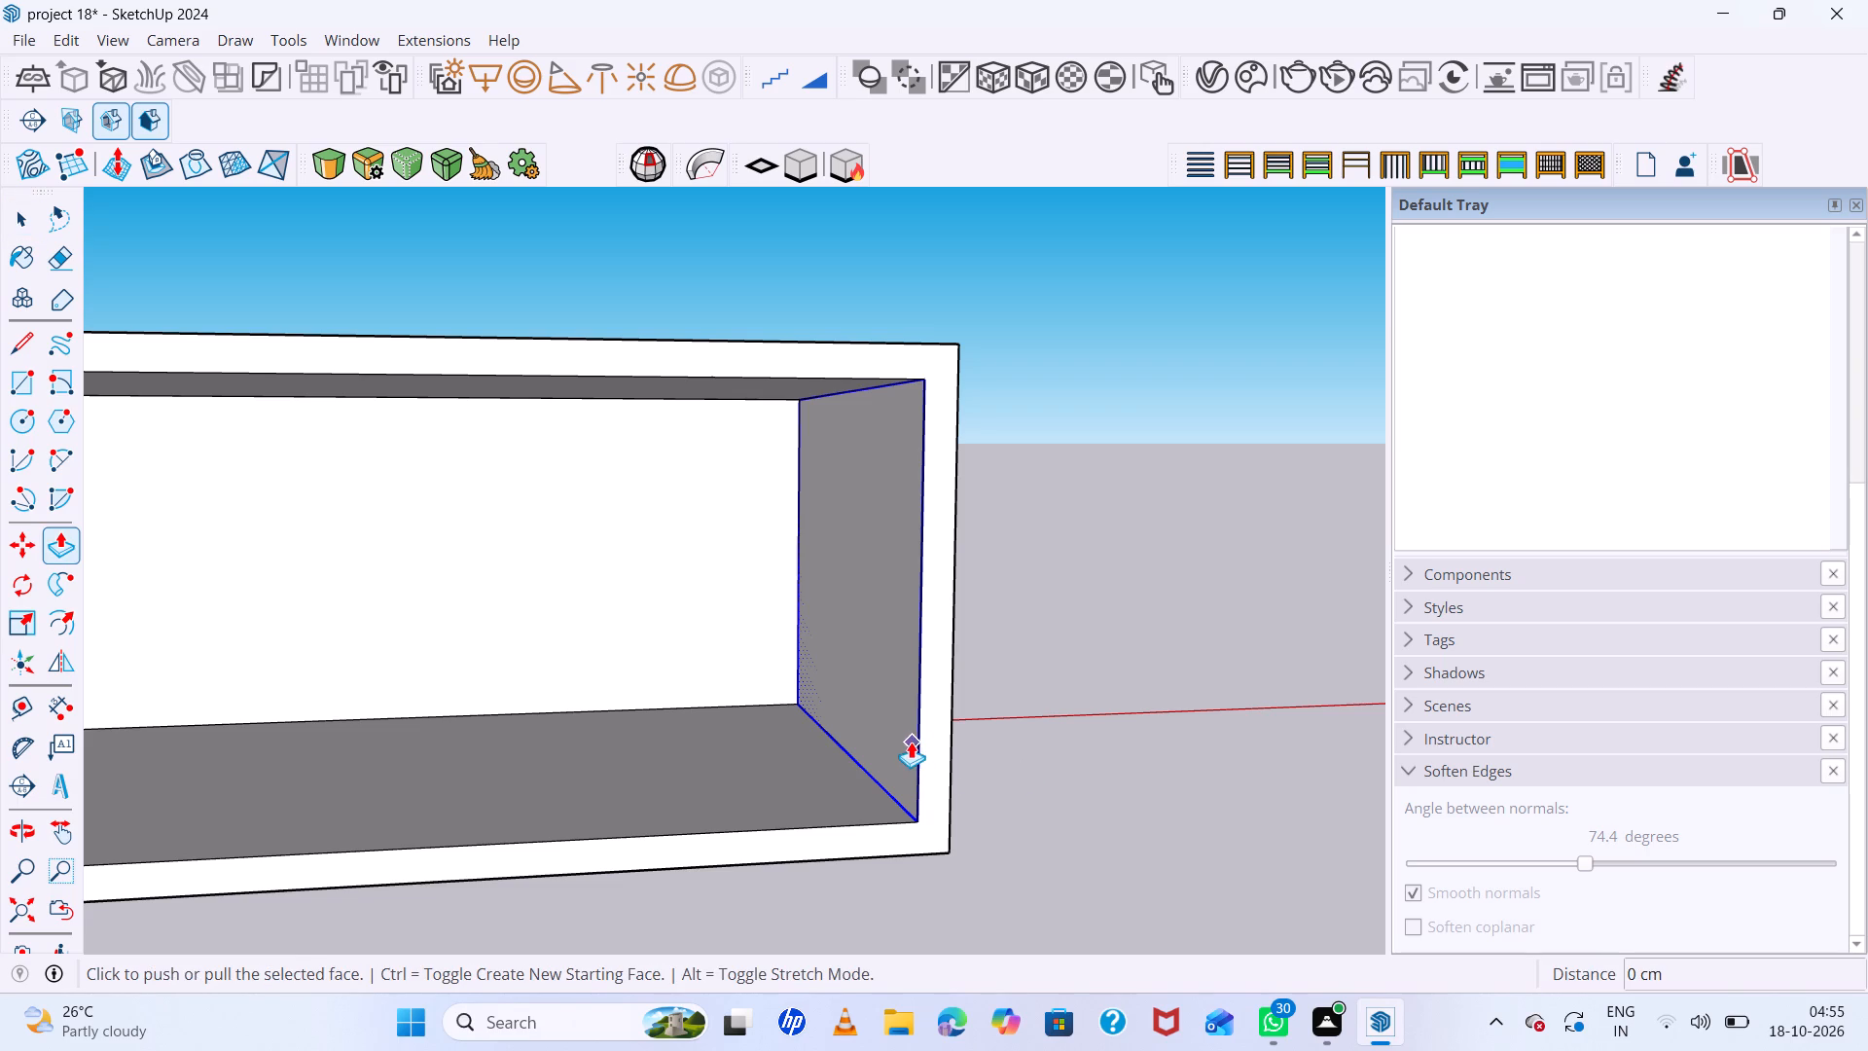
pyautogui.click(884, 714)
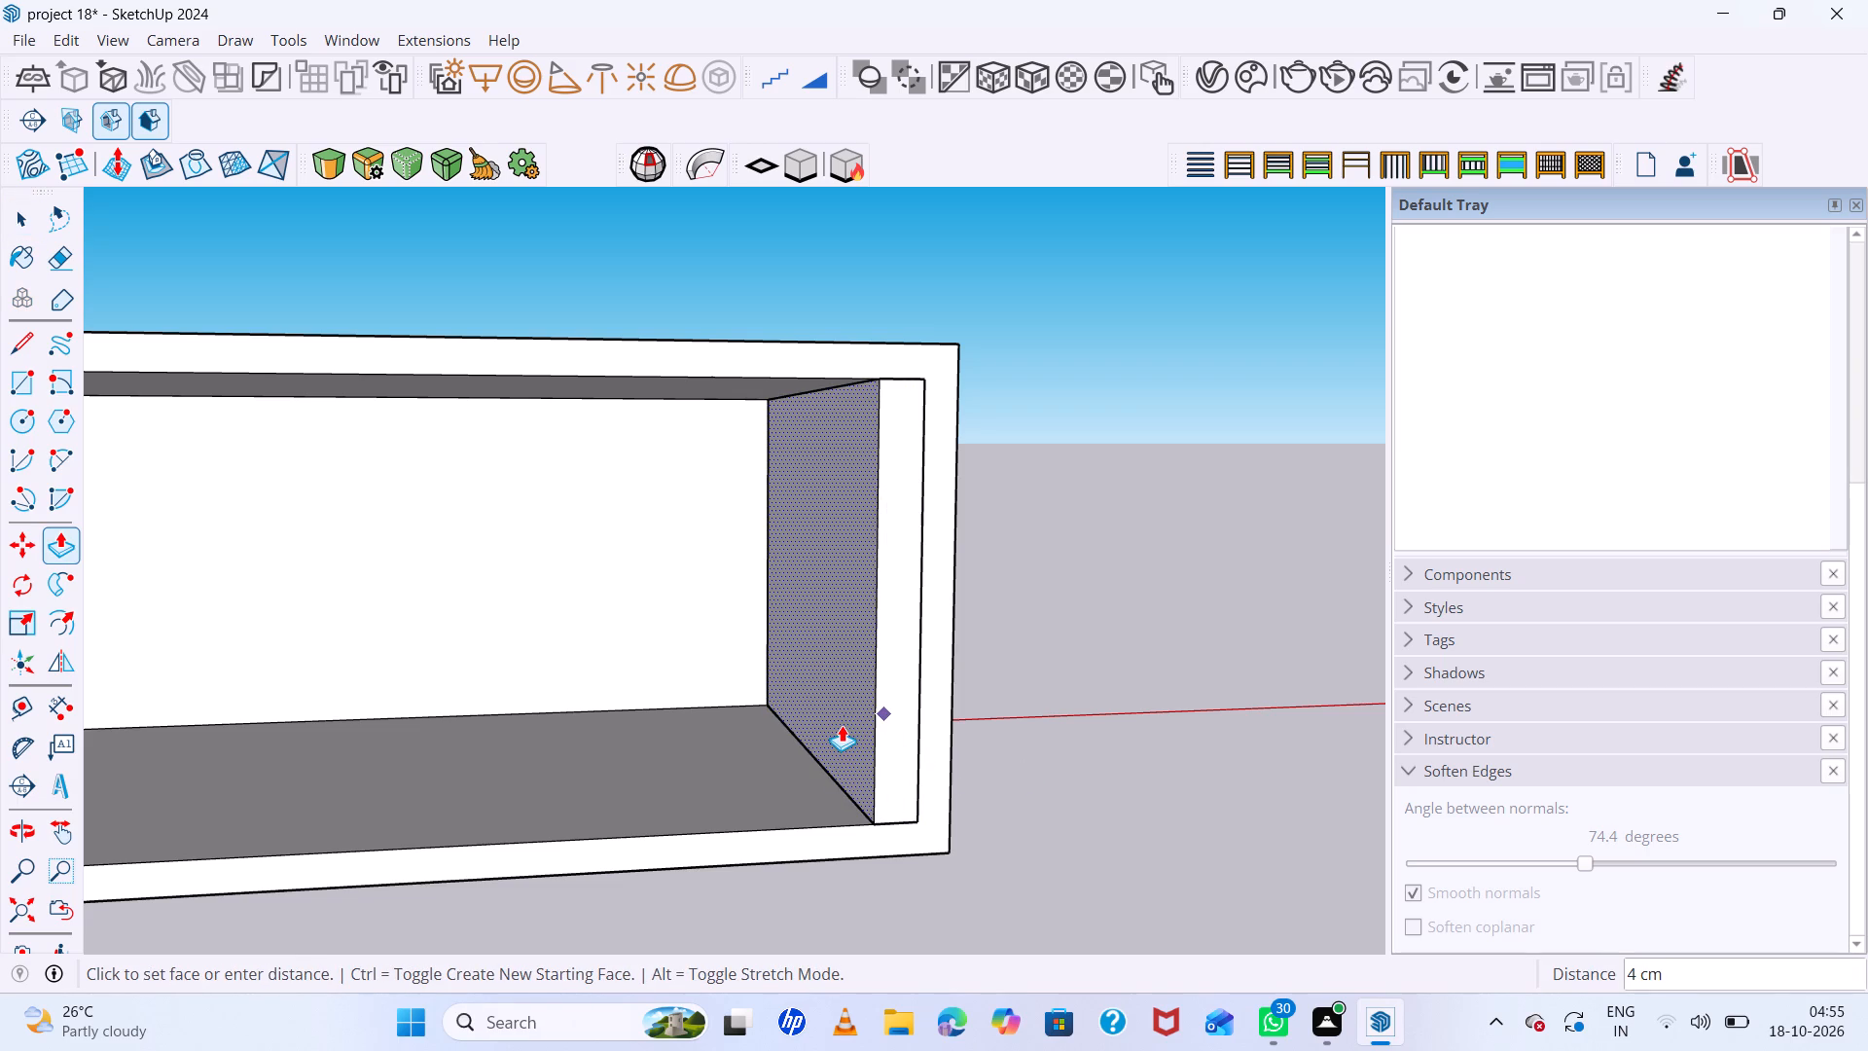
pyautogui.press('3')
pyautogui.press('Return')
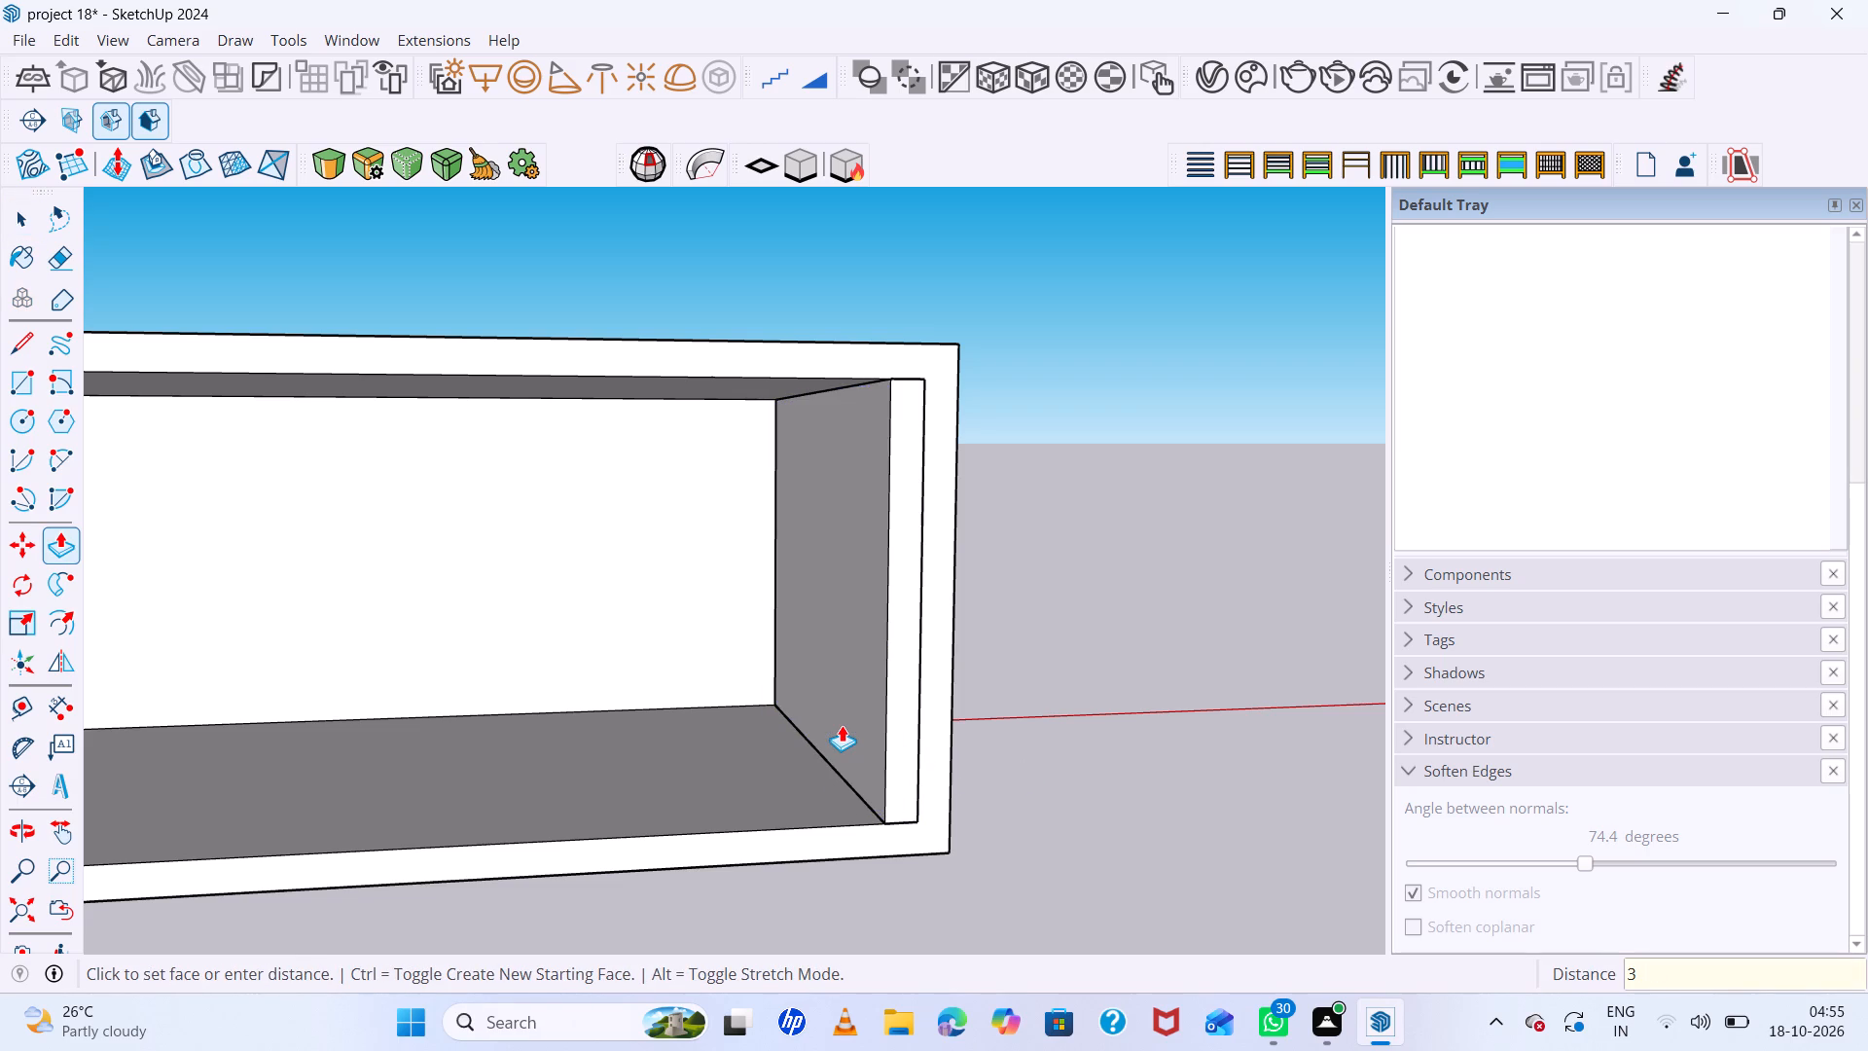
pyautogui.press('space')
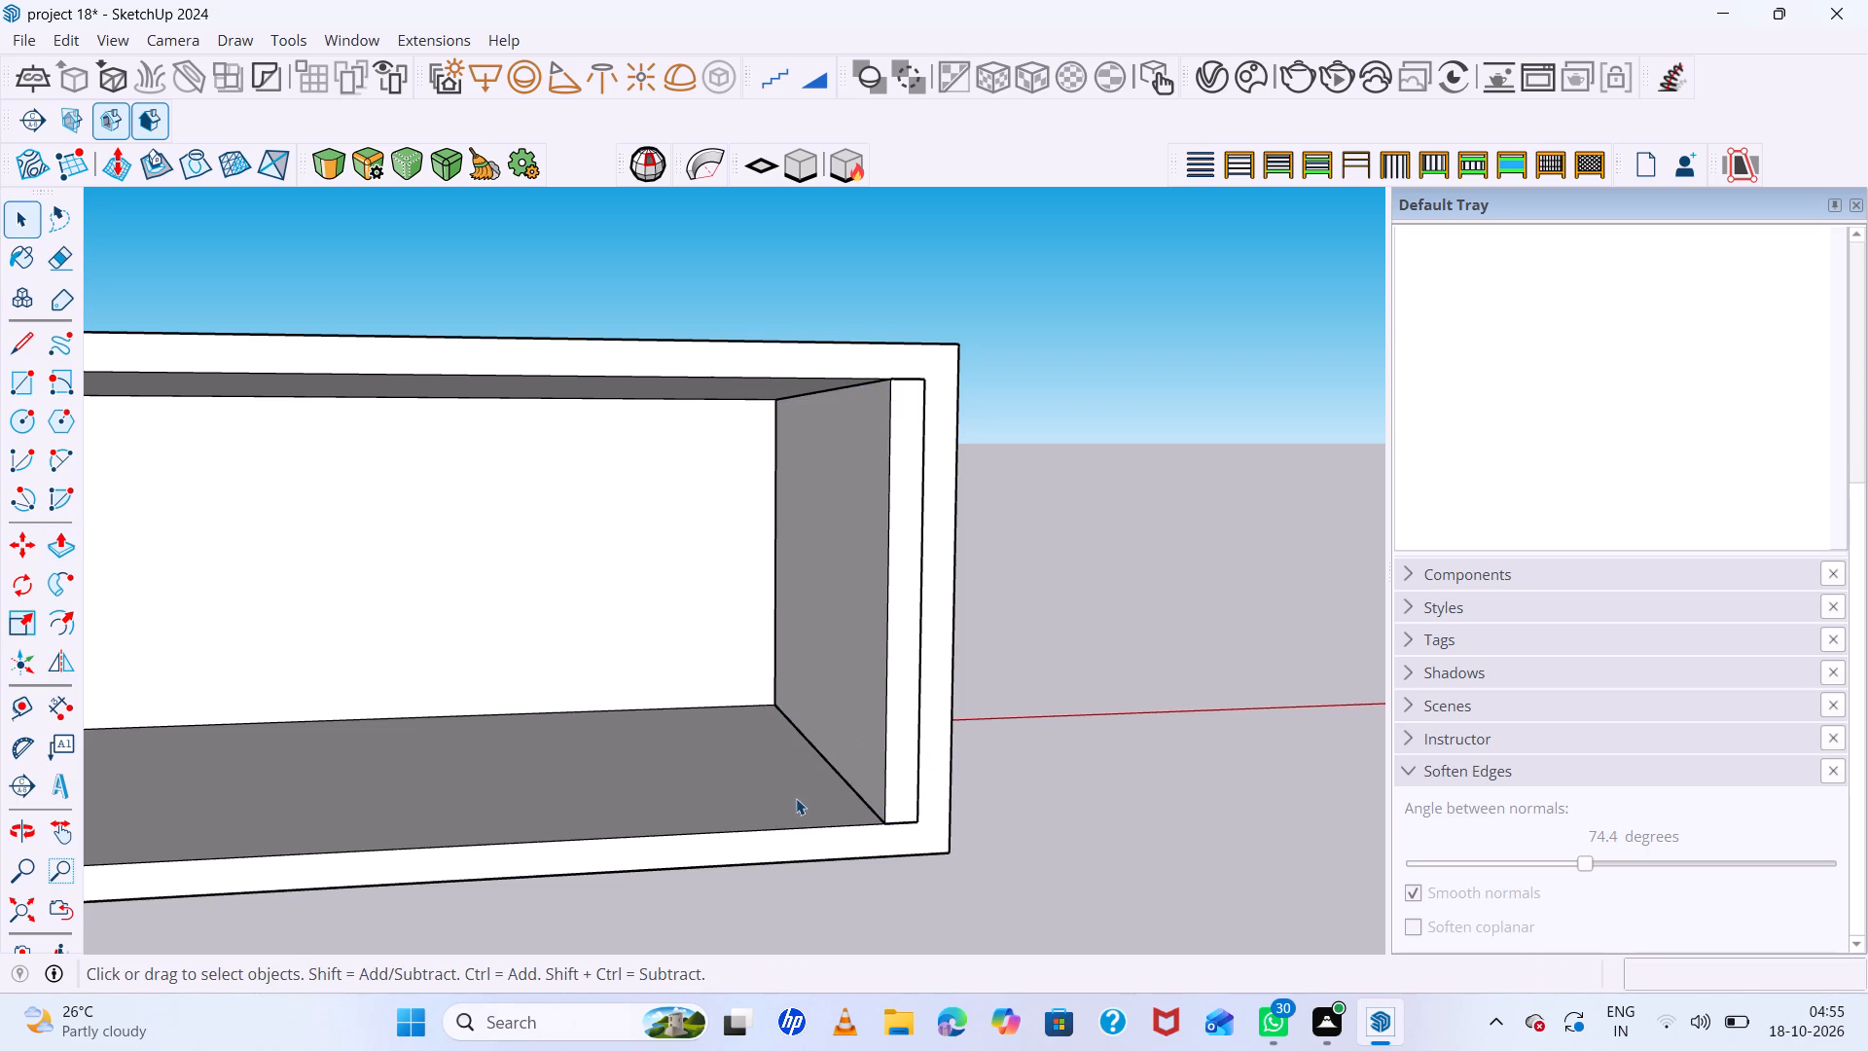
# Make the whole end panel in the lower arm a component.
pyautogui.tripleClick(850, 678)
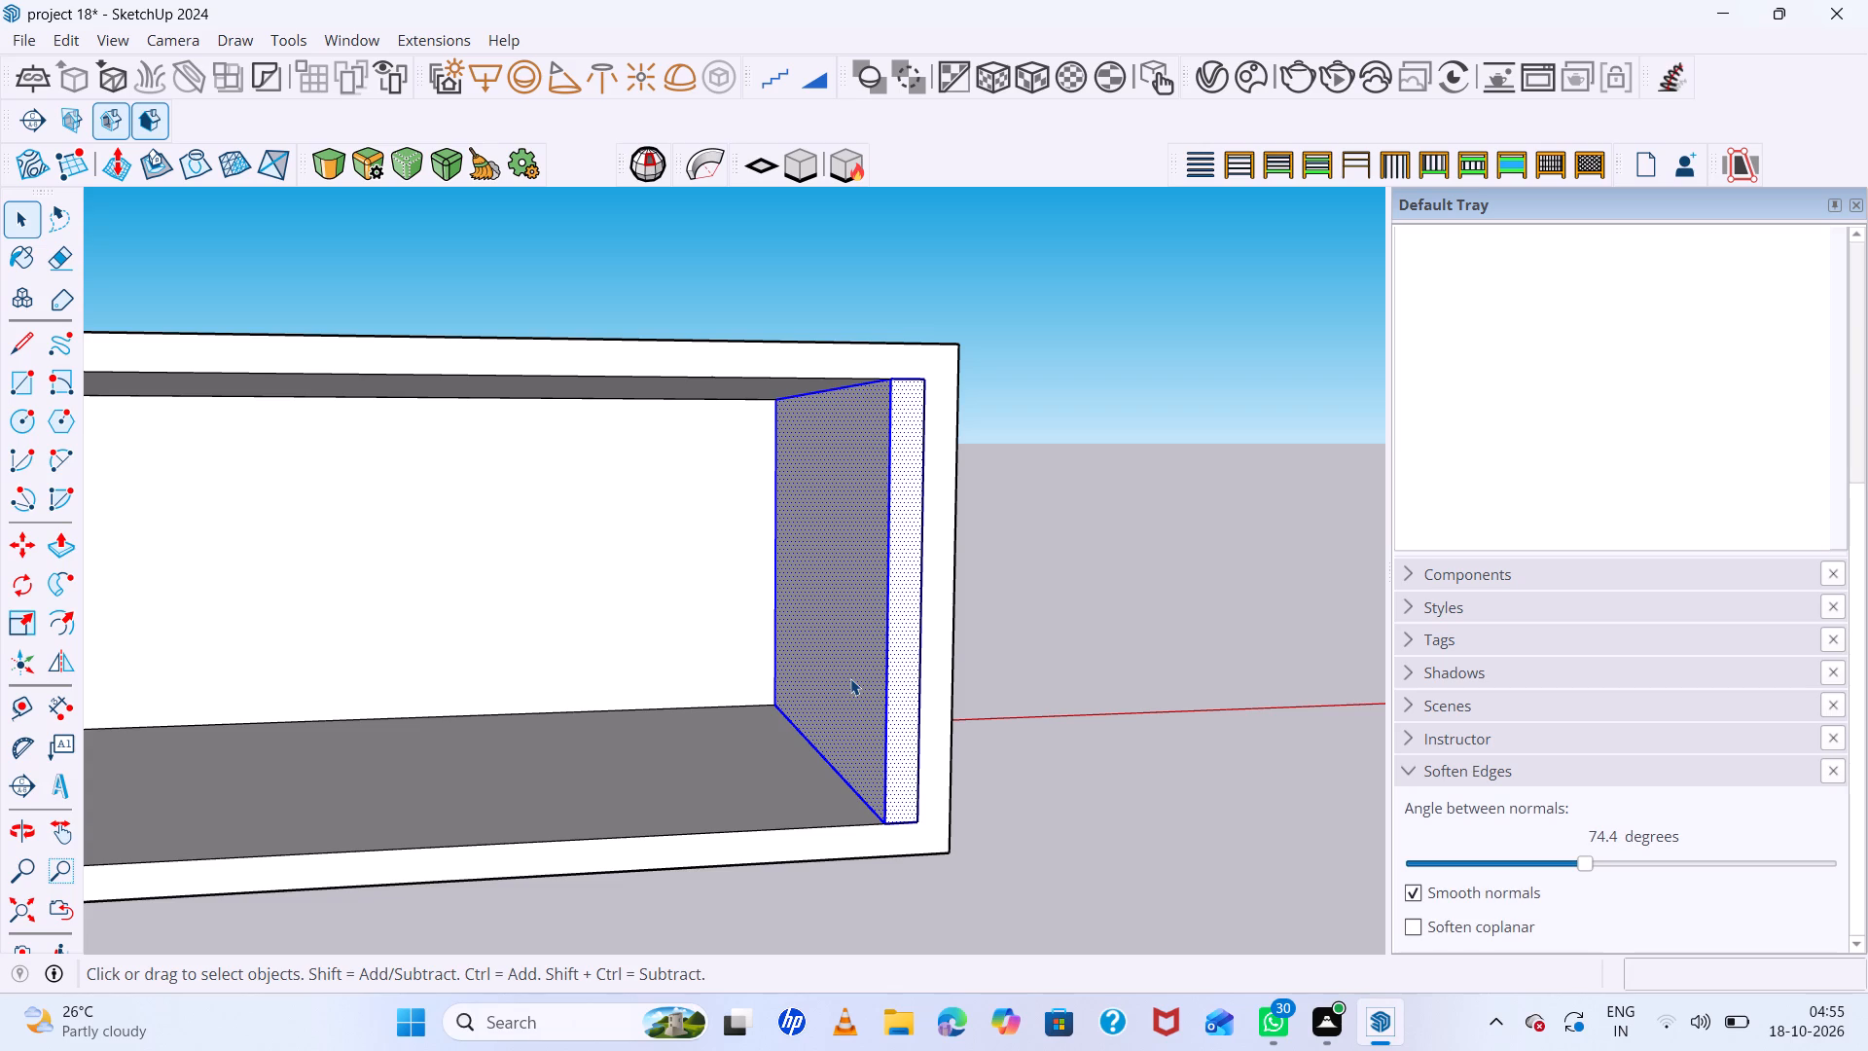
pyautogui.rightClick(890, 748)
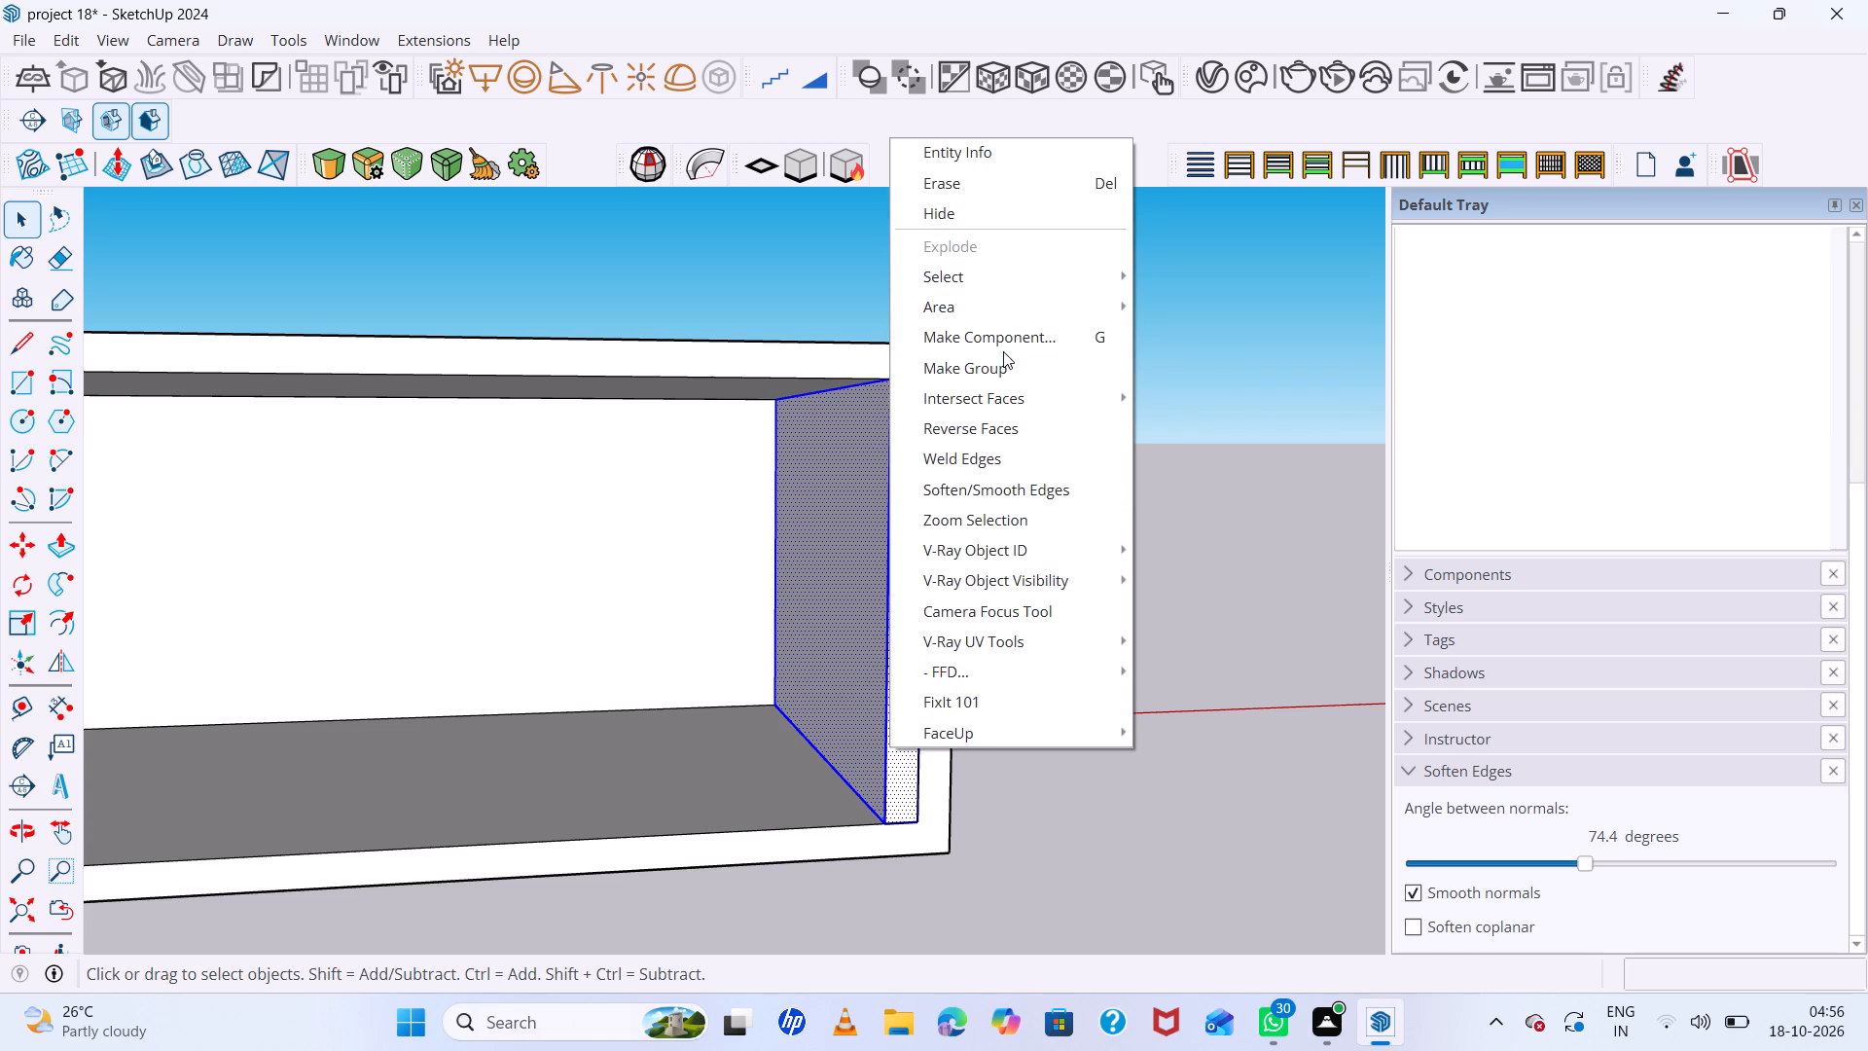
pyautogui.click(1002, 344)
pyautogui.click(957, 809)
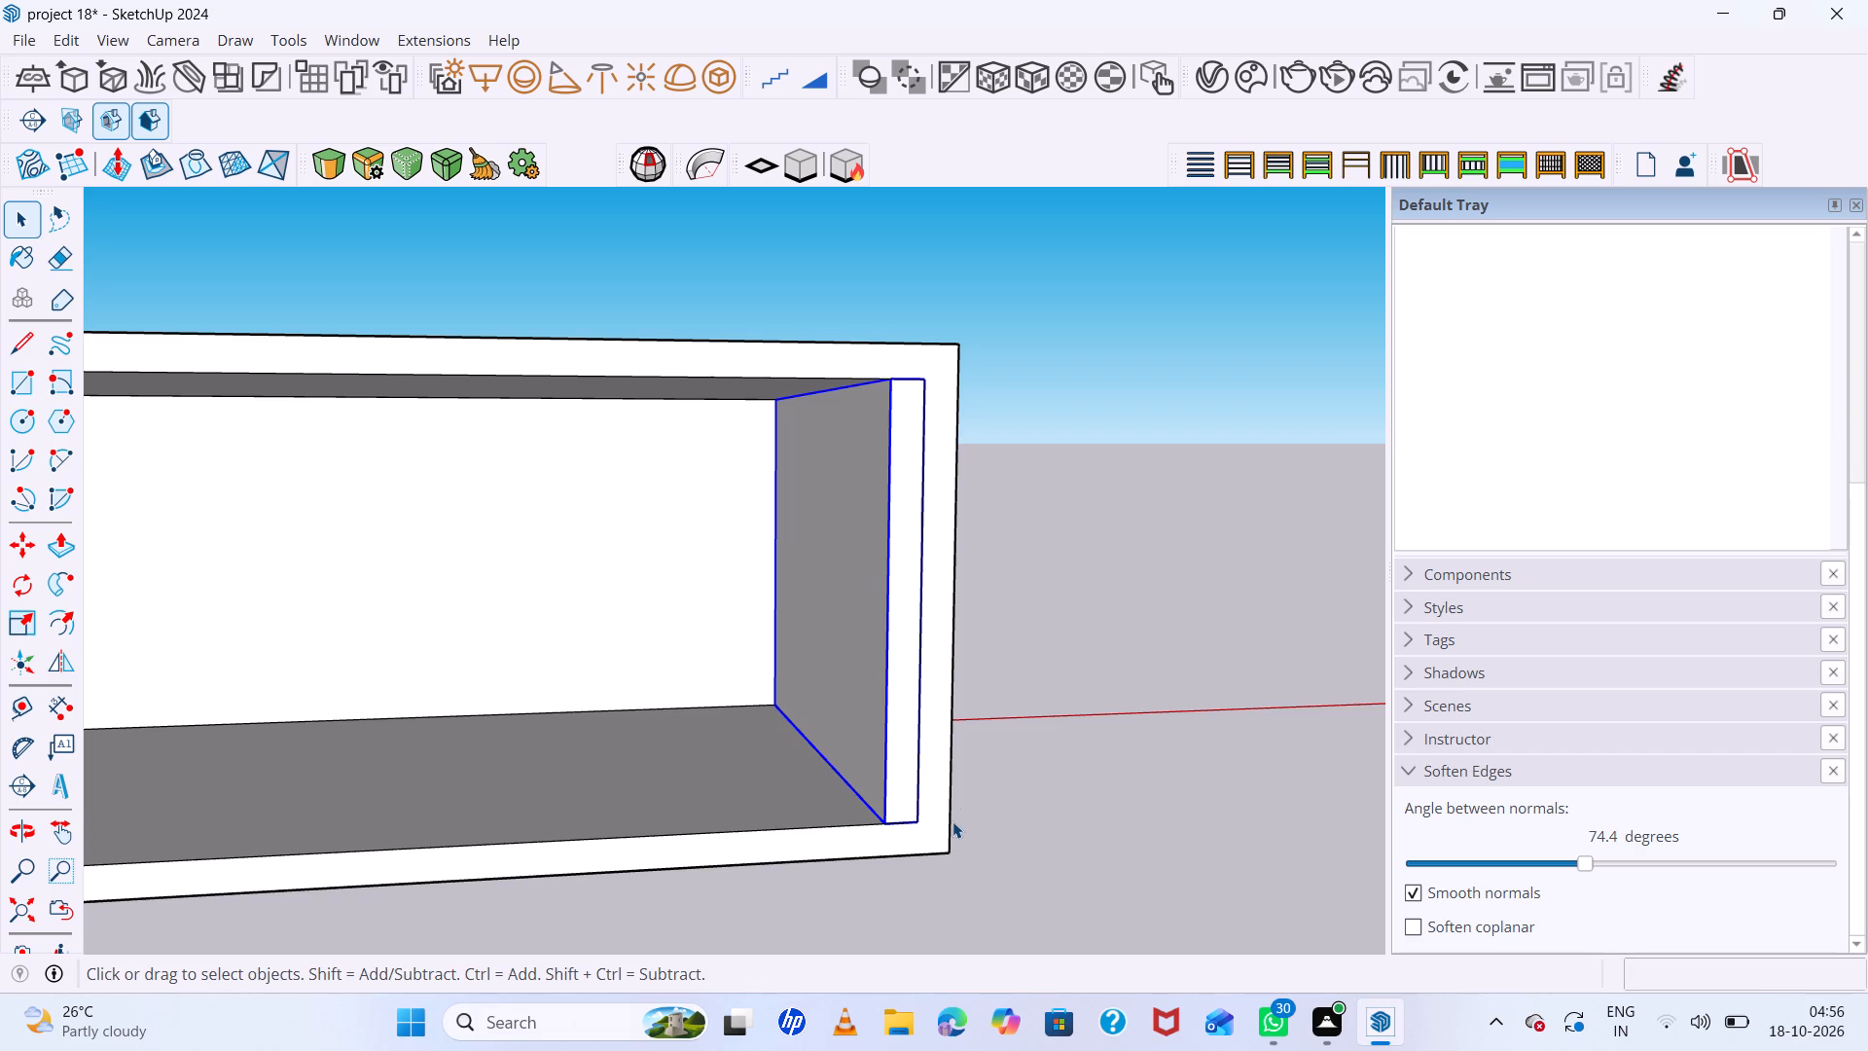
# Open the U-shaped unit's group for editing.
pyautogui.moveTo(939, 861); pyautogui.dragTo(1007, 736, button='middle')
pyautogui.scroll(-17, 1010, 742)
pyautogui.scroll(2, 1032, 752)
pyautogui.scroll(-2, 1036, 755)
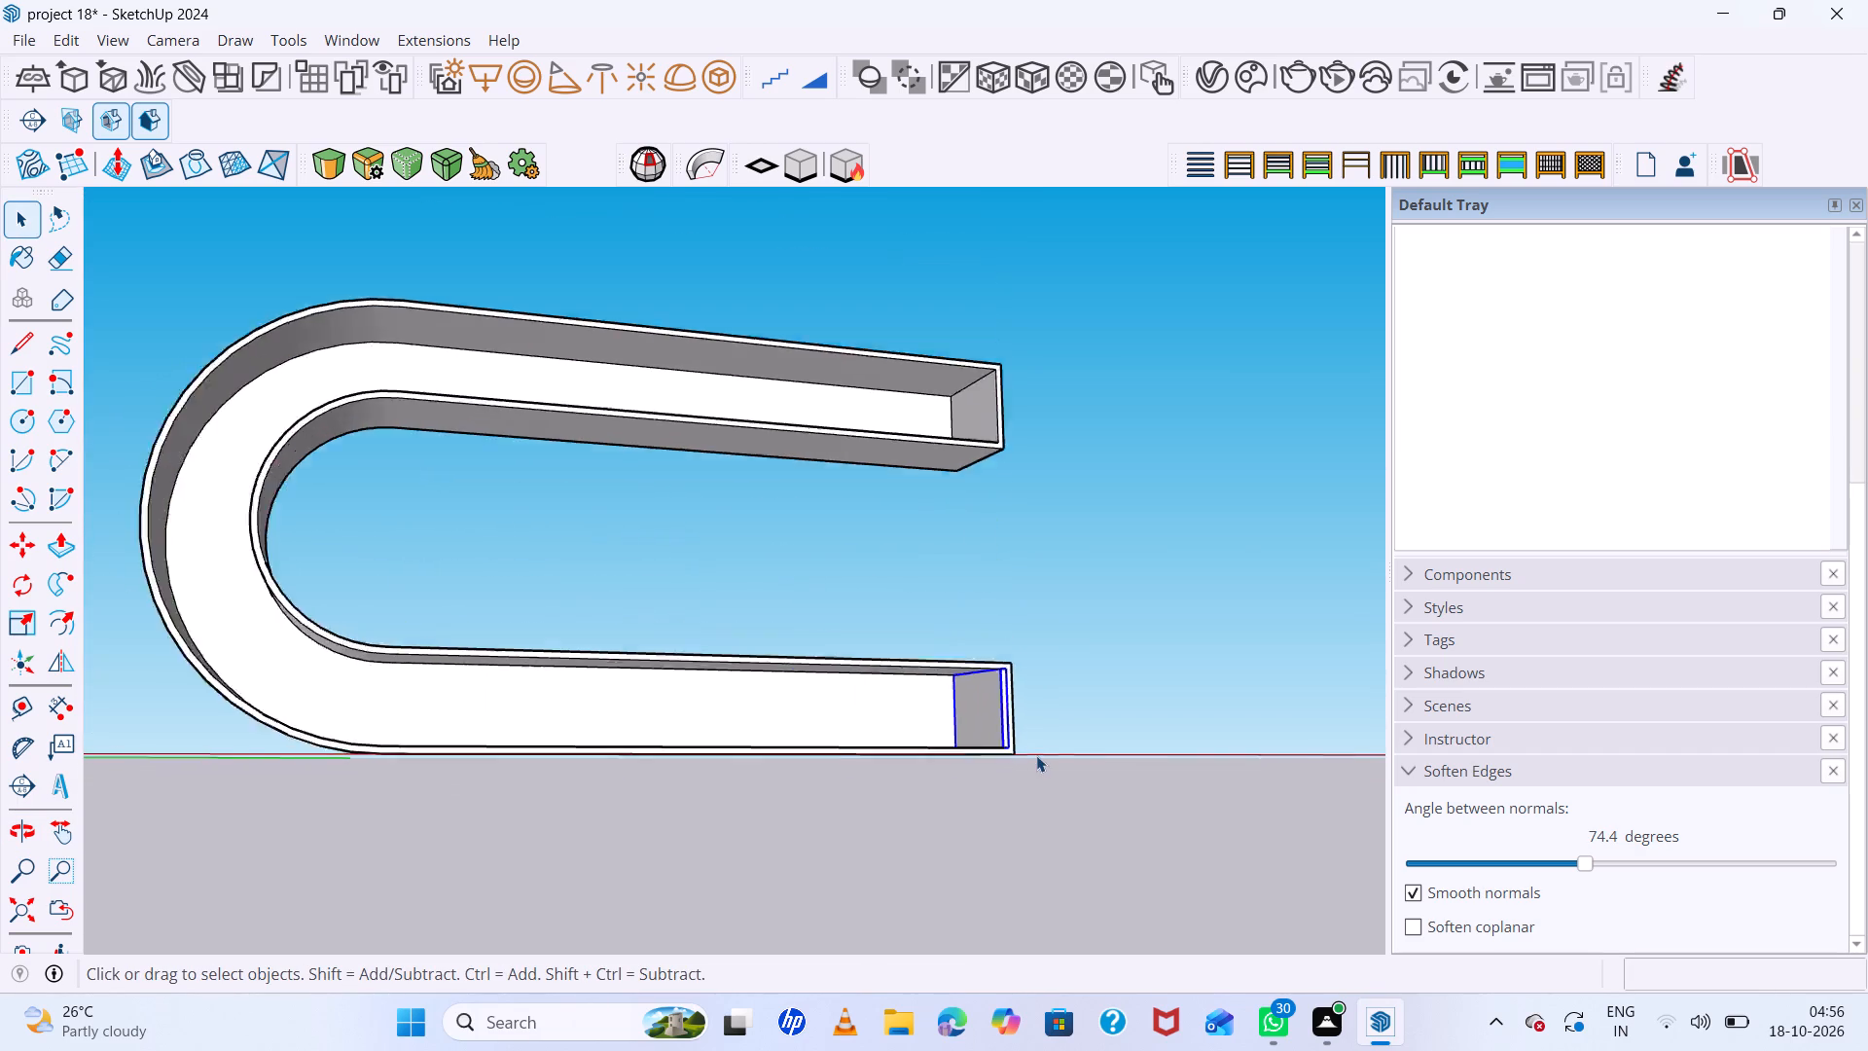
pyautogui.scroll(-8, 1036, 755)
pyautogui.moveTo(1036, 755); pyautogui.dragTo(994, 833, button='middle')
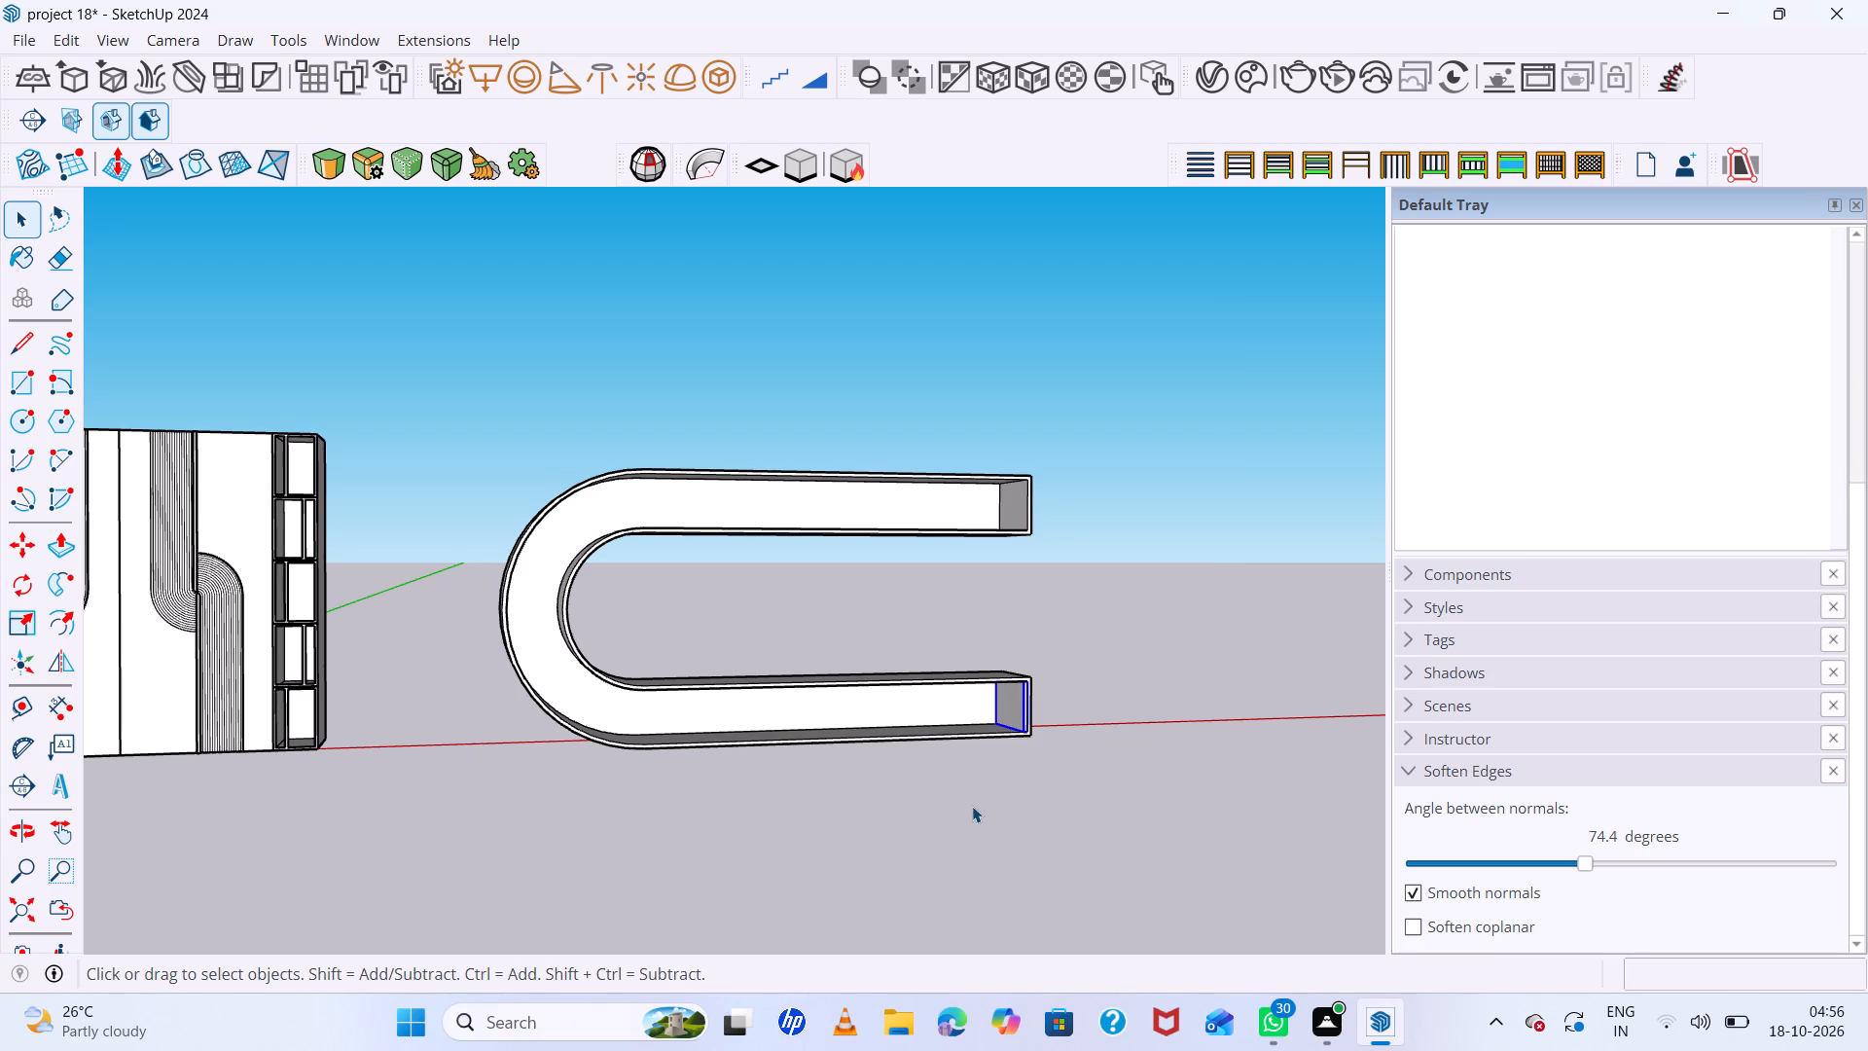
pyautogui.scroll(2, 700, 711)
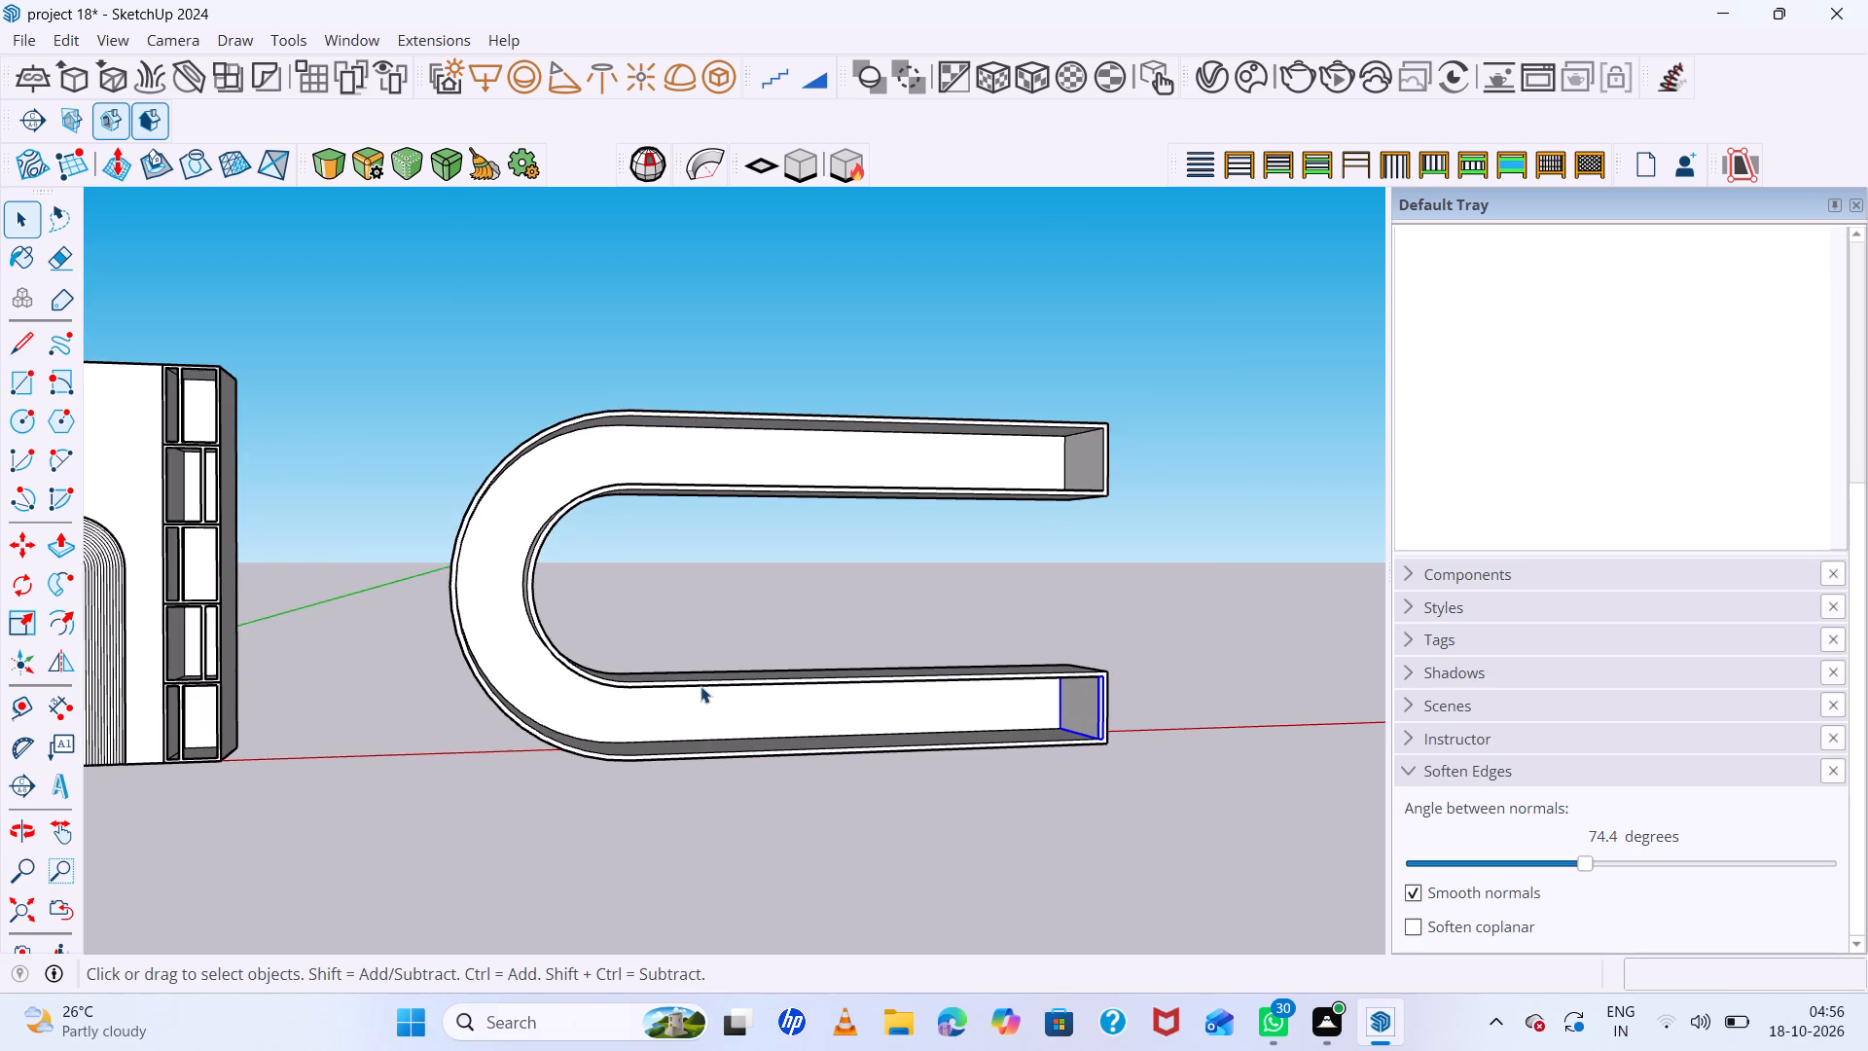
pyautogui.doubleClick(700, 686)
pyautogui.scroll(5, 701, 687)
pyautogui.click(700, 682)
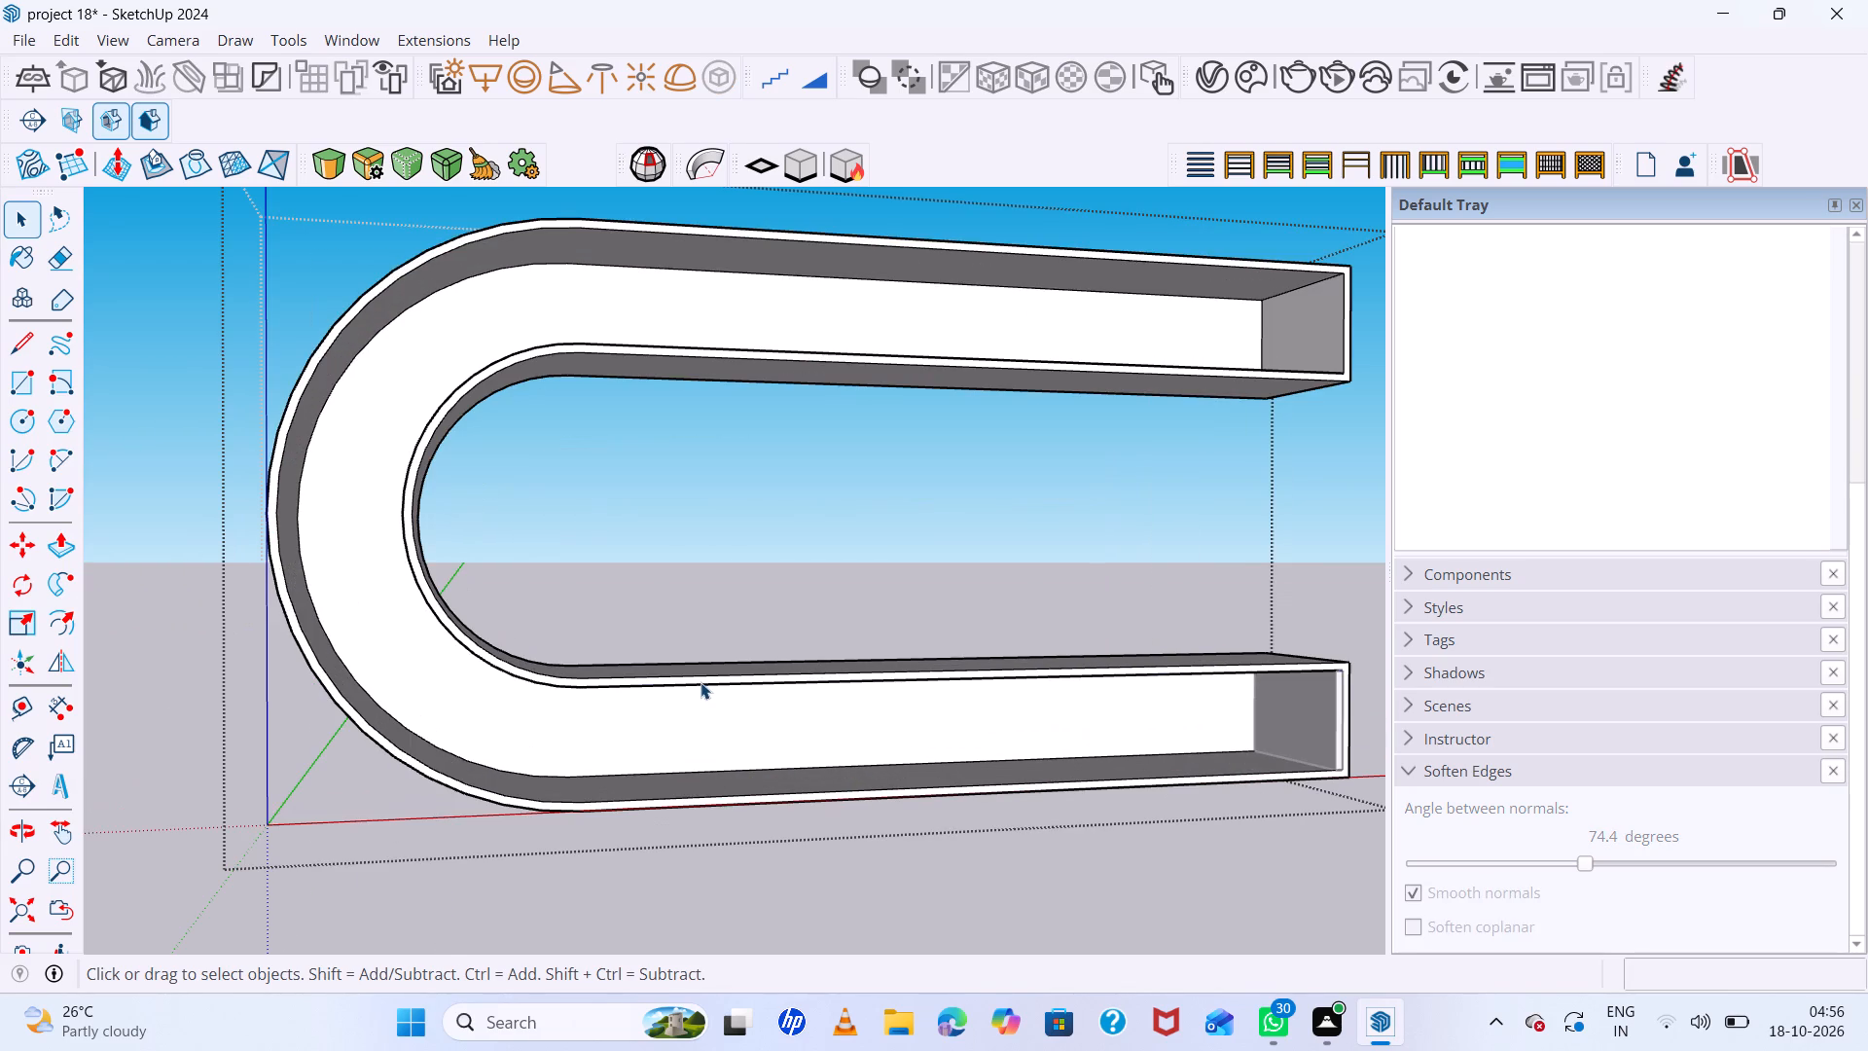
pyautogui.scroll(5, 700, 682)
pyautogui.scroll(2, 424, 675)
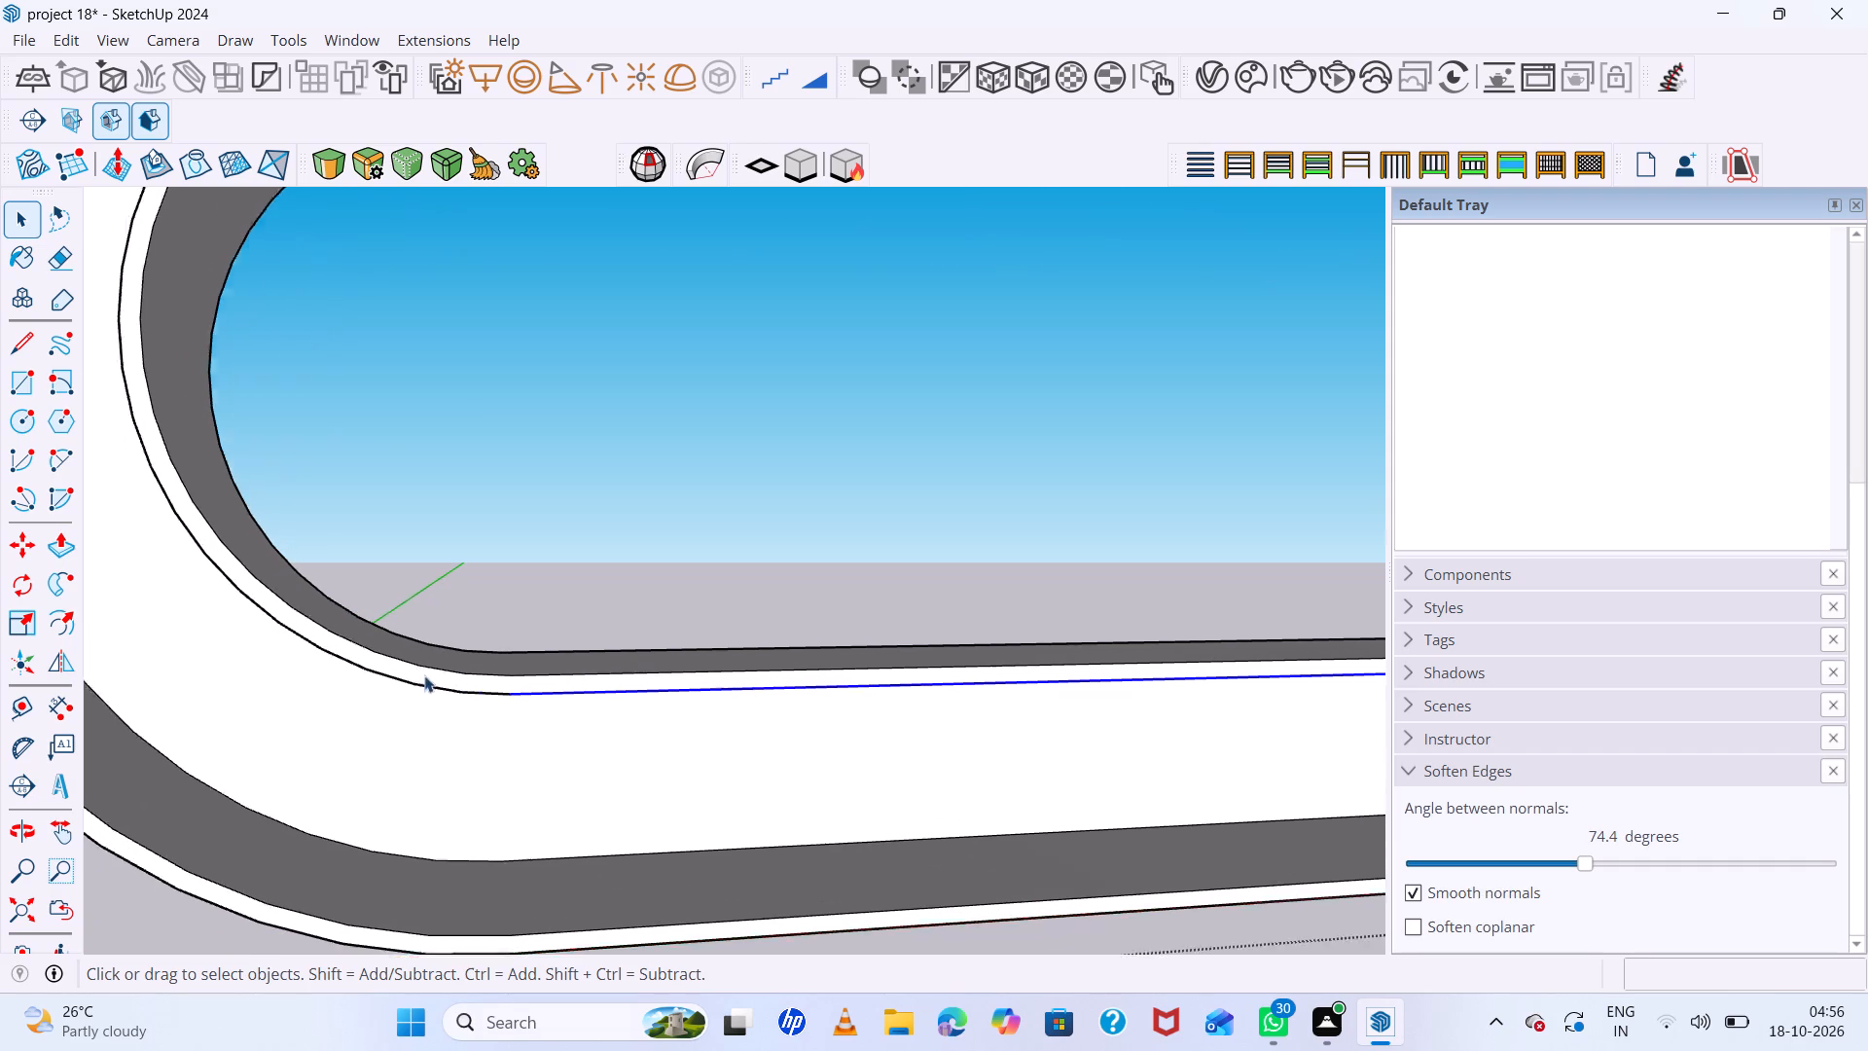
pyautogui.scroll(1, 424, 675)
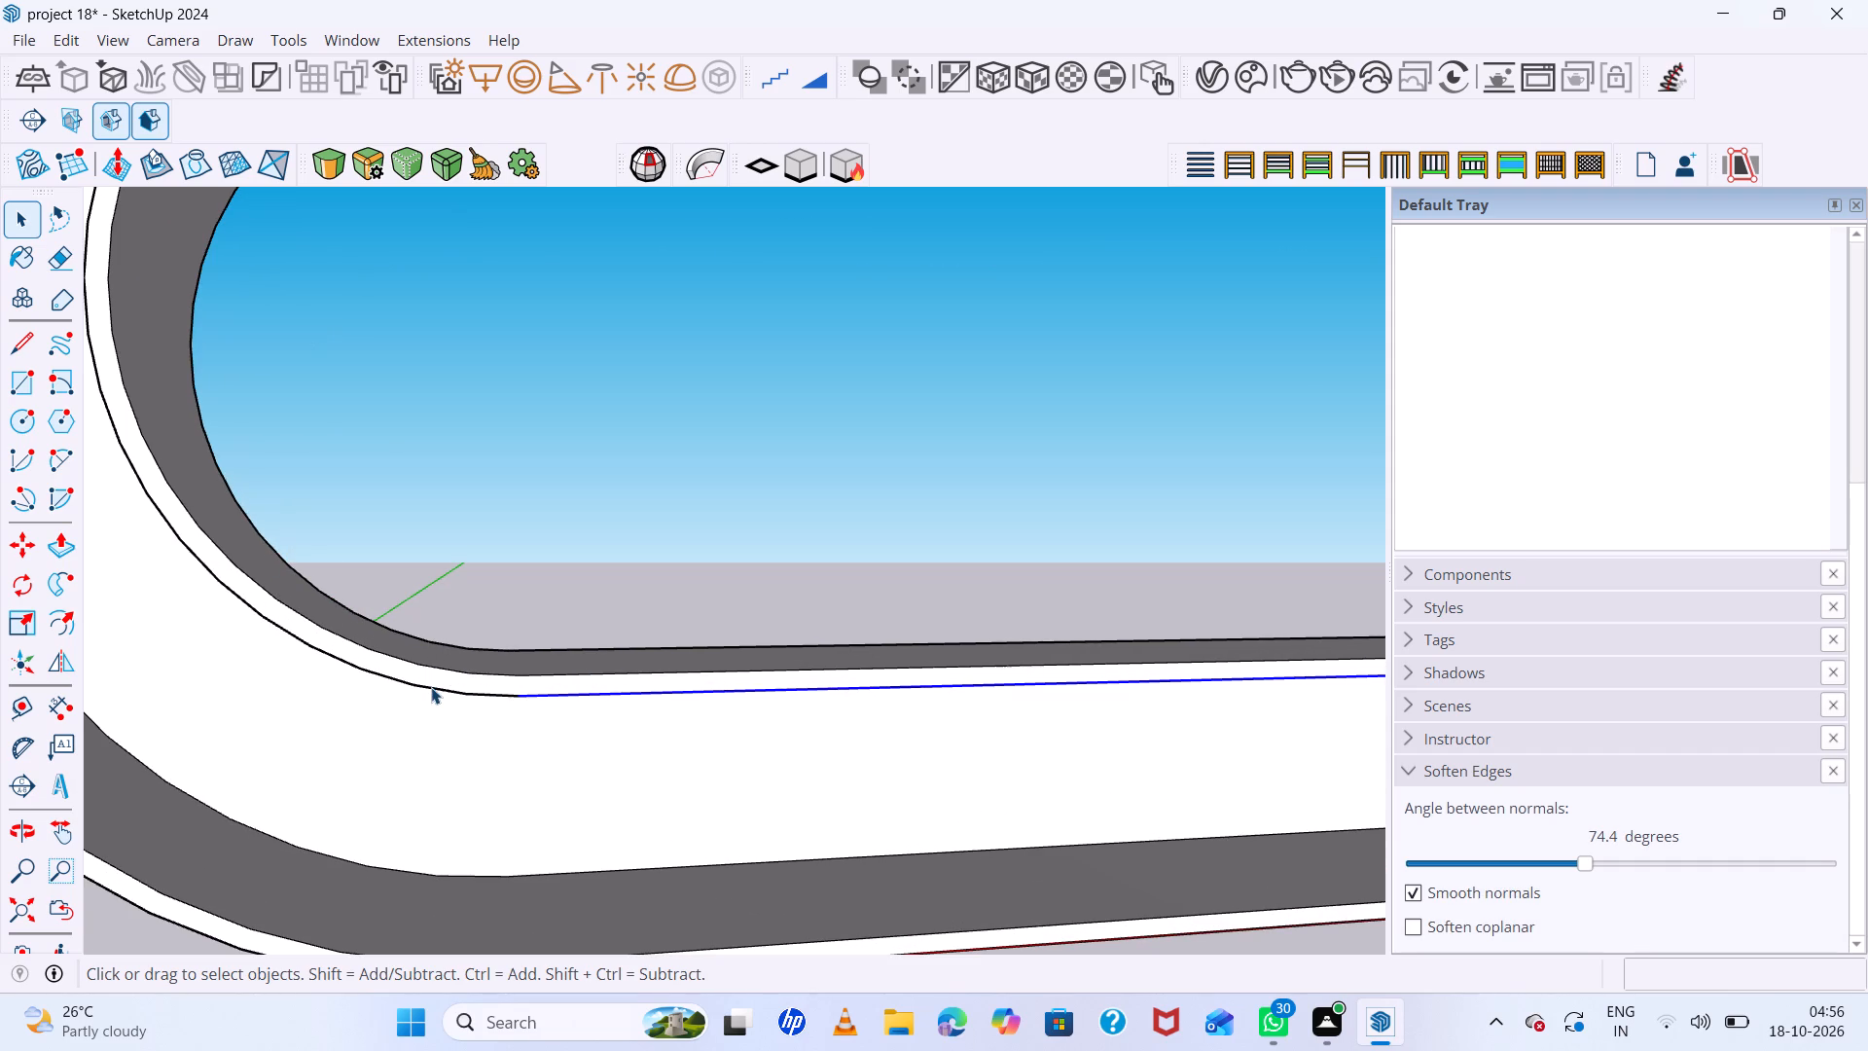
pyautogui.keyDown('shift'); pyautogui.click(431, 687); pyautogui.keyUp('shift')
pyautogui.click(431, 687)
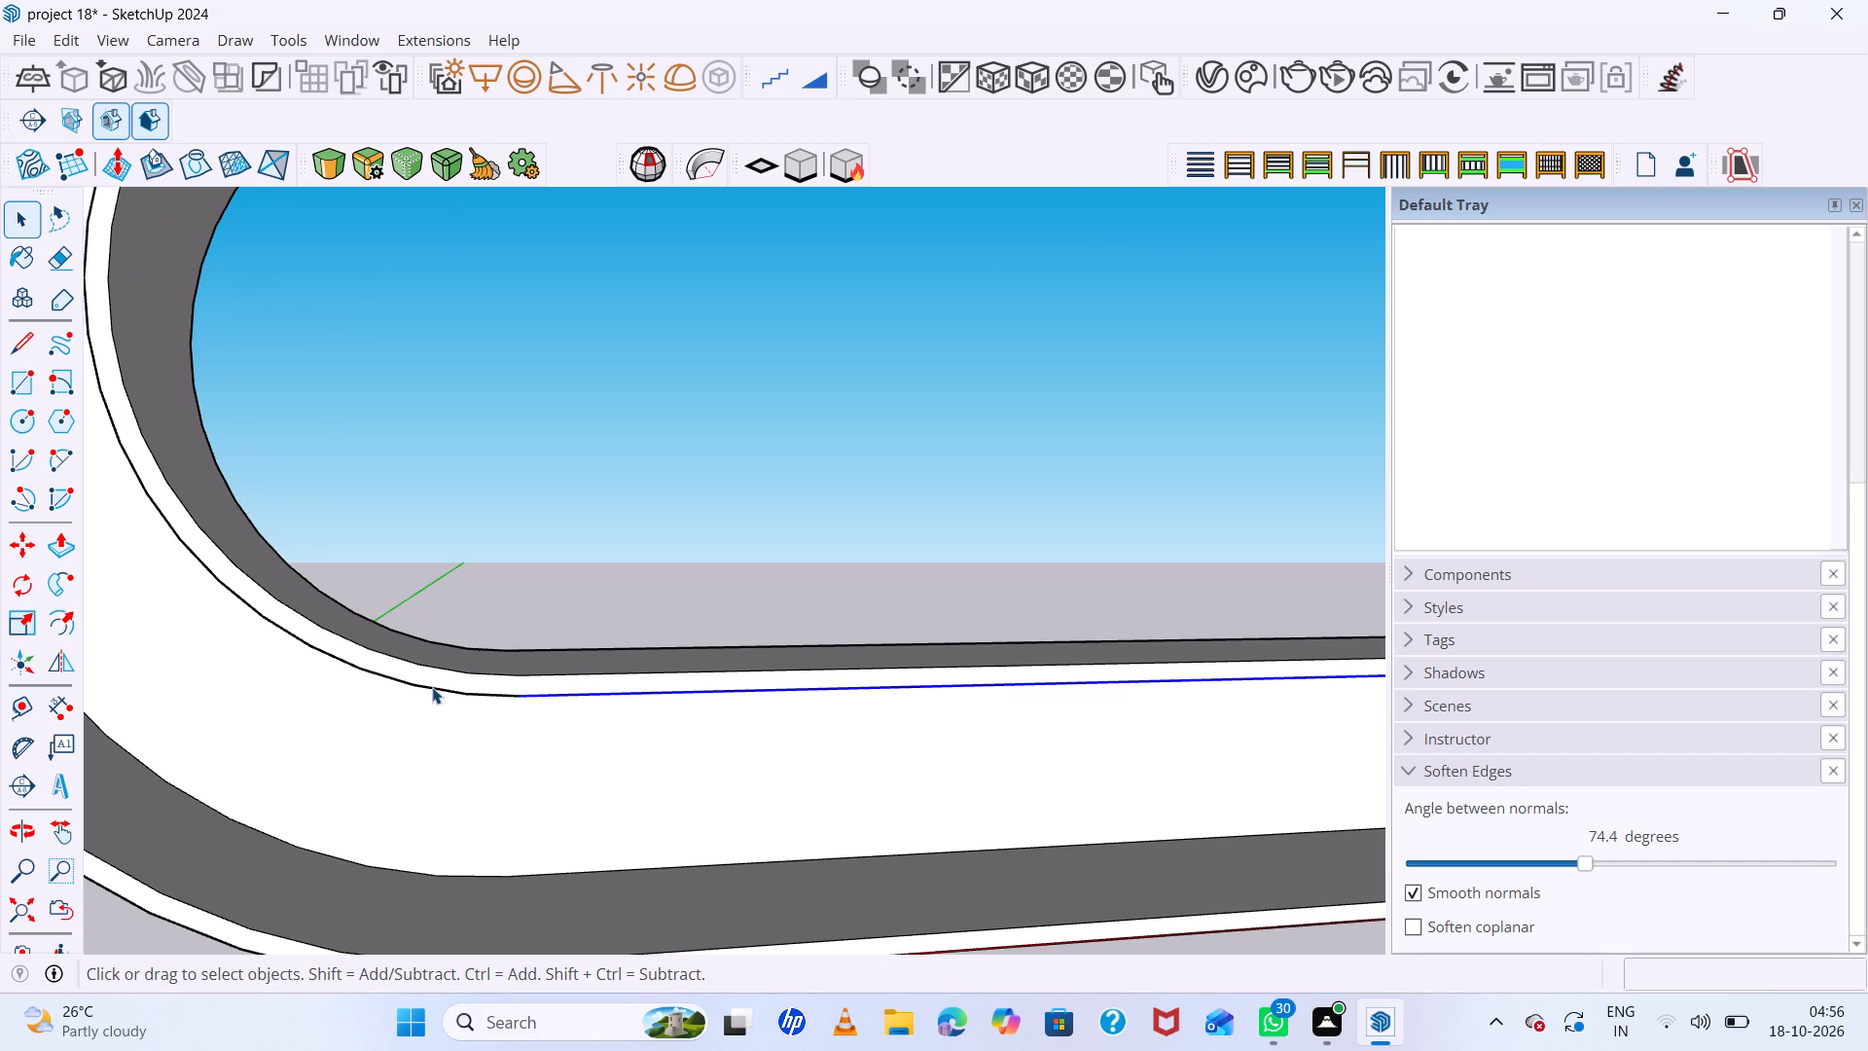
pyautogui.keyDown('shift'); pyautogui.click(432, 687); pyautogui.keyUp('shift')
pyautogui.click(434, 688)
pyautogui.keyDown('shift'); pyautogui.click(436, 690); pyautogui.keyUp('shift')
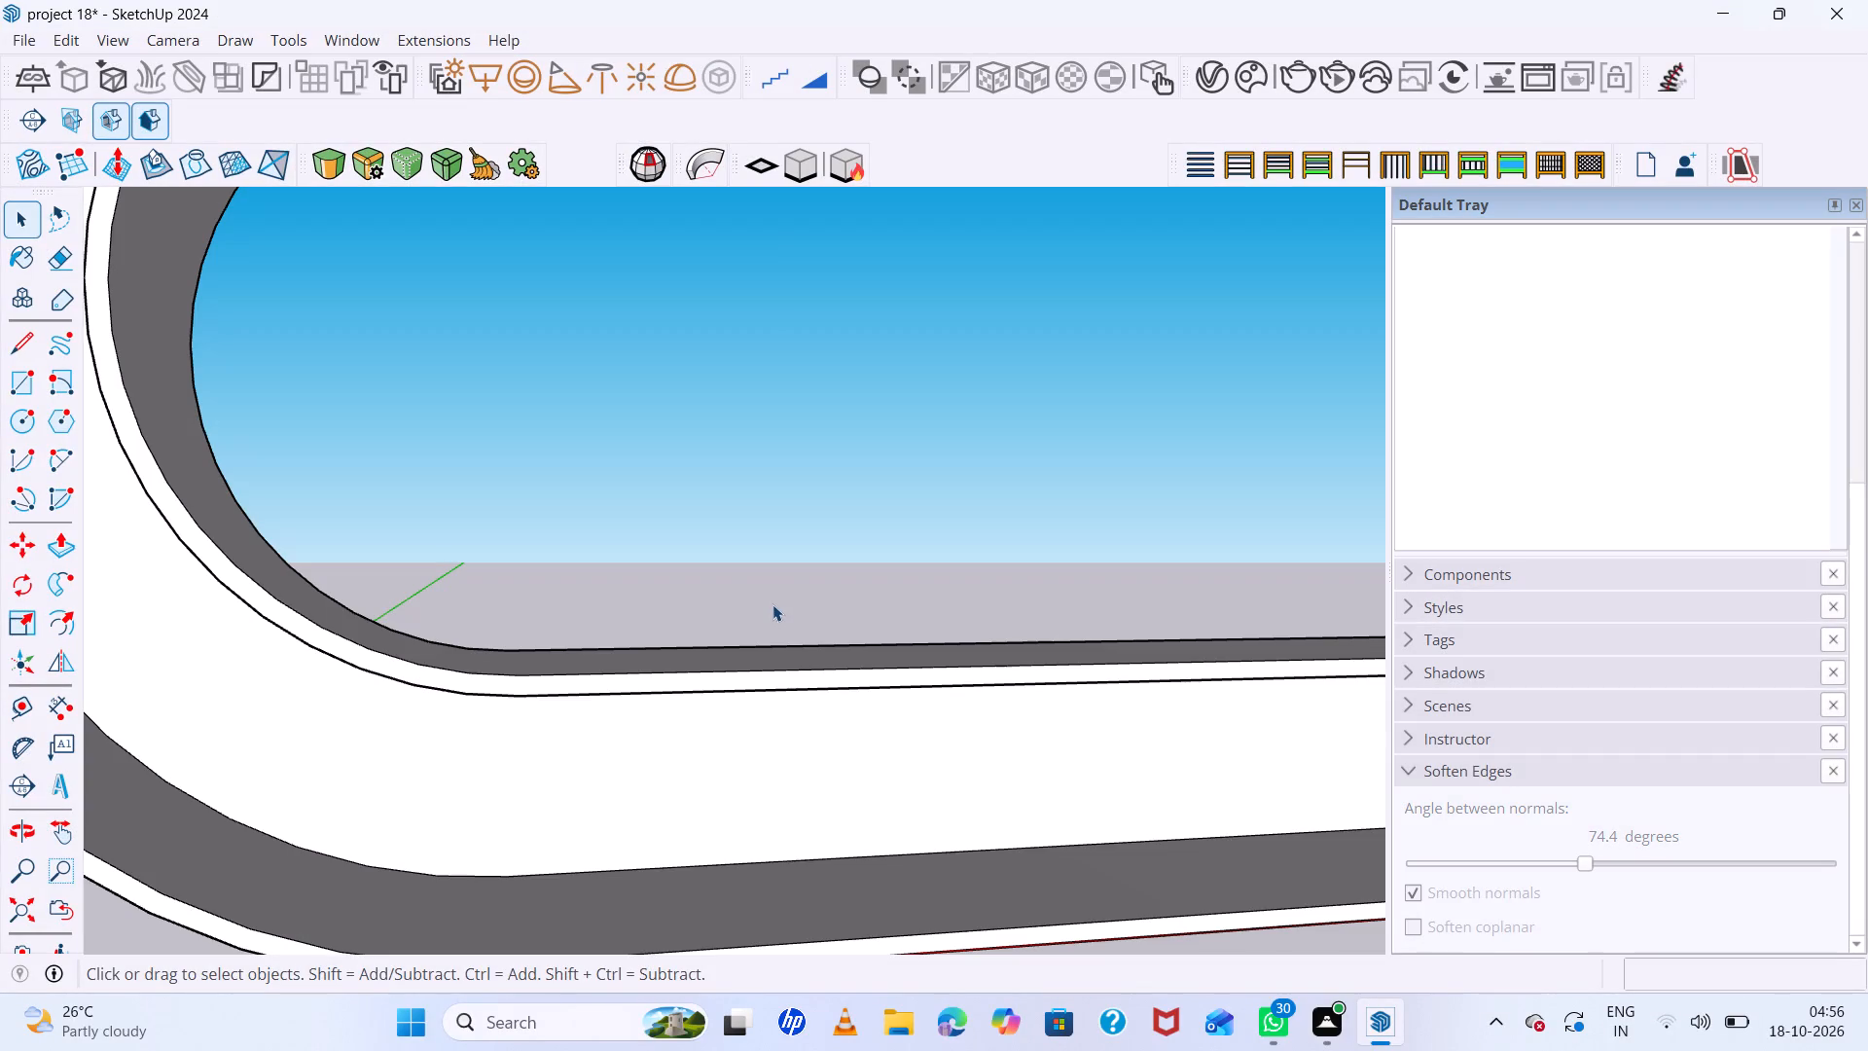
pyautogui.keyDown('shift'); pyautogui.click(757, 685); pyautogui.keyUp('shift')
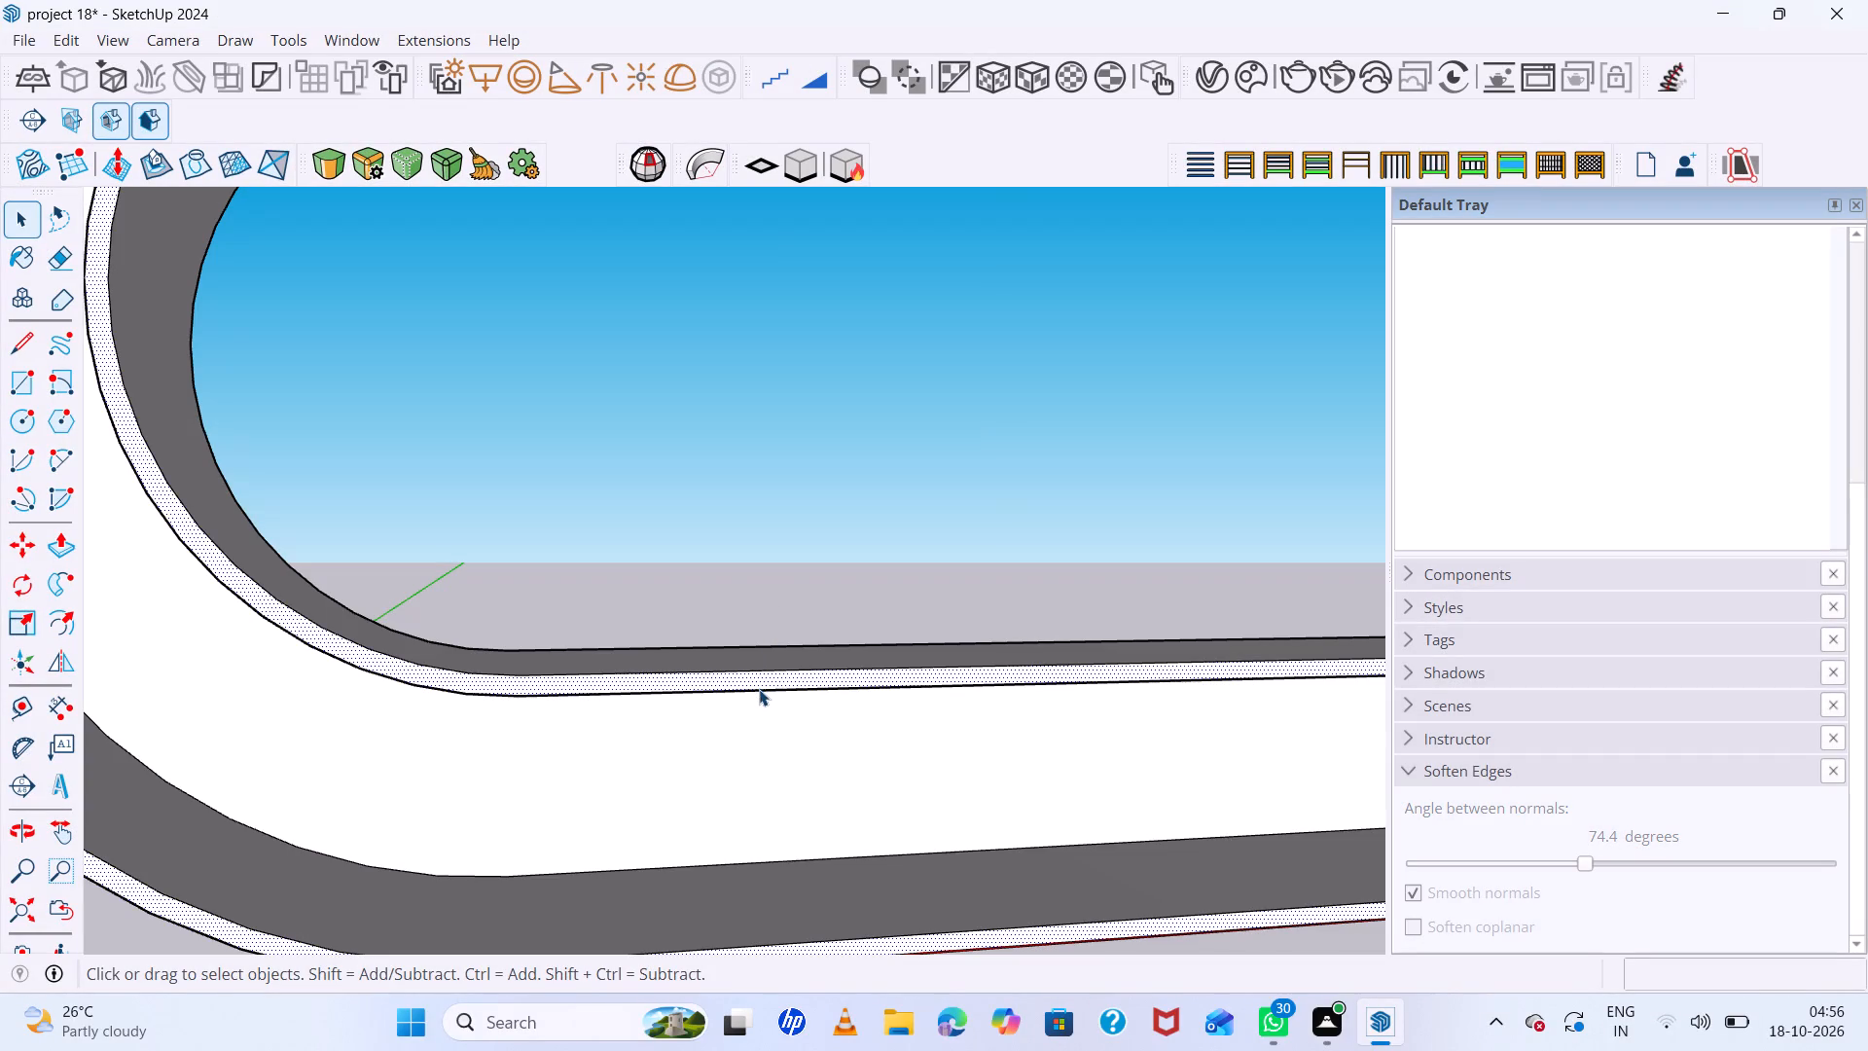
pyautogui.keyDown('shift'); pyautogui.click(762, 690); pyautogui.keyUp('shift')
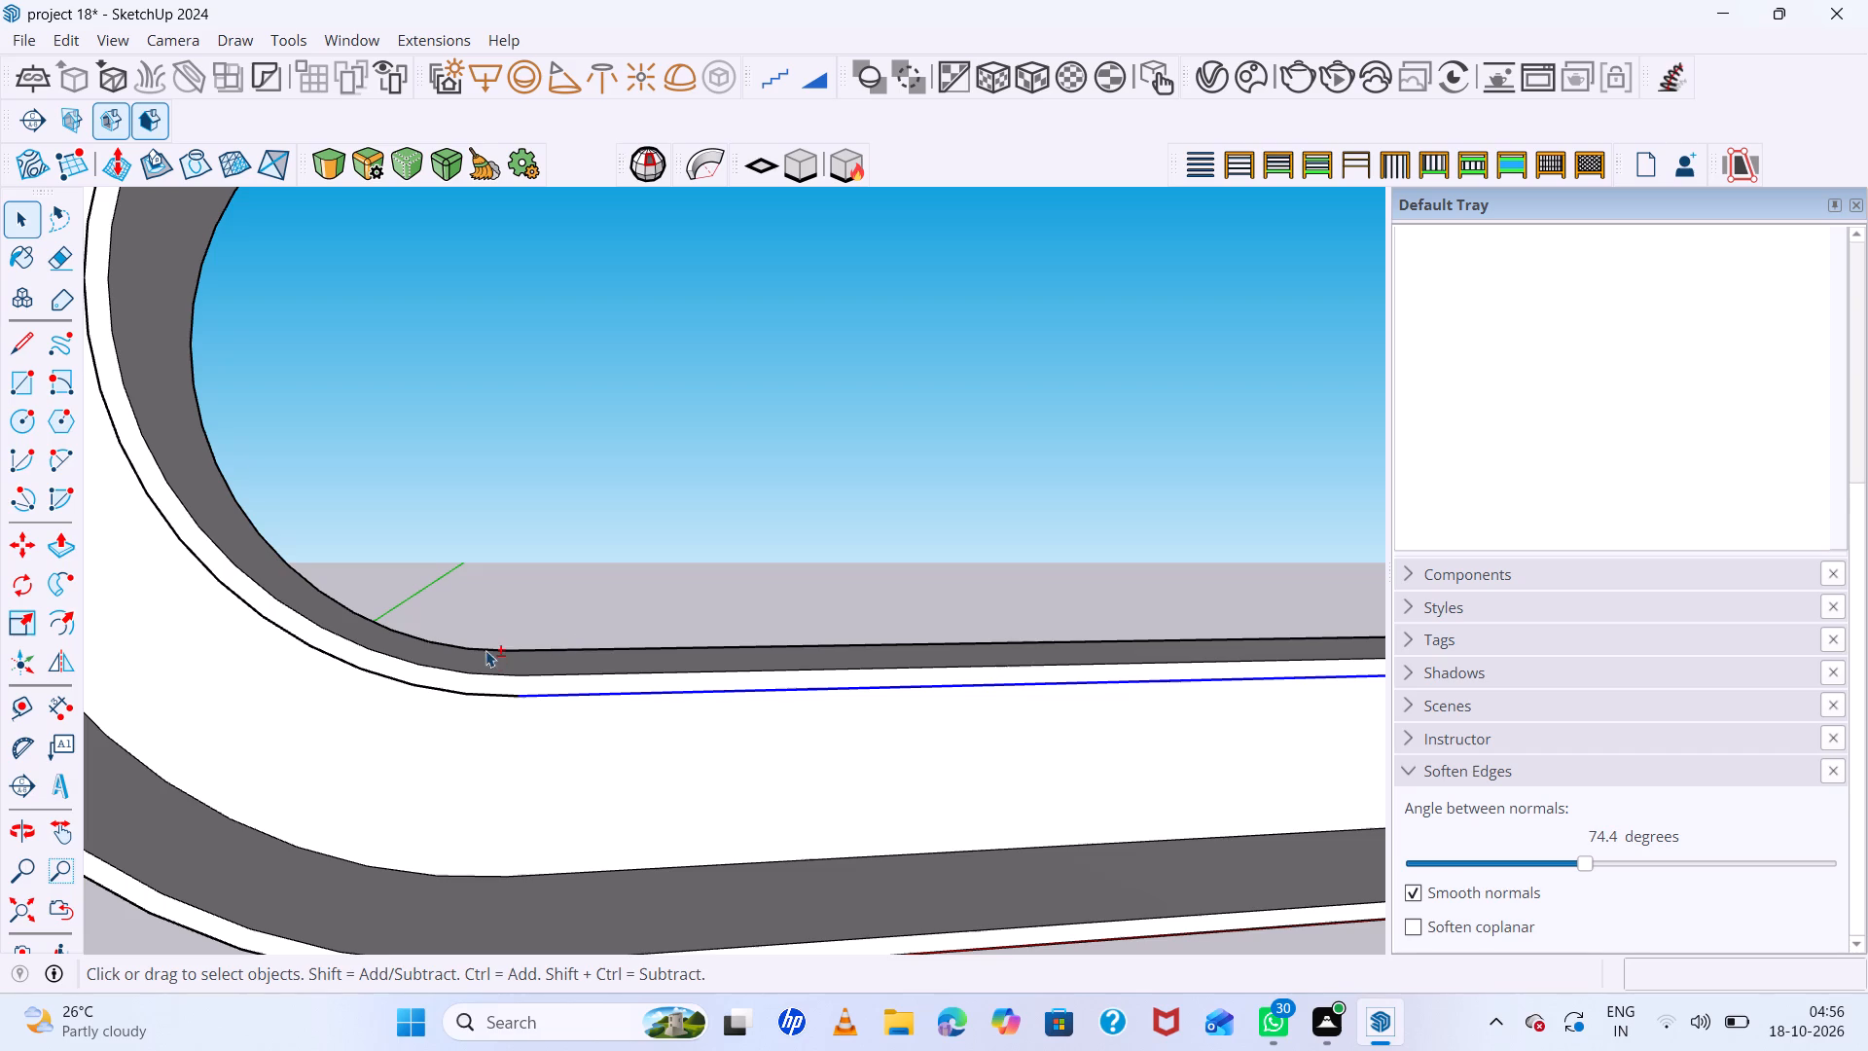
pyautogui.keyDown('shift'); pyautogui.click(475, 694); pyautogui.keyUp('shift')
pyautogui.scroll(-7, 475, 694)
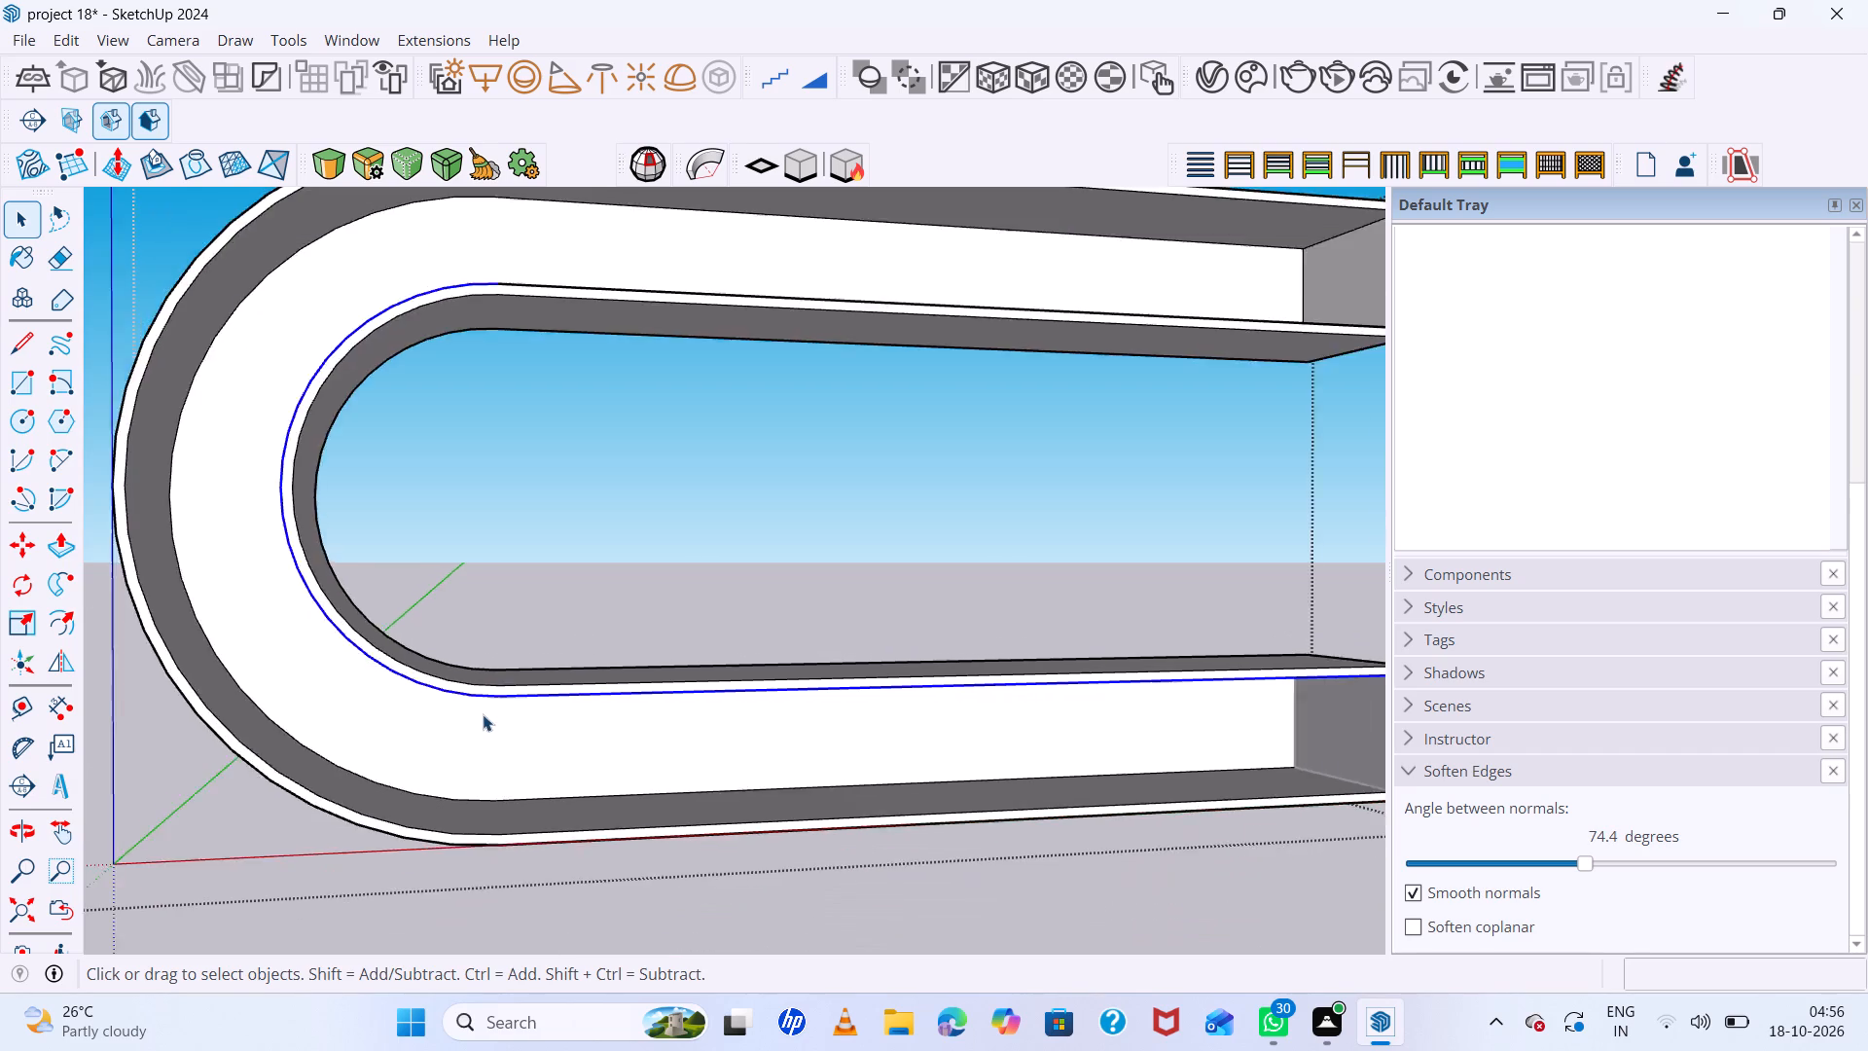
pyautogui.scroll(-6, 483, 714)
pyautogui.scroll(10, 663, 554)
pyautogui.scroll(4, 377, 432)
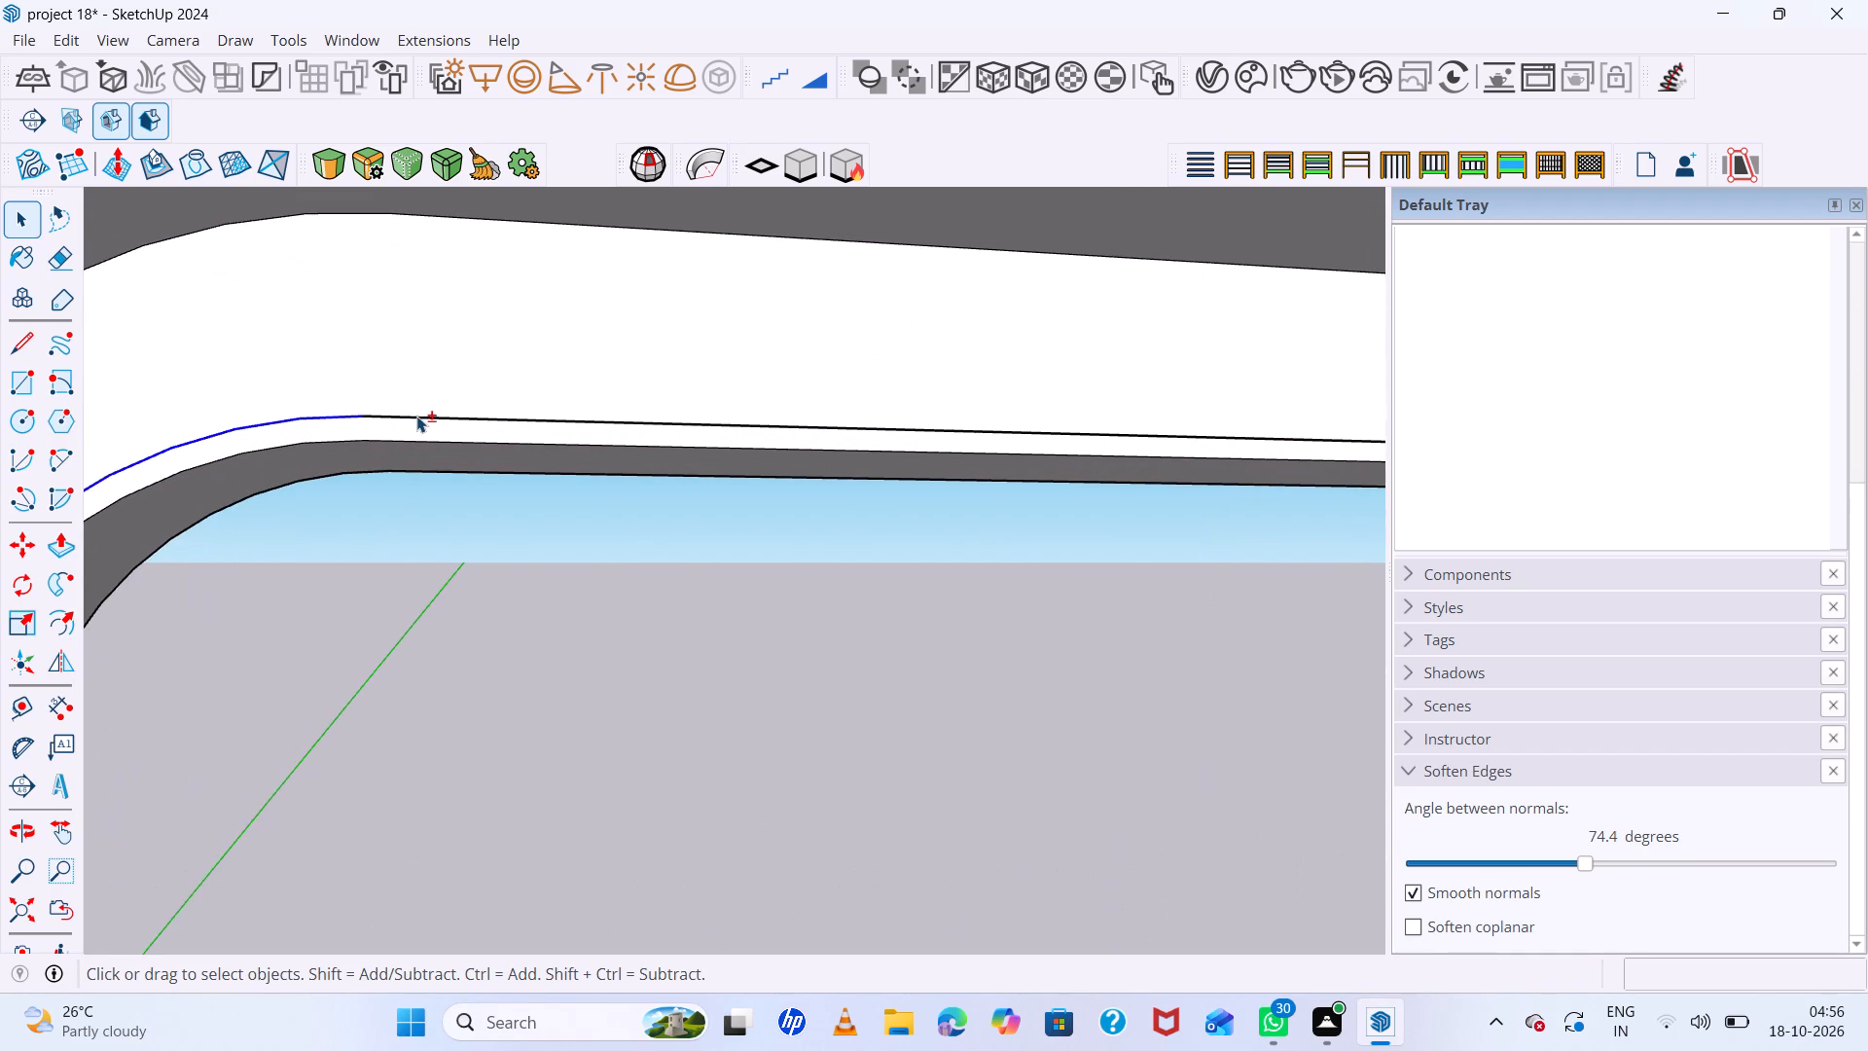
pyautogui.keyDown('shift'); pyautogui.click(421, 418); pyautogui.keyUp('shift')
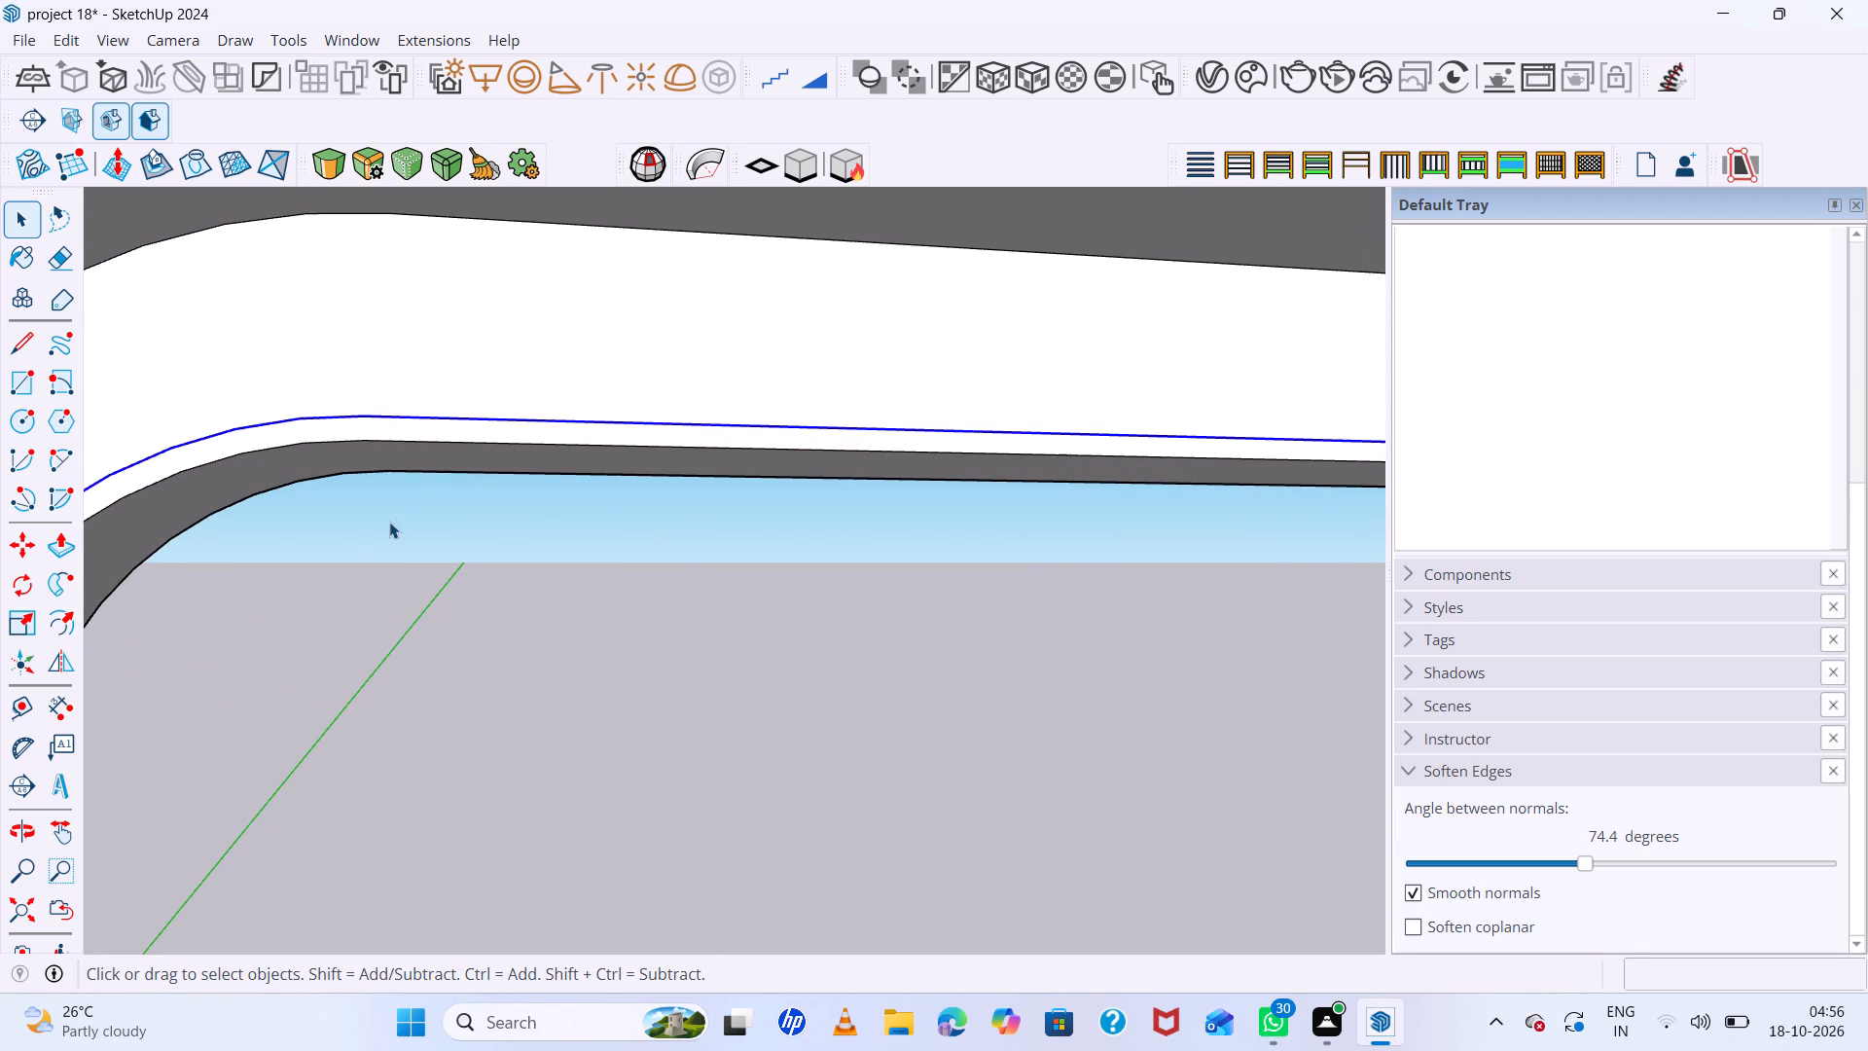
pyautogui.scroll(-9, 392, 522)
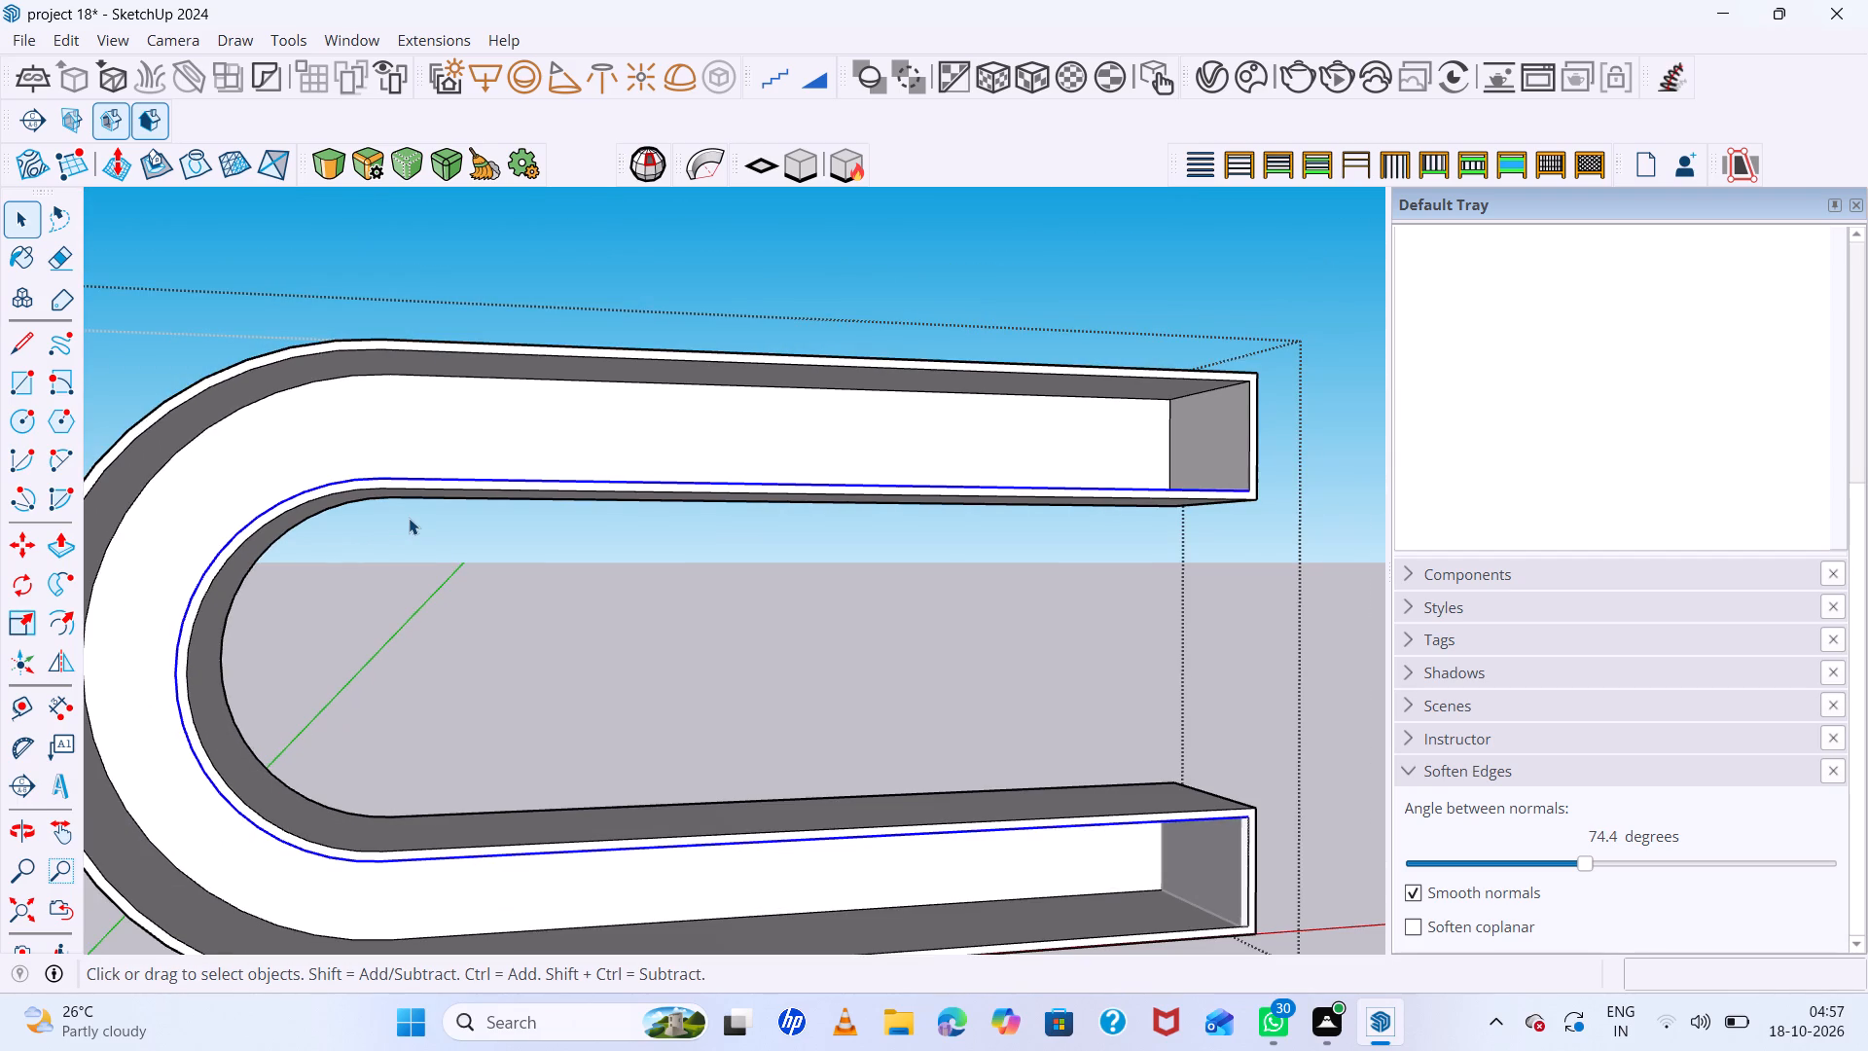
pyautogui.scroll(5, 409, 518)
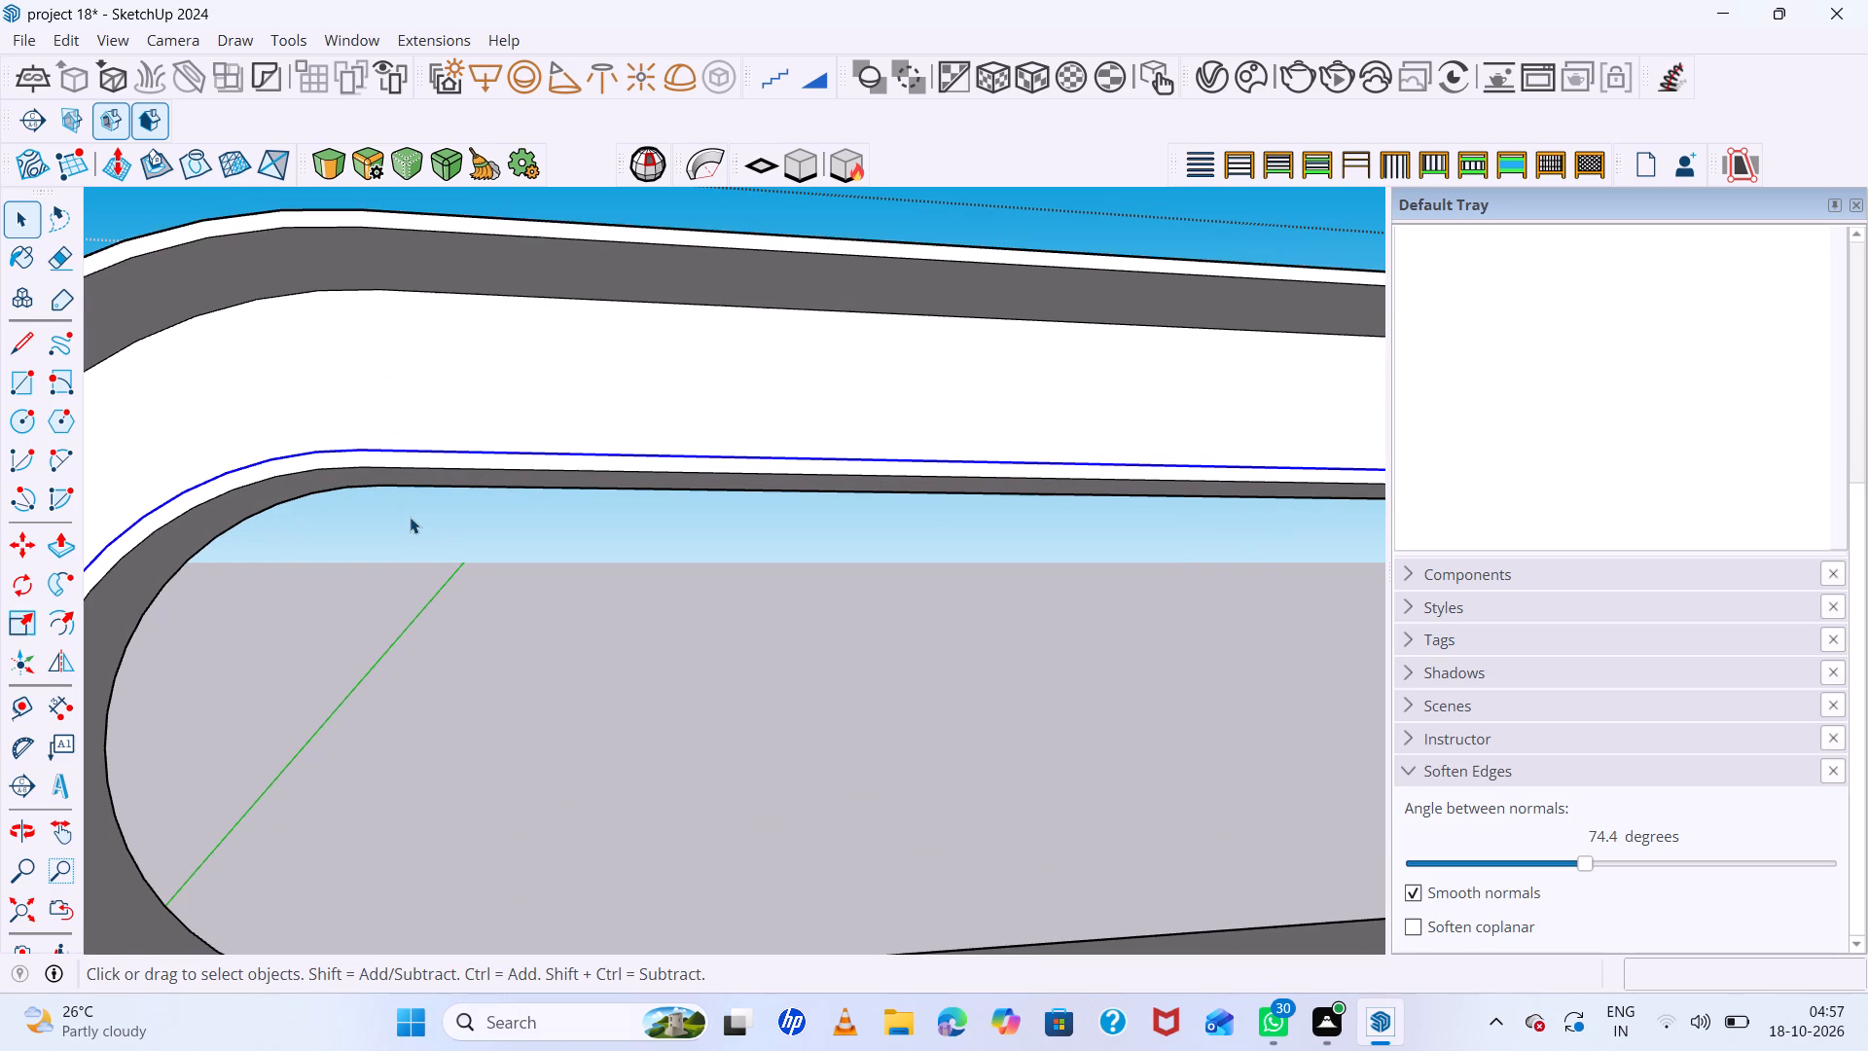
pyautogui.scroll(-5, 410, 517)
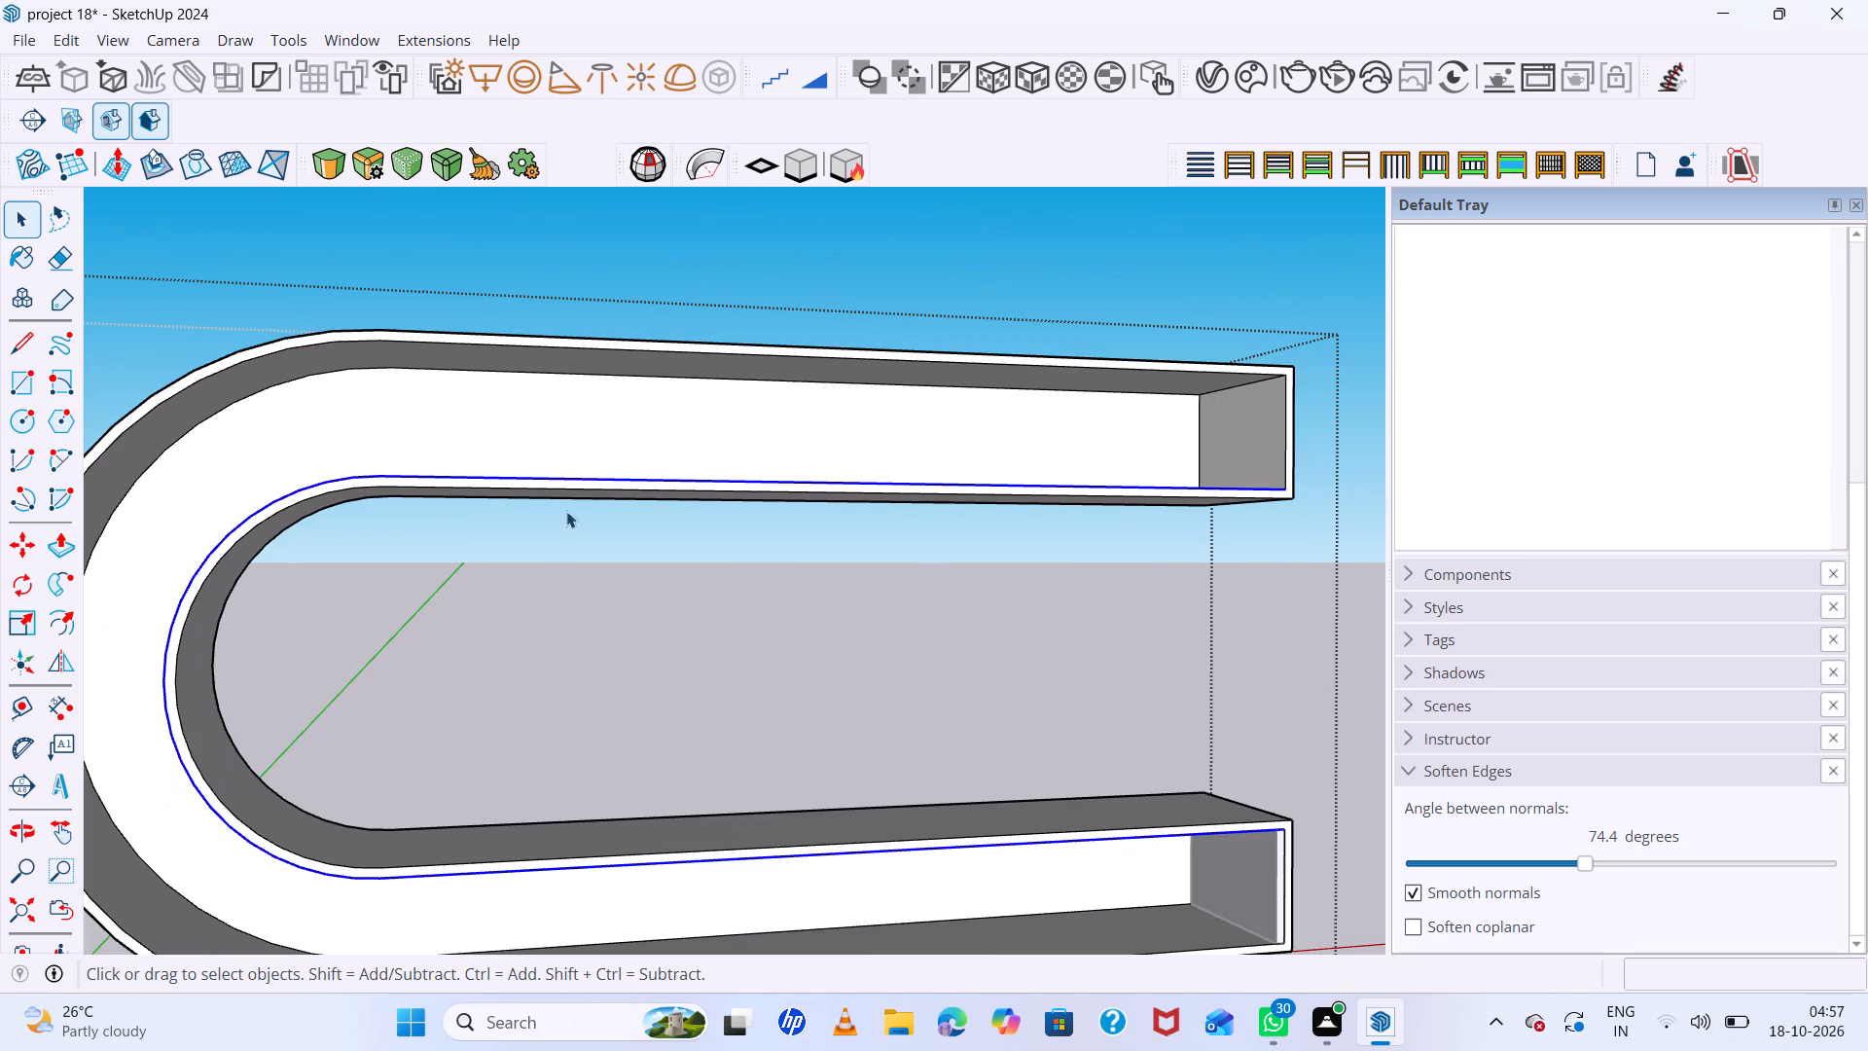
# Copy the U-shaped unit's front rim face with its edges and the adjoining straight wall face about 310 cm out in front of the unit.
pyautogui.click(591, 489)
pyautogui.click(593, 483)
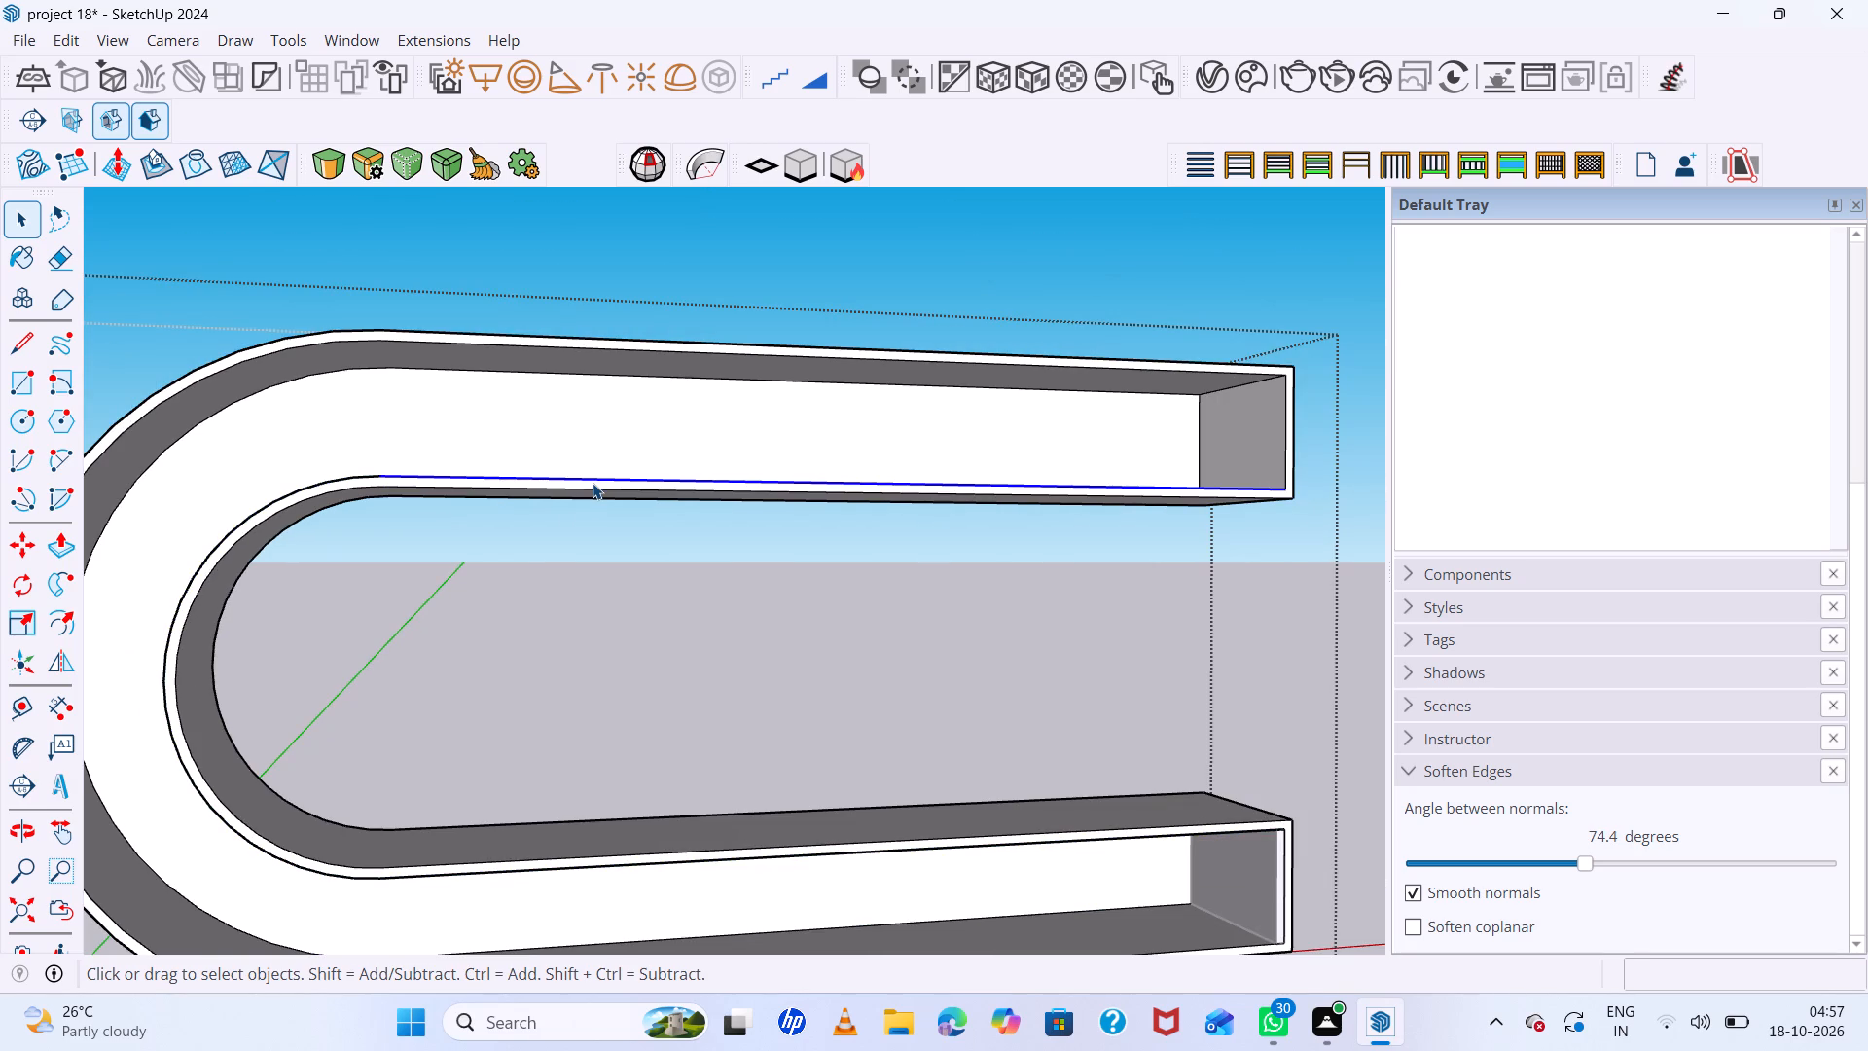
pyautogui.click(593, 483)
pyautogui.doubleClick(593, 483)
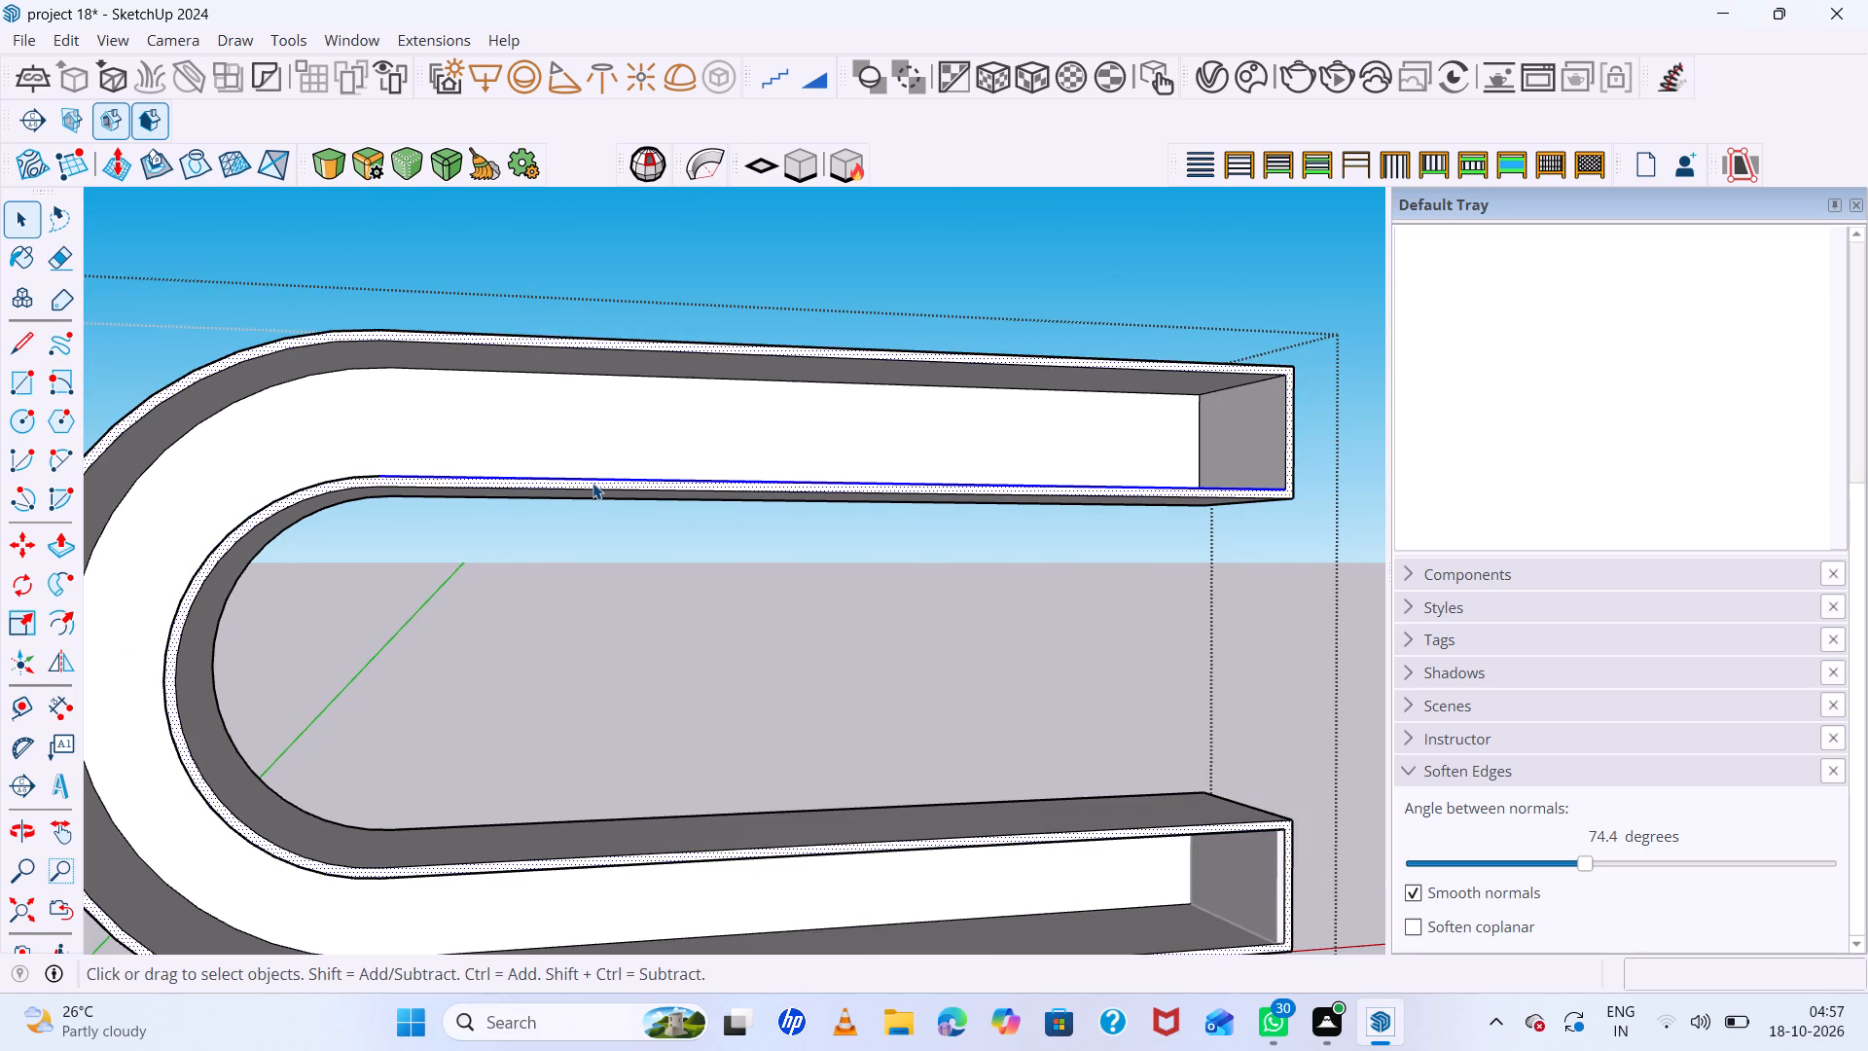
pyautogui.scroll(-10, 593, 483)
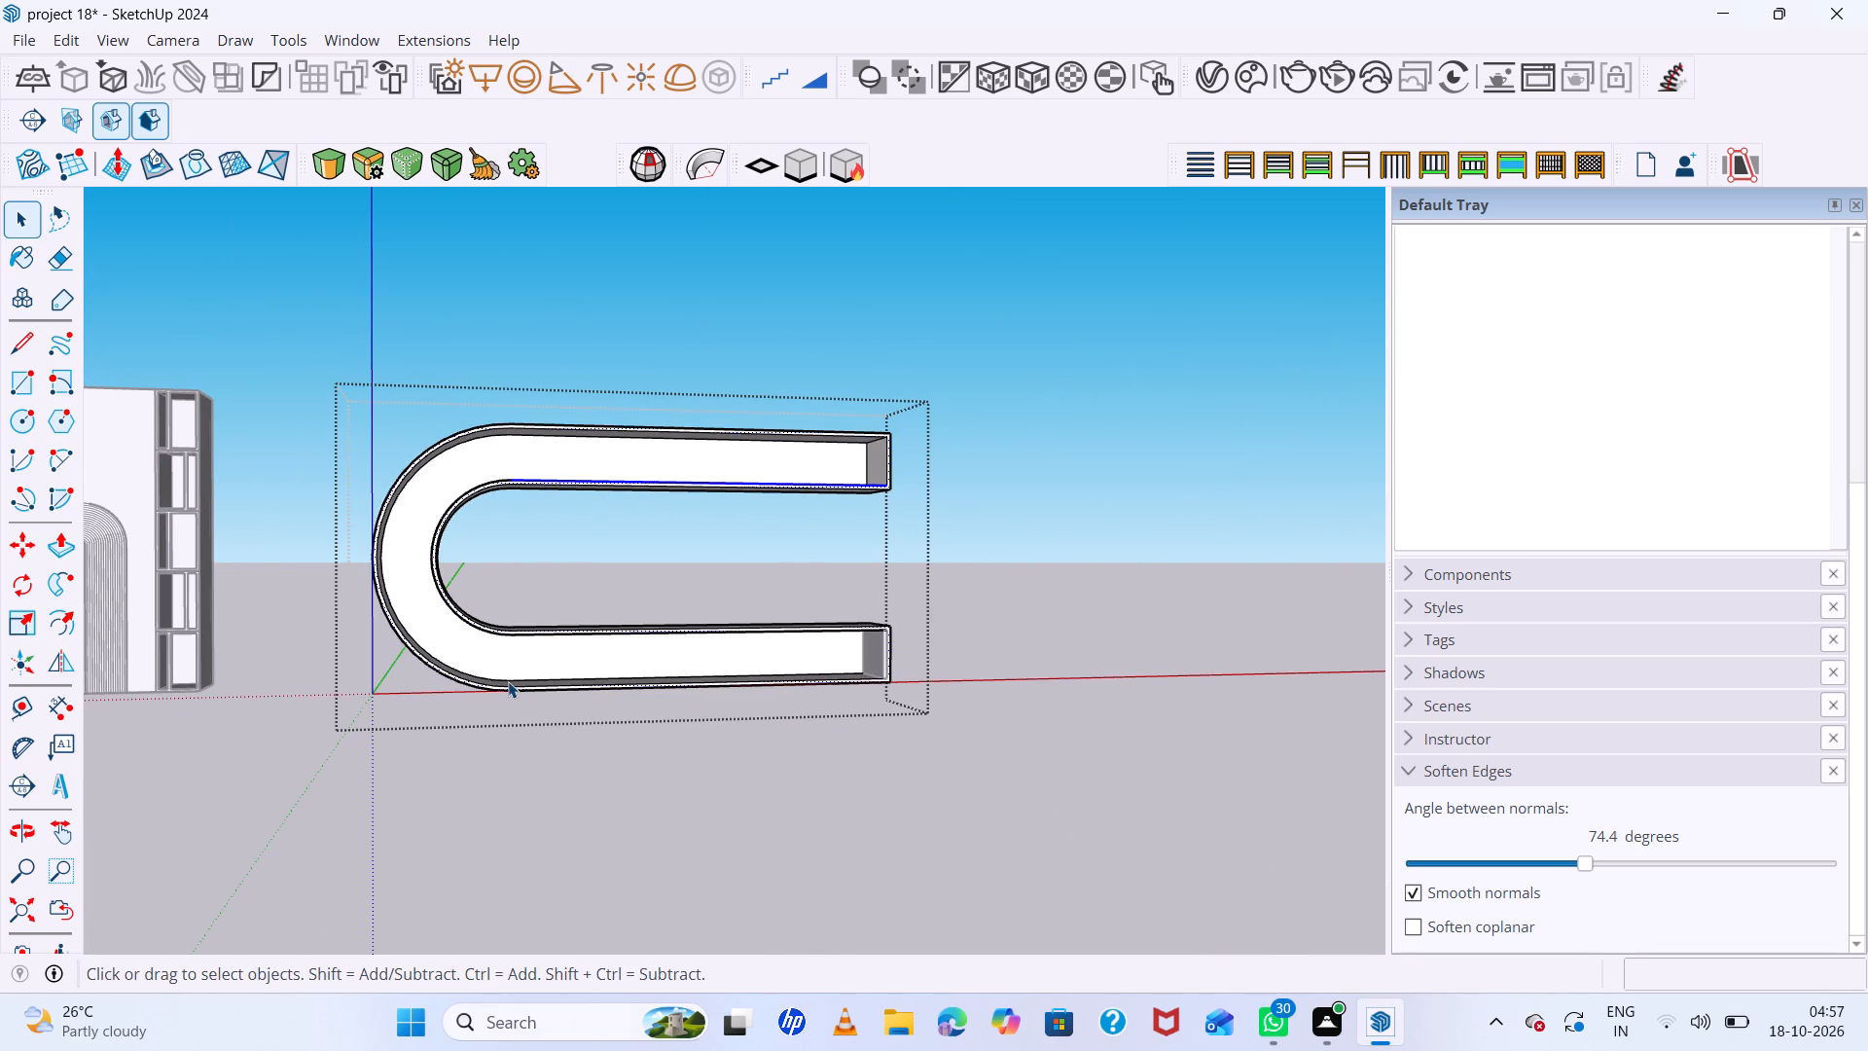
pyautogui.press('m')
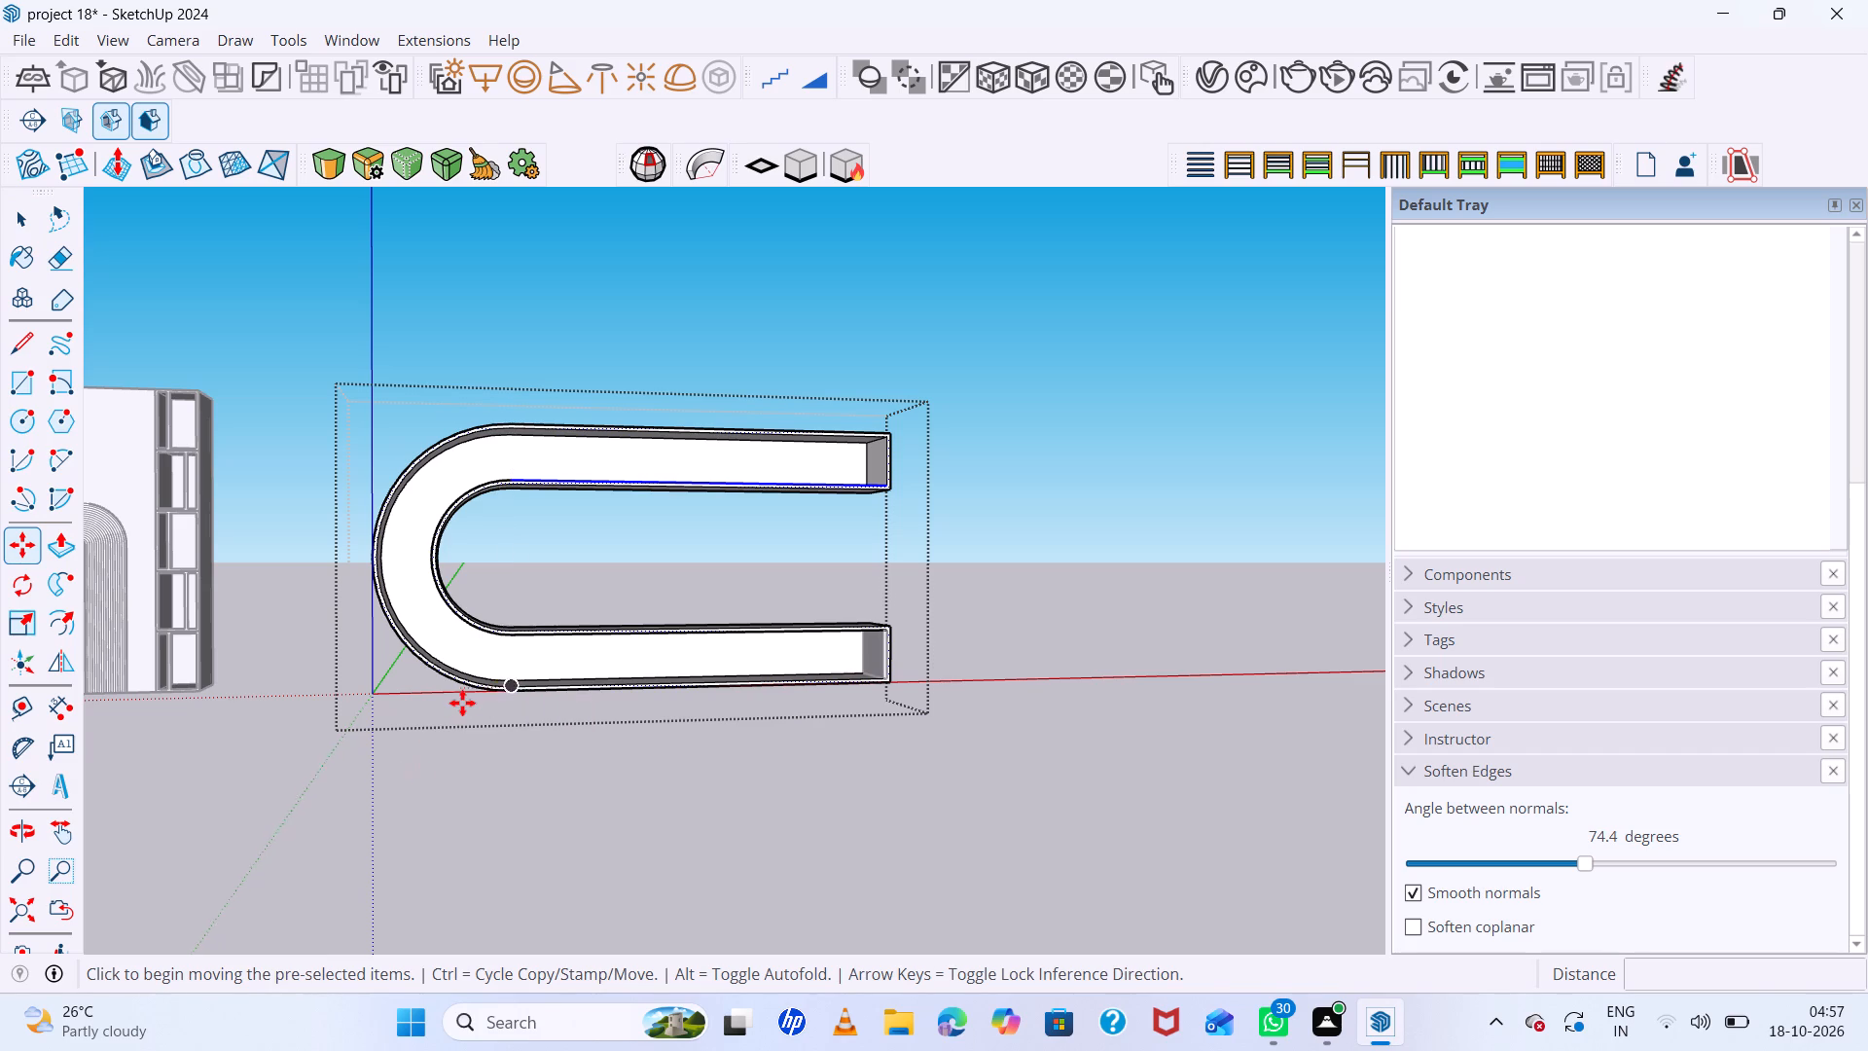
pyautogui.scroll(-6, 462, 703)
pyautogui.scroll(6, 463, 701)
pyautogui.click(457, 687)
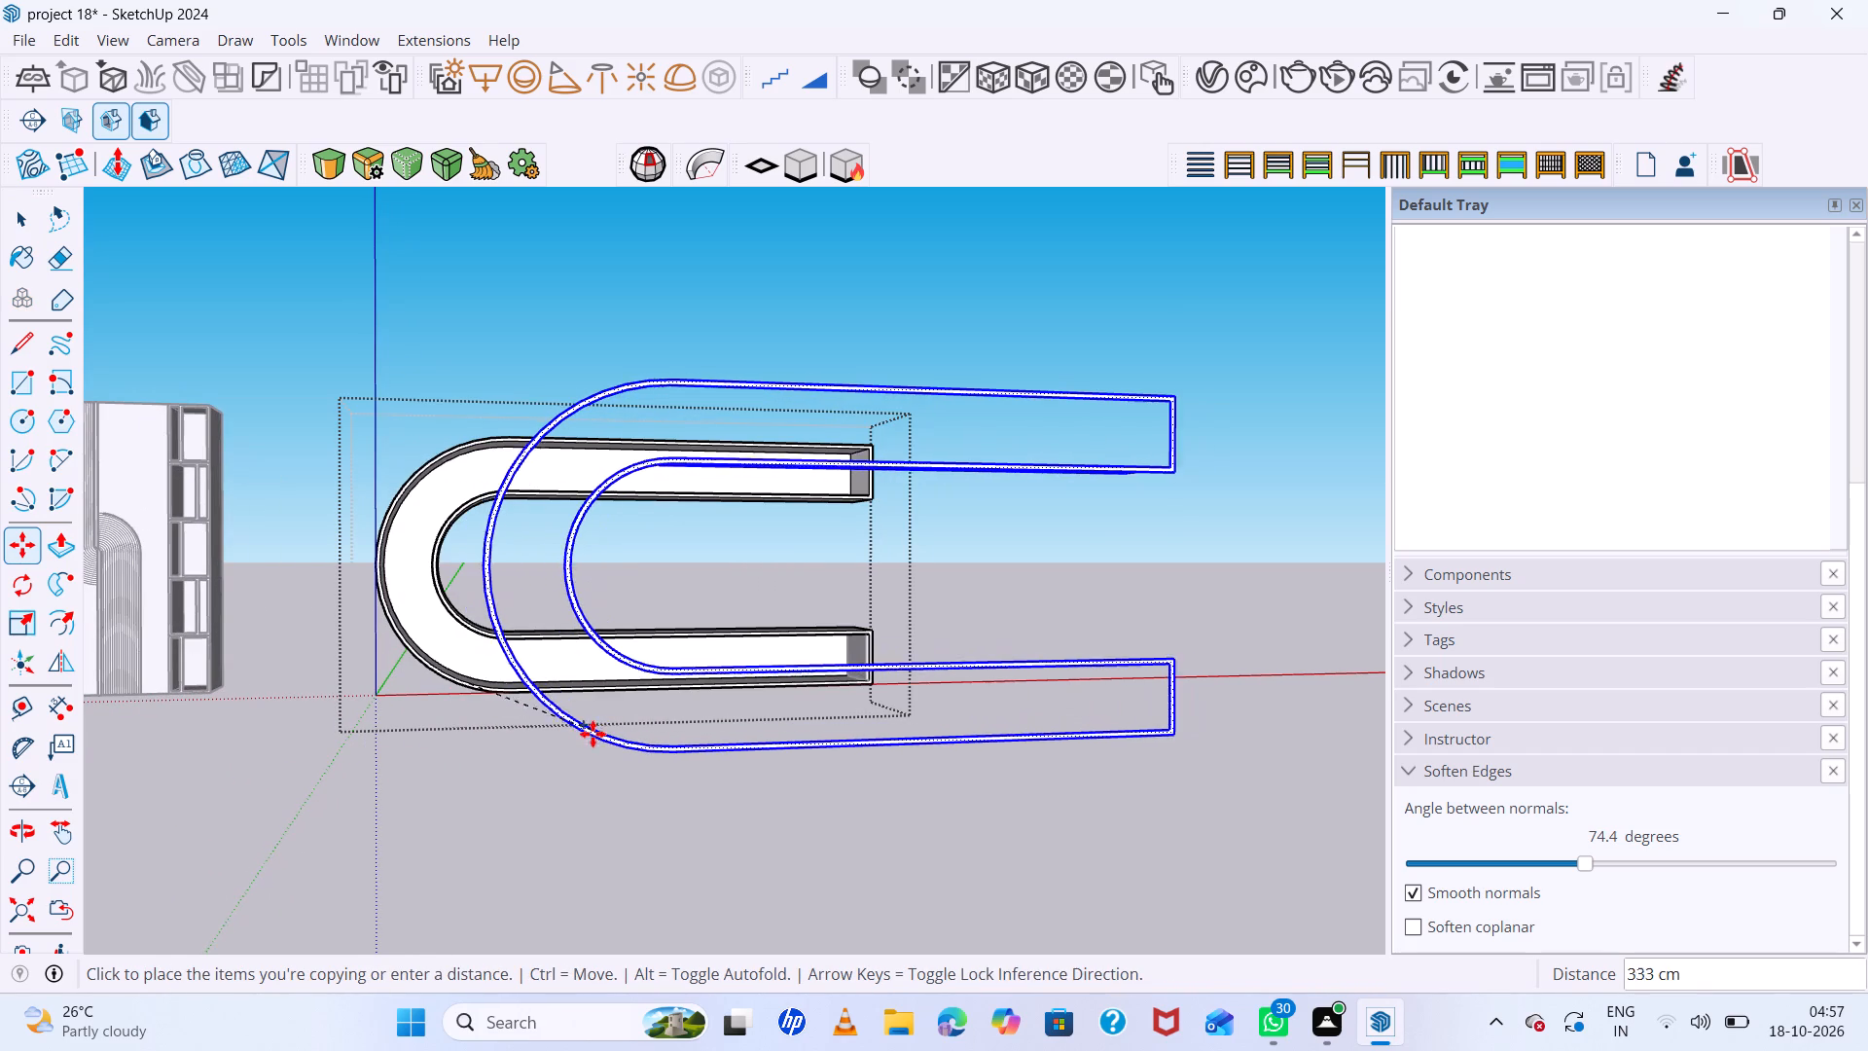
pyautogui.click(530, 733)
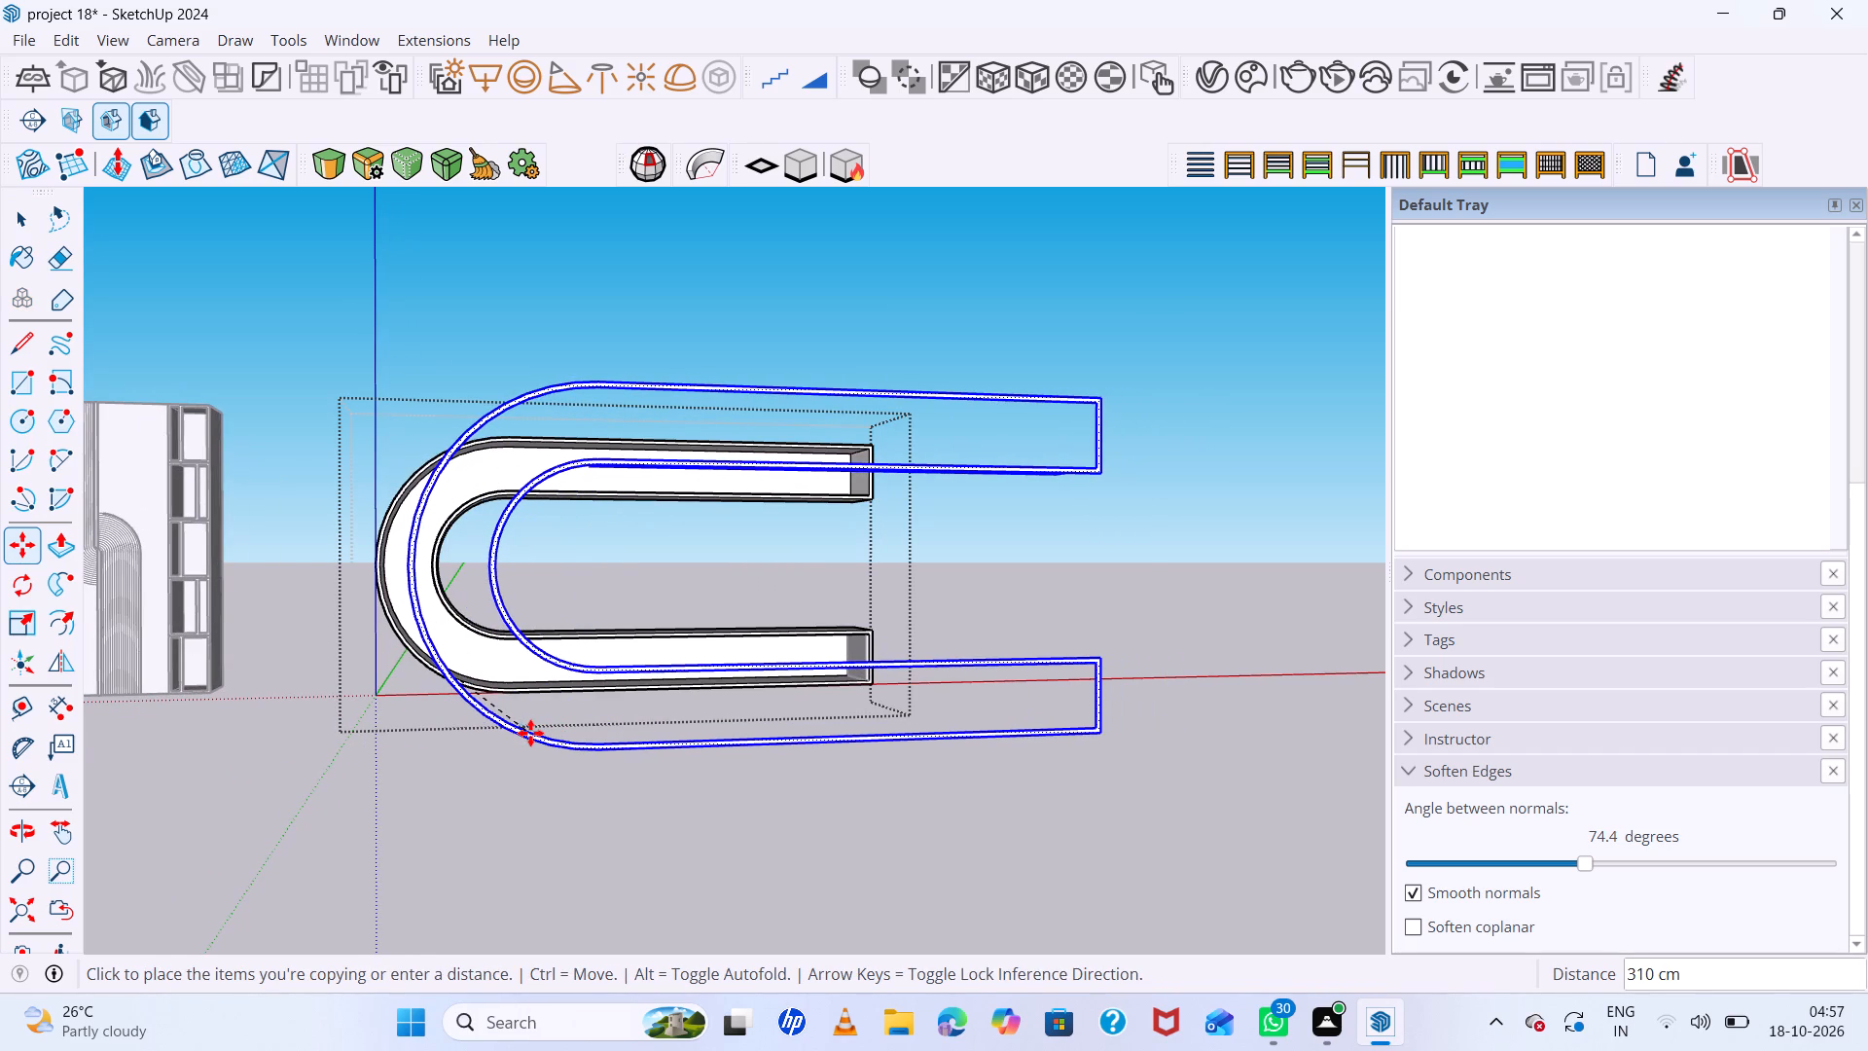
pyautogui.scroll(-8, 522, 660)
pyautogui.moveTo(581, 703); pyautogui.dragTo(629, 816, button='middle')
pyautogui.scroll(6, 857, 668)
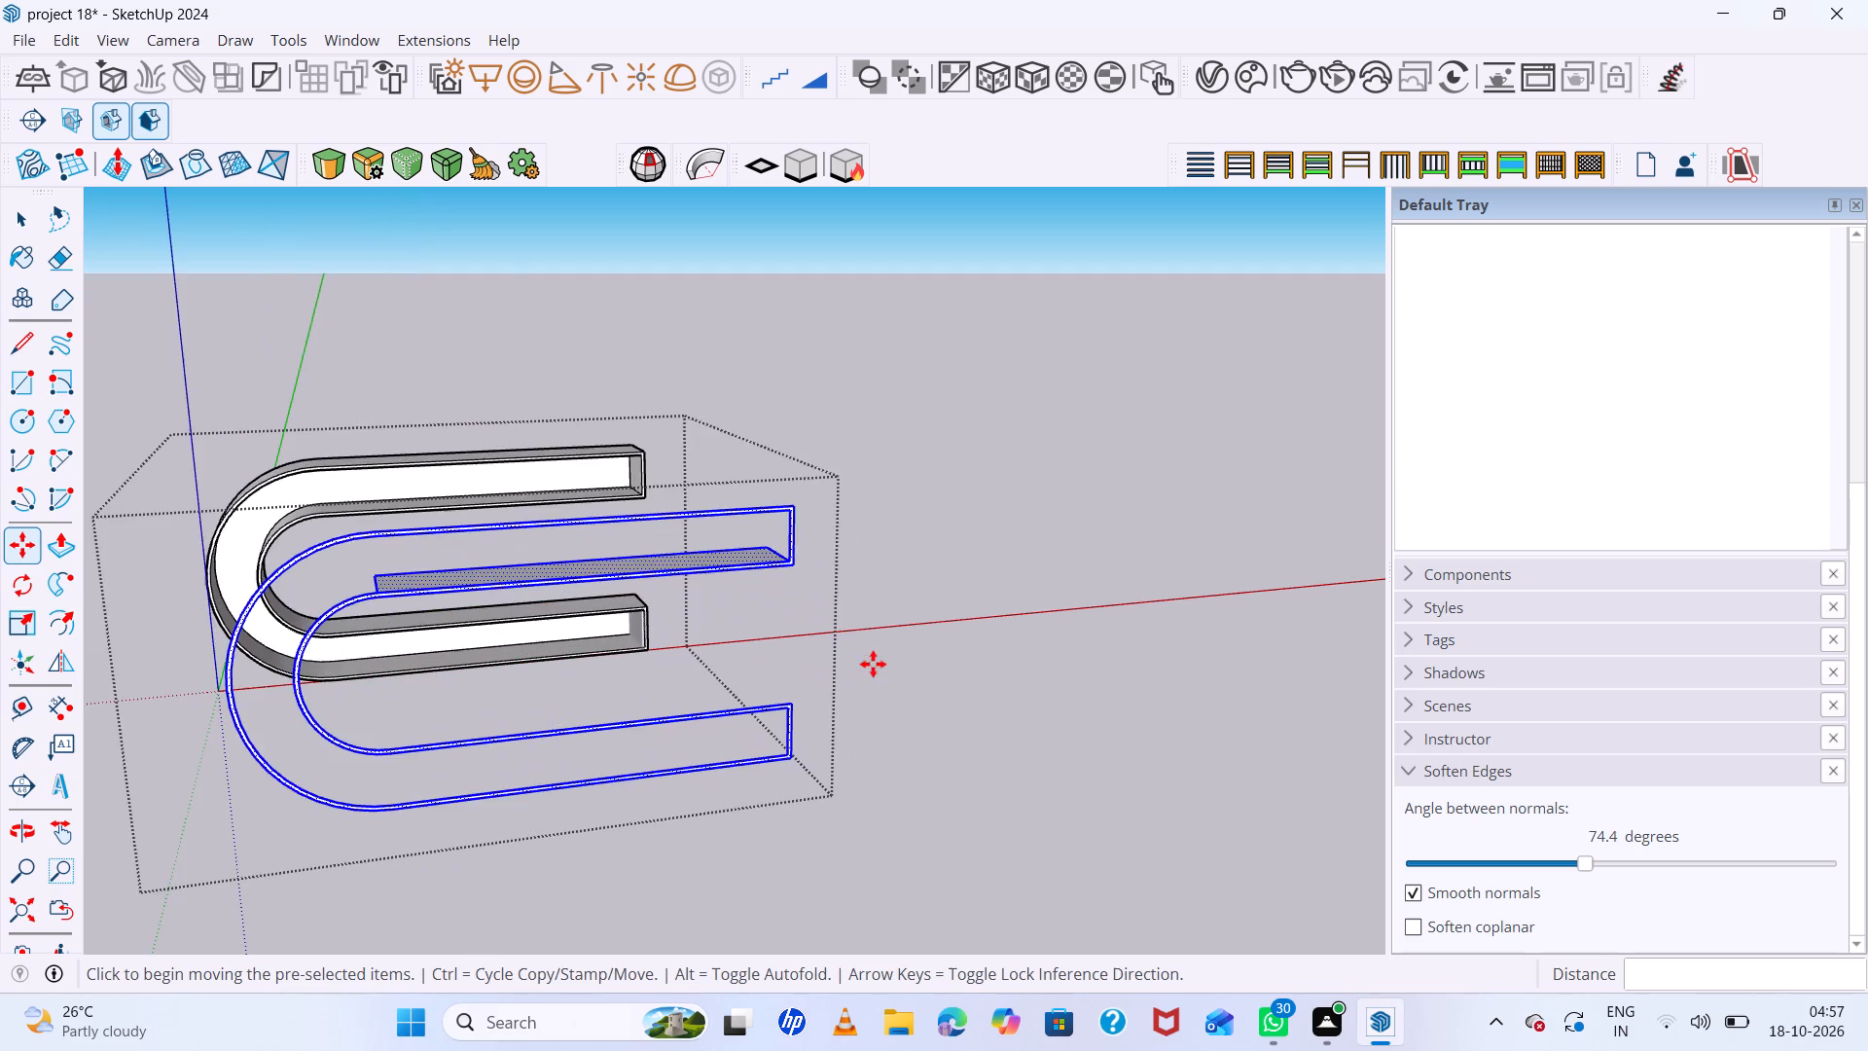
pyautogui.moveTo(861, 664); pyautogui.dragTo(969, 763, button='middle')
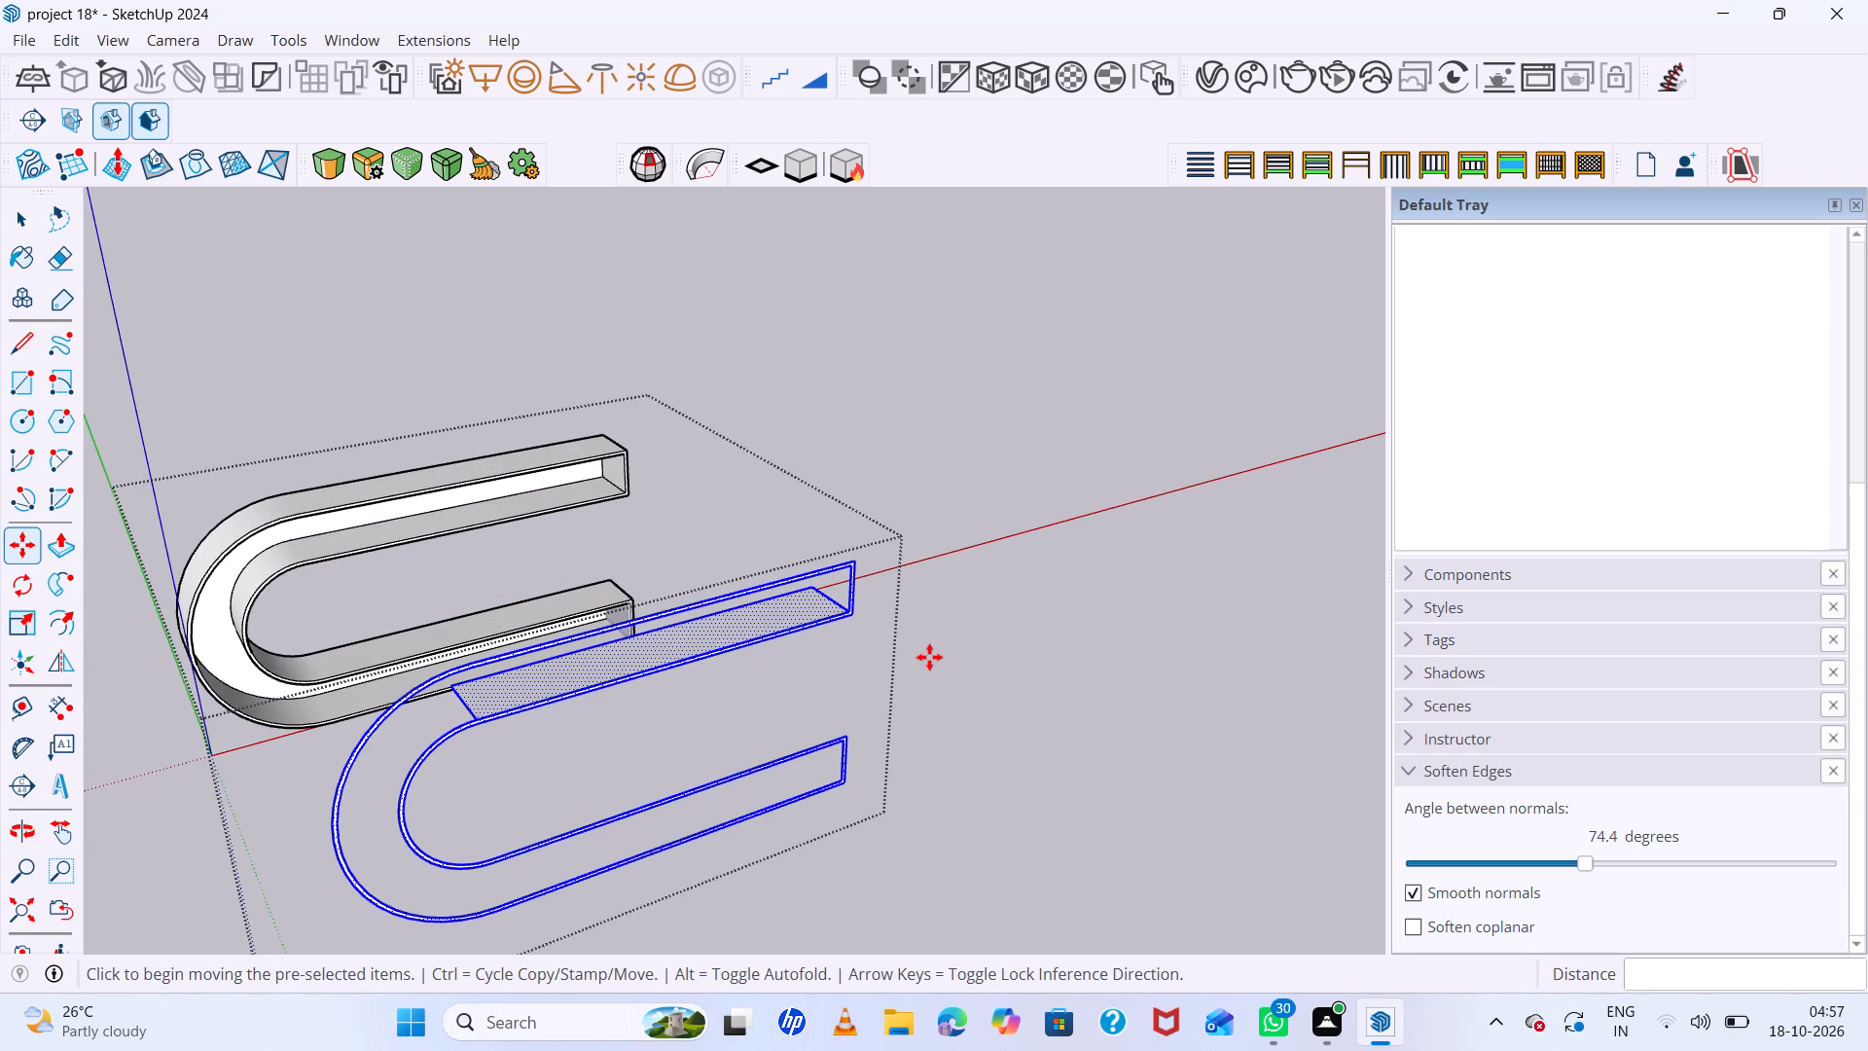
pyautogui.click(942, 611)
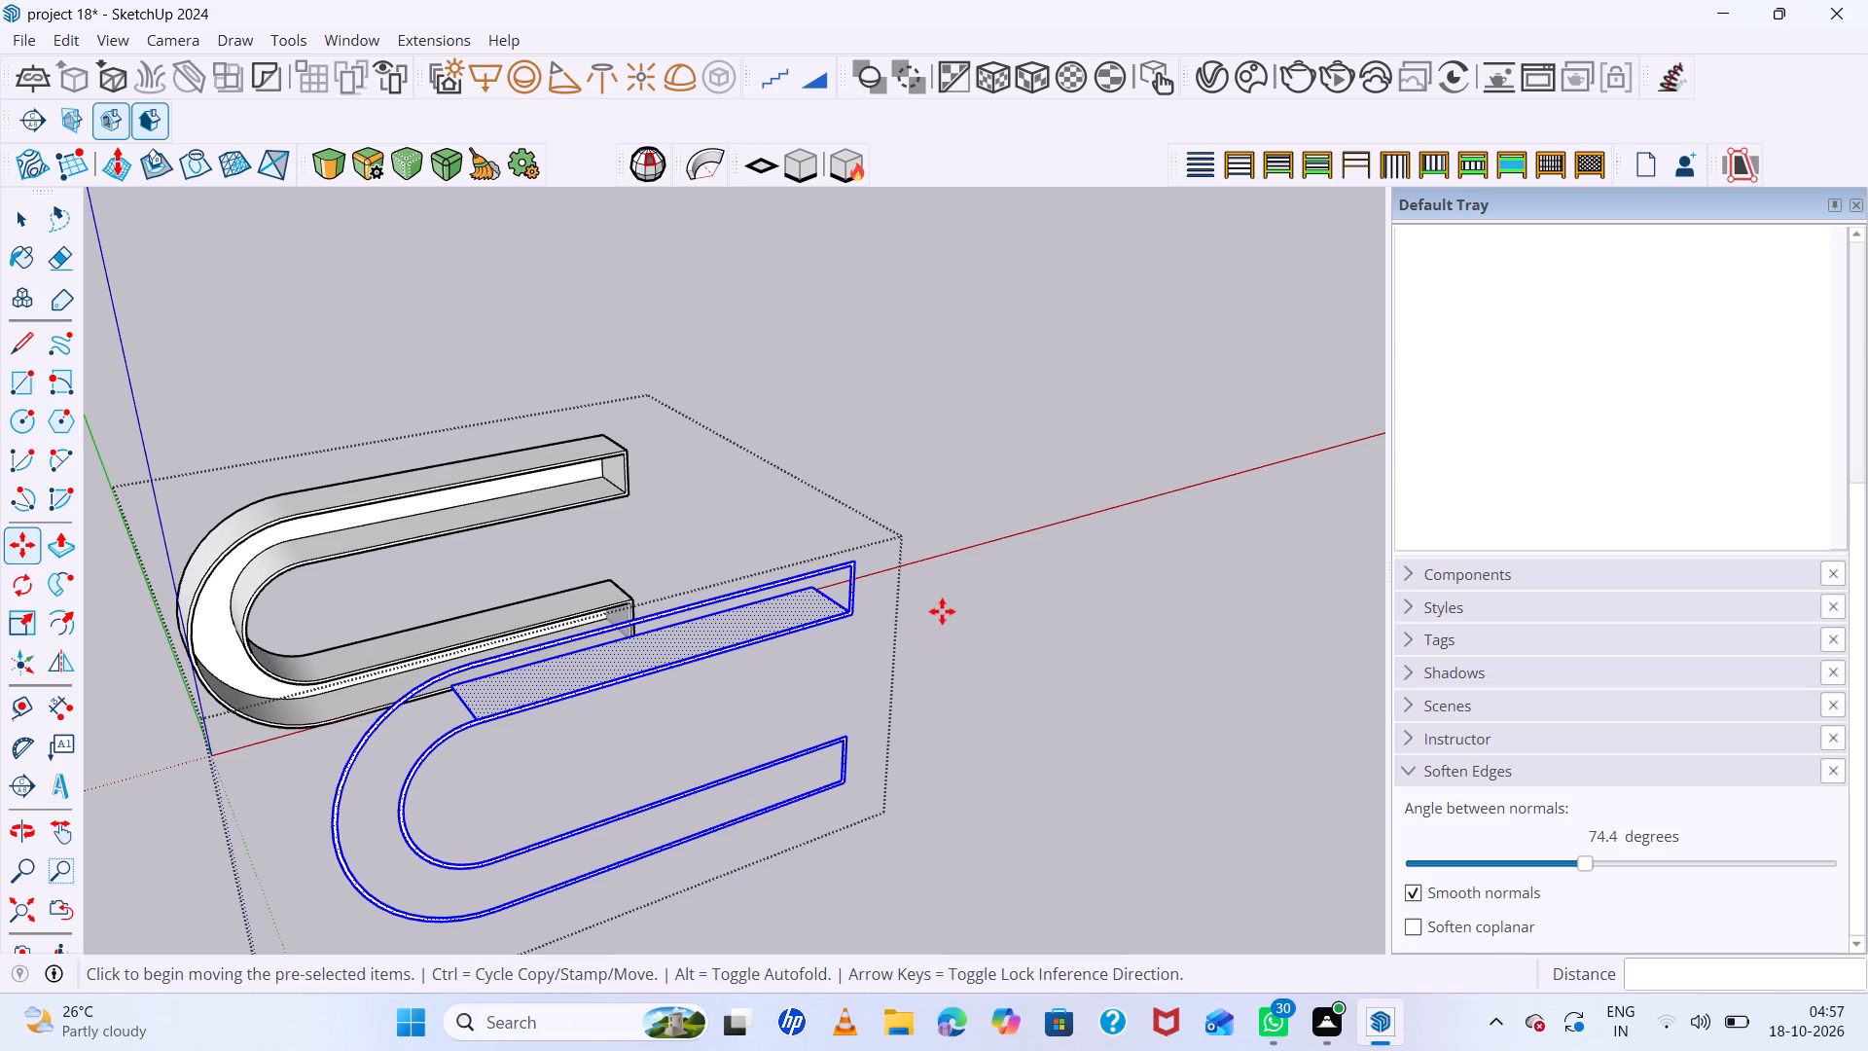
pyautogui.press('space')
pyautogui.click(942, 611)
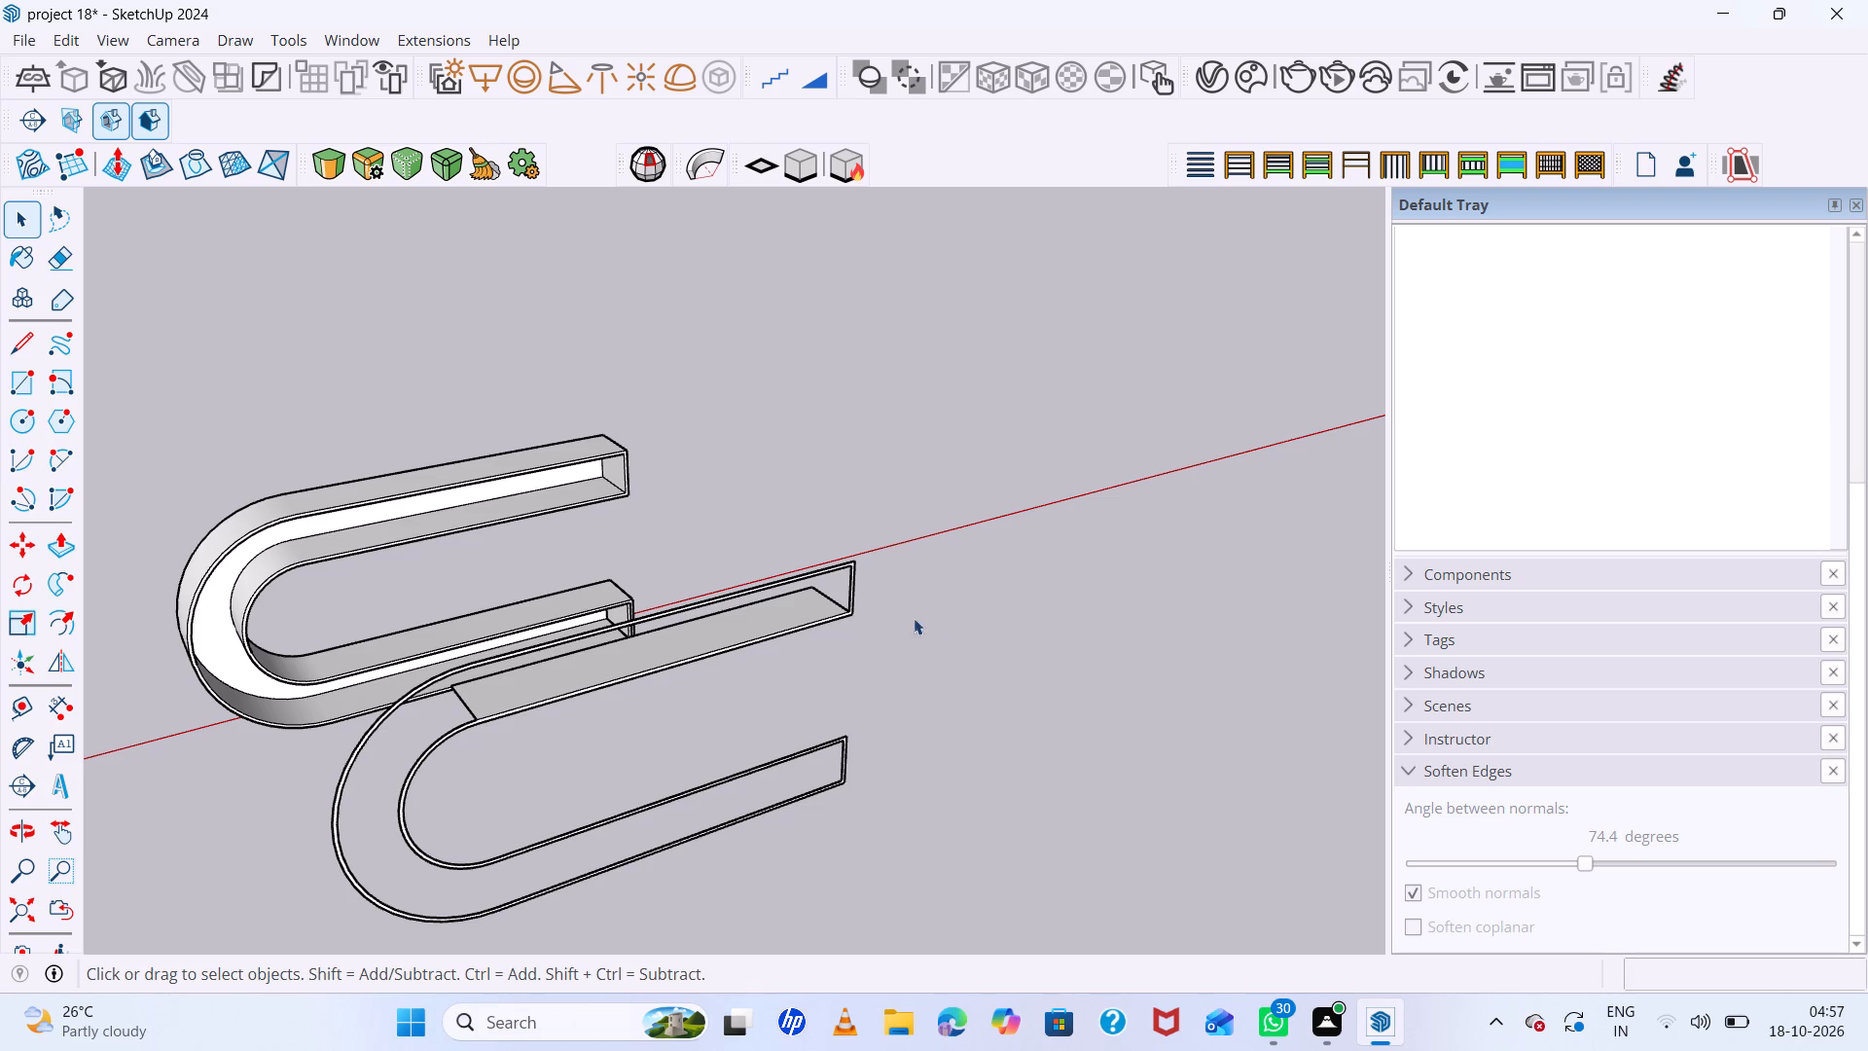
# Reopen the U-shaped group and erase the copied rim's arm ends, outer straight lines and outer arc.
pyautogui.doubleClick(838, 762)
pyautogui.doubleClick(844, 757)
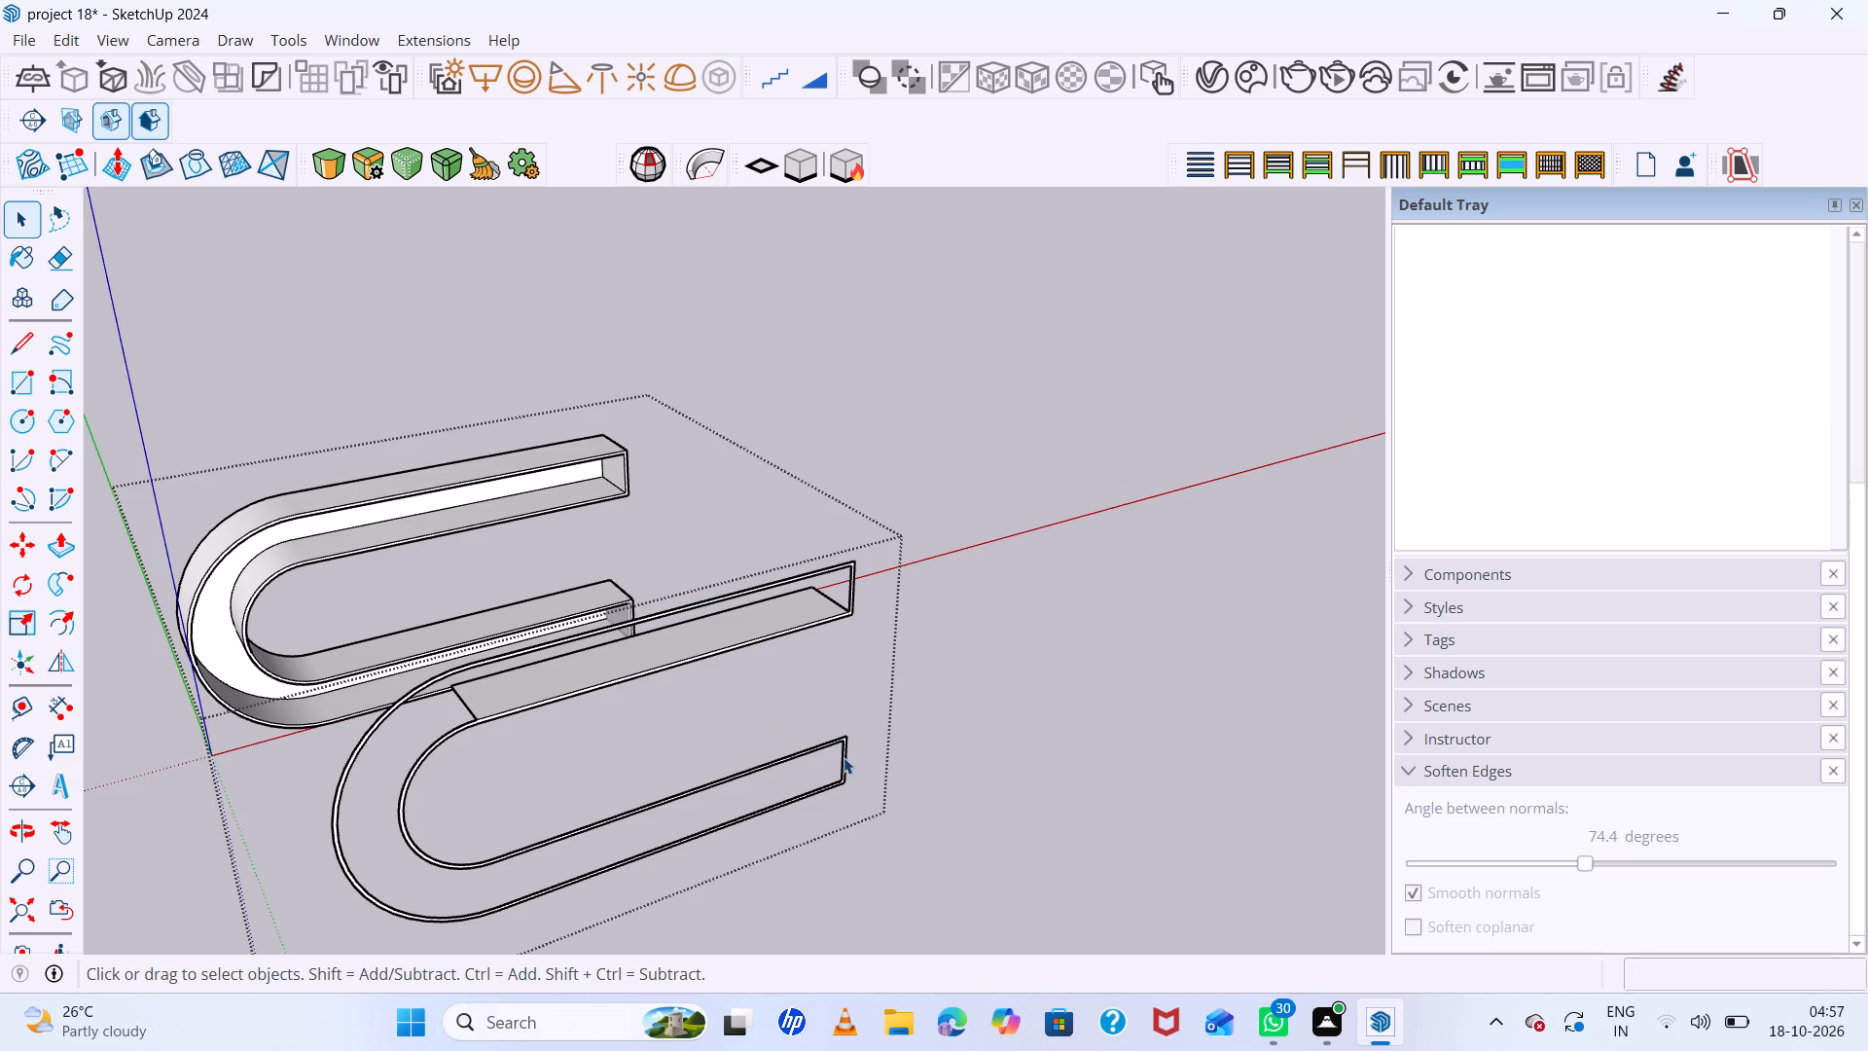
pyautogui.press('r')
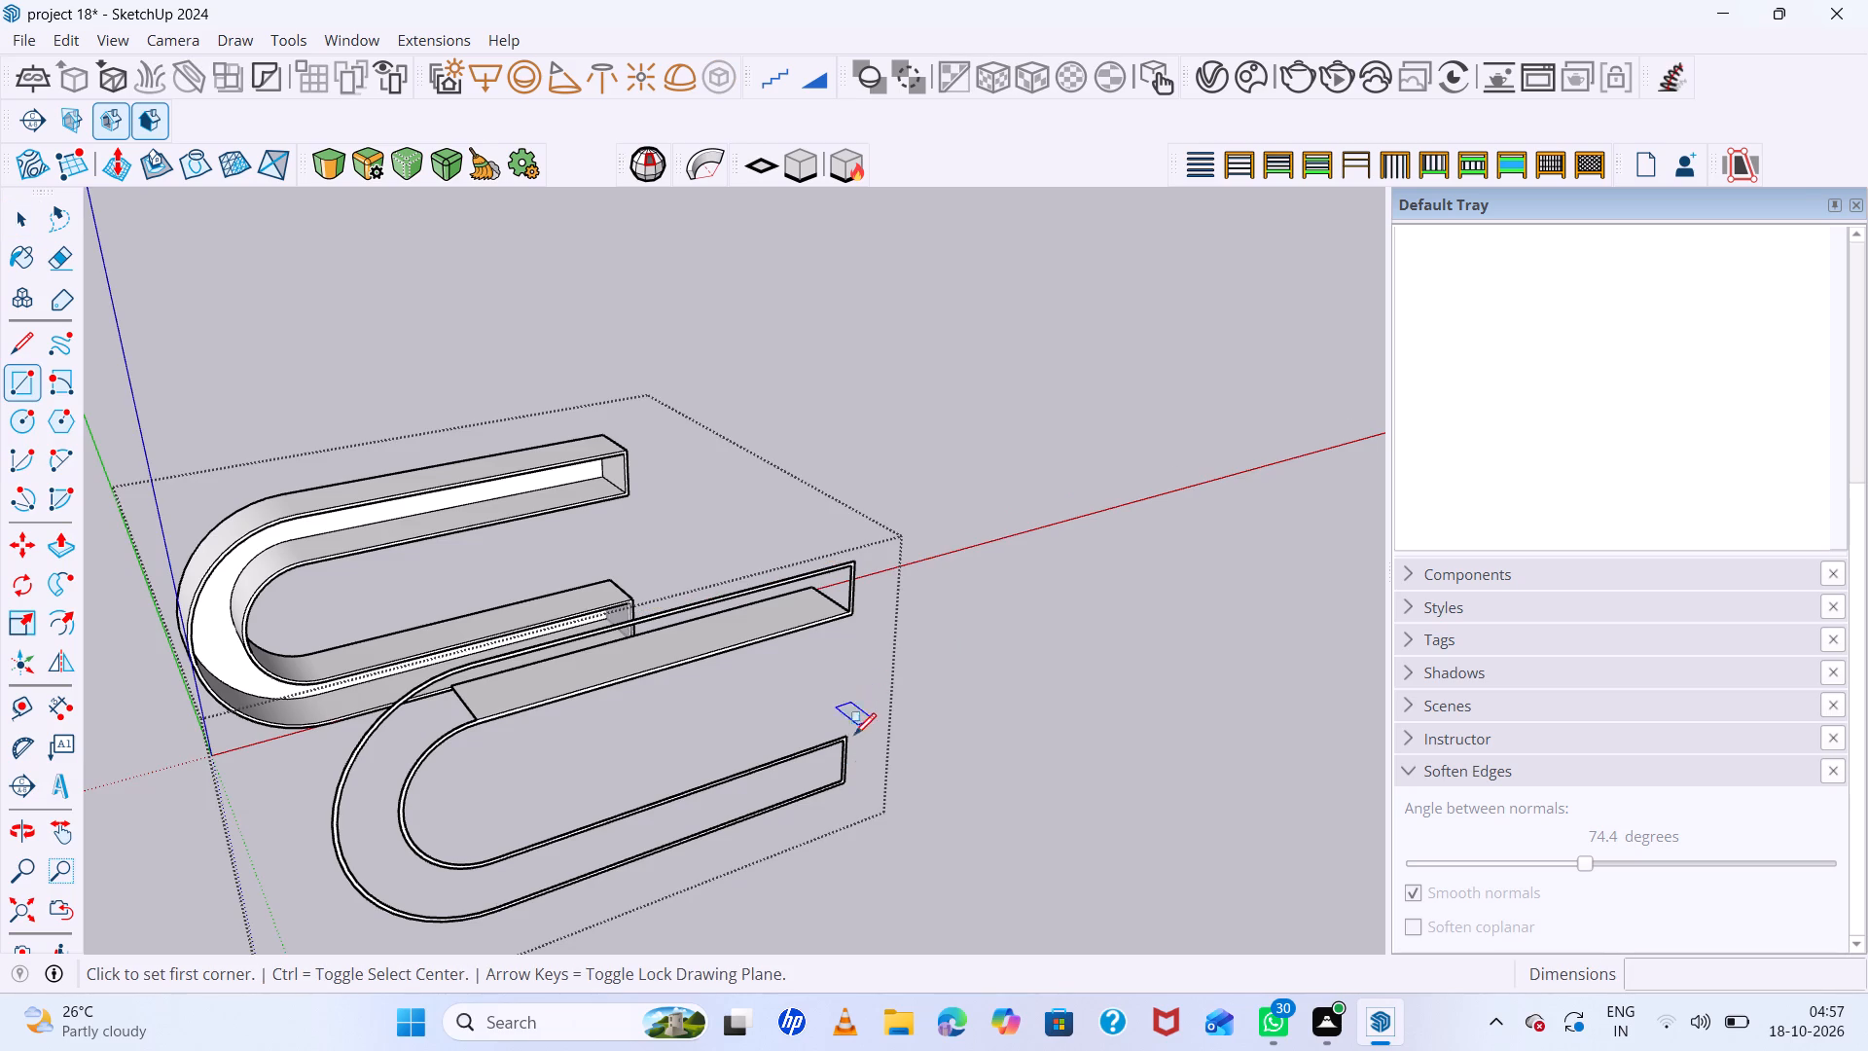
pyautogui.press('e')
pyautogui.scroll(4, 826, 793)
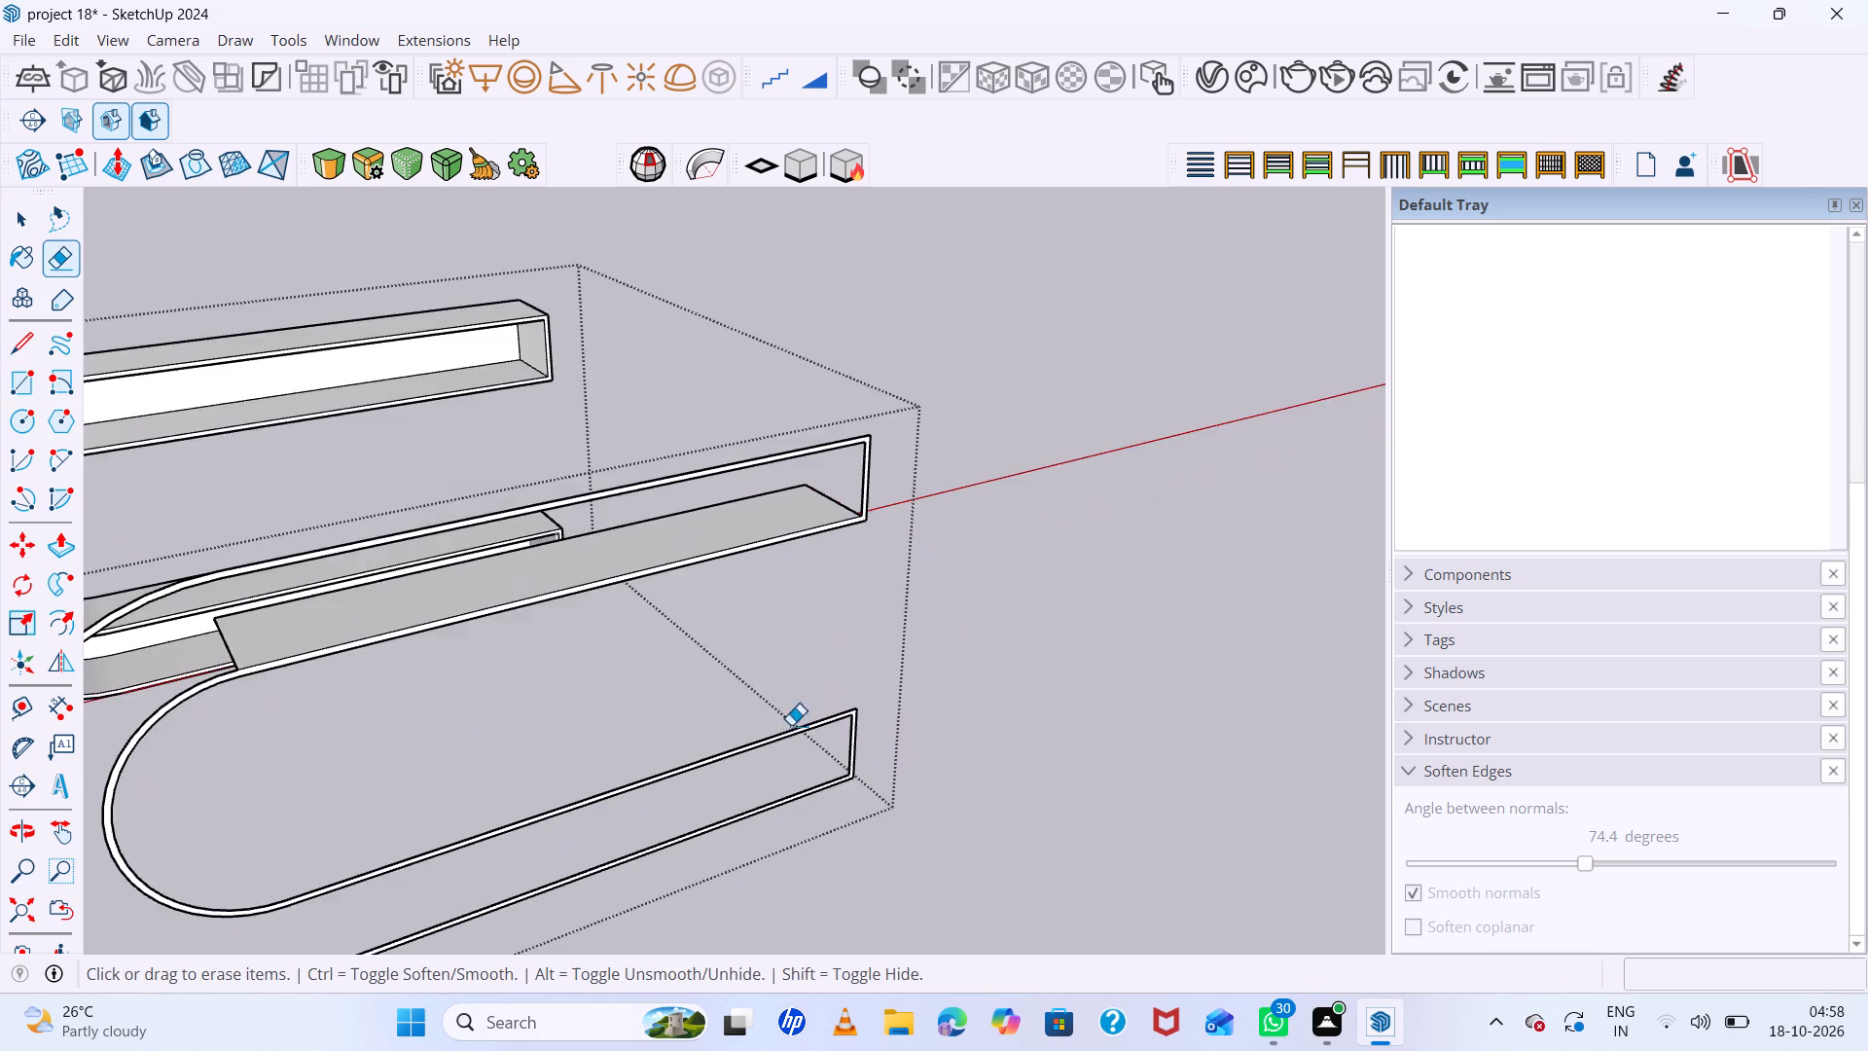
pyautogui.scroll(-12, 728, 612)
pyautogui.moveTo(760, 777); pyautogui.dragTo(671, 603, button='middle')
pyautogui.scroll(6, 790, 682)
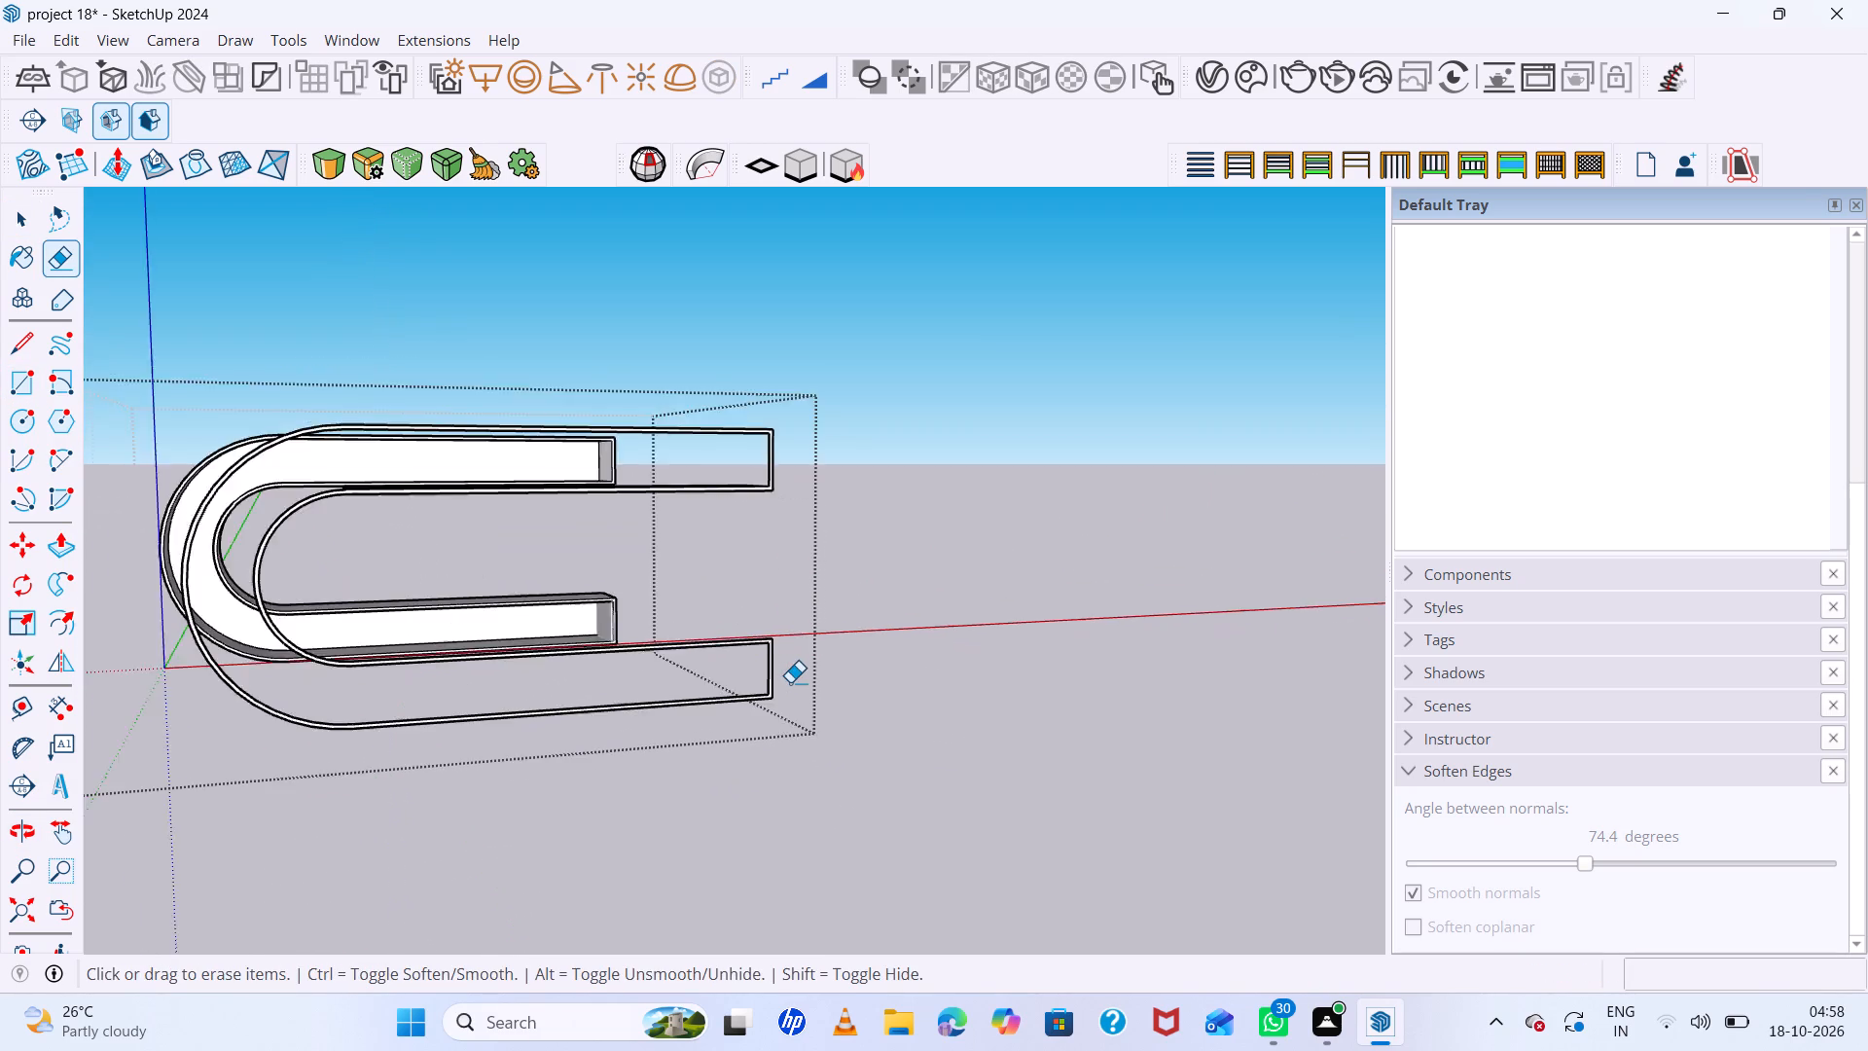
pyautogui.scroll(6, 790, 682)
pyautogui.moveTo(774, 660); pyautogui.dragTo(730, 673)
pyautogui.moveTo(723, 684); pyautogui.dragTo(723, 721)
pyautogui.scroll(-4, 758, 732)
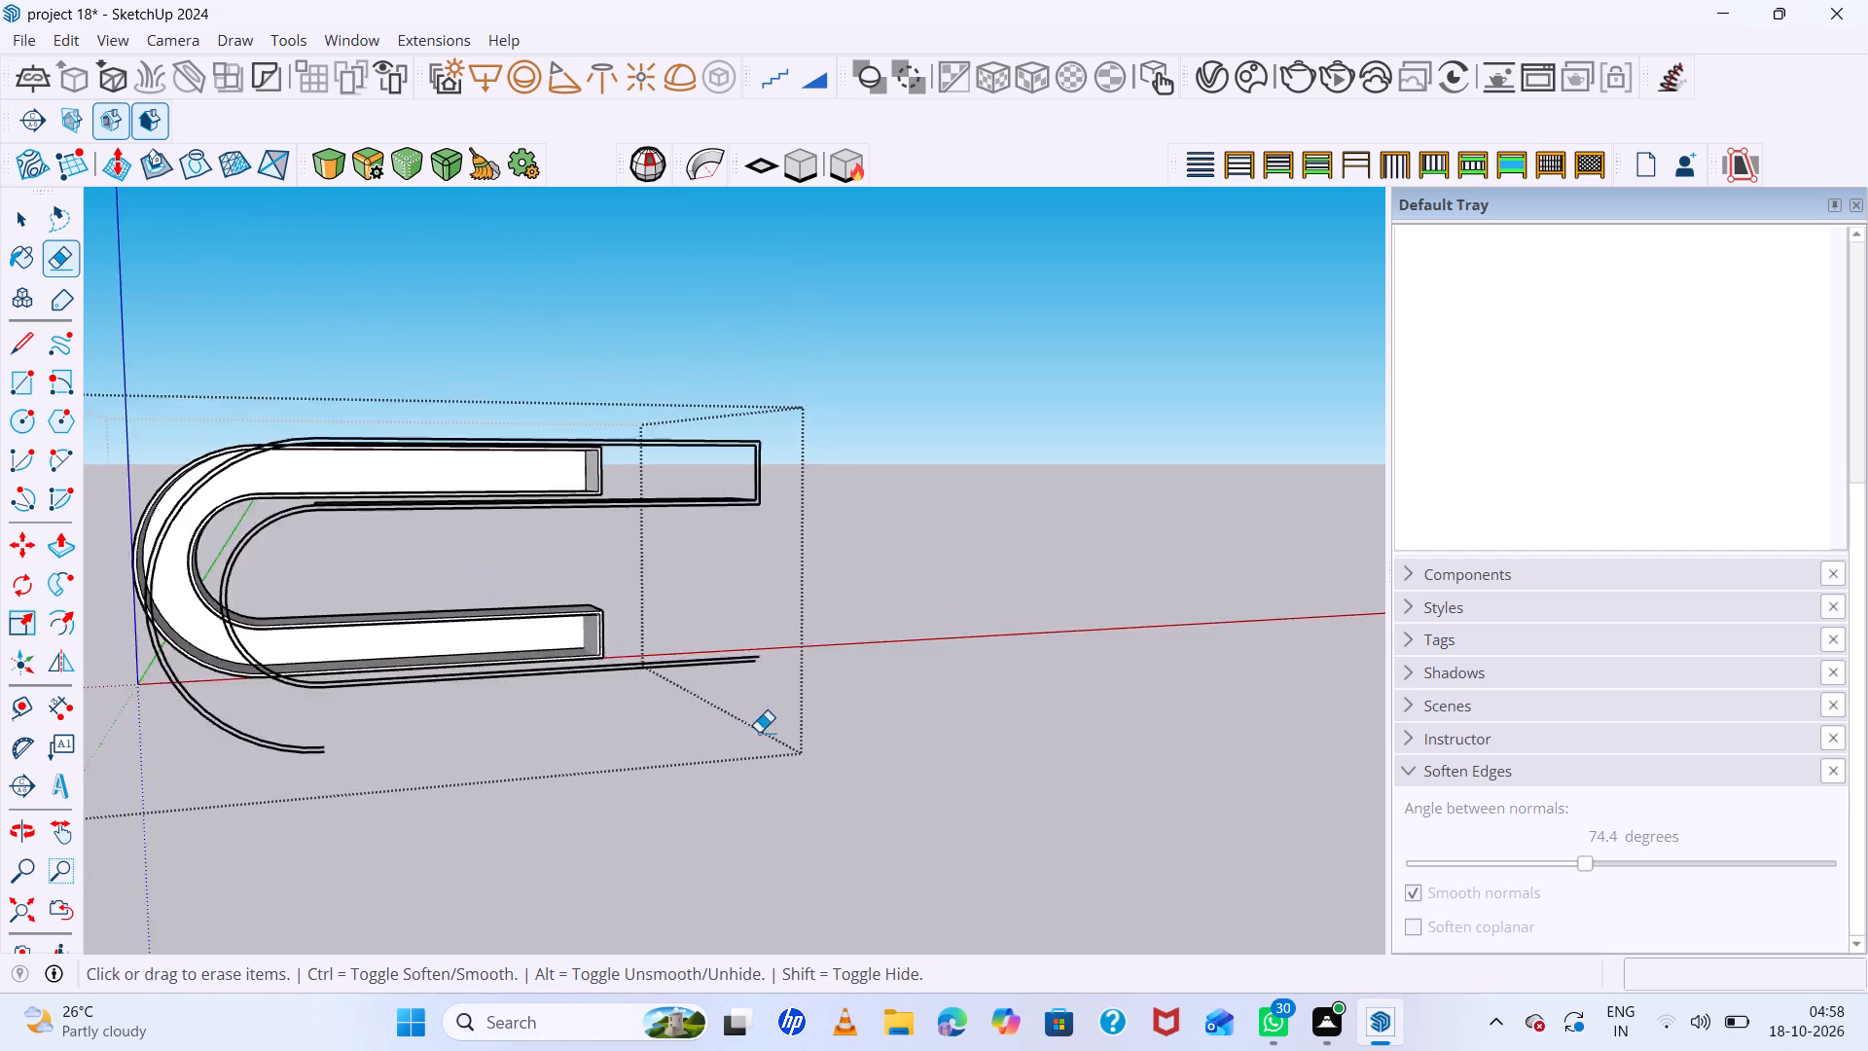
pyautogui.scroll(-8, 759, 732)
pyautogui.moveTo(791, 557); pyautogui.dragTo(768, 572)
pyautogui.moveTo(736, 539); pyautogui.dragTo(736, 550)
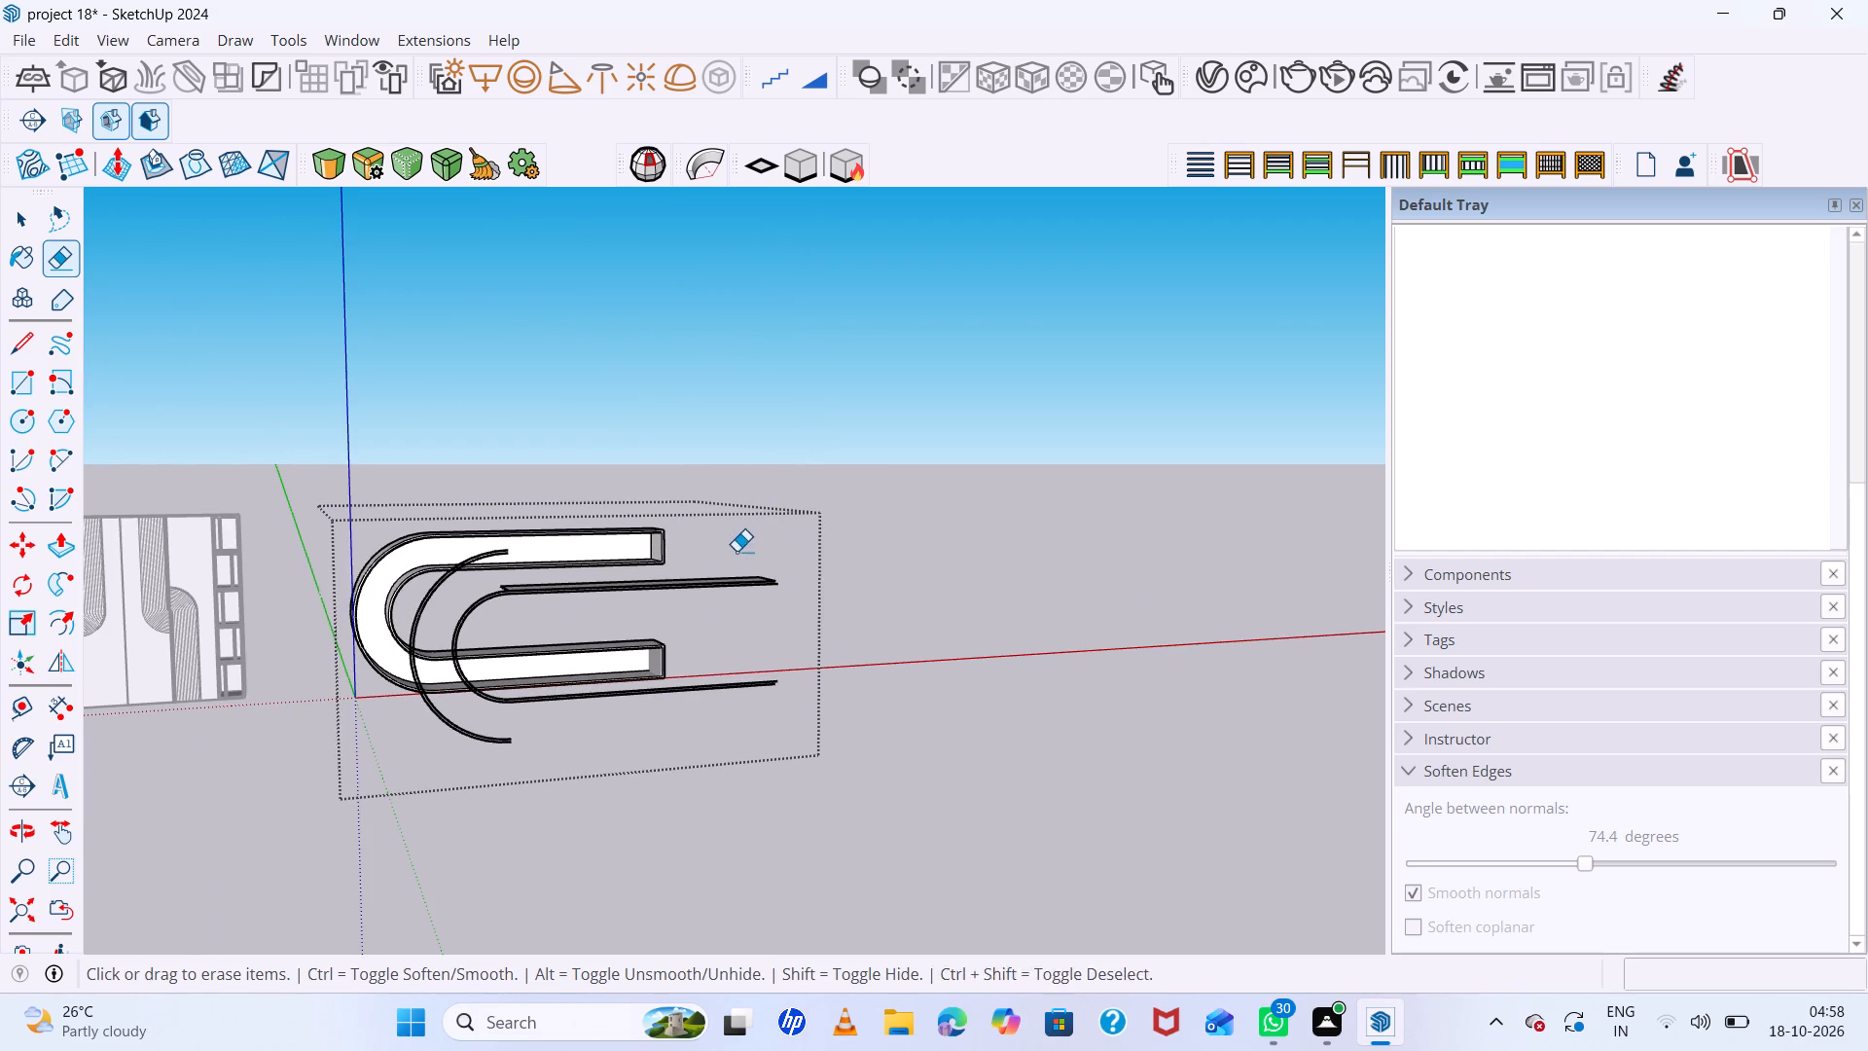
pyautogui.click(439, 716)
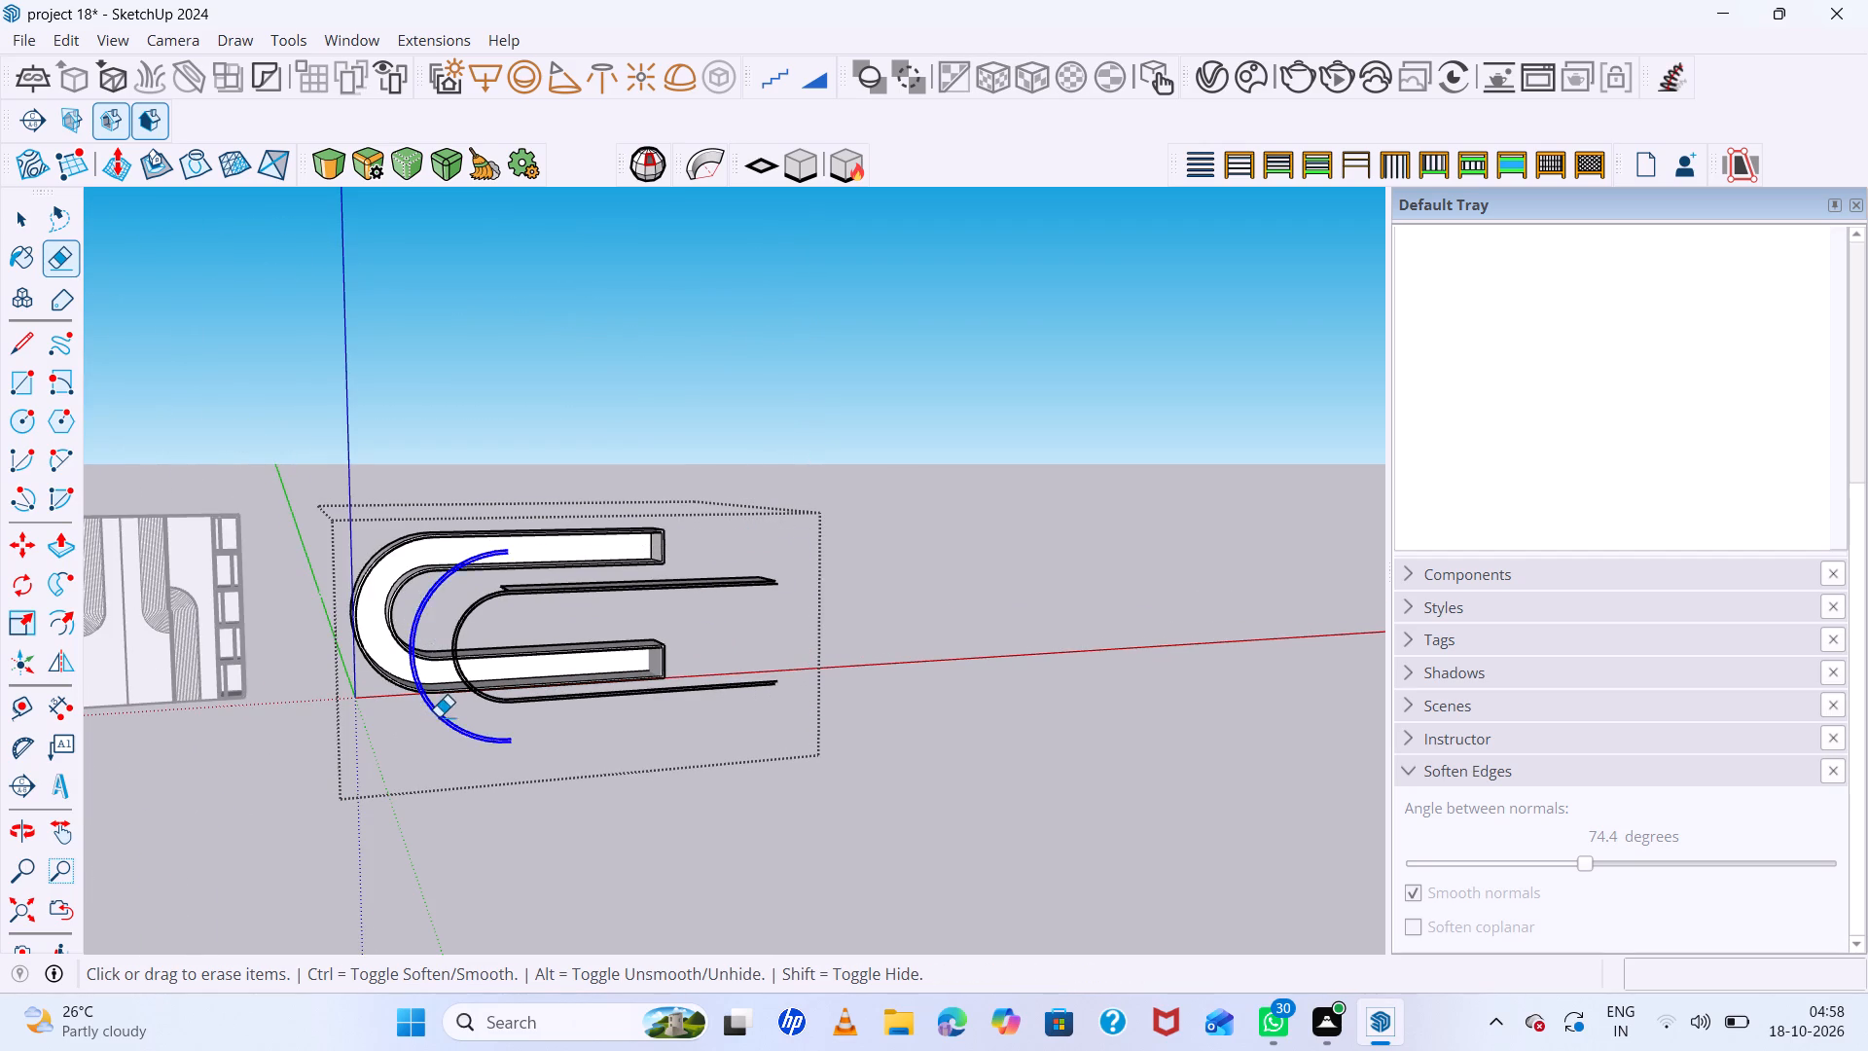
# Erase the copied straight wall face and its remaining side and end edges behind the rim copy's upper arm.
pyautogui.scroll(12, 545, 585)
pyautogui.moveTo(378, 586); pyautogui.dragTo(417, 627, button='middle')
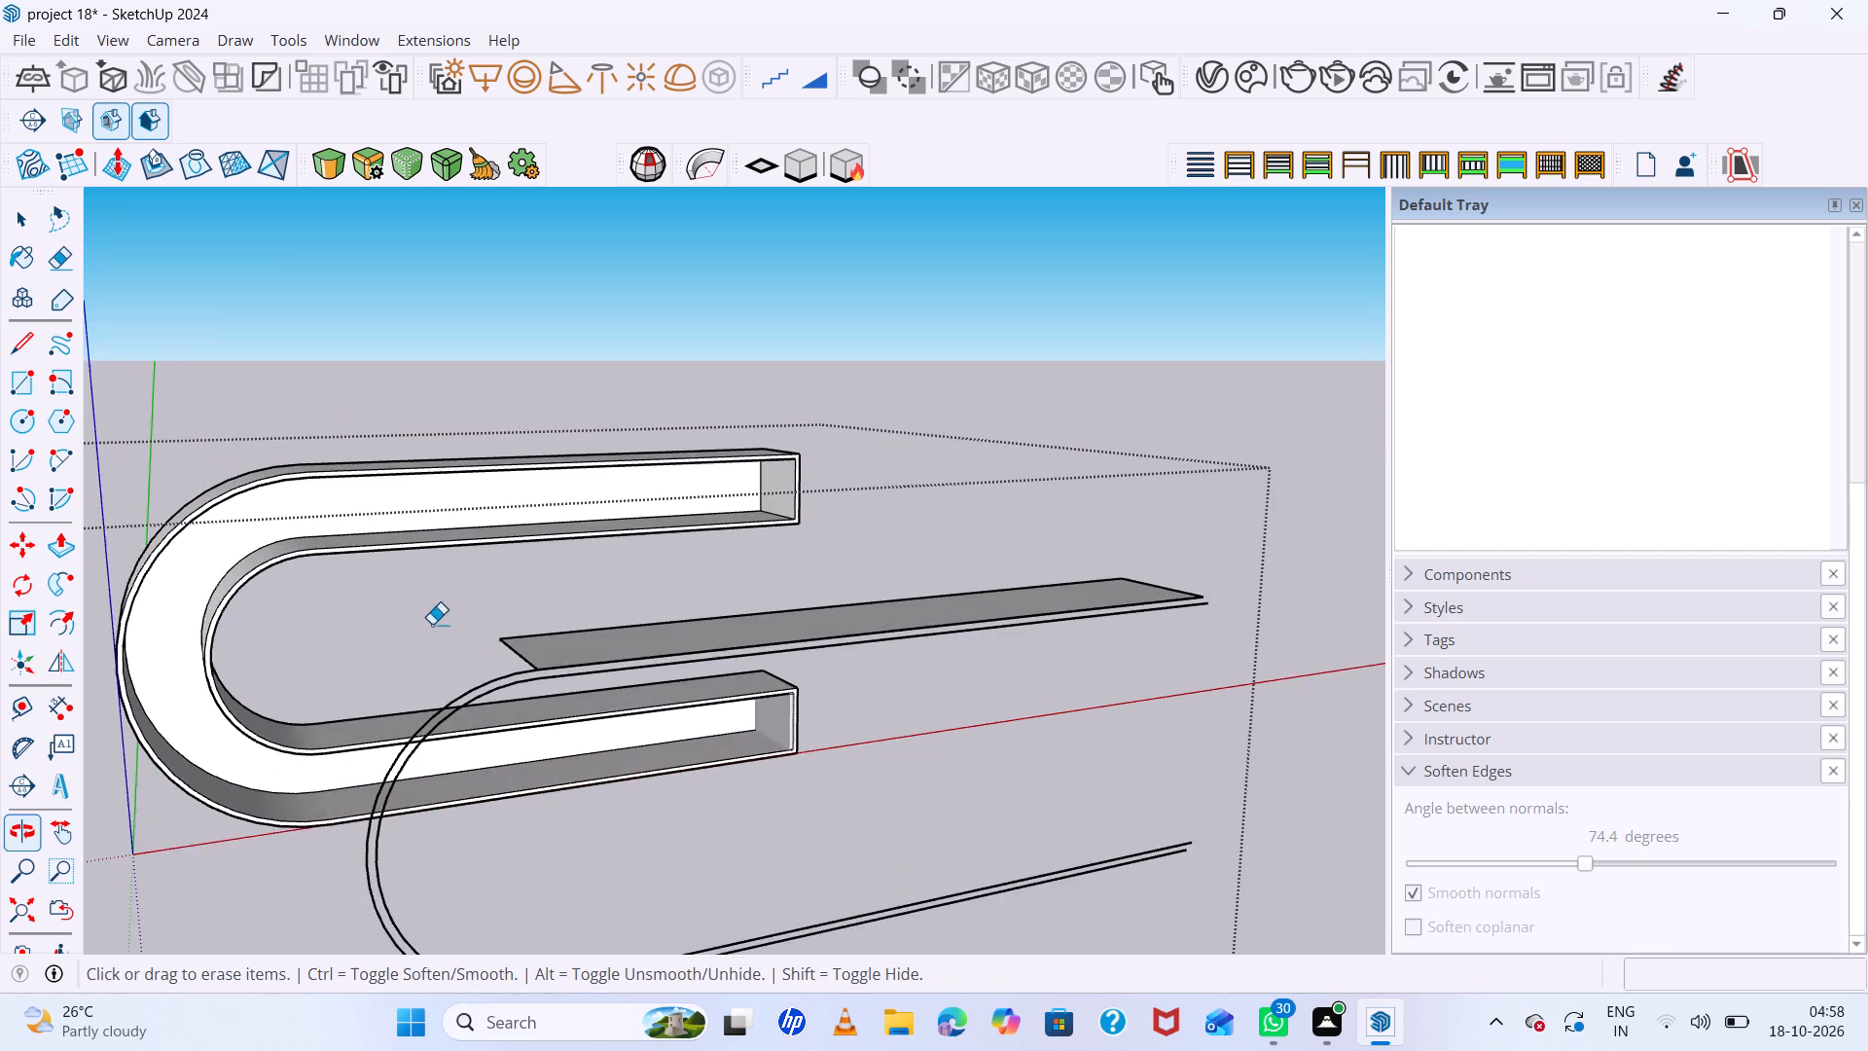
pyautogui.scroll(6, 503, 652)
pyautogui.moveTo(602, 654); pyautogui.dragTo(573, 664)
pyautogui.moveTo(556, 665); pyautogui.dragTo(811, 740, button='middle')
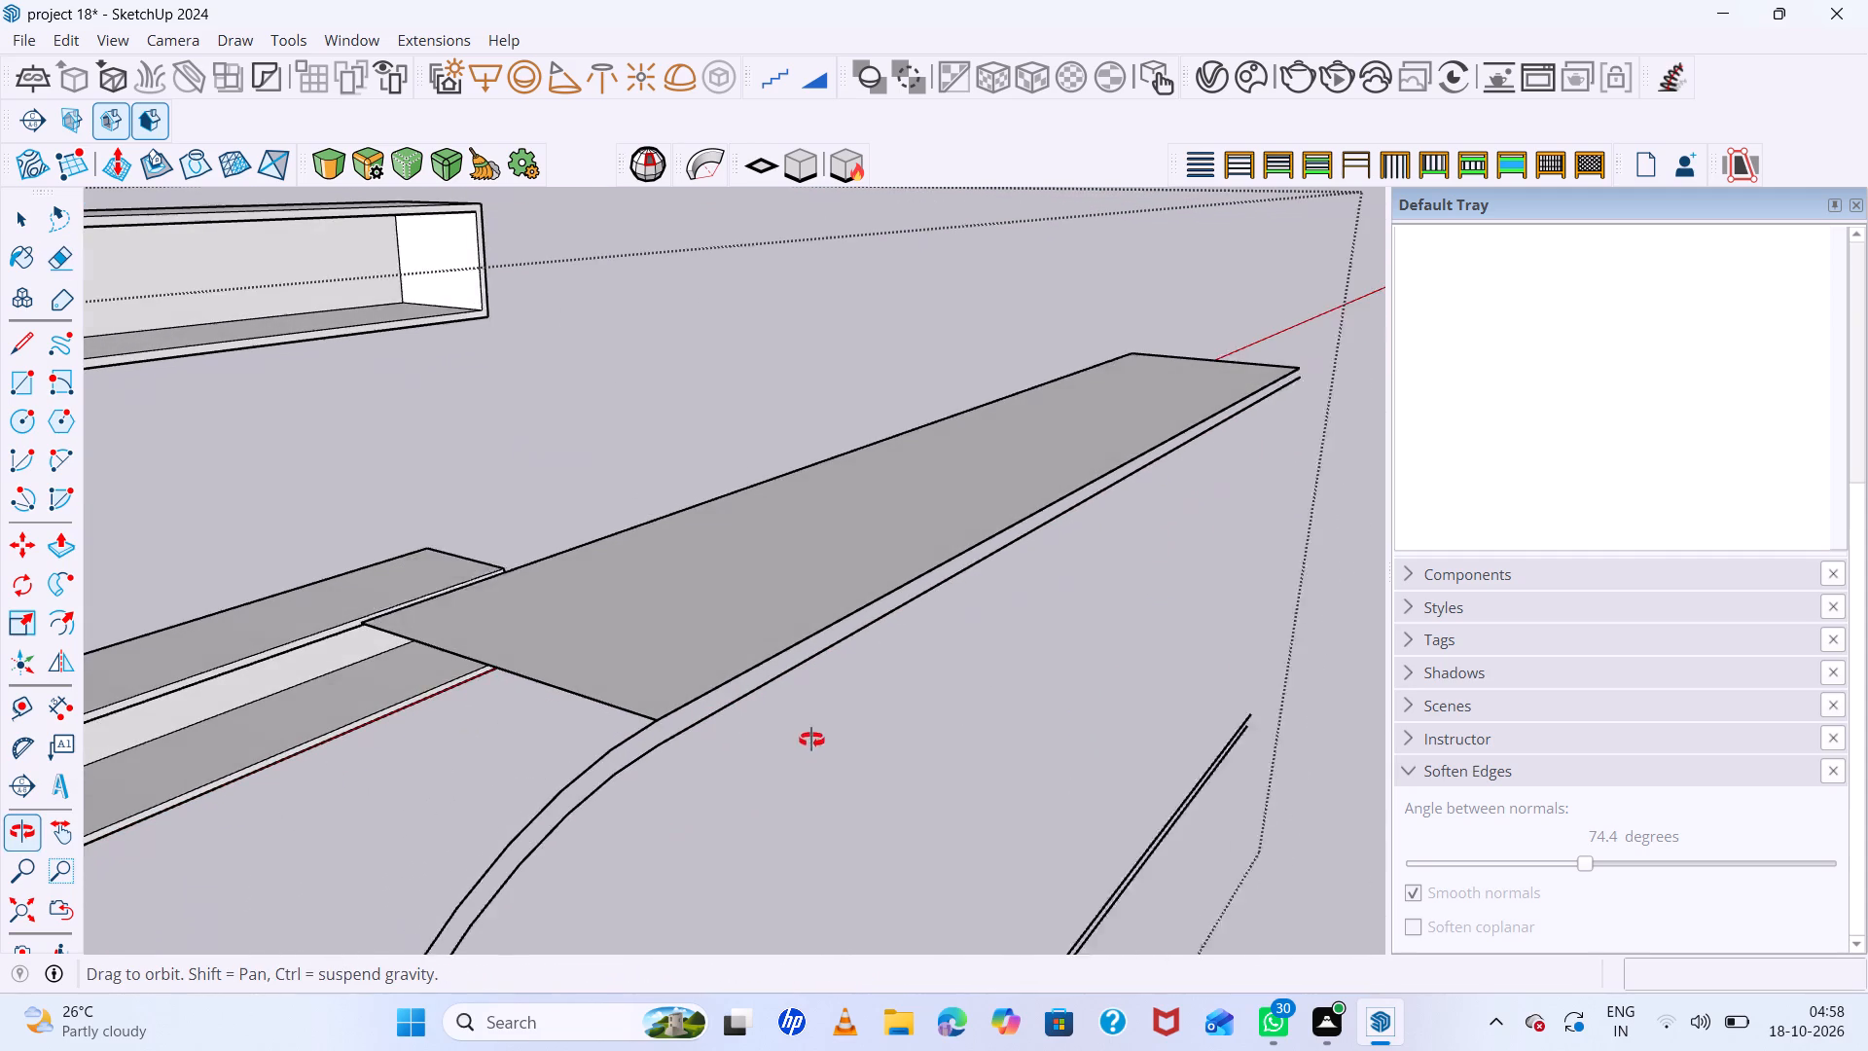
pyautogui.moveTo(811, 740); pyautogui.dragTo(812, 740, button='middle')
pyautogui.moveTo(566, 646); pyautogui.dragTo(580, 678)
pyautogui.click(580, 681)
pyautogui.moveTo(644, 694); pyautogui.dragTo(639, 717)
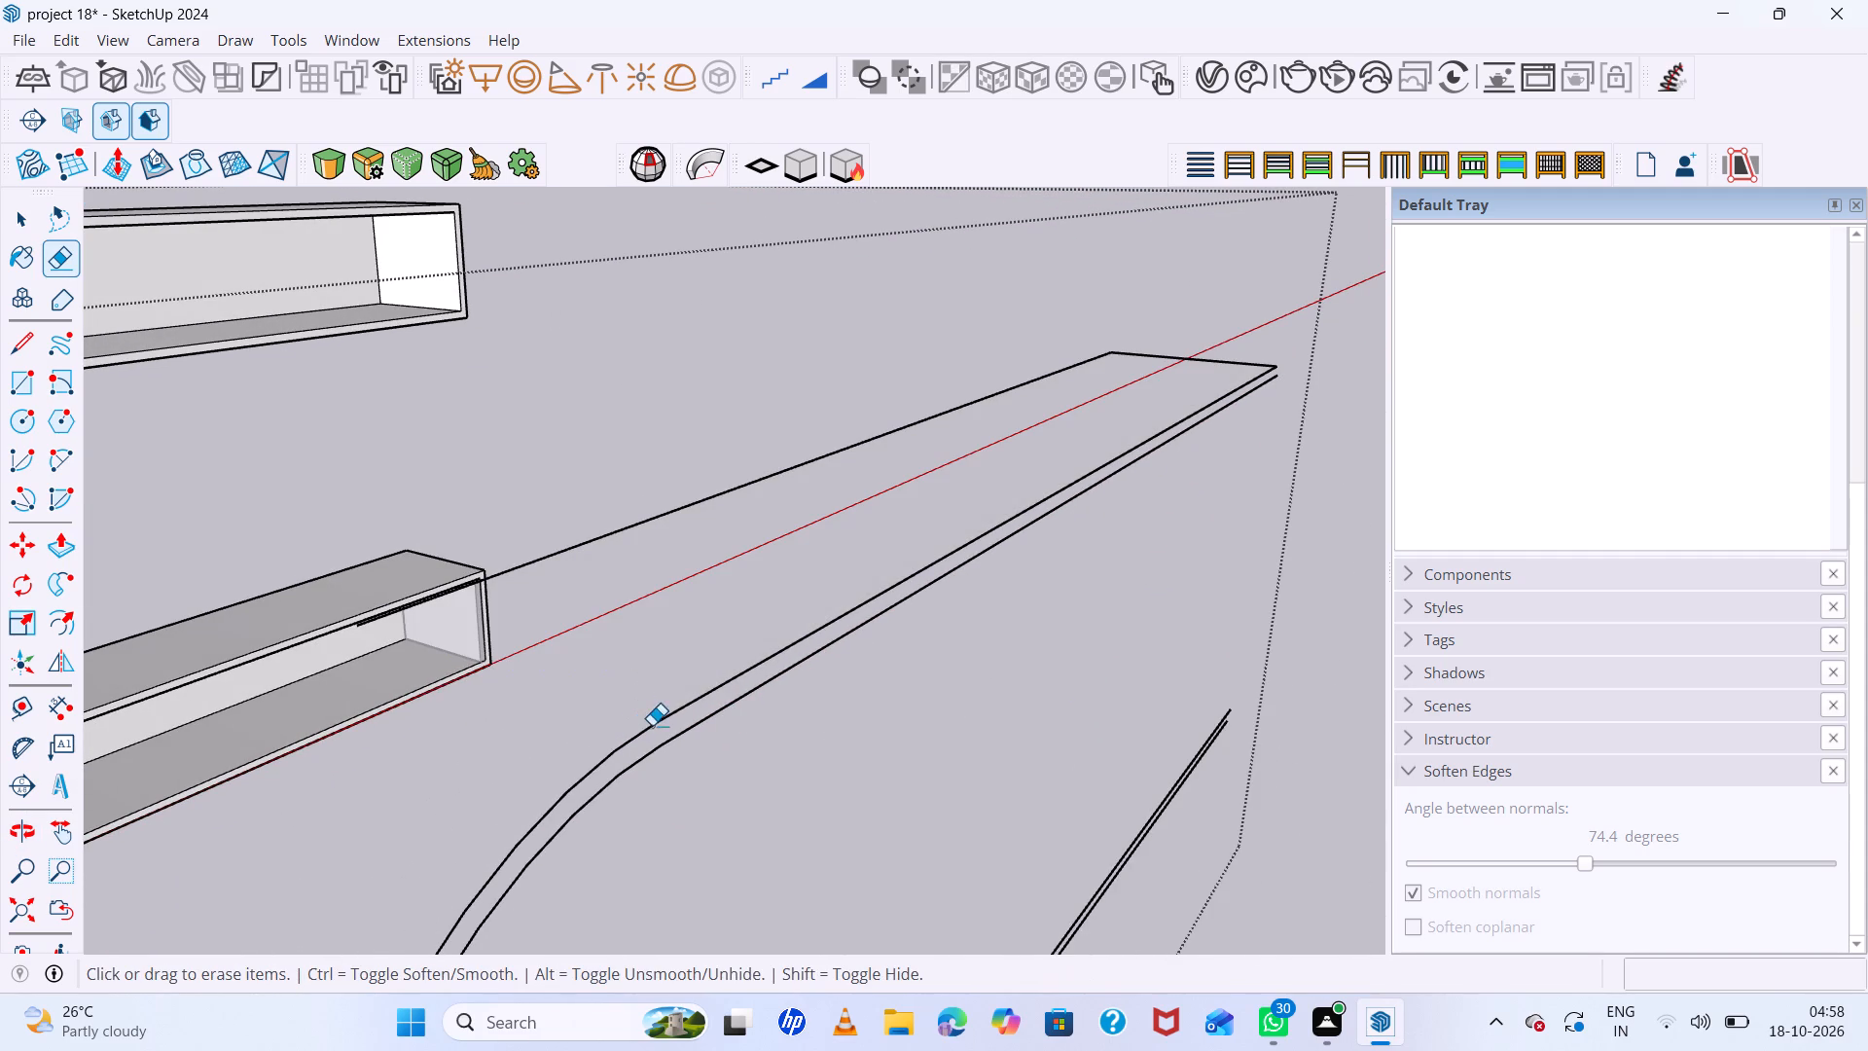
pyautogui.moveTo(590, 543); pyautogui.dragTo(598, 555)
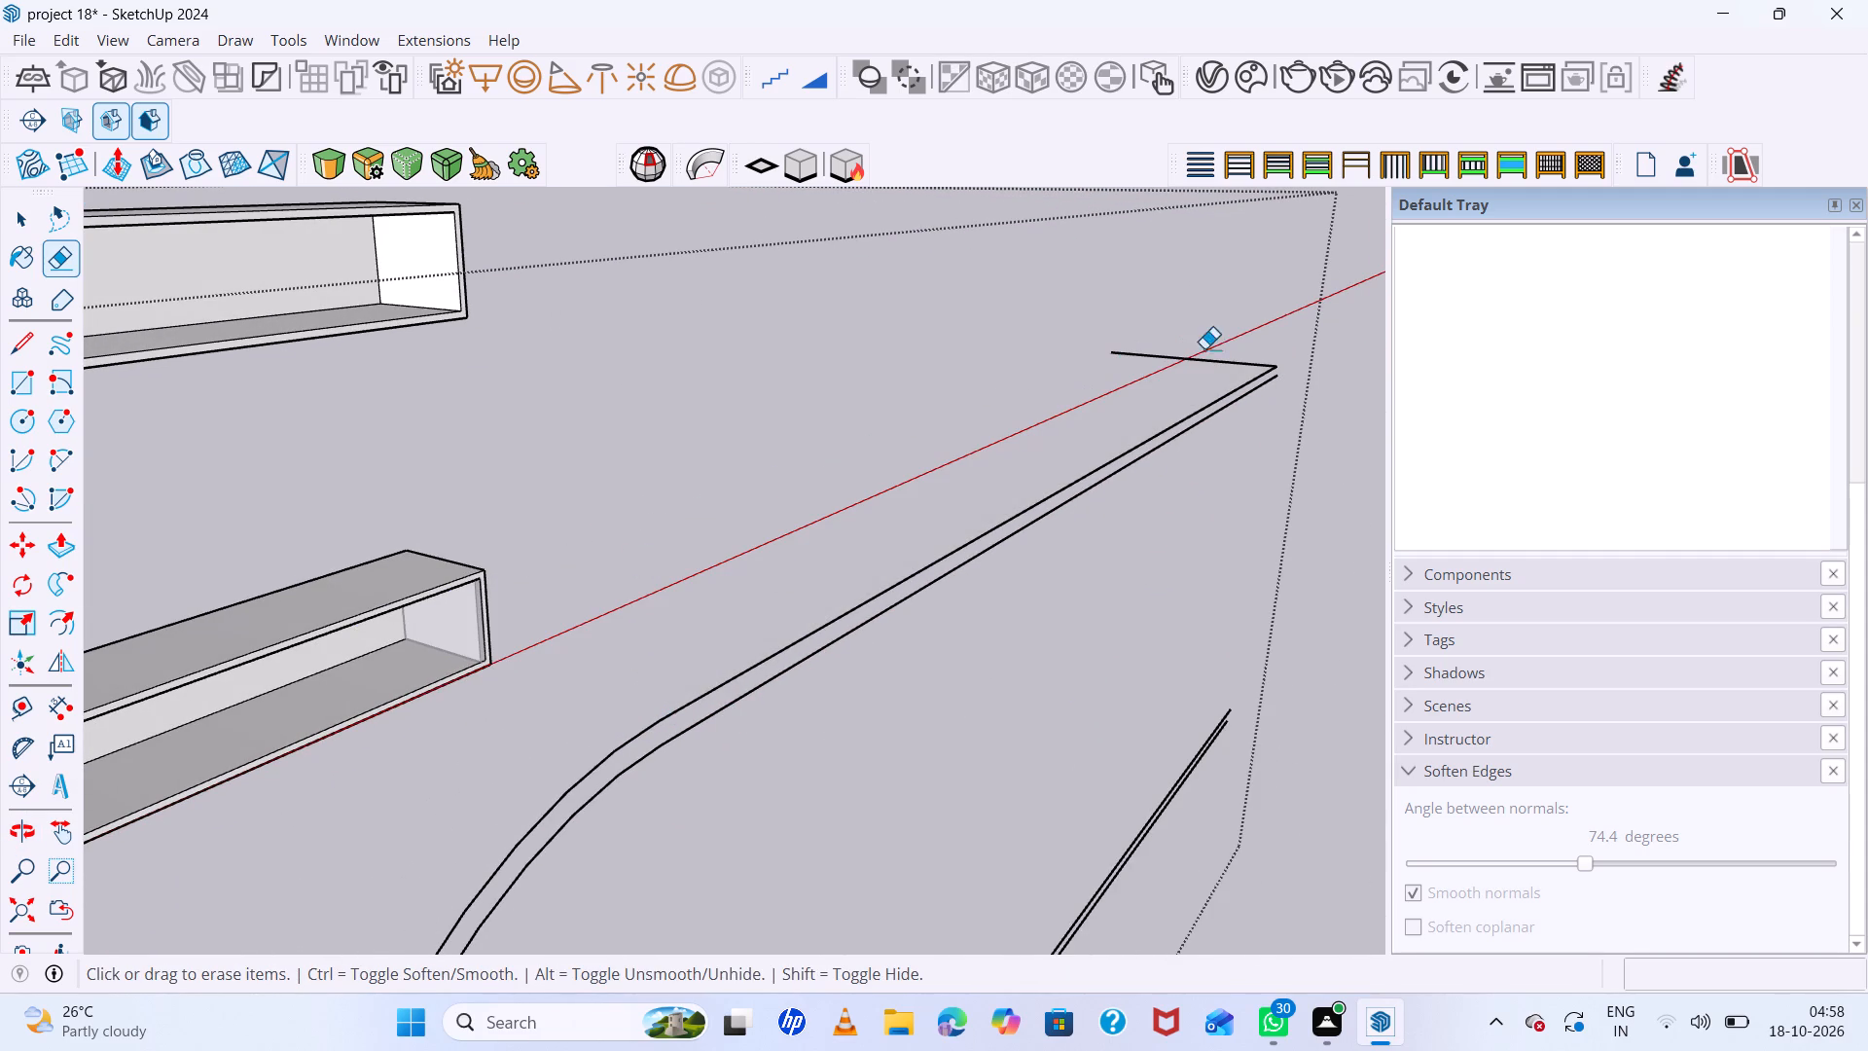
pyautogui.click(1242, 362)
# Erase the rim copy's inner arc and both arms' inner straight lines, leaving one single-line U-shaped outline.
pyautogui.scroll(5, 1066, 489)
pyautogui.click(1066, 489)
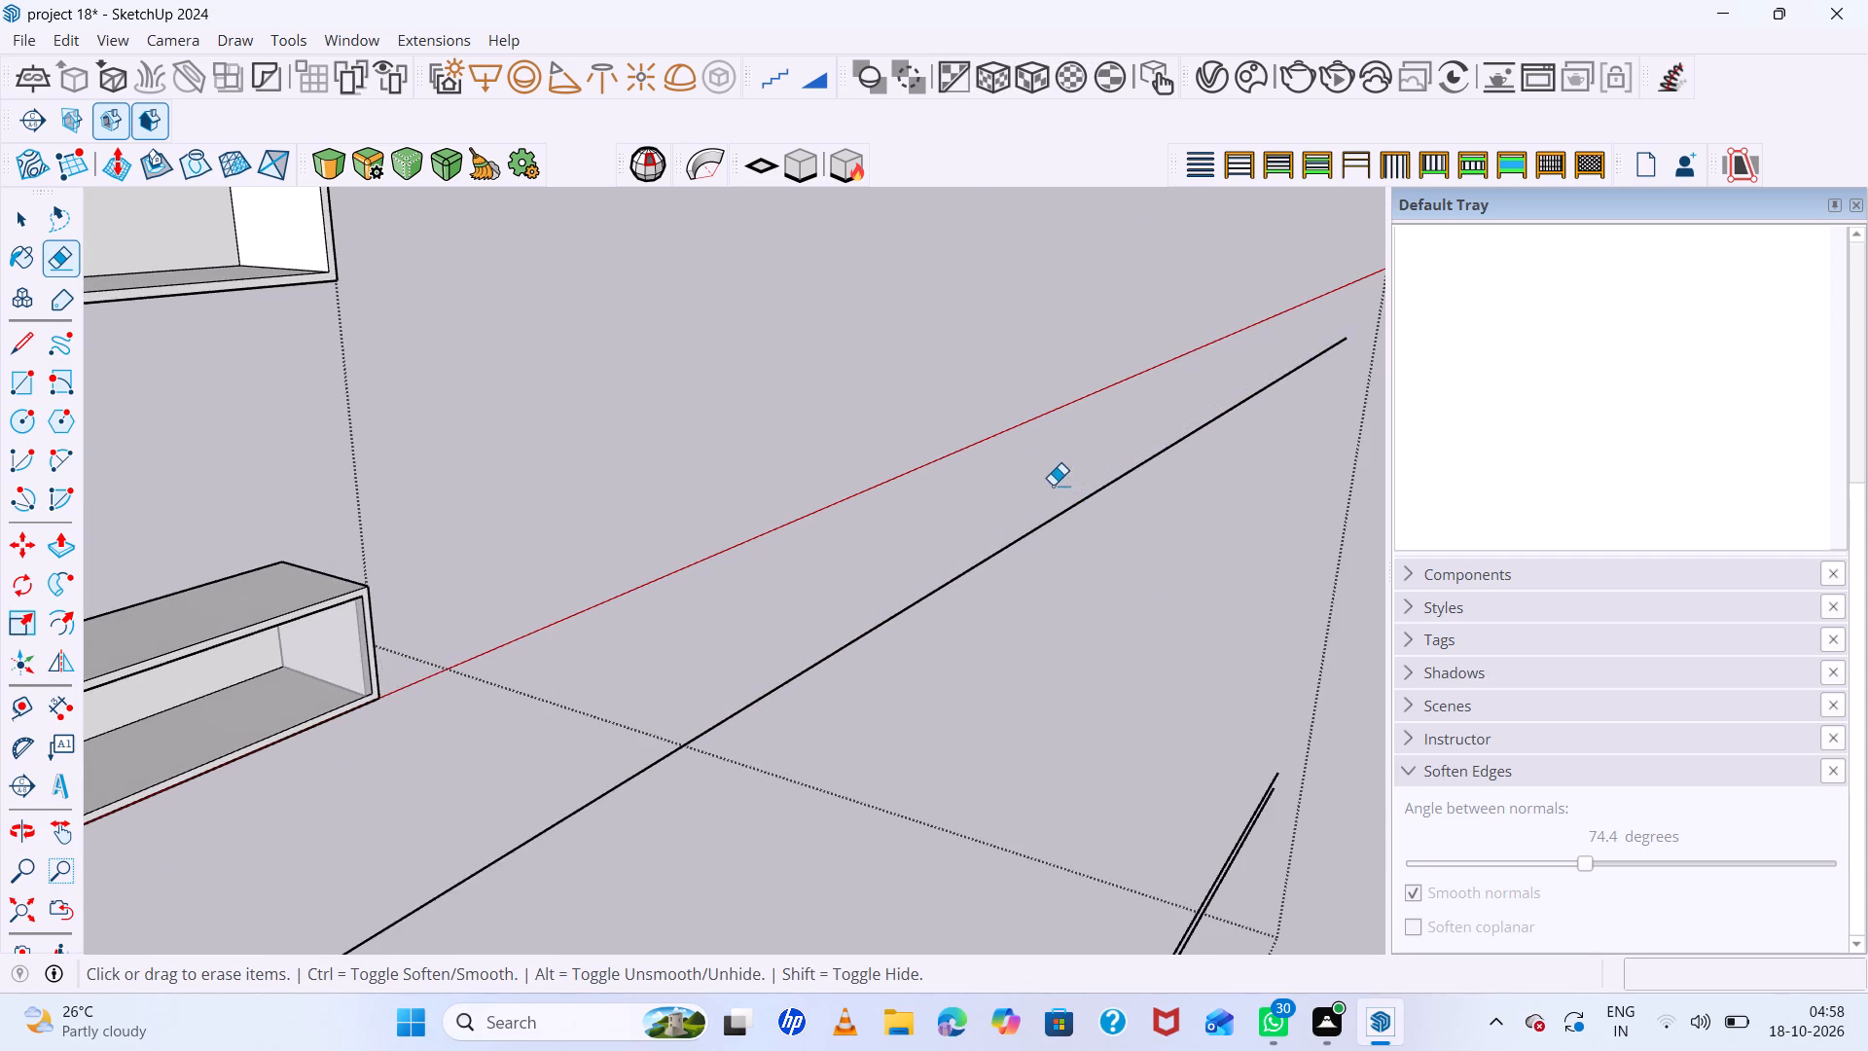
pyautogui.scroll(-14, 962, 466)
pyautogui.scroll(13, 817, 702)
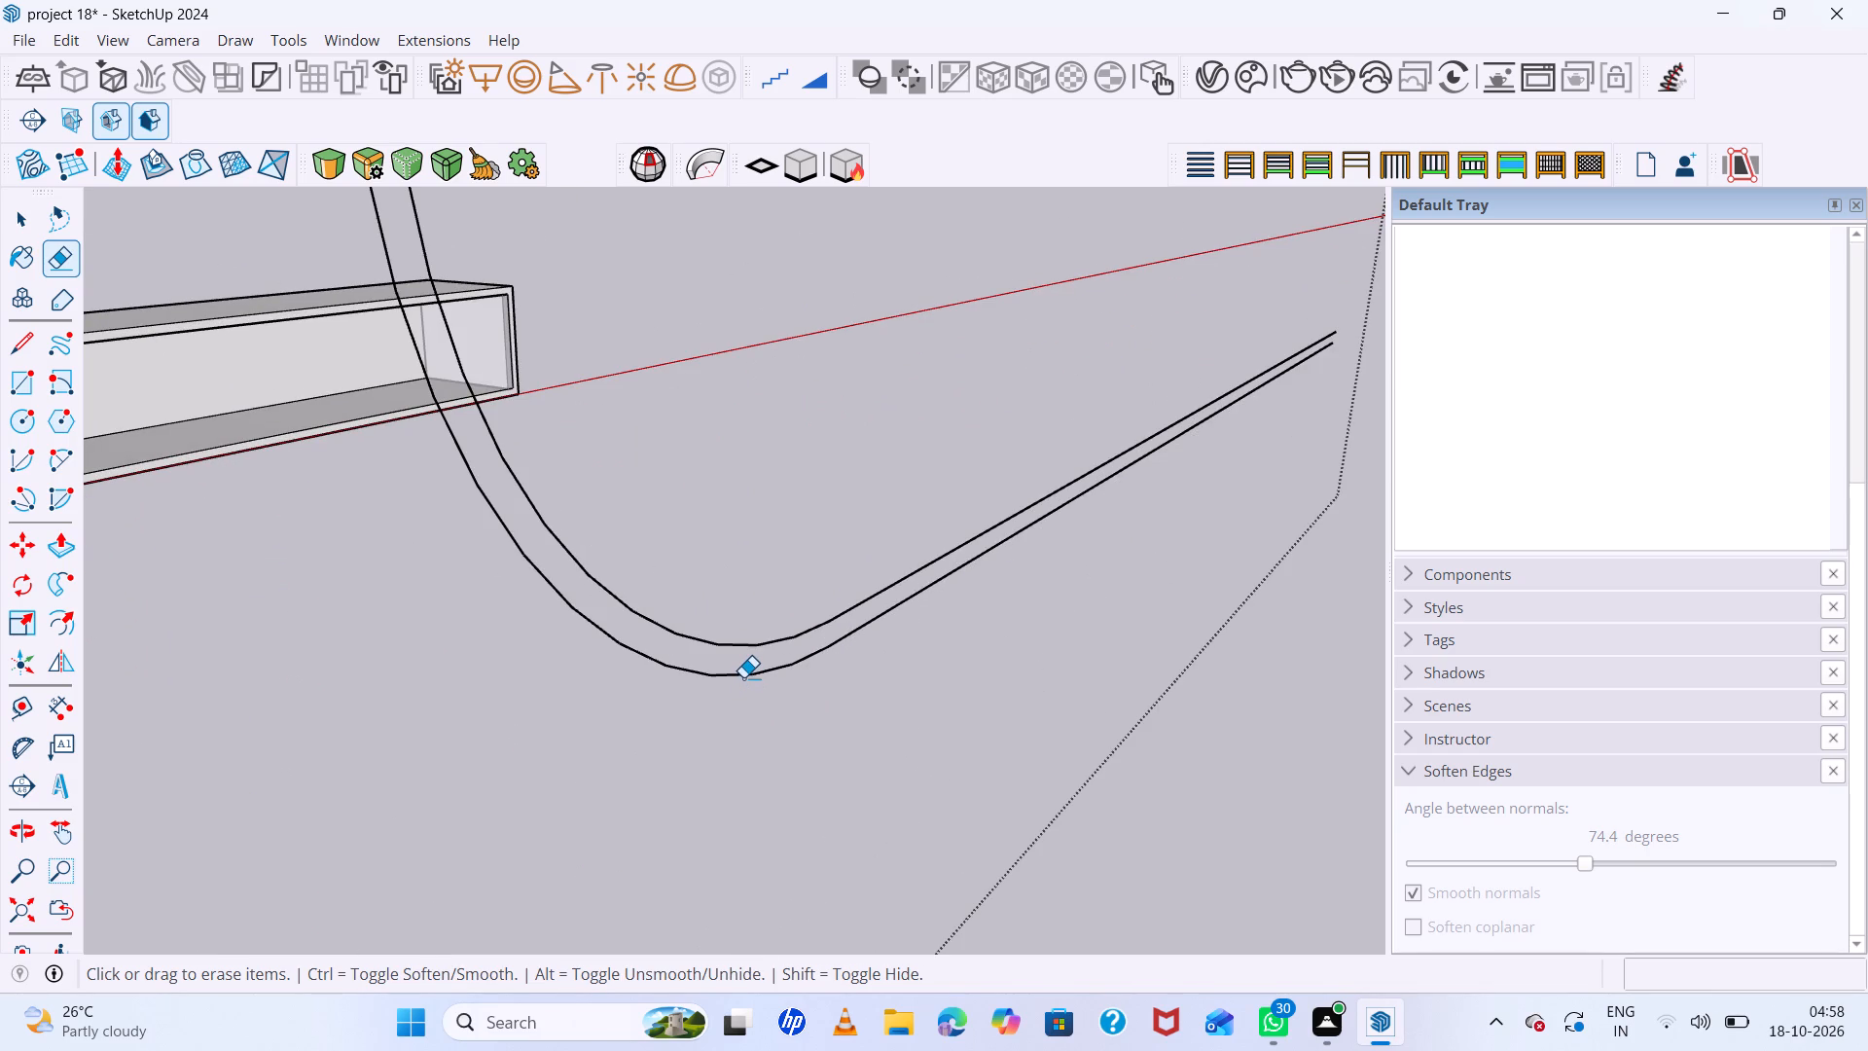
pyautogui.hotkey('ctrl', 'z')
pyautogui.scroll(-7, 743, 675)
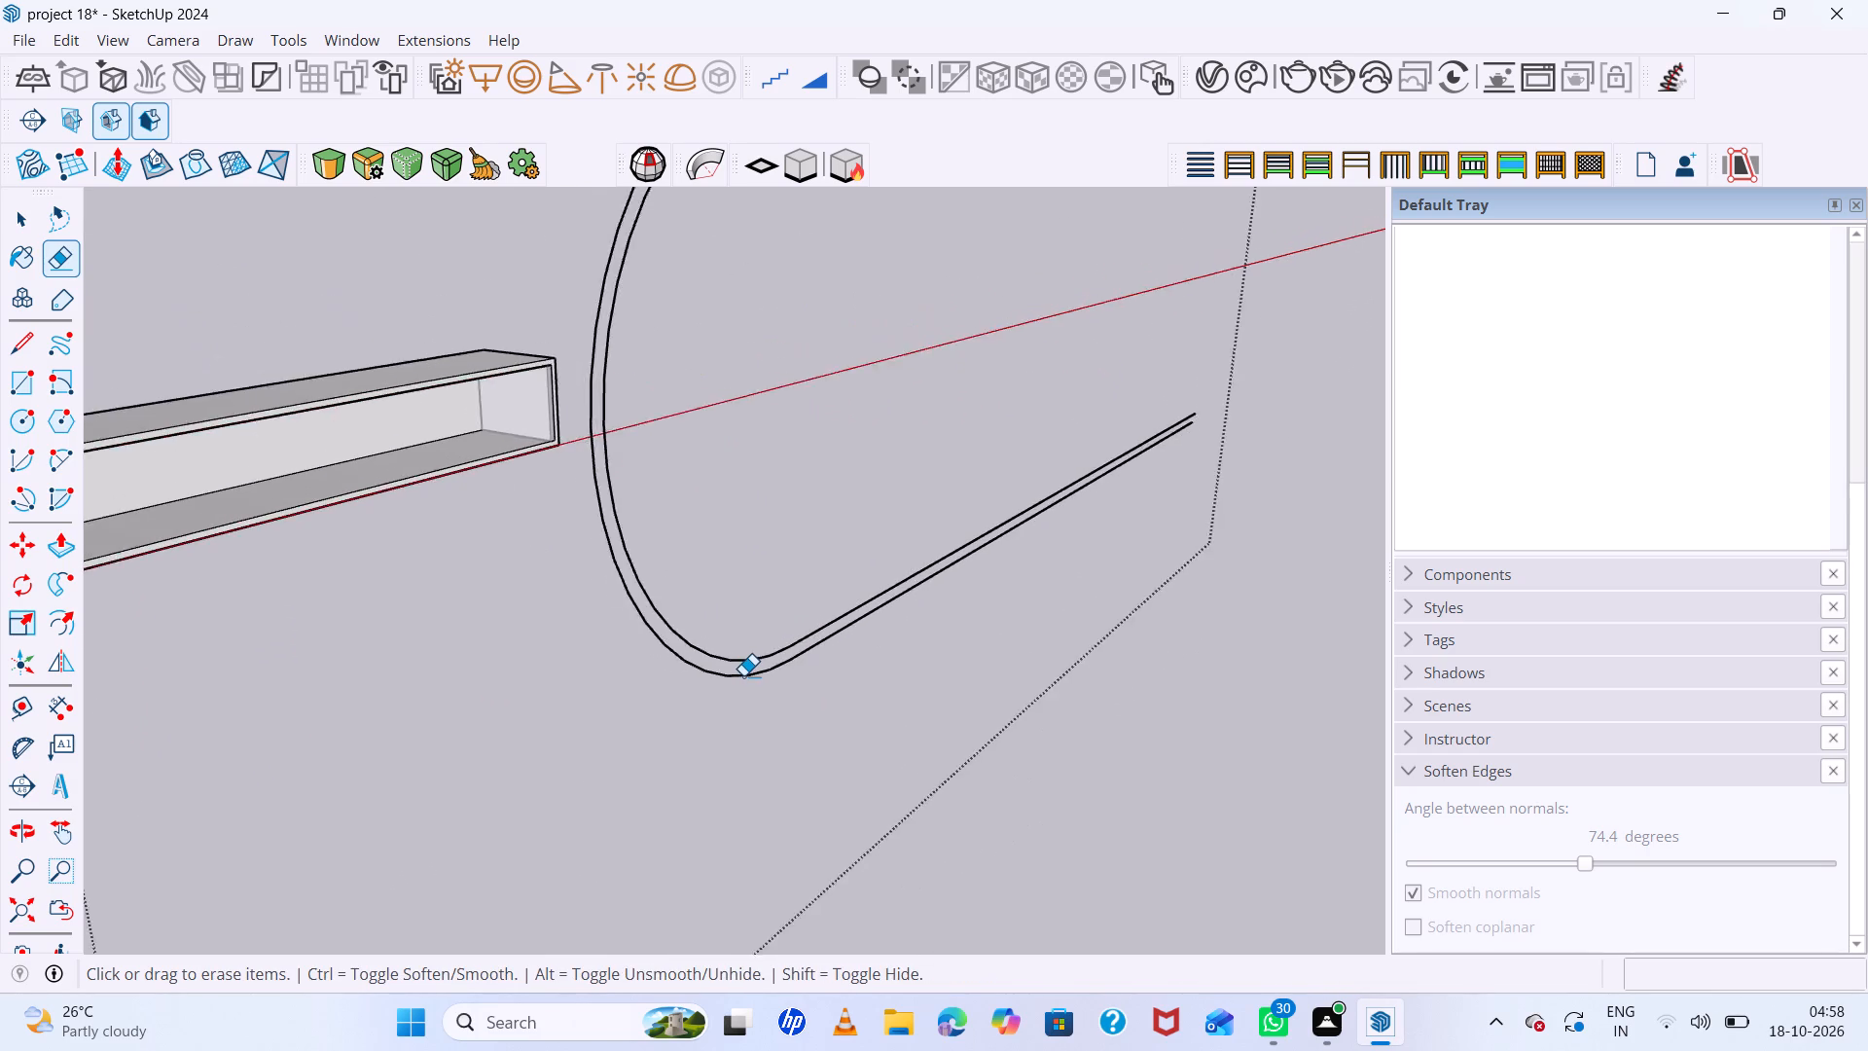
pyautogui.scroll(-6, 743, 675)
pyautogui.scroll(6, 697, 484)
pyautogui.click(629, 486)
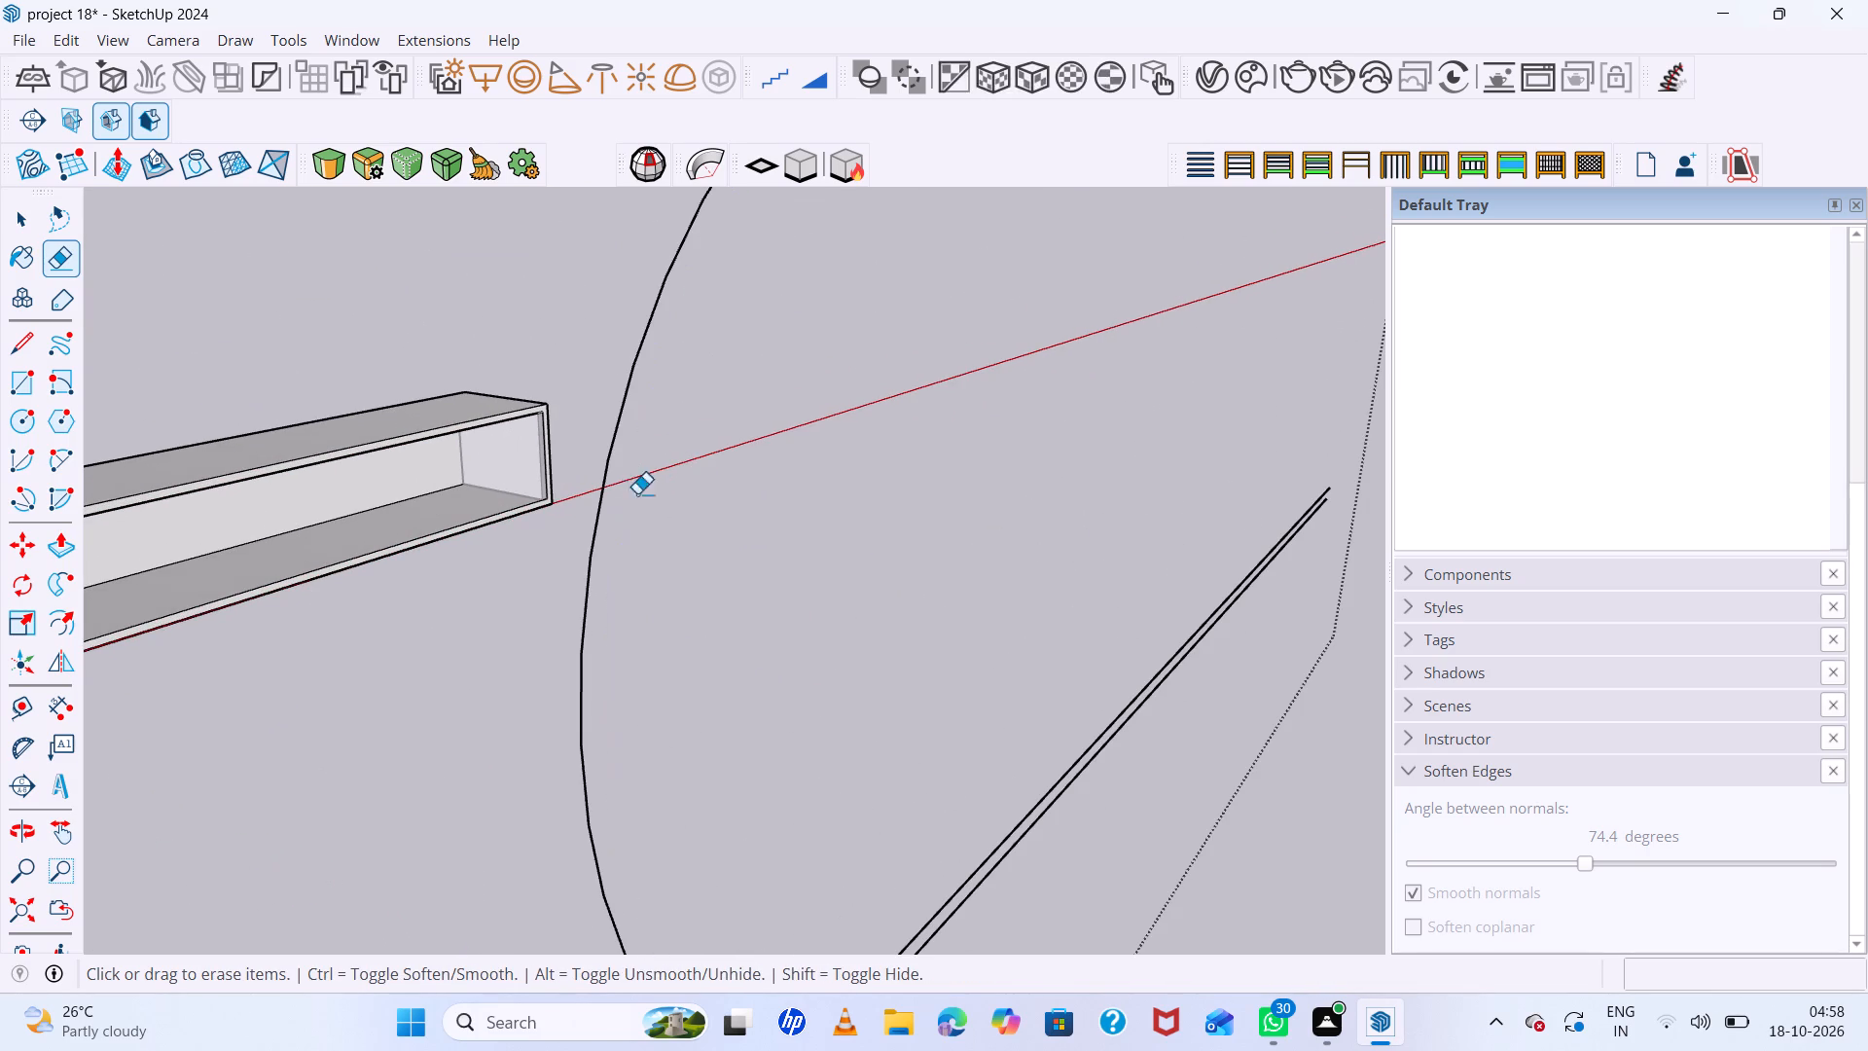
pyautogui.scroll(-11, 670, 523)
pyautogui.scroll(6, 798, 649)
pyautogui.click(759, 660)
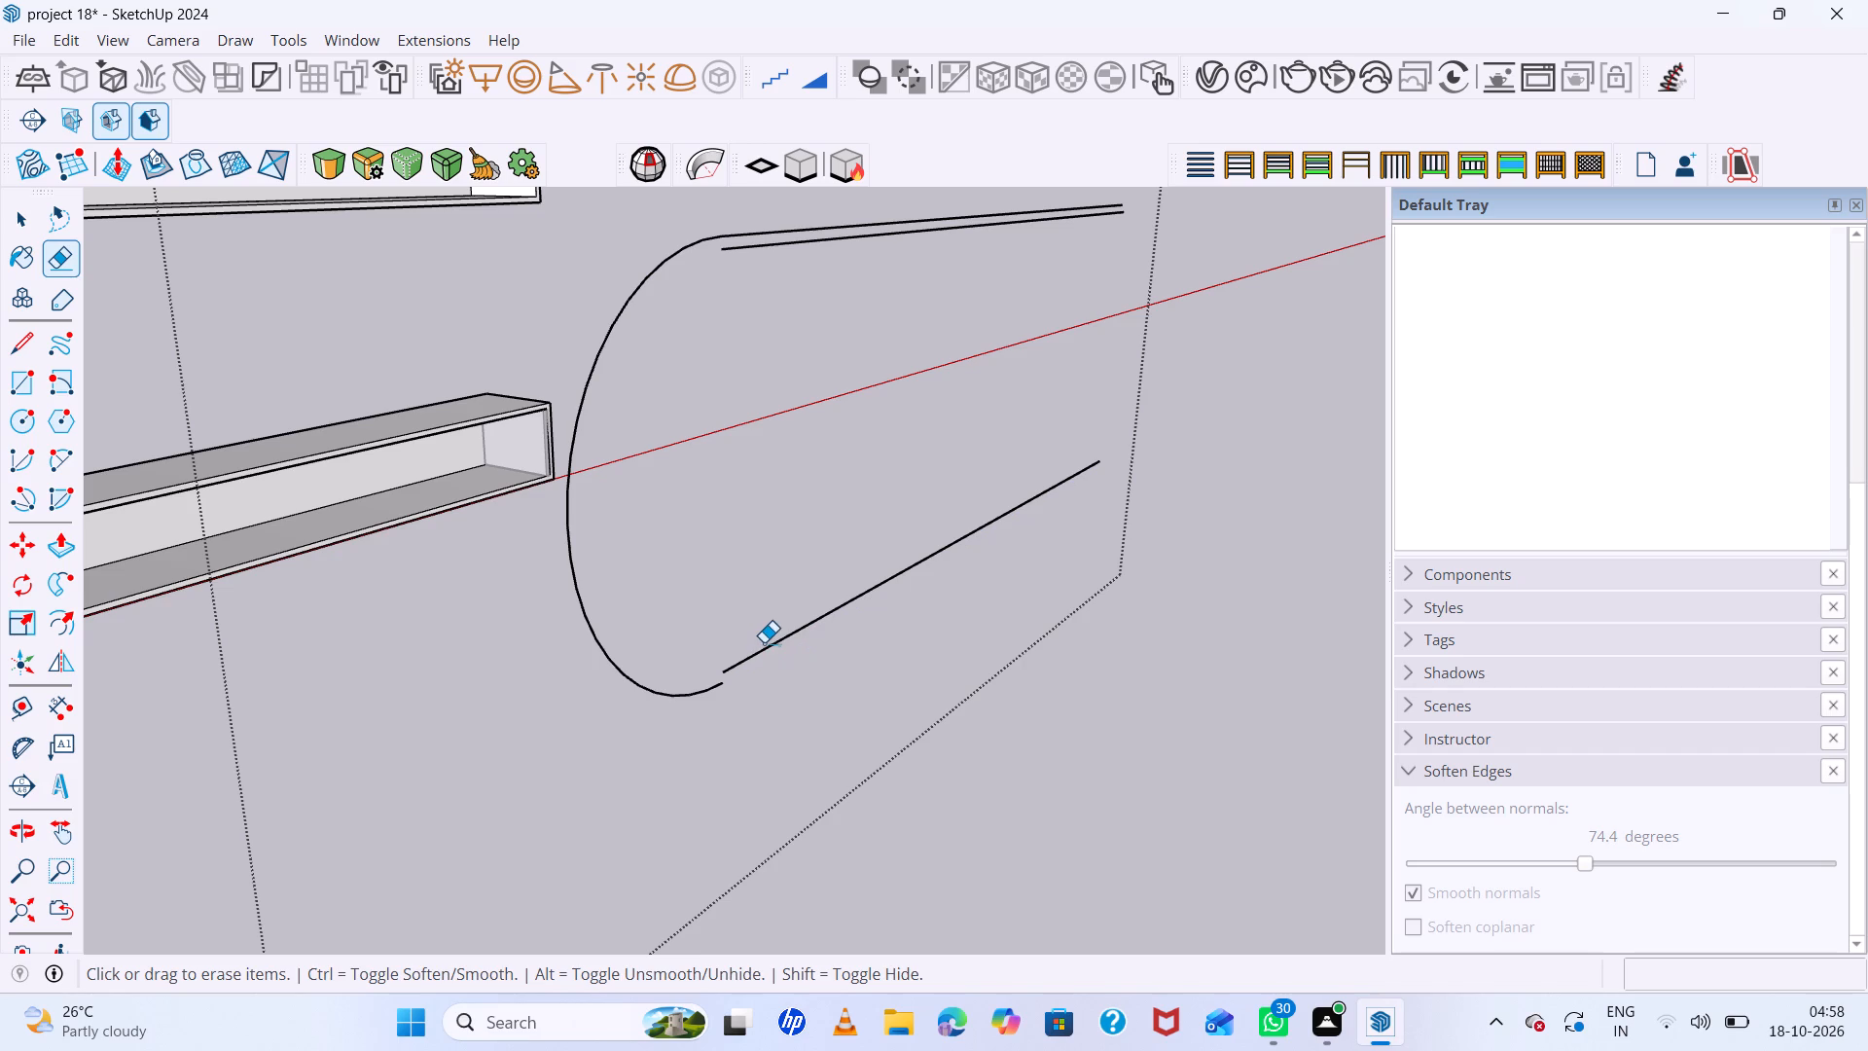
pyautogui.hotkey('ctrl', 'z')
pyautogui.scroll(6, 760, 664)
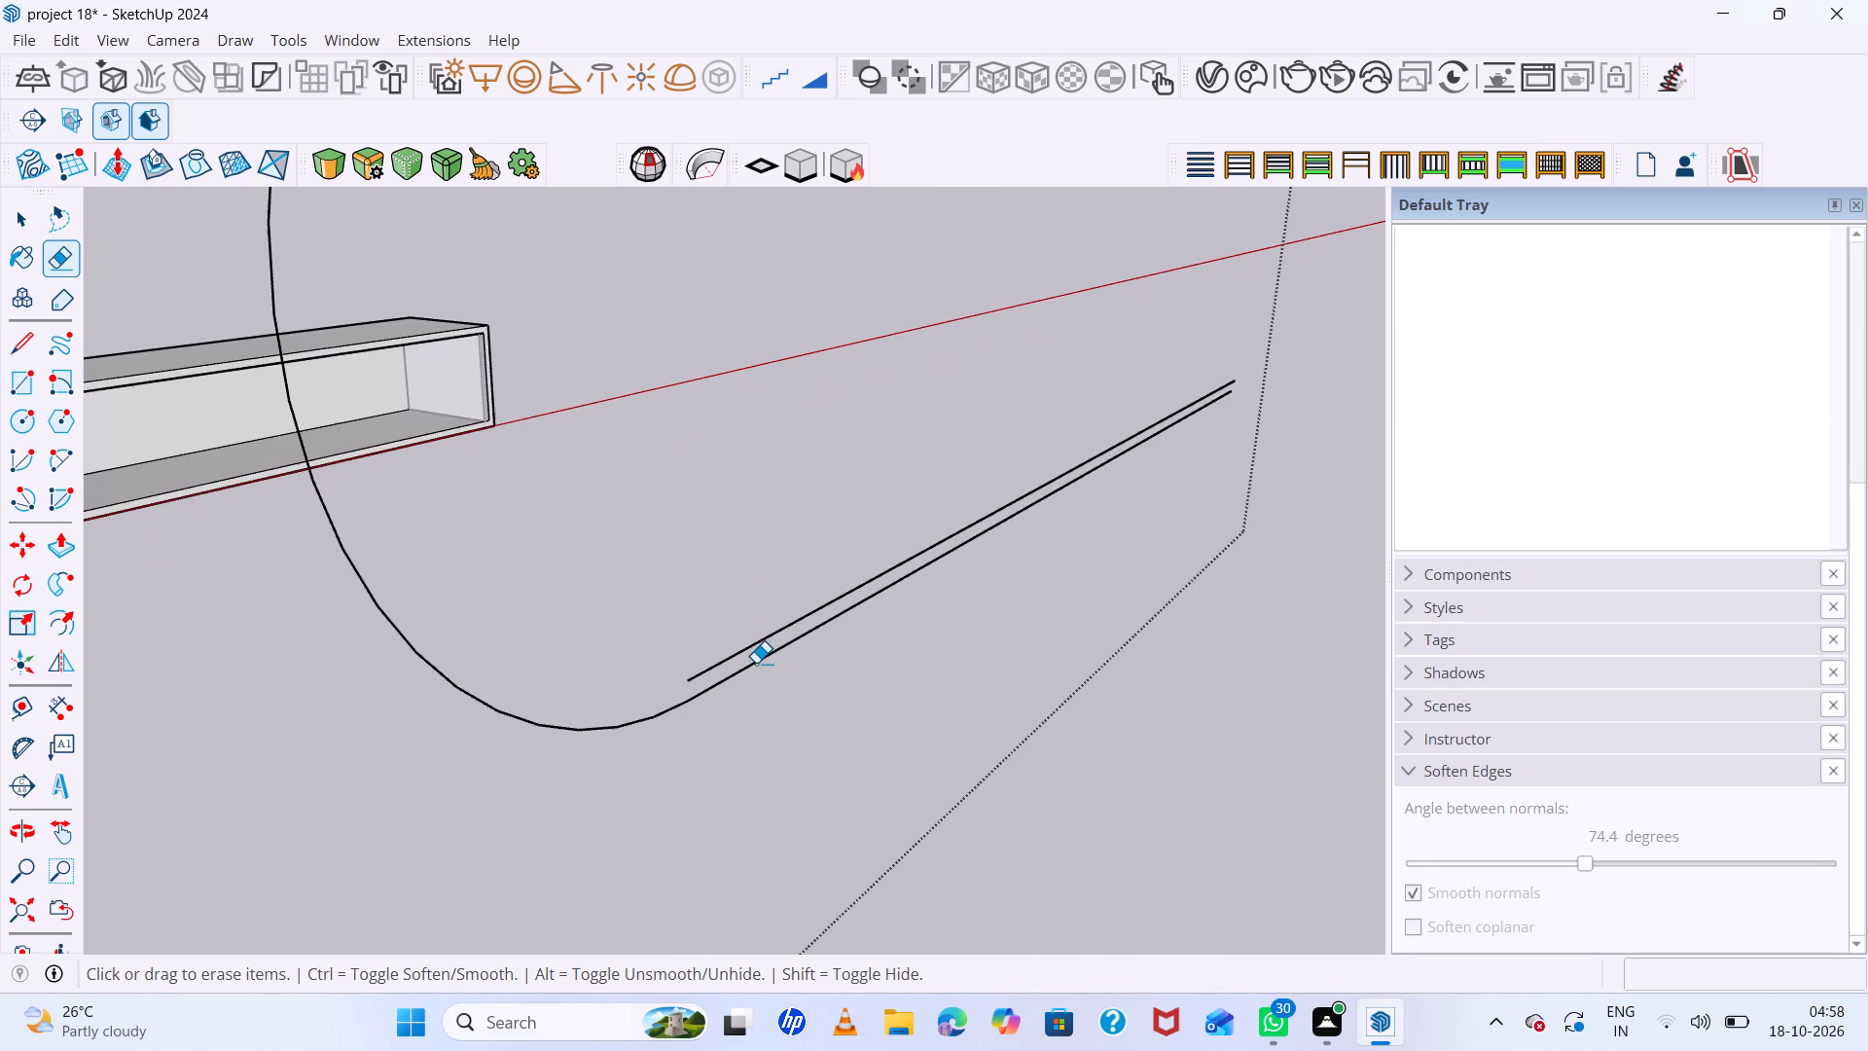
pyautogui.click(750, 658)
pyautogui.click(746, 650)
pyautogui.scroll(-7, 745, 643)
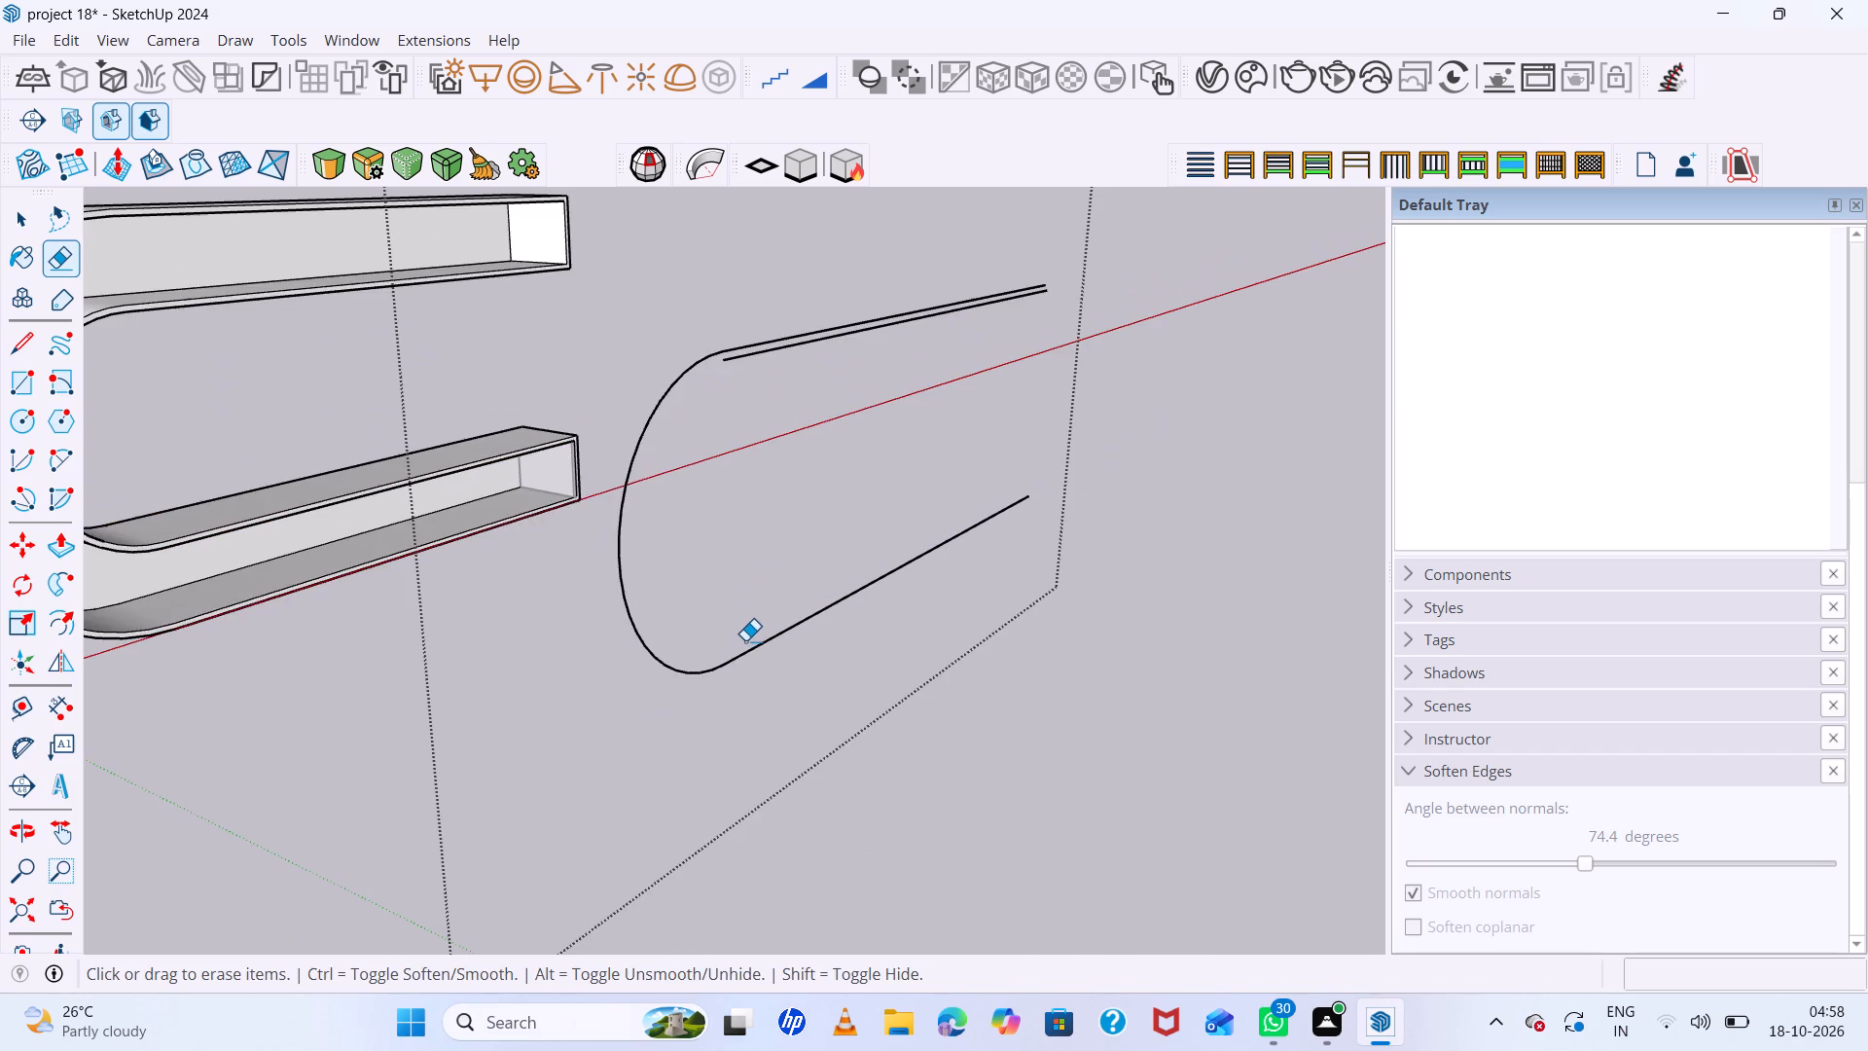
pyautogui.scroll(6, 749, 371)
pyautogui.click(742, 344)
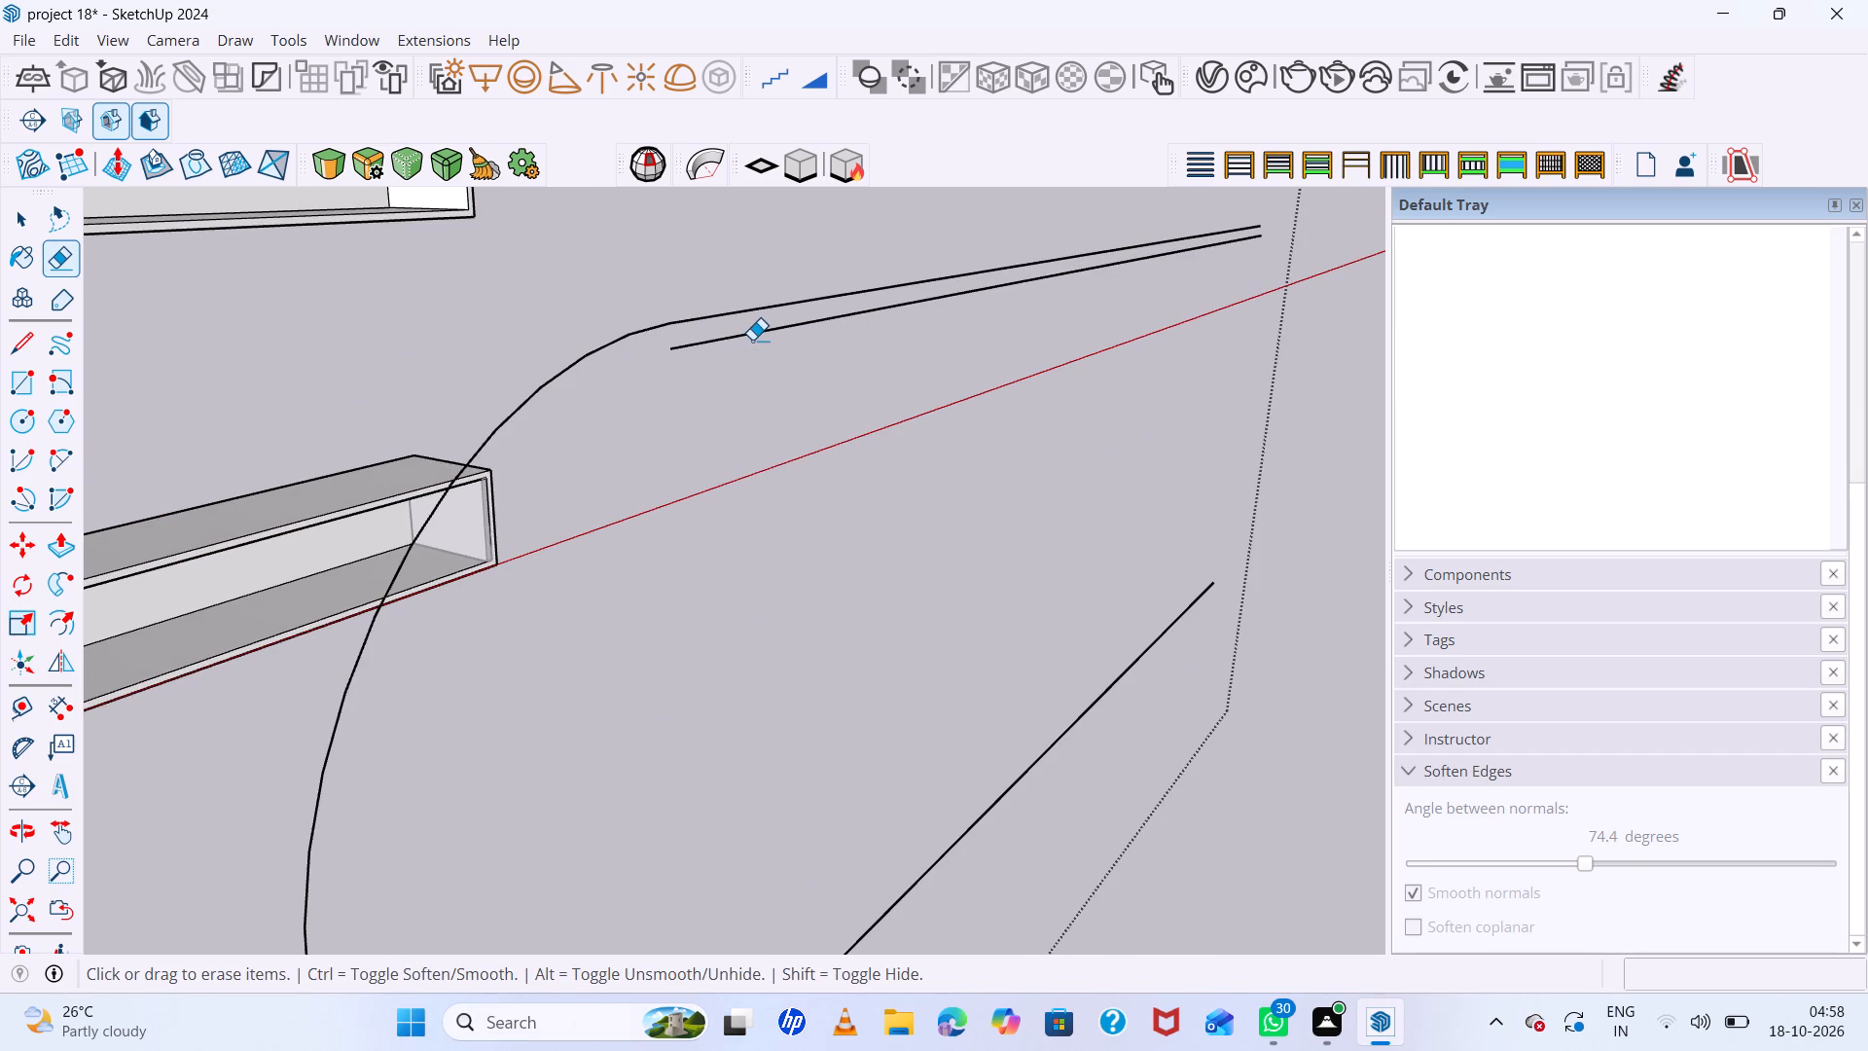
pyautogui.click(752, 340)
pyautogui.click(758, 330)
pyautogui.scroll(-2, 827, 560)
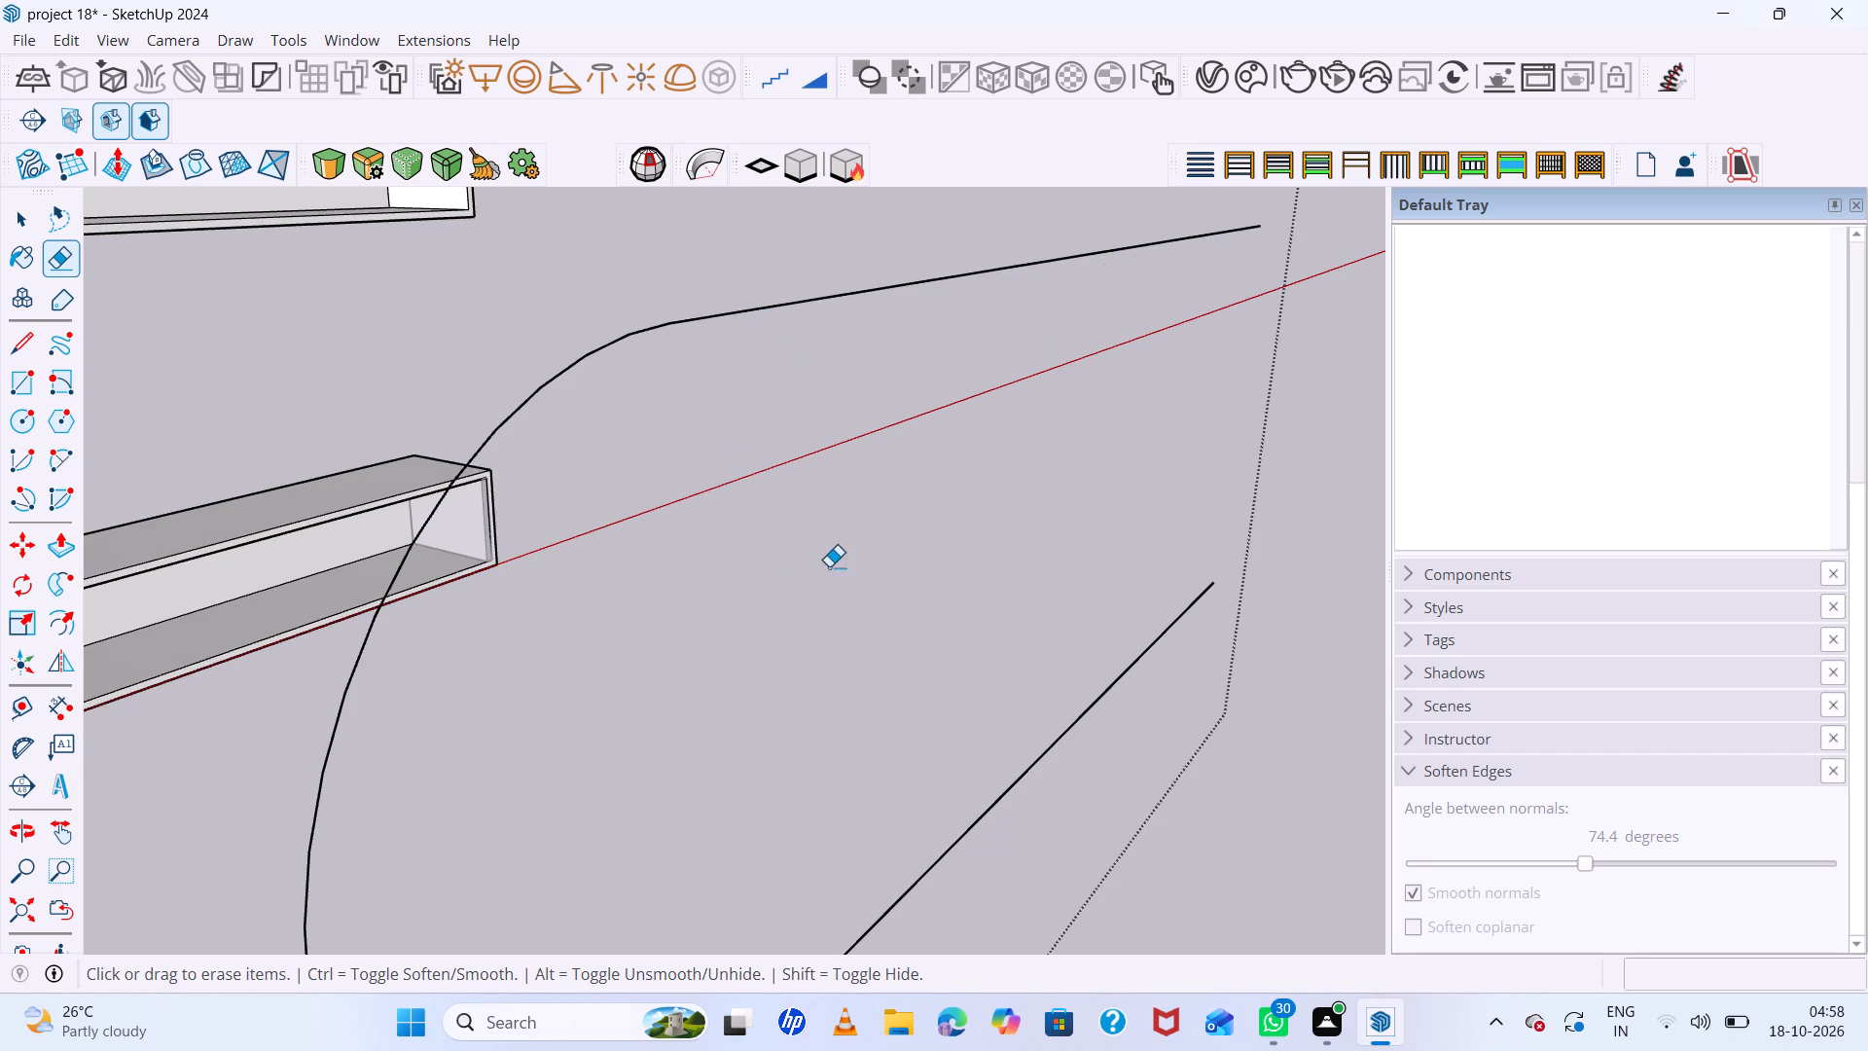
pyautogui.scroll(-10, 829, 566)
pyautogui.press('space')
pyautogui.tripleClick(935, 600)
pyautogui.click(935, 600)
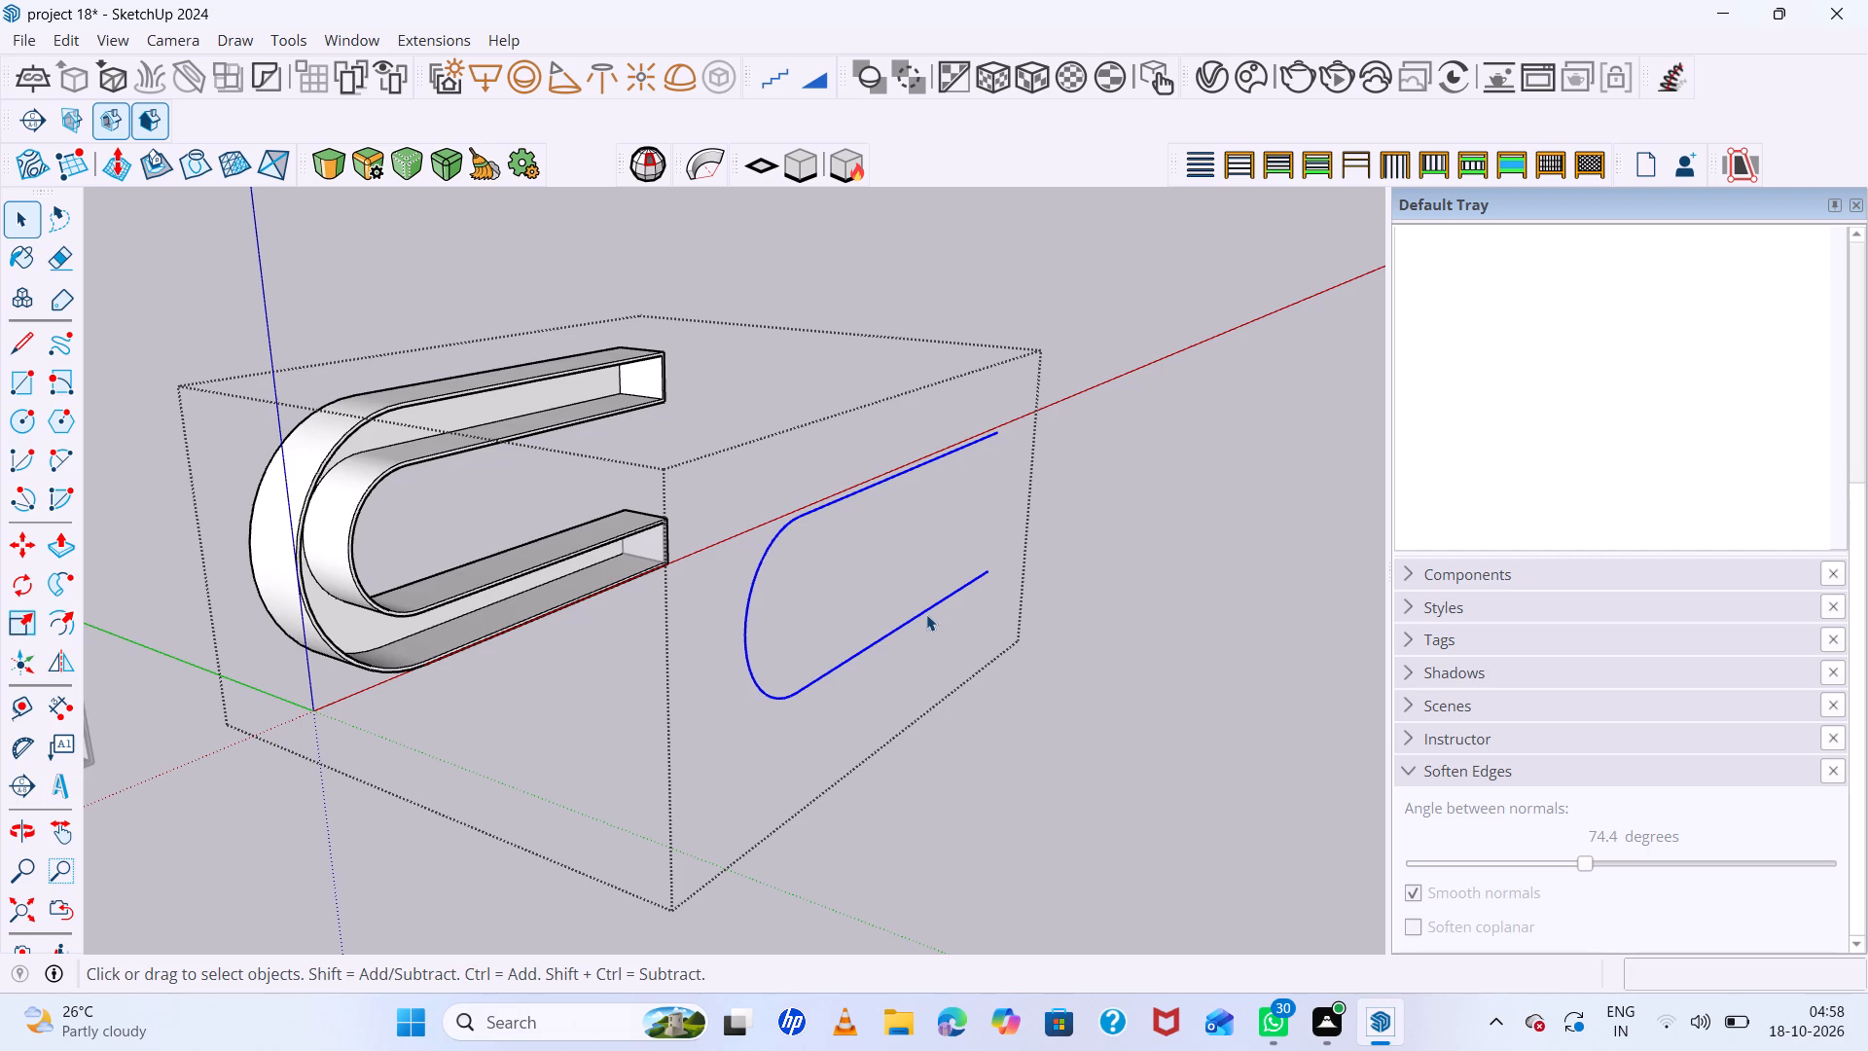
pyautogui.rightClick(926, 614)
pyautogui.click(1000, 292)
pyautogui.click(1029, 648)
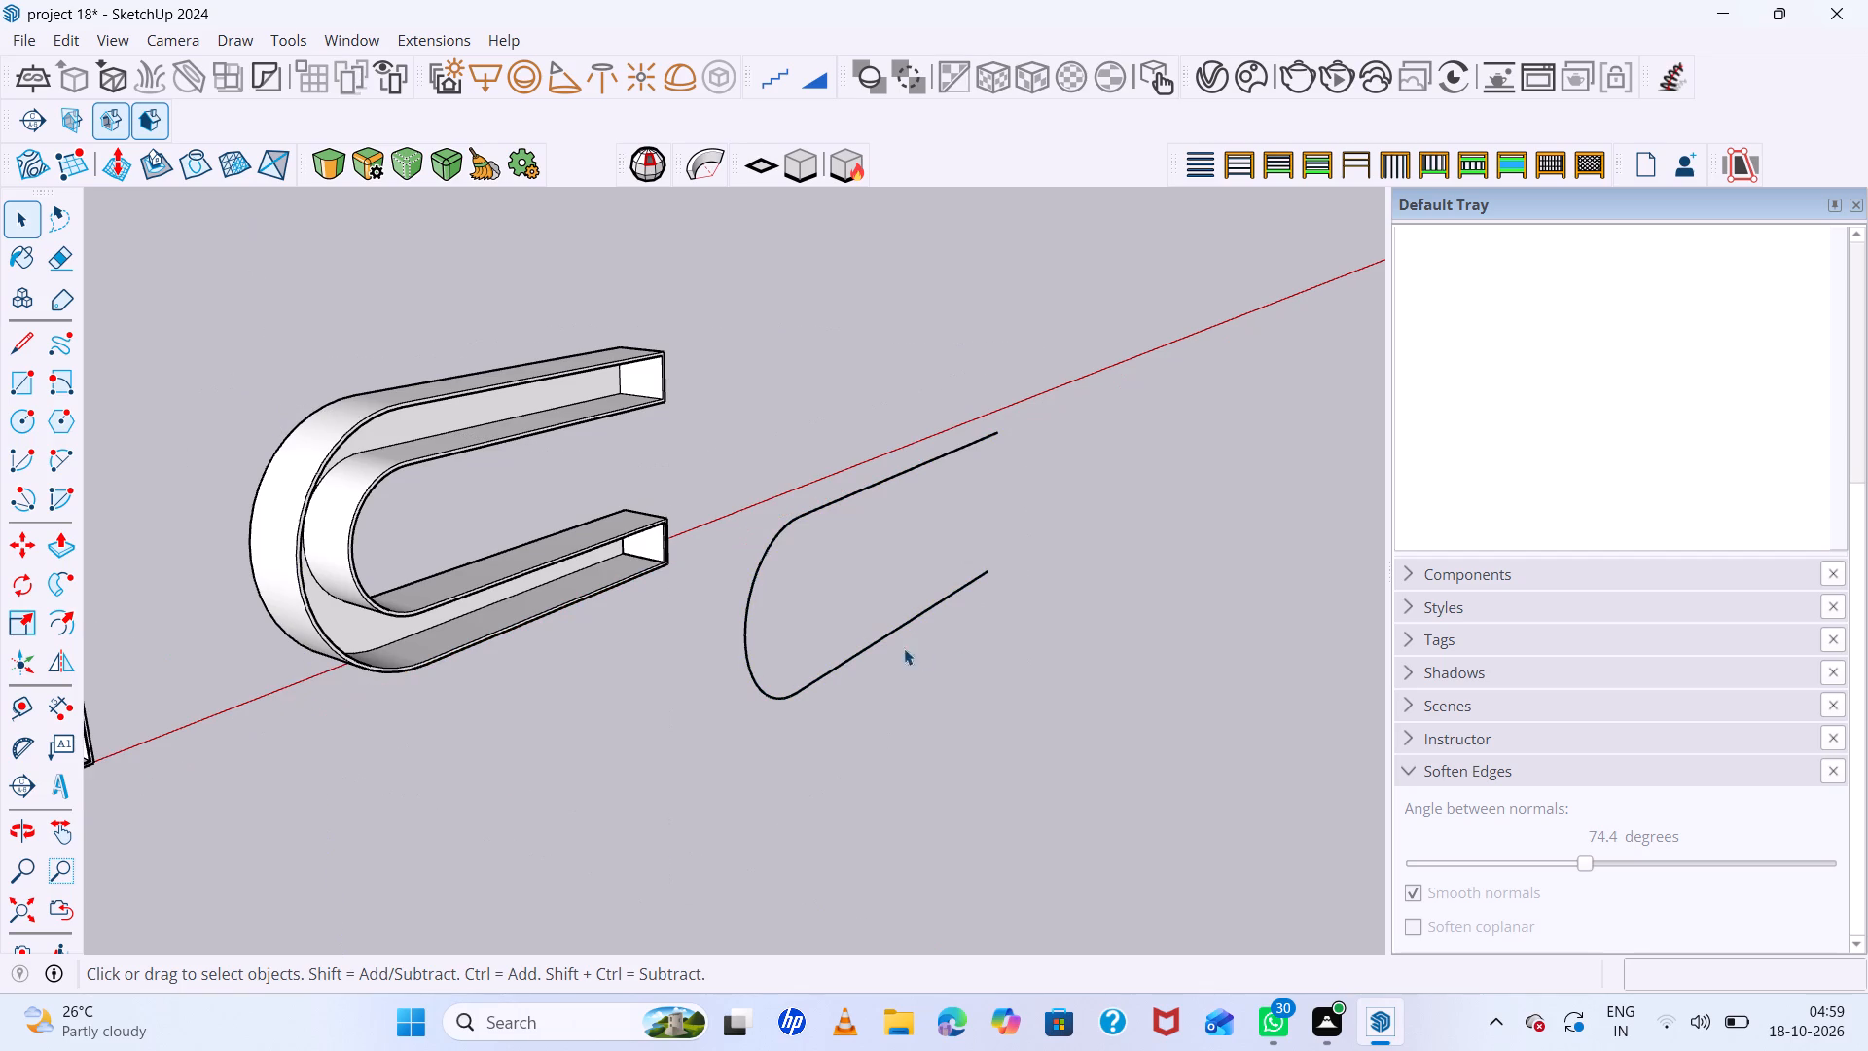
# Cut the whole U-shaped outline from the unit's group and paste it outside the group, in front of the lower arm.
pyautogui.click(884, 642)
pyautogui.doubleClick(879, 638)
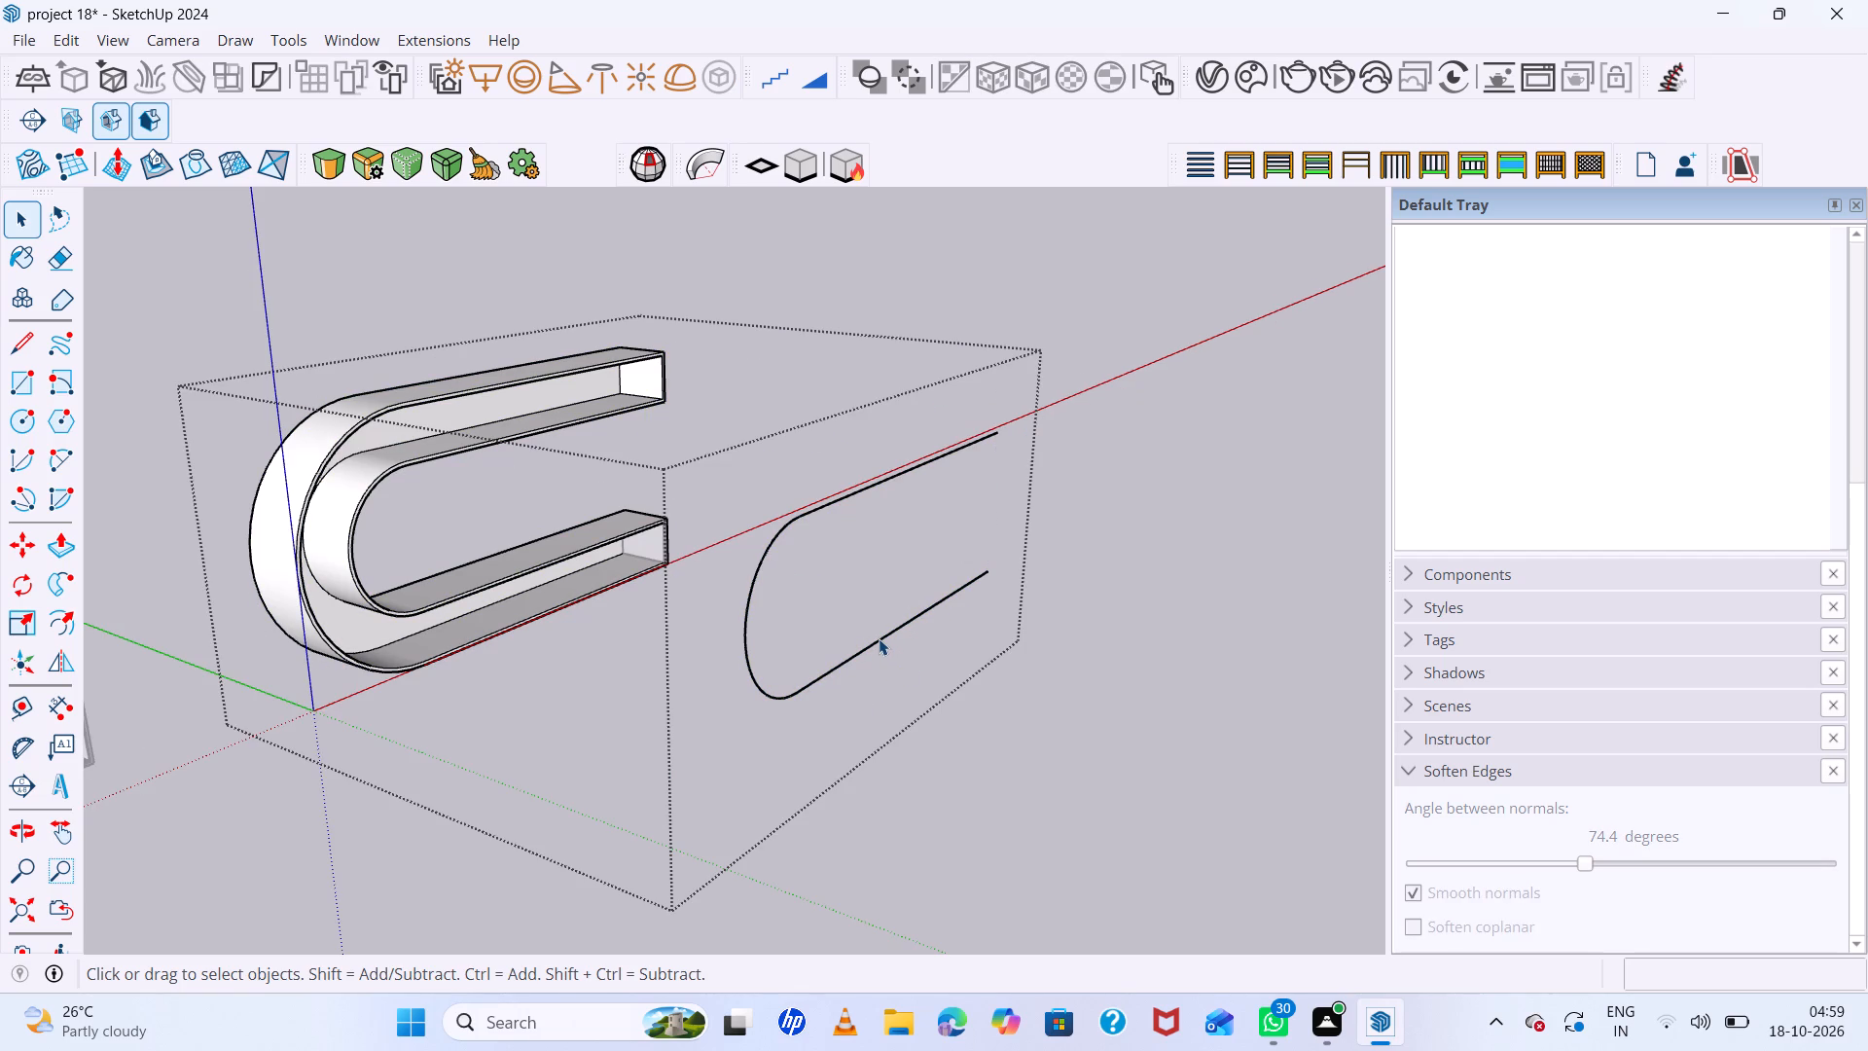
pyautogui.click(880, 638)
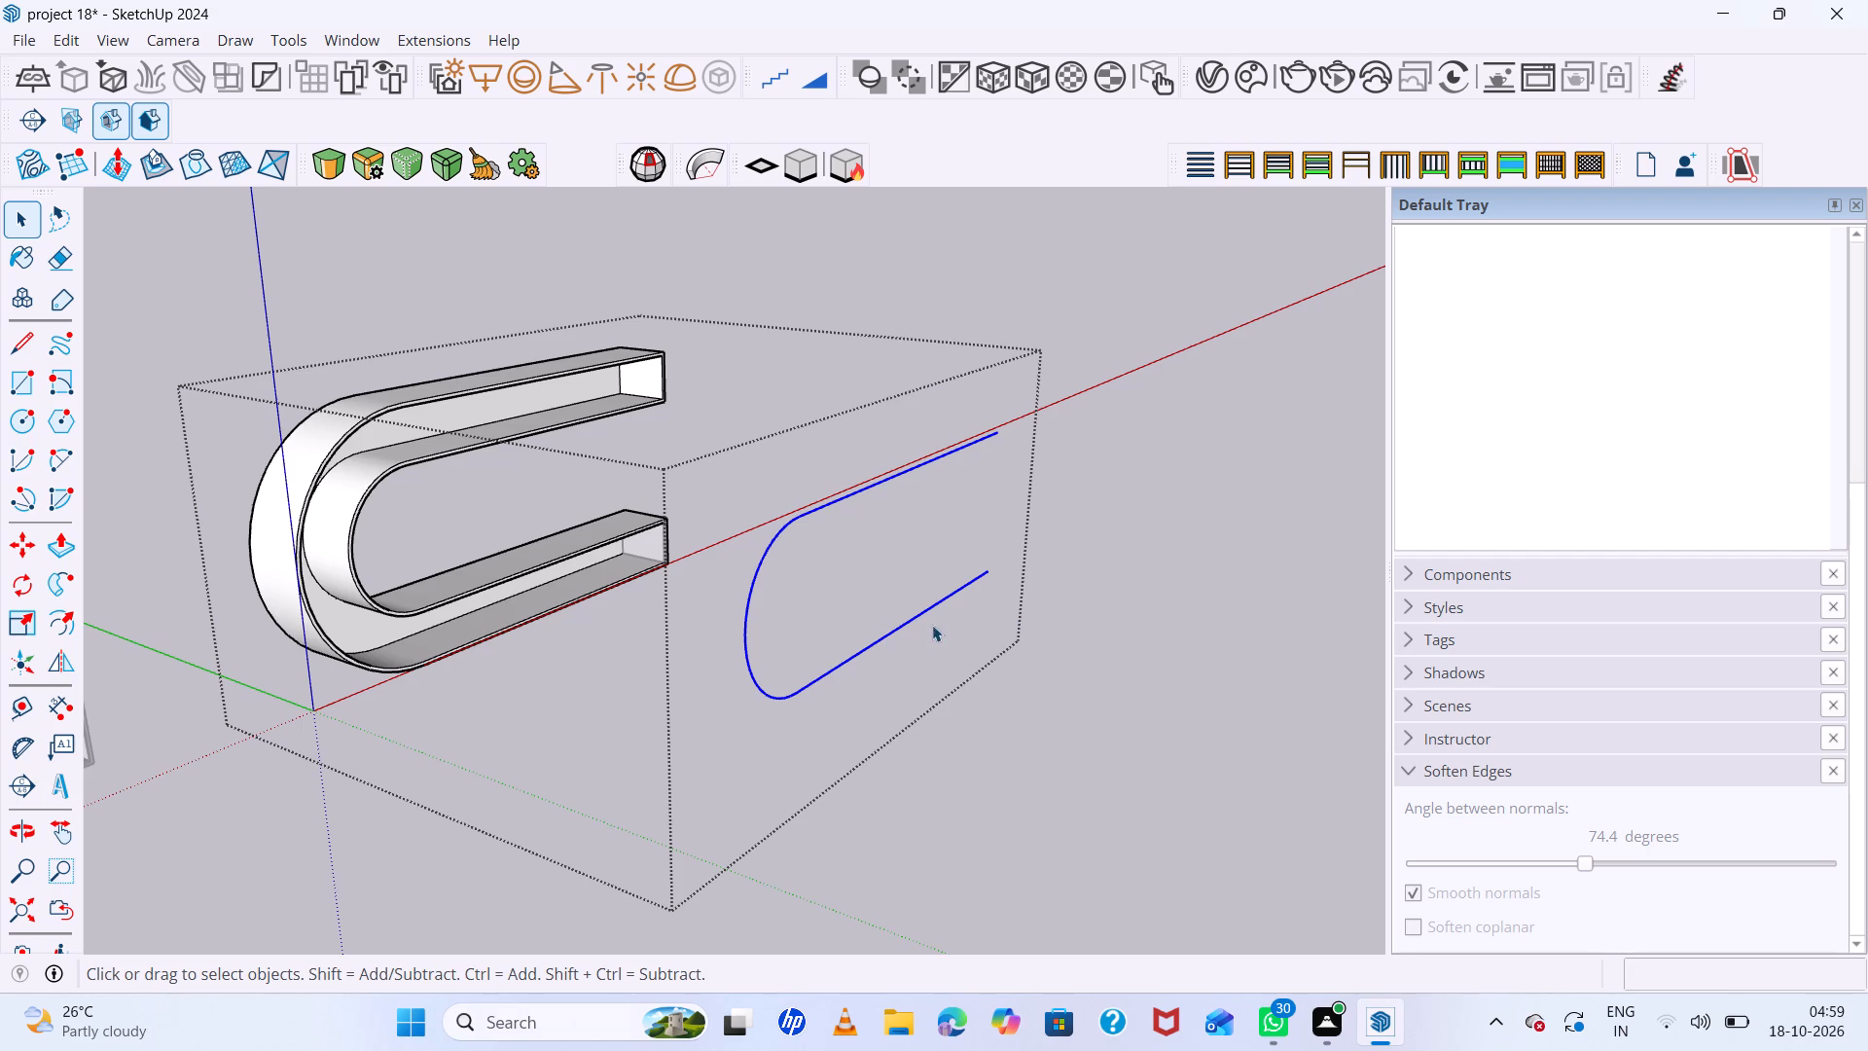
pyautogui.hotkey('ctrl', 'c')
pyautogui.press('Delete')
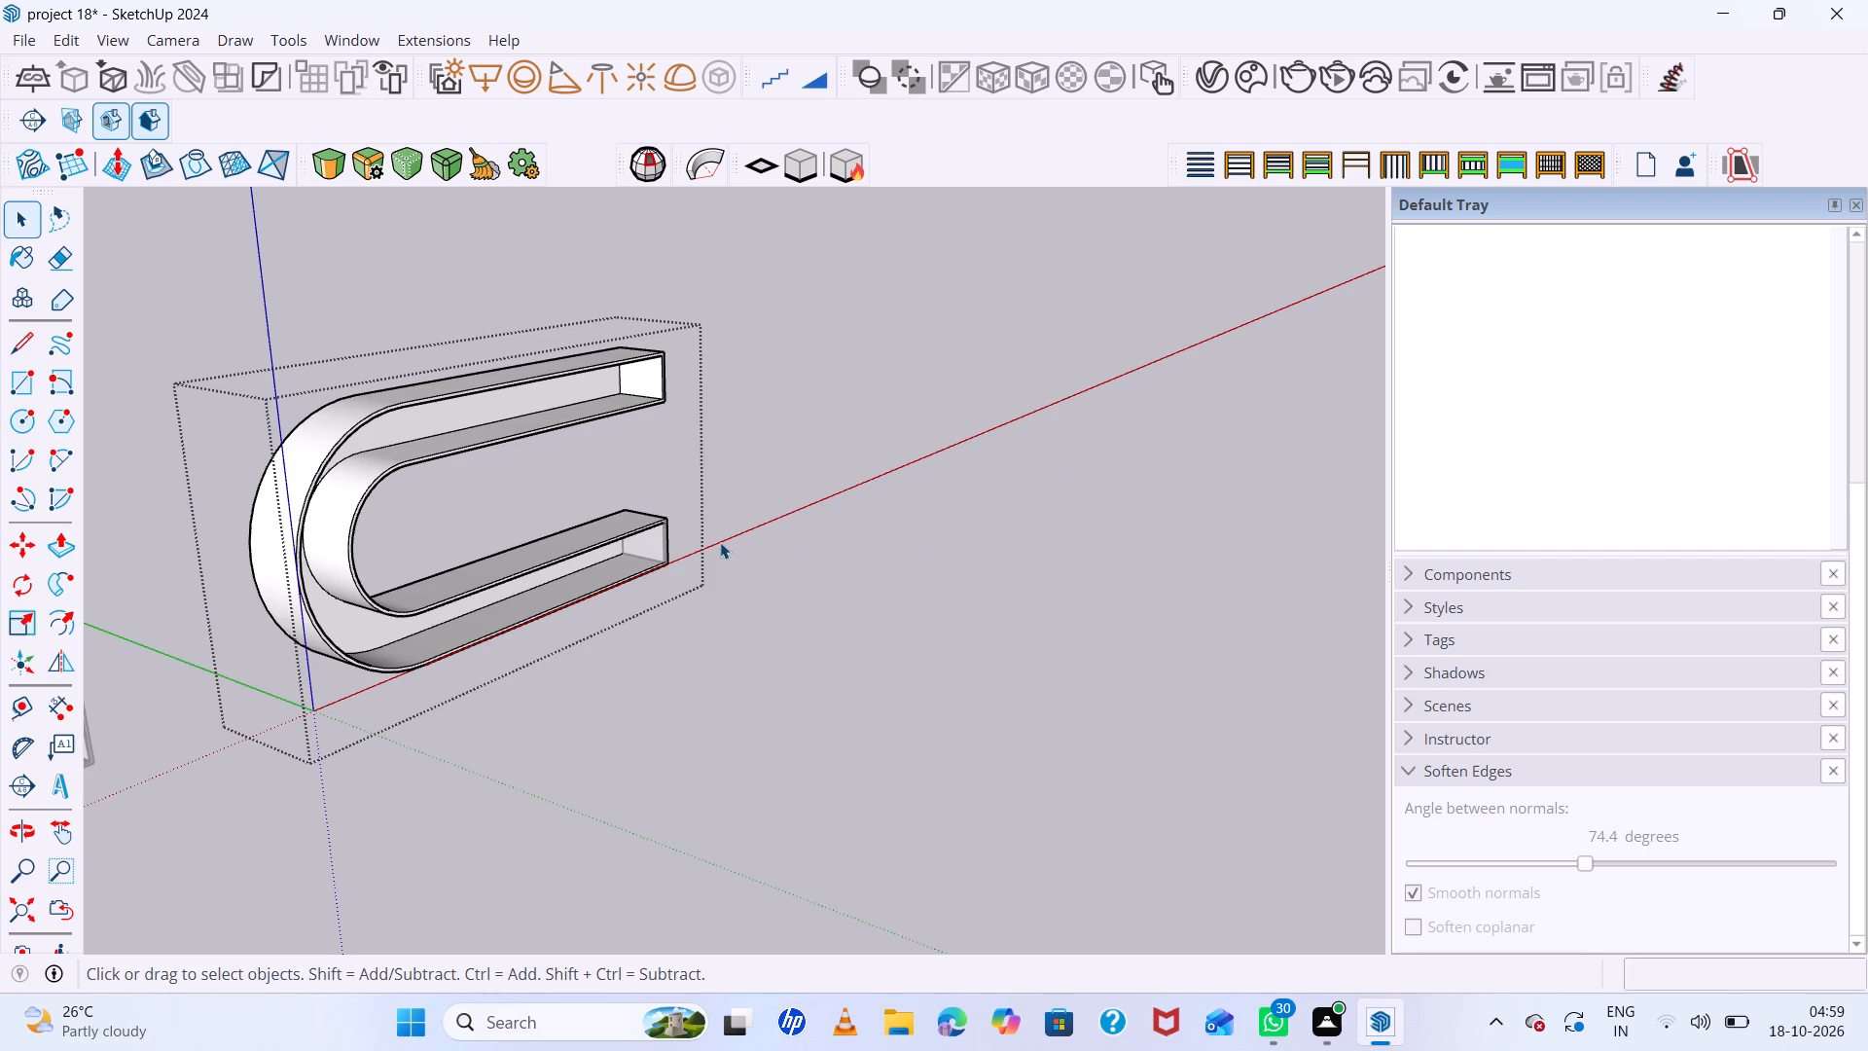
pyautogui.click(719, 542)
pyautogui.hotkey('ctrl', 'v')
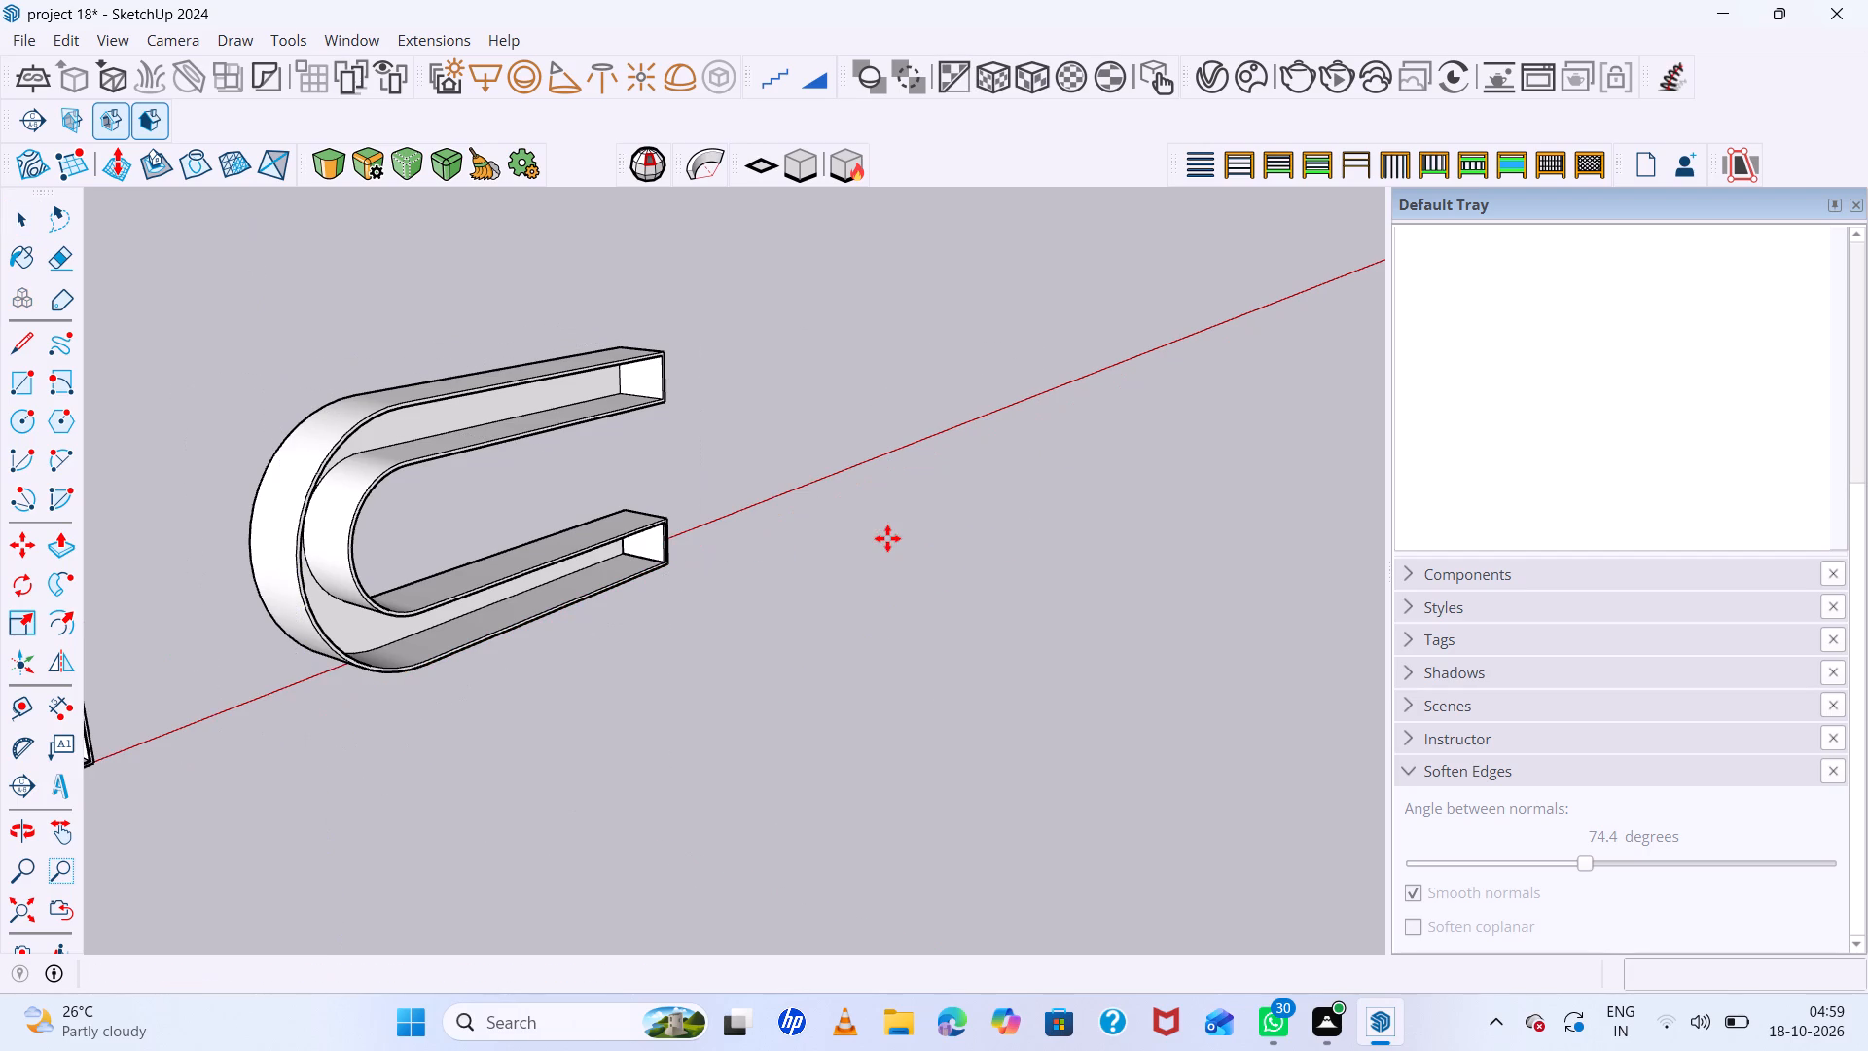
pyautogui.click(544, 690)
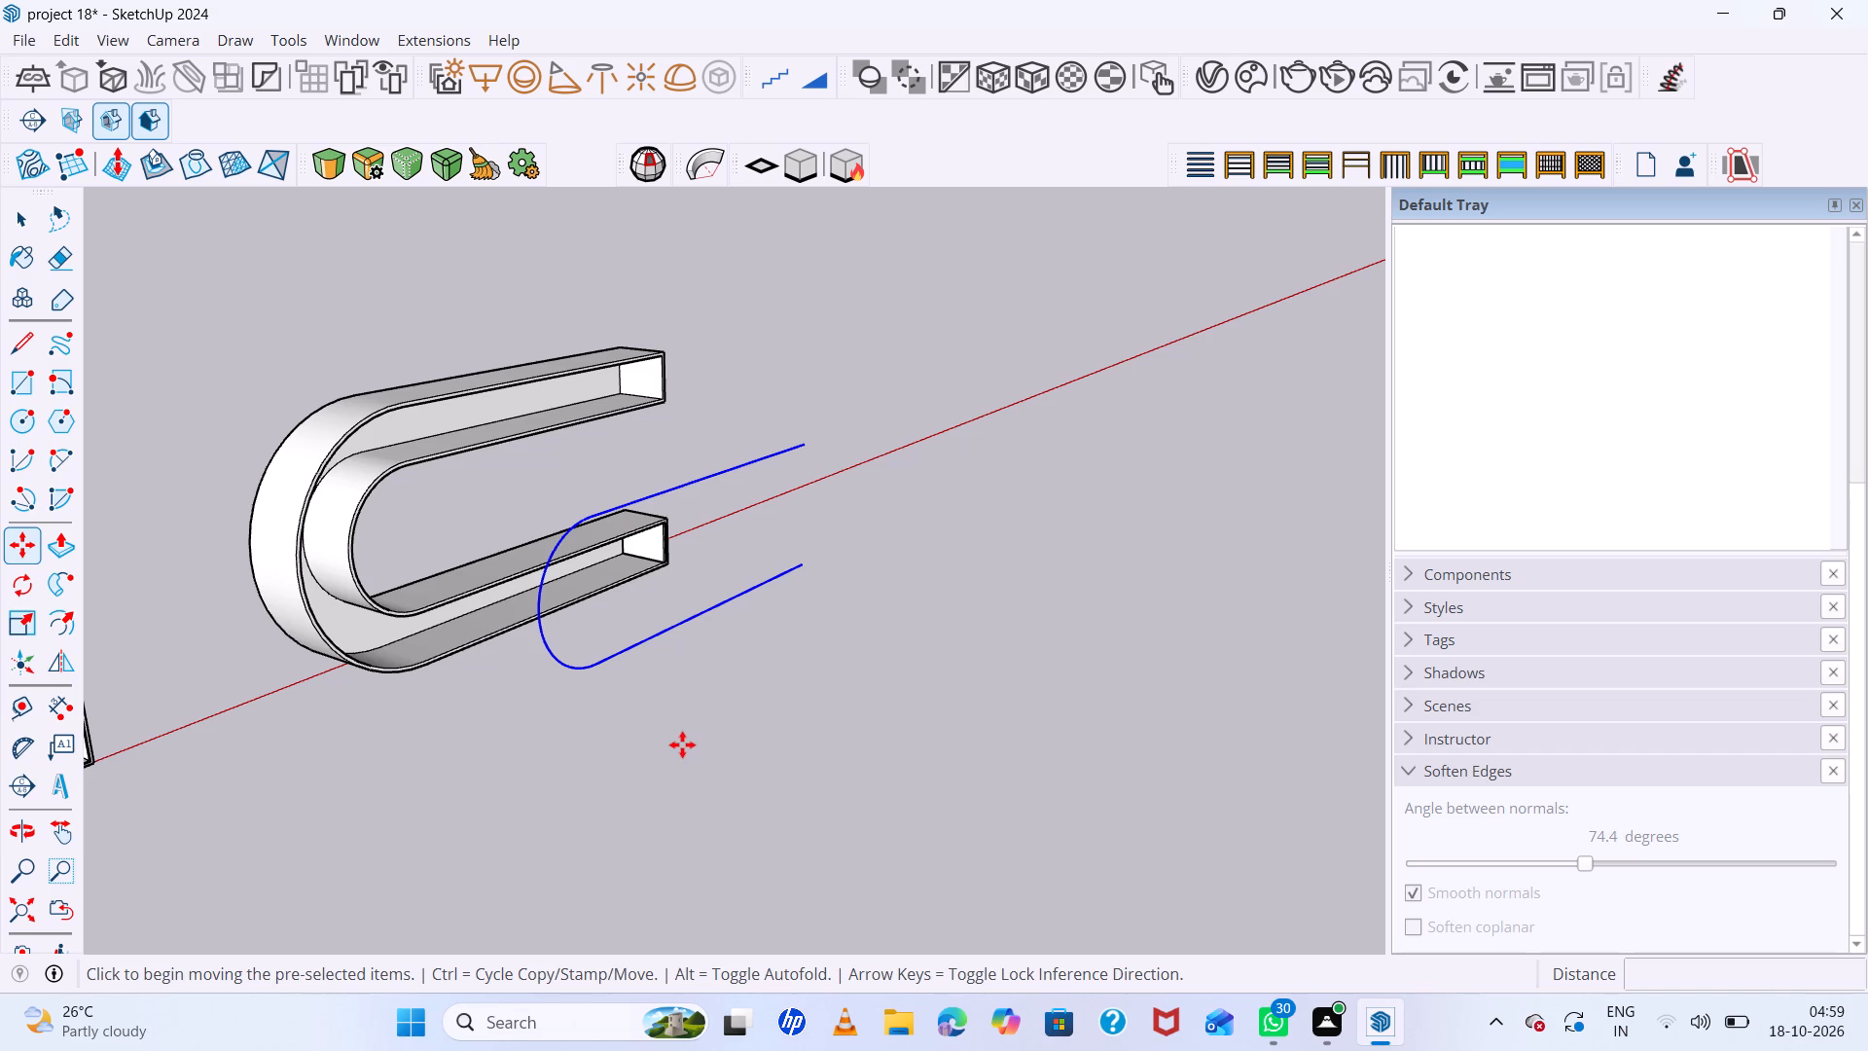
pyautogui.press('space')
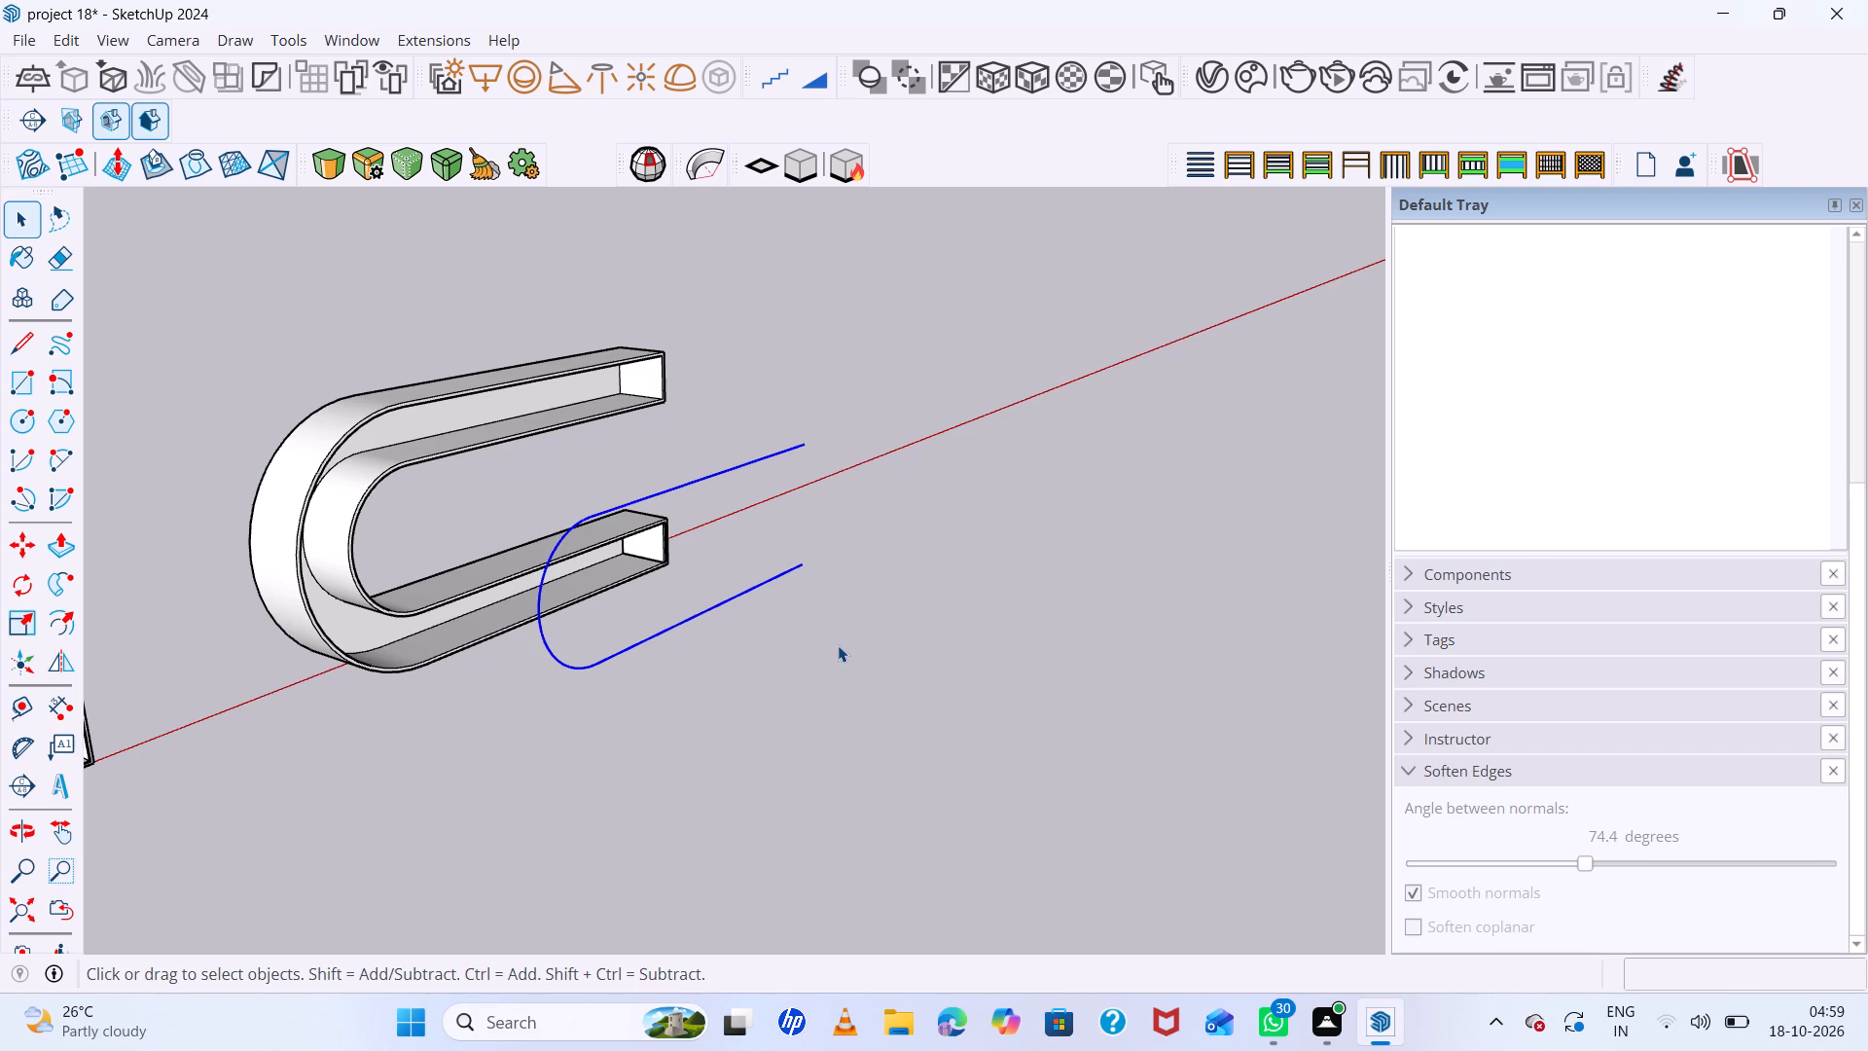
# Move the inner end panel out of the U-shaped unit's lower arm to just beyond the loose outline's lower line.
pyautogui.moveTo(838, 645); pyautogui.dragTo(505, 736, button='middle')
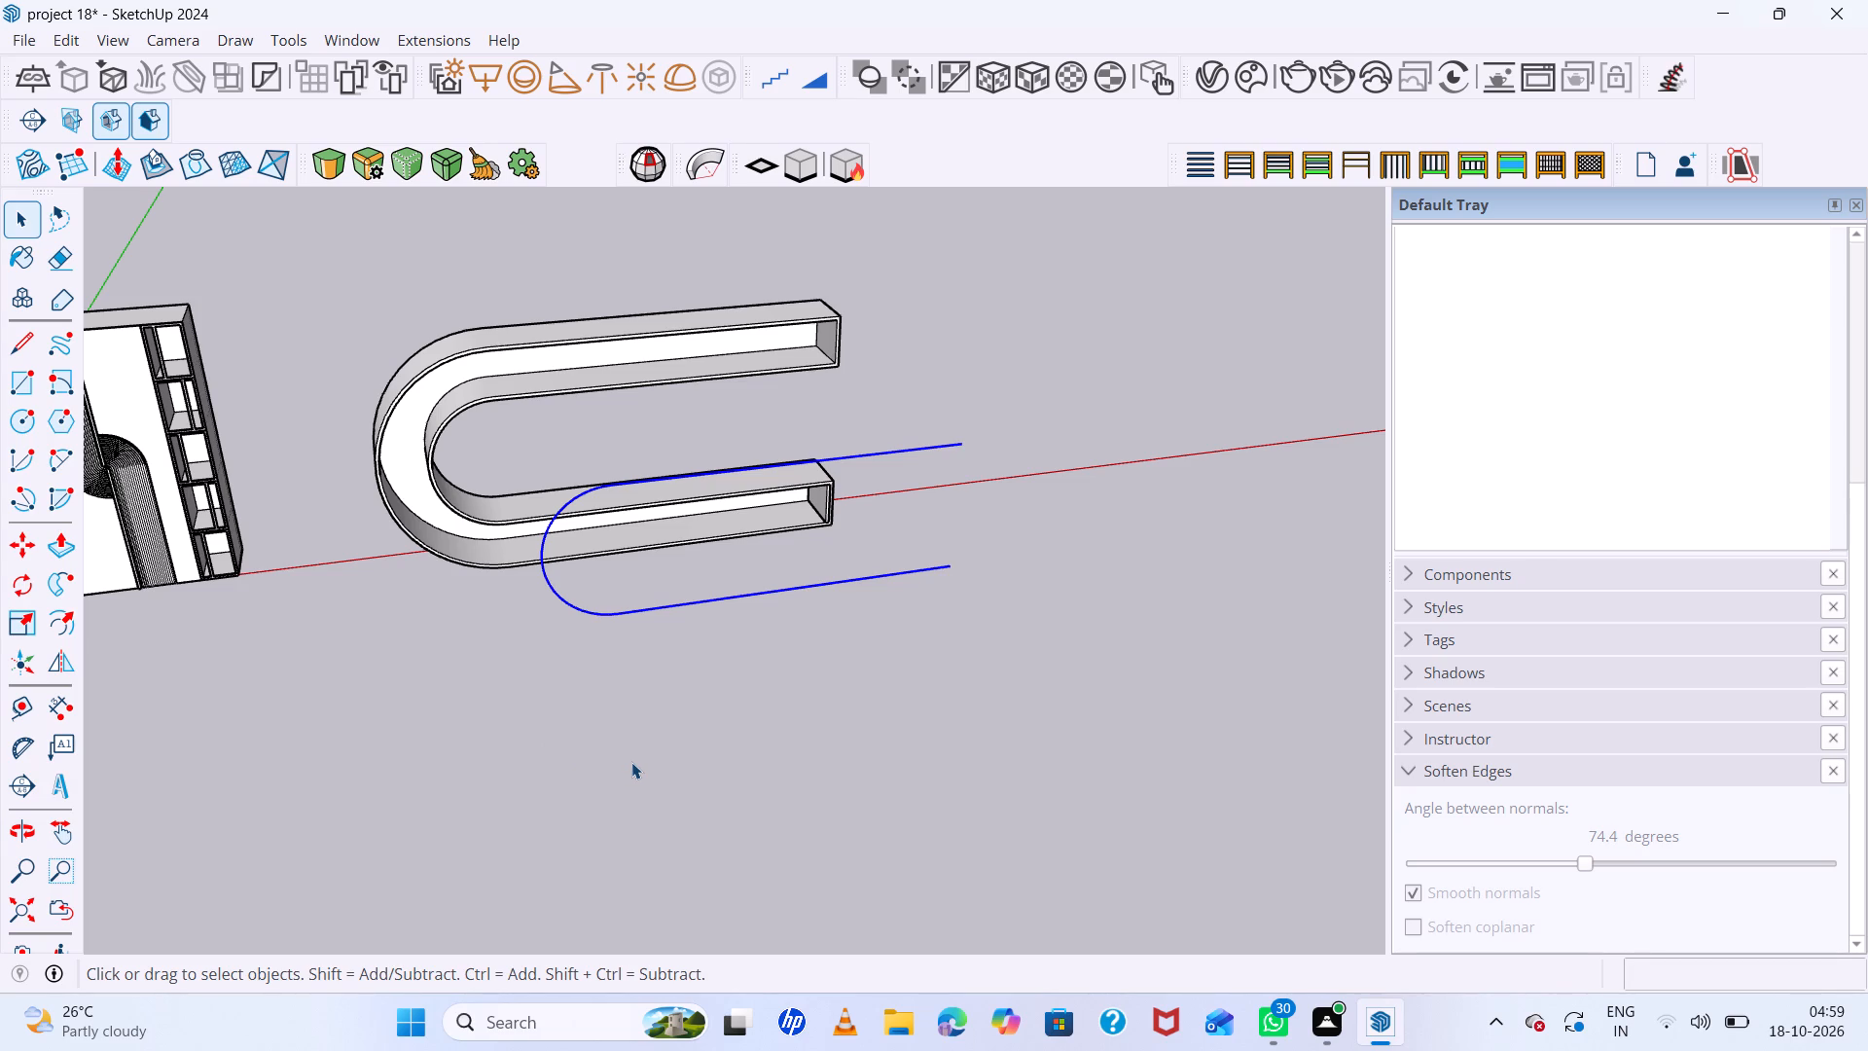
pyautogui.moveTo(651, 778); pyautogui.dragTo(771, 752, button='middle')
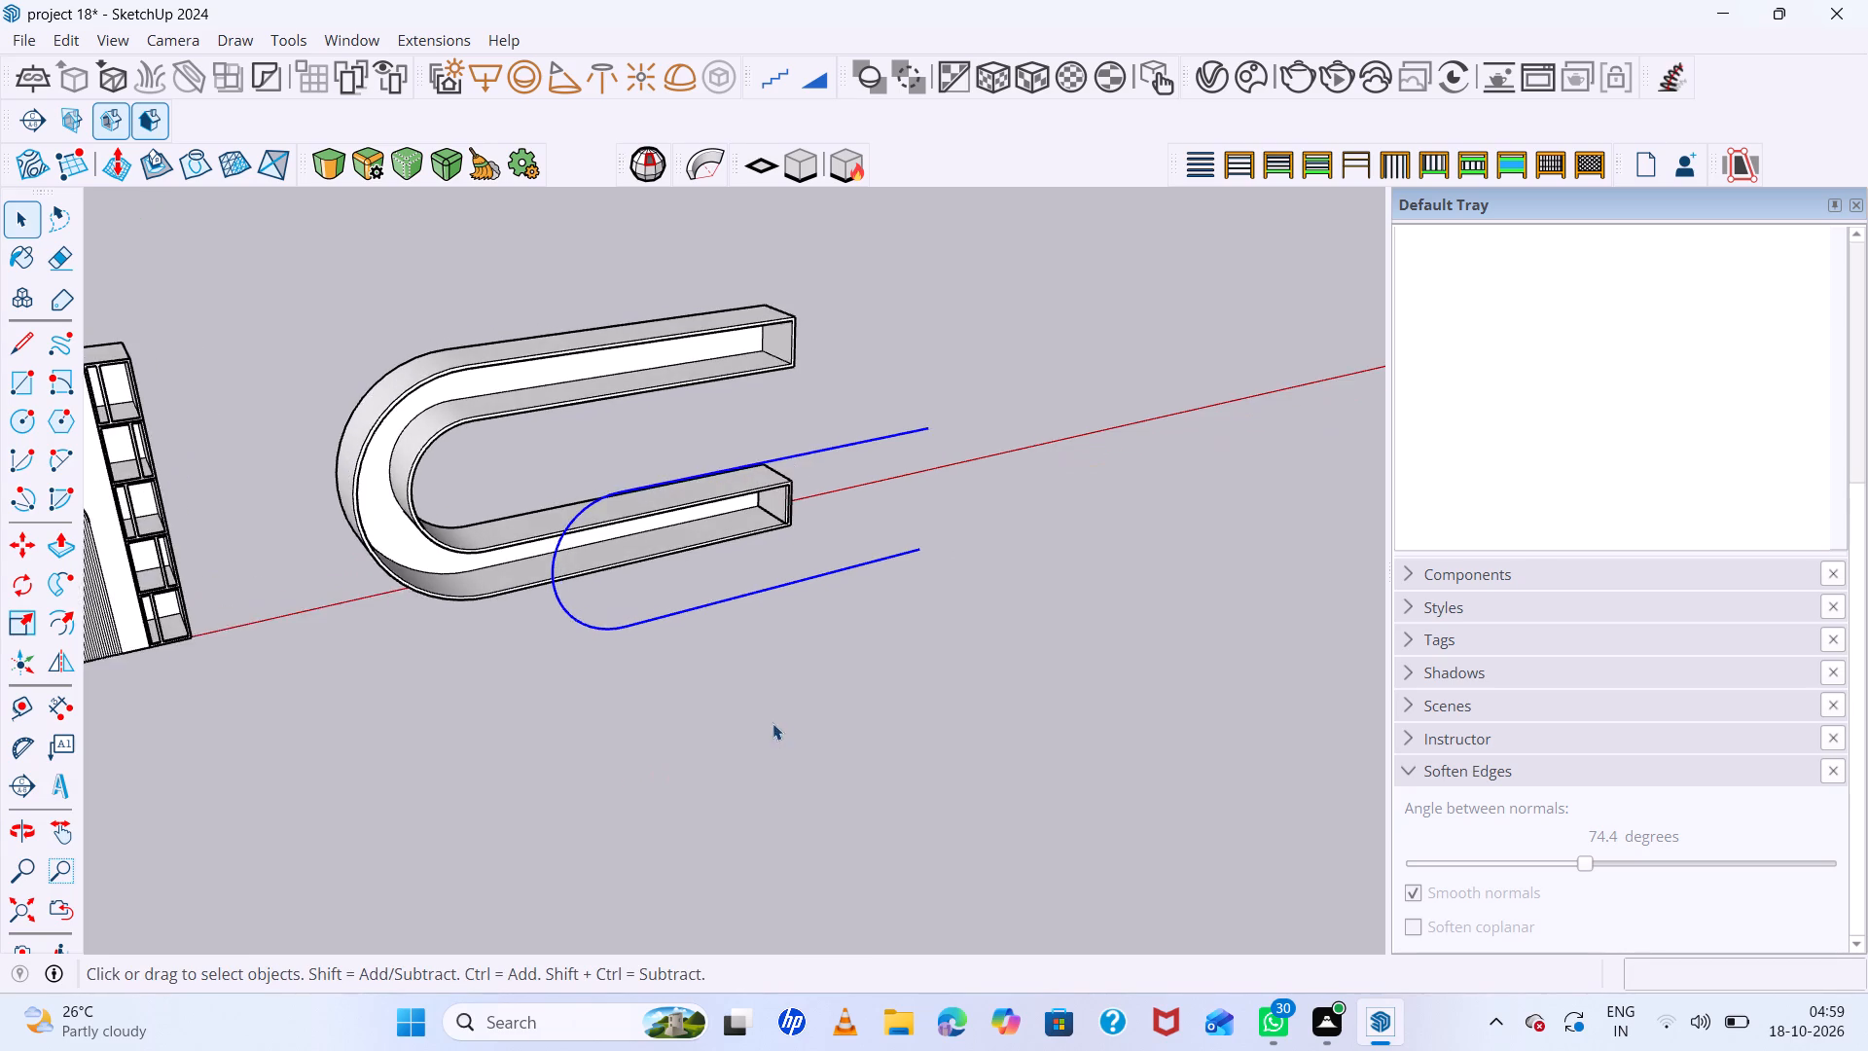
pyautogui.scroll(6, 789, 666)
pyautogui.scroll(6, 772, 447)
pyautogui.moveTo(781, 477); pyautogui.dragTo(808, 488, button='middle')
pyautogui.press('space')
pyautogui.doubleClick(764, 489)
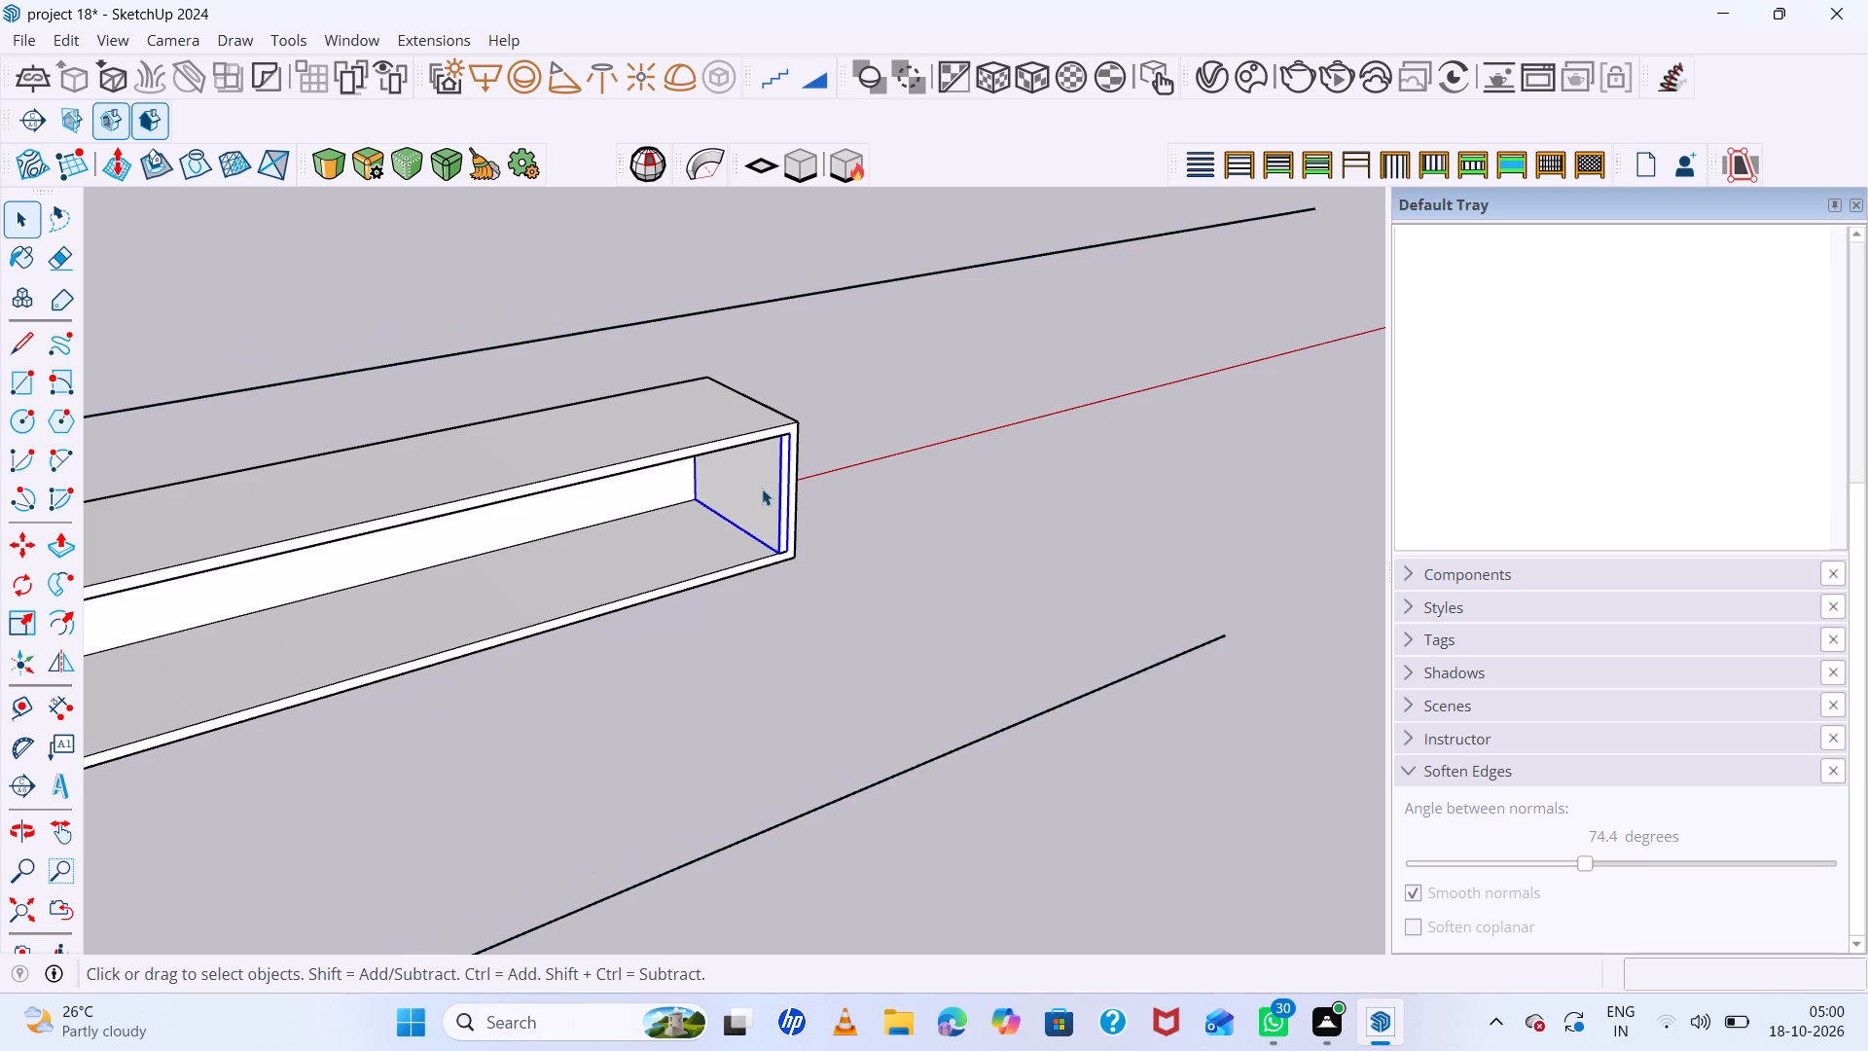
pyautogui.click(981, 424)
pyautogui.click(788, 492)
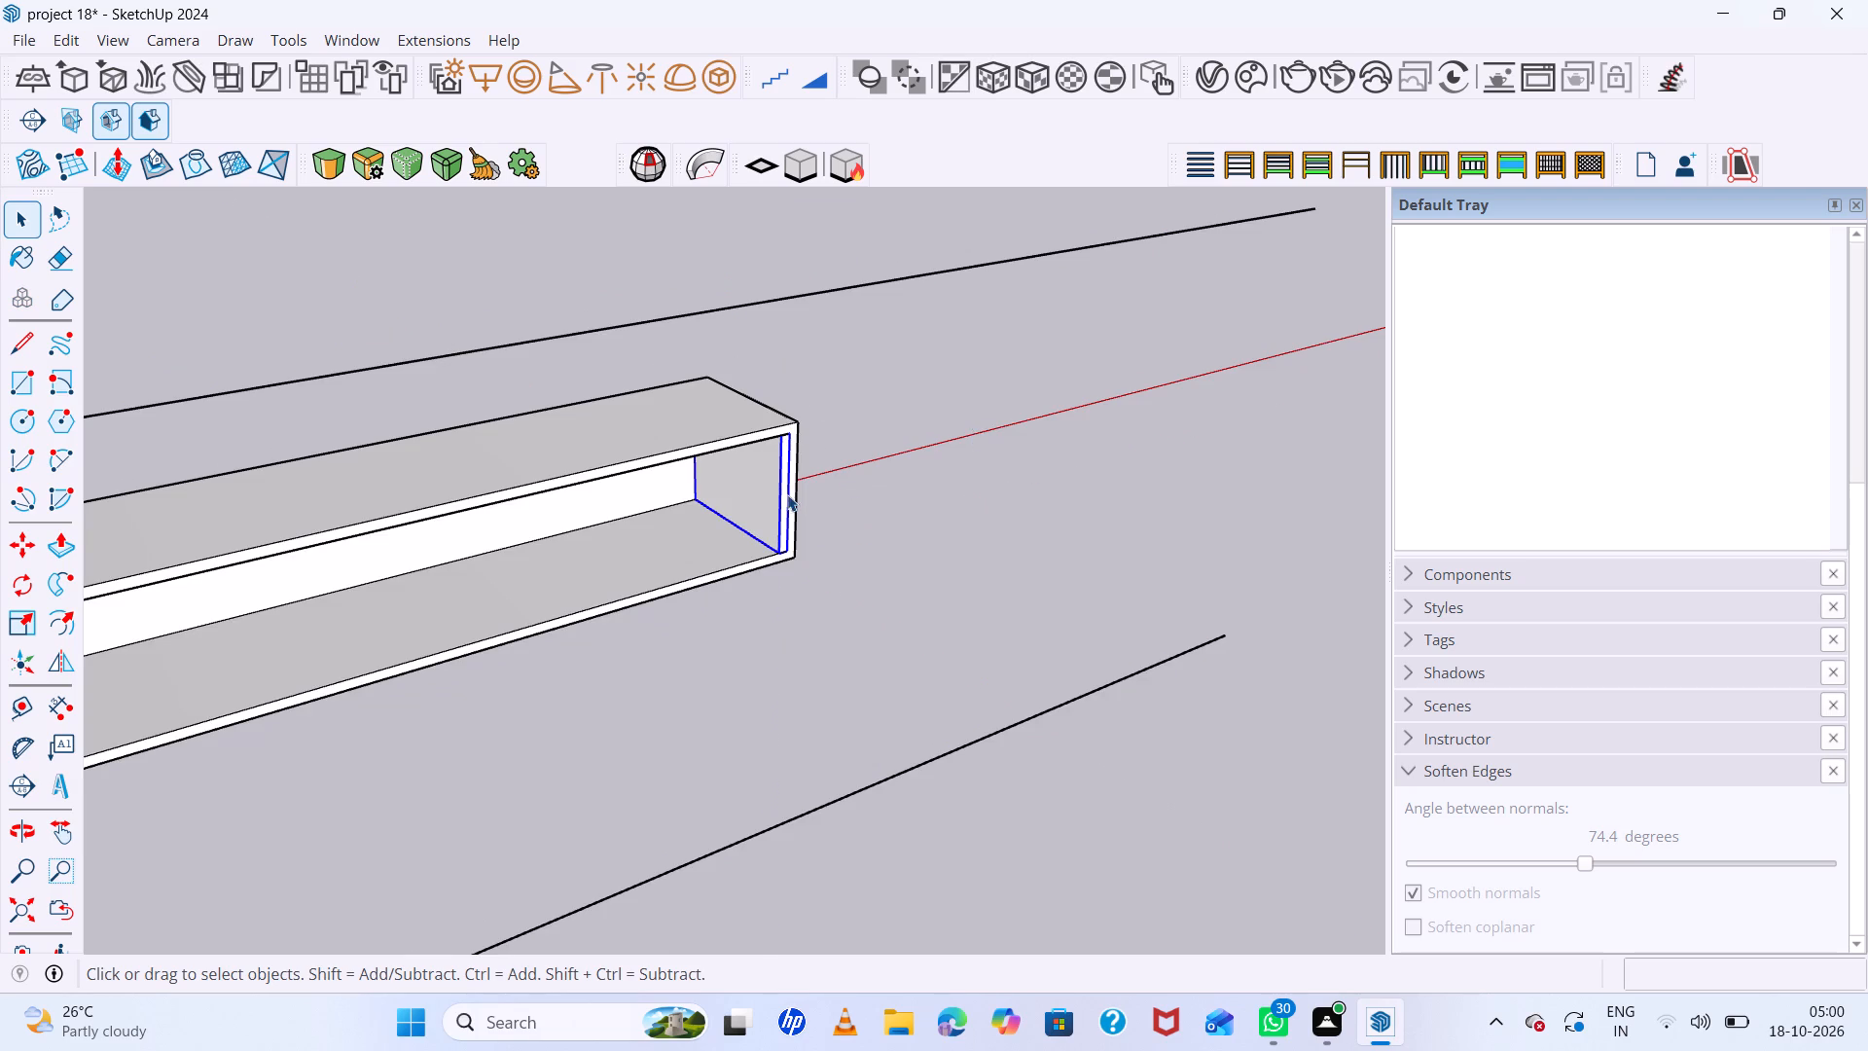
pyautogui.press('m')
pyautogui.scroll(4, 784, 562)
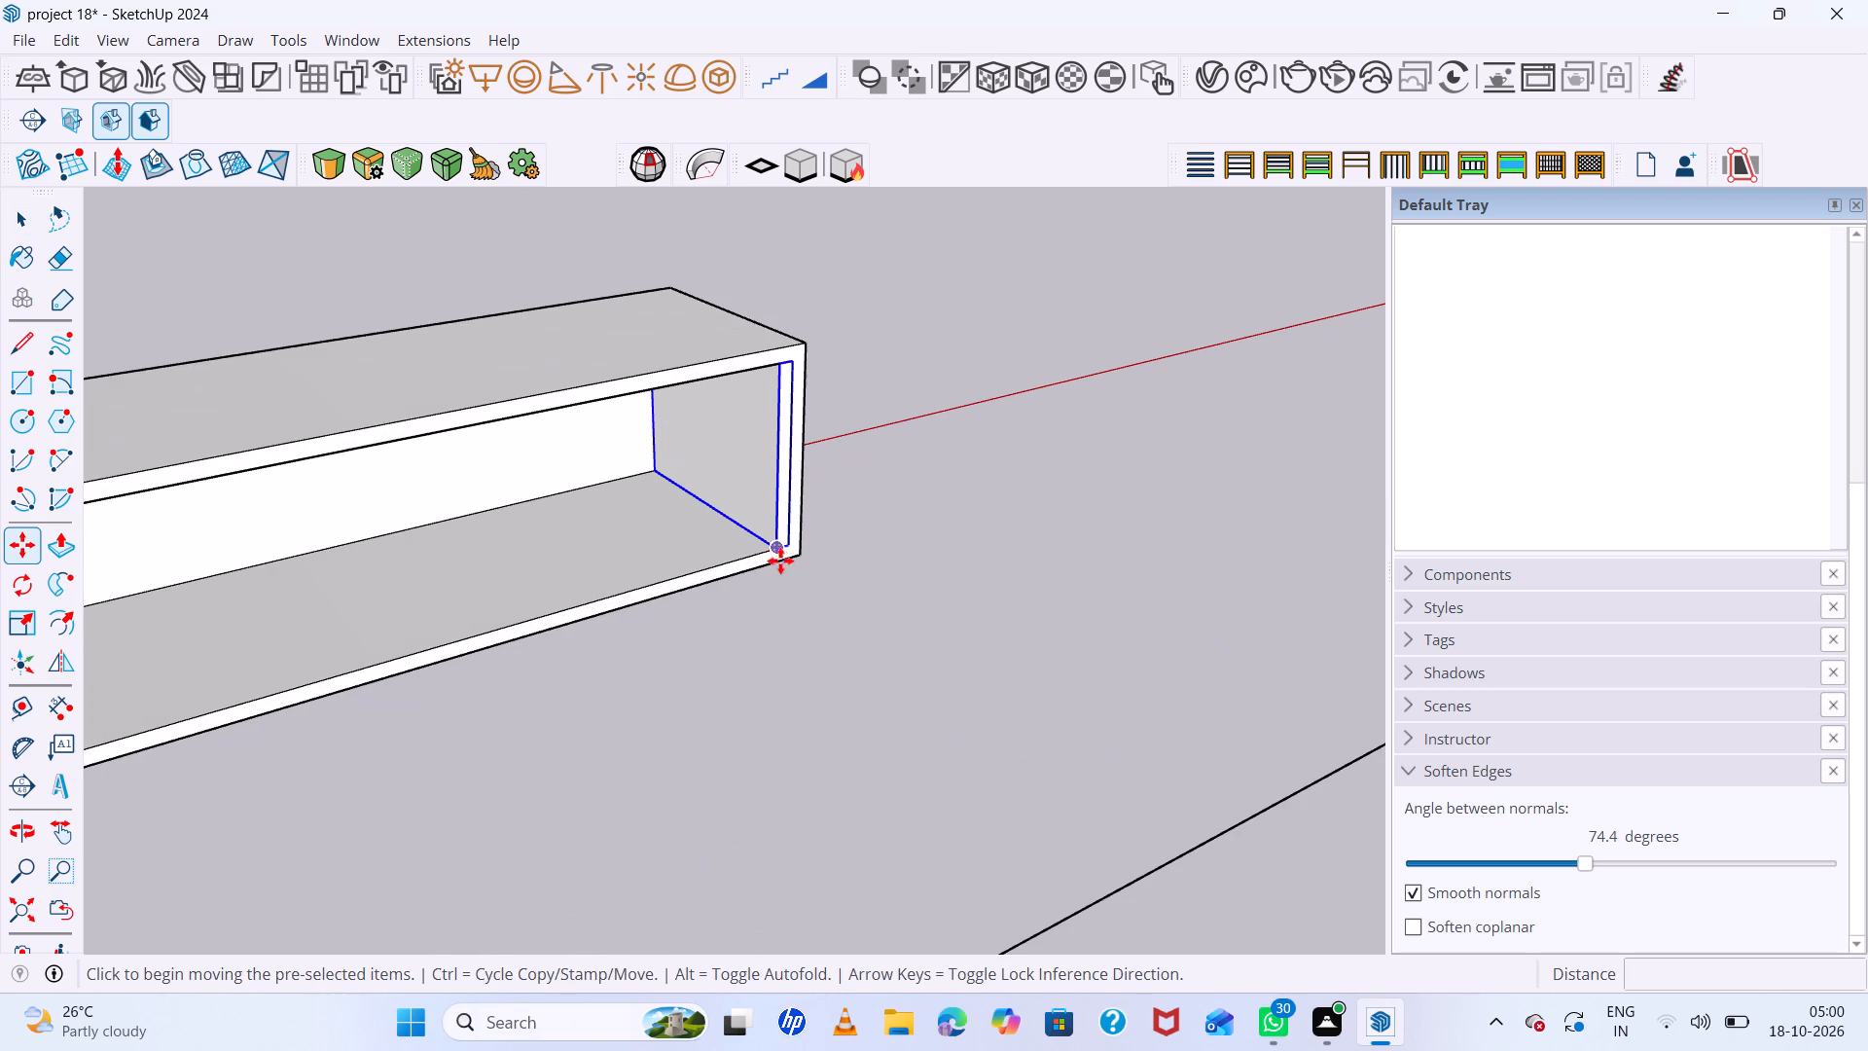
pyautogui.click(787, 544)
pyautogui.scroll(-9, 925, 614)
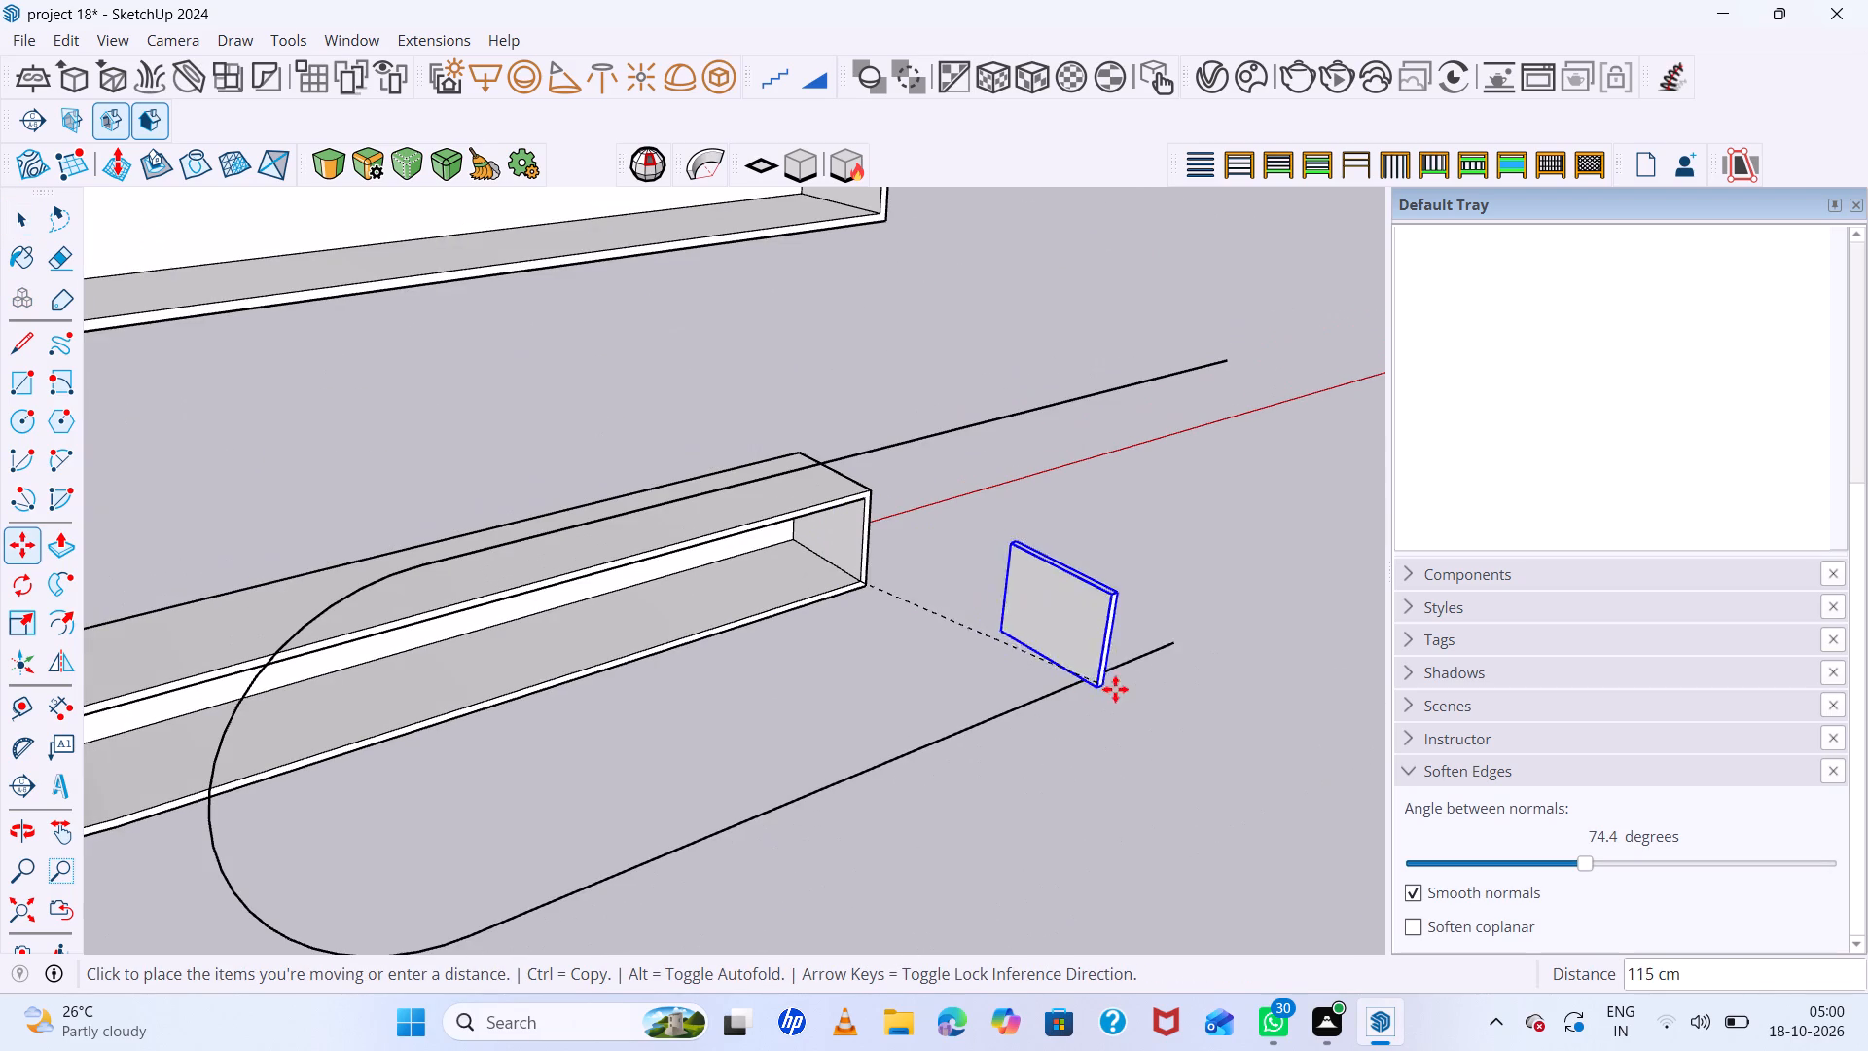
pyautogui.click(1198, 754)
# Move the panel by its upper corner about 72 cm onto the end of the outline's lower line.
pyautogui.moveTo(1189, 746); pyautogui.dragTo(918, 478, button='middle')
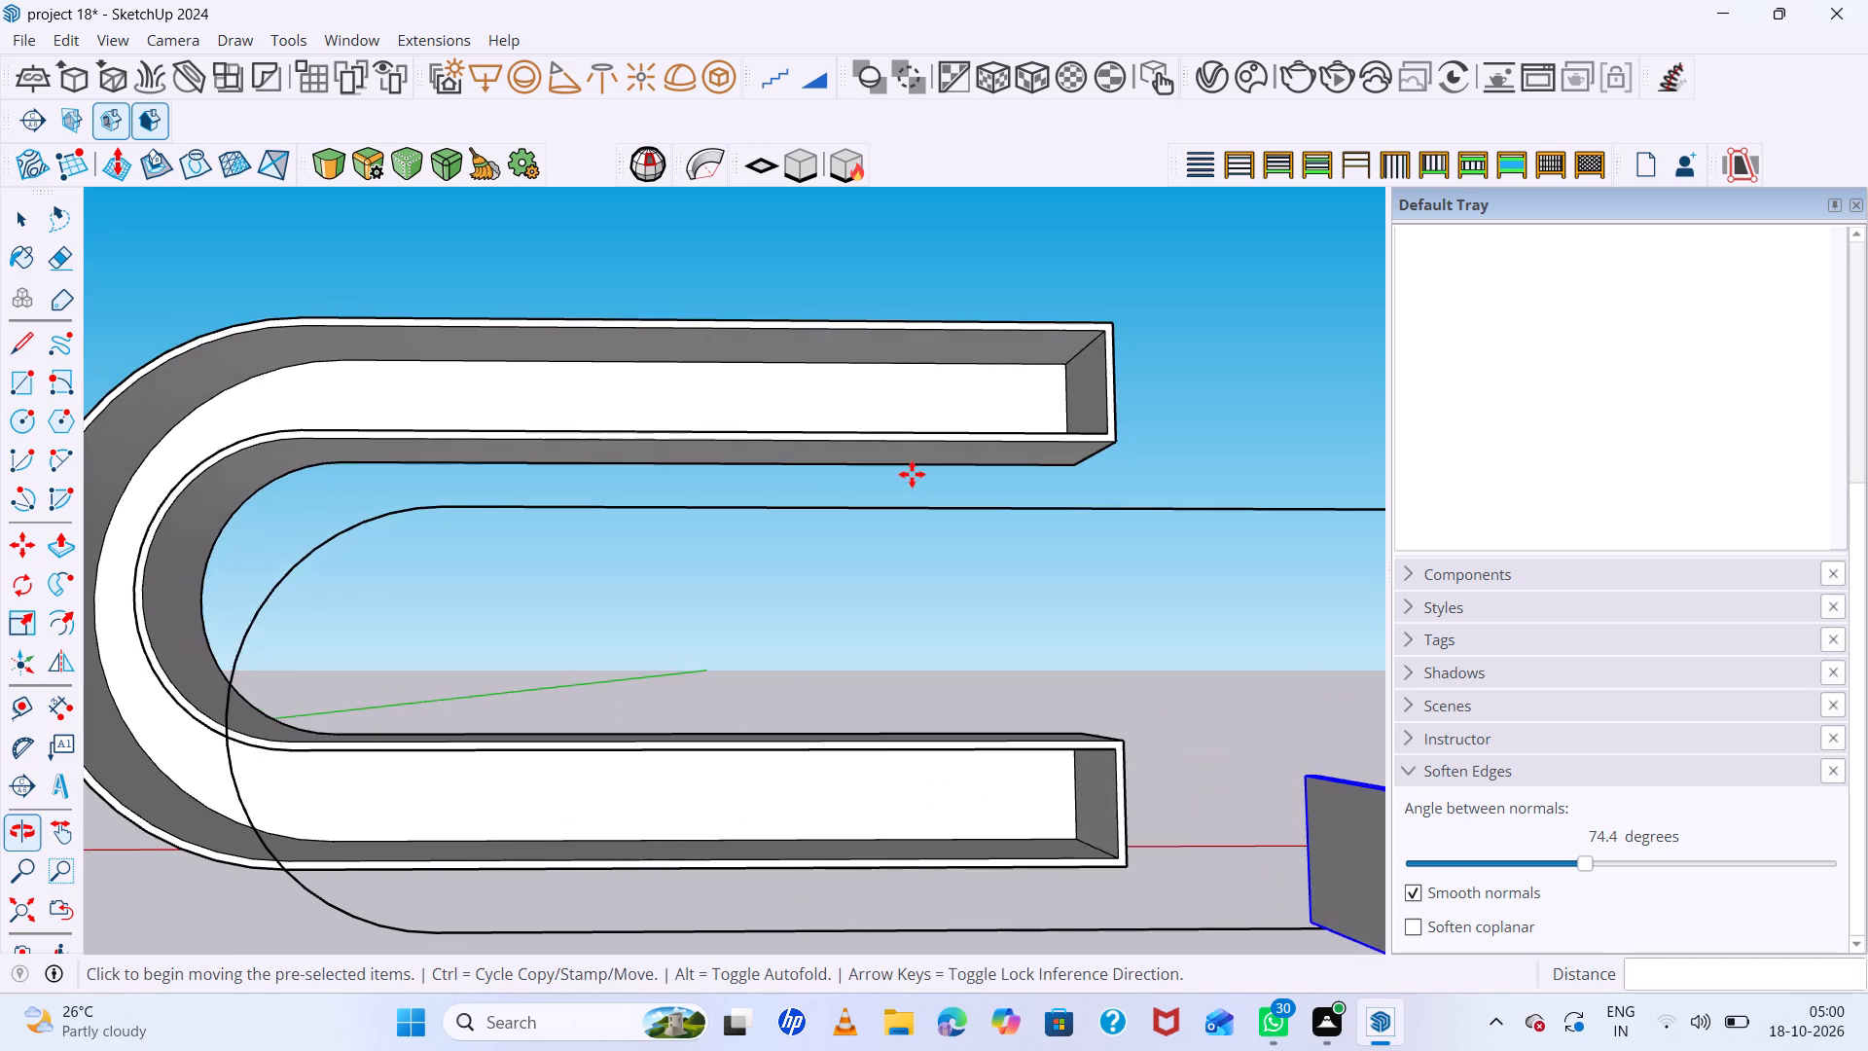
pyautogui.scroll(-13, 905, 478)
pyautogui.moveTo(1066, 610); pyautogui.dragTo(368, 632, button='middle')
pyautogui.scroll(7, 634, 624)
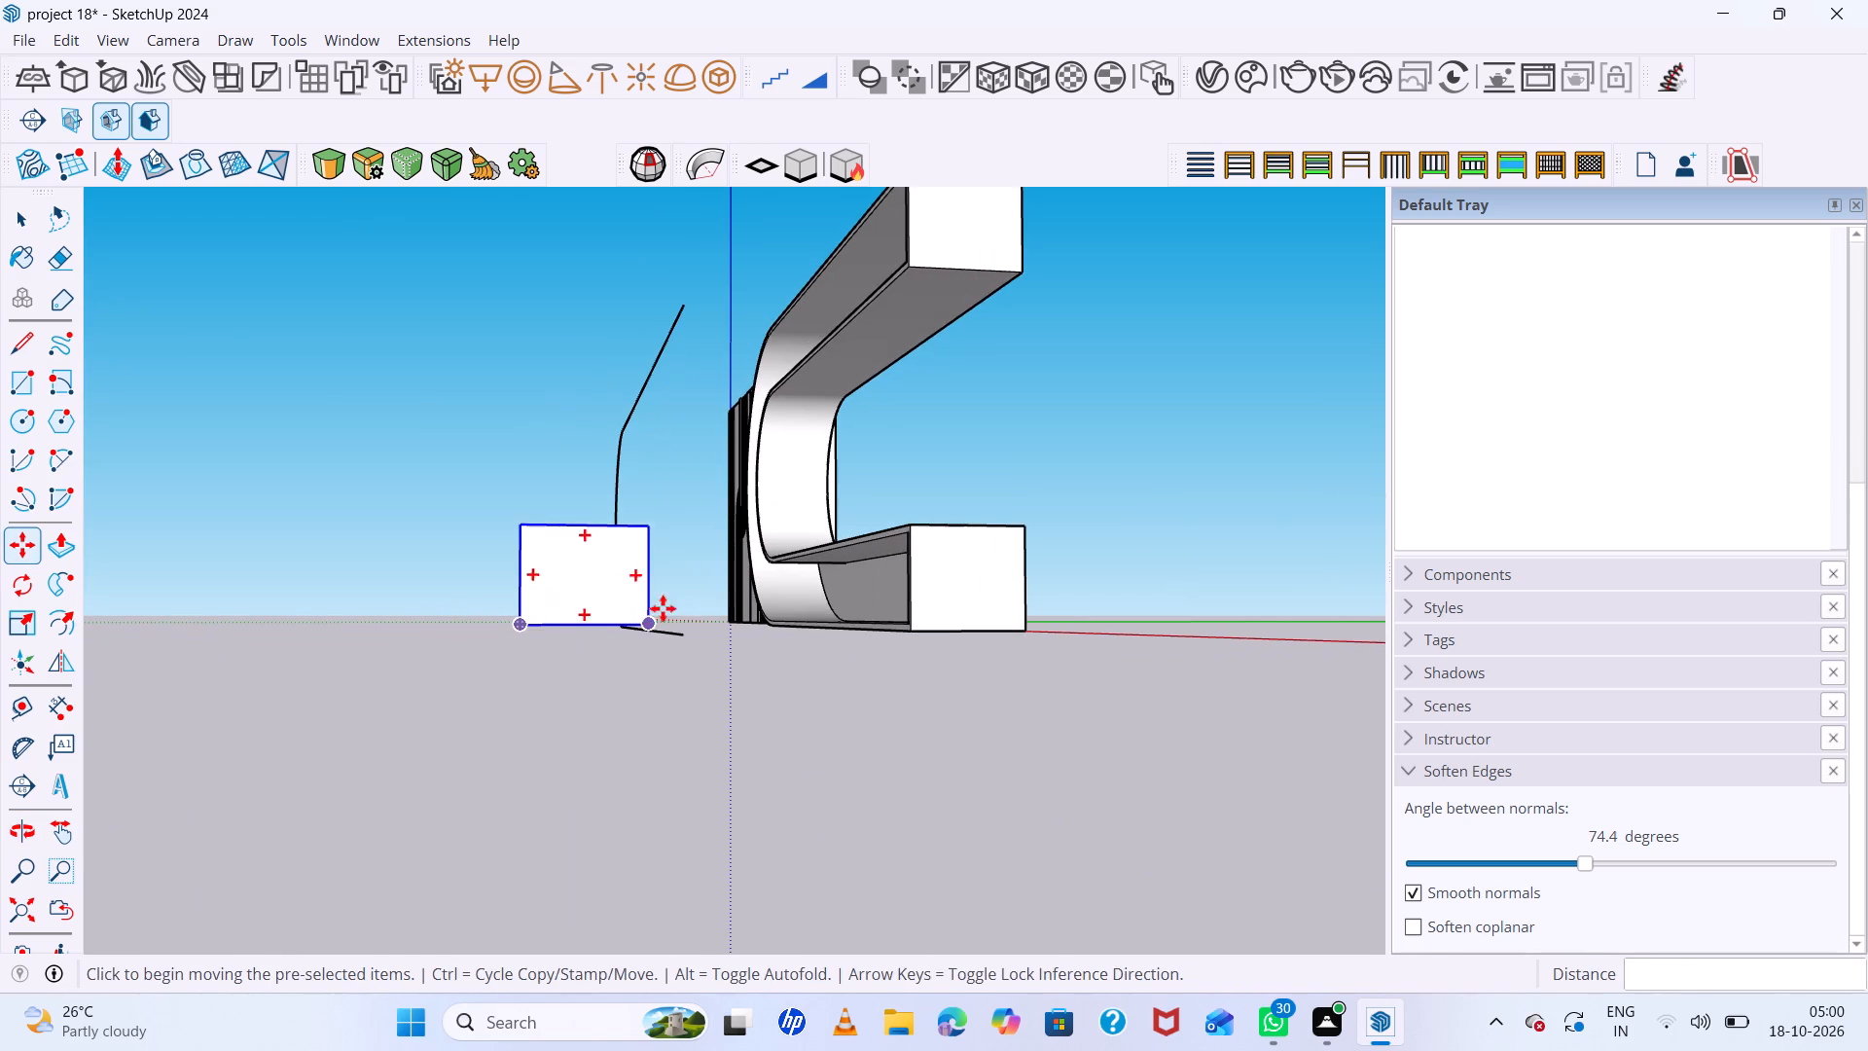
pyautogui.click(642, 522)
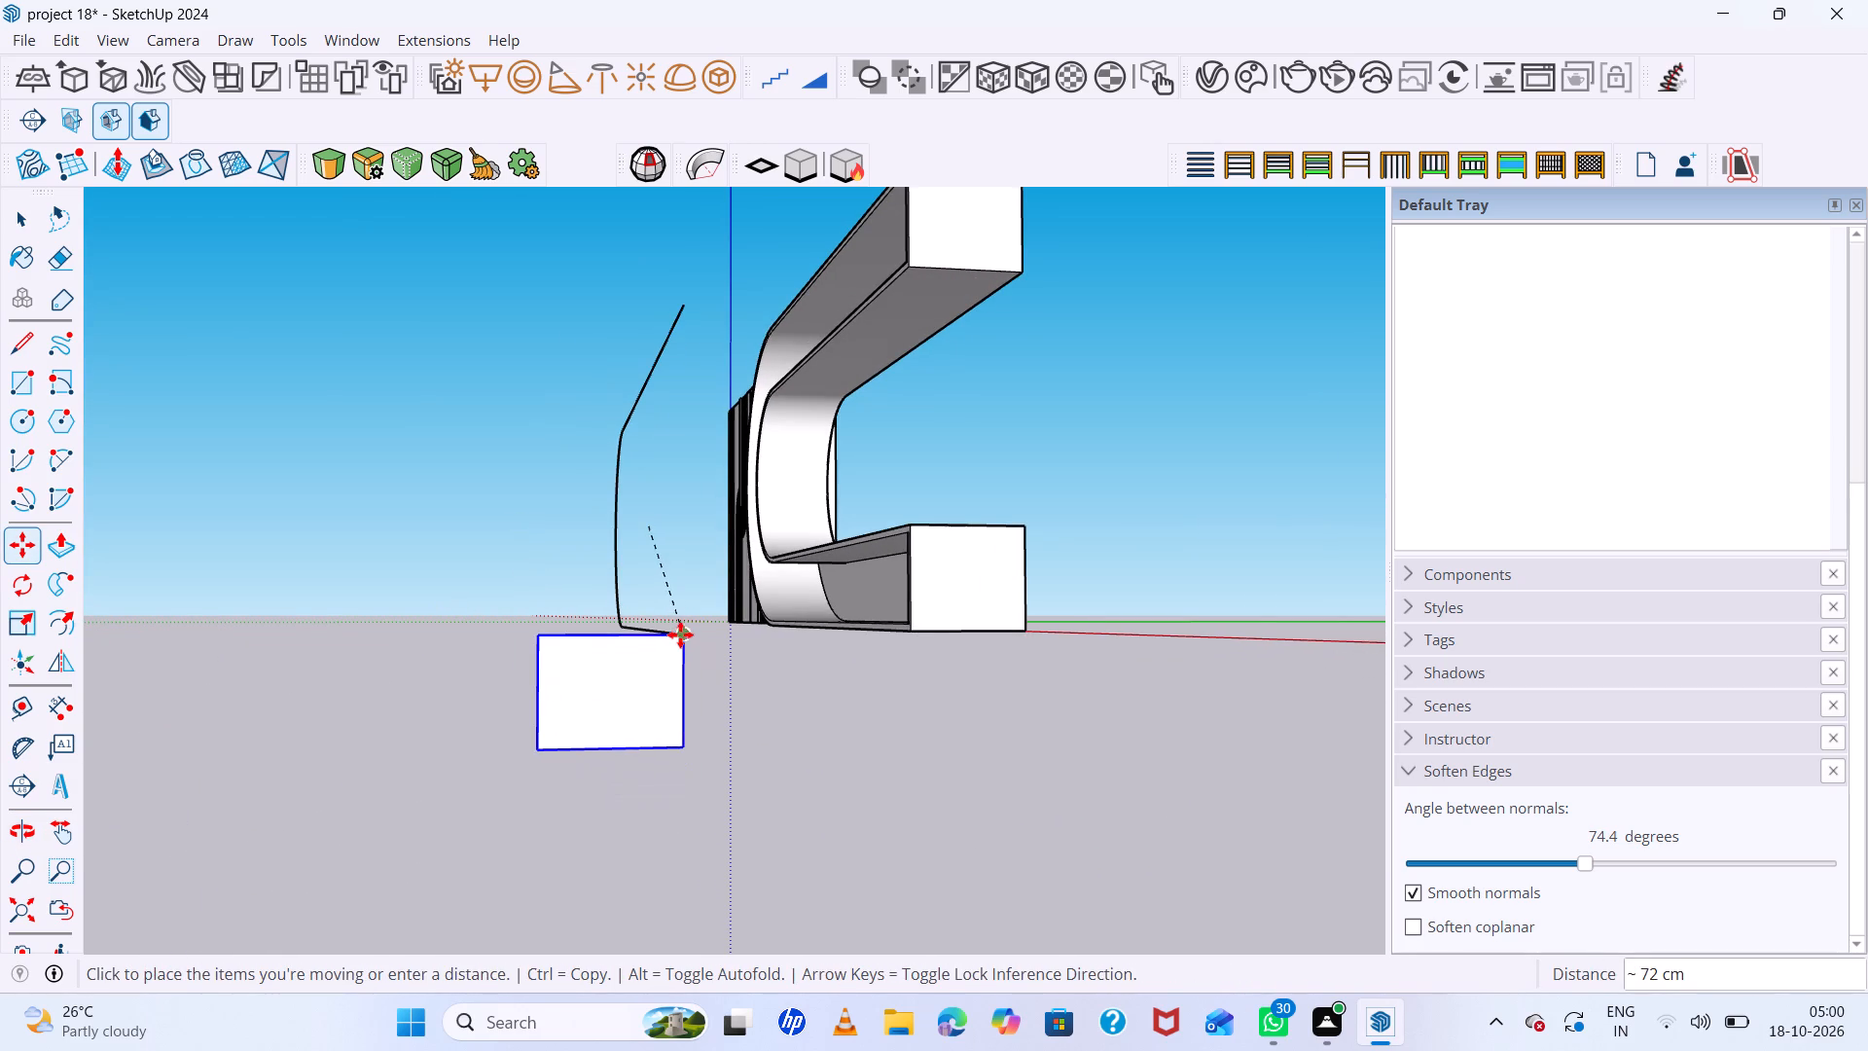
pyautogui.click(680, 636)
# Slide the panel back 52 cm along the green axis to bring its front upper corner to the outline's lower line.
pyautogui.moveTo(629, 622); pyautogui.dragTo(1070, 696, button='middle')
pyautogui.scroll(-13, 749, 541)
pyautogui.moveTo(884, 547); pyautogui.dragTo(1058, 616, button='middle')
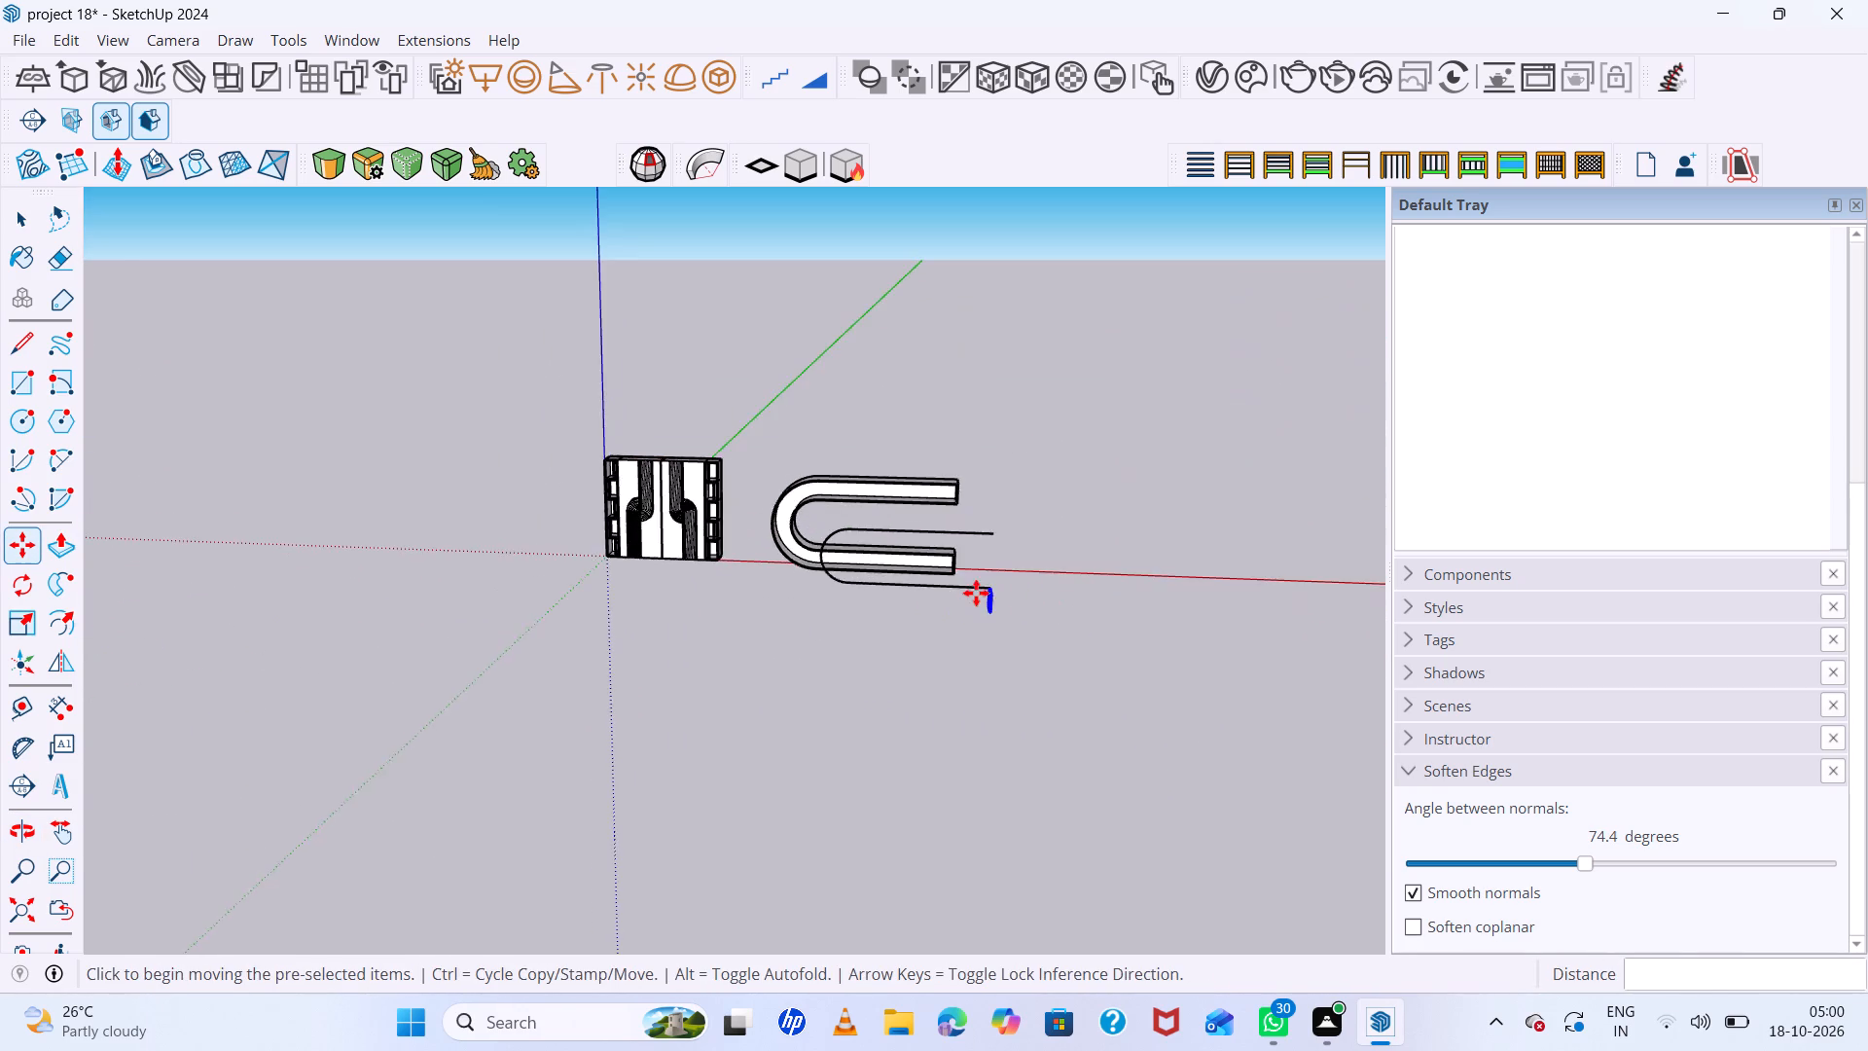
pyautogui.scroll(13, 976, 593)
pyautogui.moveTo(986, 612); pyautogui.dragTo(1140, 617, button='middle')
pyautogui.scroll(11, 969, 557)
pyautogui.moveTo(1140, 616); pyautogui.dragTo(1254, 634, button='middle')
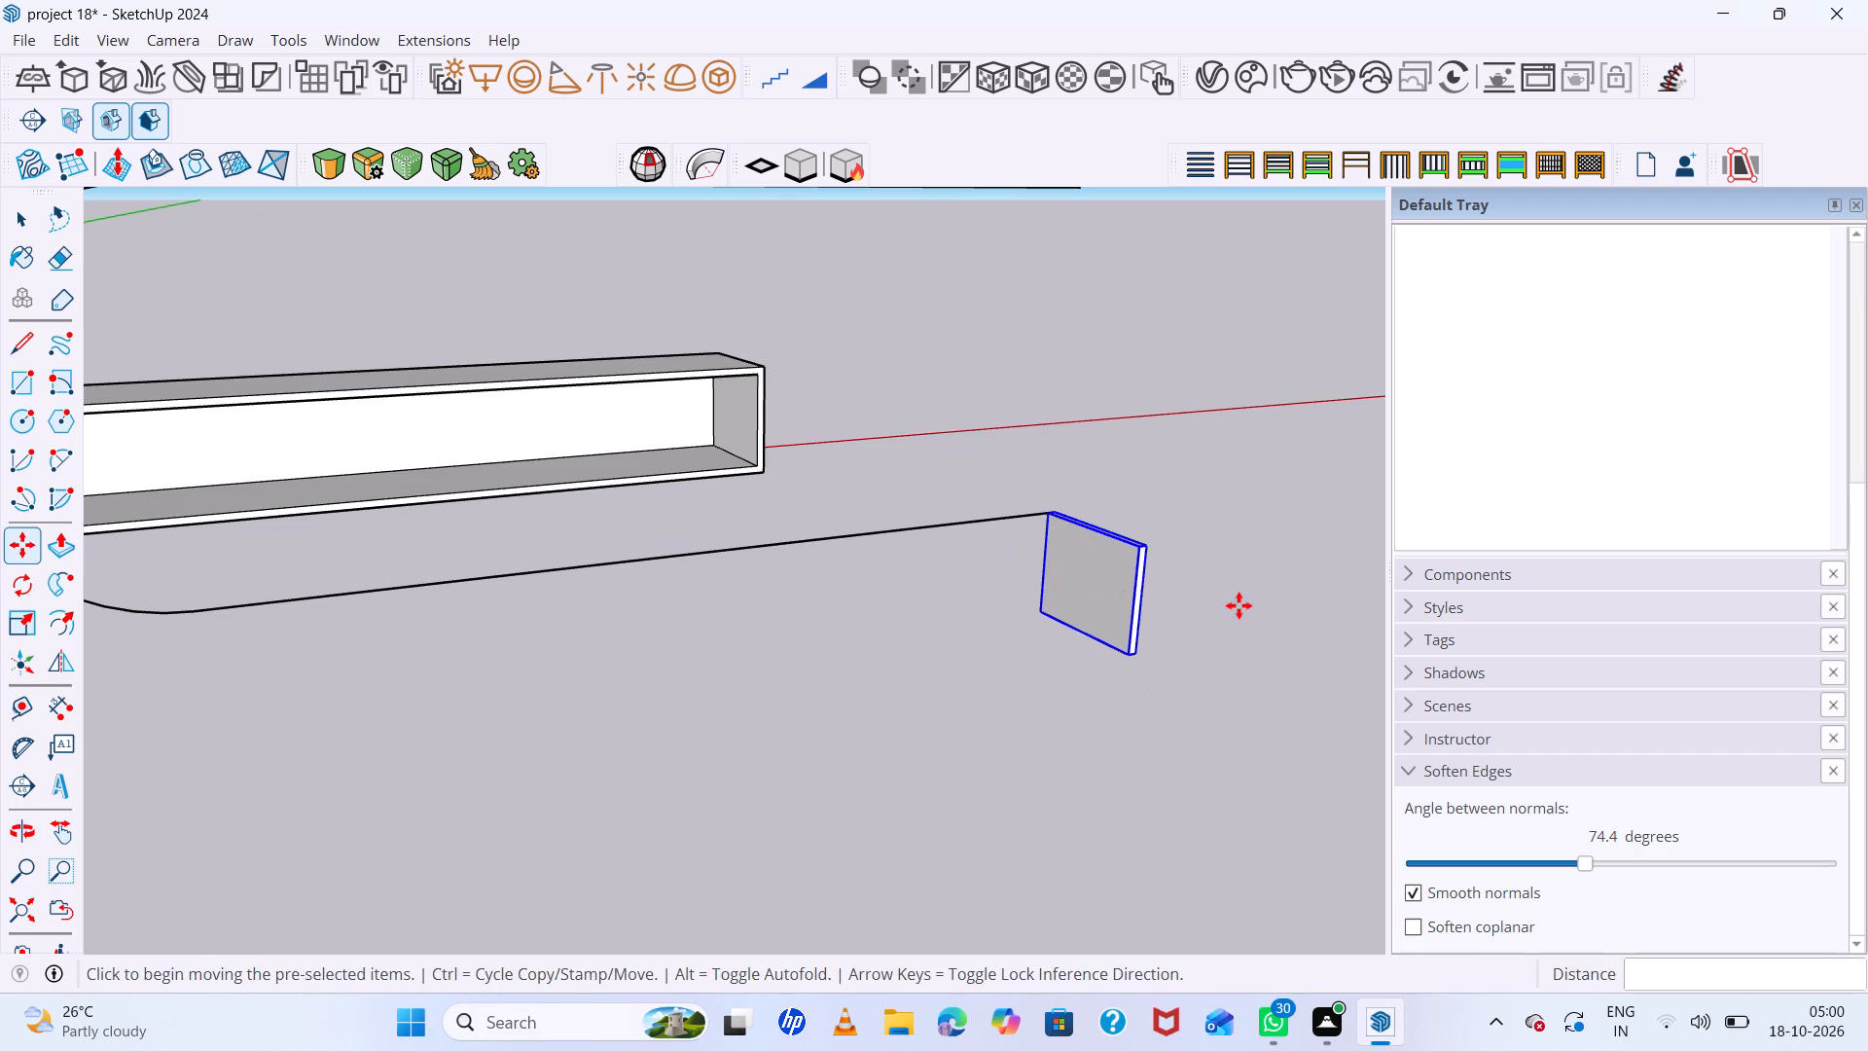
pyautogui.scroll(6, 1246, 598)
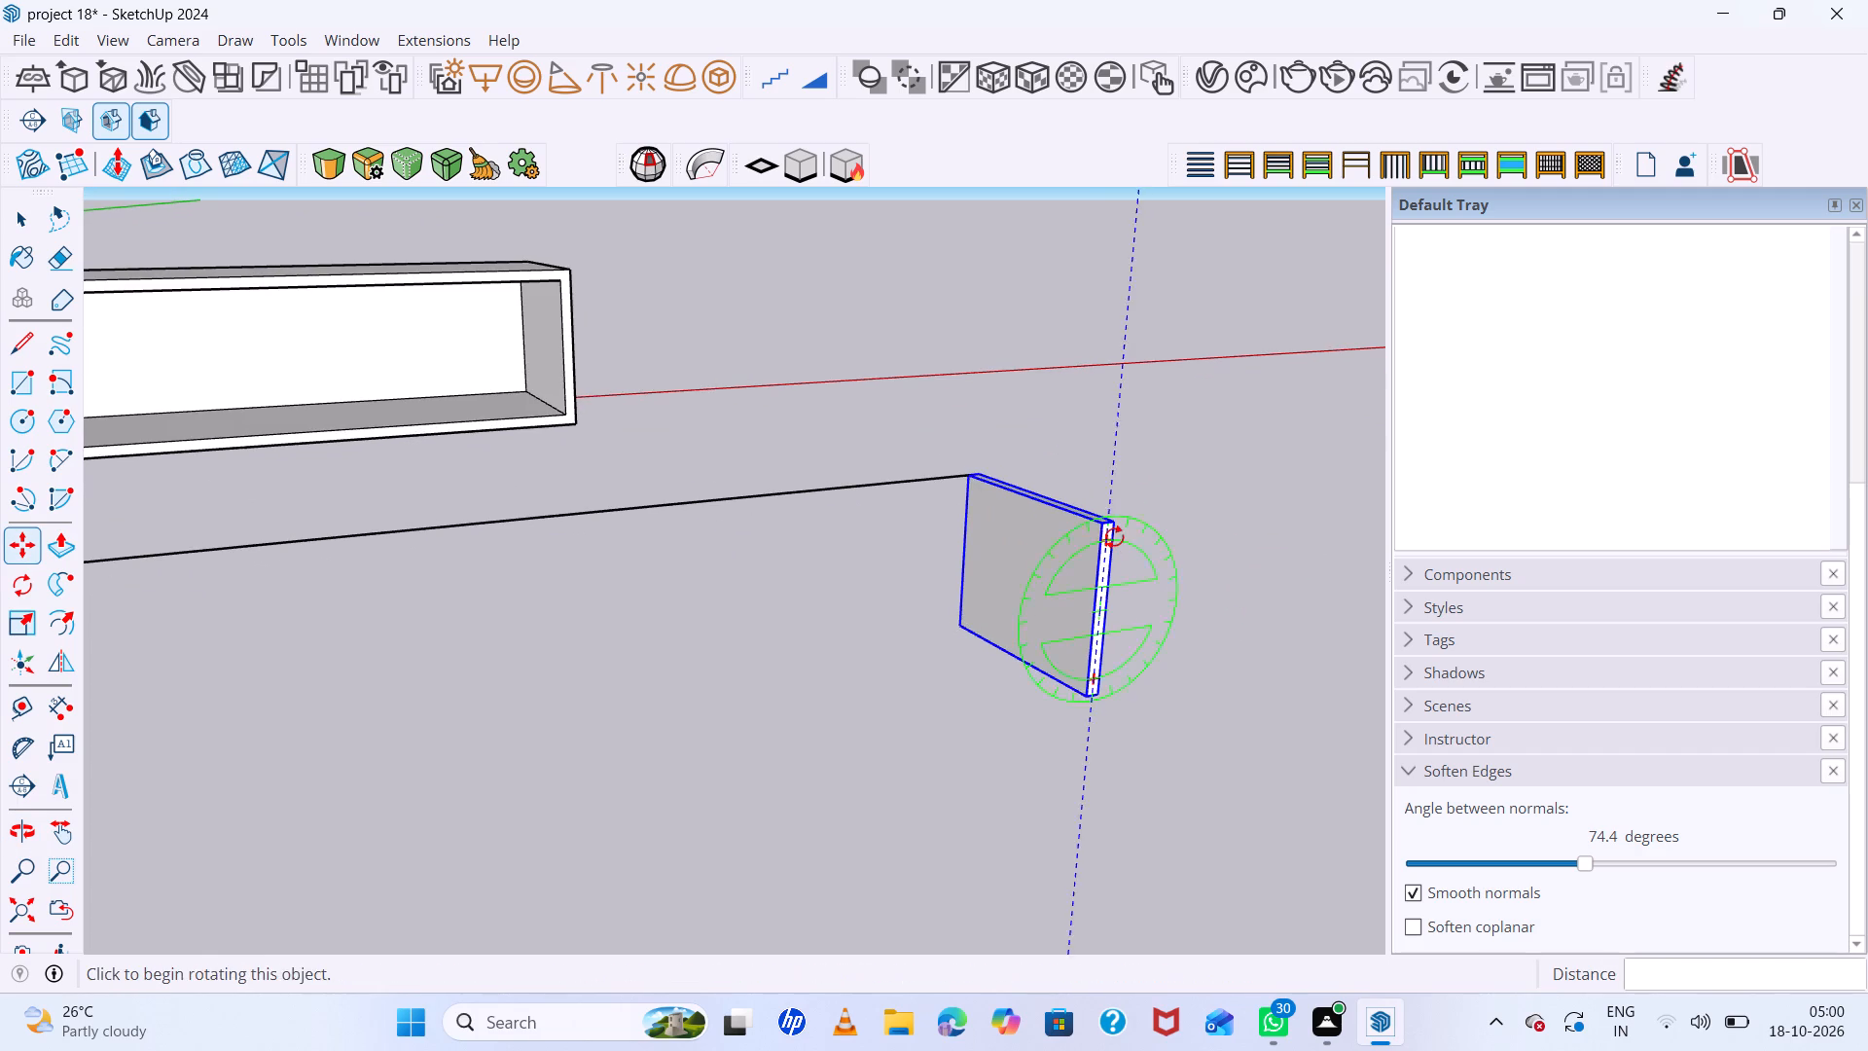
pyautogui.scroll(4, 1113, 521)
pyautogui.doubleClick(1115, 520)
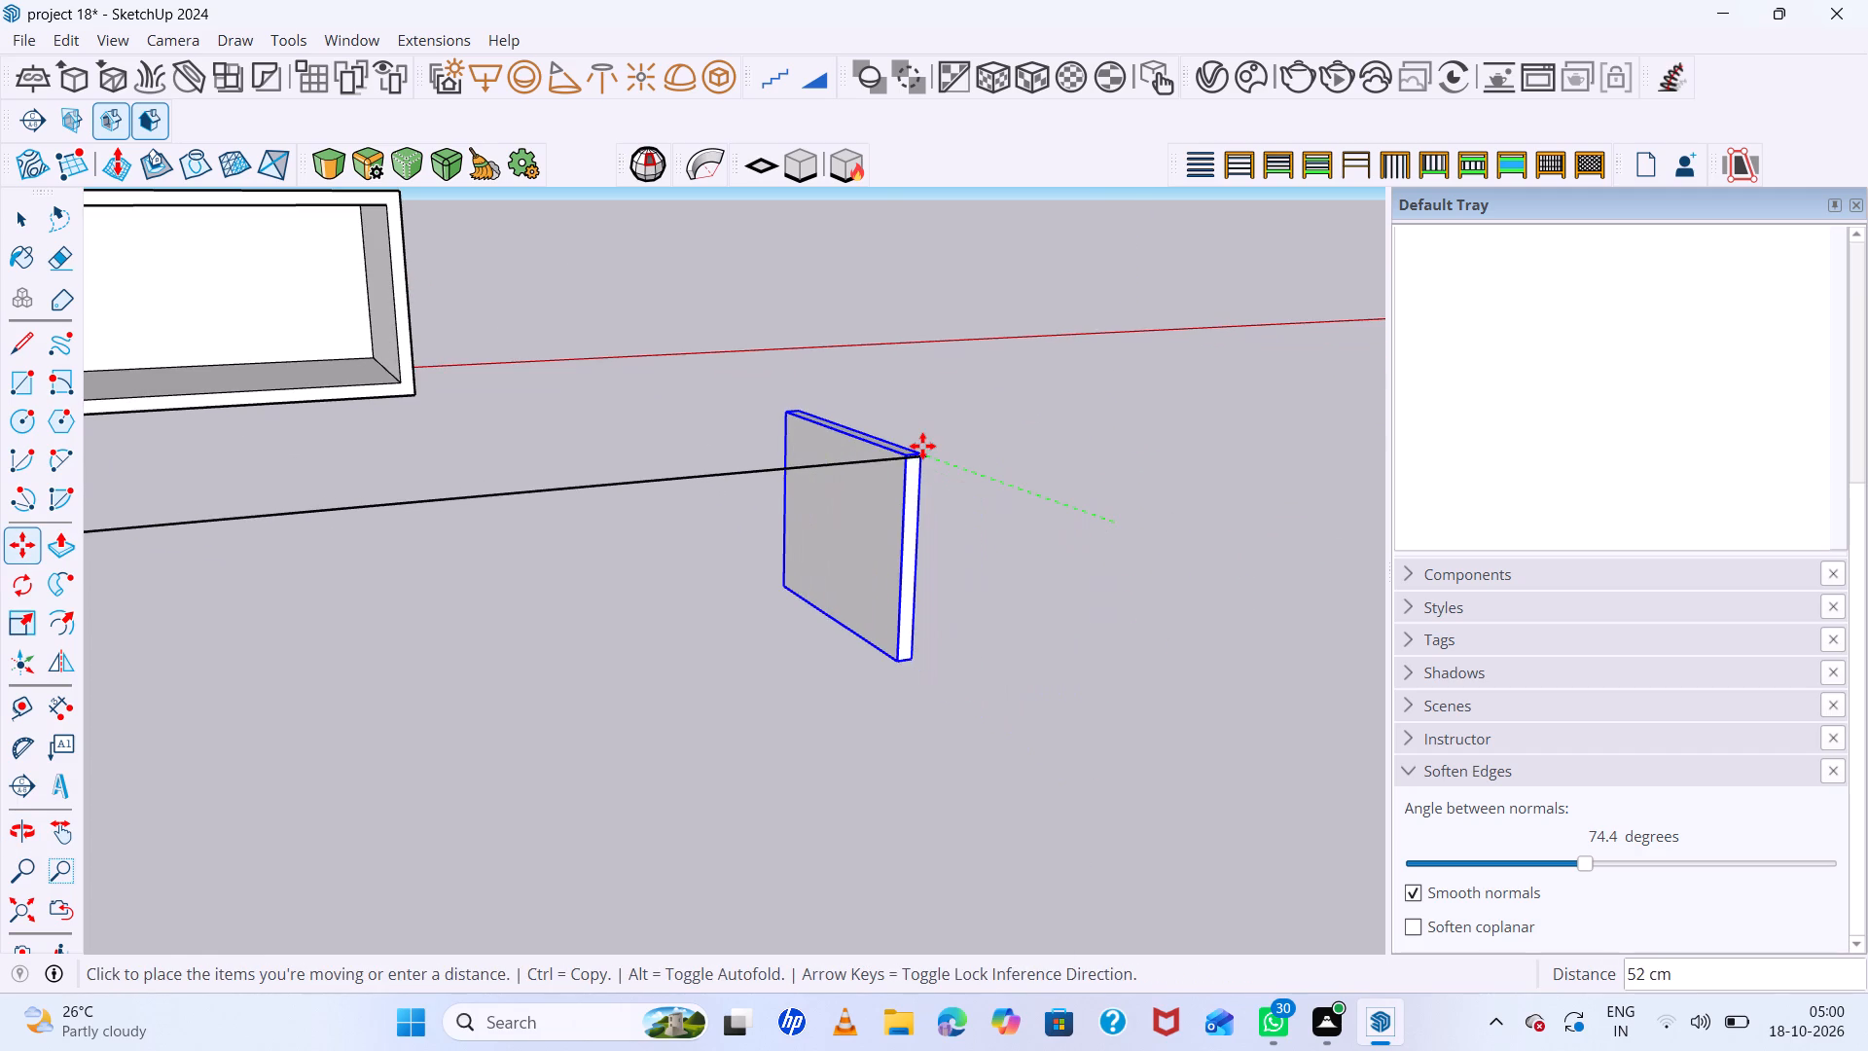
pyautogui.click(922, 446)
# Shift the panel 2 cm along the outline's lower line to align its outer upper corner with the line's end.
pyautogui.scroll(-6, 973, 498)
pyautogui.moveTo(965, 529); pyautogui.dragTo(994, 623, button='middle')
pyautogui.scroll(10, 936, 488)
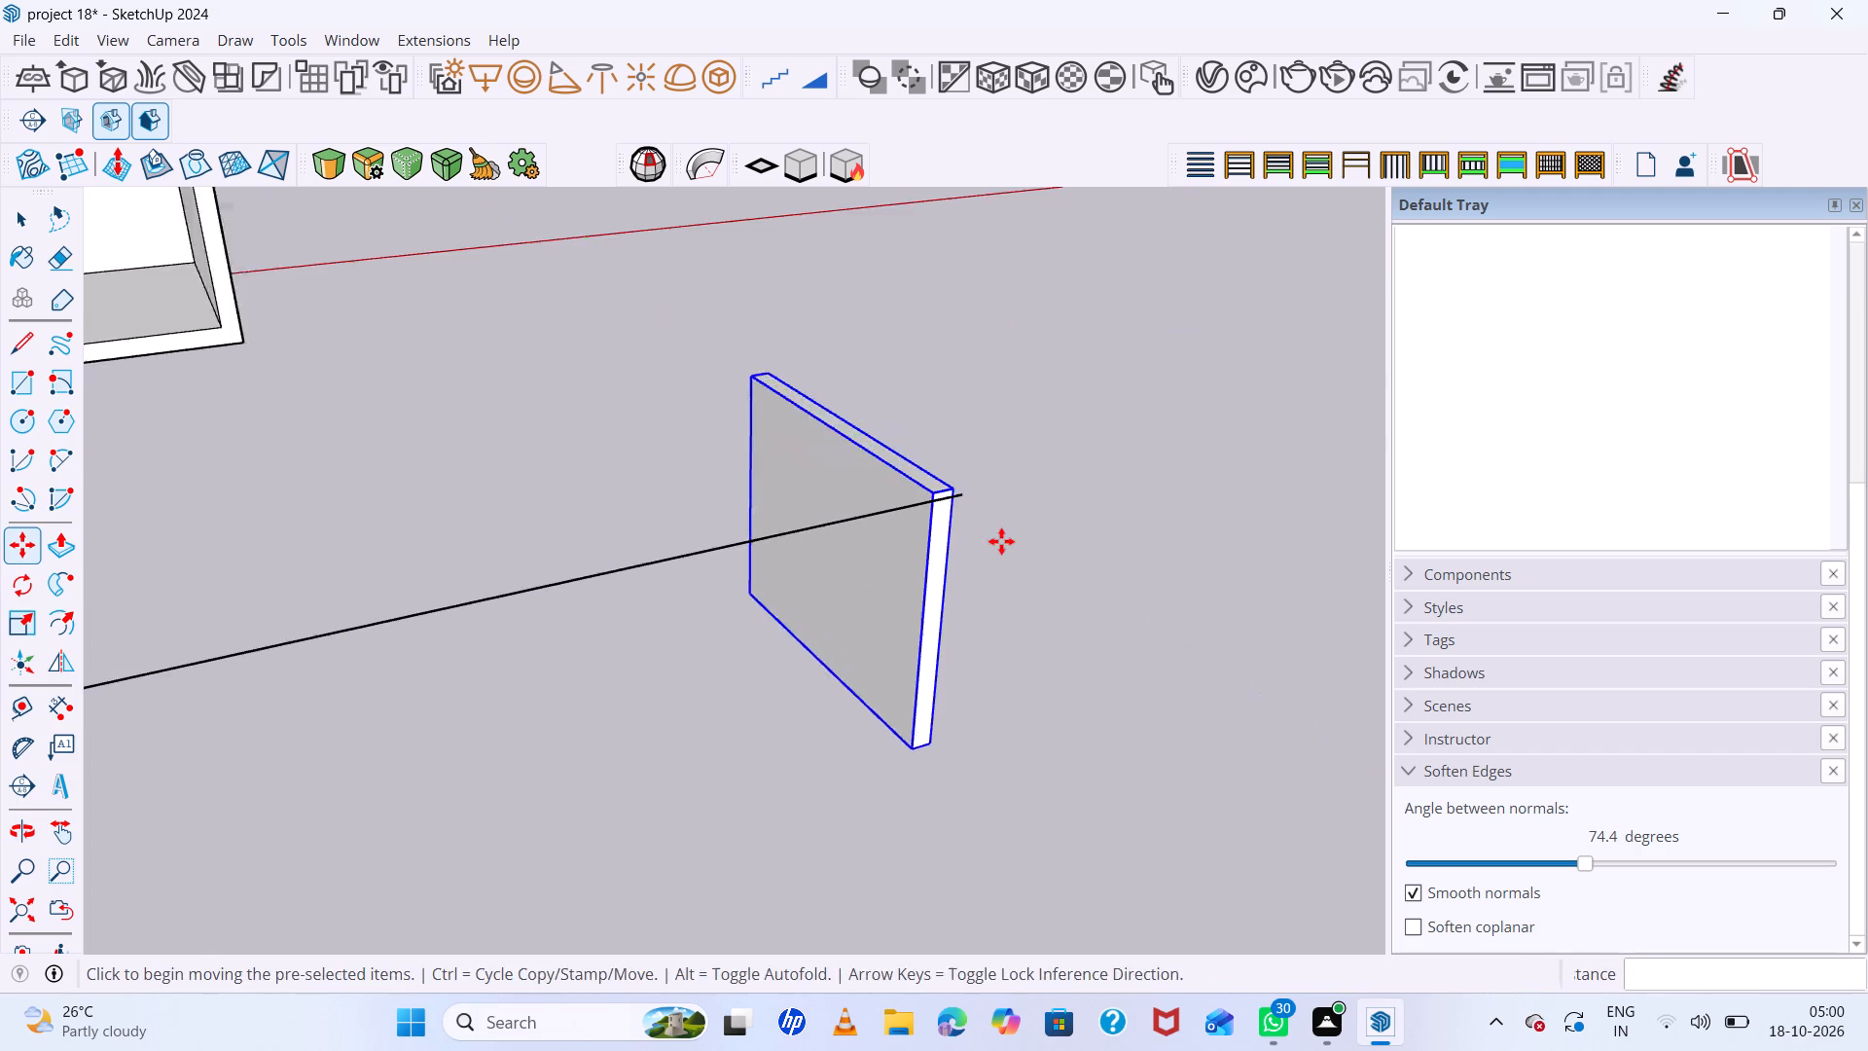
pyautogui.scroll(2, 1001, 541)
pyautogui.moveTo(966, 556); pyautogui.dragTo(927, 624, button='middle')
pyautogui.scroll(6, 915, 525)
pyautogui.click(914, 501)
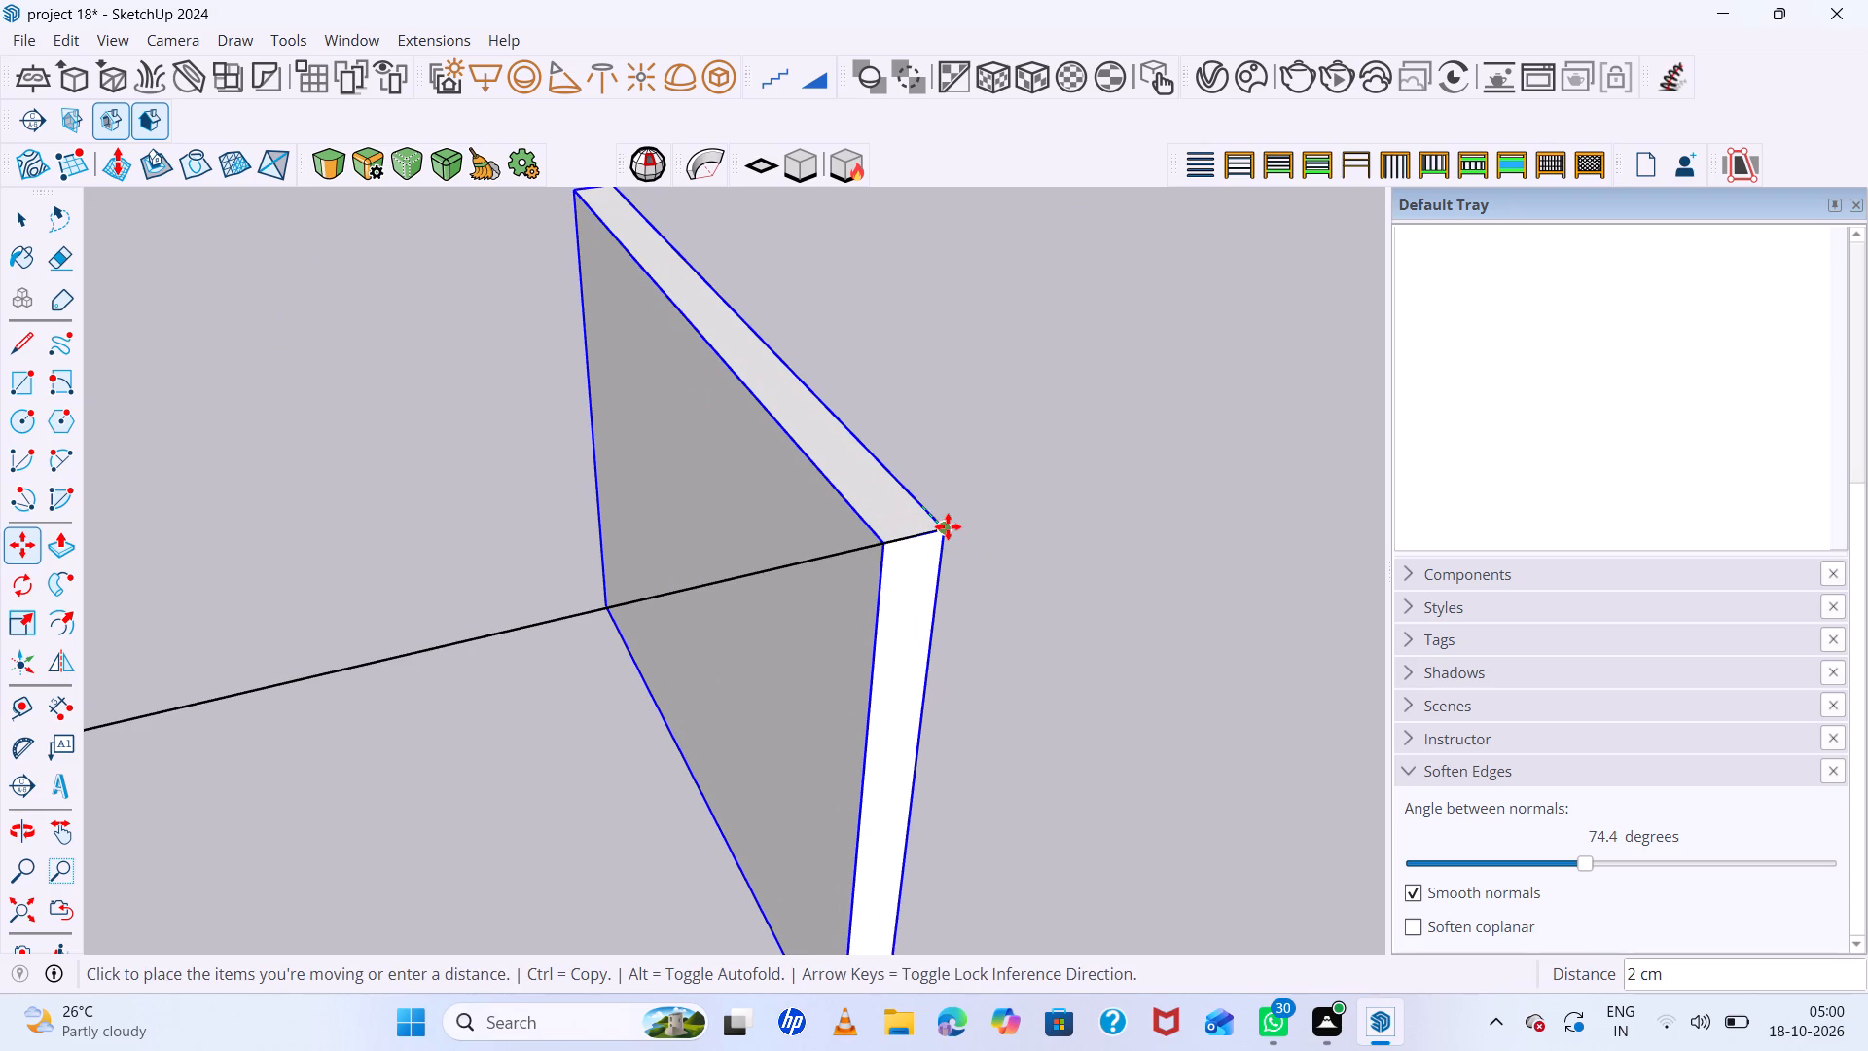
pyautogui.click(948, 526)
pyautogui.scroll(-7, 948, 524)
pyautogui.moveTo(1006, 566); pyautogui.dragTo(991, 526, button='middle')
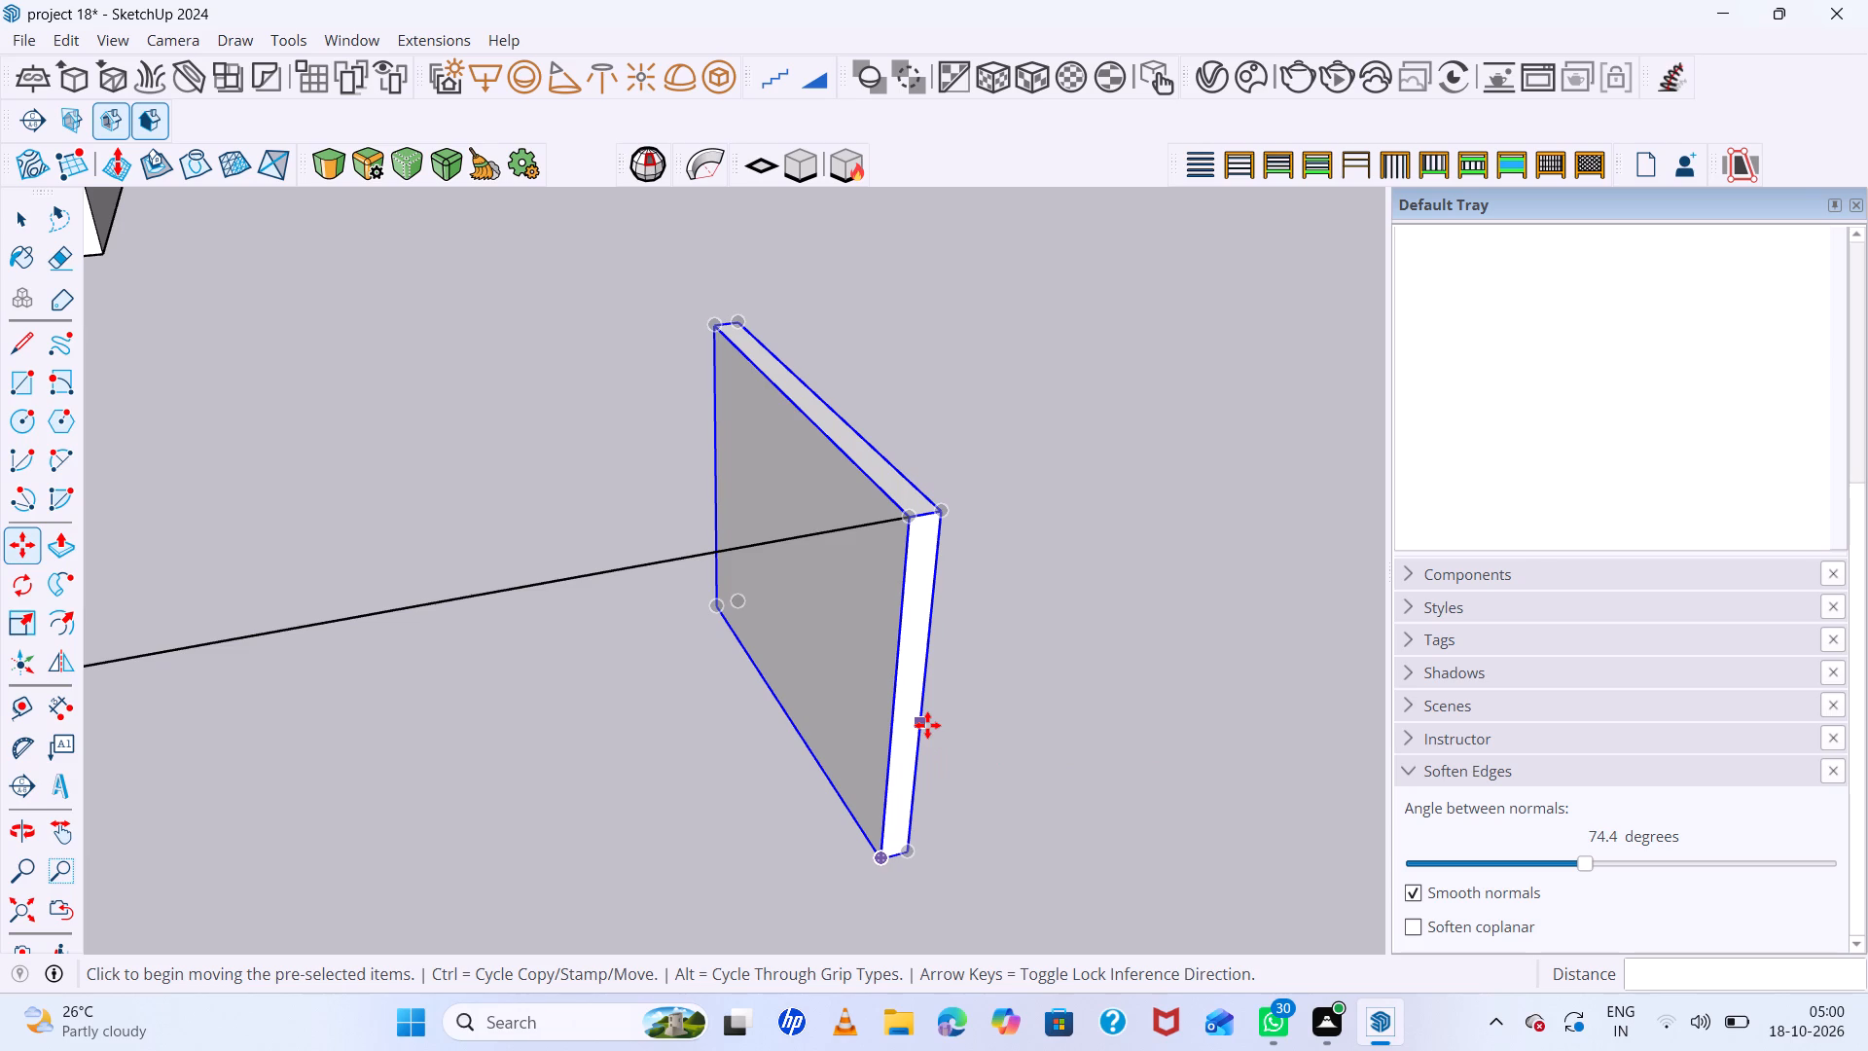
# Show the 1001bit pro toolset in the workspace.
pyautogui.press('space')
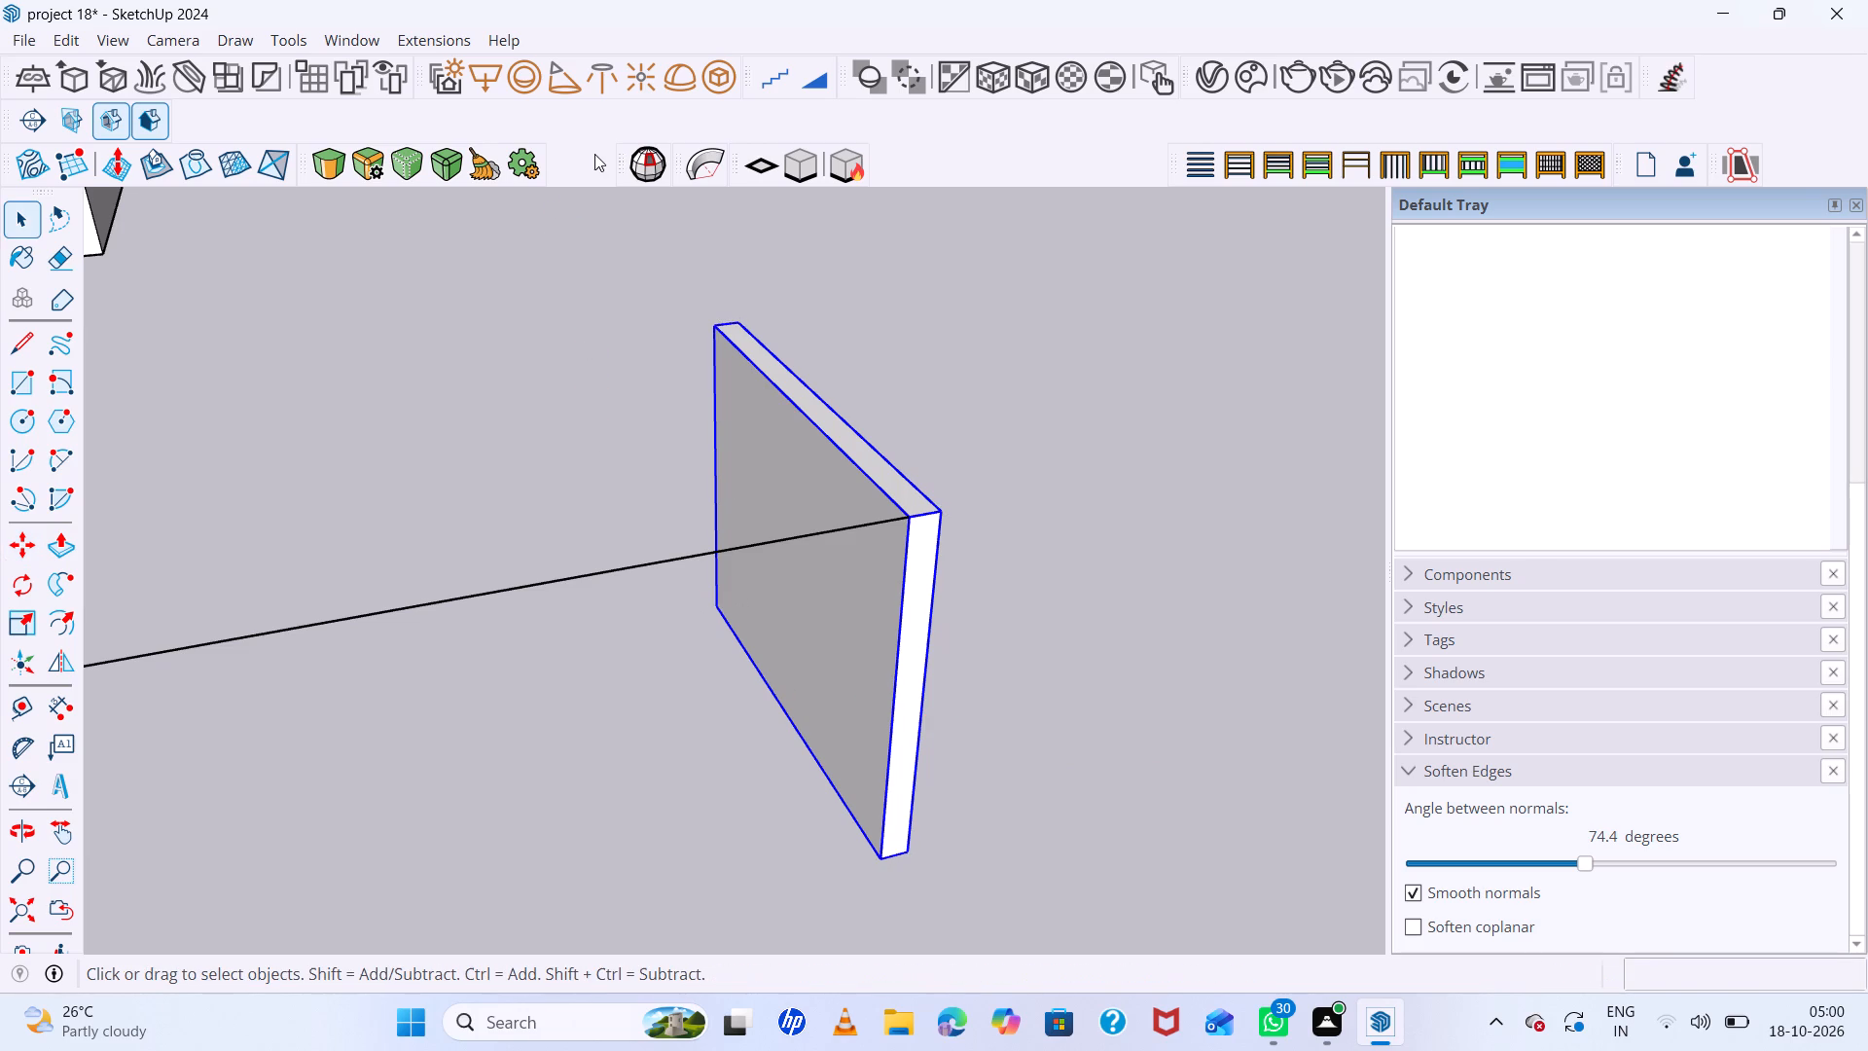
pyautogui.rightClick(581, 137)
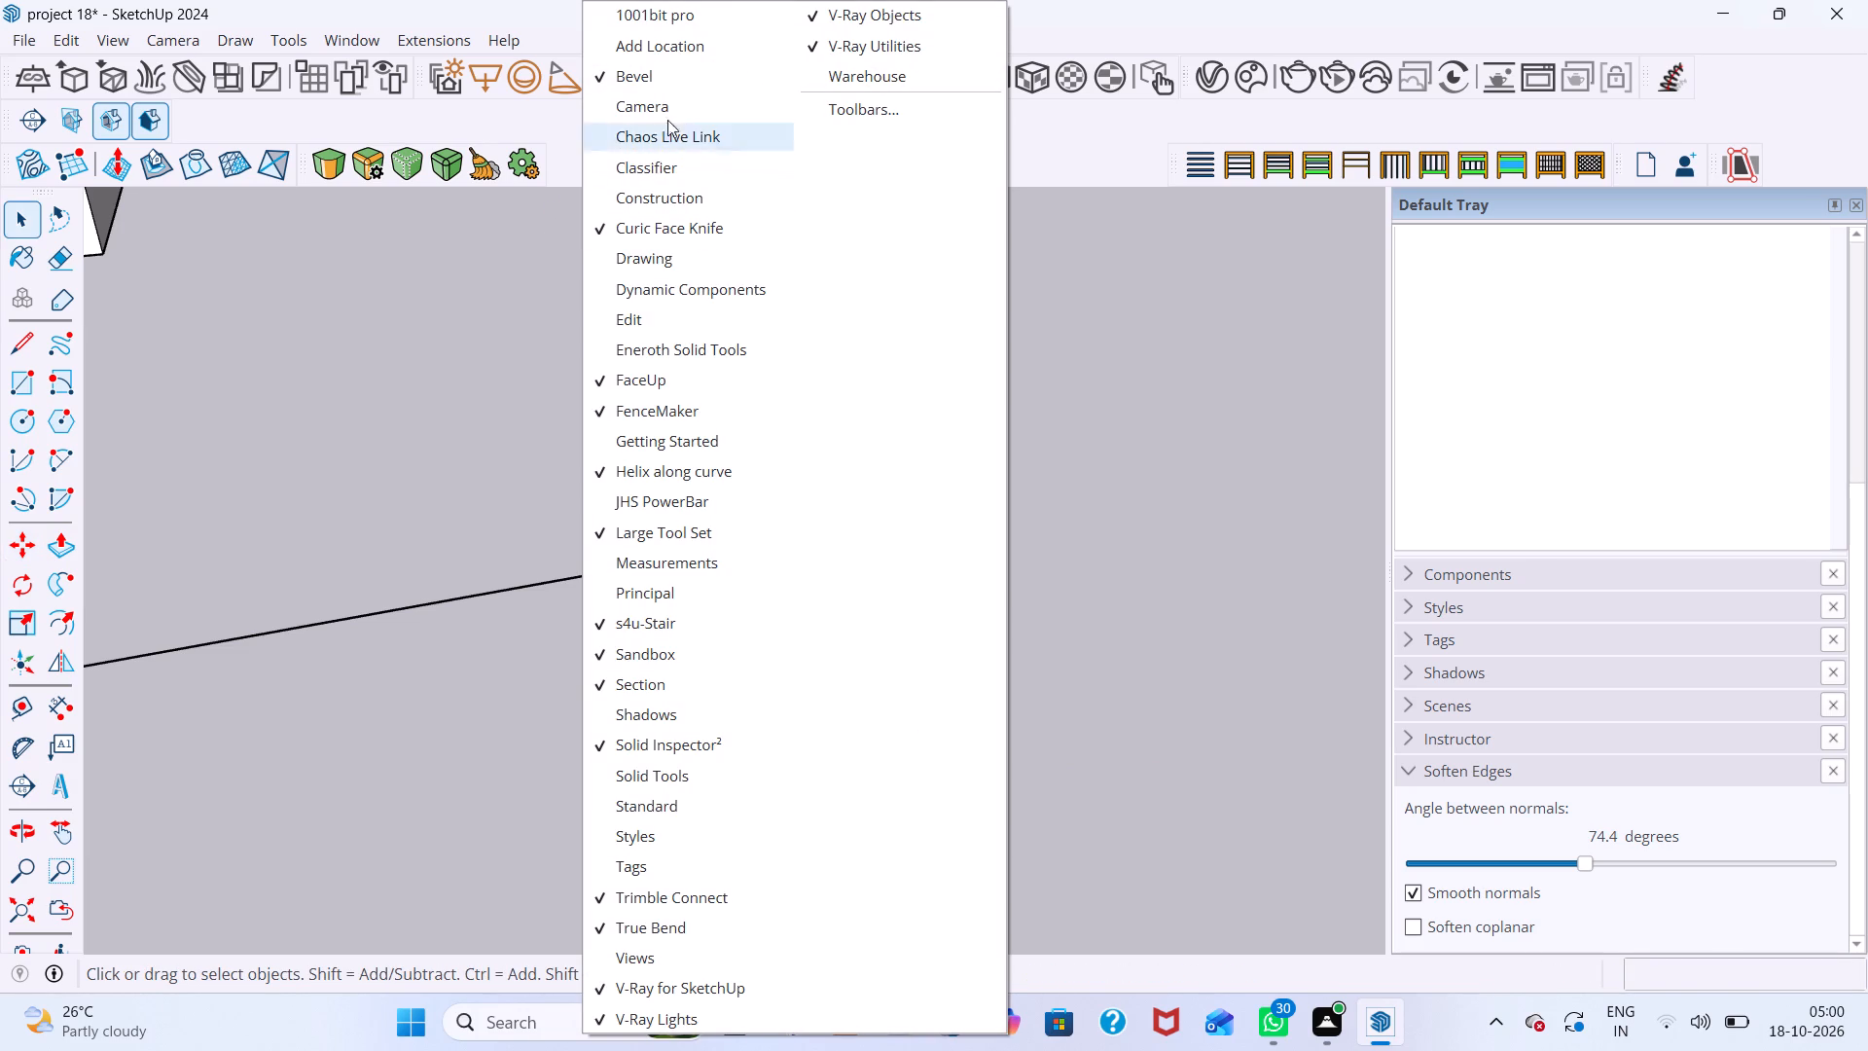
pyautogui.click(658, 18)
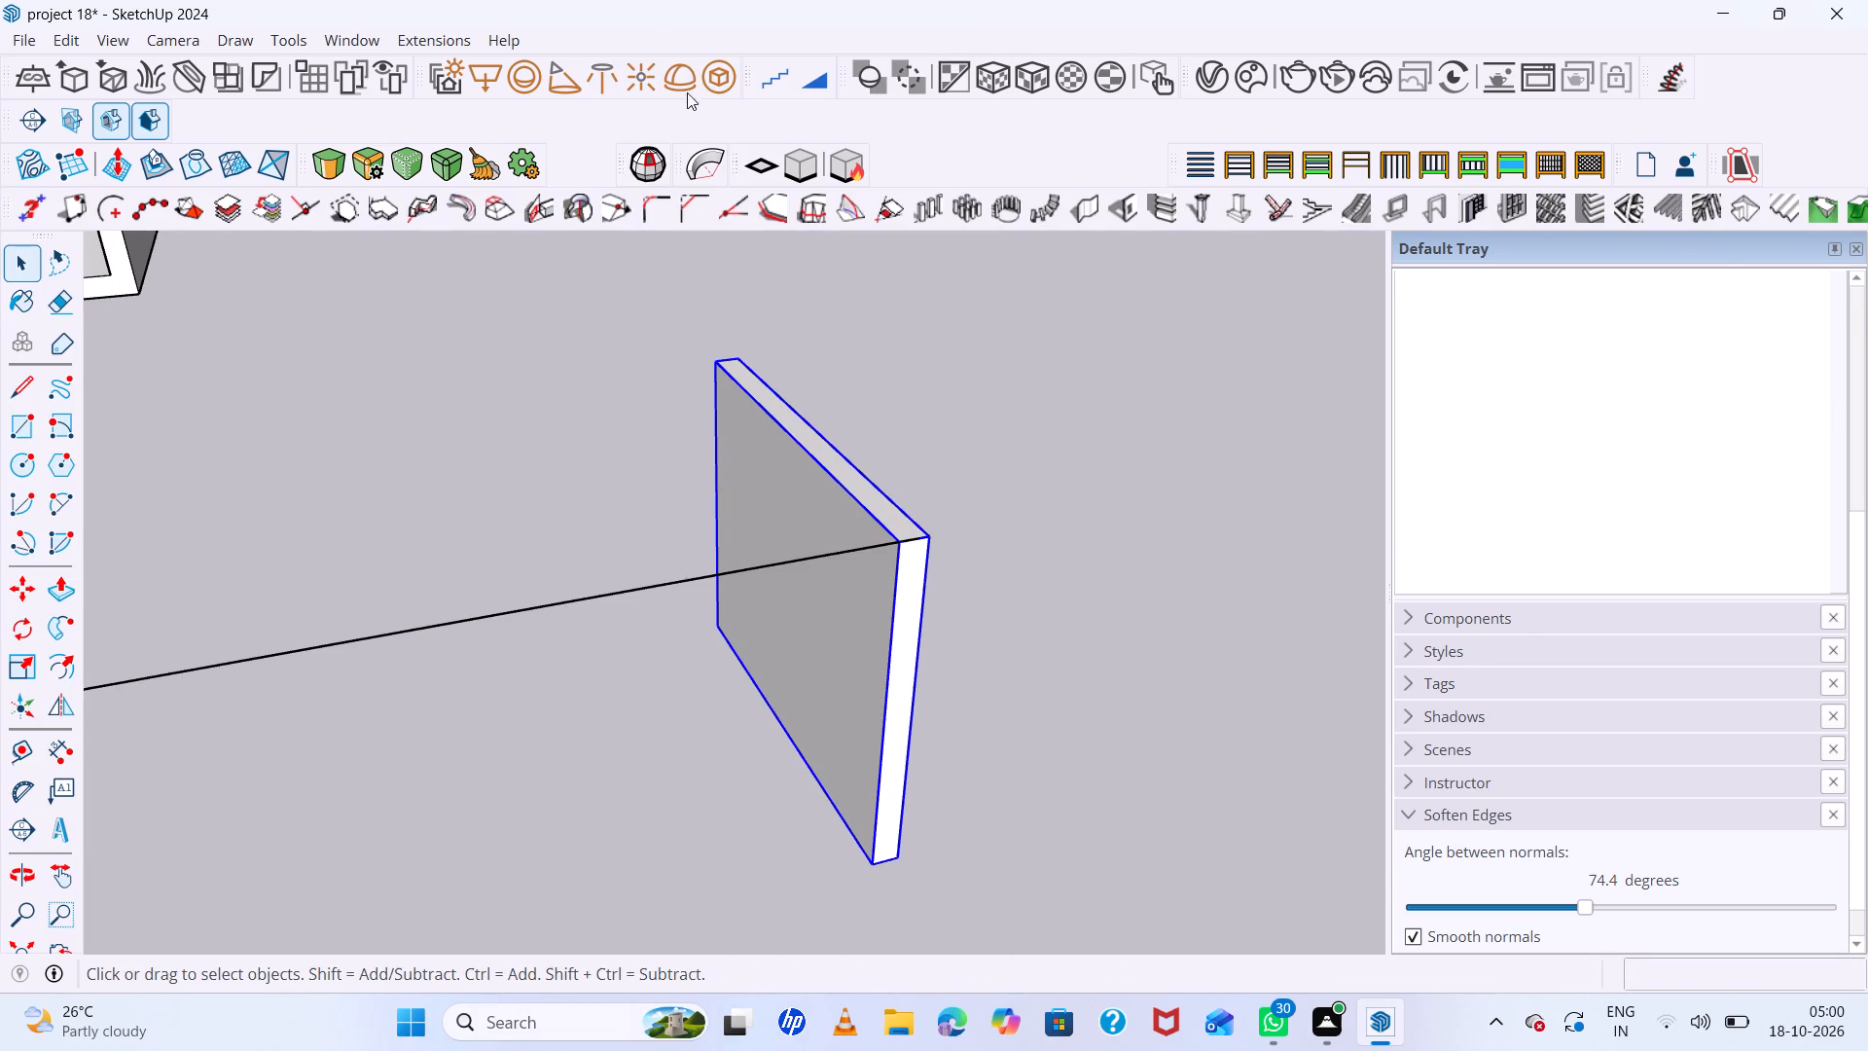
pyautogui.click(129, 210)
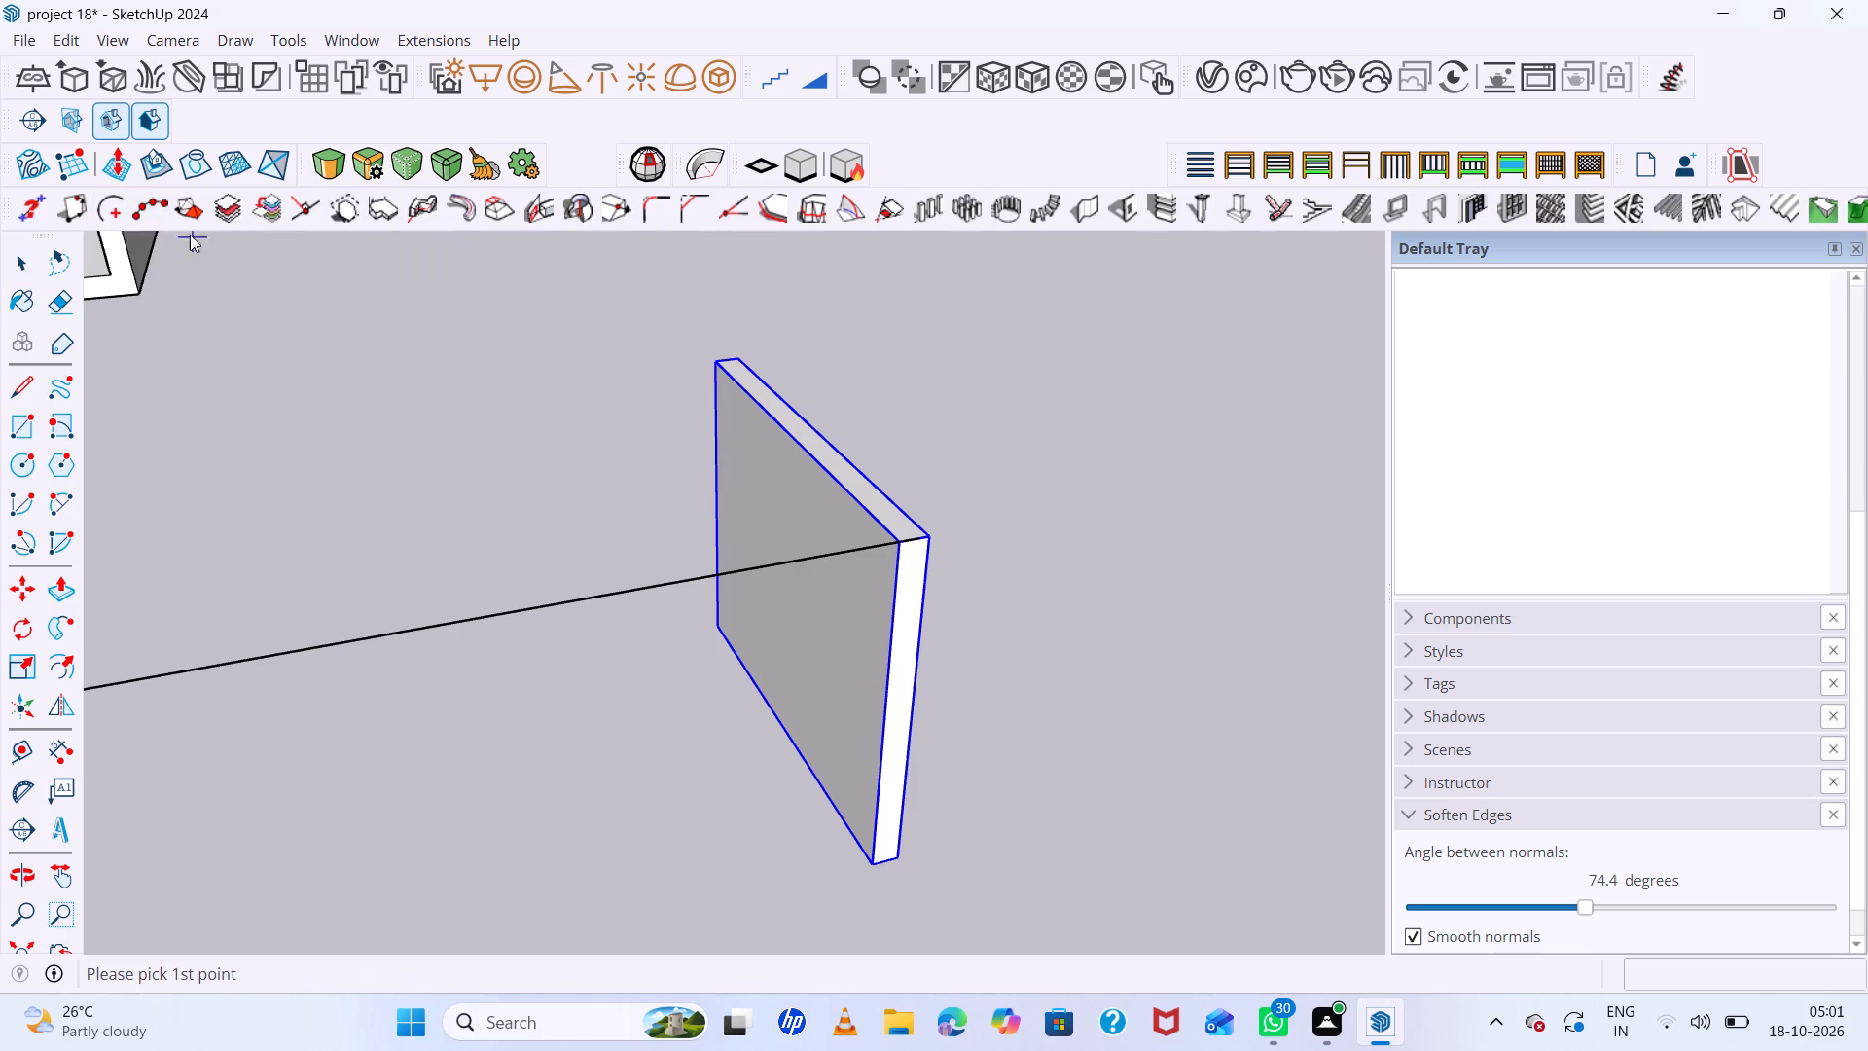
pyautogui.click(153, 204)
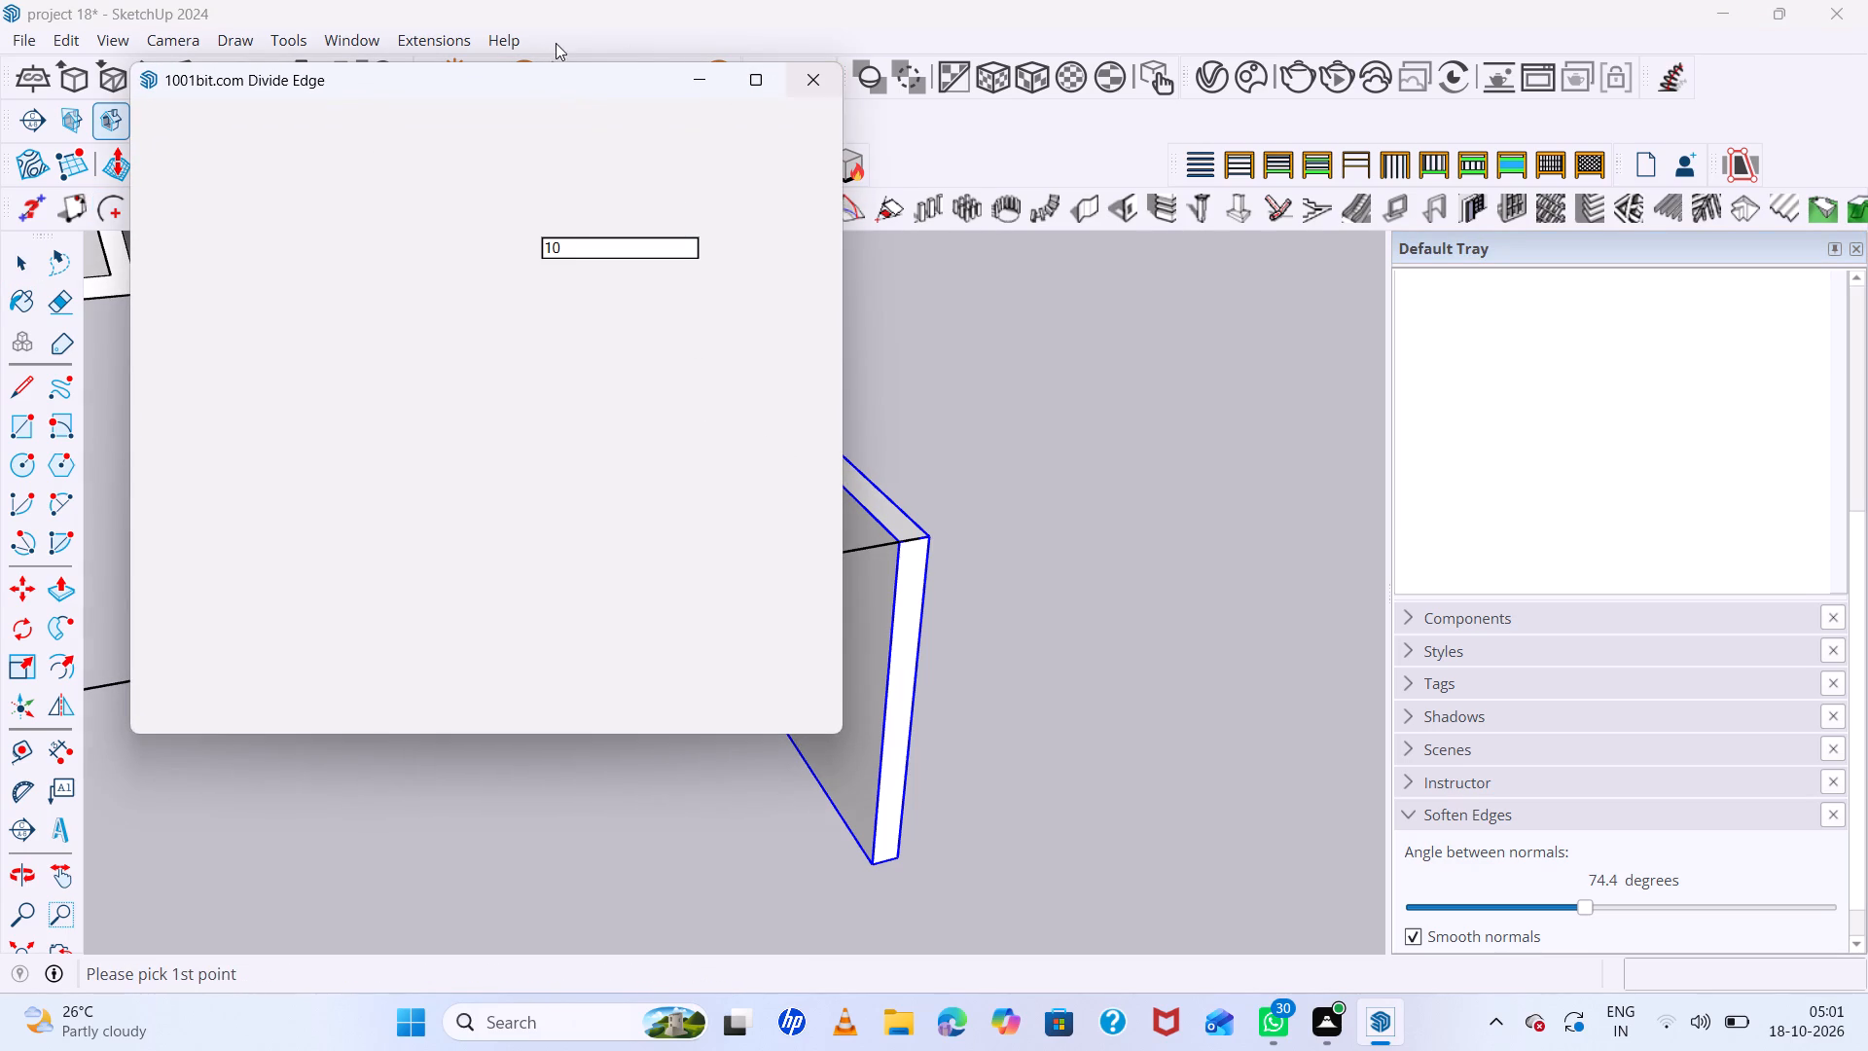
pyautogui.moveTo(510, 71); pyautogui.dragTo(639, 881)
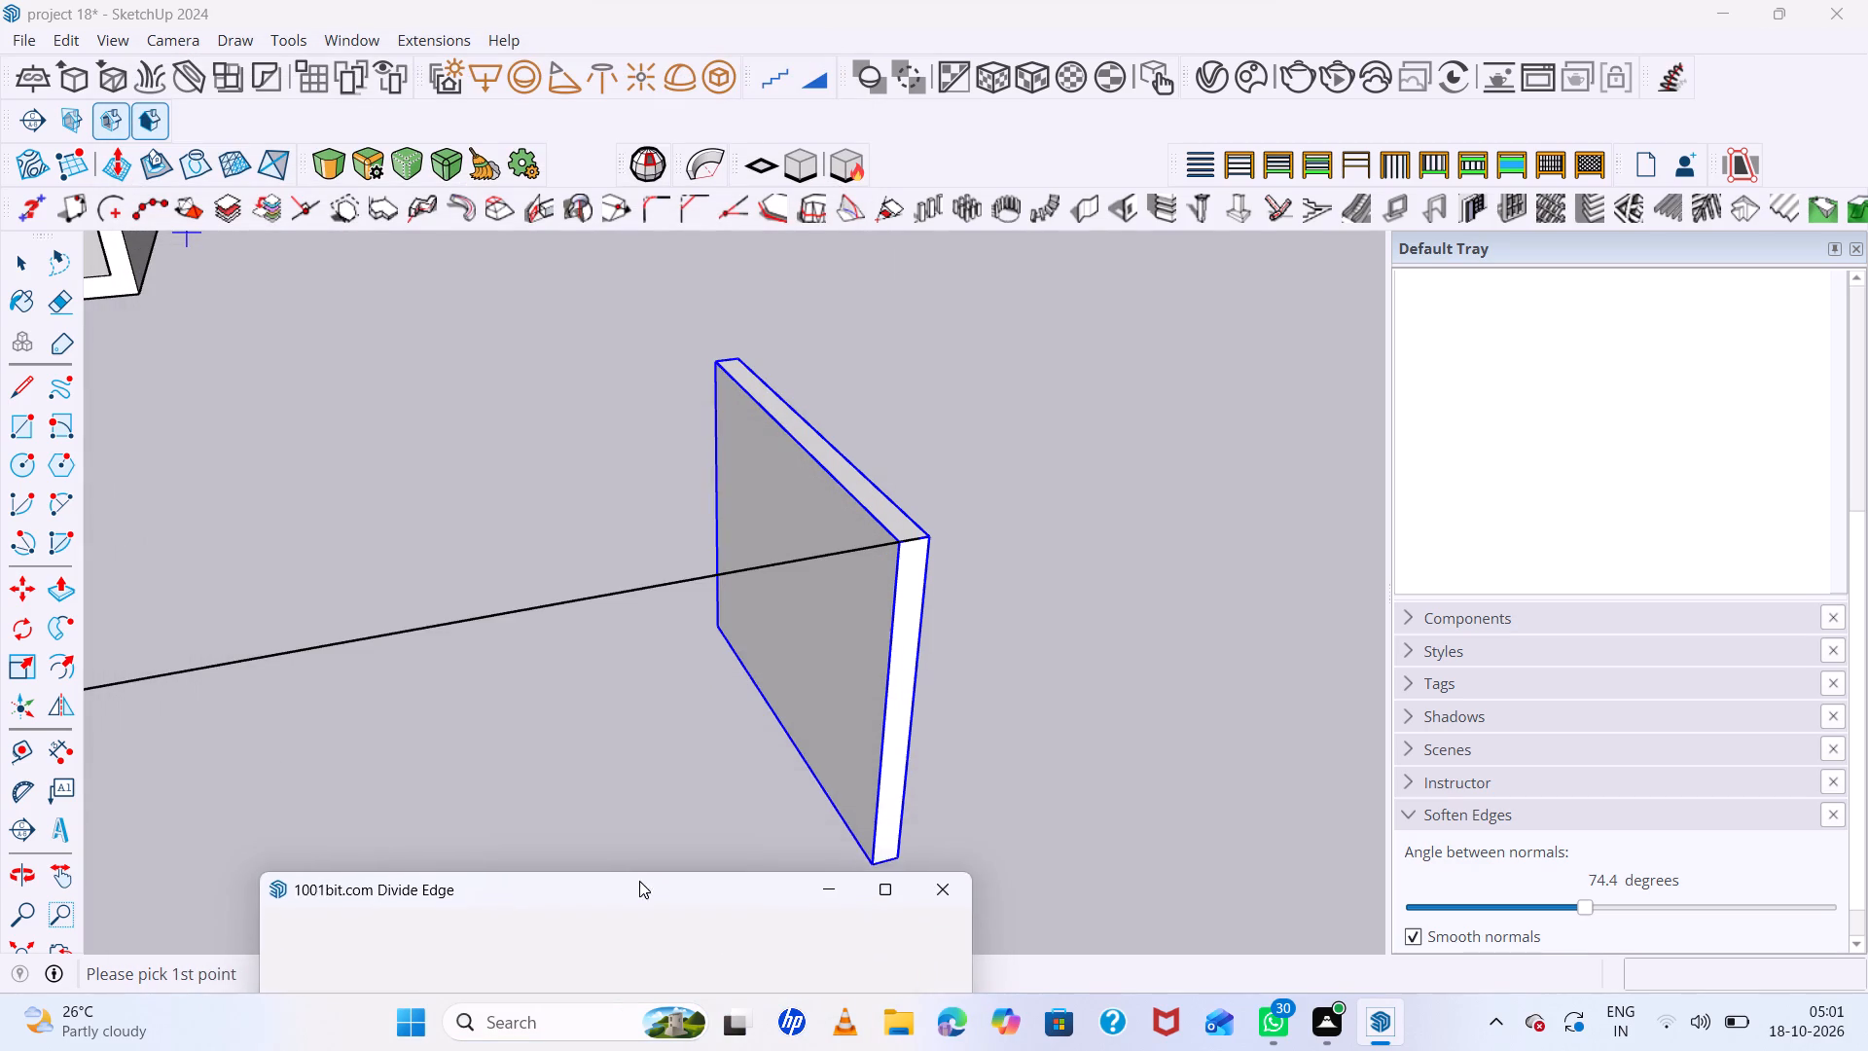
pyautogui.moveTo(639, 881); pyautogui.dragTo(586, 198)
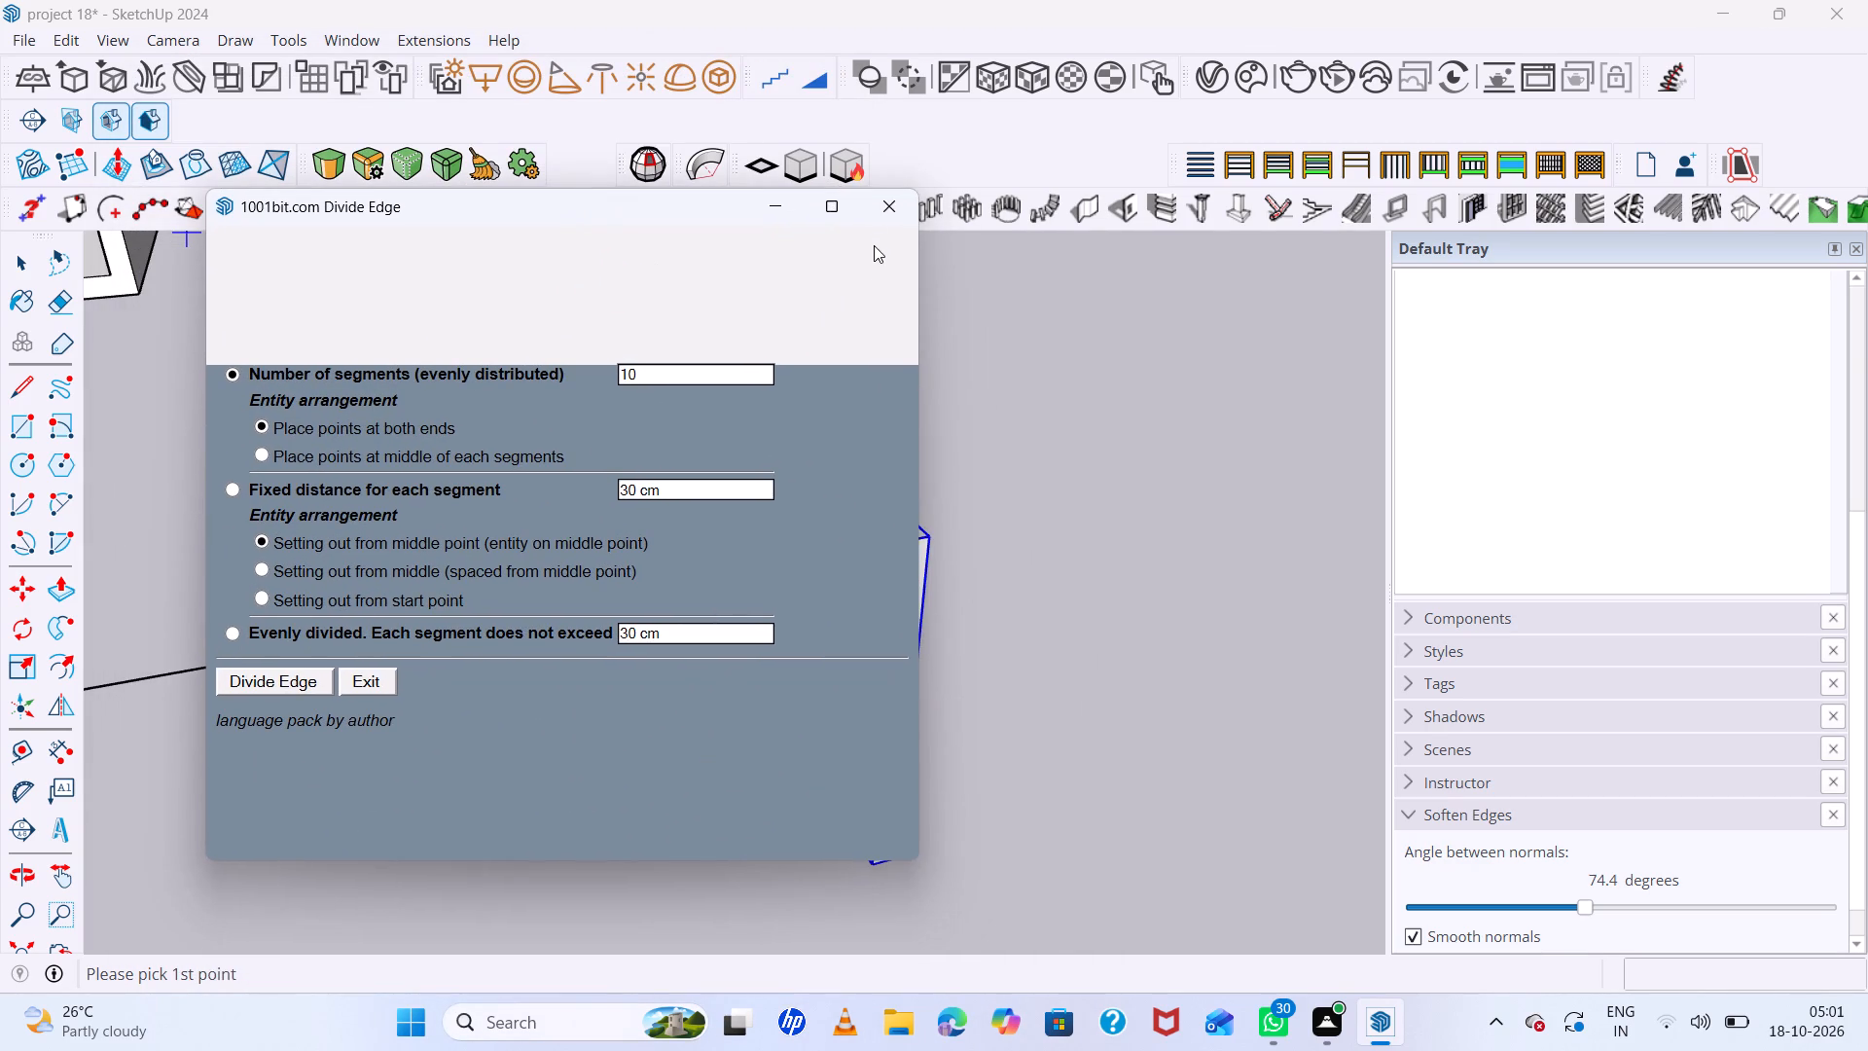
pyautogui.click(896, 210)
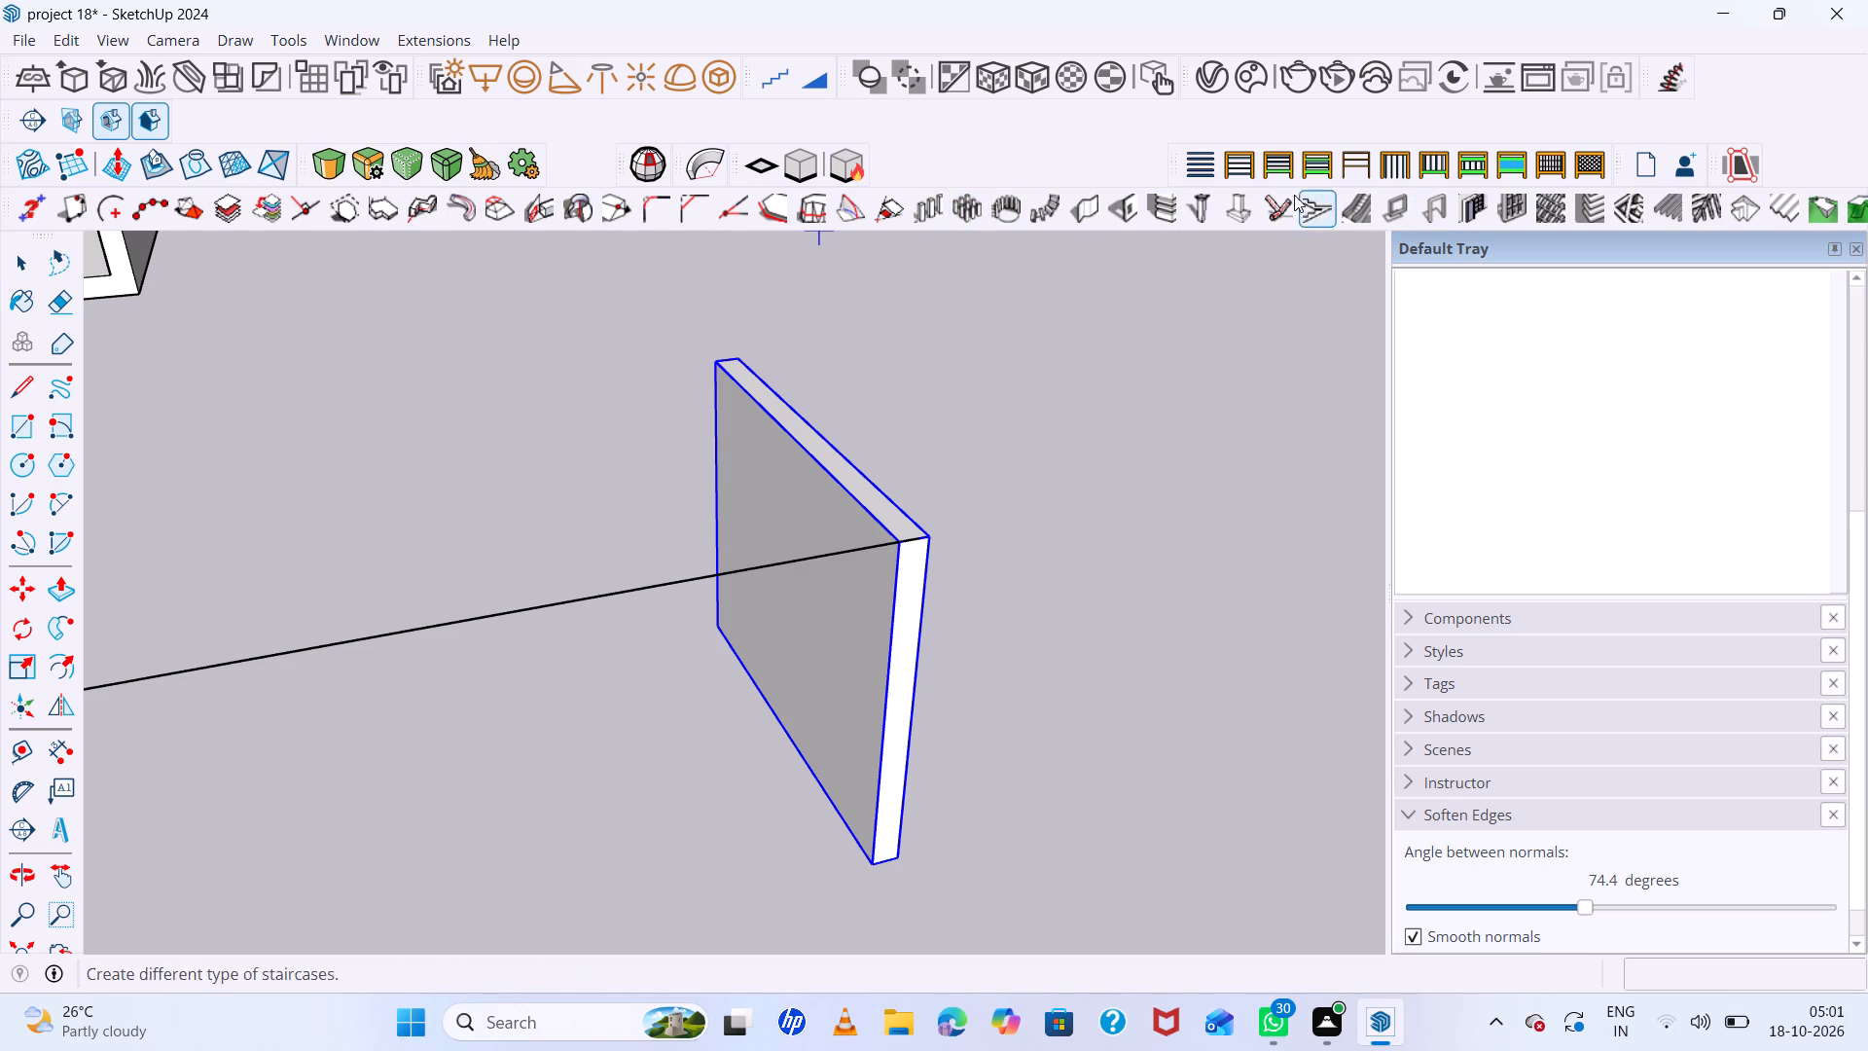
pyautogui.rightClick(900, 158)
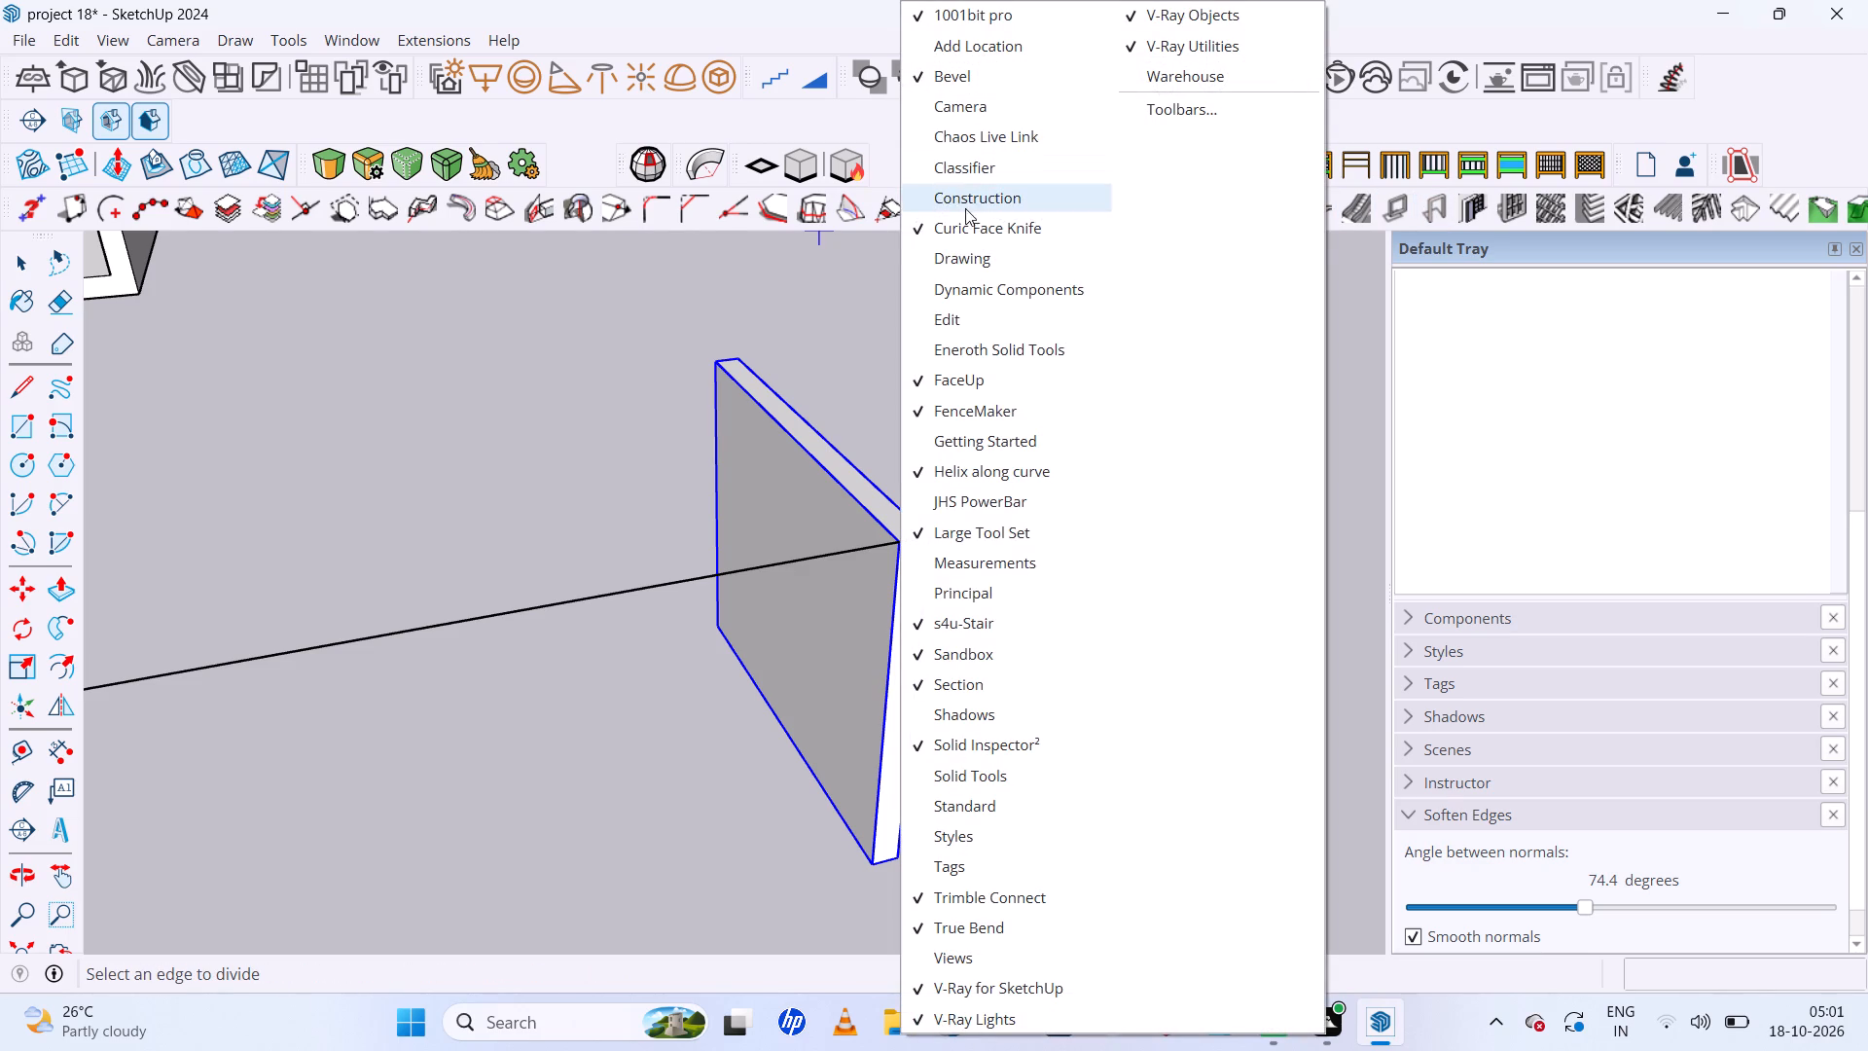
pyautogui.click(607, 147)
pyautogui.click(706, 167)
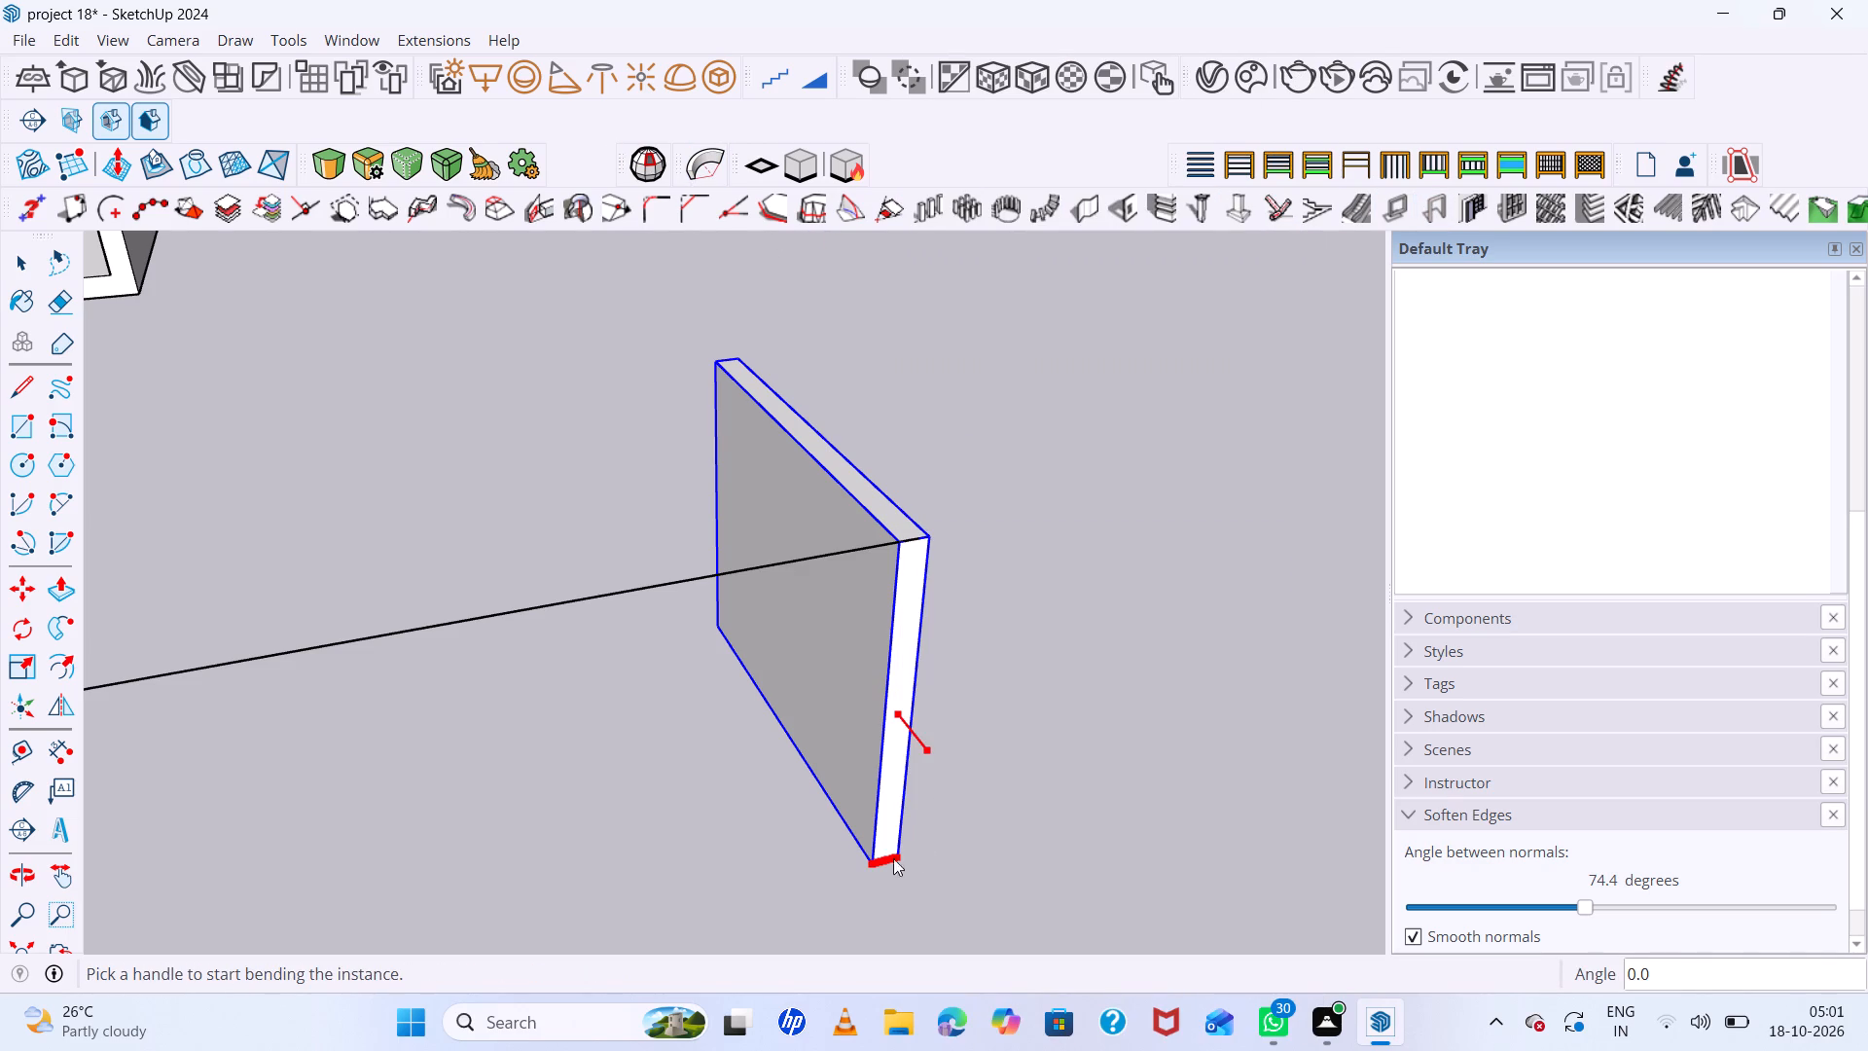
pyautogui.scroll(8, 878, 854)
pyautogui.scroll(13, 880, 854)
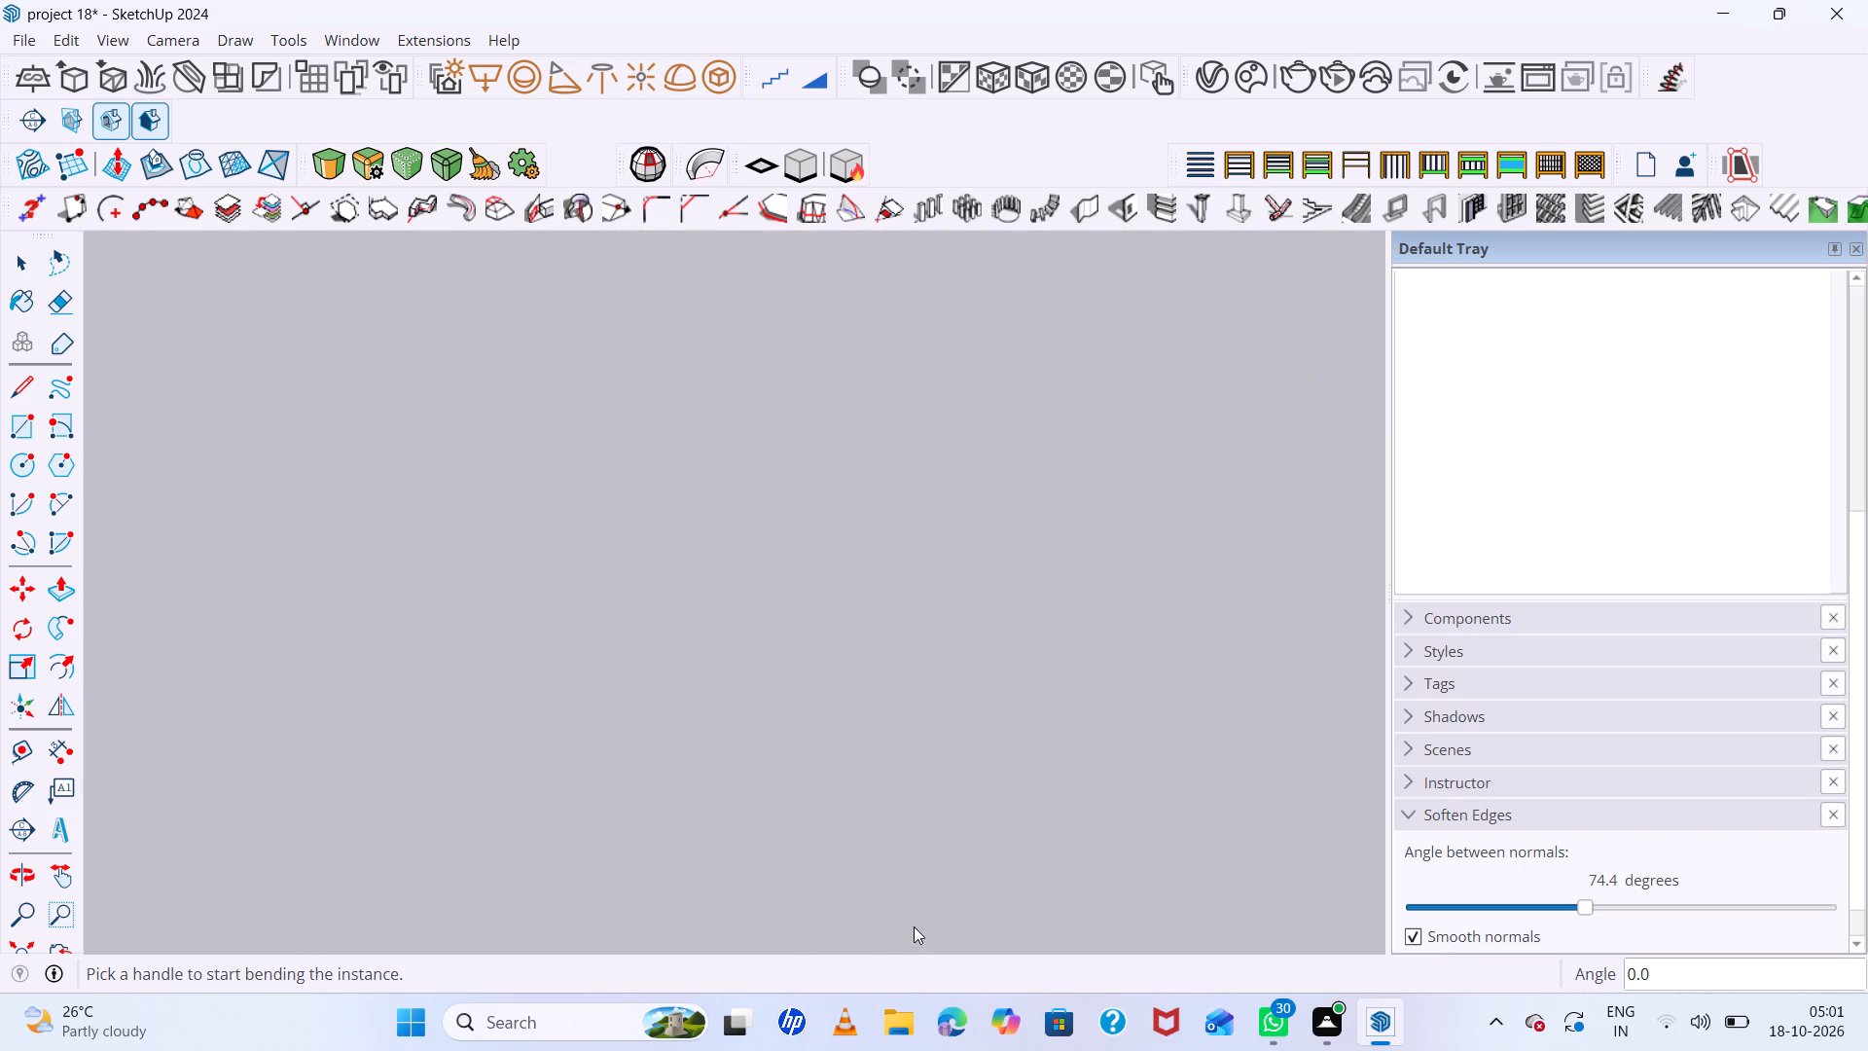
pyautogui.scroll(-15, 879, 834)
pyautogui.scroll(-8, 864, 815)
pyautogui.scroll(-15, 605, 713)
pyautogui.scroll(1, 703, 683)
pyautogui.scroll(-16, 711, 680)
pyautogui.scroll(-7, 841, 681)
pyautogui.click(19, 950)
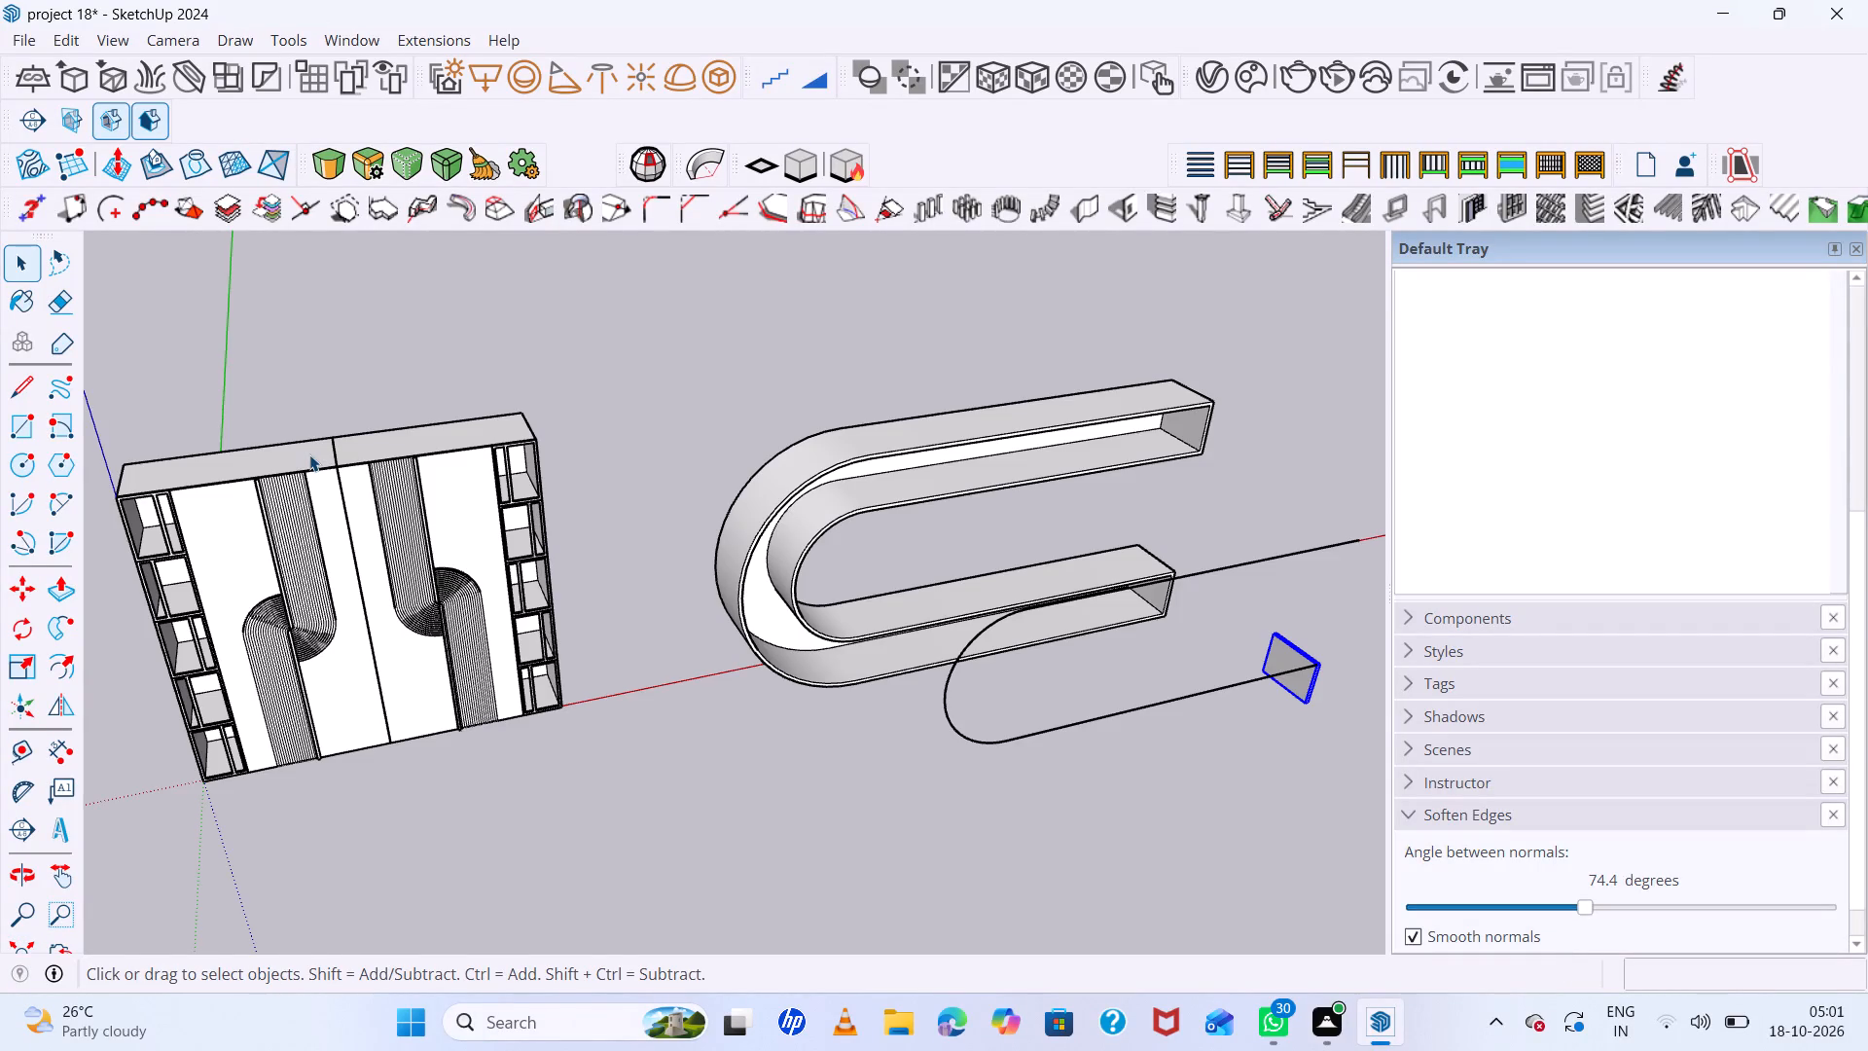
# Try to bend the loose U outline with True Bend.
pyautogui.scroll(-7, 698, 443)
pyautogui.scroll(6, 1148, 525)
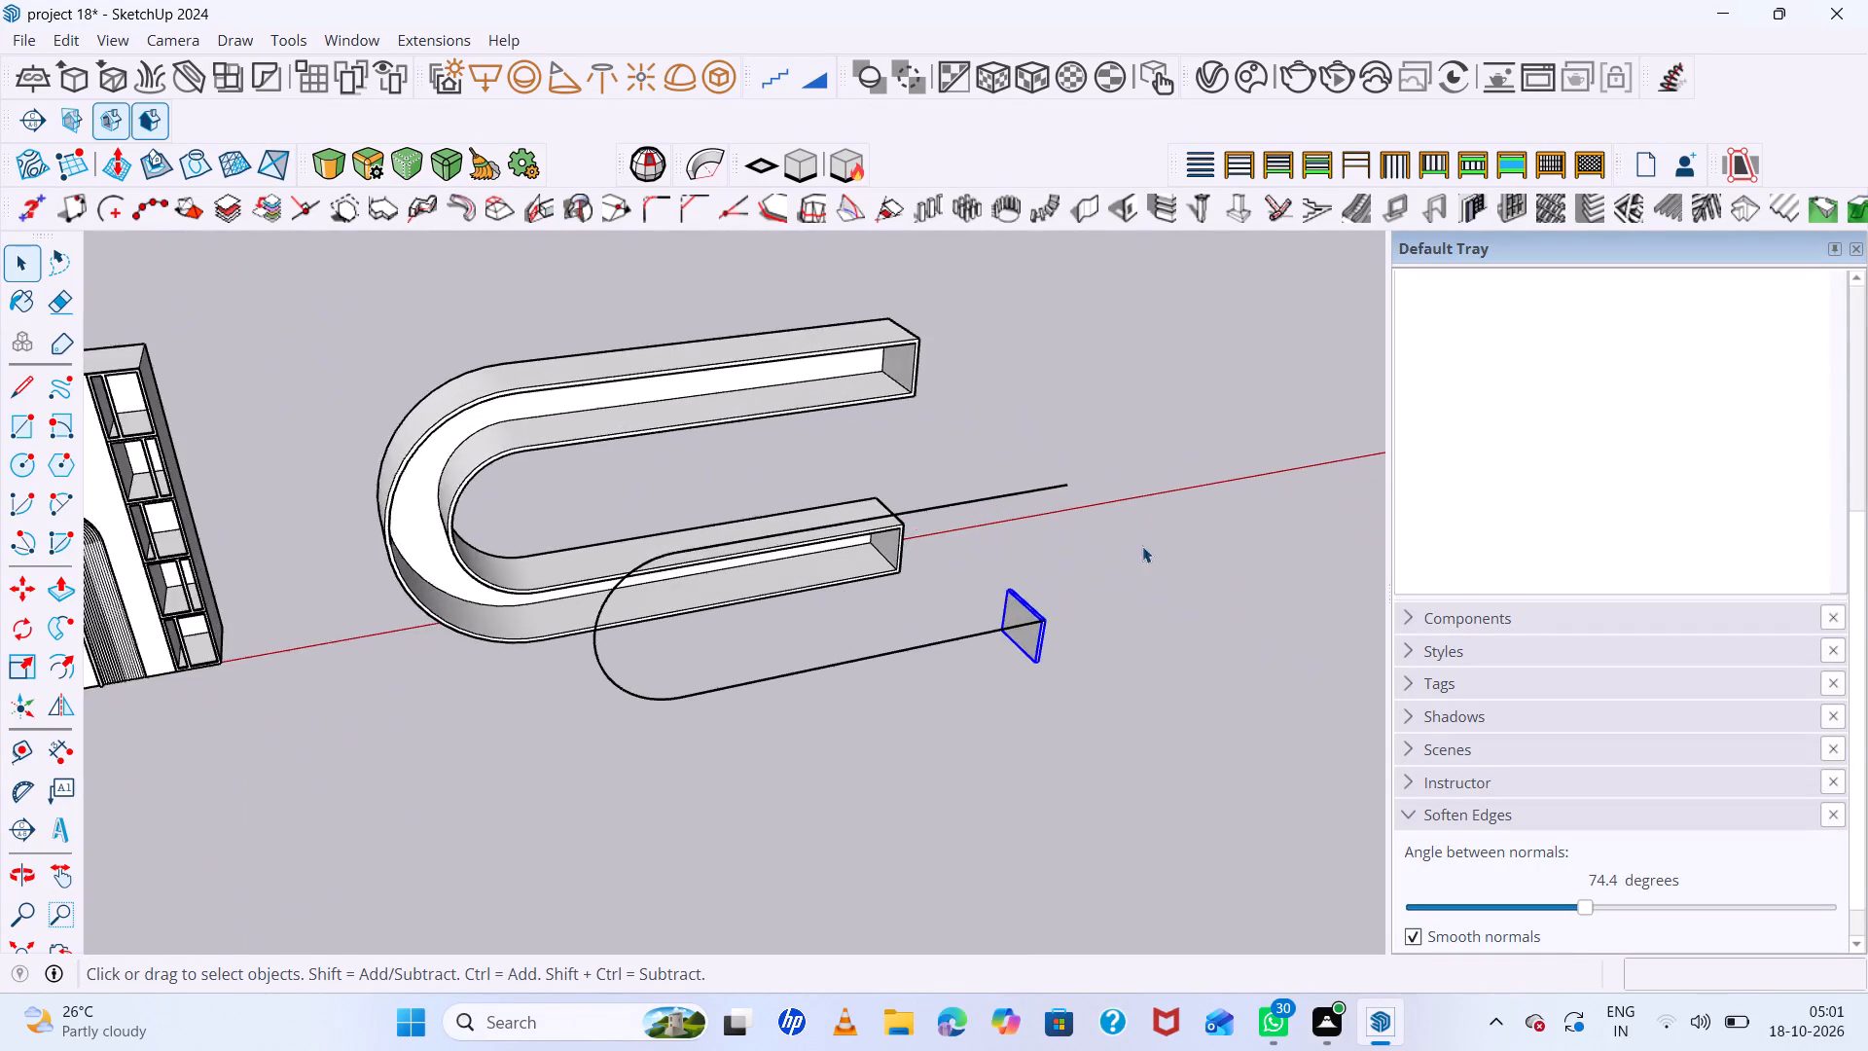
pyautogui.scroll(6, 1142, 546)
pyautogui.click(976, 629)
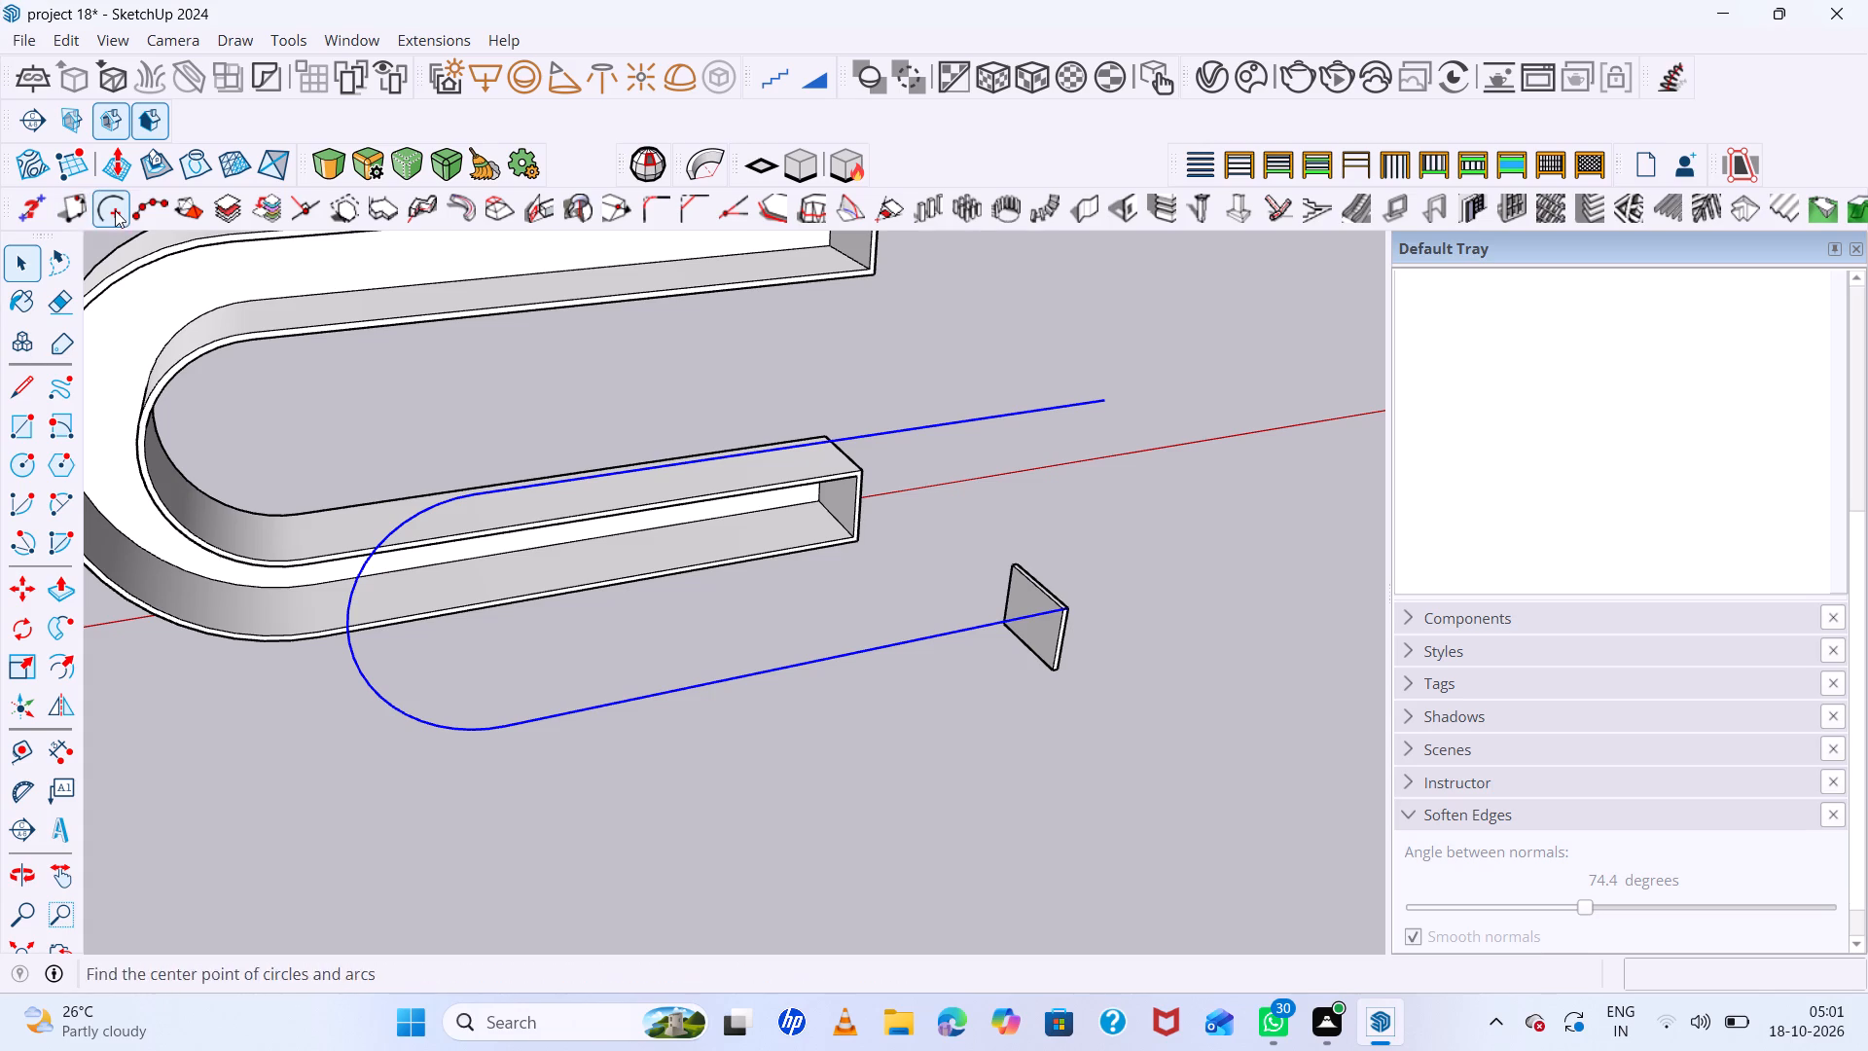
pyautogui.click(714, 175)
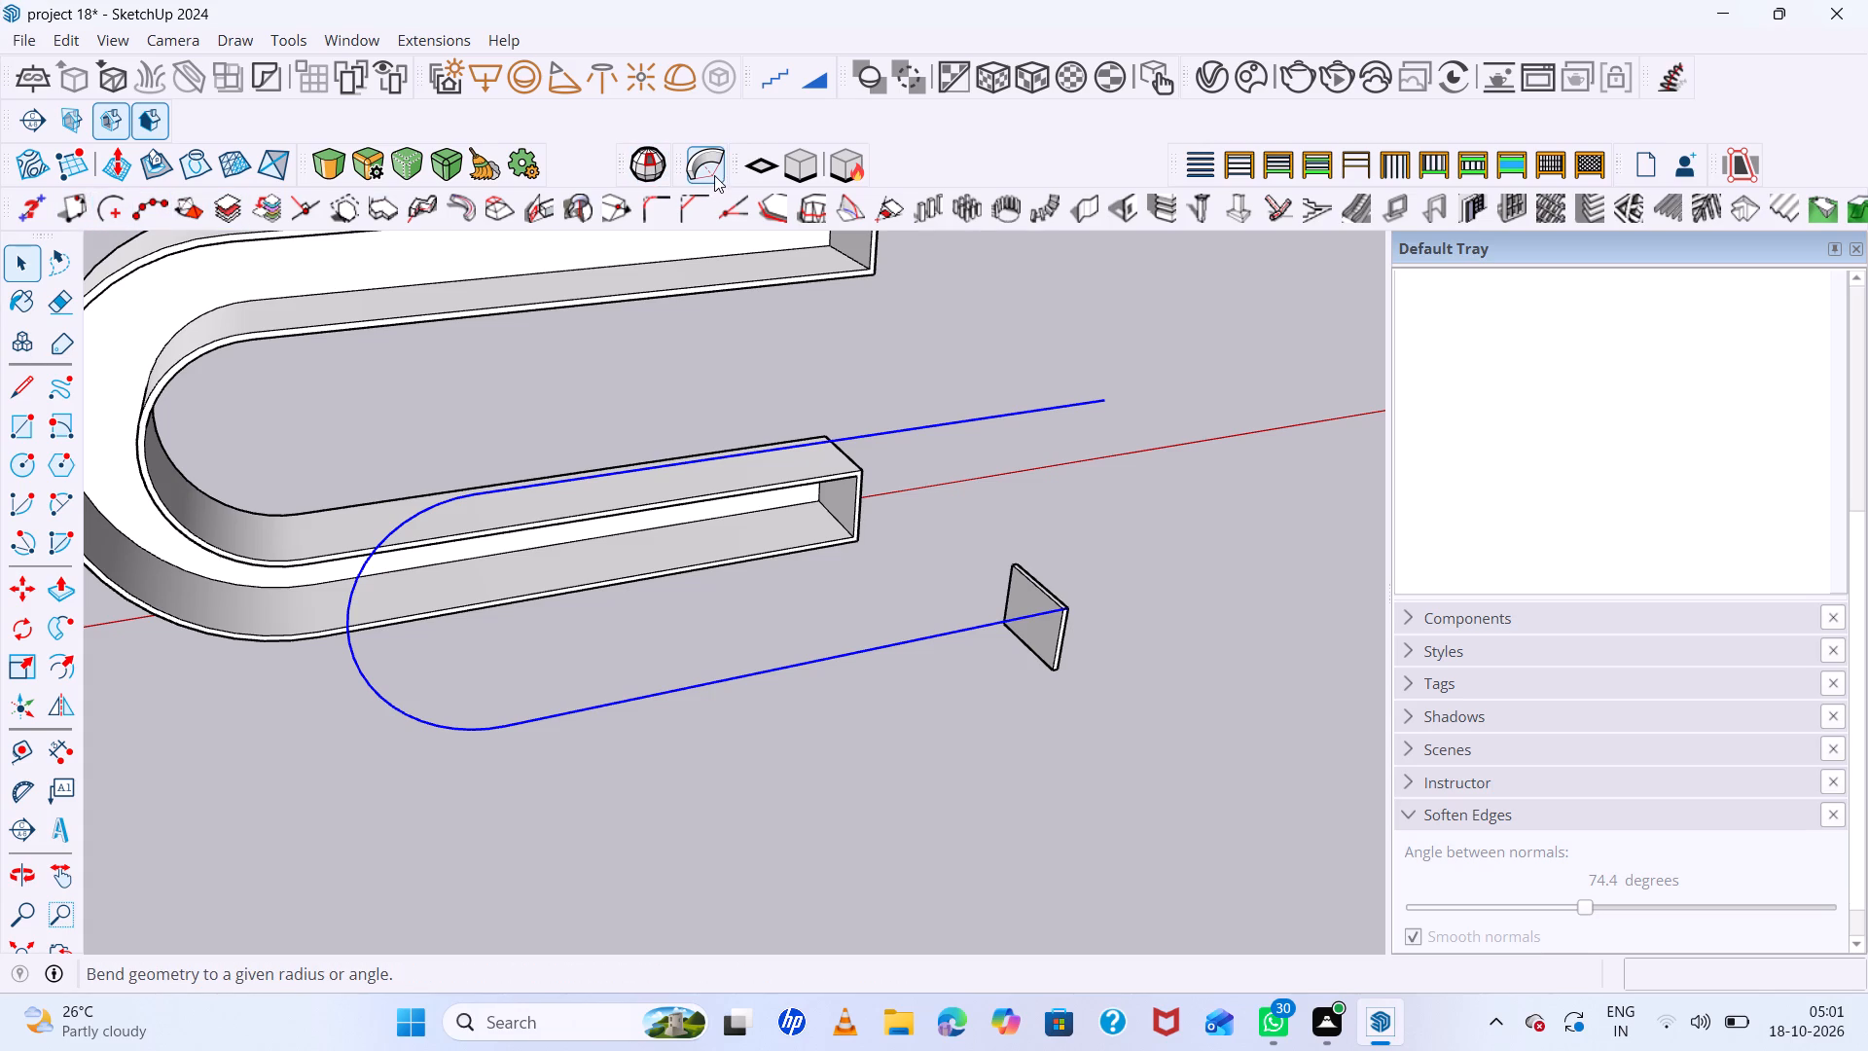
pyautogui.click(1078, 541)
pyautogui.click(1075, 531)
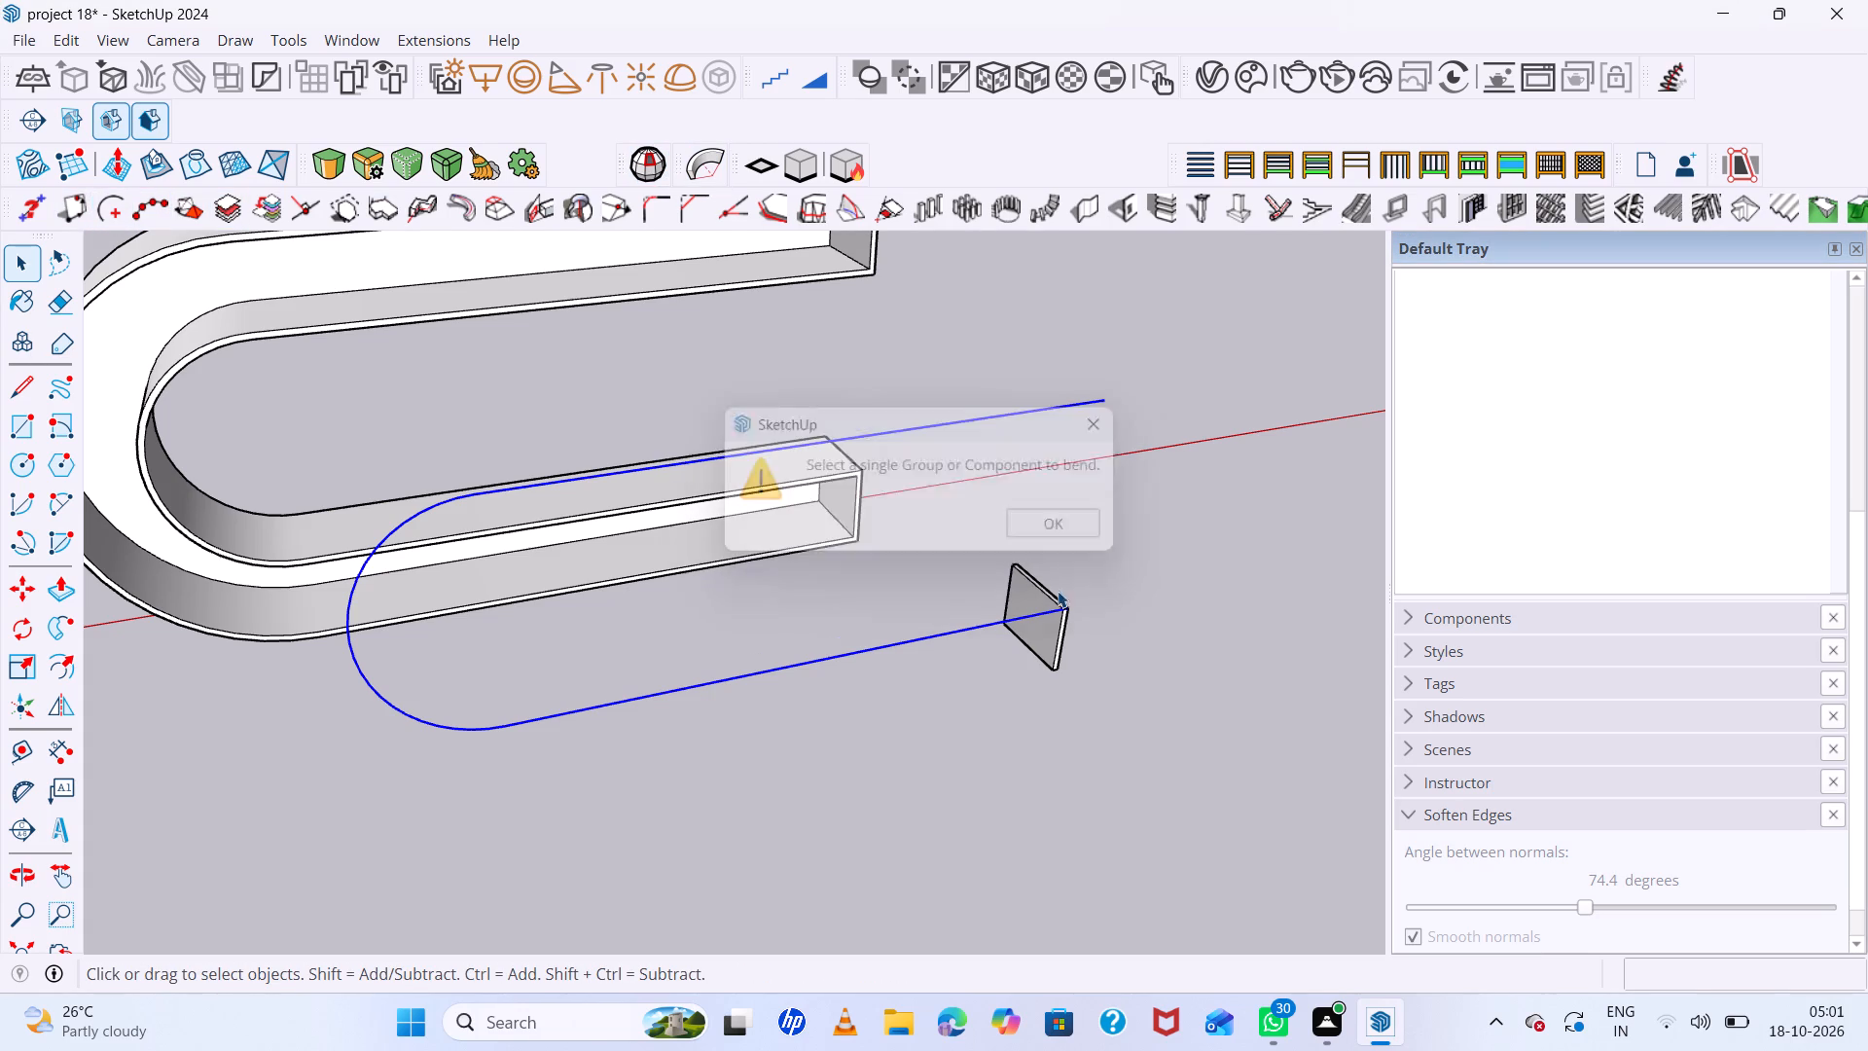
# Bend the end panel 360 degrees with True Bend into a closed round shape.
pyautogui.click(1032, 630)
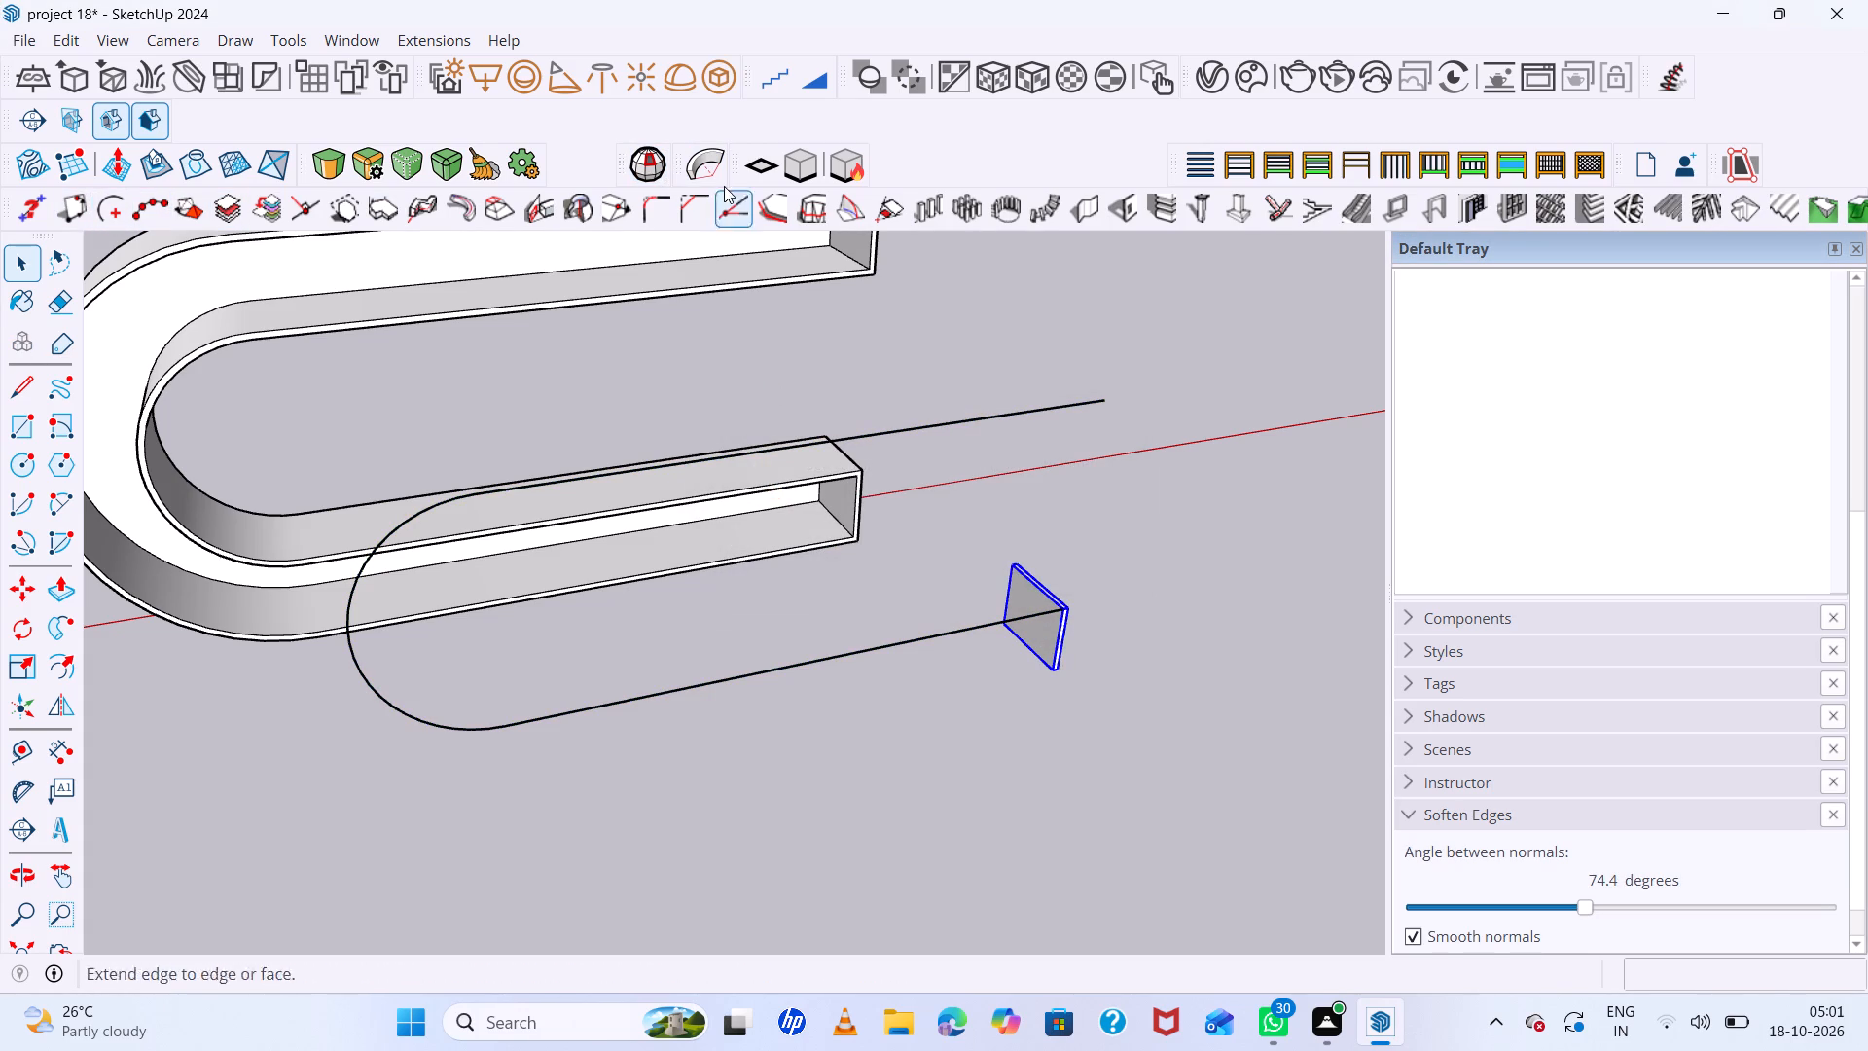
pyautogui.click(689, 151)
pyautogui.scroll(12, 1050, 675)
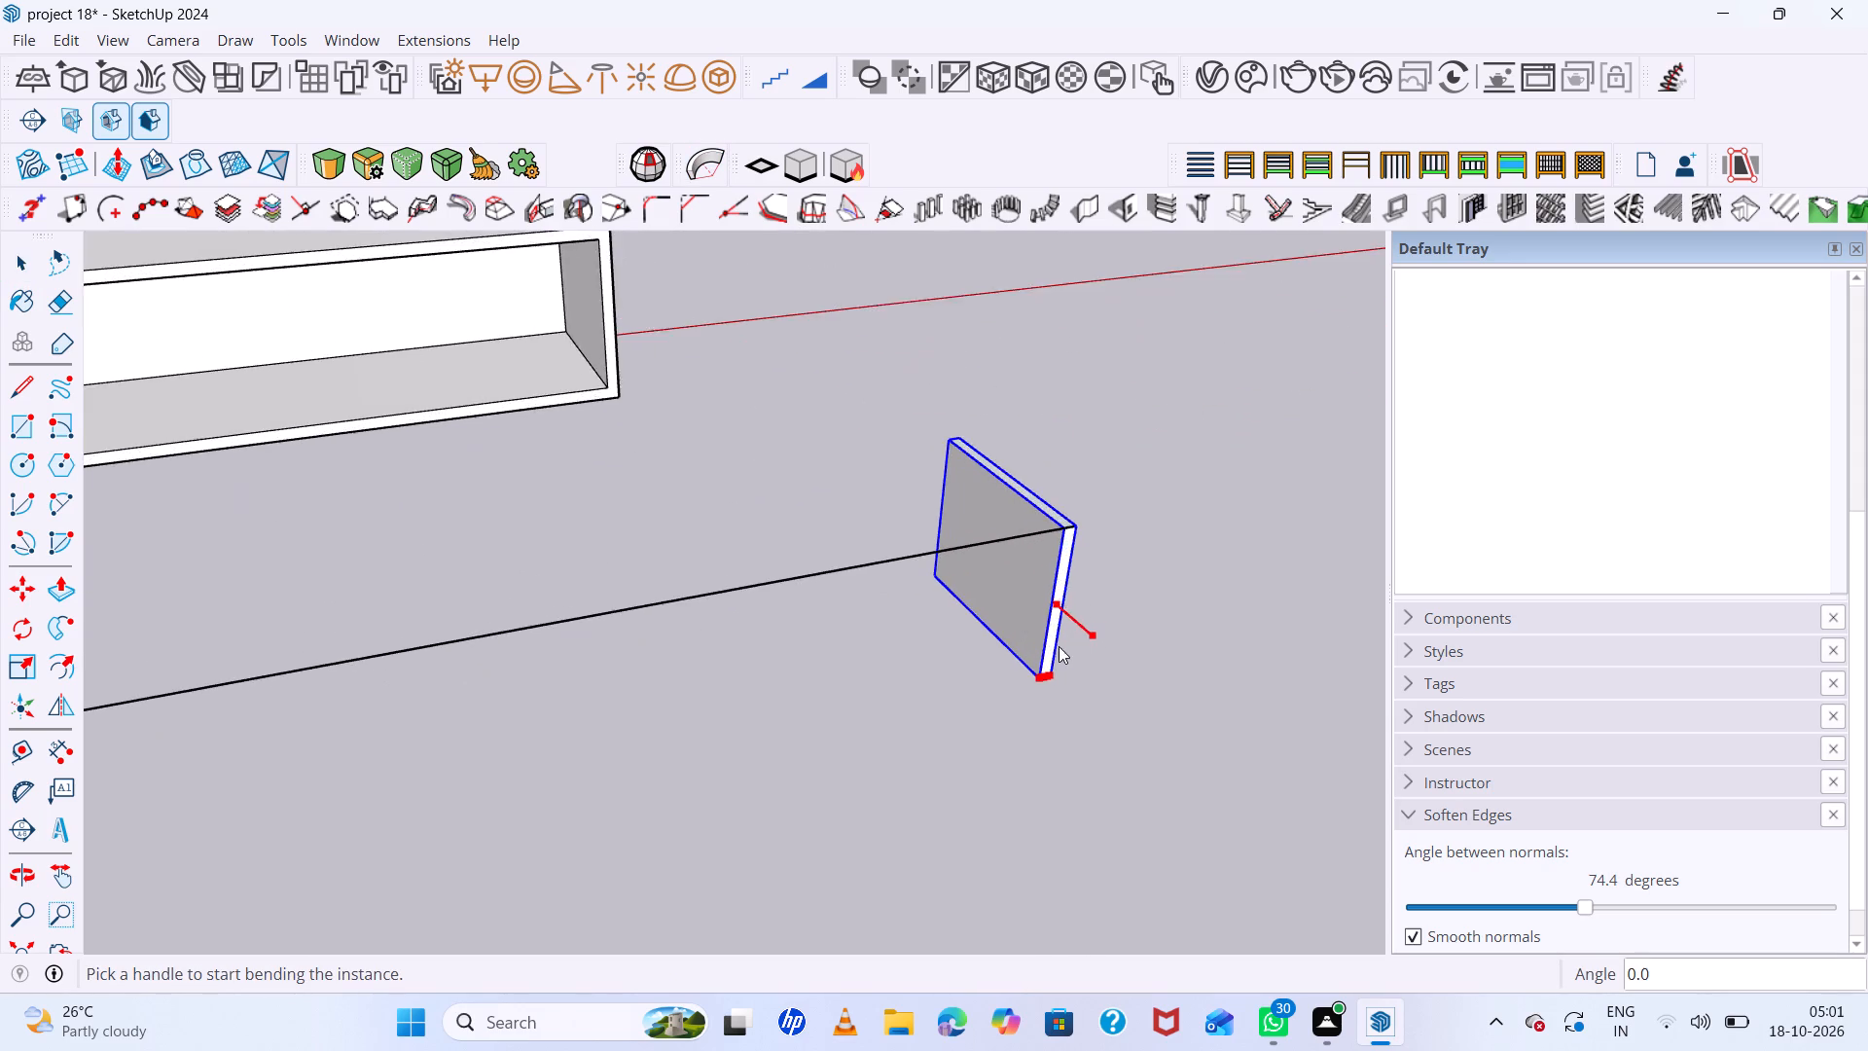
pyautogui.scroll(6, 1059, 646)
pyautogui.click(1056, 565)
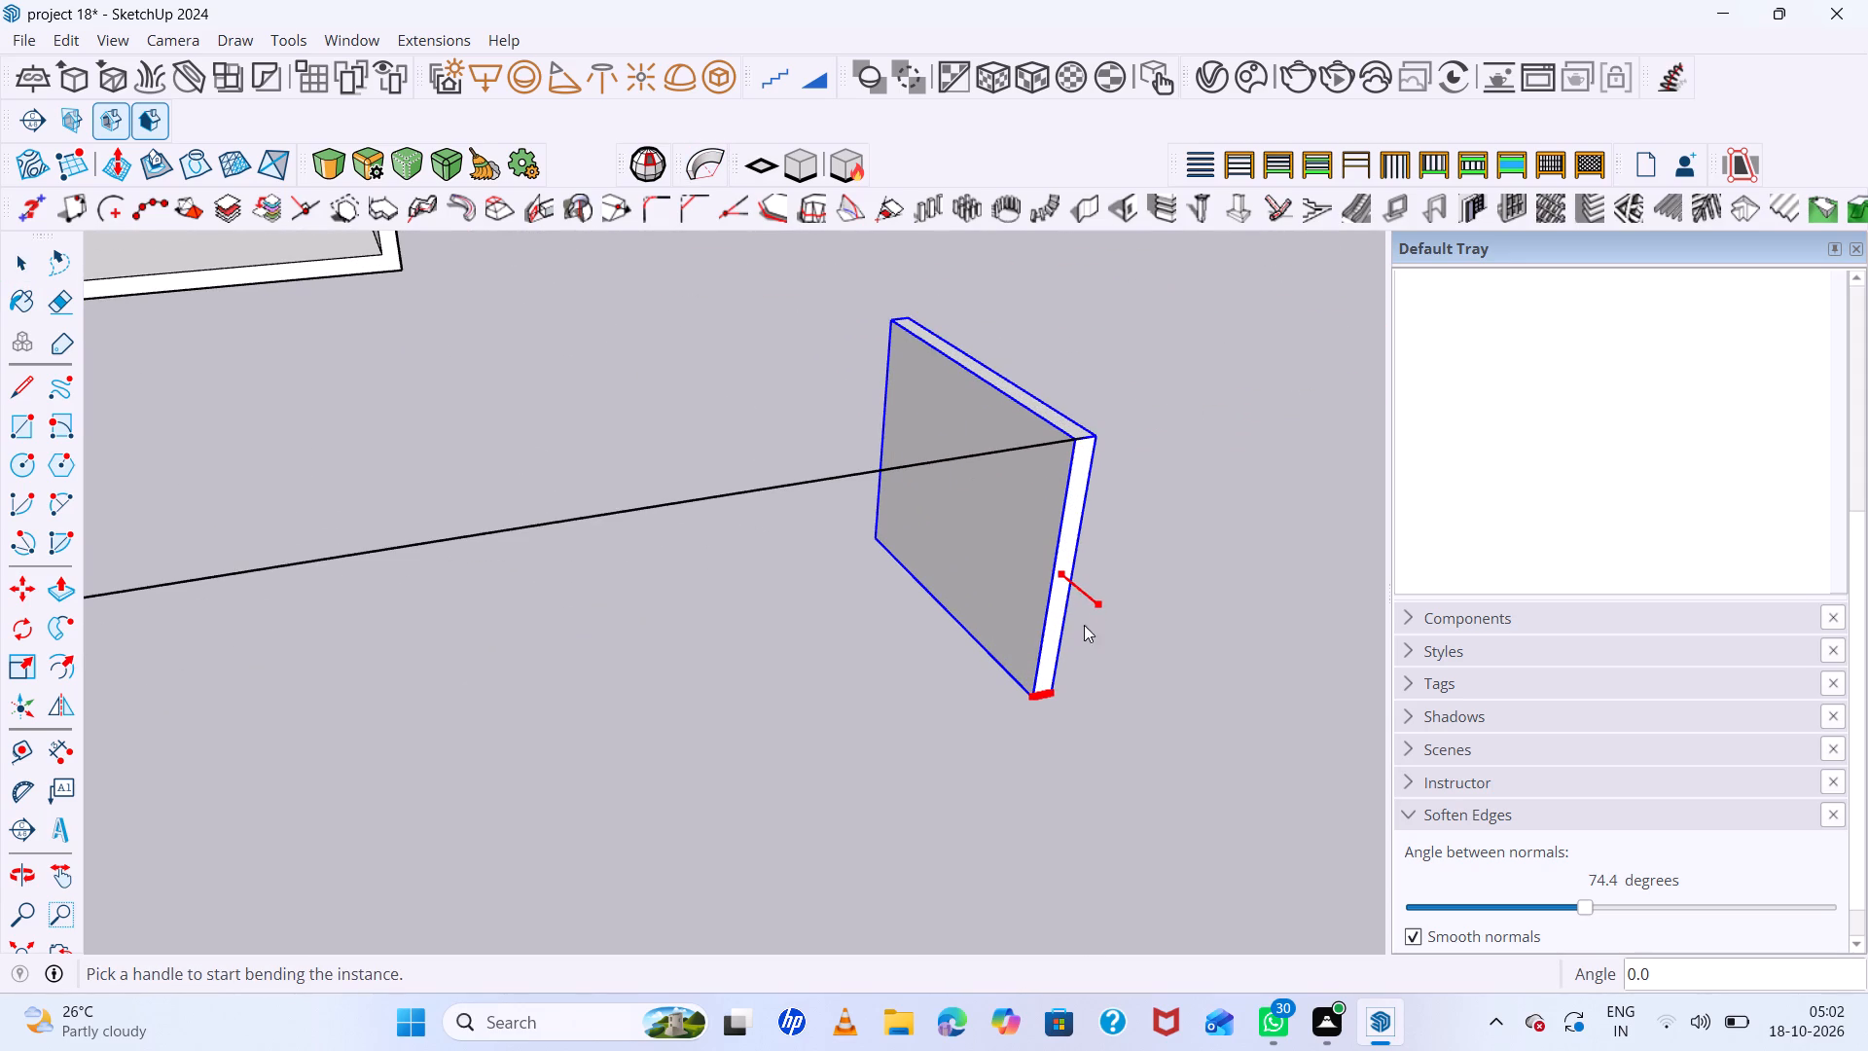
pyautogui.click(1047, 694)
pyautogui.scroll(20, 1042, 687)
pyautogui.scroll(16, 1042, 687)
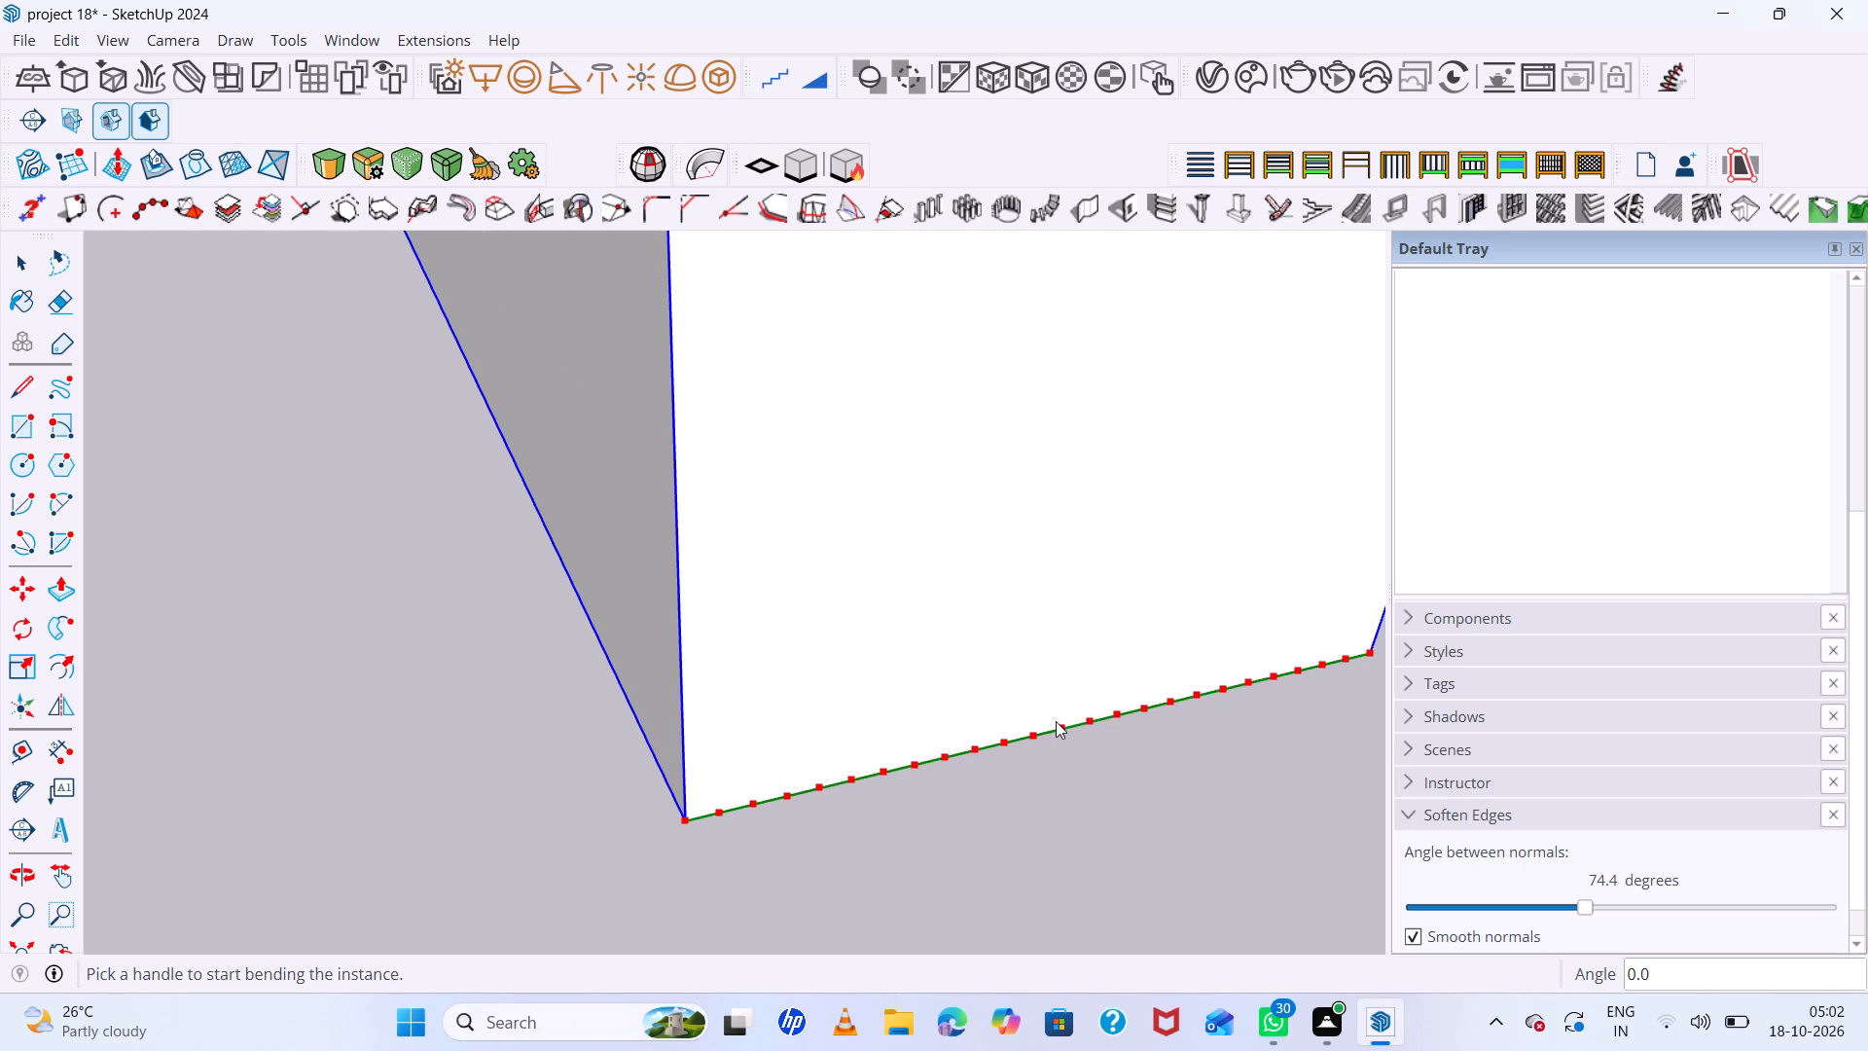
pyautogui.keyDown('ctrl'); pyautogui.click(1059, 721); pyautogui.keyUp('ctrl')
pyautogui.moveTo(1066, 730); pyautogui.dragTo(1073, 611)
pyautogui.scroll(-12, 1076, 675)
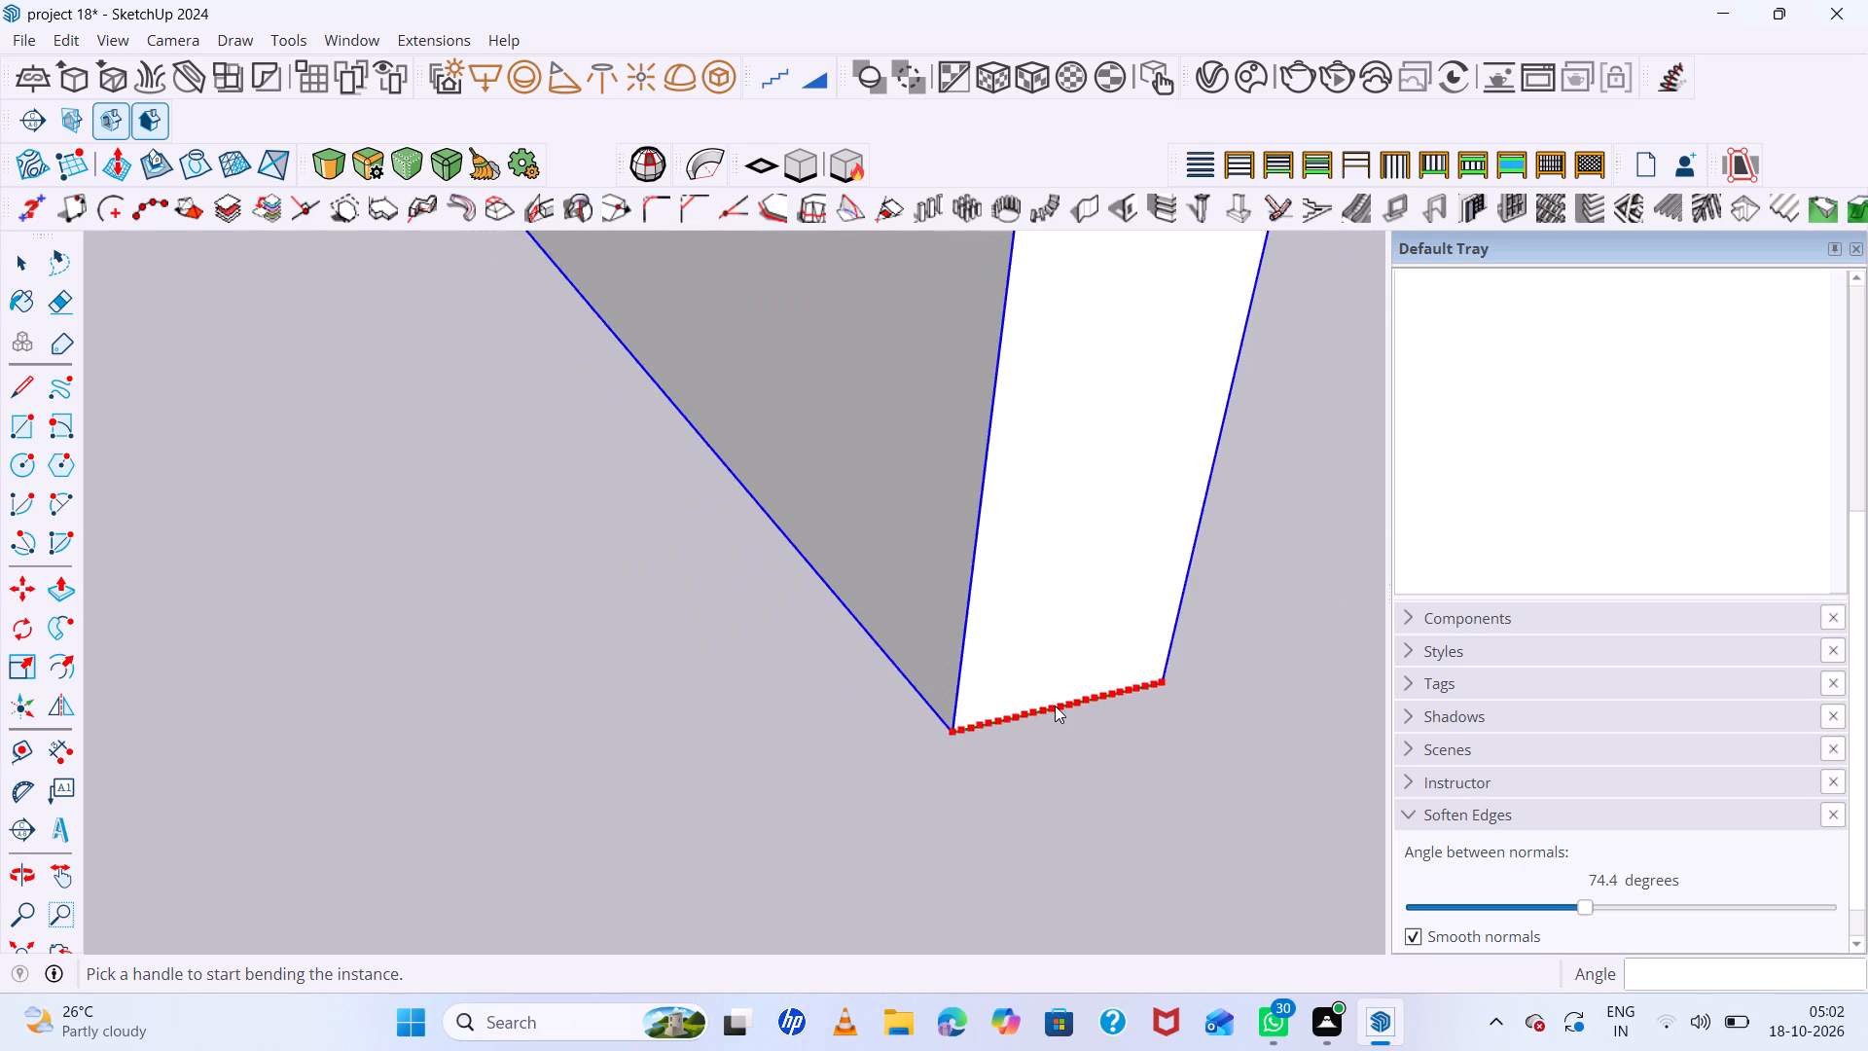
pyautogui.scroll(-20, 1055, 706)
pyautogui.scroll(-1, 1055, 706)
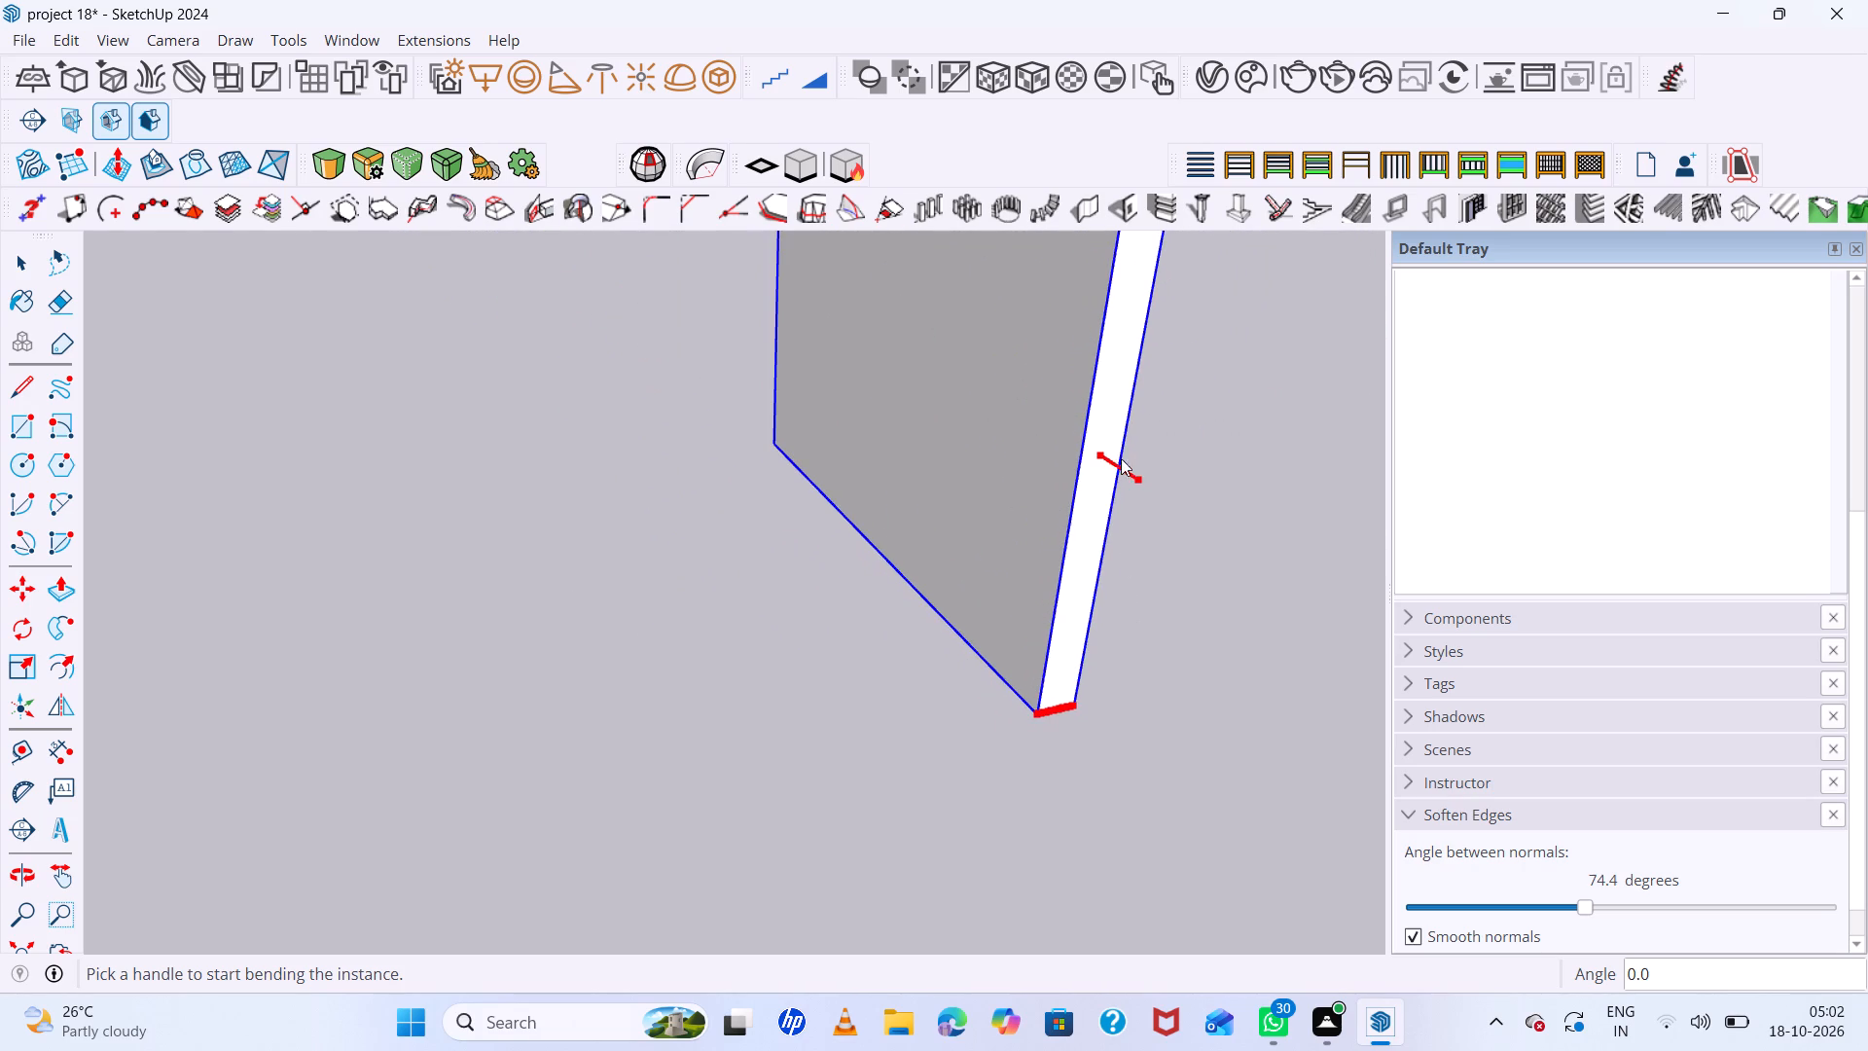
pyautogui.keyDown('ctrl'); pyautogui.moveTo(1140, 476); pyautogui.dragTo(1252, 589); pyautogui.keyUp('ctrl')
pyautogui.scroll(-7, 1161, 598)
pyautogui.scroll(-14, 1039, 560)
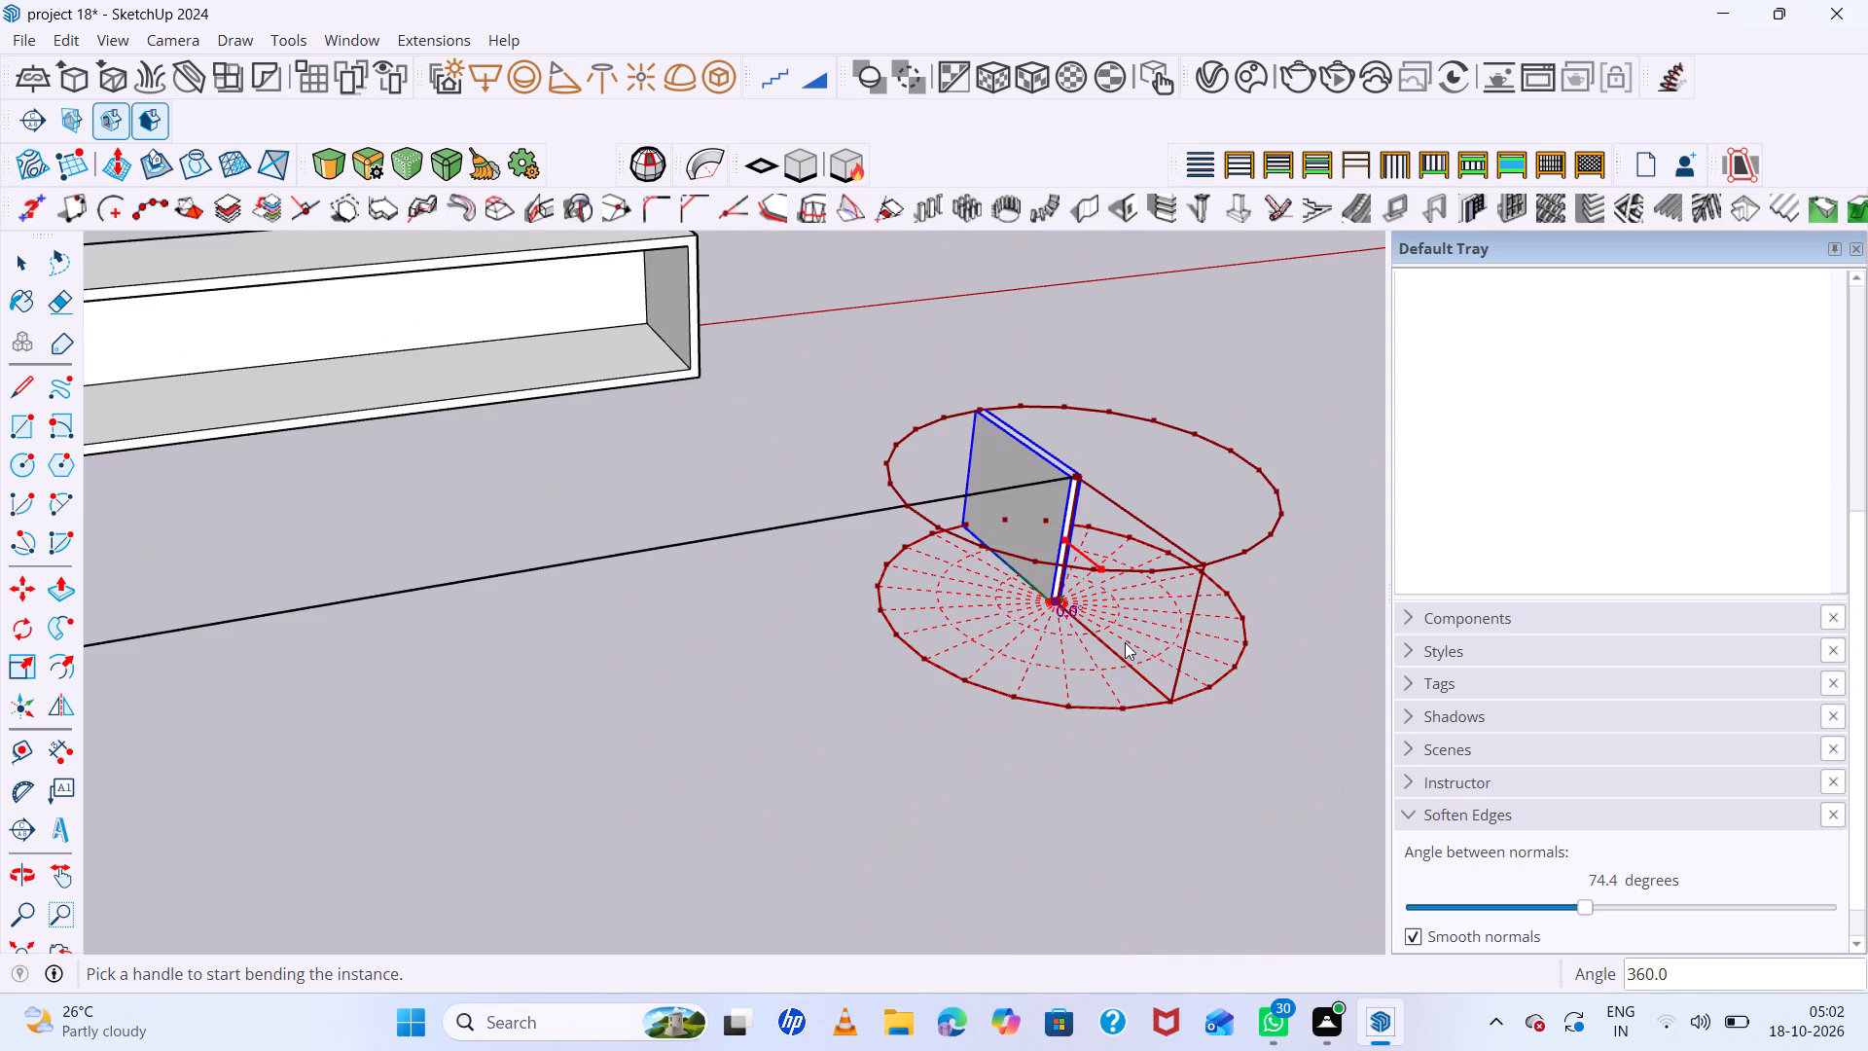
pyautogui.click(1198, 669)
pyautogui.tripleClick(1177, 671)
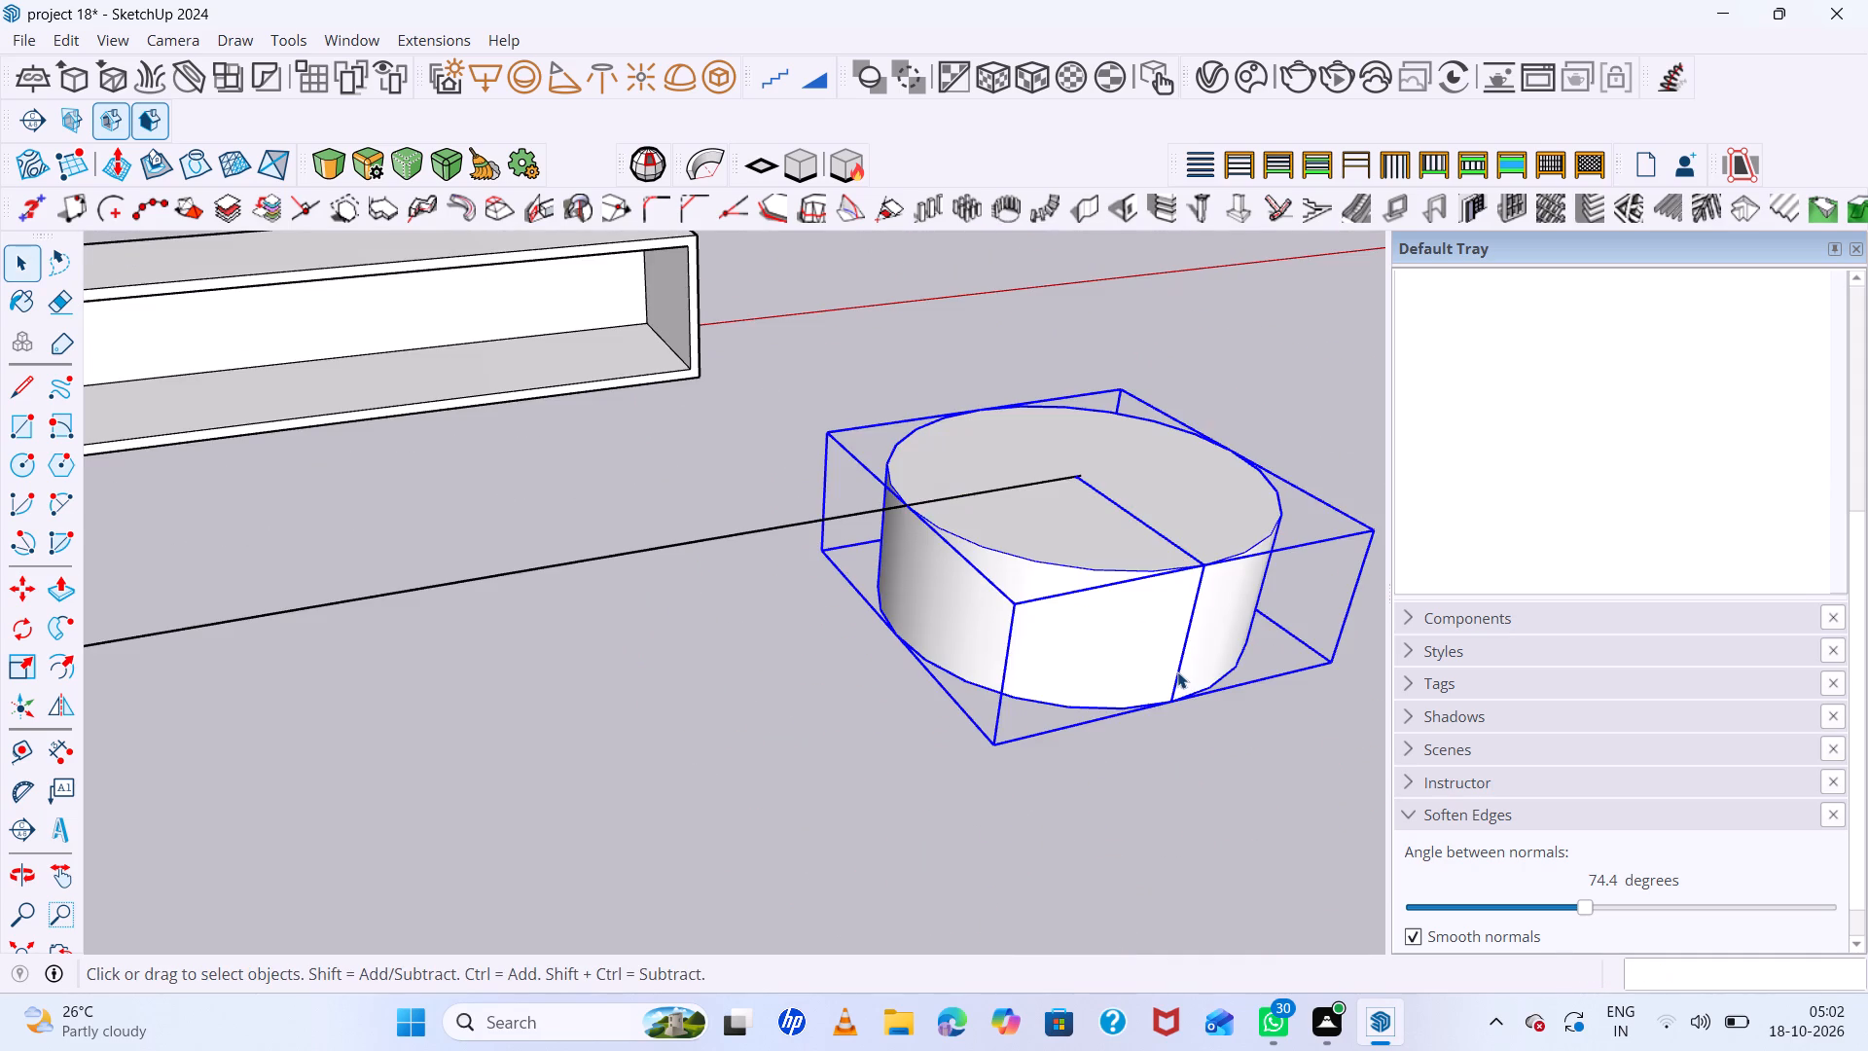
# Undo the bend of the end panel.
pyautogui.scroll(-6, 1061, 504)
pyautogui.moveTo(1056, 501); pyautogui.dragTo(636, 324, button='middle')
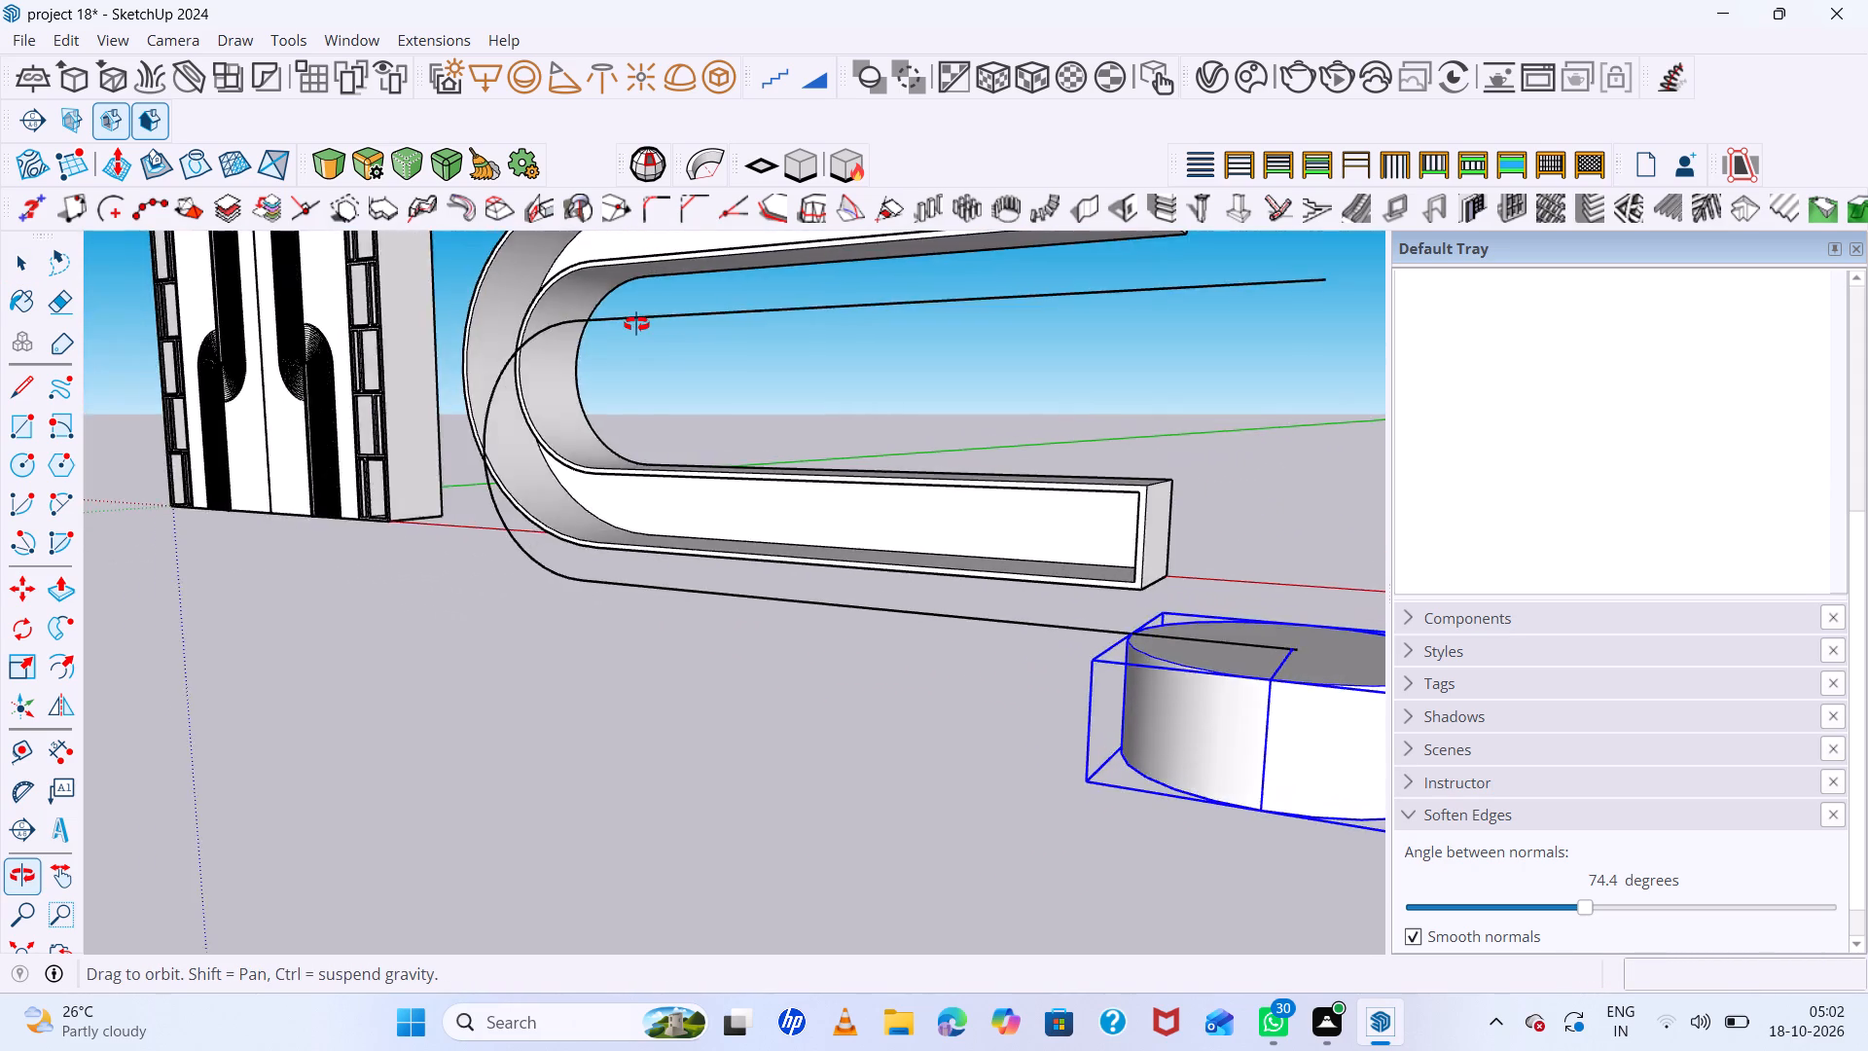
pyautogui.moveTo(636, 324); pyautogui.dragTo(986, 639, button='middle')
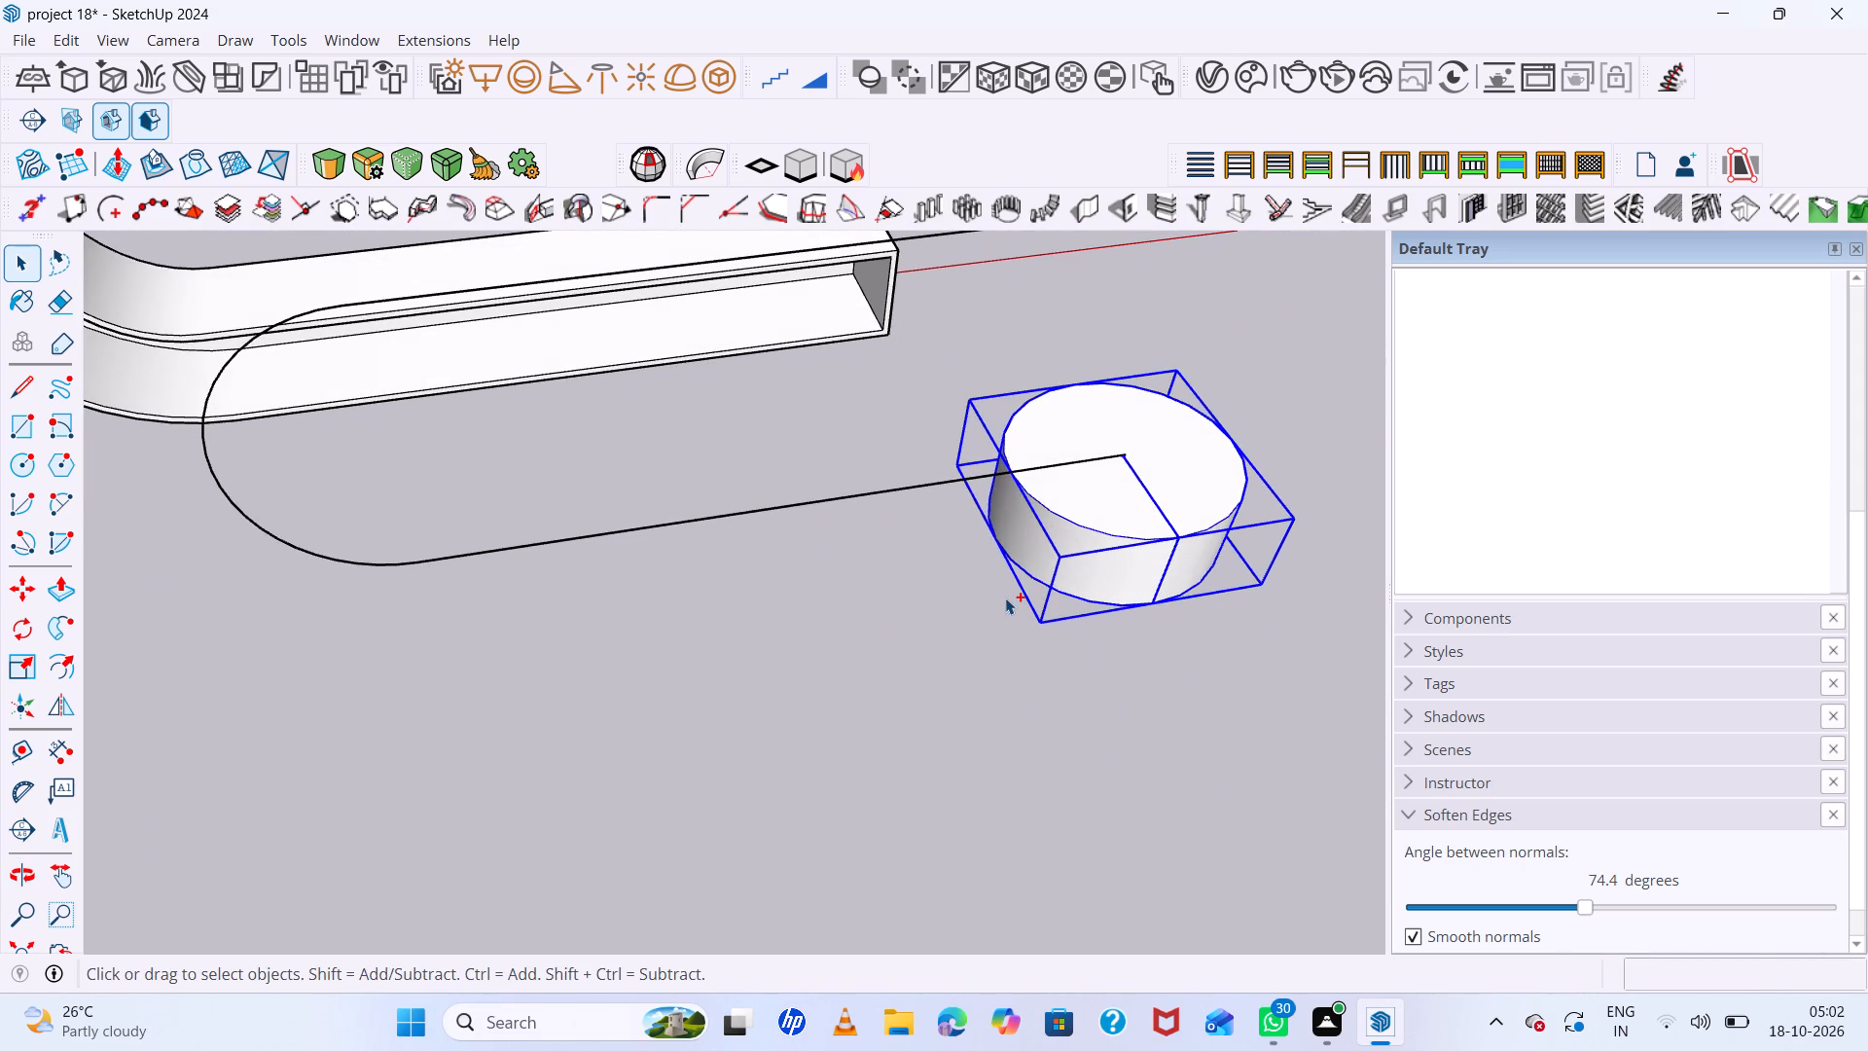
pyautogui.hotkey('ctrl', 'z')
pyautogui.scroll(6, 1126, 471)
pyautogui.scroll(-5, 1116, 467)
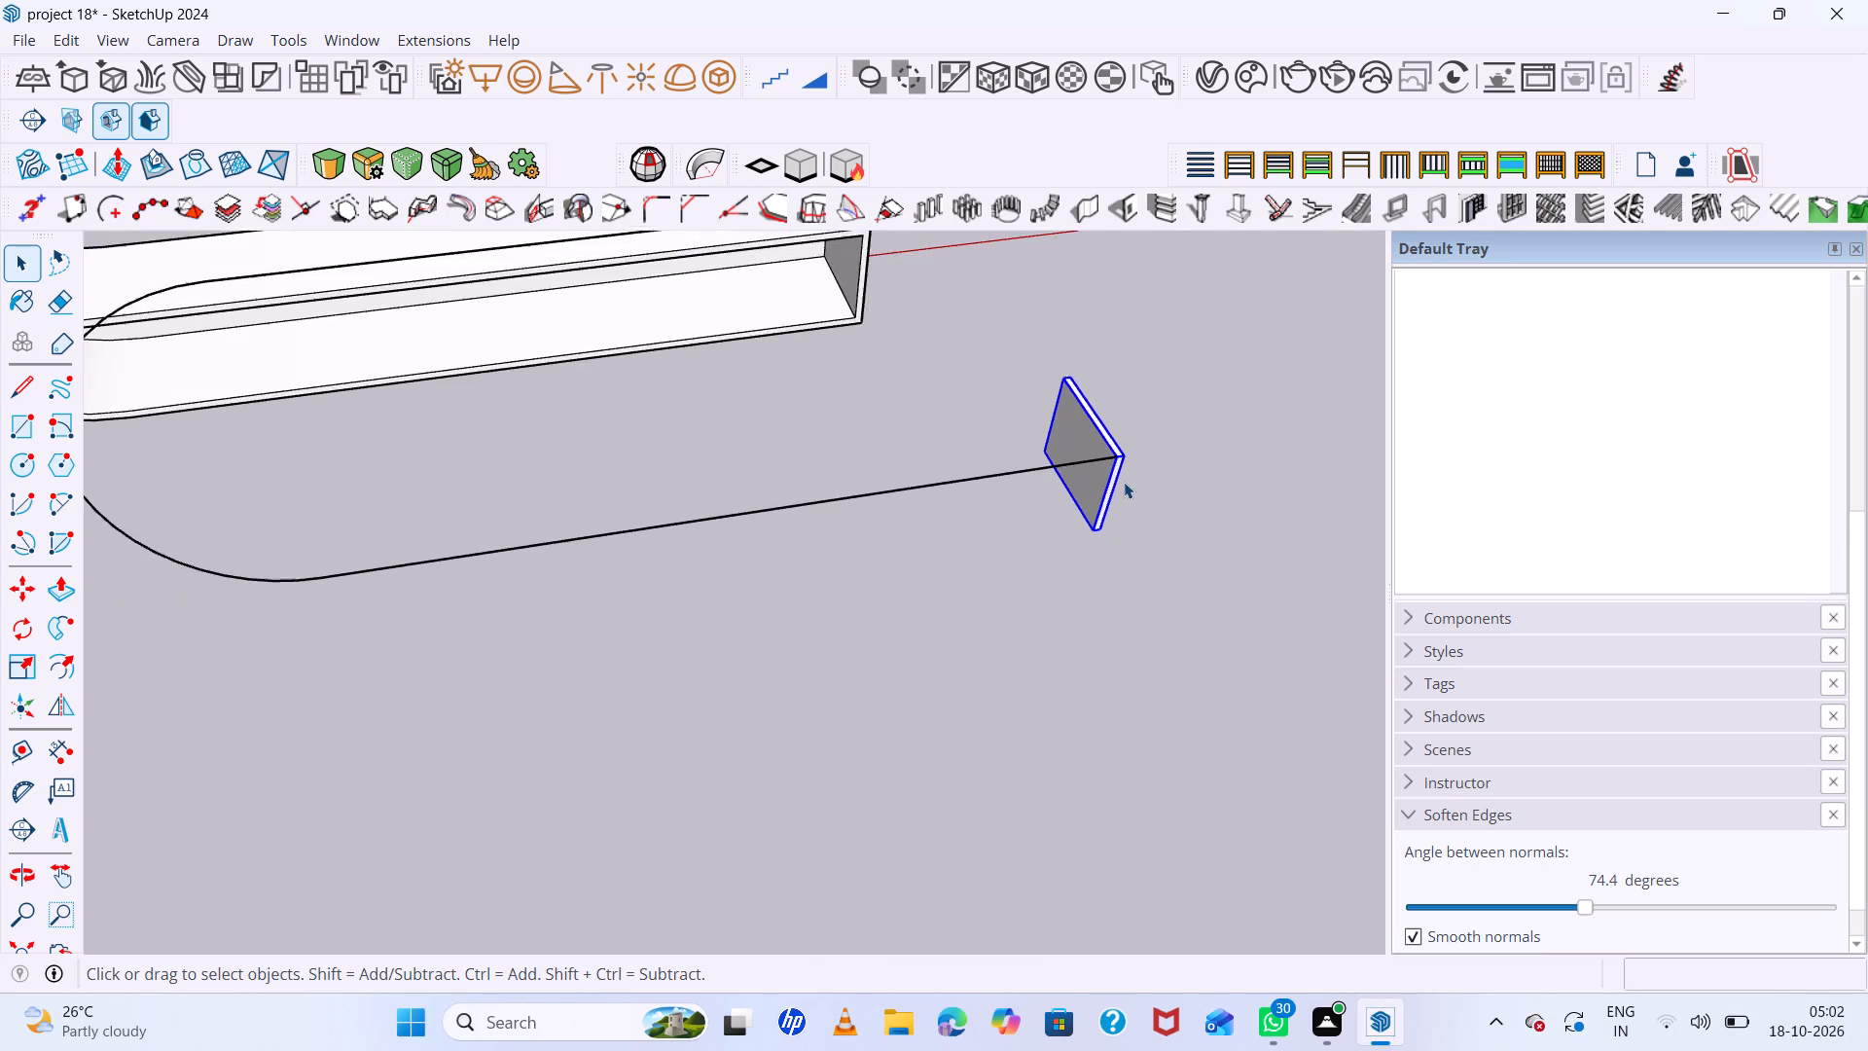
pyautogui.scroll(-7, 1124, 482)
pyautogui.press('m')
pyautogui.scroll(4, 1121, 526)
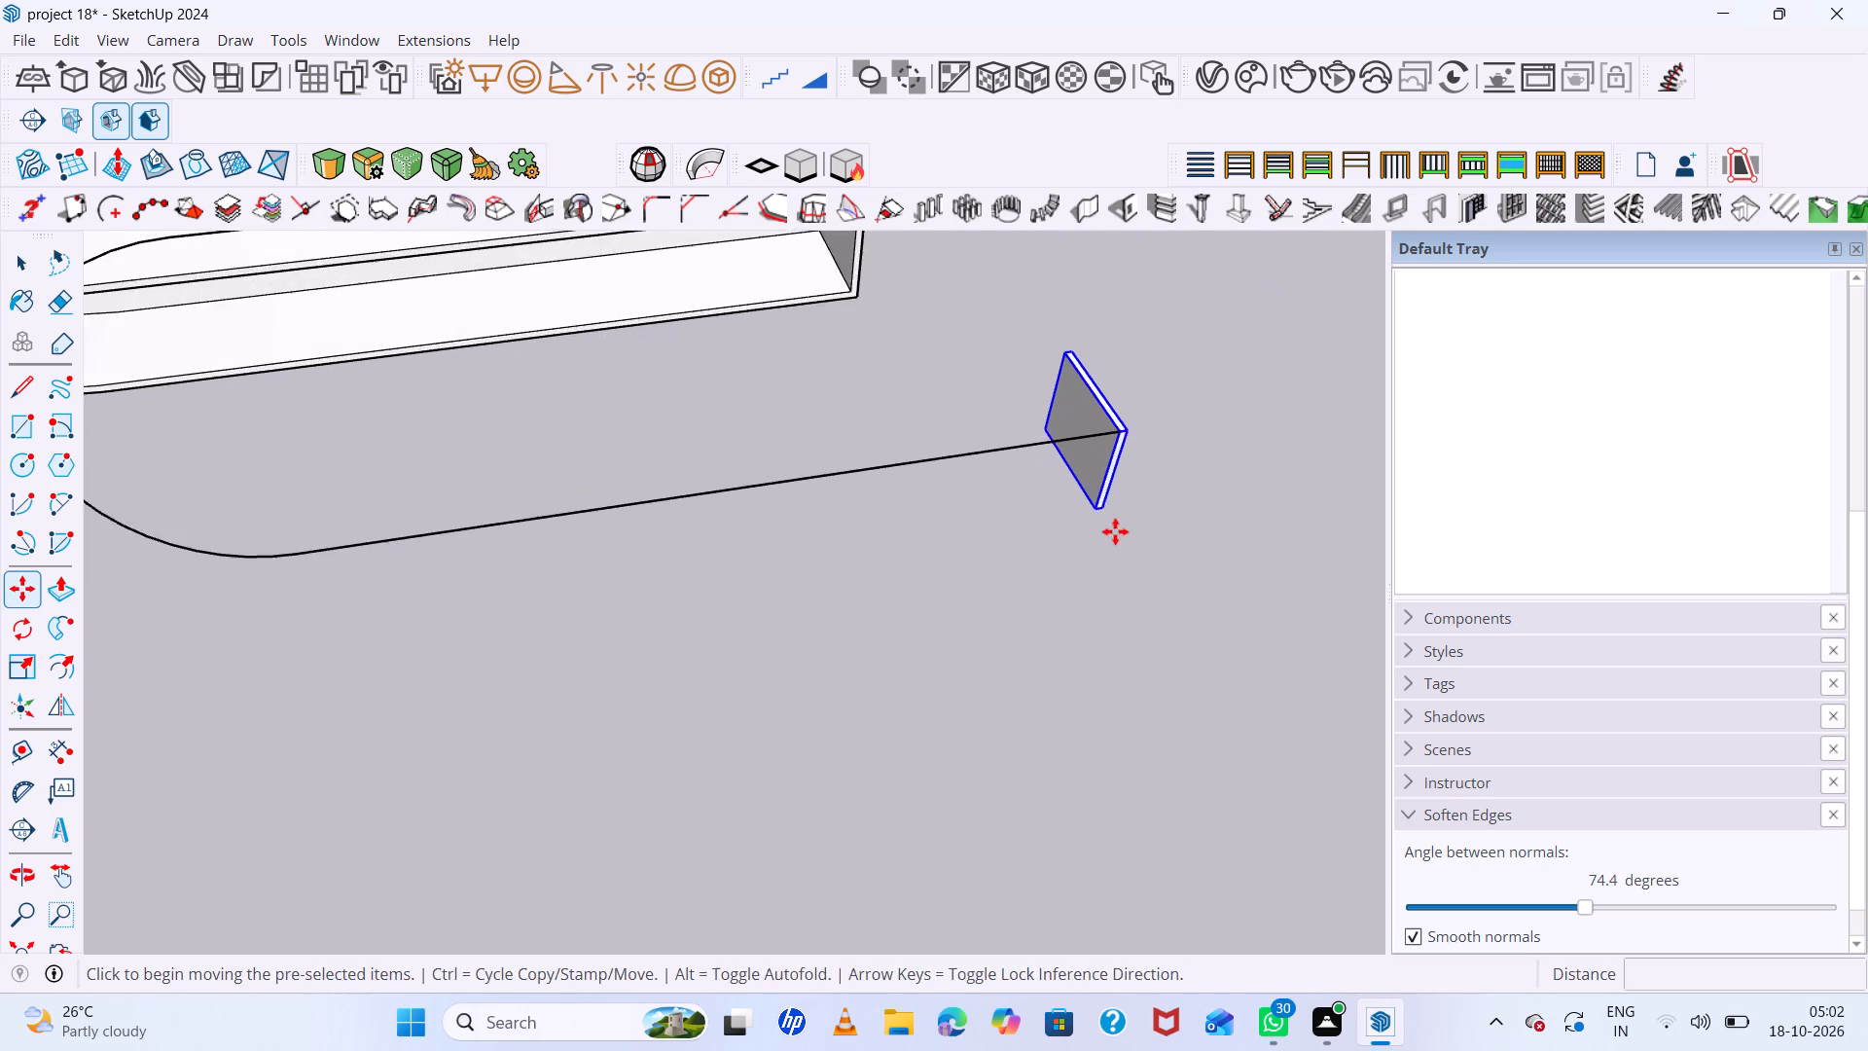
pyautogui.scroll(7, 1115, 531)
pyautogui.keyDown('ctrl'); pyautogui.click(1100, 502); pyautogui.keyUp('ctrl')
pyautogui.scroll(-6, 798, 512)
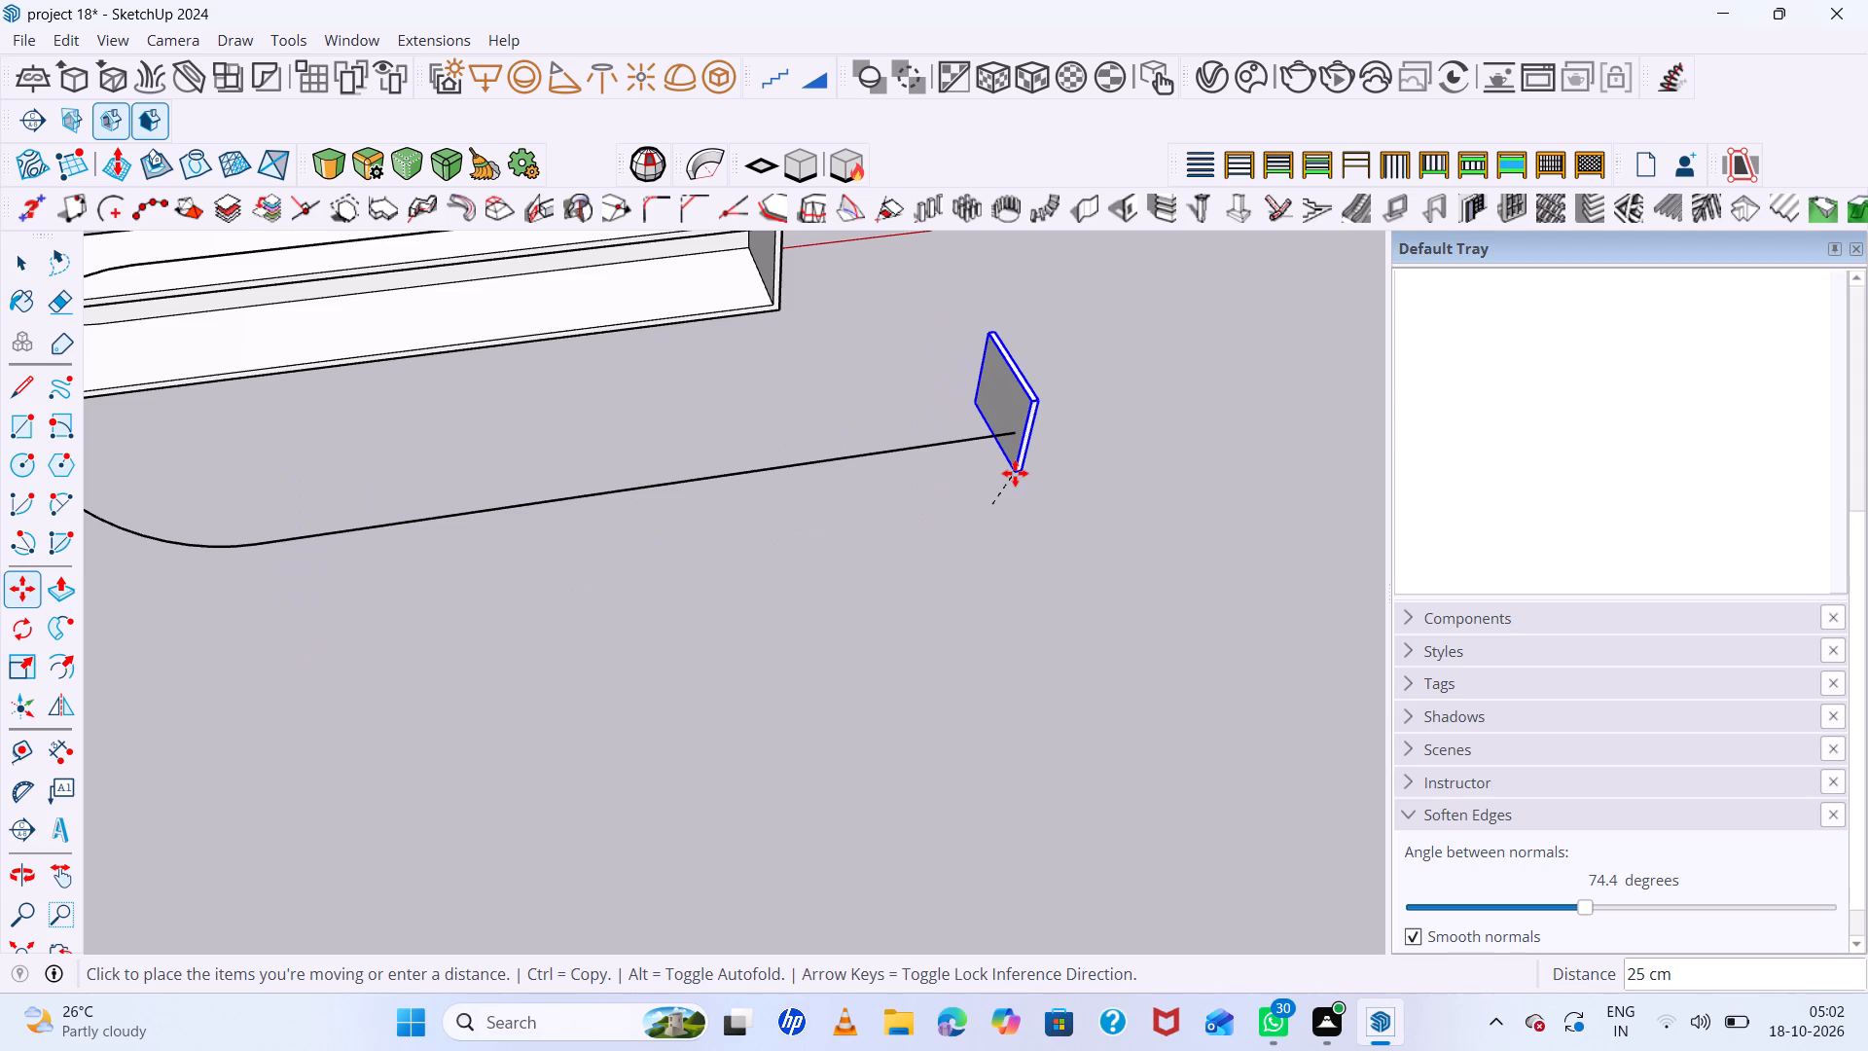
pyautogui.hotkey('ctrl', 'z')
# Copy the end panel about 297 cm along the loose outline's lower straight leg to the arc's start, dividing the distance by 4.
pyautogui.scroll(11, 1011, 429)
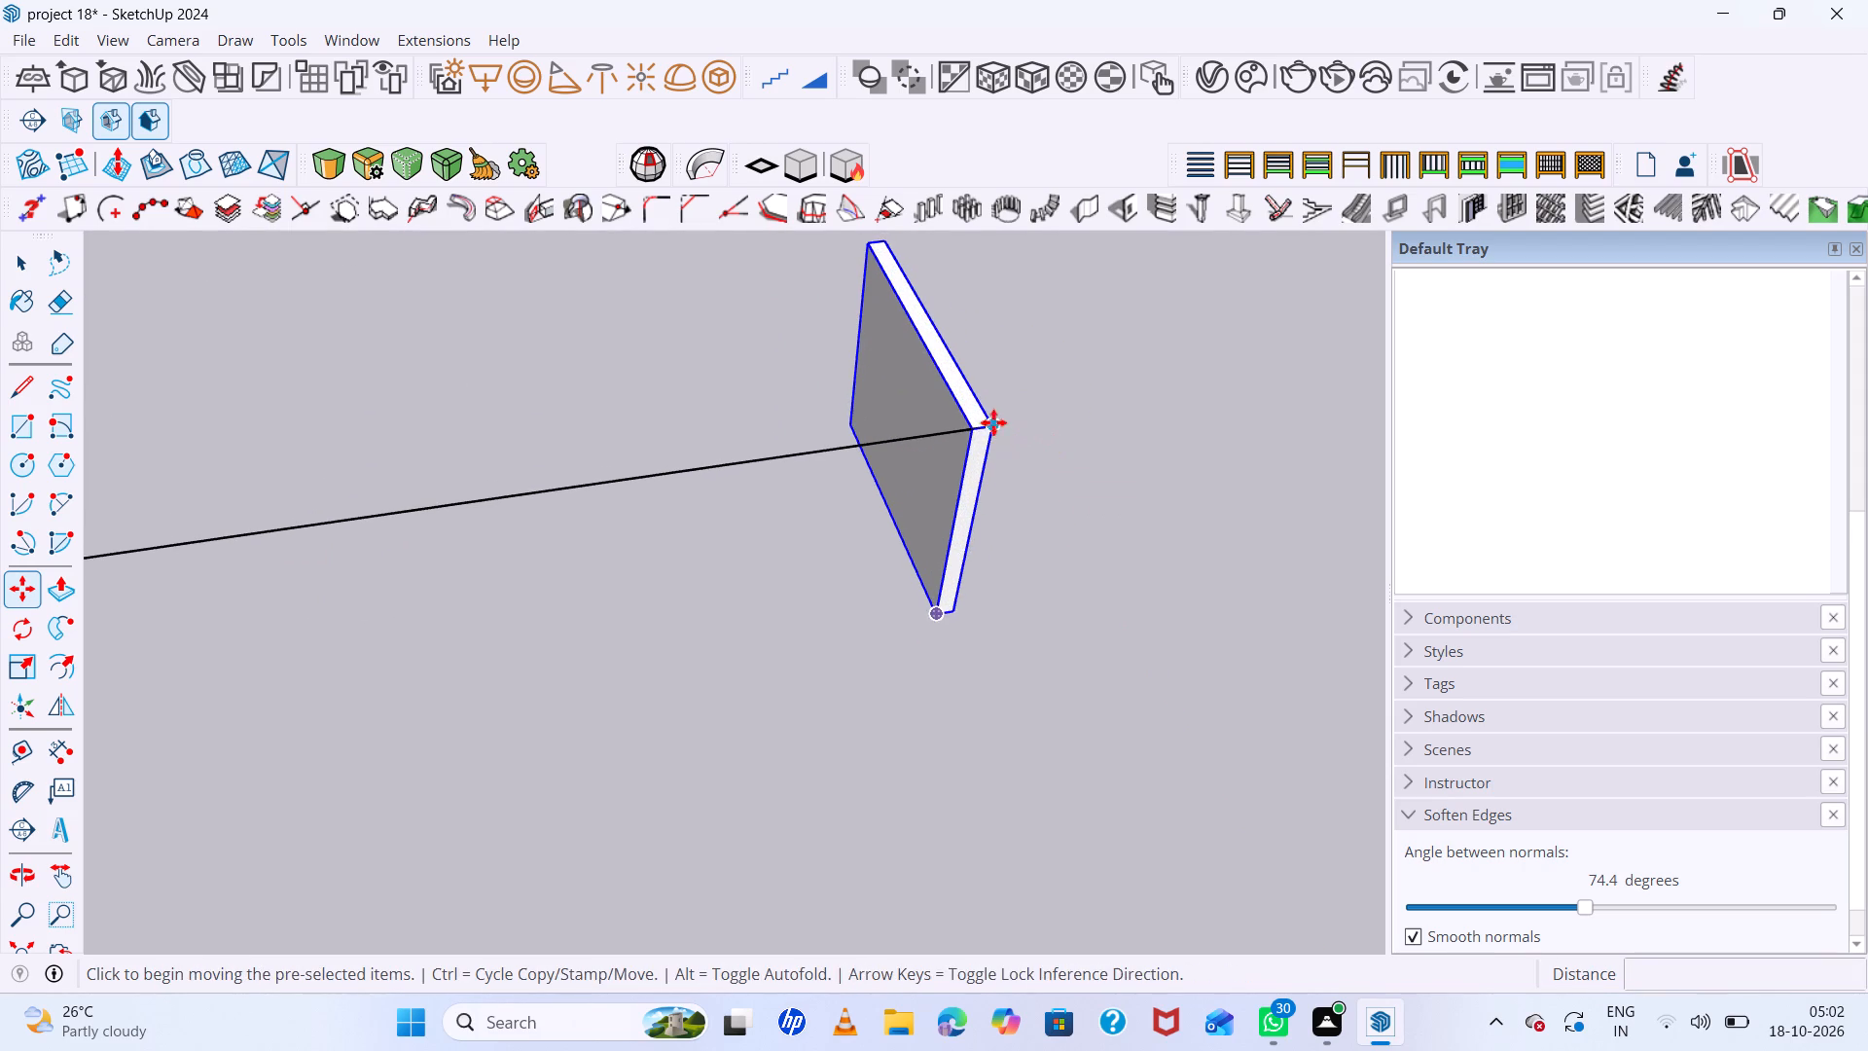
pyautogui.click(991, 421)
pyautogui.scroll(-14, 754, 491)
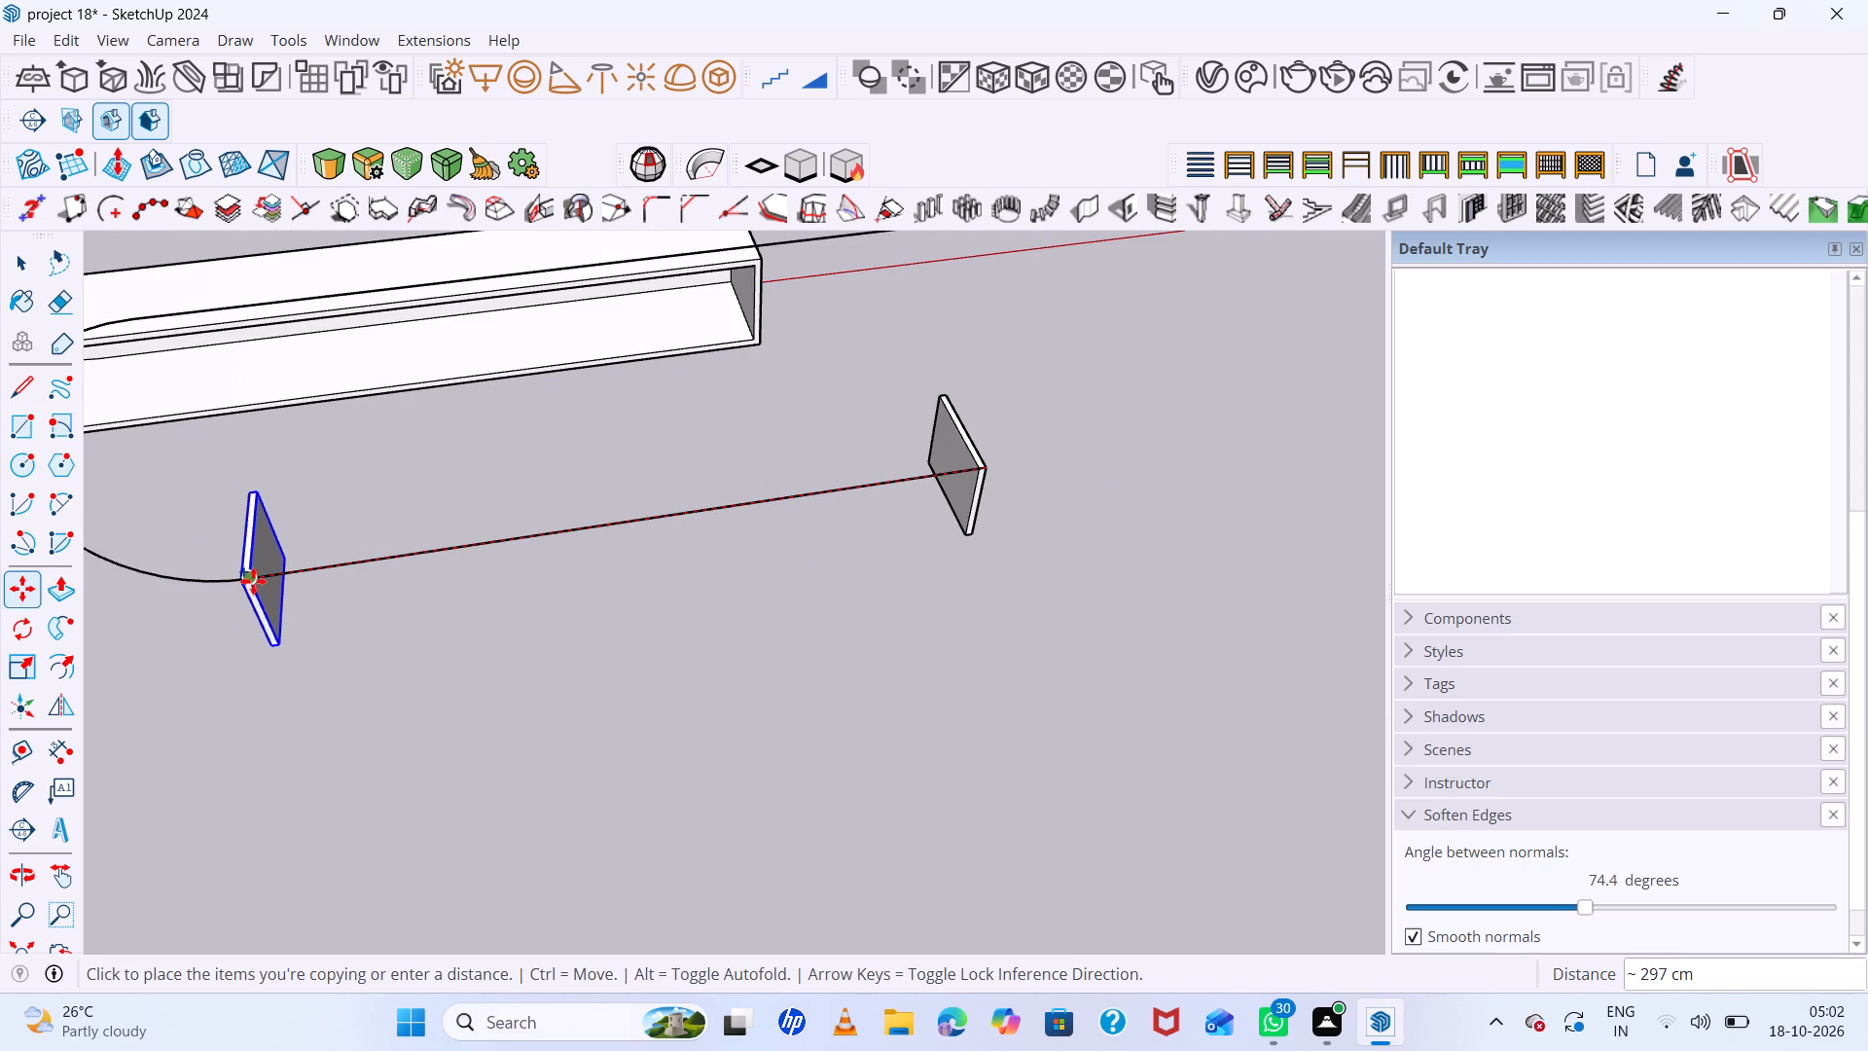
pyautogui.moveTo(253, 581); pyautogui.dragTo(659, 485, button='middle')
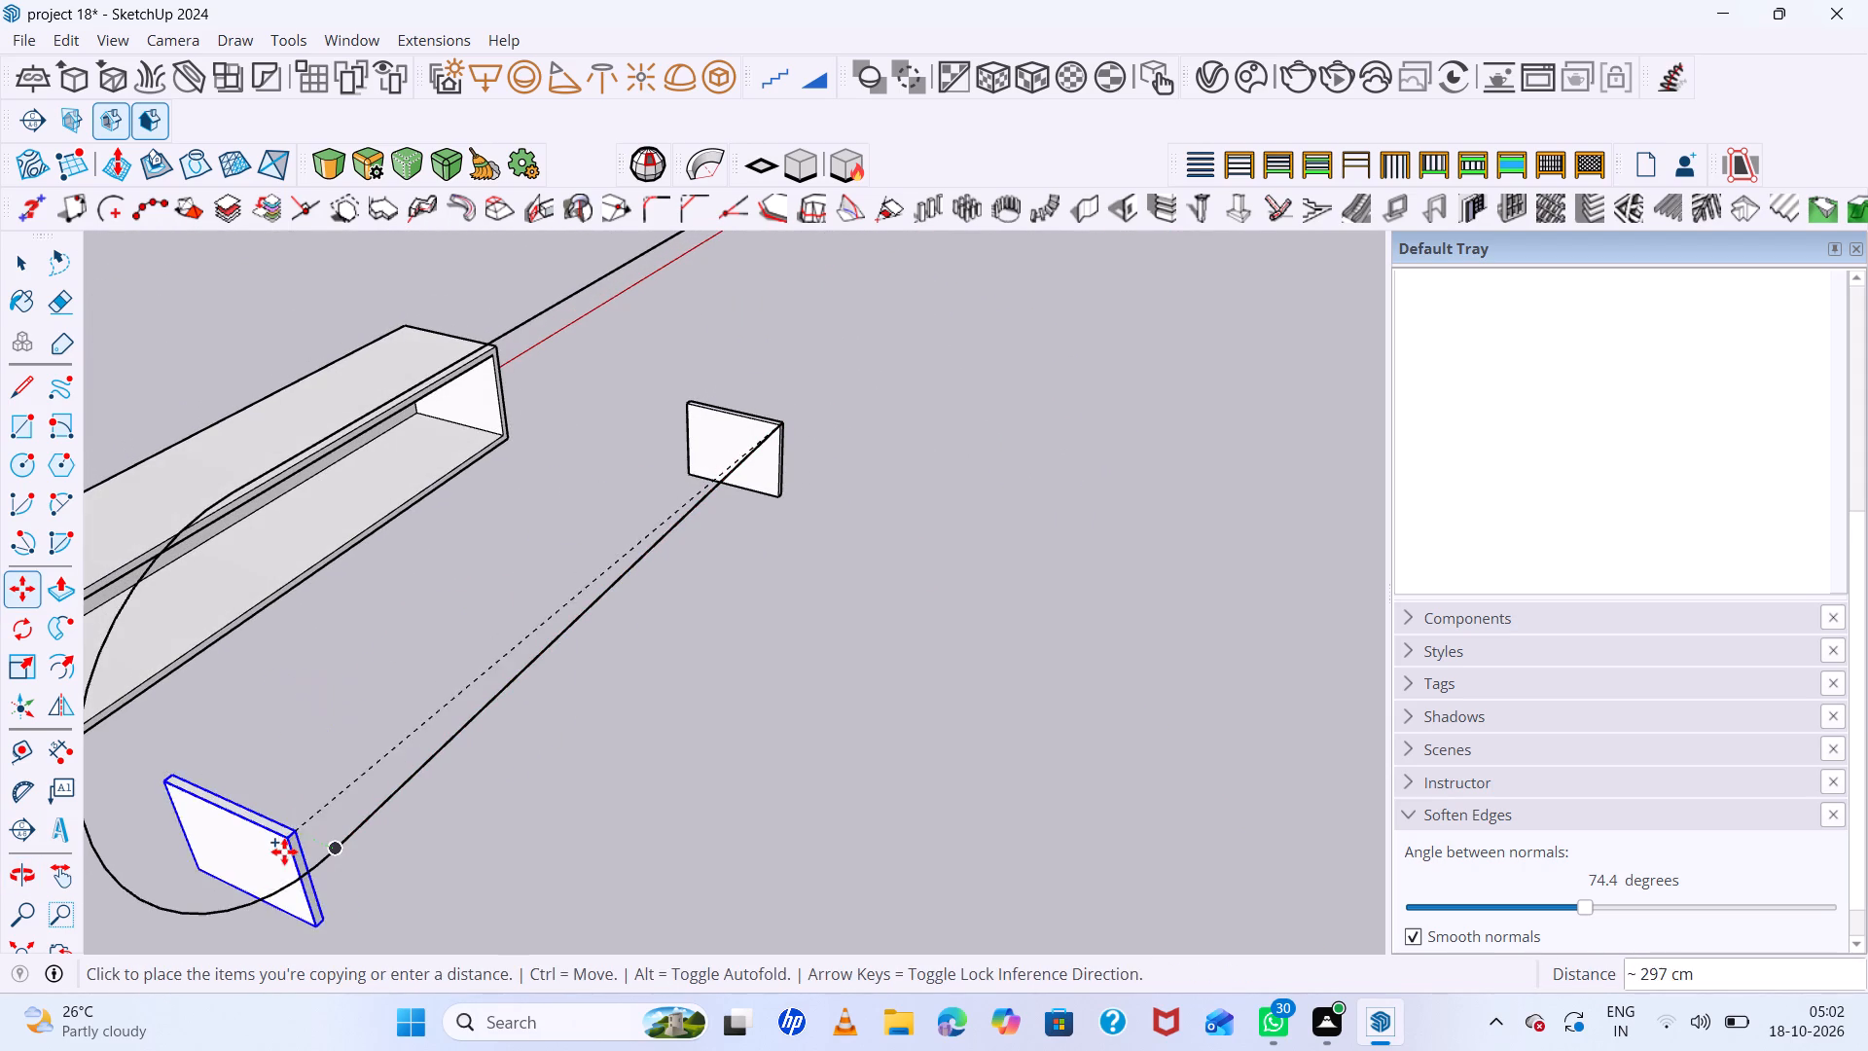
pyautogui.click(340, 856)
pyautogui.scroll(-6, 452, 831)
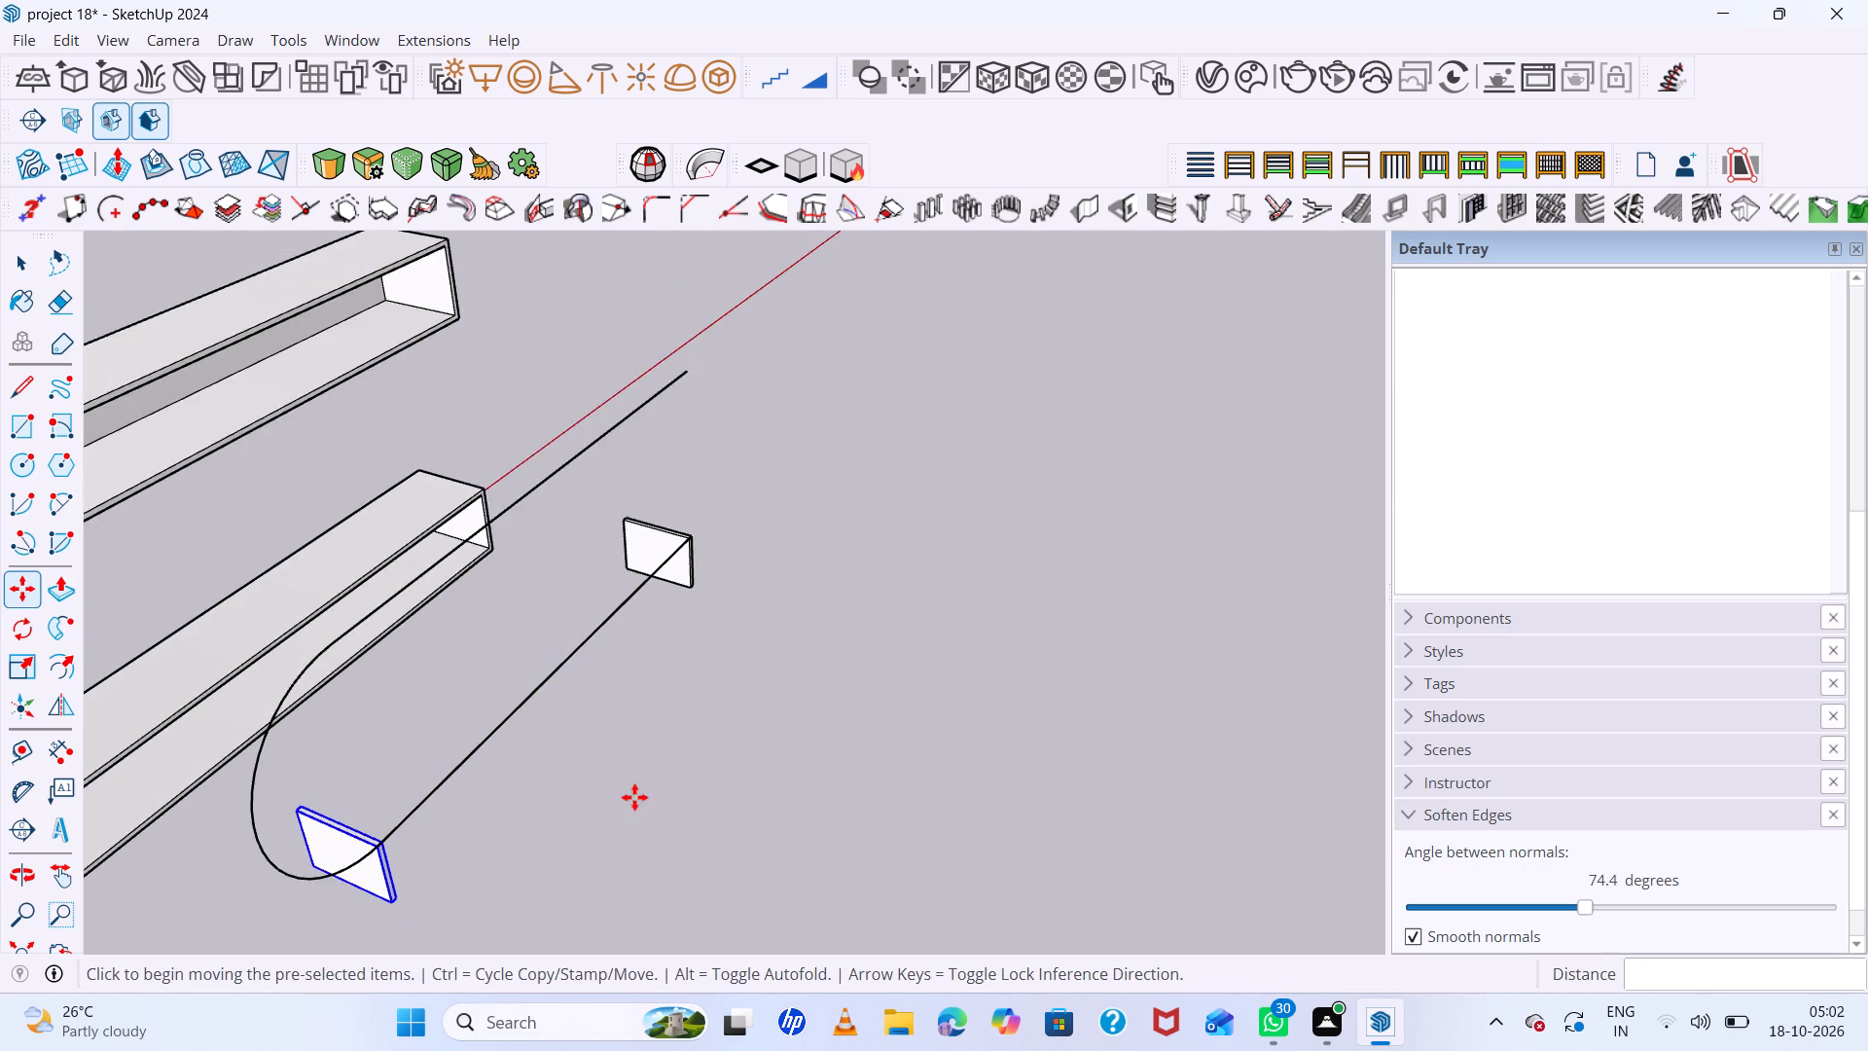
pyautogui.moveTo(634, 791); pyautogui.dragTo(365, 617, button='middle')
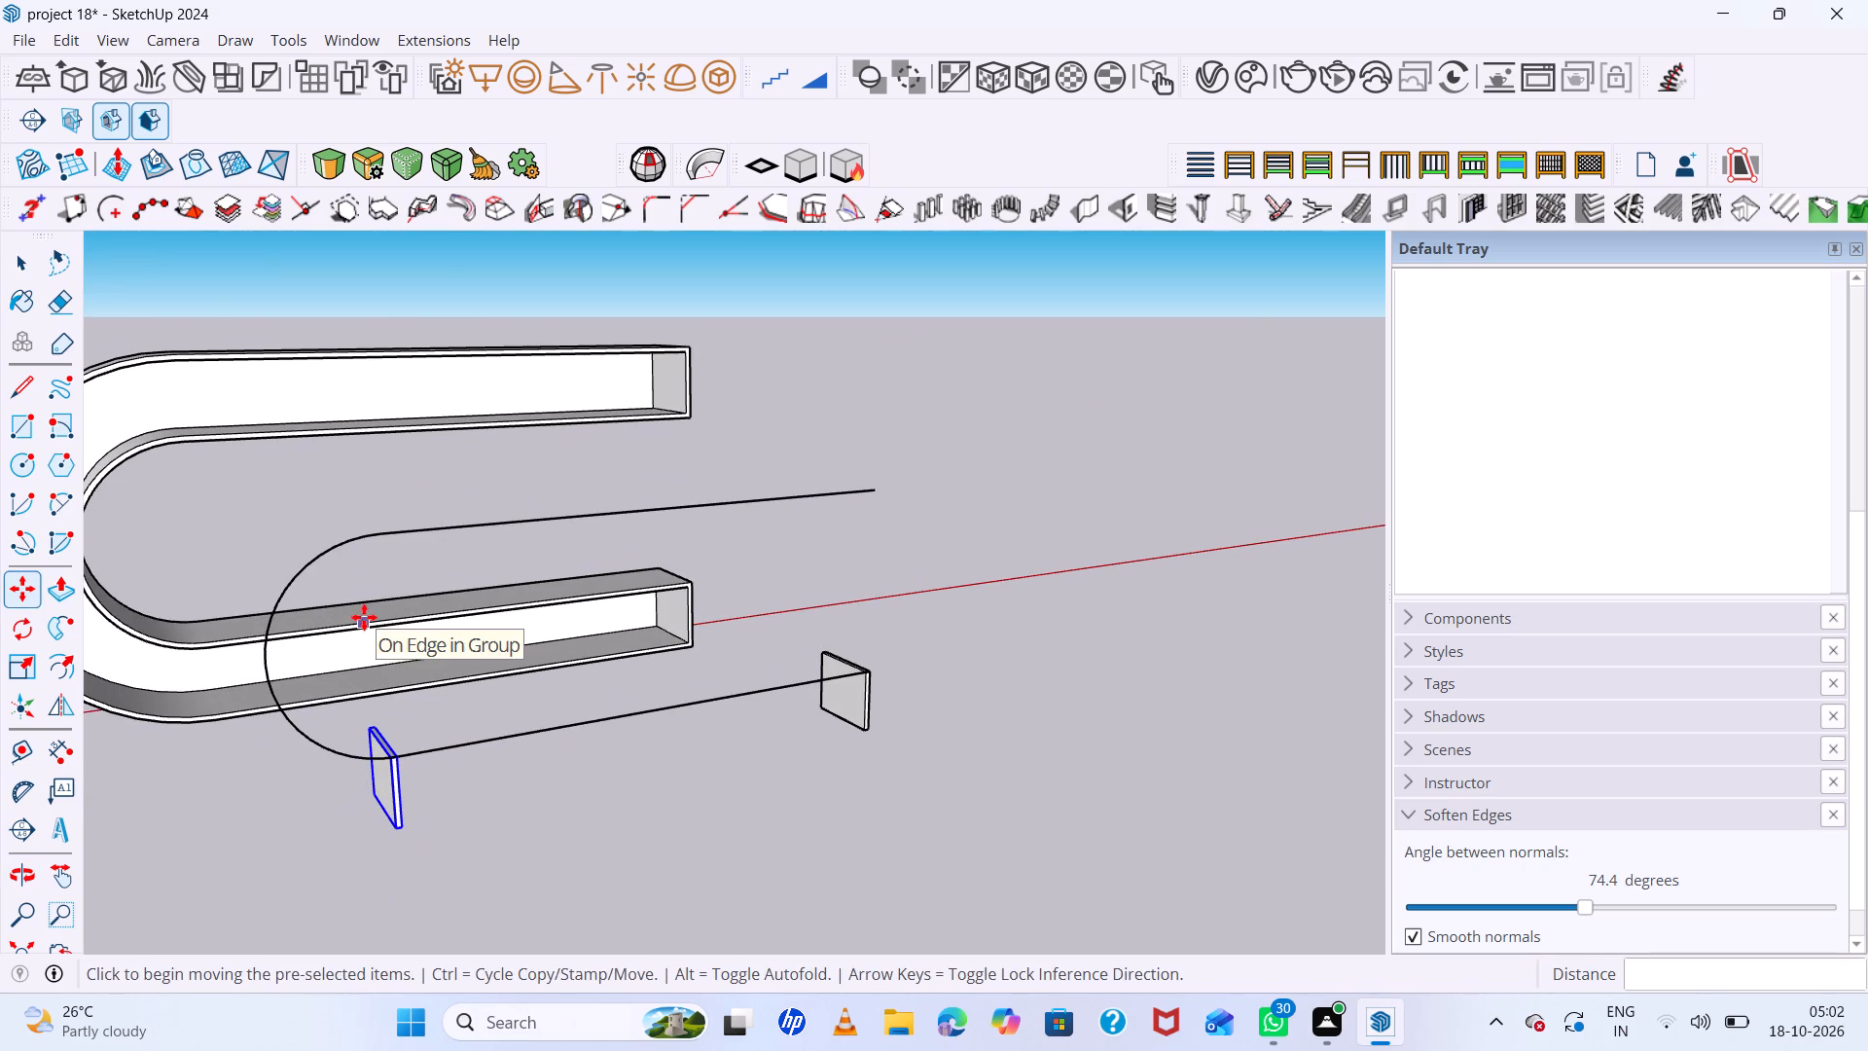
pyautogui.press('4')
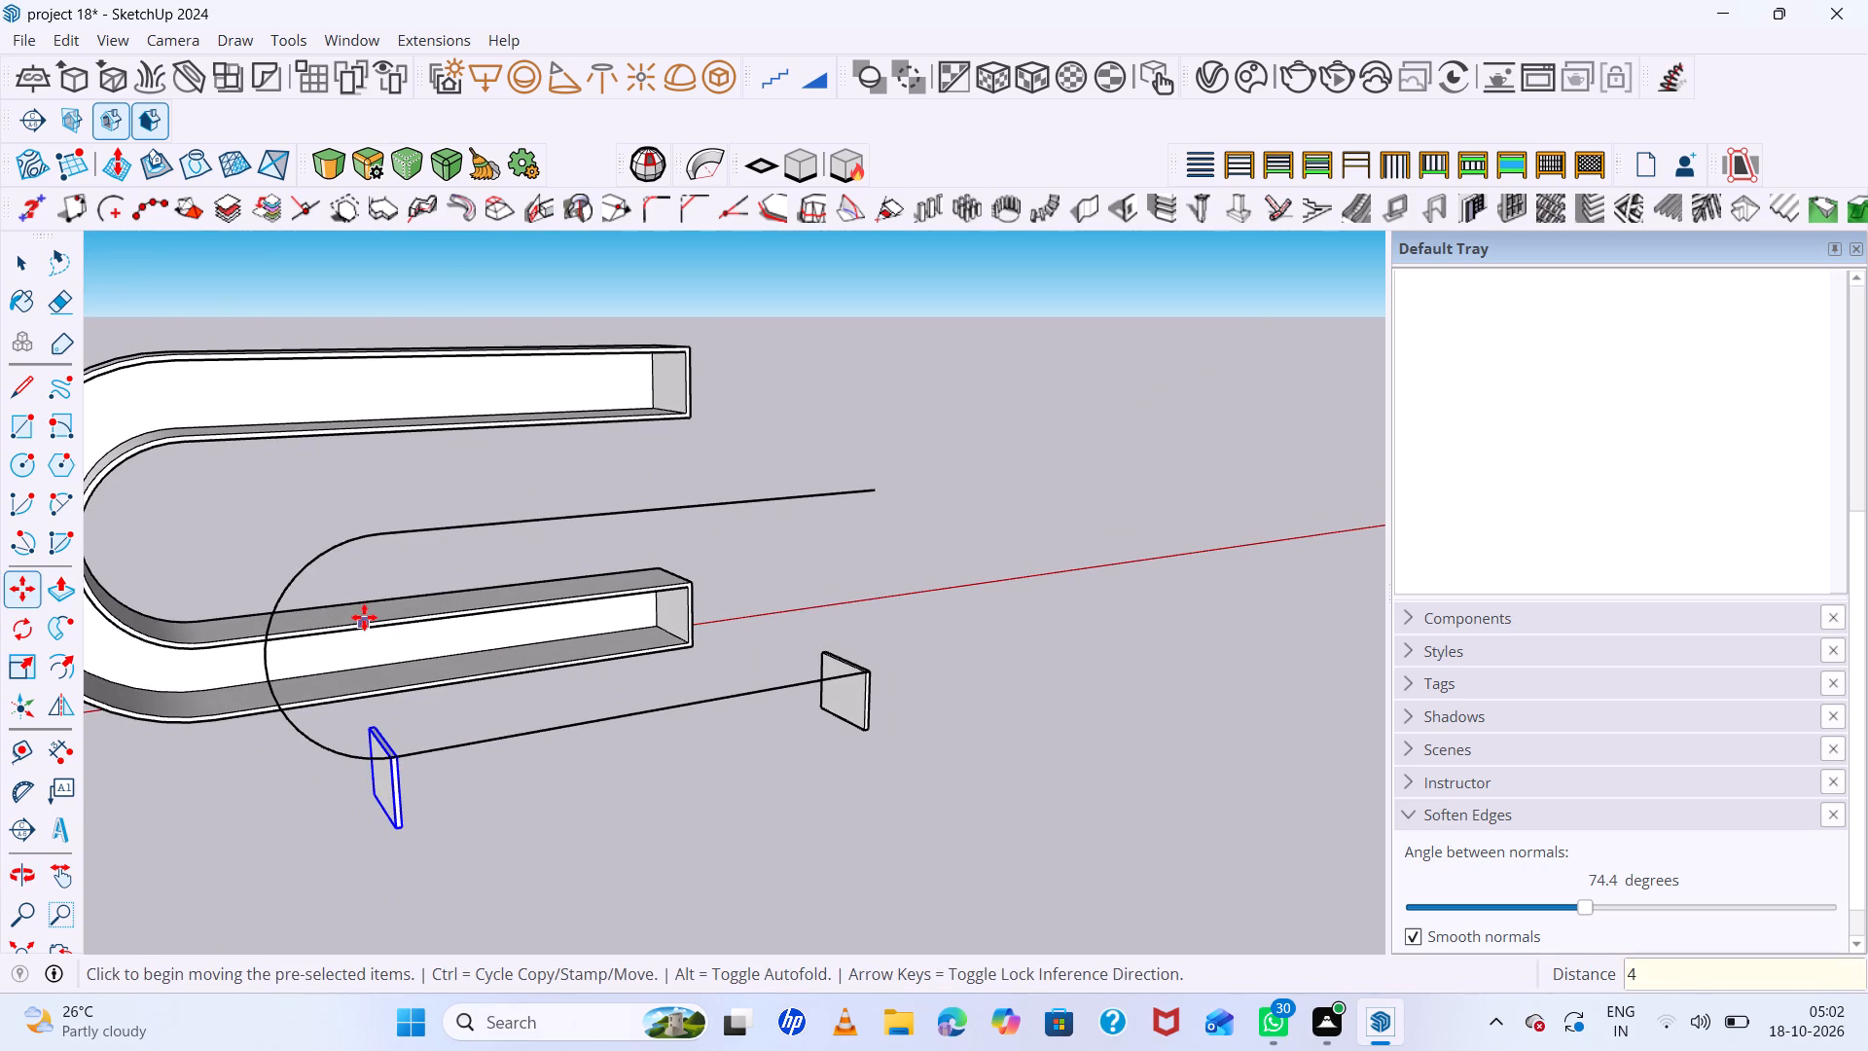
pyautogui.press('/')
pyautogui.press('Return')
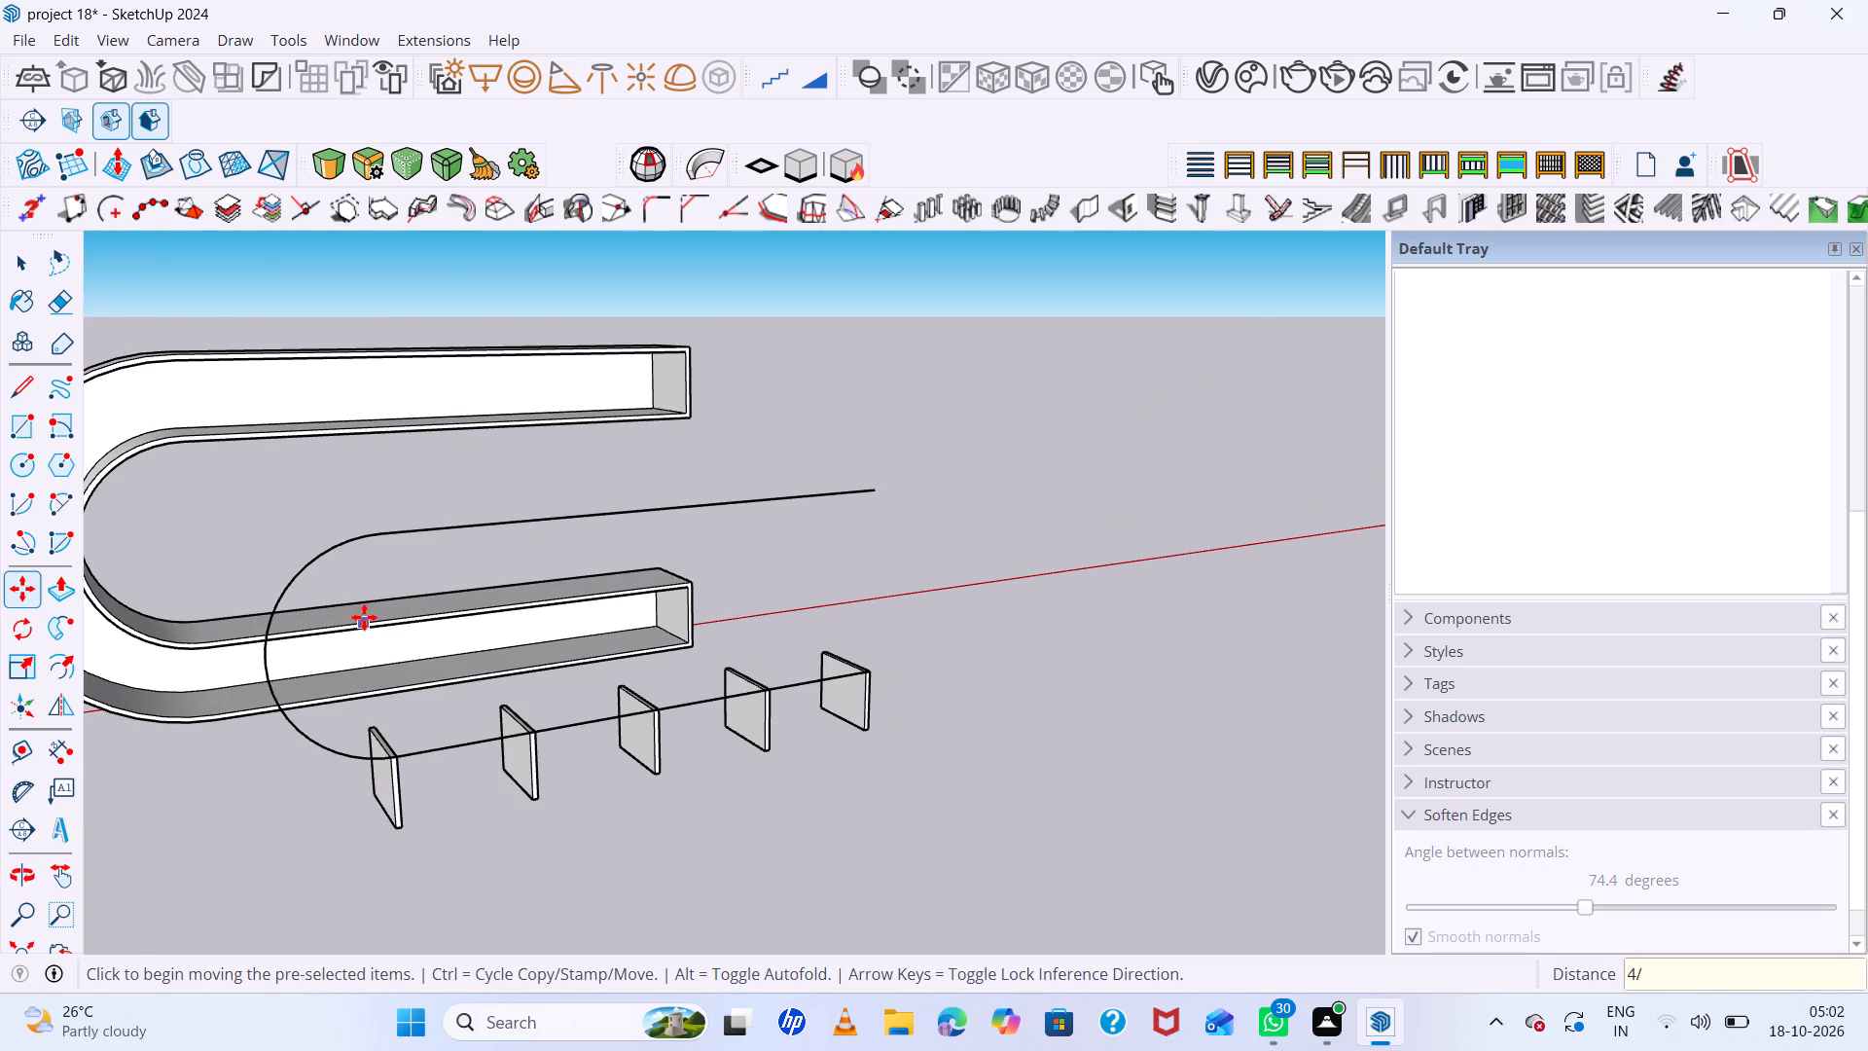
# Copy the lower leg's end panel straight up and align its bottom corner with the free end of the outline's upper leg.
pyautogui.scroll(6, 390, 792)
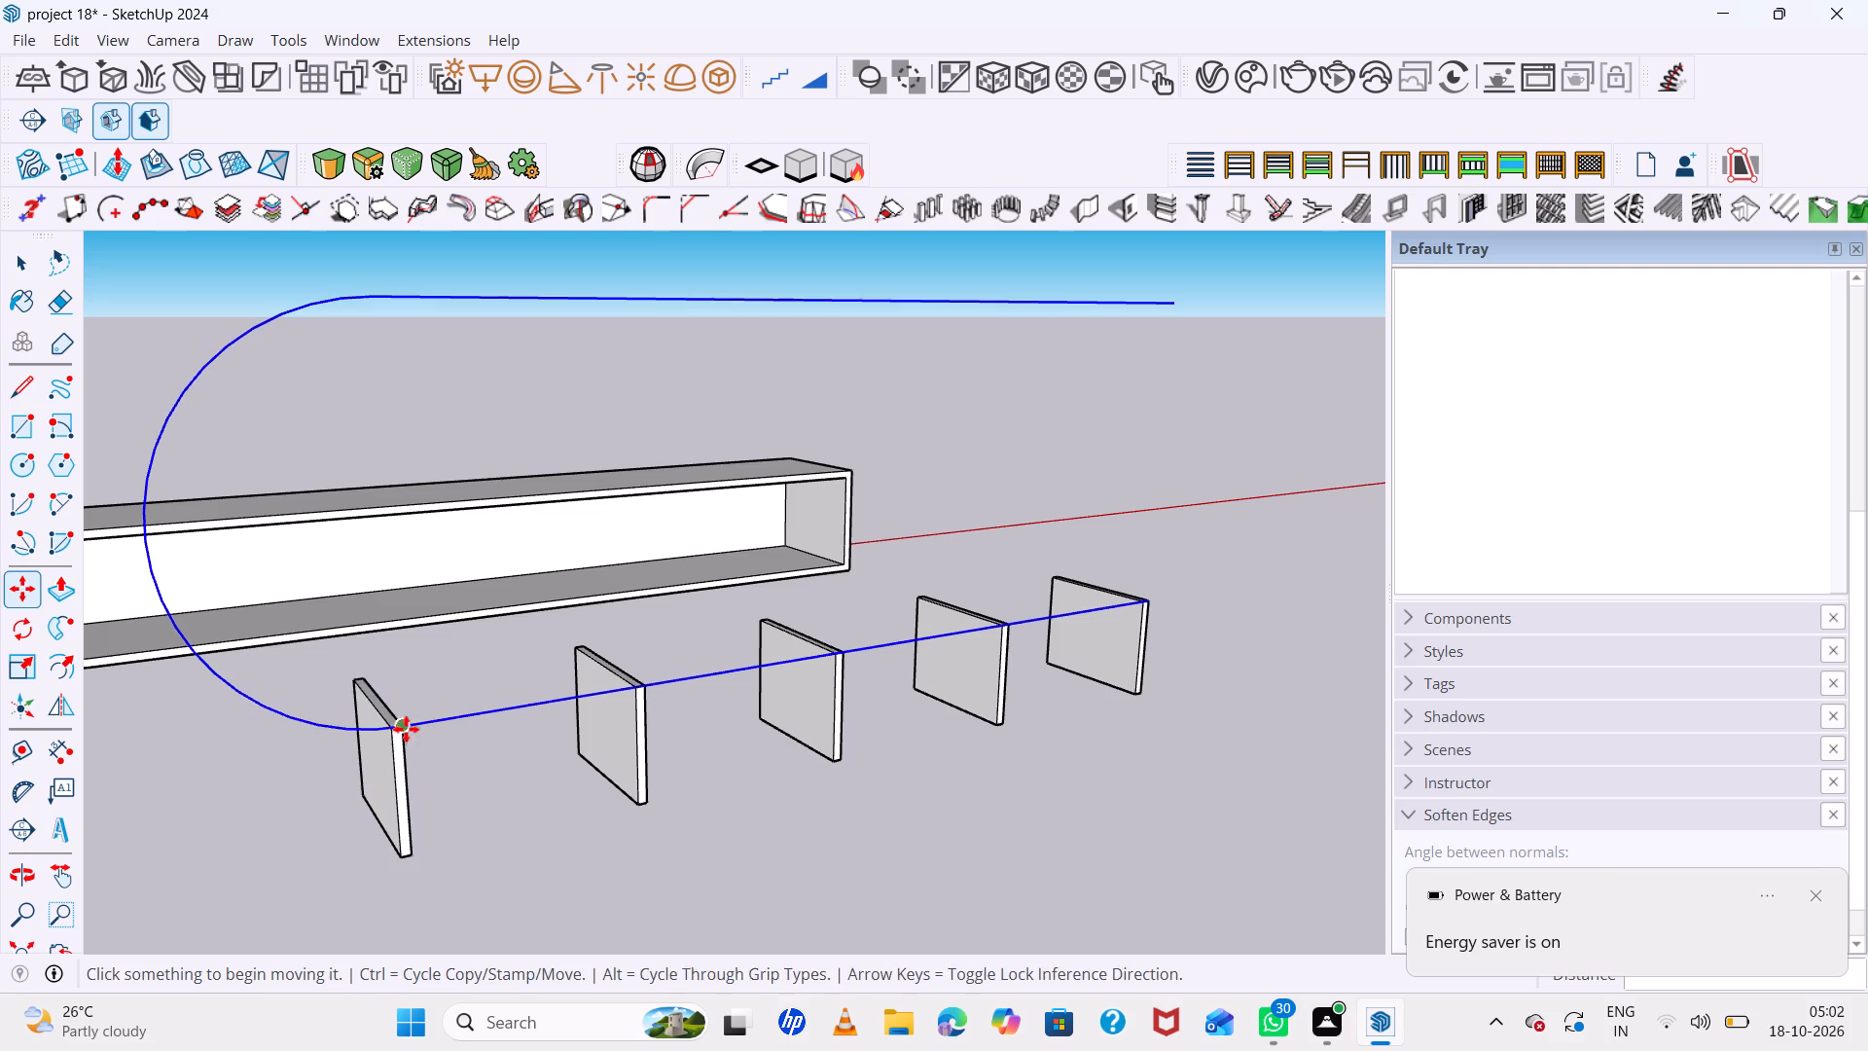
pyautogui.moveTo(387, 669); pyautogui.dragTo(553, 710, button='middle')
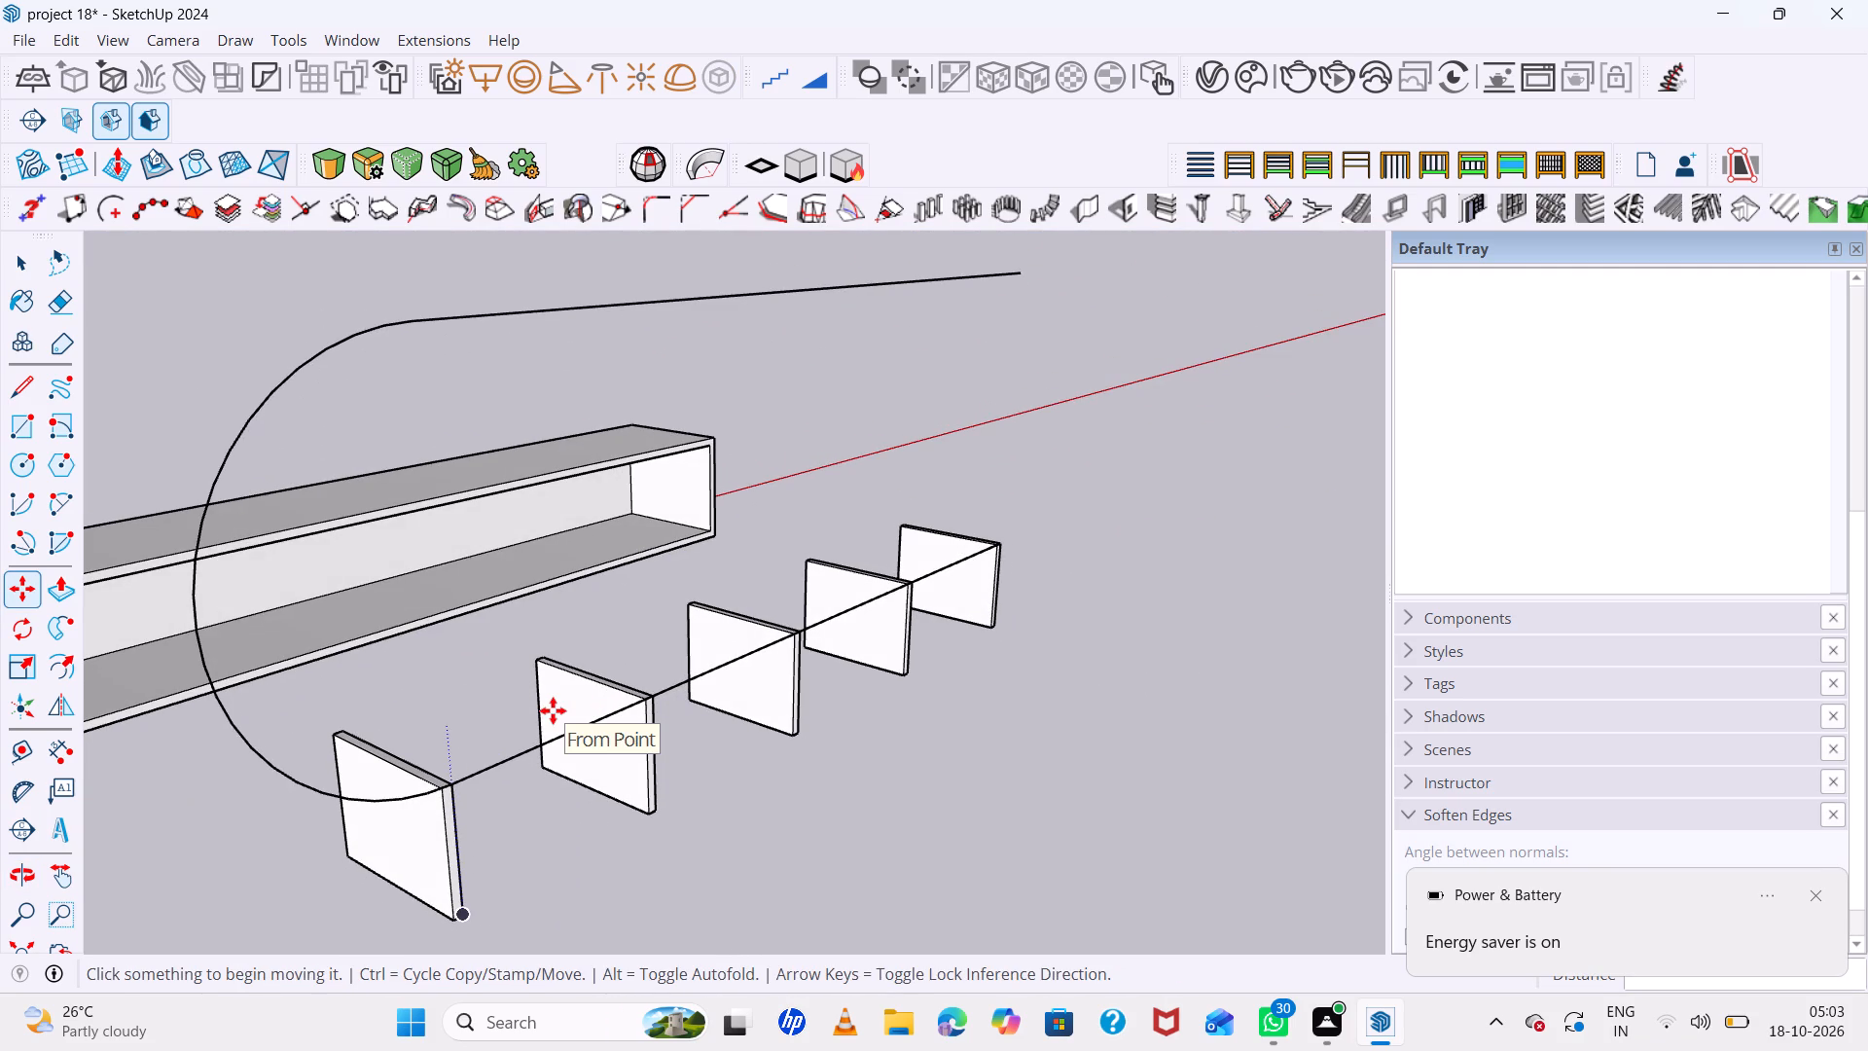
pyautogui.scroll(-6, 553, 710)
pyautogui.scroll(6, 563, 848)
pyautogui.scroll(-12, 585, 661)
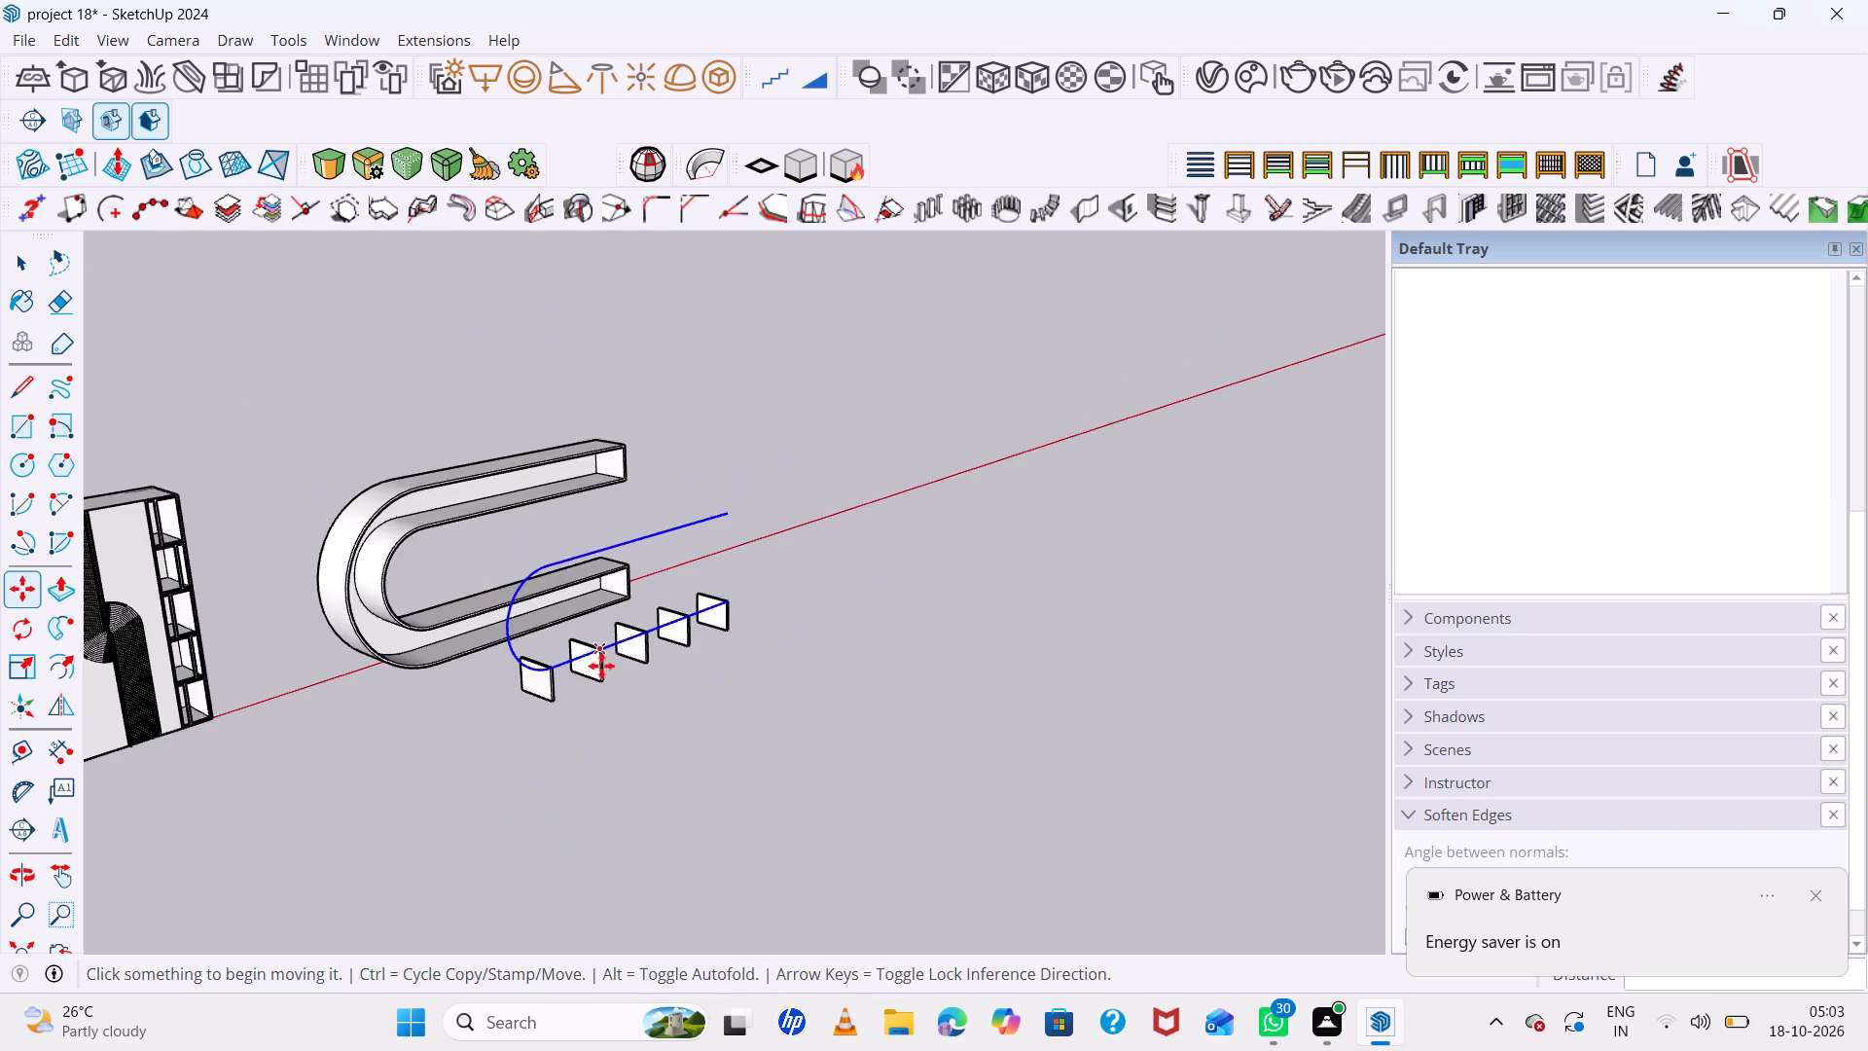
pyautogui.moveTo(641, 670); pyautogui.dragTo(501, 671, button='middle')
pyautogui.scroll(11, 749, 610)
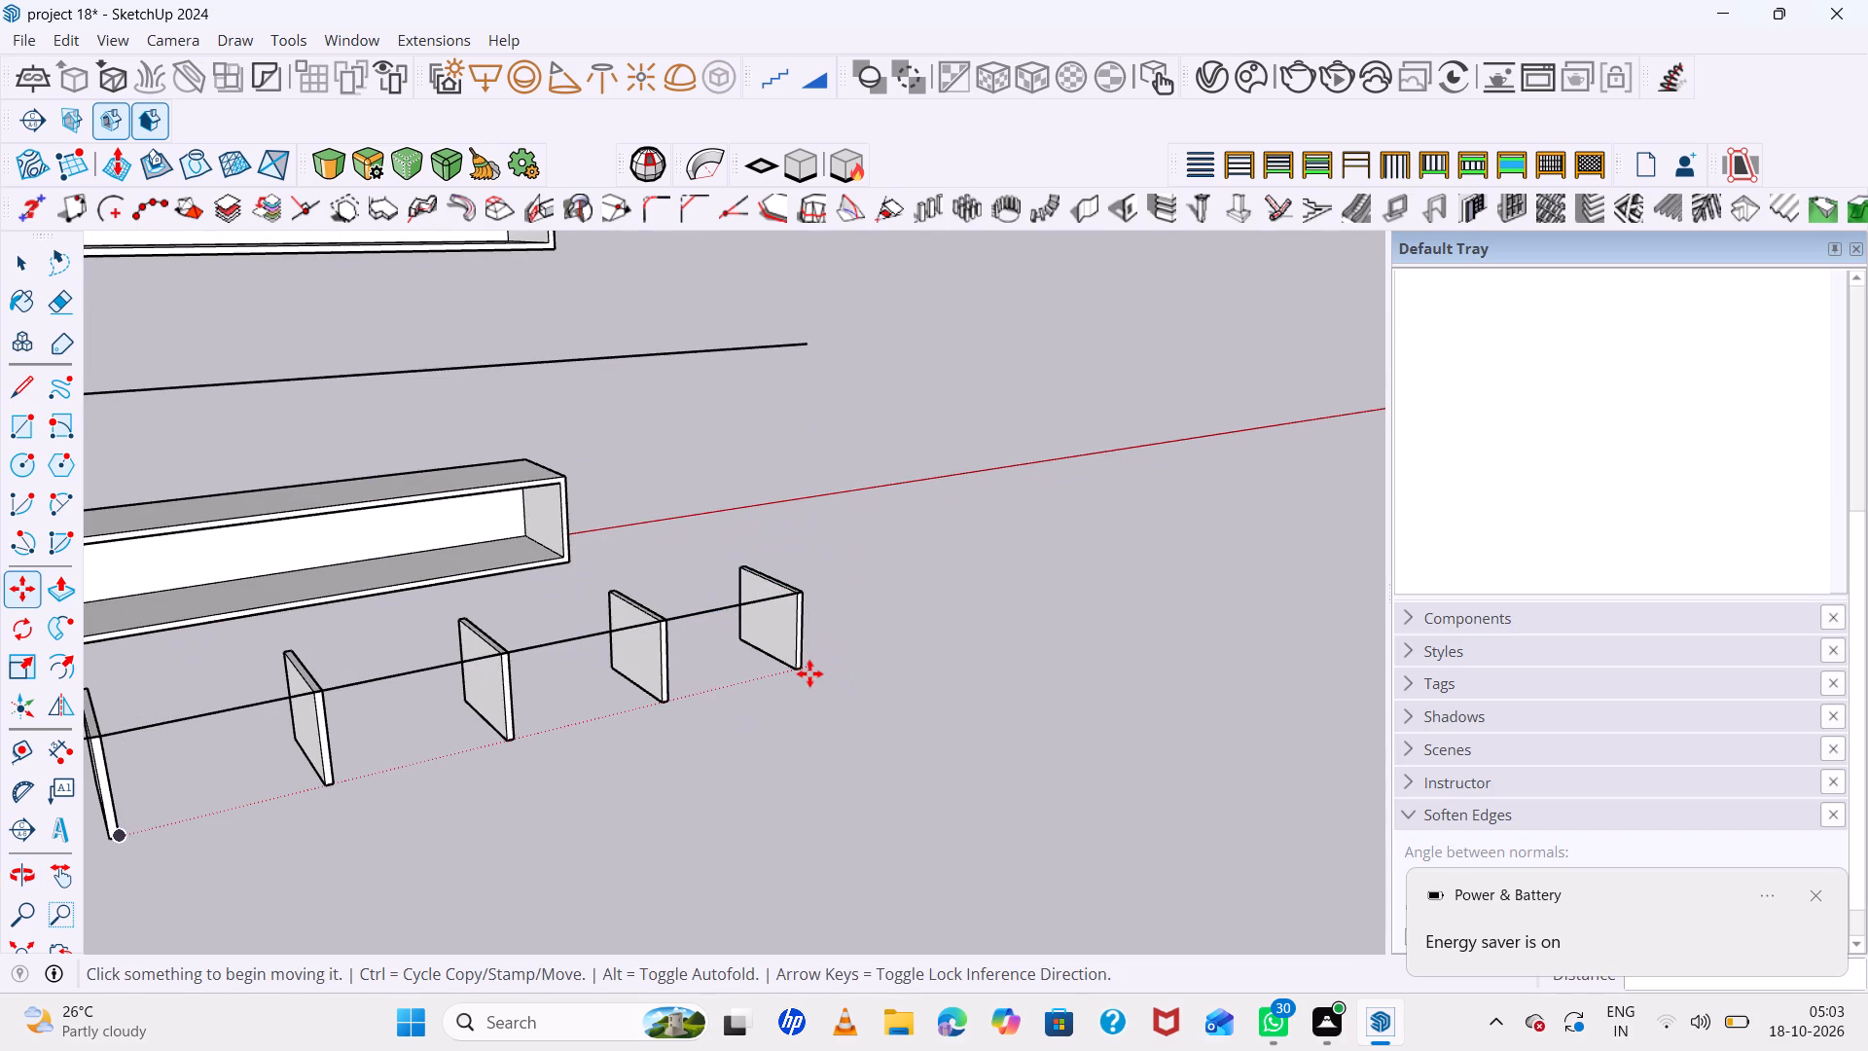
pyautogui.click(799, 674)
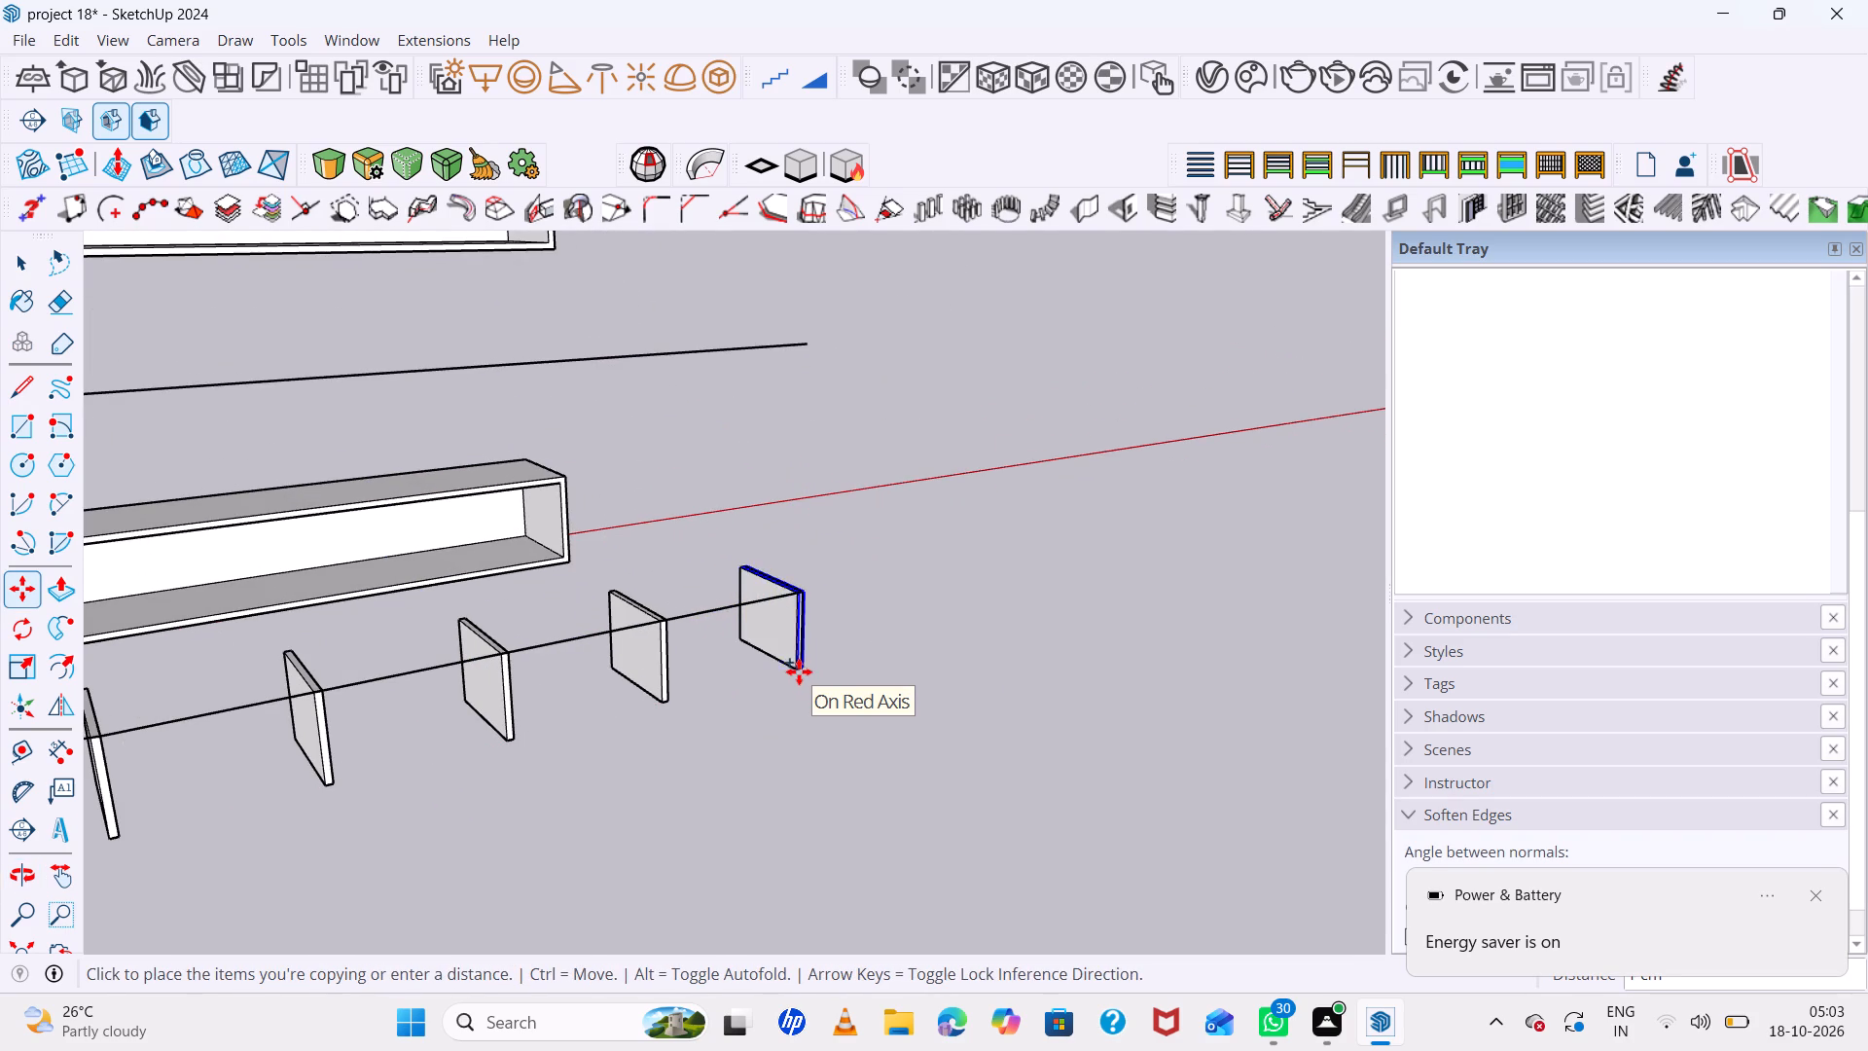
pyautogui.scroll(-3, 821, 469)
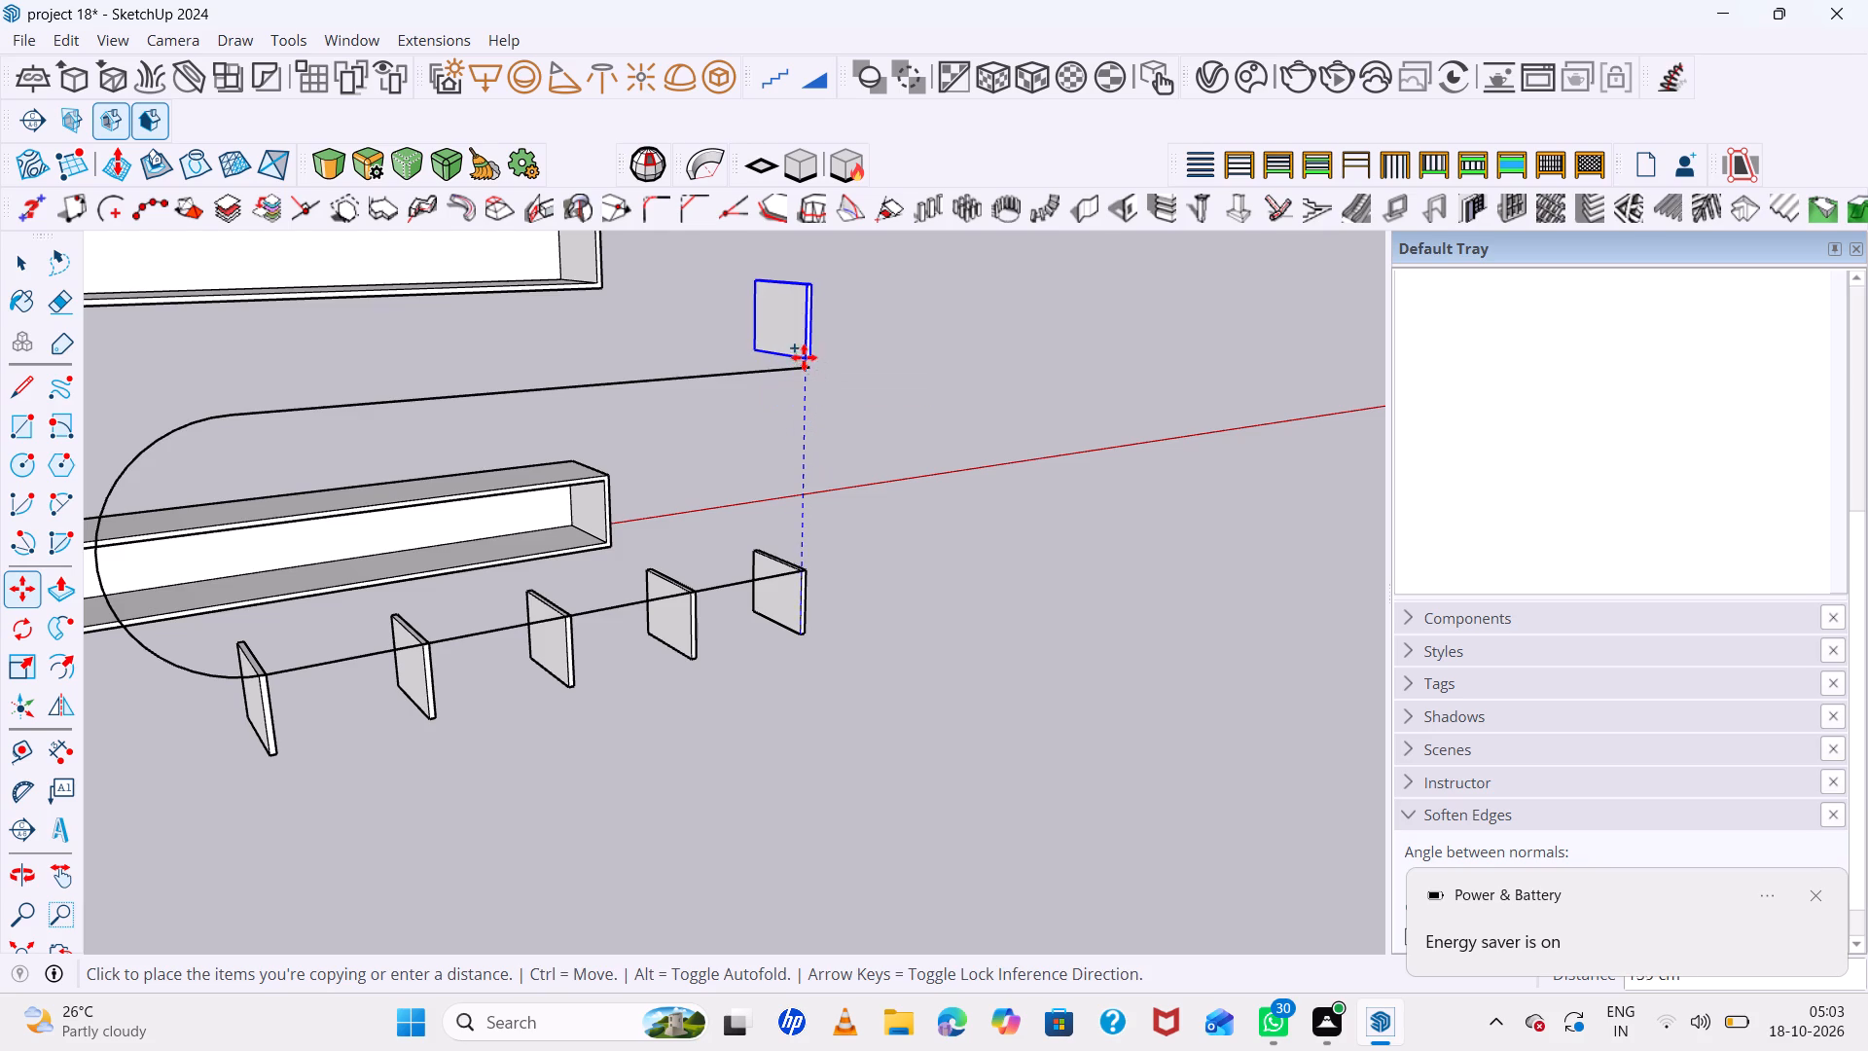
pyautogui.click(804, 361)
pyautogui.scroll(7, 826, 384)
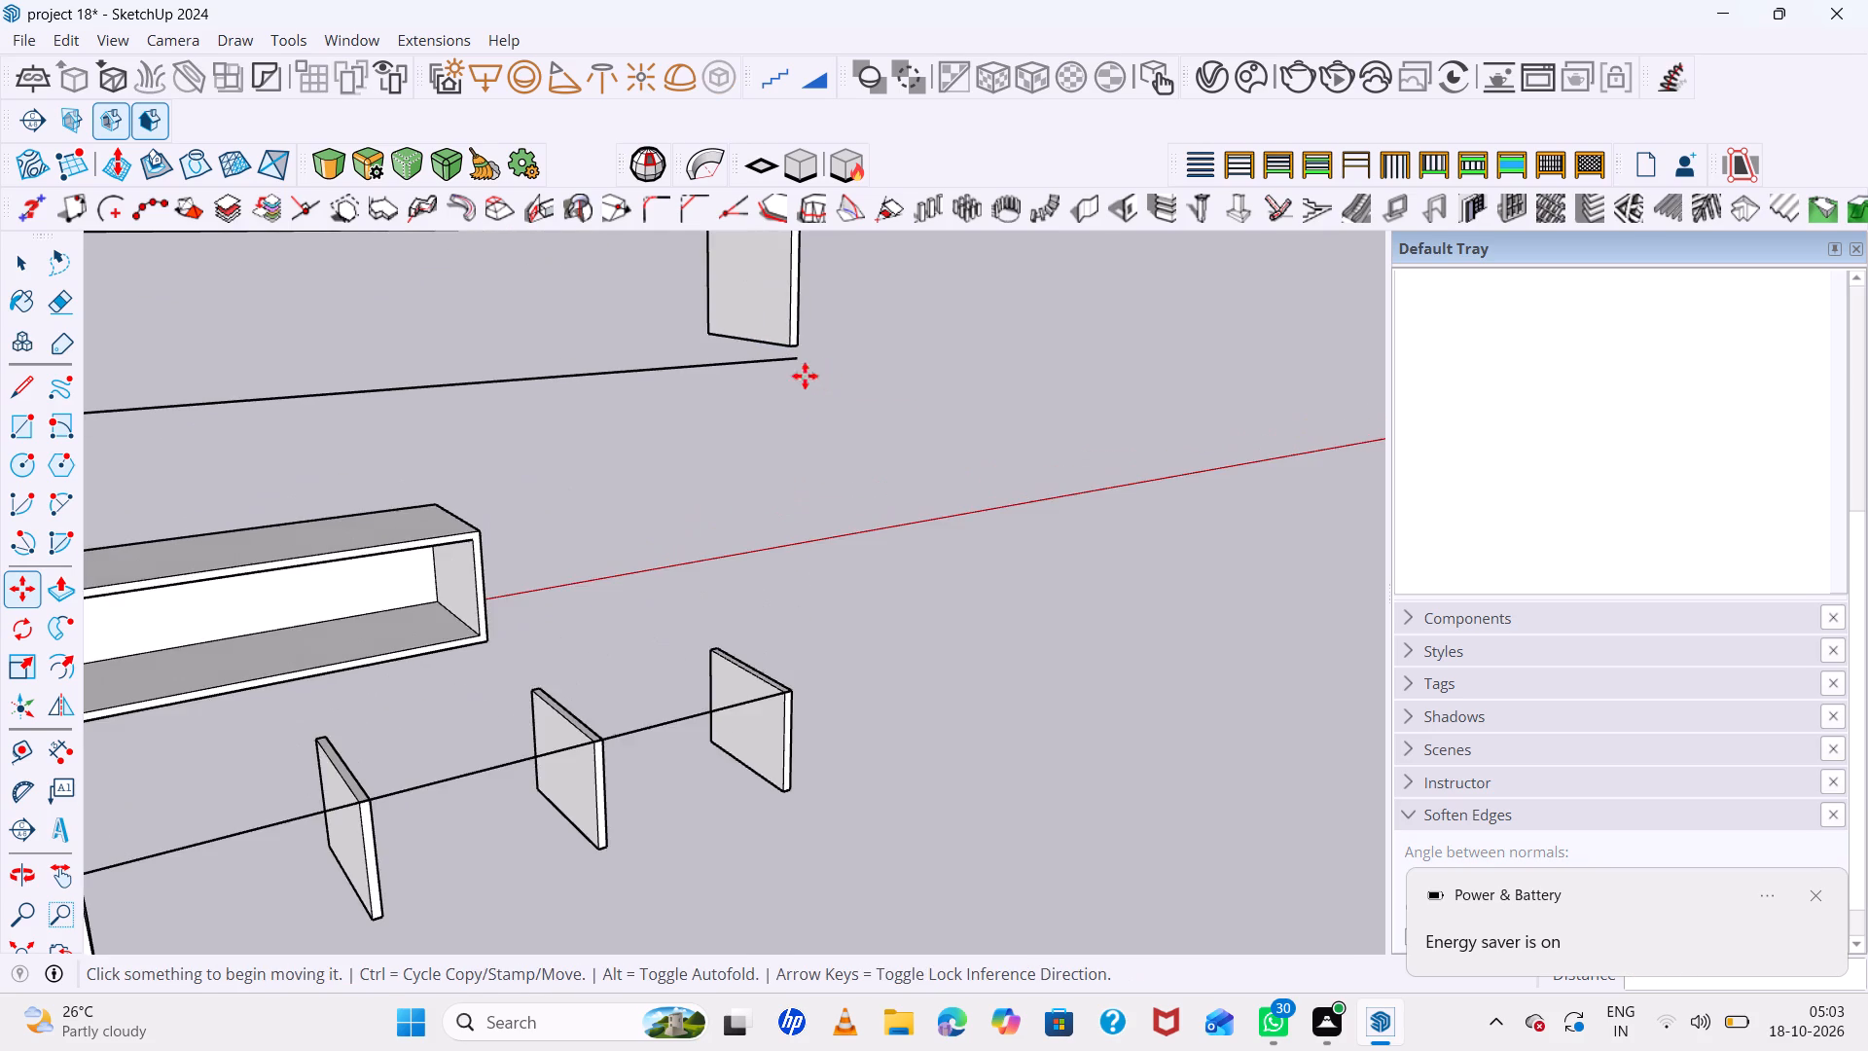
pyautogui.moveTo(805, 376); pyautogui.dragTo(683, 431, button='middle')
pyautogui.scroll(12, 767, 351)
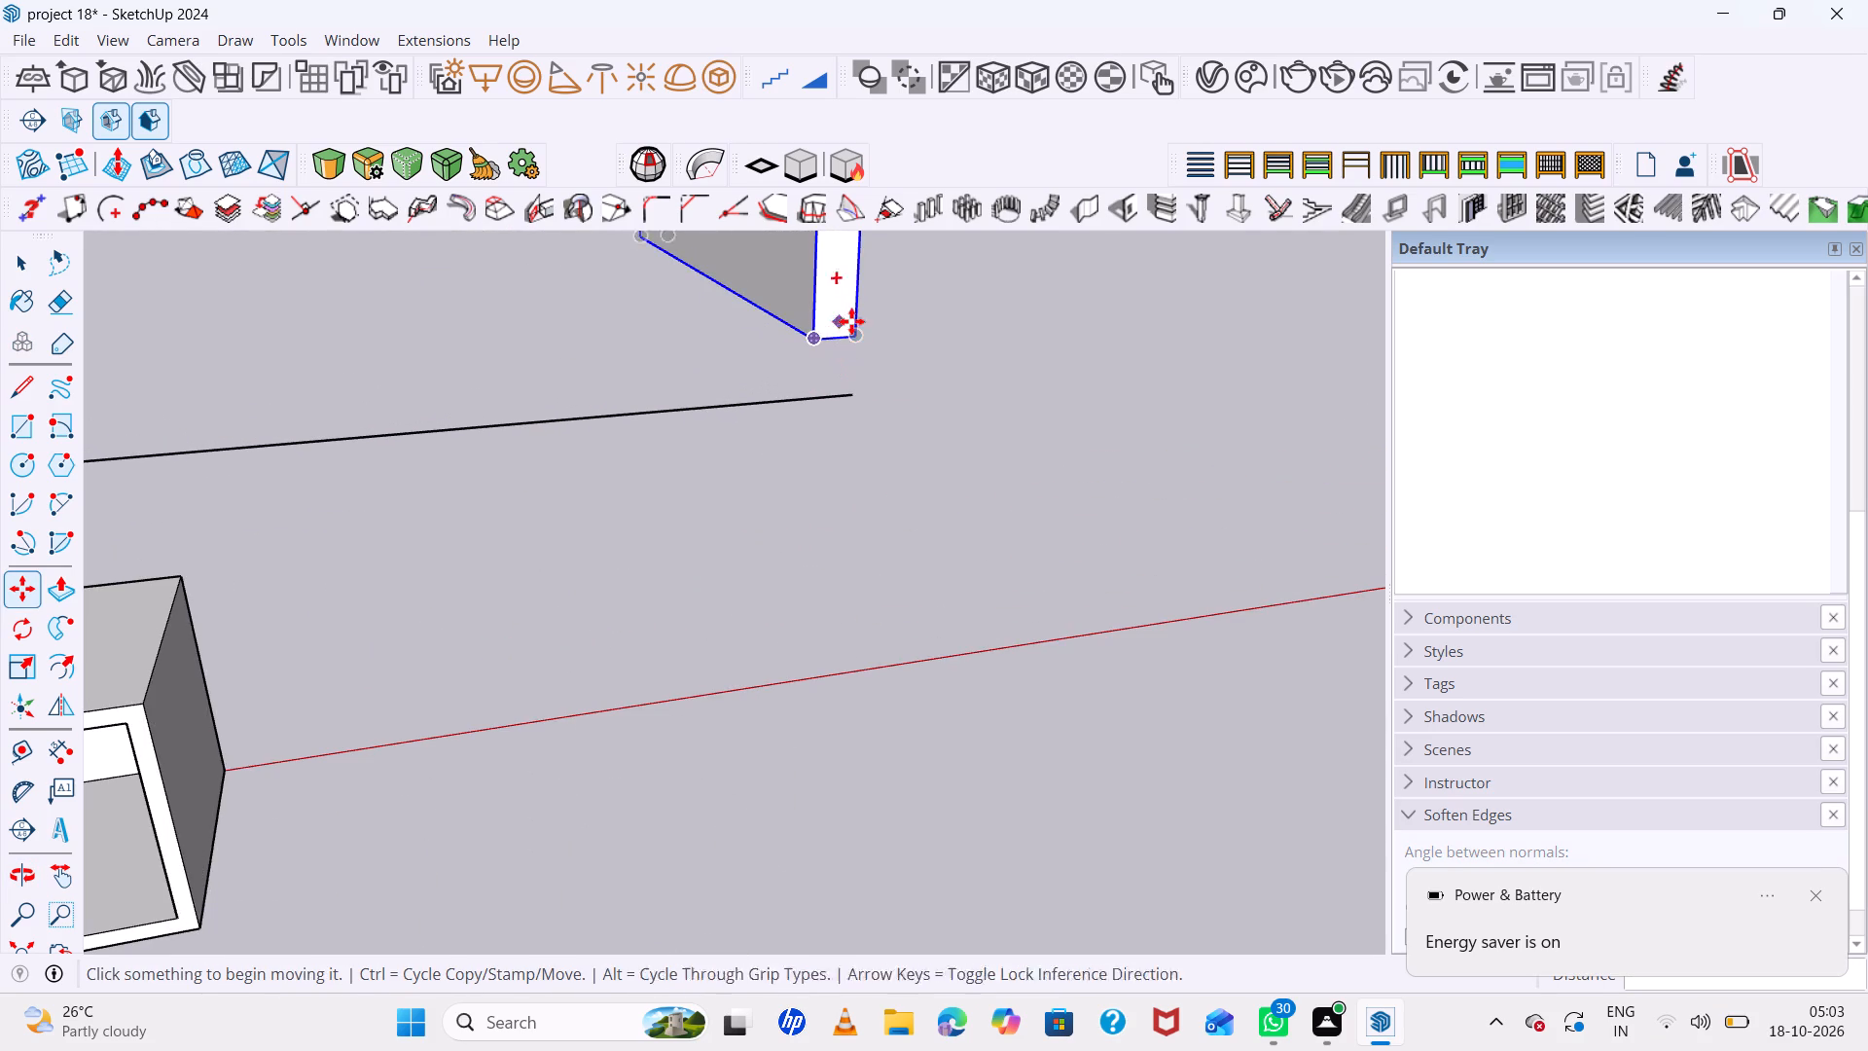
pyautogui.click(857, 333)
pyautogui.click(855, 388)
pyautogui.scroll(-13, 830, 451)
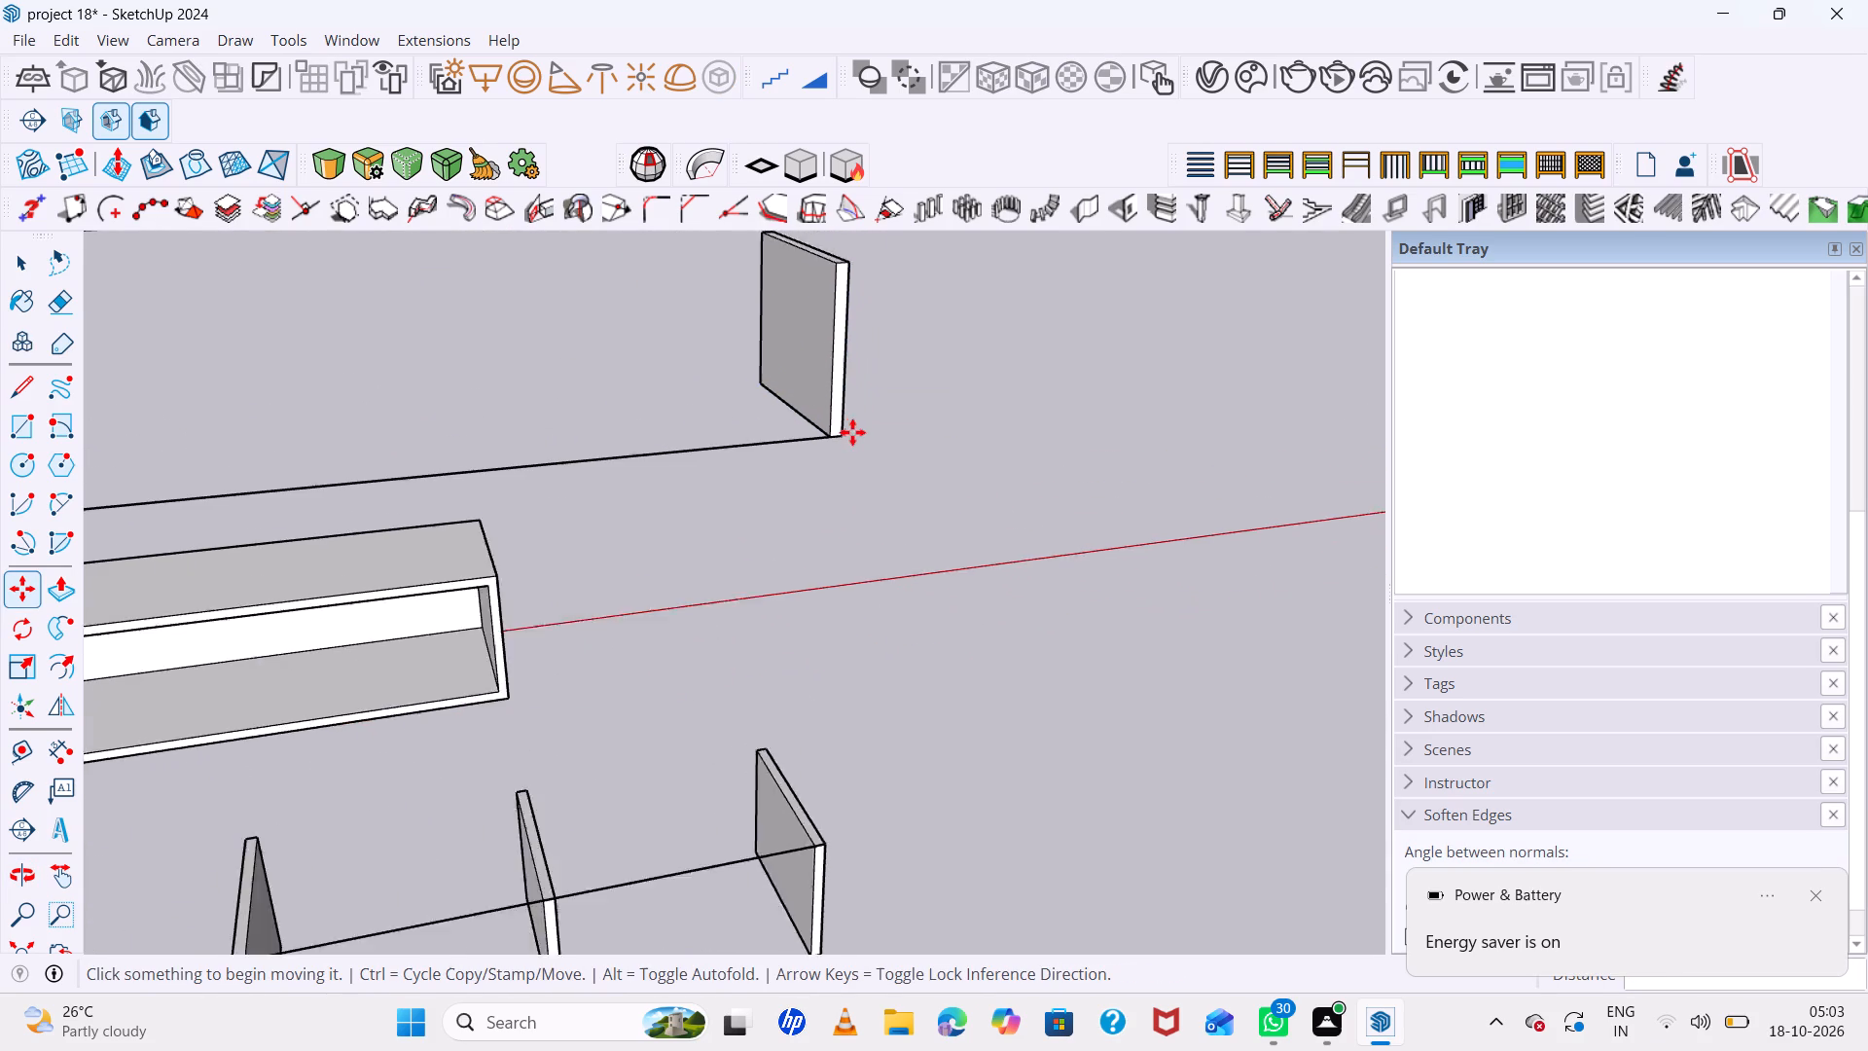
# Copy the upper panel about 294 cm along the upper leg to the arc's start, dividing the distance by 4.
pyautogui.scroll(6, 838, 454)
pyautogui.click(835, 419)
pyautogui.scroll(-9, 696, 467)
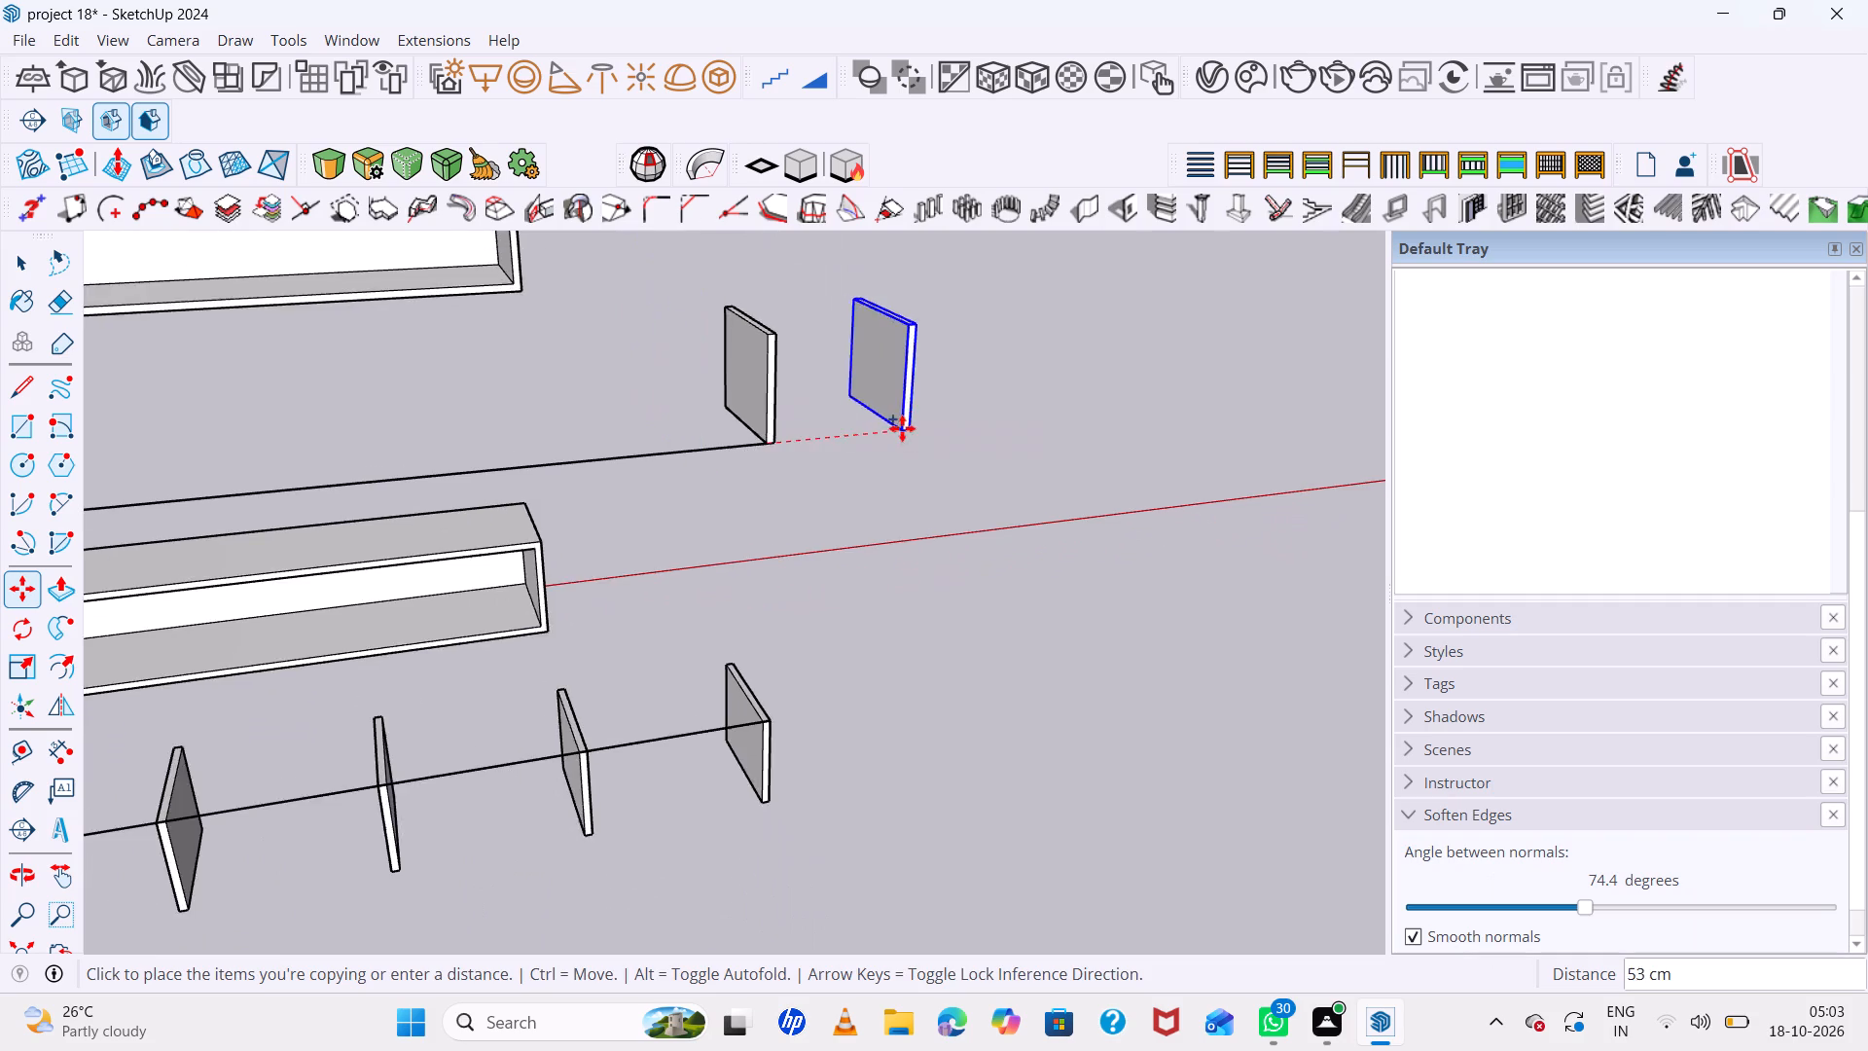
pyautogui.scroll(-5, 902, 428)
pyautogui.scroll(-1, 622, 443)
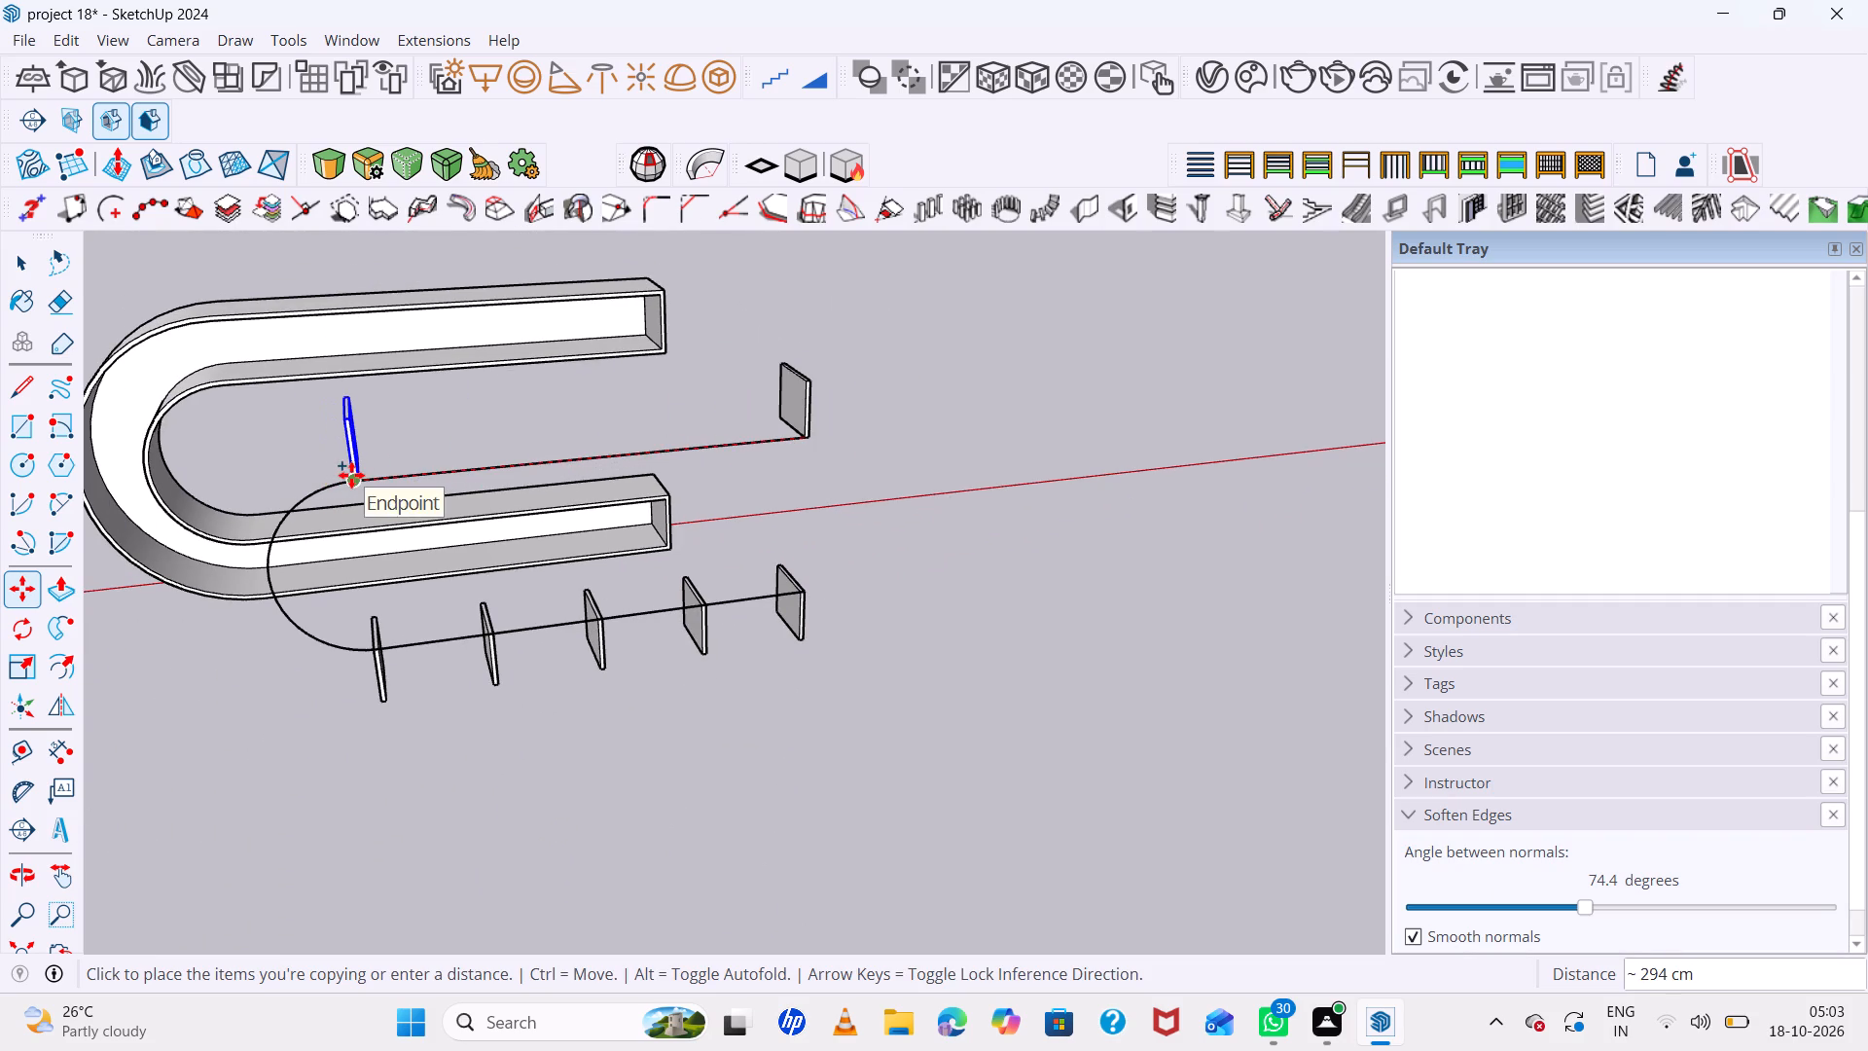
pyautogui.click(351, 475)
pyautogui.scroll(7, 407, 495)
pyautogui.moveTo(407, 495); pyautogui.dragTo(413, 498, button='middle')
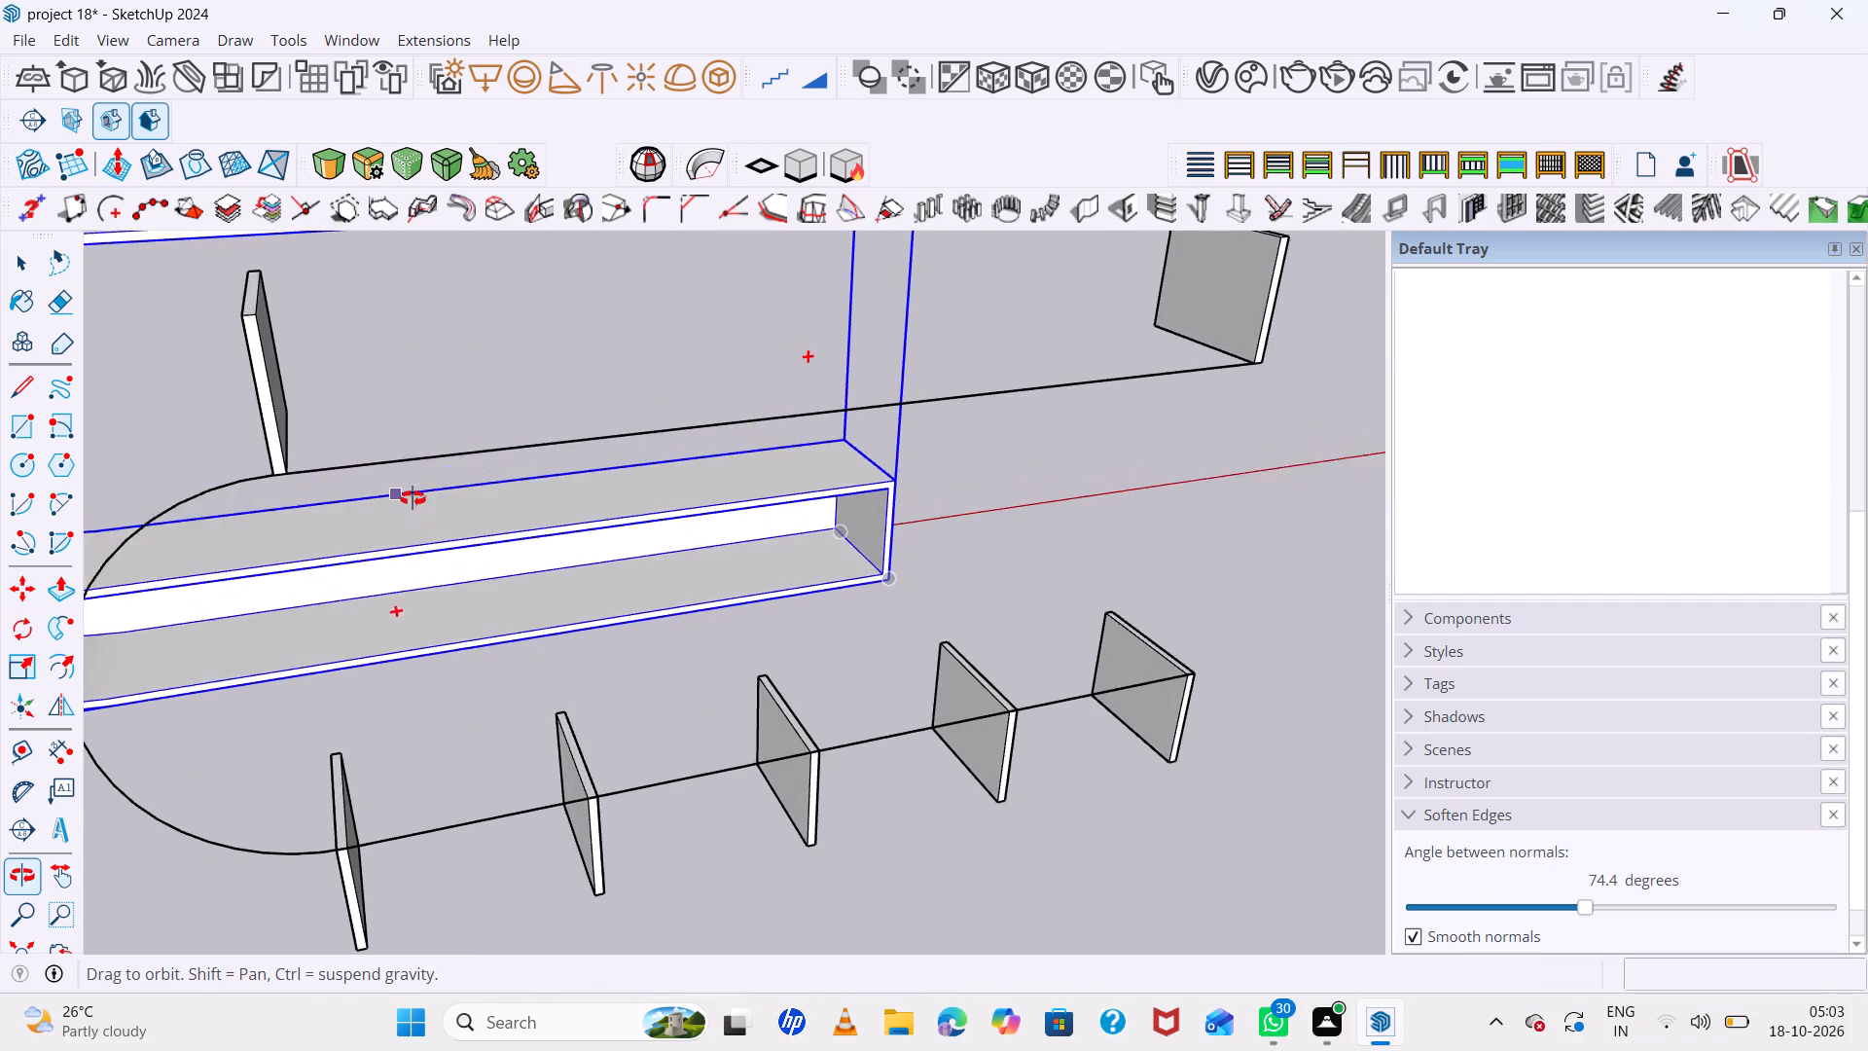
pyautogui.moveTo(413, 498); pyautogui.dragTo(416, 494, button='middle')
pyautogui.scroll(-14, 513, 564)
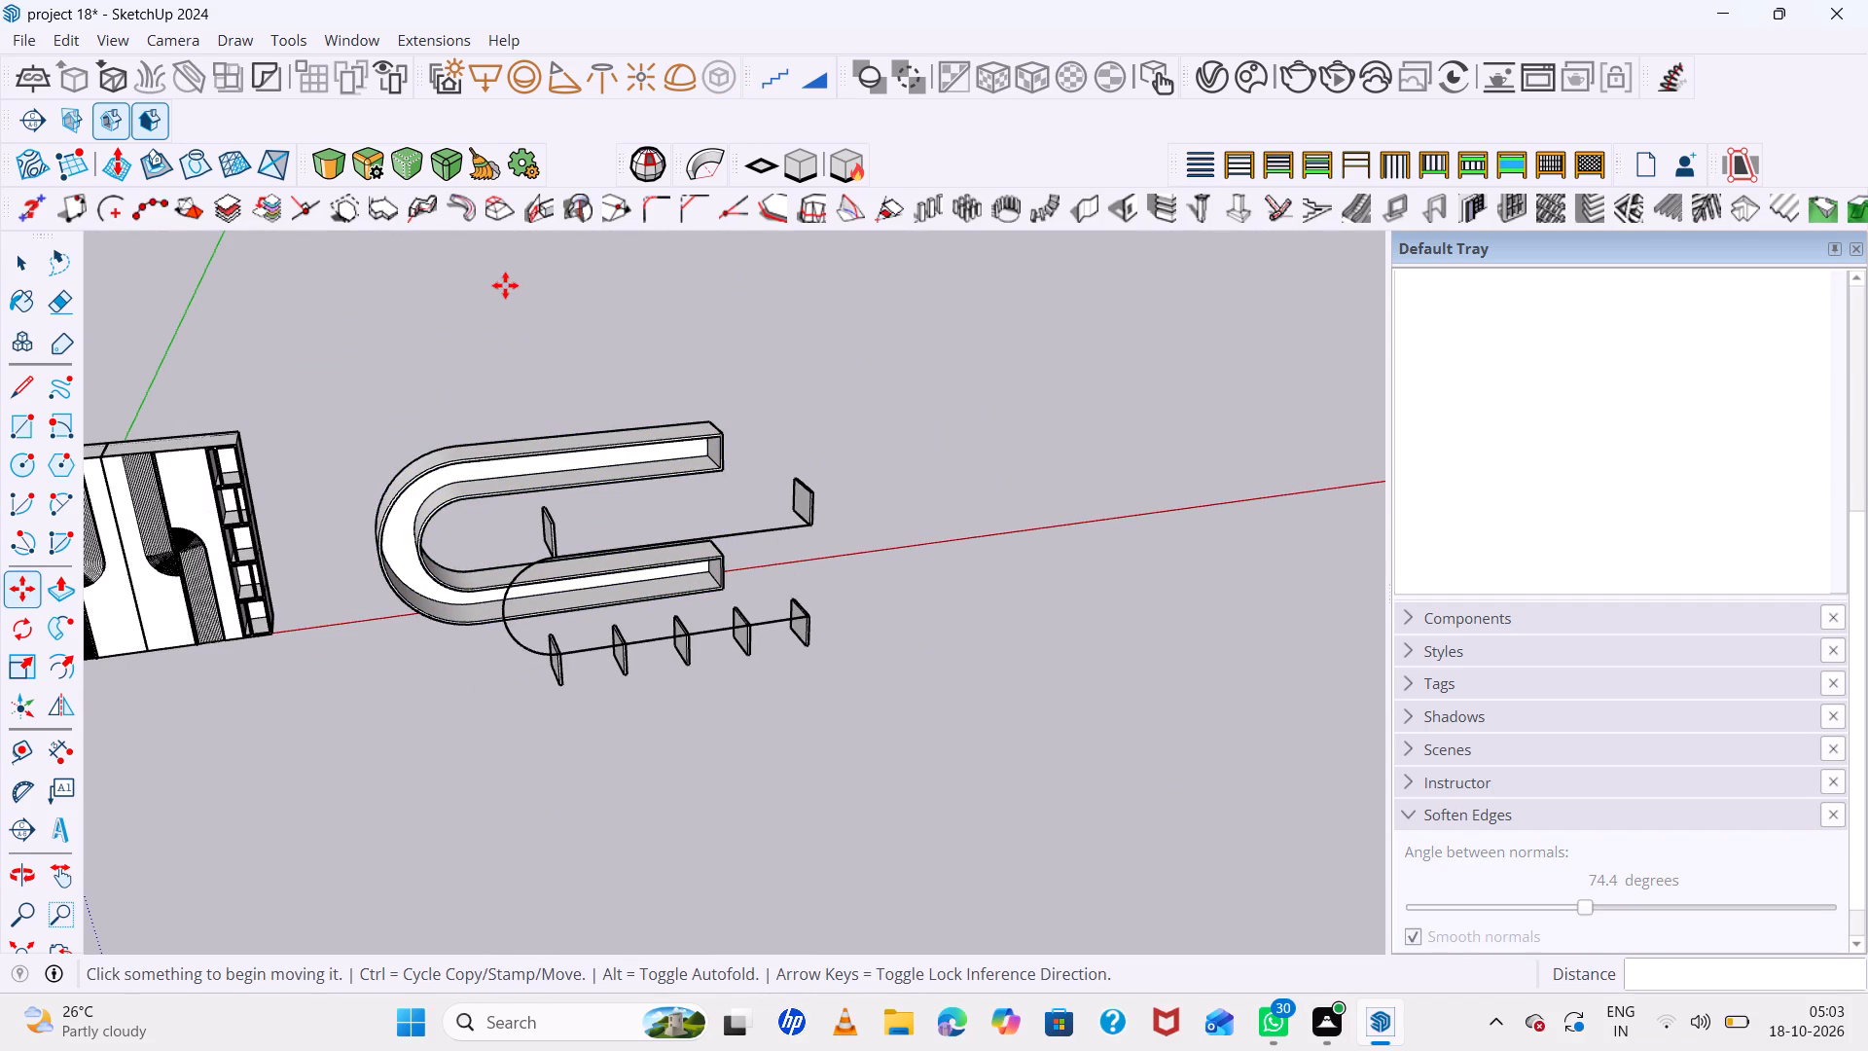
pyautogui.write('4/')
pyautogui.press('Return')
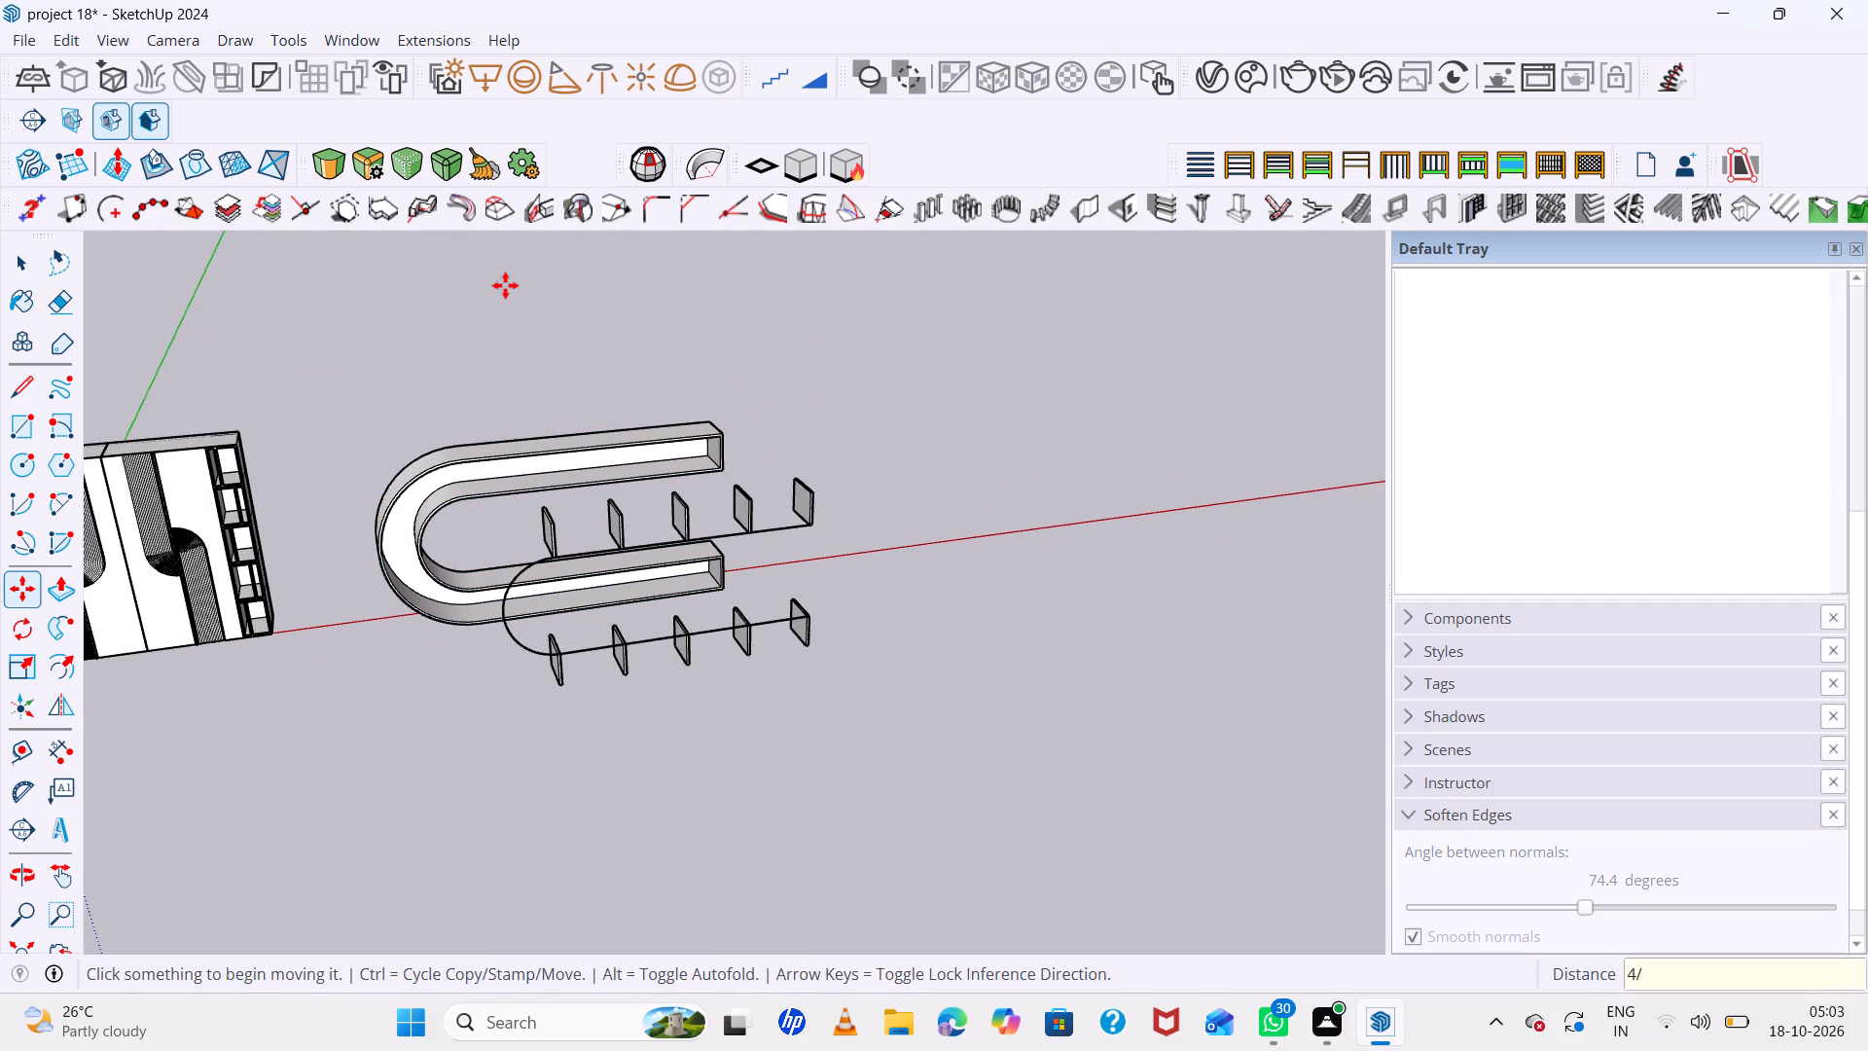
# Move all ten divider panels together from the loose outline into the U-shaped unit, aligning the lower end panel with the opening's inner top corner.
pyautogui.scroll(-6, 746, 458)
pyautogui.moveTo(785, 581); pyautogui.dragTo(488, 472, button='middle')
pyautogui.press('space')
pyautogui.scroll(5, 882, 617)
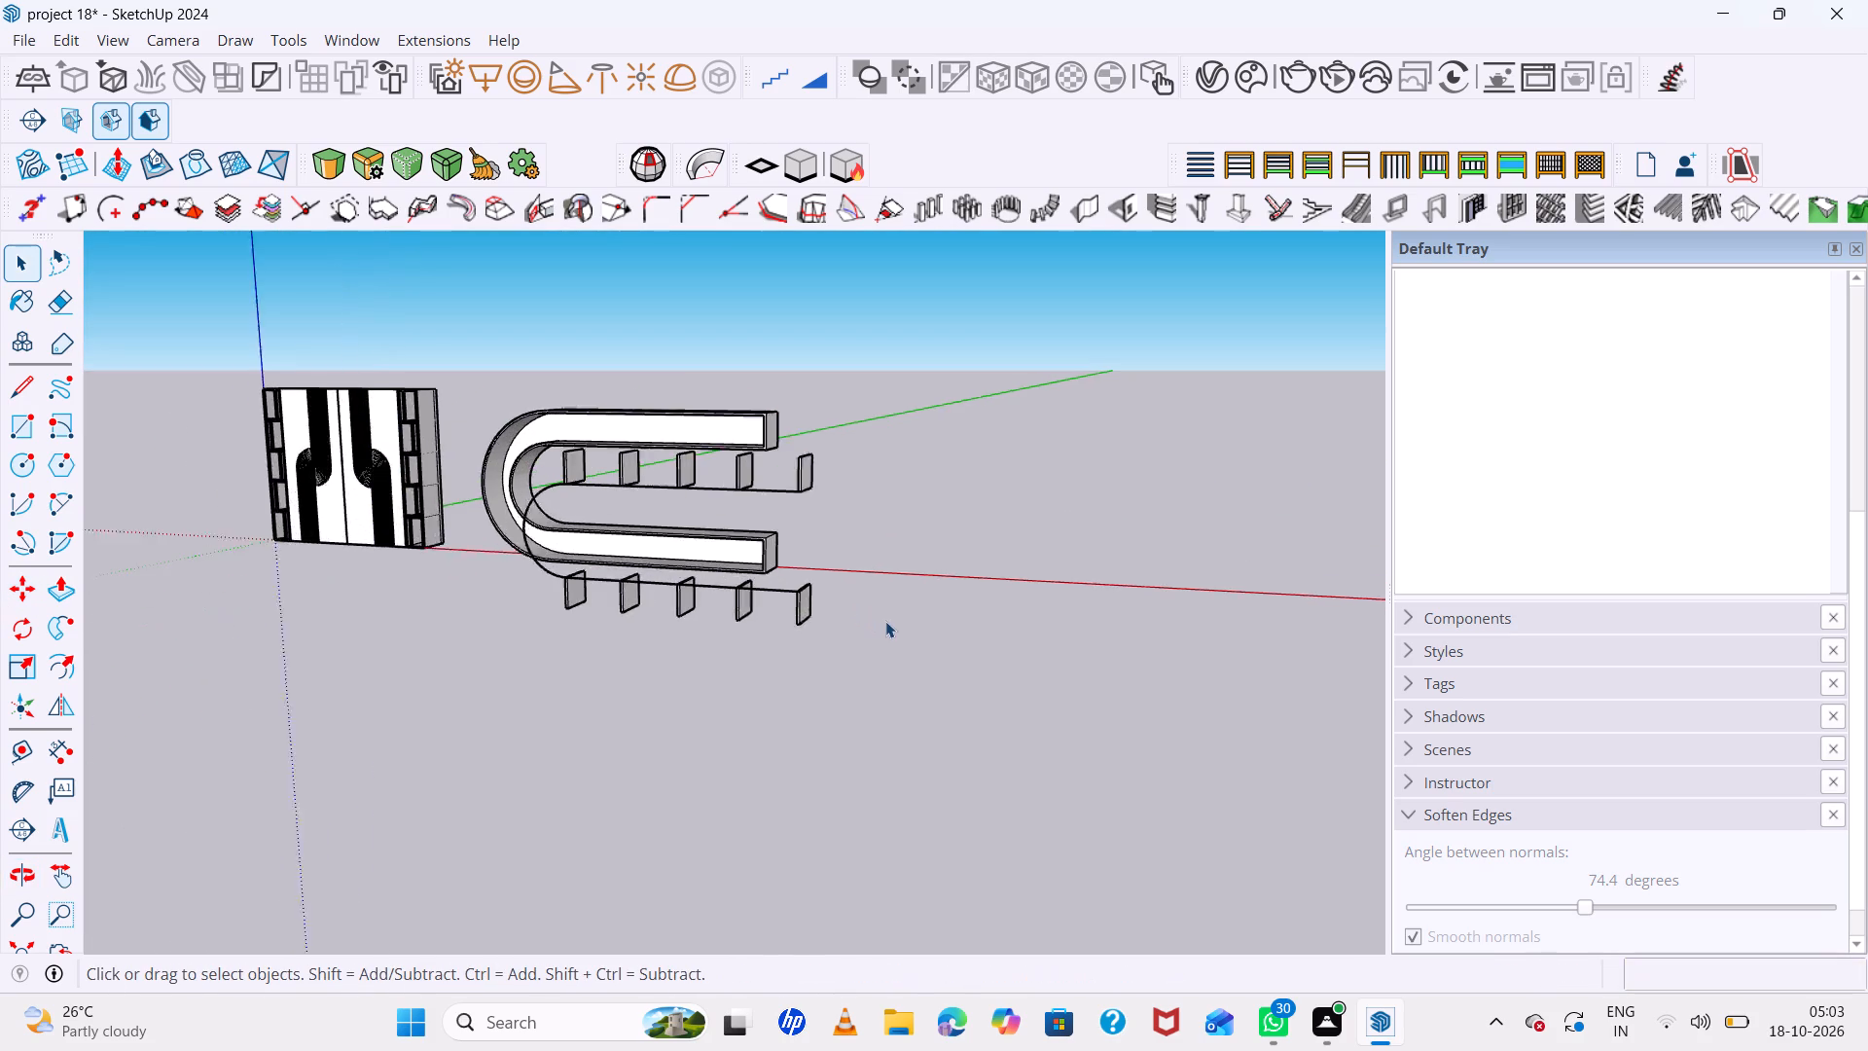
pyautogui.scroll(1, 885, 621)
pyautogui.scroll(5, 790, 602)
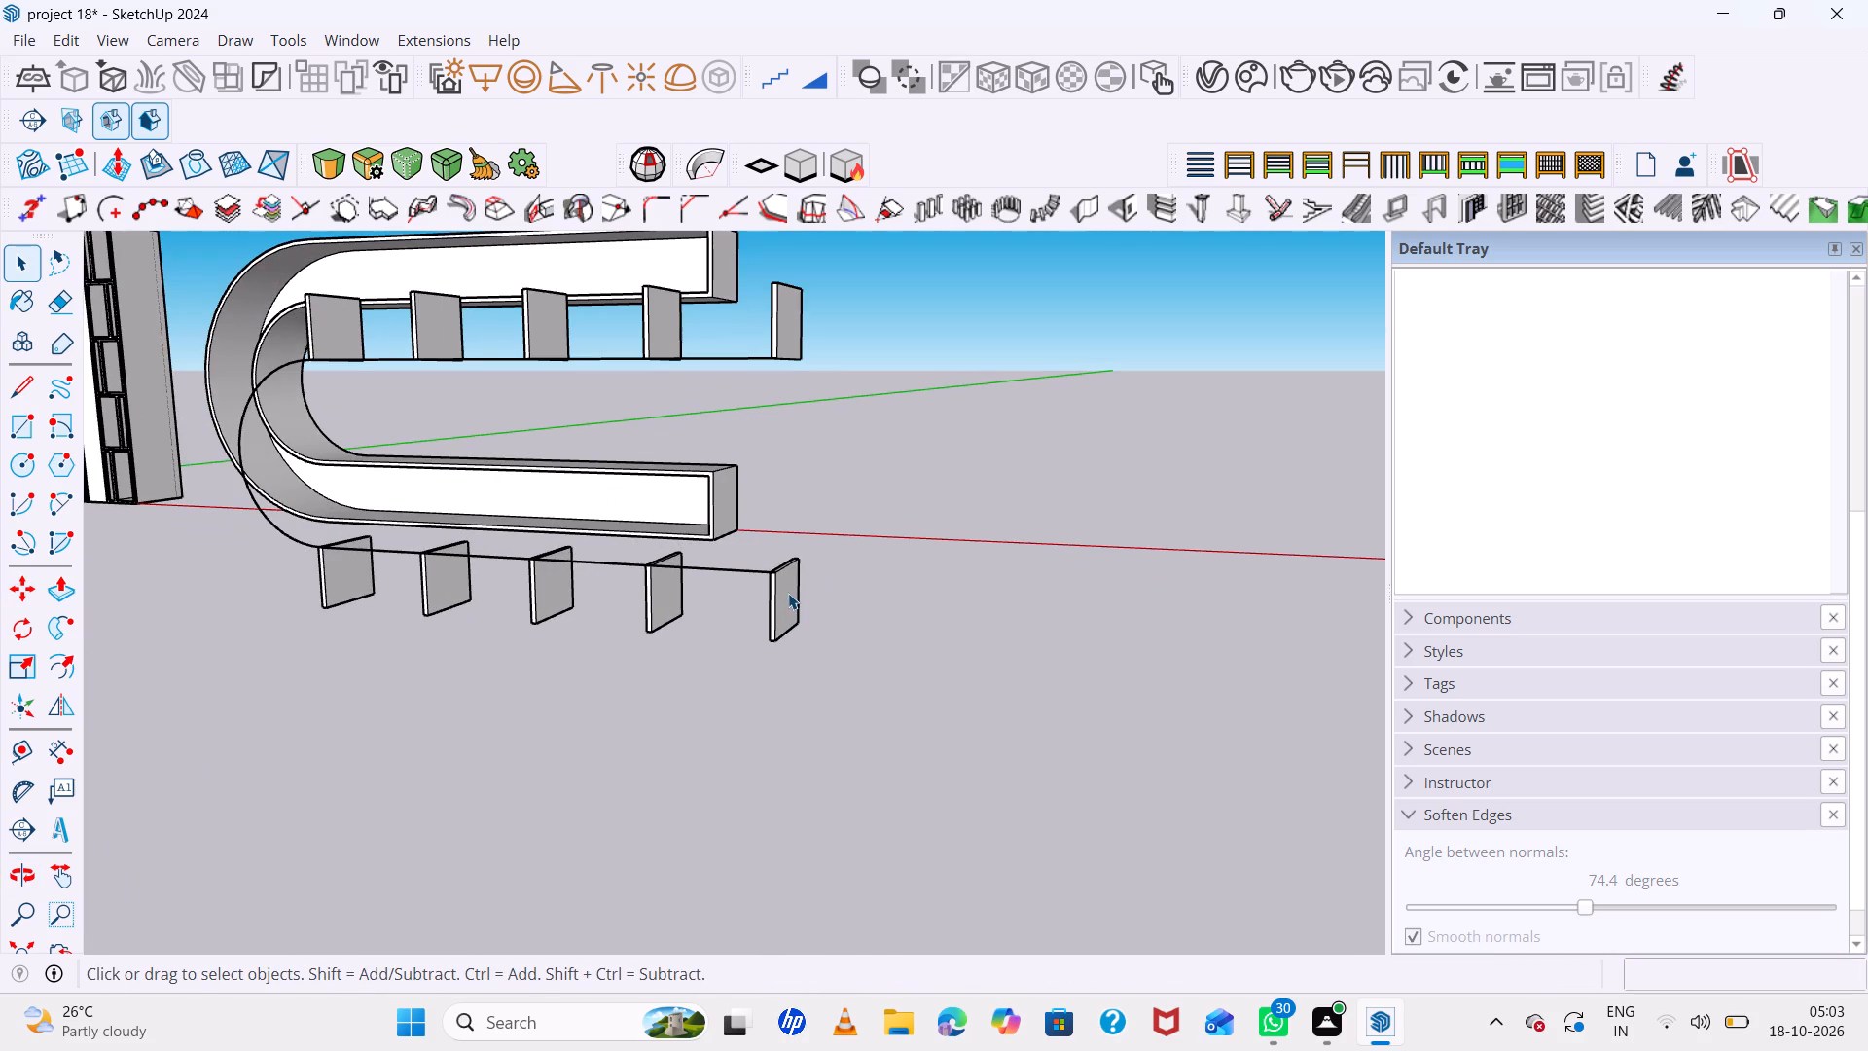
pyautogui.scroll(5, 842, 575)
pyautogui.scroll(3, 710, 593)
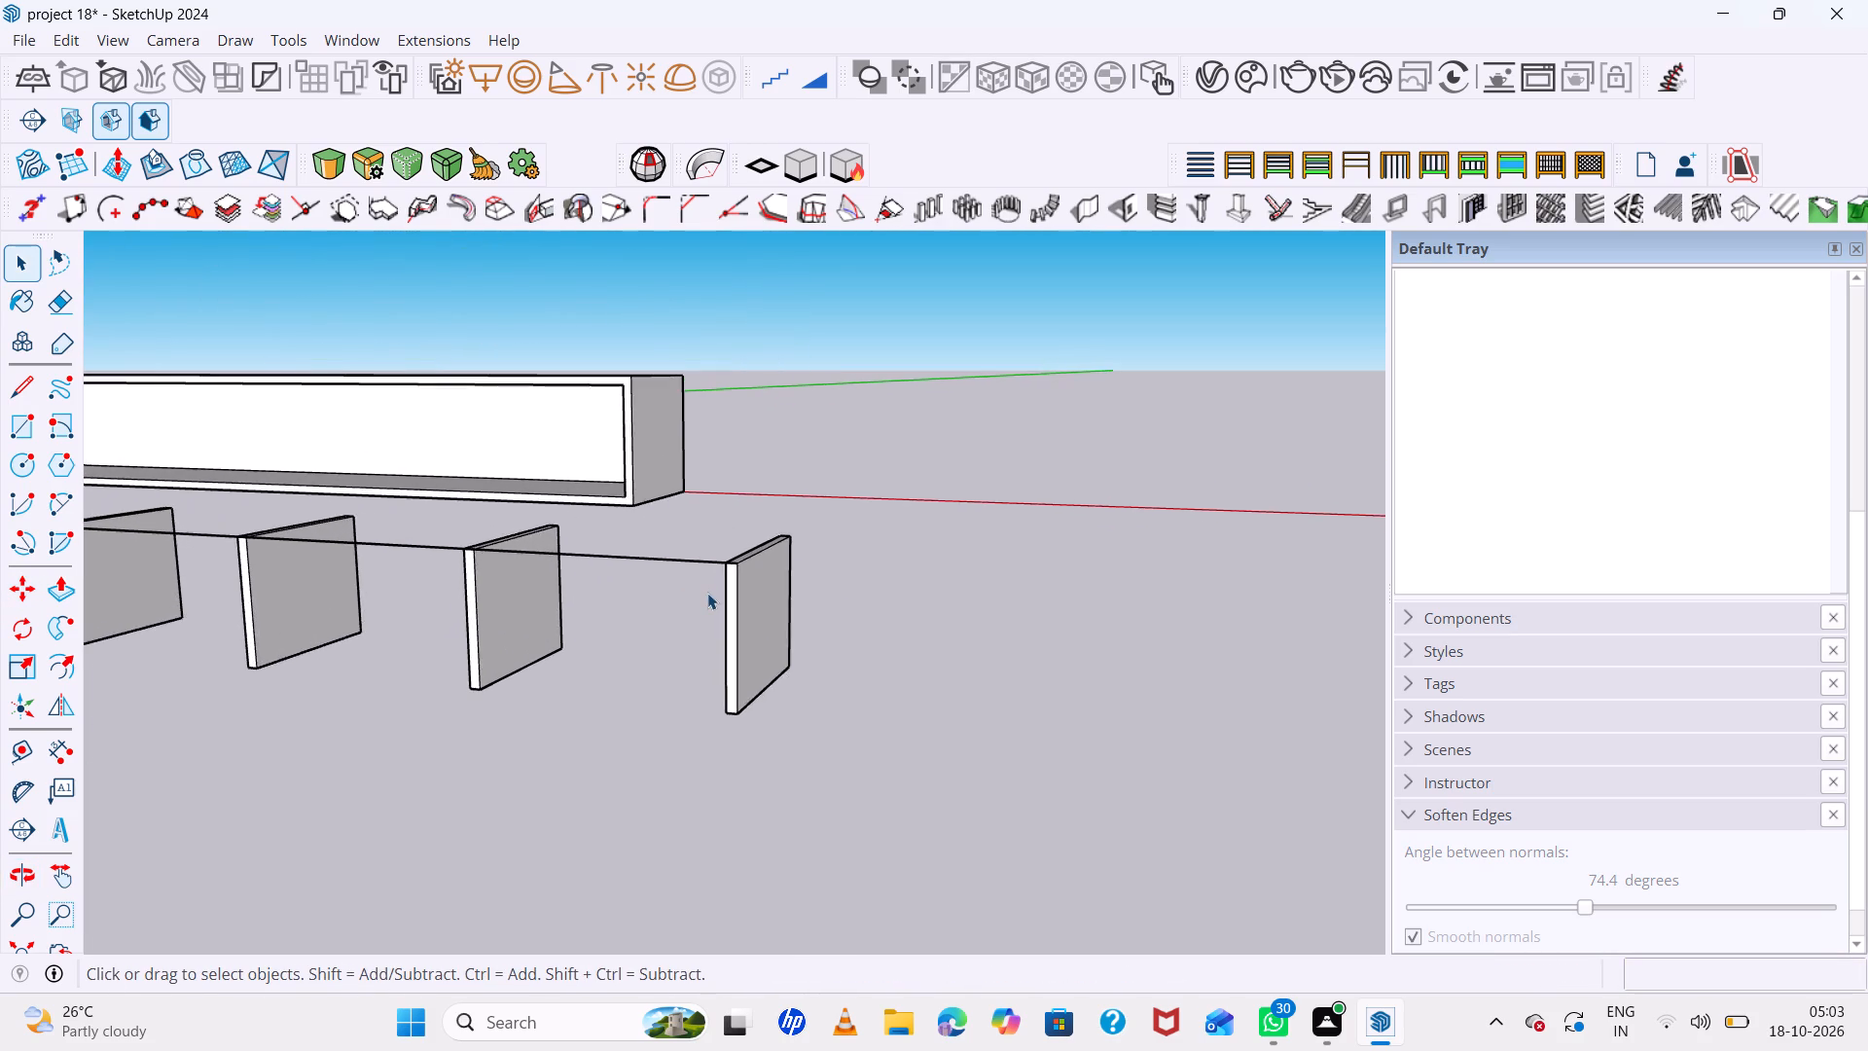
pyautogui.moveTo(710, 593); pyautogui.dragTo(927, 599, button='middle')
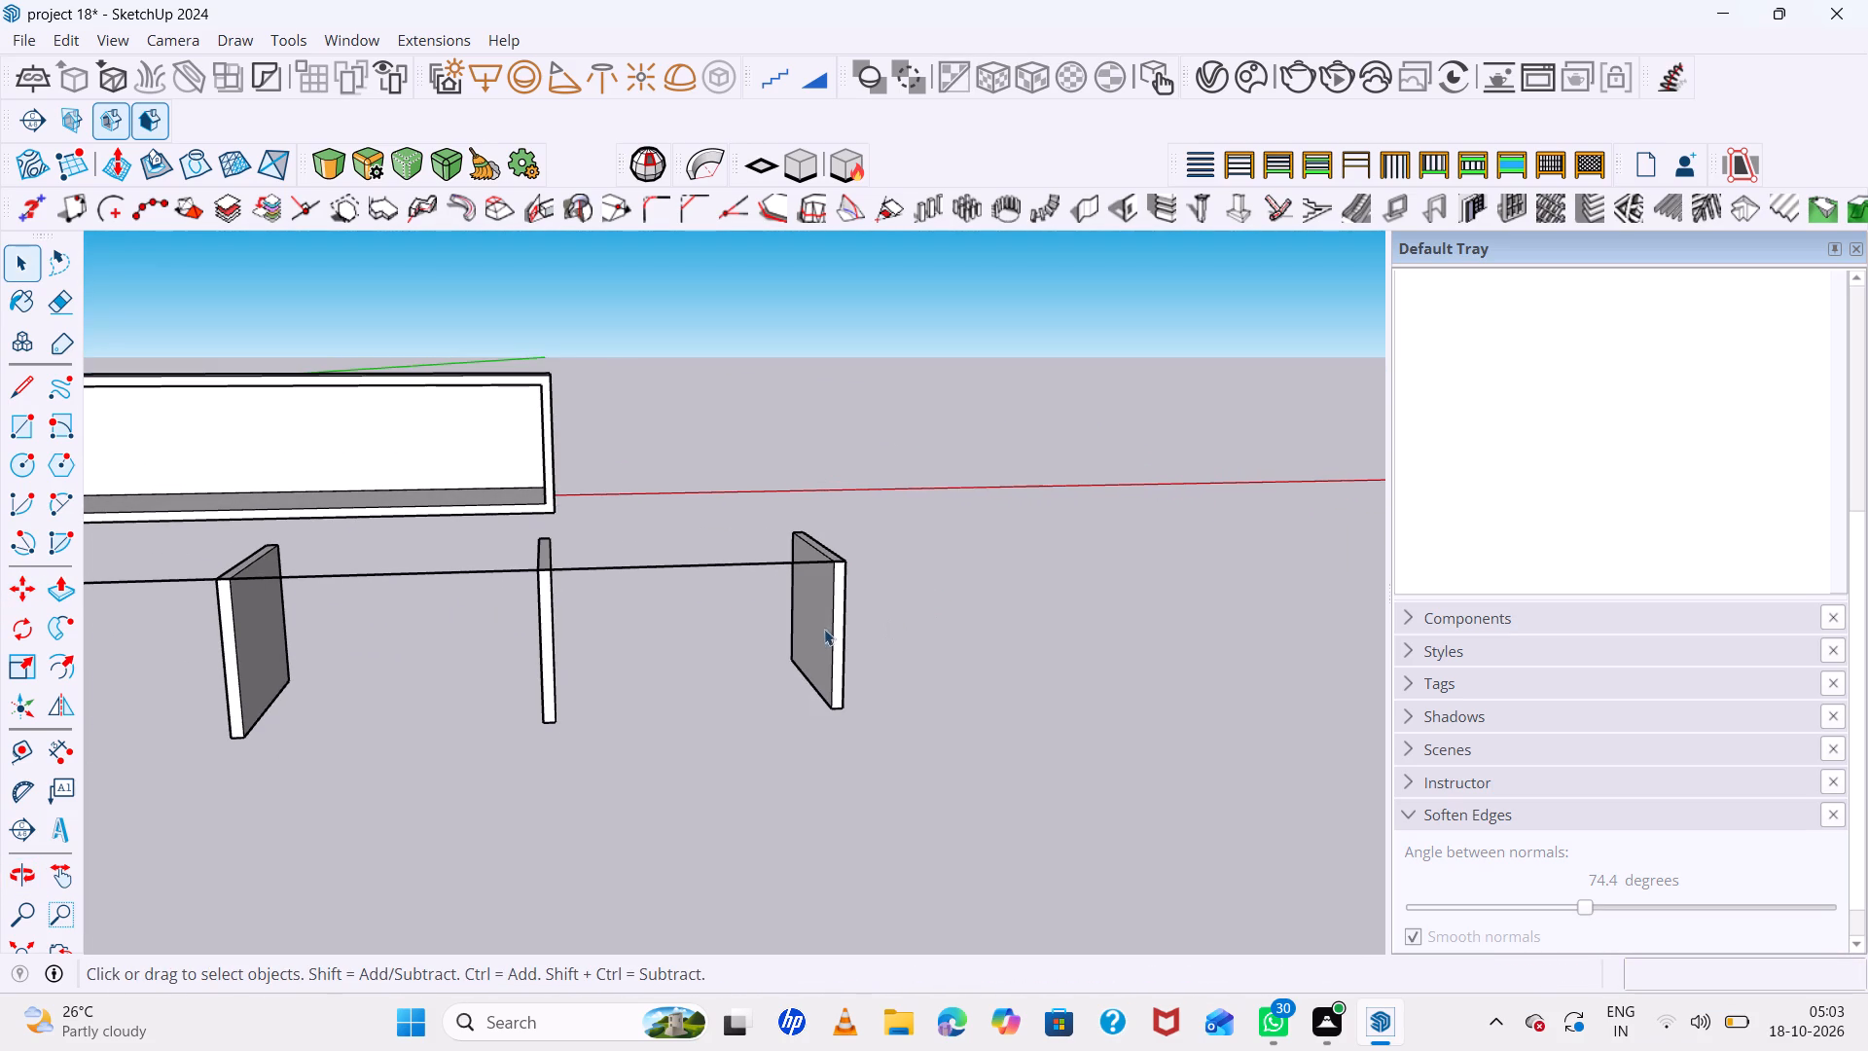
pyautogui.click(836, 623)
pyautogui.moveTo(473, 650); pyautogui.dragTo(672, 649, button='middle')
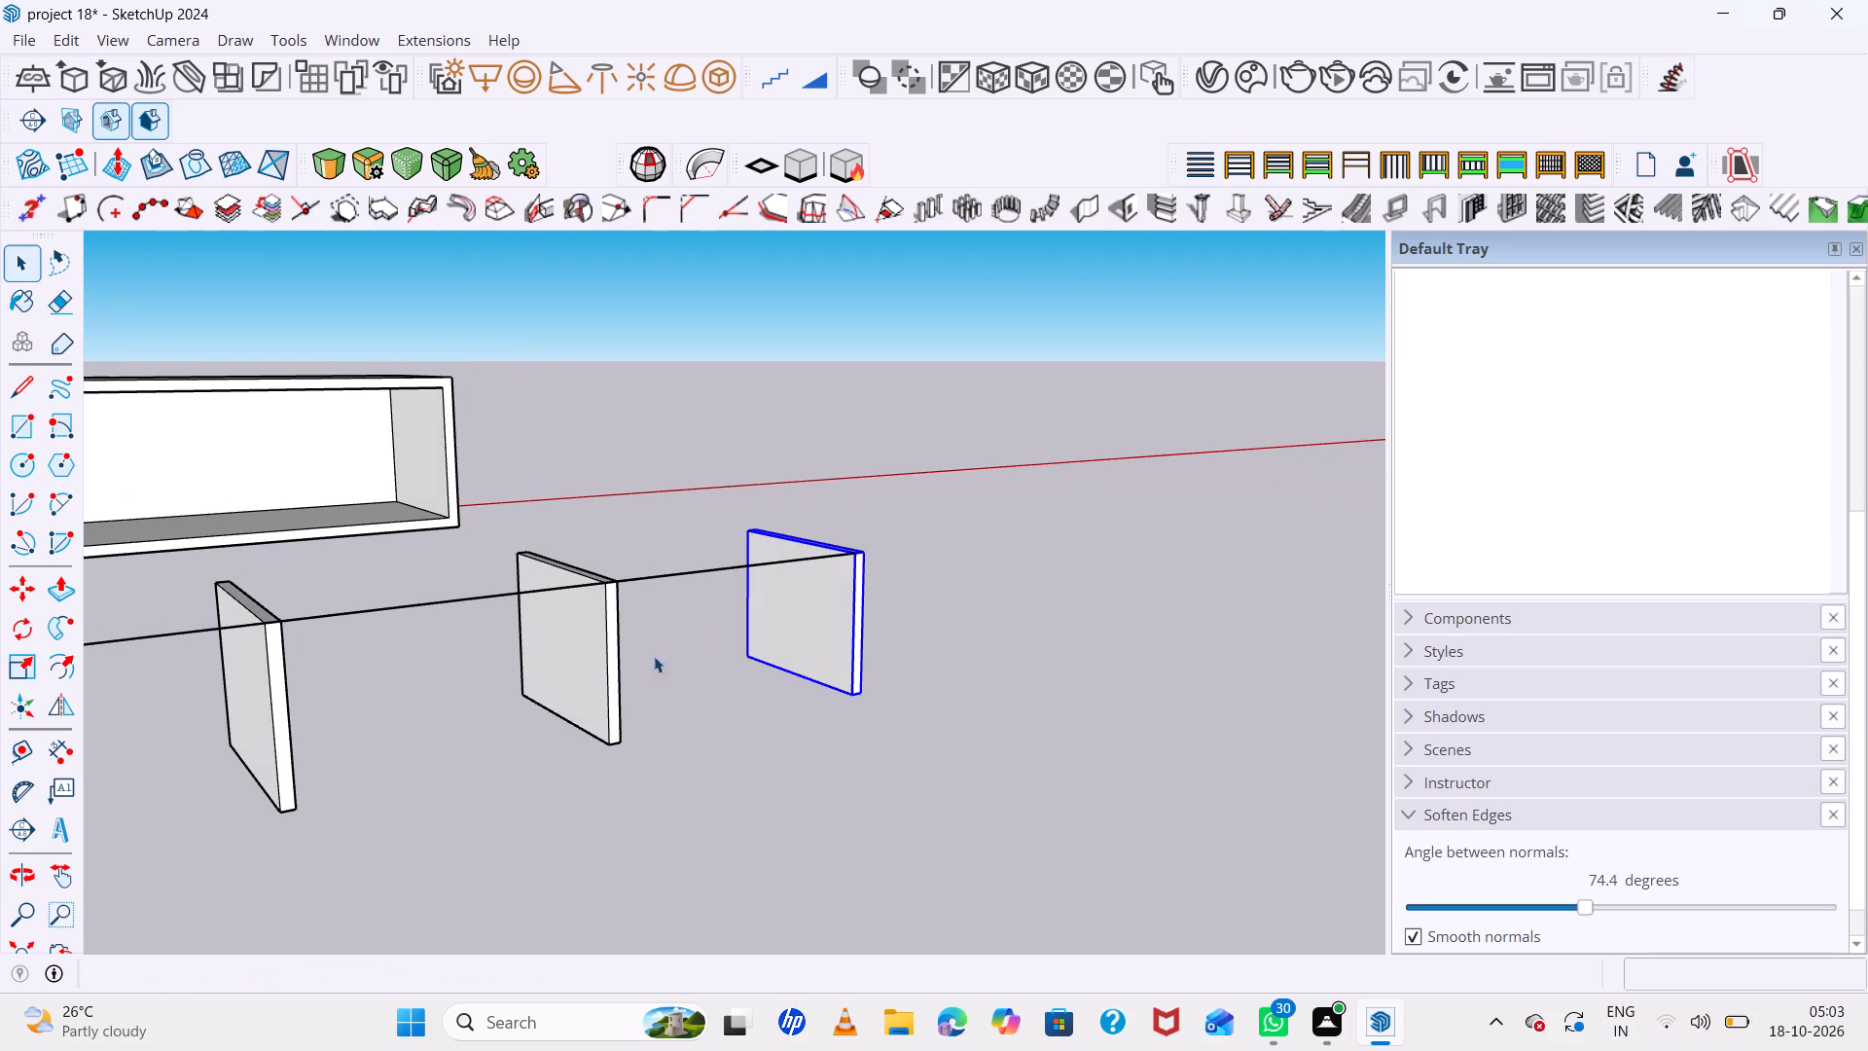
pyautogui.keyDown('shift'); pyautogui.click(581, 670); pyautogui.keyUp('shift')
pyautogui.keyDown('shift'); pyautogui.click(244, 678); pyautogui.keyUp('shift')
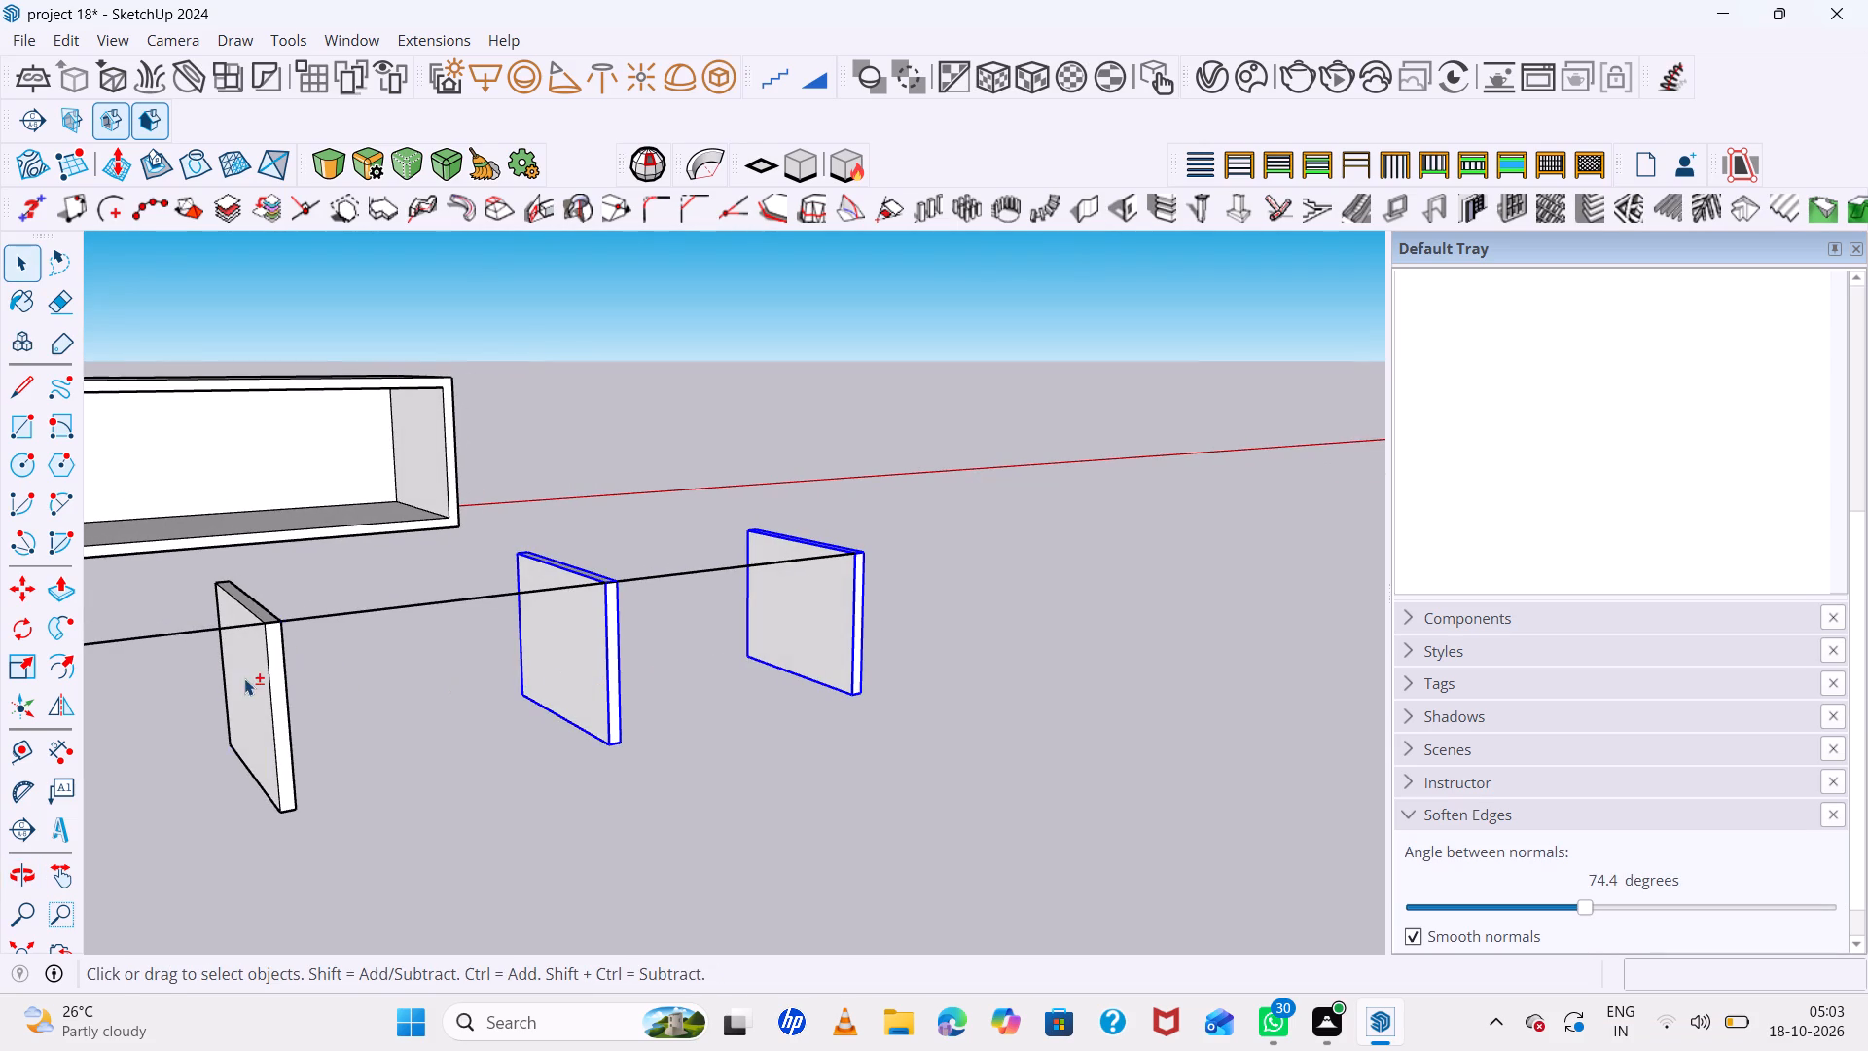
pyautogui.scroll(-13, 809, 619)
pyautogui.scroll(7, 537, 672)
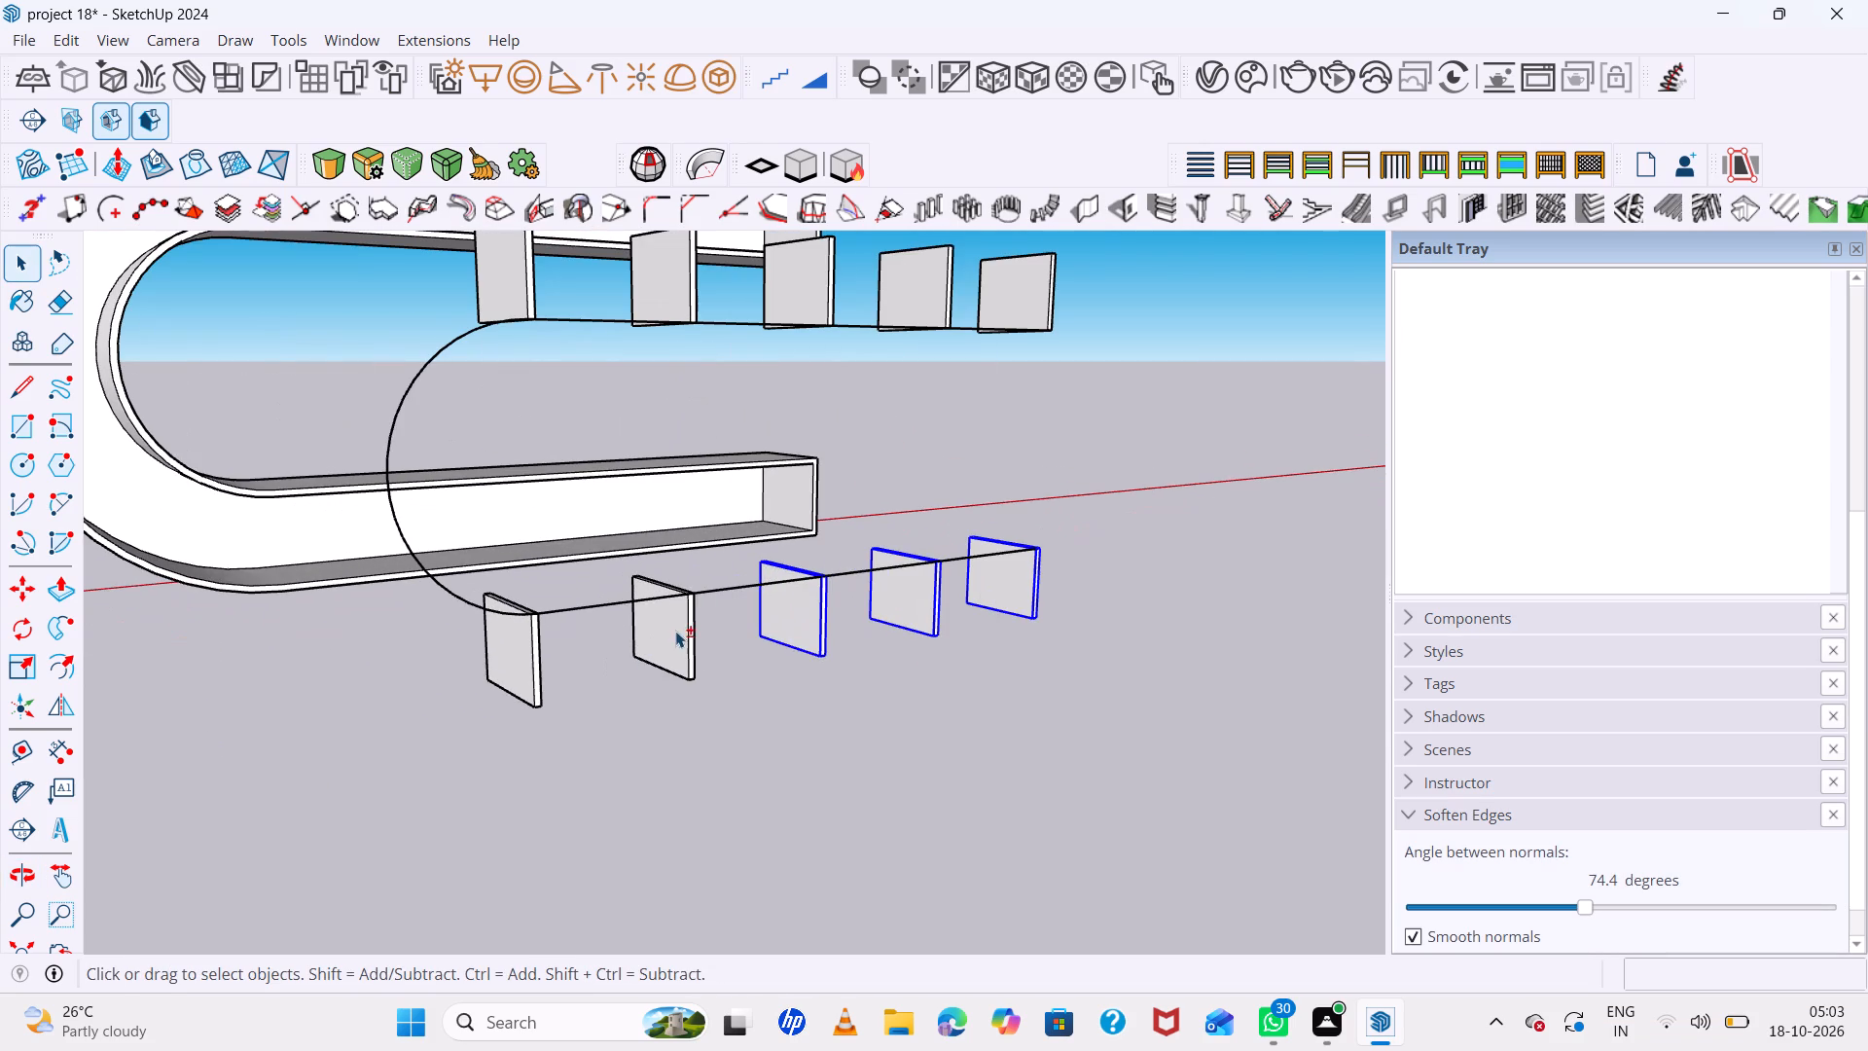
pyautogui.keyDown('shift'); pyautogui.click(675, 631); pyautogui.keyUp('shift')
pyautogui.keyDown('shift'); pyautogui.click(517, 675); pyautogui.keyUp('shift')
pyautogui.scroll(-5, 517, 675)
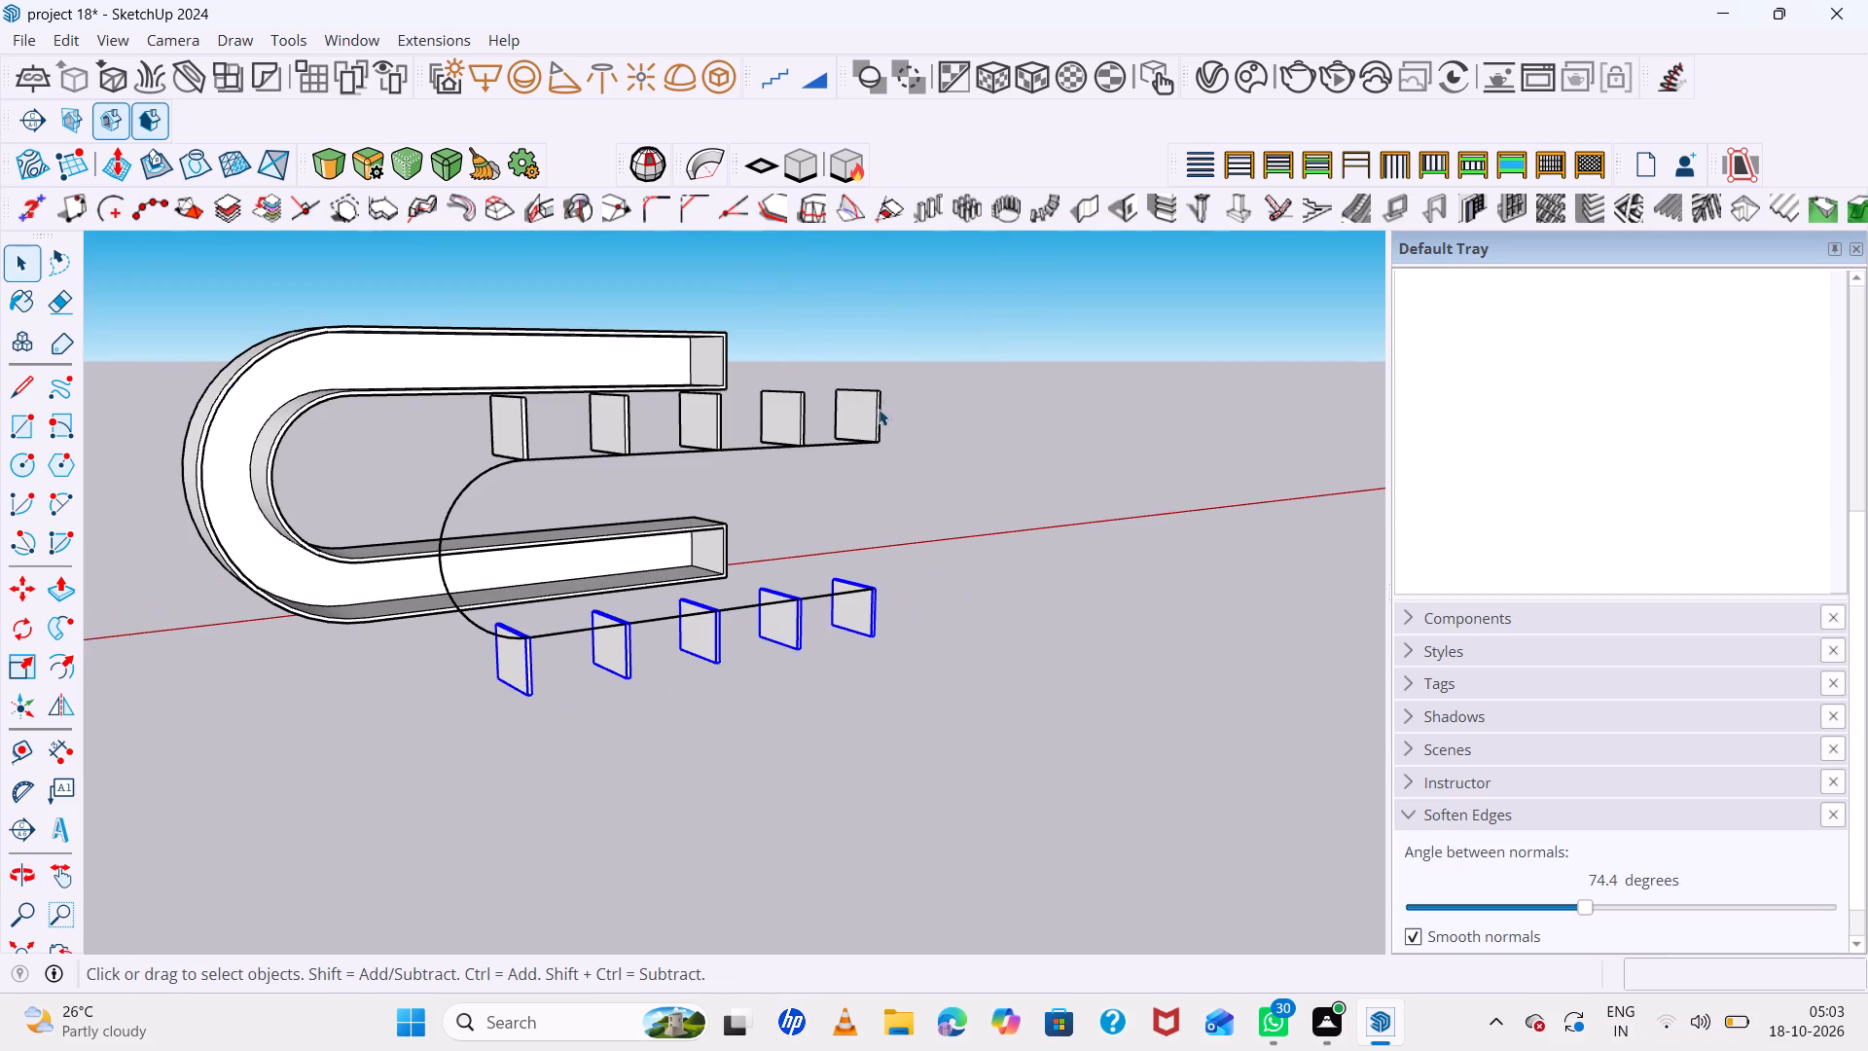
pyautogui.keyDown('shift'); pyautogui.click(870, 413); pyautogui.keyUp('shift')
pyautogui.keyDown('shift'); pyautogui.click(788, 411); pyautogui.keyUp('shift')
pyautogui.keyDown('shift'); pyautogui.click(703, 417); pyautogui.keyUp('shift')
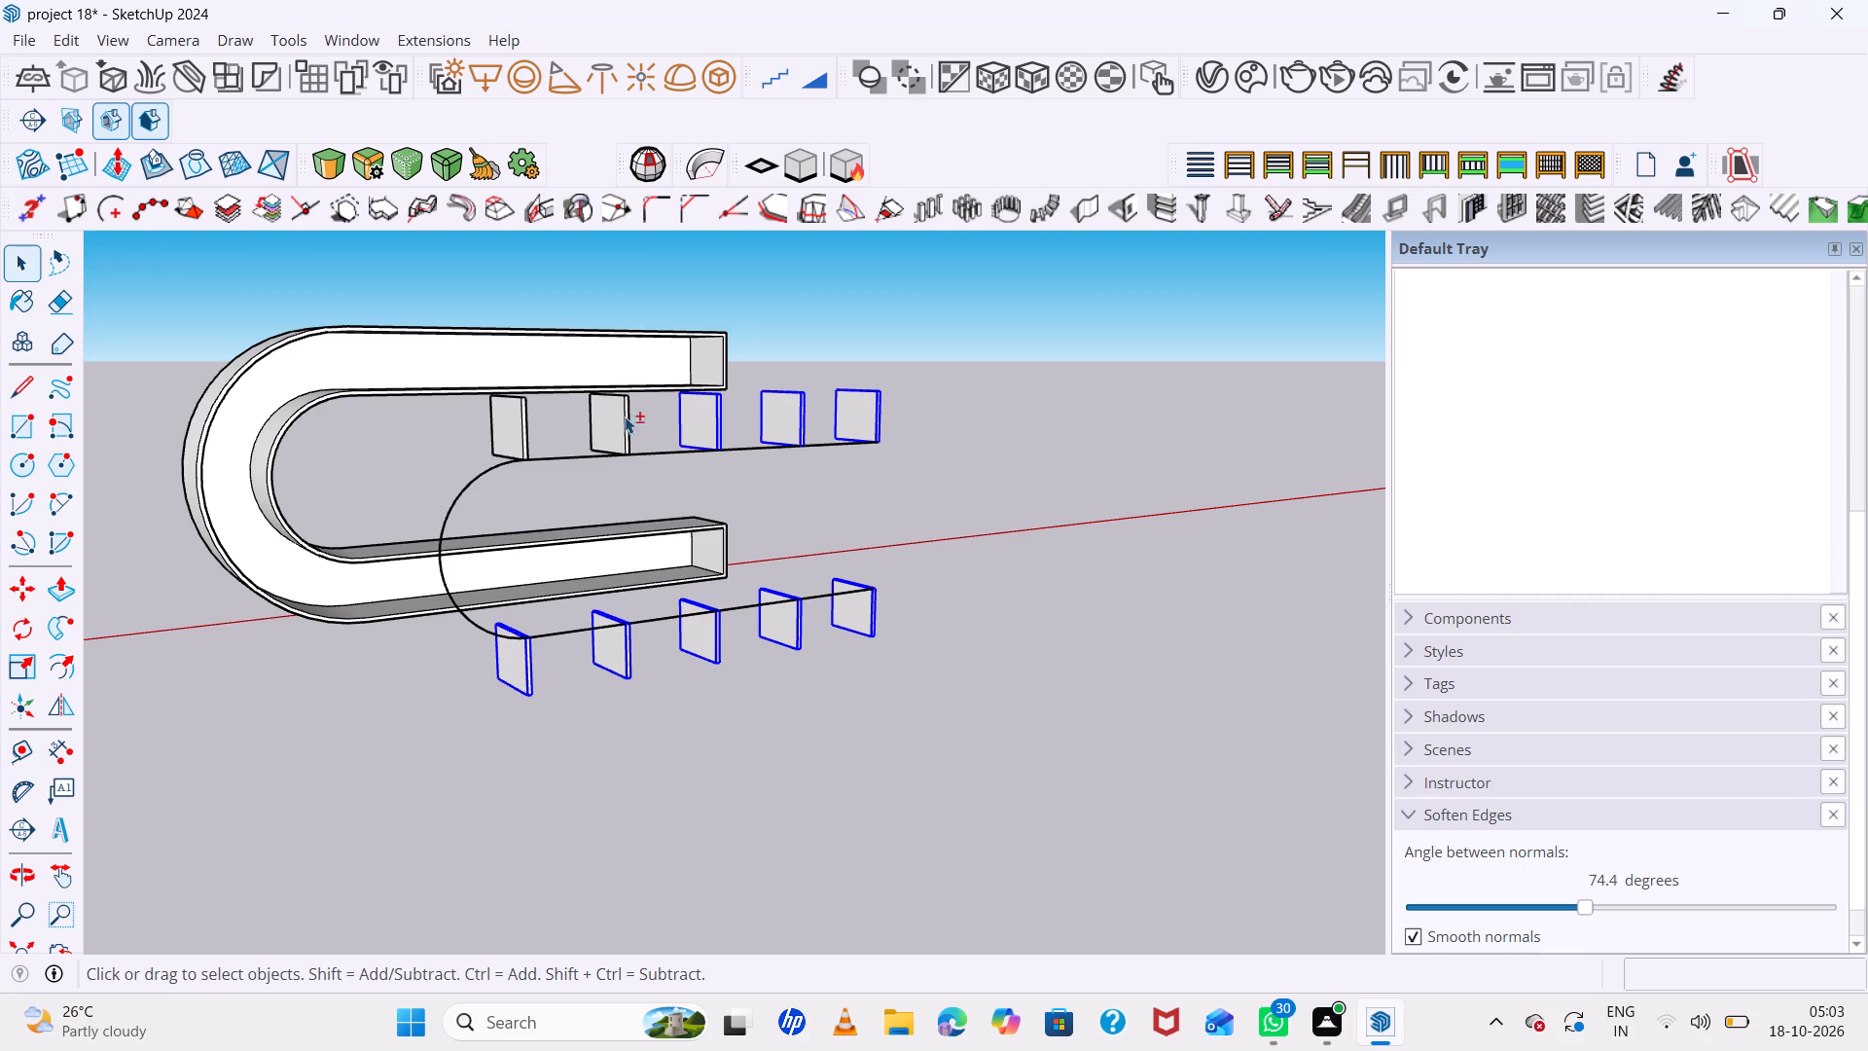
pyautogui.keyDown('shift'); pyautogui.click(612, 417); pyautogui.keyUp('shift')
pyautogui.keyDown('shift'); pyautogui.click(511, 426); pyautogui.keyUp('shift')
pyautogui.moveTo(838, 552); pyautogui.dragTo(674, 562, button='middle')
pyautogui.press('m')
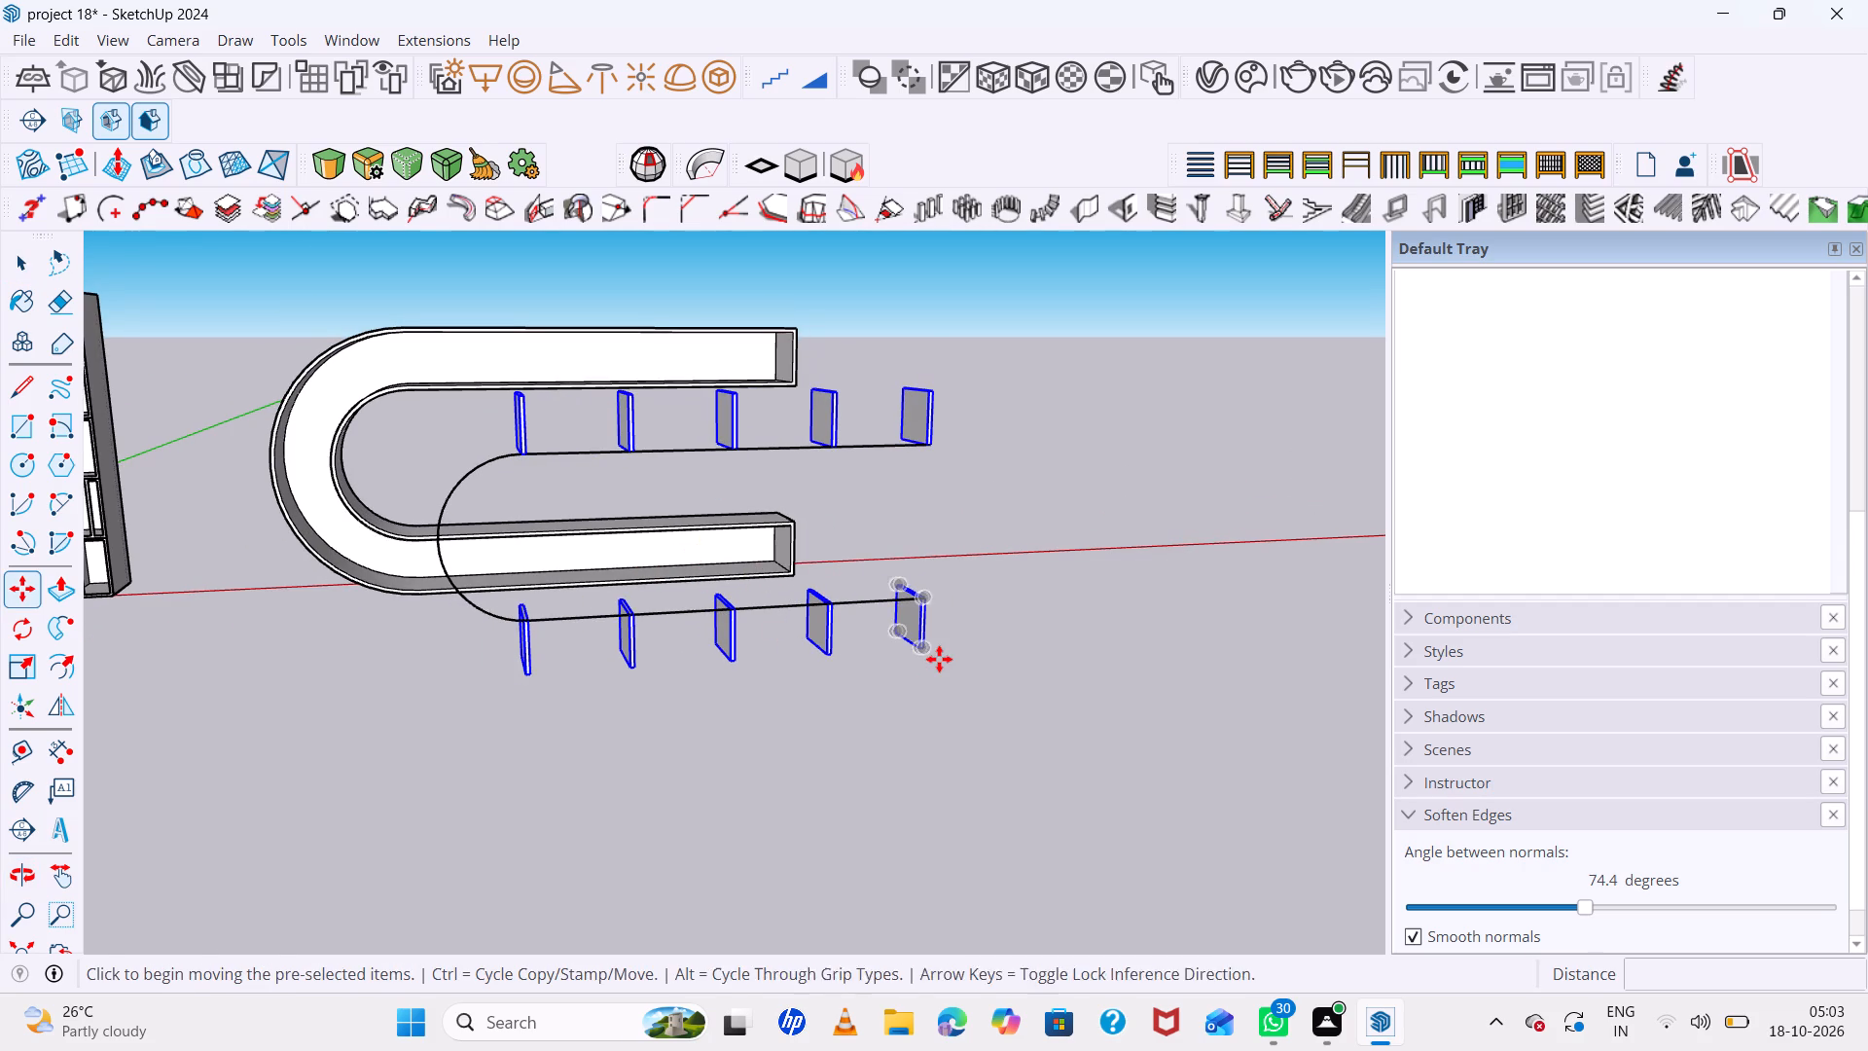
pyautogui.scroll(5, 940, 659)
pyautogui.moveTo(910, 656); pyautogui.dragTo(753, 696, button='middle')
pyautogui.scroll(6, 906, 591)
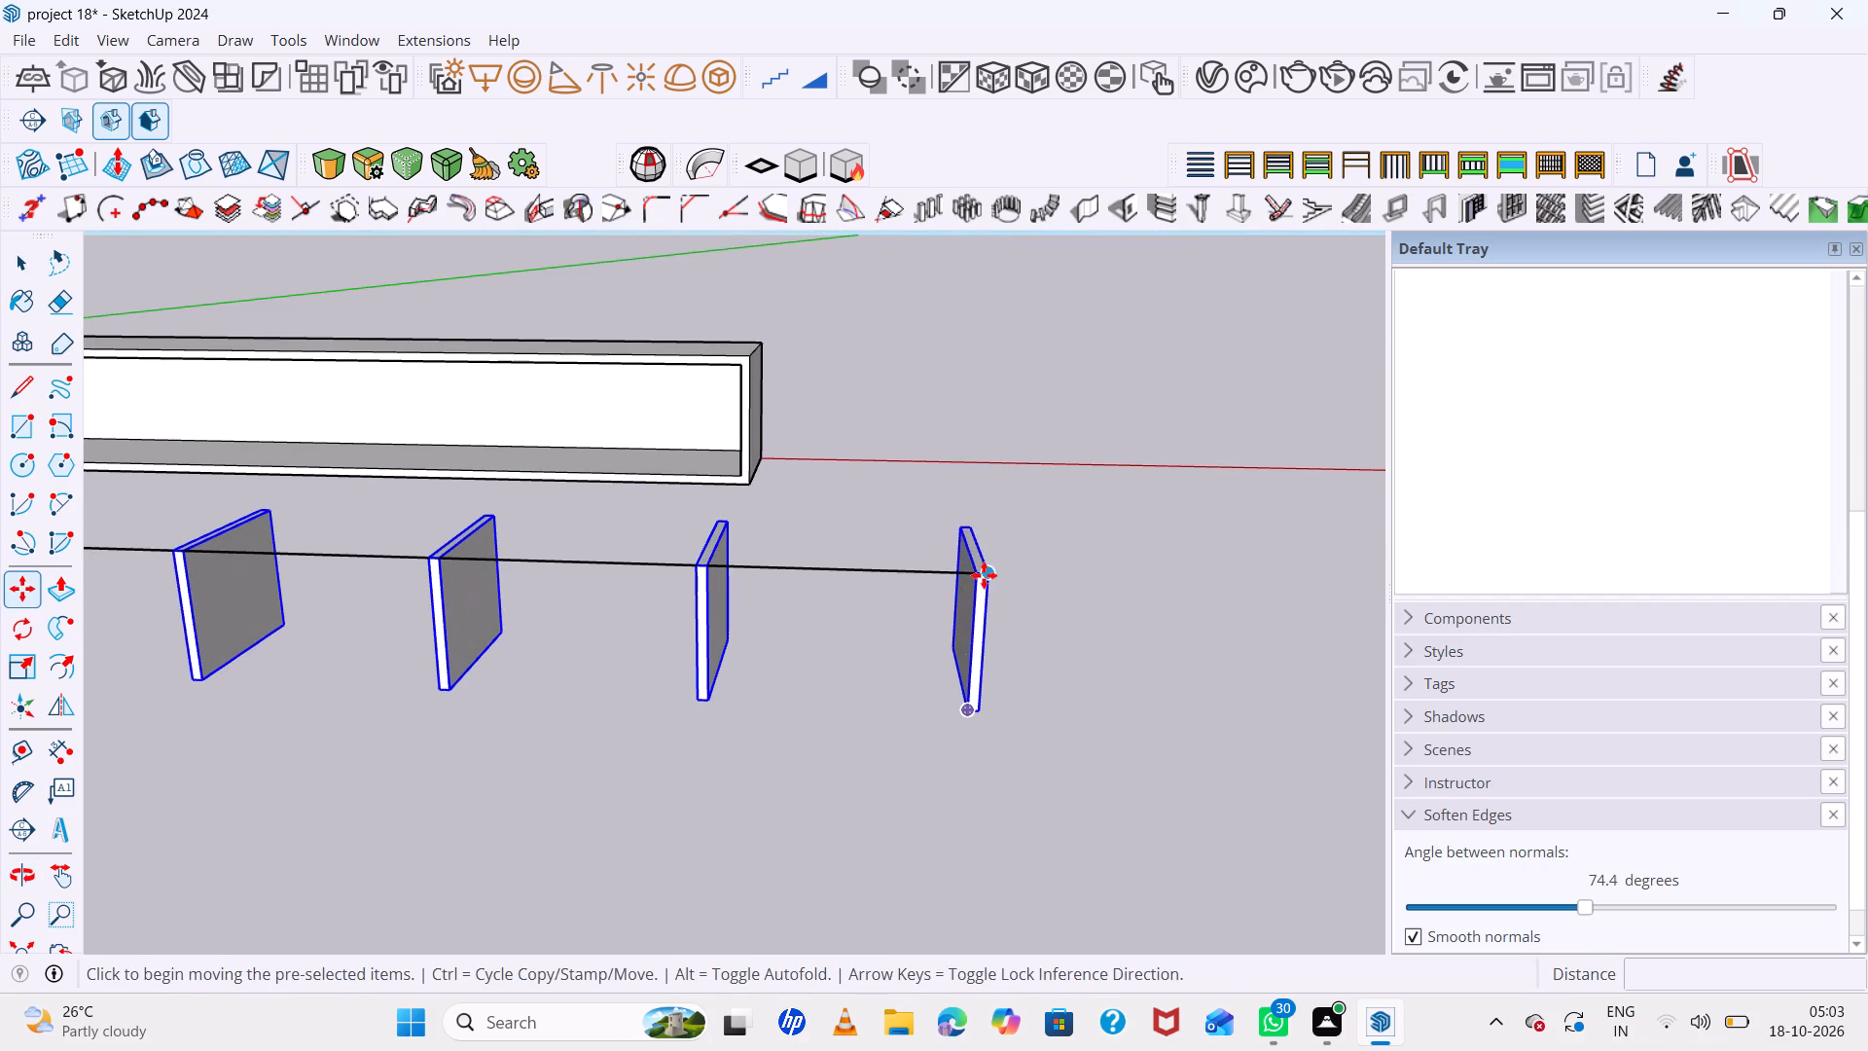
pyautogui.click(984, 575)
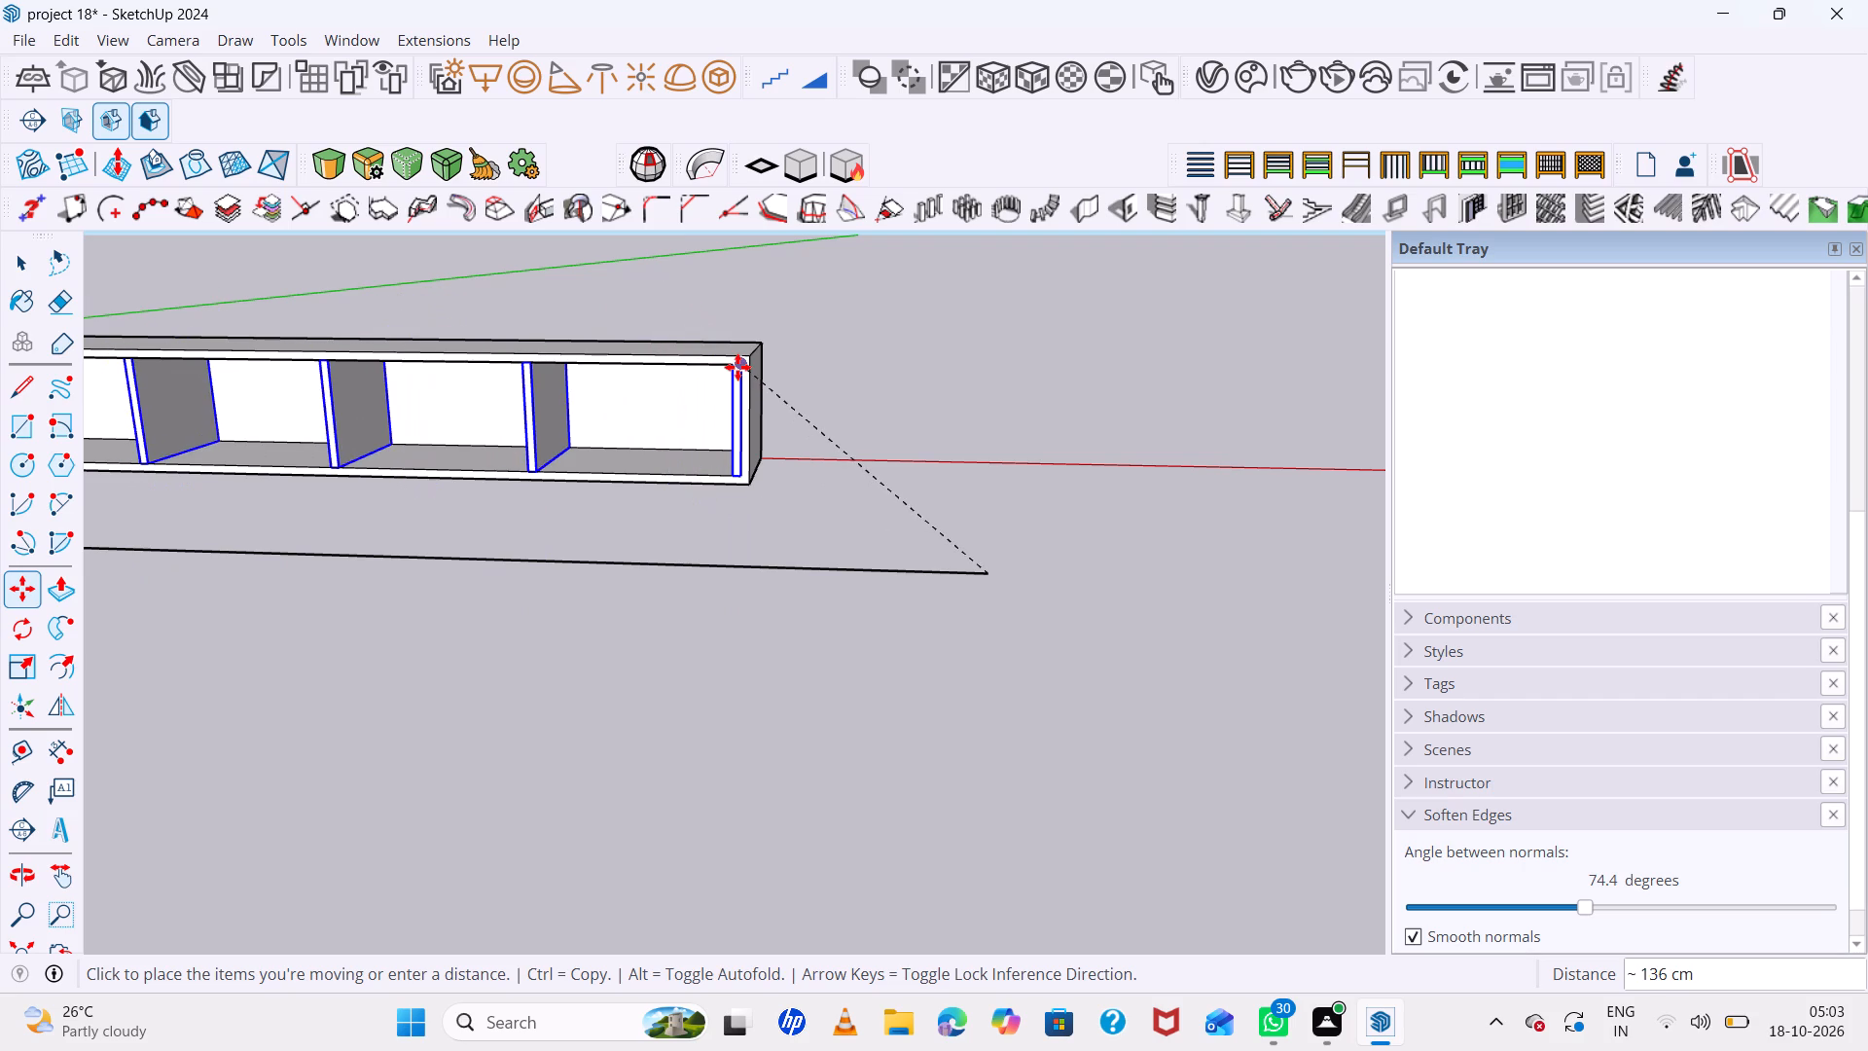
pyautogui.click(736, 367)
pyautogui.scroll(-19, 682, 399)
pyautogui.scroll(6, 749, 315)
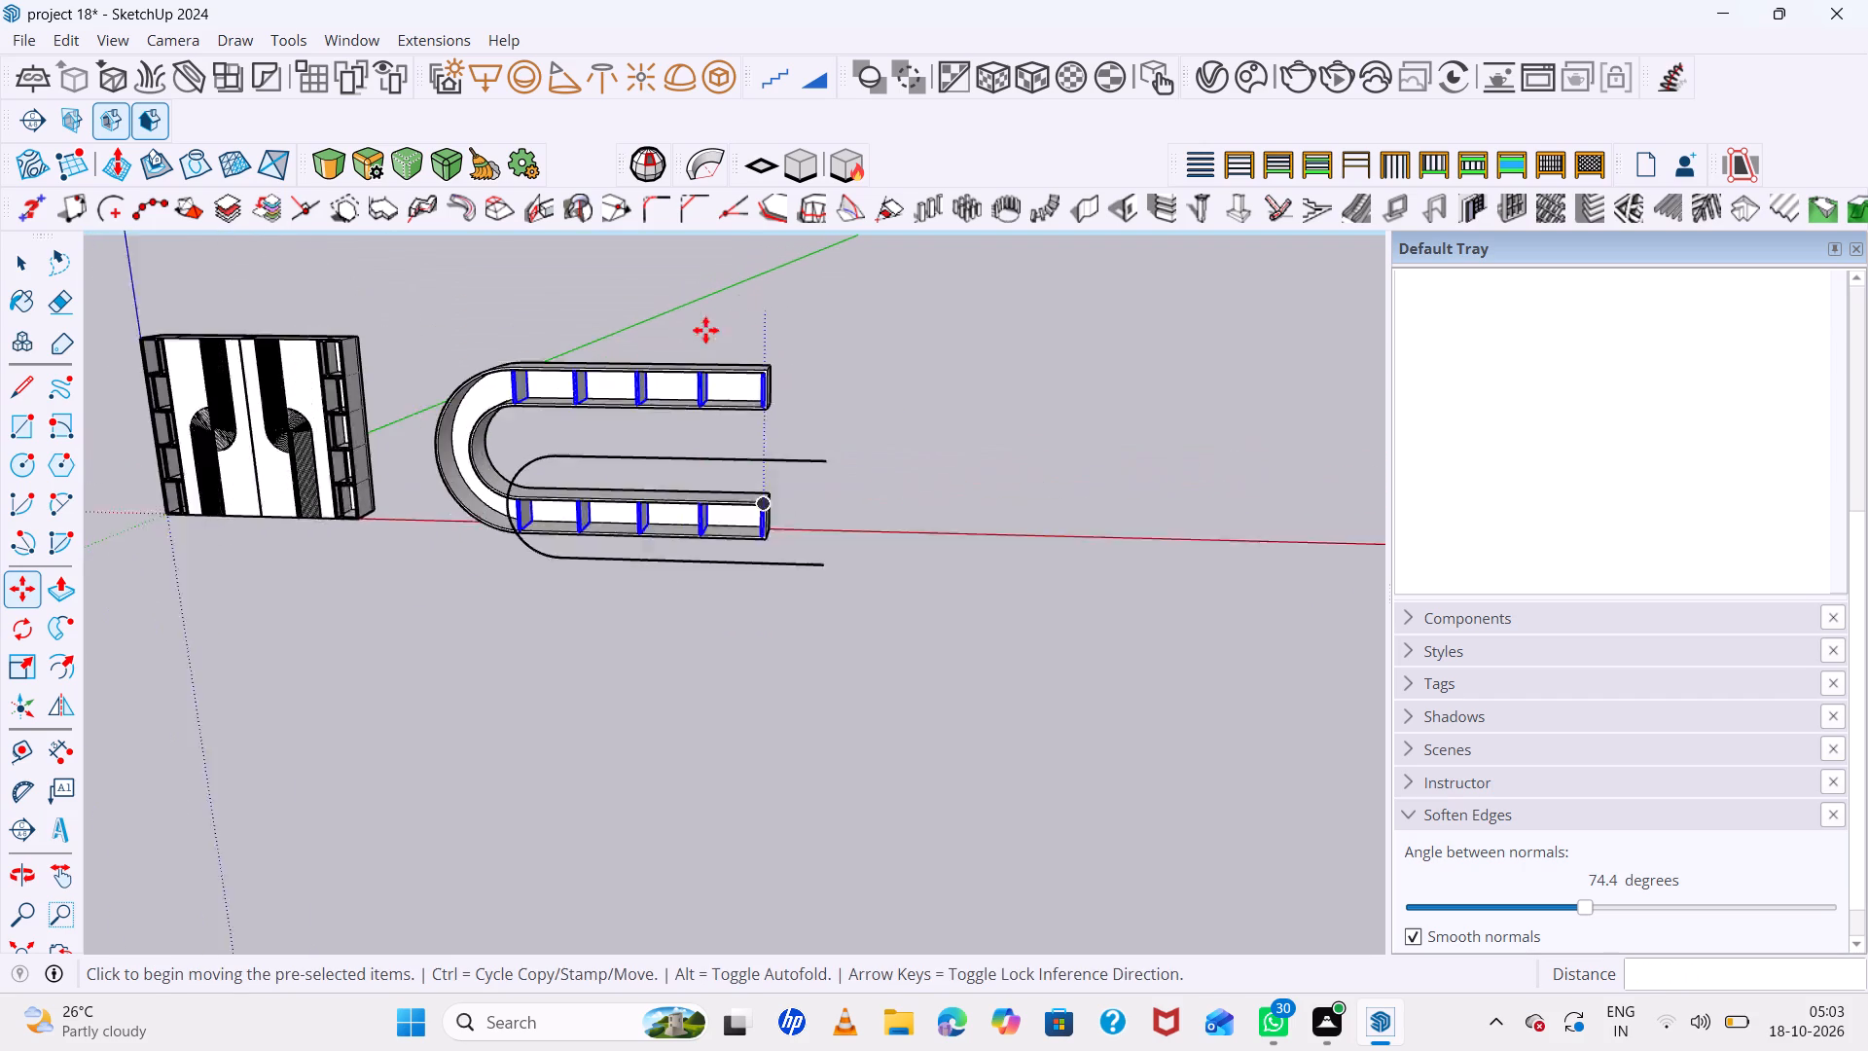
pyautogui.moveTo(627, 383); pyautogui.dragTo(803, 389, button='middle')
pyautogui.scroll(6, 516, 574)
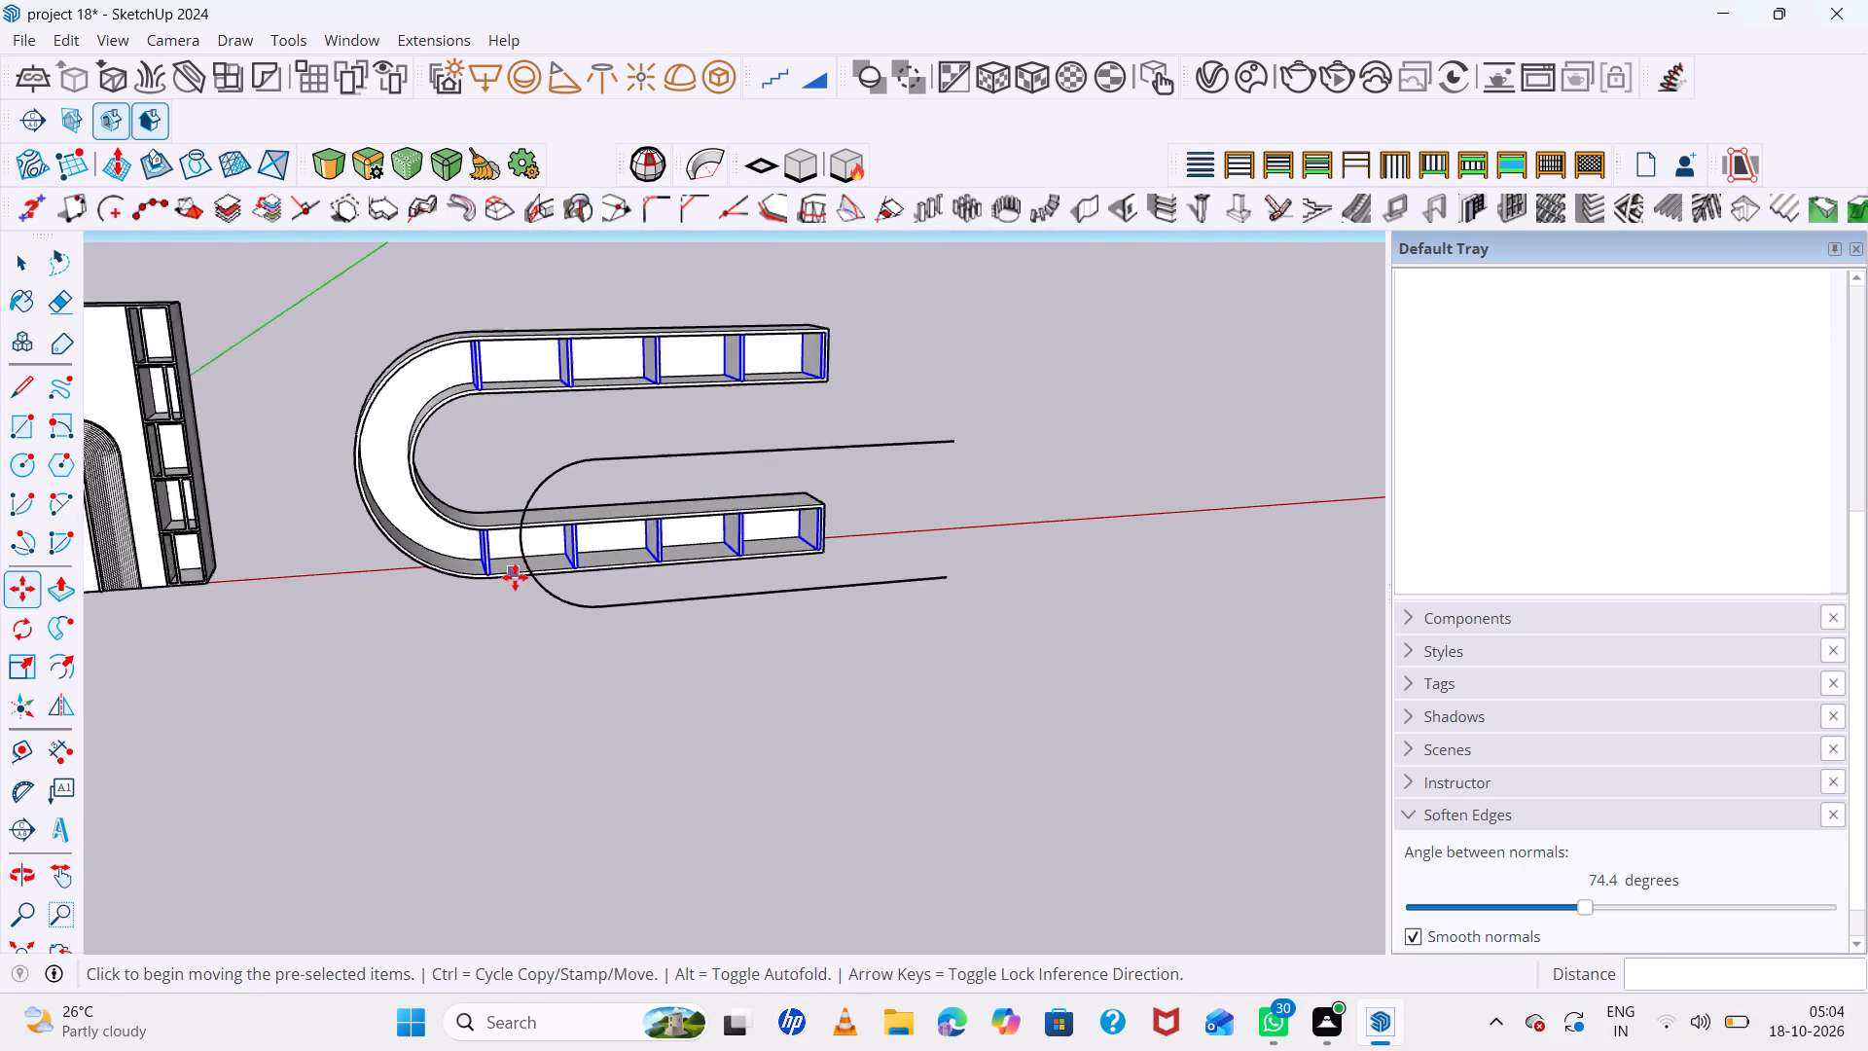
# Delete the loose U-shaped outline beside the divided unit.
pyautogui.scroll(1, 515, 577)
pyautogui.press('space')
pyautogui.click(1004, 391)
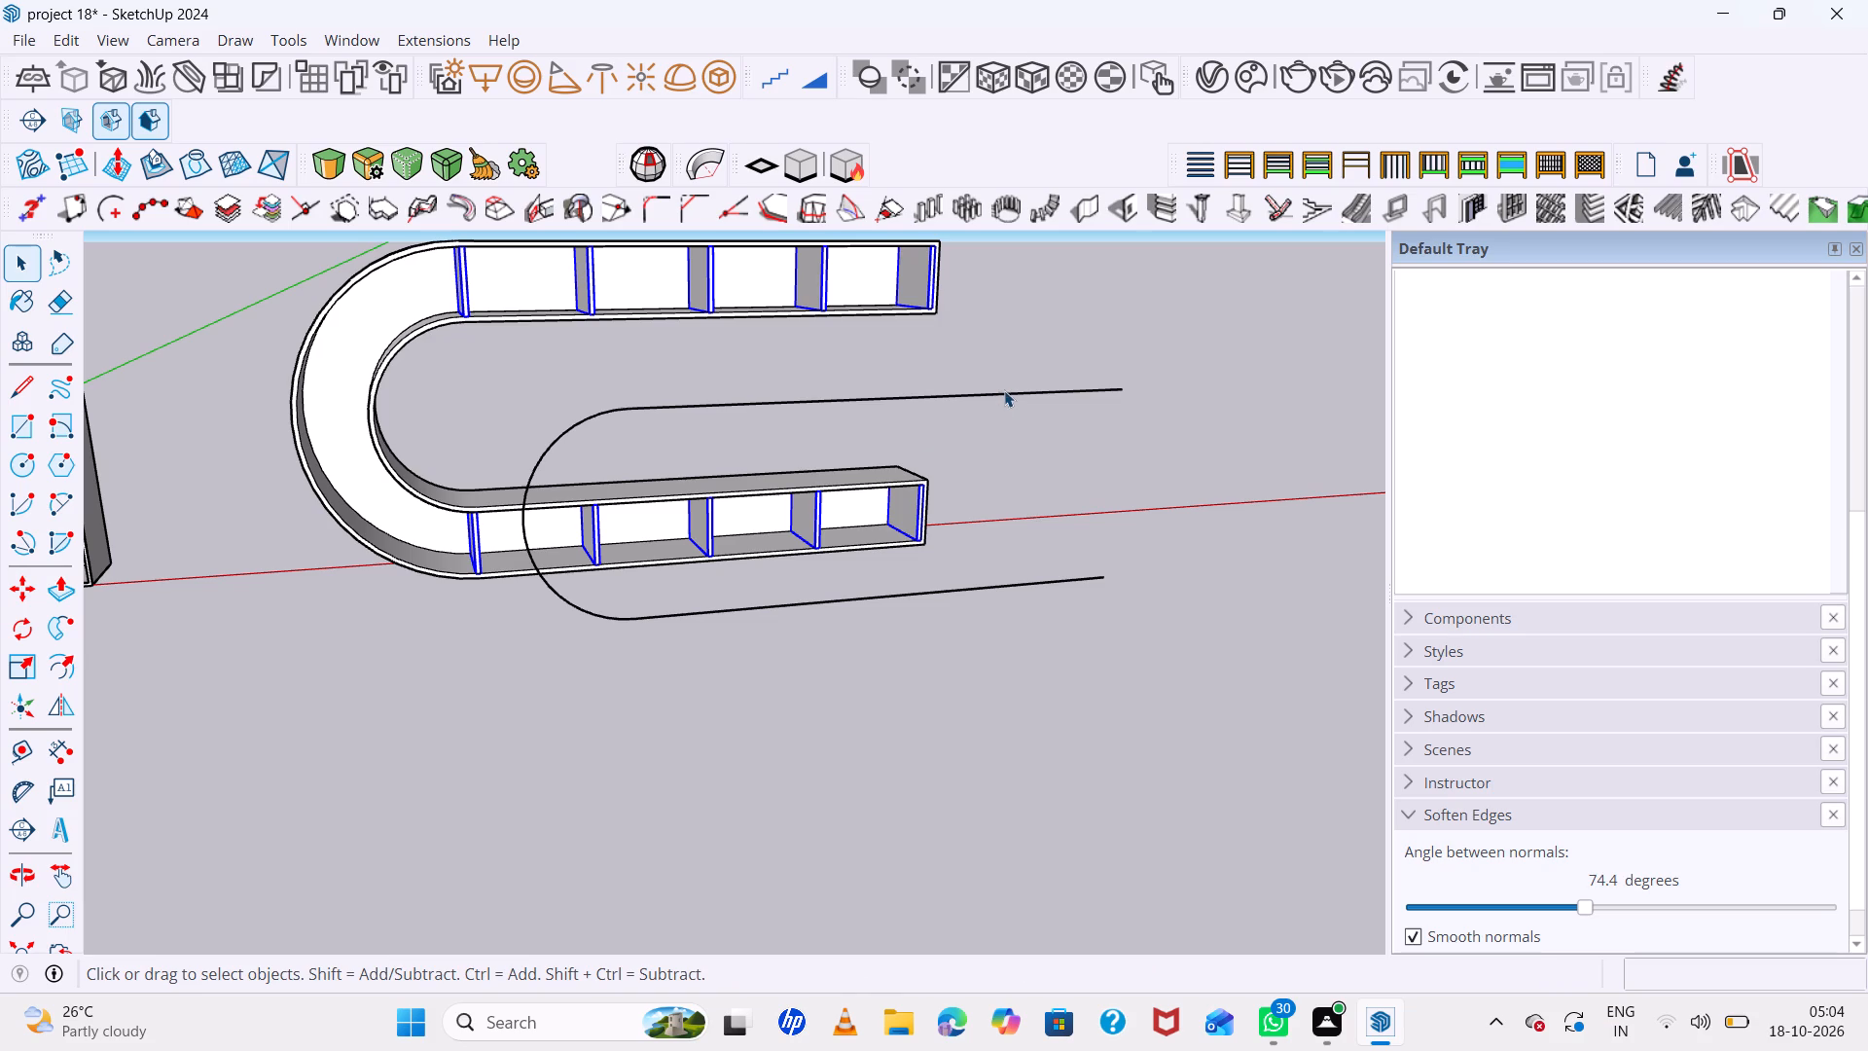
pyautogui.click(1008, 397)
pyautogui.press('Delete')
# Save the model.
pyautogui.scroll(-2, 980, 395)
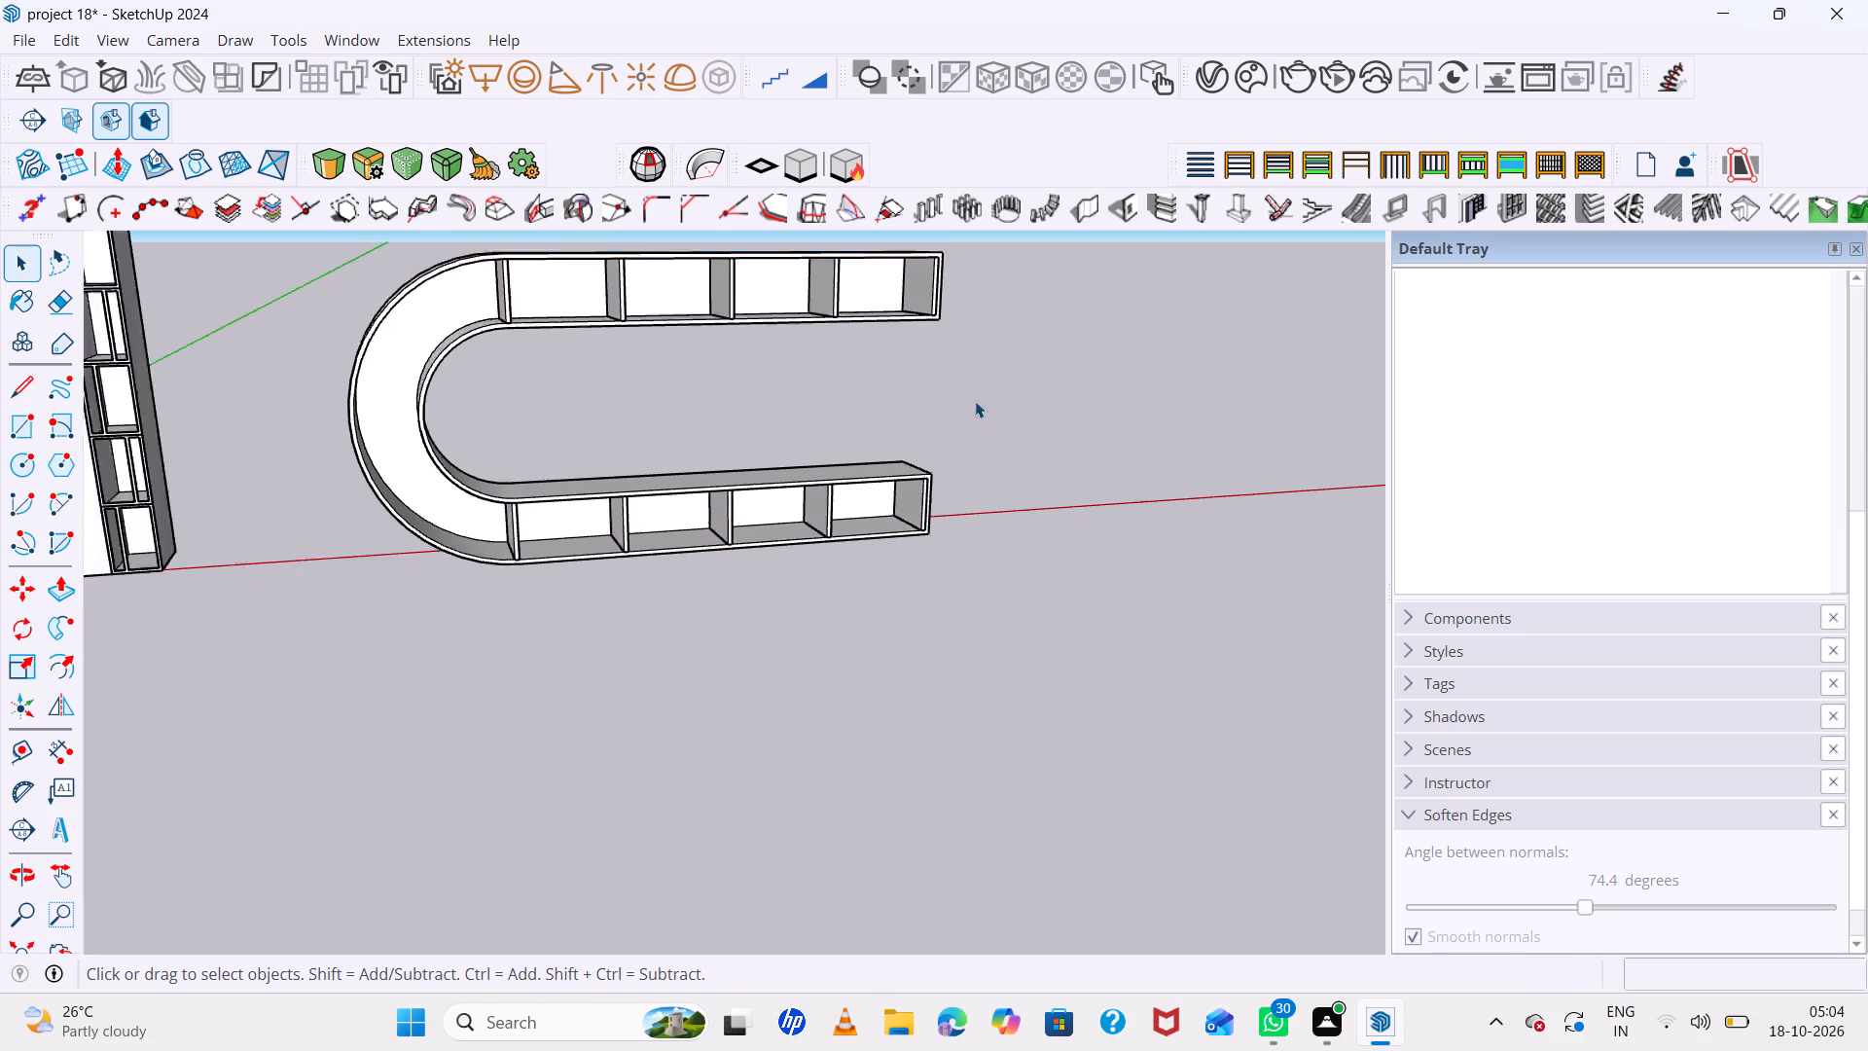
pyautogui.scroll(-5, 975, 401)
pyautogui.scroll(7, 743, 474)
pyautogui.moveTo(694, 484); pyautogui.dragTo(525, 514, button='middle')
pyautogui.scroll(6, 926, 247)
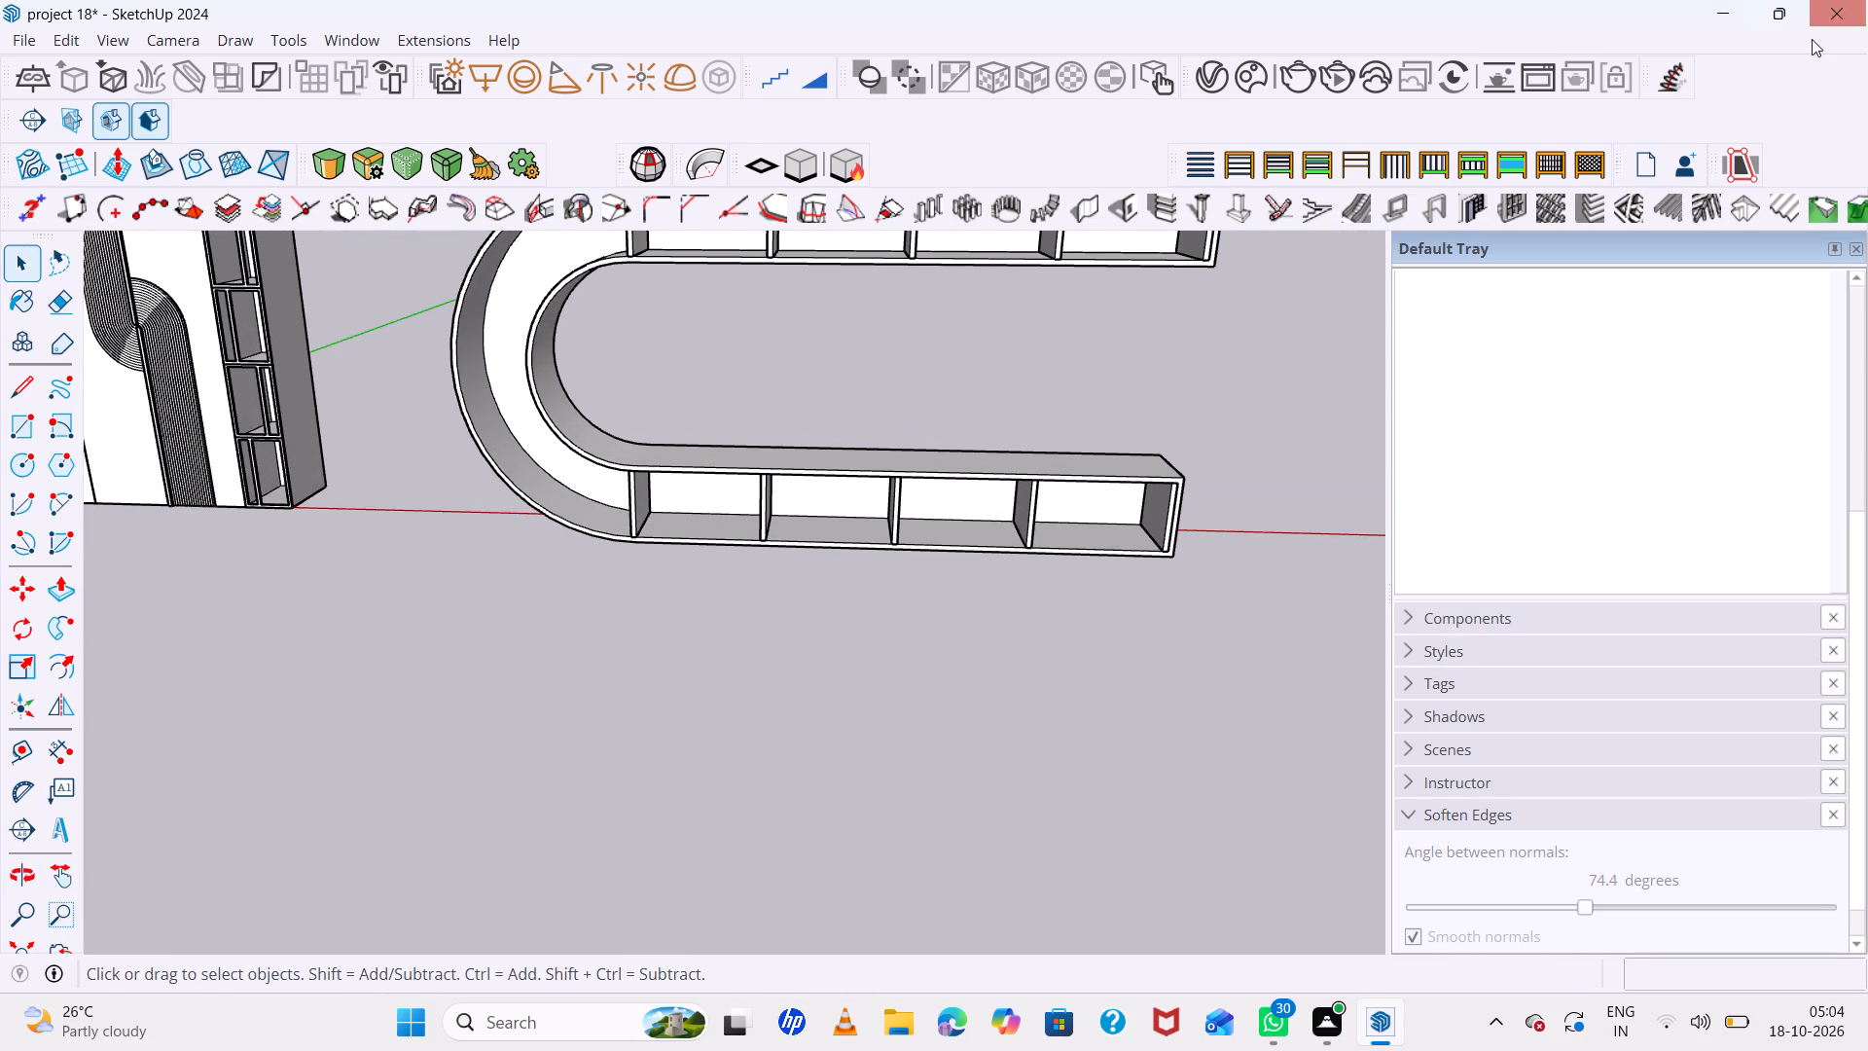
pyautogui.scroll(2, 774, 519)
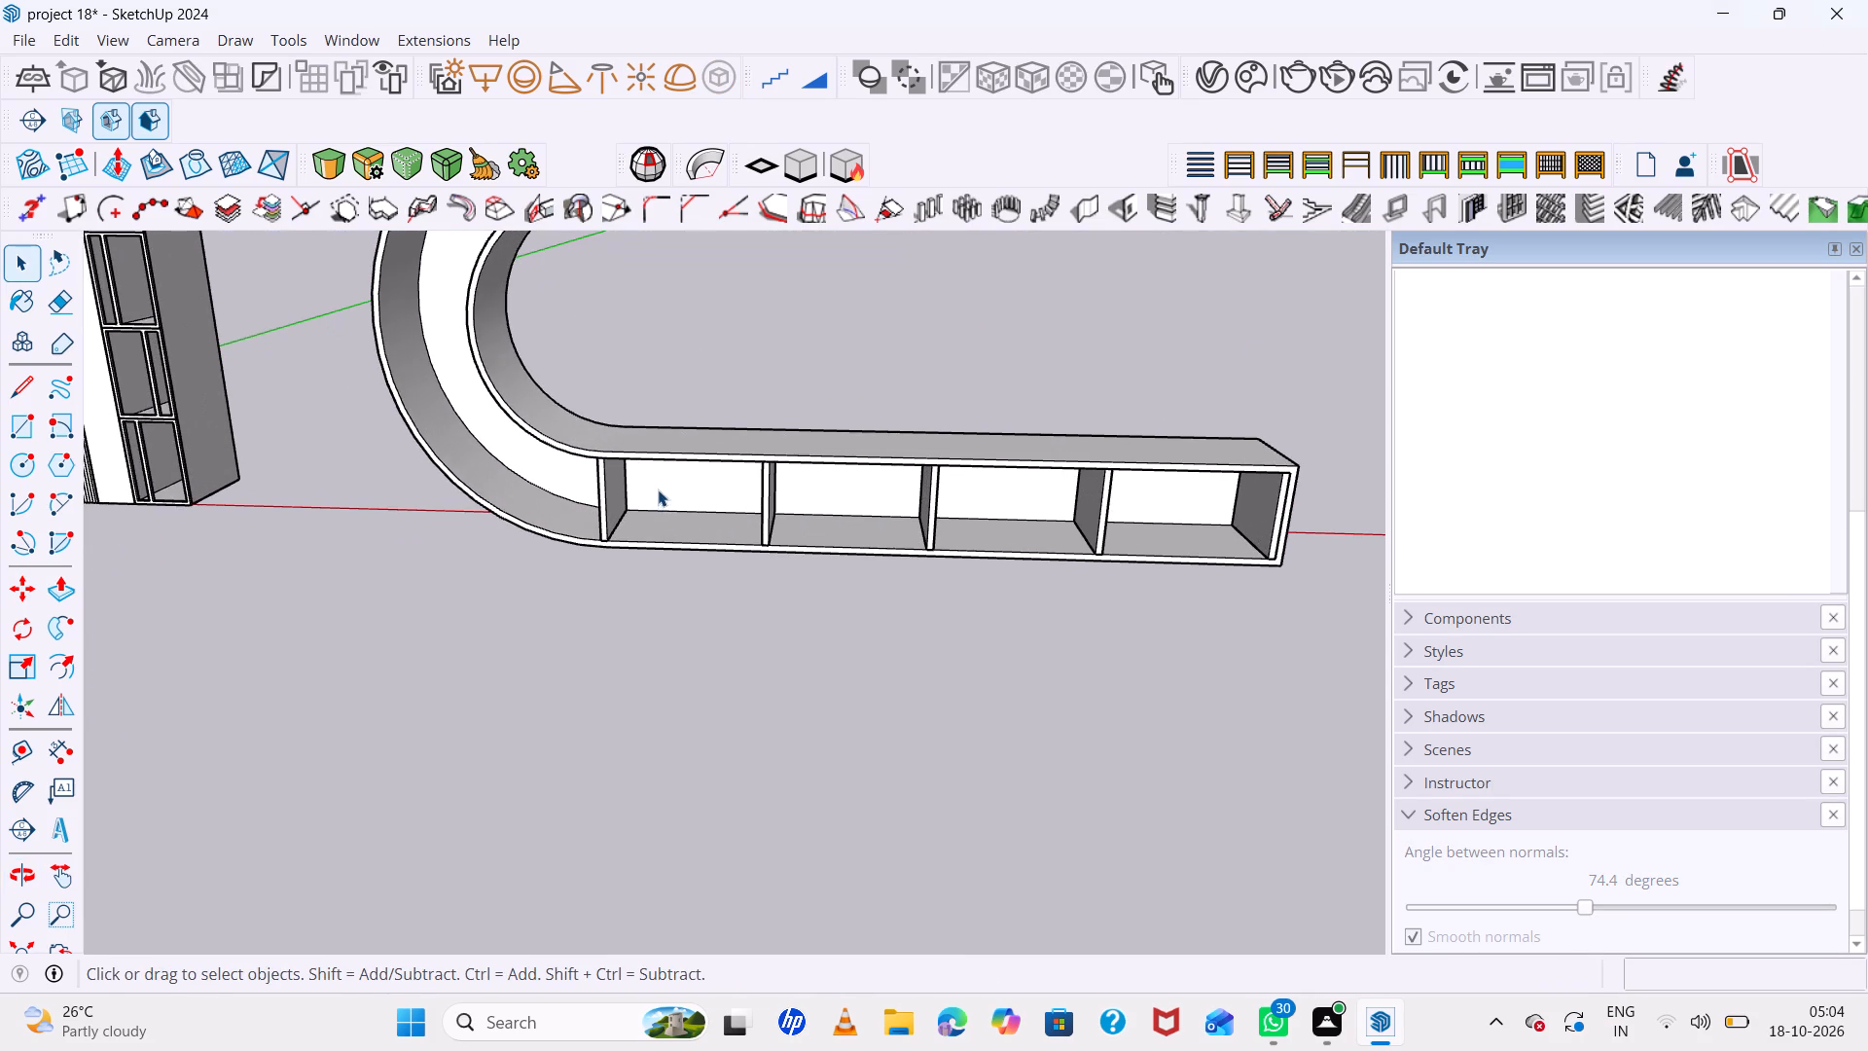
pyautogui.scroll(-12, 658, 489)
pyautogui.moveTo(700, 505); pyautogui.dragTo(824, 417, button='middle')
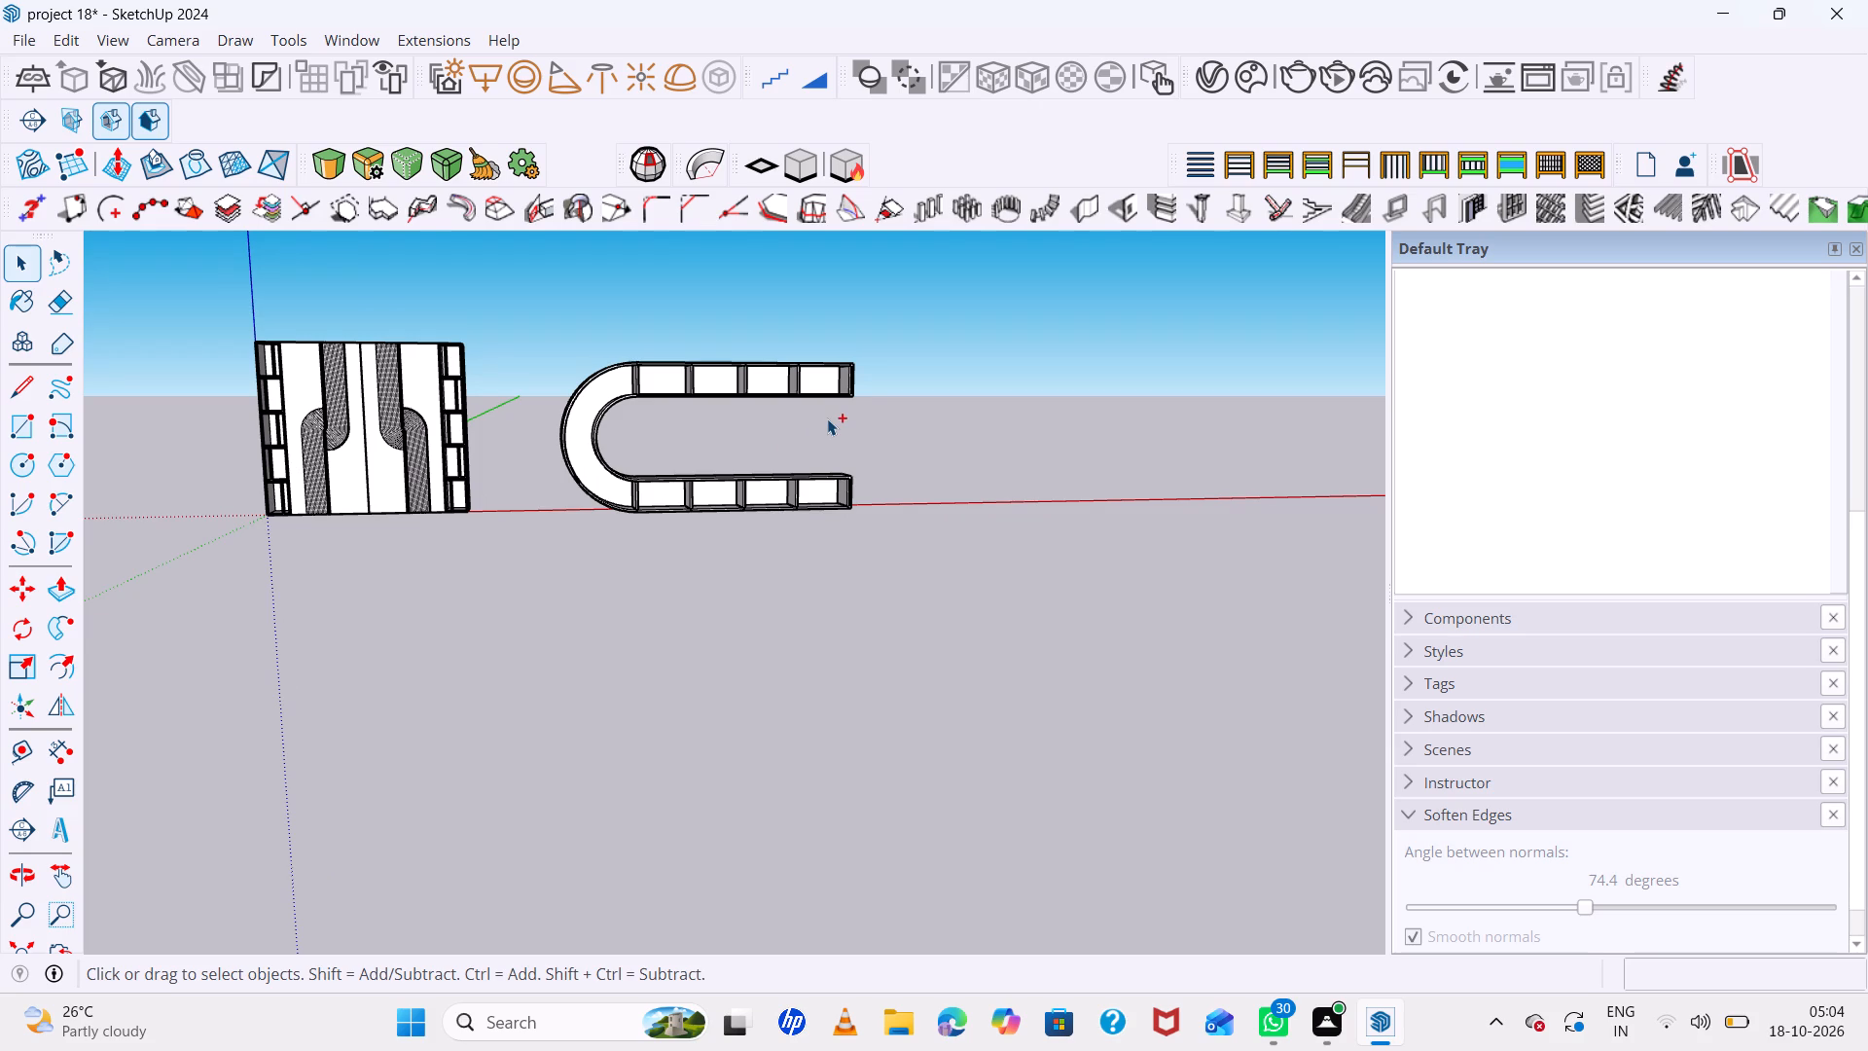
pyautogui.hotkey('ctrl', 's')
# Copy the lower leg's divider at the arc's start about 77 cm along the curve, onto the outer wall's inner edge.
pyautogui.scroll(11, 681, 489)
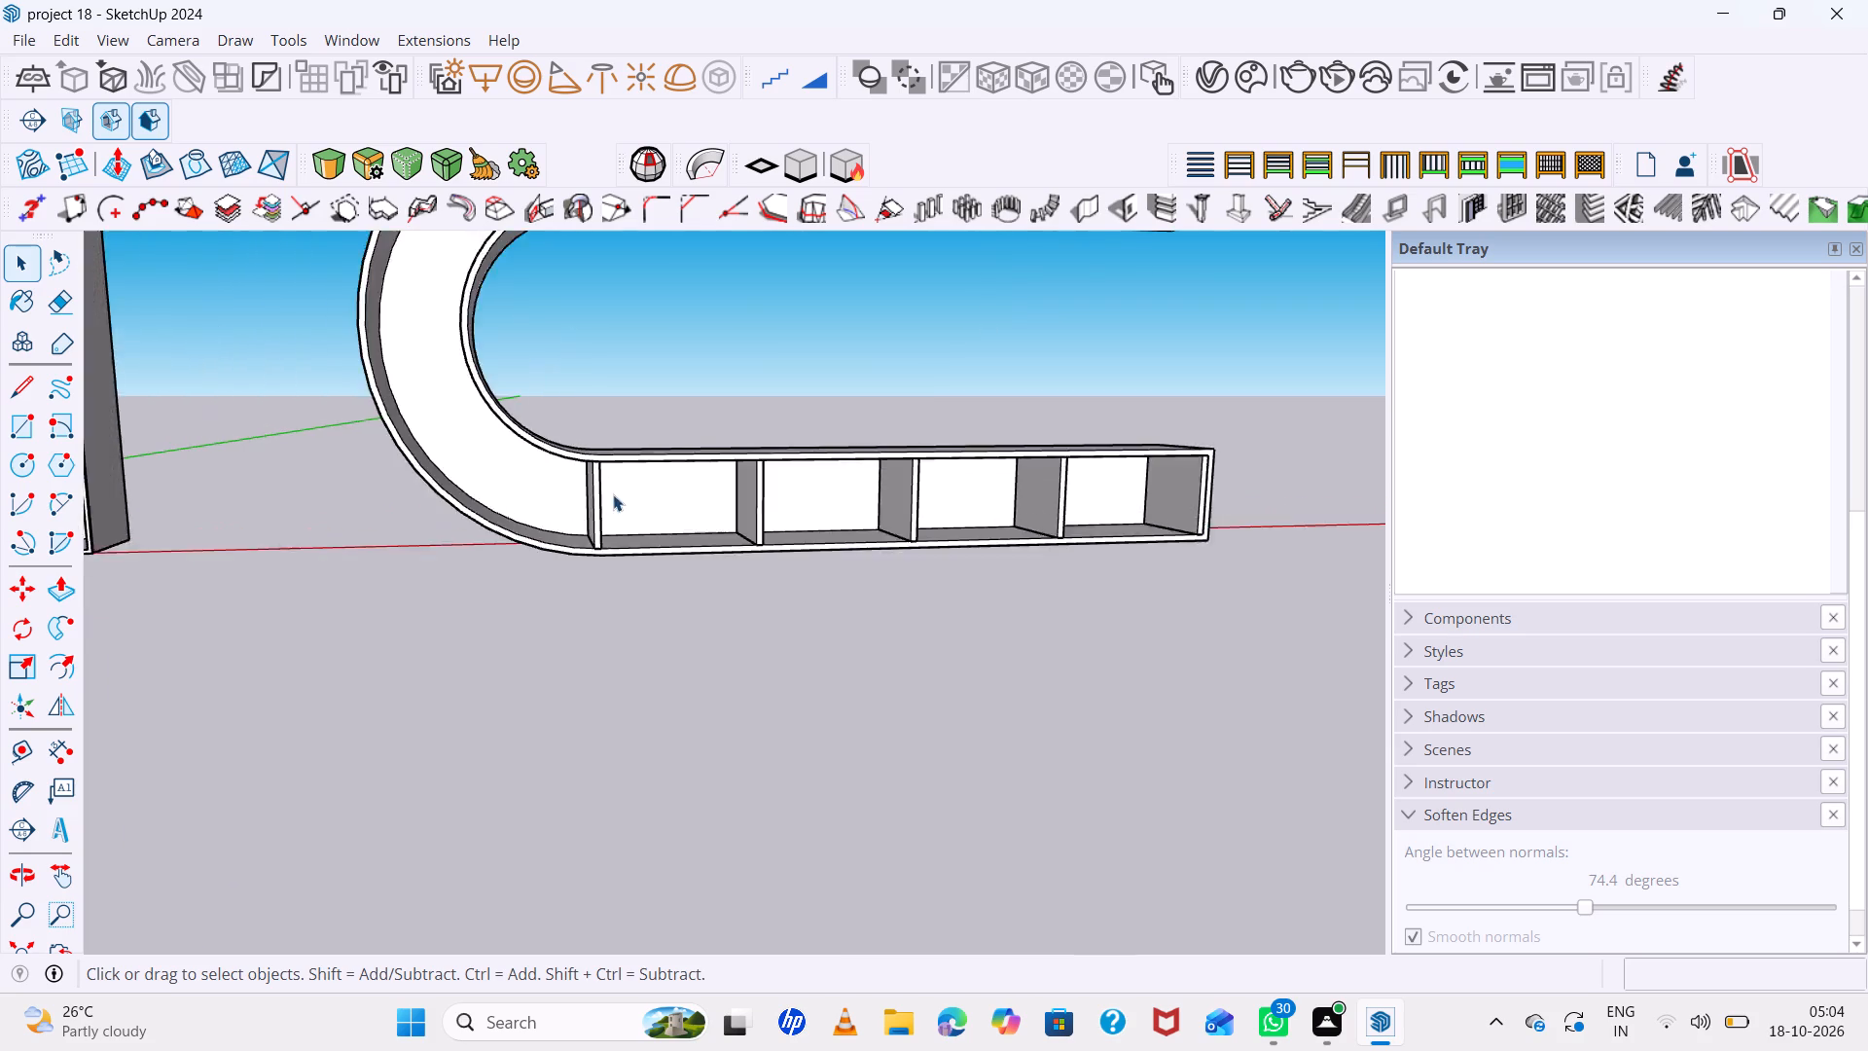
pyautogui.scroll(1, 613, 494)
pyautogui.moveTo(587, 487); pyautogui.dragTo(742, 518, button='middle')
pyautogui.scroll(4, 624, 536)
pyautogui.click(625, 534)
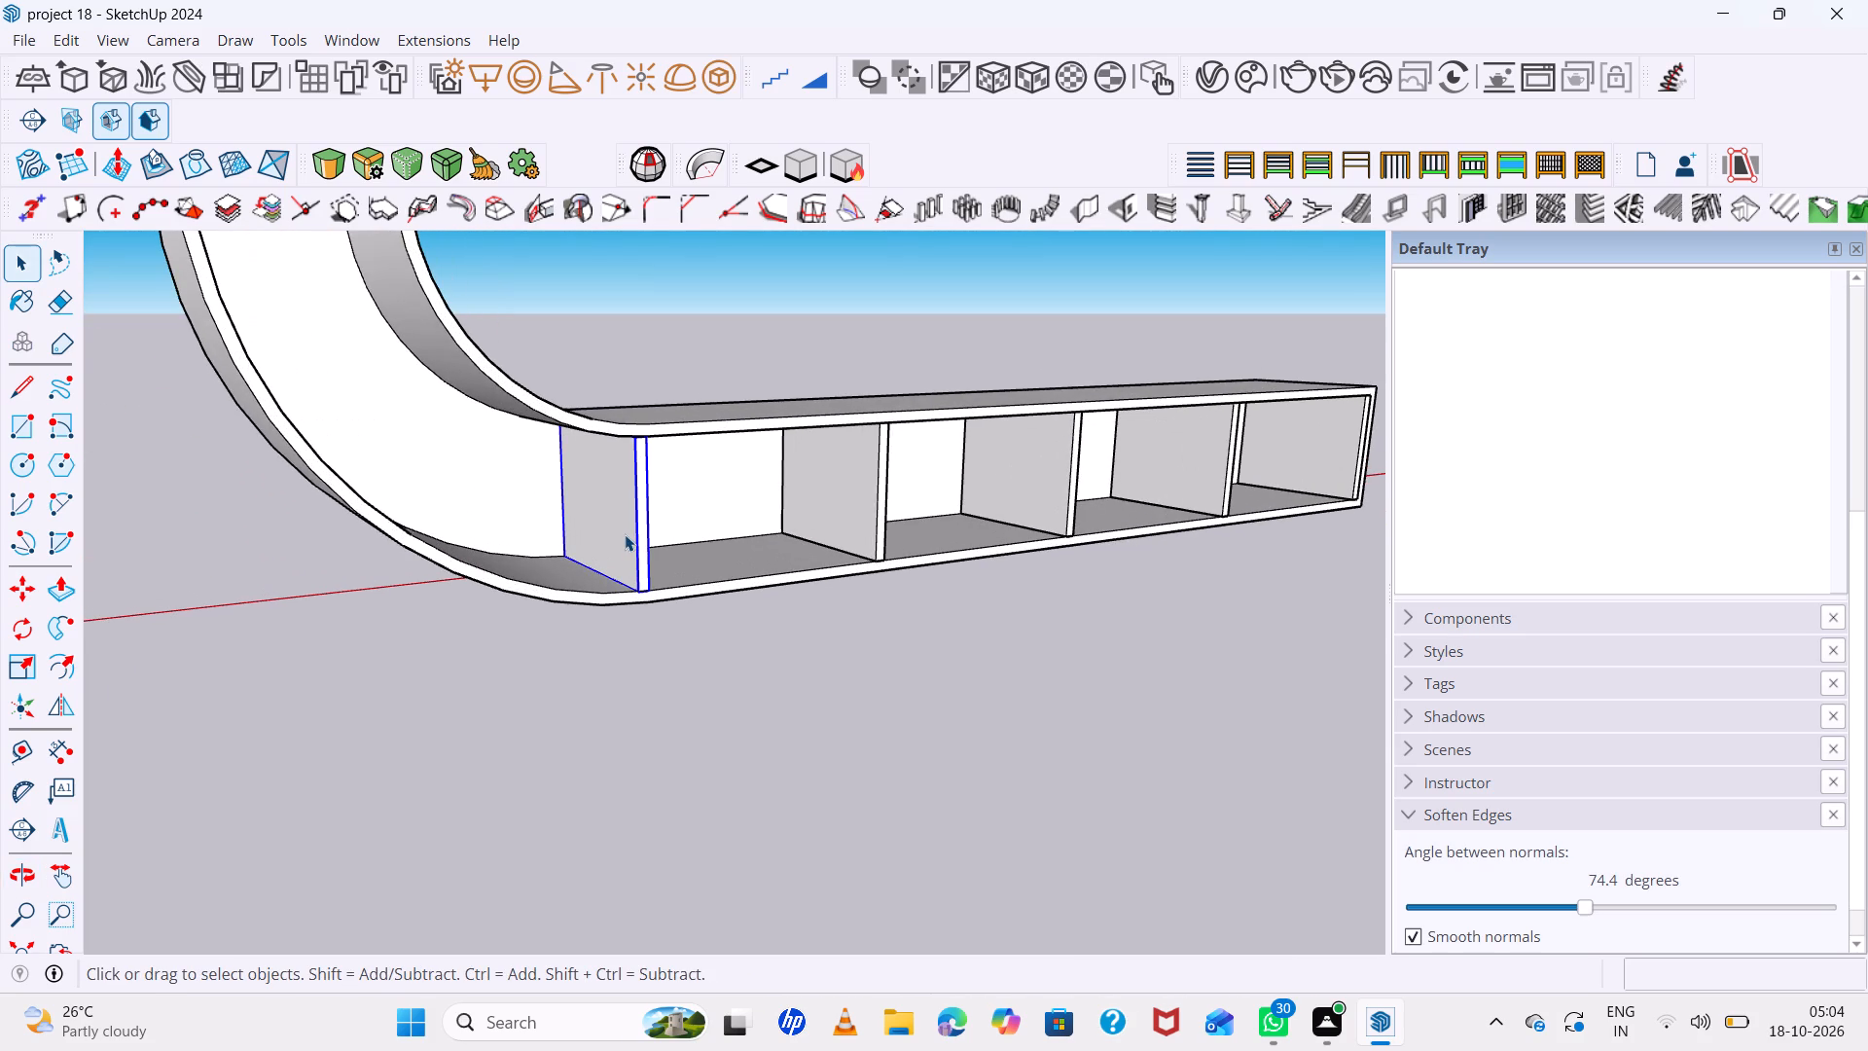
pyautogui.press('m')
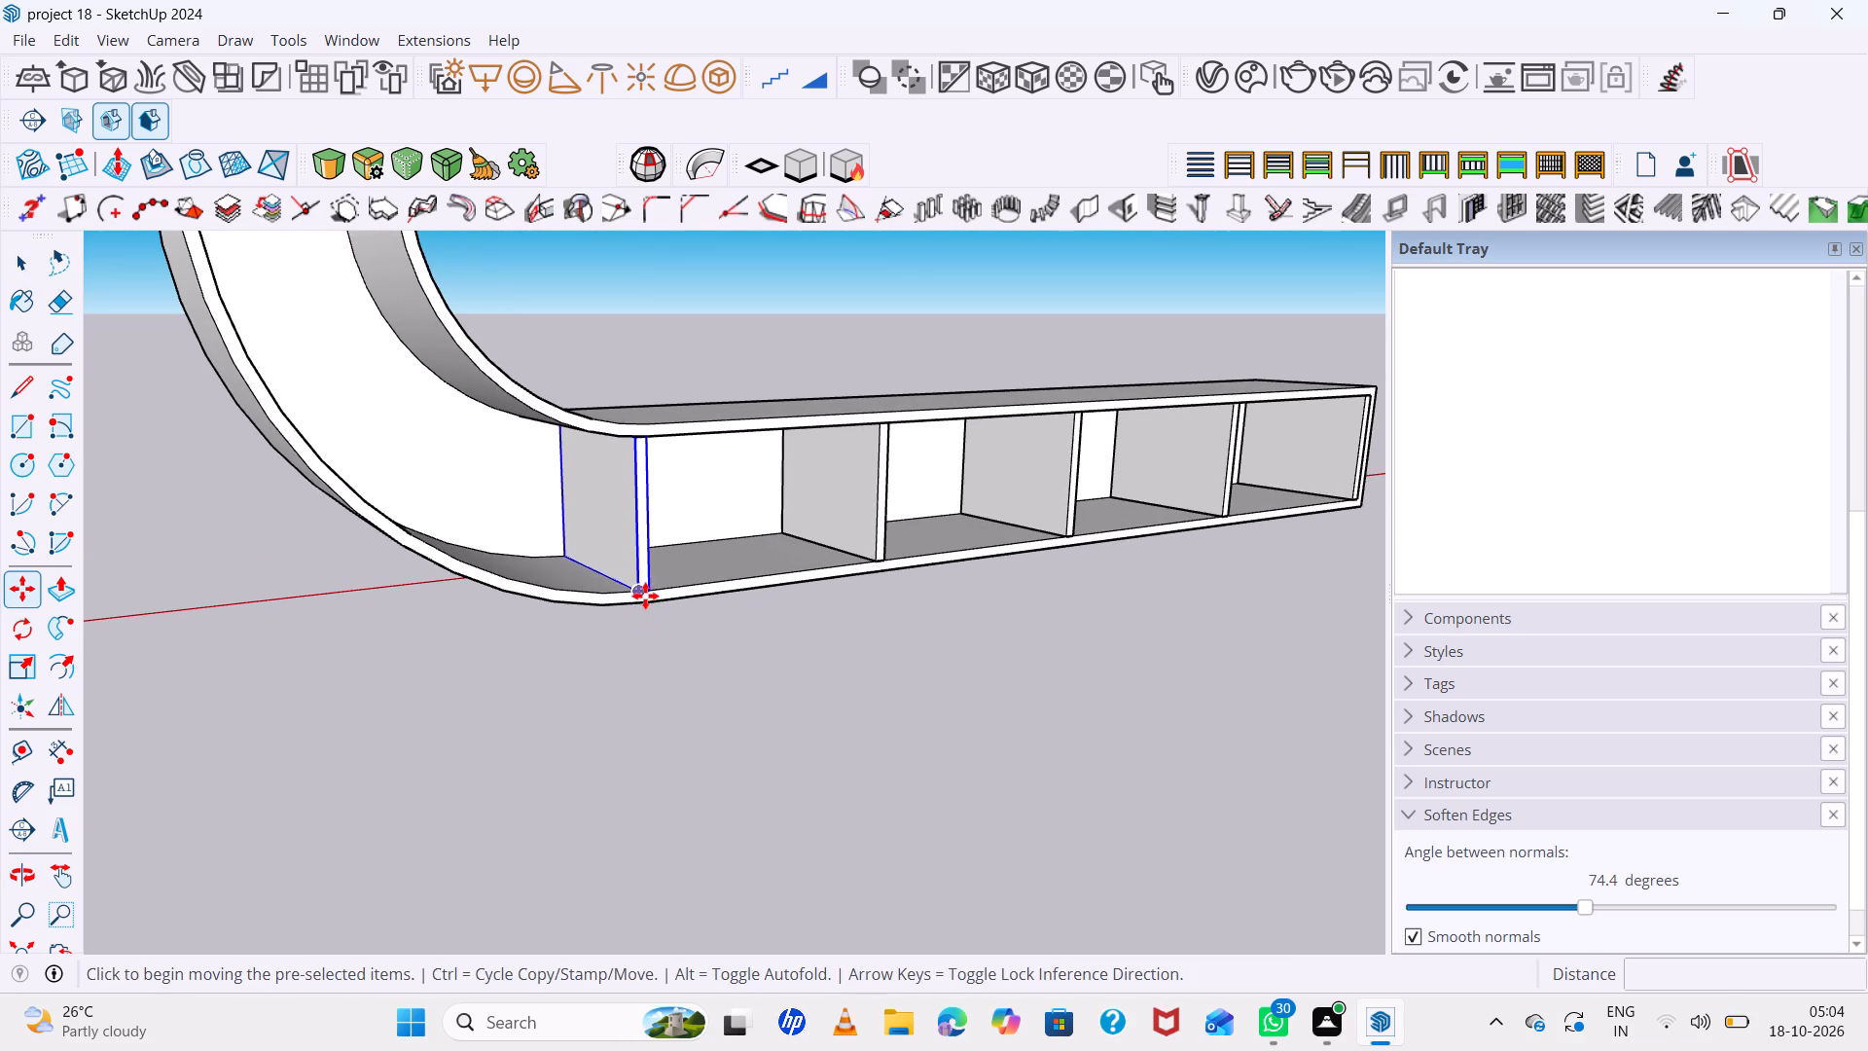
pyautogui.click(645, 593)
pyautogui.scroll(-6, 418, 538)
pyautogui.moveTo(411, 531); pyautogui.dragTo(250, 572, button='middle')
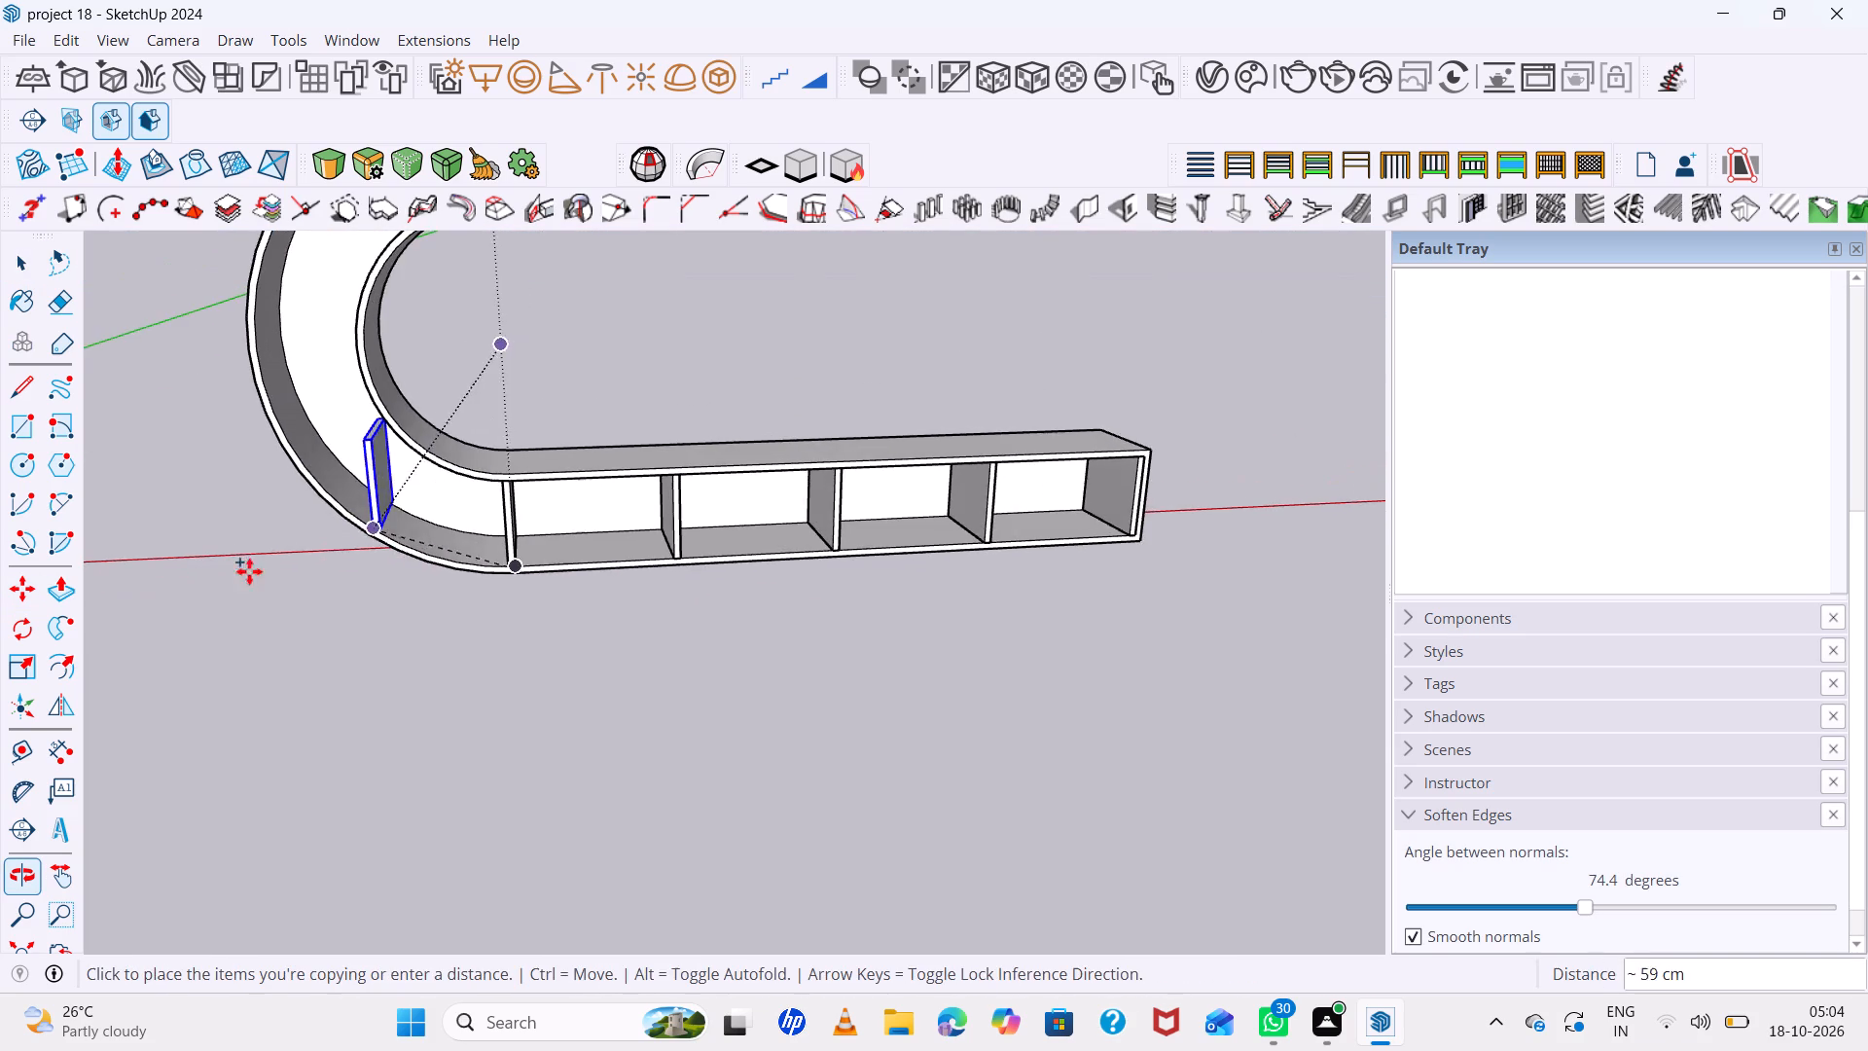
pyautogui.scroll(6, 303, 524)
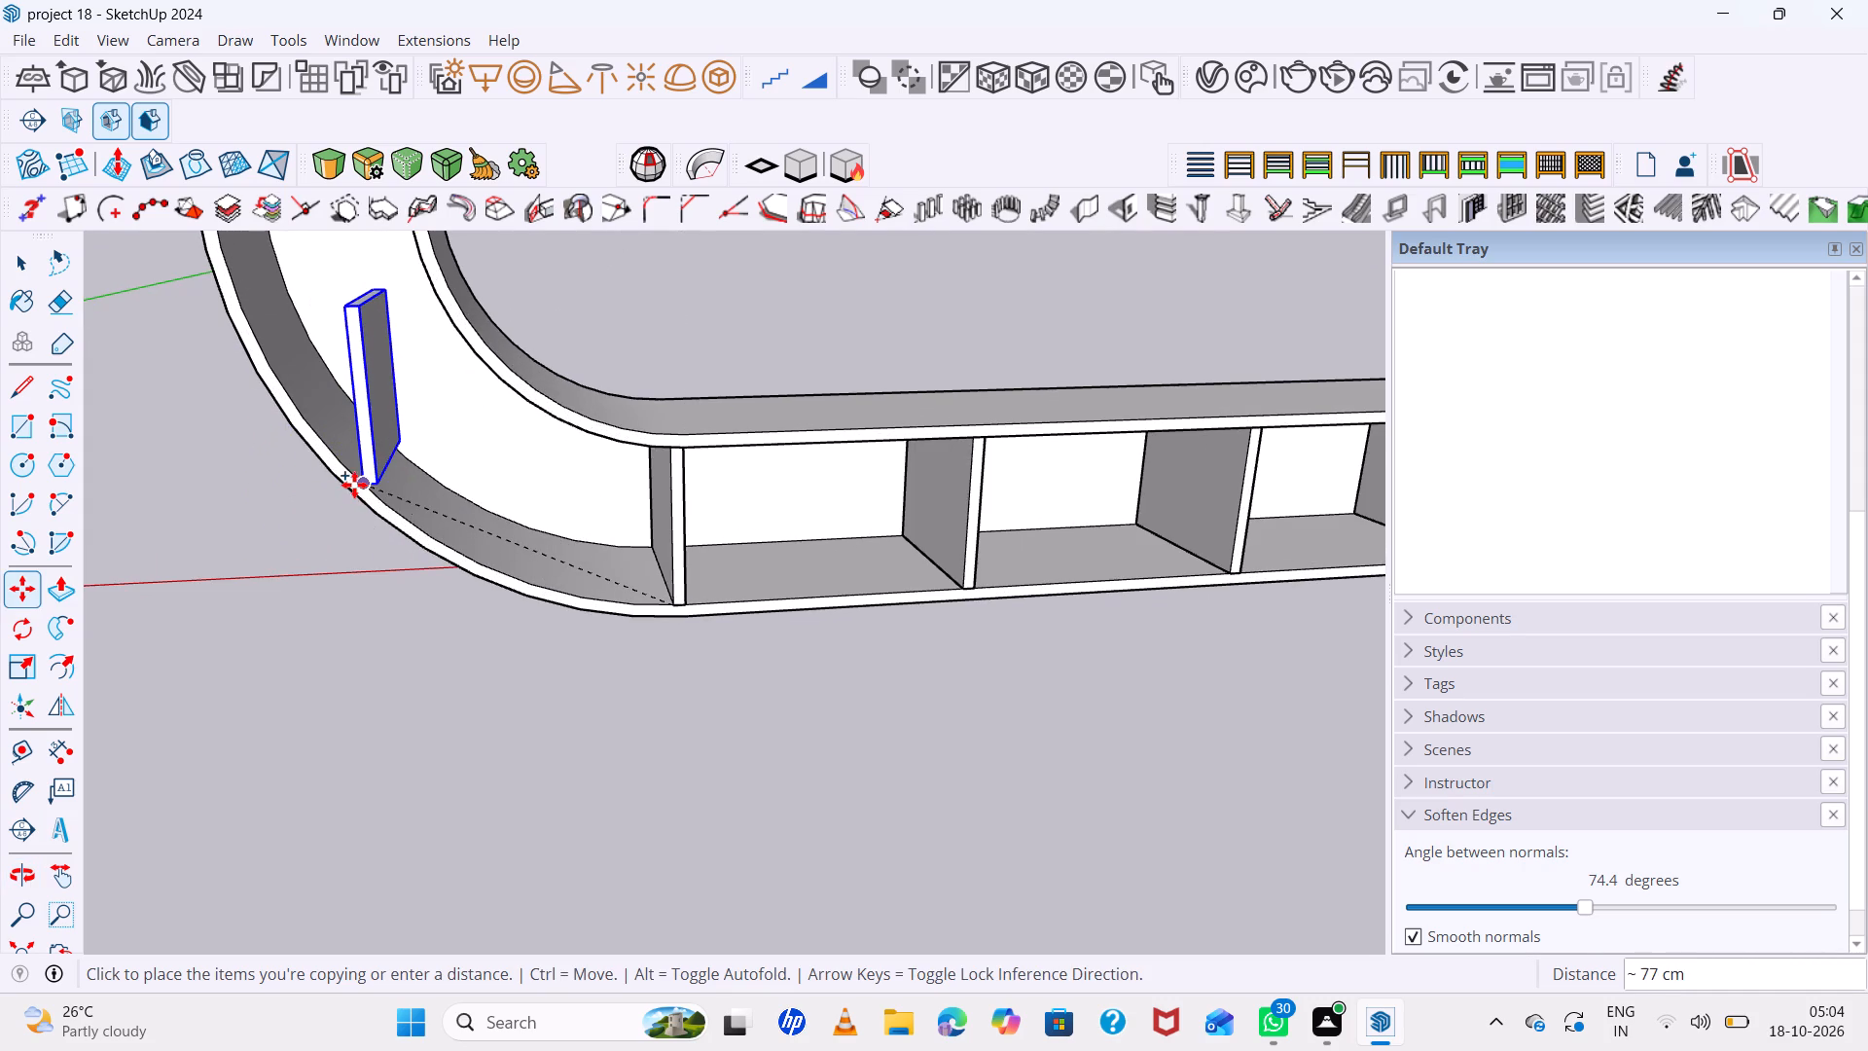
pyautogui.click(358, 483)
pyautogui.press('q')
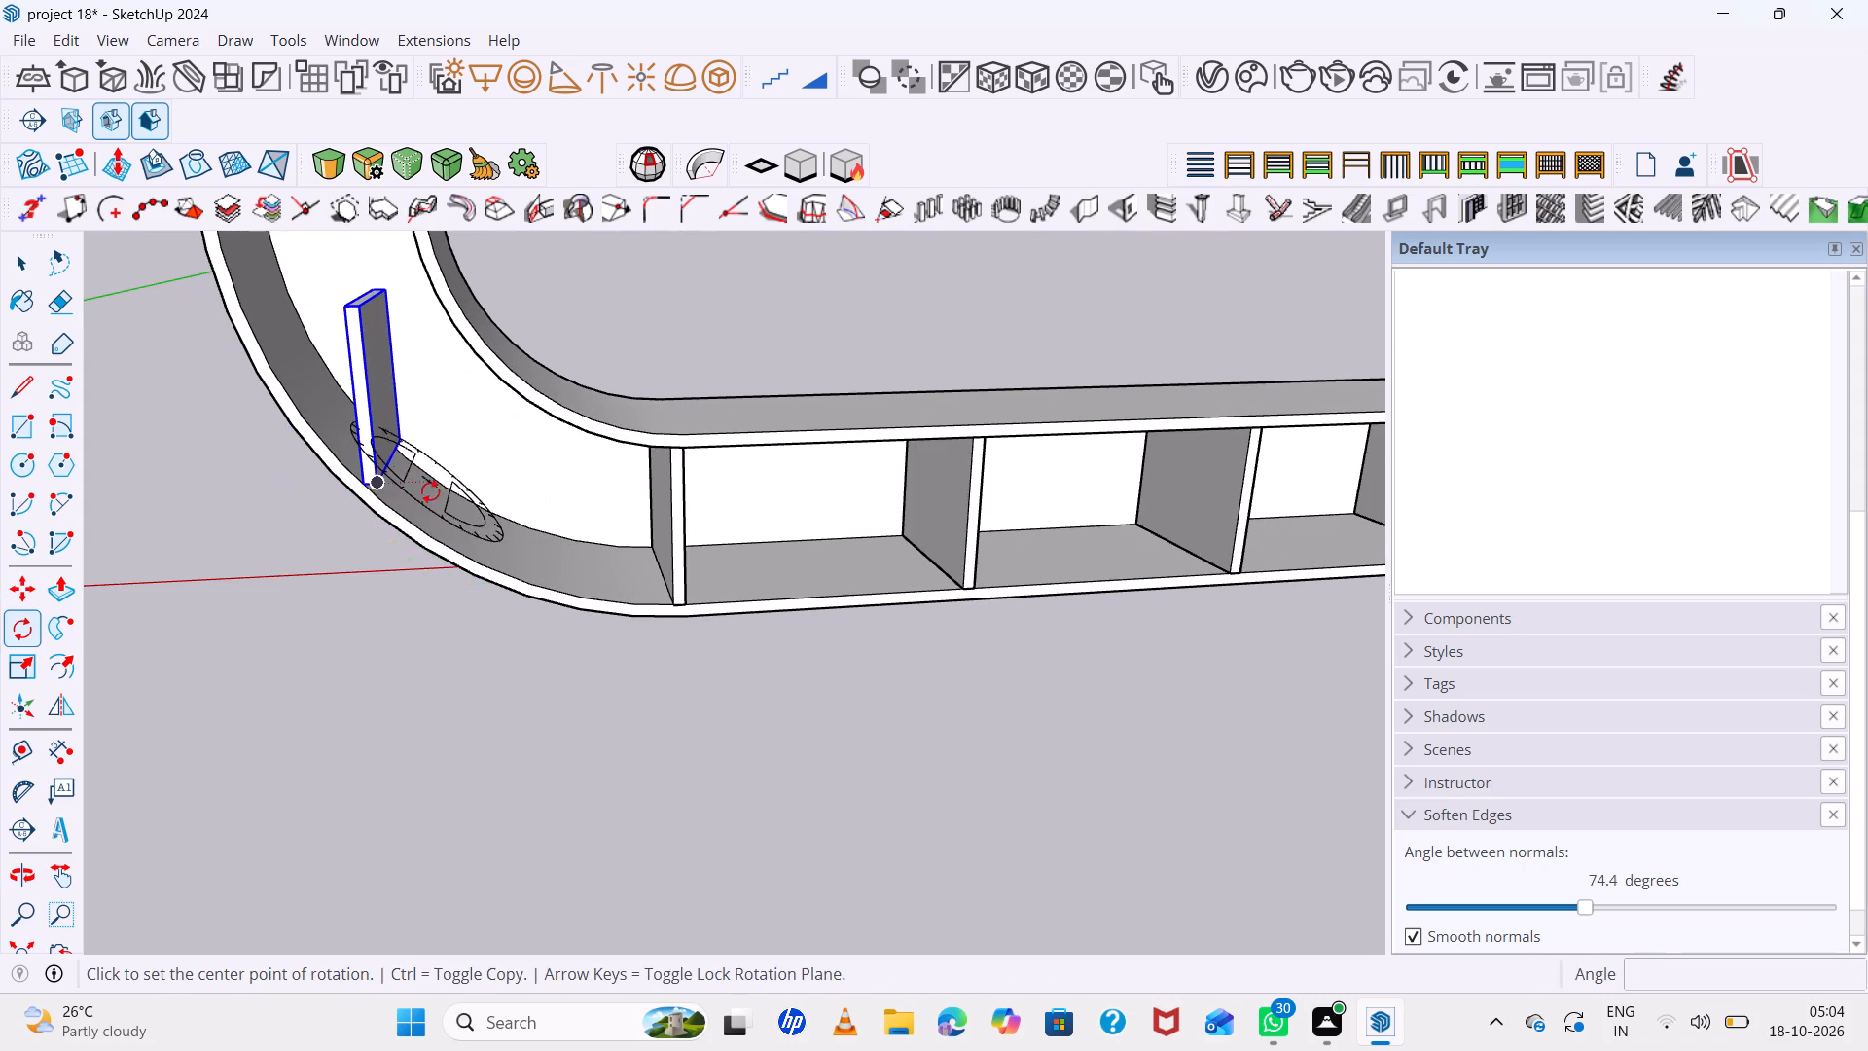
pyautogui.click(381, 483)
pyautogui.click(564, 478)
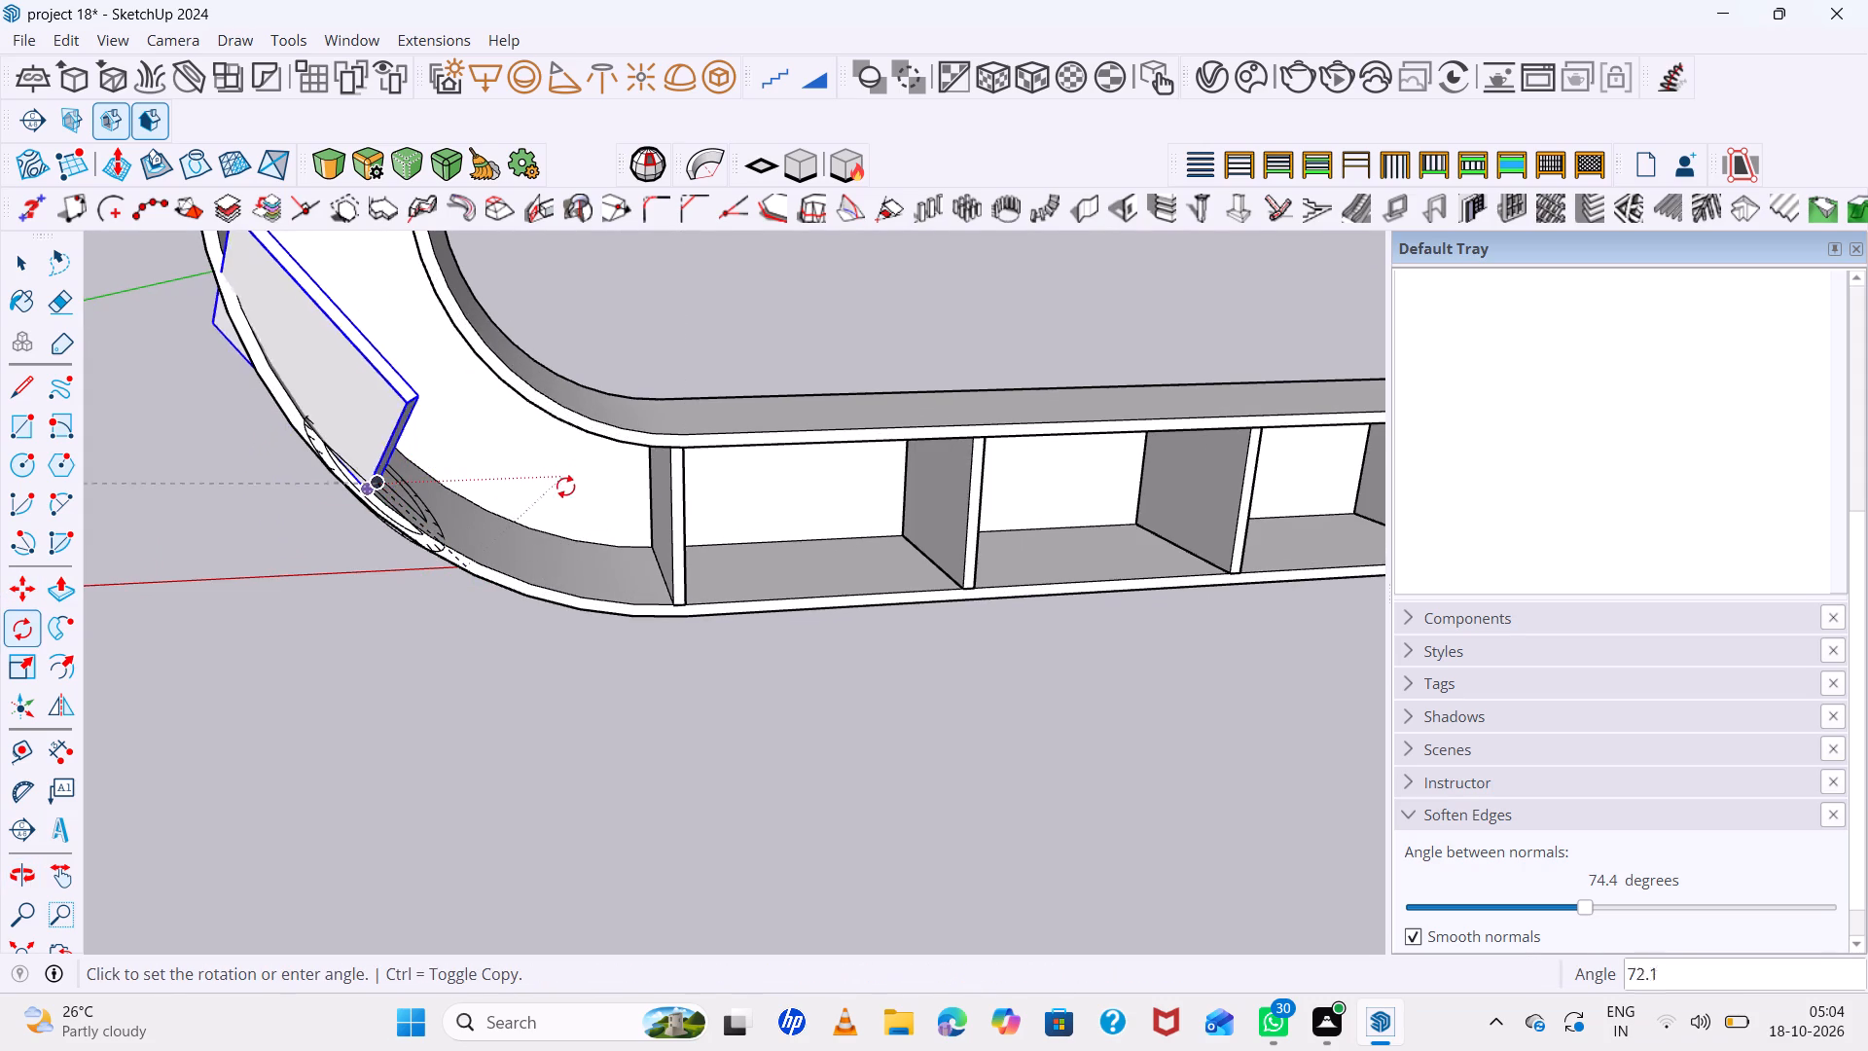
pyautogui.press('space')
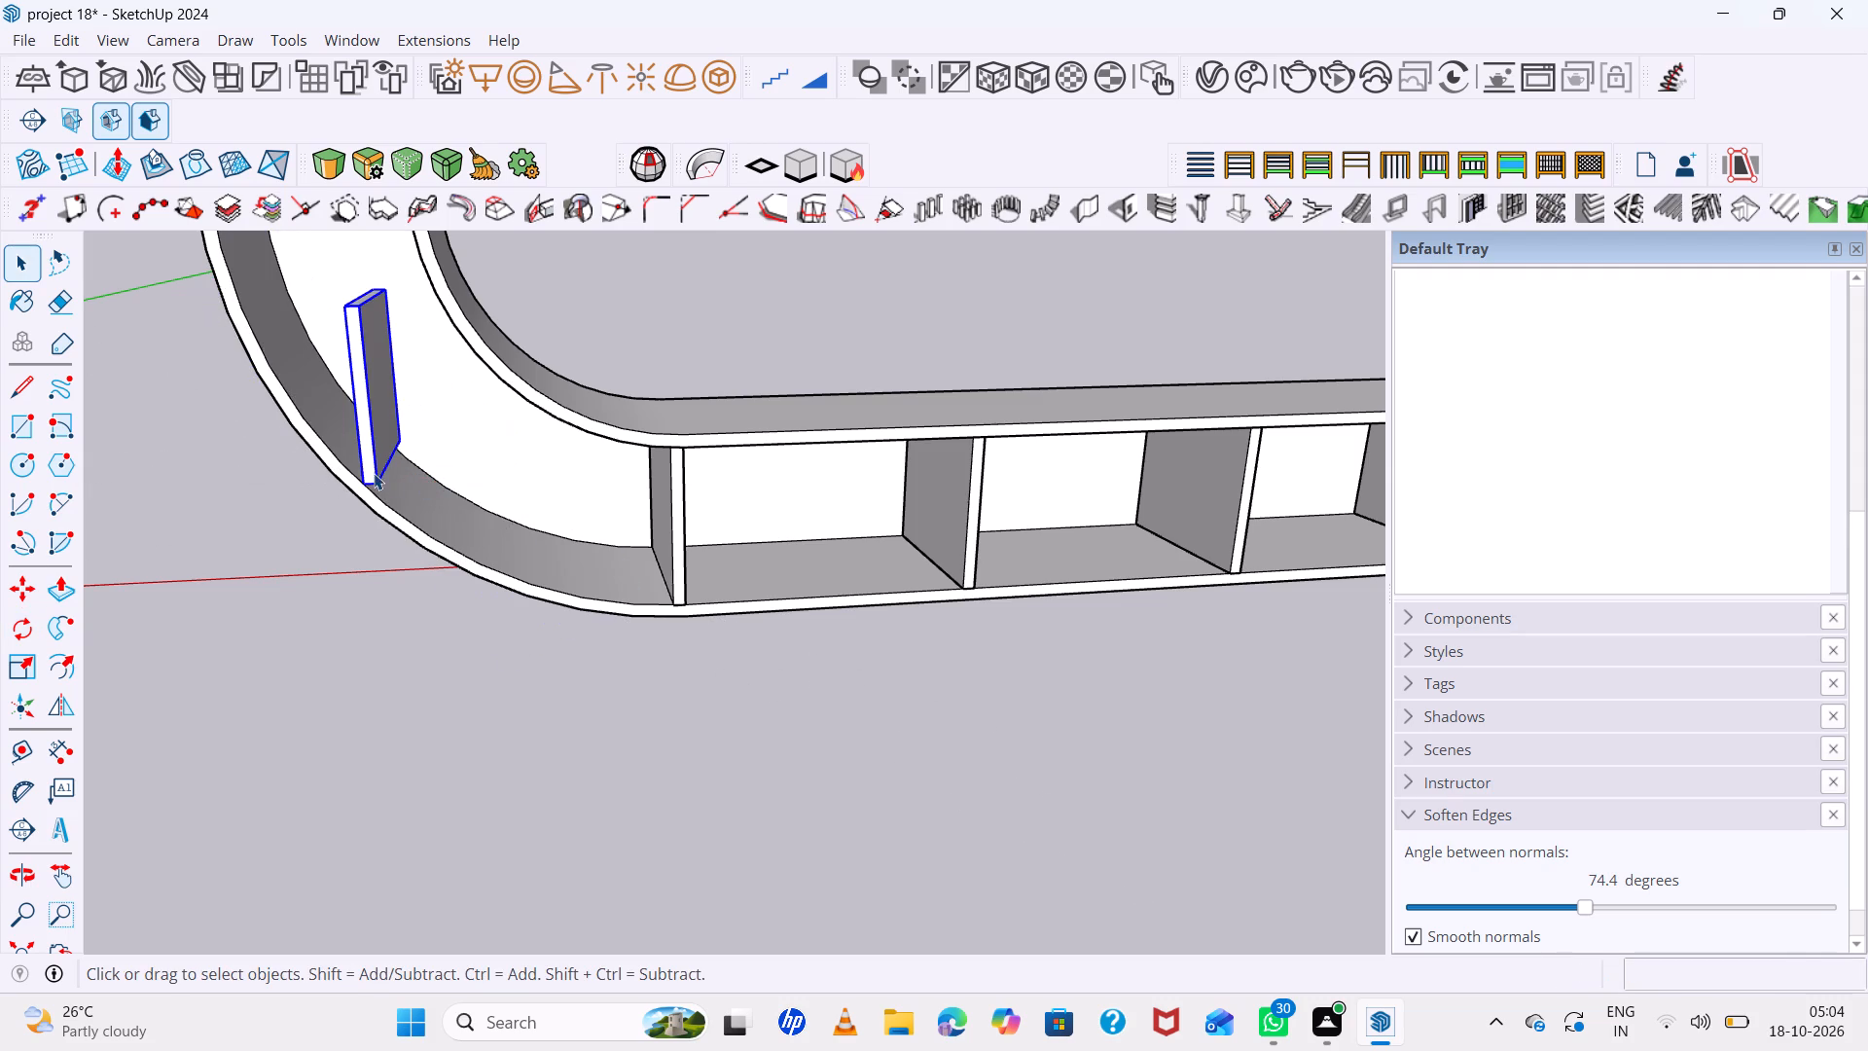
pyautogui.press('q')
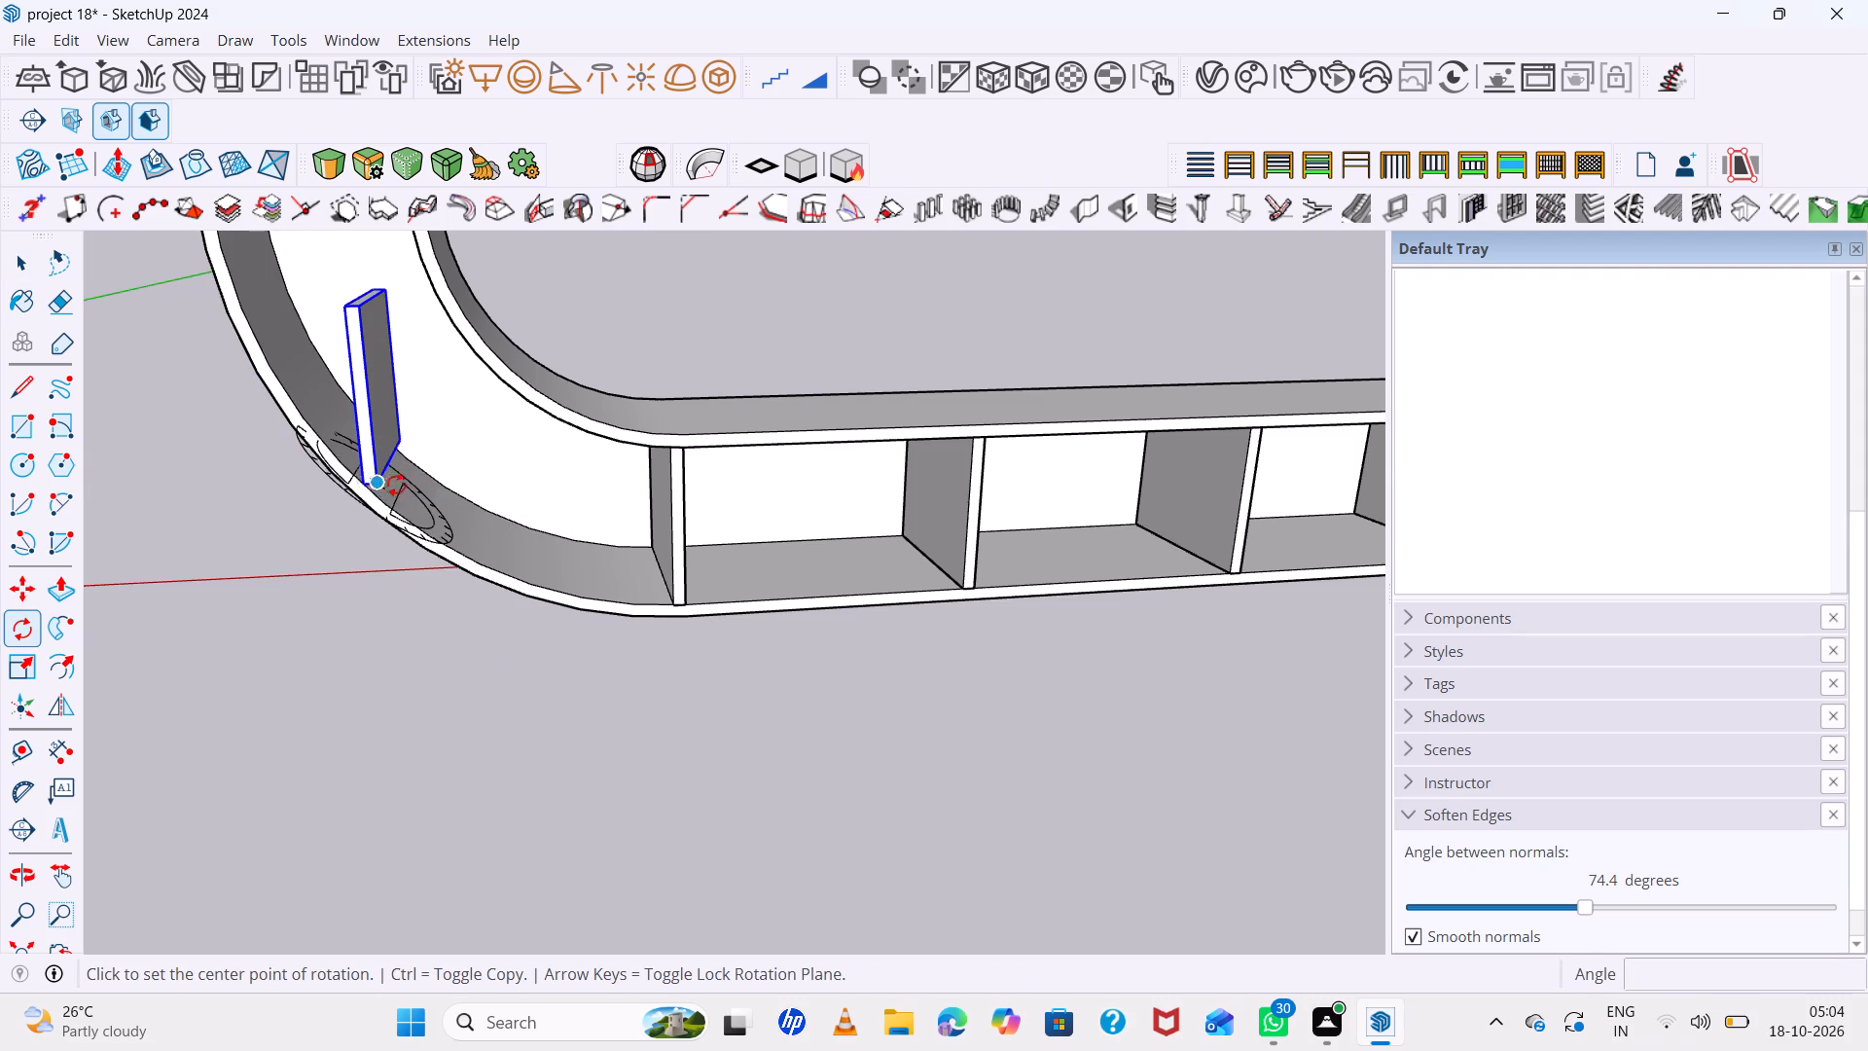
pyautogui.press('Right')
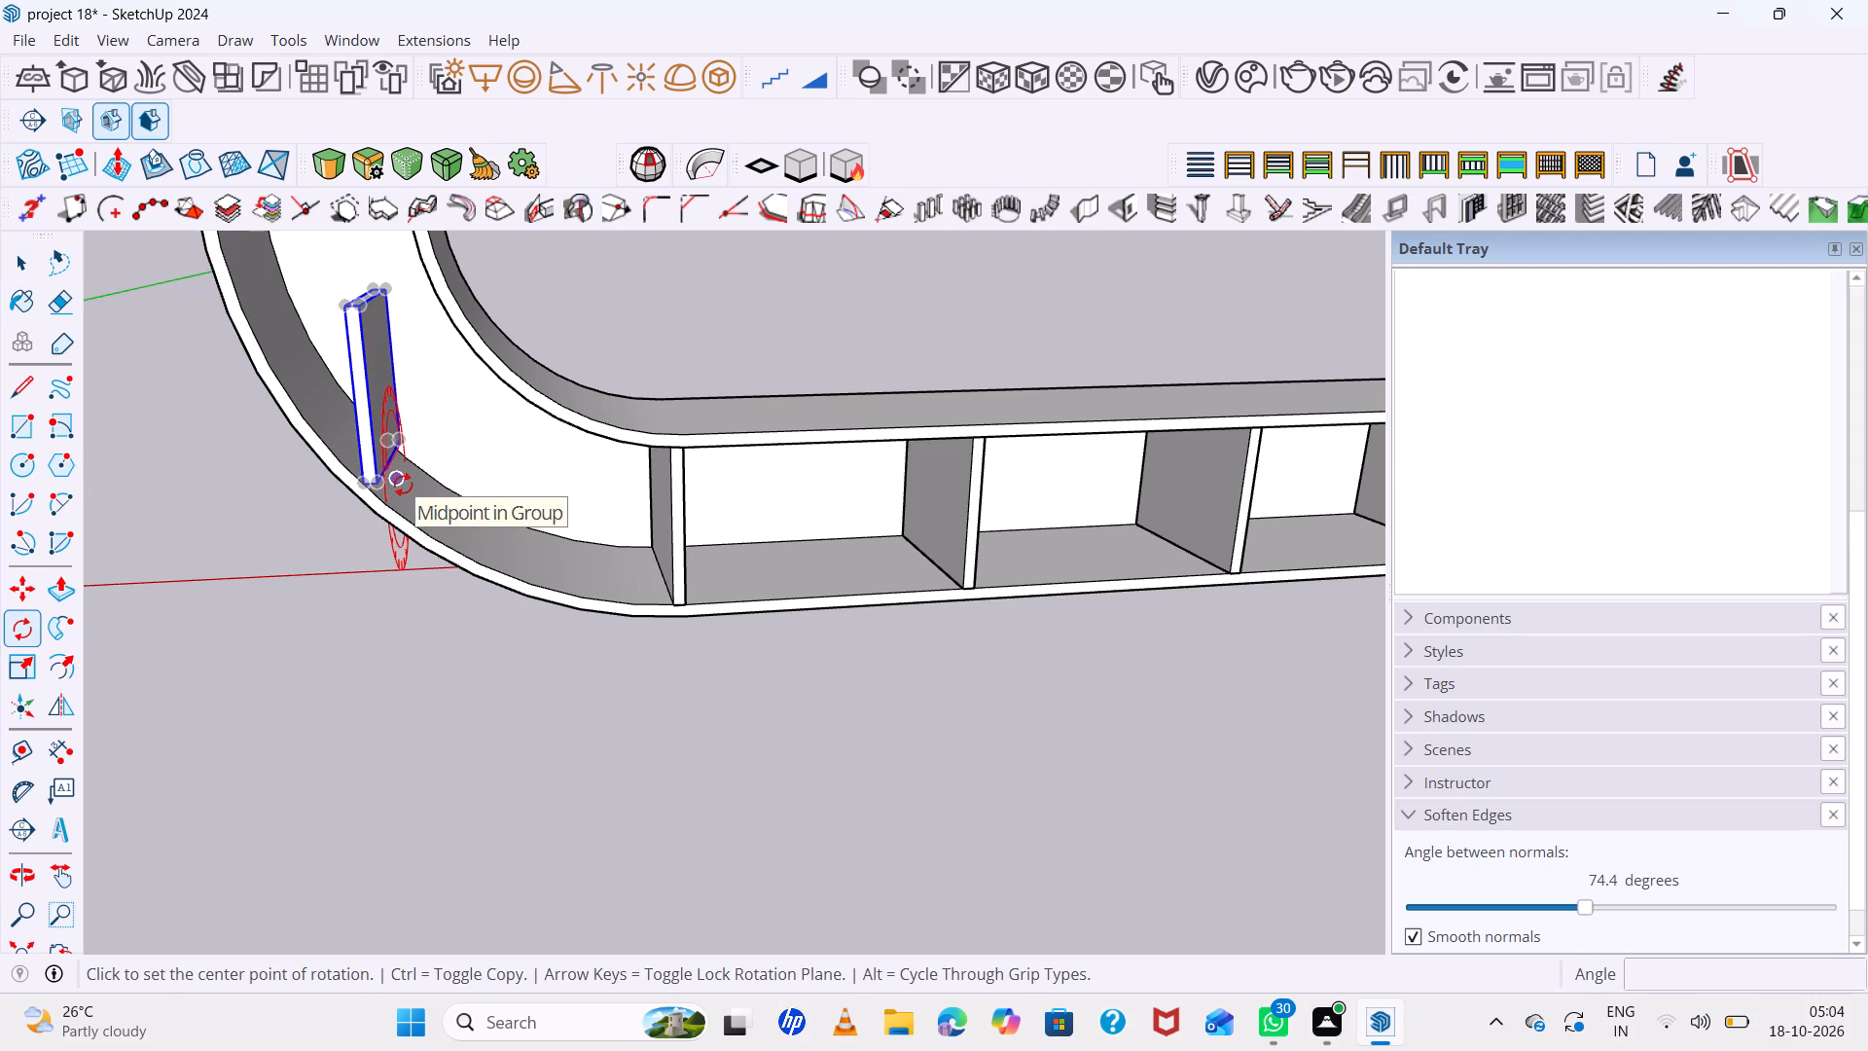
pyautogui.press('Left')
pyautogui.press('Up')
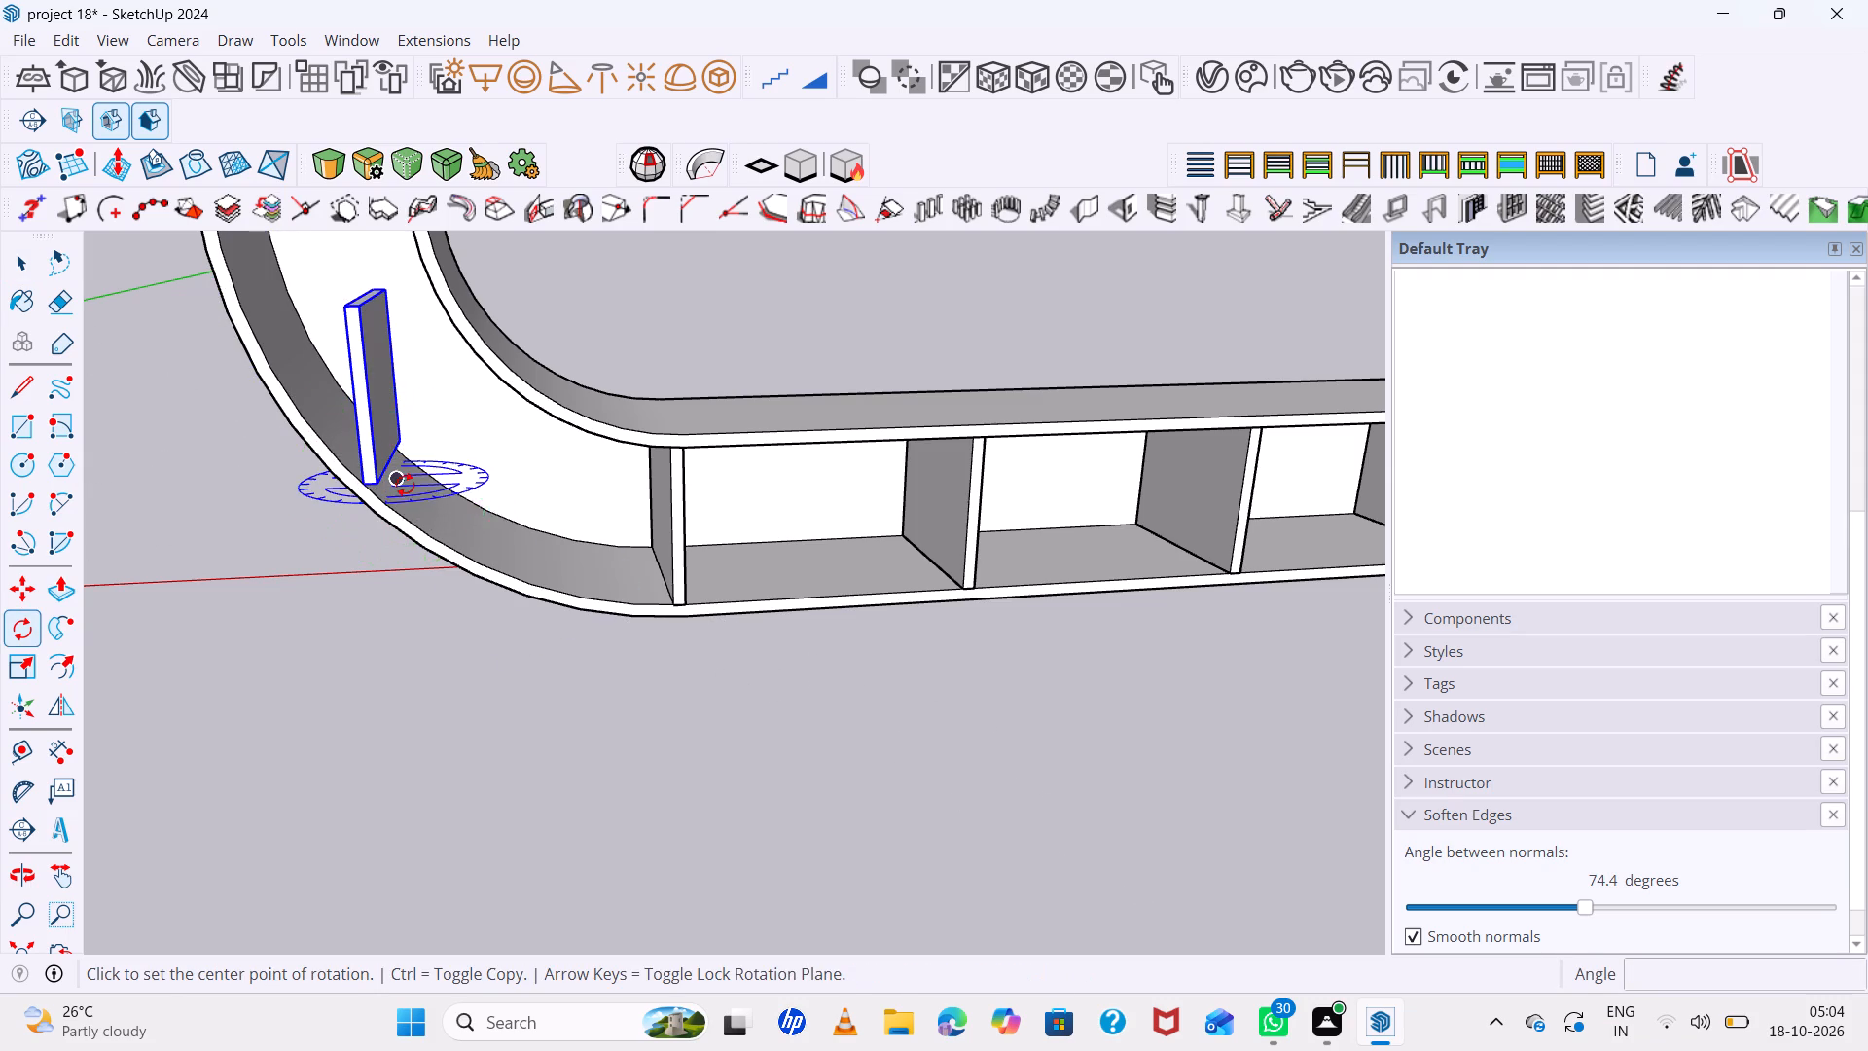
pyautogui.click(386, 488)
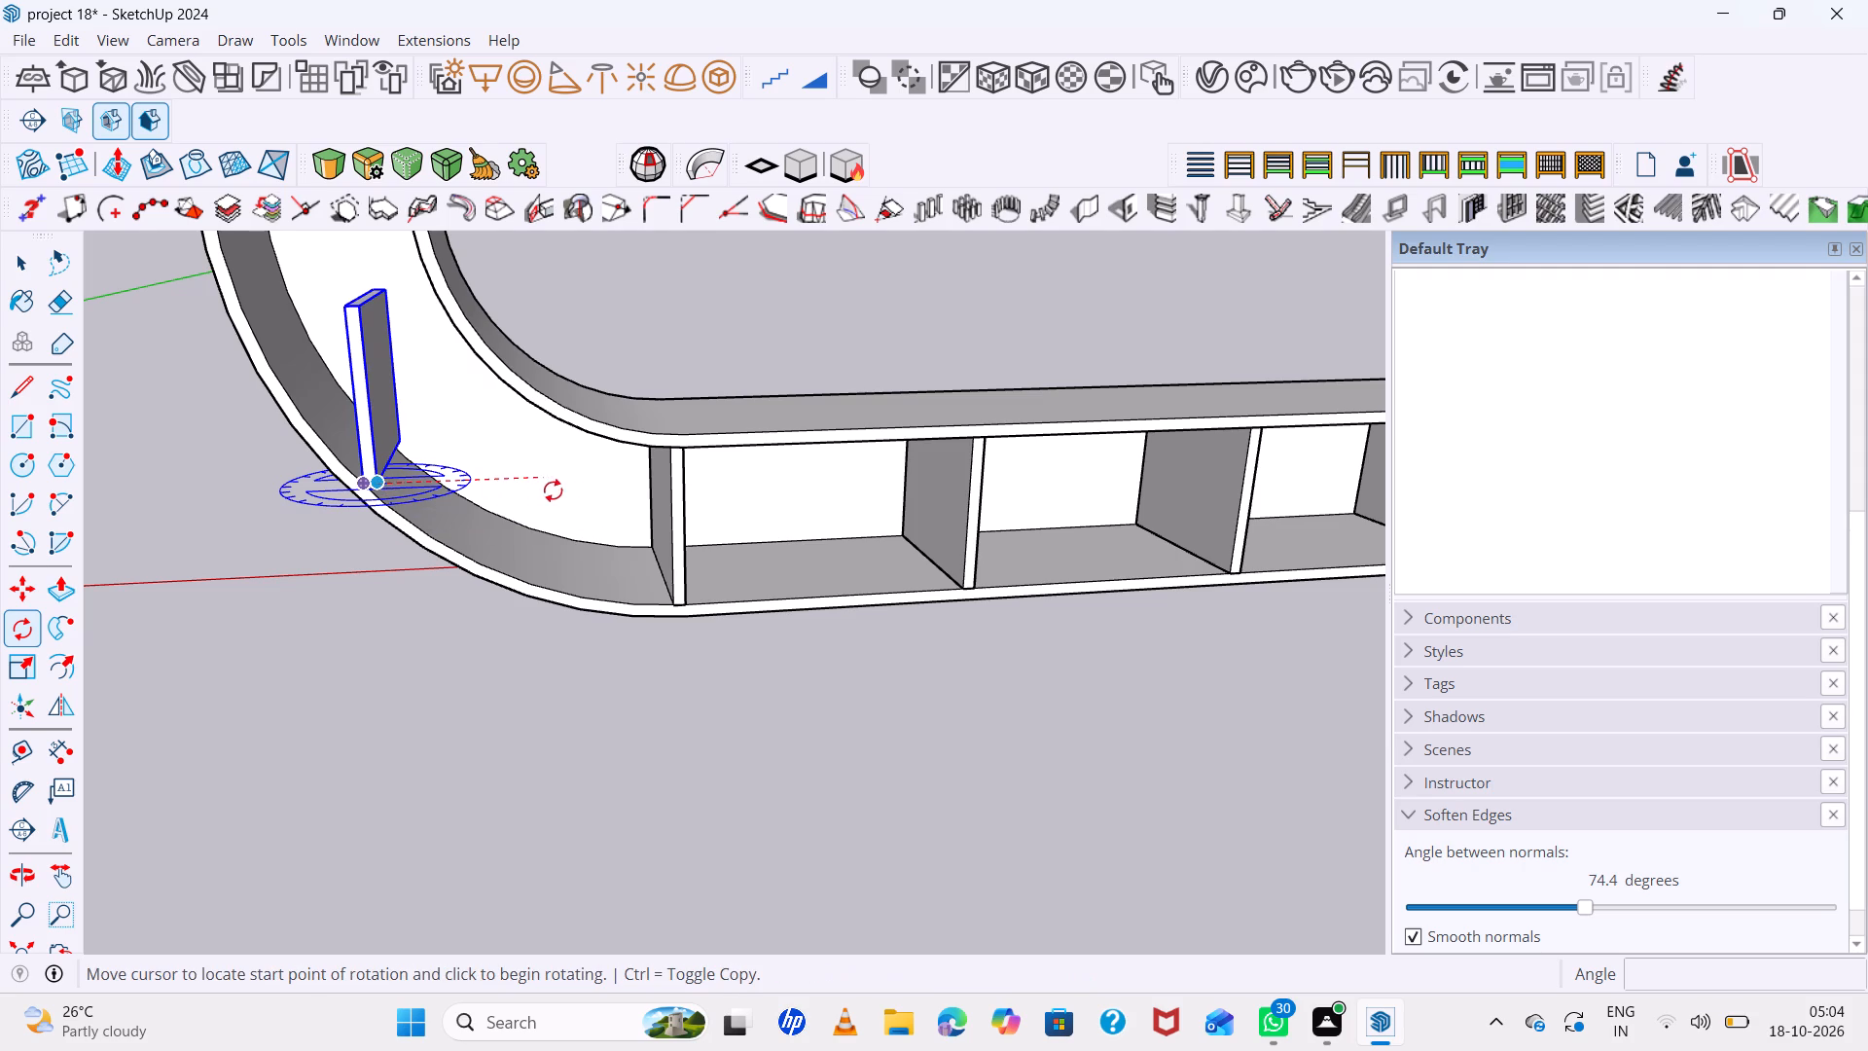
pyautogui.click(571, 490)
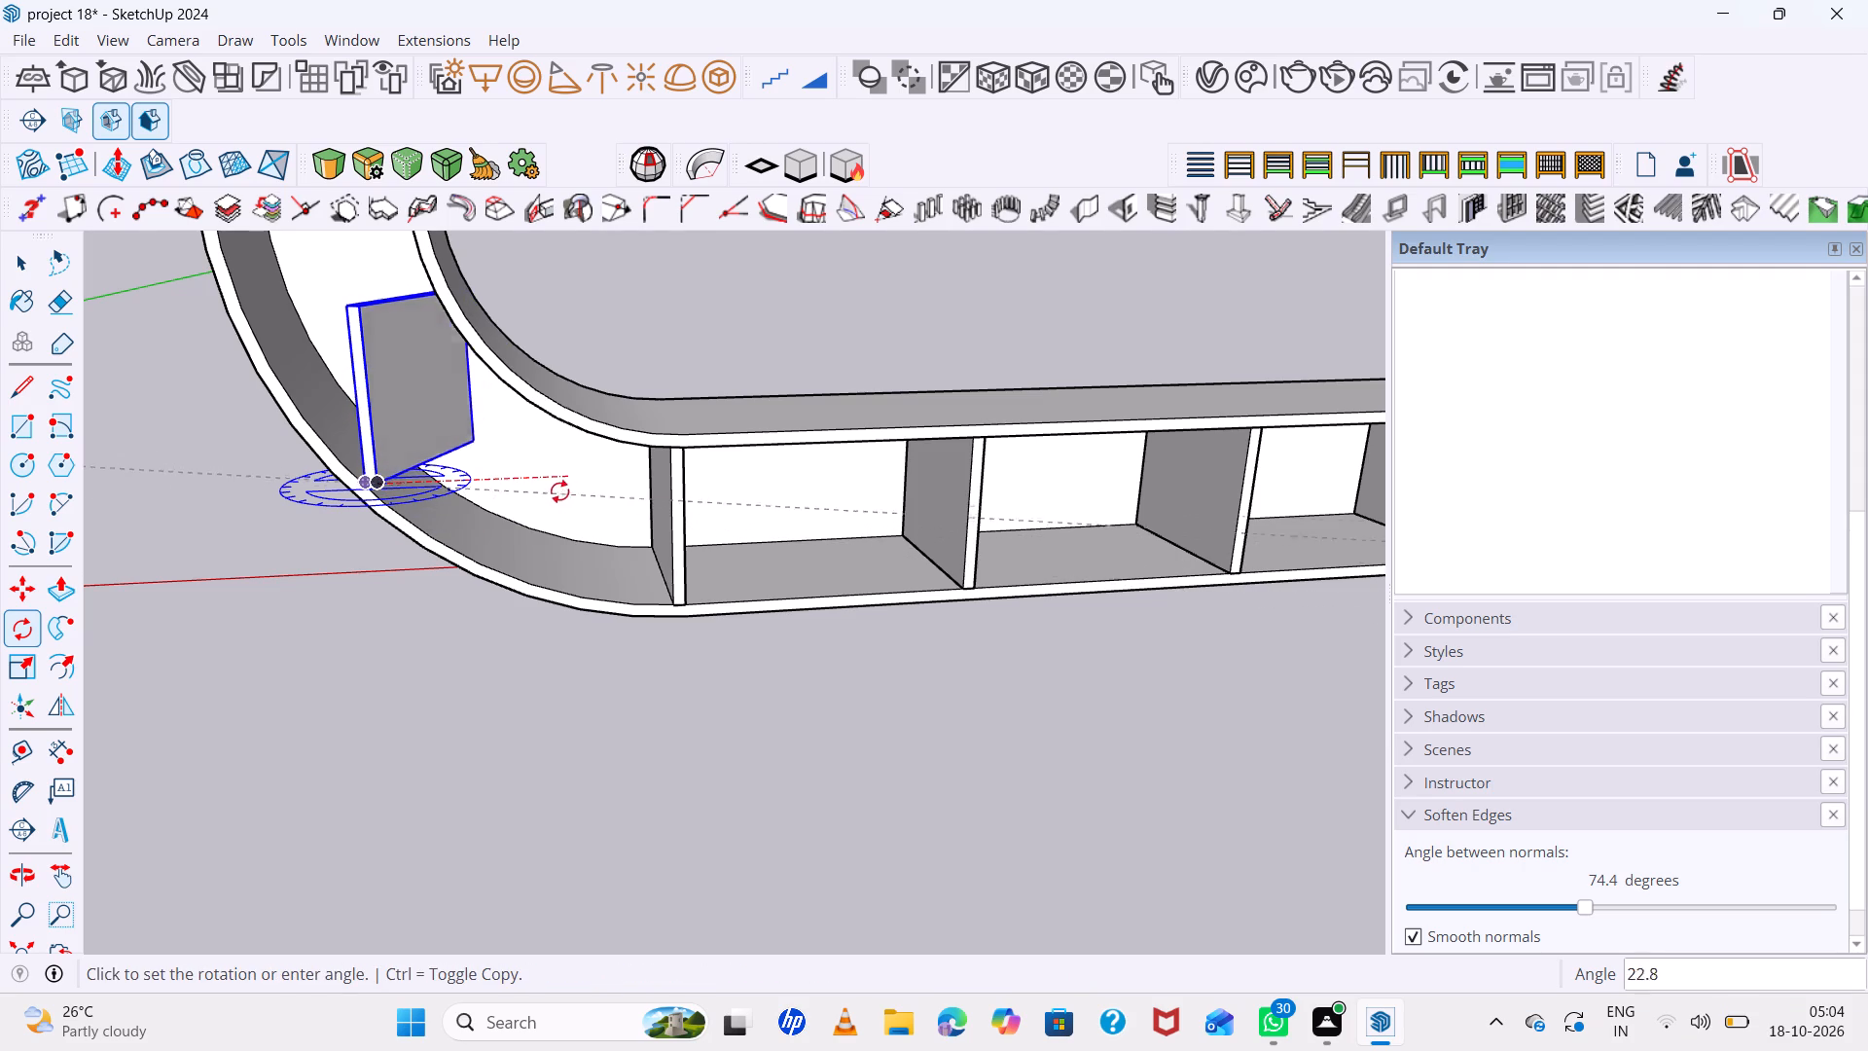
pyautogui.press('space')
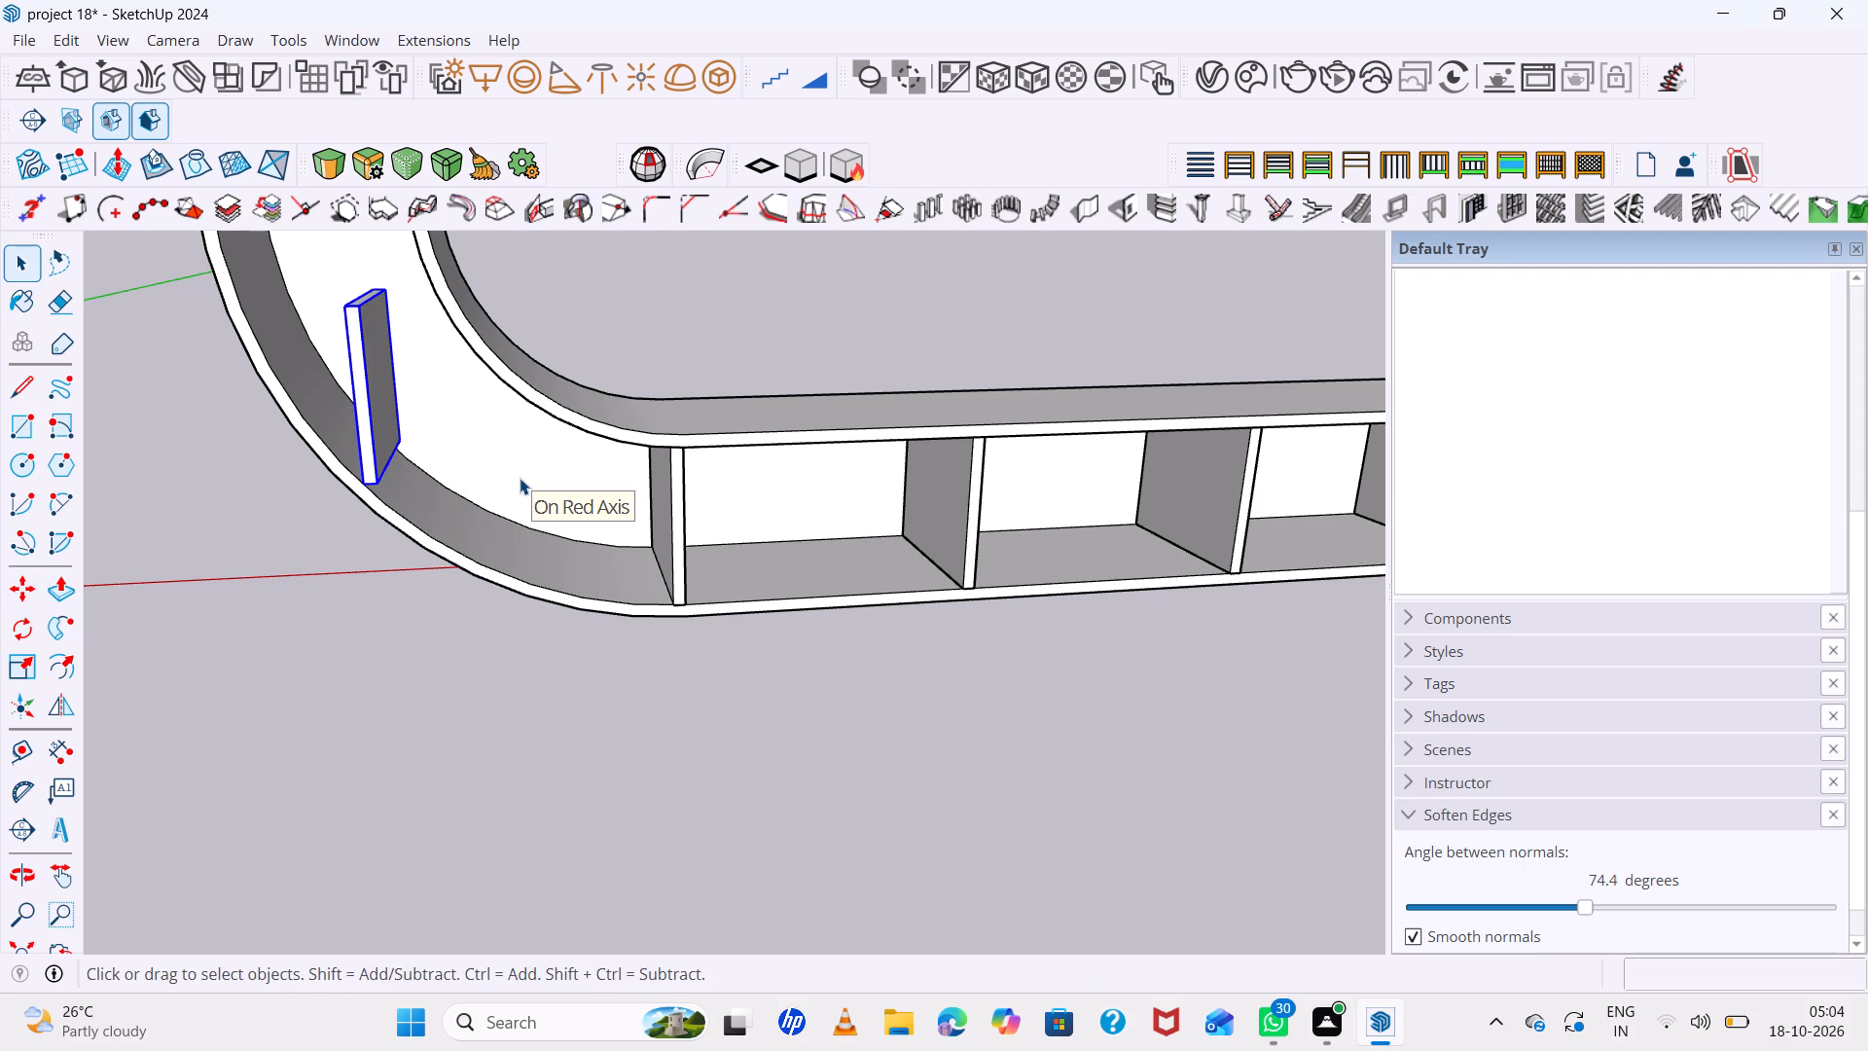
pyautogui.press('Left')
# Rotate the copied divider about 33 degrees around its bottom corner, in the plane of the unit's front, so it spans the curved channel.
pyautogui.press('q')
pyautogui.press('Left')
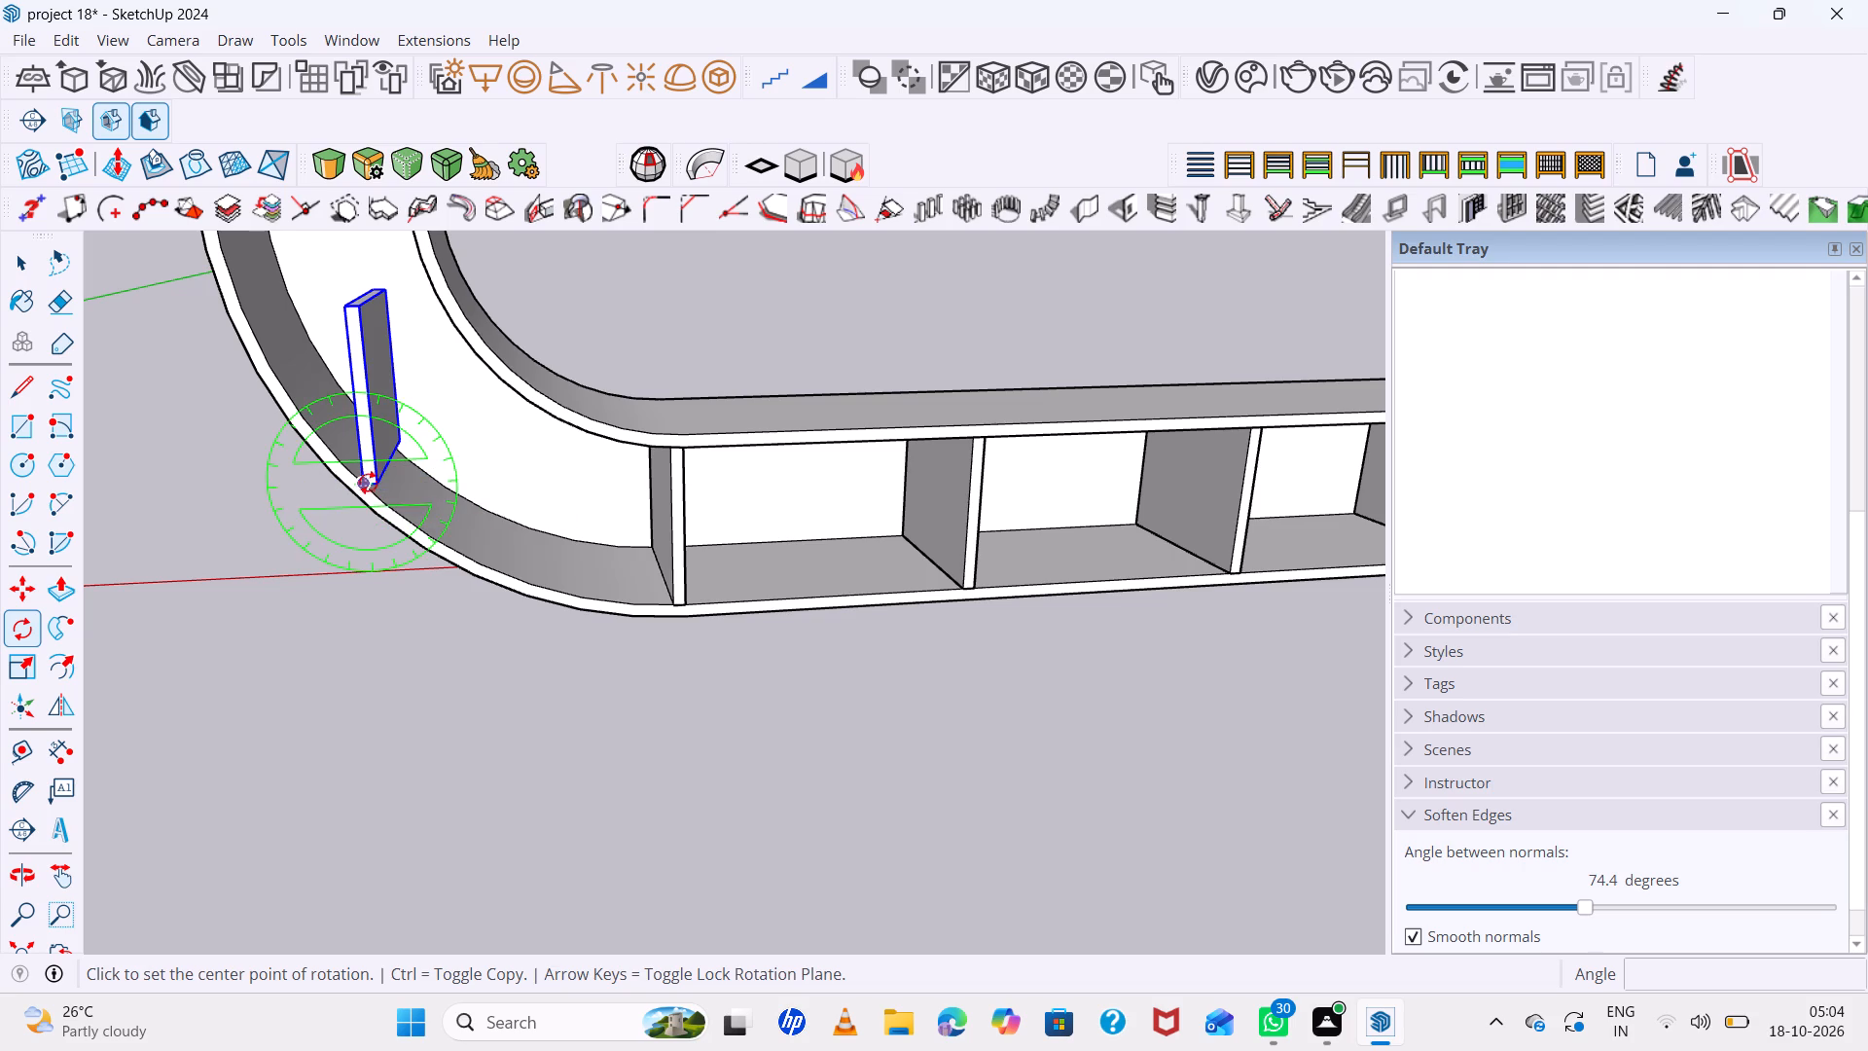
pyautogui.click(389, 489)
pyautogui.click(599, 485)
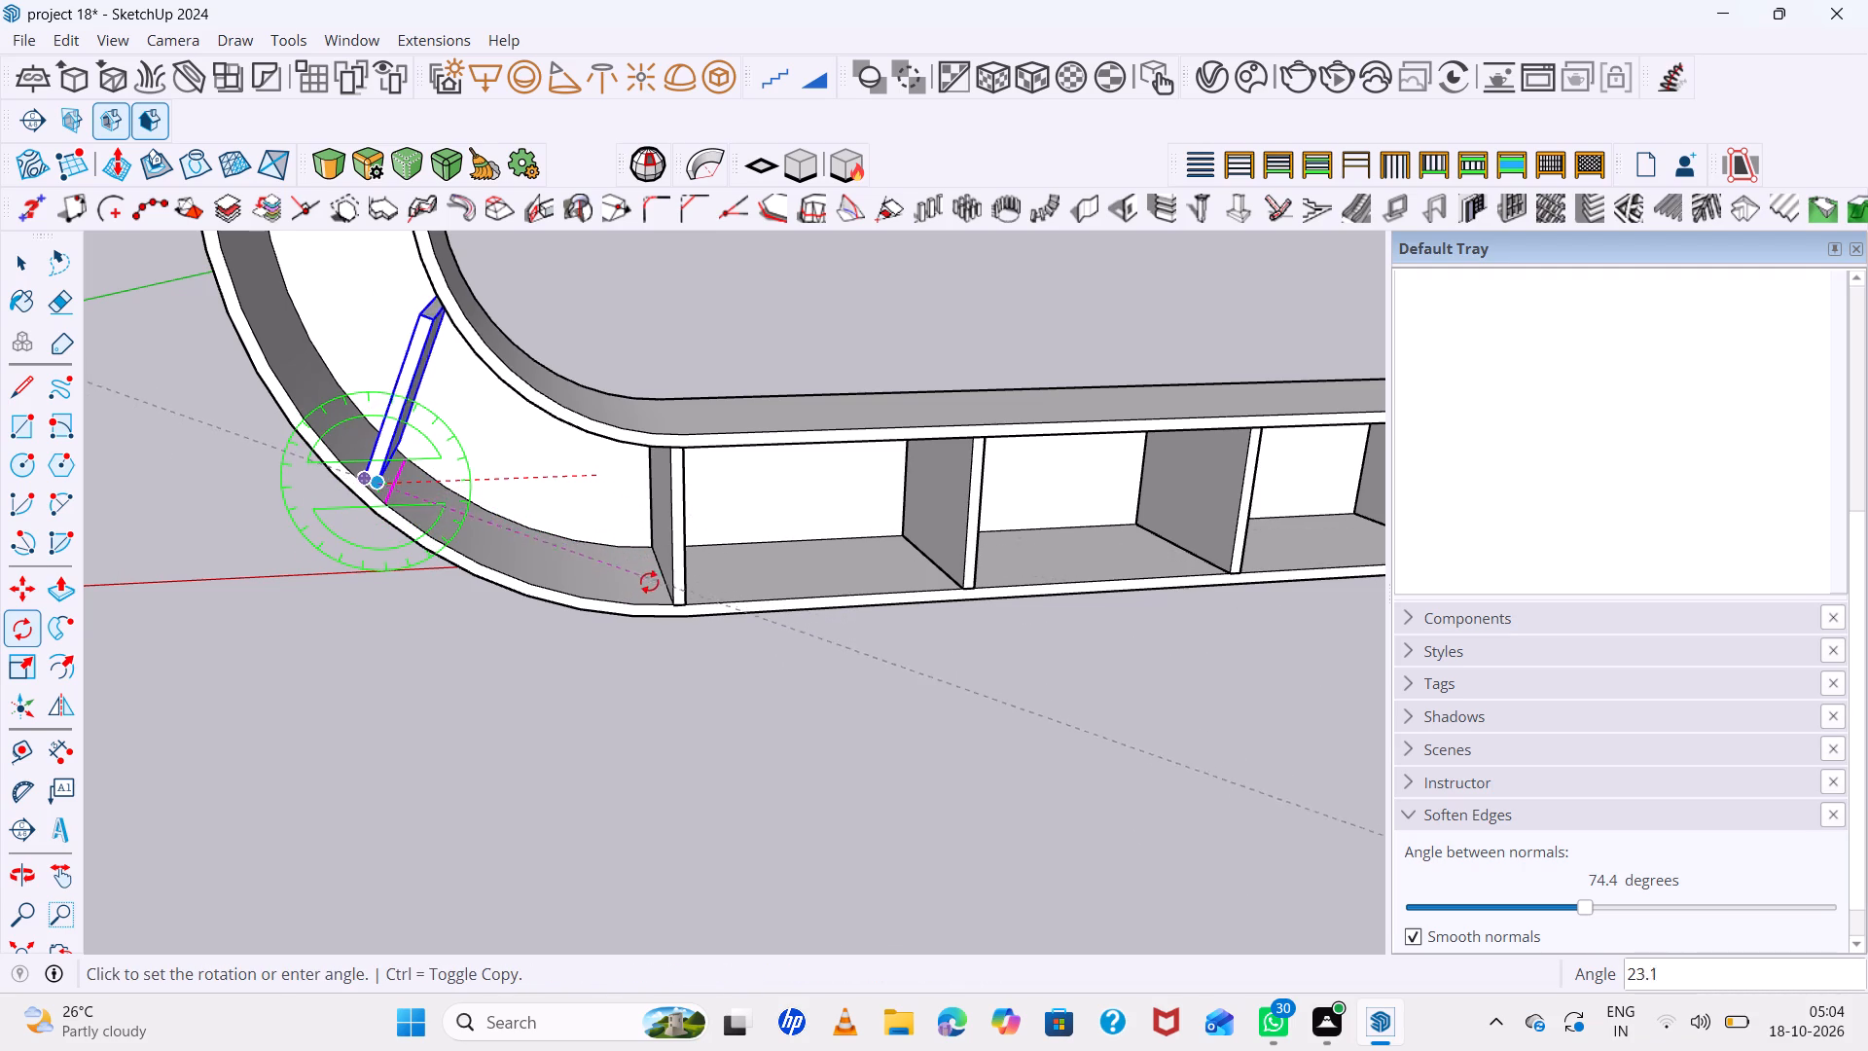
pyautogui.click(664, 638)
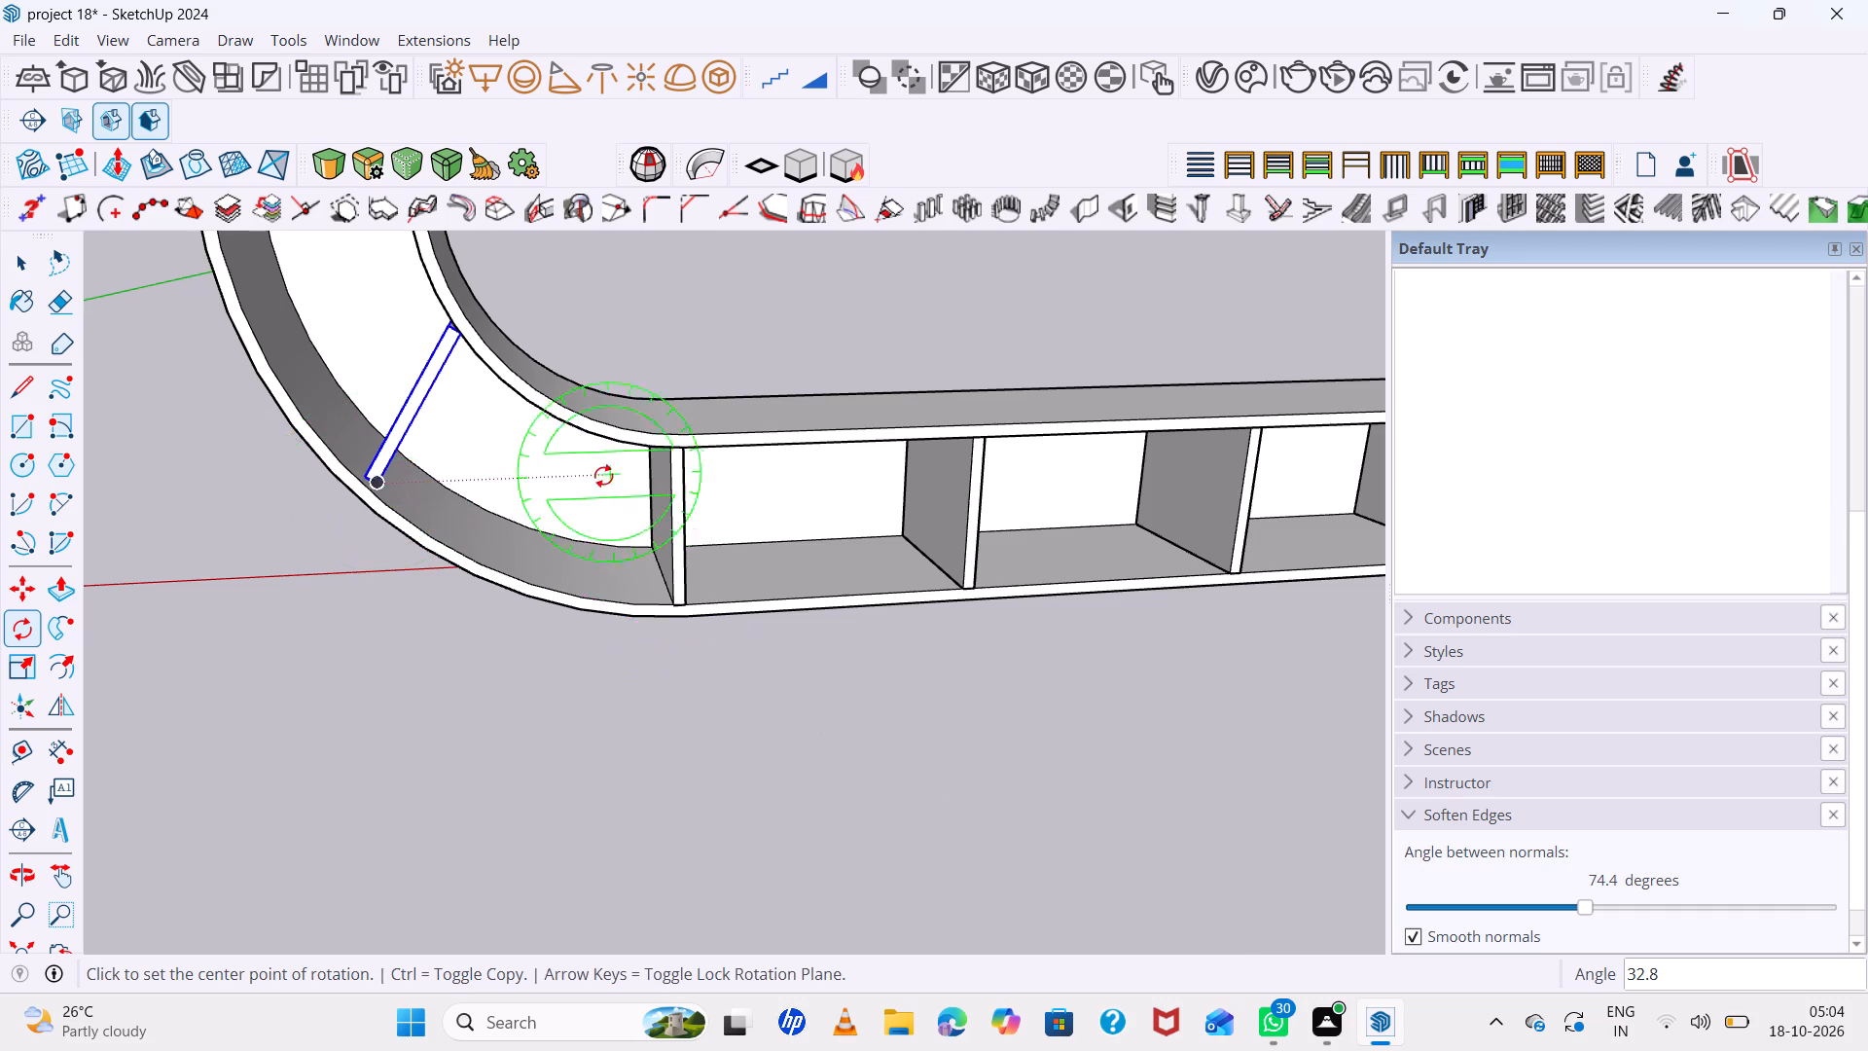
pyautogui.scroll(-13, 603, 476)
pyautogui.moveTo(599, 495); pyautogui.dragTo(745, 496, button='middle')
pyautogui.scroll(13, 579, 487)
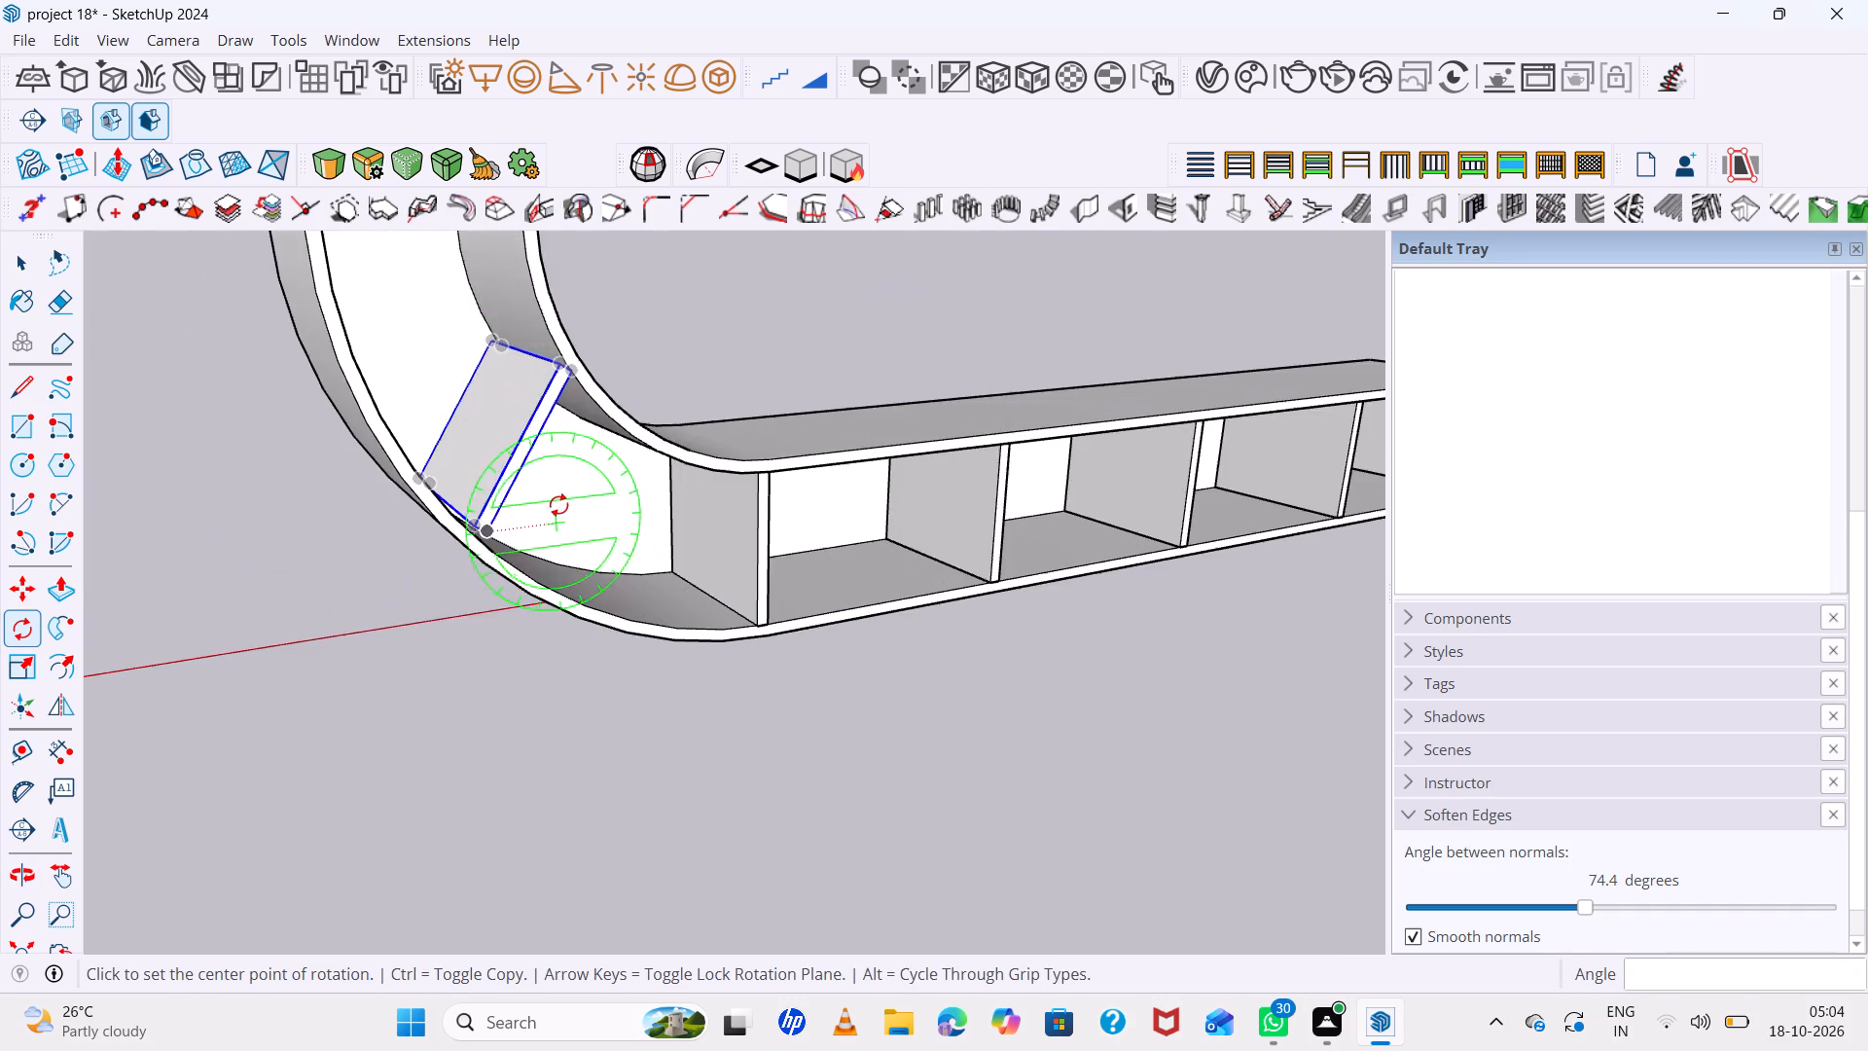
pyautogui.moveTo(558, 505); pyautogui.dragTo(561, 592, button='middle')
pyautogui.scroll(7, 545, 599)
pyautogui.press('space')
pyautogui.scroll(-11, 517, 549)
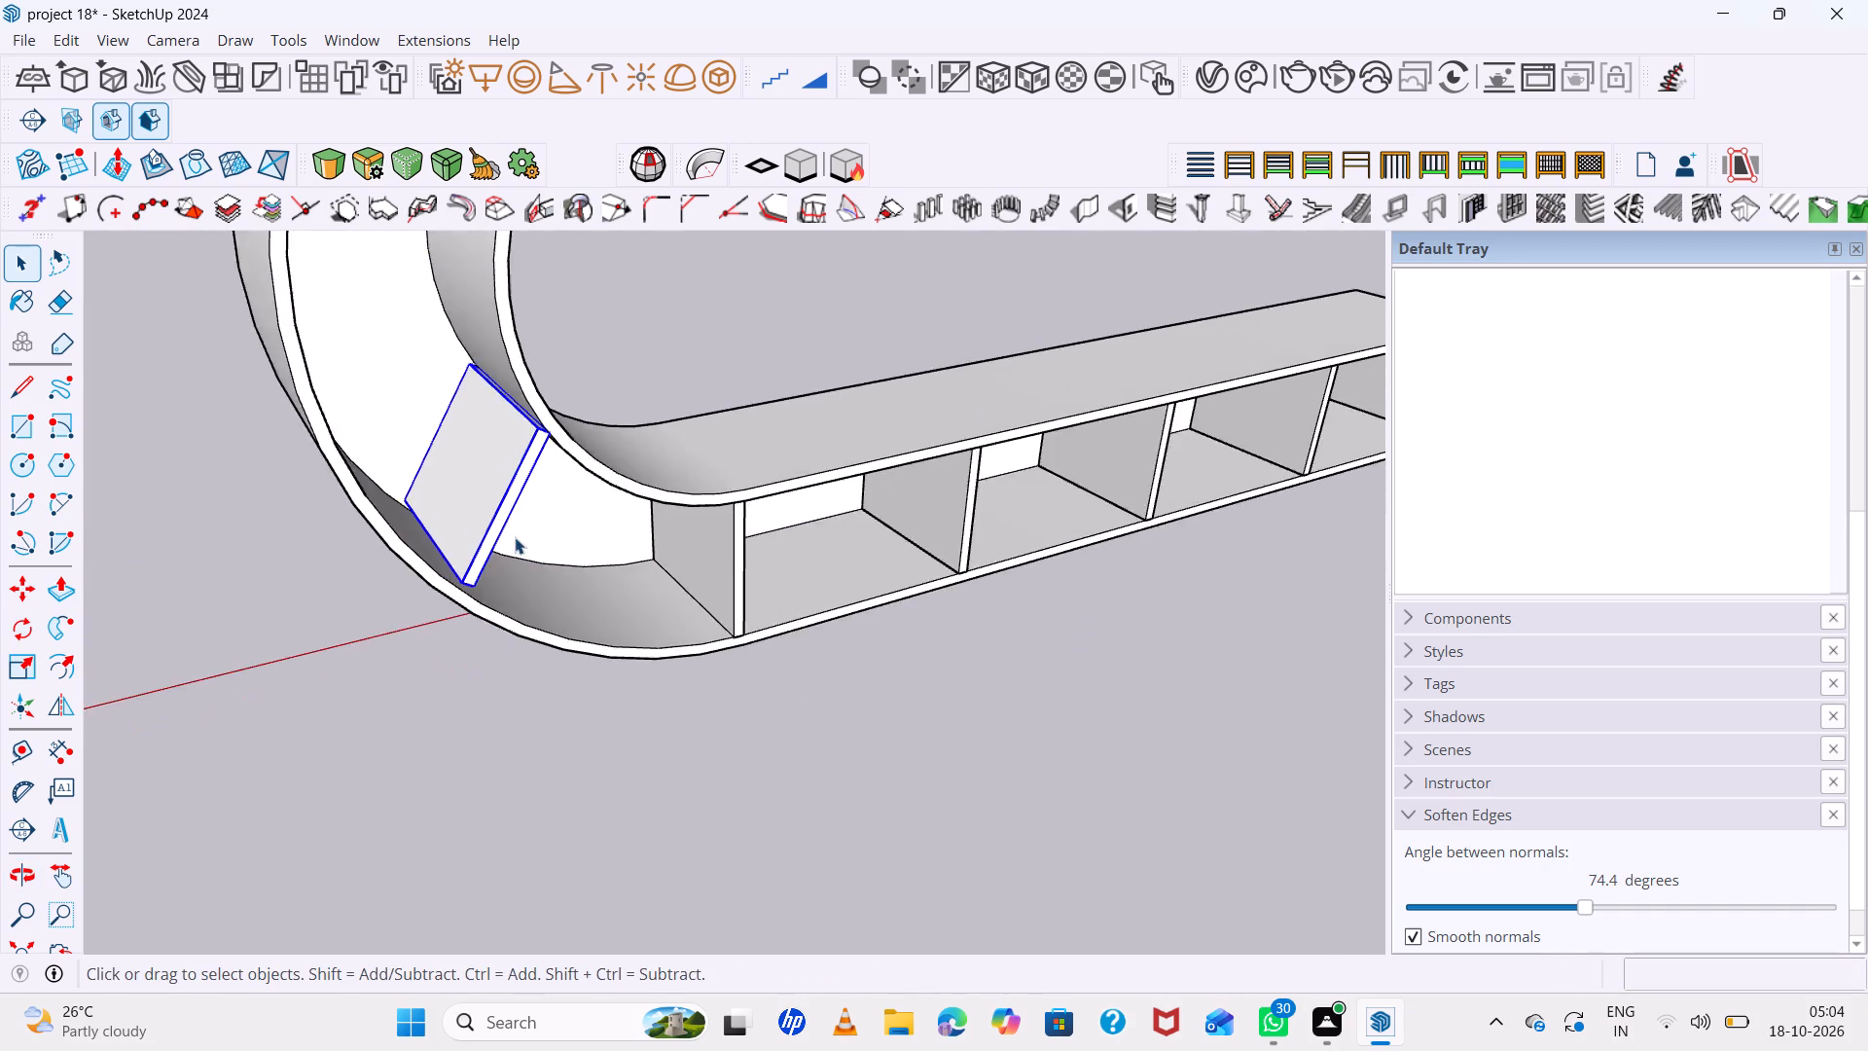
# Move the tilted divider about 21 cm further along the curve, adjusting it about 2 cm to seat its corner on the outer wall.
pyautogui.scroll(-5, 515, 537)
pyautogui.moveTo(709, 626); pyautogui.dragTo(464, 379, button='middle')
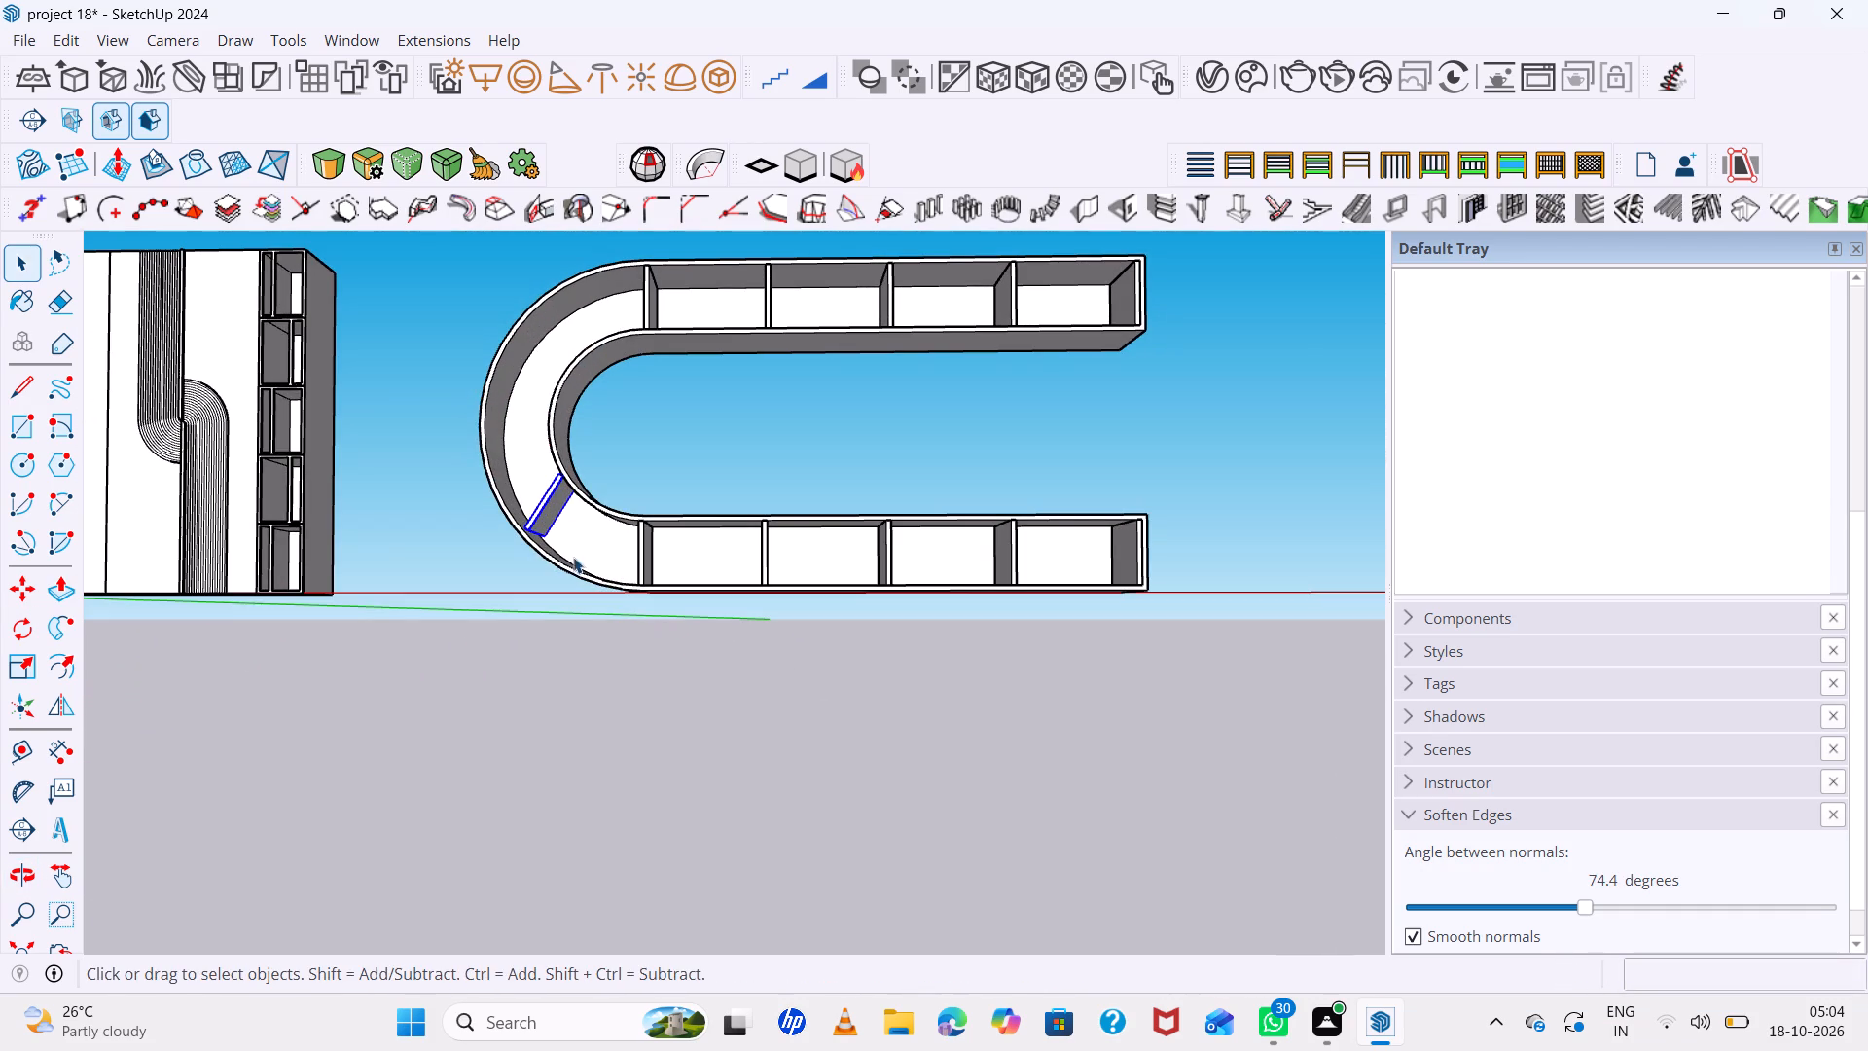
pyautogui.scroll(12, 551, 545)
pyautogui.click(529, 509)
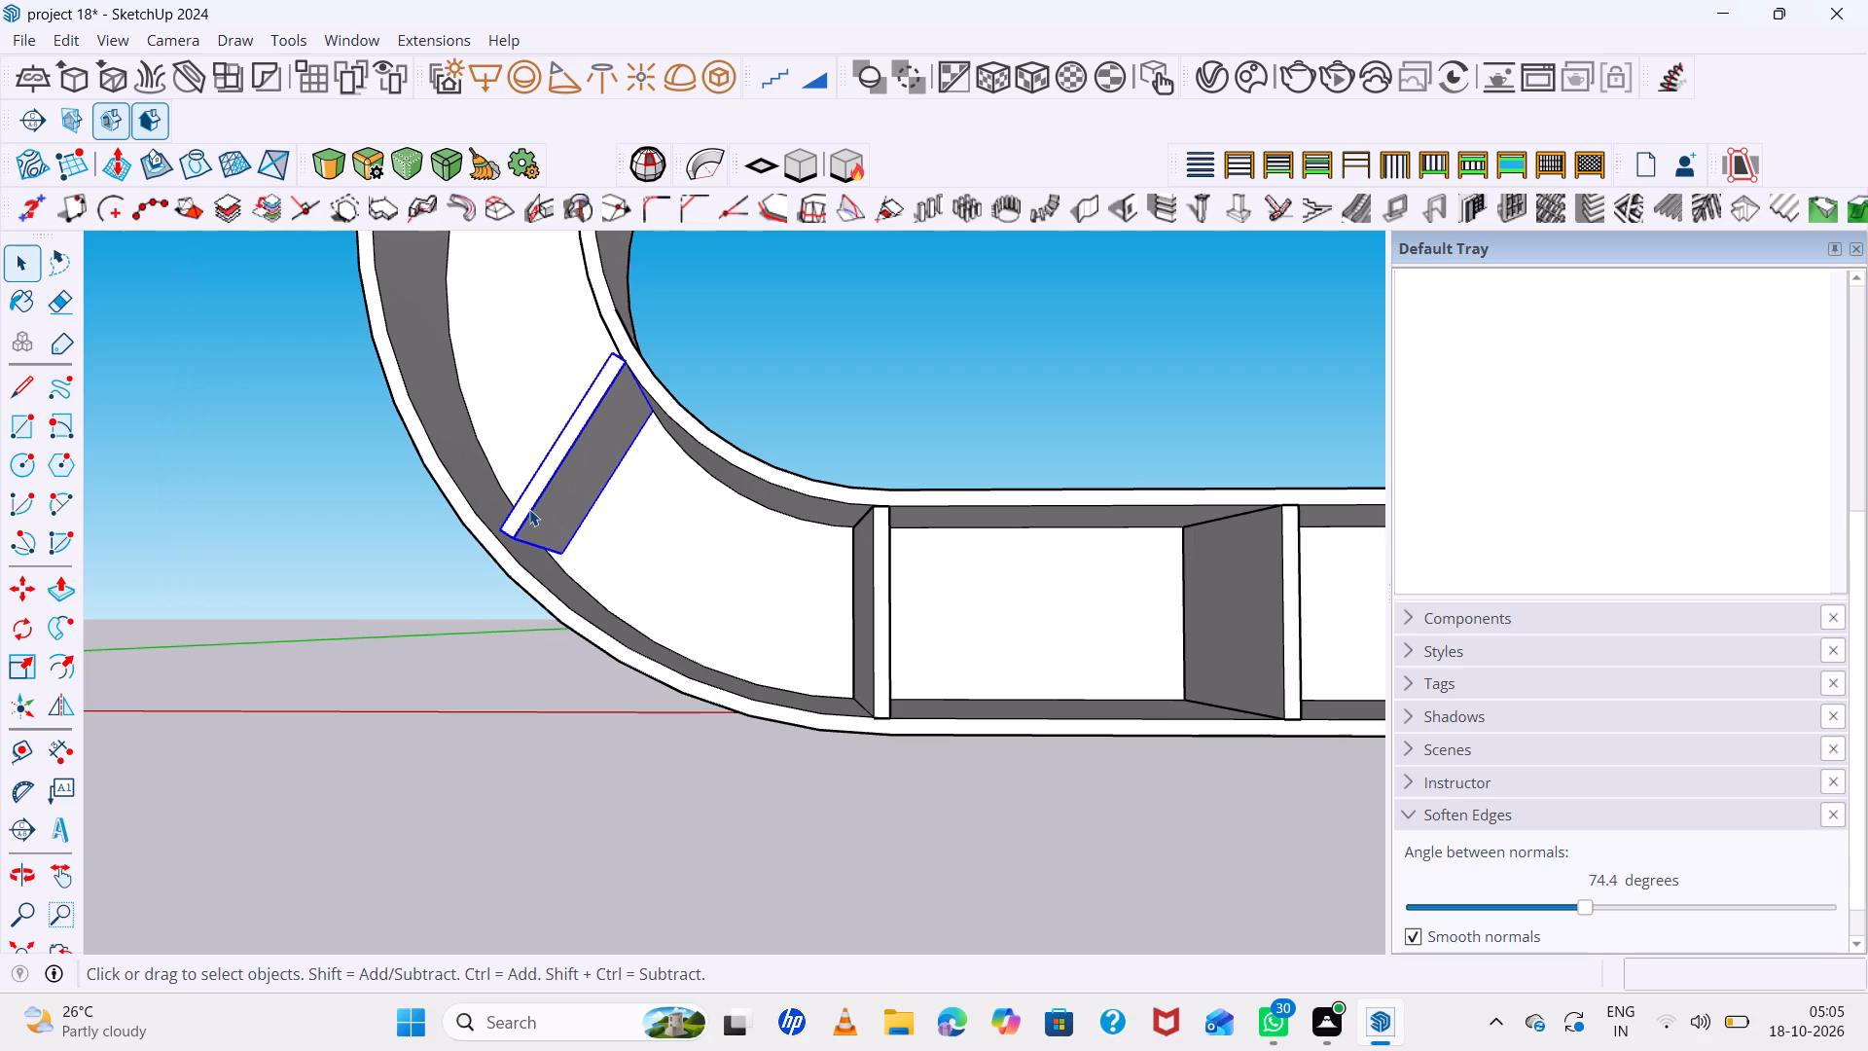
pyautogui.press('m')
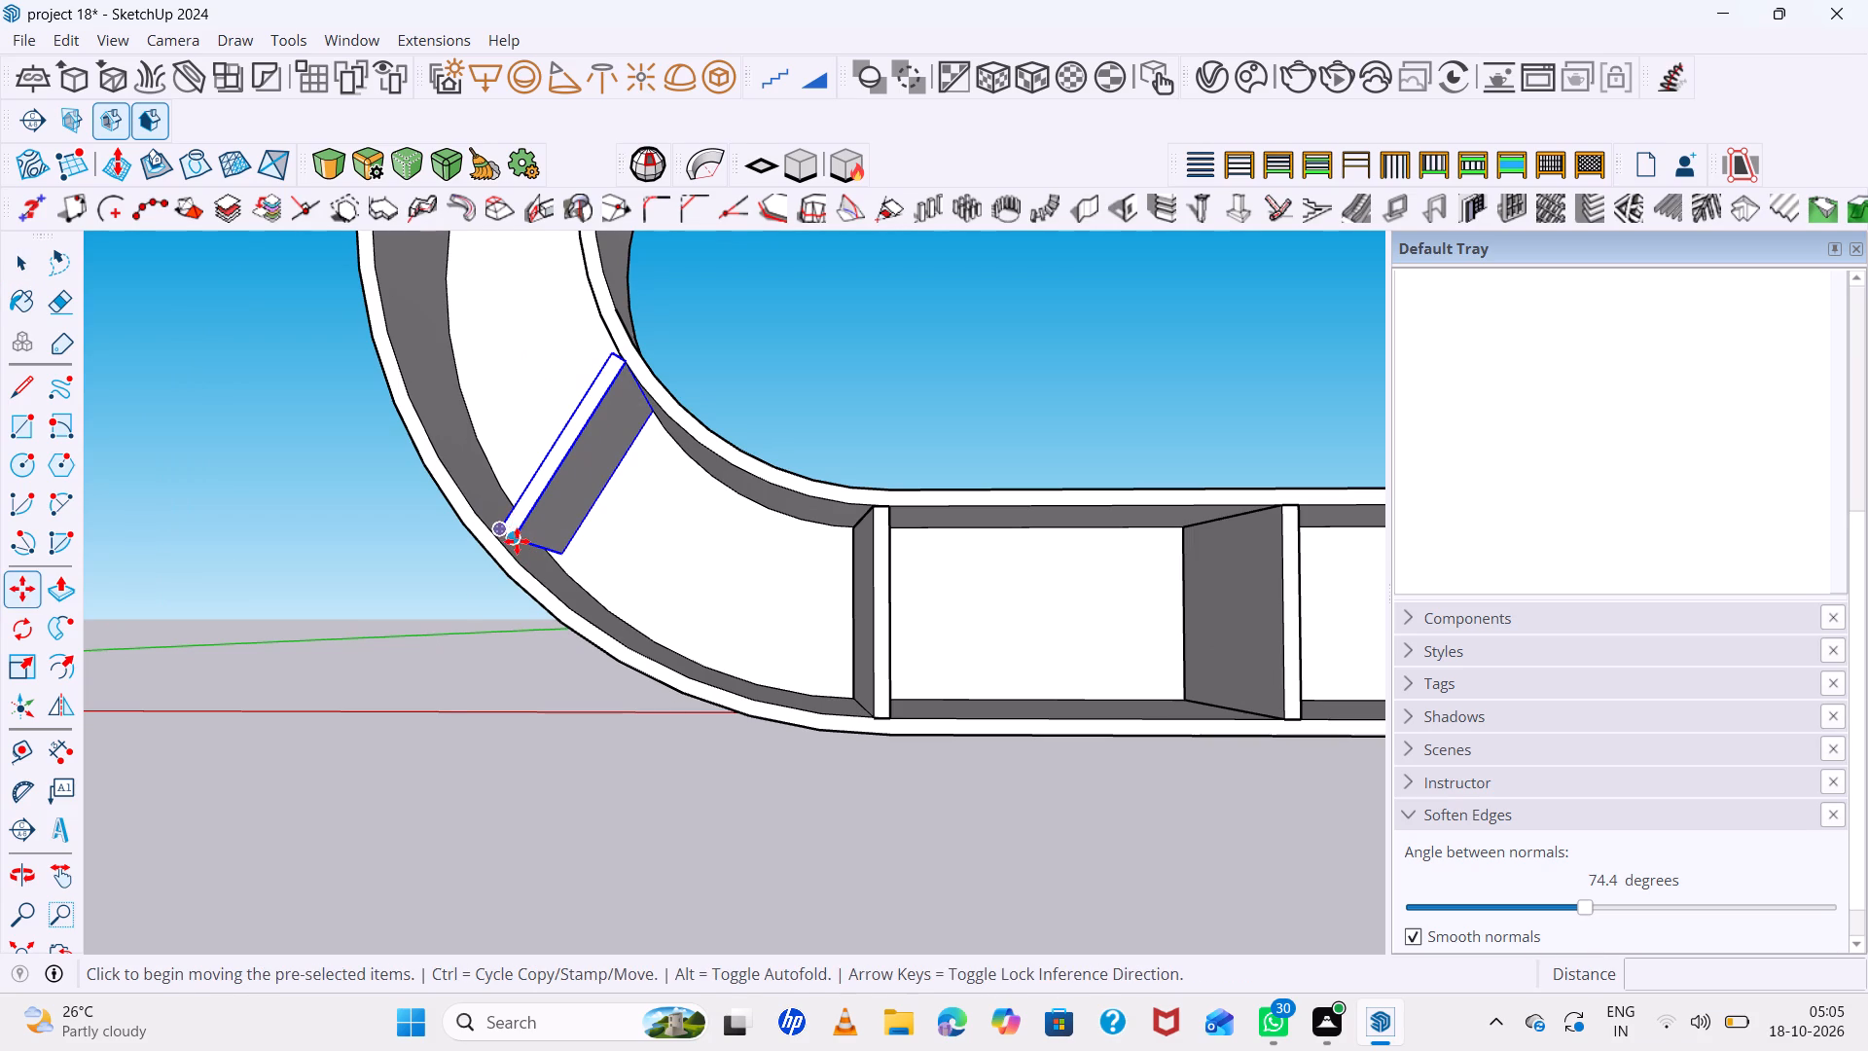
pyautogui.click(517, 541)
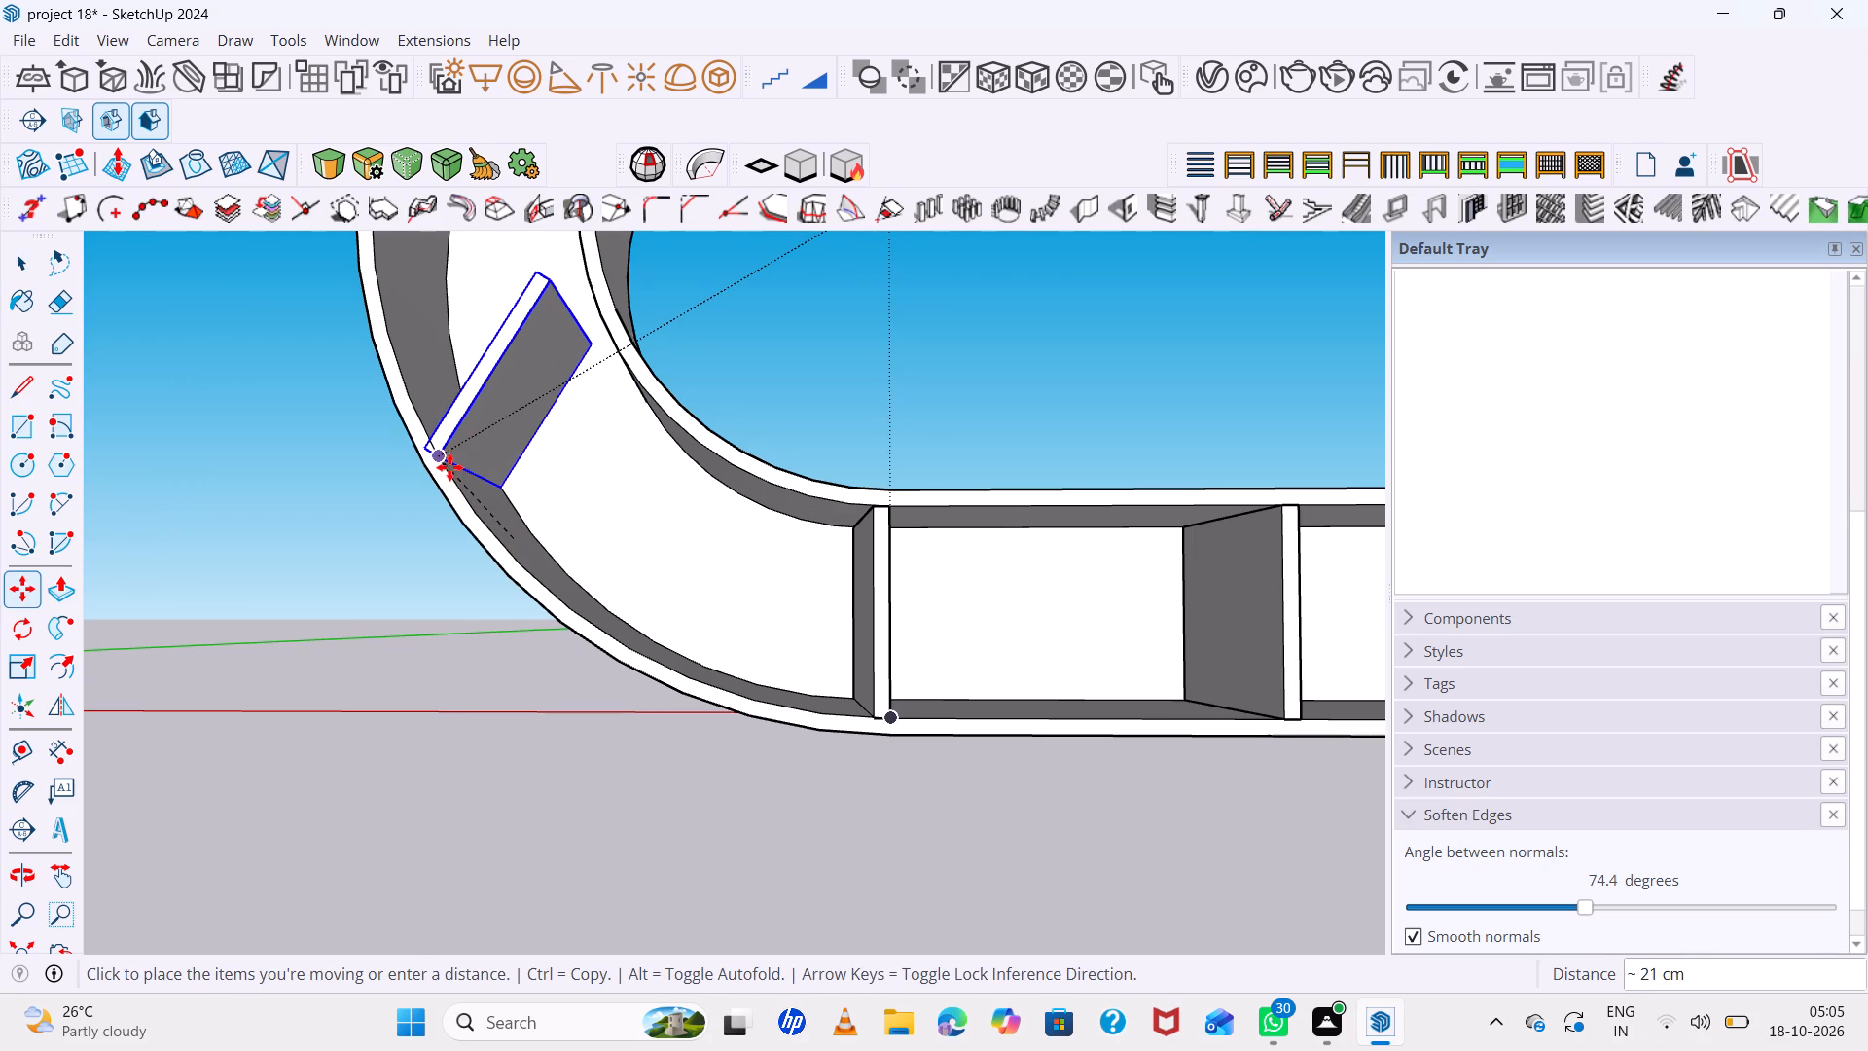
pyautogui.click(450, 467)
pyautogui.scroll(13, 439, 457)
pyautogui.click(415, 441)
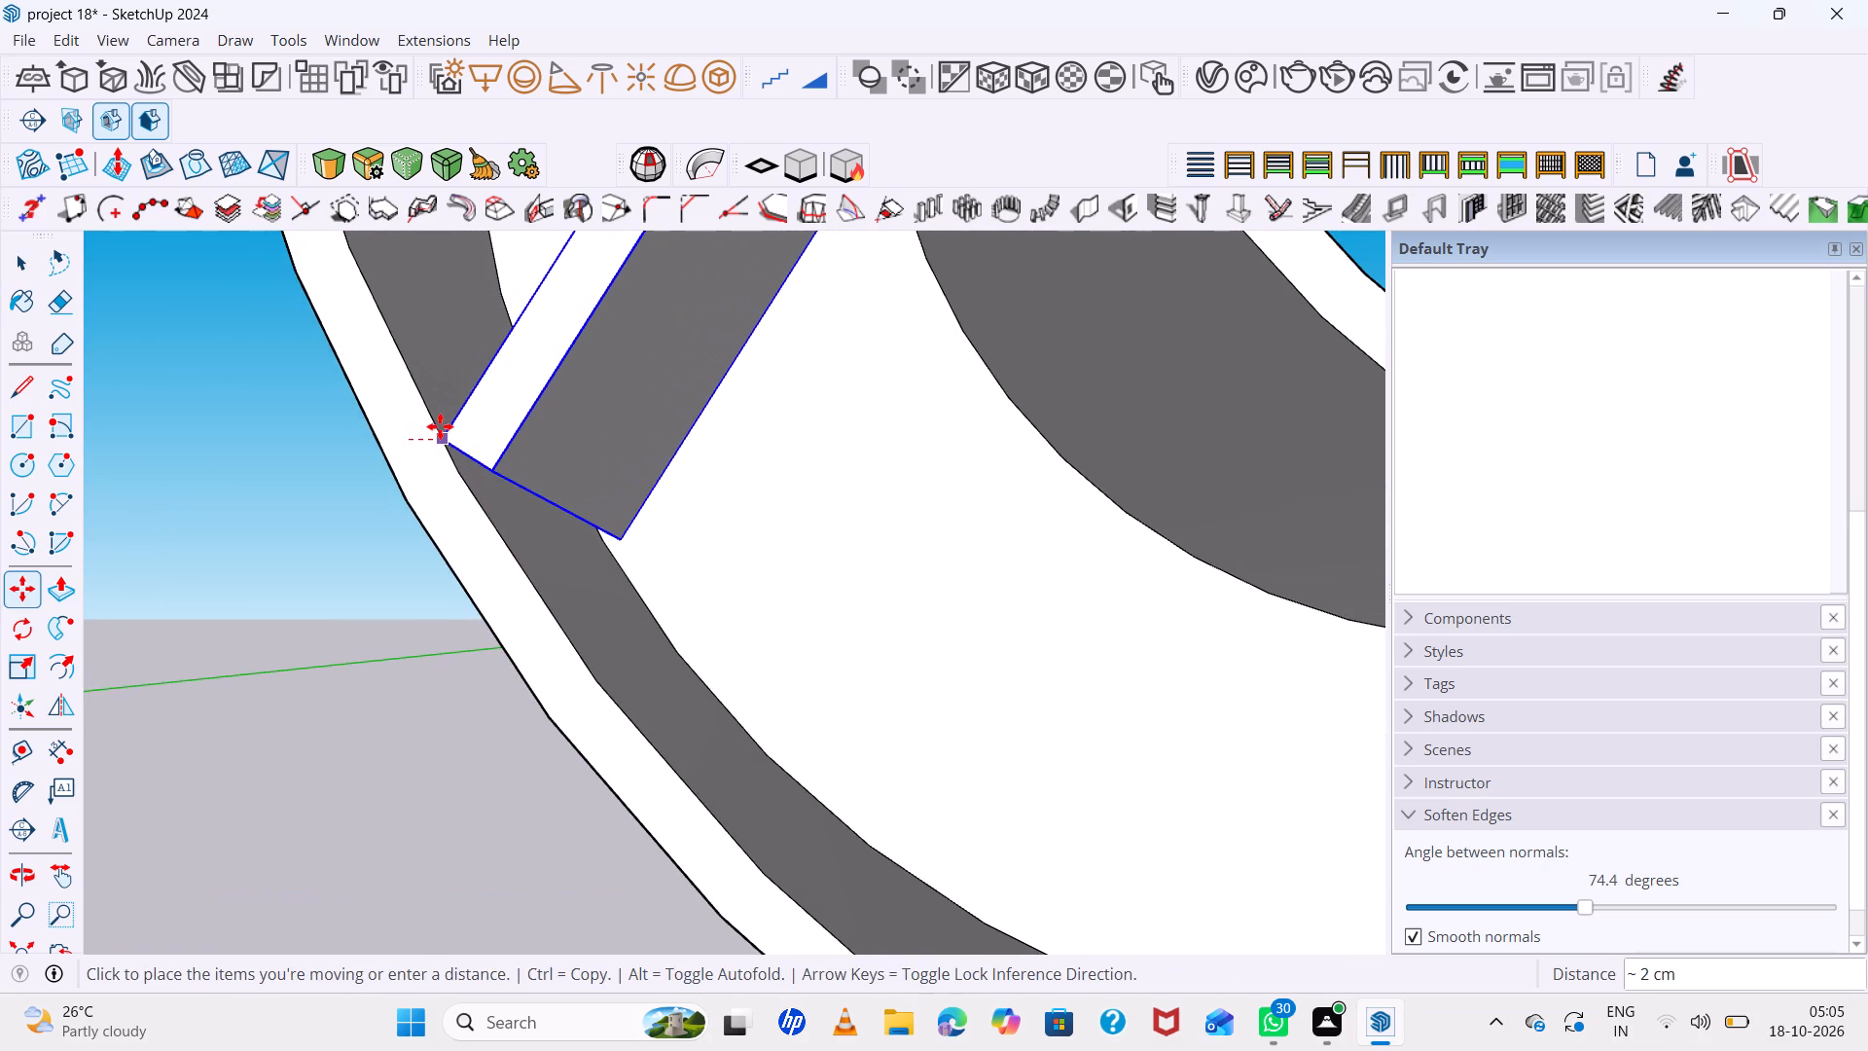
pyautogui.click(440, 426)
# Rotate the tilted divider slightly more upright around its bottom front corner, in the plane of the unit's front.
pyautogui.scroll(-15, 427, 430)
pyautogui.moveTo(572, 485); pyautogui.dragTo(789, 690, button='middle')
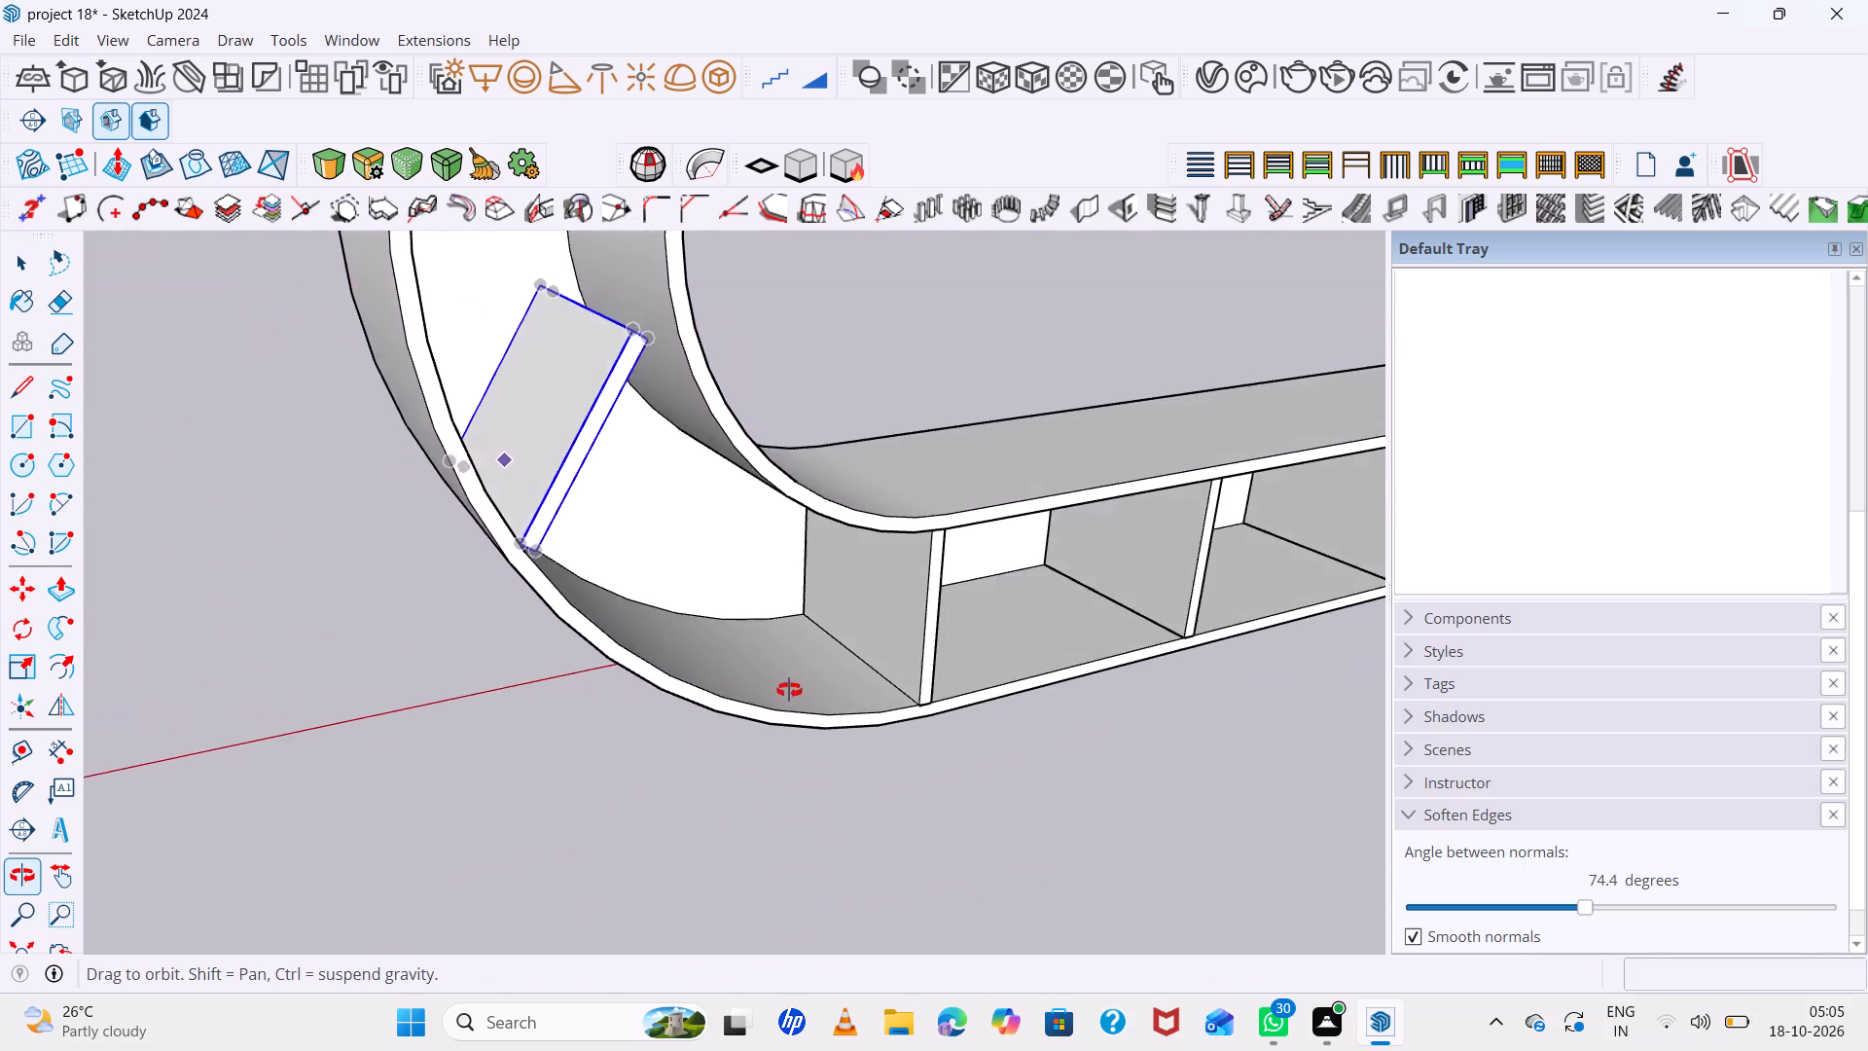
pyautogui.moveTo(789, 690); pyautogui.dragTo(709, 715, button='middle')
pyautogui.press('q')
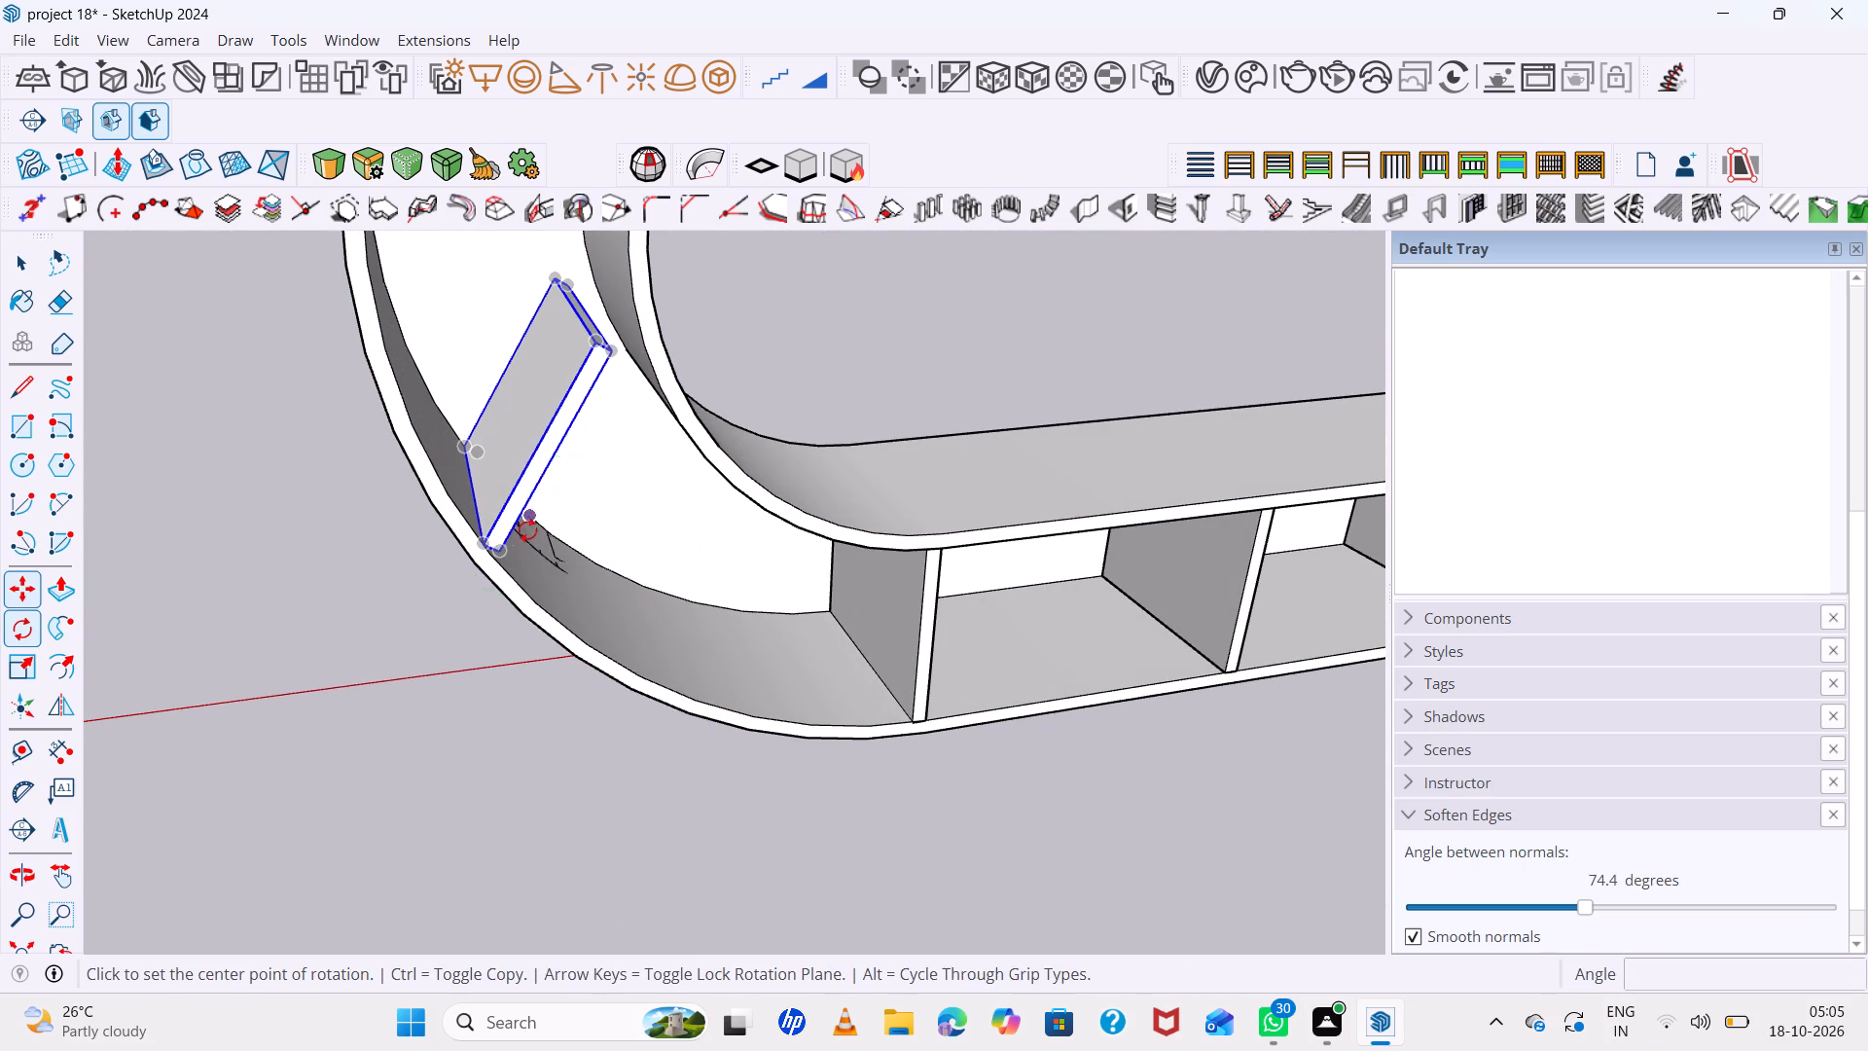
pyautogui.press('Left')
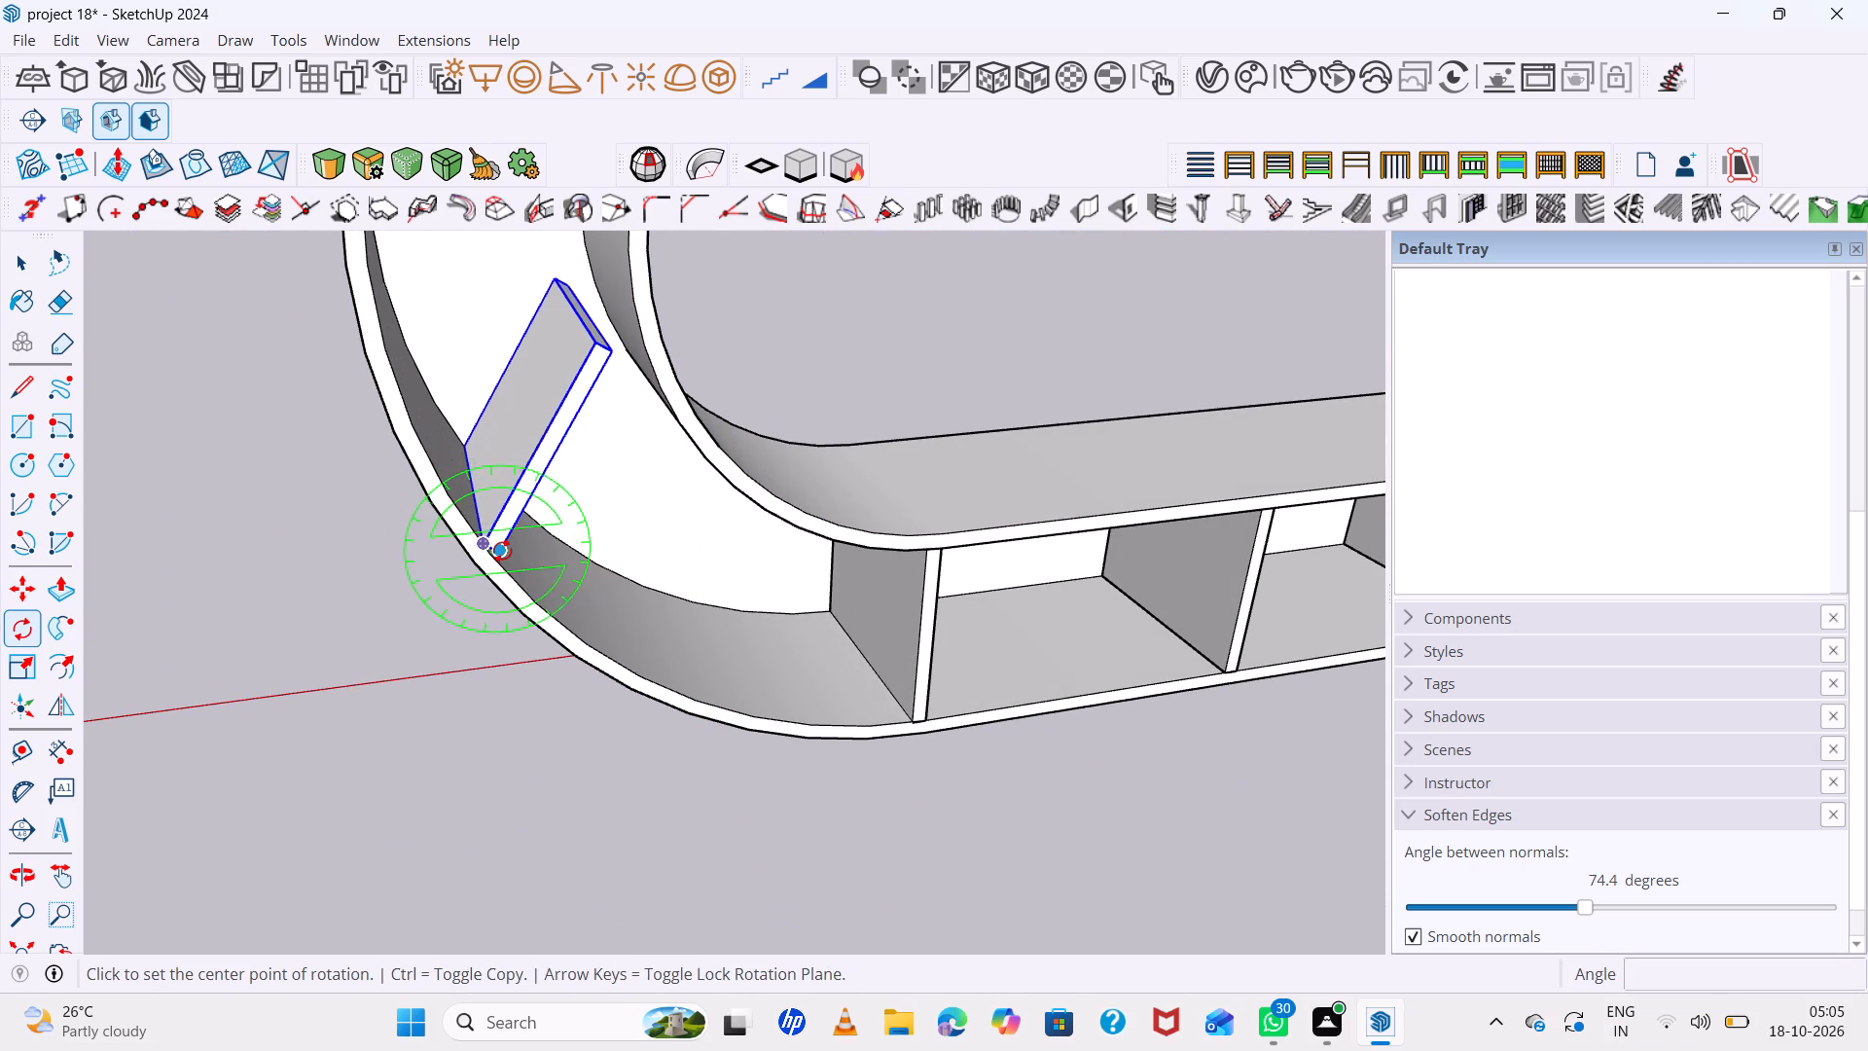
pyautogui.click(502, 551)
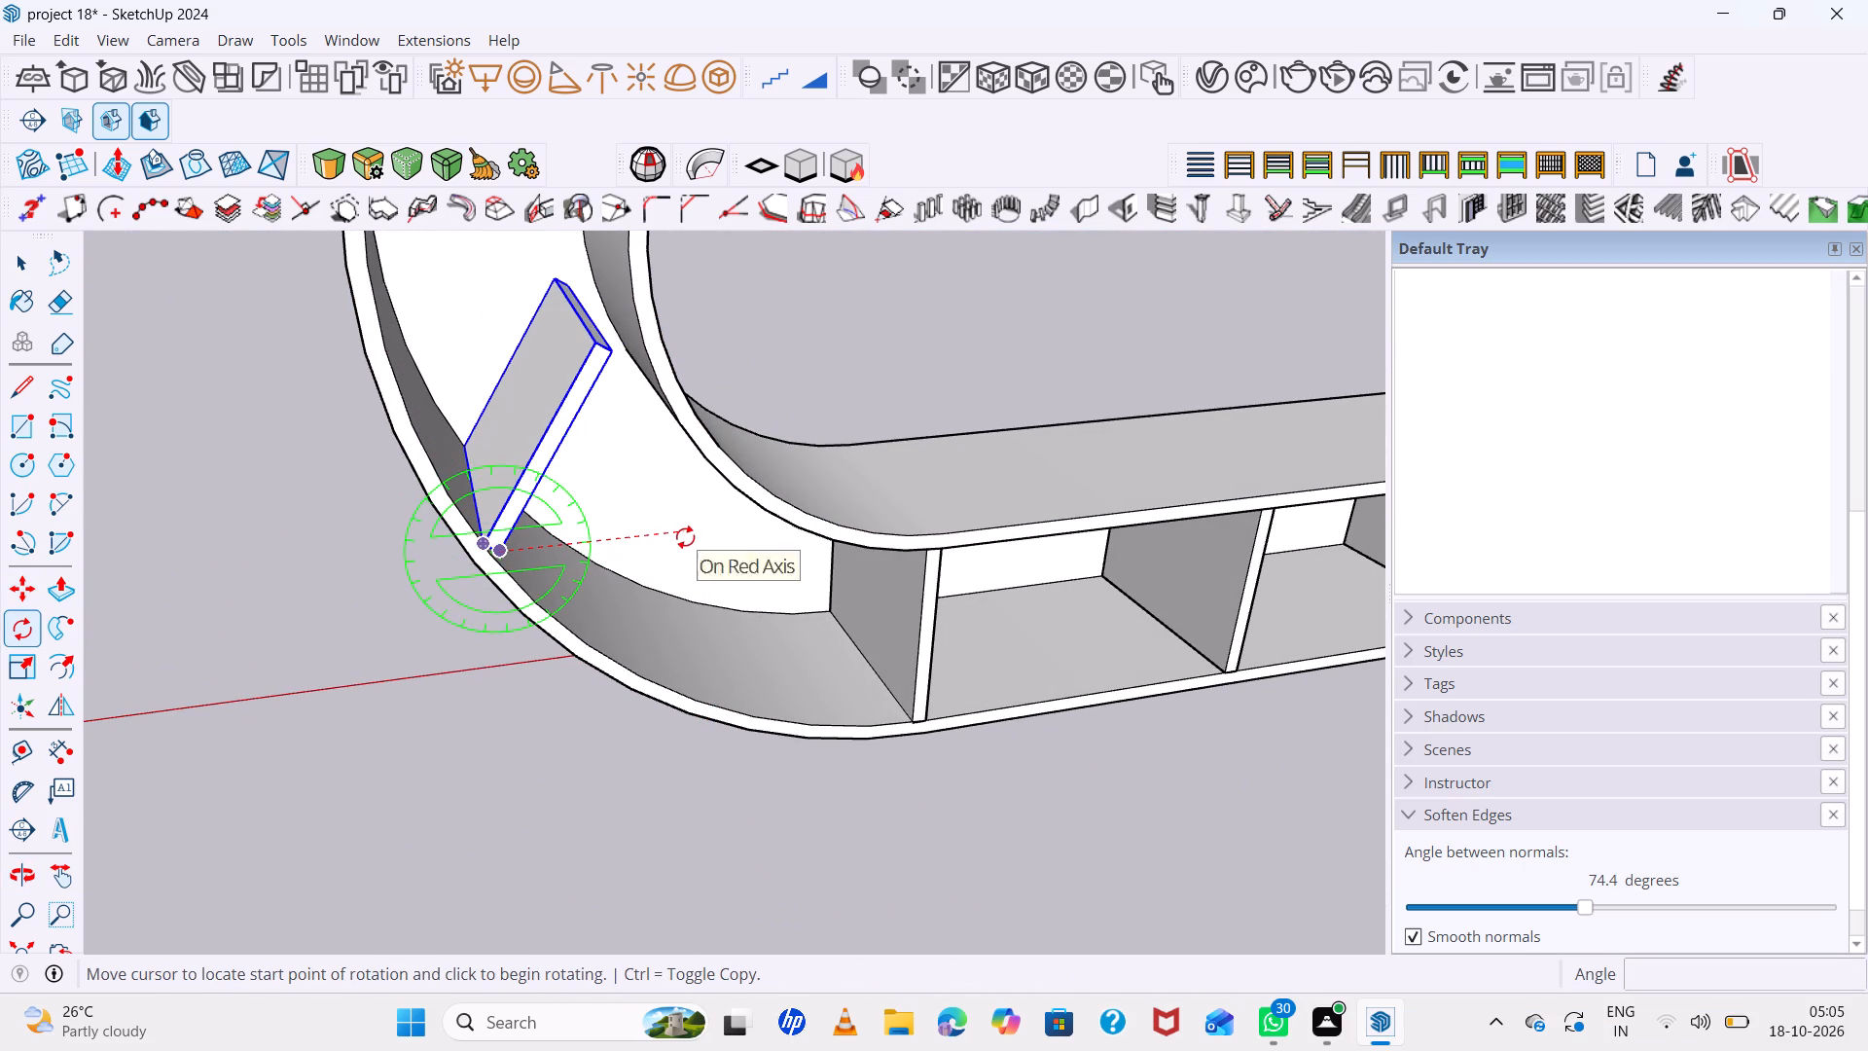
pyautogui.click(685, 537)
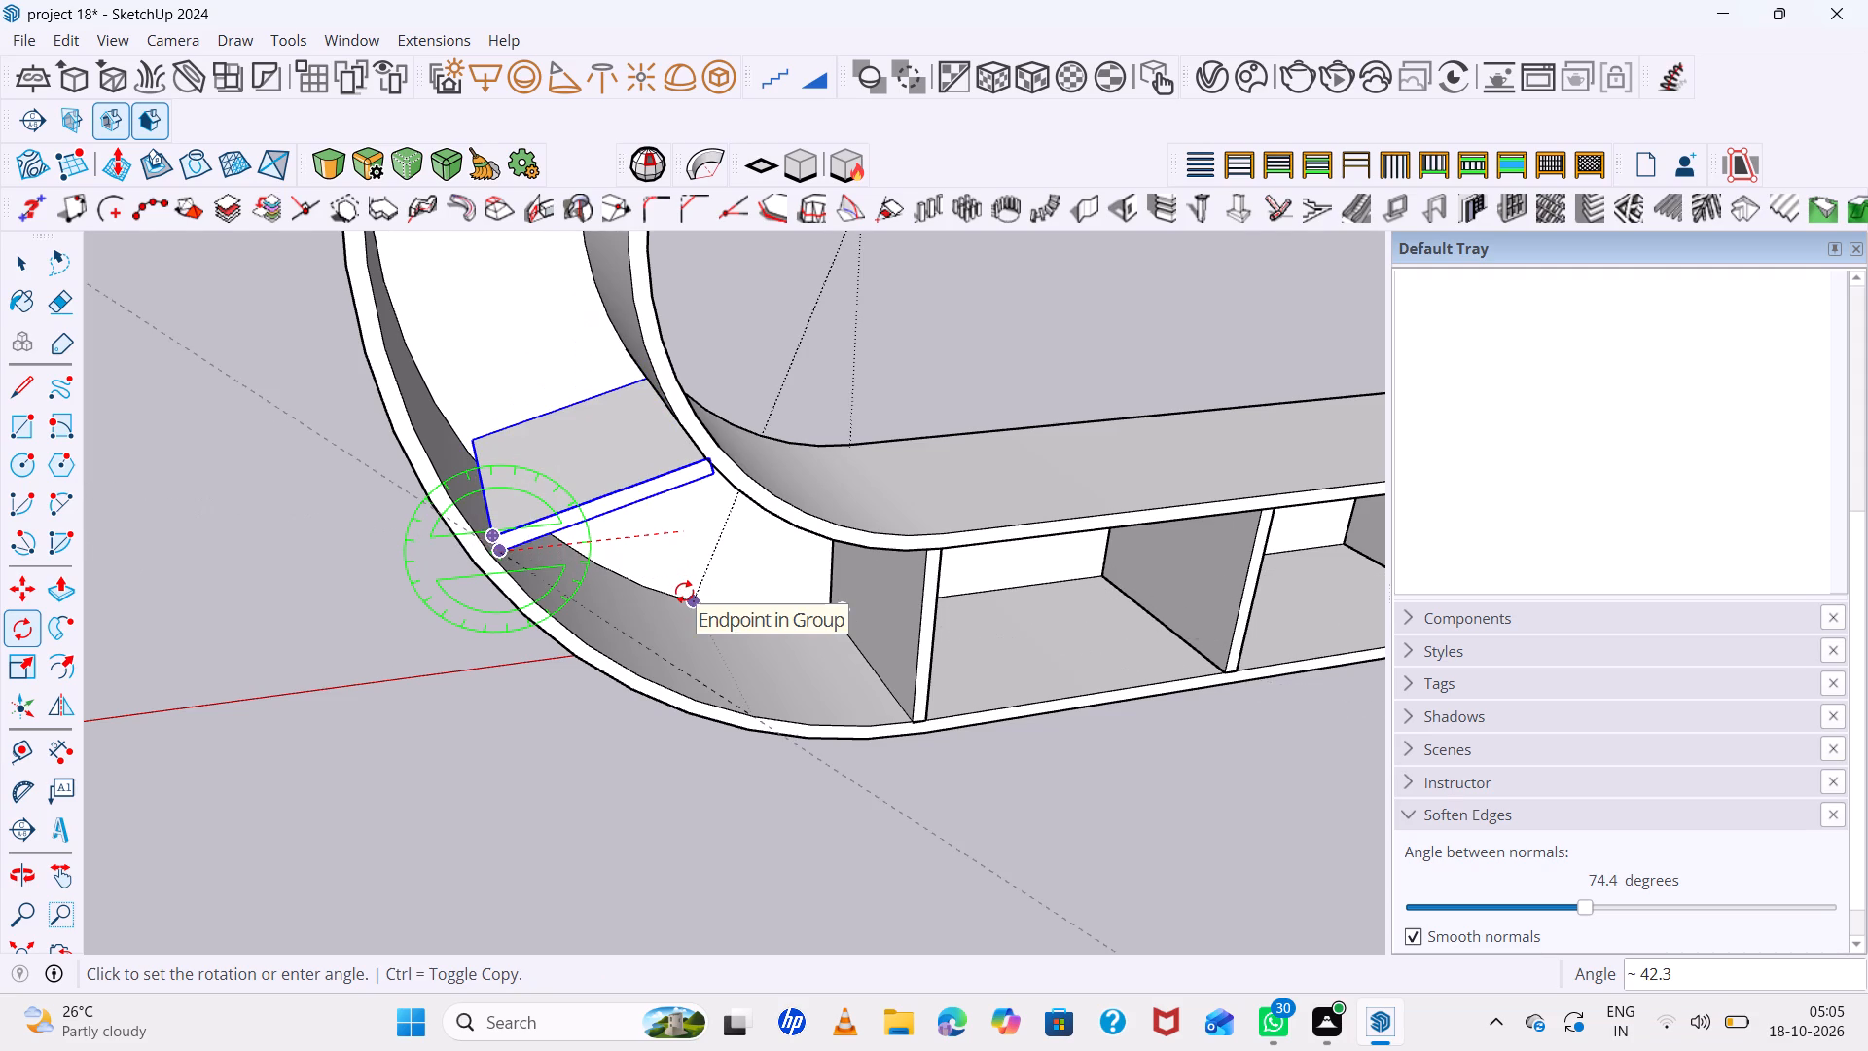
pyautogui.click(682, 588)
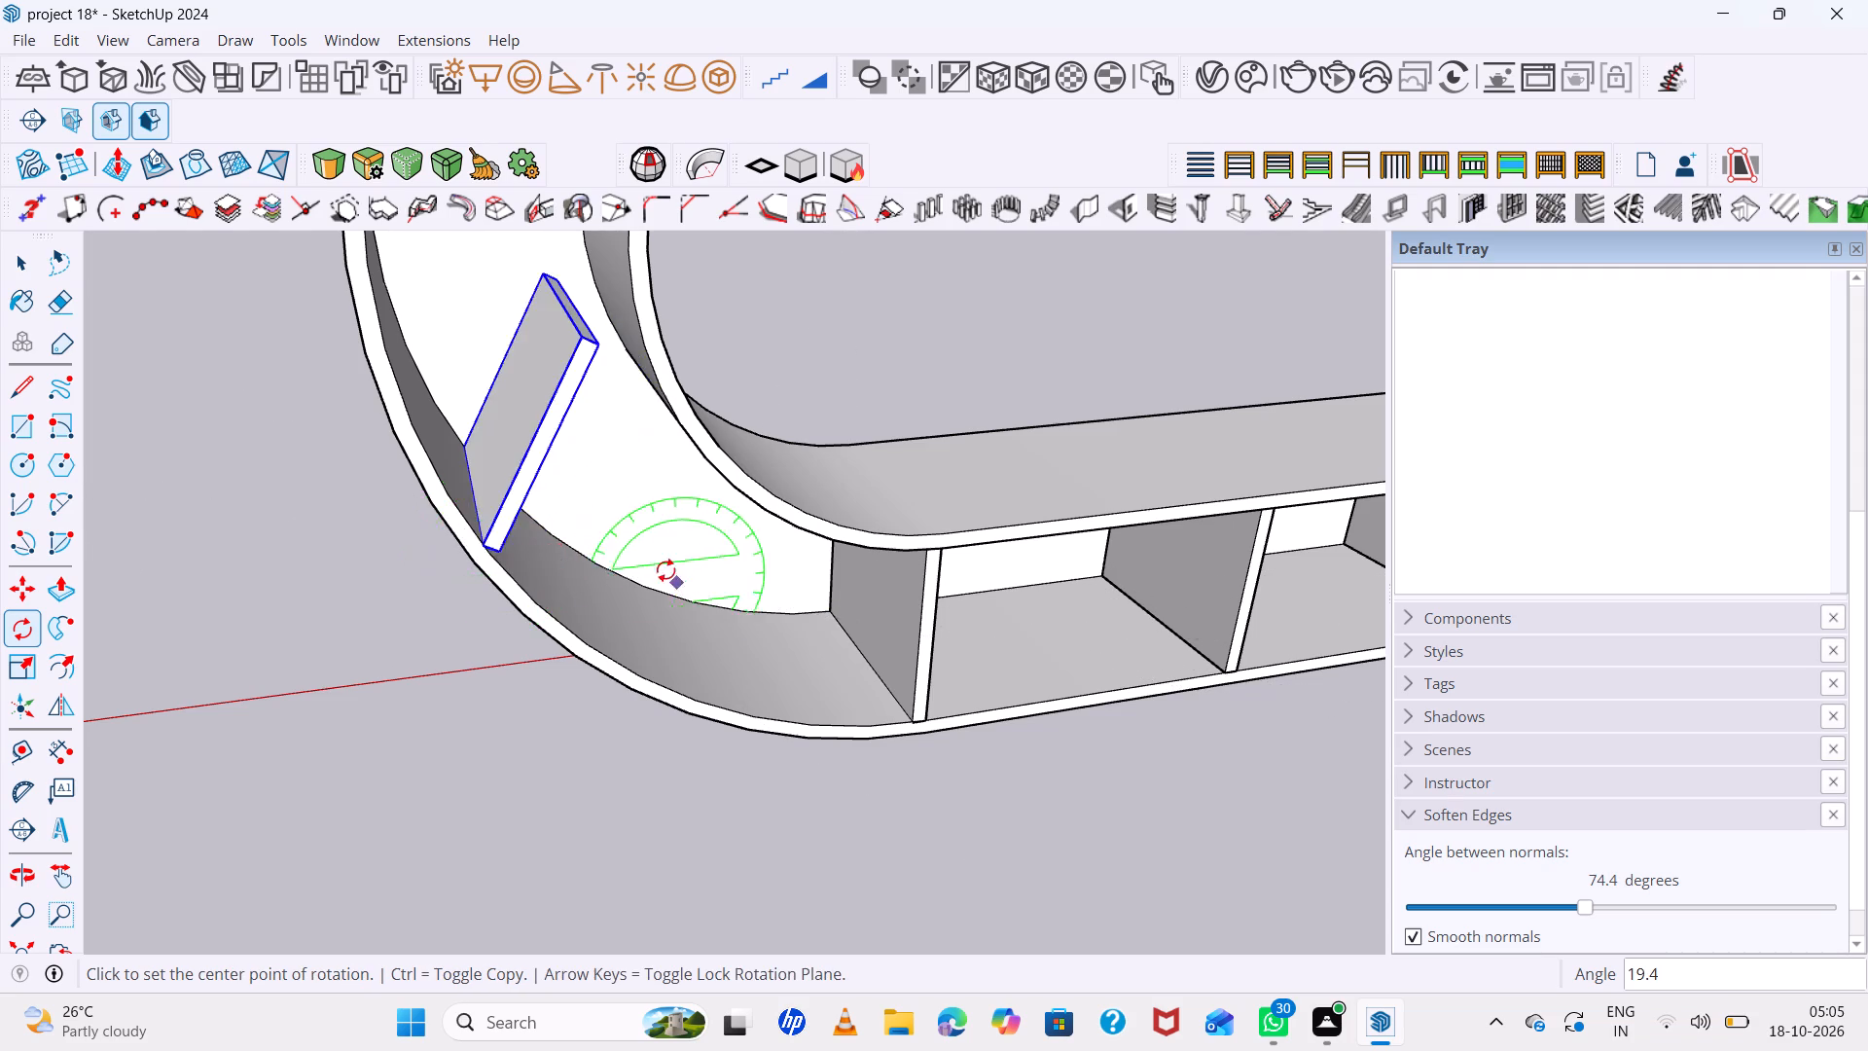
pyautogui.scroll(-15, 630, 543)
pyautogui.moveTo(808, 573); pyautogui.dragTo(737, 427, button='middle')
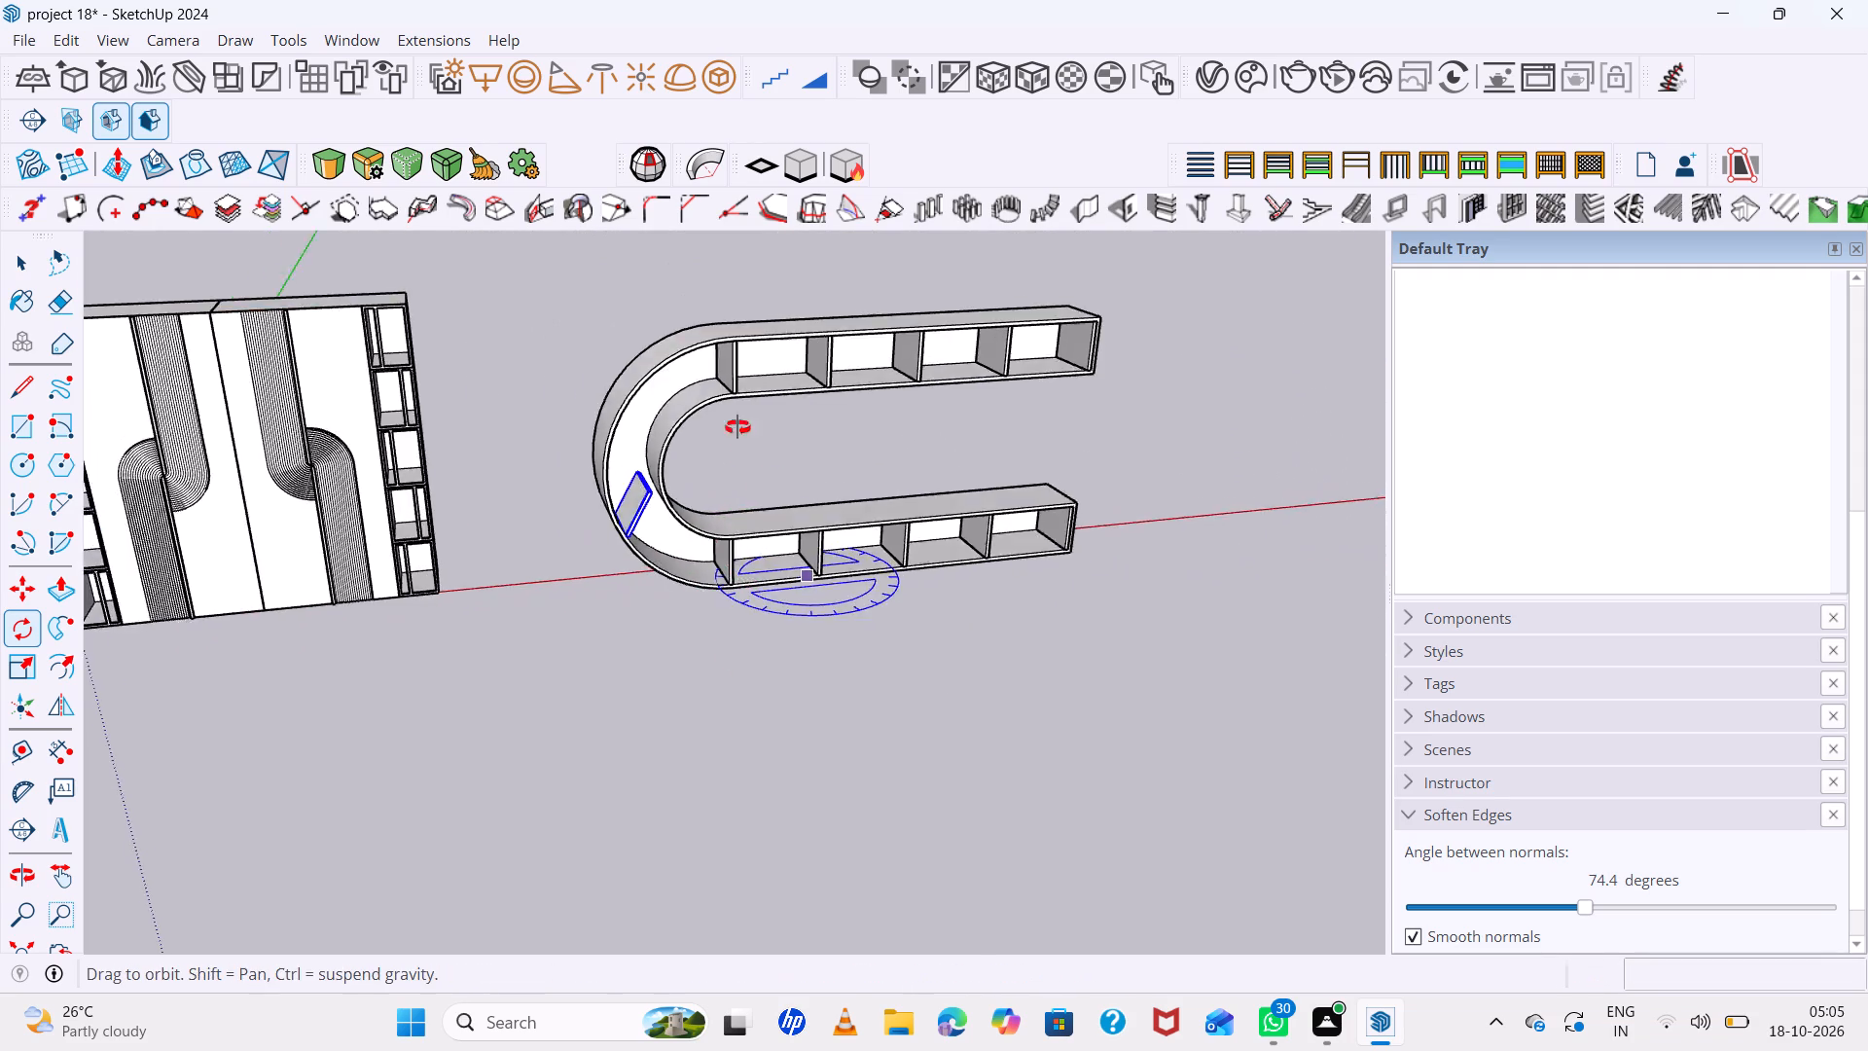
pyautogui.moveTo(737, 427); pyautogui.dragTo(644, 309, button='middle')
pyautogui.press('space')
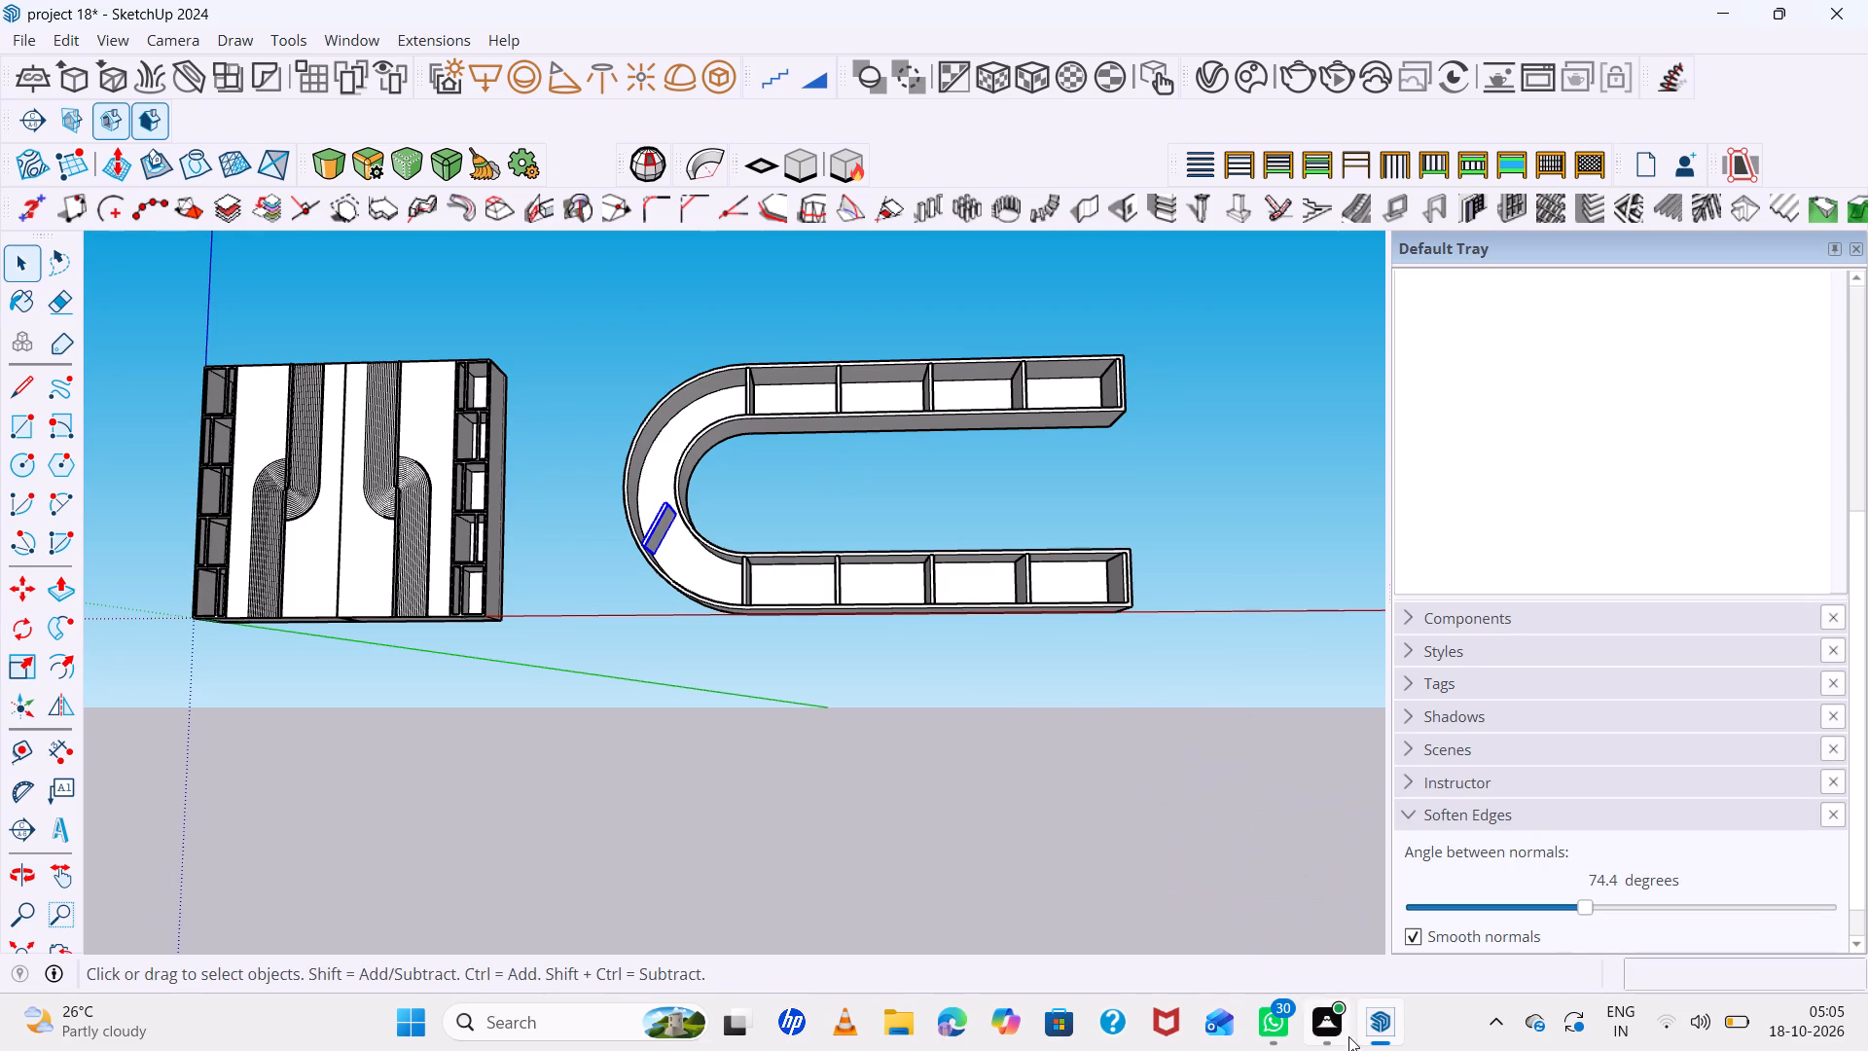
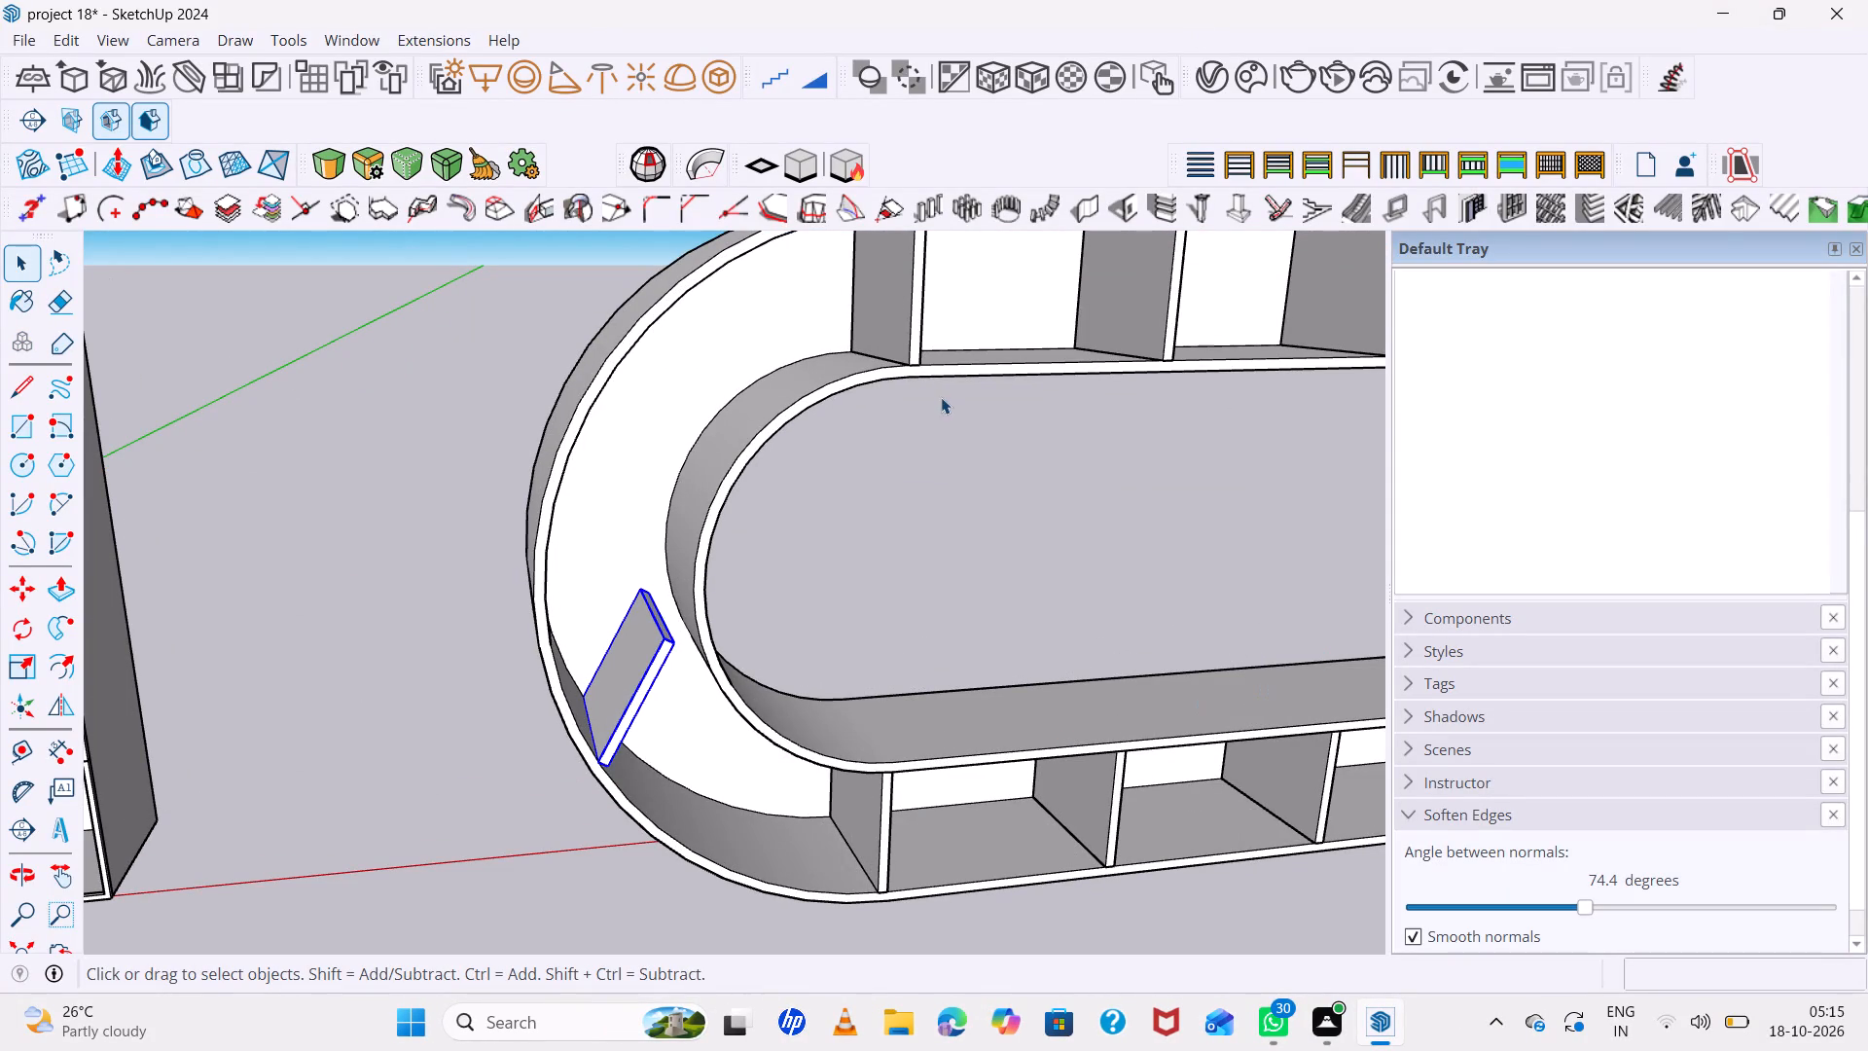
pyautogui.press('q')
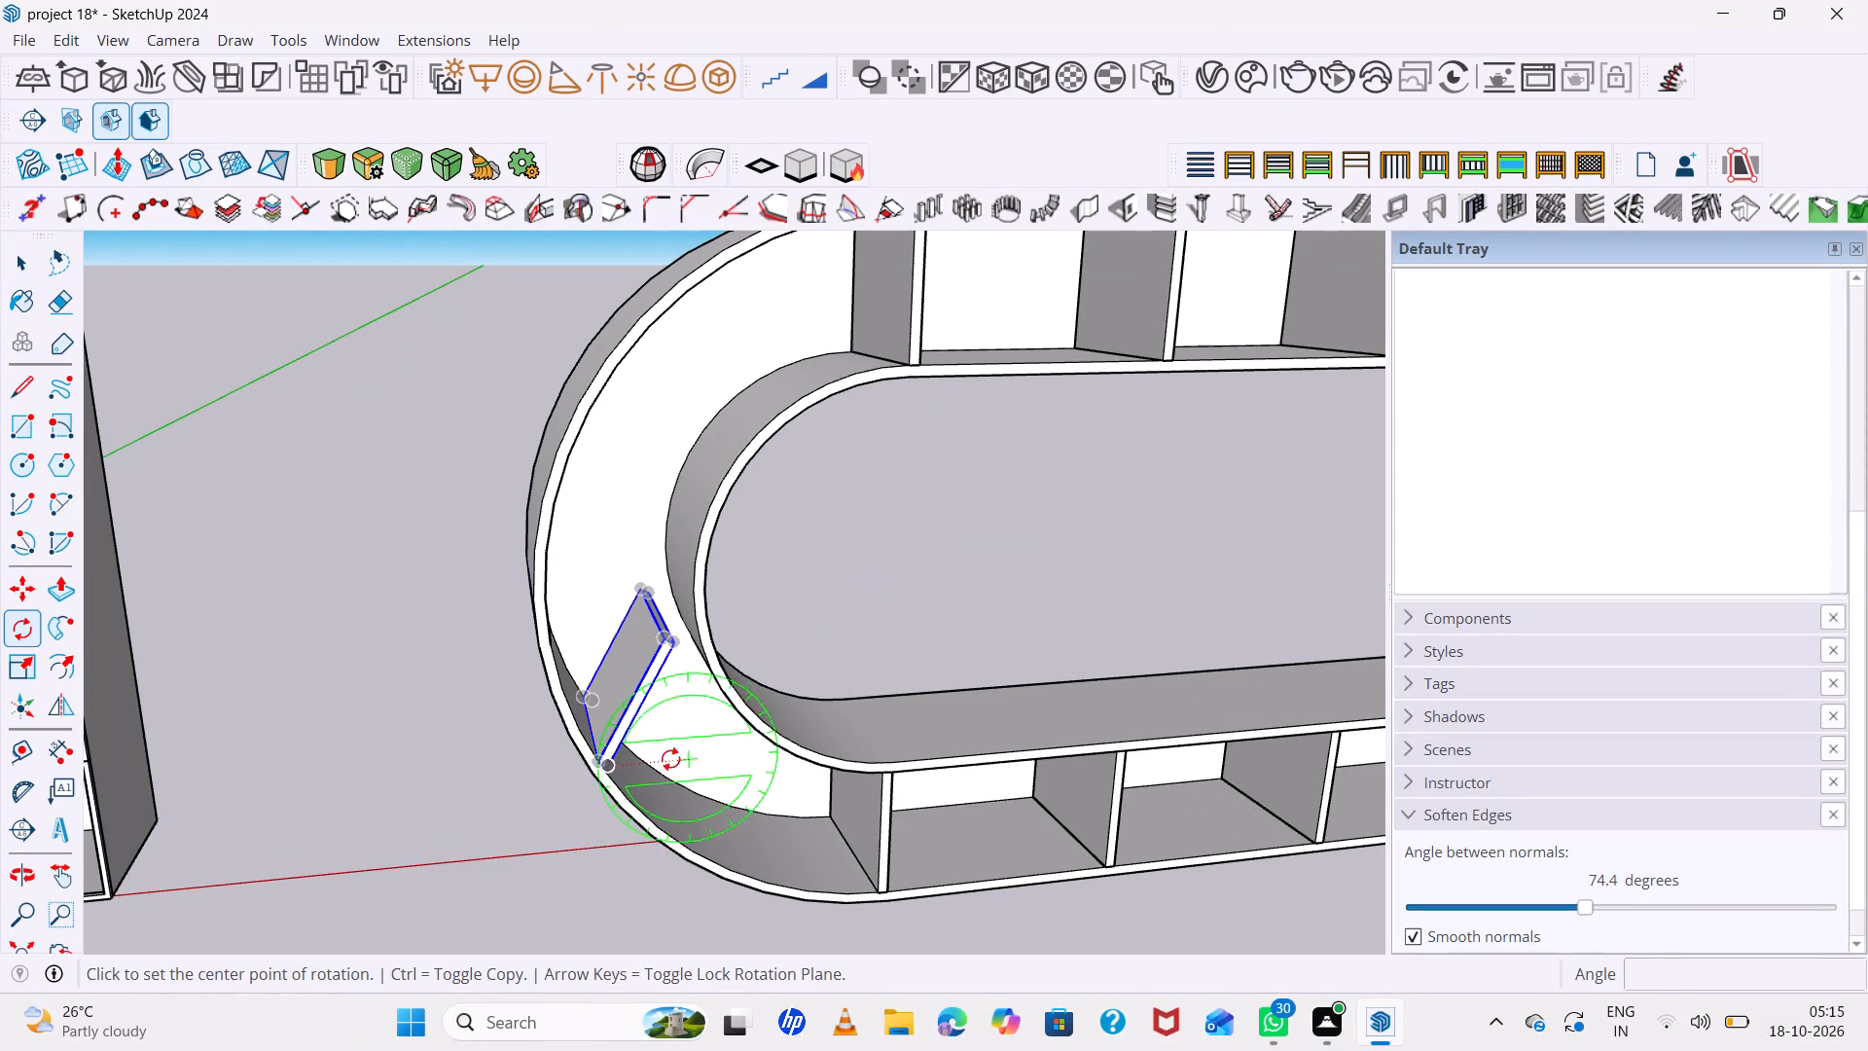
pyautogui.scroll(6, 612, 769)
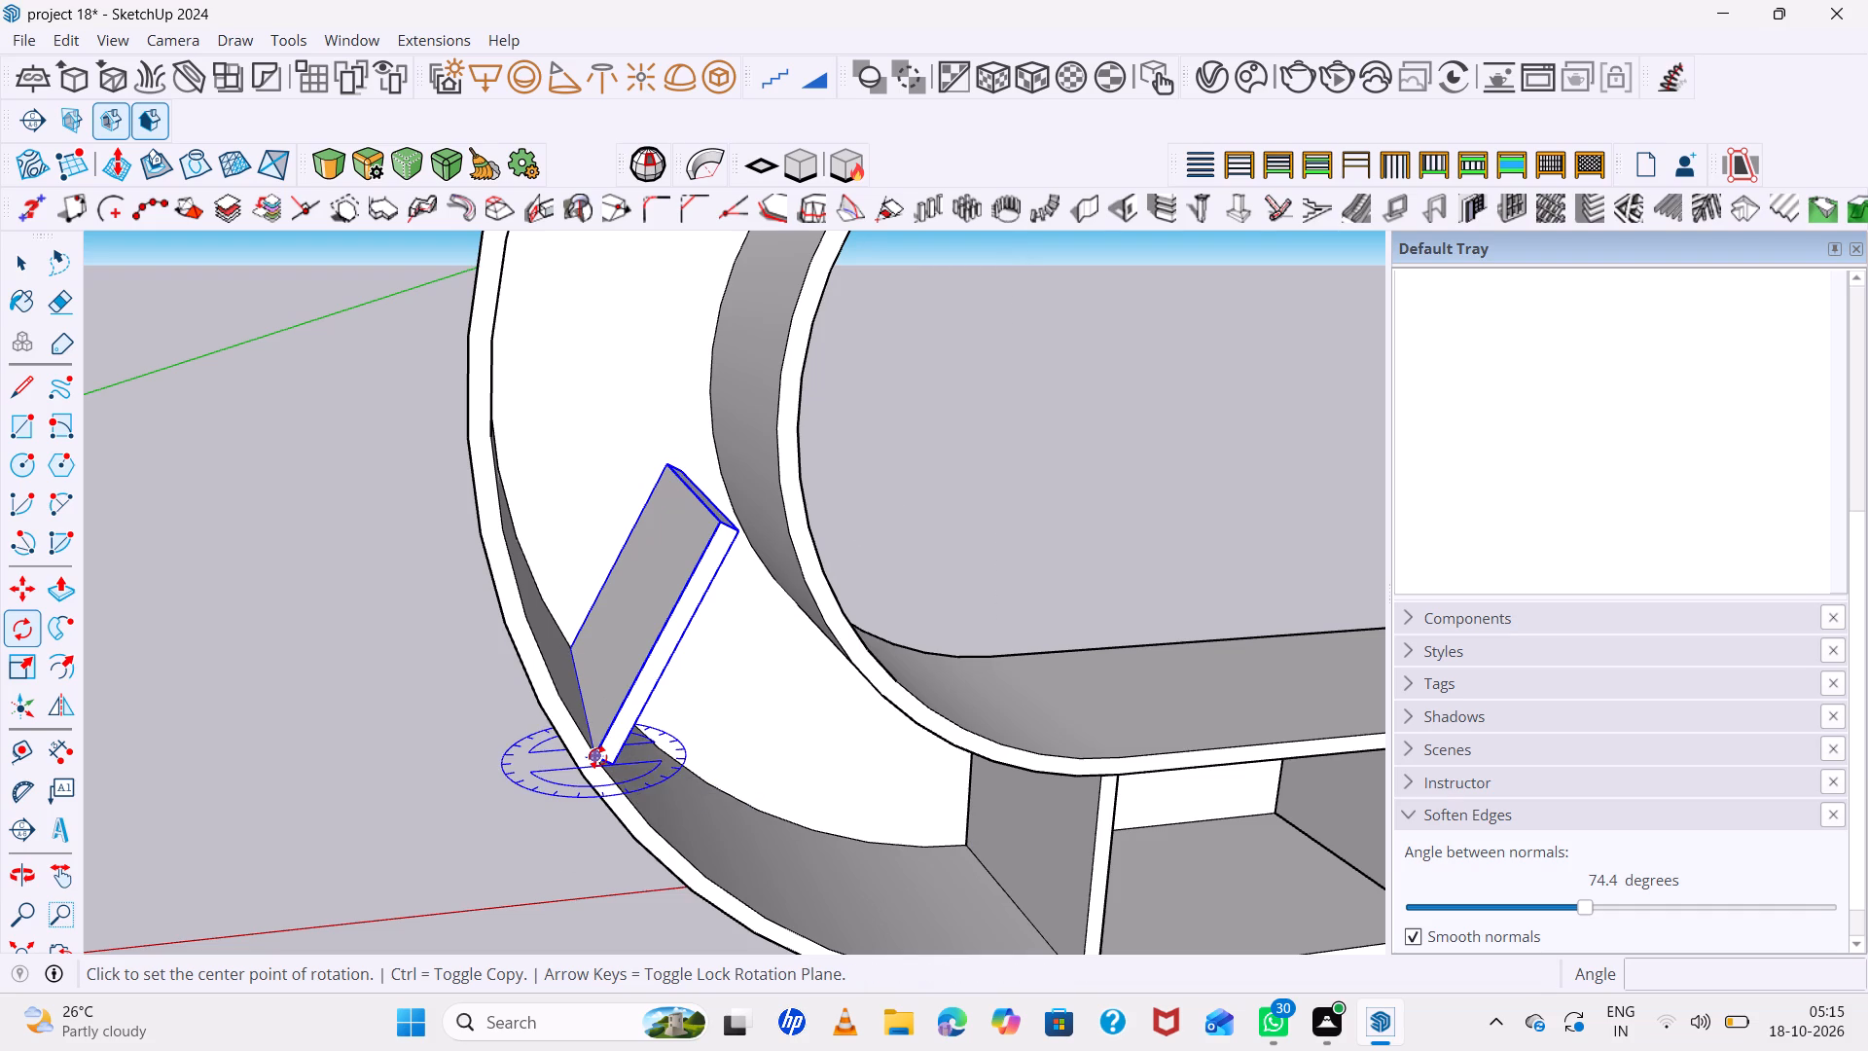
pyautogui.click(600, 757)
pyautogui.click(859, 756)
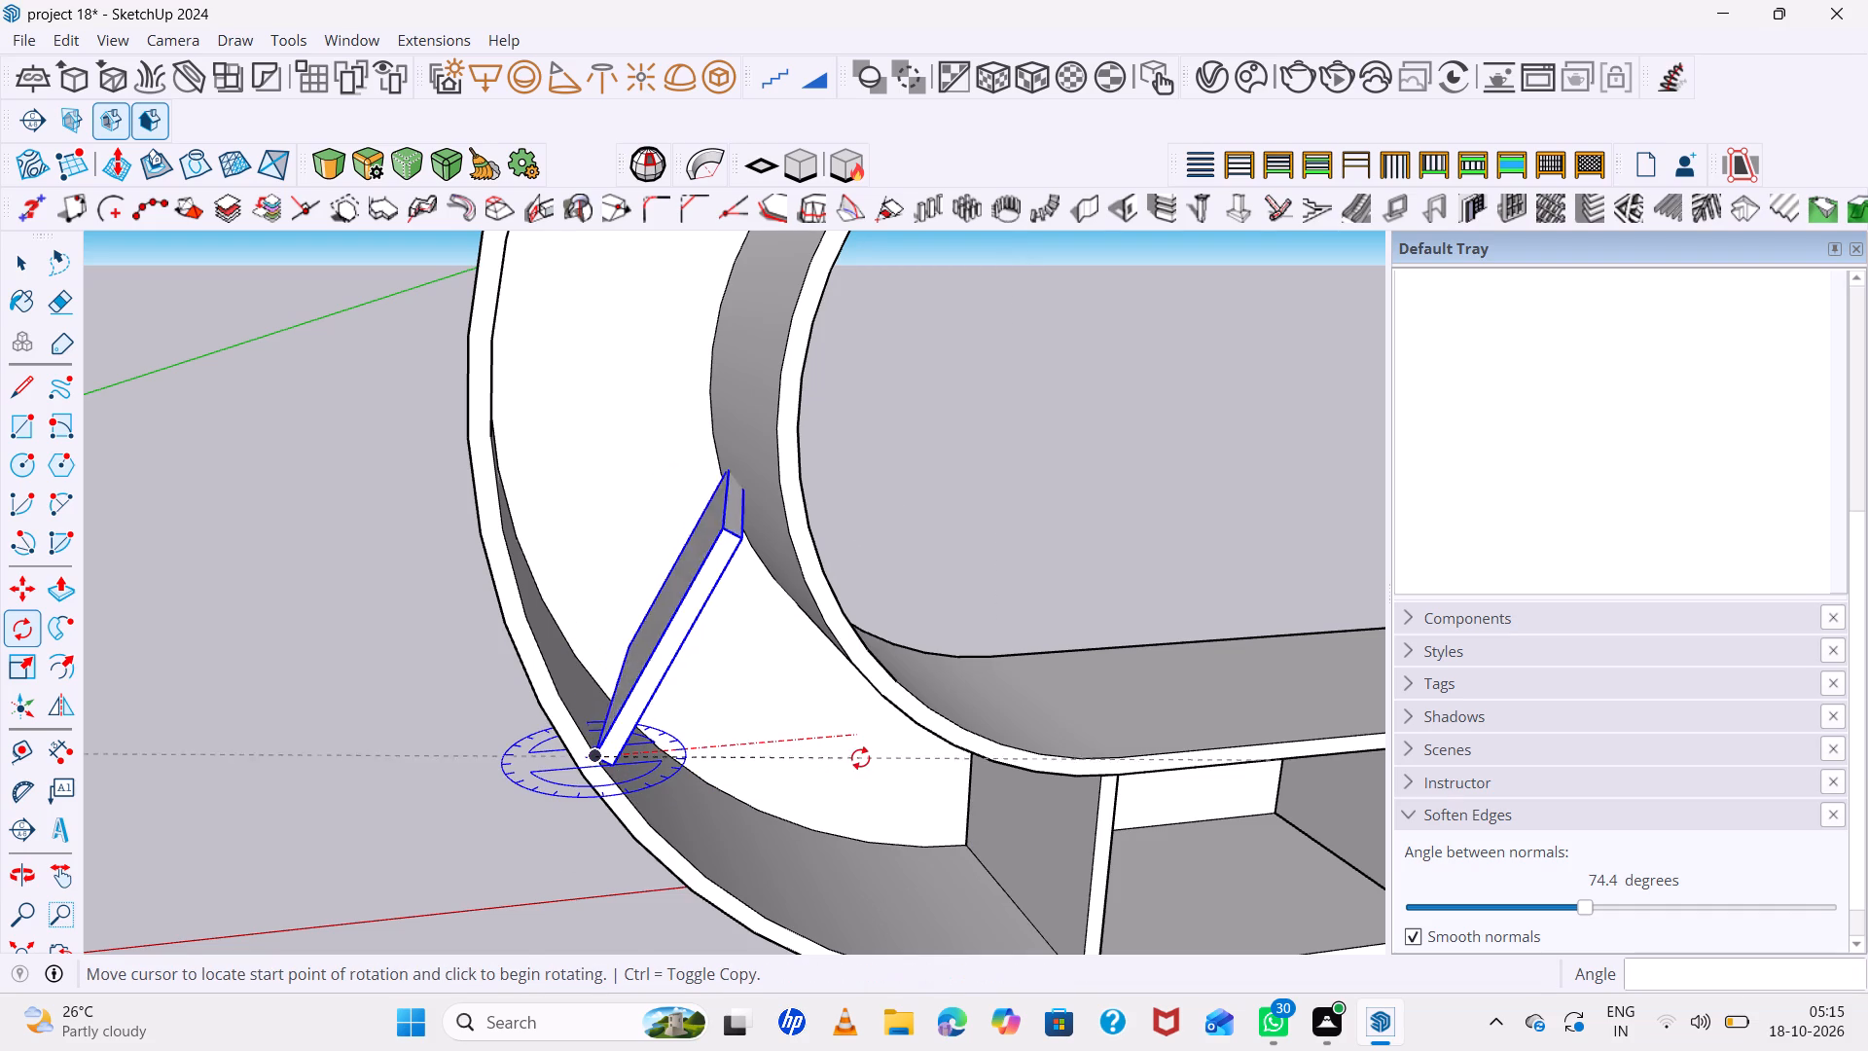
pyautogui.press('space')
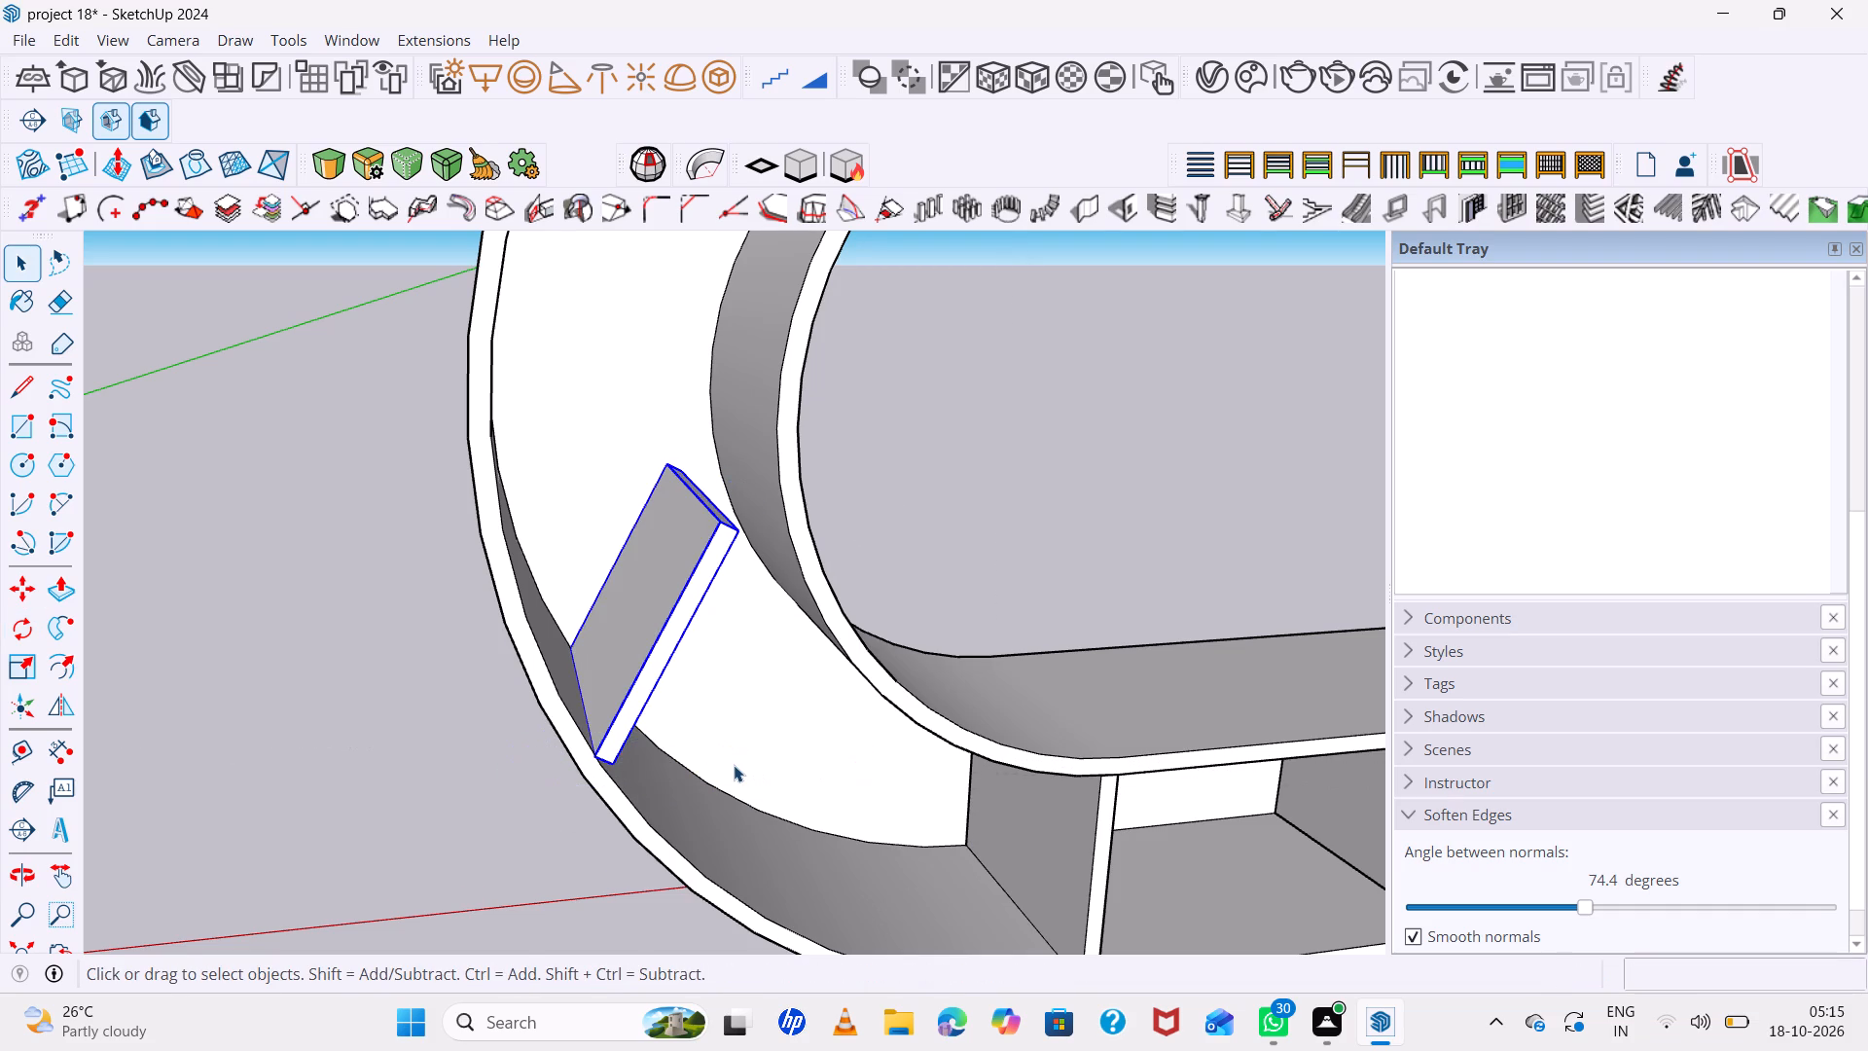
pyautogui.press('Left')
# Rotate the selected divider about 19.3 degrees clockwise around its outer front corner, on the green axis, so it spans the curved channel.
pyautogui.press('q')
pyautogui.press('Left')
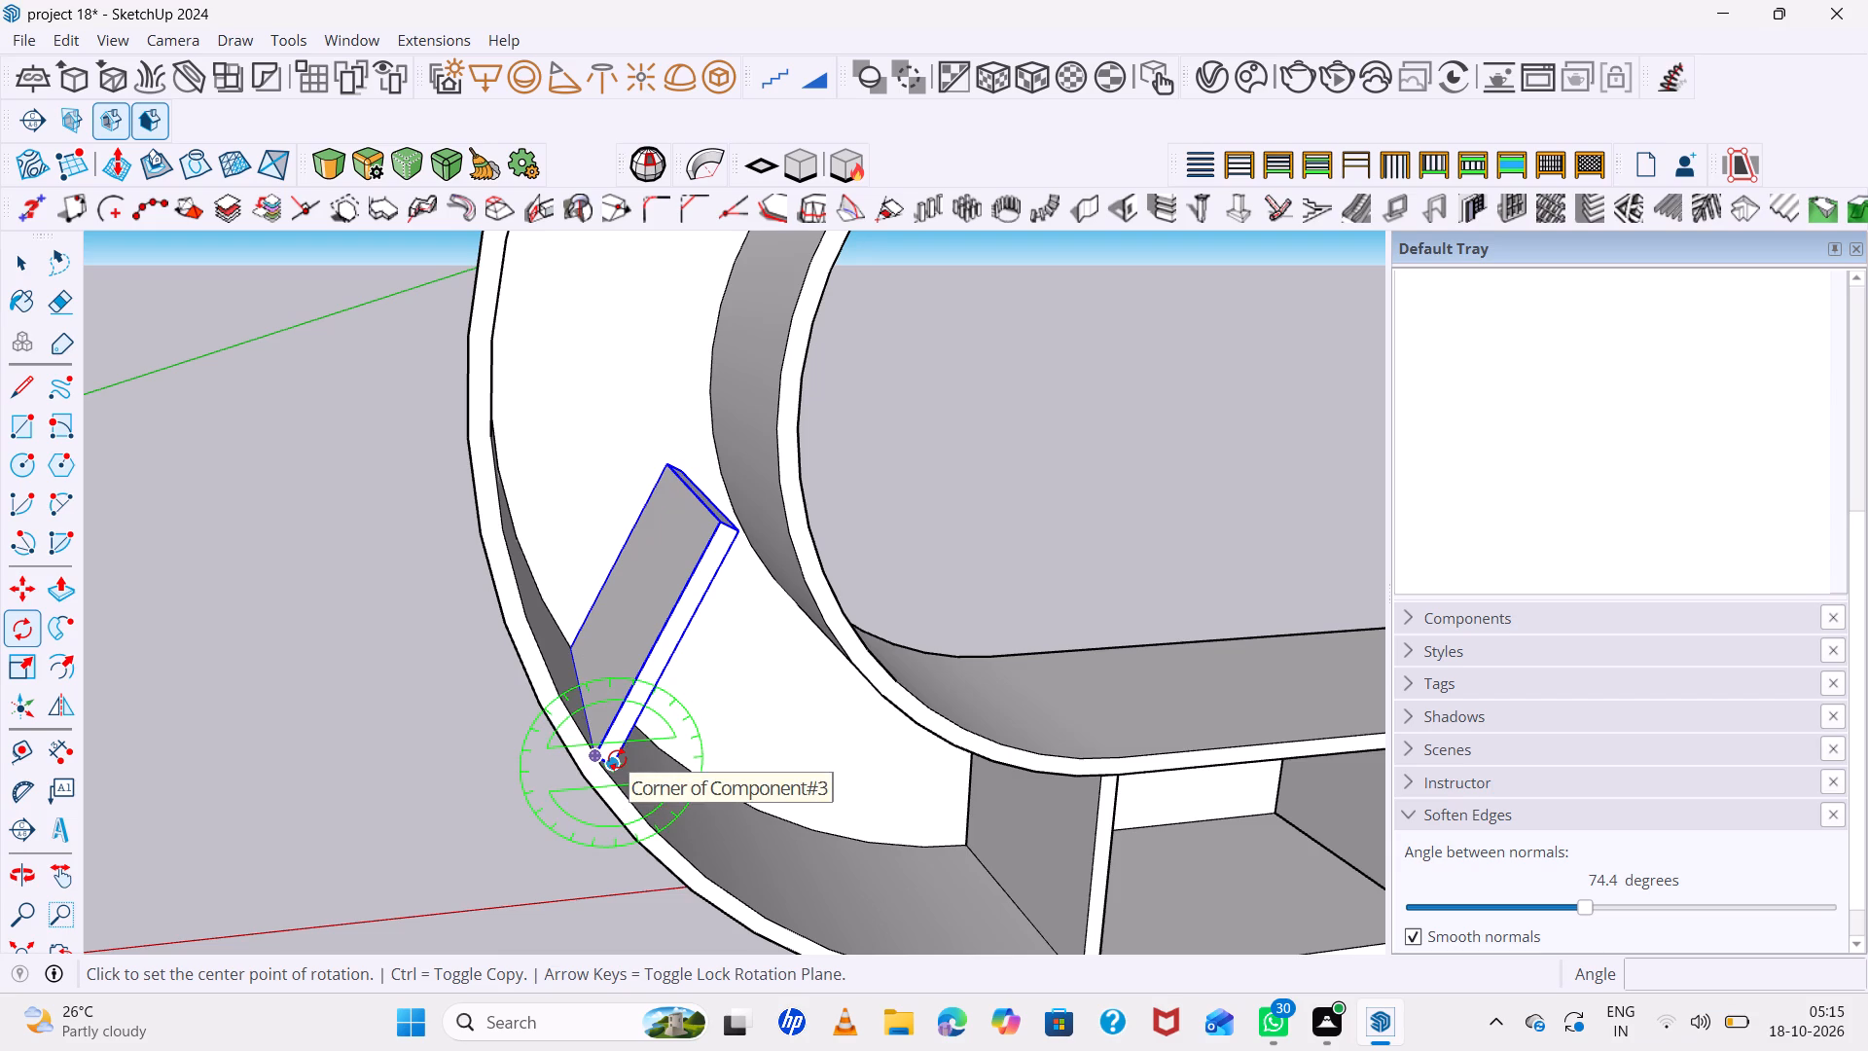
pyautogui.click(617, 759)
pyautogui.click(899, 755)
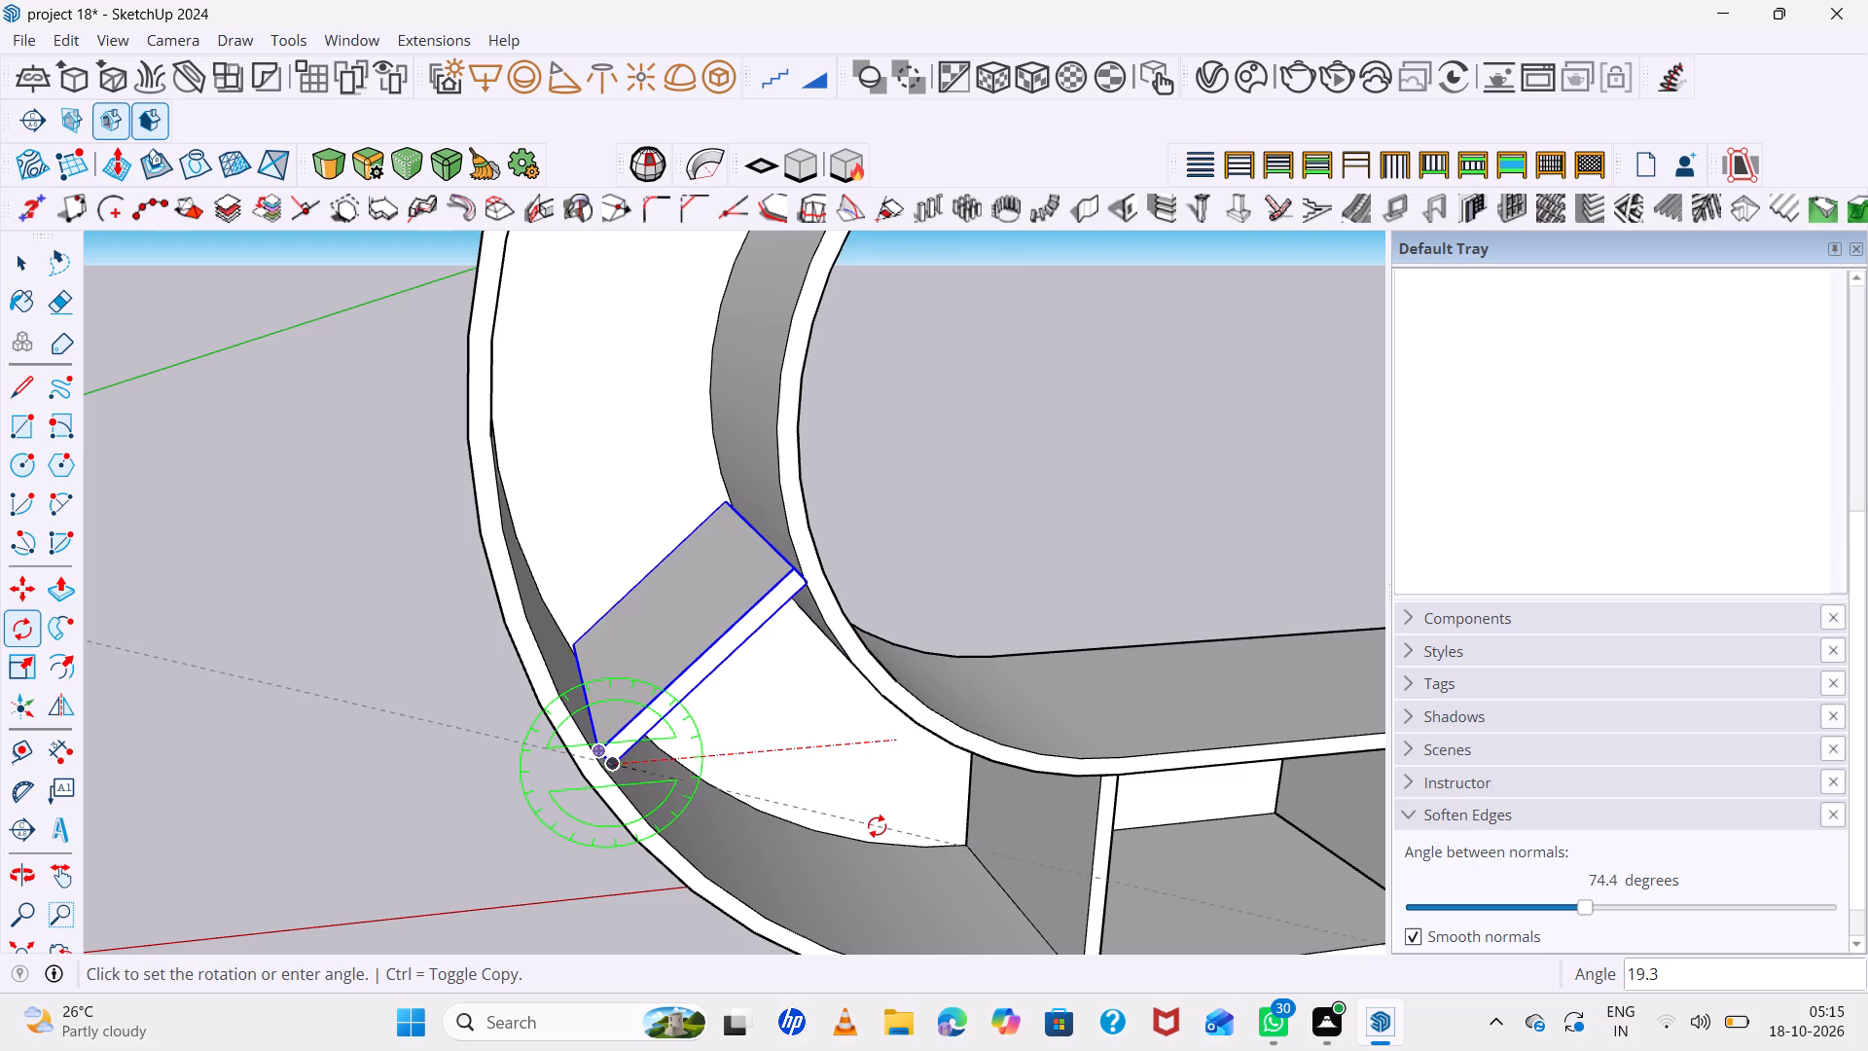
pyautogui.click(877, 826)
# Copy the slanted divider about 51 cm up along the outer curved wall, working from its outer front corner.
pyautogui.scroll(-13, 876, 590)
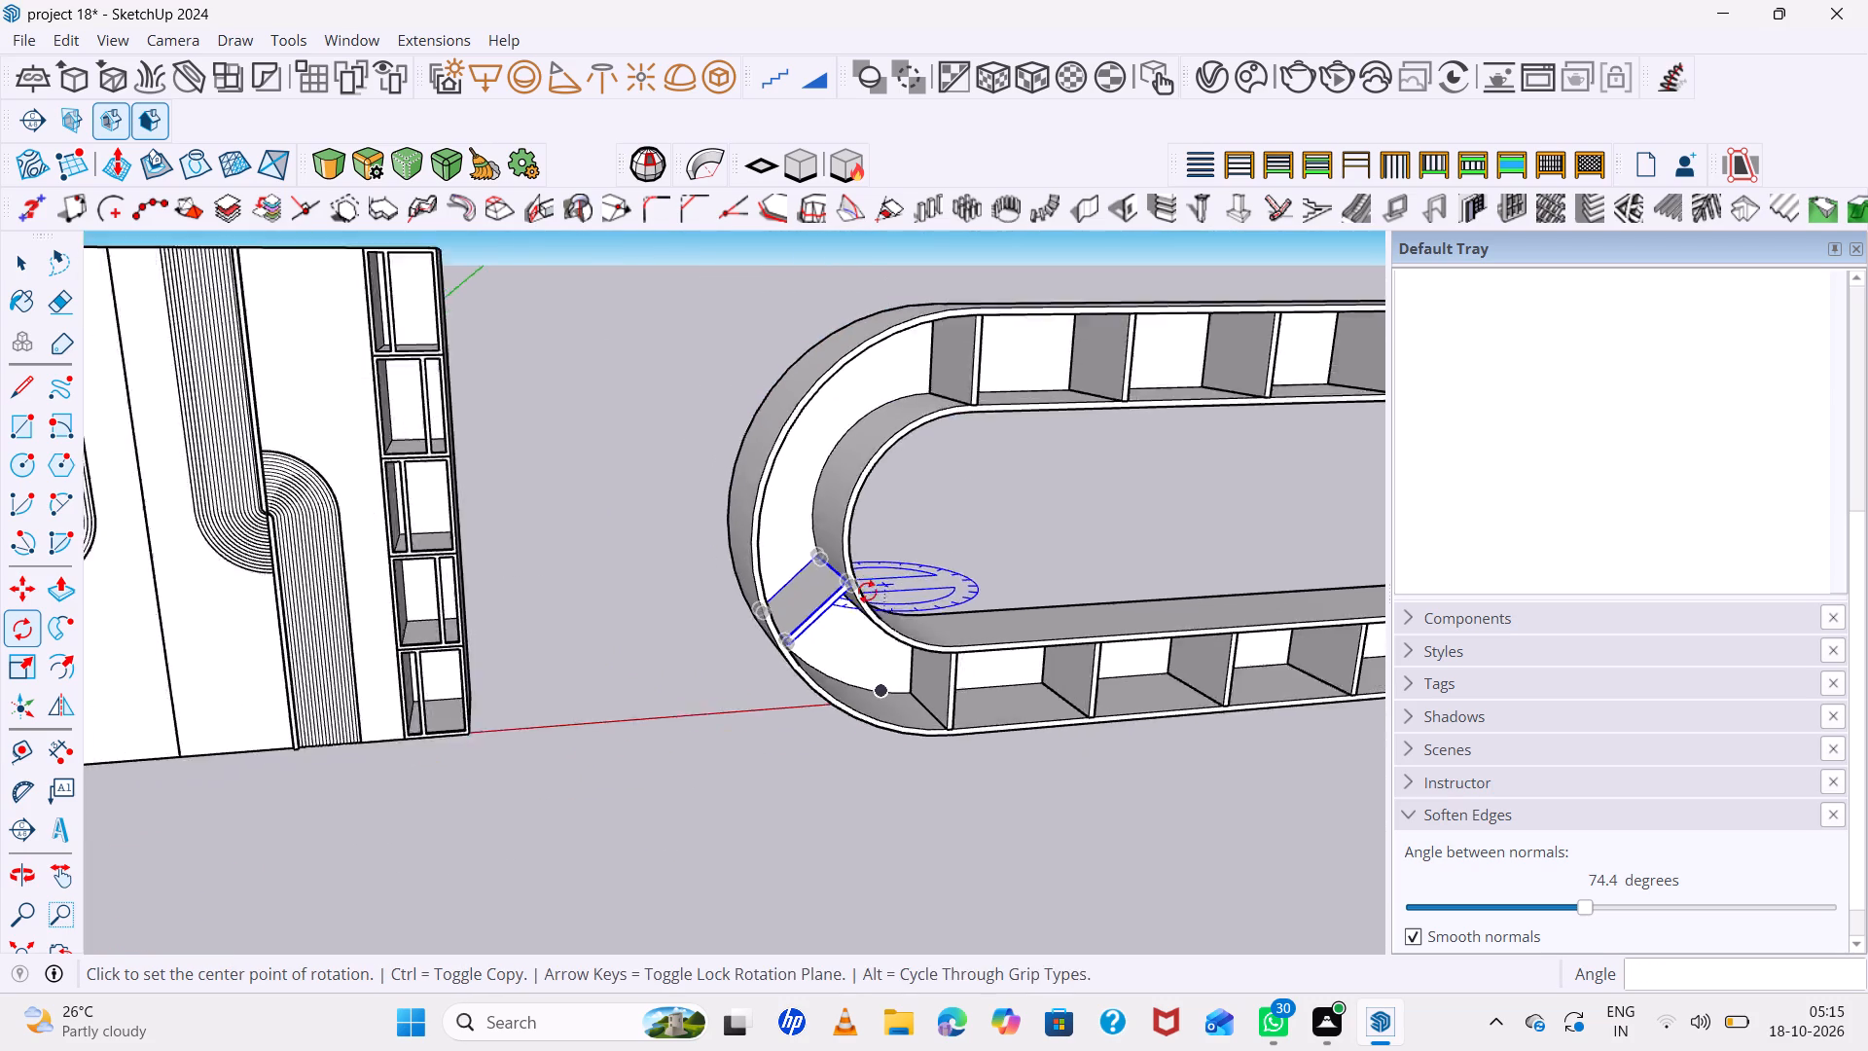
pyautogui.scroll(1, 878, 602)
pyautogui.moveTo(879, 602); pyautogui.dragTo(748, 411, button='middle')
pyautogui.press('space')
pyautogui.scroll(6, 820, 604)
pyautogui.click(792, 576)
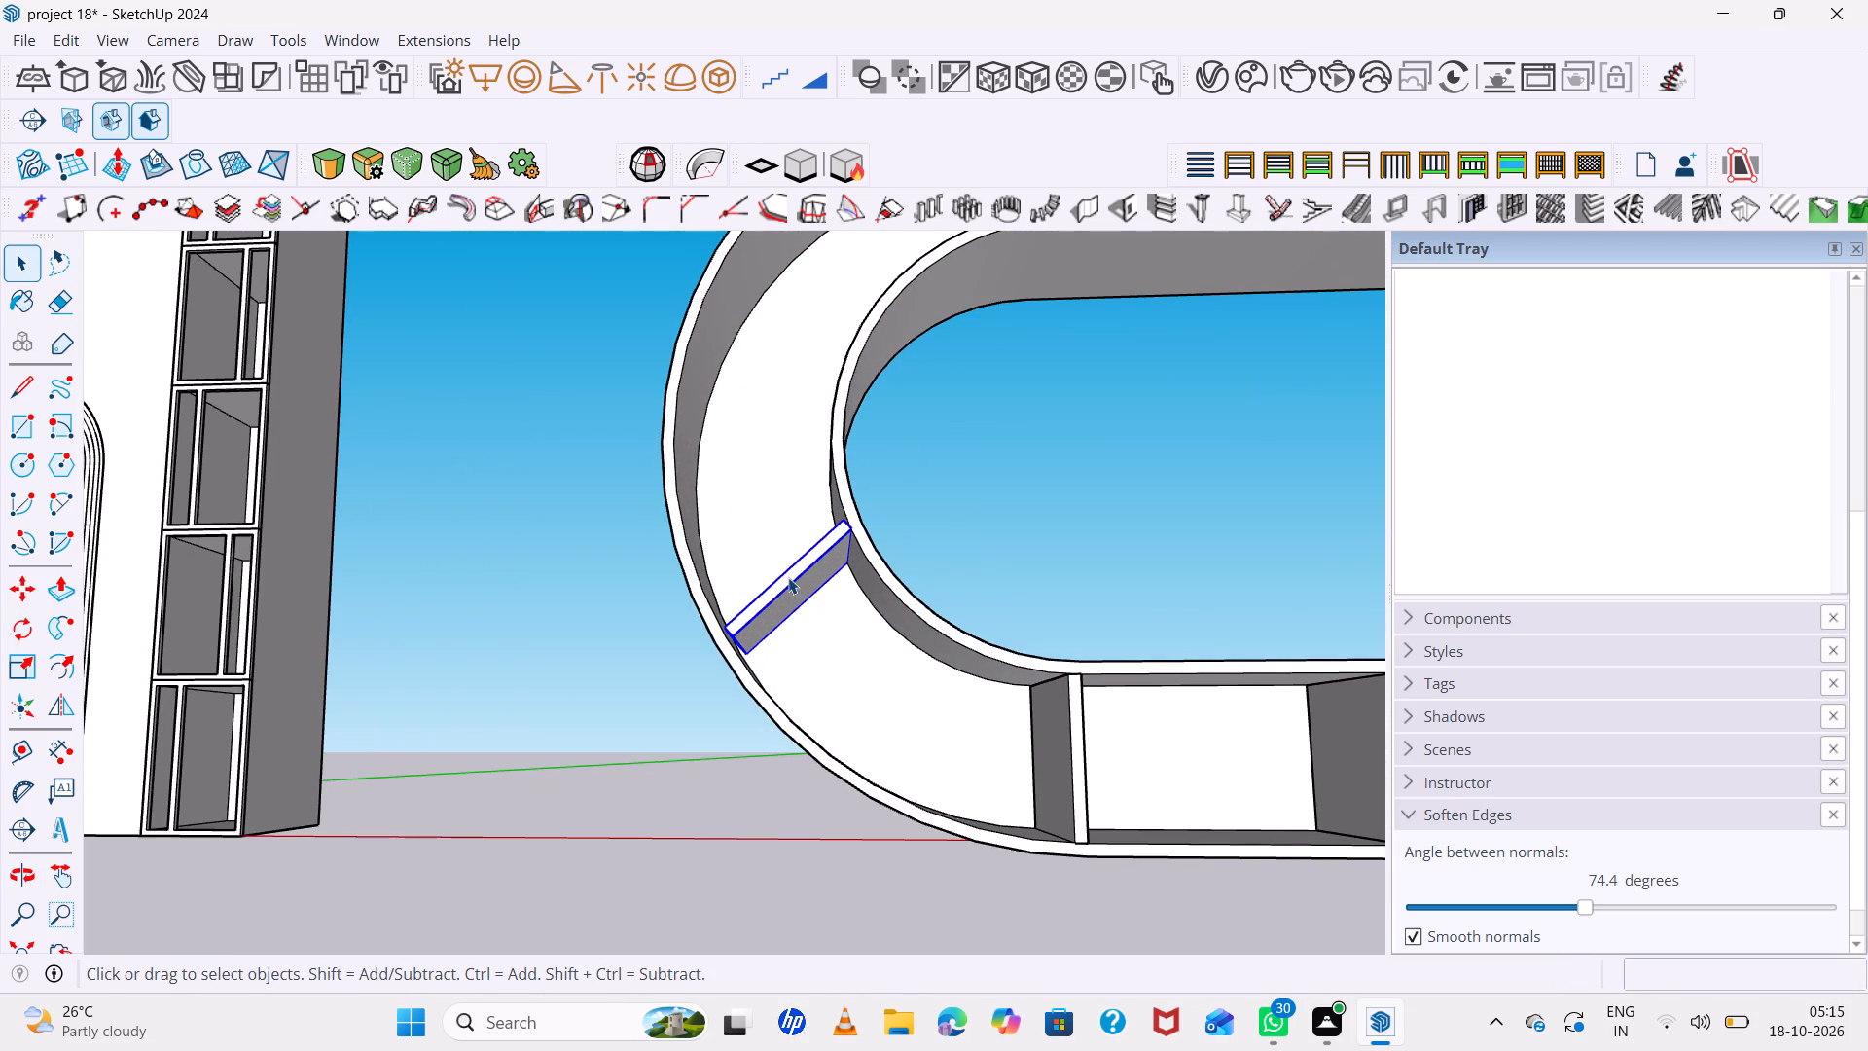
pyautogui.press('m')
pyautogui.keyDown('ctrl'); pyautogui.click(722, 630); pyautogui.keyUp('ctrl')
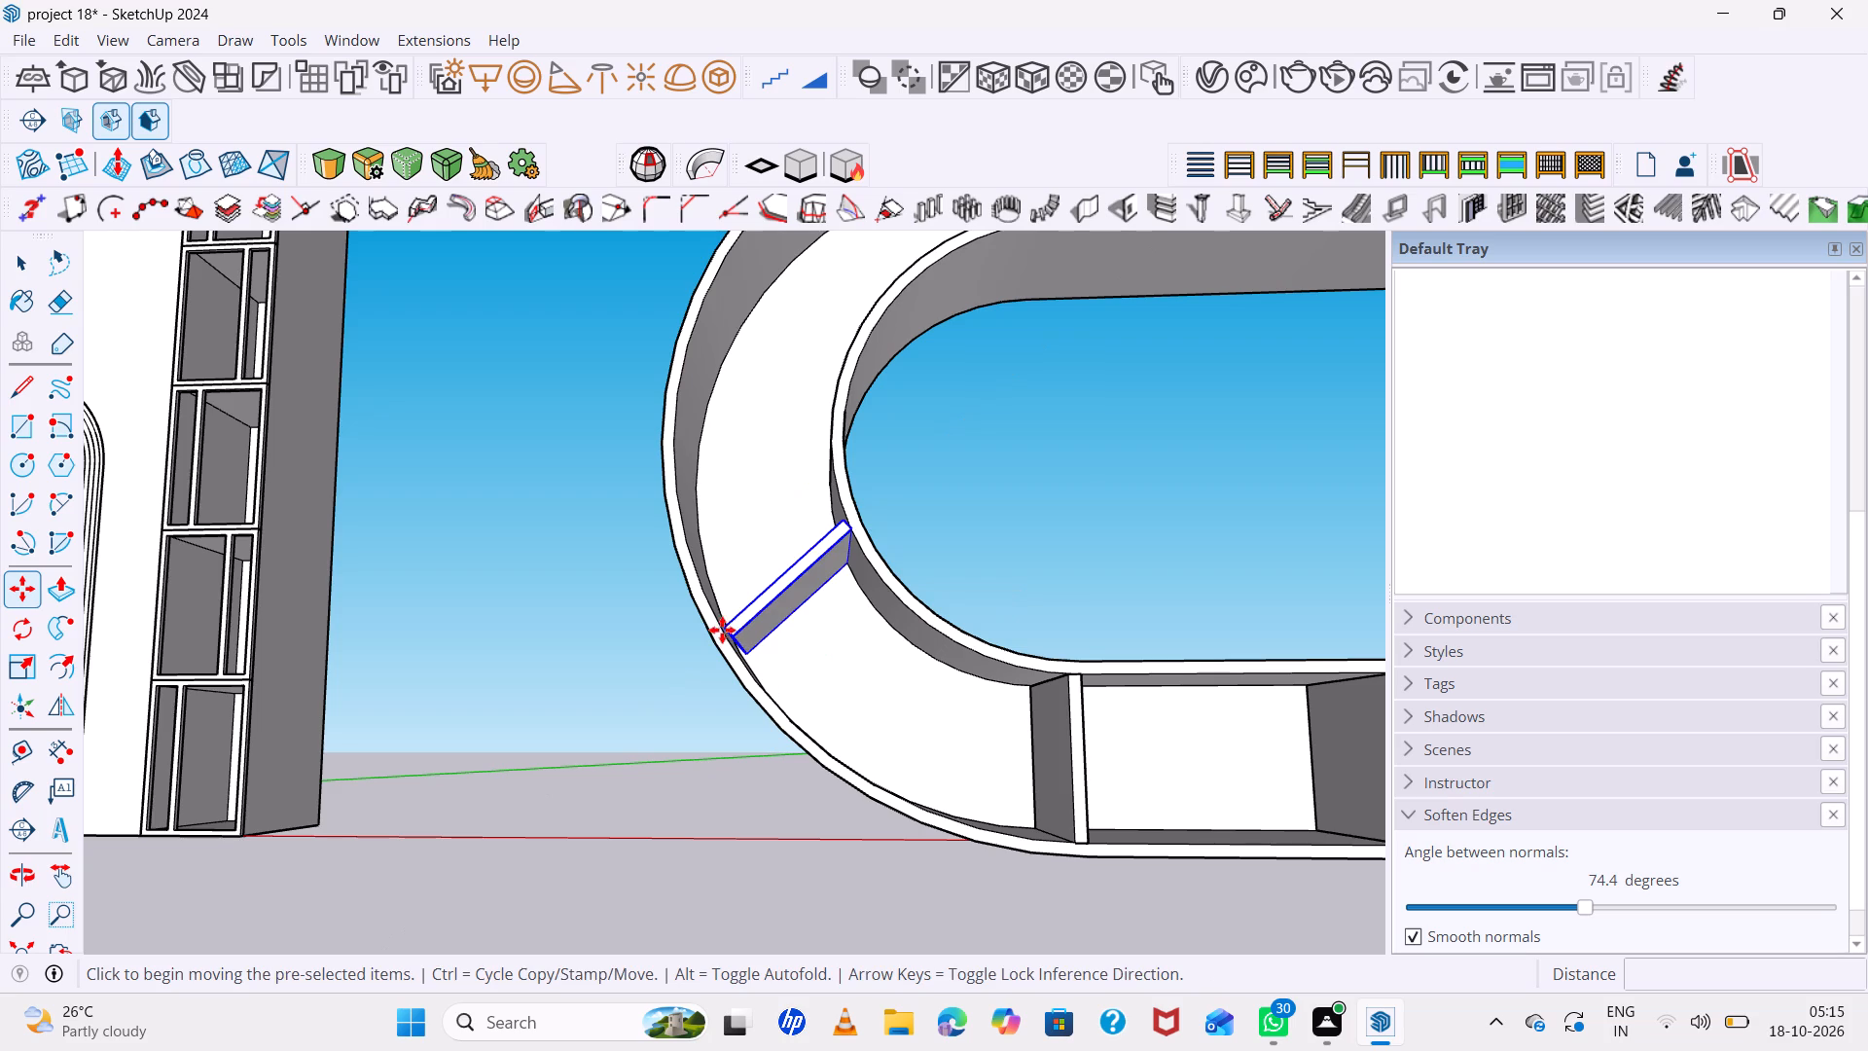
pyautogui.moveTo(710, 491); pyautogui.dragTo(820, 636, button='middle')
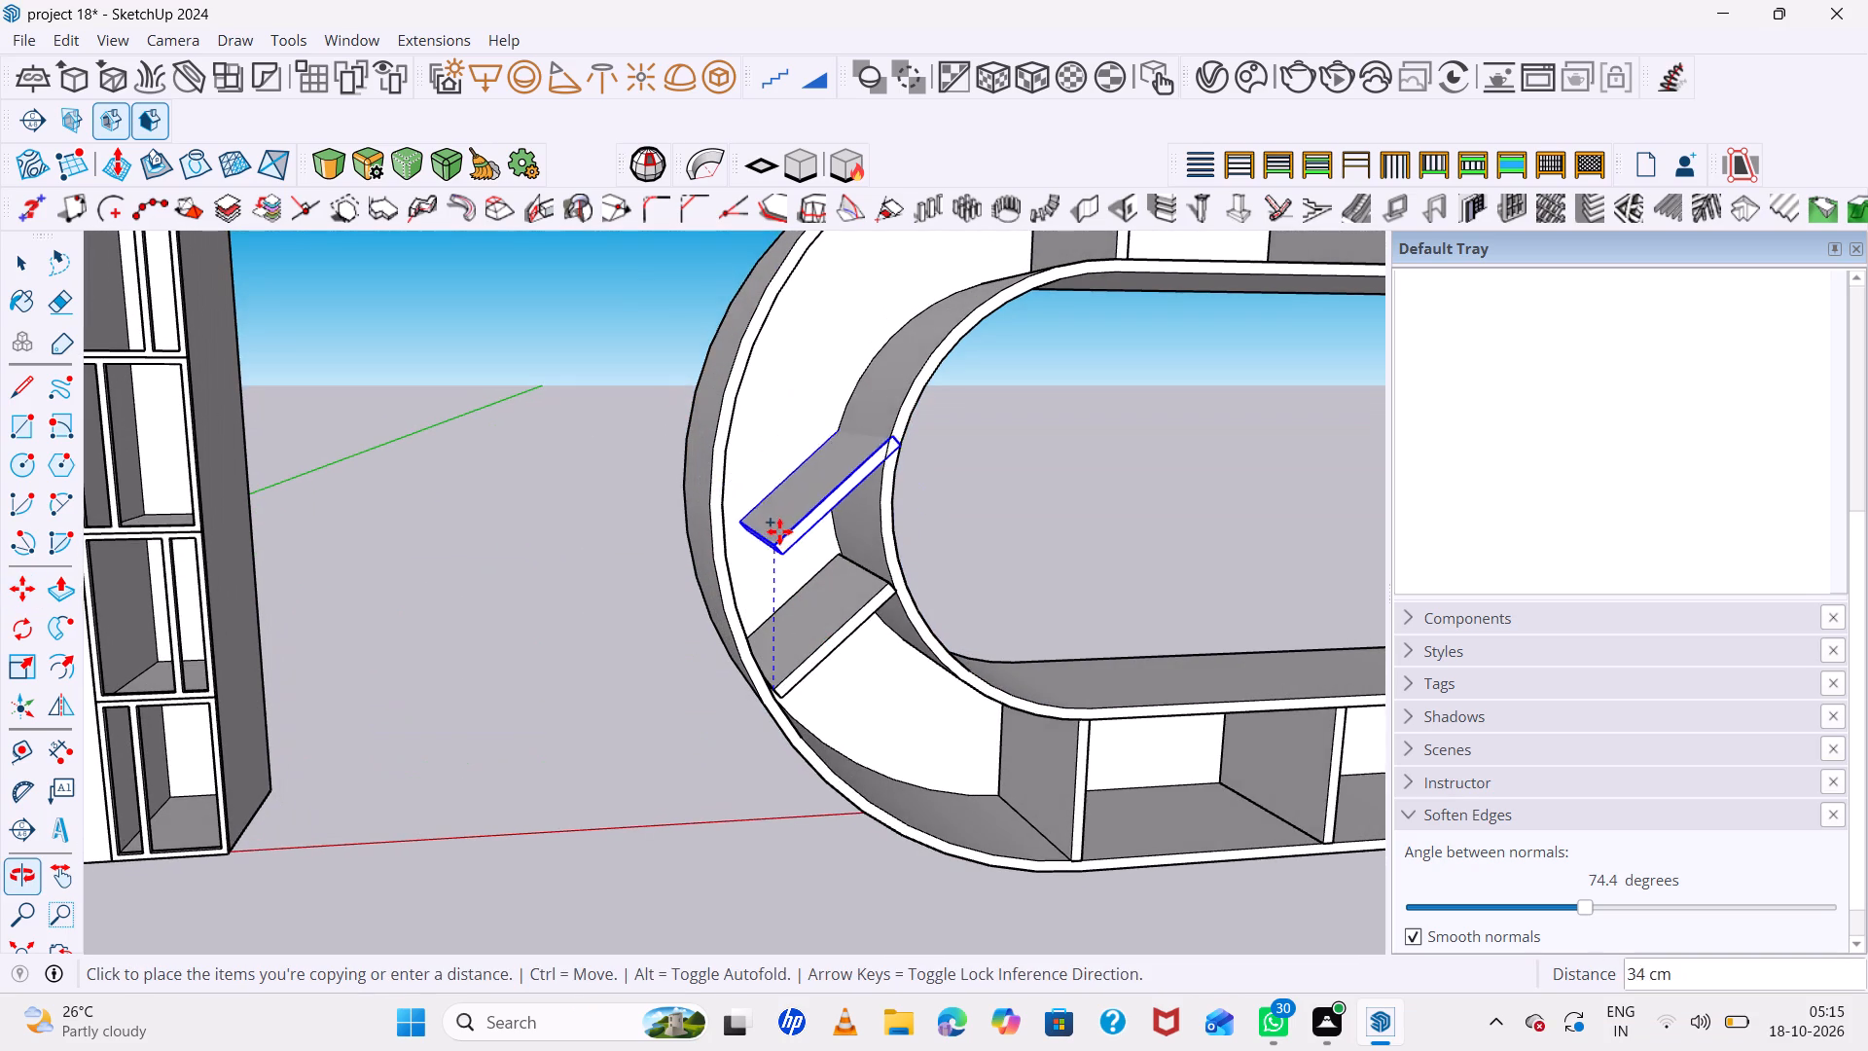
pyautogui.click(723, 493)
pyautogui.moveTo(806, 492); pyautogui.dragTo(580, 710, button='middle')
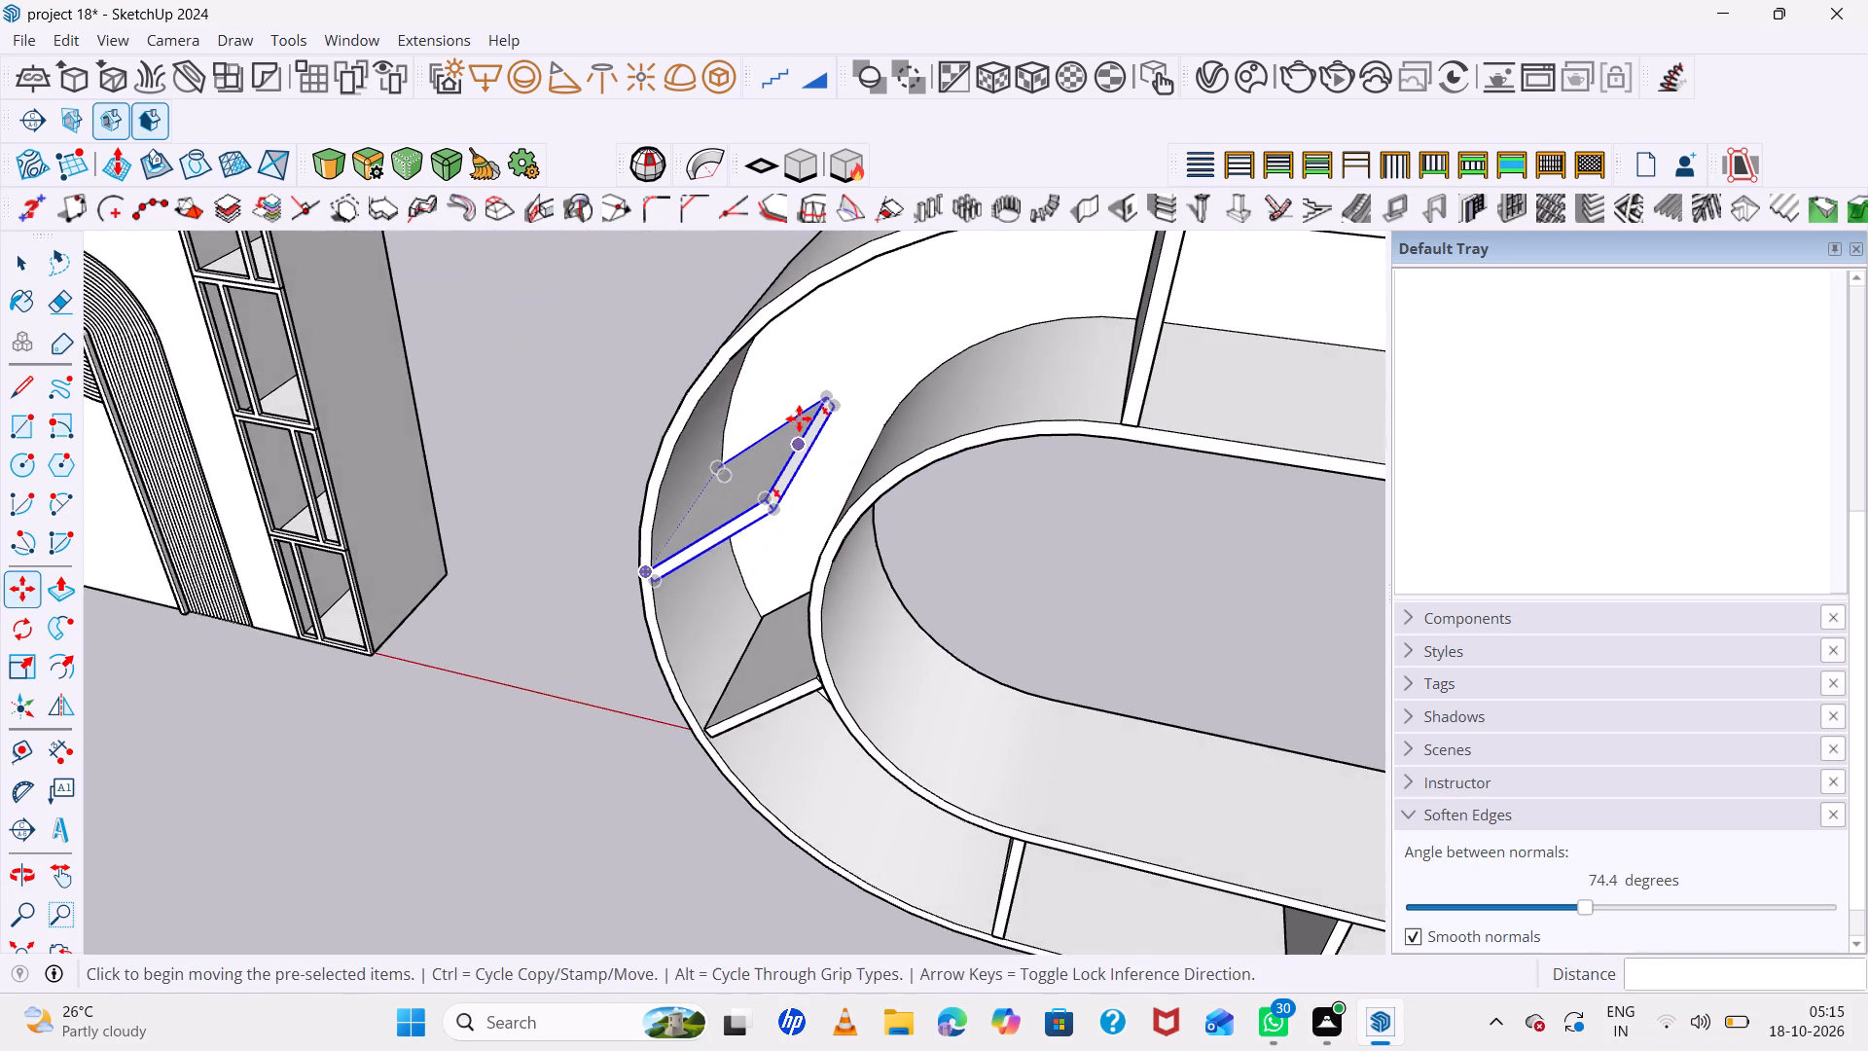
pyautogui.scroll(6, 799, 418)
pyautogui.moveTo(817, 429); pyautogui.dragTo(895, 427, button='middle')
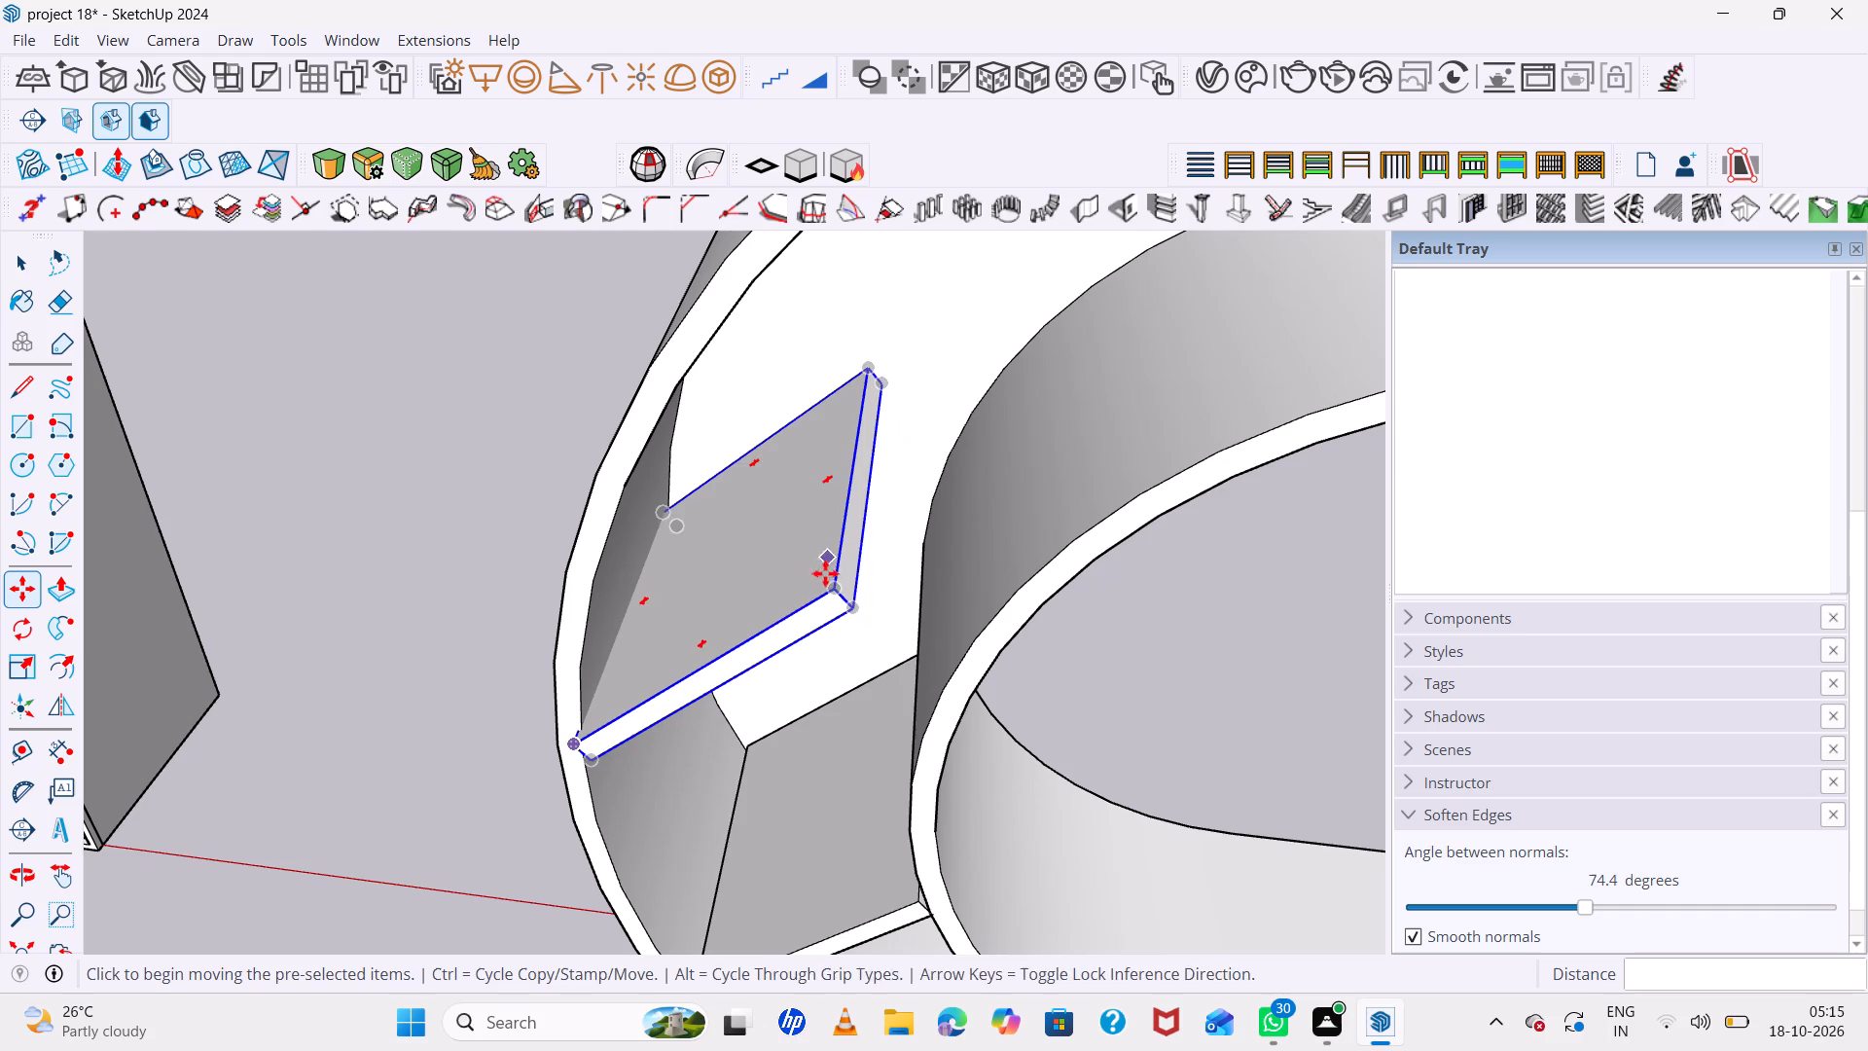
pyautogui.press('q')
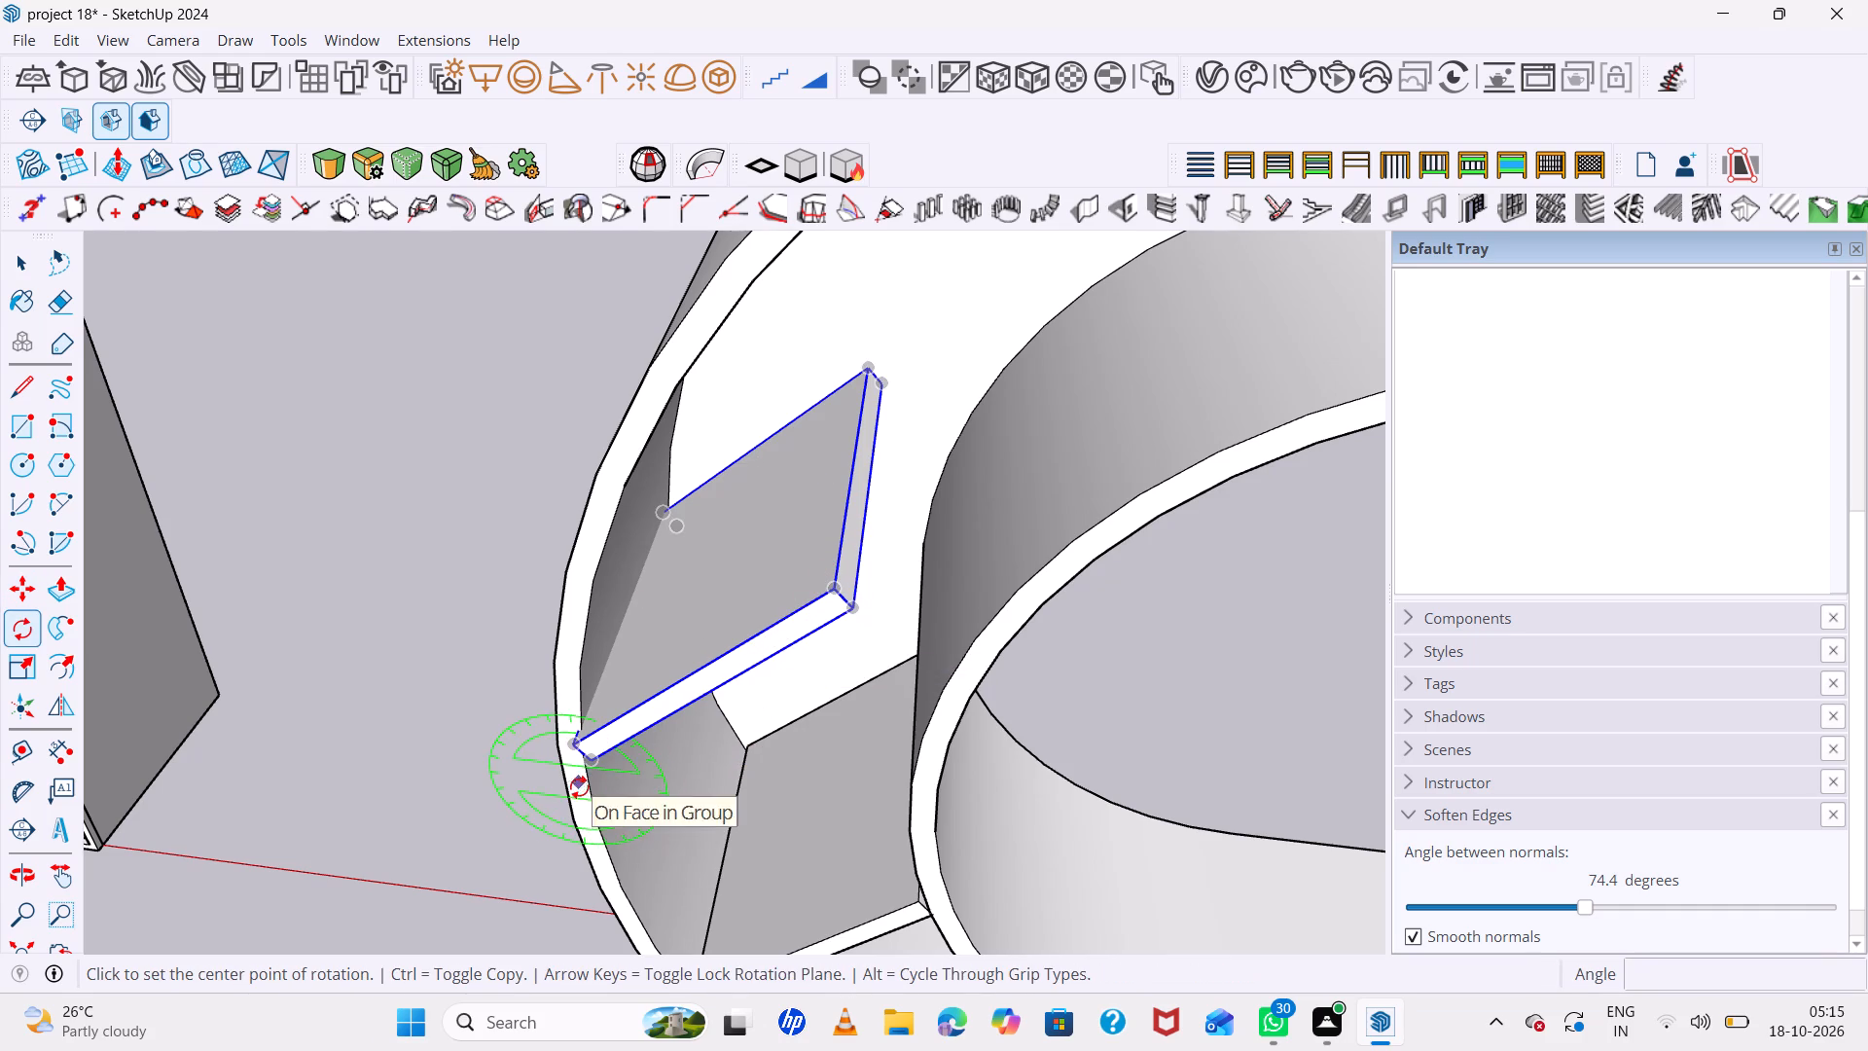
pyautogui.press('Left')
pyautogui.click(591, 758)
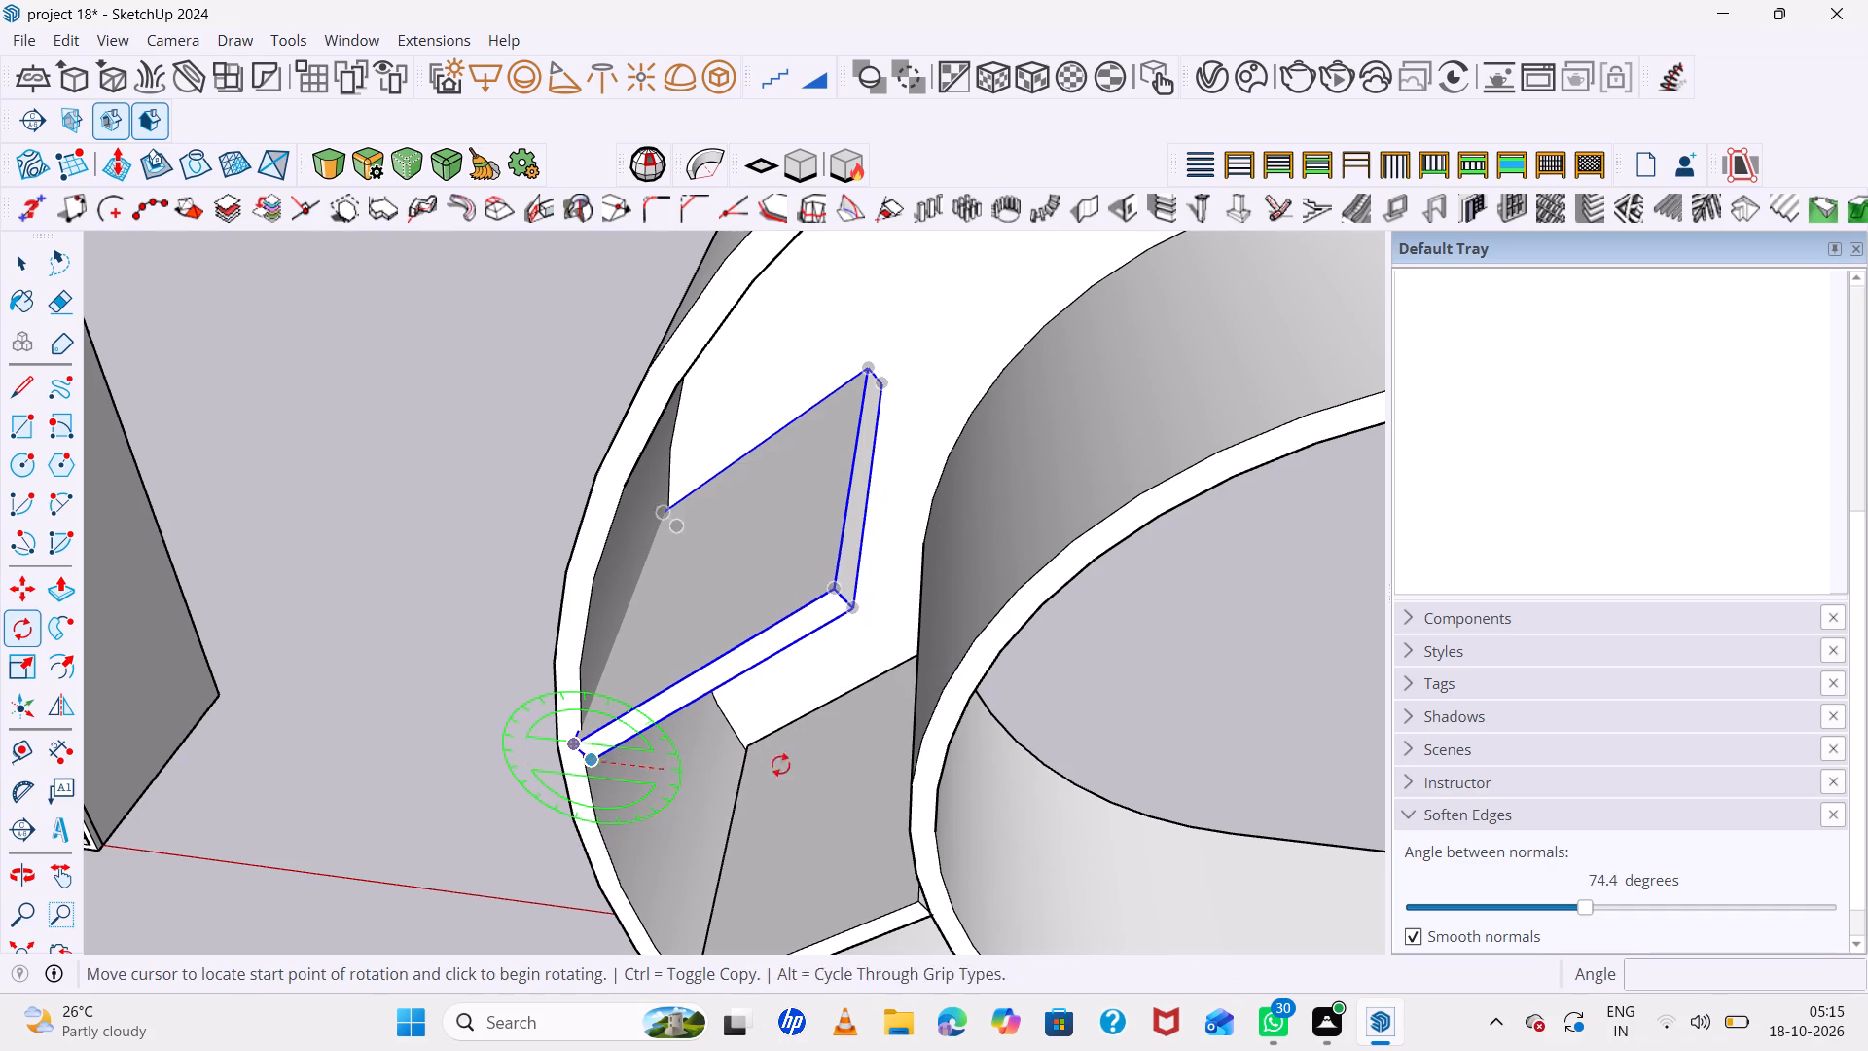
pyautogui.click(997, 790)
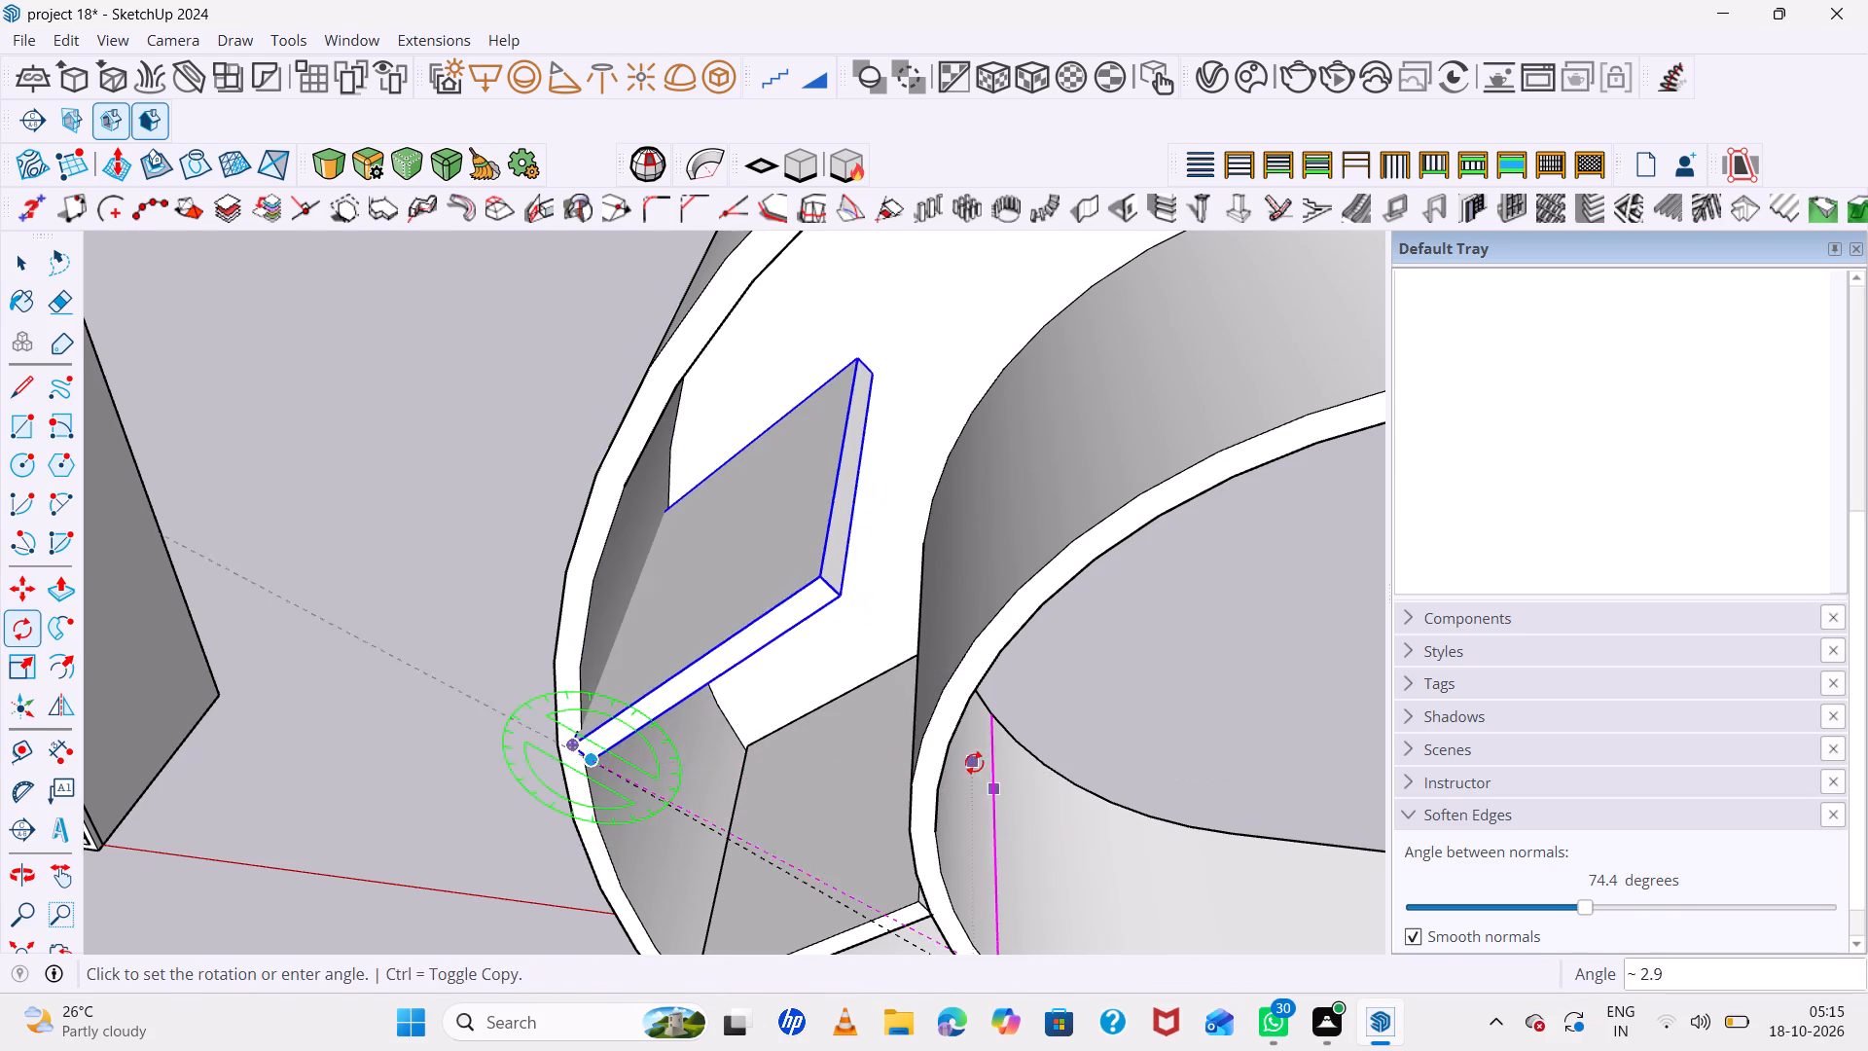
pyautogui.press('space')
# Rotate the copied divider about 38.9 degrees clockwise on the green axis, near its outer front corner, to lie nearly horizontal.
pyautogui.press('q')
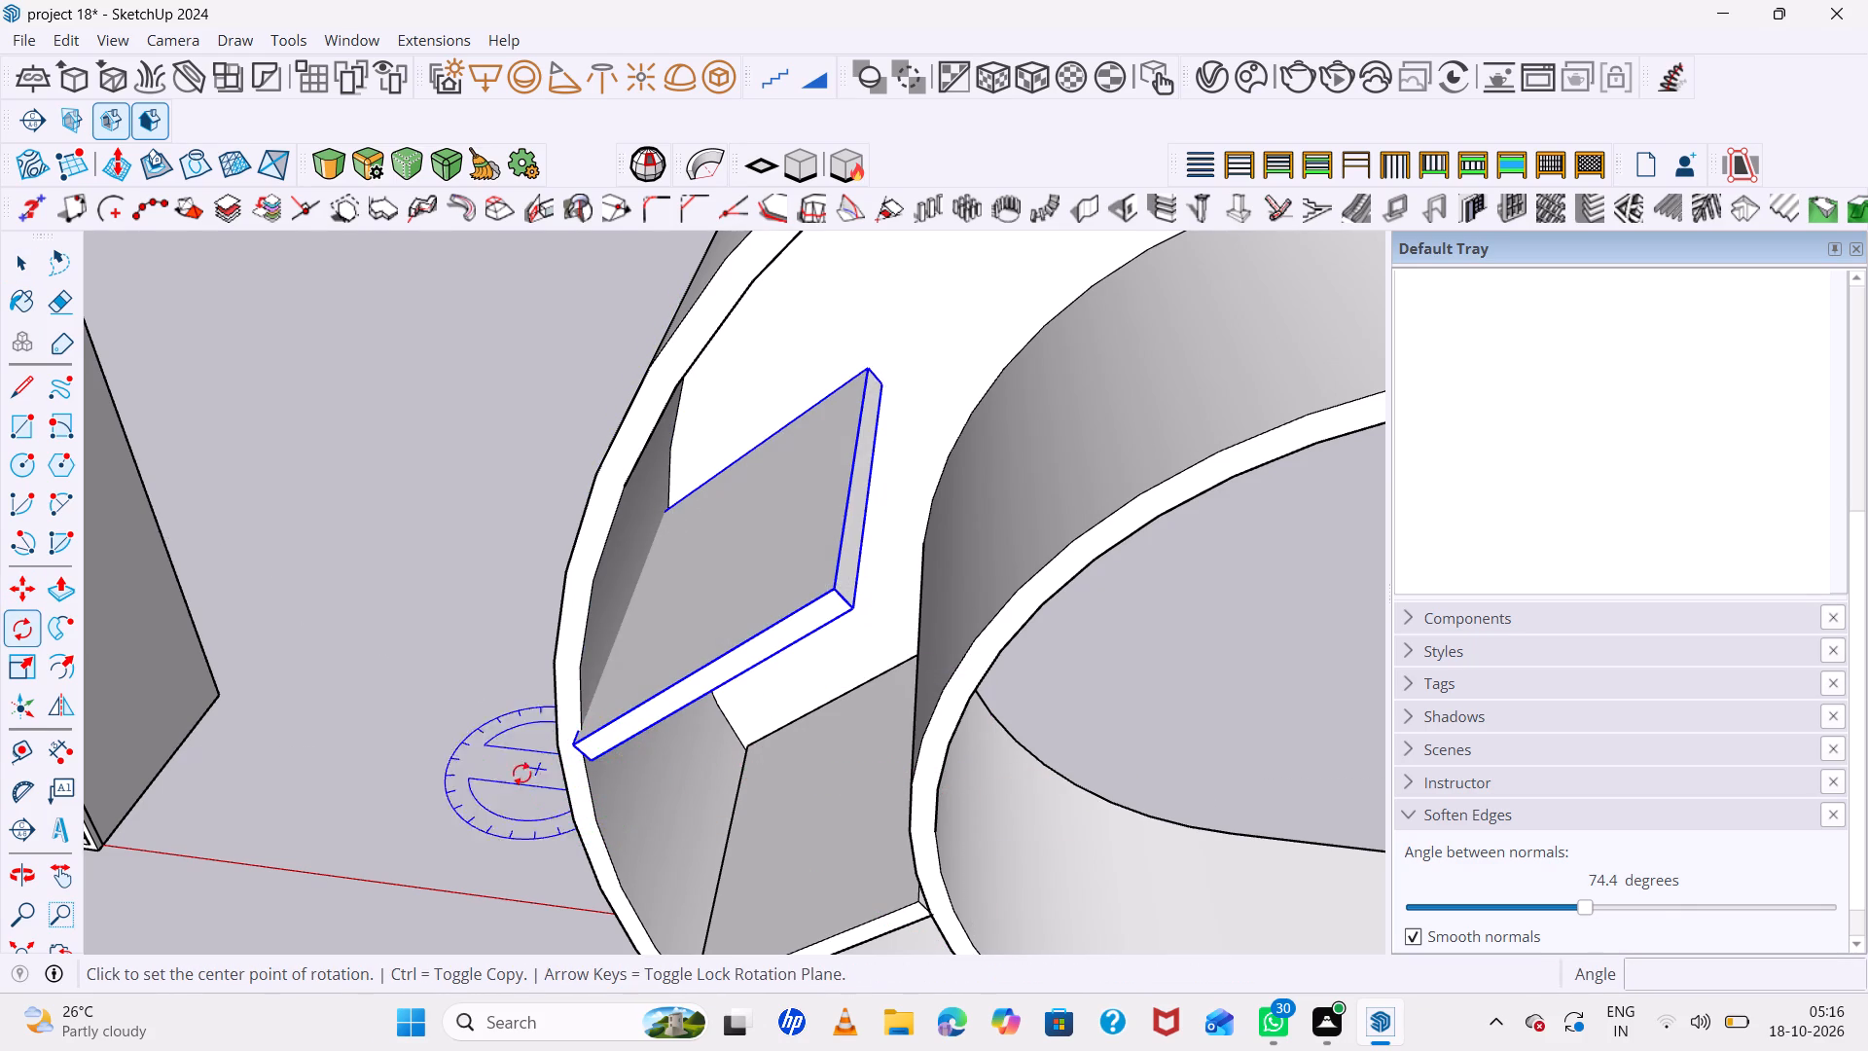
pyautogui.click(624, 752)
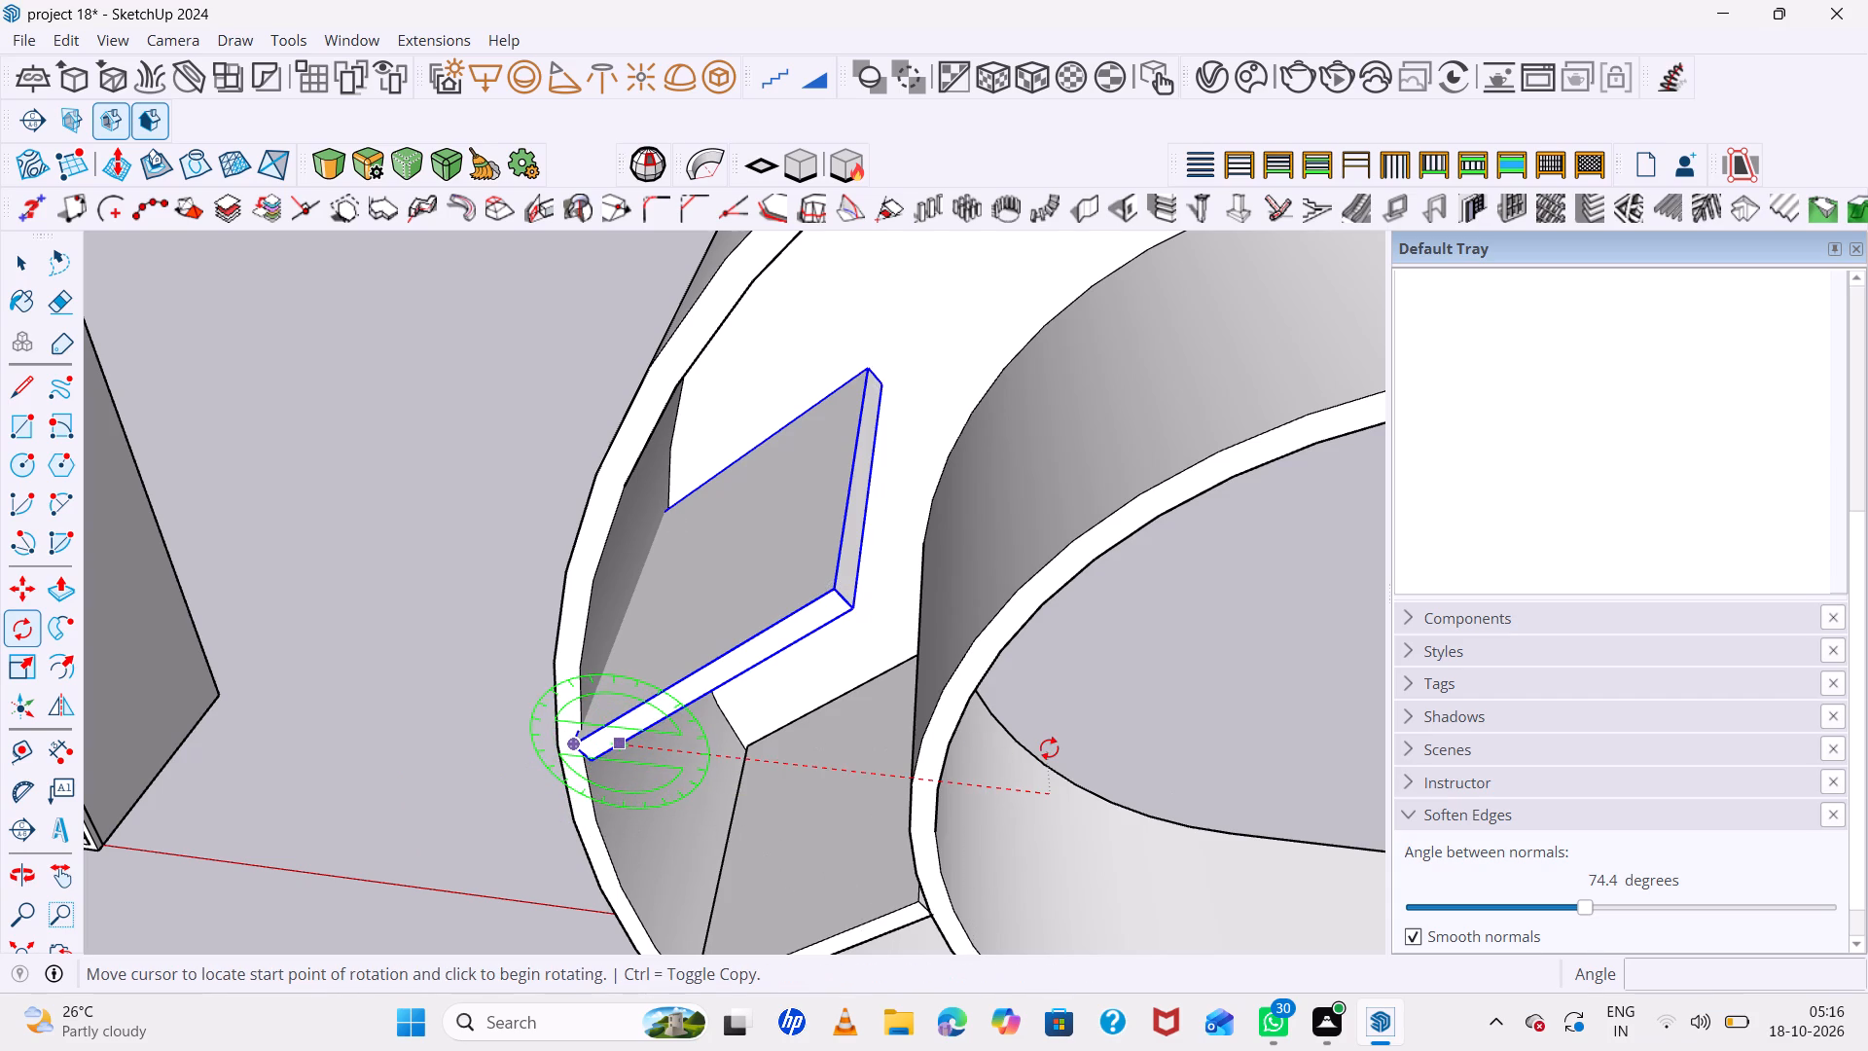
pyautogui.click(1049, 747)
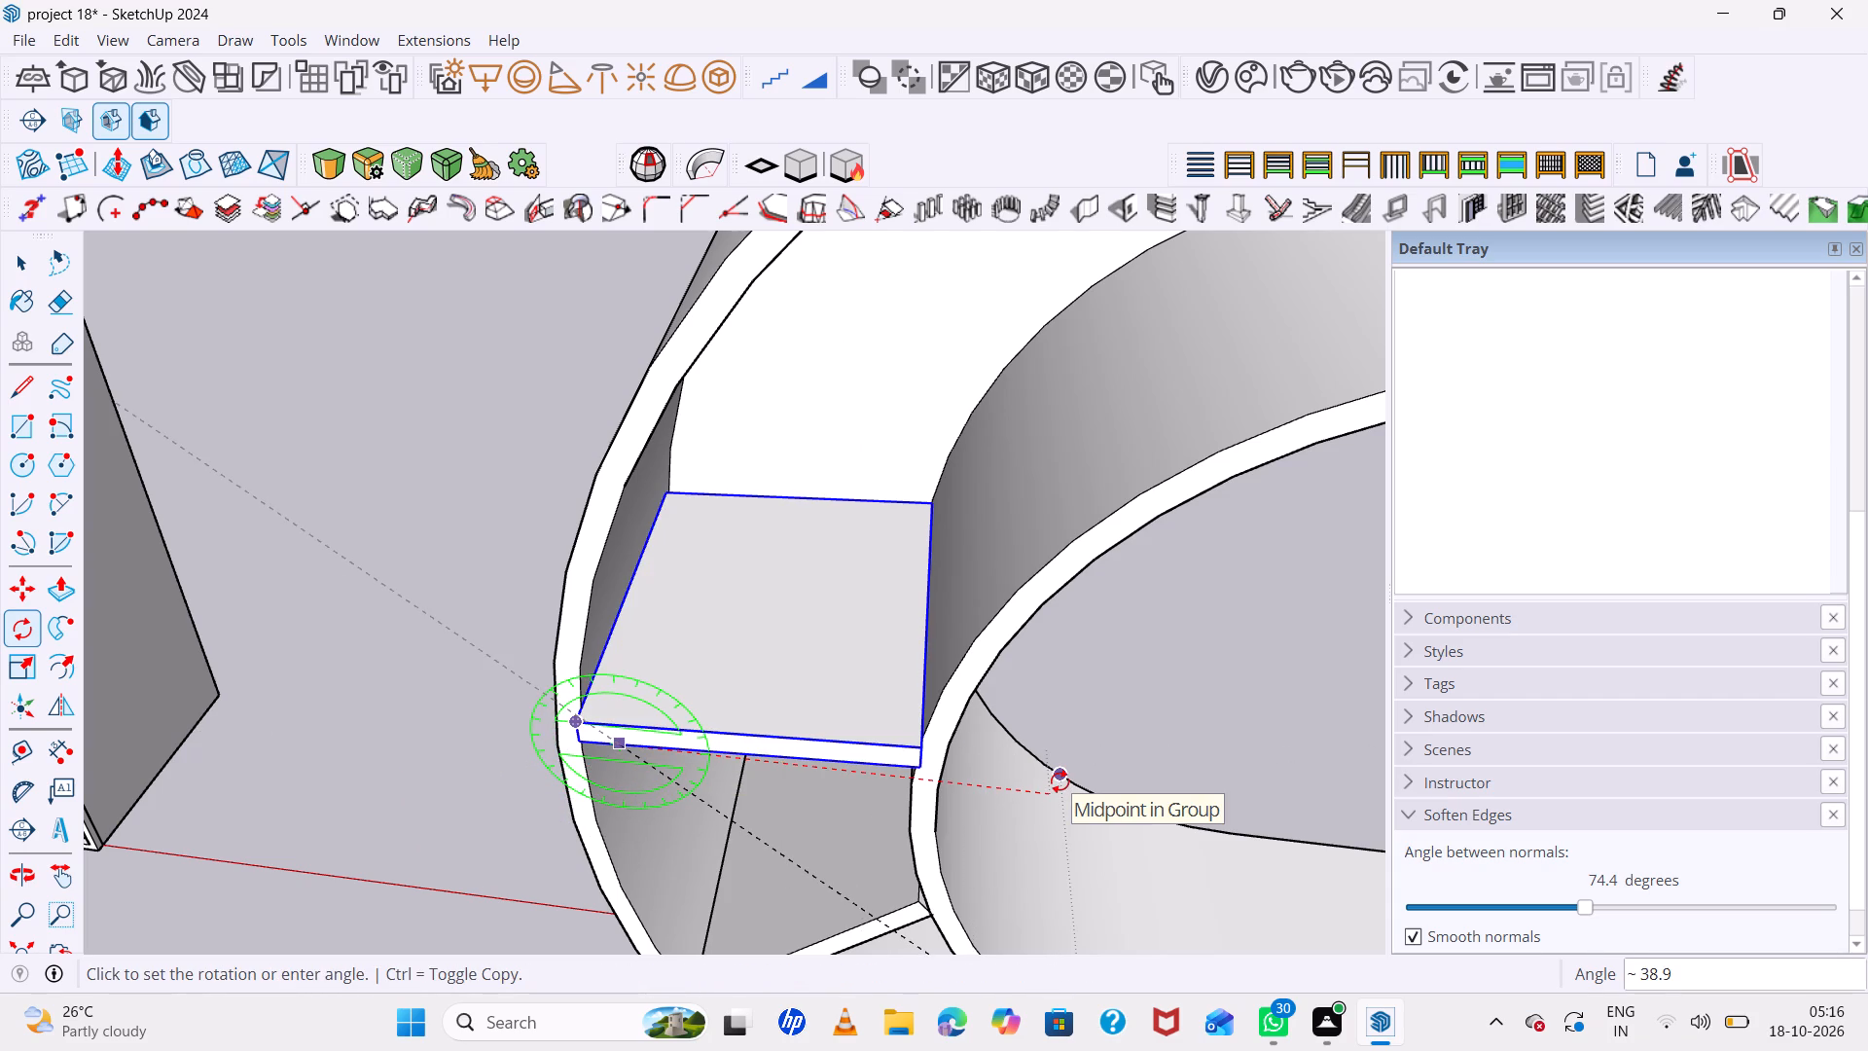
pyautogui.click(1060, 781)
# Move the upper divider upward within the curved channel, using its outer front corner as the base point.
pyautogui.scroll(-6, 819, 730)
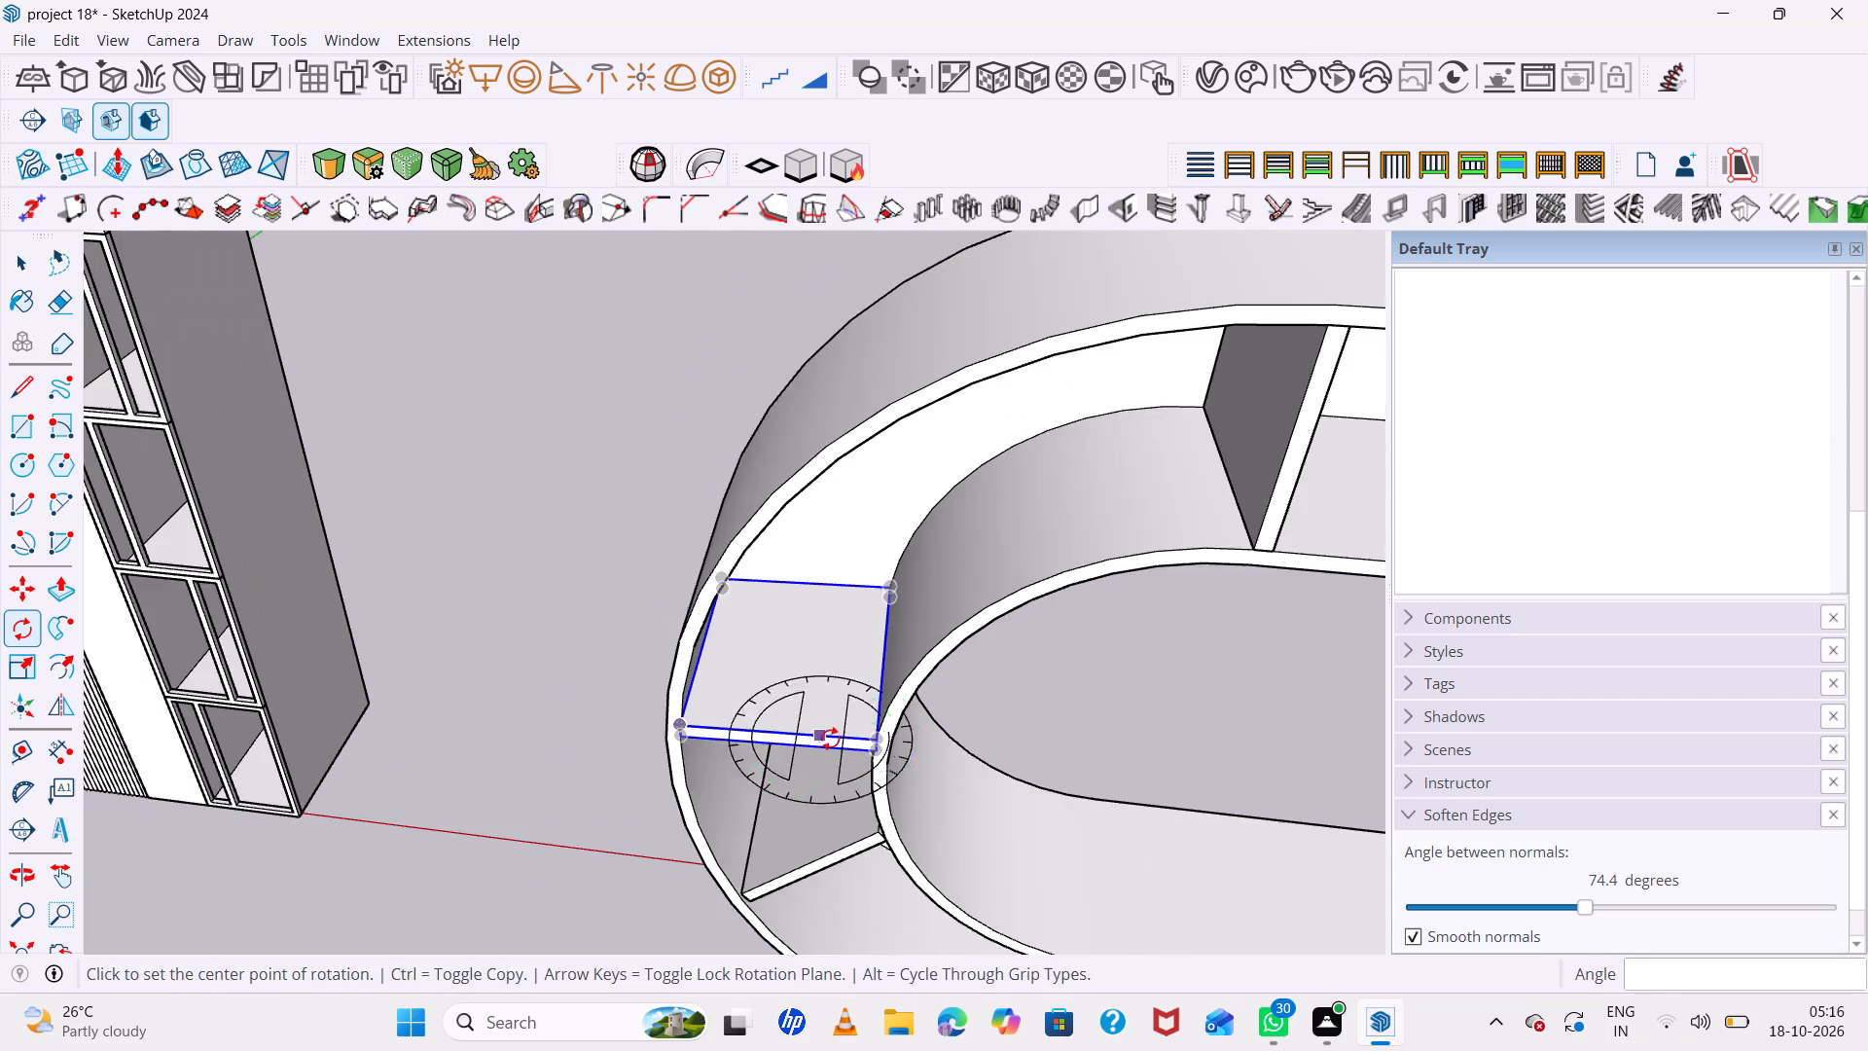
pyautogui.scroll(-6, 837, 738)
pyautogui.moveTo(943, 759); pyautogui.dragTo(979, 482, button='middle')
pyautogui.middleClick(978, 479)
pyautogui.middleClick(977, 474)
pyautogui.scroll(-2, 827, 559)
pyautogui.scroll(4, 847, 610)
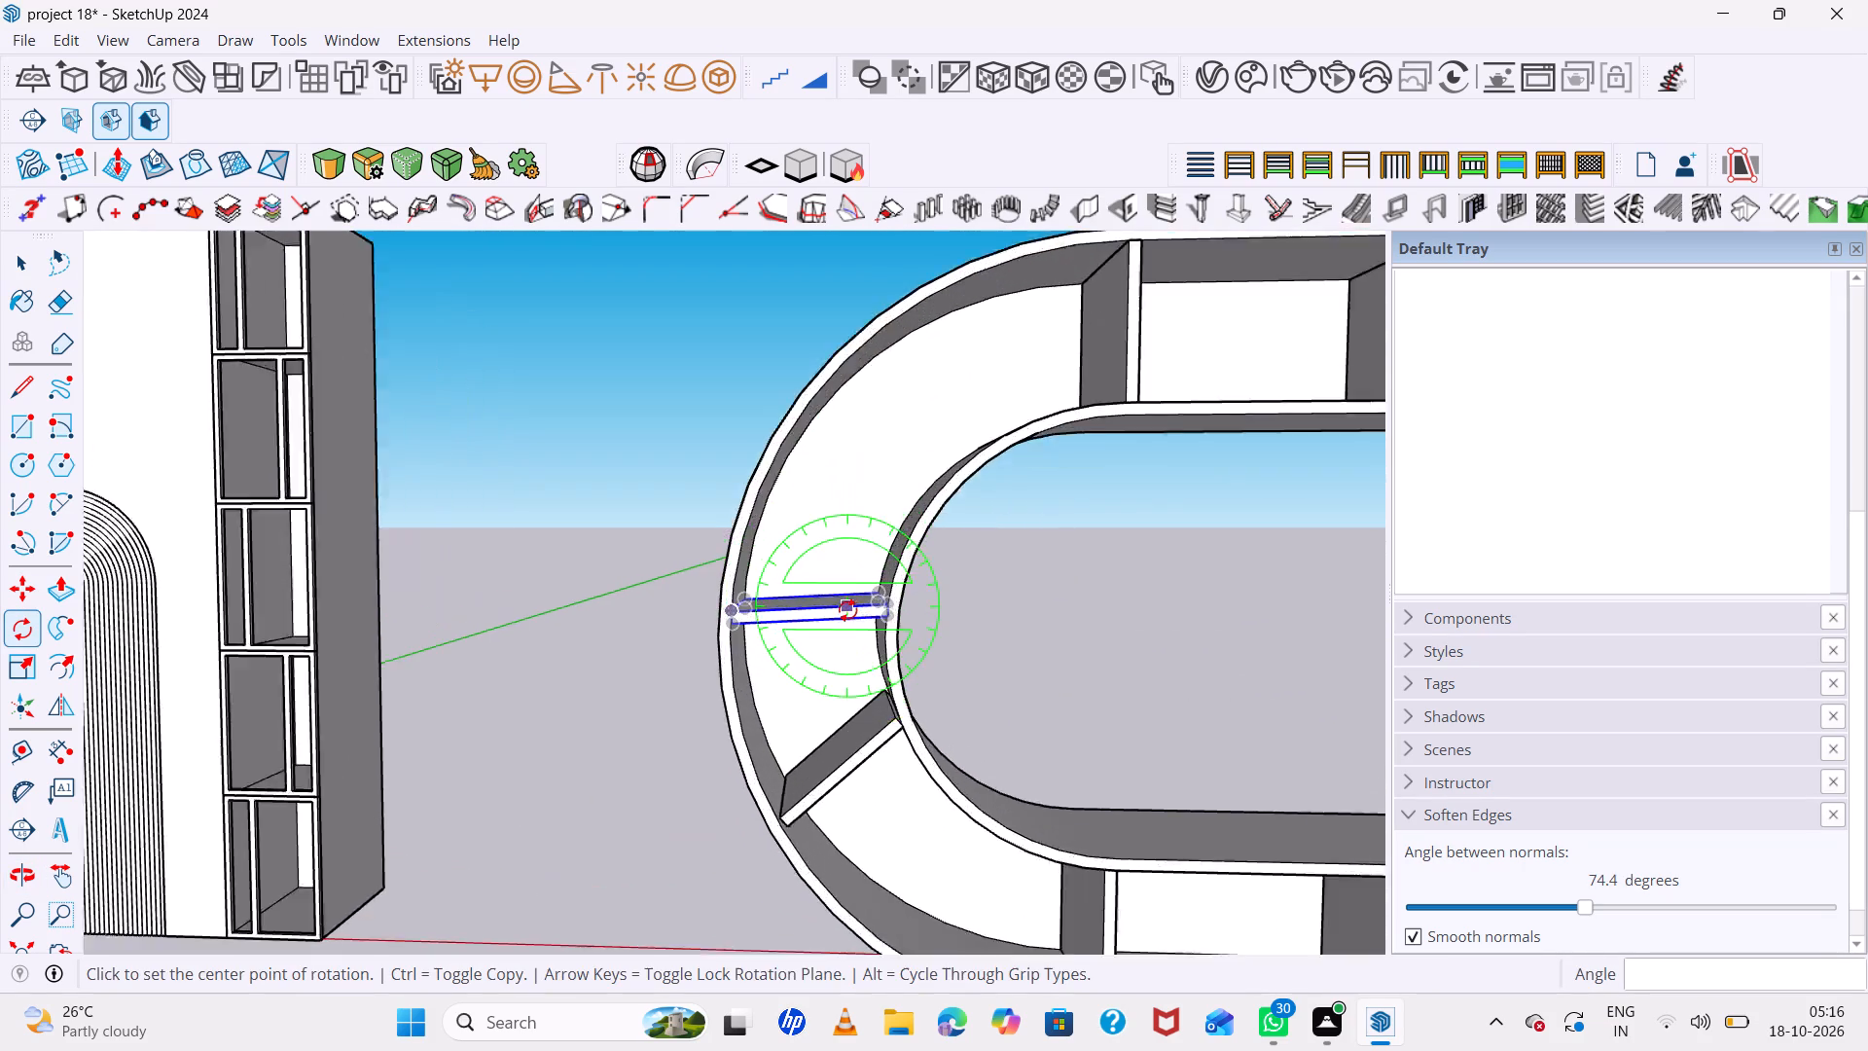
pyautogui.scroll(7, 847, 610)
pyautogui.moveTo(850, 615); pyautogui.dragTo(964, 650, button='middle')
pyautogui.scroll(-4, 700, 637)
pyautogui.scroll(1, 774, 663)
pyautogui.moveTo(775, 661); pyautogui.dragTo(648, 567, button='middle')
pyautogui.scroll(5, 724, 587)
pyautogui.press('space')
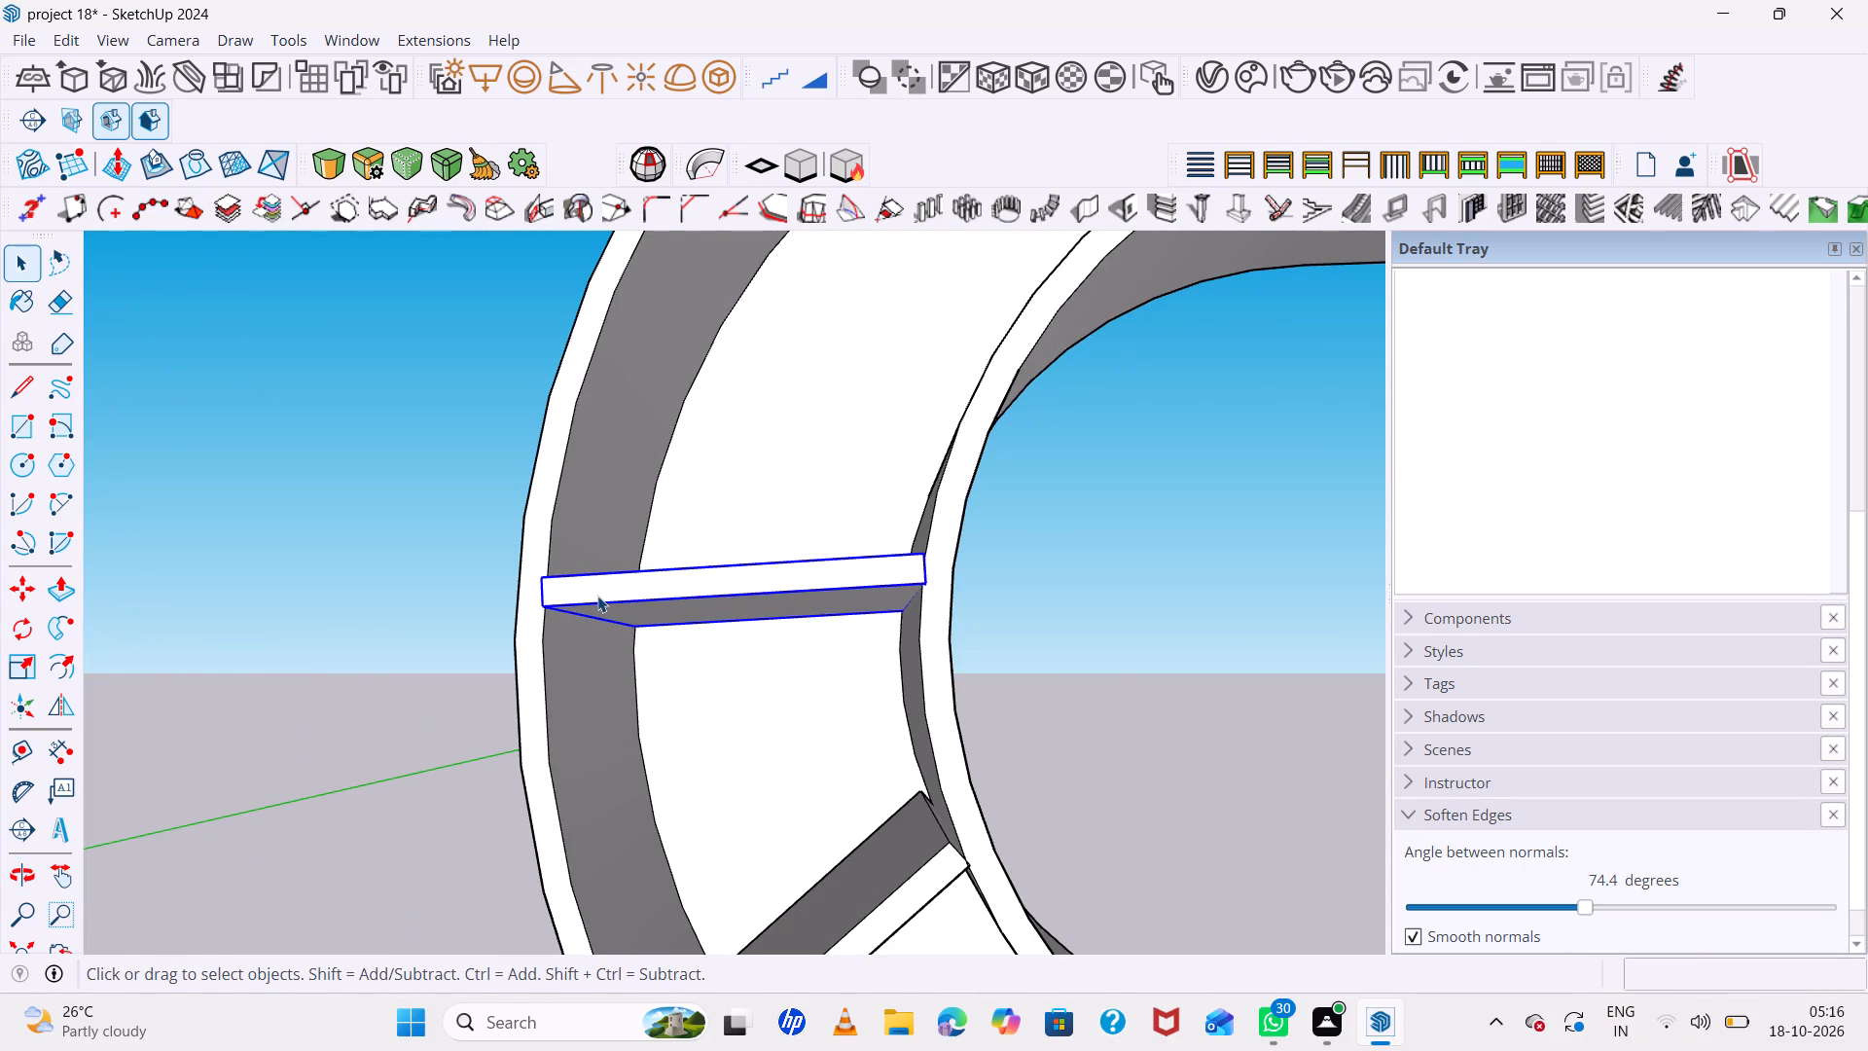
pyautogui.press('m')
pyautogui.click(538, 606)
pyautogui.scroll(-6, 658, 547)
pyautogui.moveTo(654, 545); pyautogui.dragTo(704, 627, button='middle')
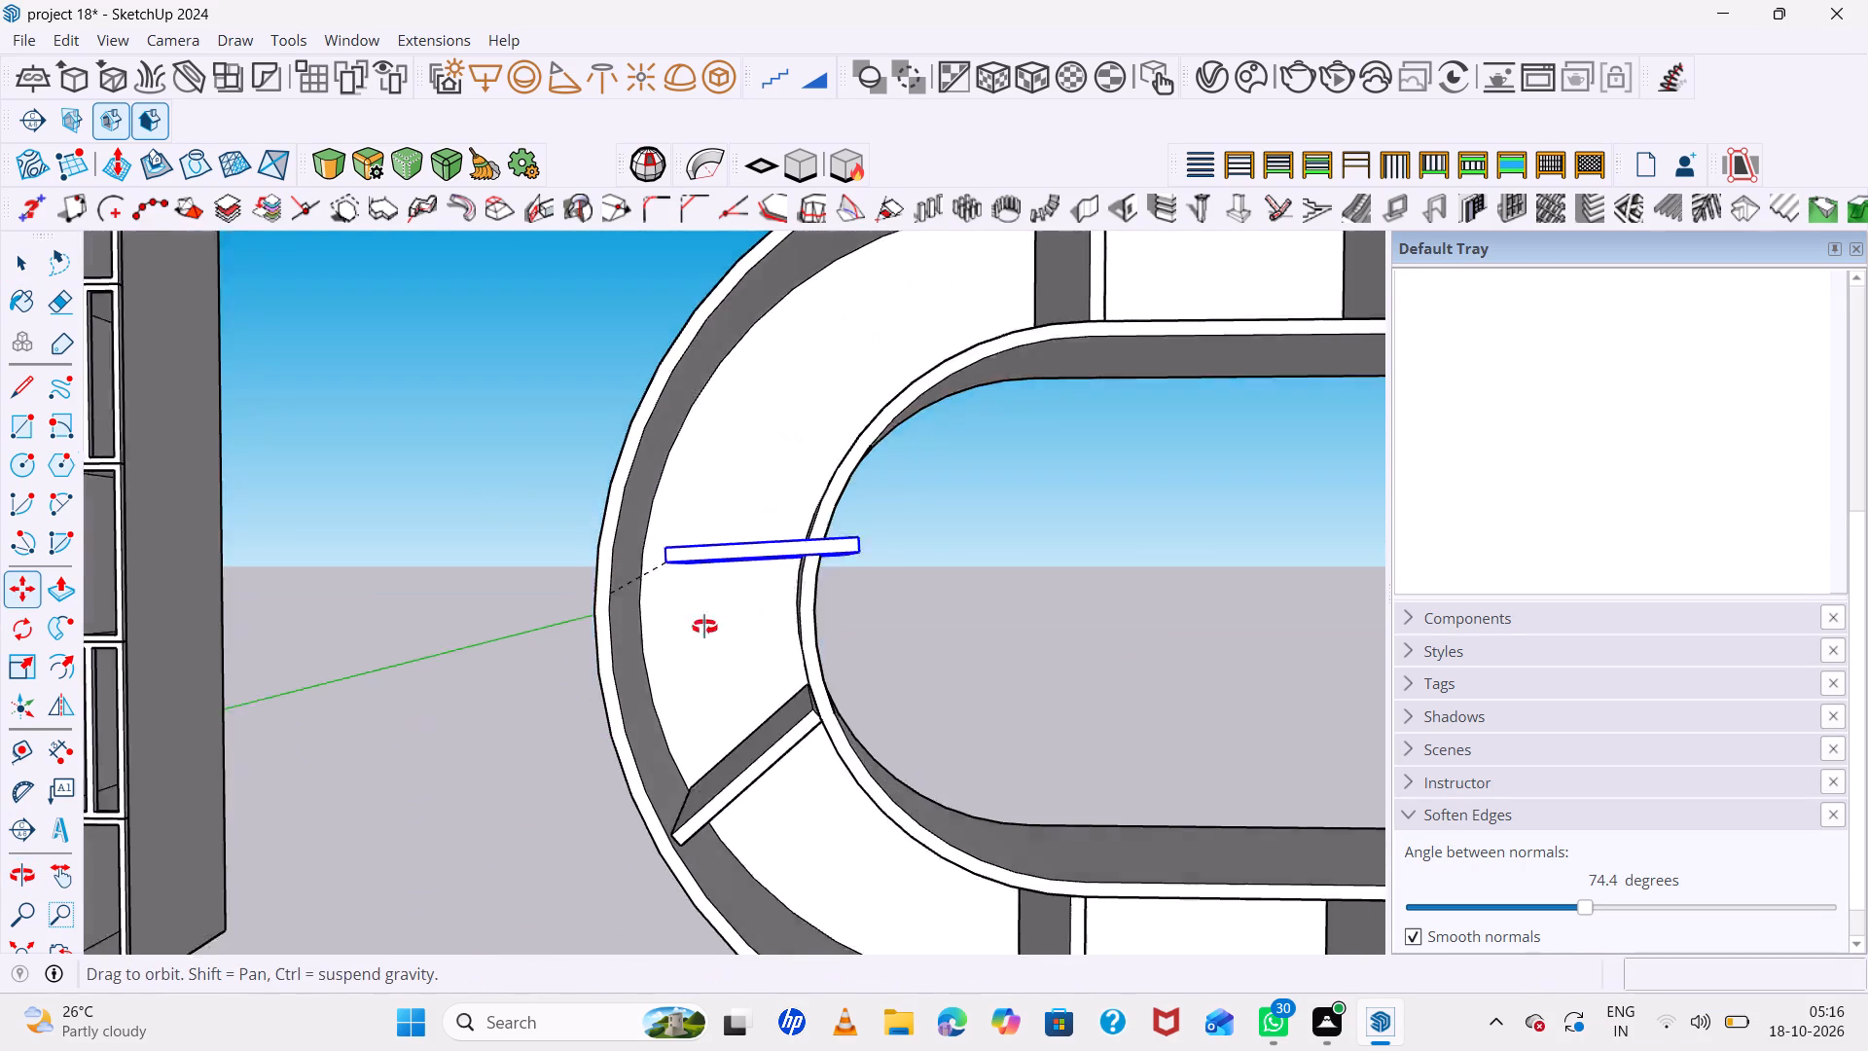
pyautogui.moveTo(704, 627); pyautogui.dragTo(760, 705, button='middle')
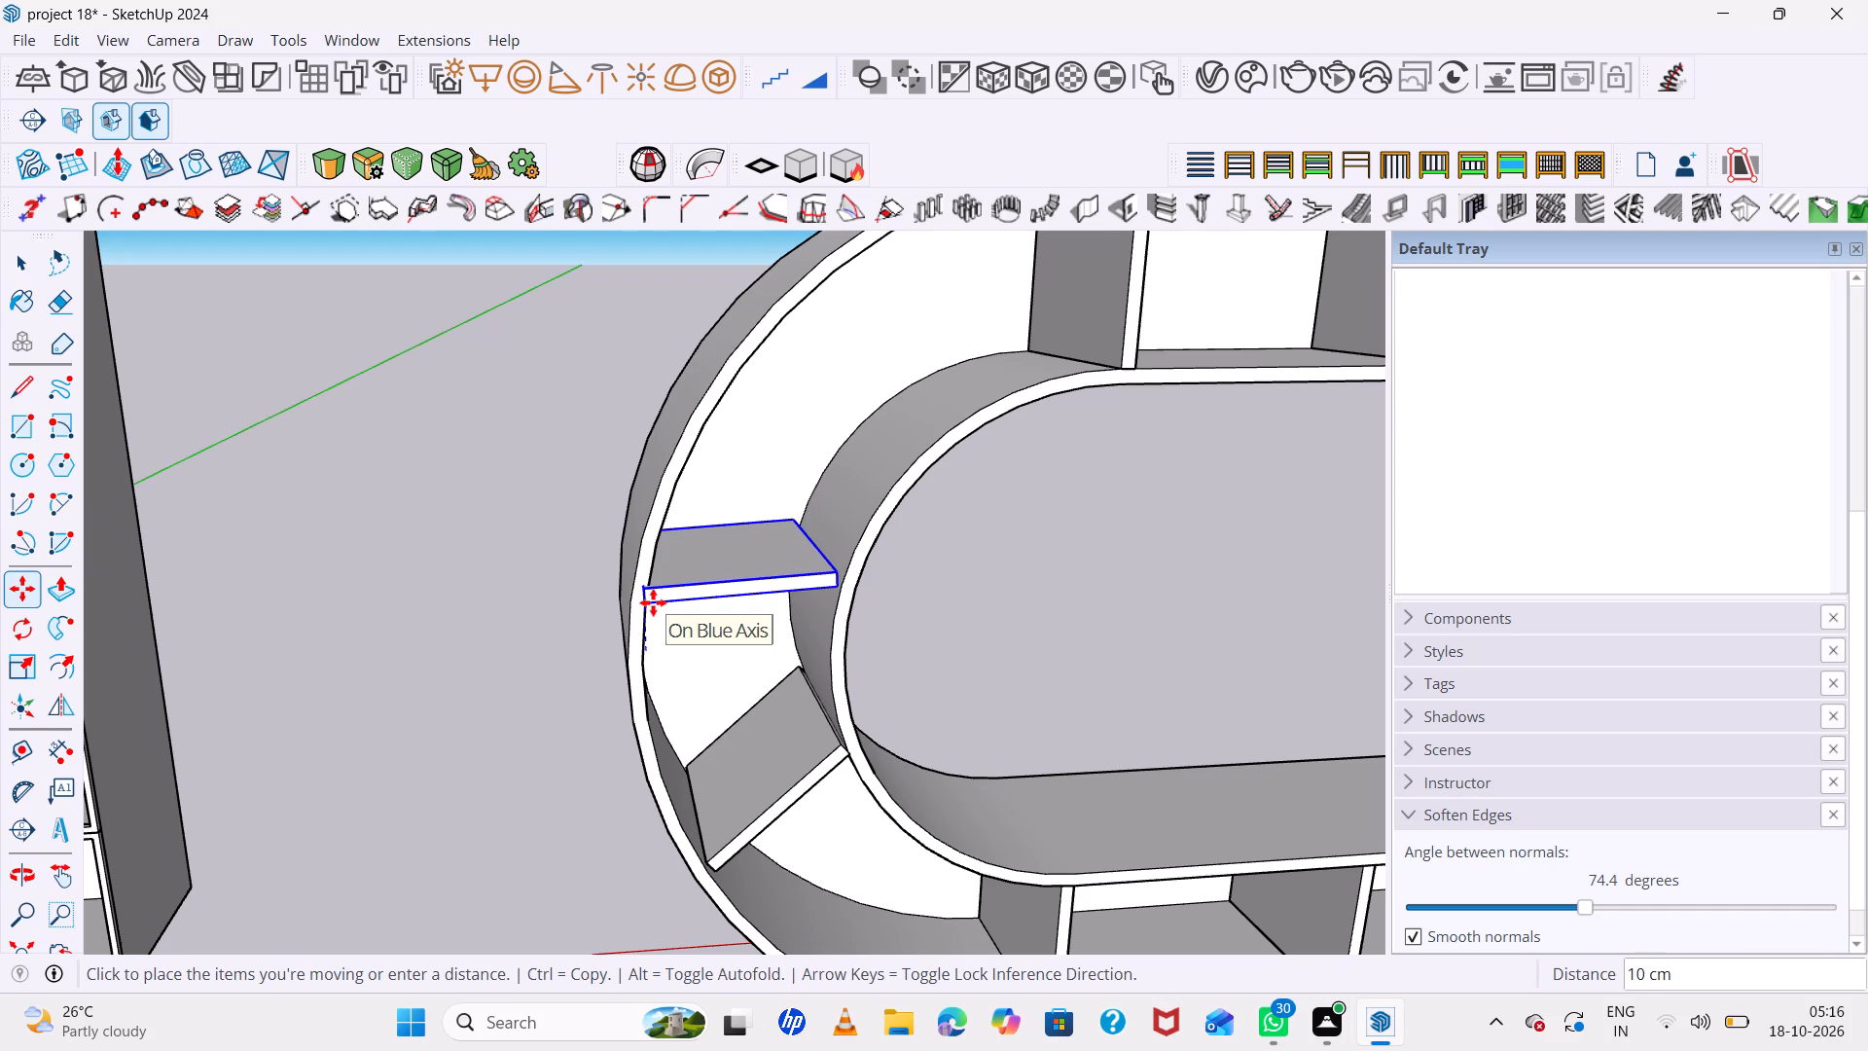
pyautogui.click(668, 607)
# Move the upper divider about 6 cm toward the outer curved wall so its outer front corner meets the wall's inner edge.
pyautogui.scroll(5, 693, 623)
pyautogui.moveTo(659, 618); pyautogui.dragTo(749, 627, button='middle')
pyautogui.click(741, 618)
pyautogui.click(675, 621)
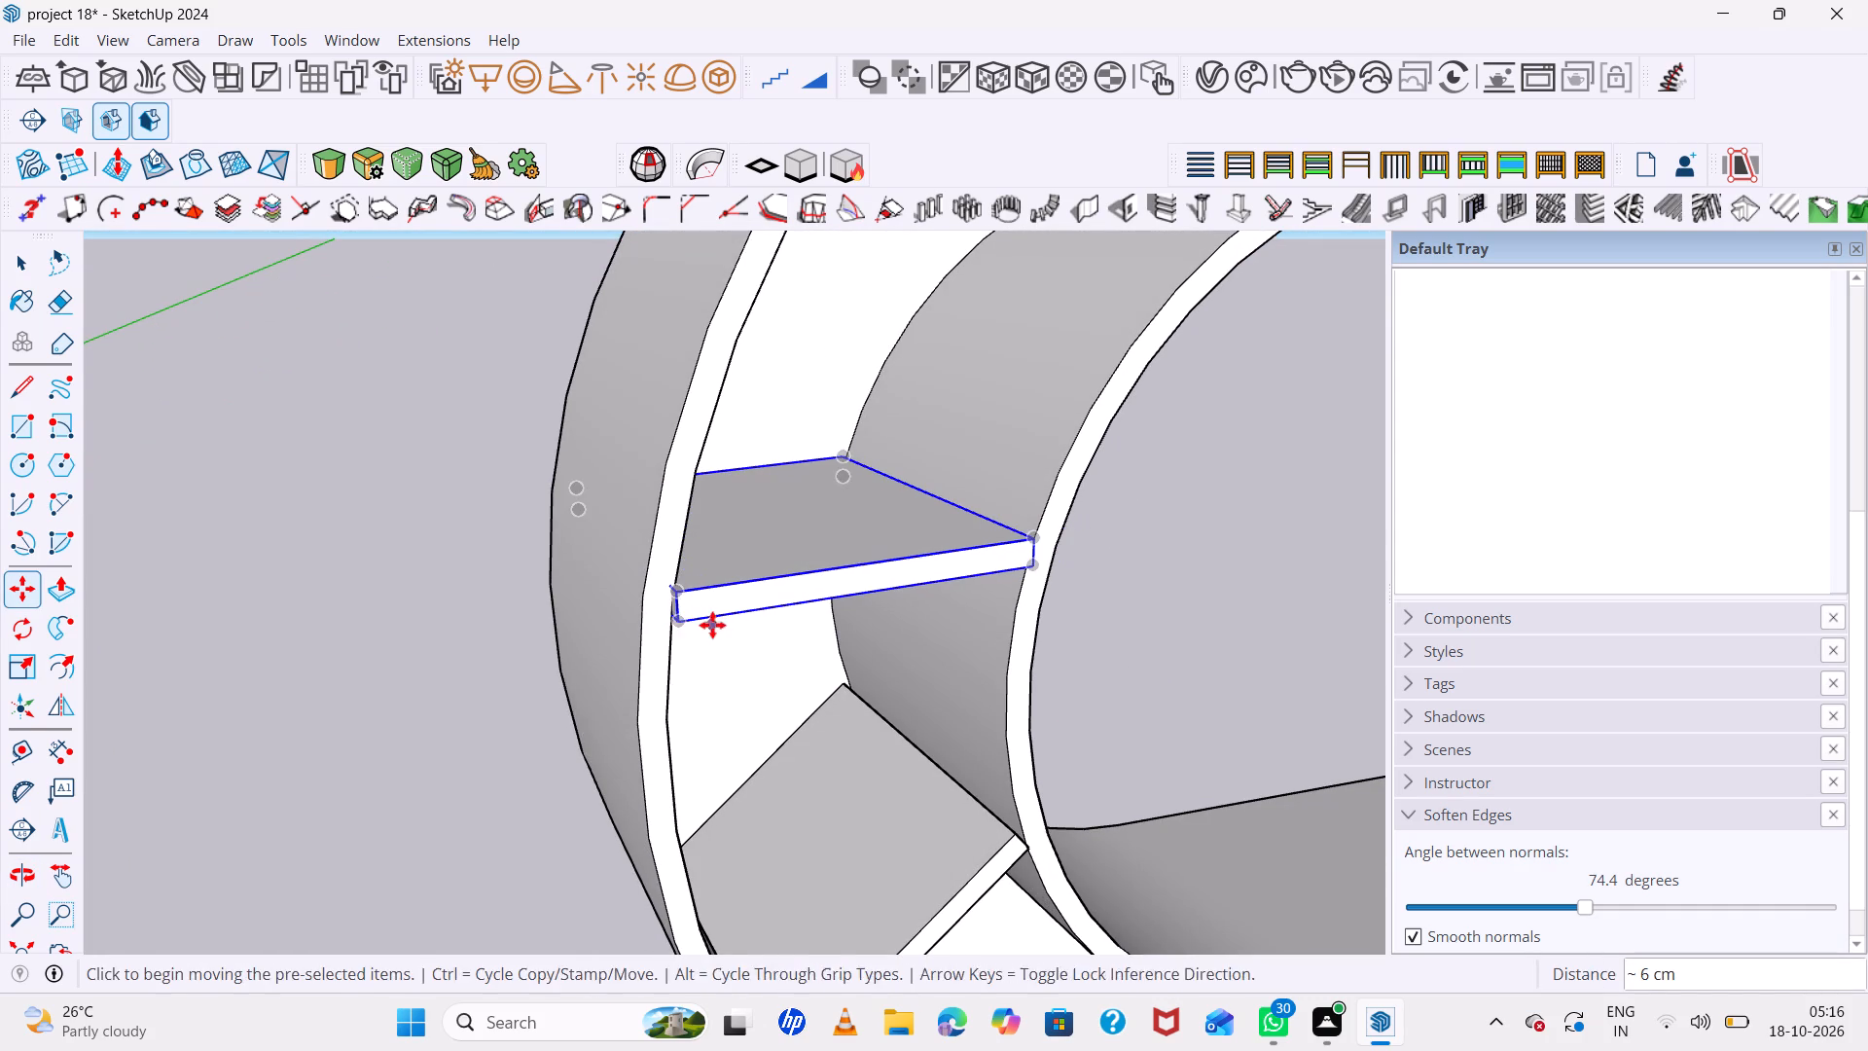
pyautogui.moveTo(713, 625); pyautogui.dragTo(638, 657, button='middle')
pyautogui.press('space')
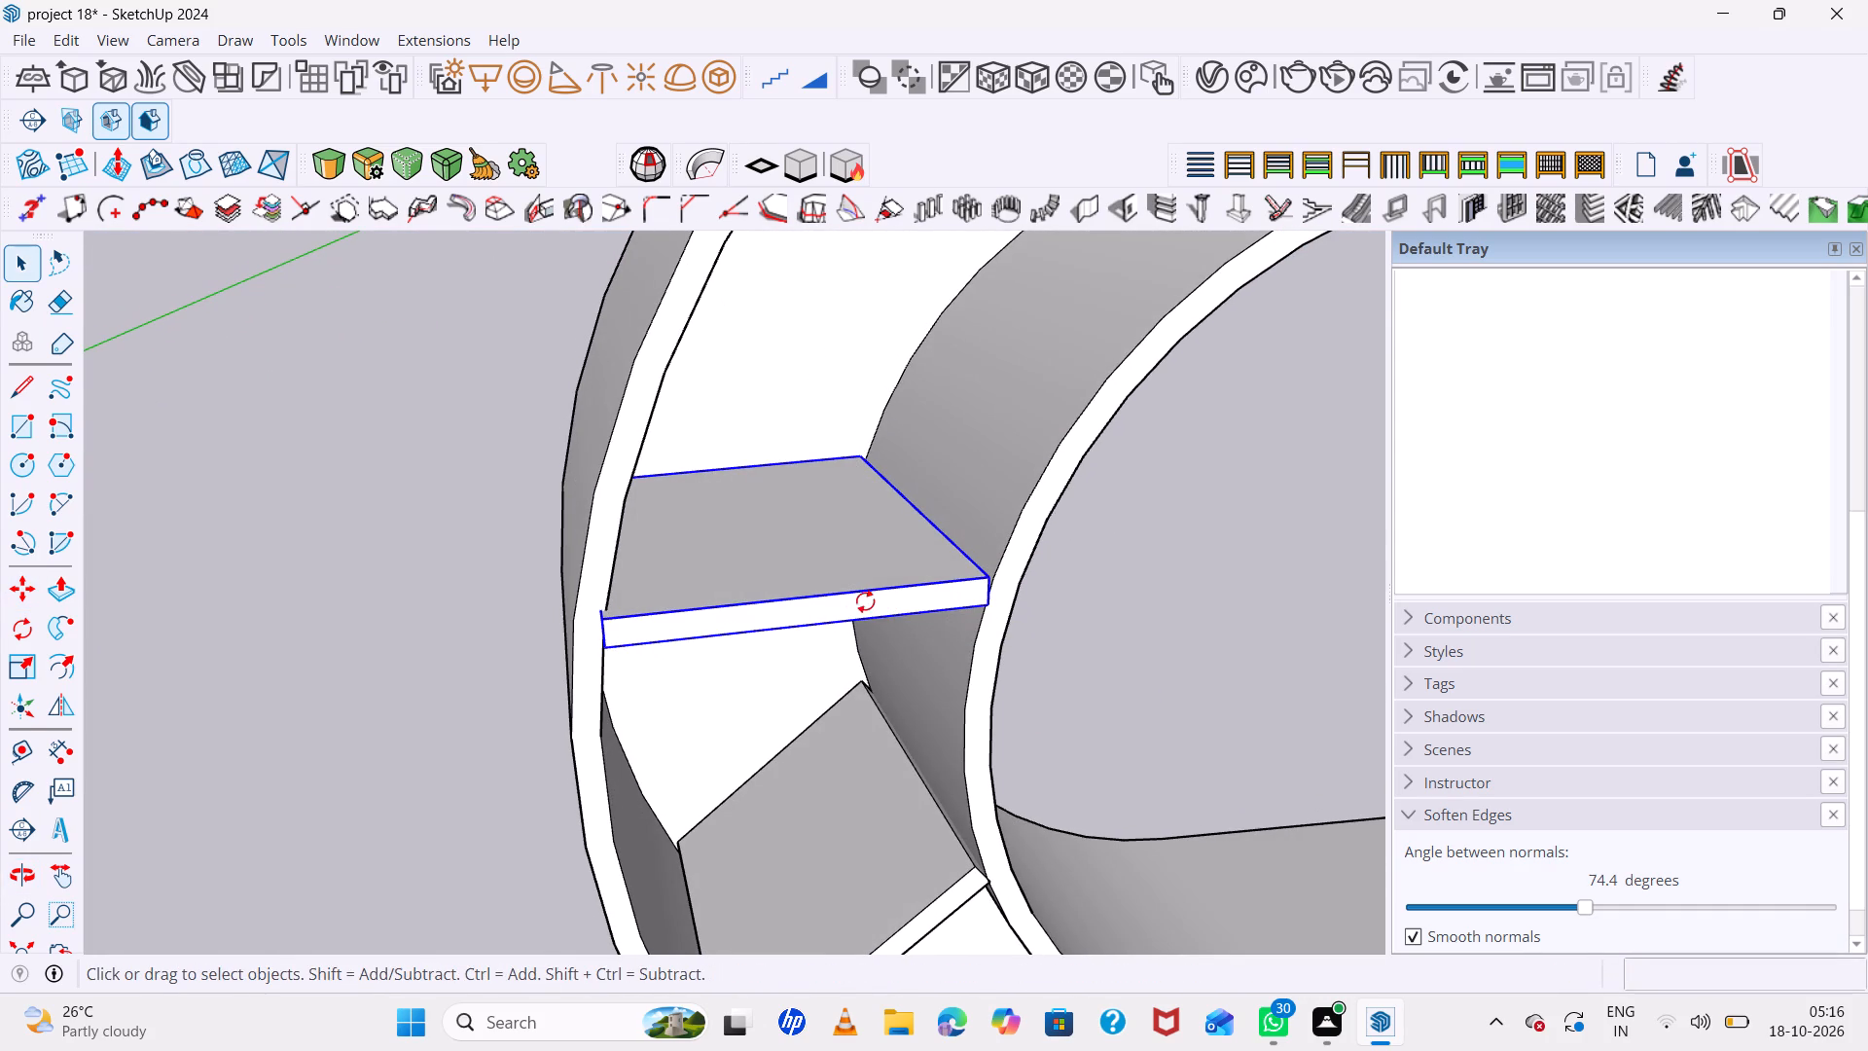
# Rotate the upper divider about 6.9 degrees on the green axis around a point near its inner end to level it.
pyautogui.write('q')
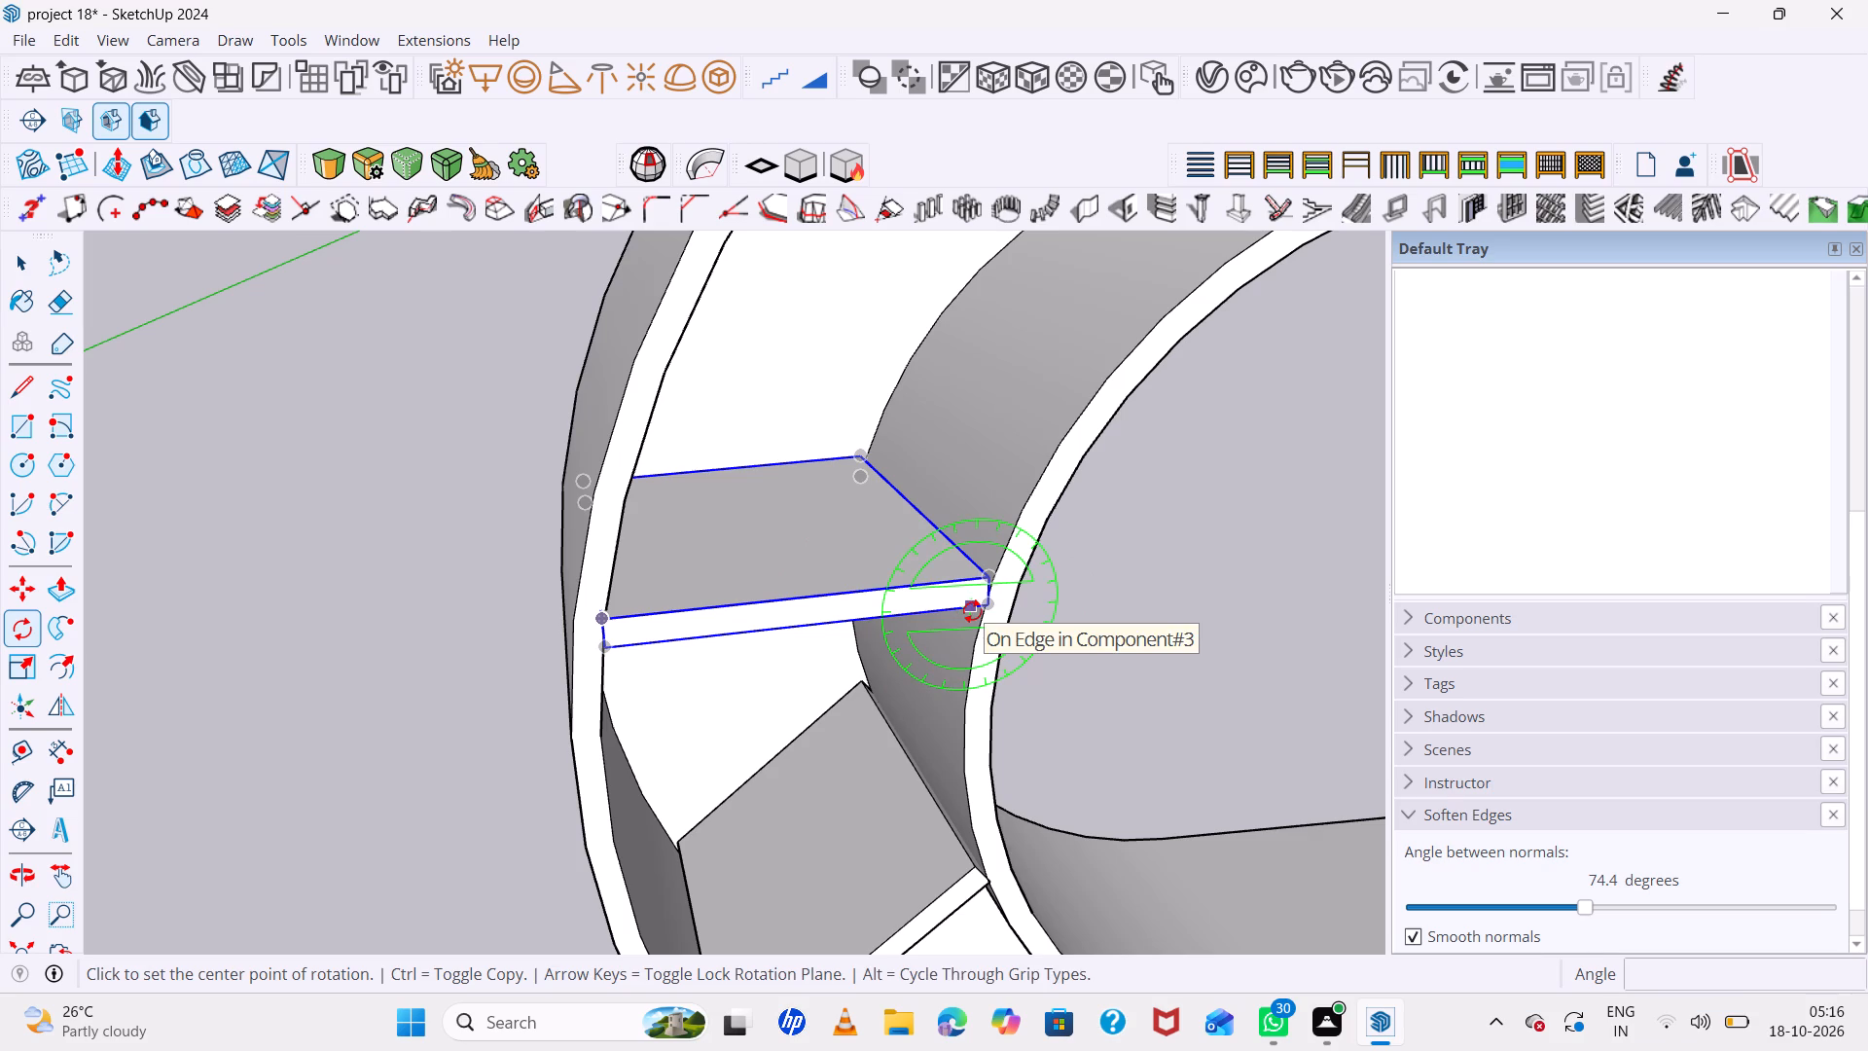
pyautogui.click(964, 611)
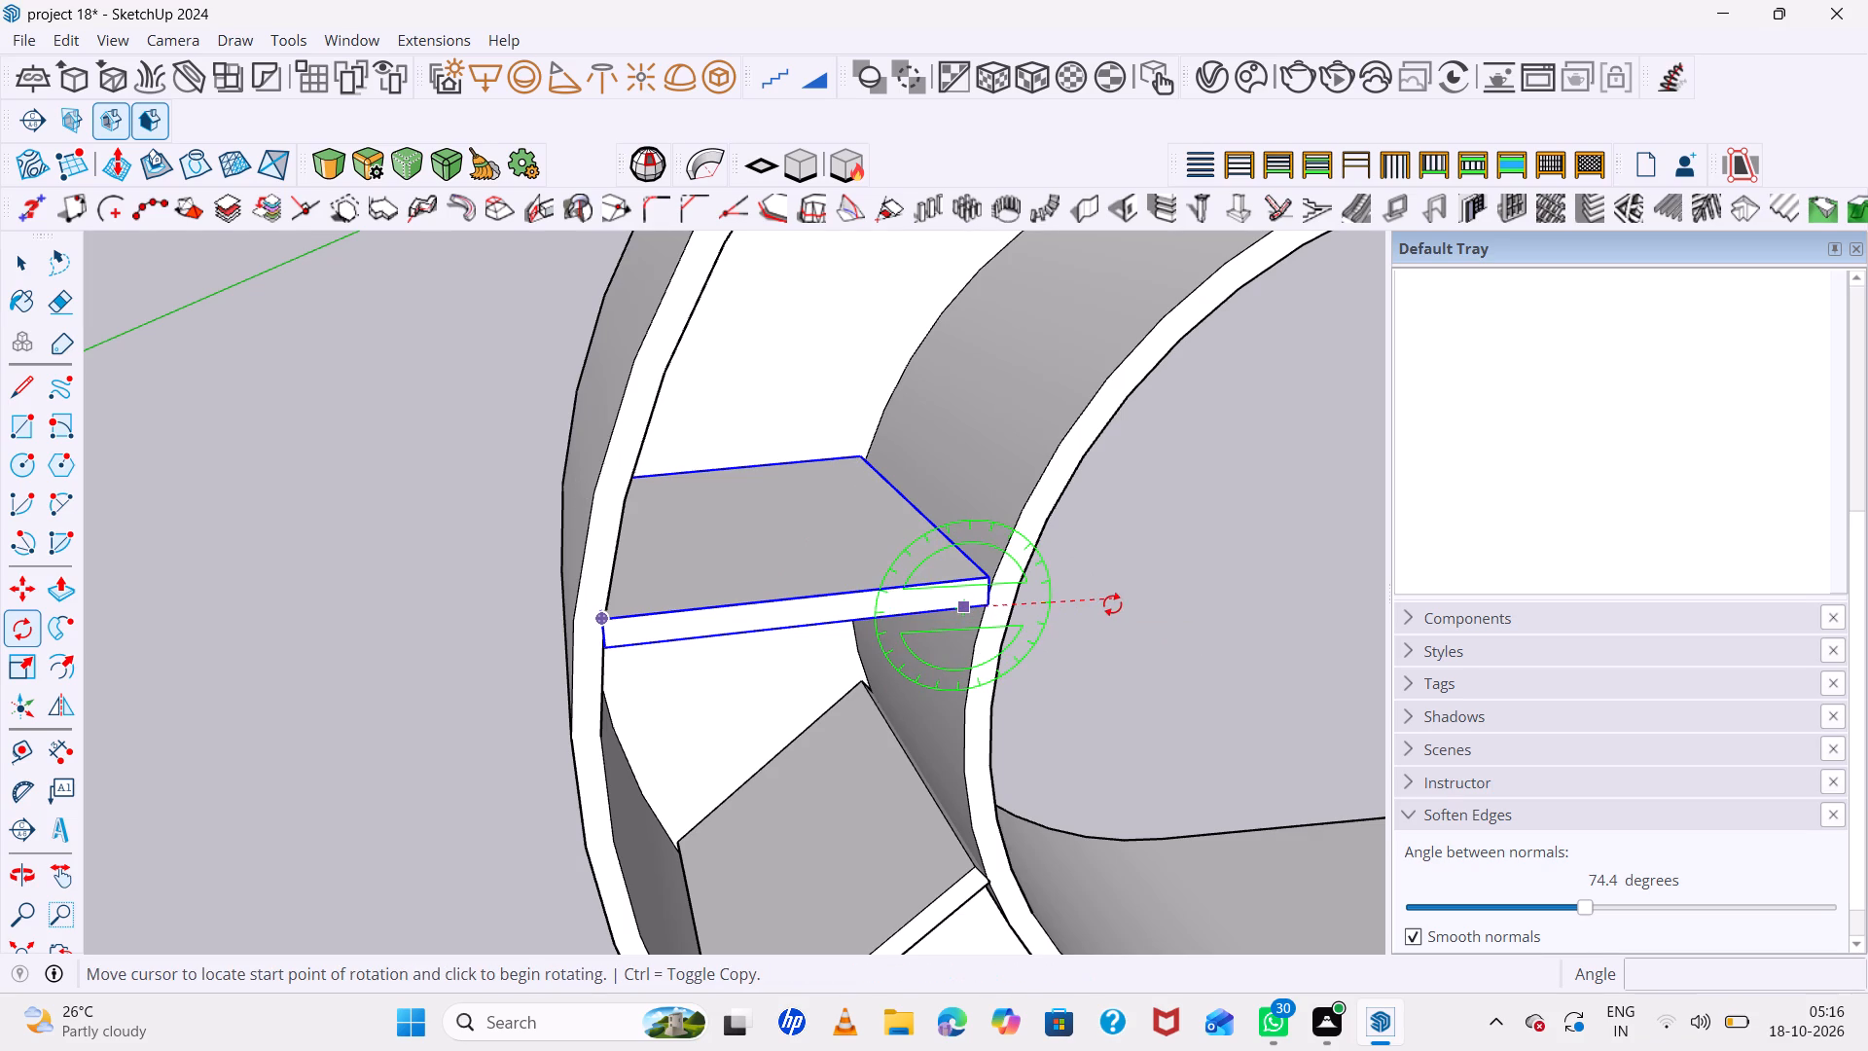
pyautogui.click(1112, 604)
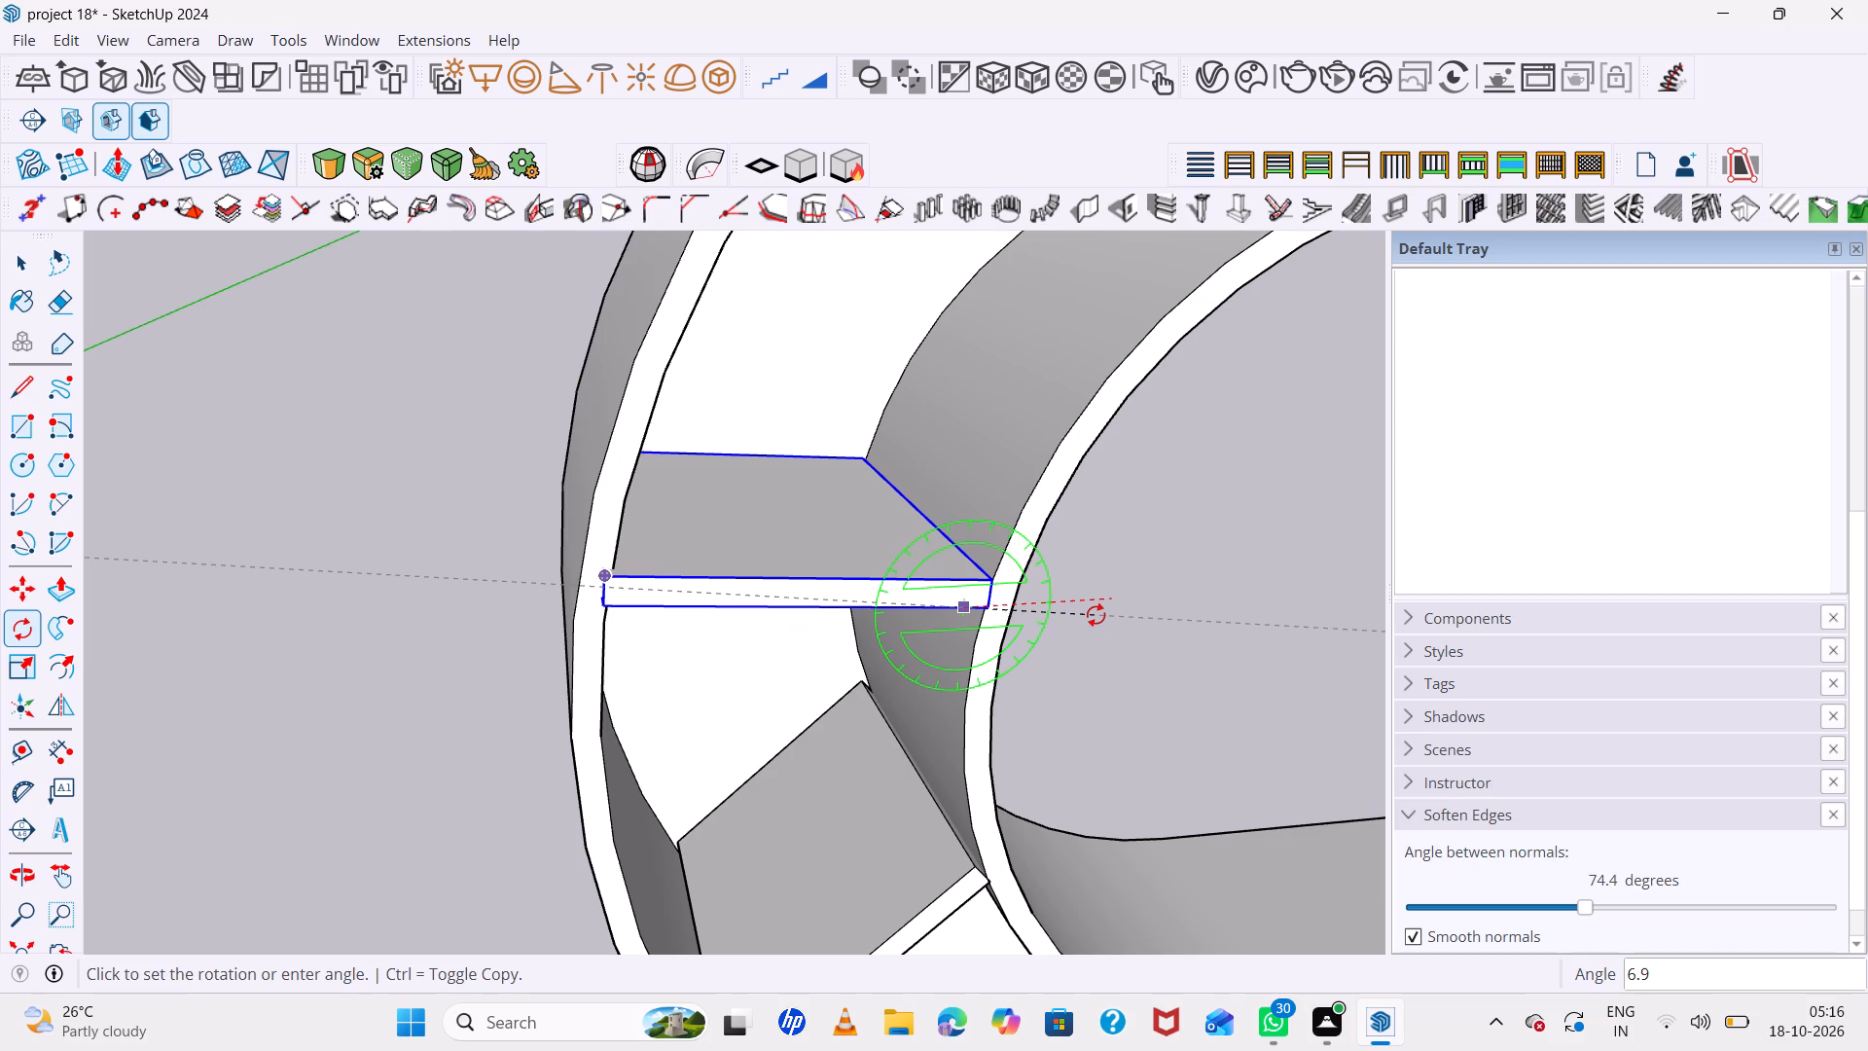
pyautogui.click(1096, 615)
pyautogui.press('space')
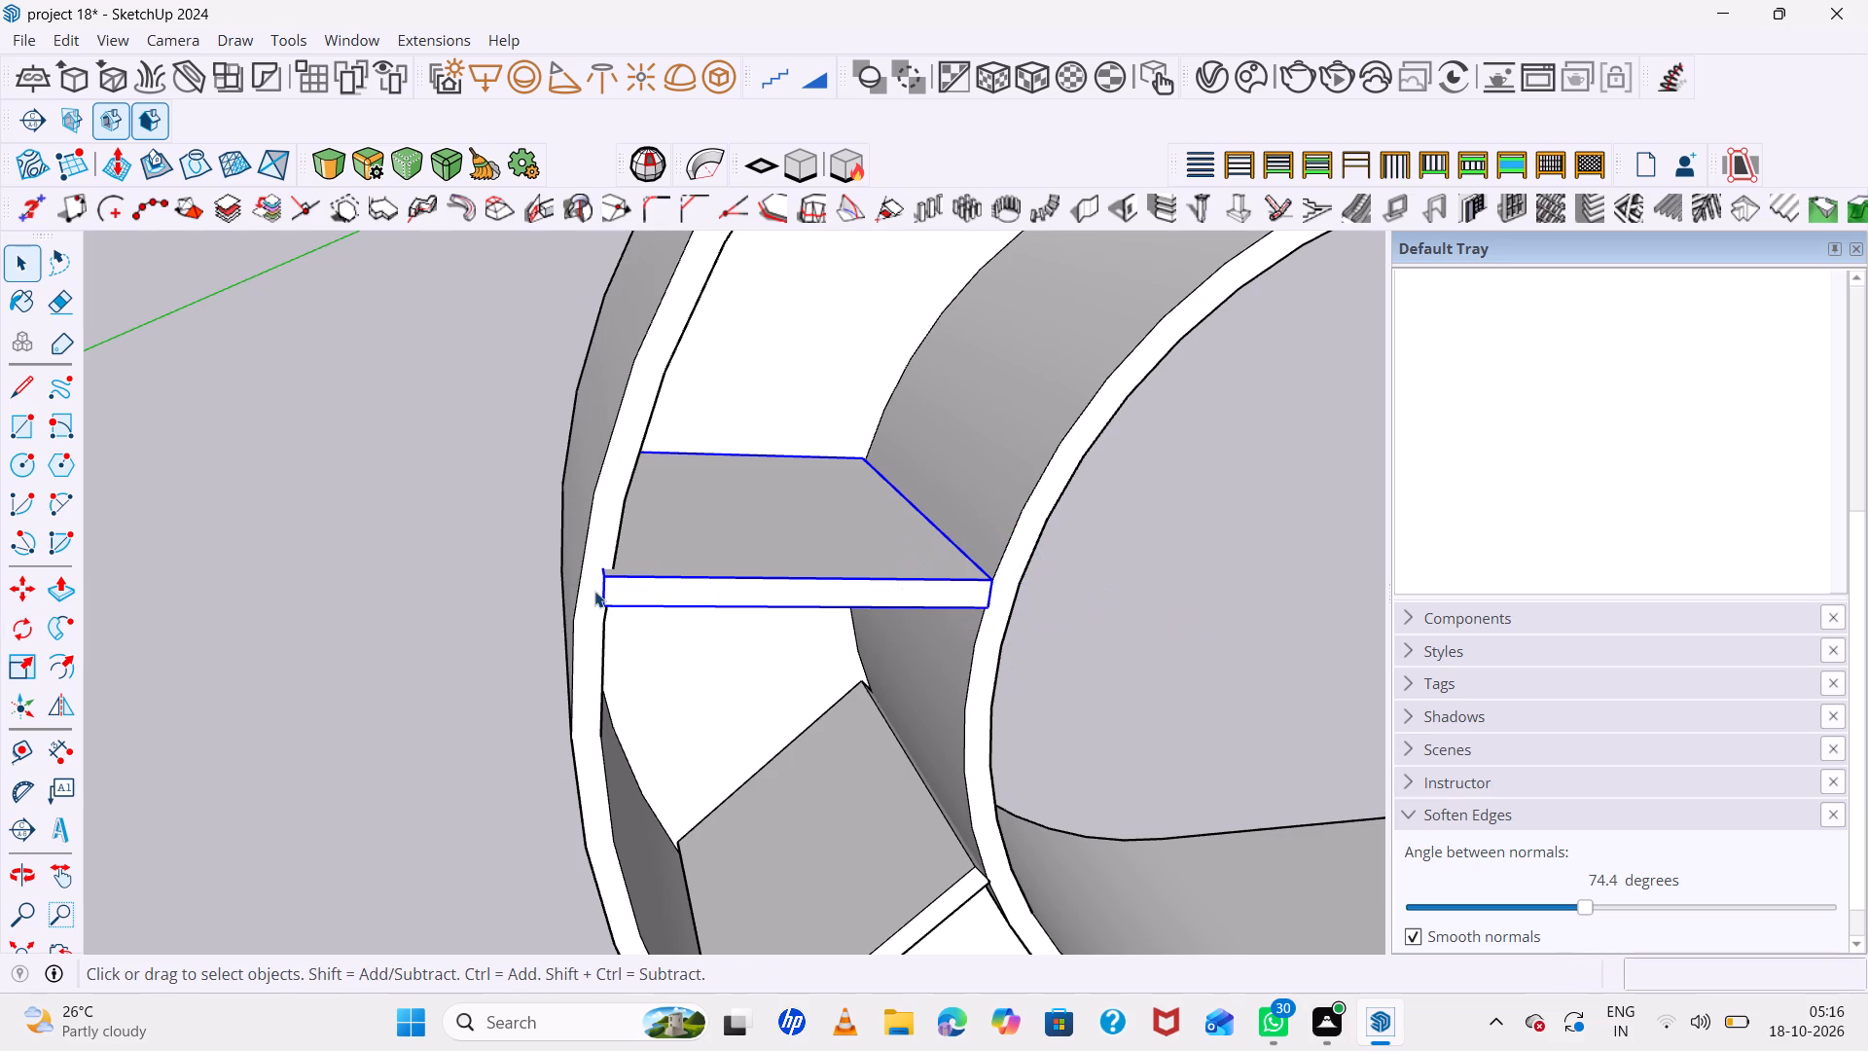
# Move the upper divider about 1 cm along the red axis toward the inner curved wall.
pyautogui.press('m')
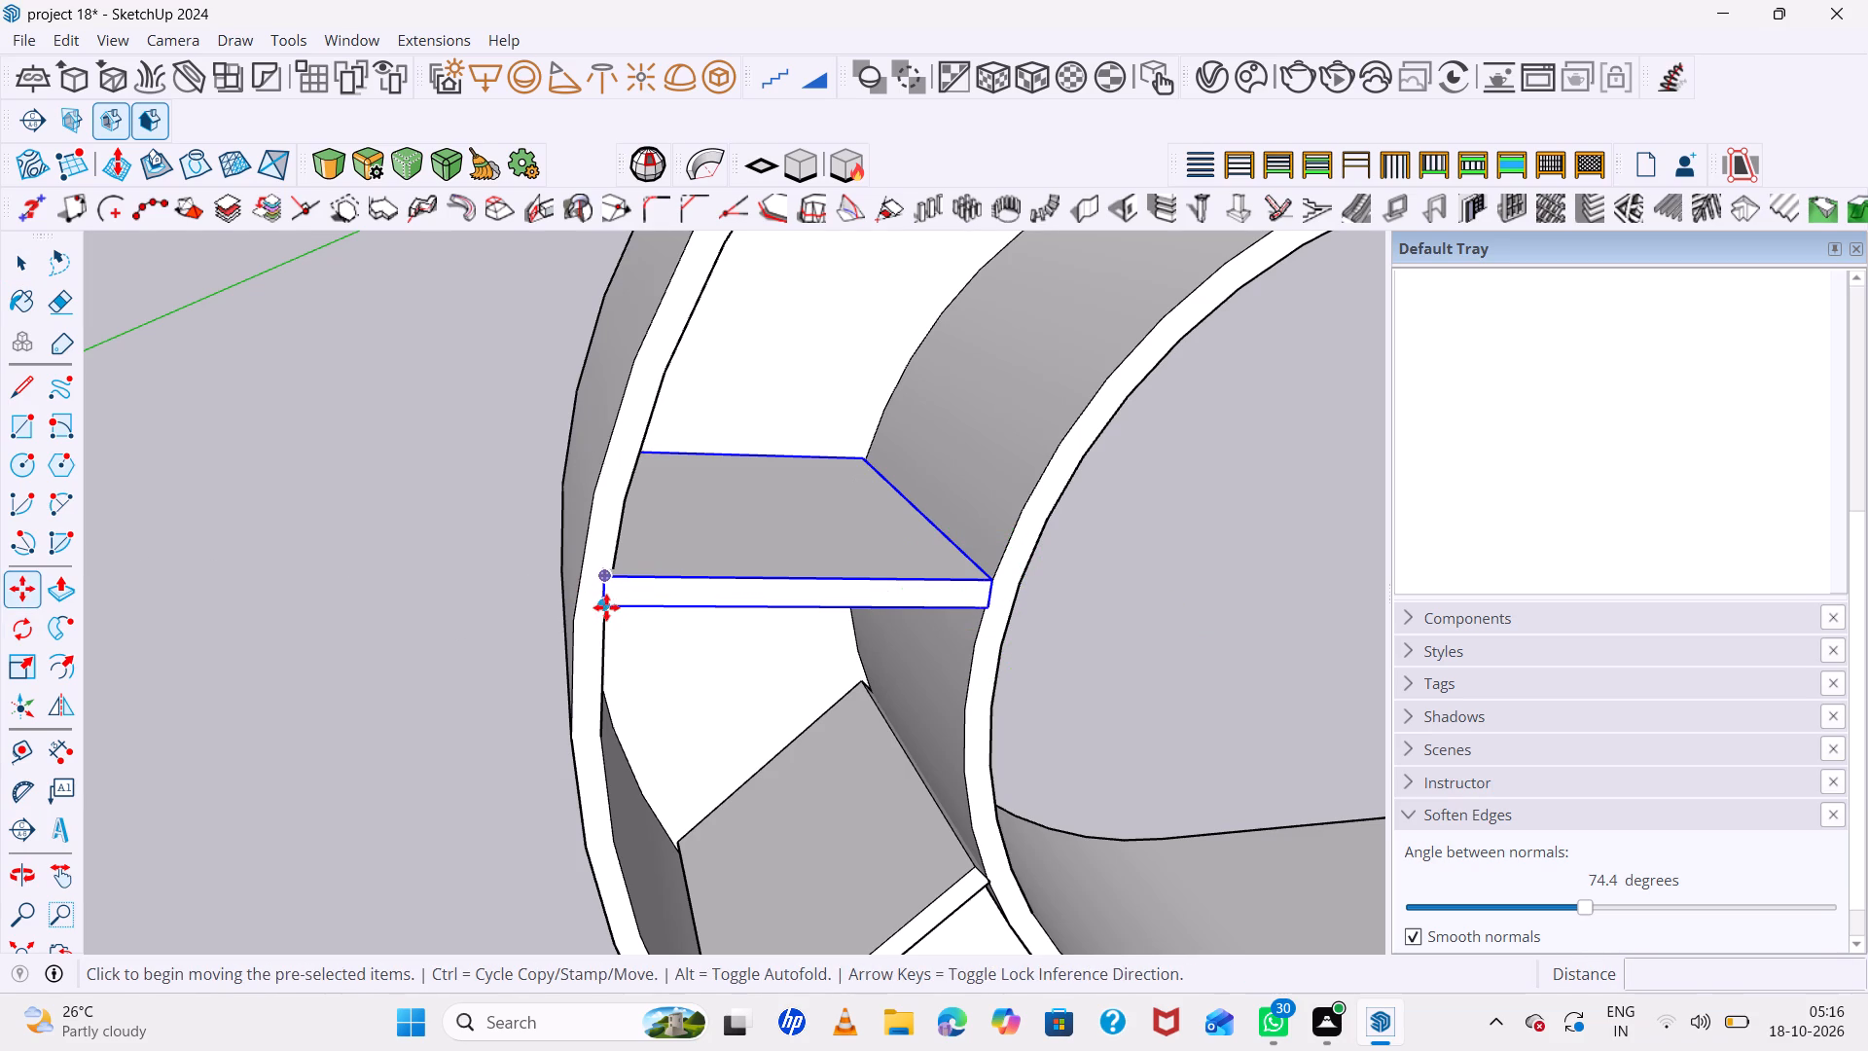
pyautogui.click(606, 607)
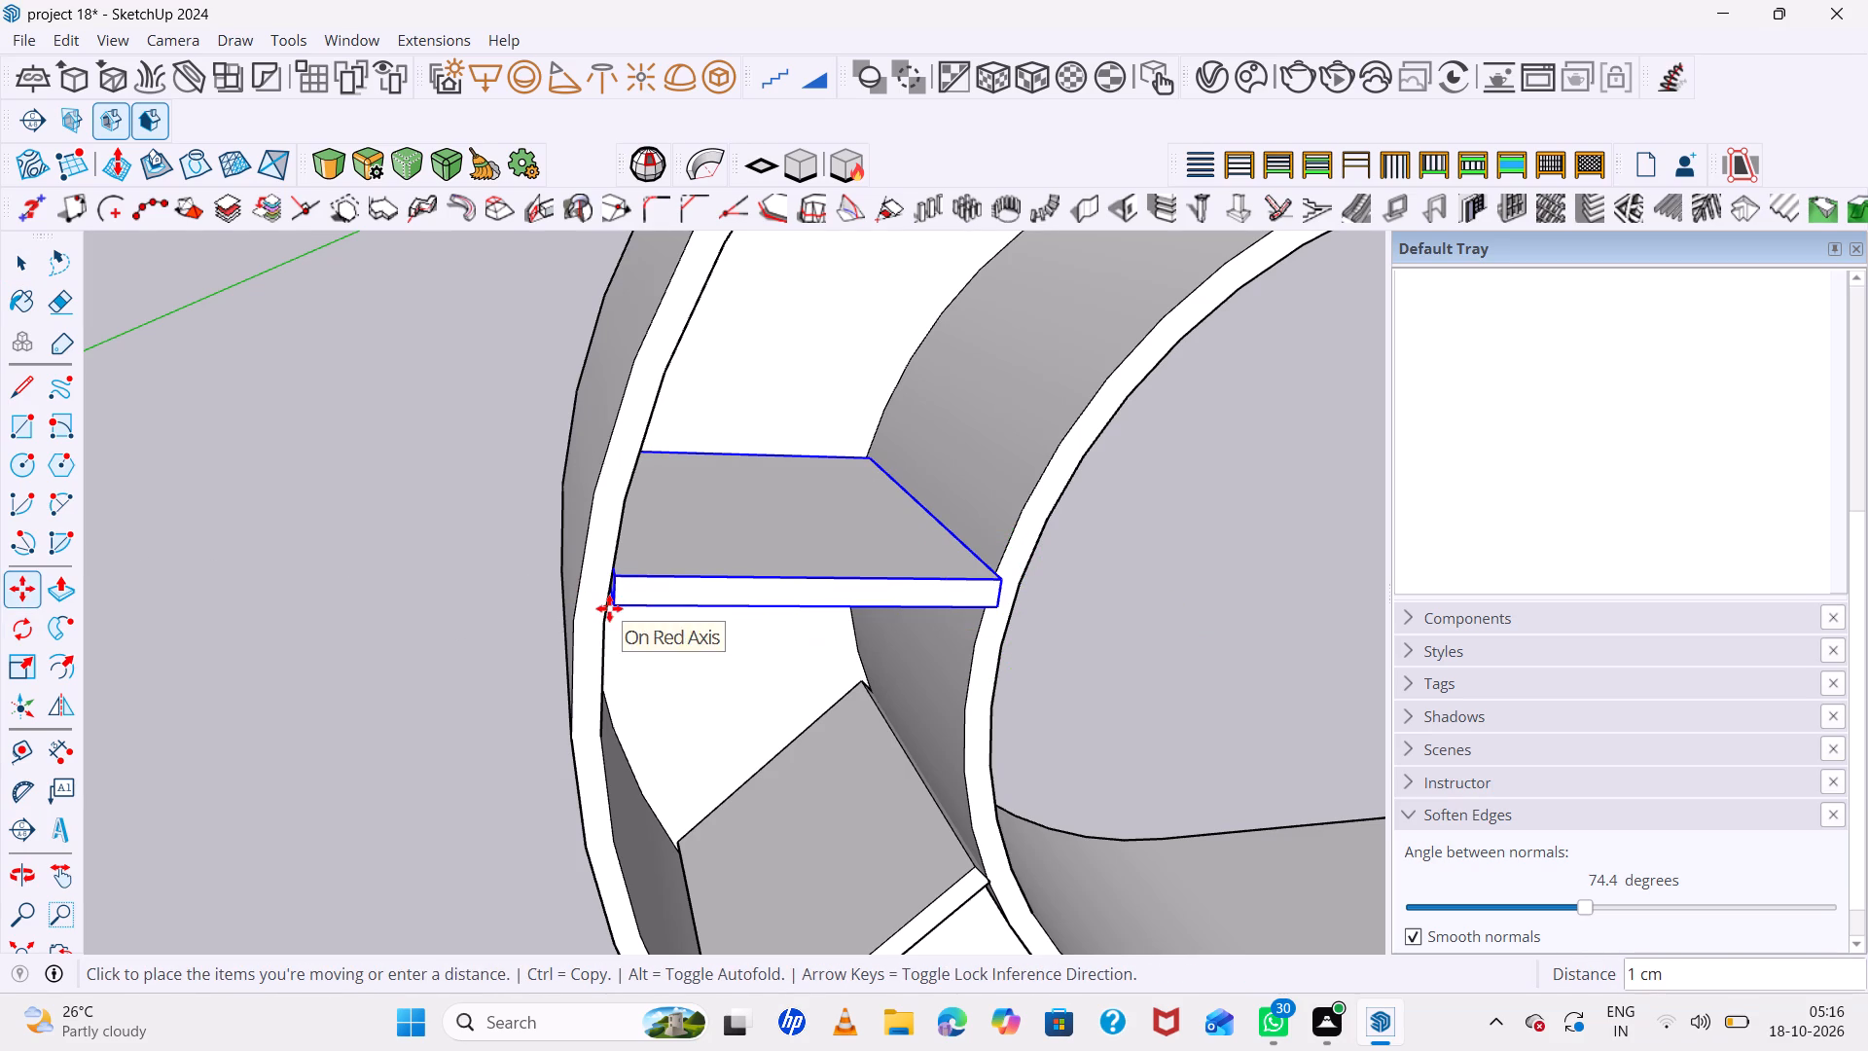
pyautogui.click(611, 608)
# Examine how the upper divider fits the curved channel, closing in on its rear corner at the outer wall.
pyautogui.scroll(-7, 878, 600)
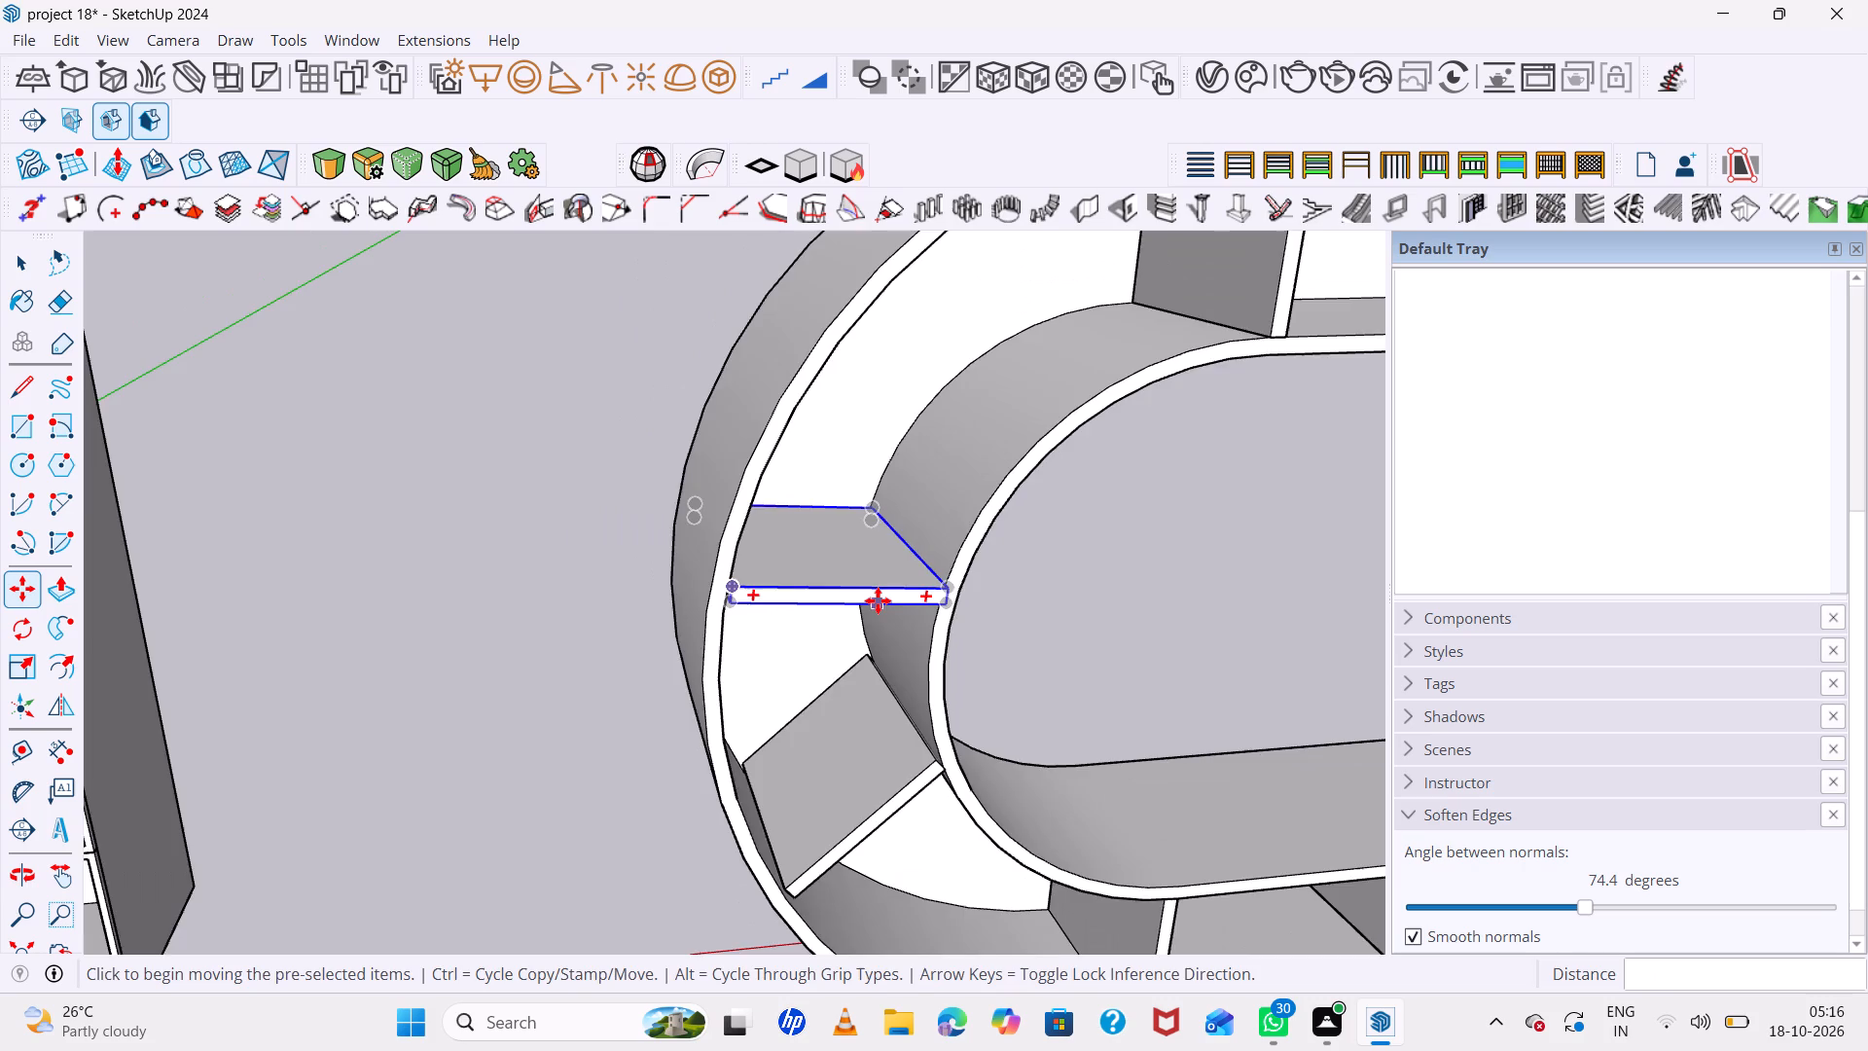
pyautogui.scroll(-6, 878, 600)
pyautogui.scroll(1, 982, 615)
pyautogui.moveTo(982, 615); pyautogui.dragTo(781, 517, button='middle')
pyautogui.scroll(-7, 782, 517)
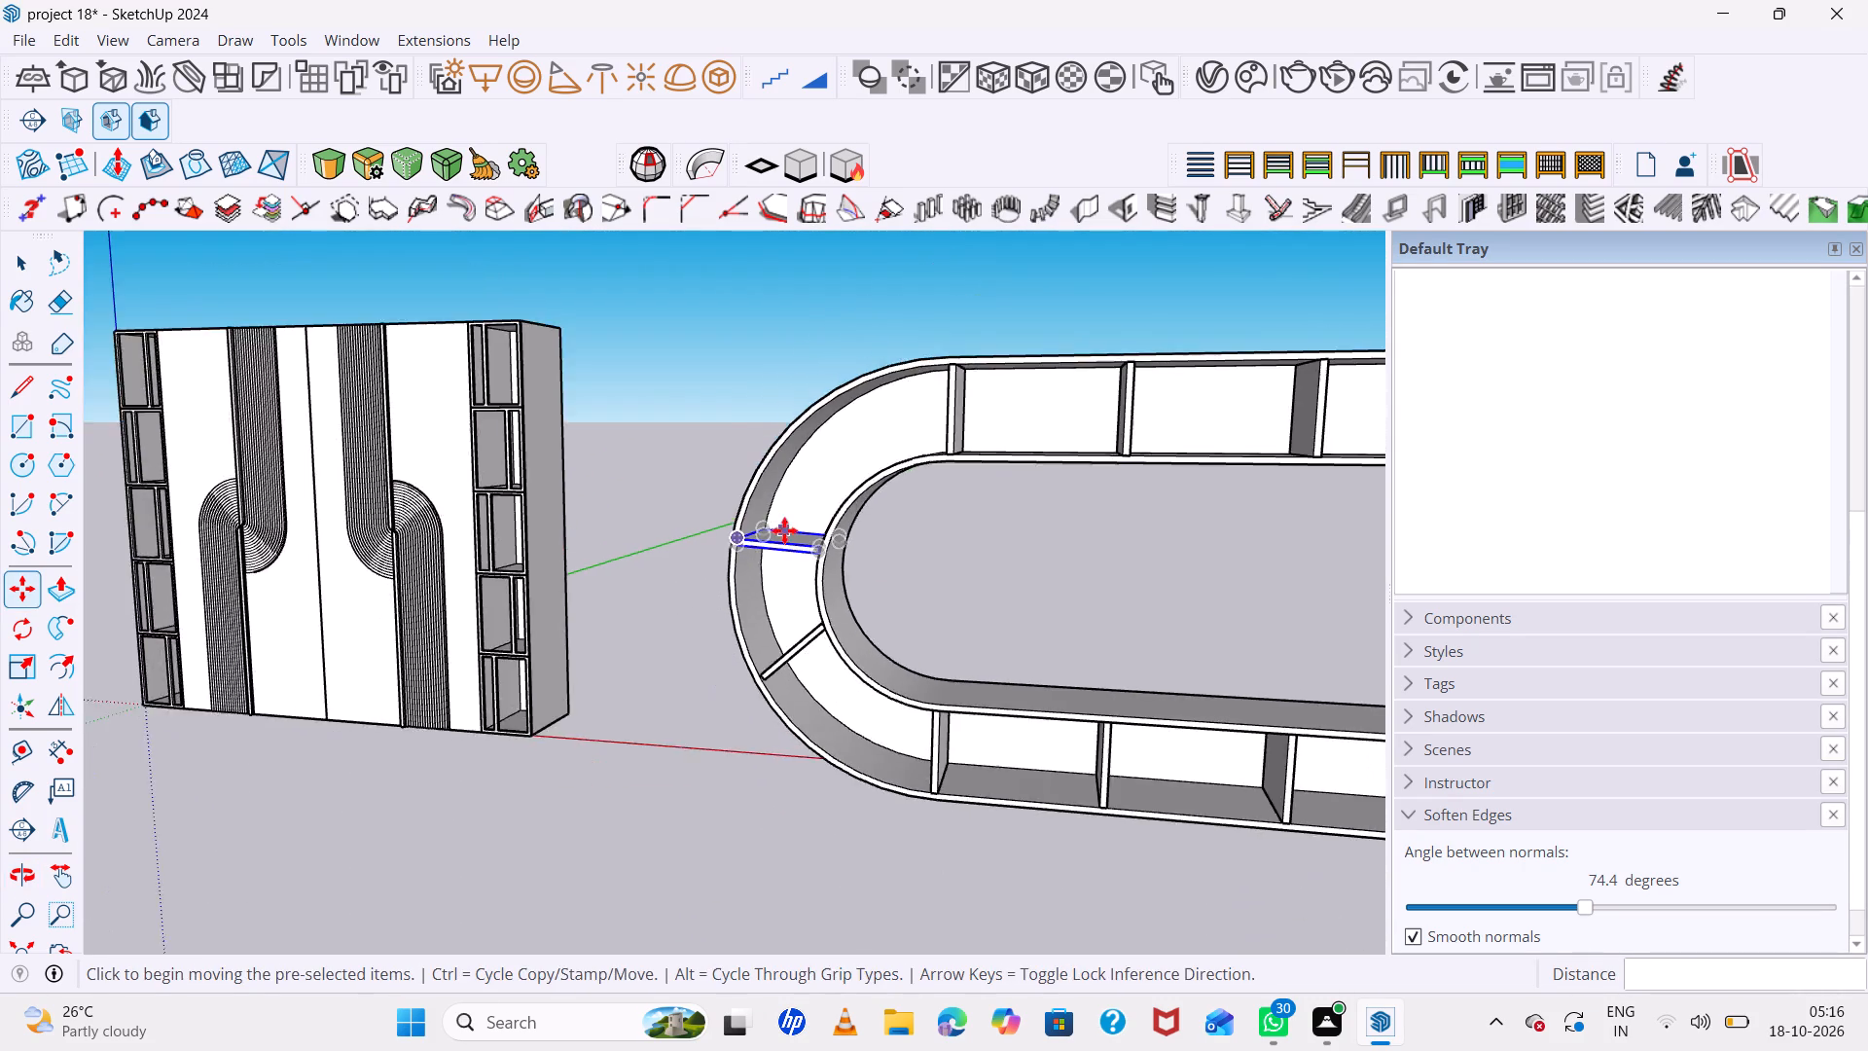
pyautogui.scroll(7, 784, 530)
pyautogui.moveTo(778, 542); pyautogui.dragTo(700, 690, button='middle')
pyautogui.scroll(19, 768, 562)
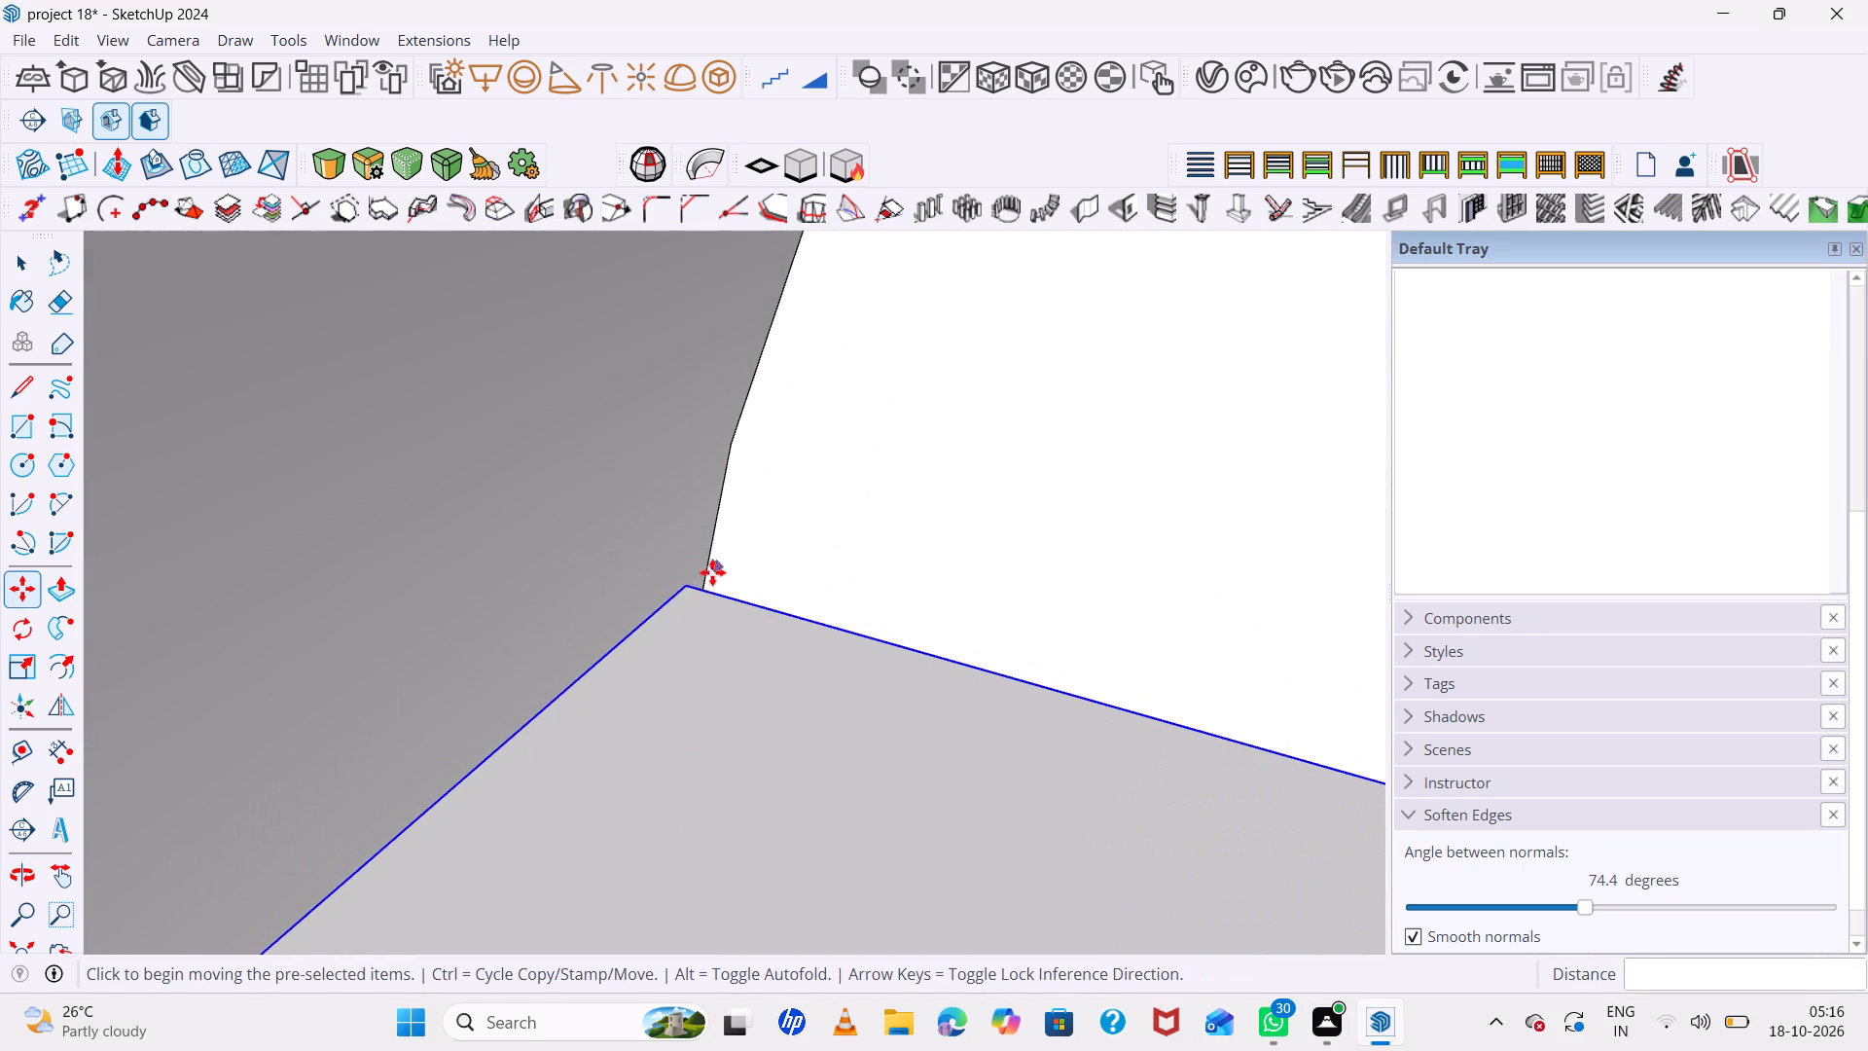
# Move the upper divider about 3 cm so its rear corner meets the rear edge of the outer curved wall.
pyautogui.click(690, 586)
pyautogui.click(711, 564)
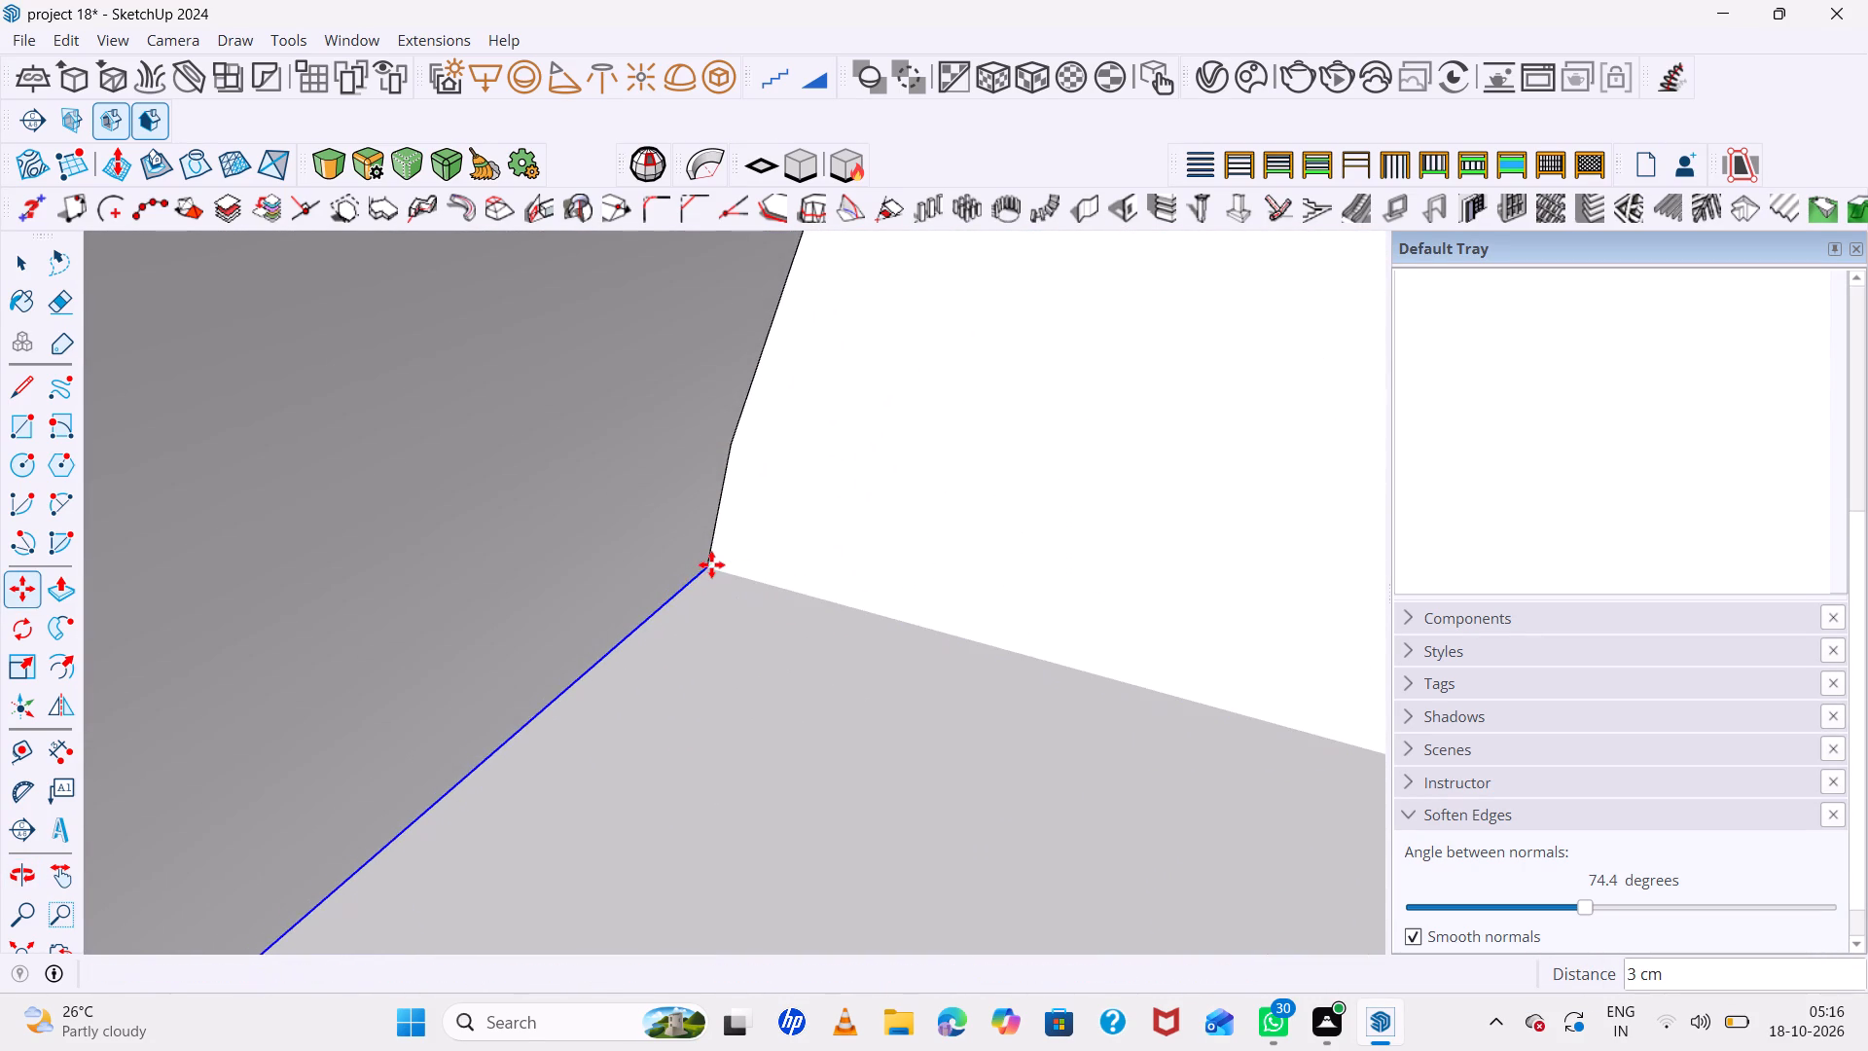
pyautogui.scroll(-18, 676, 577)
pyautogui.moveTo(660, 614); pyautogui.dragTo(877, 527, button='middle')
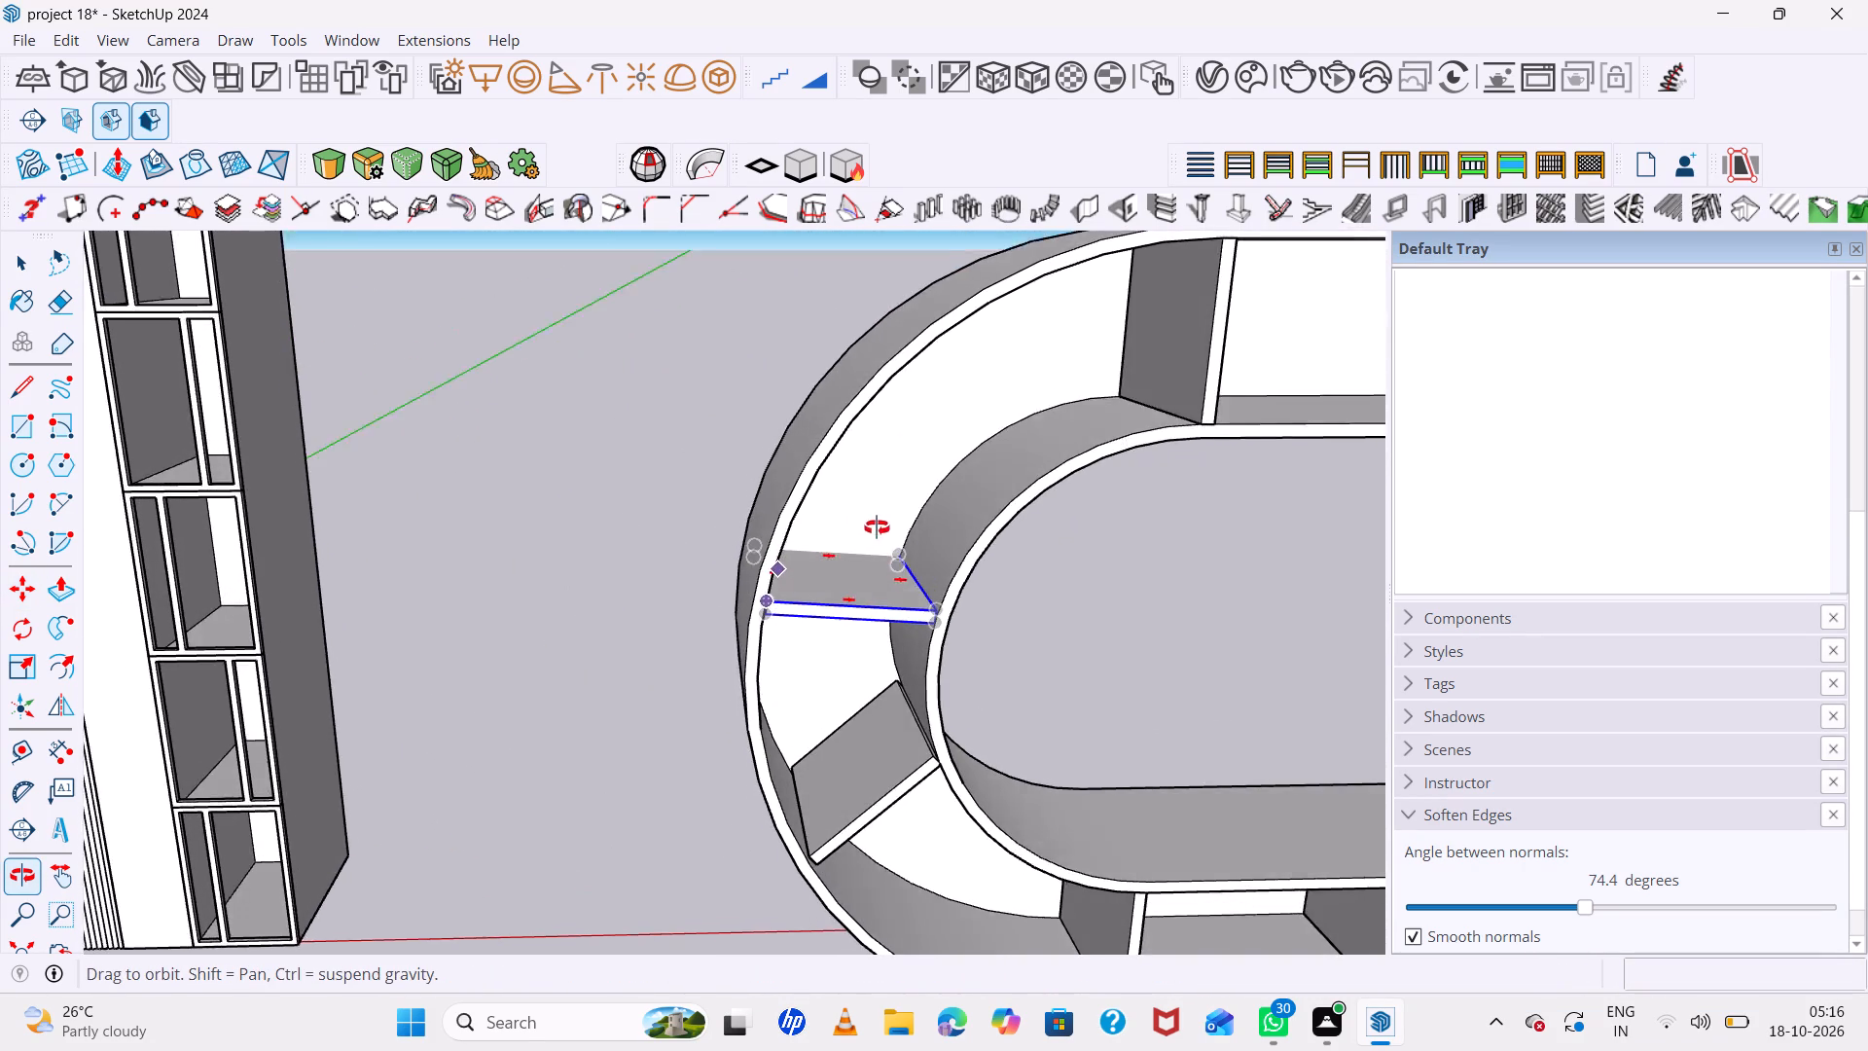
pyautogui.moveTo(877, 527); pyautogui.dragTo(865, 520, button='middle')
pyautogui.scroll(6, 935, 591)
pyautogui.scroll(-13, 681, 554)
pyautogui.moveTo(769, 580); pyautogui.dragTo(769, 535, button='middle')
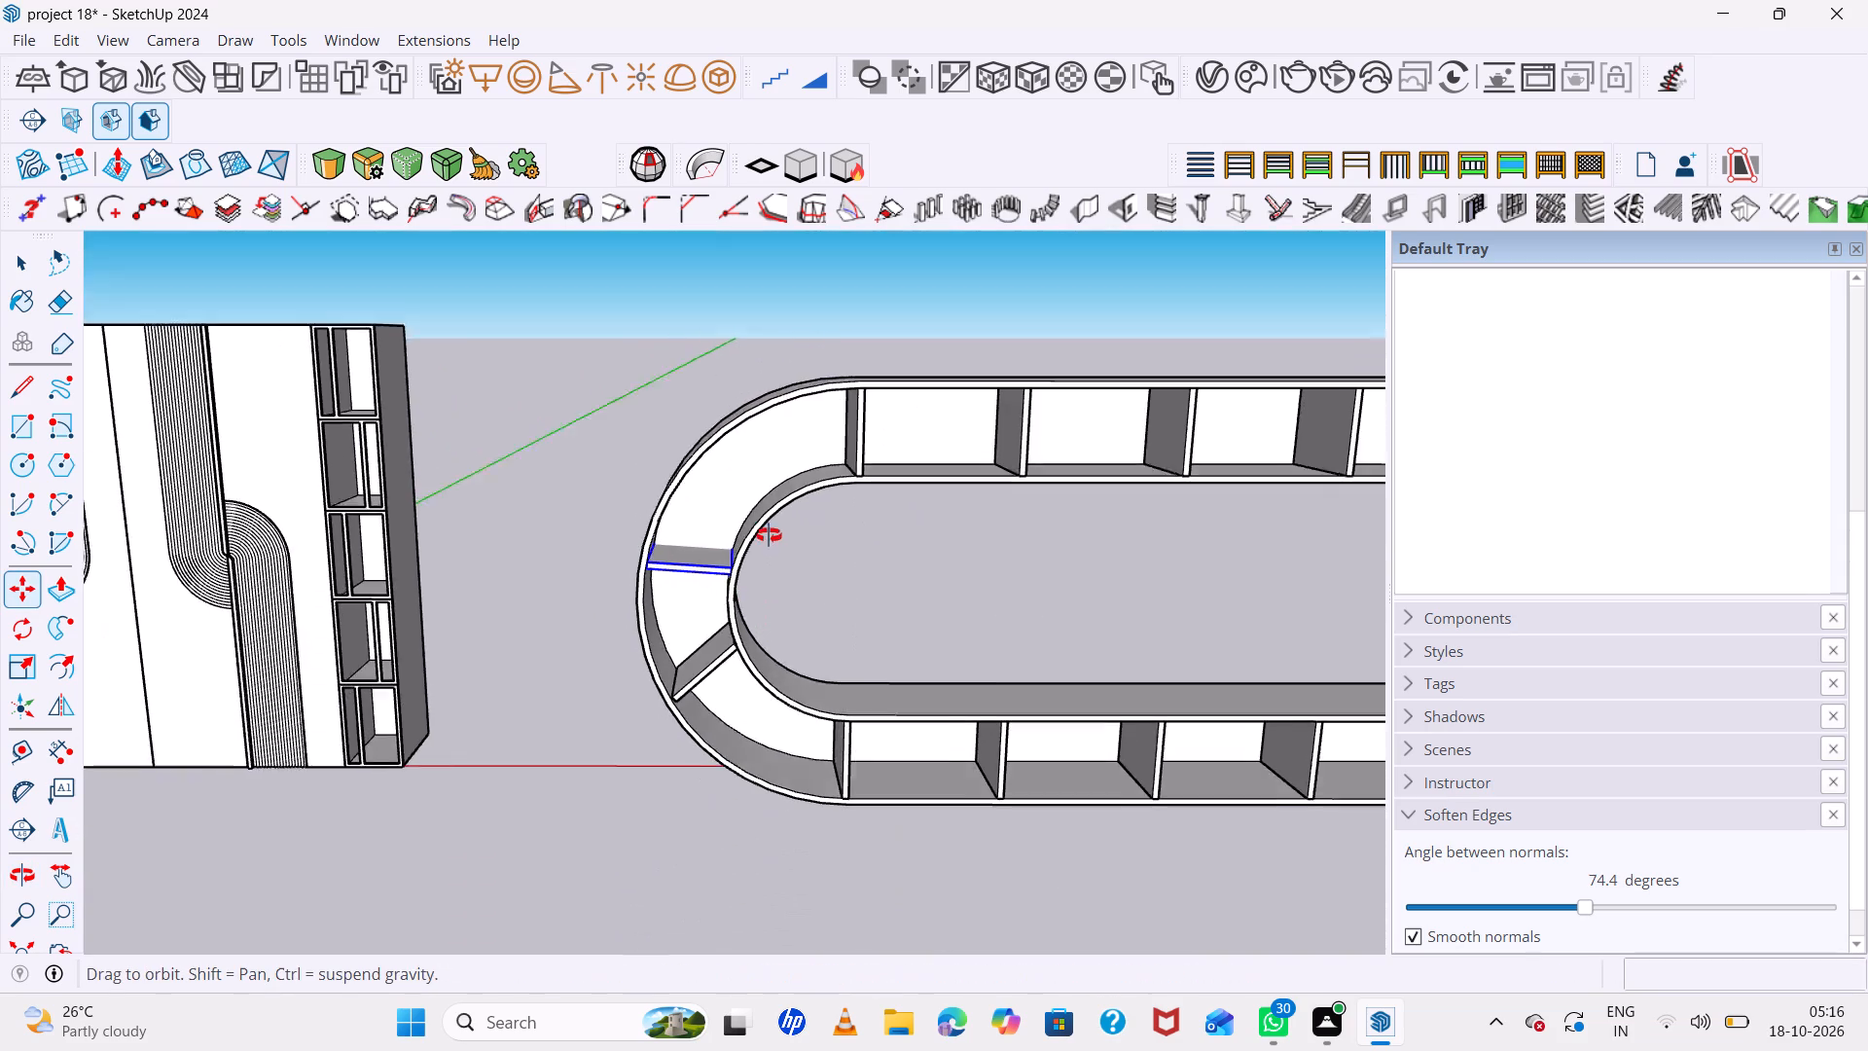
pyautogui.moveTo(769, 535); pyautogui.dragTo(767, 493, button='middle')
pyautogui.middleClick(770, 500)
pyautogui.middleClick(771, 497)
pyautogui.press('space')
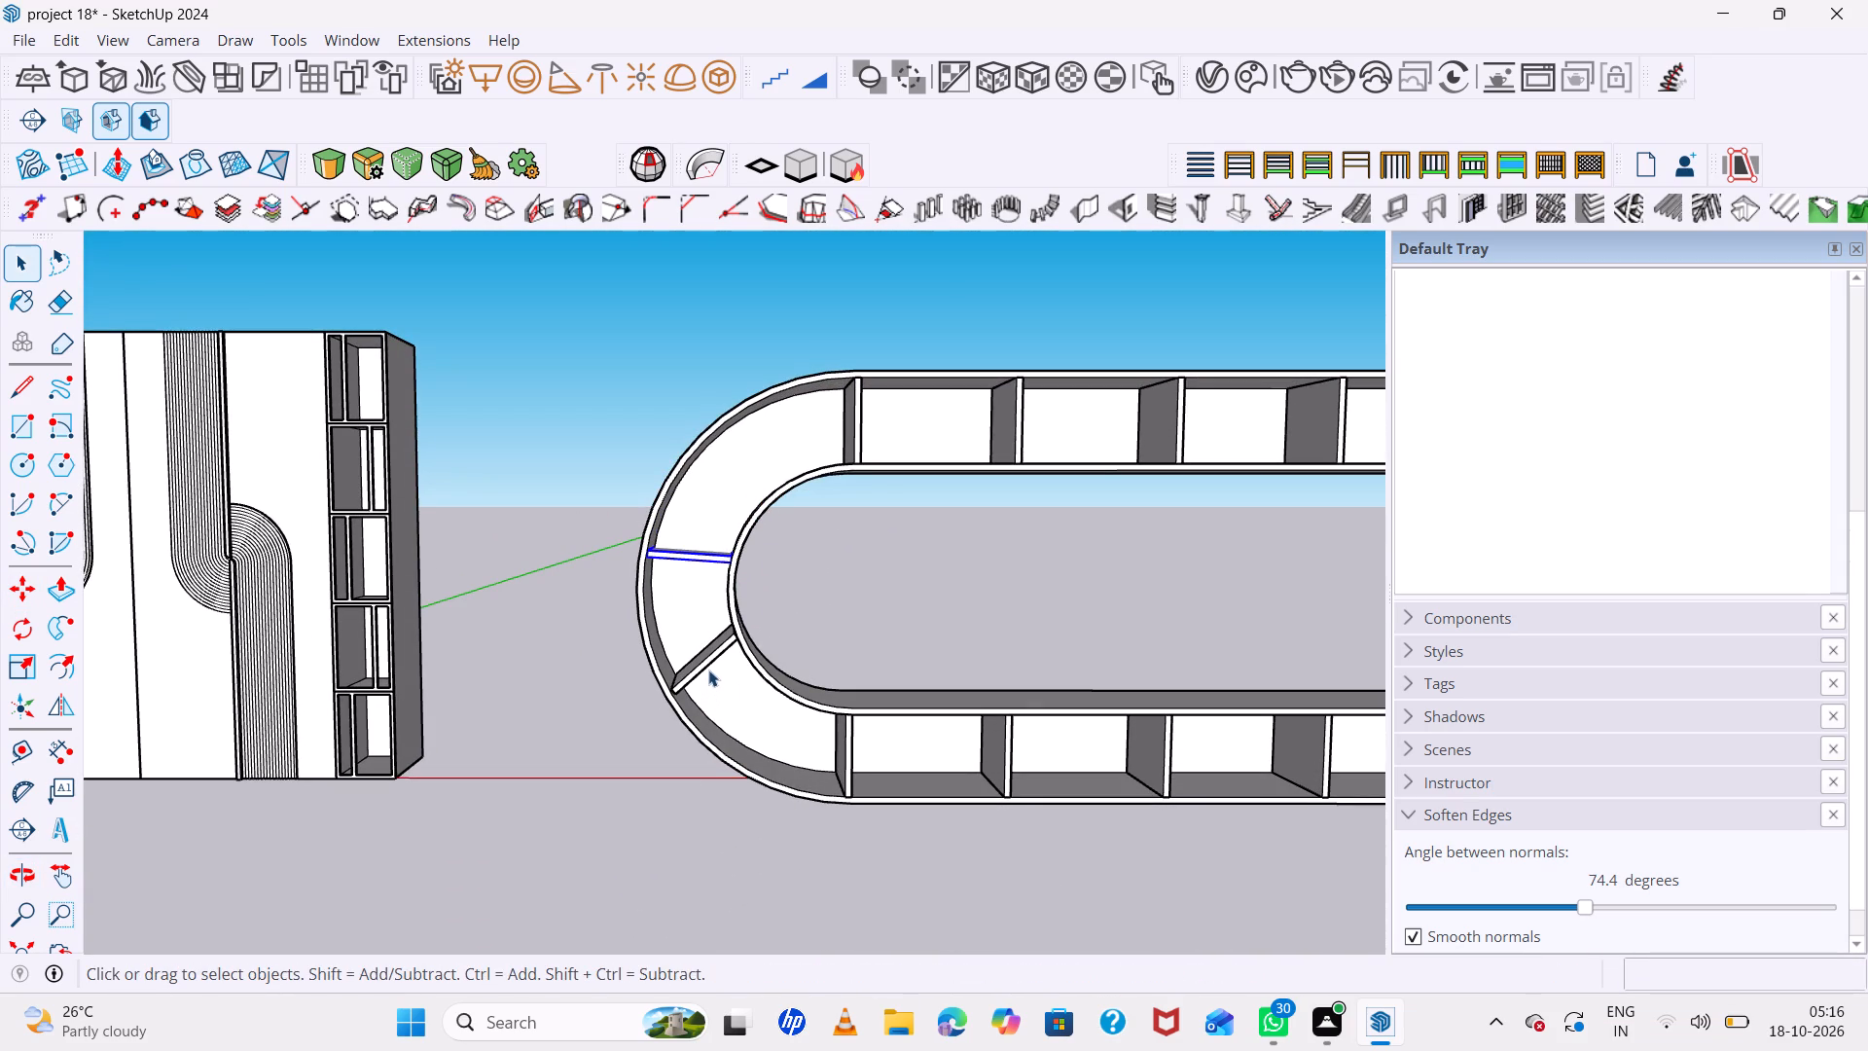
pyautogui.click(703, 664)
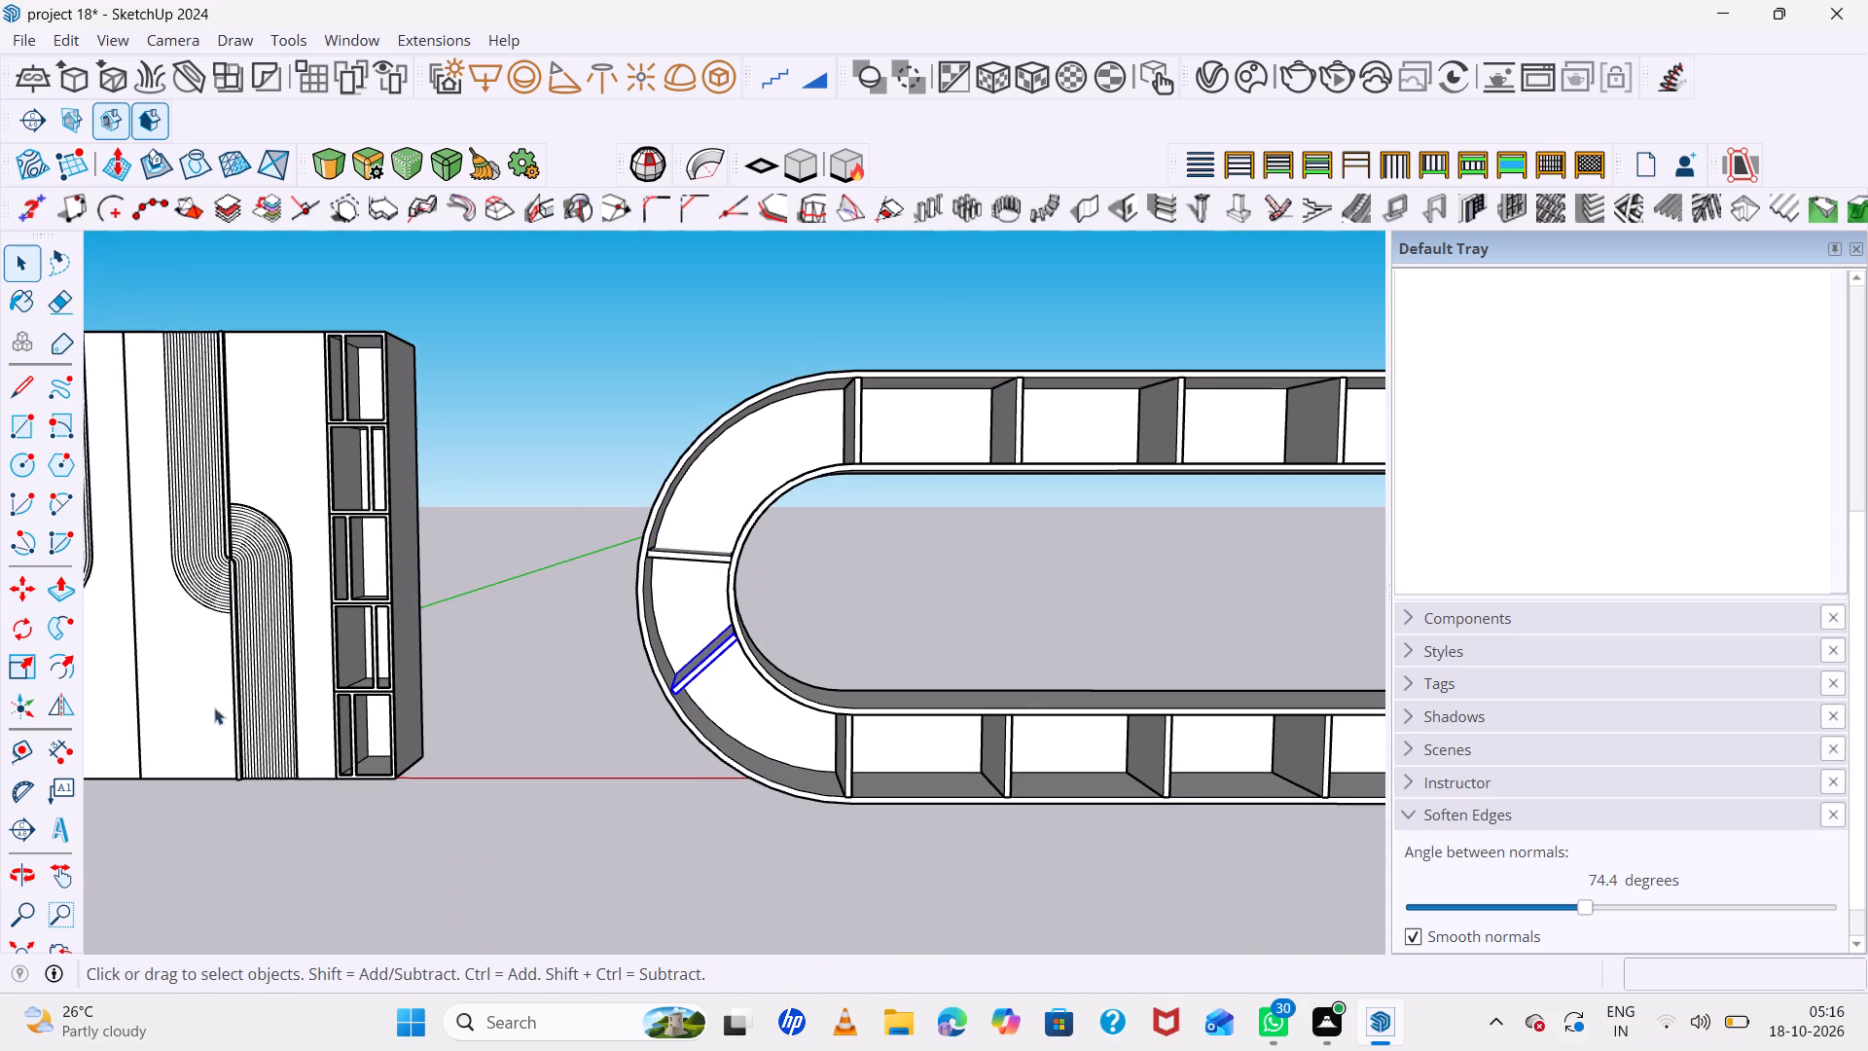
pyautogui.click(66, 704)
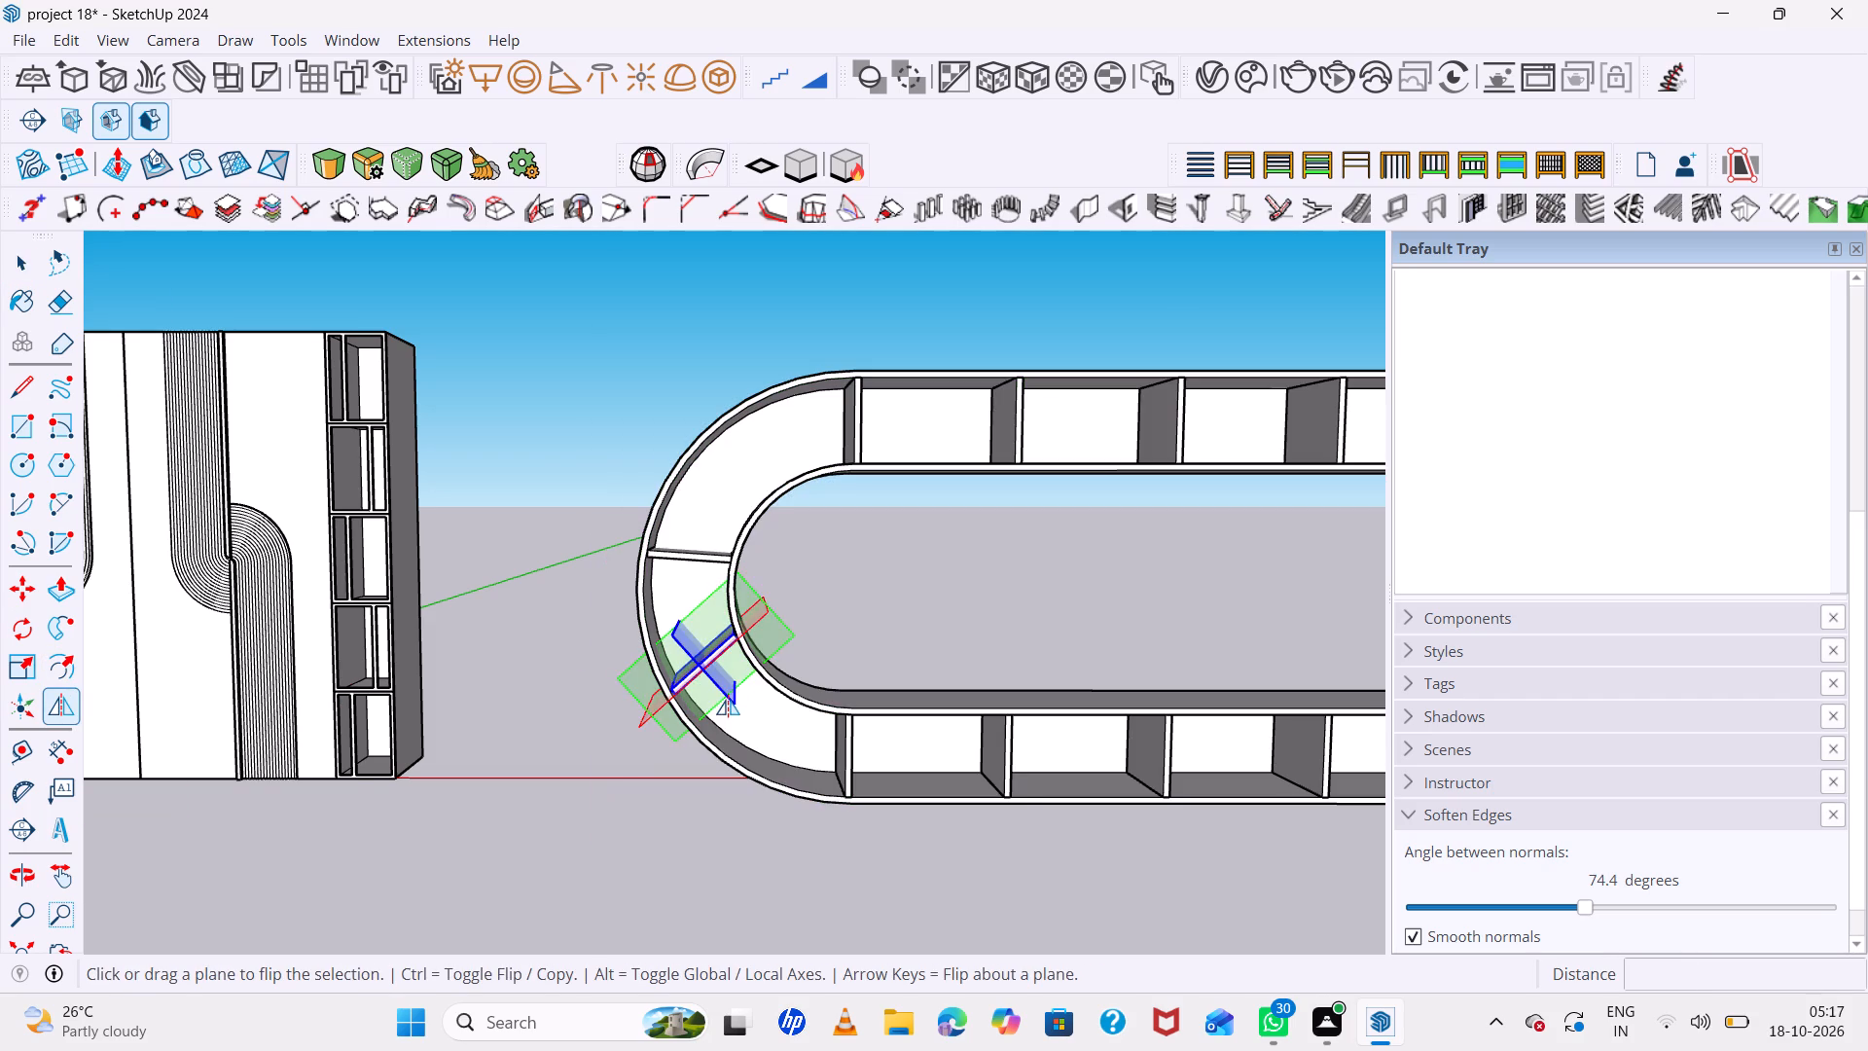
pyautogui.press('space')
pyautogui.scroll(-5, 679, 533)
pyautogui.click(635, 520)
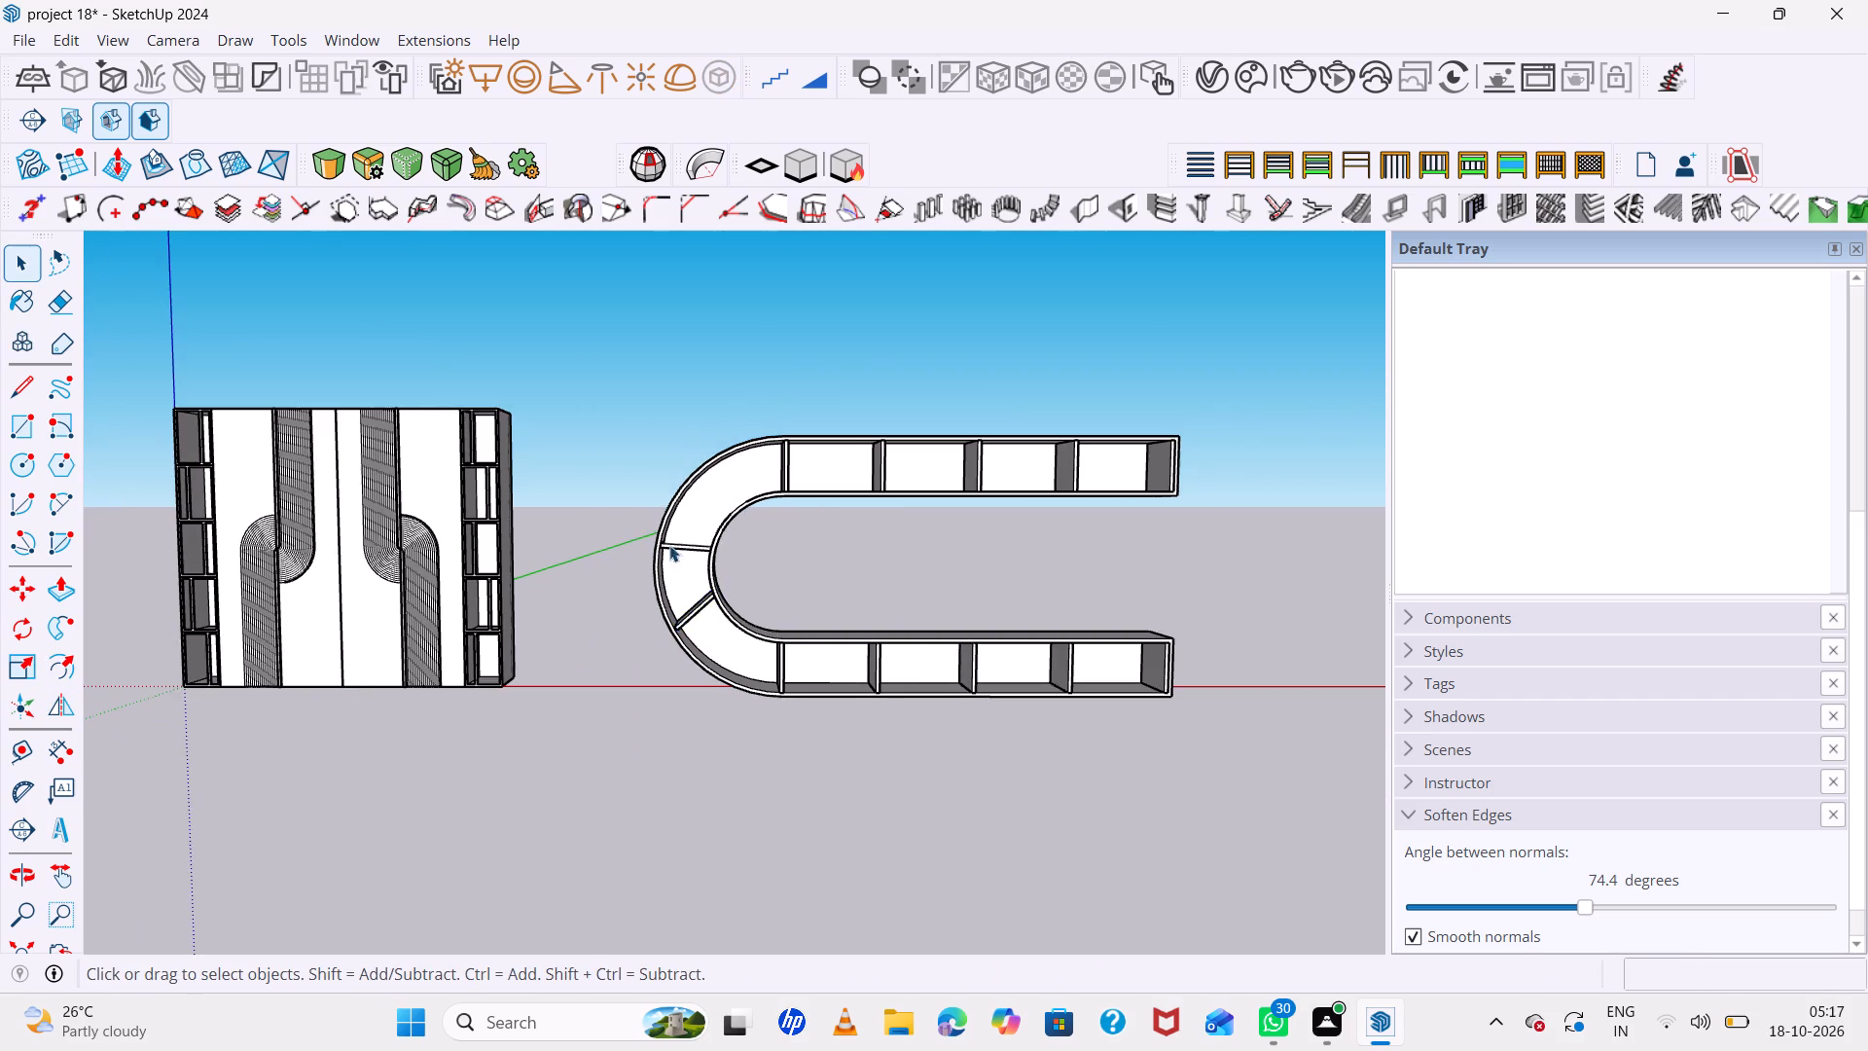
# Examine the two dividers in the curved end and the overall shelving unit from several angles.
pyautogui.scroll(6, 704, 580)
pyautogui.moveTo(704, 597); pyautogui.dragTo(756, 701, button='middle')
pyautogui.click(709, 634)
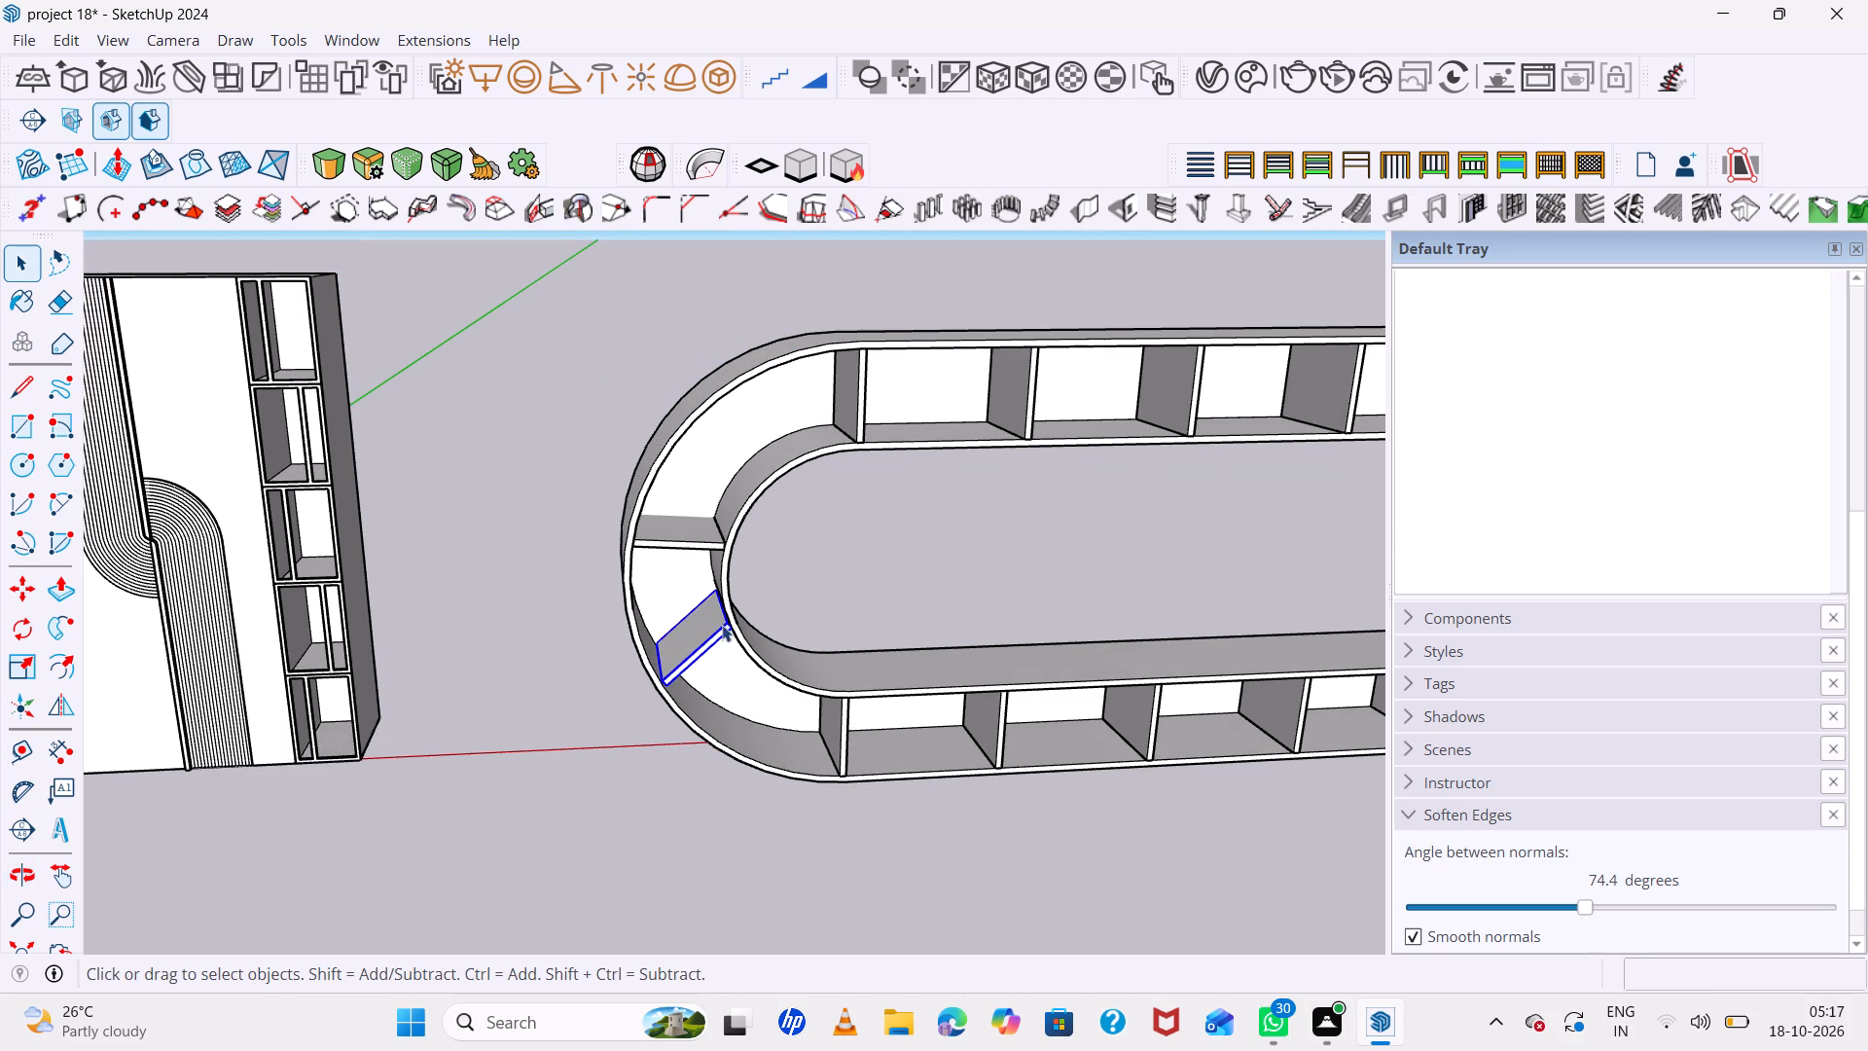
pyautogui.scroll(-10, 682, 465)
pyautogui.click(592, 411)
pyautogui.scroll(6, 716, 514)
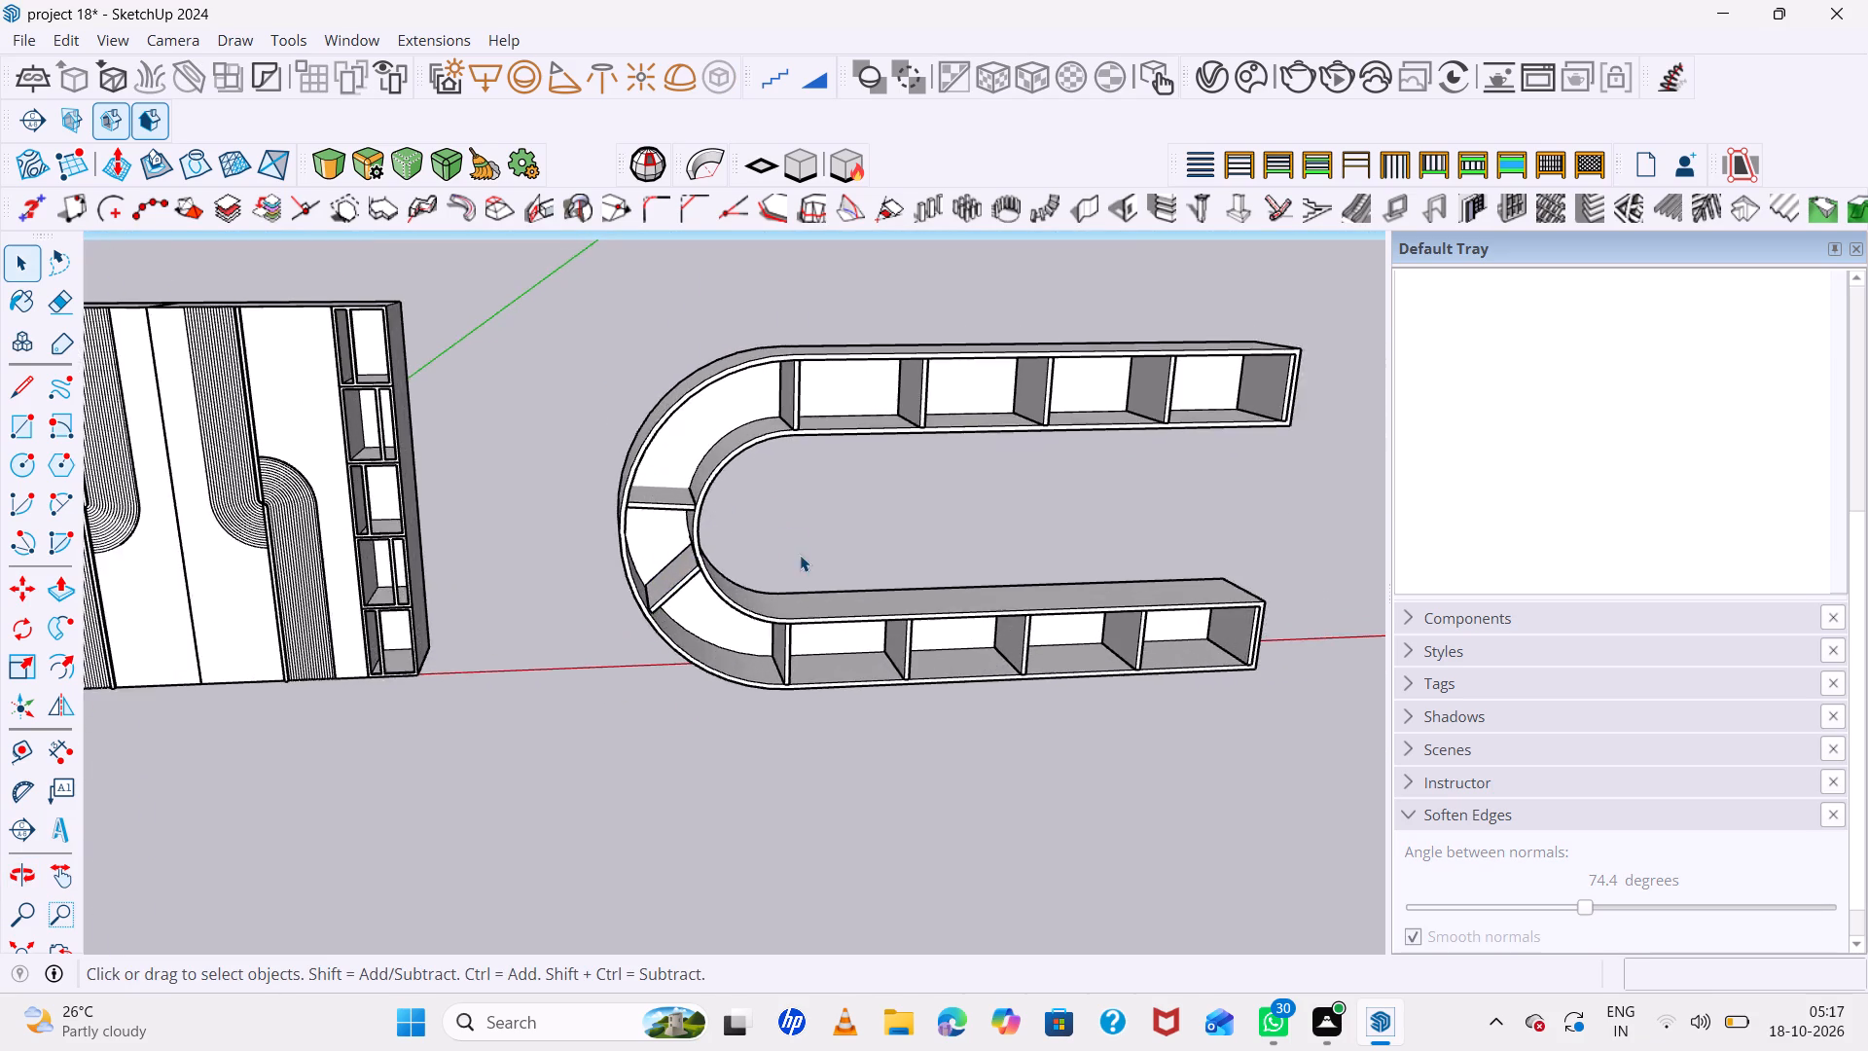
pyautogui.moveTo(792, 550); pyautogui.dragTo(744, 322, button='middle')
pyautogui.scroll(-7, 640, 609)
pyautogui.moveTo(894, 677); pyautogui.dragTo(824, 794, button='middle')
pyautogui.scroll(2, 797, 563)
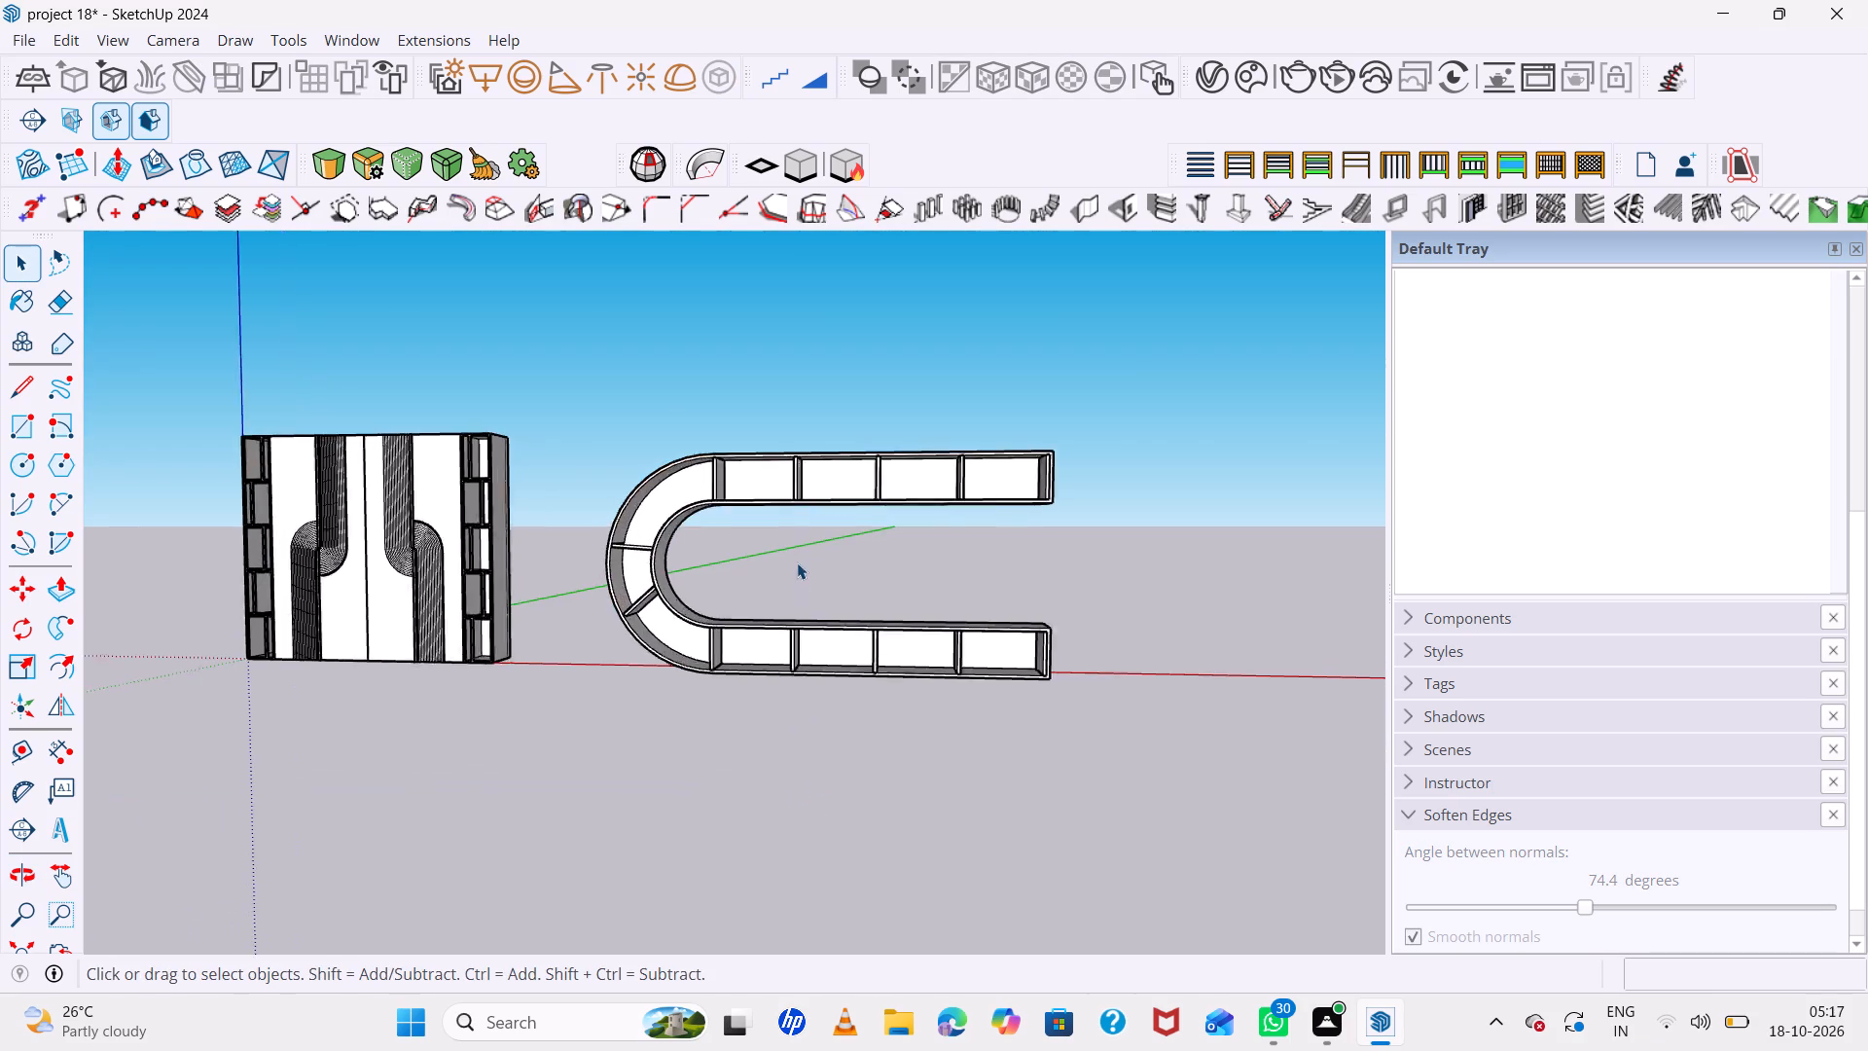
pyautogui.scroll(8, 797, 562)
pyautogui.moveTo(800, 597); pyautogui.dragTo(952, 603, button='middle')
pyautogui.scroll(1, 922, 591)
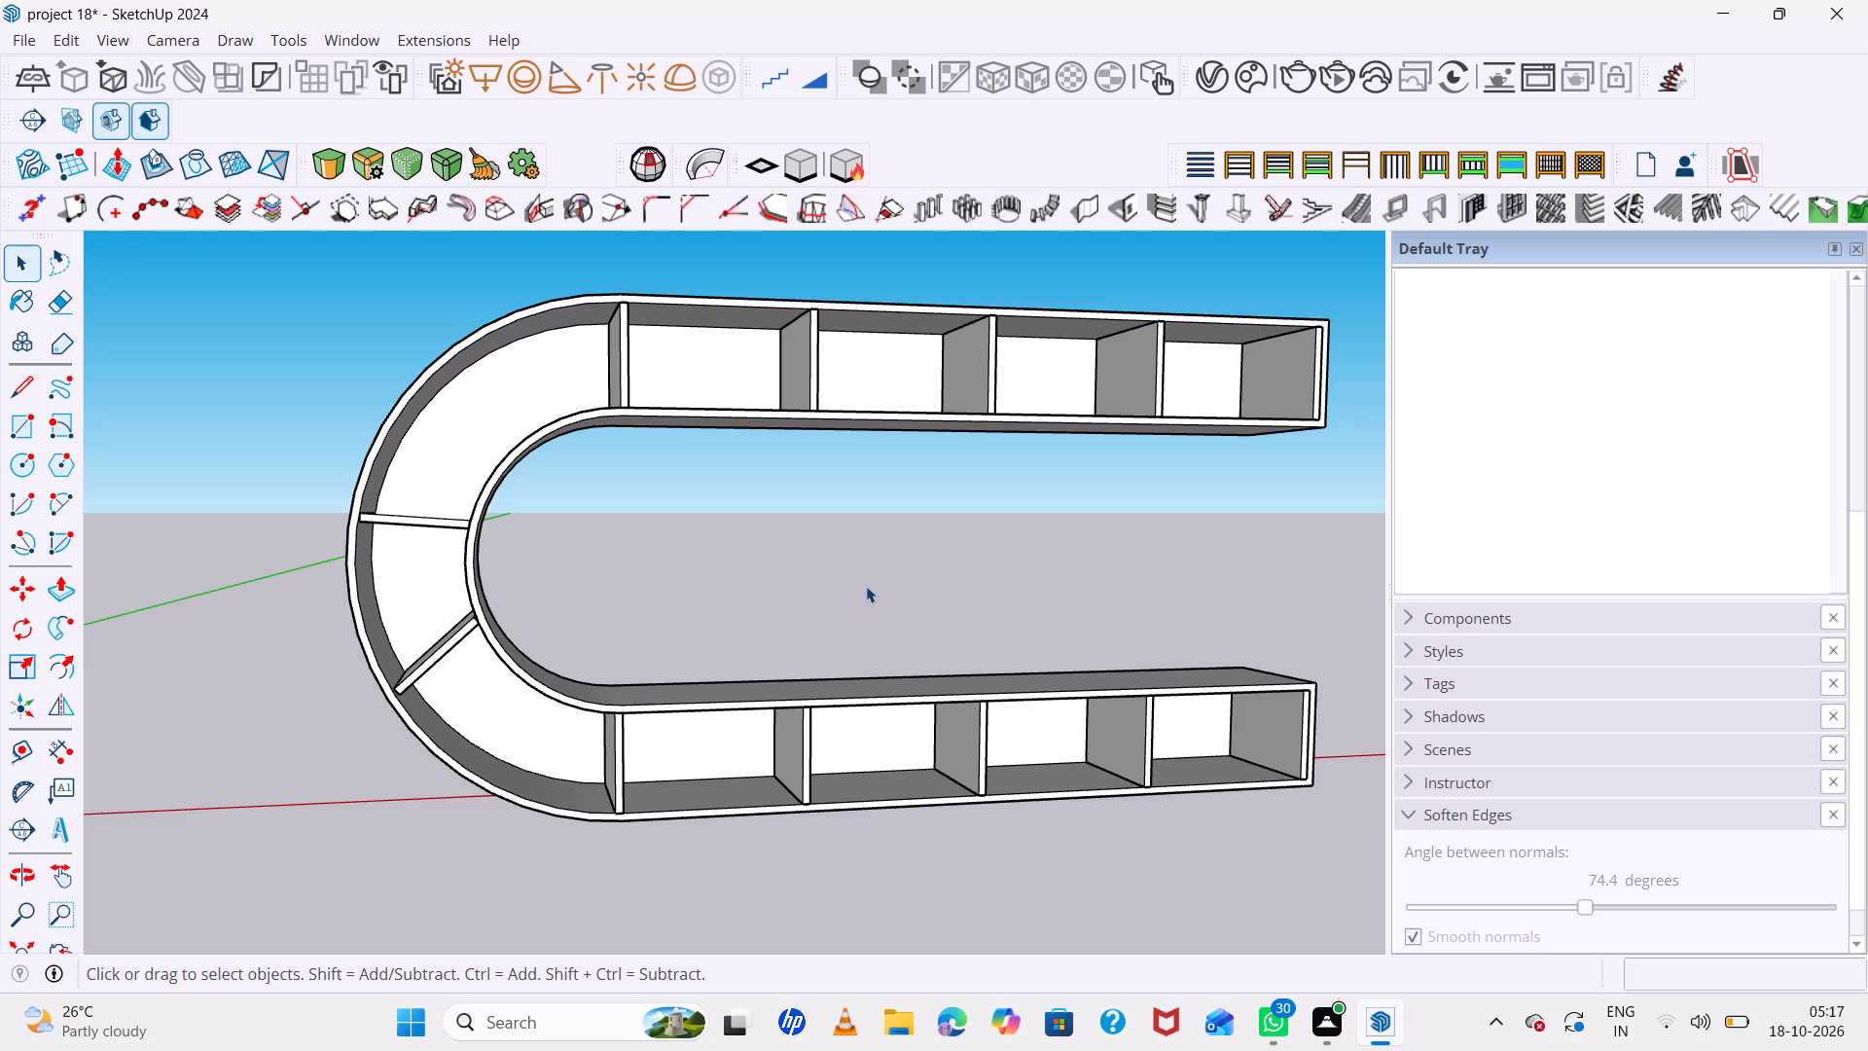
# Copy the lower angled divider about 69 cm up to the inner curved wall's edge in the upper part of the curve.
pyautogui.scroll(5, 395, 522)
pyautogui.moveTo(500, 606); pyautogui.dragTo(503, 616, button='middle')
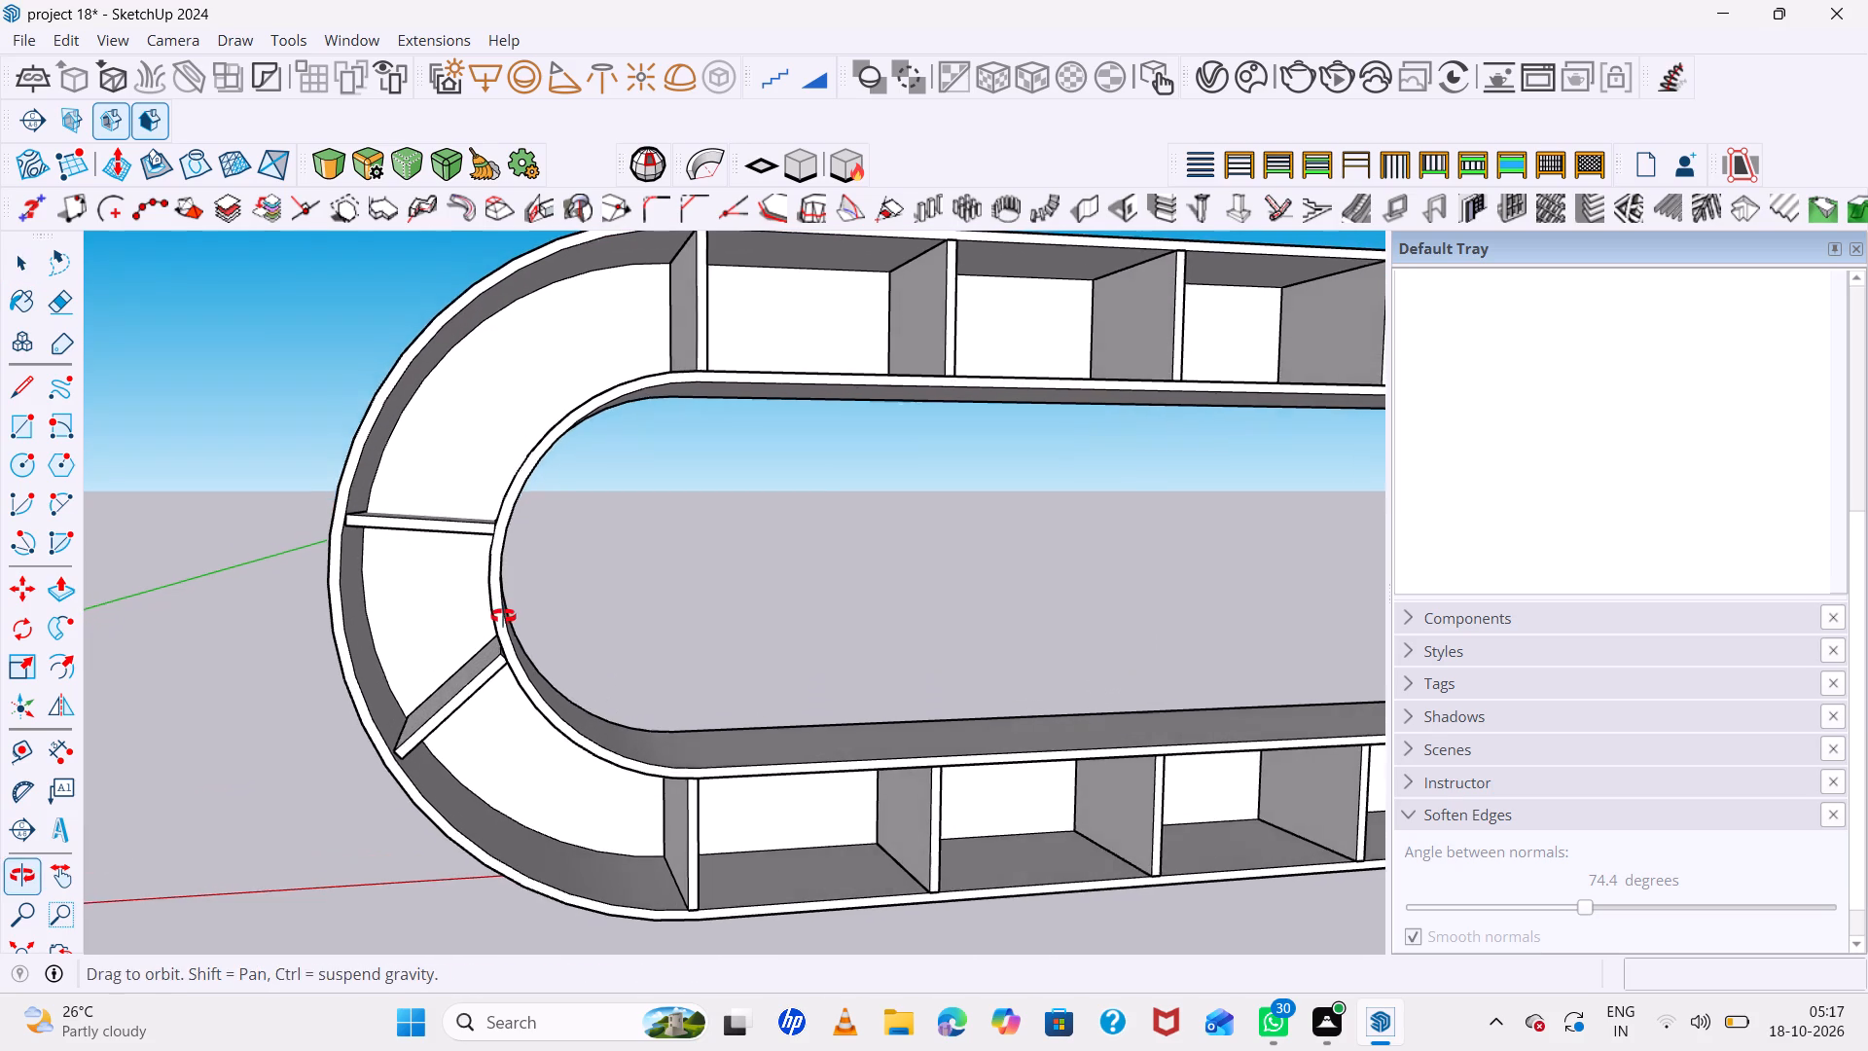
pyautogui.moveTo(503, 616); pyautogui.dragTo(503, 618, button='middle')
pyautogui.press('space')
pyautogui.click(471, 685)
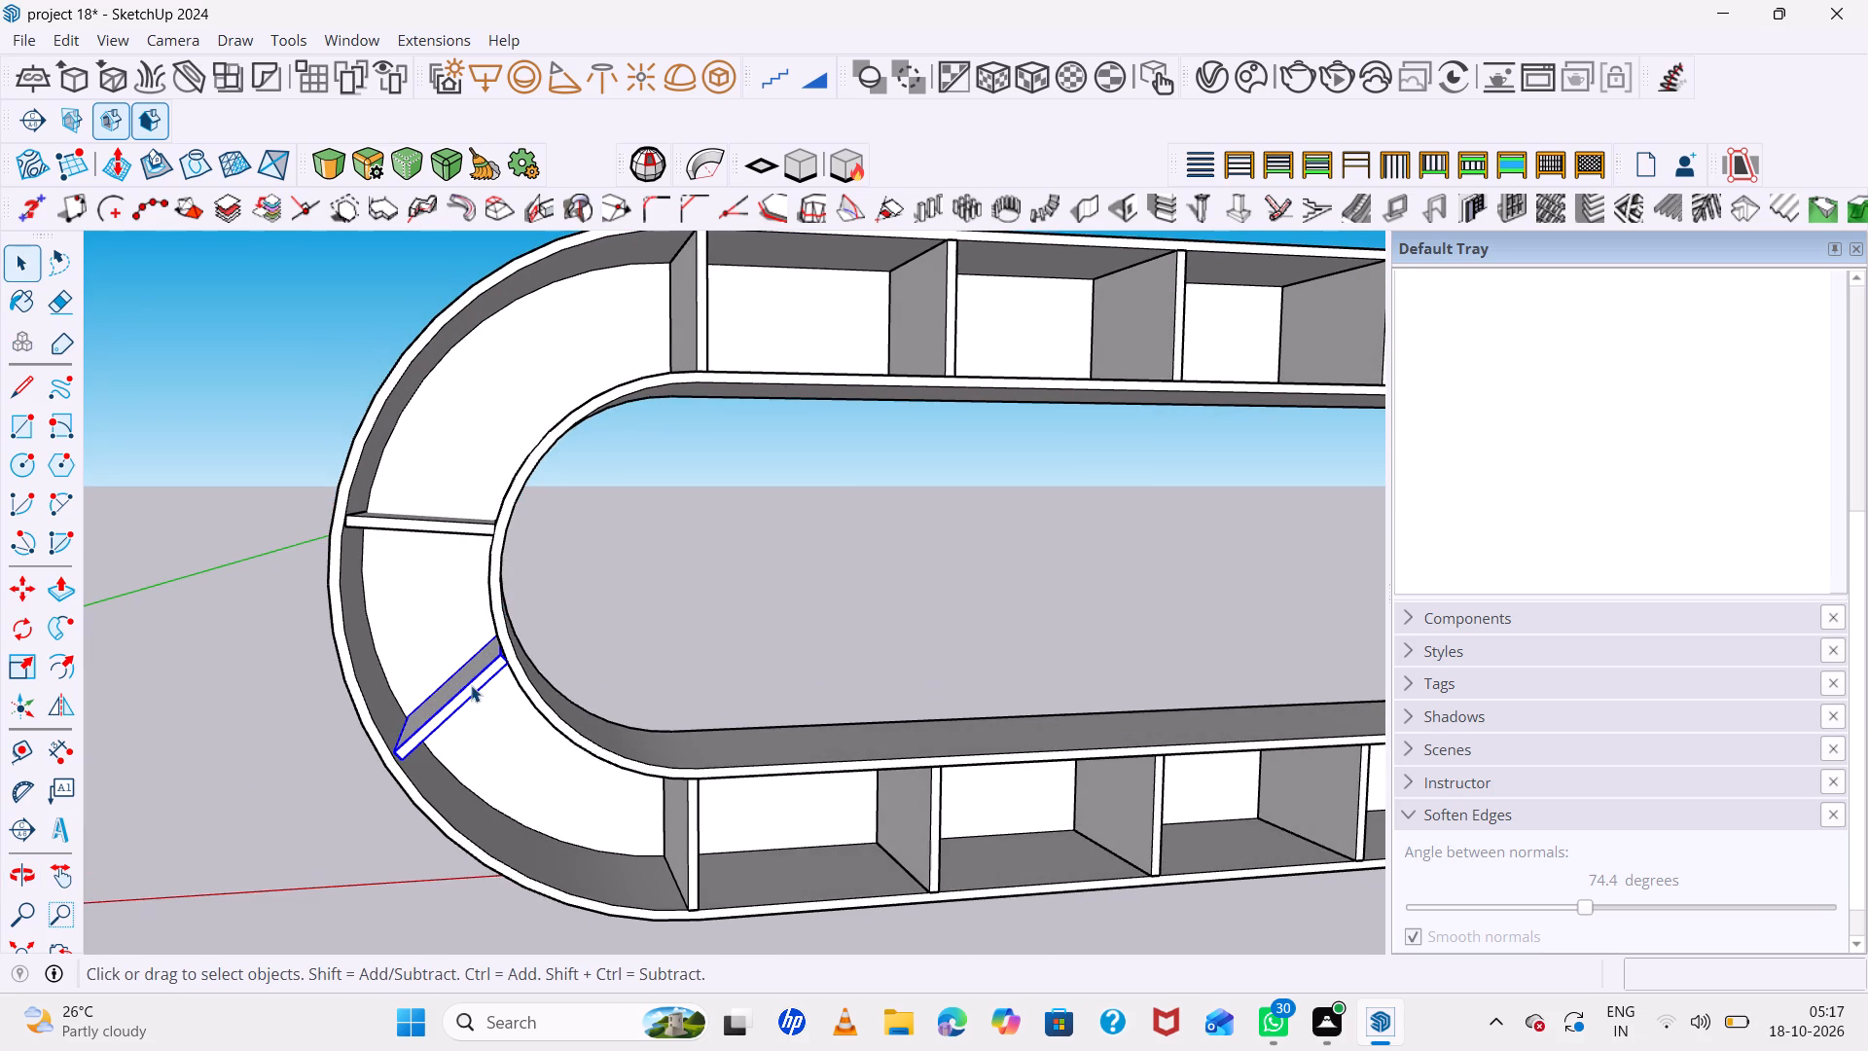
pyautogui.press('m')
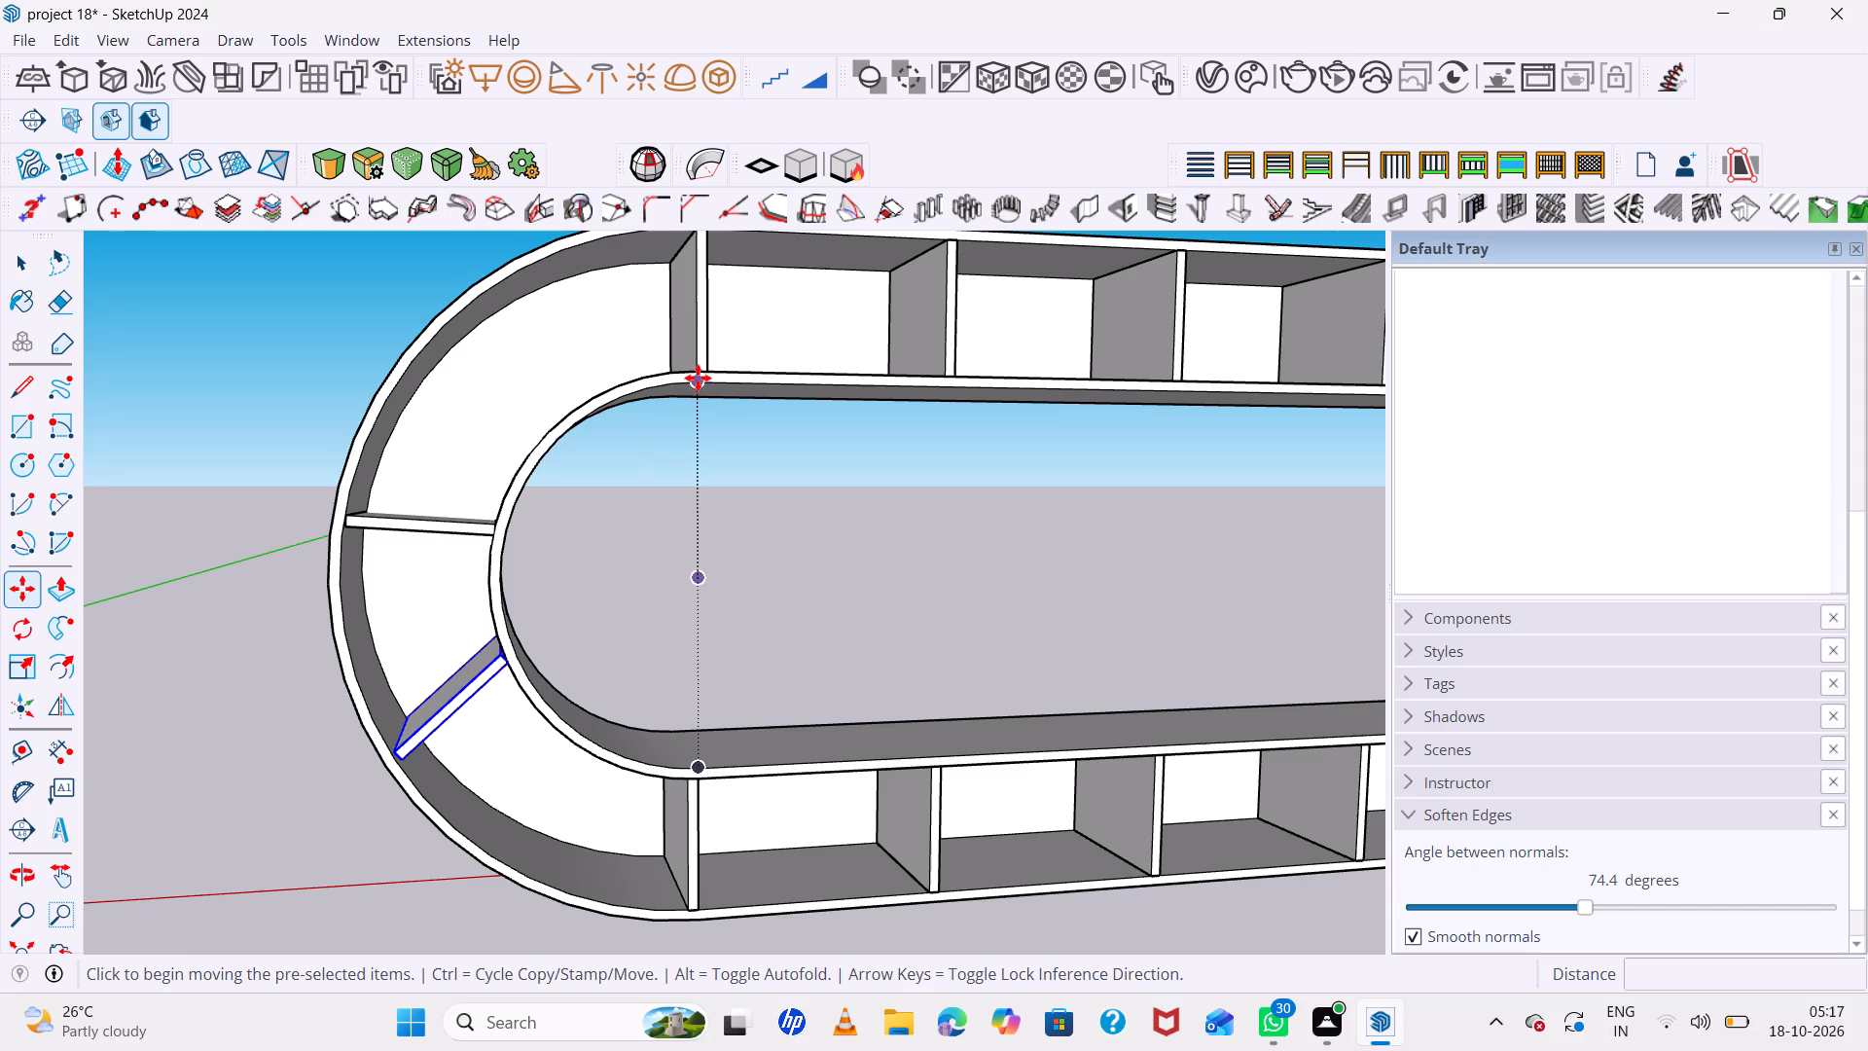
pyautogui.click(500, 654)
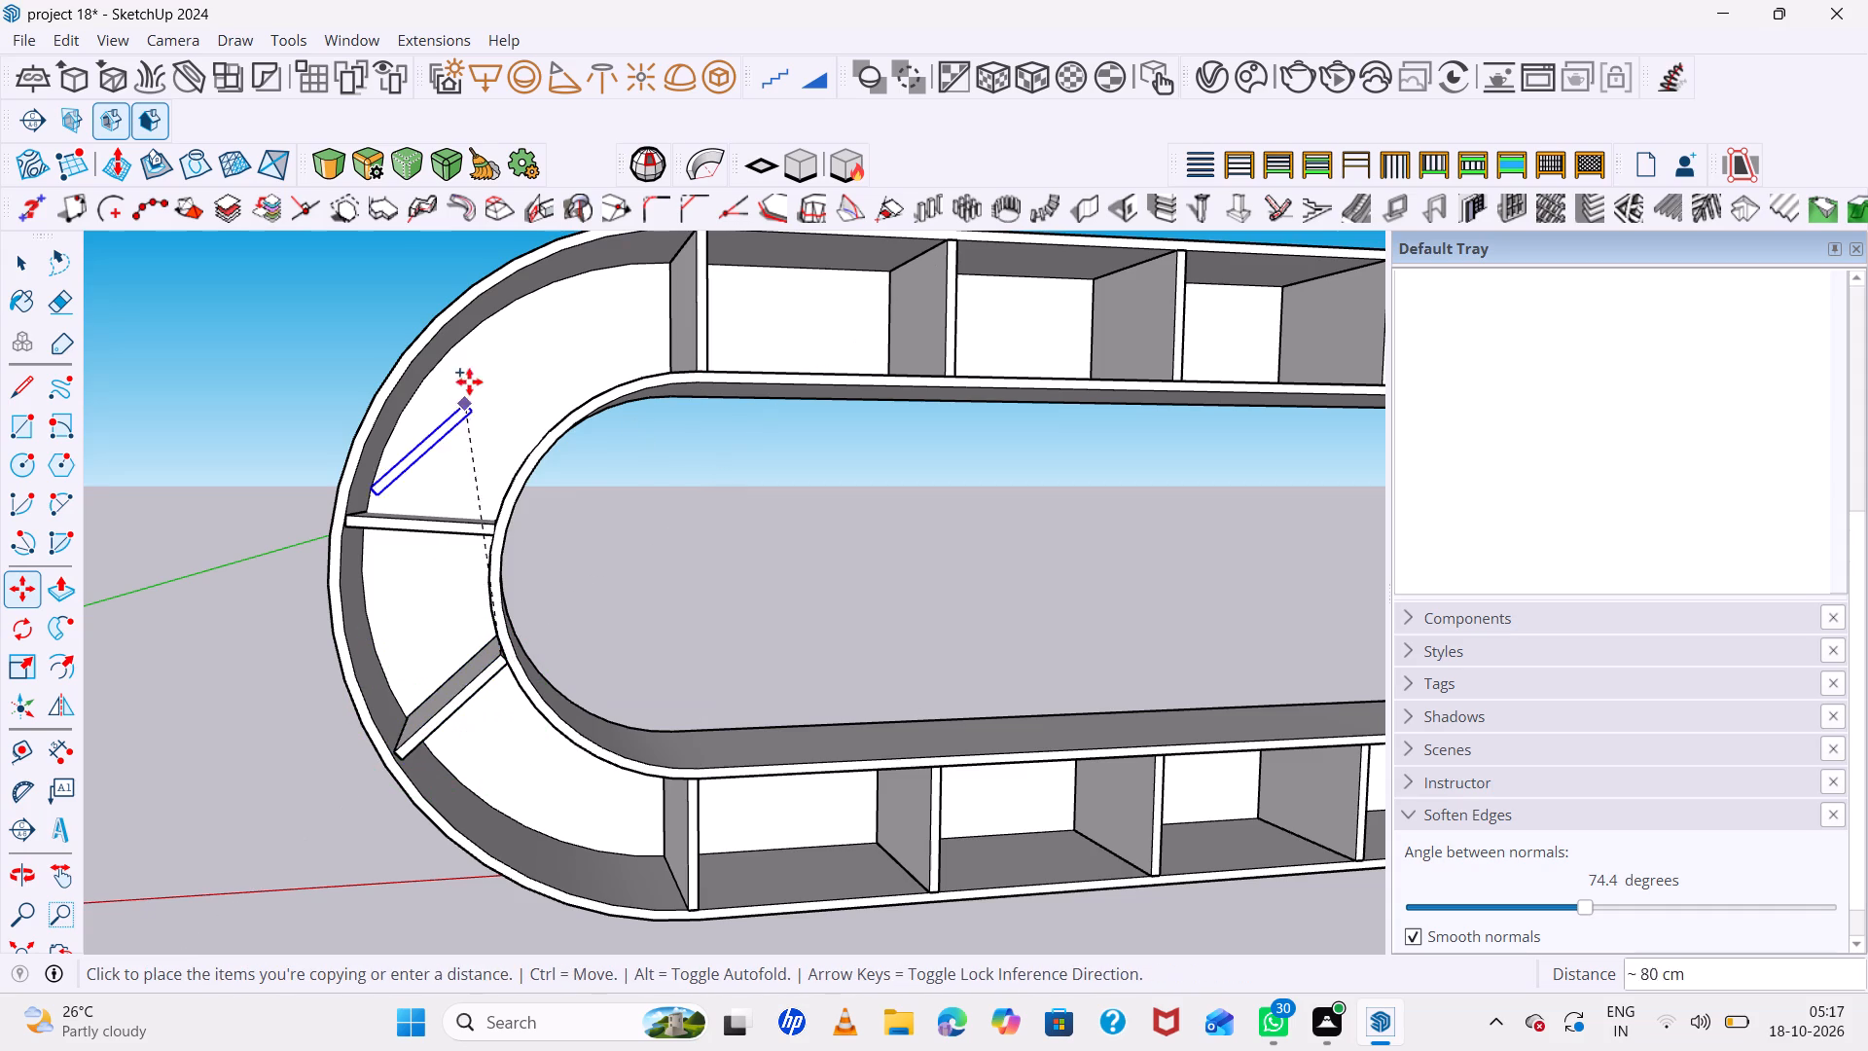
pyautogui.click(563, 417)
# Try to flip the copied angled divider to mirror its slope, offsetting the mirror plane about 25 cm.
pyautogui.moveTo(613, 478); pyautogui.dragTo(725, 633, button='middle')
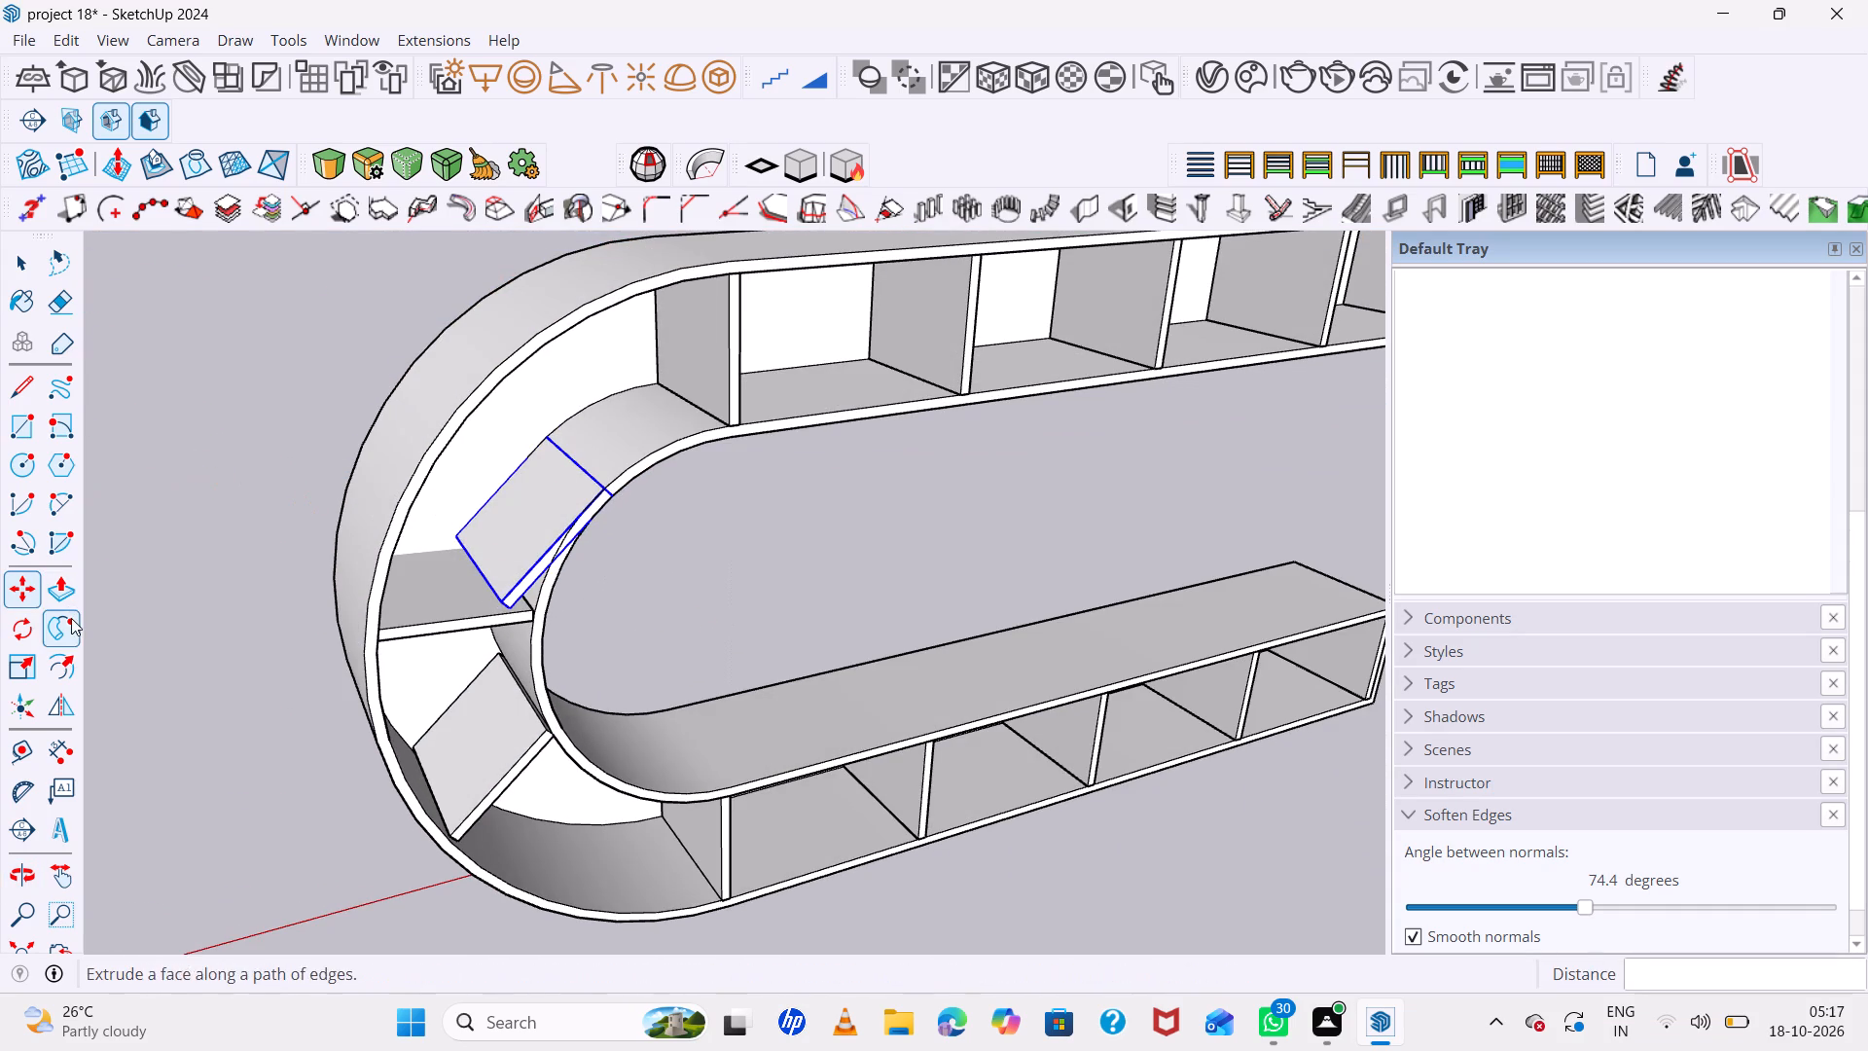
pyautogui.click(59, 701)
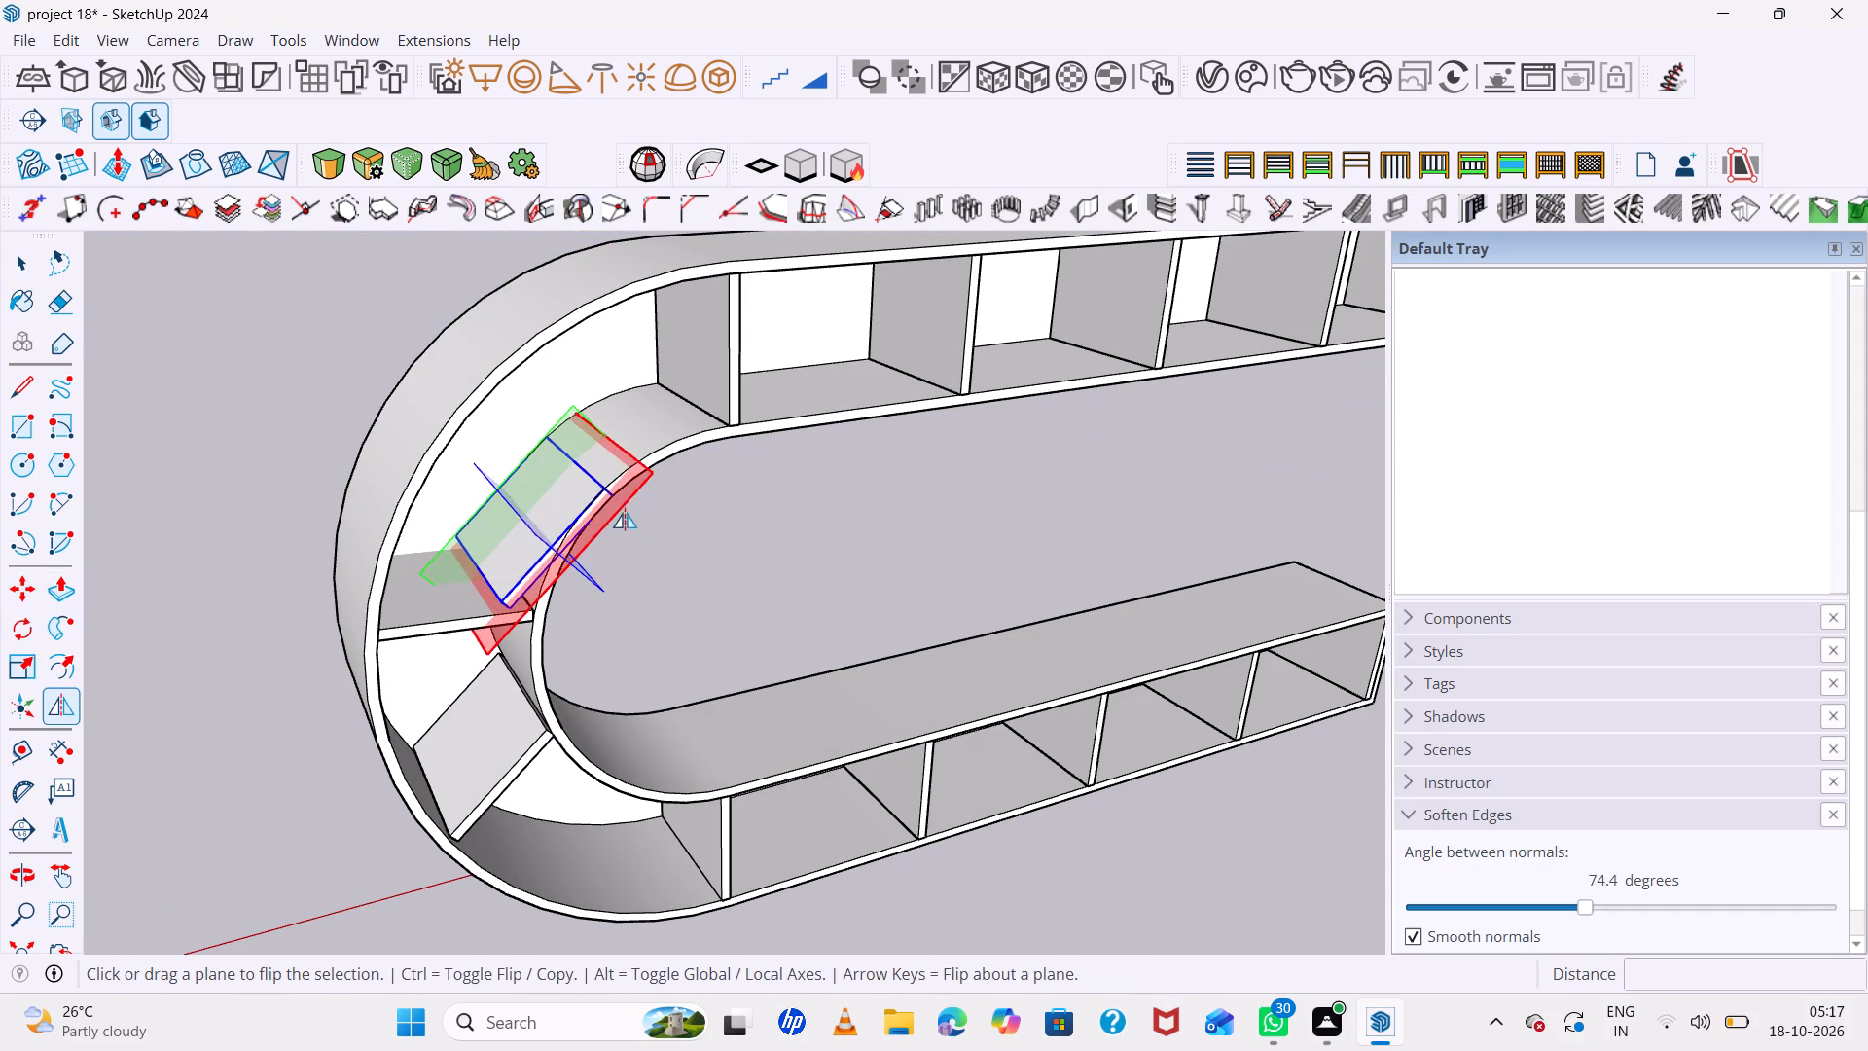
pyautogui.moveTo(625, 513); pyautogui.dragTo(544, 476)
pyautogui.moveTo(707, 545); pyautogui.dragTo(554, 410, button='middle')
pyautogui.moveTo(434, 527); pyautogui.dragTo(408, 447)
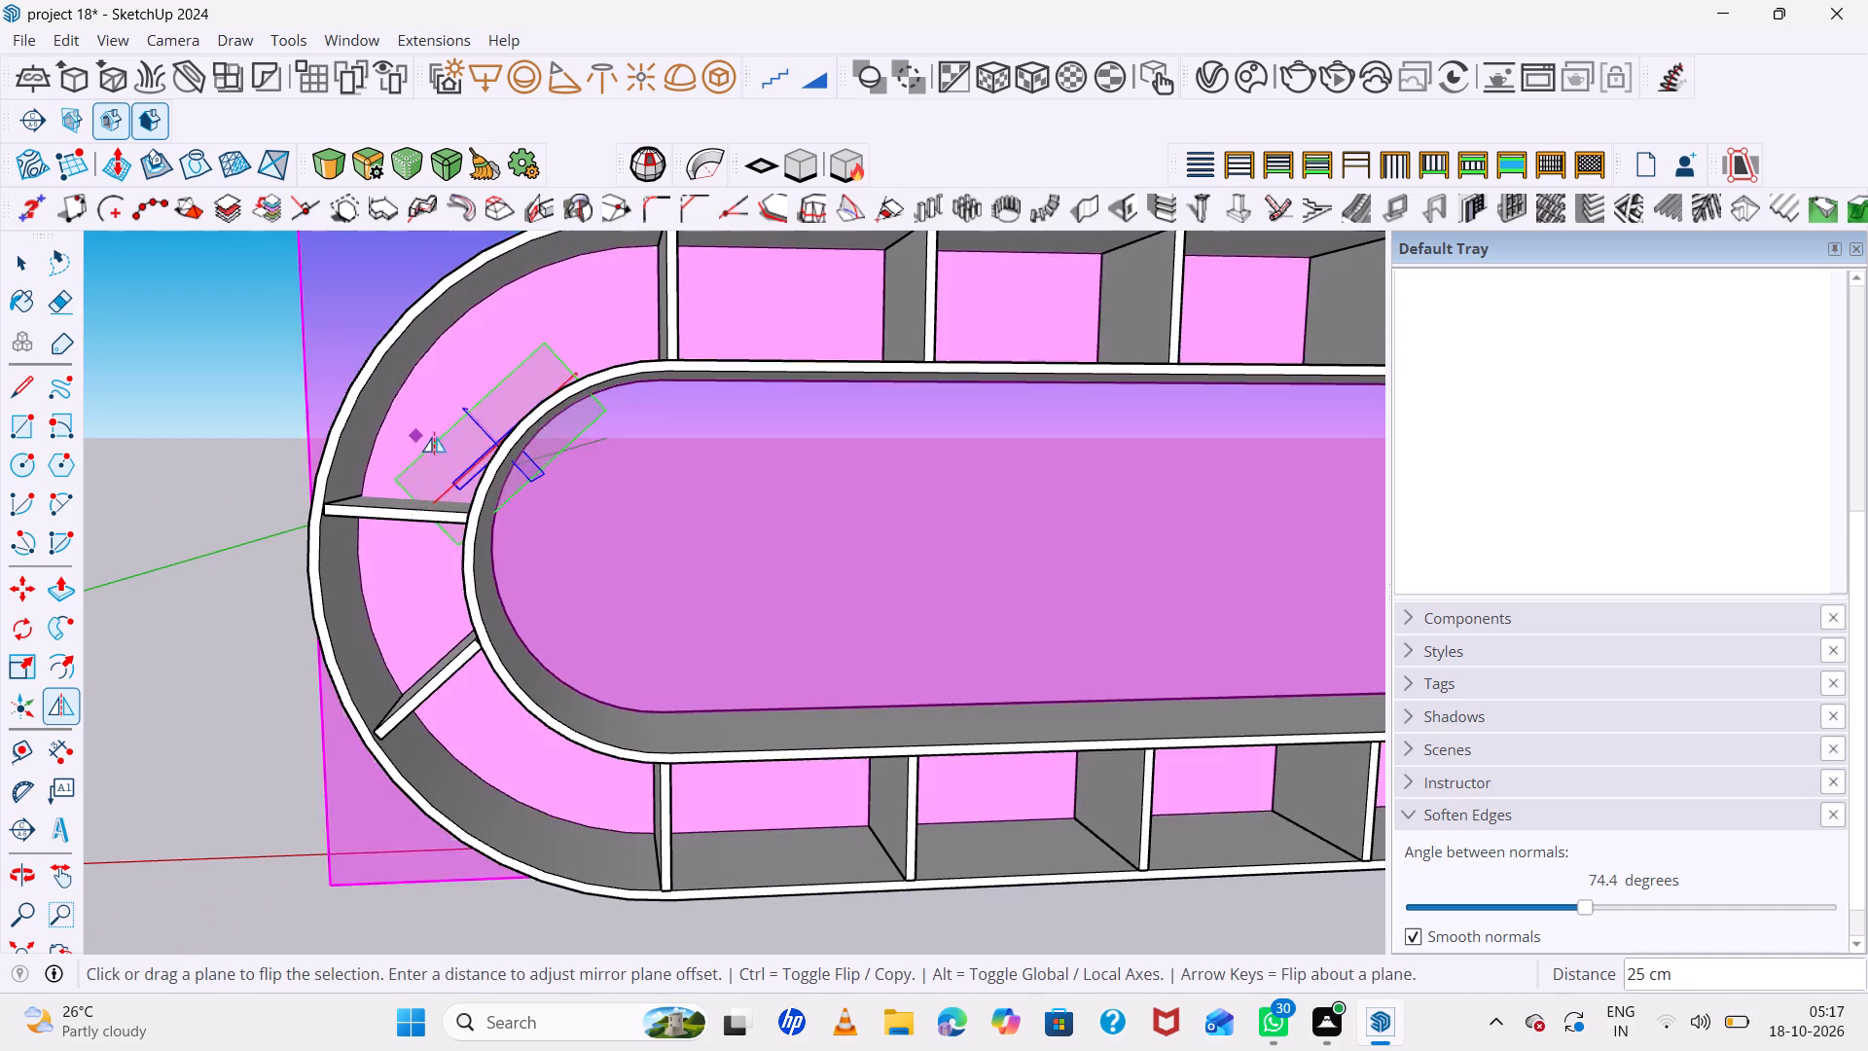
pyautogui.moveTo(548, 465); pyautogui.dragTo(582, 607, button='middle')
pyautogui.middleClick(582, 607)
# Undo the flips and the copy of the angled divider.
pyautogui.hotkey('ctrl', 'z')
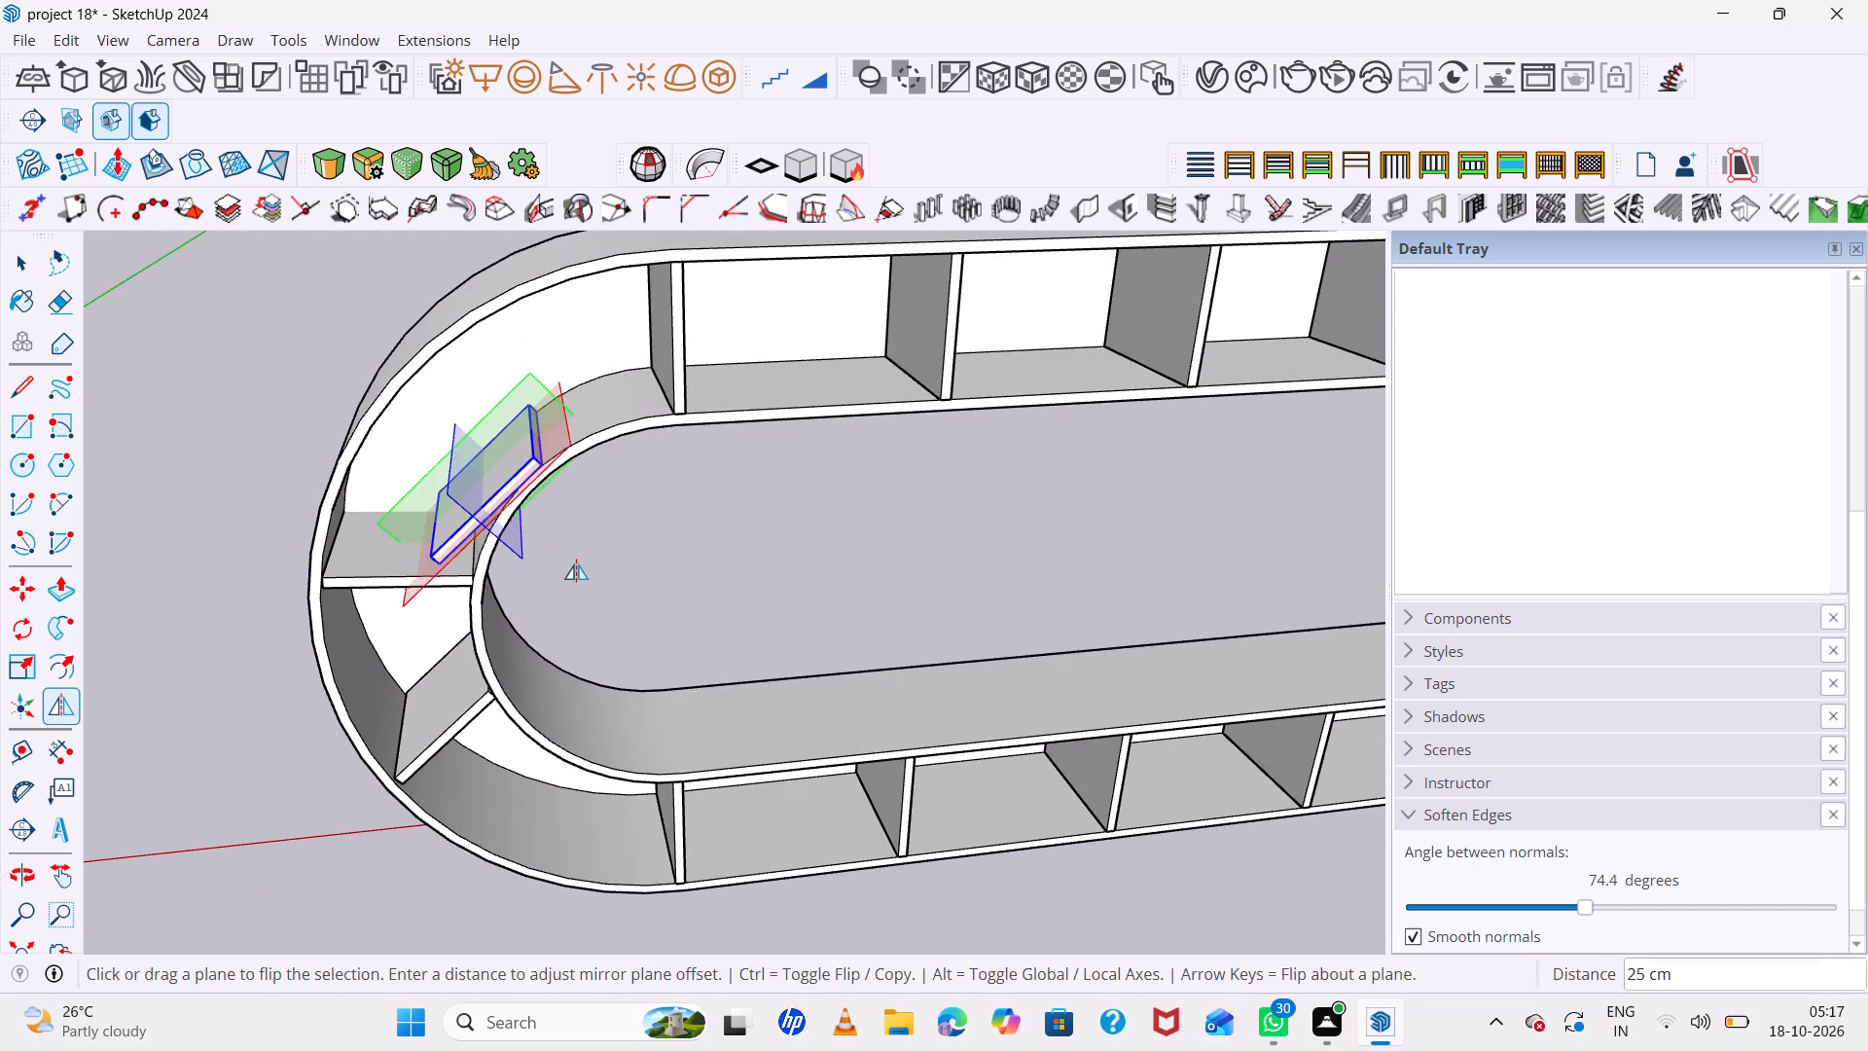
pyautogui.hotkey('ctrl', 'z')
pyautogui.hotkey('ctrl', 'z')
# Copy the vertical divider at the start of the upper straight section about 37 cm into the upper curve.
pyautogui.scroll(-7, 578, 543)
pyautogui.moveTo(616, 556); pyautogui.dragTo(606, 440, button='middle')
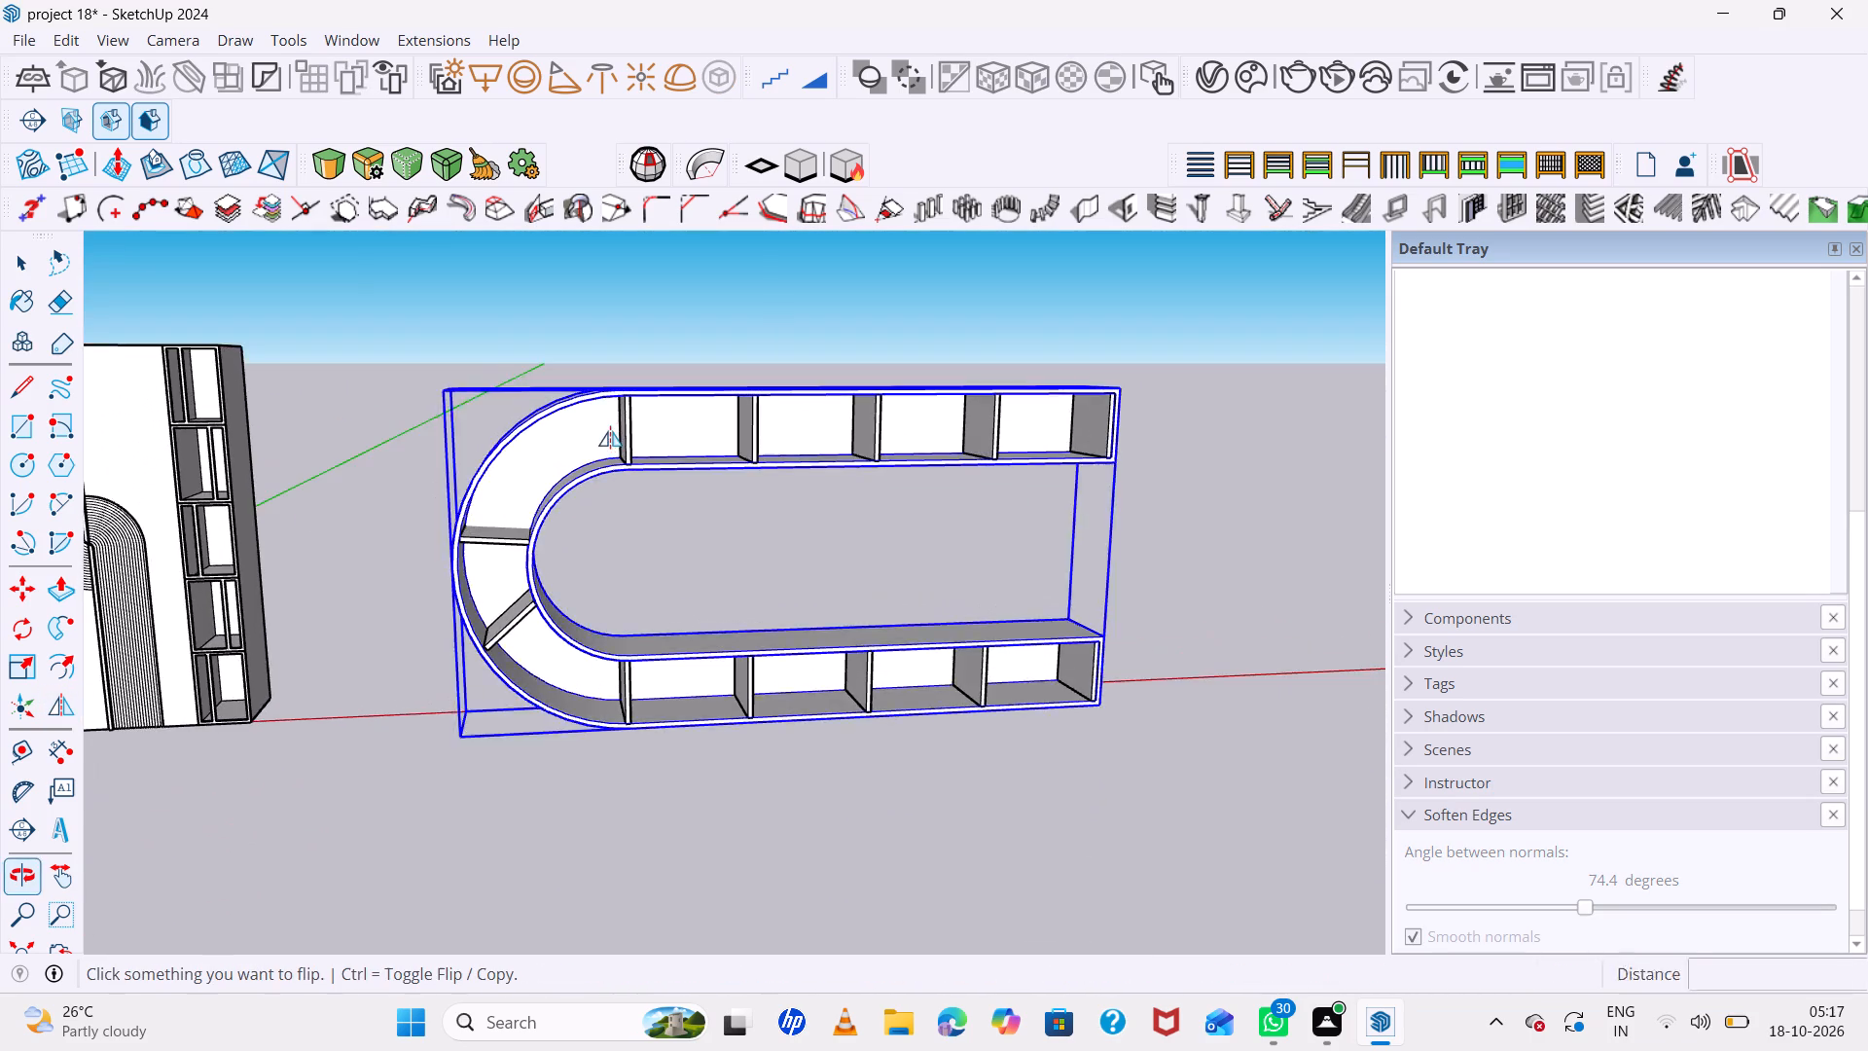
pyautogui.scroll(10, 618, 416)
pyautogui.scroll(-6, 641, 412)
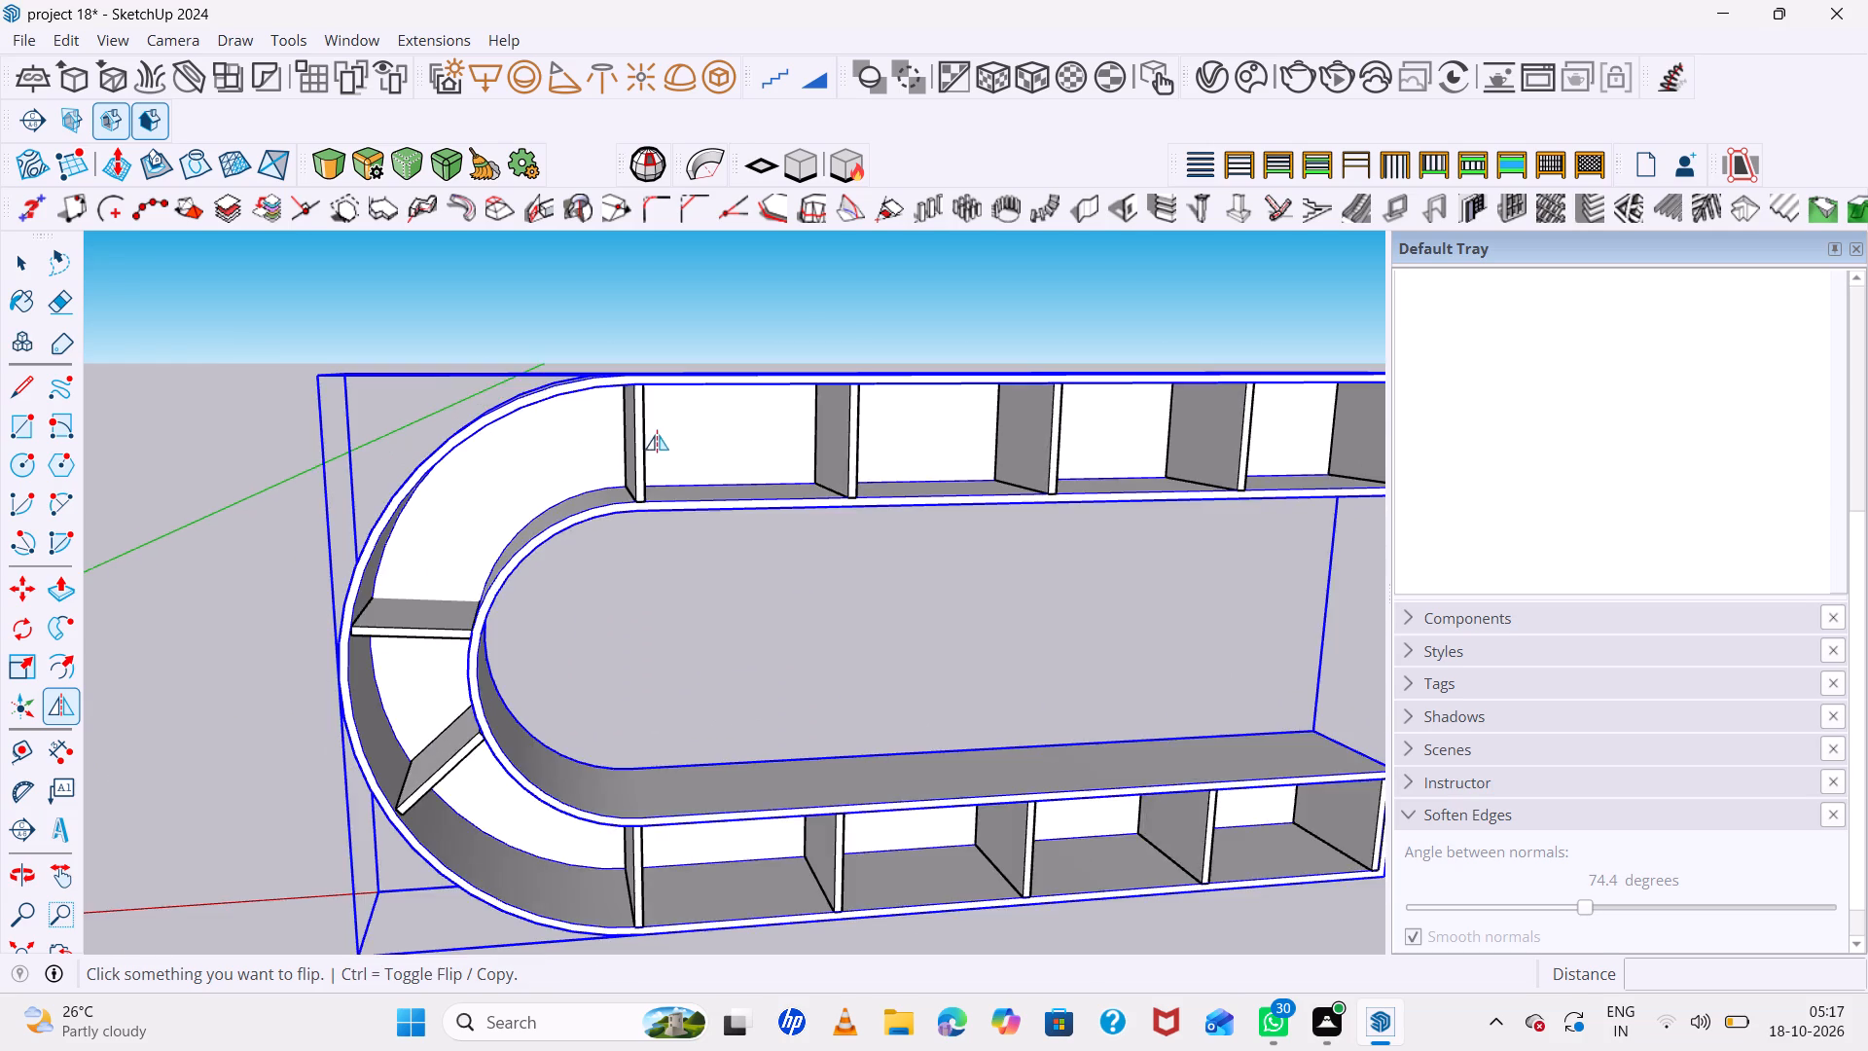
pyautogui.moveTo(657, 435); pyautogui.dragTo(642, 377, button='middle')
pyautogui.press('space')
pyautogui.click(636, 448)
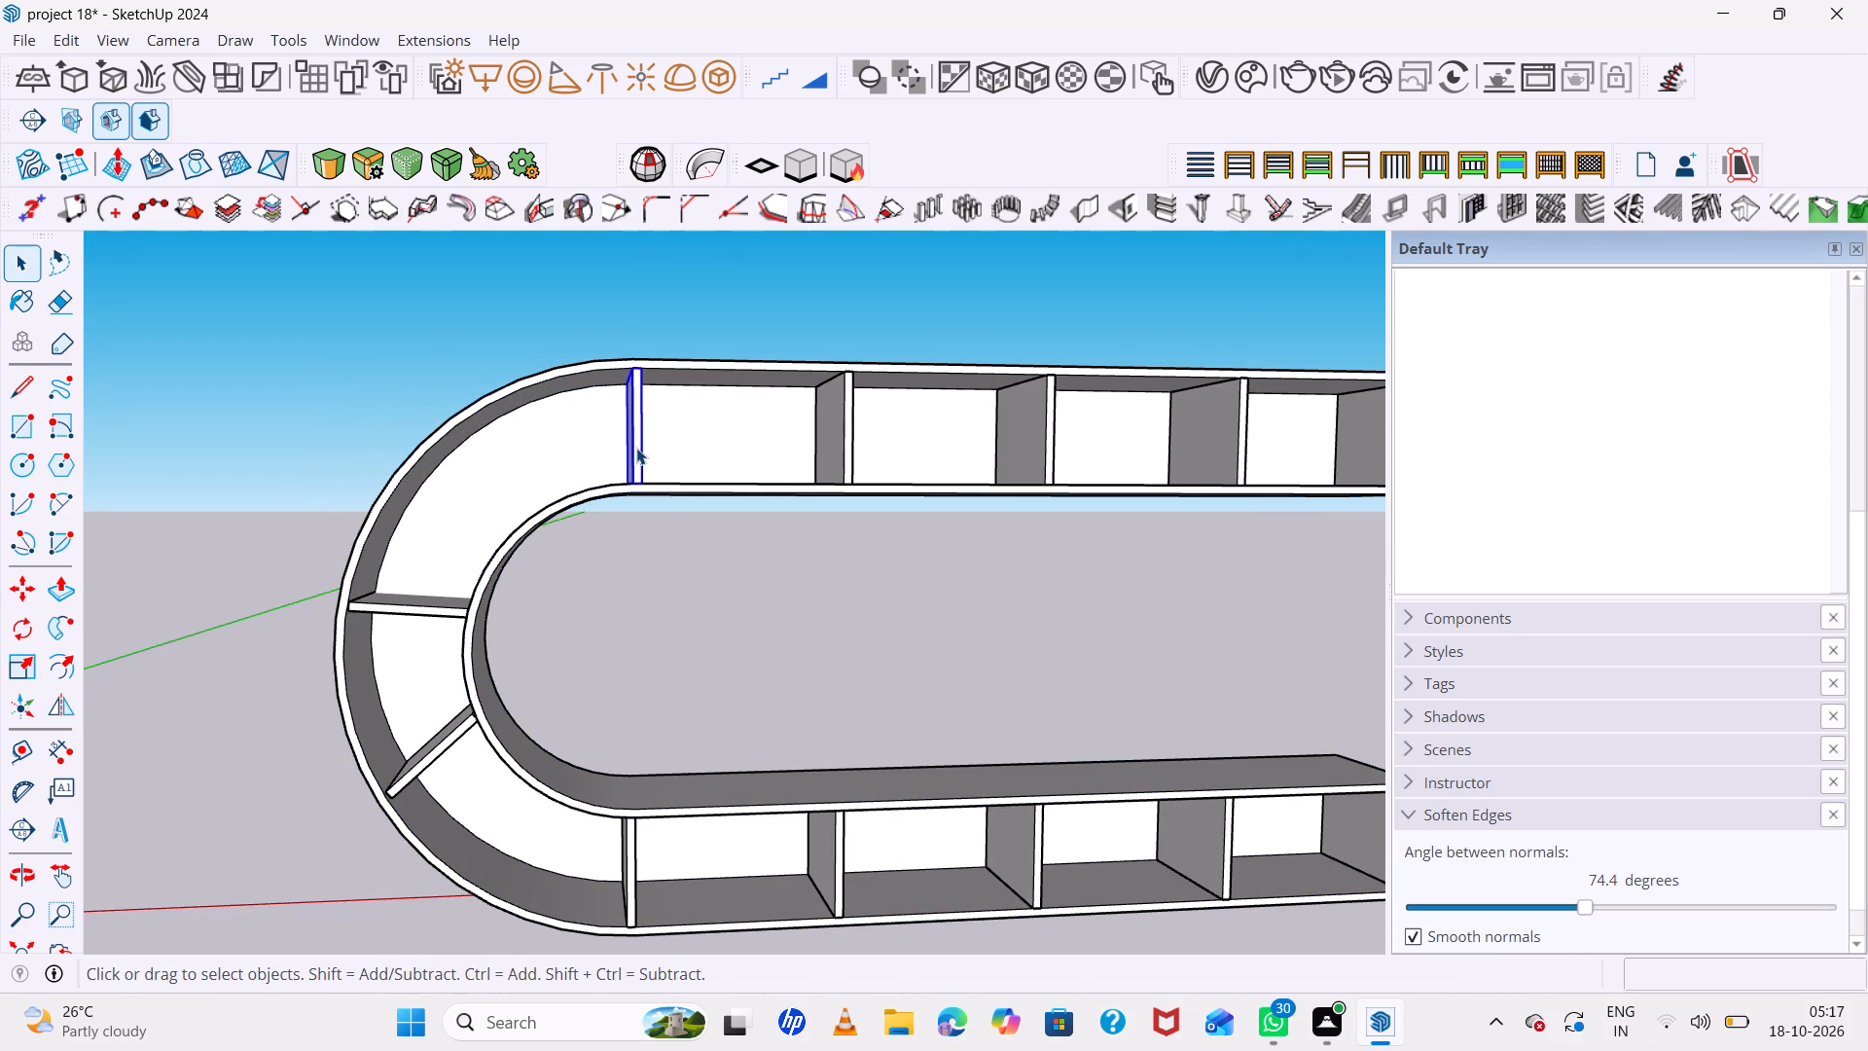
pyautogui.press('m')
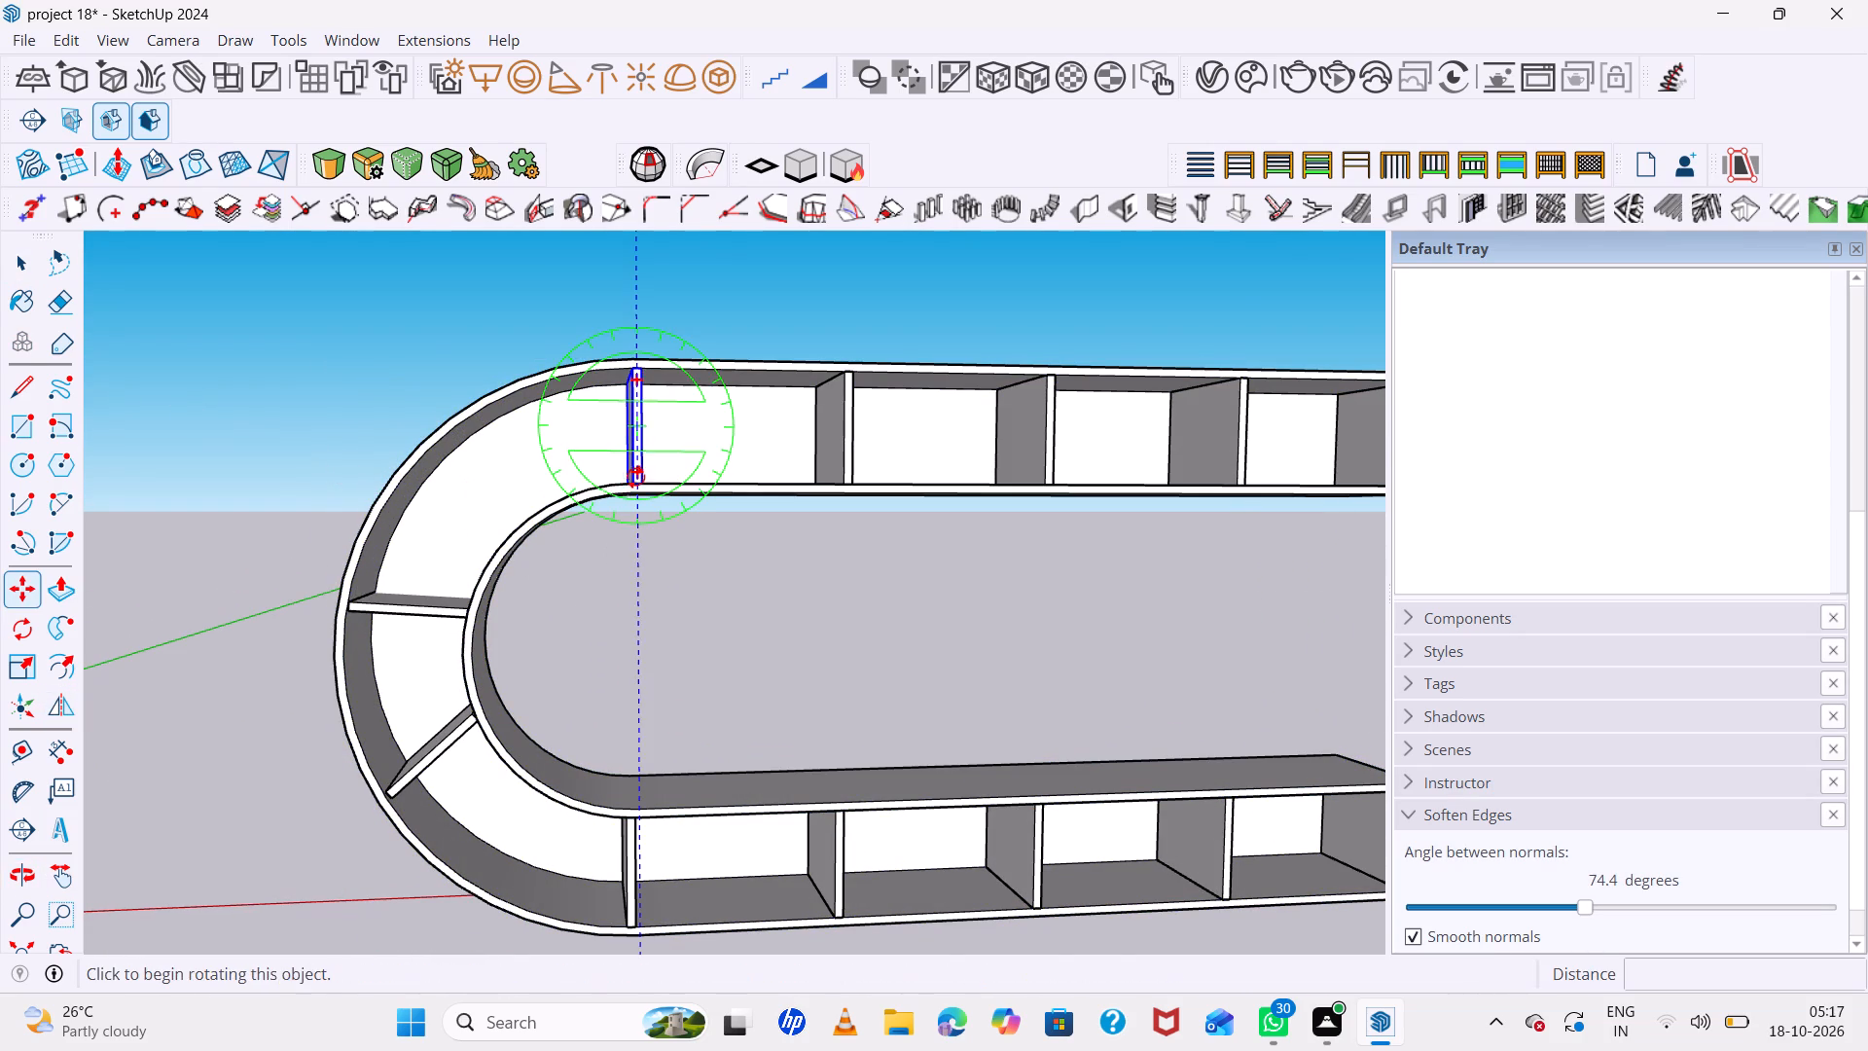
pyautogui.click(636, 477)
pyautogui.press('space')
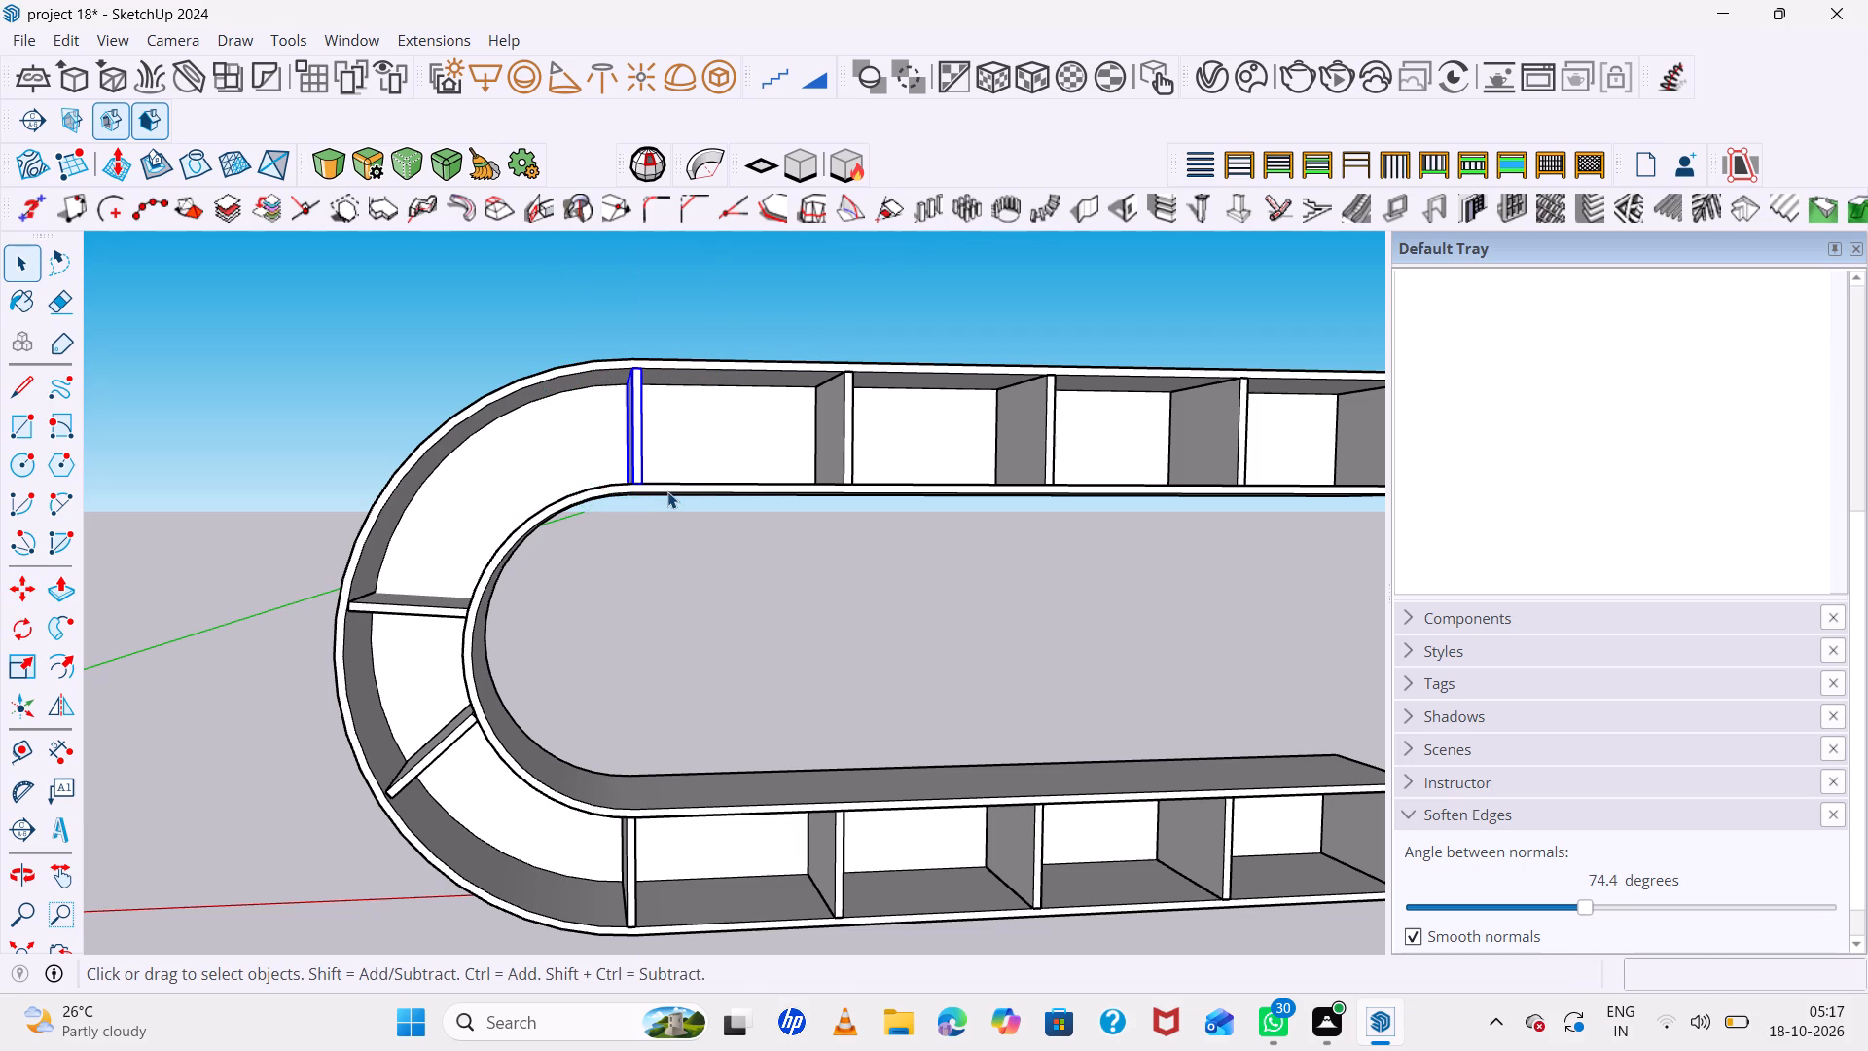
pyautogui.press('m')
pyautogui.scroll(11, 629, 476)
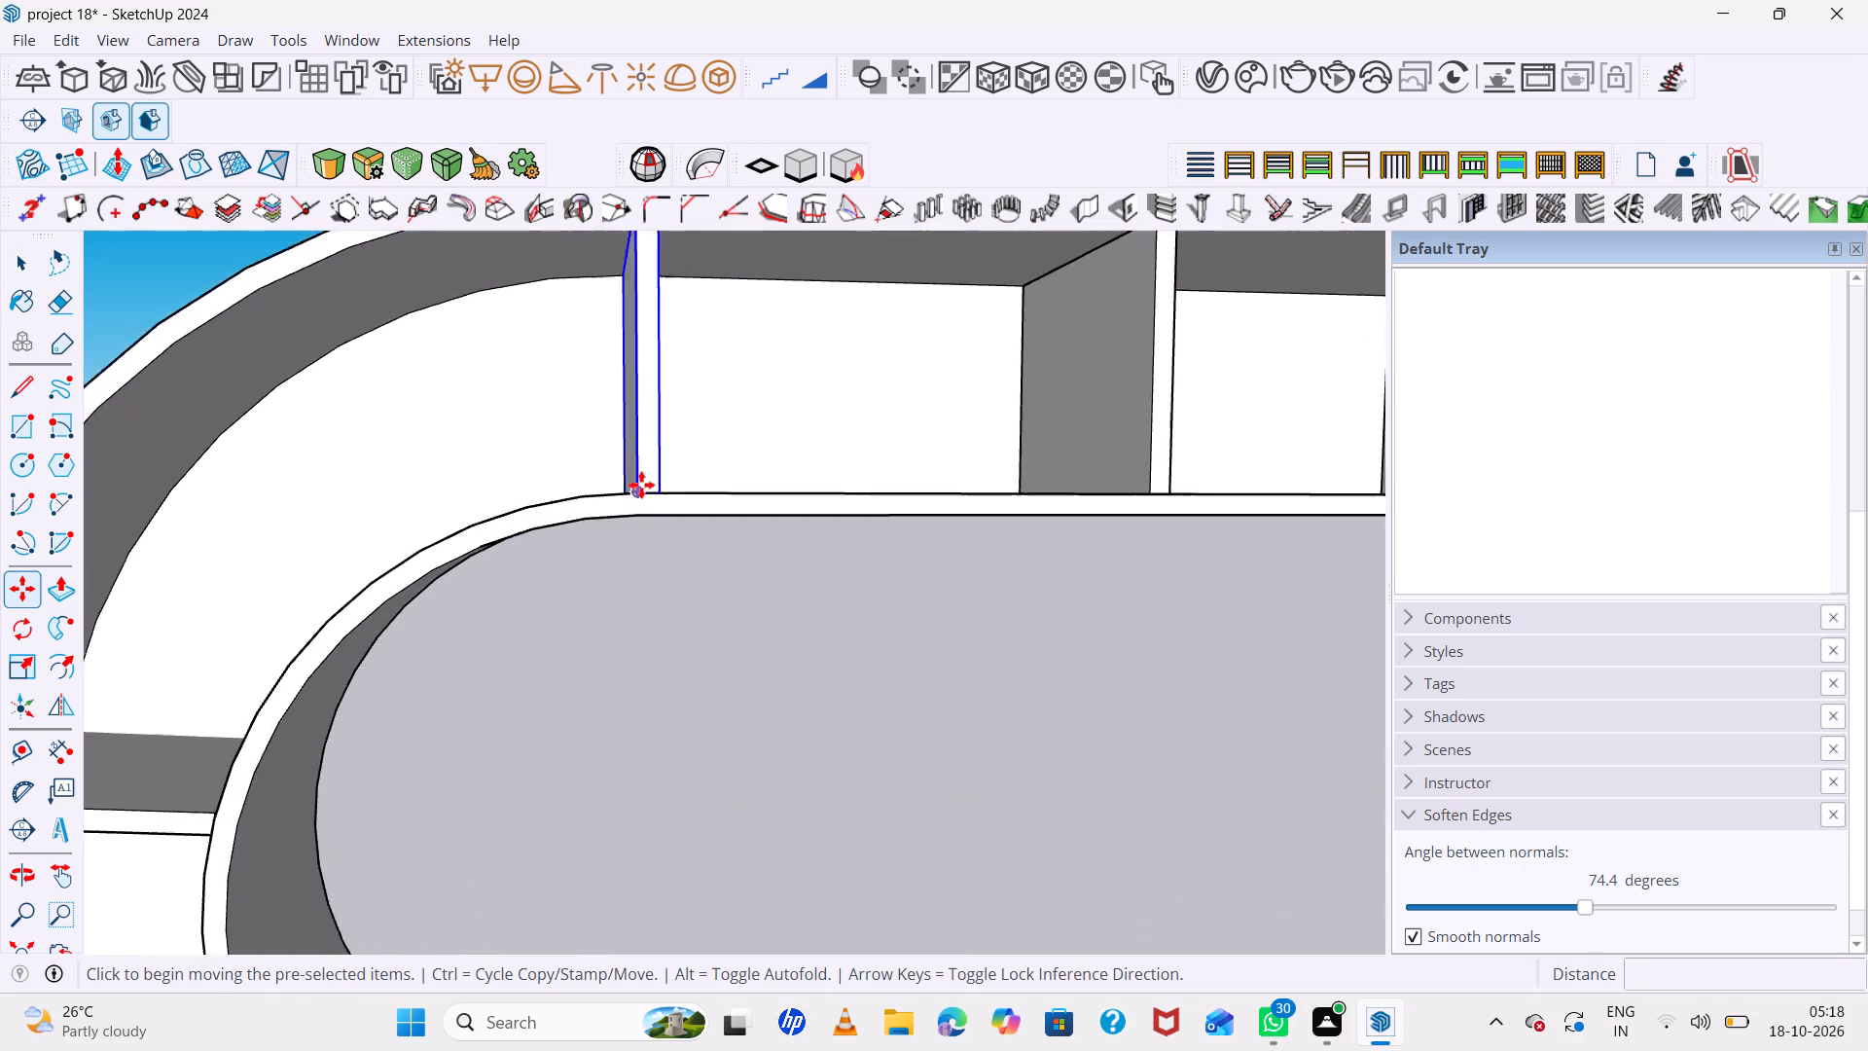
pyautogui.scroll(2, 641, 485)
pyautogui.click(632, 497)
pyautogui.scroll(-13, 449, 568)
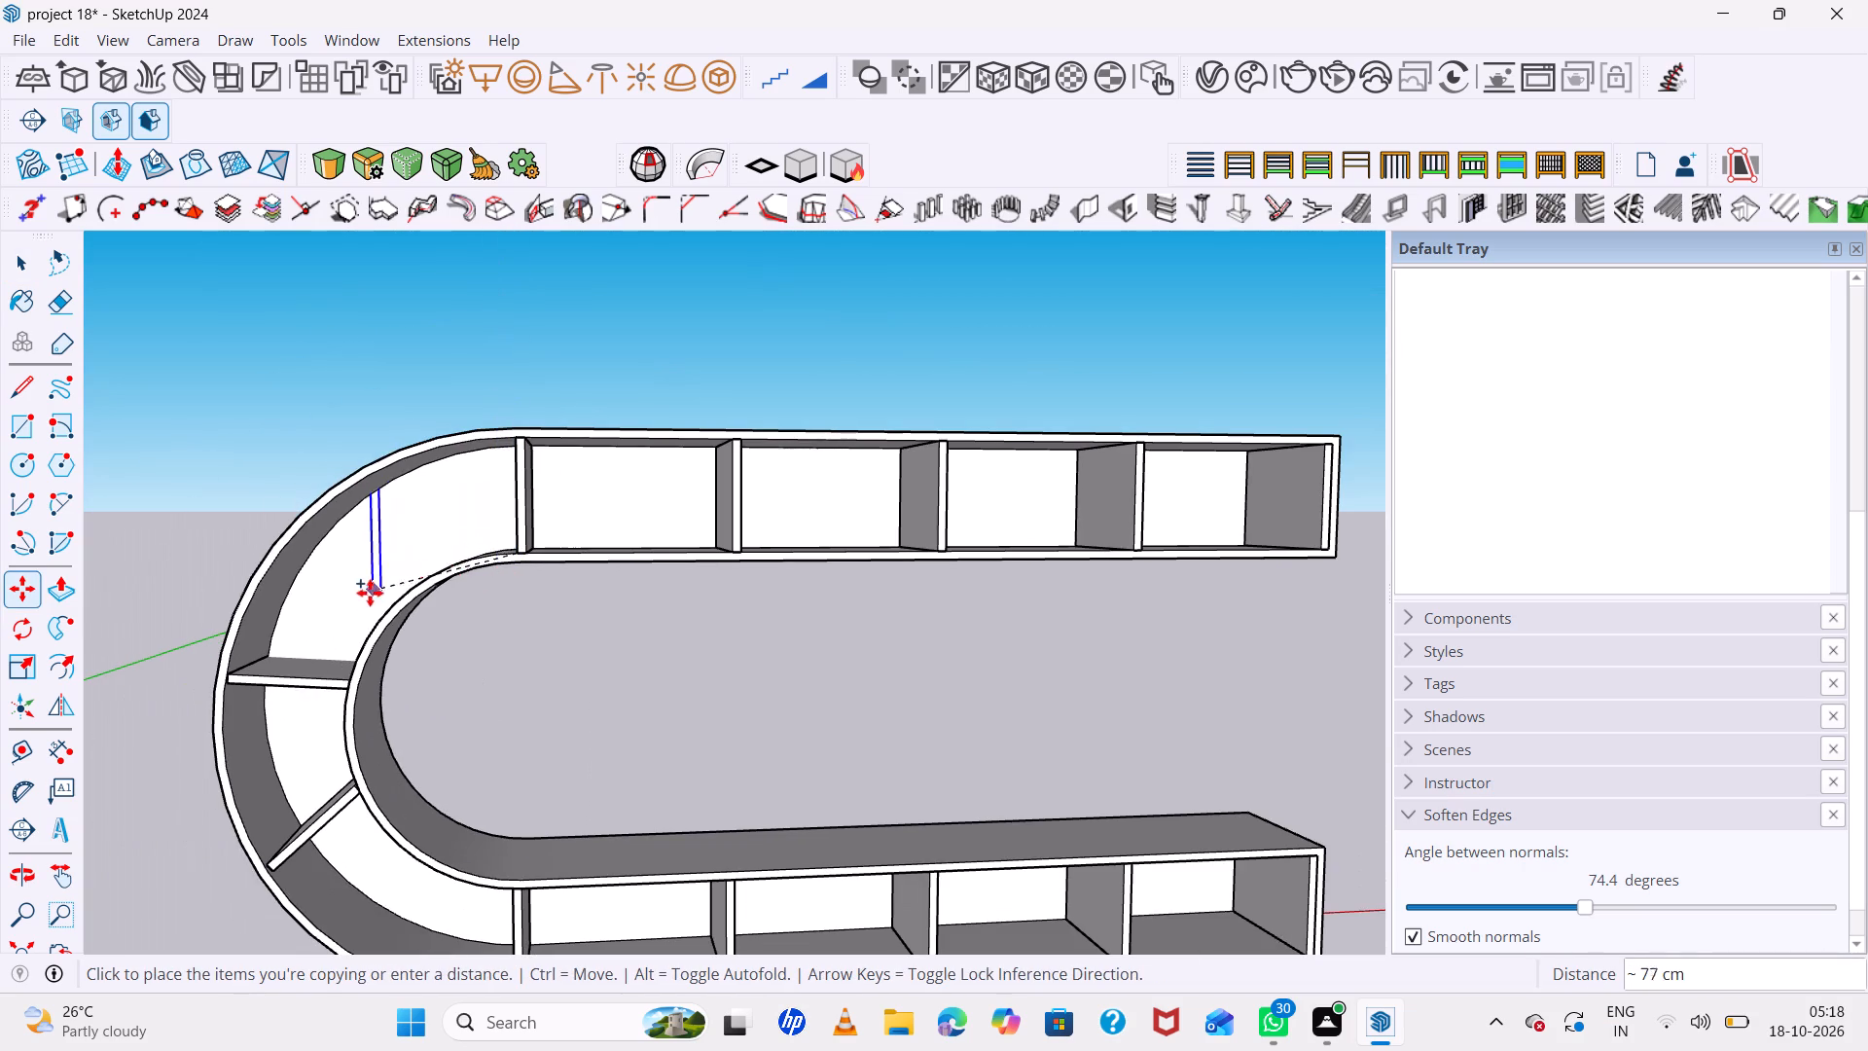
pyautogui.click(405, 585)
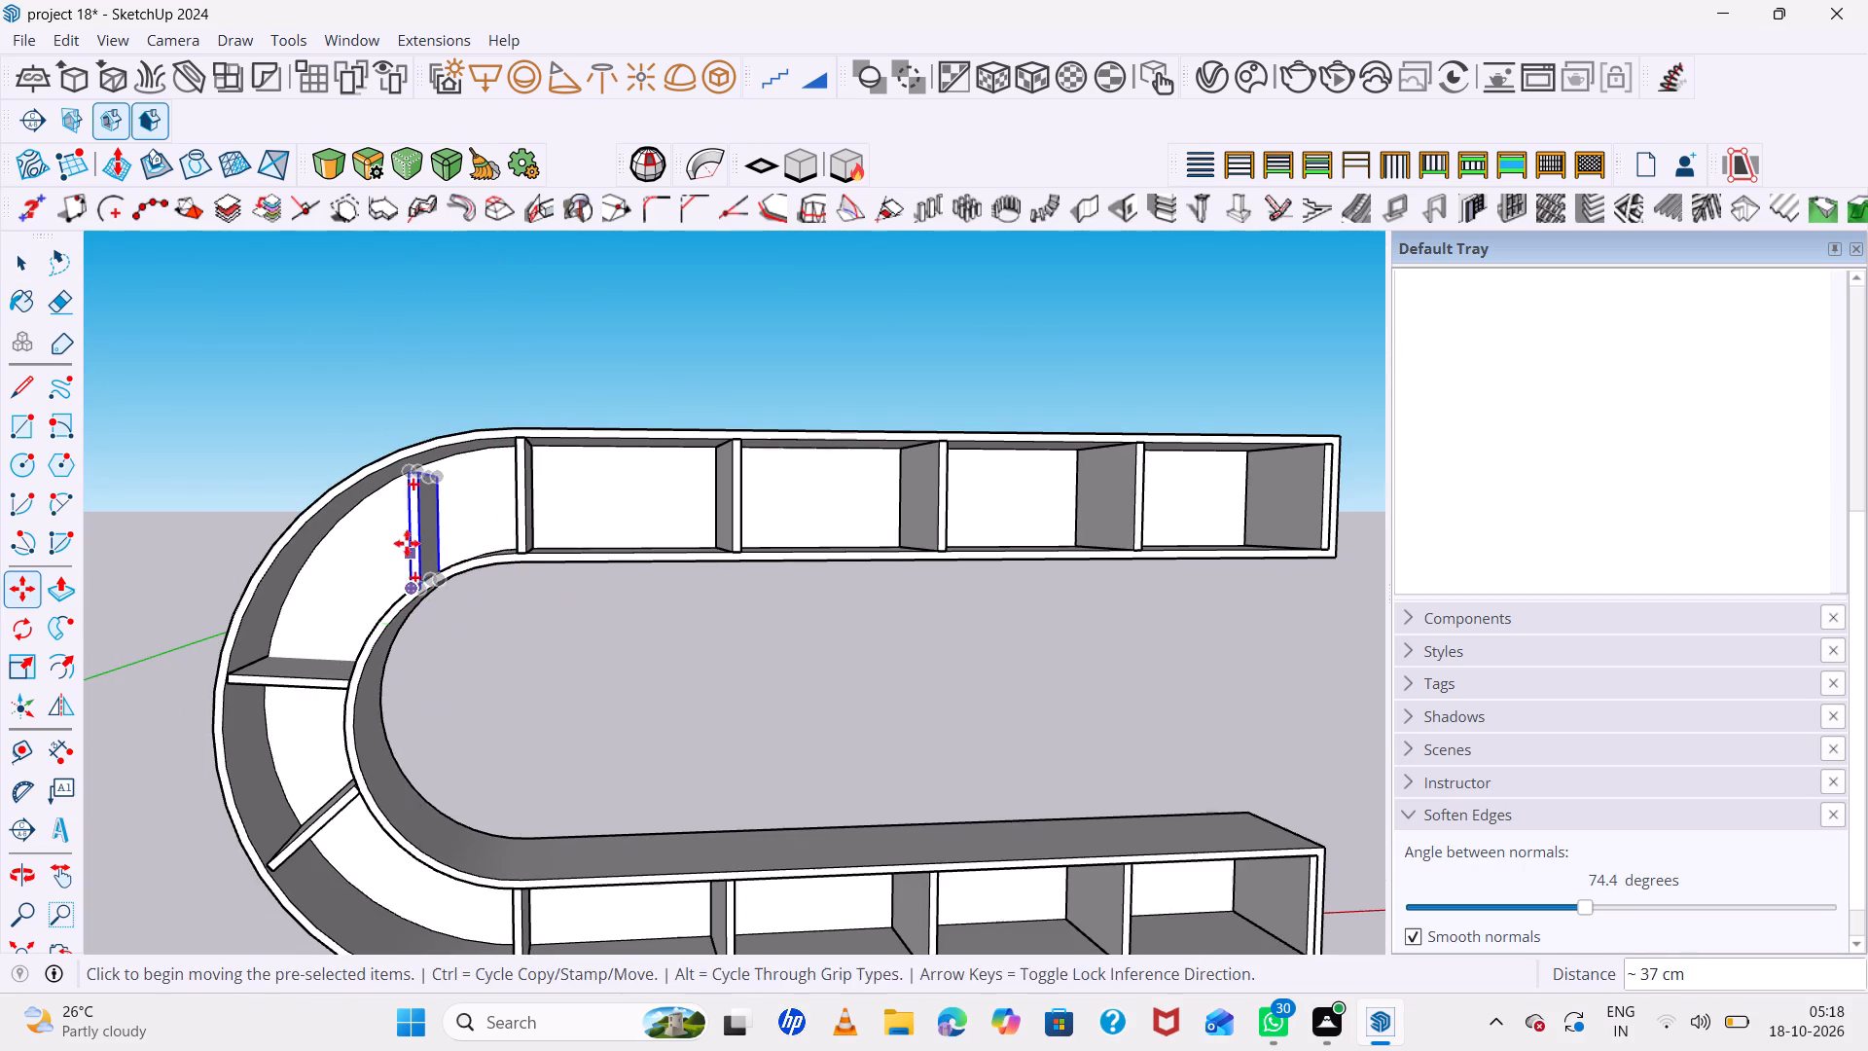
# Move the copied vertical divider about 3 cm so its lower front corner sits on the inner curved wall.
pyautogui.moveTo(381, 557); pyautogui.dragTo(653, 638, button='middle')
pyautogui.scroll(6, 490, 570)
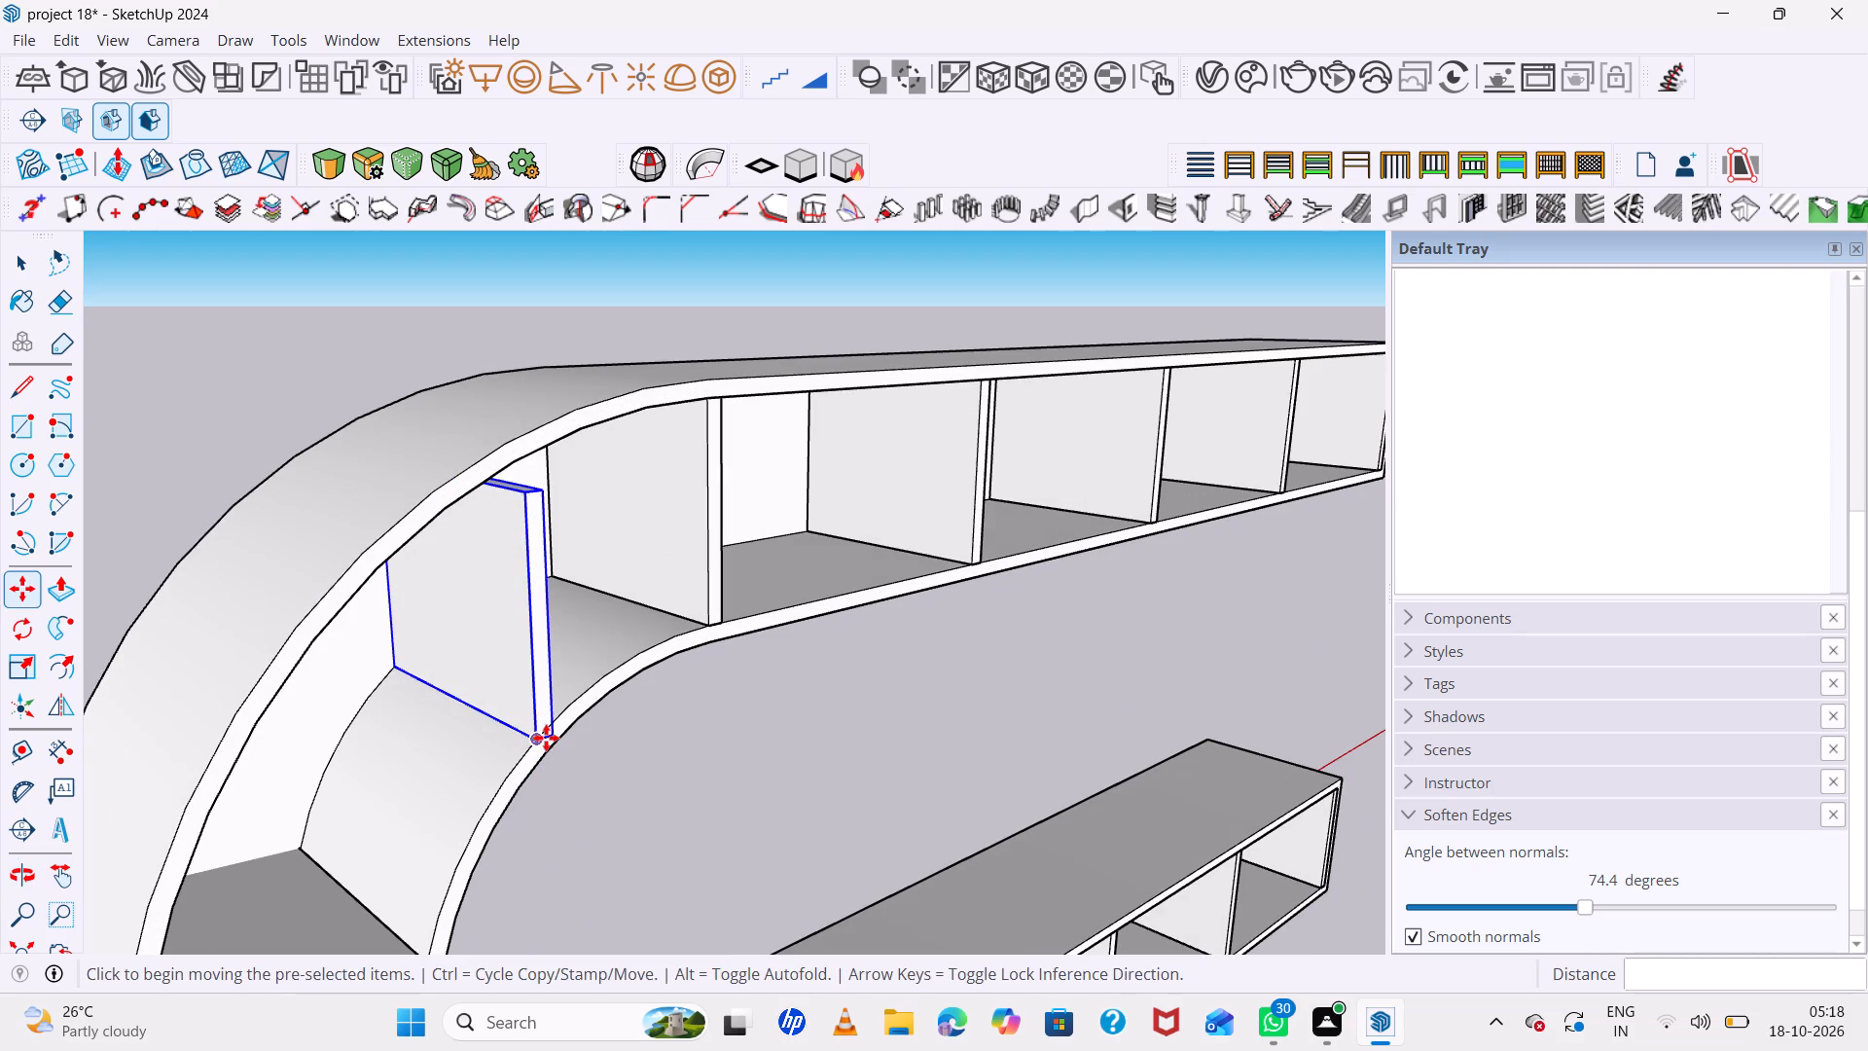
pyautogui.click(557, 741)
pyautogui.click(536, 736)
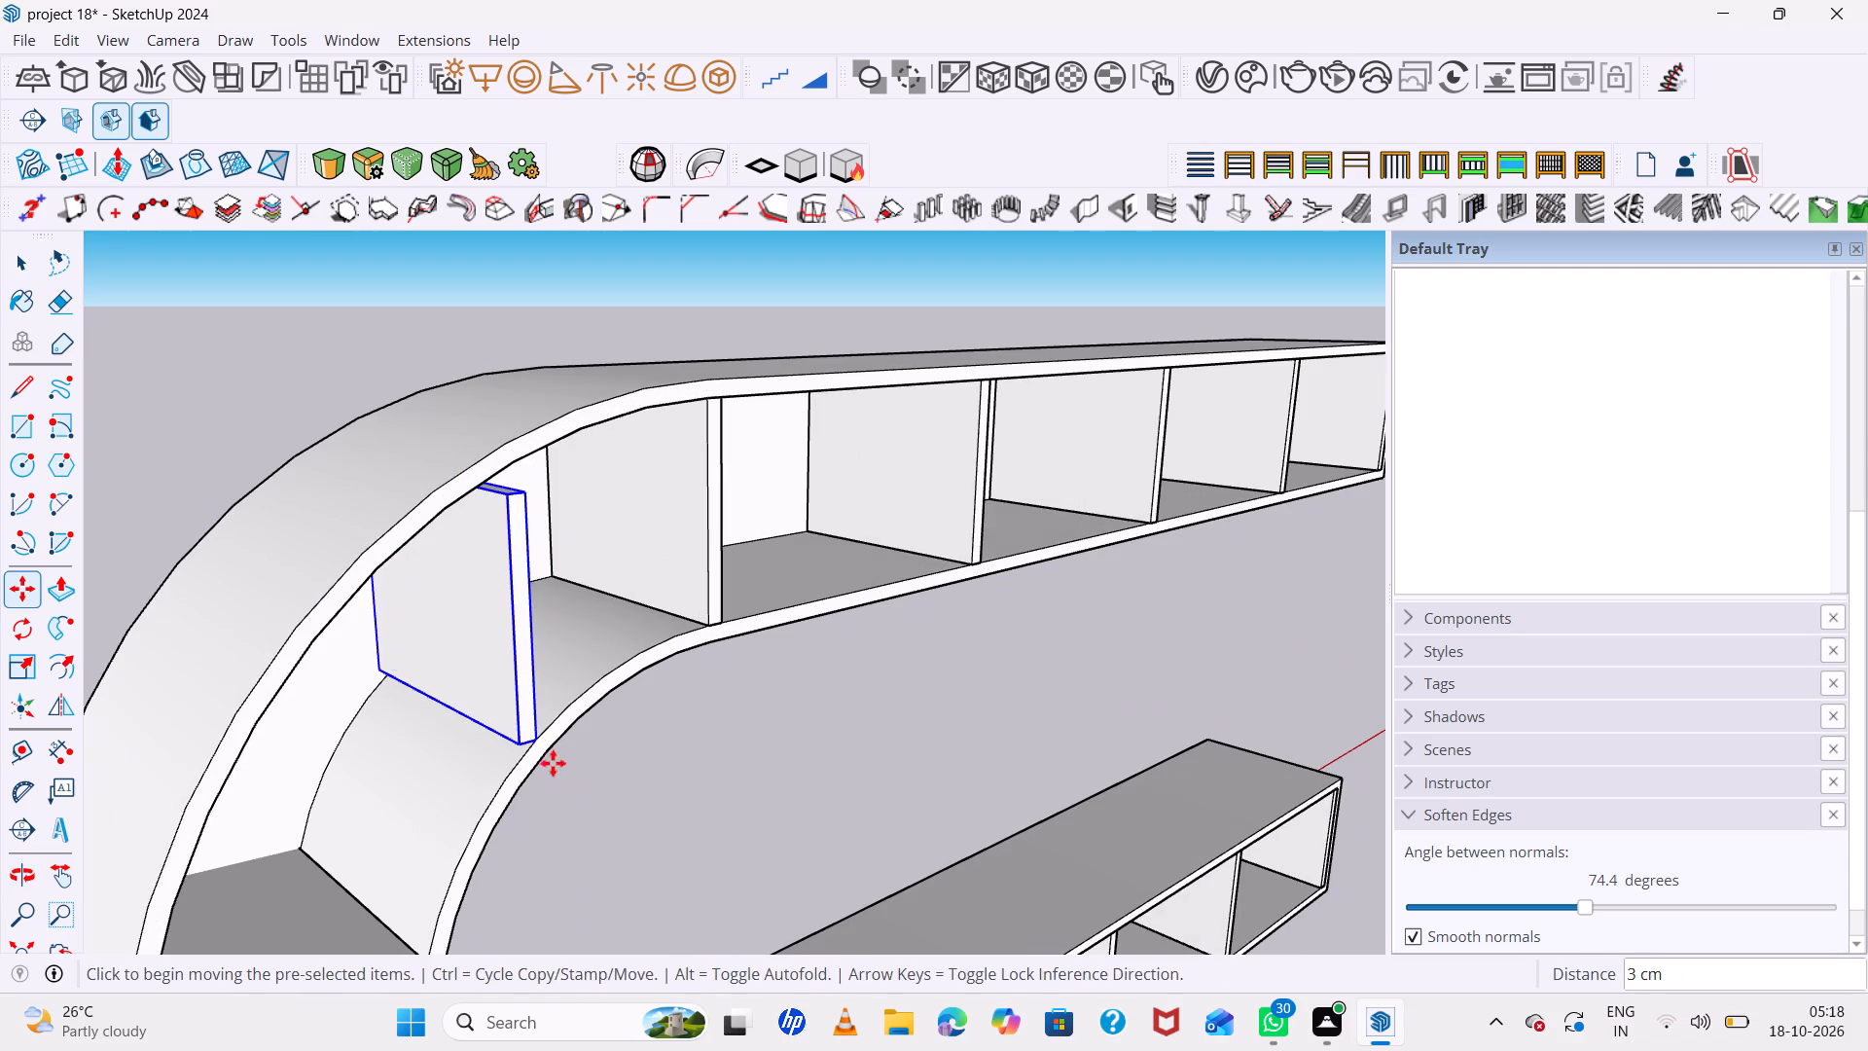
# Rotate the copied divider about 40.3 degrees on the green axis around its upper front corner.
pyautogui.scroll(-6, 494, 643)
pyautogui.scroll(1, 621, 688)
pyautogui.moveTo(590, 641); pyautogui.dragTo(394, 504, button='middle')
pyautogui.middleClick(391, 503)
pyautogui.scroll(4, 331, 418)
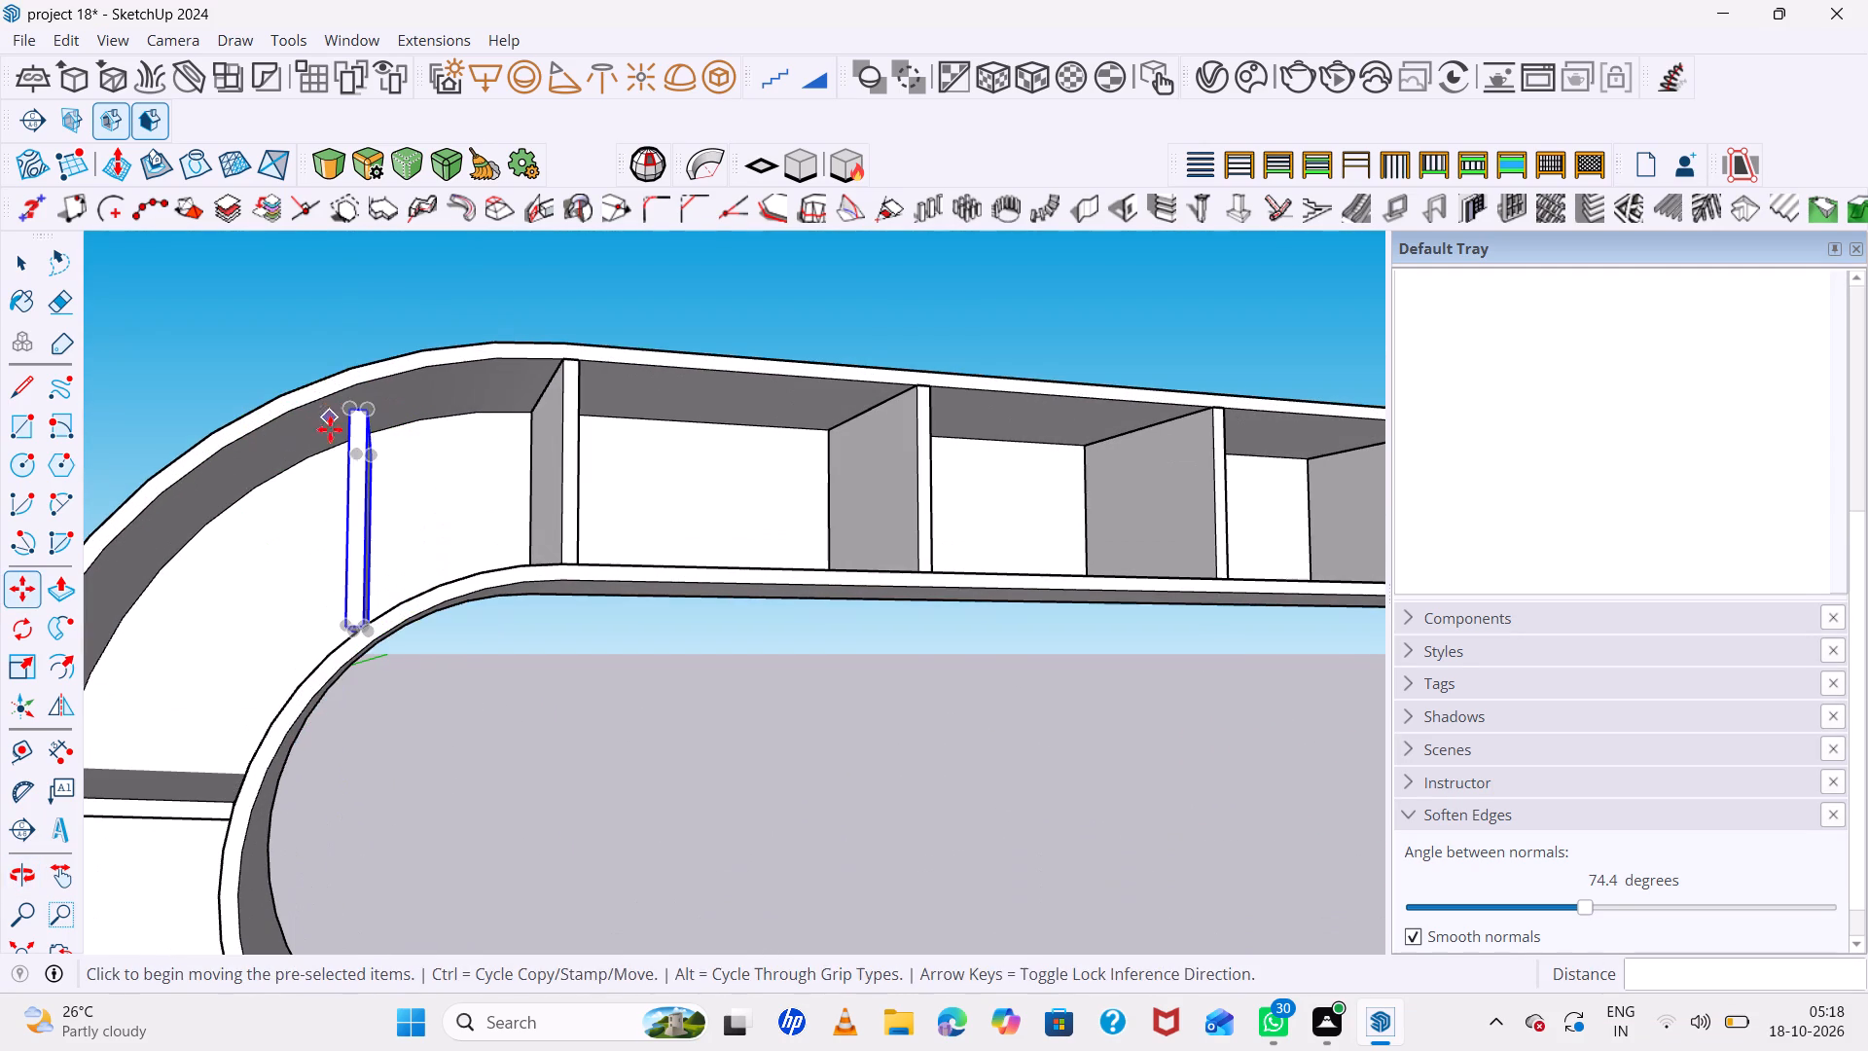
pyautogui.press('q')
pyautogui.scroll(4, 361, 403)
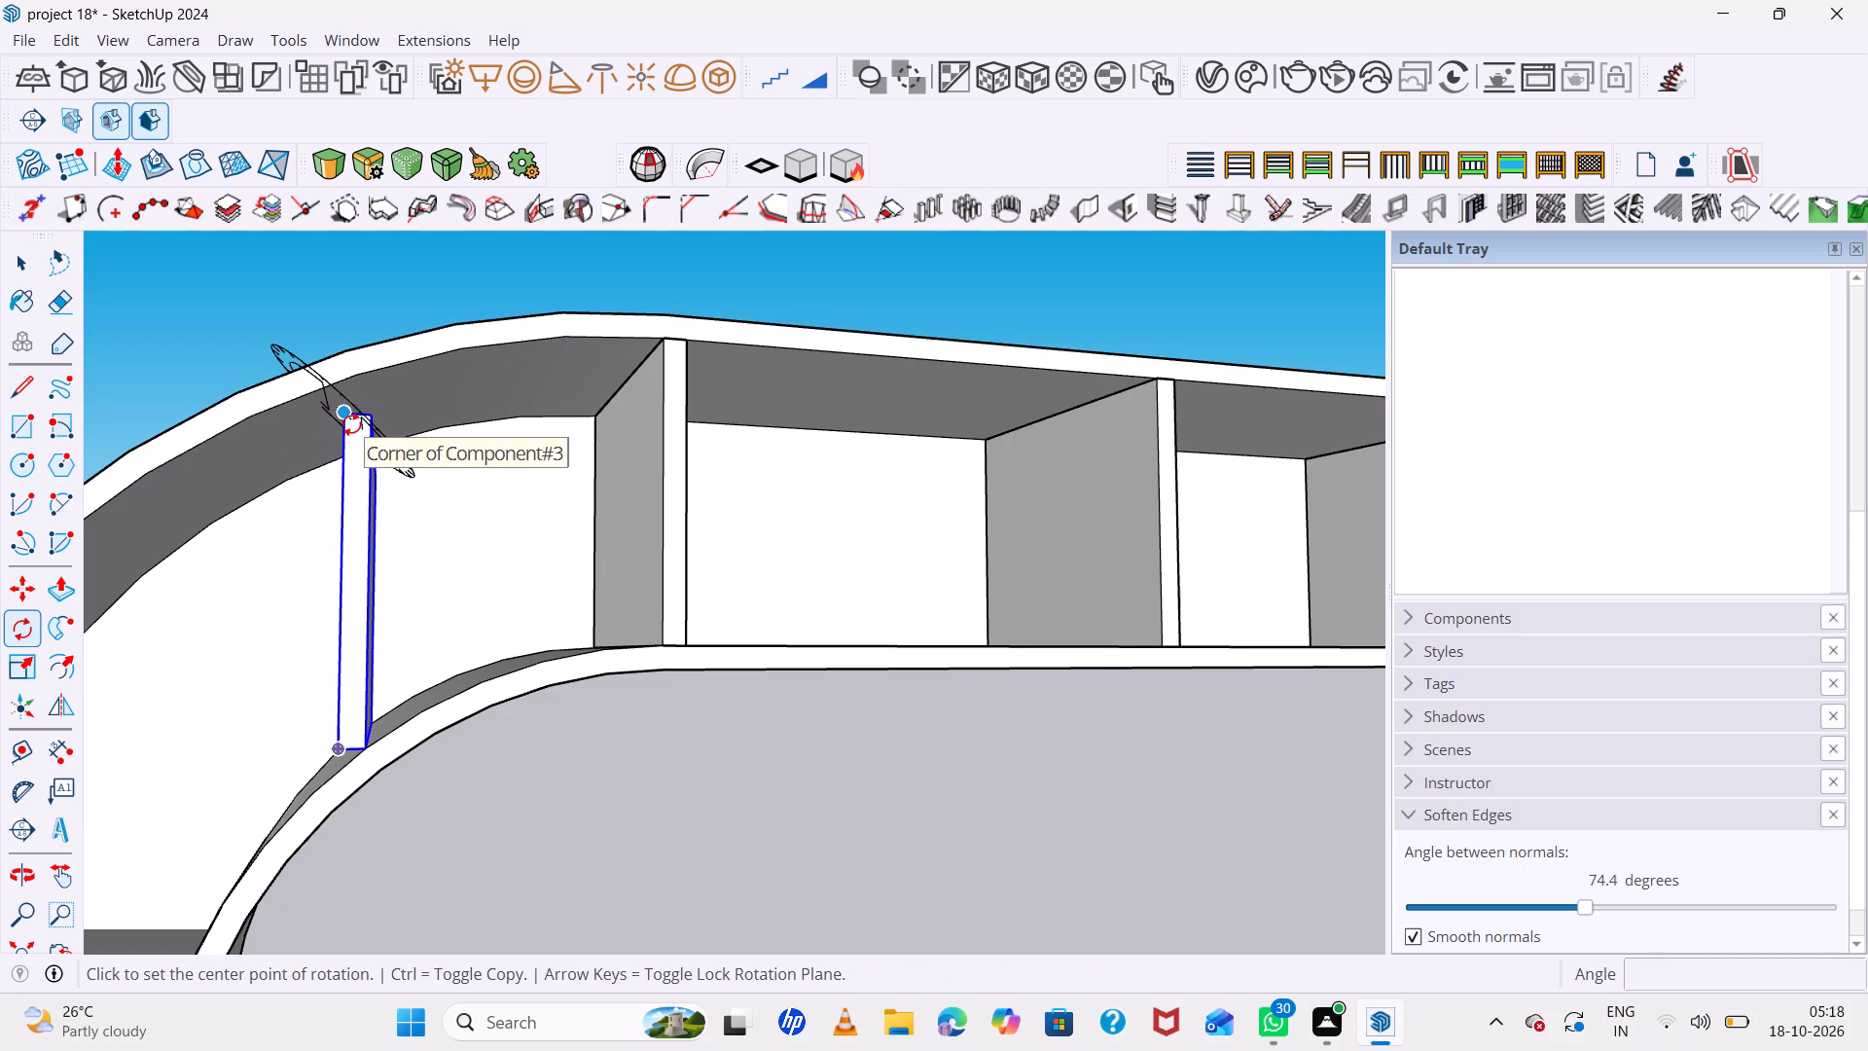
pyautogui.press('Left')
pyautogui.click(352, 422)
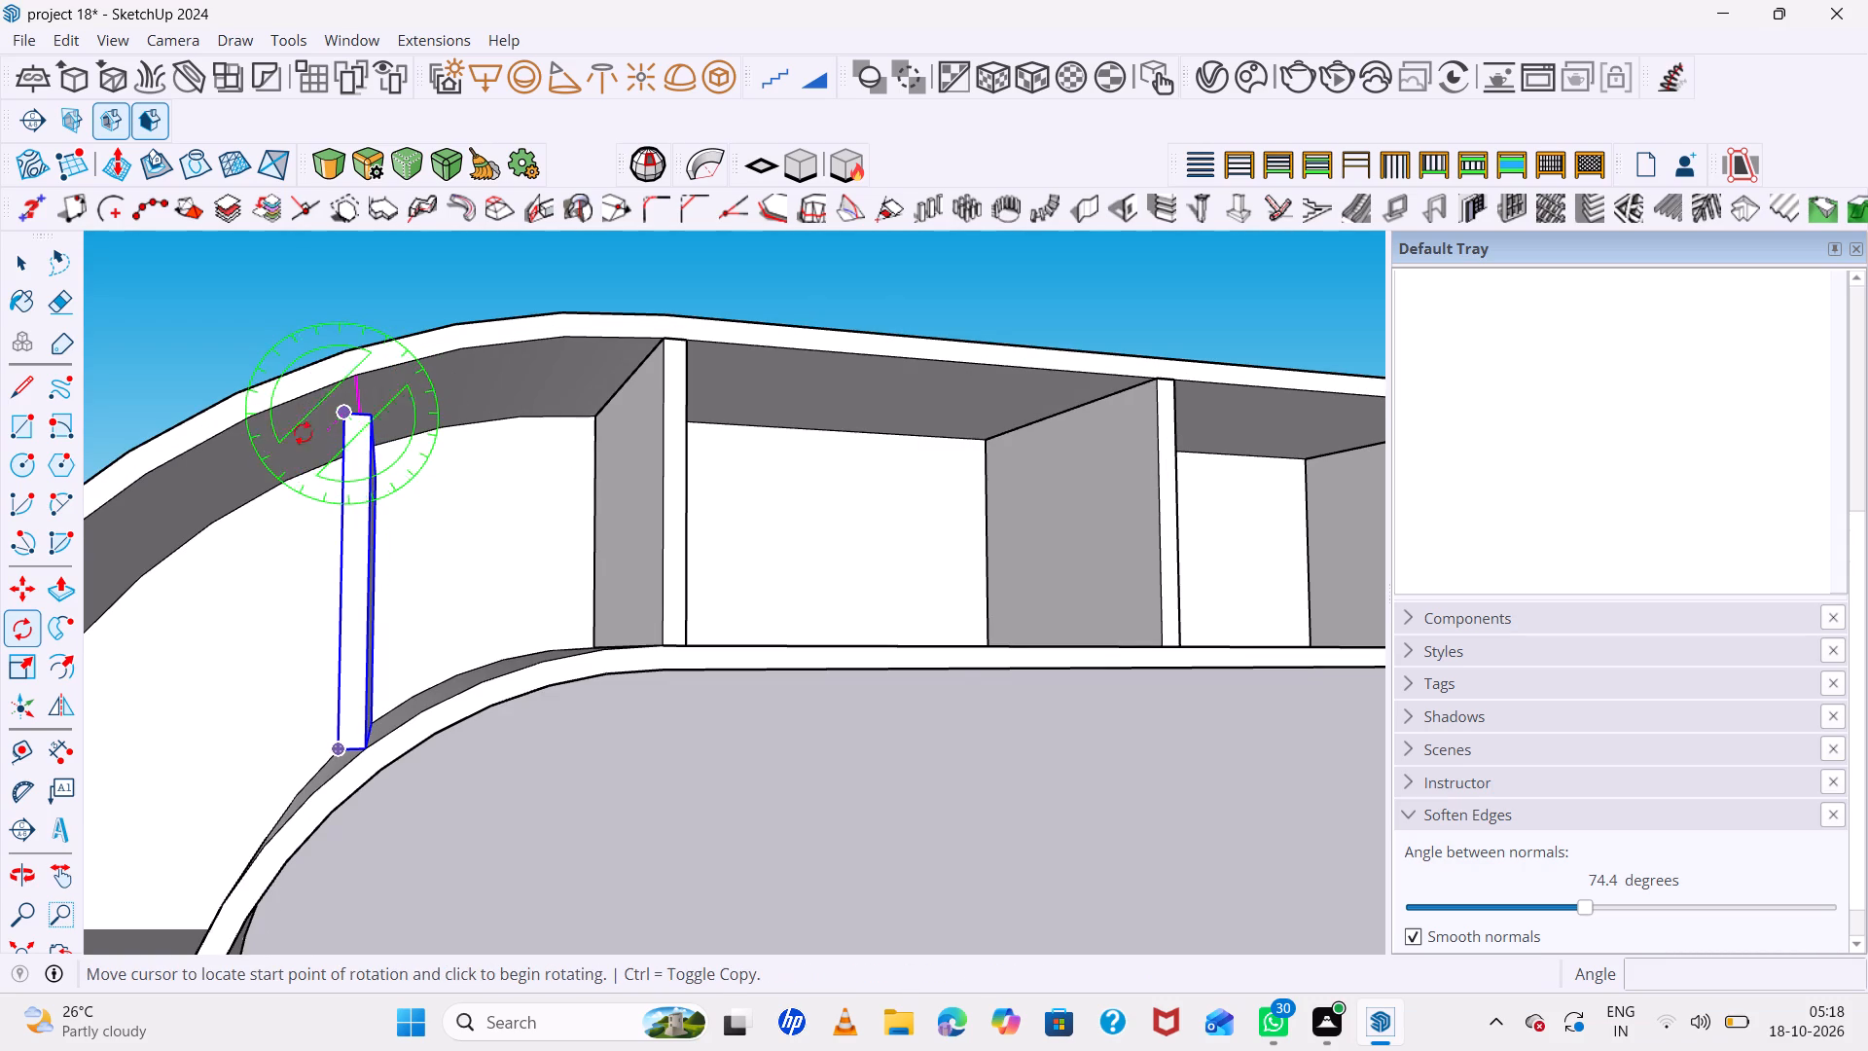
pyautogui.click(169, 420)
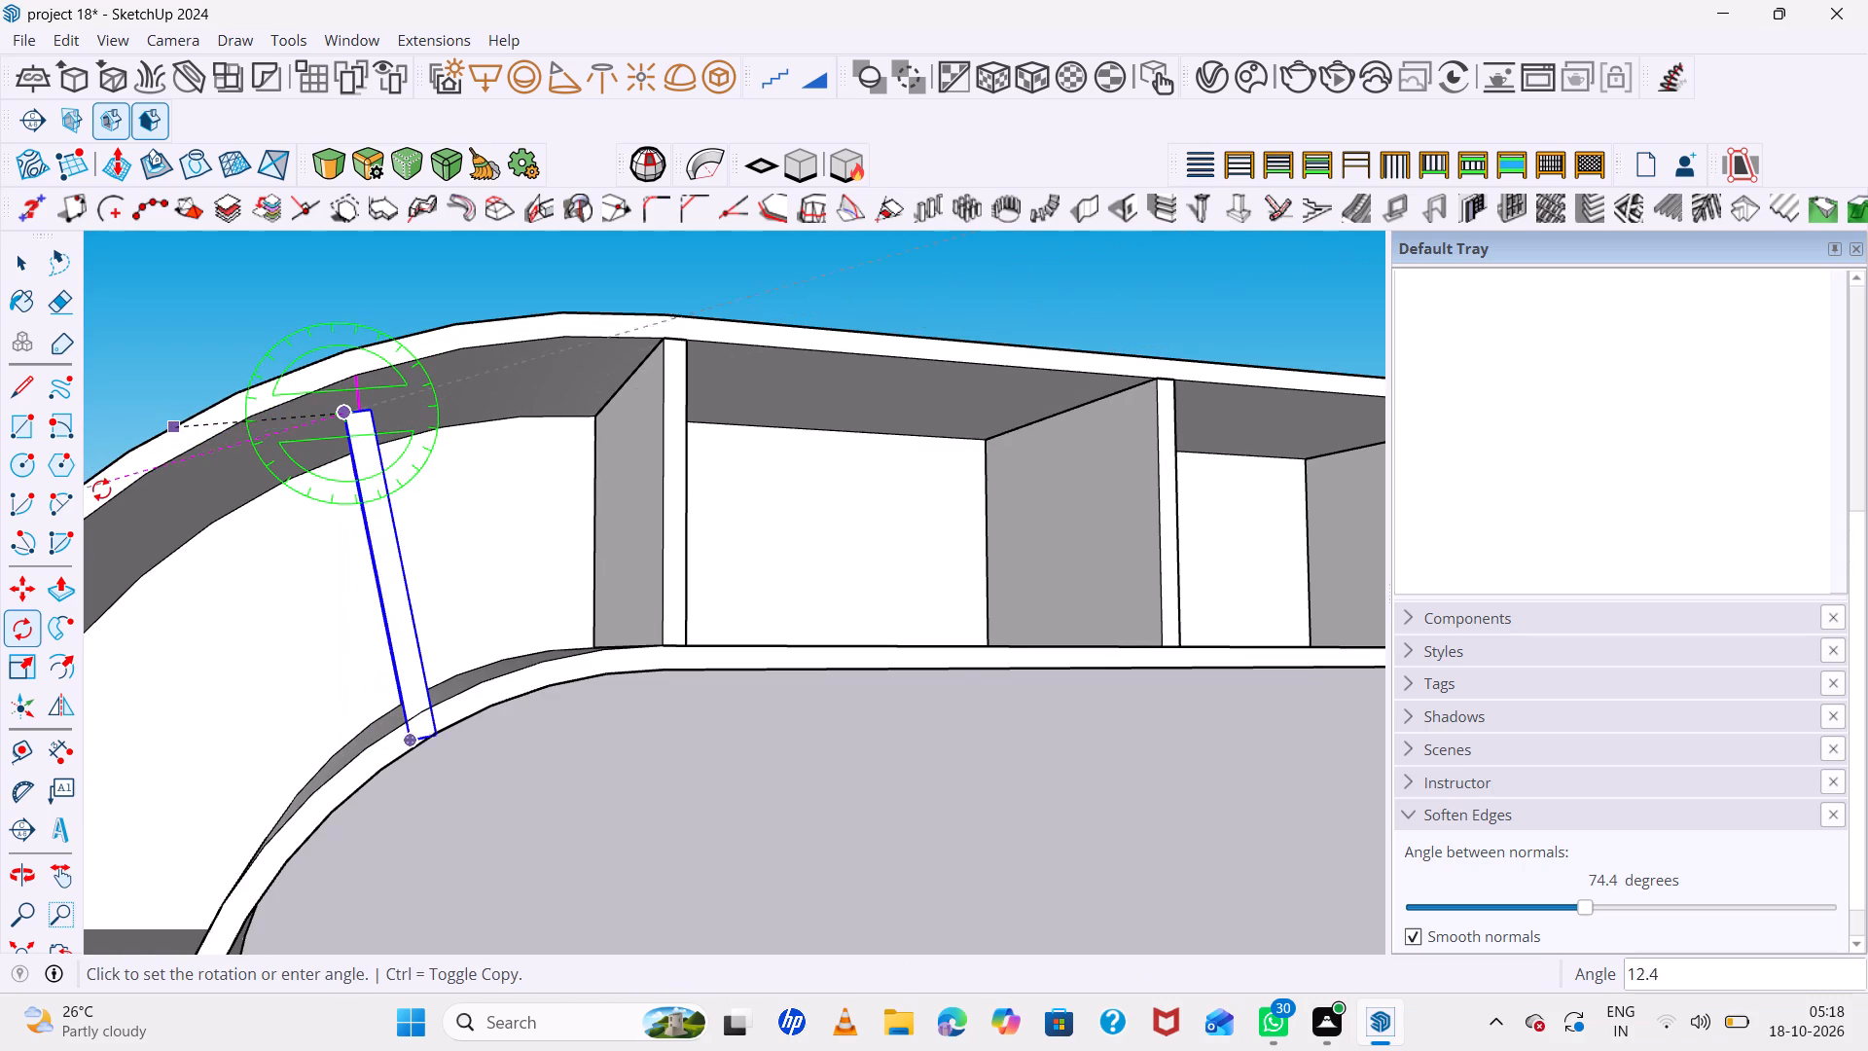
pyautogui.click(171, 600)
pyautogui.press('space')
# Move the angled divider in the upper curve about 27 cm further around the bend, its lower front corner on the inner wall's edge.
pyautogui.press('m')
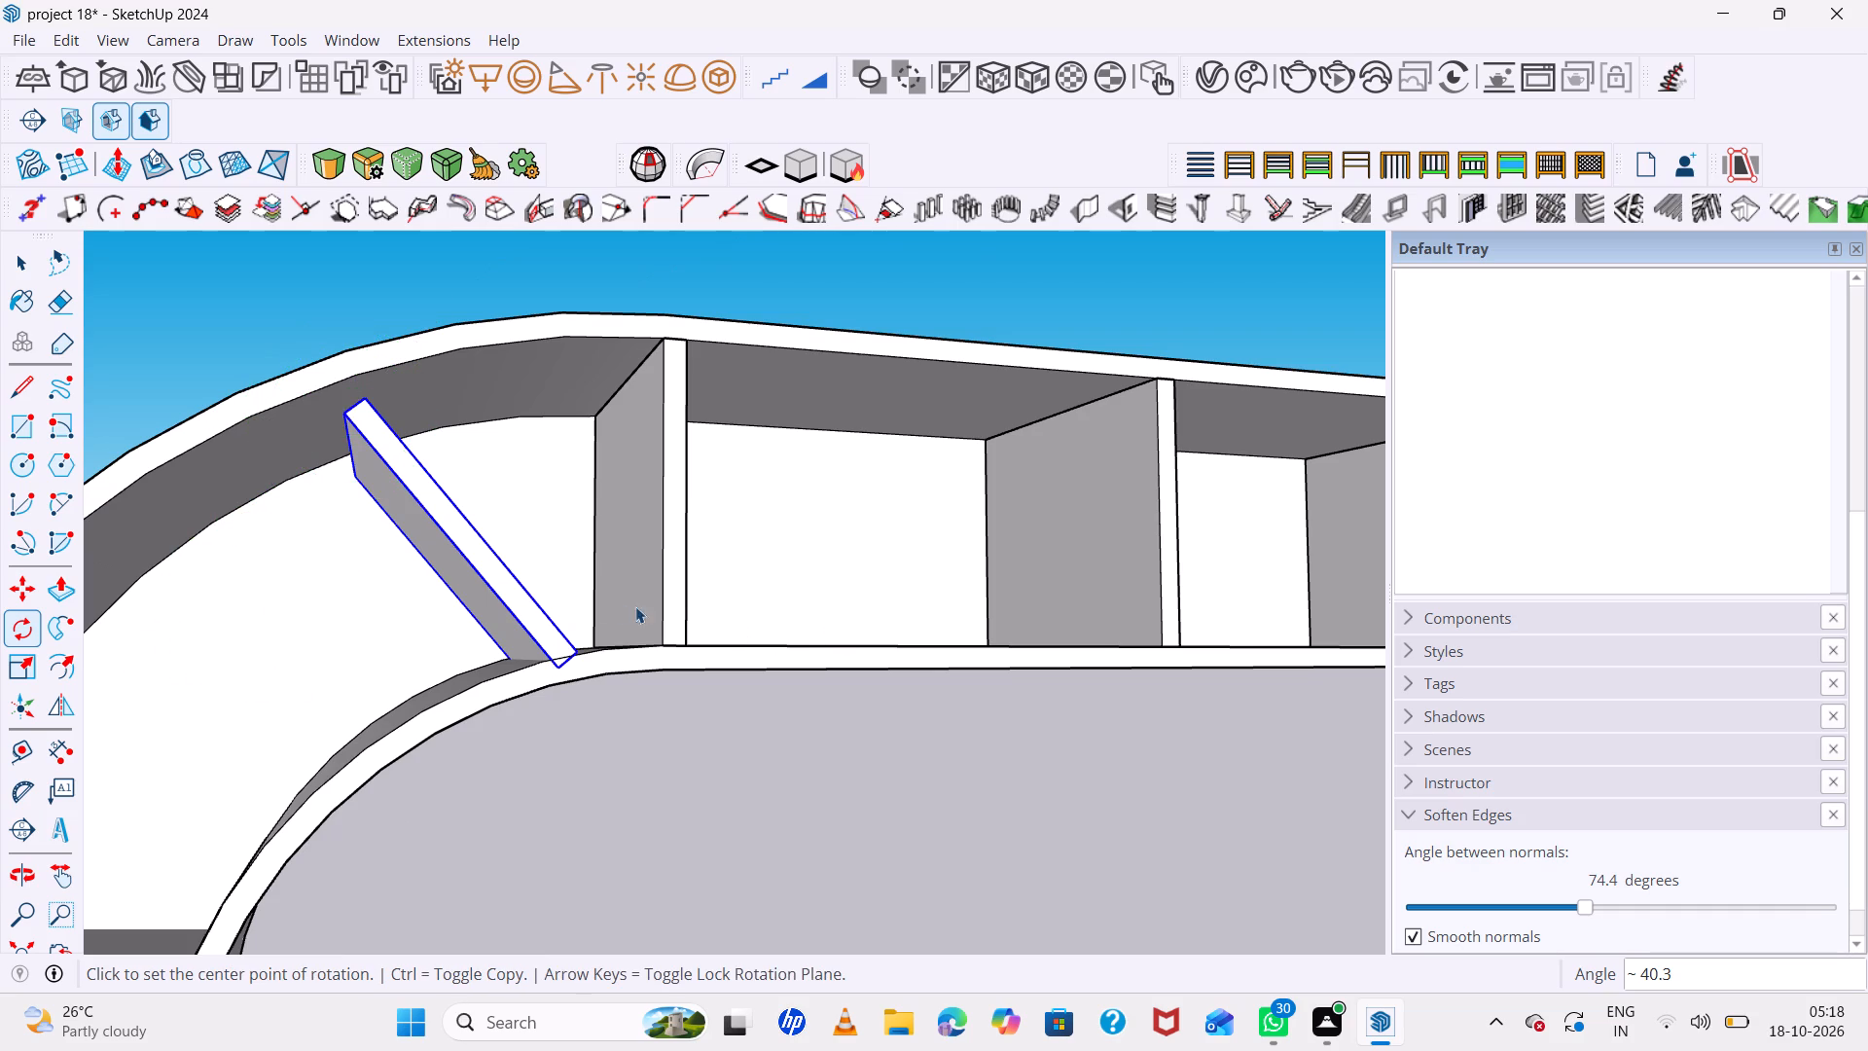
pyautogui.press('m')
pyautogui.press('space')
pyautogui.press('m')
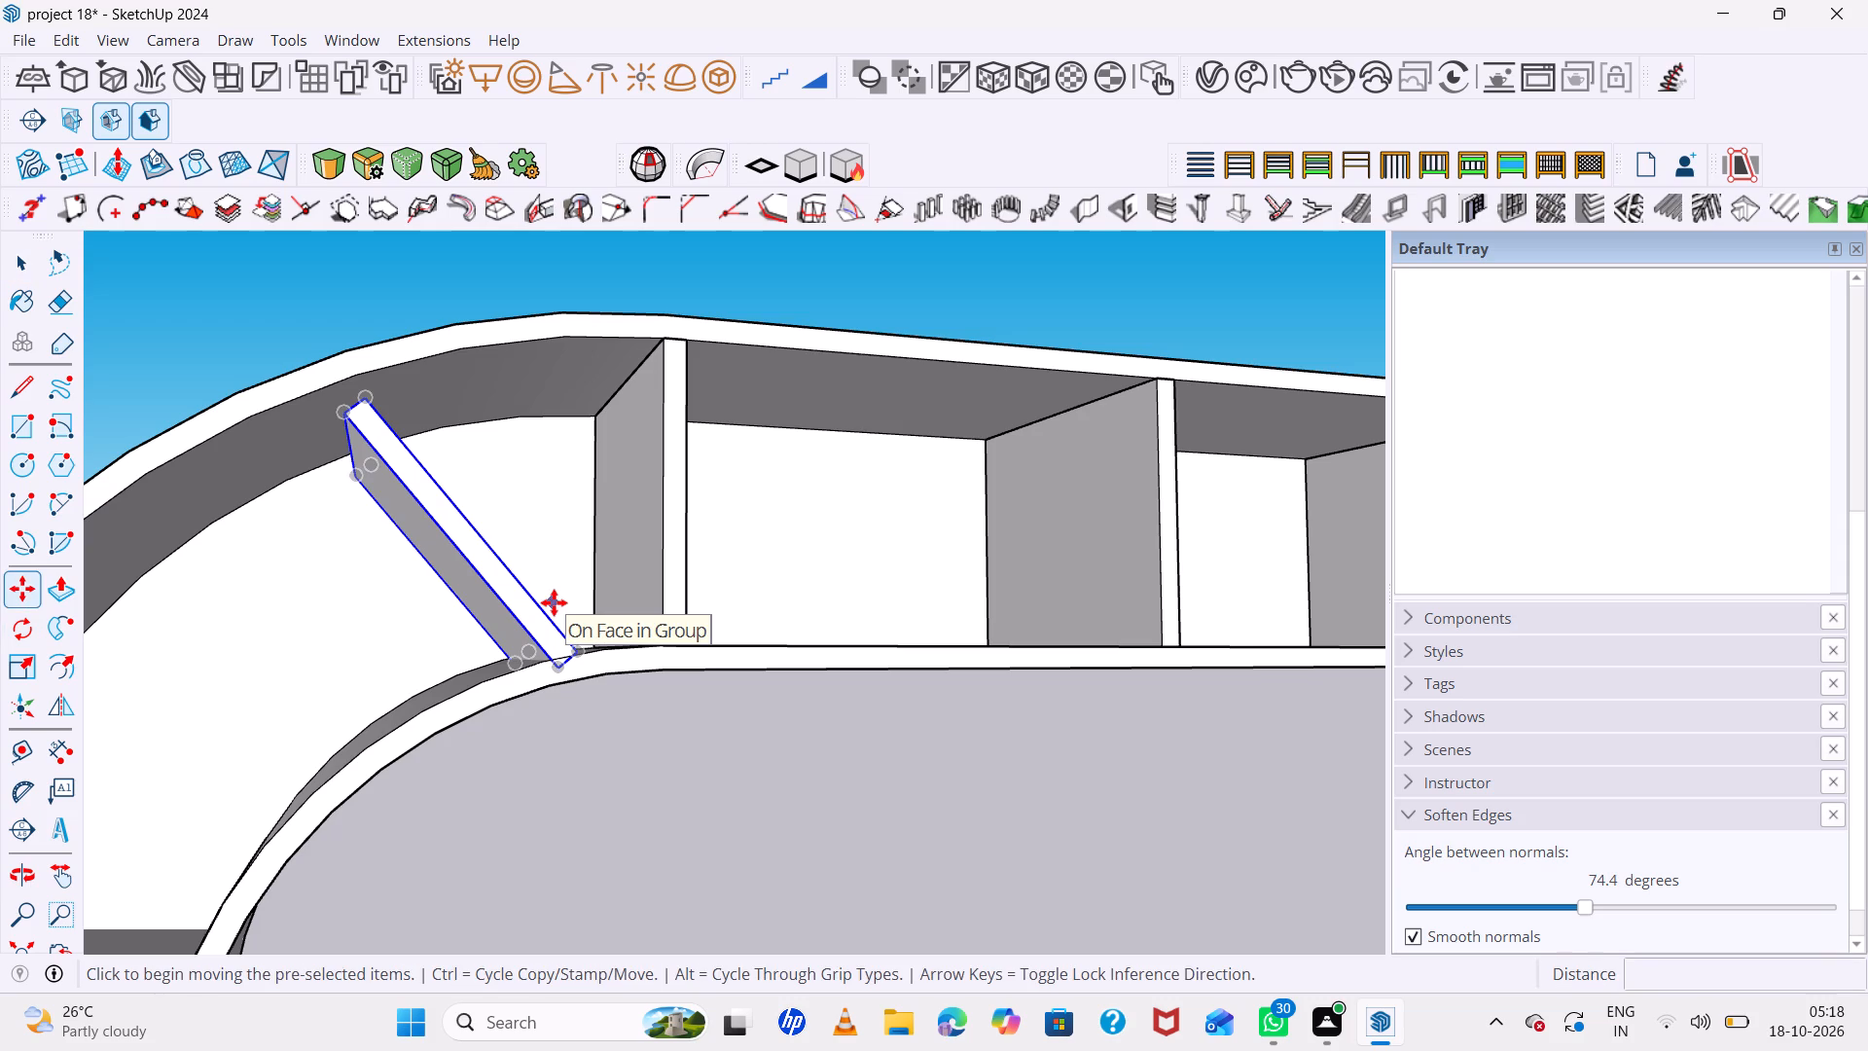
pyautogui.click(580, 650)
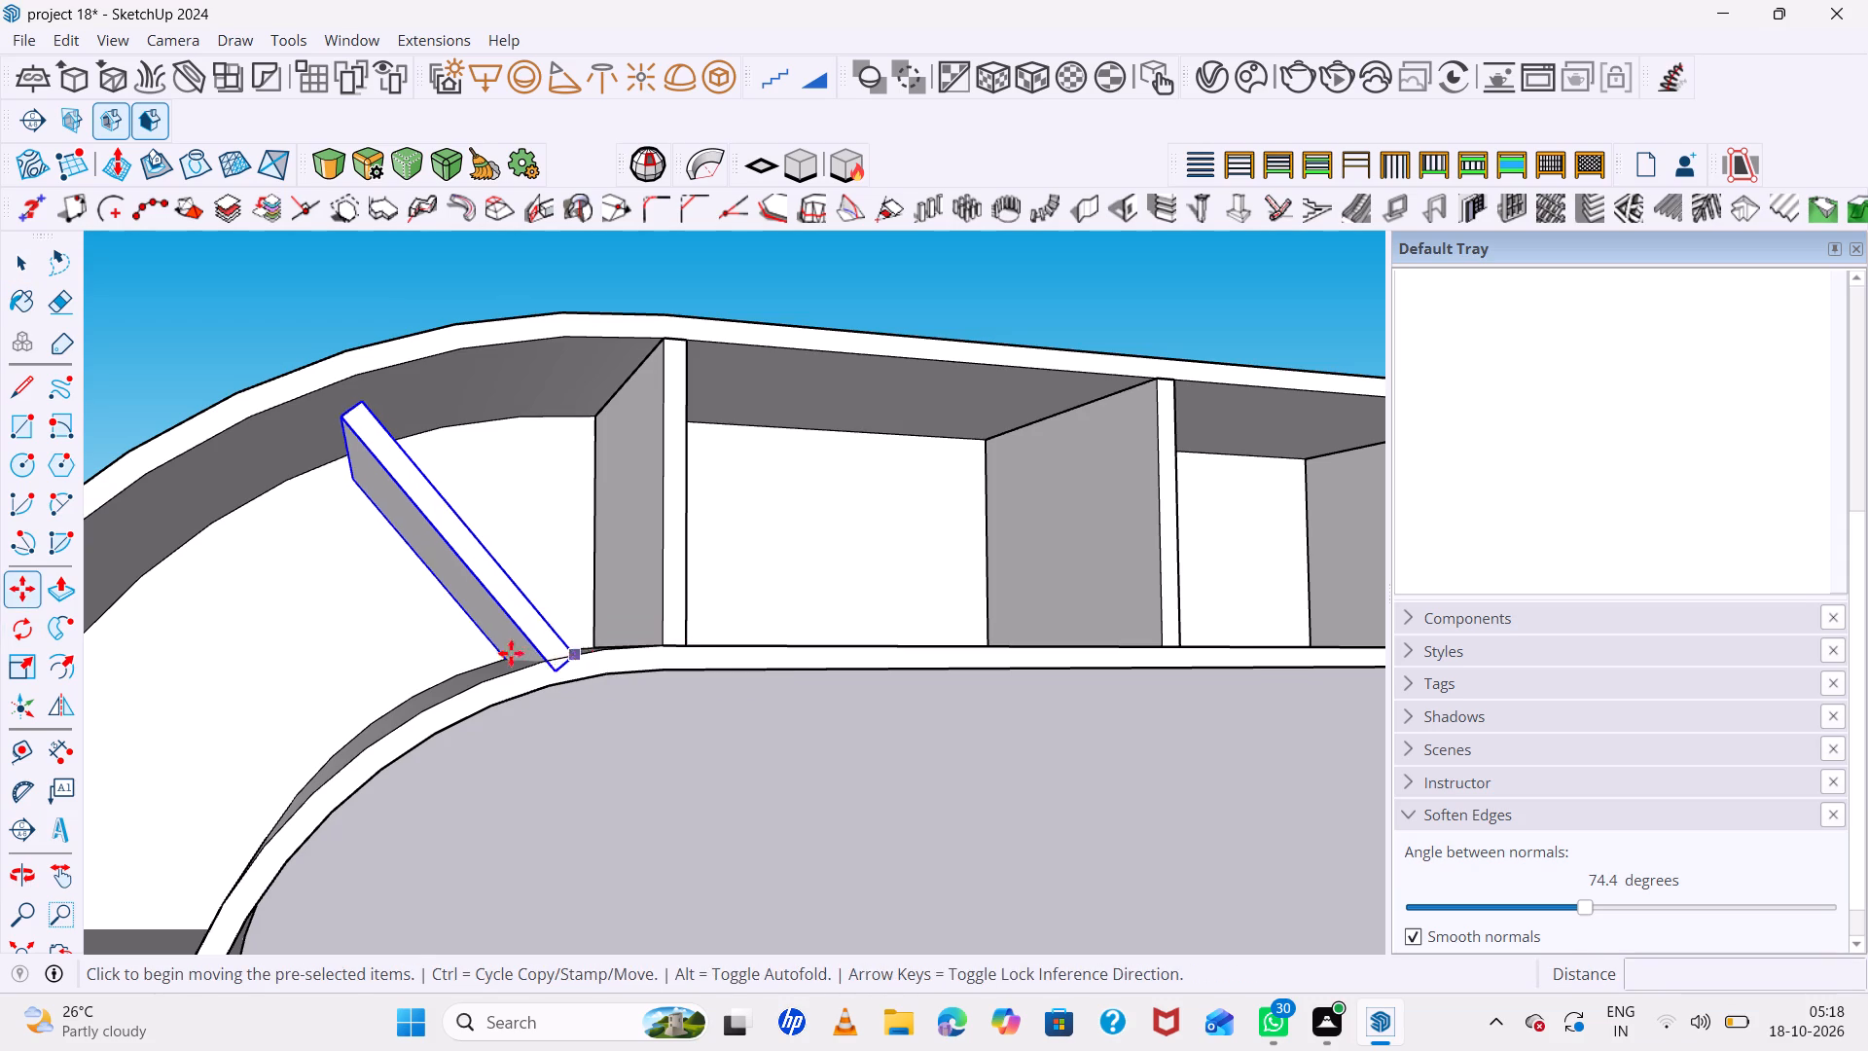
pyautogui.scroll(-7, 423, 659)
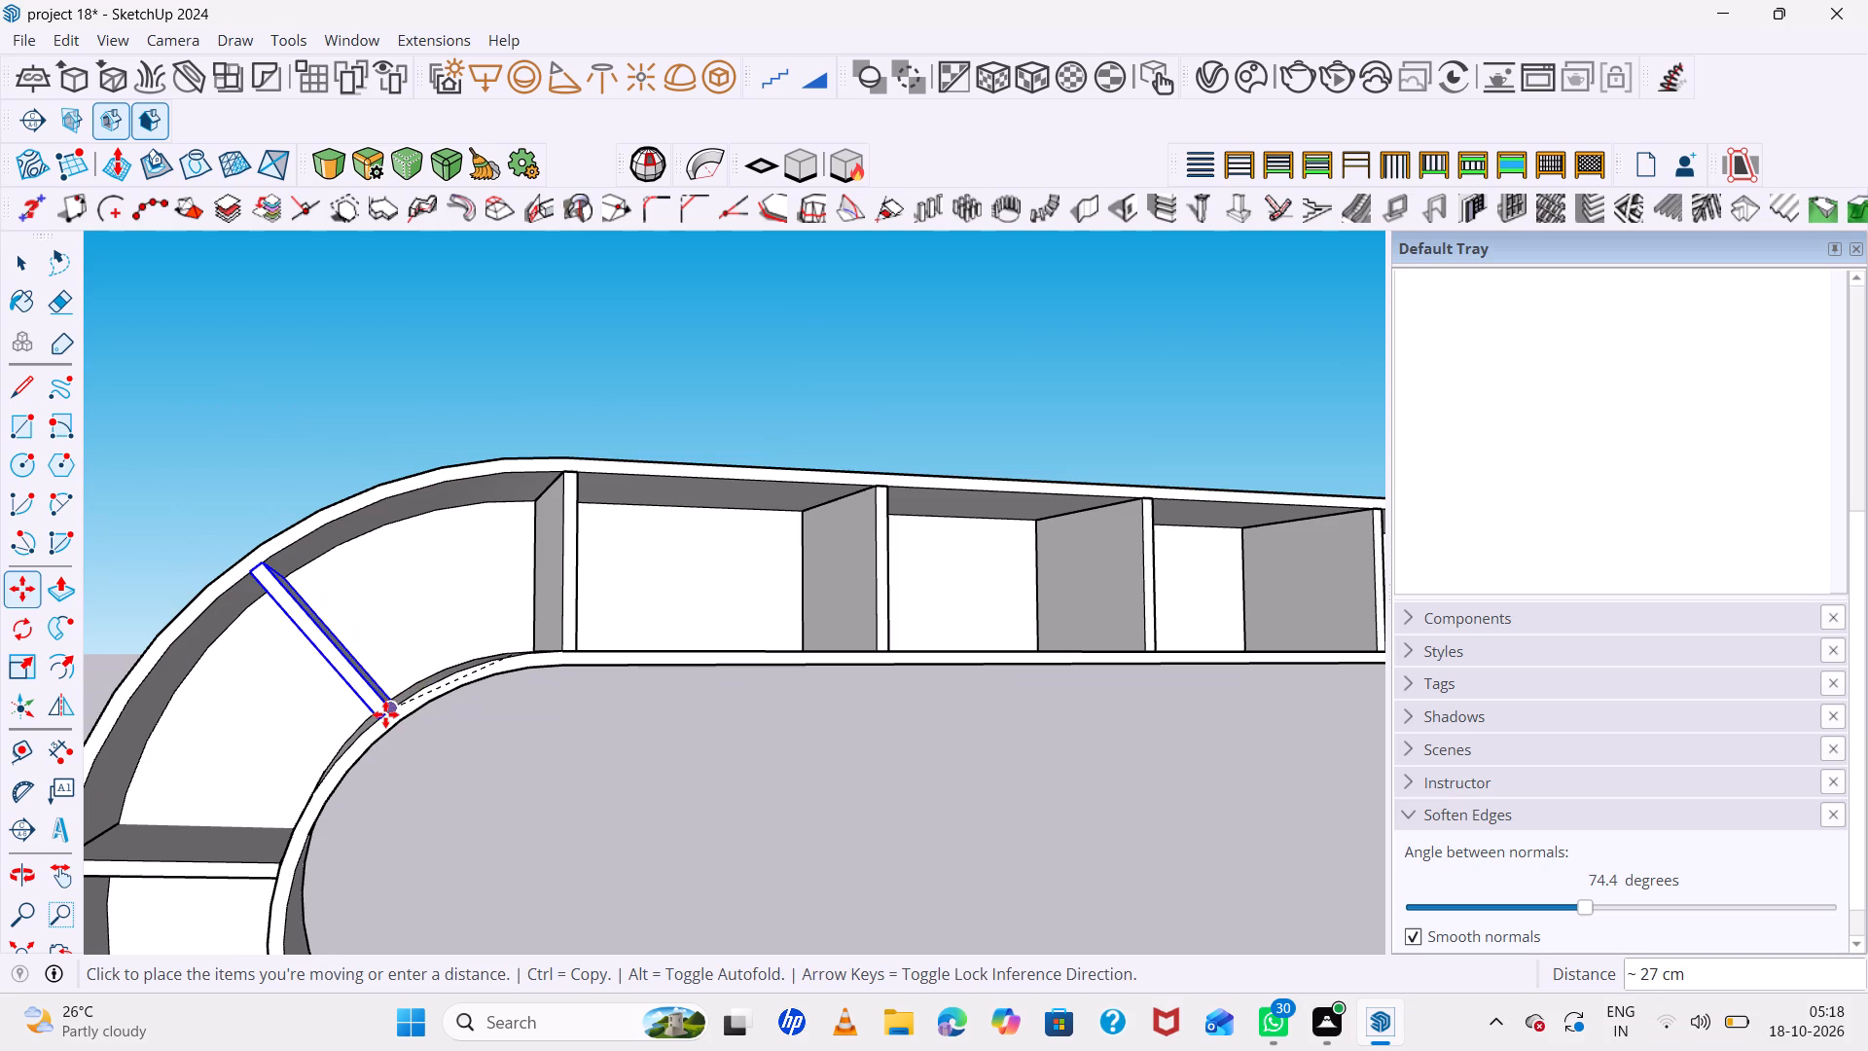
pyautogui.click(385, 714)
# Move the lower angled divider about 22 cm along the inner curved wall toward the lower straight section.
pyautogui.scroll(-6, 304, 688)
pyautogui.scroll(-6, 507, 495)
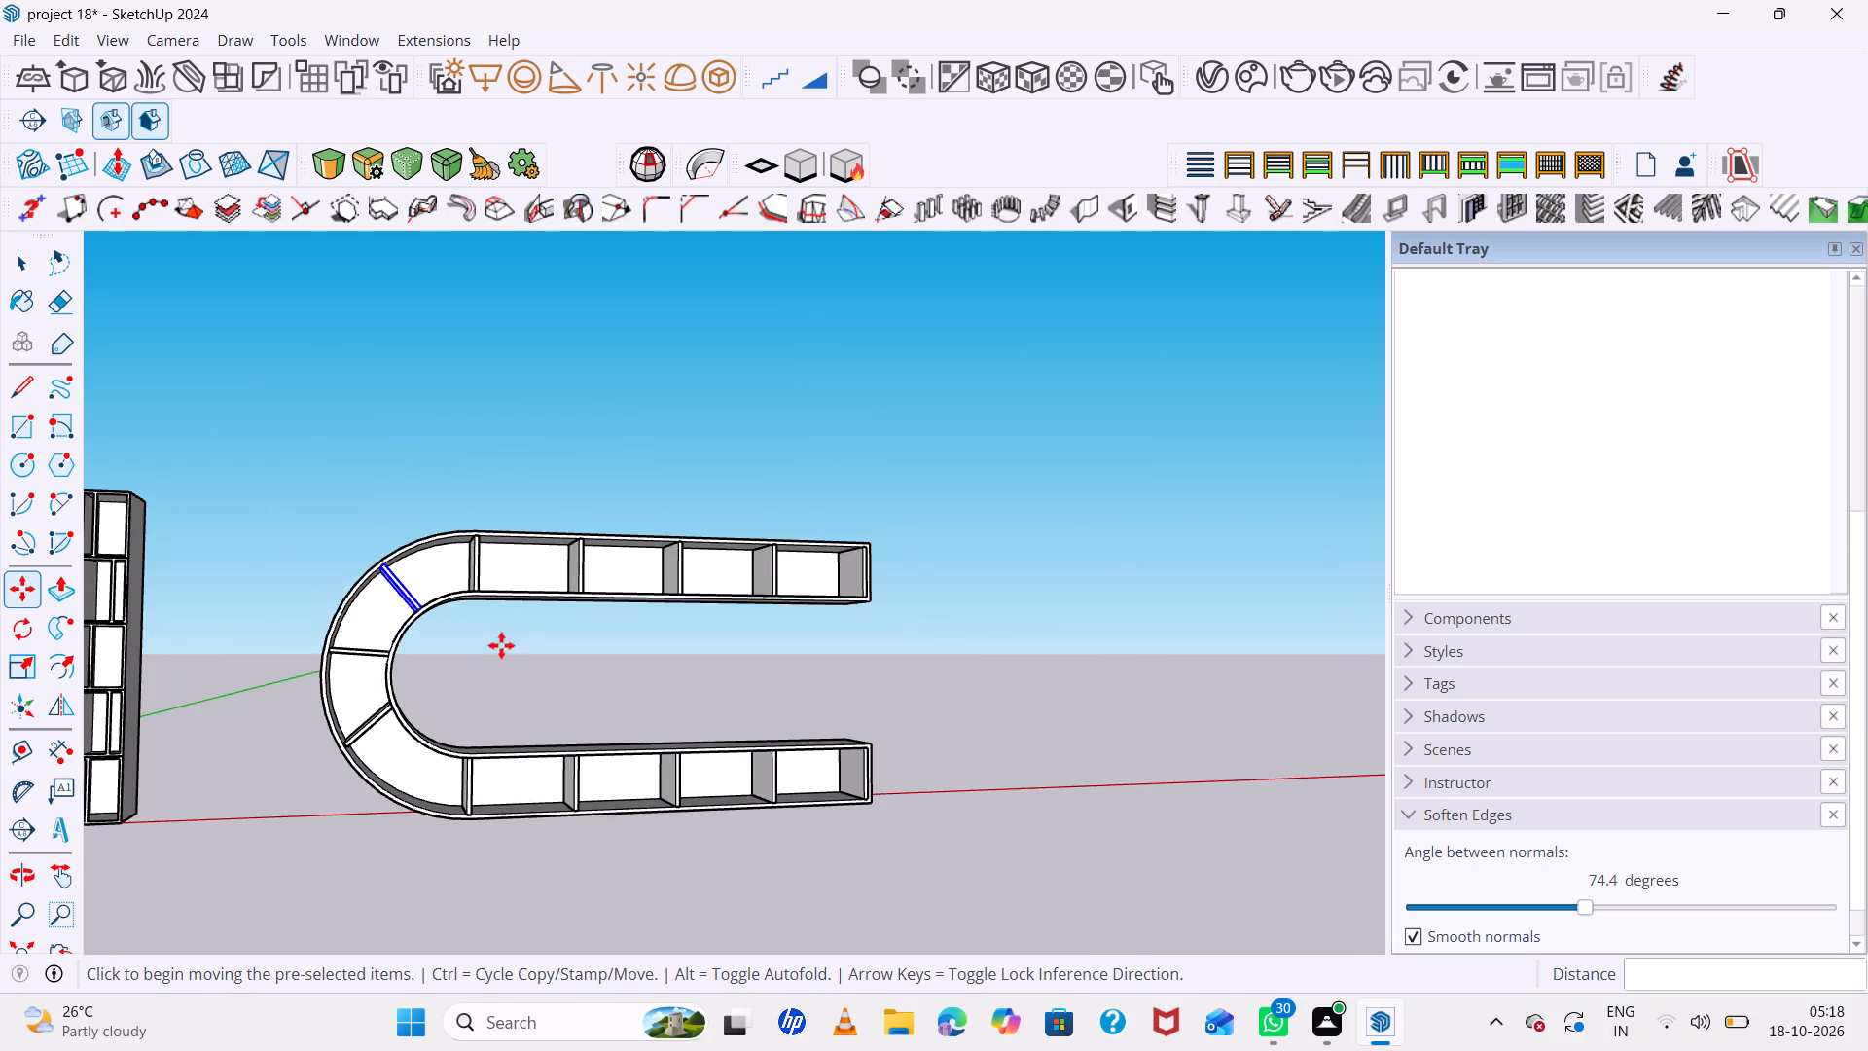
pyautogui.scroll(1, 491, 673)
pyautogui.moveTo(495, 672); pyautogui.dragTo(441, 654, button='middle')
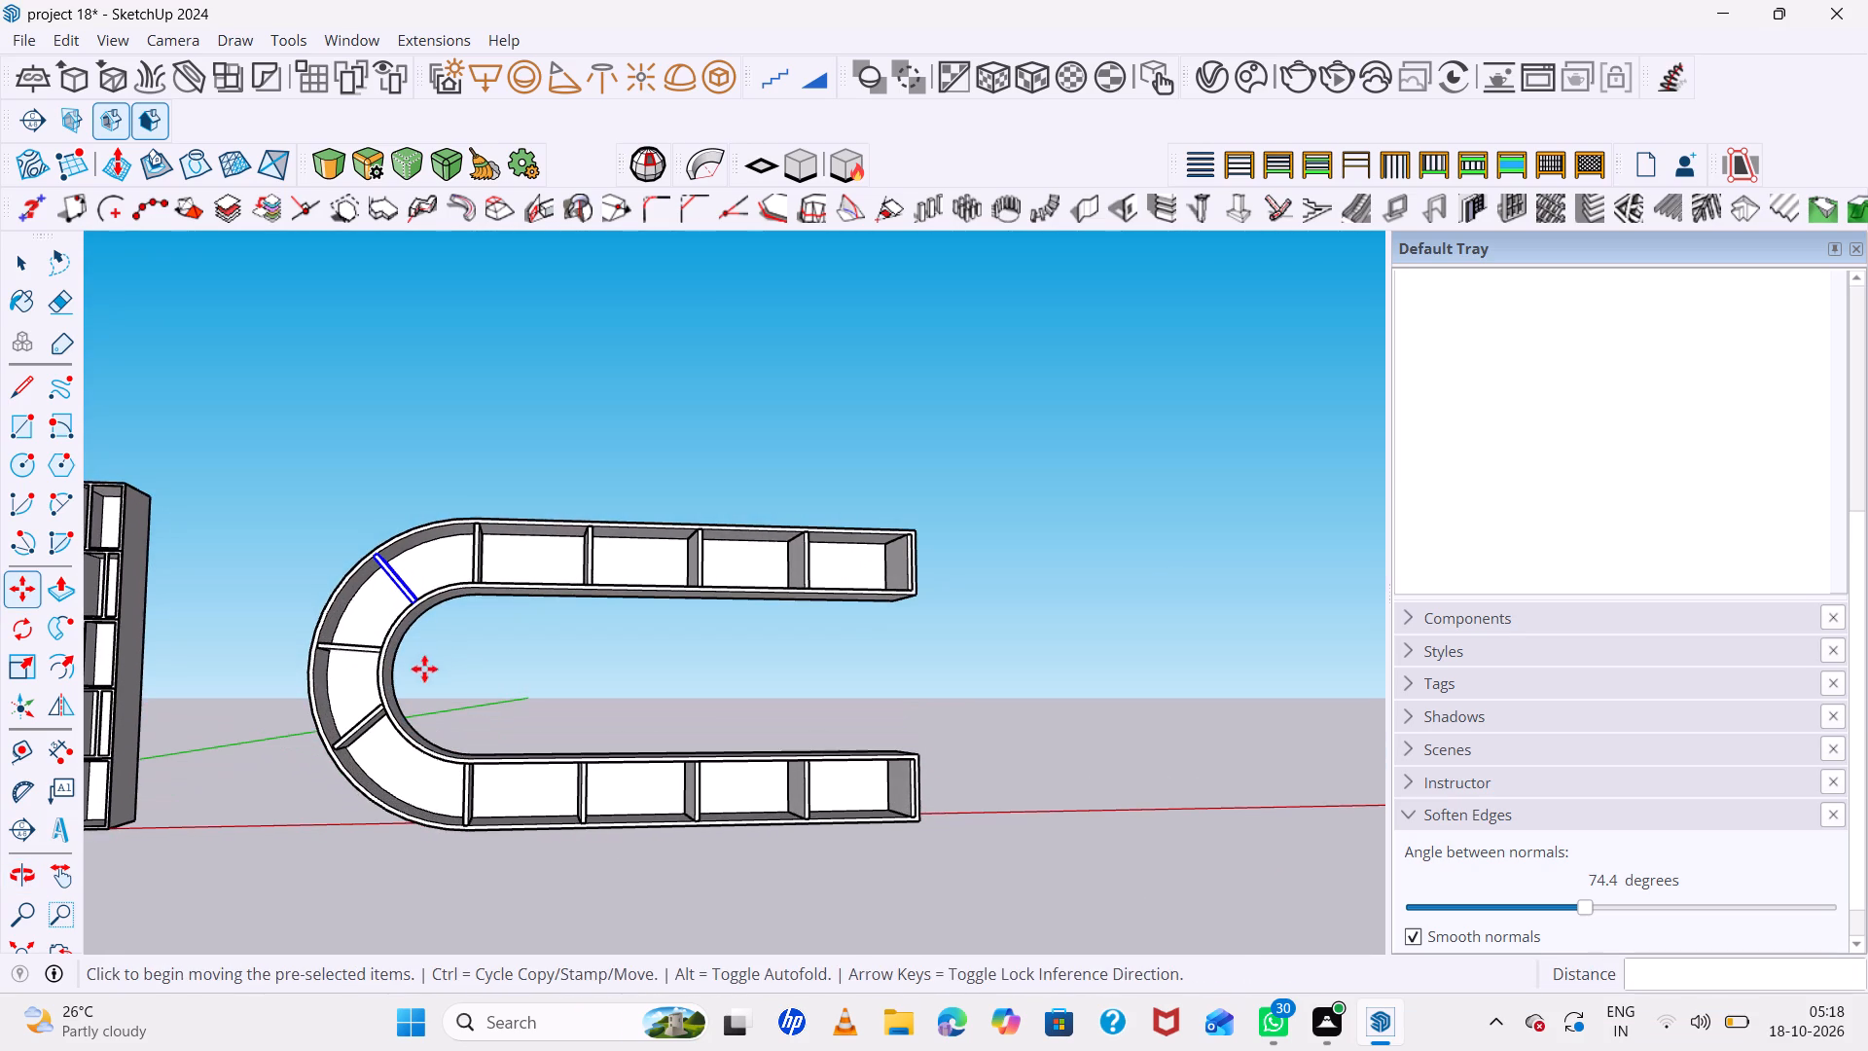
pyautogui.scroll(5, 385, 680)
pyautogui.moveTo(387, 679); pyautogui.dragTo(385, 742, button='middle')
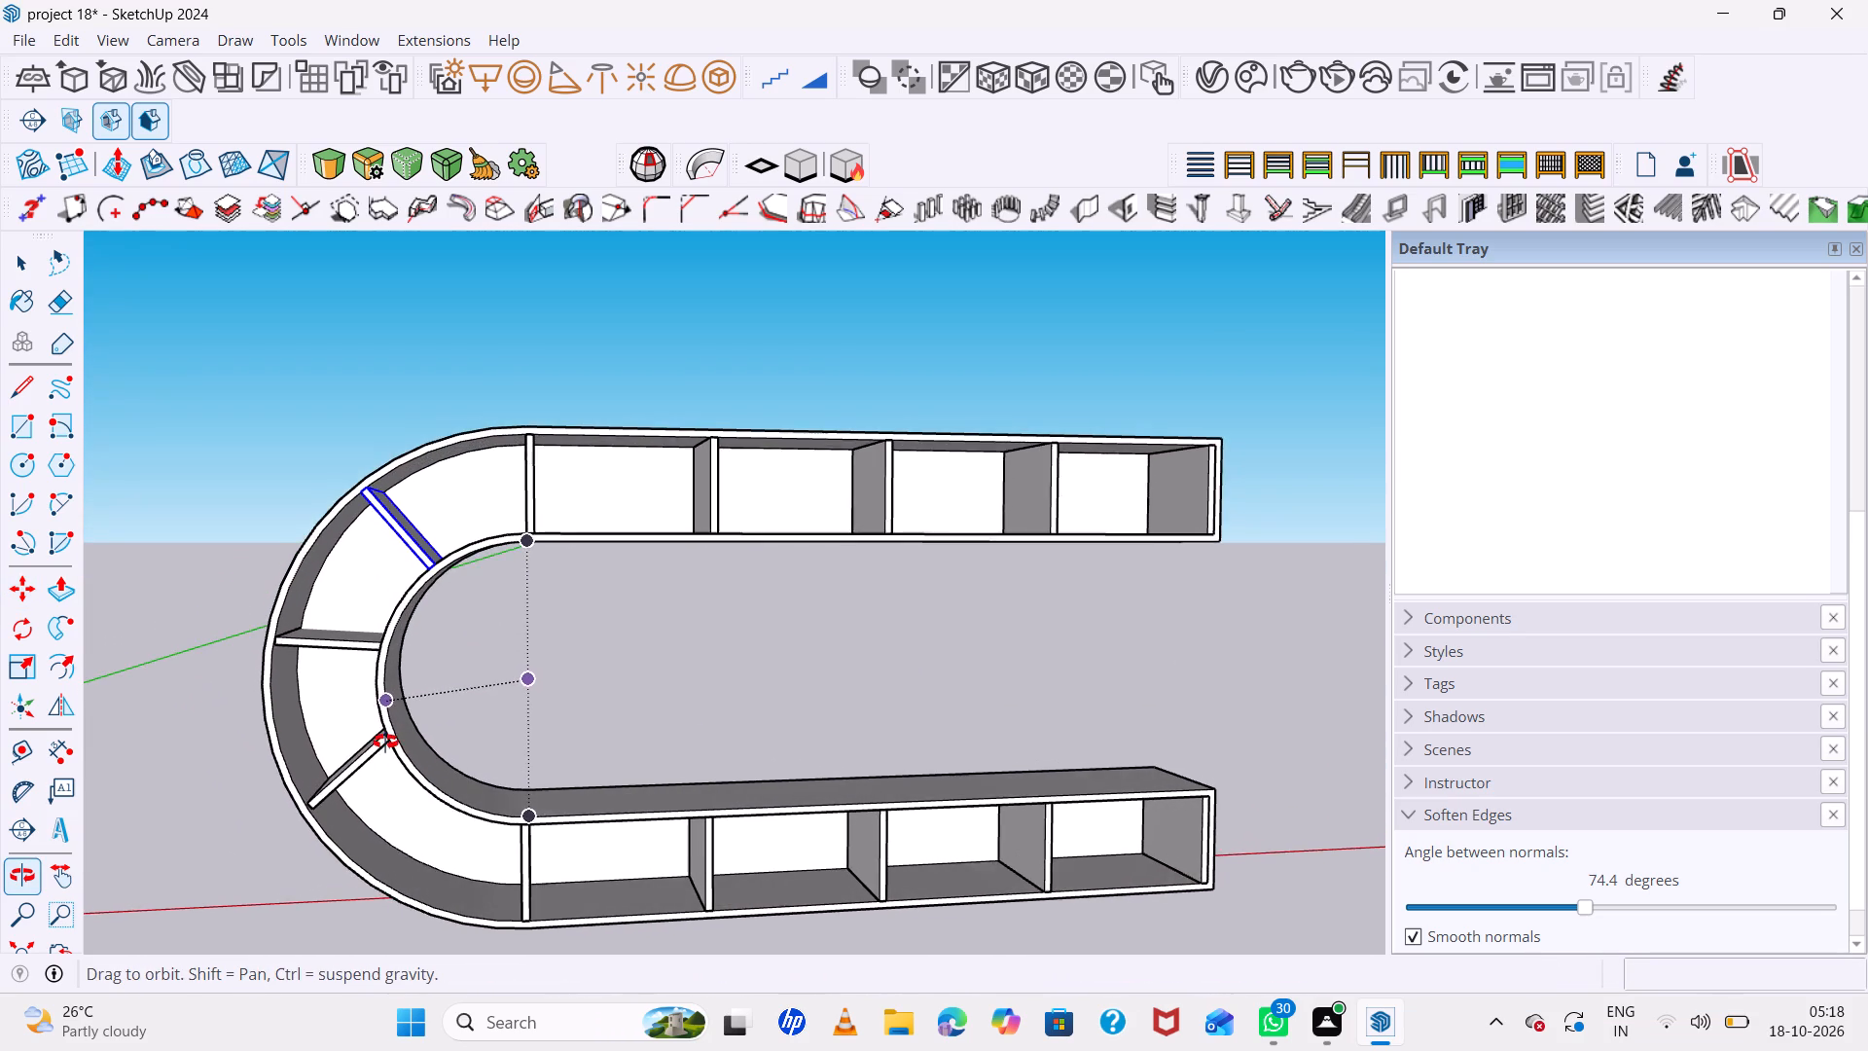
pyautogui.moveTo(385, 742); pyautogui.dragTo(386, 739, button='middle')
pyautogui.press('space')
pyautogui.click(353, 764)
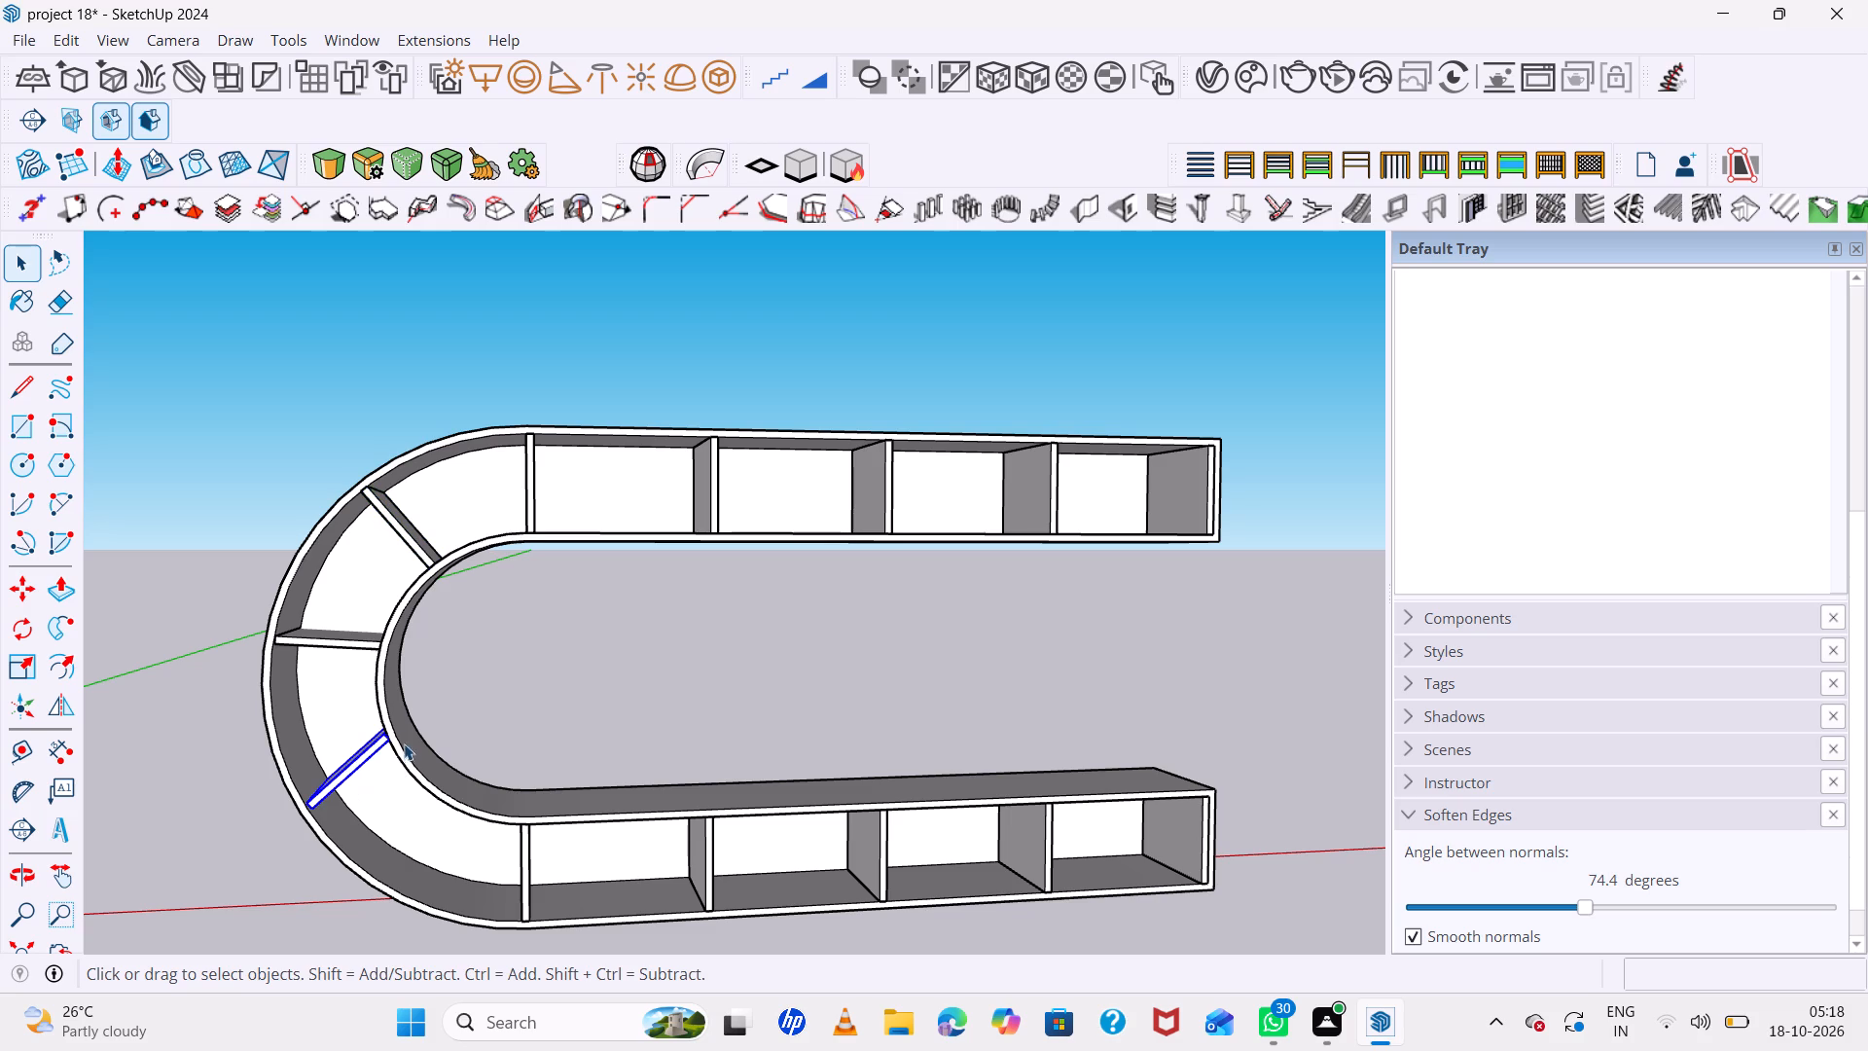
pyautogui.press('m')
pyautogui.scroll(11, 406, 734)
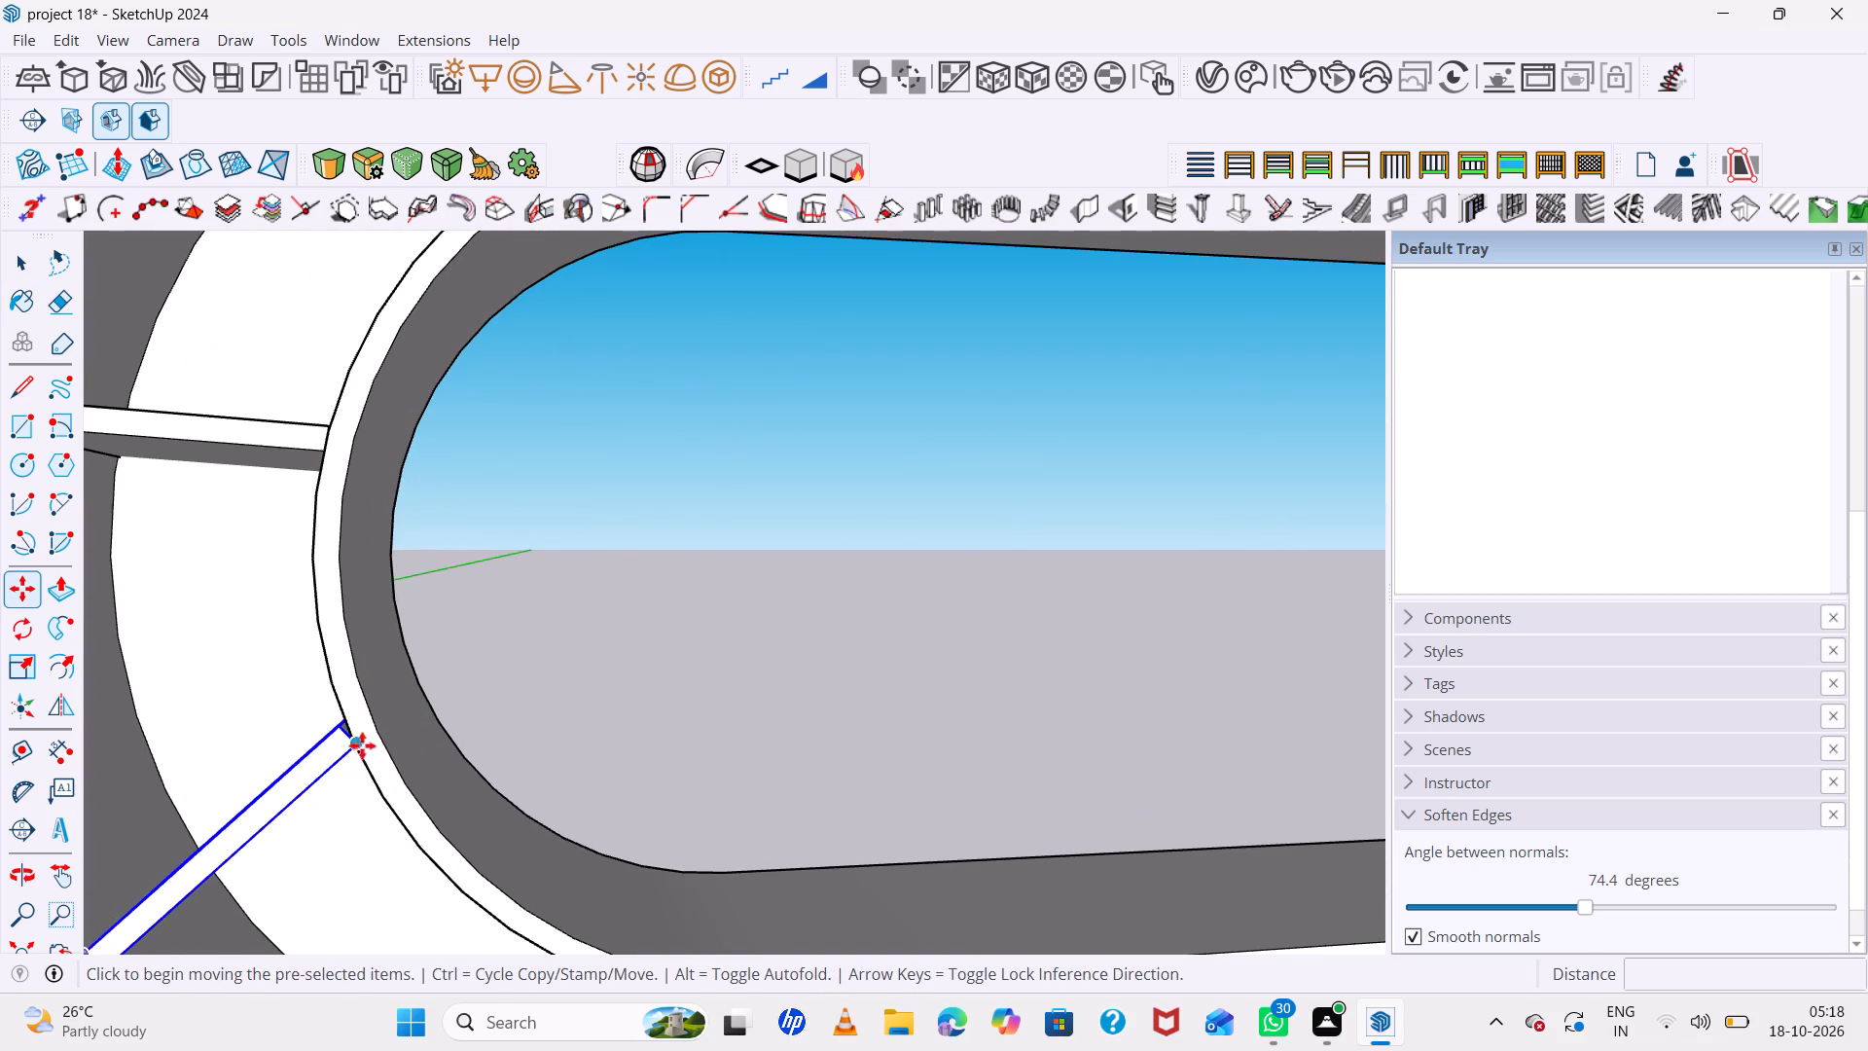
pyautogui.click(350, 745)
pyautogui.scroll(-4, 434, 883)
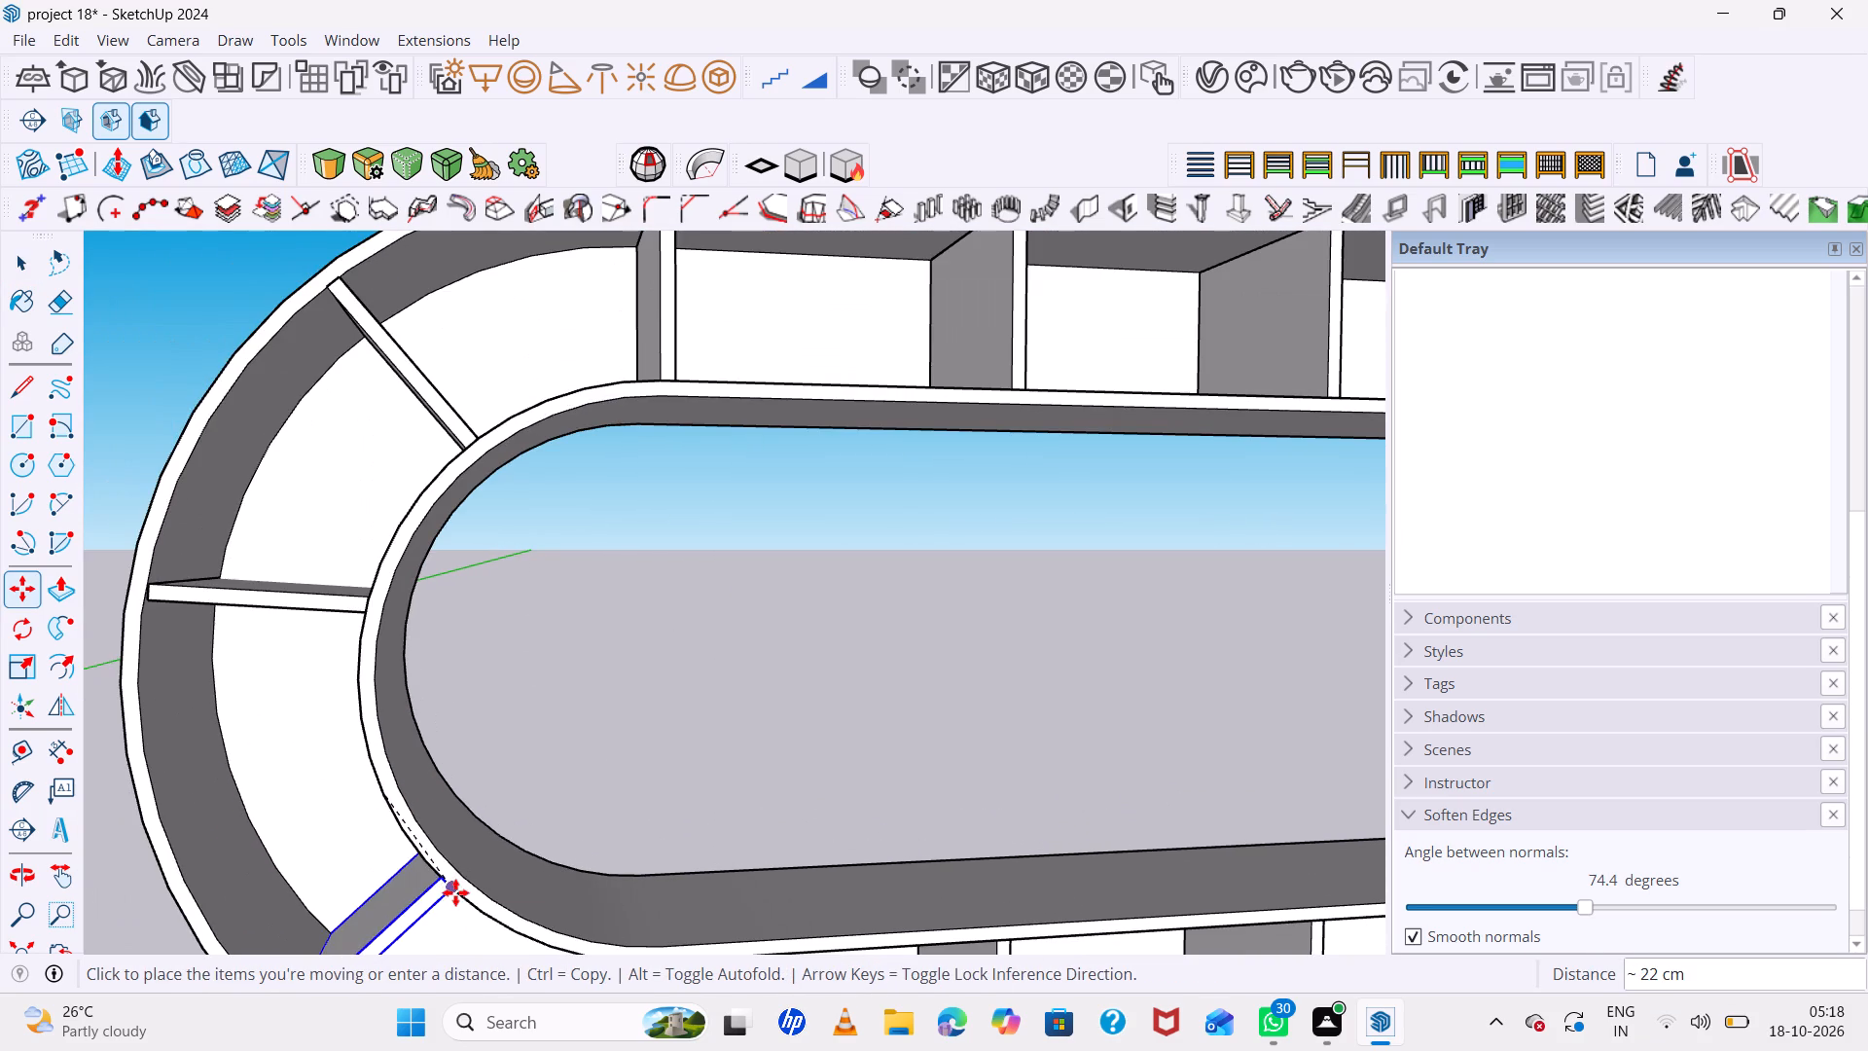
pyautogui.click(455, 892)
# Move the lower angled divider about 13 cm further along the inner curved wall toward the lower straight section.
pyautogui.scroll(-11, 385, 732)
pyautogui.scroll(1, 488, 863)
pyautogui.moveTo(492, 860); pyautogui.dragTo(471, 796, button='middle')
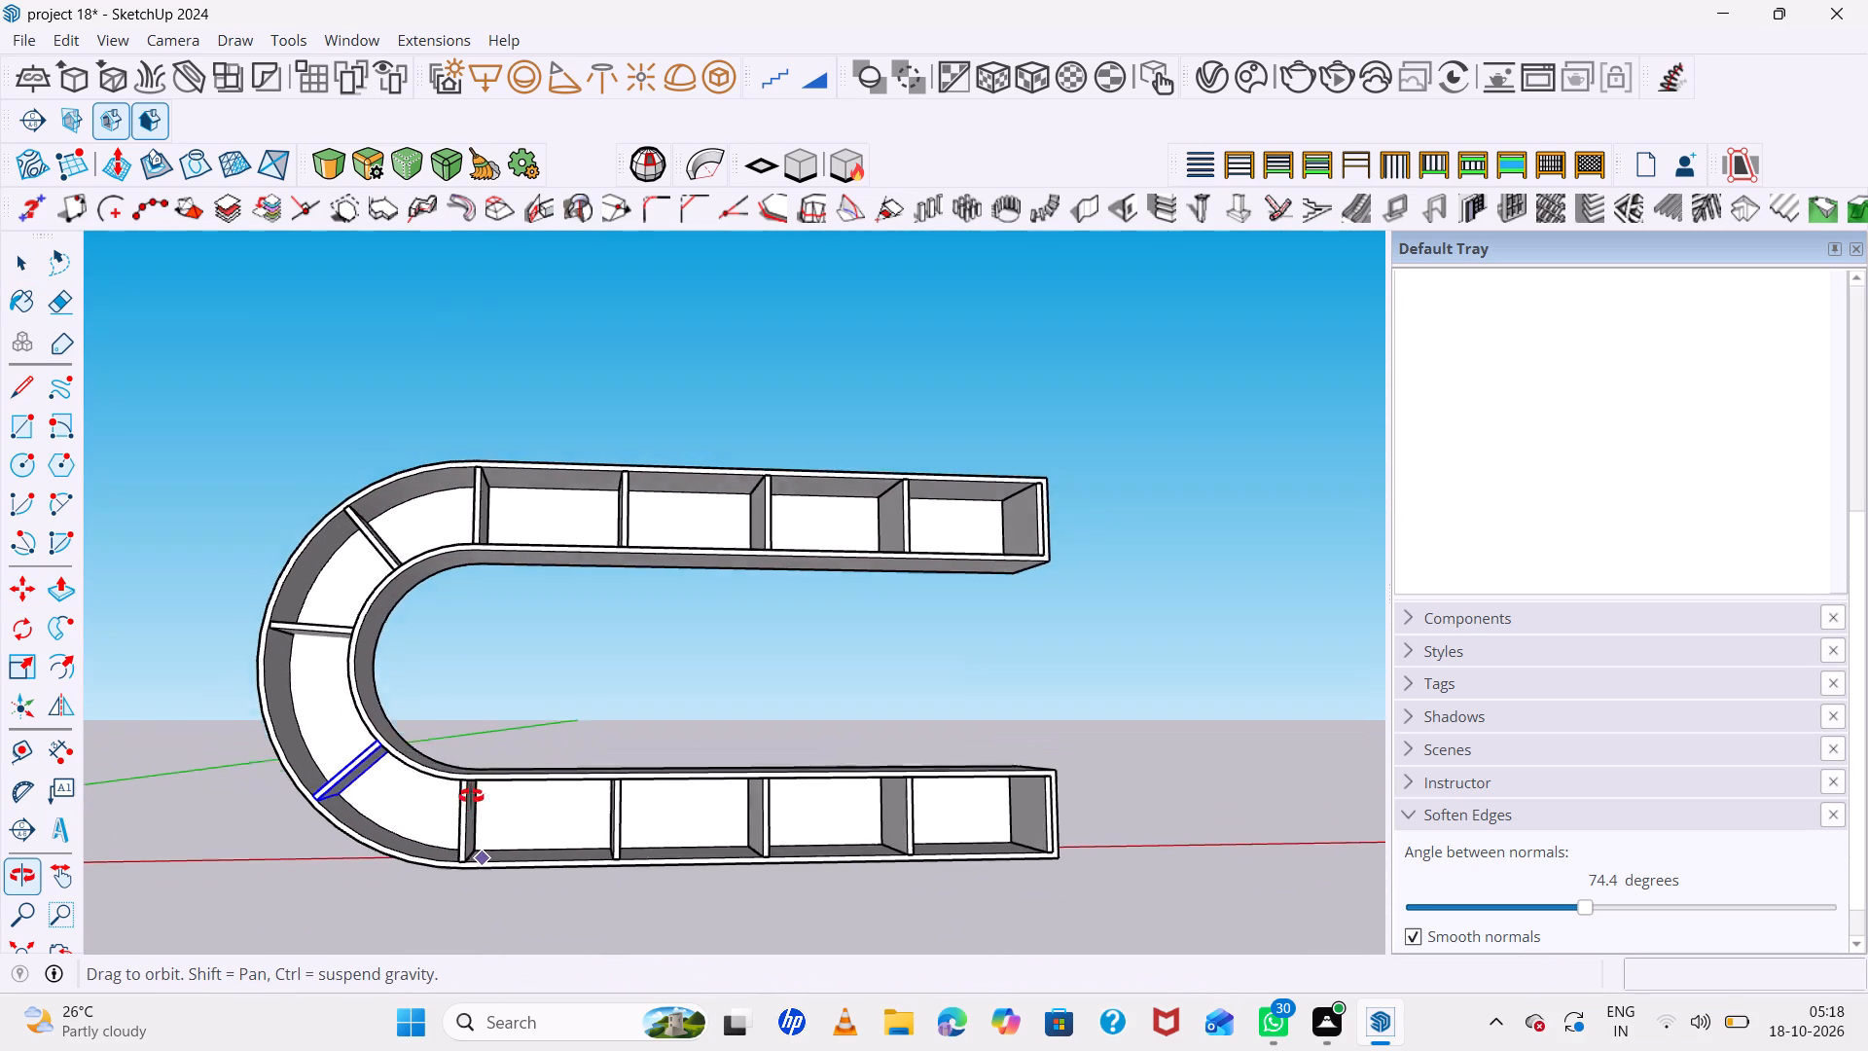
pyautogui.moveTo(471, 796); pyautogui.dragTo(461, 808, button='middle')
pyautogui.moveTo(525, 806); pyautogui.dragTo(535, 780, button='middle')
pyautogui.scroll(6, 397, 764)
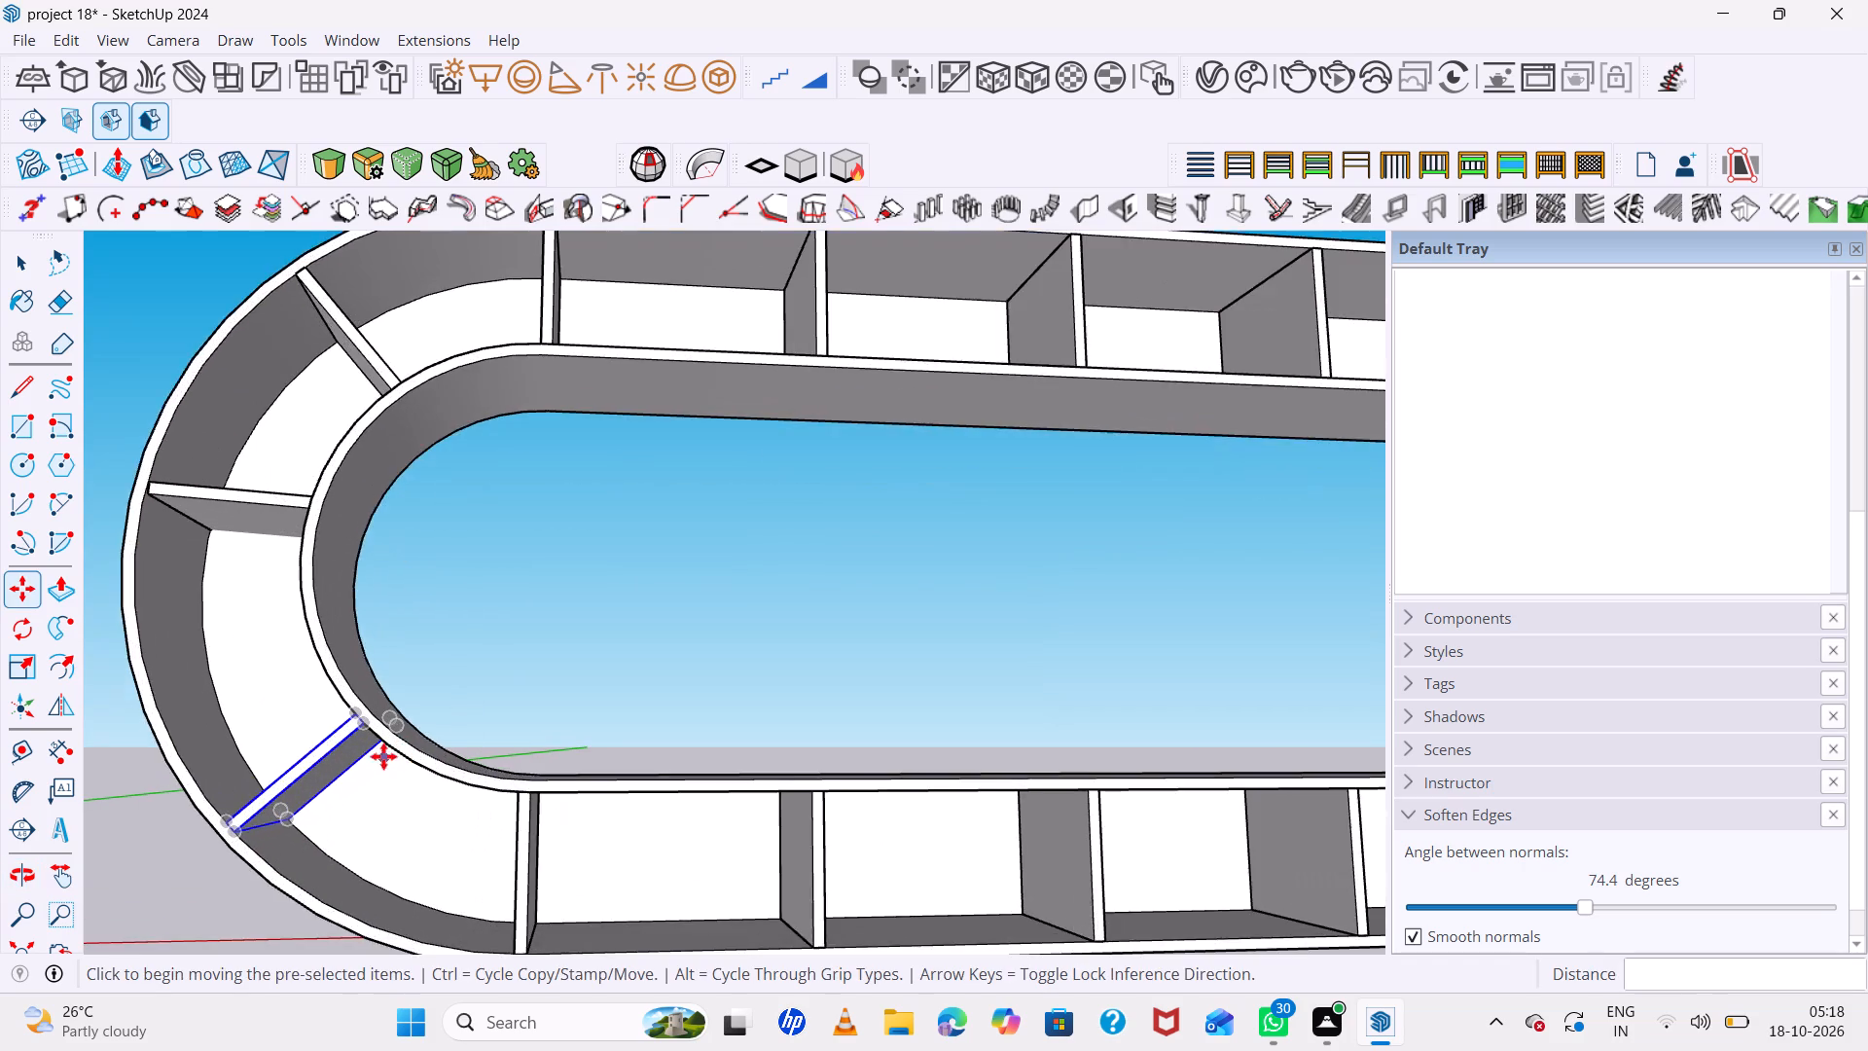
pyautogui.scroll(5, 378, 752)
pyautogui.click(354, 702)
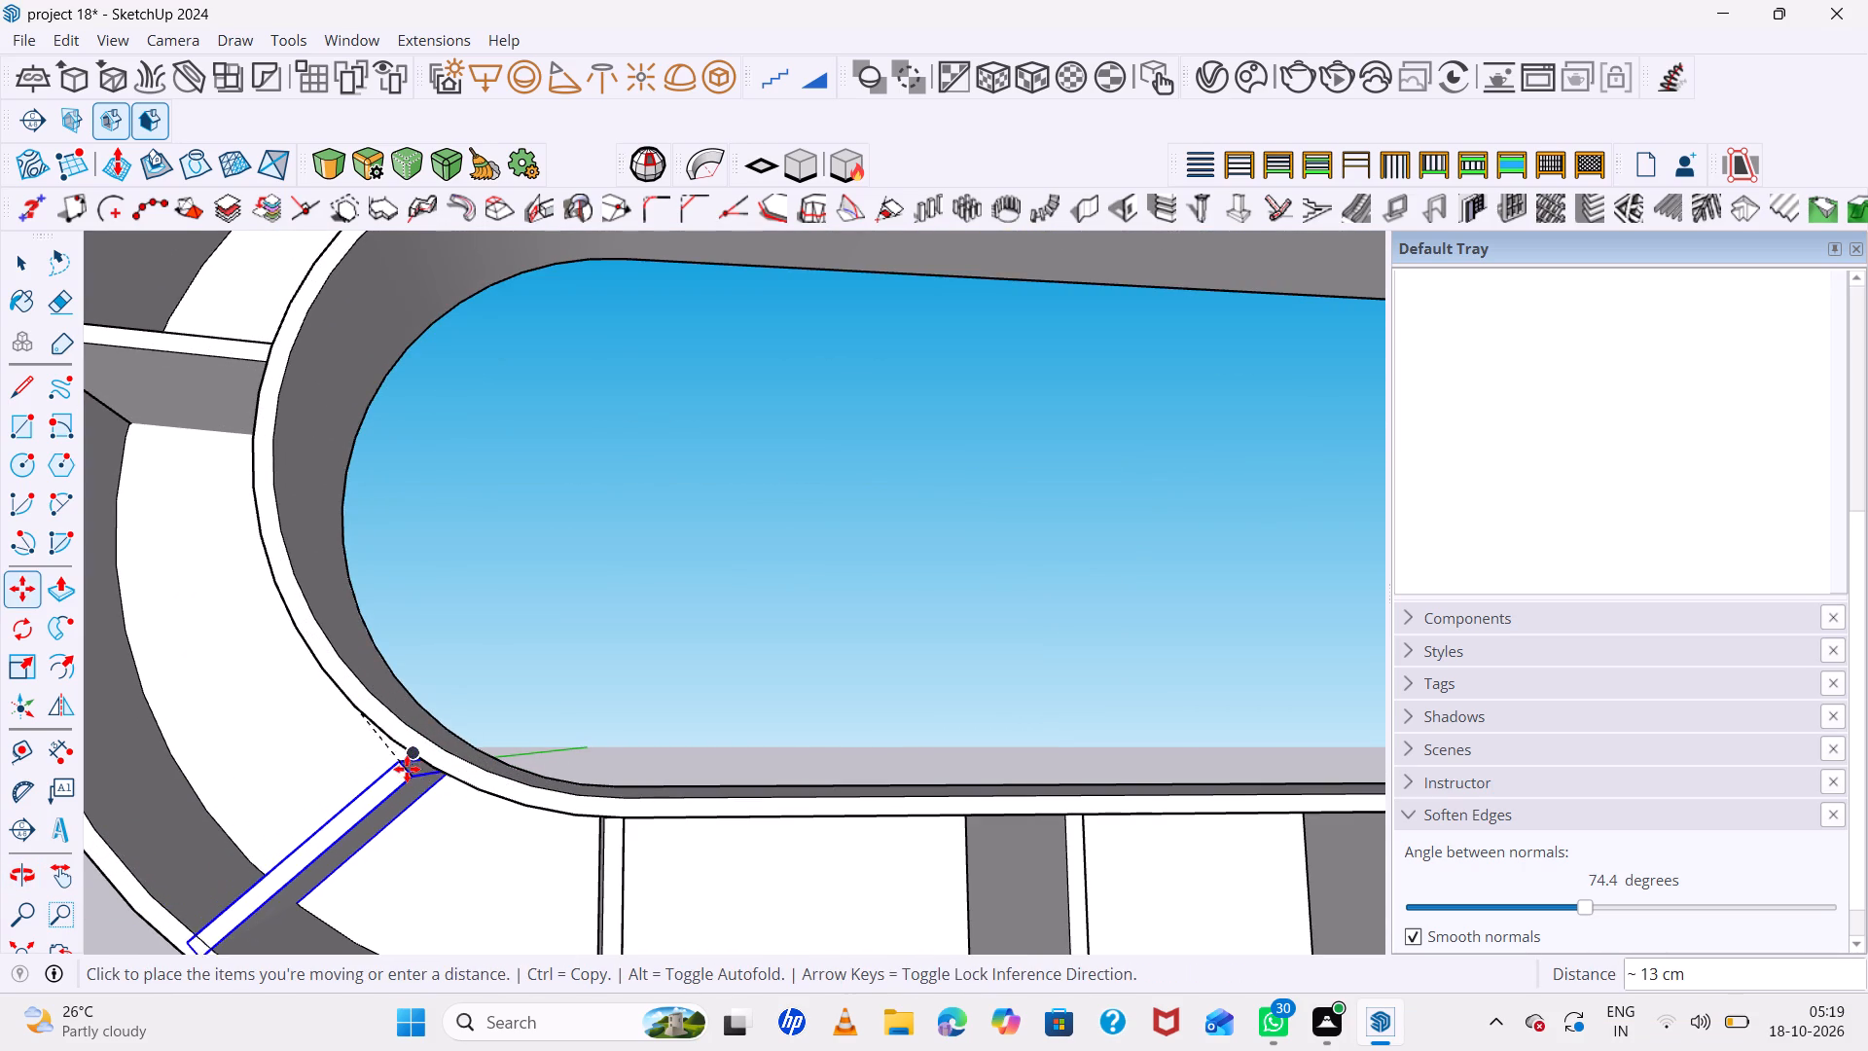
pyautogui.click(414, 761)
# Nudge the lower angled divider about 3 cm by its rear inner corner to fit it against the inner curved wall, and deselect it.
pyautogui.moveTo(320, 785); pyautogui.dragTo(672, 861, button='middle')
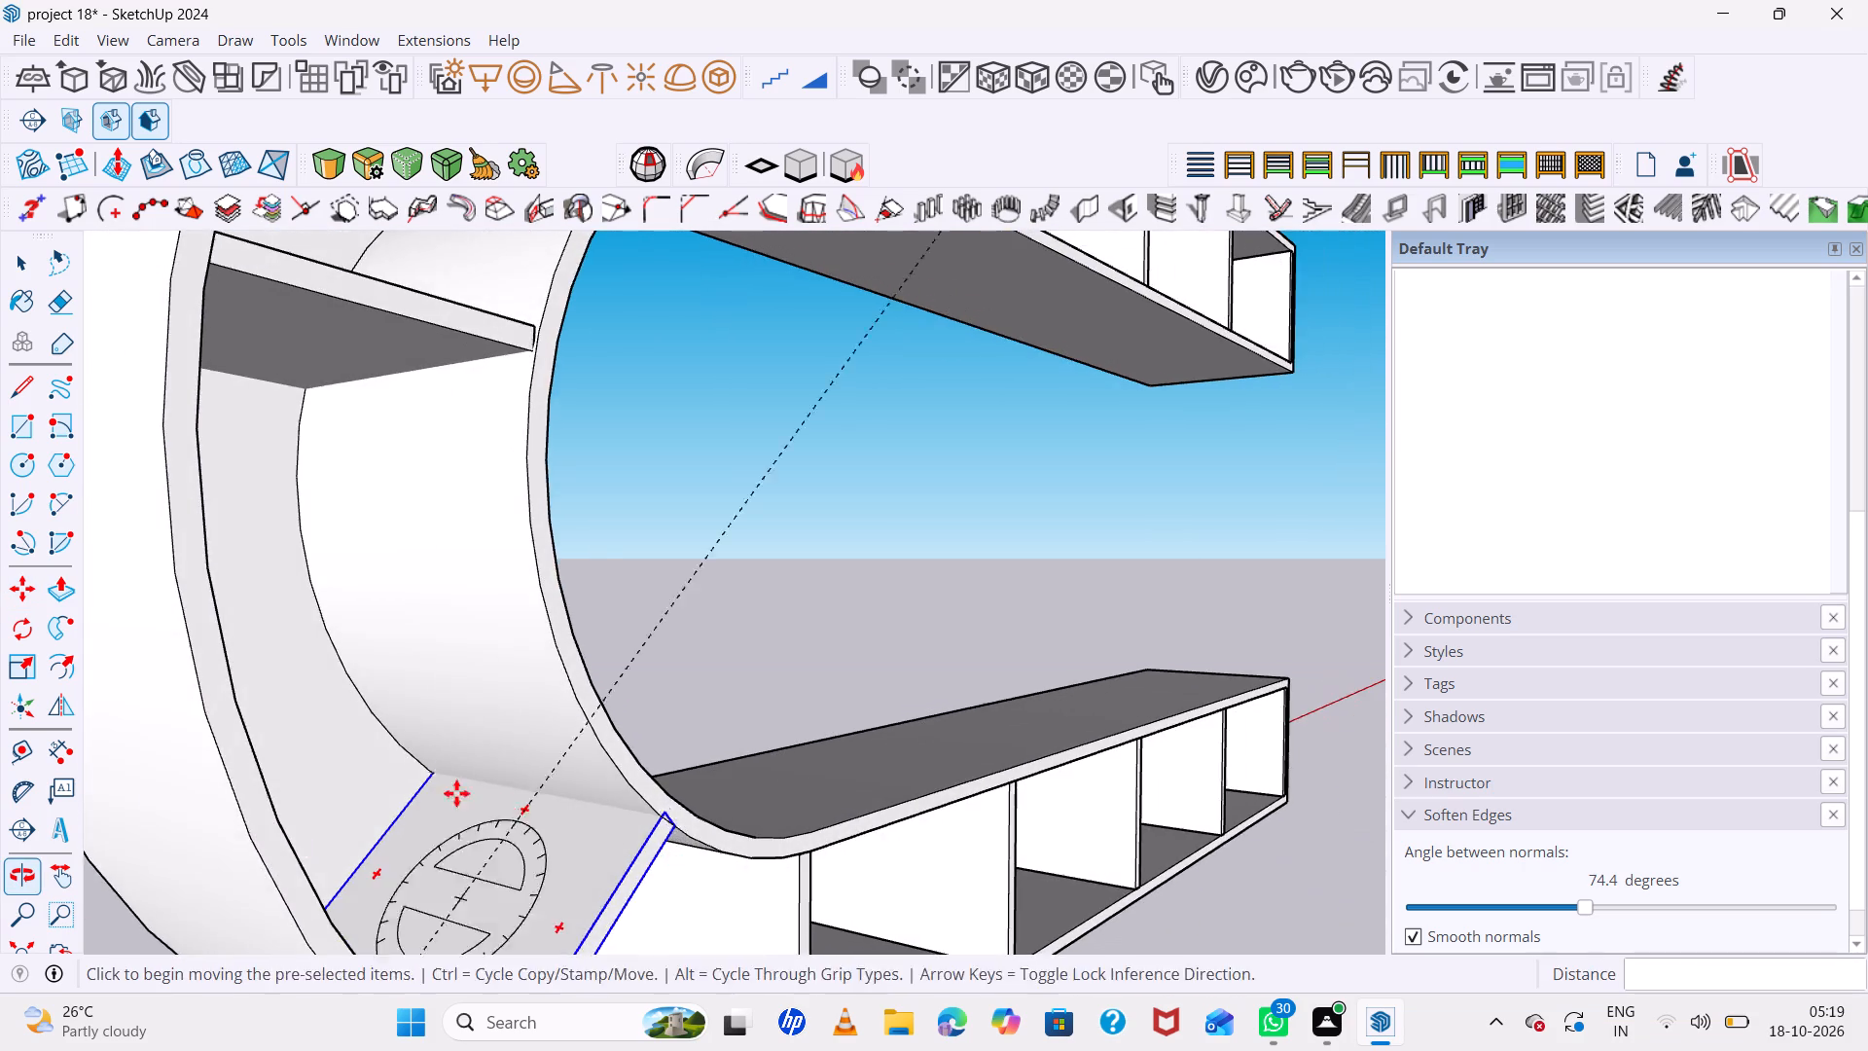
pyautogui.scroll(12, 432, 765)
pyautogui.click(435, 765)
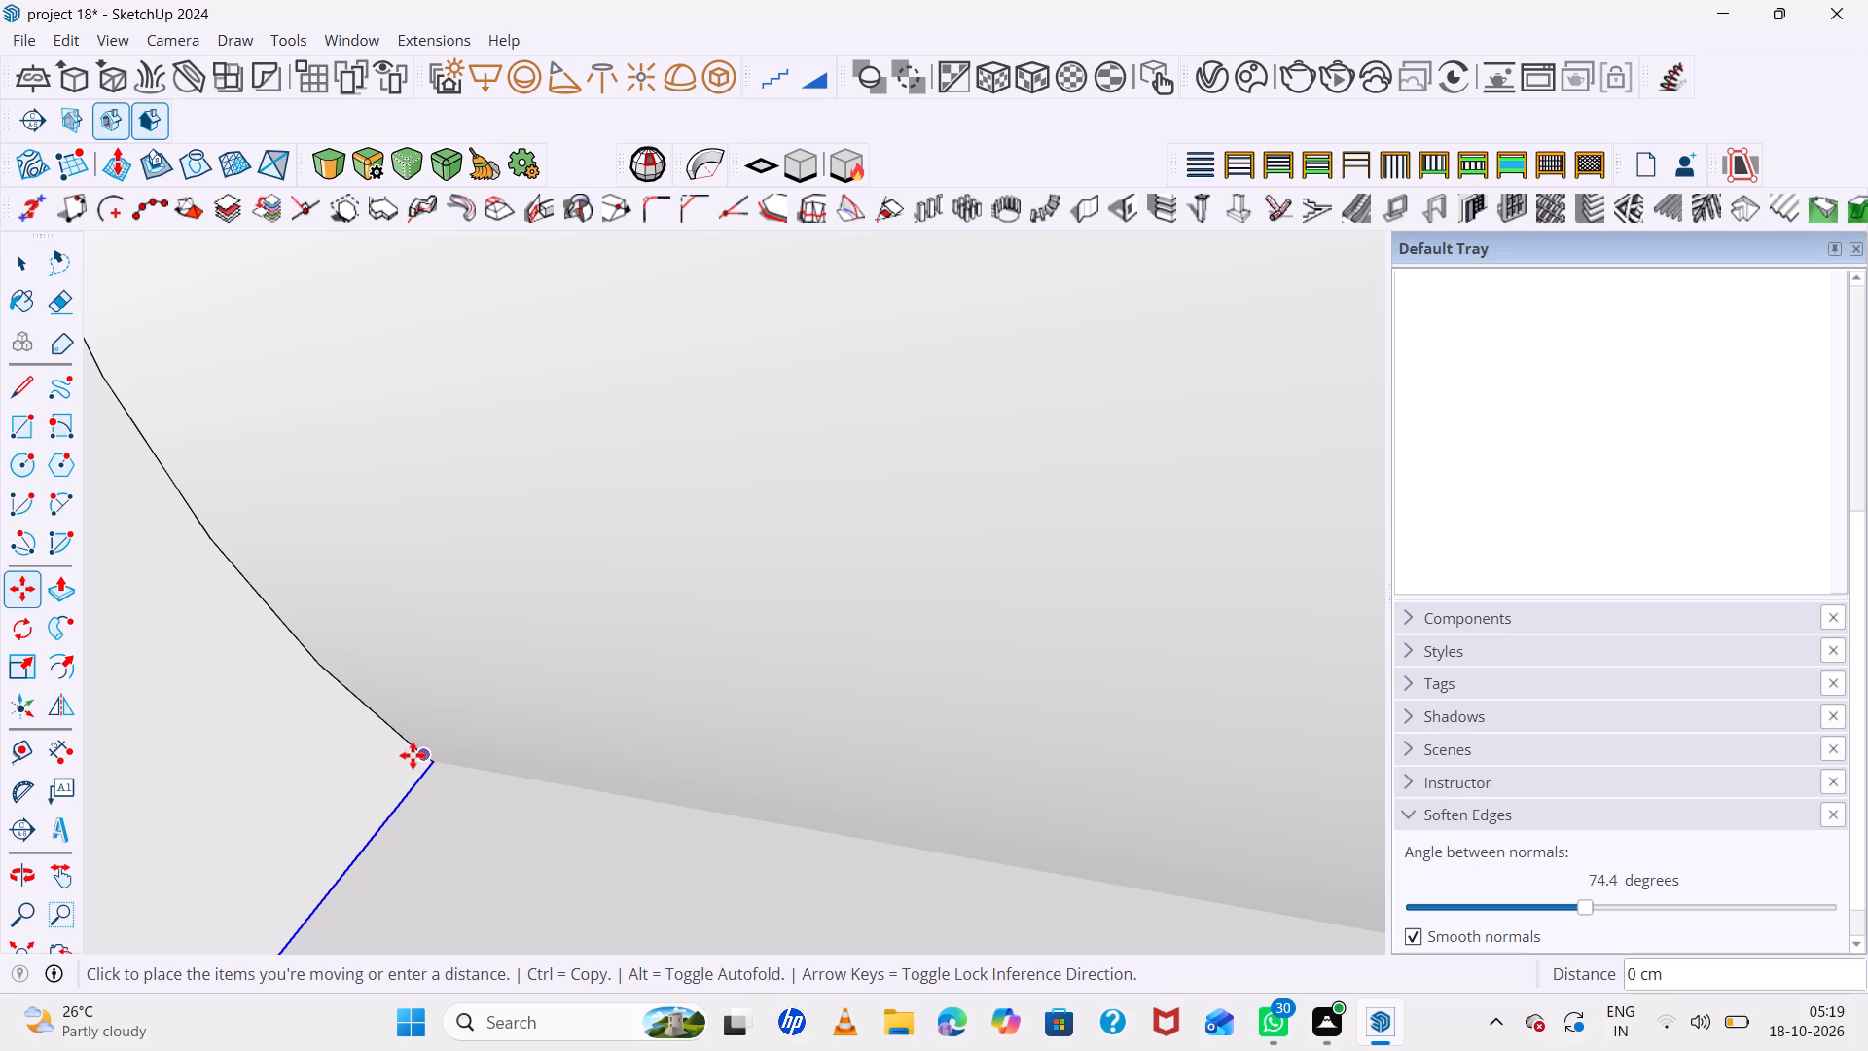
pyautogui.click(431, 766)
pyautogui.click(414, 754)
pyautogui.scroll(-7, 335, 746)
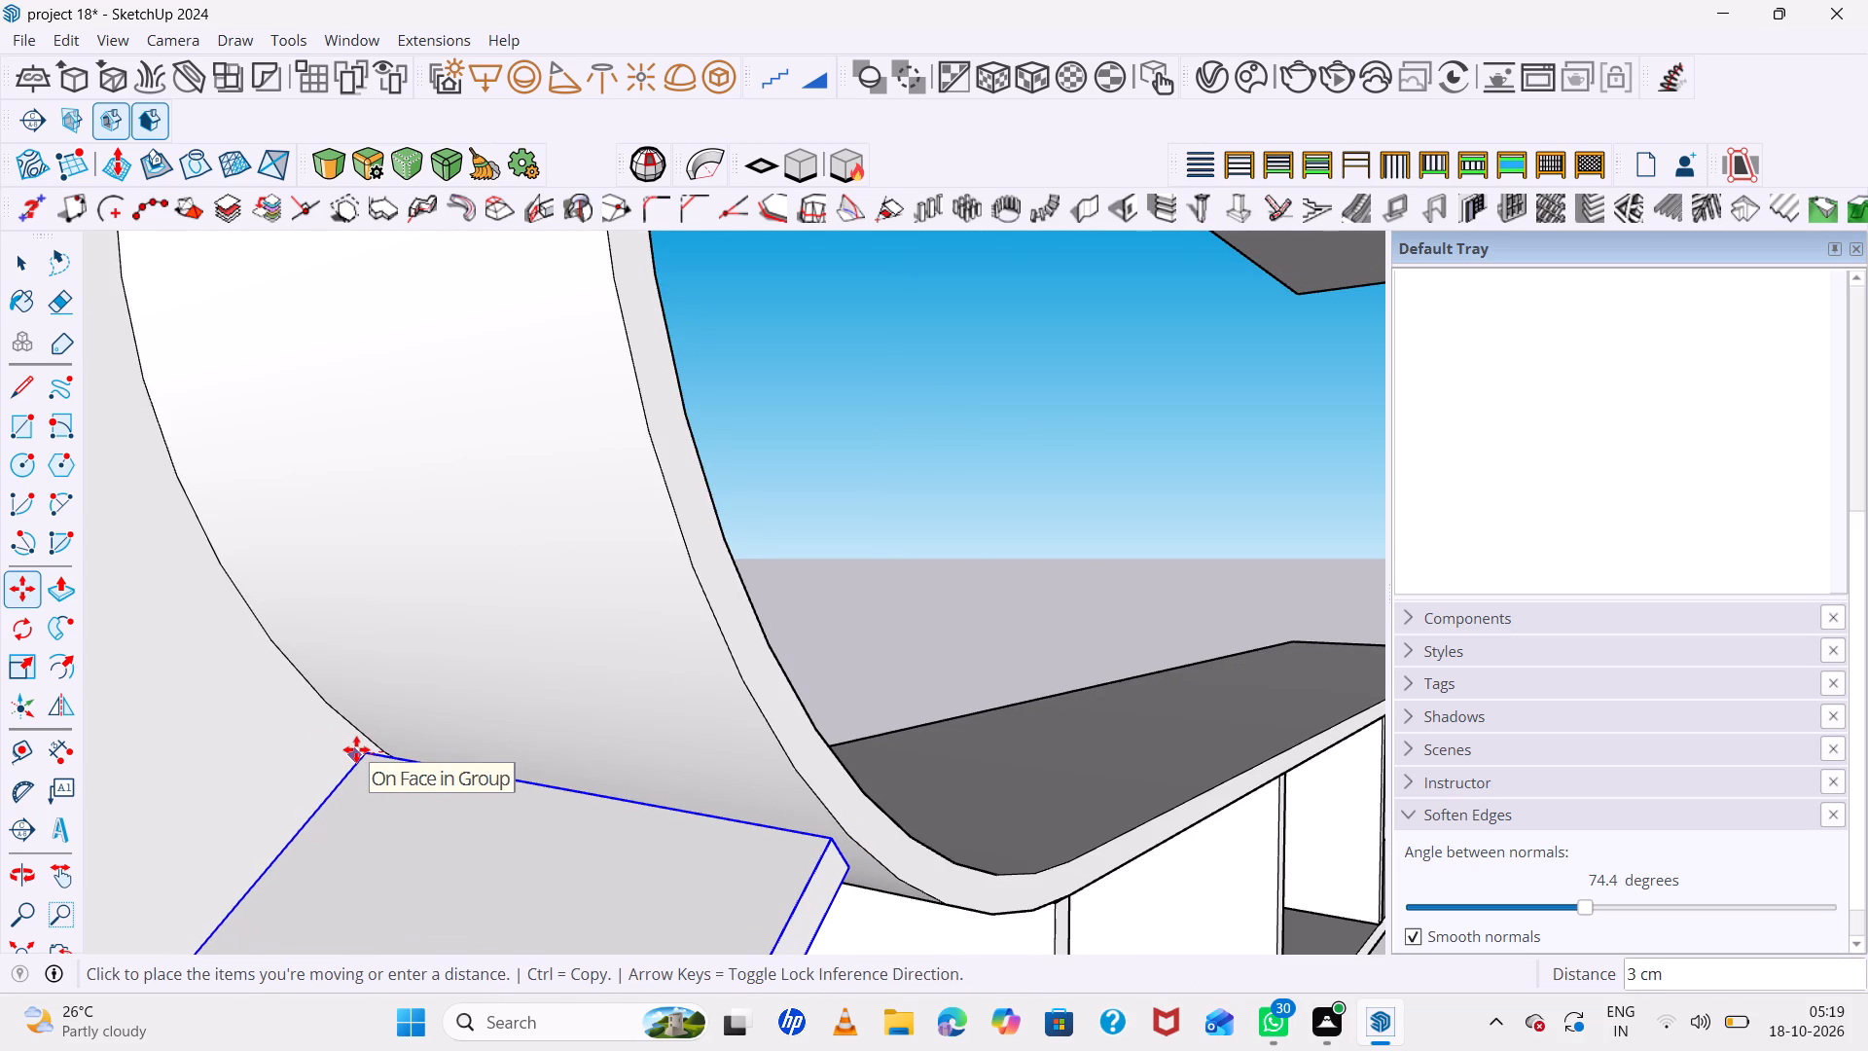
pyautogui.click(356, 749)
pyautogui.scroll(-7, 429, 751)
pyautogui.scroll(1, 628, 838)
pyautogui.moveTo(629, 838); pyautogui.dragTo(406, 745, button='middle')
pyautogui.scroll(-6, 471, 728)
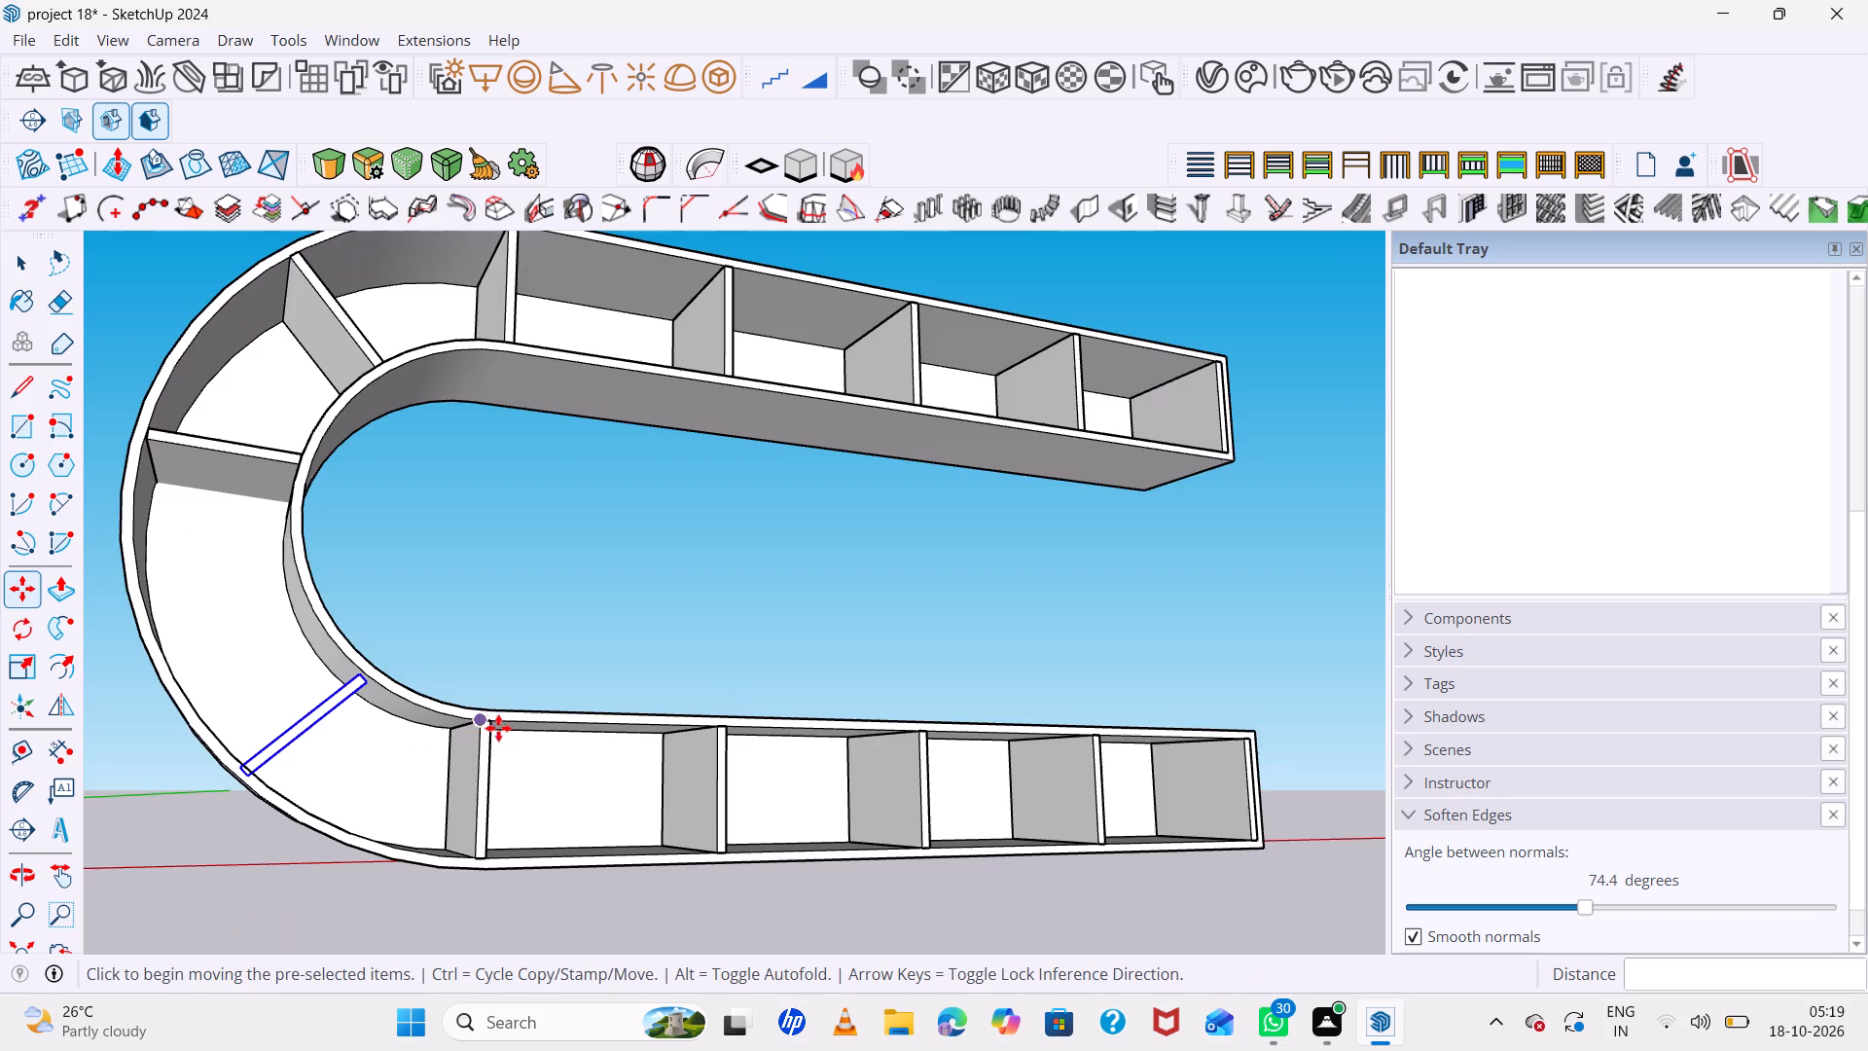
pyautogui.scroll(-8, 498, 728)
pyautogui.moveTo(560, 741); pyautogui.dragTo(415, 798, button='middle')
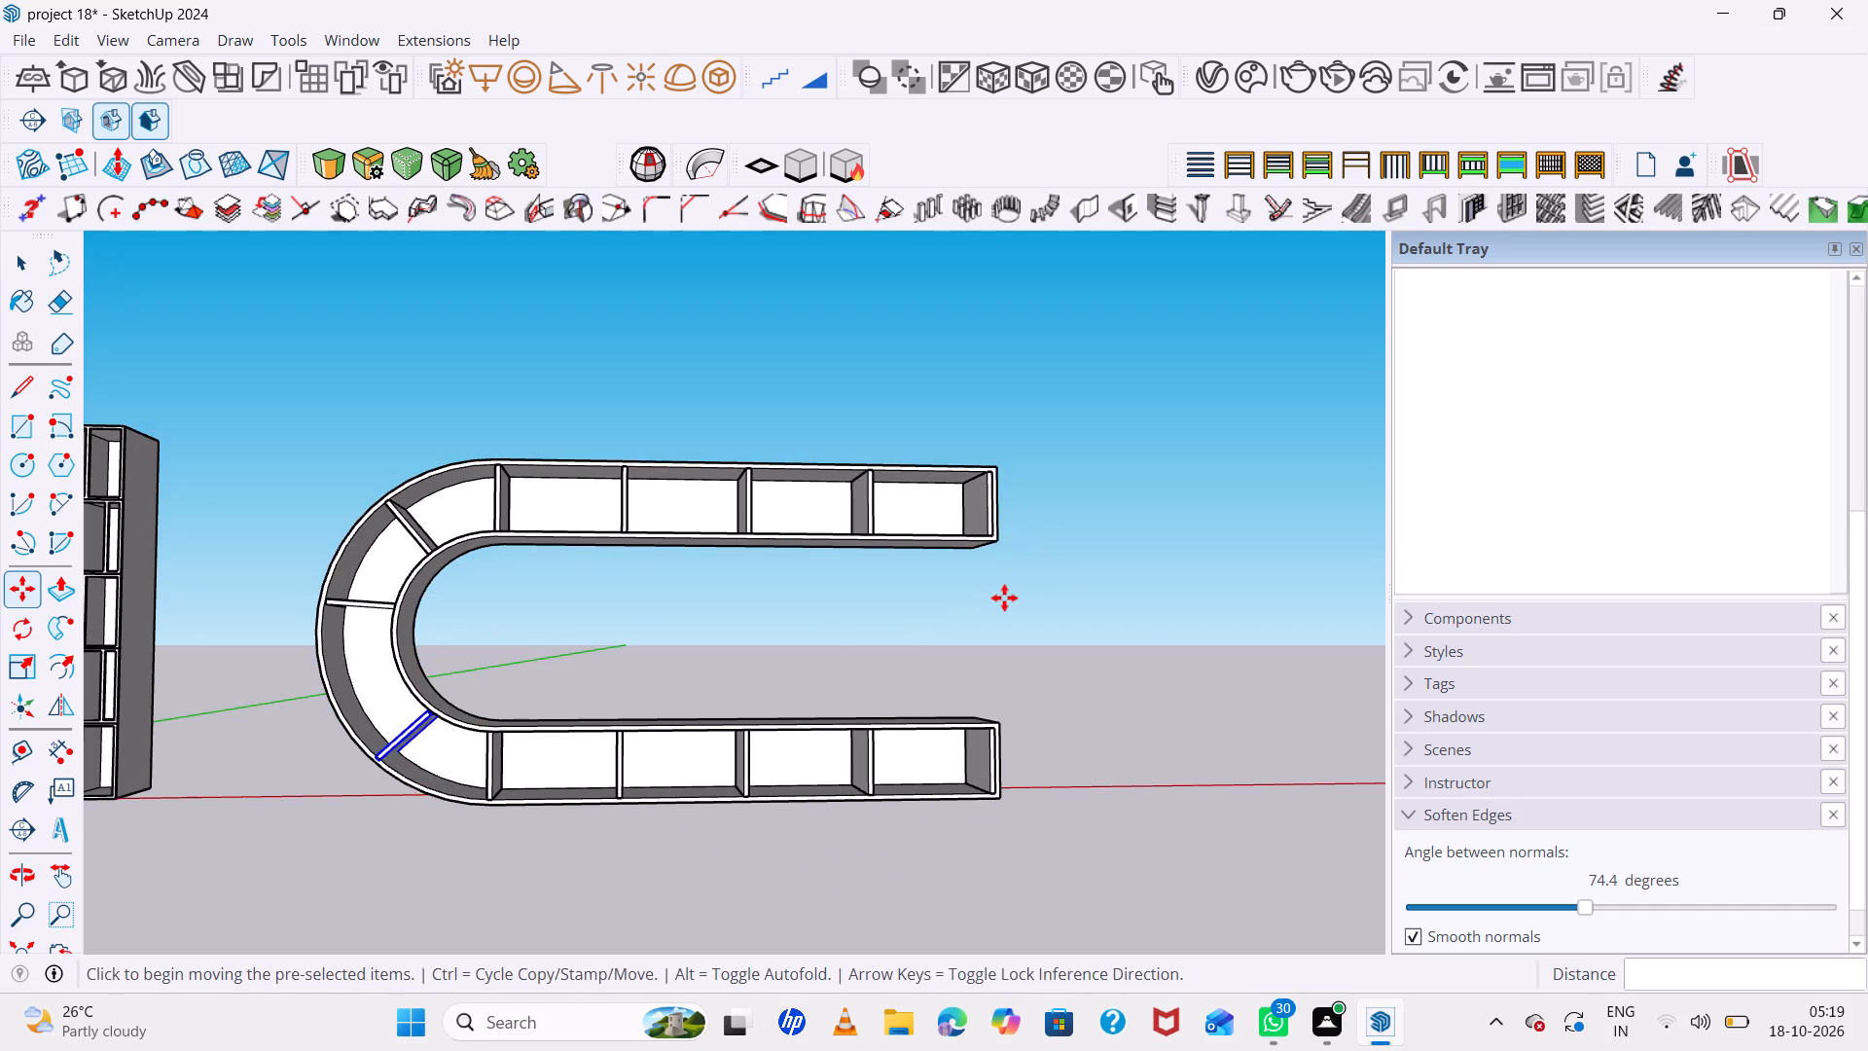
pyautogui.press('space')
pyautogui.click(1049, 605)
# Move the horizontal divider about 11 cm down by its lower front inner corner, along the inner curved wall.
pyautogui.scroll(4, 252, 597)
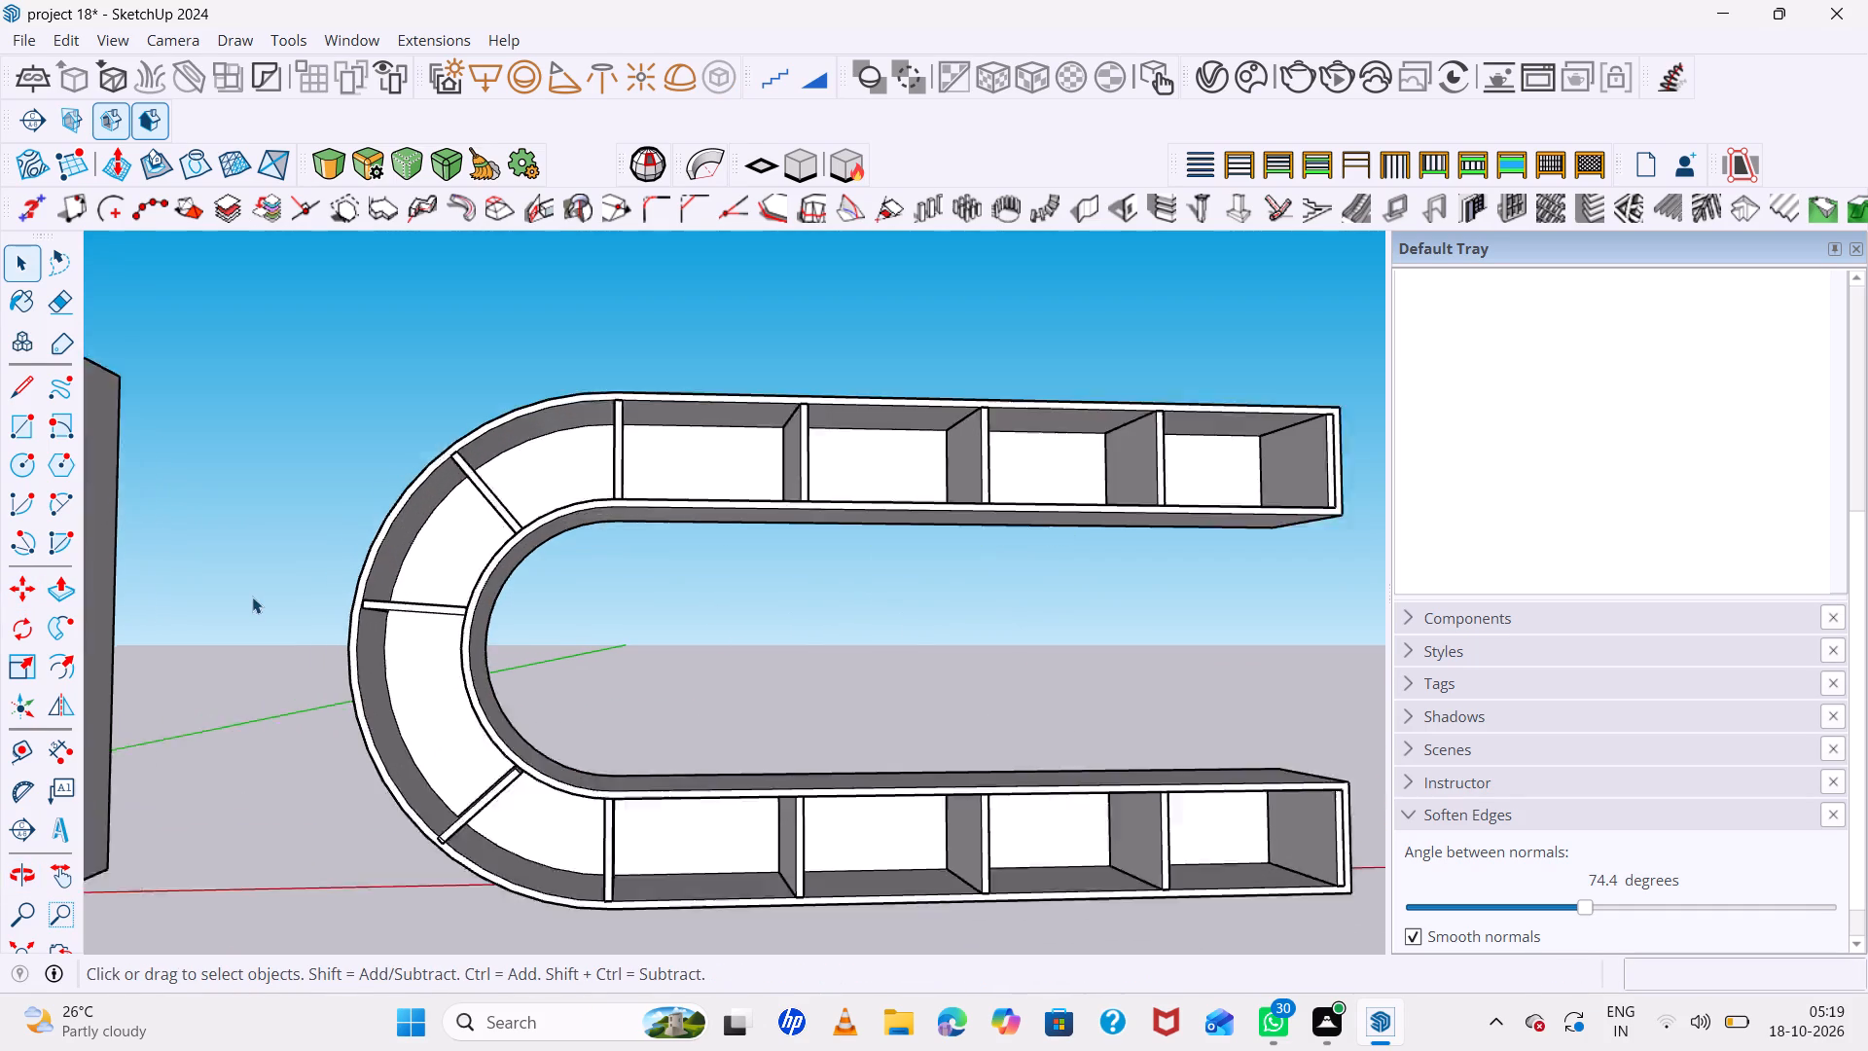
pyautogui.scroll(2, 252, 597)
pyautogui.moveTo(471, 771); pyautogui.dragTo(613, 867, button='middle')
pyautogui.click(505, 649)
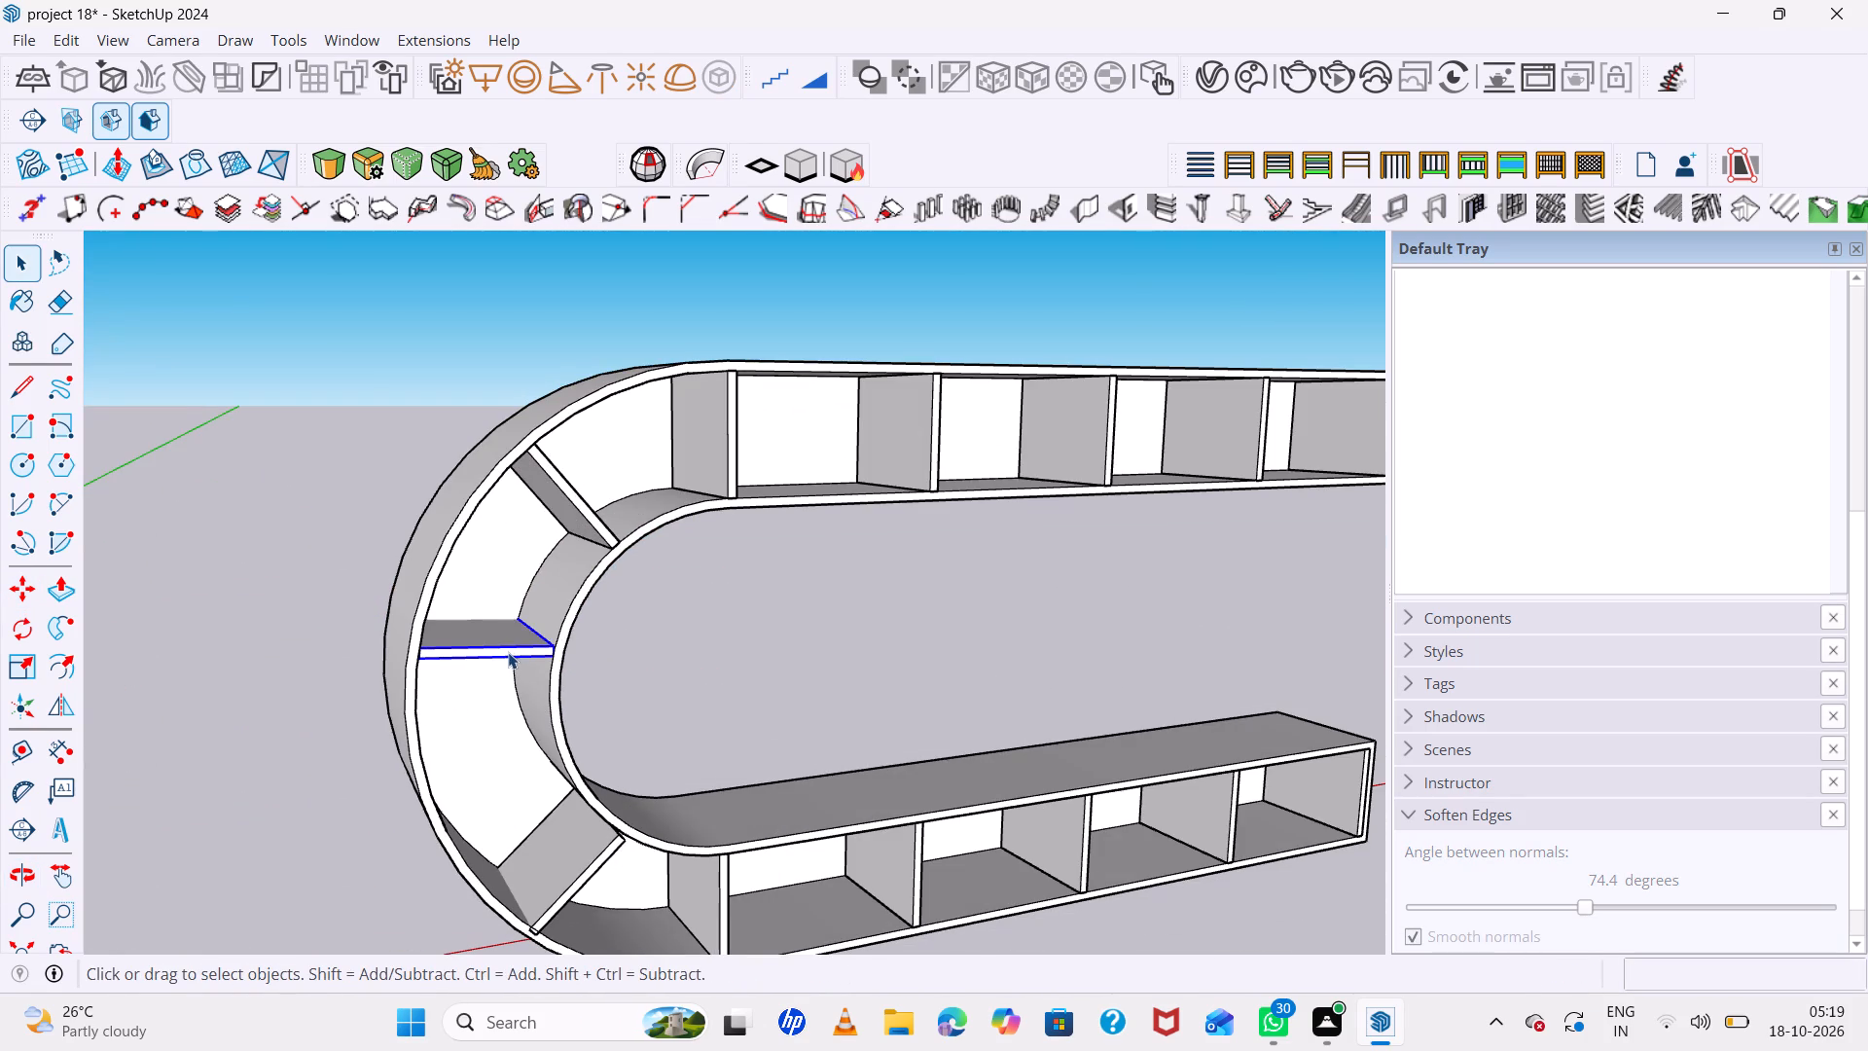
pyautogui.press('m')
pyautogui.scroll(7, 556, 680)
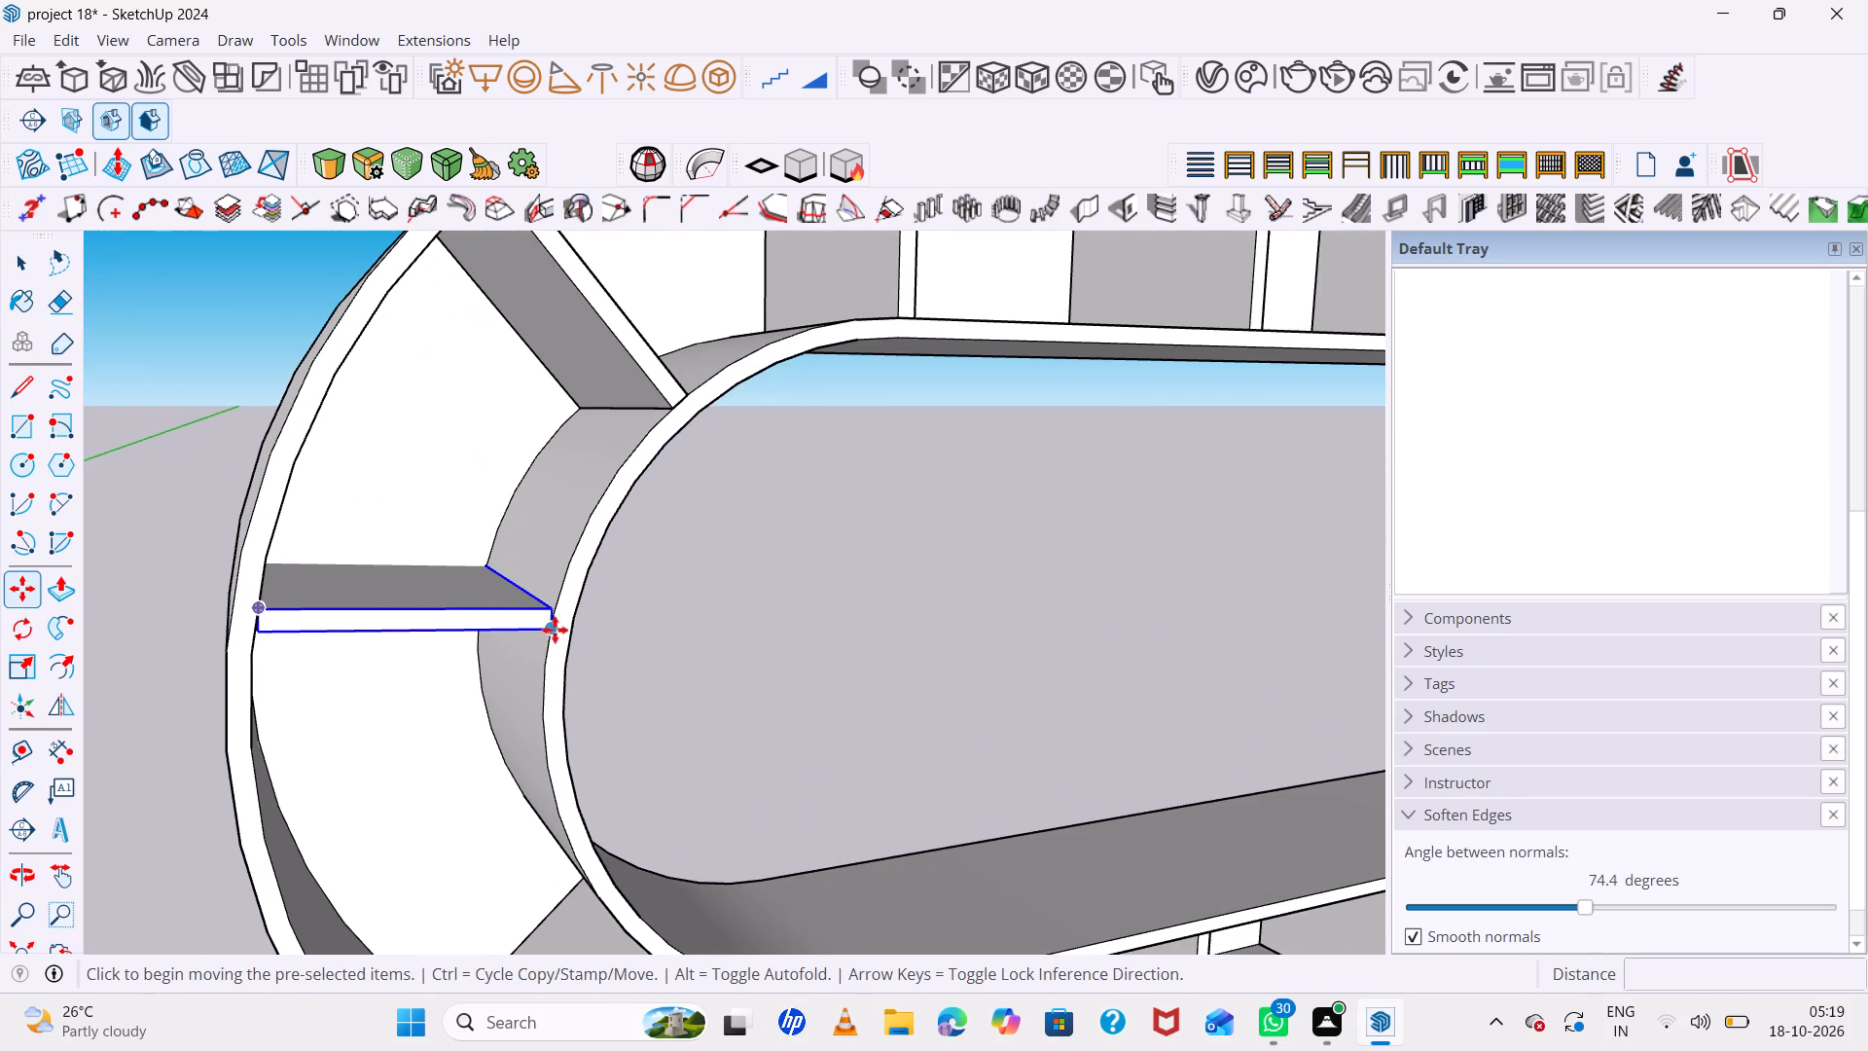
pyautogui.scroll(7, 551, 637)
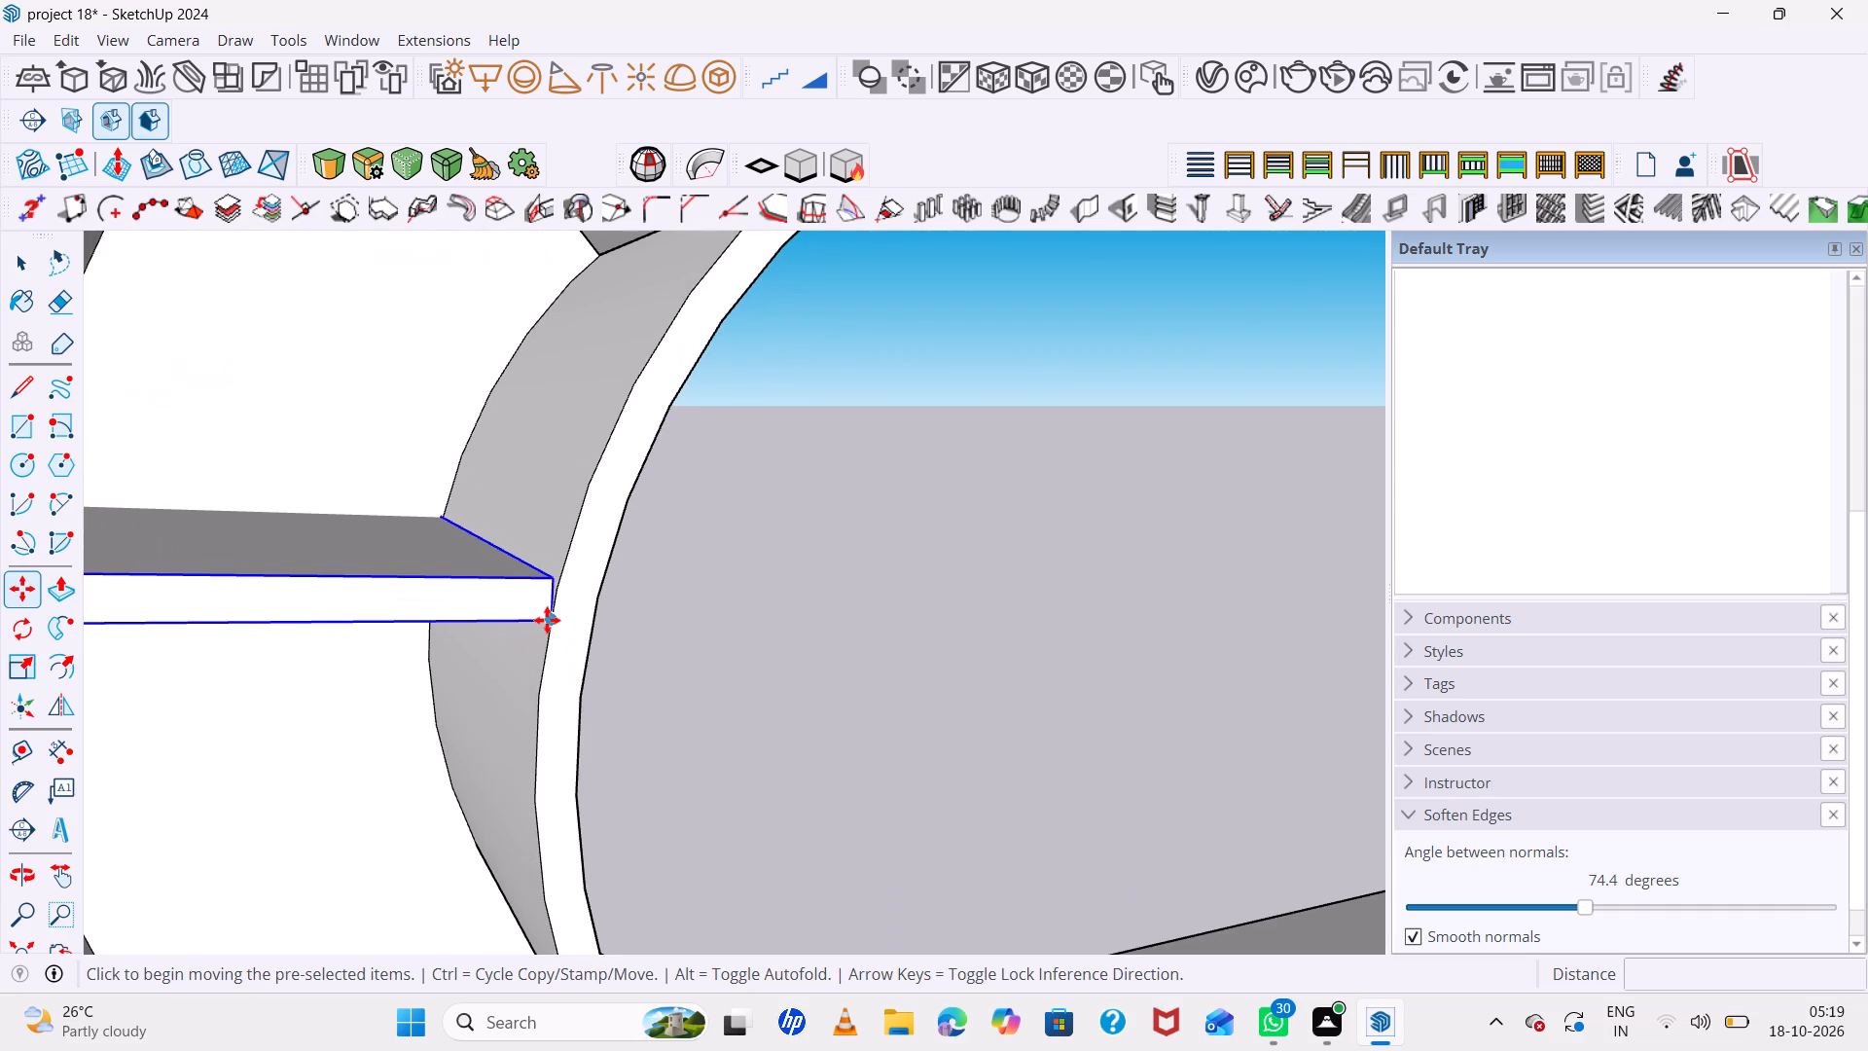
pyautogui.click(546, 617)
pyautogui.click(539, 775)
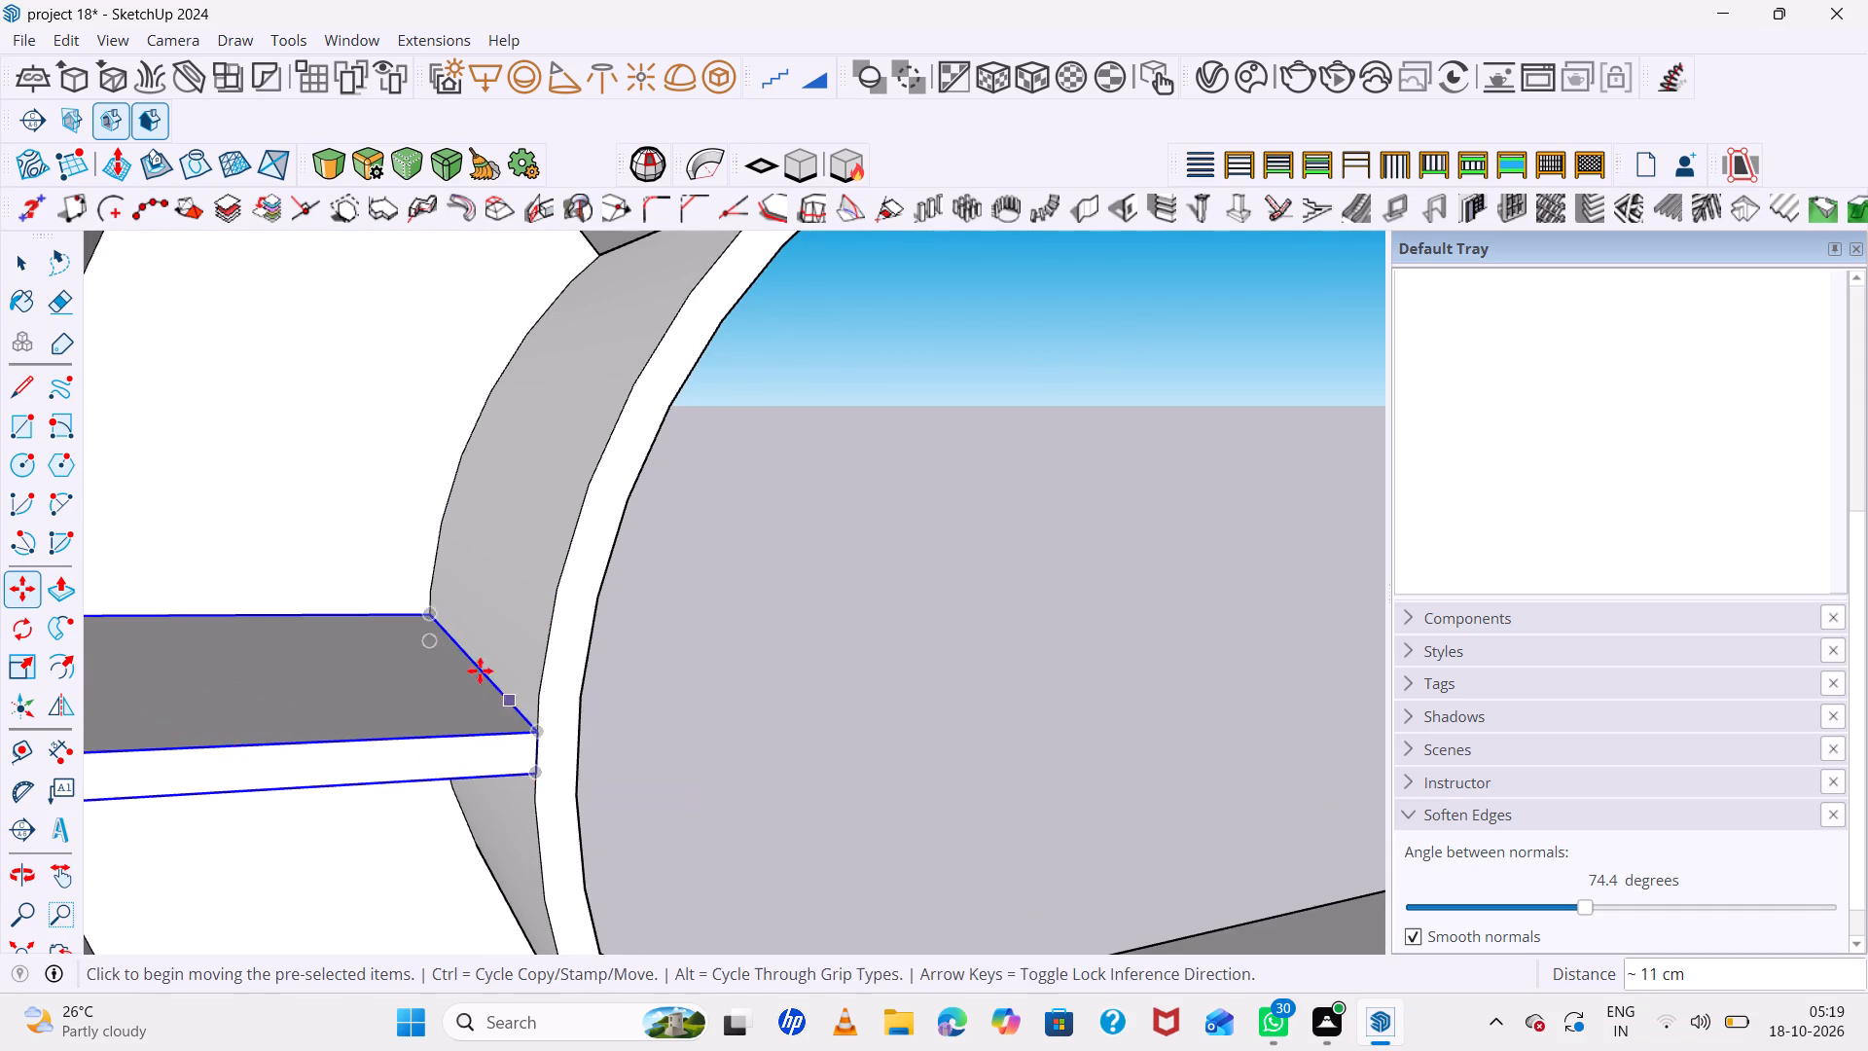
# Move the horizontal divider about 6 cm further down along the inner curved wall.
pyautogui.scroll(-20, 469, 660)
pyautogui.moveTo(561, 744); pyautogui.dragTo(475, 596, button='middle')
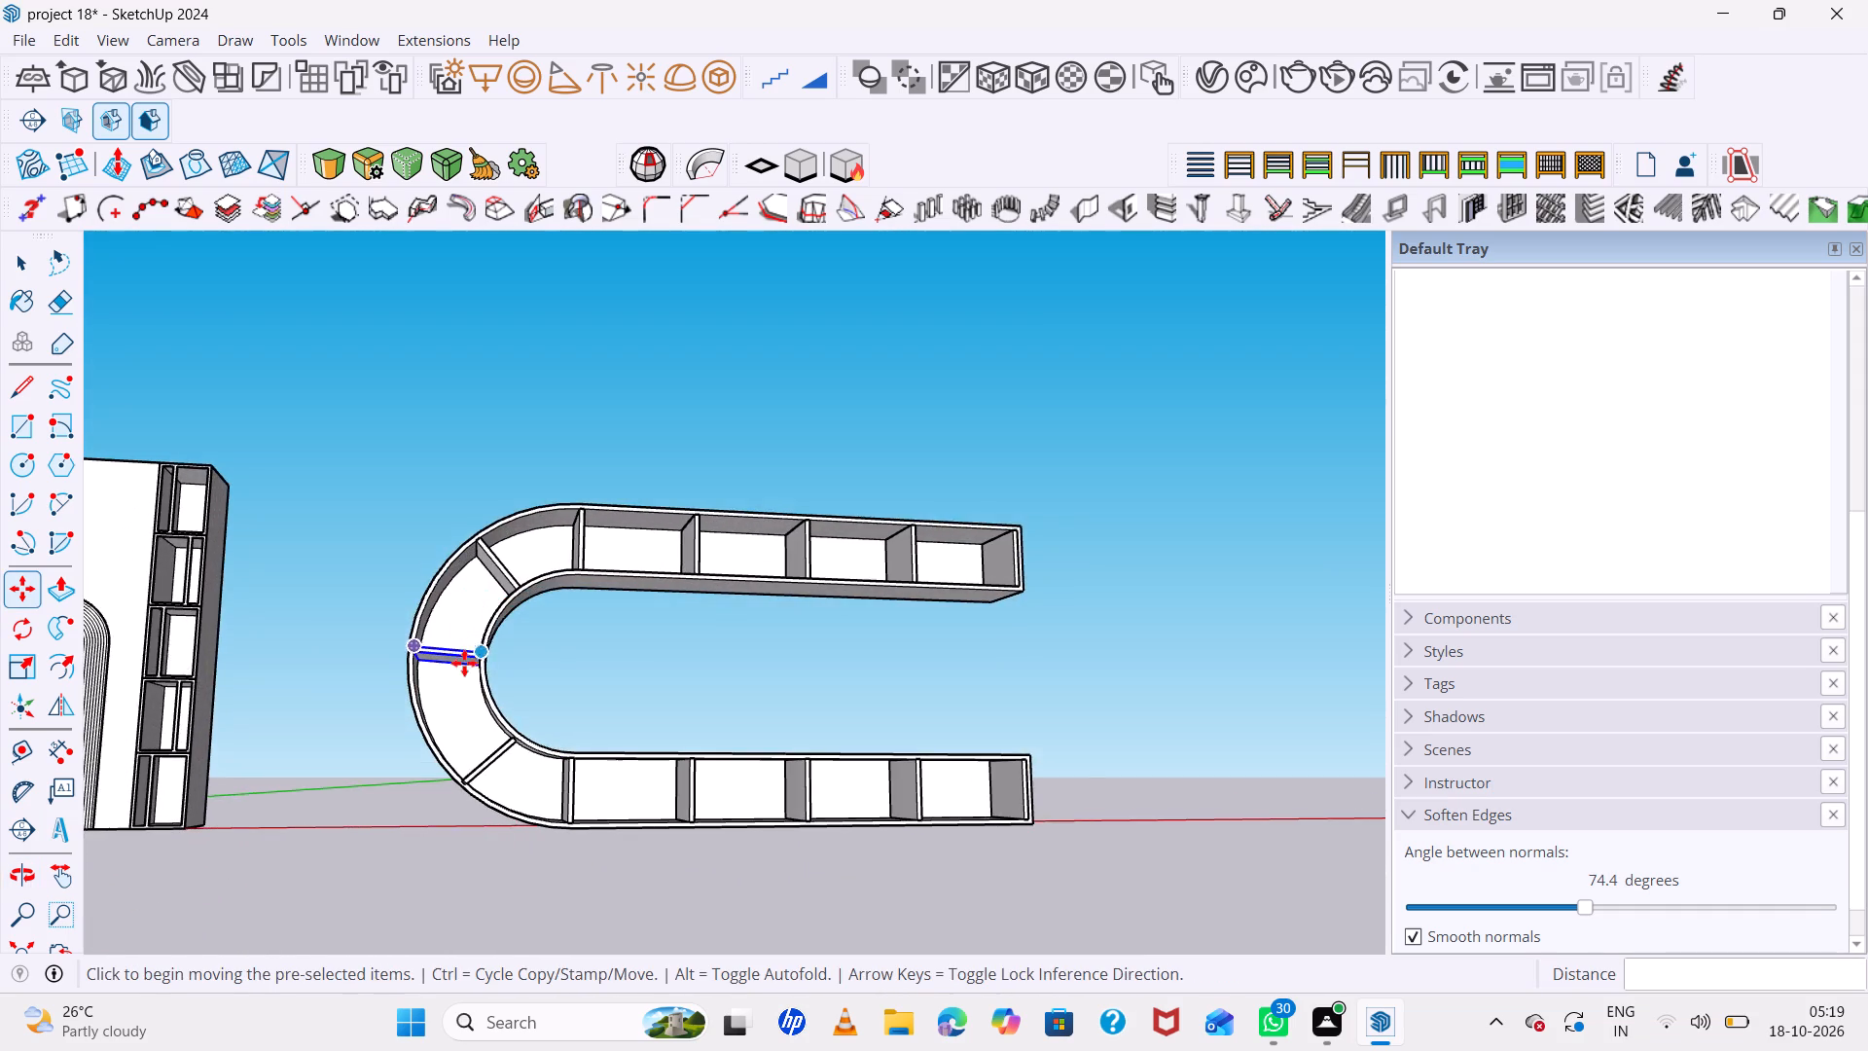
pyautogui.scroll(13, 464, 663)
pyautogui.moveTo(493, 680); pyautogui.dragTo(493, 696, button='middle')
pyautogui.scroll(6, 482, 607)
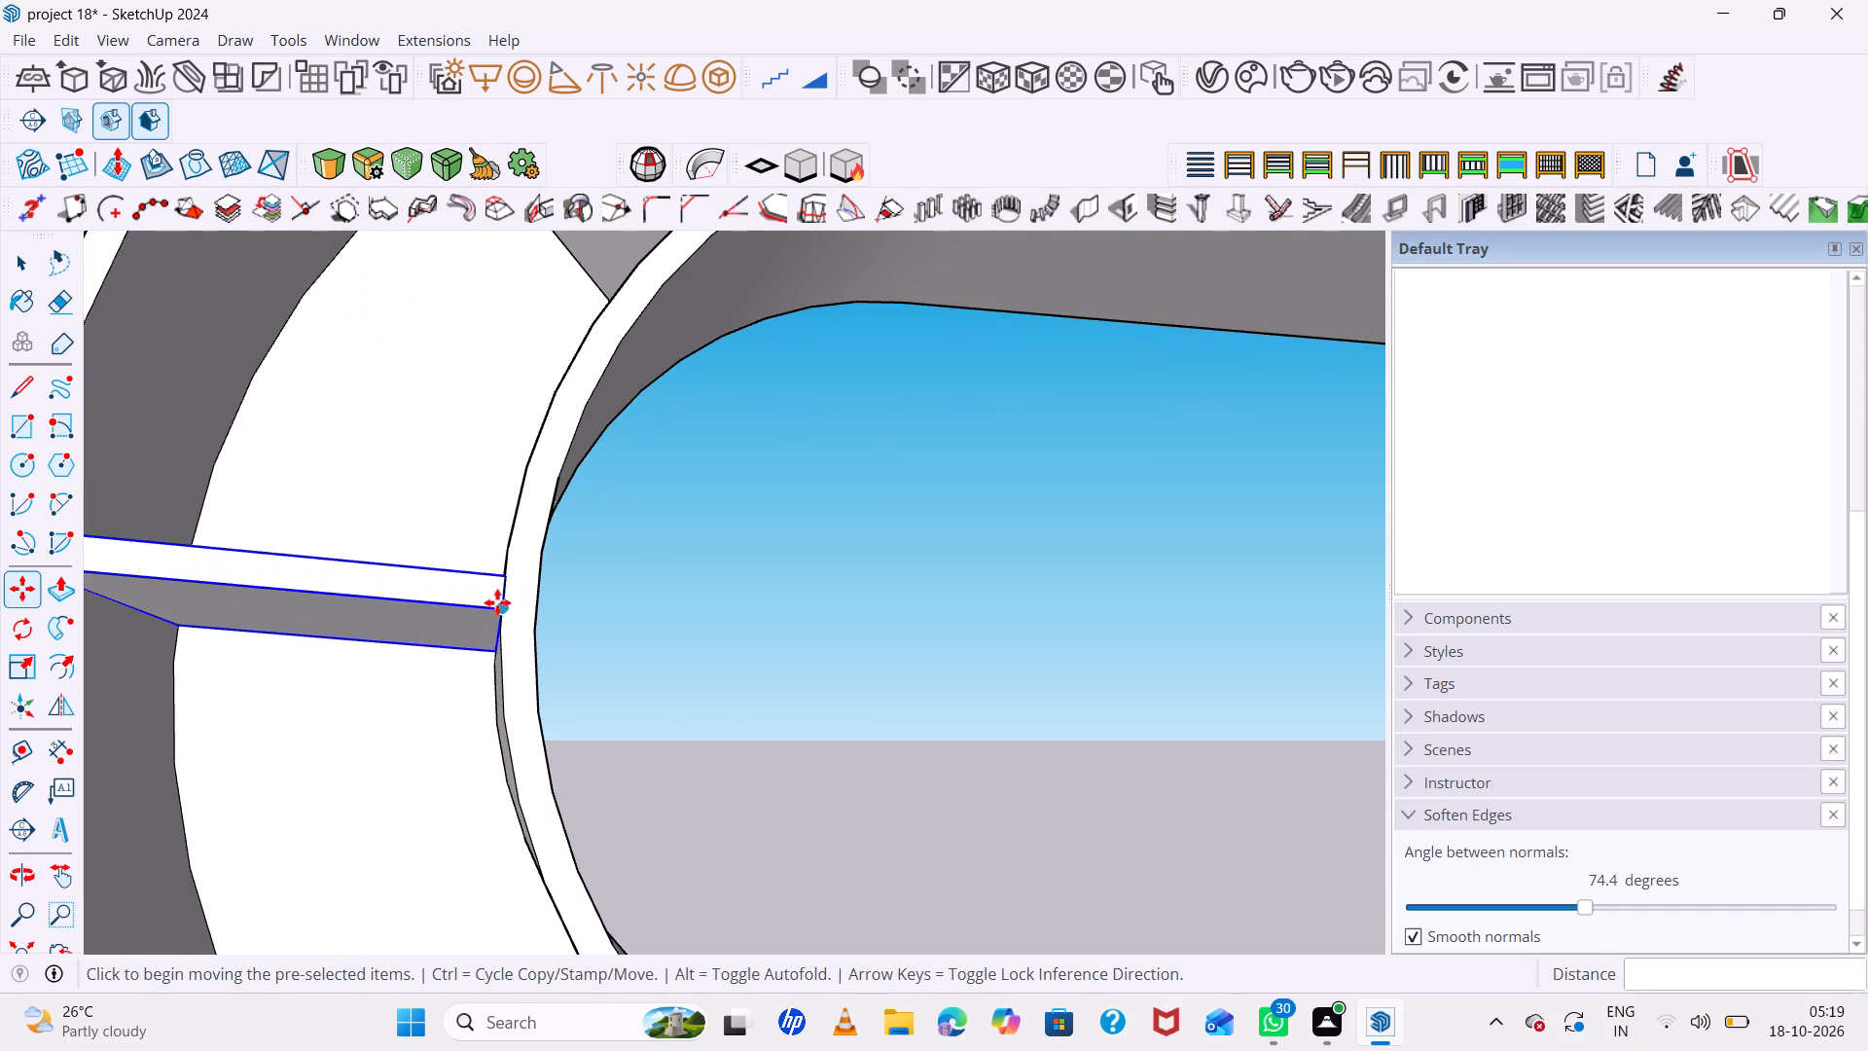
pyautogui.click(500, 608)
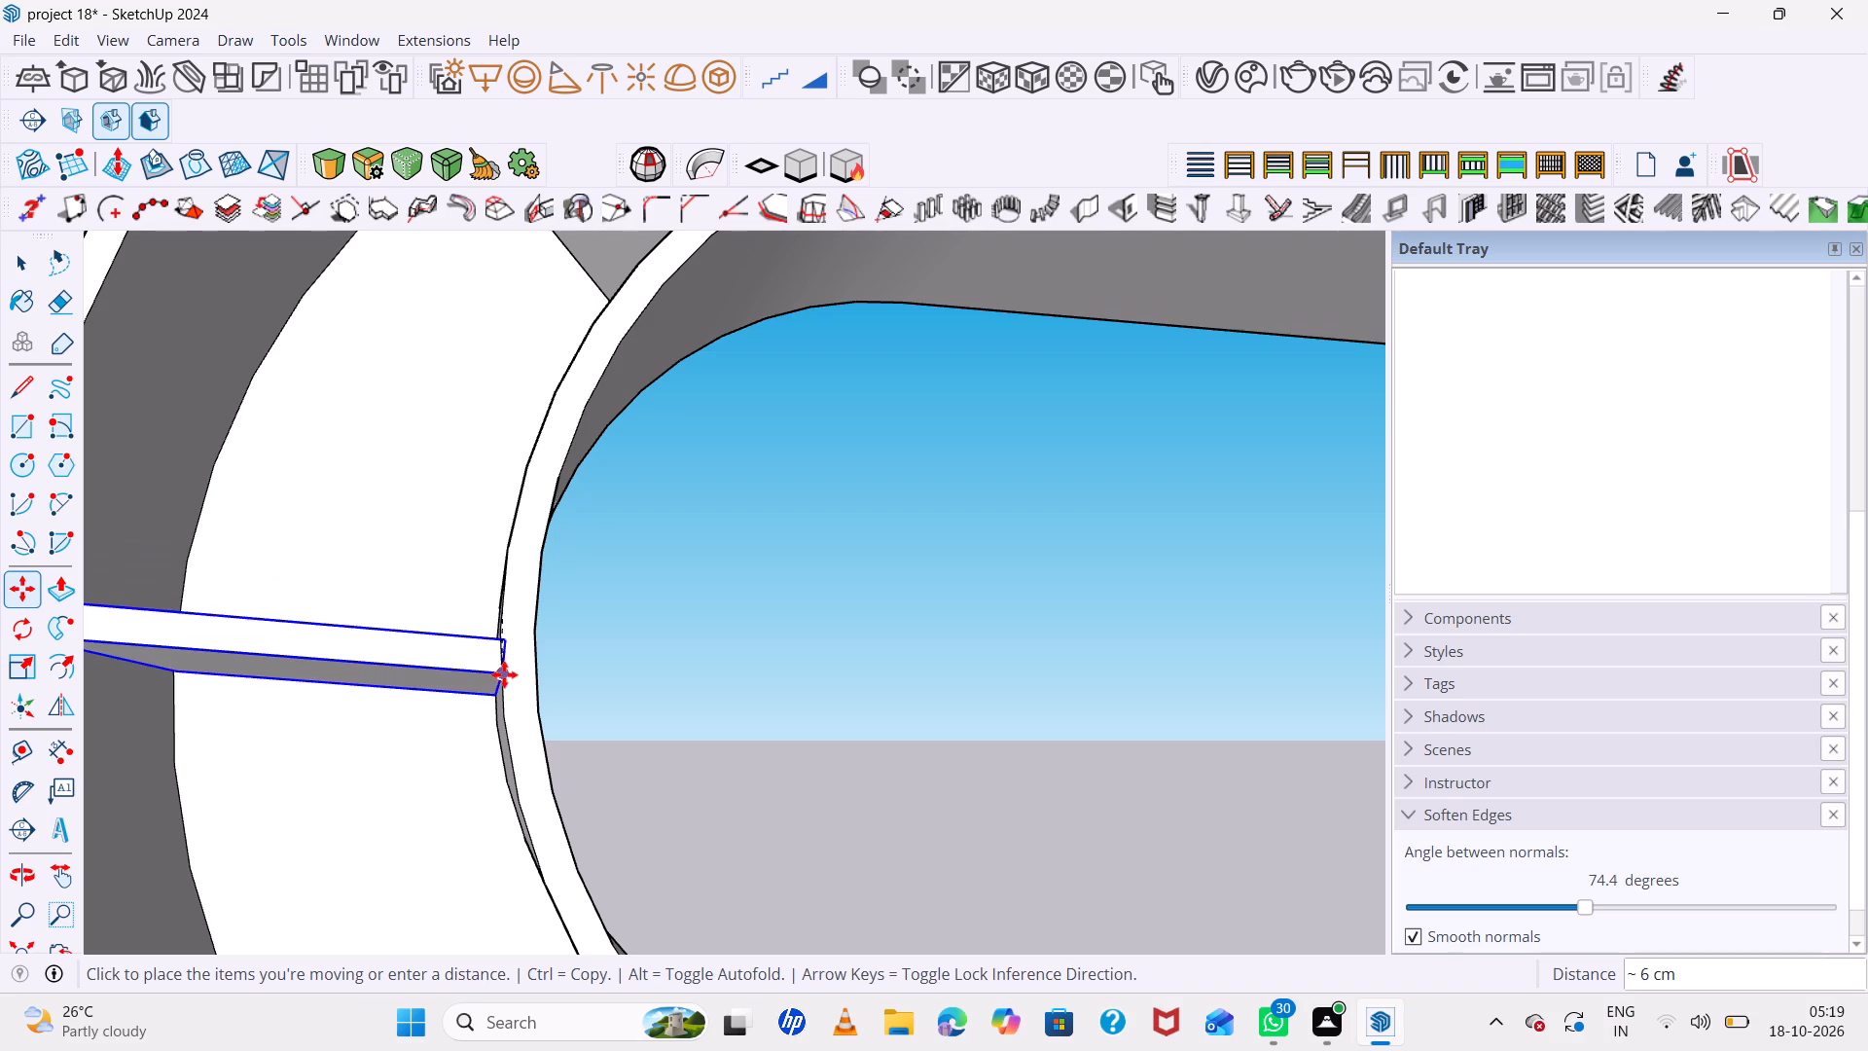
pyautogui.click(504, 674)
# Nudge the horizontal divider by its rear inner corner to line it up with the inner curved wall.
pyautogui.scroll(-6, 475, 645)
pyautogui.moveTo(494, 656); pyautogui.dragTo(517, 730, button='middle')
pyautogui.moveTo(456, 696); pyautogui.dragTo(456, 792, button='middle')
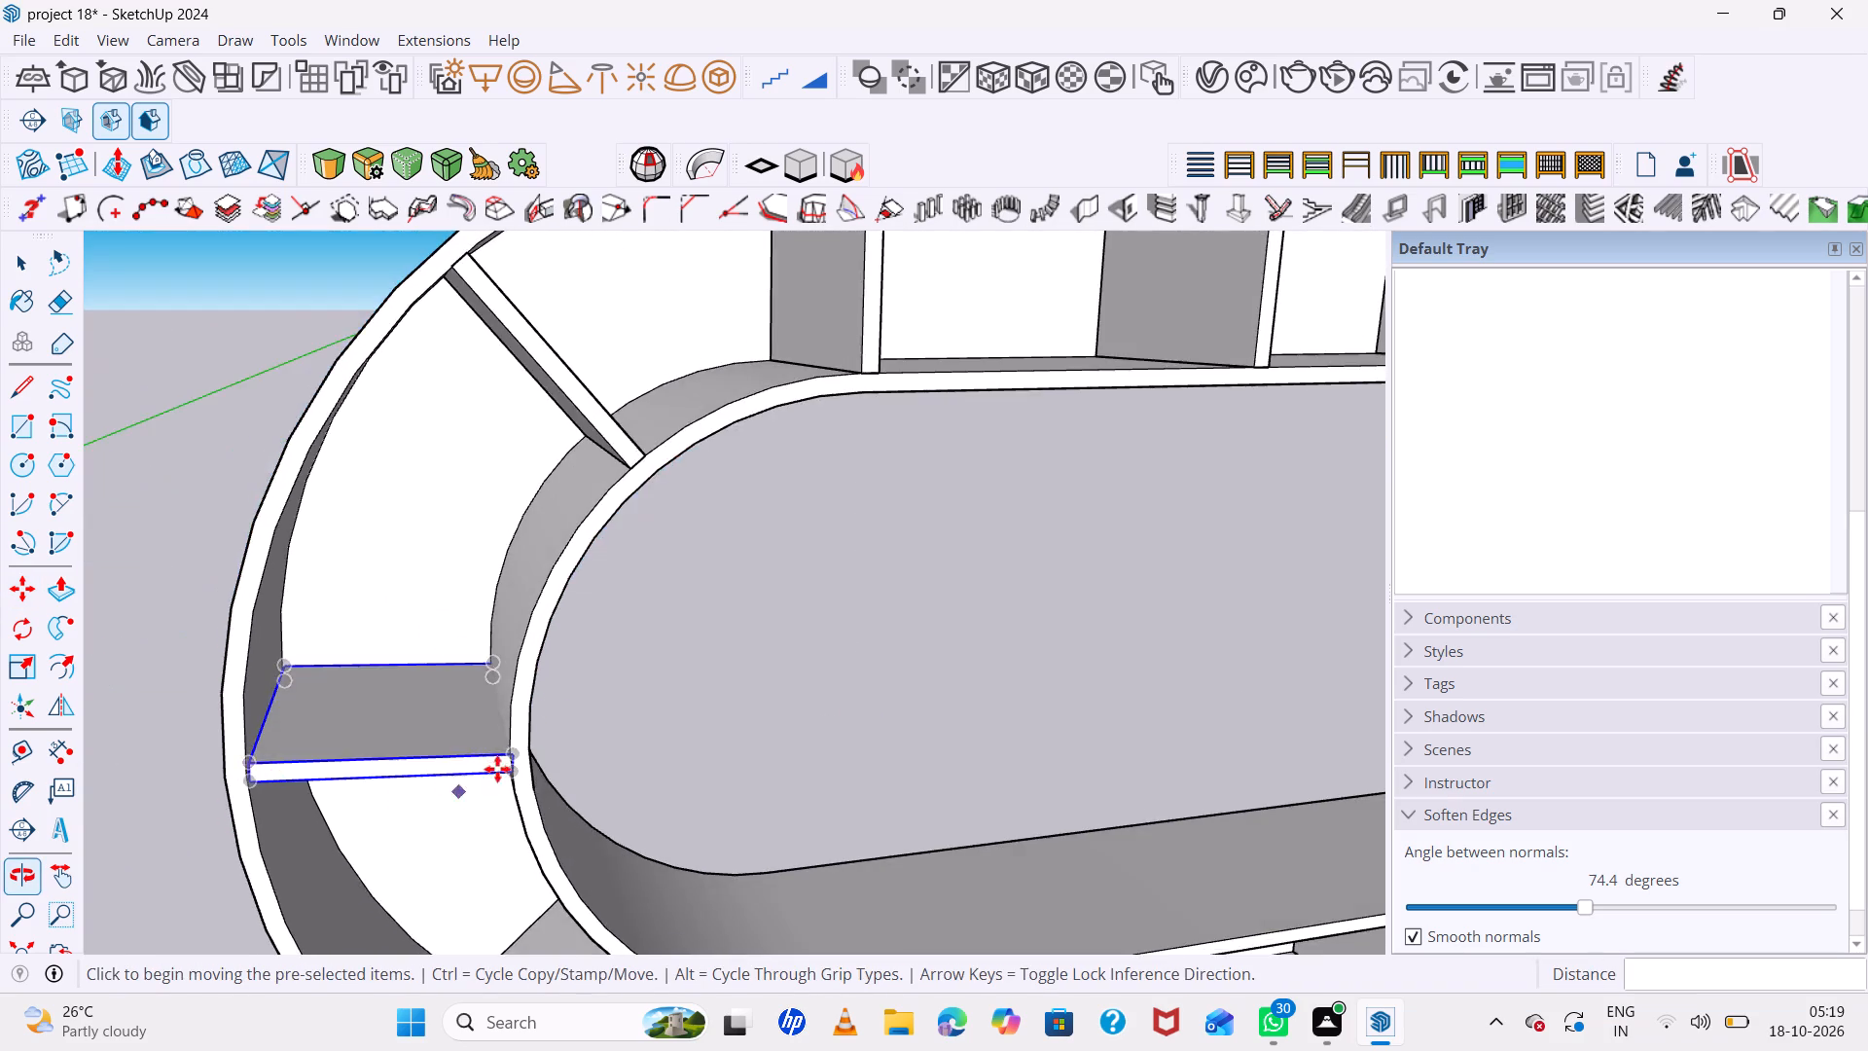
pyautogui.scroll(12, 537, 655)
pyautogui.doubleClick(472, 696)
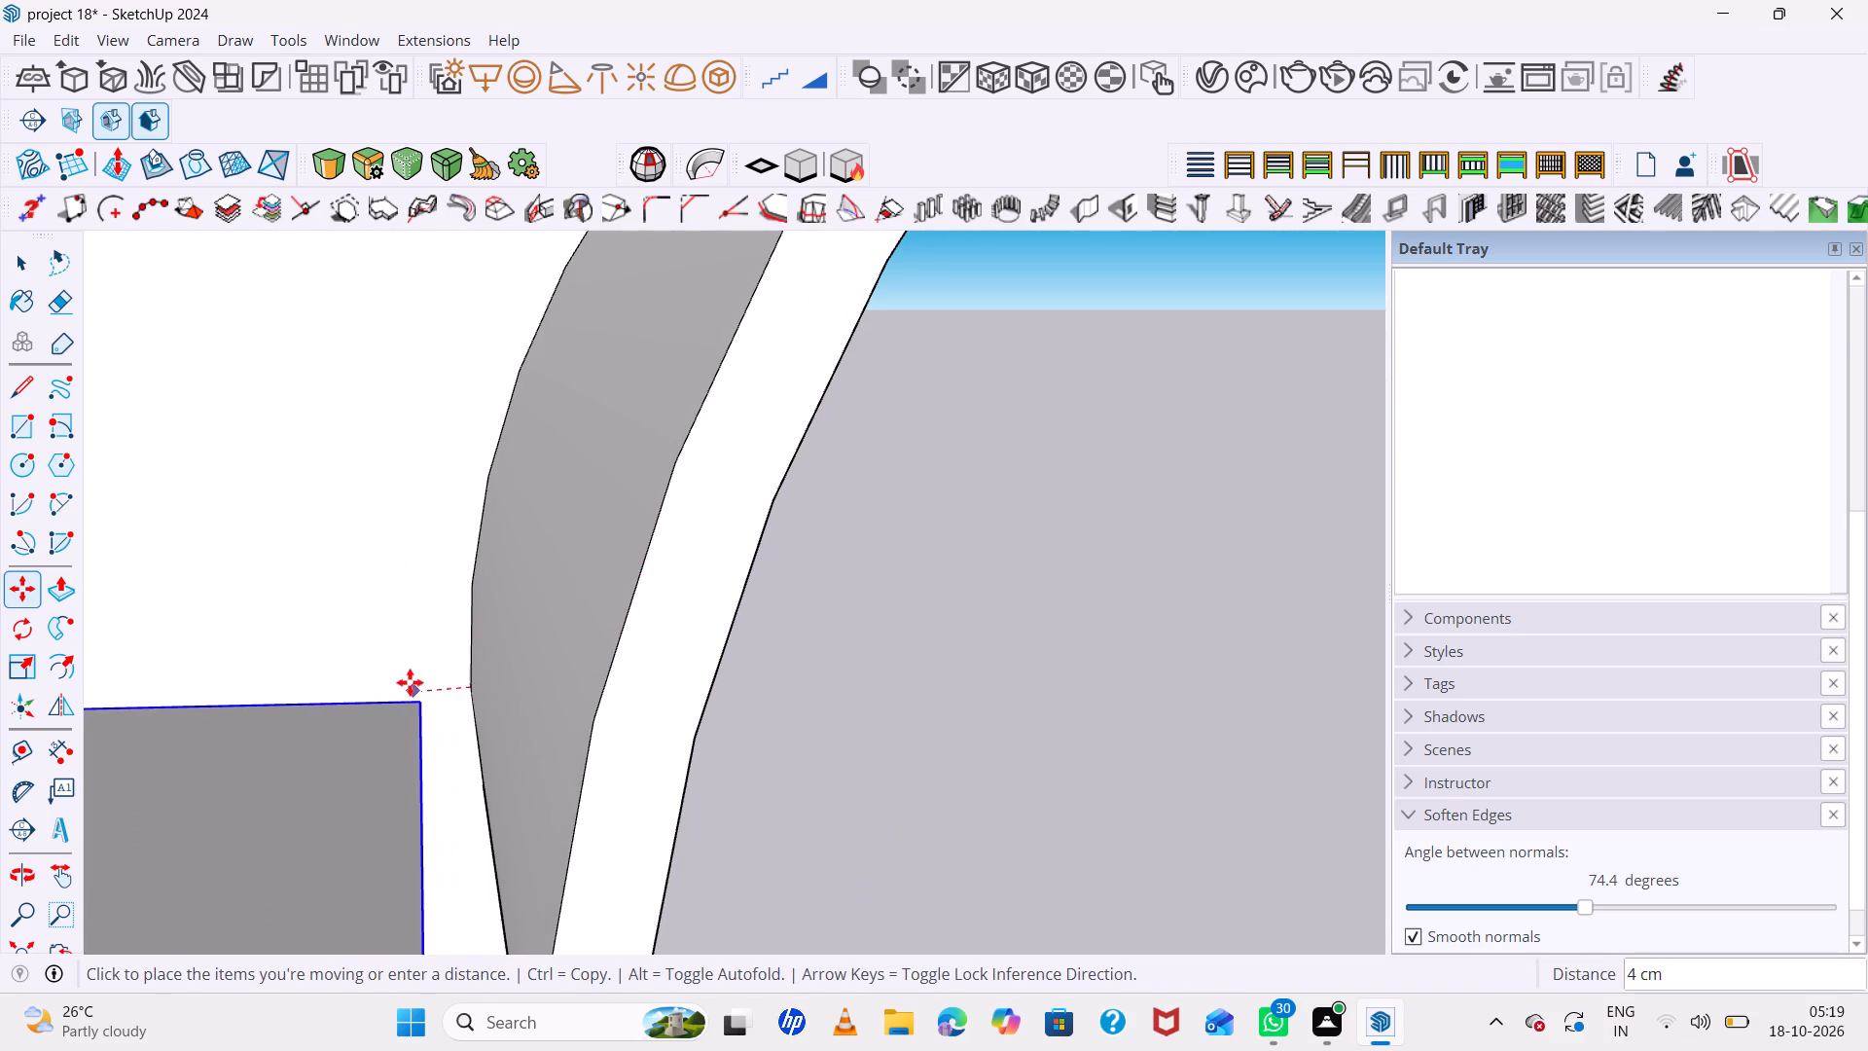
pyautogui.click(462, 684)
# Shift the horizontal divider slightly by its upper front inner corner so it meets the inner wall's edge, and deselect it.
pyautogui.scroll(-13, 394, 619)
pyautogui.moveTo(456, 707); pyautogui.dragTo(451, 622, button='middle')
pyautogui.scroll(7, 423, 646)
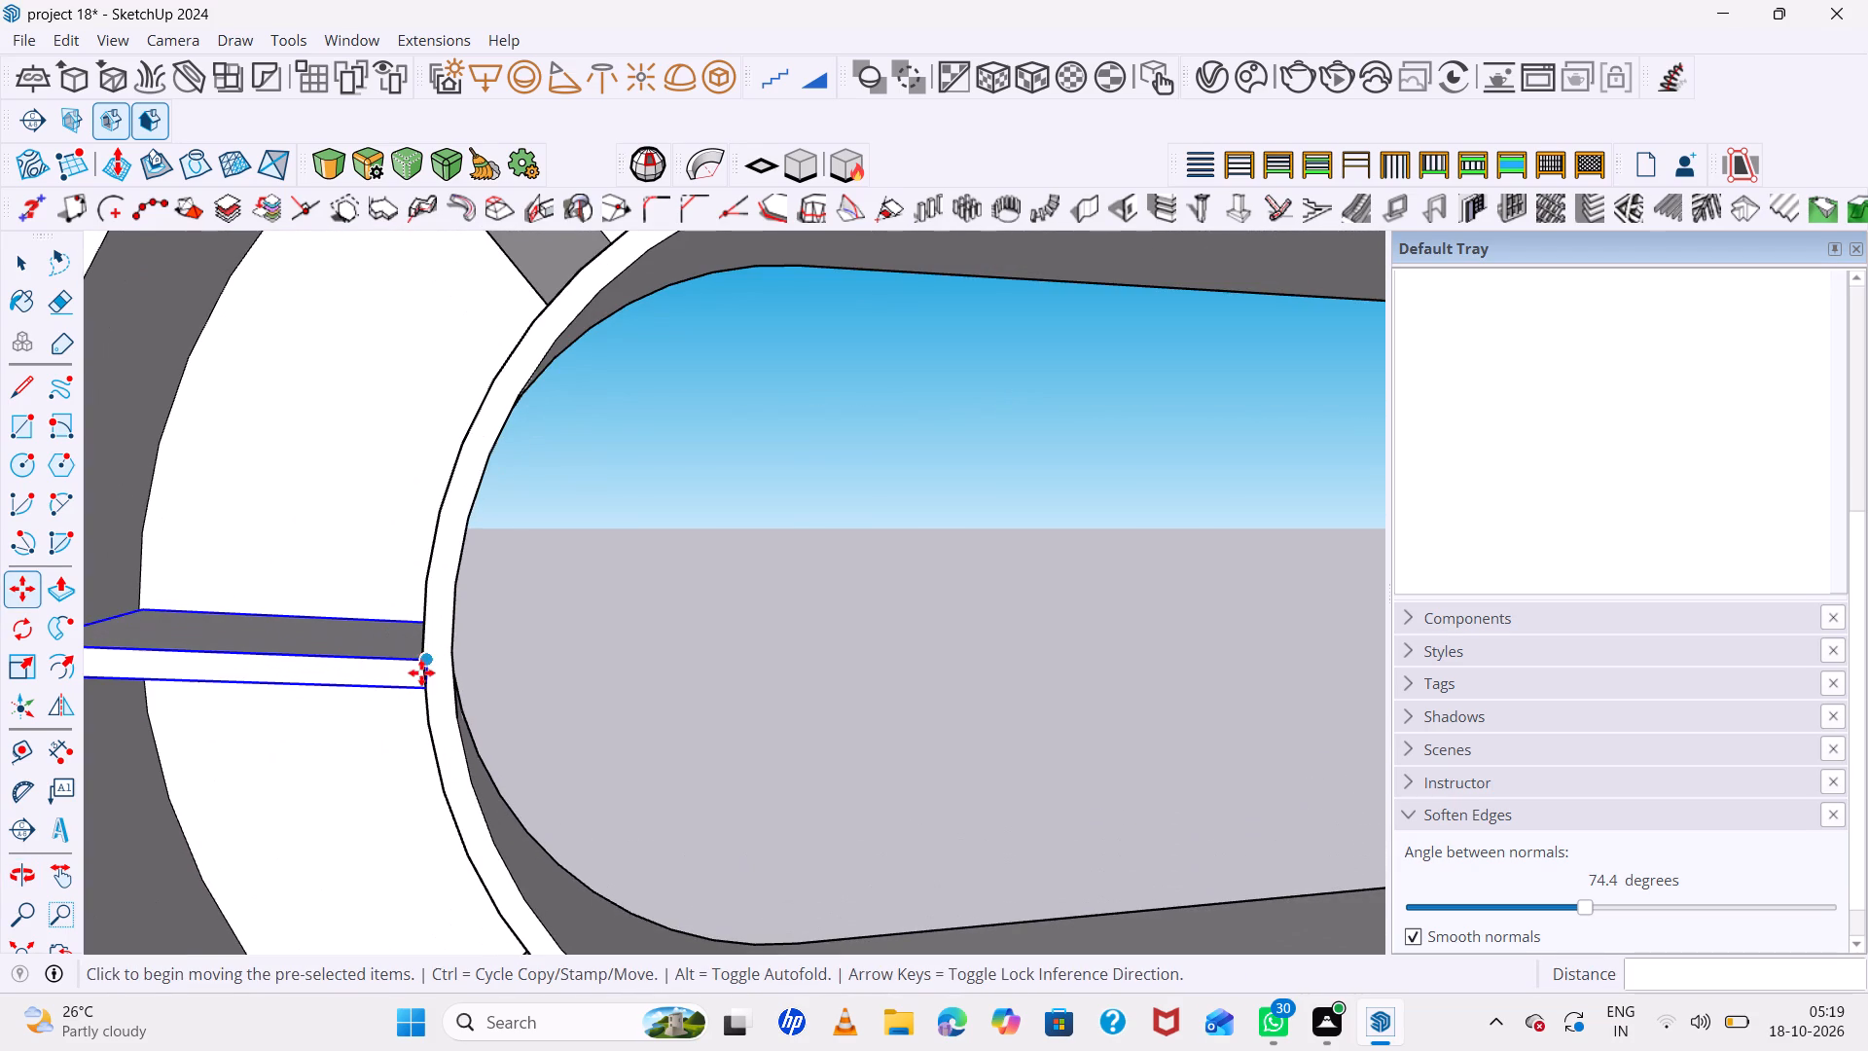
pyautogui.scroll(12, 428, 665)
pyautogui.click(431, 652)
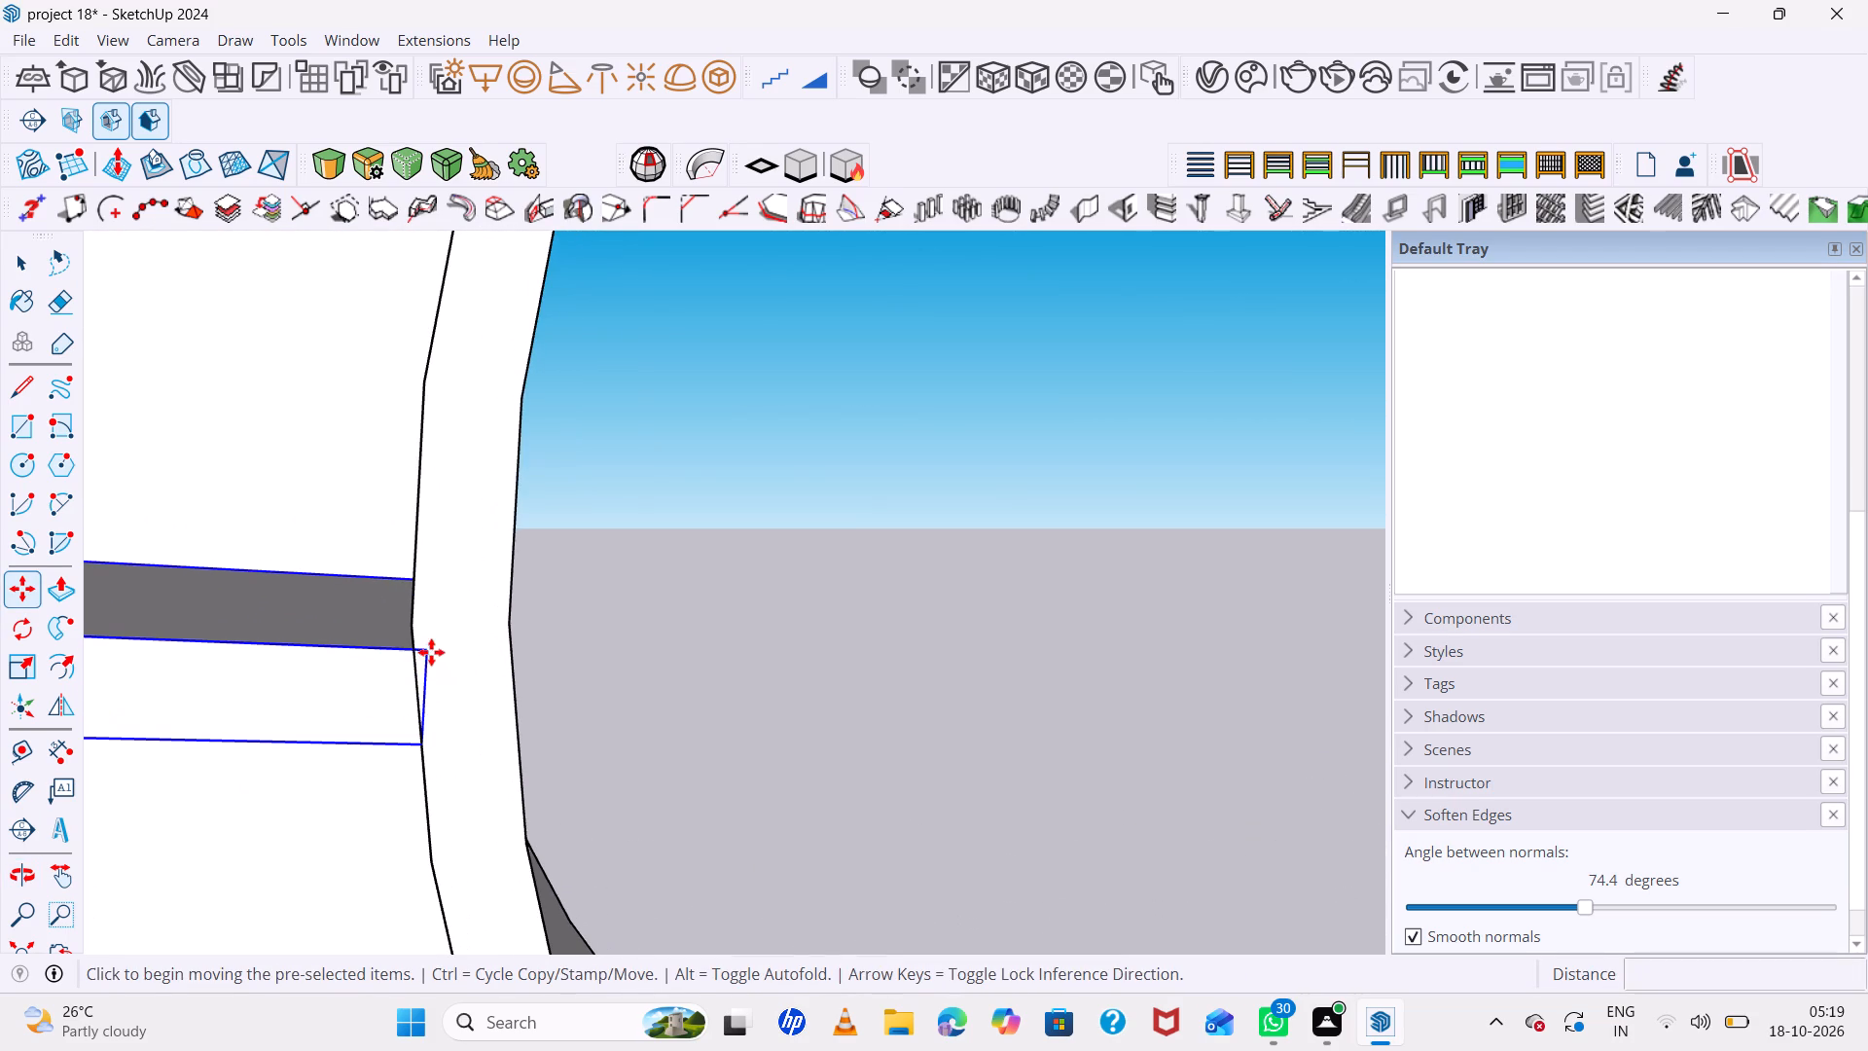
pyautogui.click(418, 651)
pyautogui.scroll(-10, 480, 661)
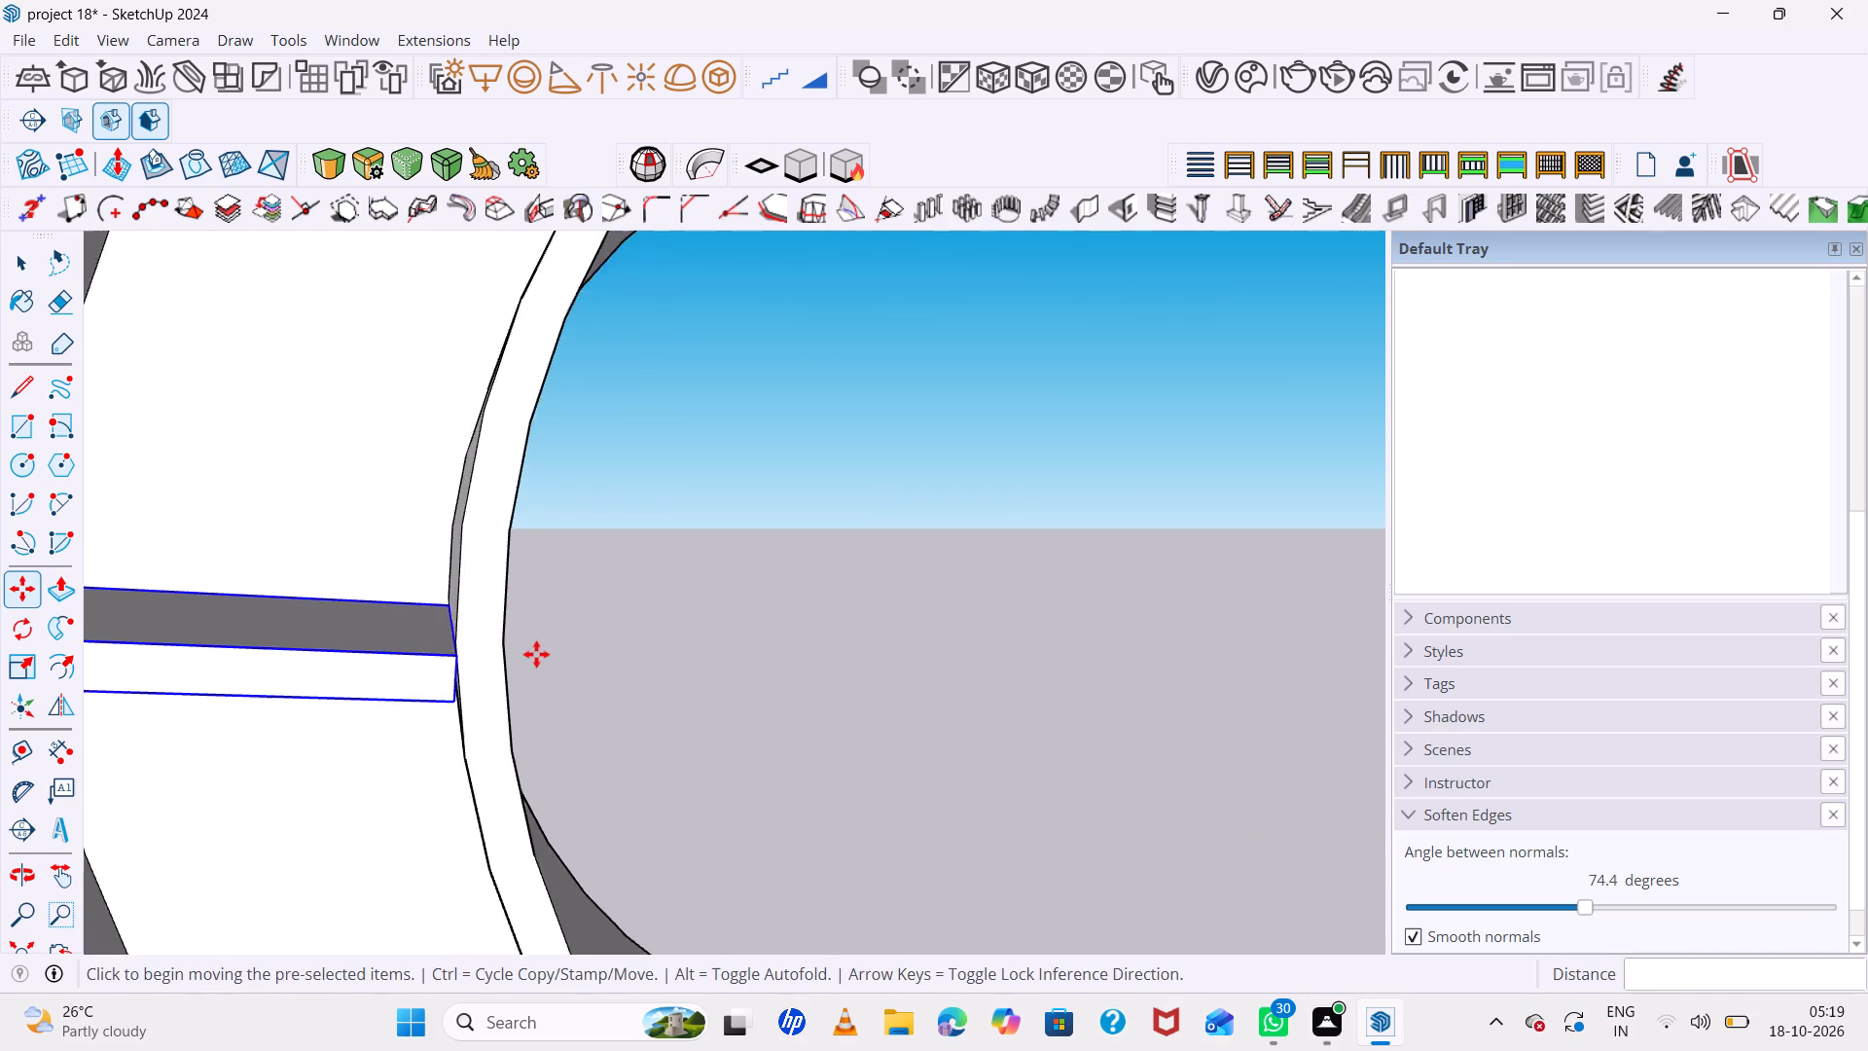
pyautogui.scroll(-4, 536, 654)
pyautogui.scroll(5, 457, 672)
pyautogui.scroll(-5, 466, 674)
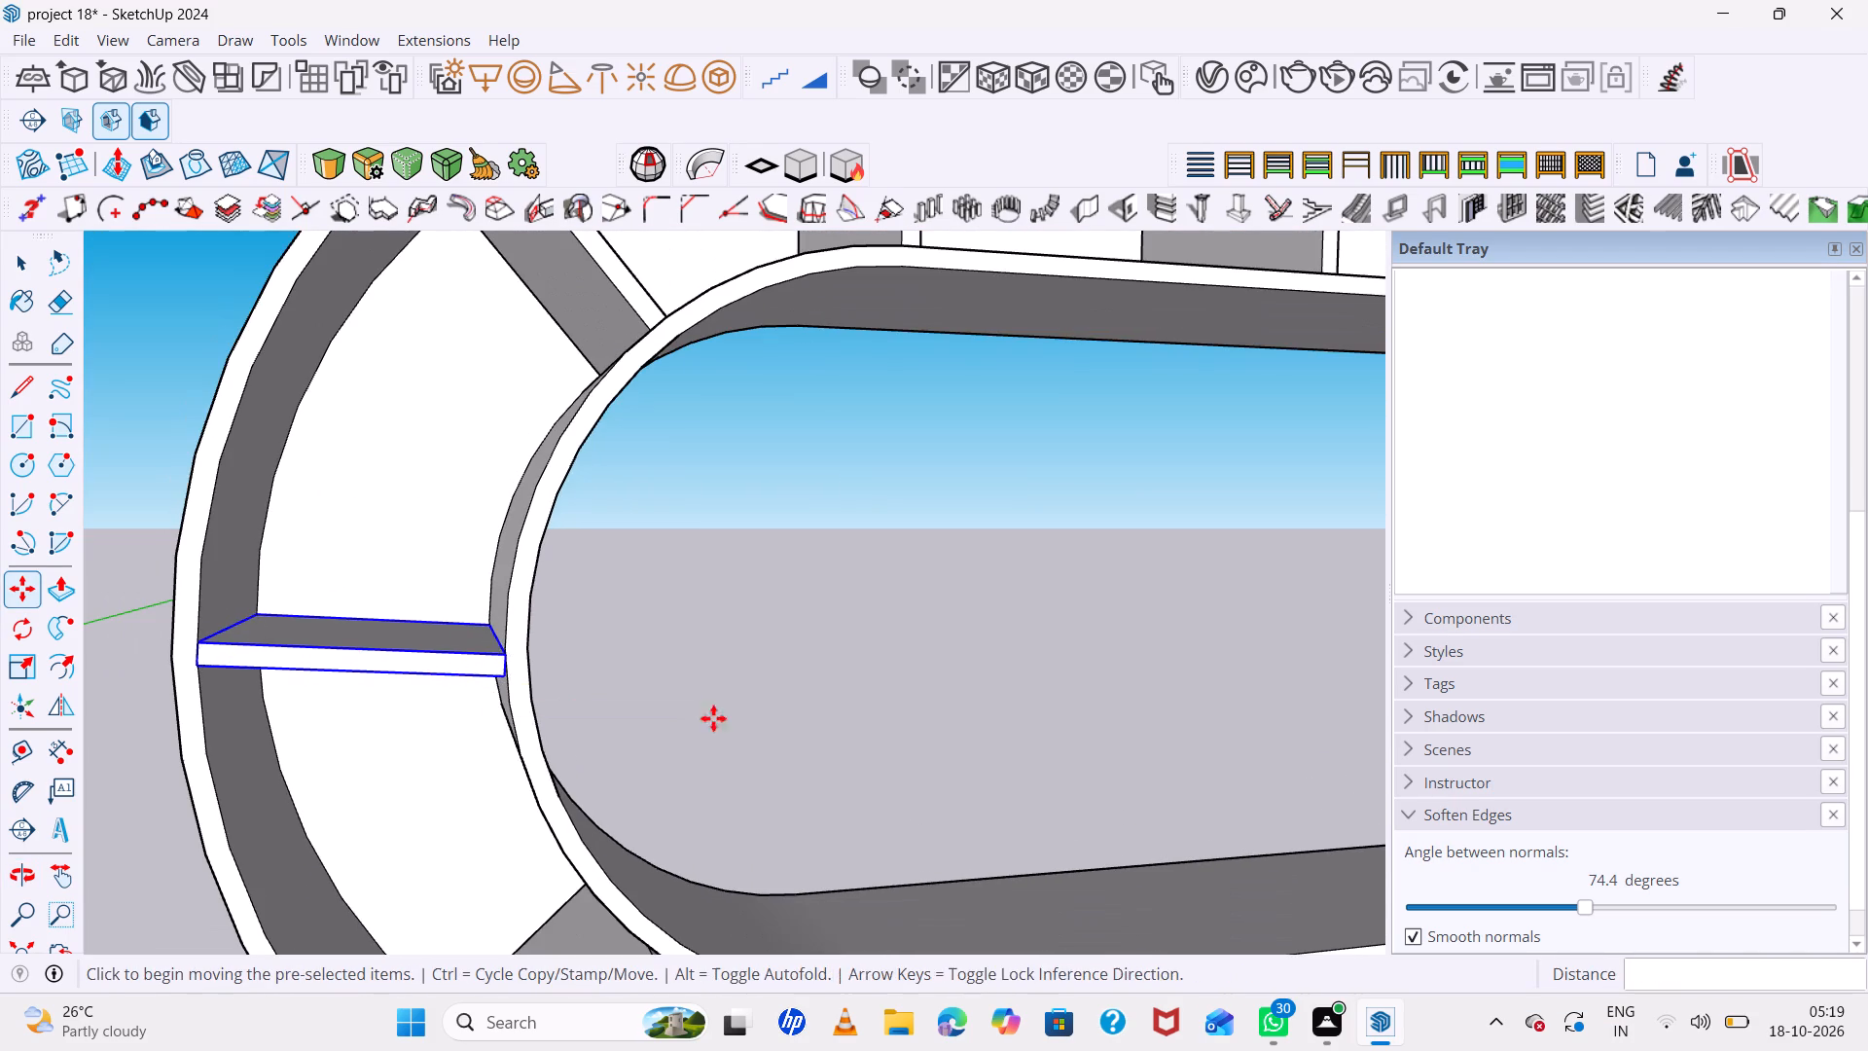
pyautogui.scroll(-13, 367, 624)
pyautogui.press('space')
pyautogui.click(267, 518)
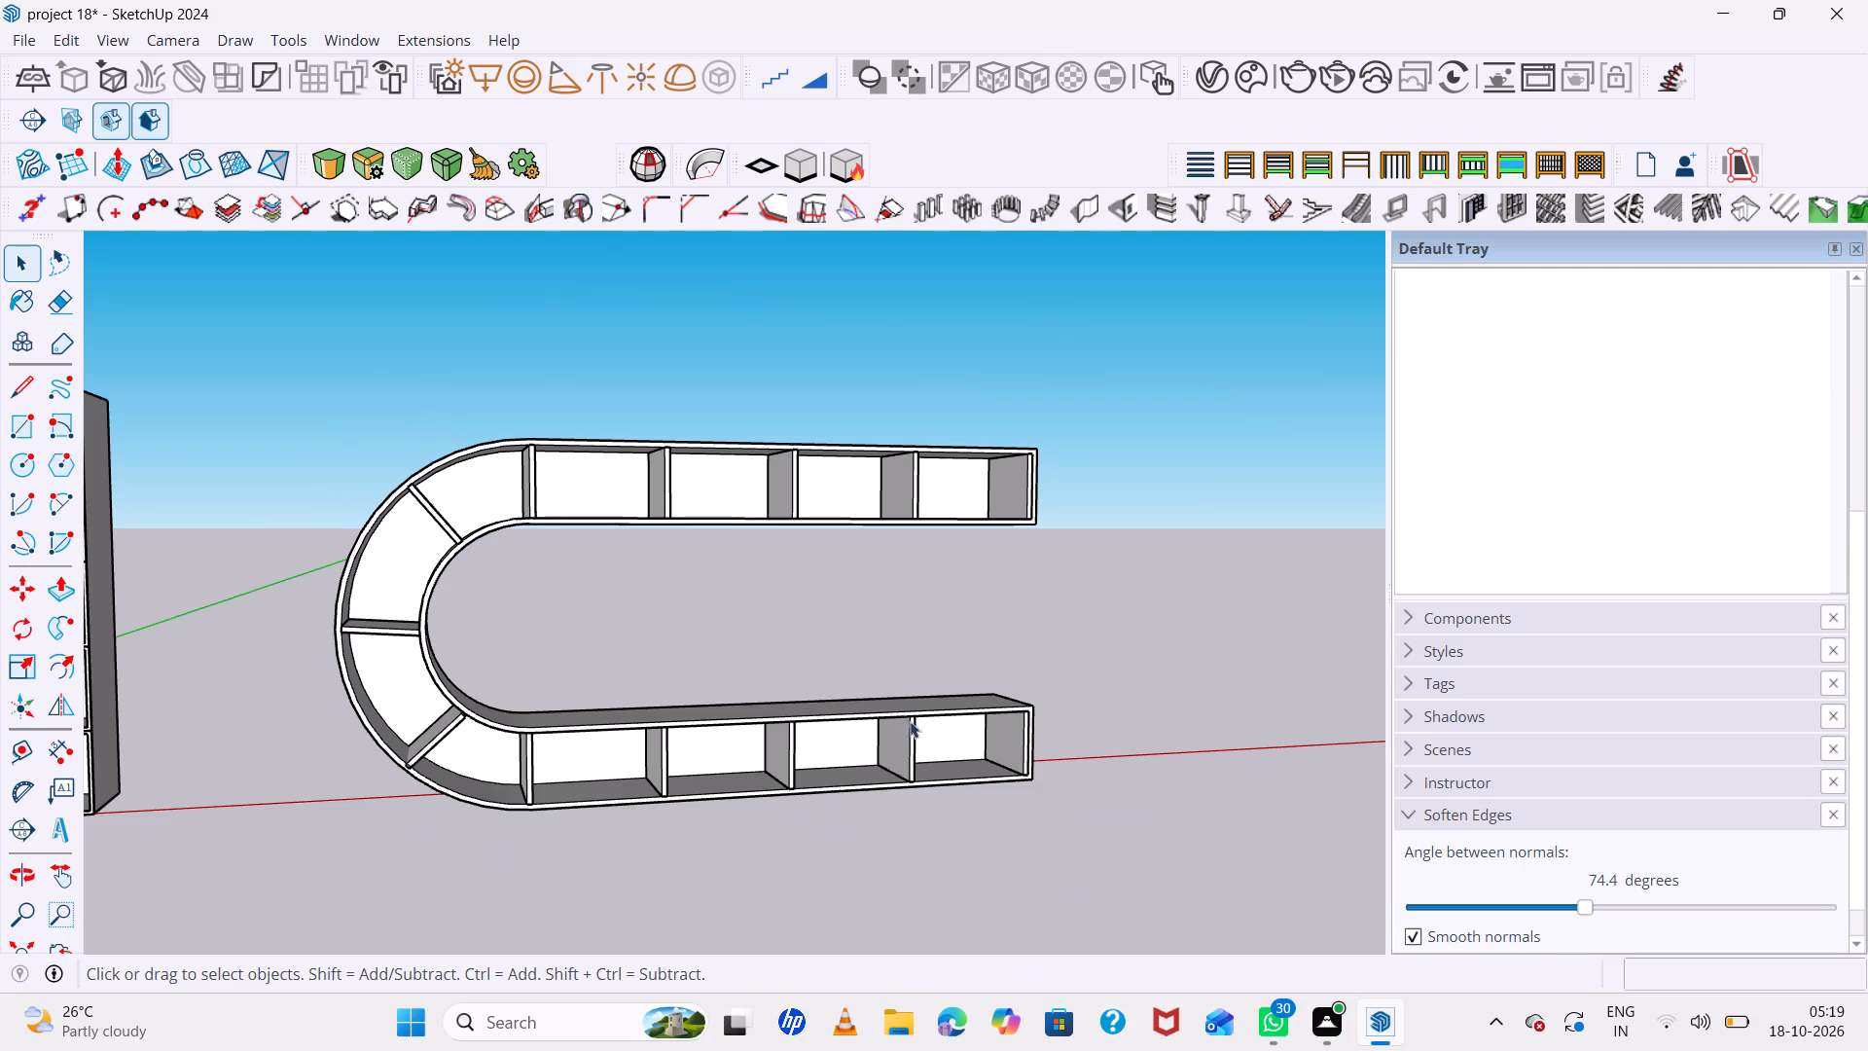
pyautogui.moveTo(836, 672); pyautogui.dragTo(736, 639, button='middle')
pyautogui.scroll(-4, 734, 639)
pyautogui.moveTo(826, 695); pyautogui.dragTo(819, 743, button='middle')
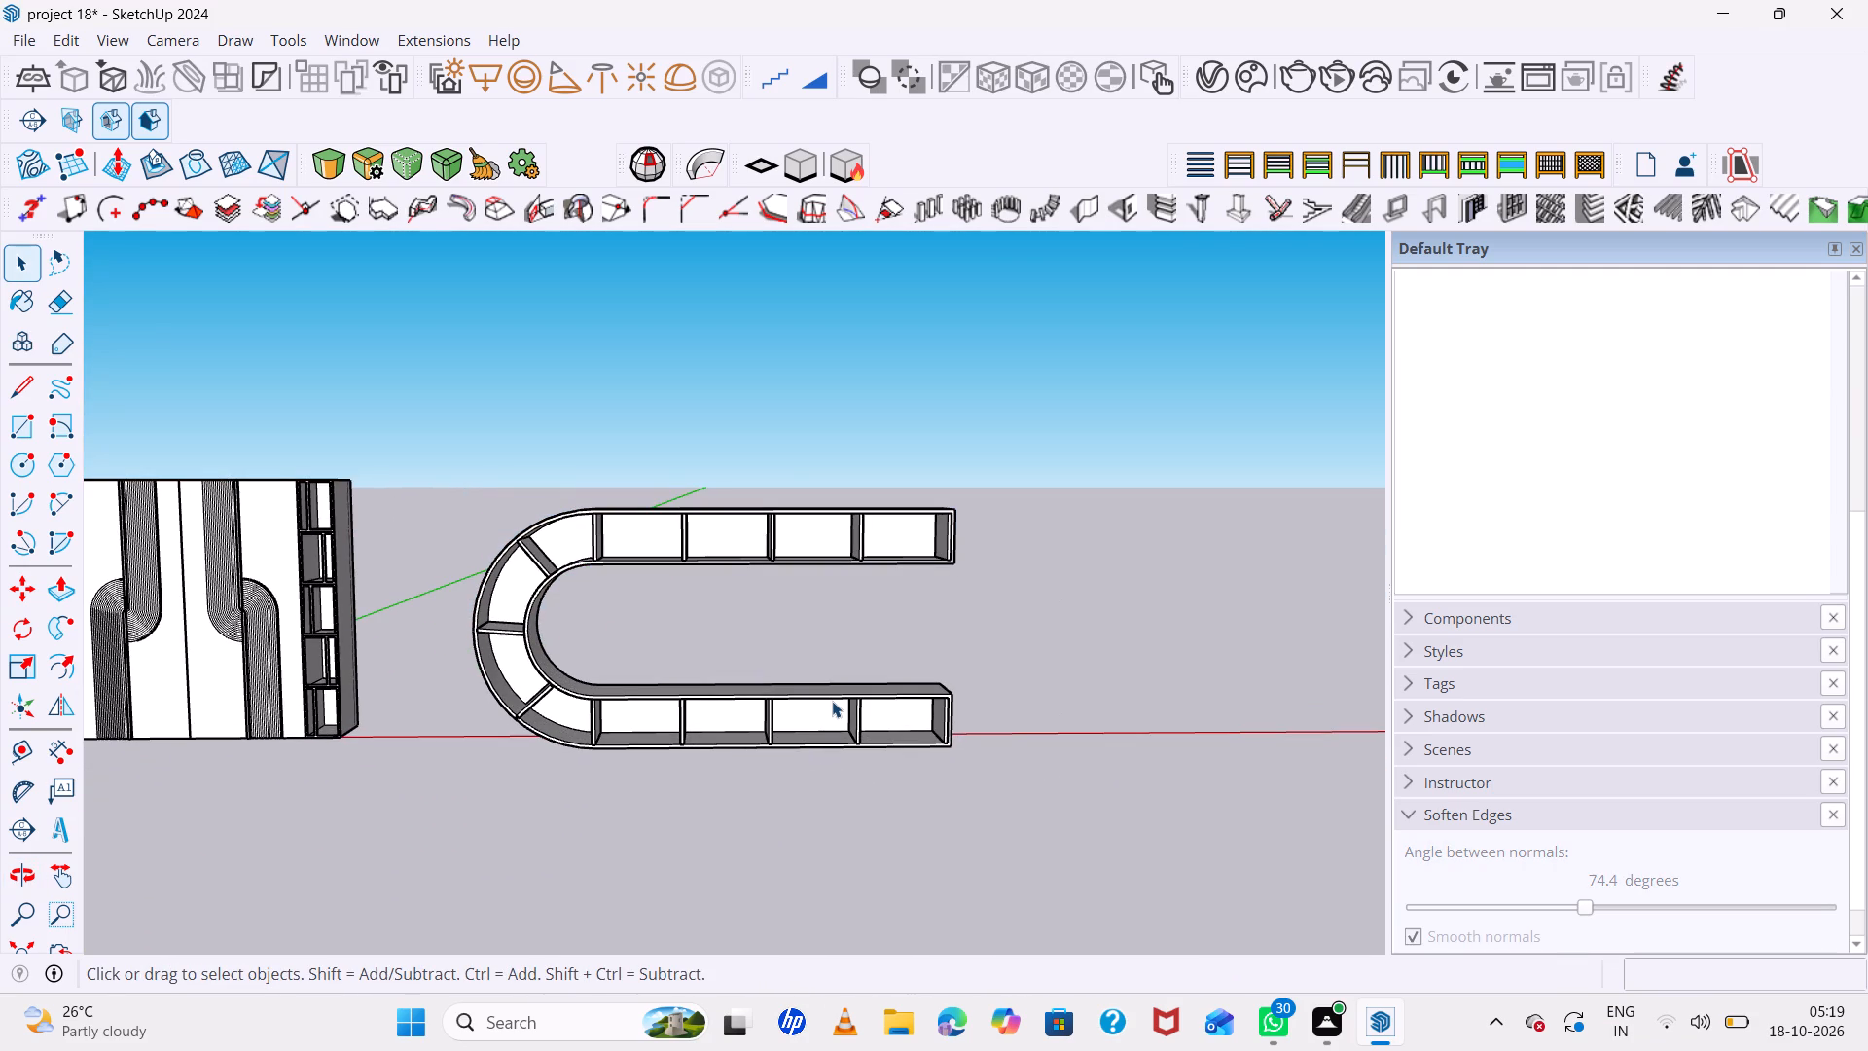
# Examine the rounded shelving unit and its dividers from the front, above, behind and below.
pyautogui.scroll(6, 872, 665)
pyautogui.moveTo(912, 701); pyautogui.dragTo(918, 644, button='middle')
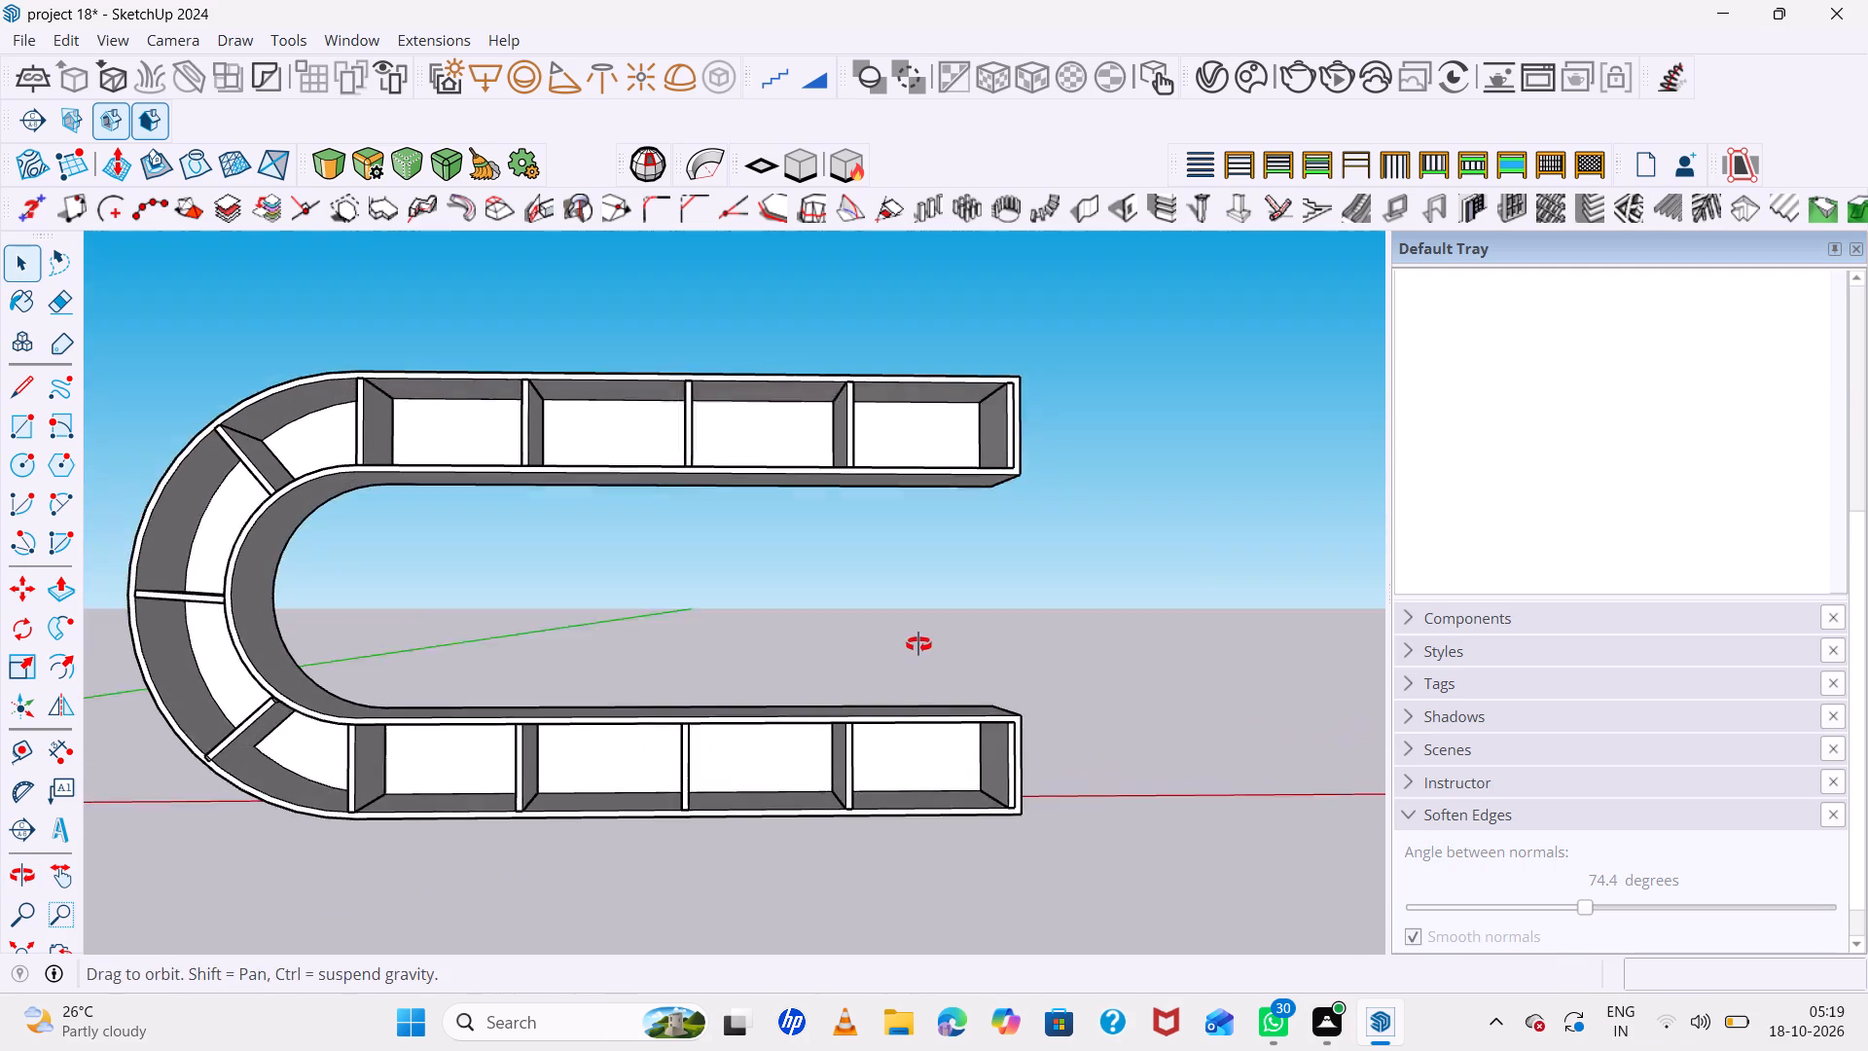
pyautogui.moveTo(918, 644); pyautogui.dragTo(920, 634, button='middle')
pyautogui.scroll(7, 1044, 765)
pyautogui.scroll(-7, 1044, 766)
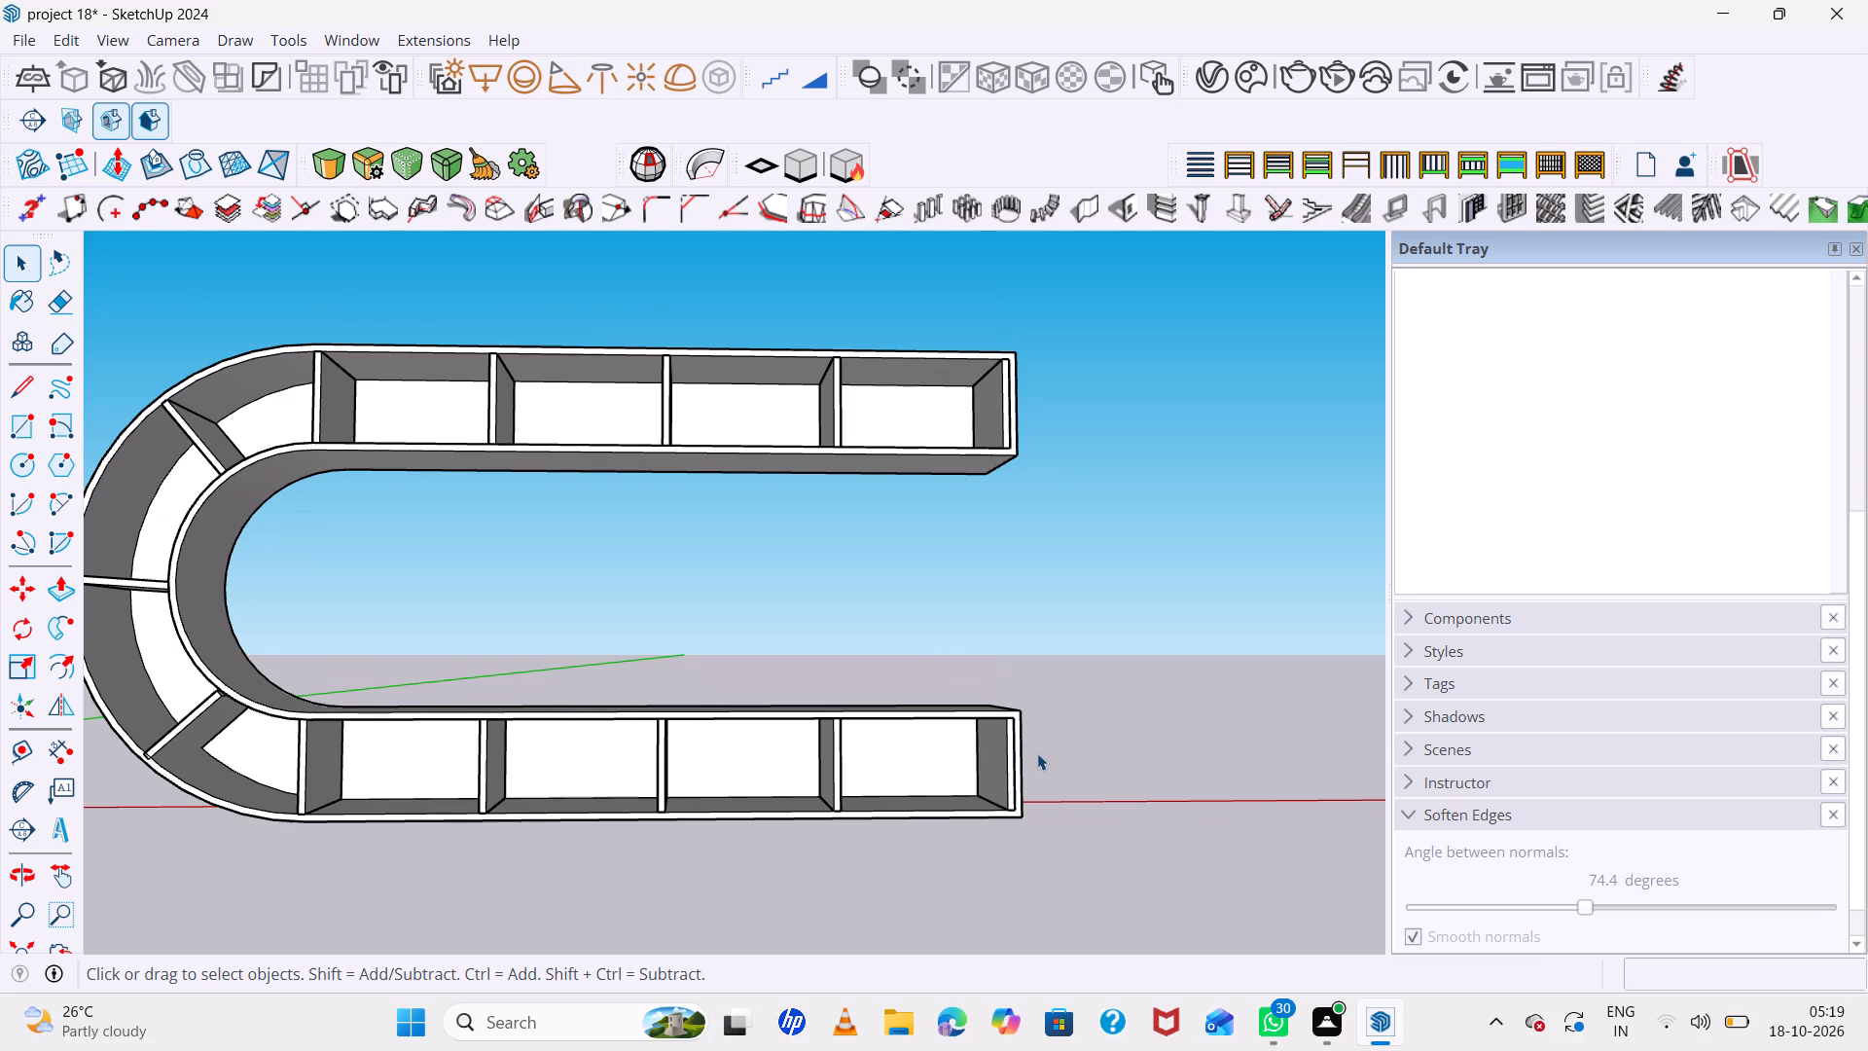
pyautogui.scroll(-1, 1013, 728)
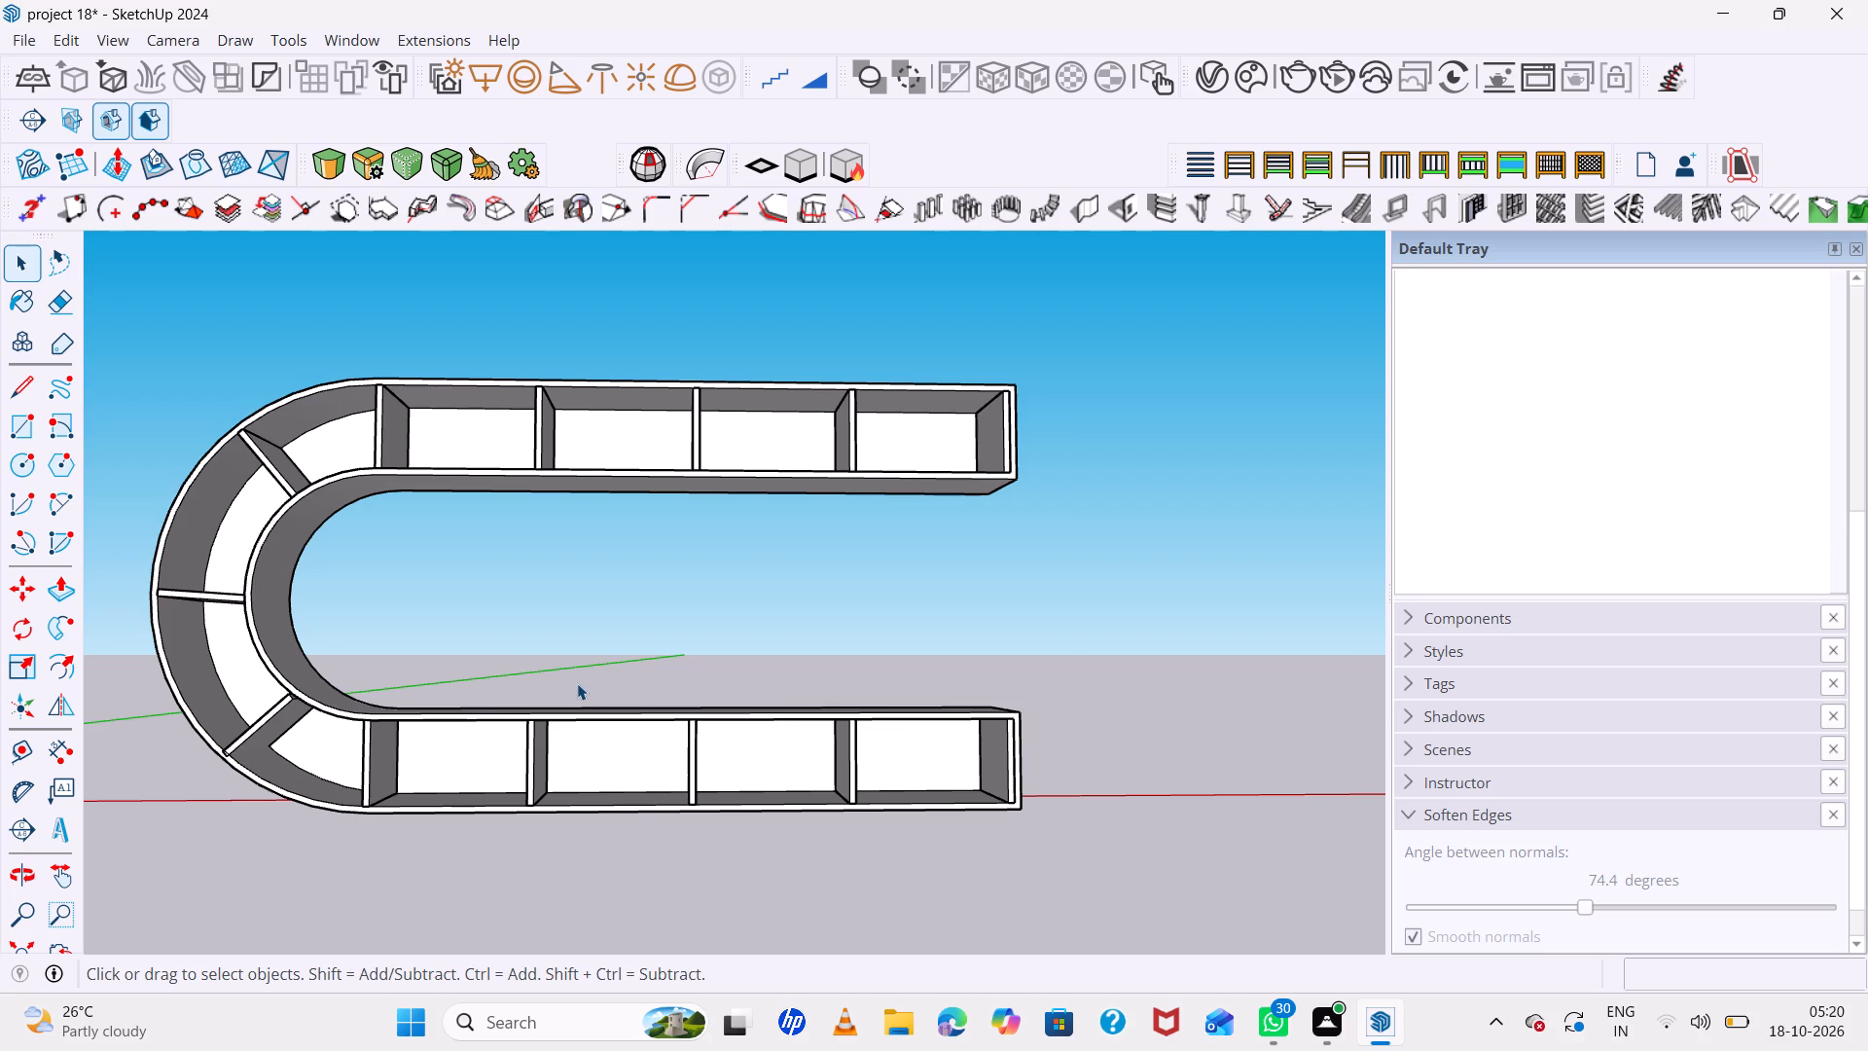
pyautogui.scroll(-6, 580, 681)
pyautogui.moveTo(588, 684); pyautogui.dragTo(644, 896, button='middle')
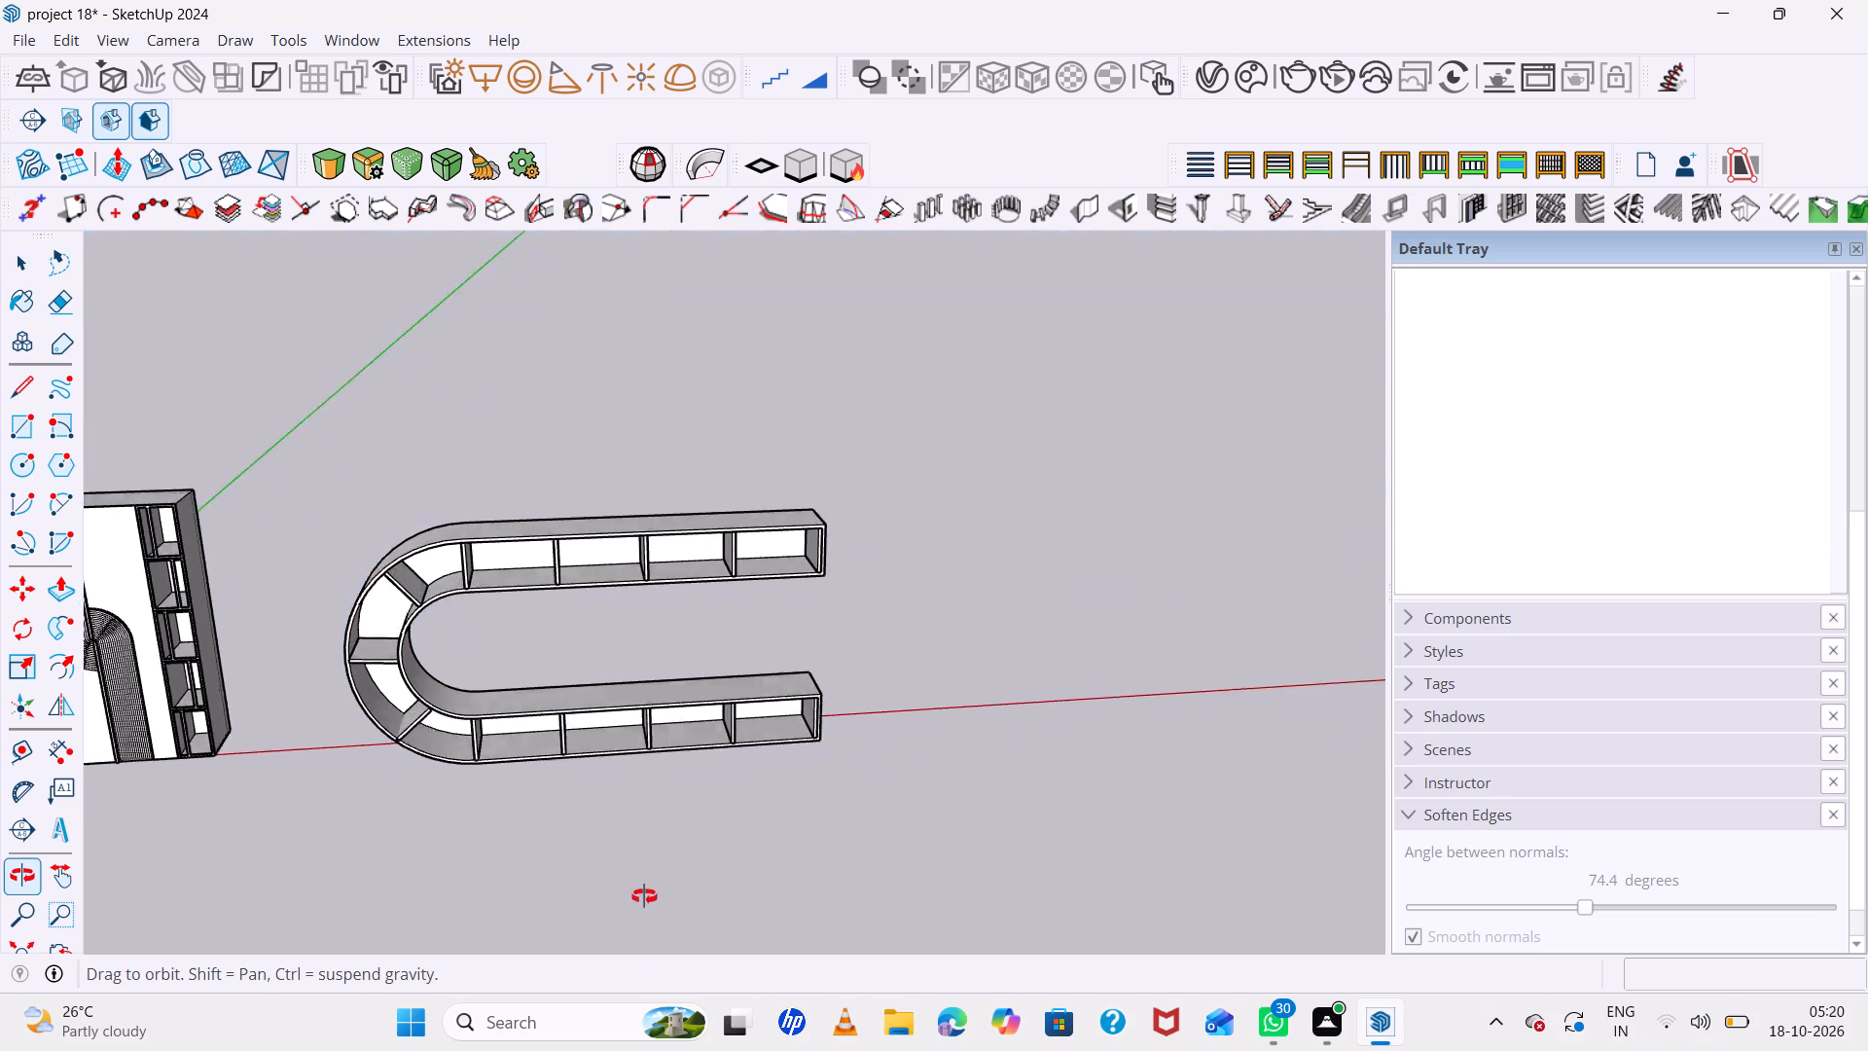
pyautogui.moveTo(644, 896); pyautogui.dragTo(627, 1017, button='middle')
pyautogui.scroll(7, 473, 626)
pyautogui.scroll(5, 381, 618)
pyautogui.moveTo(229, 630); pyautogui.dragTo(421, 649, button='middle')
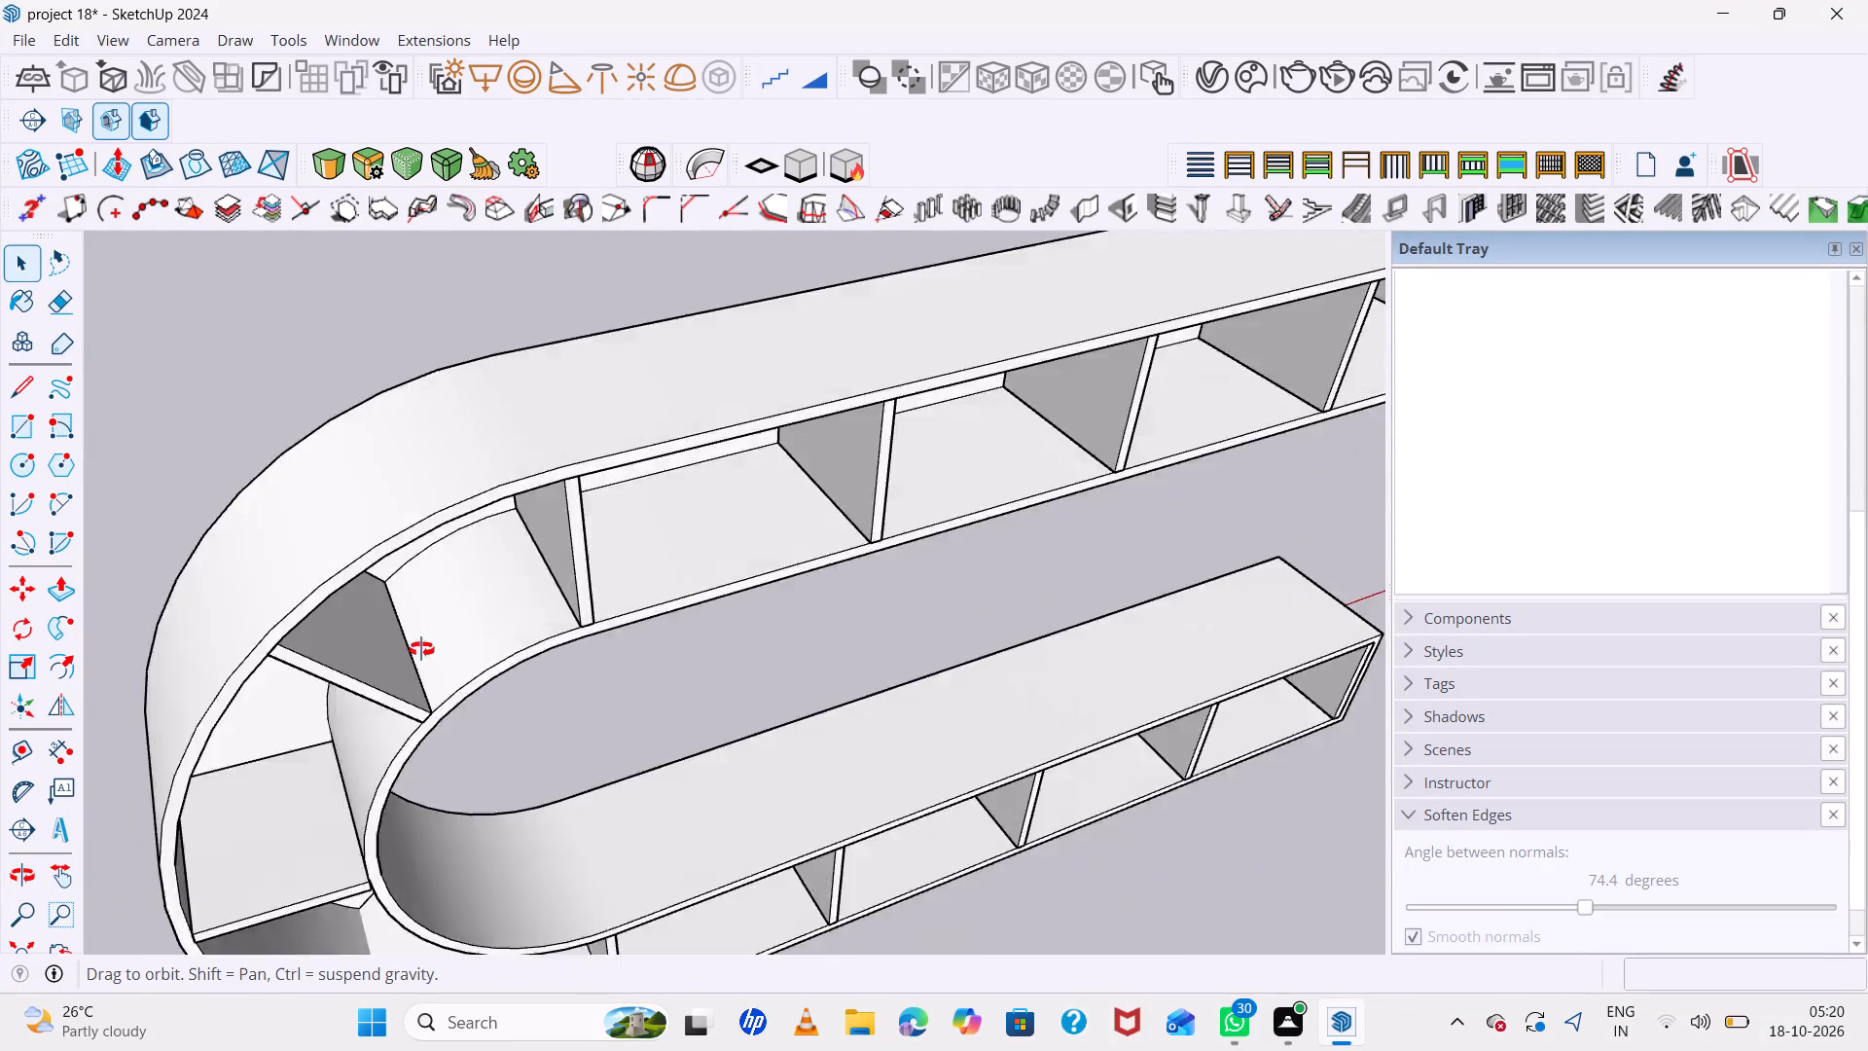
pyautogui.moveTo(421, 649); pyautogui.dragTo(796, 675, button='middle')
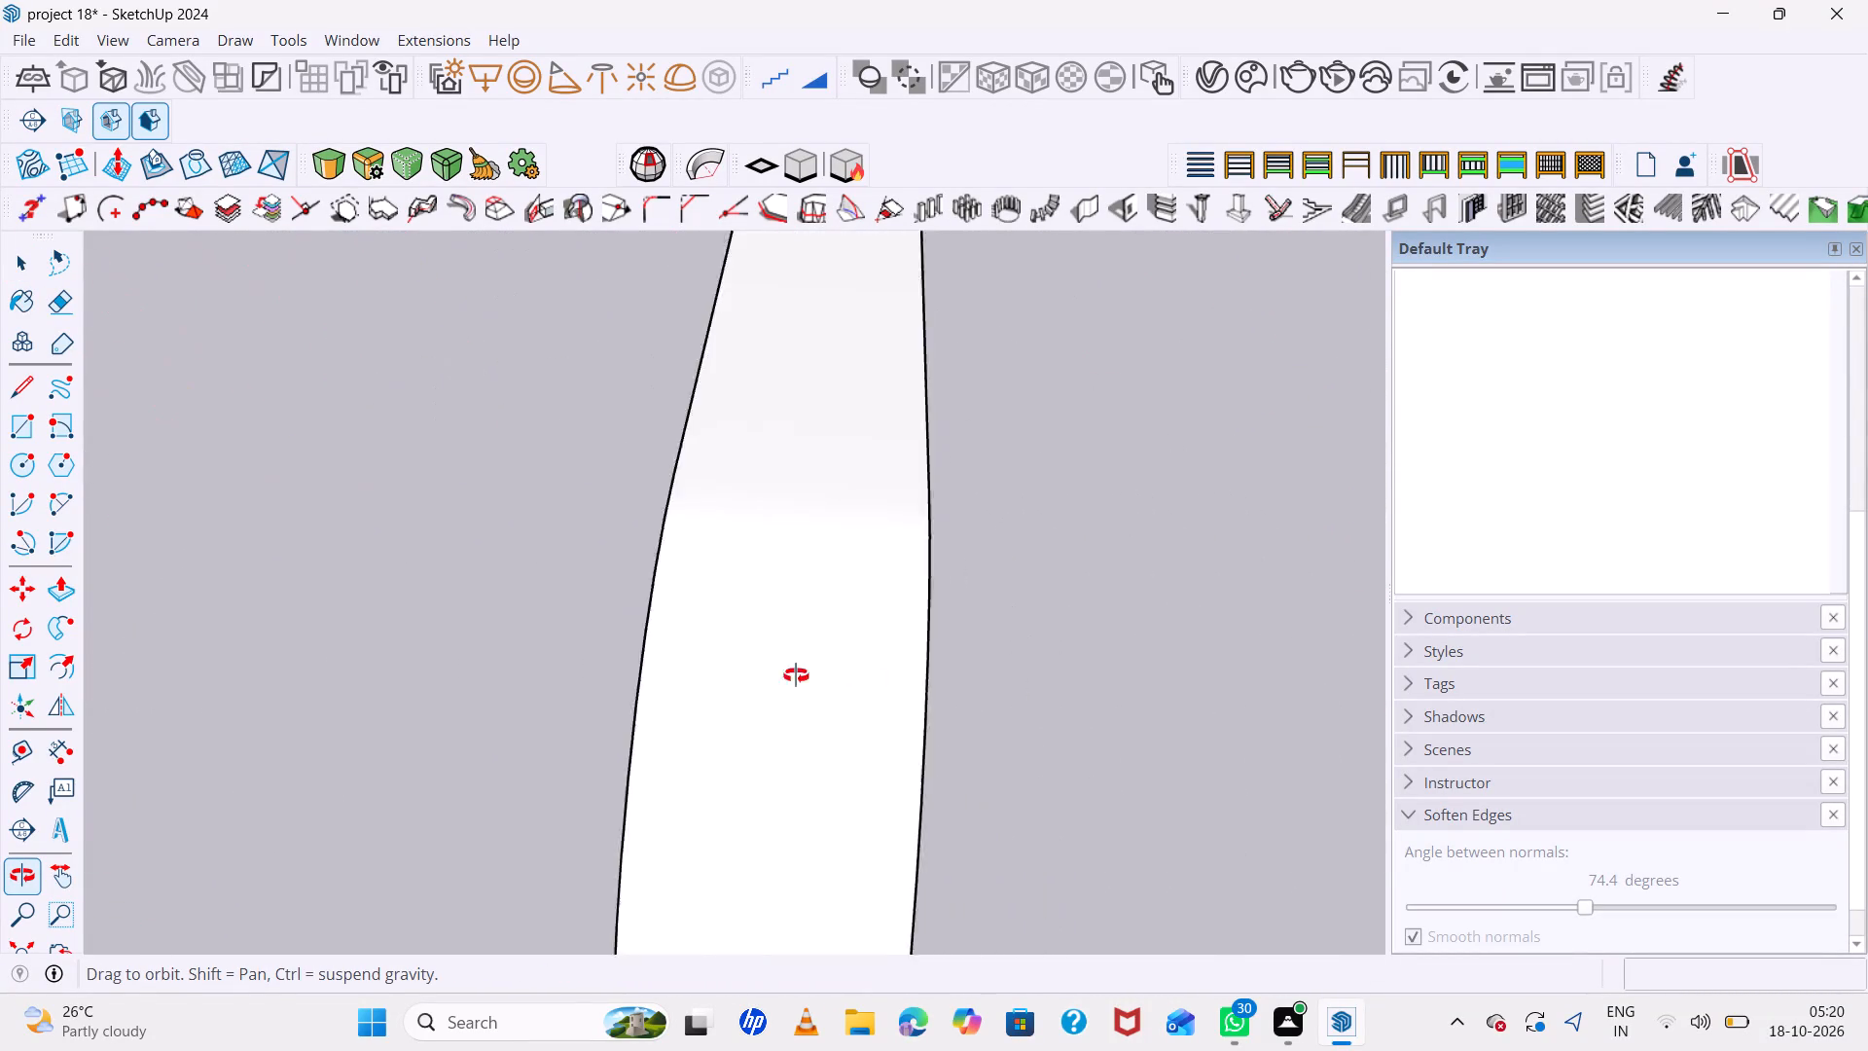
pyautogui.moveTo(796, 675); pyautogui.dragTo(519, 670, button='middle')
pyautogui.scroll(-7, 519, 670)
pyautogui.moveTo(518, 670); pyautogui.dragTo(635, 841, button='middle')
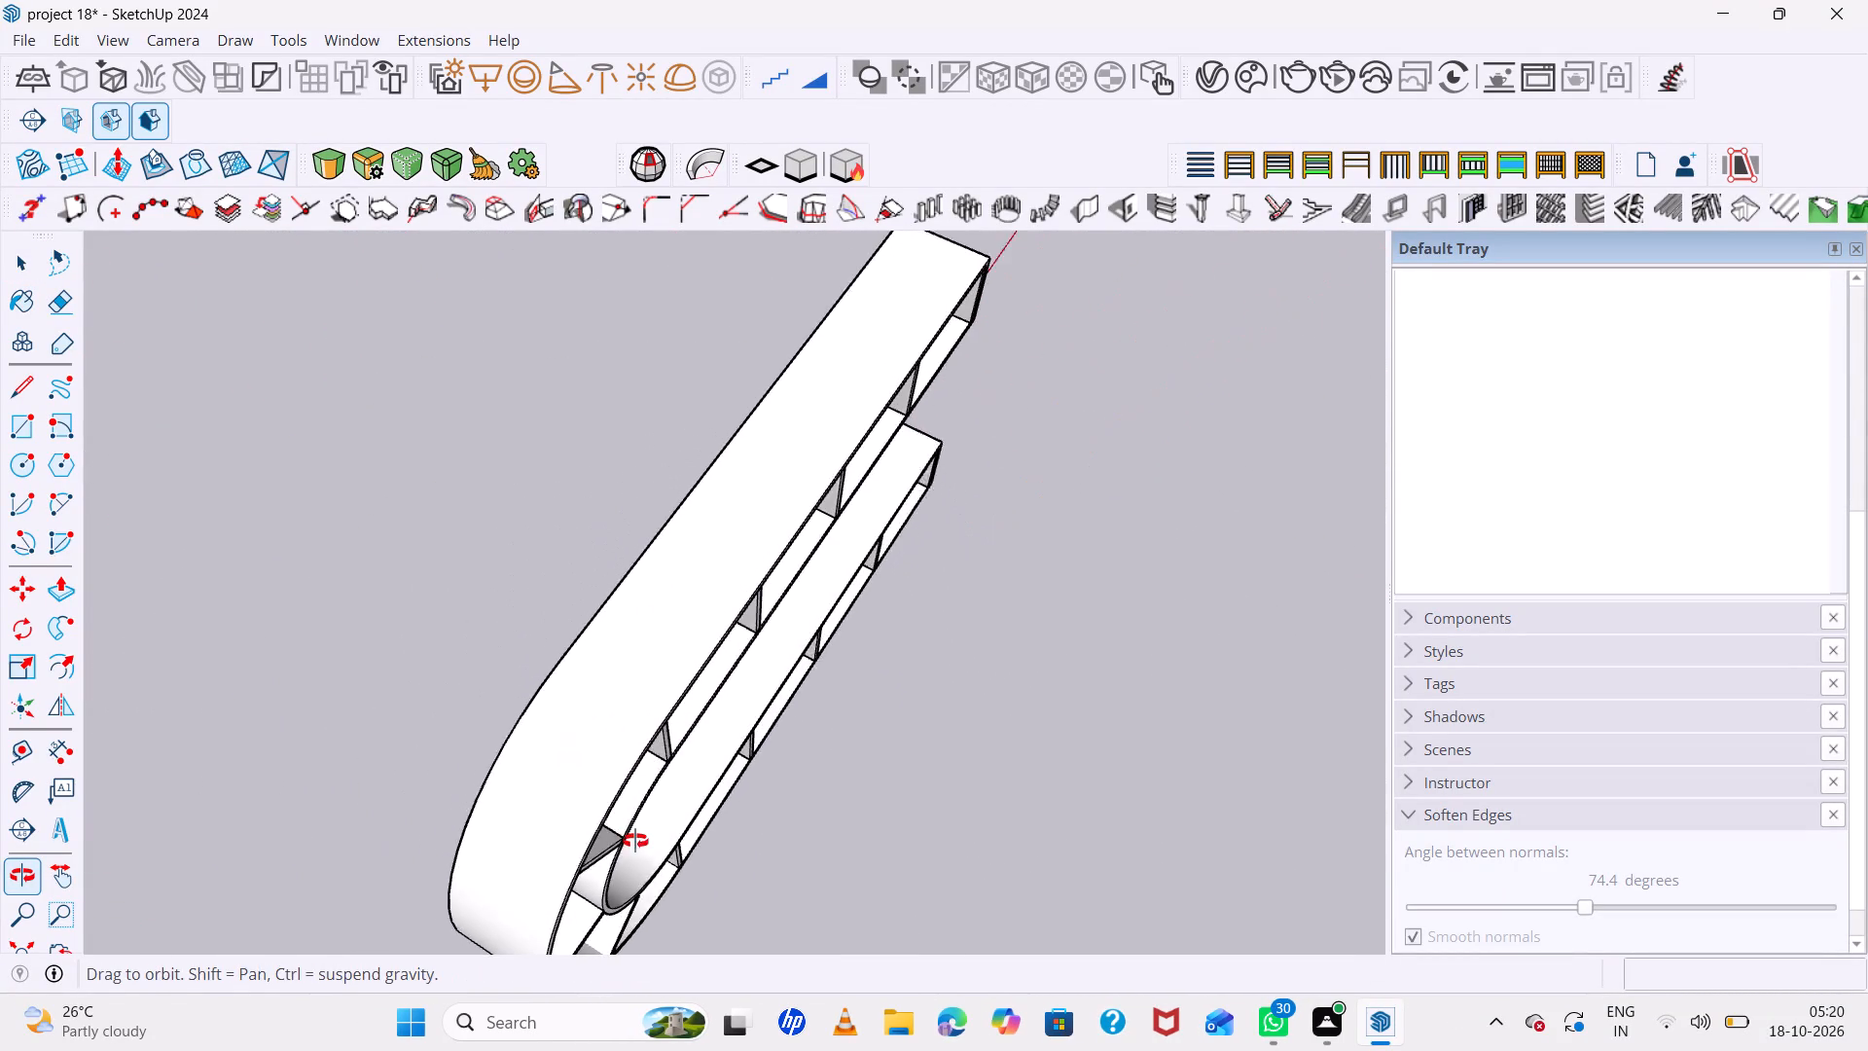
pyautogui.moveTo(635, 841); pyautogui.dragTo(635, 859, button='middle')
pyautogui.middleClick(635, 861)
pyautogui.moveTo(700, 672); pyautogui.dragTo(1292, 642, button='middle')
pyautogui.moveTo(1231, 661); pyautogui.dragTo(1217, 665, button='middle')
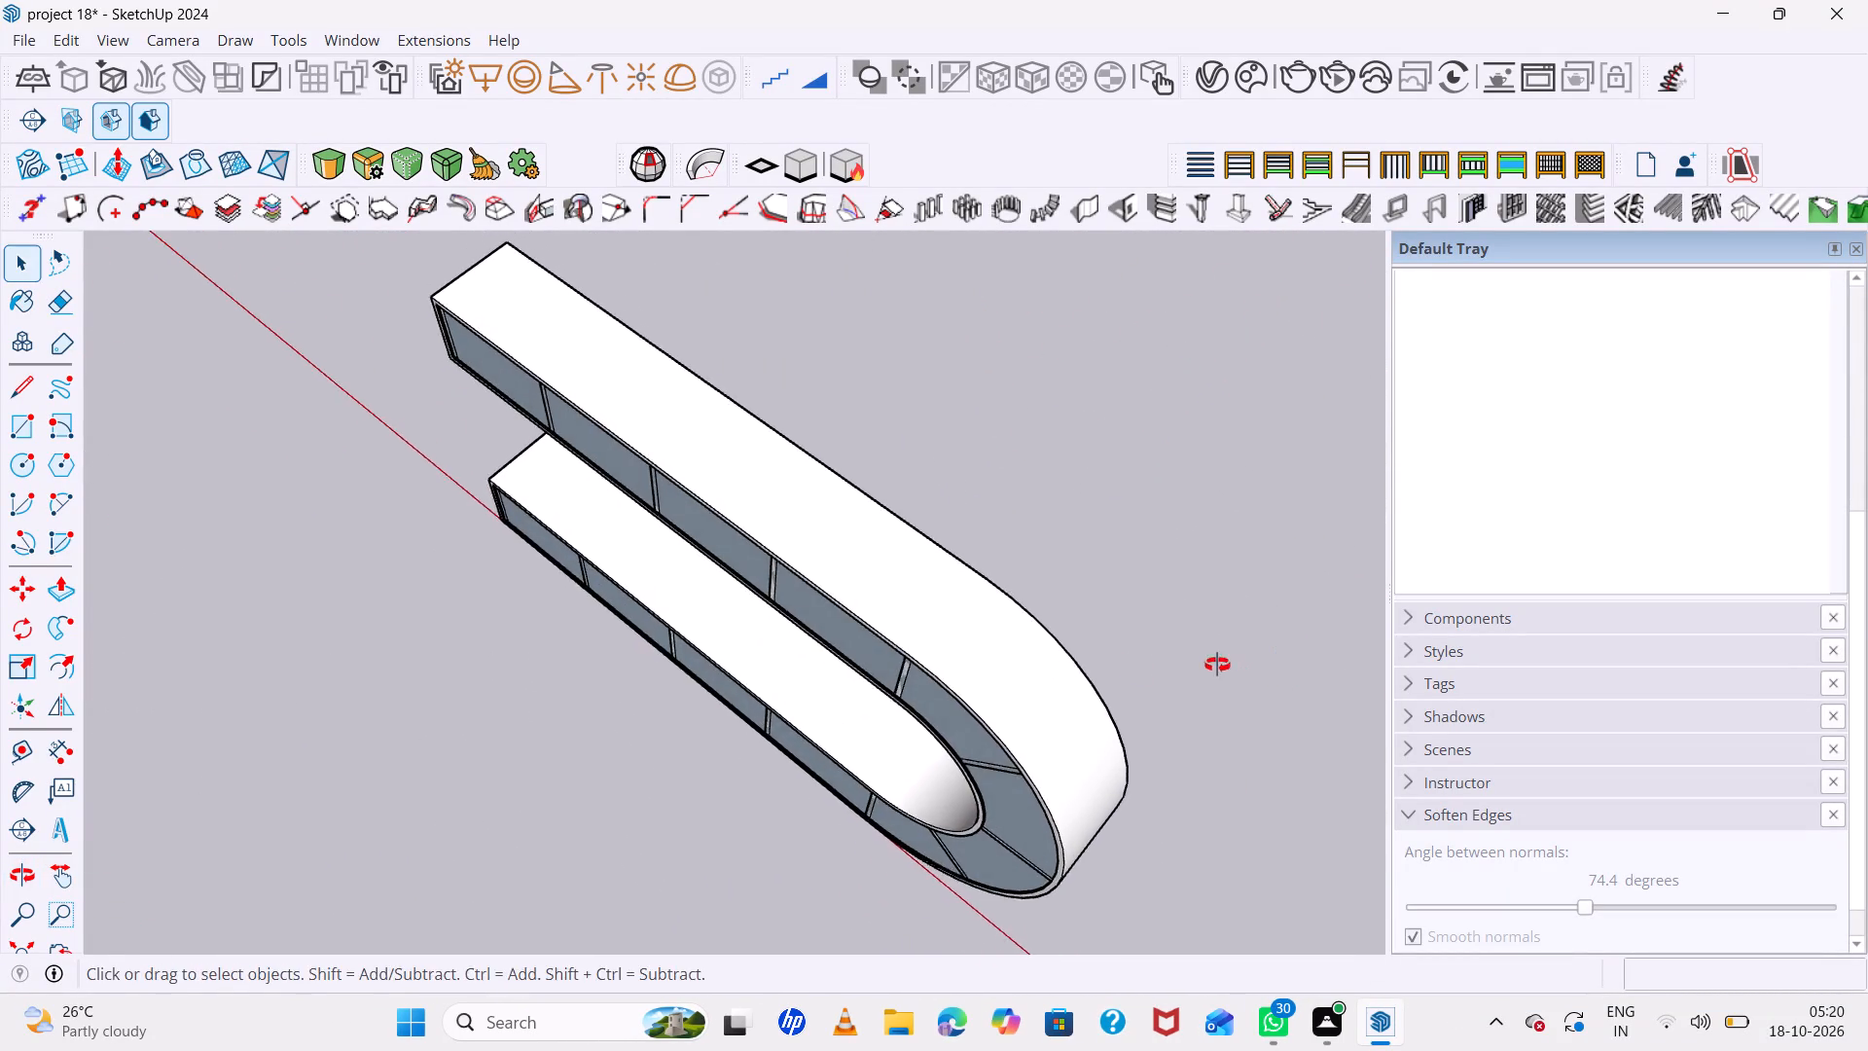
pyautogui.moveTo(1217, 665); pyautogui.dragTo(521, 667, button='middle')
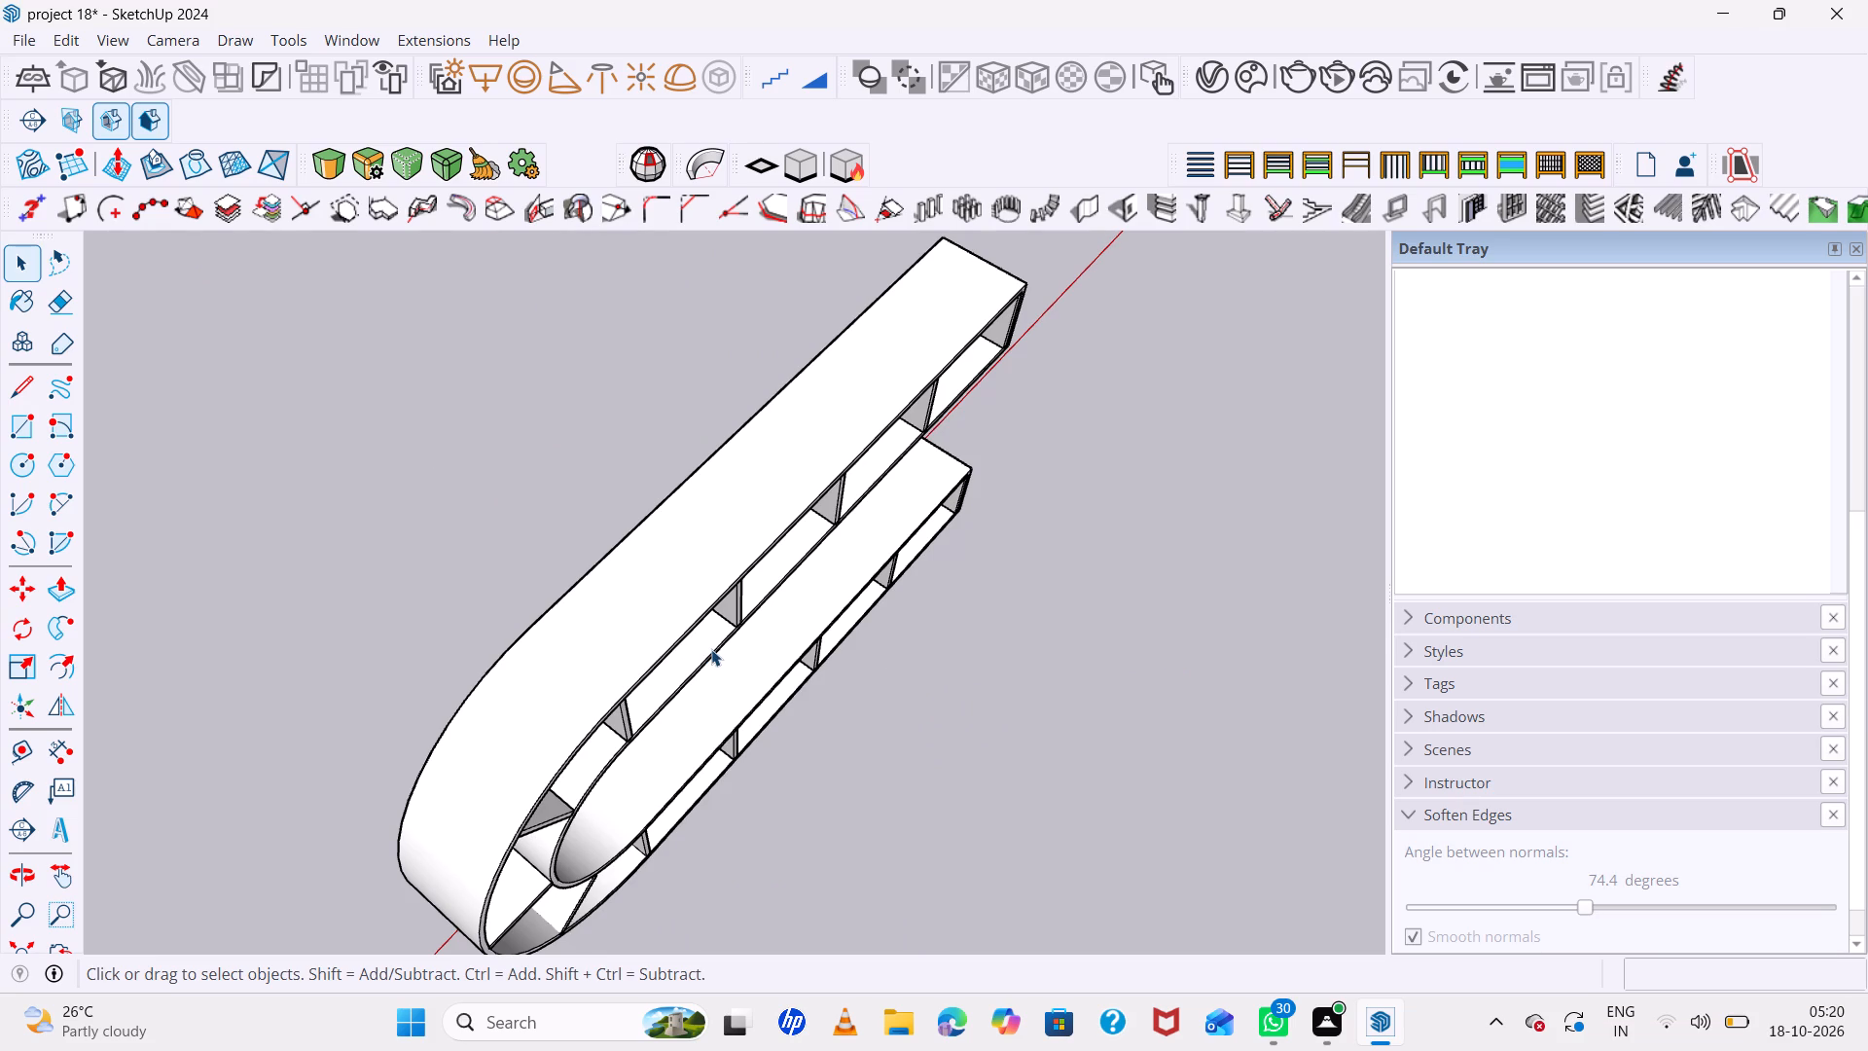
pyautogui.moveTo(711, 649); pyautogui.dragTo(473, 684, button='middle')
pyautogui.middleClick(473, 684)
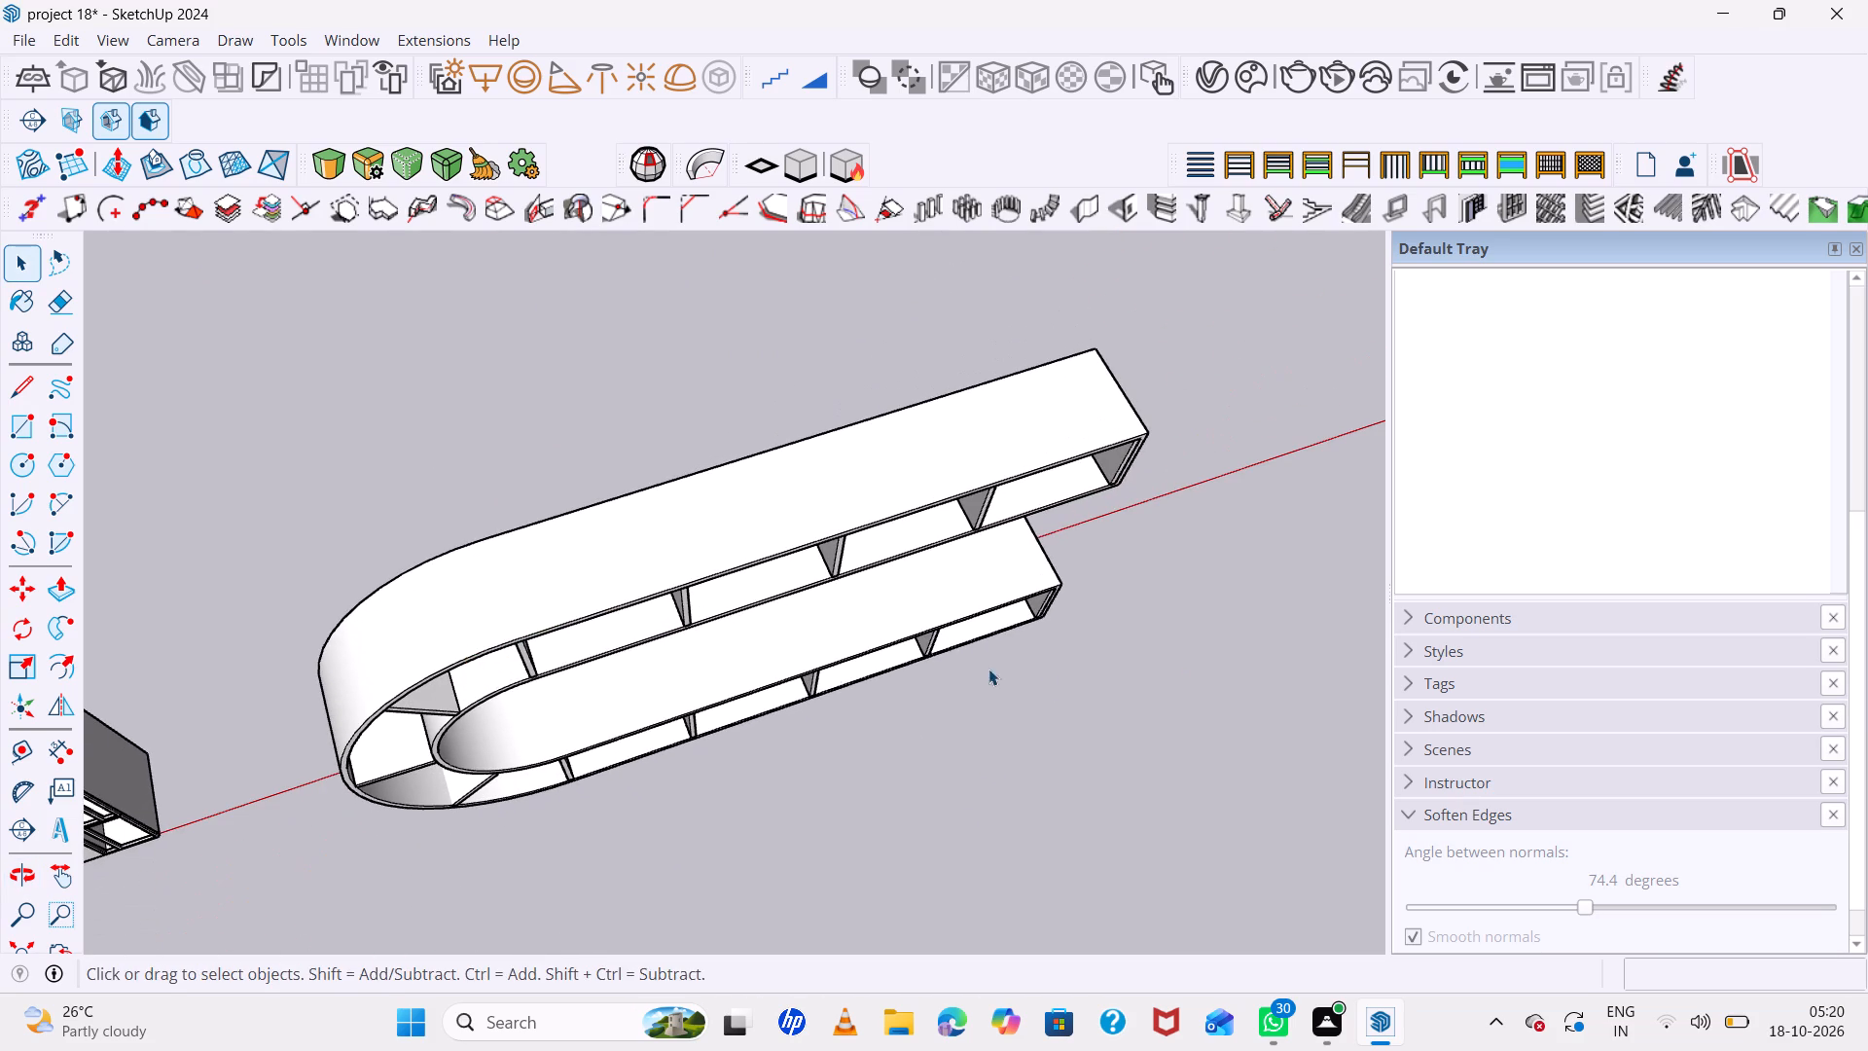
pyautogui.moveTo(1048, 678); pyautogui.dragTo(662, 0, button='middle')
pyautogui.scroll(1, 1029, 624)
pyautogui.moveTo(659, 23); pyautogui.dragTo(659, 40, button='middle')
pyautogui.scroll(-12, 777, 506)
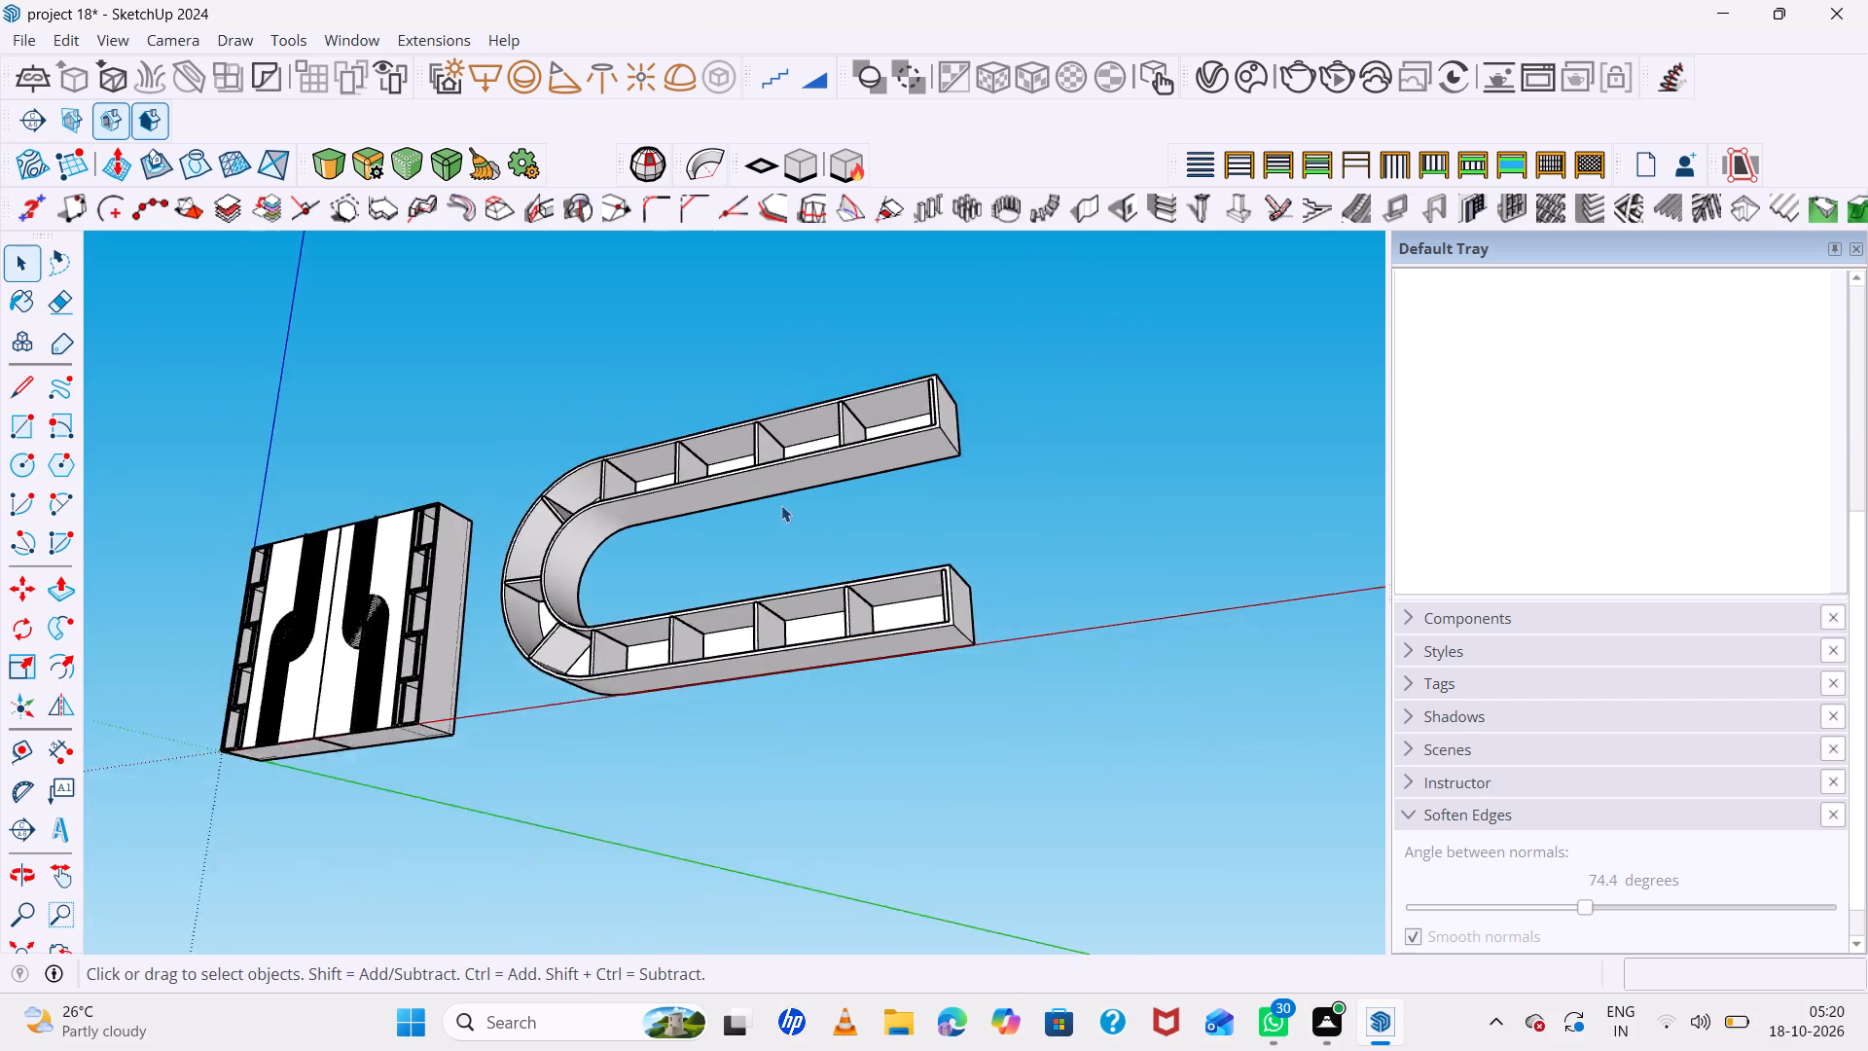
pyautogui.scroll(-3, 781, 505)
pyautogui.moveTo(480, 530); pyautogui.dragTo(676, 839, button='middle')
pyautogui.scroll(6, 866, 596)
pyautogui.moveTo(849, 508); pyautogui.dragTo(907, 399, button='middle')
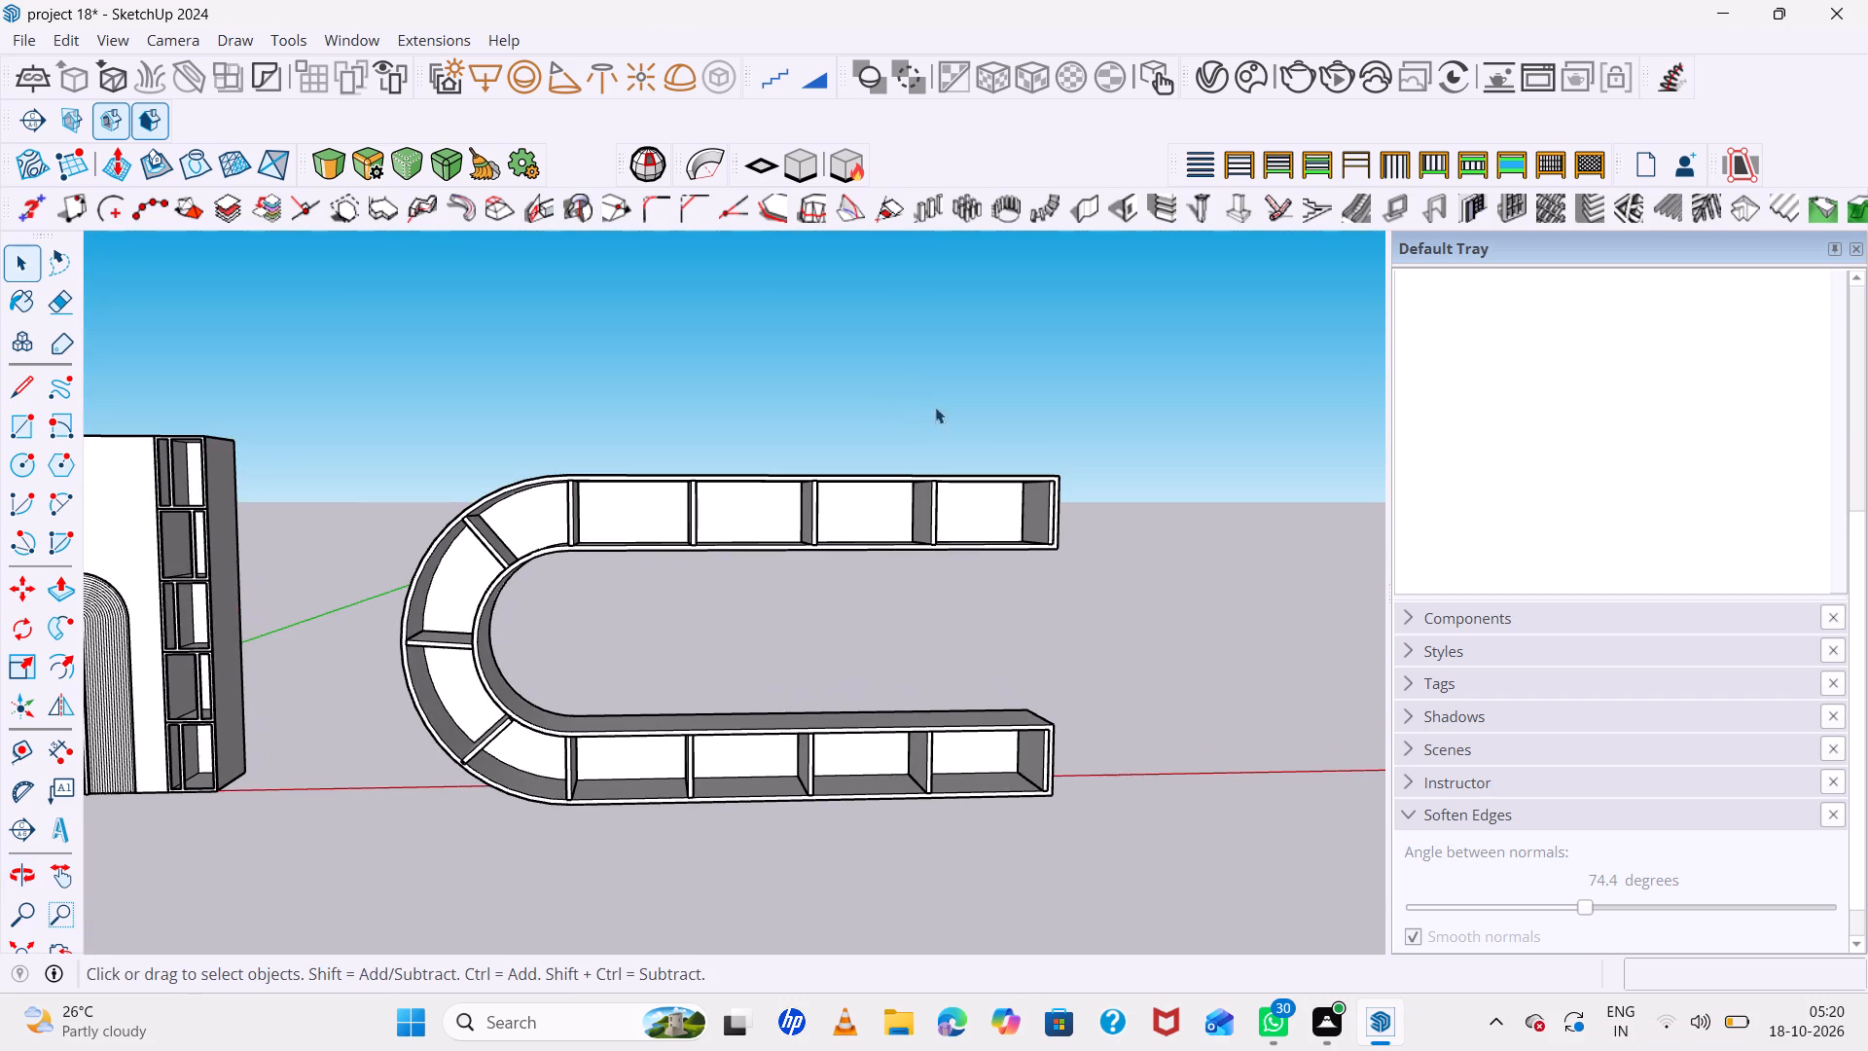
# Move the whole rounded shelving unit about 59 cm along the green axis to the red axis line, and deselect it.
pyautogui.moveTo(1112, 431); pyautogui.dragTo(404, 820)
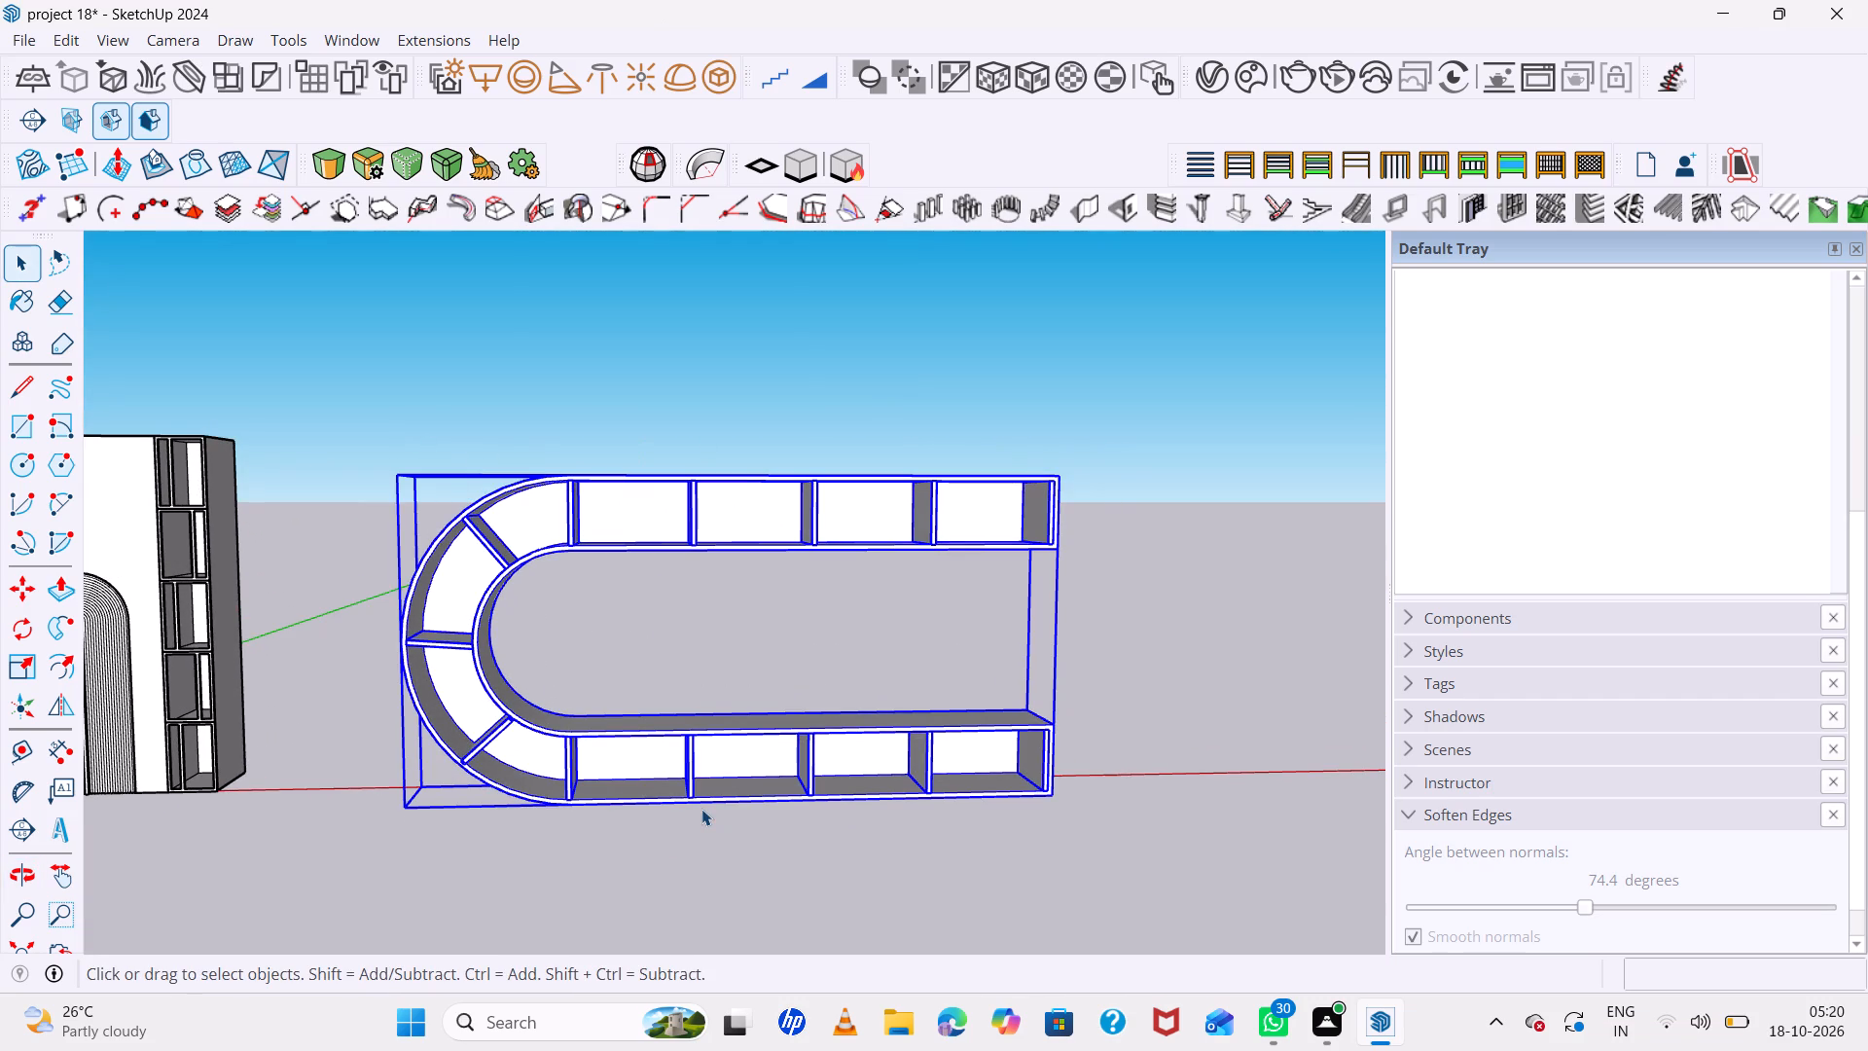
pyautogui.press('m')
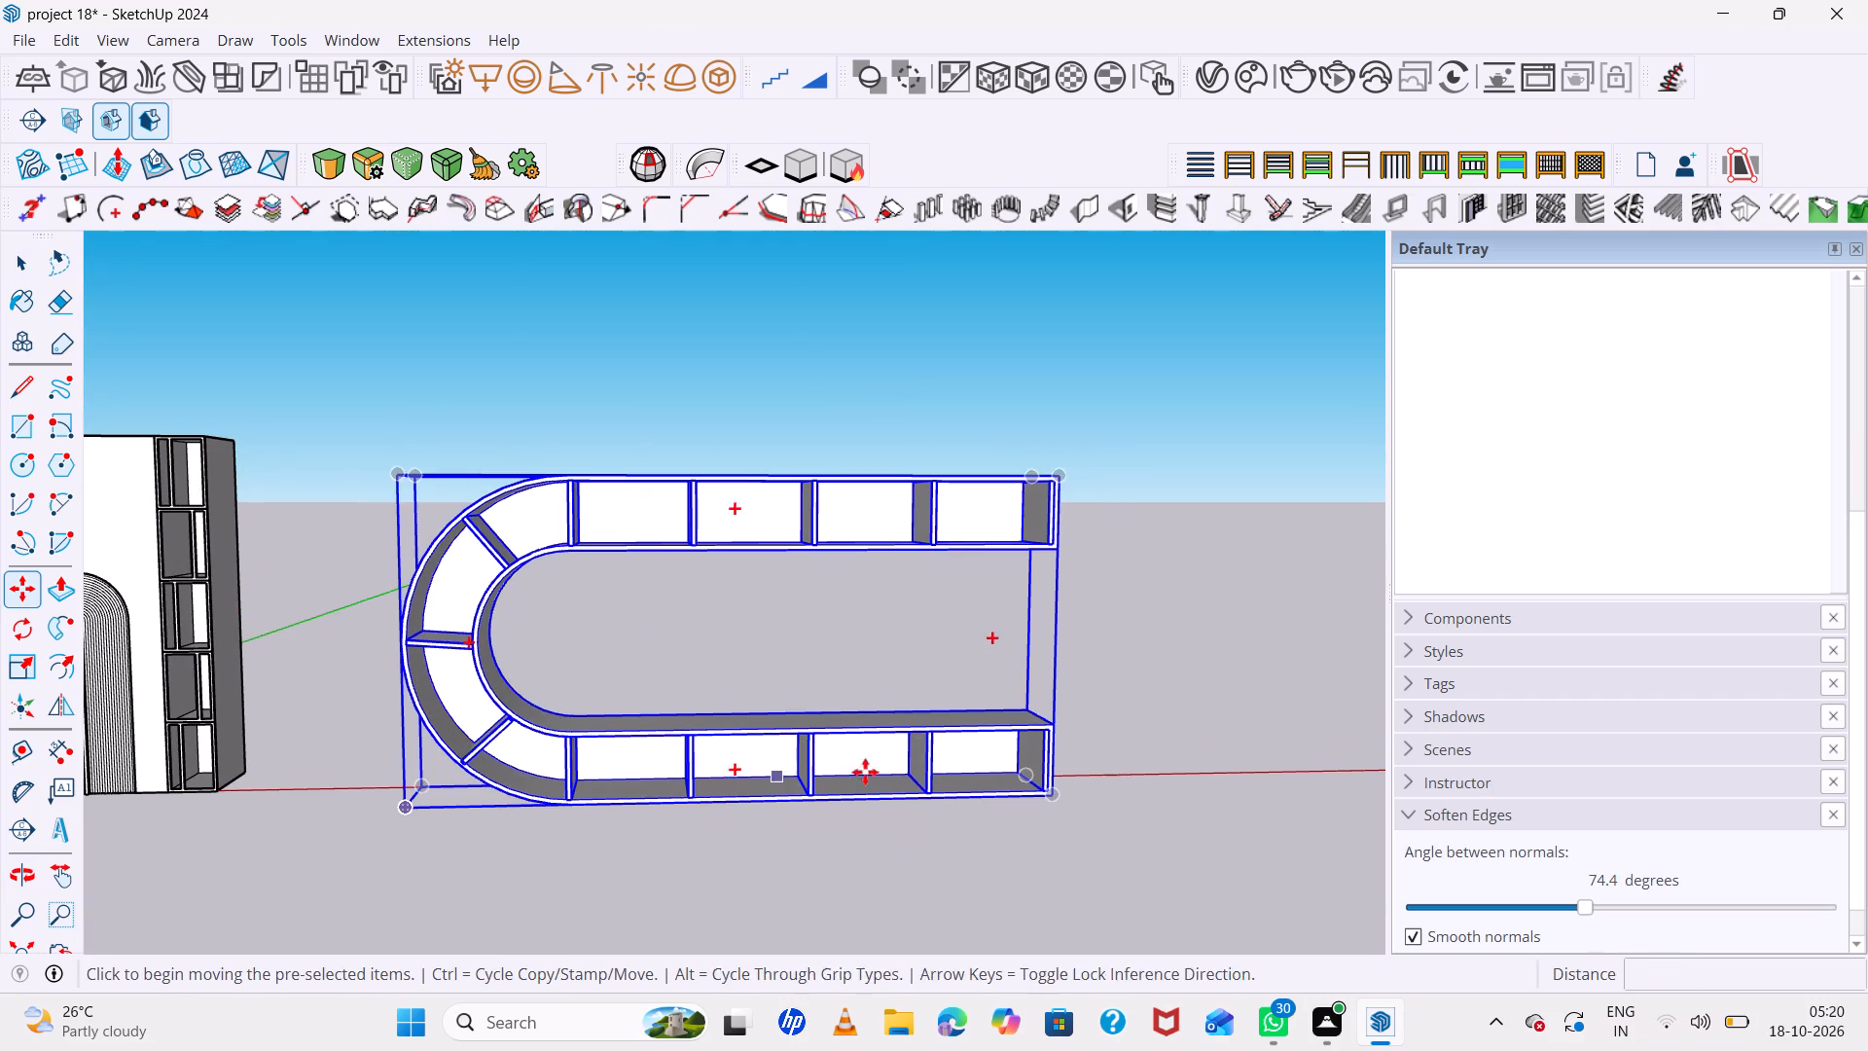
pyautogui.scroll(6, 1002, 811)
pyautogui.moveTo(1091, 804); pyautogui.dragTo(869, 925, button='middle')
pyautogui.scroll(4, 1074, 858)
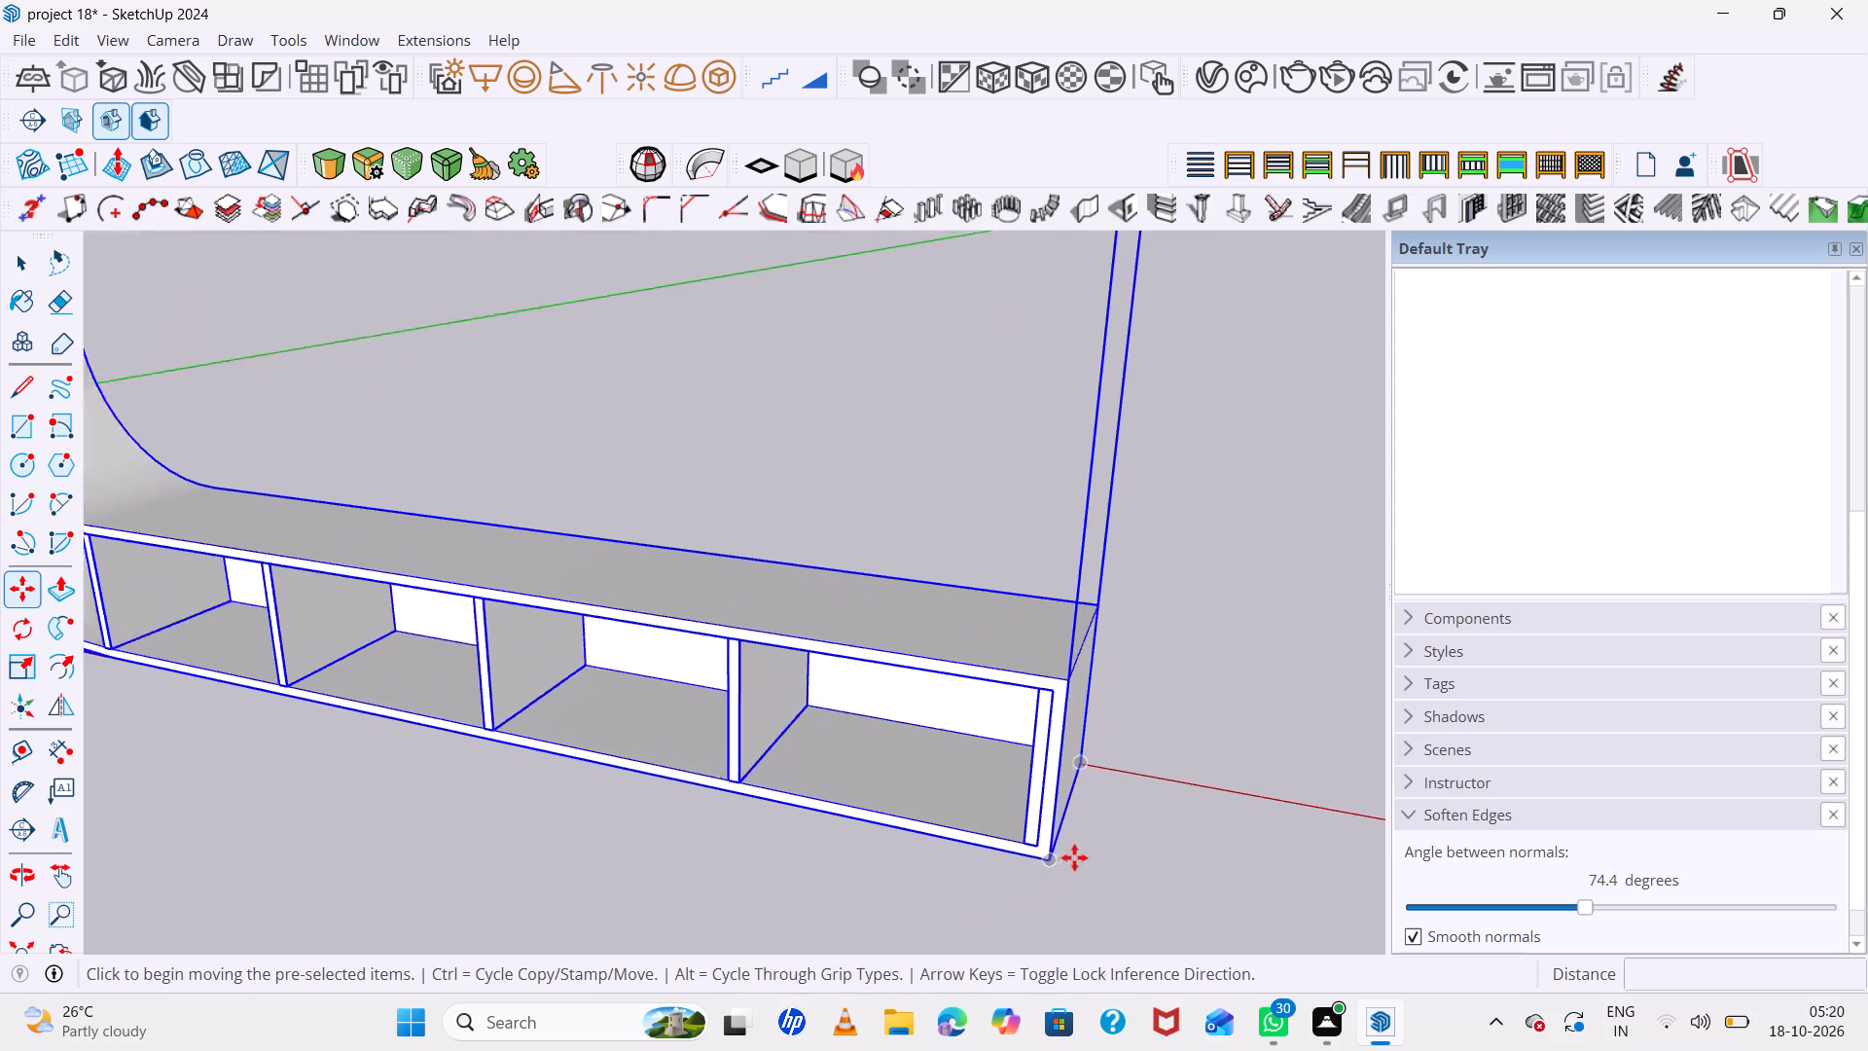
pyautogui.scroll(2, 1074, 857)
pyautogui.click(1041, 861)
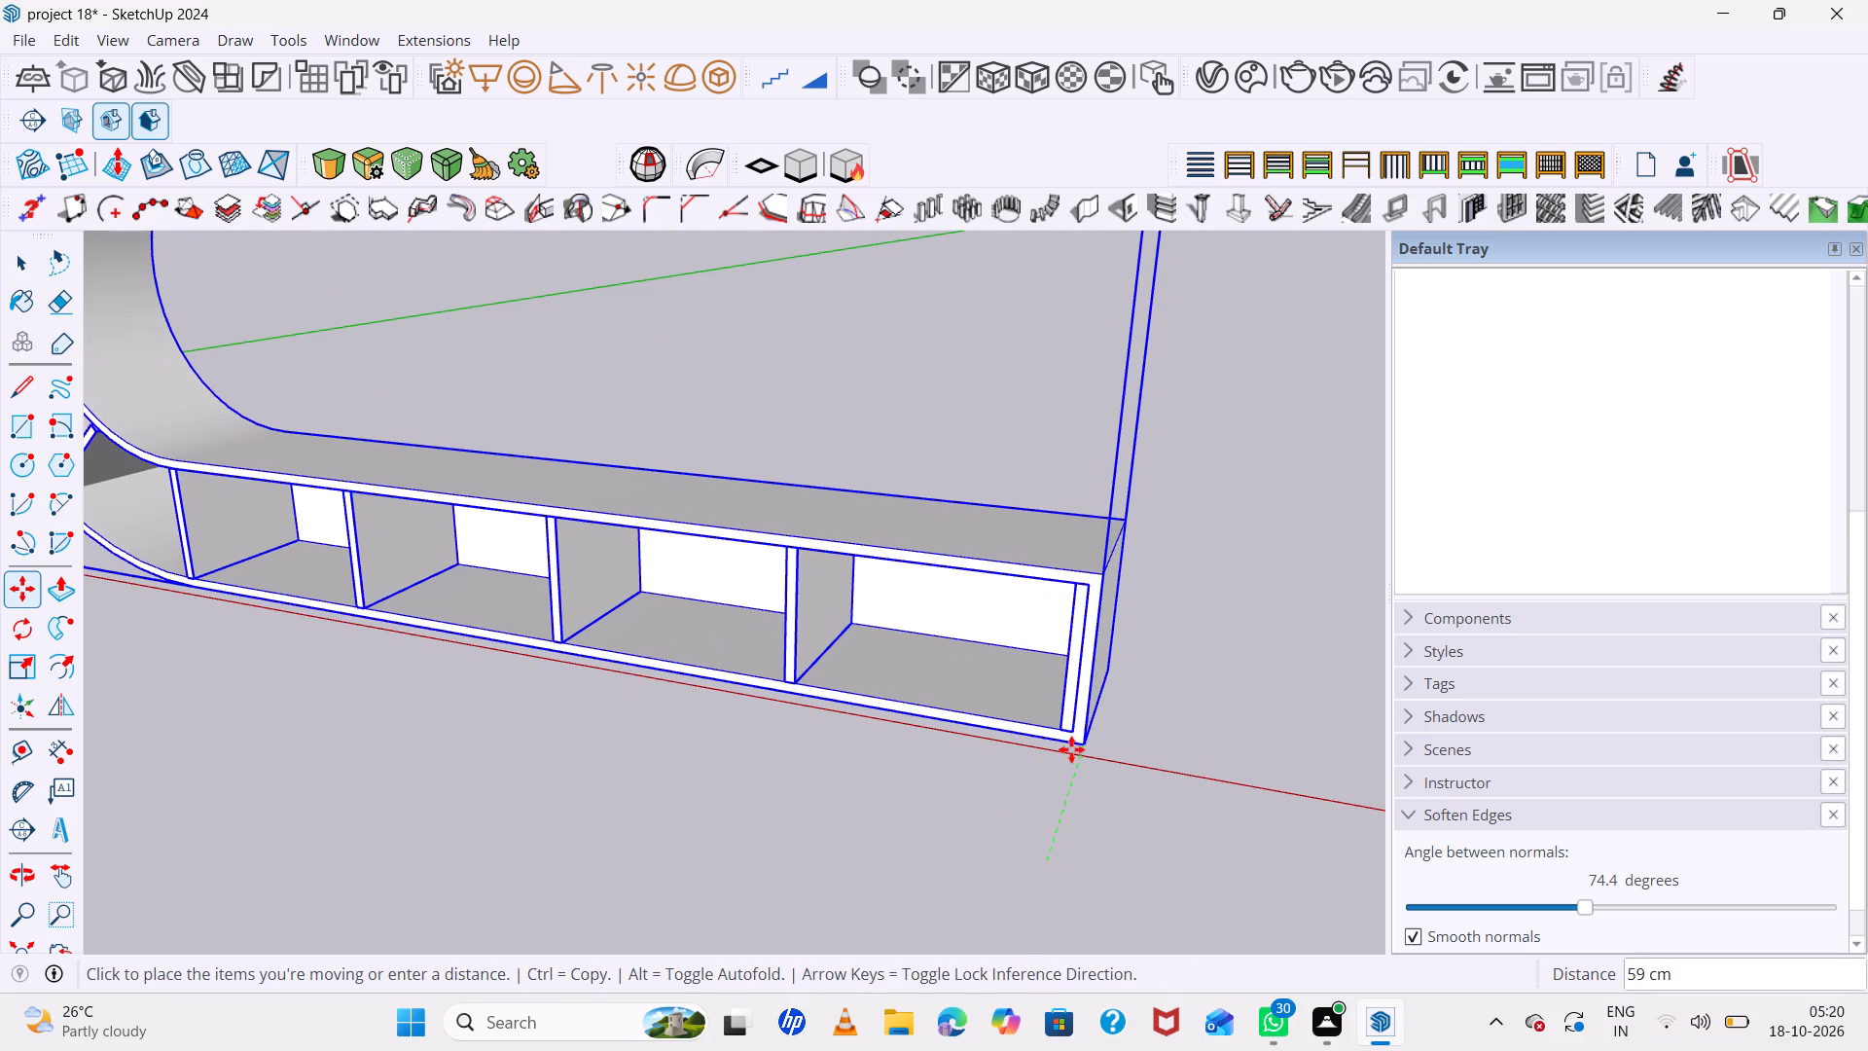
pyautogui.click(1071, 752)
pyautogui.scroll(-16, 907, 802)
pyautogui.moveTo(590, 741); pyautogui.dragTo(998, 711, button='middle')
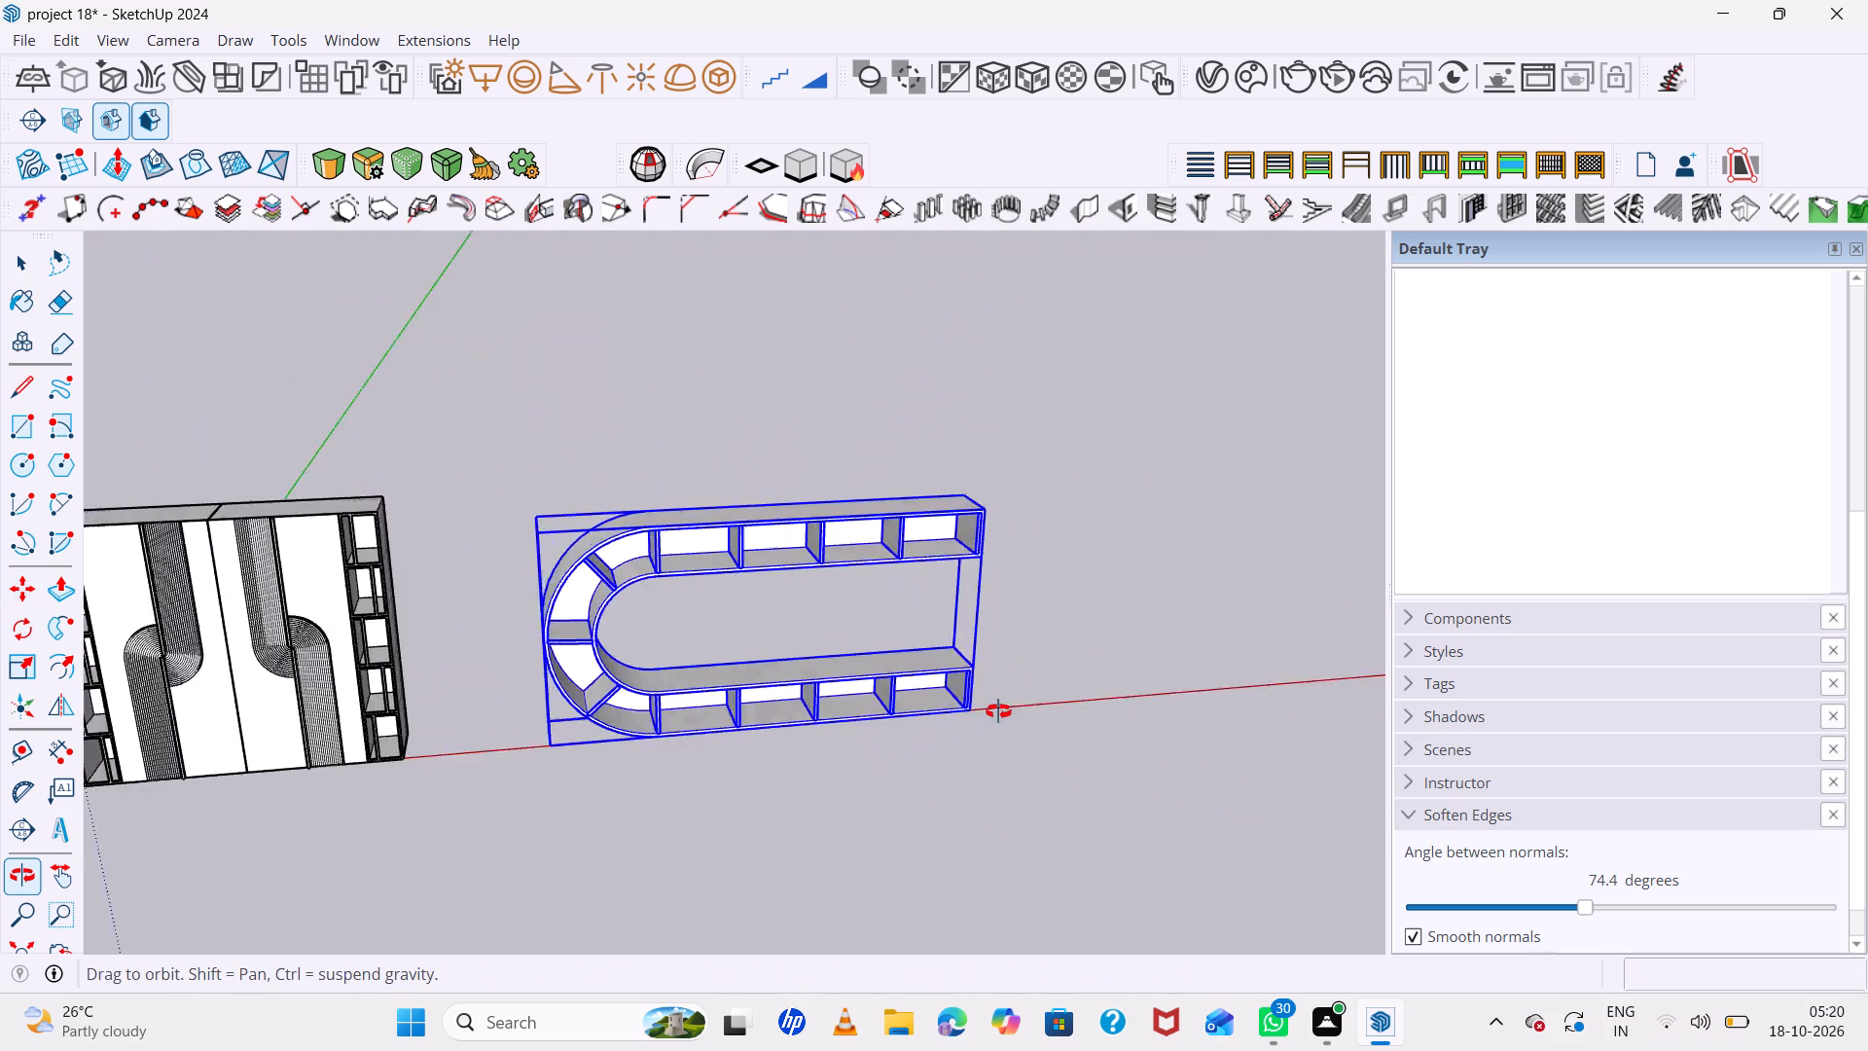
pyautogui.moveTo(998, 711); pyautogui.dragTo(847, 558, button='middle')
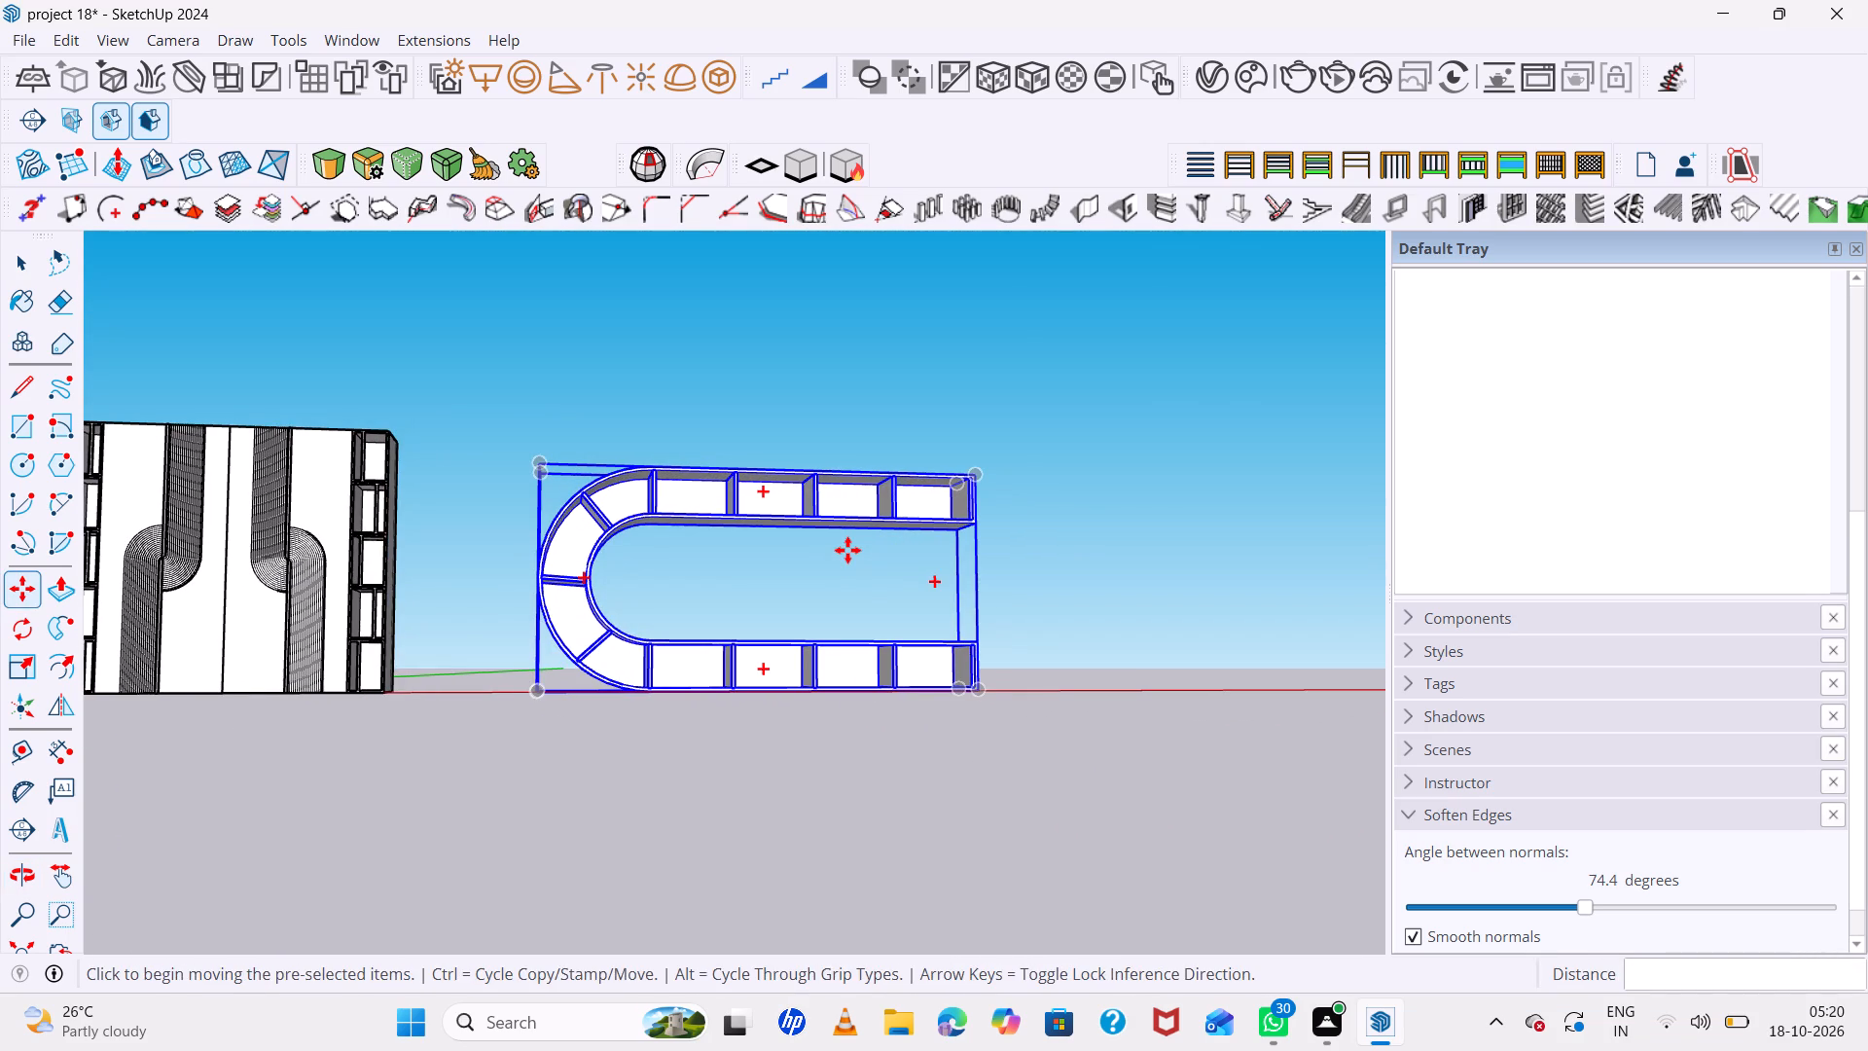
pyautogui.press('space')
pyautogui.click(1049, 535)
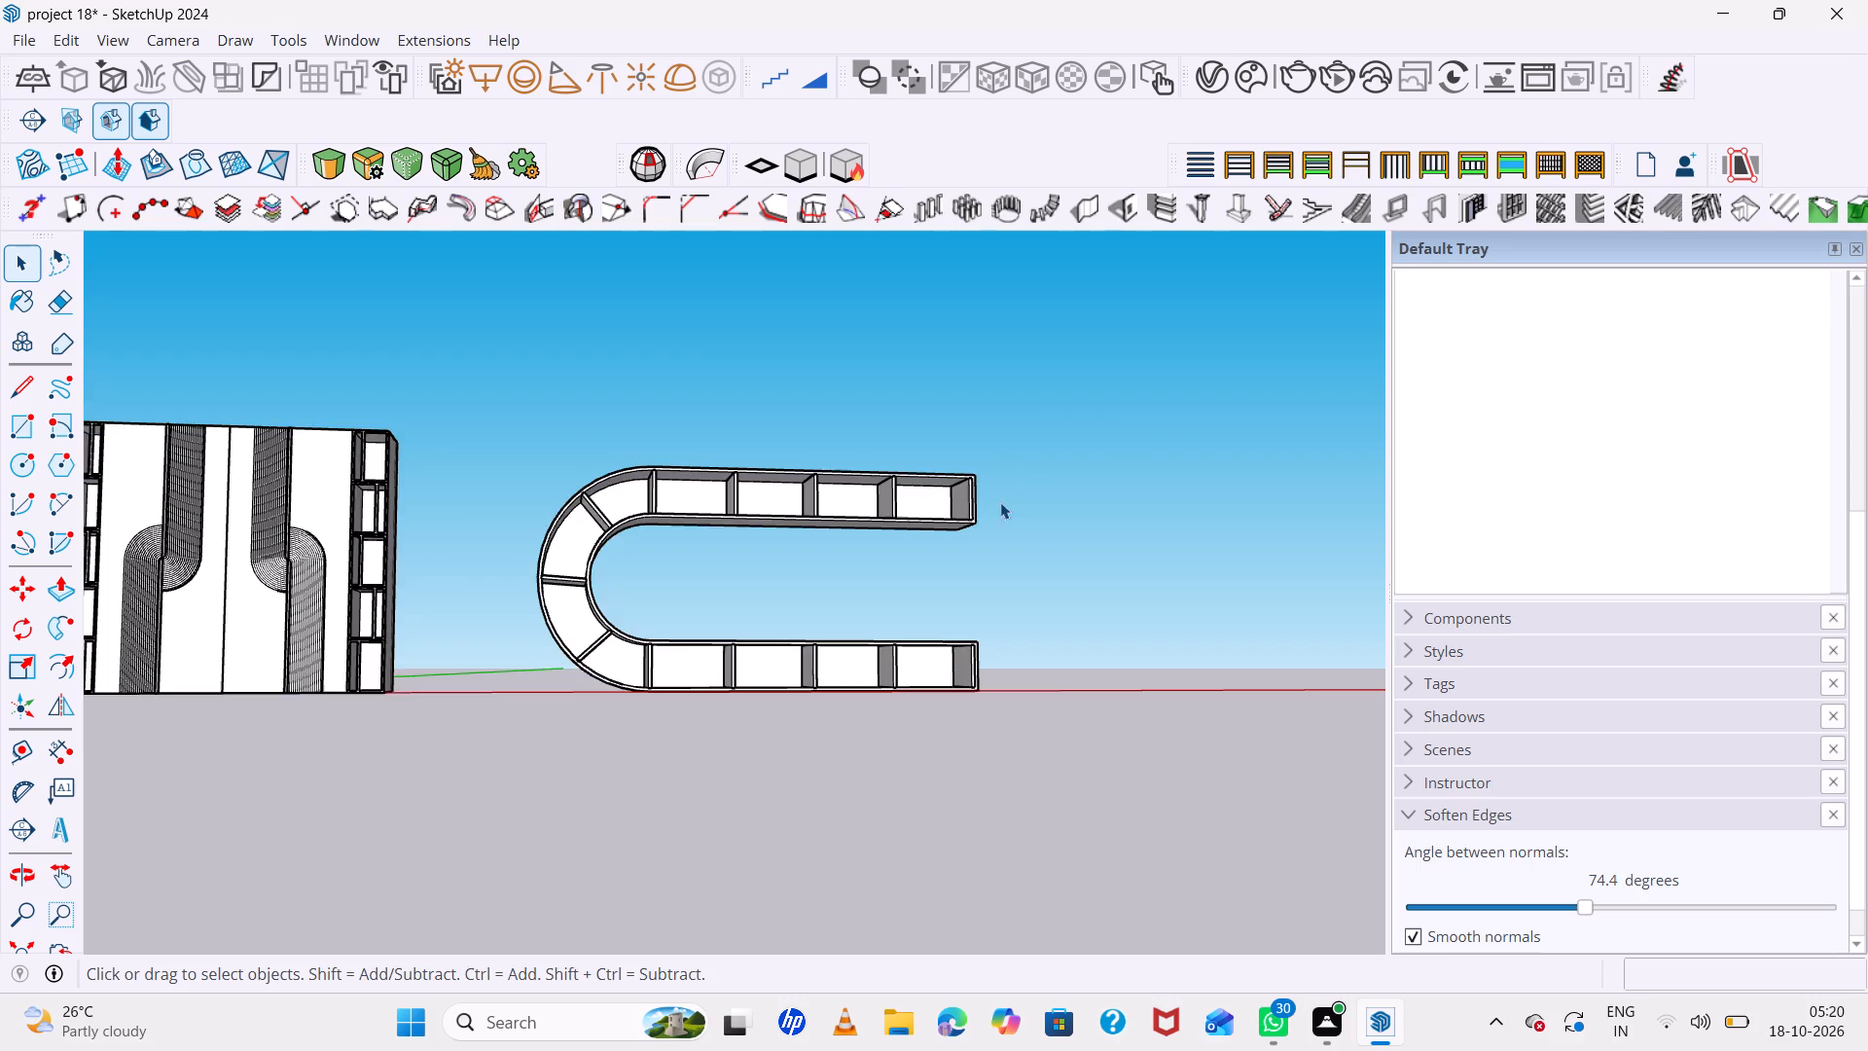
# Examine the moved shelving unit from above and from the front, including its alignment beside the neighbouring cabinet.
pyautogui.scroll(6, 989, 515)
pyautogui.moveTo(968, 507); pyautogui.dragTo(887, 701, button='middle')
pyautogui.middleClick(887, 701)
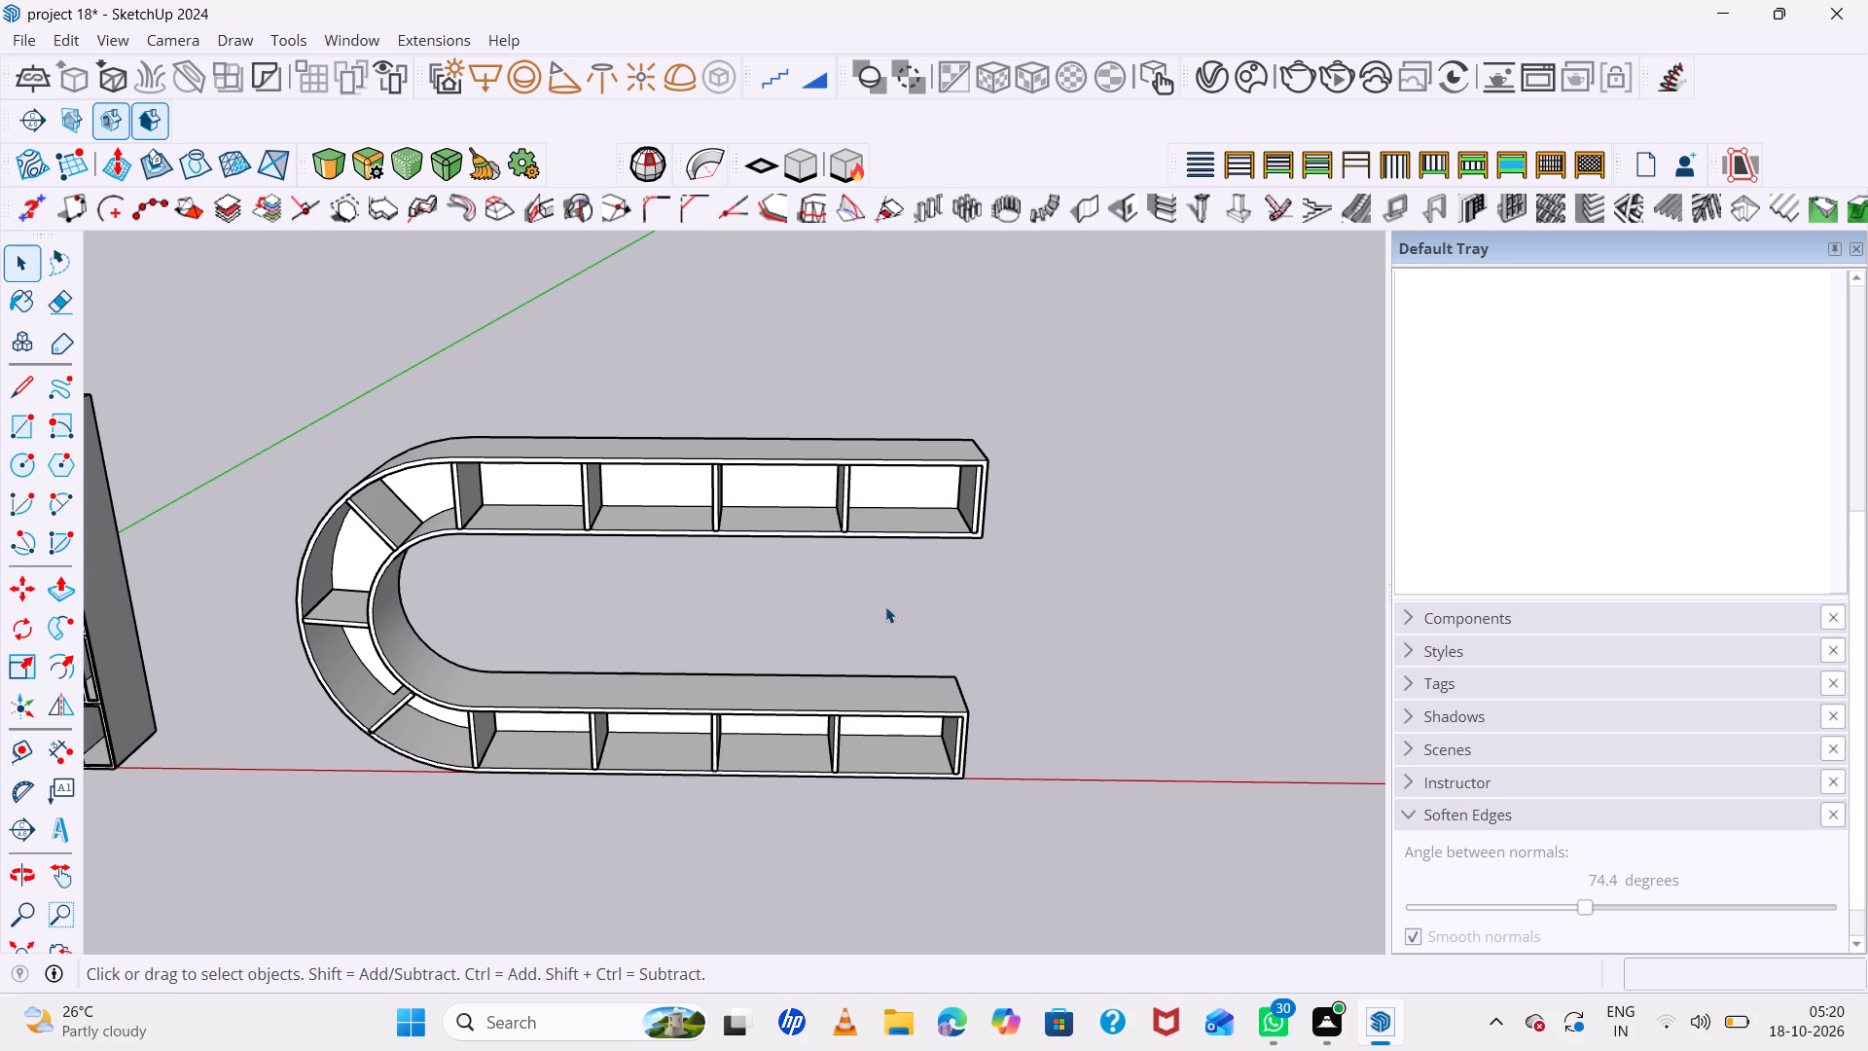
pyautogui.moveTo(689, 665); pyautogui.dragTo(902, 679, button='middle')
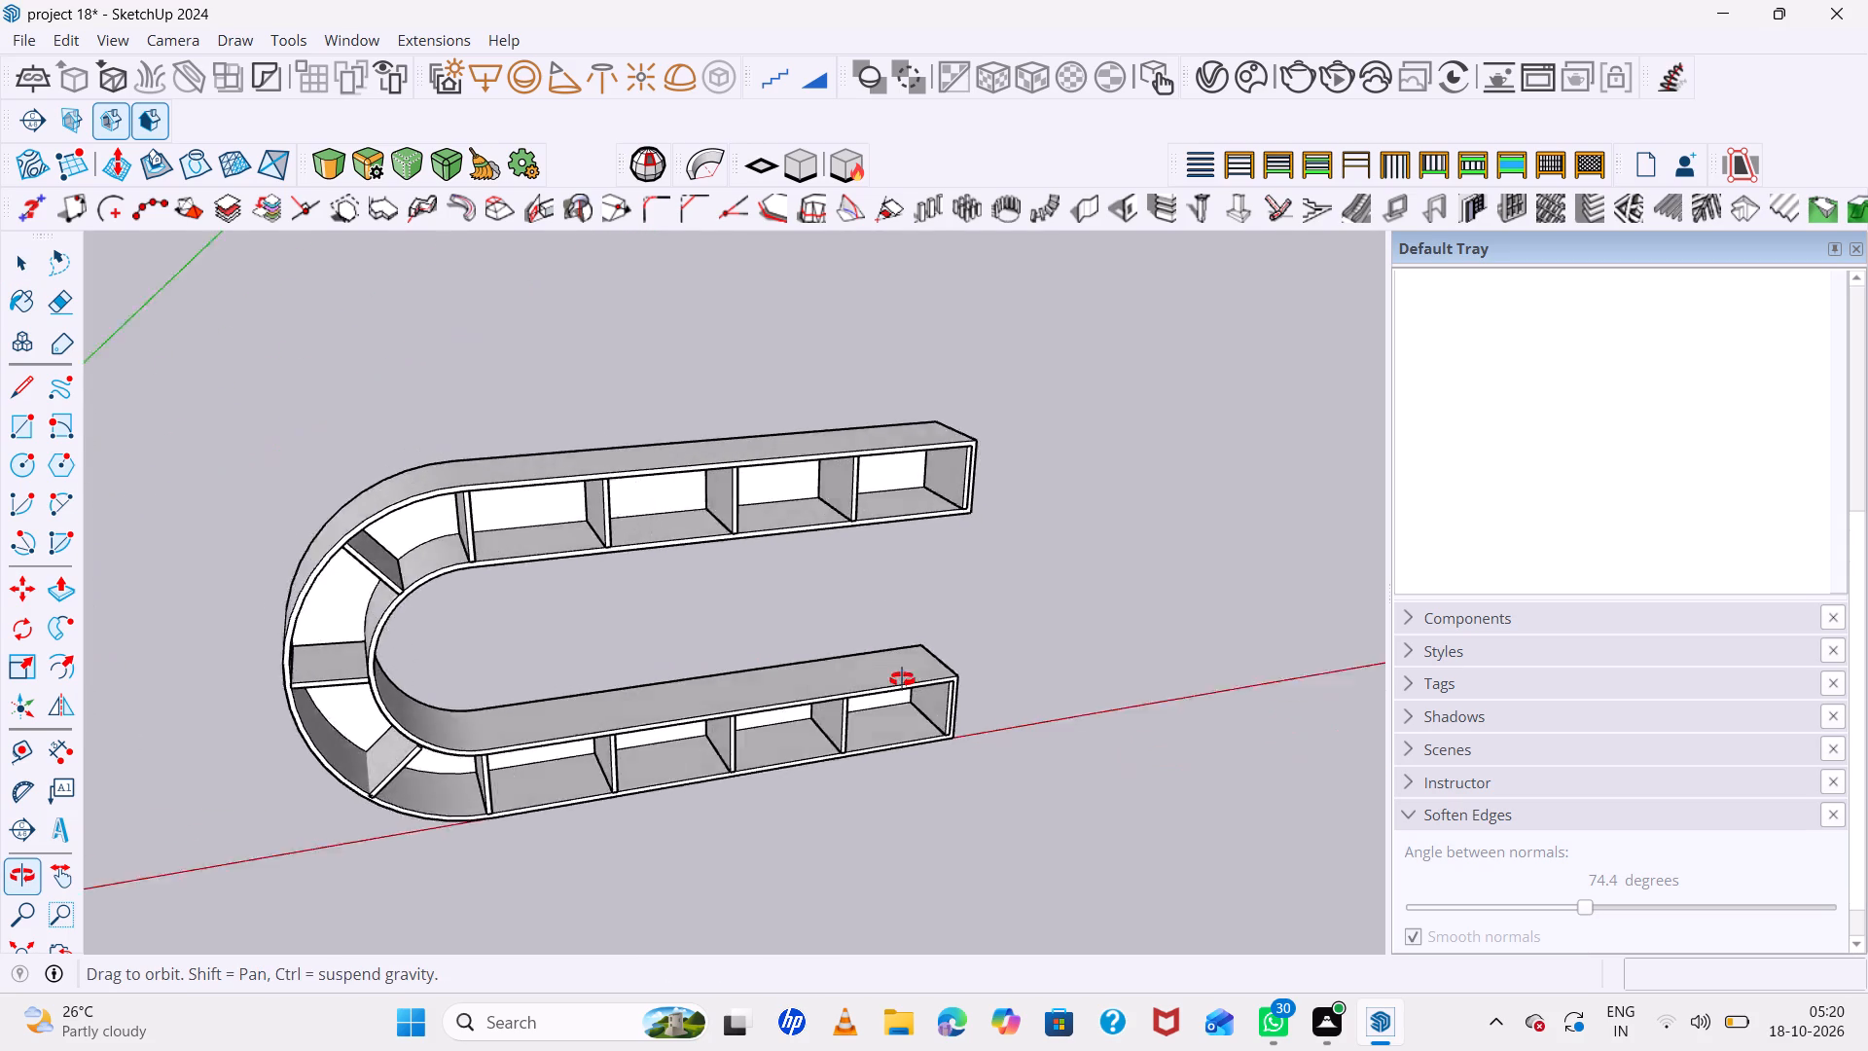
pyautogui.moveTo(902, 679); pyautogui.dragTo(384, 889, button='middle')
pyautogui.scroll(6, 1015, 586)
pyautogui.moveTo(774, 560); pyautogui.dragTo(909, 417, button='middle')
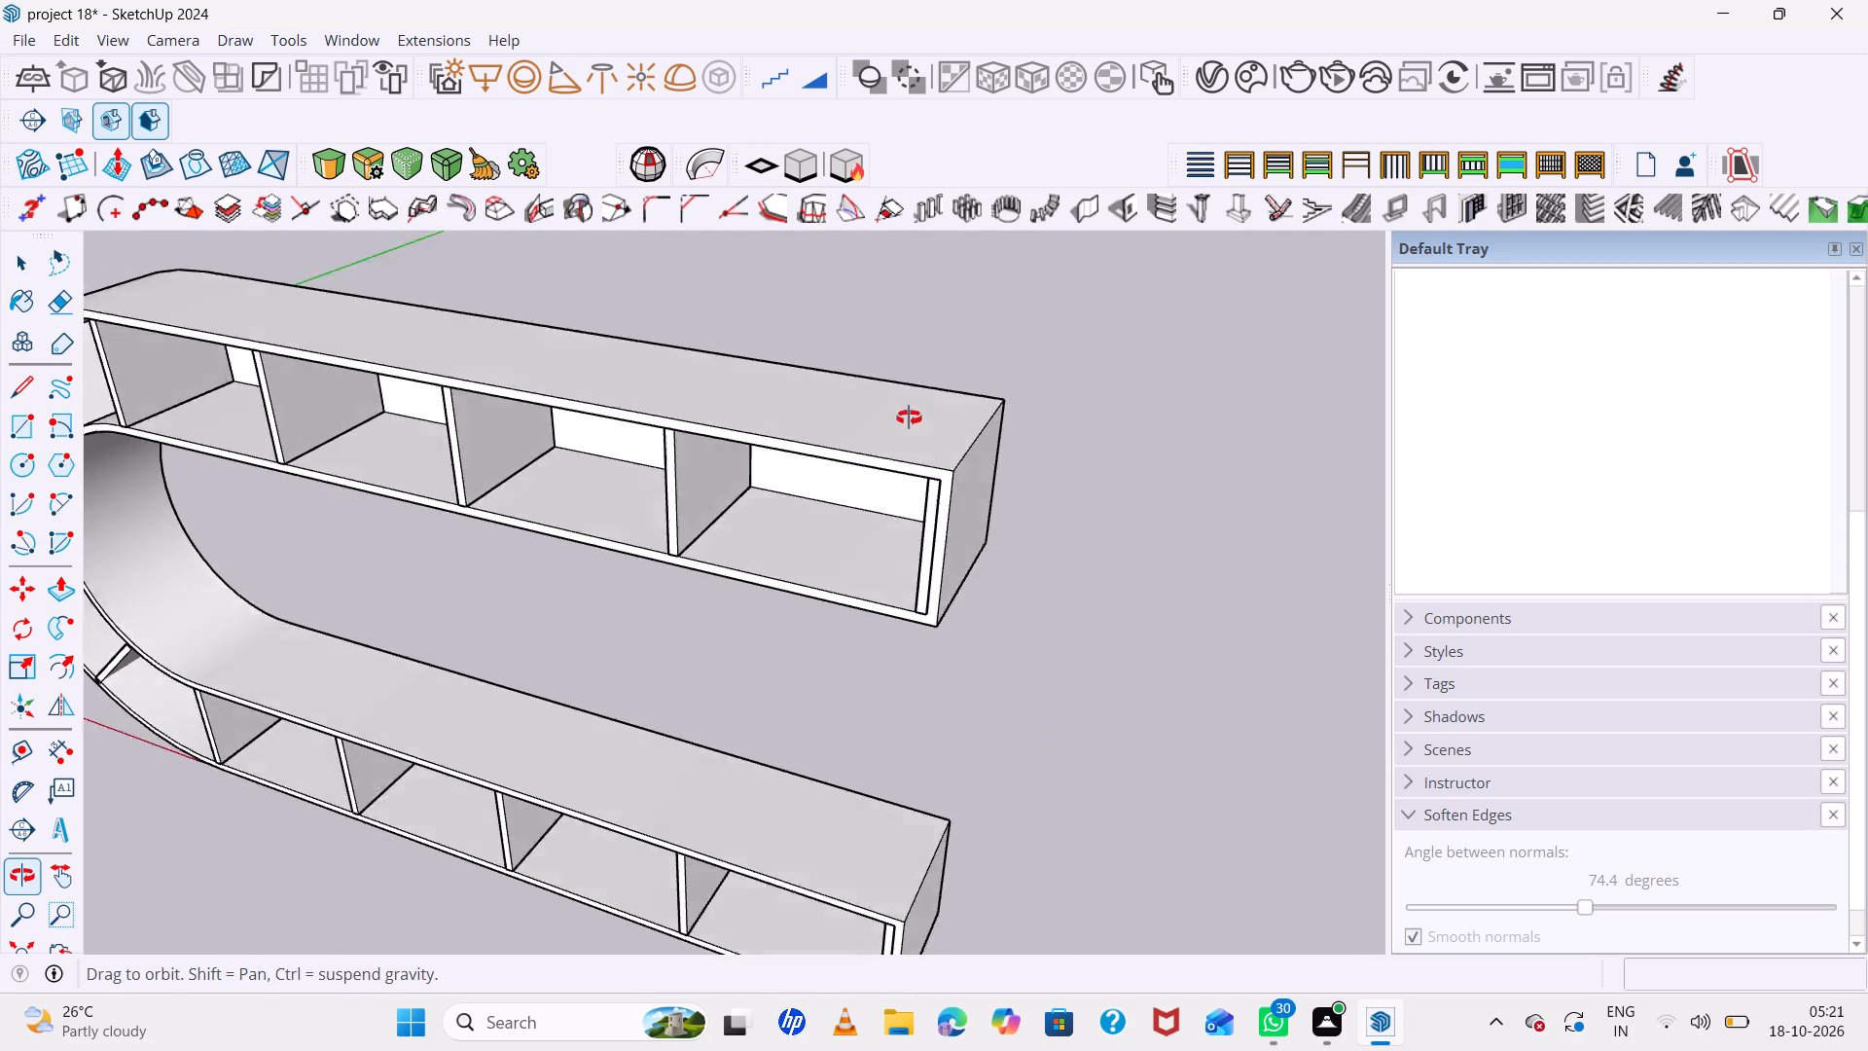
pyautogui.moveTo(909, 417); pyautogui.dragTo(939, 394, button='middle')
pyautogui.middleClick(941, 393)
pyautogui.scroll(-13, 916, 480)
pyautogui.moveTo(938, 562); pyautogui.dragTo(1052, 366, button='middle')
pyautogui.middleClick(1052, 366)
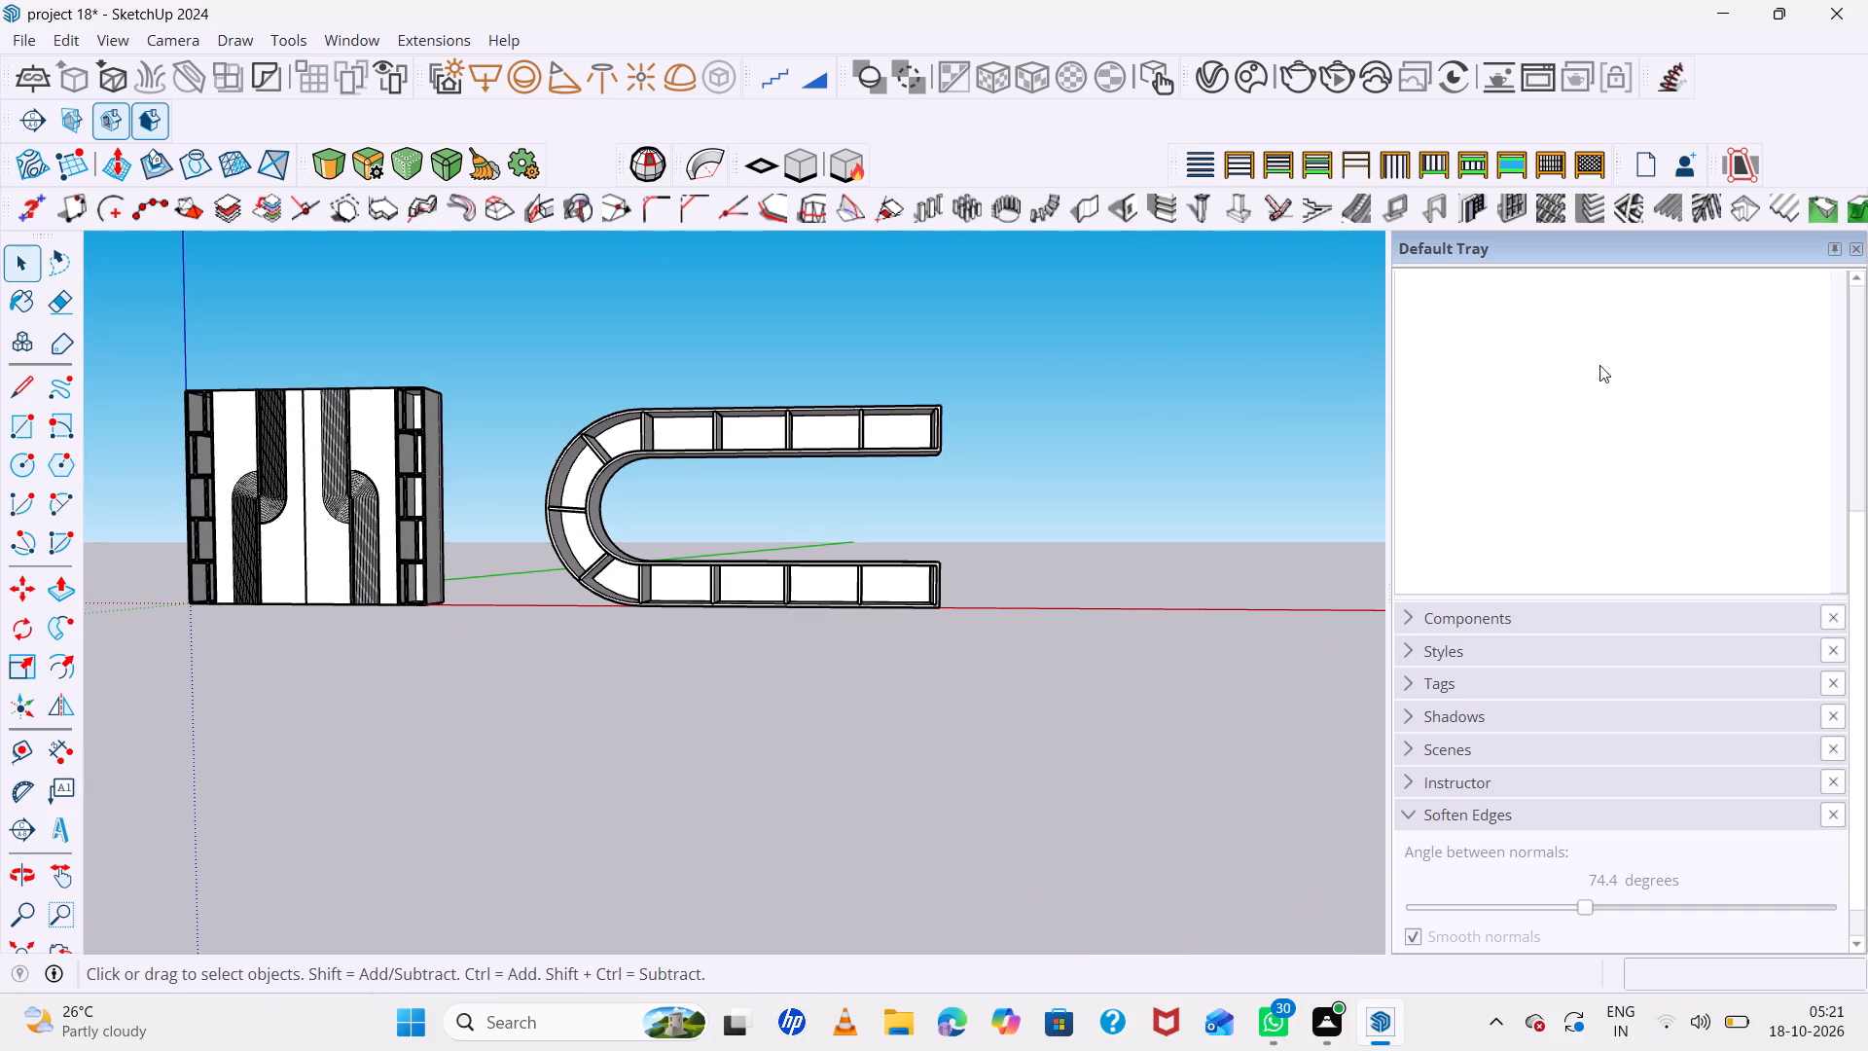
# Paint the upper arm's end panel and the shelving unit's outer shell with Wood Veneer 01 from the Wood materials.
pyautogui.click(1856, 250)
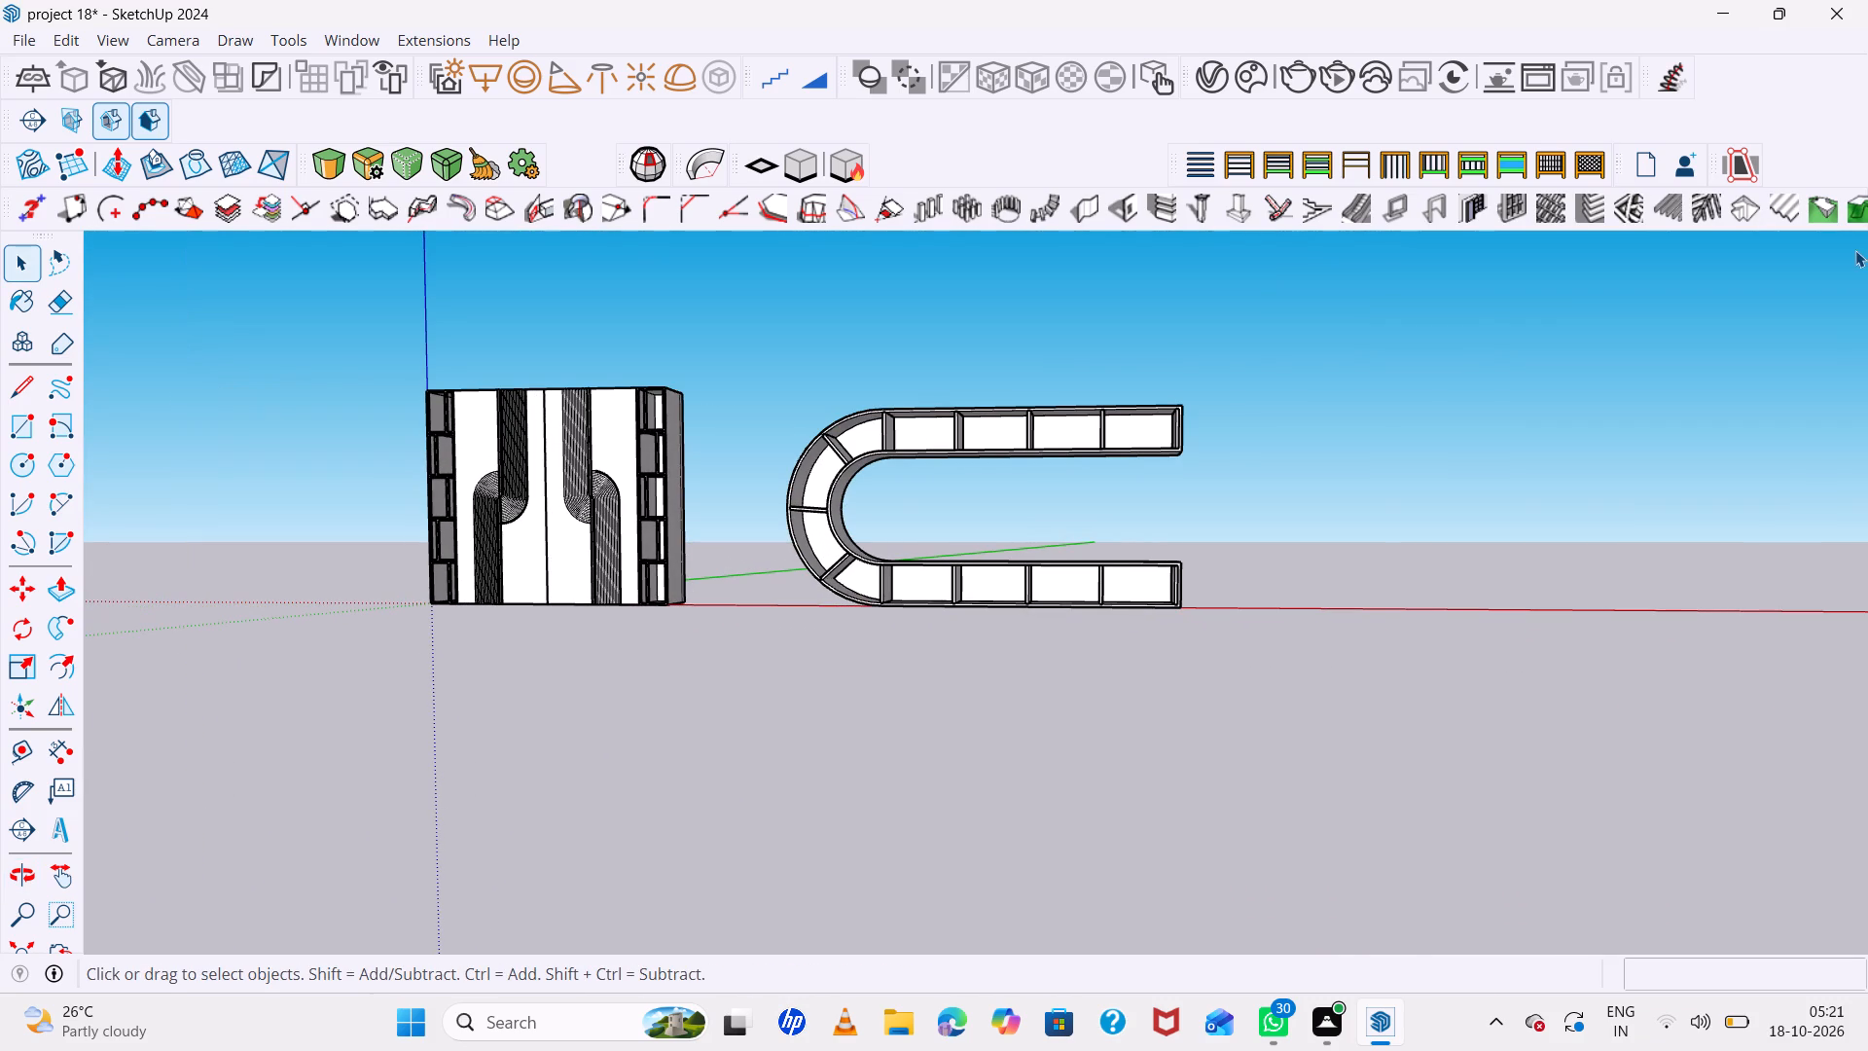
pyautogui.press('b')
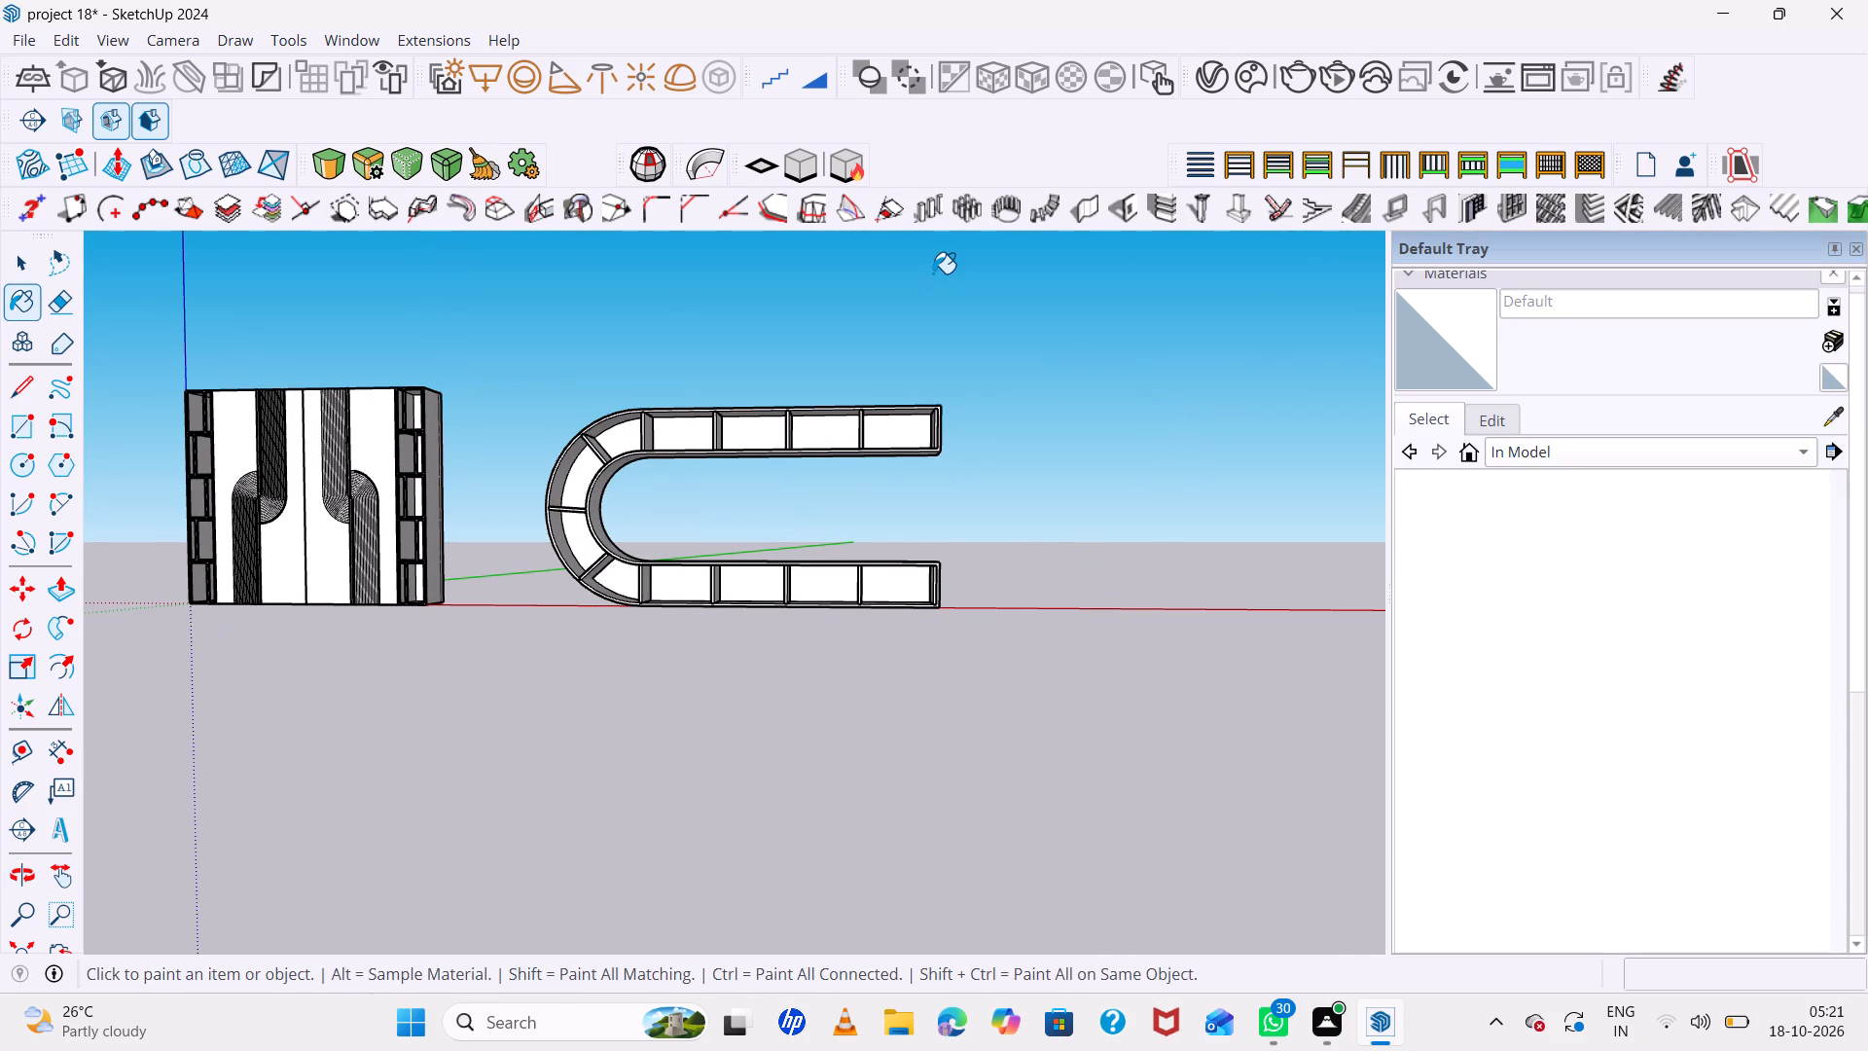
pyautogui.click(1593, 453)
pyautogui.click(1572, 830)
pyautogui.scroll(-7, 1315, 779)
pyautogui.scroll(5, 1592, 584)
pyautogui.moveTo(1493, 575); pyautogui.dragTo(1407, 729, button='middle')
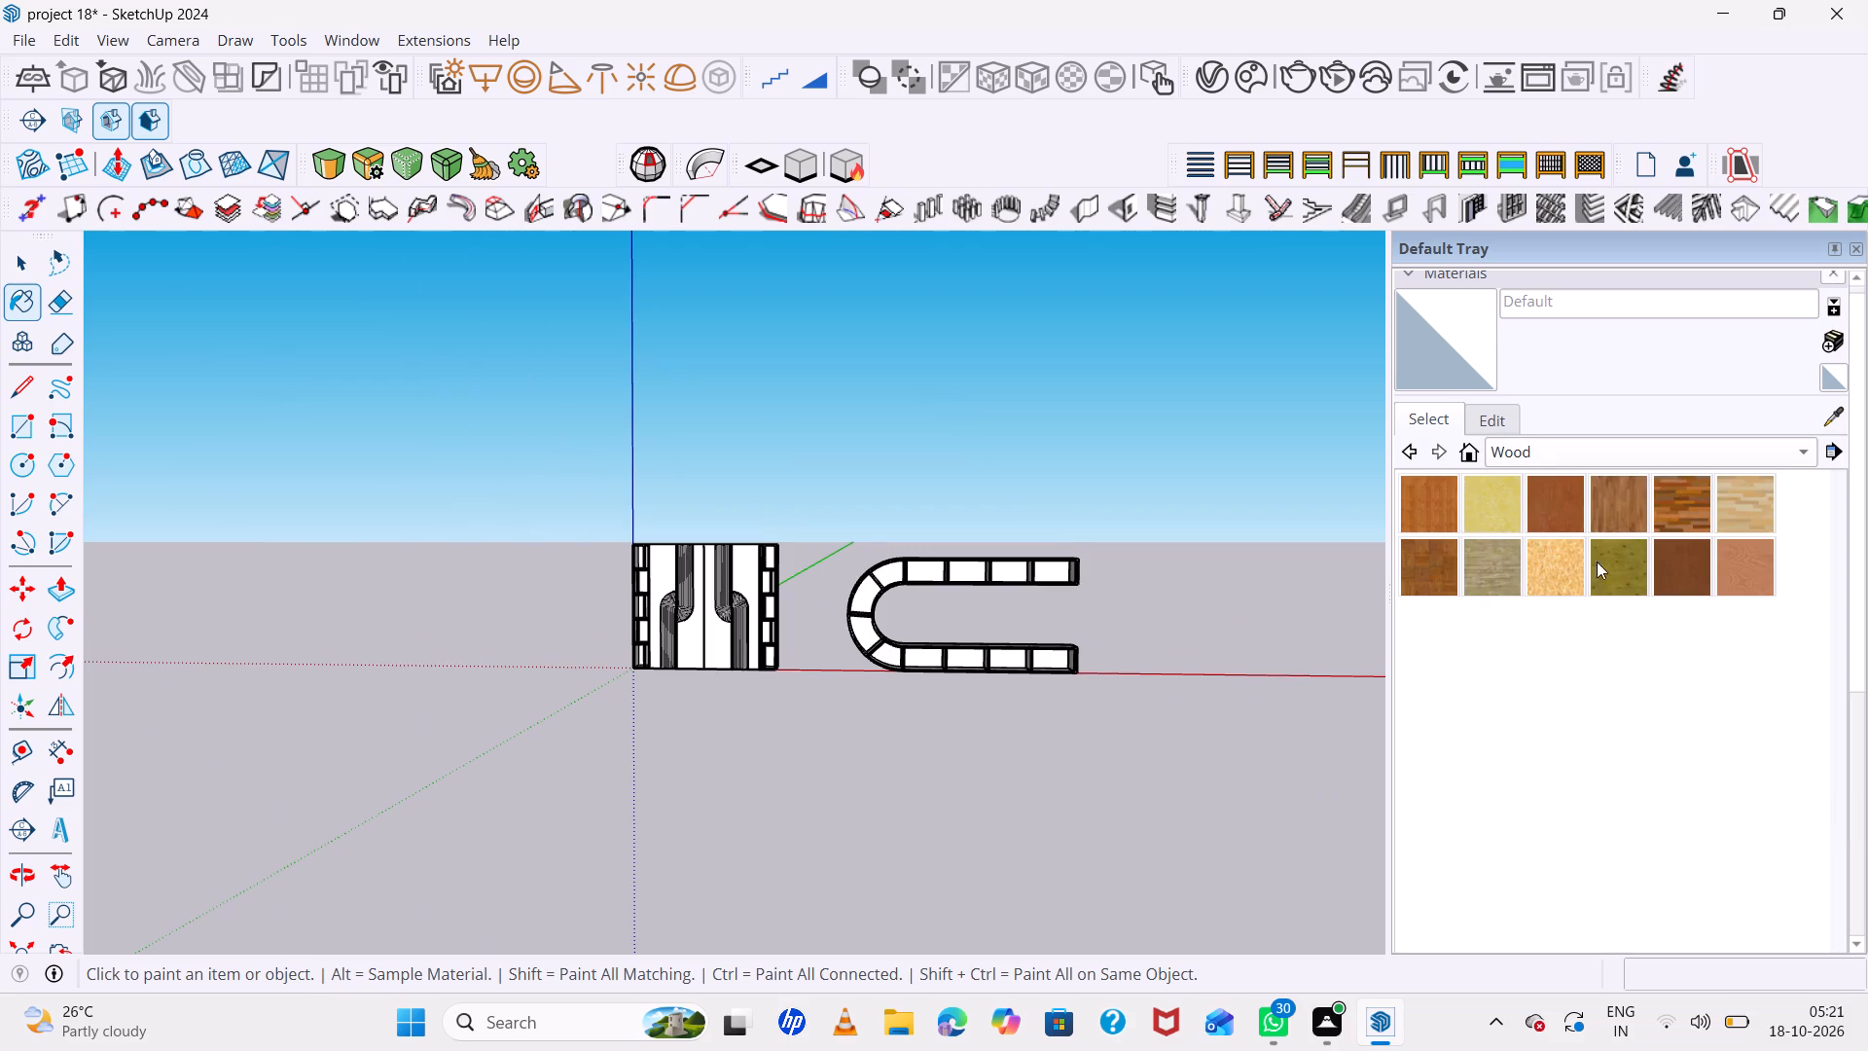
pyautogui.scroll(3, 1632, 543)
pyautogui.click(1697, 561)
pyautogui.scroll(10, 1070, 552)
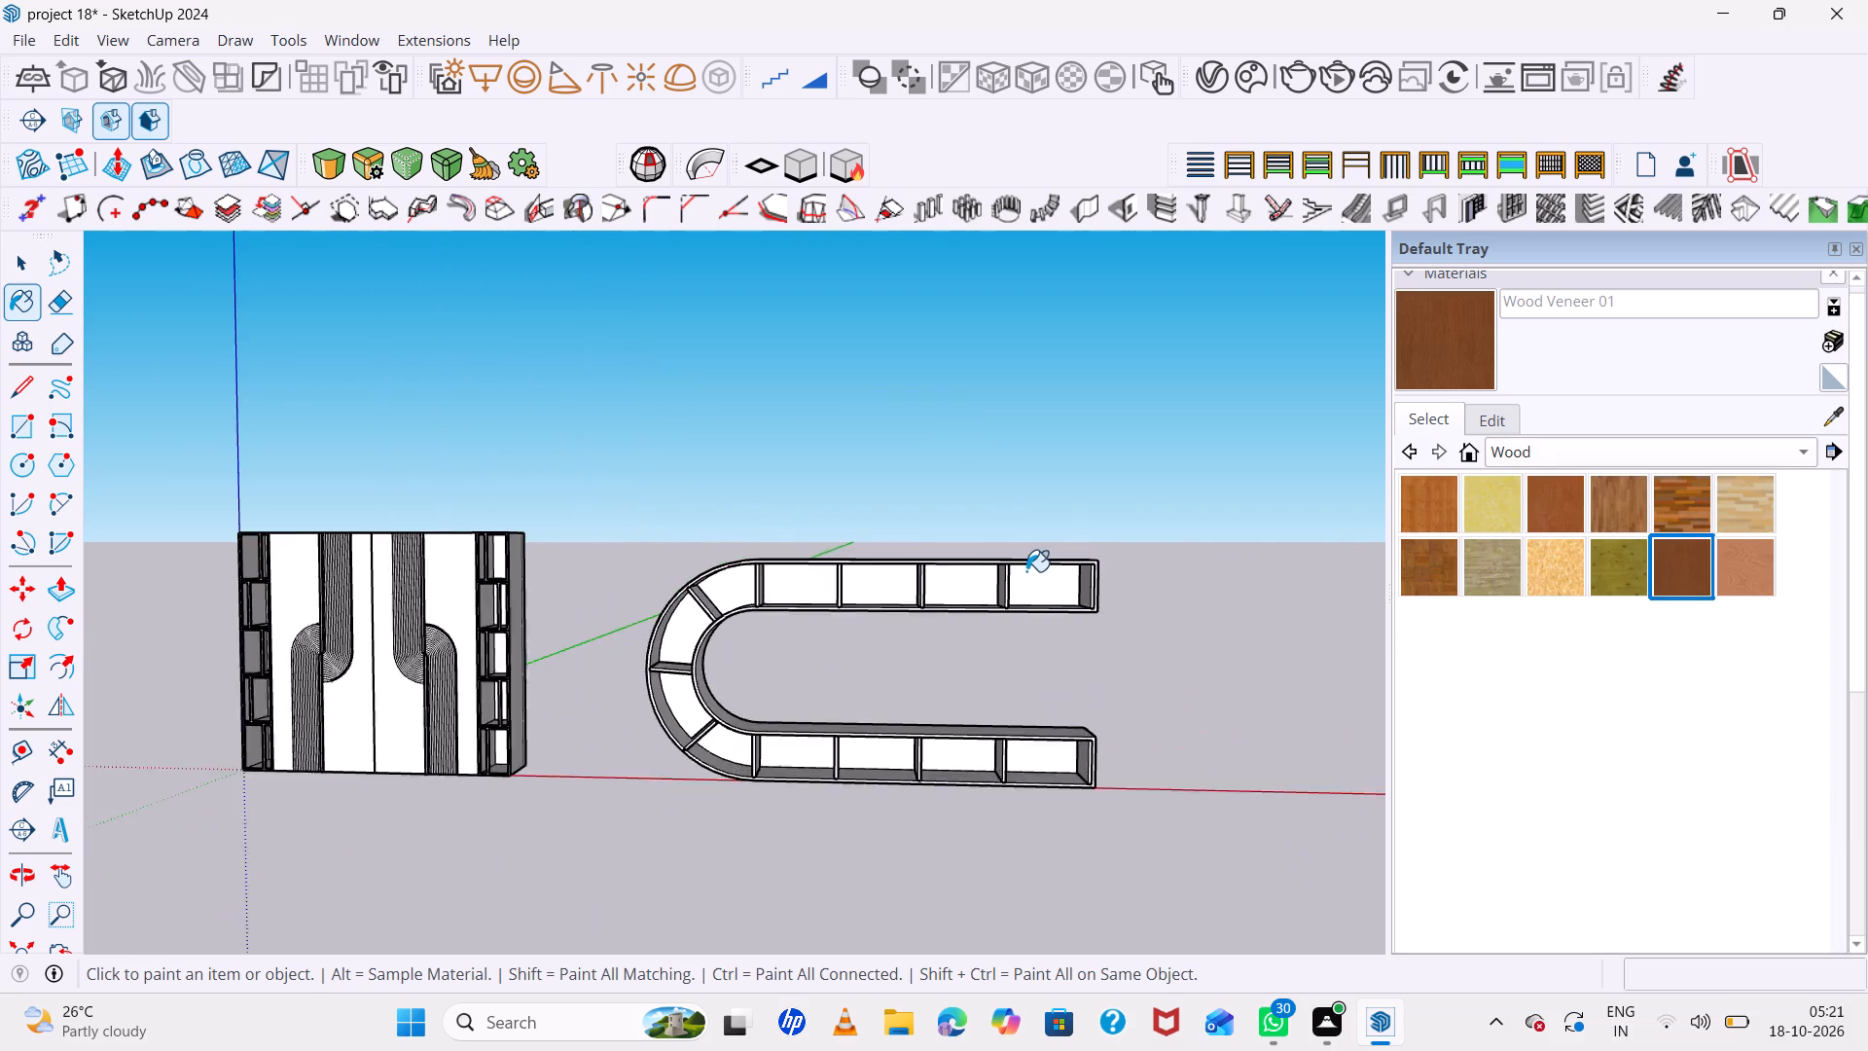
pyautogui.moveTo(1033, 583); pyautogui.dragTo(1042, 670, button='middle')
pyautogui.scroll(5, 1088, 556)
pyautogui.click(1083, 594)
pyautogui.click(1074, 570)
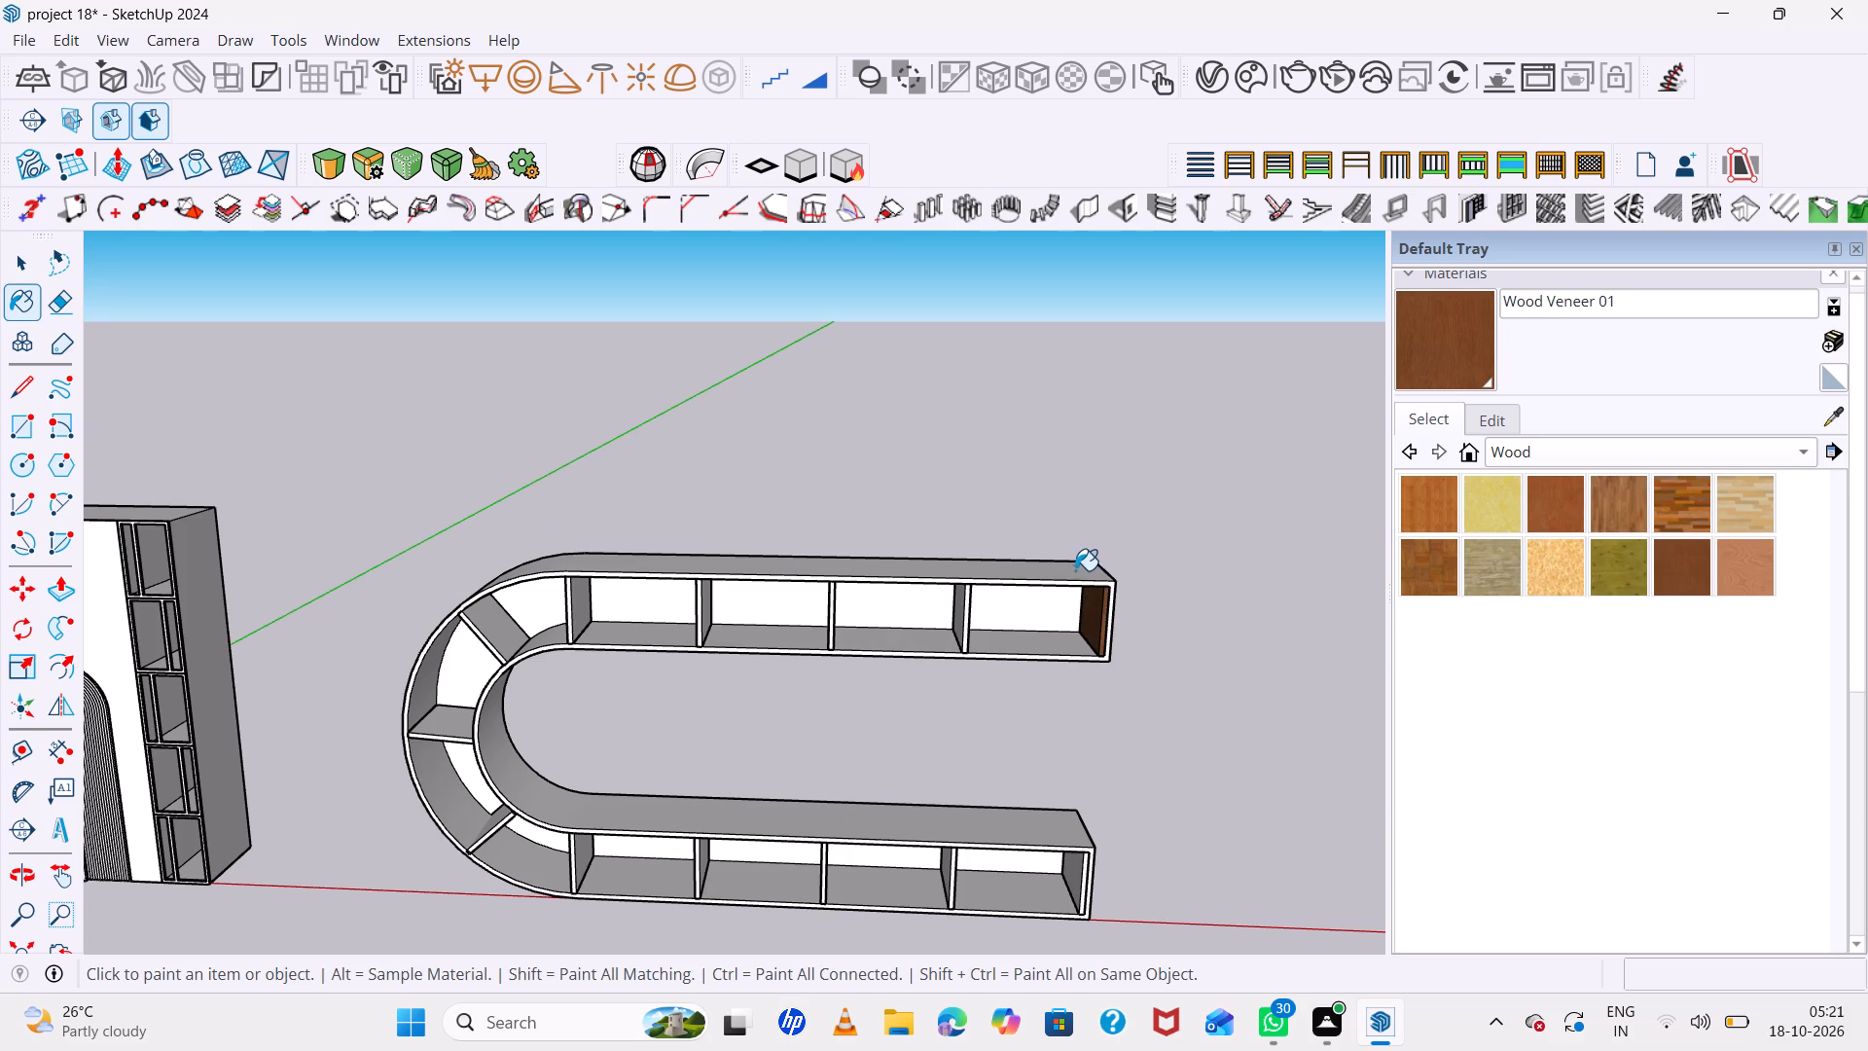
# Paint the end panel at the open end of the lower arm with Wood Veneer 01.
pyautogui.scroll(-5, 702, 615)
pyautogui.moveTo(848, 689); pyautogui.dragTo(1062, 568, button='middle')
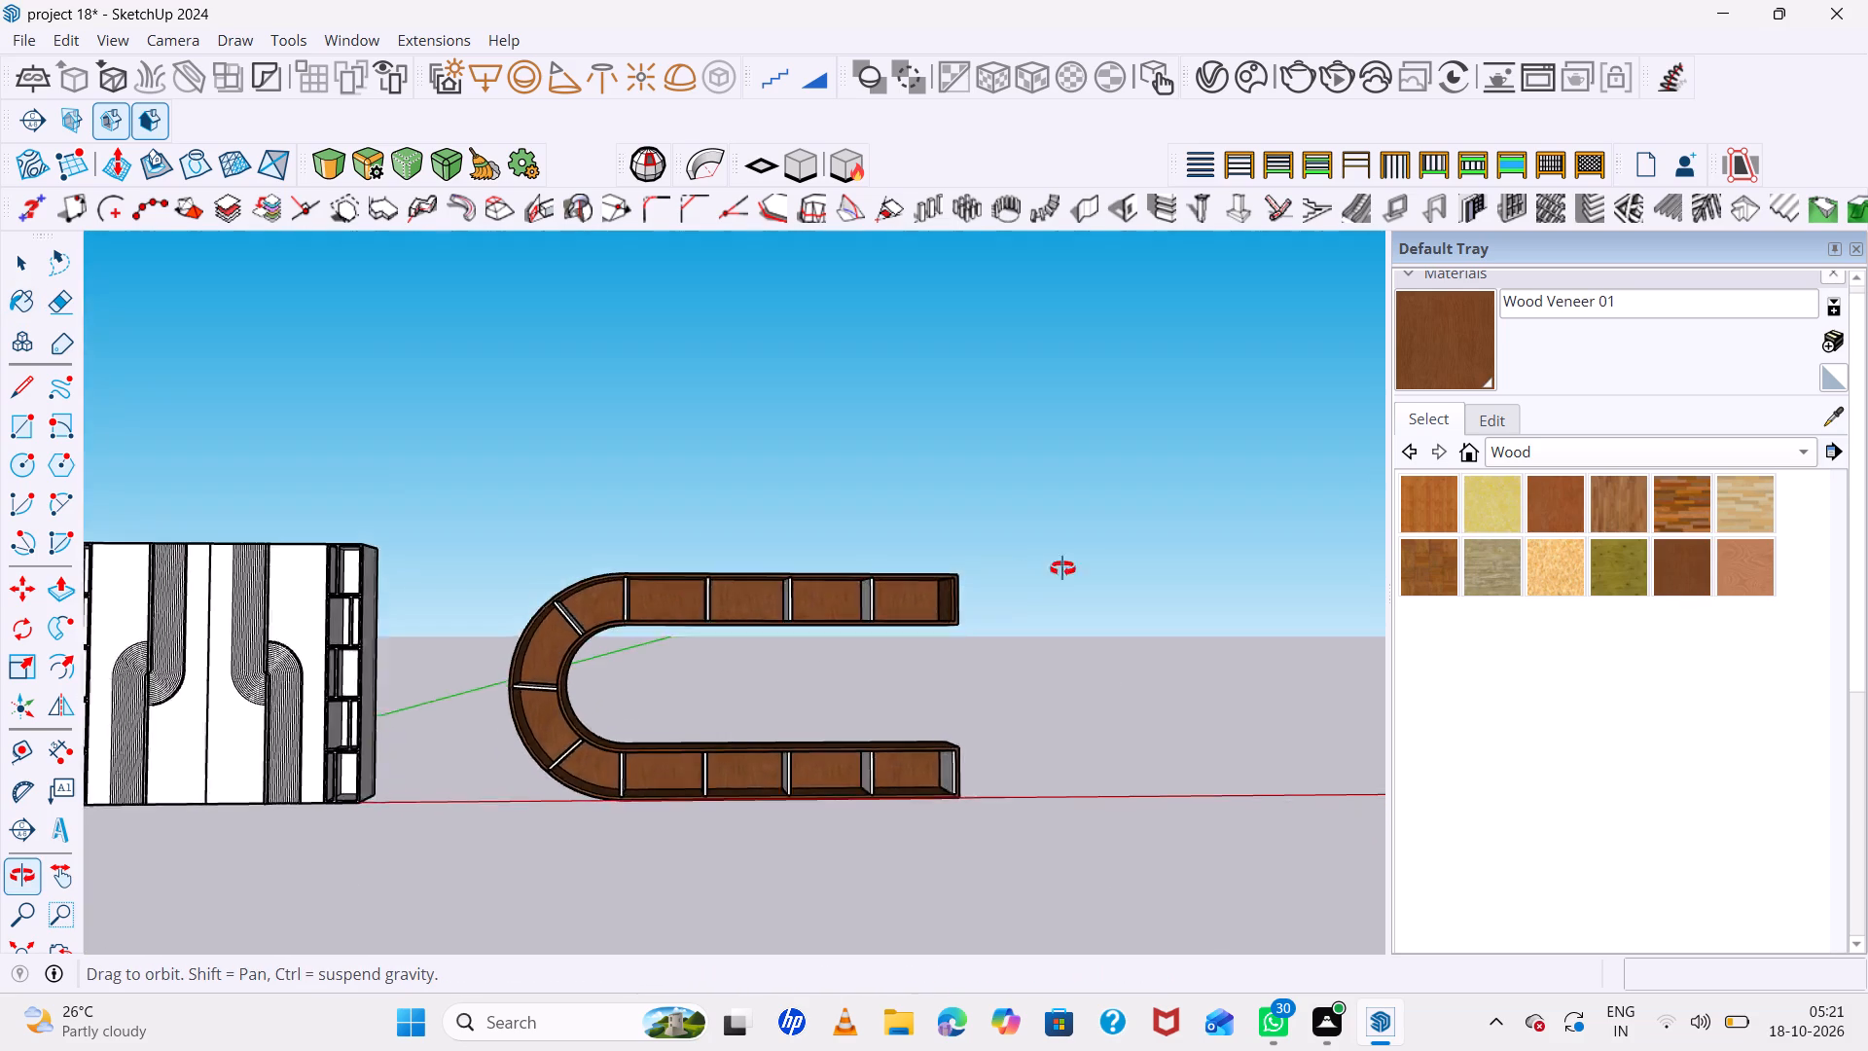
pyautogui.moveTo(1062, 568); pyautogui.dragTo(1103, 571, button='middle')
pyautogui.scroll(5, 886, 777)
pyautogui.moveTo(960, 770); pyautogui.dragTo(840, 753, button='middle')
pyautogui.scroll(5, 987, 782)
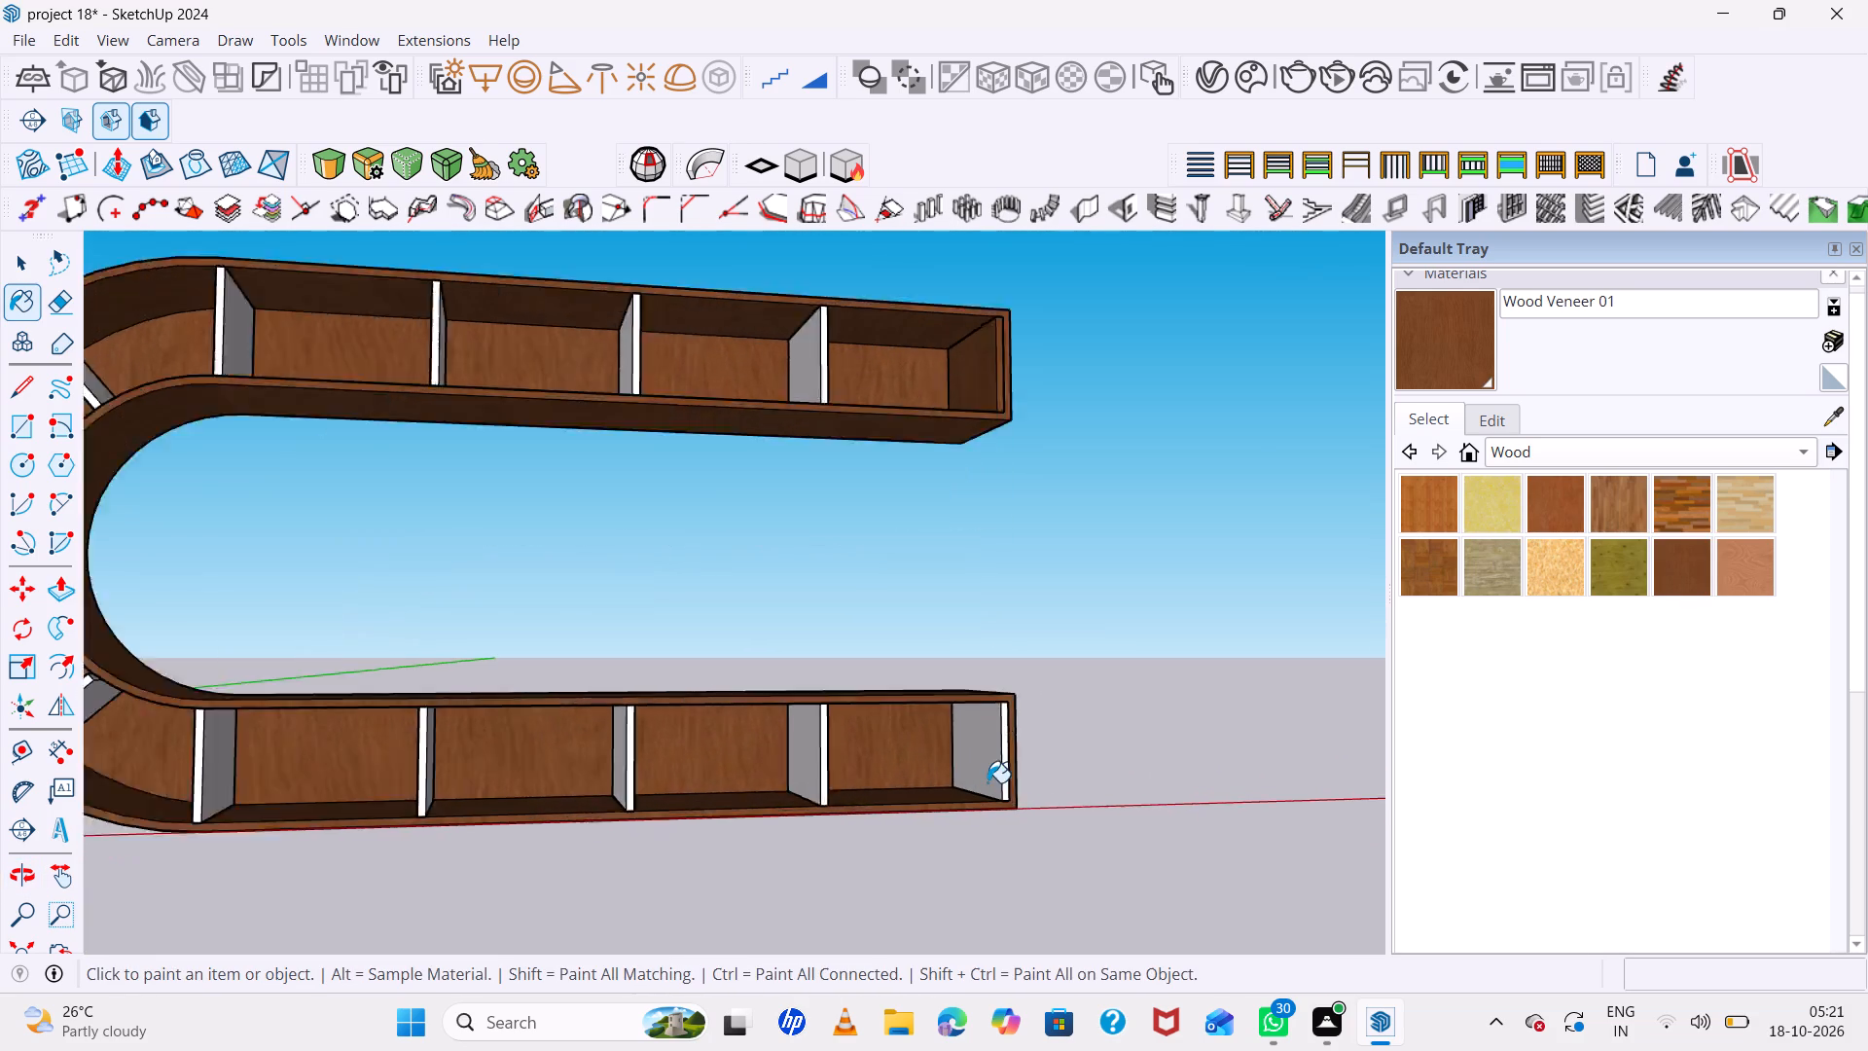
pyautogui.scroll(1, 988, 782)
pyautogui.click(988, 769)
# Paint the two lower-arm dividers nearest the open end with Wood Veneer 01.
pyautogui.scroll(-6, 886, 750)
pyautogui.scroll(-5, 751, 730)
pyautogui.moveTo(821, 708); pyautogui.dragTo(800, 765, button='middle')
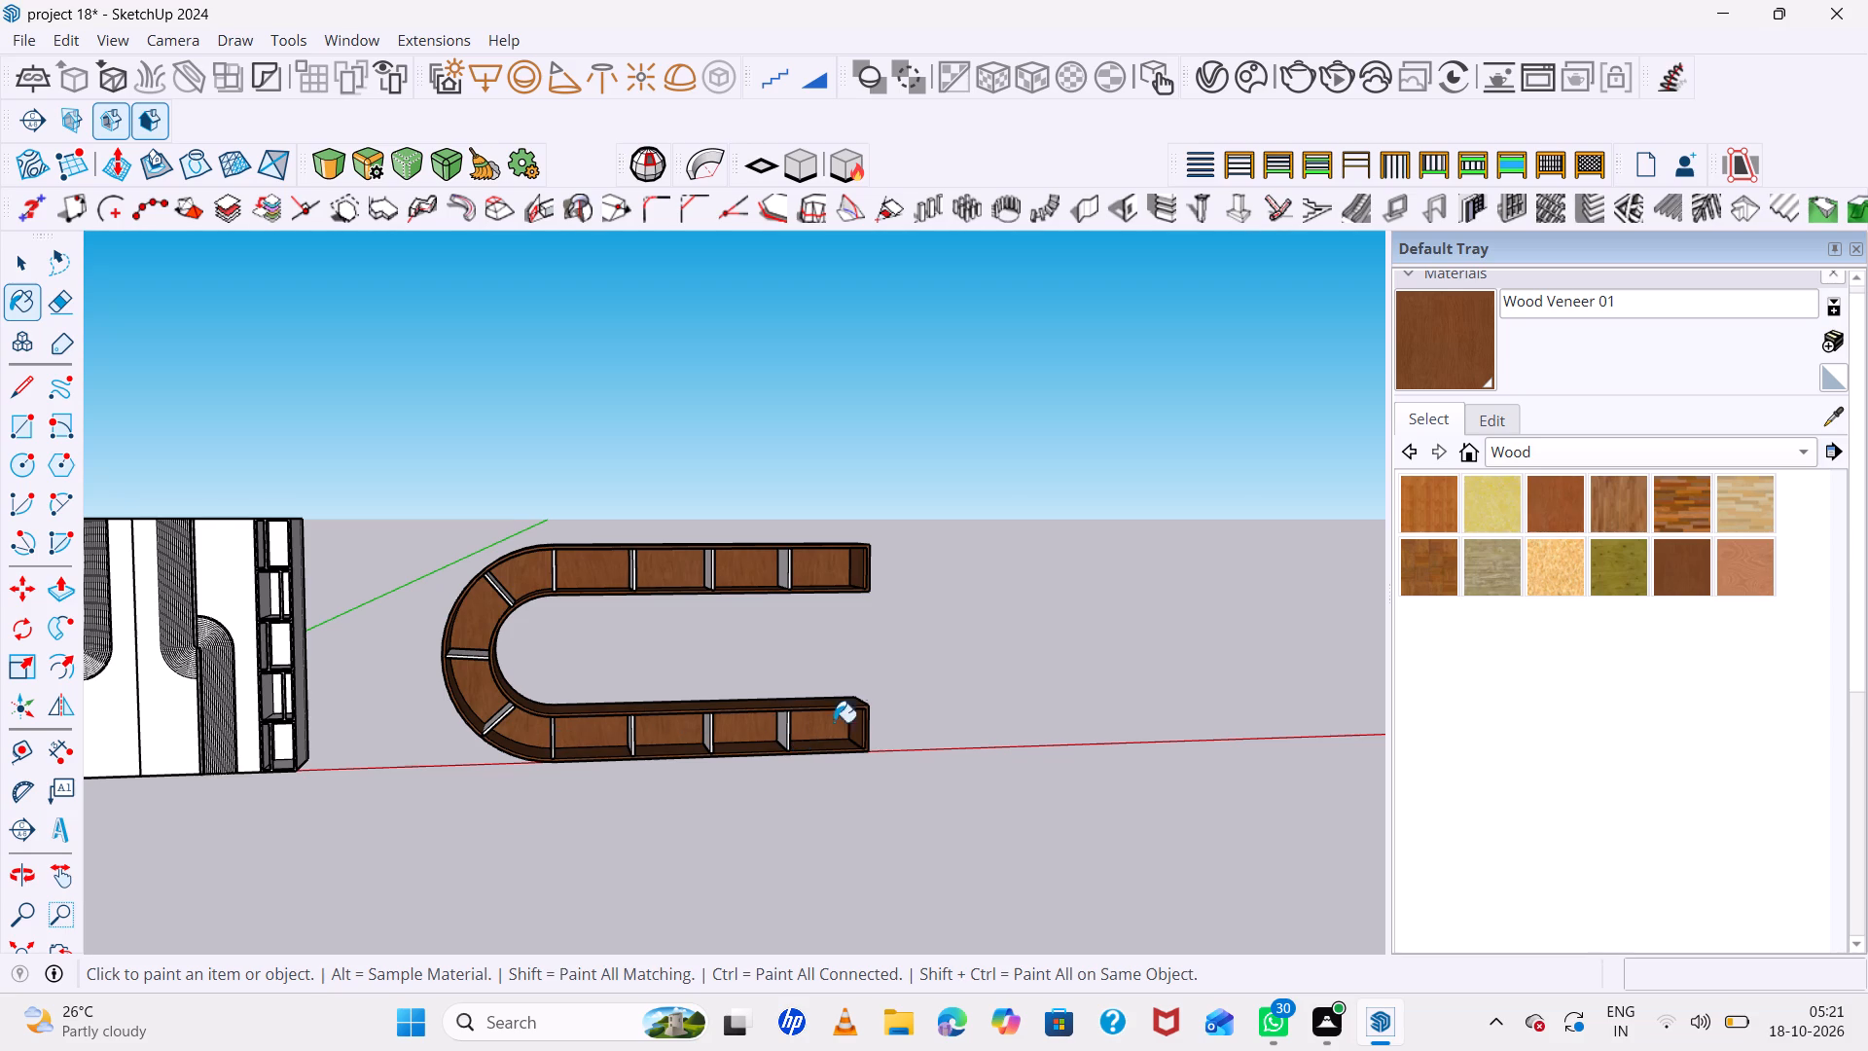
pyautogui.scroll(6, 856, 722)
pyautogui.scroll(11, 736, 711)
pyautogui.click(771, 732)
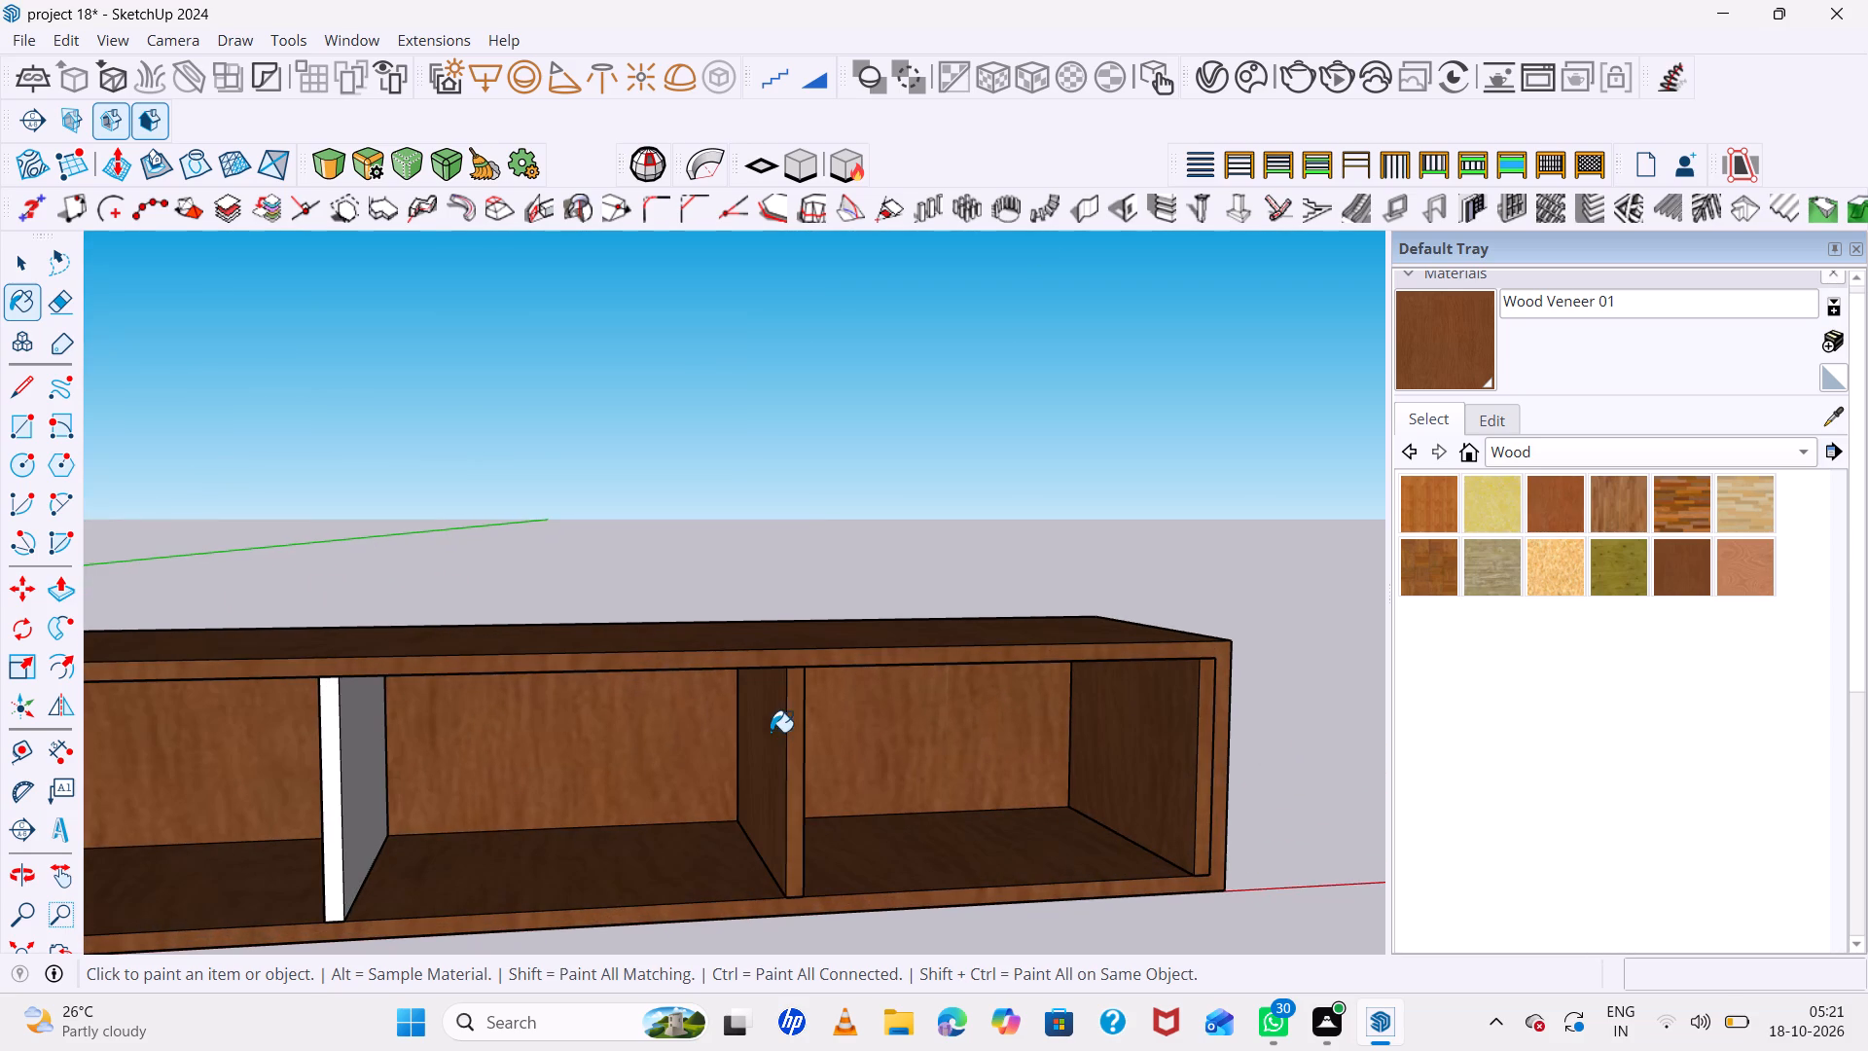
pyautogui.click(332, 732)
pyautogui.scroll(-7, 336, 732)
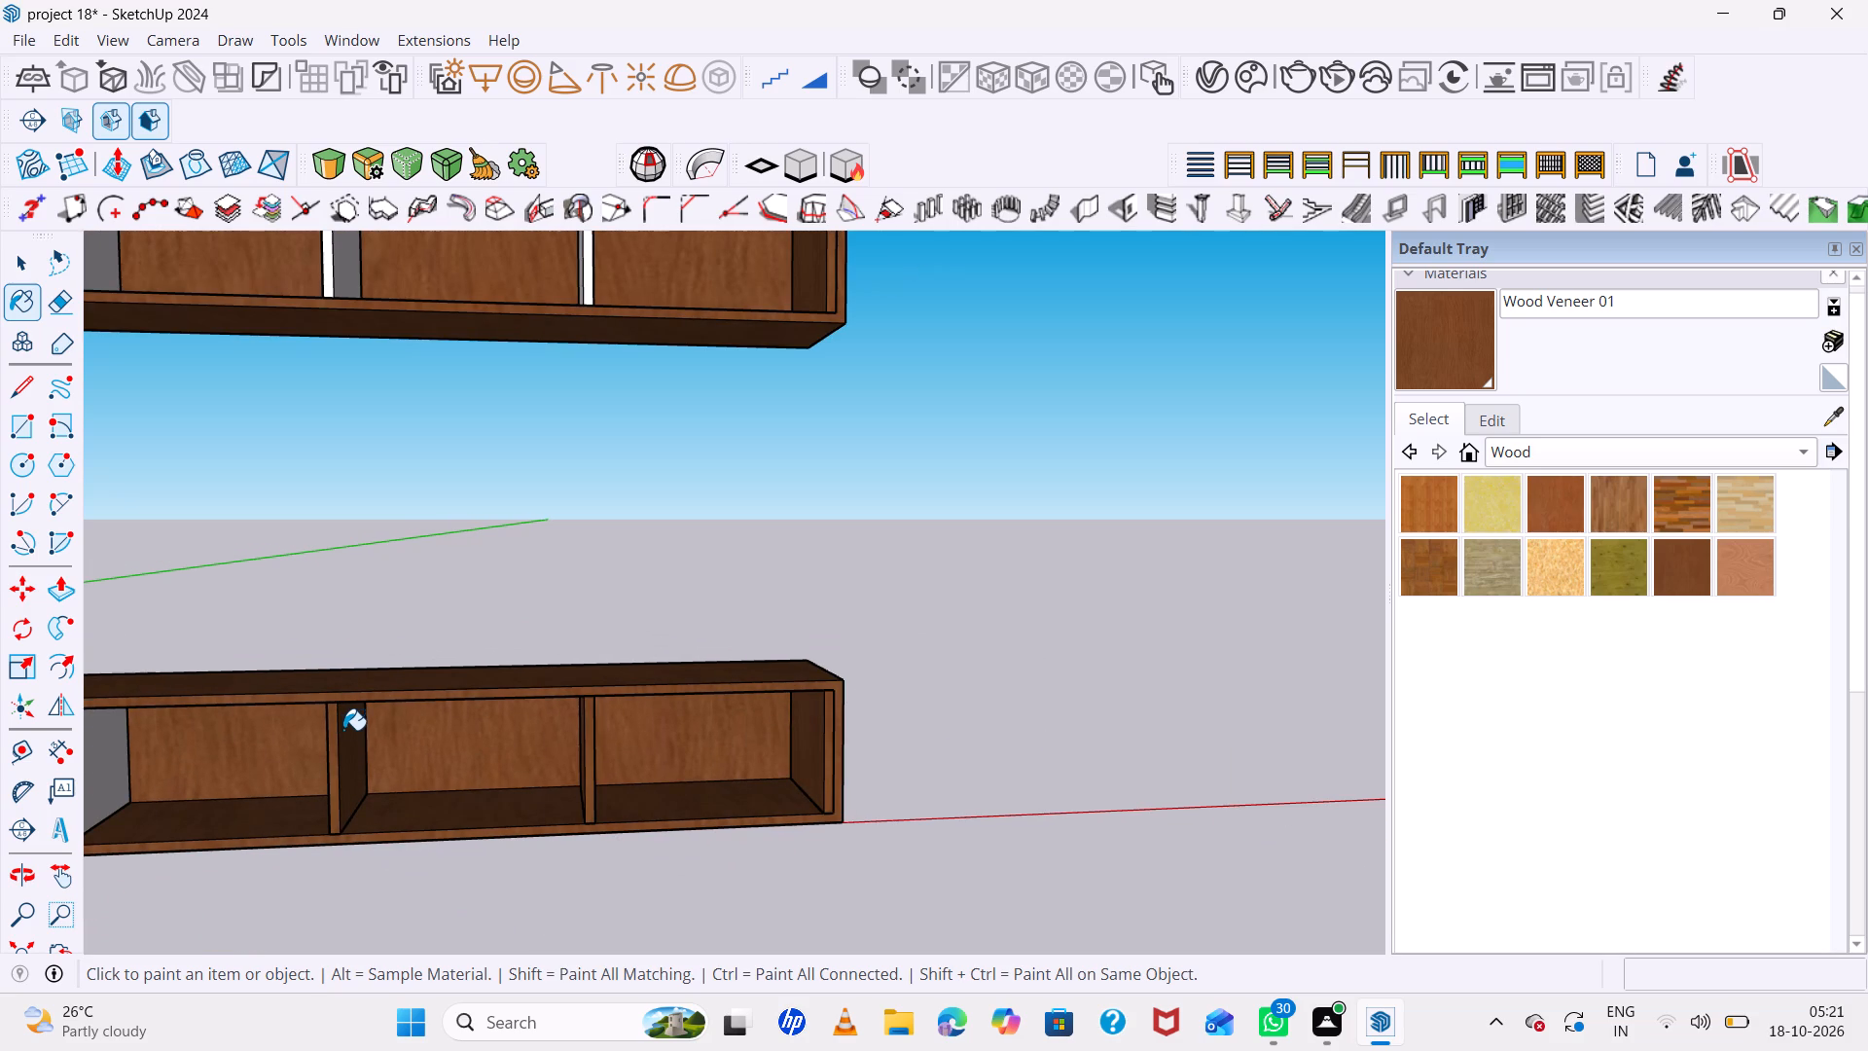
pyautogui.scroll(7, 343, 730)
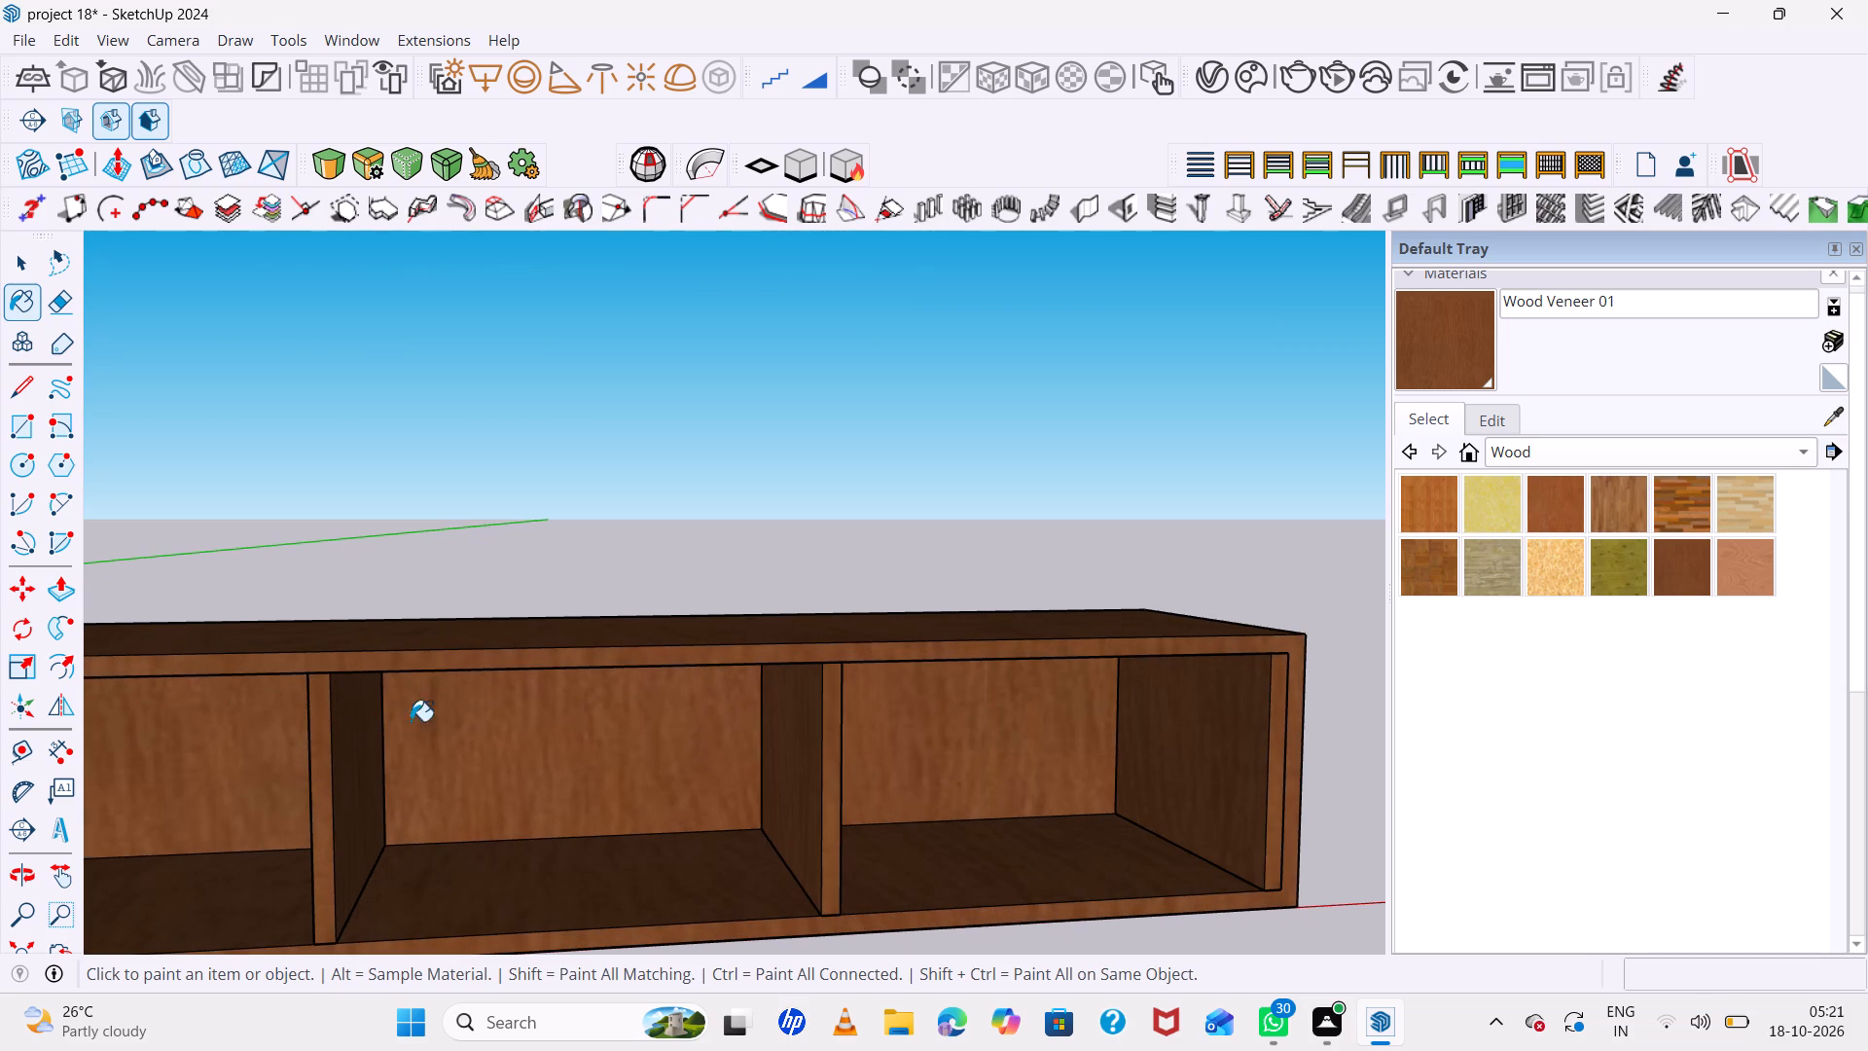
# Paint the remaining two lower-arm dividers, up to the start of the curve, with Wood Veneer 01.
pyautogui.scroll(-13, 895, 713)
pyautogui.scroll(7, 661, 727)
pyautogui.click(634, 734)
pyautogui.scroll(-7, 816, 743)
pyautogui.scroll(7, 663, 738)
pyautogui.click(630, 735)
# Paint the three angled dividers inside the rounded end of the shelving unit with Wood Veneer 01.
pyautogui.scroll(-7, 748, 737)
pyautogui.scroll(4, 600, 697)
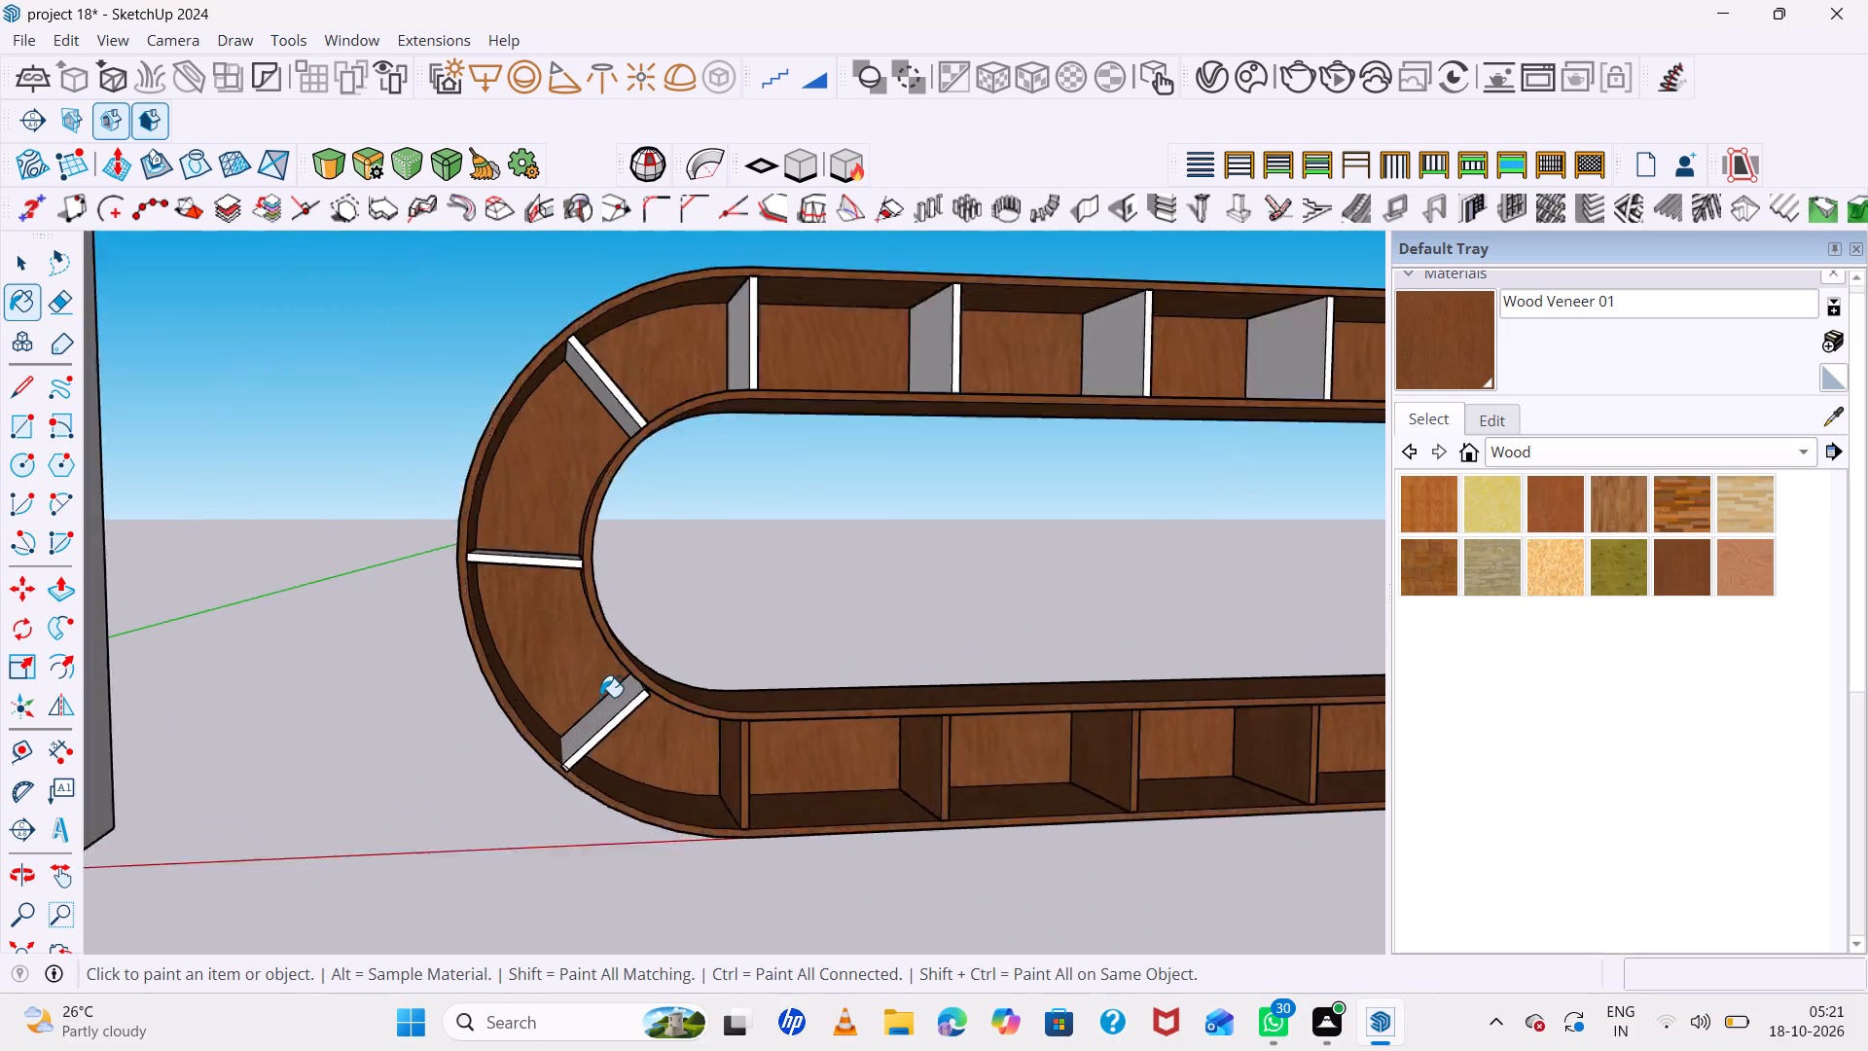
pyautogui.scroll(3, 600, 697)
pyautogui.click(621, 728)
pyautogui.scroll(-6, 658, 739)
pyautogui.scroll(5, 602, 608)
pyautogui.click(583, 625)
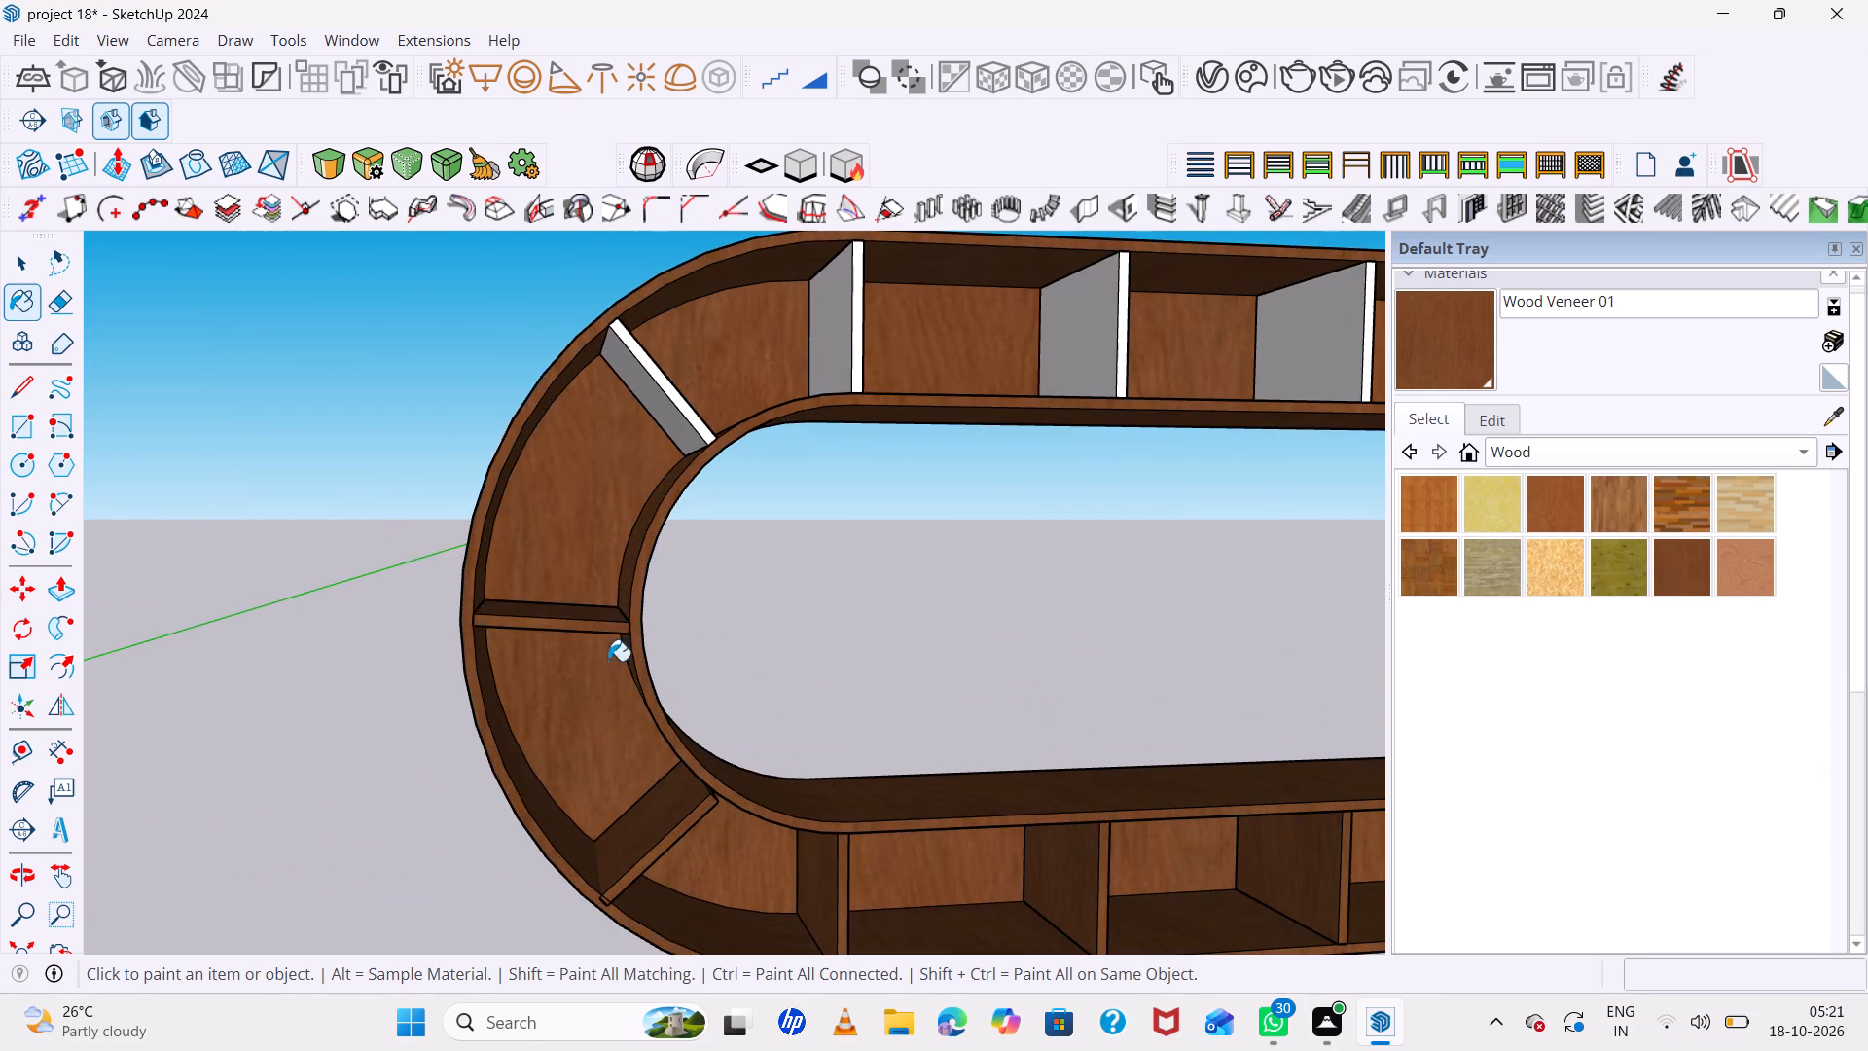
pyautogui.scroll(-6, 653, 713)
pyautogui.scroll(6, 682, 527)
pyautogui.click(653, 531)
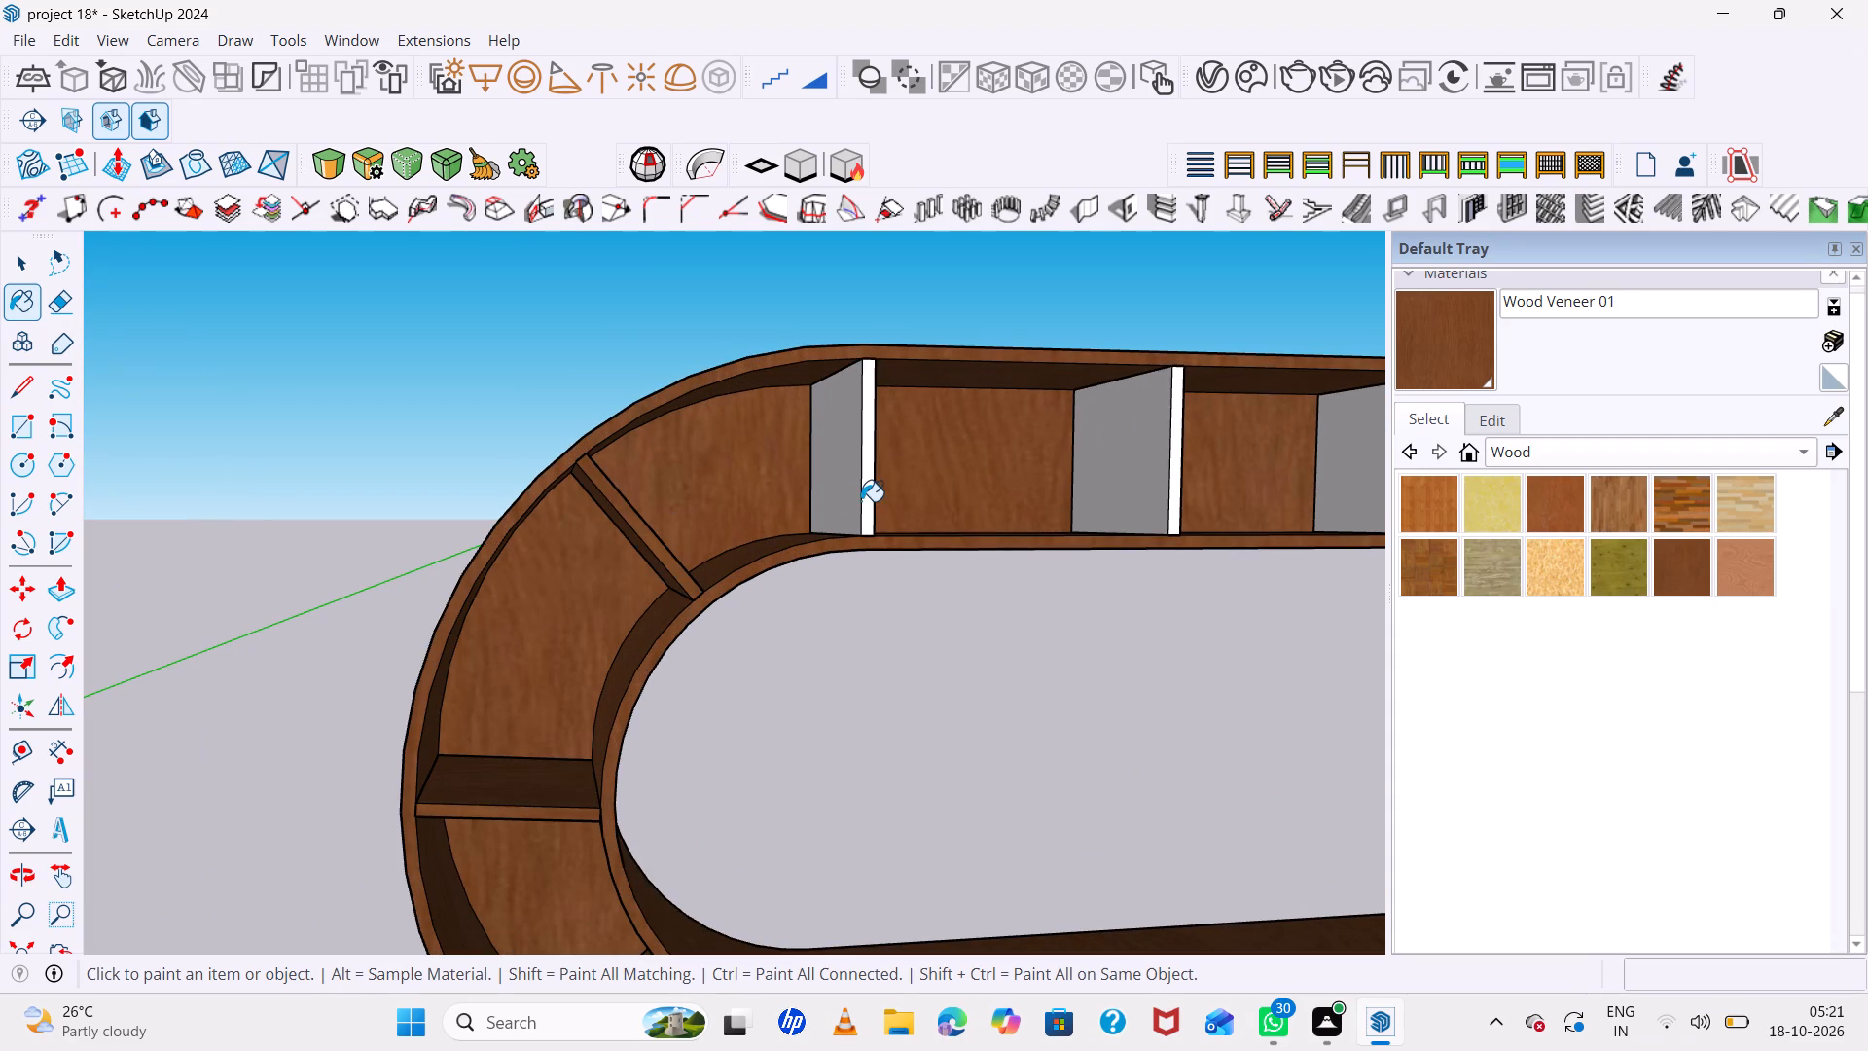
# Paint the four upper-arm dividers, from the end of the curve towards the open end, with Wood Veneer 01.
pyautogui.click(861, 501)
pyautogui.scroll(-12, 740, 601)
pyautogui.scroll(6, 1011, 546)
pyautogui.scroll(6, 764, 582)
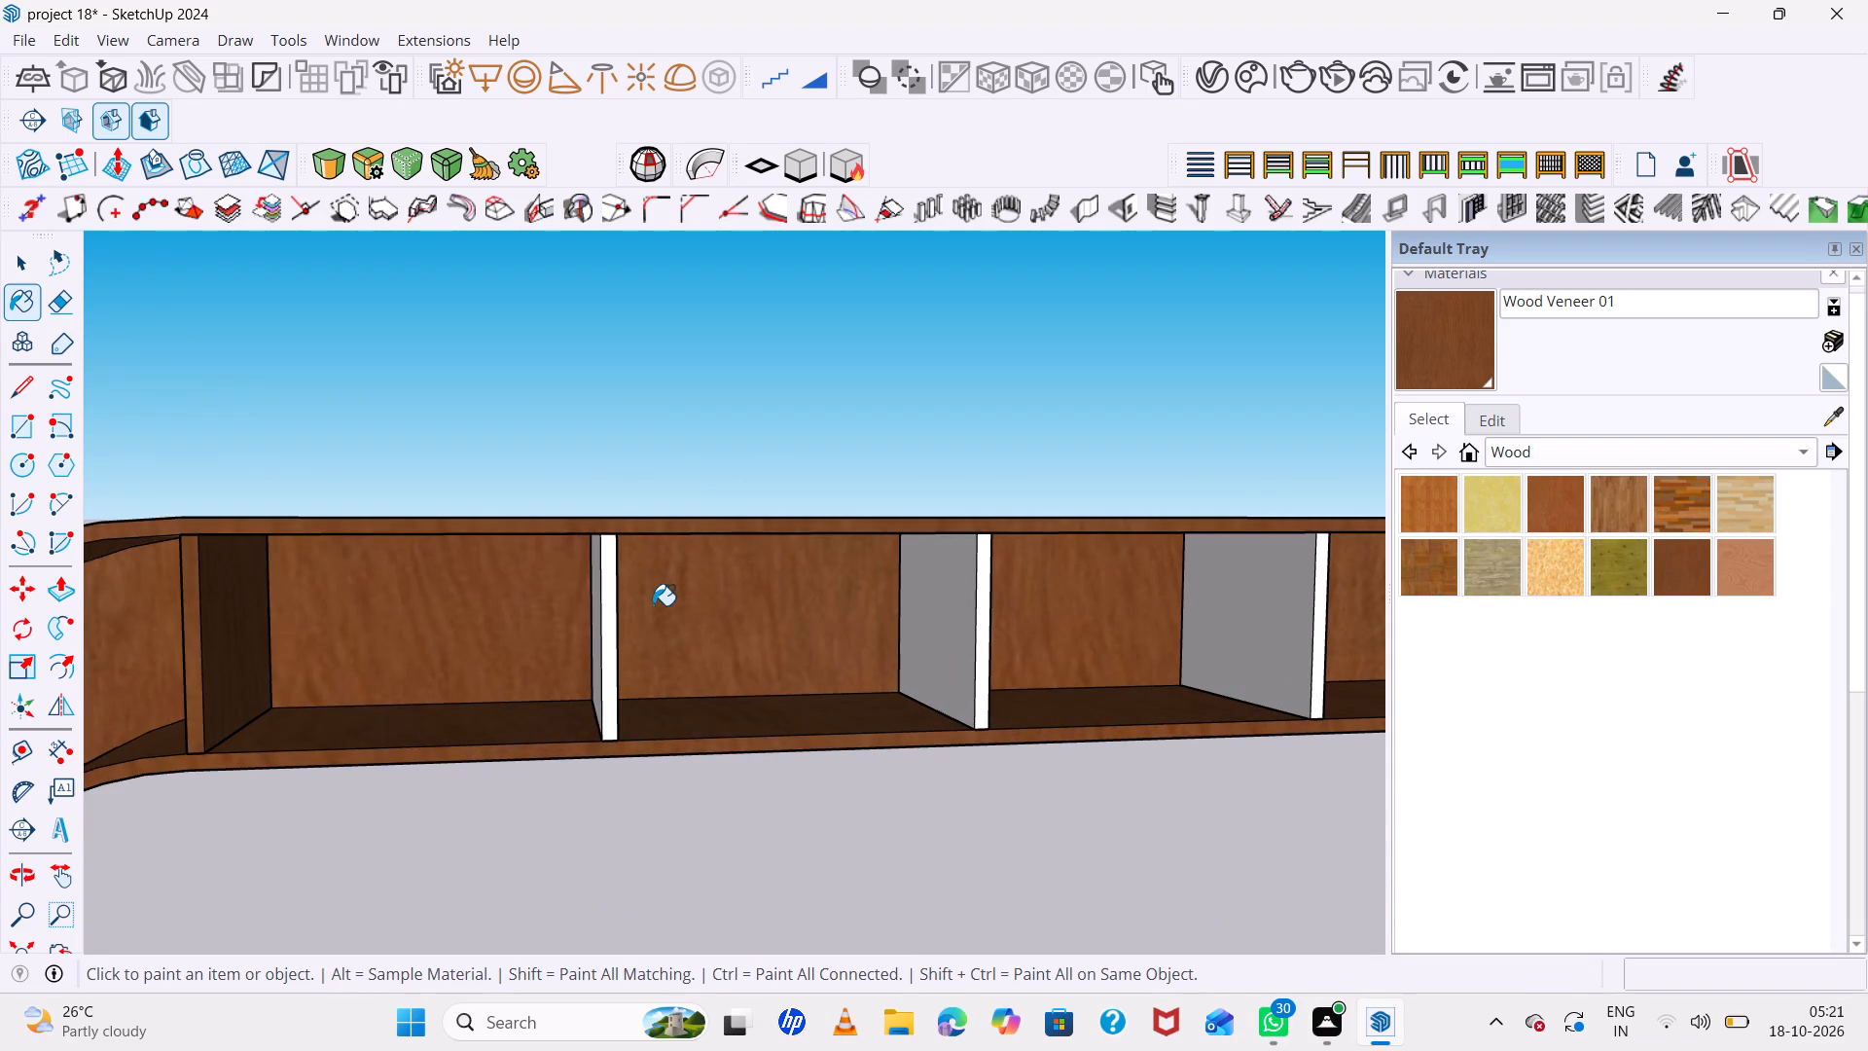
pyautogui.click(612, 625)
pyautogui.click(992, 607)
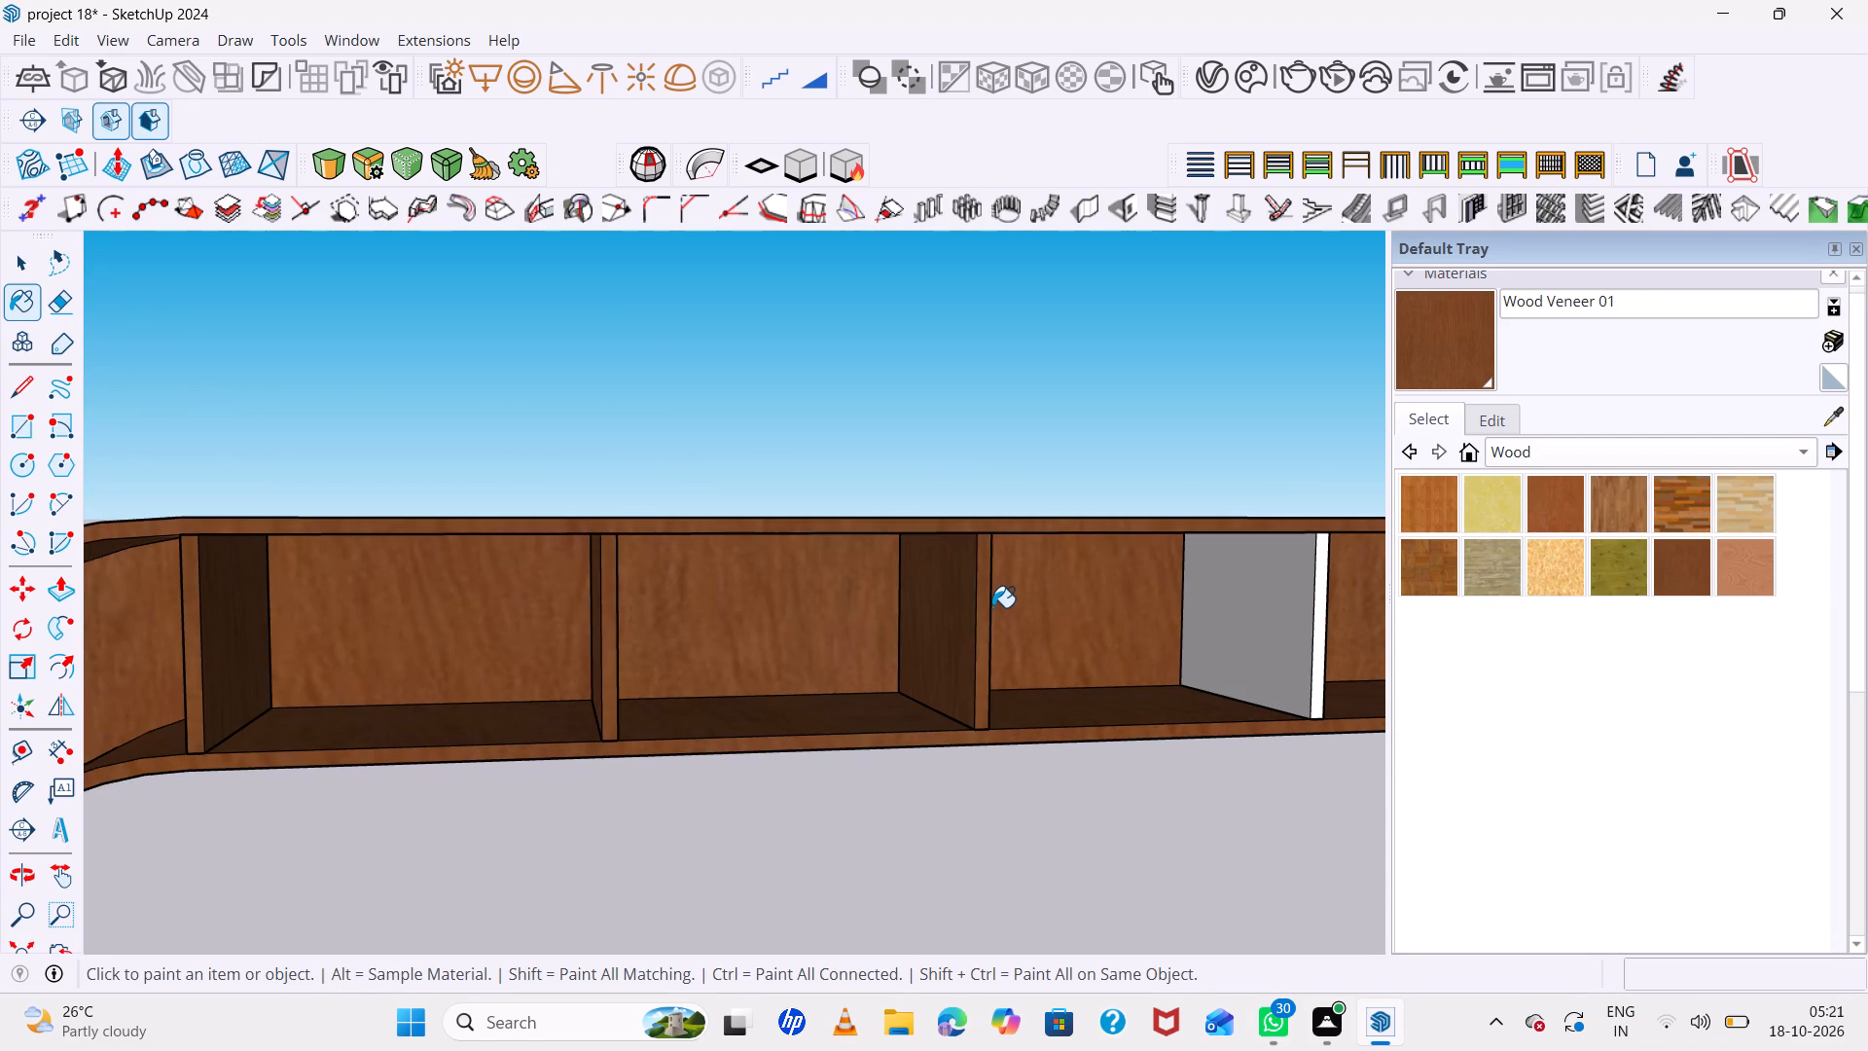
pyautogui.click(1300, 598)
pyautogui.scroll(-14, 670, 579)
pyautogui.moveTo(866, 603); pyautogui.dragTo(830, 562, button='middle')
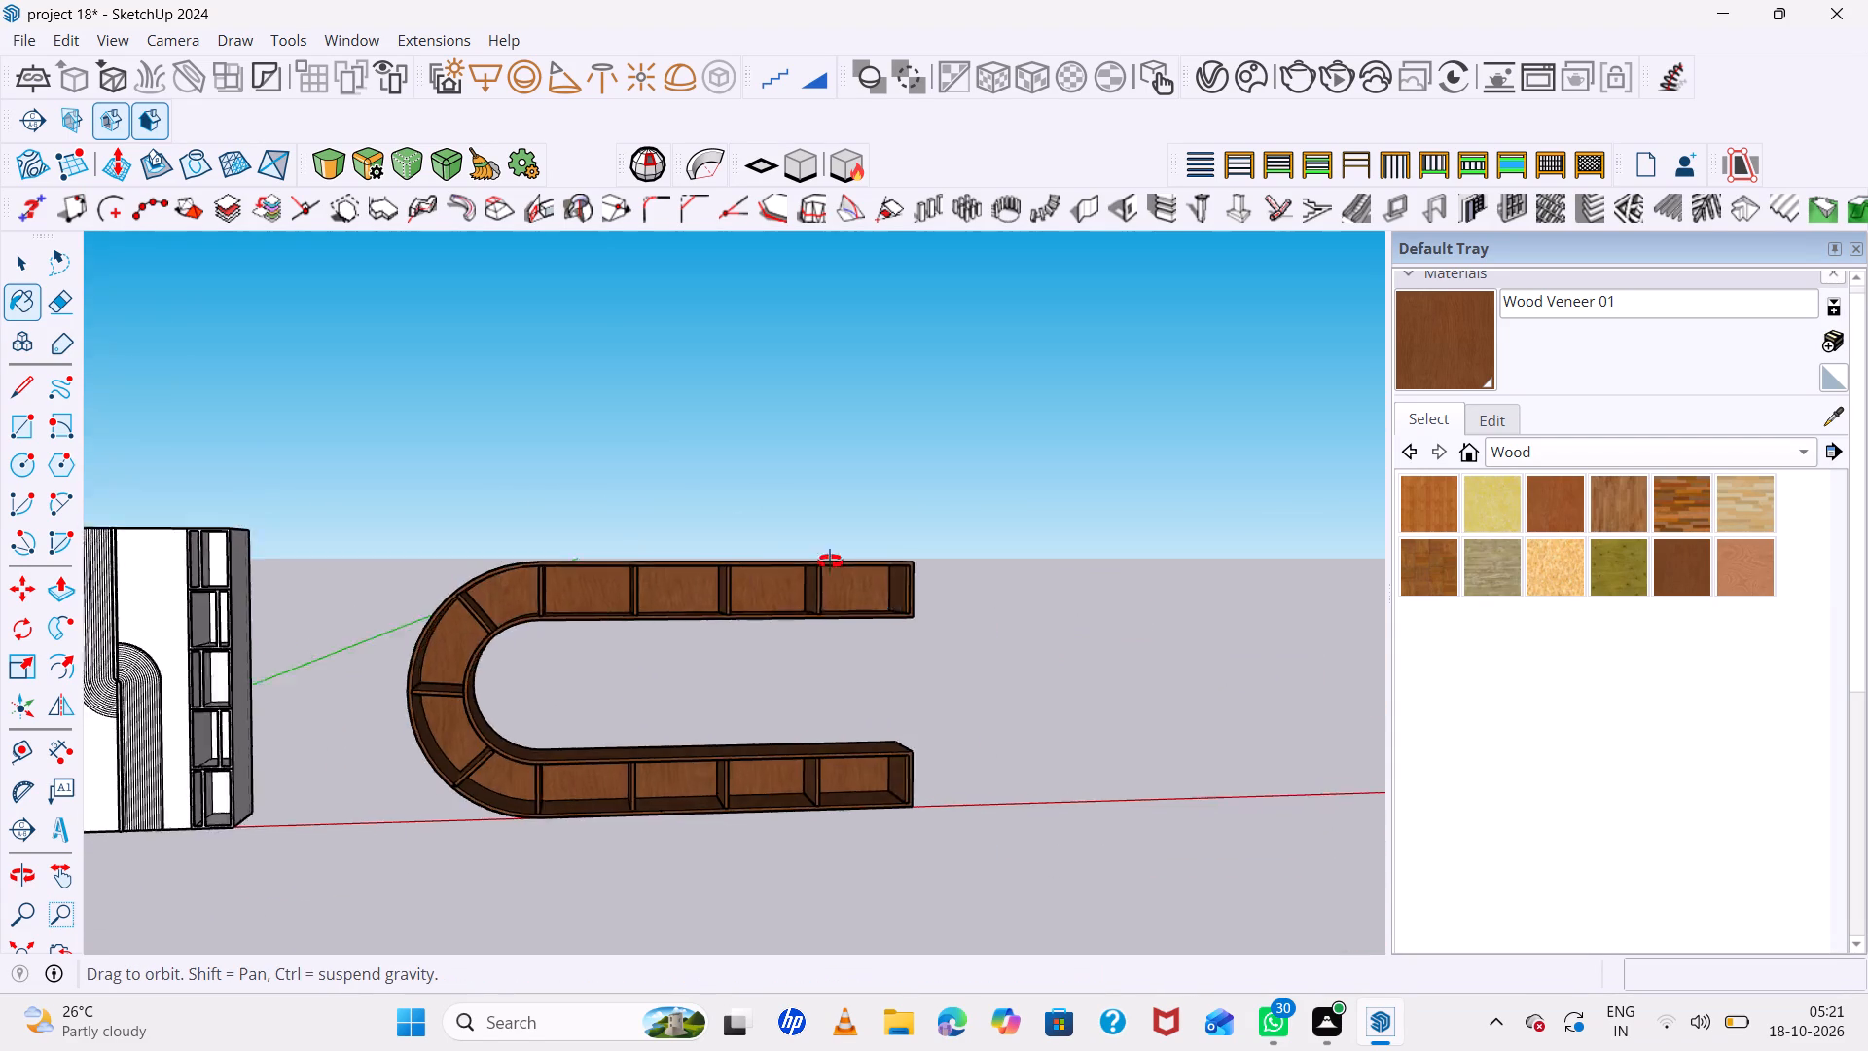
pyautogui.moveTo(830, 562); pyautogui.dragTo(752, 566, button='middle')
pyautogui.scroll(-6, 998, 586)
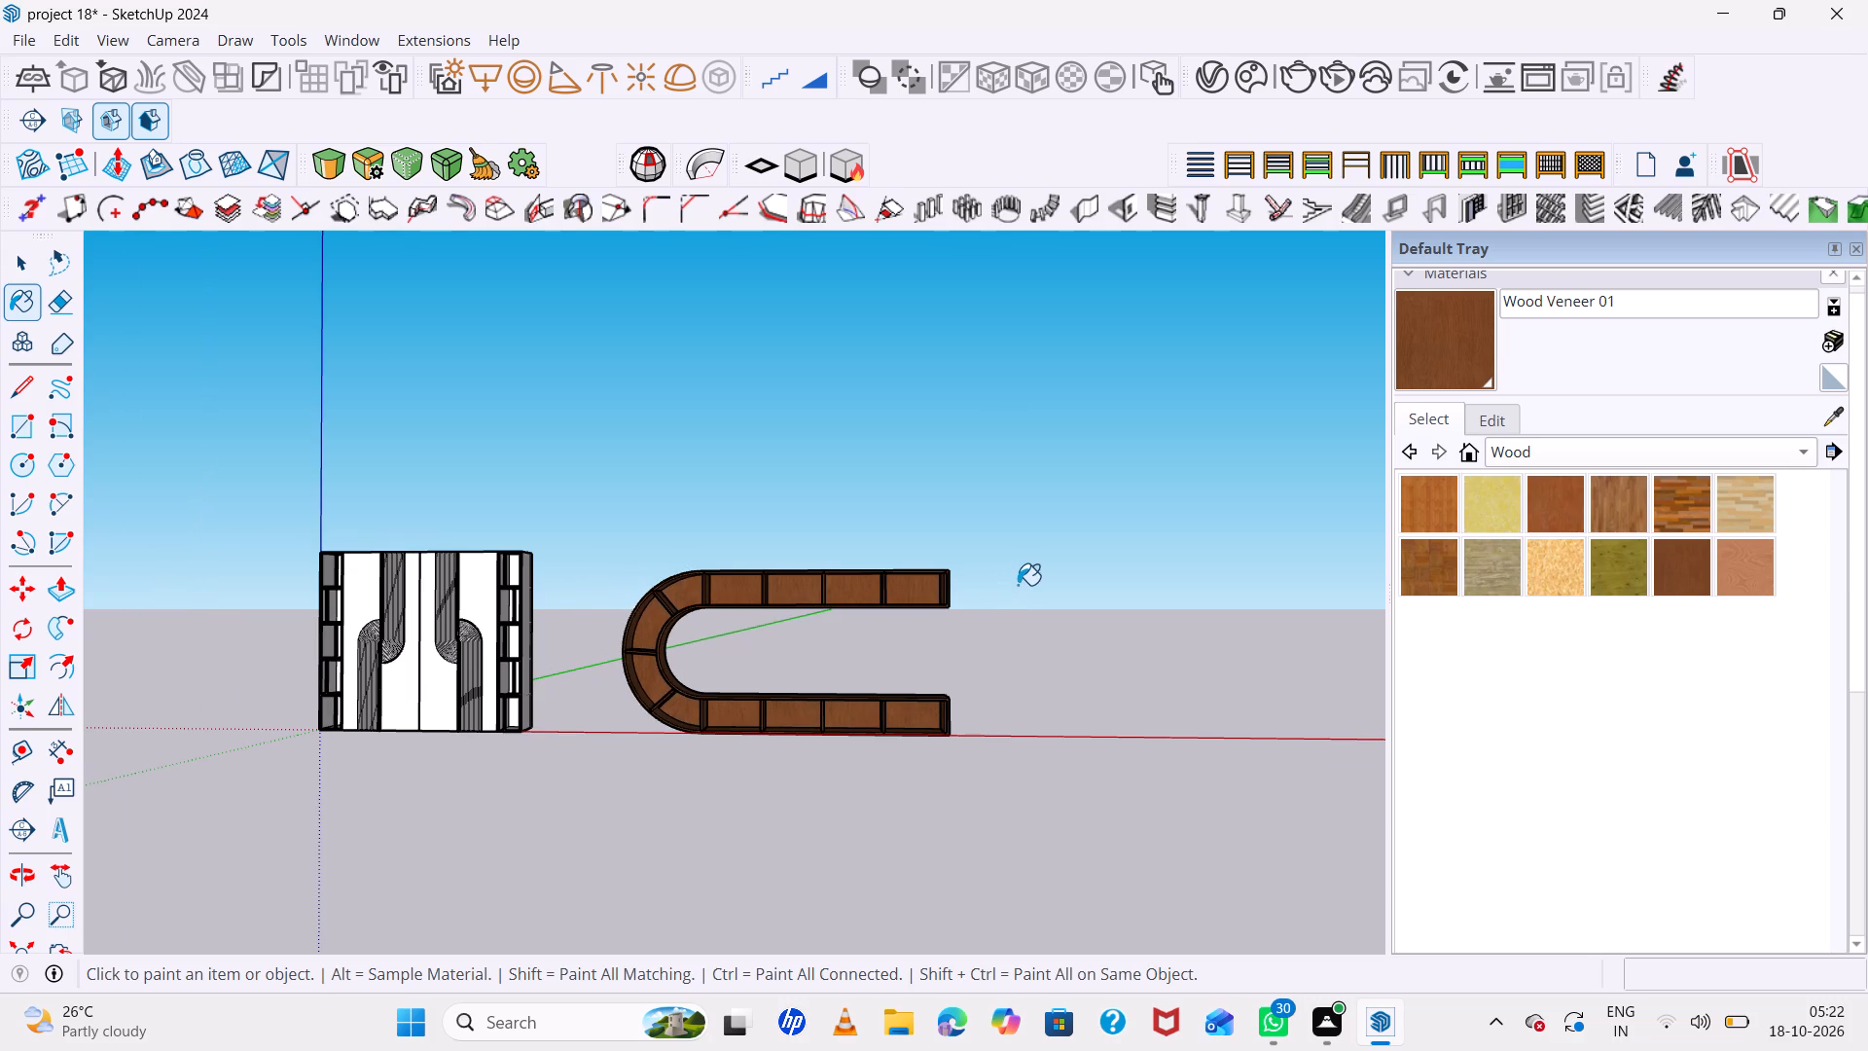
pyautogui.press('space')
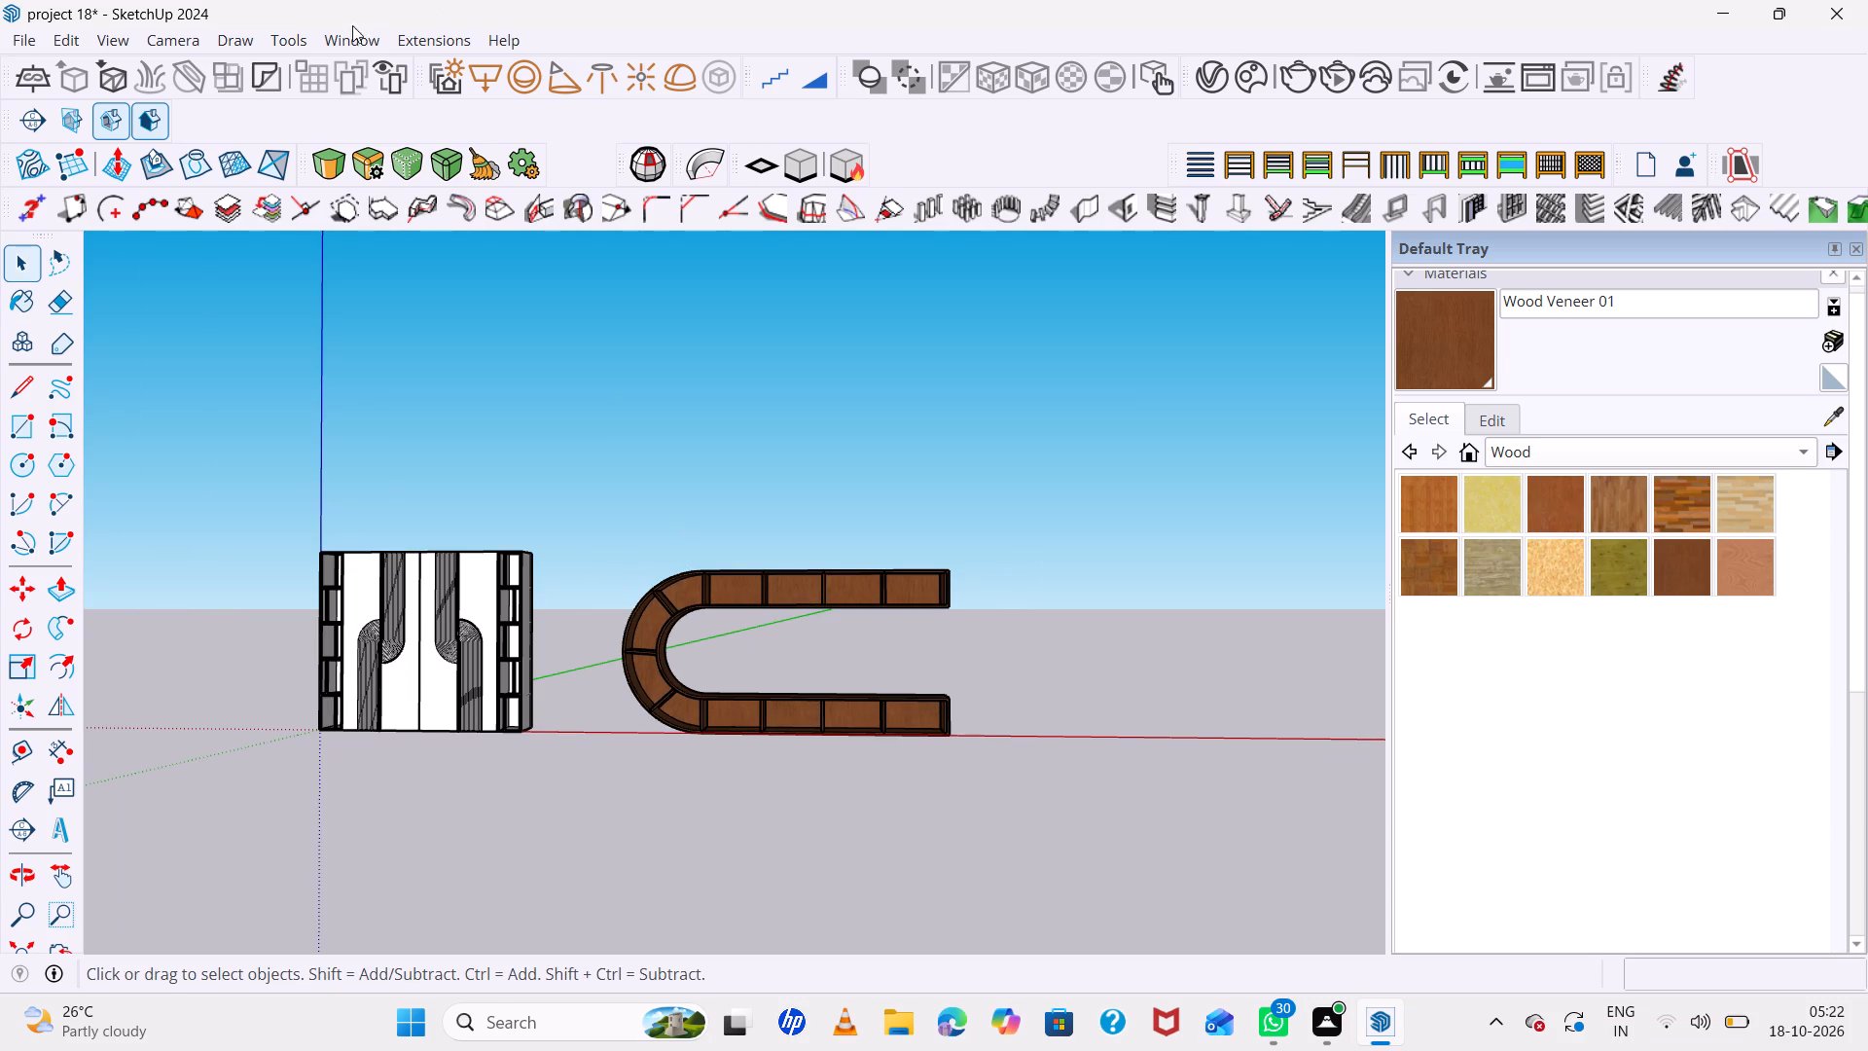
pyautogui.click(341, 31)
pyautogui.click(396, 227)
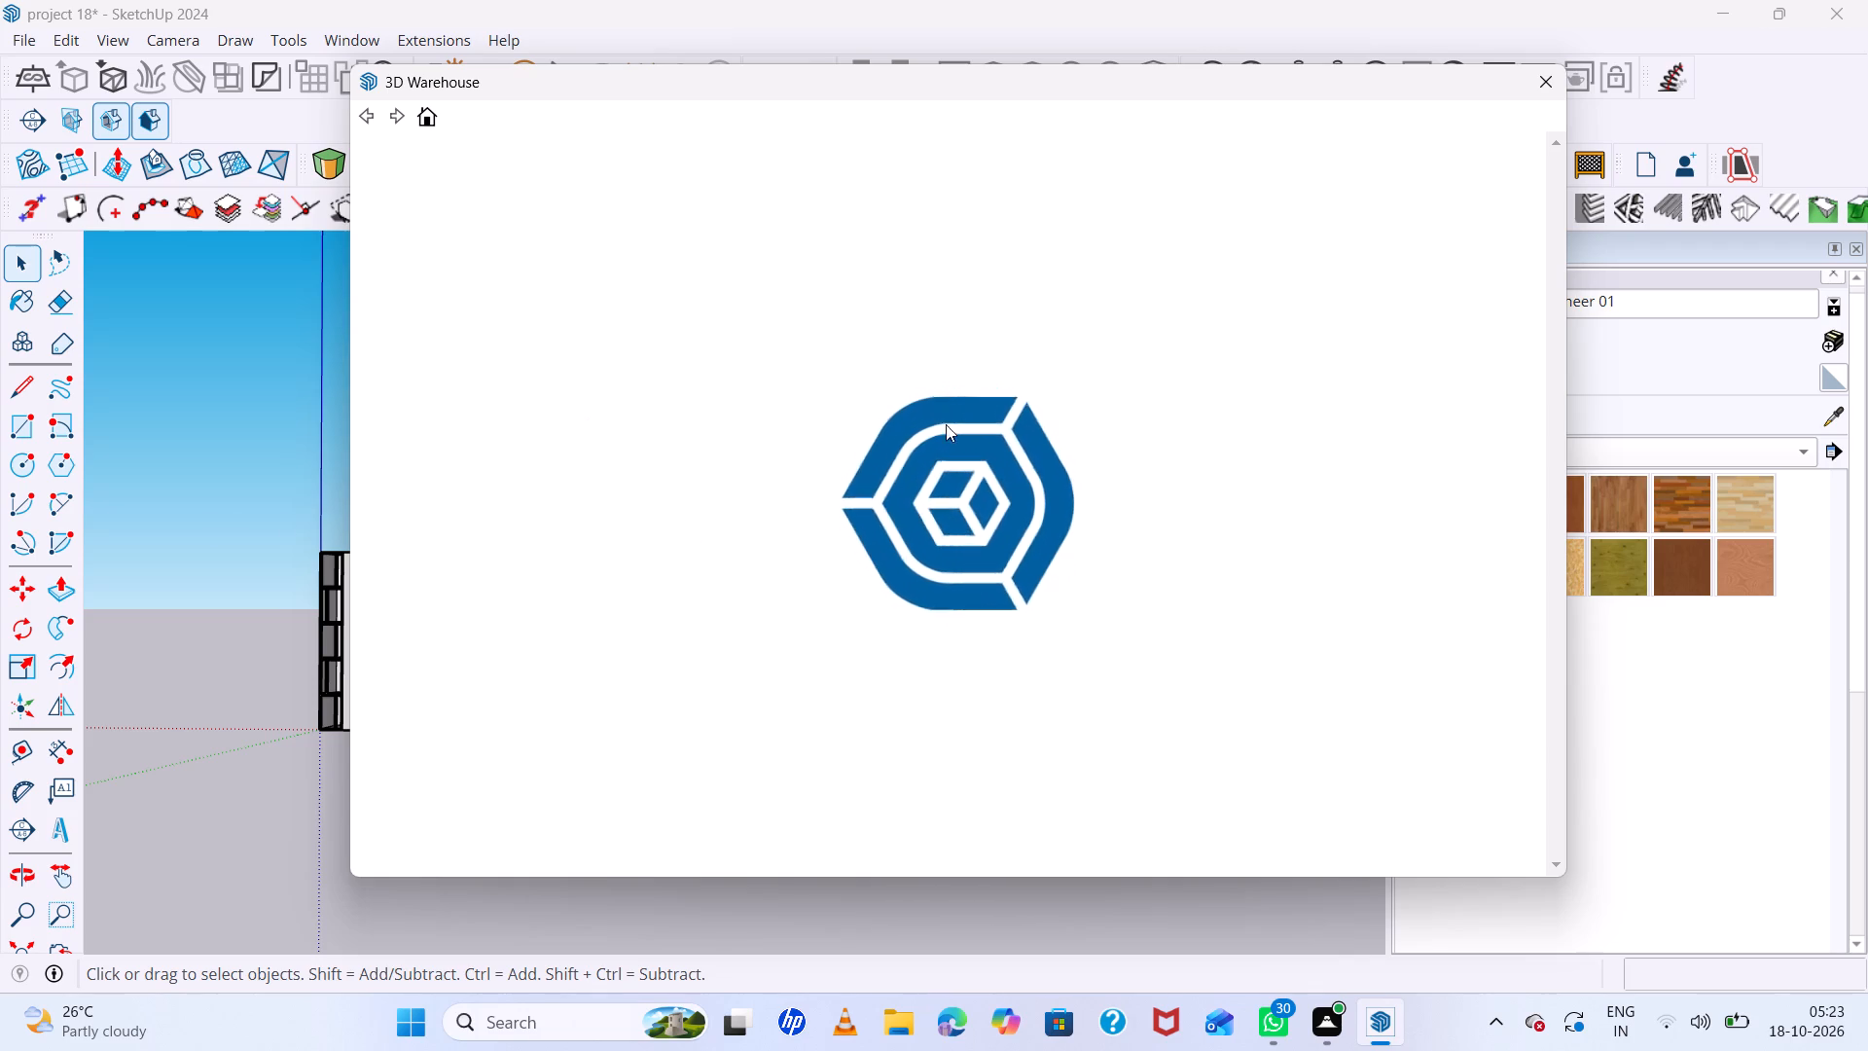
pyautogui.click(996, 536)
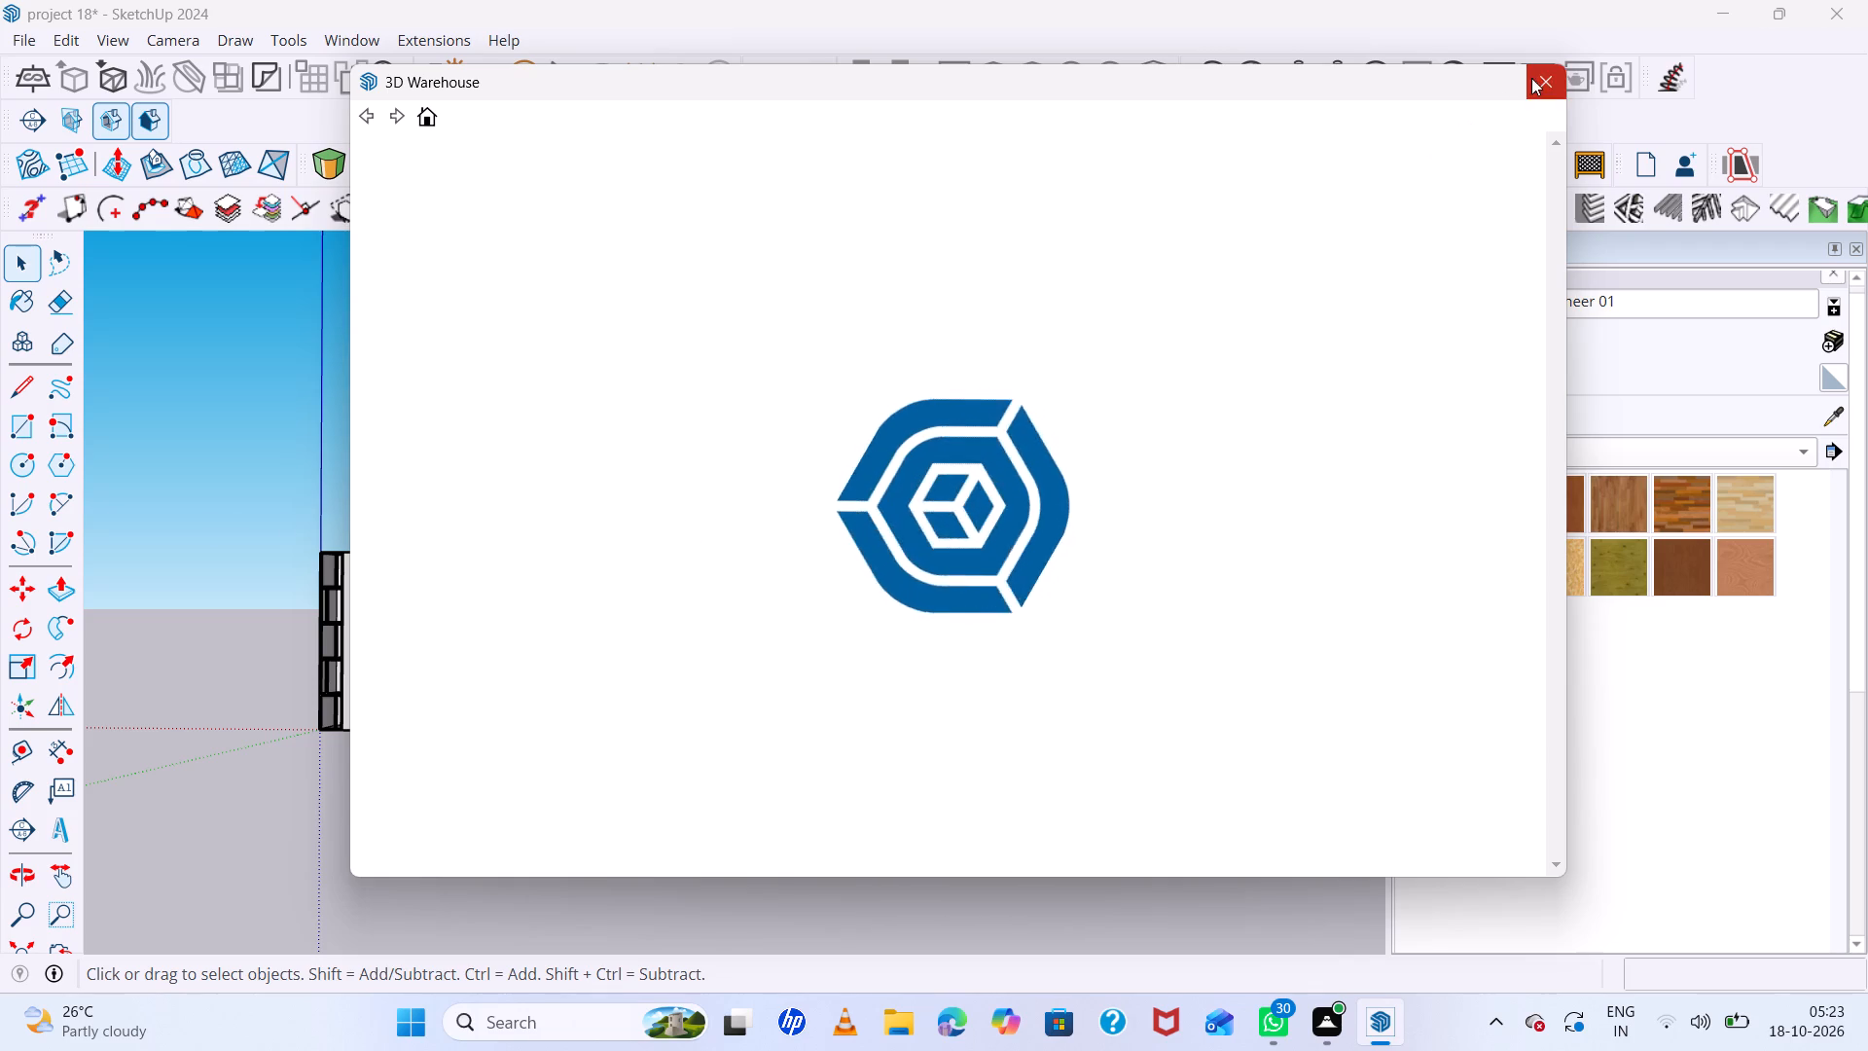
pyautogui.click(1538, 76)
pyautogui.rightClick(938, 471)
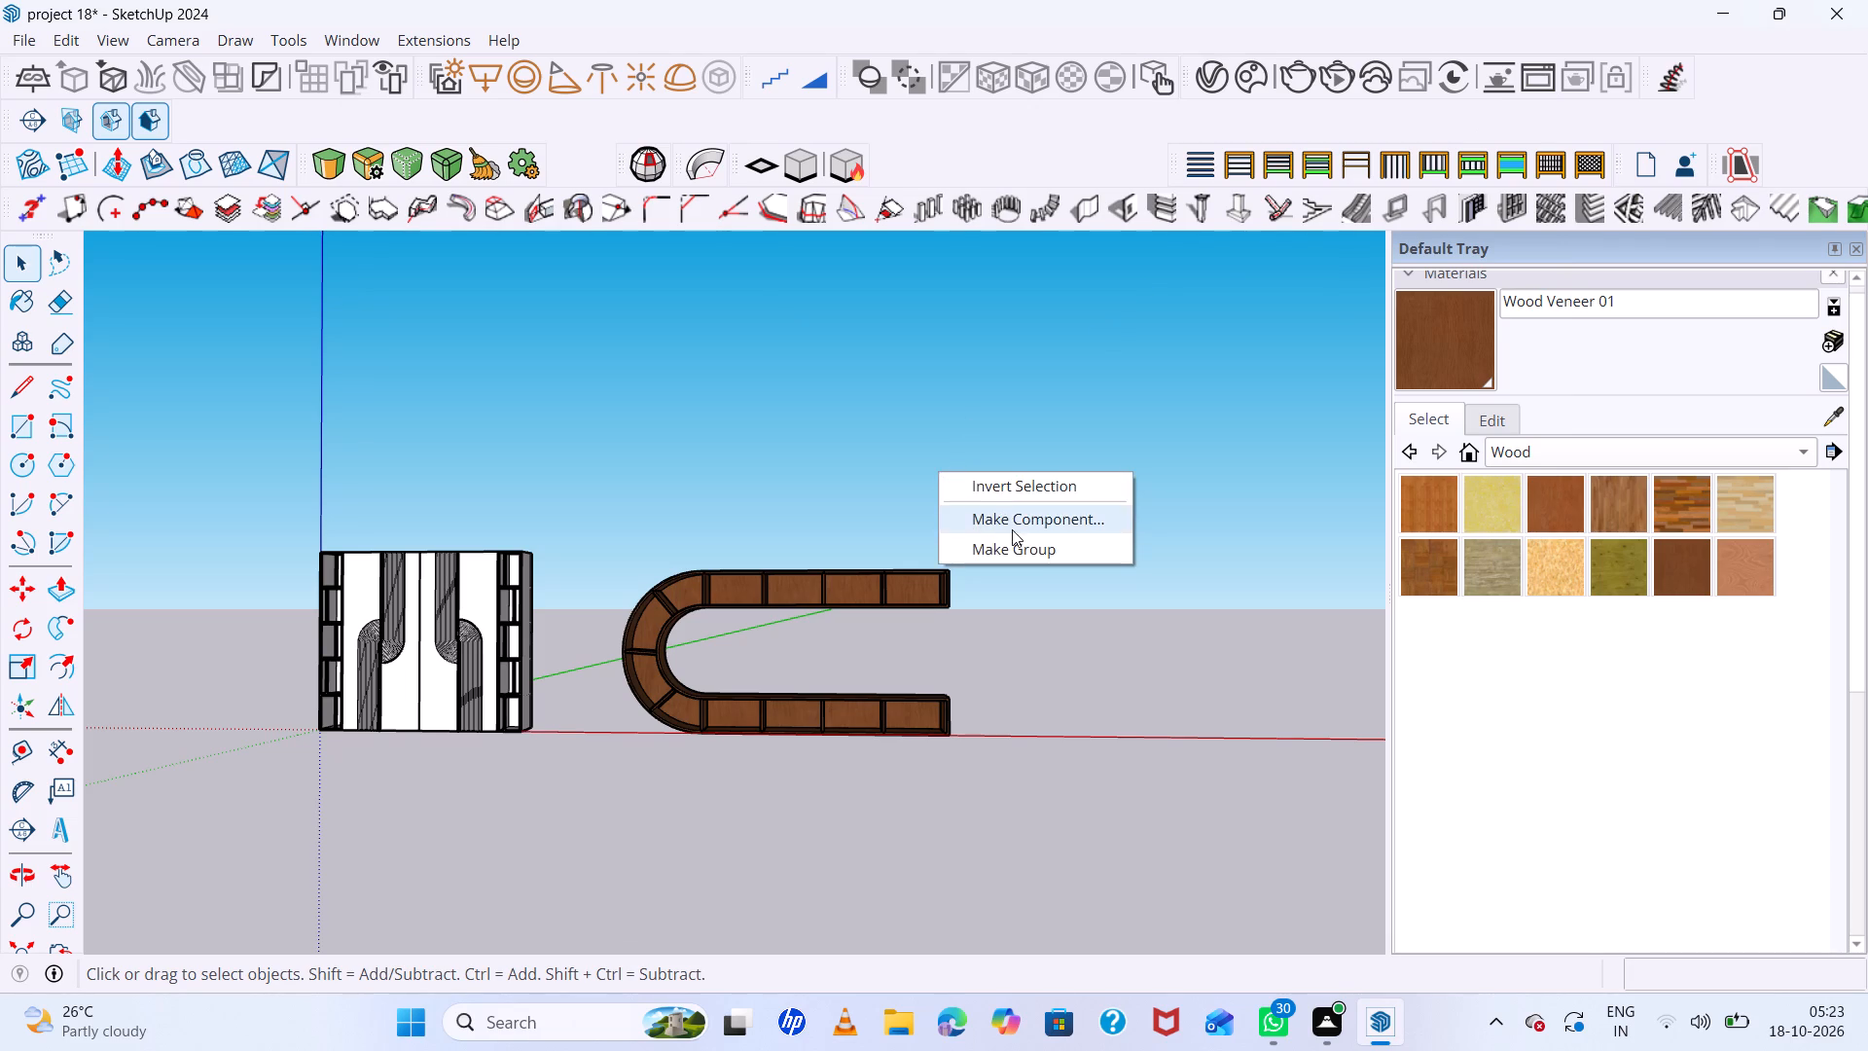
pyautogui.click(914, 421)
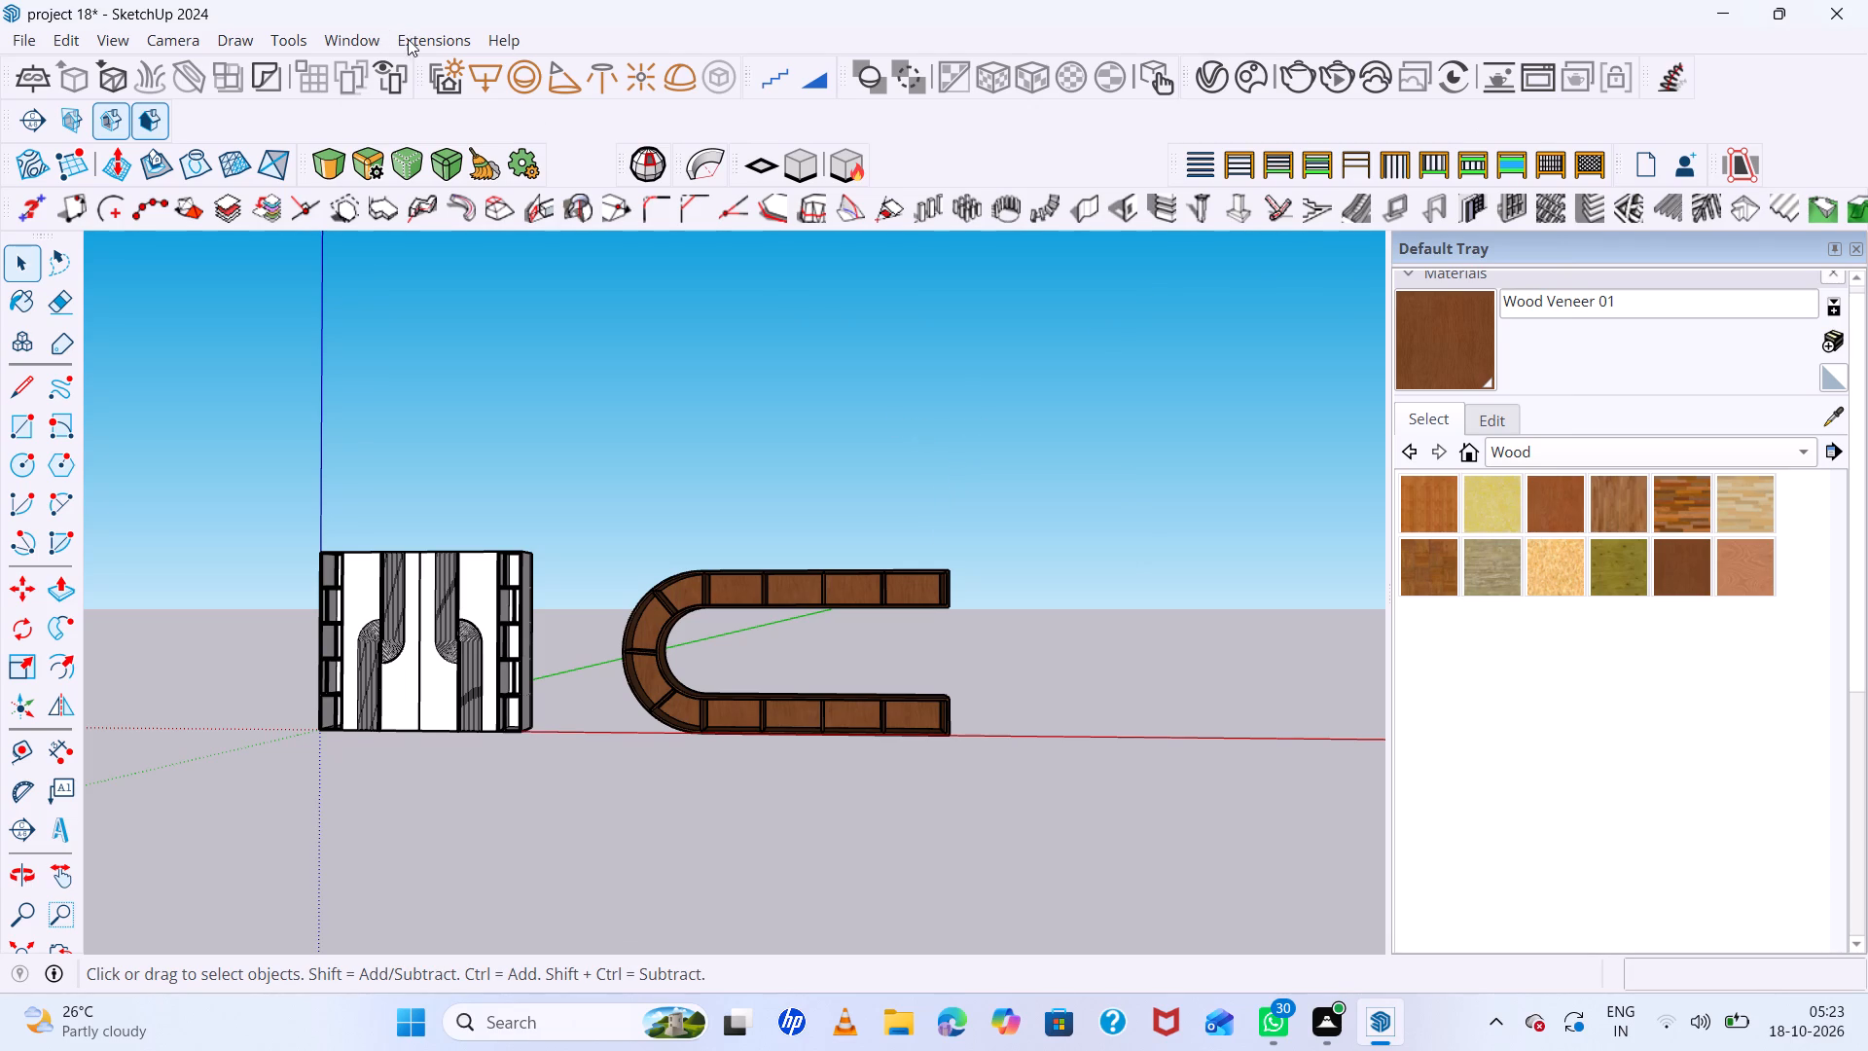
# Open 3D Warehouse and search its models for "books".
pyautogui.click(350, 39)
pyautogui.click(424, 225)
pyautogui.scroll(-3, 874, 558)
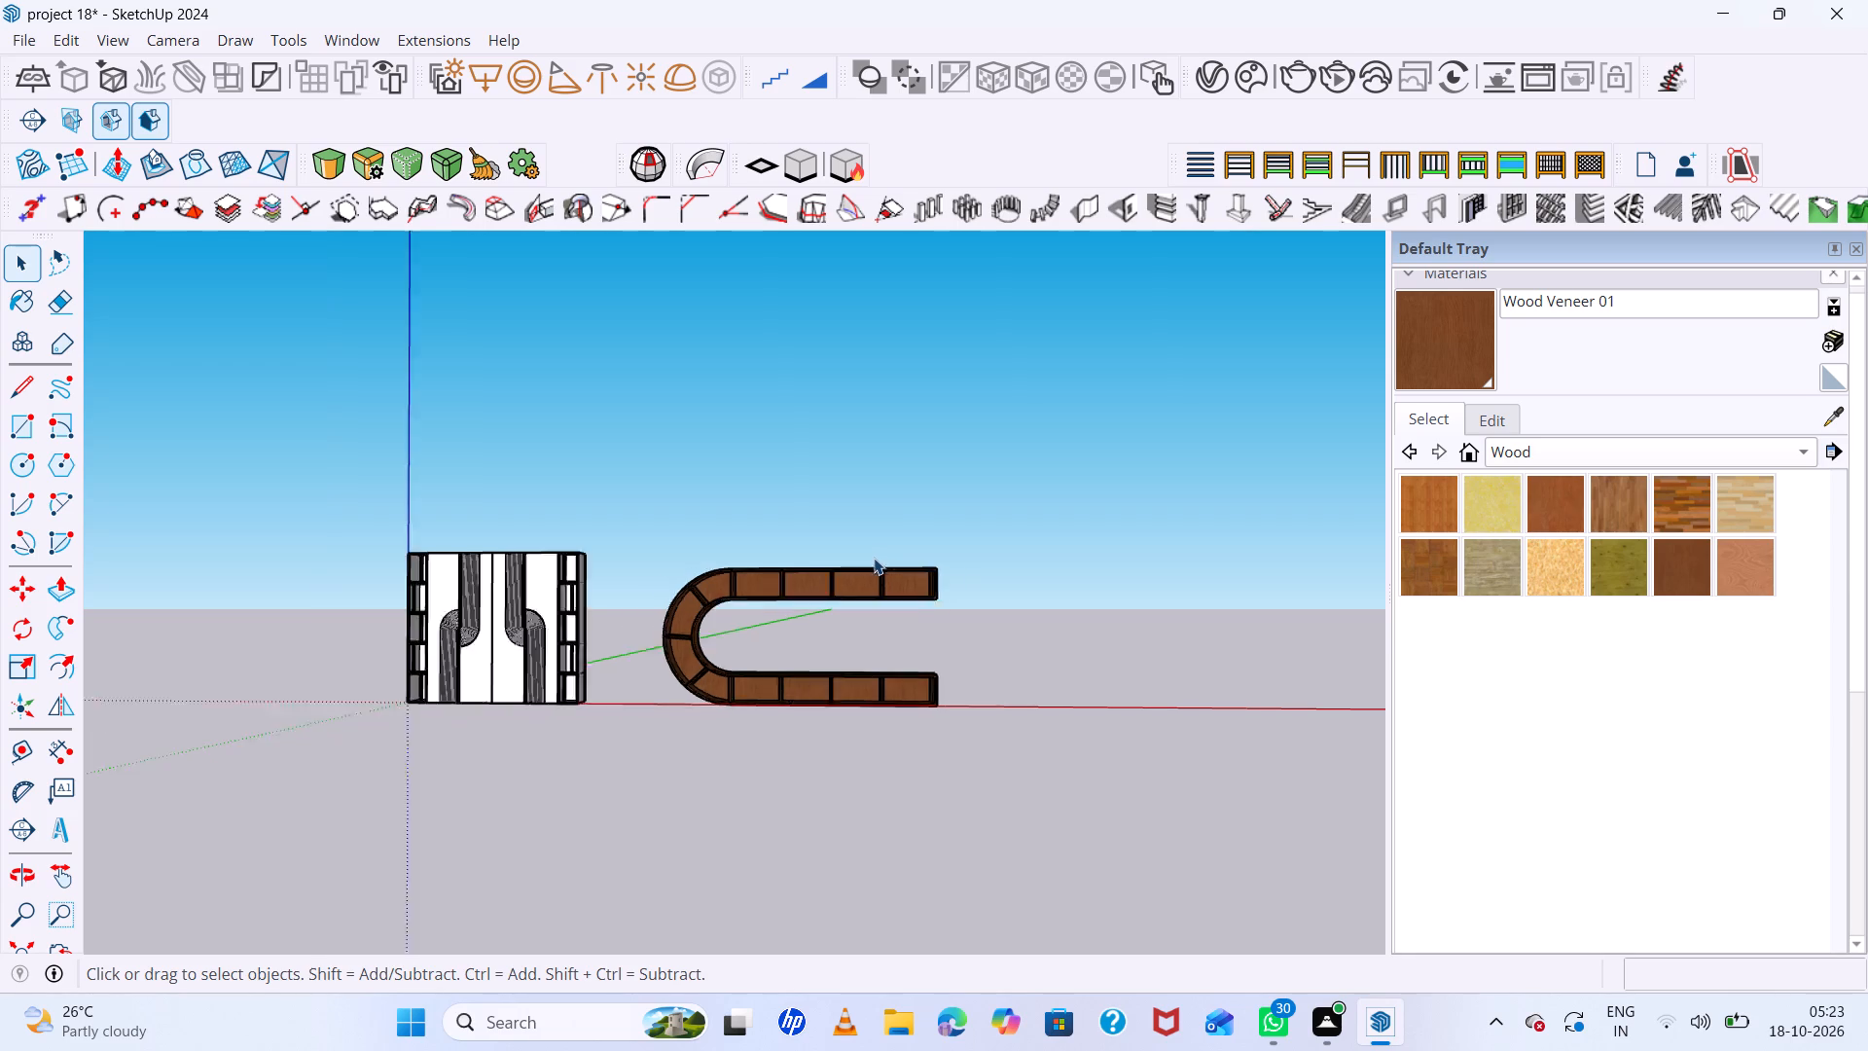
pyautogui.scroll(-2, 874, 558)
pyautogui.scroll(4, 928, 532)
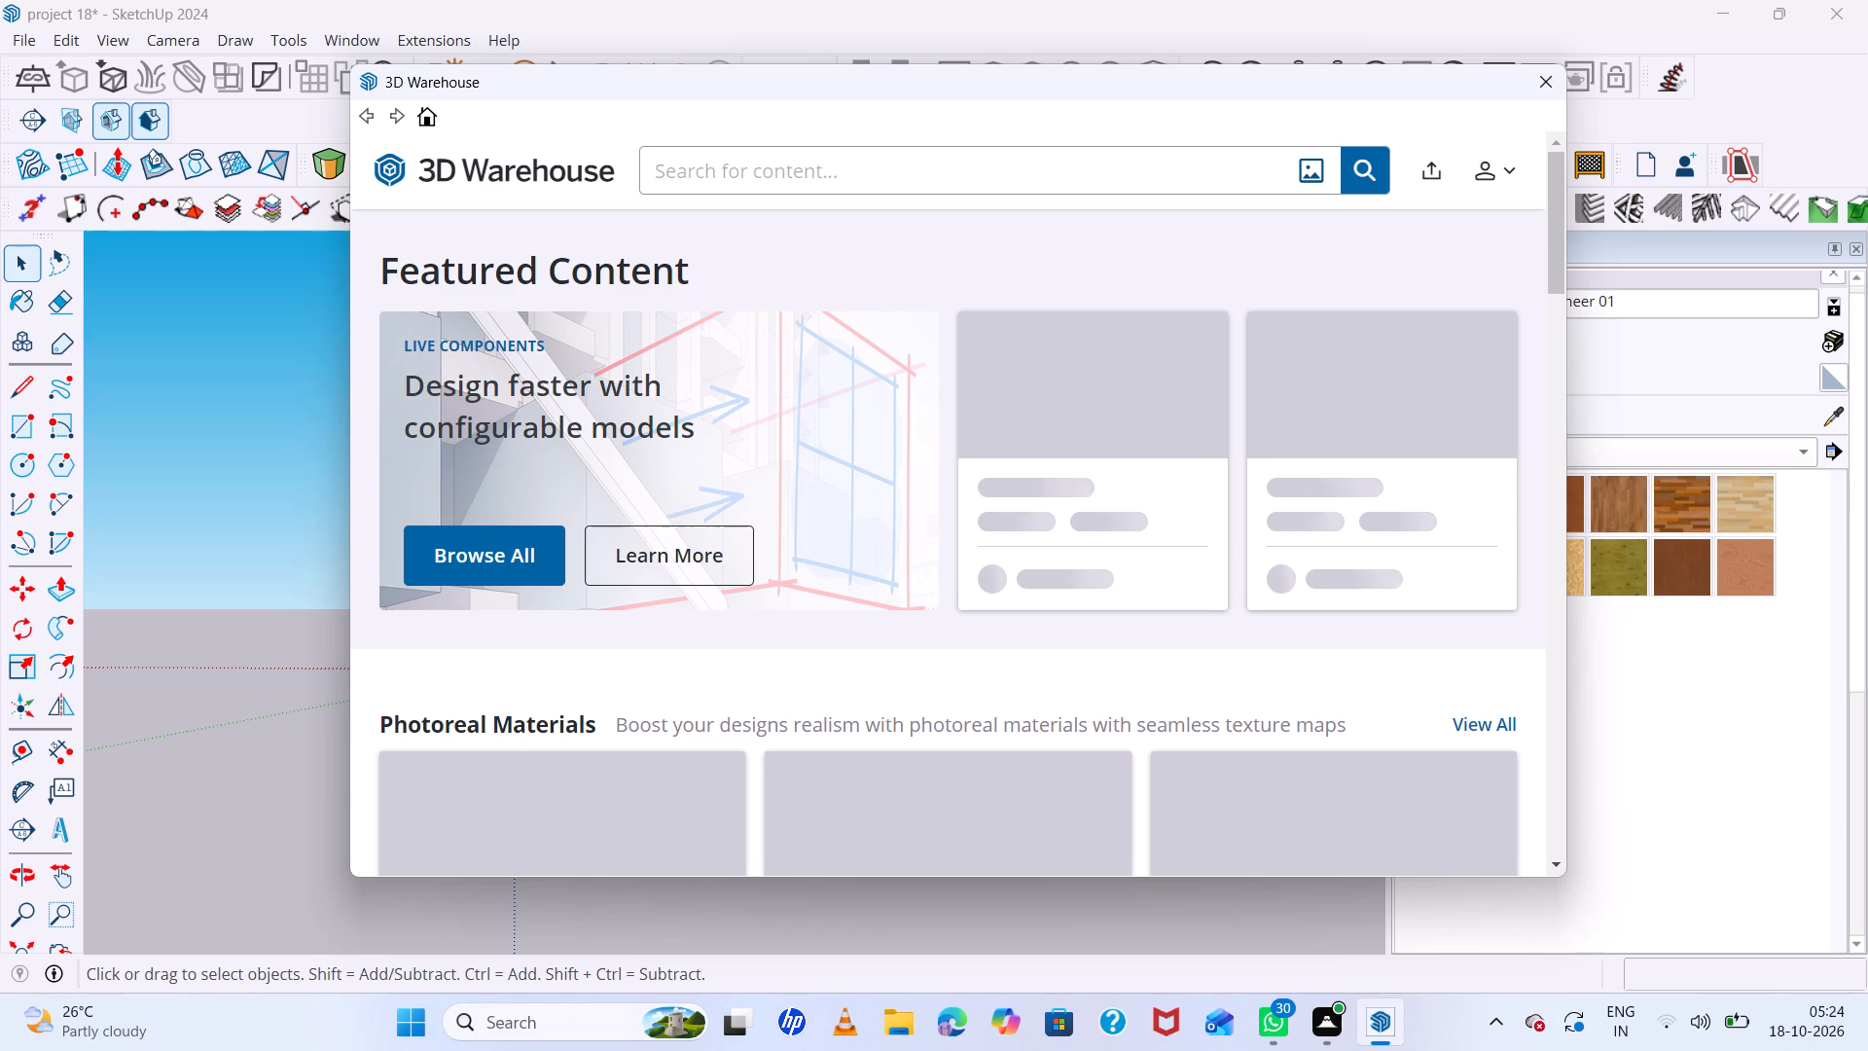
pyautogui.click(867, 171)
pyautogui.write('books')
pyautogui.press('Return')
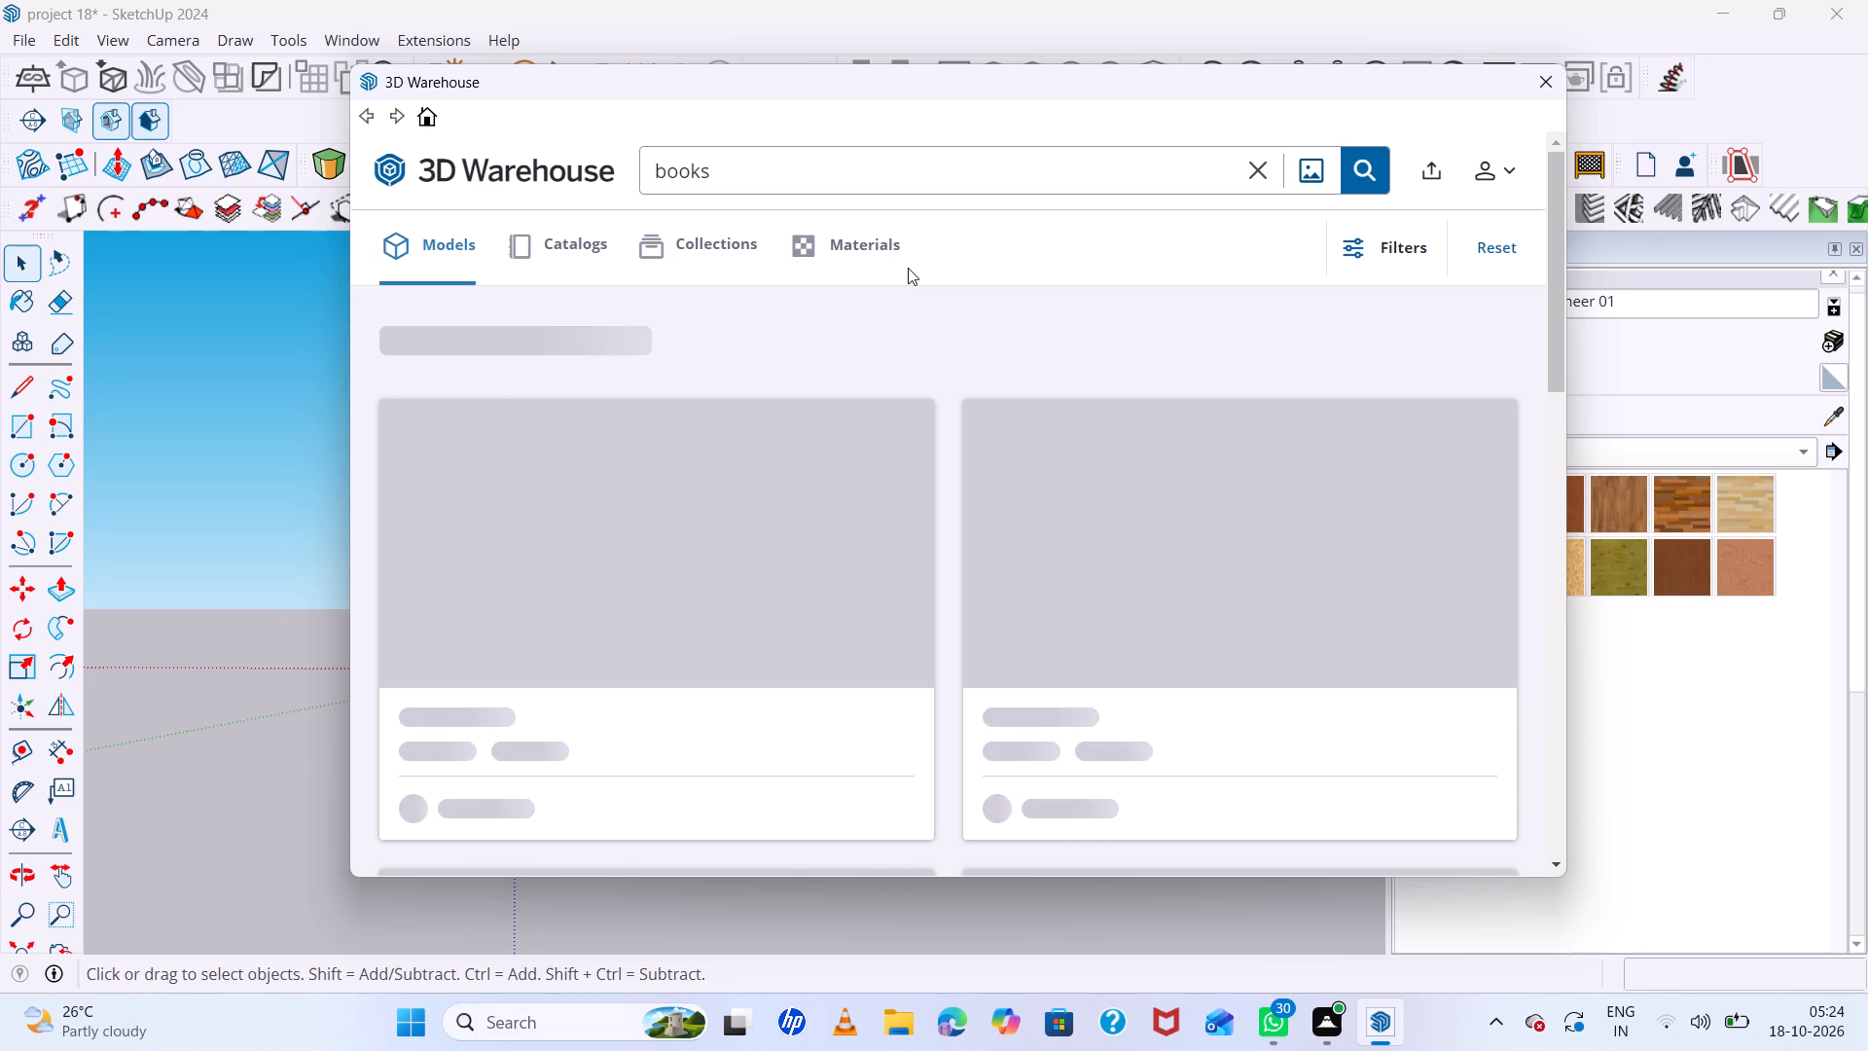
# Look through the 3D Warehouse model results for books to find a suitable model.
pyautogui.scroll(-5, 956, 407)
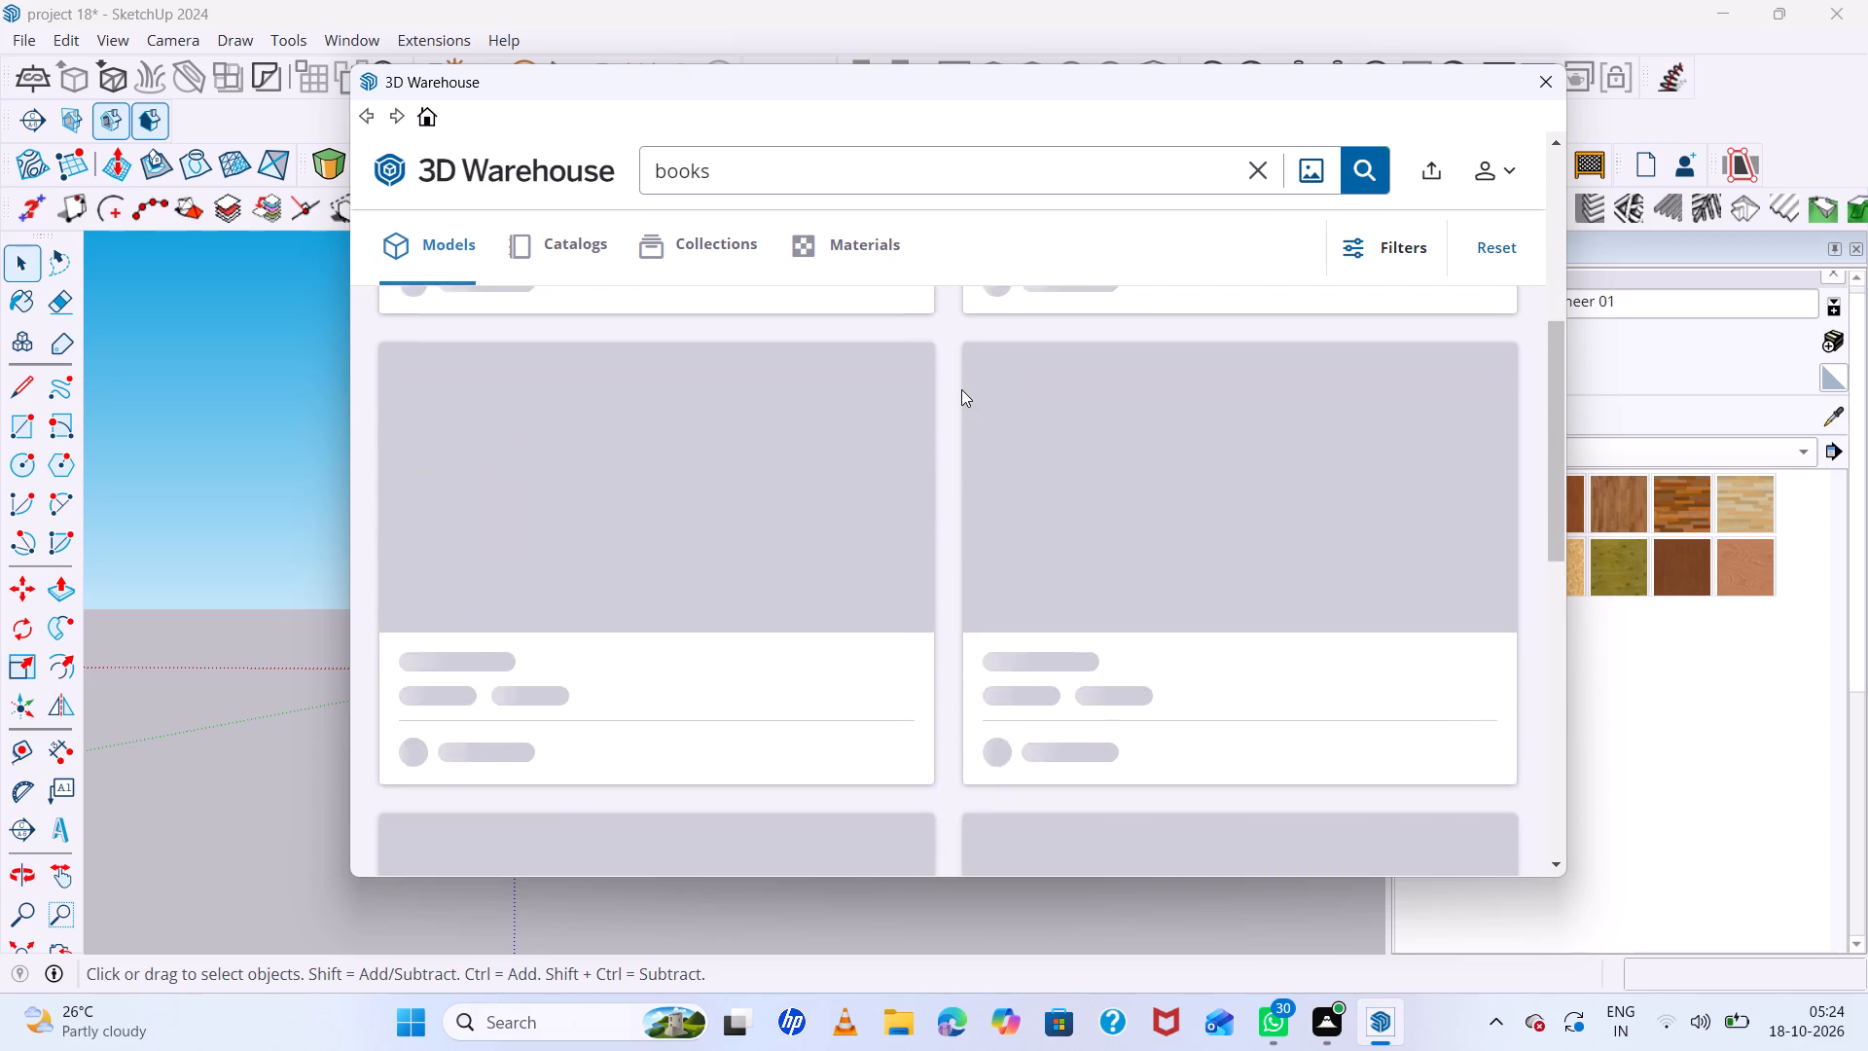
pyautogui.scroll(6, 963, 384)
pyautogui.scroll(-7, 963, 384)
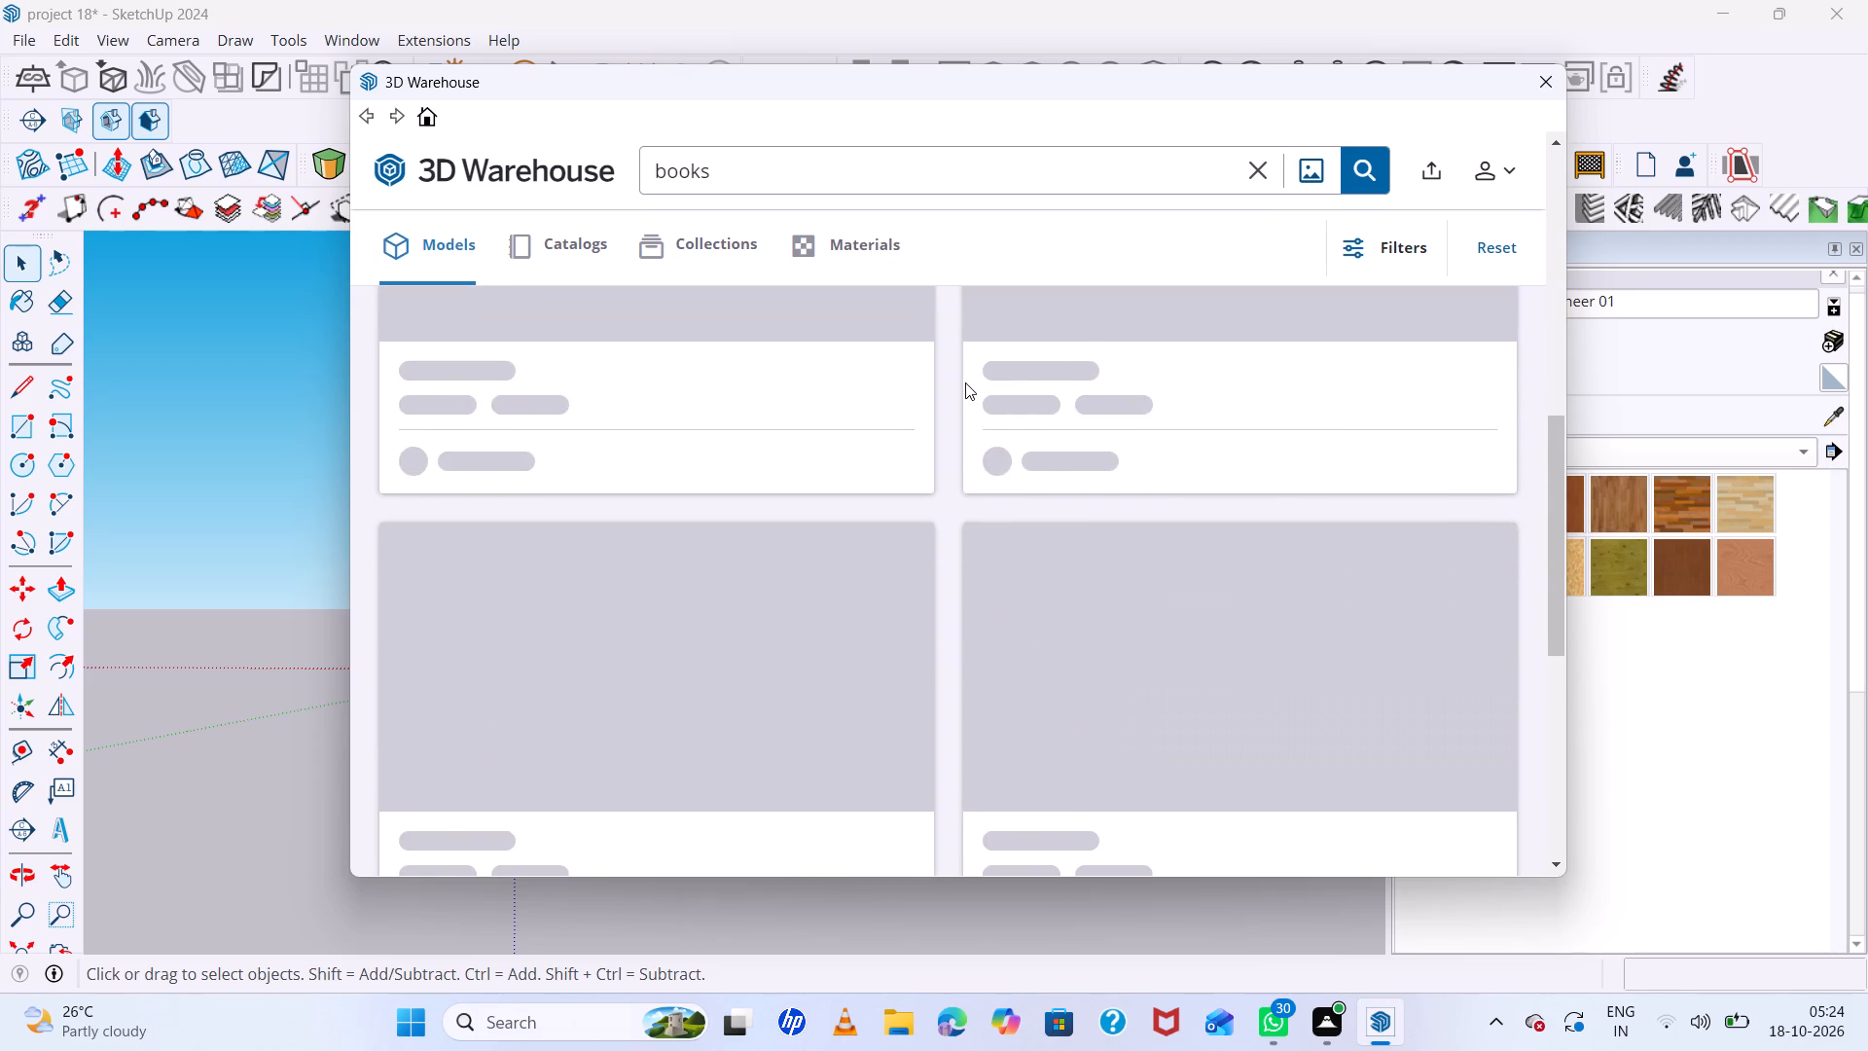
pyautogui.scroll(-7, 965, 378)
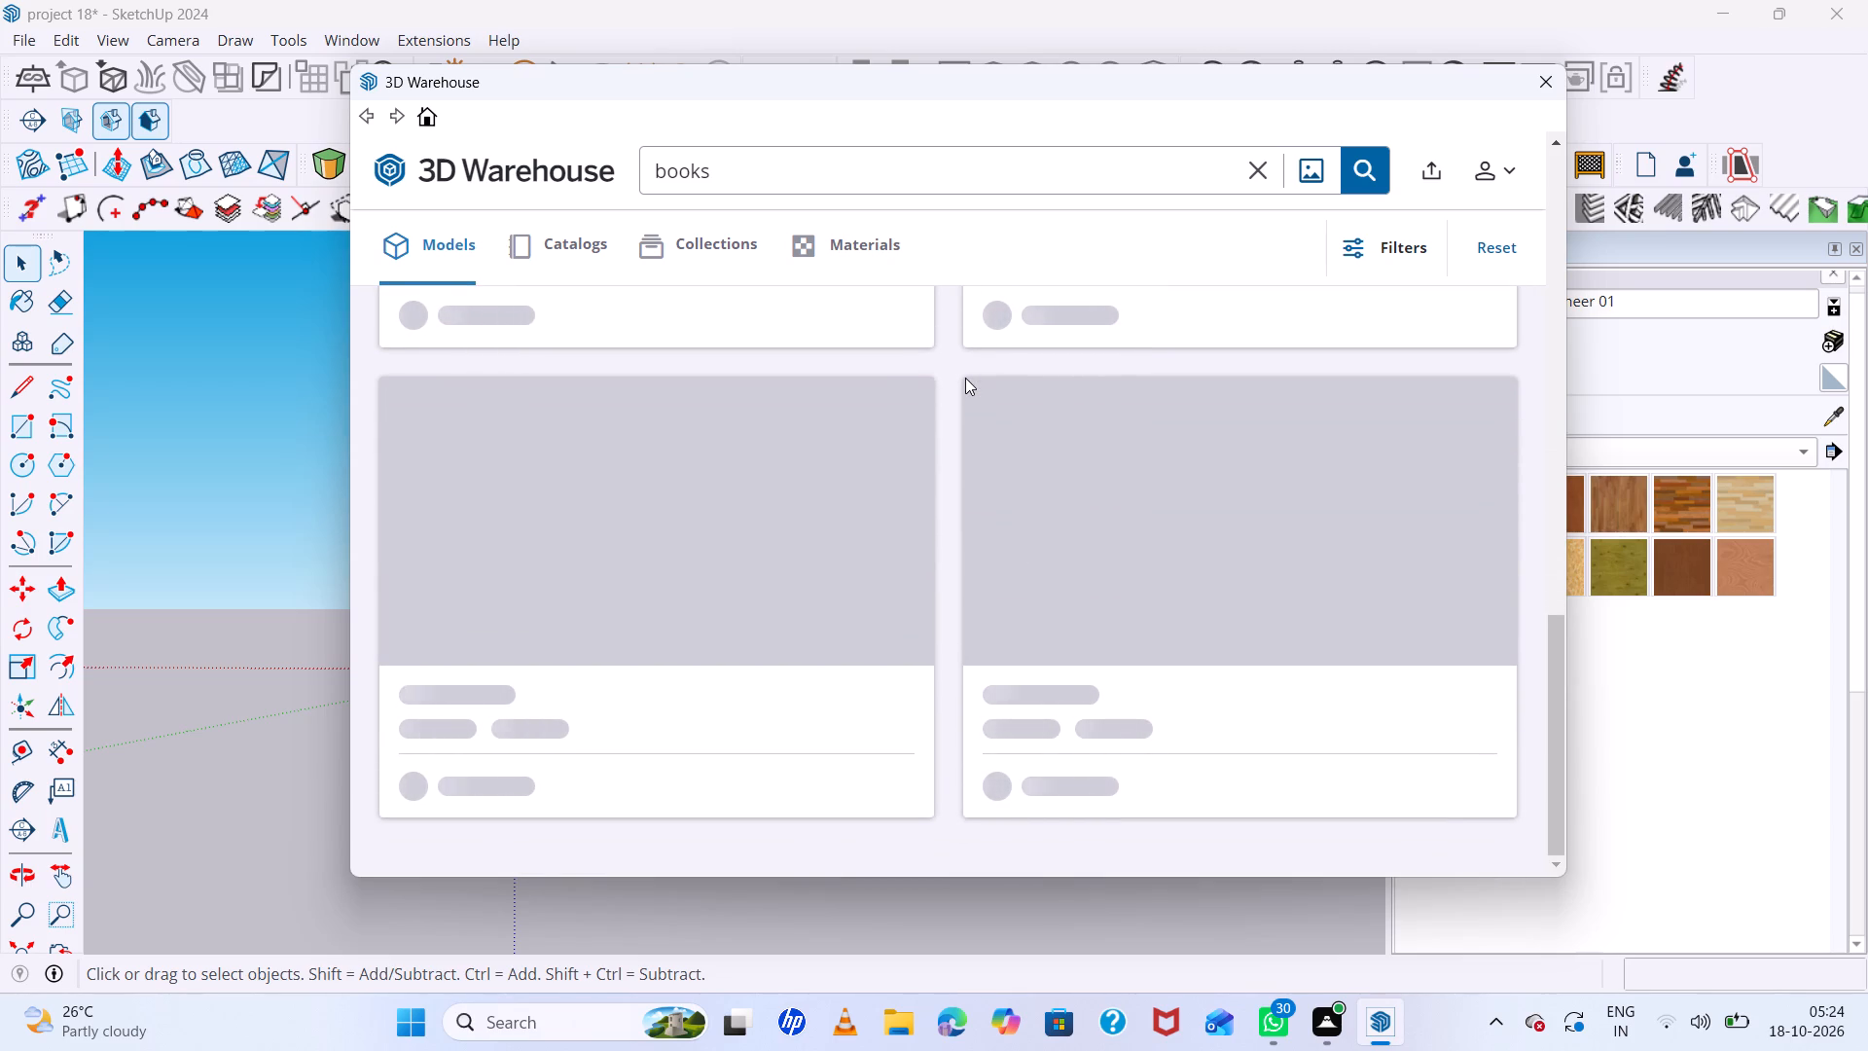
pyautogui.scroll(6, 967, 377)
pyautogui.scroll(-3, 967, 376)
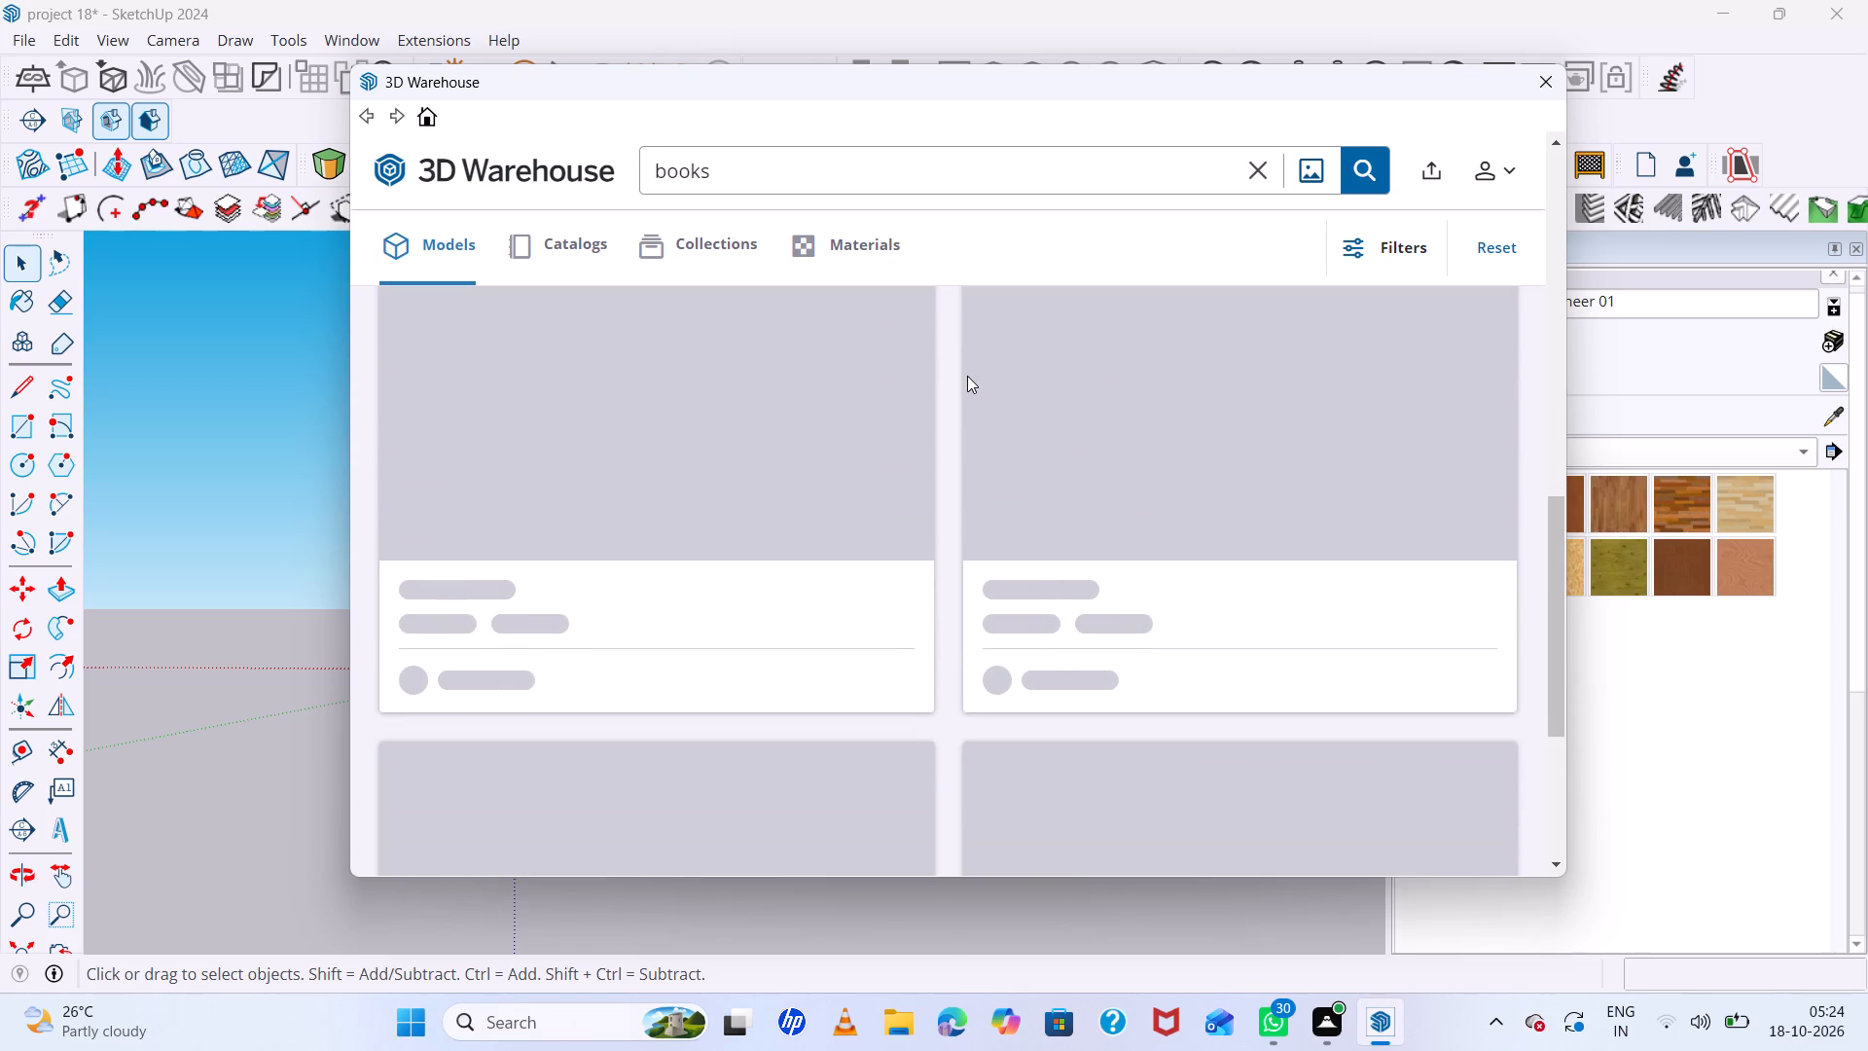
pyautogui.scroll(-3, 967, 376)
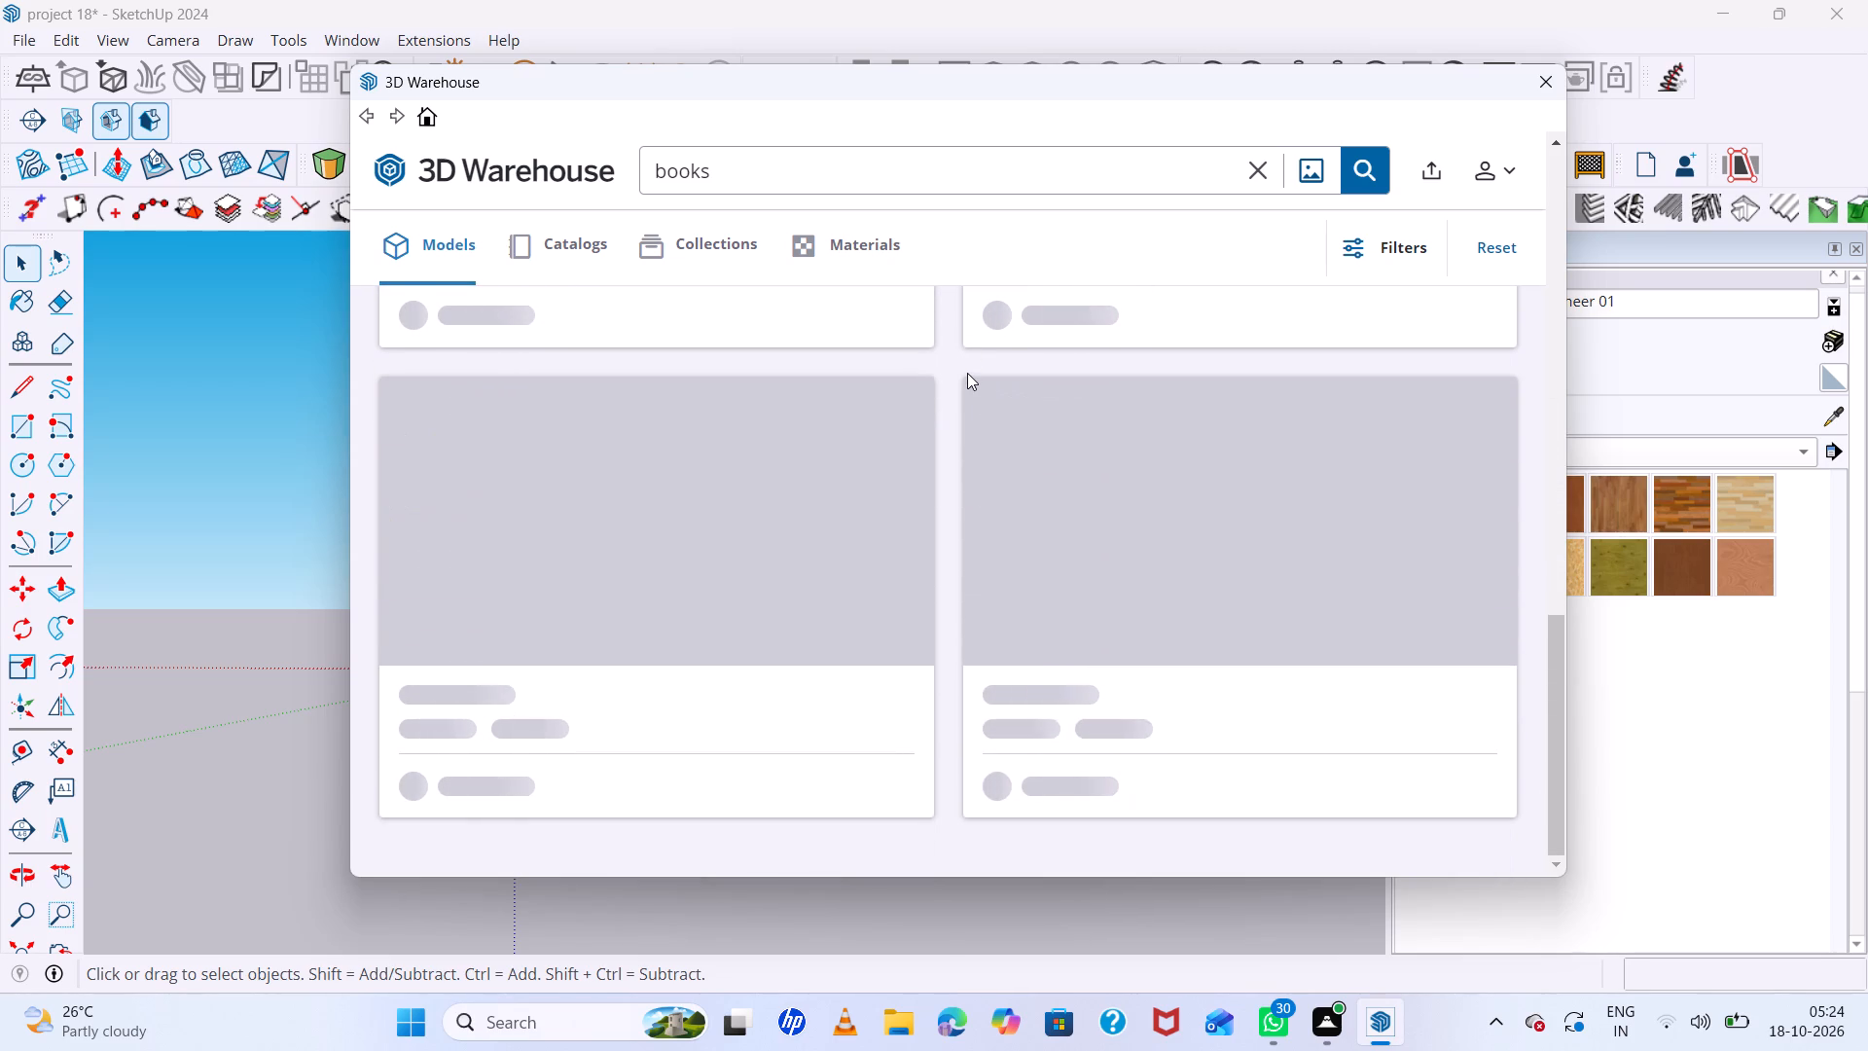
pyautogui.scroll(3, 967, 373)
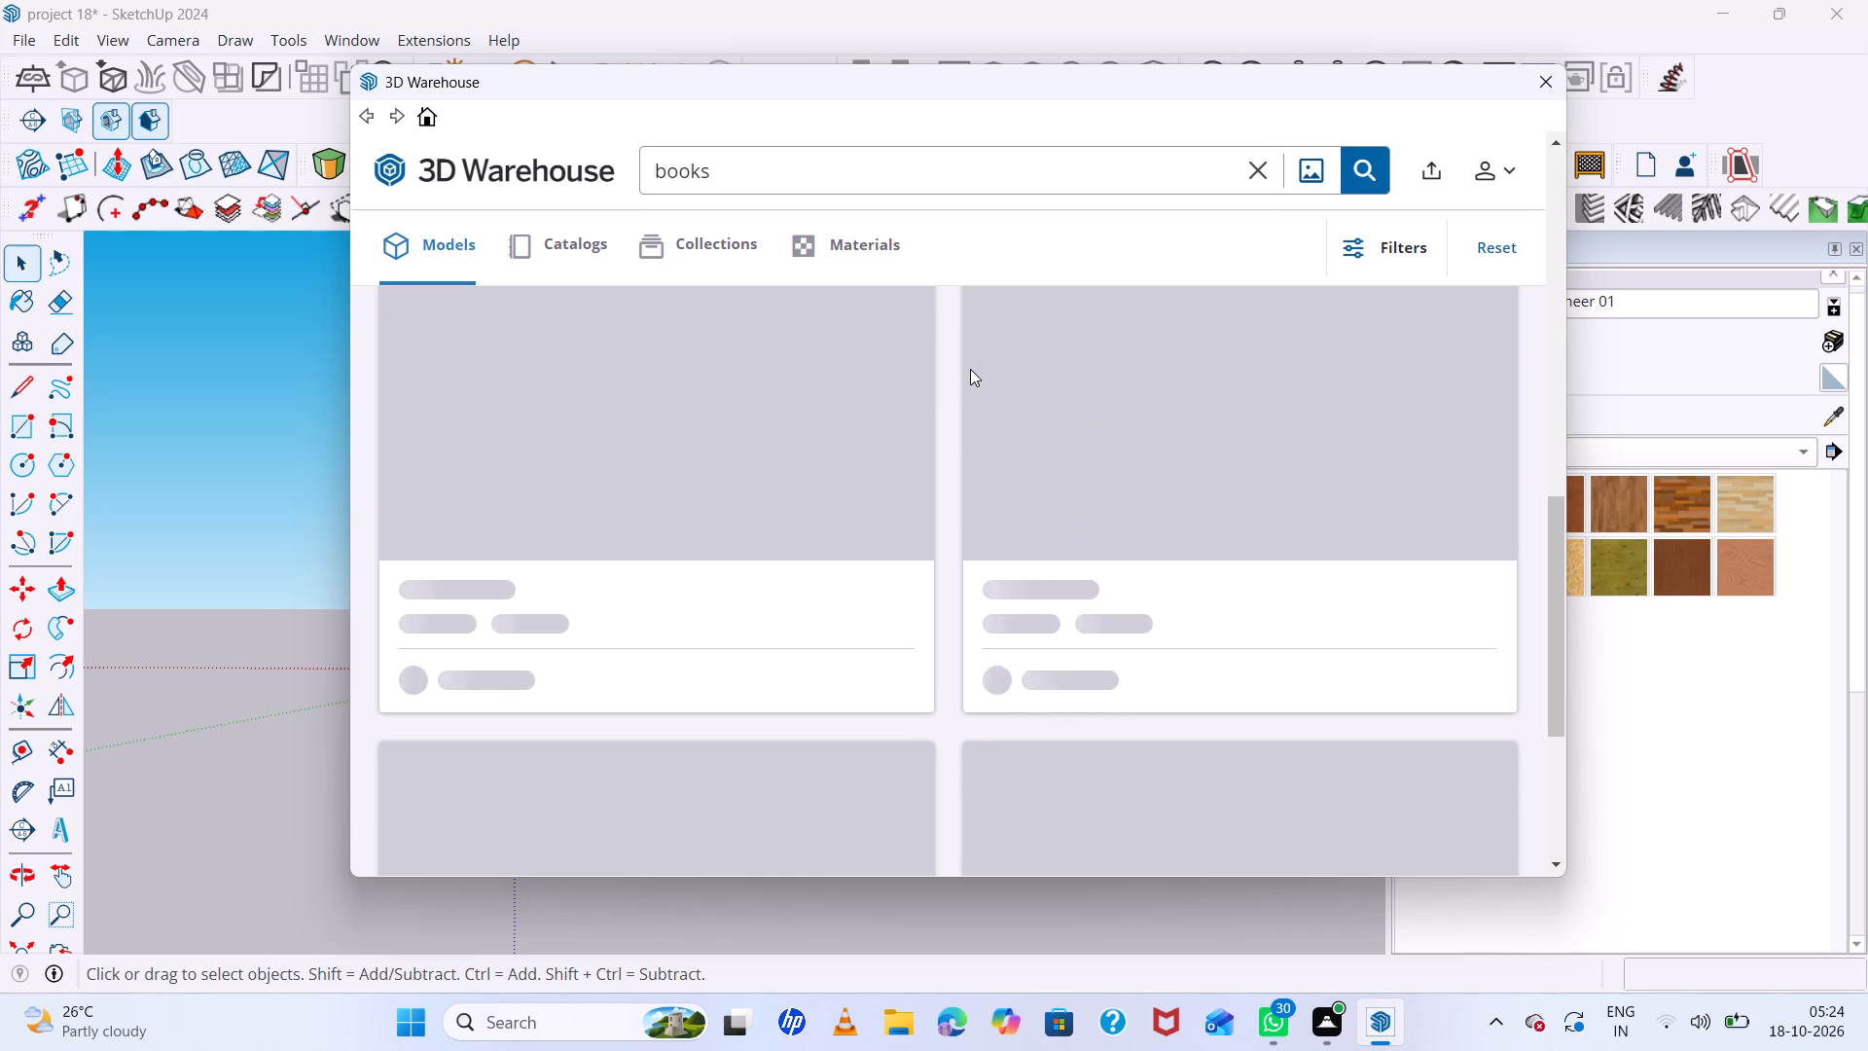
pyautogui.scroll(-6, 970, 369)
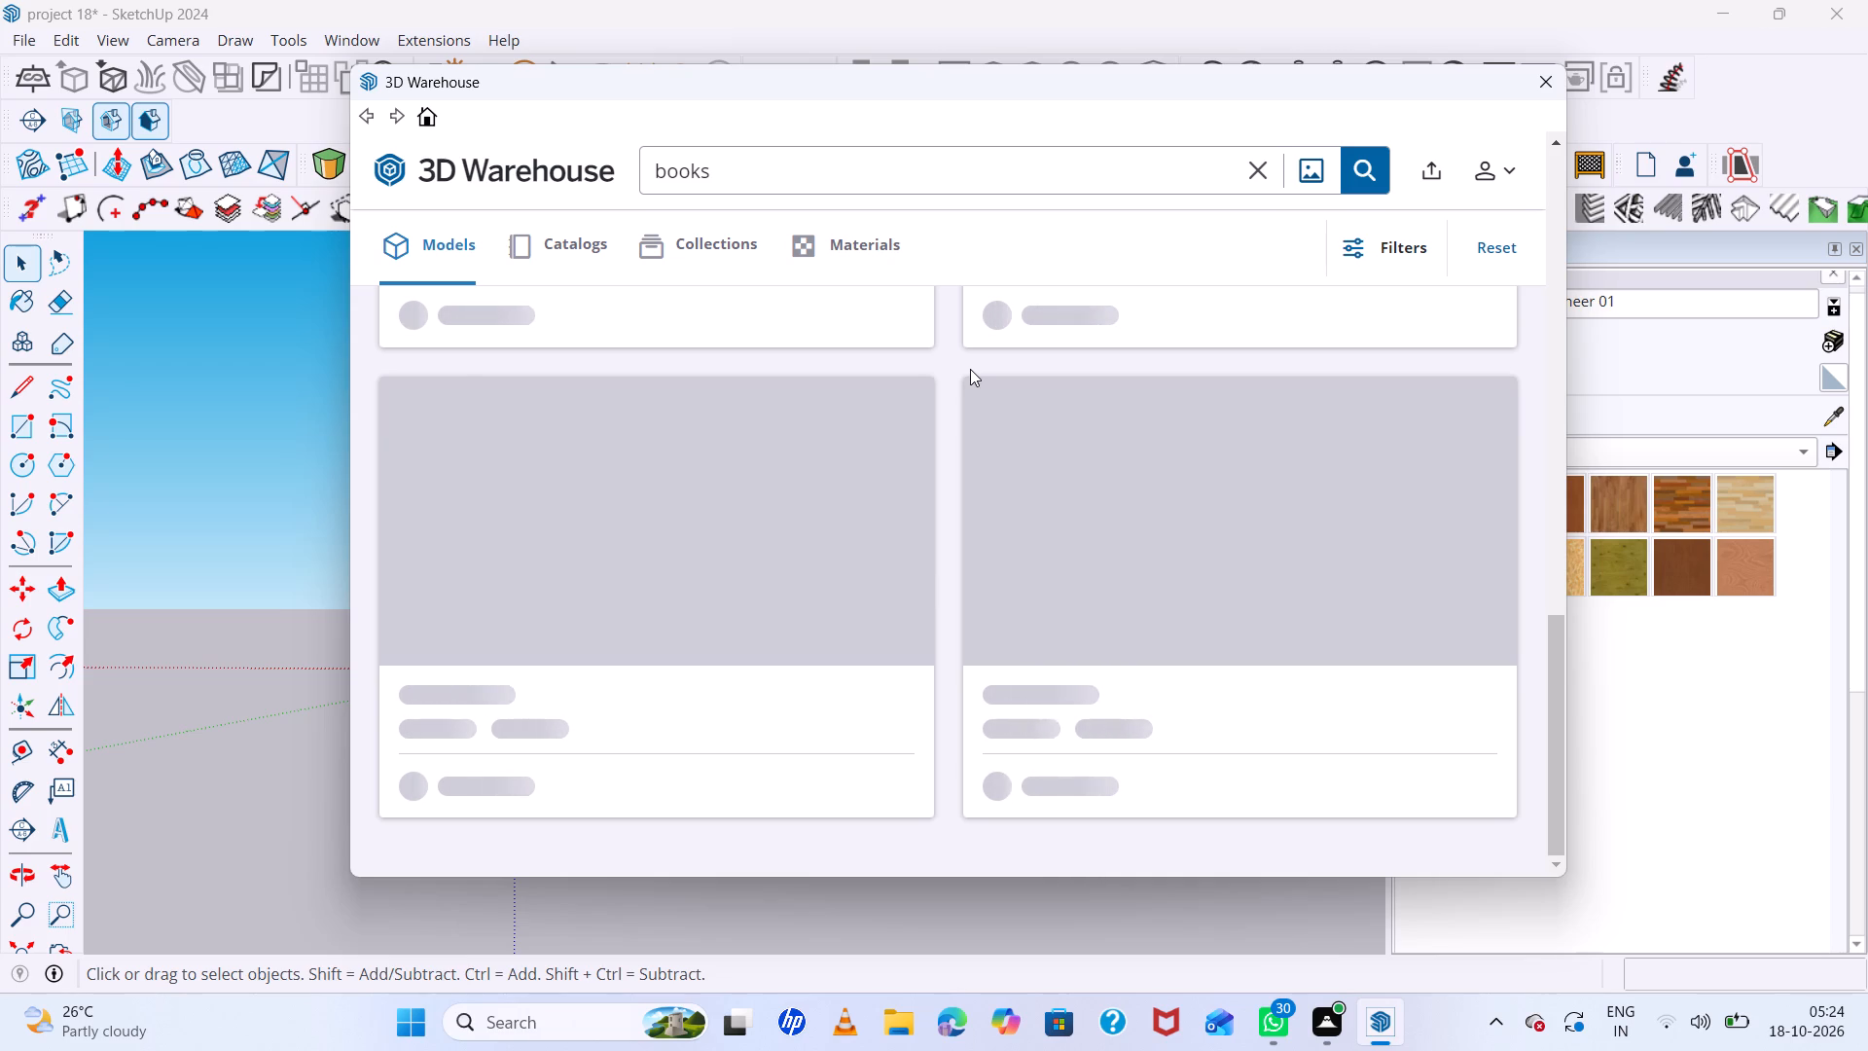
pyautogui.scroll(5, 970, 369)
pyautogui.scroll(-4, 970, 369)
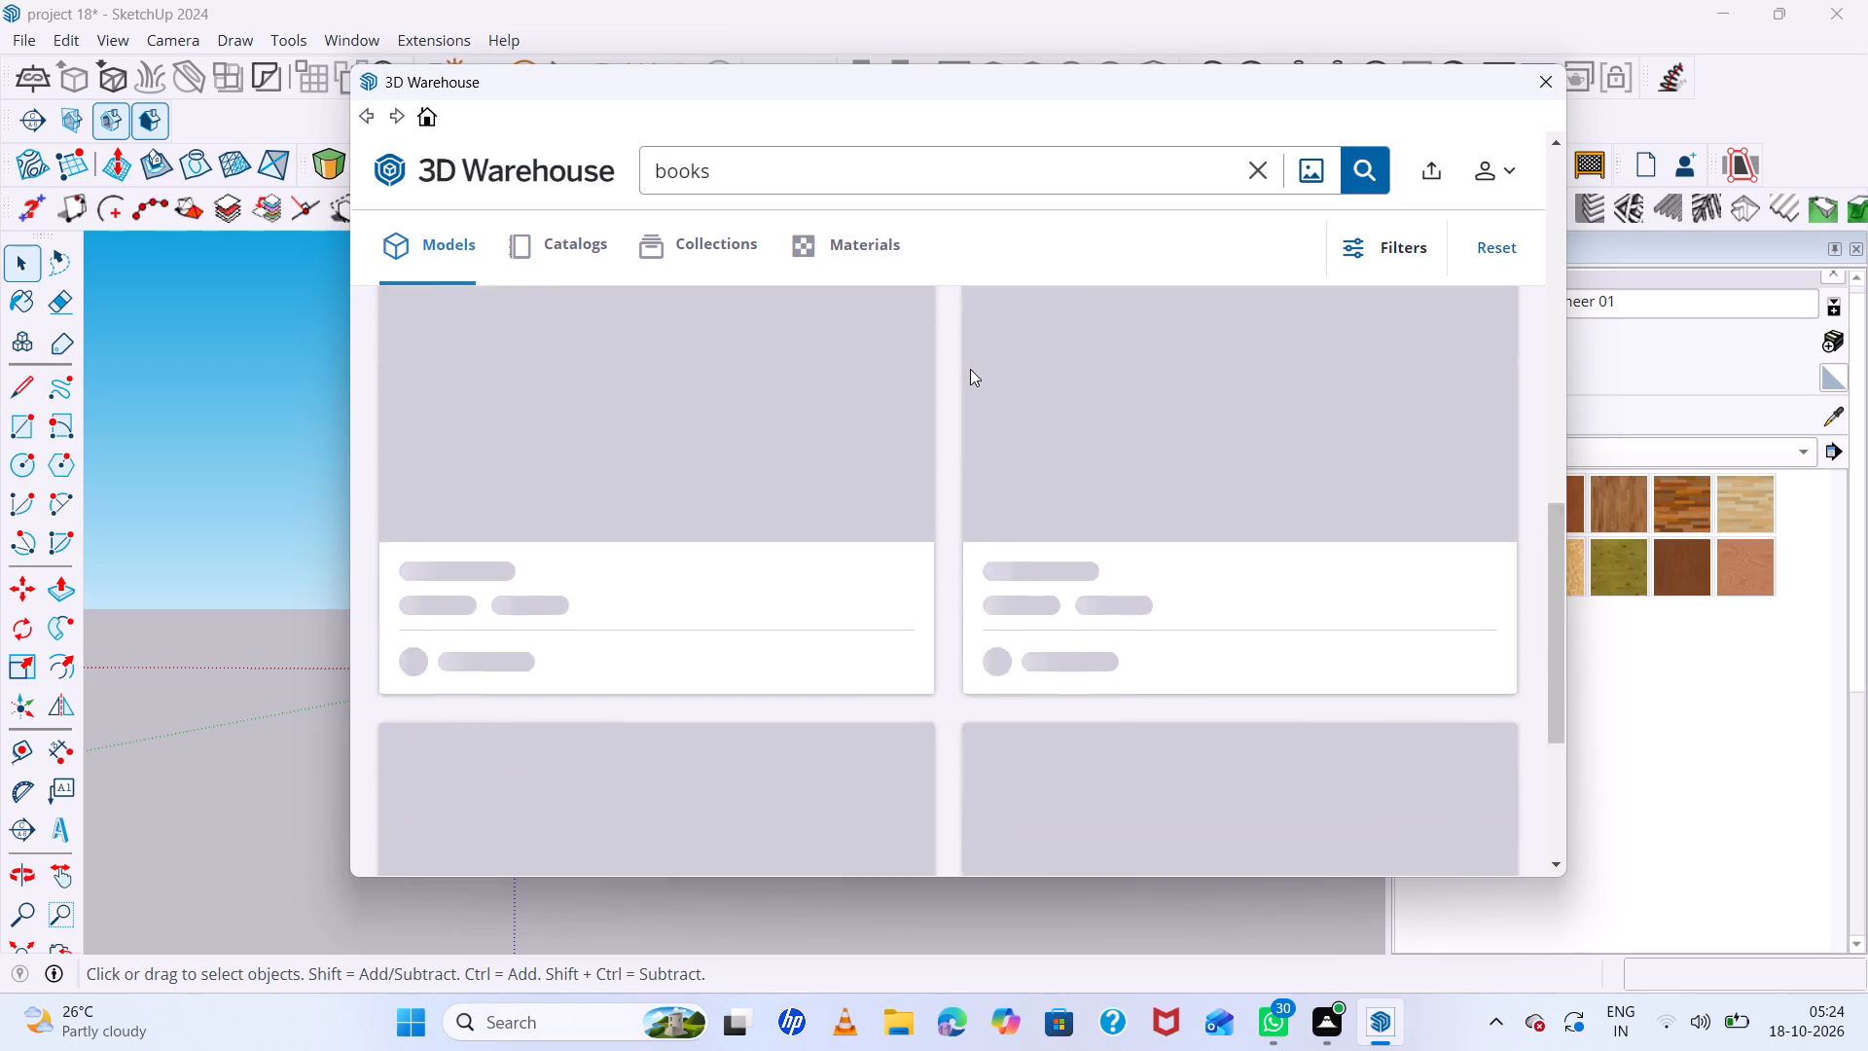
pyautogui.scroll(-5, 970, 369)
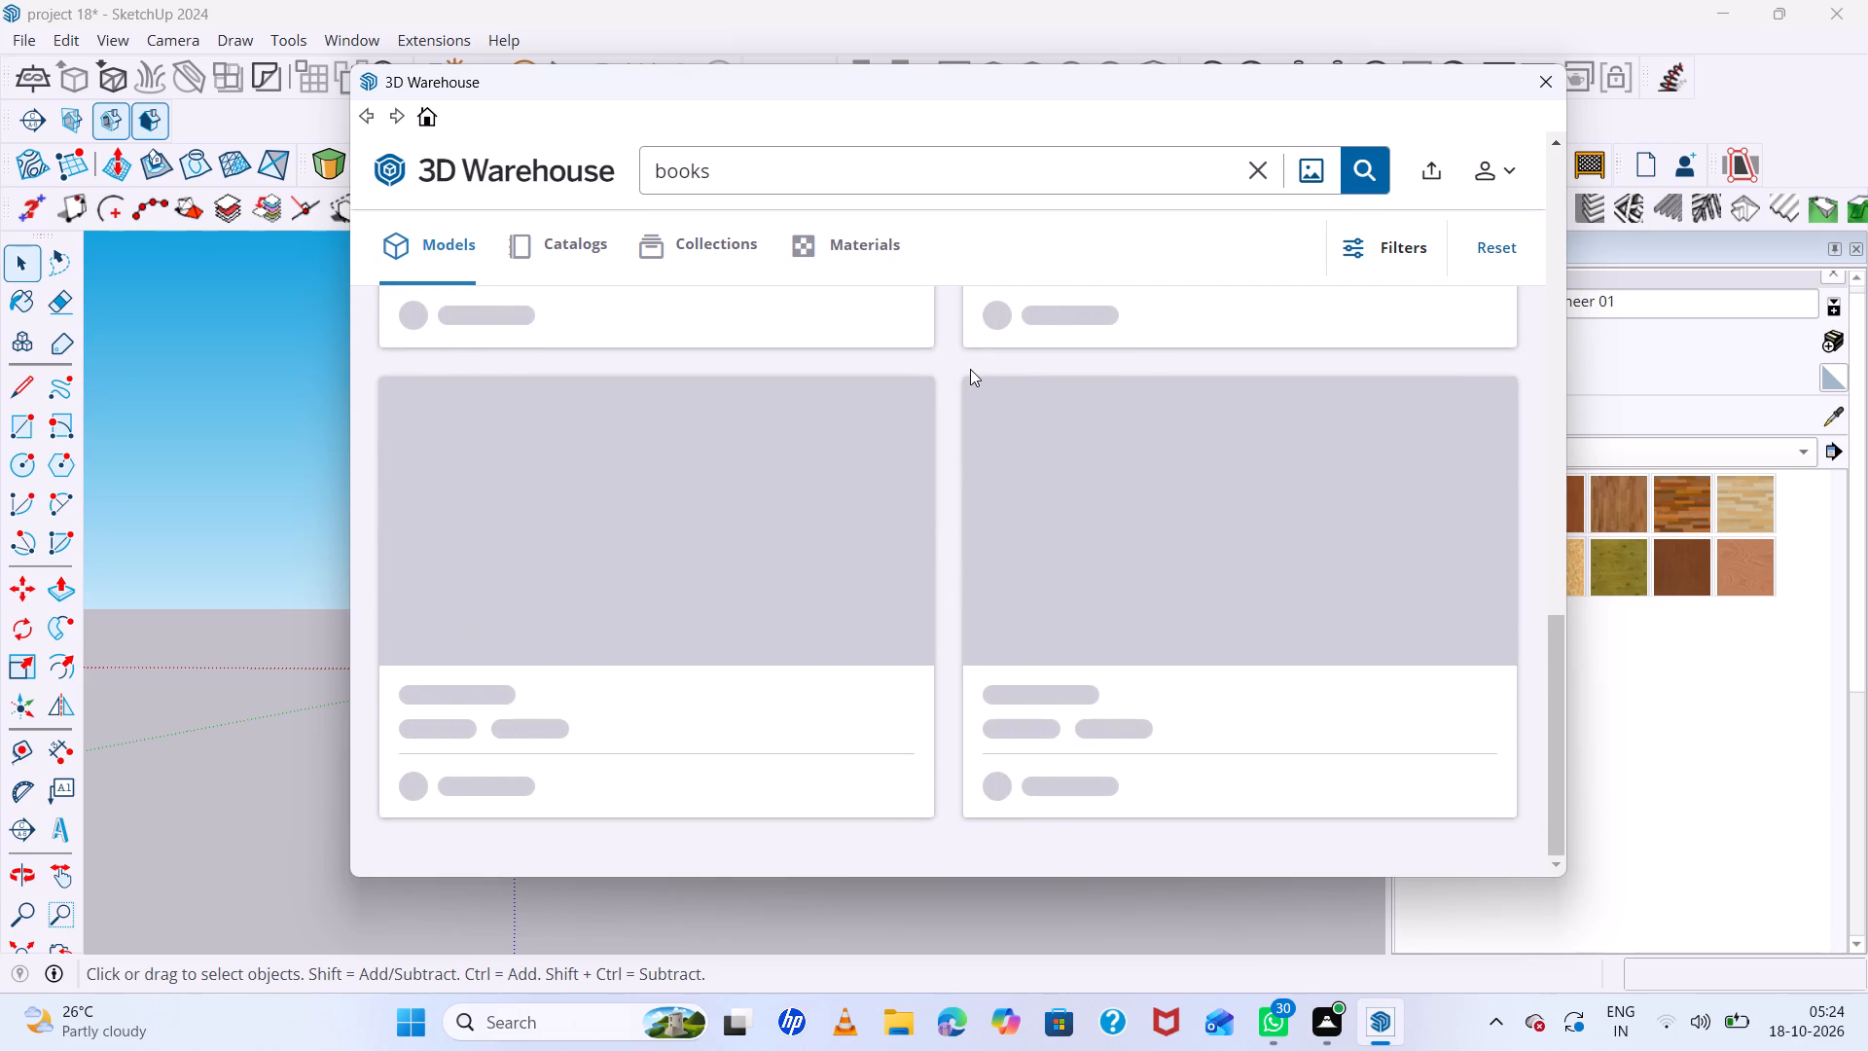
pyautogui.scroll(6, 736, 329)
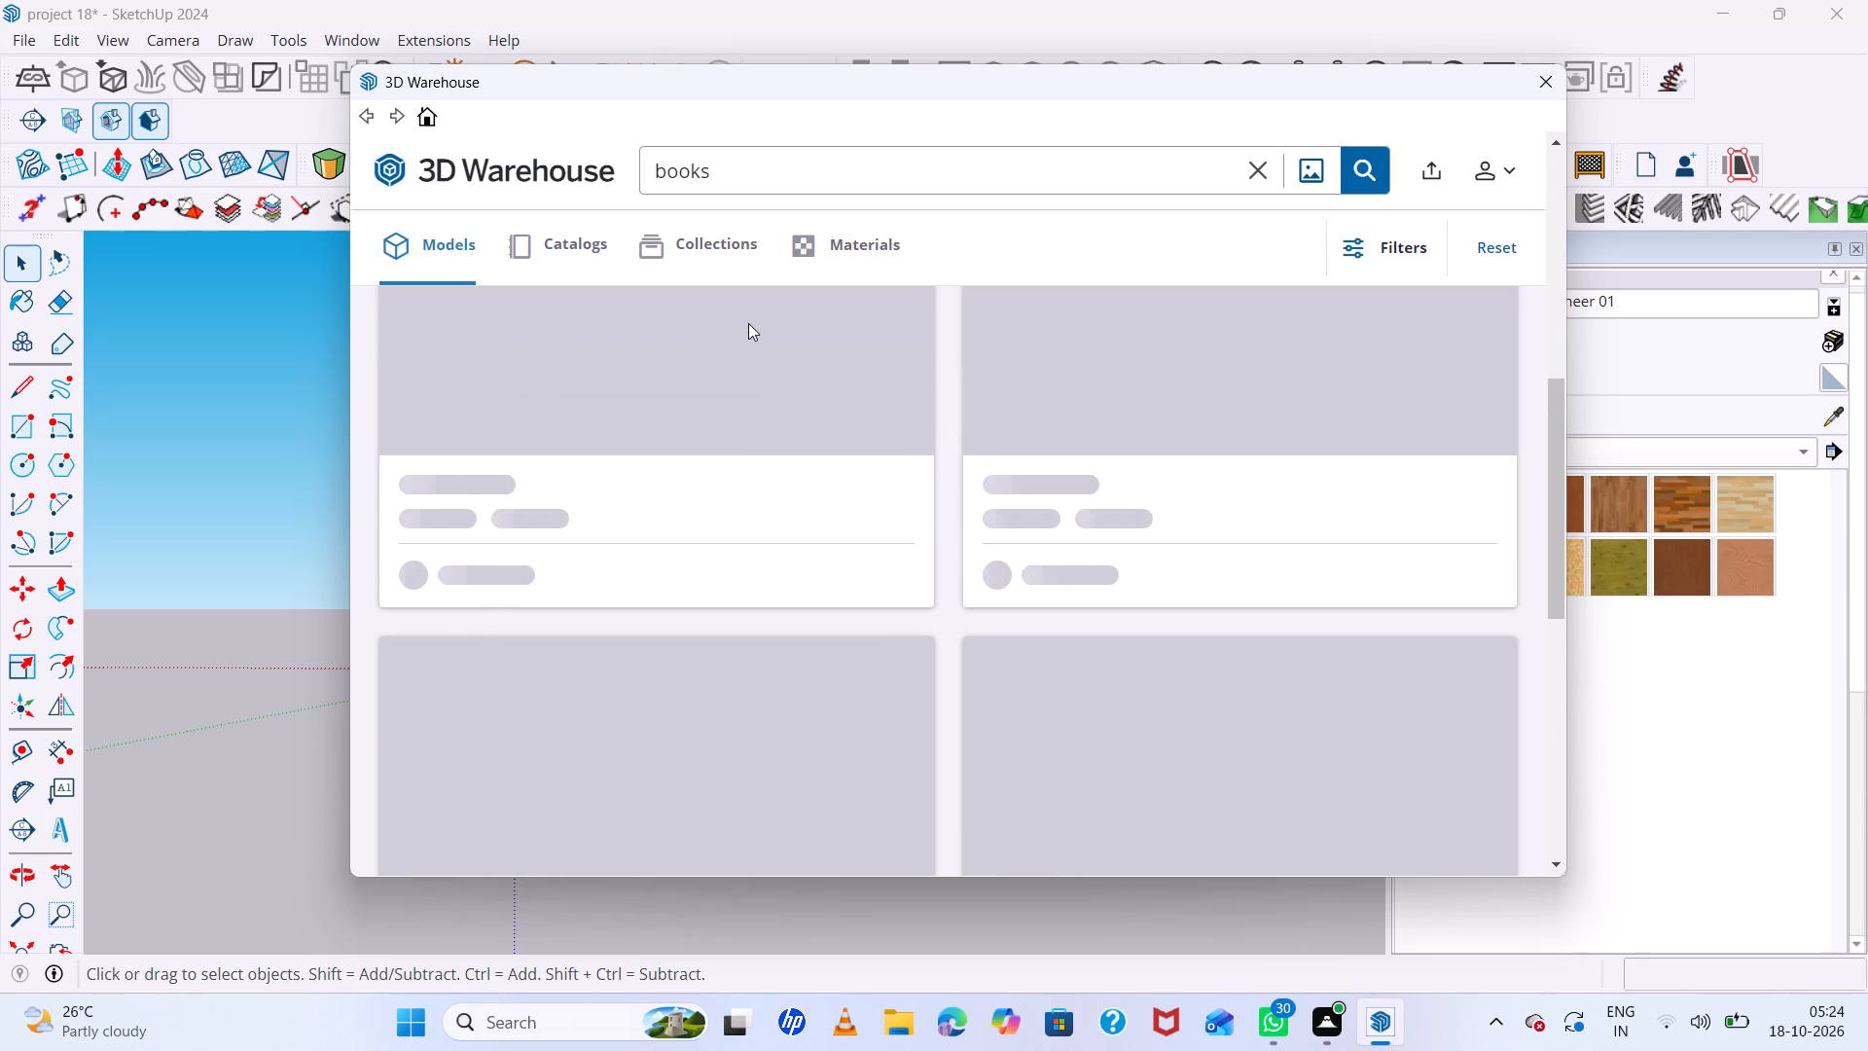
pyautogui.scroll(1, 748, 323)
pyautogui.scroll(-8, 748, 323)
pyautogui.scroll(10, 747, 324)
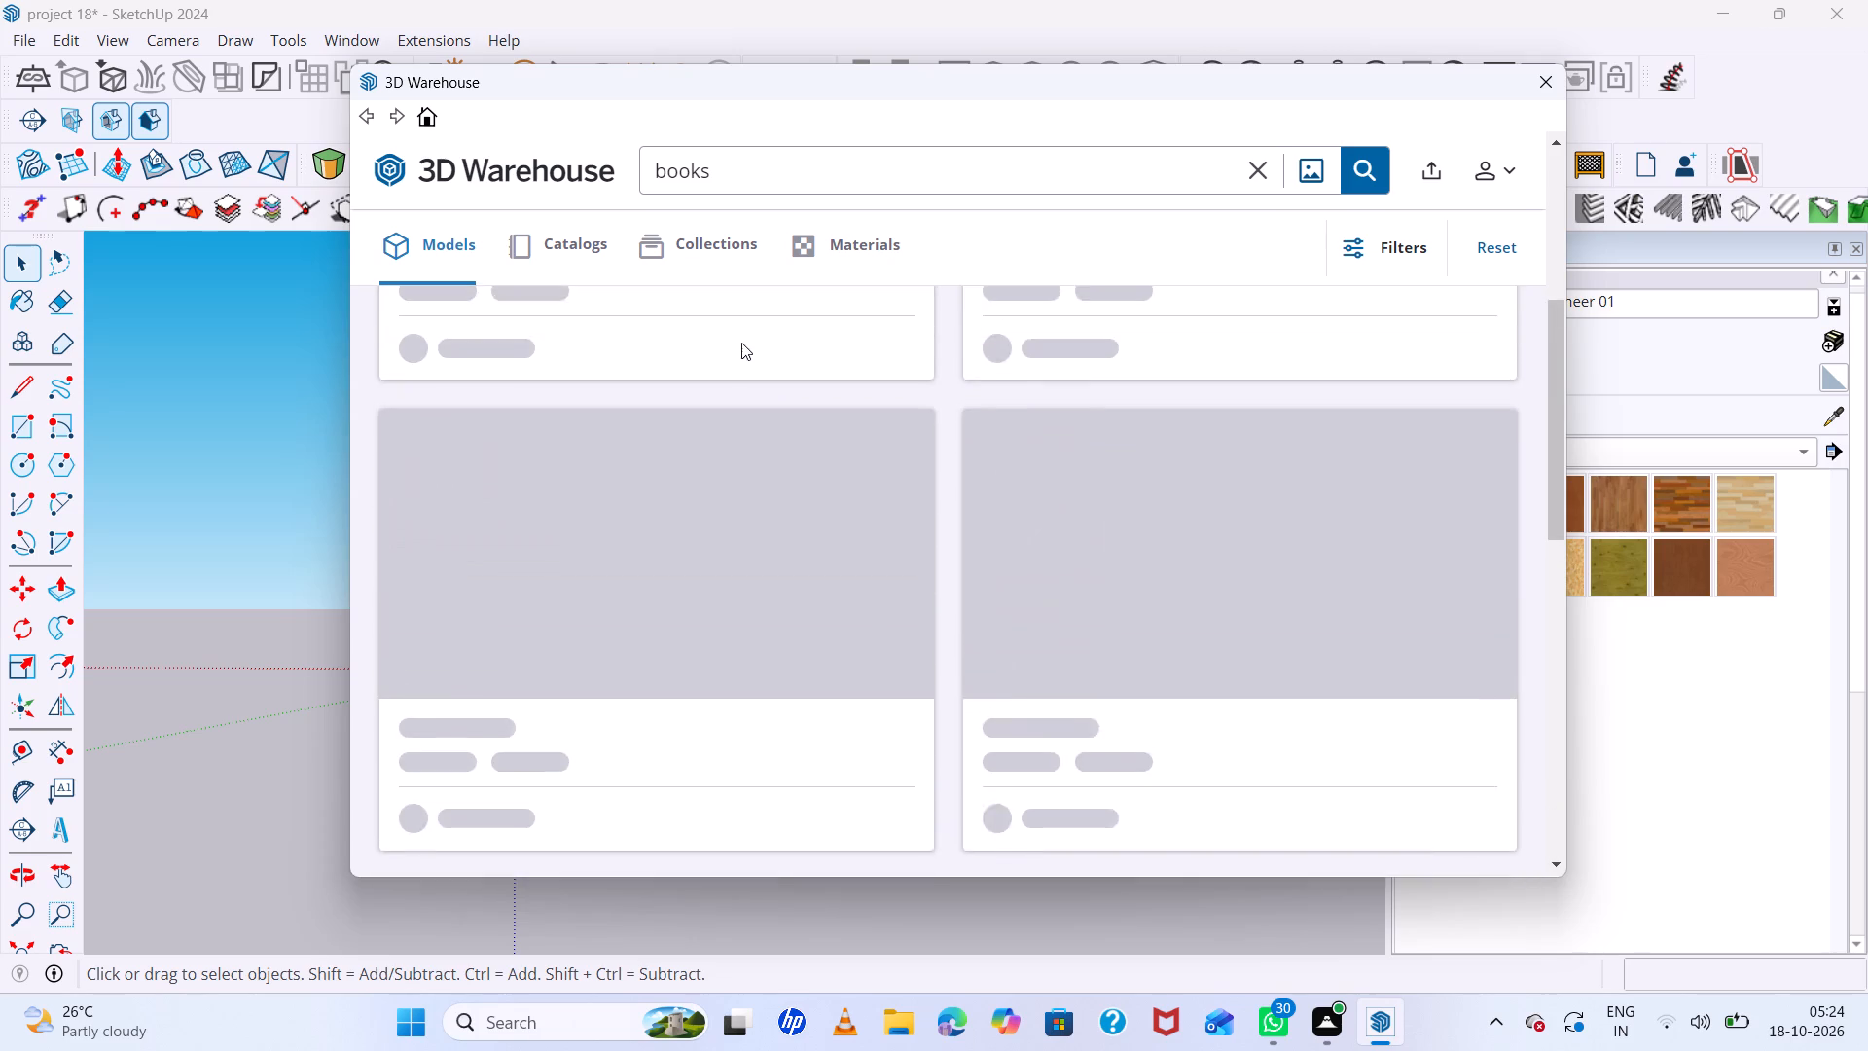
pyautogui.scroll(10, 741, 343)
pyautogui.scroll(7, 877, 417)
pyautogui.scroll(-7, 879, 417)
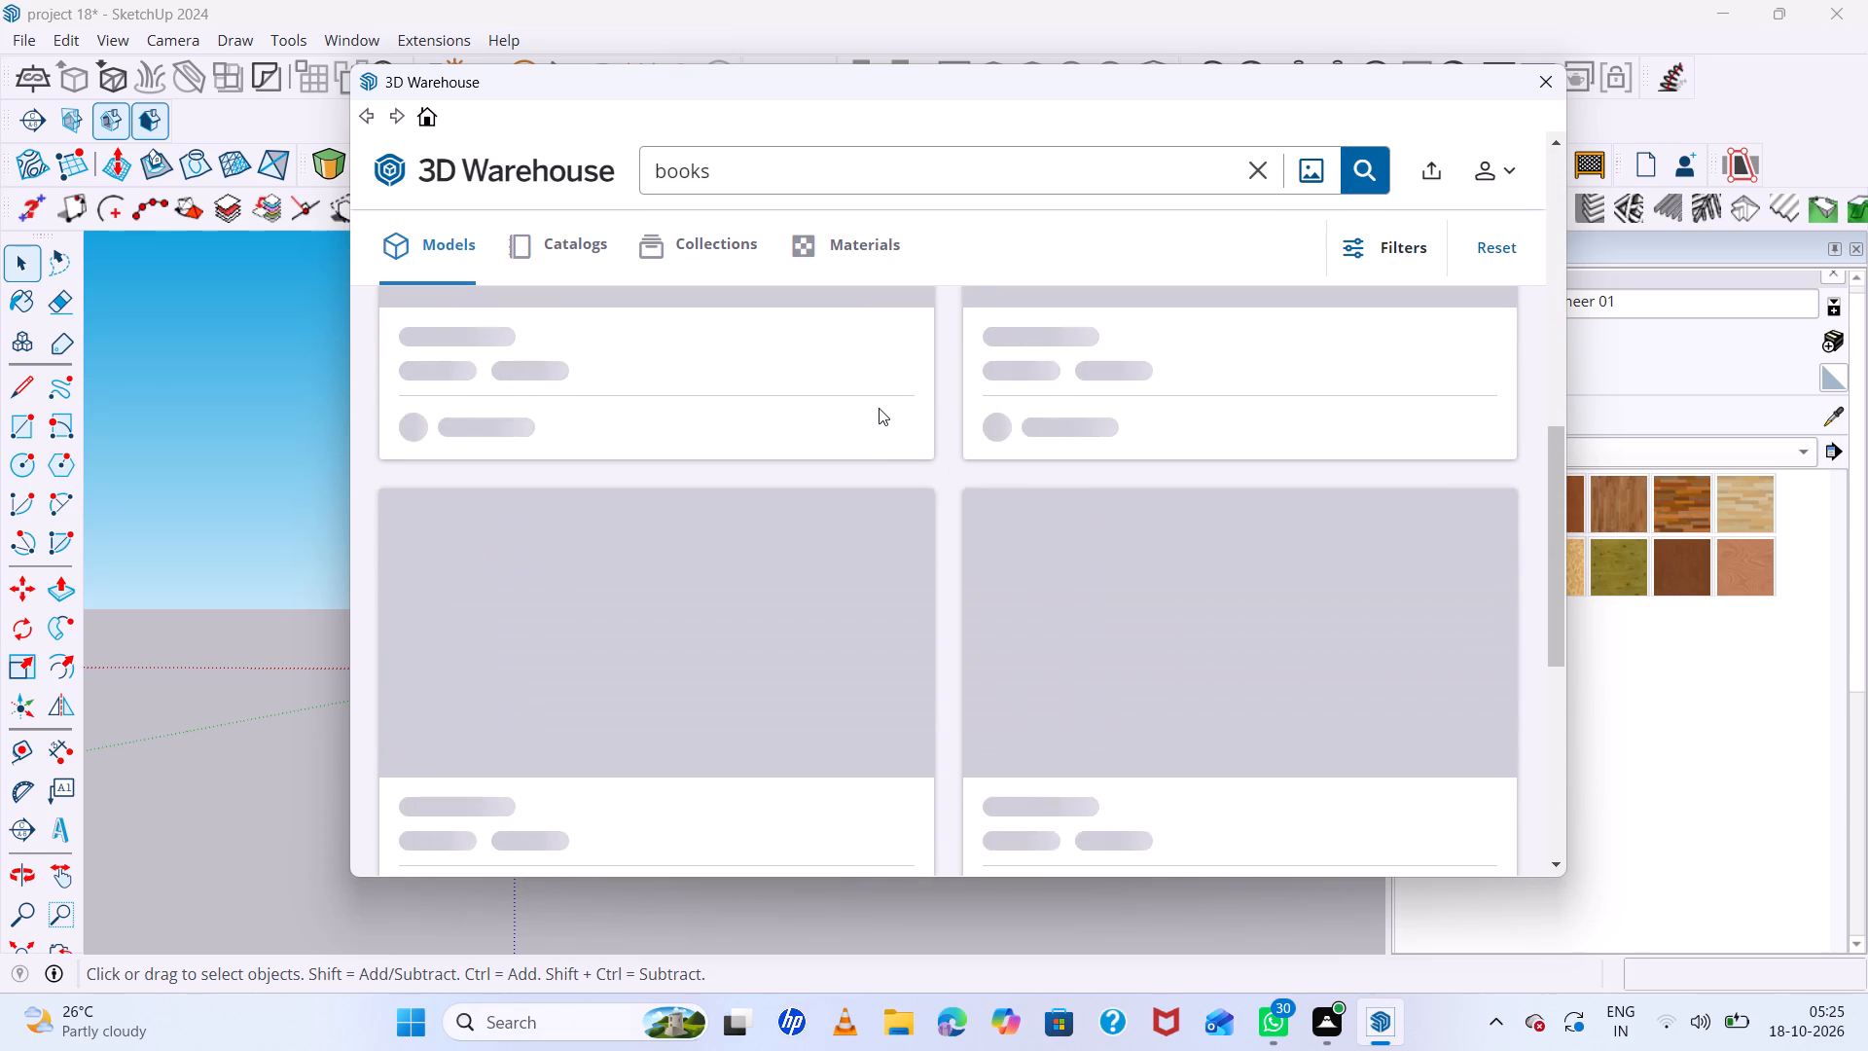
pyautogui.scroll(-6, 879, 408)
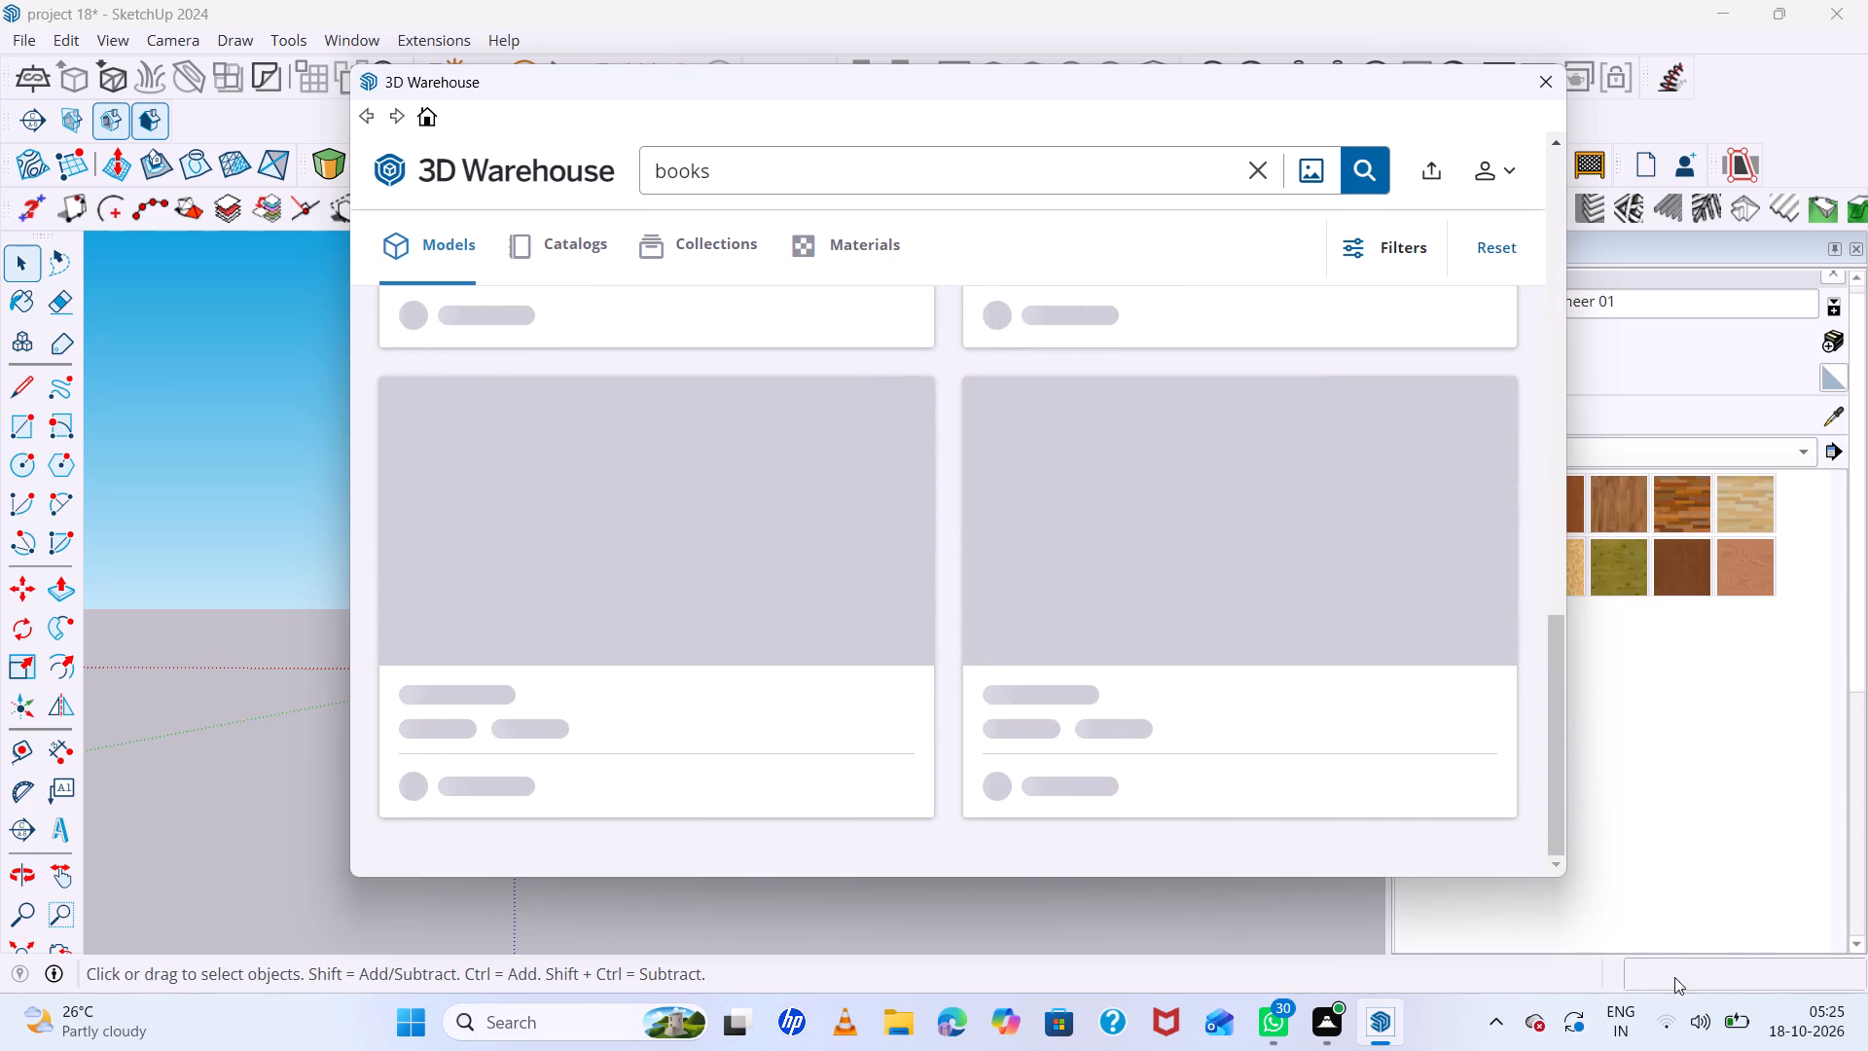
# Check the computer's Wi-Fi connection in the system quick settings.
pyautogui.click(1668, 1028)
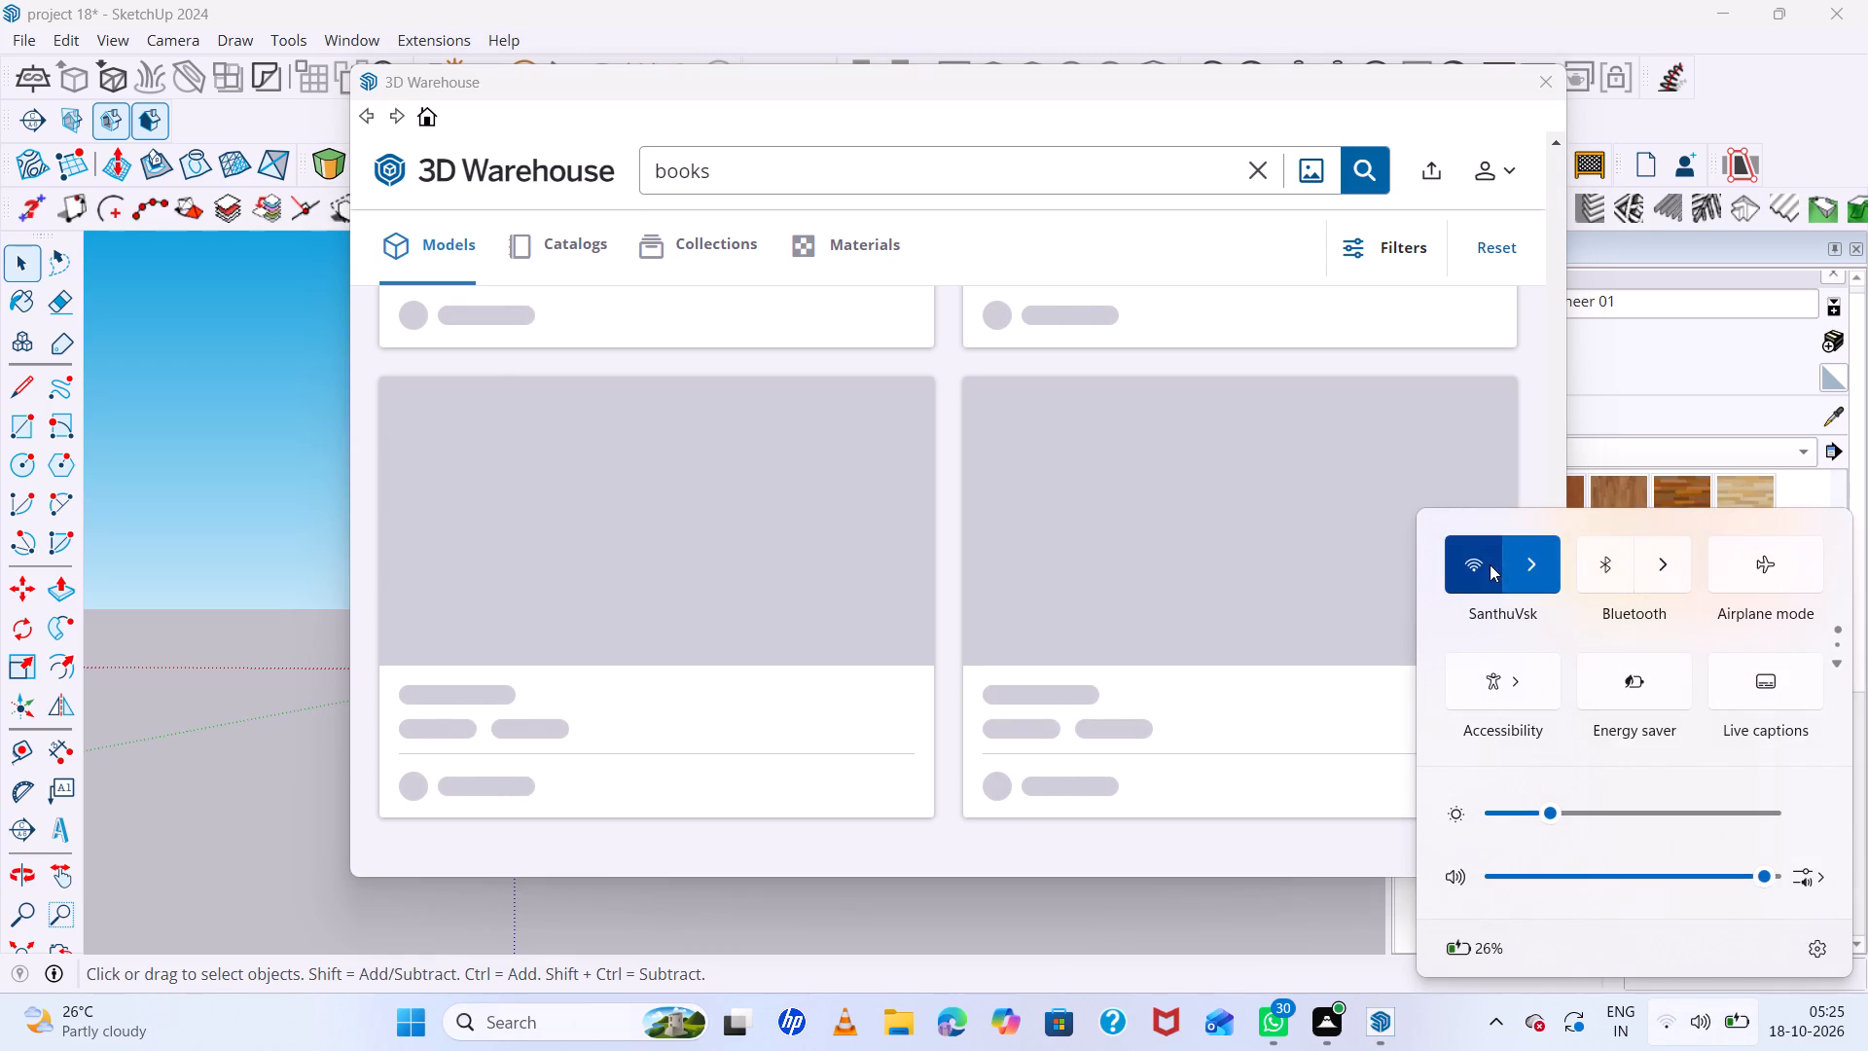
pyautogui.click(1152, 932)
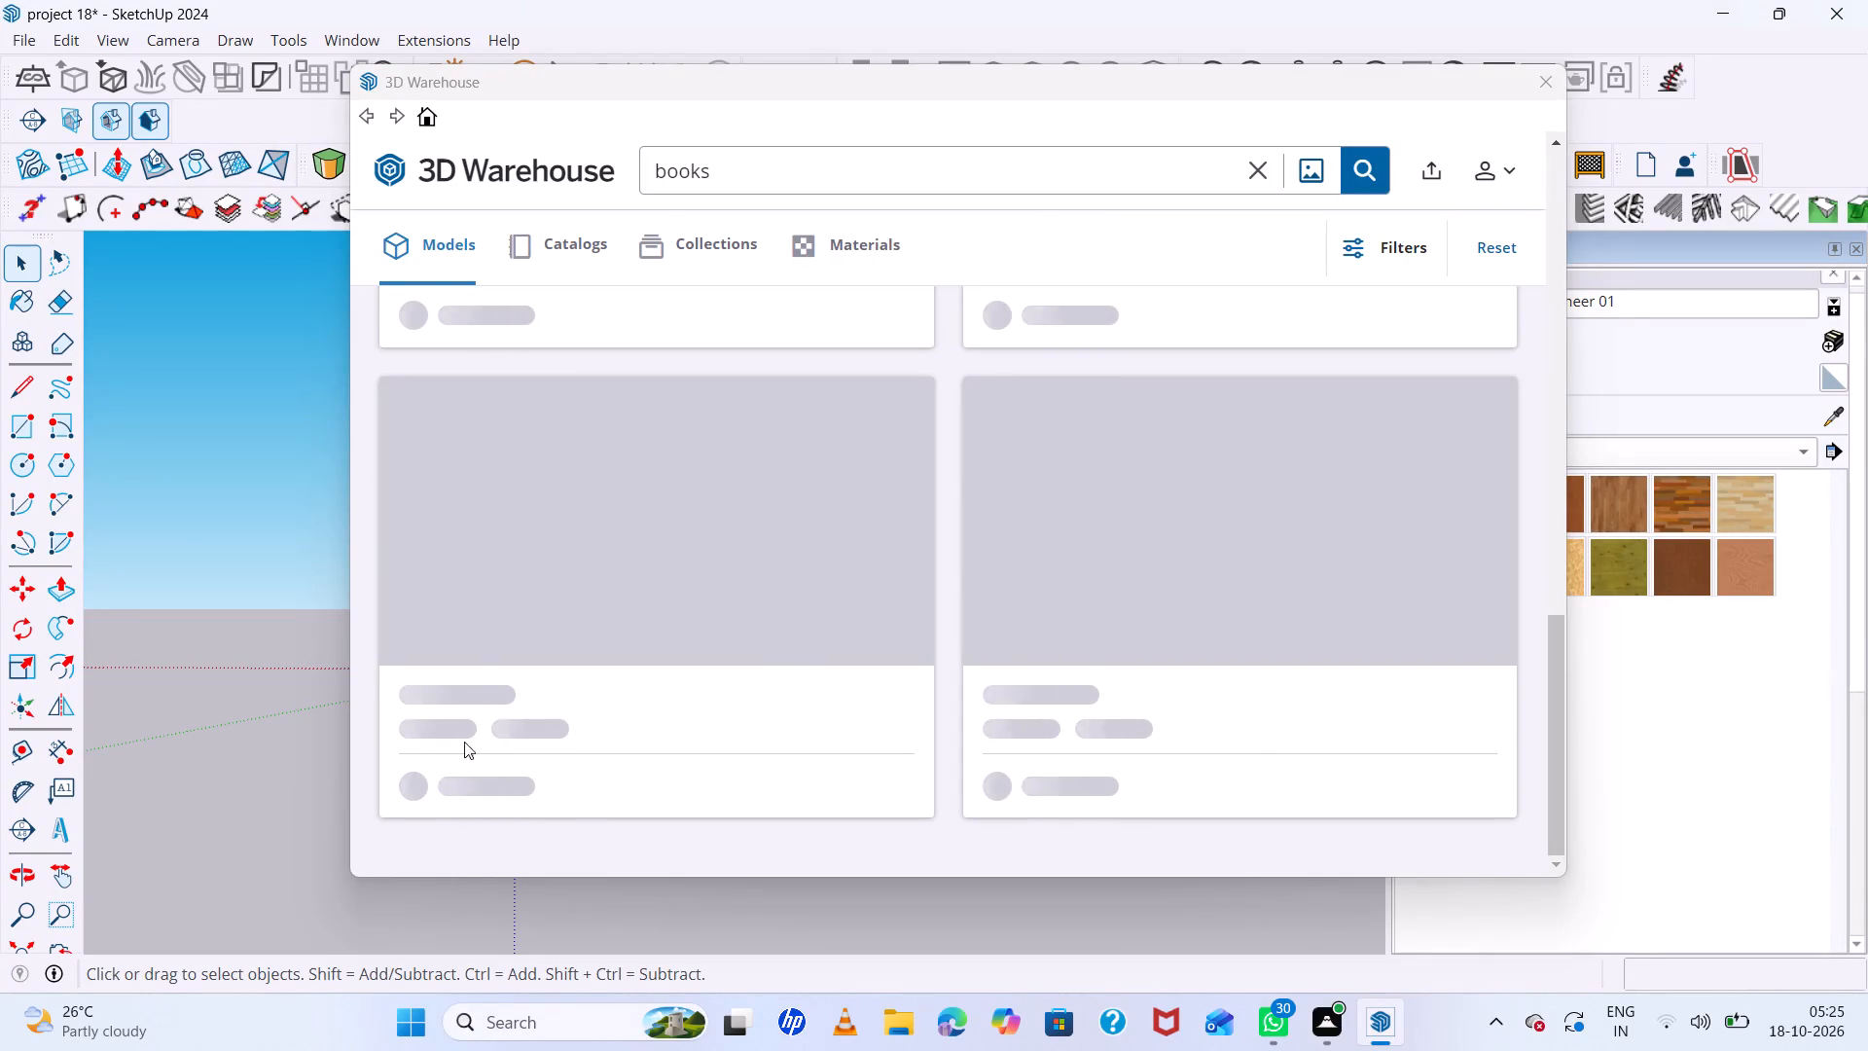
# Check the books results in 3D Warehouse again and close the 3D Warehouse window.
pyautogui.scroll(-6, 809, 641)
pyautogui.scroll(7, 809, 641)
pyautogui.scroll(-8, 810, 640)
pyautogui.scroll(8, 810, 640)
pyautogui.scroll(-9, 810, 640)
pyautogui.click(1554, 81)
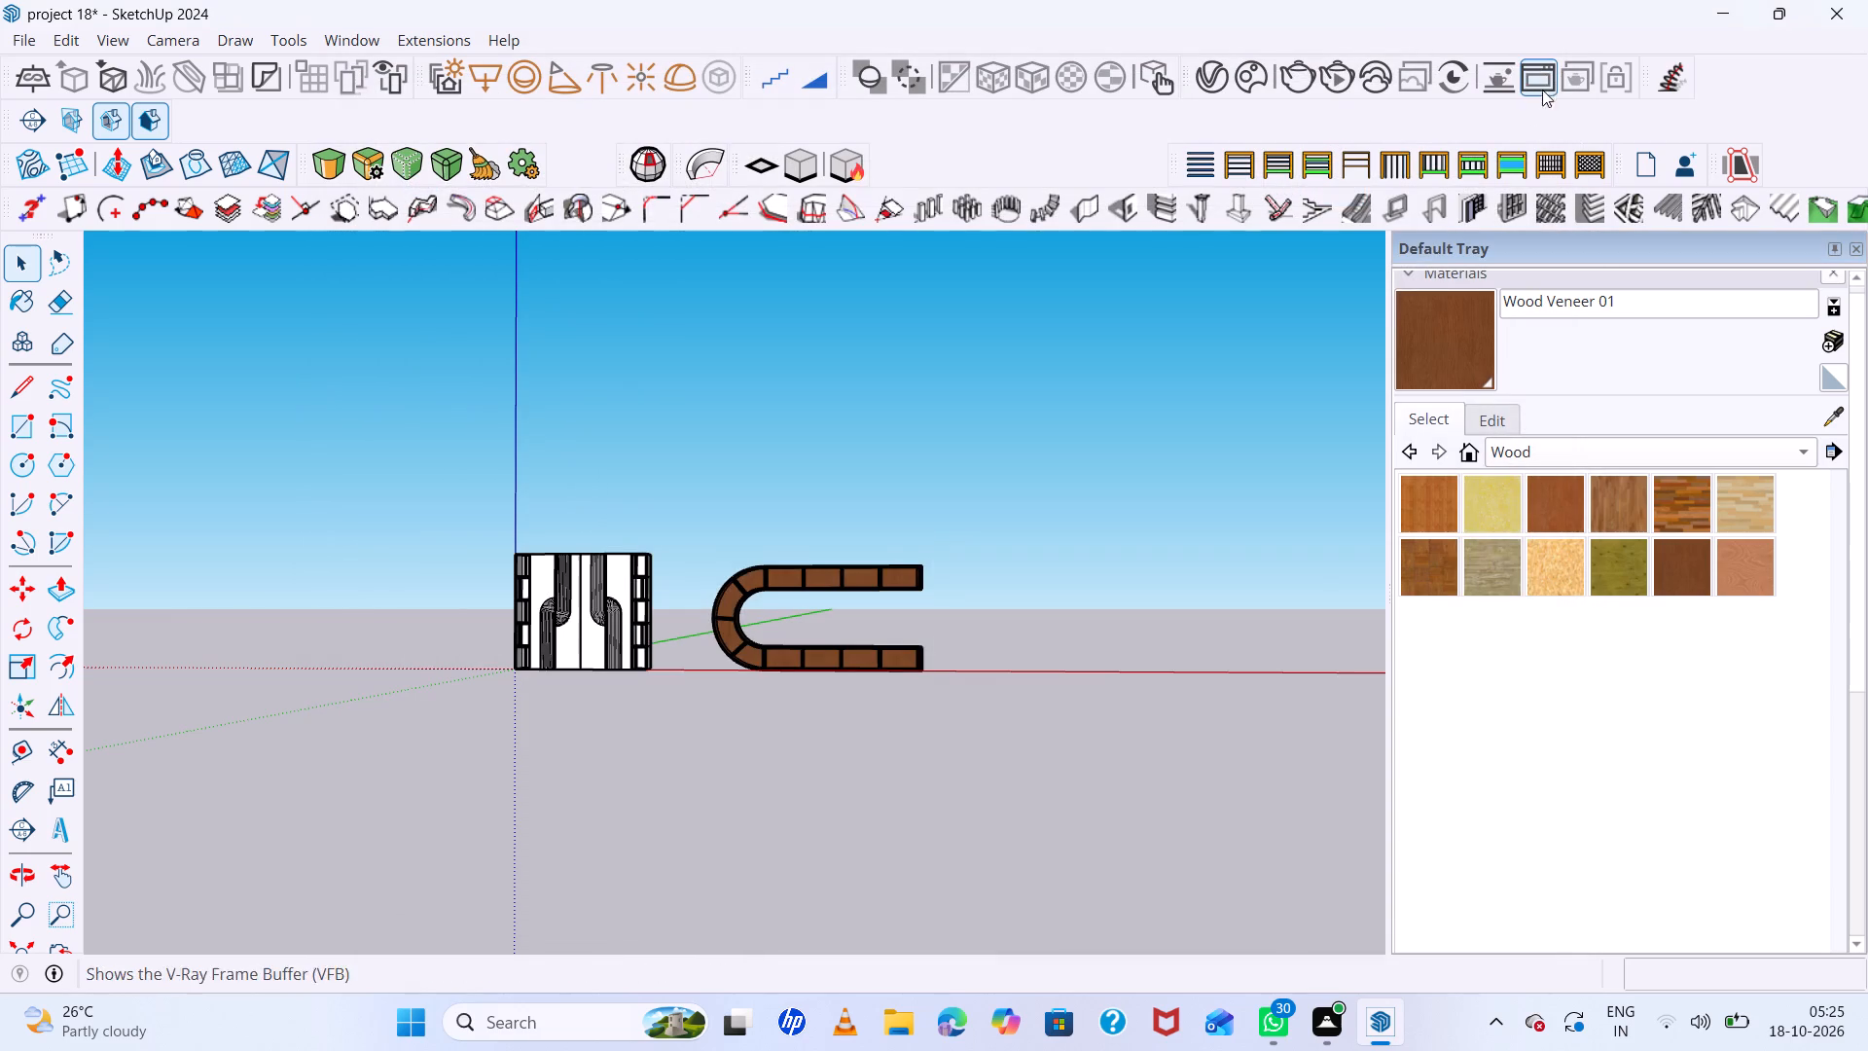
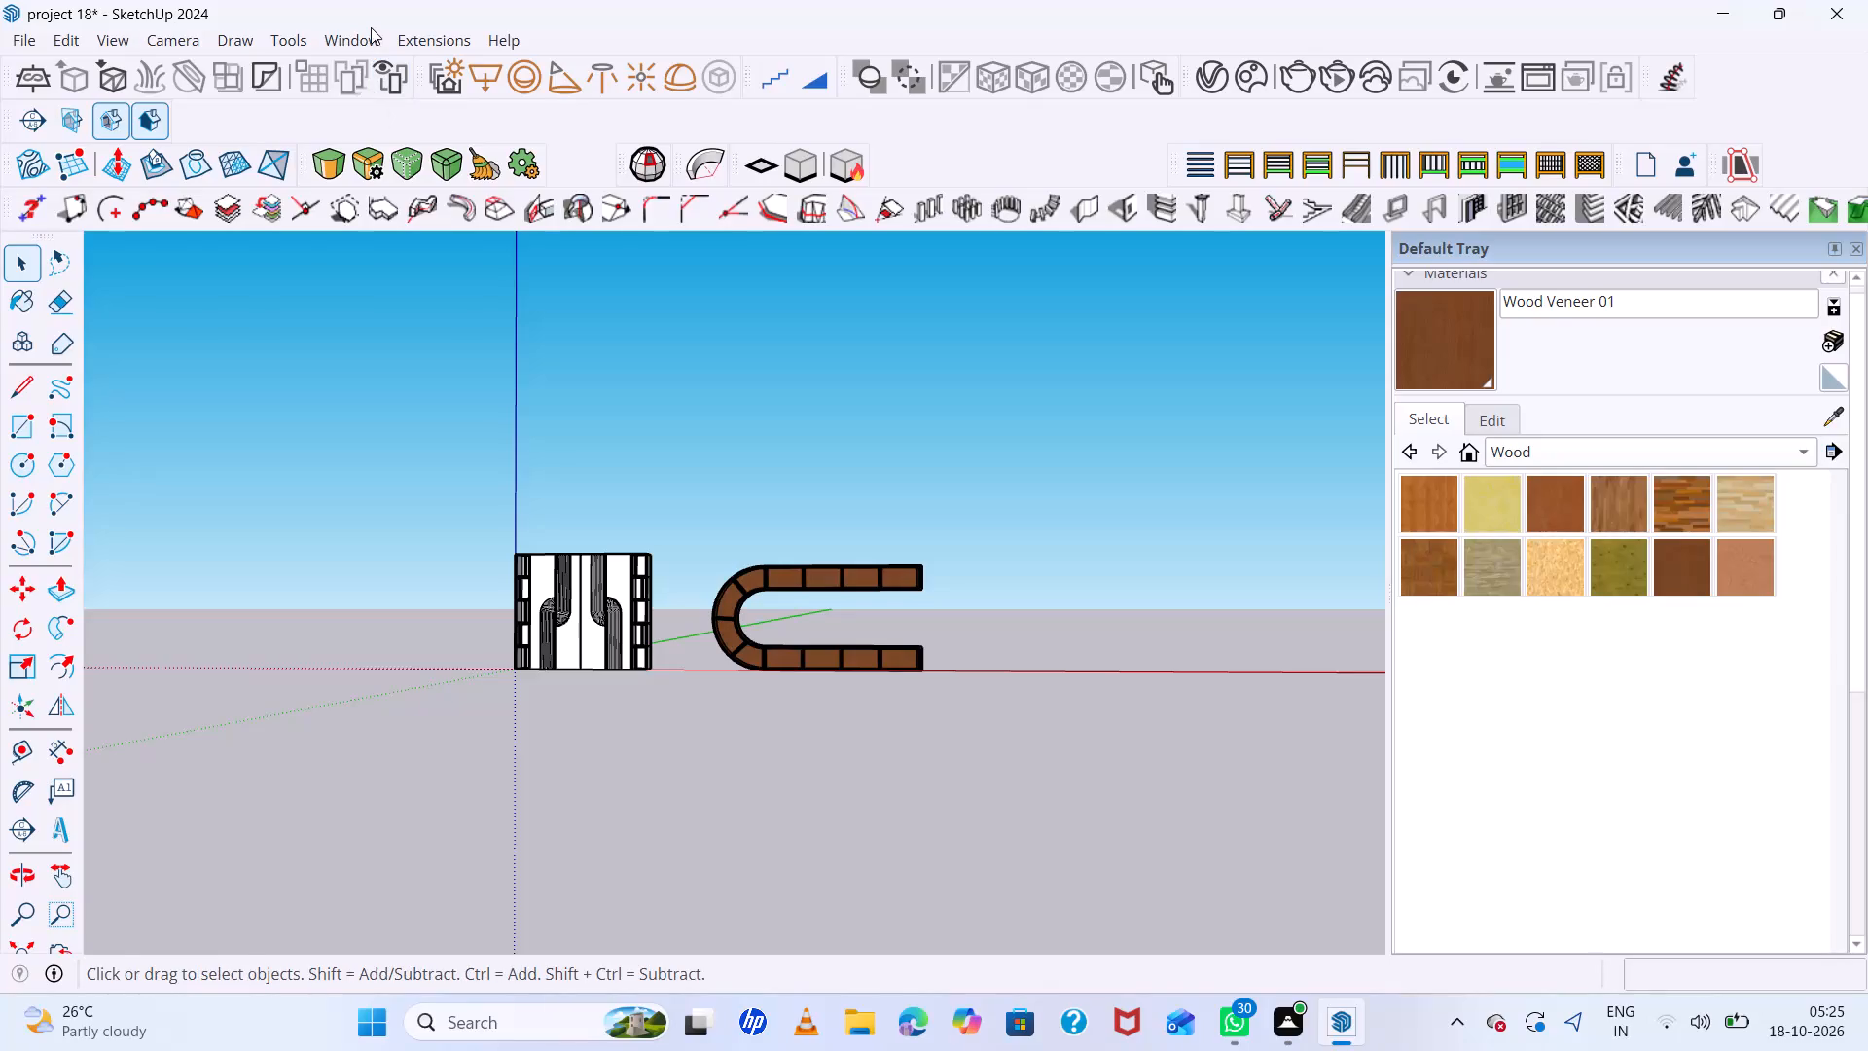
# Reopen 3D Warehouse to bring back the books model results.
pyautogui.click(367, 33)
pyautogui.click(408, 233)
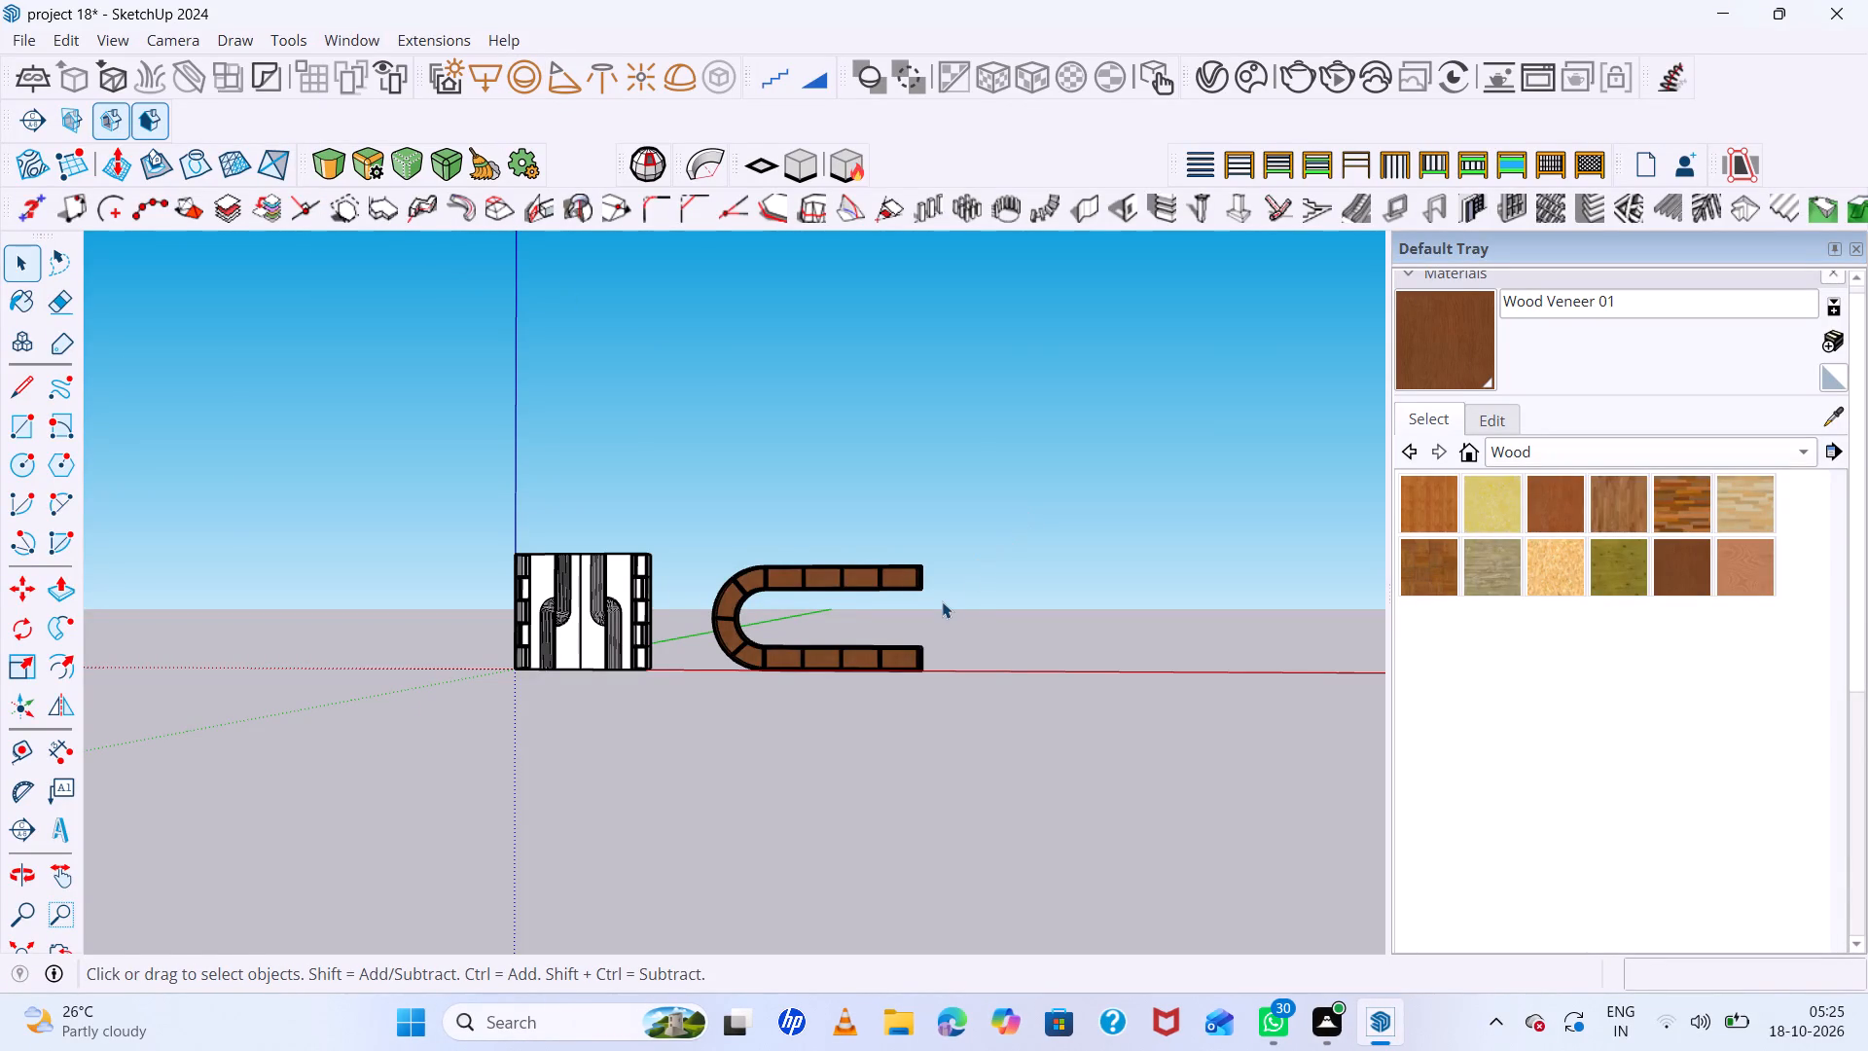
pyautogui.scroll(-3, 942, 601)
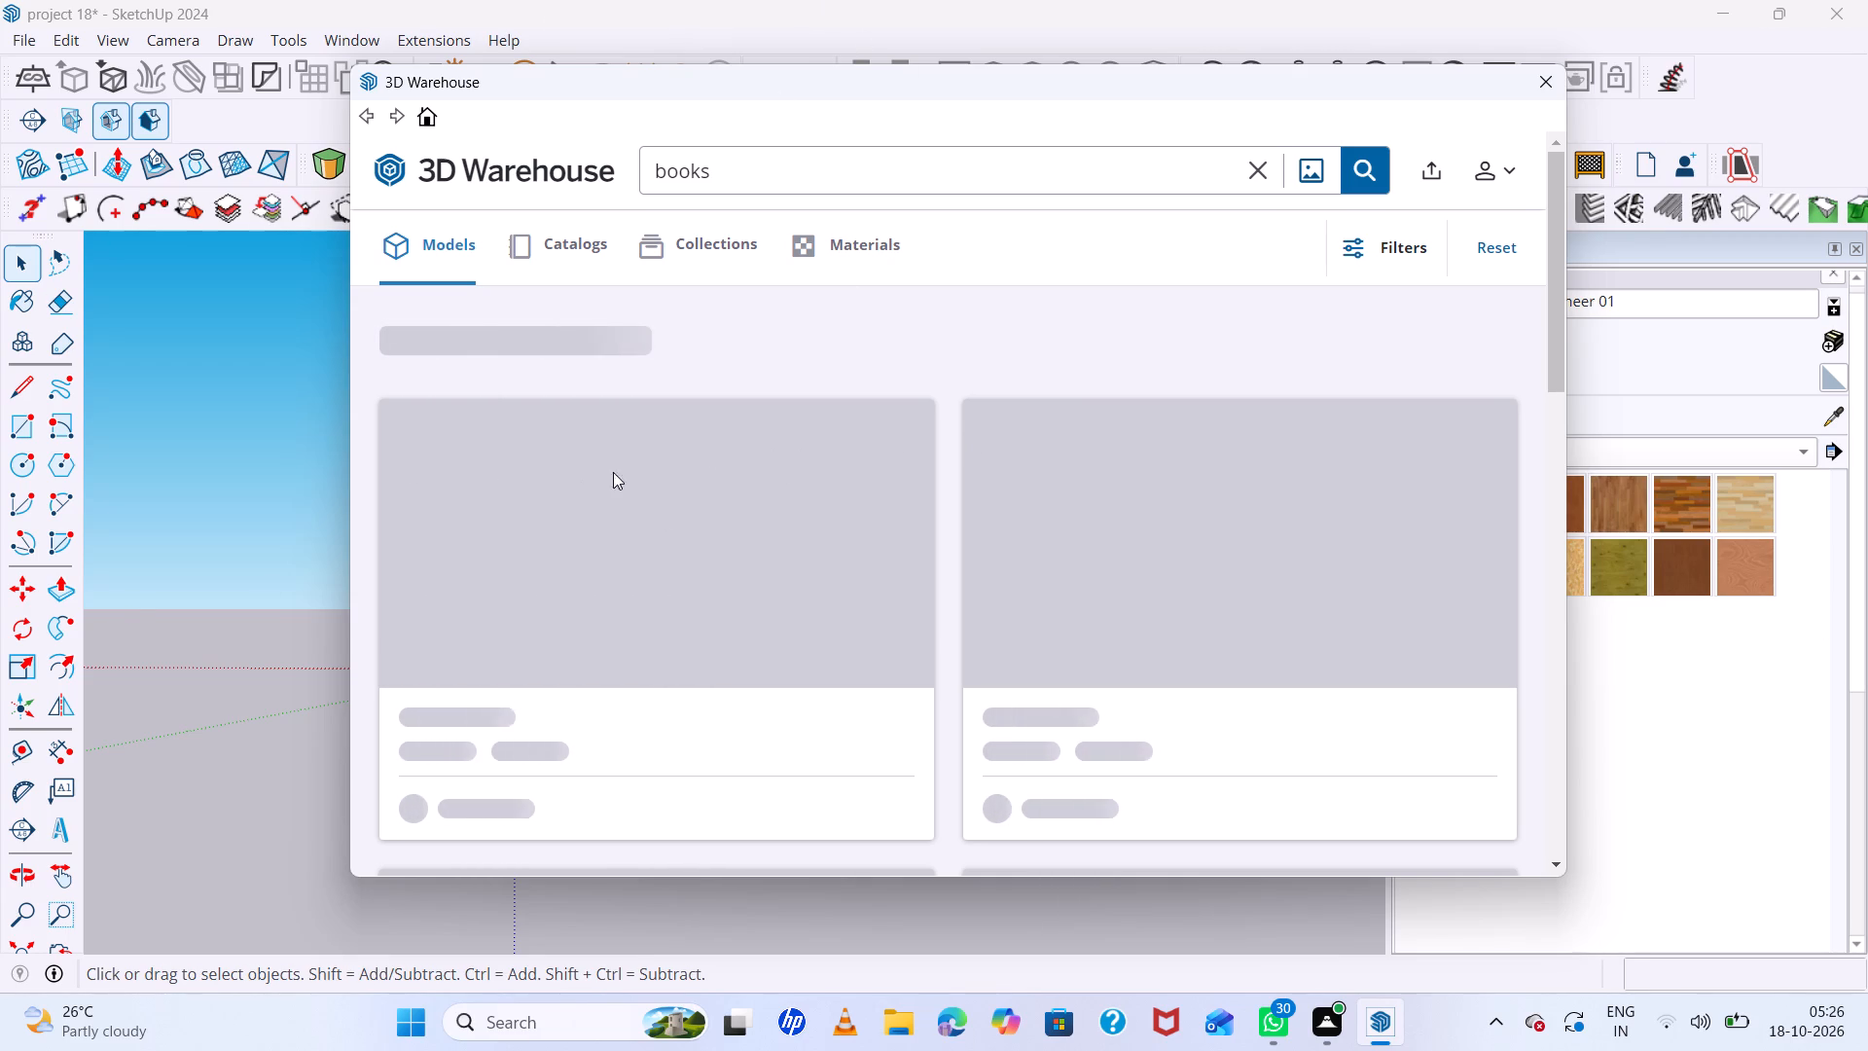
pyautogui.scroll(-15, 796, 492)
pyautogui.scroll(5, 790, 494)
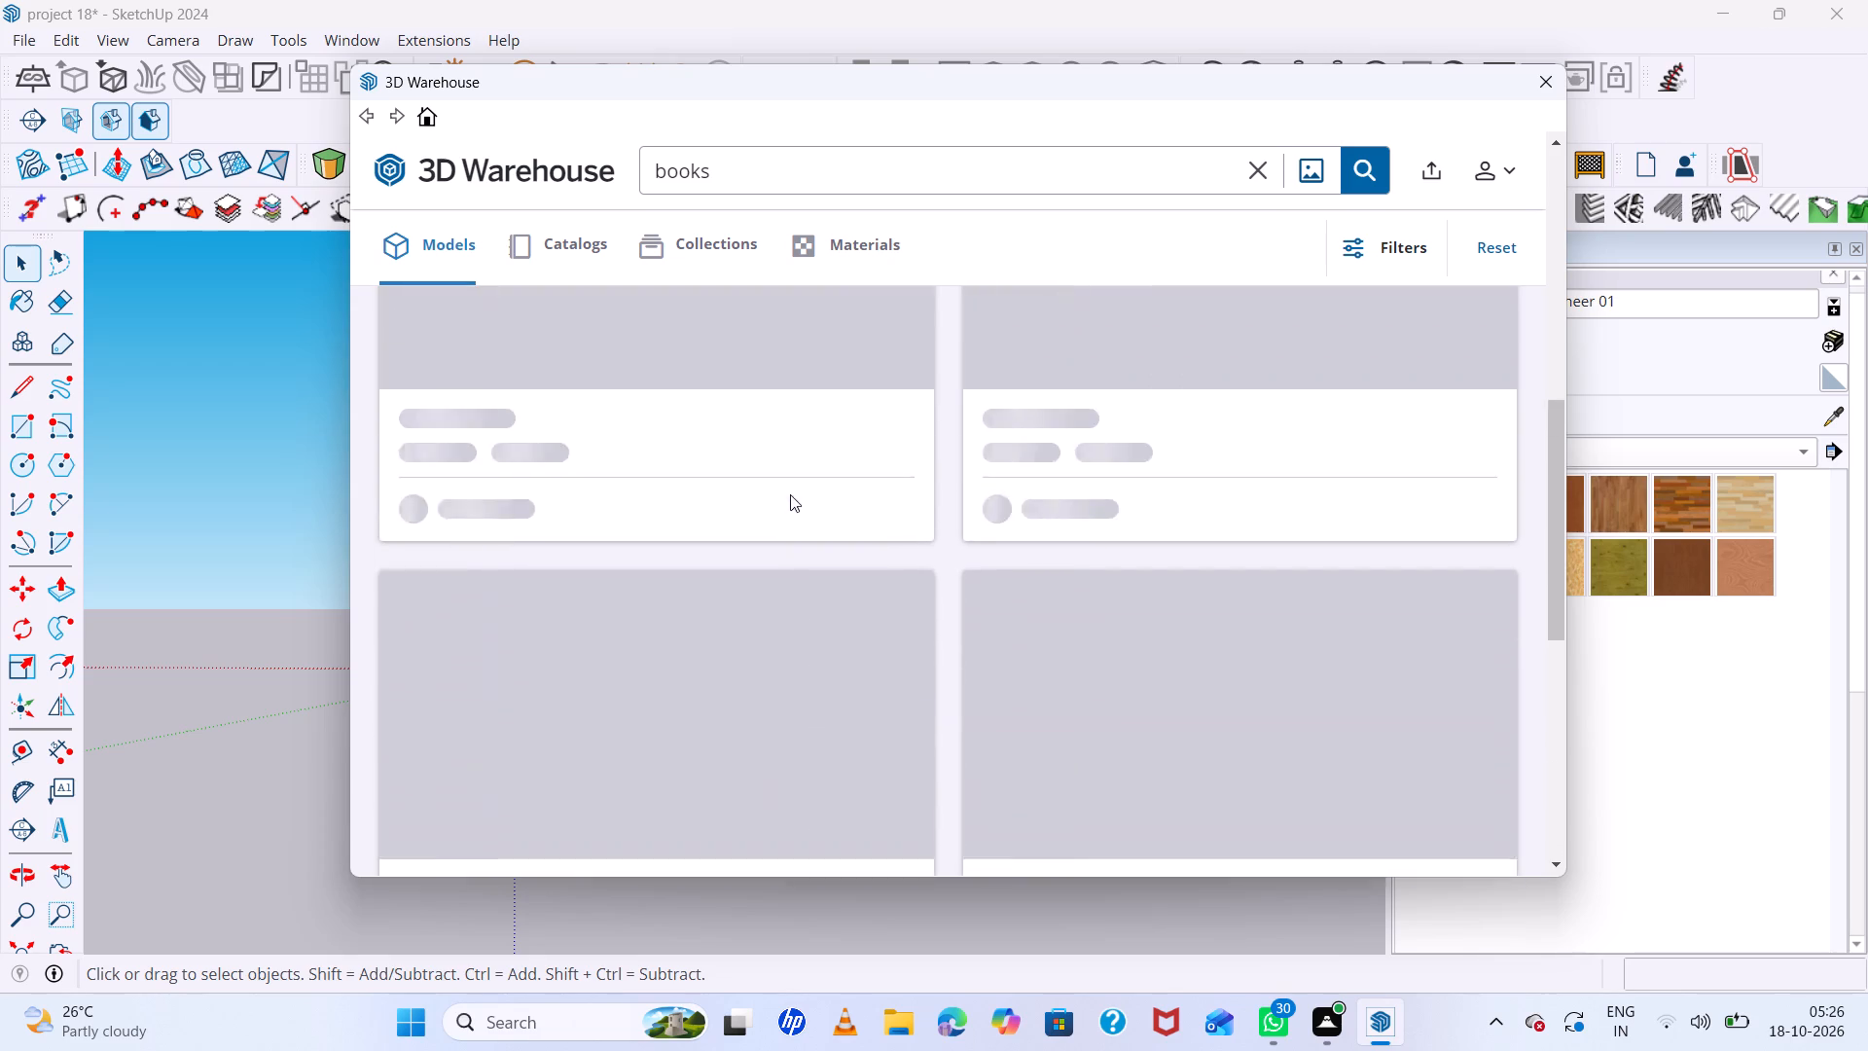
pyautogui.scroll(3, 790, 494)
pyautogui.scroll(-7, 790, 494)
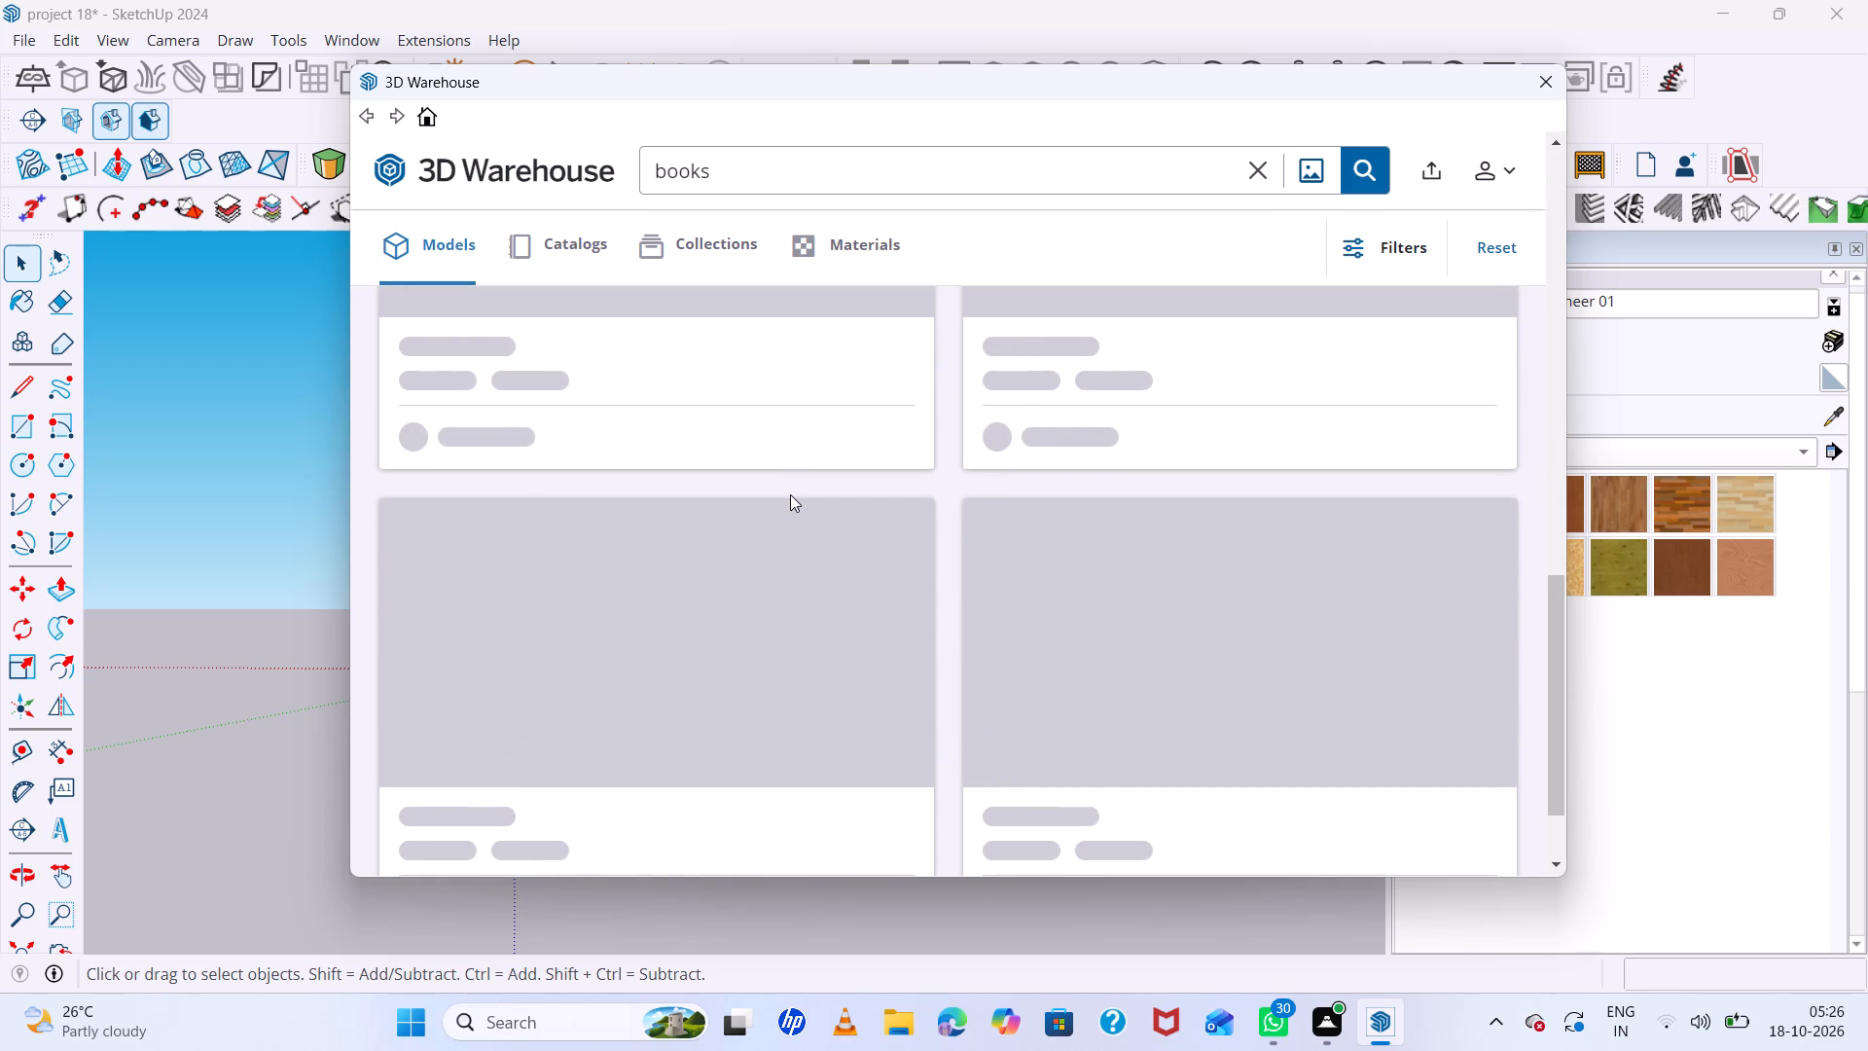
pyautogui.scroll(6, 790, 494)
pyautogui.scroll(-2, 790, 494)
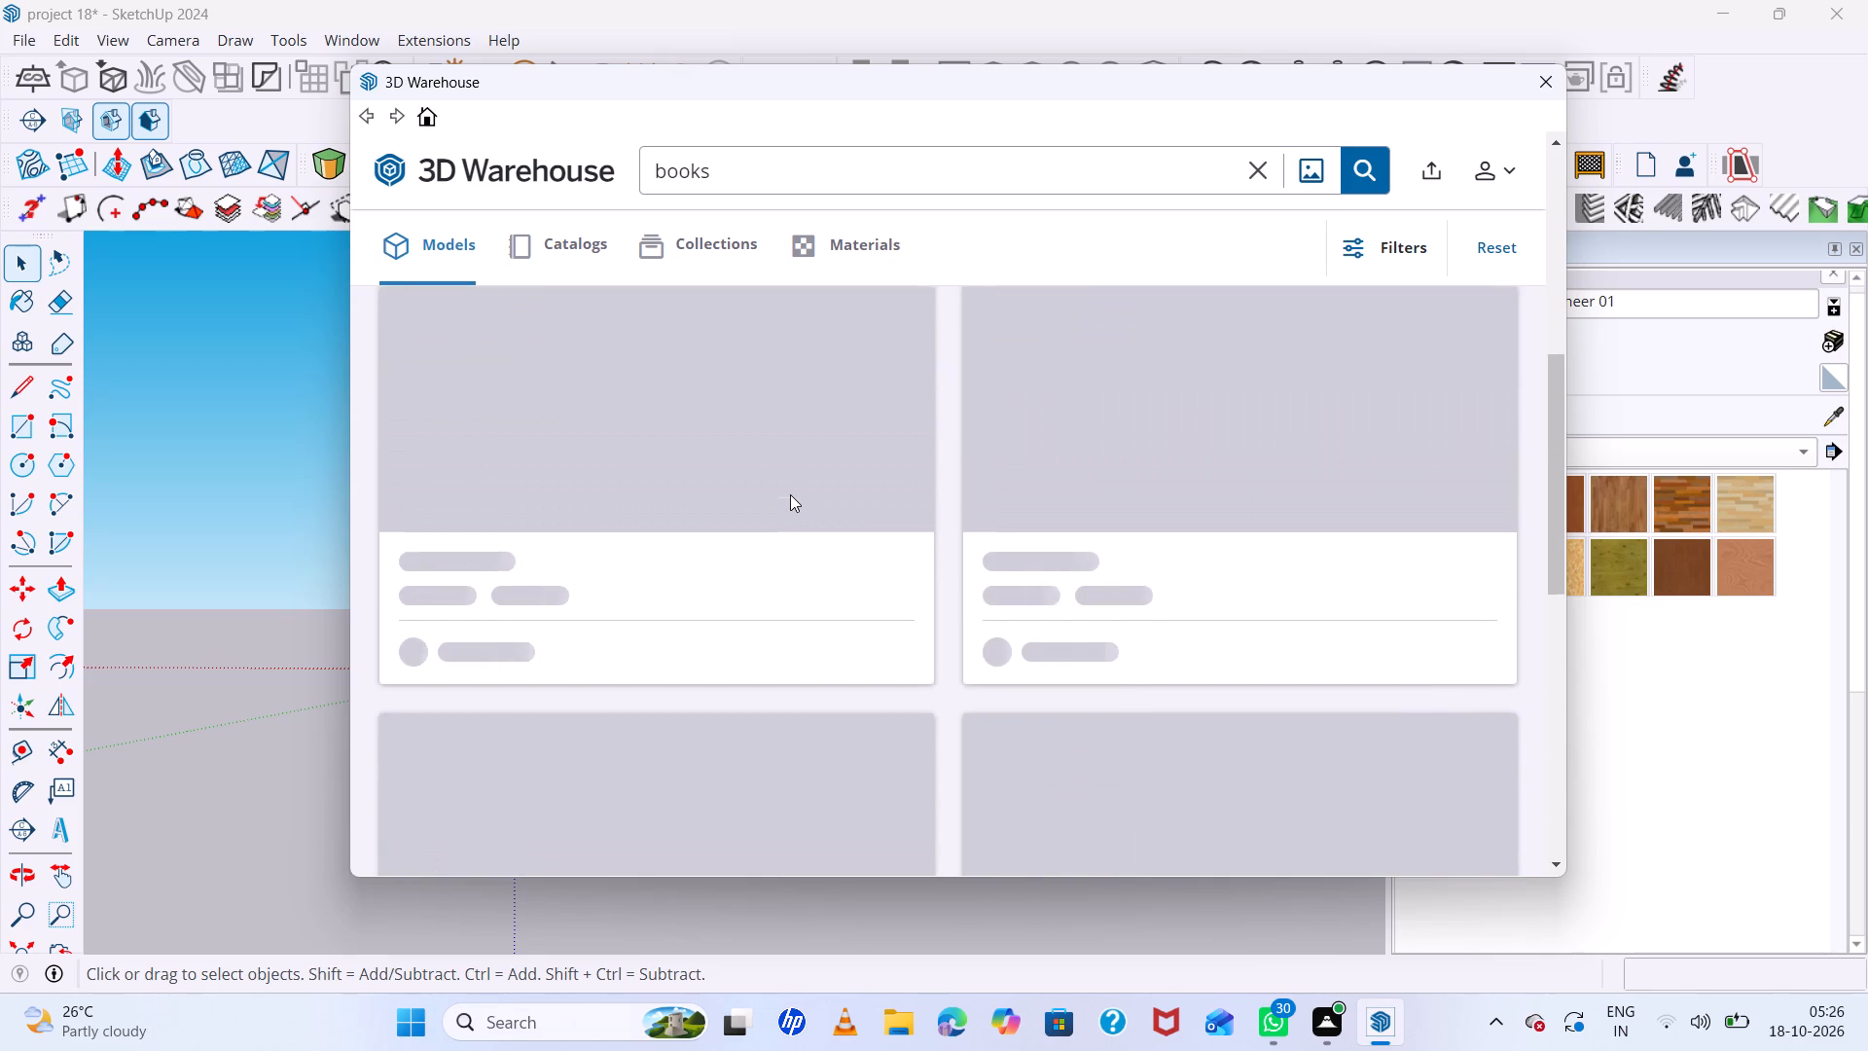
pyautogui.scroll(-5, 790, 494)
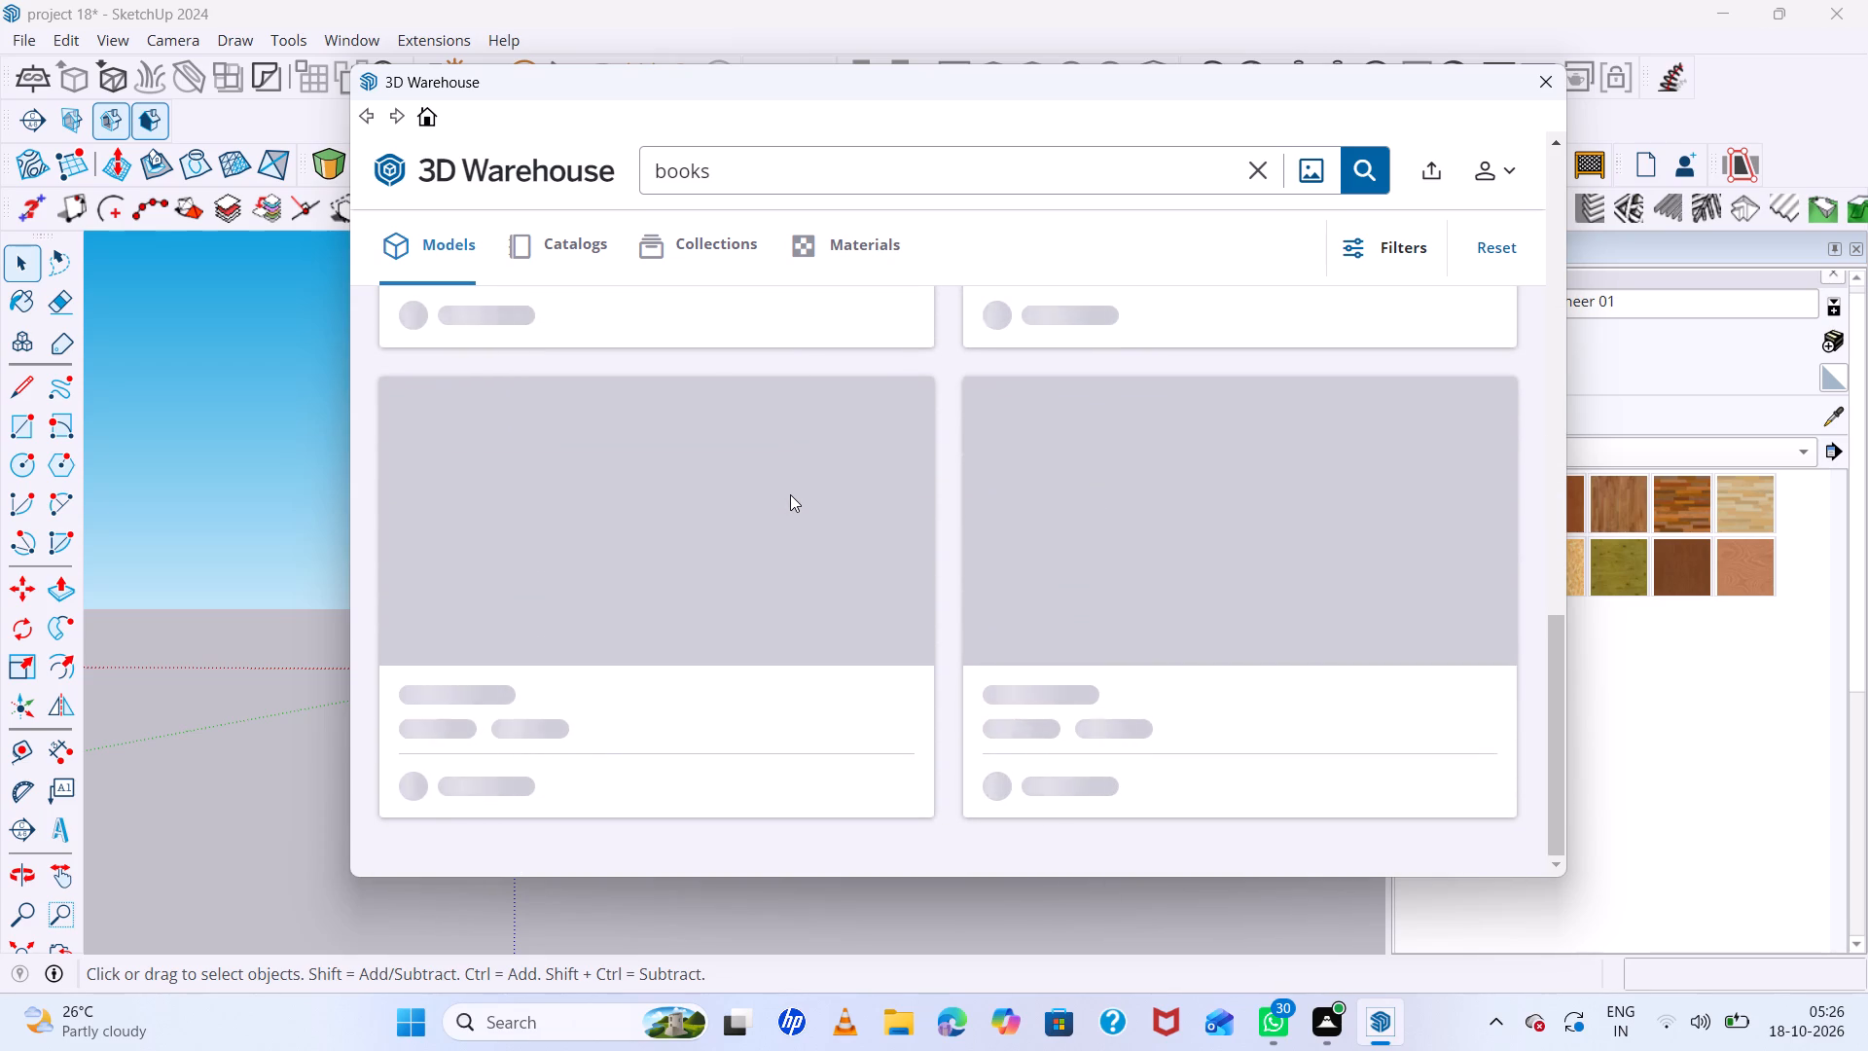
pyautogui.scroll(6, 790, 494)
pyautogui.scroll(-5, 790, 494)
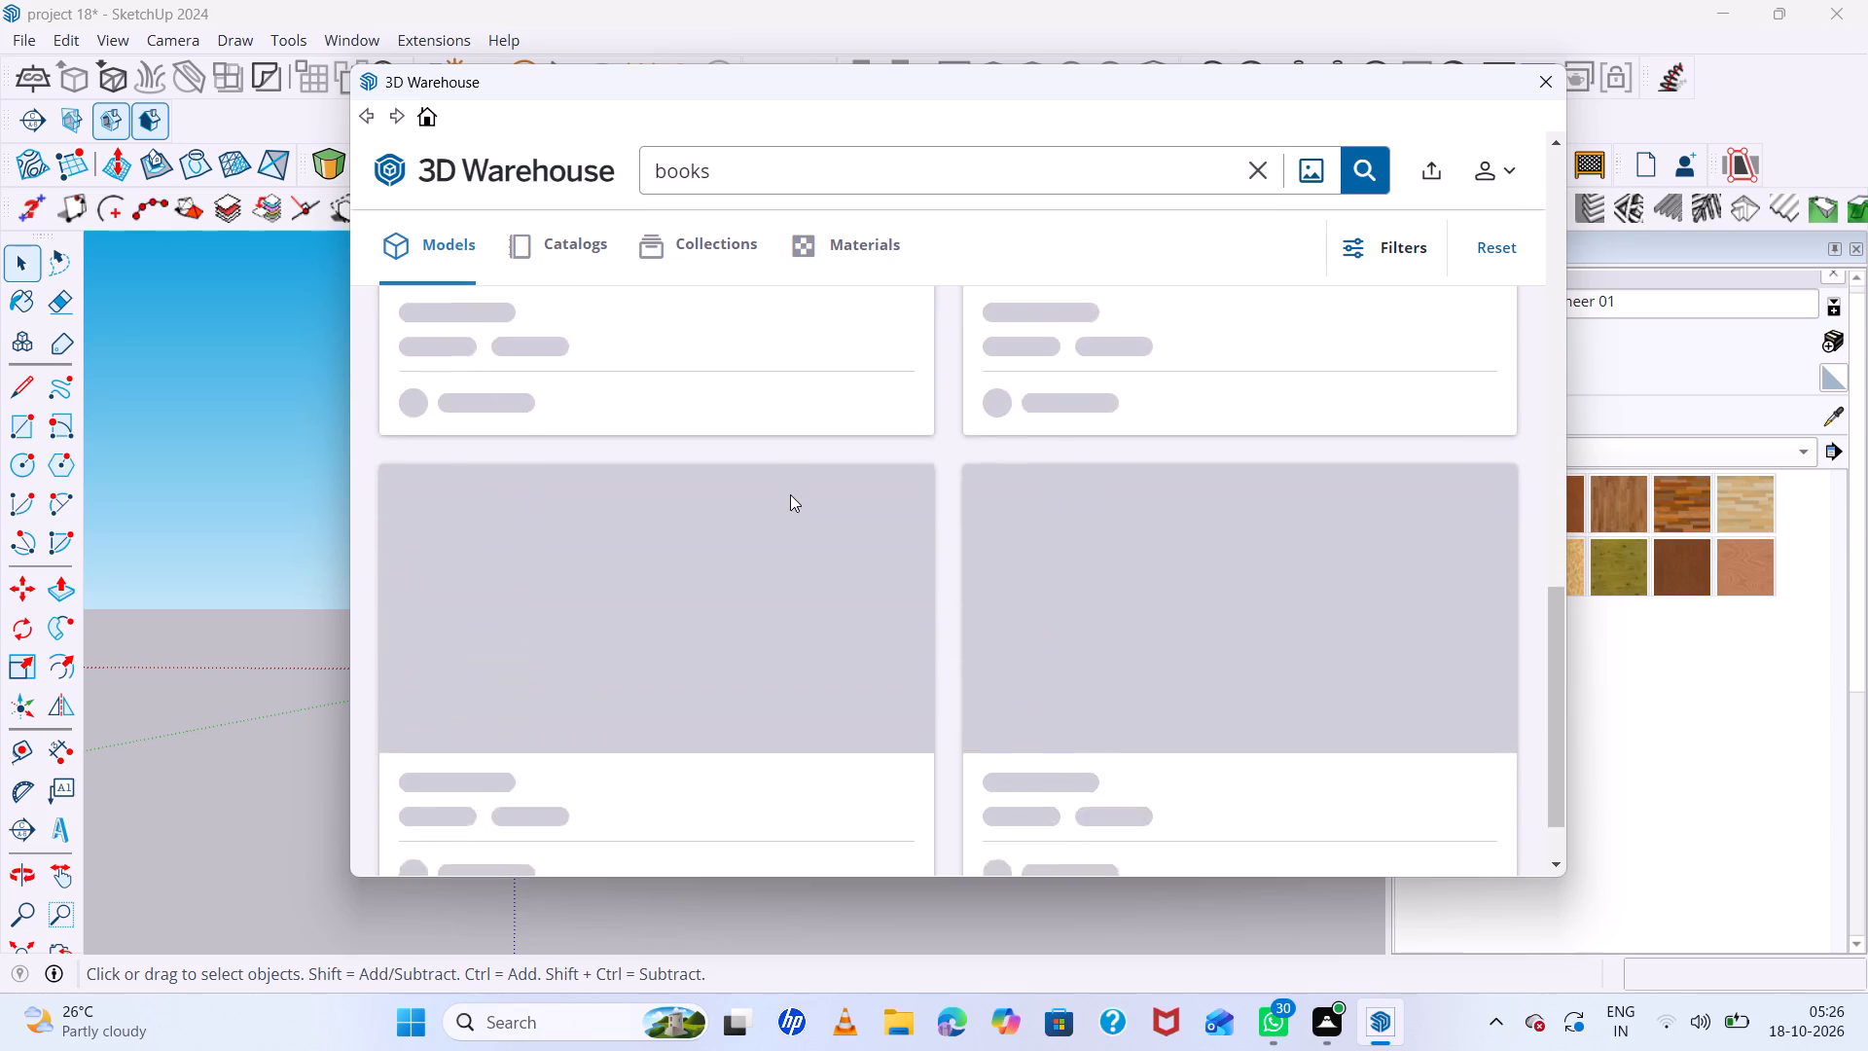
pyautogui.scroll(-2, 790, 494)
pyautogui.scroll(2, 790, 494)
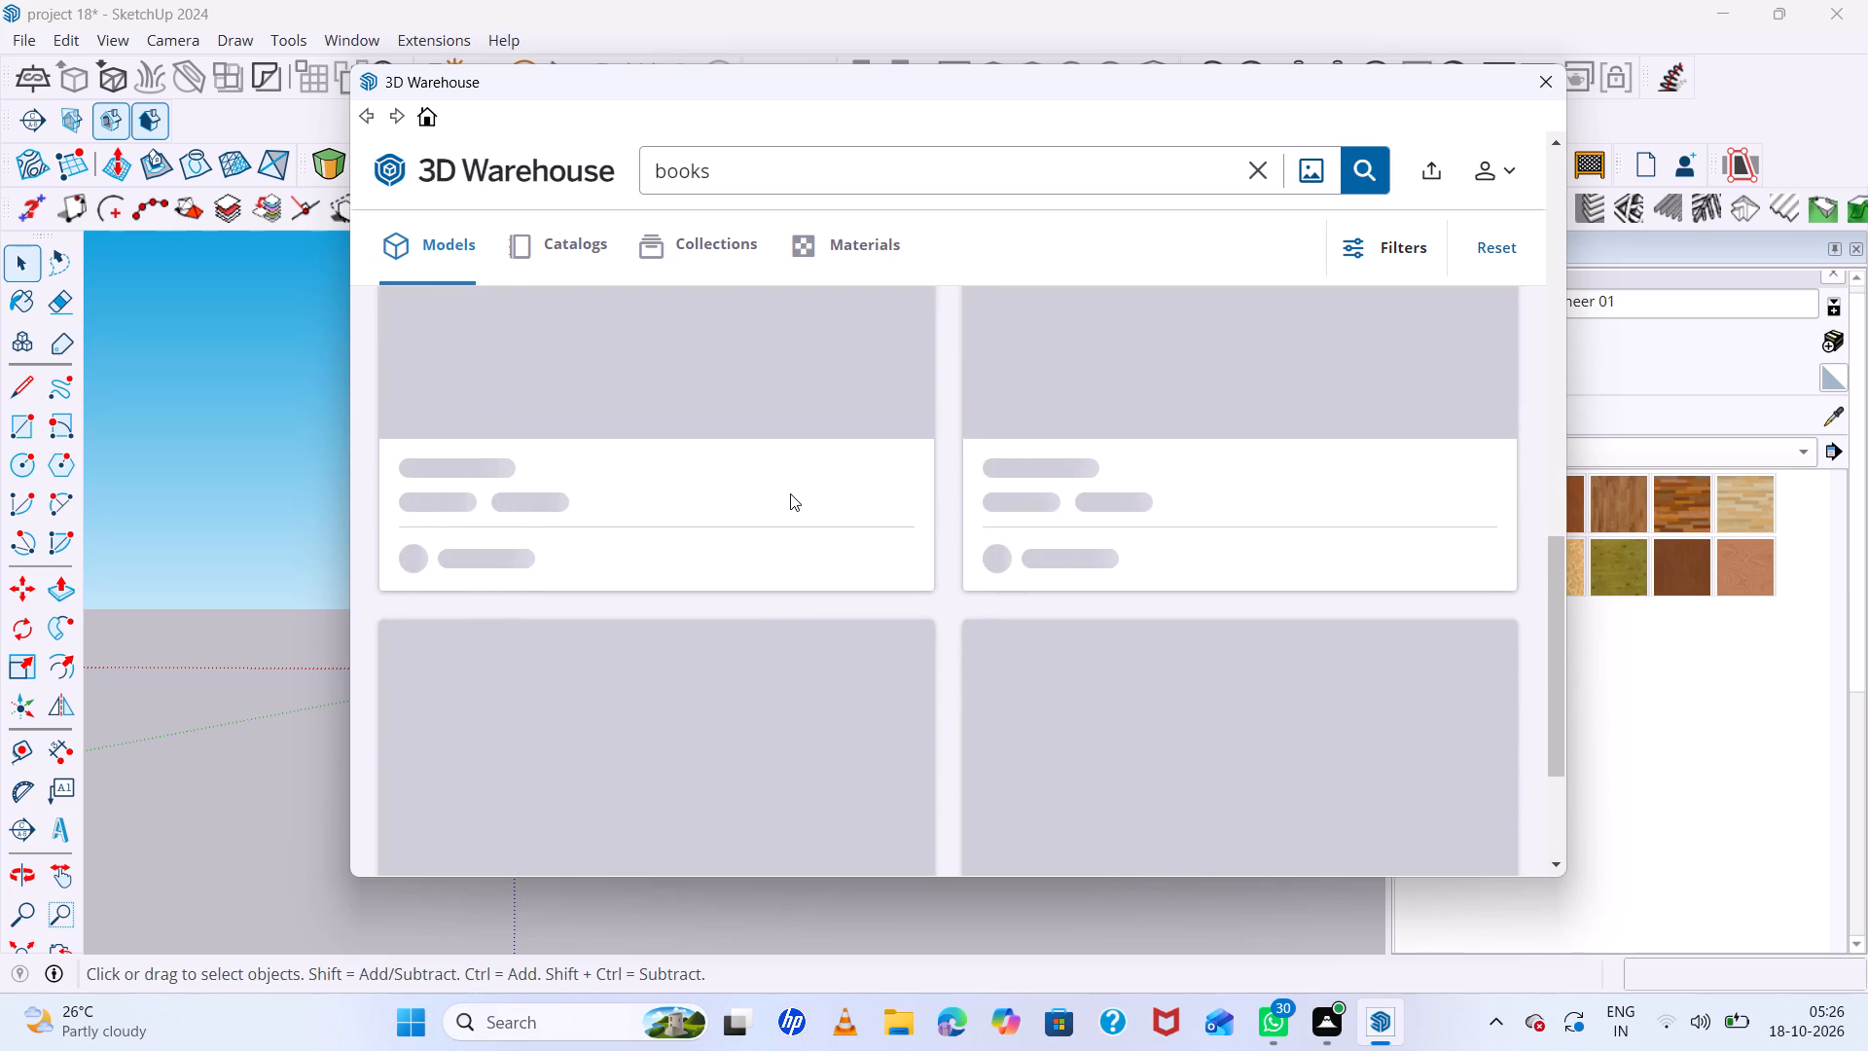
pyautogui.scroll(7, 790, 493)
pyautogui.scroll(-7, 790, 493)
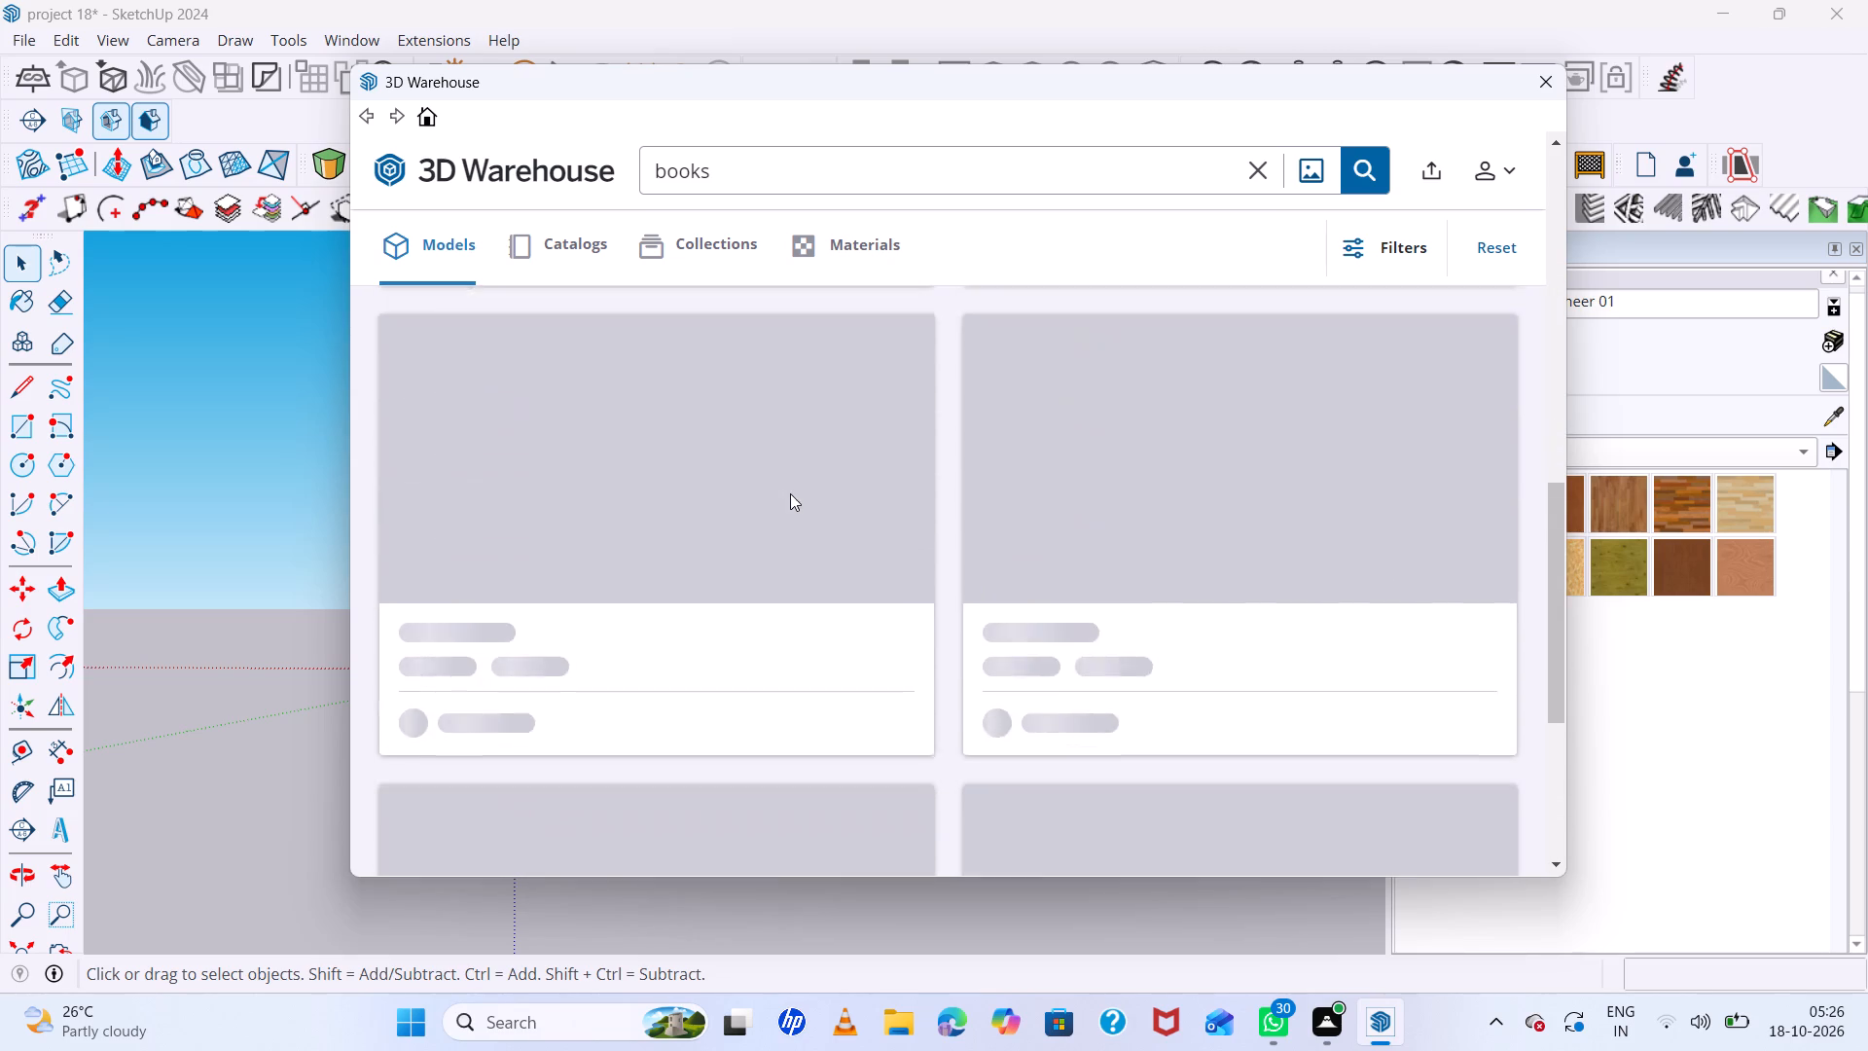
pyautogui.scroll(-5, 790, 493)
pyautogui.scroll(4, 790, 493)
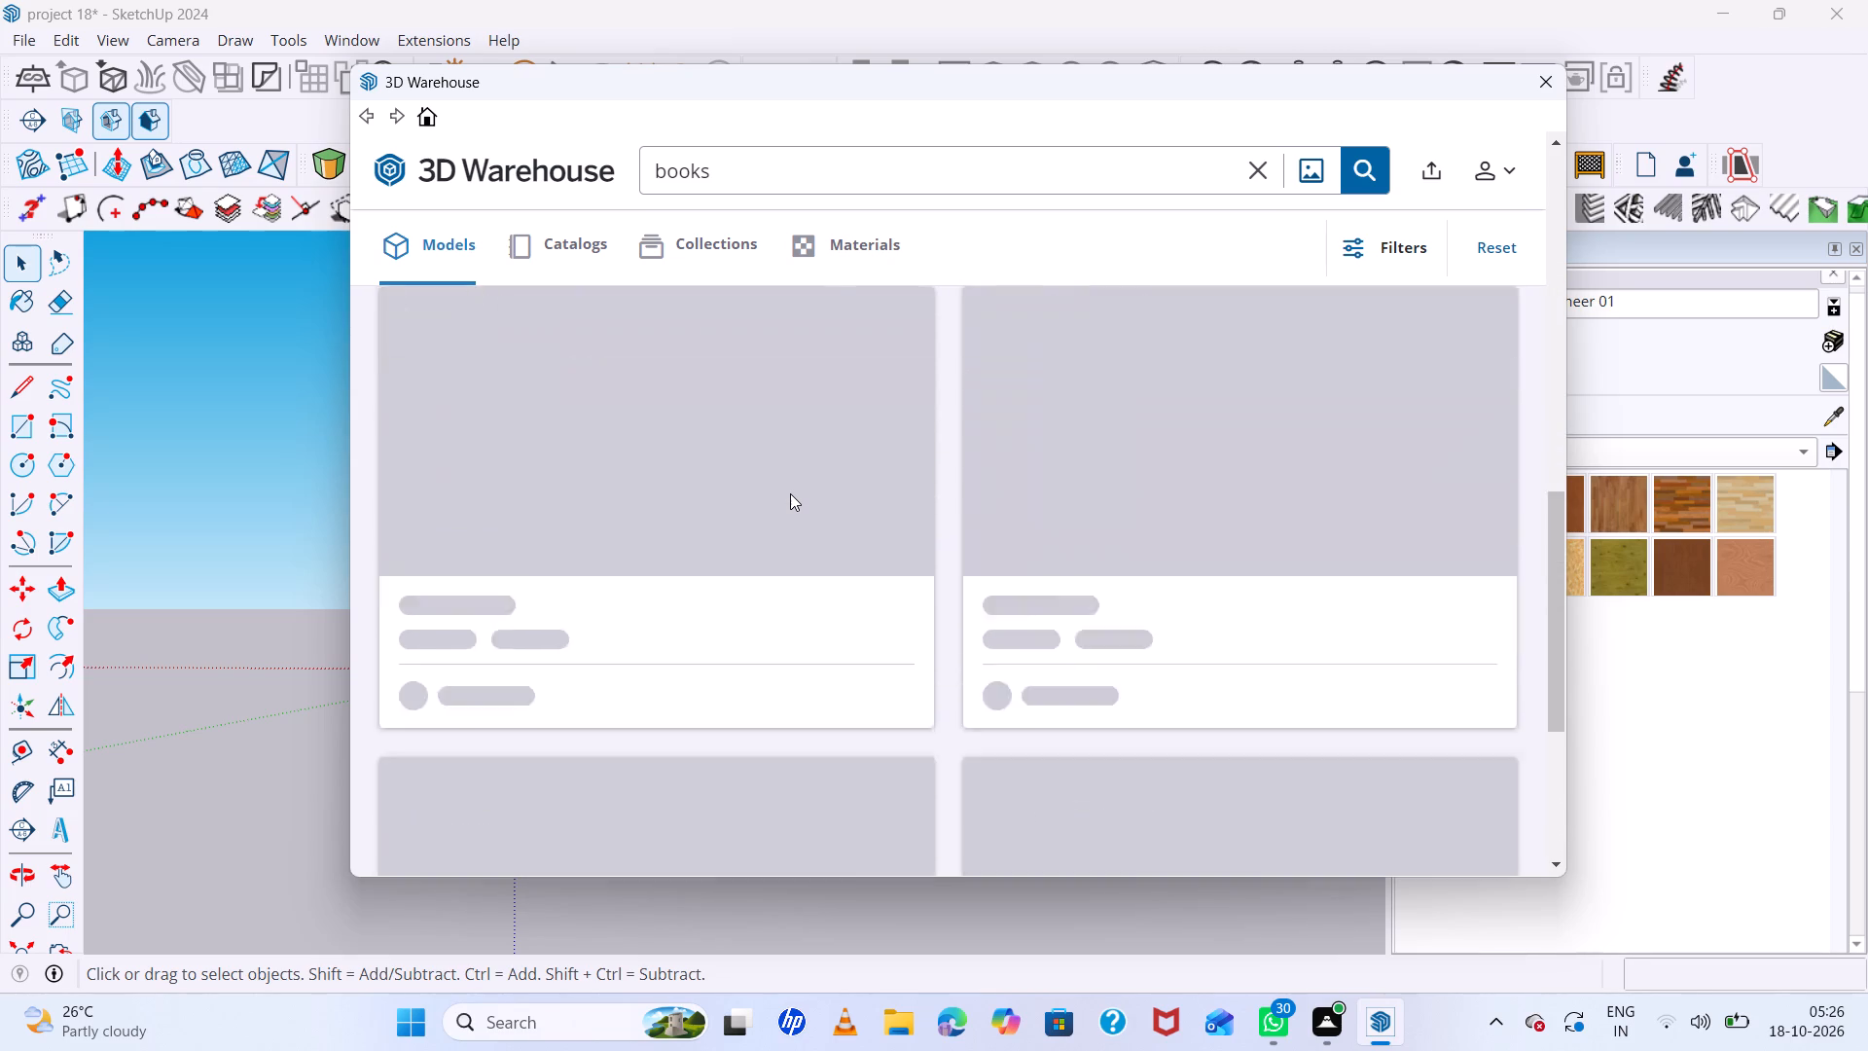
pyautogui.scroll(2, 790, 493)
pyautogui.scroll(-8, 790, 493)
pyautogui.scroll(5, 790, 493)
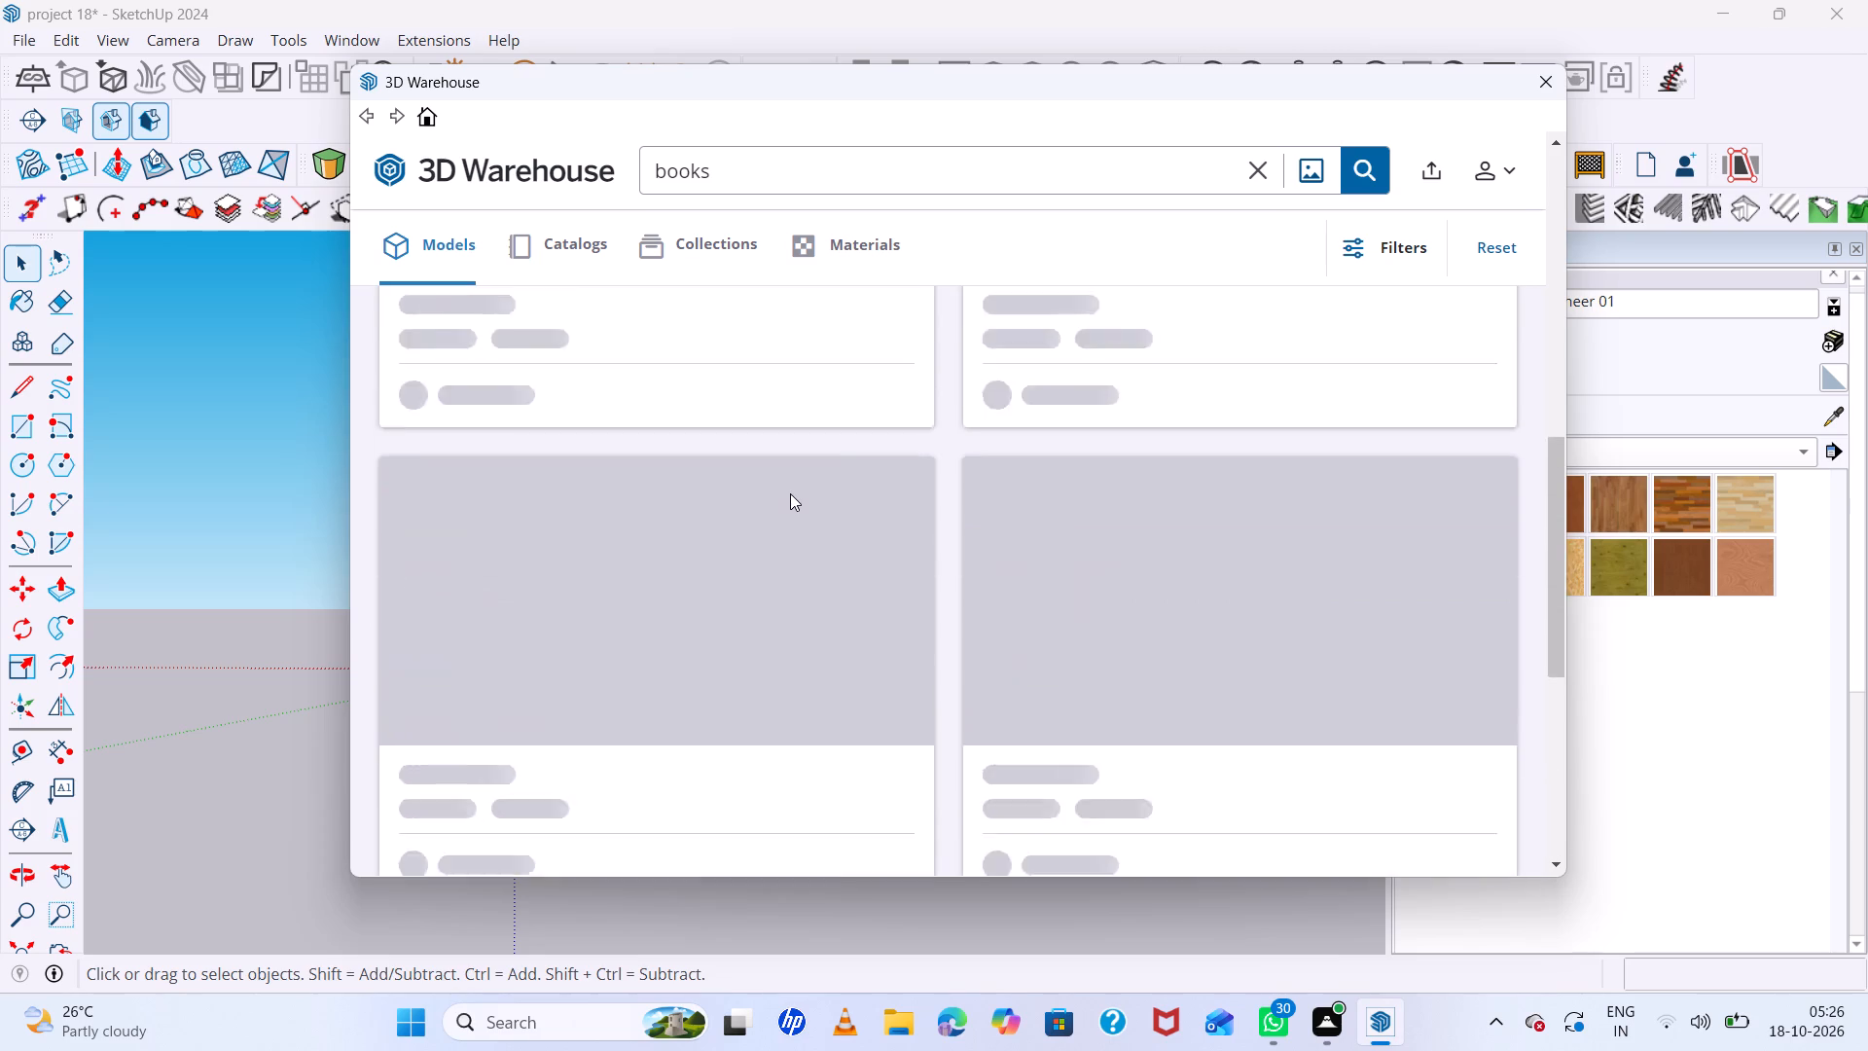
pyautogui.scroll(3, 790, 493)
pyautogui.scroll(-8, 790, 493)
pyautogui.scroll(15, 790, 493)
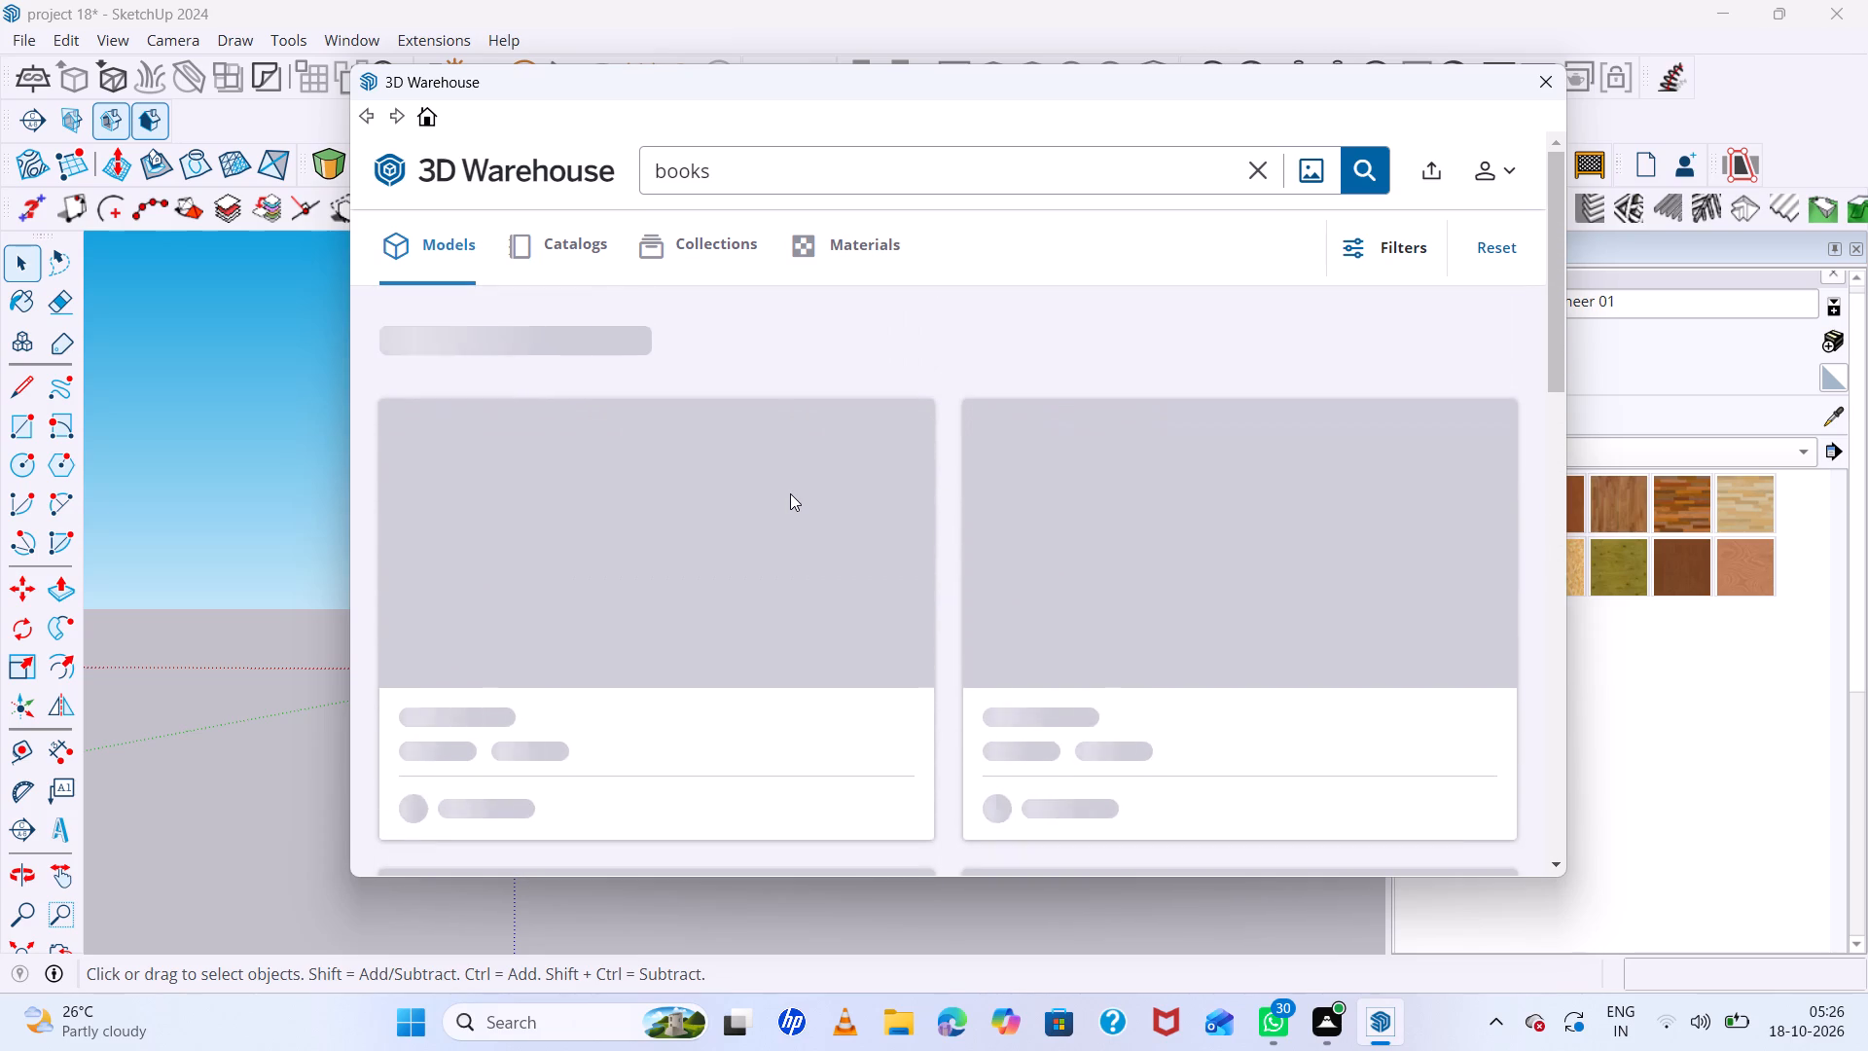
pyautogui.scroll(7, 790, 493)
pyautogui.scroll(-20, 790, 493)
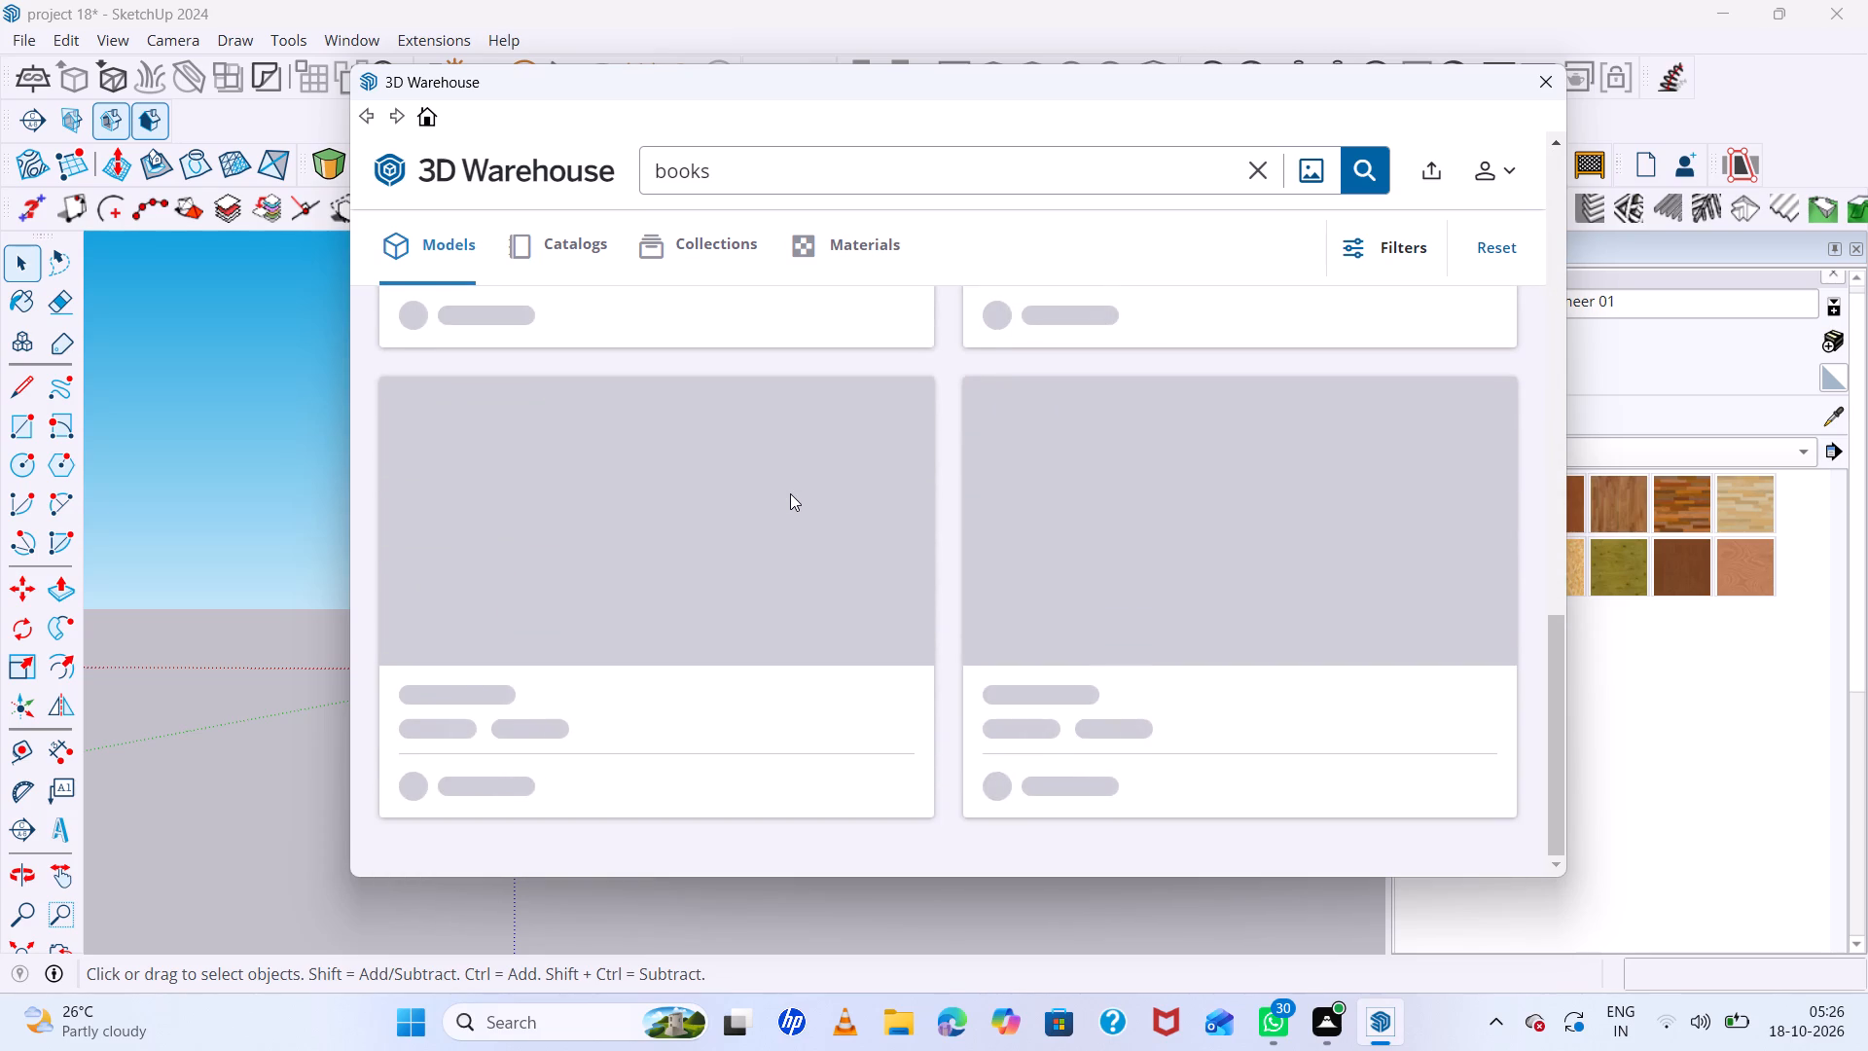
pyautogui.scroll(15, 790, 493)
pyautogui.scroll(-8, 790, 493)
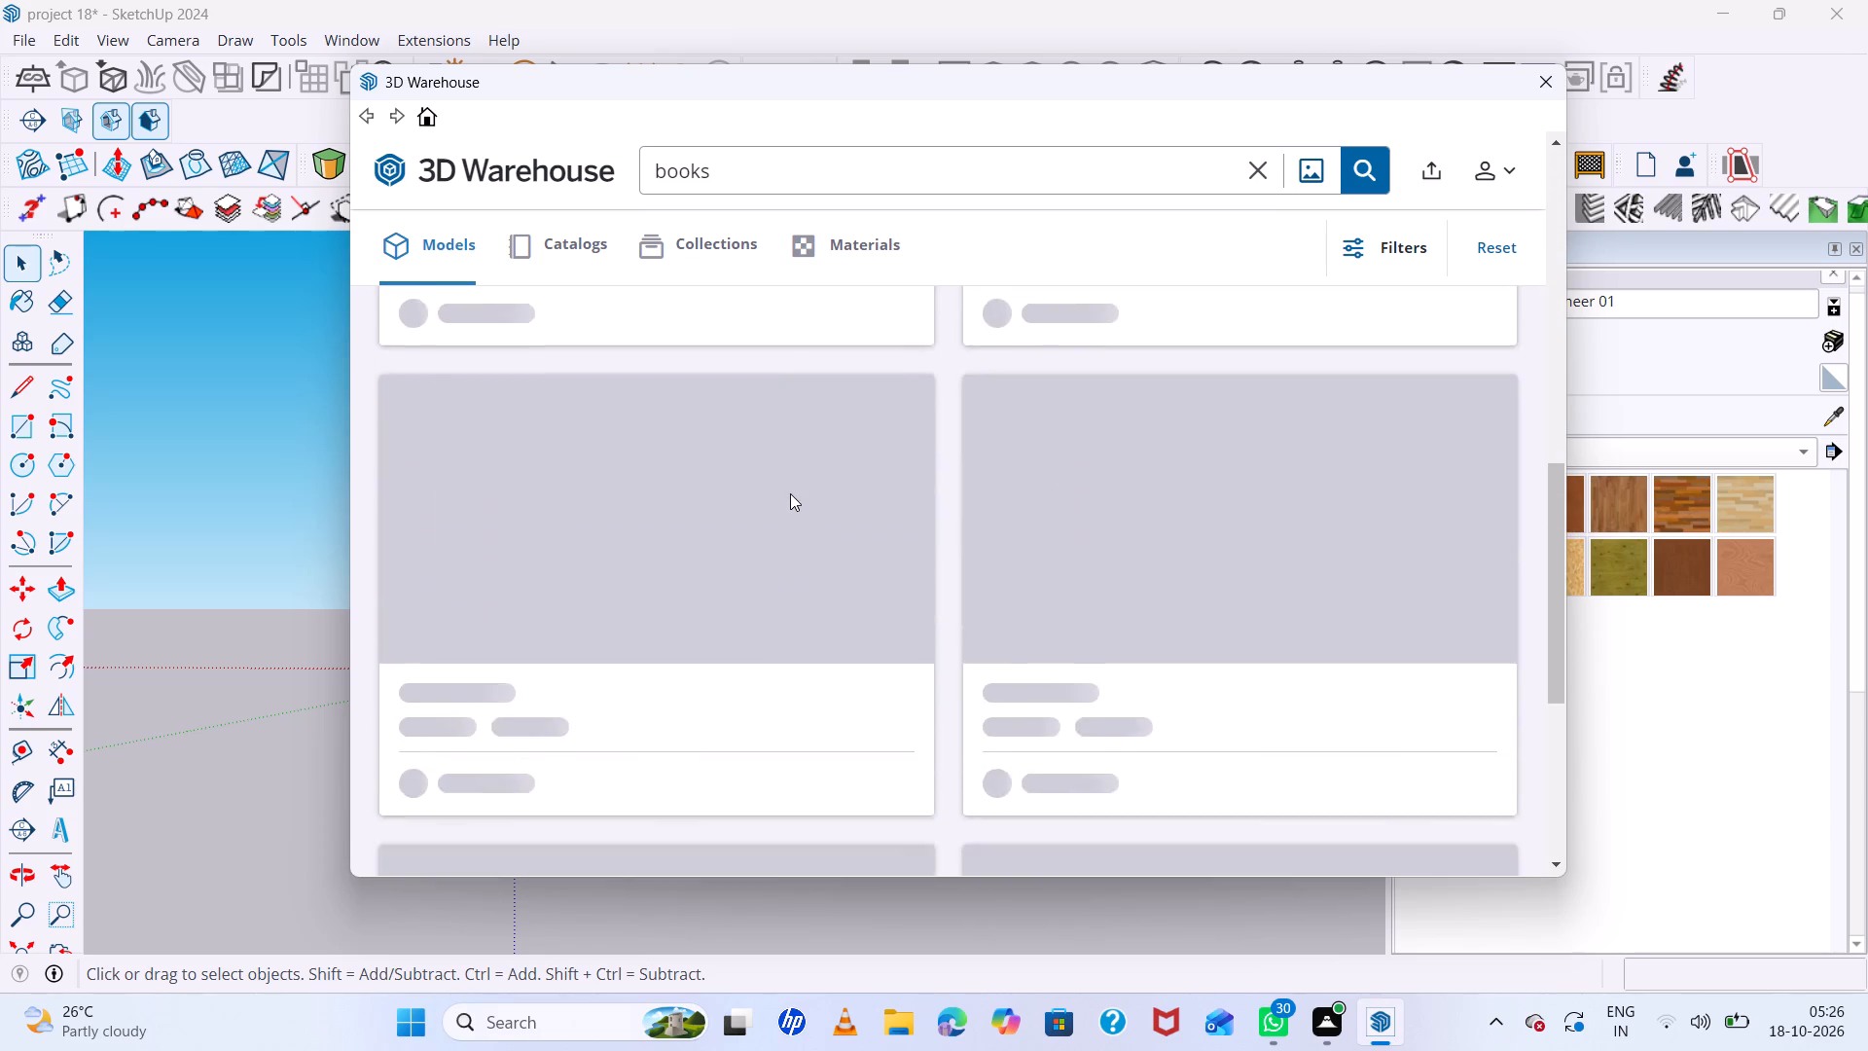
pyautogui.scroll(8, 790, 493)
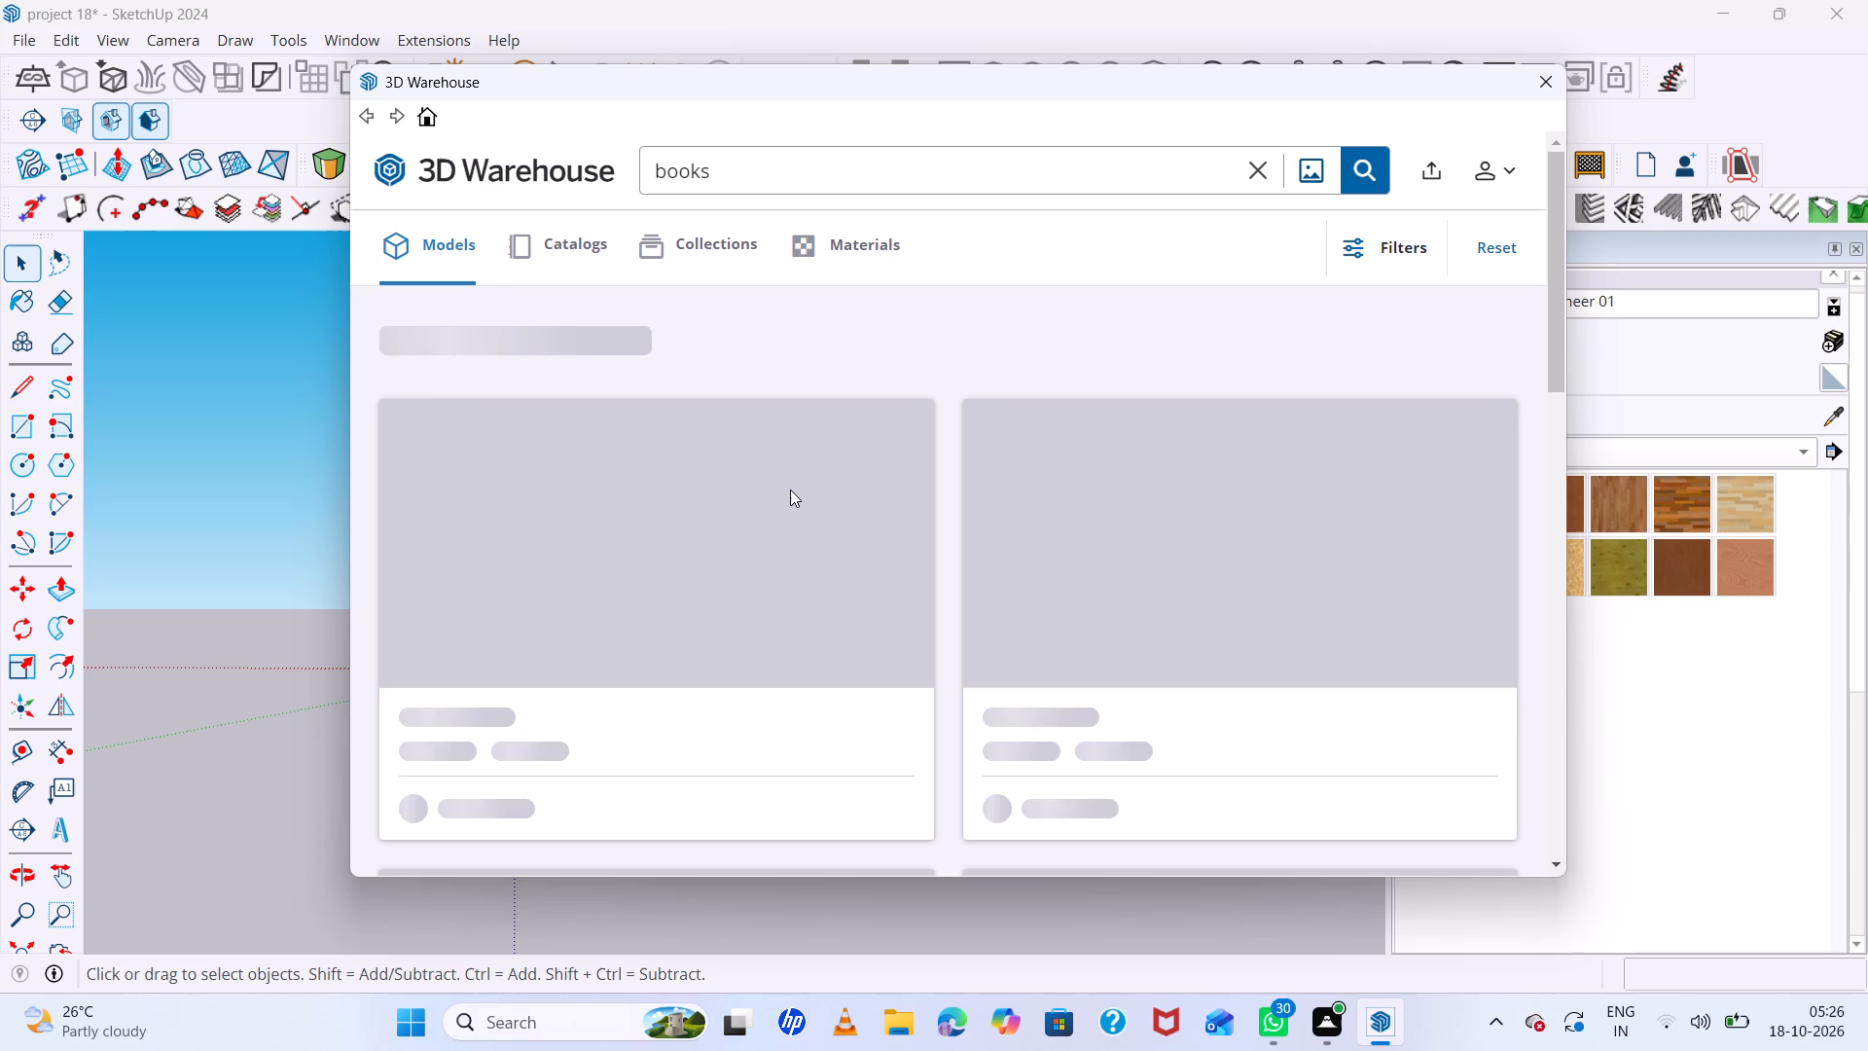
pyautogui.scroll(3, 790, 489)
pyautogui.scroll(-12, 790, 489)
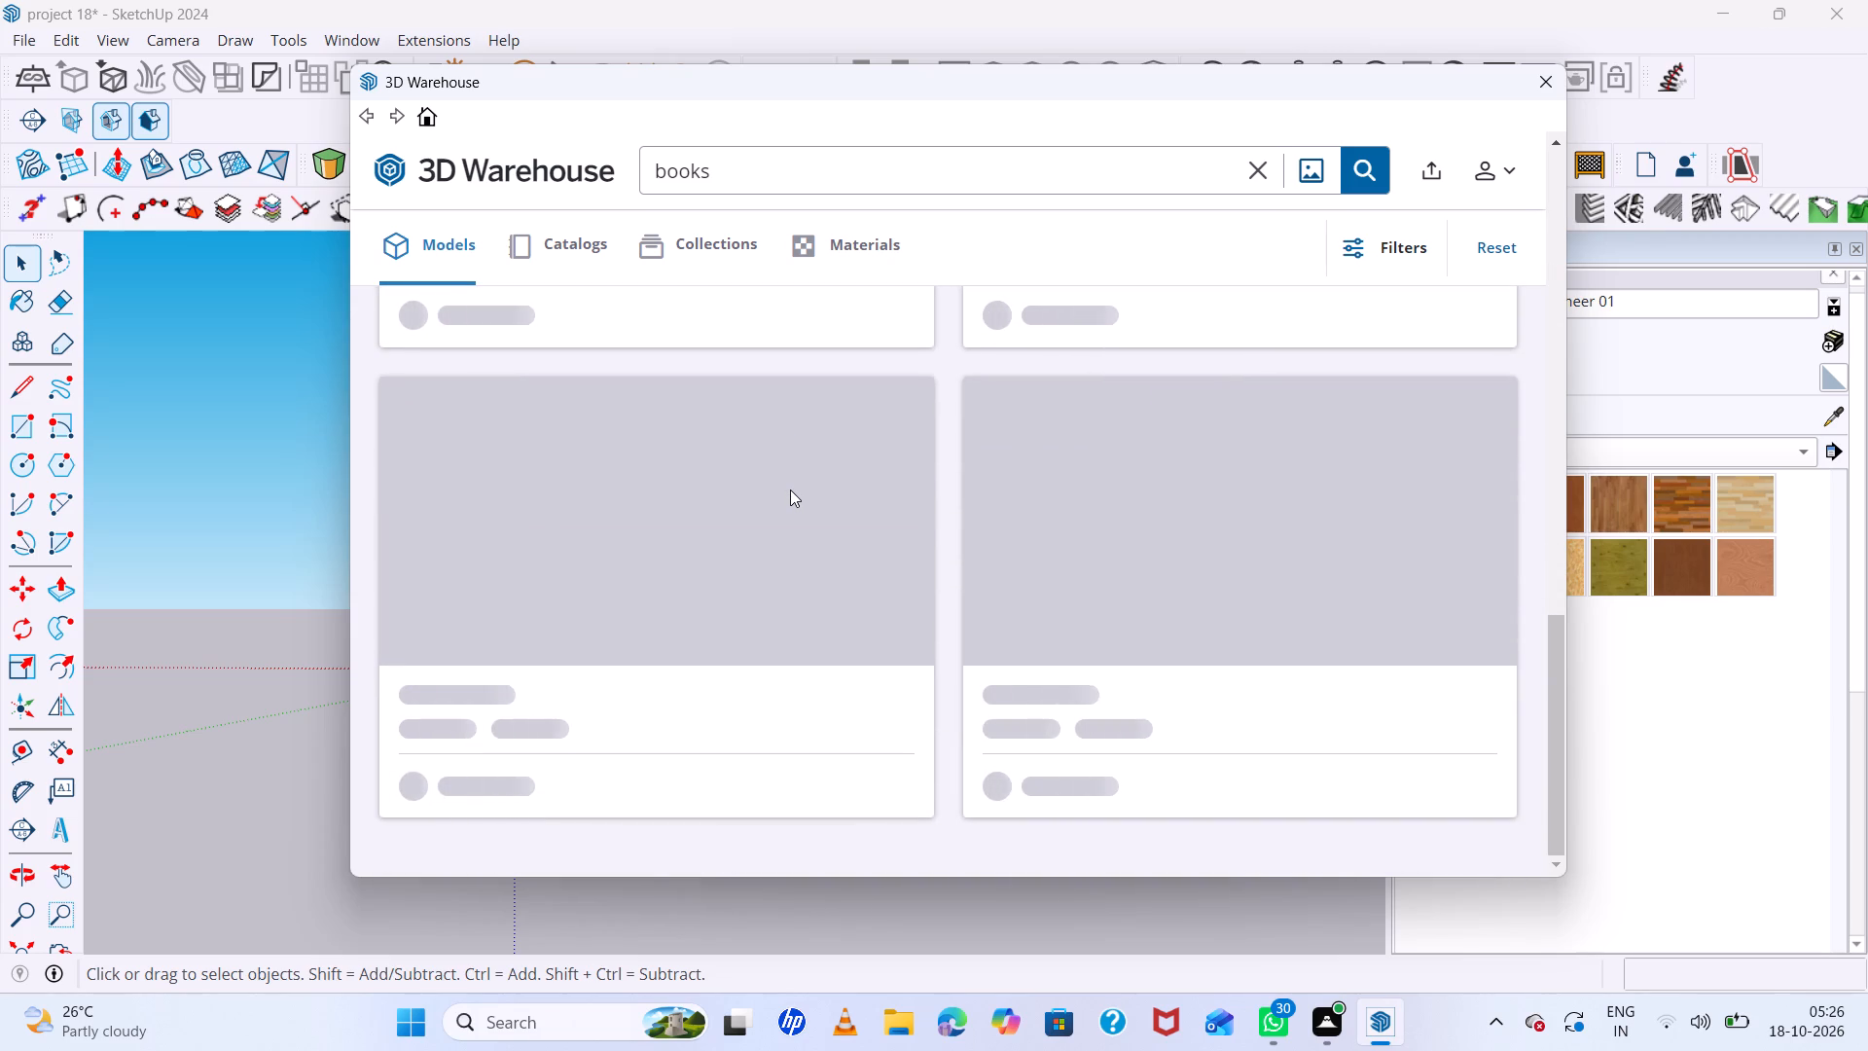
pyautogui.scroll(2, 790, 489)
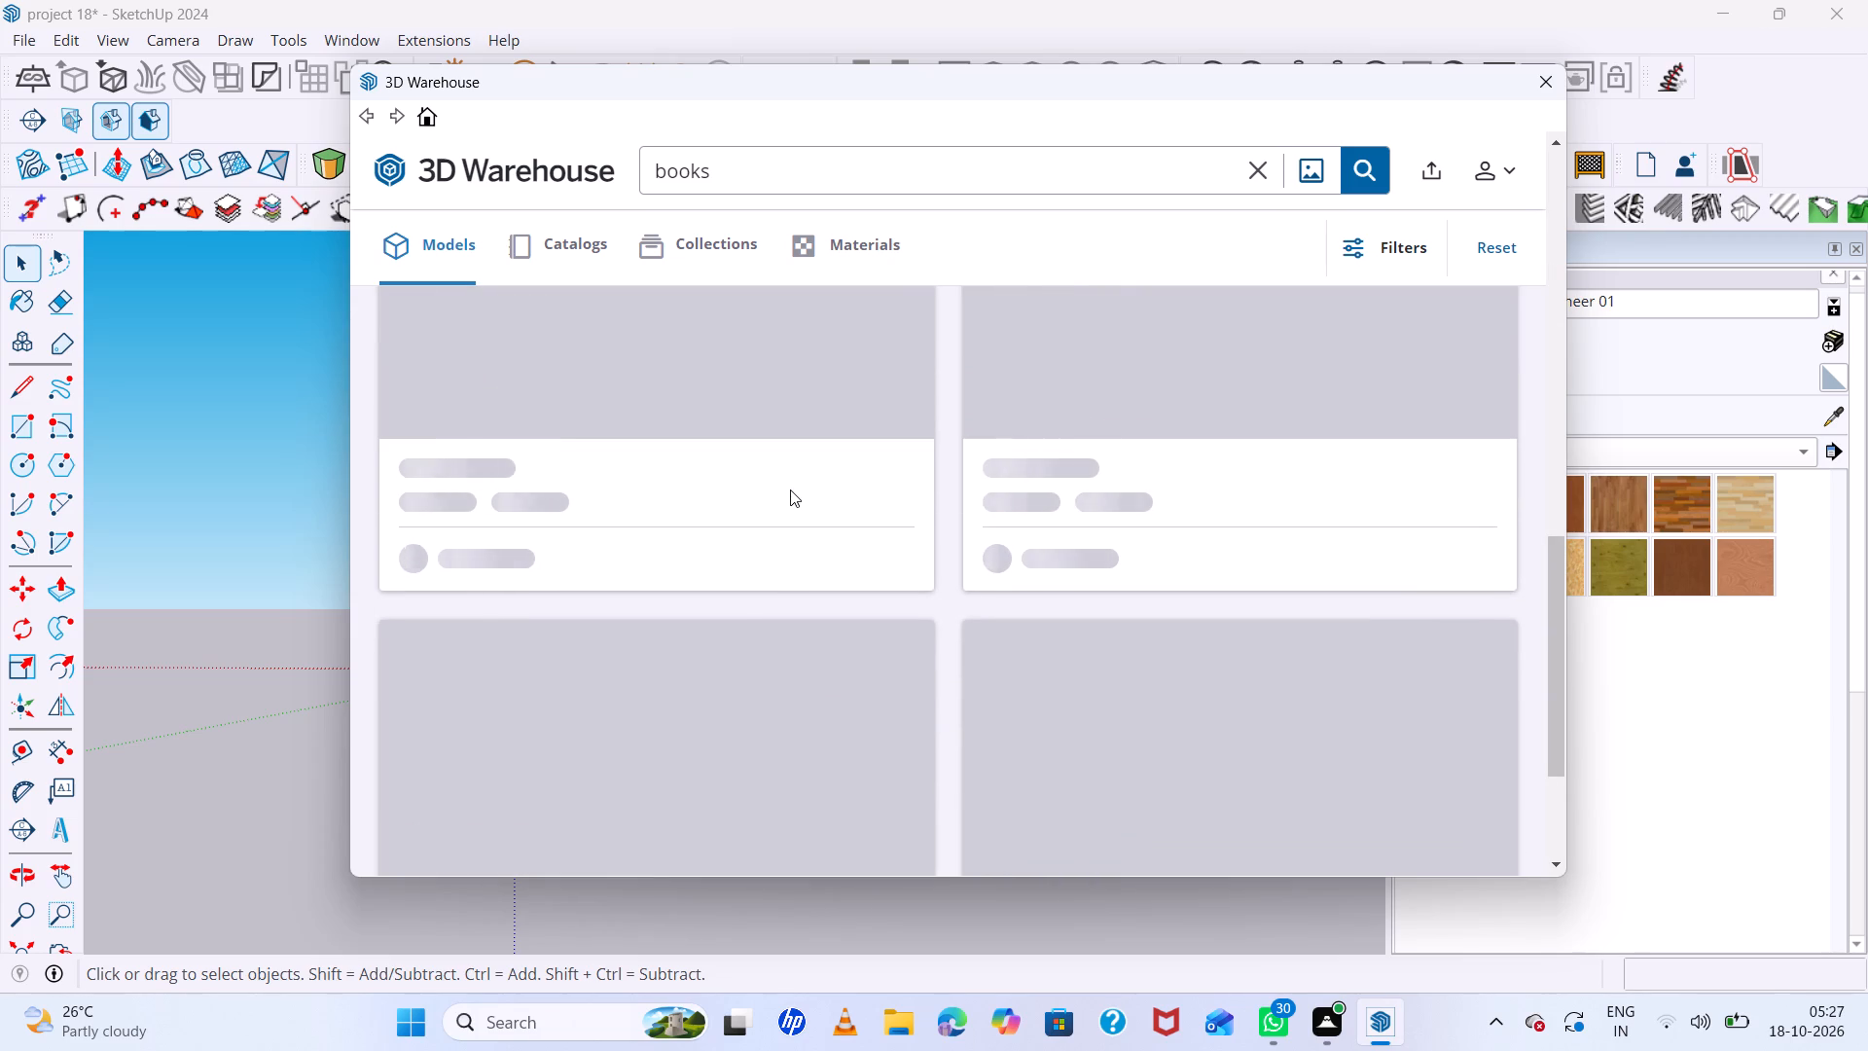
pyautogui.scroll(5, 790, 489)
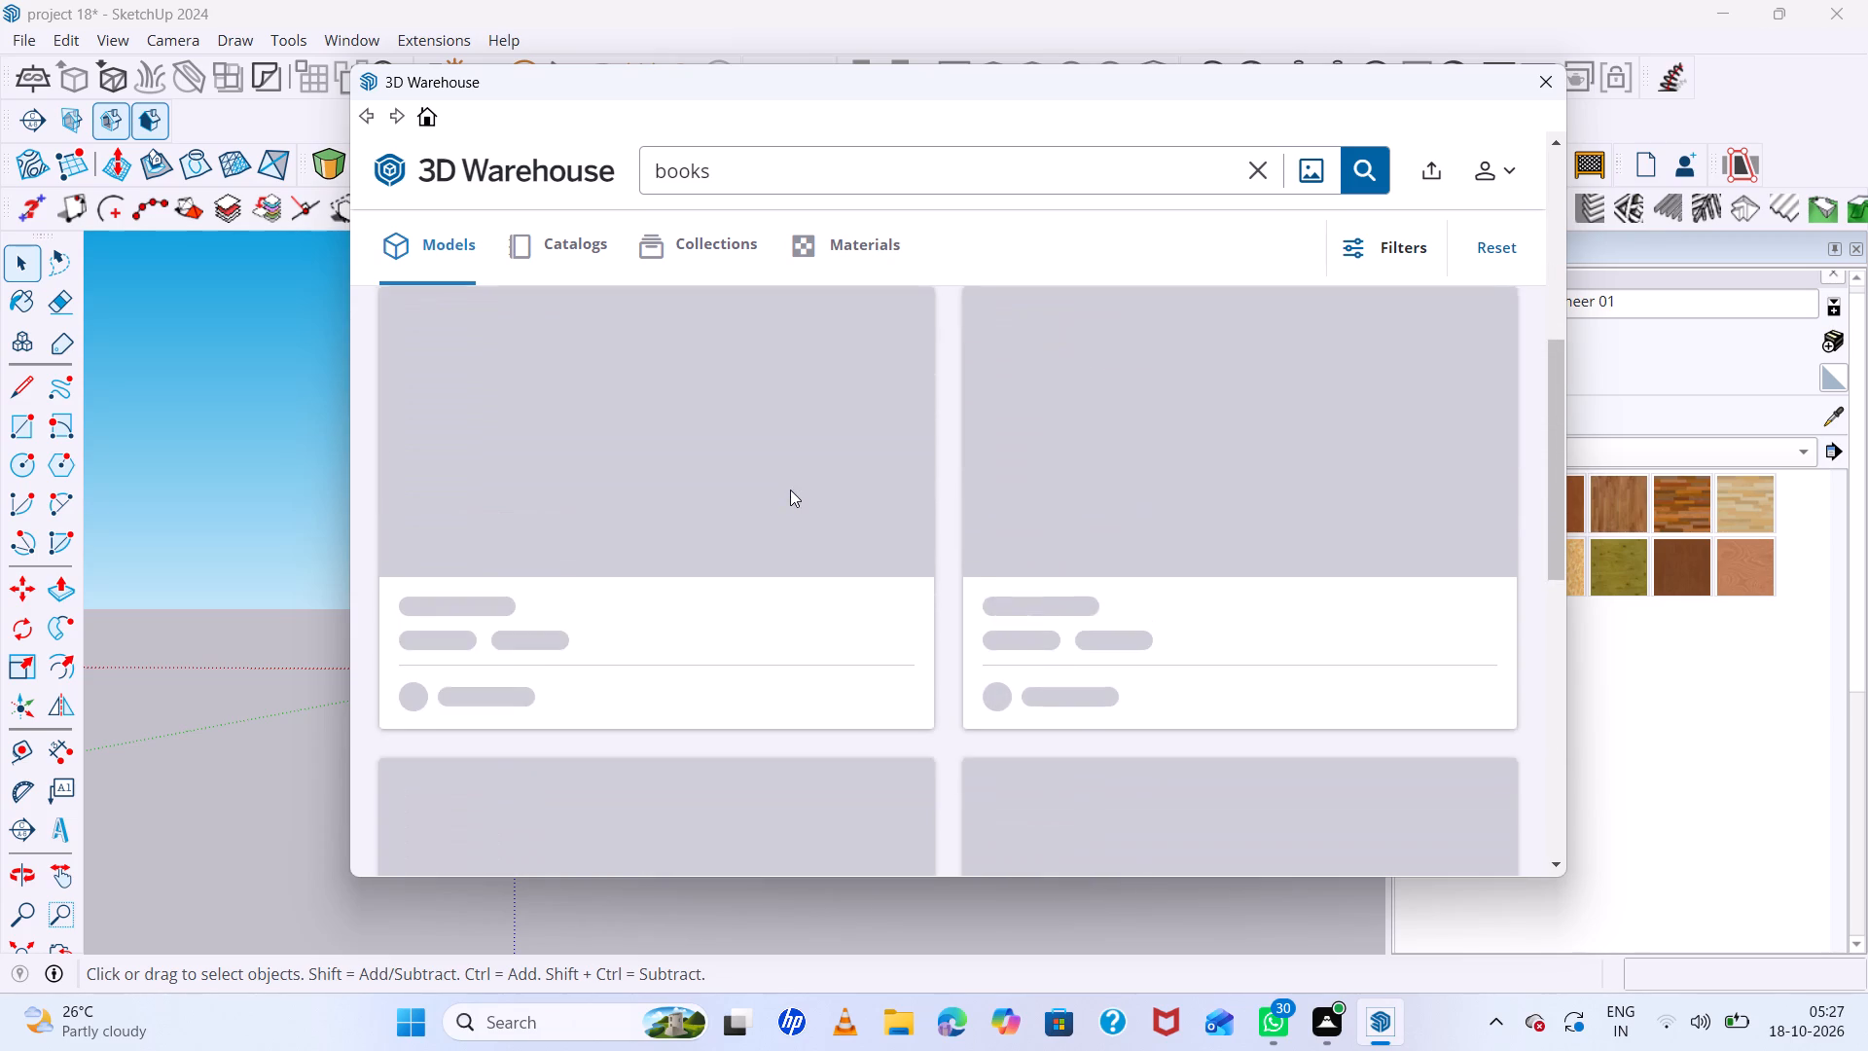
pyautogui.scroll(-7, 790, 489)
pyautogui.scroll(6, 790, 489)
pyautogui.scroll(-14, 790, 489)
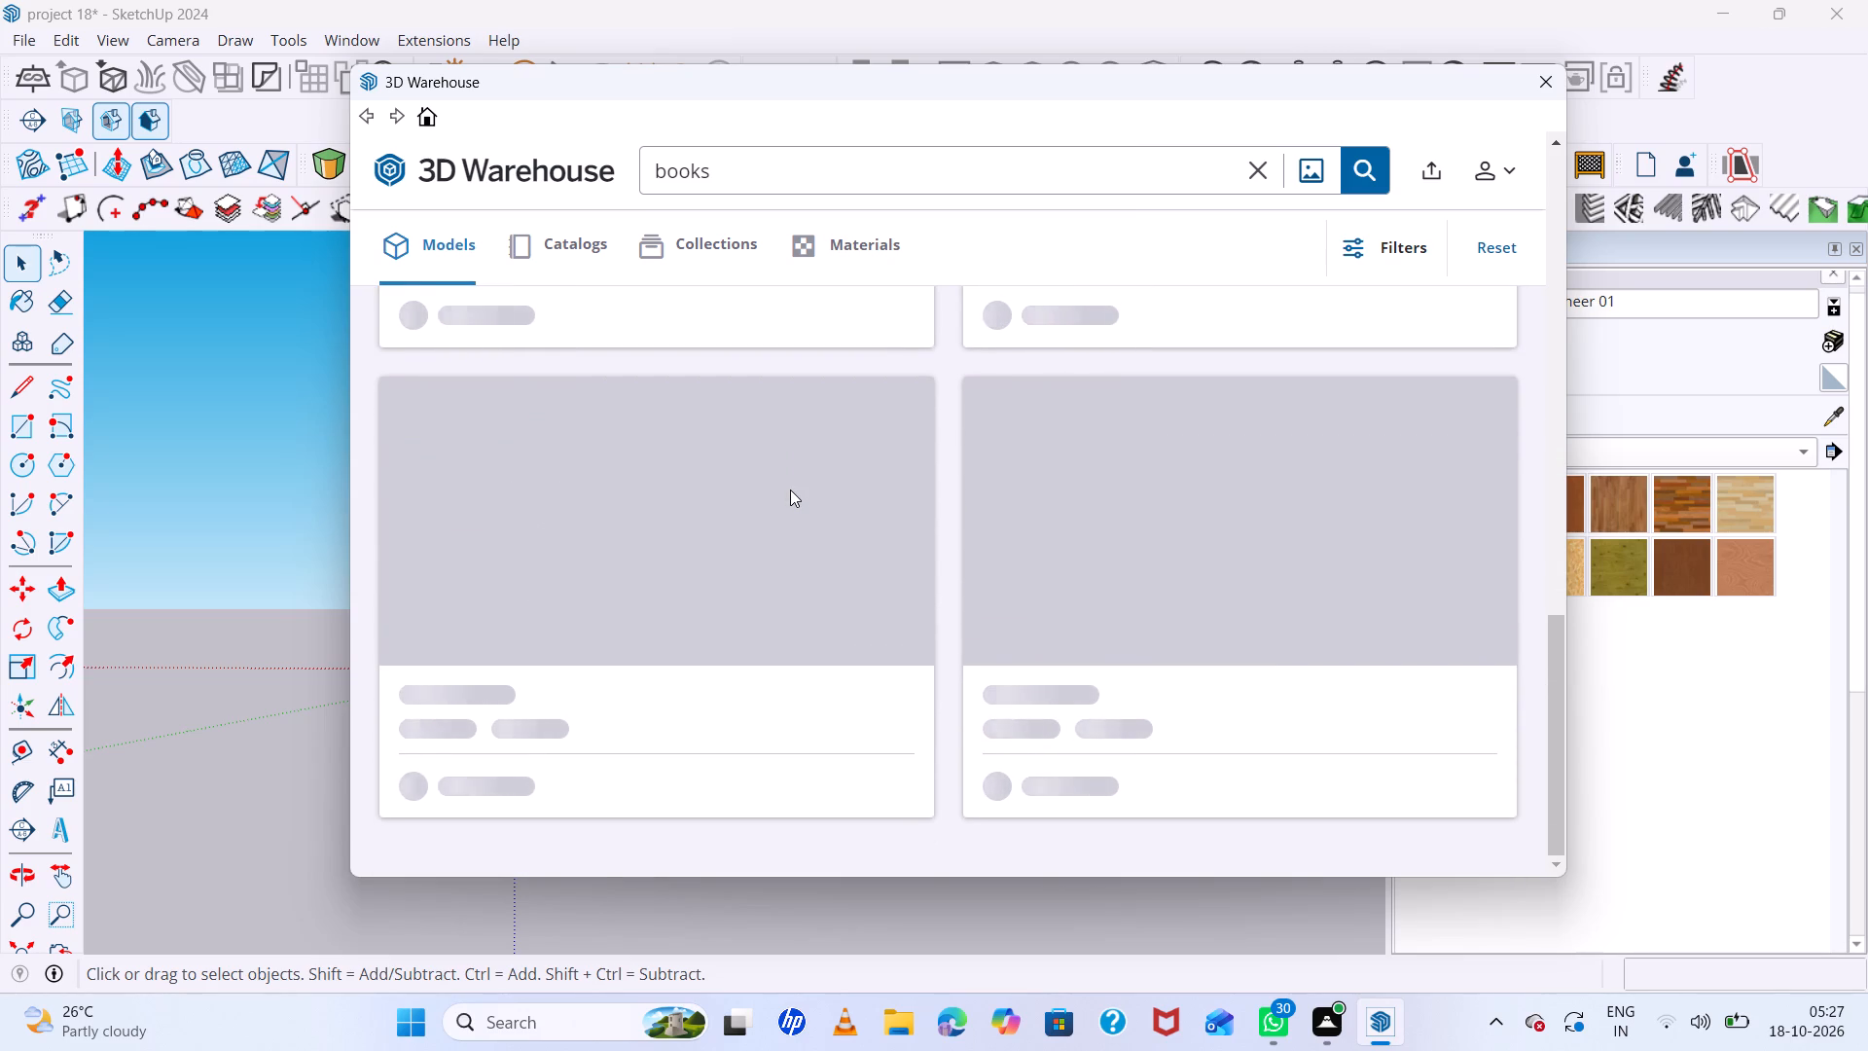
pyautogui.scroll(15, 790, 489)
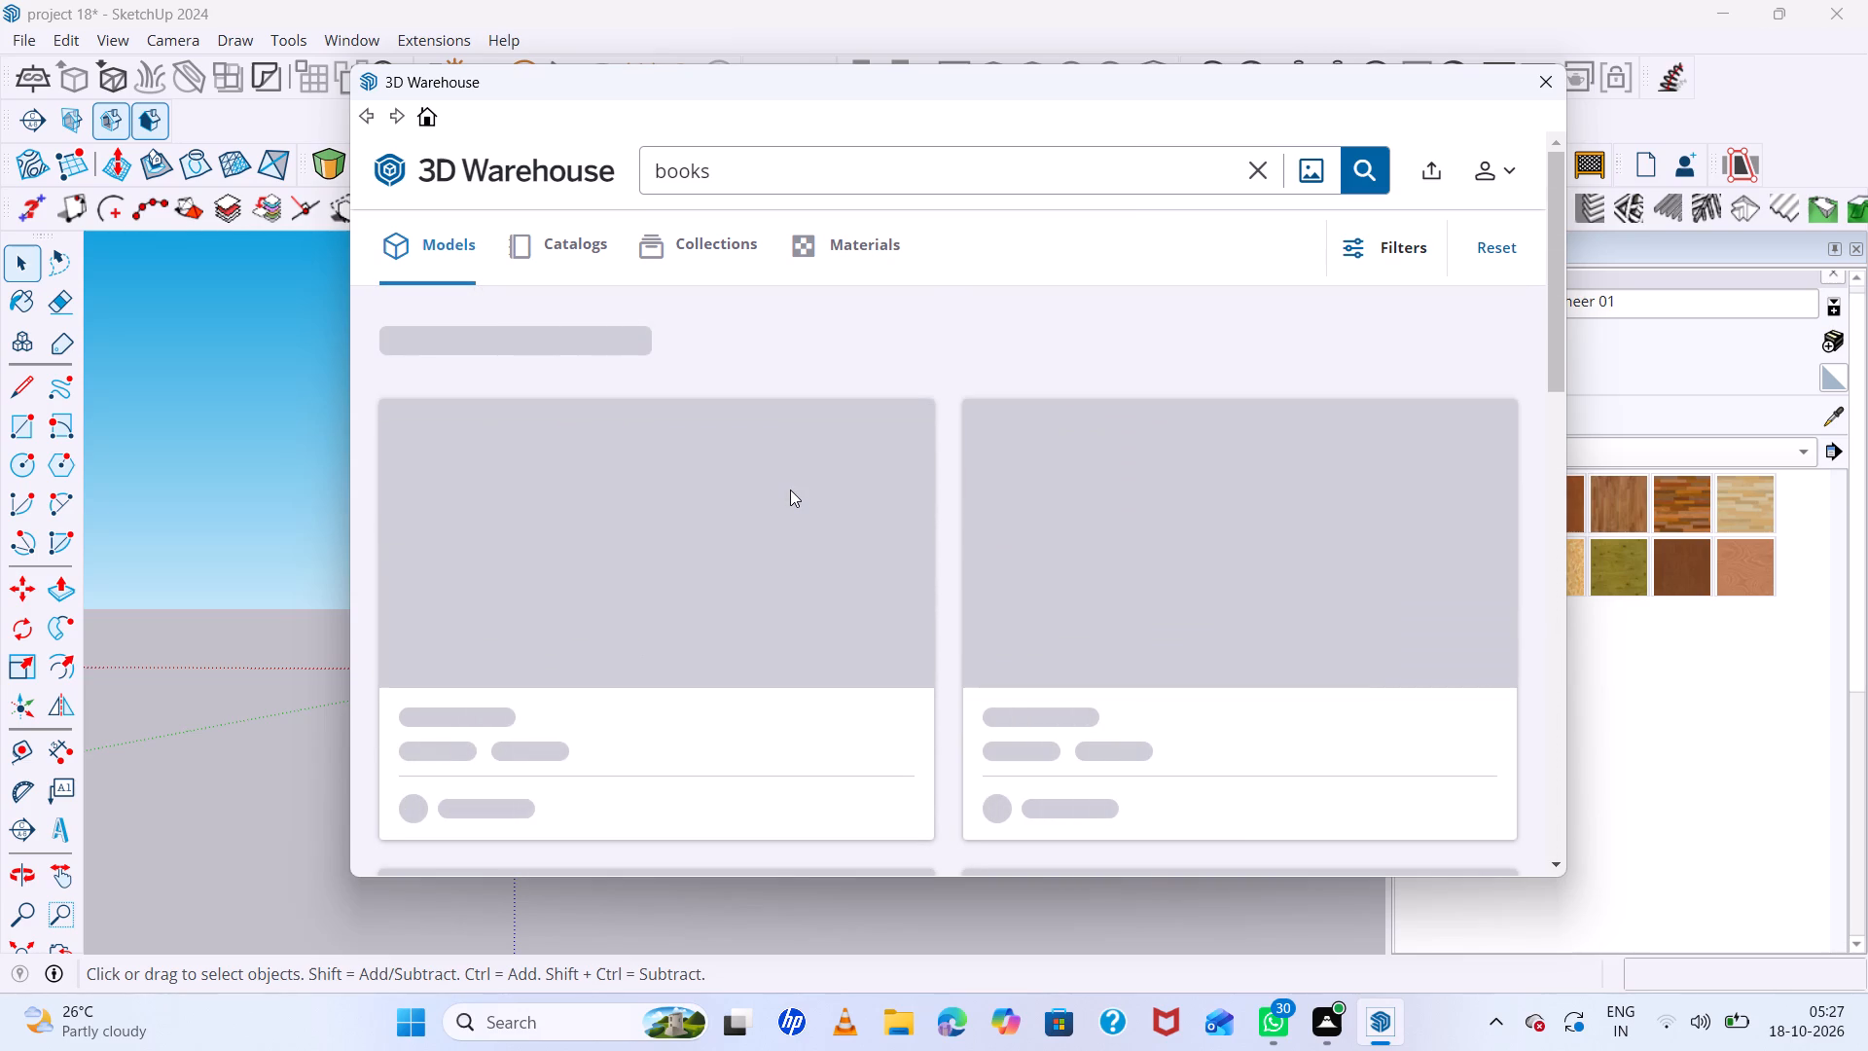
# Run the "books" model search again in 3D Warehouse, and close the 3D Warehouse window.
pyautogui.click(915, 180)
pyautogui.press('BackSpace')
pyautogui.press('BackSpace')
pyautogui.press('BackSpace')
pyautogui.press('BackSpace')
pyautogui.press('BackSpace')
pyautogui.press('BackSpace')
pyautogui.press('BackSpace')
pyautogui.write('boo')
pyautogui.press('l')
pyautogui.press('BackSpace')
pyautogui.write('ks')
pyautogui.press('Return')
pyautogui.click(1542, 87)
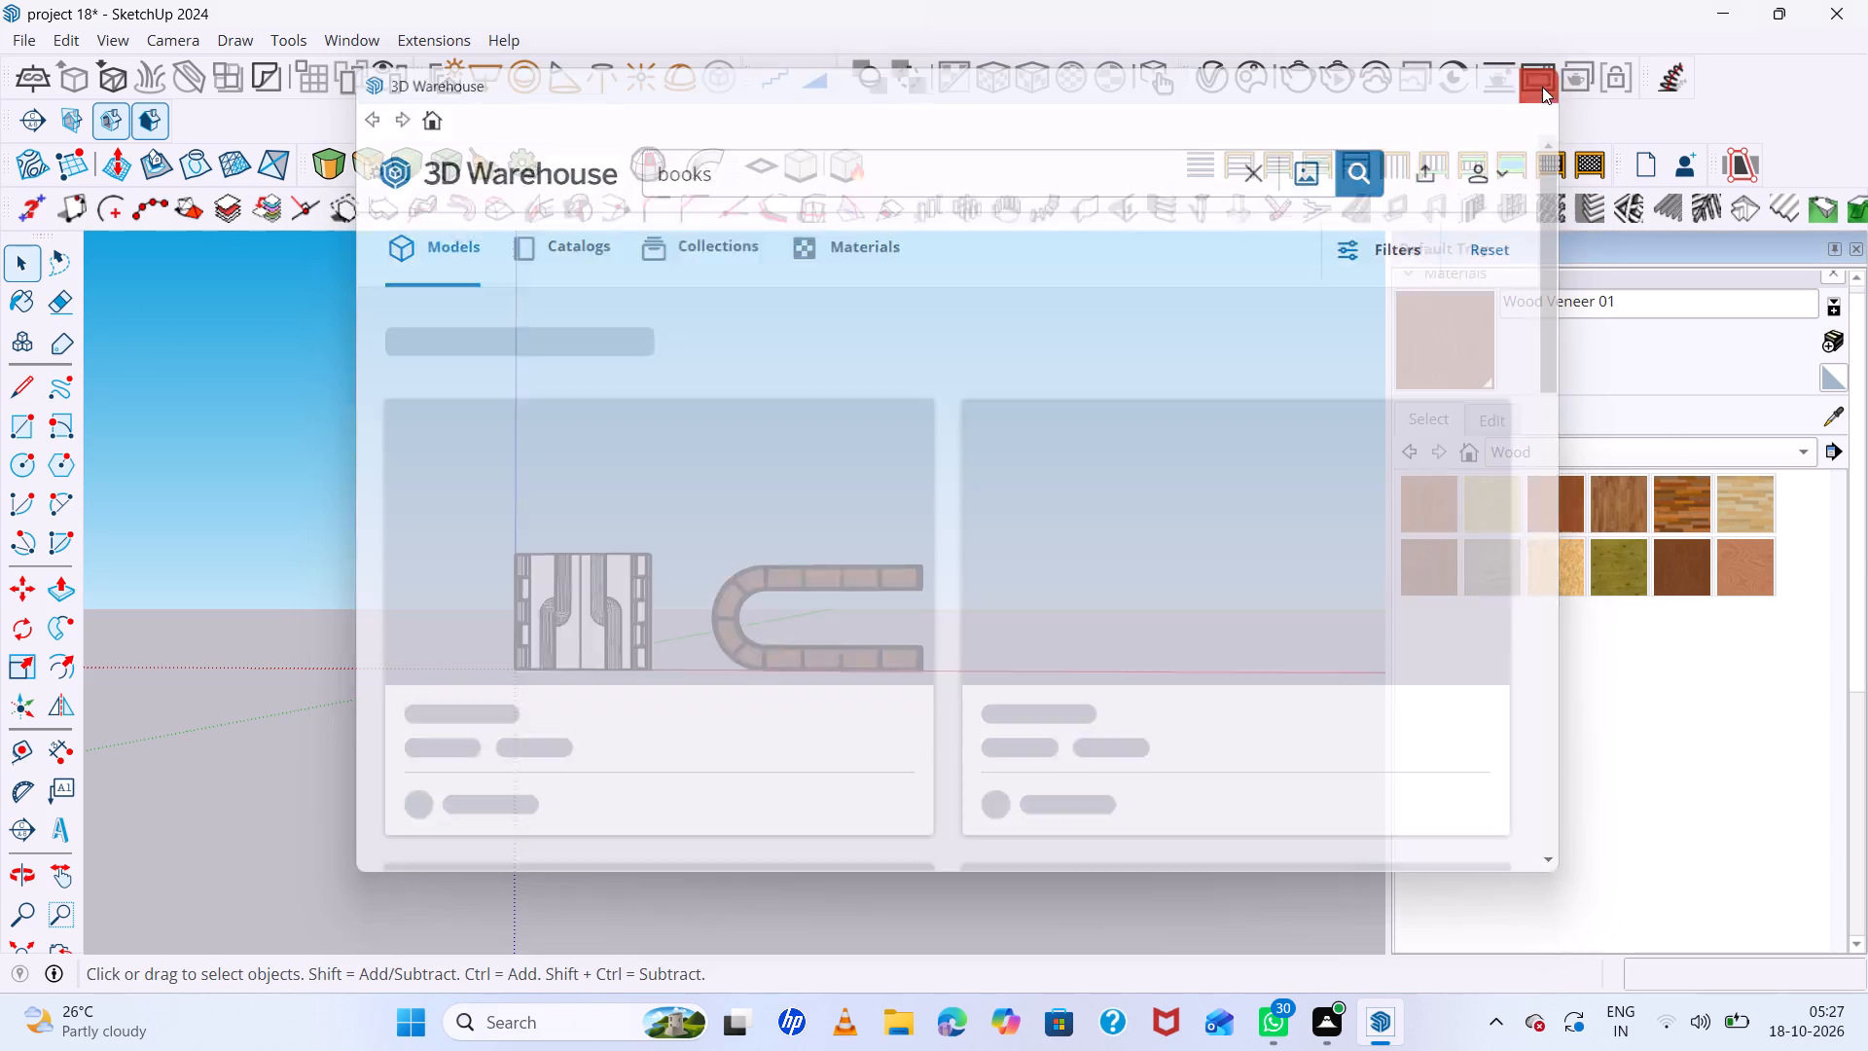
# Examine the compartments and veneered surfaces of the rounded shelving unit up close from an angled view.
pyautogui.scroll(-7, 742, 598)
pyautogui.moveTo(772, 635); pyautogui.dragTo(1039, 832, button='middle')
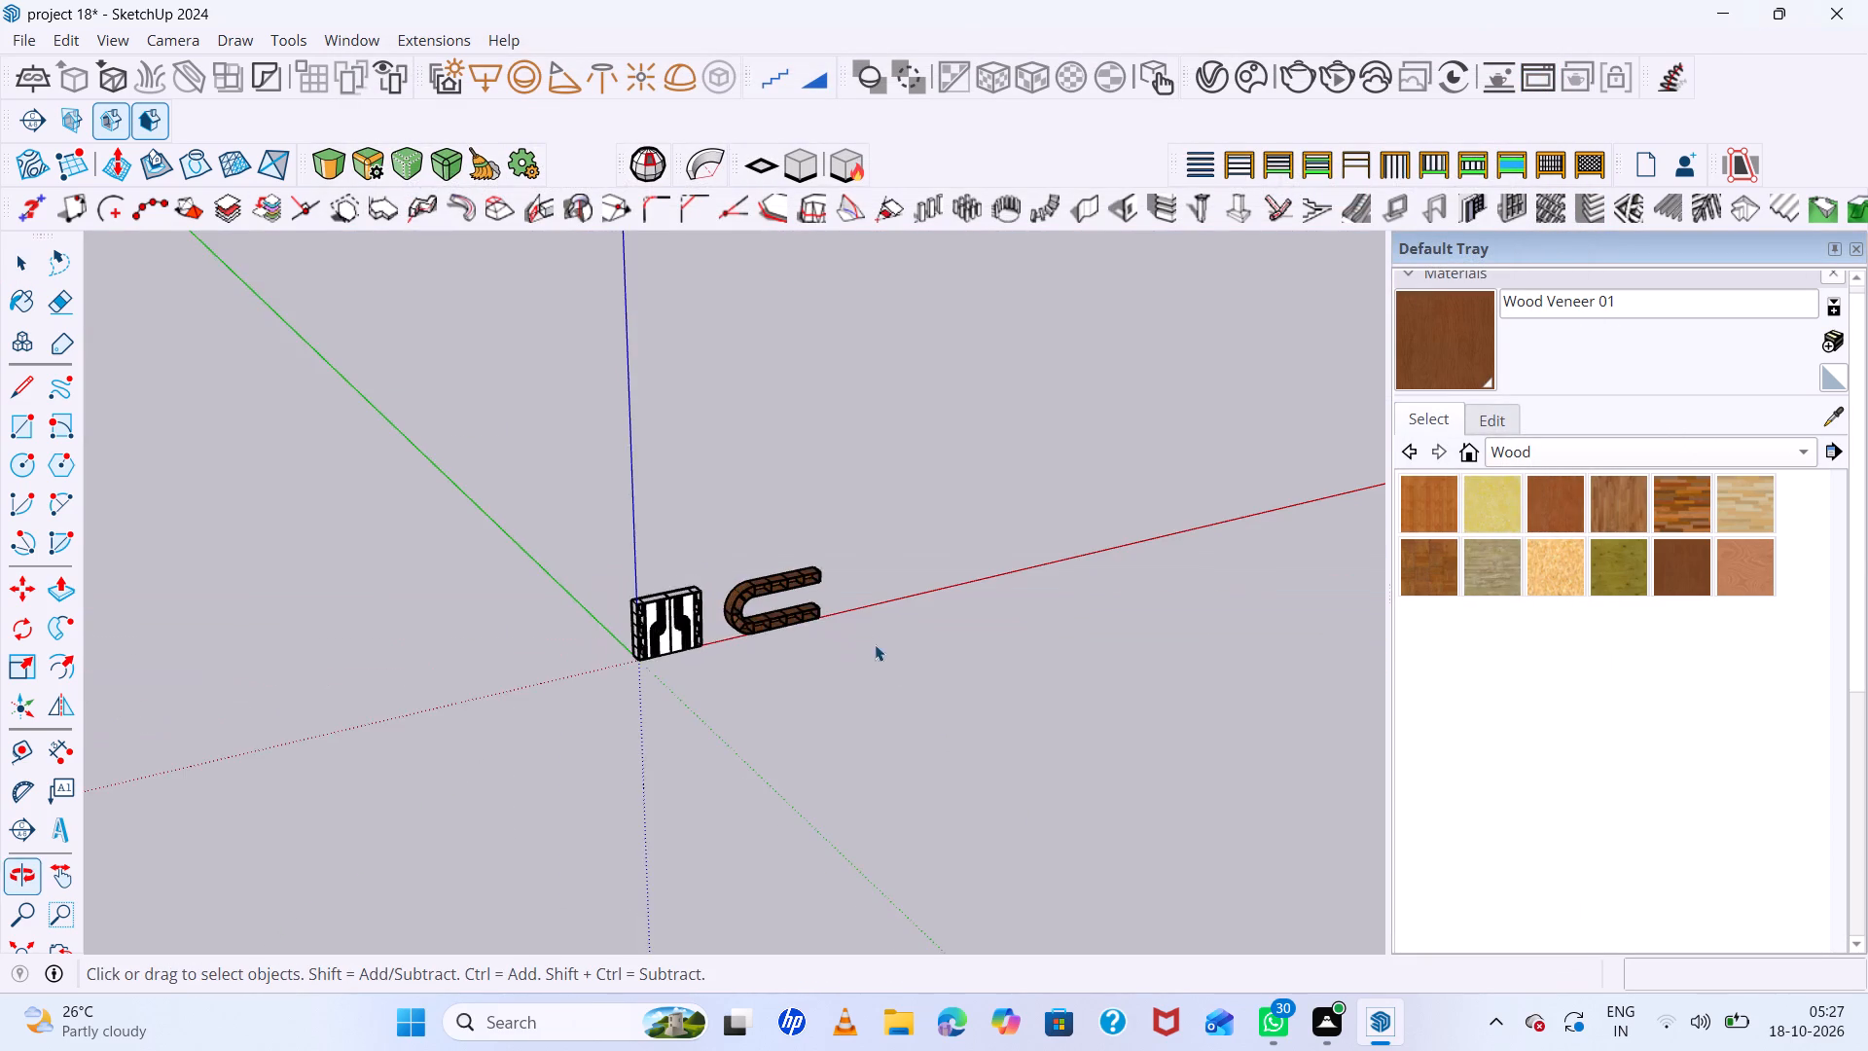
pyautogui.scroll(17, 861, 613)
pyautogui.scroll(5, 629, 395)
pyautogui.moveTo(593, 372); pyautogui.dragTo(557, 248, button='middle')
pyautogui.scroll(1, 593, 366)
pyautogui.scroll(7, 568, 662)
pyautogui.moveTo(889, 757); pyautogui.dragTo(513, 809, button='middle')
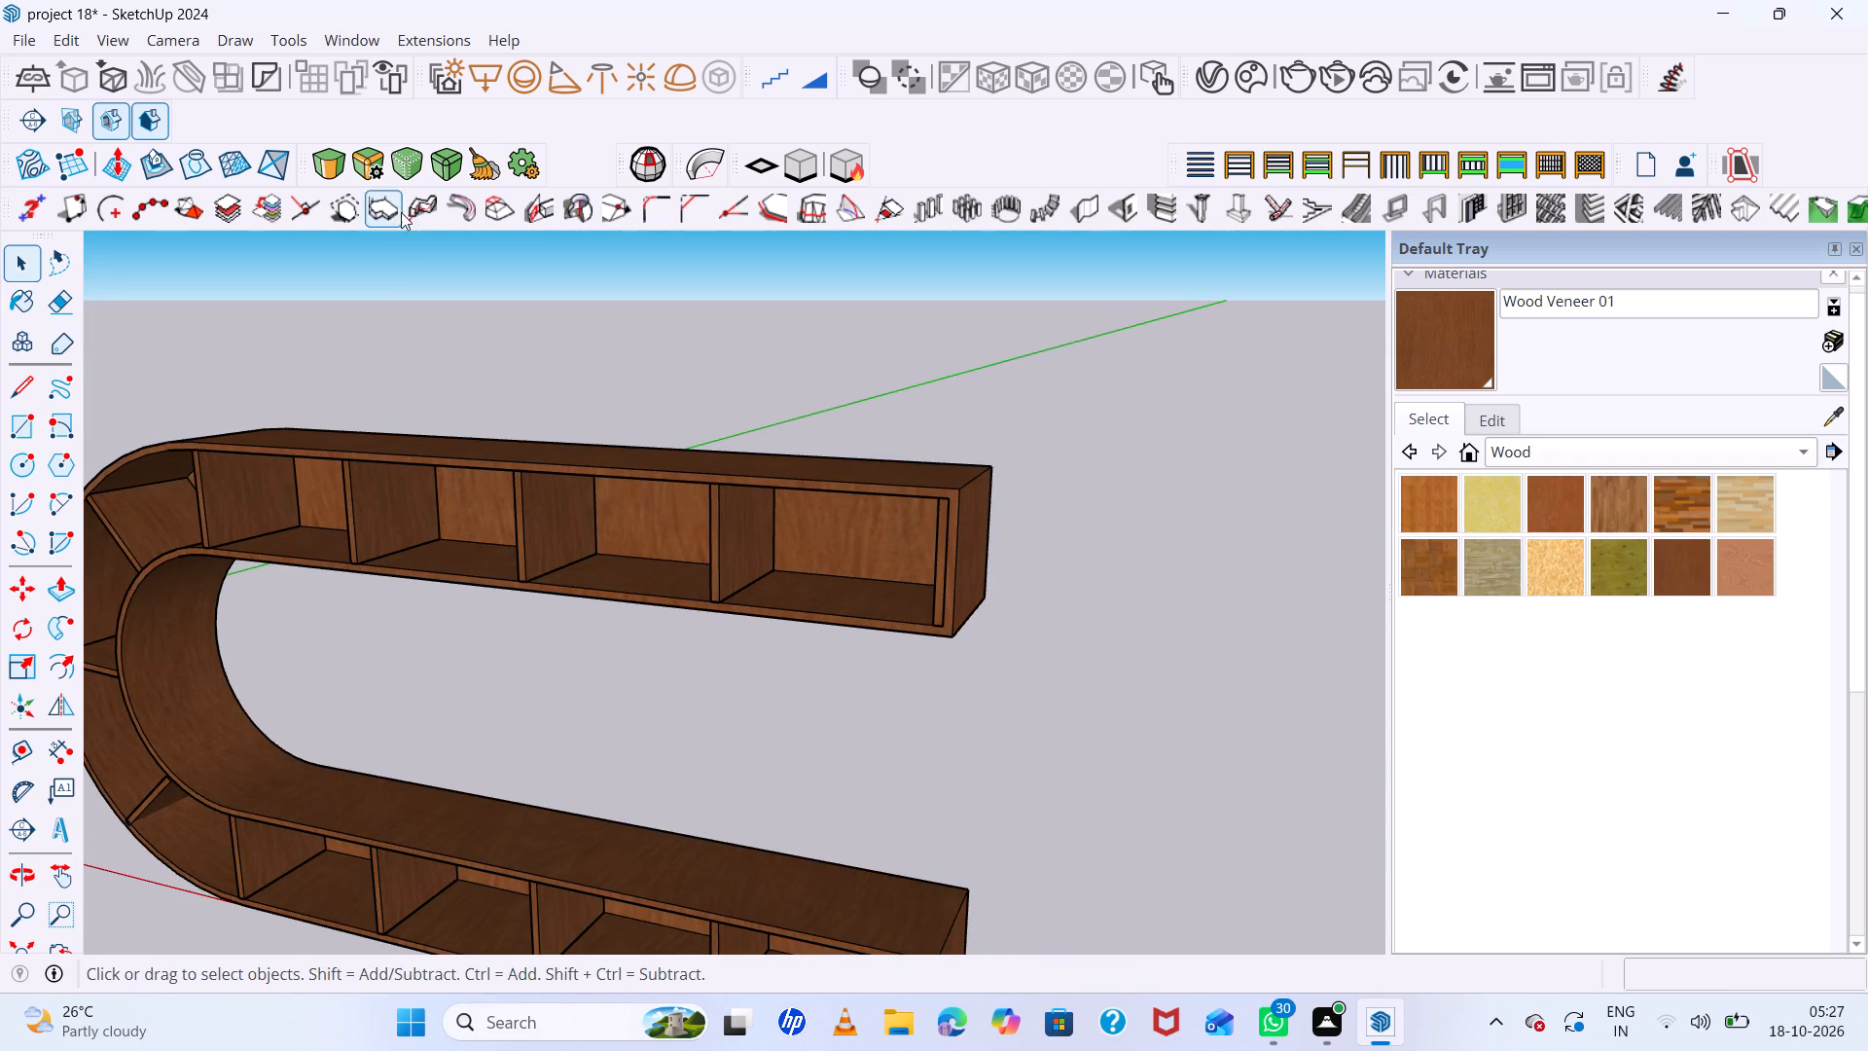
# Open the 3D Warehouse window again.
pyautogui.click(353, 41)
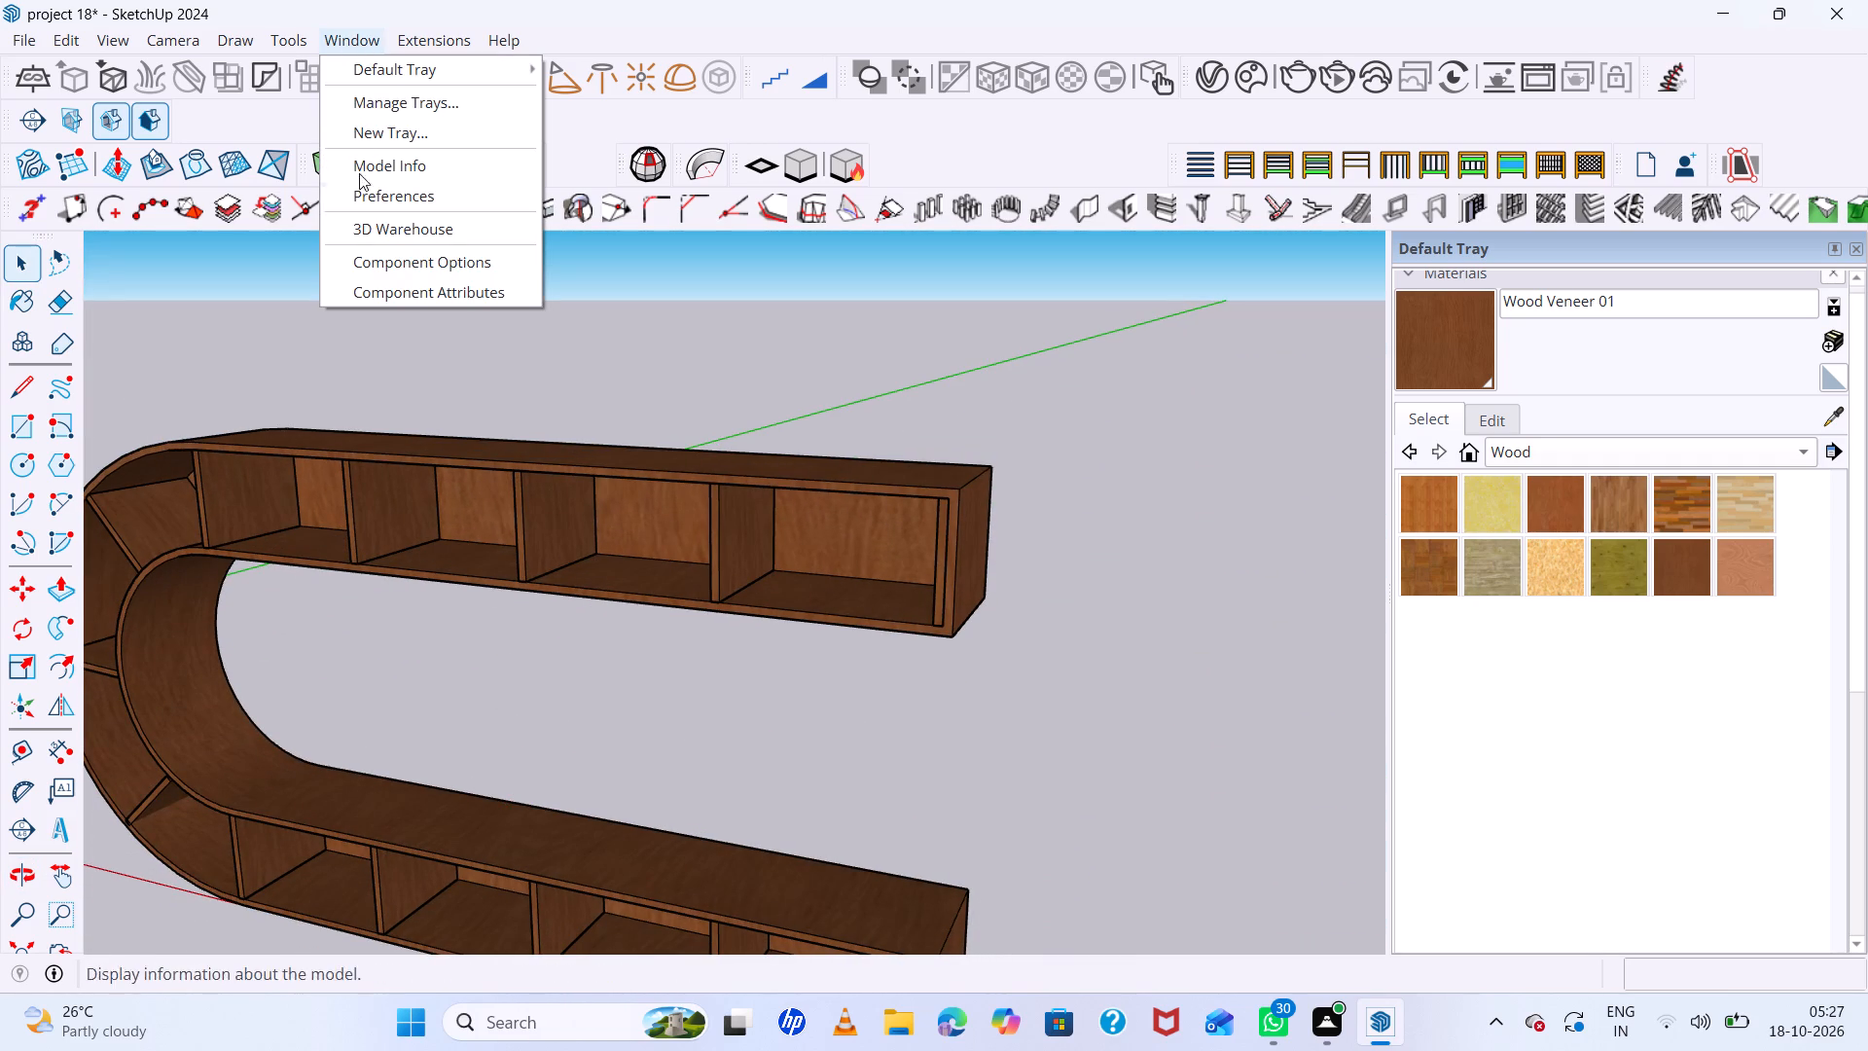
pyautogui.click(373, 243)
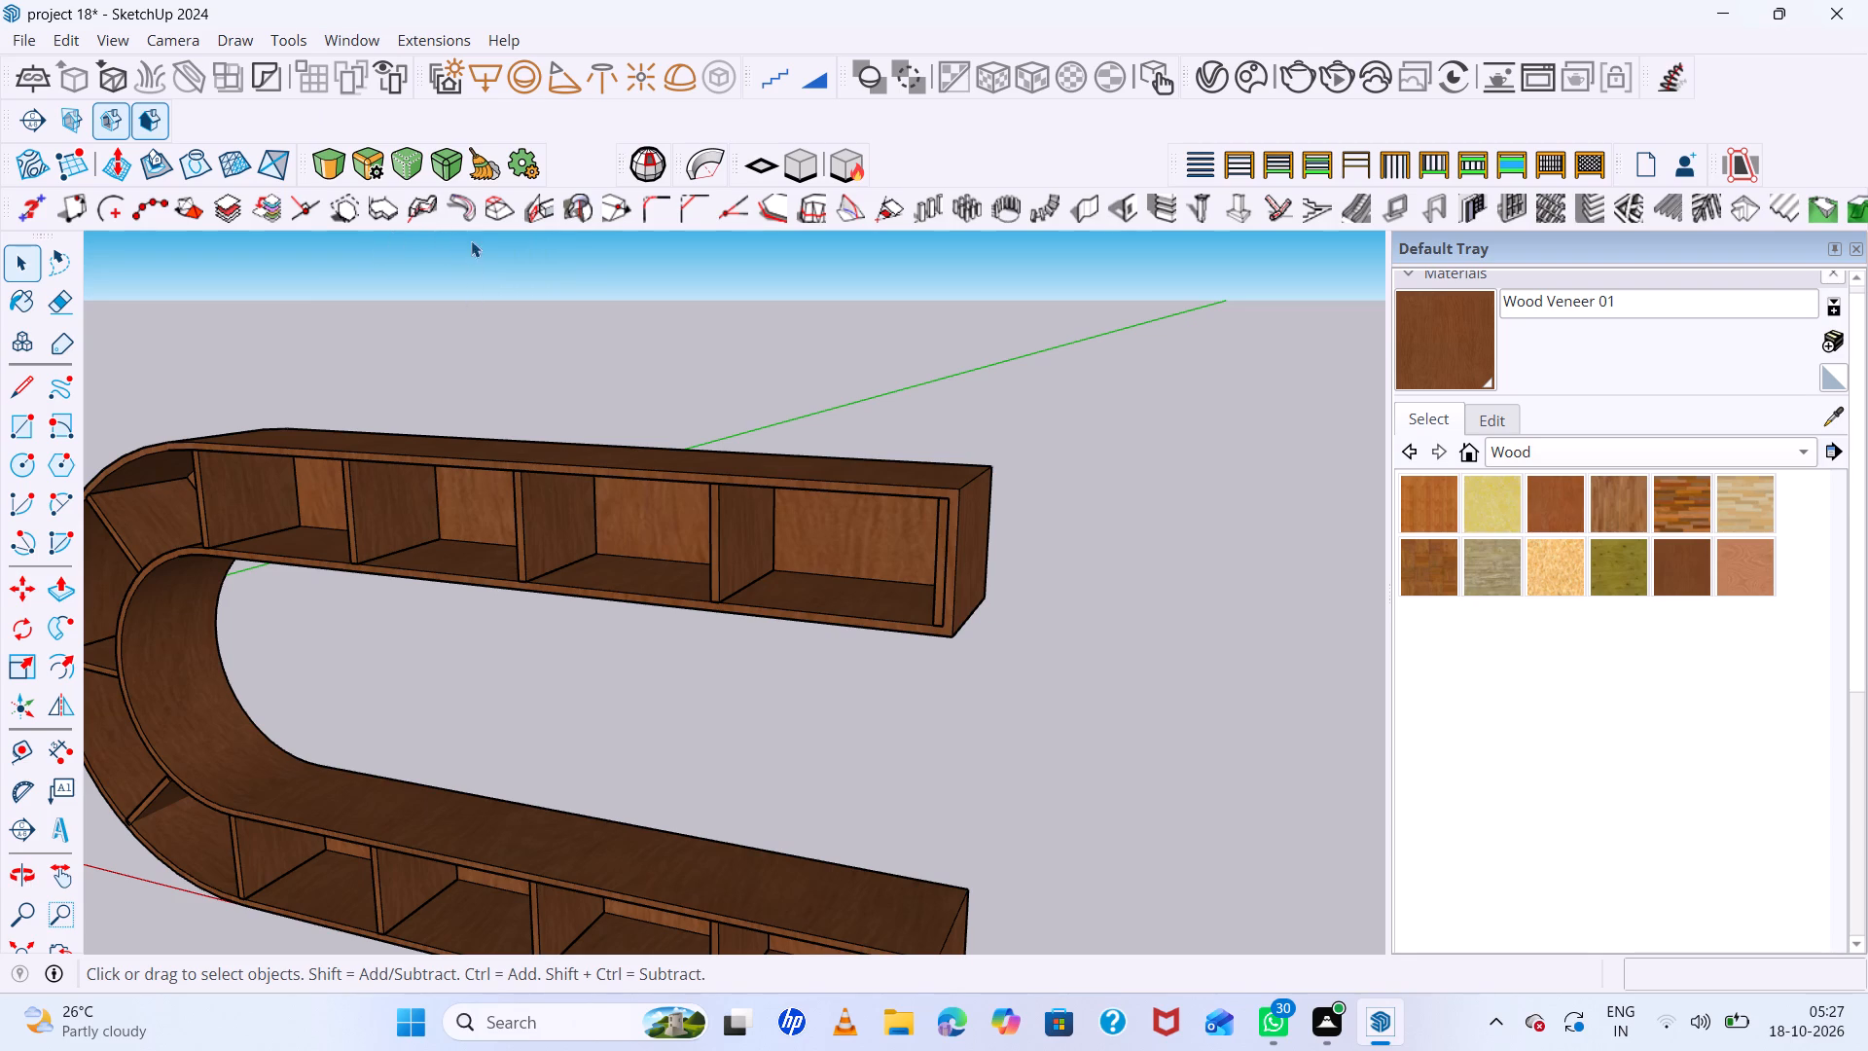
pyautogui.click(339, 37)
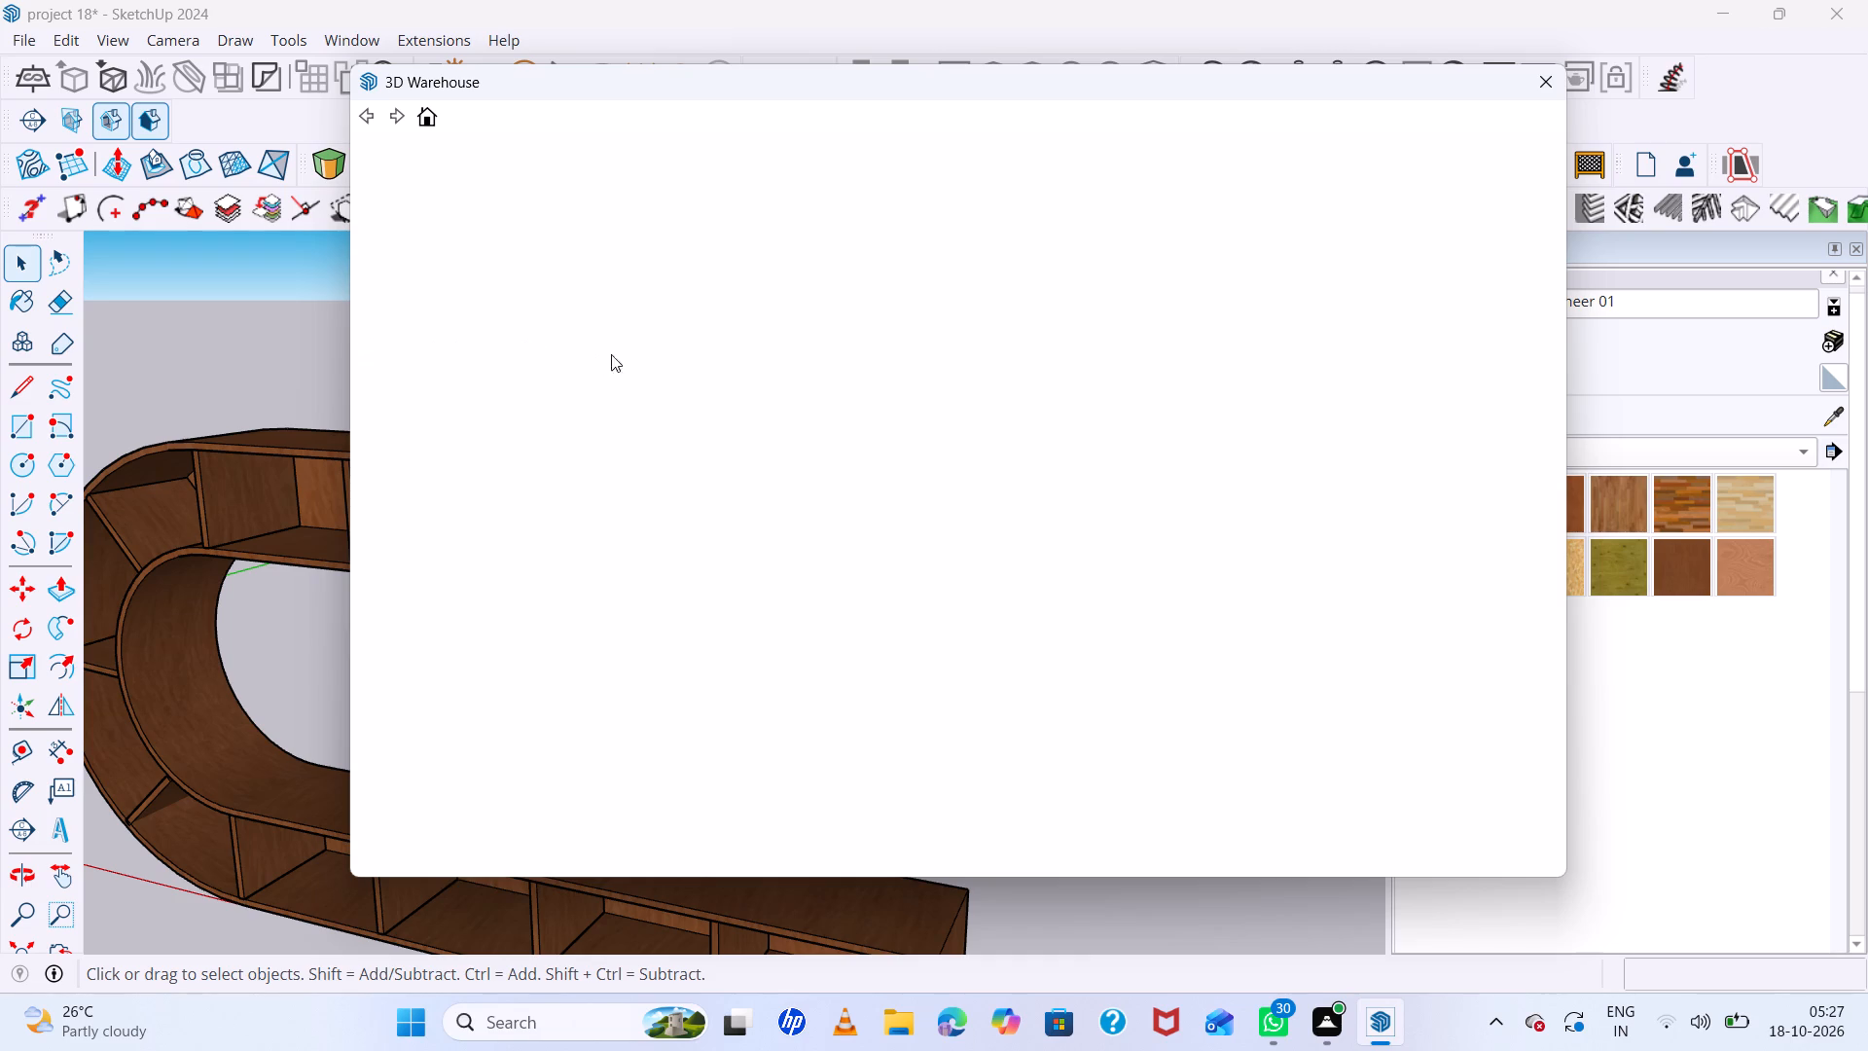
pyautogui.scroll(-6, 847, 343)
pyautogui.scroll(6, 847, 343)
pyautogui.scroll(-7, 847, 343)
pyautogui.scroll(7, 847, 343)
# Close the 3D Warehouse window.
pyautogui.scroll(-7, 847, 343)
pyautogui.scroll(5, 847, 343)
pyautogui.click(1531, 90)
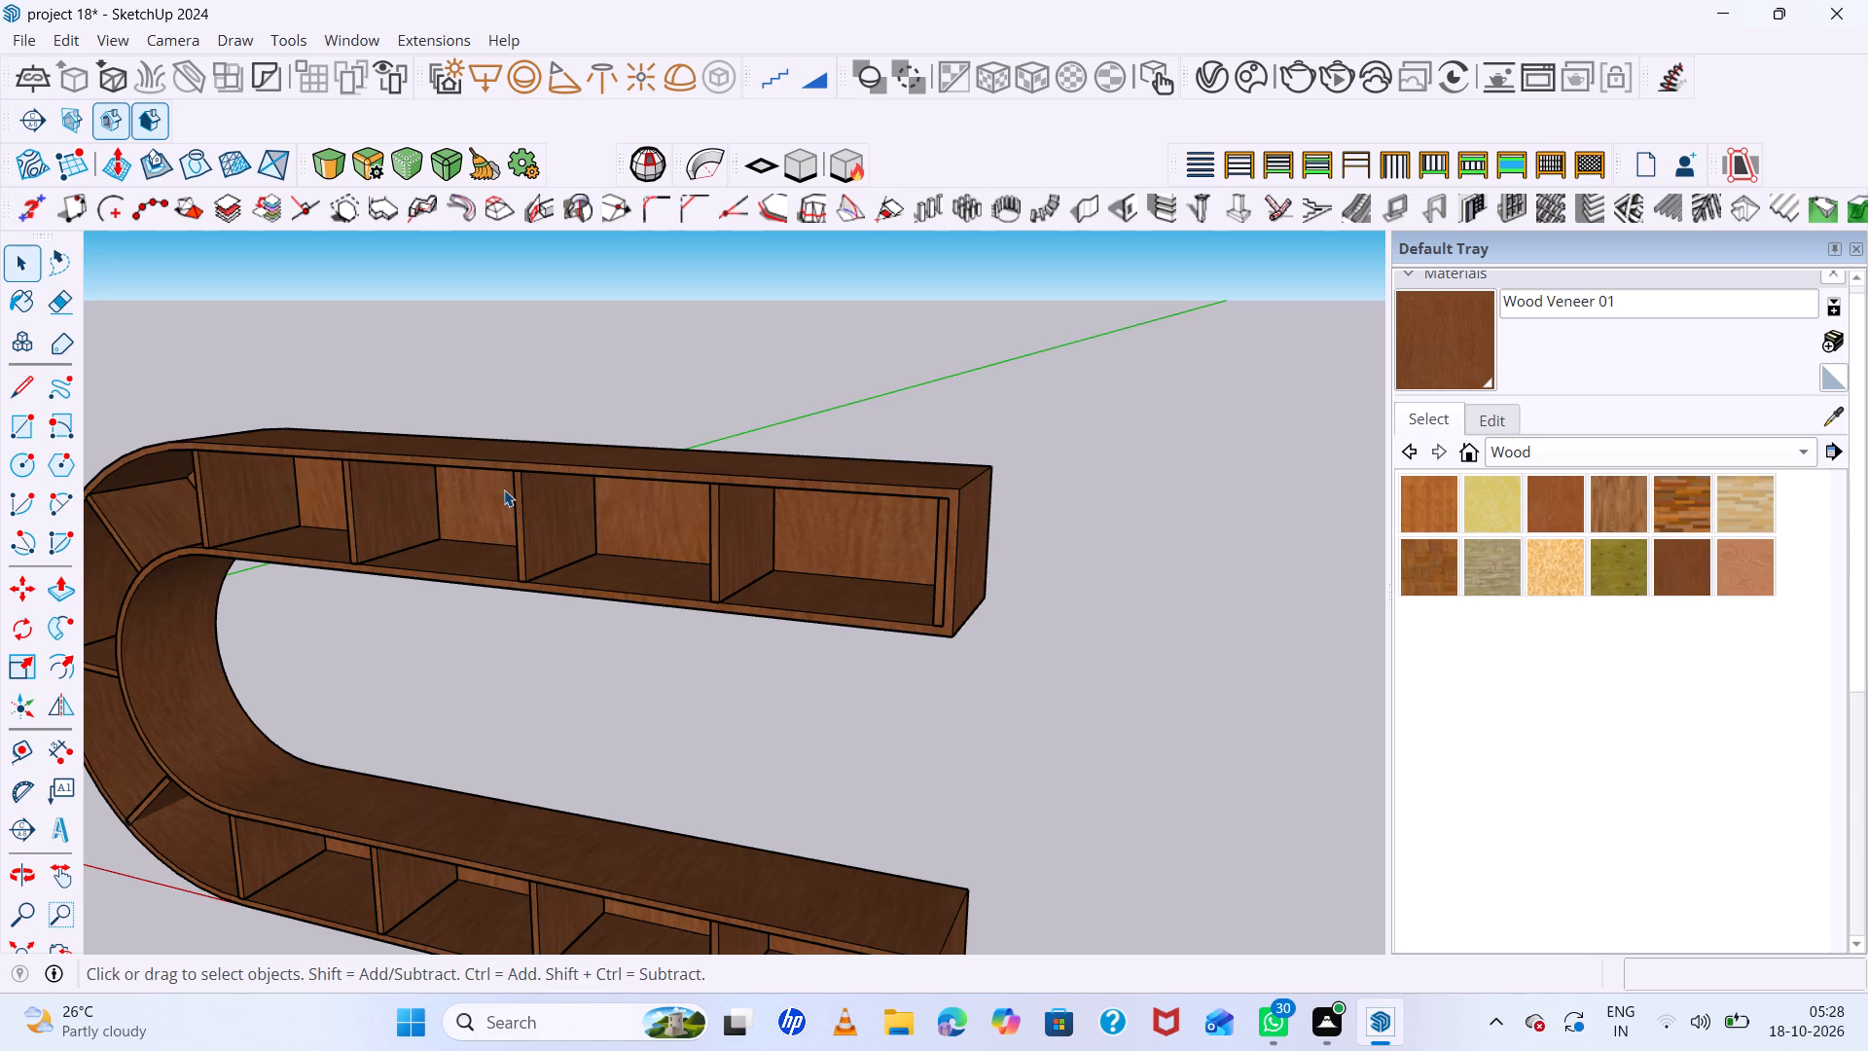
# Examine the rounded shelving unit and the white panelled cabinet side by side from several angles.
pyautogui.scroll(-14, 504, 489)
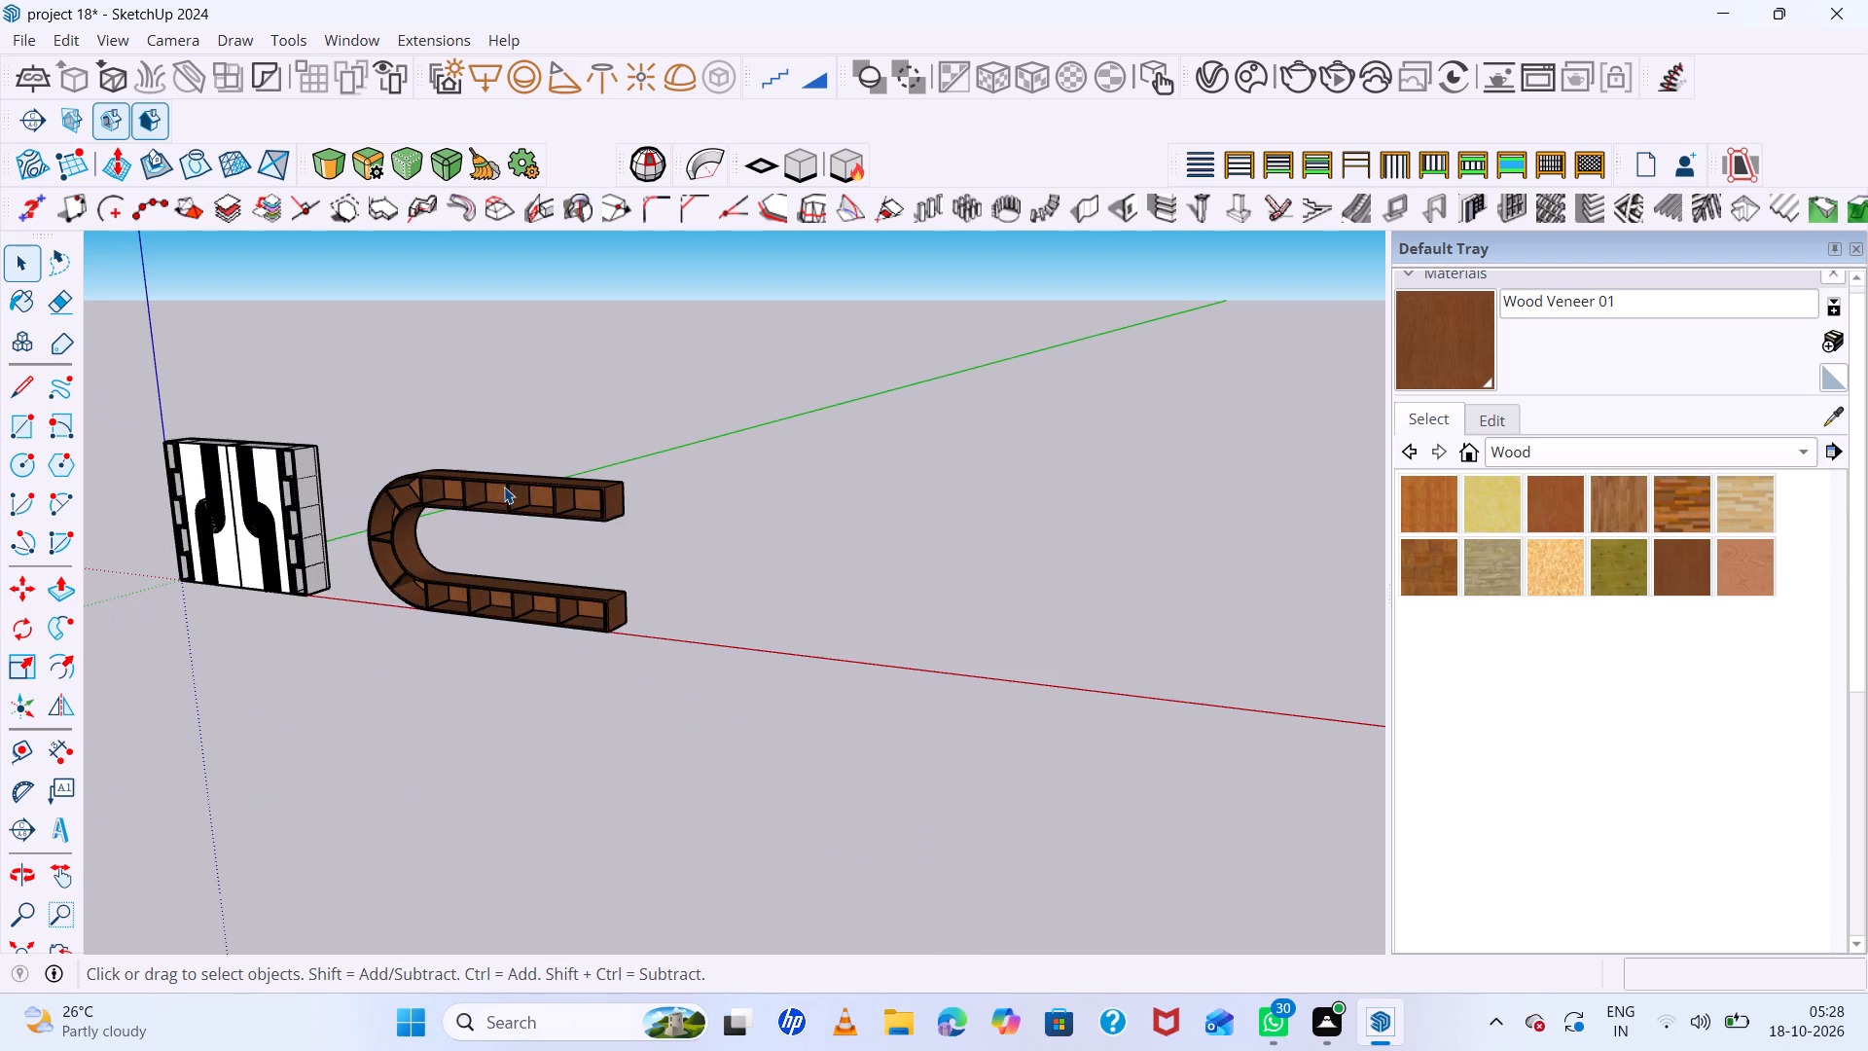
pyautogui.moveTo(294, 461); pyautogui.dragTo(687, 536, button='middle')
pyautogui.middleClick(687, 536)
pyautogui.scroll(9, 334, 515)
pyautogui.scroll(-9, 330, 505)
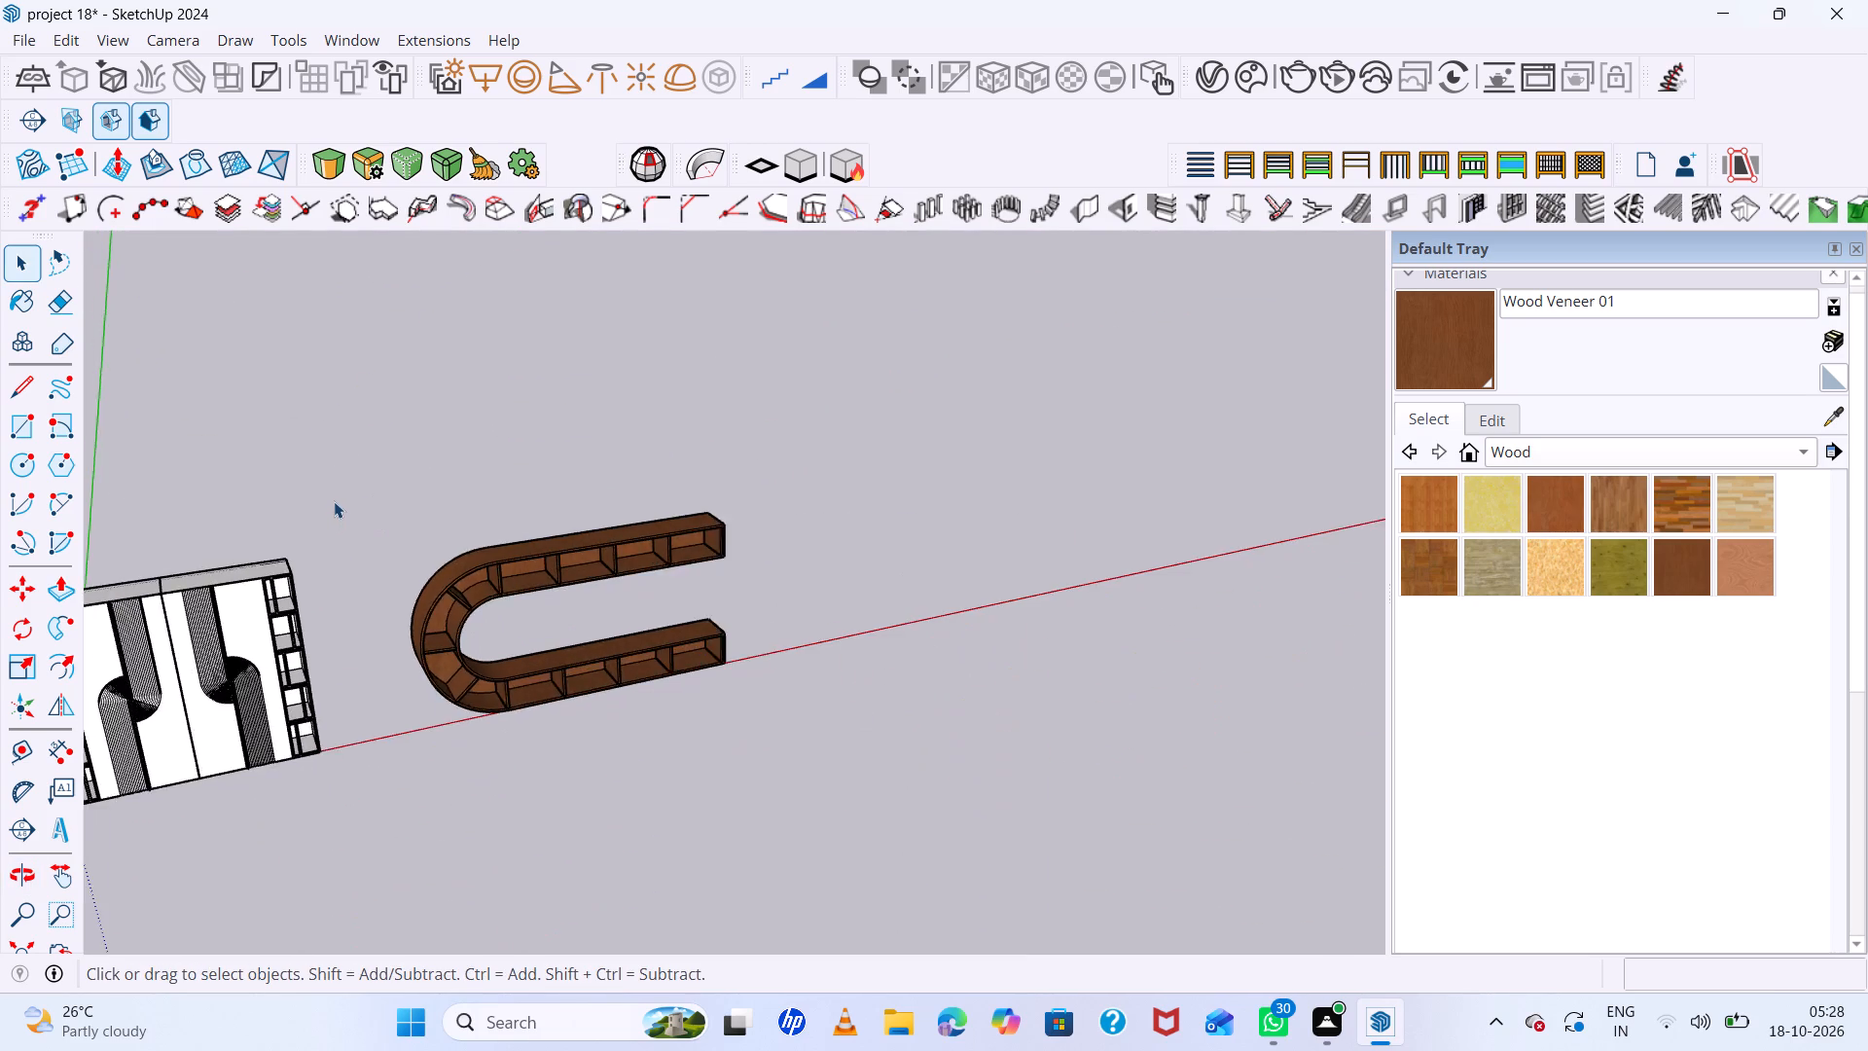
pyautogui.scroll(-6, 334, 501)
pyautogui.scroll(16, 211, 611)
pyautogui.moveTo(485, 654); pyautogui.dragTo(389, 506, button='middle')
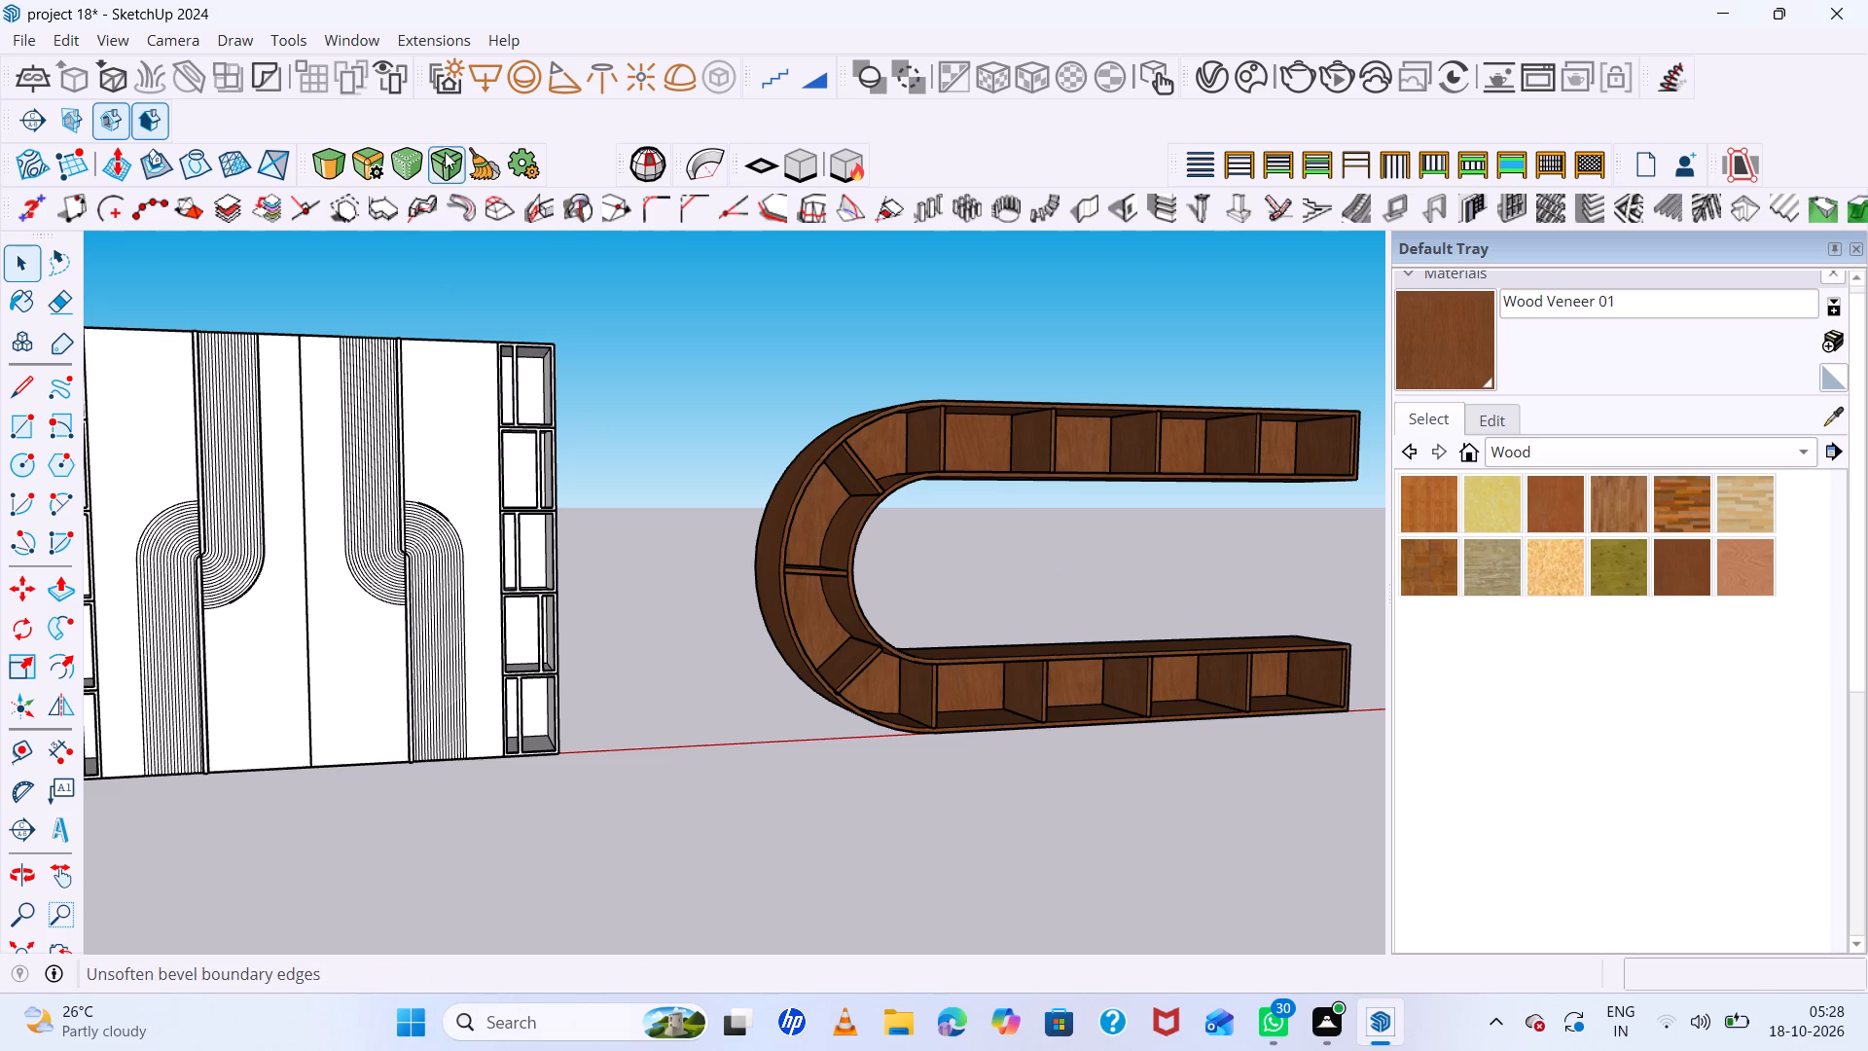
# Import the picture img 1.jpeg from the Desktop folder.
pyautogui.click(19, 28)
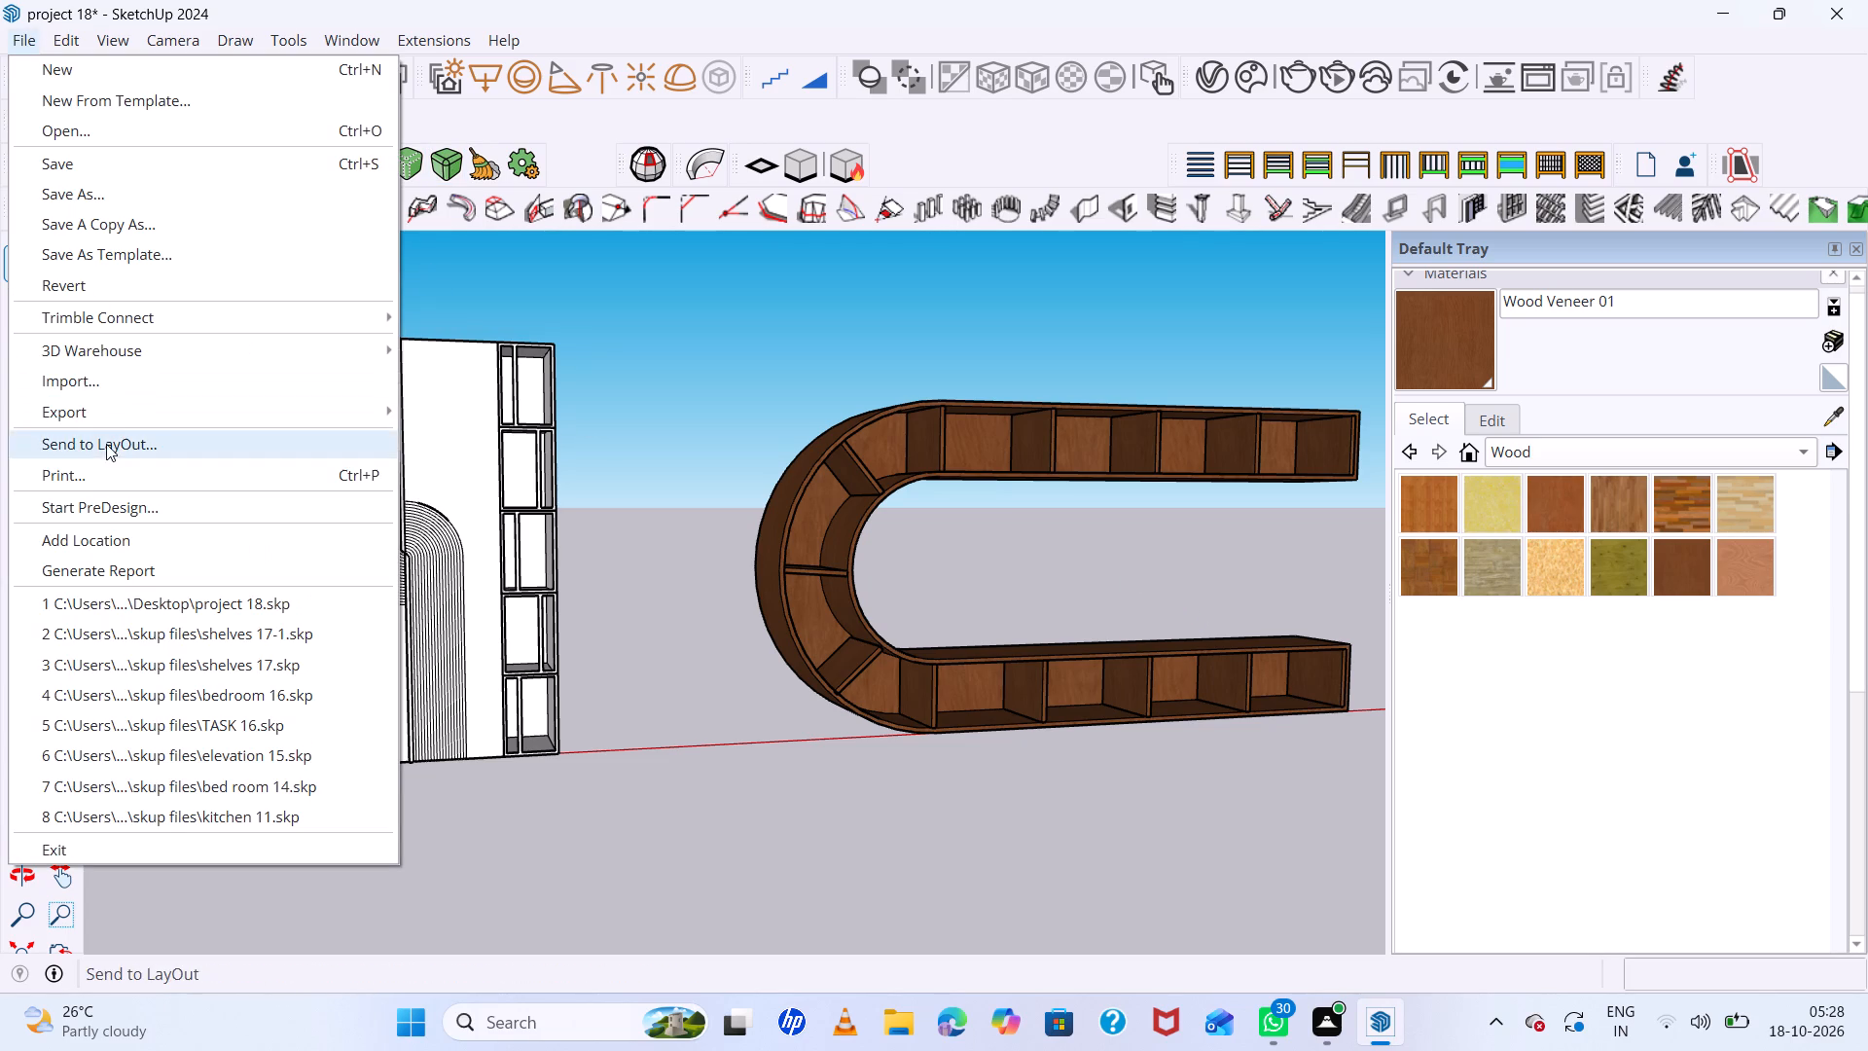
pyautogui.click(128, 390)
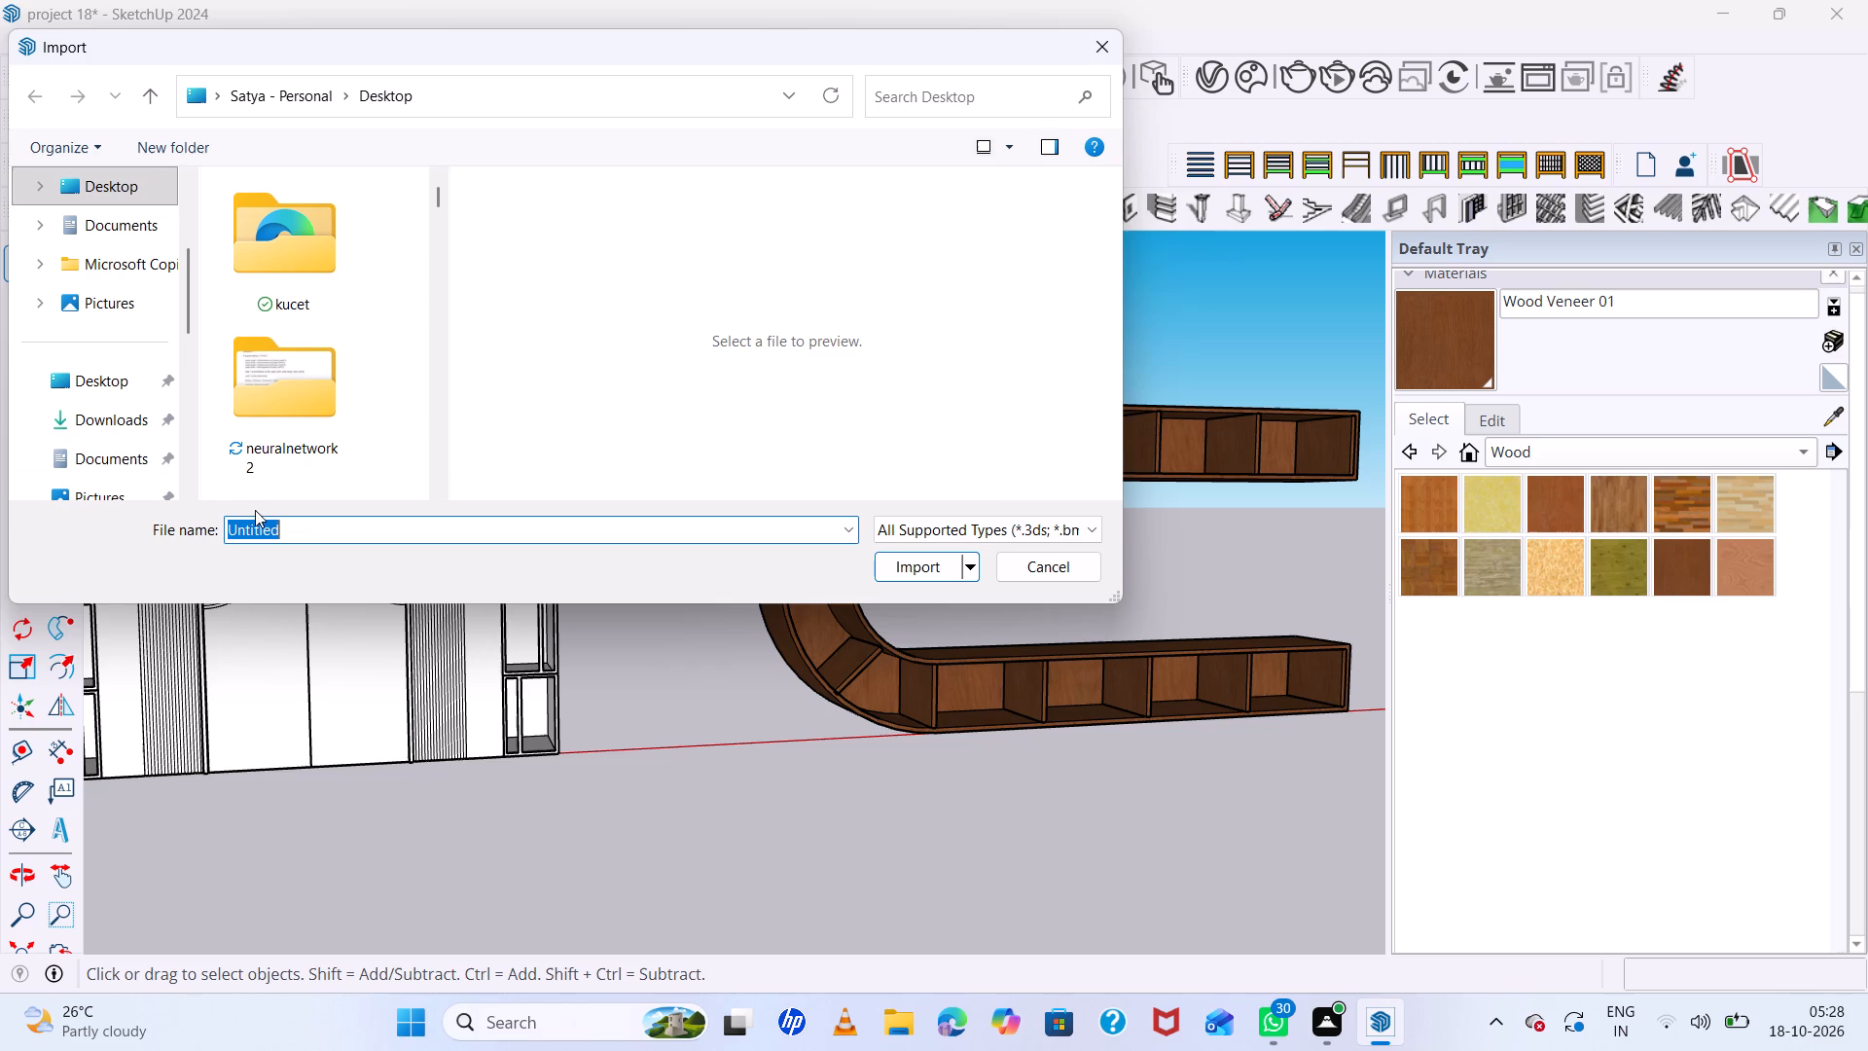
pyautogui.click(305, 542)
pyautogui.click(311, 530)
pyautogui.click(312, 529)
pyautogui.press('BackSpace')
pyautogui.press('BackSpace')
pyautogui.press('BackSpace')
pyautogui.press('BackSpace')
pyautogui.press('BackSpace')
pyautogui.press('BackSpace')
pyautogui.press('BackSpace')
pyautogui.press('BackSpace')
pyautogui.write('im')
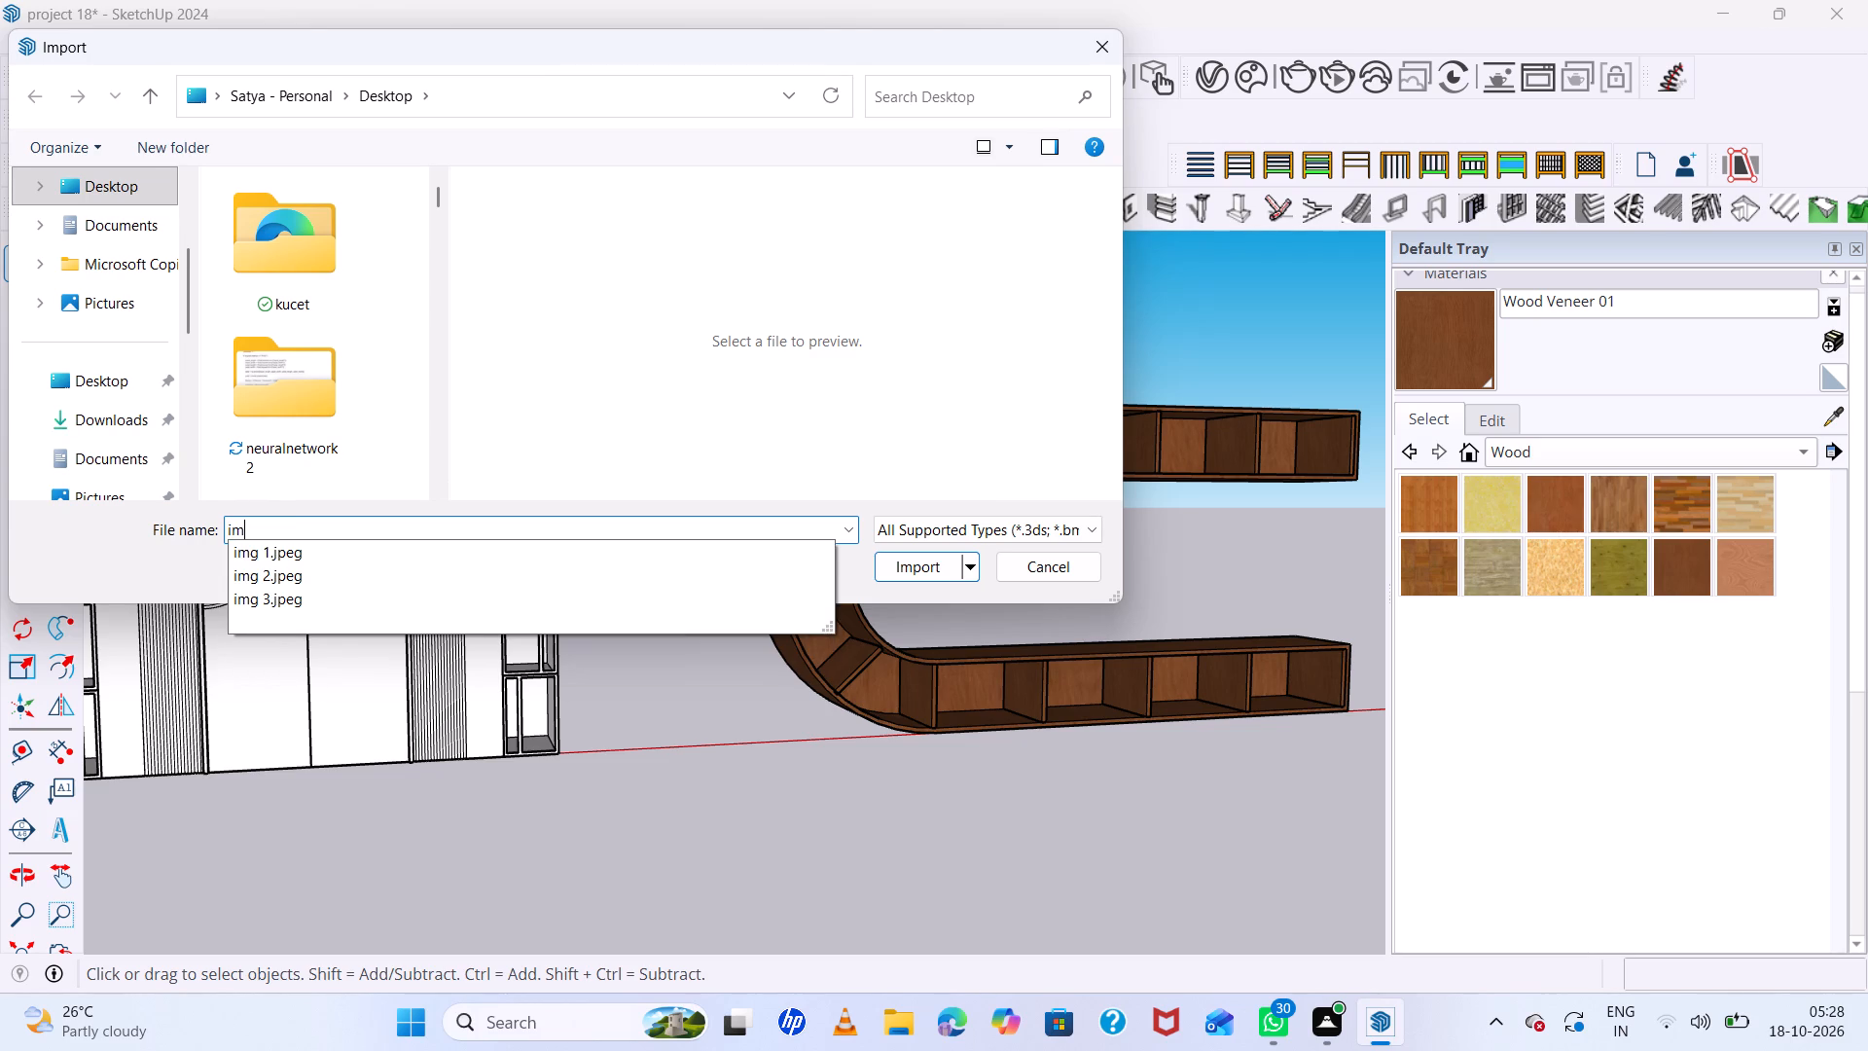
pyautogui.click(265, 555)
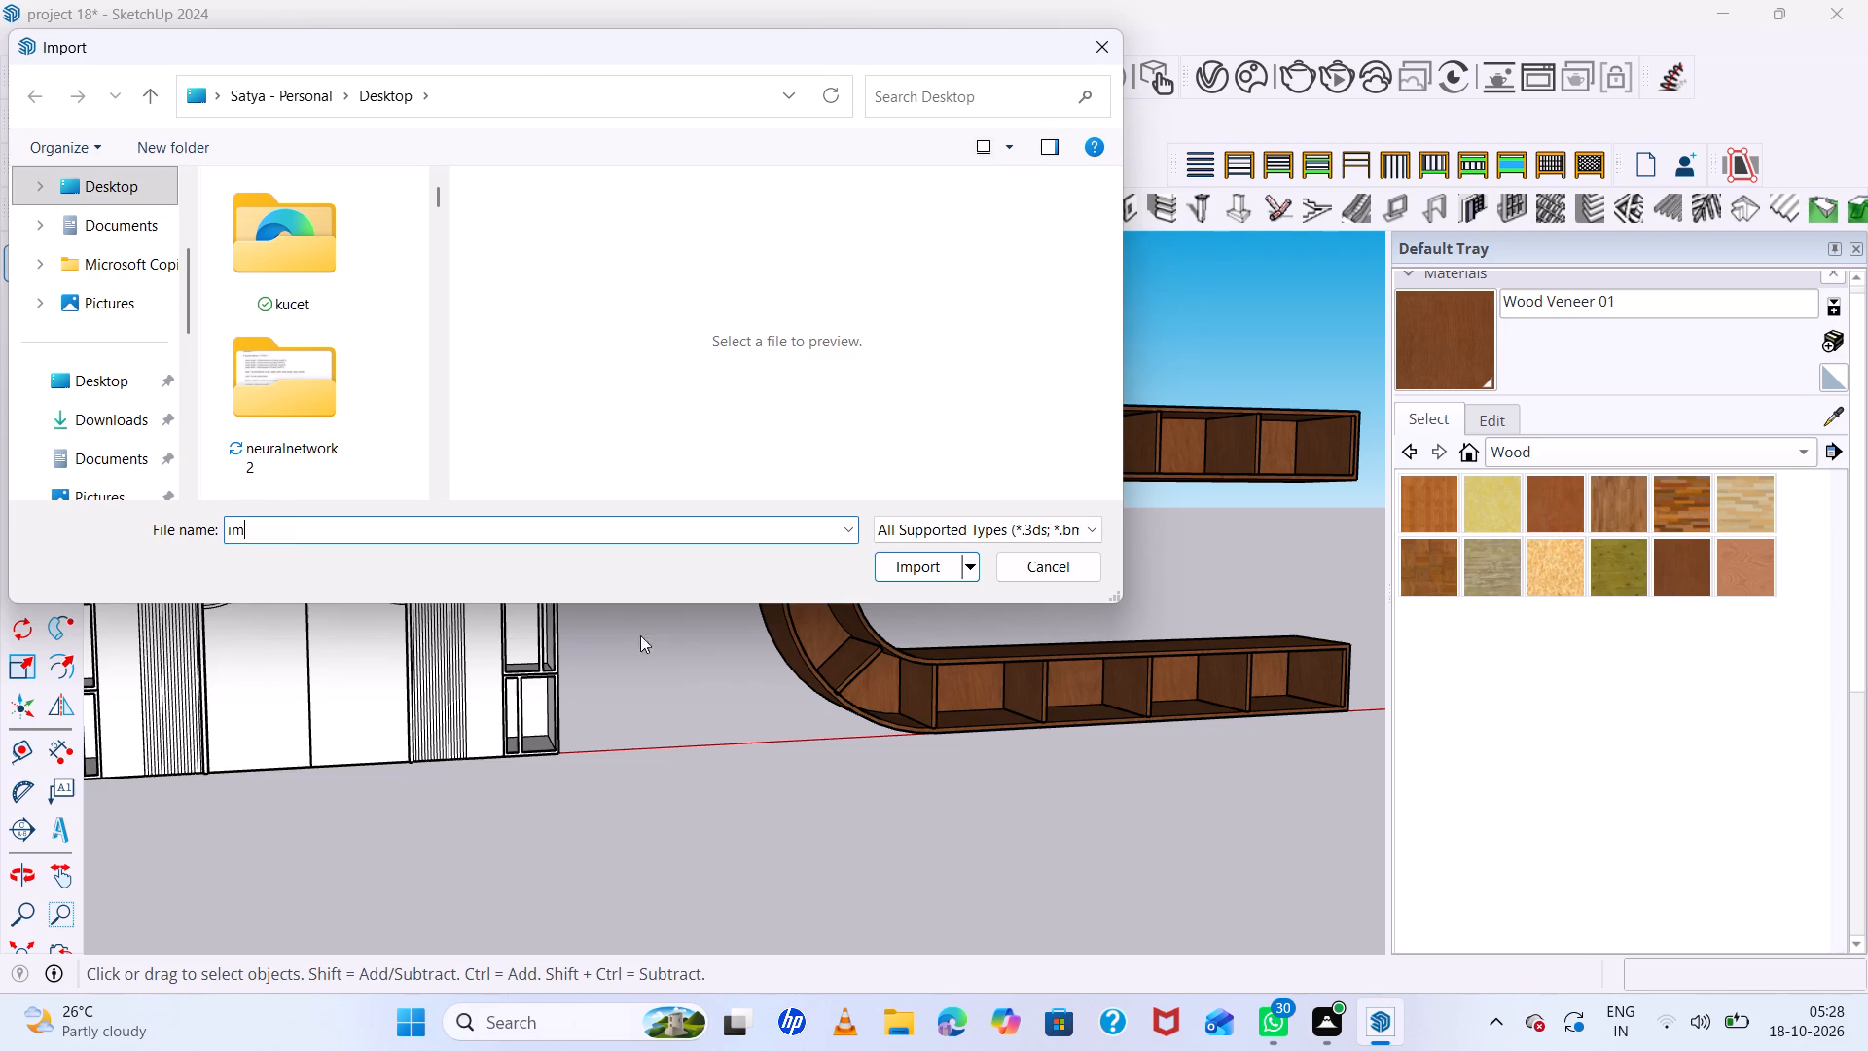
pyautogui.click(933, 567)
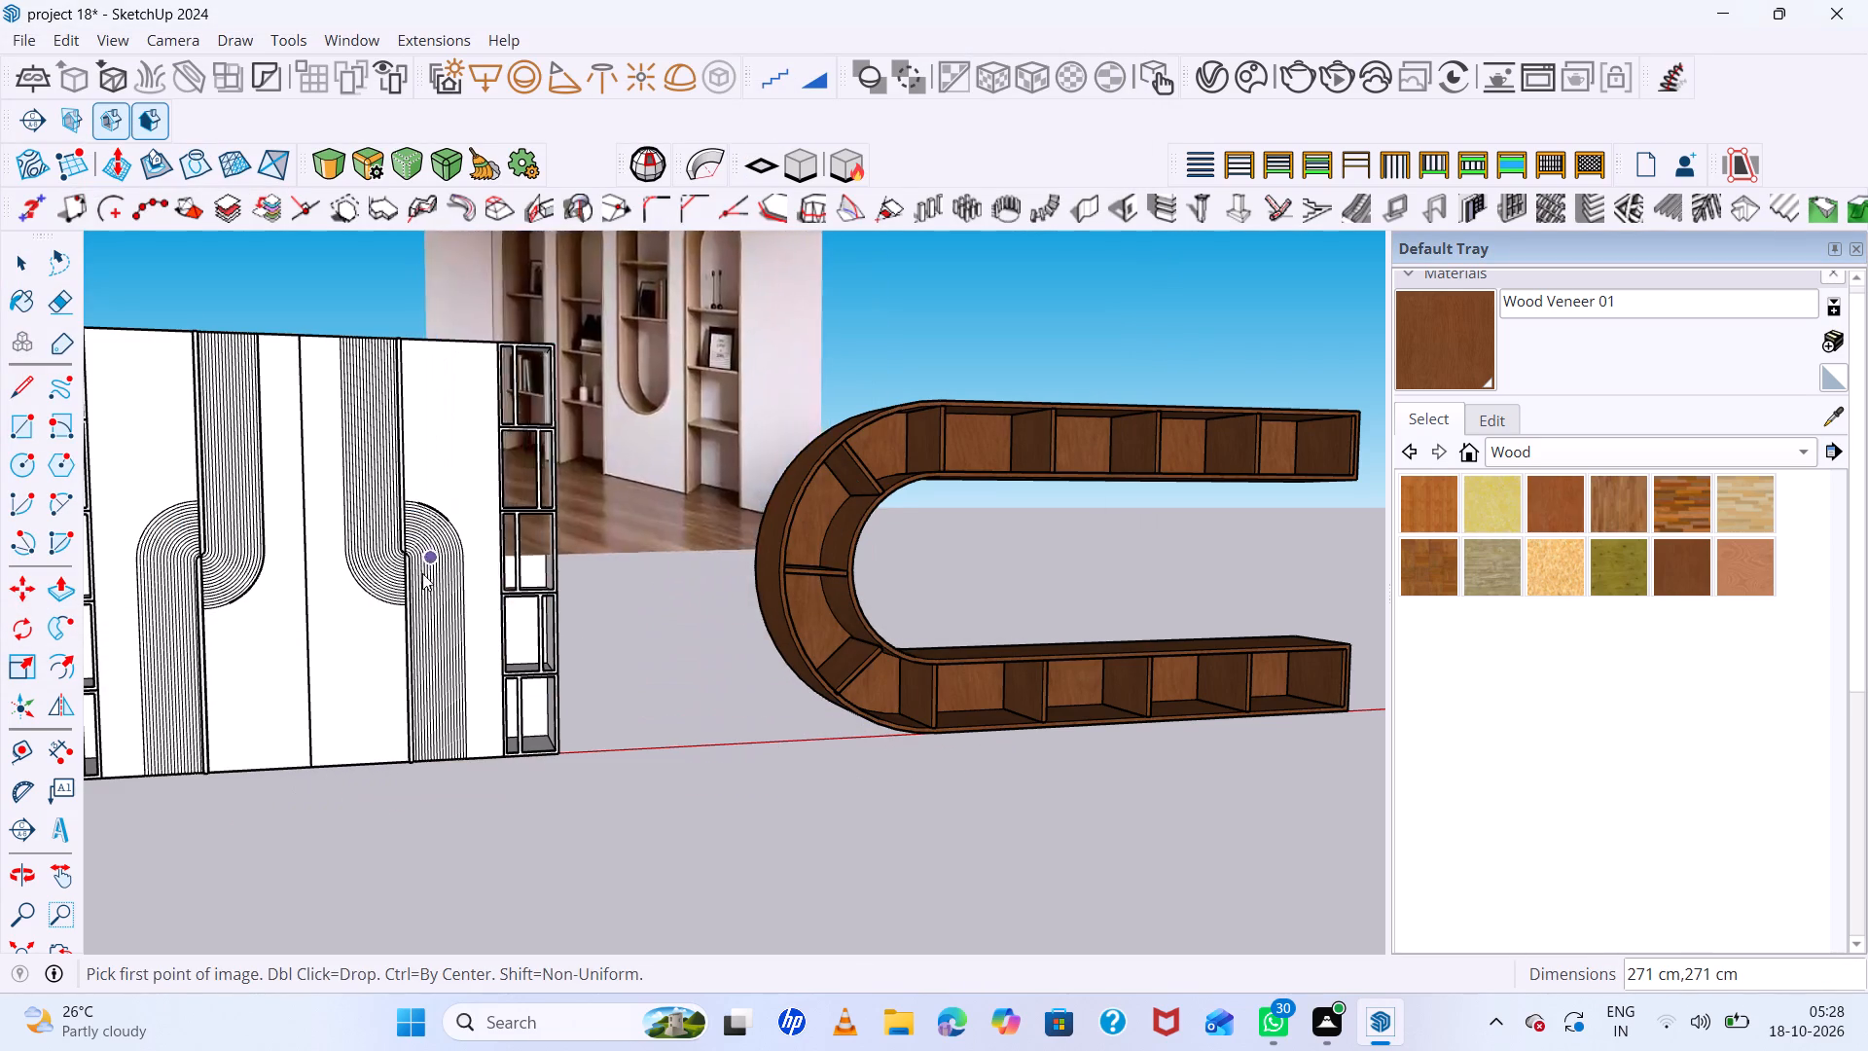
# Place the imported picture upright beside the open ends of the rounded shelving unit, about 207 cm wide.
pyautogui.scroll(-7, 303, 640)
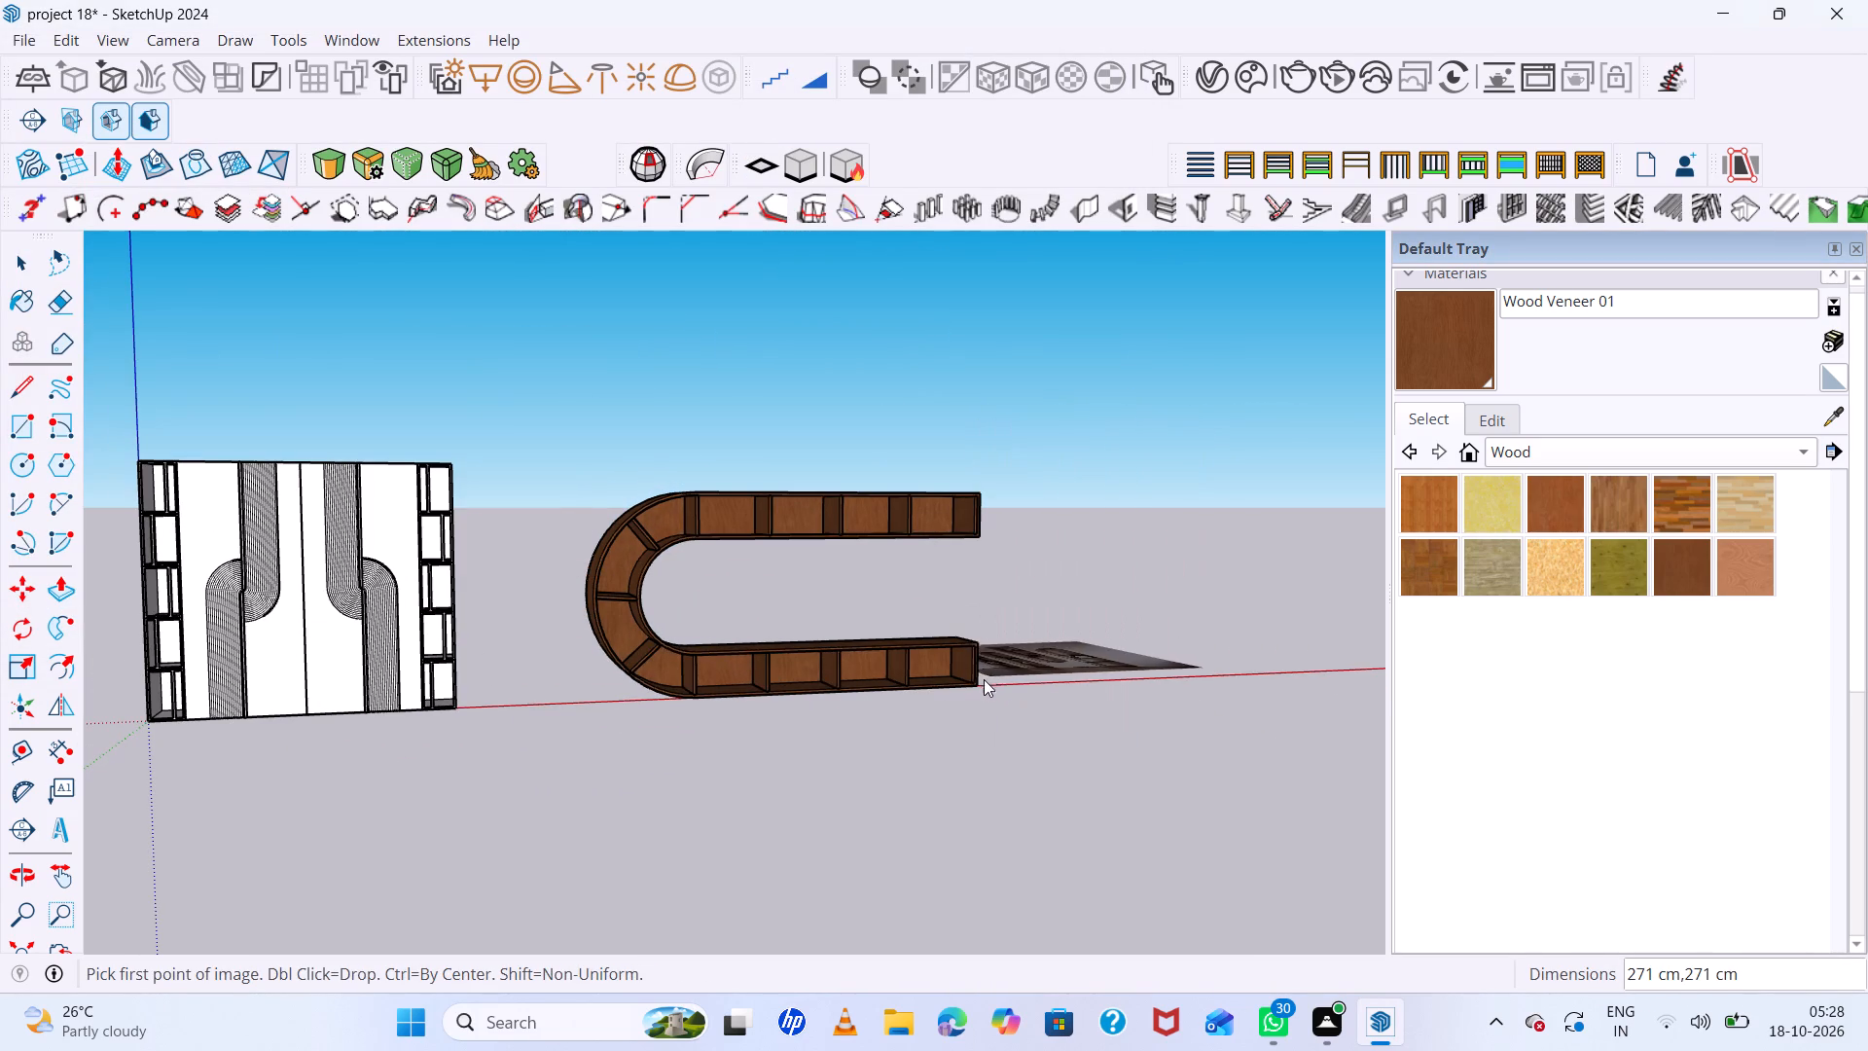
pyautogui.click(995, 523)
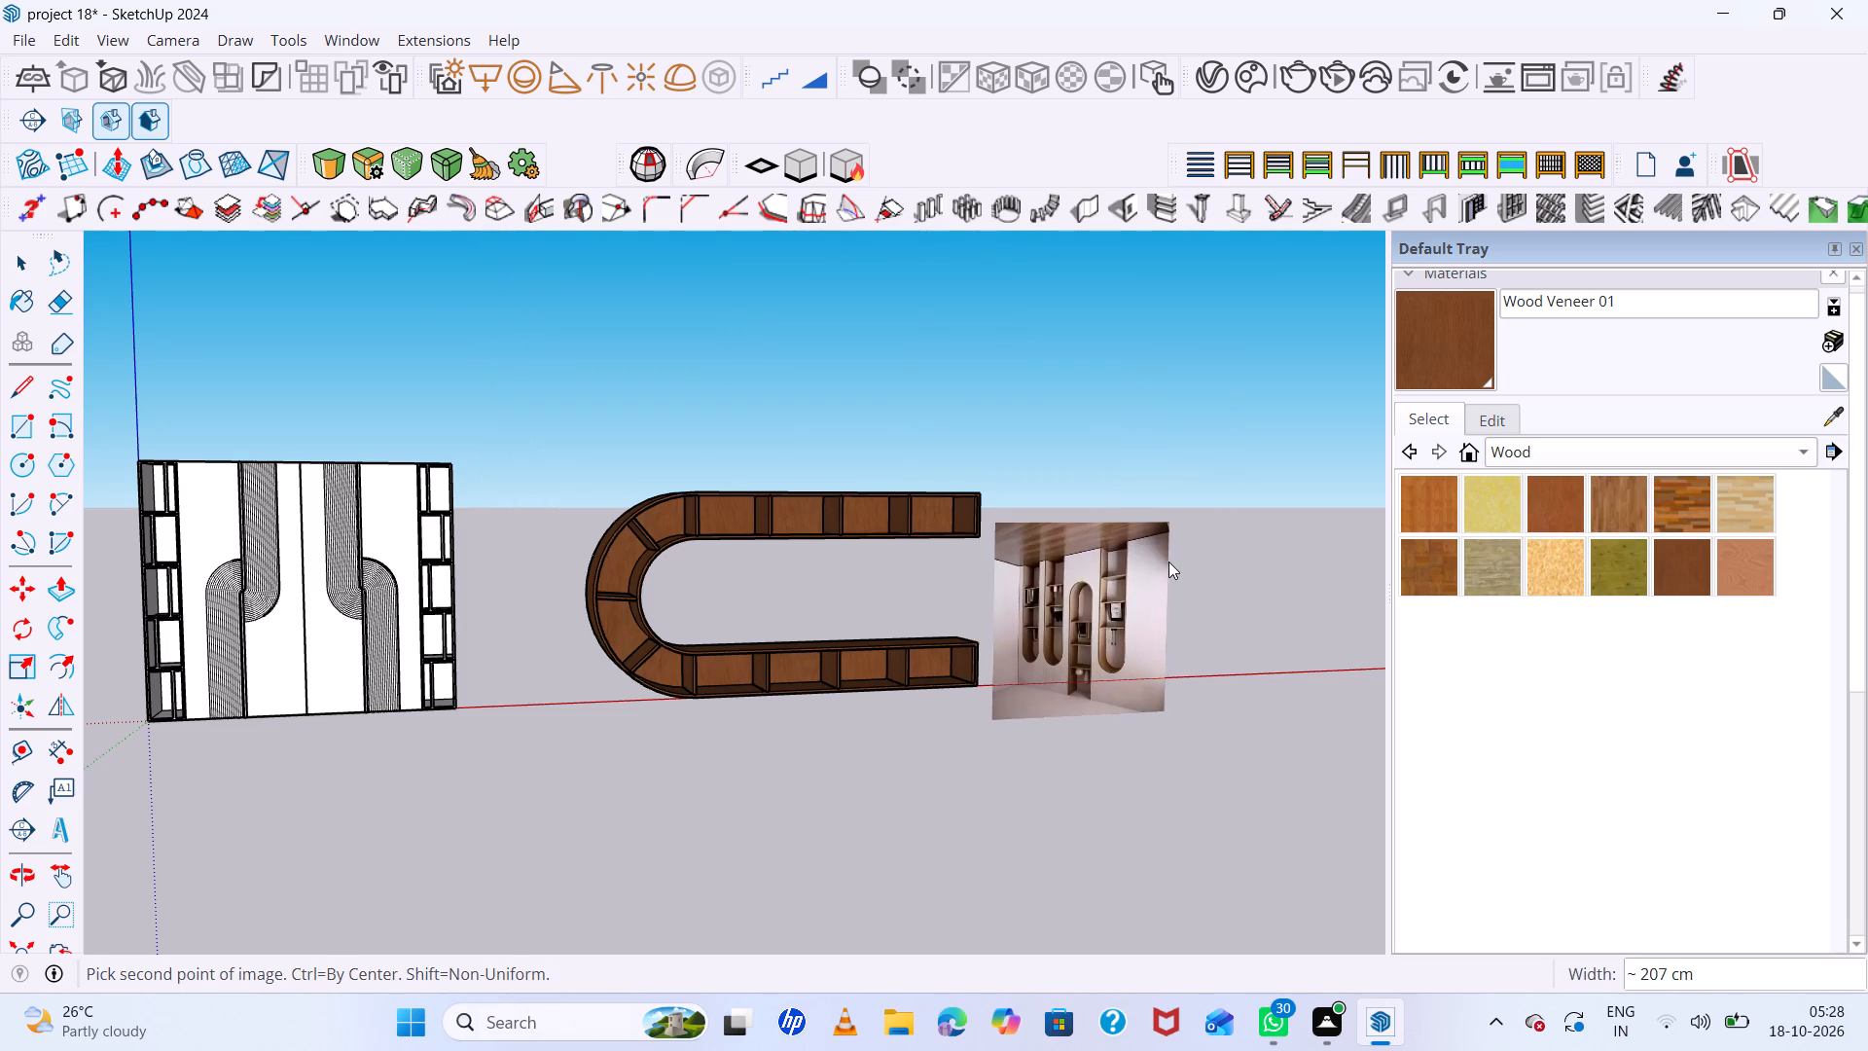
pyautogui.click(1168, 562)
pyautogui.scroll(12, 1191, 613)
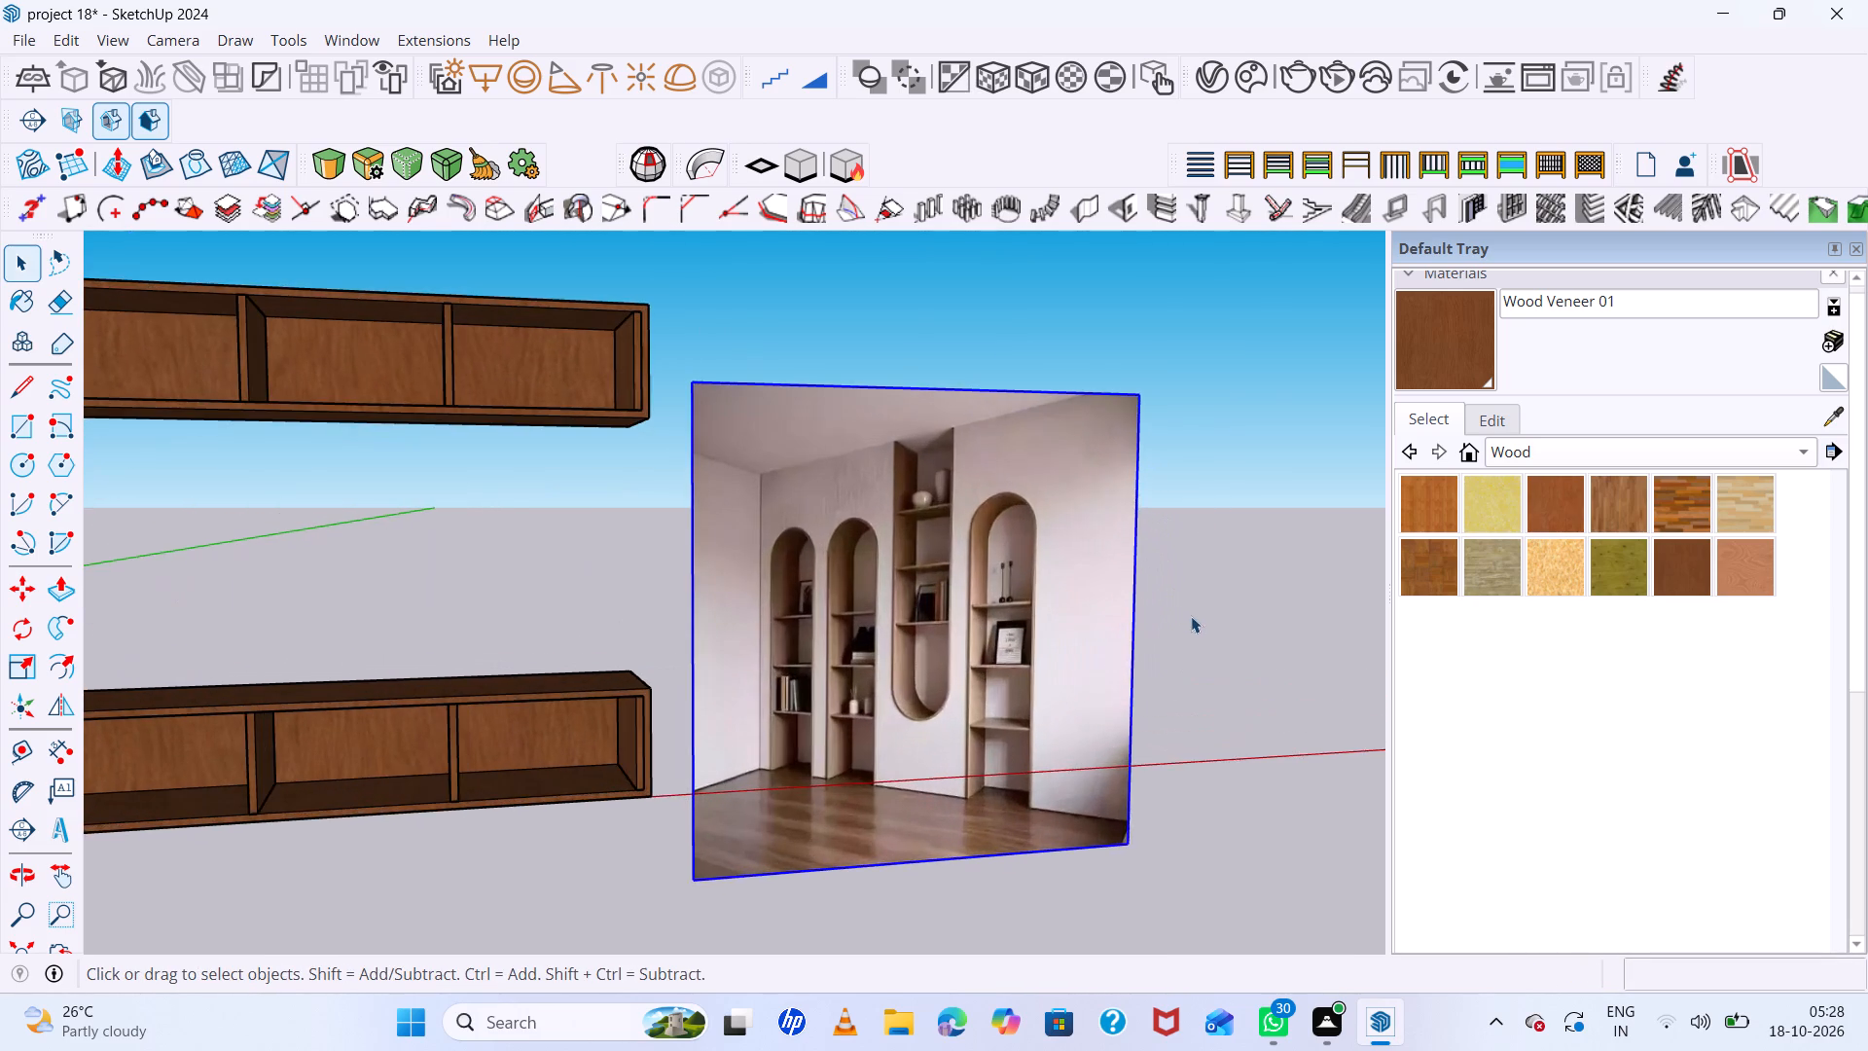
pyautogui.moveTo(1189, 616); pyautogui.dragTo(1142, 598, button='middle')
pyautogui.press('space')
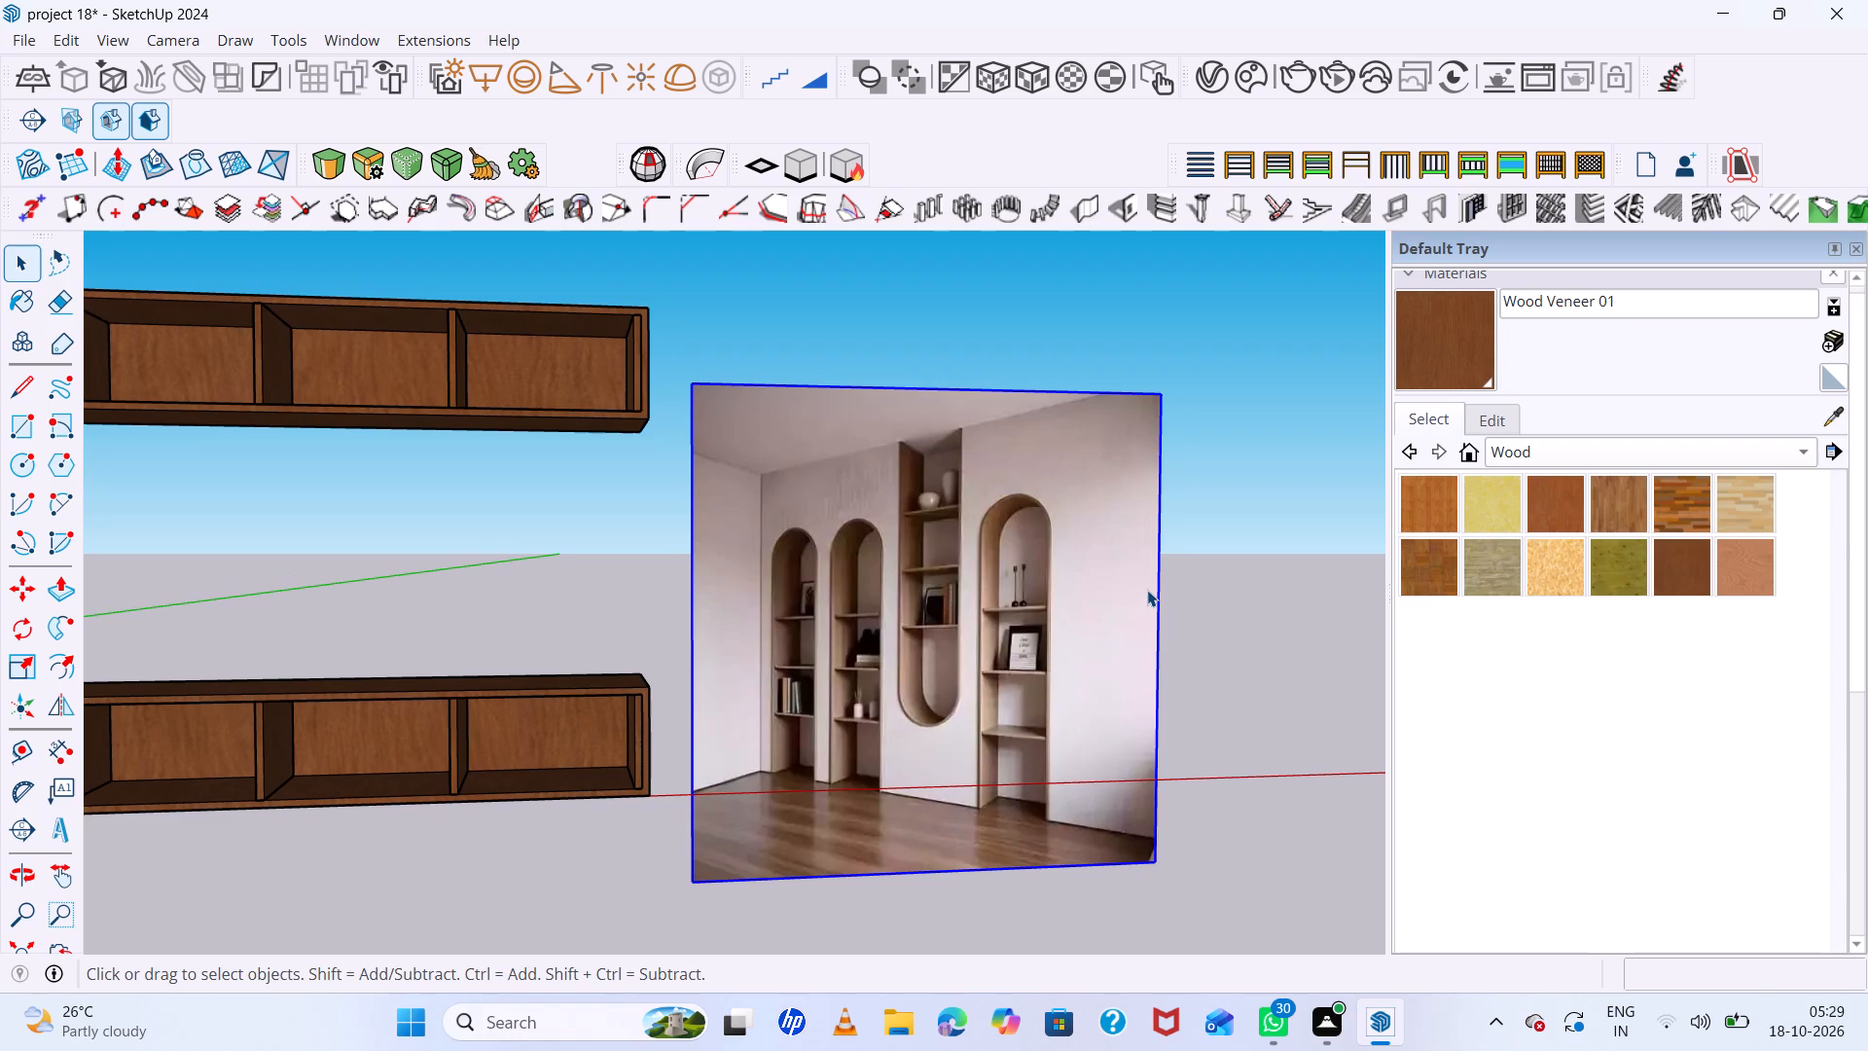
pyautogui.click(1244, 623)
# Move the imported picture up from its bottom corner so its lower edge sits at the red axis.
pyautogui.scroll(-12, 887, 538)
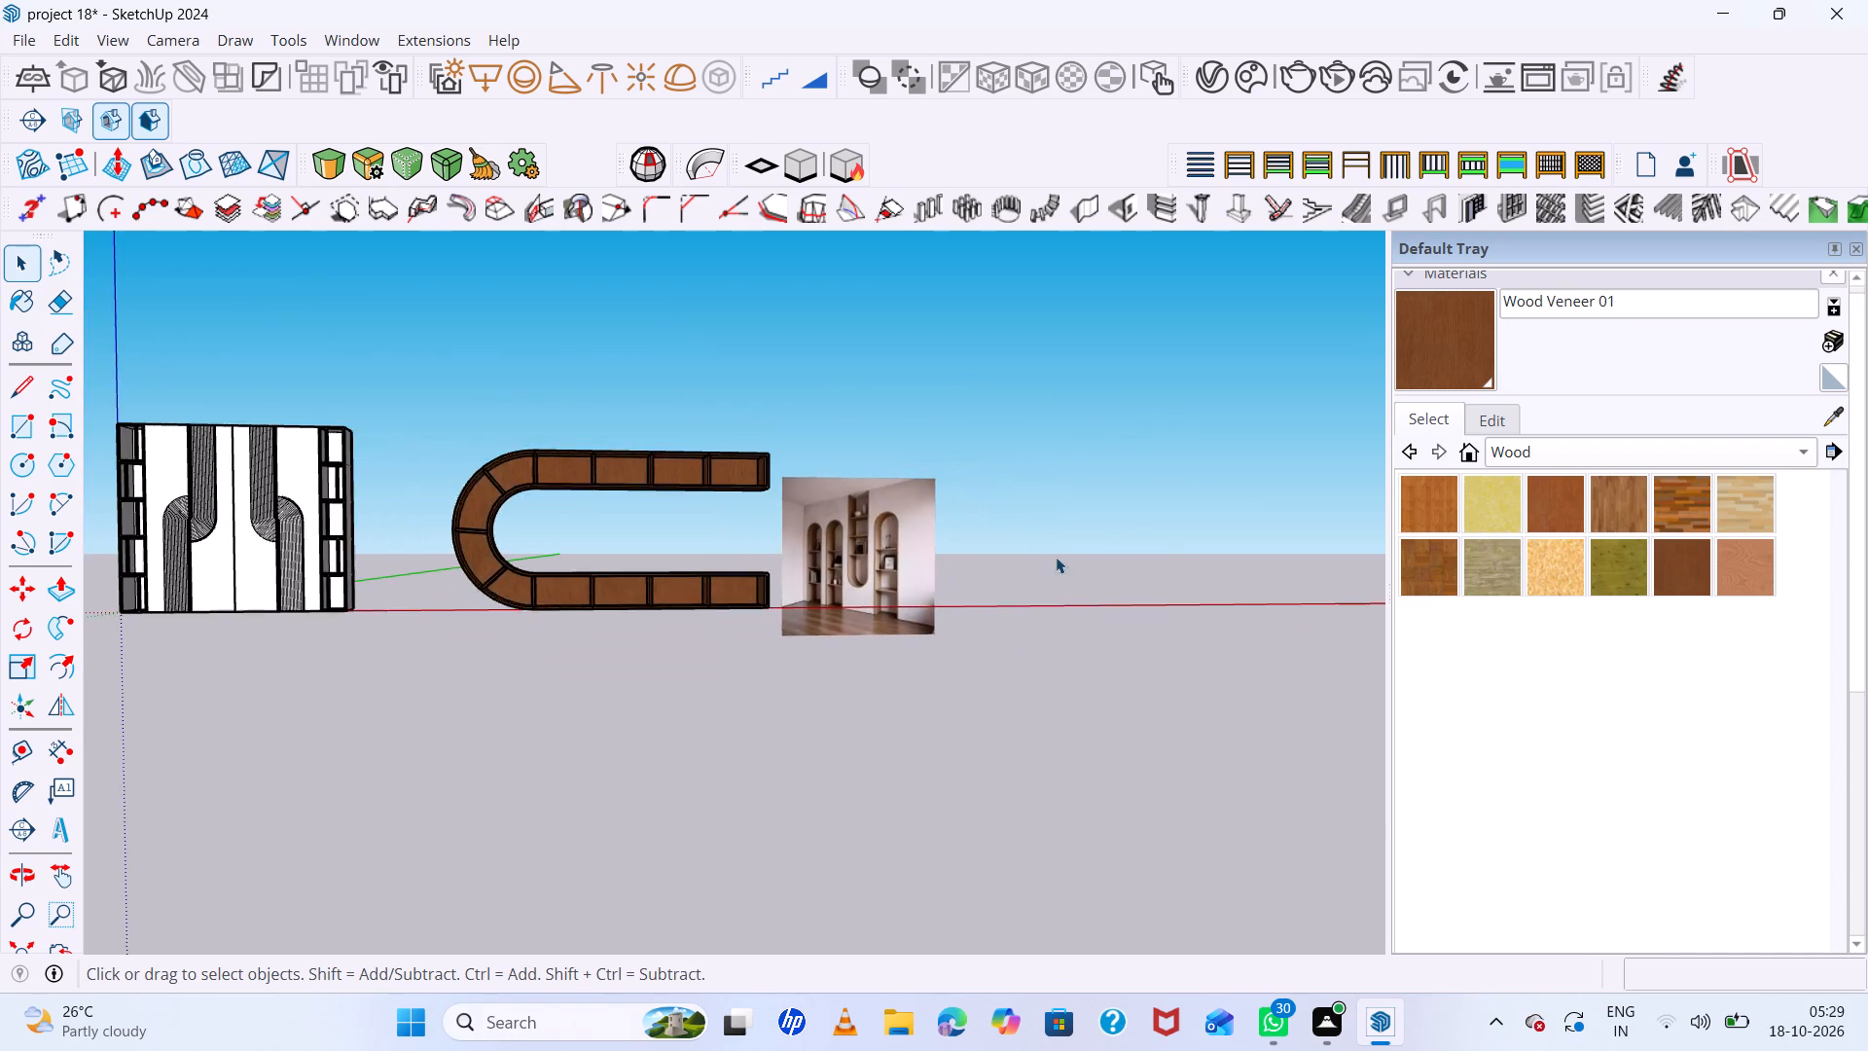
pyautogui.moveTo(1056, 573); pyautogui.dragTo(1015, 723, button='middle')
pyautogui.middleClick(1013, 727)
pyautogui.scroll(11, 946, 644)
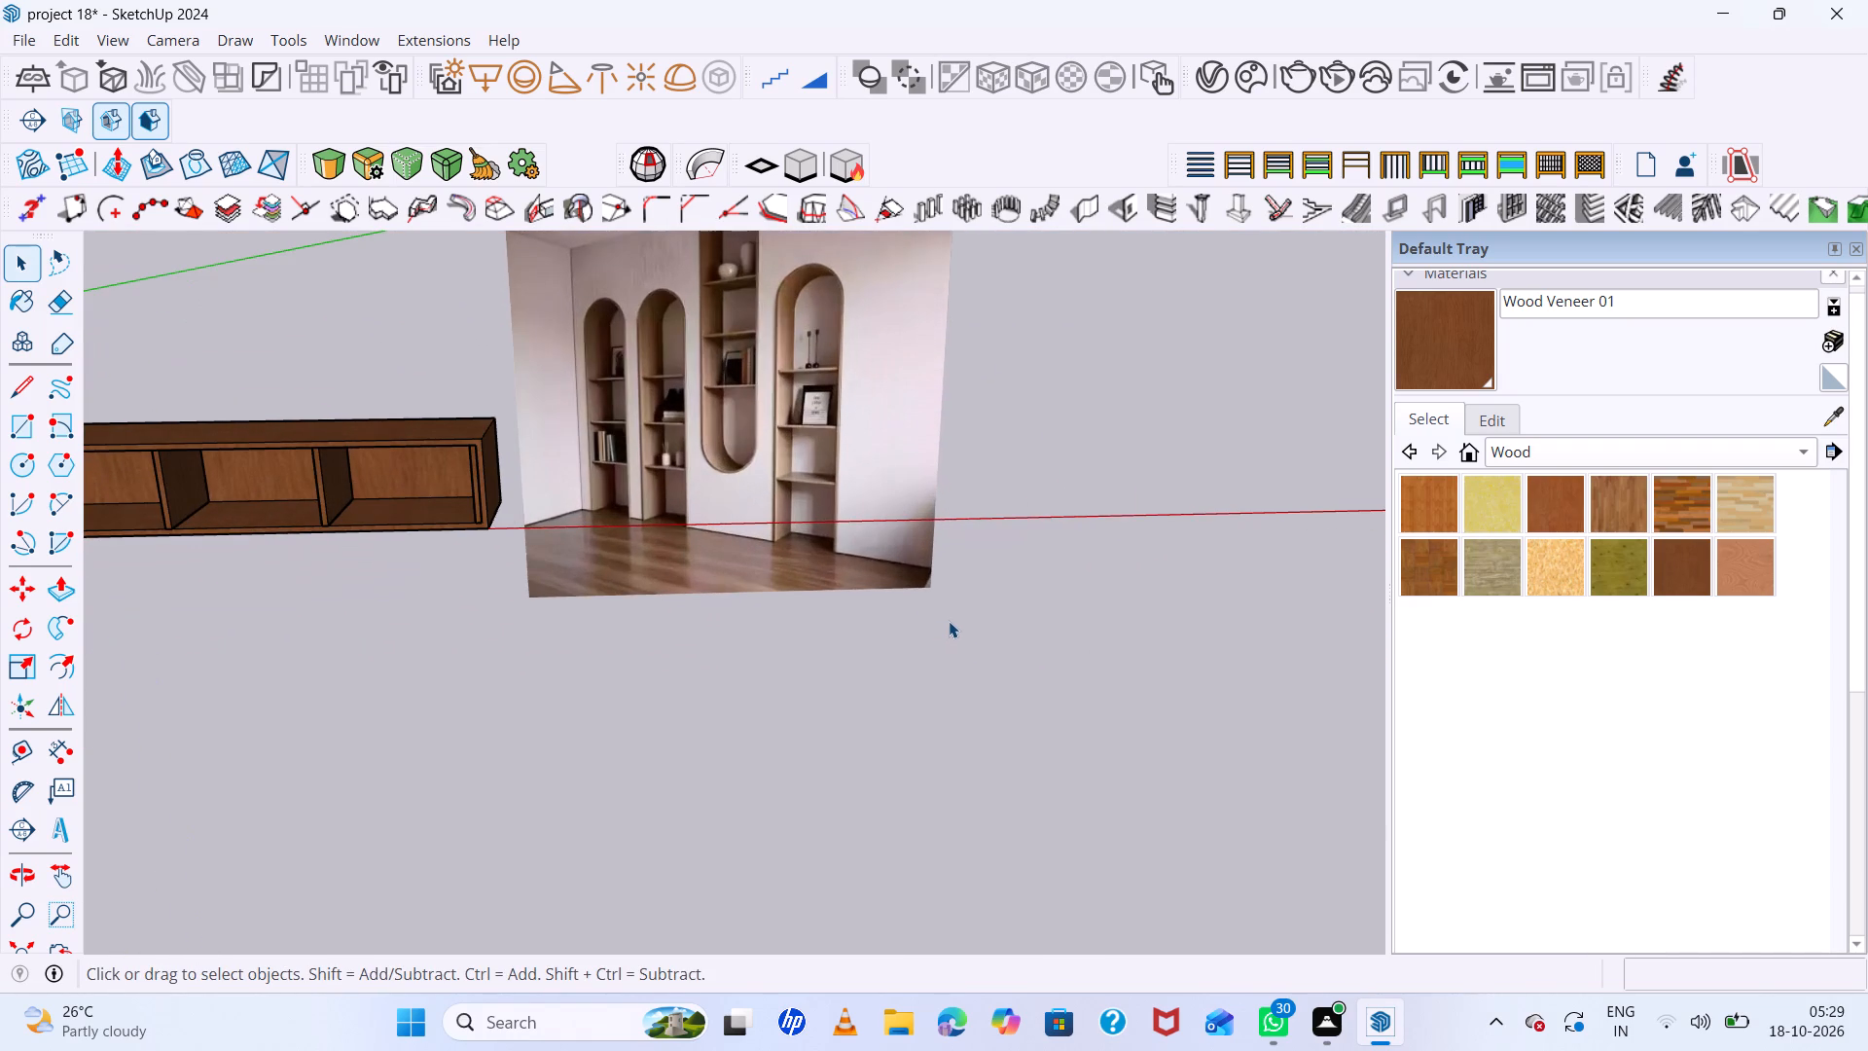
pyautogui.press('m')
pyautogui.click(927, 592)
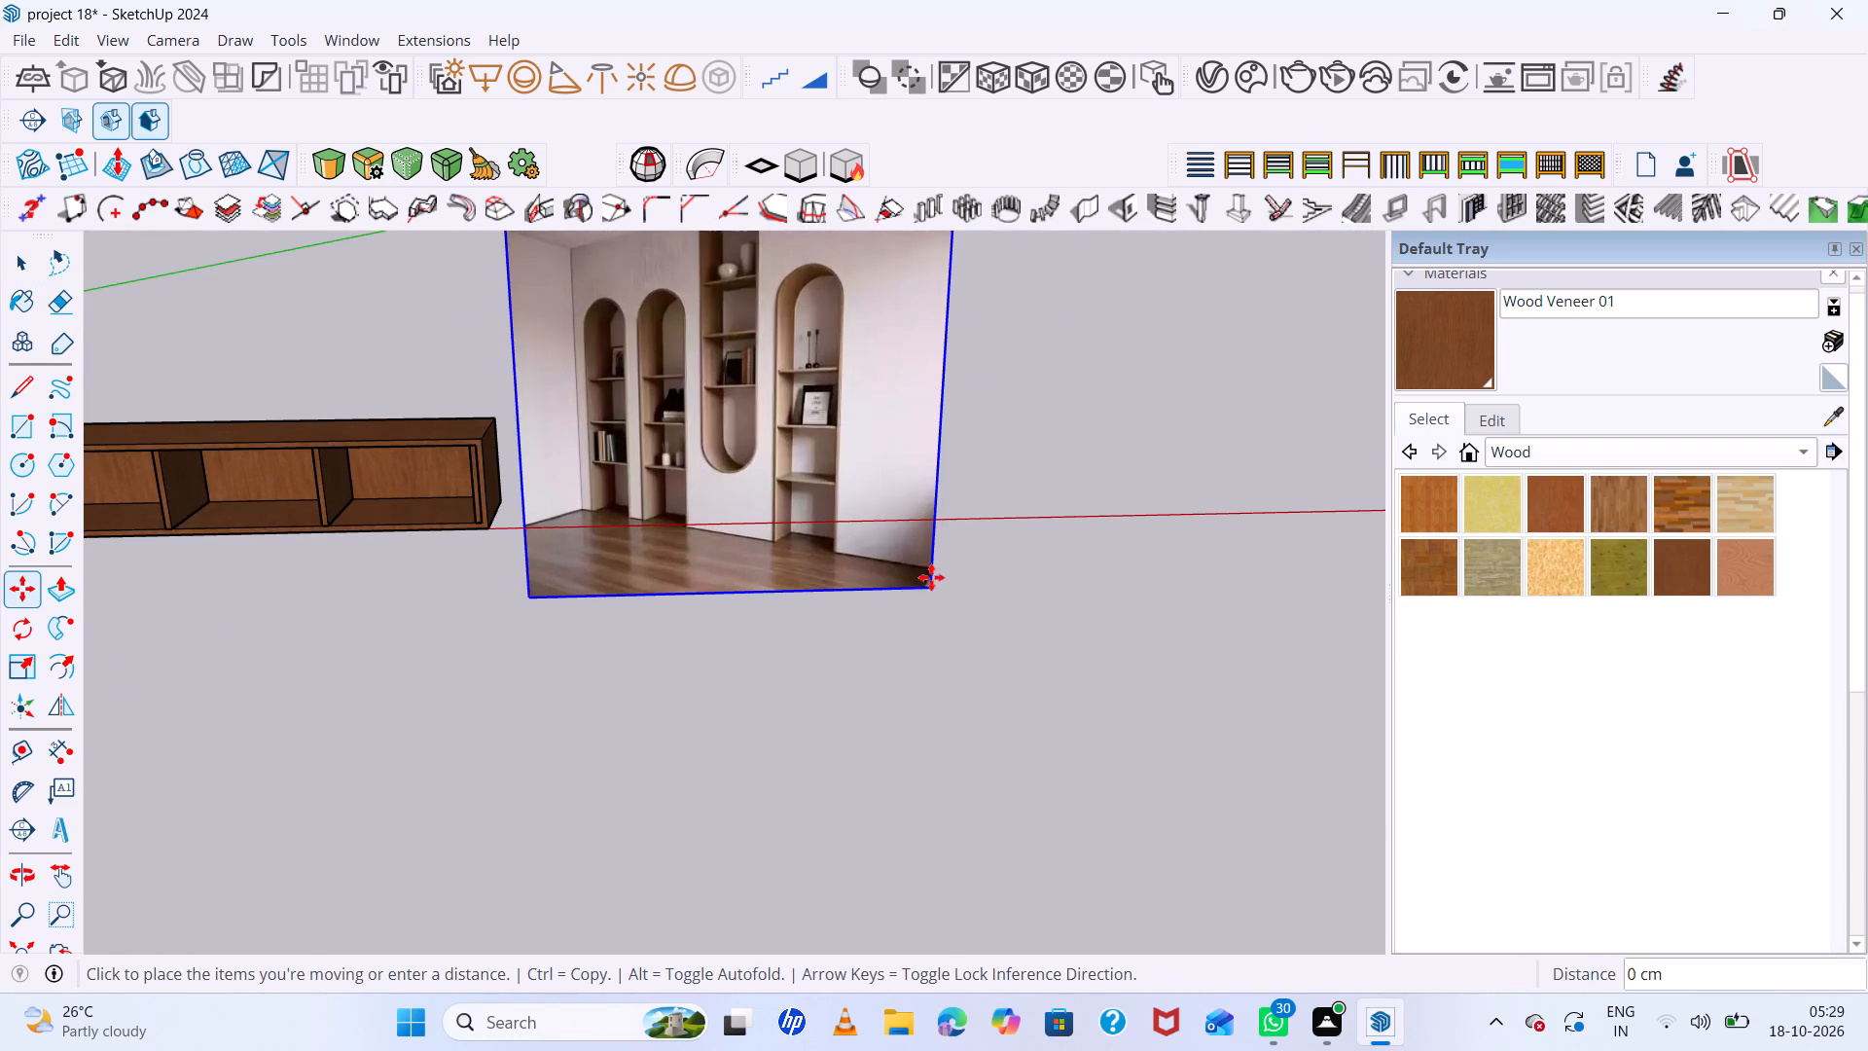
pyautogui.click(944, 512)
pyautogui.scroll(-8, 827, 573)
pyautogui.scroll(-5, 481, 90)
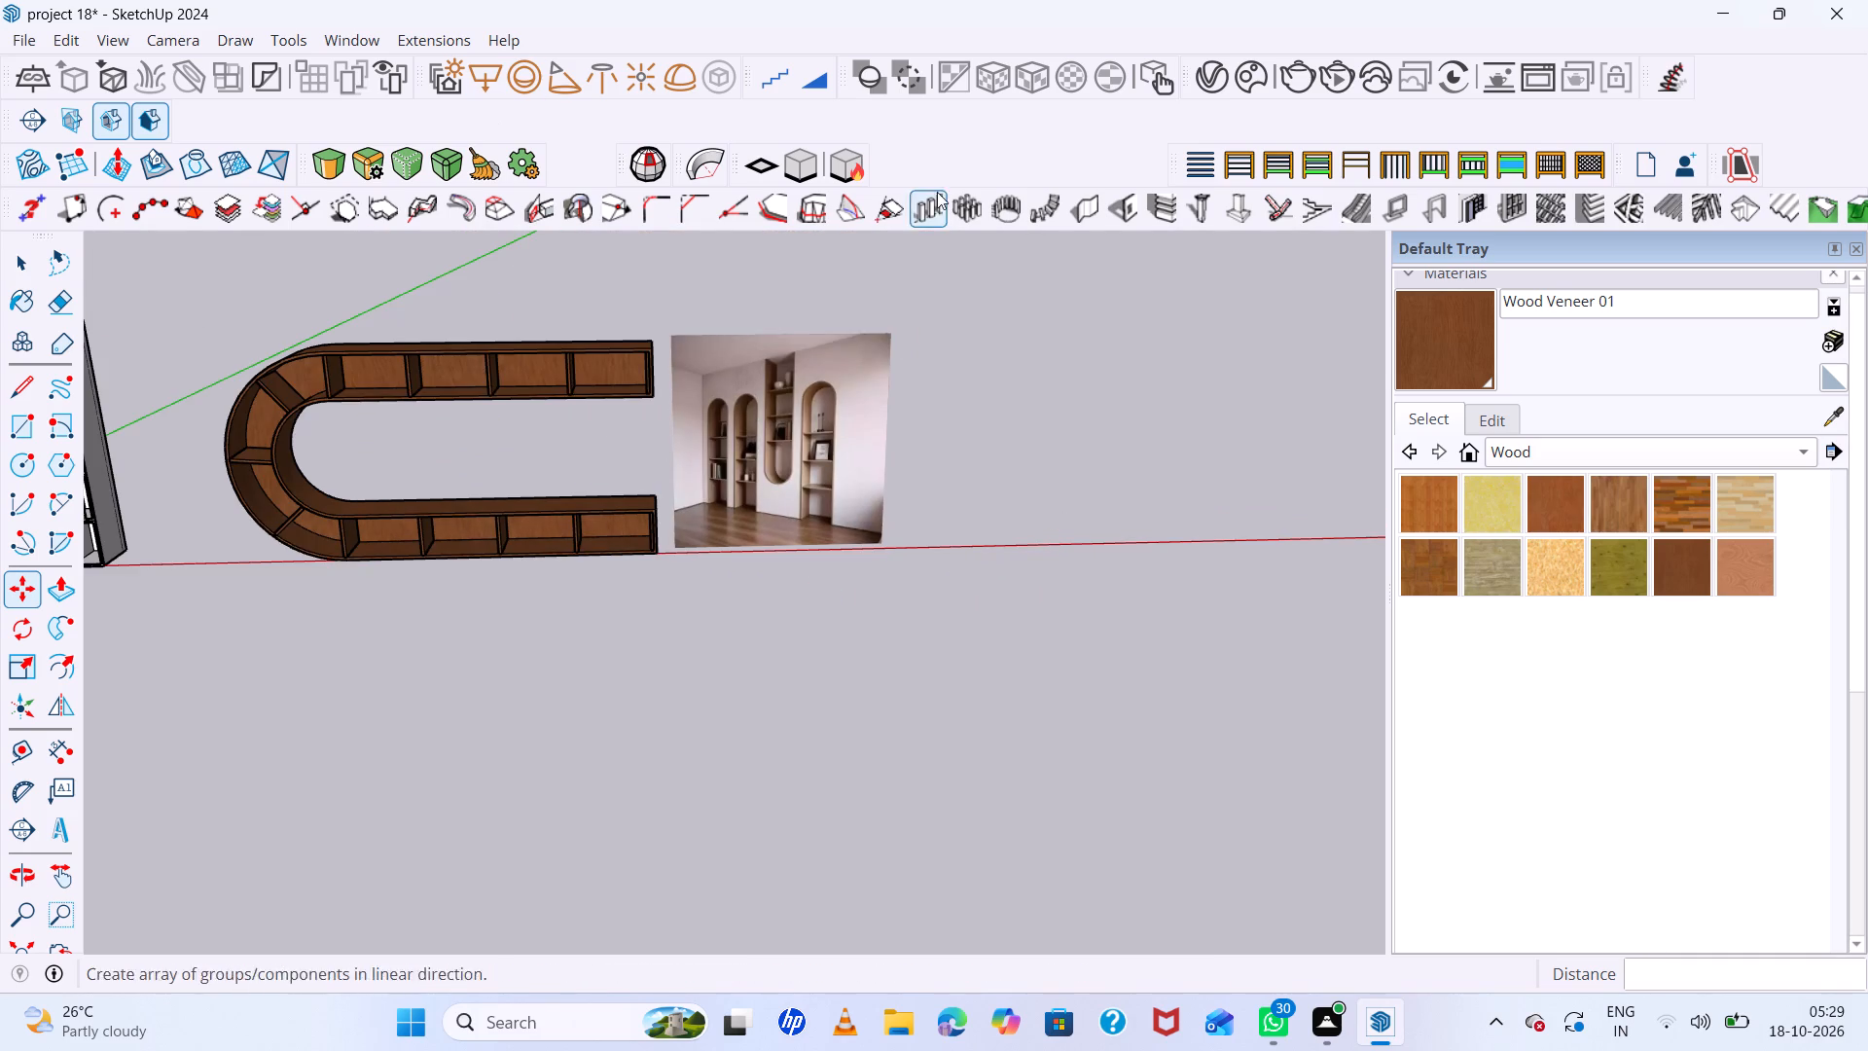
pyautogui.middleClick(937, 183)
pyautogui.scroll(6, 928, 590)
pyautogui.press('space')
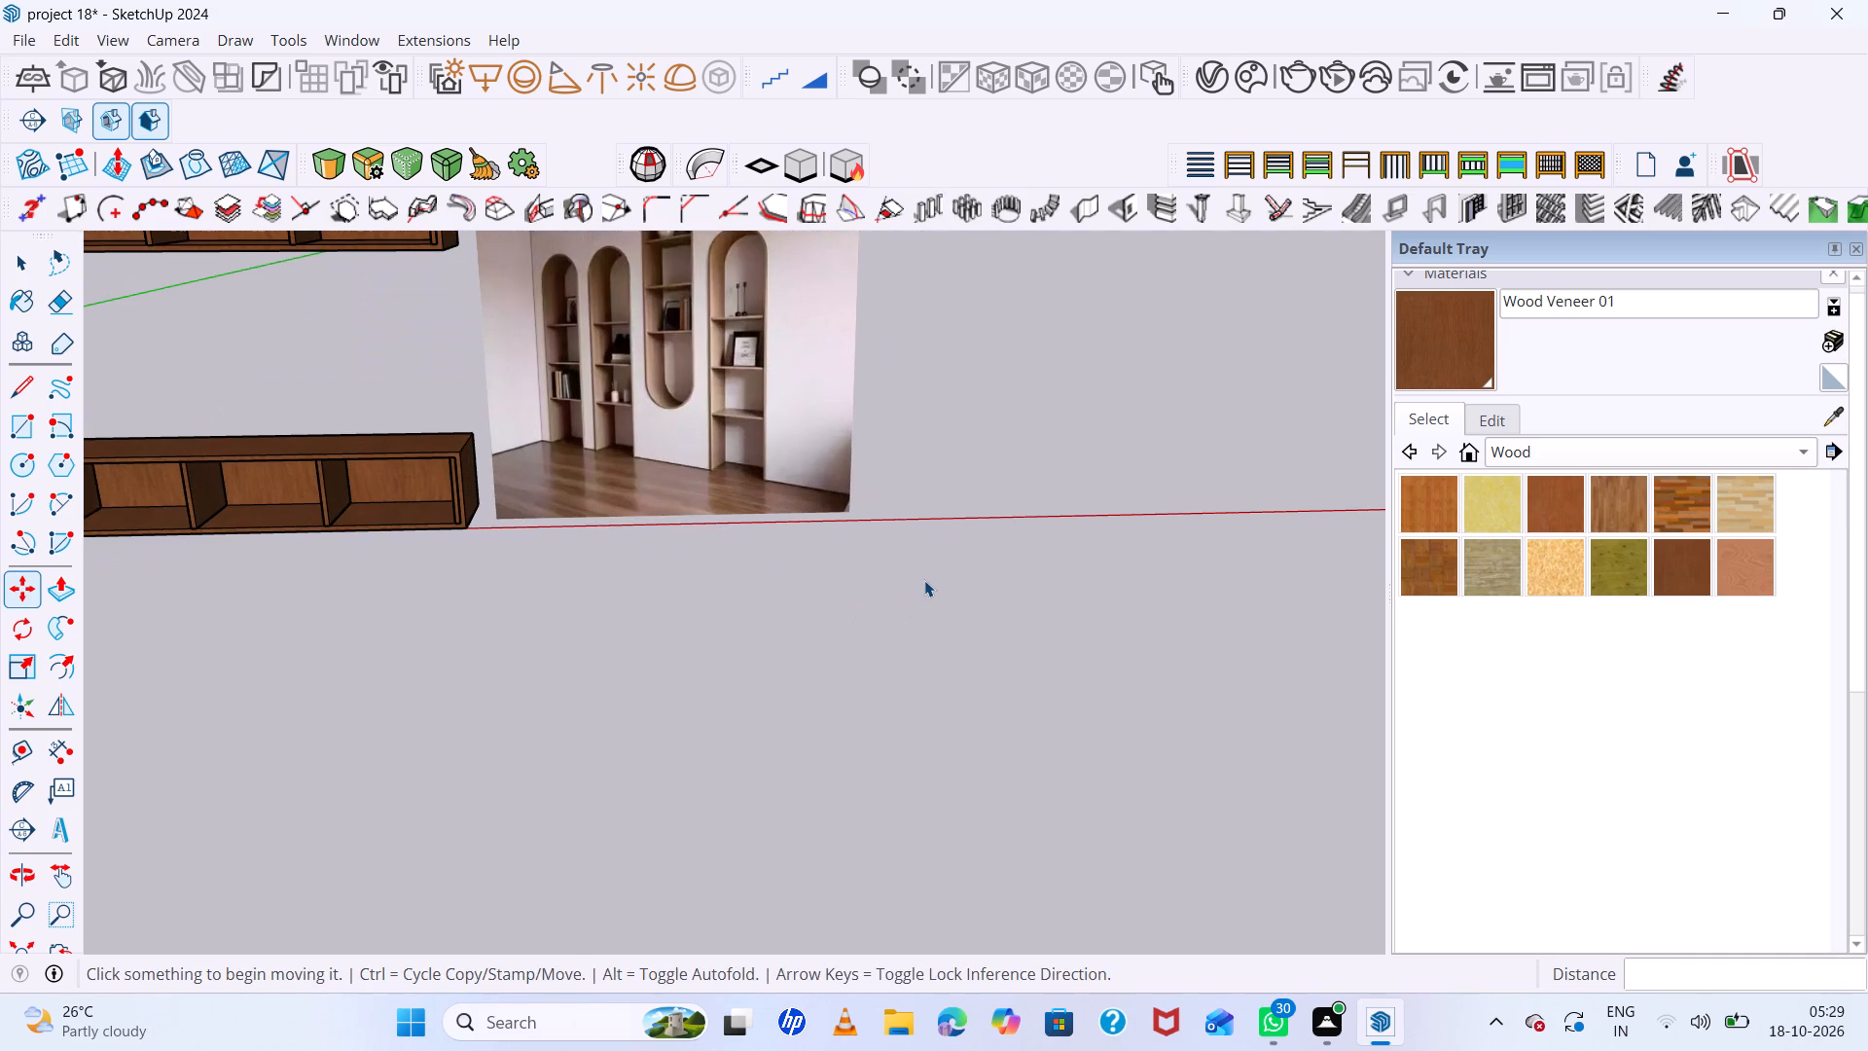
pyautogui.click(937, 472)
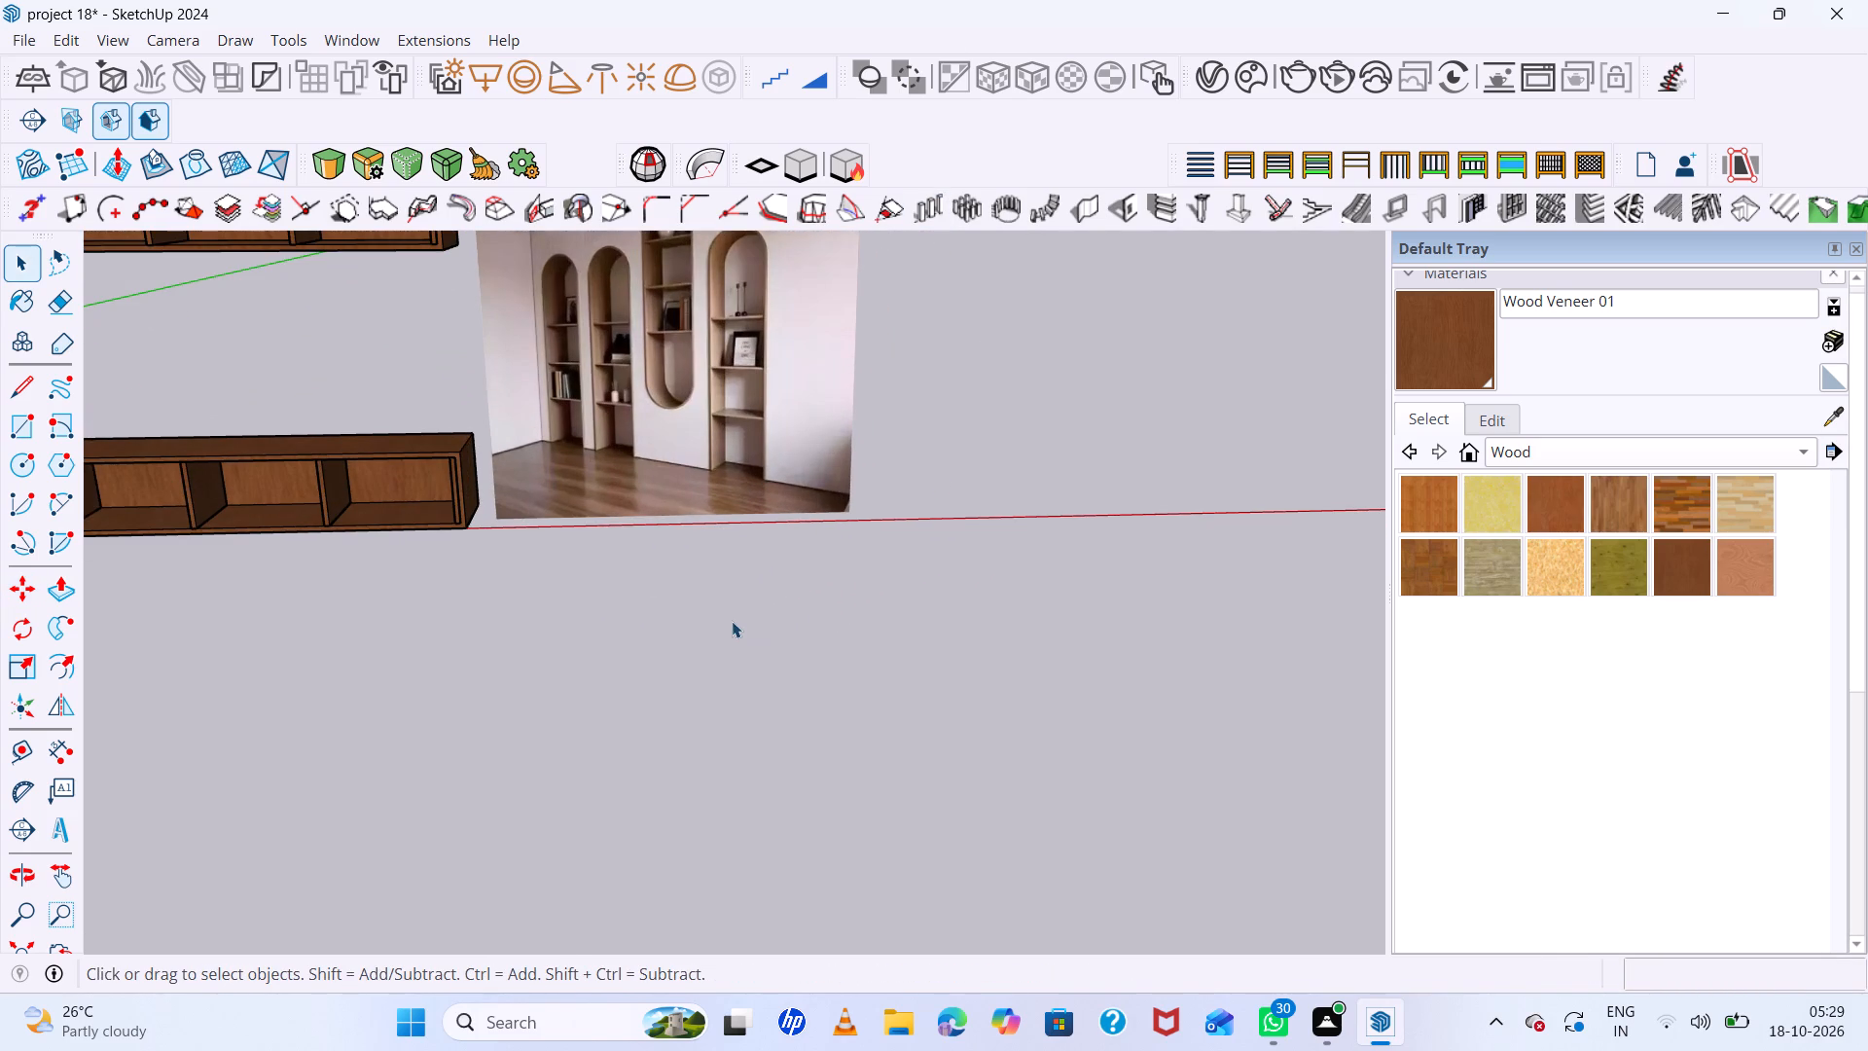
# Examine the reference picture next to the rounded shelving unit from several angles.
pyautogui.scroll(-10, 731, 621)
pyautogui.moveTo(977, 686); pyautogui.dragTo(1069, 511, button='middle')
pyautogui.scroll(9, 950, 497)
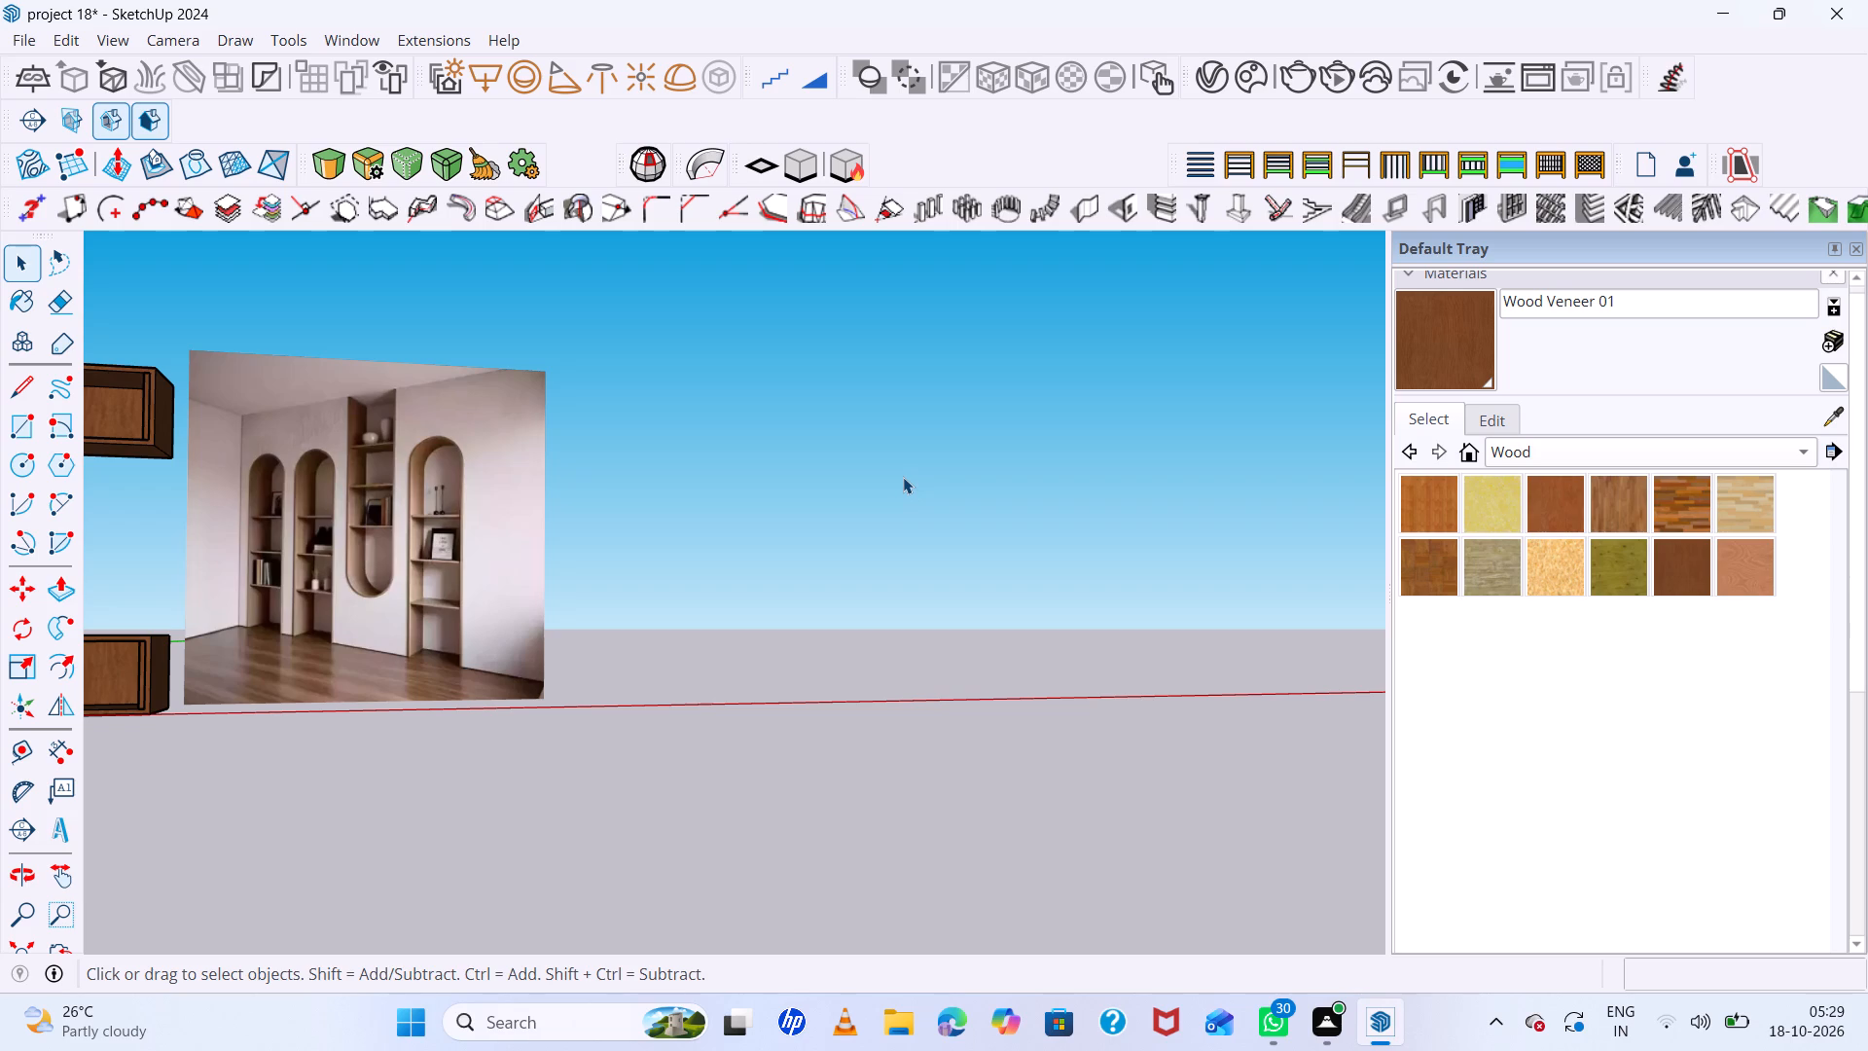
pyautogui.scroll(-7, 898, 473)
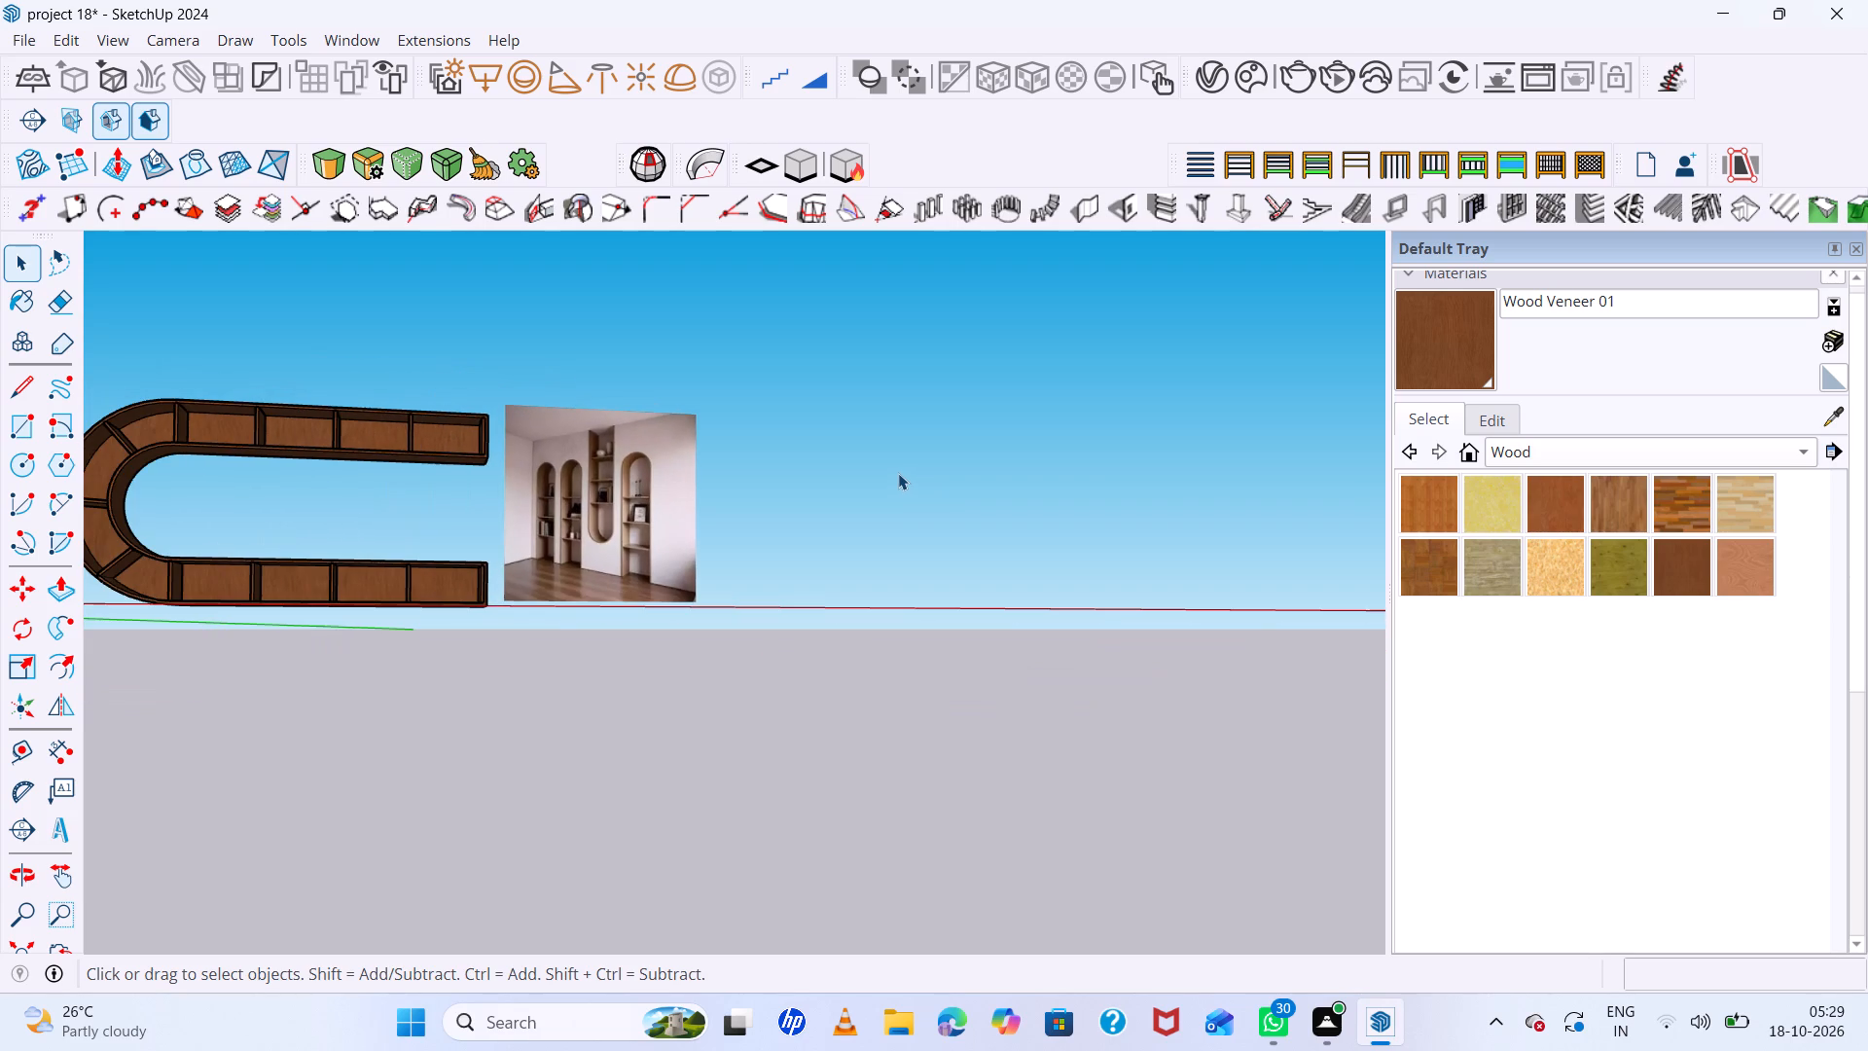
pyautogui.moveTo(838, 473); pyautogui.dragTo(895, 799, button='middle')
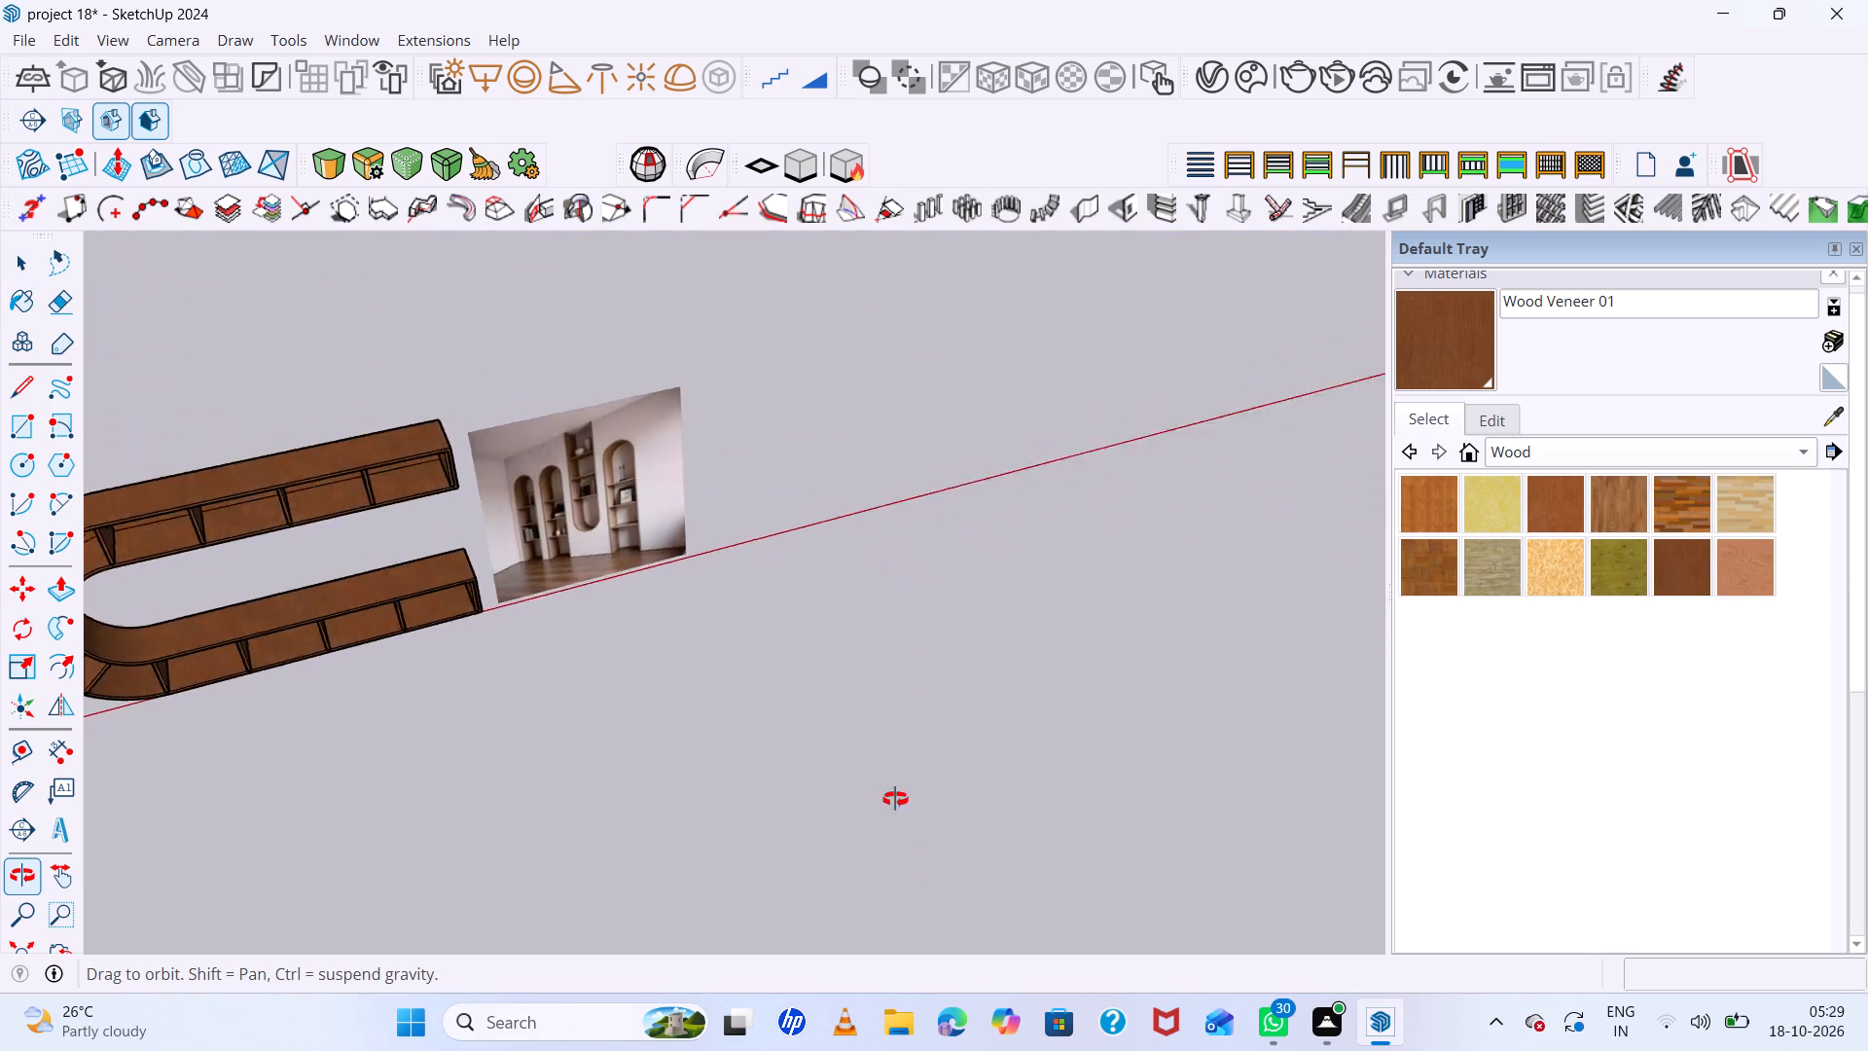
pyautogui.moveTo(895, 799); pyautogui.dragTo(413, 487, button='middle')
pyautogui.scroll(8, 961, 520)
pyautogui.scroll(-6, 649, 430)
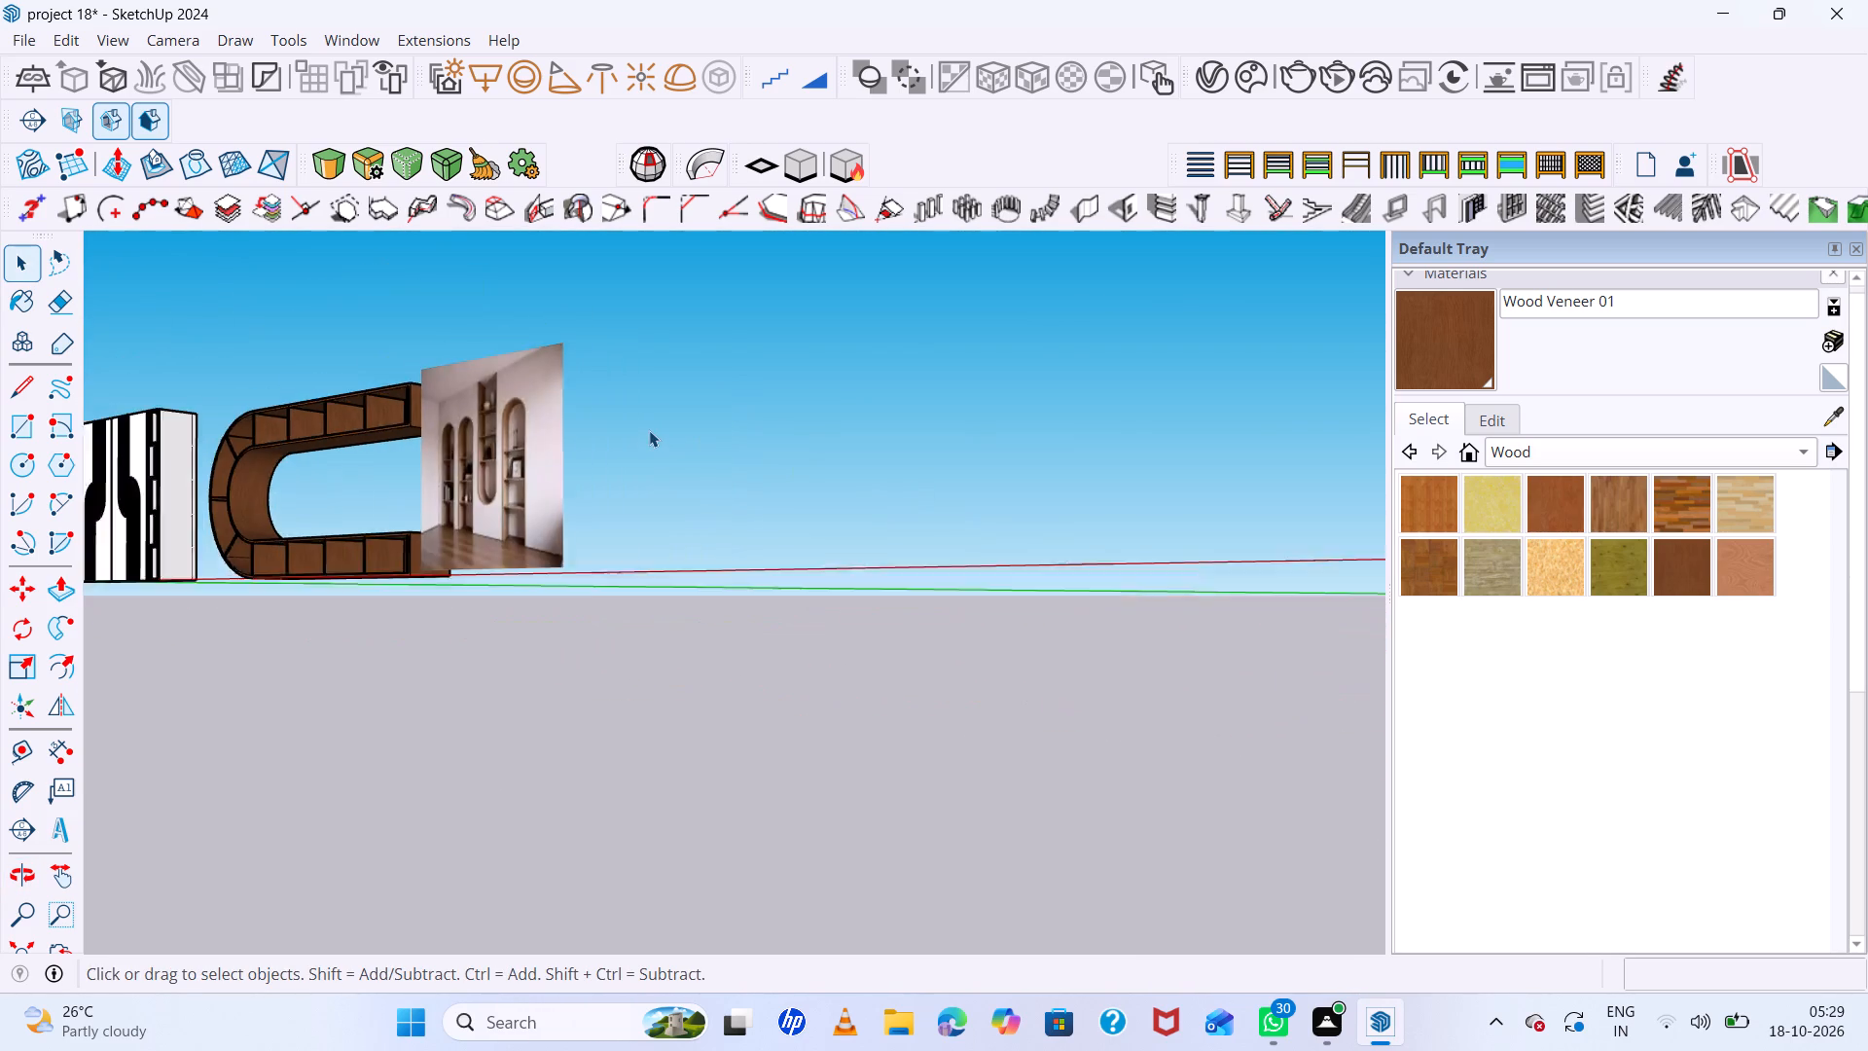
pyautogui.scroll(-8, 649, 430)
pyautogui.moveTo(610, 453); pyautogui.dragTo(766, 684, button='middle')
pyautogui.scroll(8, 665, 475)
pyautogui.moveTo(676, 492); pyautogui.dragTo(678, 492, button='middle')
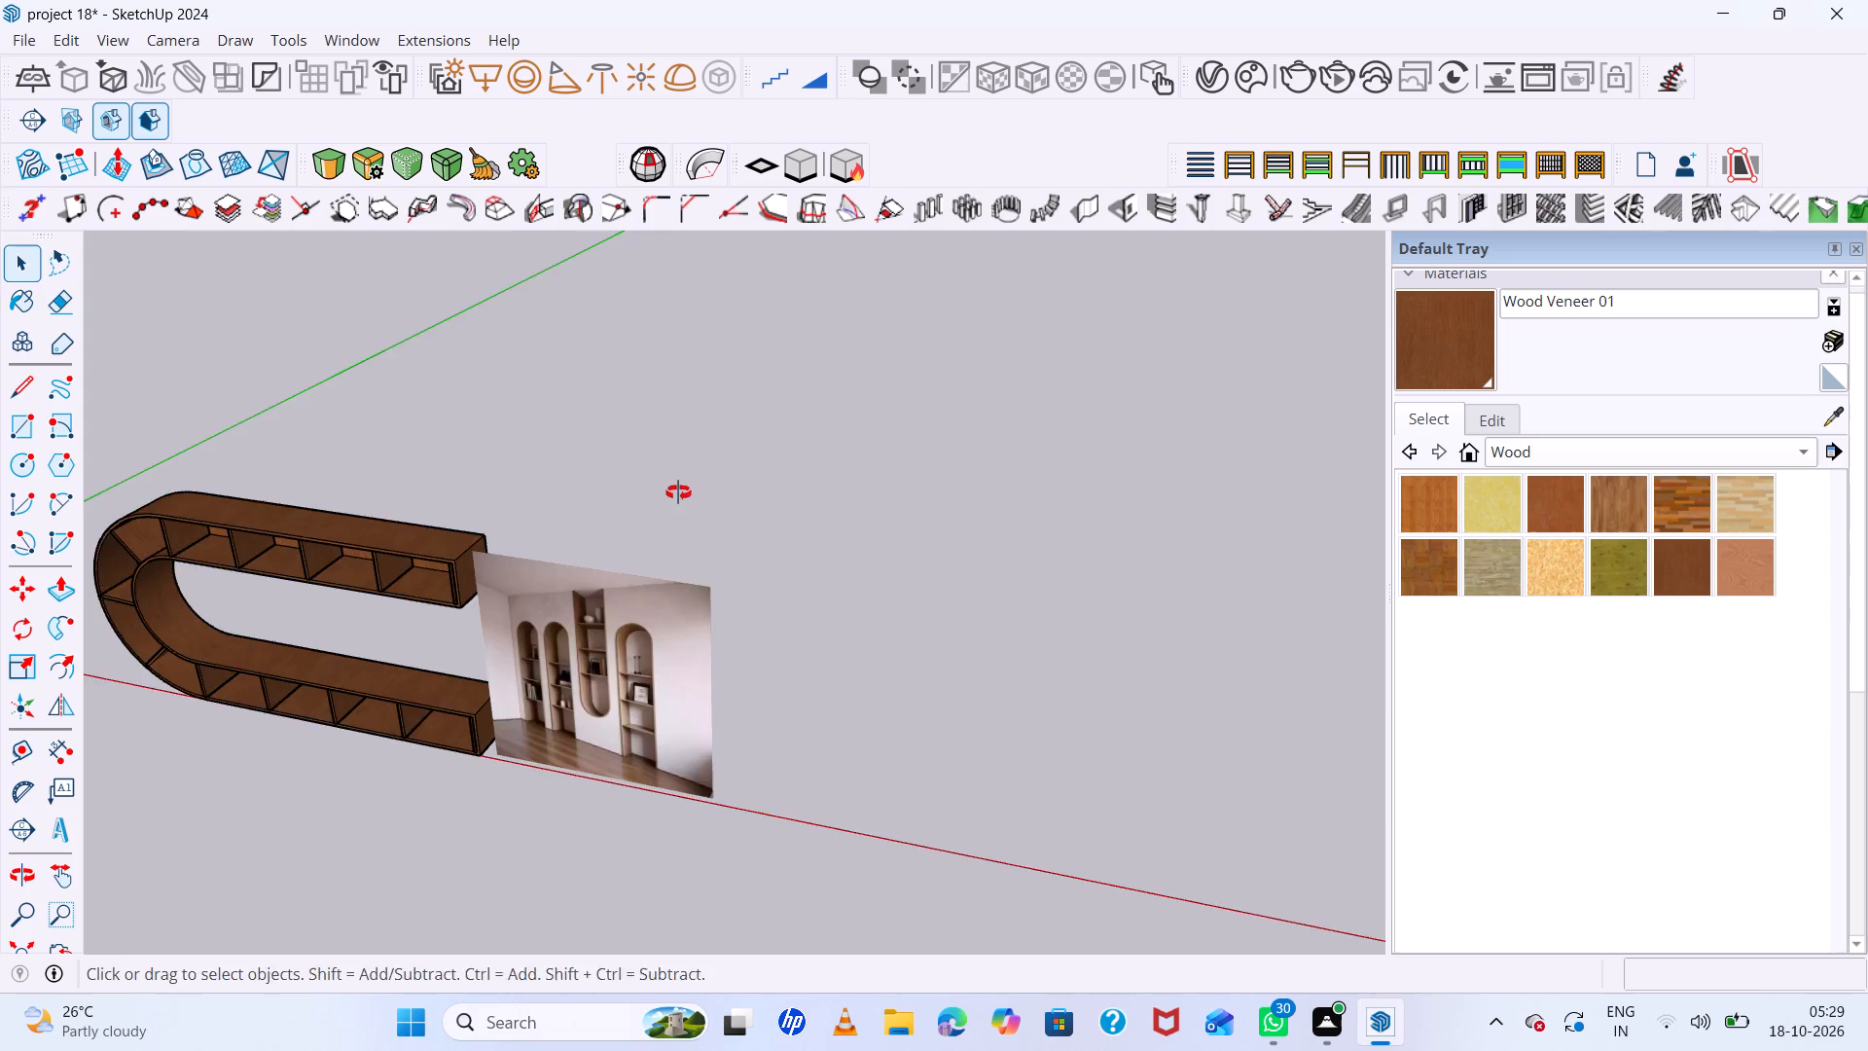
pyautogui.moveTo(678, 492); pyautogui.dragTo(889, 685, button='middle')
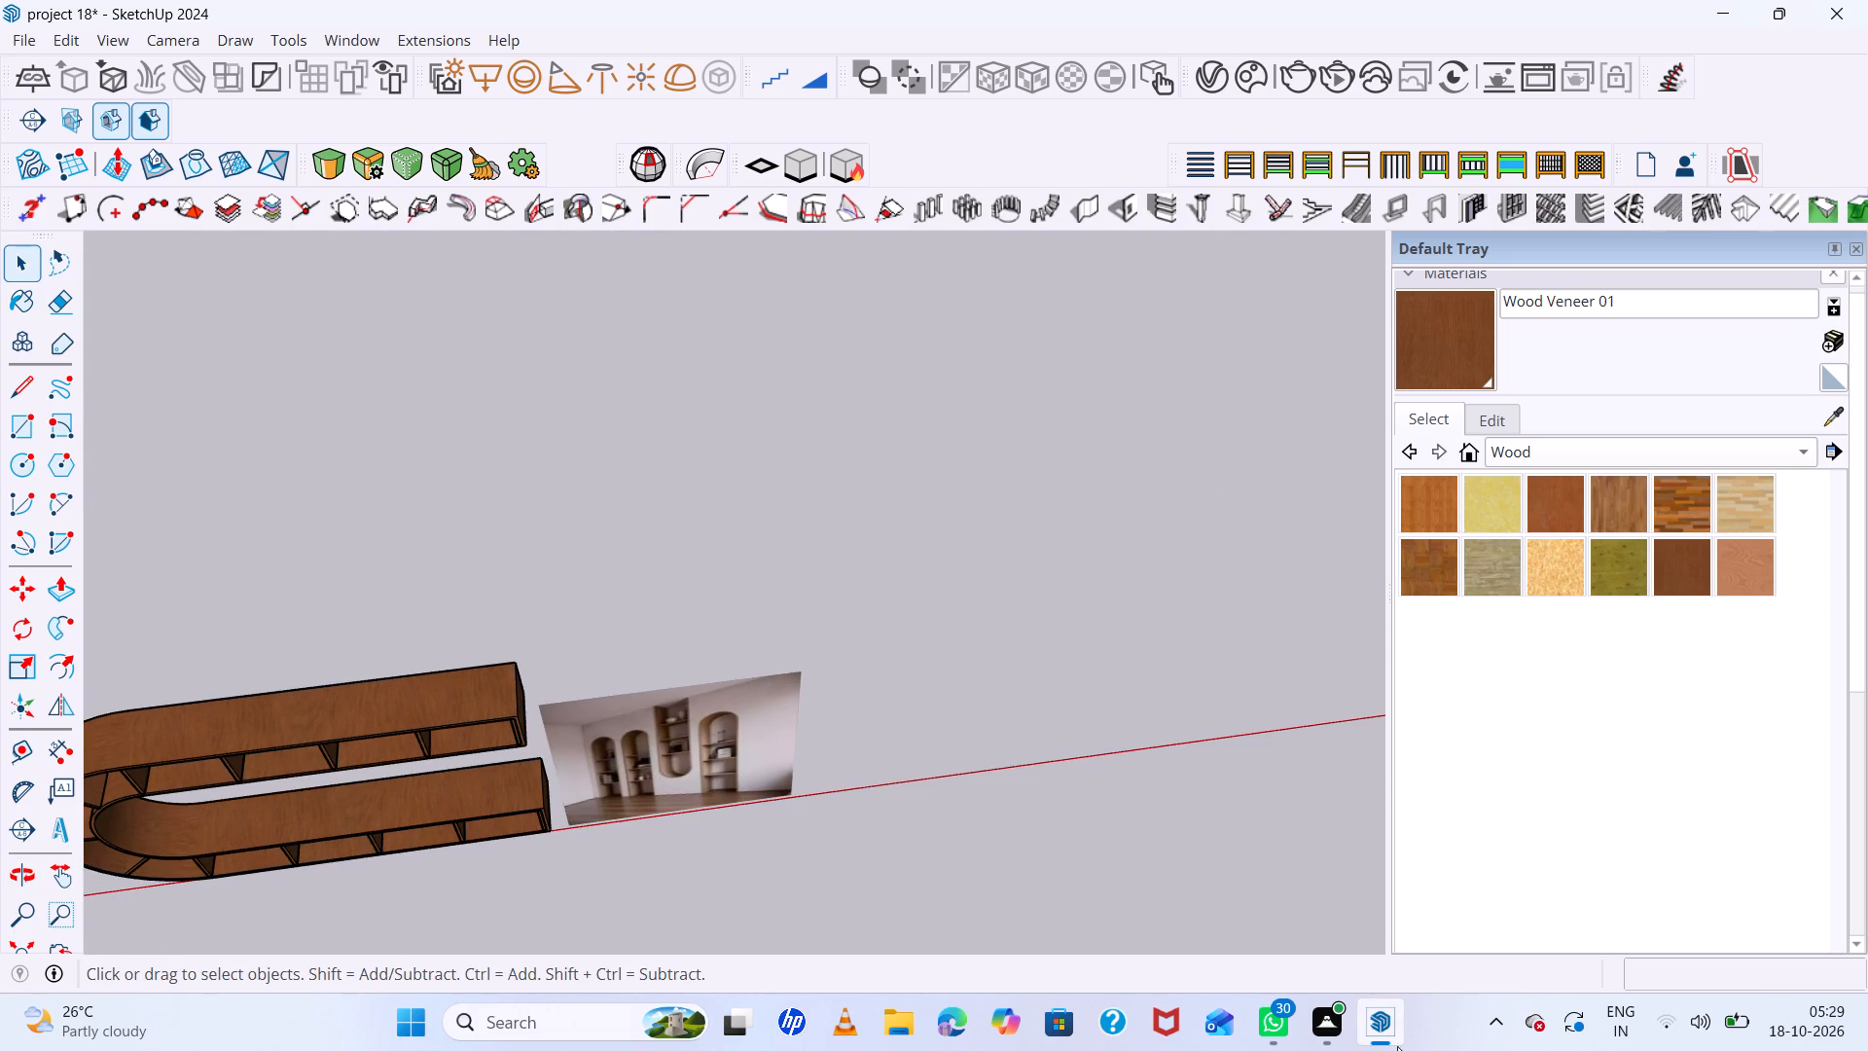
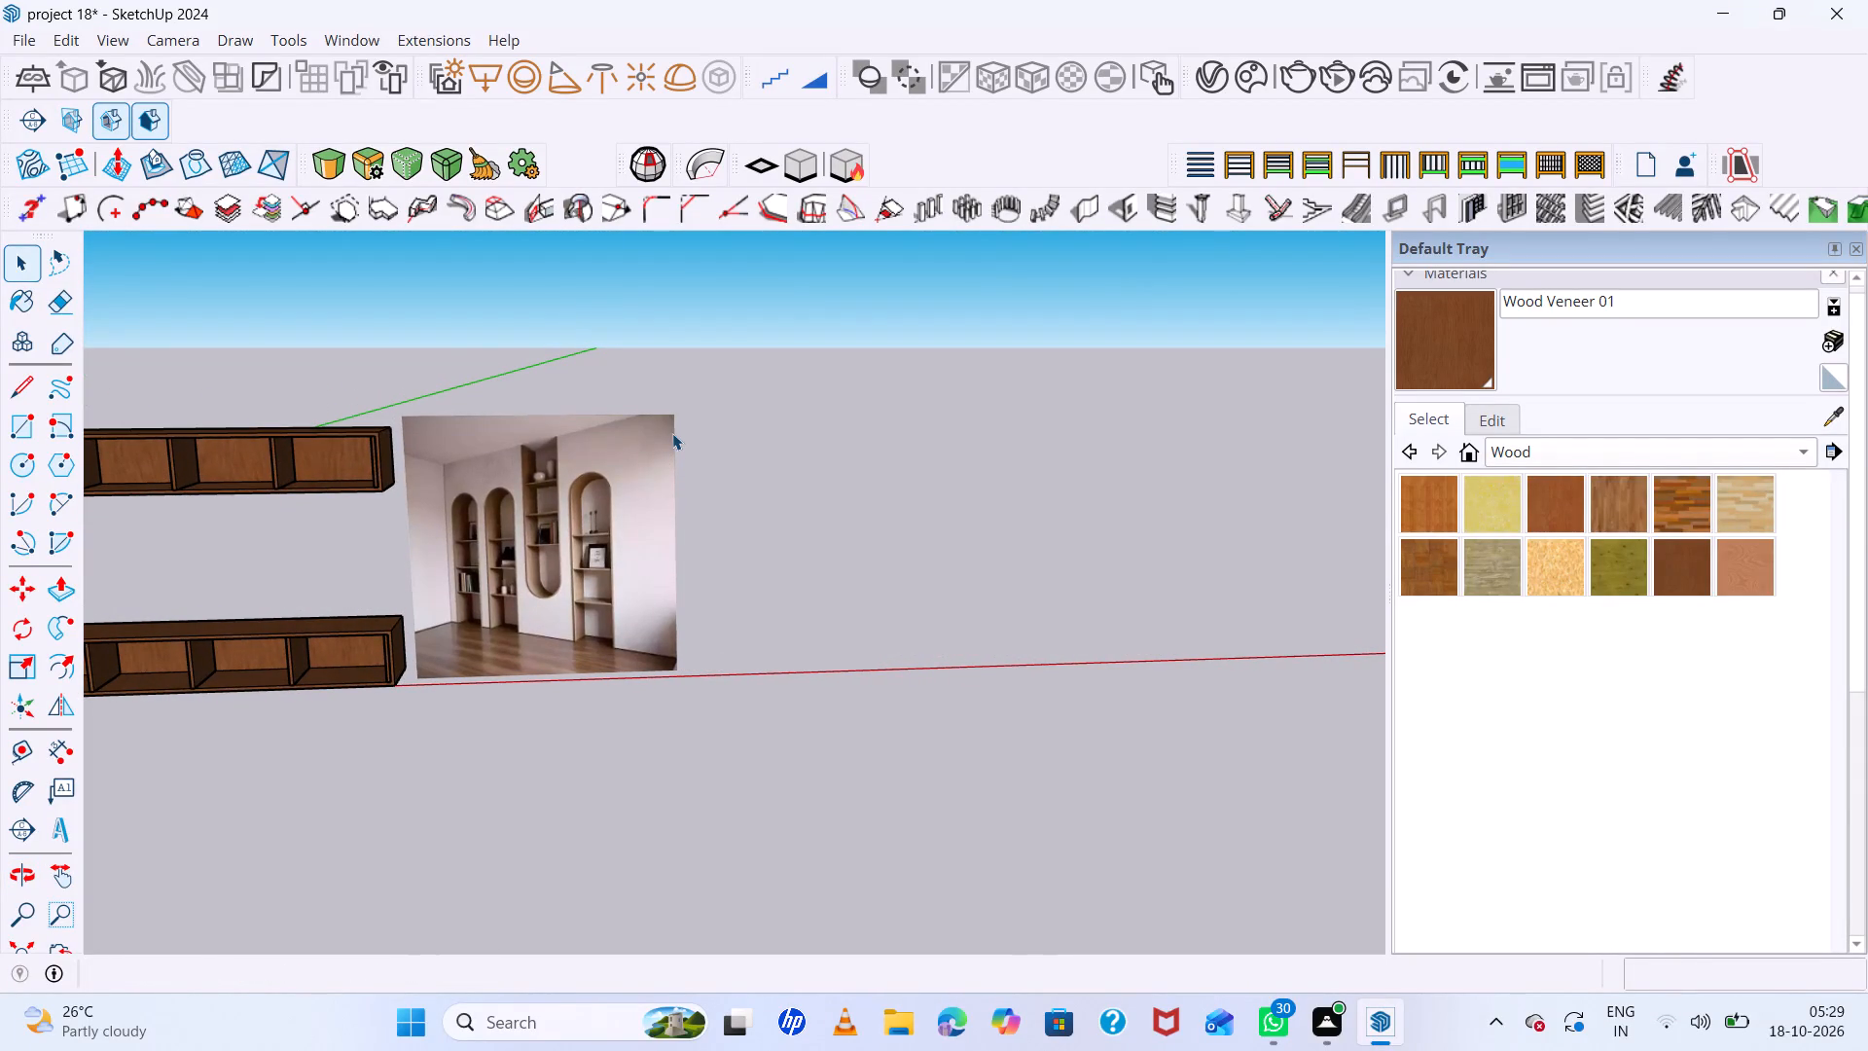
# Draw an upright rectangle about 308 by 263 cm on the red axis, beyond the free side of the reference picture.
pyautogui.scroll(4, 672, 433)
pyautogui.scroll(-5, 672, 433)
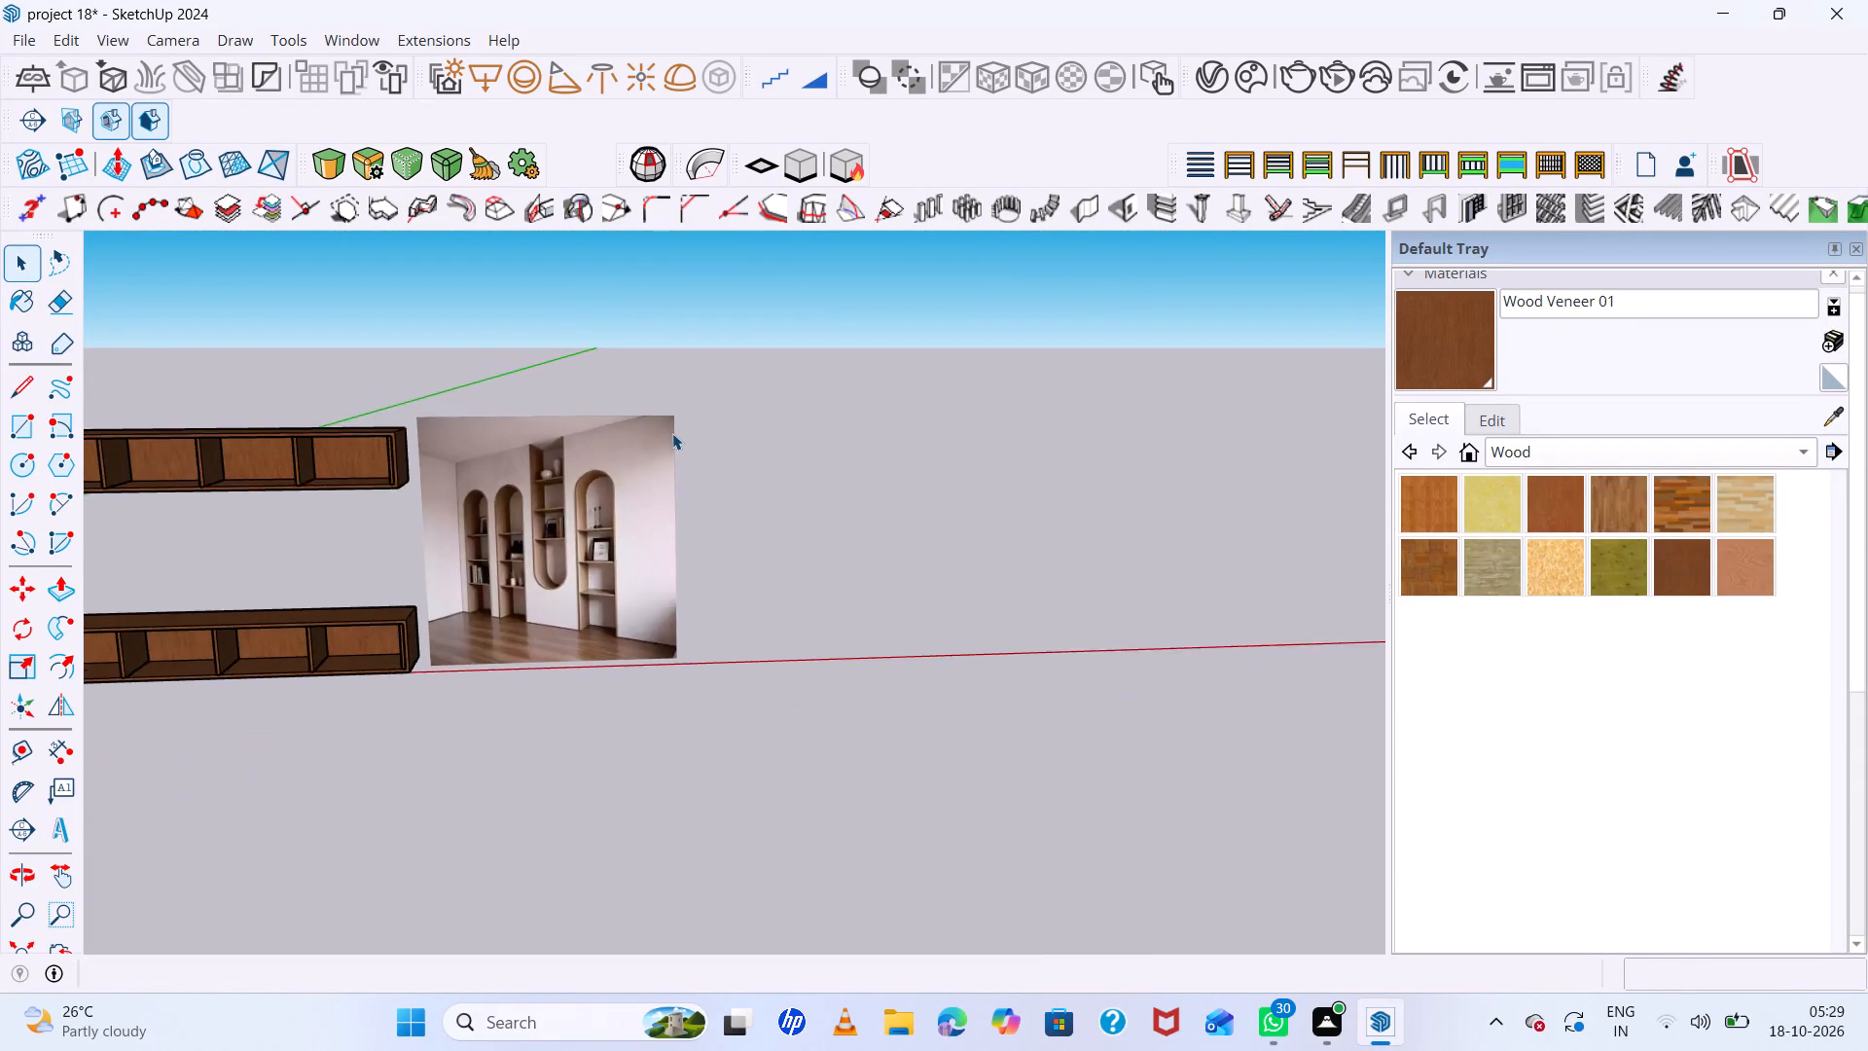
pyautogui.scroll(-2, 672, 433)
pyautogui.scroll(2, 672, 433)
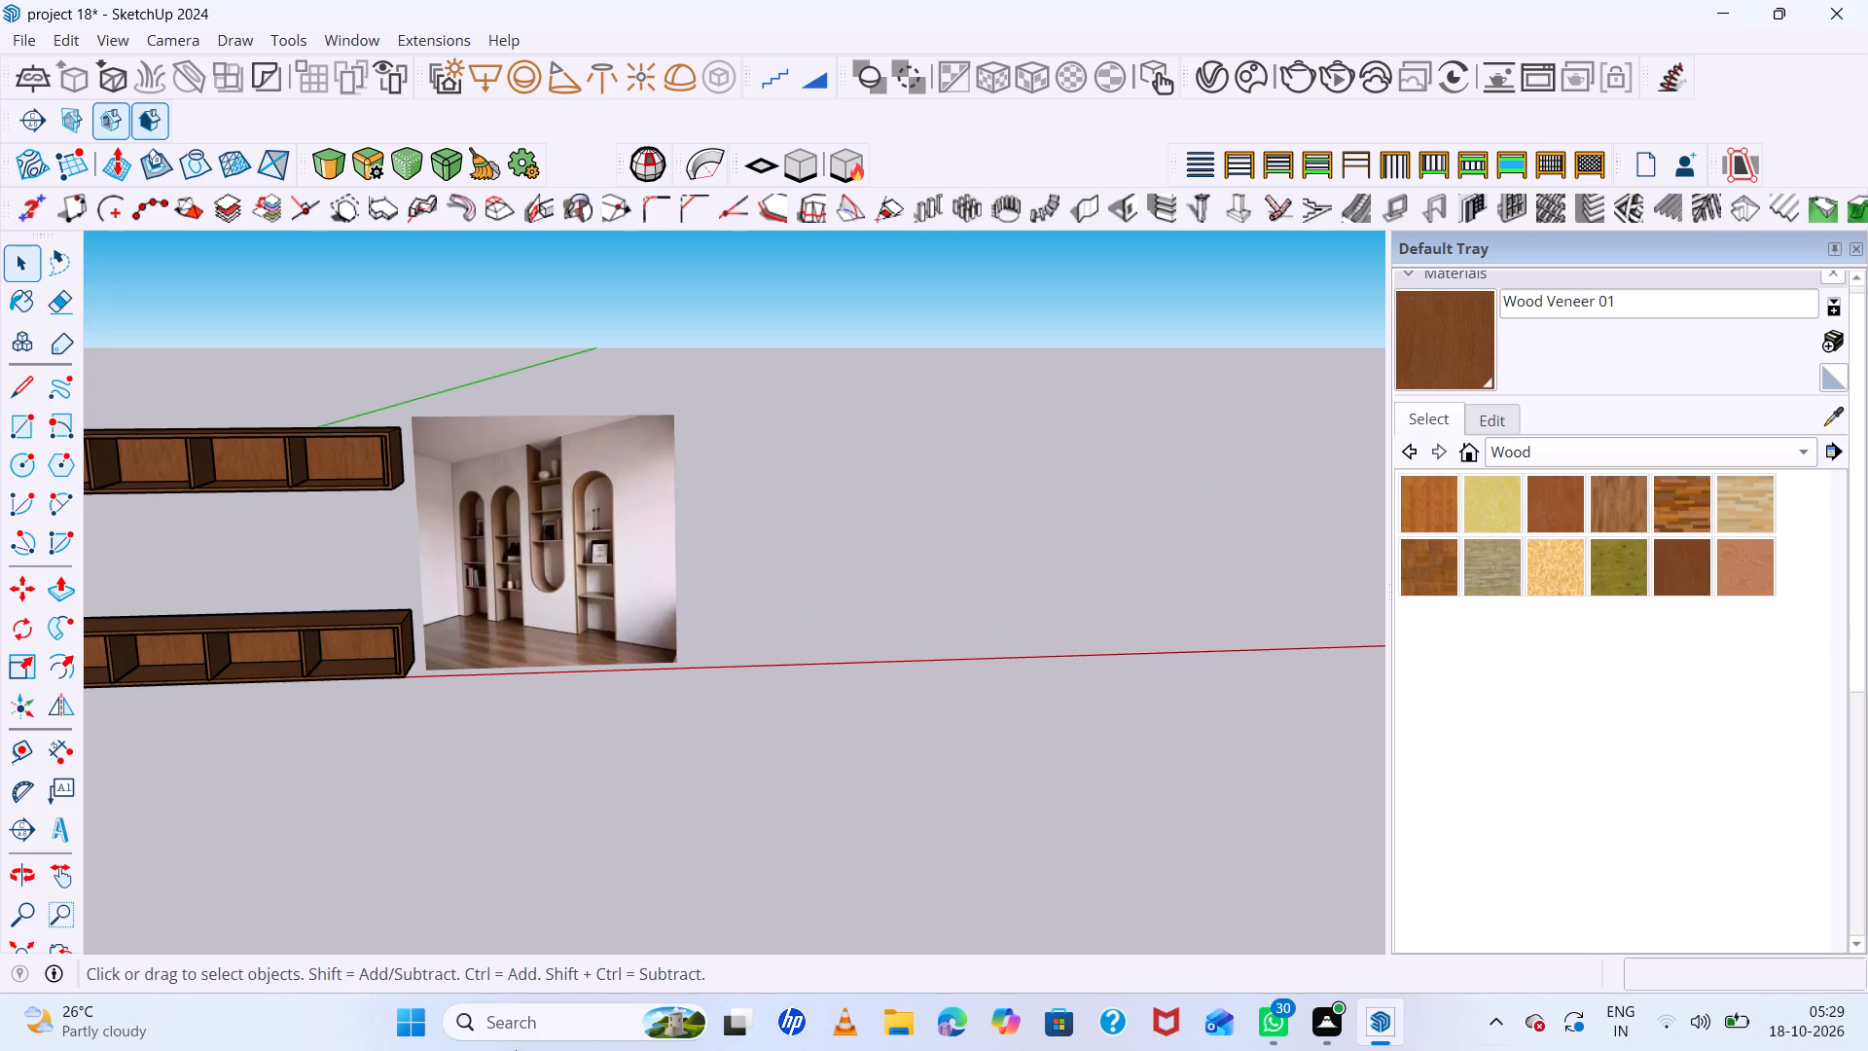
pyautogui.scroll(-5, 742, 602)
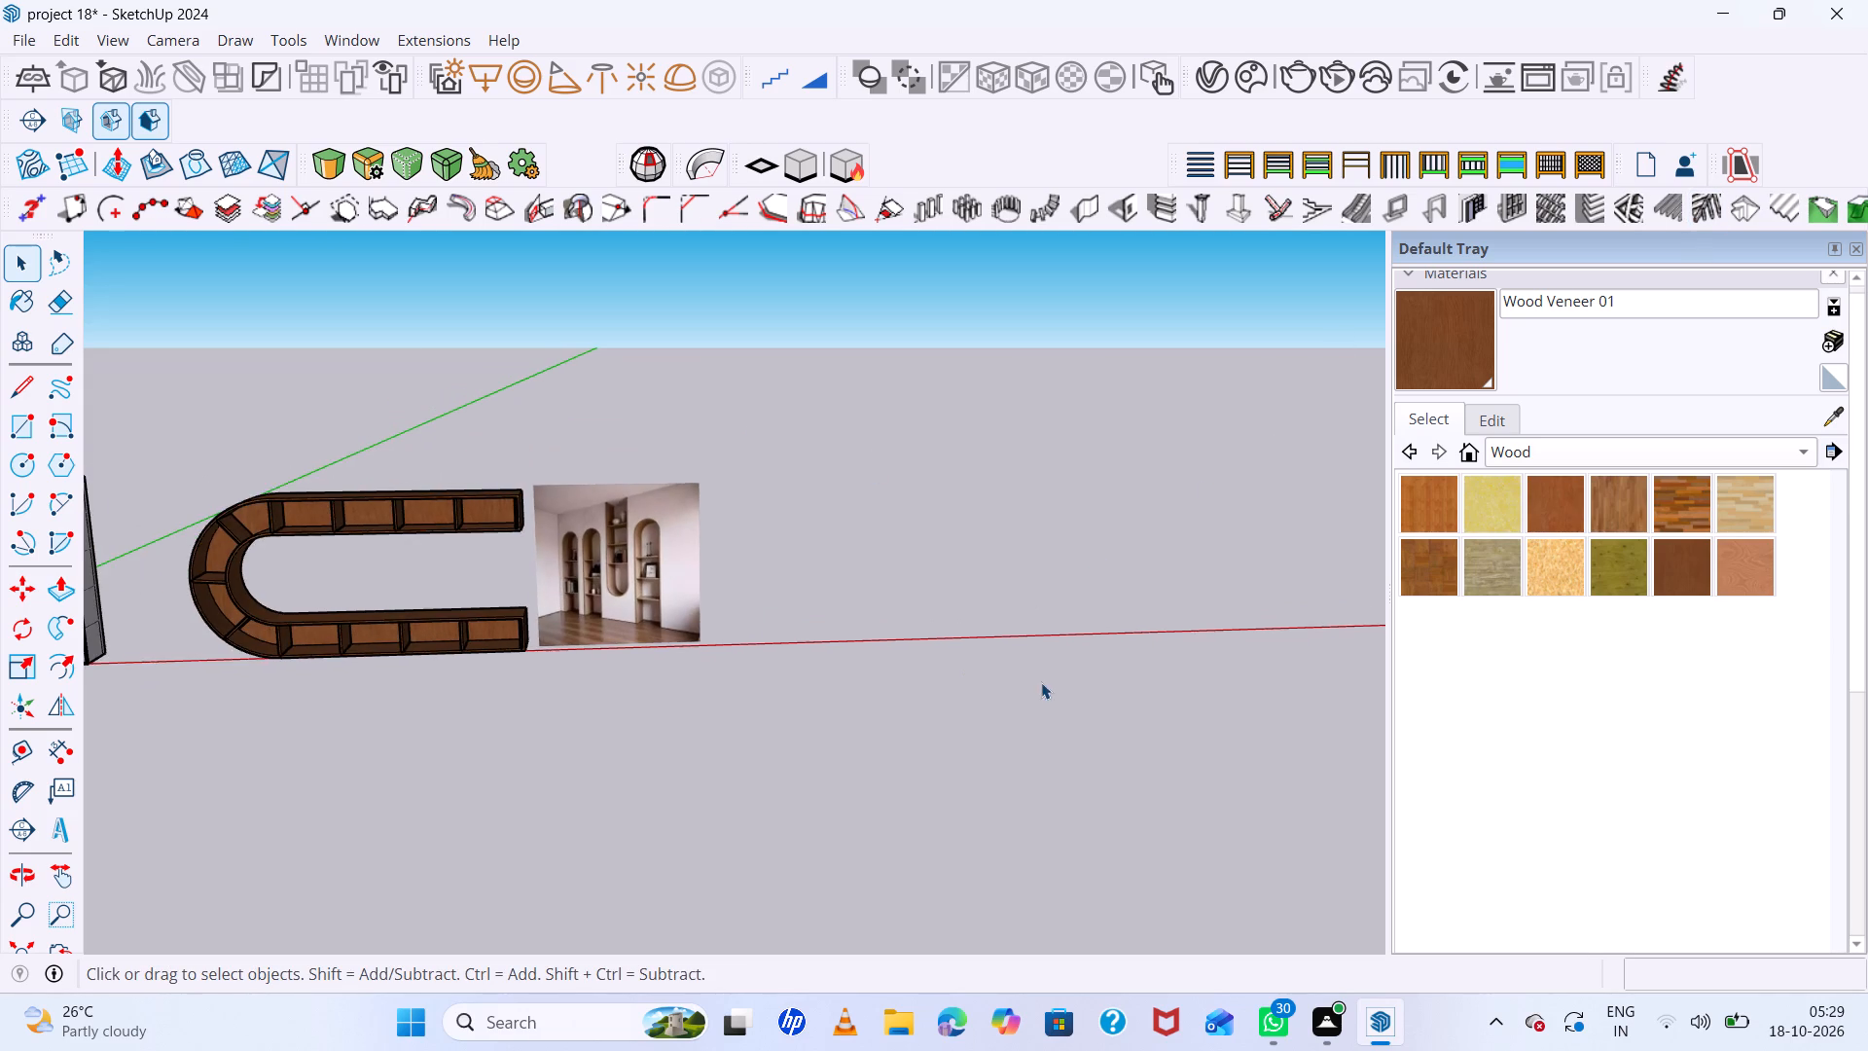
pyautogui.moveTo(1041, 682); pyautogui.dragTo(992, 769, button='middle')
pyautogui.scroll(7, 680, 530)
pyautogui.moveTo(977, 676); pyautogui.dragTo(982, 584, button='middle')
pyautogui.scroll(5, 845, 614)
pyautogui.moveTo(984, 580); pyautogui.dragTo(987, 553, button='middle')
pyautogui.press('r')
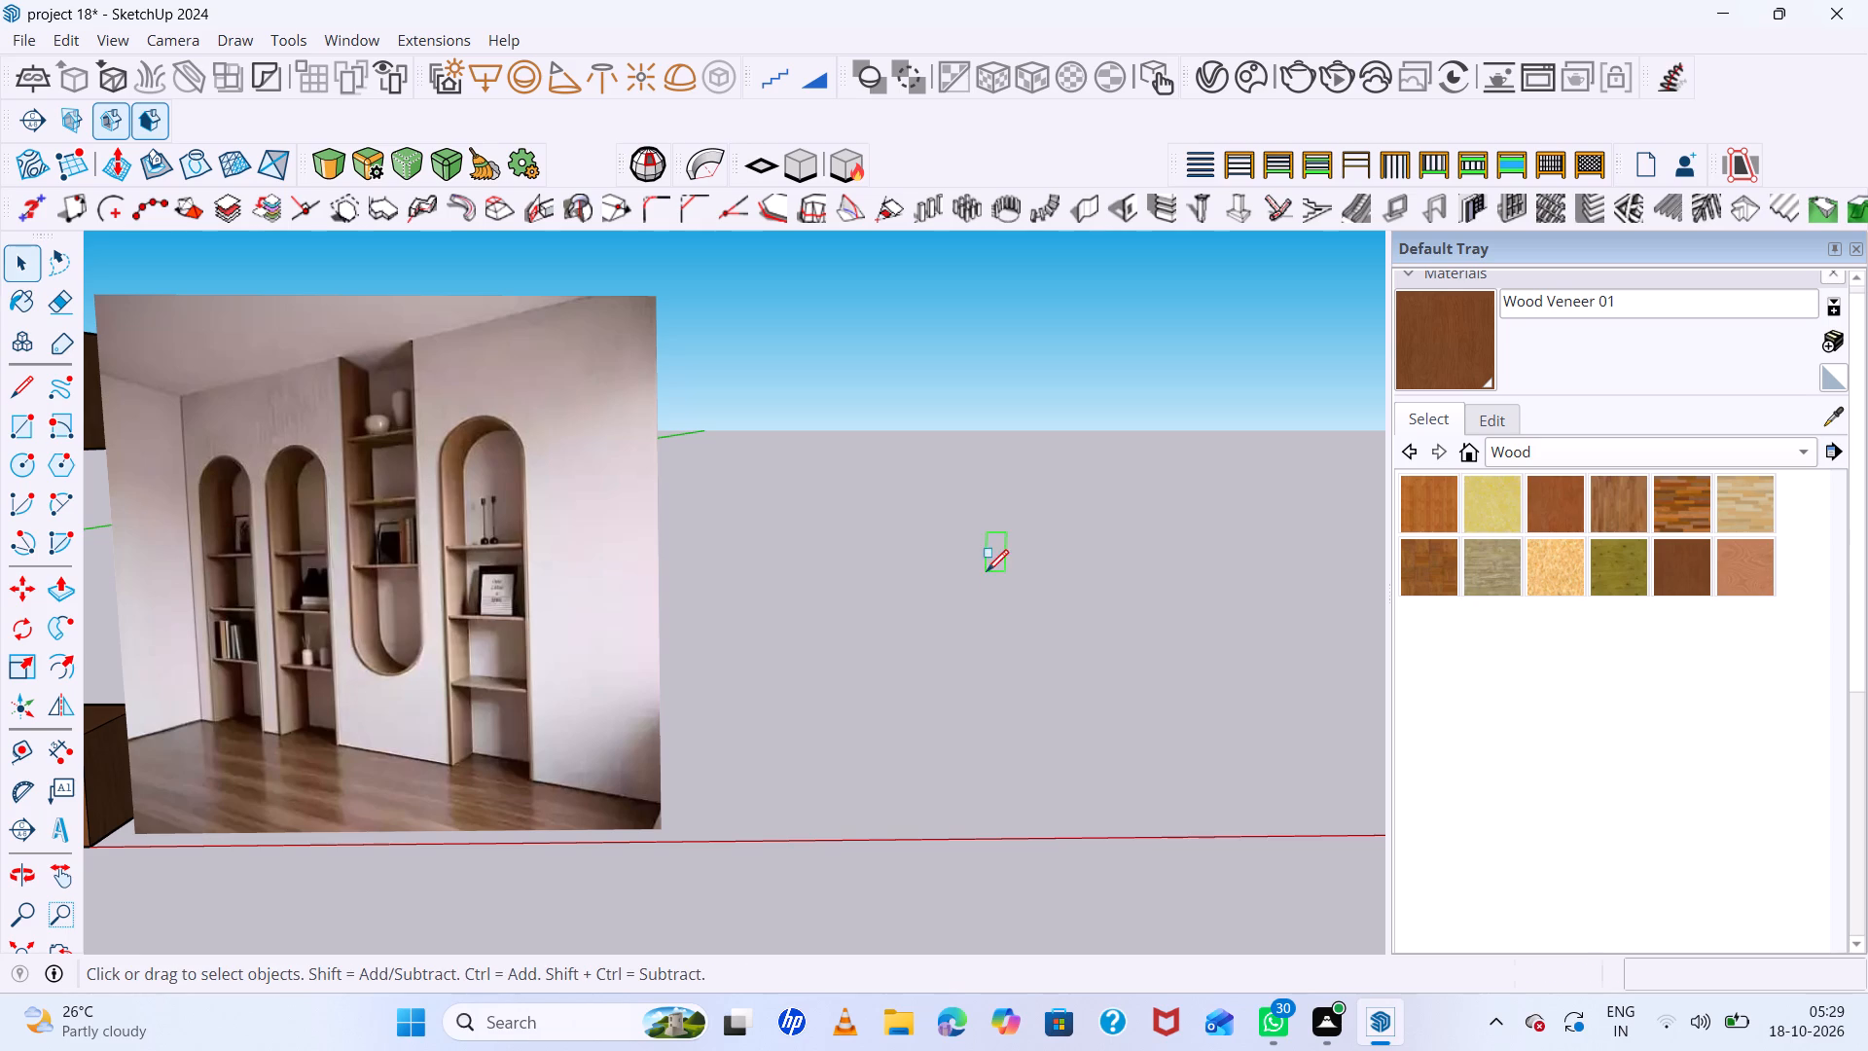
pyautogui.scroll(-7, 632, 653)
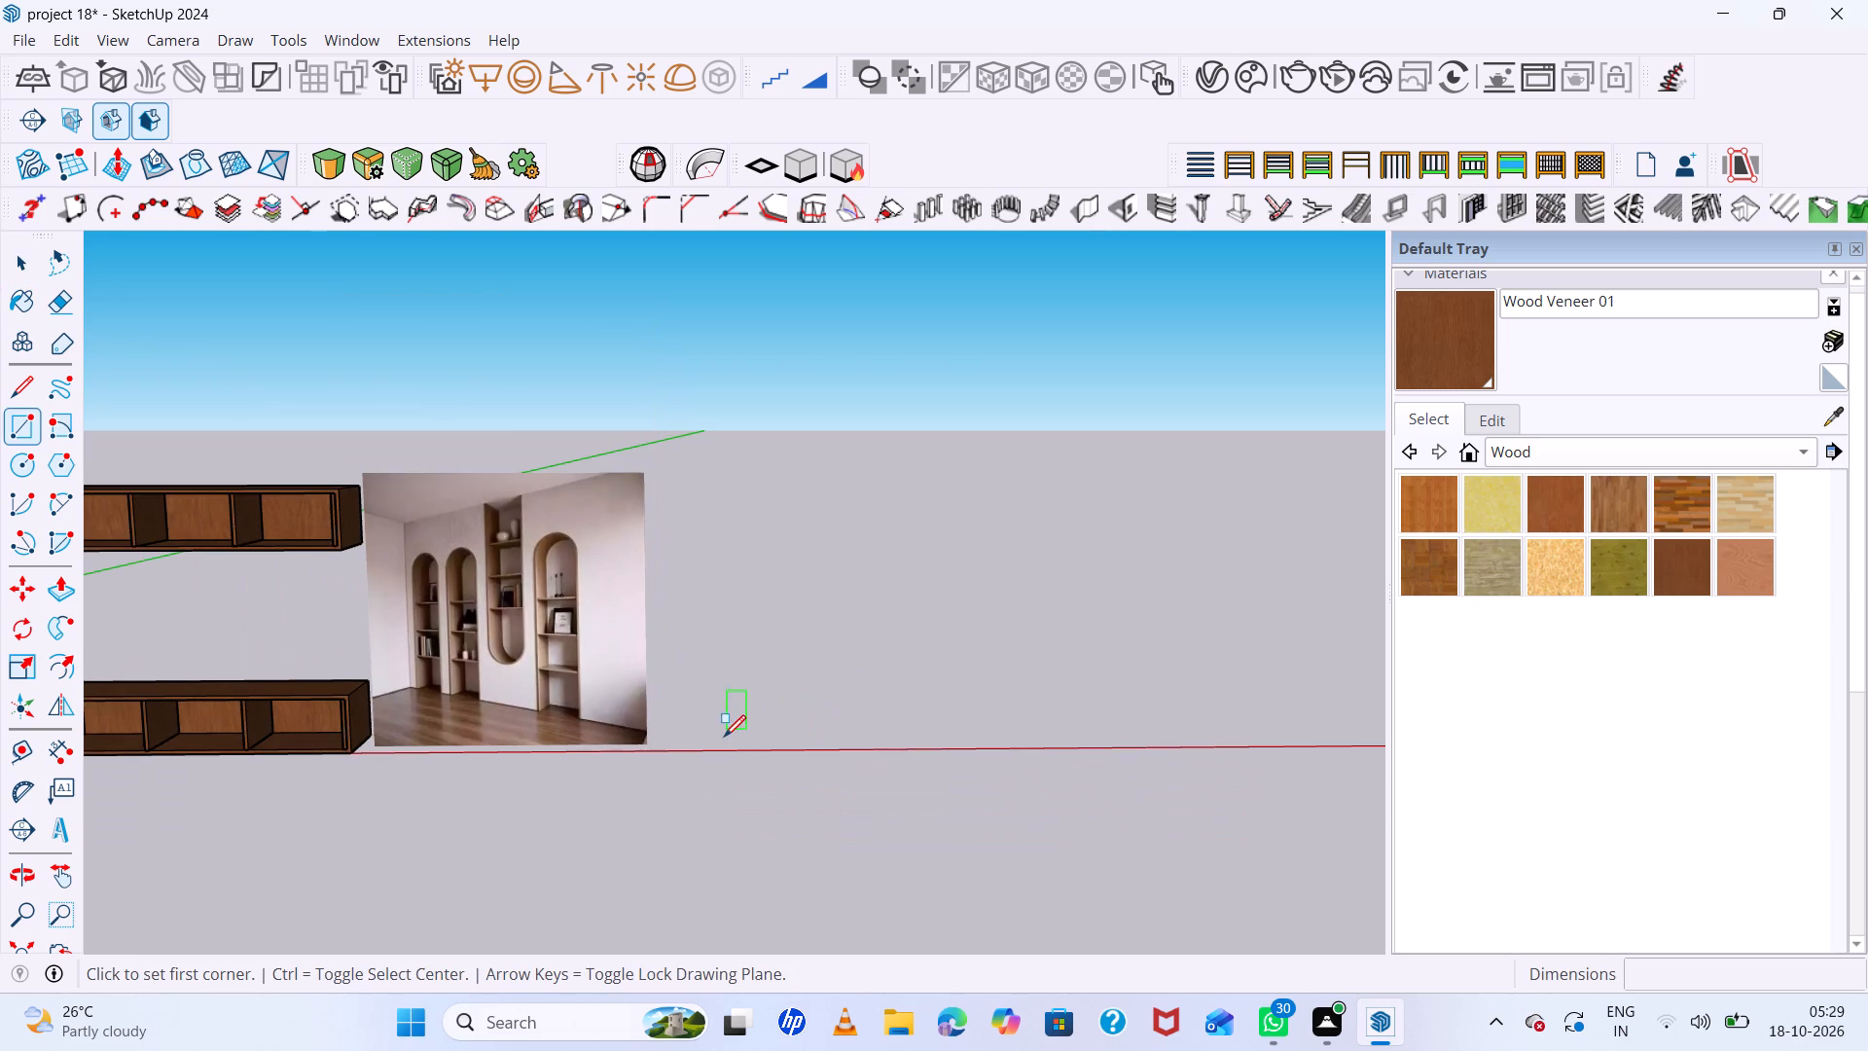
pyautogui.click(719, 755)
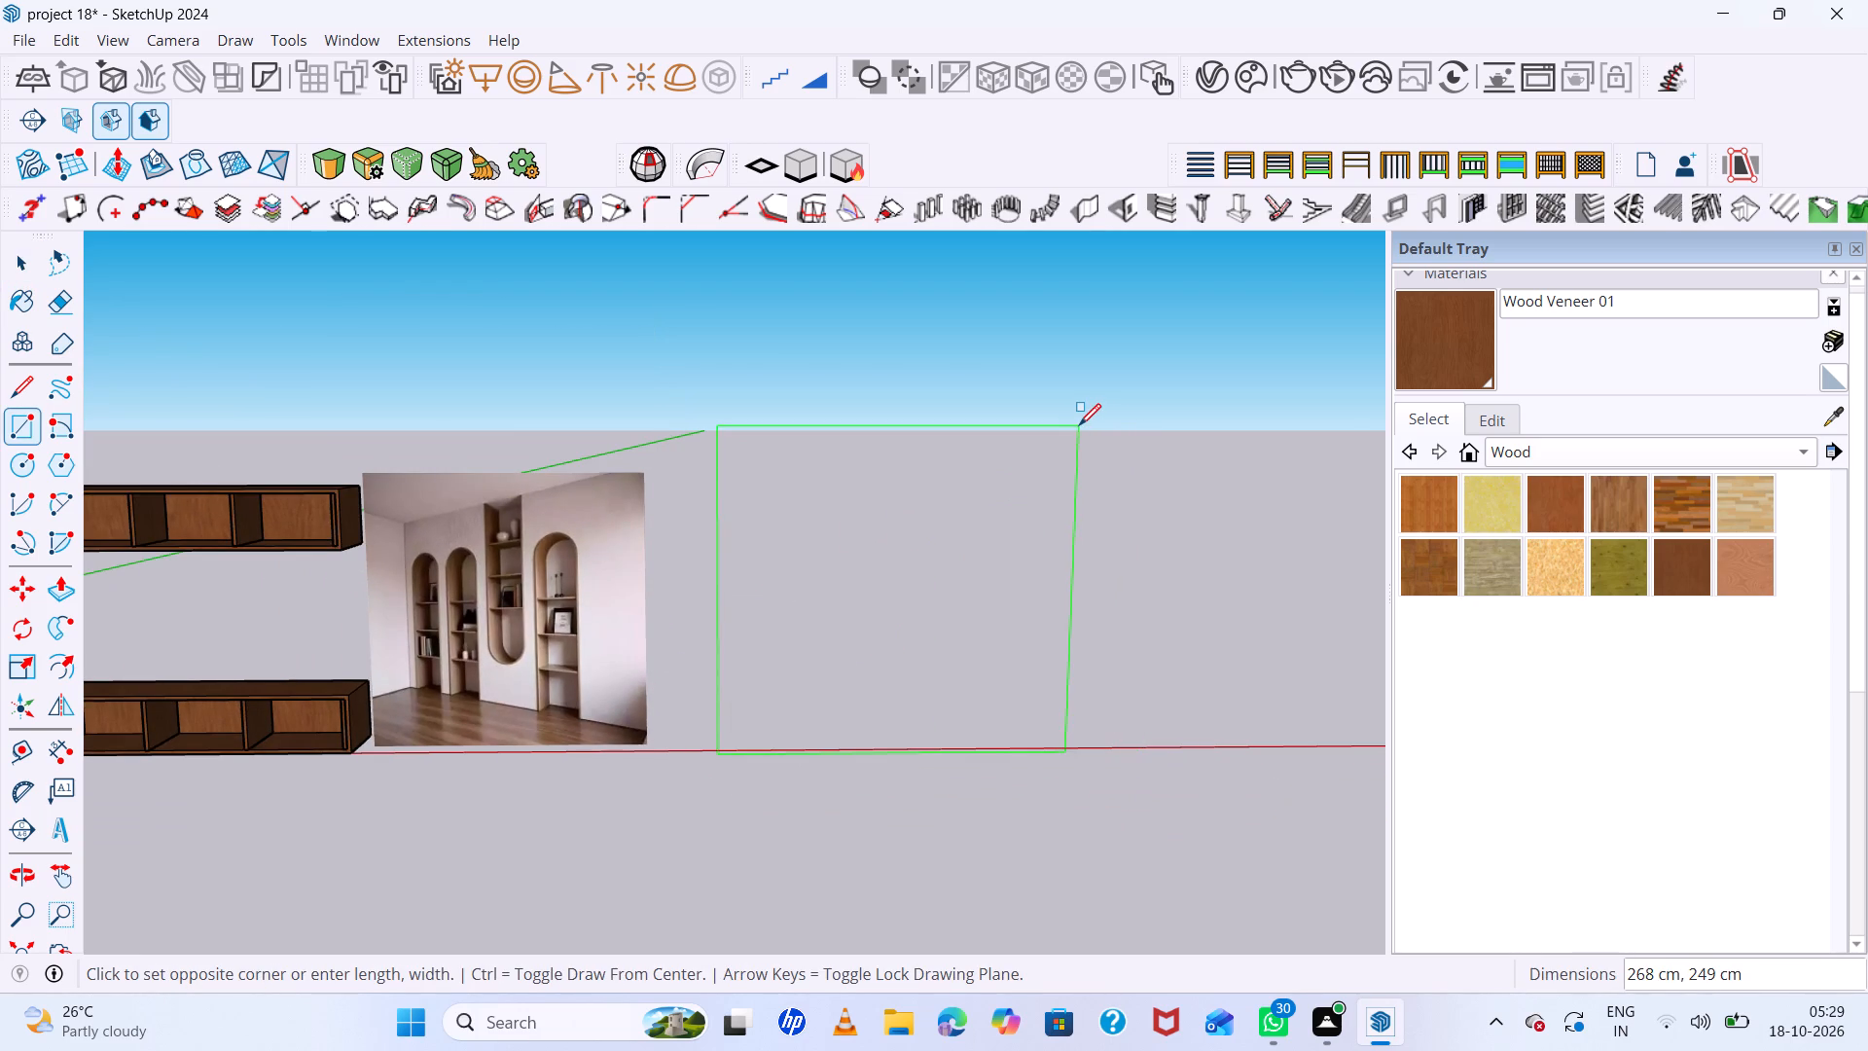
pyautogui.click(1144, 417)
# Extrude the new rectangle about 46 cm with Push/Pull to make a wall block.
pyautogui.scroll(-14, 950, 563)
pyautogui.moveTo(1040, 578); pyautogui.dragTo(688, 662, button='middle')
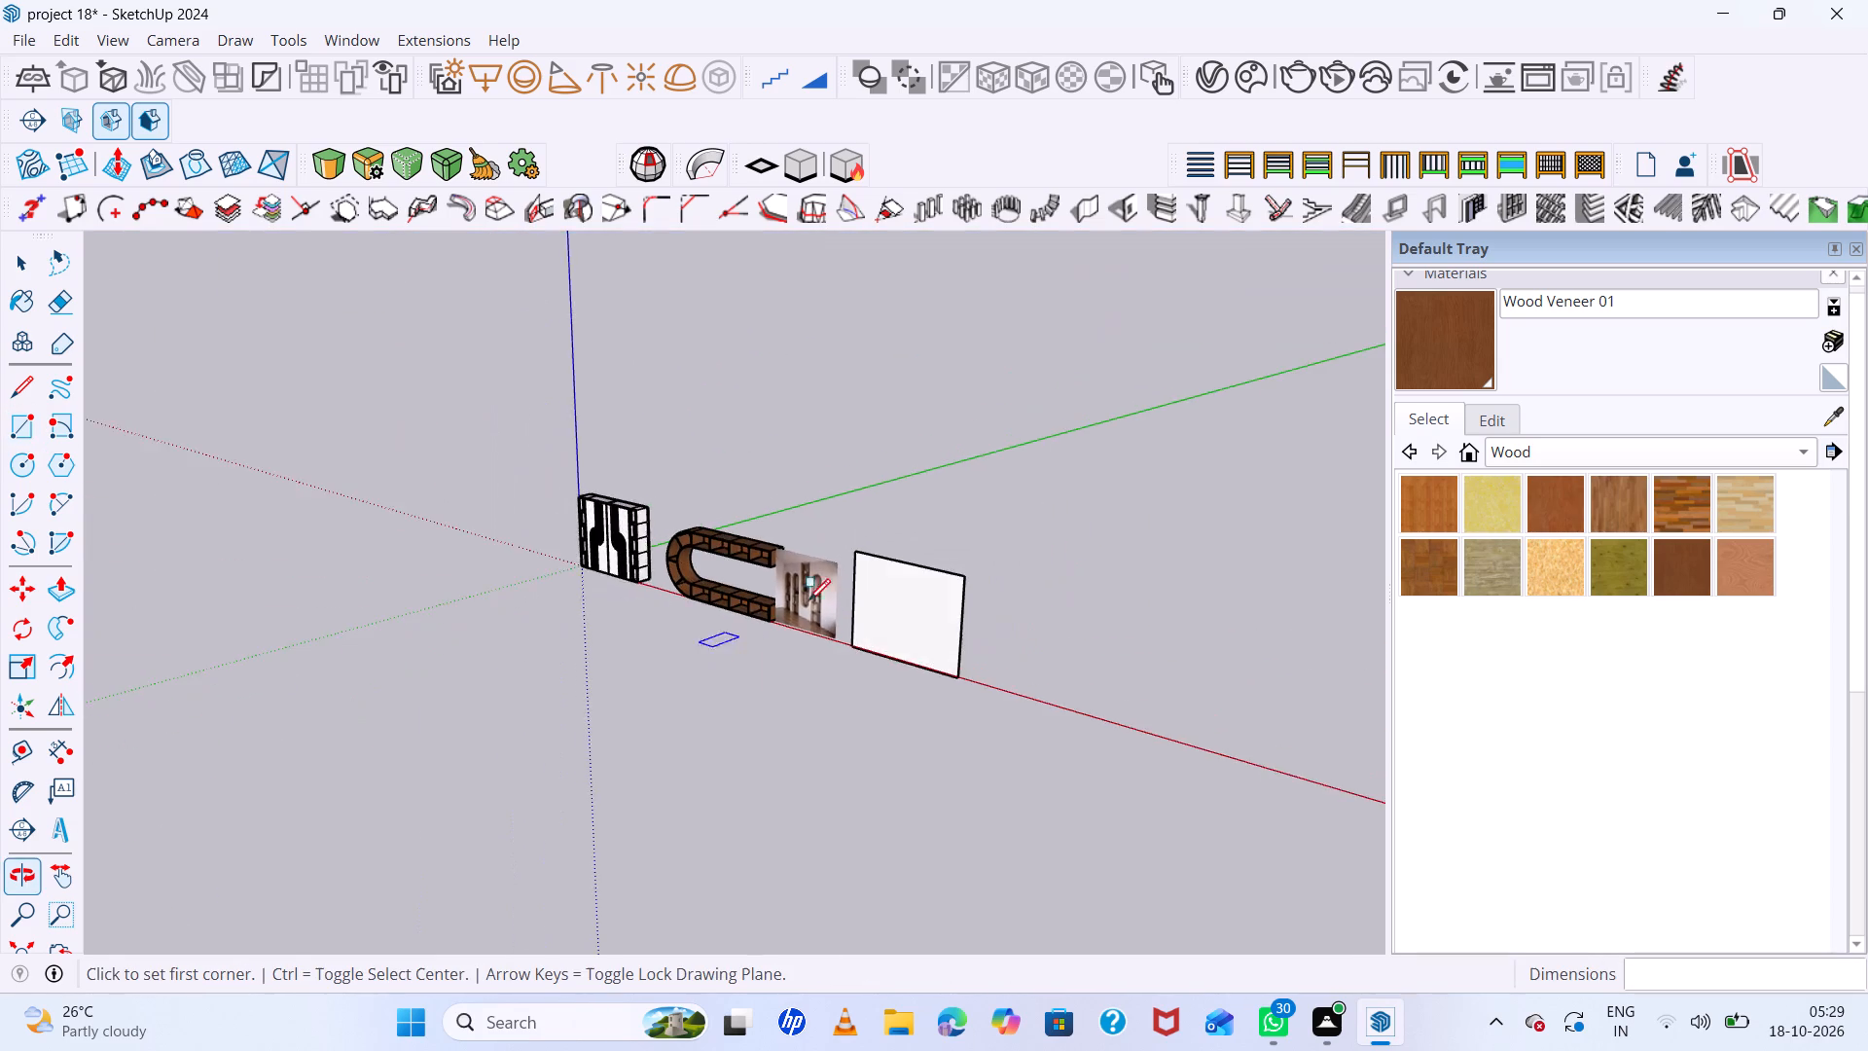
pyautogui.scroll(8, 928, 574)
pyautogui.press('space')
pyautogui.click(944, 616)
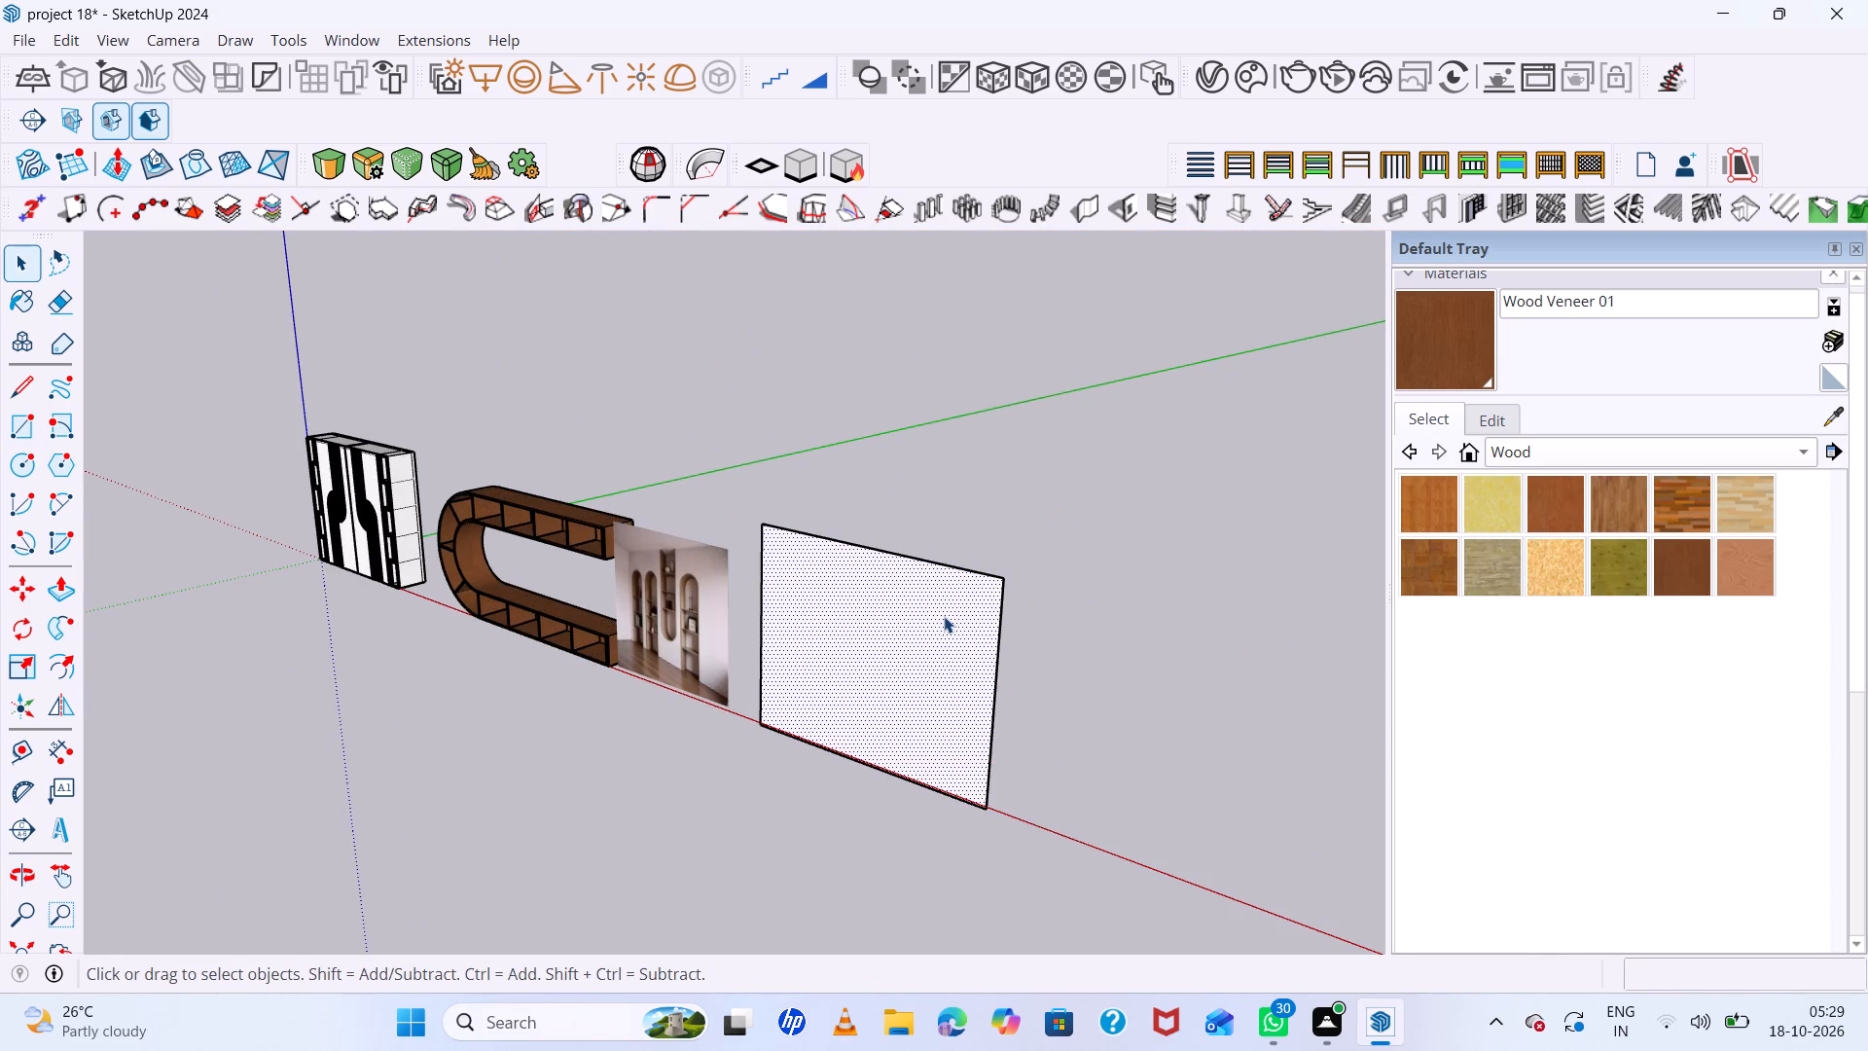
pyautogui.press('p')
pyautogui.click(944, 616)
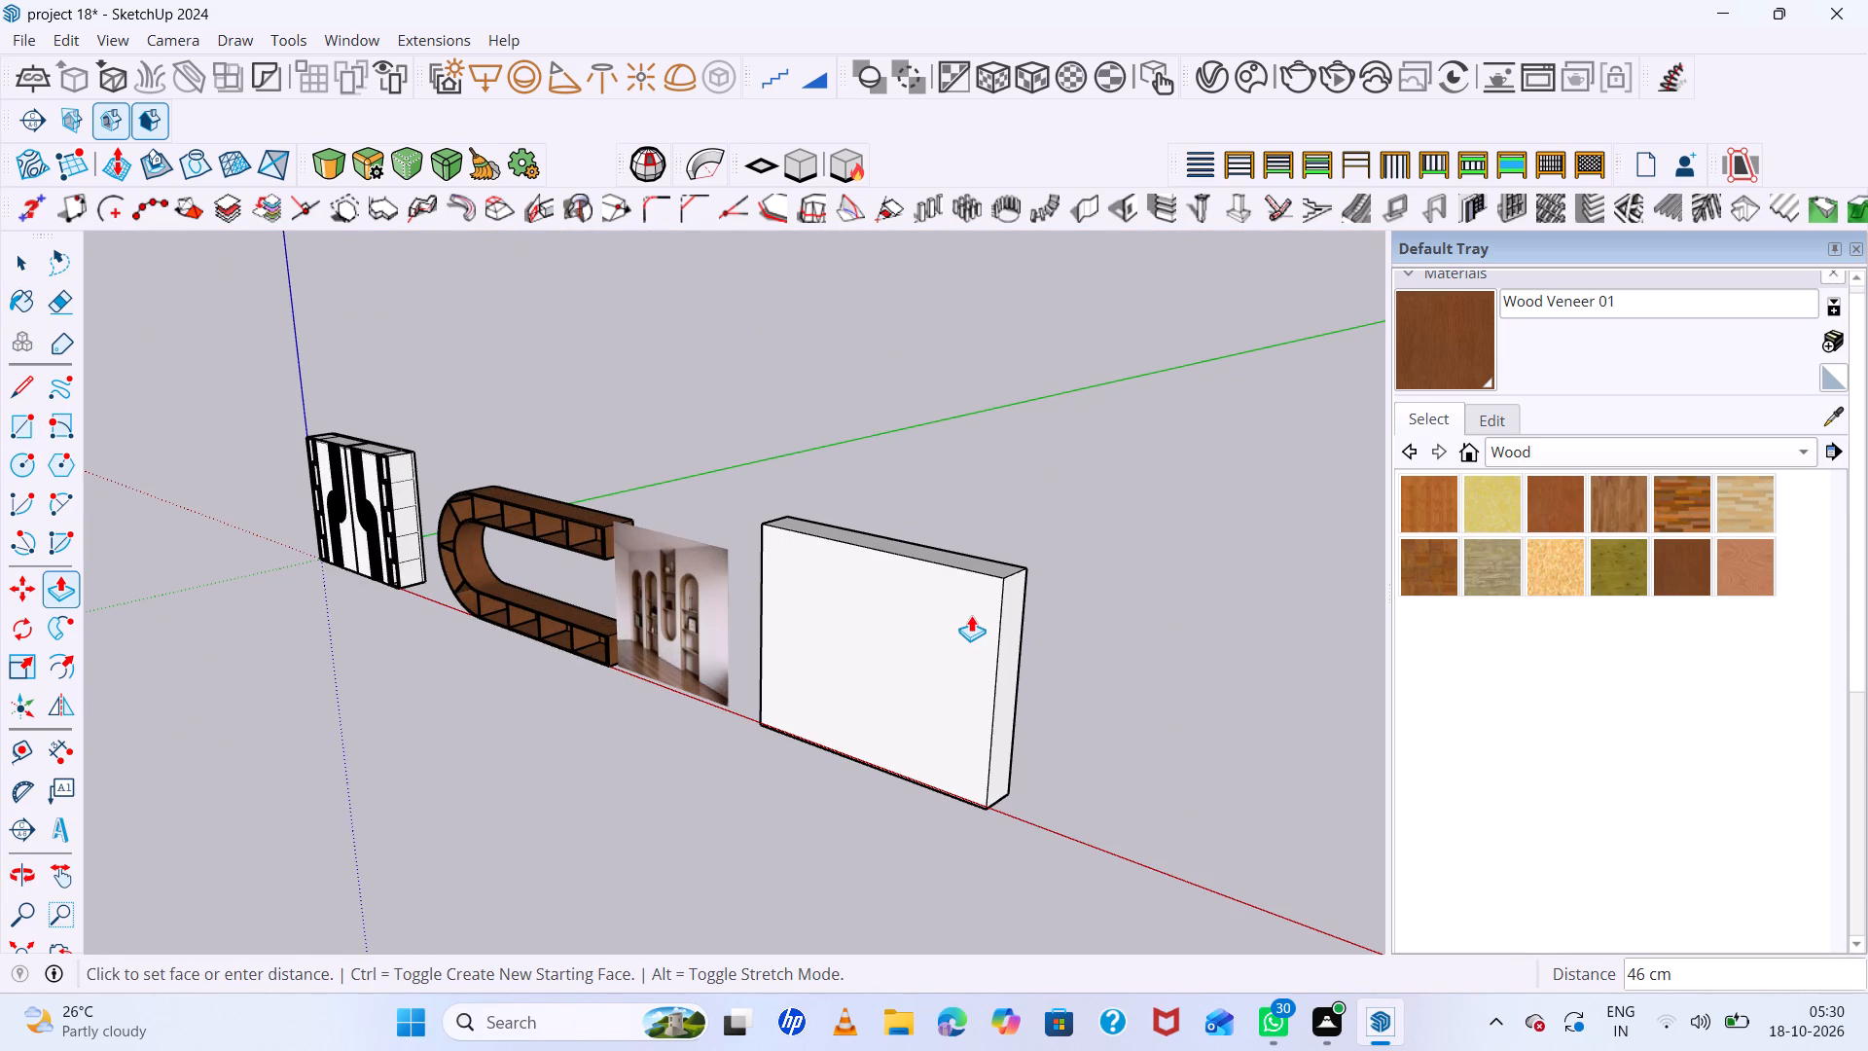
pyautogui.click(971, 615)
pyautogui.moveTo(895, 639); pyautogui.dragTo(1235, 624, button='middle')
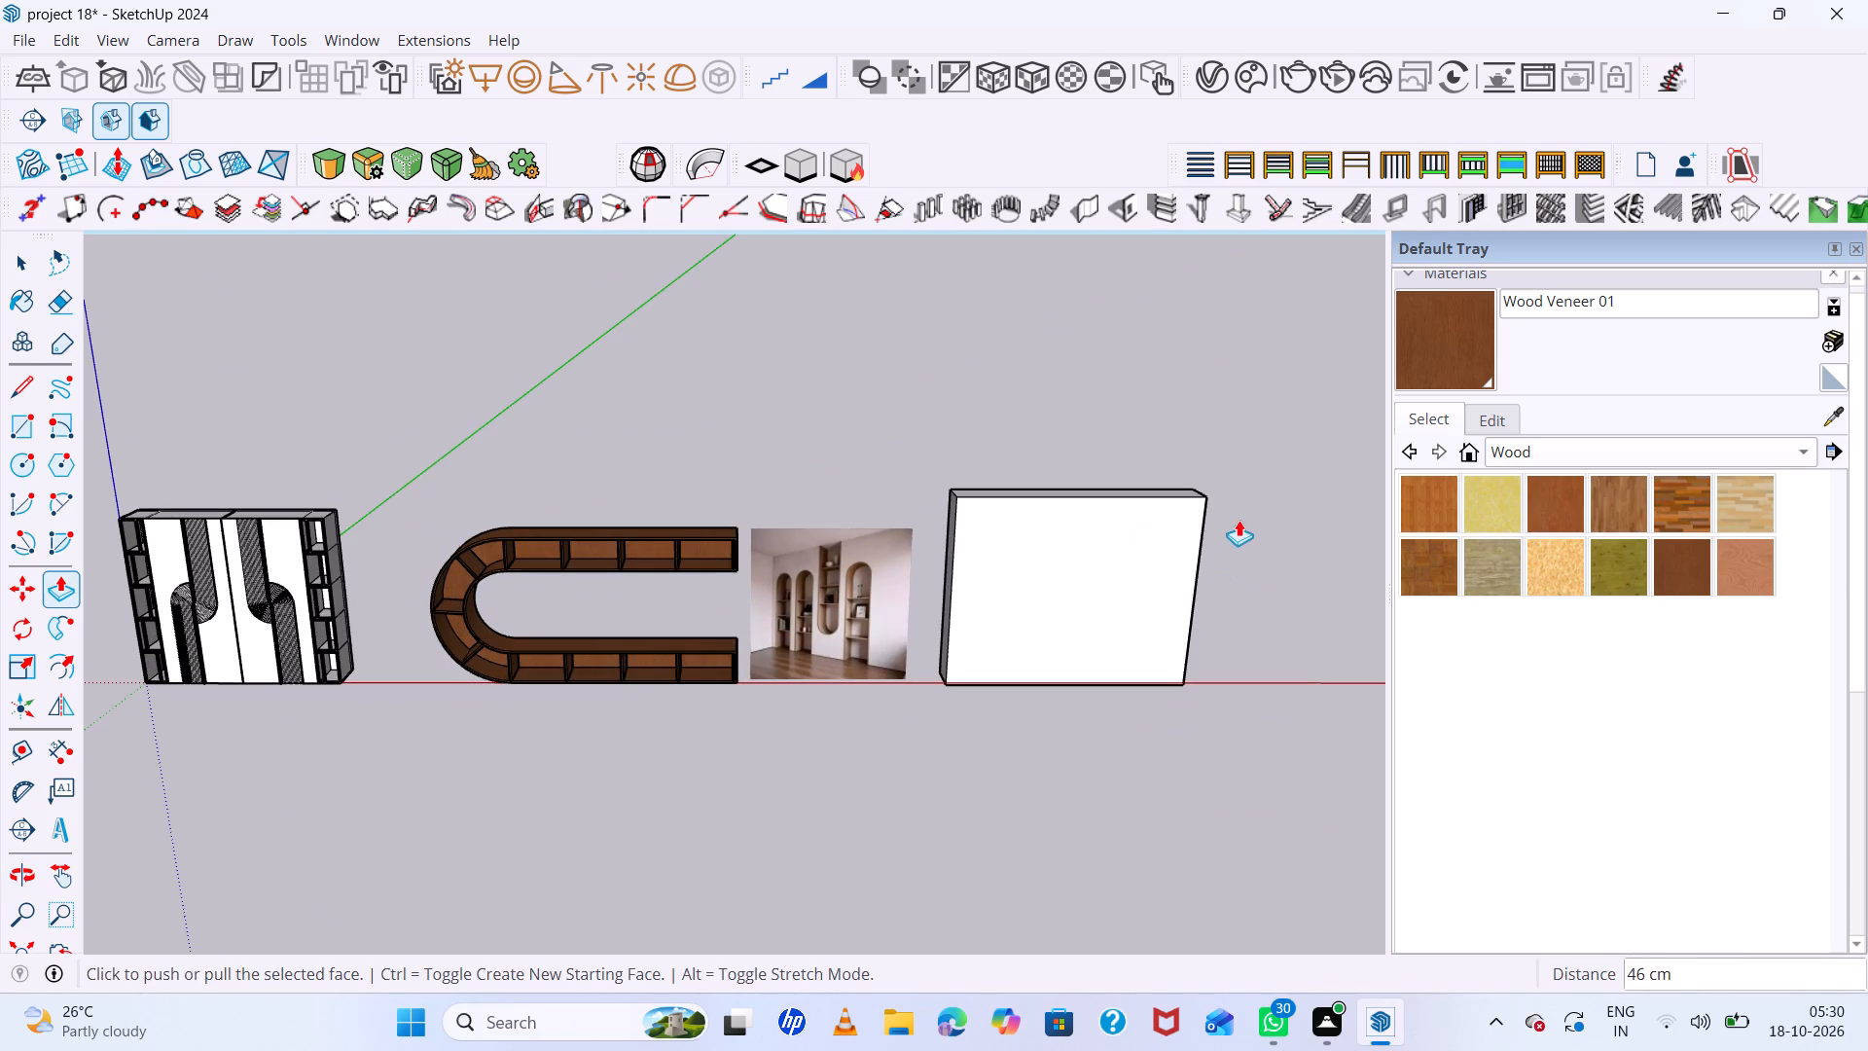
pyautogui.press('space')
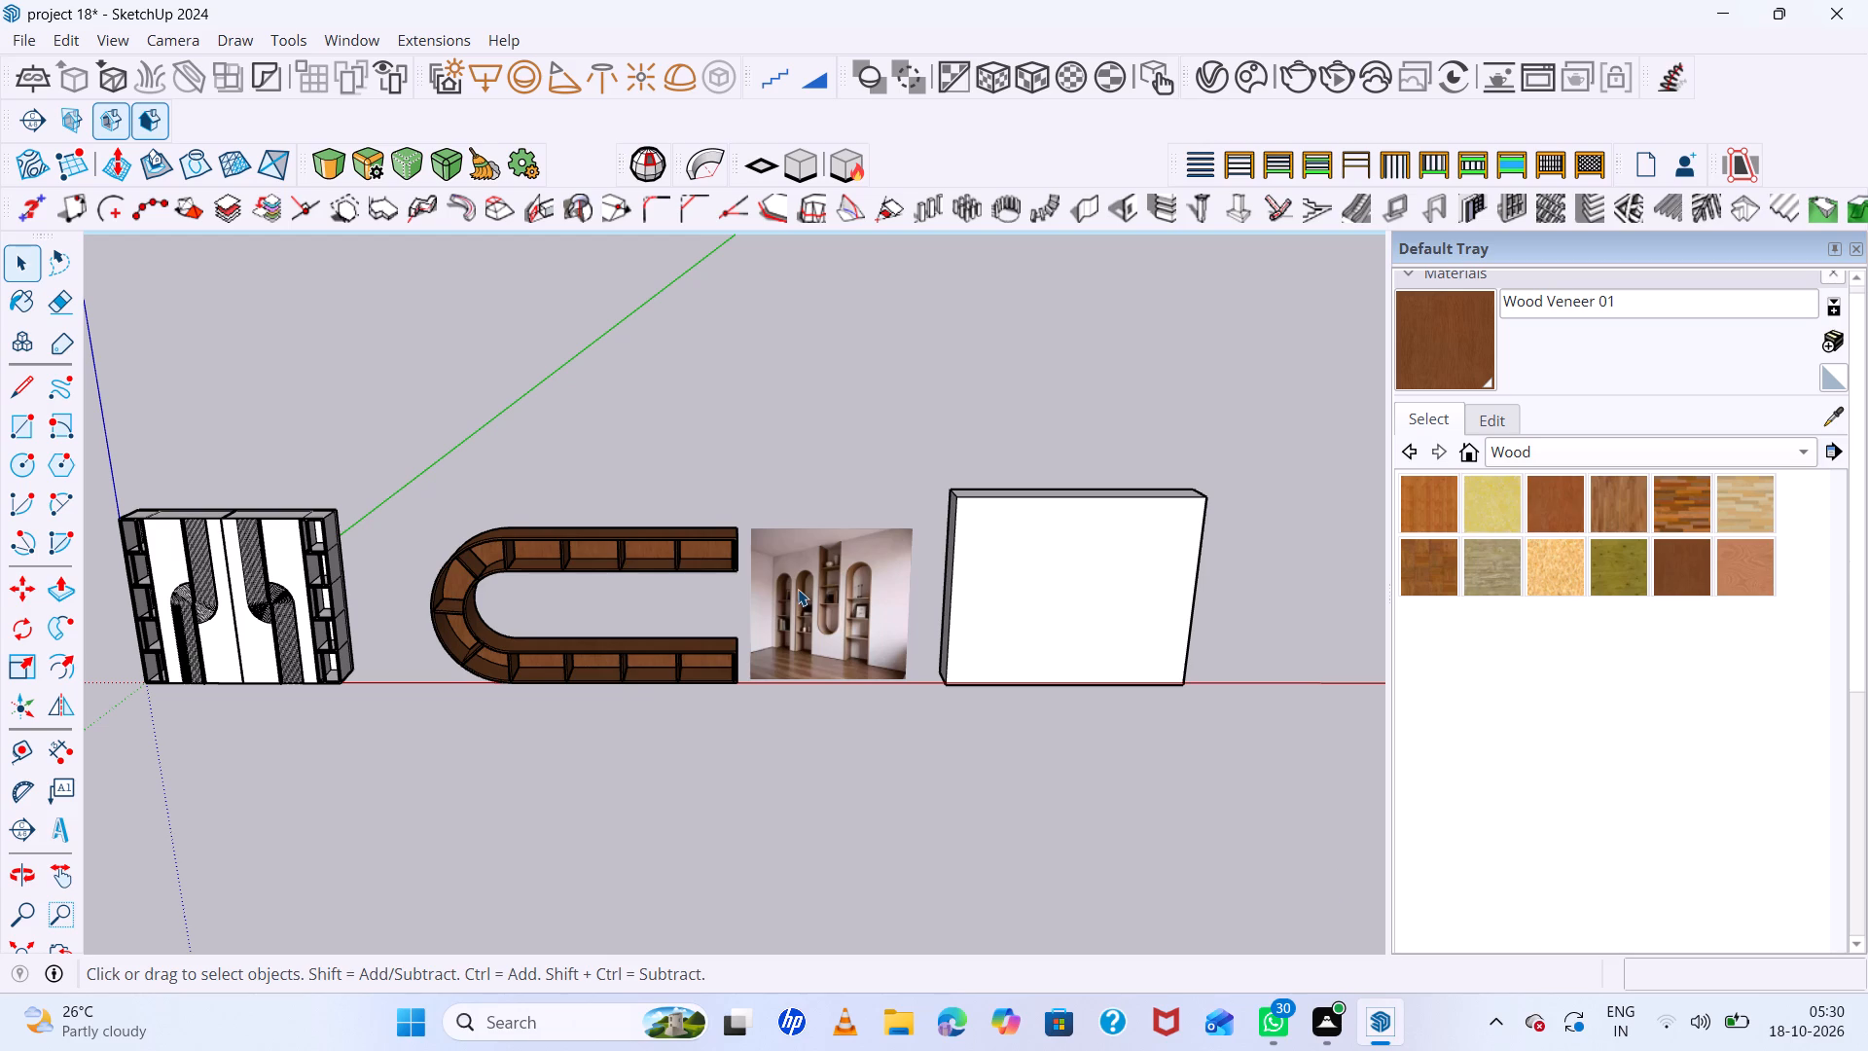
# Examine the arched shelf niches in the reference picture and compare their layout with the blank wall block.
pyautogui.scroll(17, 798, 589)
pyautogui.scroll(-4, 798, 589)
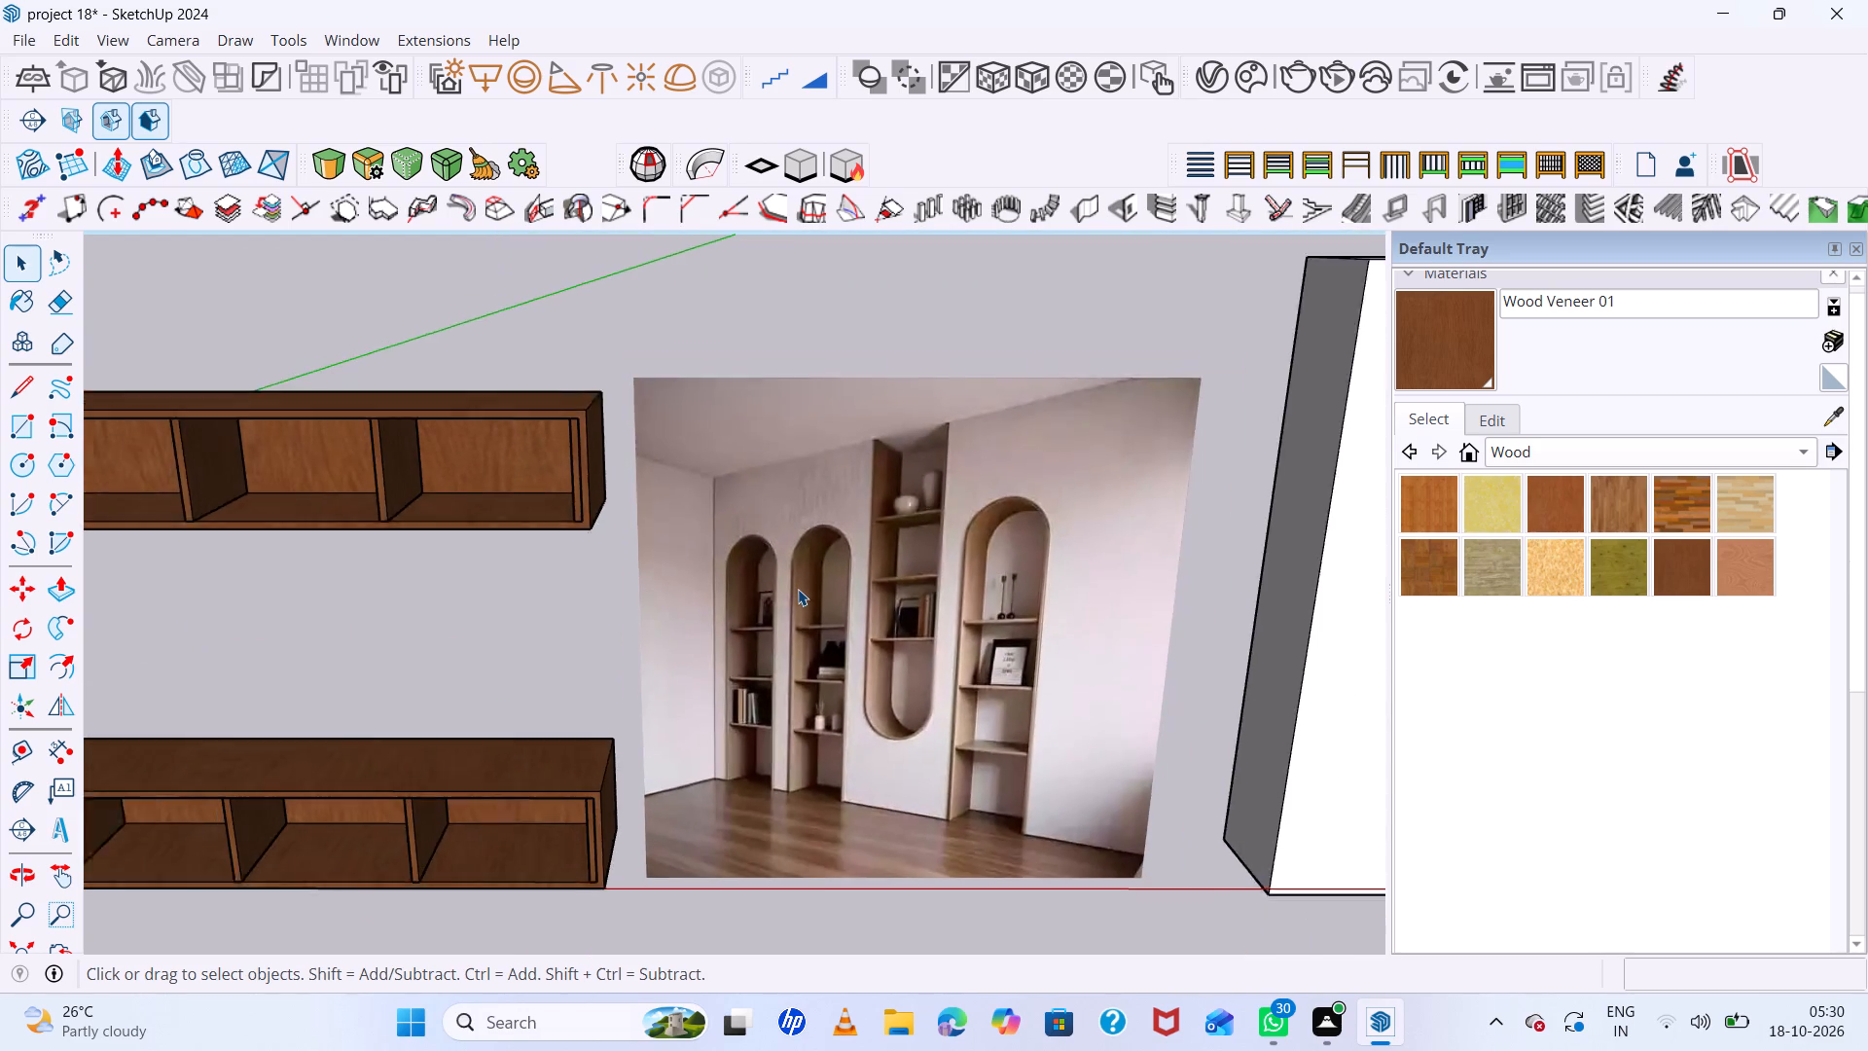
pyautogui.scroll(-9, 798, 589)
pyautogui.scroll(-5, 1107, 696)
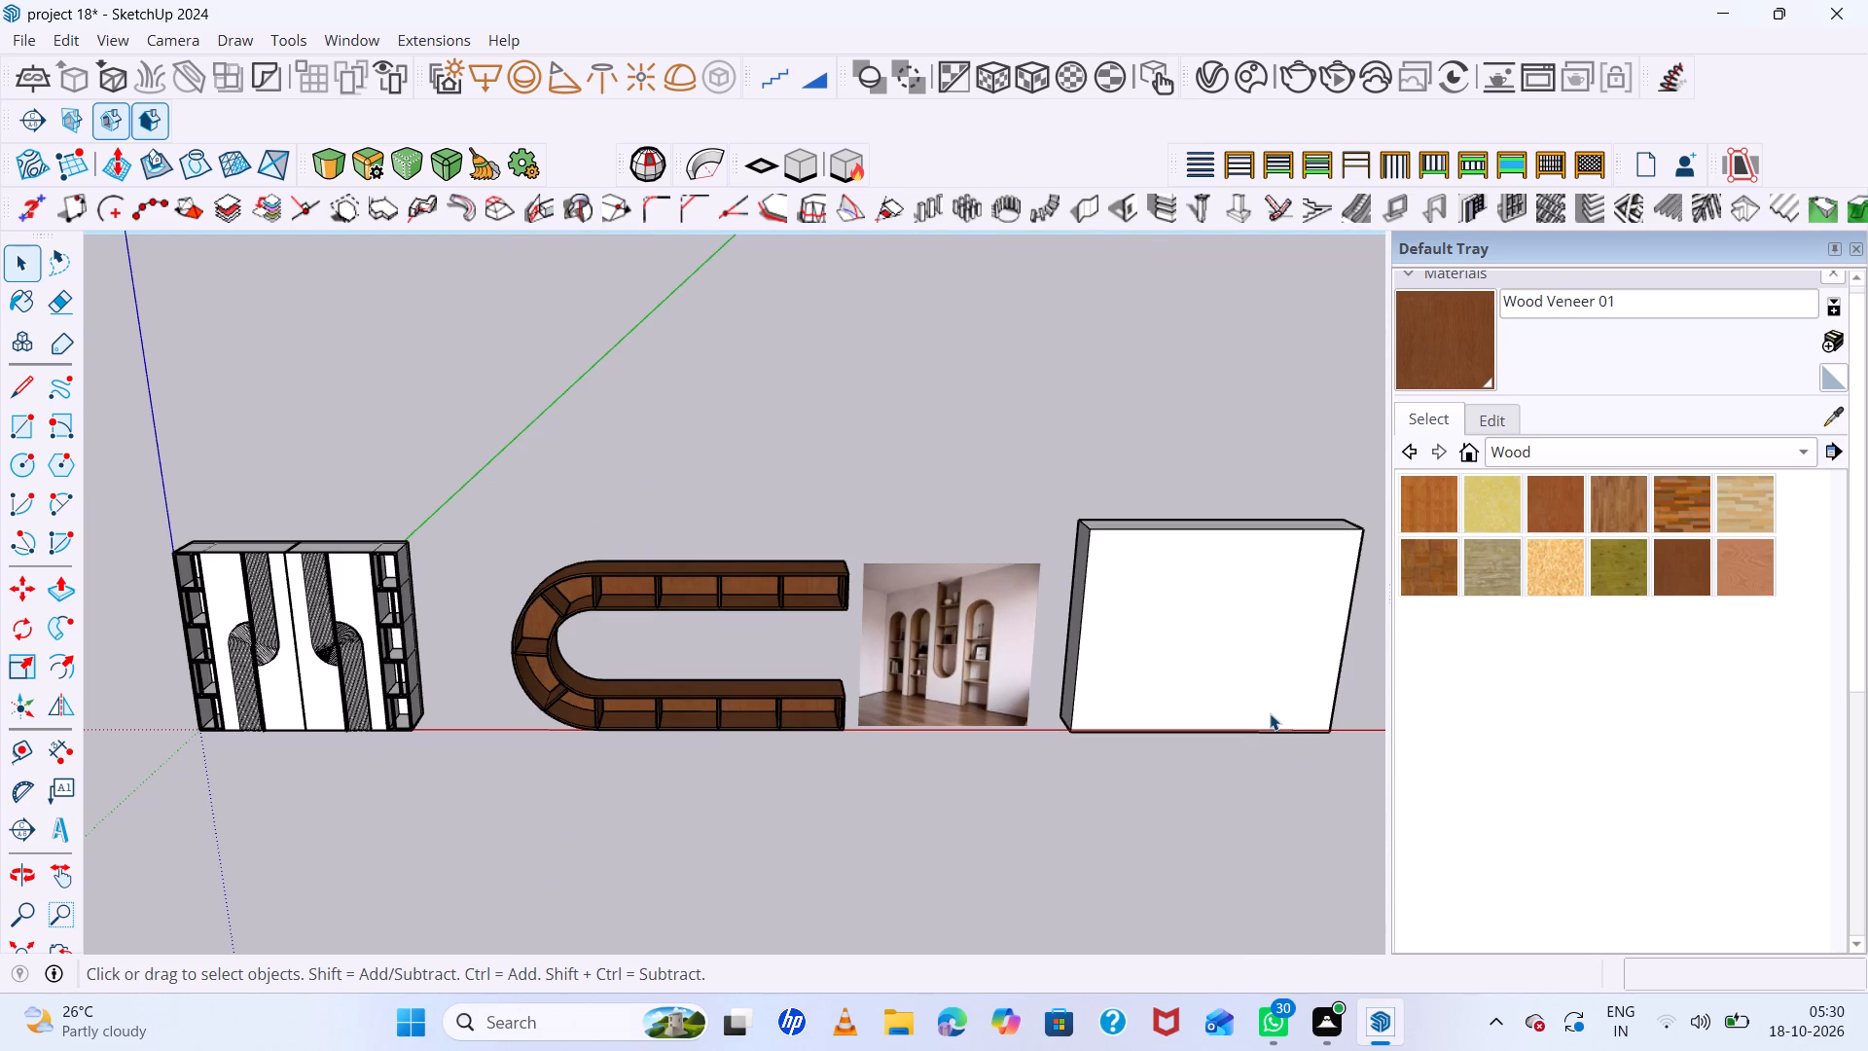
pyautogui.moveTo(1203, 684); pyautogui.dragTo(1108, 665, button='middle')
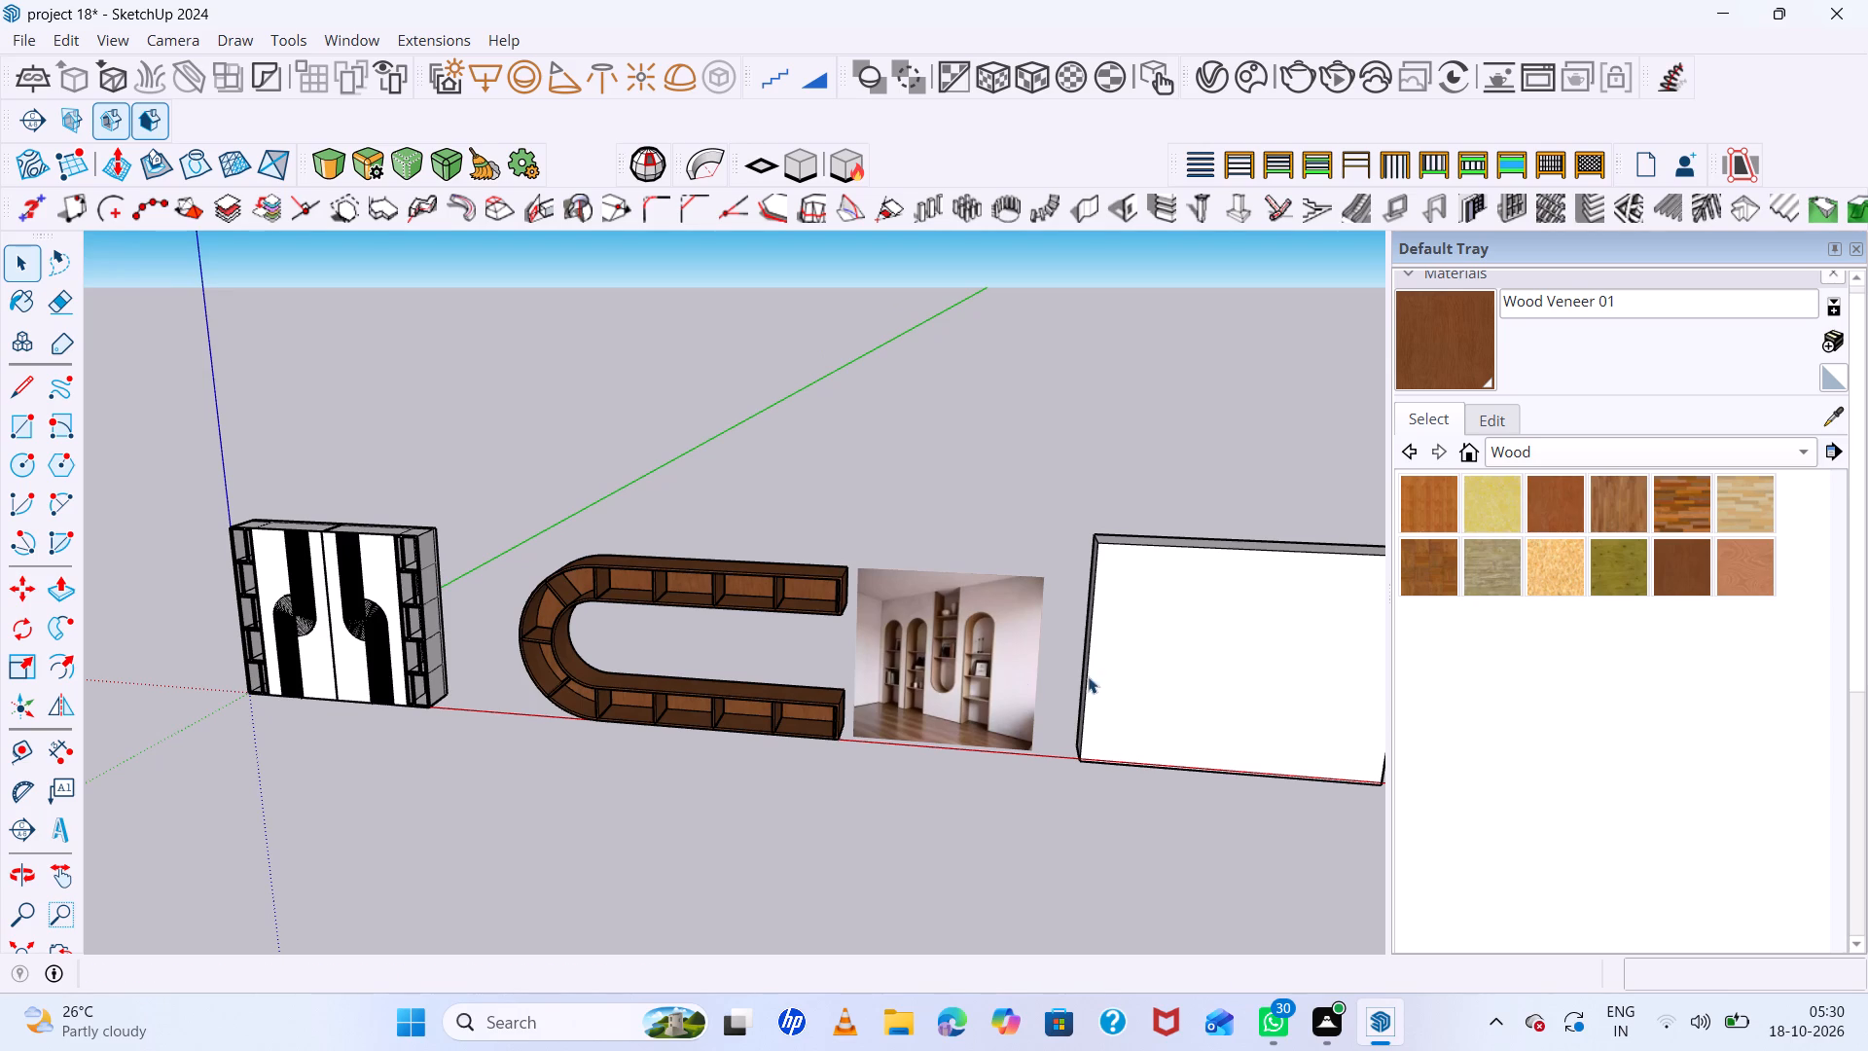
pyautogui.scroll(17, 910, 643)
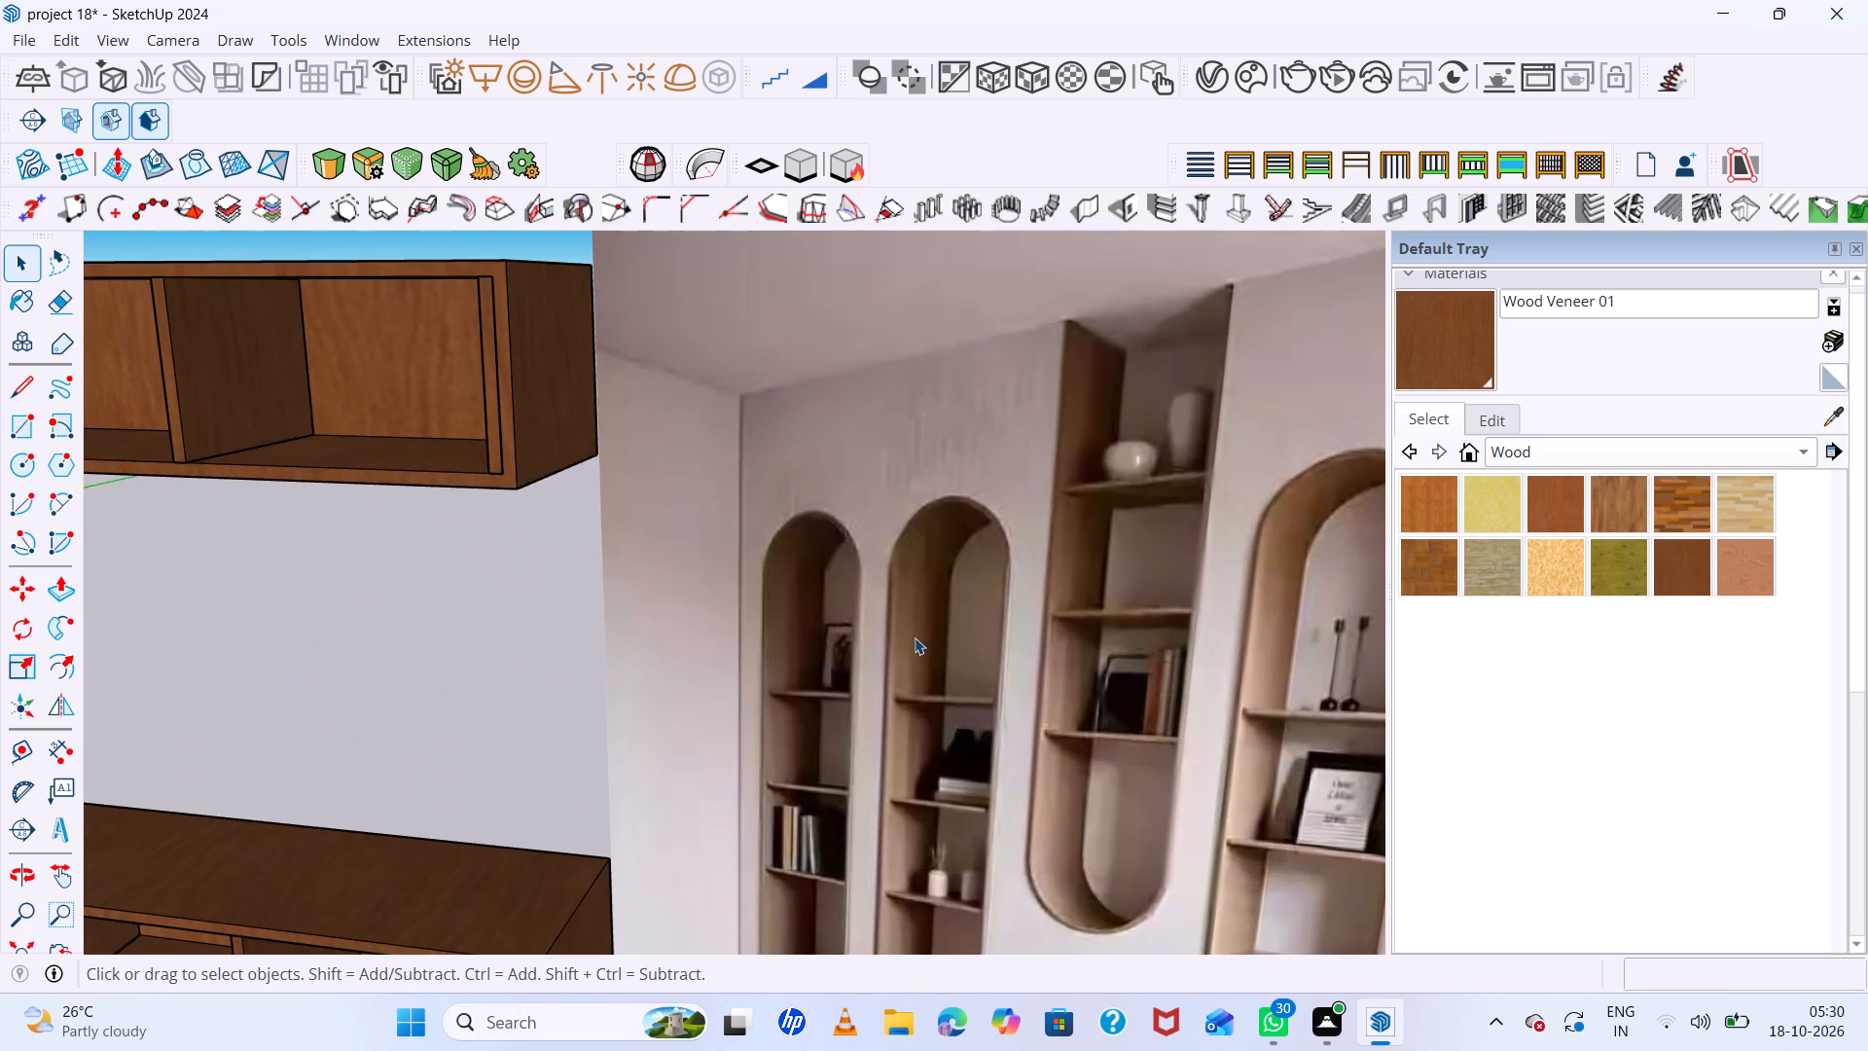
pyautogui.scroll(-19, 915, 637)
pyautogui.scroll(6, 1337, 704)
pyautogui.scroll(5, 1123, 679)
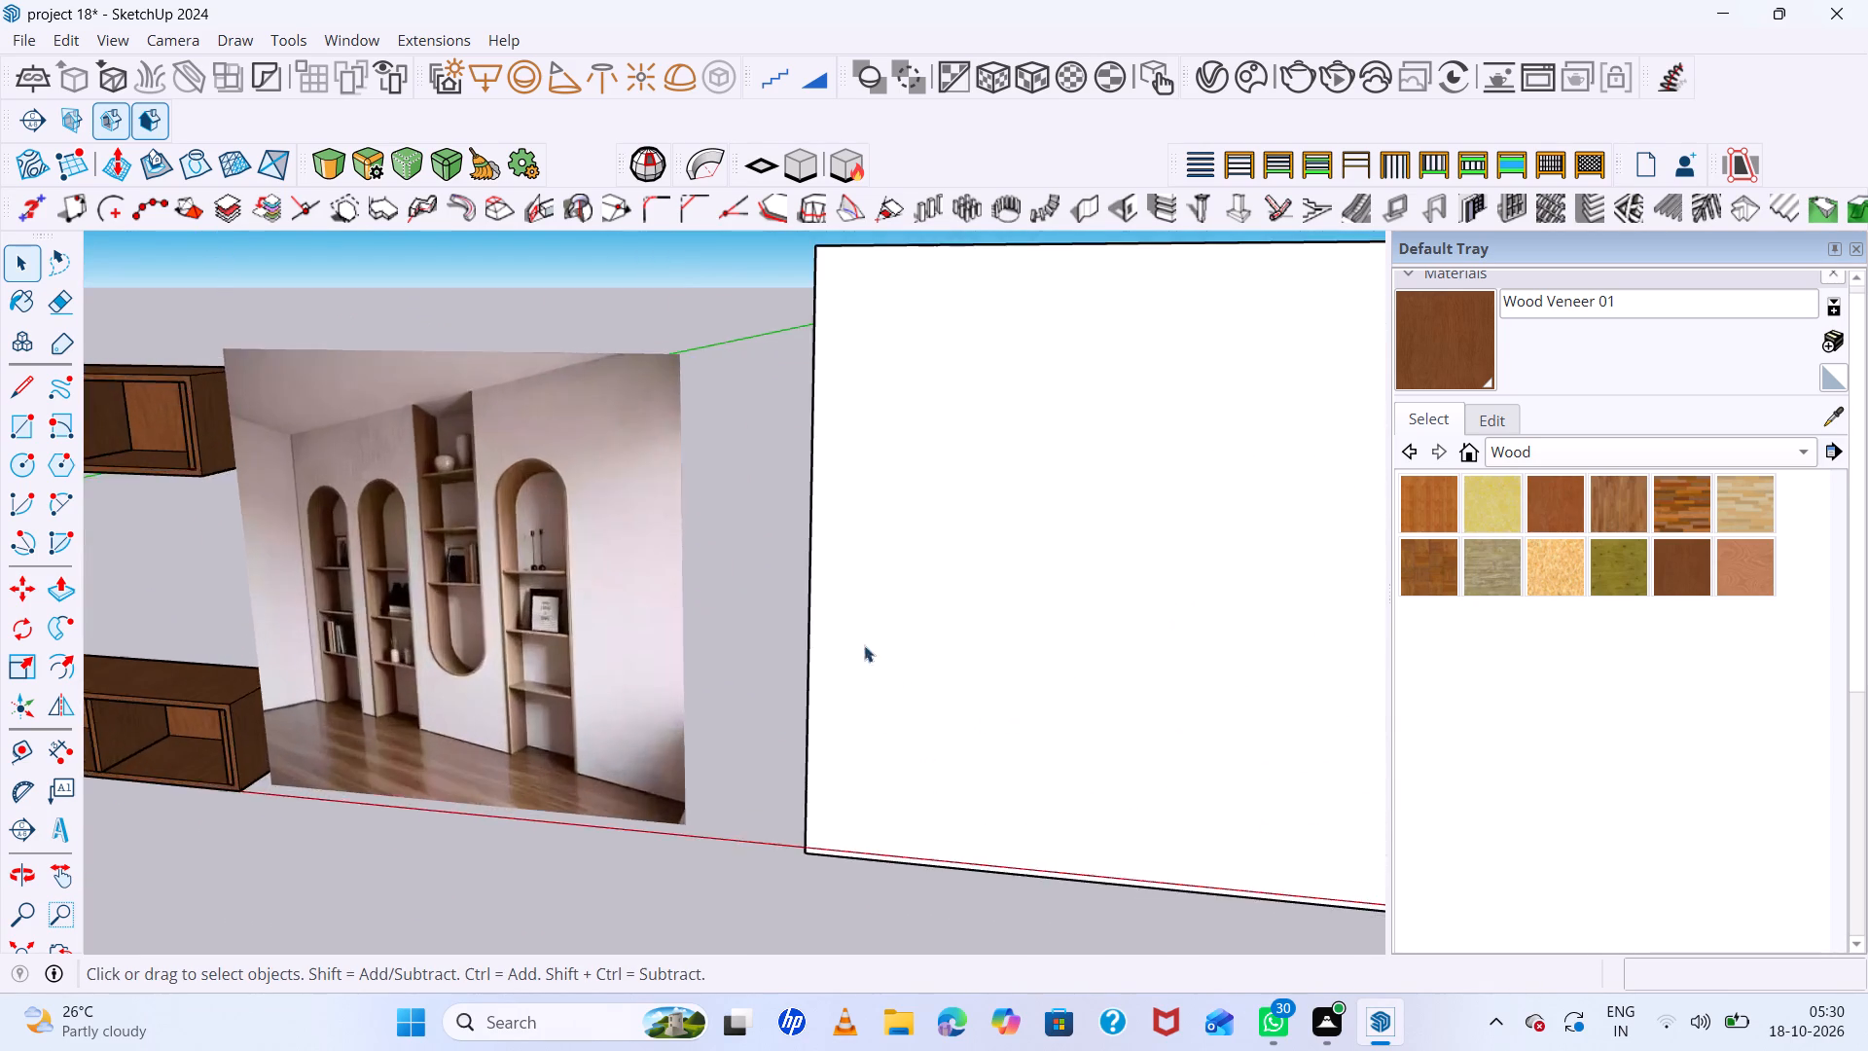
# Draw a rectangle about 58 cm wide and 188 cm tall on the block's front face, near the picture-side end, down to the bottom edge.
pyautogui.scroll(-11, 847, 644)
pyautogui.scroll(4, 1056, 695)
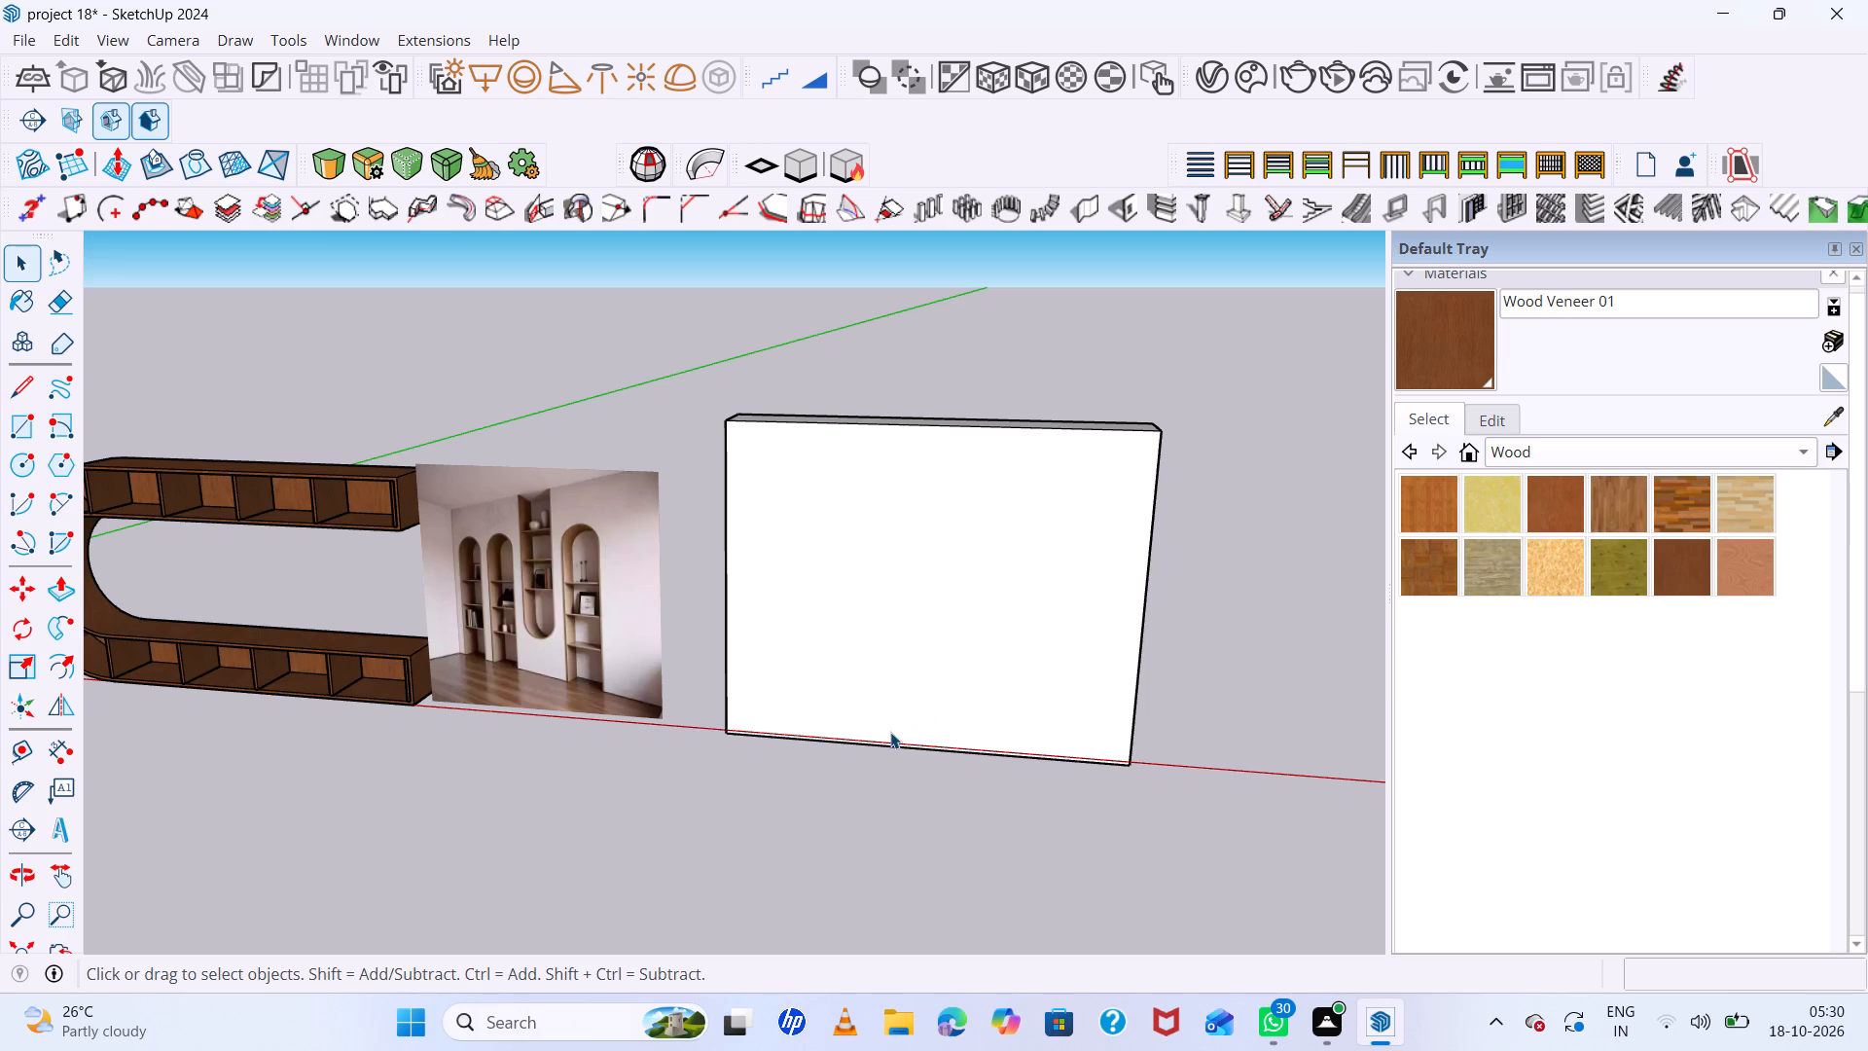
pyautogui.press('r')
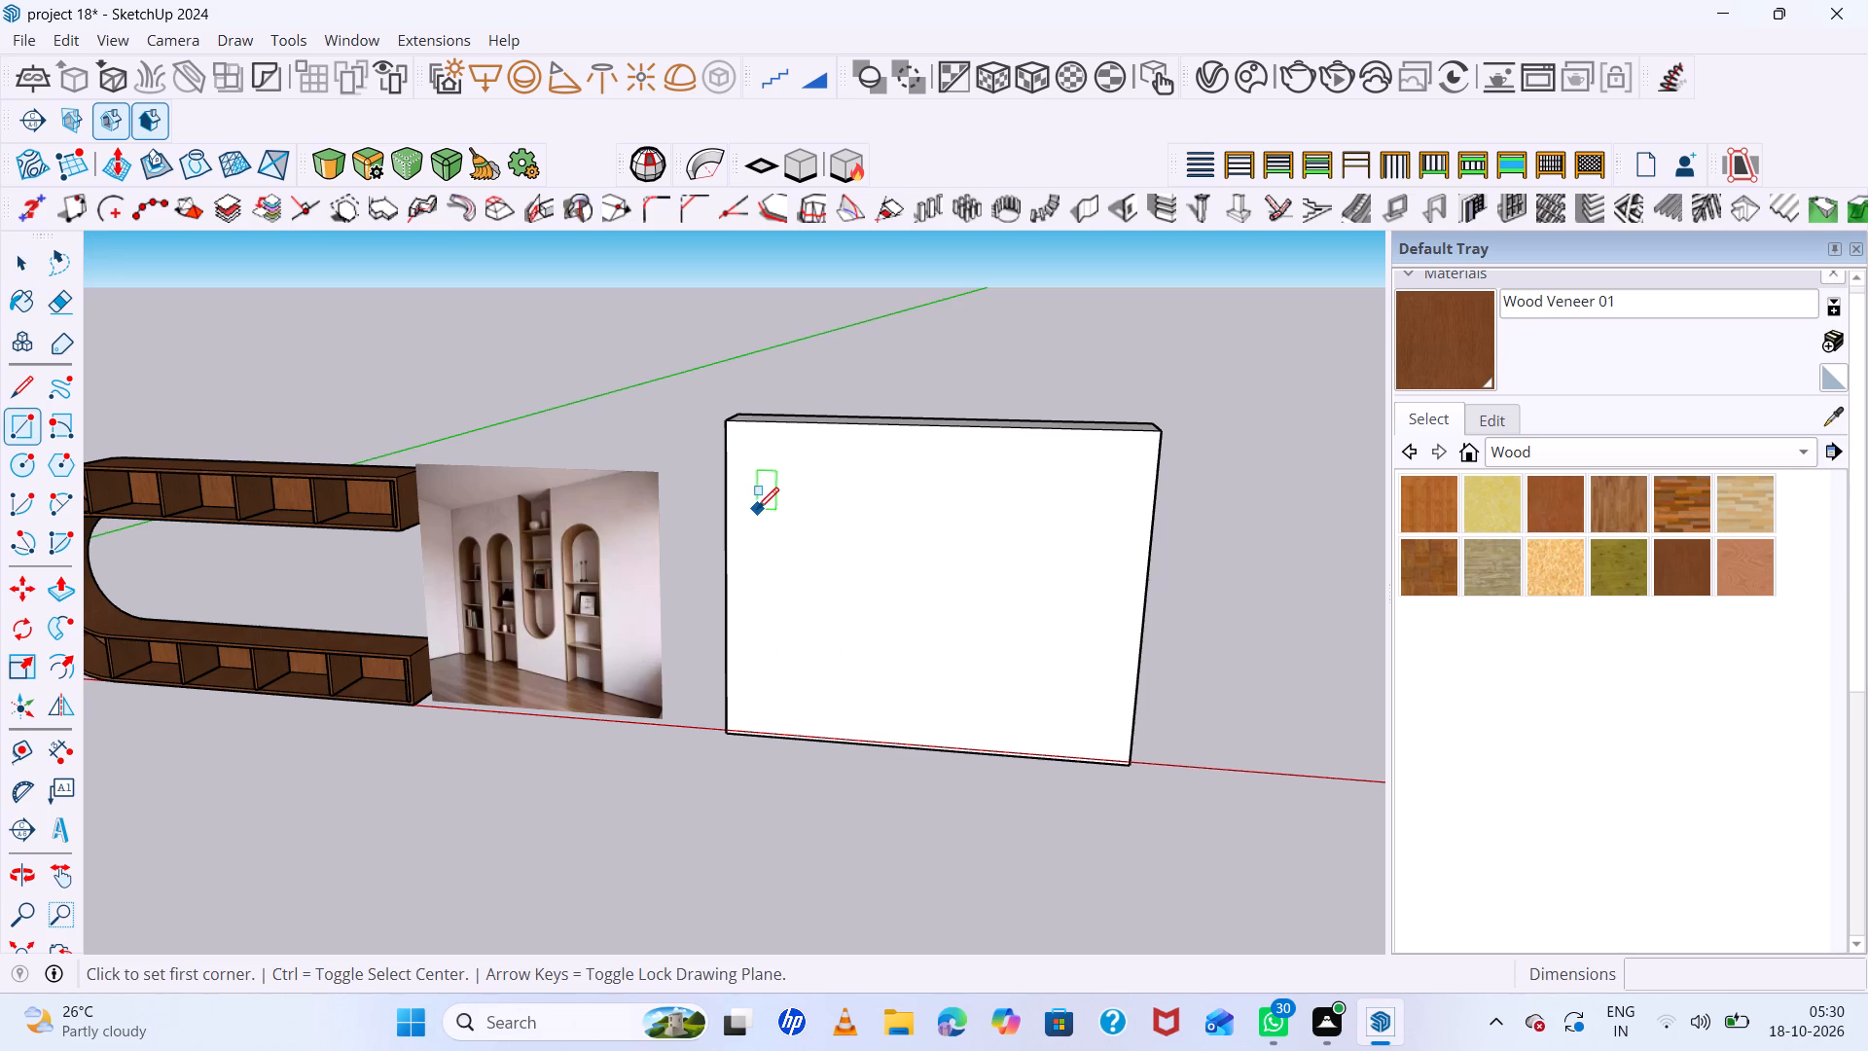
pyautogui.click(755, 509)
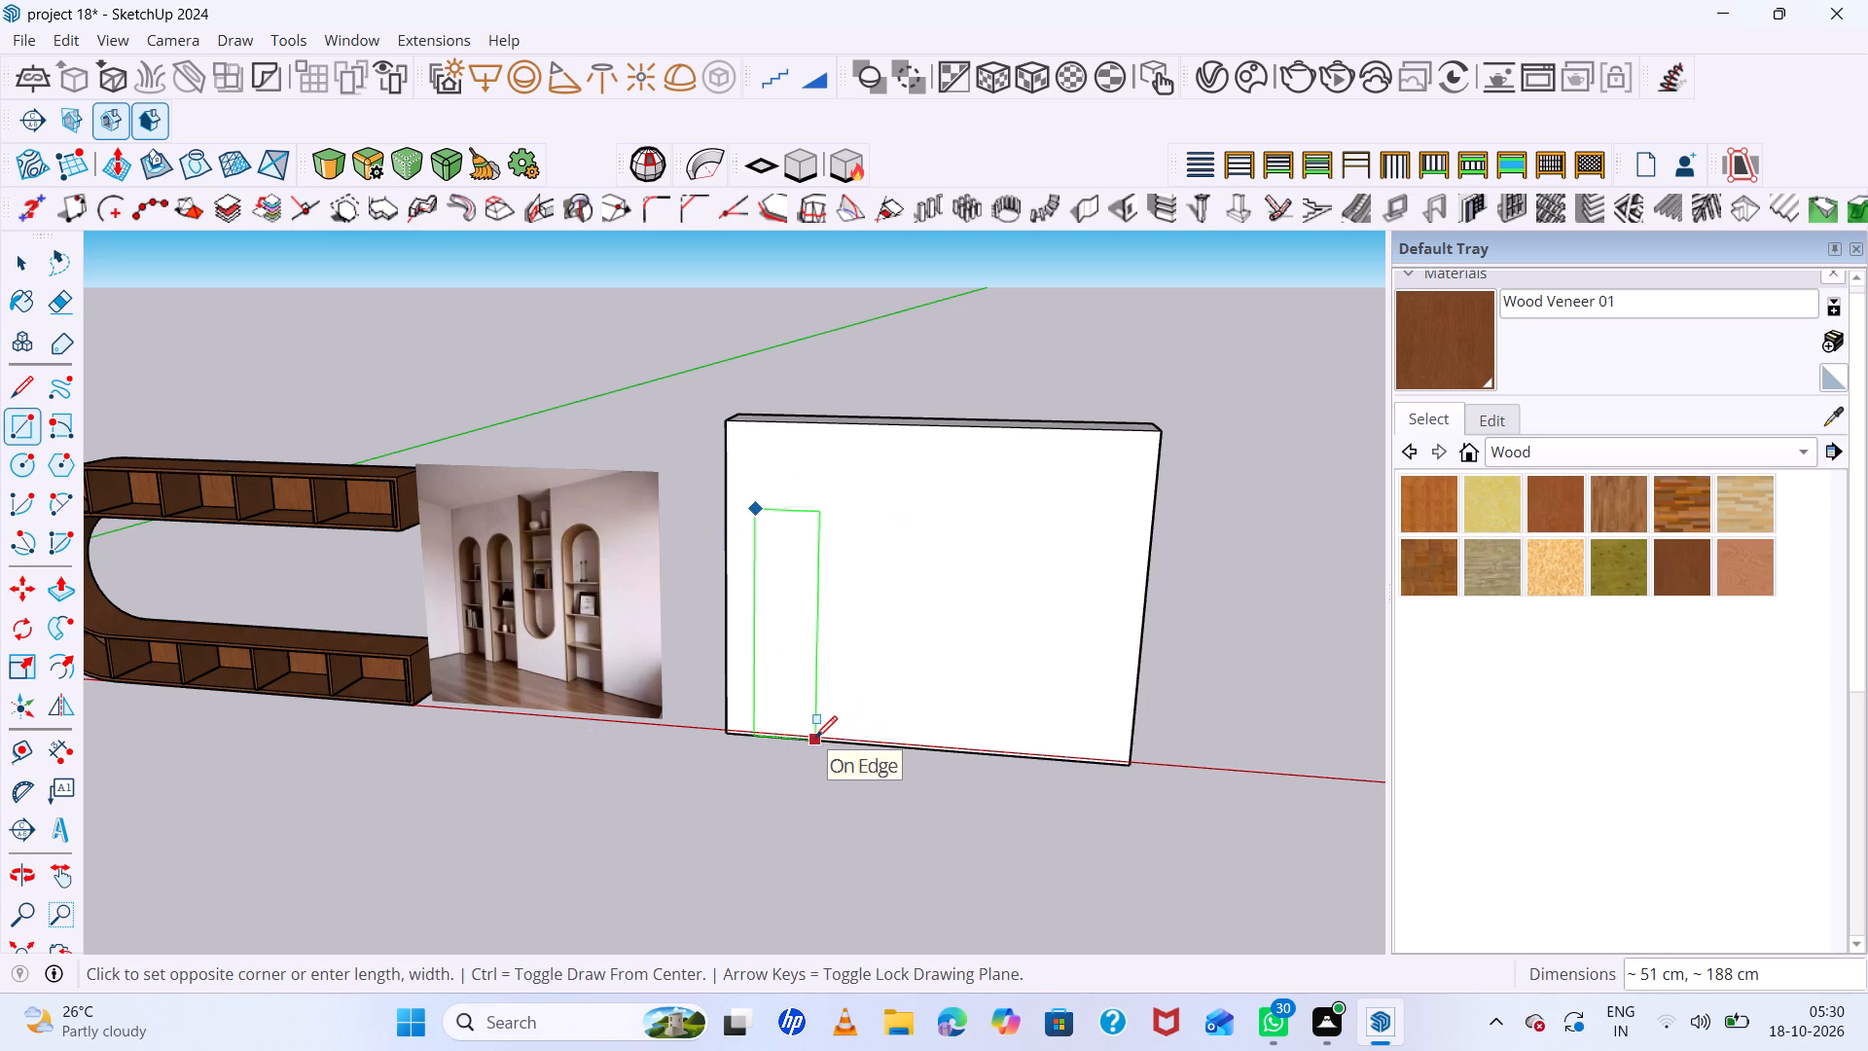
pyautogui.click(824, 736)
# Draw a half-circle arc with a bulge of about 29 cm across the top corners of the tall rectangle.
pyautogui.scroll(7, 781, 569)
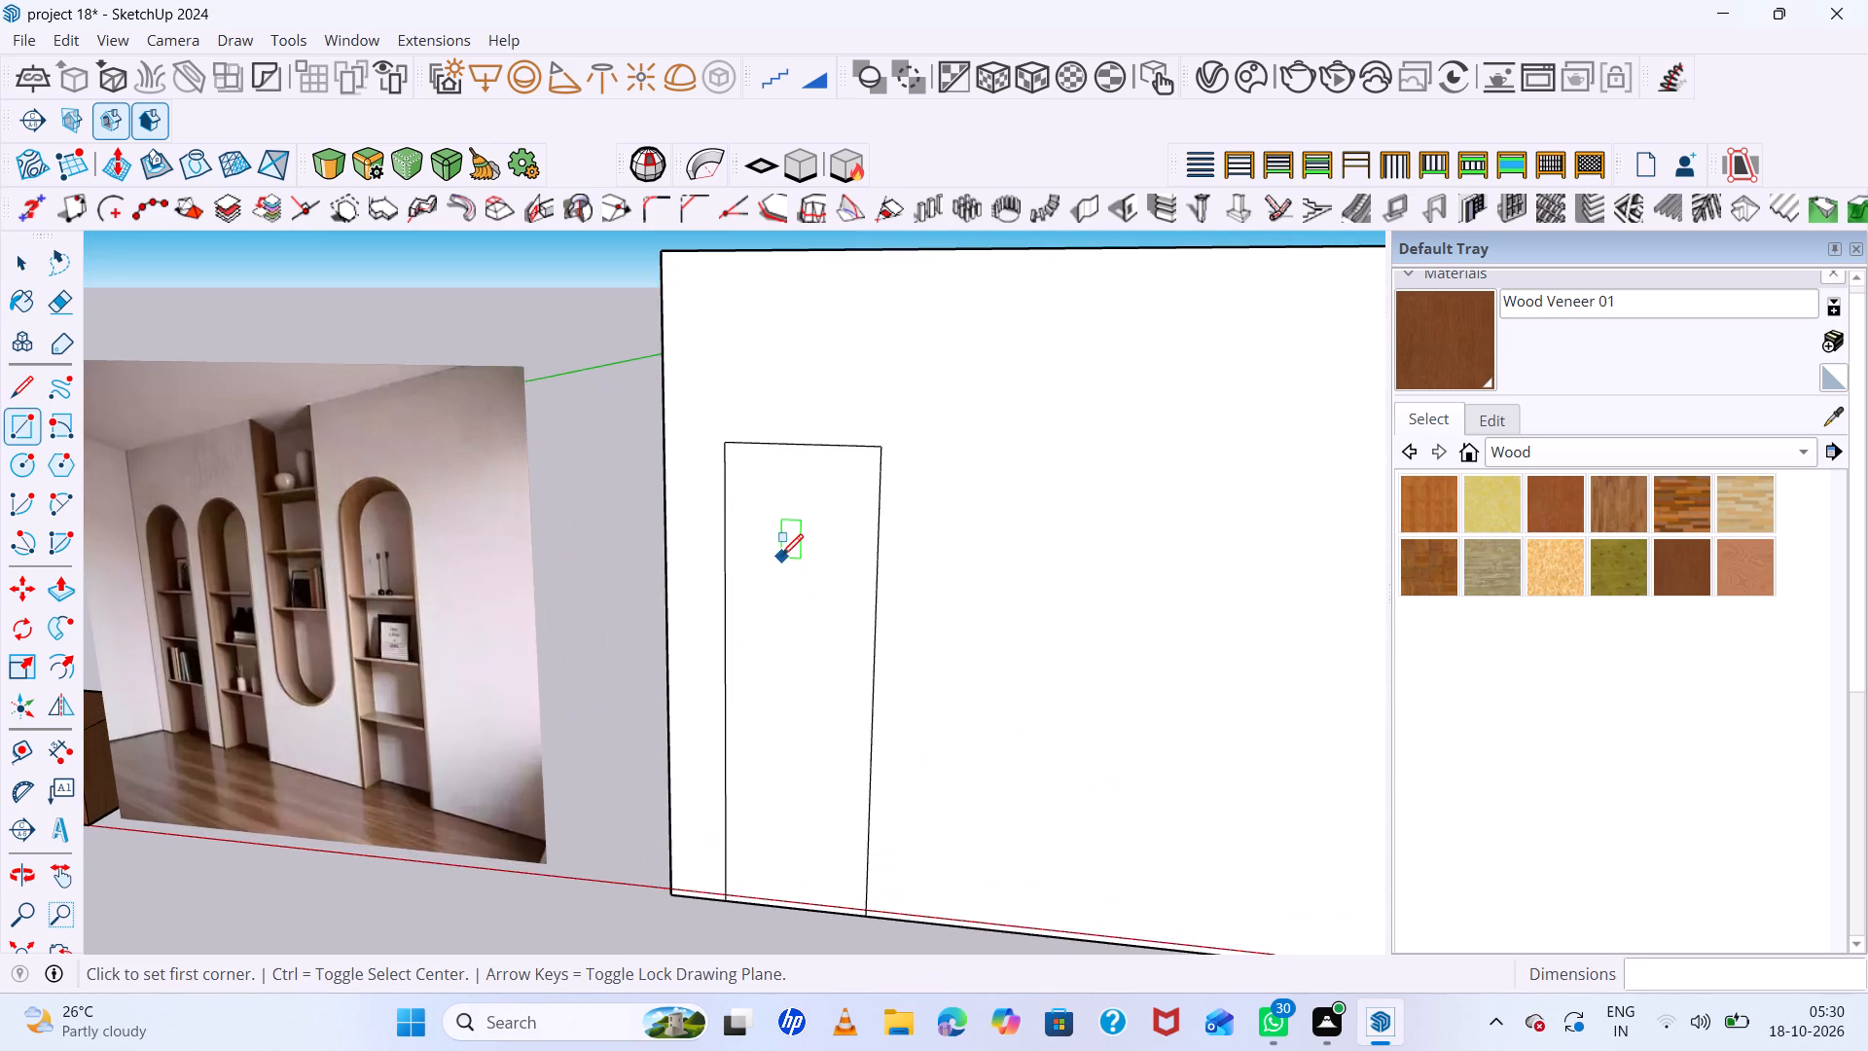
pyautogui.scroll(6, 754, 493)
pyautogui.press('a')
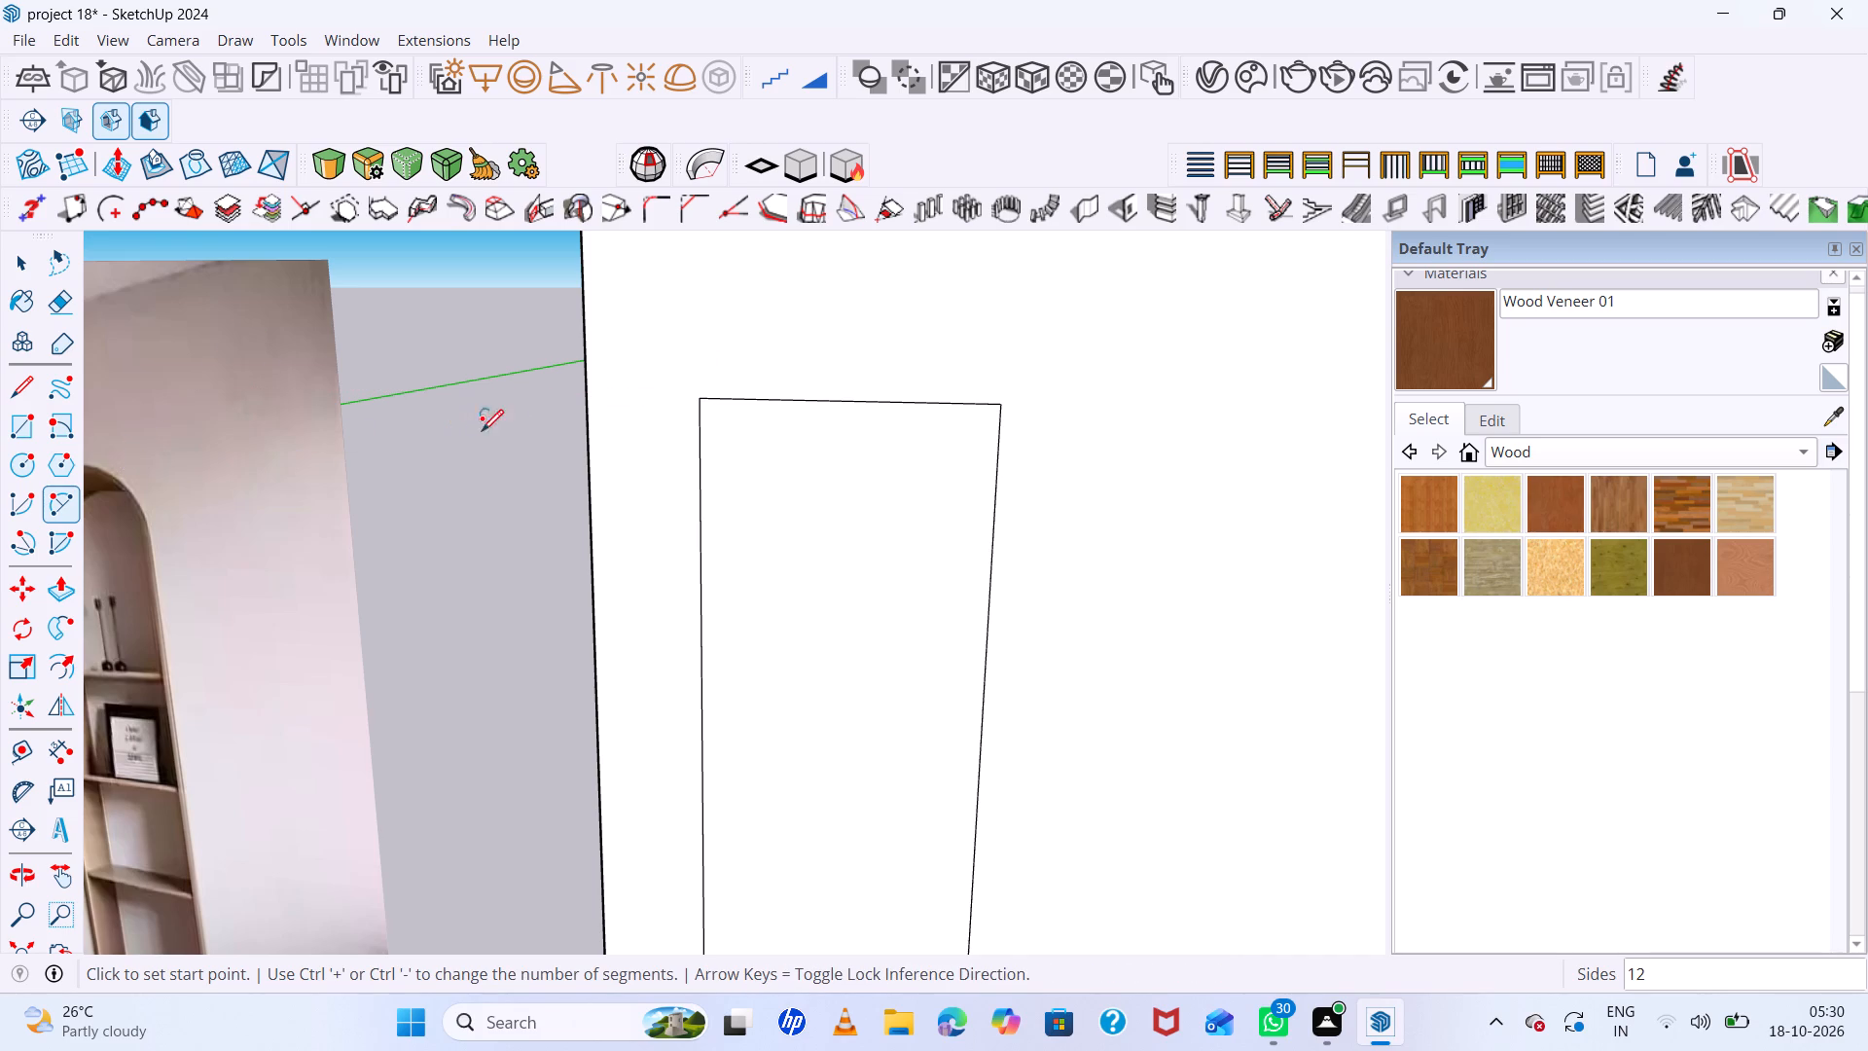
pyautogui.click(697, 397)
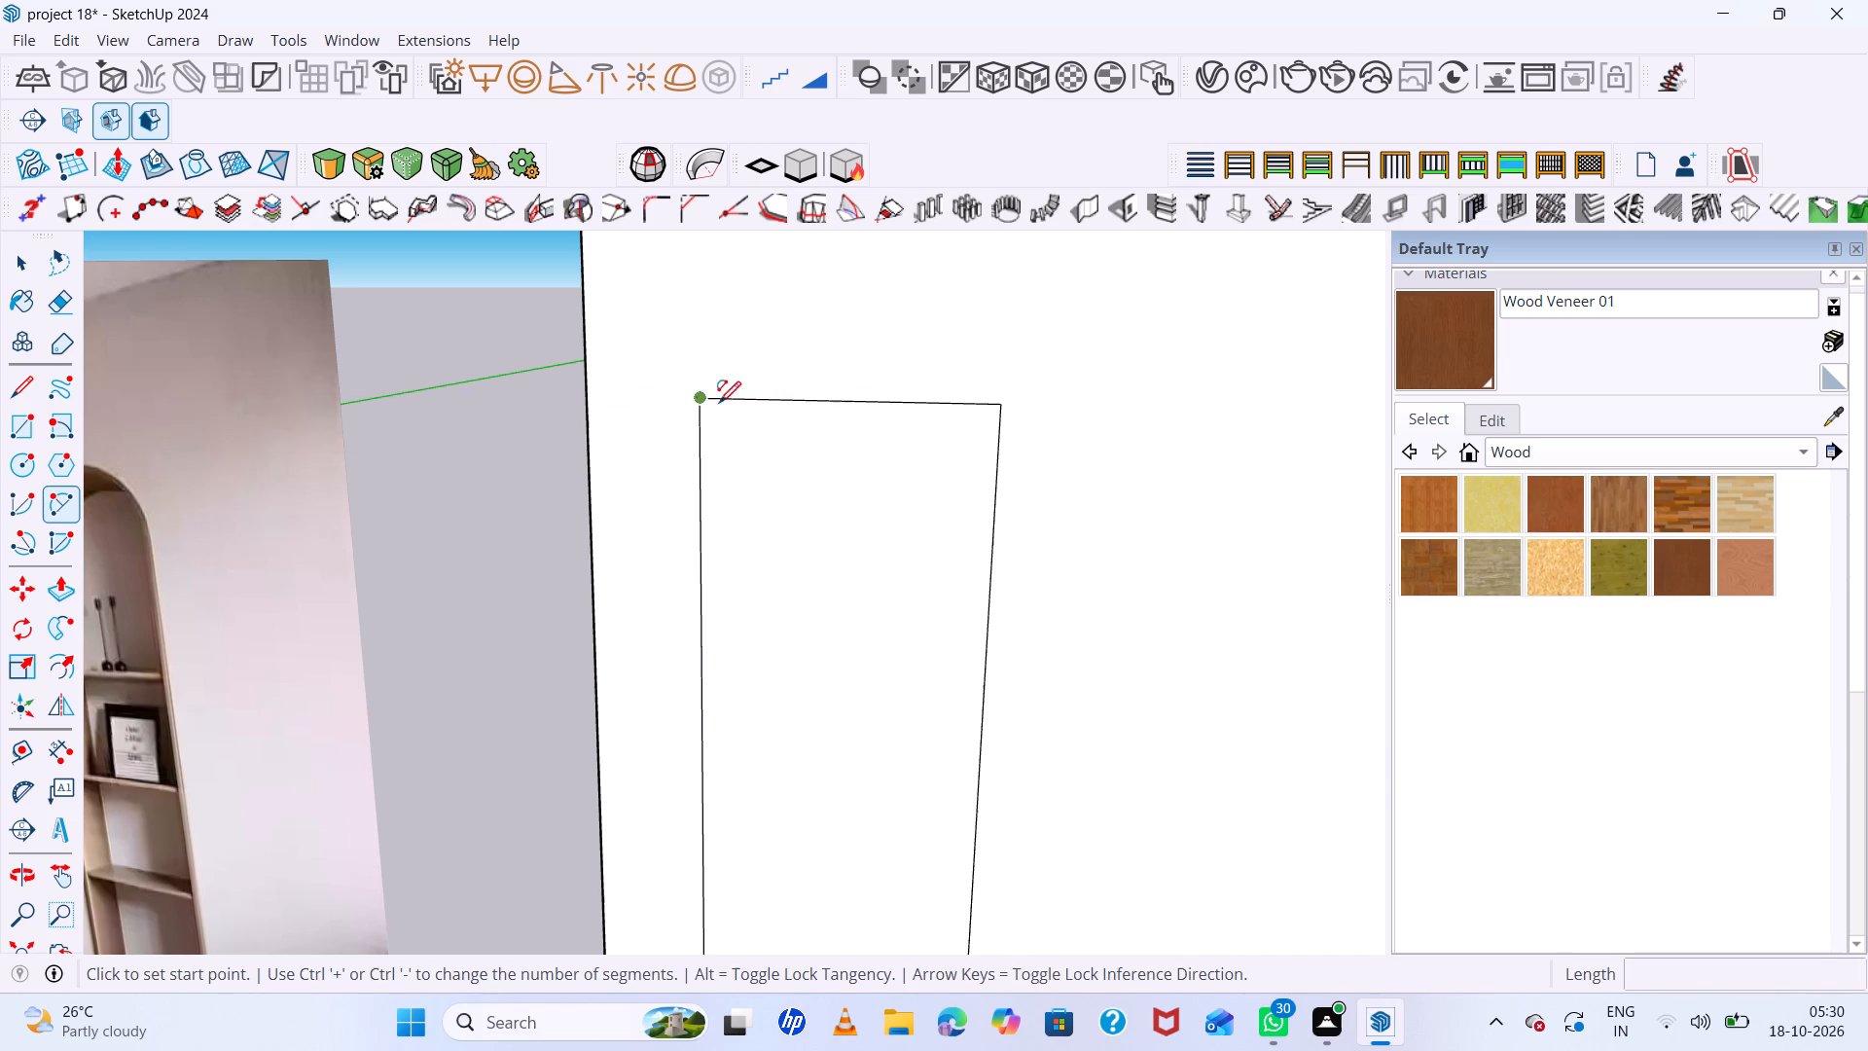
pyautogui.click(999, 403)
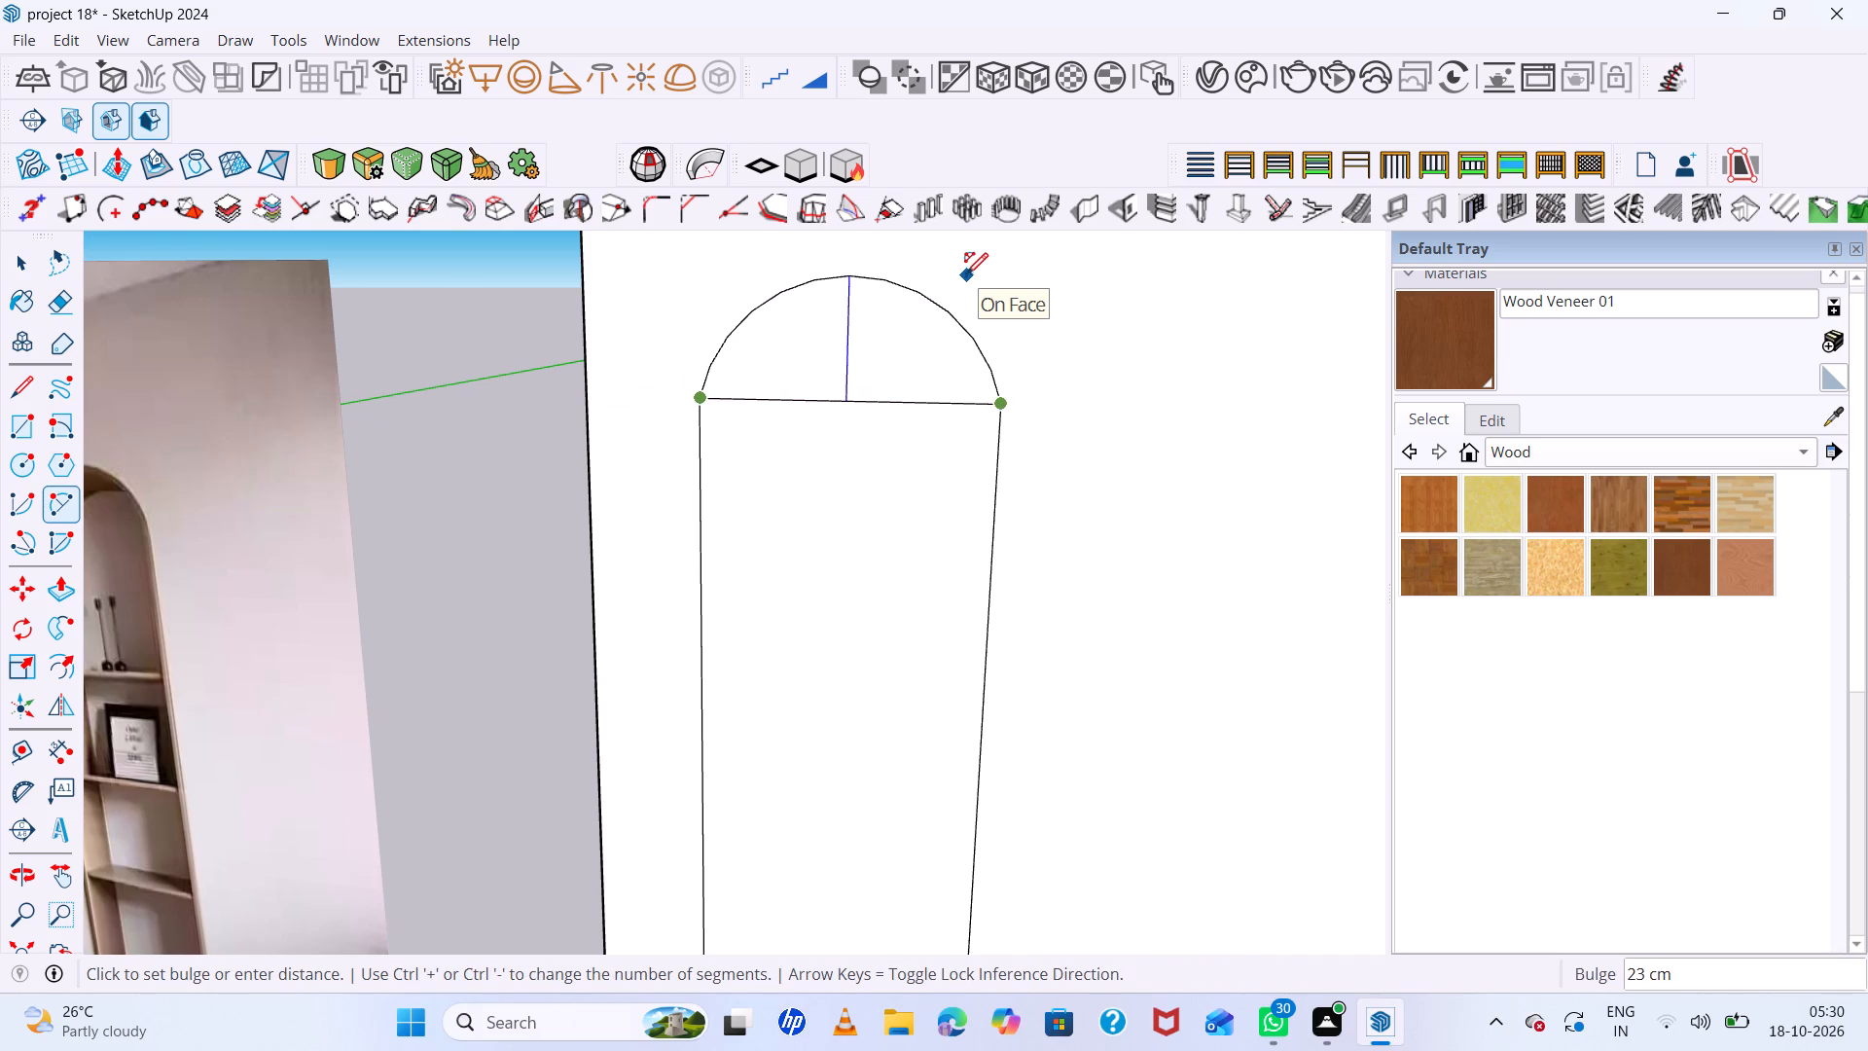
pyautogui.scroll(-10, 973, 270)
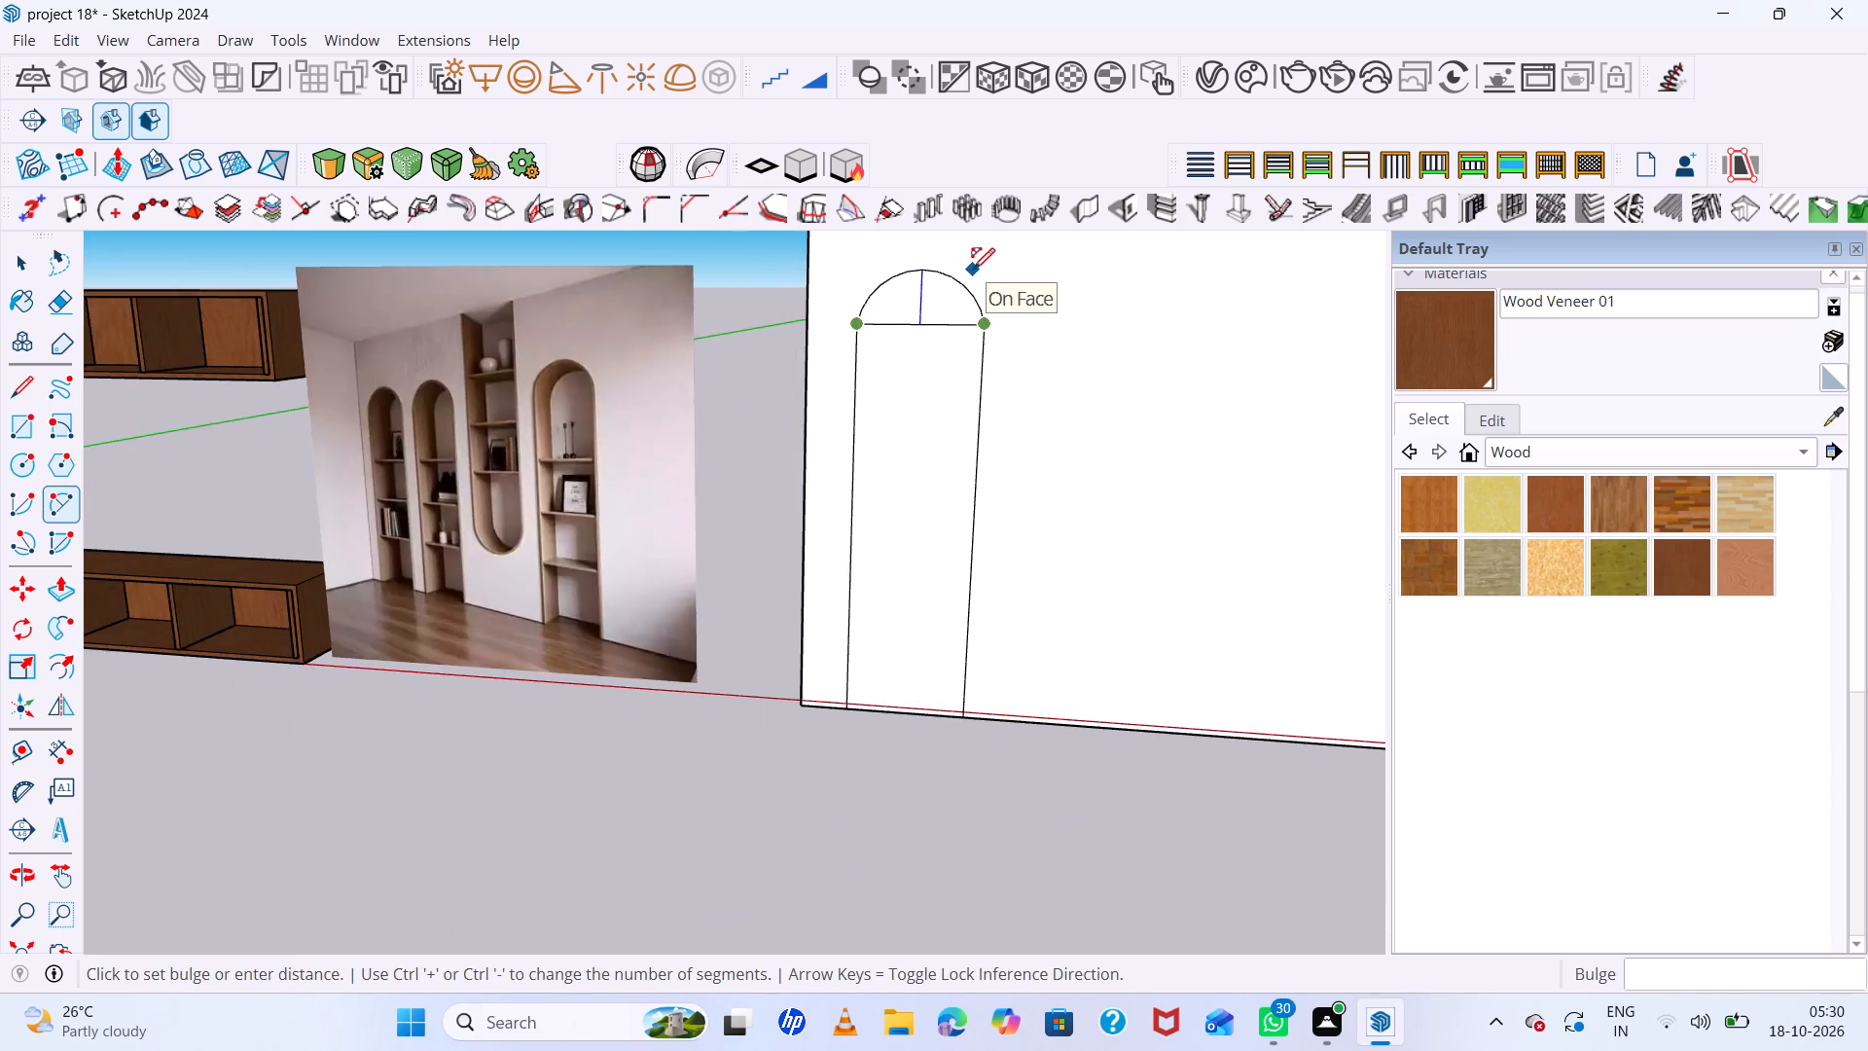
pyautogui.scroll(-15, 973, 270)
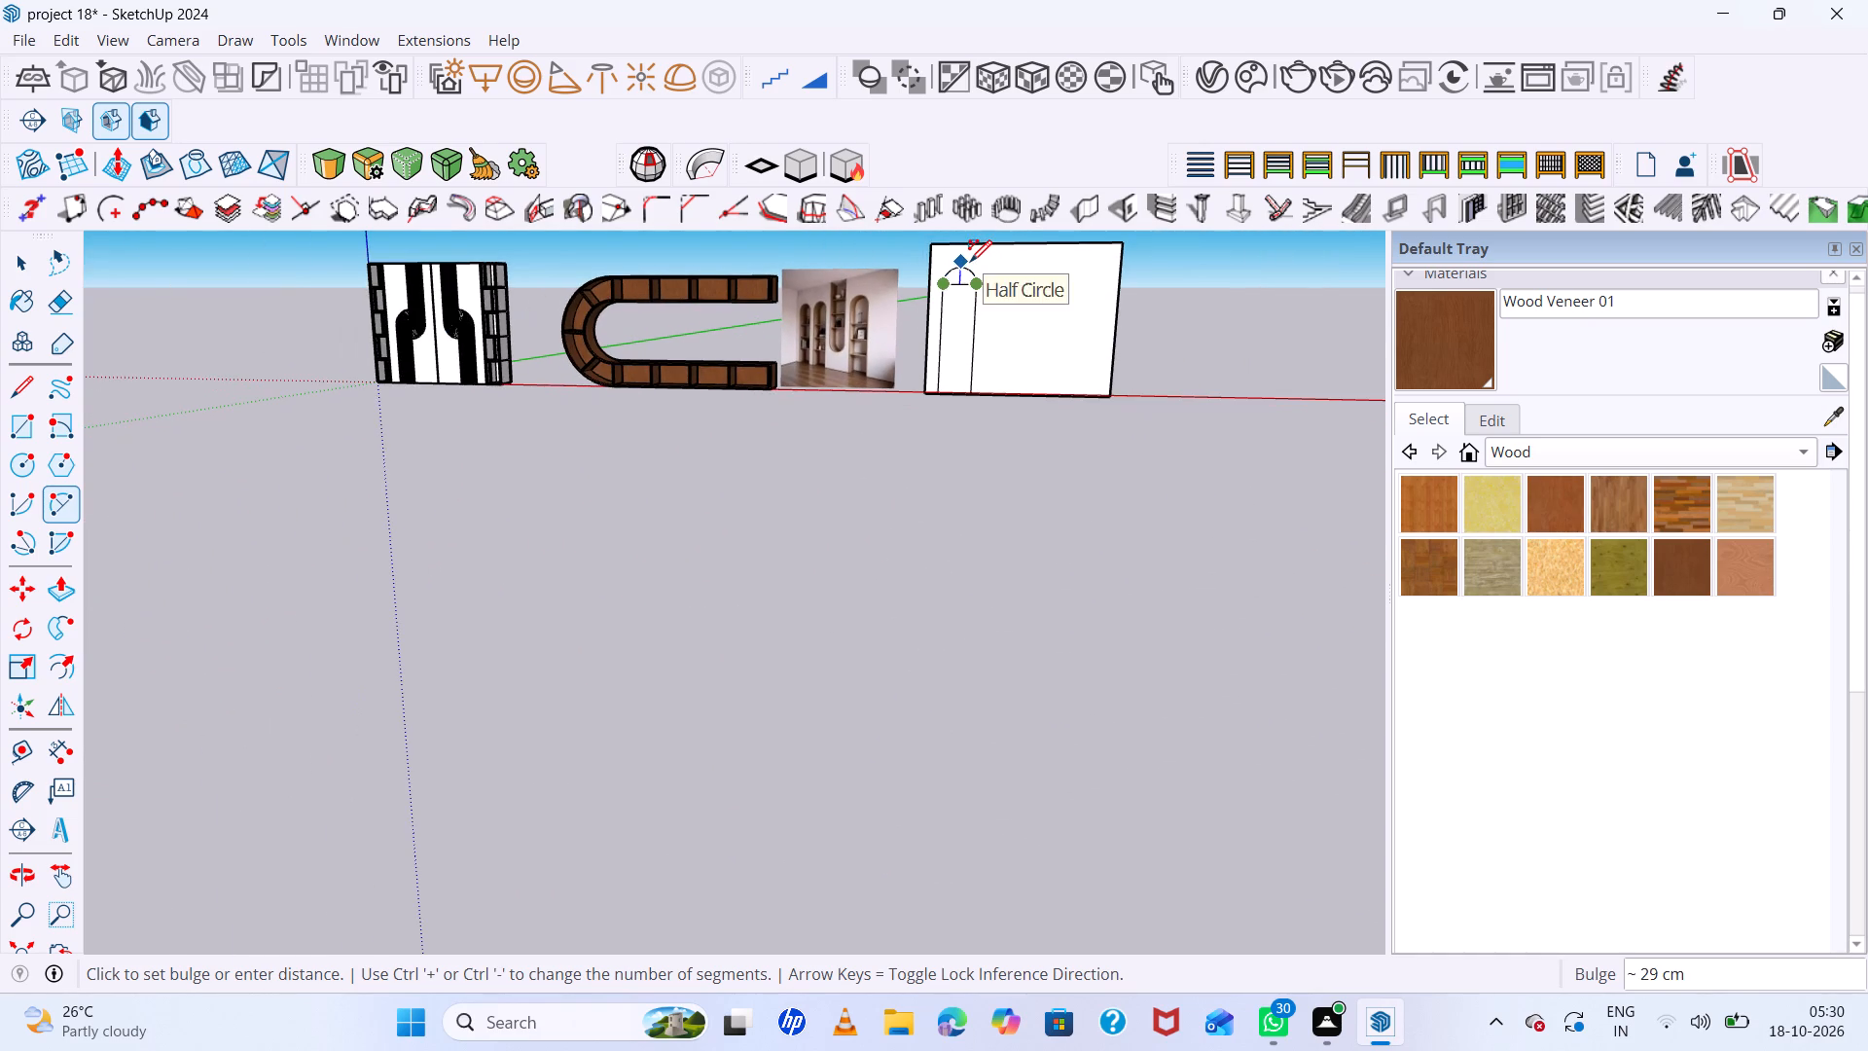
pyautogui.scroll(12, 970, 260)
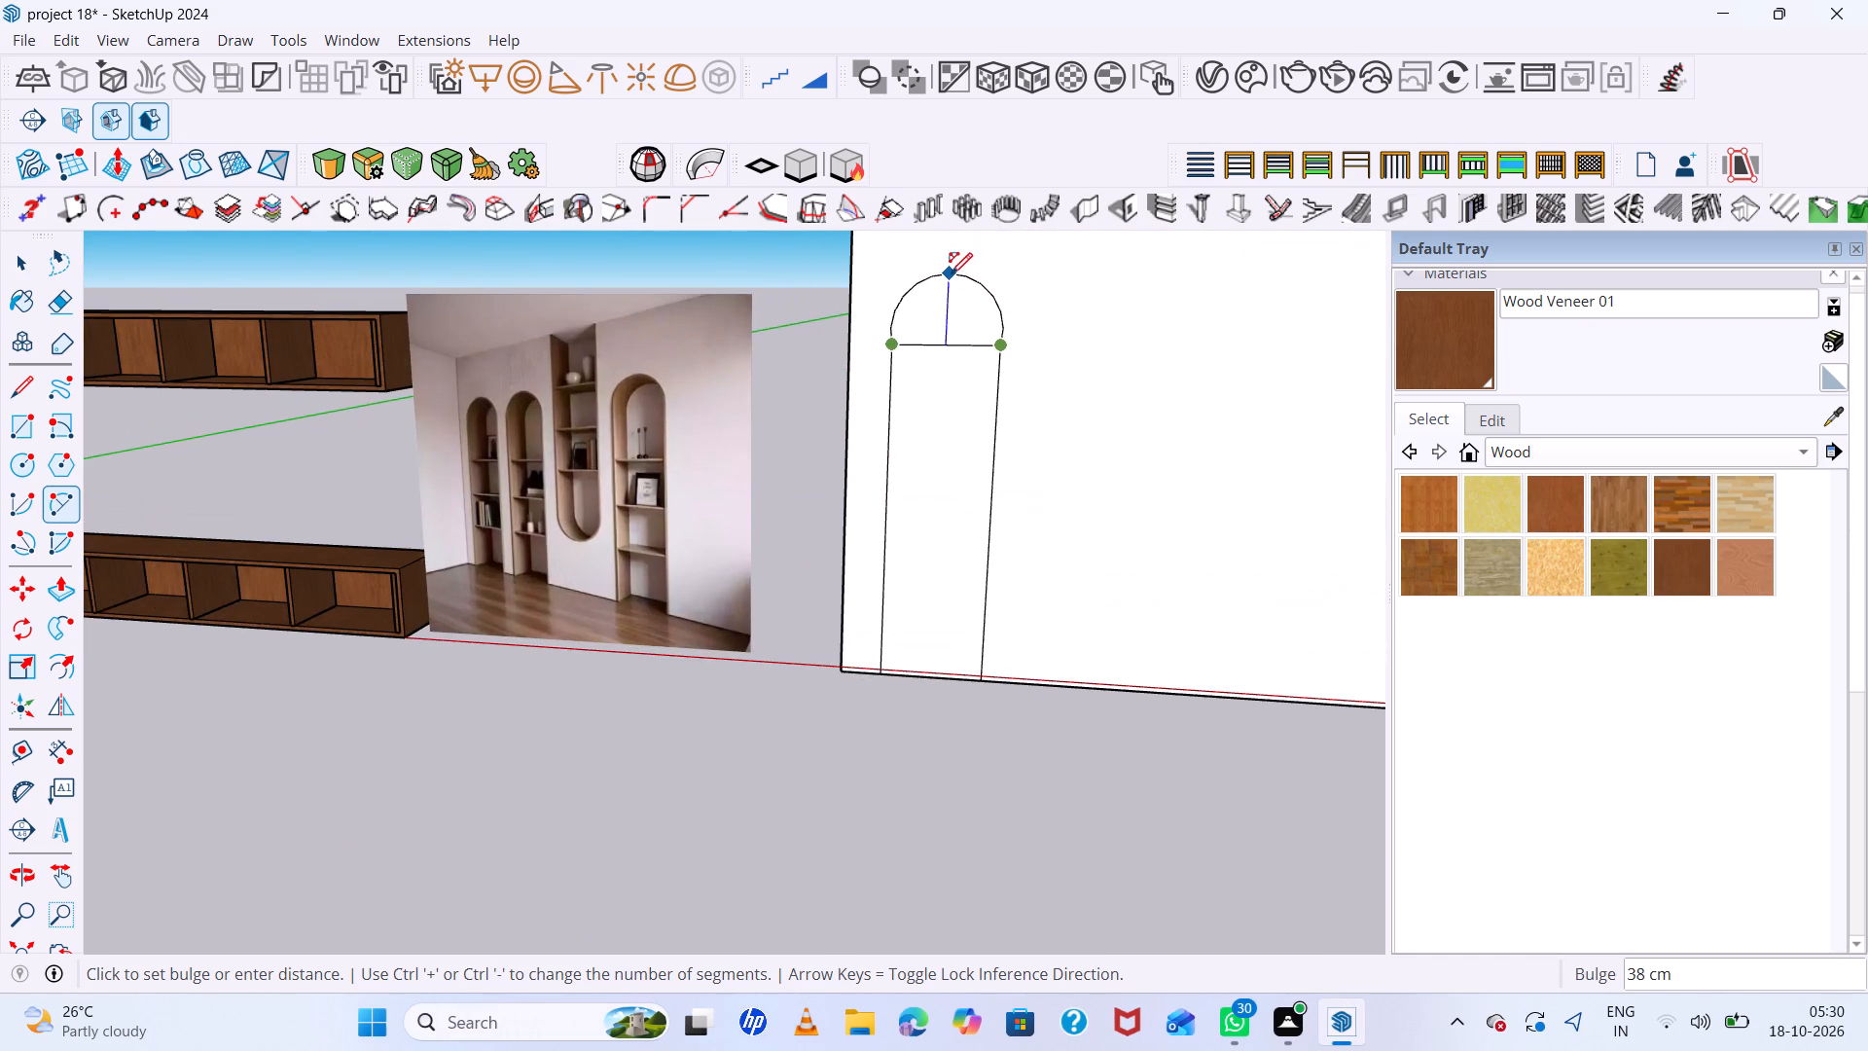
pyautogui.click(949, 288)
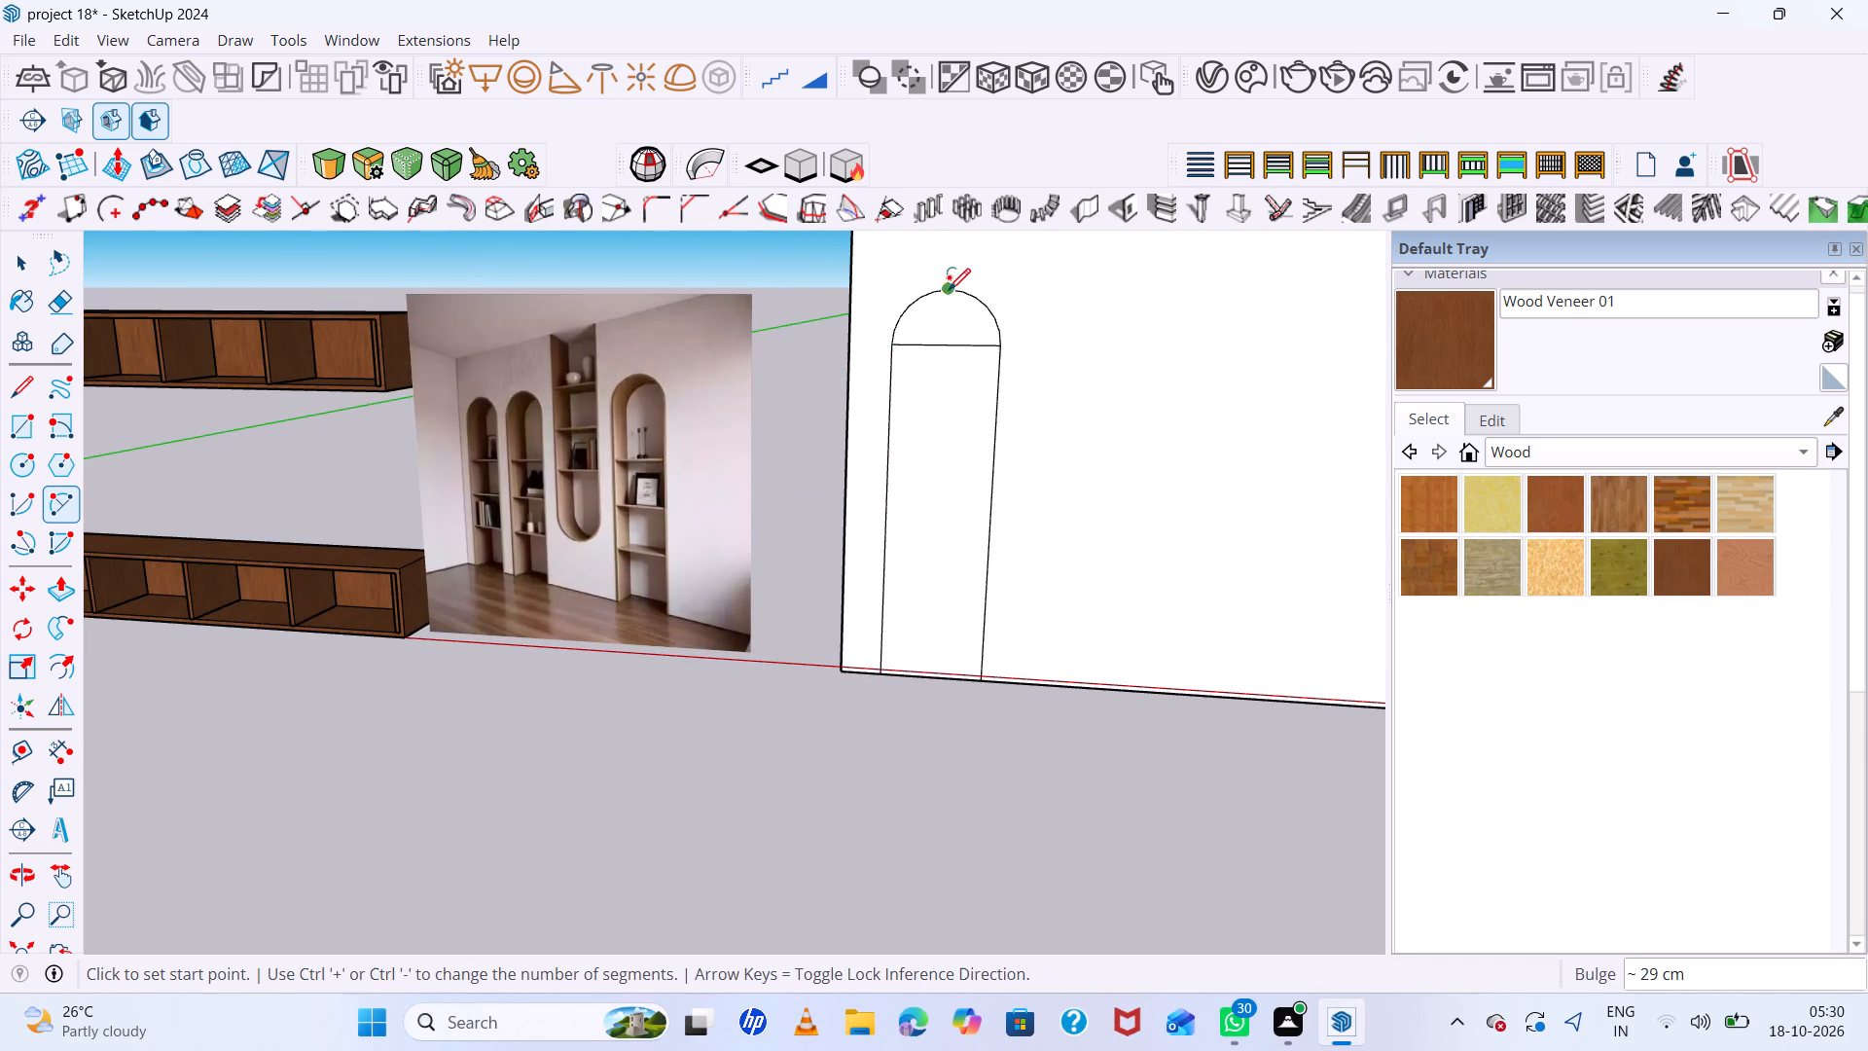
# Set the new arc to 40 sides.
pyautogui.scroll(11, 969, 326)
pyautogui.scroll(-5, 1192, 415)
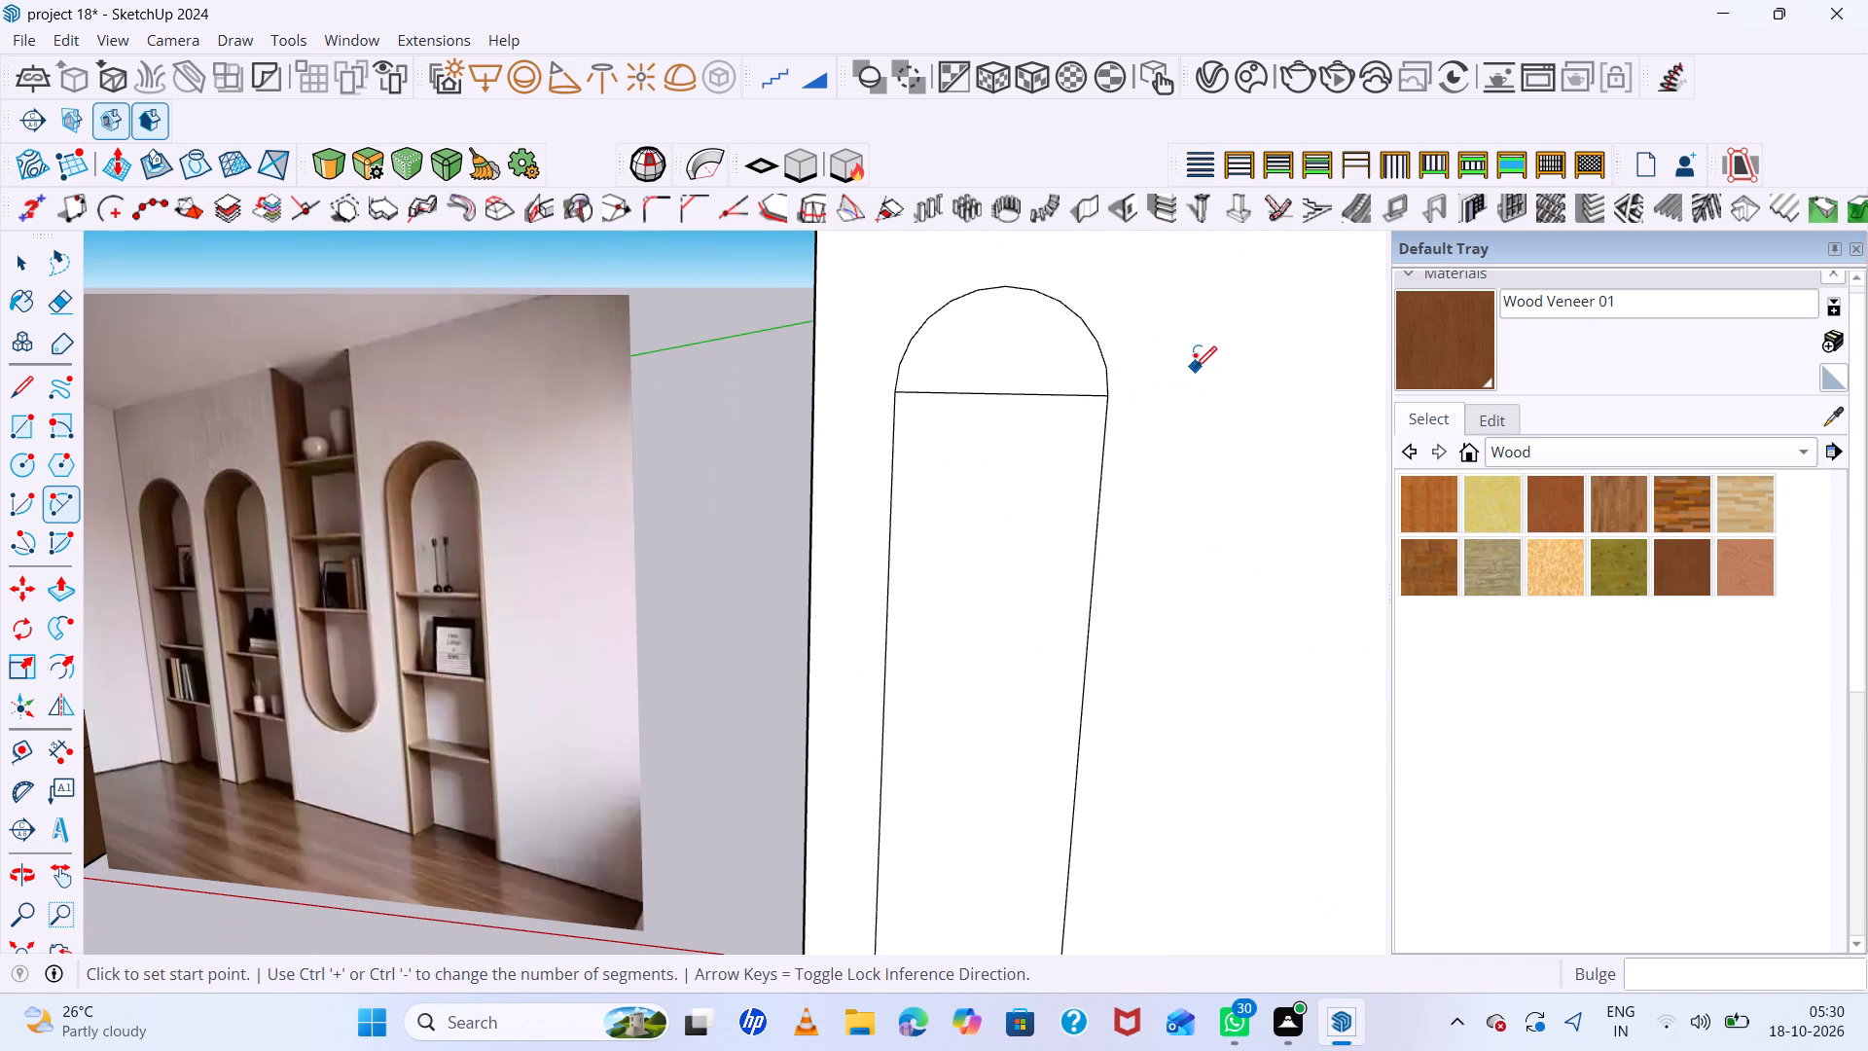
pyautogui.write('40')
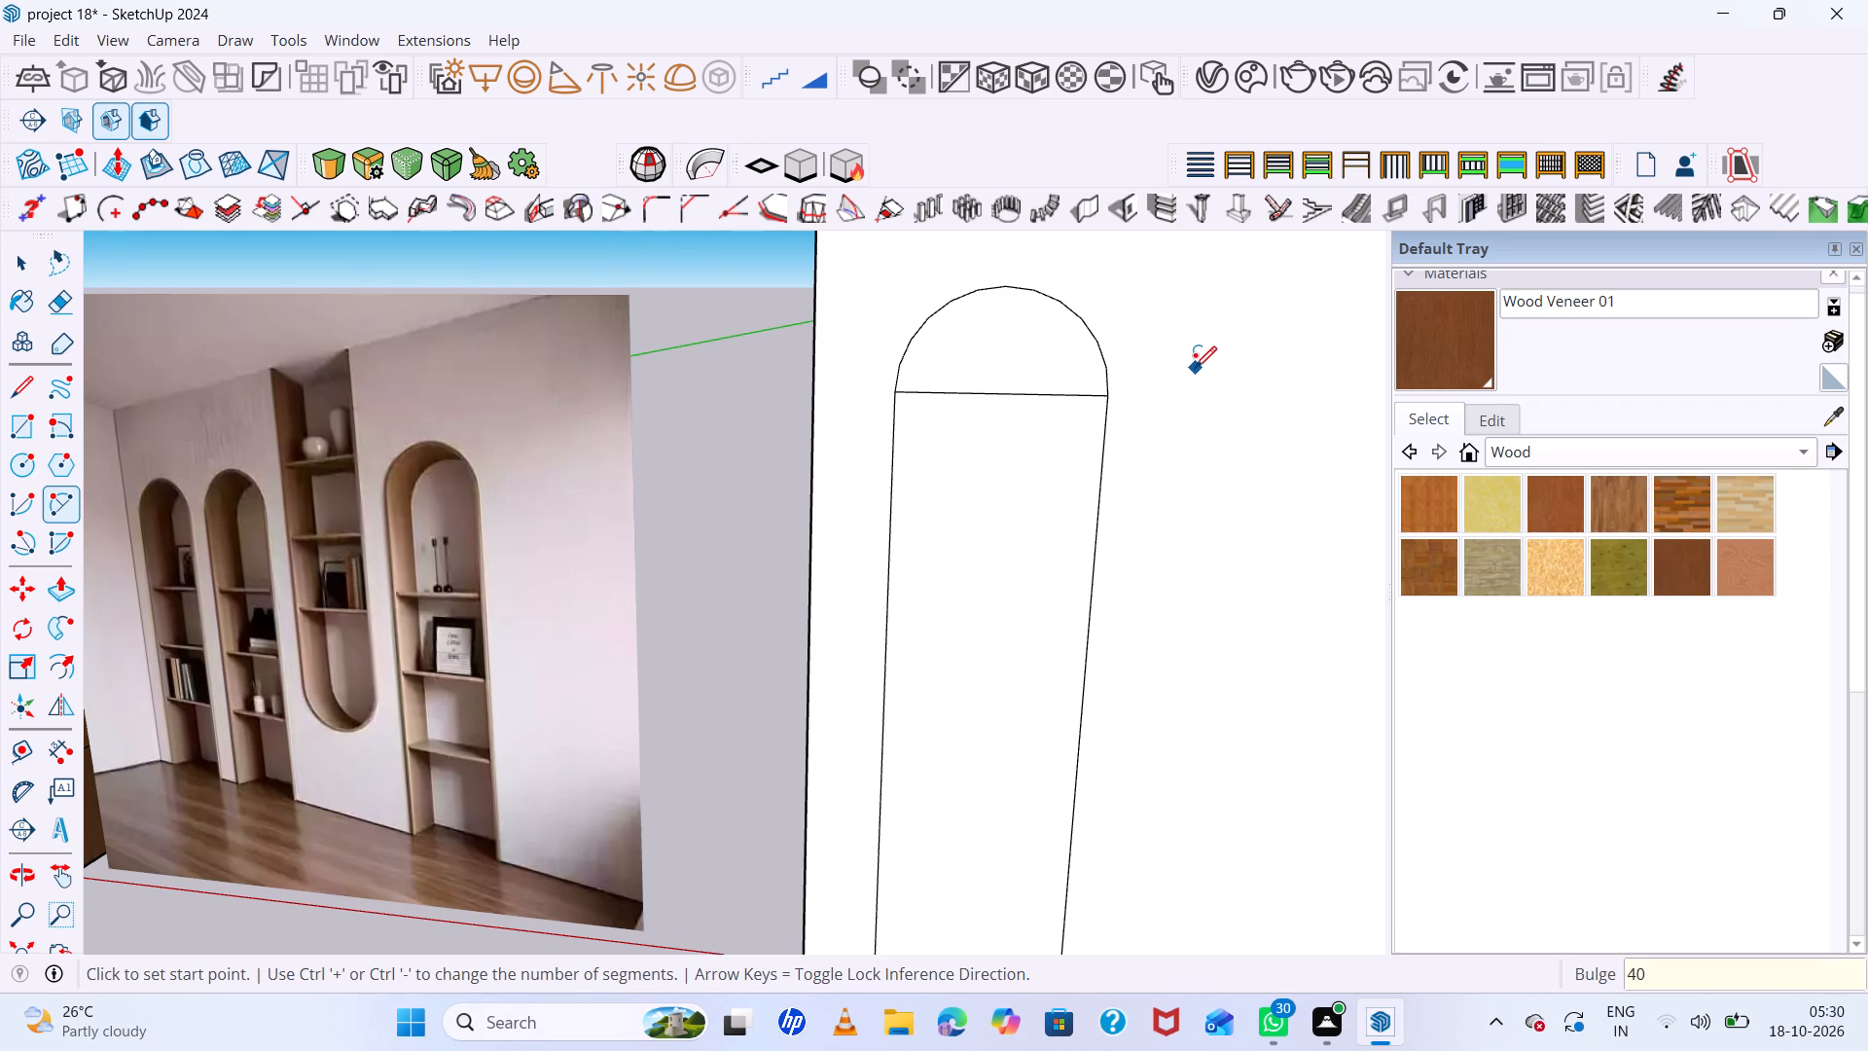
pyautogui.press('s')
pyautogui.press('Return')
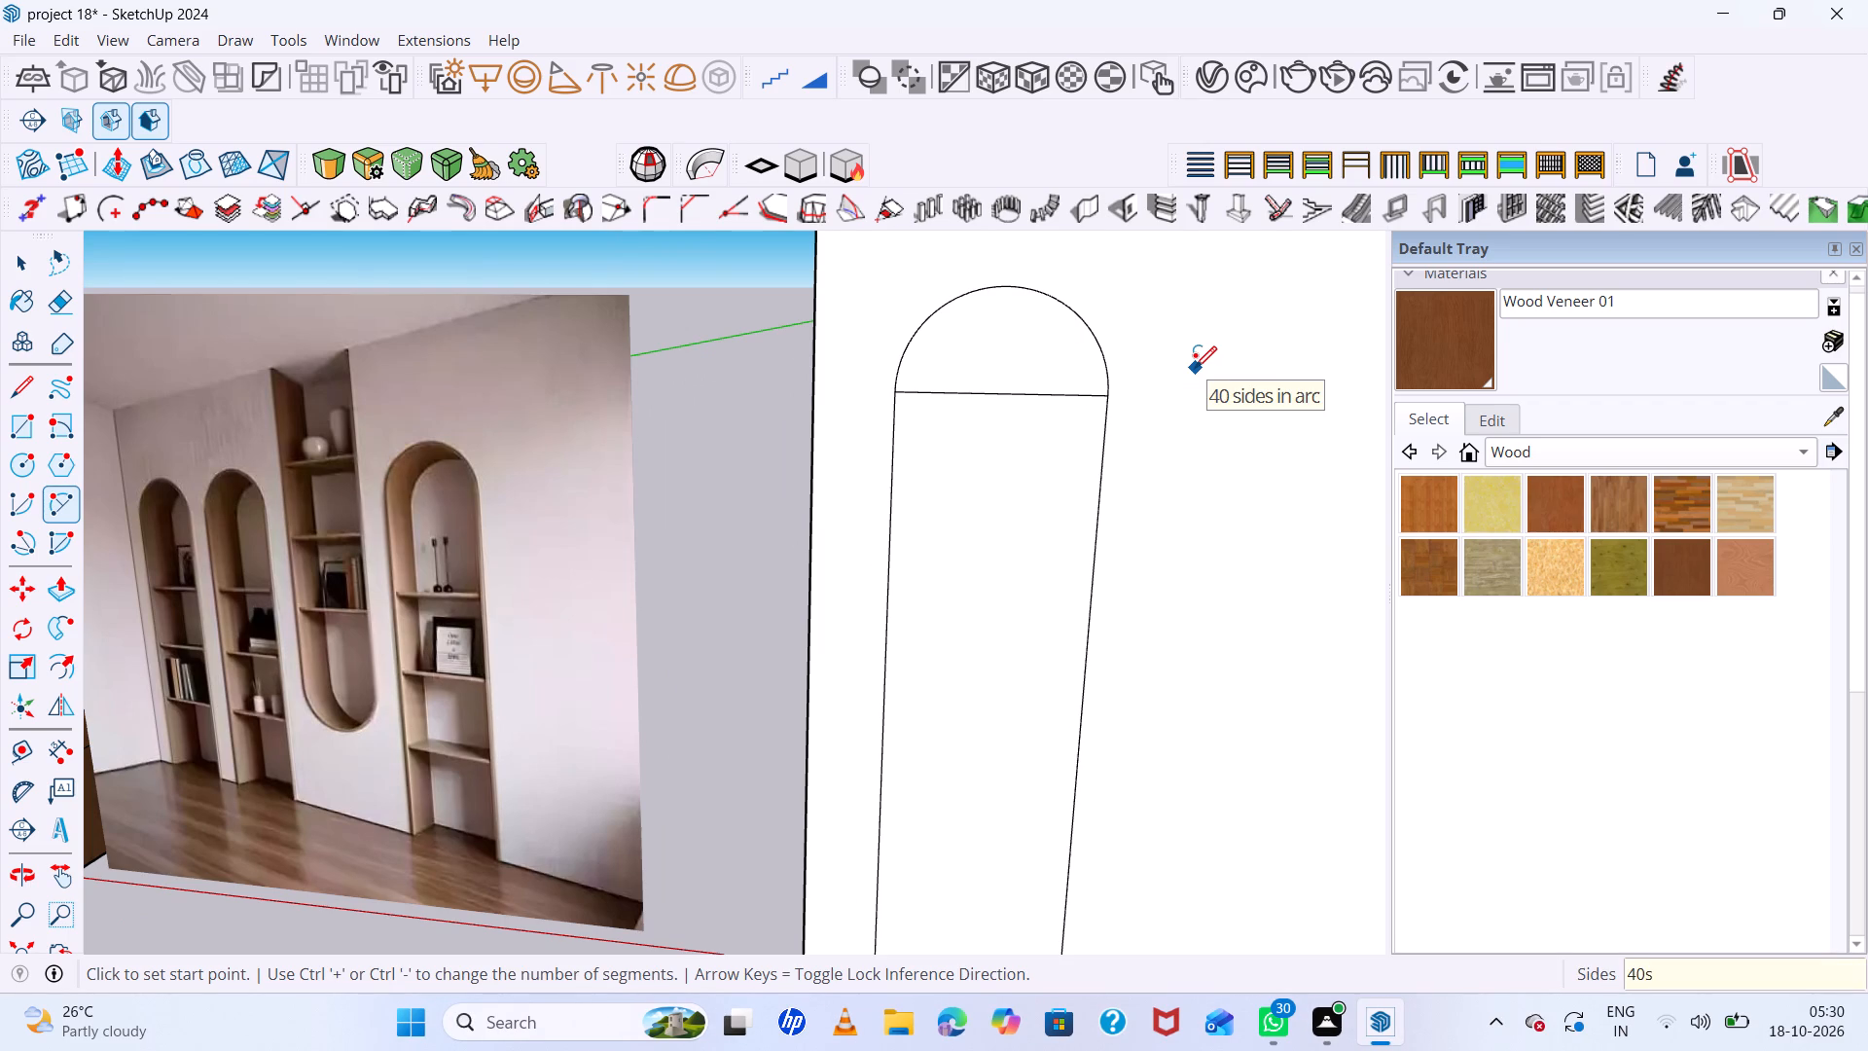
pyautogui.press('space')
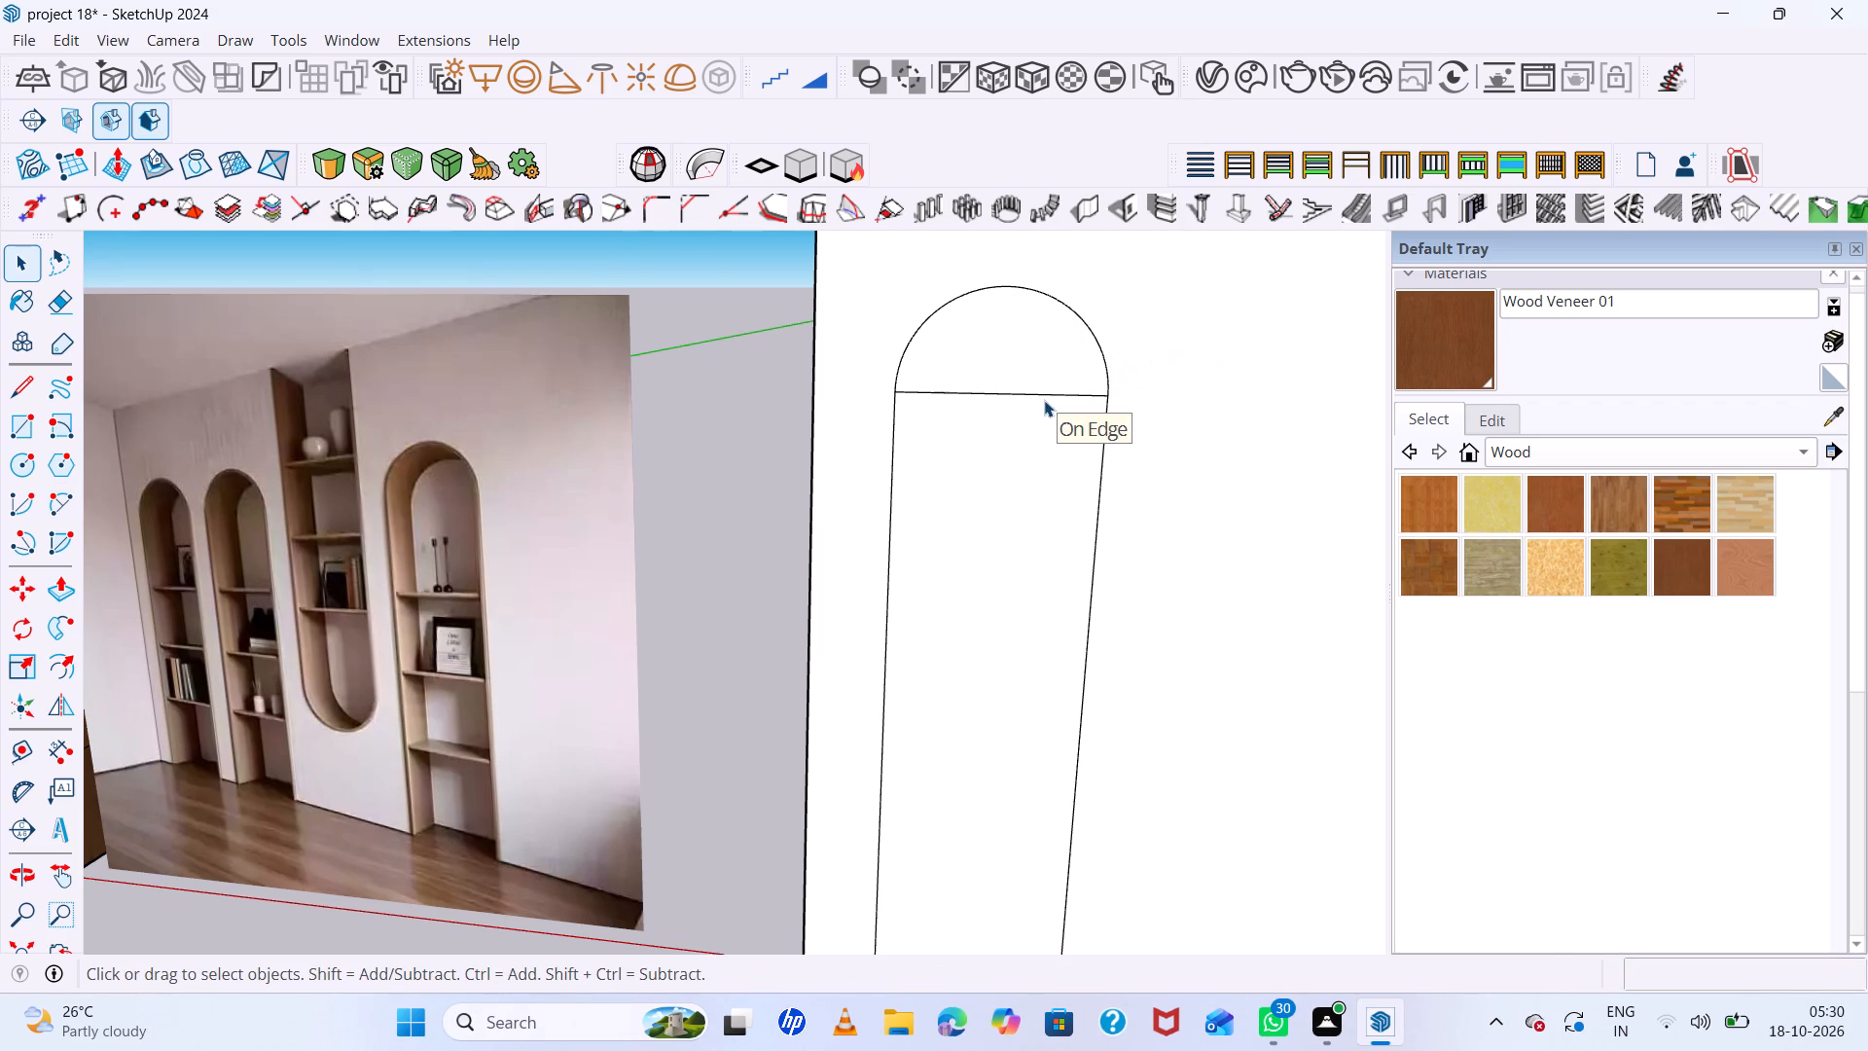
# Erase the straight line between the arc and the rectangle so they form one arched outline.
pyautogui.press('e')
pyautogui.moveTo(1038, 399); pyautogui.dragTo(1040, 418)
pyautogui.scroll(-15, 953, 550)
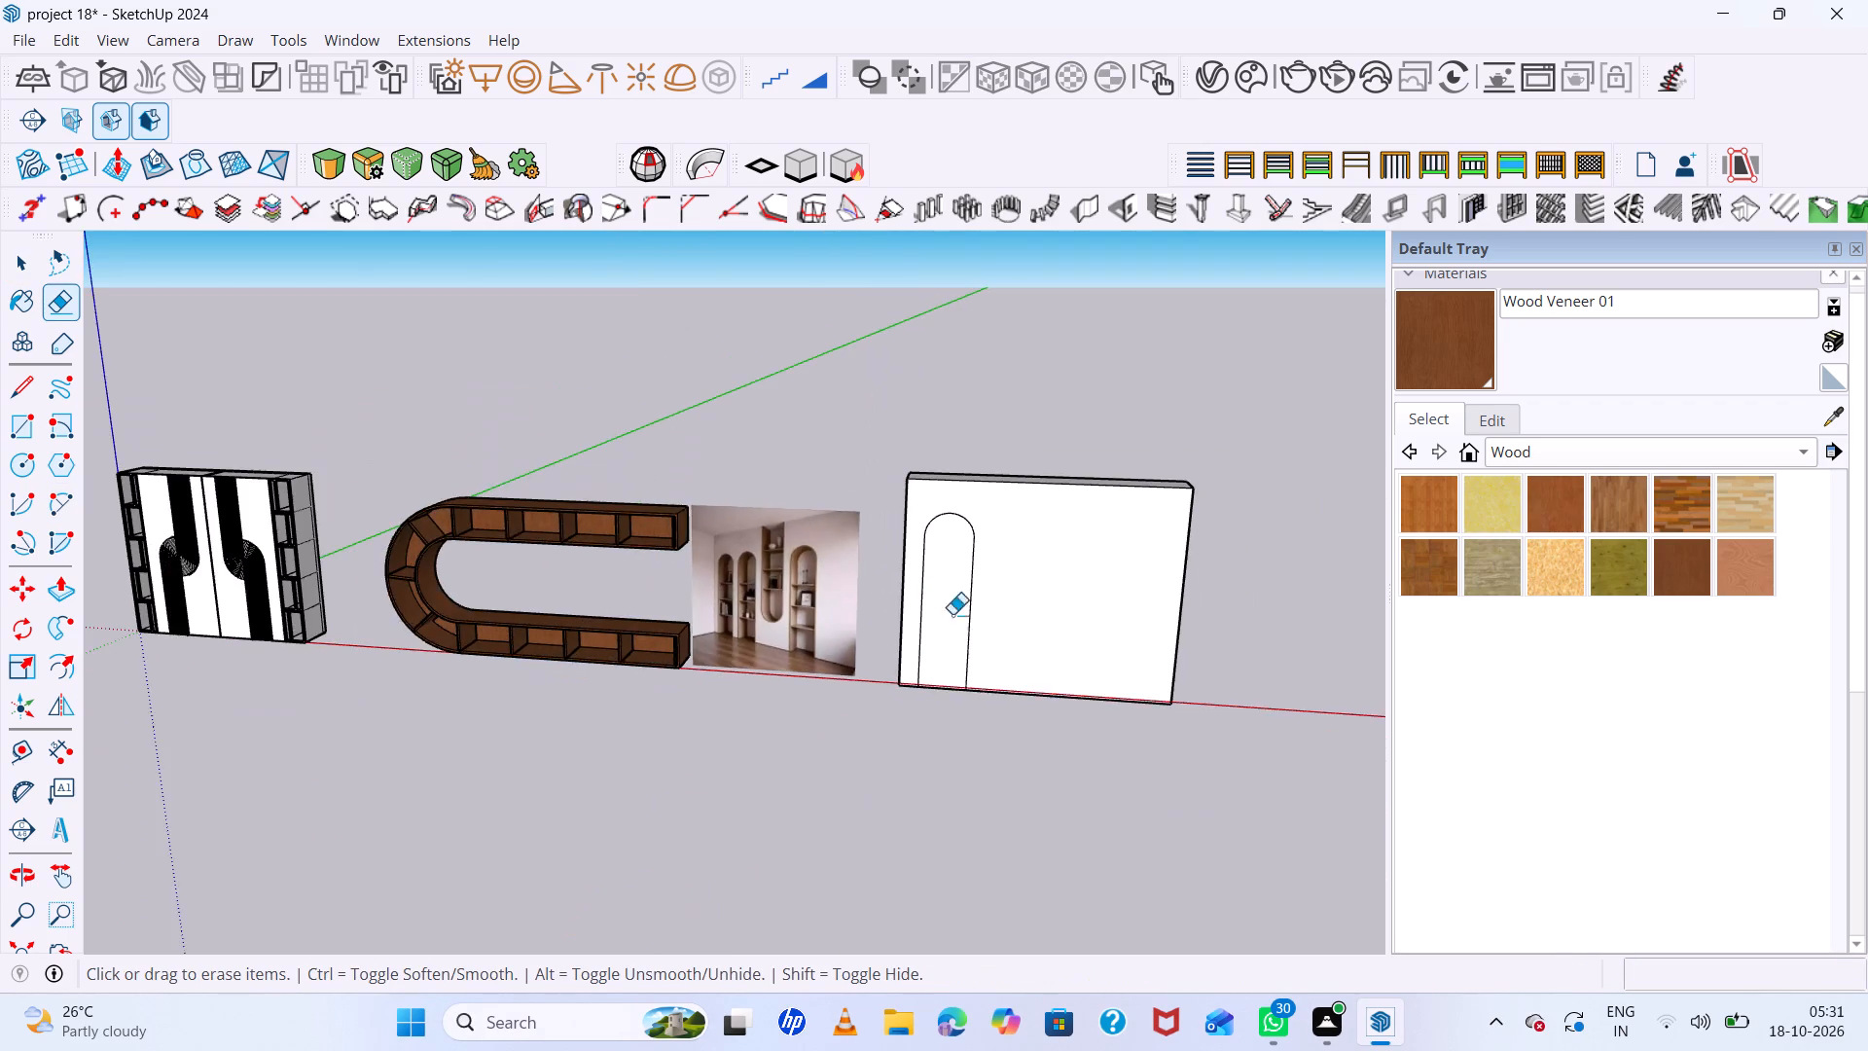
# Copy the arched outline about 77 cm along the block's bottom edge, away from the reference photo, as a second arch.
pyautogui.moveTo(1015, 682); pyautogui.dragTo(937, 739, button='middle')
pyautogui.scroll(7, 930, 671)
pyautogui.press('space')
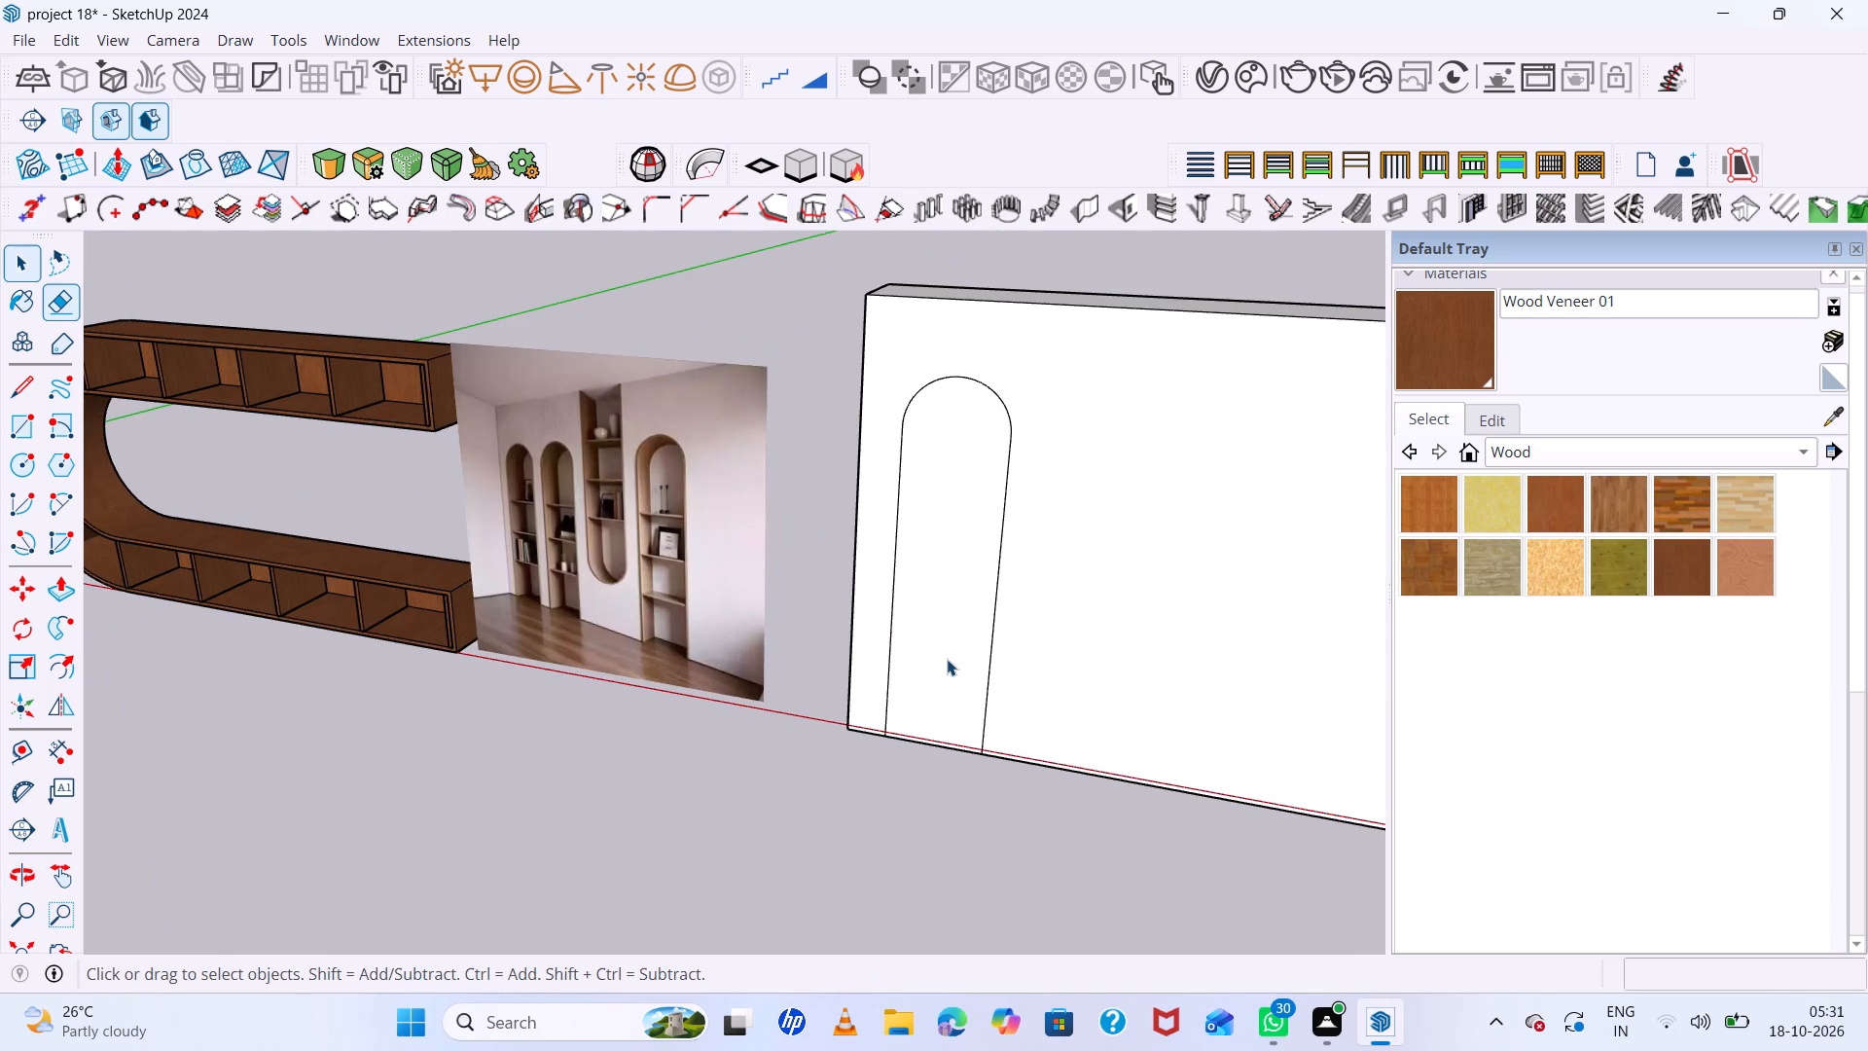
pyautogui.click(947, 659)
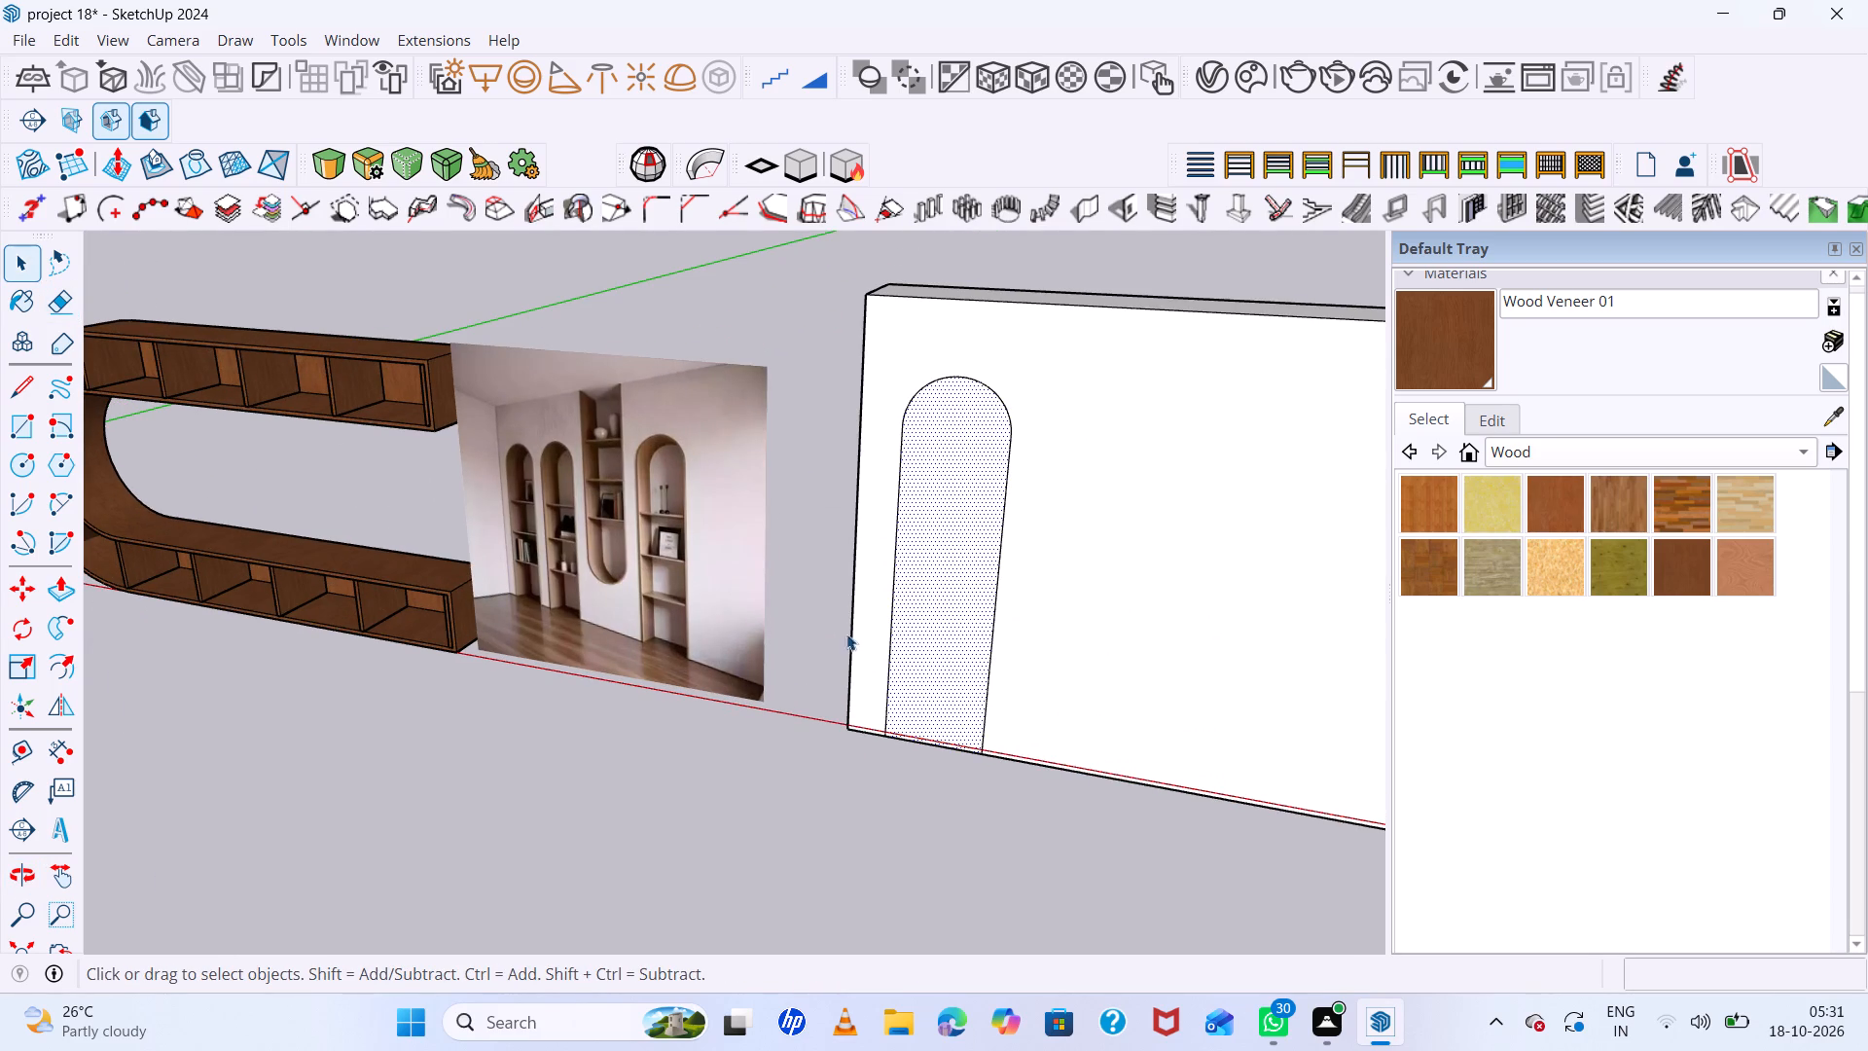
pyautogui.press('m')
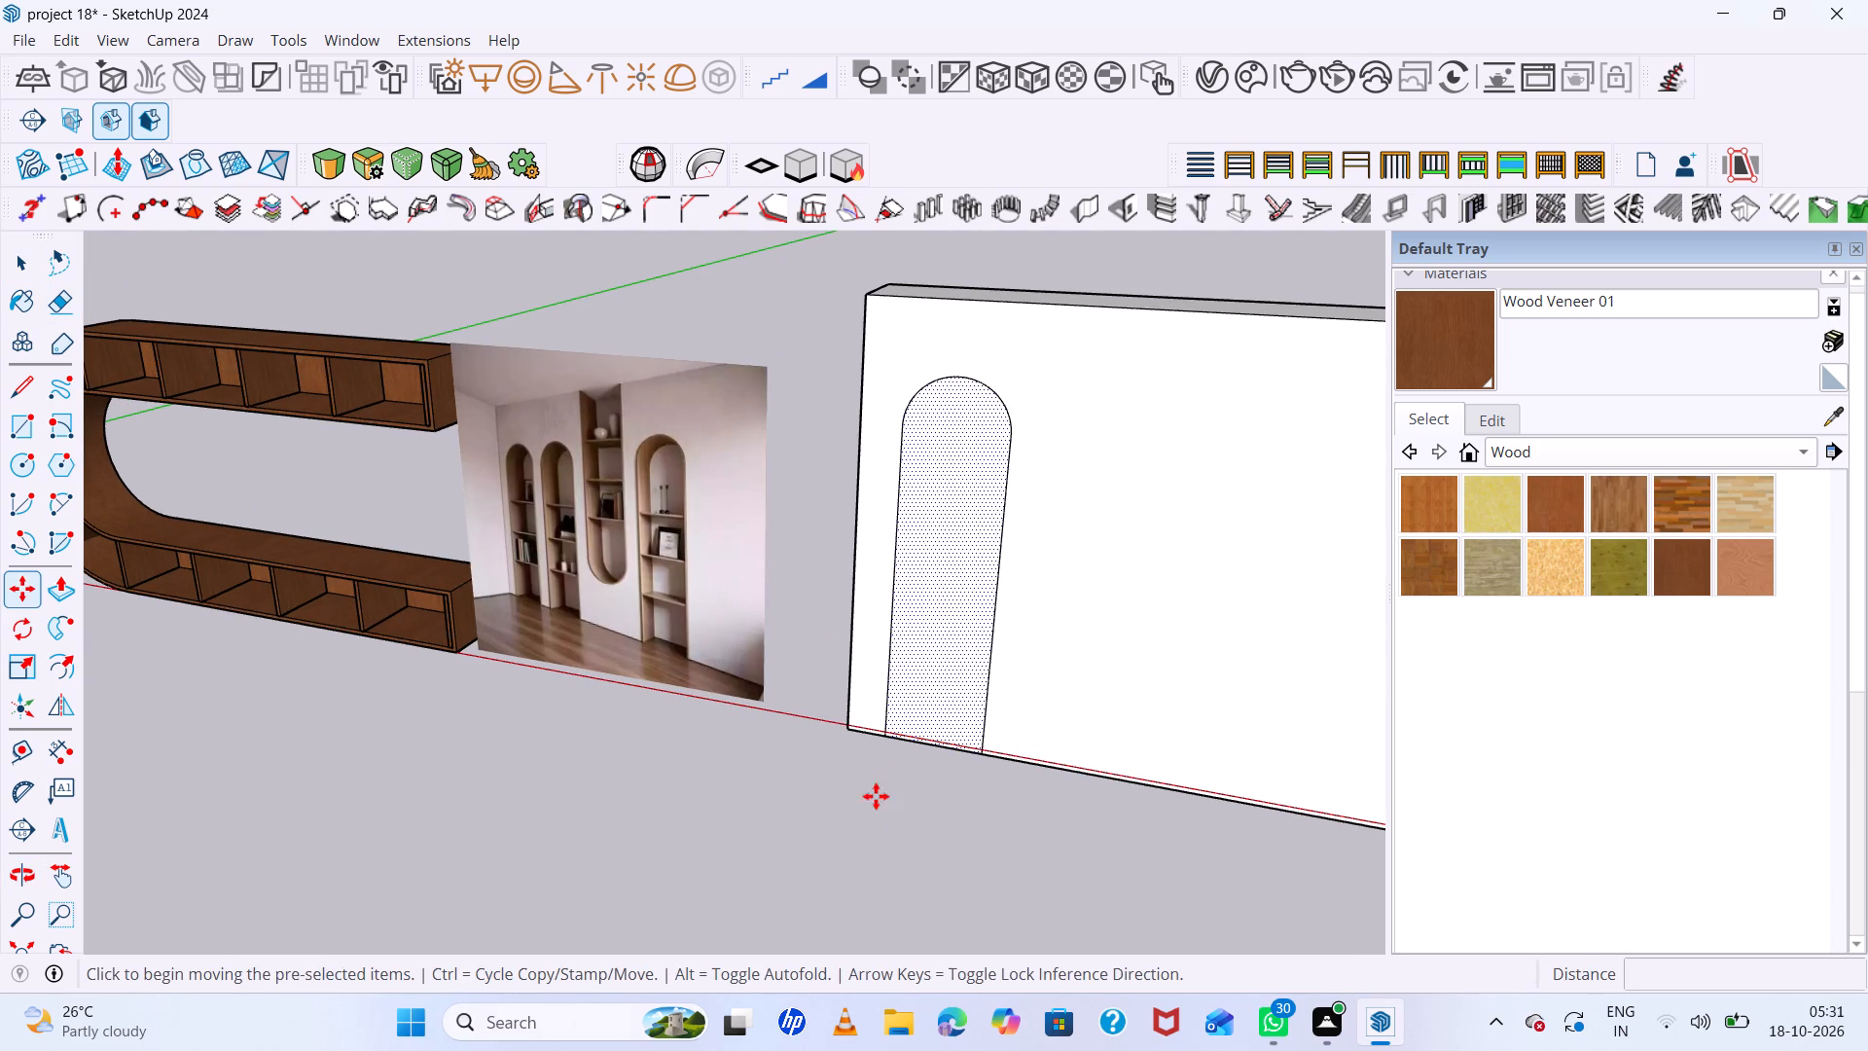
pyautogui.scroll(12, 997, 749)
pyautogui.click(972, 755)
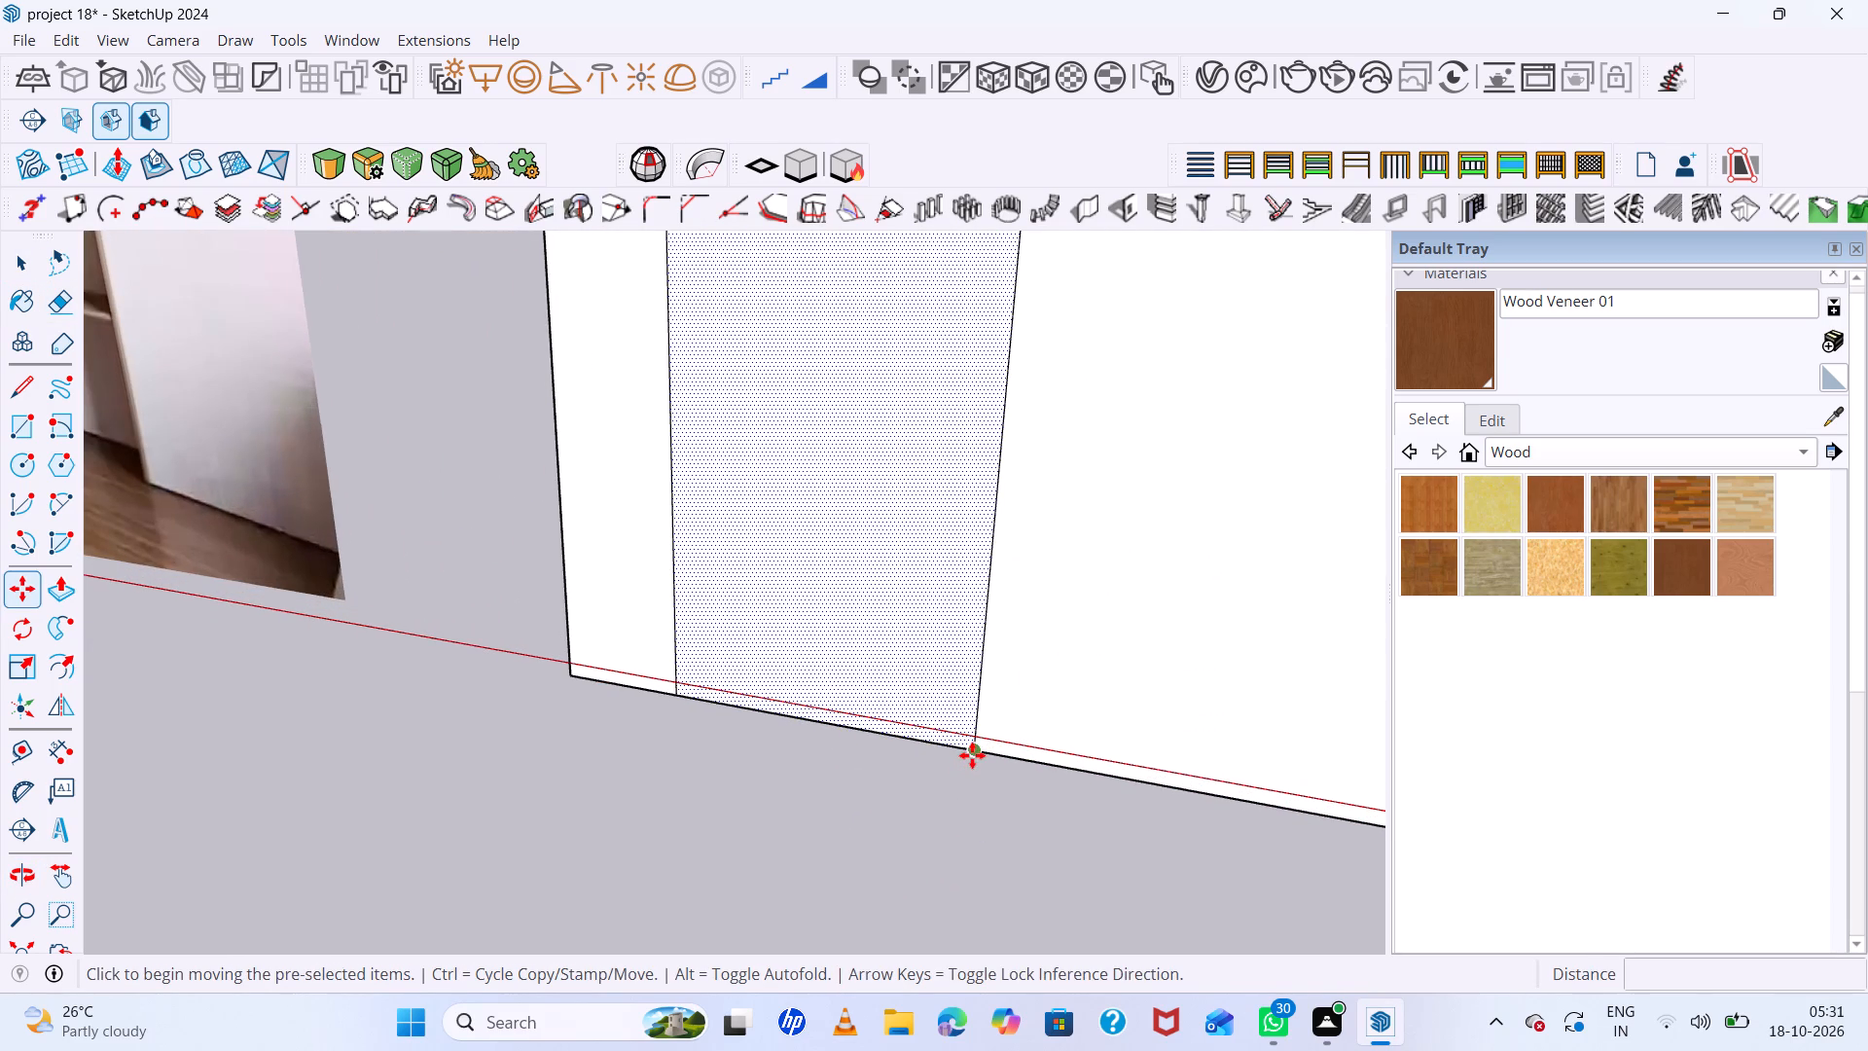
pyautogui.scroll(-20, 1203, 805)
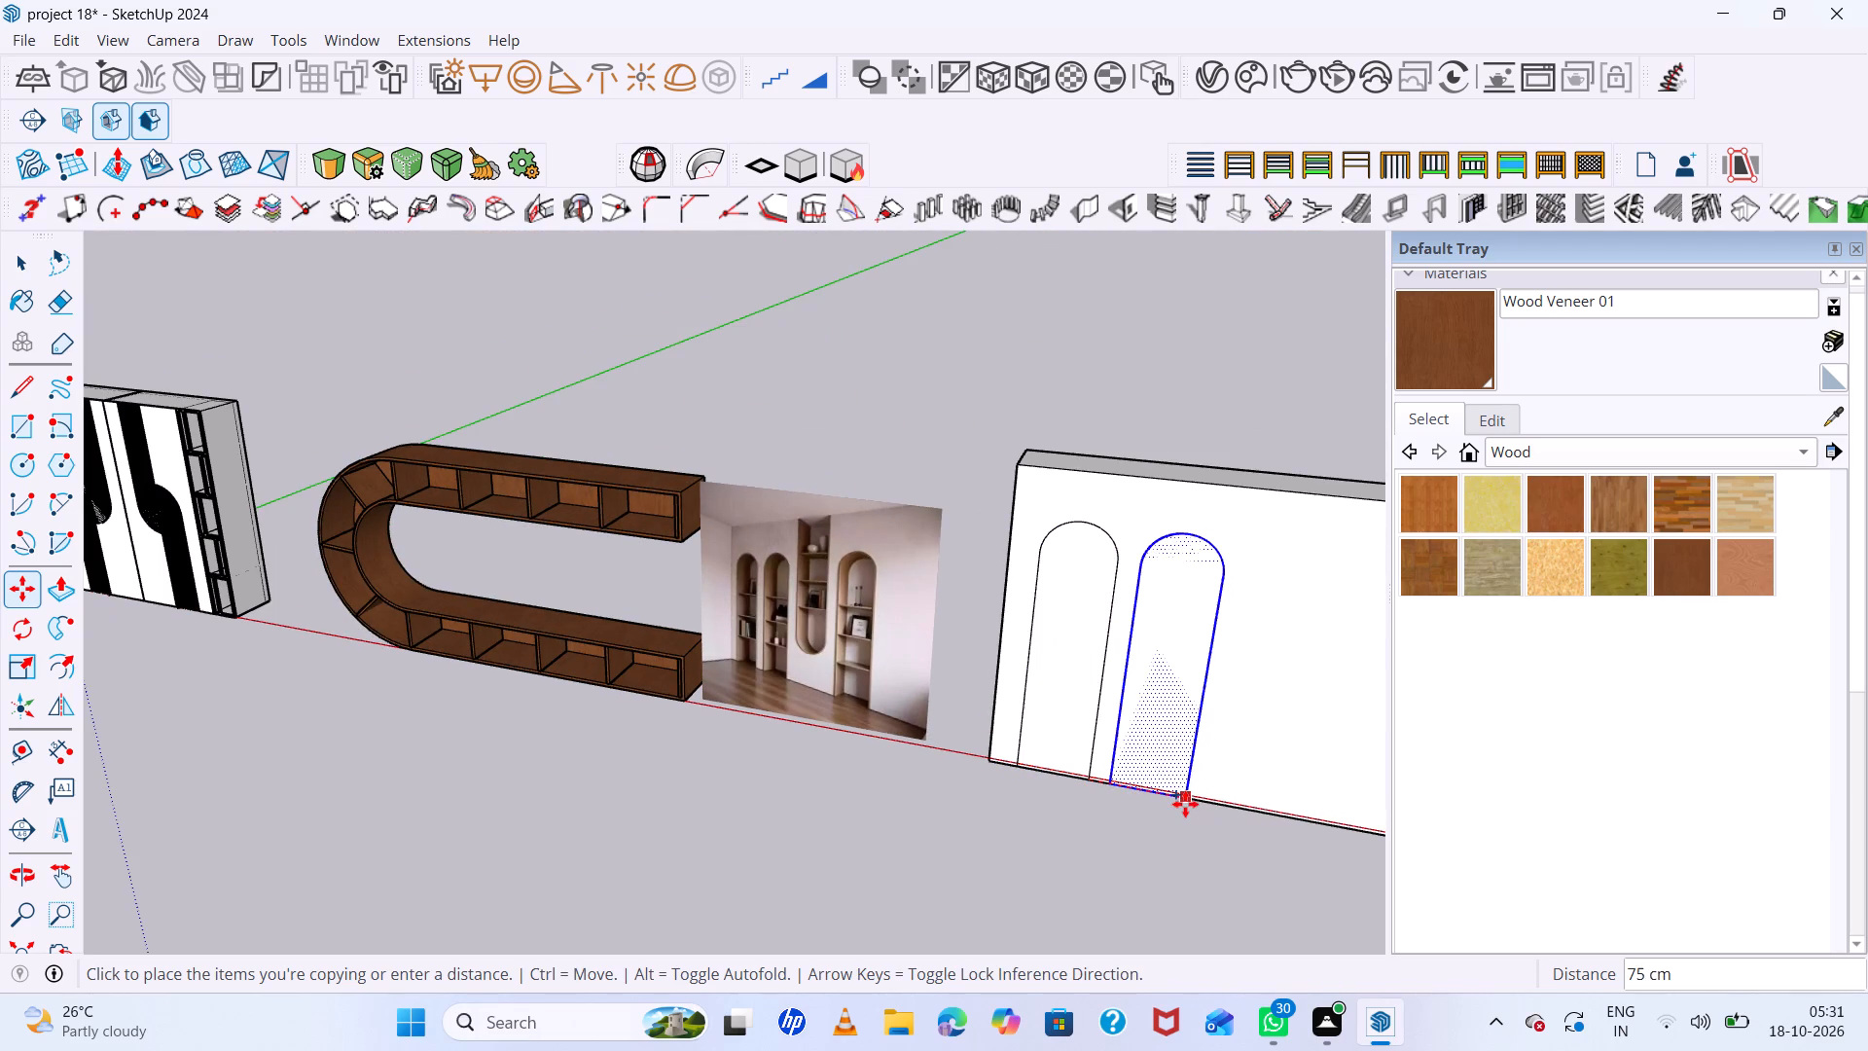
pyautogui.click(1189, 804)
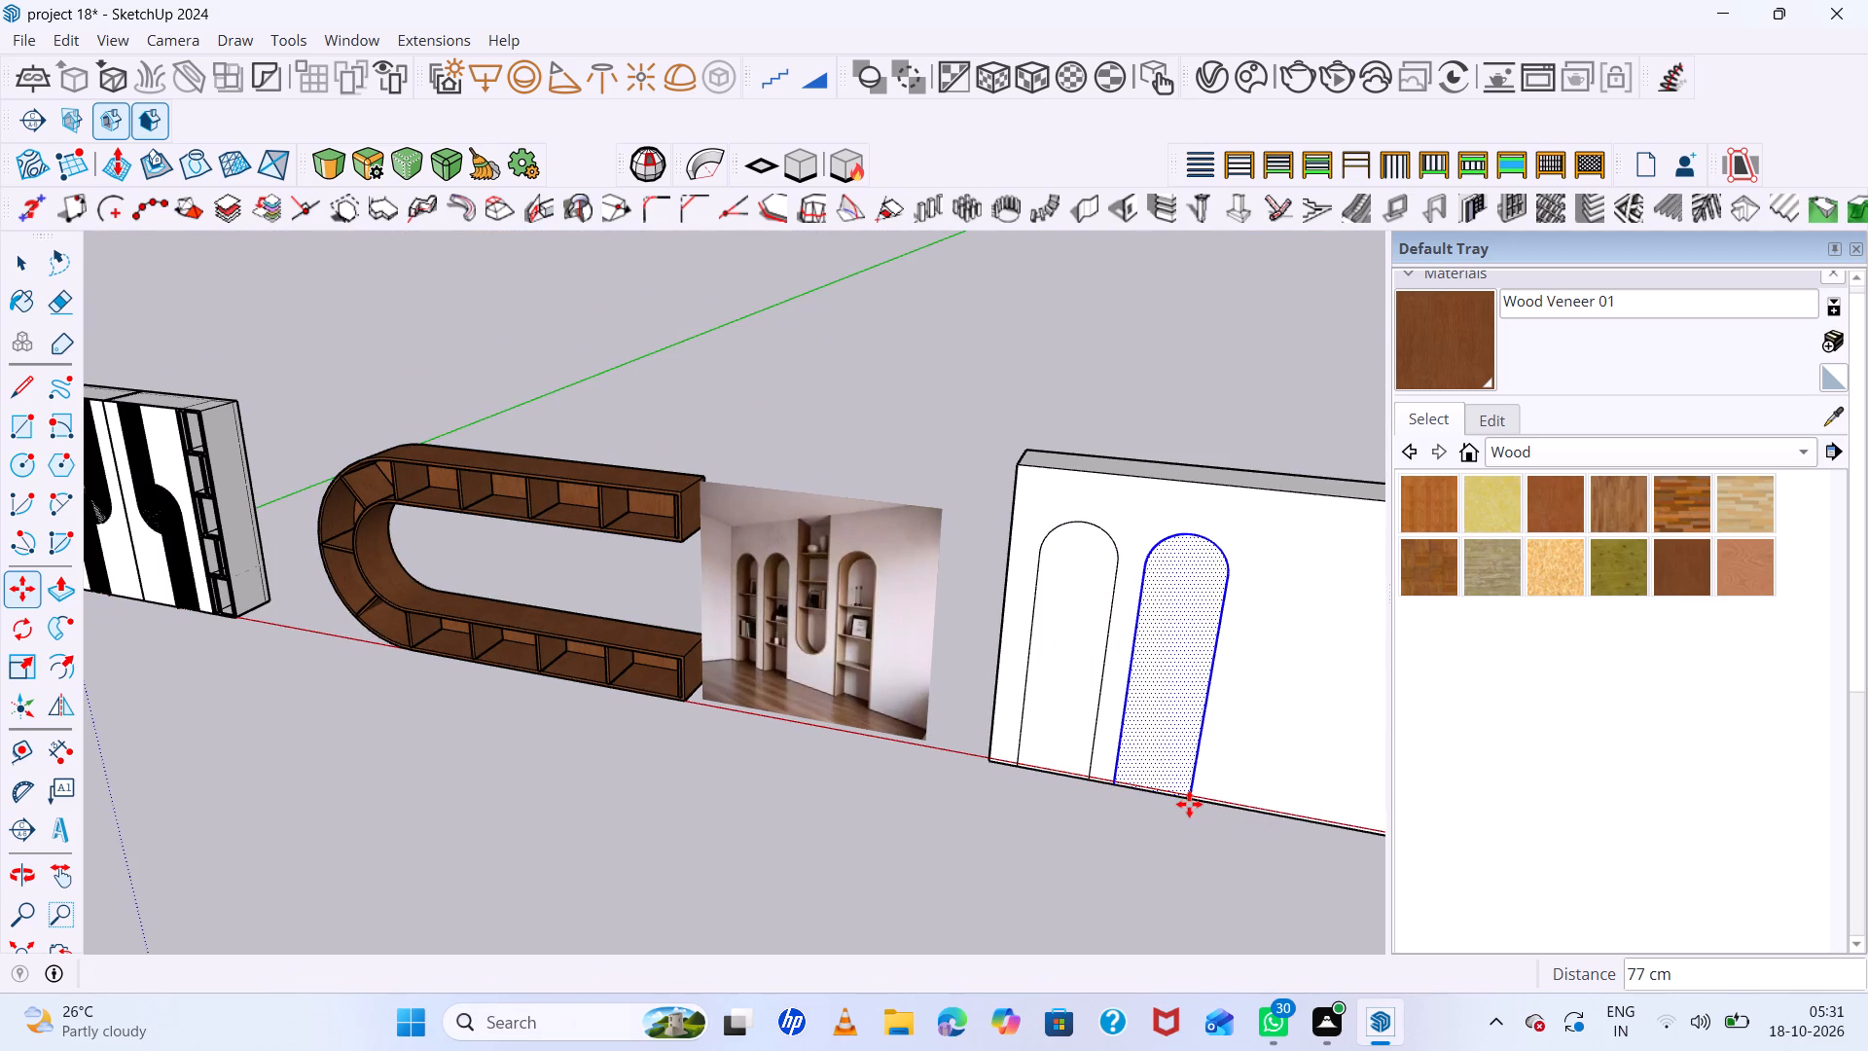
# Copy the second arch about 140 cm further along the bottom edge, near the block's far end.
pyautogui.keyDown('ctrl'); pyautogui.click(1189, 804); pyautogui.keyUp('ctrl')
pyautogui.scroll(-7, 1208, 808)
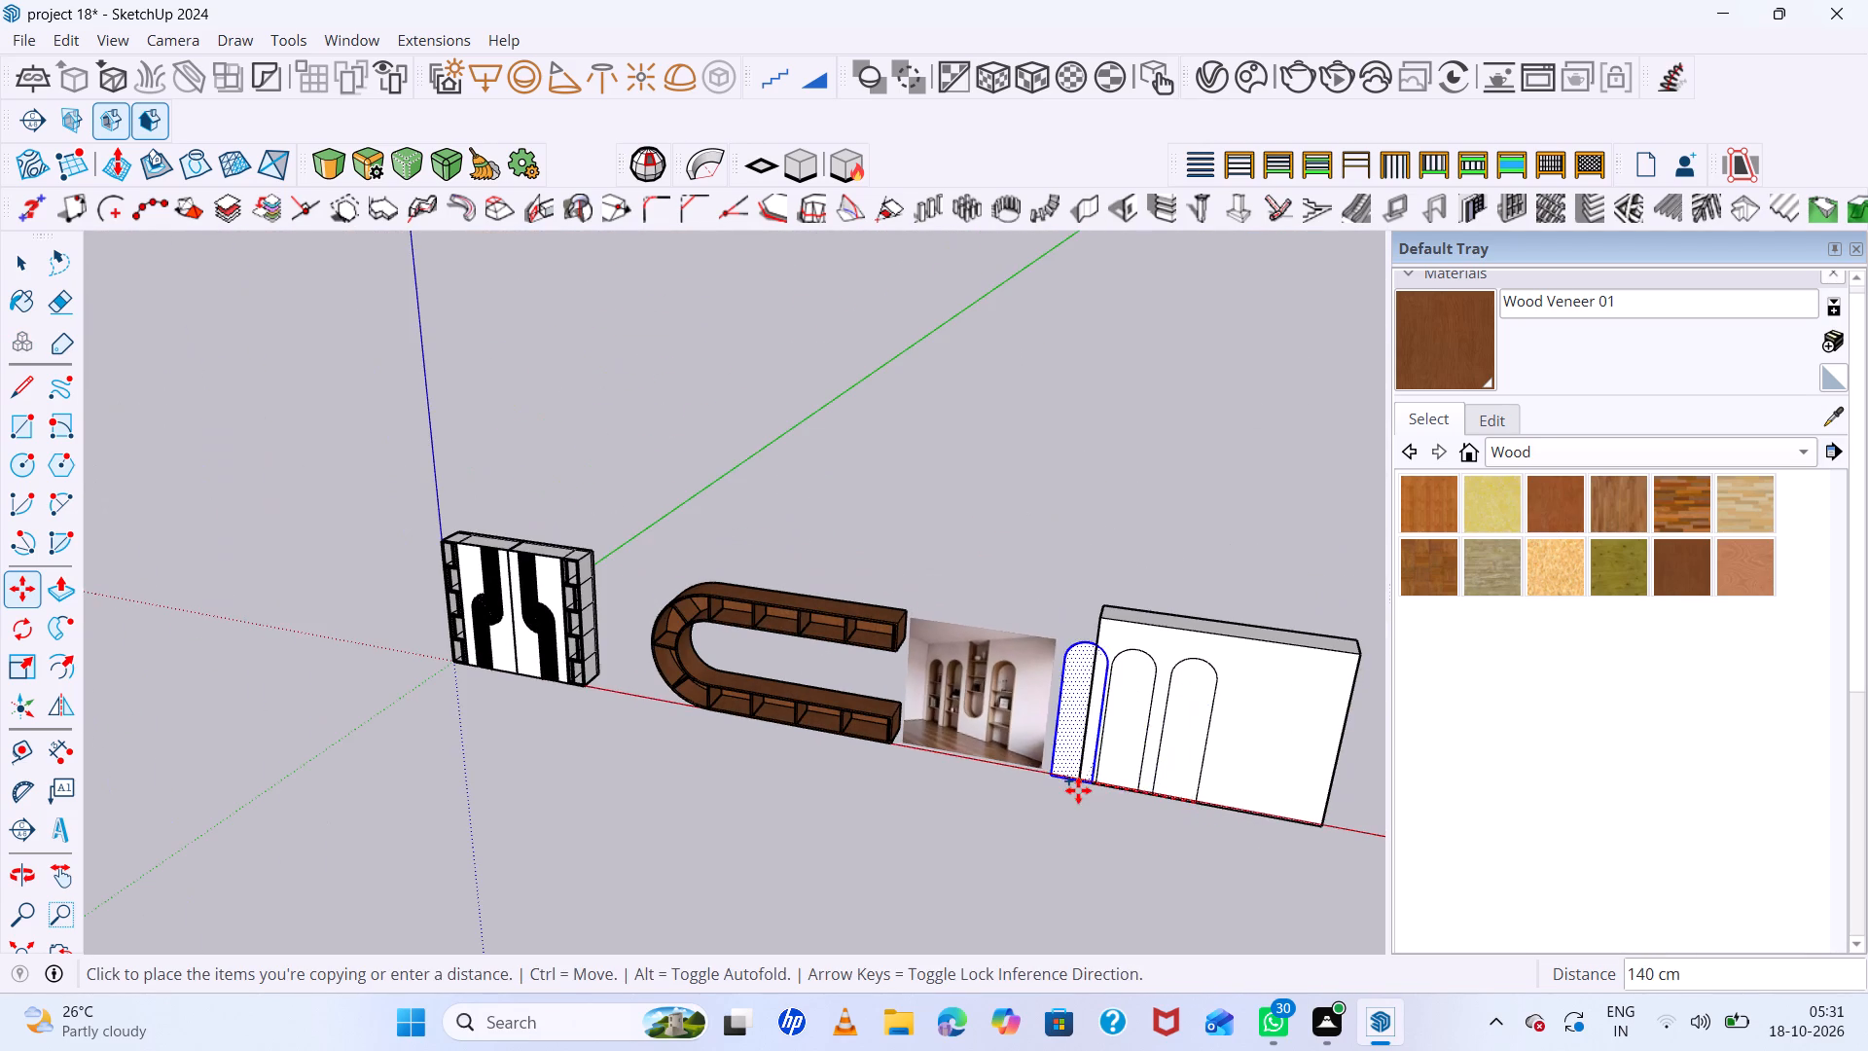
pyautogui.click(1296, 827)
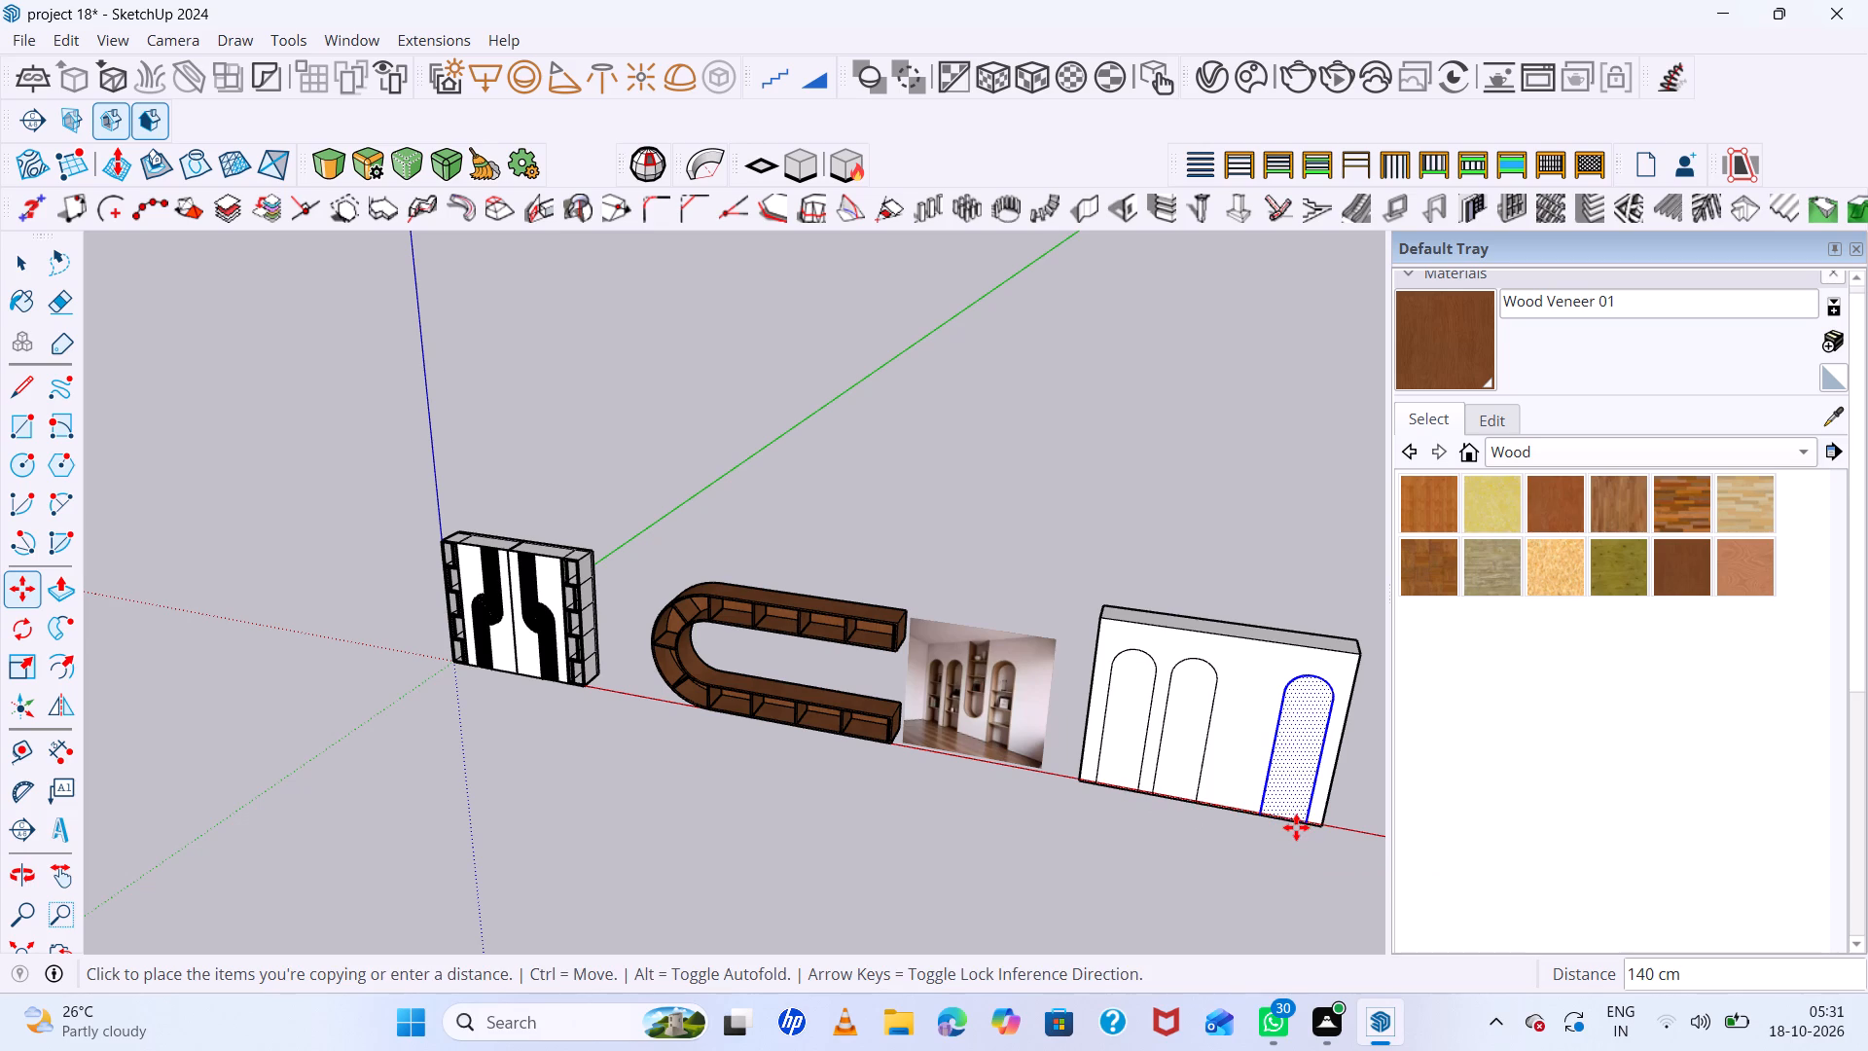
# Flip-copy the far-end arch upward about a horizontal plane offset about 148 cm, making an upside-down arch above the block.
pyautogui.scroll(7, 1271, 696)
pyautogui.scroll(-7, 966, 667)
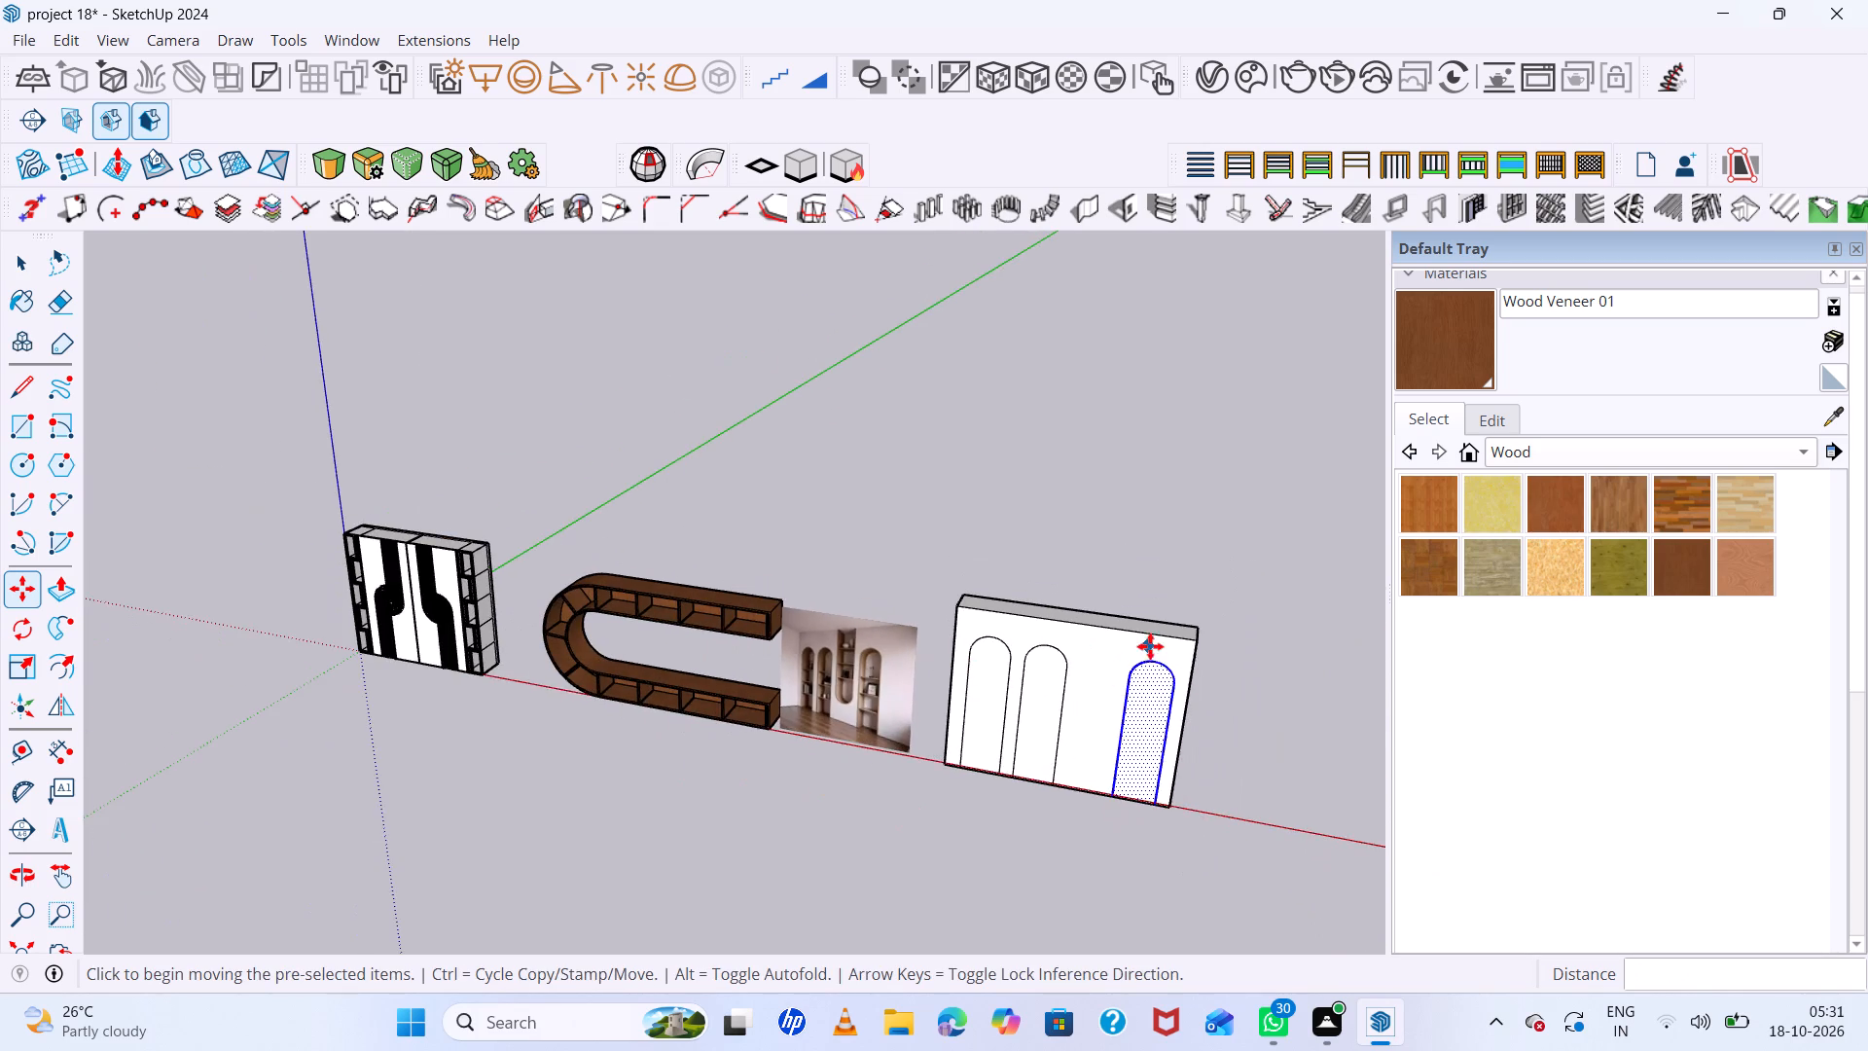
pyautogui.scroll(11, 1150, 646)
pyautogui.scroll(-7, 1094, 634)
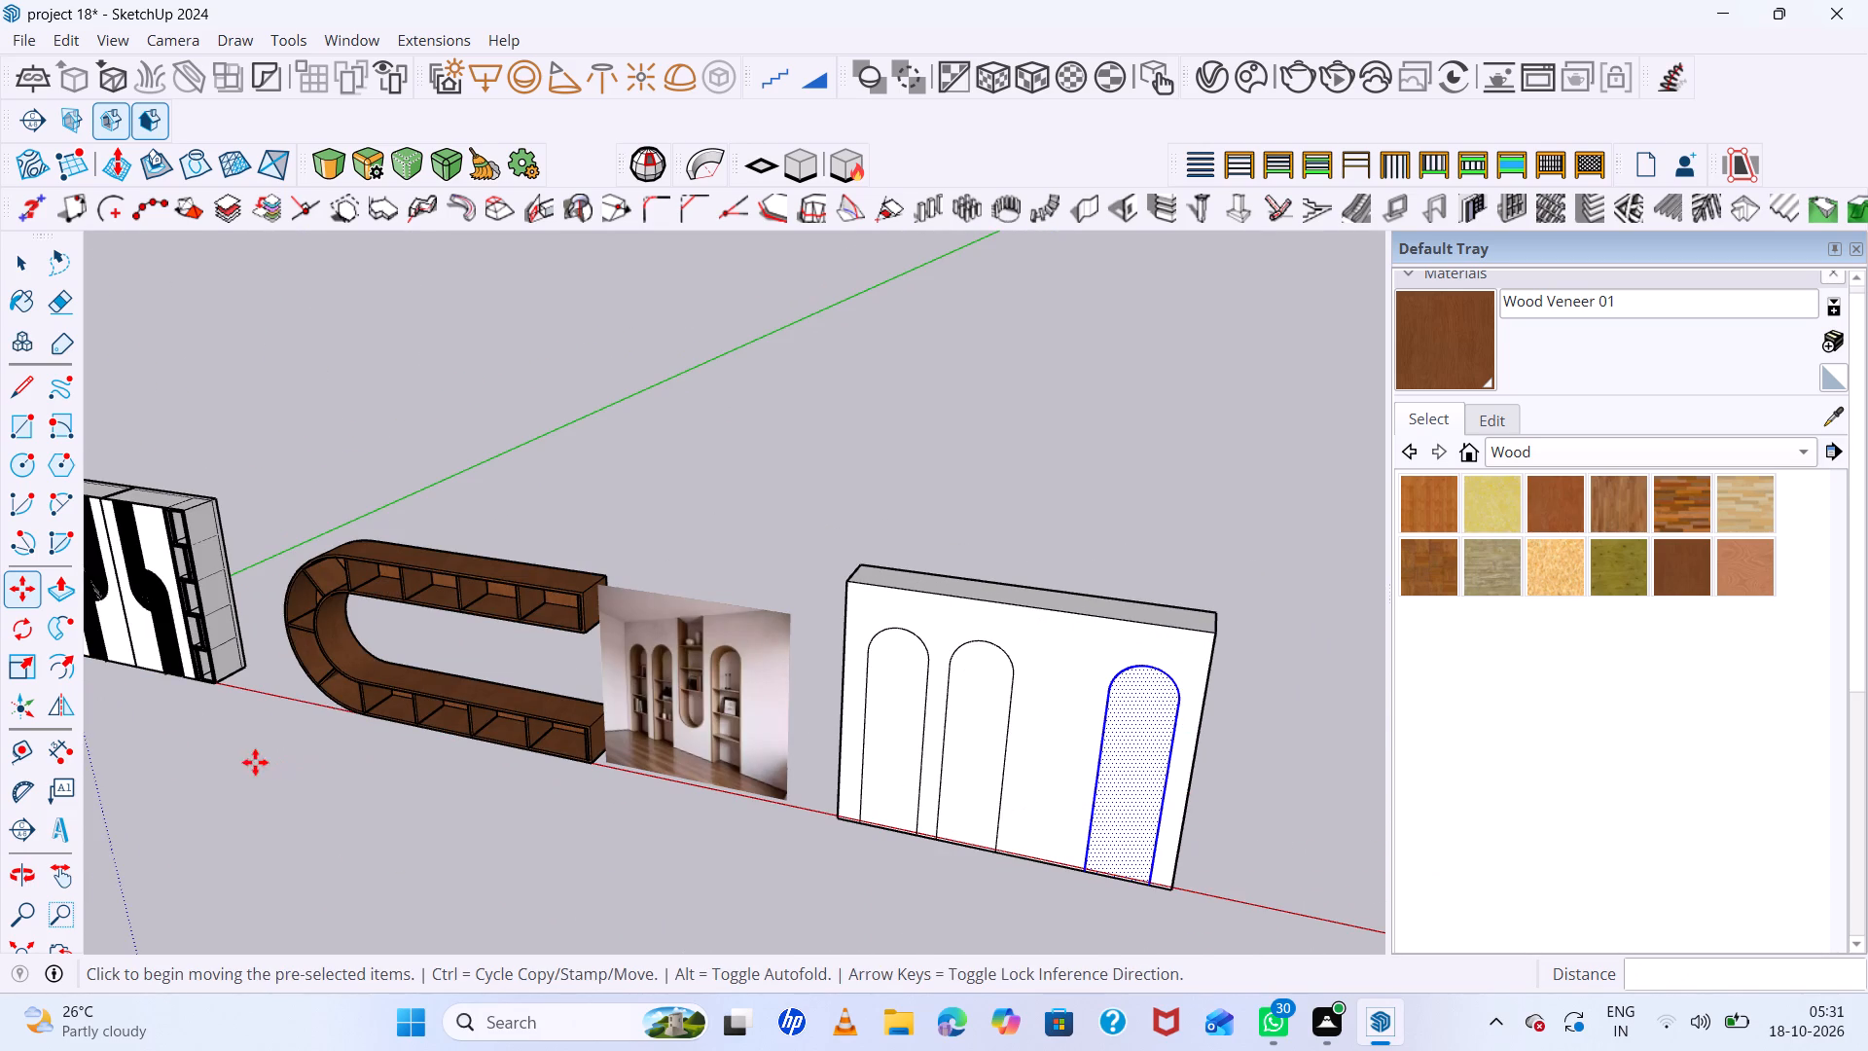
pyautogui.click(51, 707)
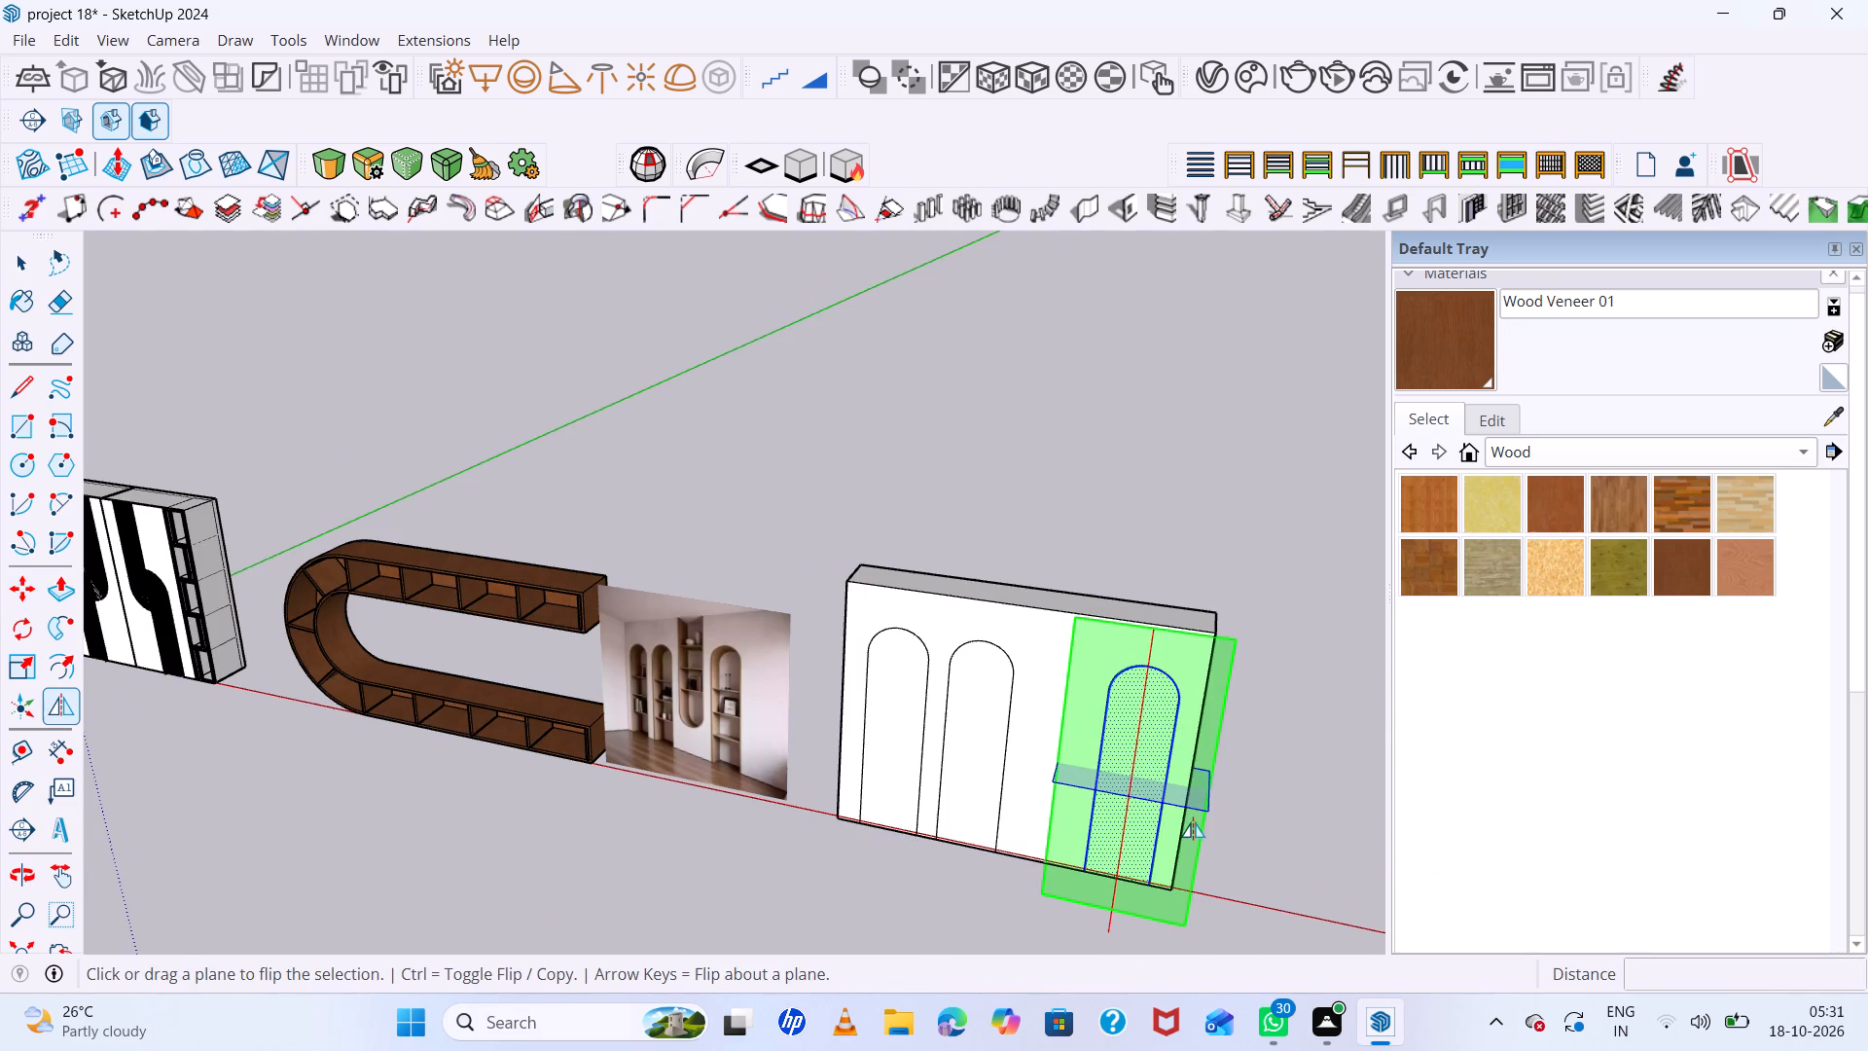
pyautogui.moveTo(1196, 809); pyautogui.dragTo(1197, 610)
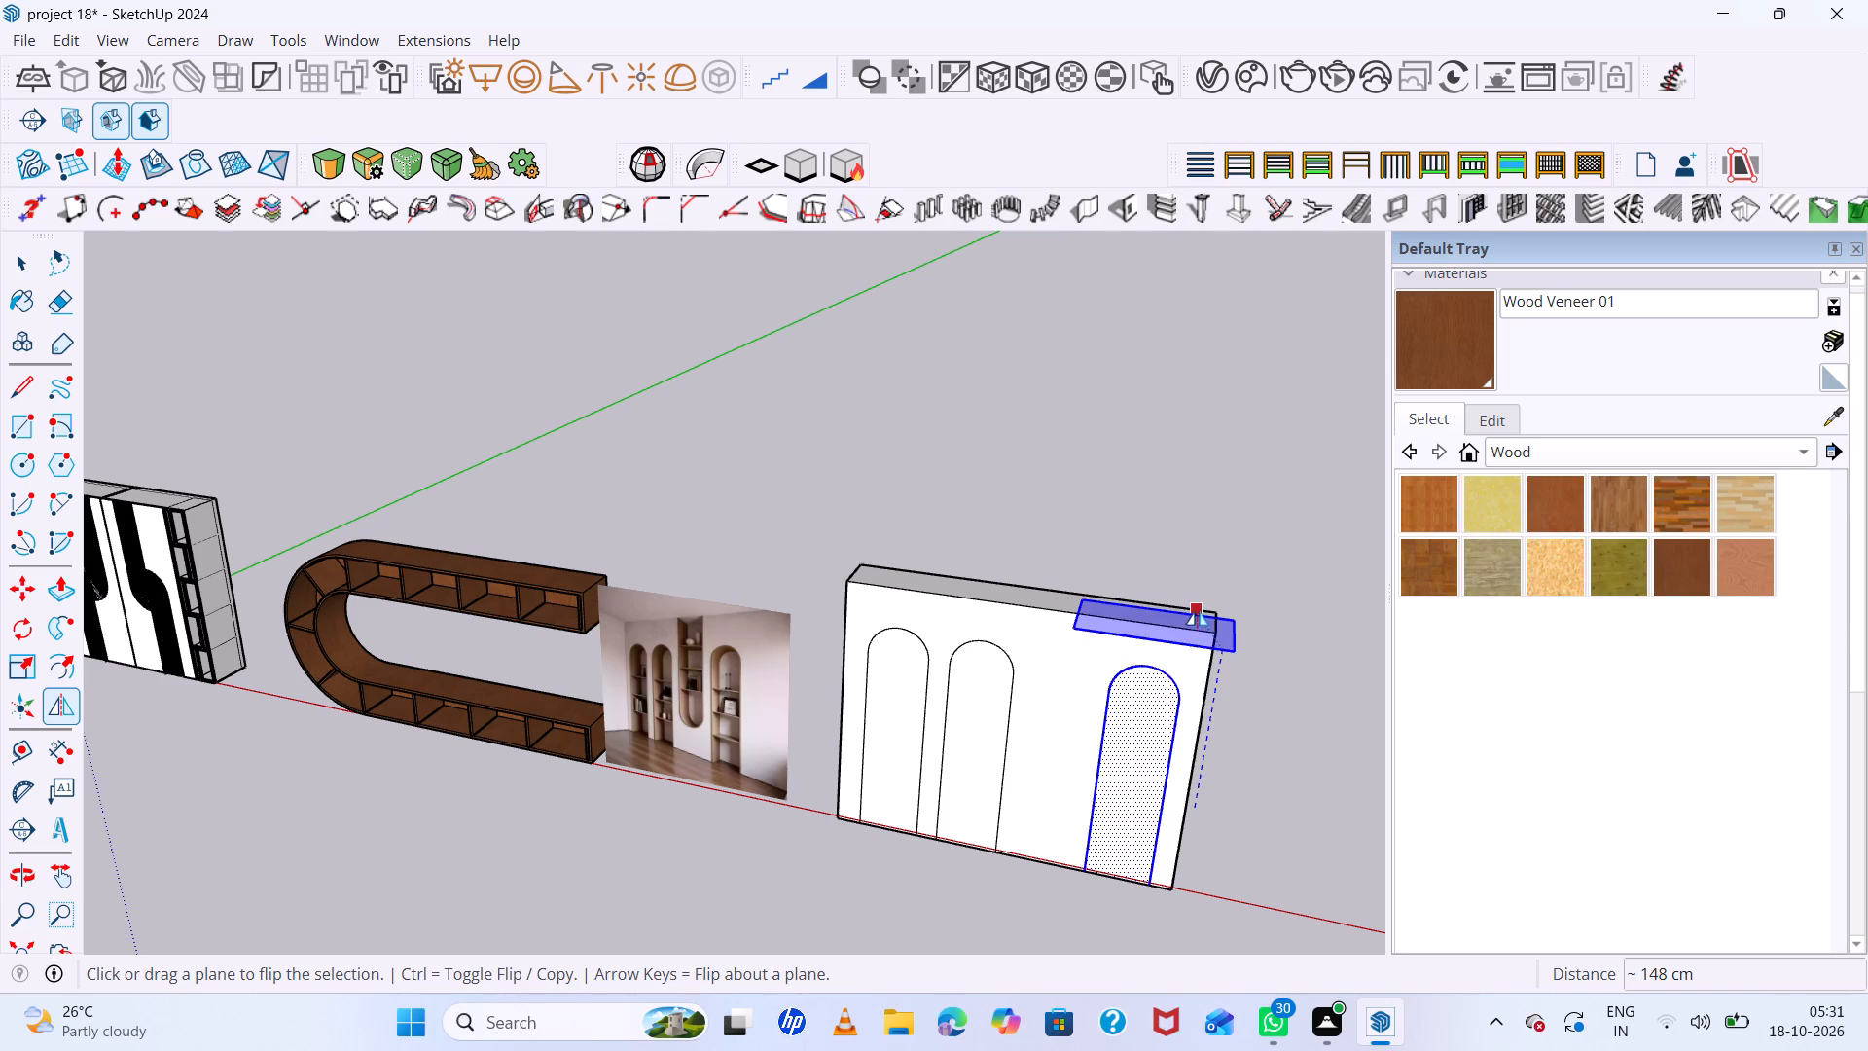
pyautogui.moveTo(1197, 610); pyautogui.dragTo(1197, 609)
pyautogui.scroll(-6, 1196, 656)
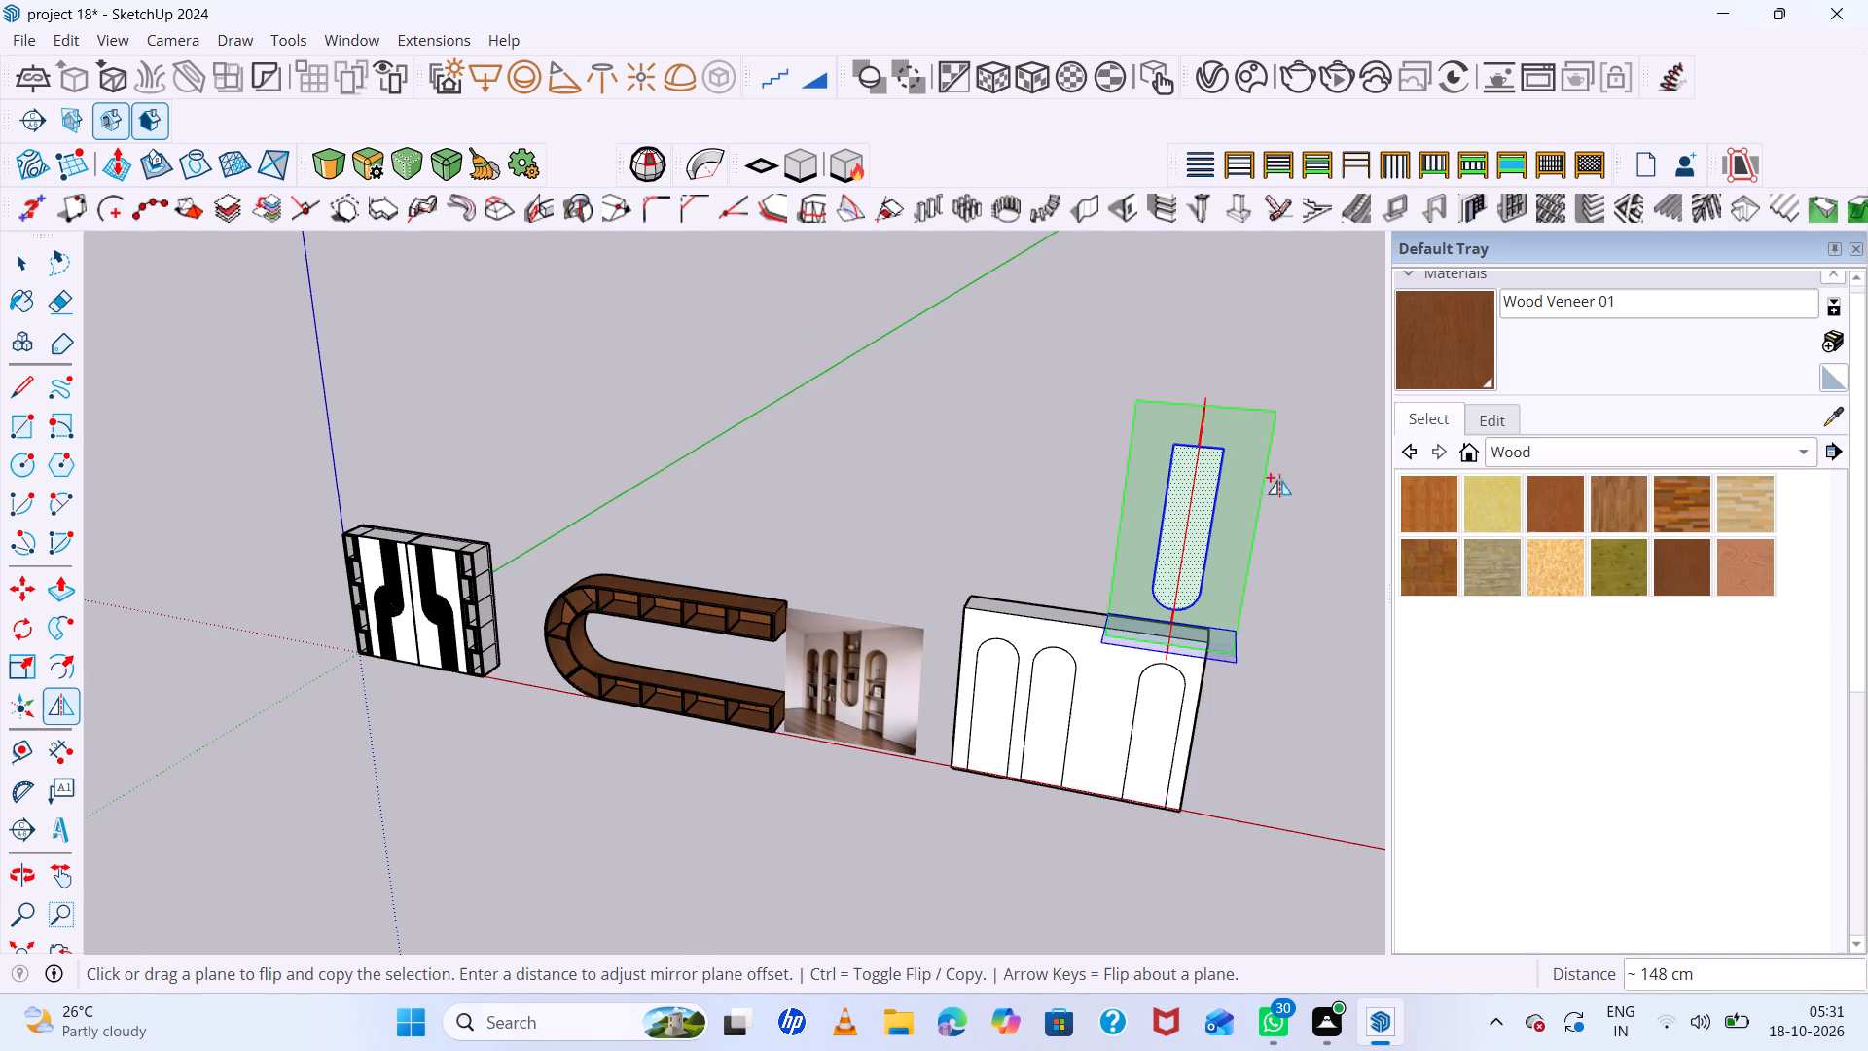
# Move the upside-down arch about 266 cm so its straight end meets the block's top front edge between the second and far-end arches.
pyautogui.scroll(5, 1232, 429)
pyautogui.press('m')
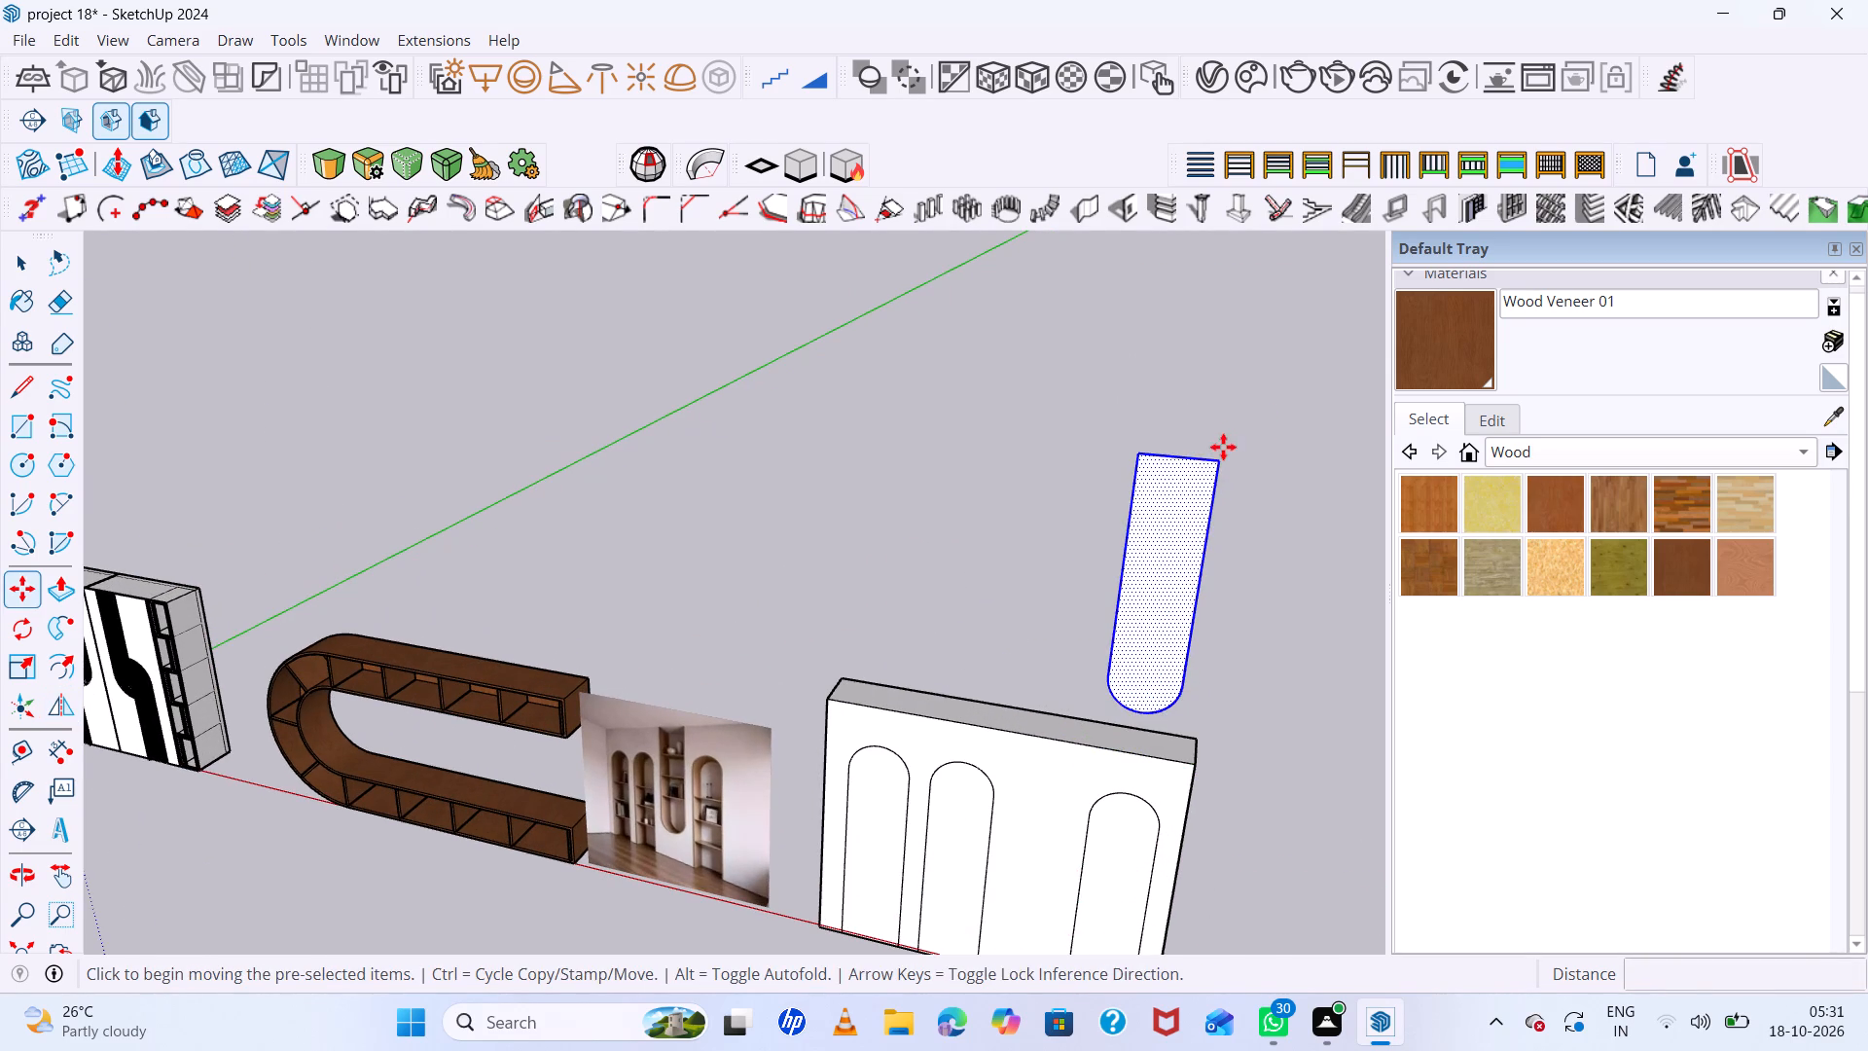
pyautogui.click(1218, 457)
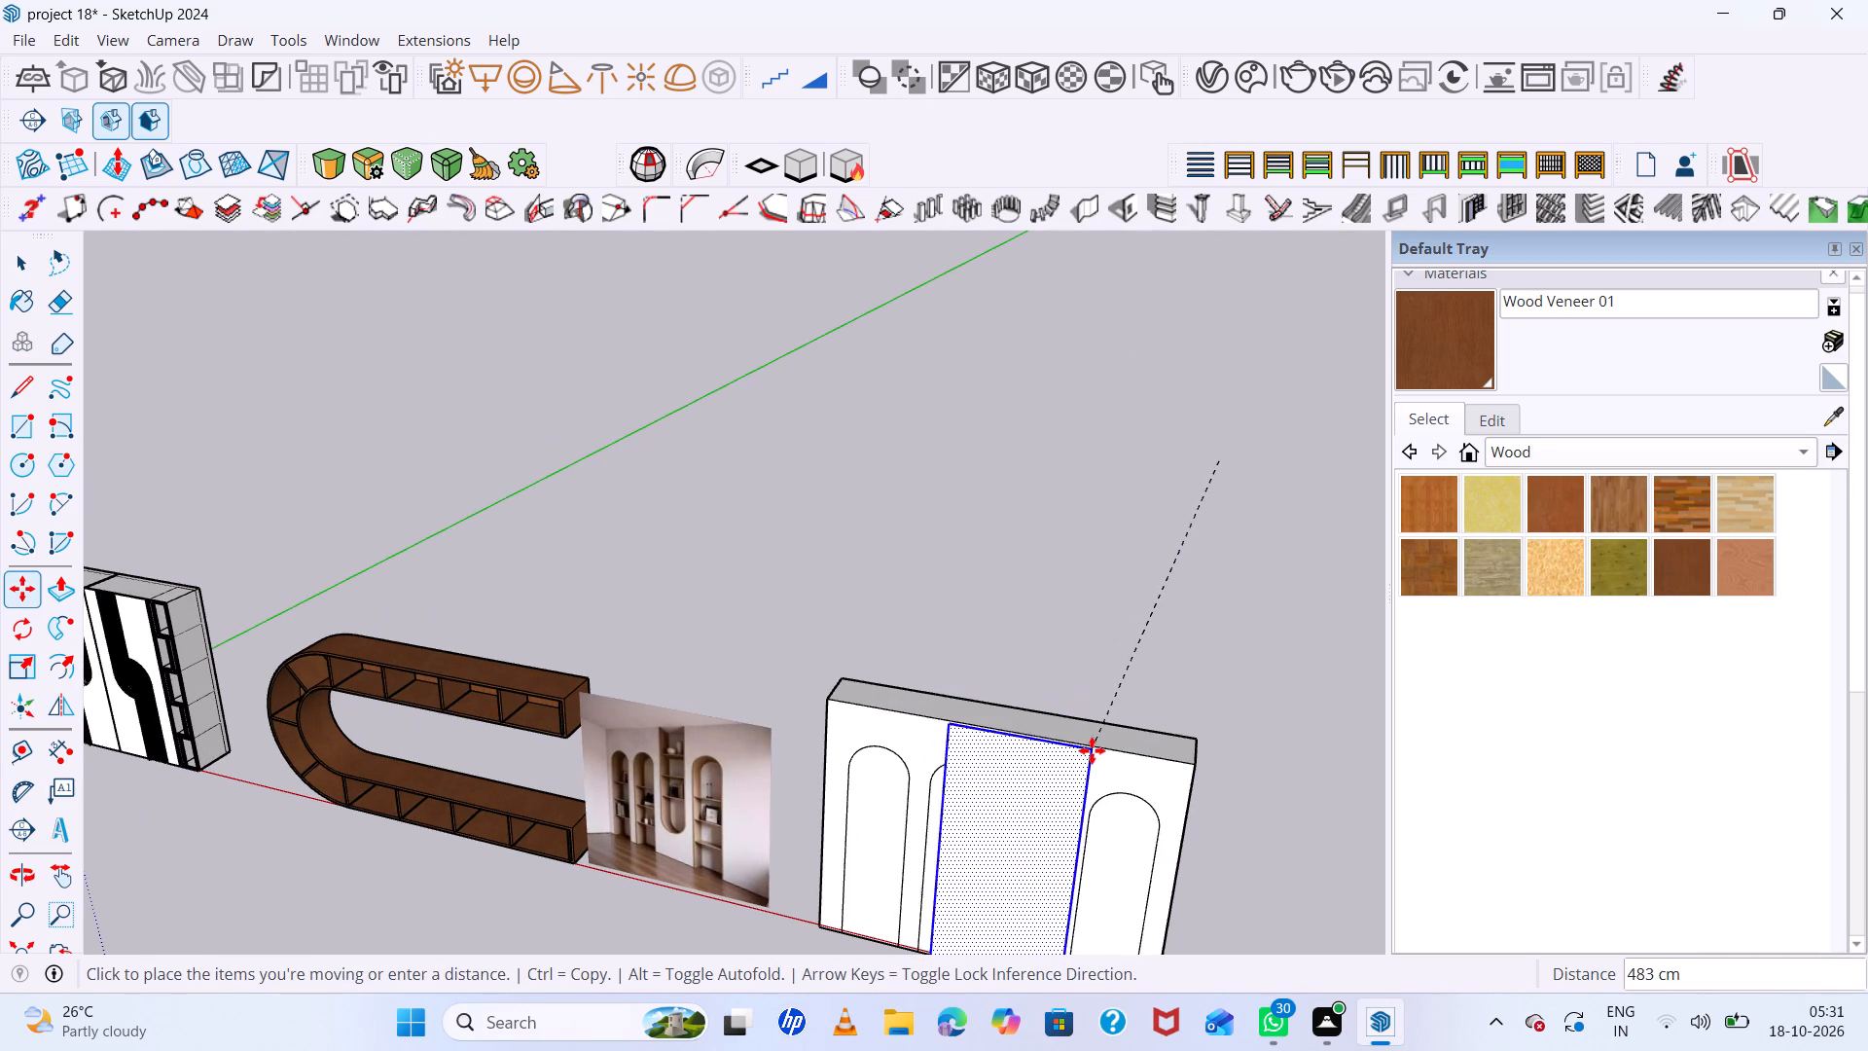
pyautogui.scroll(5, 1095, 746)
pyautogui.moveTo(1083, 739); pyautogui.dragTo(726, 584, button='middle')
pyautogui.middleClick(726, 584)
pyautogui.scroll(-6, 845, 617)
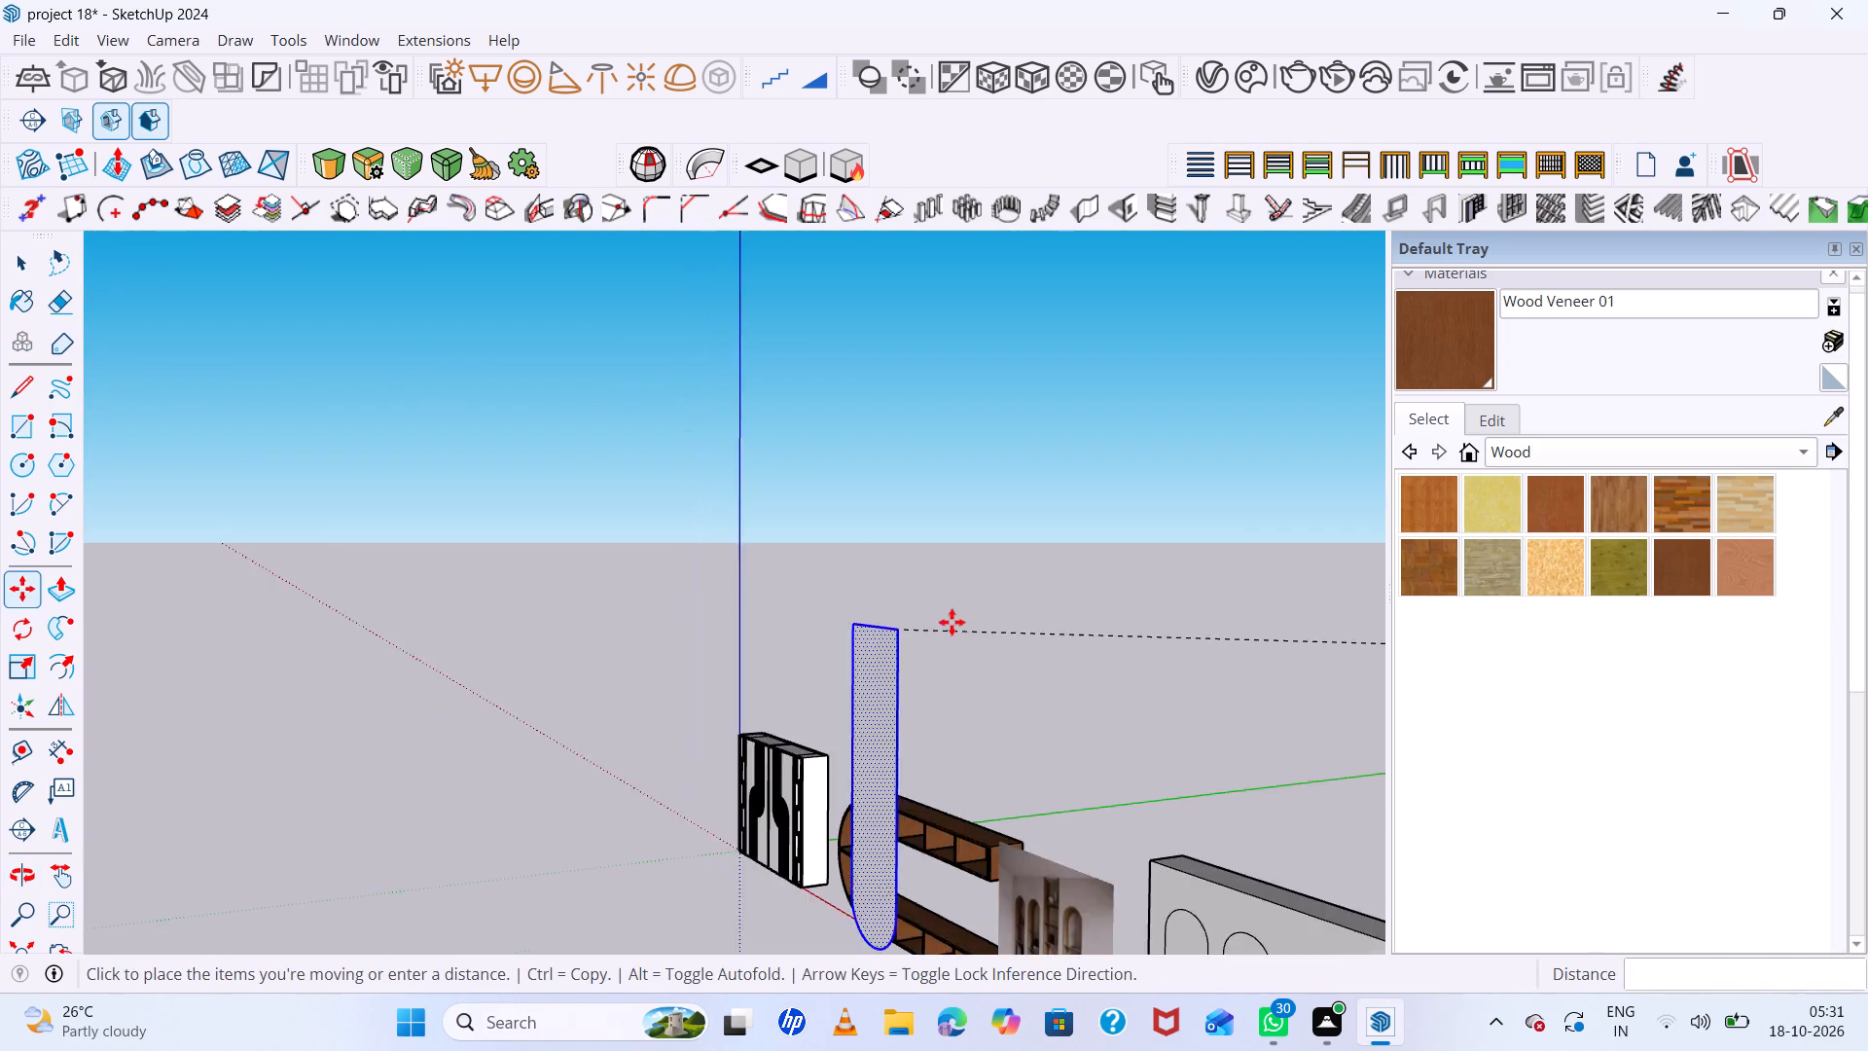
pyautogui.scroll(-10, 952, 622)
pyautogui.scroll(7, 1057, 742)
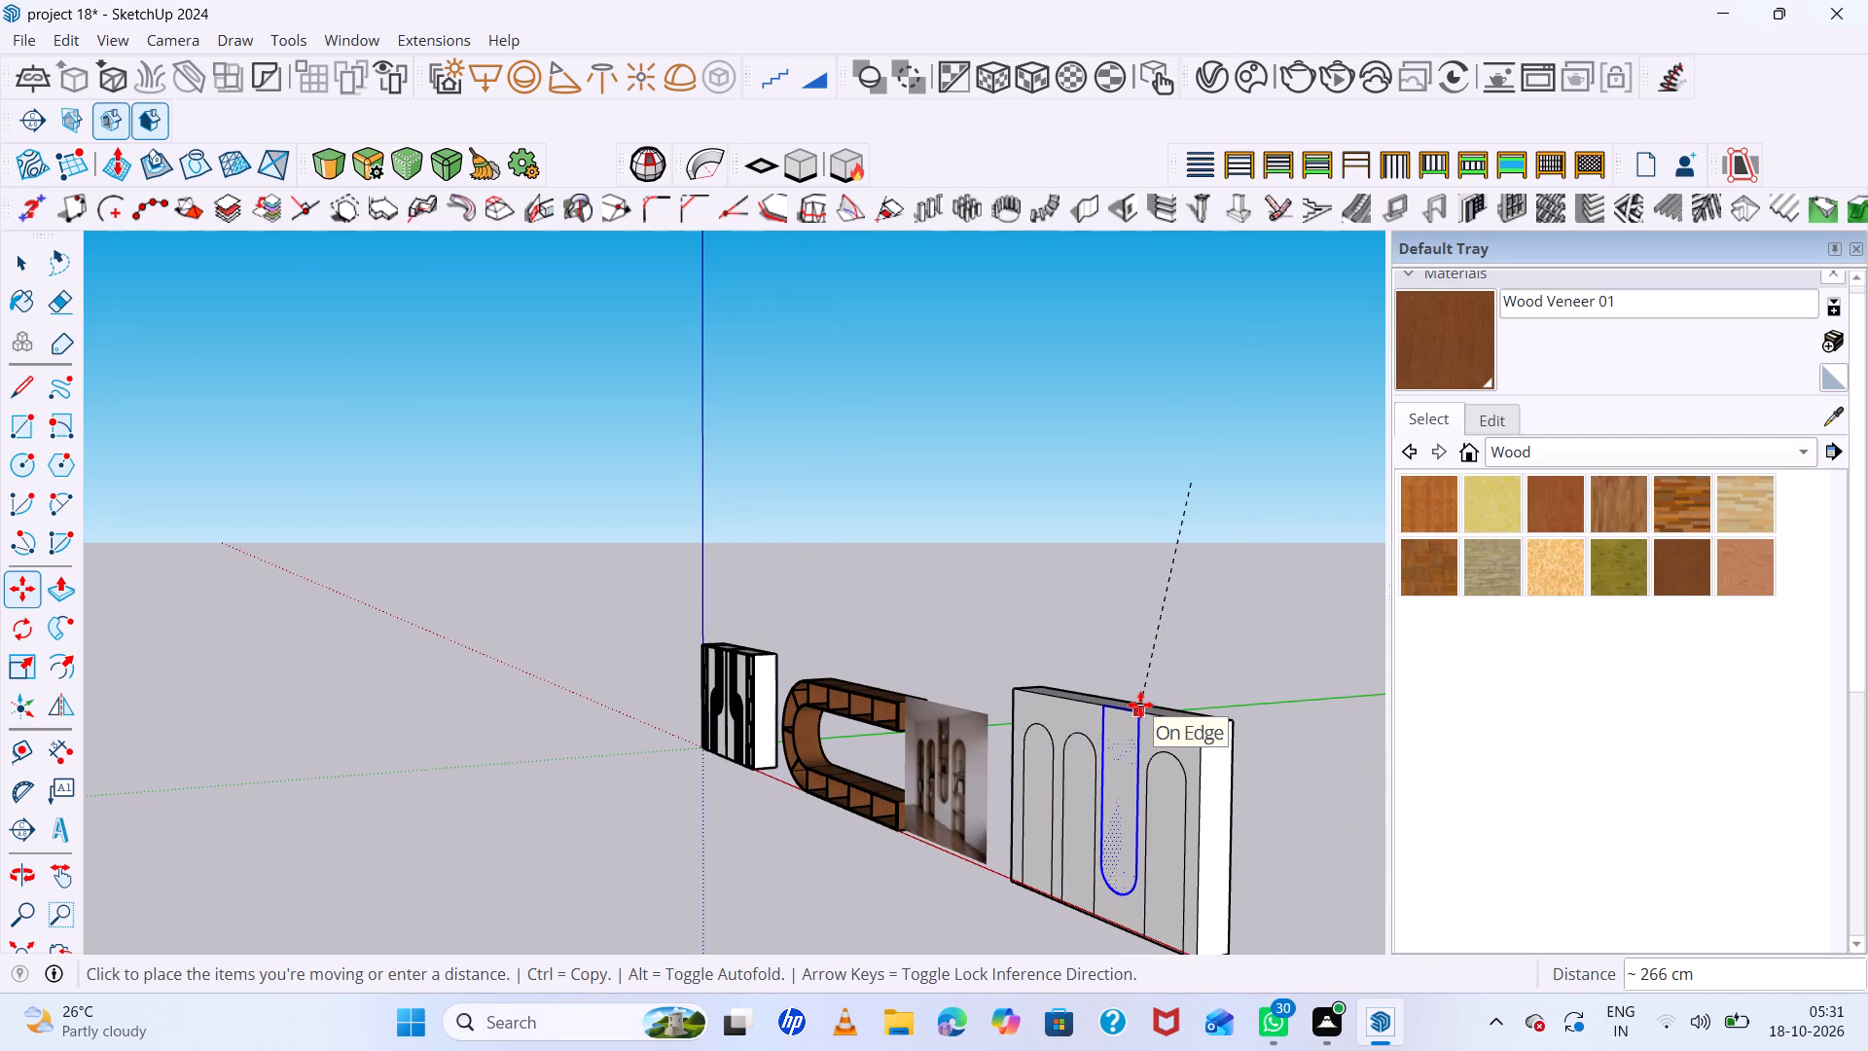
pyautogui.click(1140, 705)
pyautogui.scroll(7, 1115, 715)
pyautogui.scroll(4, 921, 694)
pyautogui.scroll(-14, 896, 659)
pyautogui.moveTo(1010, 756); pyautogui.dragTo(1118, 829, button='middle')
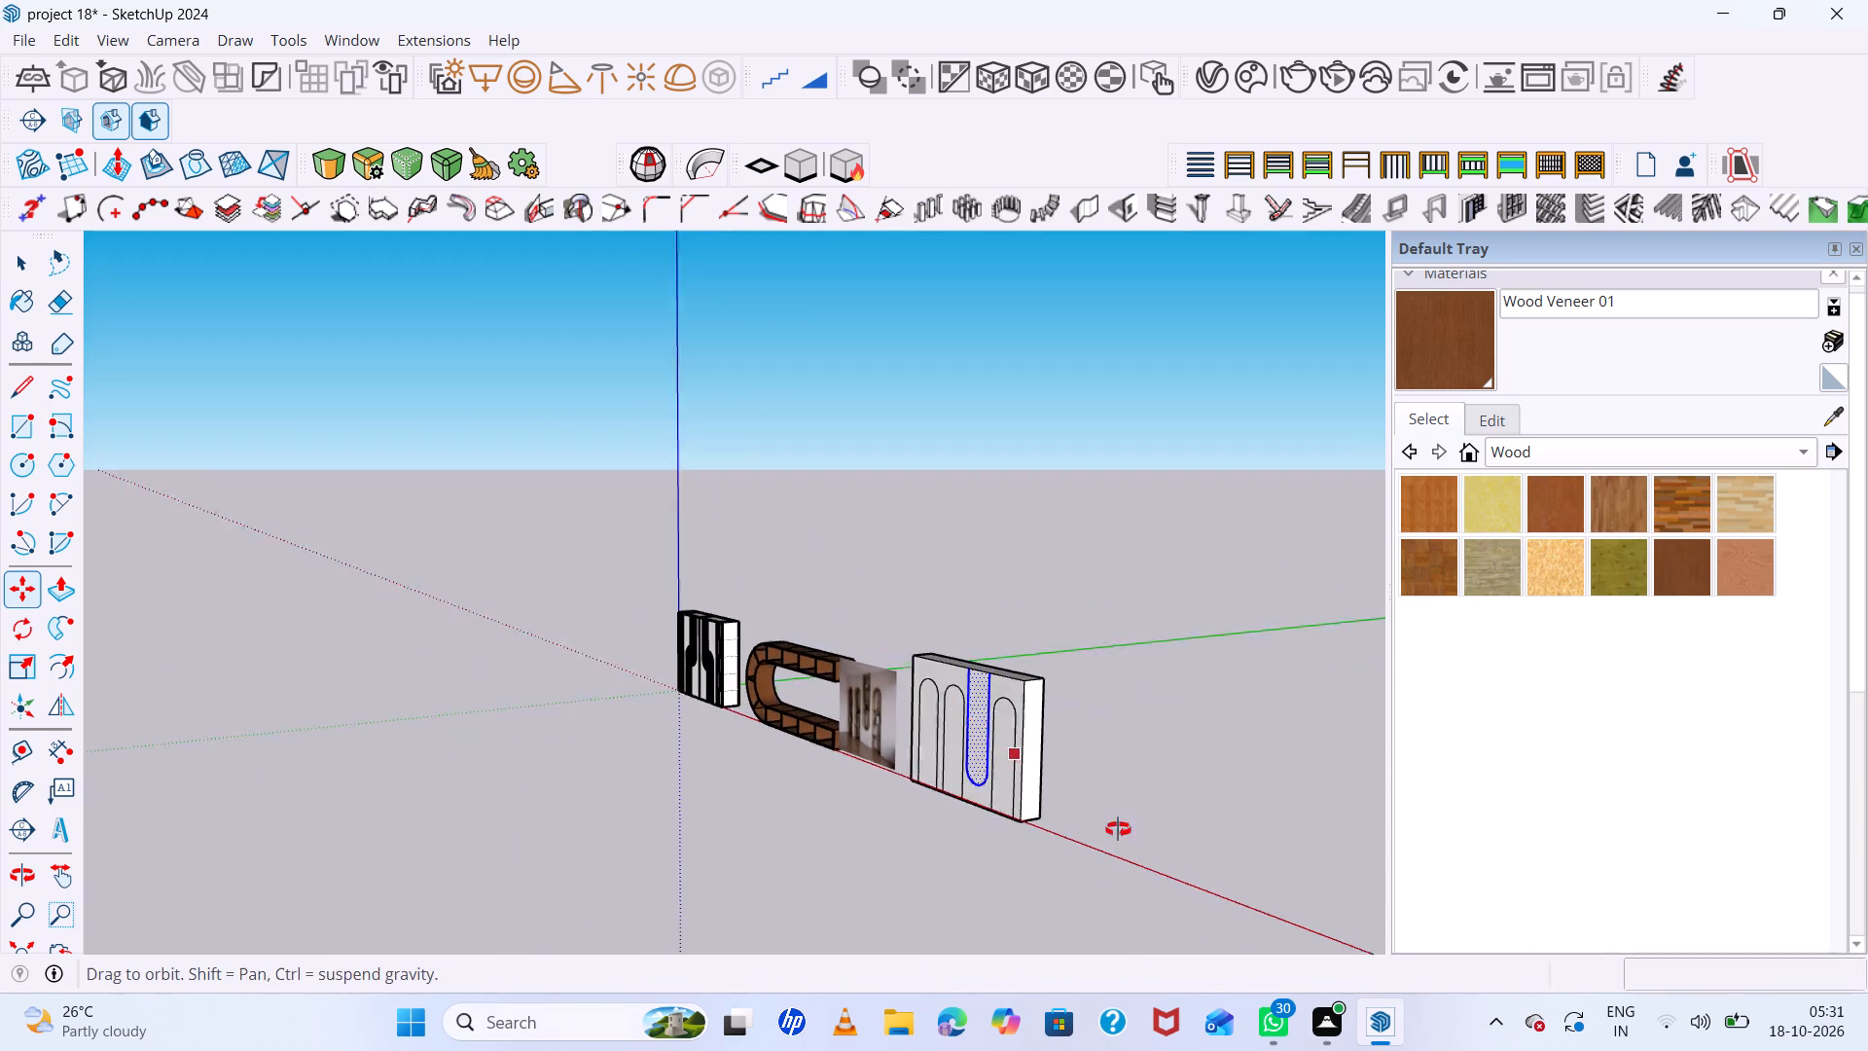
pyautogui.moveTo(1118, 829); pyautogui.dragTo(1207, 869, button='middle')
pyautogui.scroll(13, 984, 746)
pyautogui.moveTo(1084, 798); pyautogui.dragTo(1244, 691, button='middle')
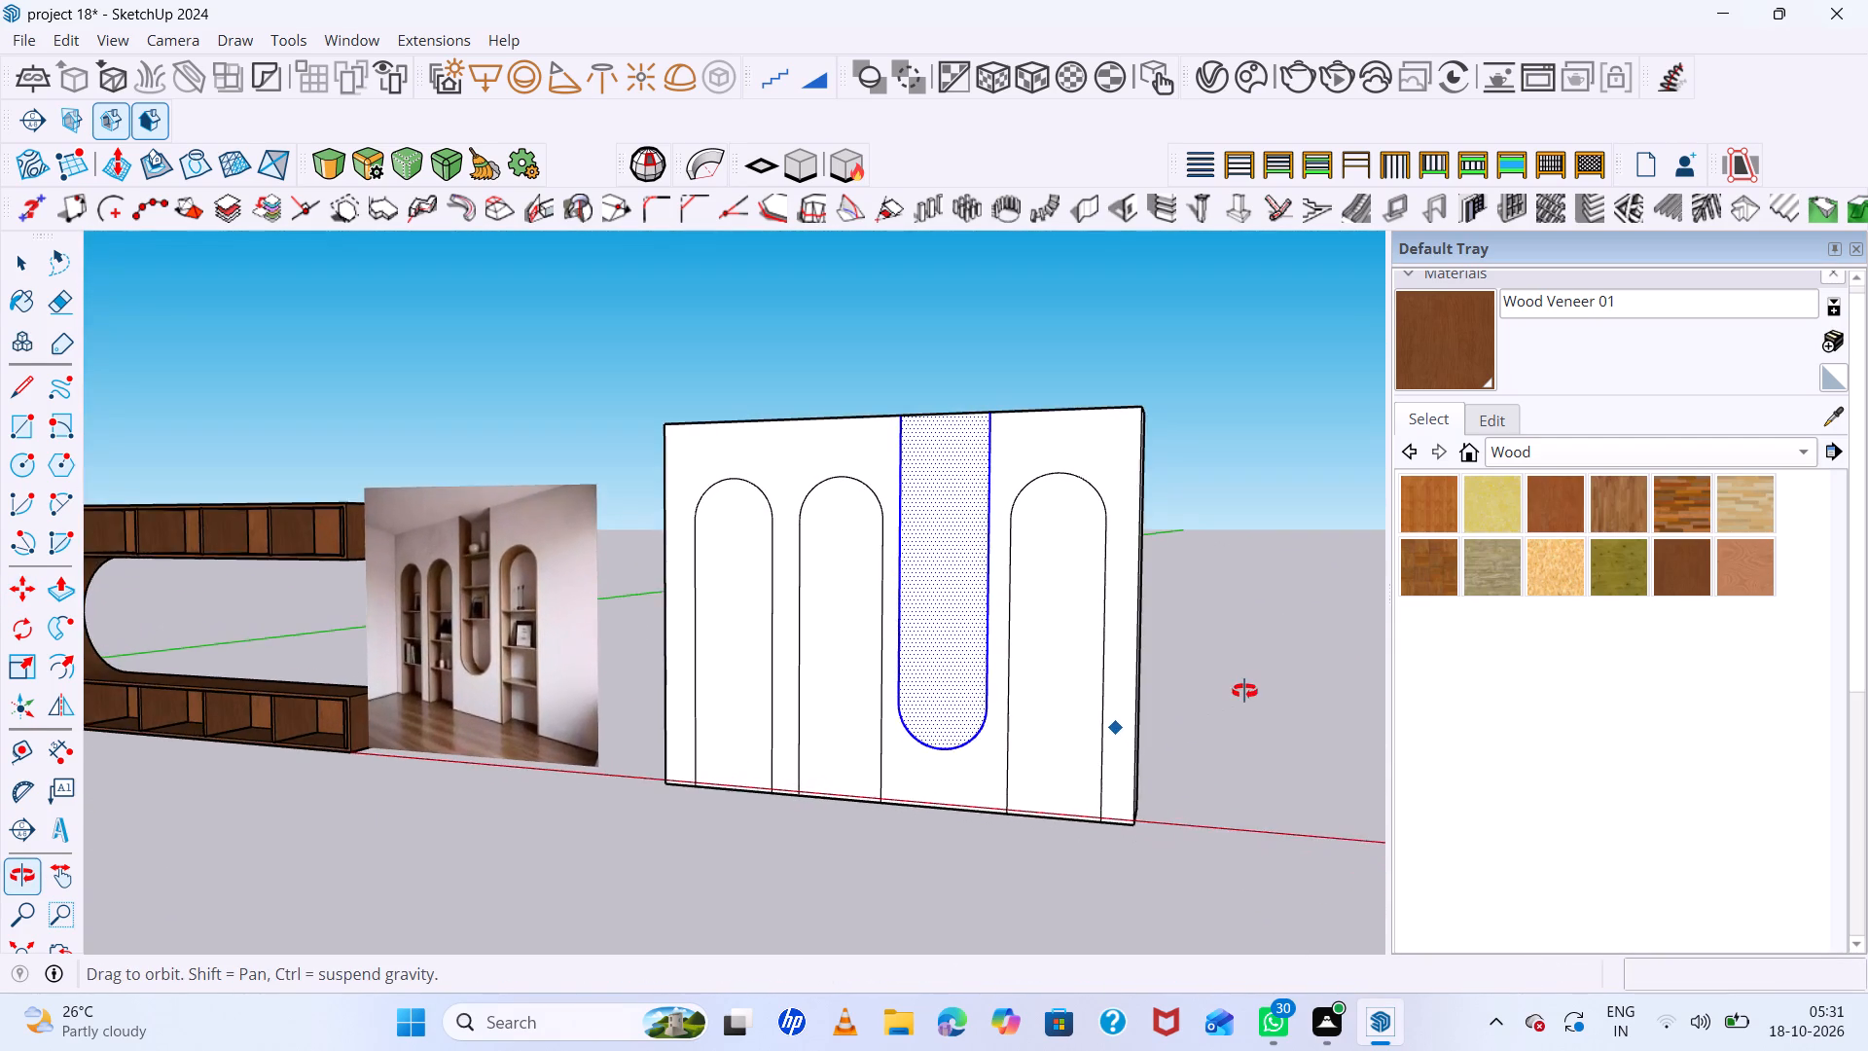
pyautogui.moveTo(1244, 691); pyautogui.dragTo(1249, 670, button='middle')
pyautogui.middleClick(1249, 670)
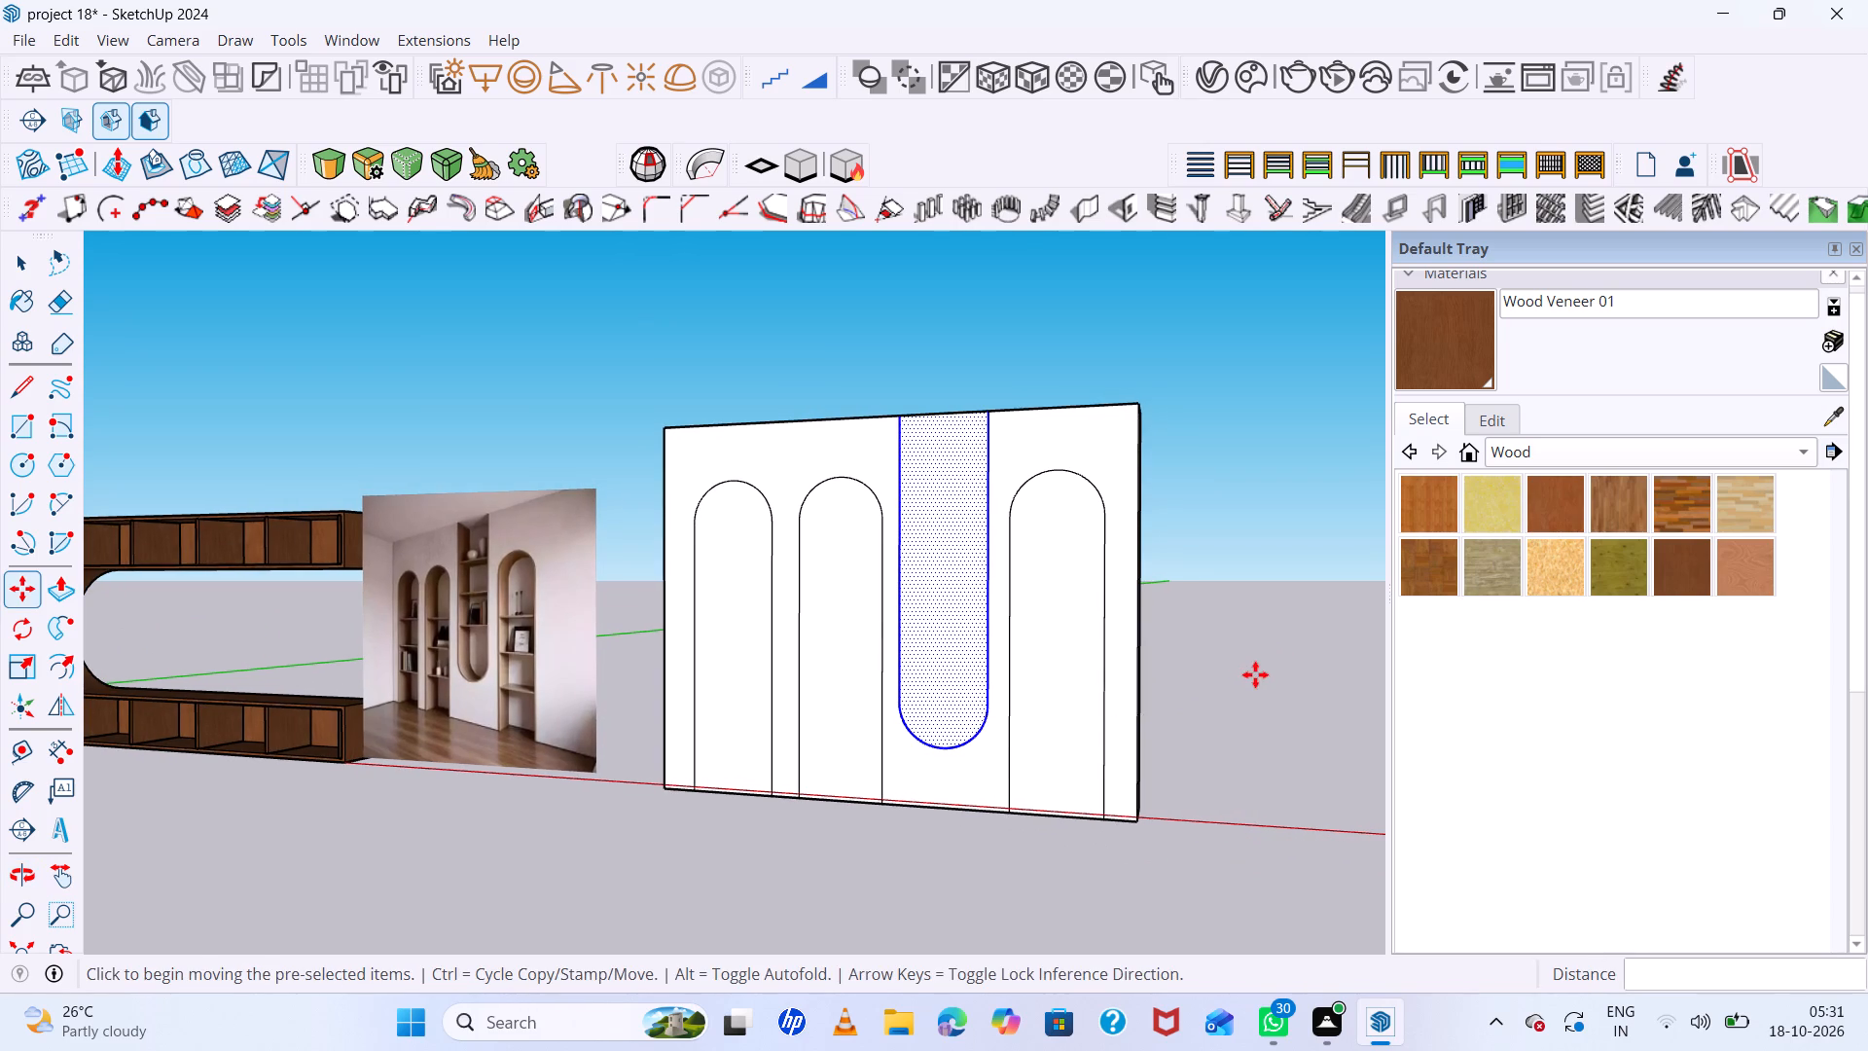
pyautogui.press('space')
pyautogui.scroll(-7, 1058, 562)
pyautogui.moveTo(1181, 582); pyautogui.dragTo(1173, 612, button='middle')
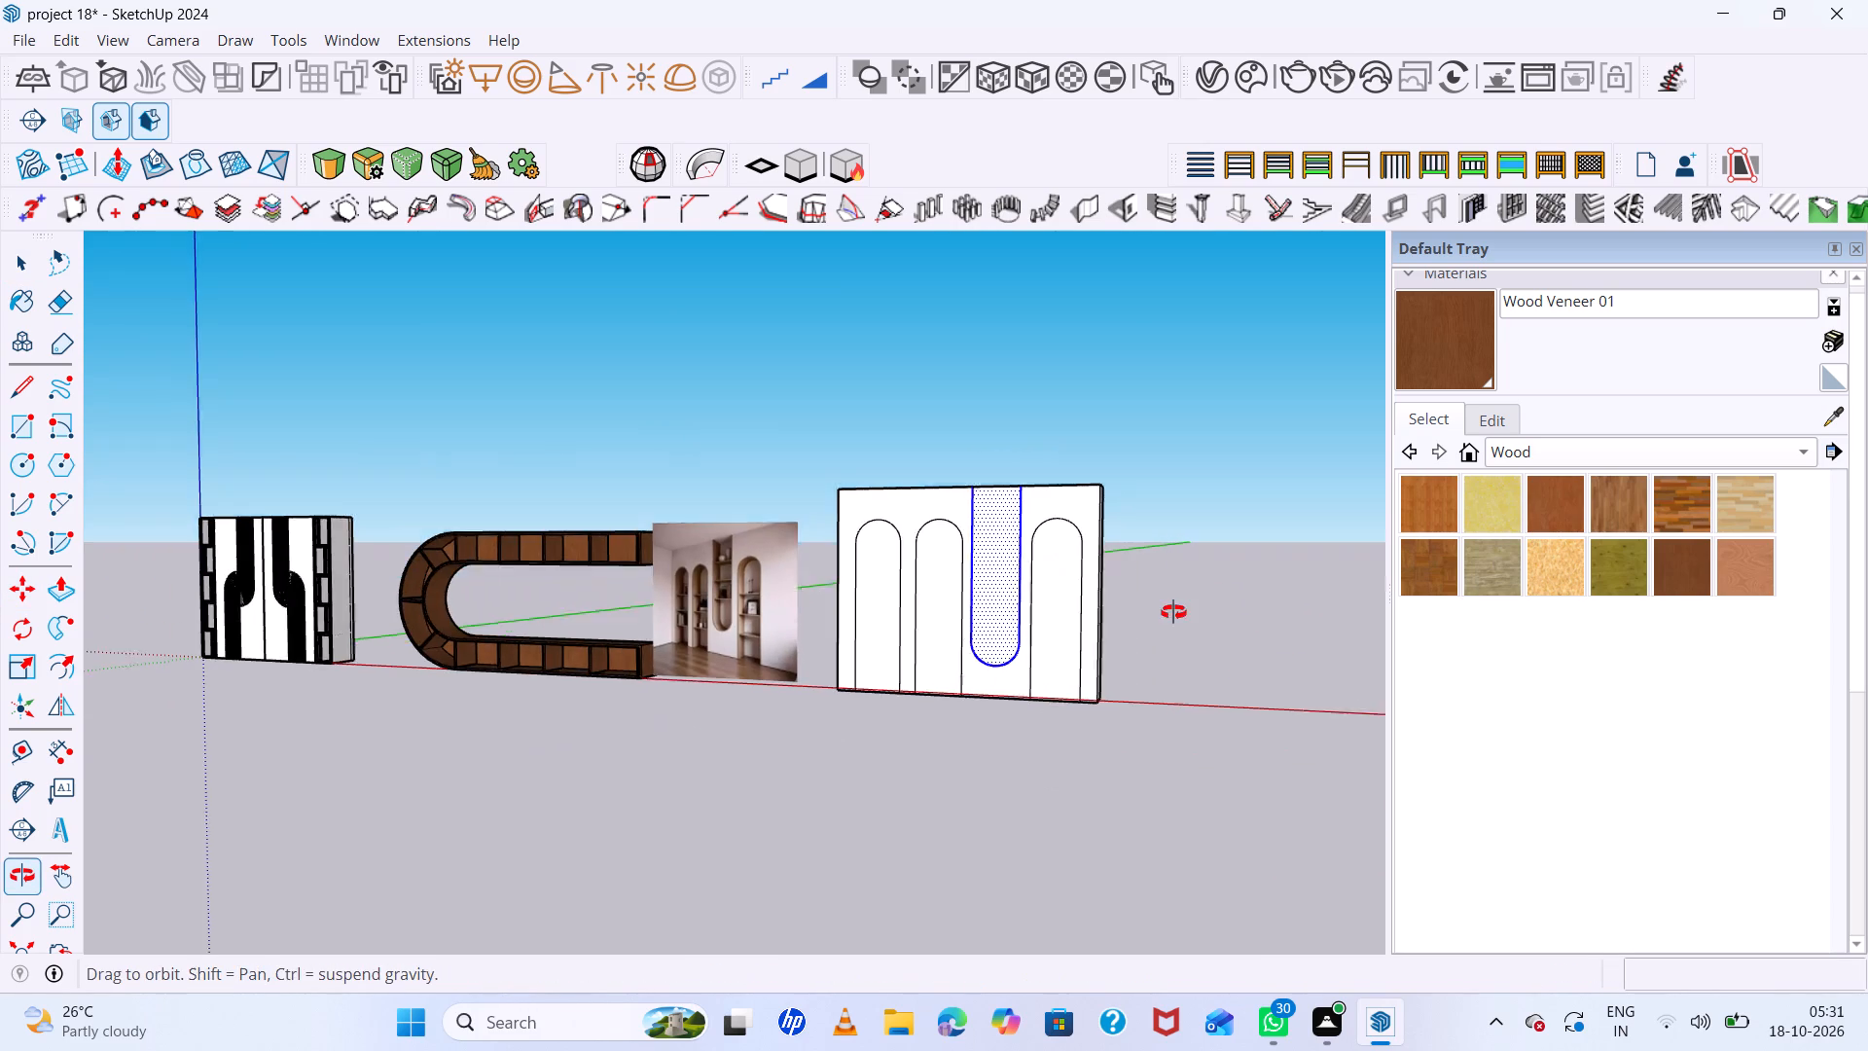
pyautogui.moveTo(1173, 612); pyautogui.dragTo(1171, 650, button='middle')
pyautogui.scroll(5, 1111, 487)
pyautogui.click(1173, 505)
# Examine the arch layout on the wall block against the niches in the reference photo.
pyautogui.scroll(-5, 1201, 572)
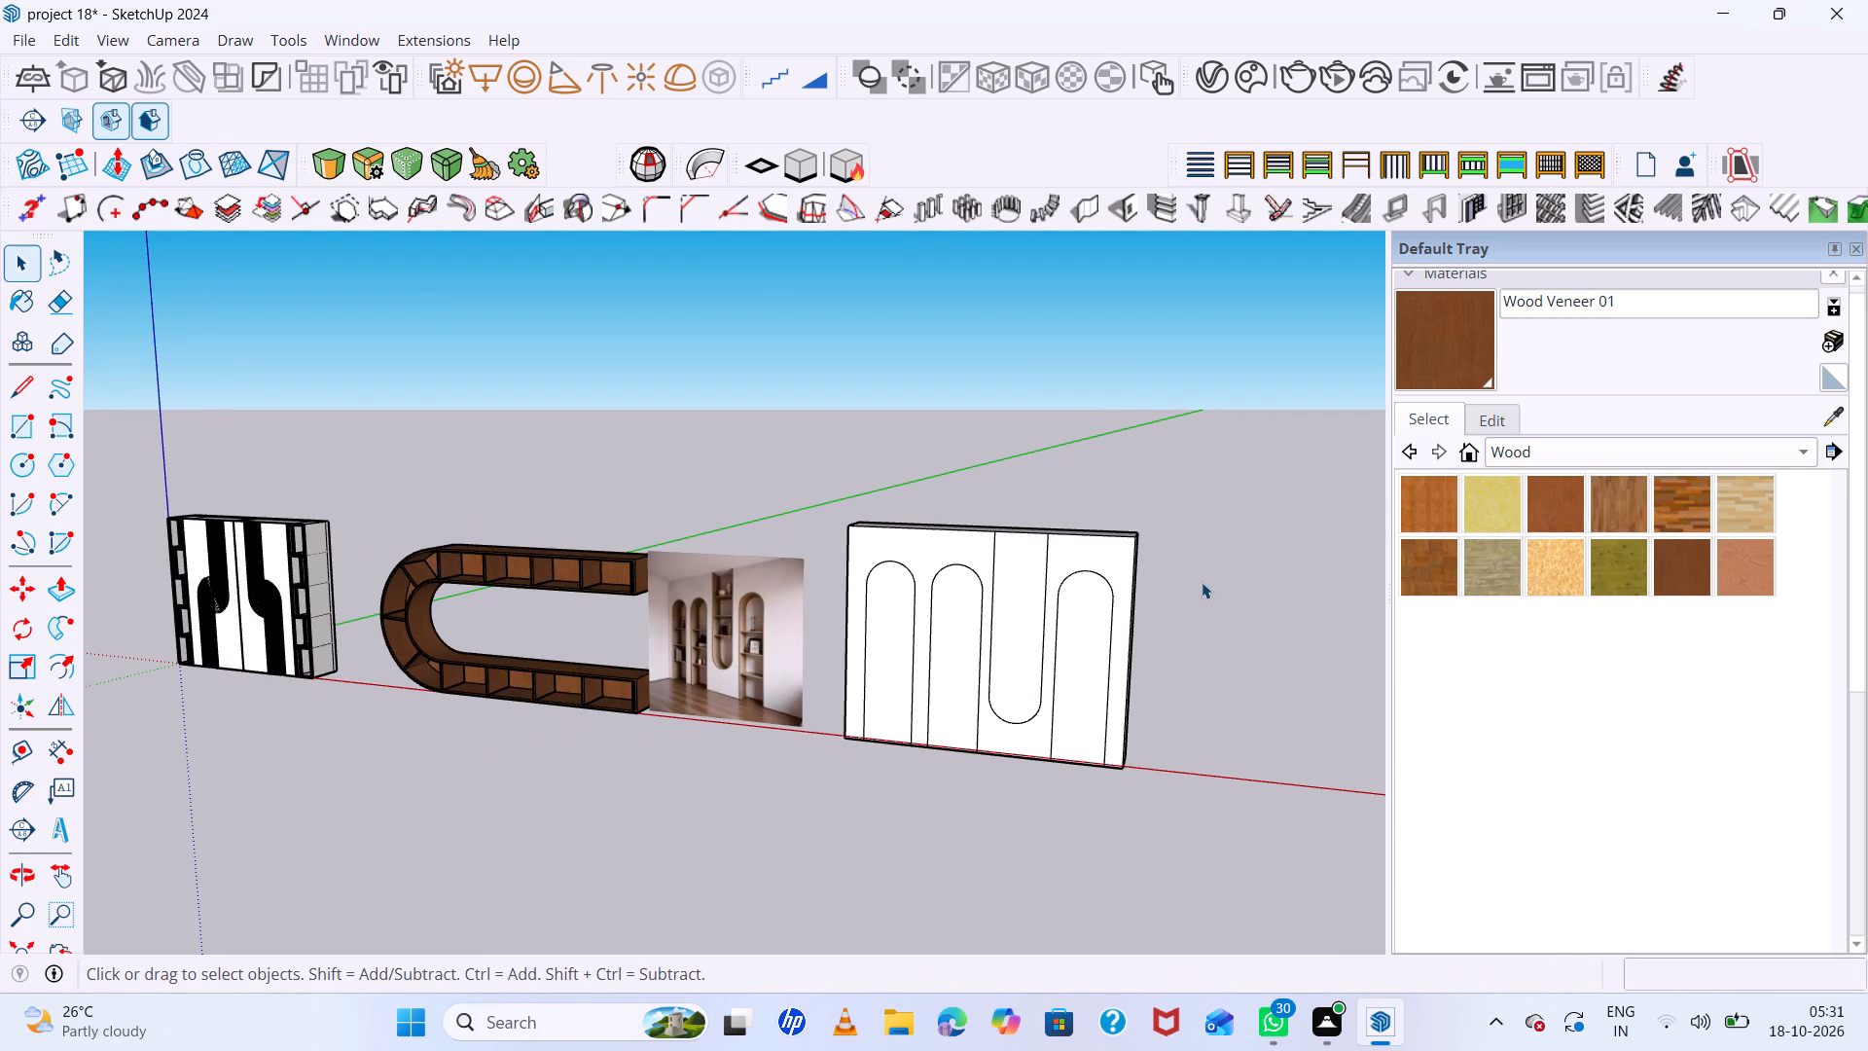
pyautogui.scroll(1, 1202, 585)
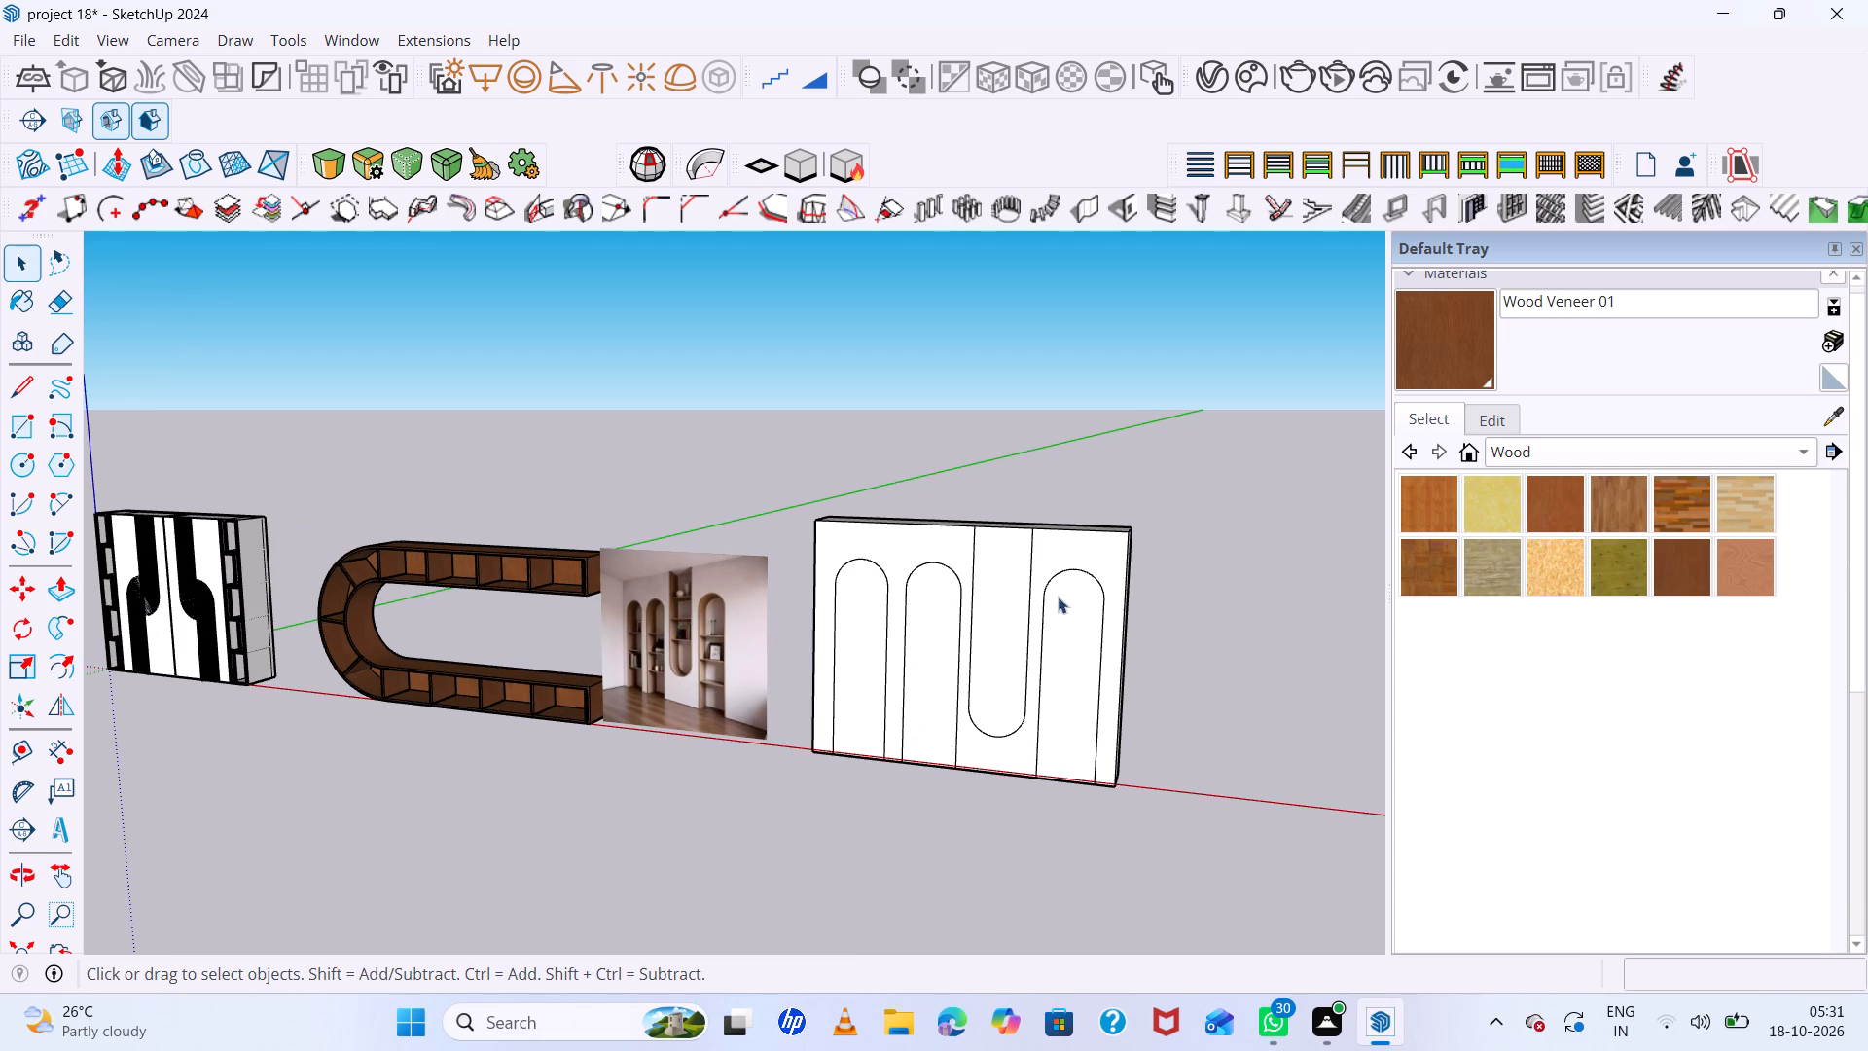
pyautogui.scroll(15, 824, 588)
pyautogui.moveTo(593, 612); pyautogui.dragTo(622, 632, button='middle')
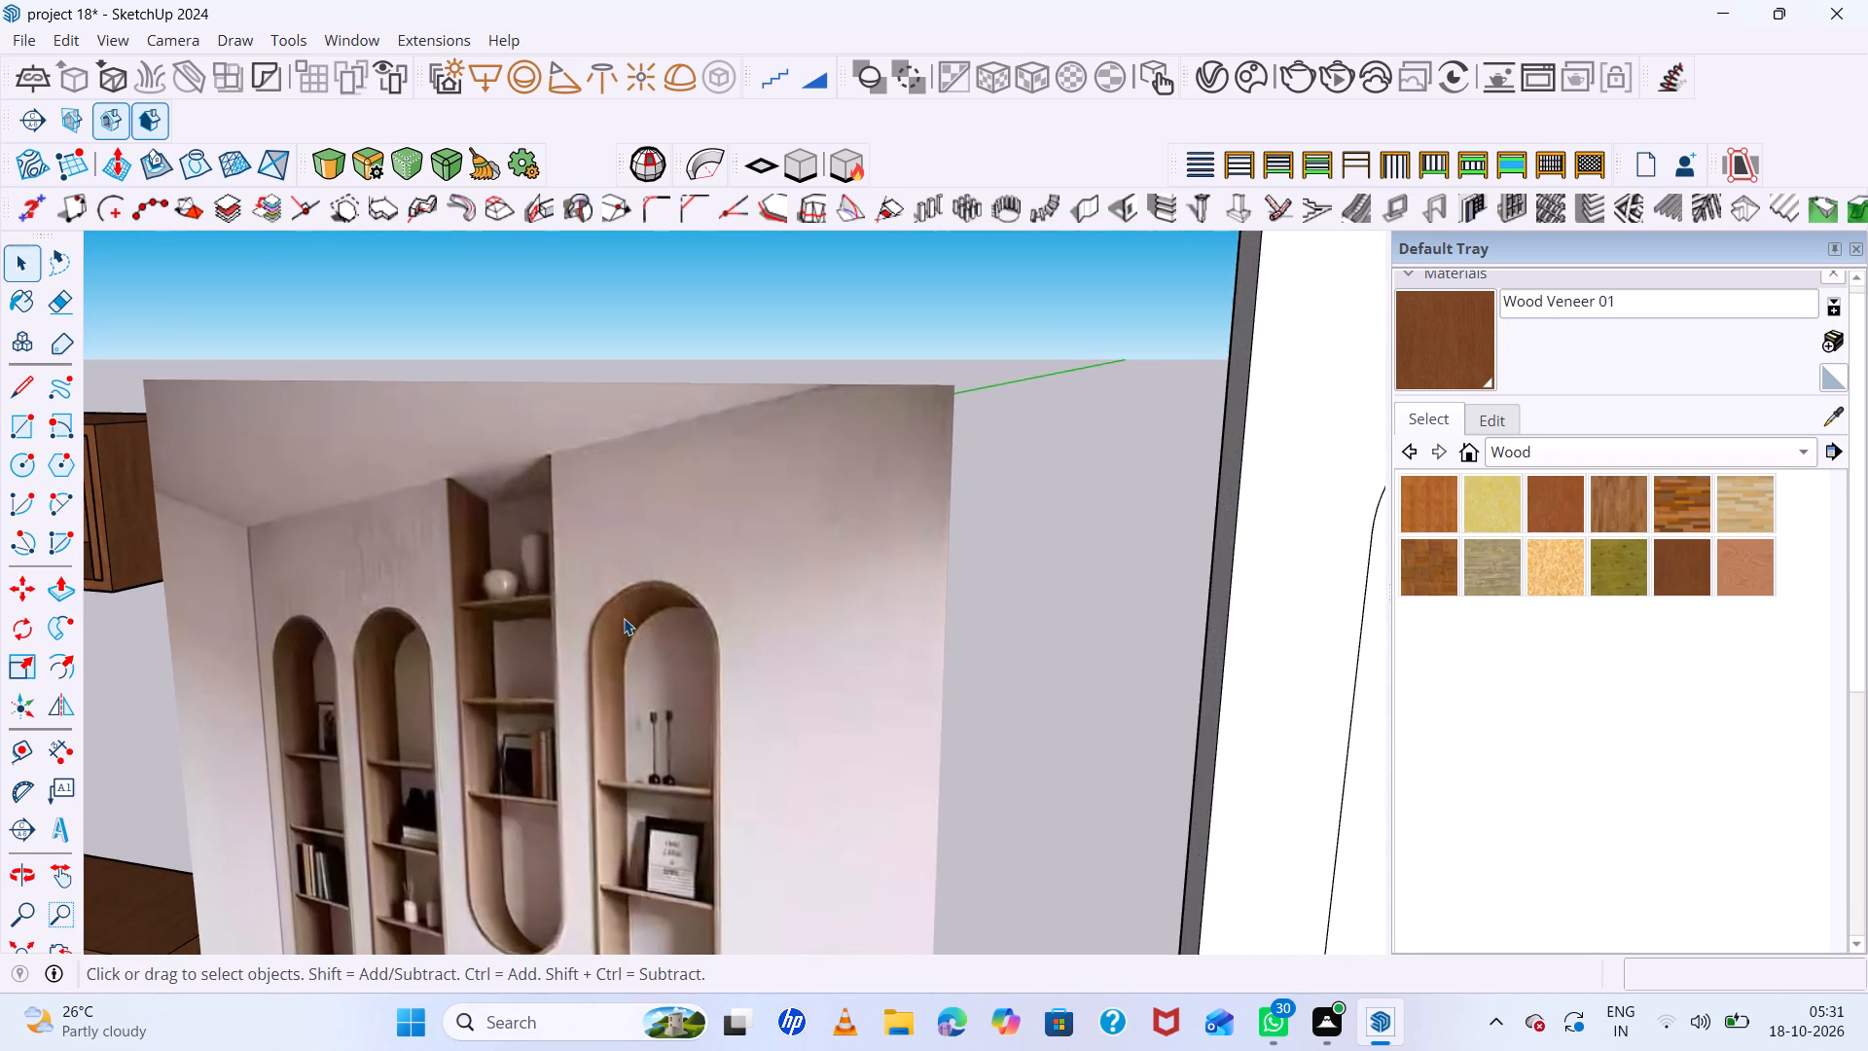
pyautogui.scroll(-20, 624, 618)
pyautogui.scroll(-1, 624, 618)
pyautogui.scroll(6, 925, 659)
pyautogui.moveTo(755, 645); pyautogui.dragTo(787, 708, button='middle')
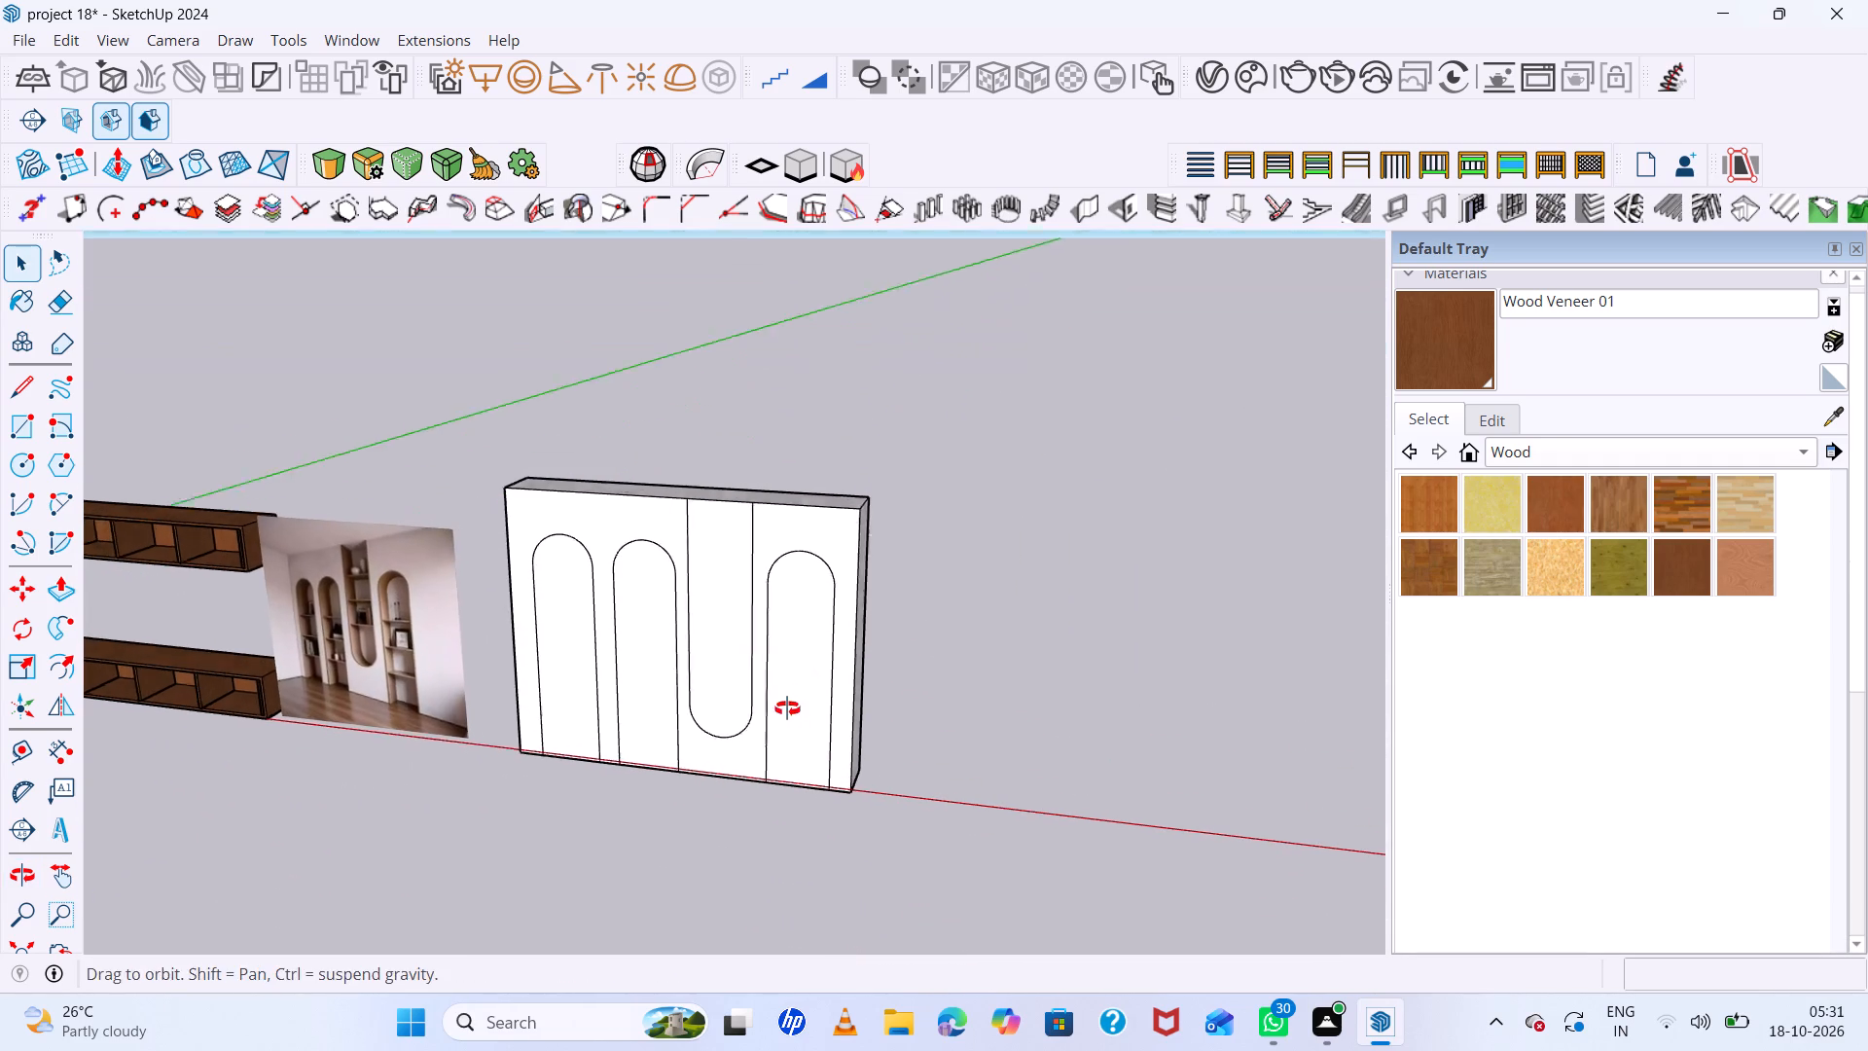
pyautogui.moveTo(787, 708); pyautogui.dragTo(789, 712, button='middle')
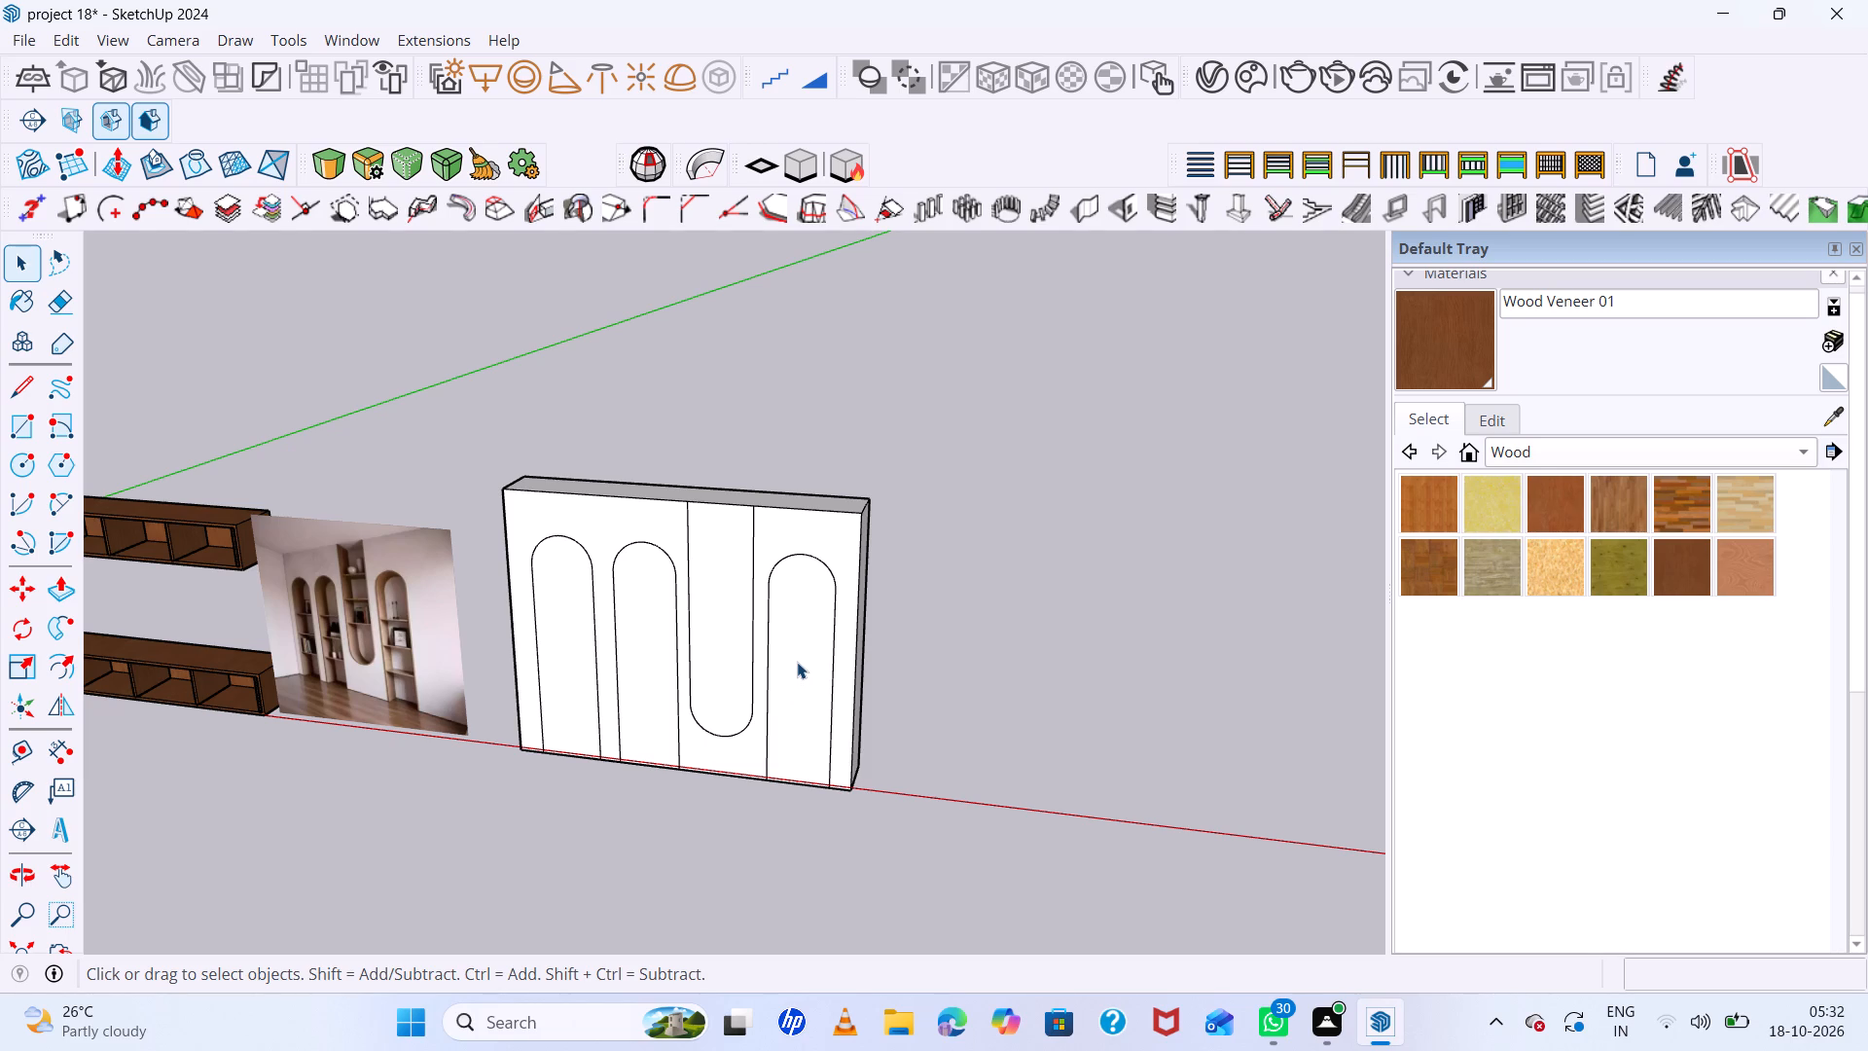
pyautogui.scroll(-3, 796, 655)
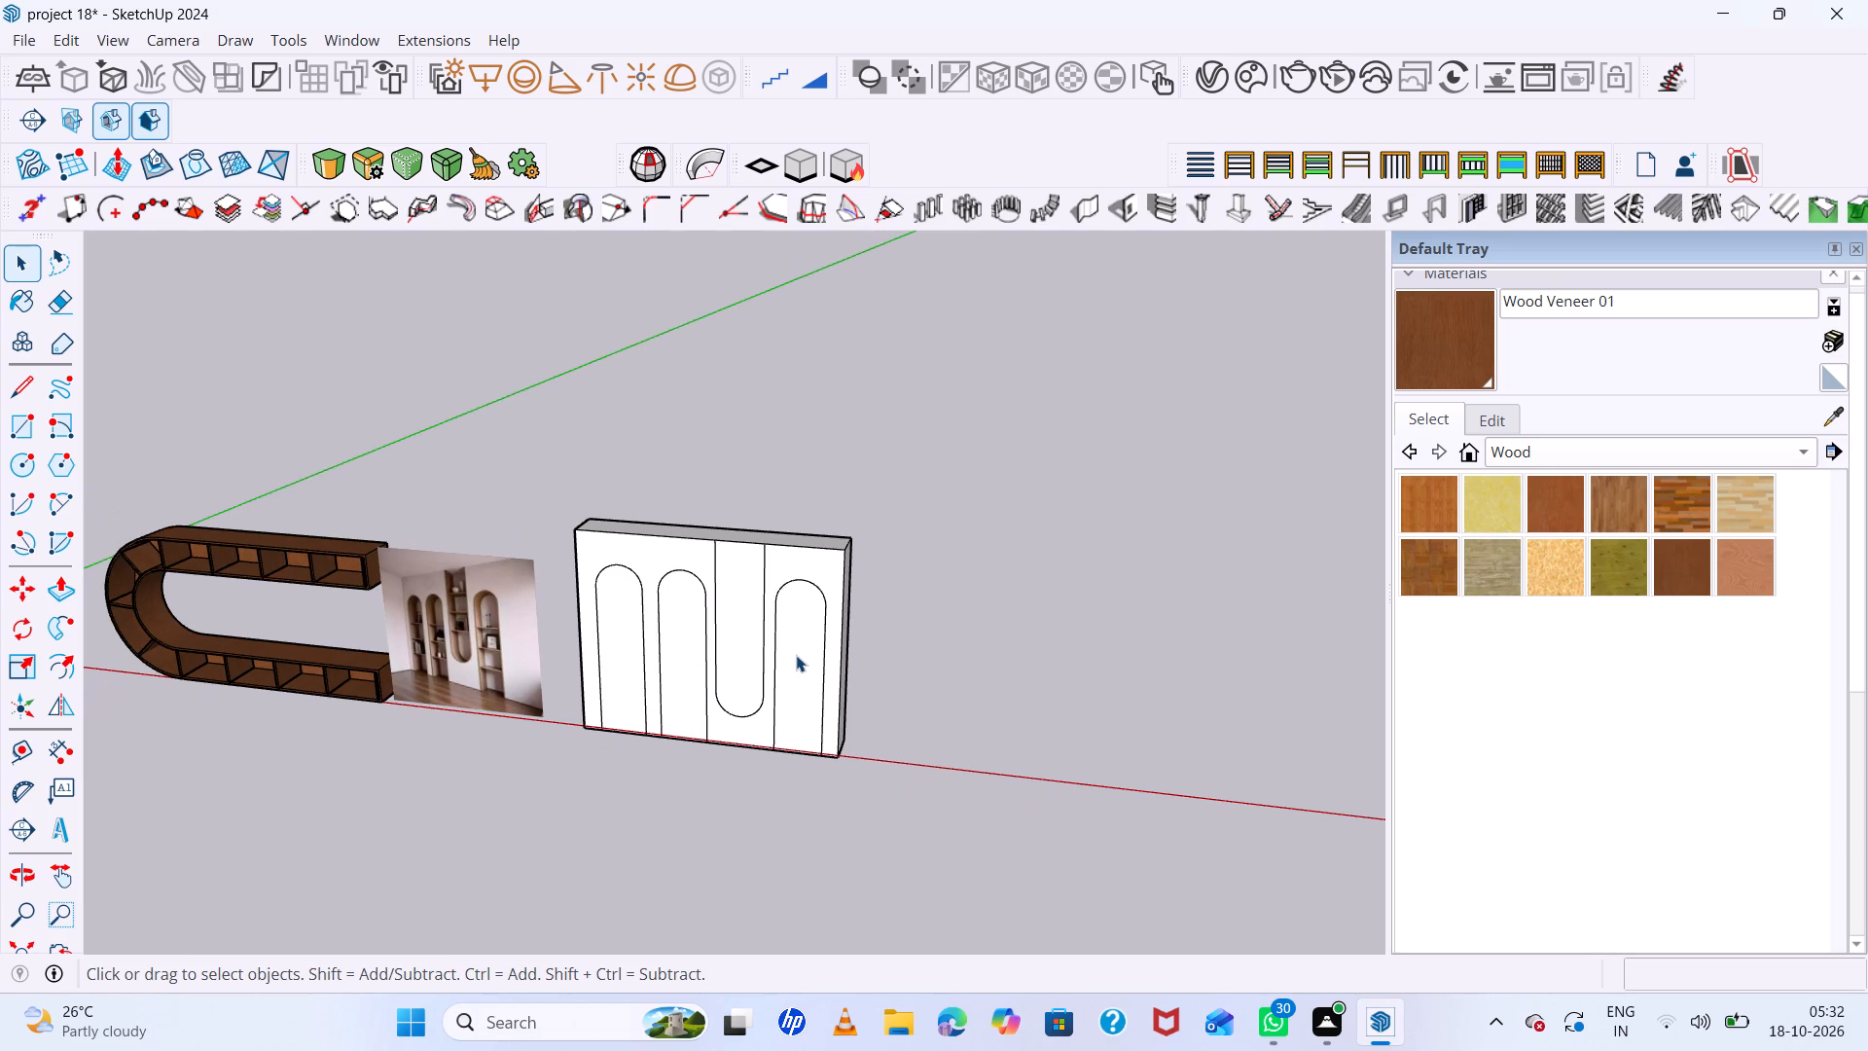
pyautogui.scroll(-2, 796, 655)
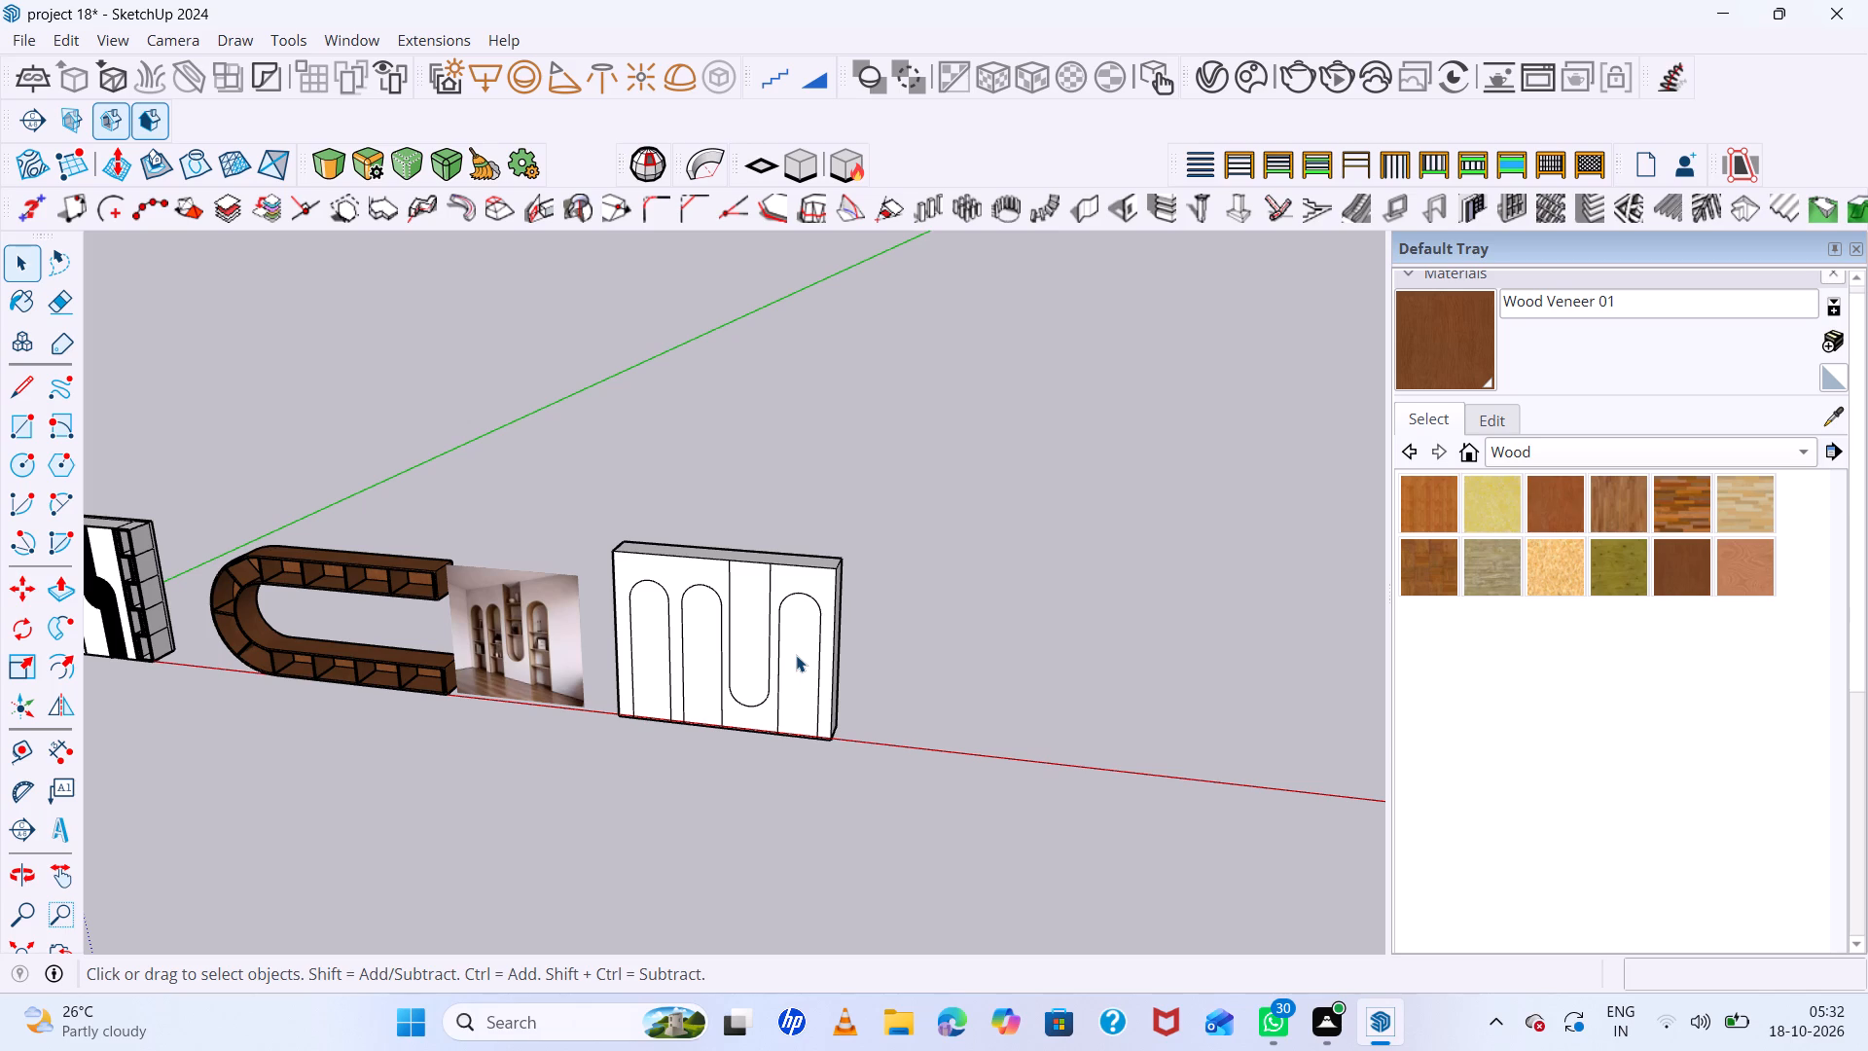
pyautogui.scroll(2, 796, 655)
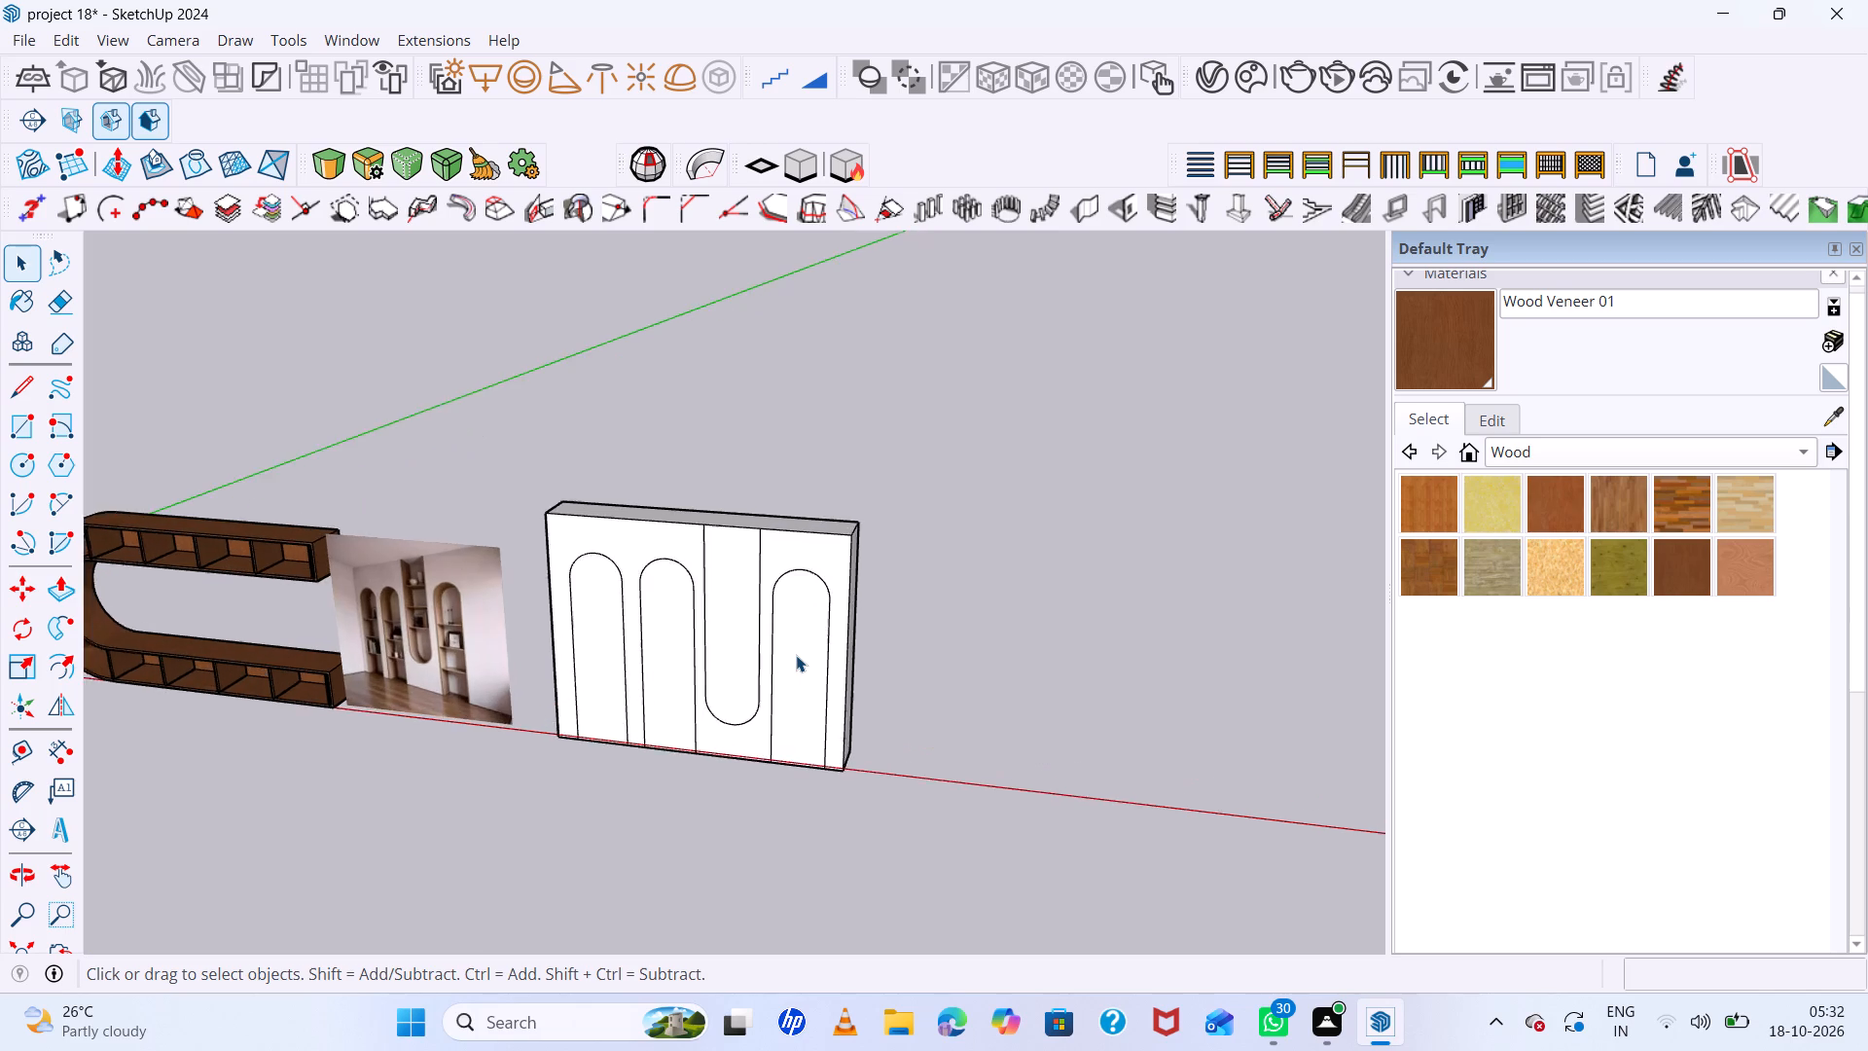
pyautogui.scroll(2, 796, 655)
pyautogui.scroll(-7, 796, 655)
pyautogui.moveTo(884, 681); pyautogui.dragTo(668, 639, button='middle')
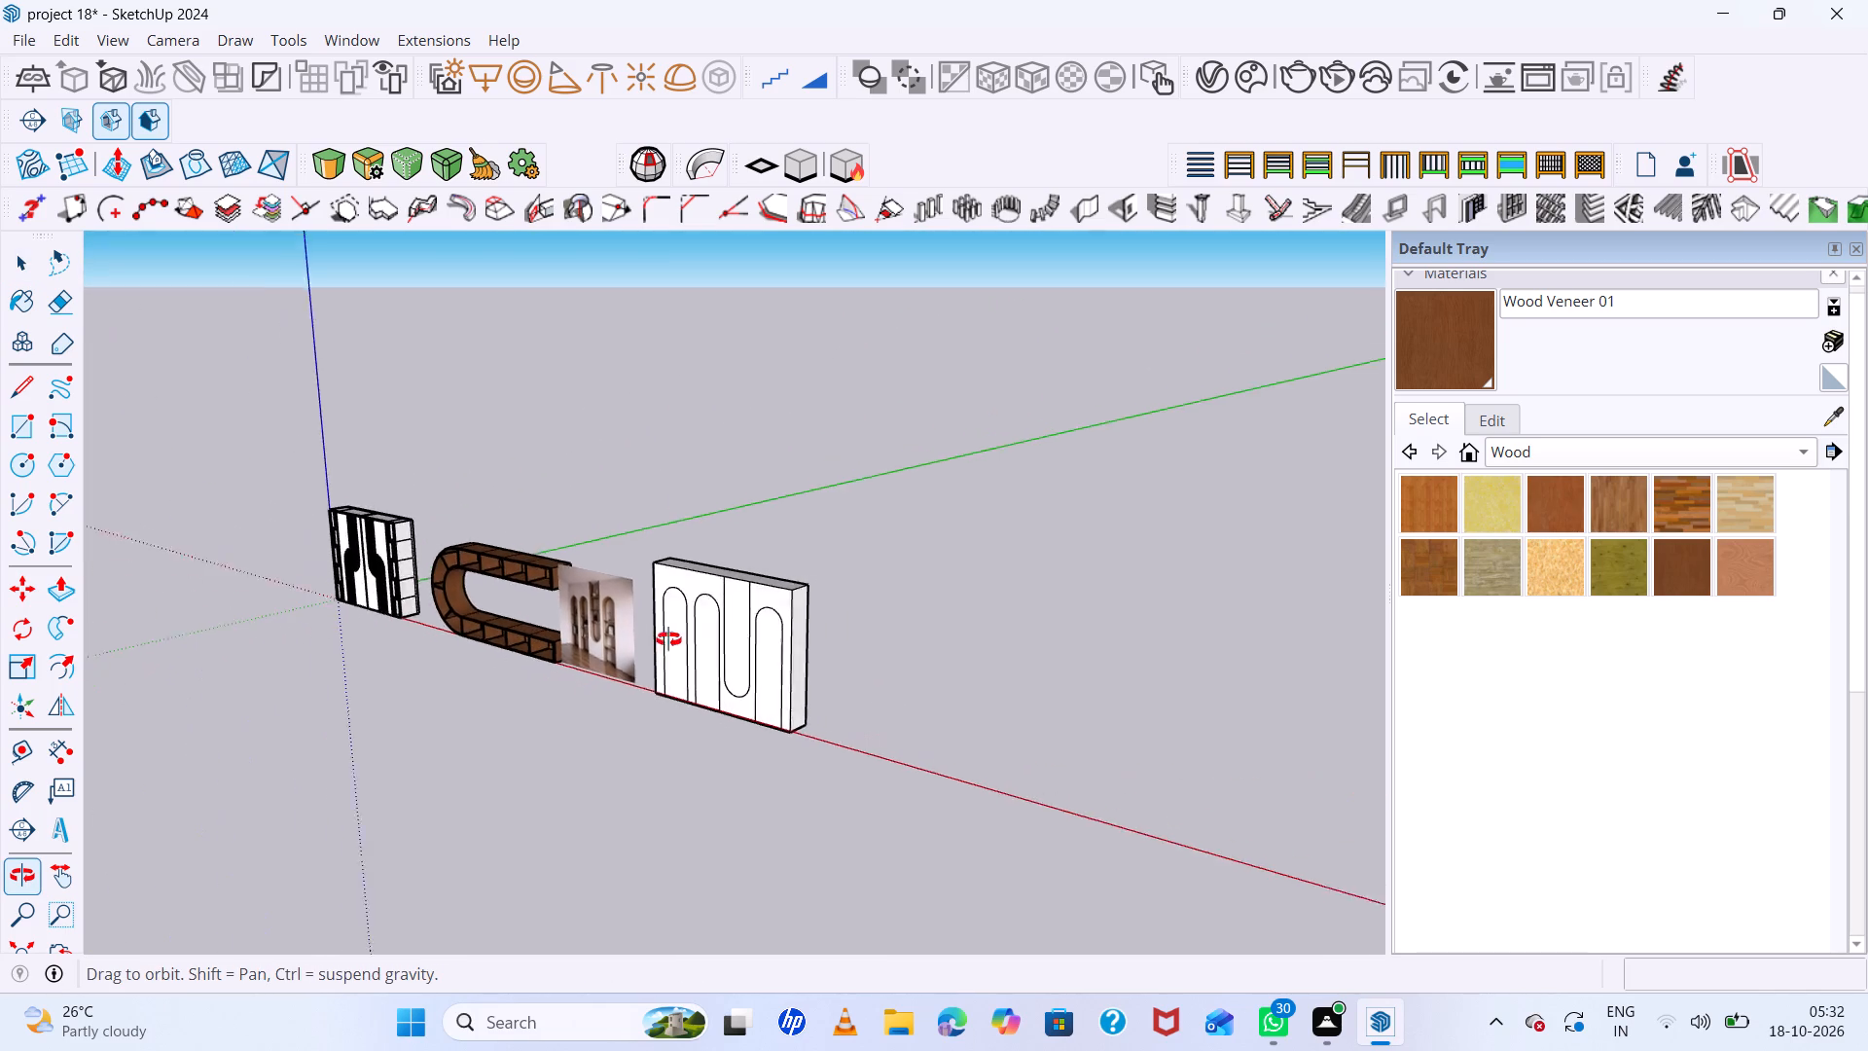
pyautogui.moveTo(668, 639); pyautogui.dragTo(769, 603, button='middle')
pyautogui.middleClick(769, 603)
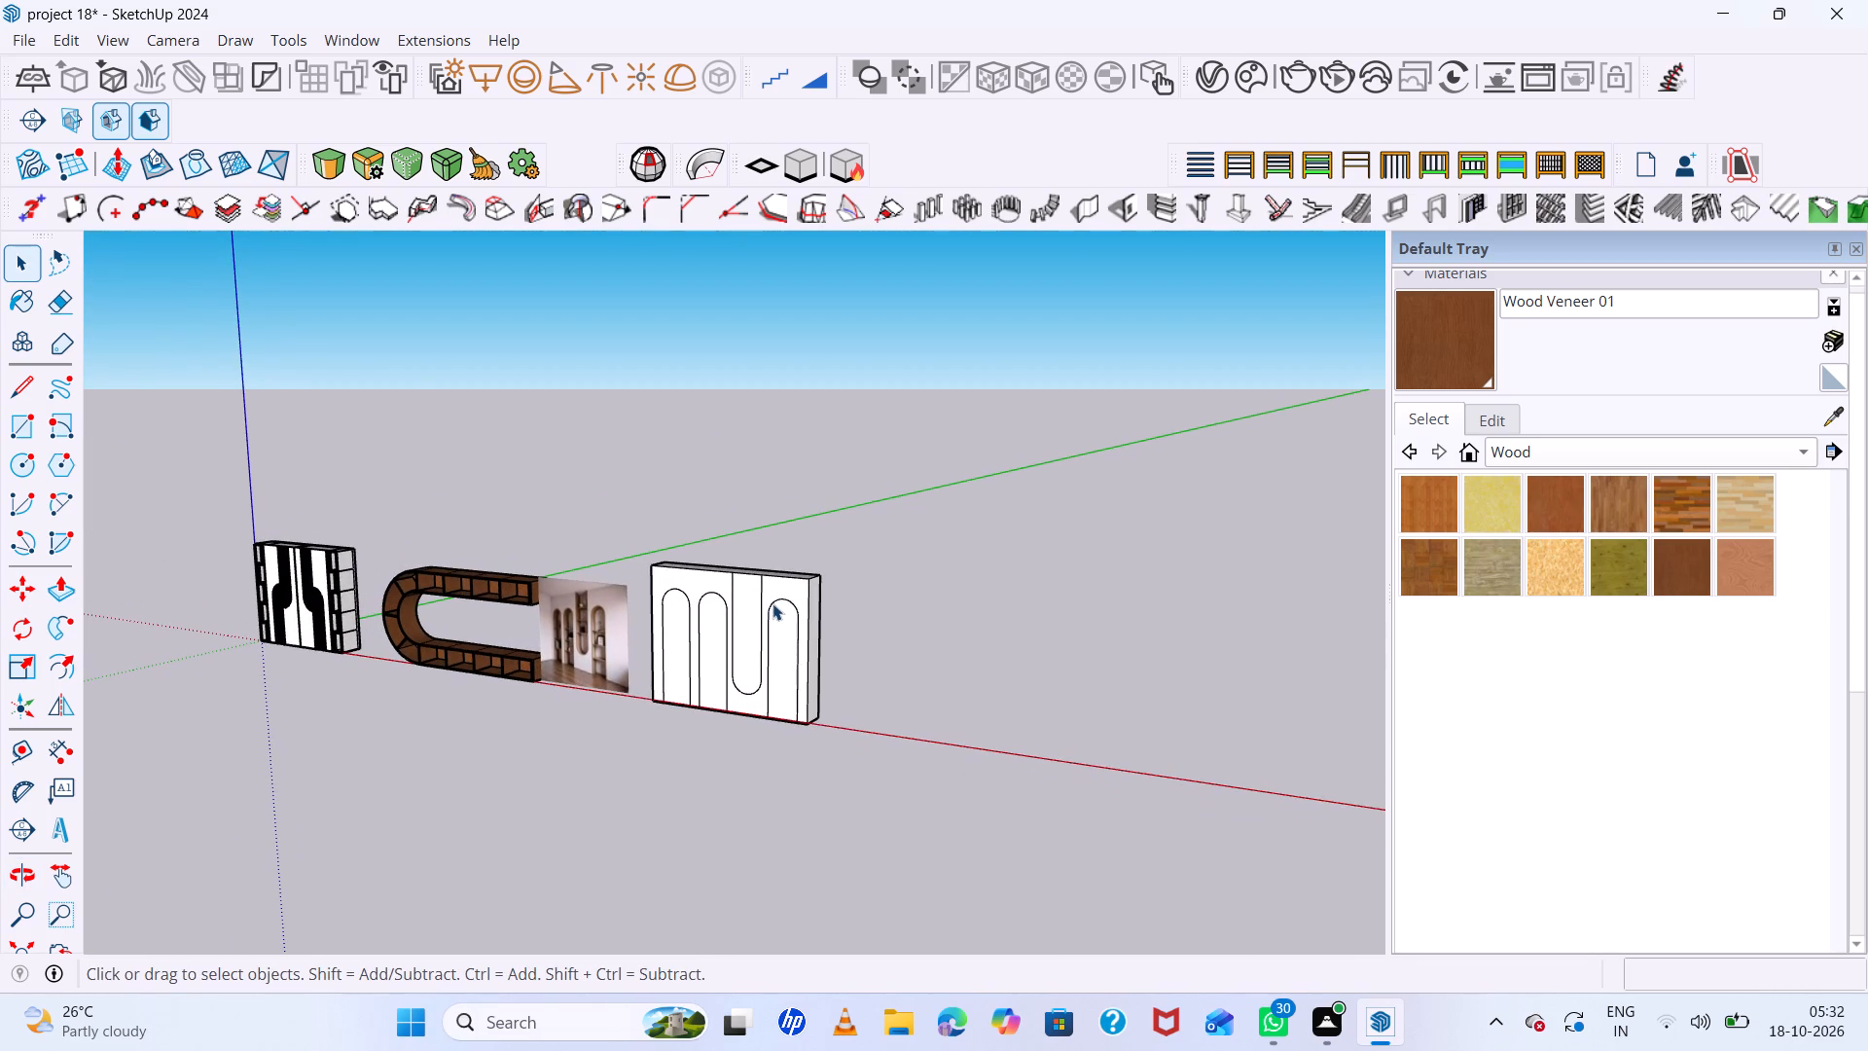
pyautogui.scroll(6, 774, 603)
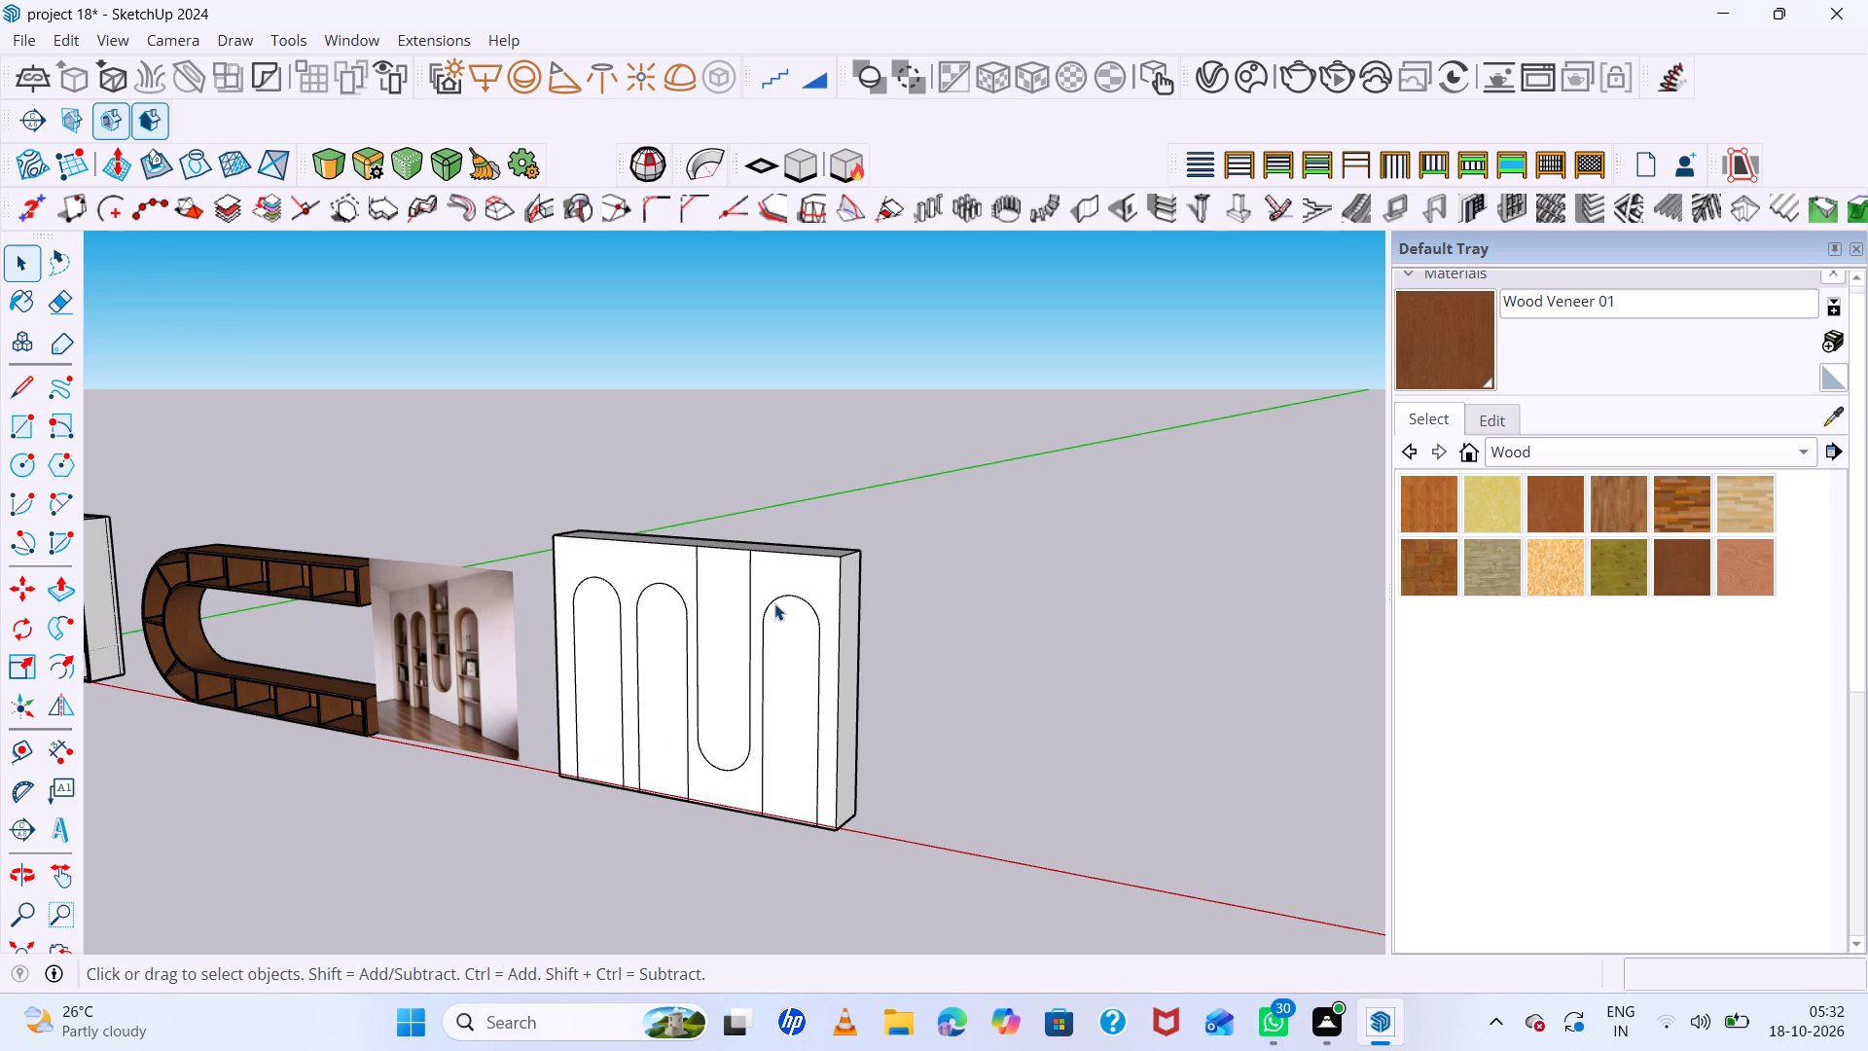
pyautogui.scroll(-3, 774, 603)
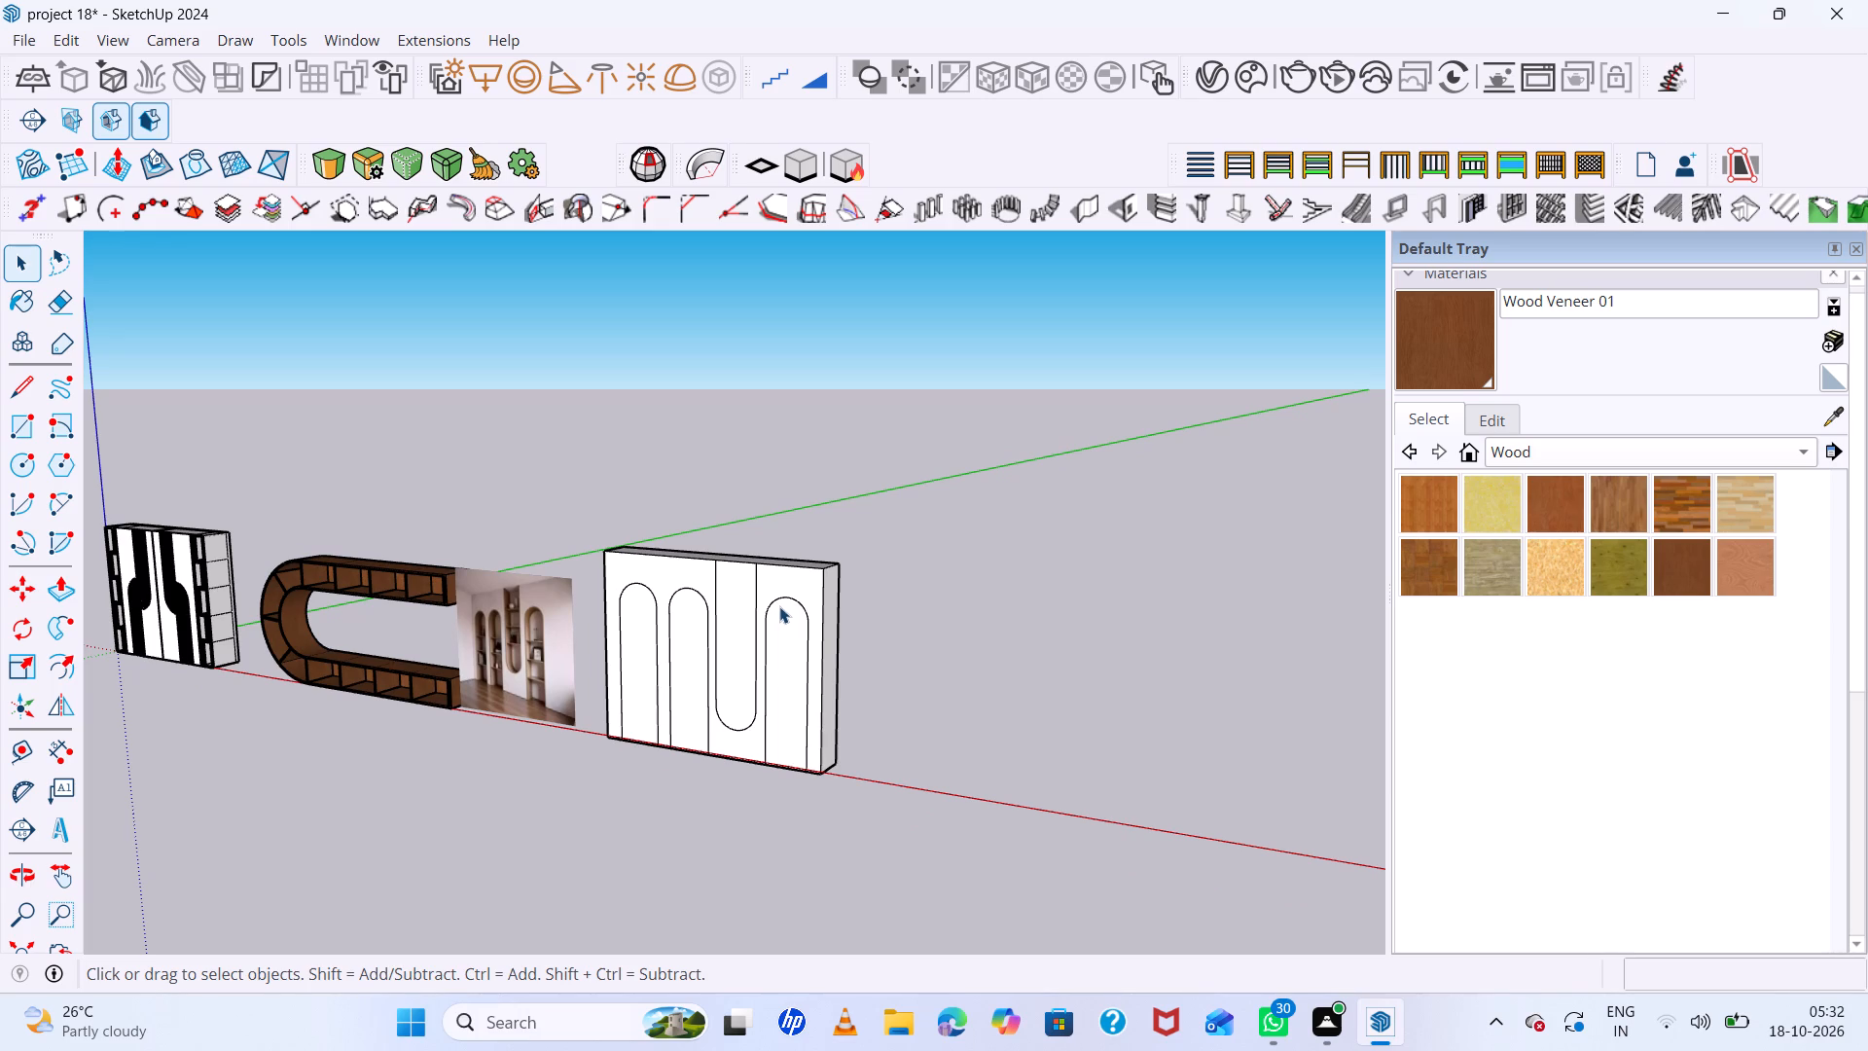
# Offset the outline of the first arch, nearest the reference photo, inward by 2 cm.
pyautogui.scroll(7, 653, 601)
pyautogui.moveTo(612, 597); pyautogui.dragTo(619, 600, button='middle')
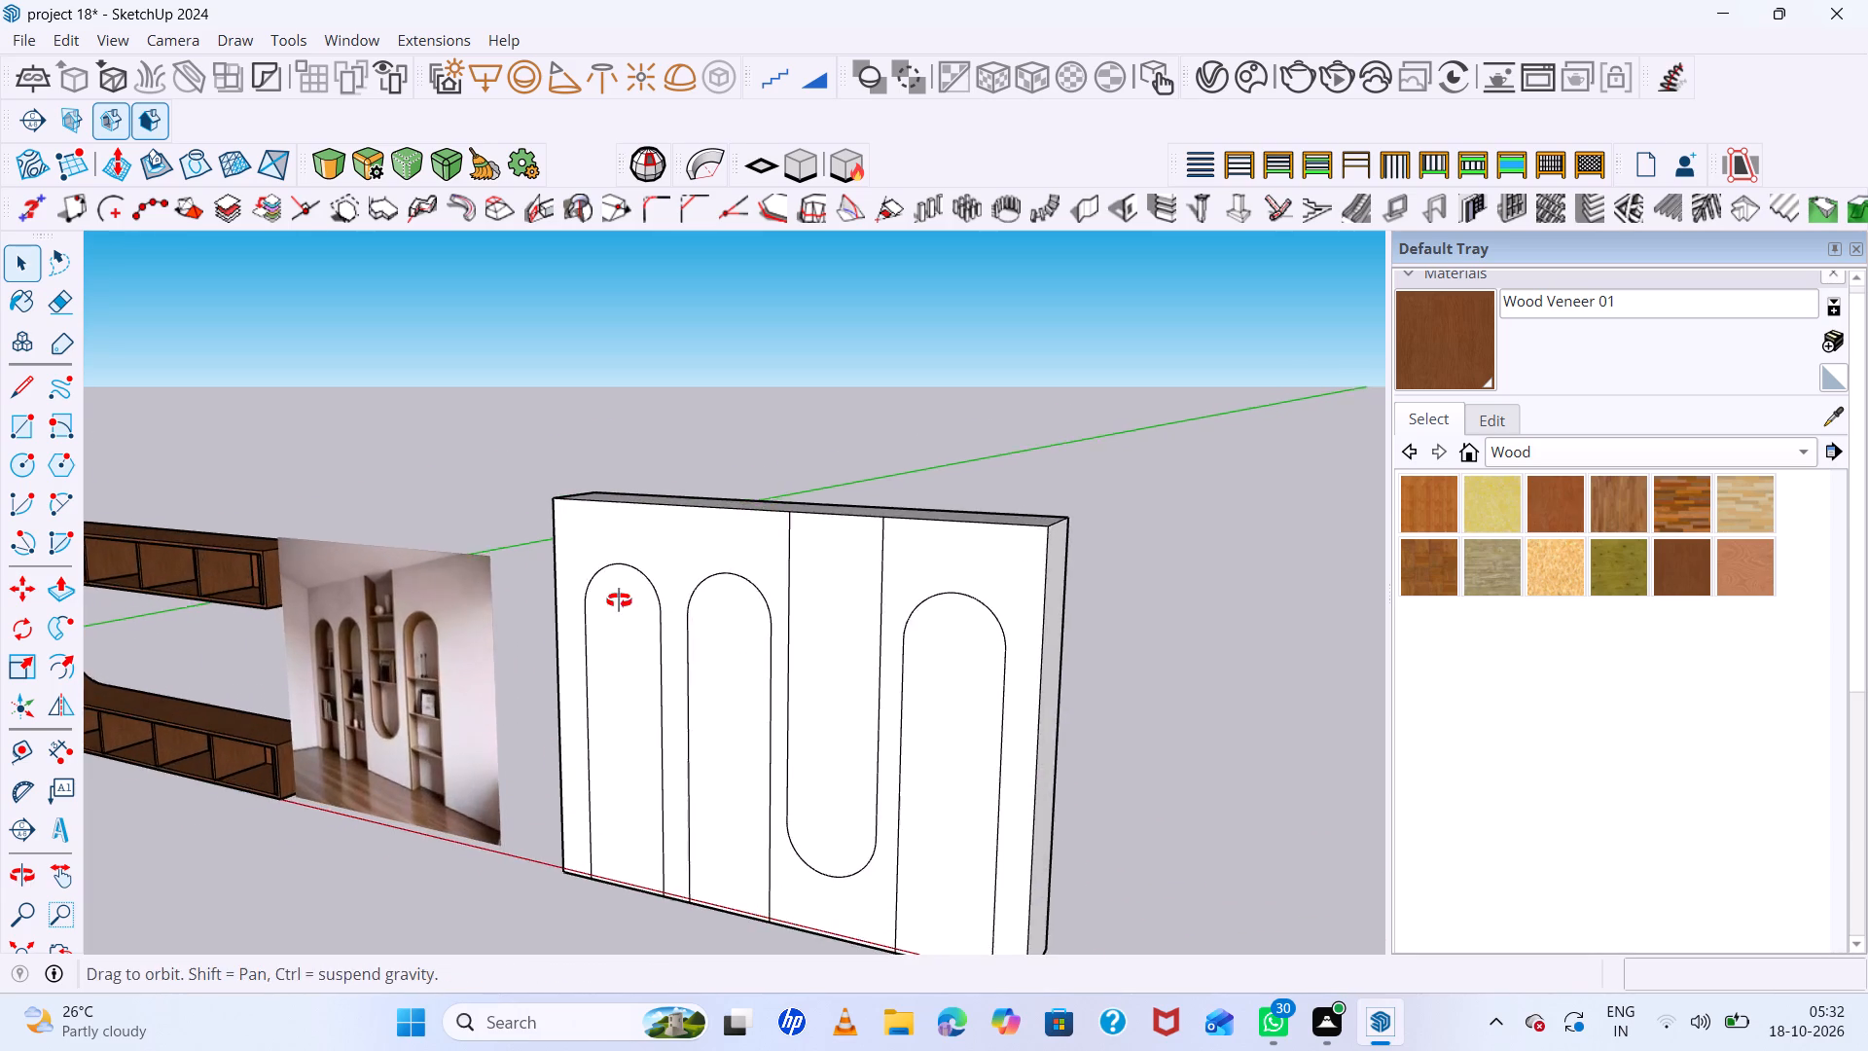
pyautogui.moveTo(619, 600); pyautogui.dragTo(777, 644, button='middle')
pyautogui.scroll(6, 597, 621)
pyautogui.doubleClick(601, 618)
pyautogui.press('f')
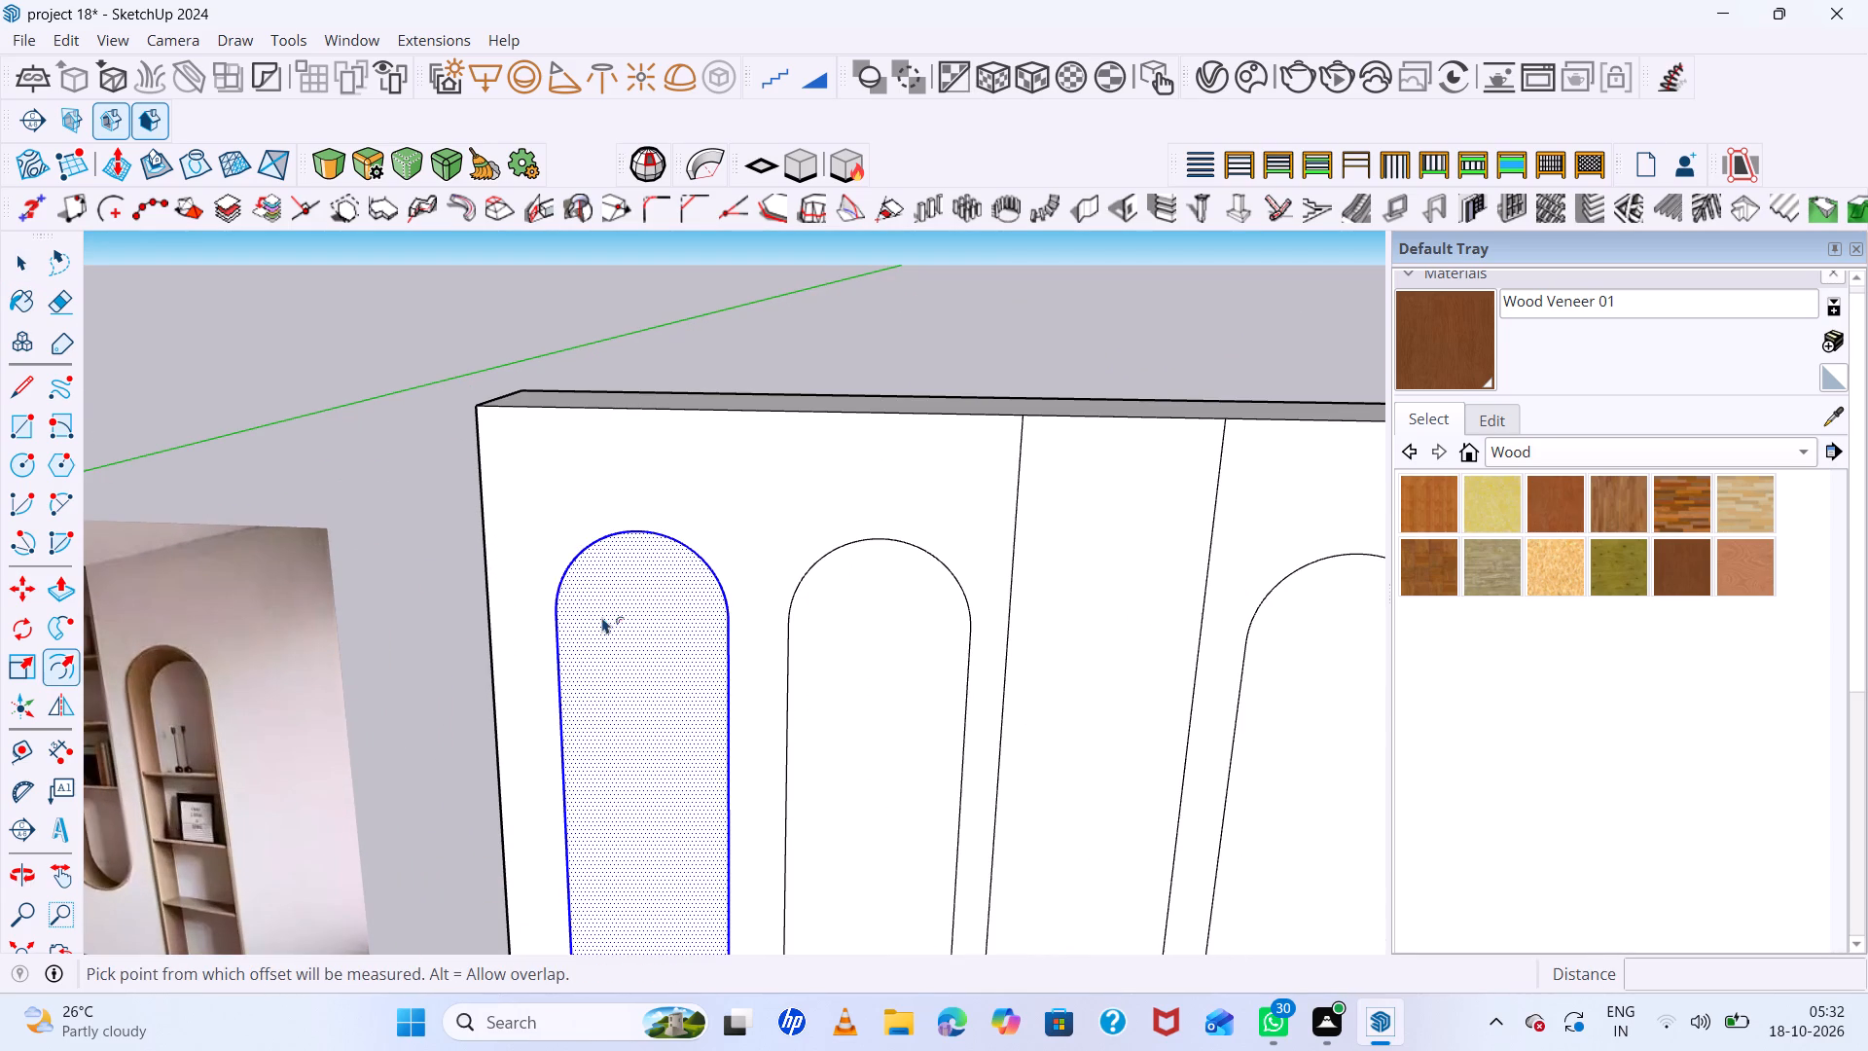
pyautogui.click(730, 598)
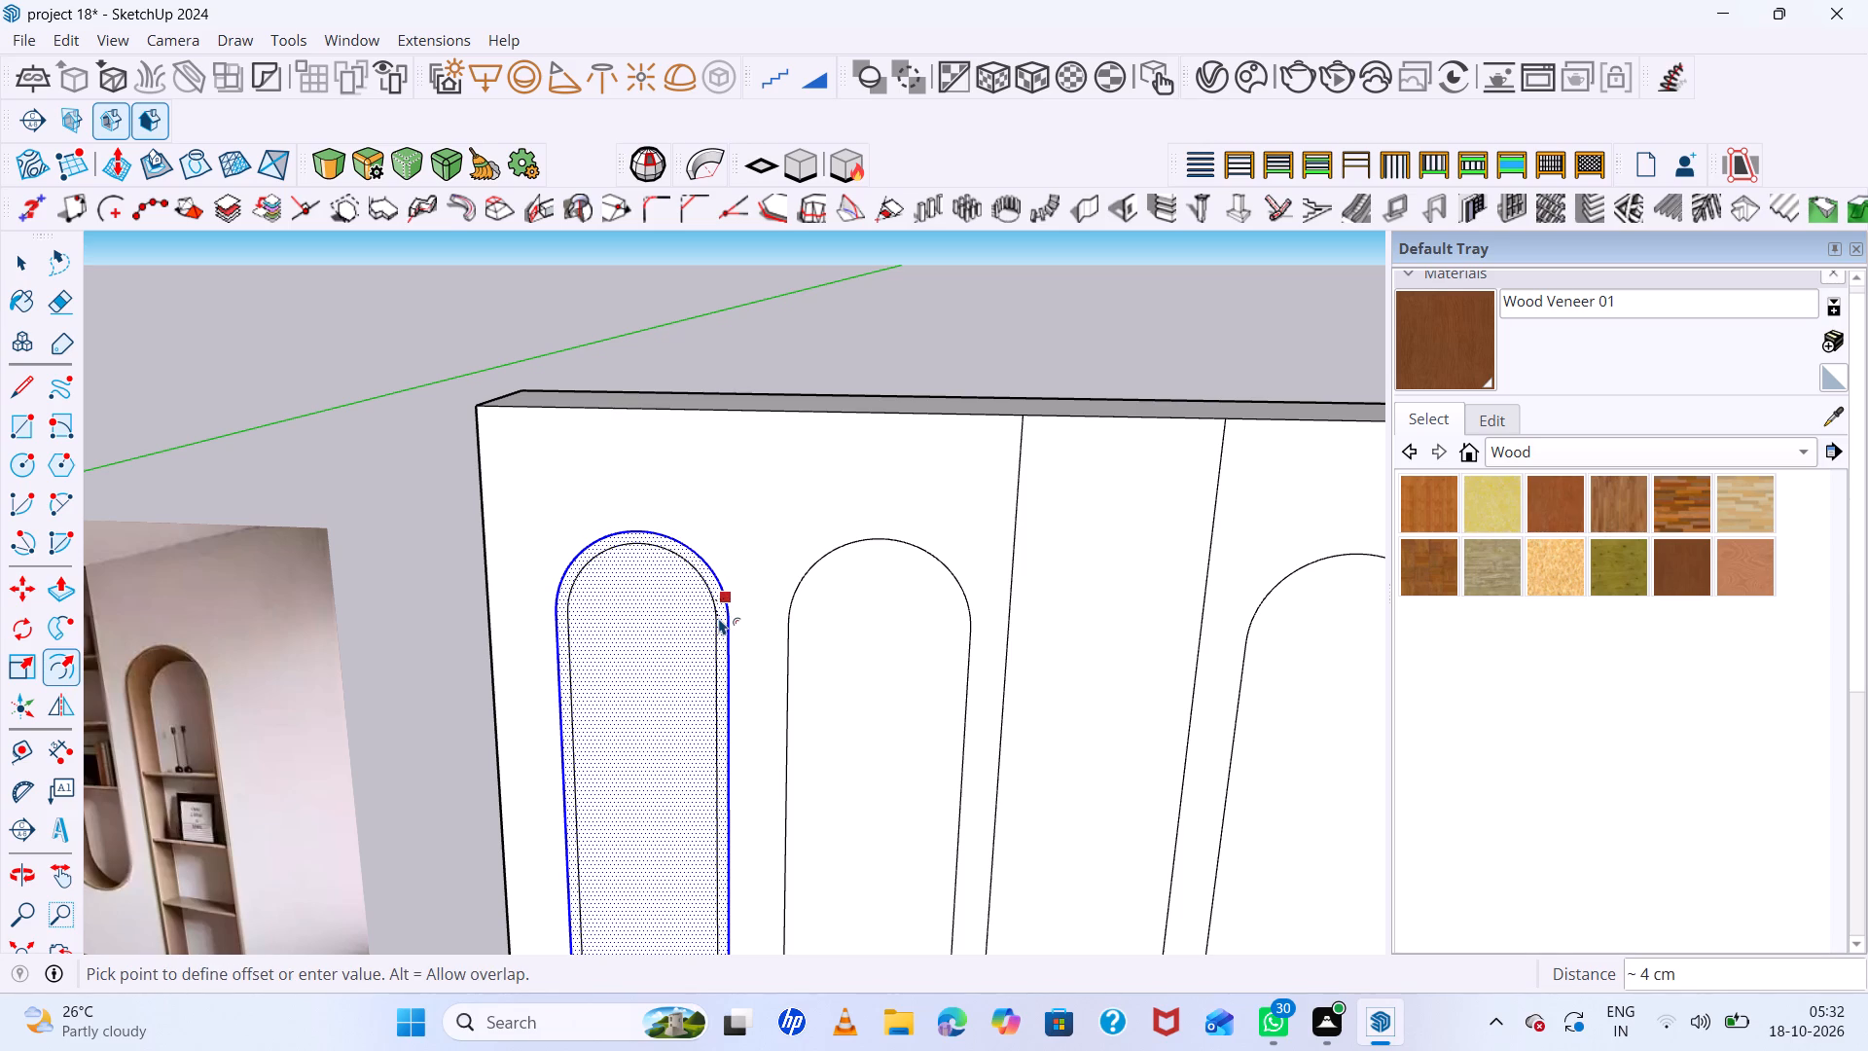
pyautogui.press('2')
pyautogui.press('Return')
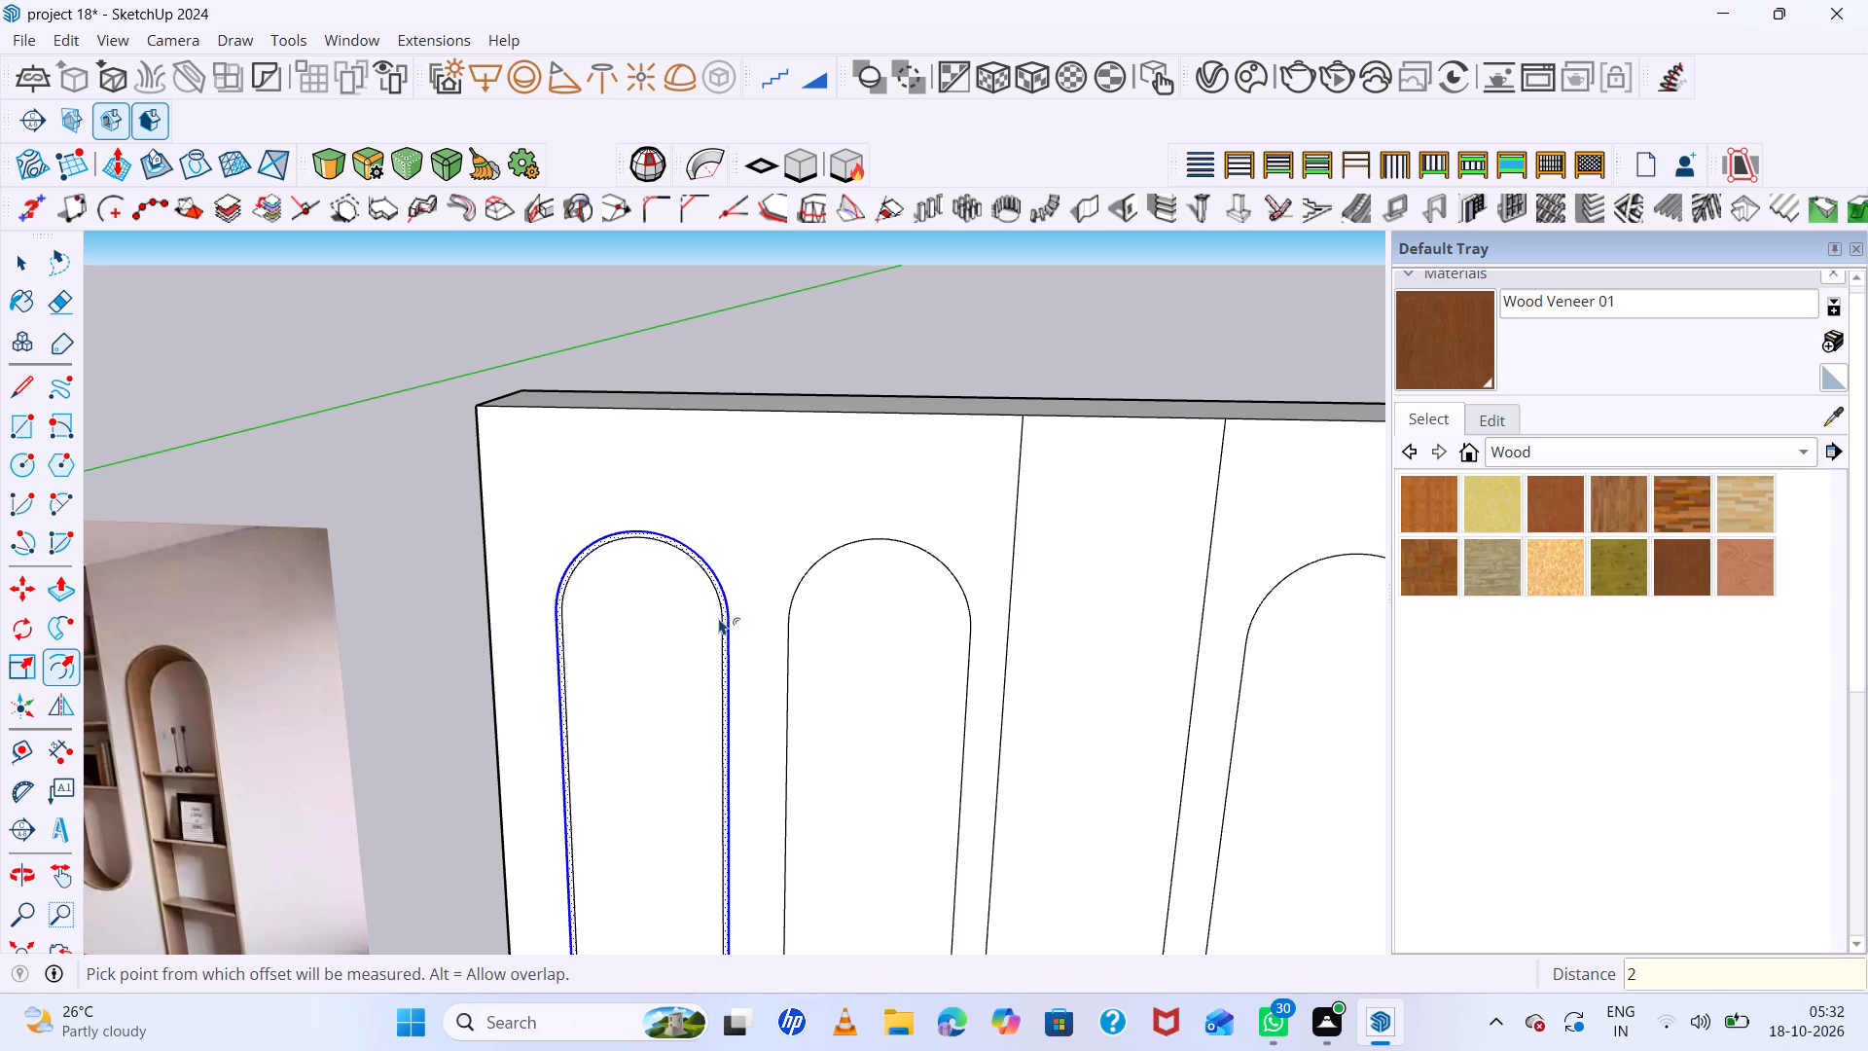
pyautogui.press('space')
# Repeat the 2 cm inward offset on the second arch, the inverted arch and the far-end arch.
pyautogui.click(867, 652)
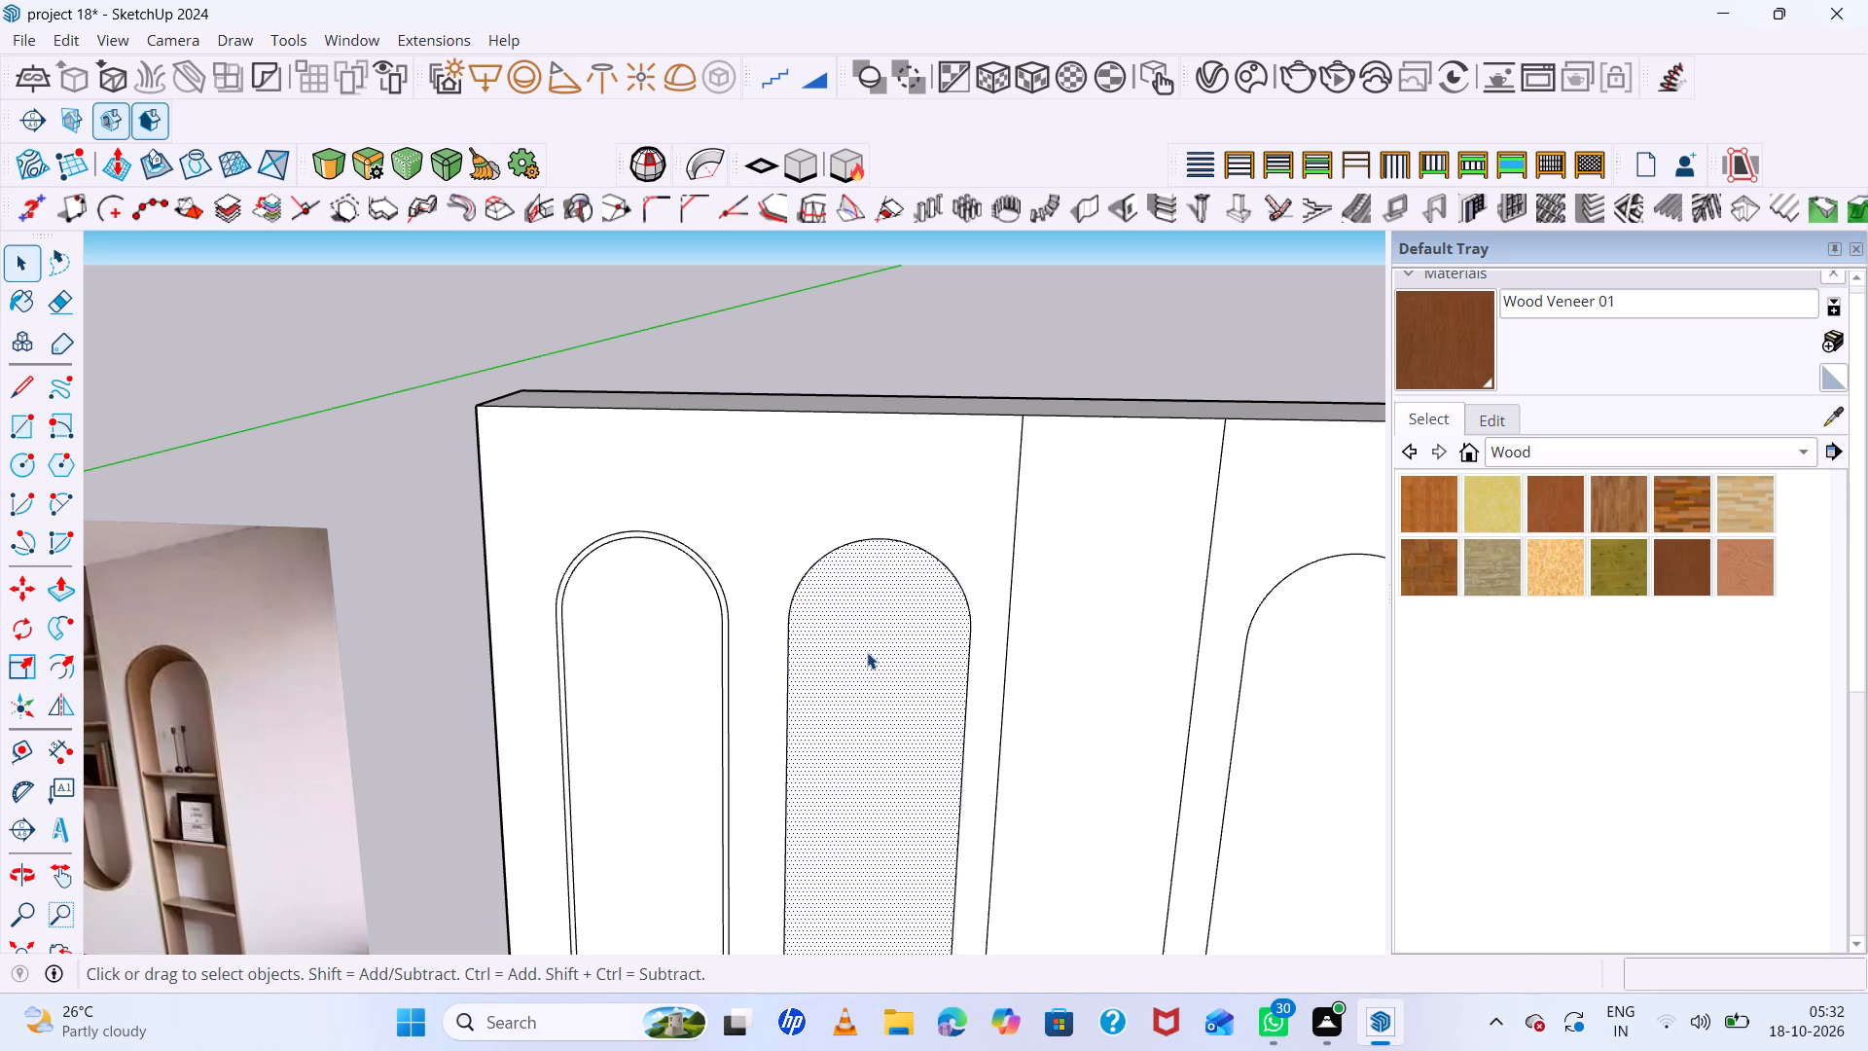
pyautogui.press('f')
pyautogui.doubleClick(867, 652)
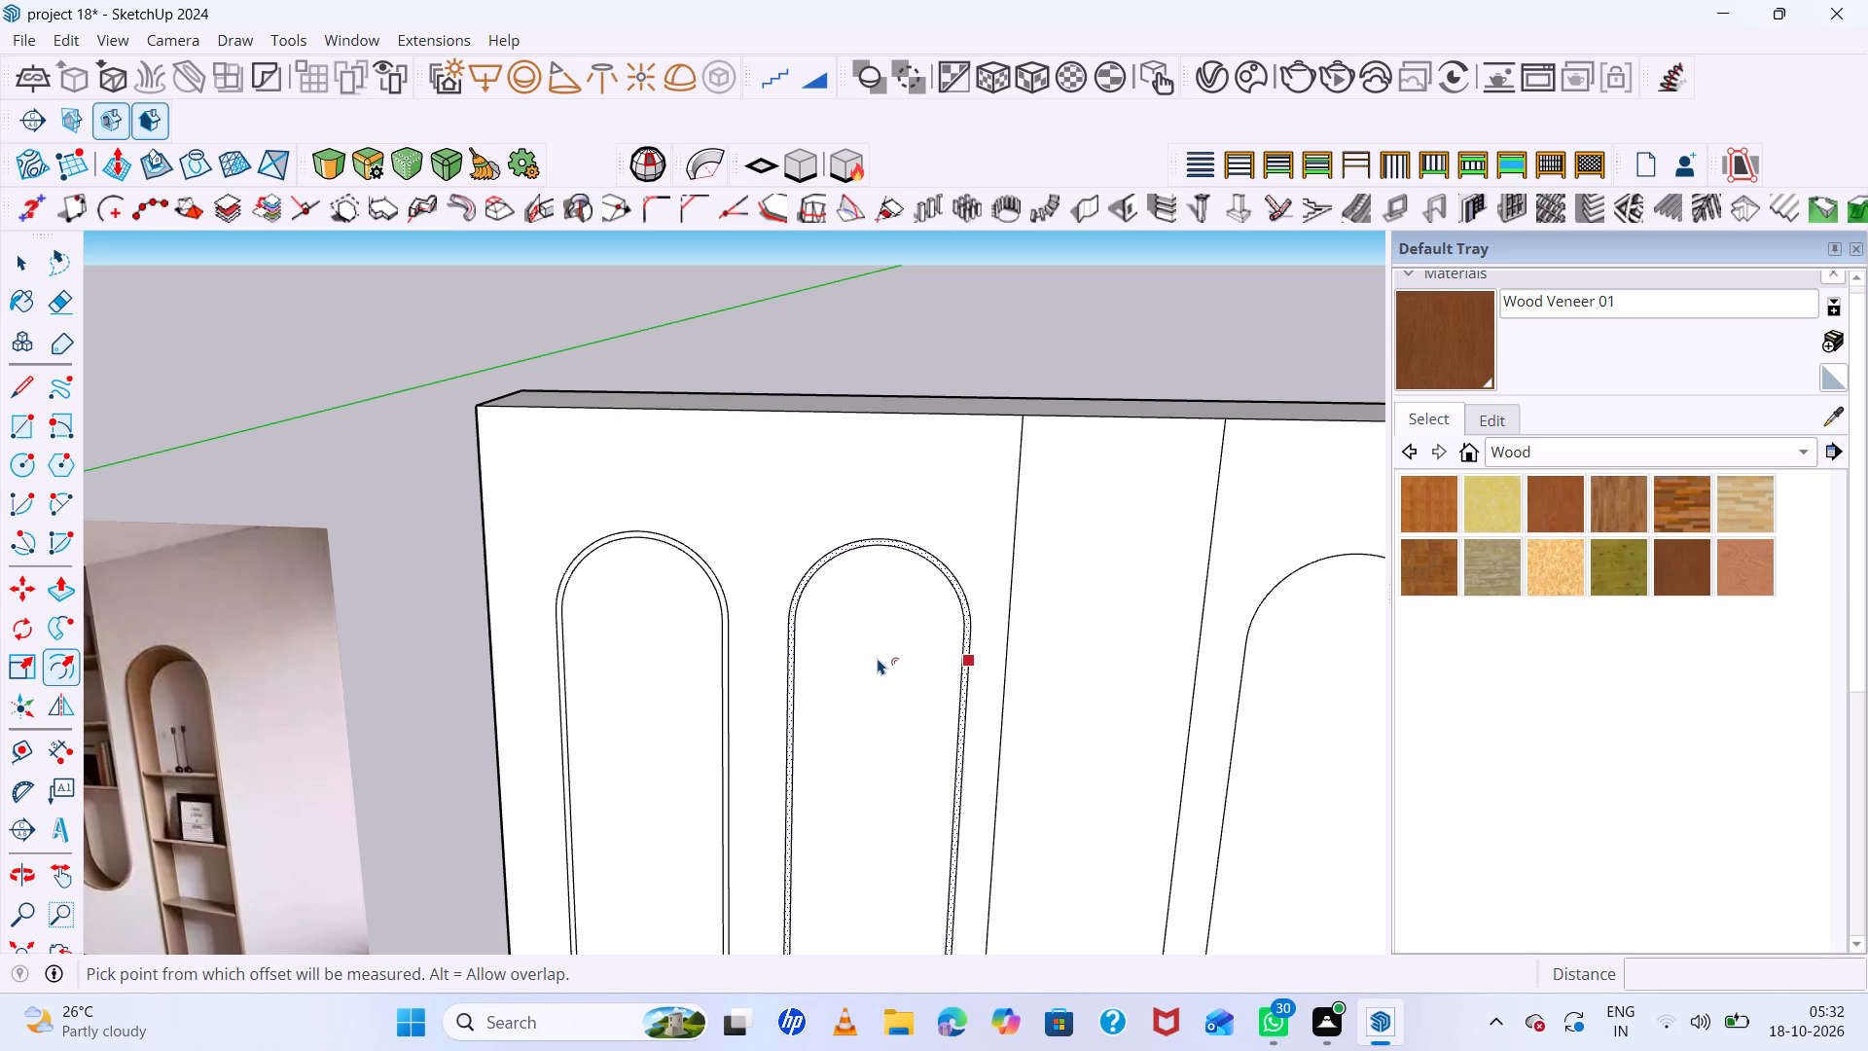
pyautogui.press('space')
pyautogui.click(1100, 635)
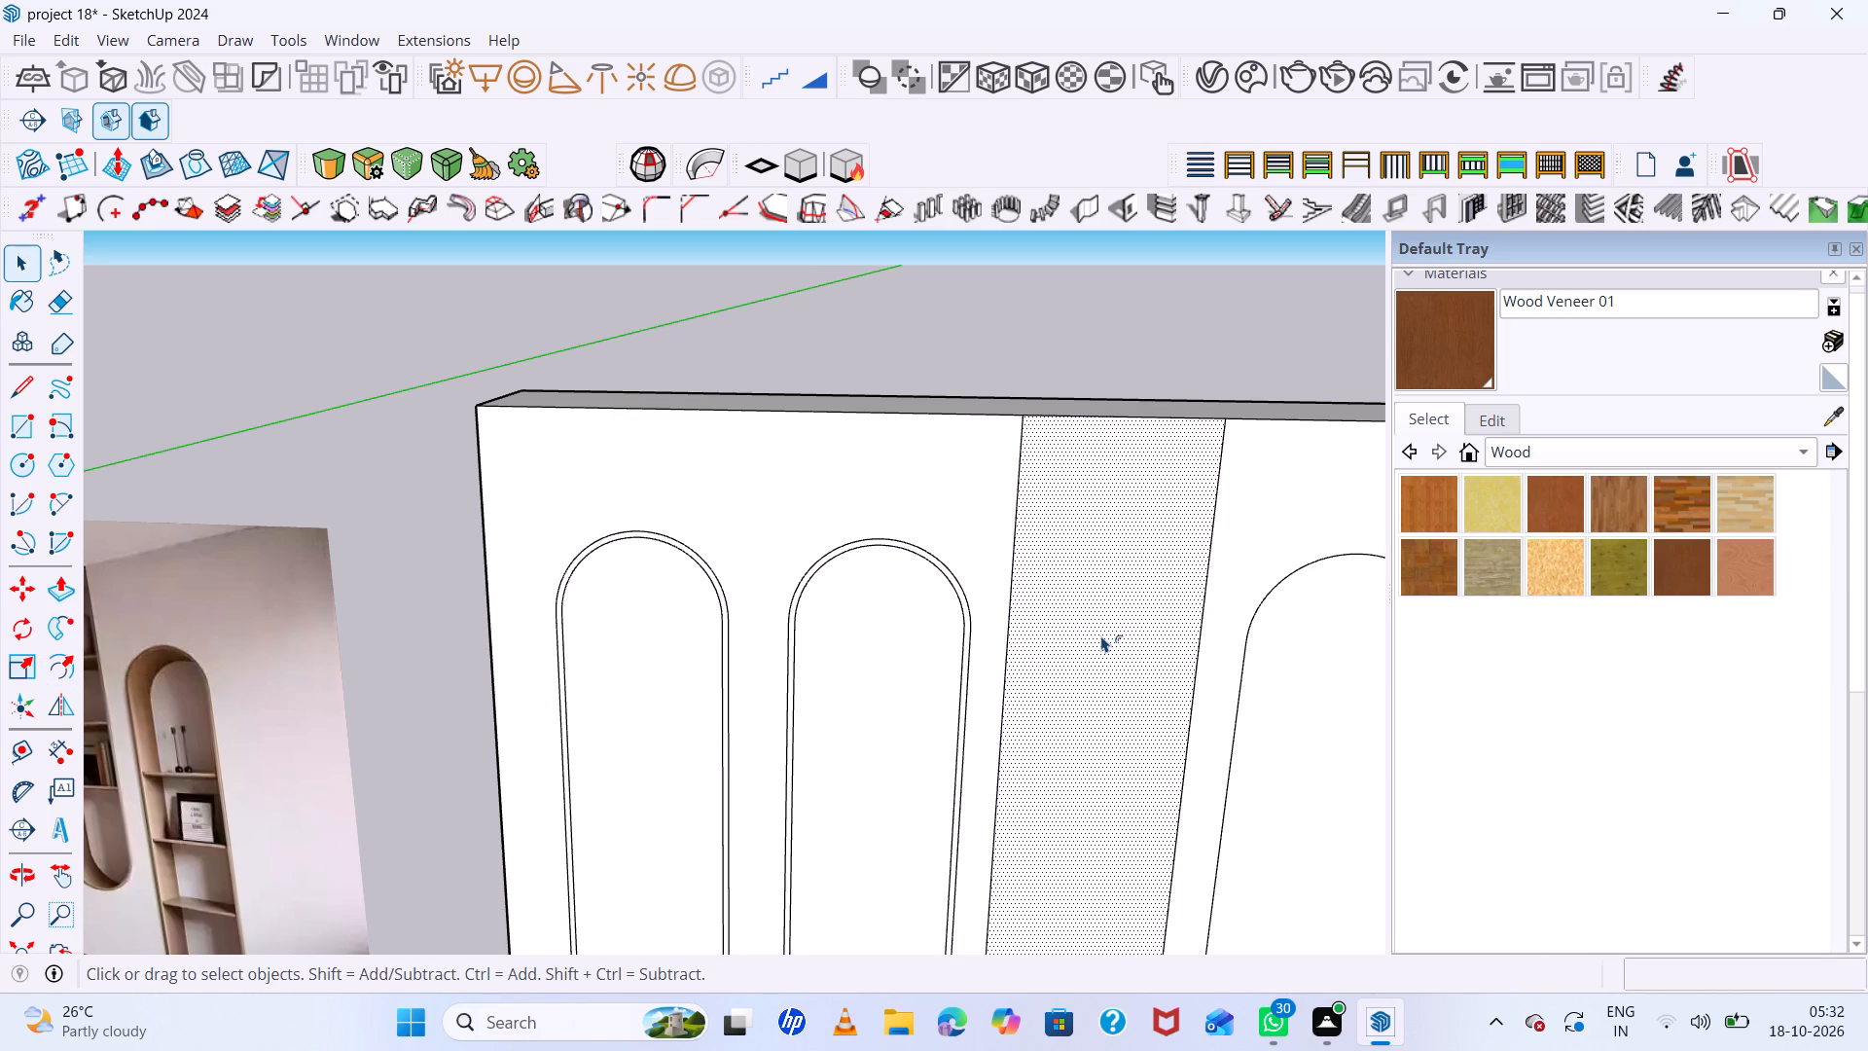
pyautogui.press('f')
pyautogui.doubleClick(1101, 635)
pyautogui.scroll(-6, 1065, 647)
pyautogui.press('space')
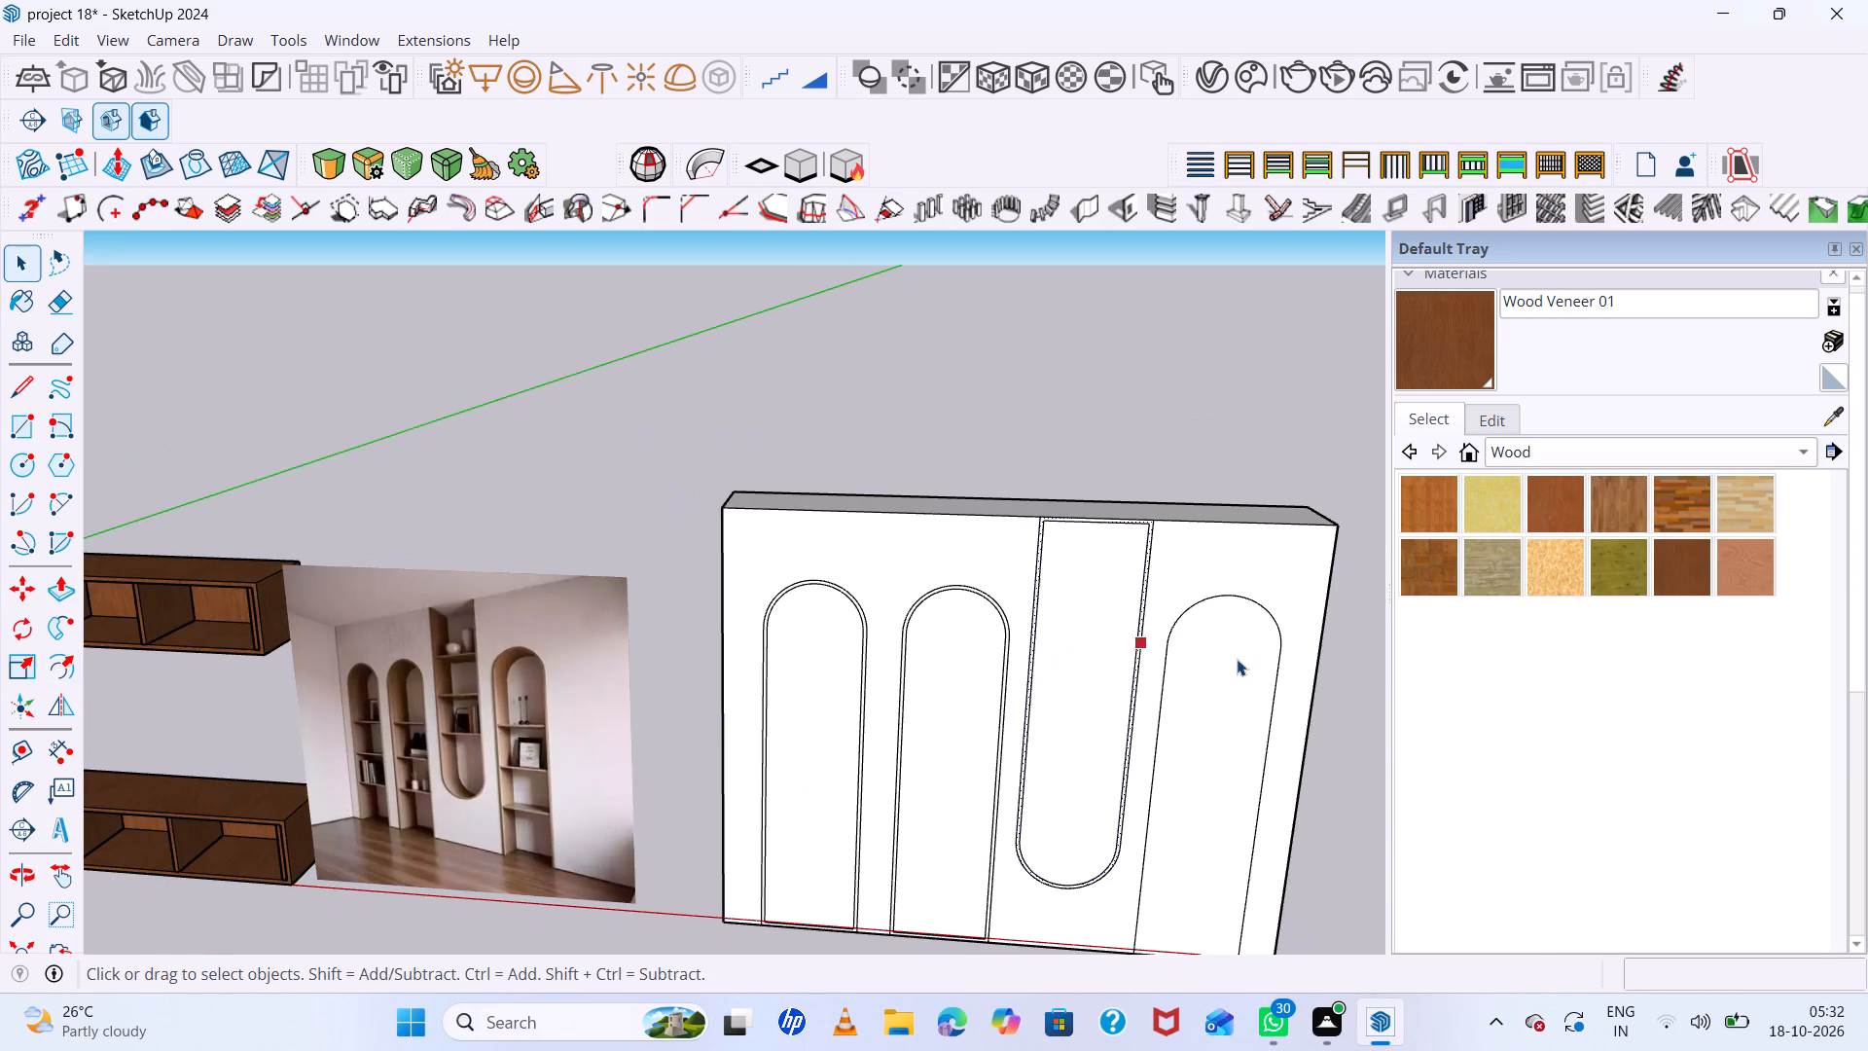
pyautogui.click(1237, 659)
pyautogui.press('f')
pyautogui.doubleClick(1239, 660)
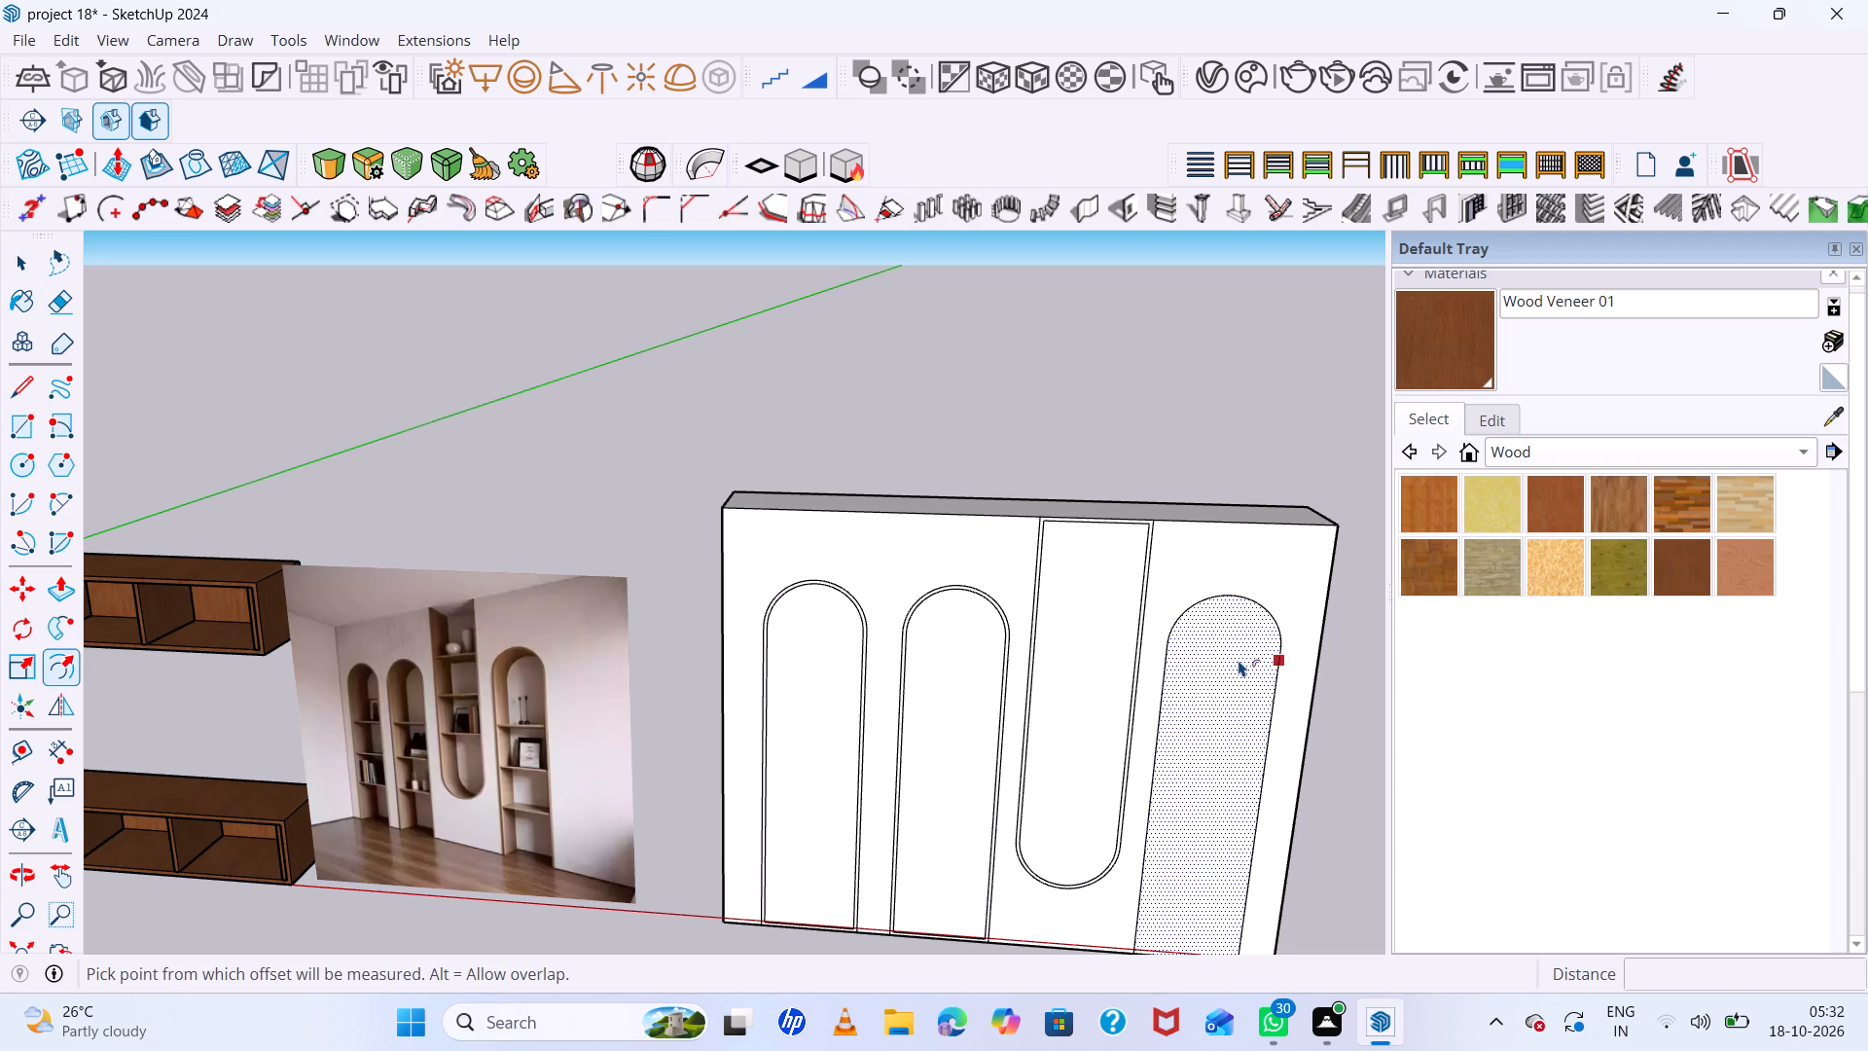
pyautogui.press('space')
# Move the first arch's inner bottom line down 2 cm onto the block's bottom edge.
pyautogui.scroll(7, 859, 699)
pyautogui.scroll(-8, 865, 666)
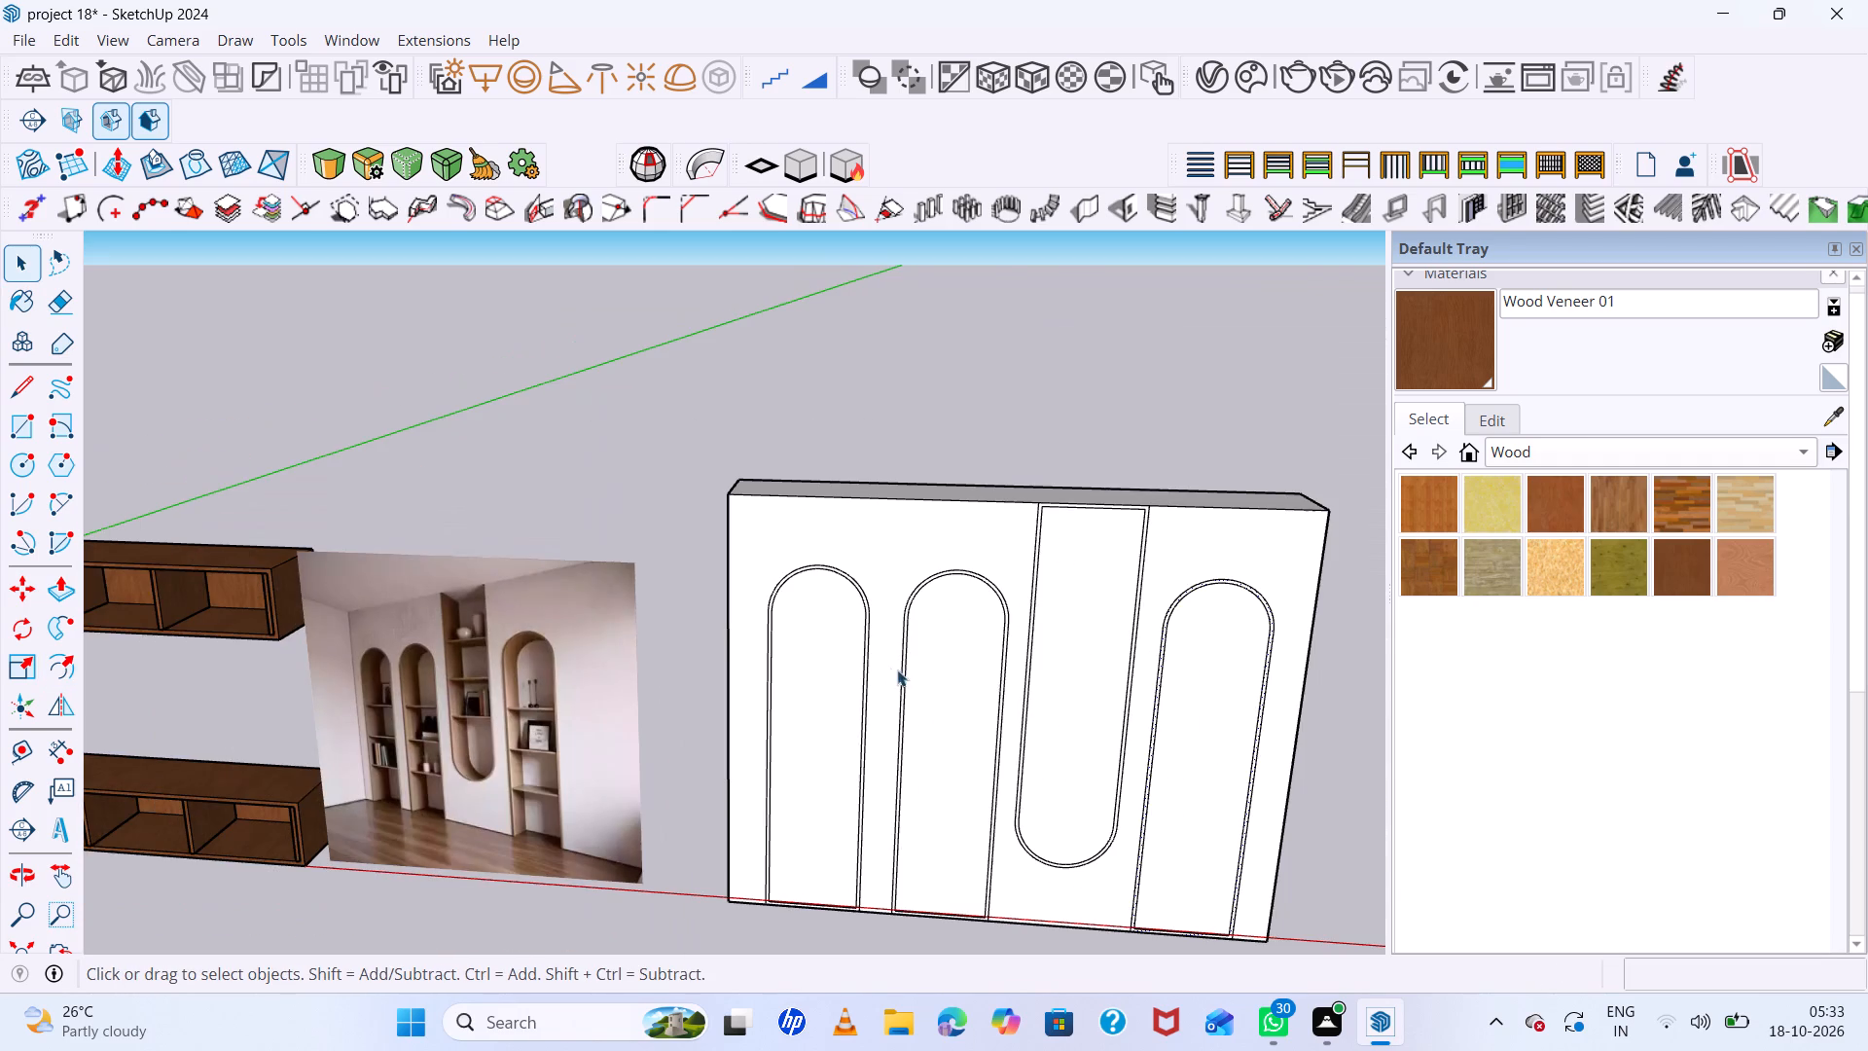
pyautogui.press('space')
pyautogui.scroll(7, 784, 825)
pyautogui.scroll(-9, 727, 598)
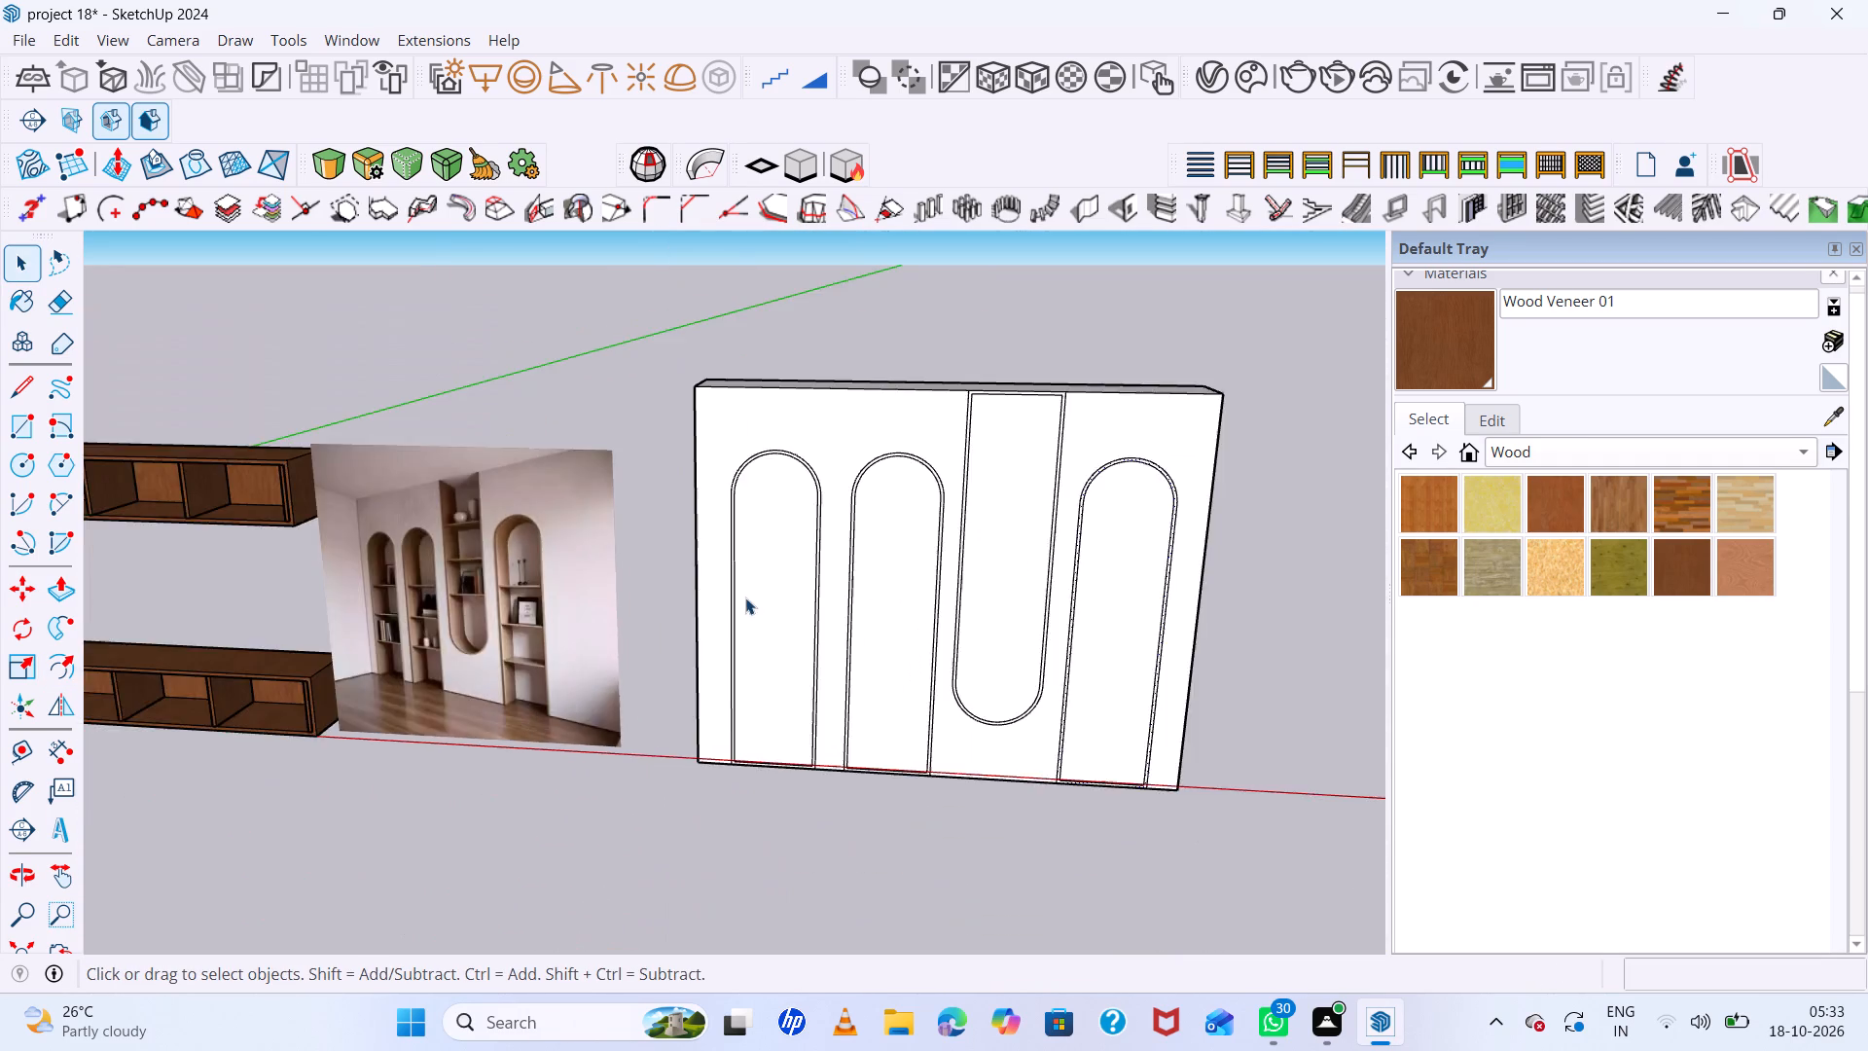
pyautogui.scroll(-5, 768, 614)
pyautogui.scroll(8, 809, 795)
pyautogui.scroll(14, 739, 639)
pyautogui.scroll(6, 864, 643)
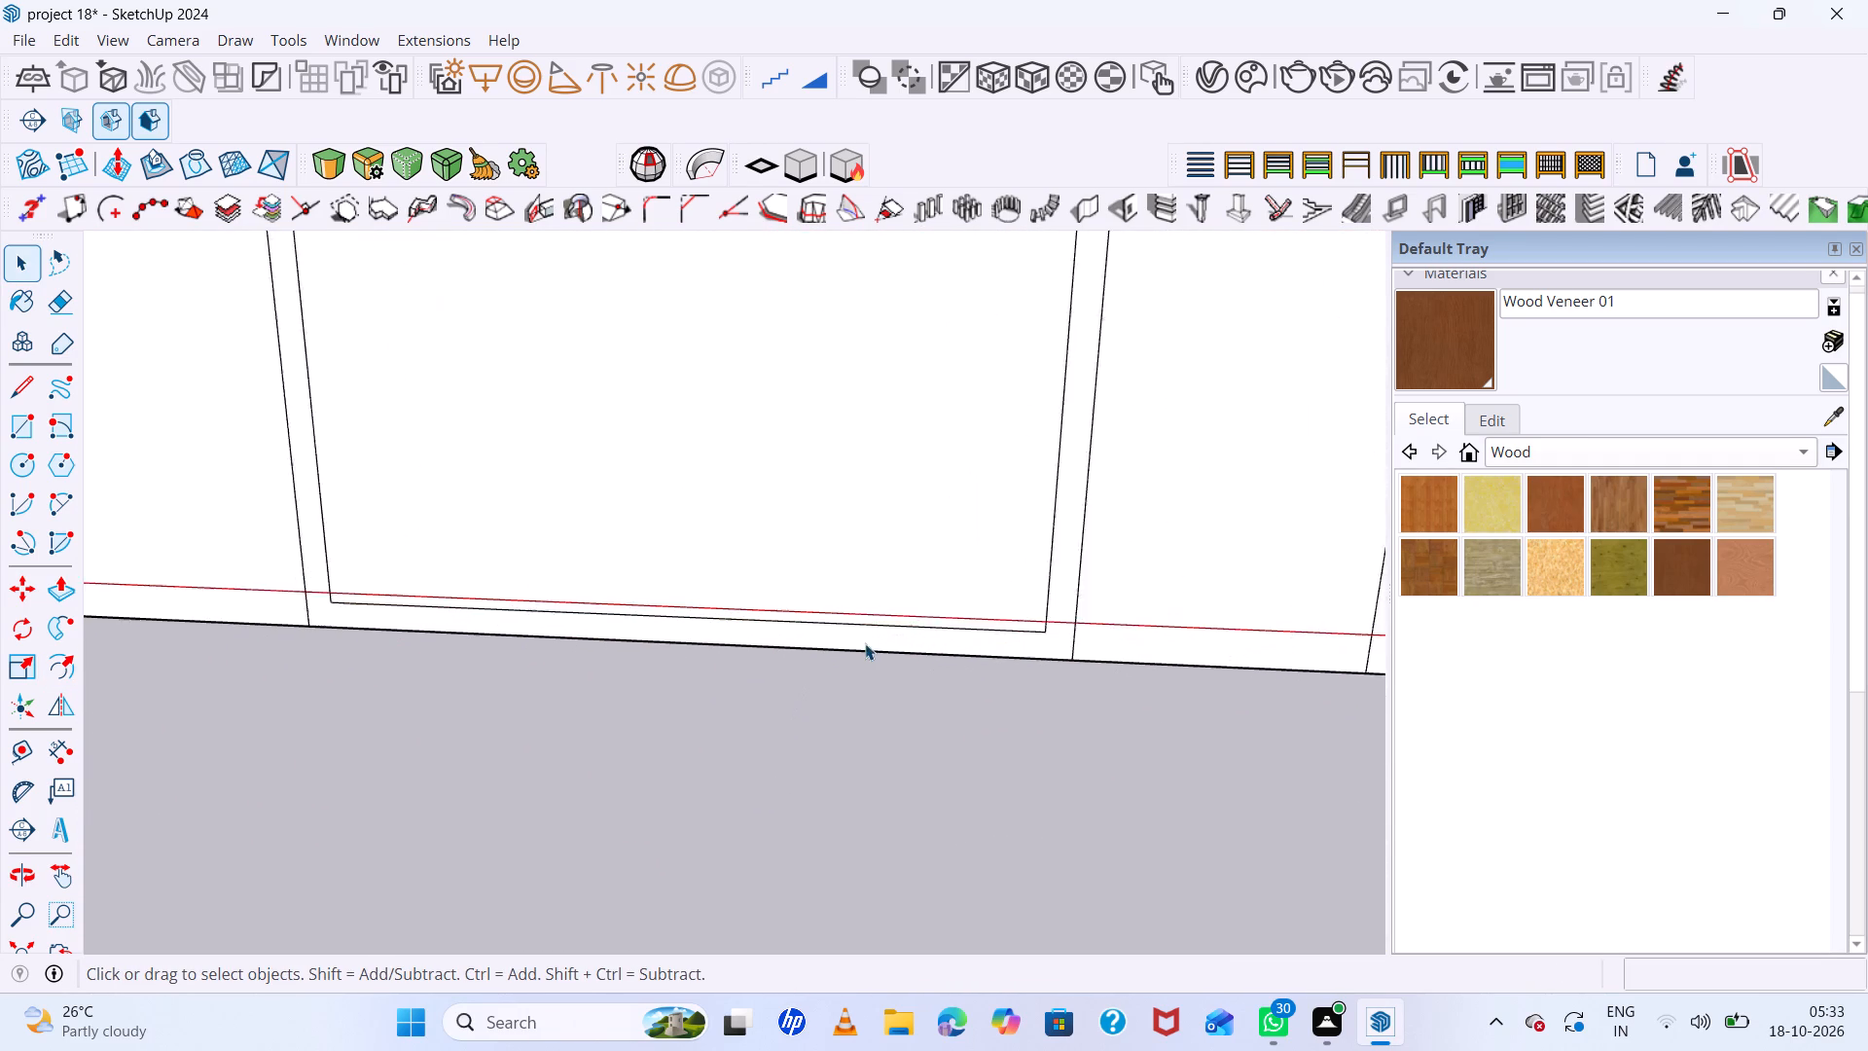
pyautogui.scroll(2, 865, 643)
pyautogui.click(997, 623)
pyautogui.click(997, 627)
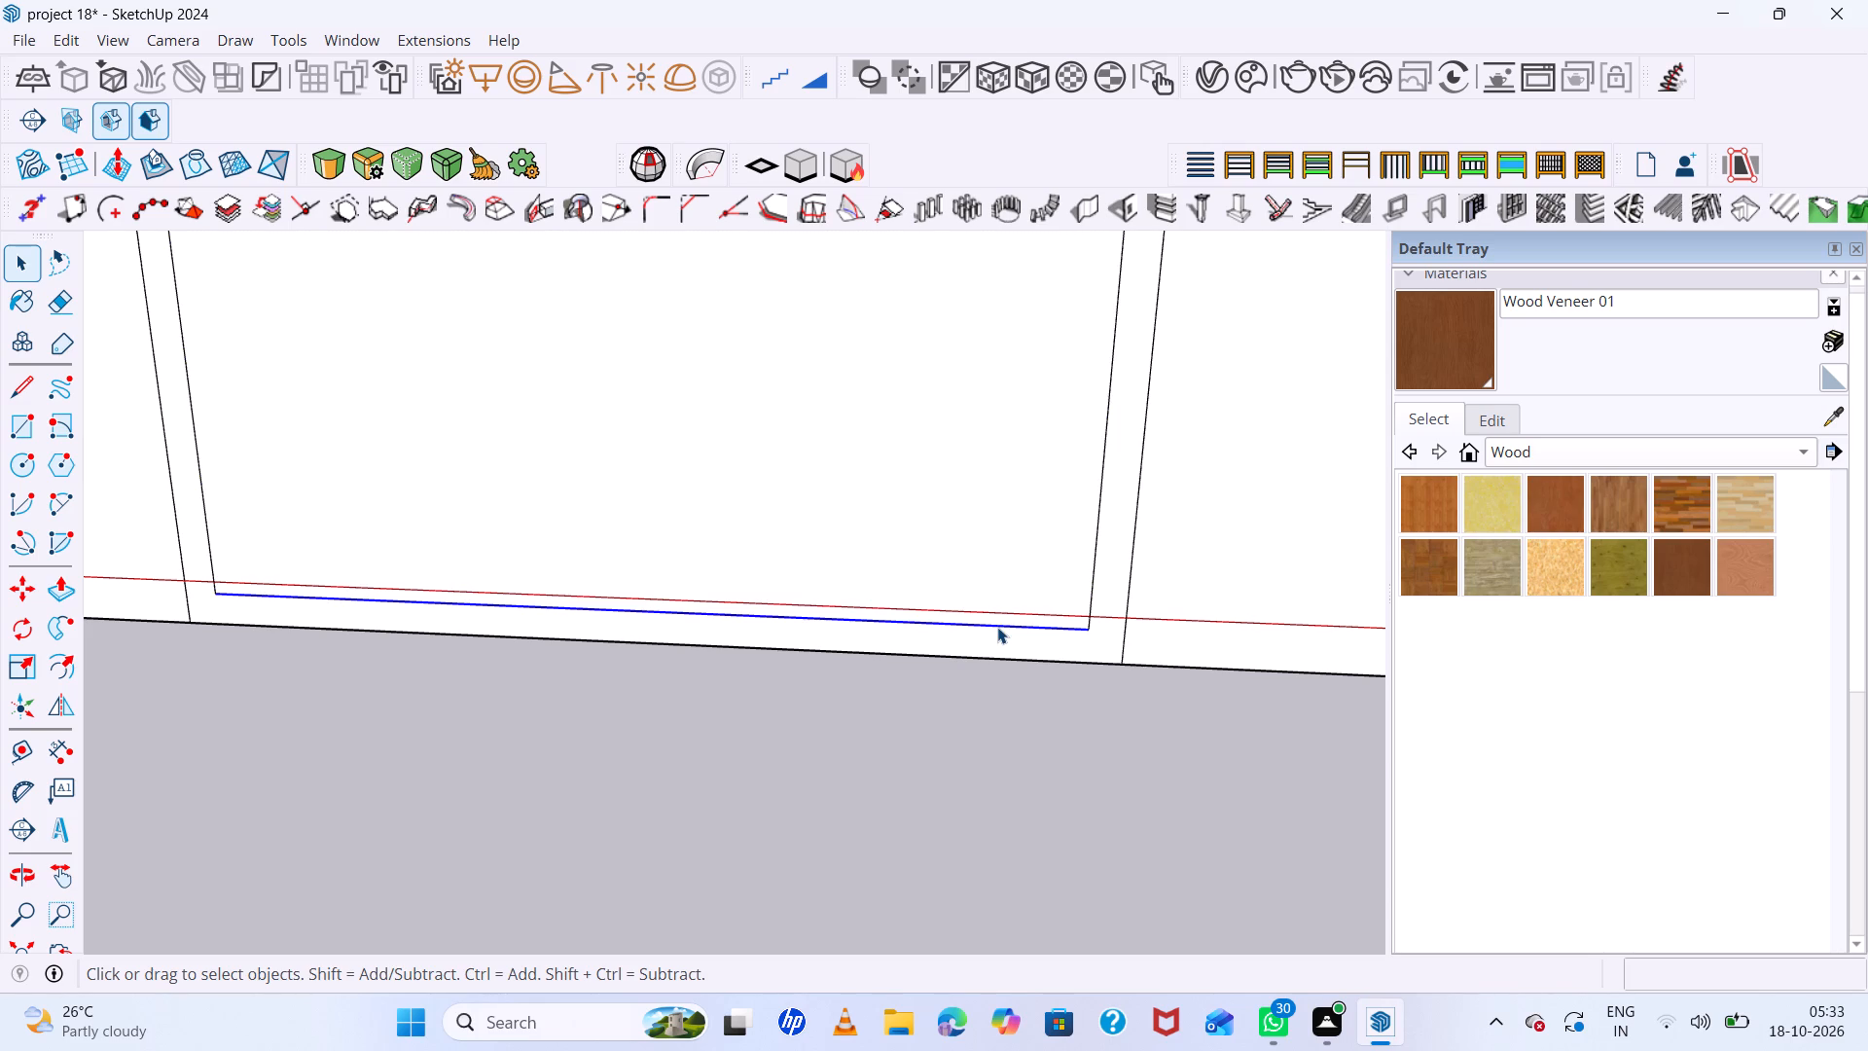
pyautogui.press('m')
pyautogui.click(1003, 629)
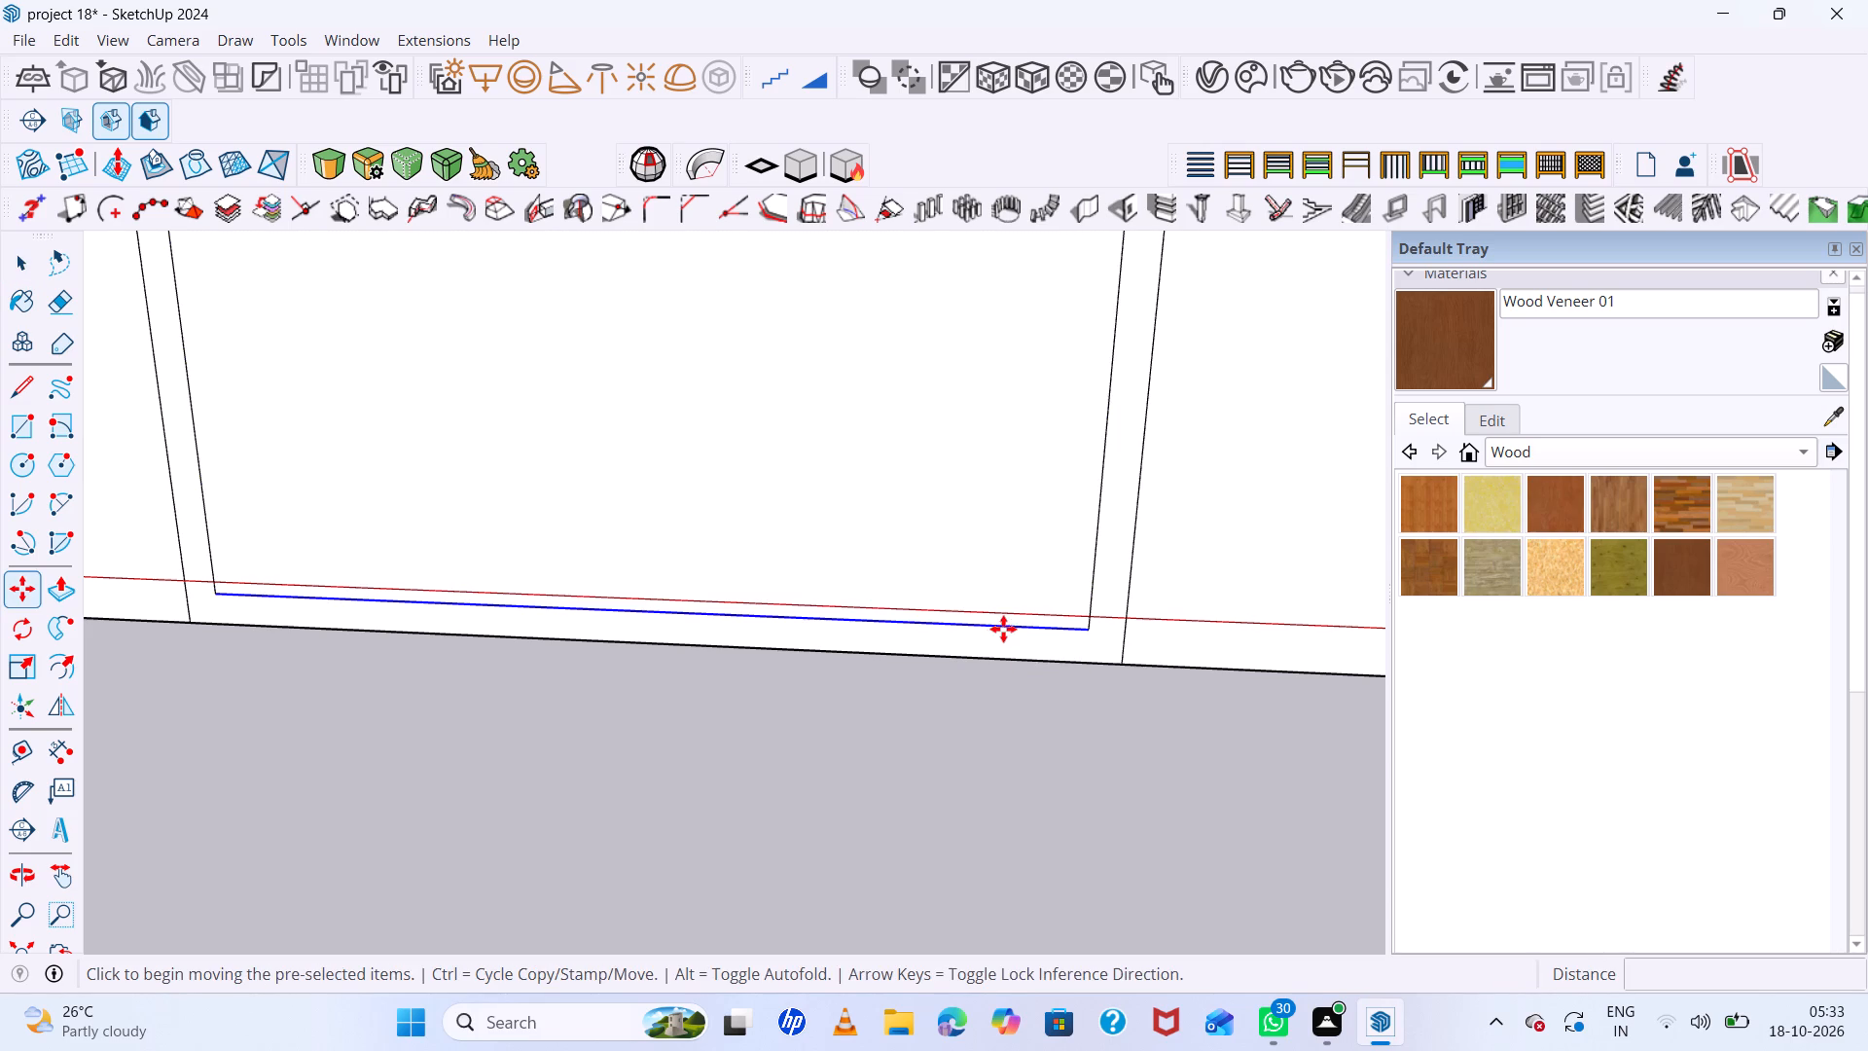
pyautogui.click(1006, 660)
# Move the second arch's inner bottom line down 2 cm onto the block's bottom edge.
pyautogui.scroll(-12, 943, 688)
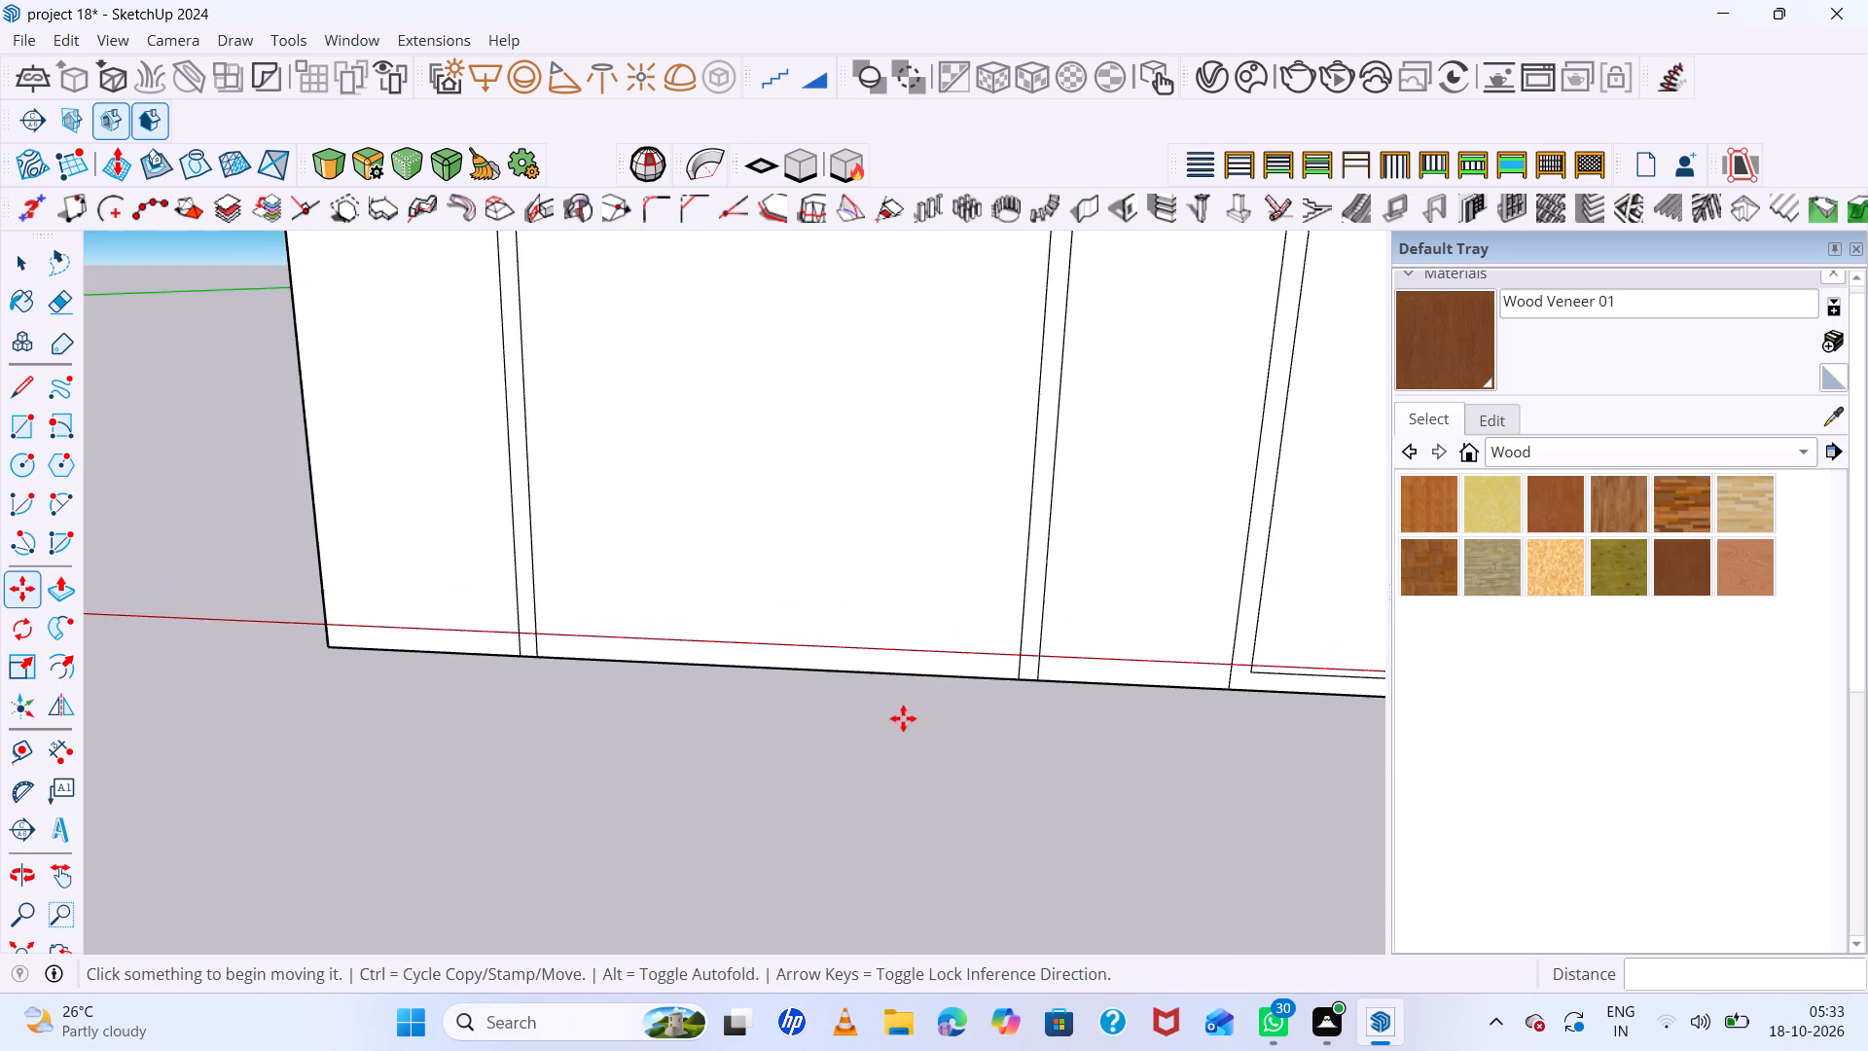
pyautogui.scroll(-4, 903, 718)
pyautogui.scroll(7, 1296, 687)
pyautogui.scroll(7, 1135, 714)
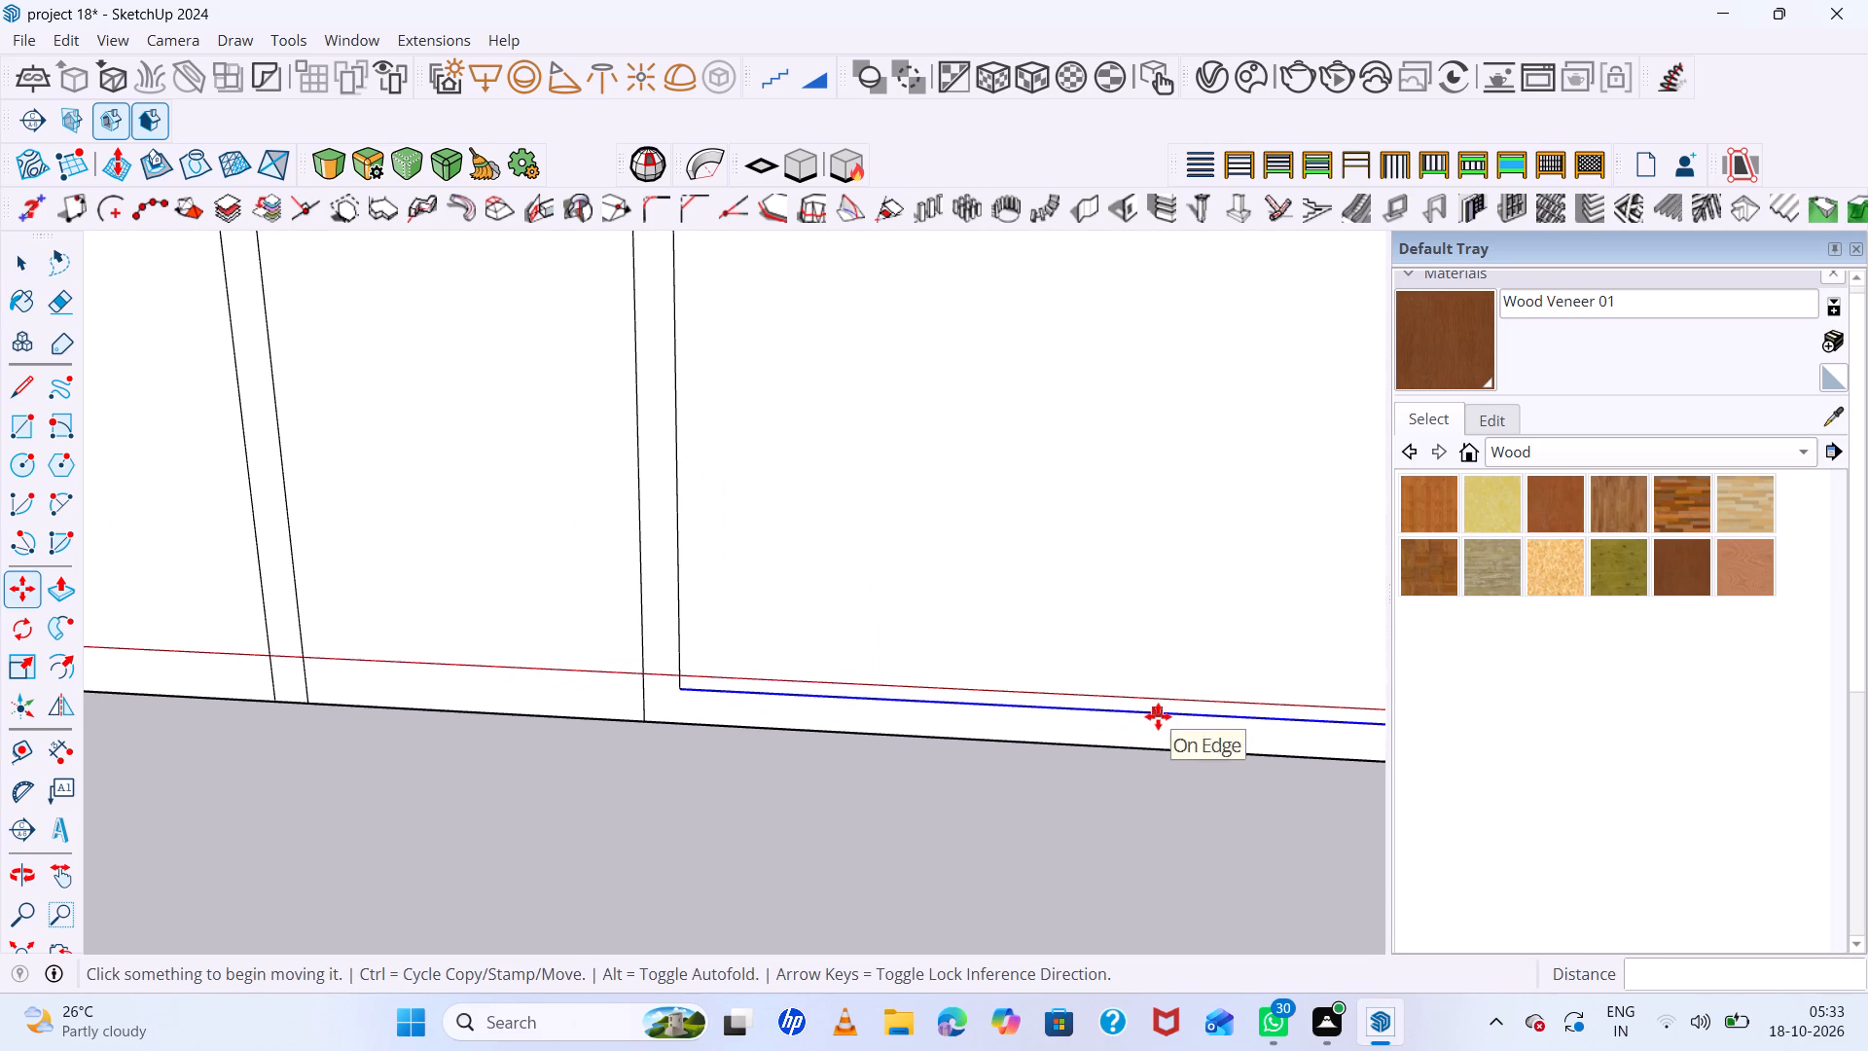
pyautogui.press('space')
pyautogui.click(1164, 711)
pyautogui.press('m')
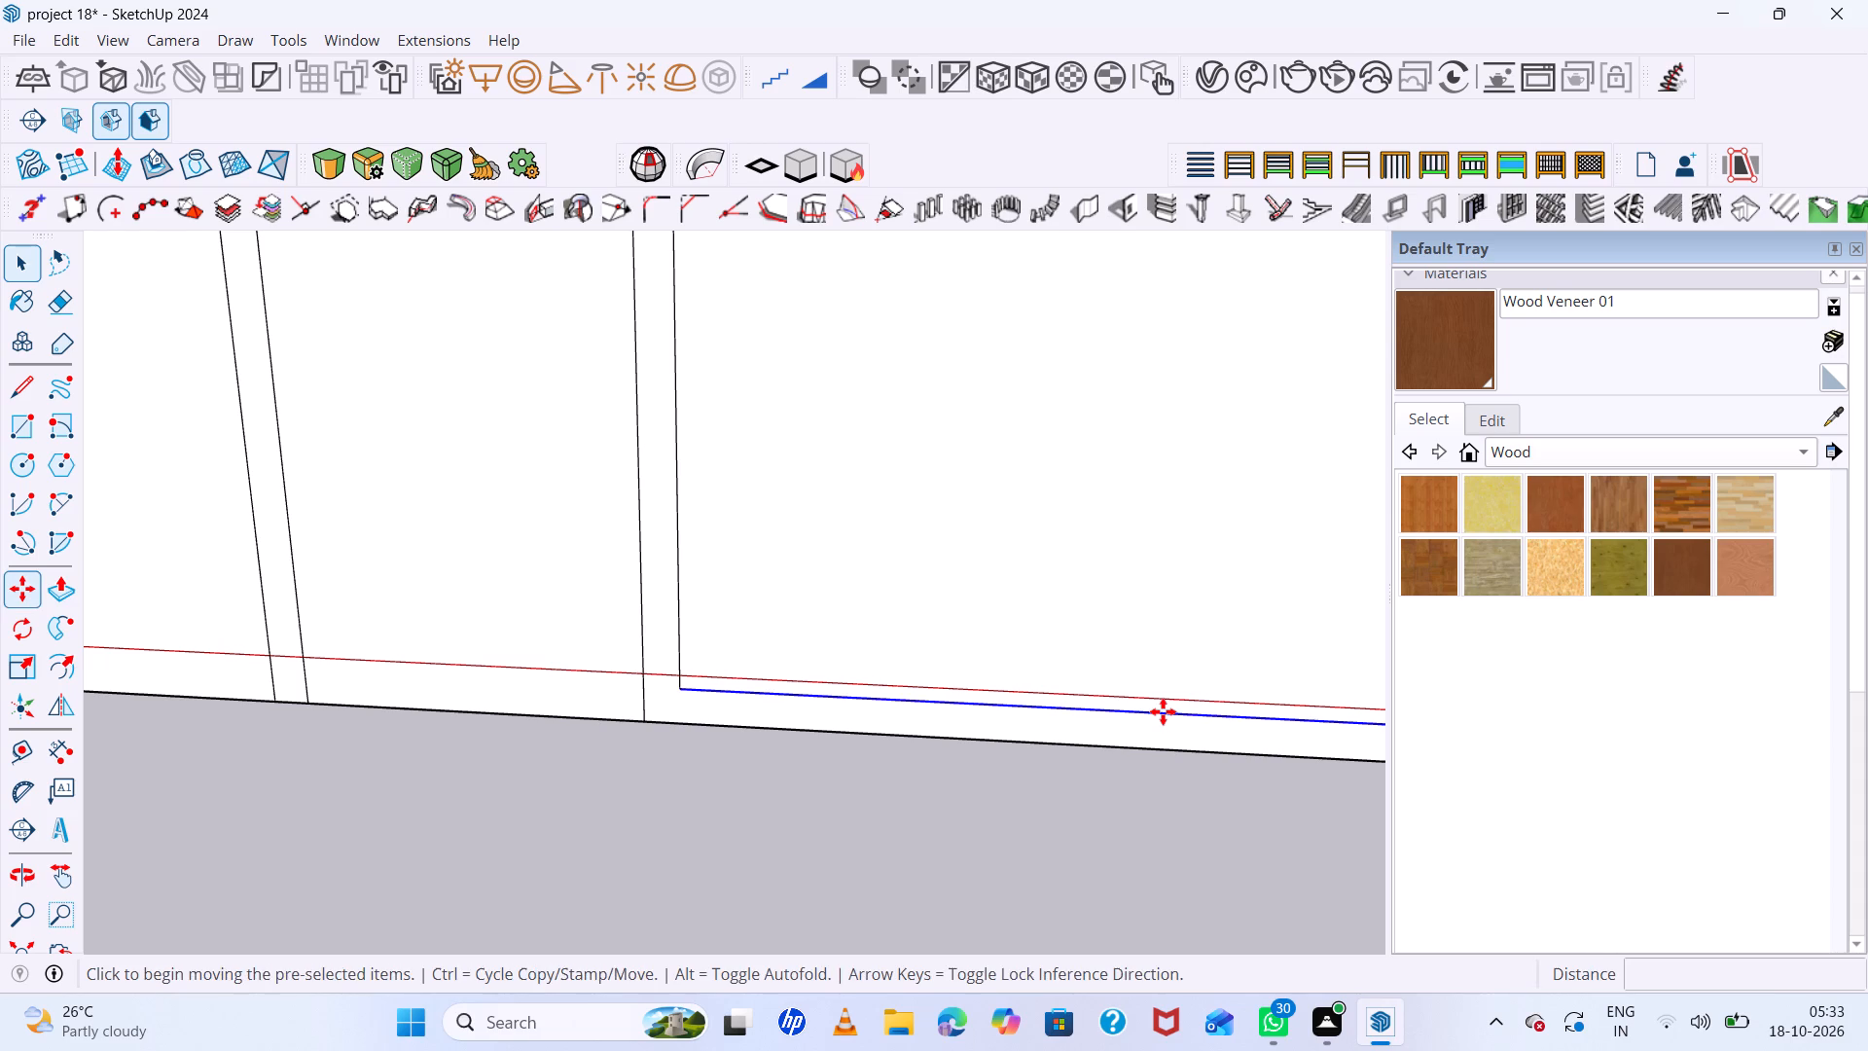
pyautogui.click(1163, 711)
pyautogui.click(1154, 749)
# Move the far-end arch's inner bottom line down 2 cm onto the block's bottom edge.
pyautogui.scroll(-8, 813, 719)
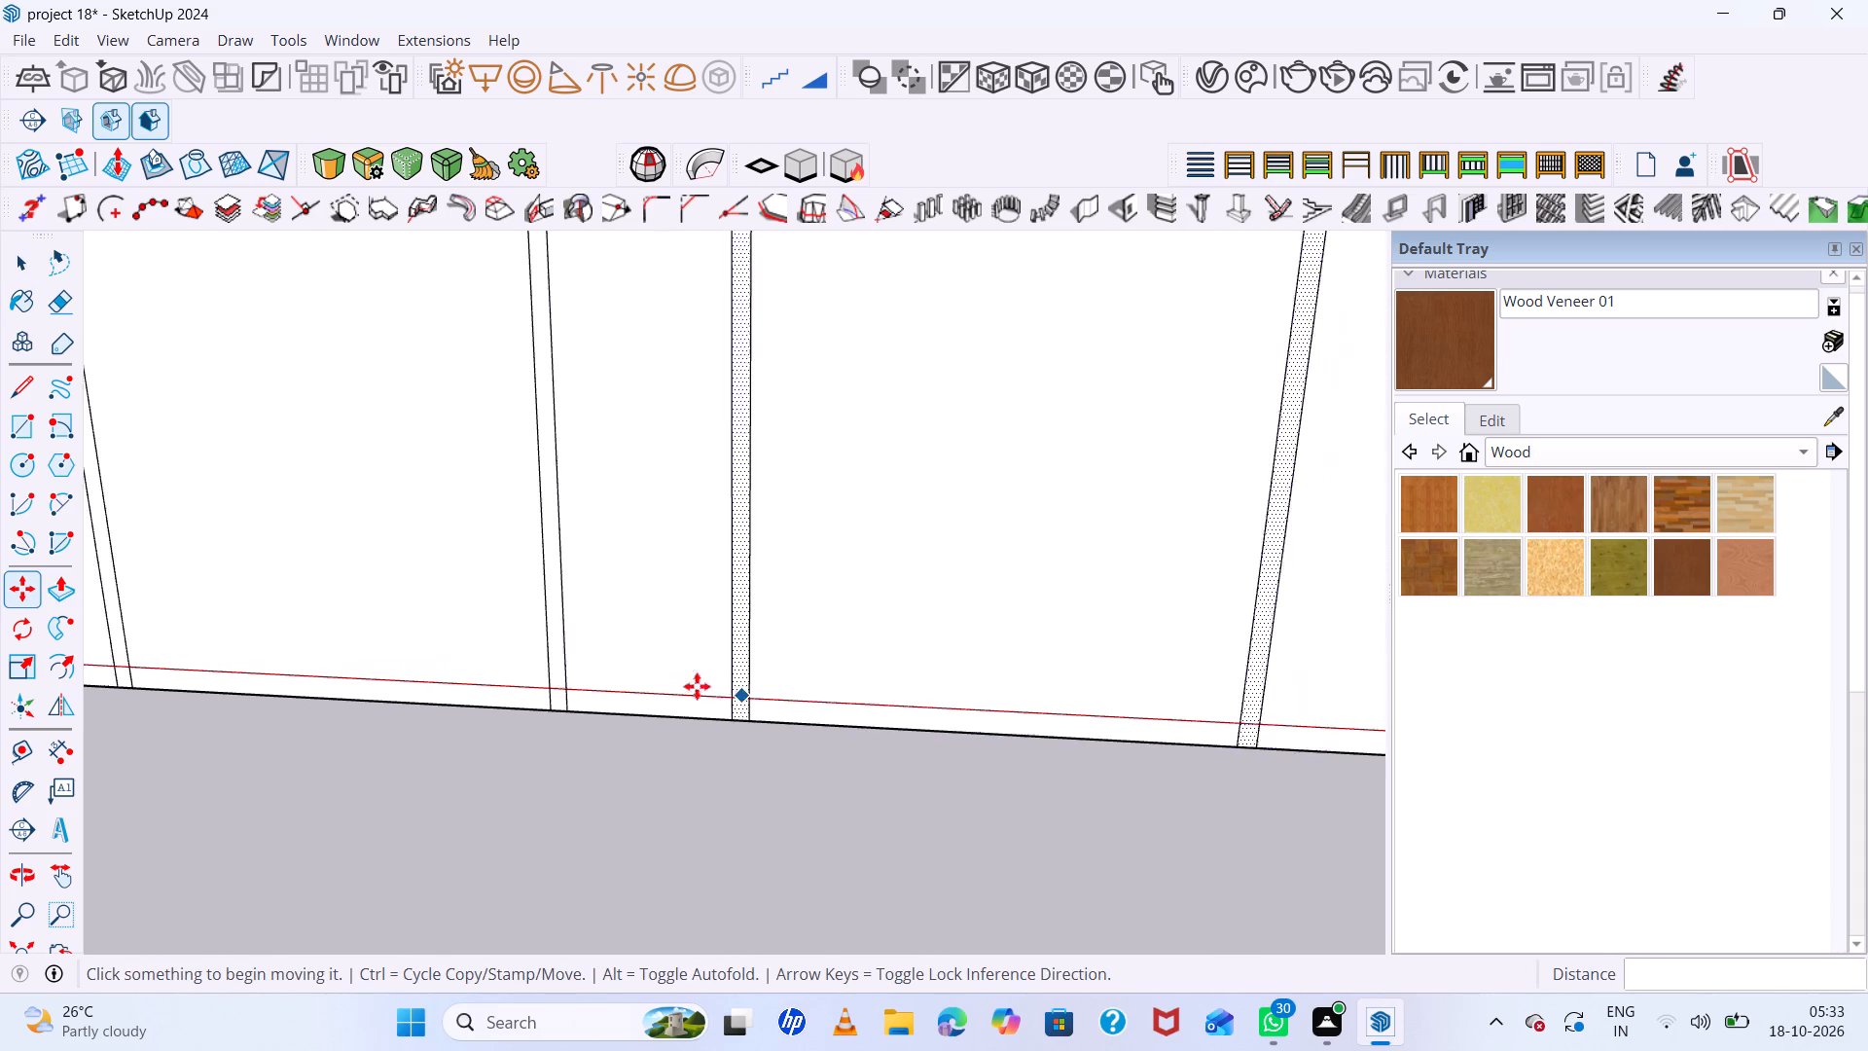
pyautogui.scroll(-17, 697, 686)
pyautogui.scroll(8, 1086, 706)
pyautogui.scroll(14, 971, 698)
pyautogui.scroll(7, 1013, 721)
pyautogui.press('space')
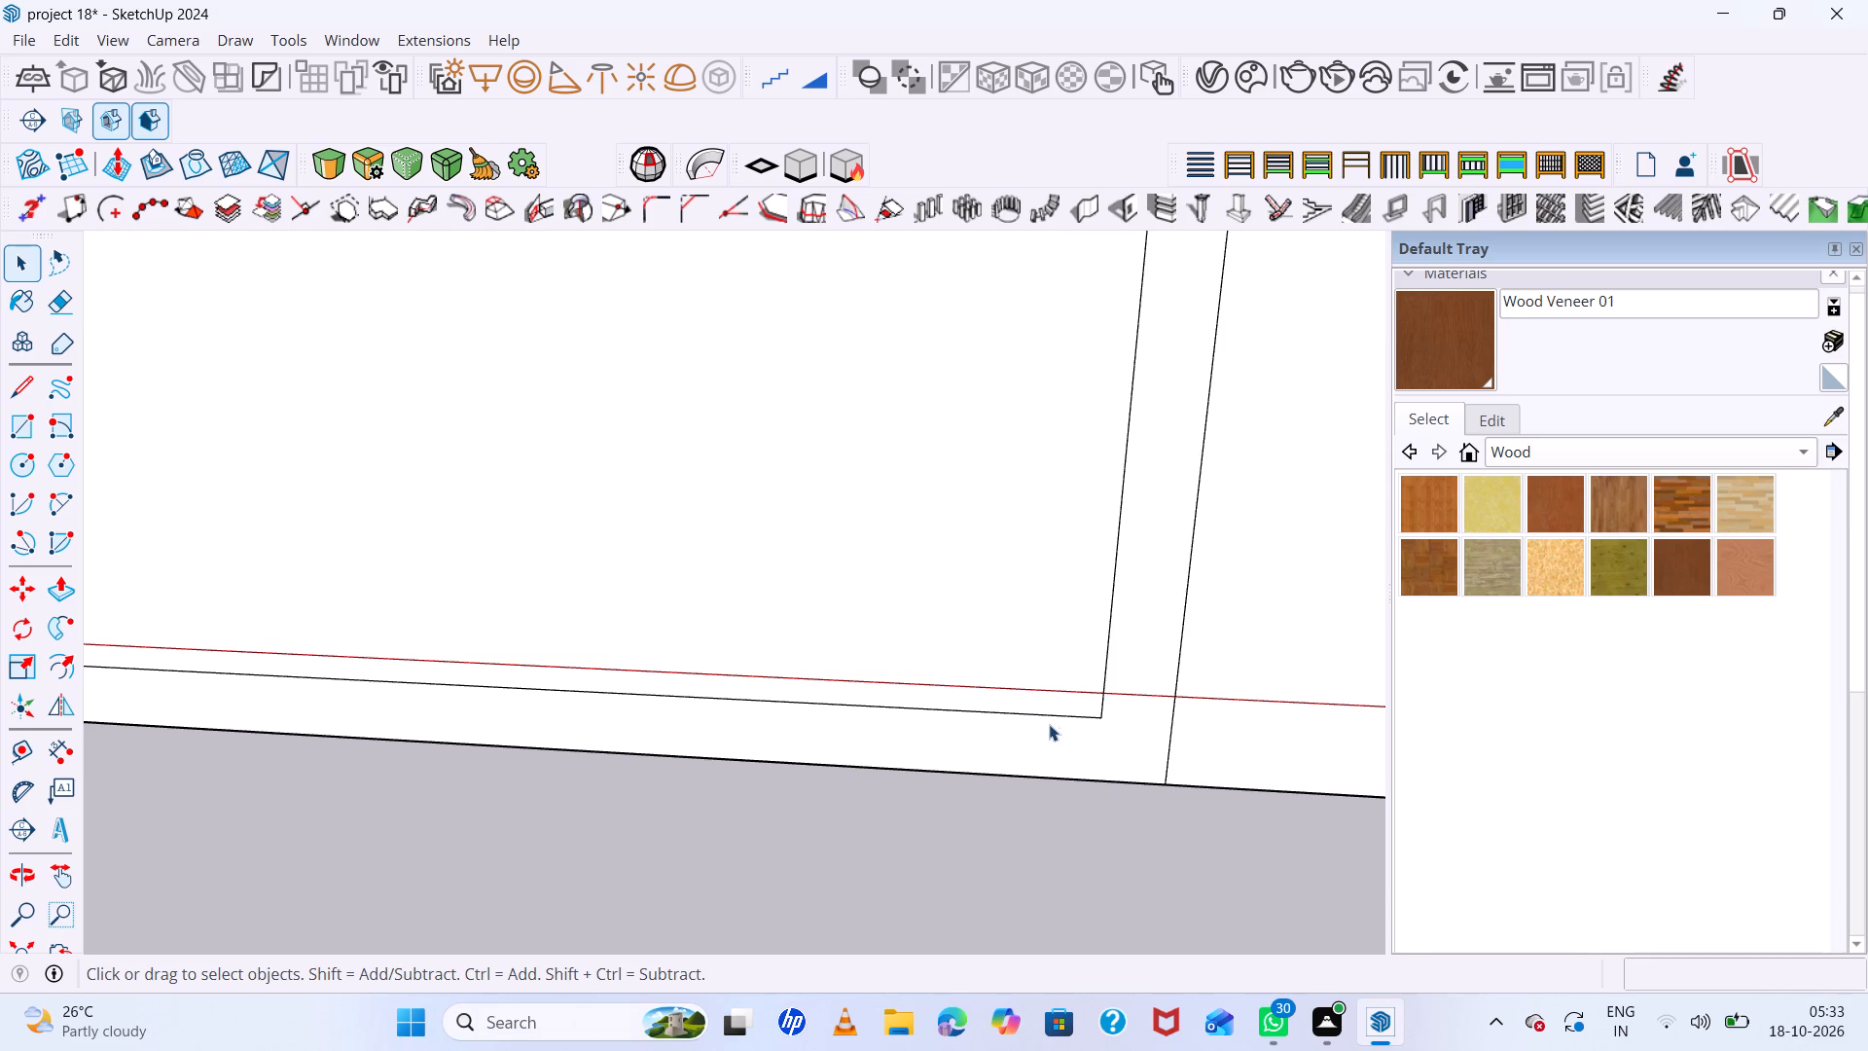
pyautogui.click(1044, 713)
pyautogui.press('m')
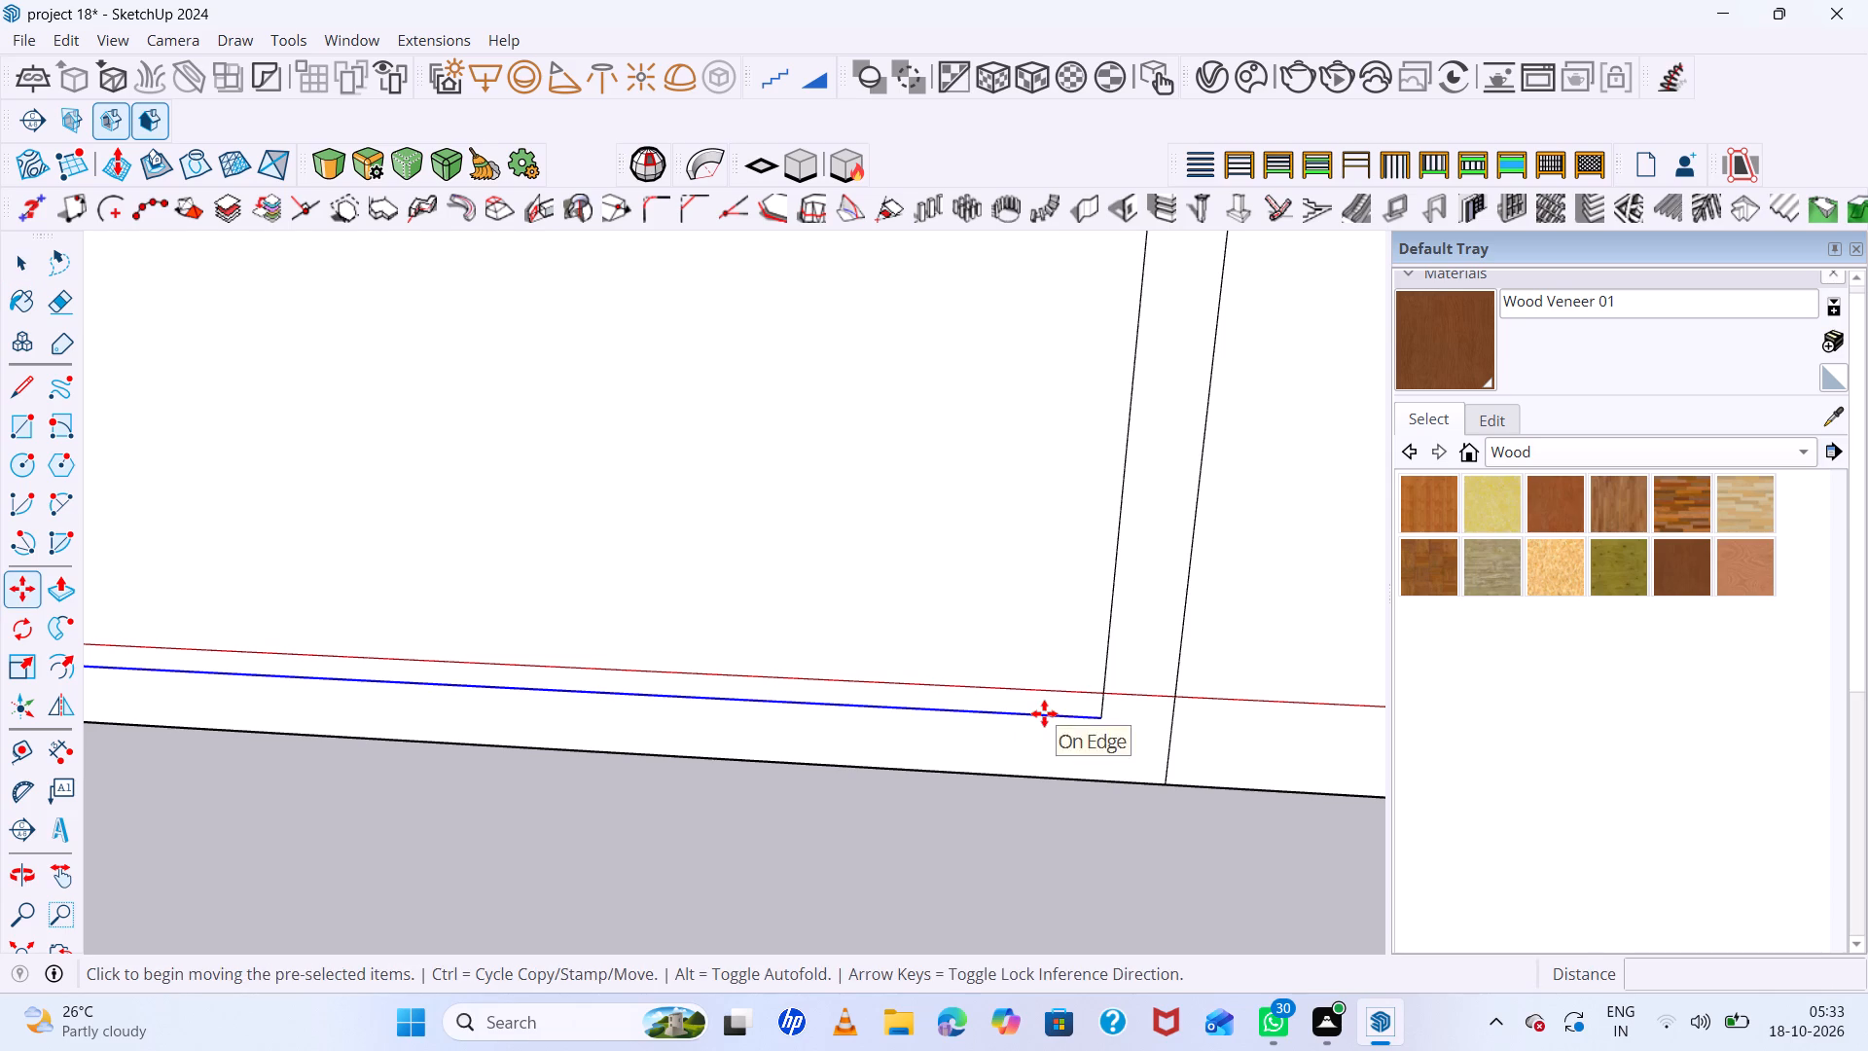
pyautogui.click(1044, 713)
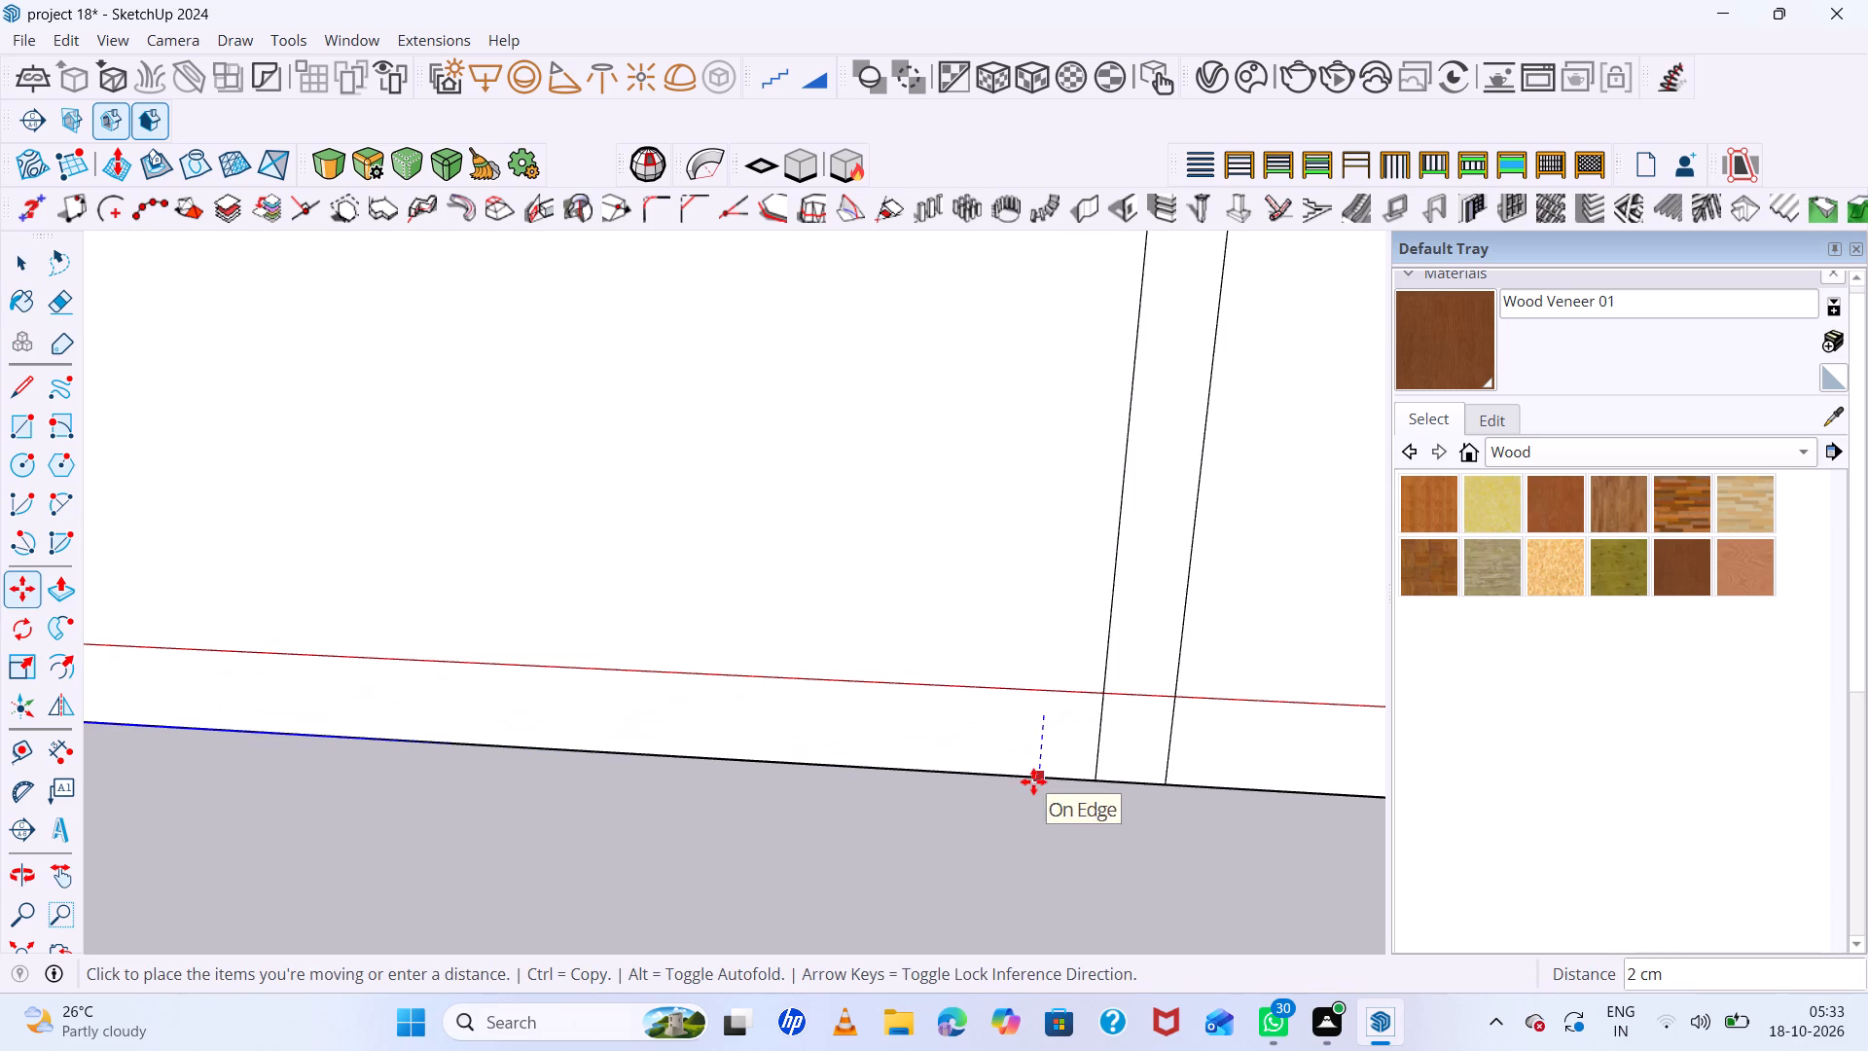
pyautogui.click(1033, 781)
# Move the inverted arch's inner top line up 2 cm onto the block's top front edge.
pyautogui.scroll(-17, 1034, 780)
pyautogui.scroll(-15, 1024, 780)
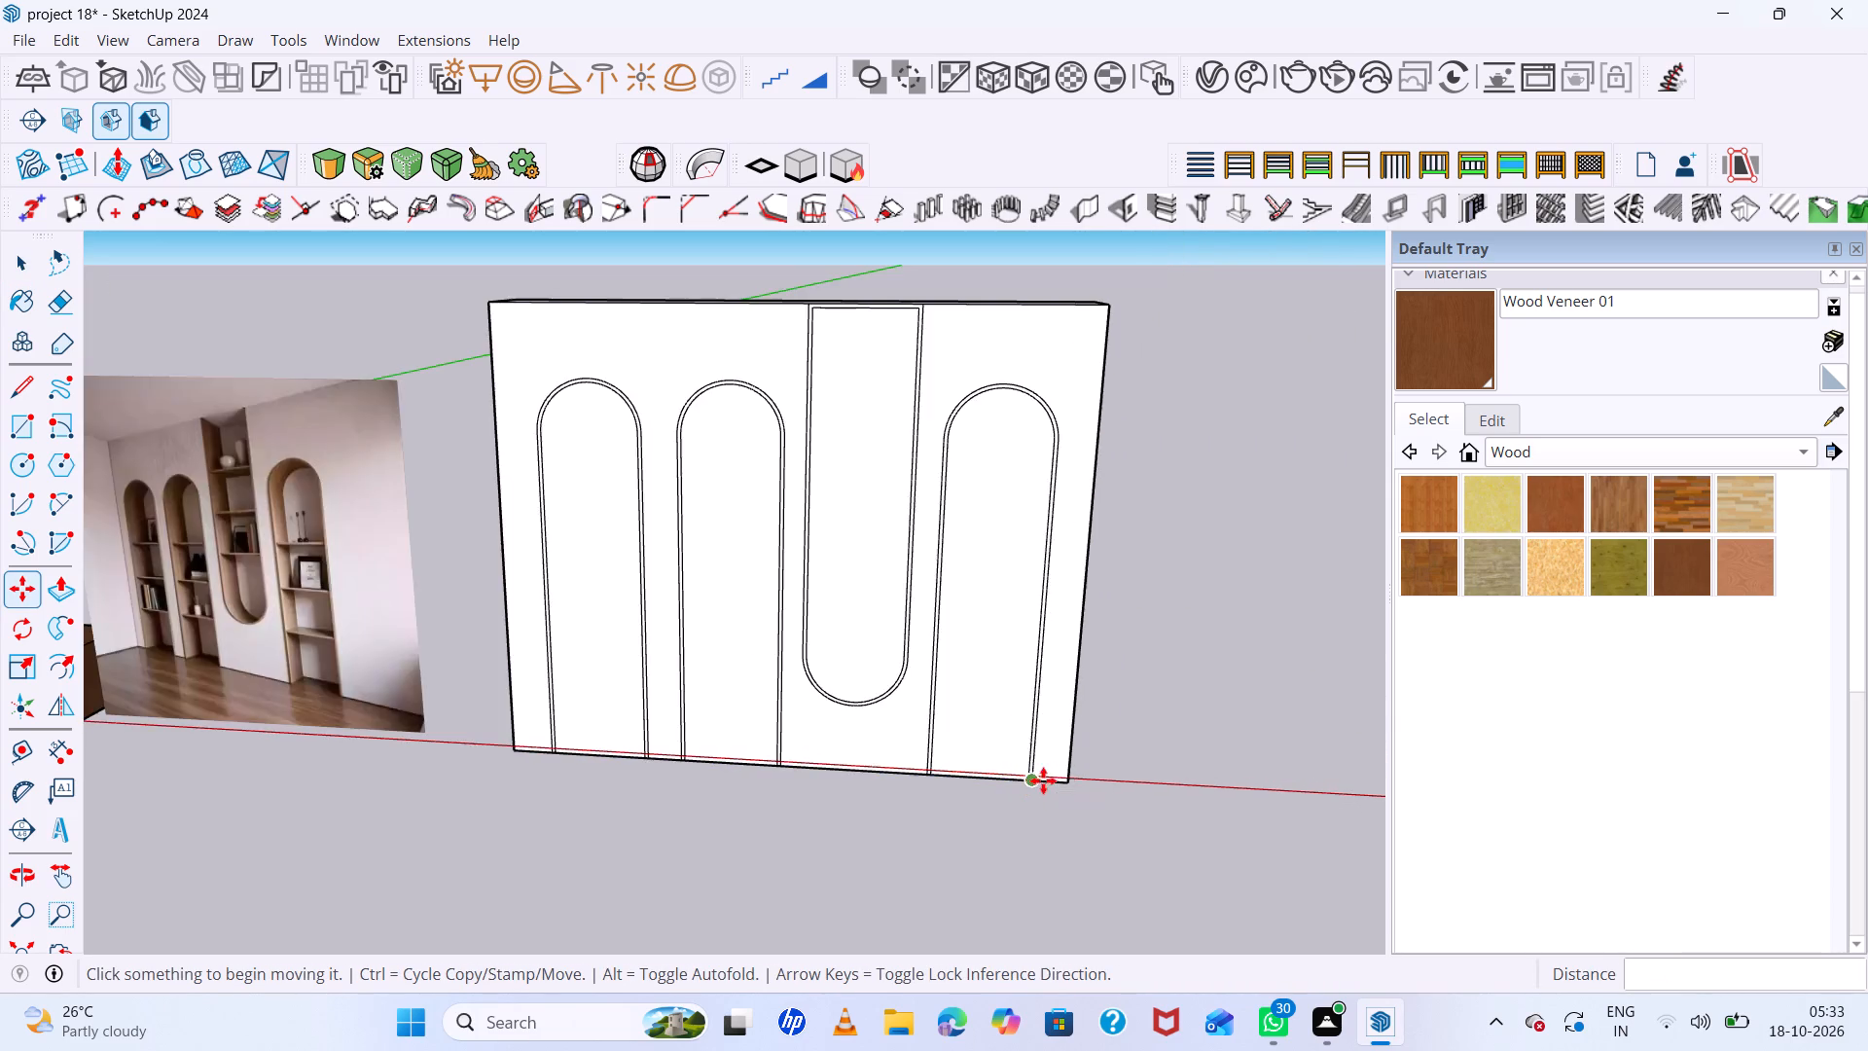
pyautogui.scroll(-6, 1043, 780)
pyautogui.scroll(9, 927, 507)
pyautogui.scroll(7, 1096, 530)
pyautogui.scroll(3, 997, 524)
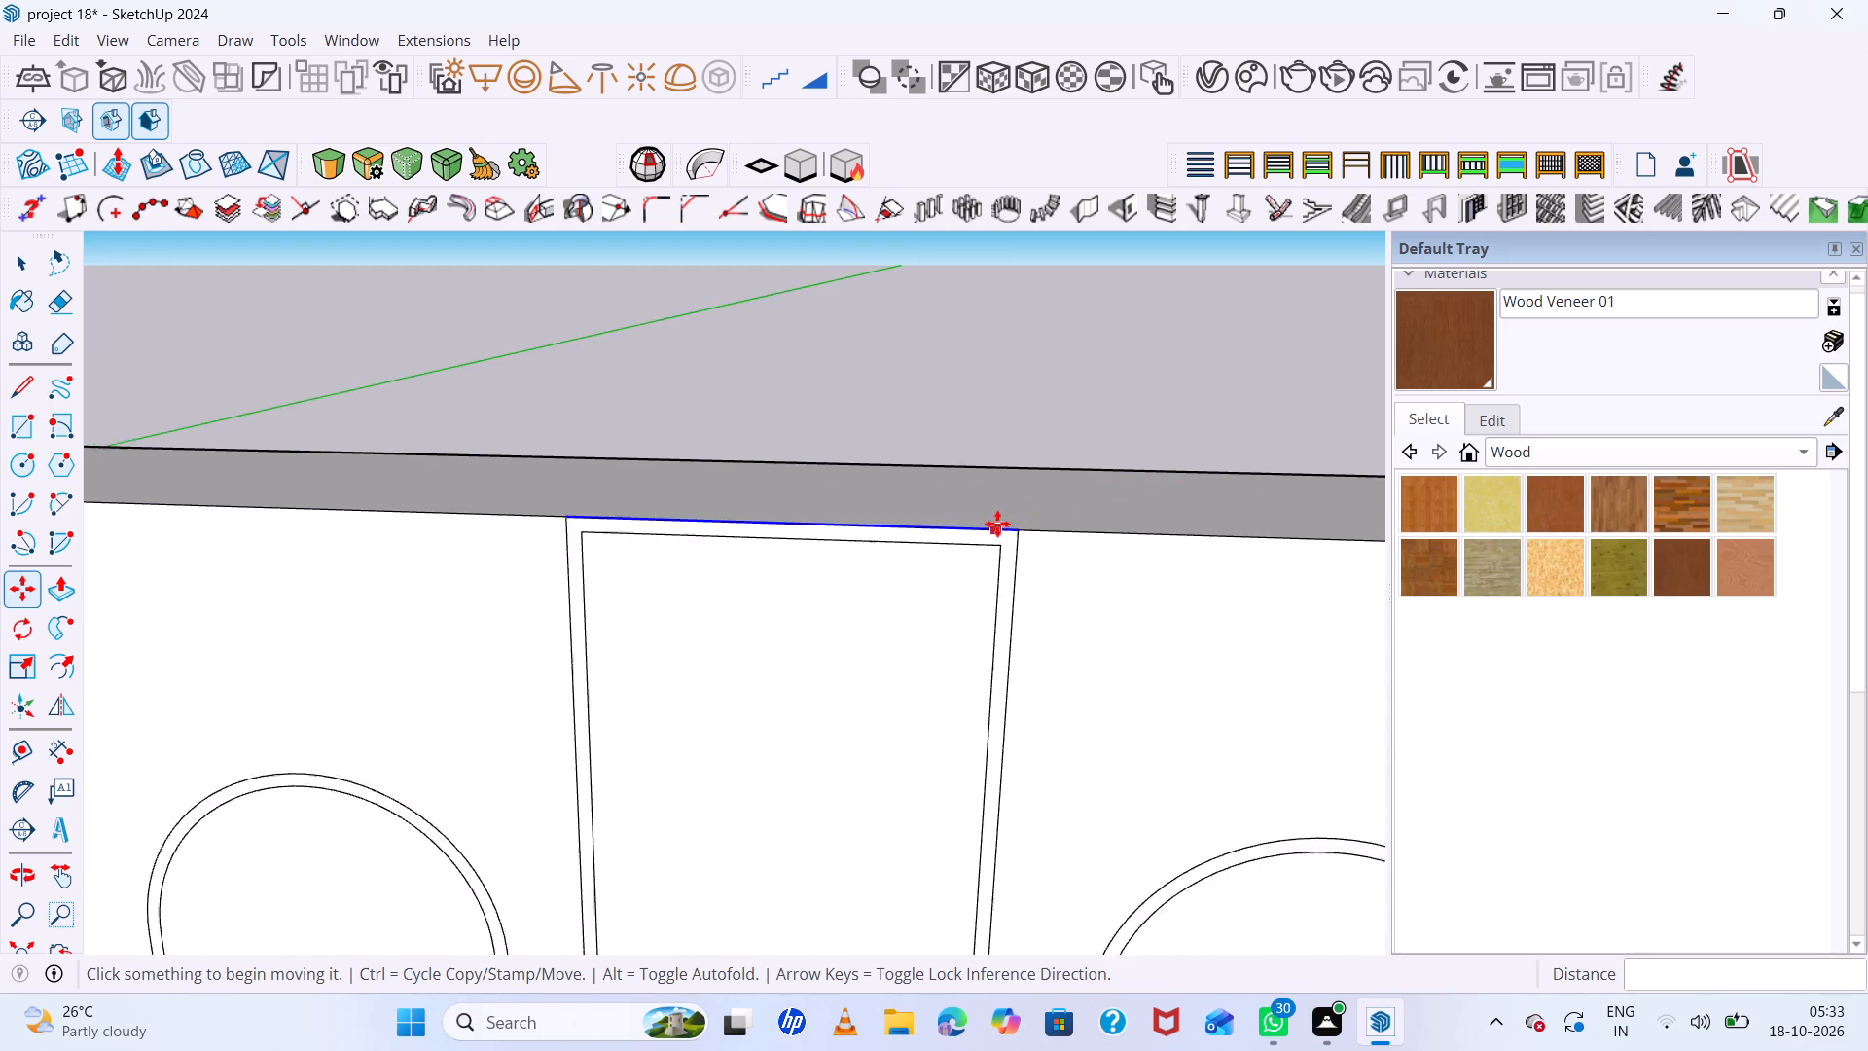
pyautogui.scroll(11, 997, 524)
pyautogui.press('space')
pyautogui.click(976, 568)
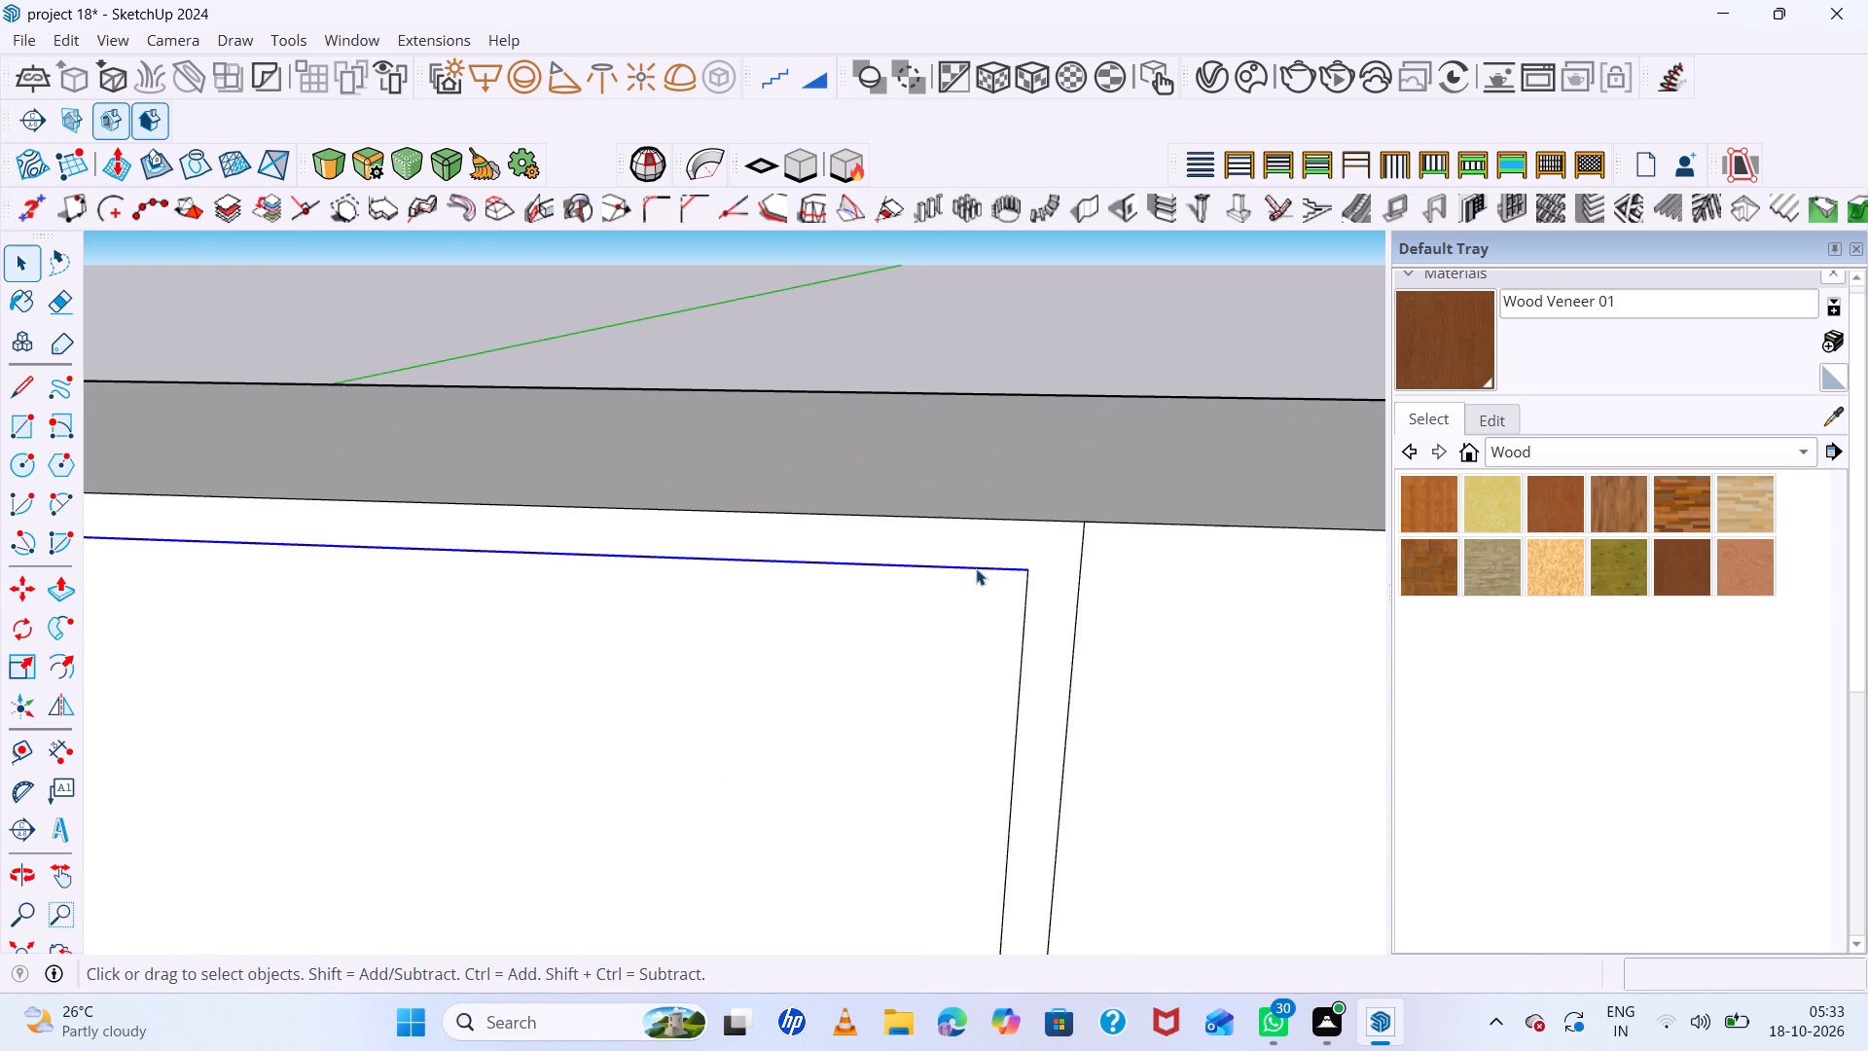
pyautogui.press('m')
pyautogui.click(976, 568)
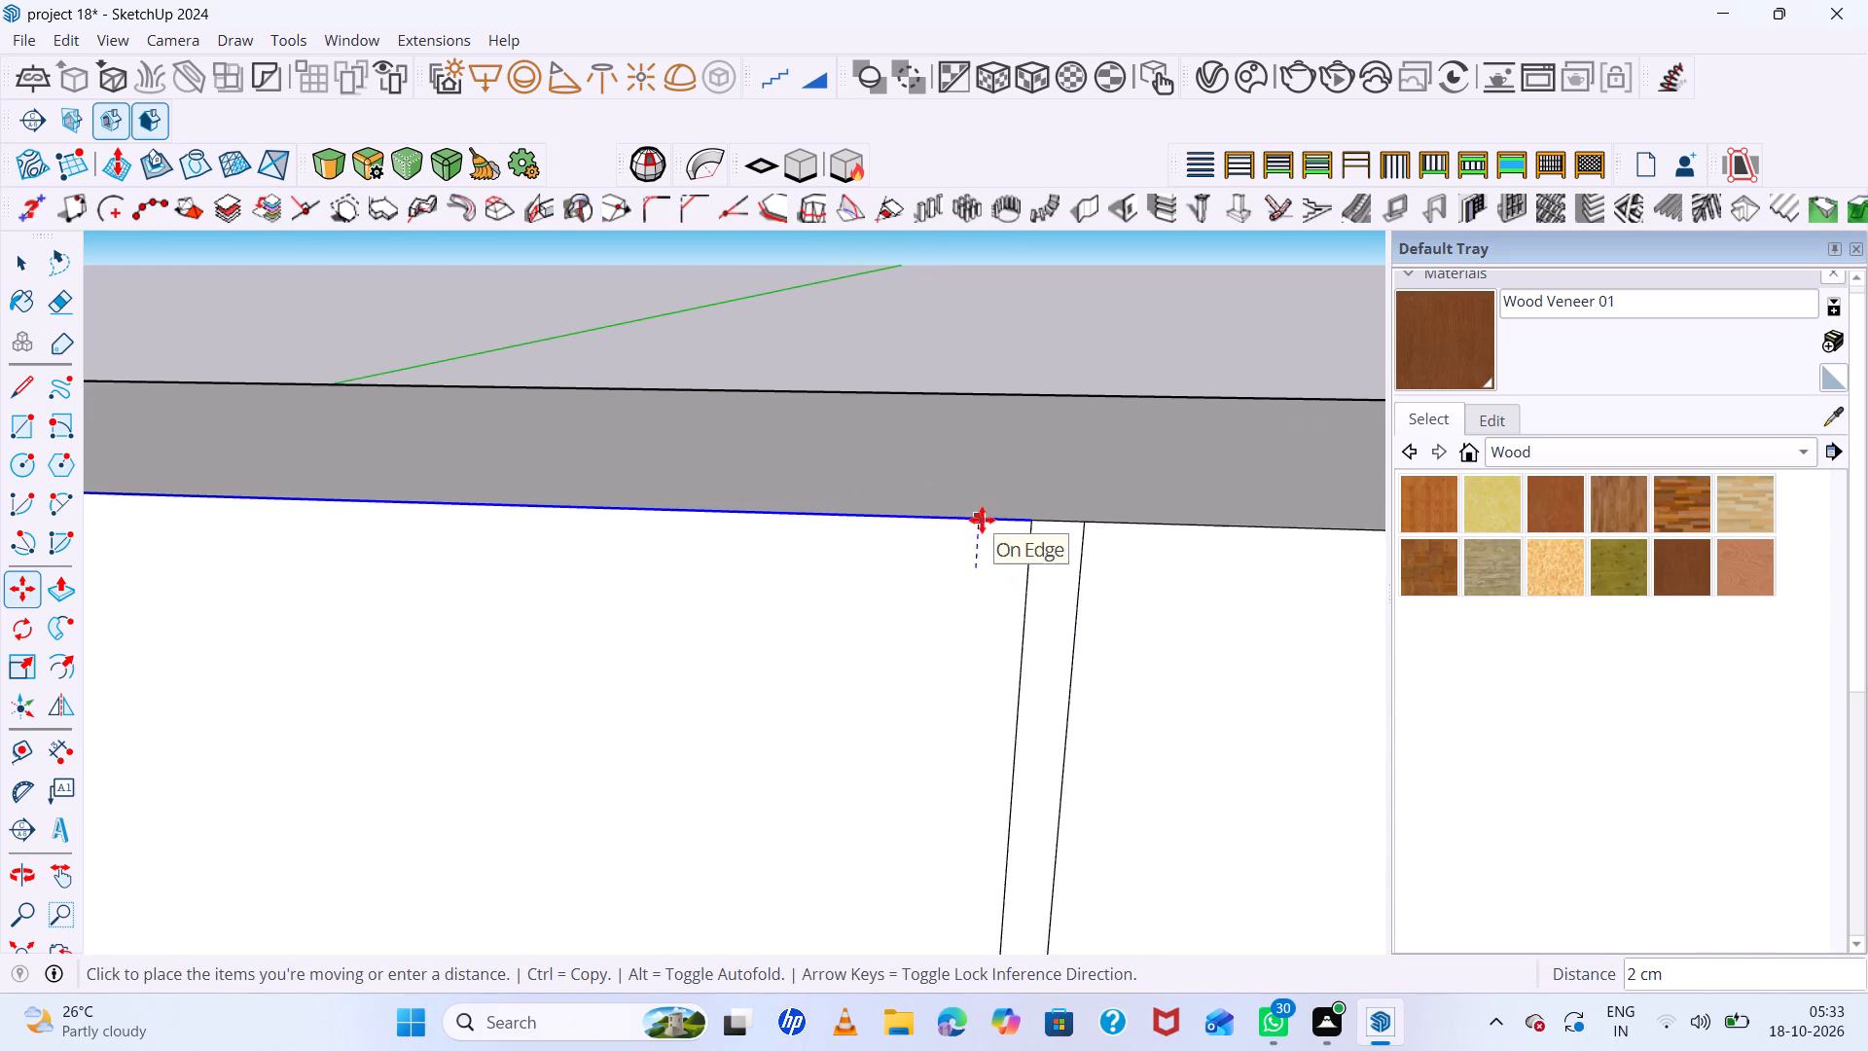
pyautogui.click(982, 520)
# Place a guide line across the block's top face, parallel to its back edge and slightly in front of it.
pyautogui.scroll(-20, 981, 518)
pyautogui.scroll(-12, 981, 518)
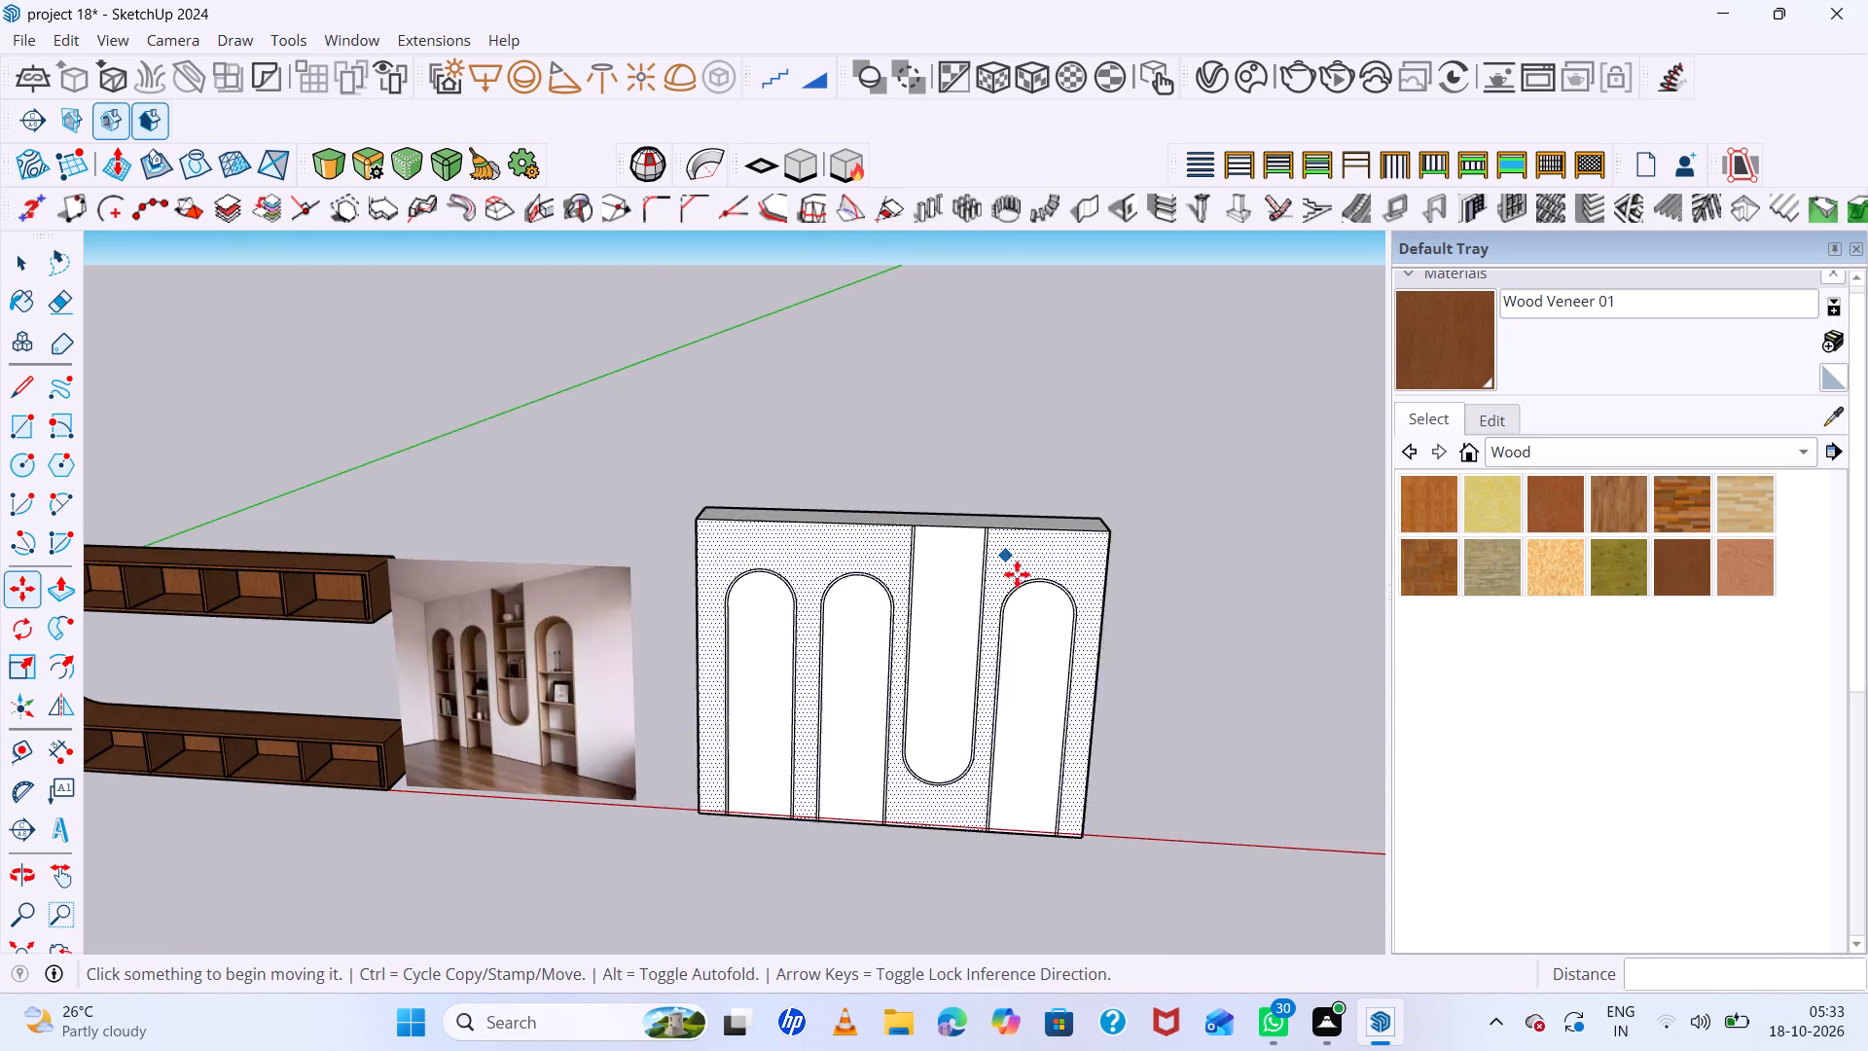
pyautogui.moveTo(1107, 655); pyautogui.dragTo(1351, 678, button='middle')
pyautogui.moveTo(737, 569); pyautogui.dragTo(784, 747, button='middle')
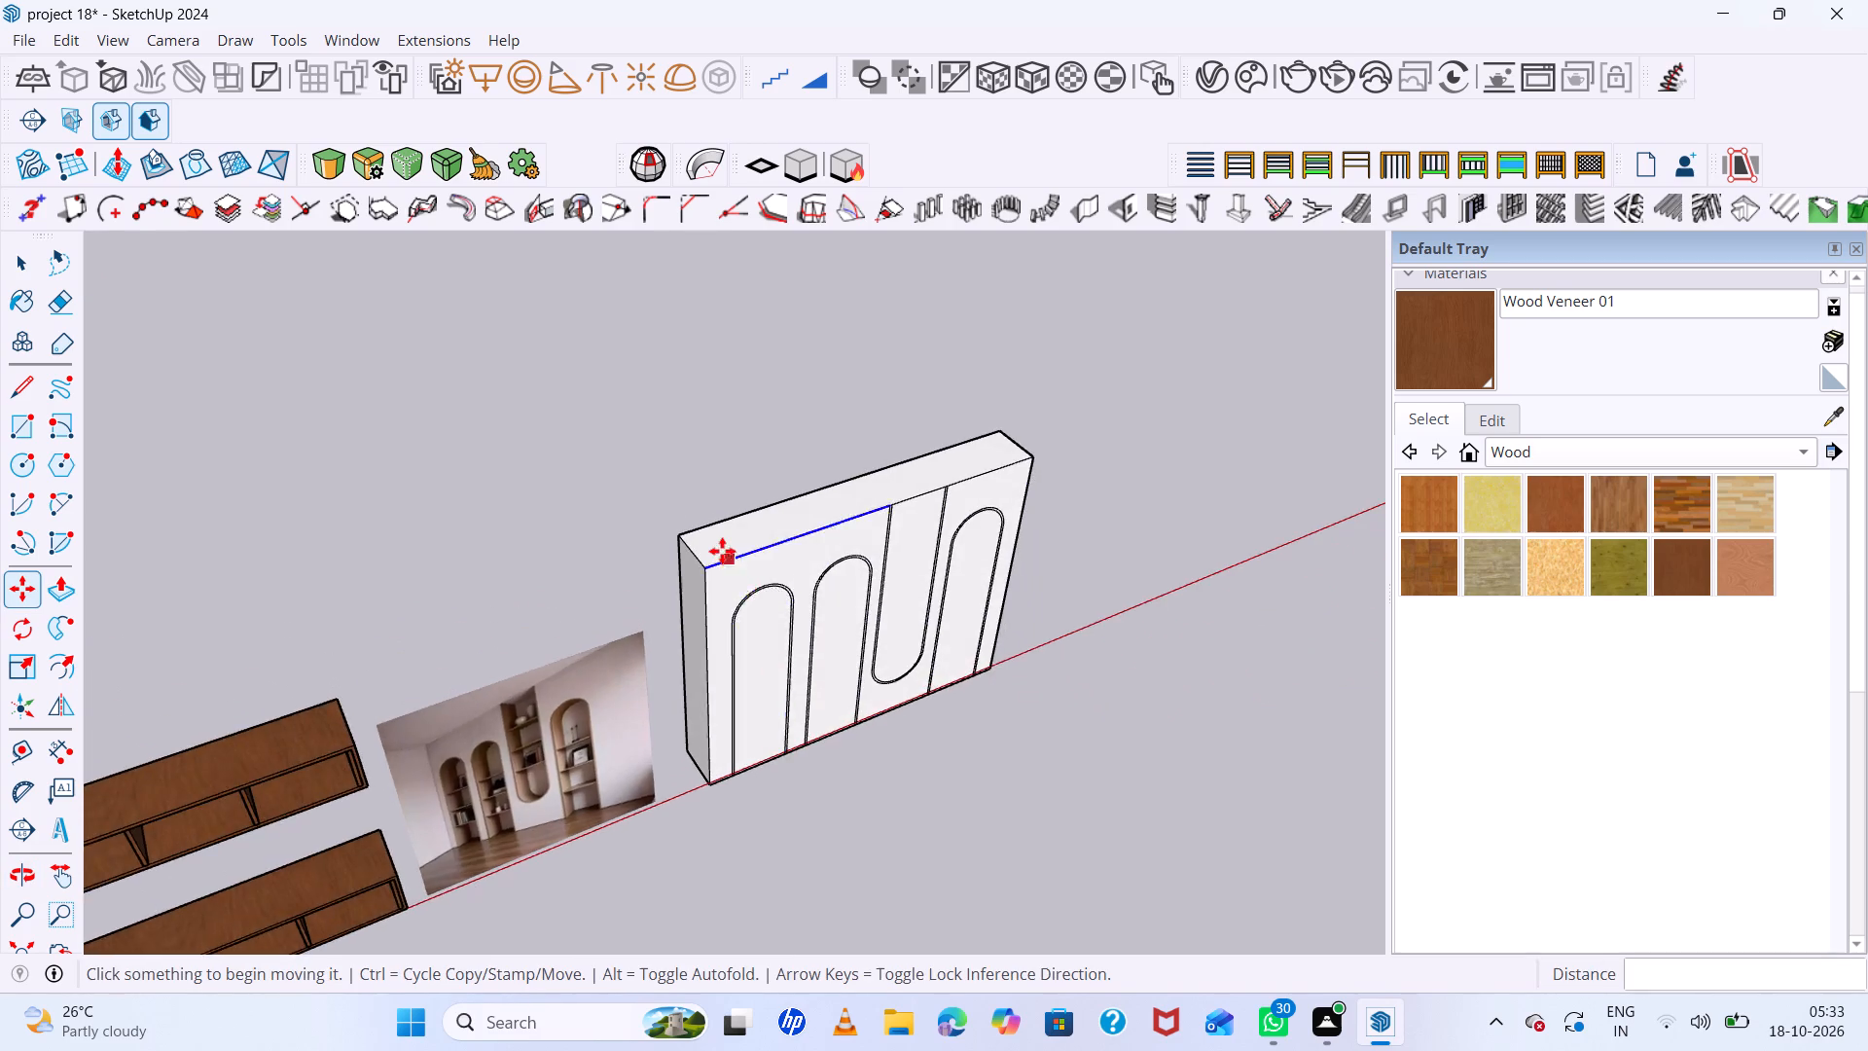
pyautogui.scroll(7, 722, 551)
pyautogui.moveTo(727, 560); pyautogui.dragTo(746, 641, button='middle')
pyautogui.press('space')
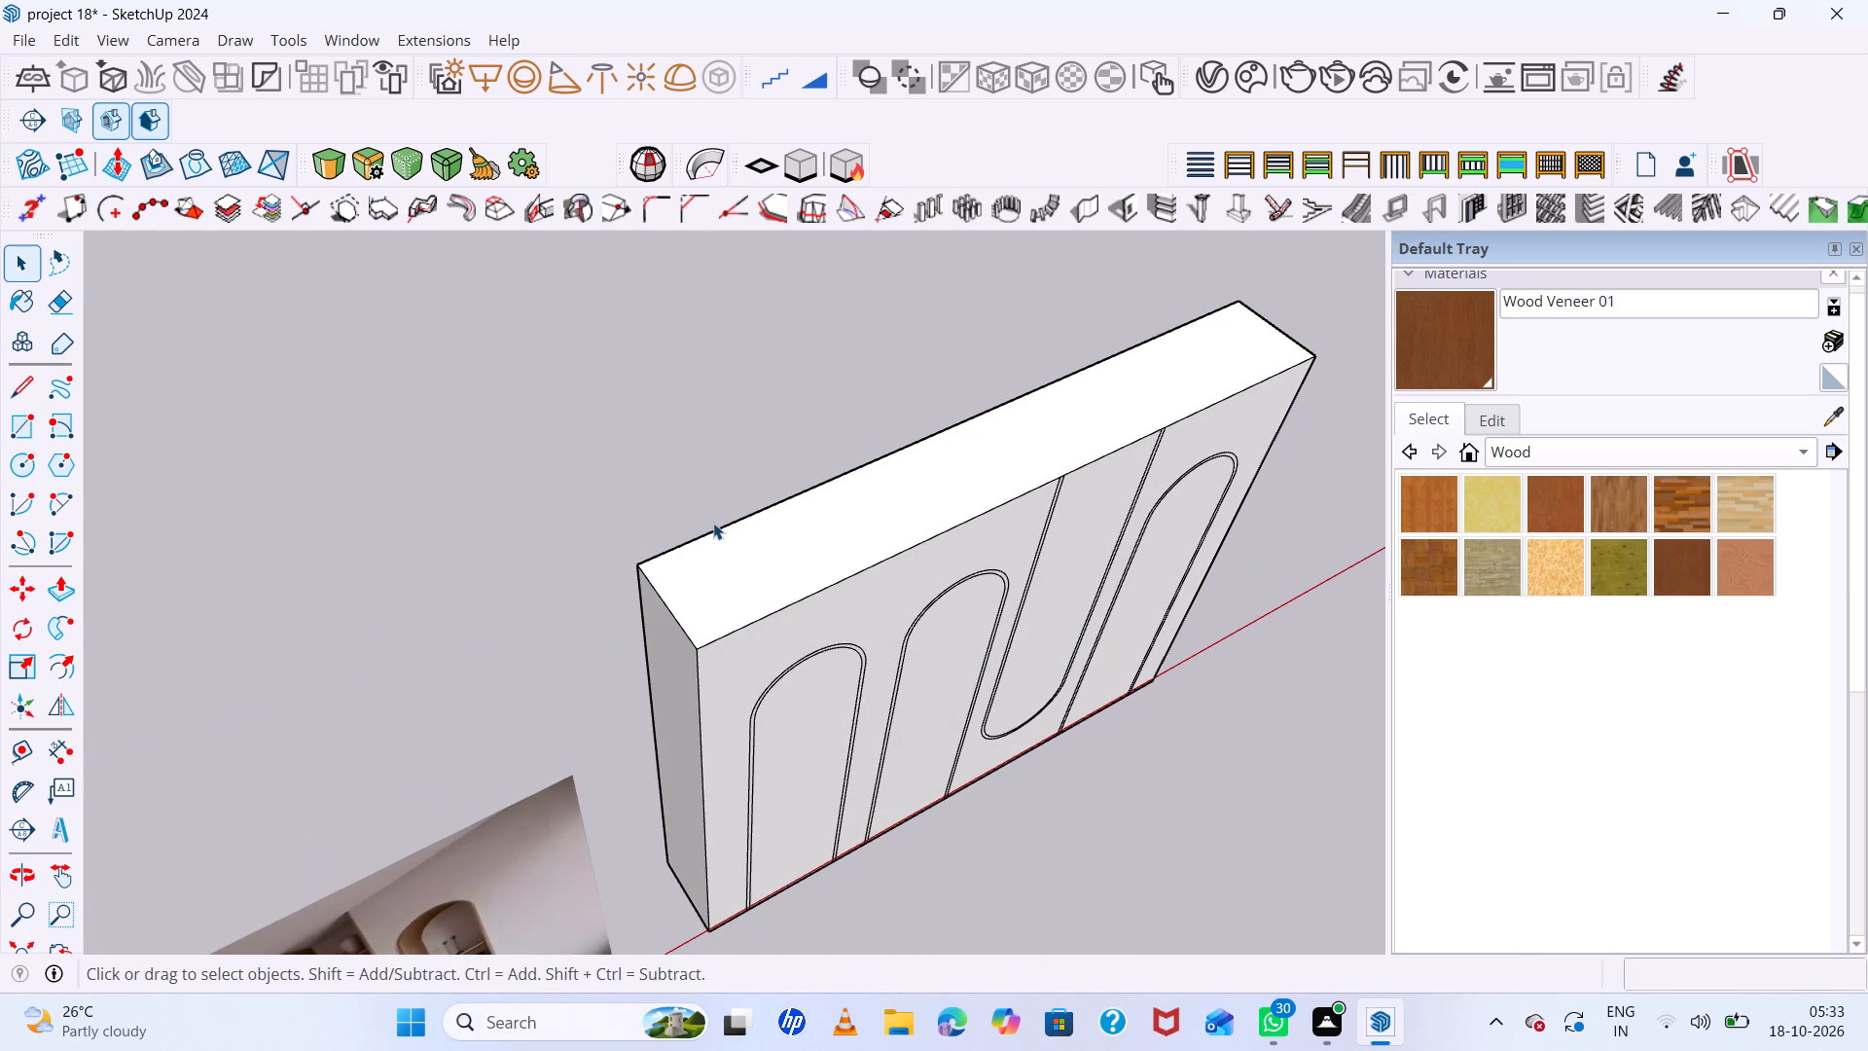
pyautogui.press('t')
pyautogui.click(720, 537)
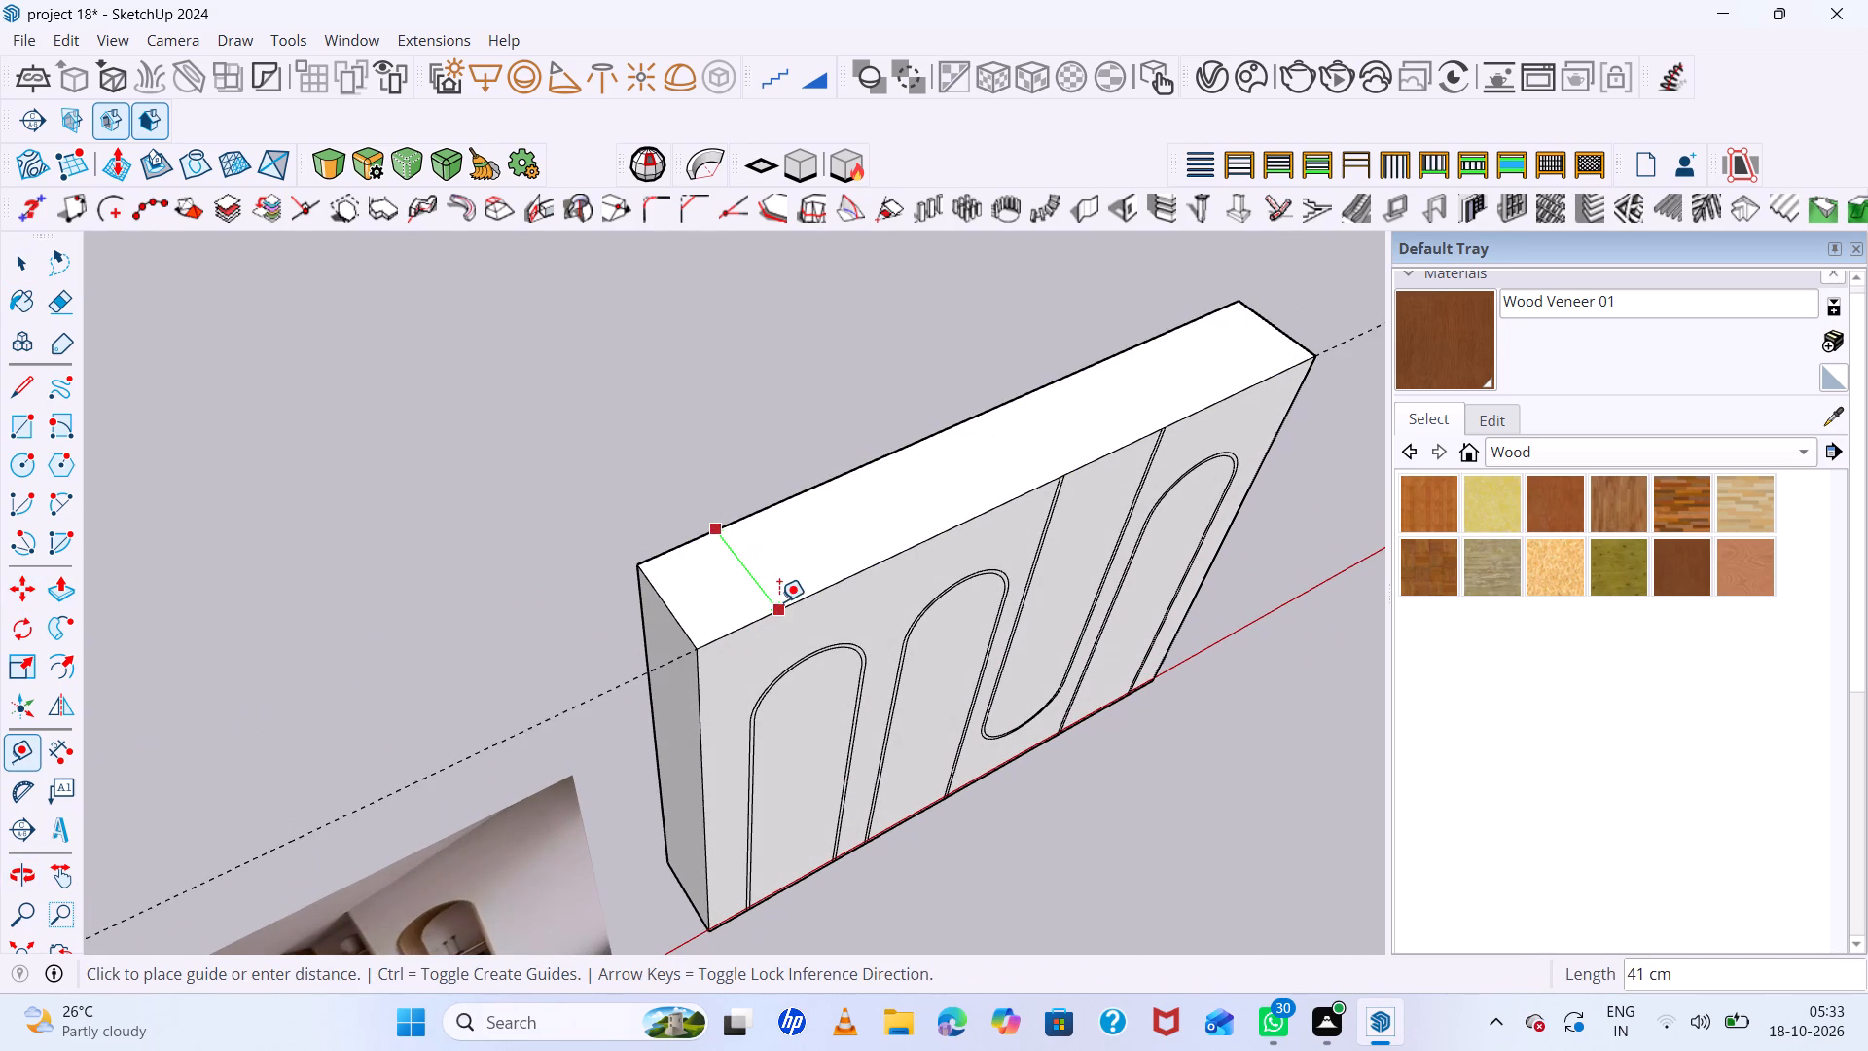
pyautogui.doubleClick(742, 541)
pyautogui.moveTo(810, 659); pyautogui.dragTo(781, 579, button='middle')
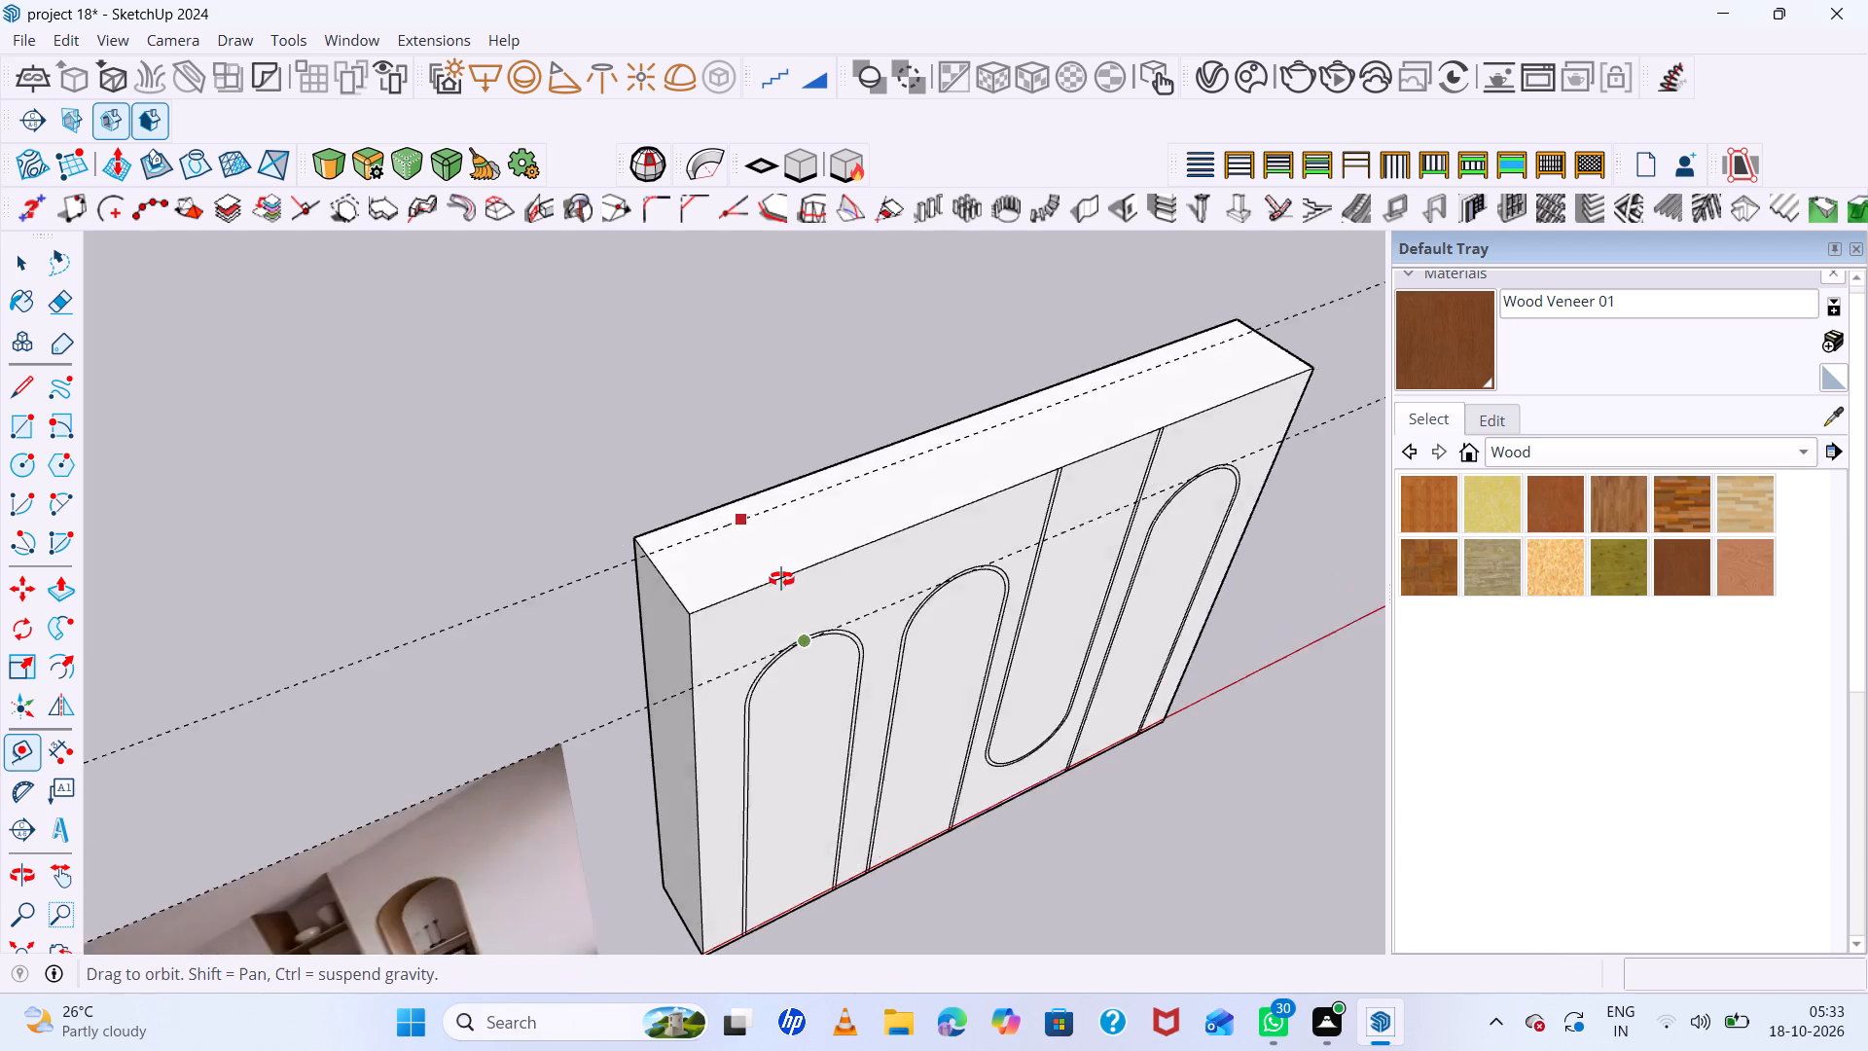
pyautogui.moveTo(781, 579); pyautogui.dragTo(755, 529, button='middle')
pyautogui.press('space')
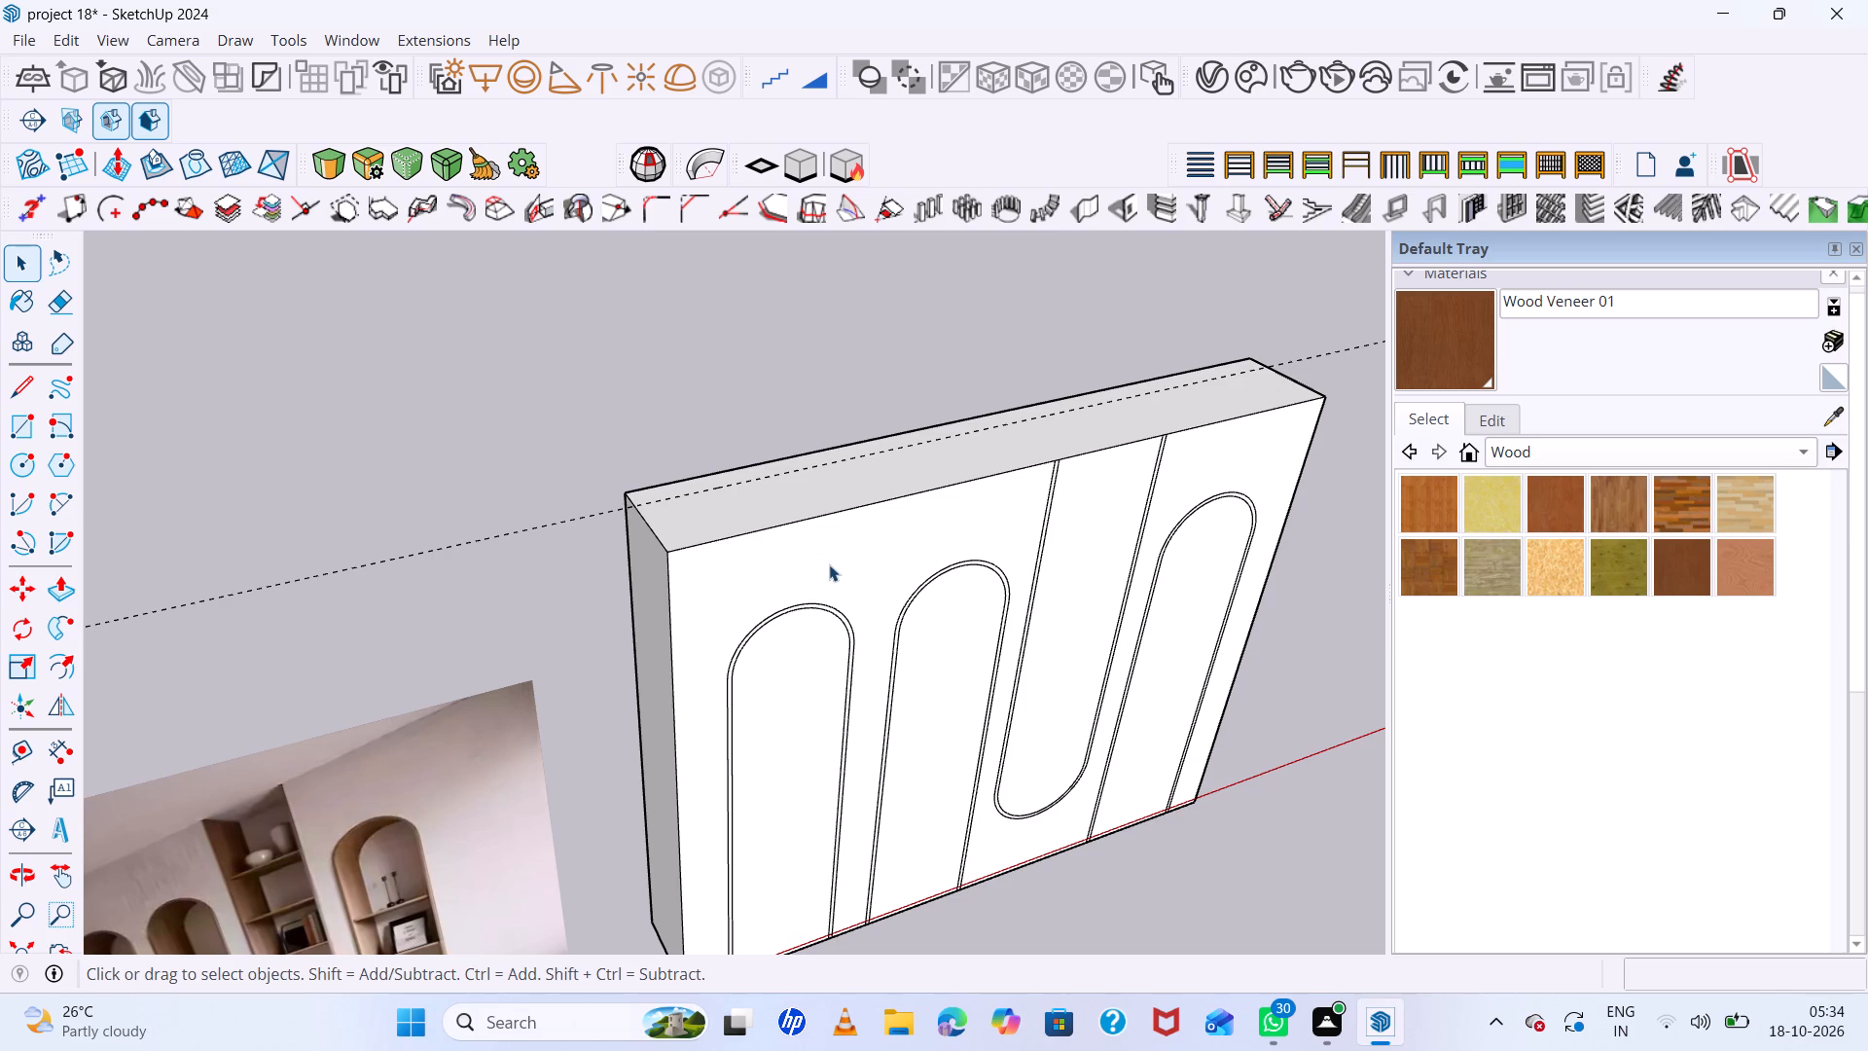
# Push the first arch's inner face 35 cm into the block, up to the guide line near the back.
pyautogui.press('p')
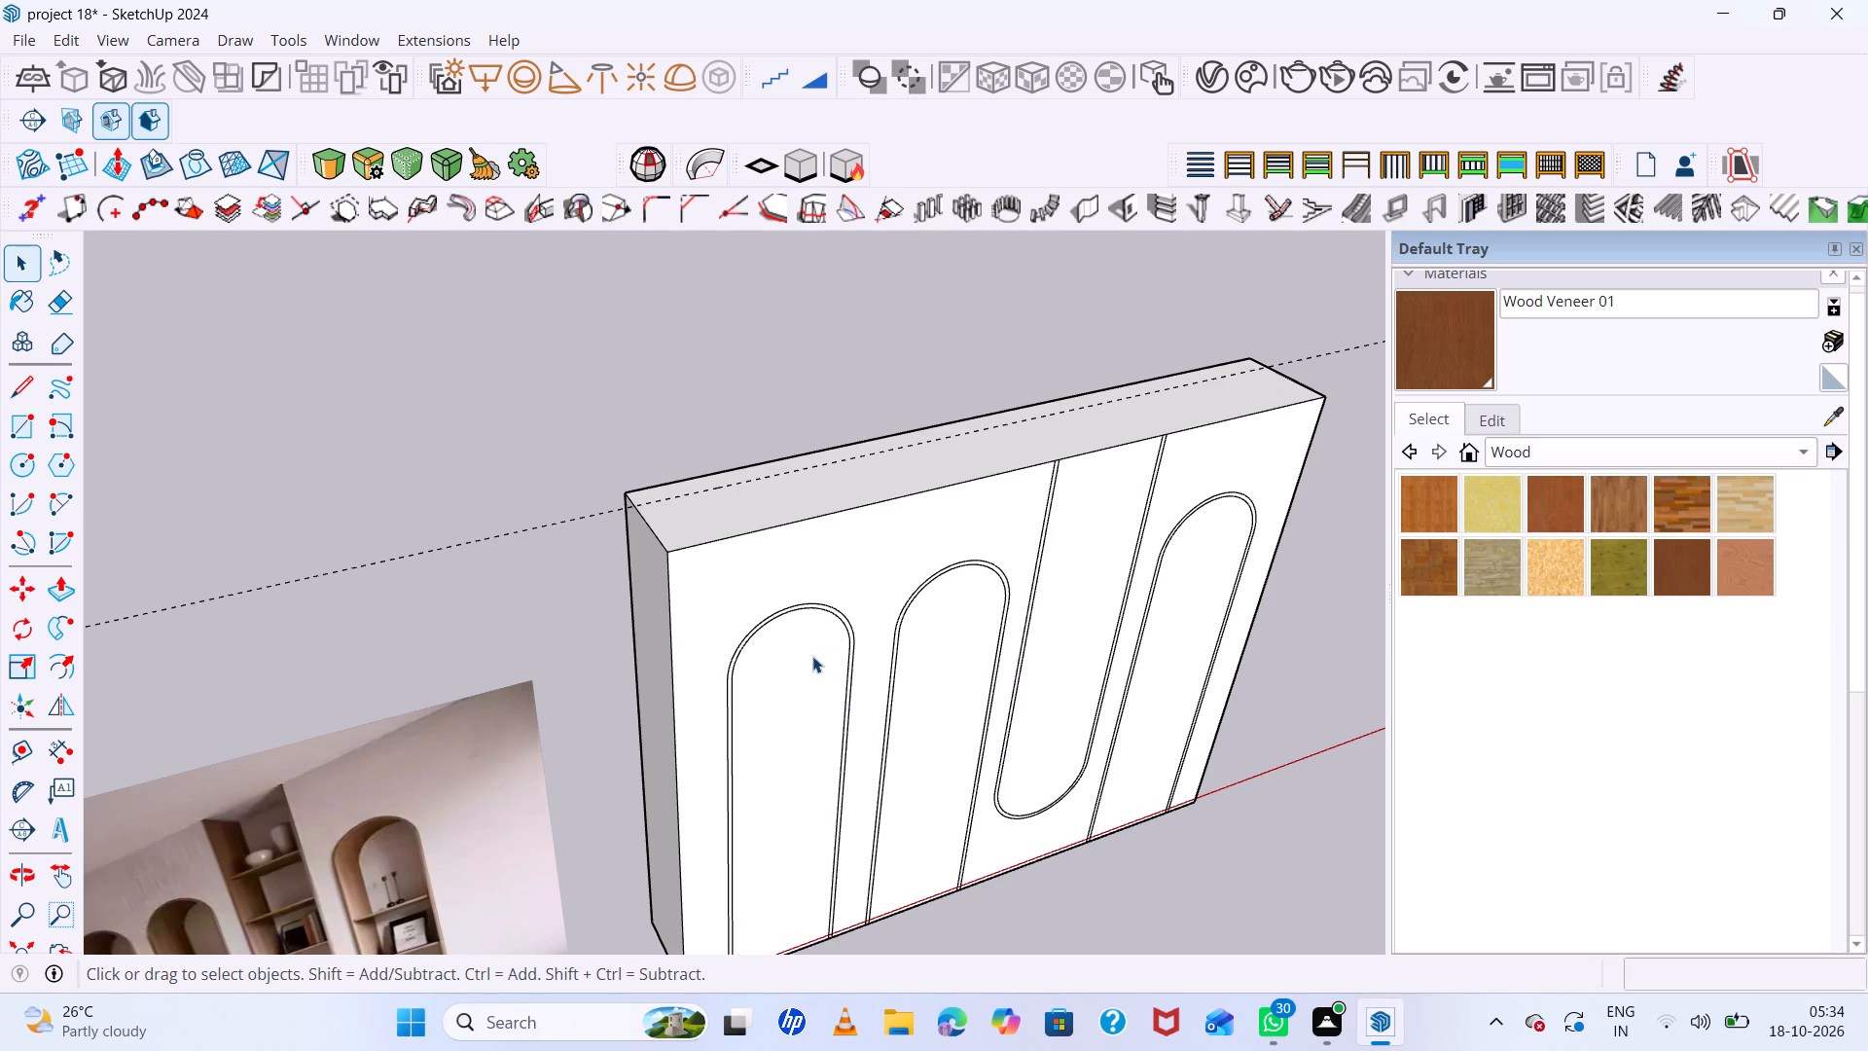
pyautogui.press('p')
pyautogui.press('space')
pyautogui.click(807, 667)
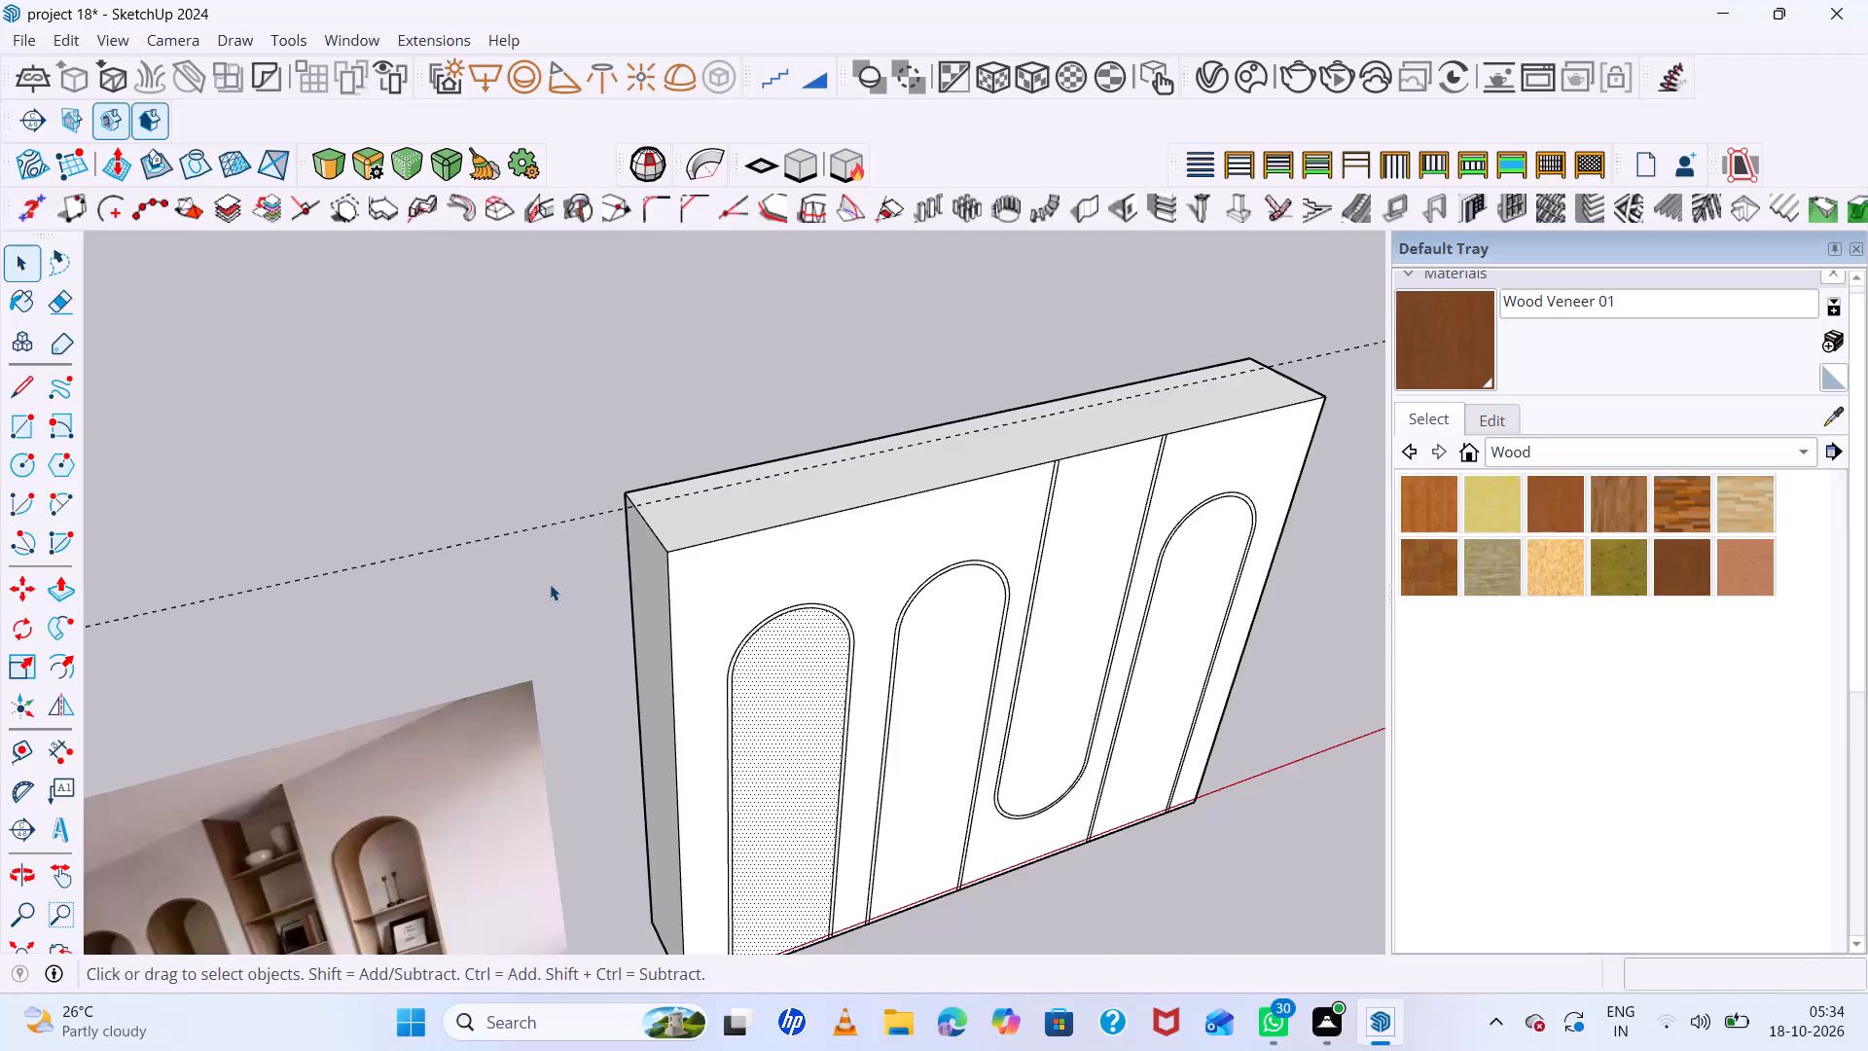
pyautogui.press('p')
pyautogui.click(761, 656)
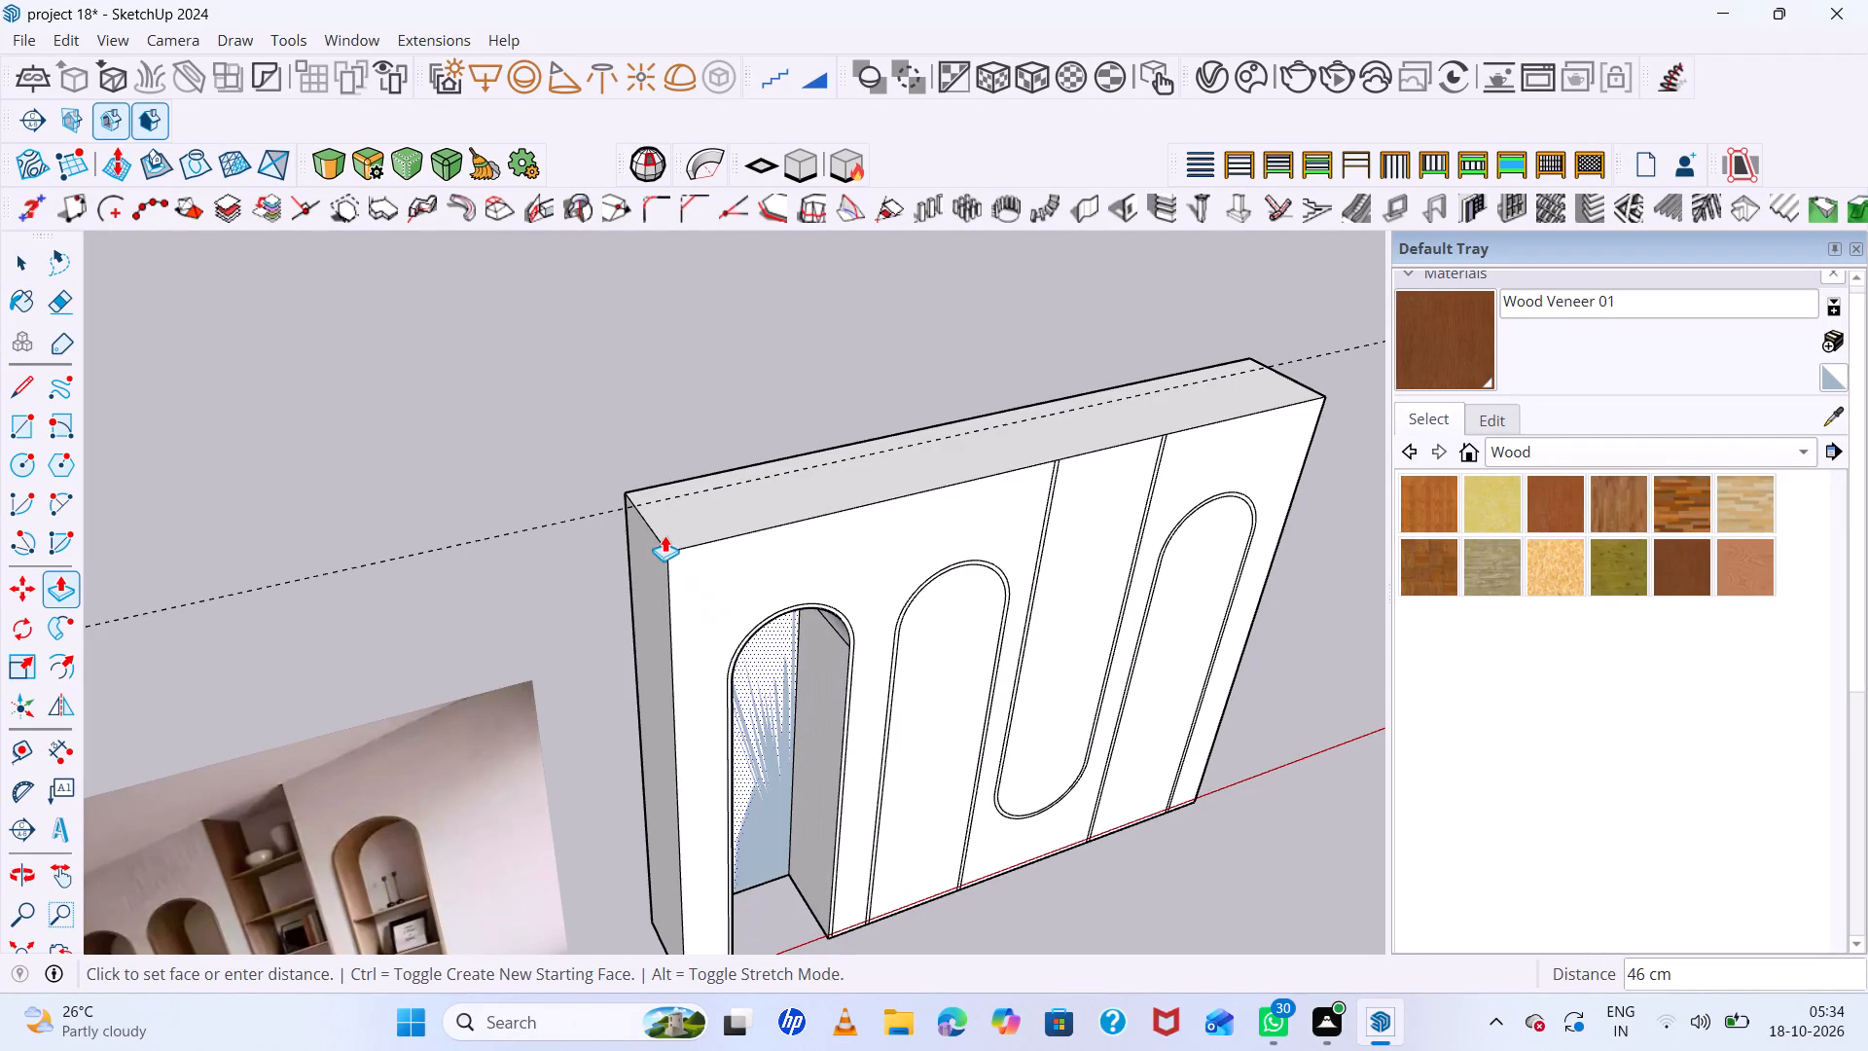
pyautogui.click(615, 506)
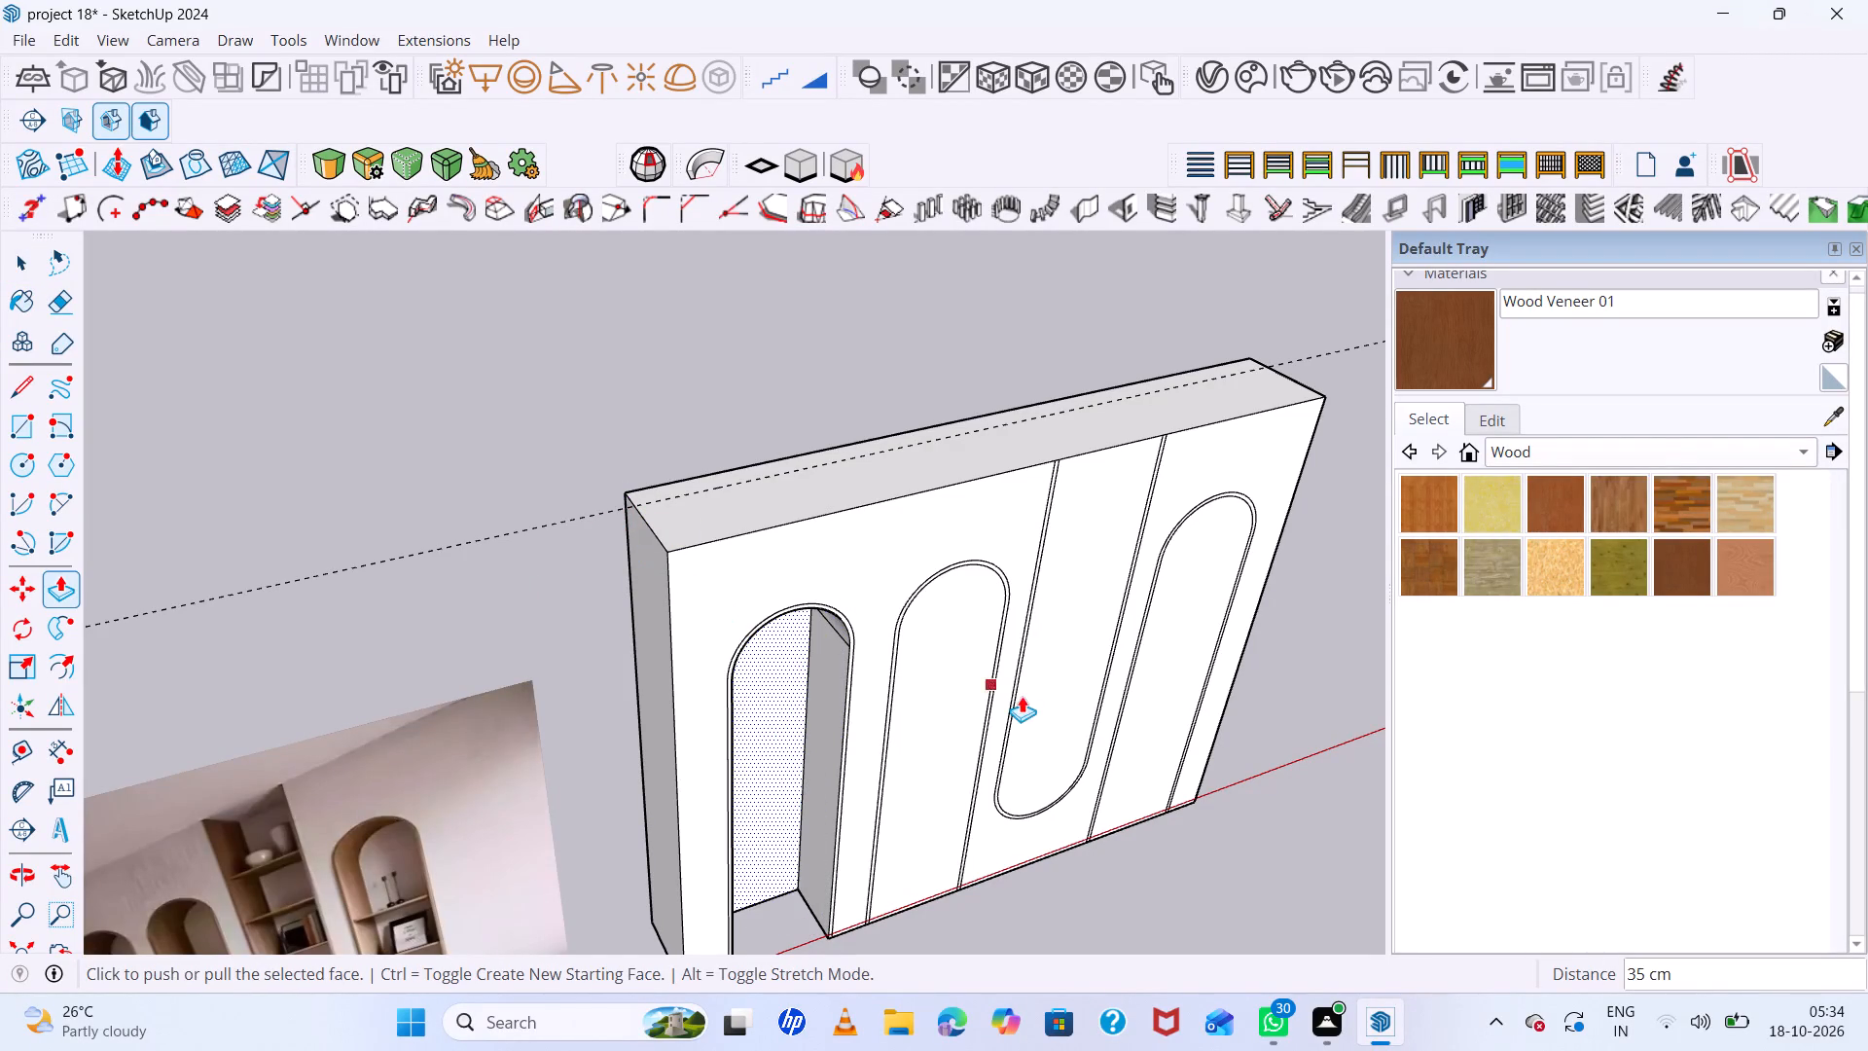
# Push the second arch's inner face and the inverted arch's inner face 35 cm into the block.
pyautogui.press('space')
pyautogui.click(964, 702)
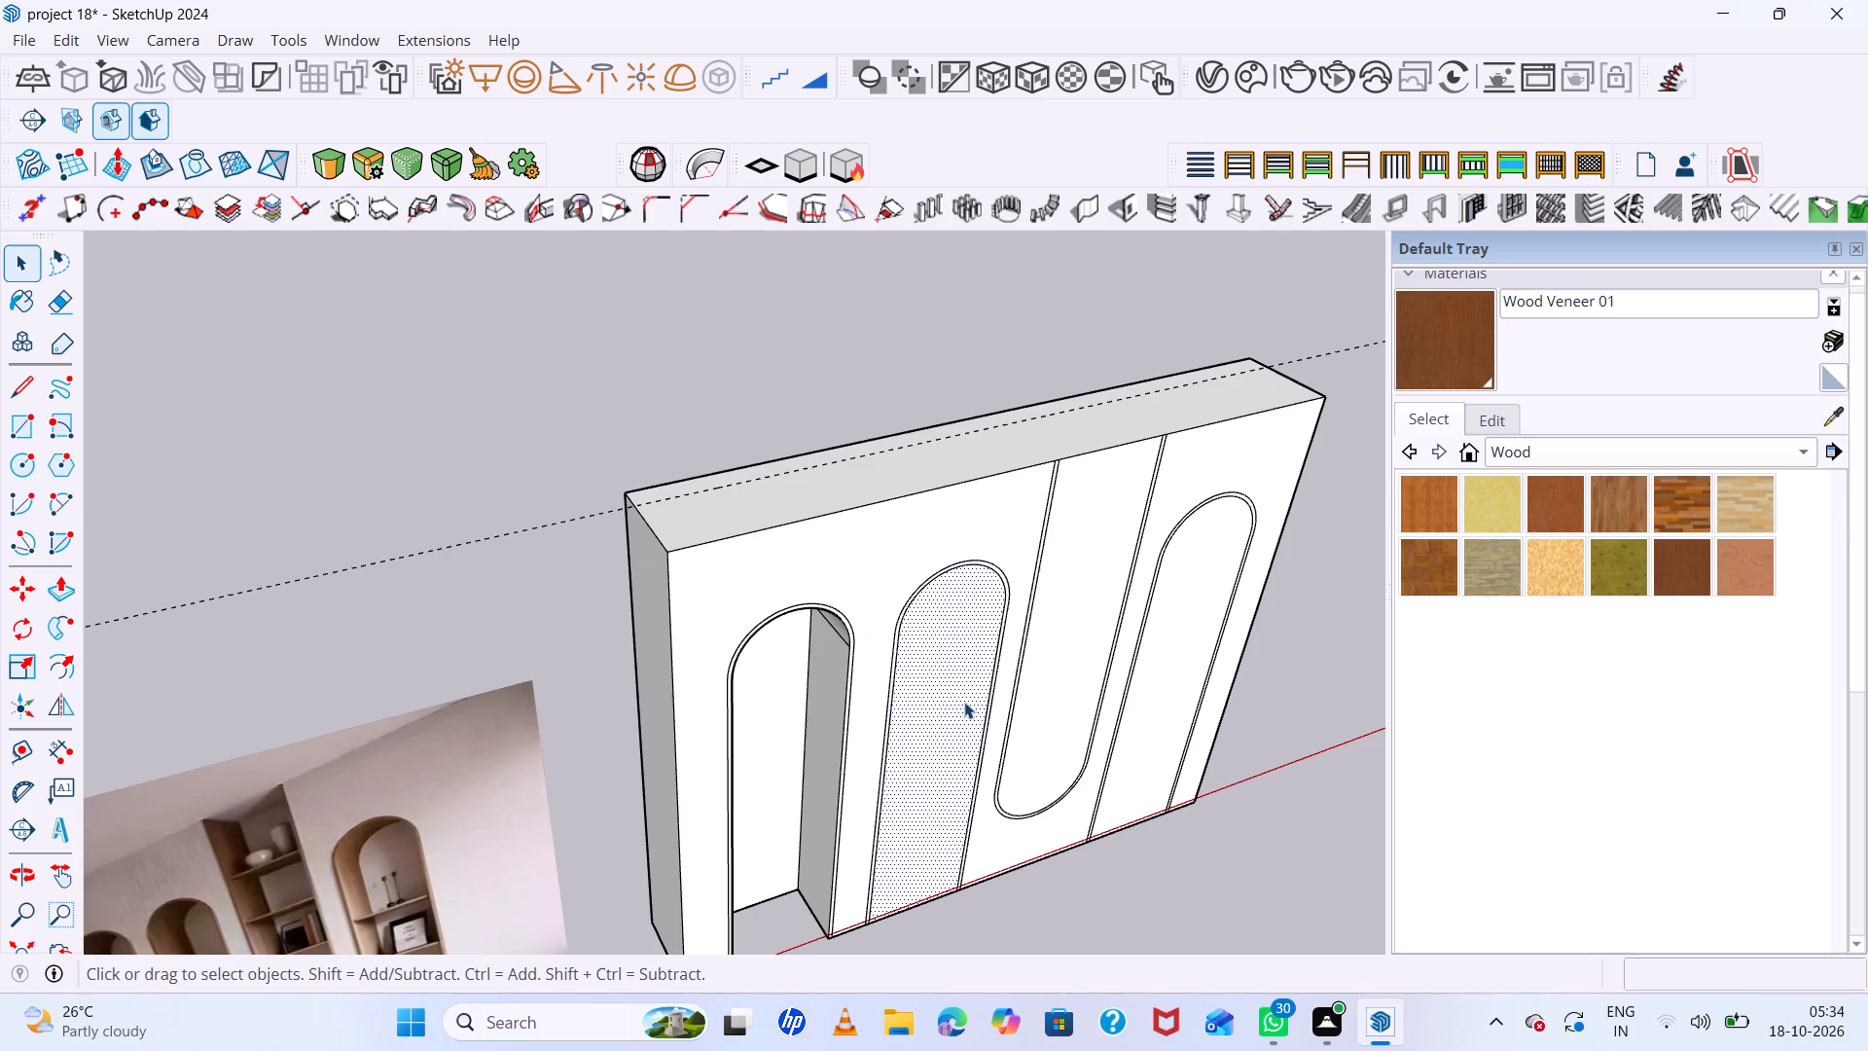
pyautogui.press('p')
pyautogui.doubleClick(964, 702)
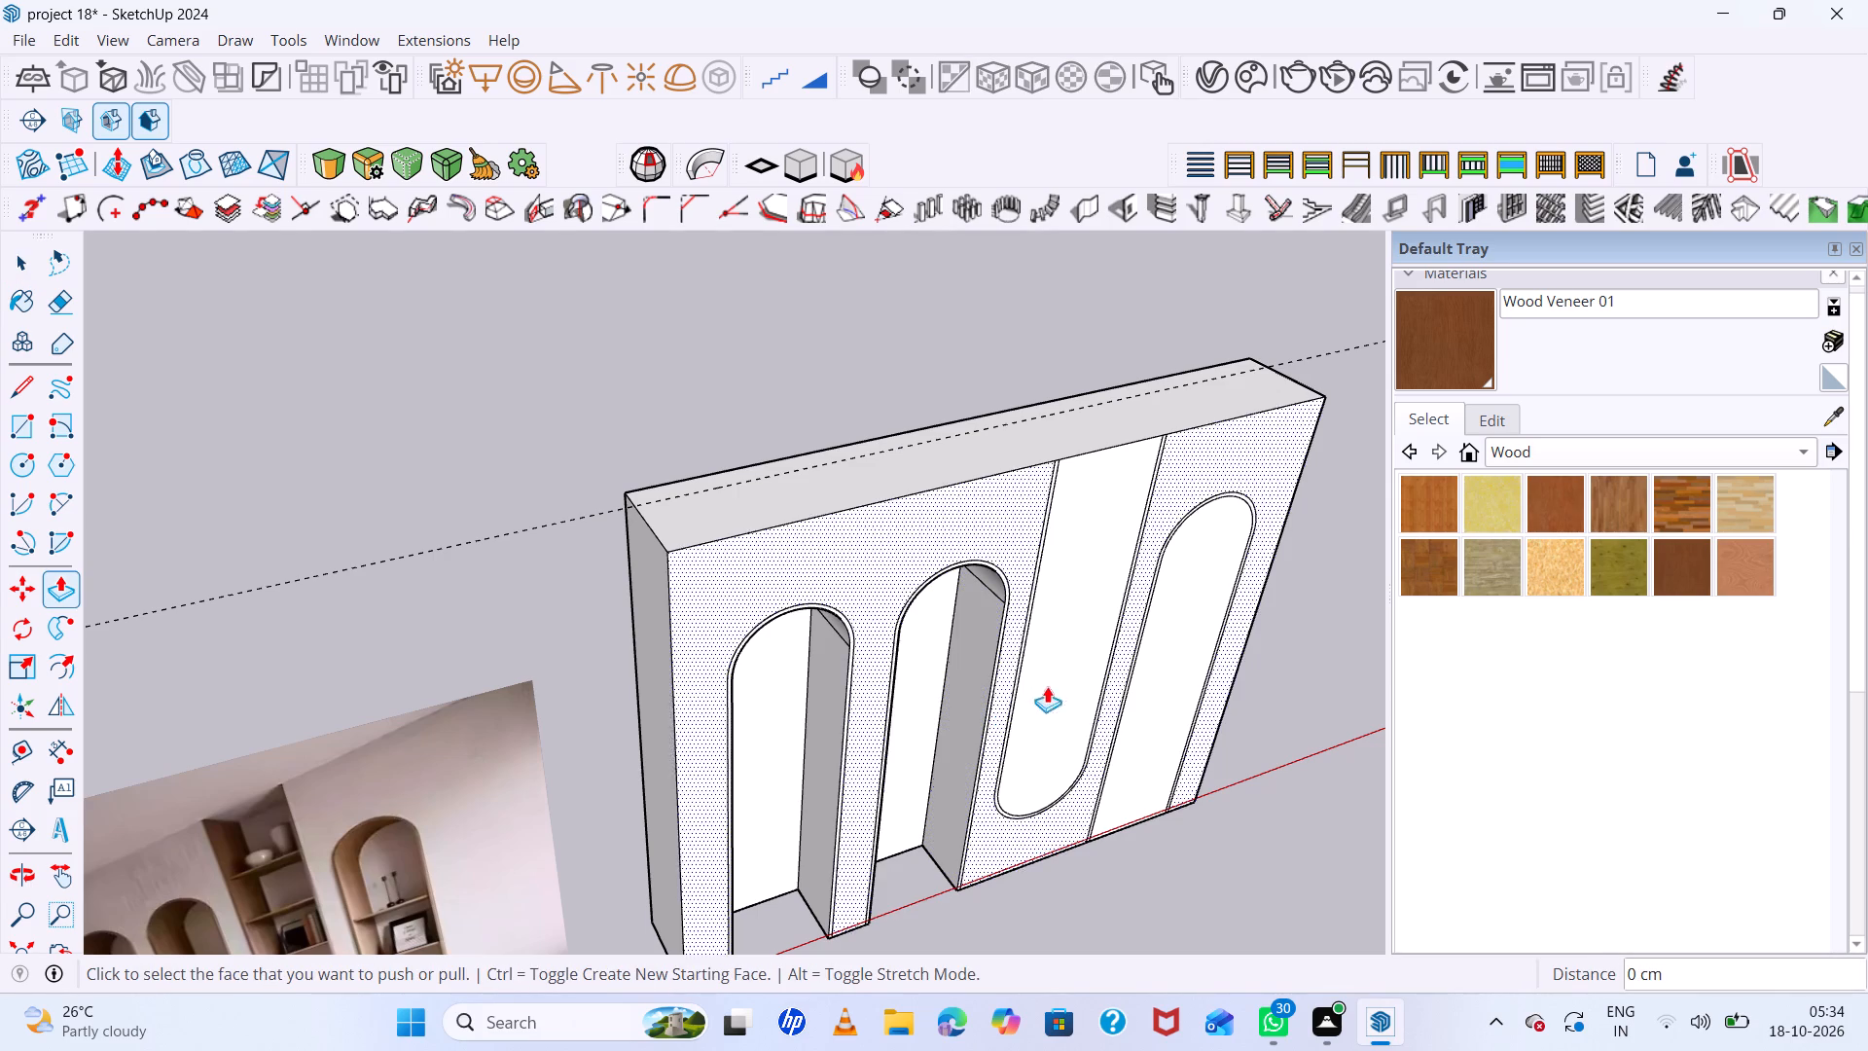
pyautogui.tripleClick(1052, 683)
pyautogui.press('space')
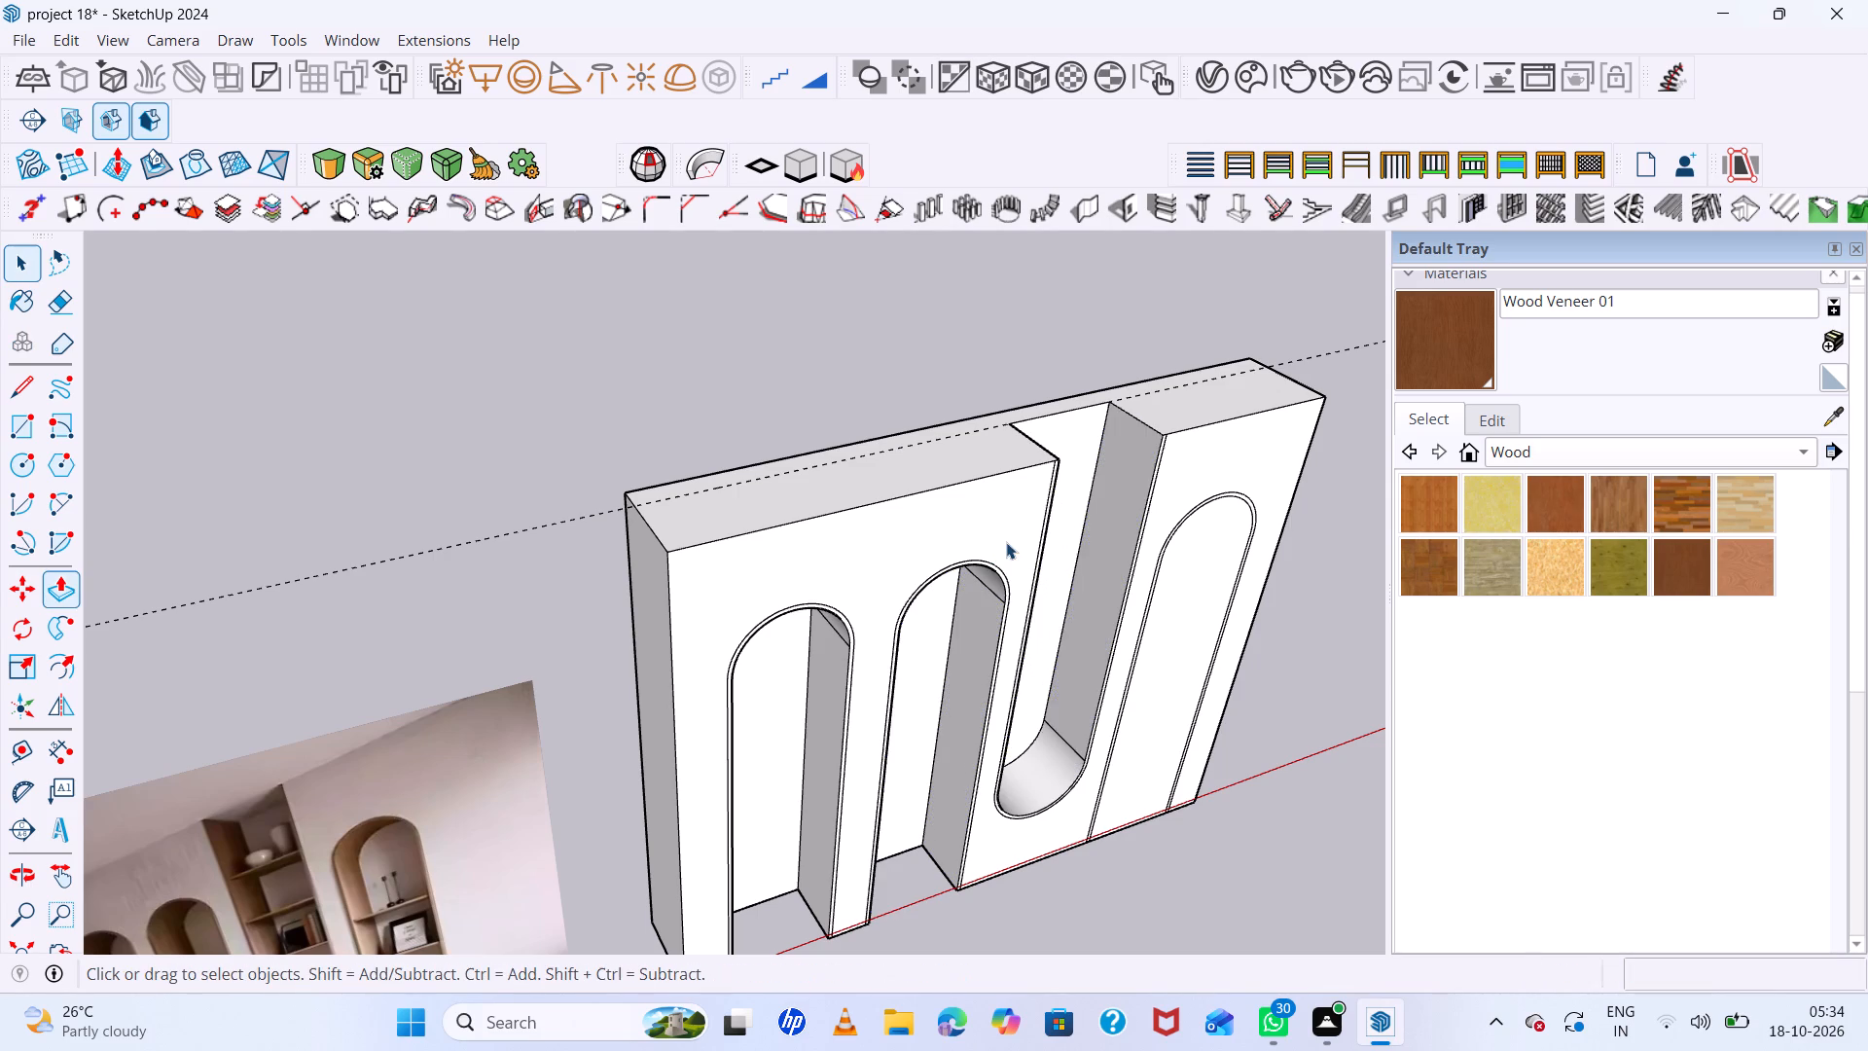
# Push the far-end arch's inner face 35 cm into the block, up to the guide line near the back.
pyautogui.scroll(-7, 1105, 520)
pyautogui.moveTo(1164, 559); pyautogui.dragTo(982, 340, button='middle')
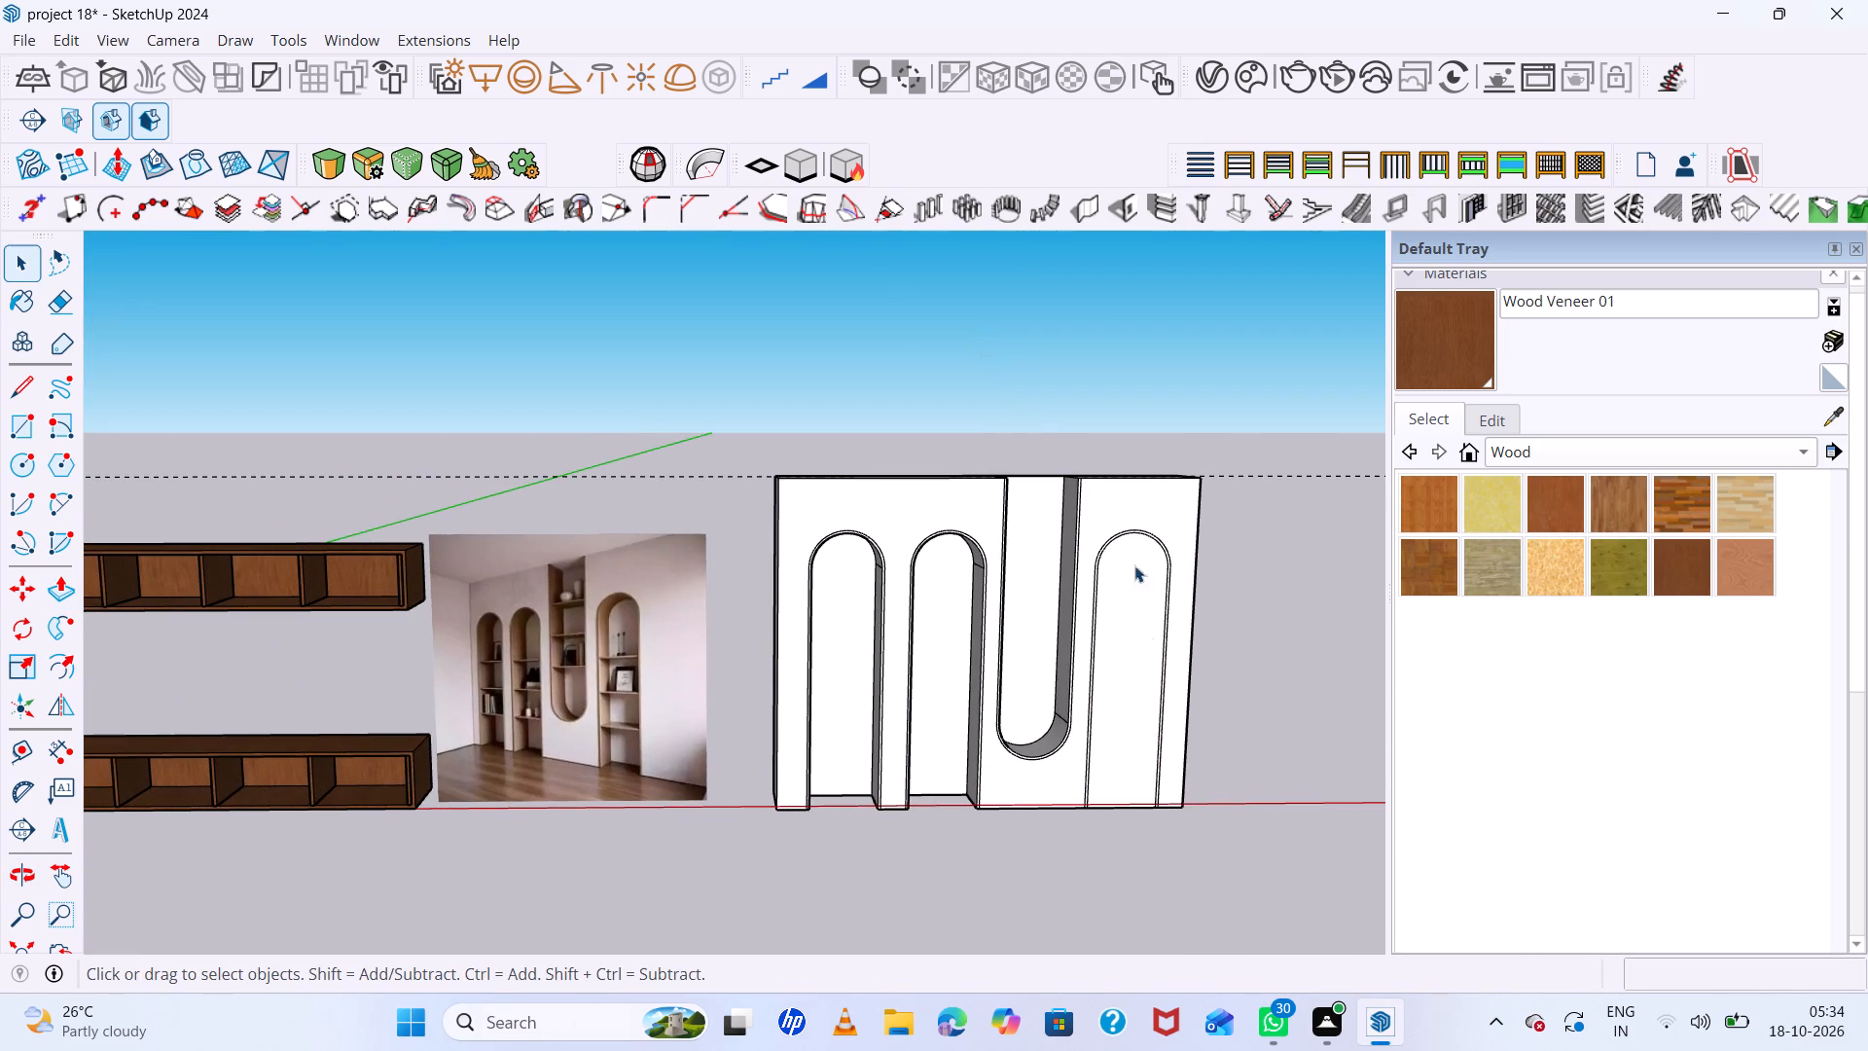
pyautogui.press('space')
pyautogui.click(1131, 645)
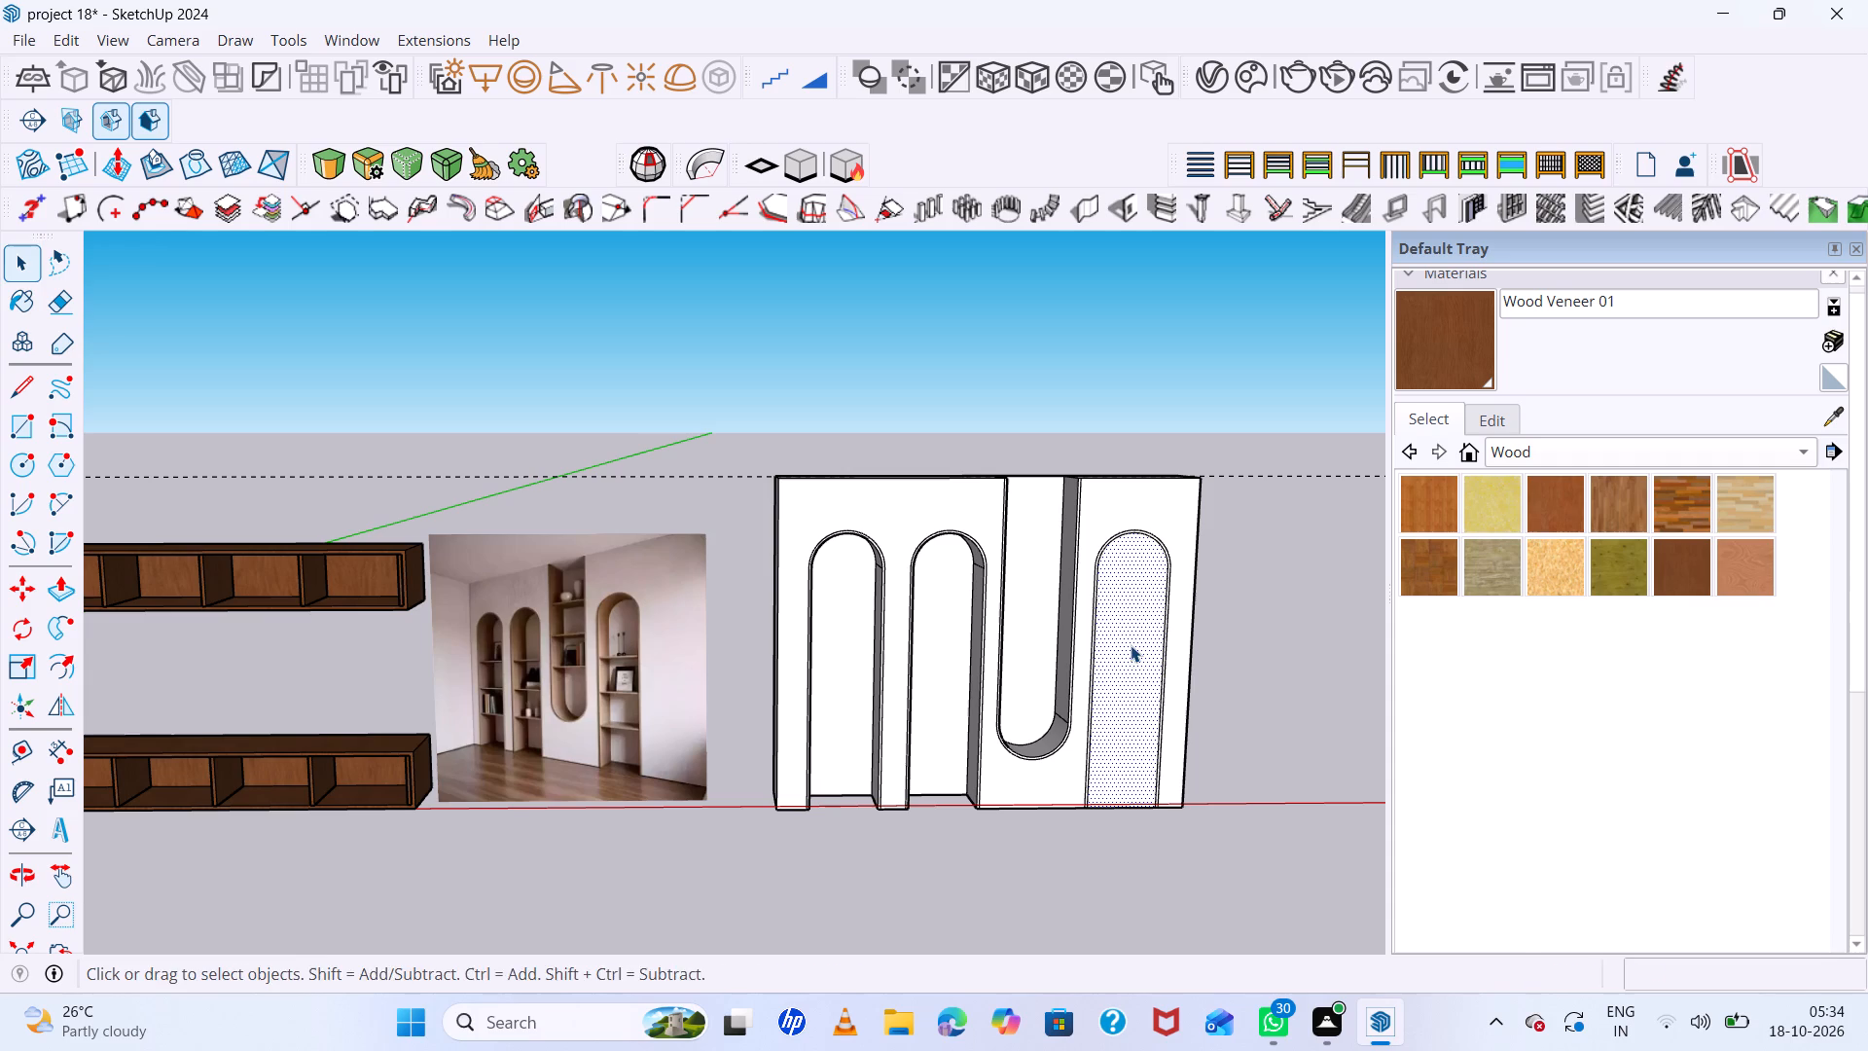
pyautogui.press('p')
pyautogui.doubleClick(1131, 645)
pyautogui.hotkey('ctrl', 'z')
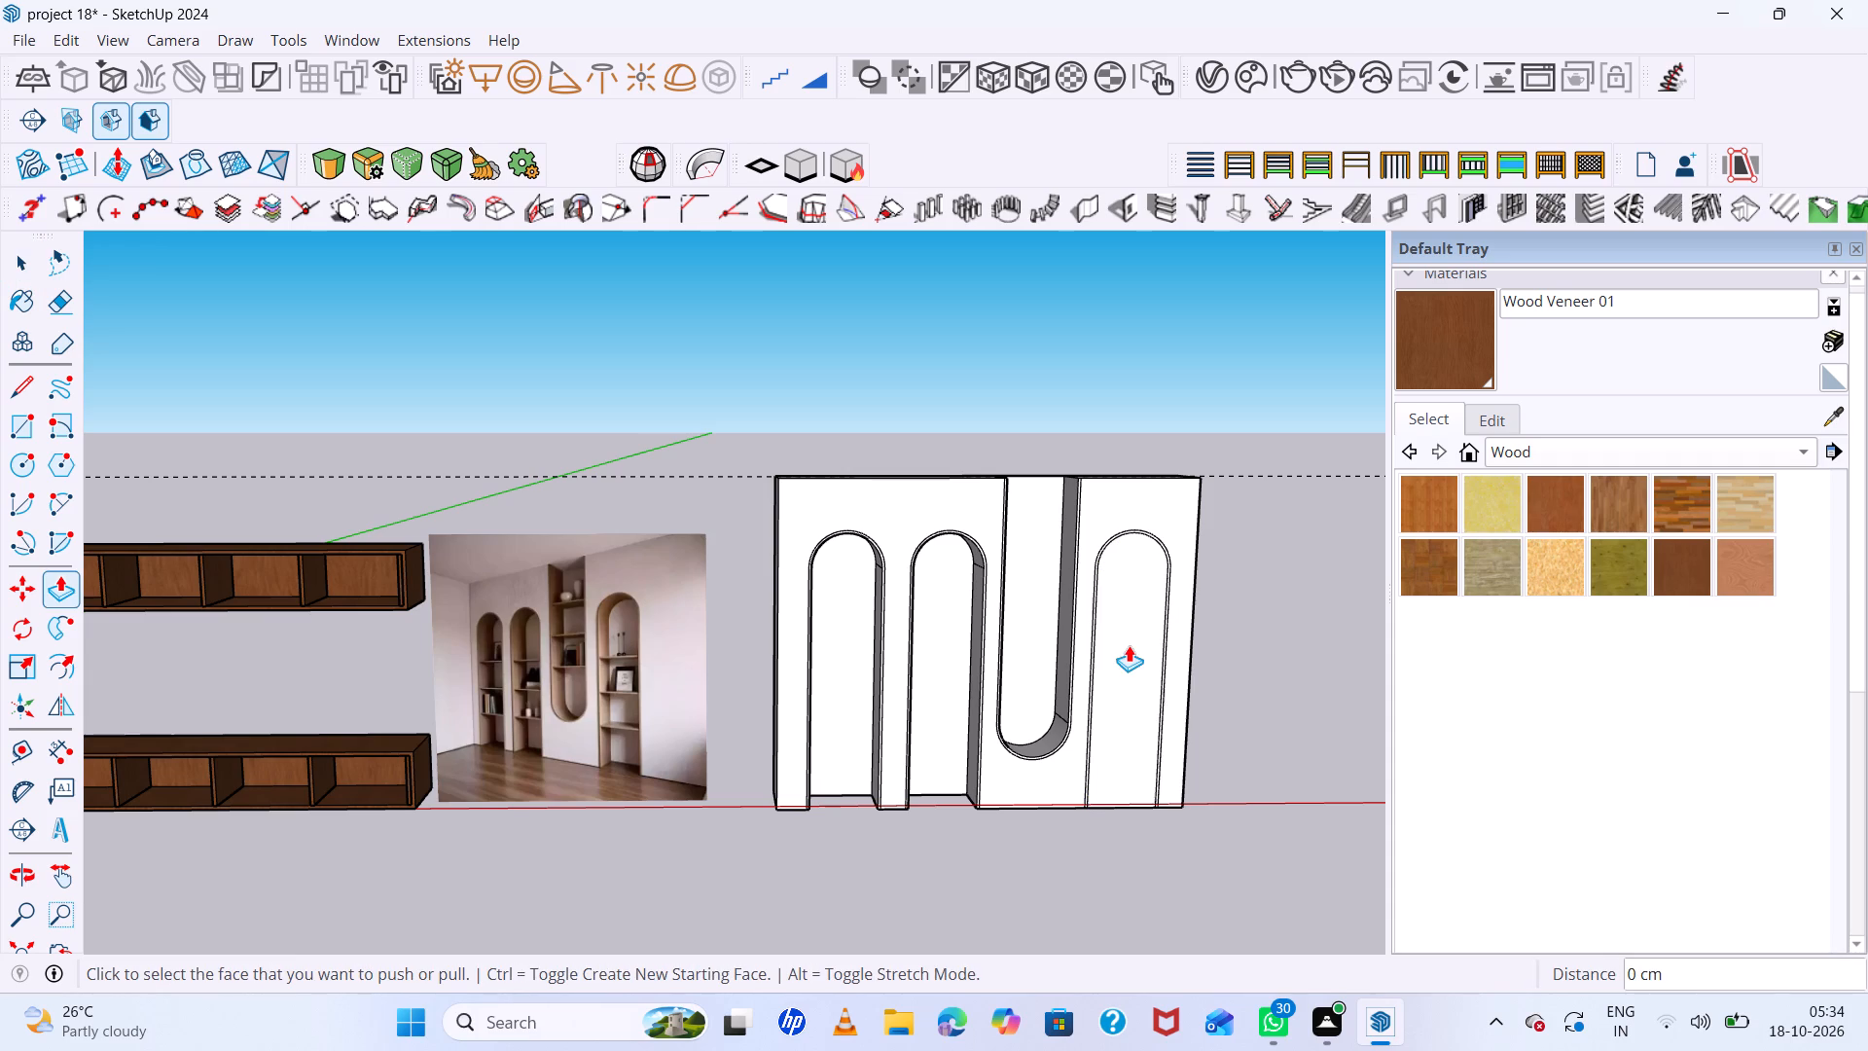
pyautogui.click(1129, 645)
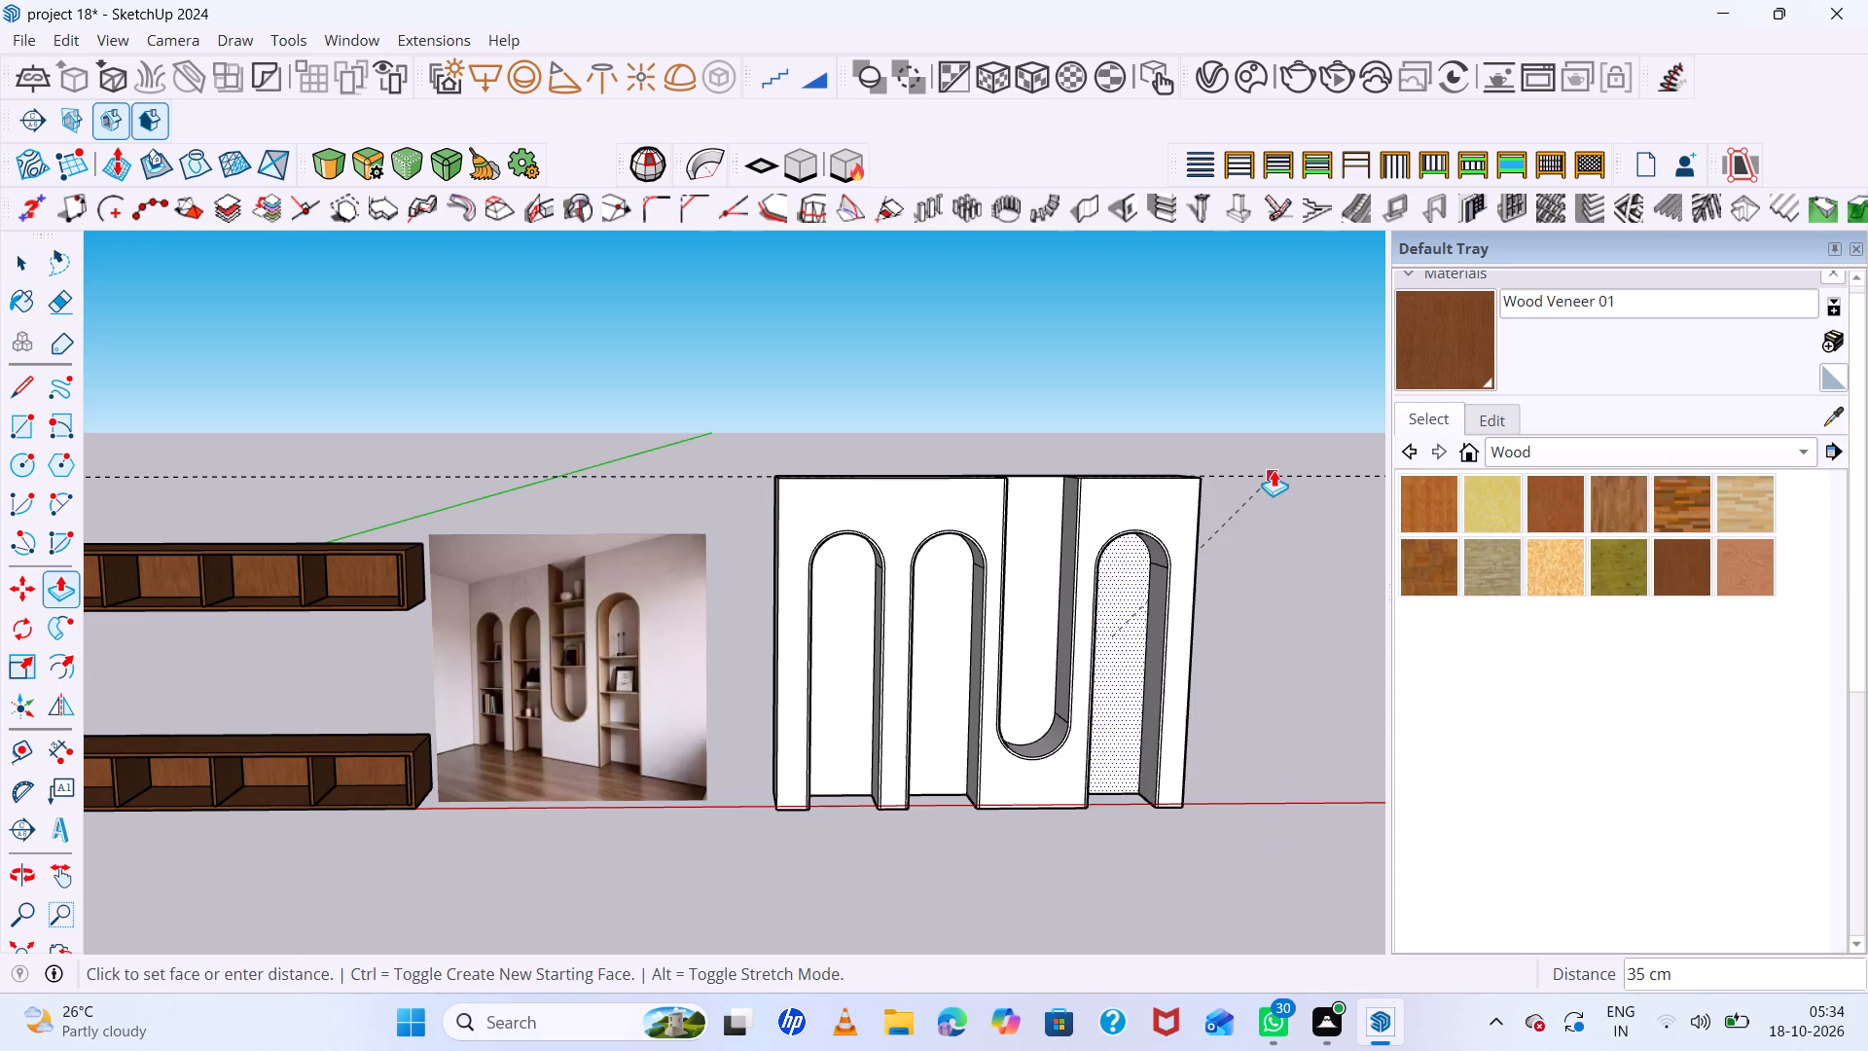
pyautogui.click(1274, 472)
# Compare the four recessed niches in the block with the reference photo.
pyautogui.scroll(-7, 724, 528)
pyautogui.moveTo(776, 662); pyautogui.dragTo(799, 719, button='middle')
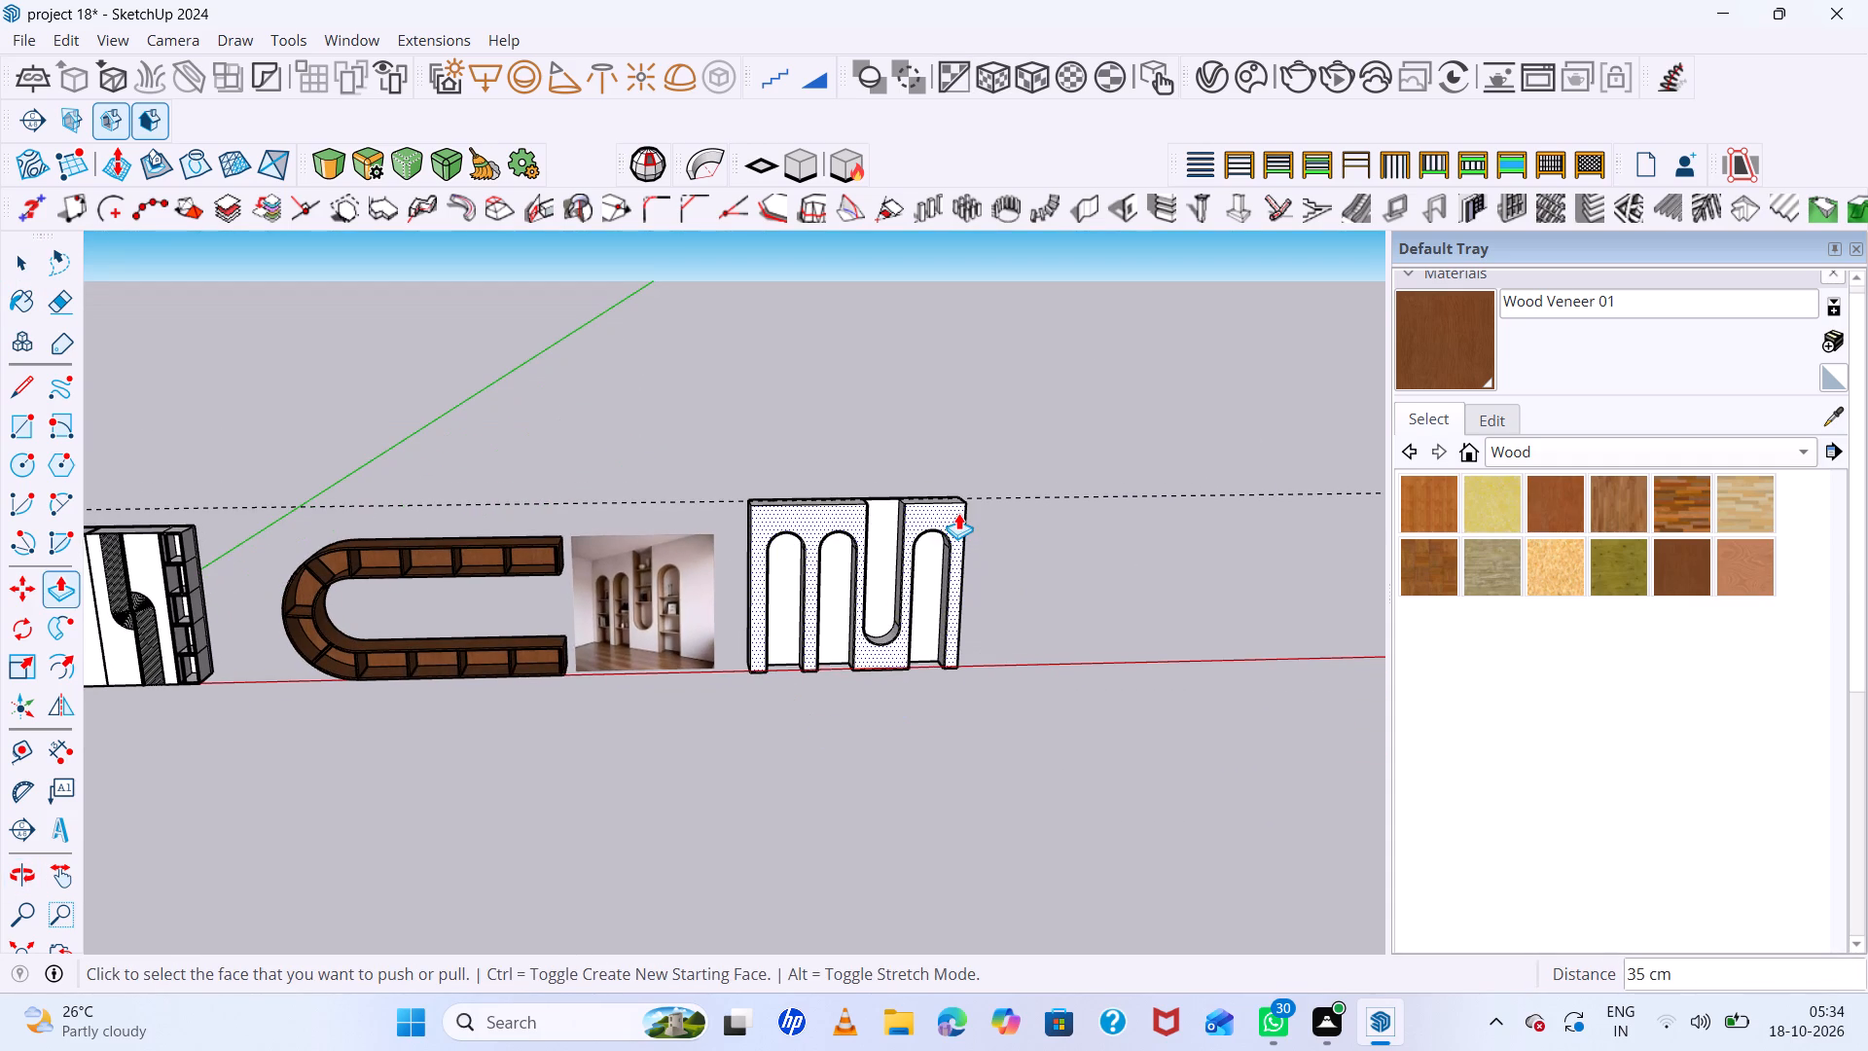
pyautogui.scroll(3, 557, 527)
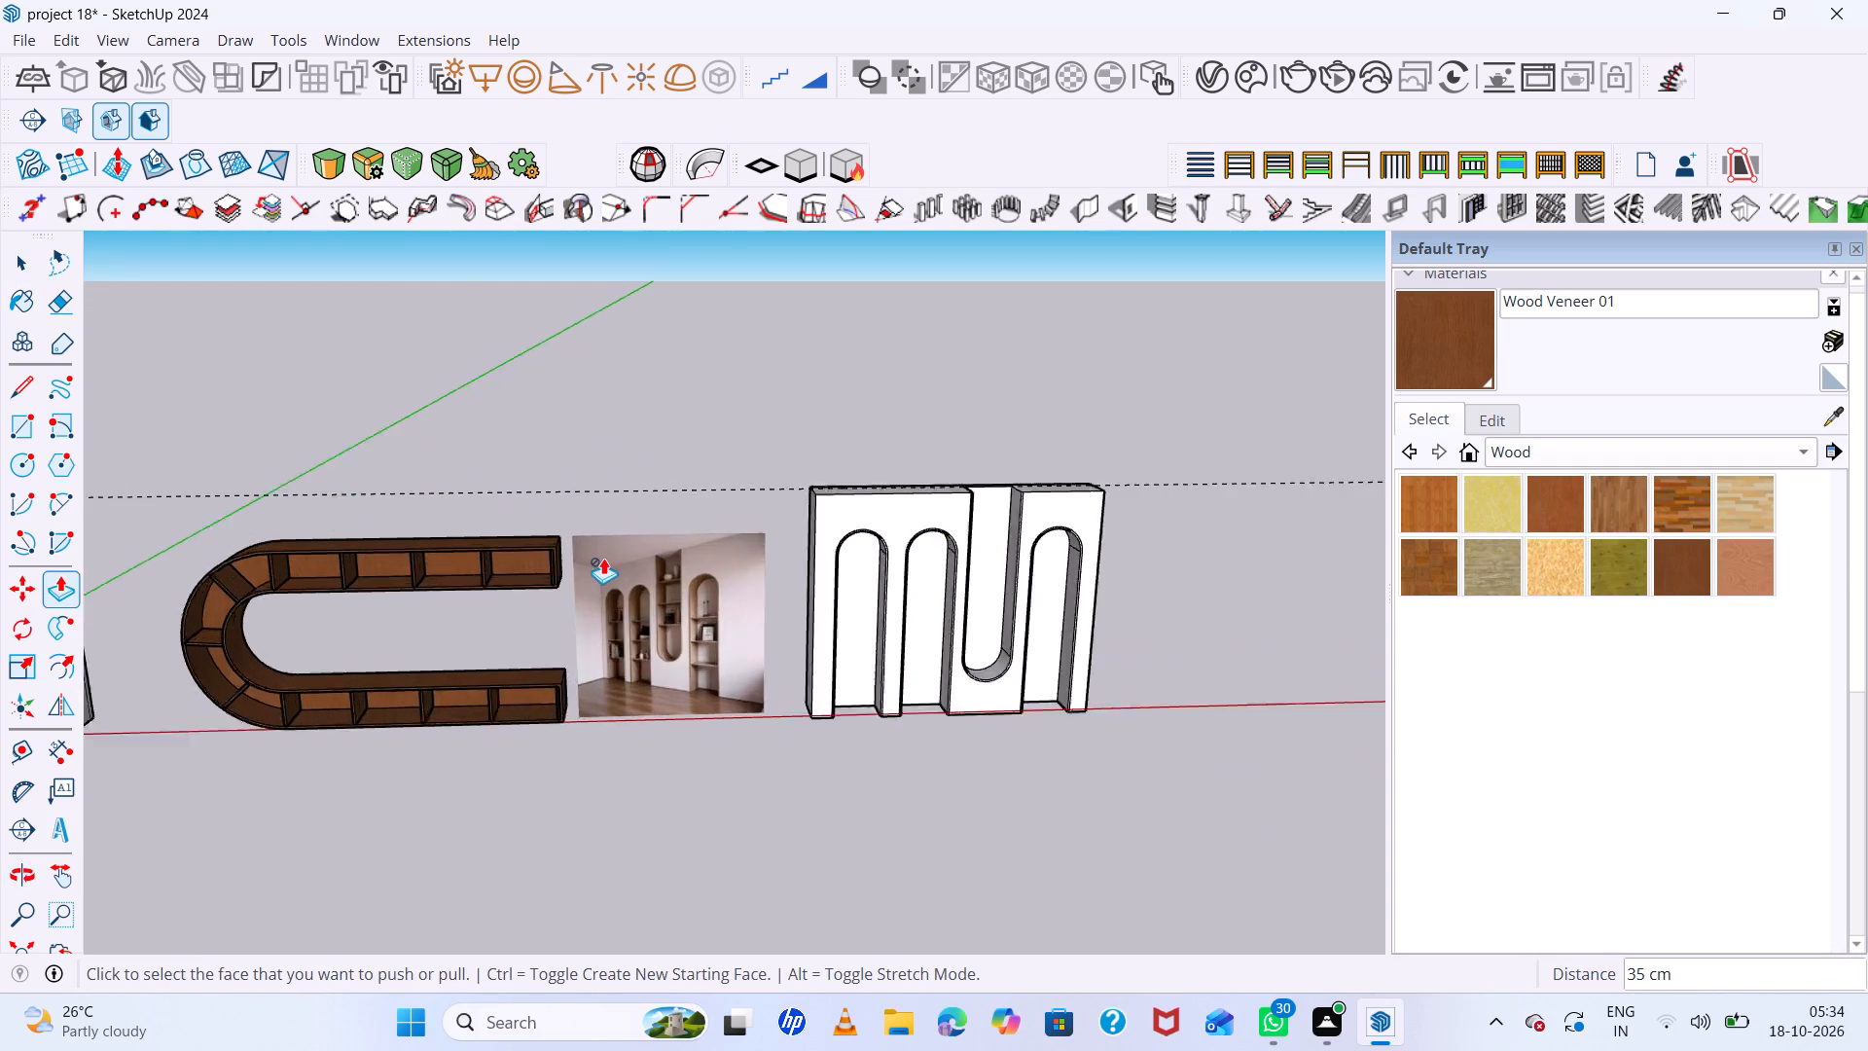
pyautogui.scroll(5, 603, 558)
pyautogui.scroll(7, 703, 576)
pyautogui.scroll(-13, 696, 557)
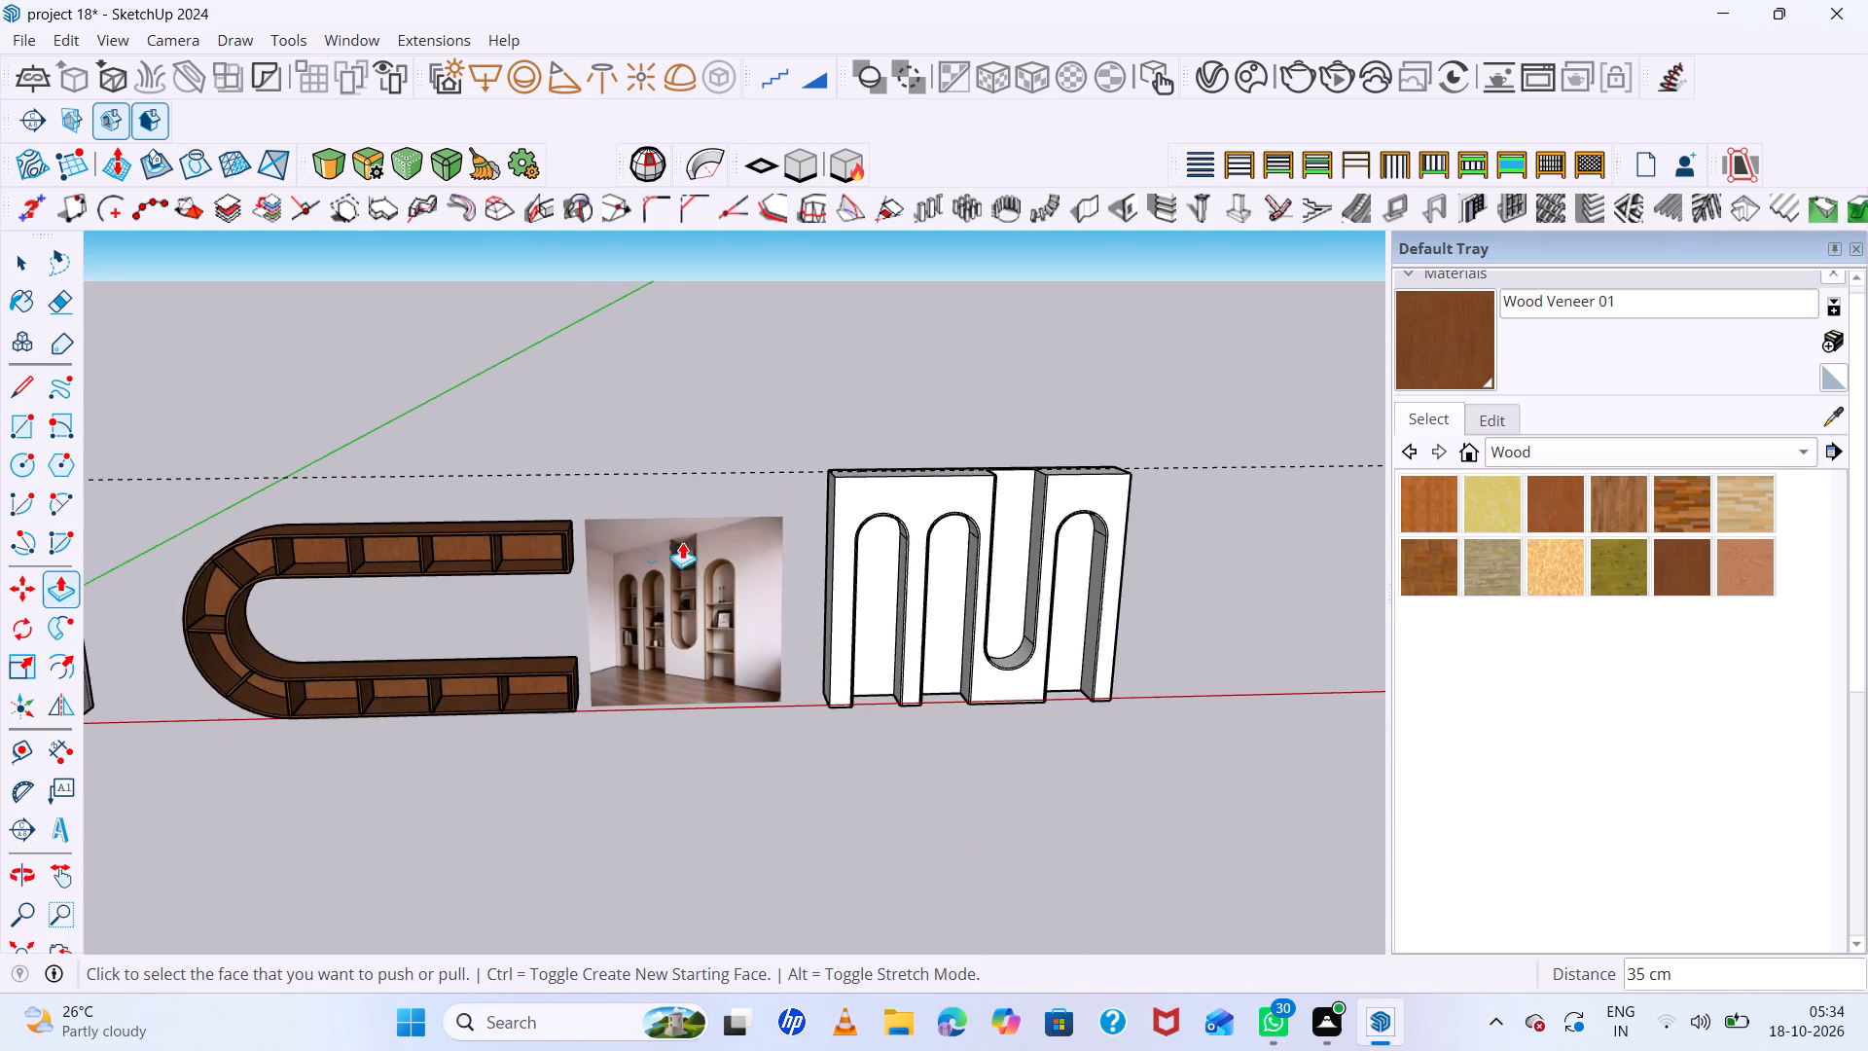
pyautogui.moveTo(994, 573); pyautogui.dragTo(1076, 658, button='middle')
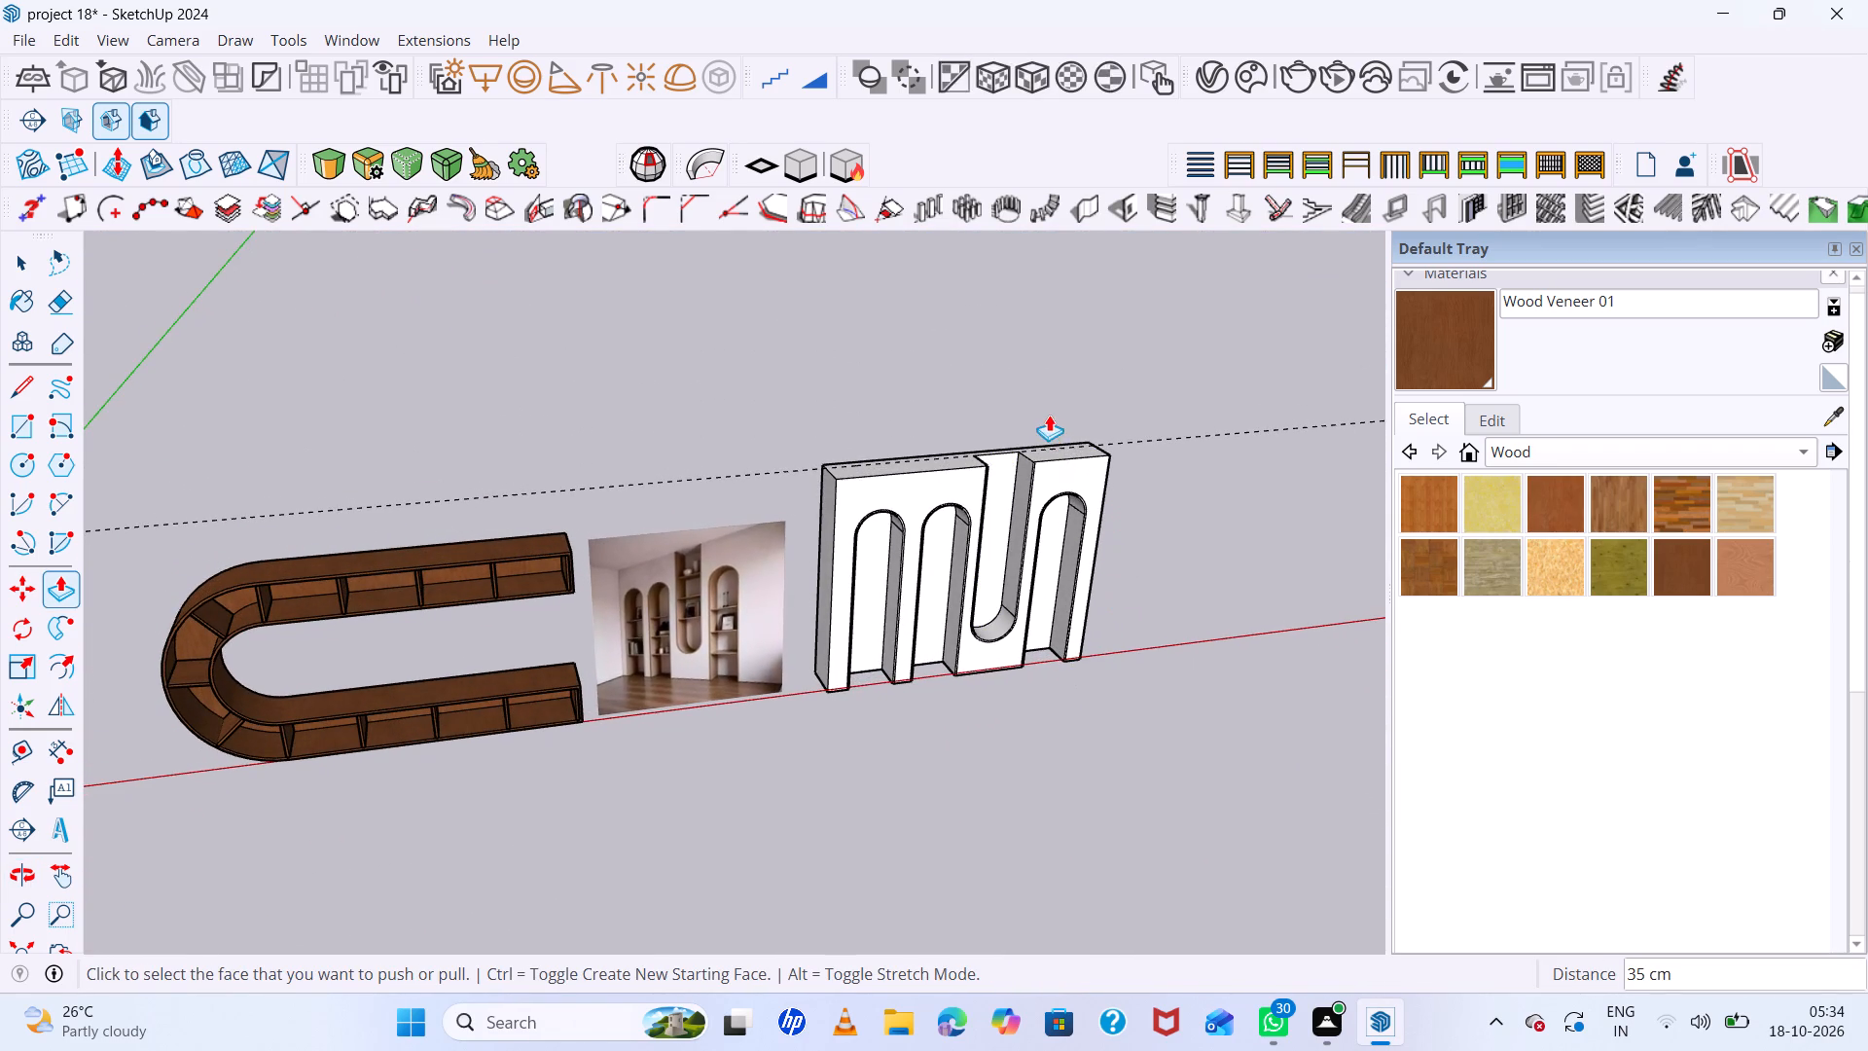
pyautogui.scroll(7, 1041, 408)
pyautogui.scroll(-6, 433, 479)
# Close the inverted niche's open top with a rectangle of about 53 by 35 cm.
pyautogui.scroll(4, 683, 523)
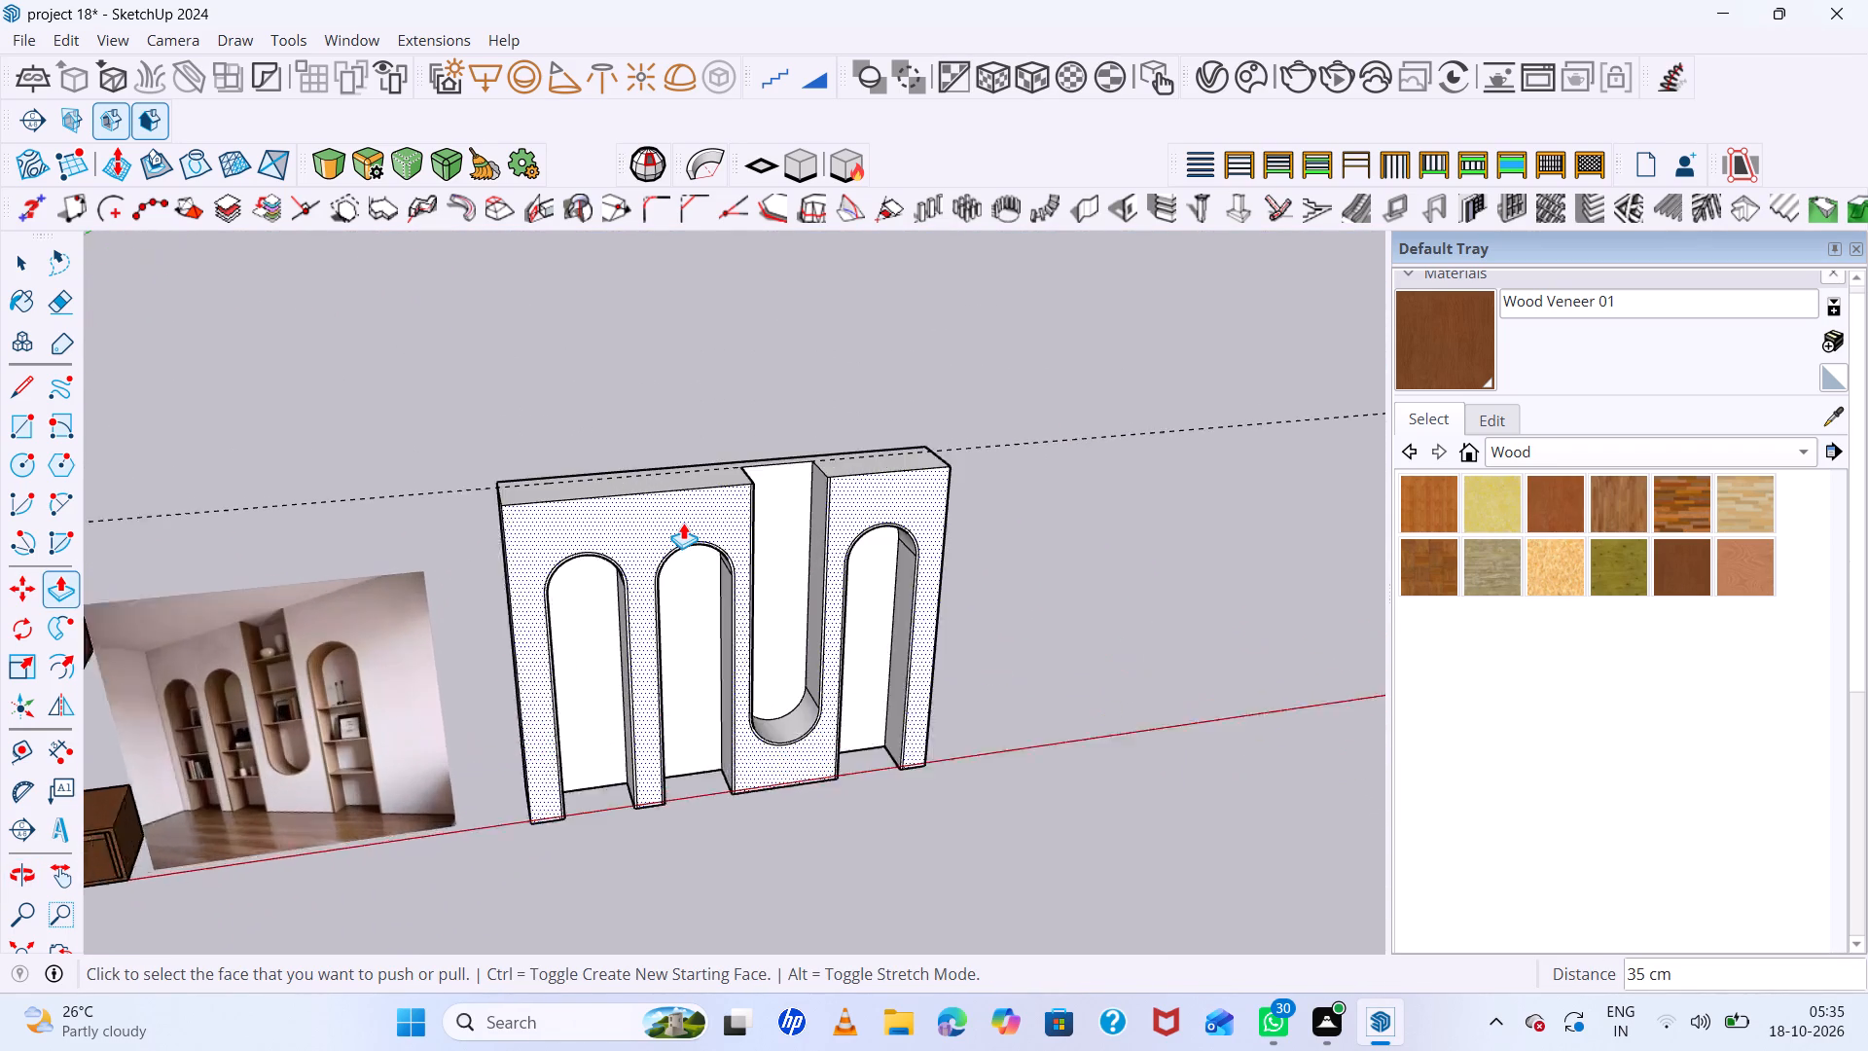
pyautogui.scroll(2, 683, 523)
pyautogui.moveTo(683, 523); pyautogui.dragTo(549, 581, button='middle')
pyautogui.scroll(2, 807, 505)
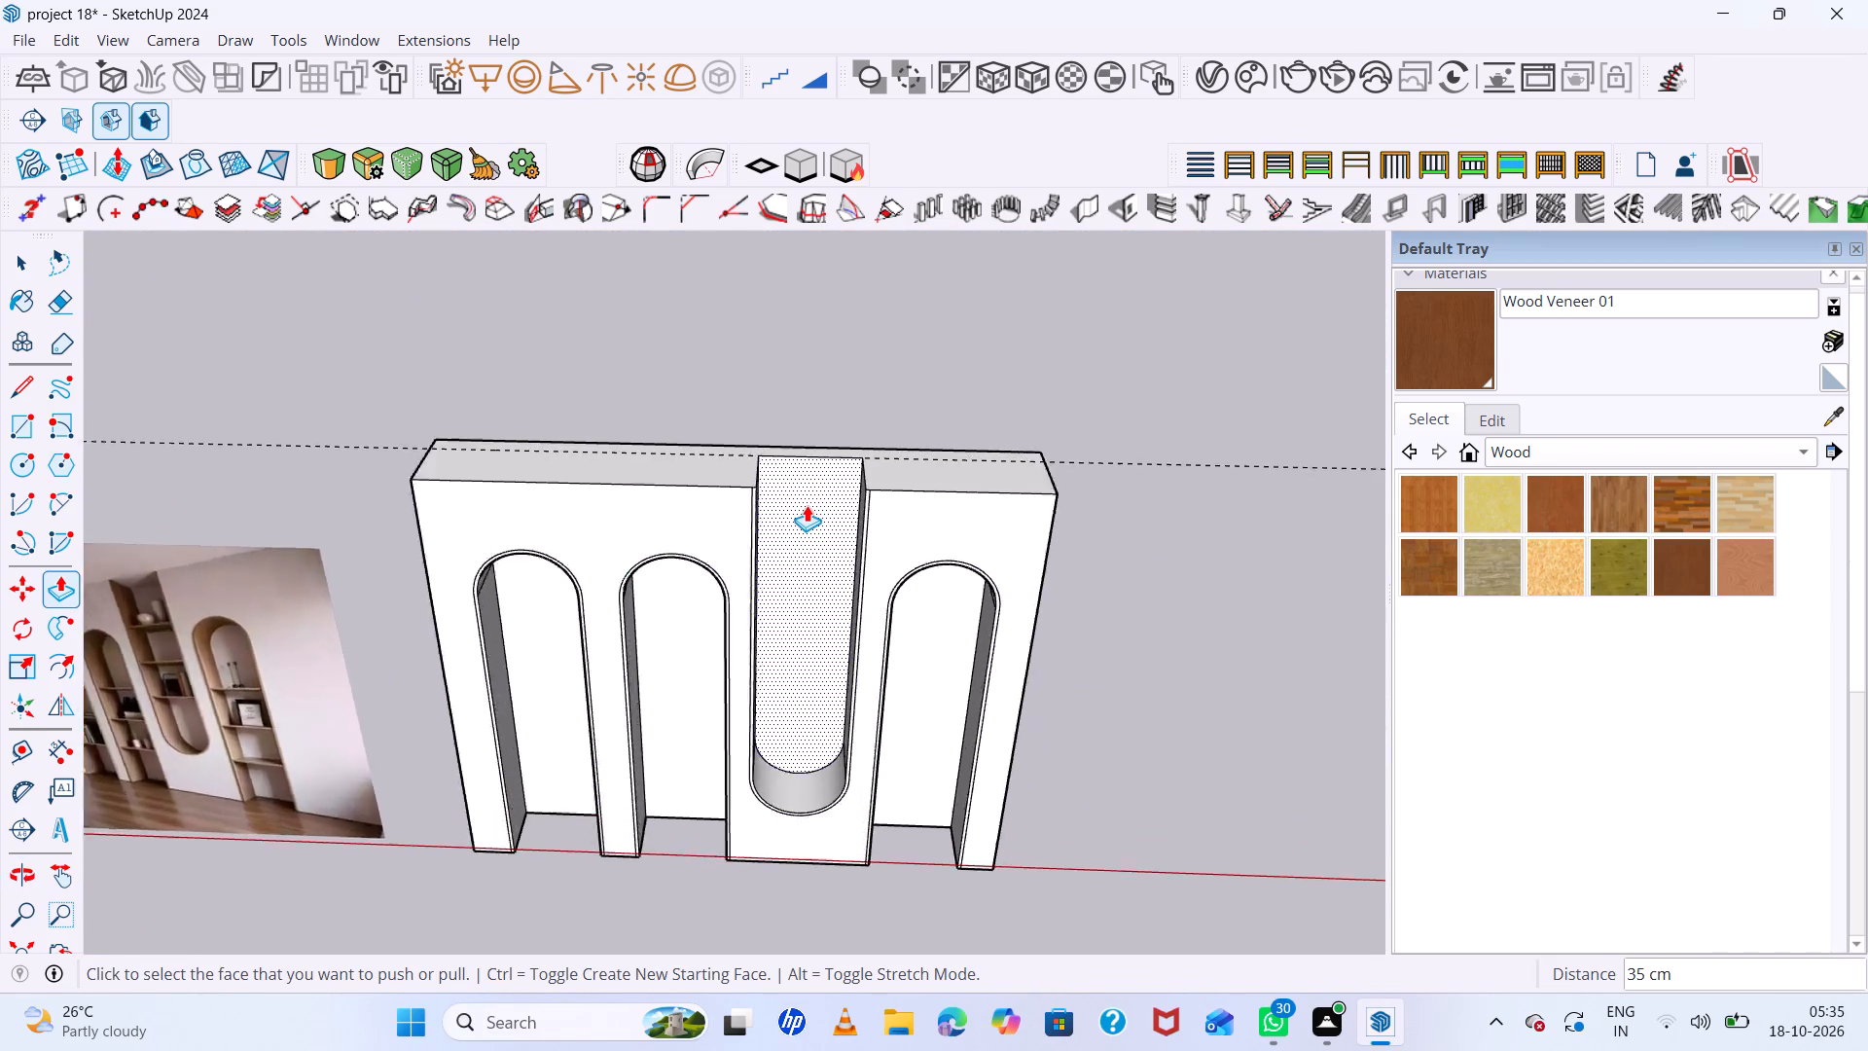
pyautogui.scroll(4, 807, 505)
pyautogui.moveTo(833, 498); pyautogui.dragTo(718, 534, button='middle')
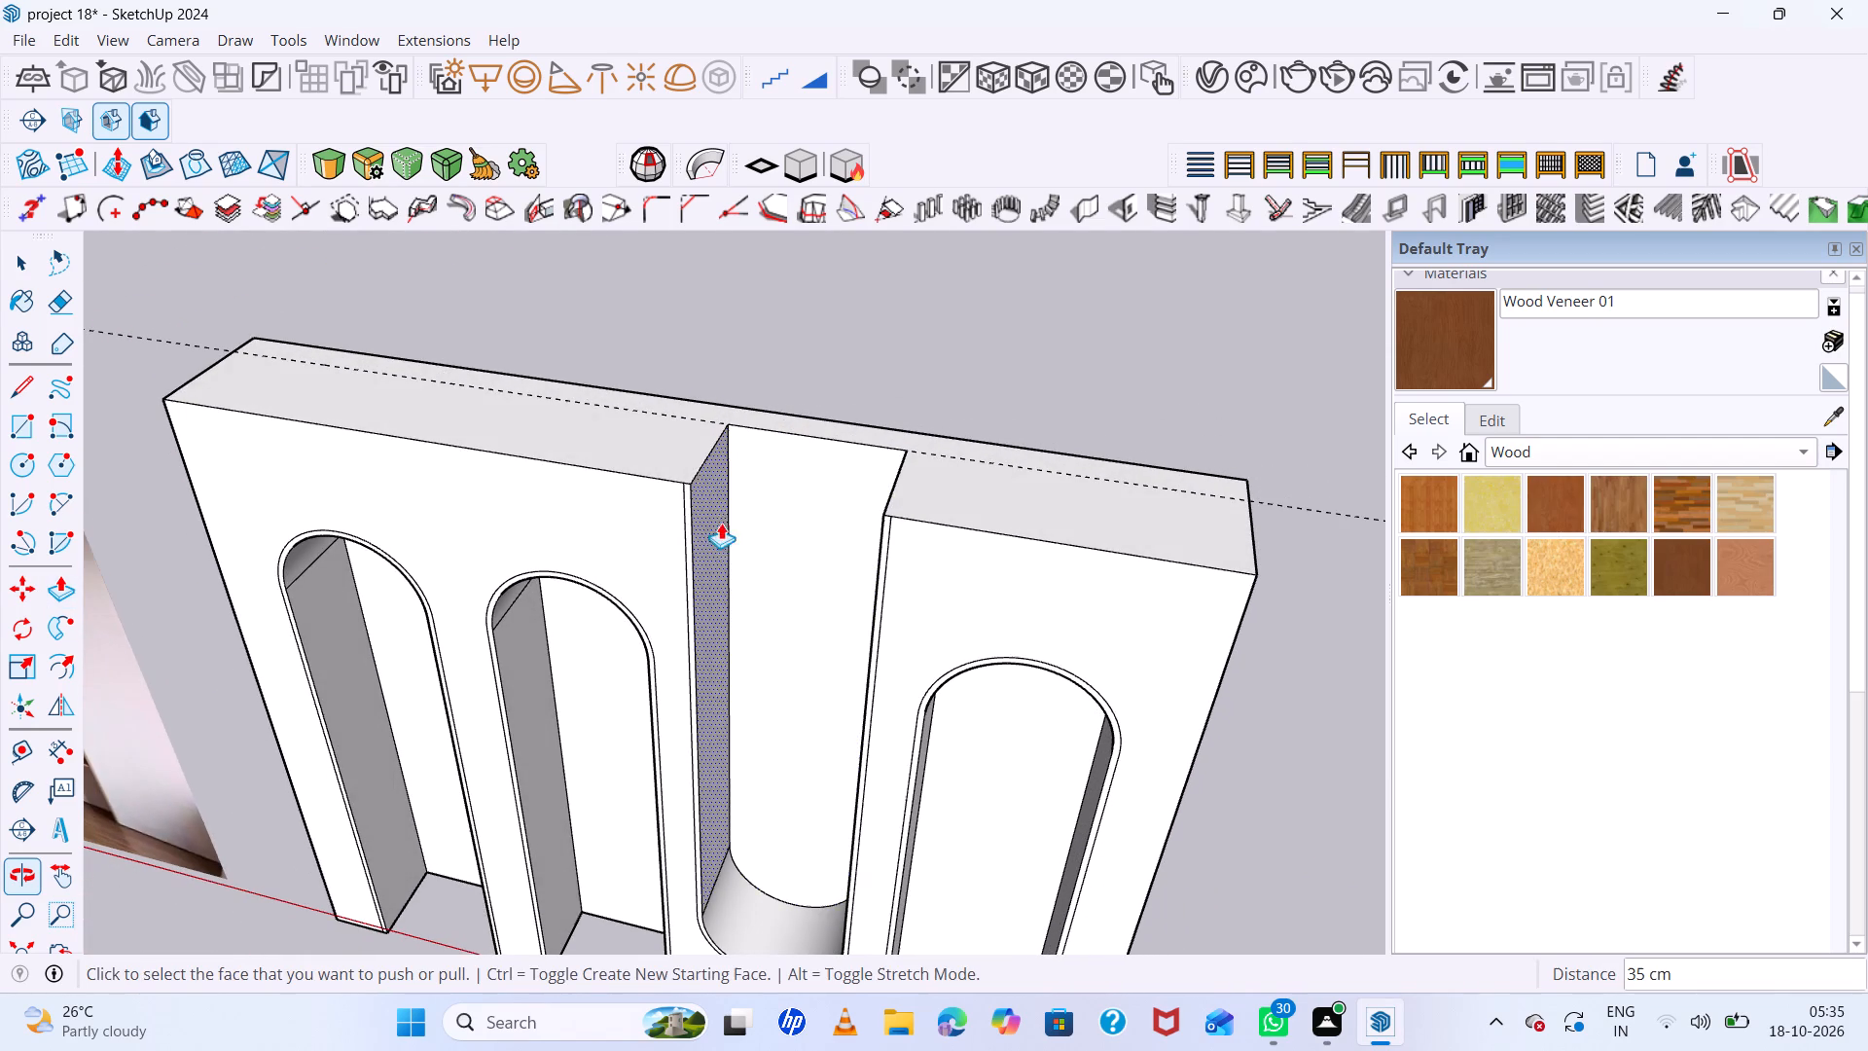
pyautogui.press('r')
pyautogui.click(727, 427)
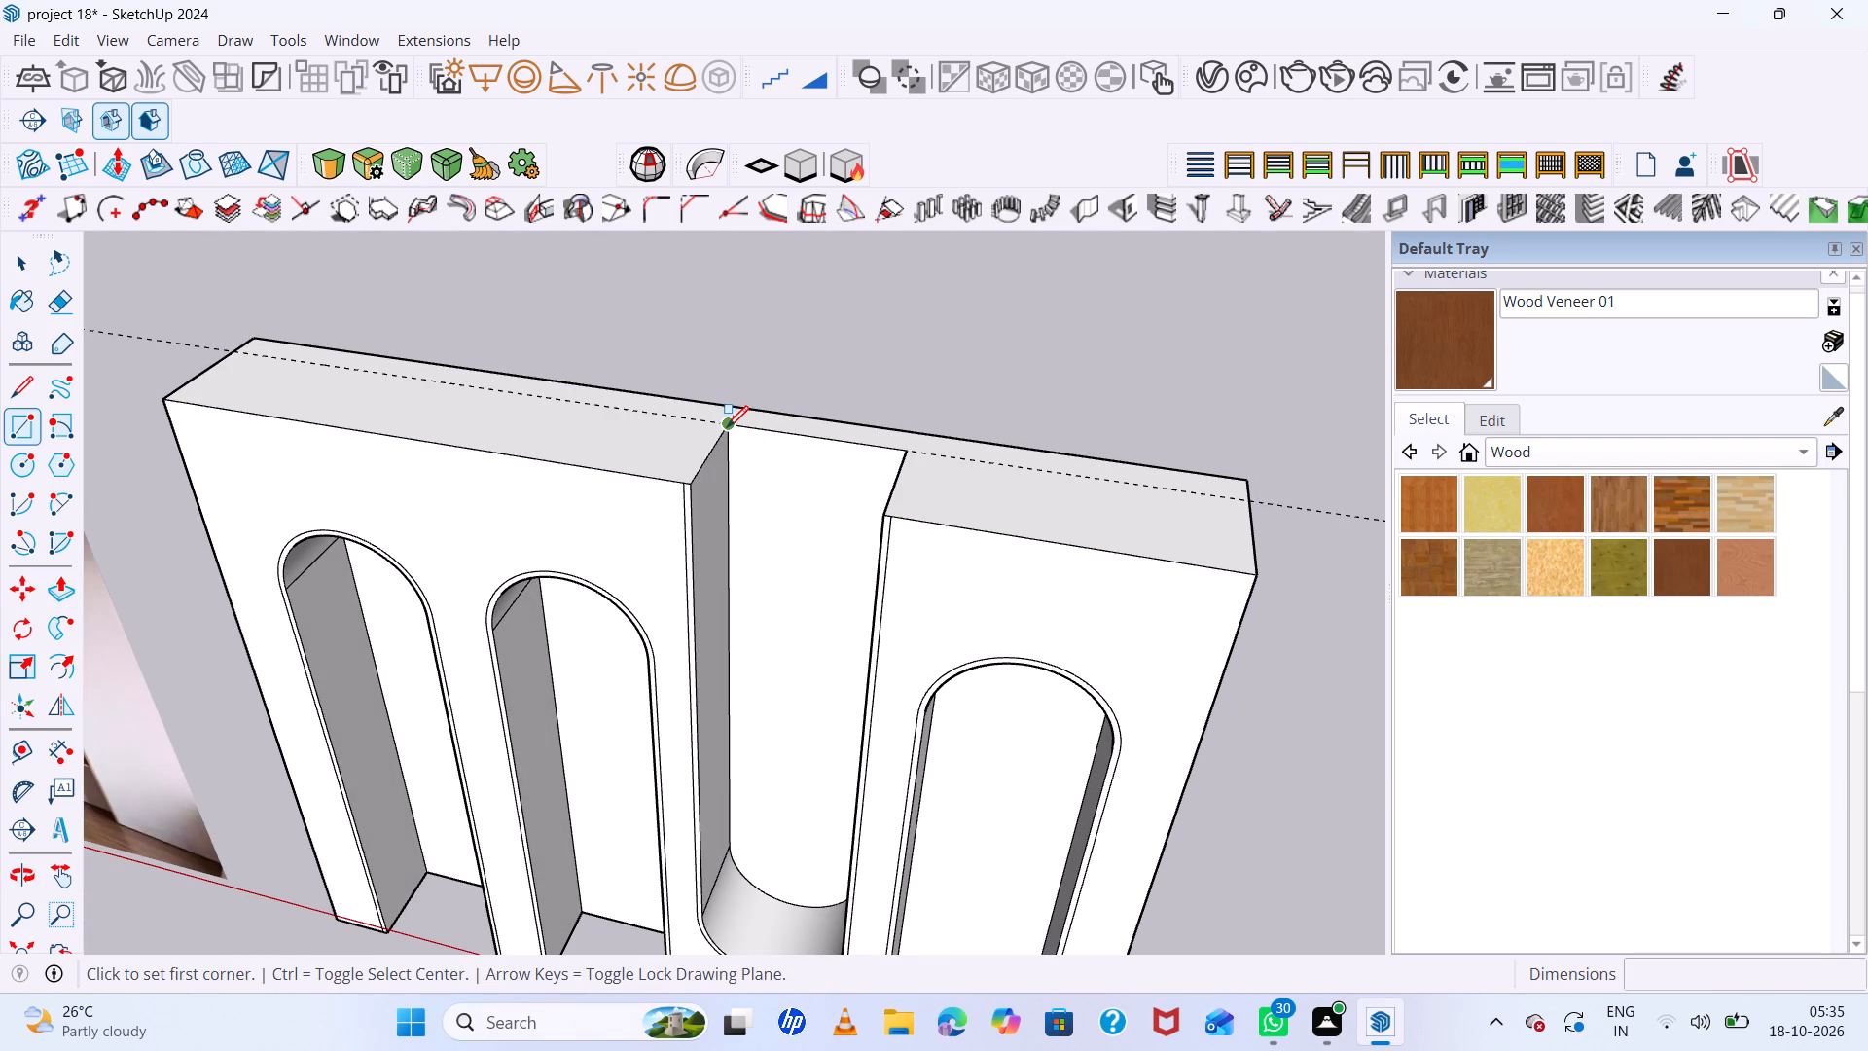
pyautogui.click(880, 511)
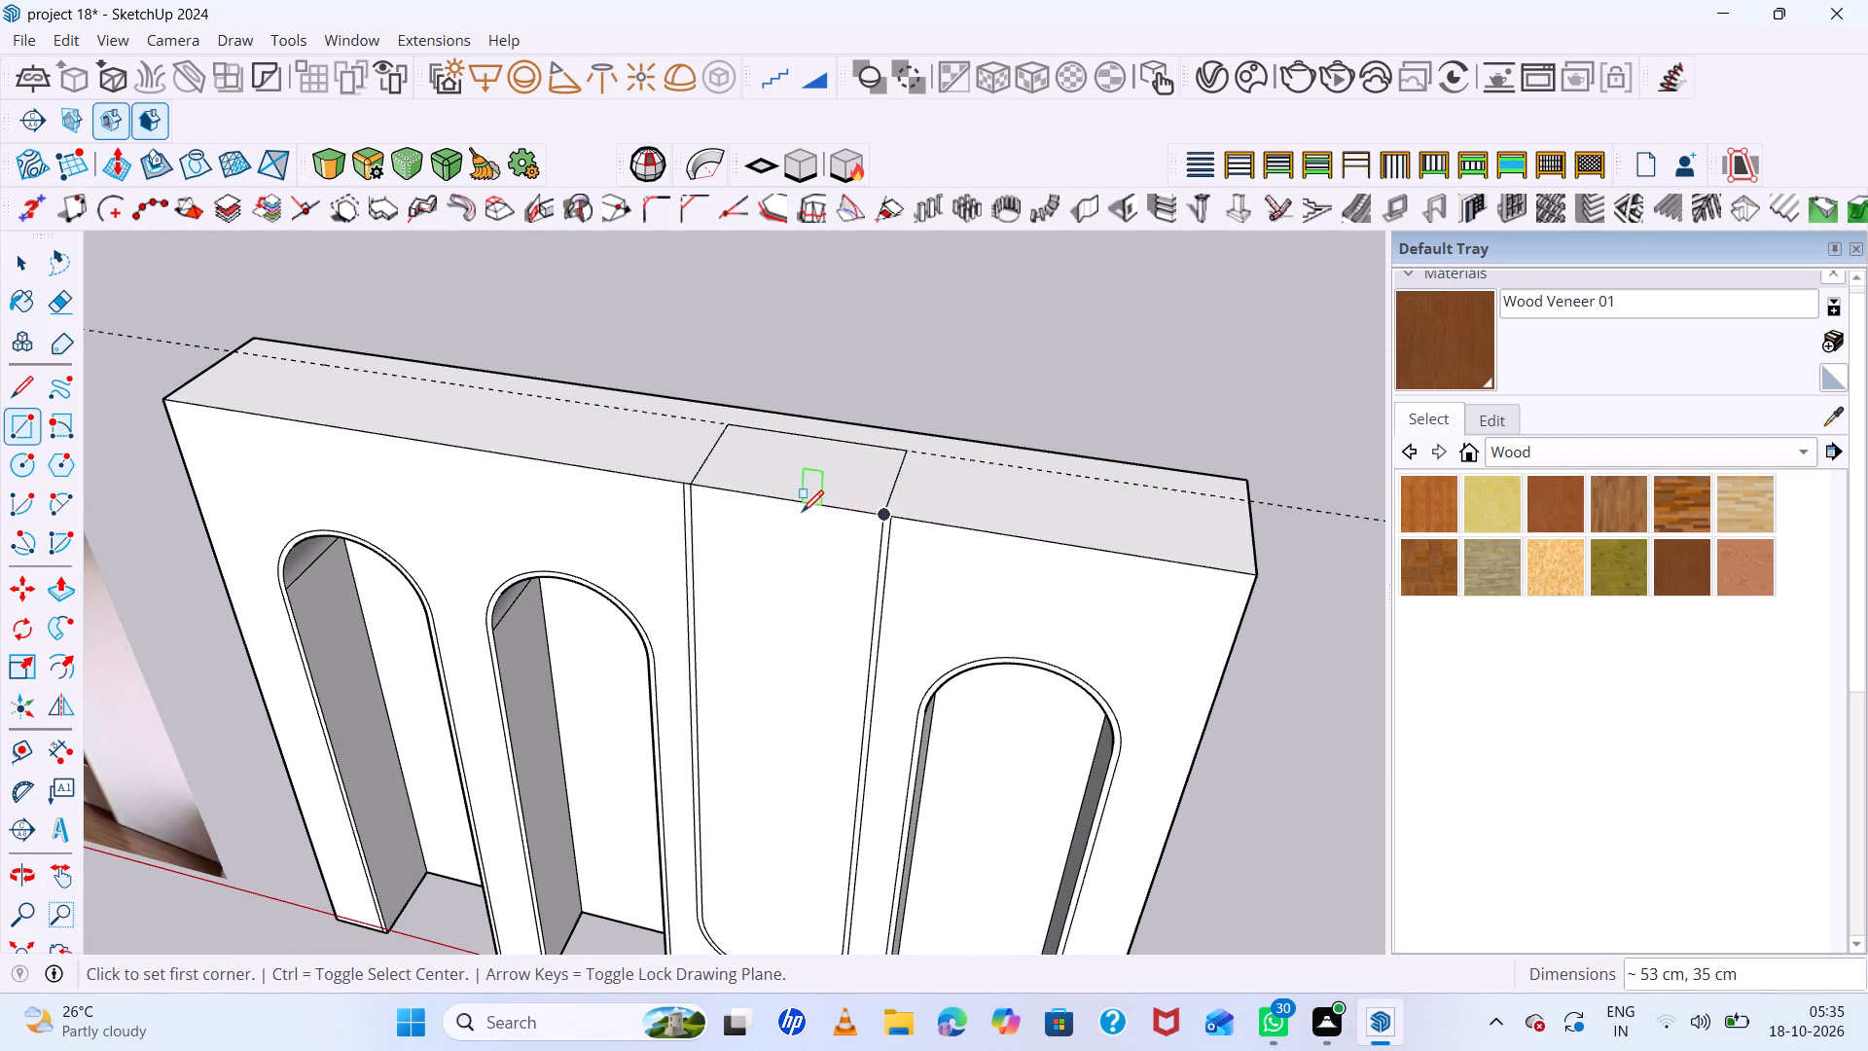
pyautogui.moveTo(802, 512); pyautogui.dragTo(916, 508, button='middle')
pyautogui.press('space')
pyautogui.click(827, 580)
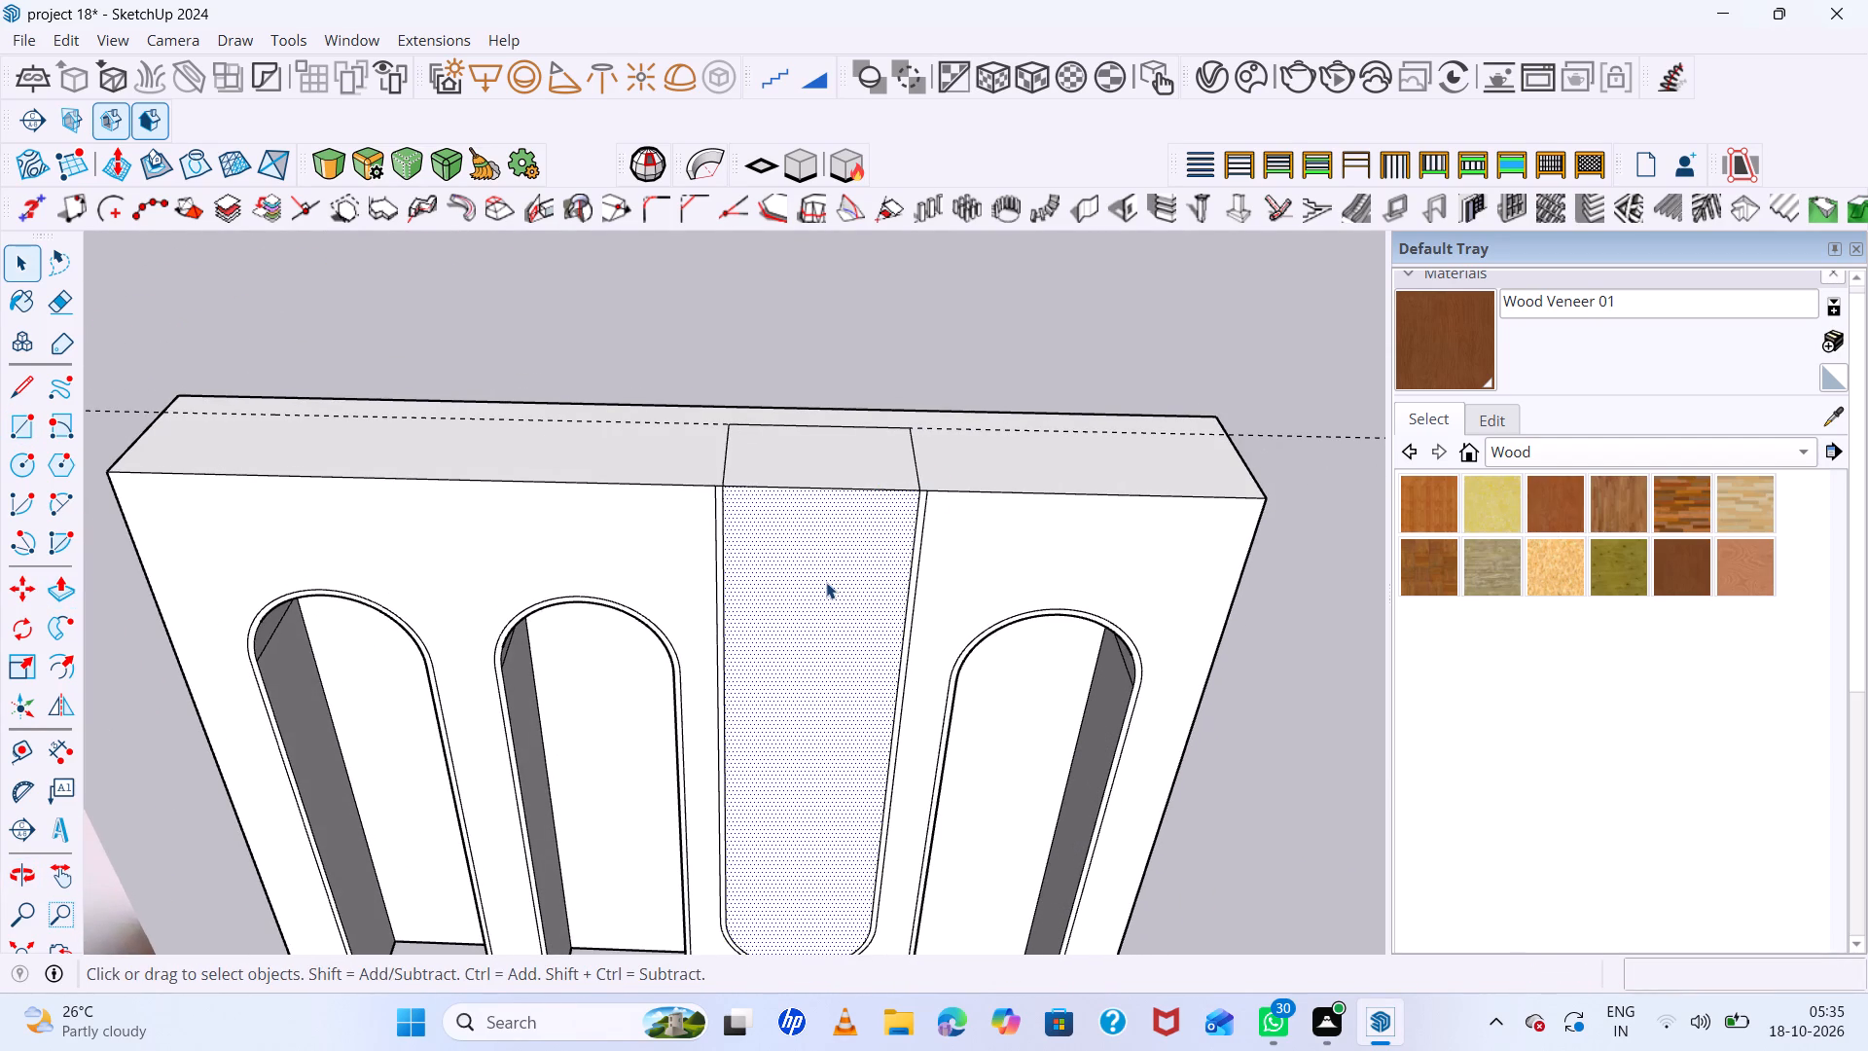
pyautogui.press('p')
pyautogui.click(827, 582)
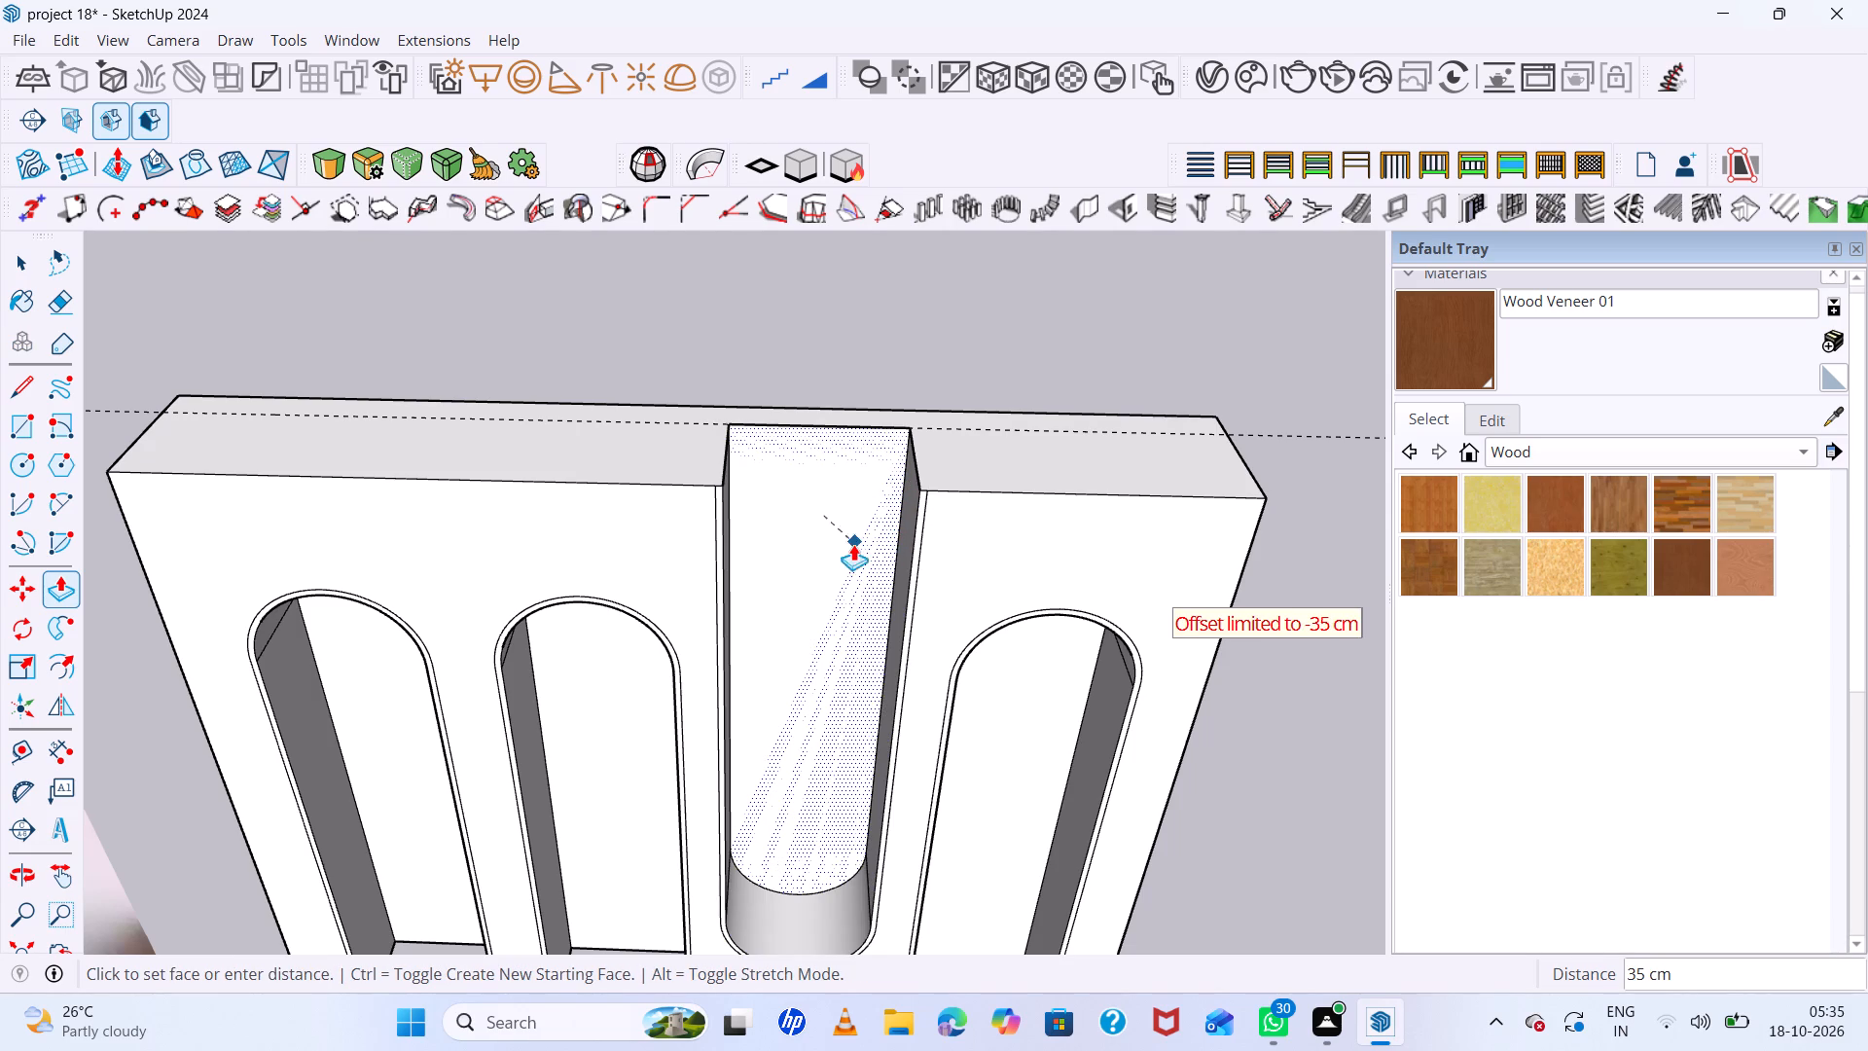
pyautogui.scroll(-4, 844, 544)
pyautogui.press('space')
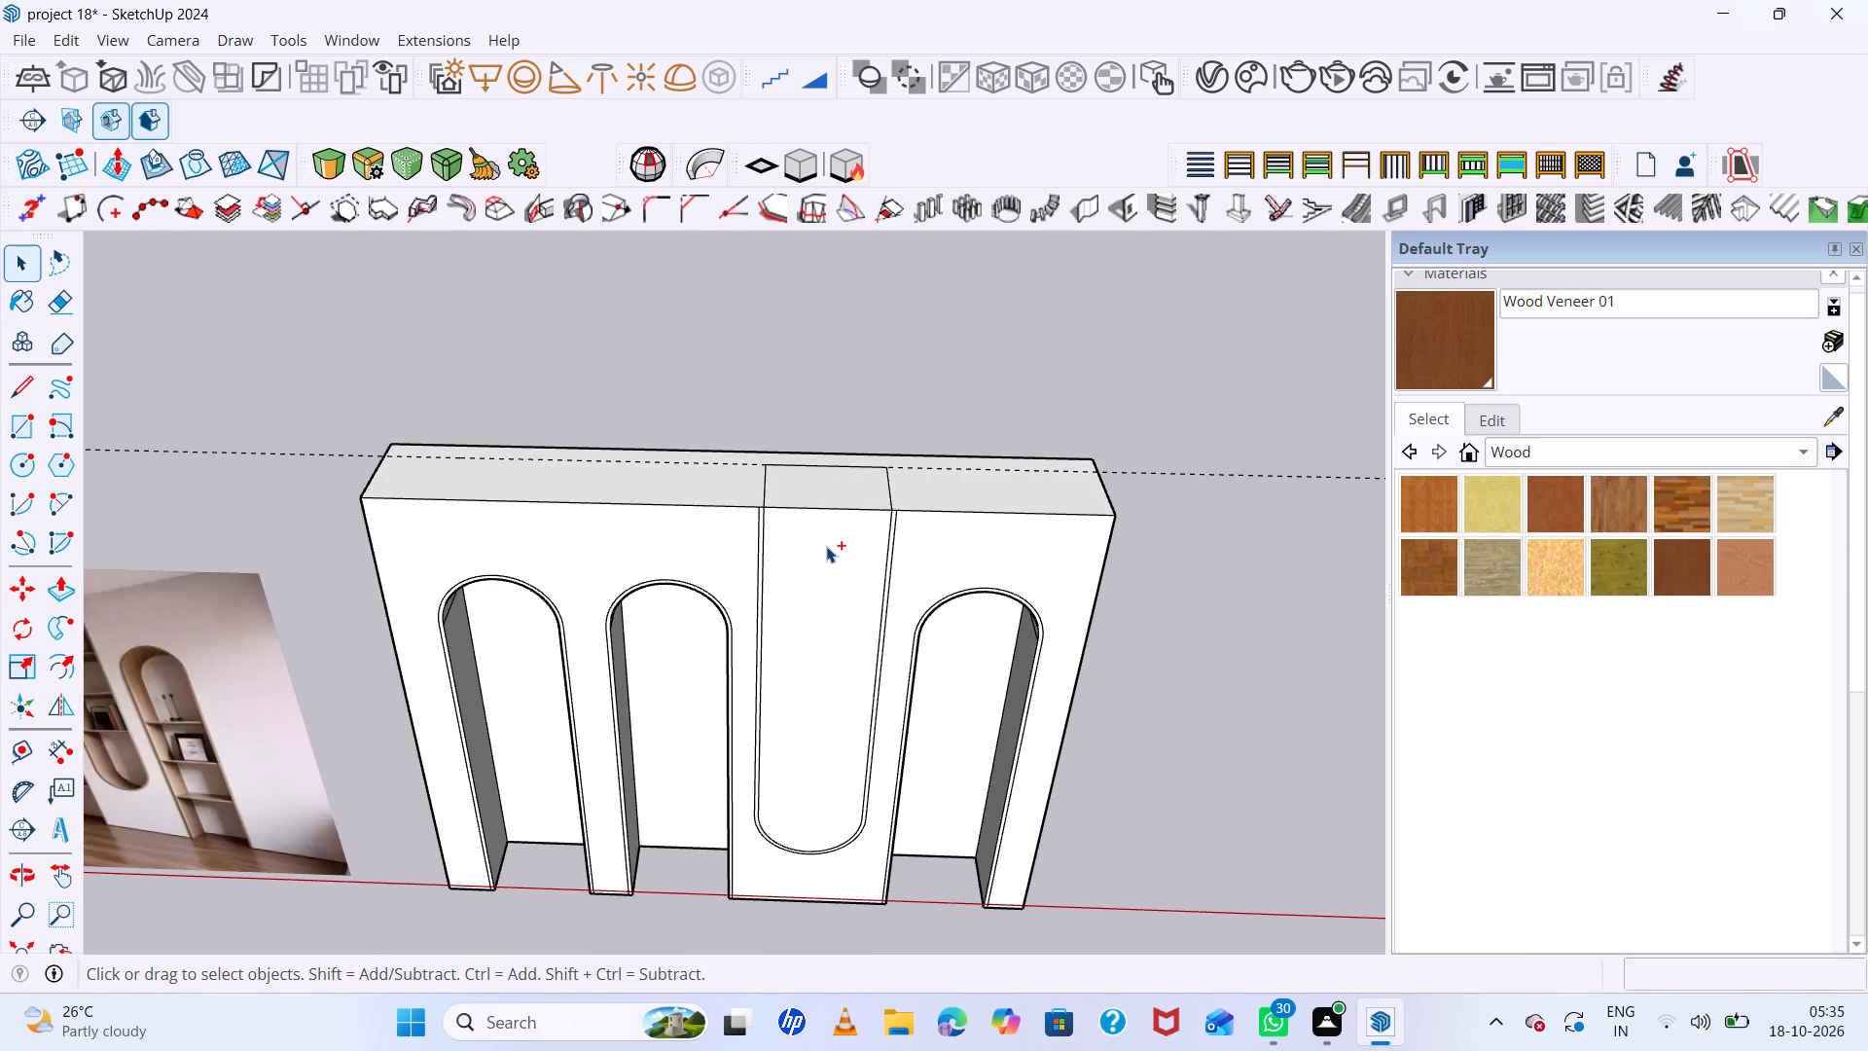
# Undo the top rectangle, all four niche recesses, the guide line and the inverted arch's inner top line move.
pyautogui.hotkey('ctrl', 'z')
pyautogui.hotkey('ctrl', 'z')
pyautogui.hotkey('ctrl', 'z')
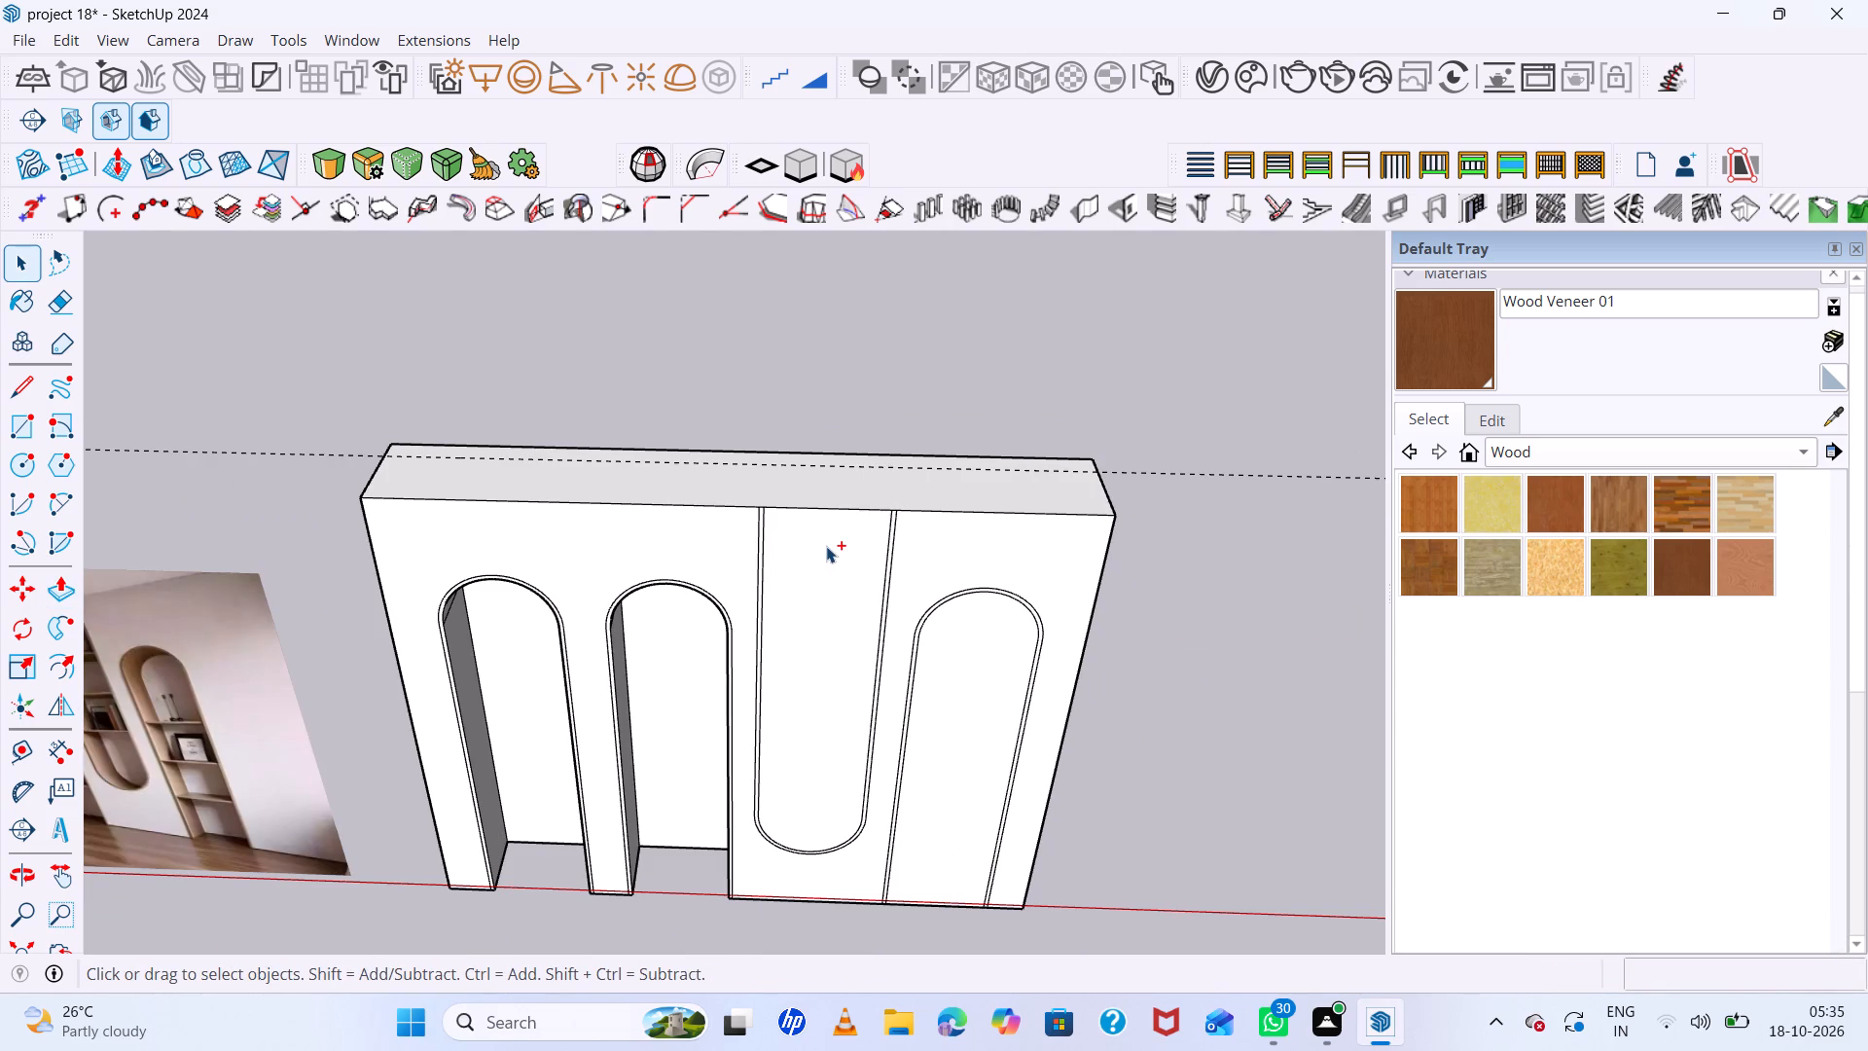
pyautogui.hotkey('ctrl', 'z')
pyautogui.hotkey('ctrl', 'z')
pyautogui.hotkey('ctrl', 'z')
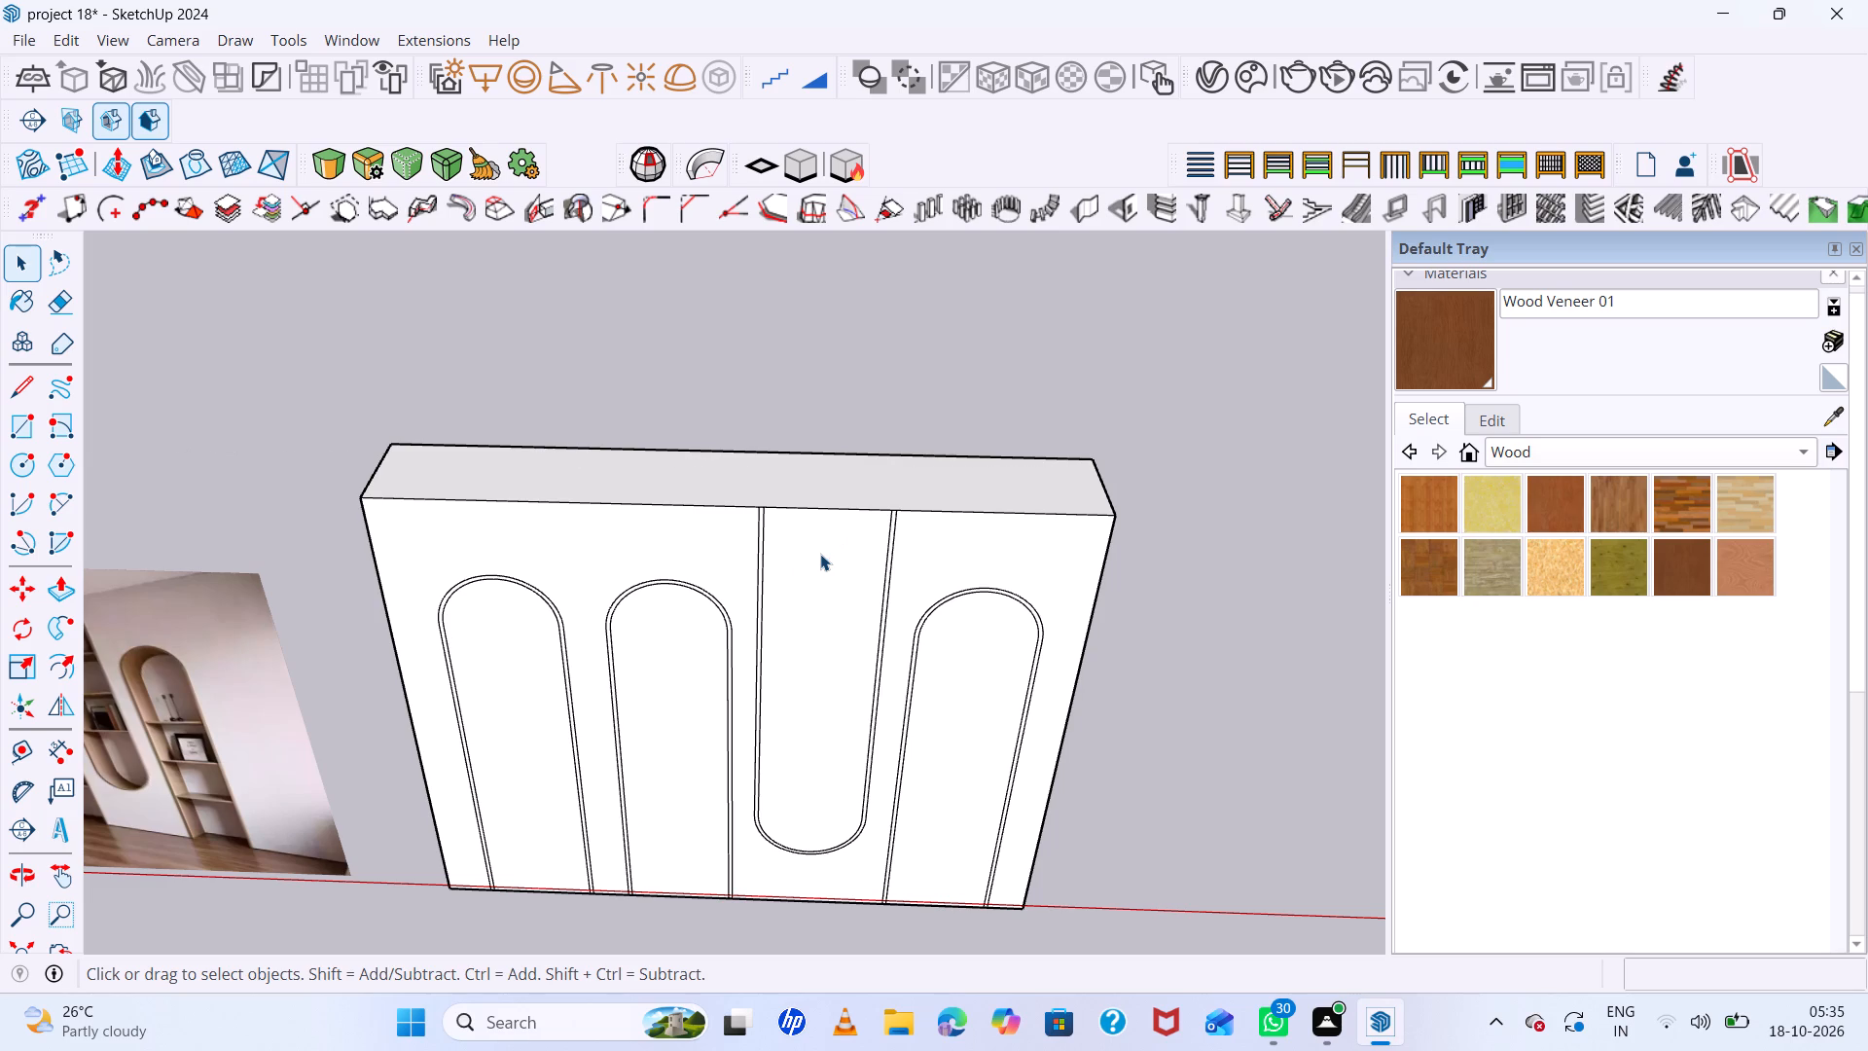
pyautogui.hotkey('ctrl', 'z')
# Examine the arch frame outlines on the block's front face, including where they meet the bottom edge.
pyautogui.scroll(6, 515, 729)
pyautogui.moveTo(514, 705); pyautogui.dragTo(525, 669, button='middle')
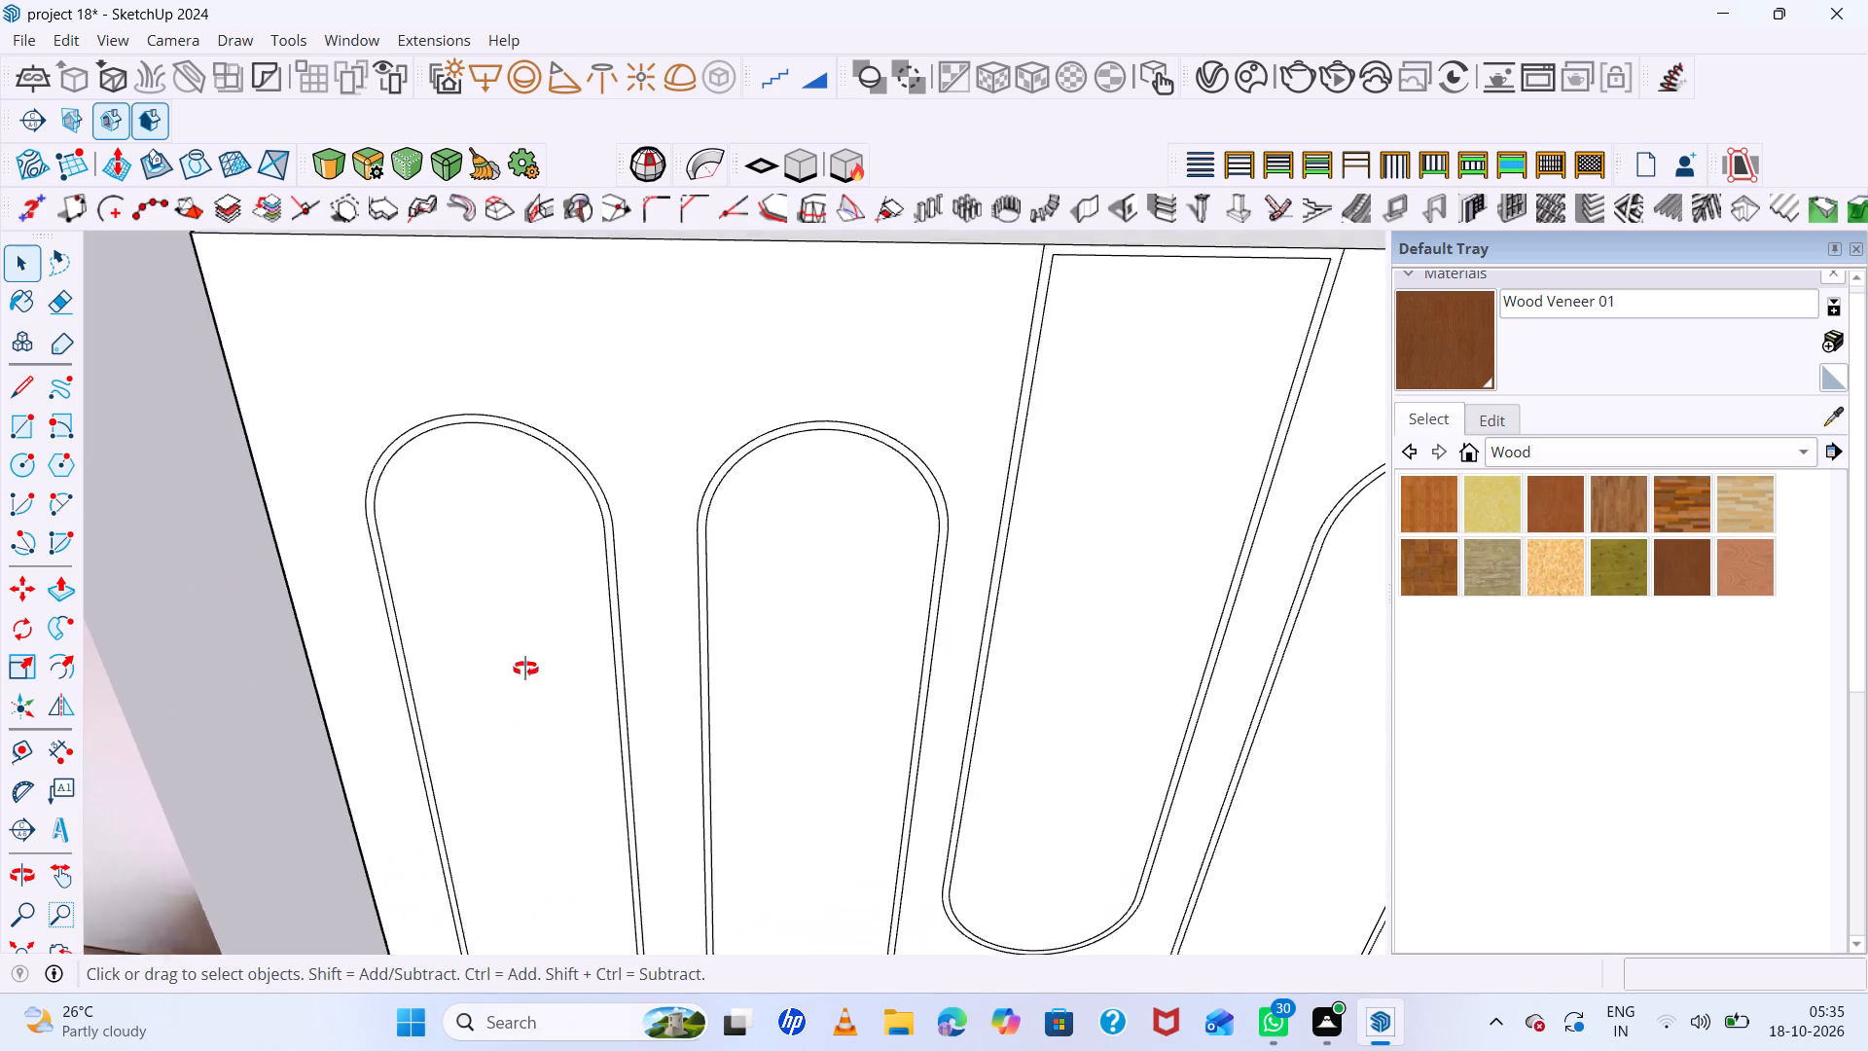
pyautogui.moveTo(525, 669); pyautogui.dragTo(571, 488, button='middle')
pyautogui.scroll(1, 575, 482)
pyautogui.scroll(-9, 576, 479)
pyautogui.scroll(8, 892, 964)
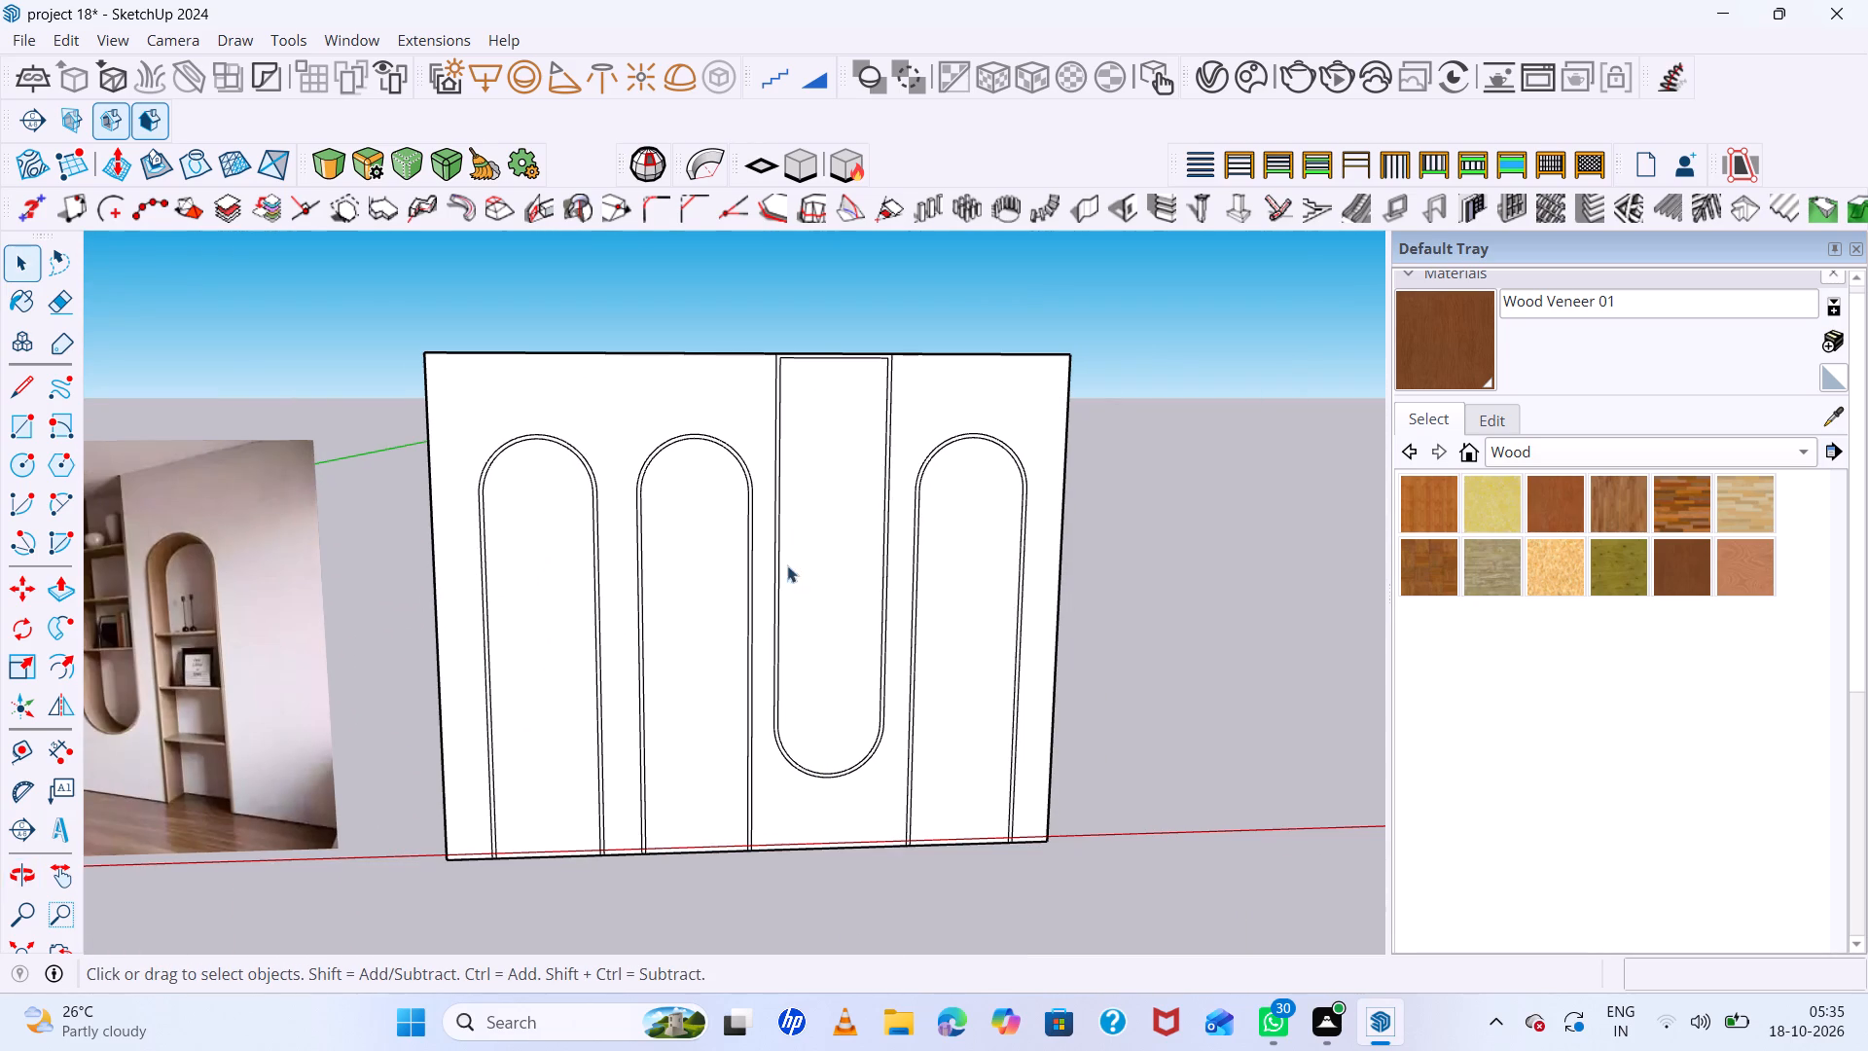
pyautogui.scroll(5, 995, 806)
pyautogui.scroll(14, 936, 859)
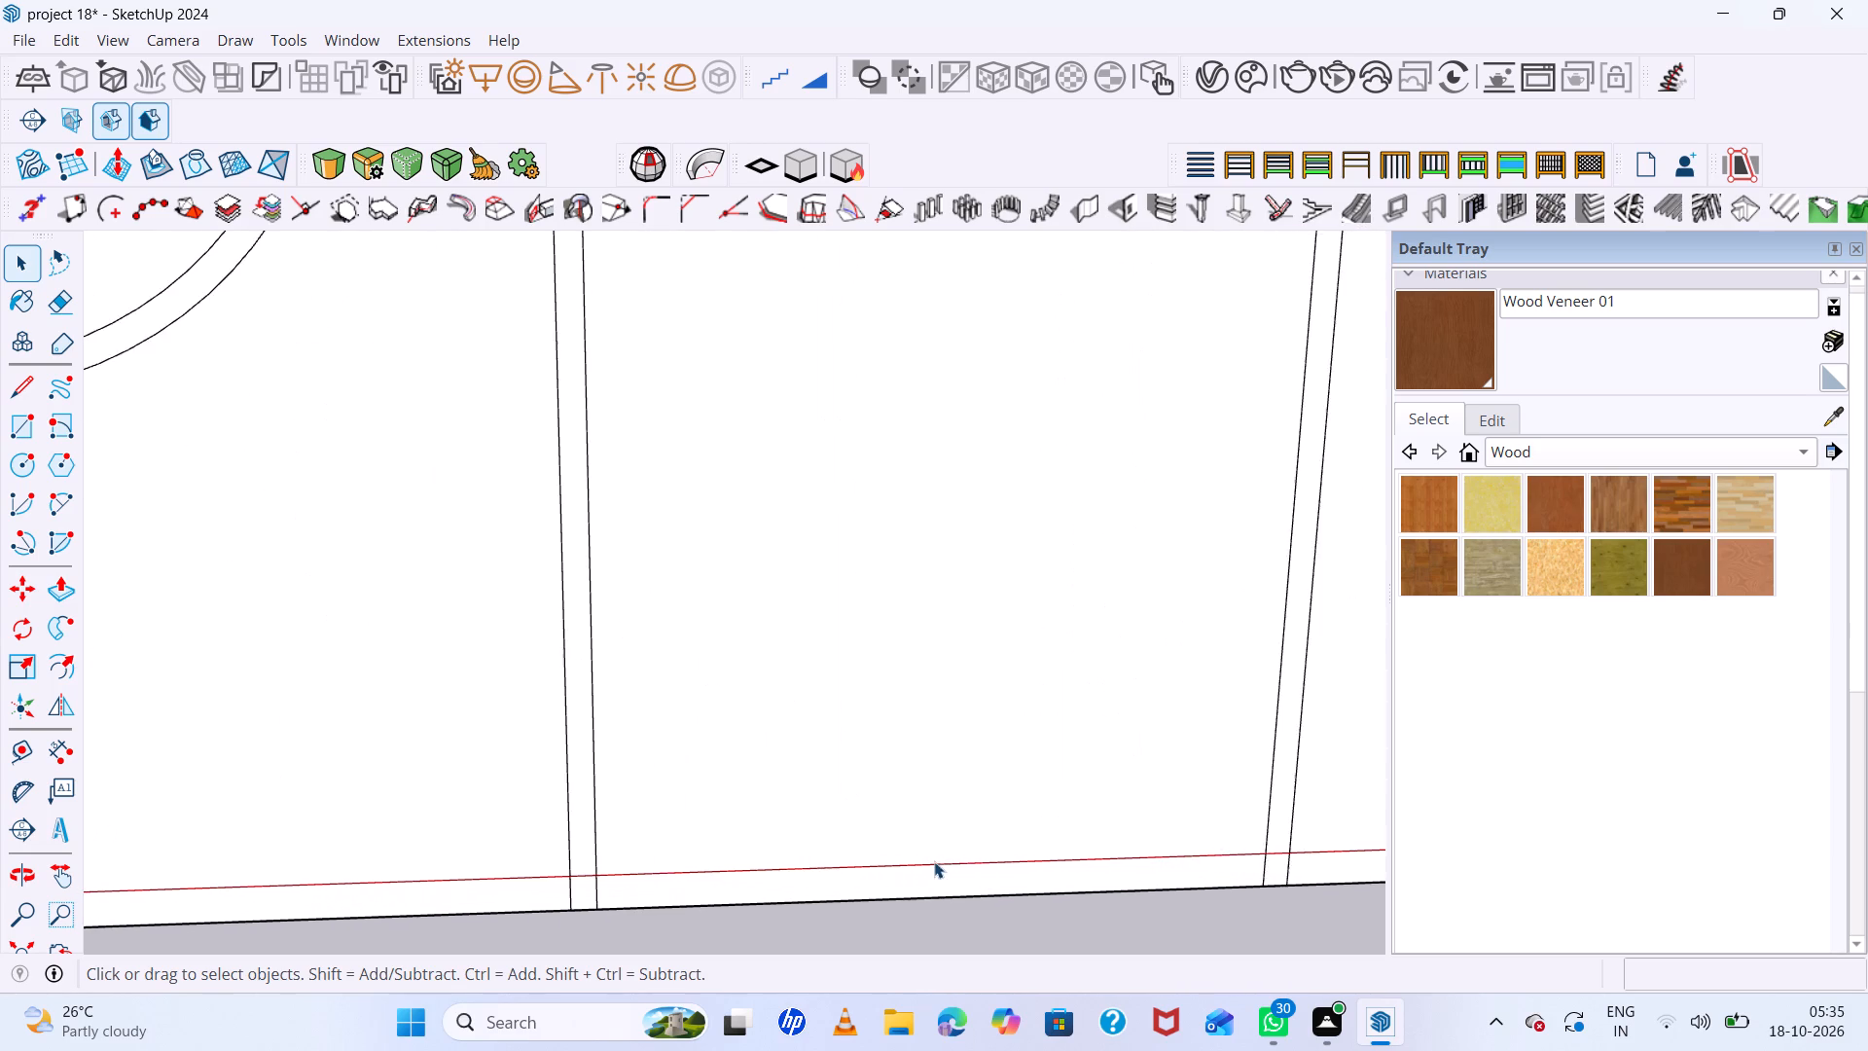
pyautogui.scroll(-15, 934, 860)
pyautogui.scroll(-6, 933, 855)
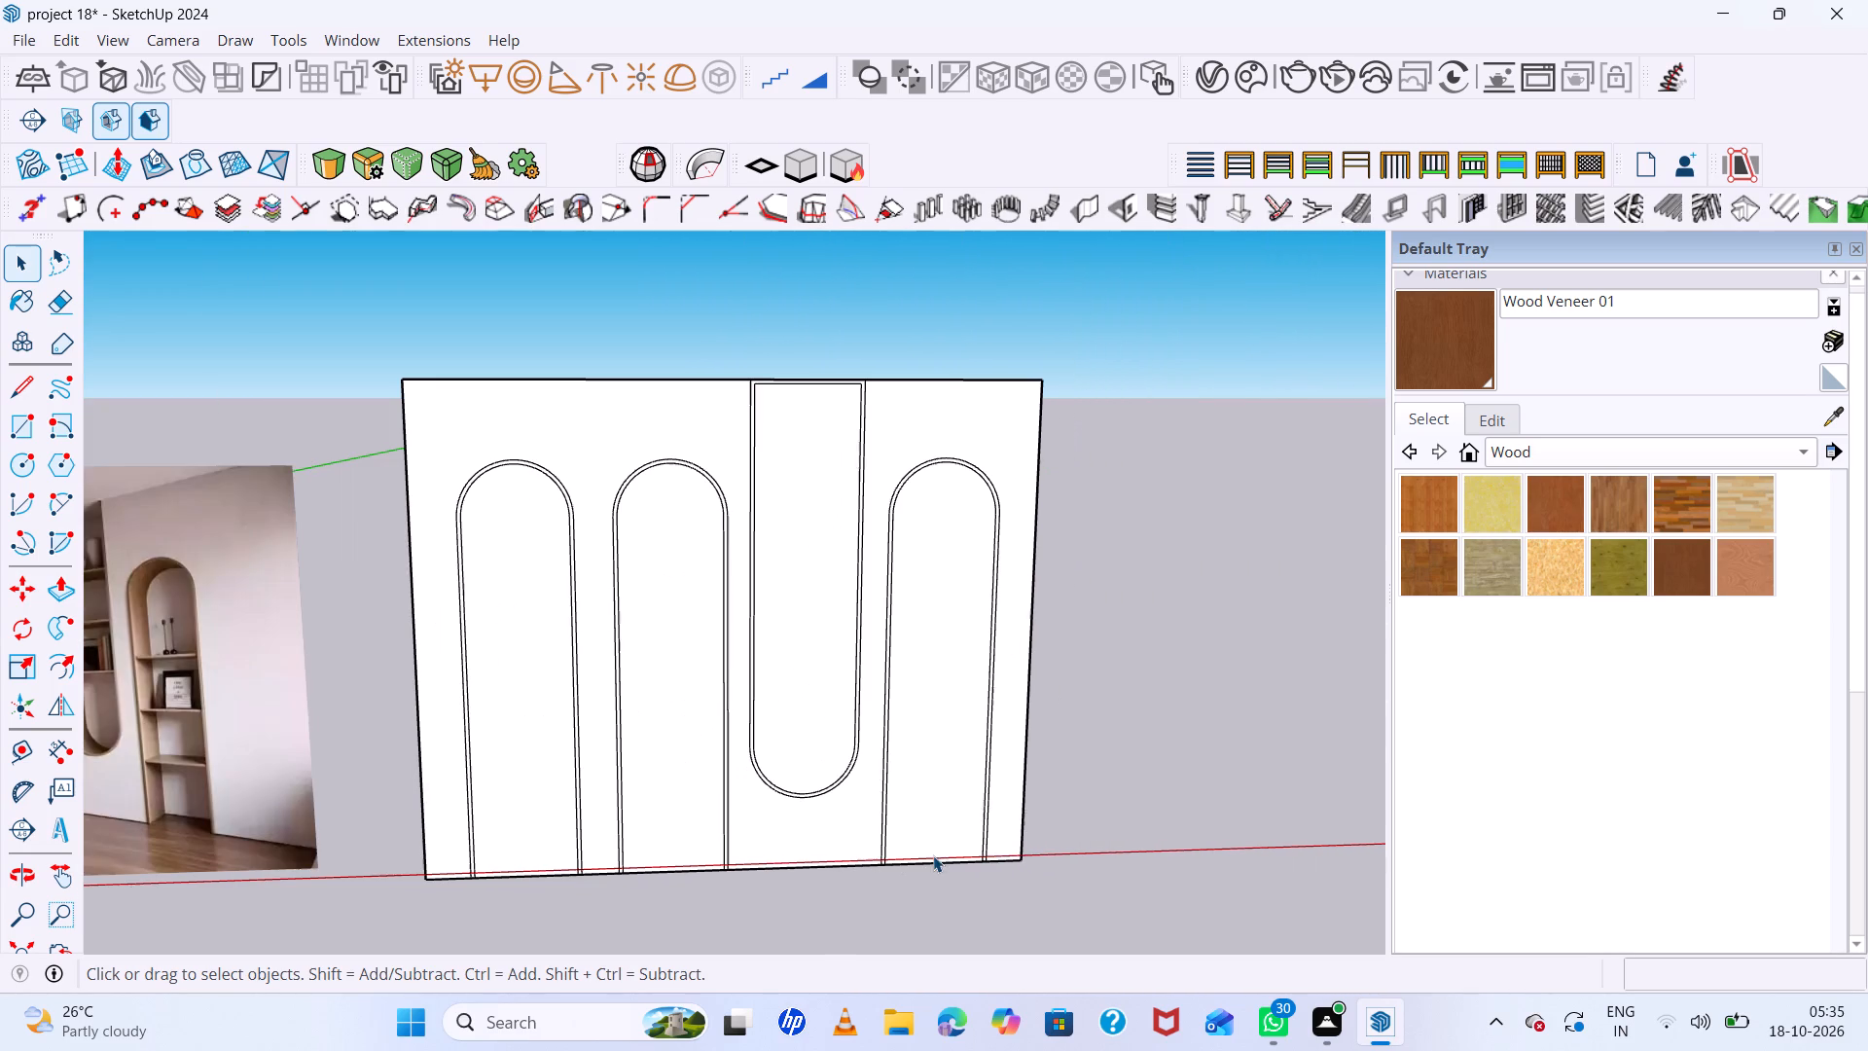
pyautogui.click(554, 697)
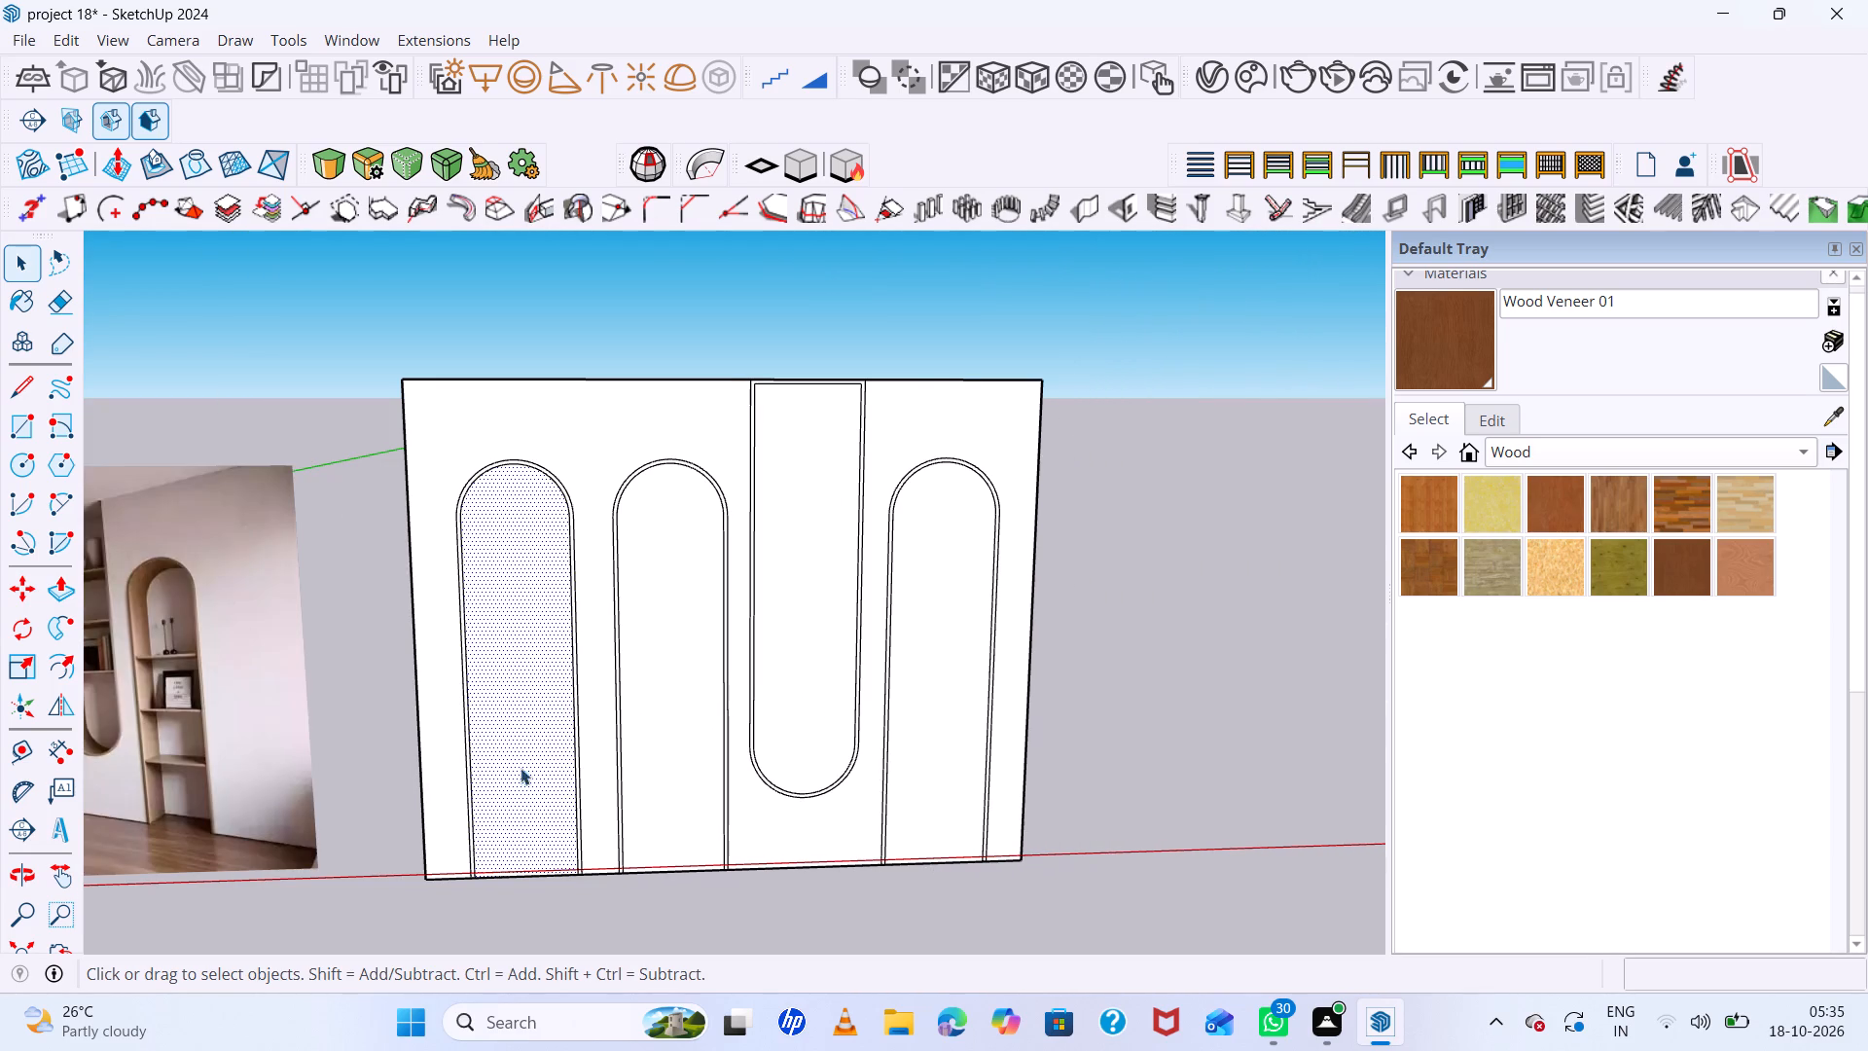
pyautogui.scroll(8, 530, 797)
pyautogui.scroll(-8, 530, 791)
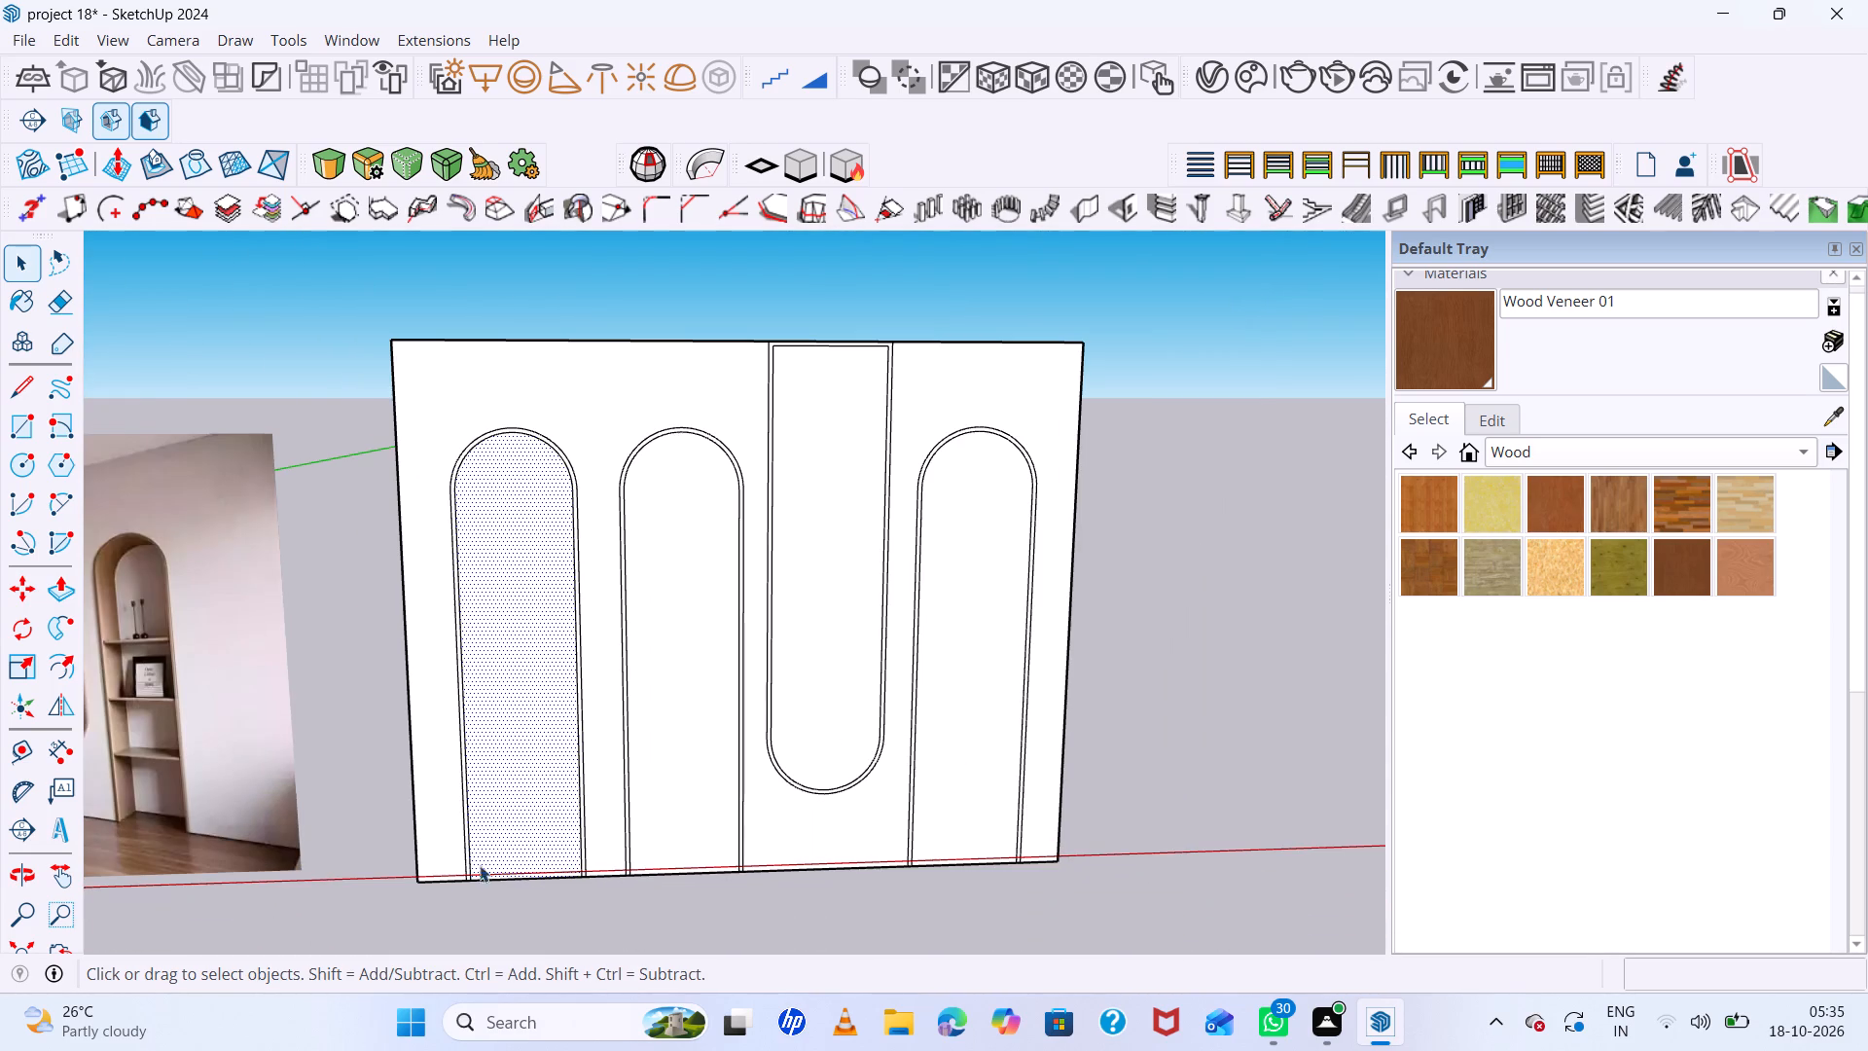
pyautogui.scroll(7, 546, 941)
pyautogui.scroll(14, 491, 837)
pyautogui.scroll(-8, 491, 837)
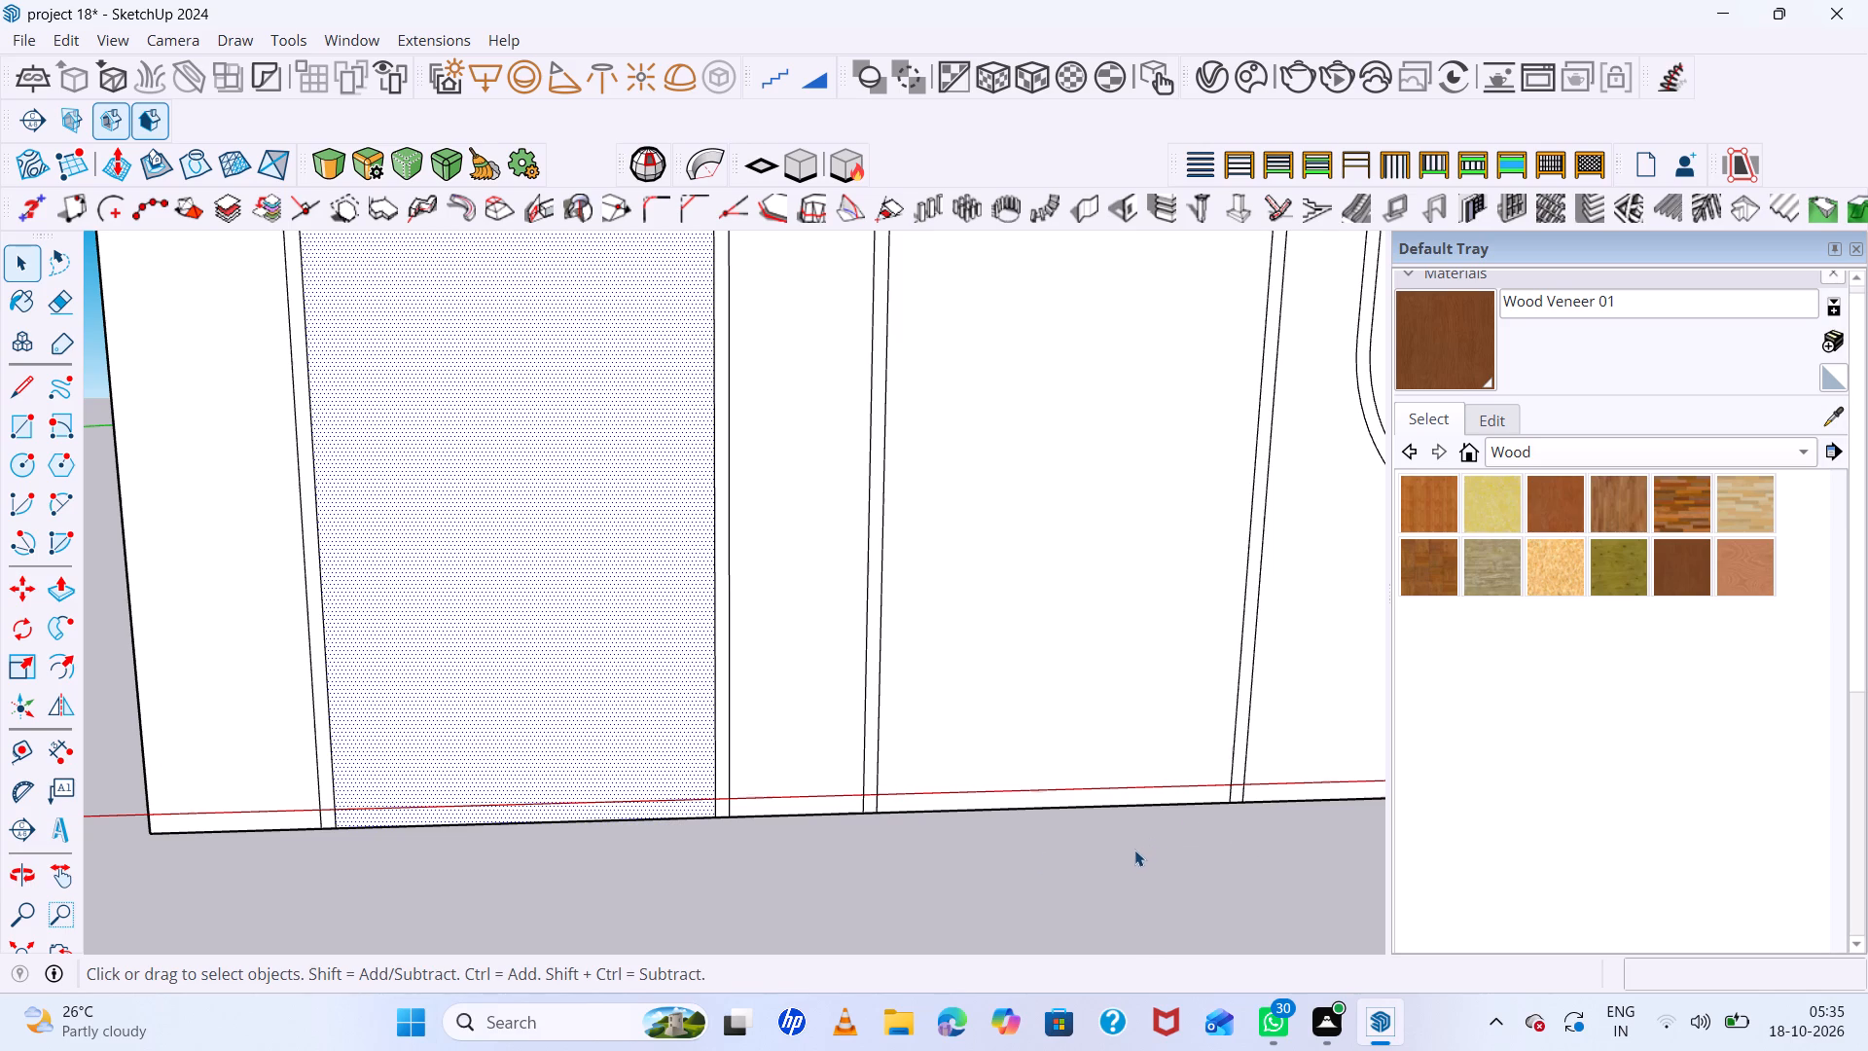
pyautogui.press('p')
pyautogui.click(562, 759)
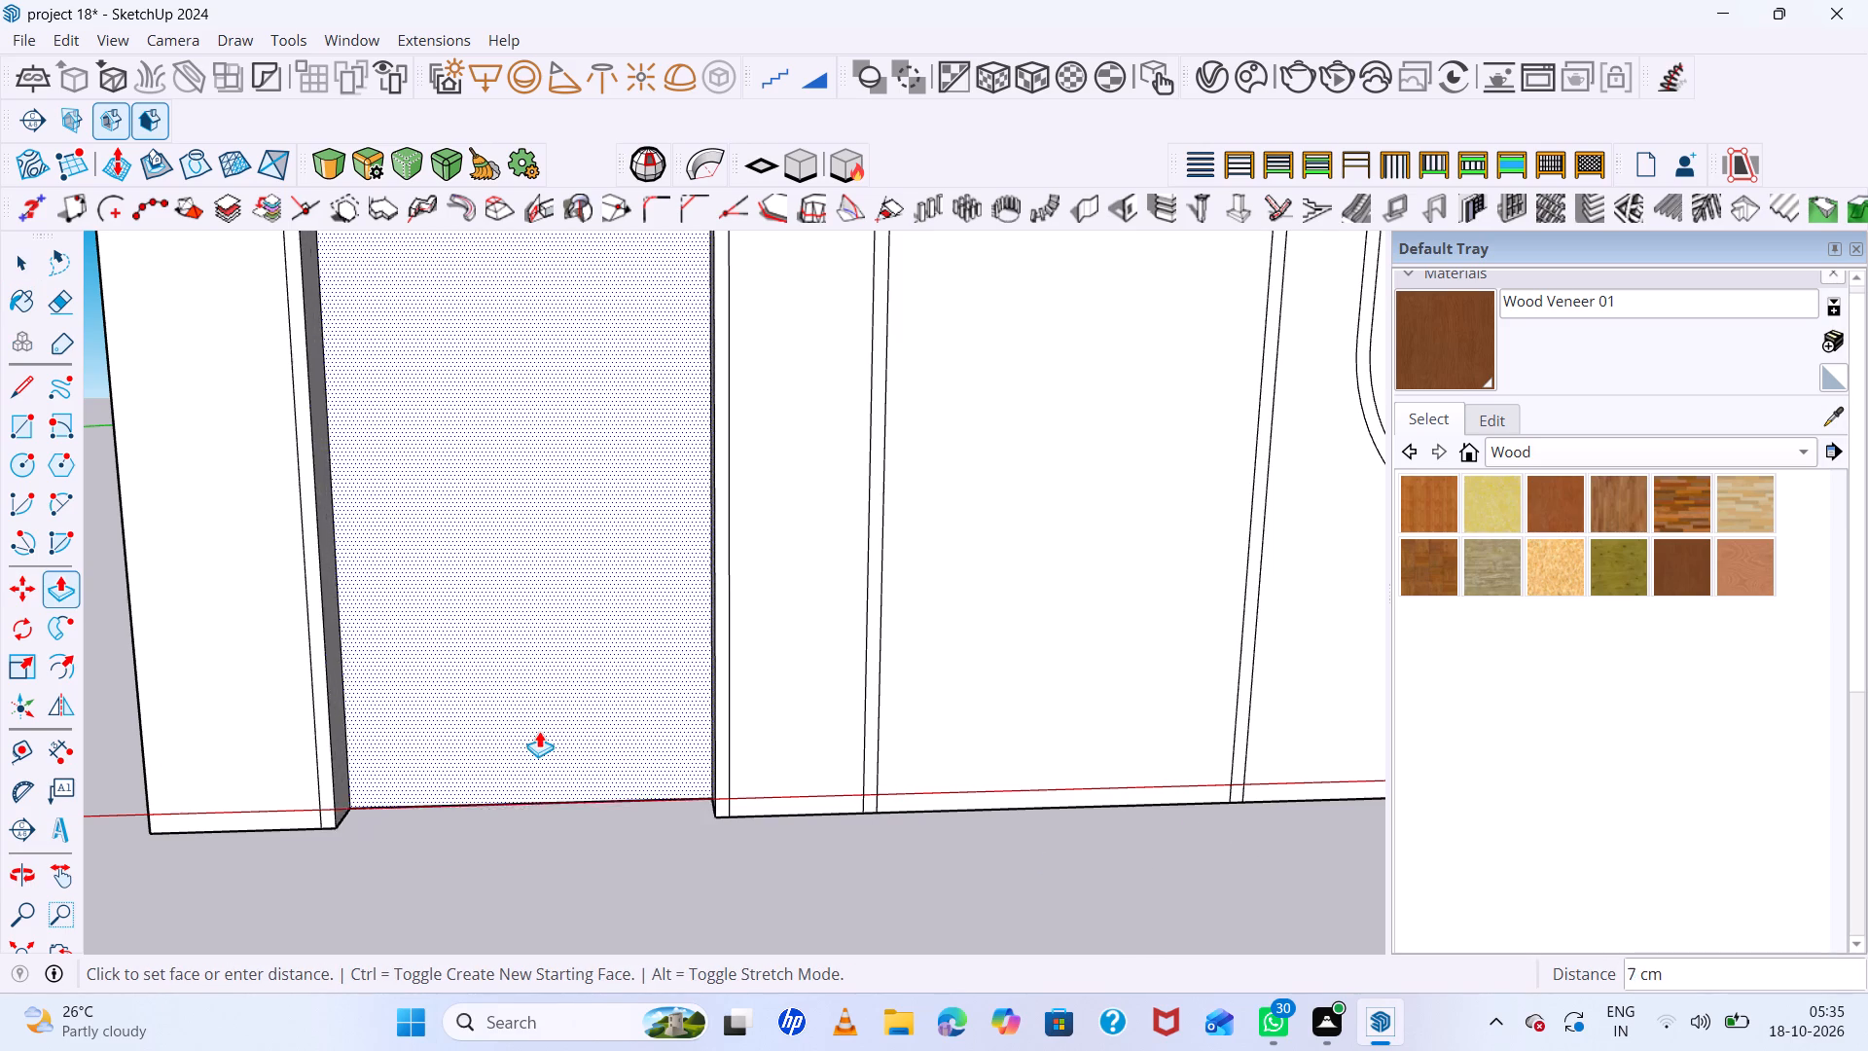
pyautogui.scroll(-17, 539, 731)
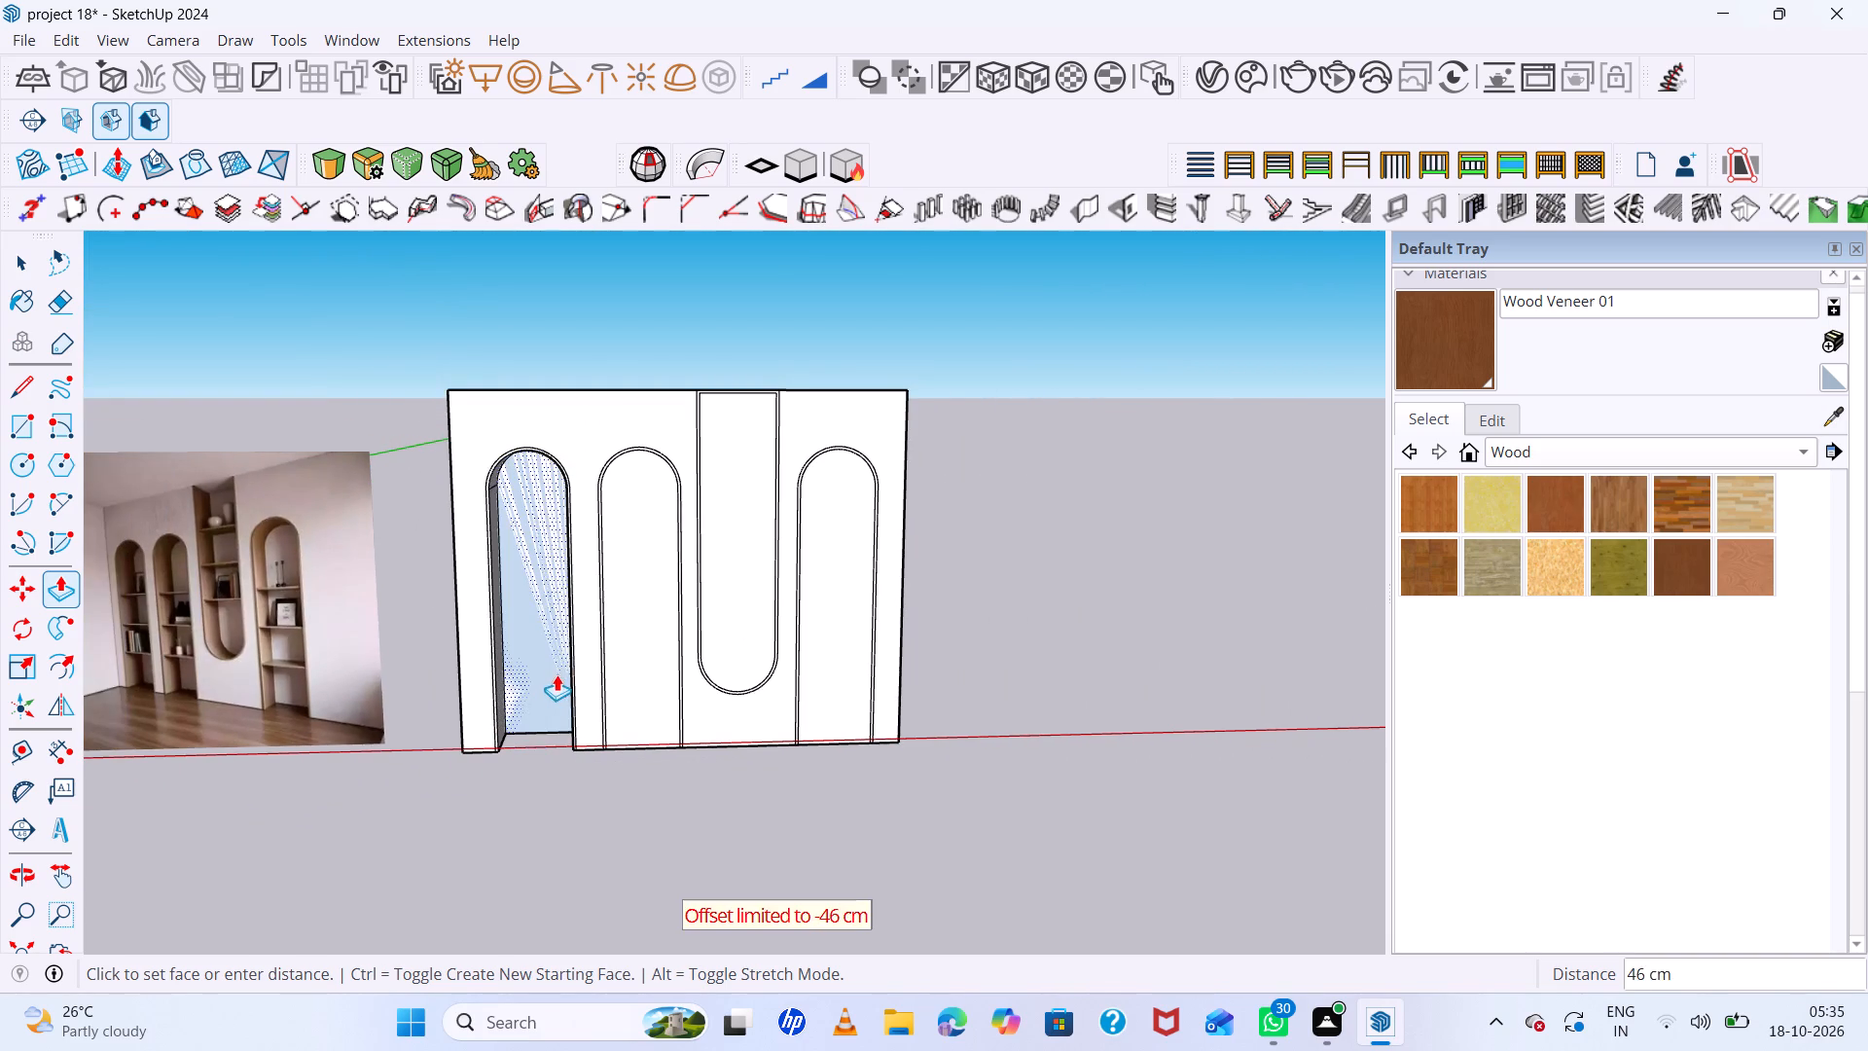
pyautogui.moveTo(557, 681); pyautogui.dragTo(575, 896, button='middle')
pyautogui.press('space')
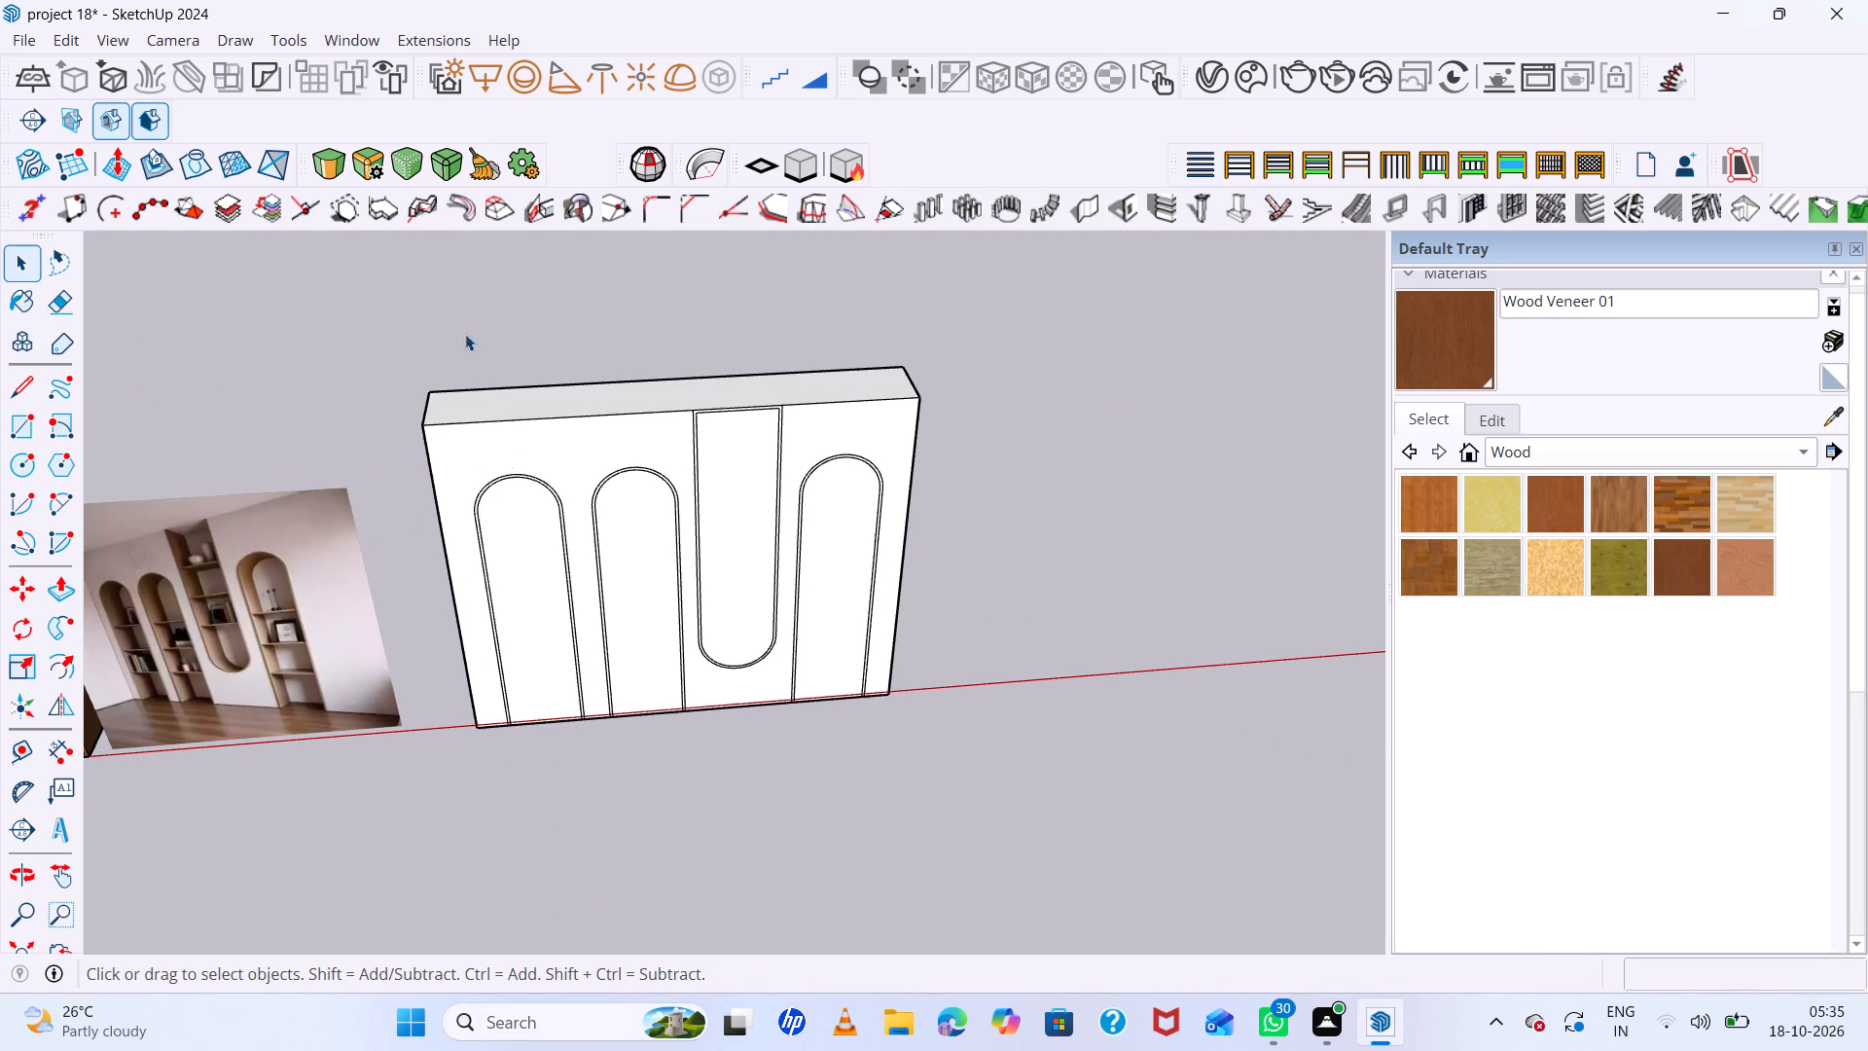
# Place a guide line across the block's top face, 10 cm in front of its back edge.
pyautogui.scroll(4, 459, 321)
pyautogui.moveTo(364, 366); pyautogui.dragTo(357, 532, button='middle')
pyautogui.press('t')
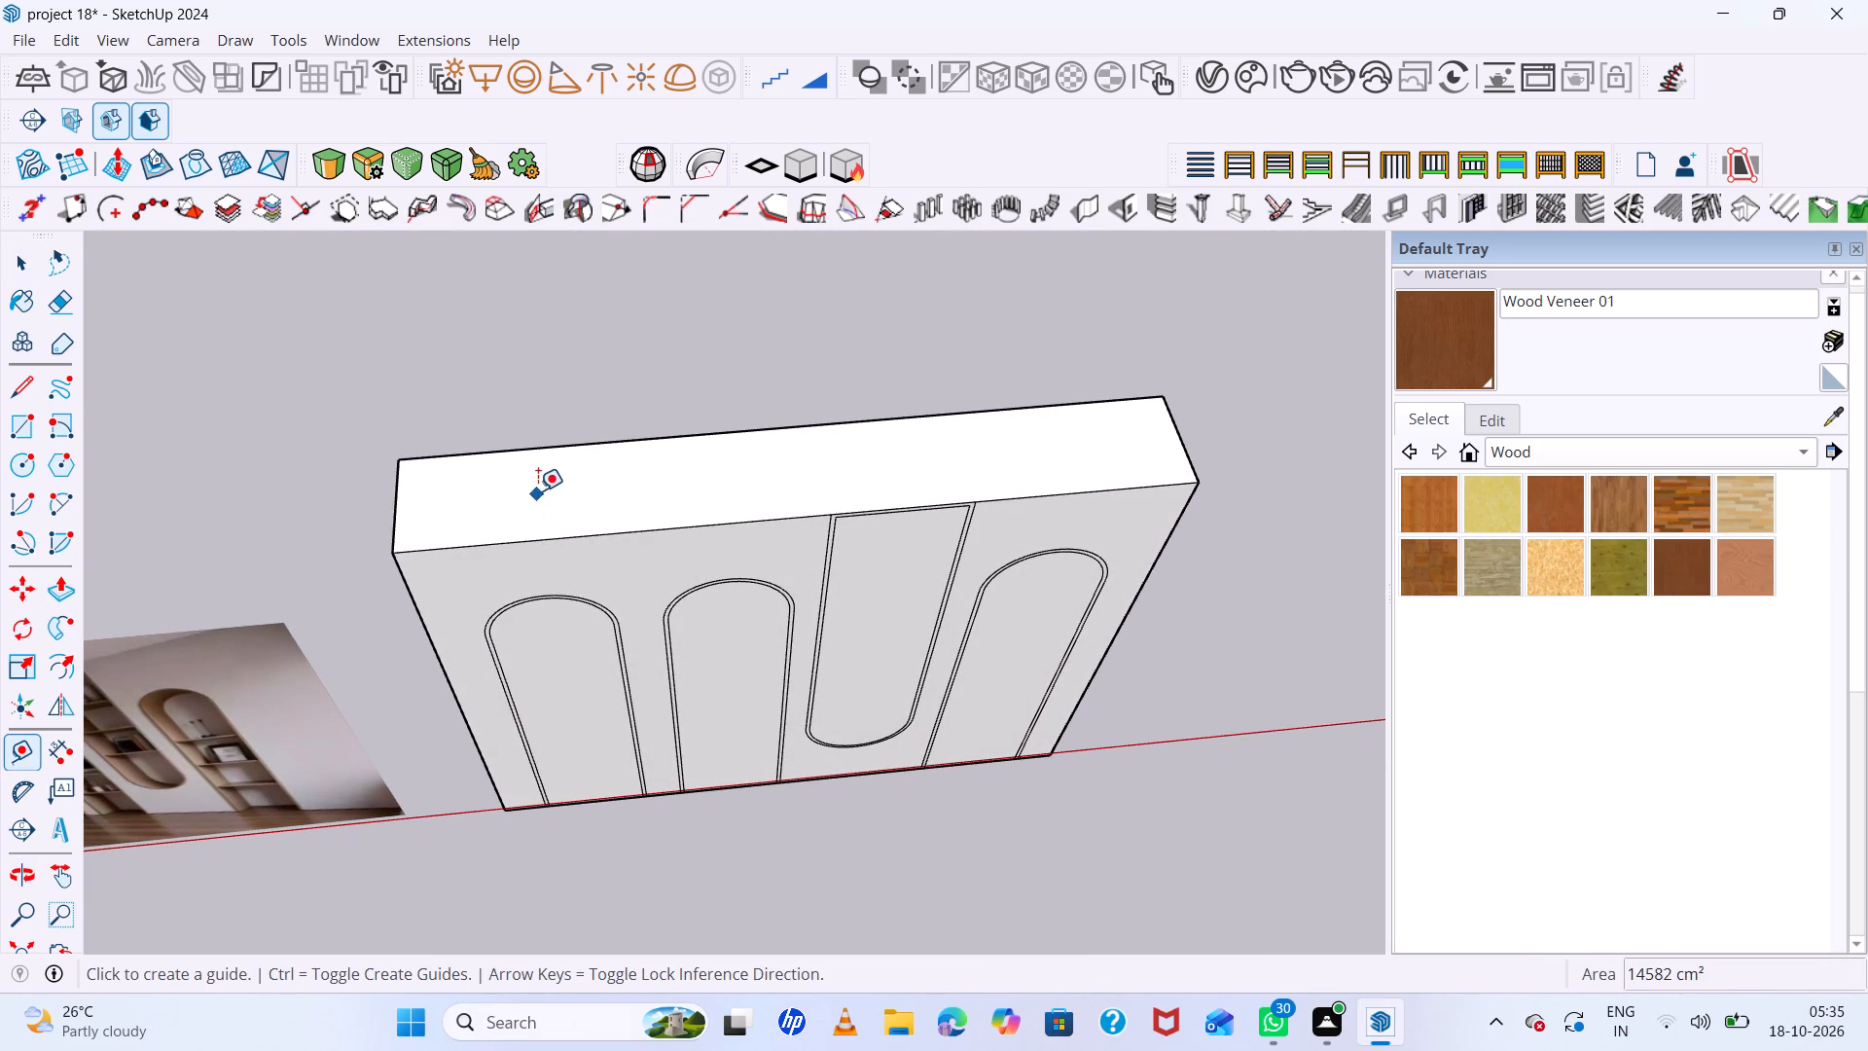
pyautogui.click(544, 446)
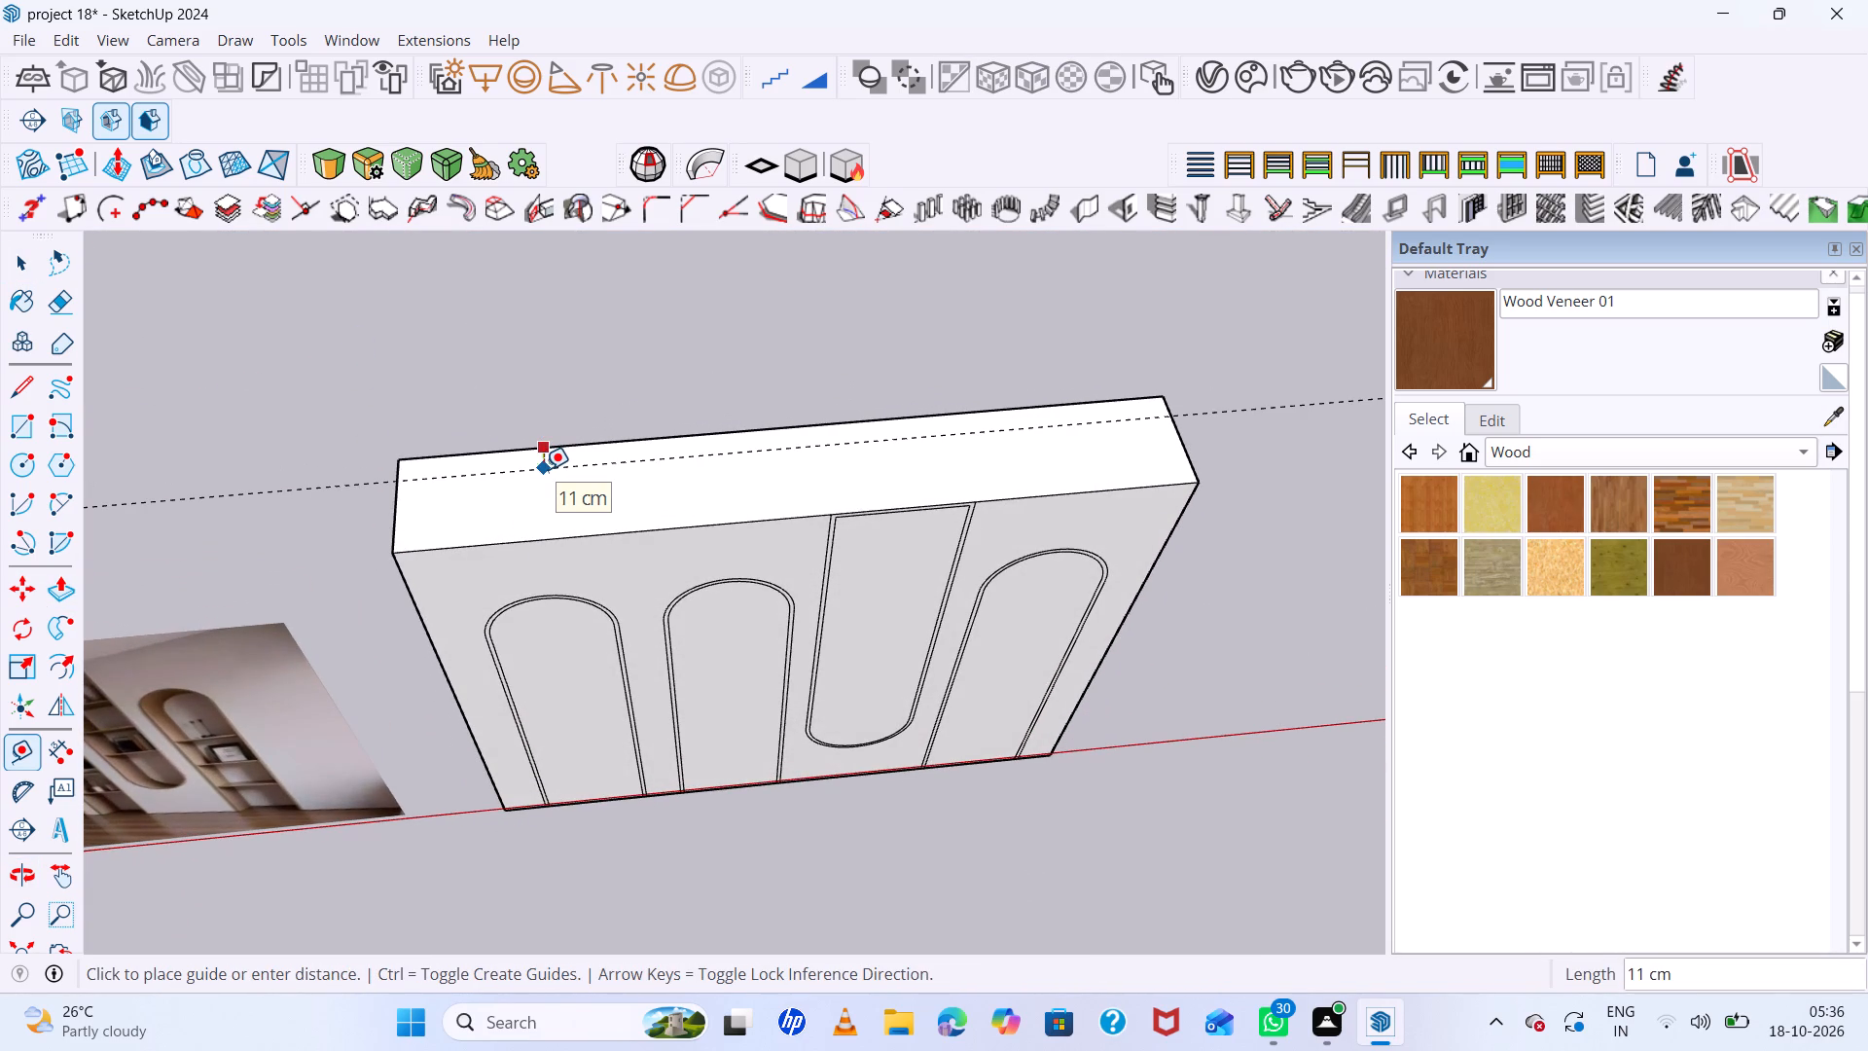
pyautogui.write('10')
pyautogui.press('Return')
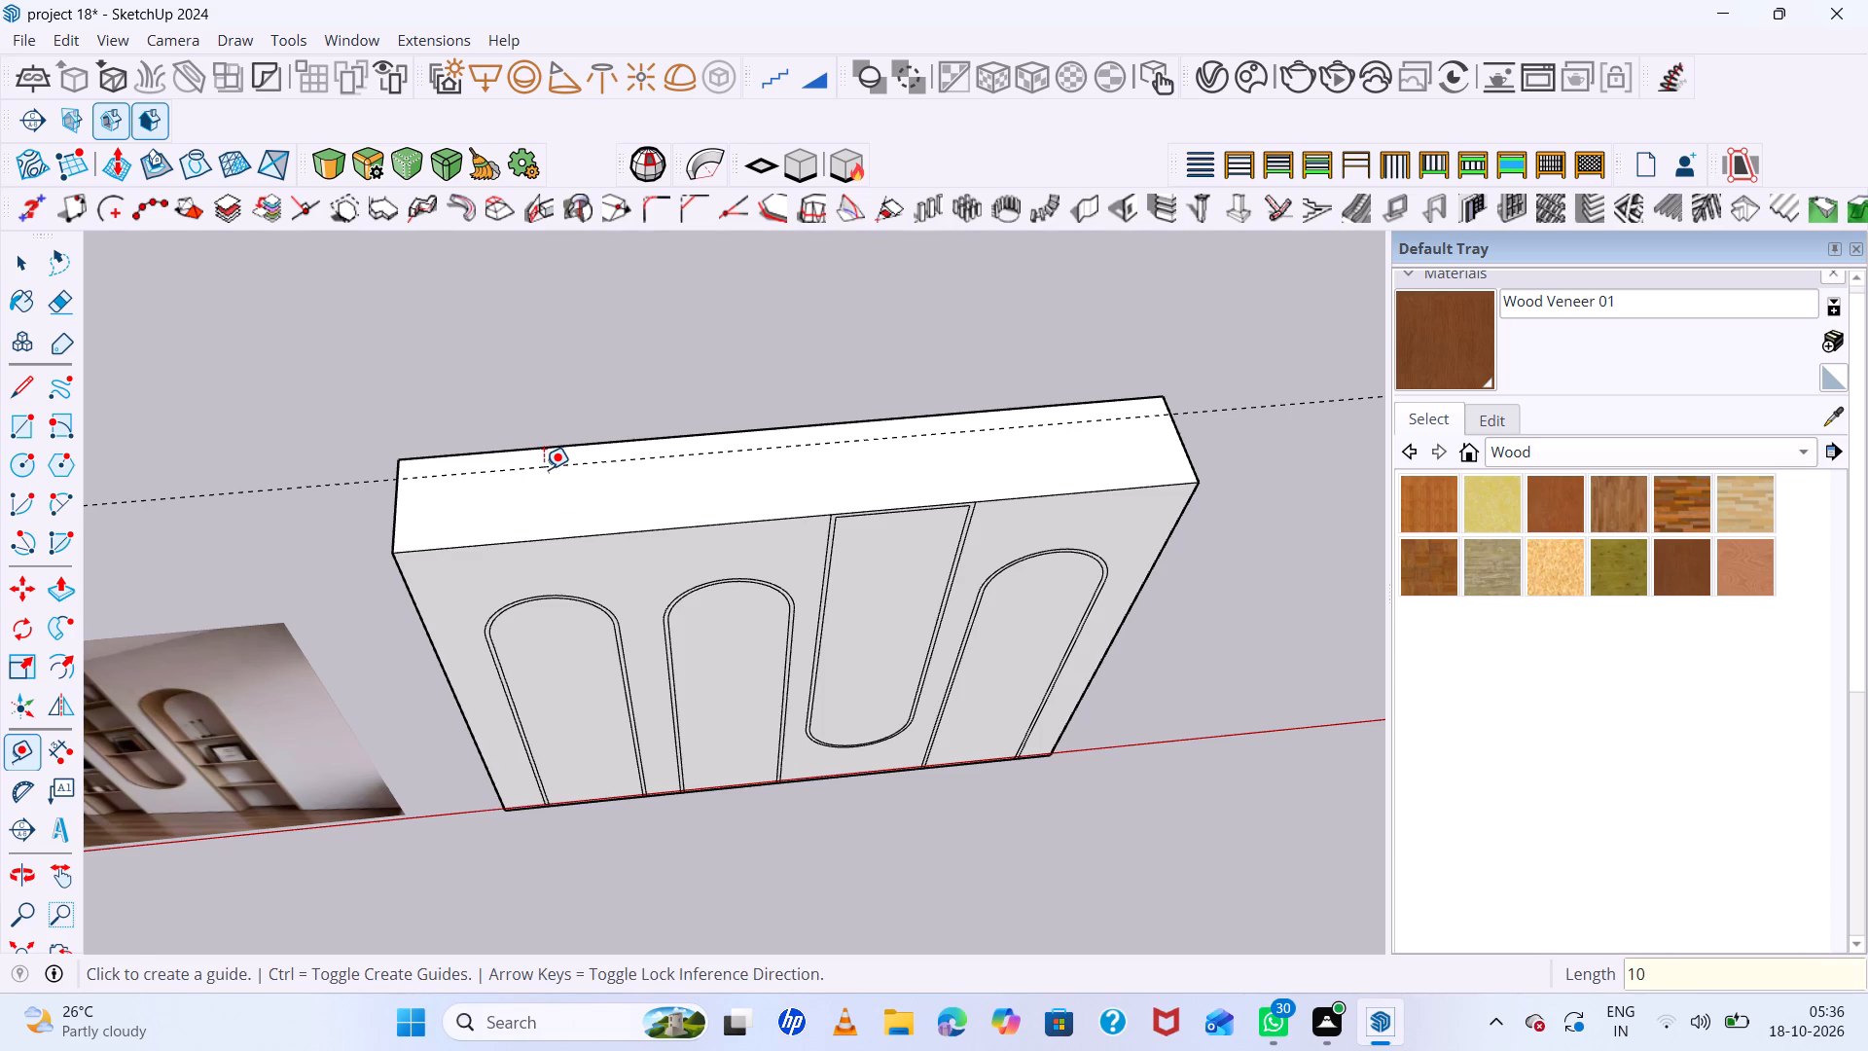
# Push the inner faces of the two left-hand upright arches 36 cm into the block, up to the guide line.
pyautogui.press('space')
pyautogui.click(542, 681)
pyautogui.press('p')
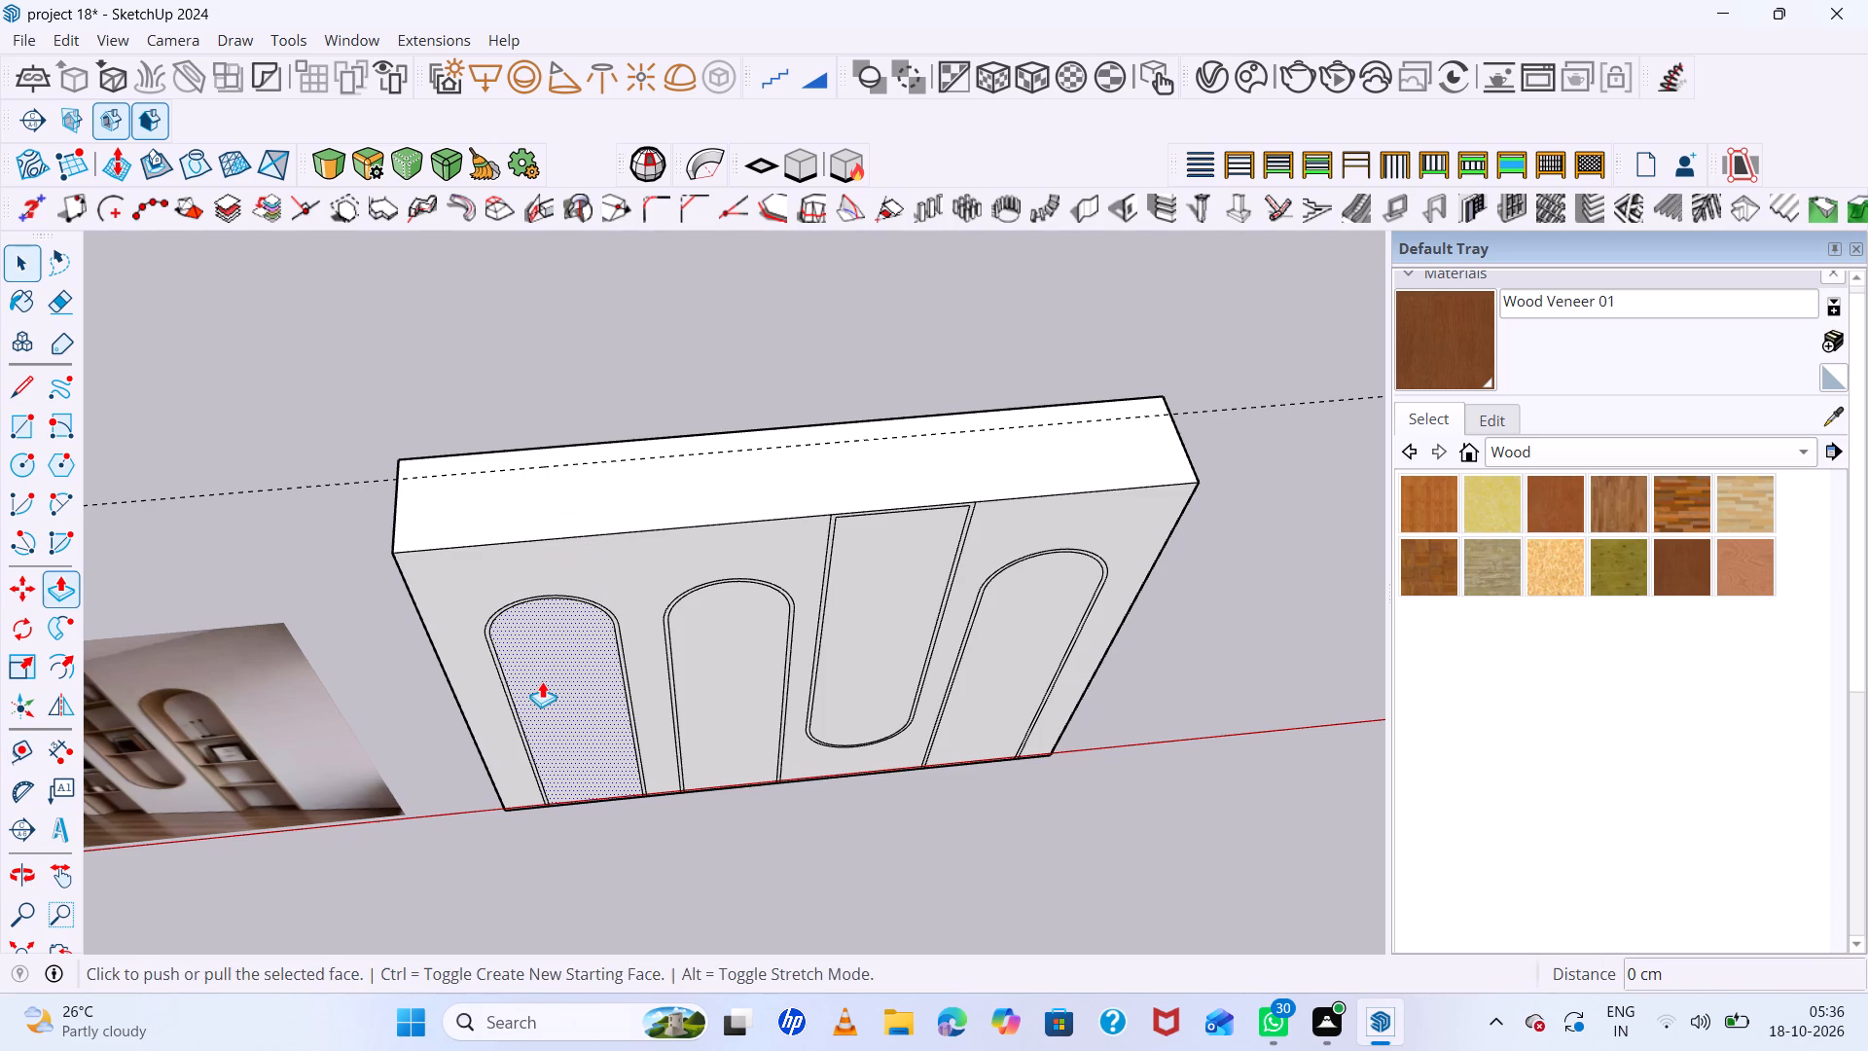
pyautogui.click(542, 681)
pyautogui.click(321, 483)
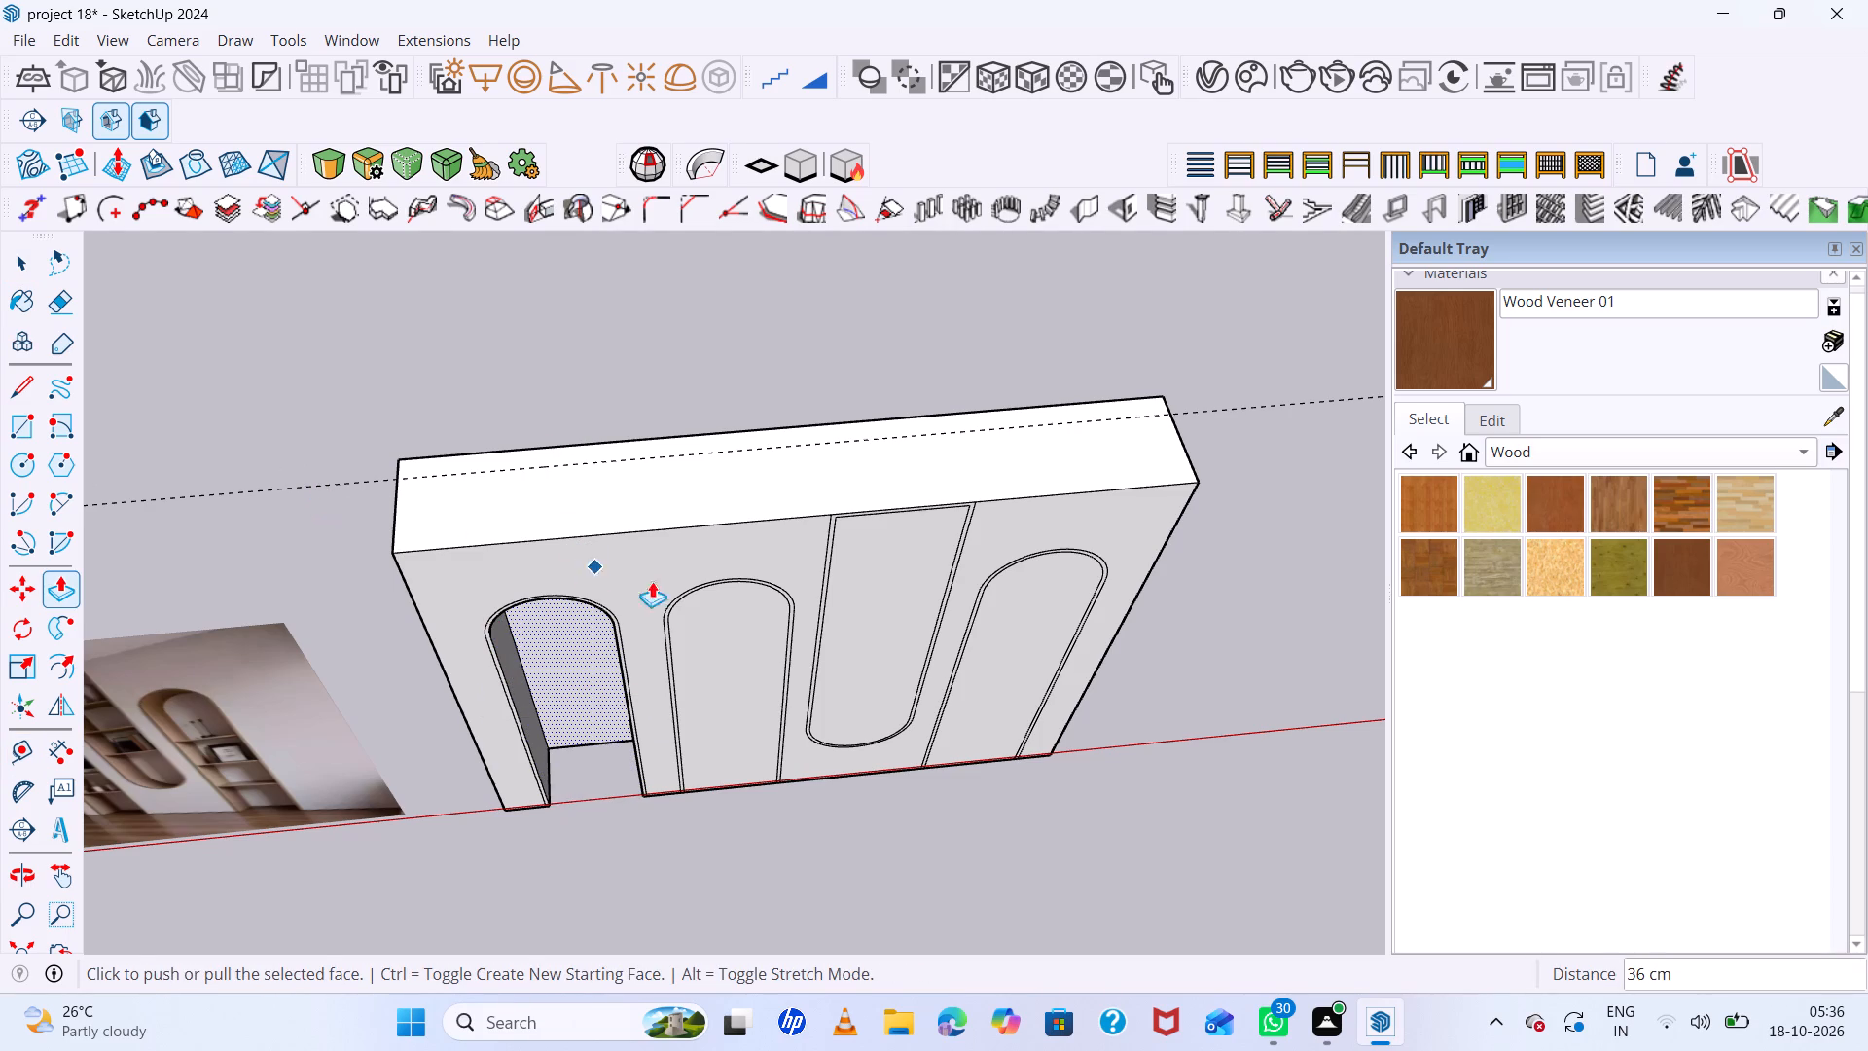
pyautogui.press('space')
pyautogui.click(734, 656)
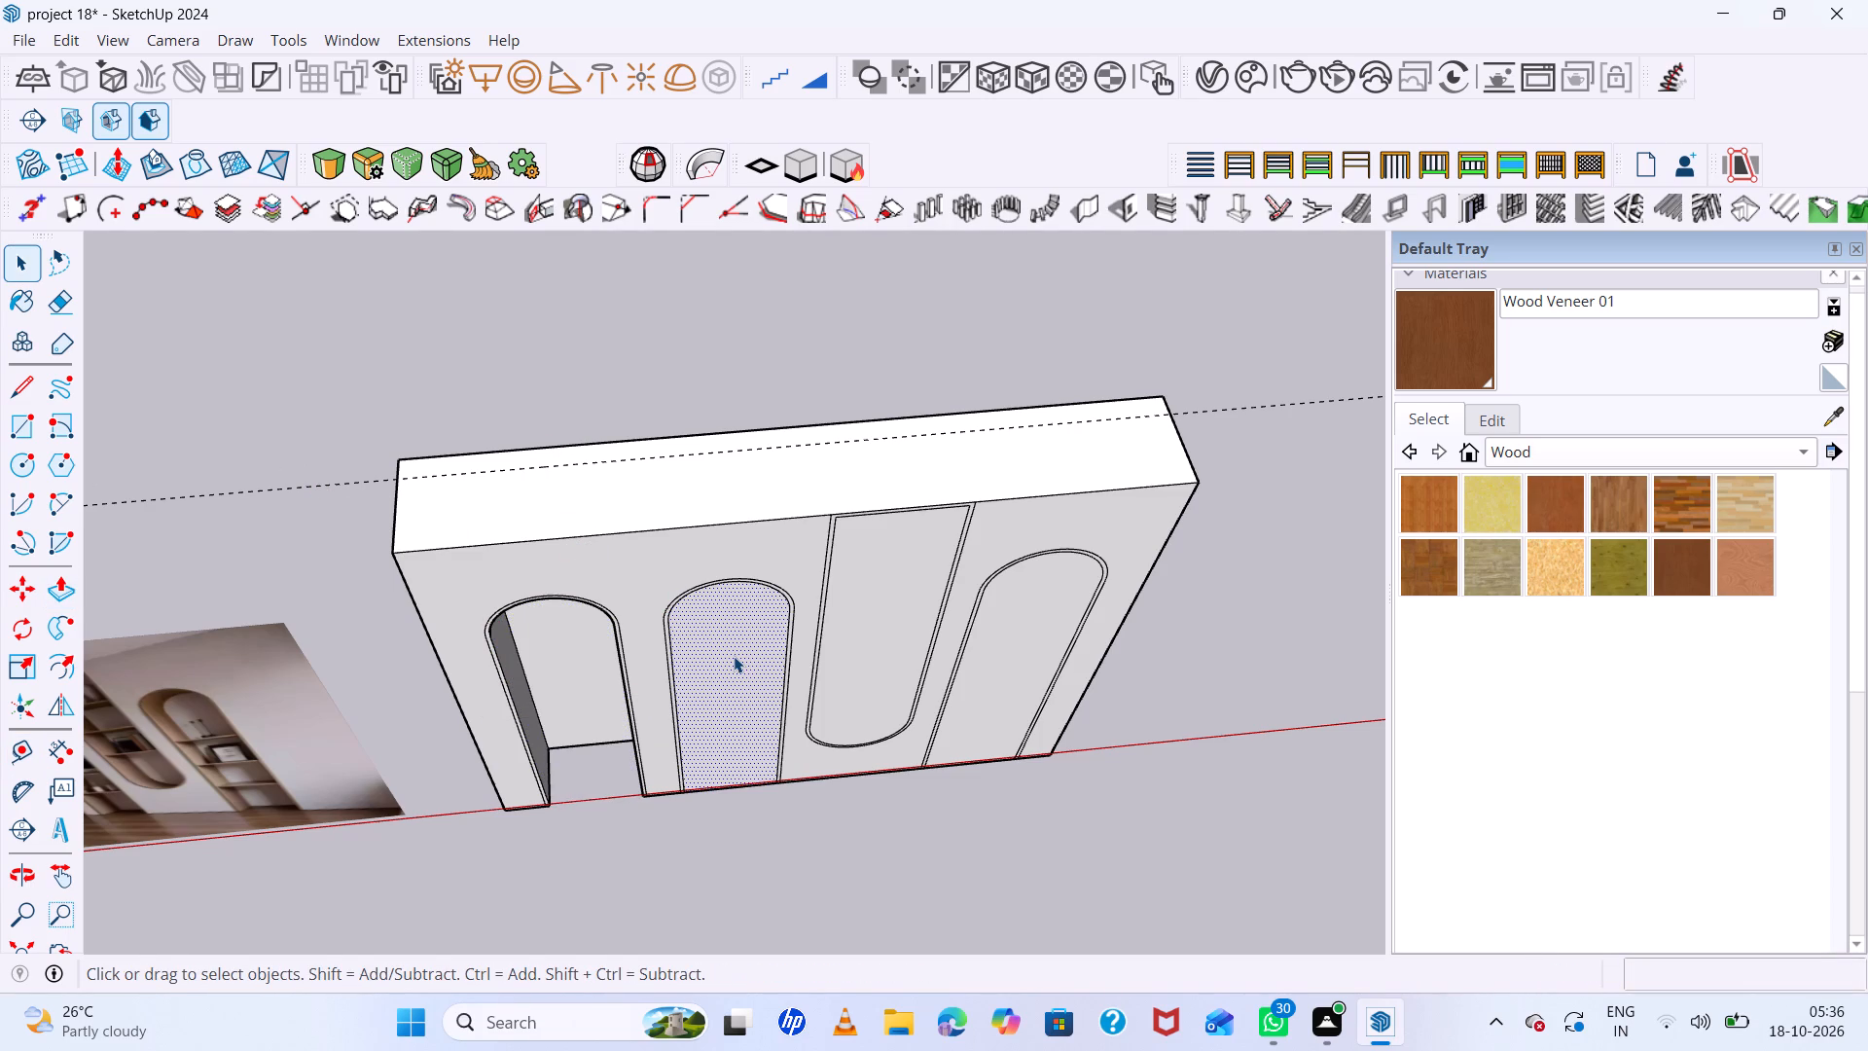
pyautogui.press('p')
pyautogui.tripleClick(734, 656)
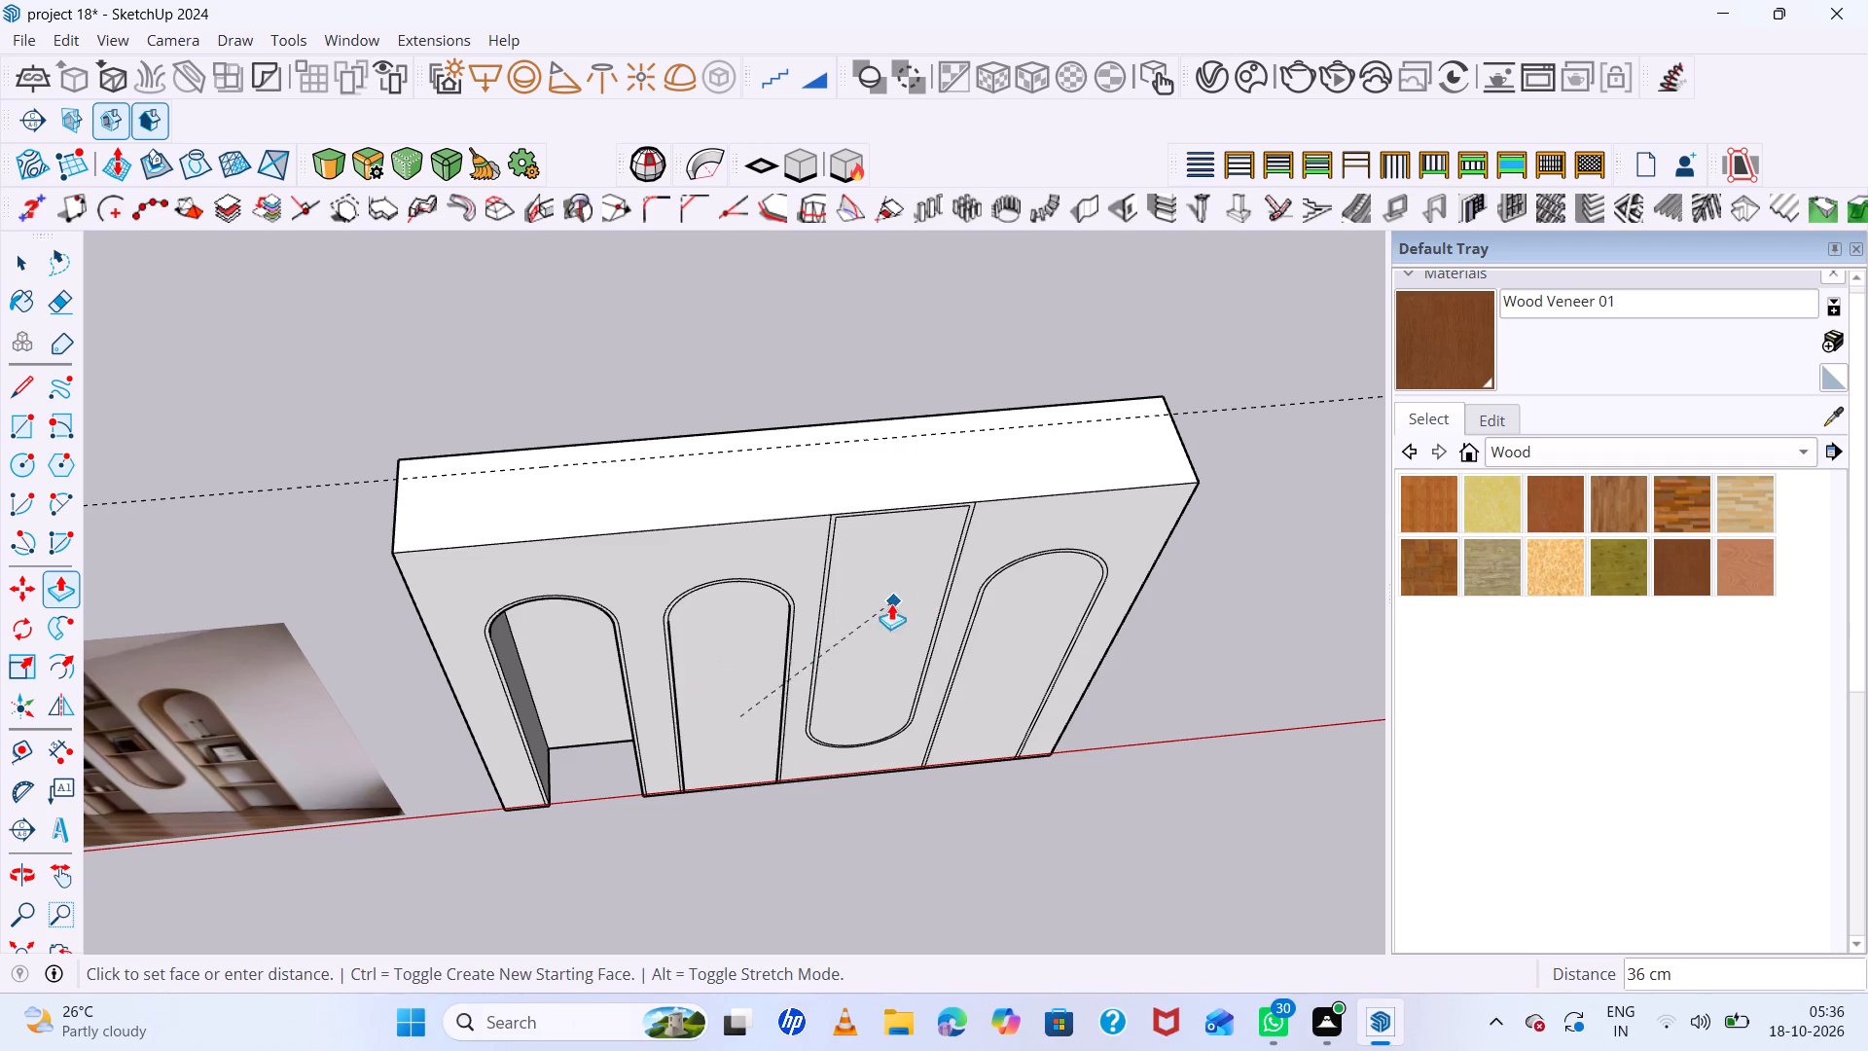
pyautogui.click(738, 455)
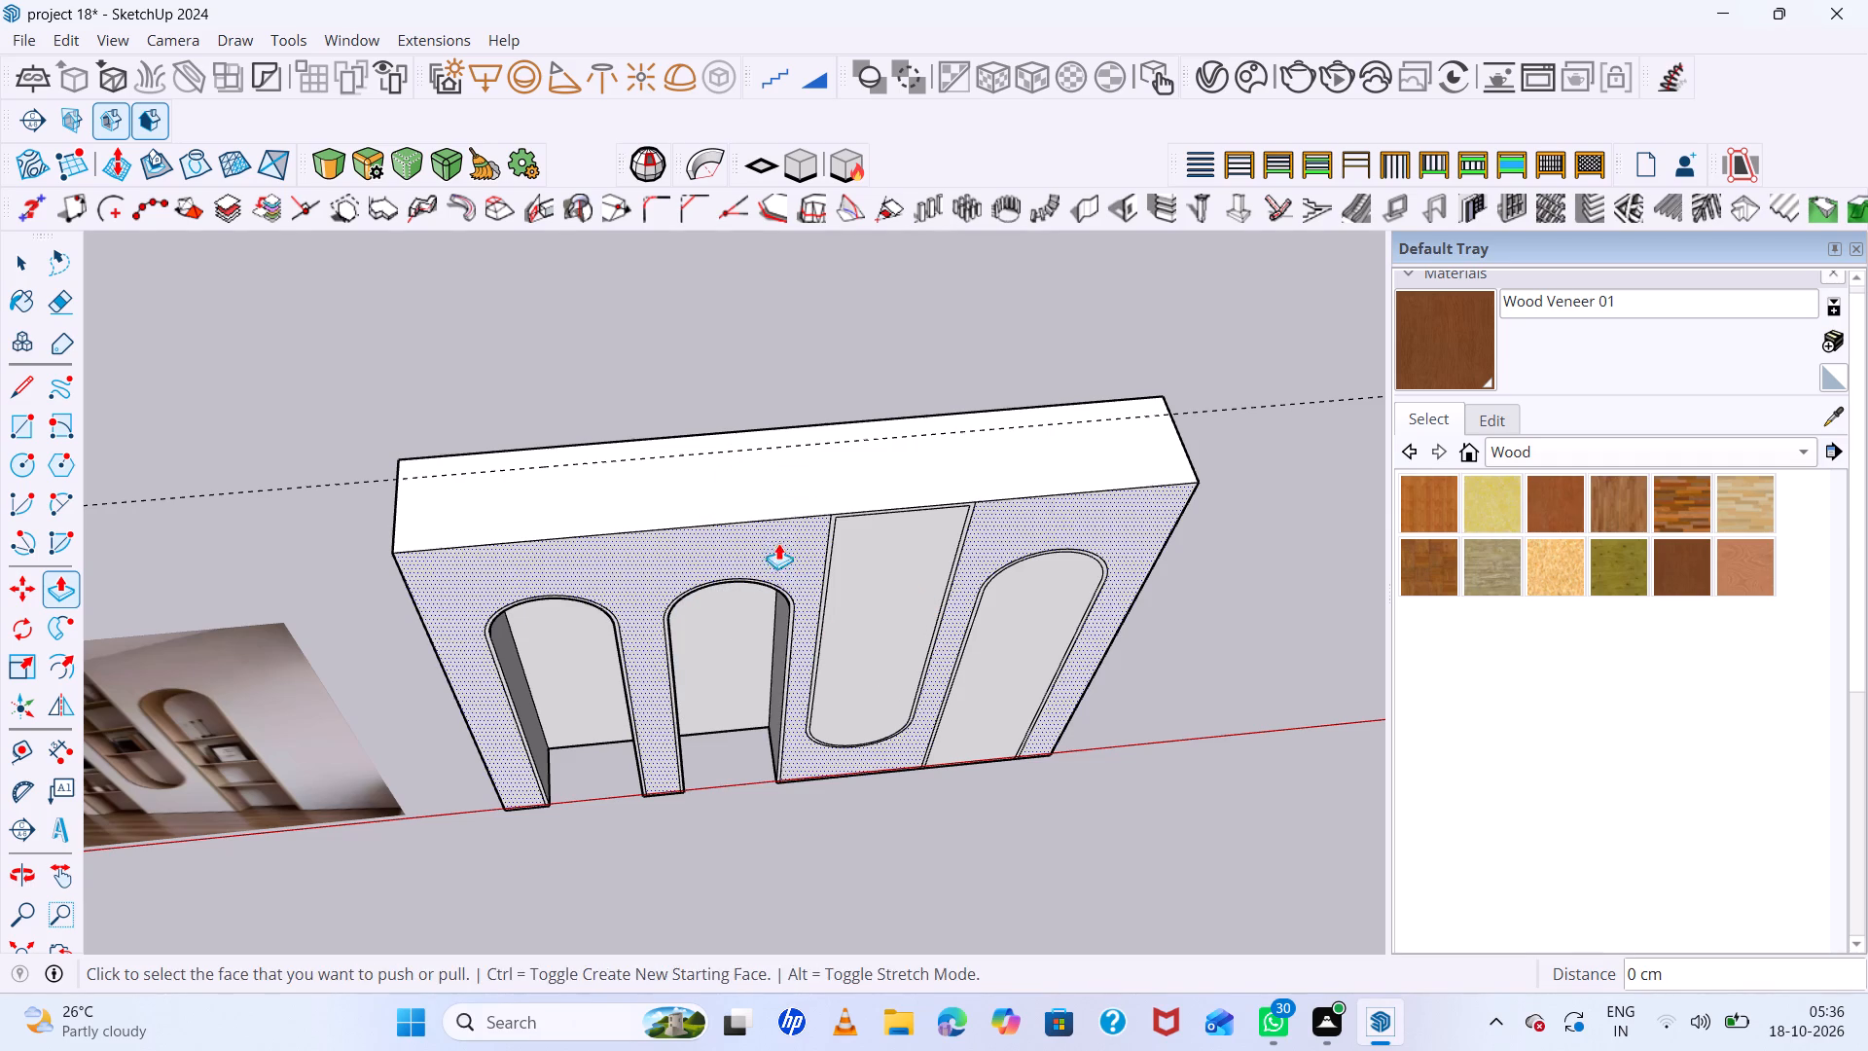
# Push the inner faces of the inverted niche and the rightmost upright arch 36 cm into the block, up to the guide line.
pyautogui.press('space')
pyautogui.doubleClick(831, 602)
pyautogui.click(879, 610)
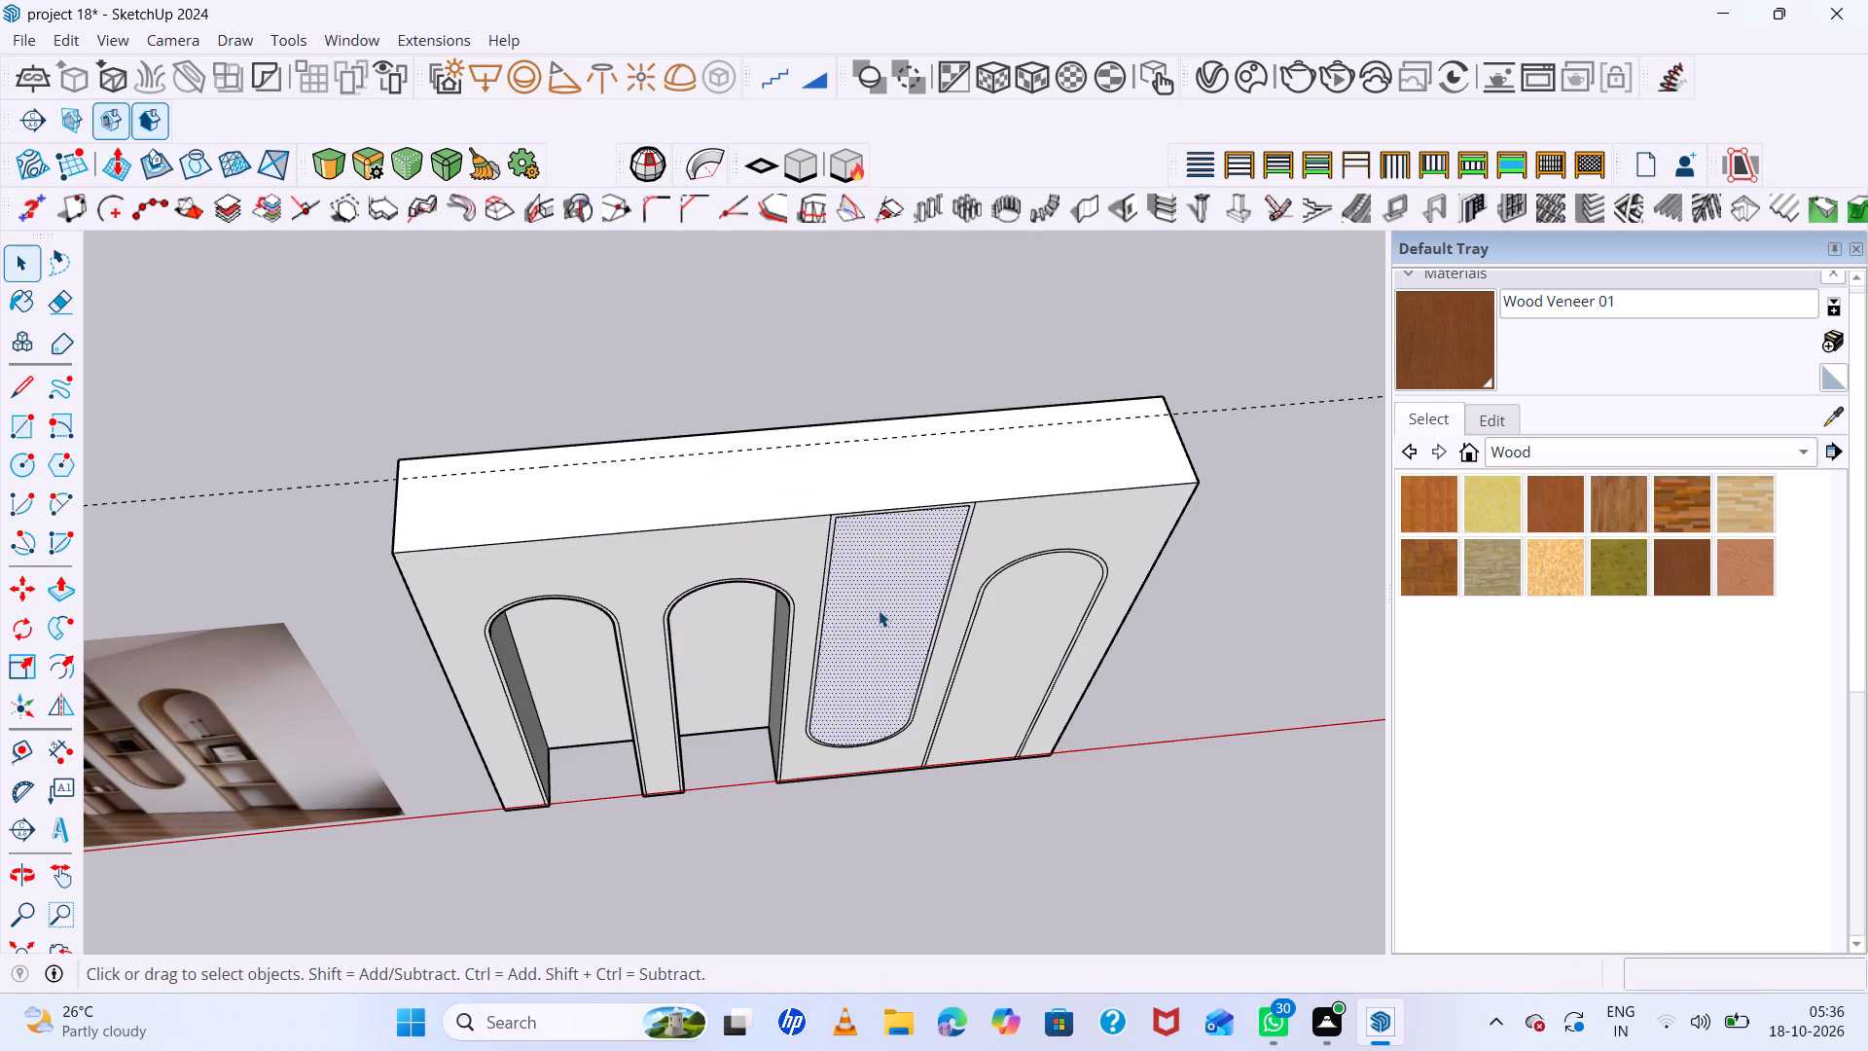
pyautogui.press('p')
pyautogui.doubleClick(879, 610)
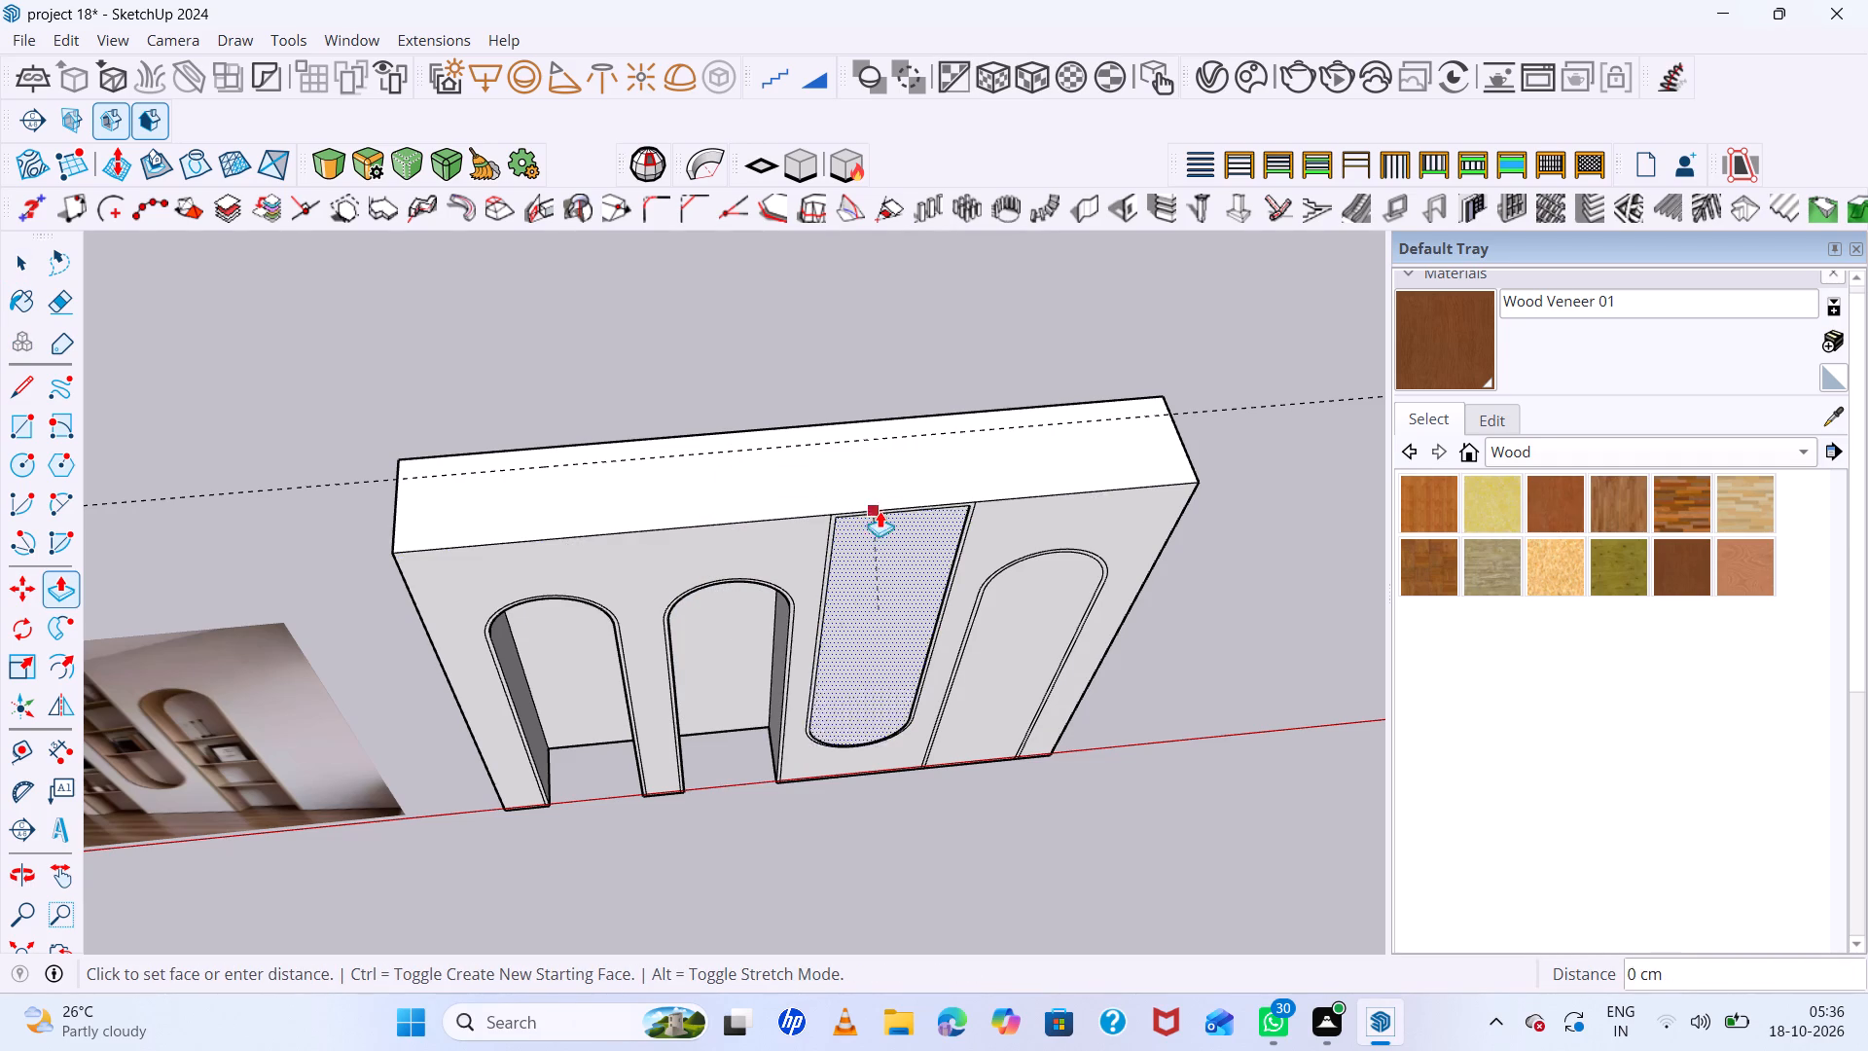
pyautogui.click(939, 441)
pyautogui.press('space')
pyautogui.click(1015, 640)
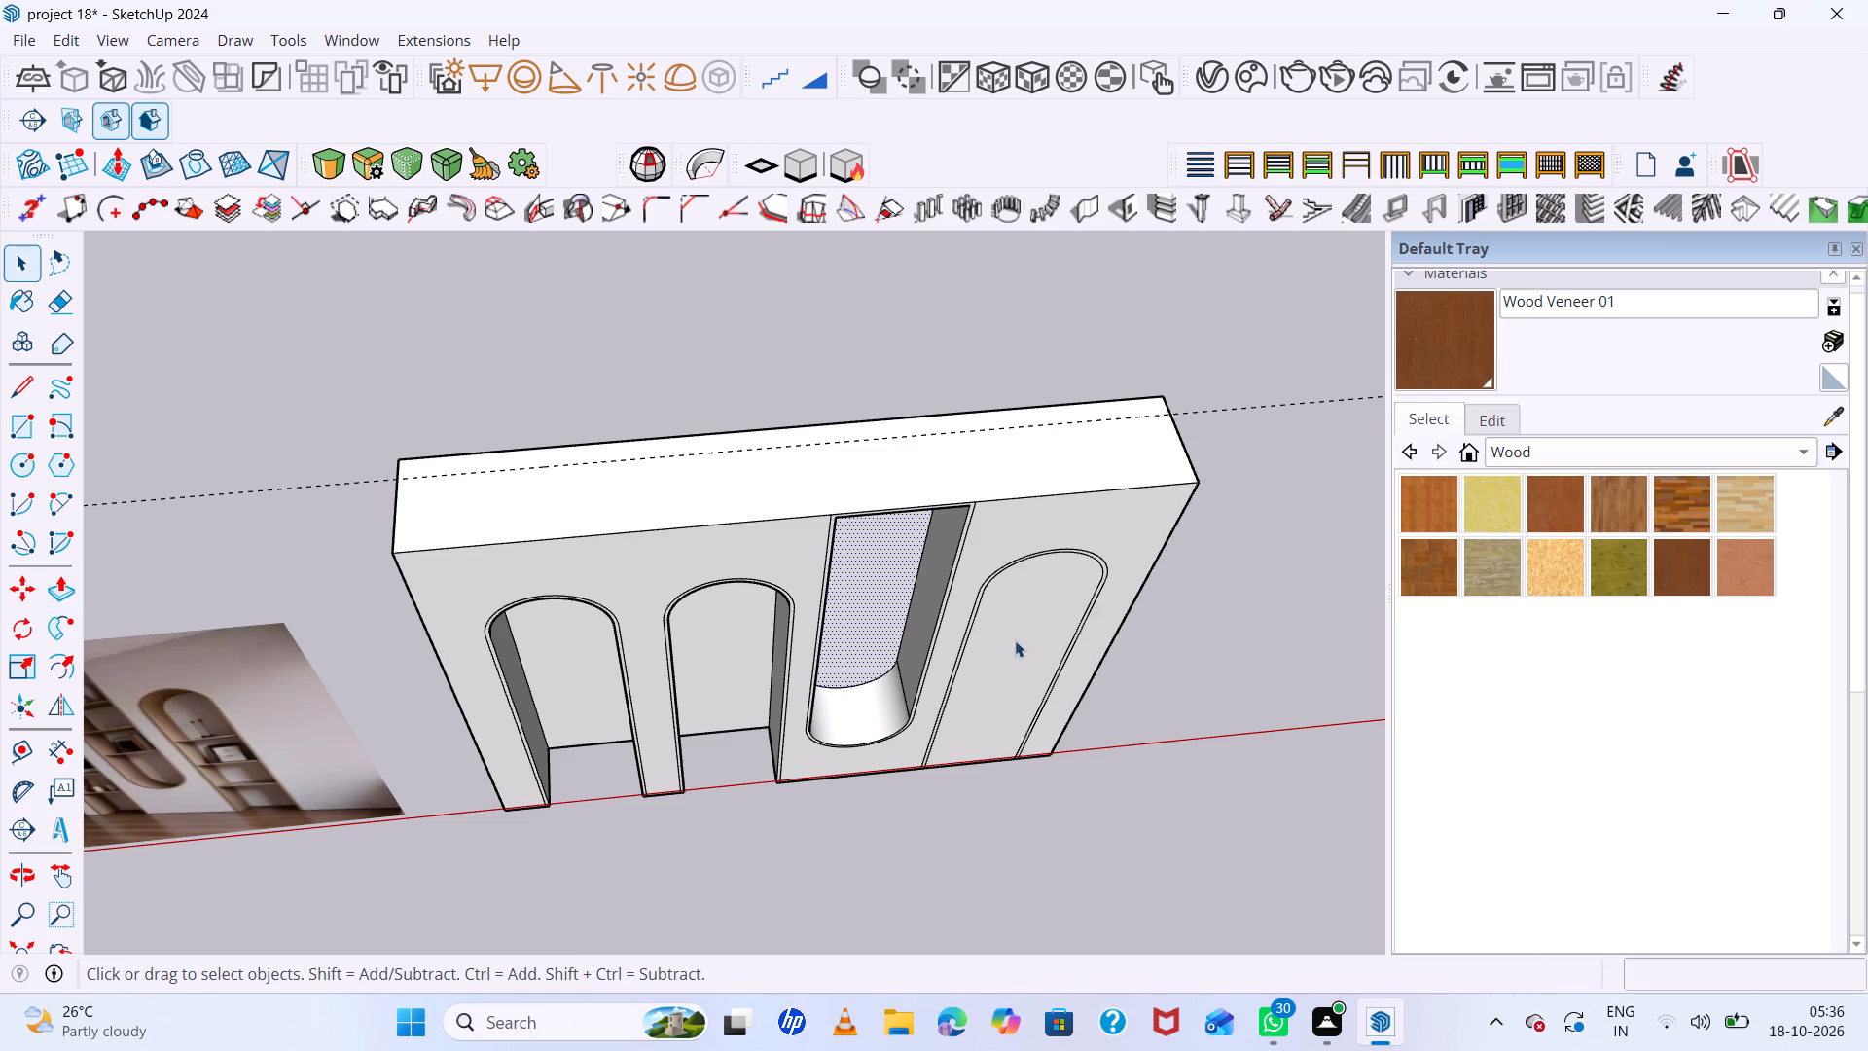
pyautogui.press('p')
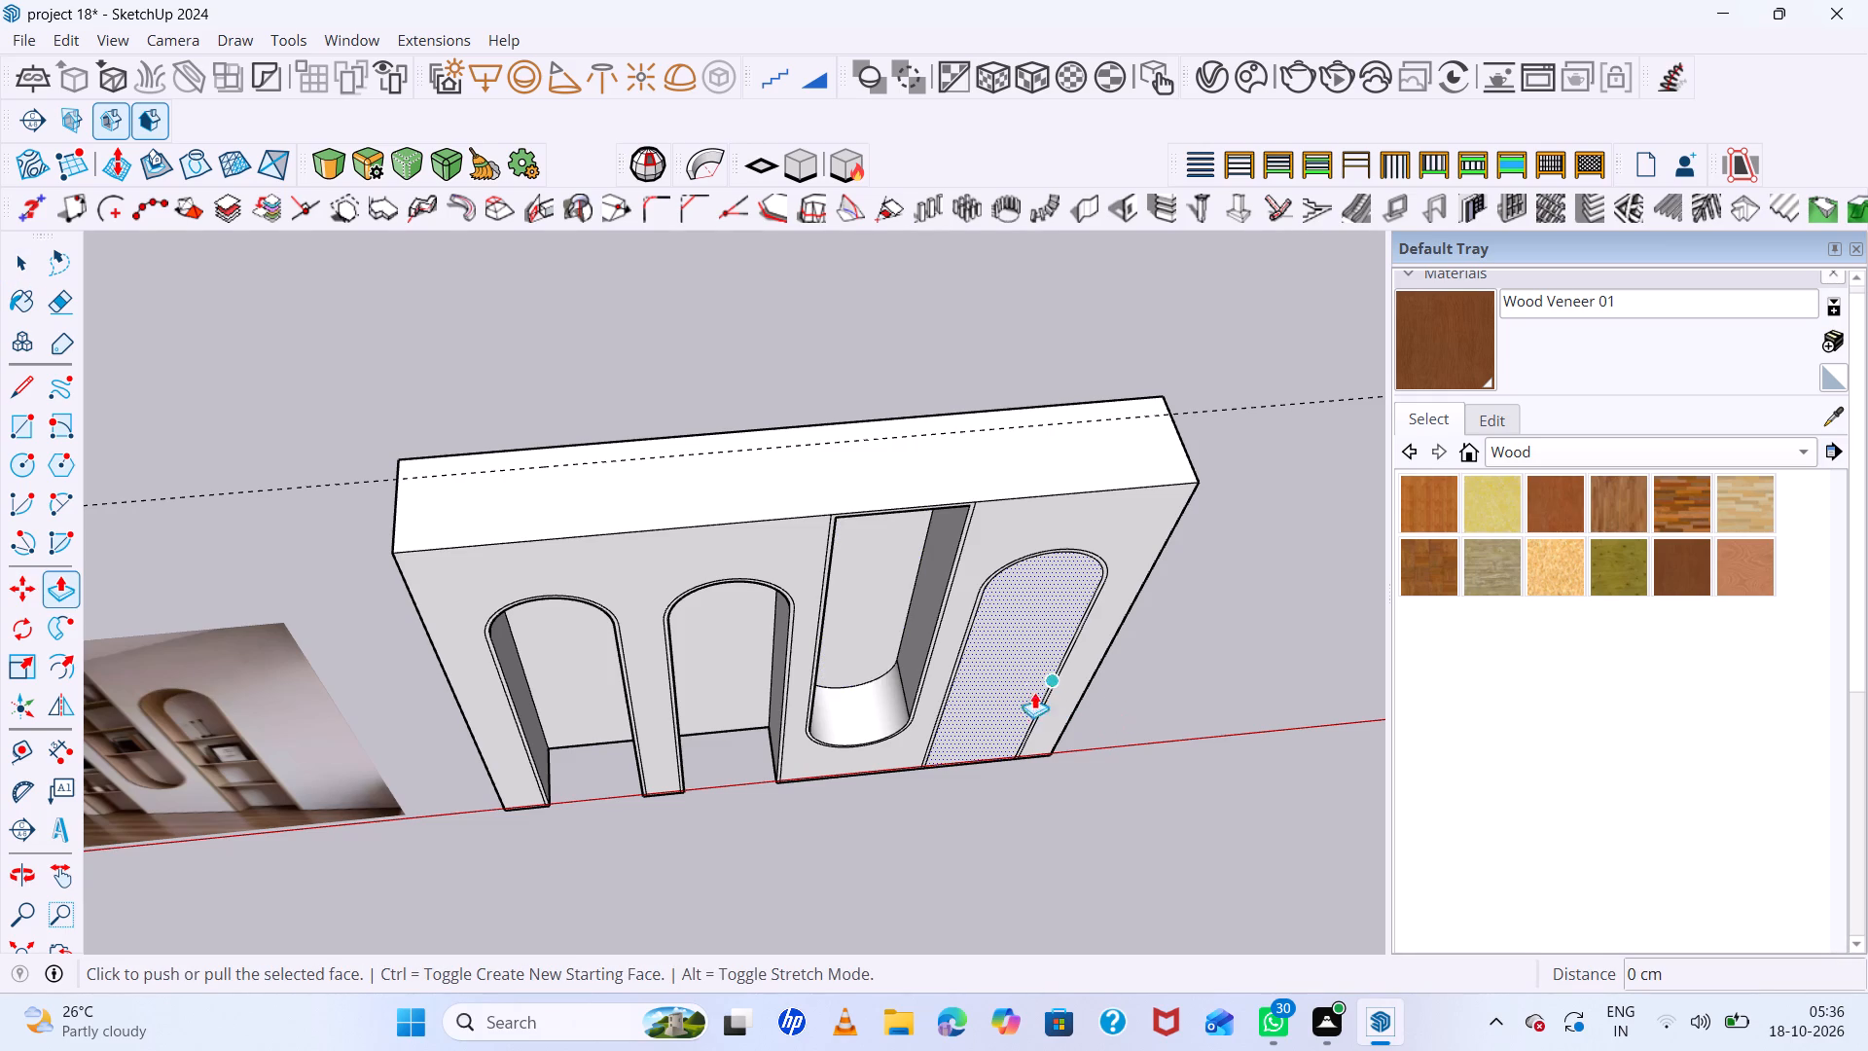
pyautogui.click(1003, 685)
pyautogui.click(1227, 411)
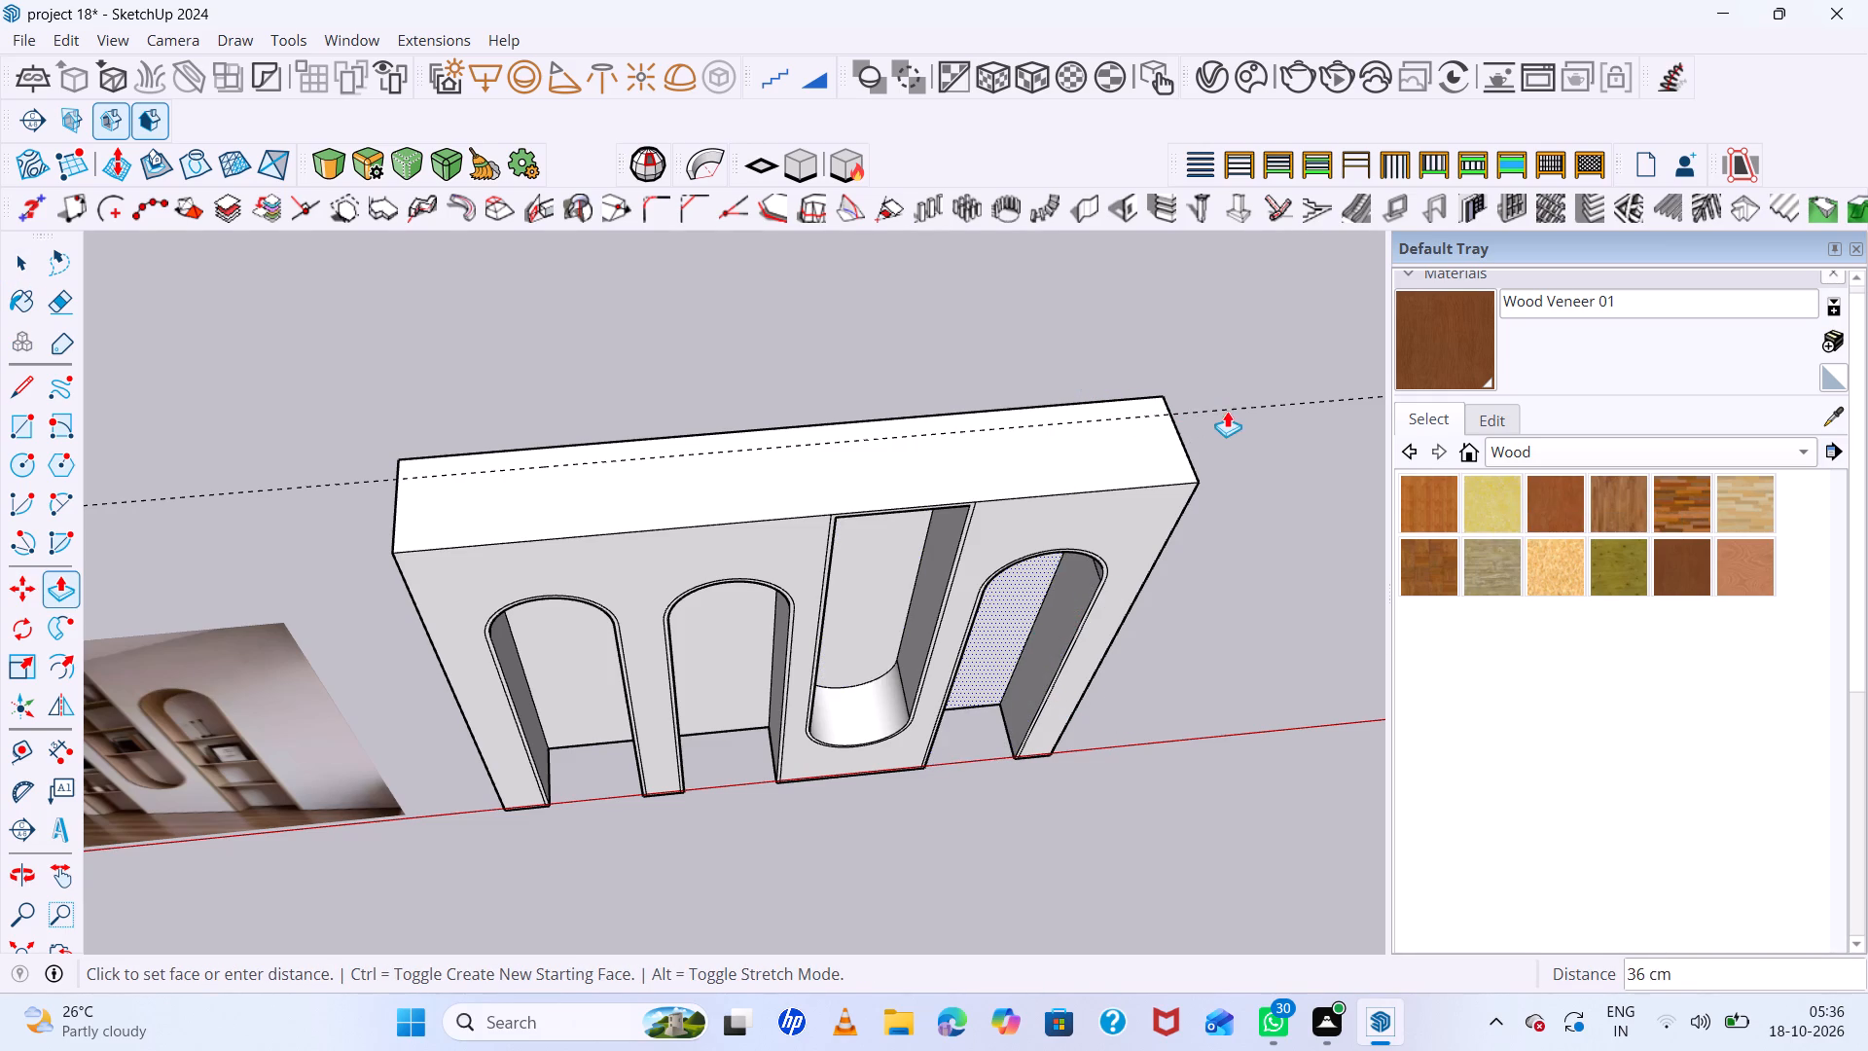
# Examine the four recessed niches from several angles and compare them with the reference photo.
pyautogui.scroll(-6, 923, 524)
pyautogui.moveTo(1043, 631); pyautogui.dragTo(908, 276, button='middle')
pyautogui.scroll(5, 859, 725)
pyautogui.moveTo(862, 723); pyautogui.dragTo(947, 698, button='middle')
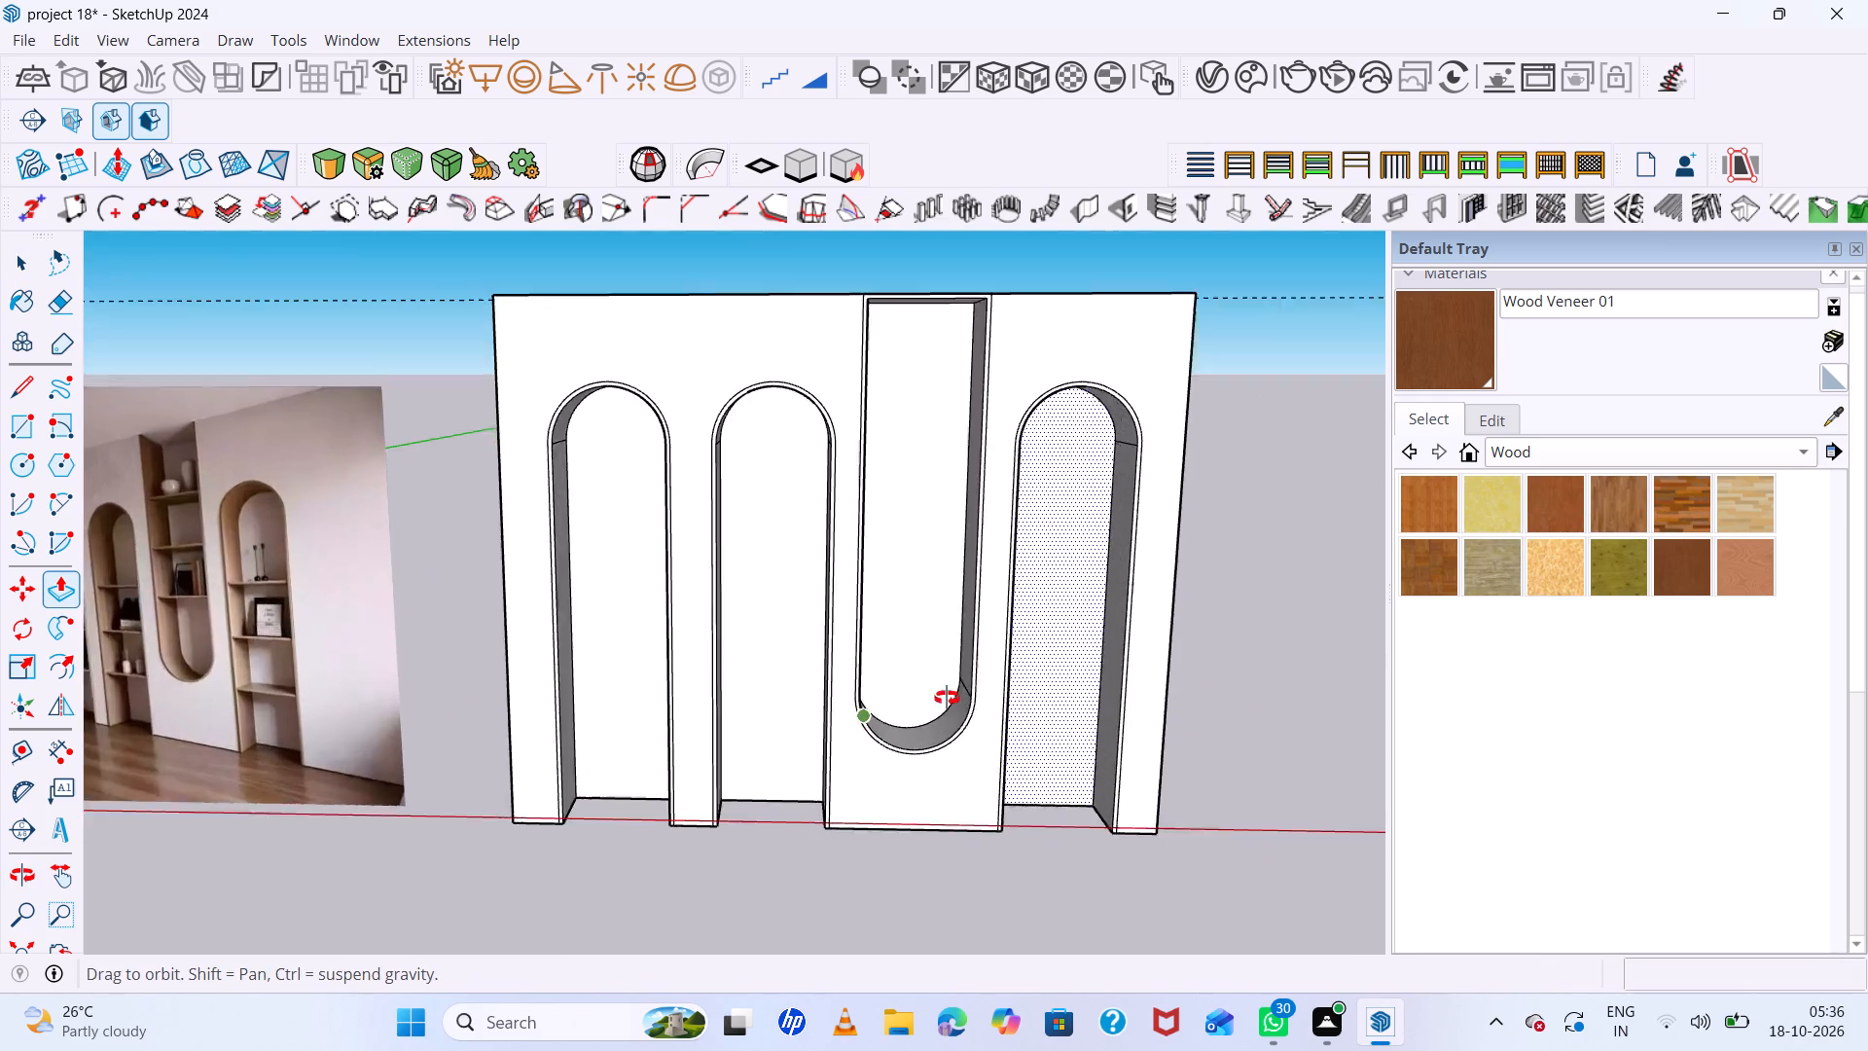
pyautogui.moveTo(947, 698); pyautogui.dragTo(988, 693, button='middle')
pyautogui.middleClick(985, 693)
pyautogui.moveTo(960, 691); pyautogui.dragTo(908, 684, button='middle')
pyautogui.scroll(-5, 791, 646)
pyautogui.moveTo(929, 614); pyautogui.dragTo(930, 672, button='middle')
pyautogui.press('space')
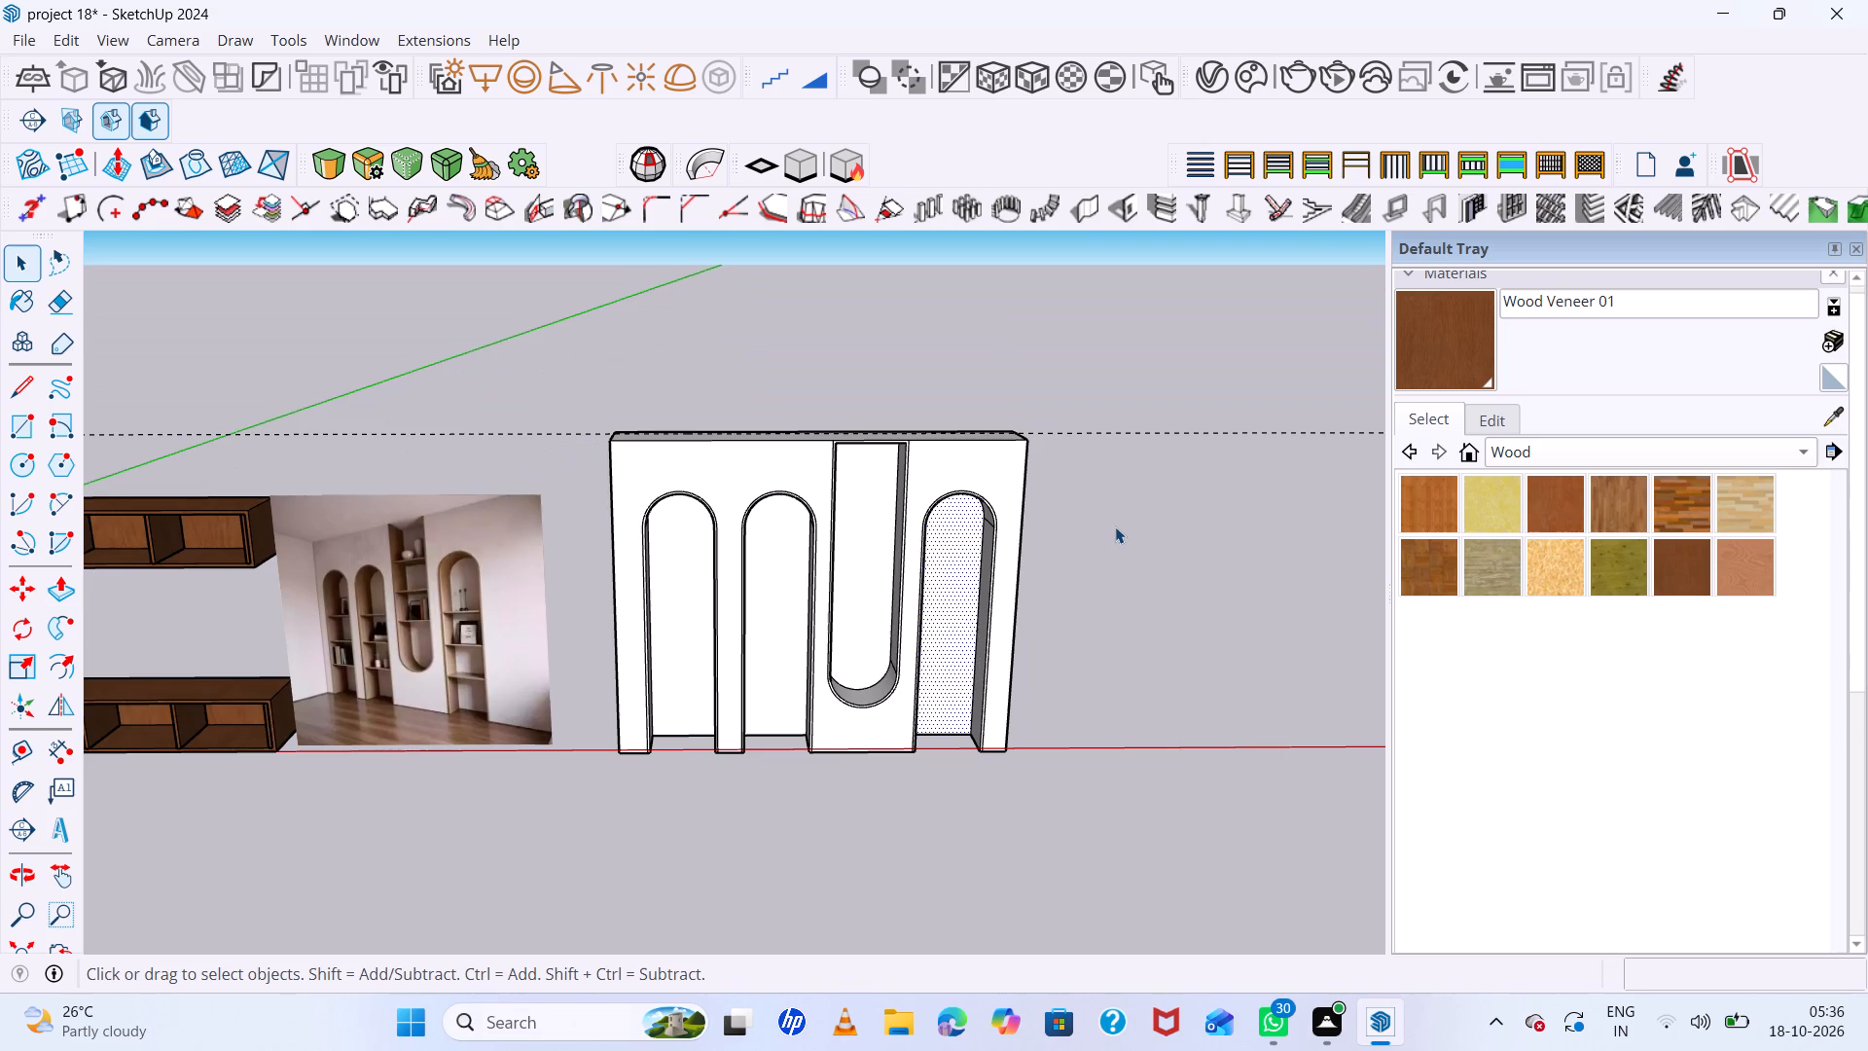
pyautogui.click(1115, 526)
pyautogui.scroll(7, 1044, 529)
pyautogui.moveTo(1029, 514); pyautogui.dragTo(1038, 455, button='middle')
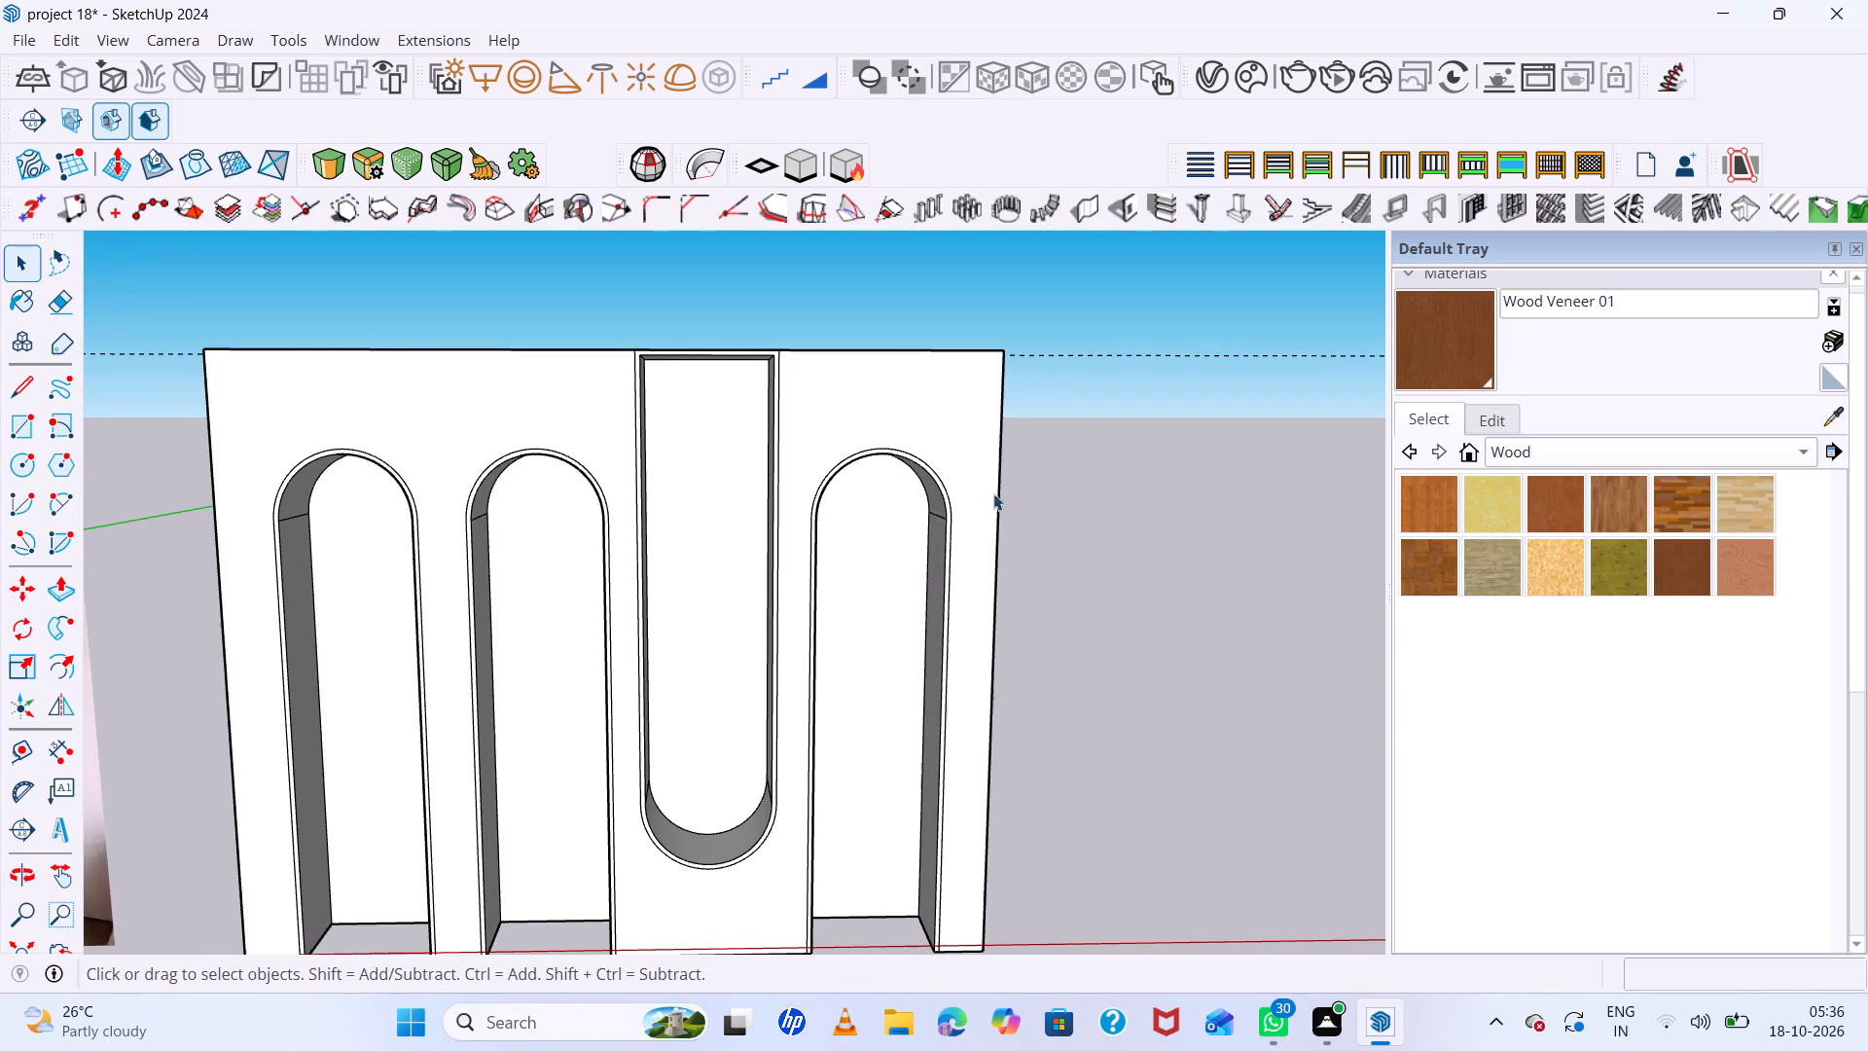
pyautogui.scroll(-10, 588, 646)
pyautogui.scroll(7, 419, 681)
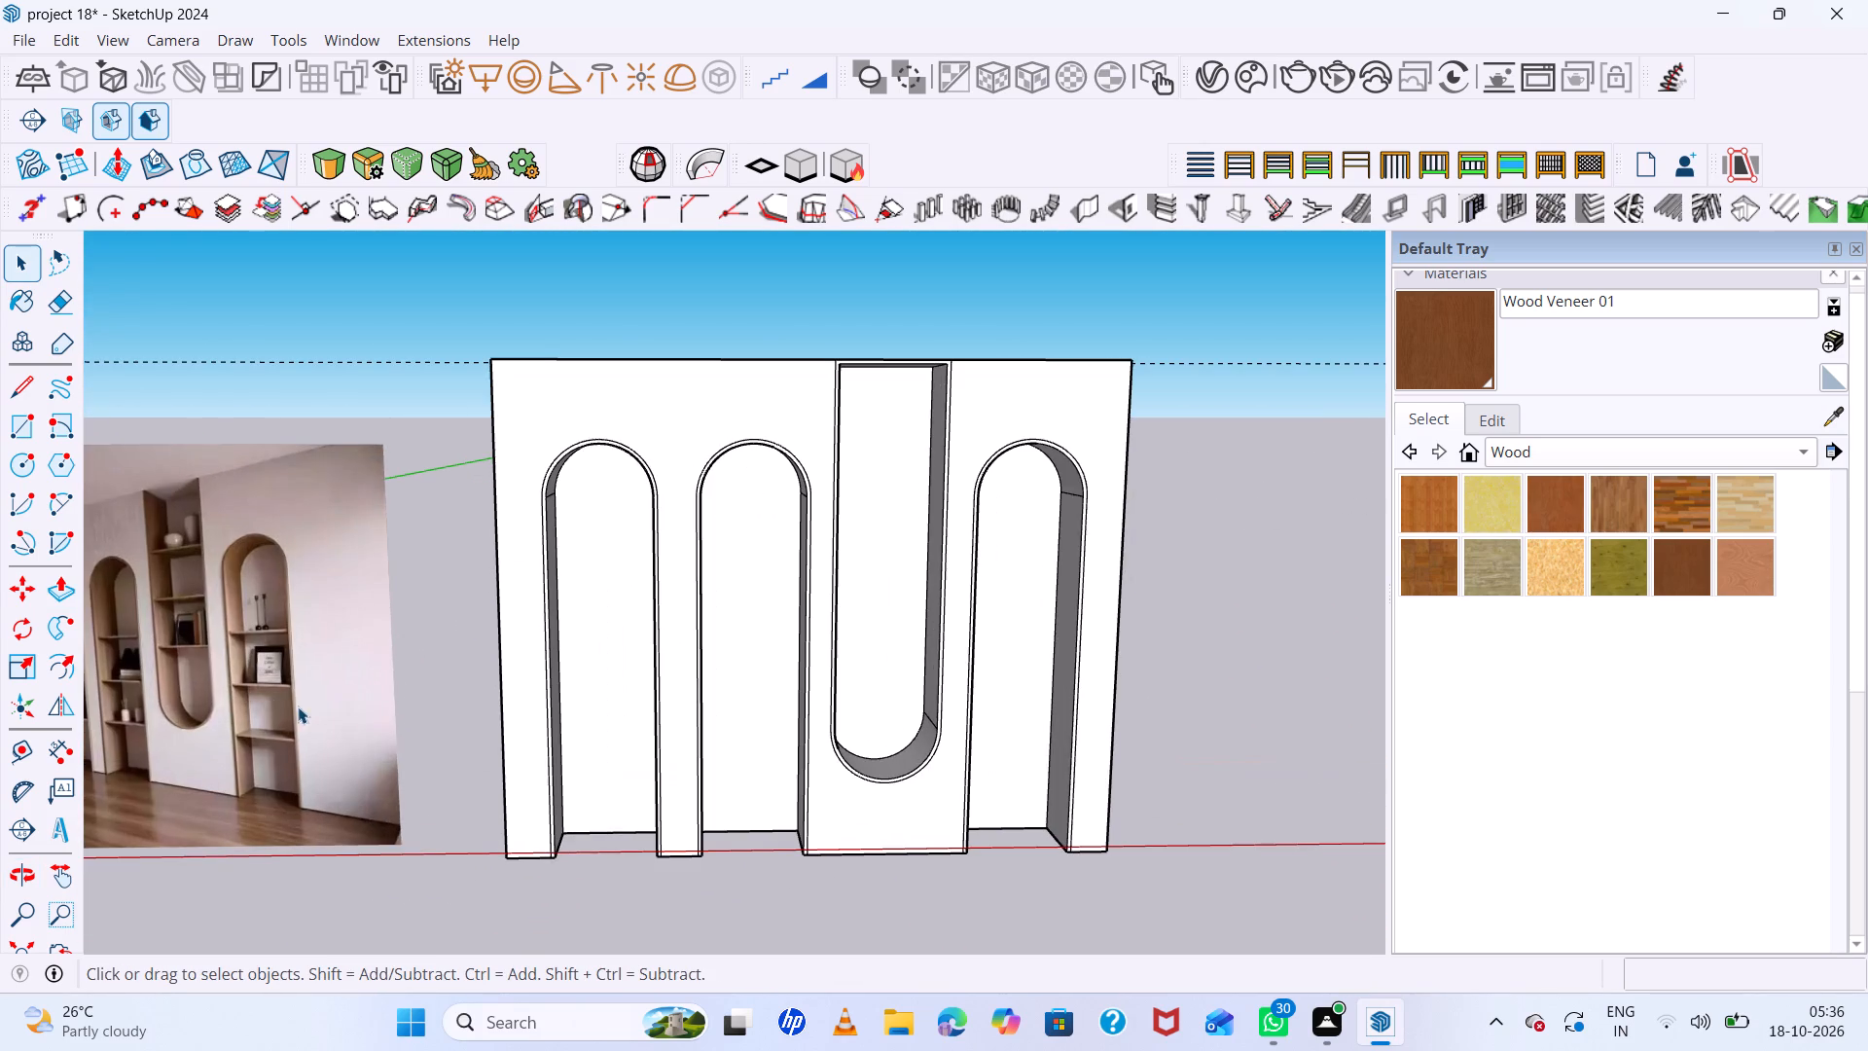
pyautogui.moveTo(266, 696); pyautogui.dragTo(472, 714, button='middle')
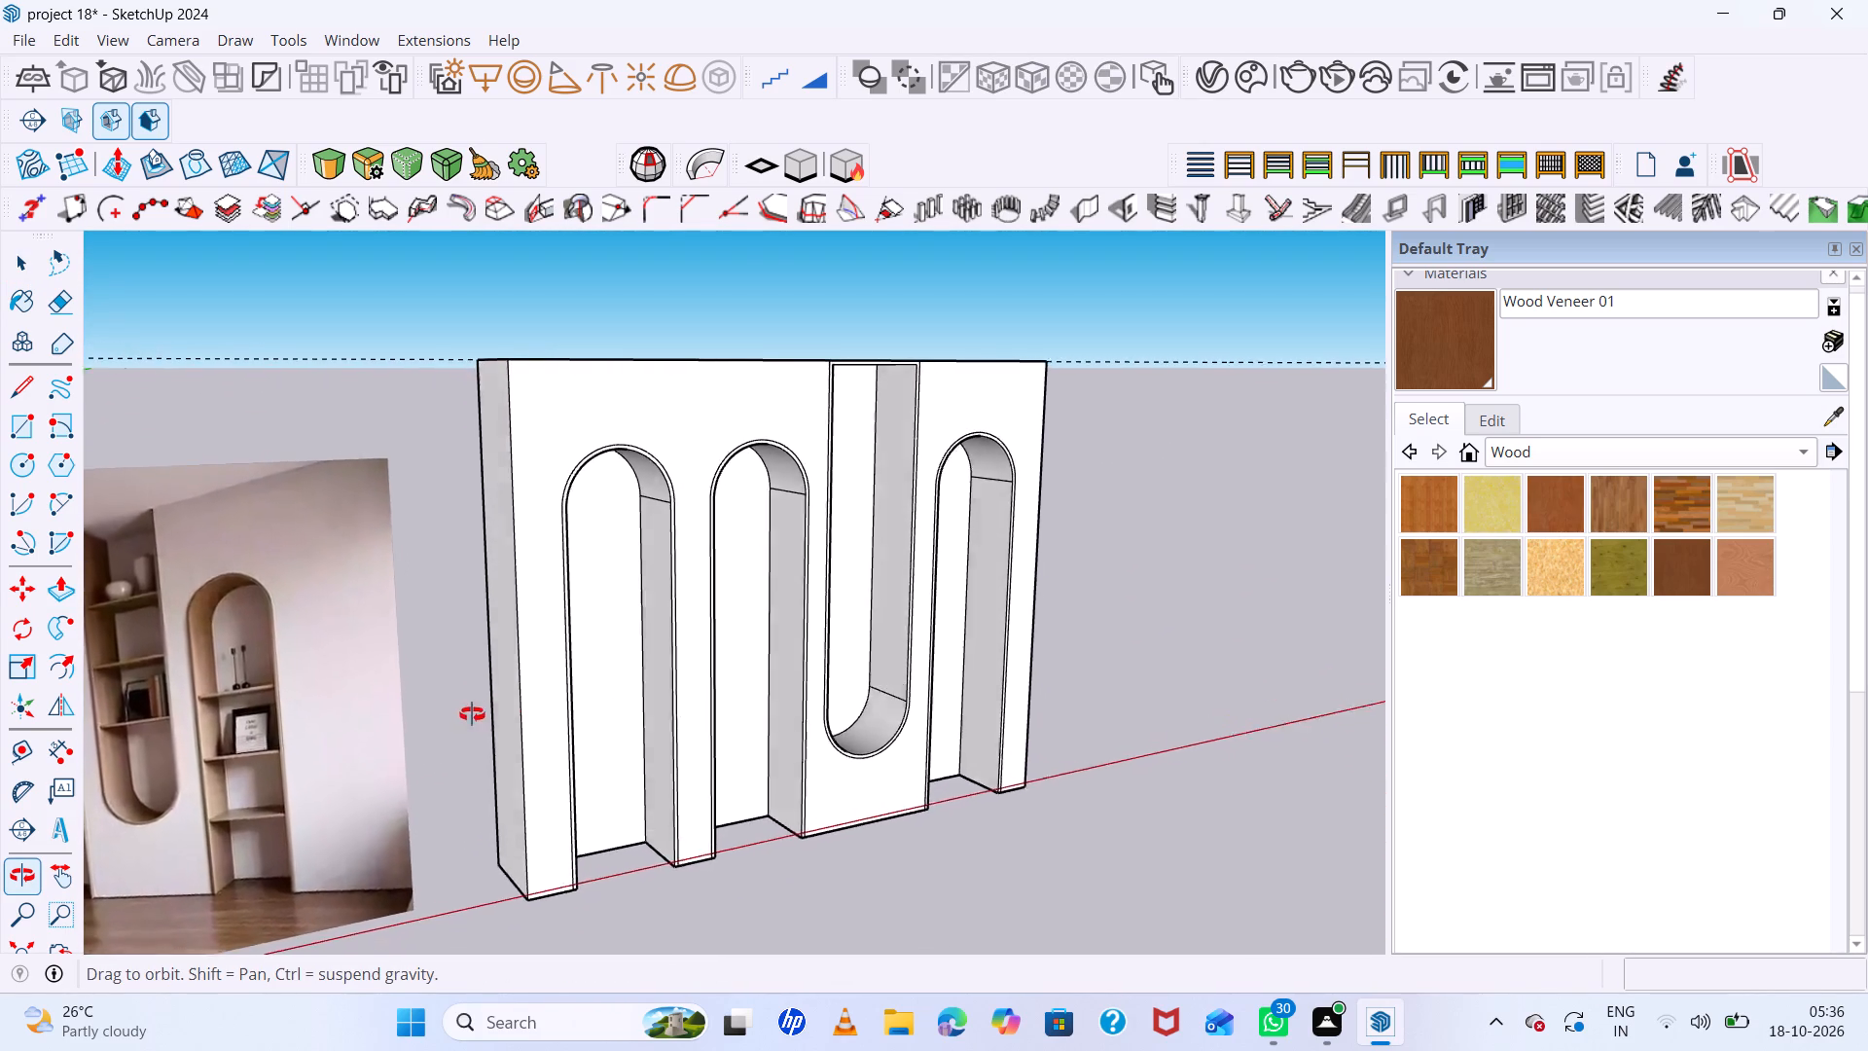
pyautogui.moveTo(472, 714); pyautogui.dragTo(410, 716, button='middle')
pyautogui.scroll(-8, 344, 743)
pyautogui.moveTo(622, 774); pyautogui.dragTo(410, 897, button='middle')
pyautogui.scroll(14, 300, 648)
pyautogui.moveTo(262, 639); pyautogui.dragTo(366, 586, button='middle')
pyautogui.scroll(-14, 367, 586)
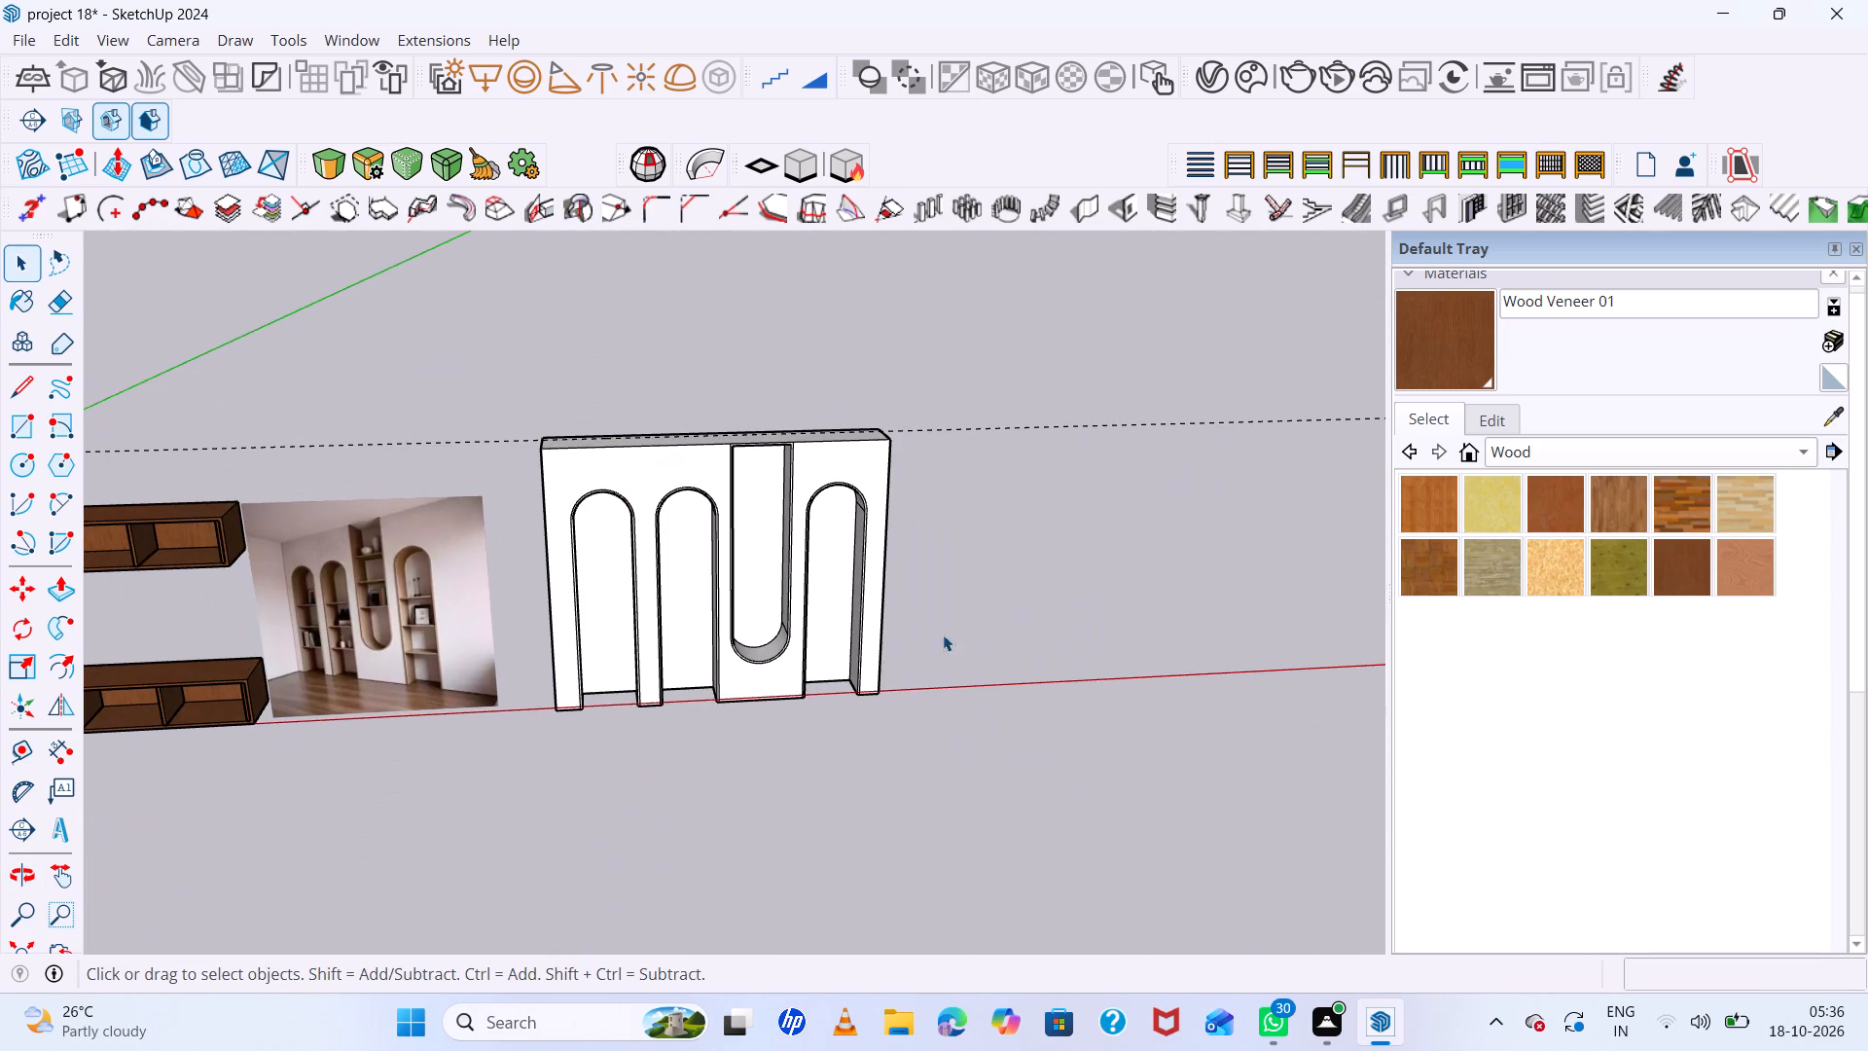
pyautogui.moveTo(786, 600); pyautogui.dragTo(774, 640, button='middle')
pyautogui.scroll(2, 885, 574)
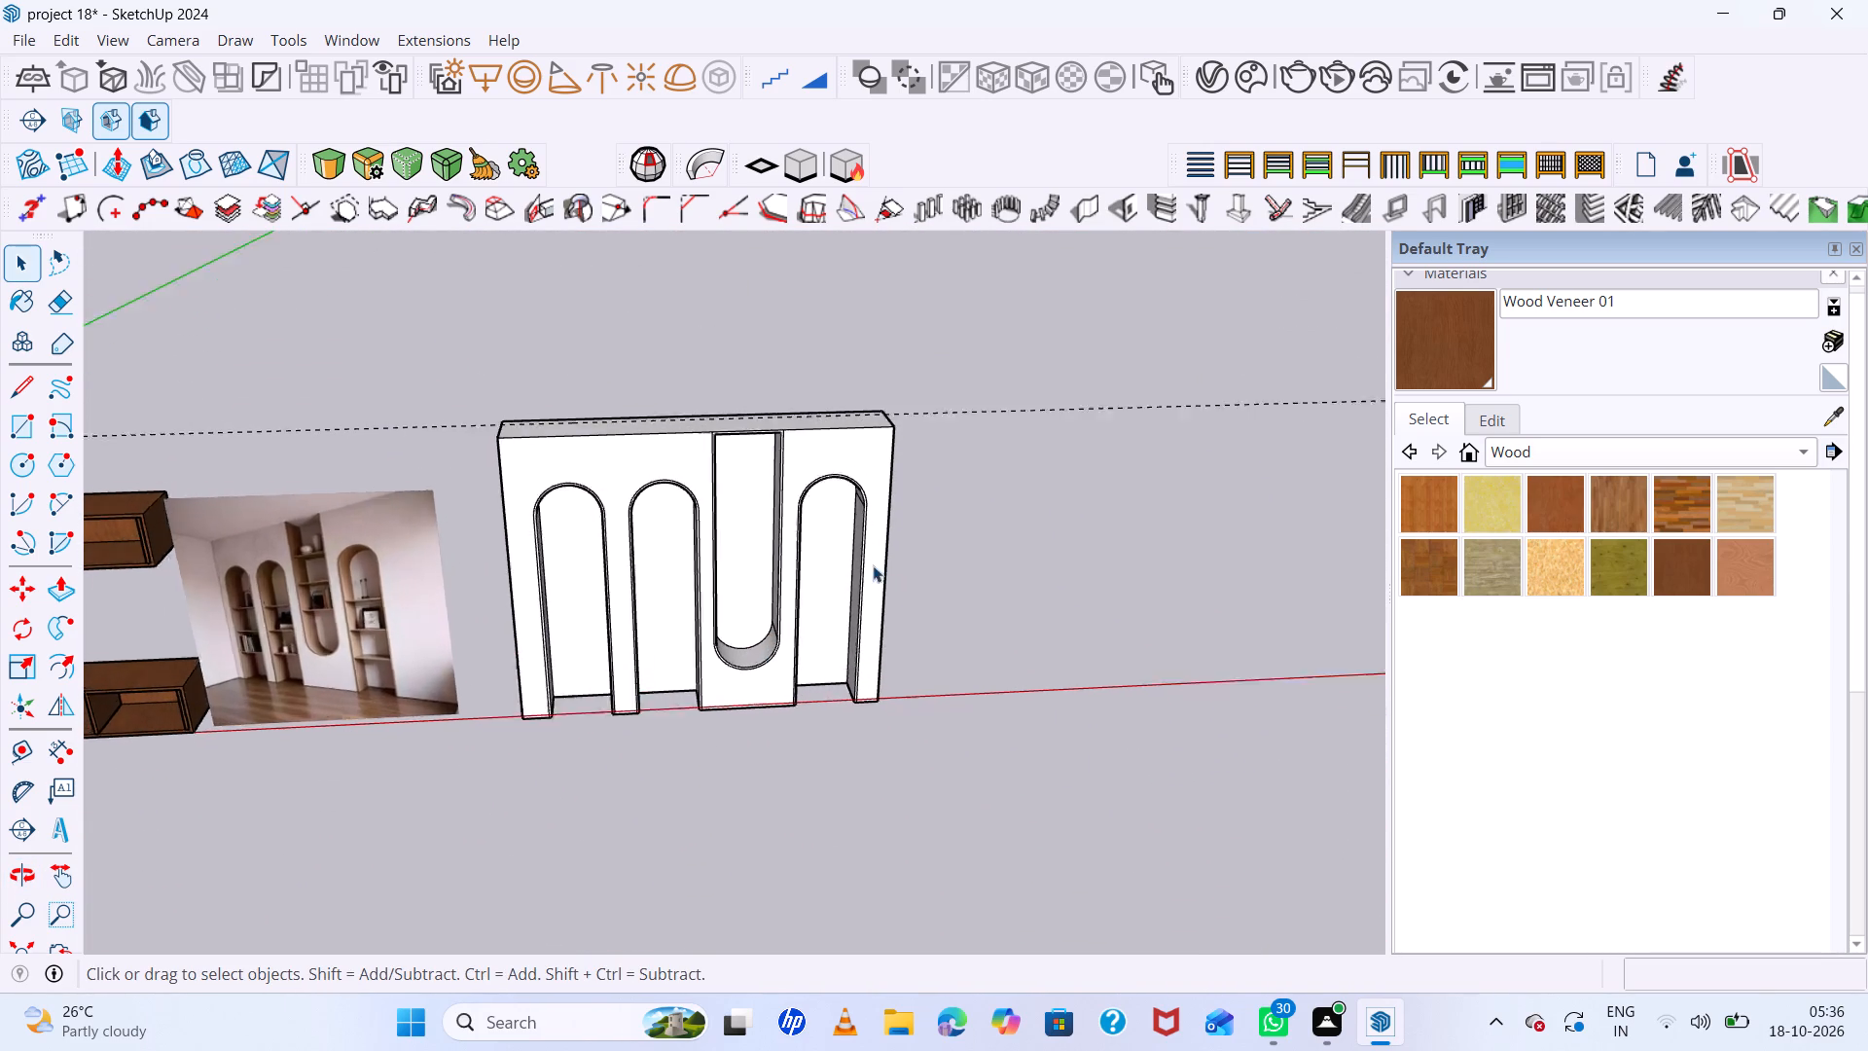
pyautogui.scroll(5, 873, 565)
pyautogui.moveTo(980, 668); pyautogui.dragTo(990, 605, button='middle')
pyautogui.middleClick(990, 605)
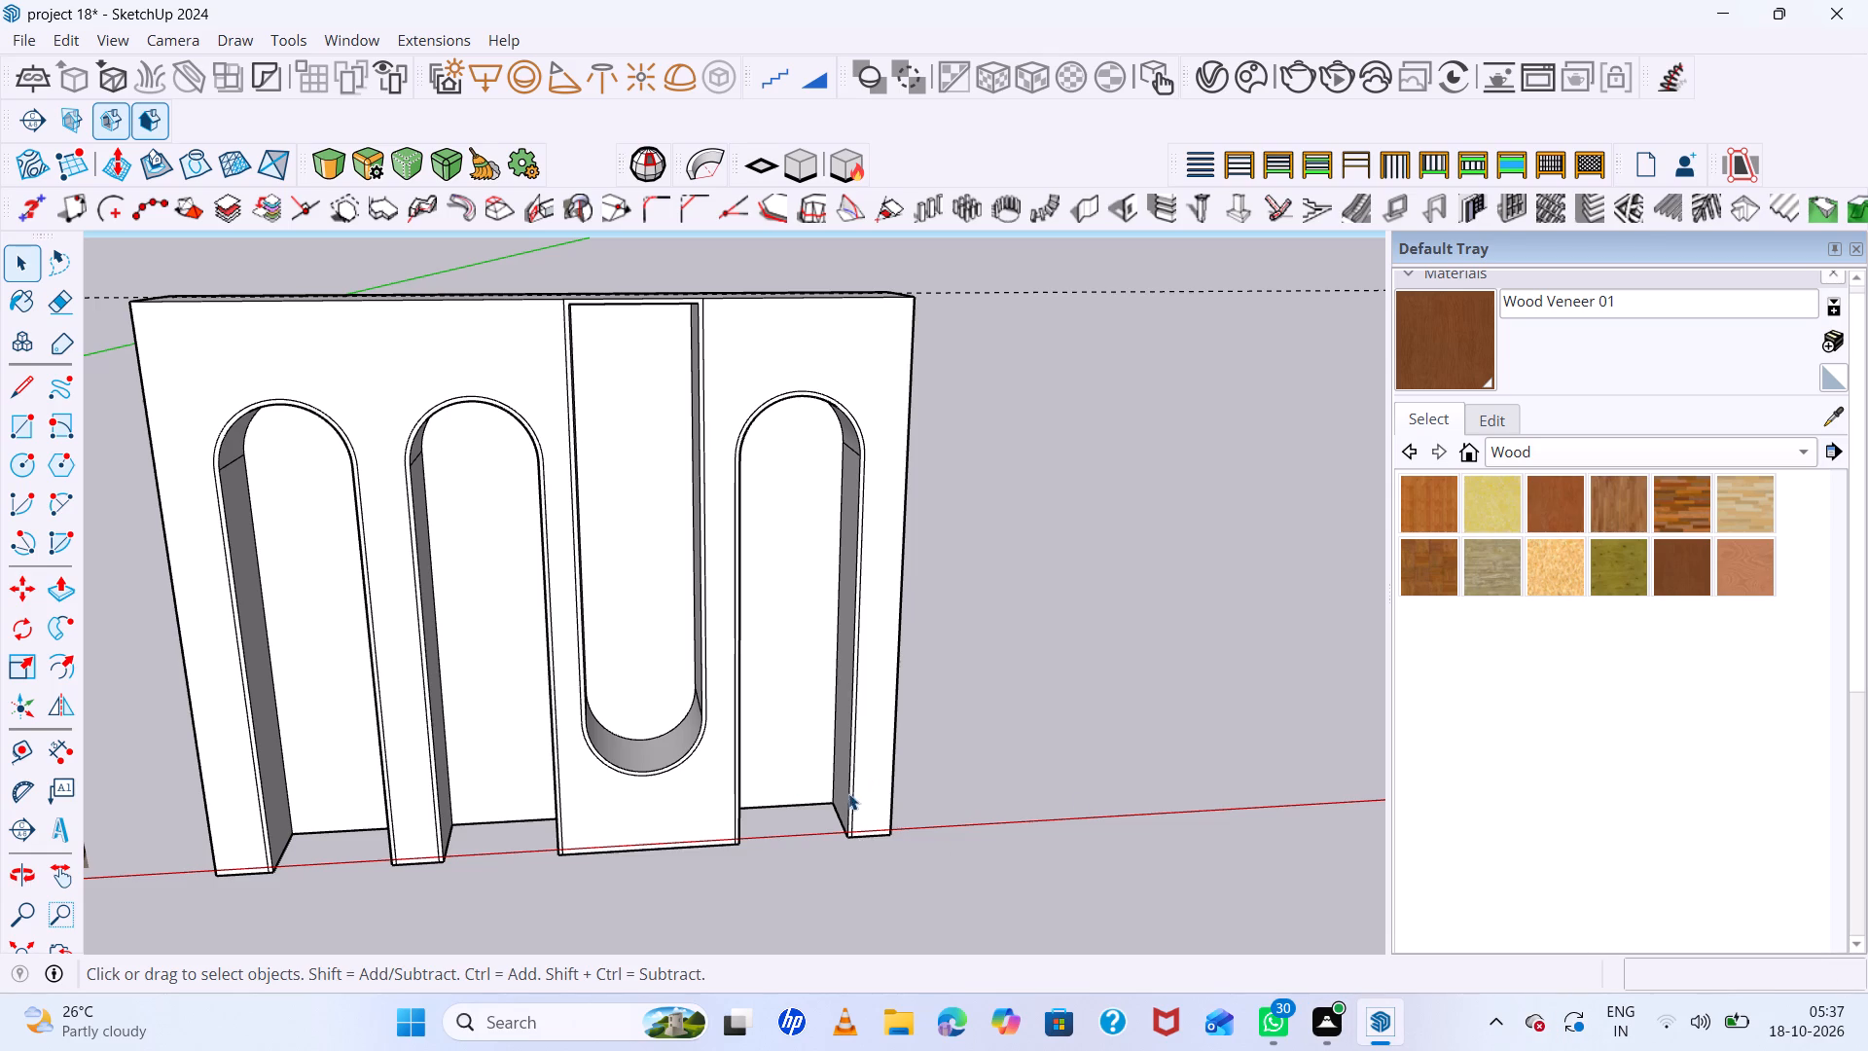
pyautogui.moveTo(925, 814); pyautogui.dragTo(916, 748, button='middle')
pyautogui.scroll(-4, 916, 748)
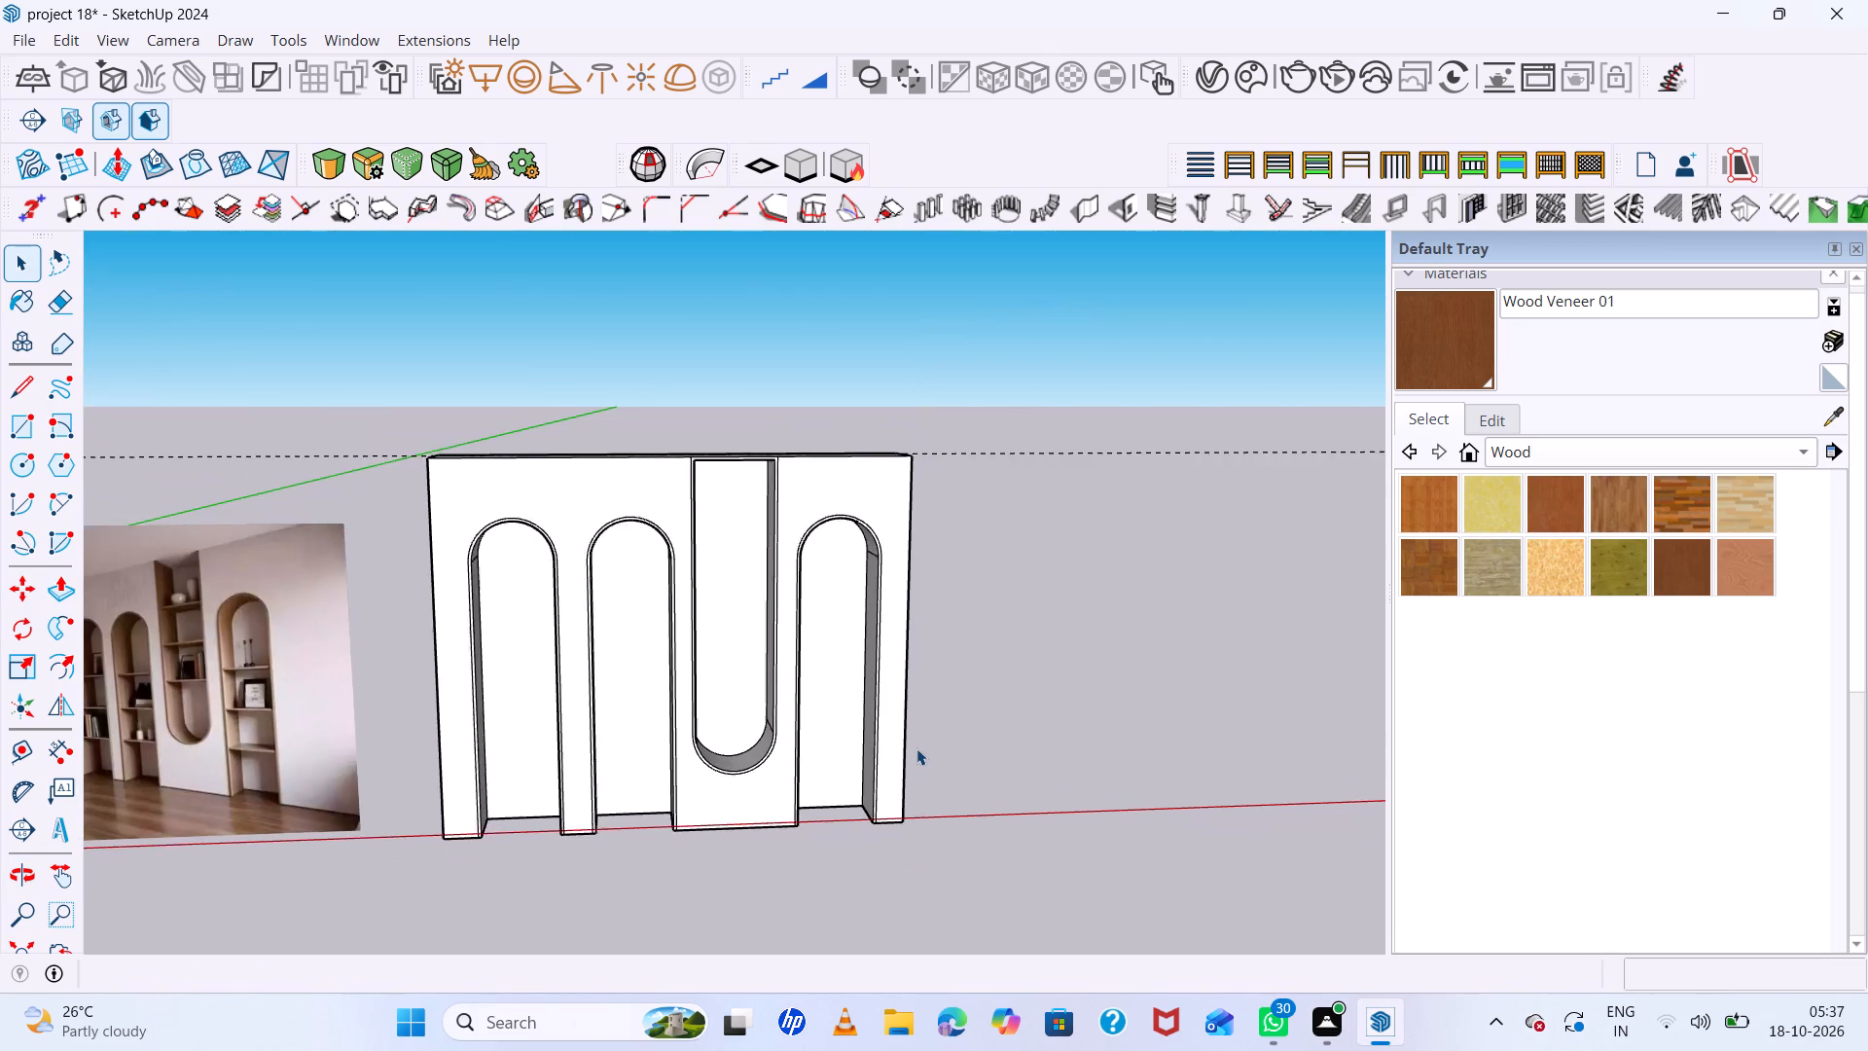
pyautogui.scroll(-2, 916, 748)
pyautogui.moveTo(970, 815); pyautogui.dragTo(955, 741, button='middle')
pyautogui.middleClick(955, 741)
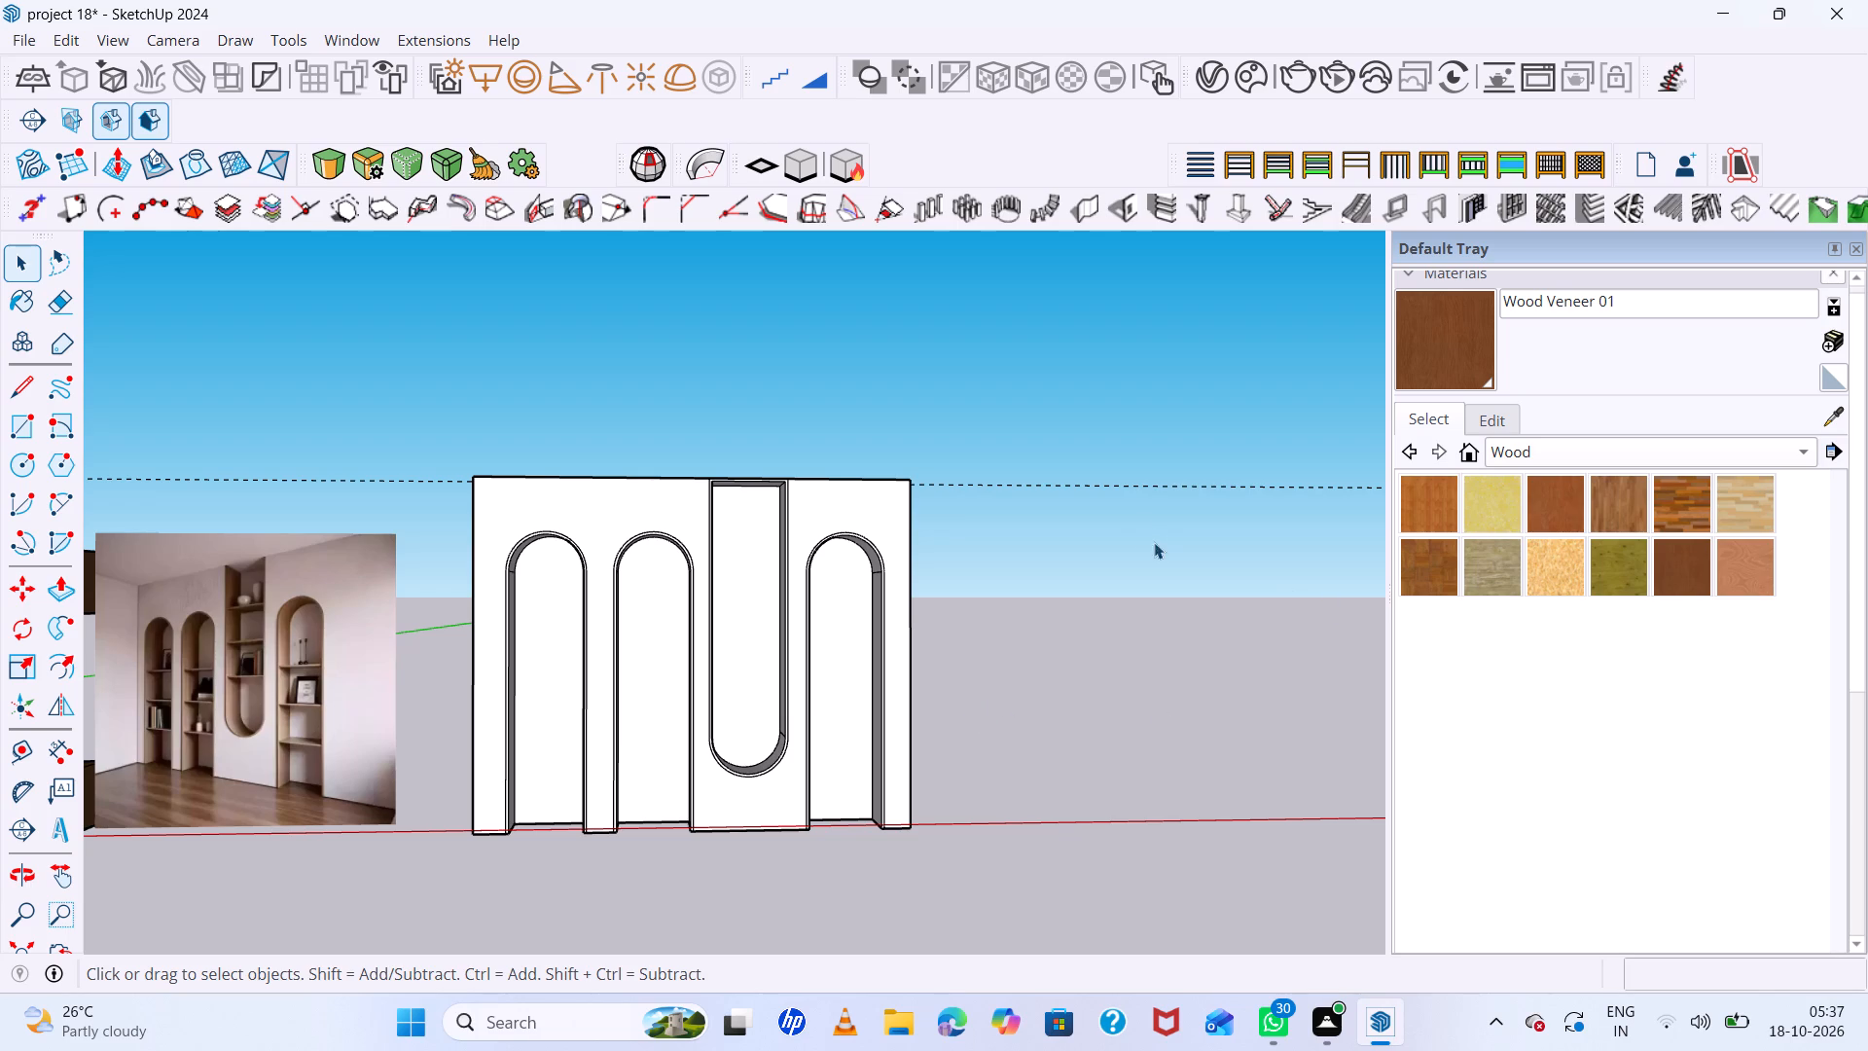
# Delete the guide line along the block's top.
pyautogui.click(1112, 487)
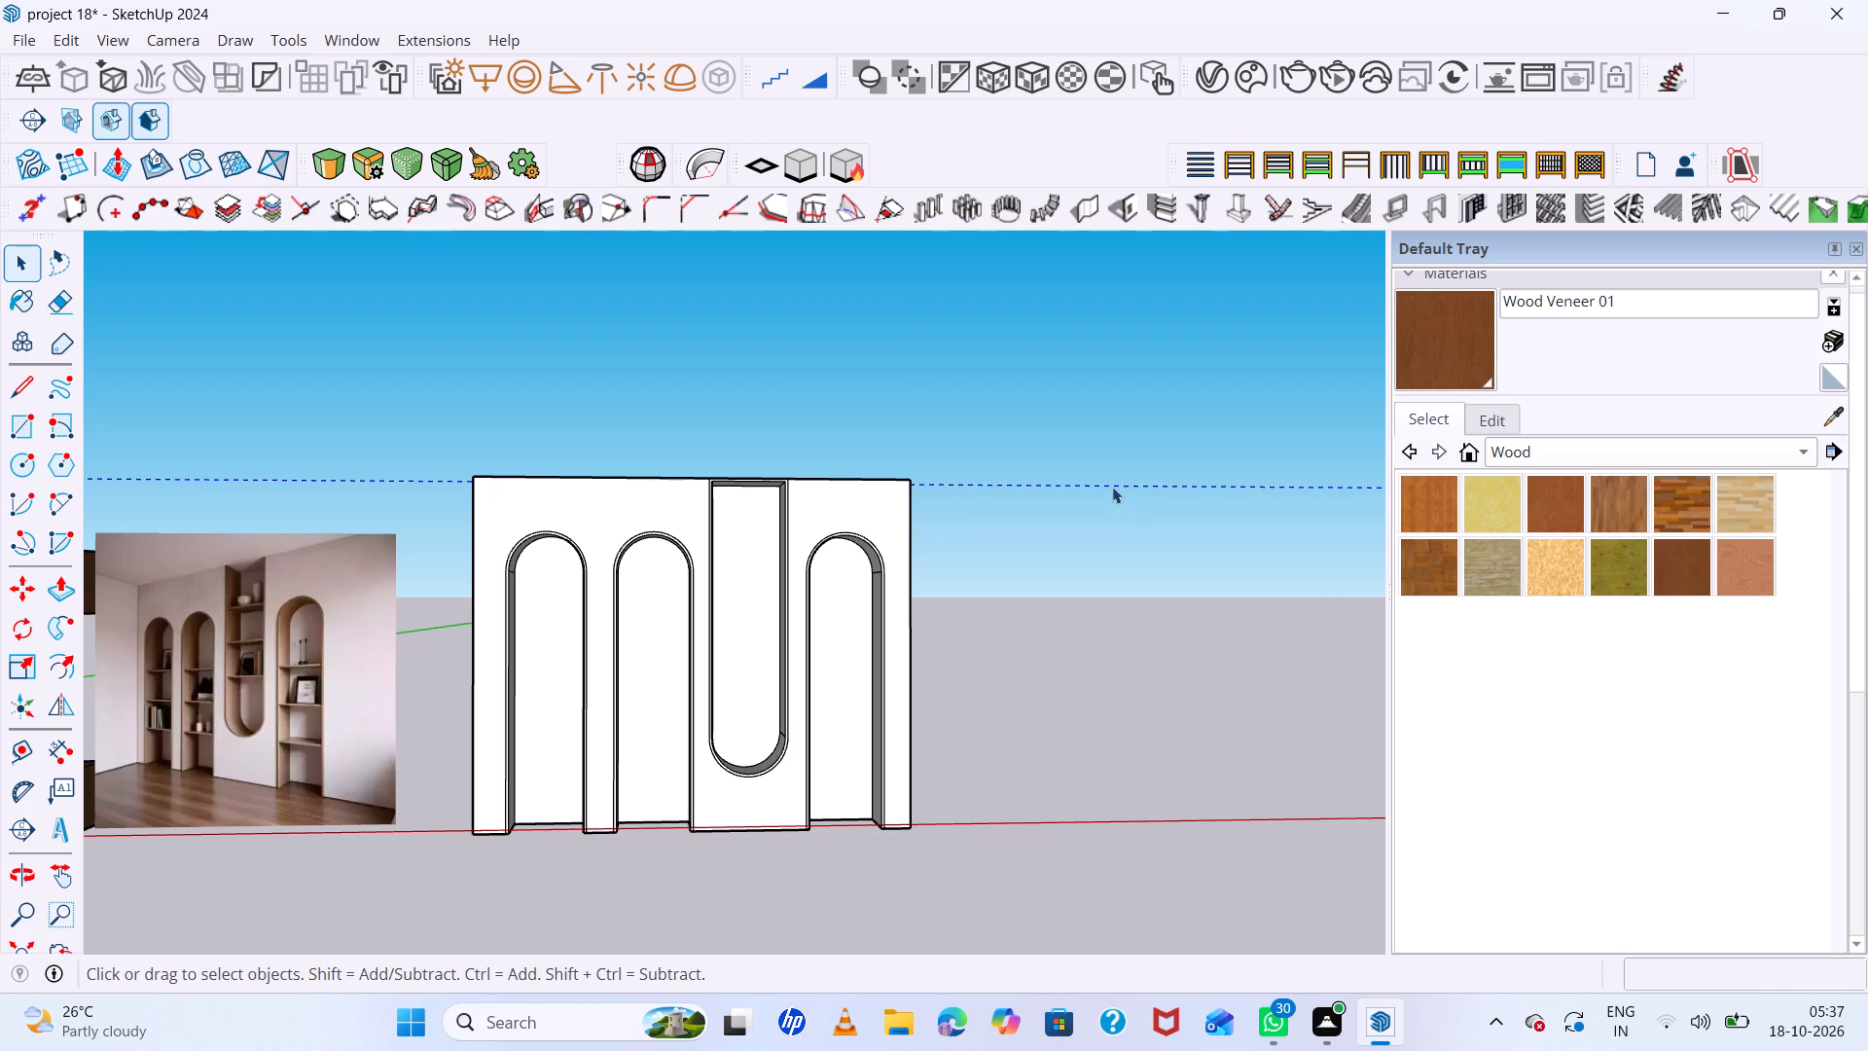
pyautogui.press('Delete')
# Copy the inverted niche's top inner face 140 cm straight down, dividing the distance into two equal intervals for shelves.
pyautogui.scroll(7, 628, 770)
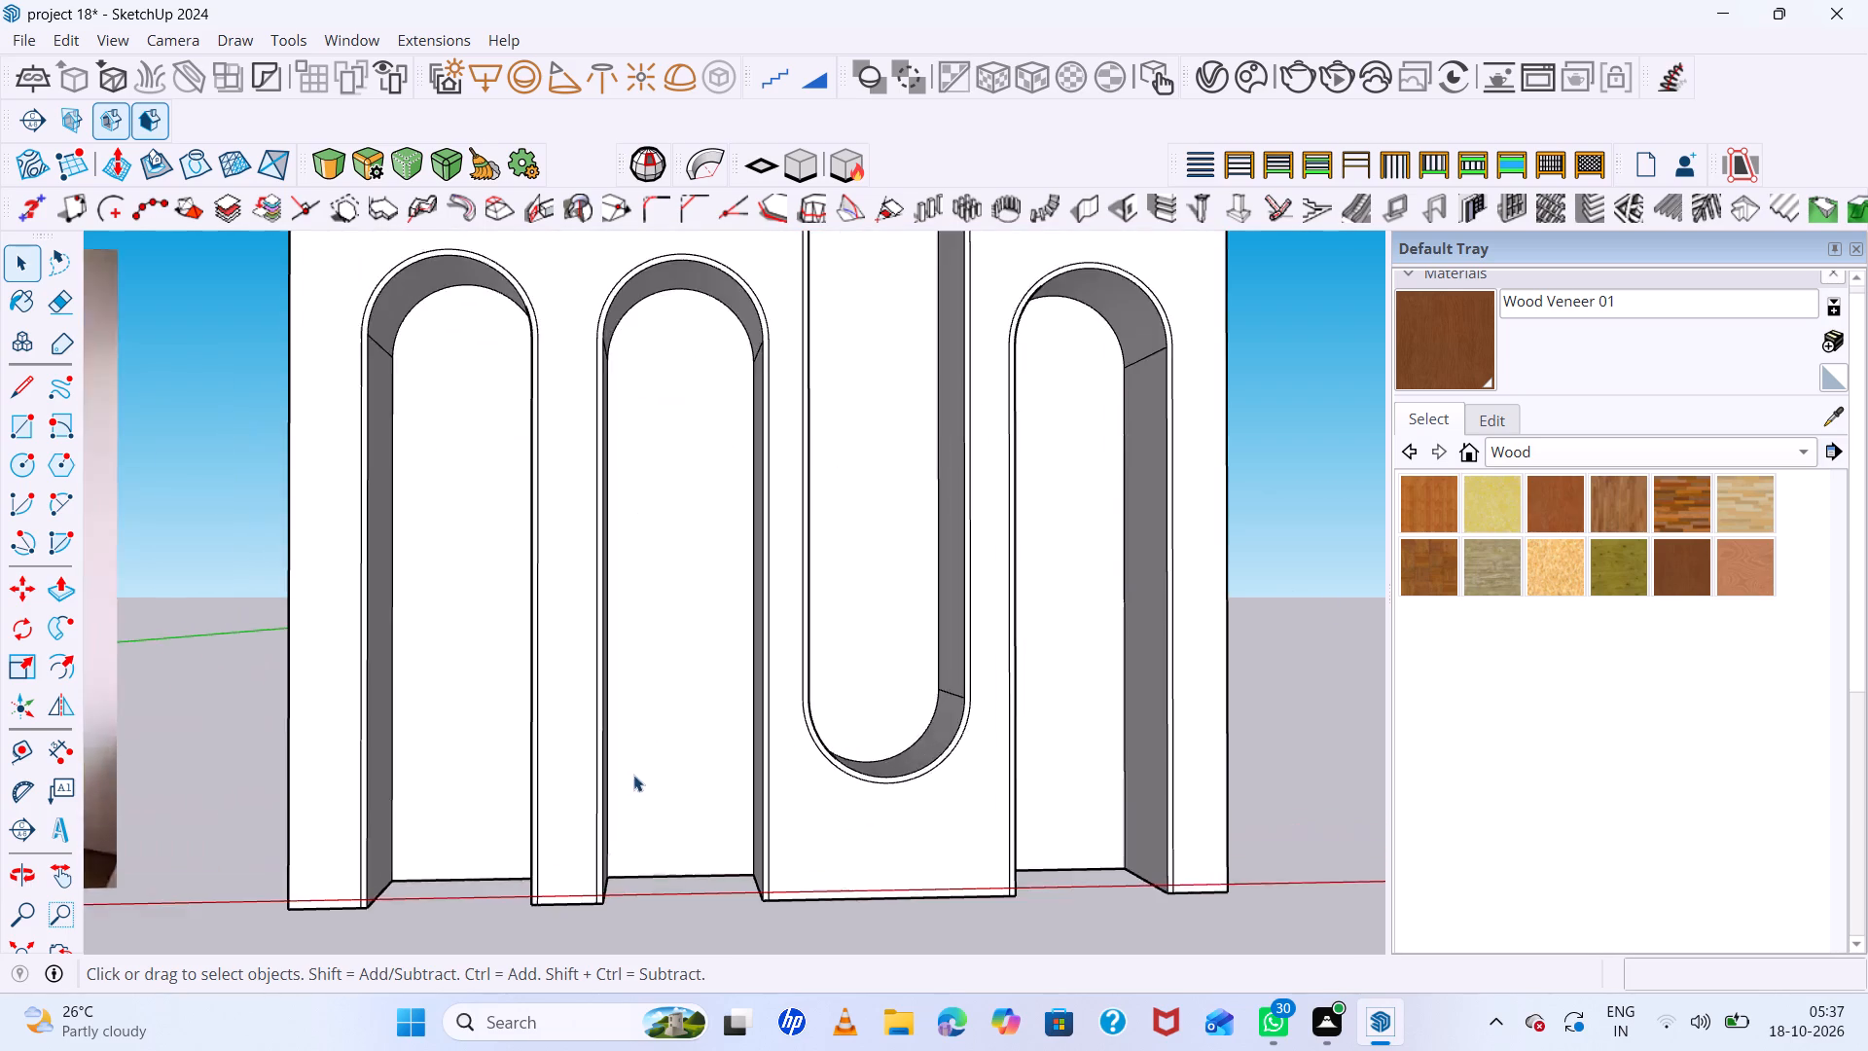
pyautogui.scroll(-8, 714, 720)
pyautogui.moveTo(845, 742); pyautogui.dragTo(827, 892, button='middle')
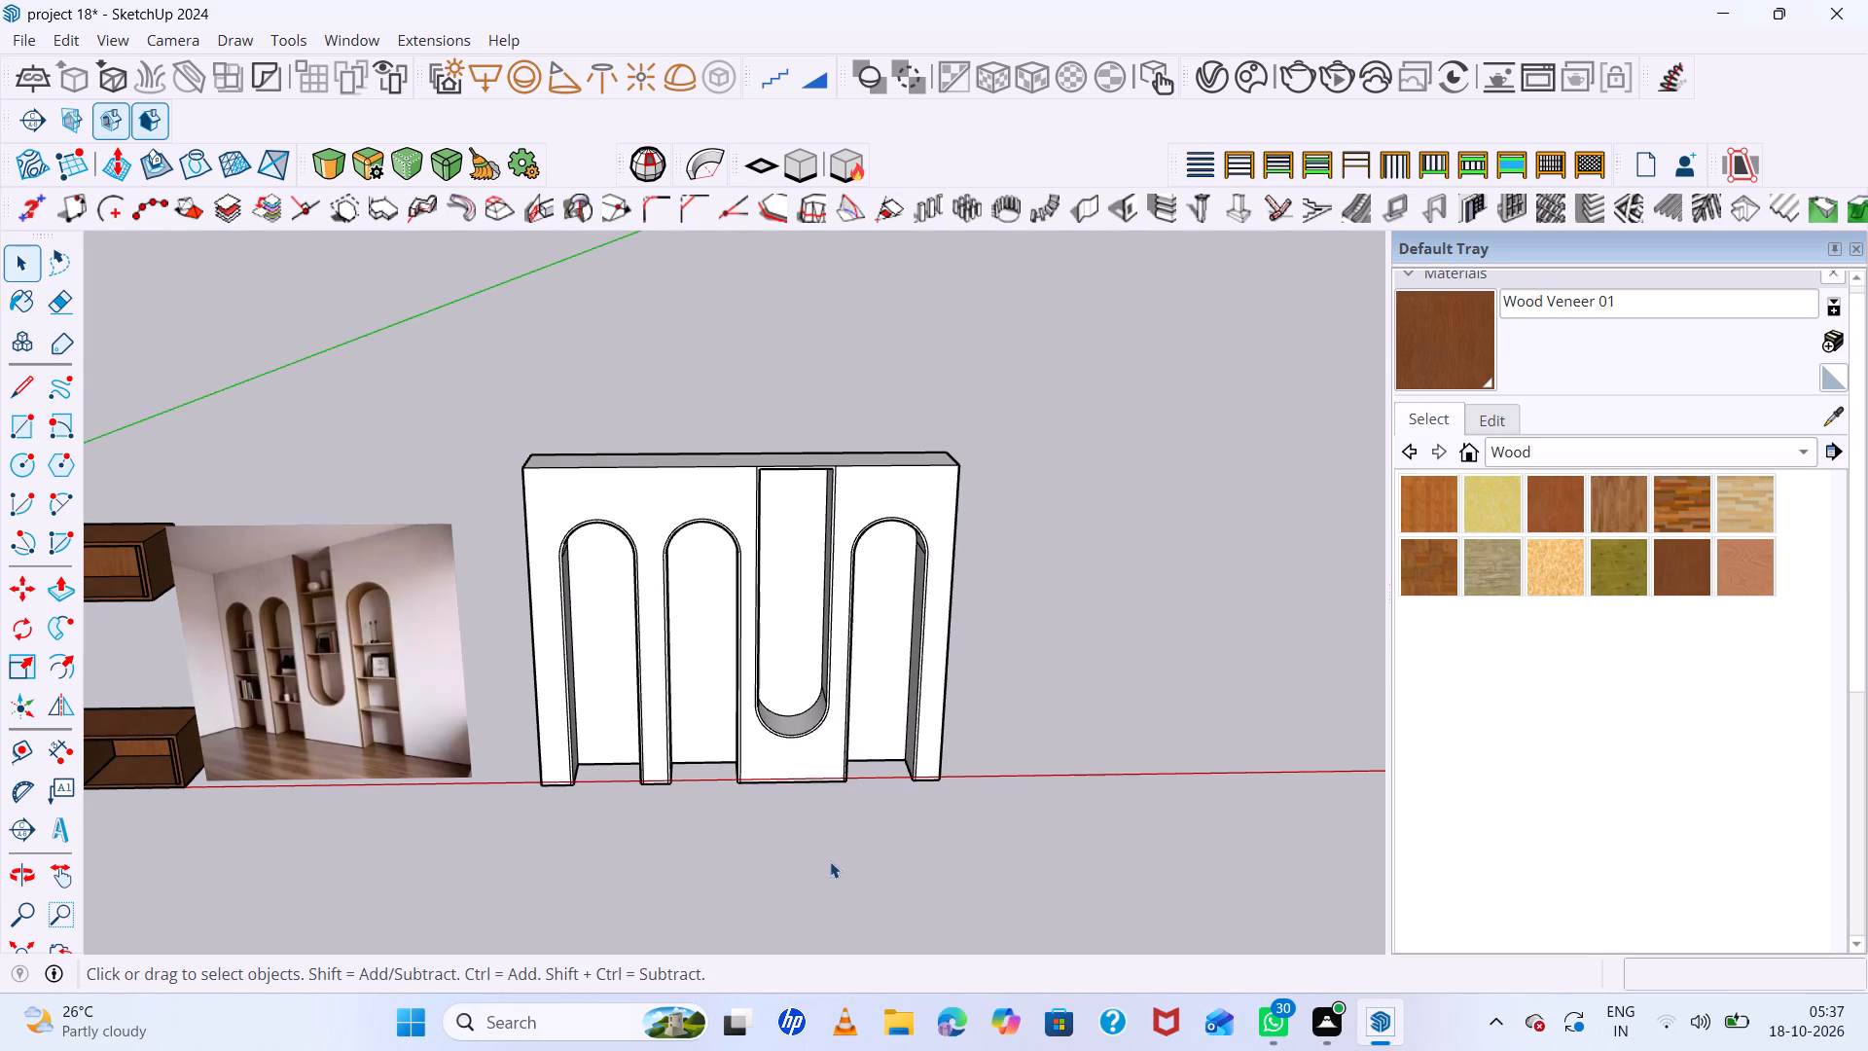
pyautogui.moveTo(833, 845); pyautogui.dragTo(742, 809, button='middle')
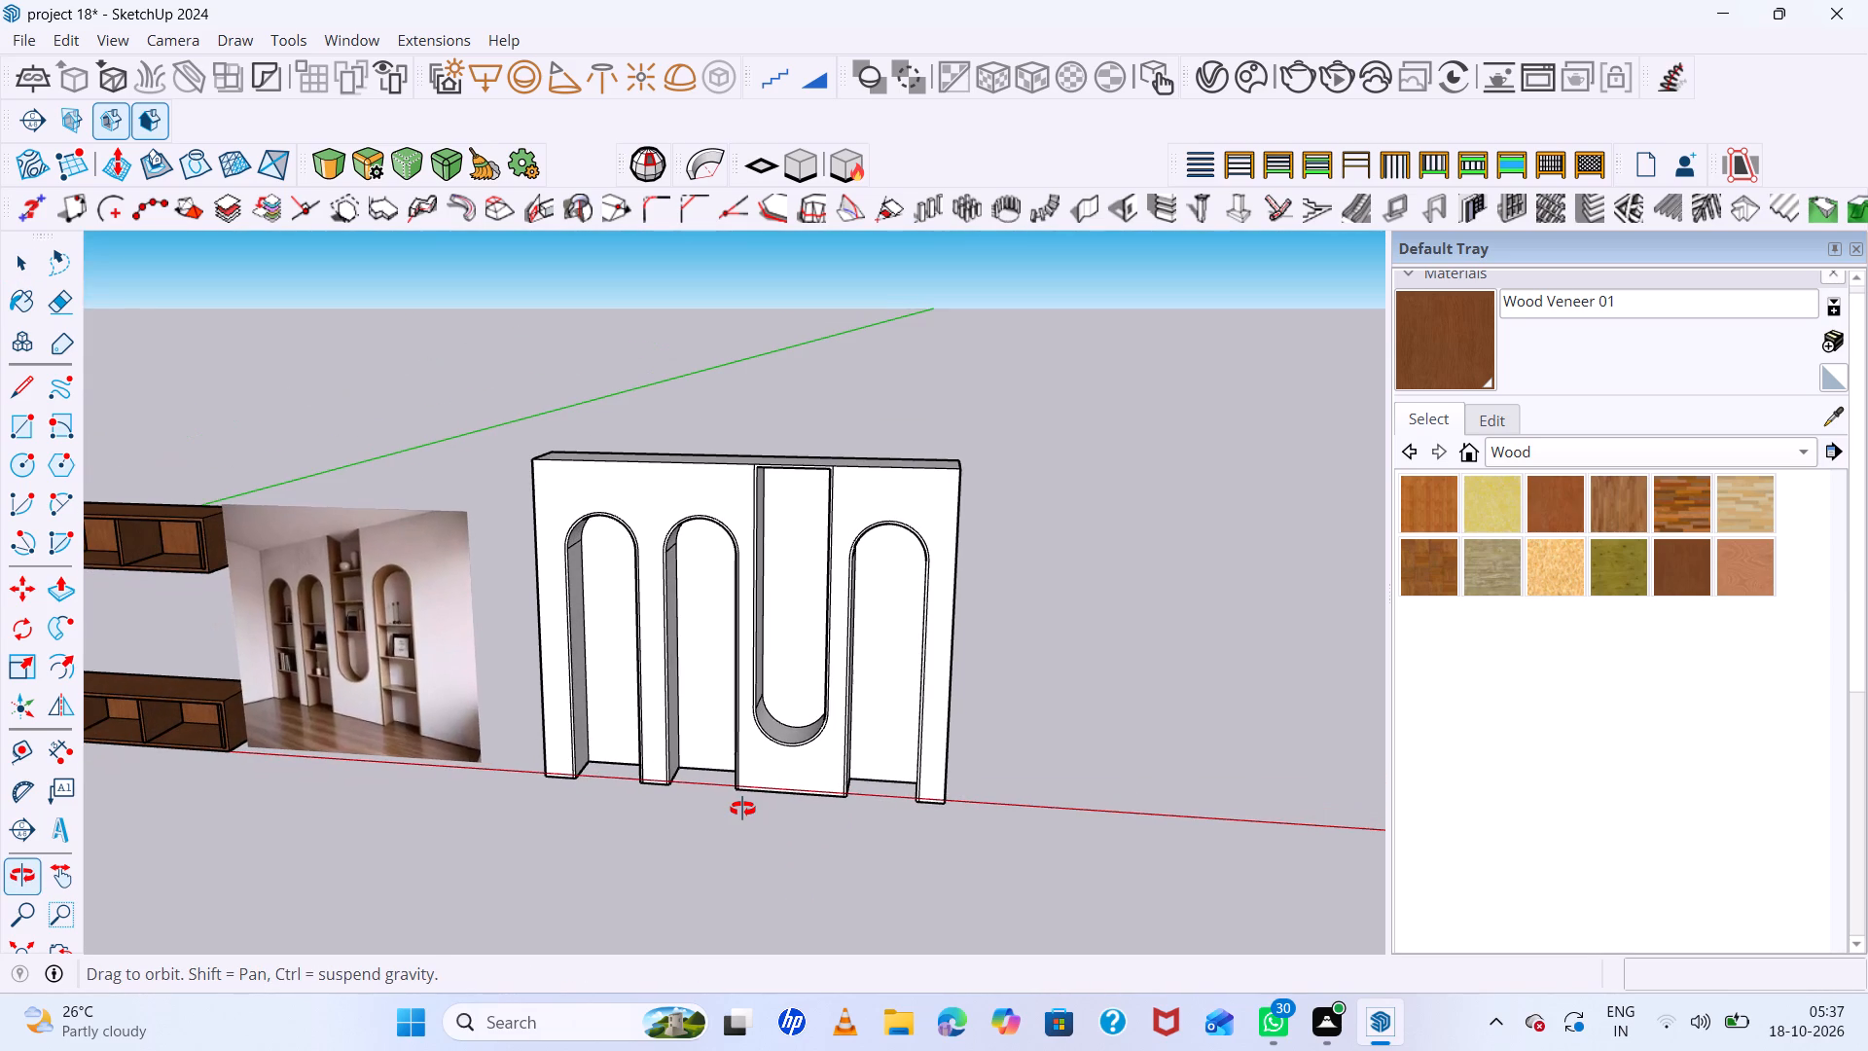
pyautogui.moveTo(742, 809); pyautogui.dragTo(750, 792, button='middle')
pyautogui.middleClick(750, 792)
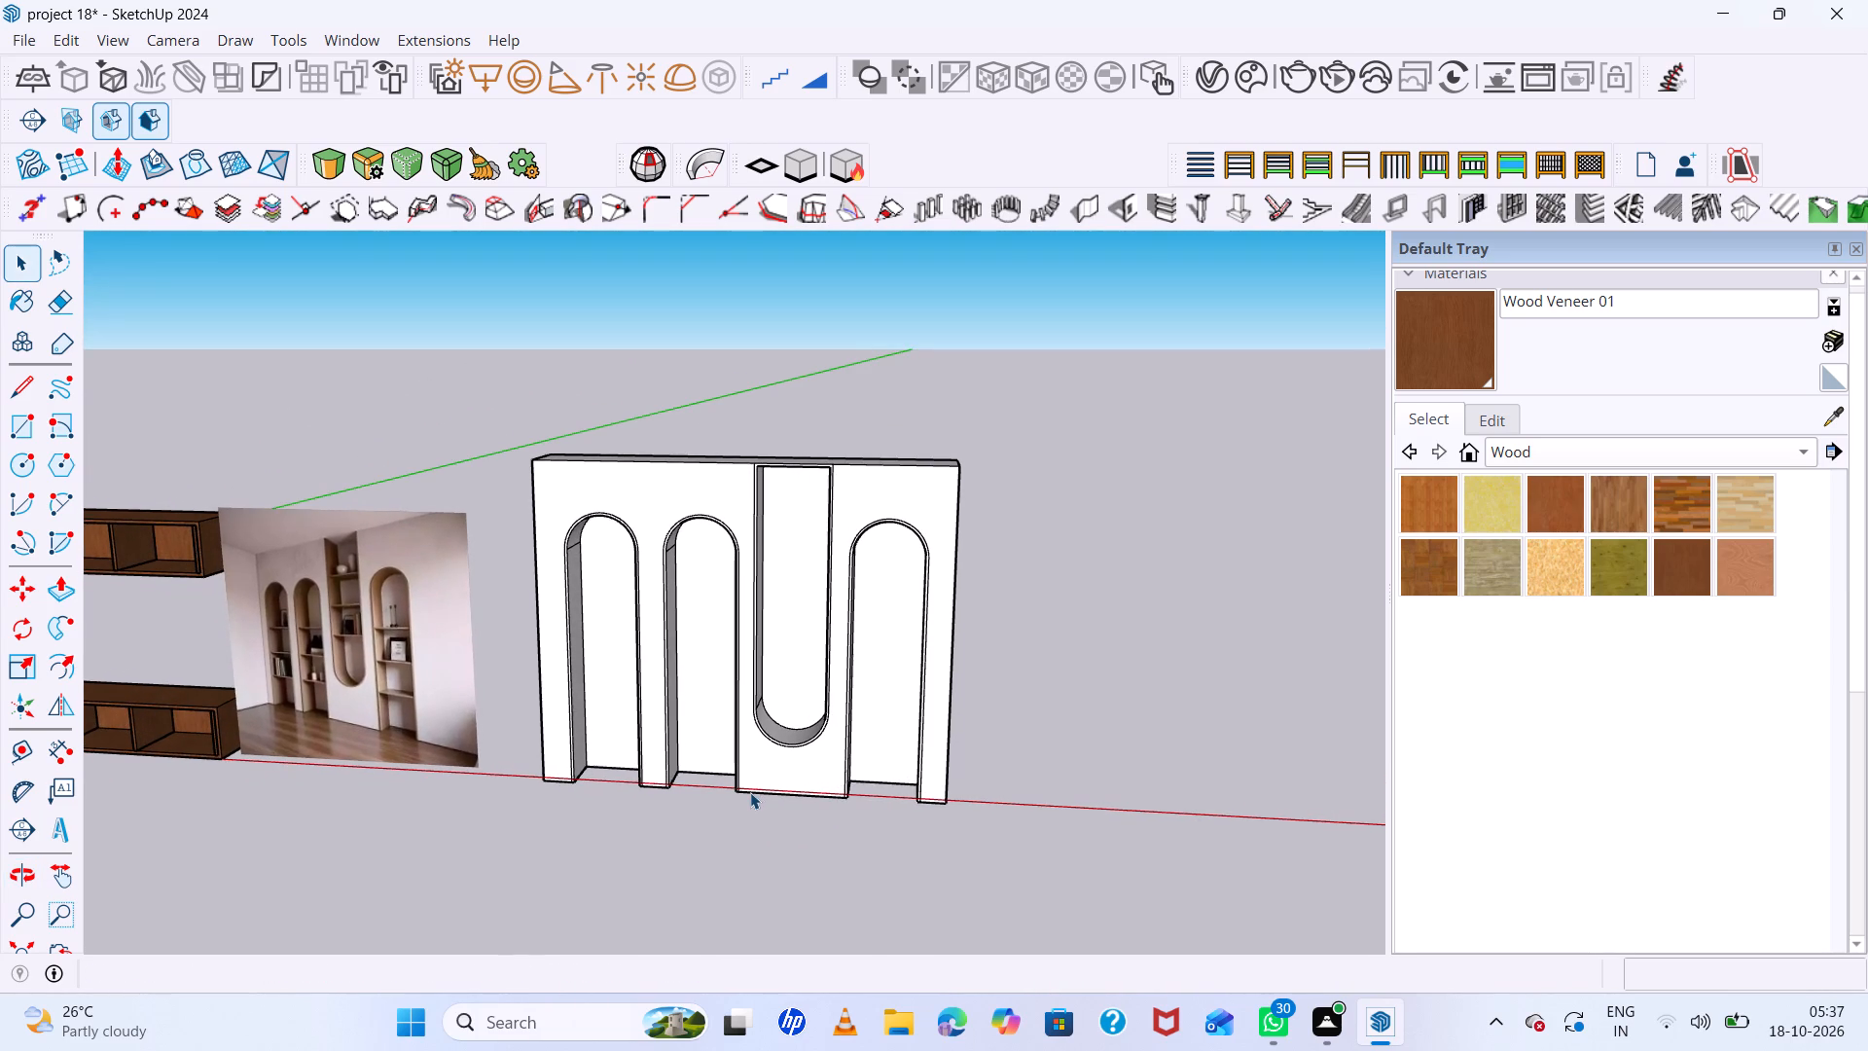
pyautogui.scroll(-6, 755, 790)
pyautogui.moveTo(800, 816); pyautogui.dragTo(846, 757, button='middle')
pyautogui.scroll(8, 814, 774)
pyautogui.scroll(4, 770, 553)
pyautogui.moveTo(656, 448); pyautogui.dragTo(692, 375, button='middle')
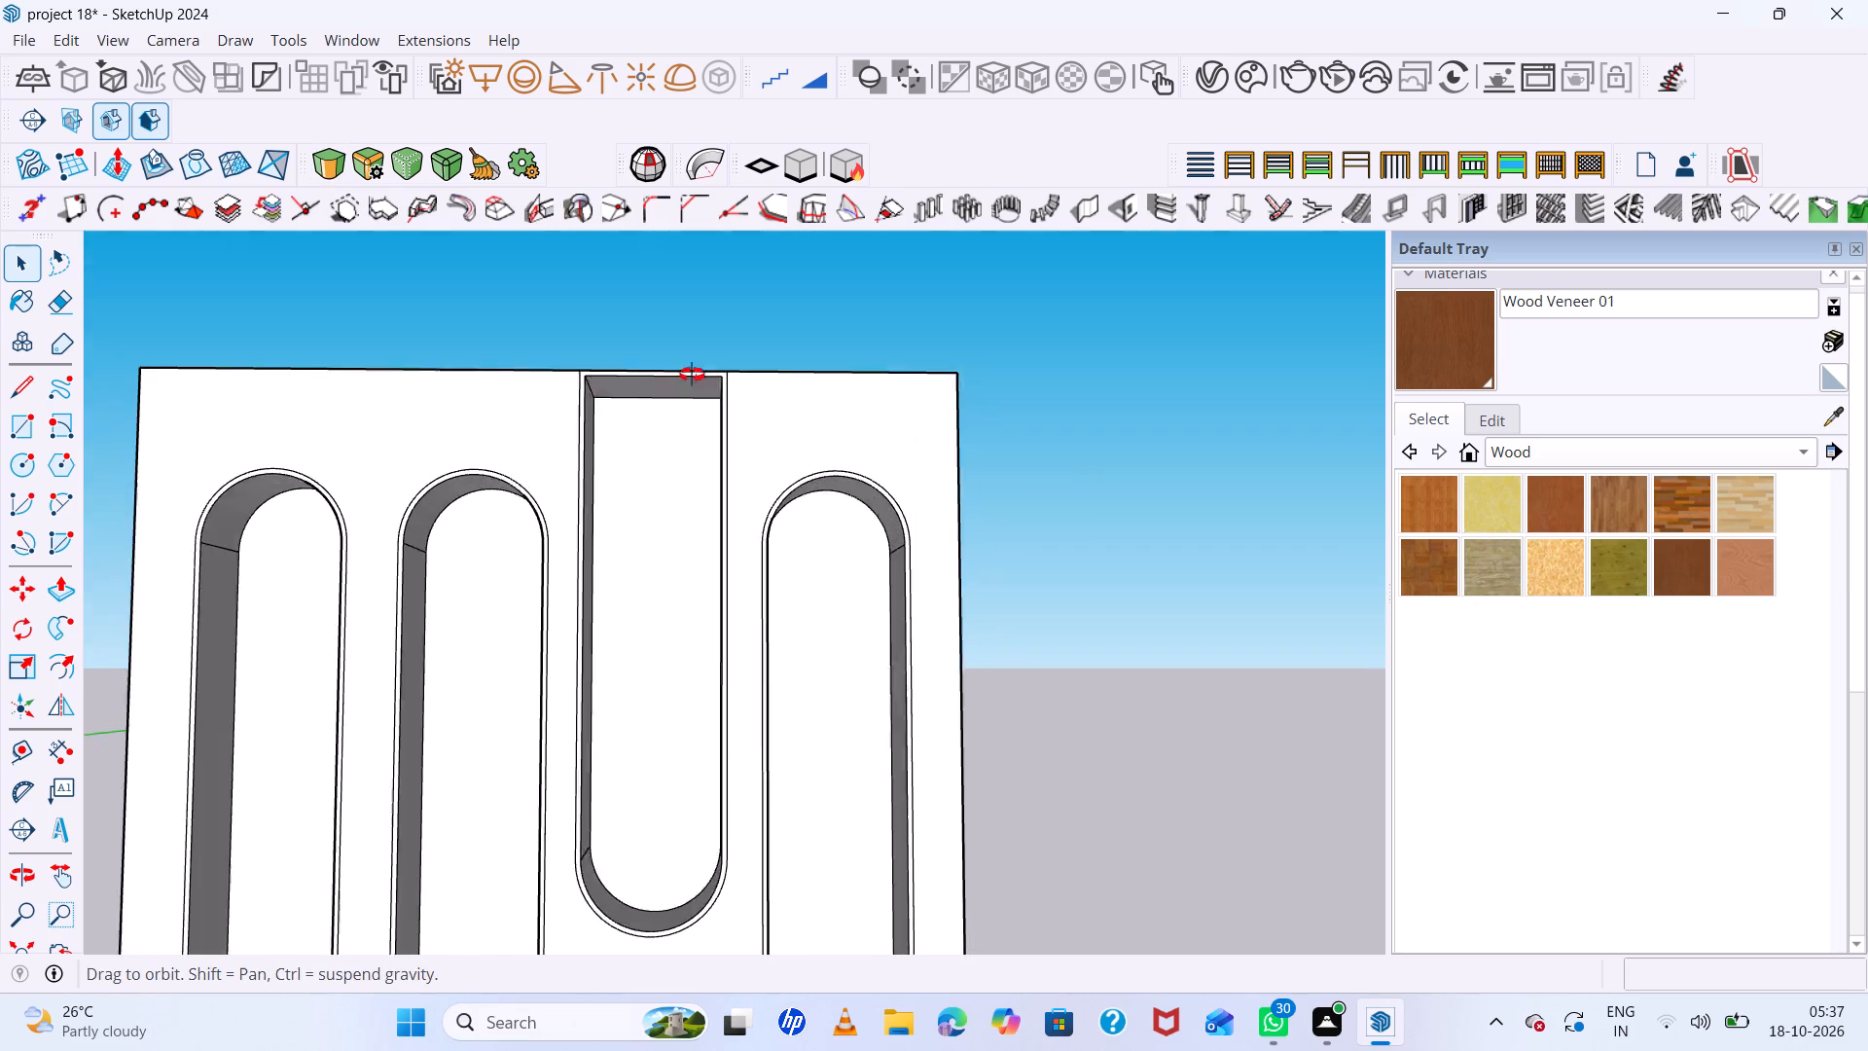
pyautogui.moveTo(692, 375); pyautogui.dragTo(727, 289, button='middle')
pyautogui.scroll(5, 700, 375)
pyautogui.click(684, 403)
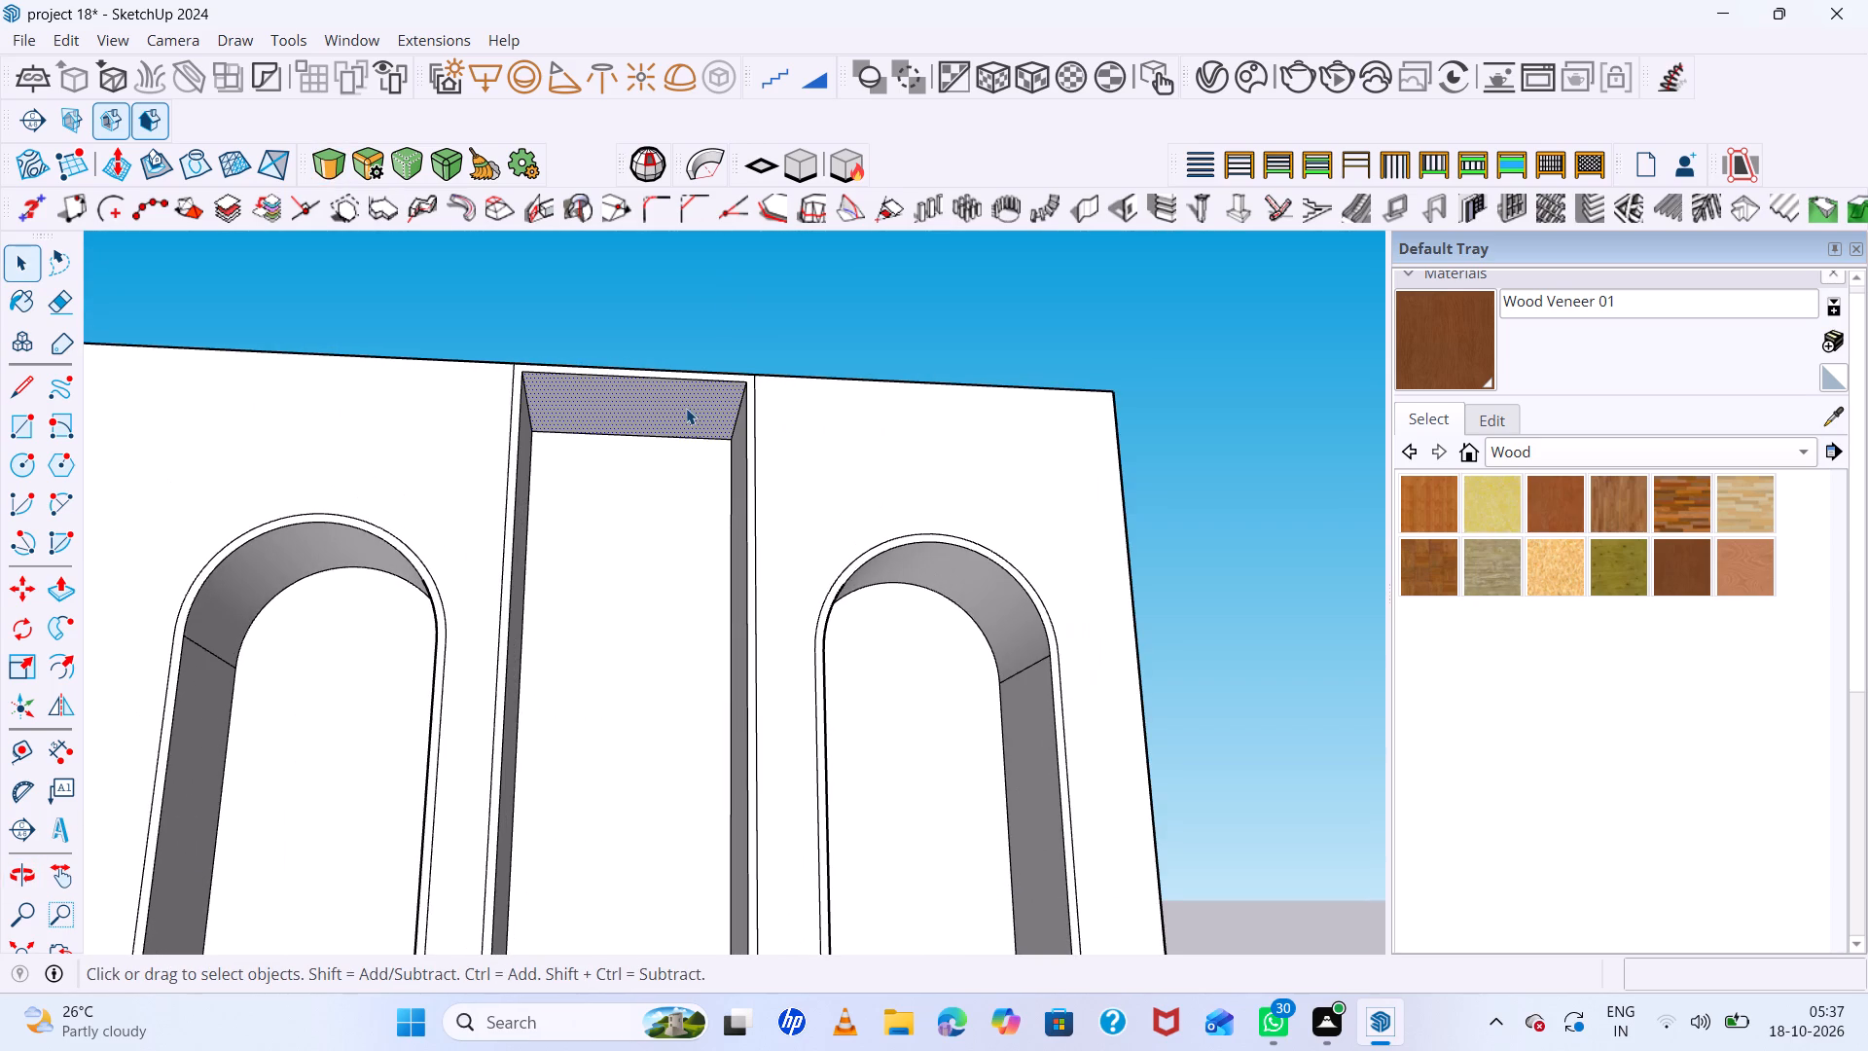
pyautogui.press('m')
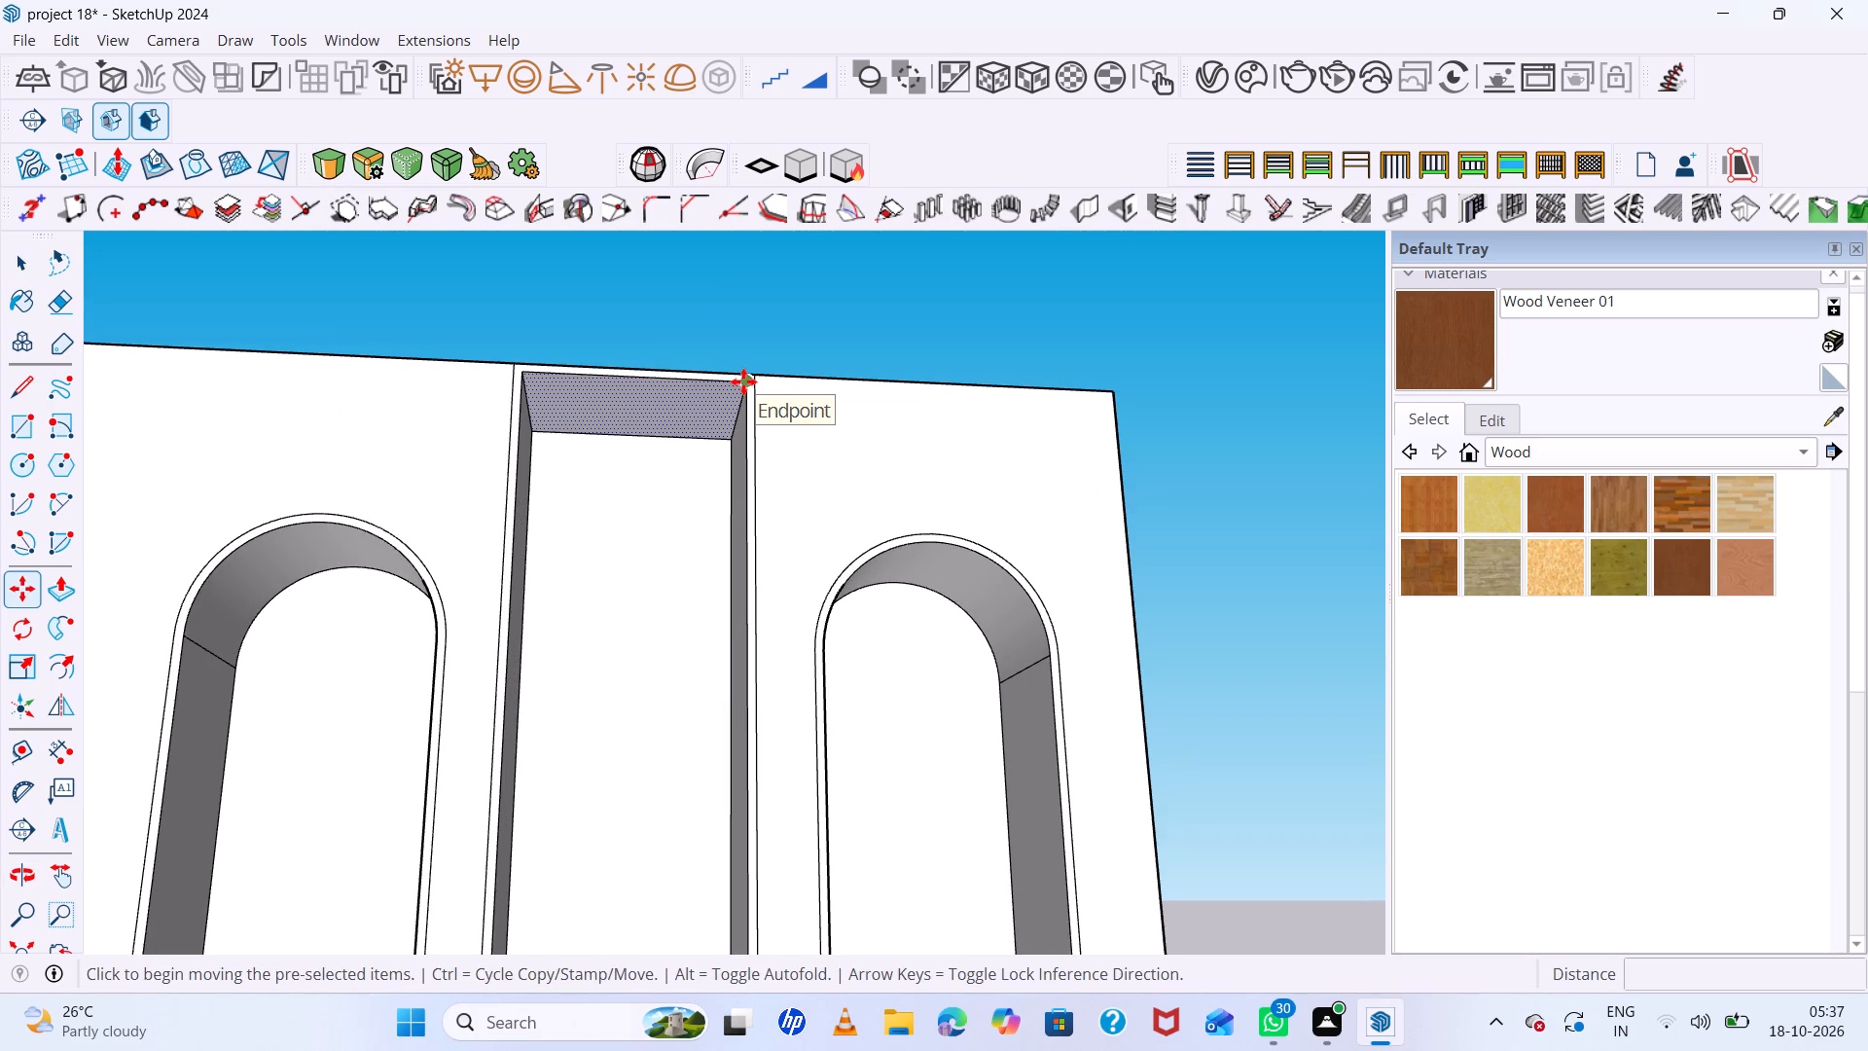
pyautogui.keyDown('ctrl'); pyautogui.click(743, 381); pyautogui.keyUp('ctrl')
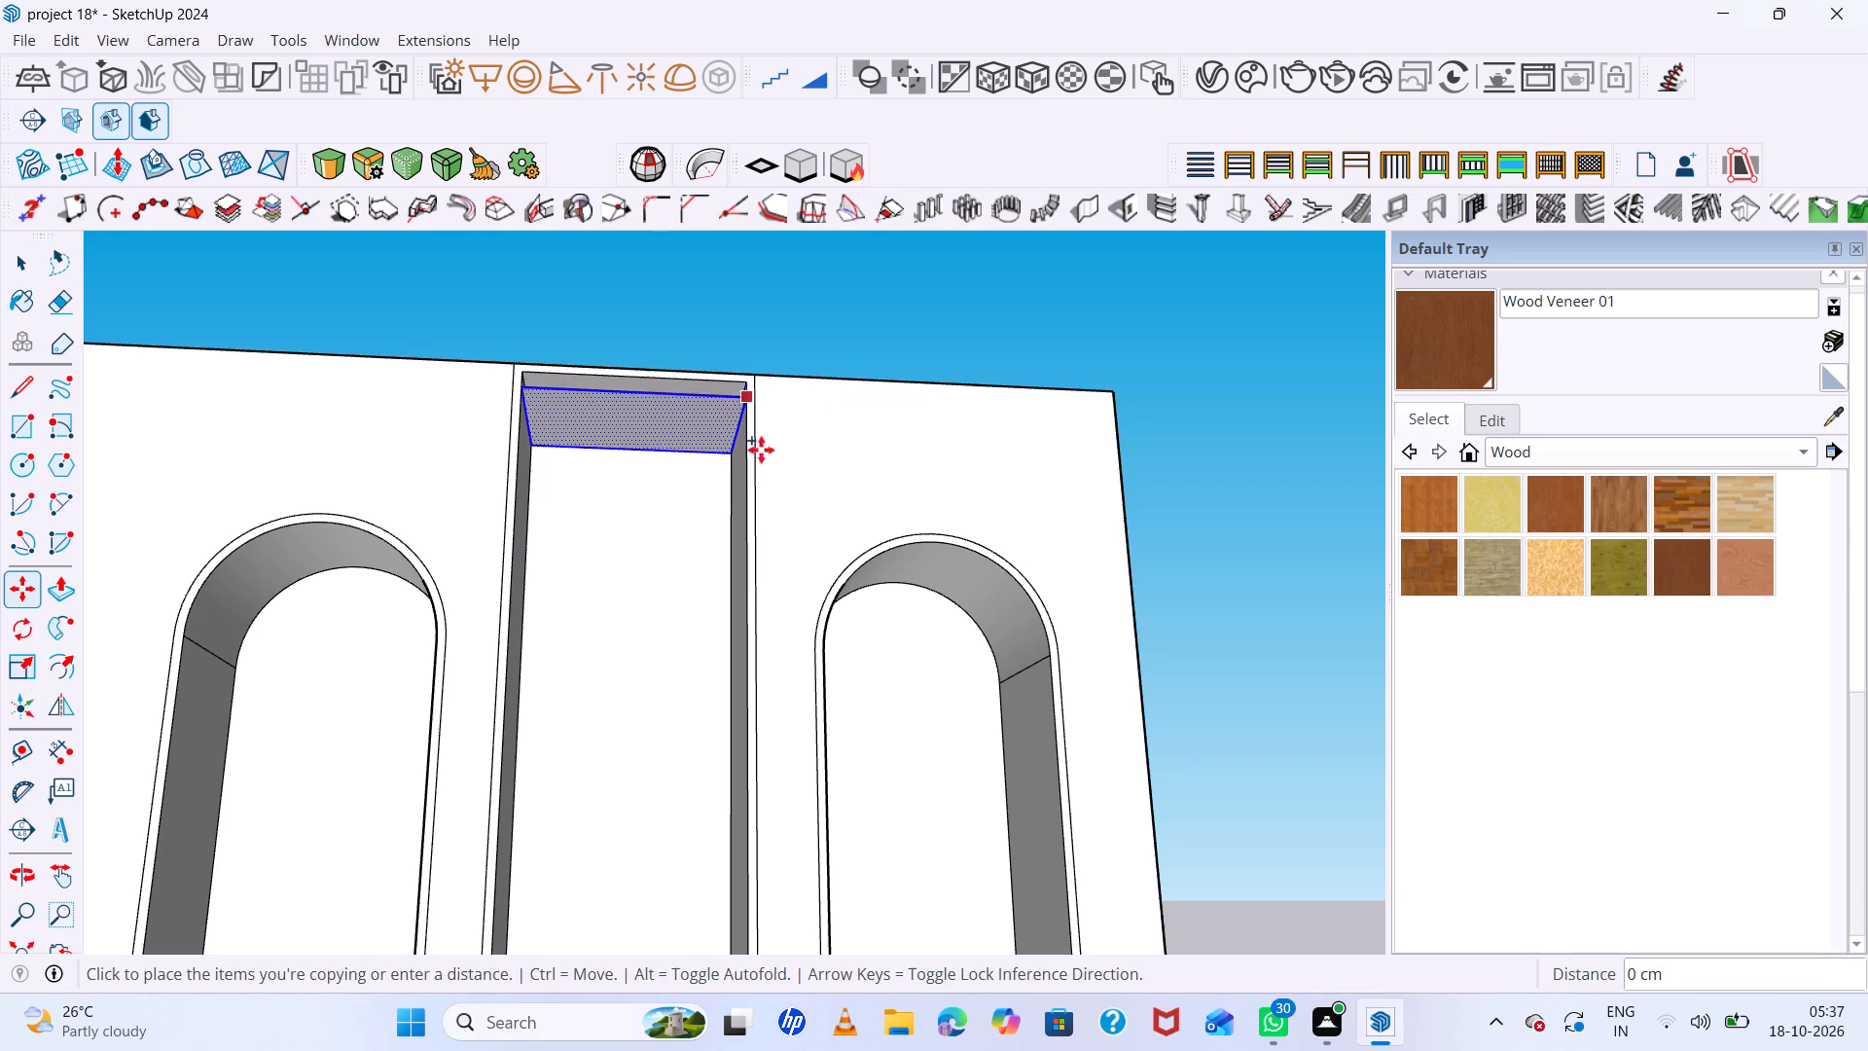
pyautogui.scroll(-12, 769, 597)
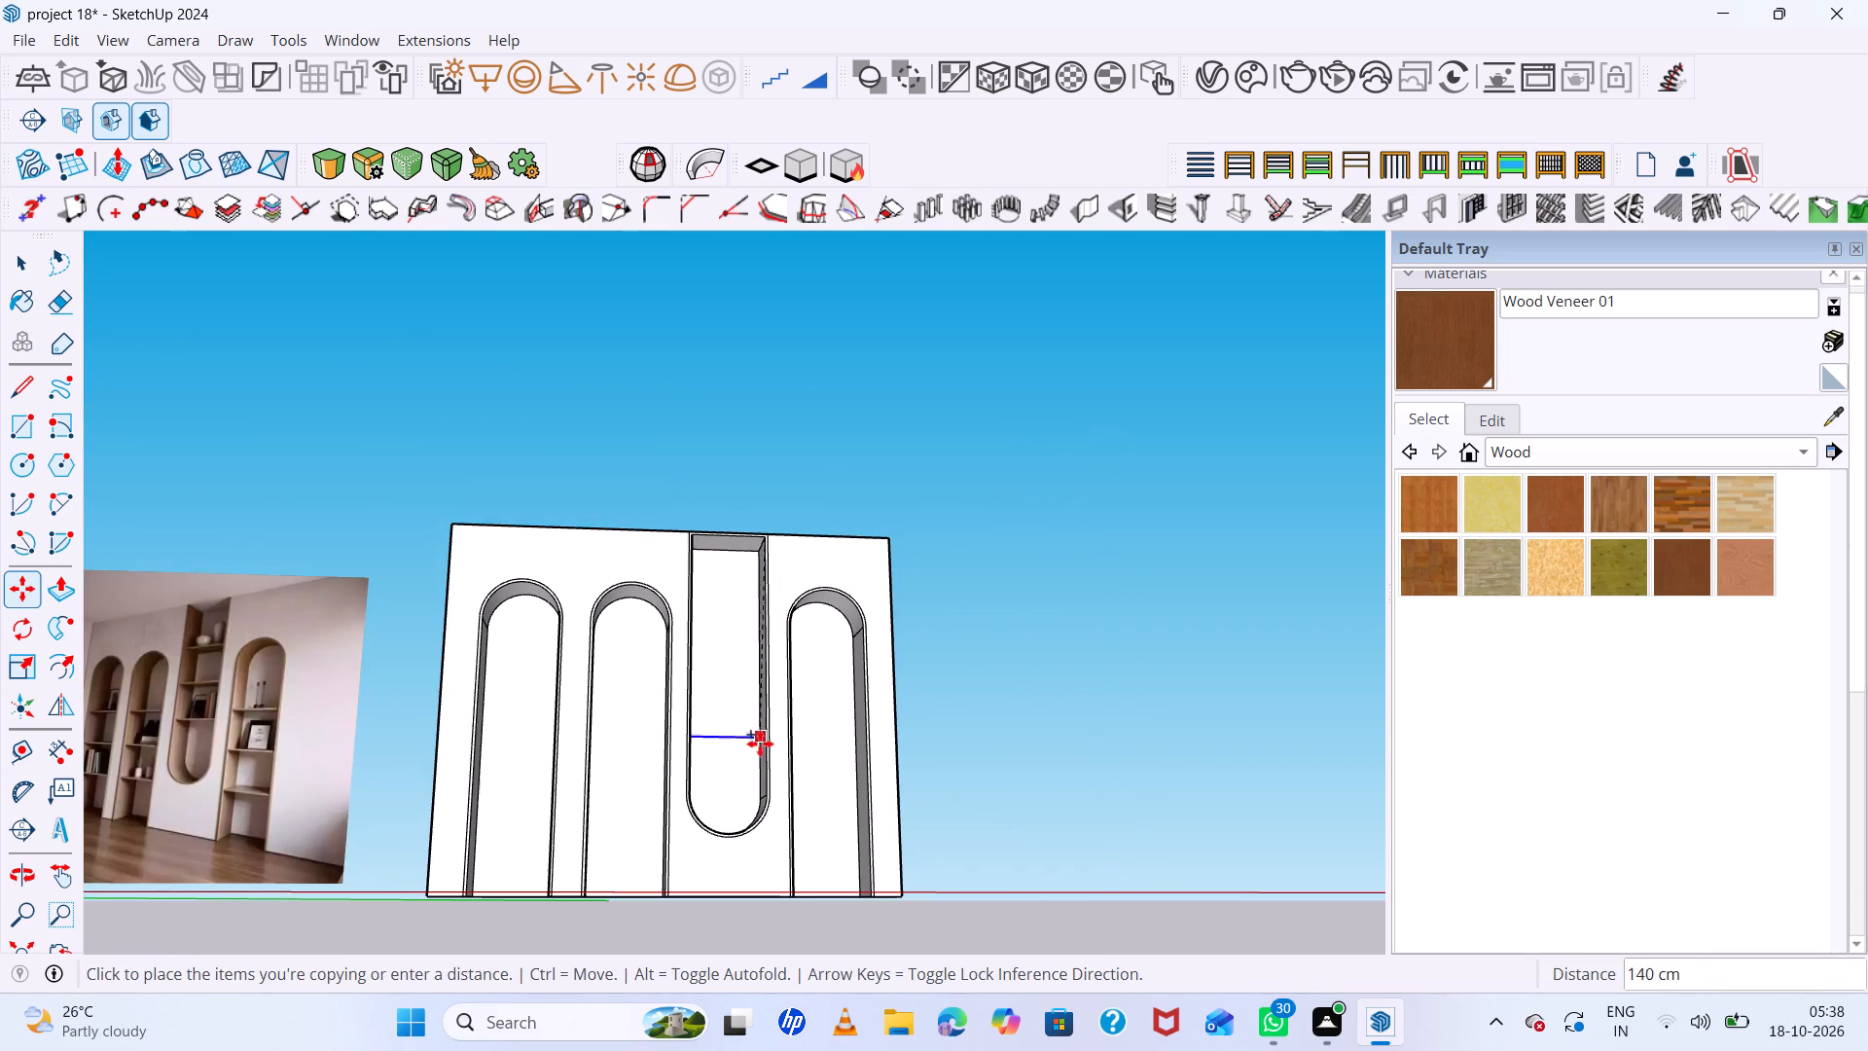
pyautogui.scroll(4, 764, 748)
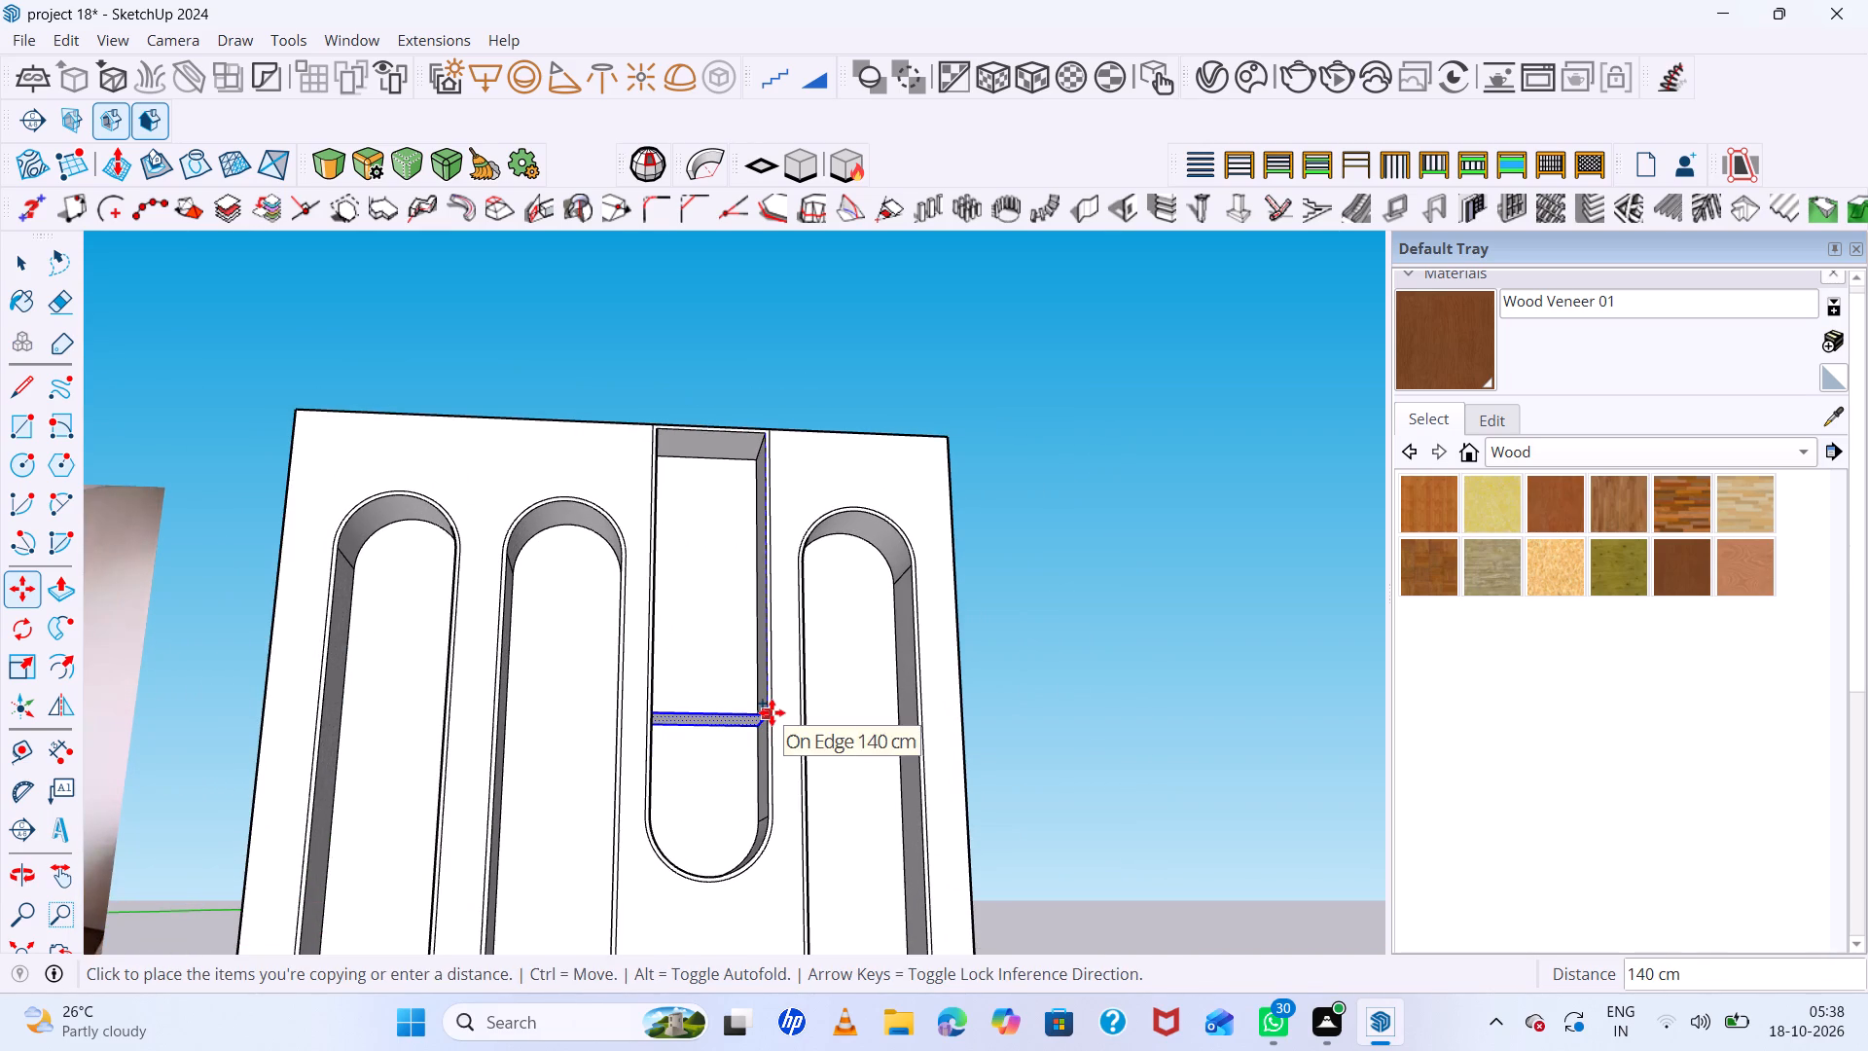
pyautogui.click(772, 712)
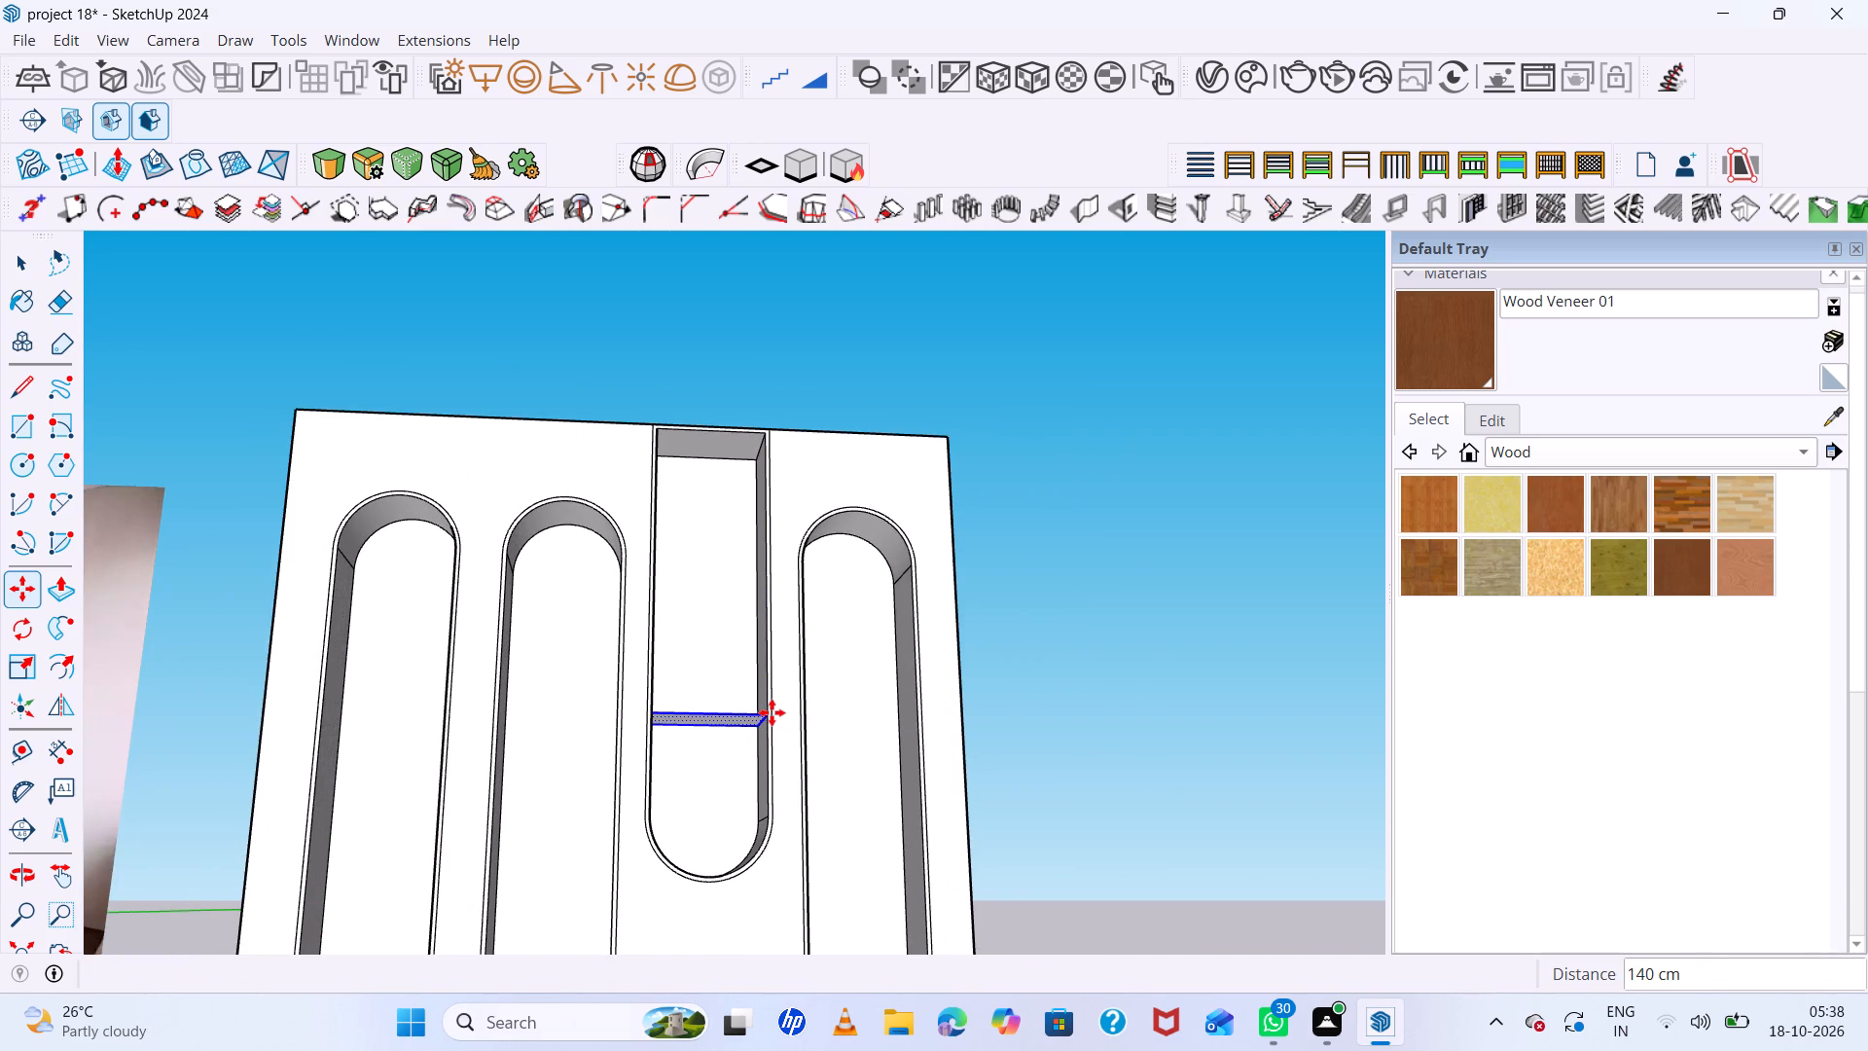
pyautogui.write('2/')
pyautogui.press('Return')
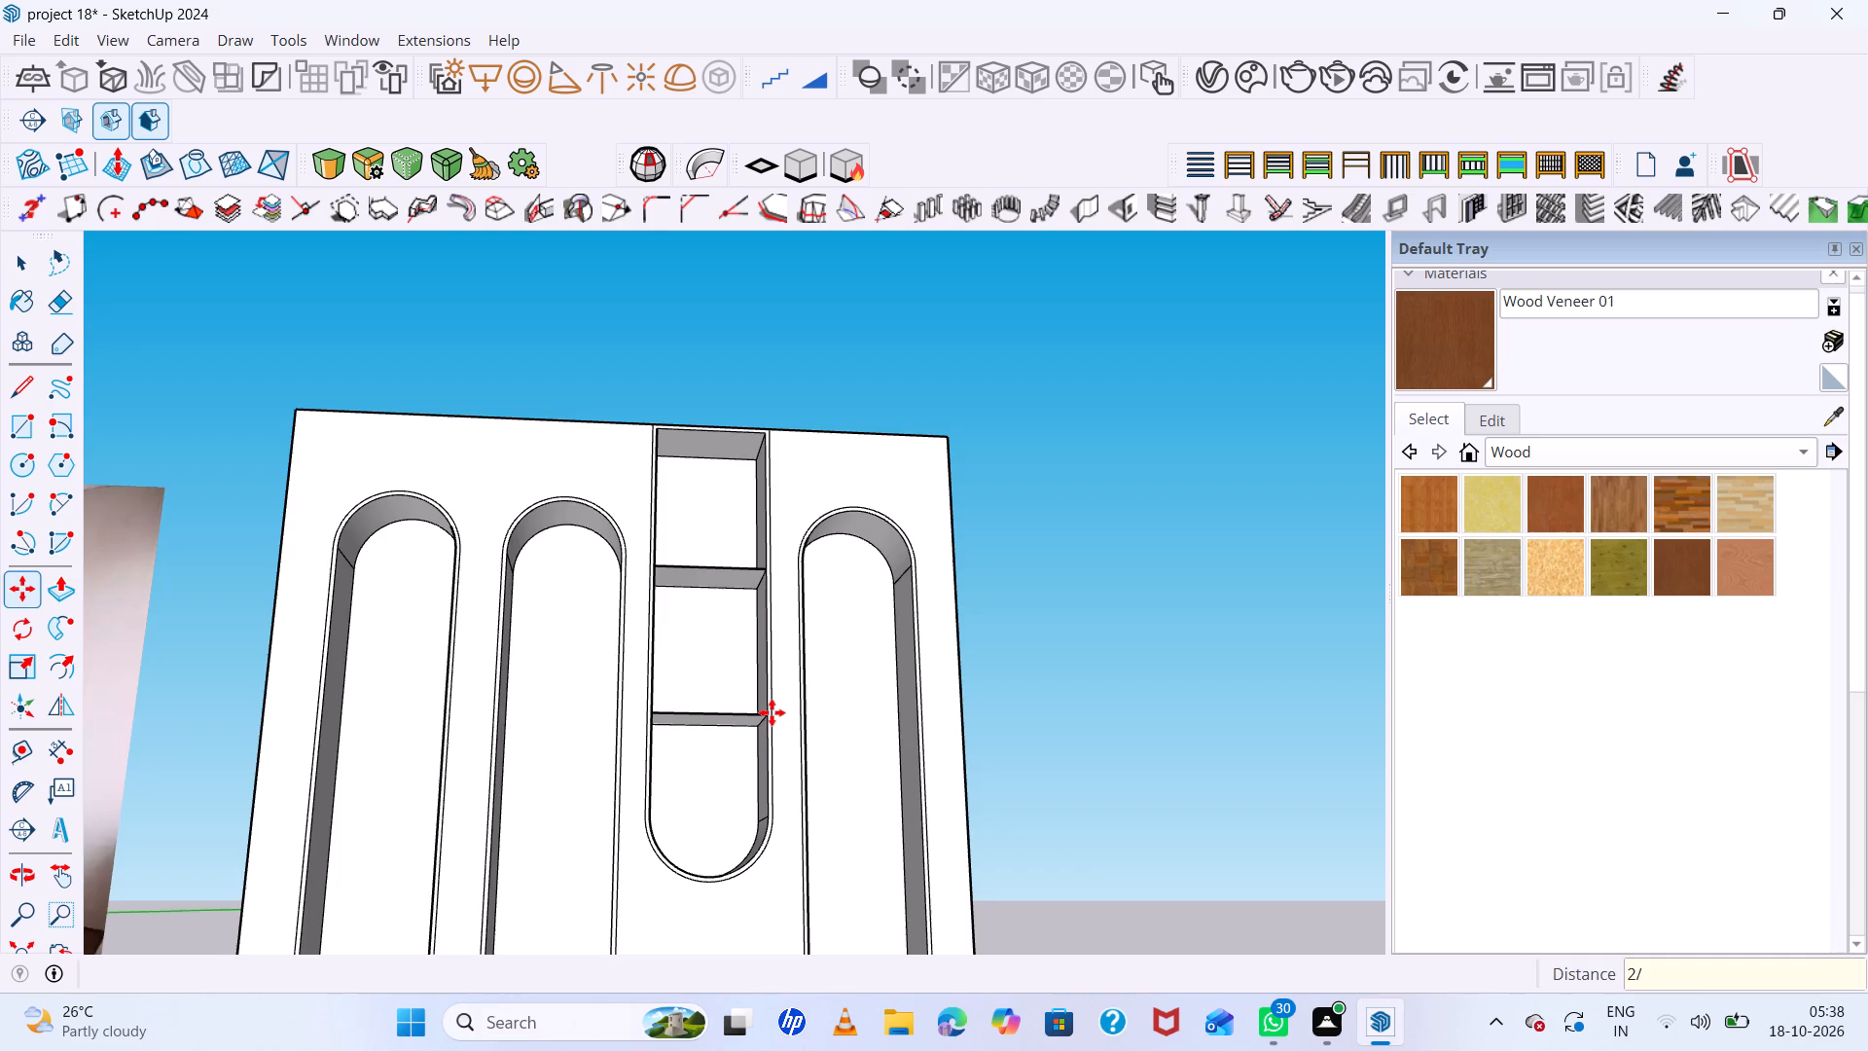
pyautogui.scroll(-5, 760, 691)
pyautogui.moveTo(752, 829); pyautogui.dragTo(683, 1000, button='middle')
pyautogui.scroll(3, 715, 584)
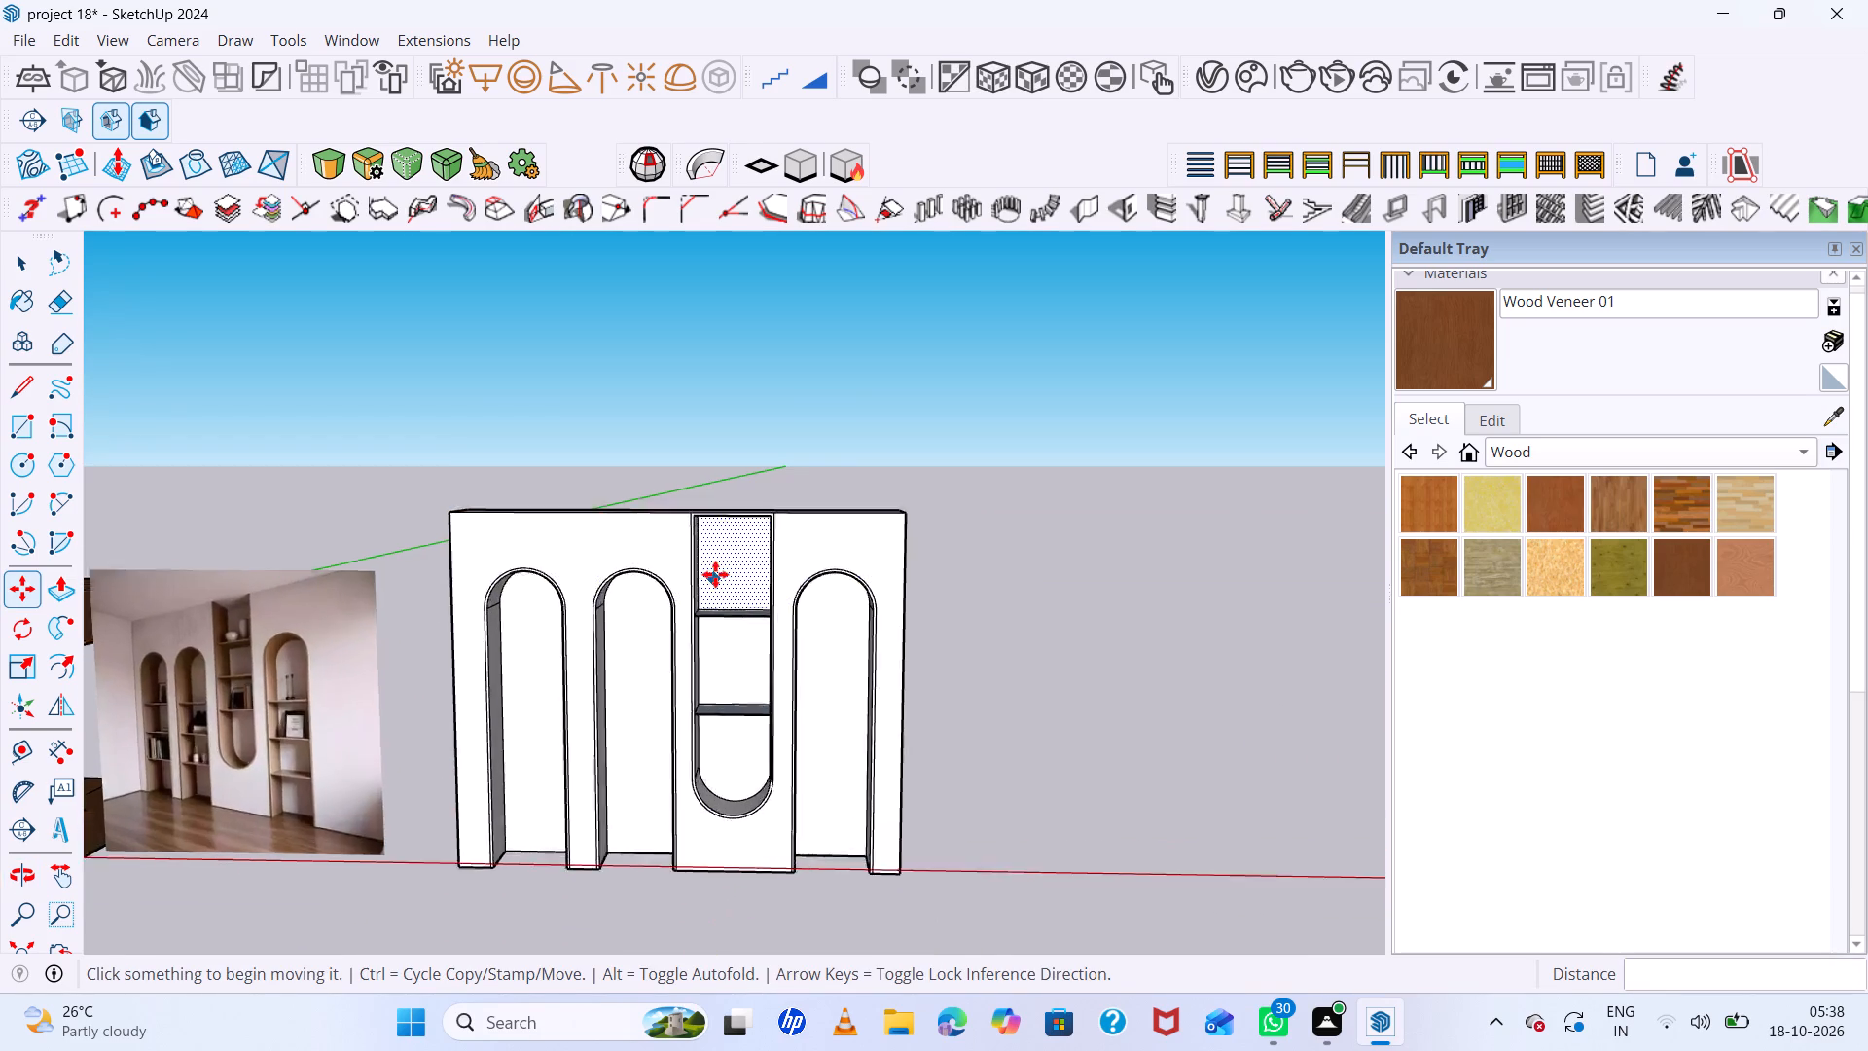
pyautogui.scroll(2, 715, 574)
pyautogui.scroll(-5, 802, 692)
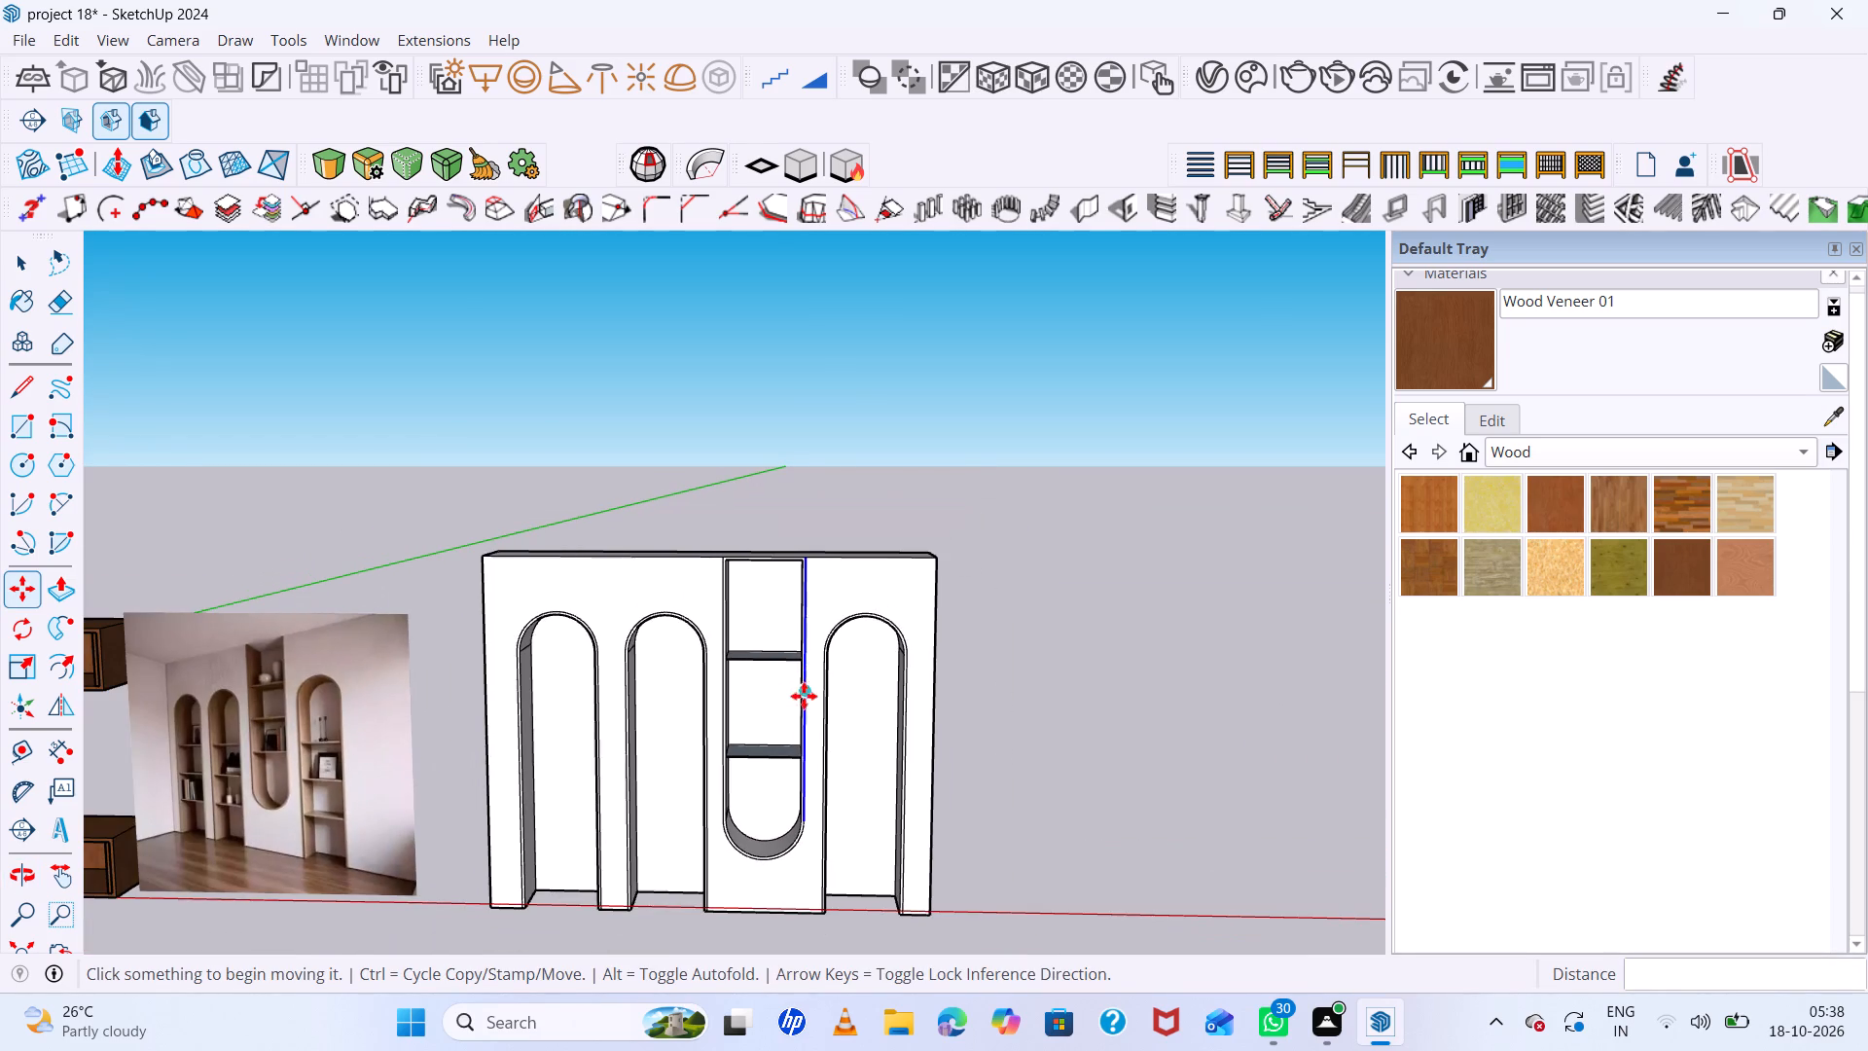
# Undo the two-interval shelf copies in the inverted niche.
pyautogui.scroll(5, 276, 738)
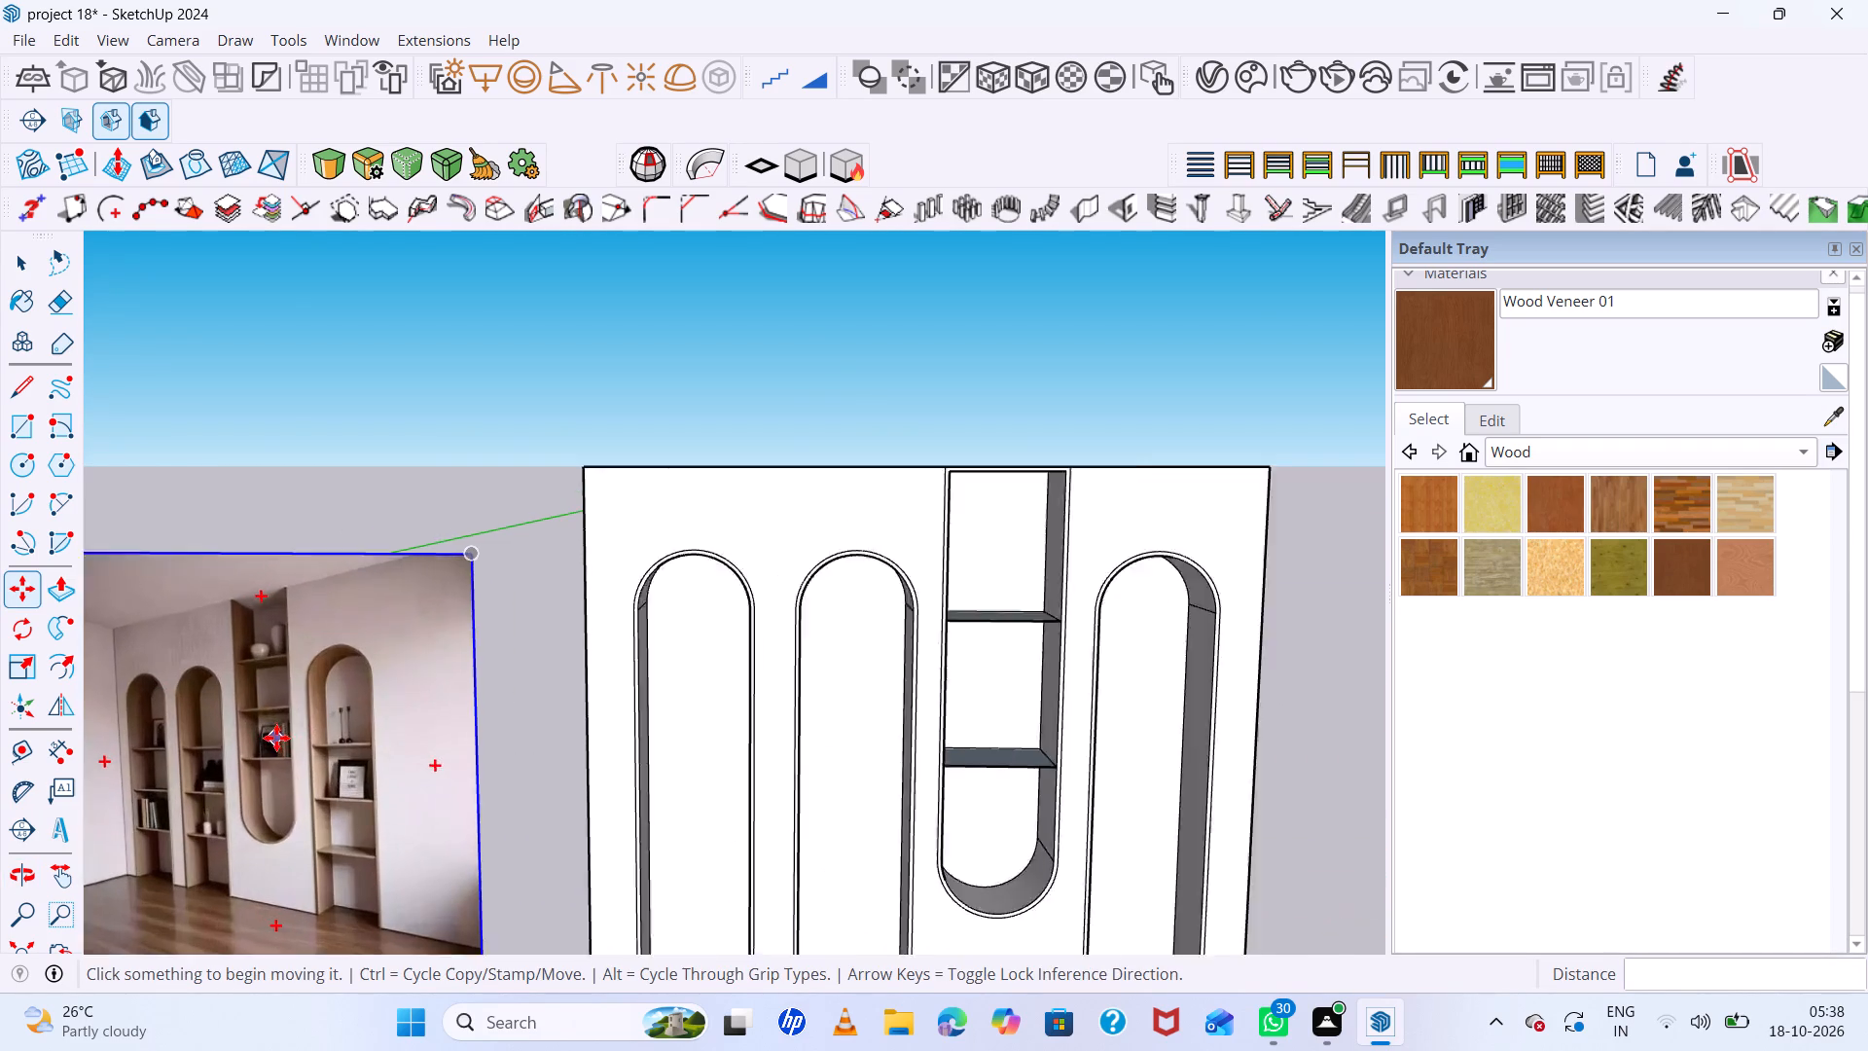
pyautogui.scroll(1, 904, 672)
pyautogui.hotkey('ctrl', 'z')
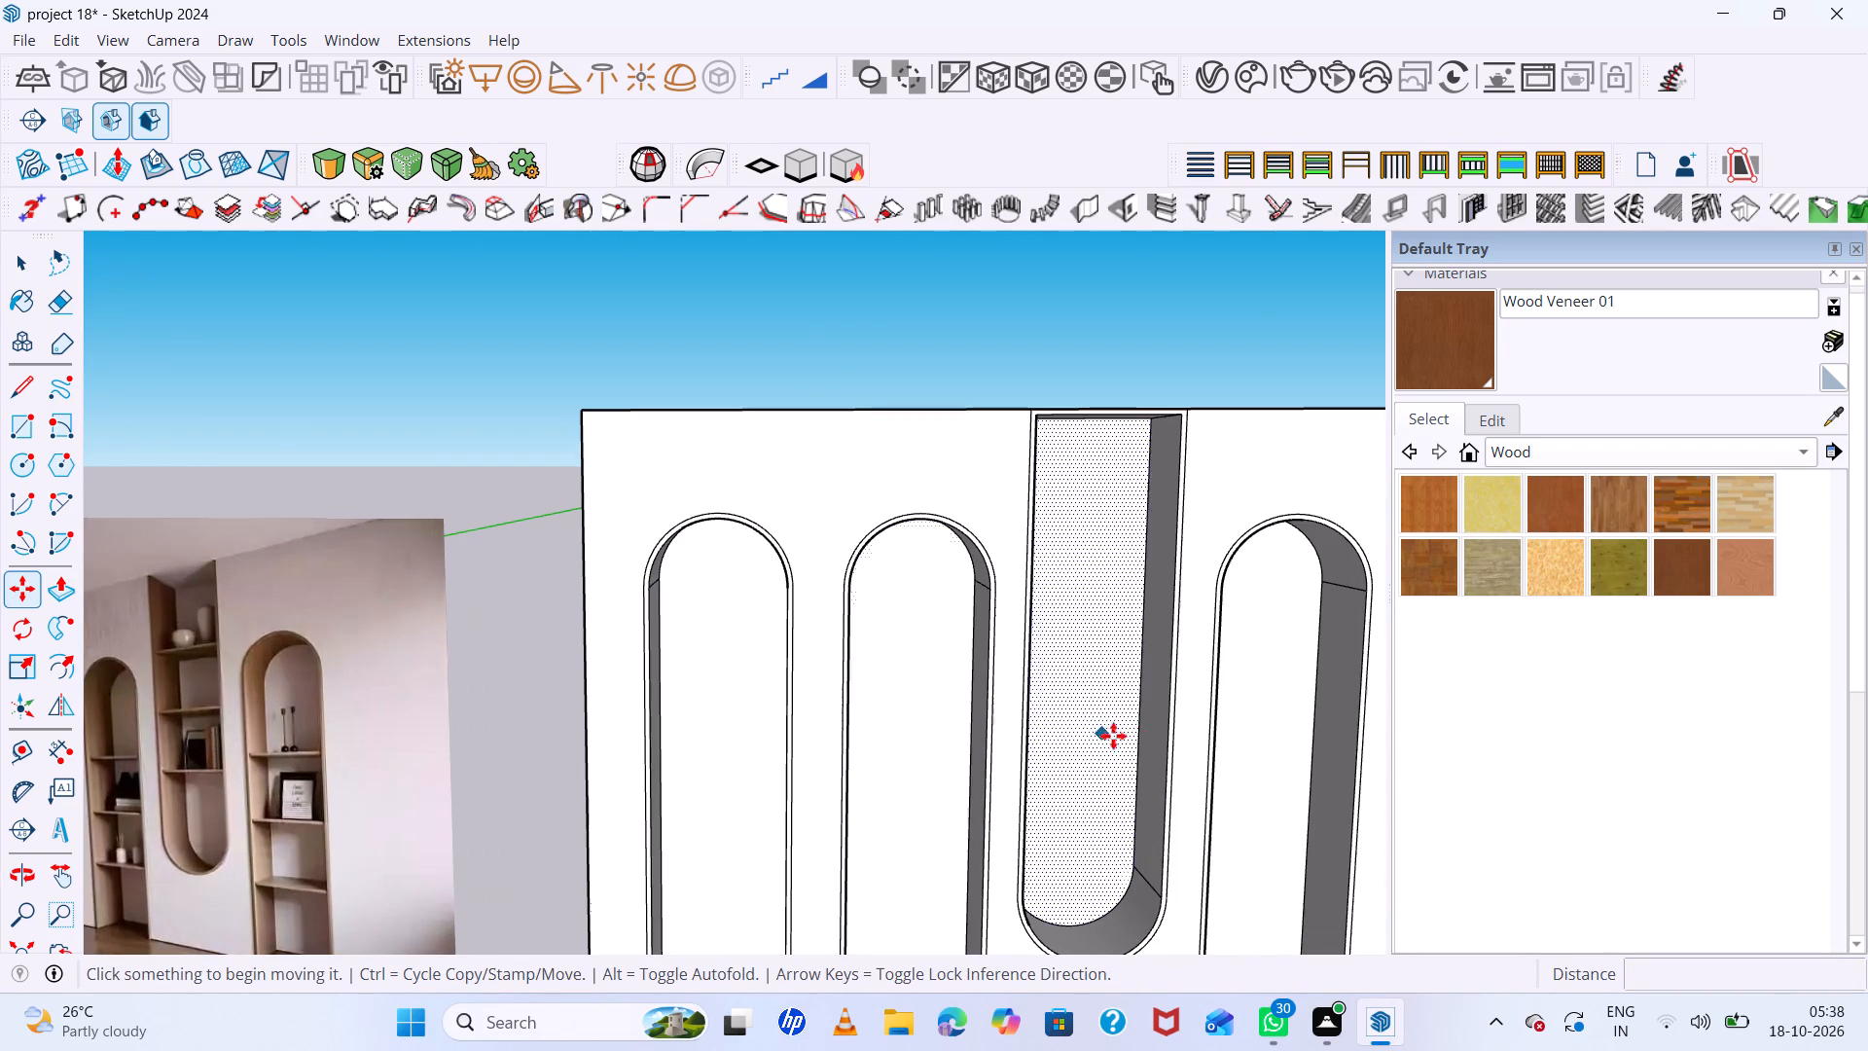
# Copy the inverted niche's top inner face about 138 cm straight down, dividing the distance into three equal intervals for shelves.
pyautogui.moveTo(1181, 586); pyautogui.dragTo(1130, 252, button='middle')
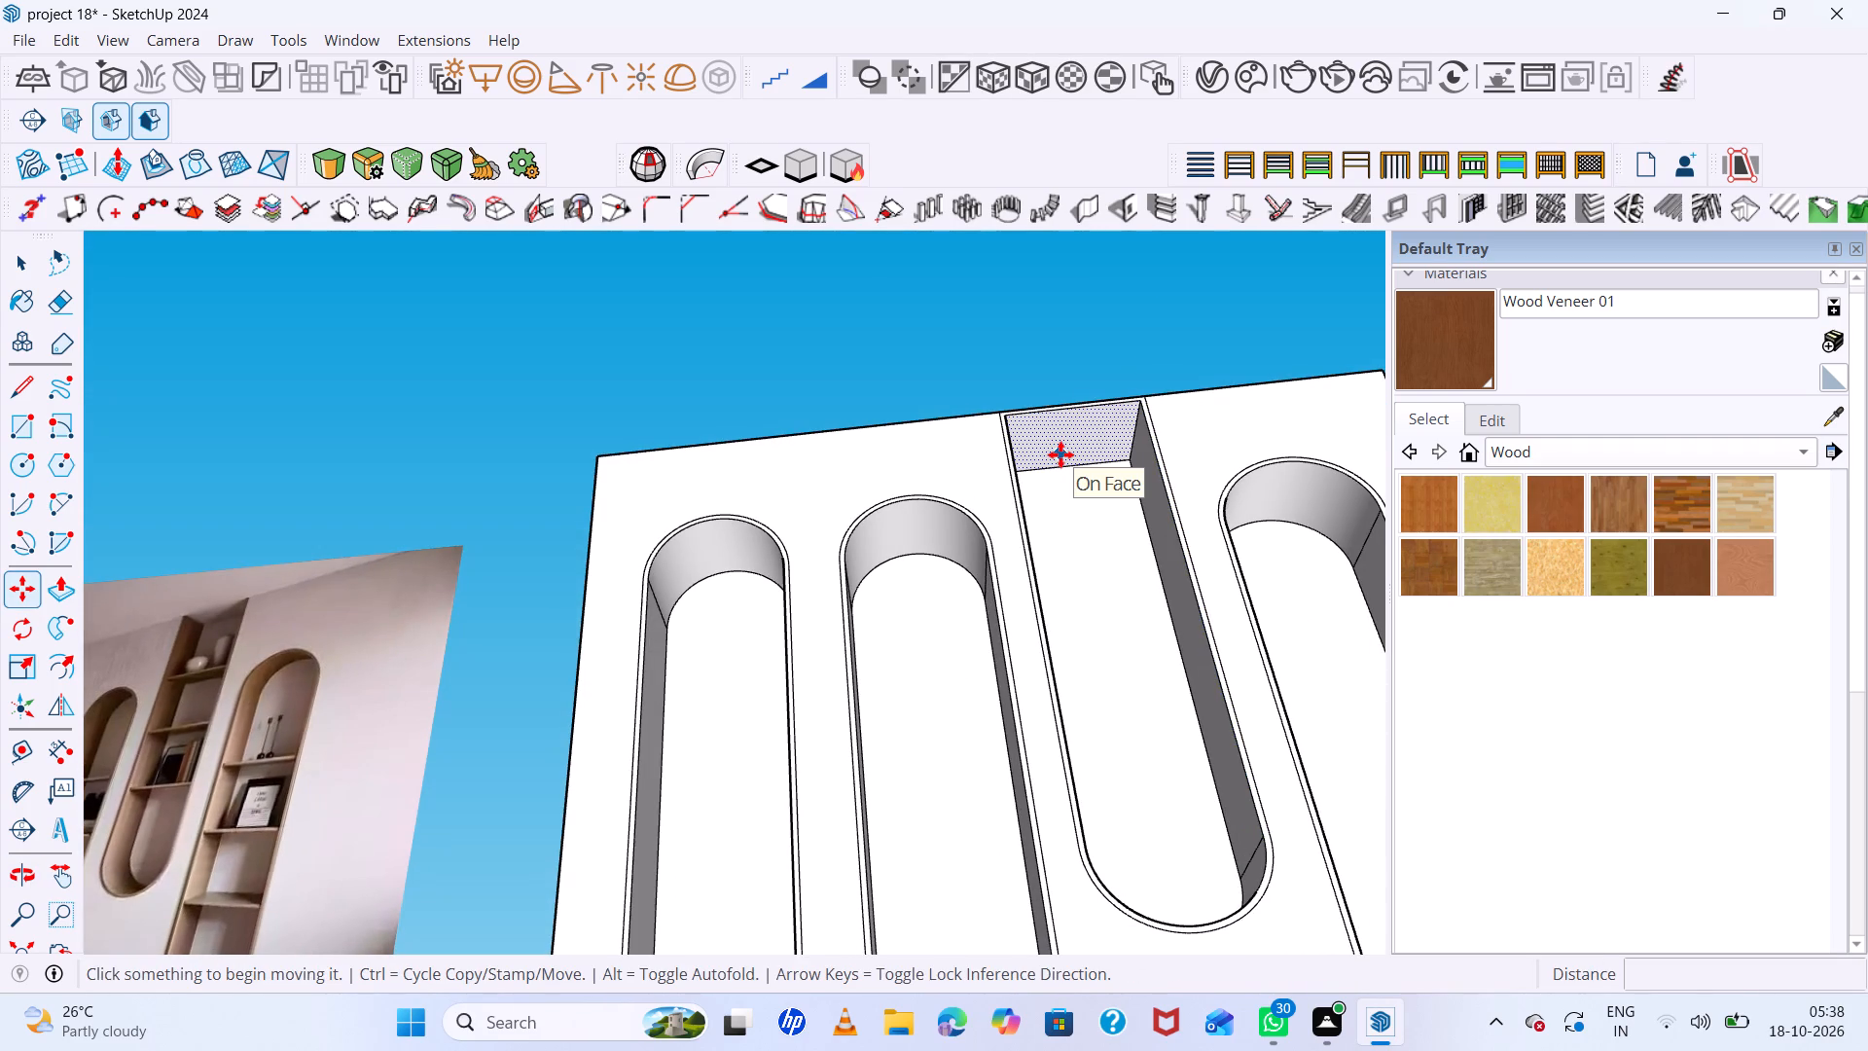
pyautogui.scroll(1, 1060, 454)
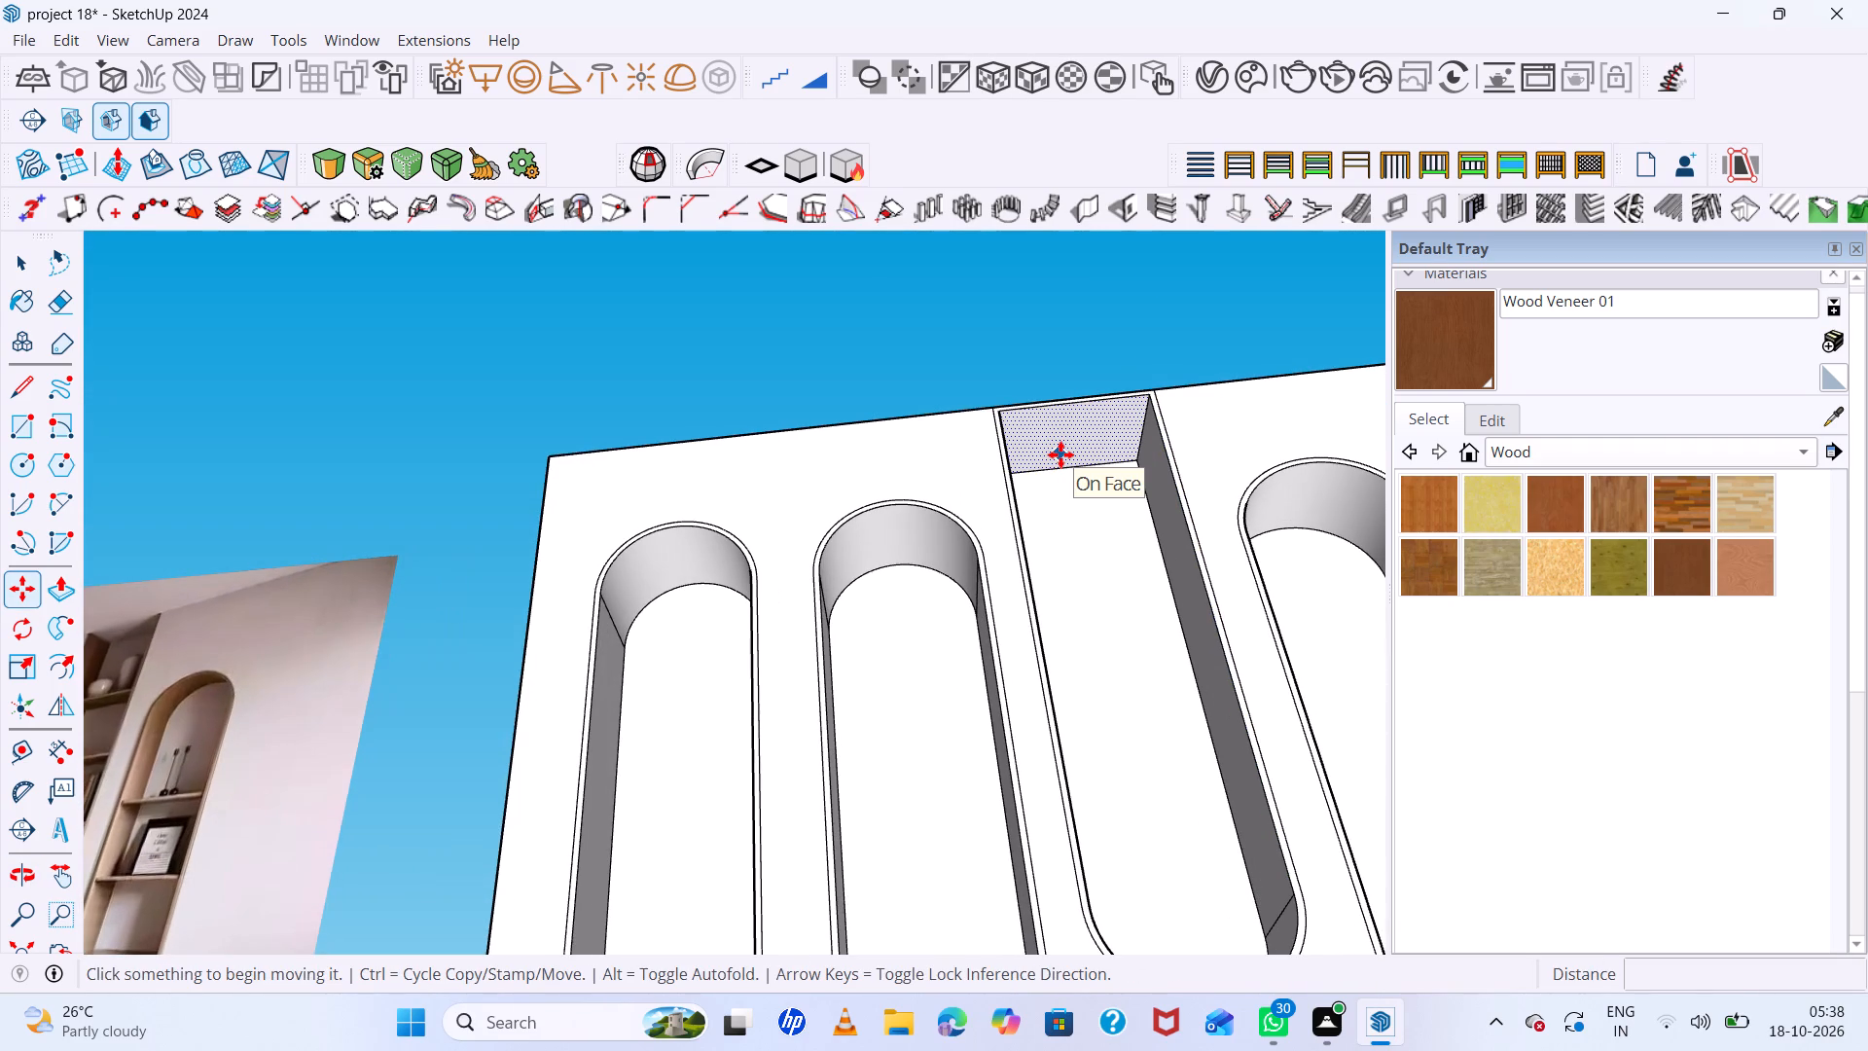
pyautogui.scroll(-4, 927, 466)
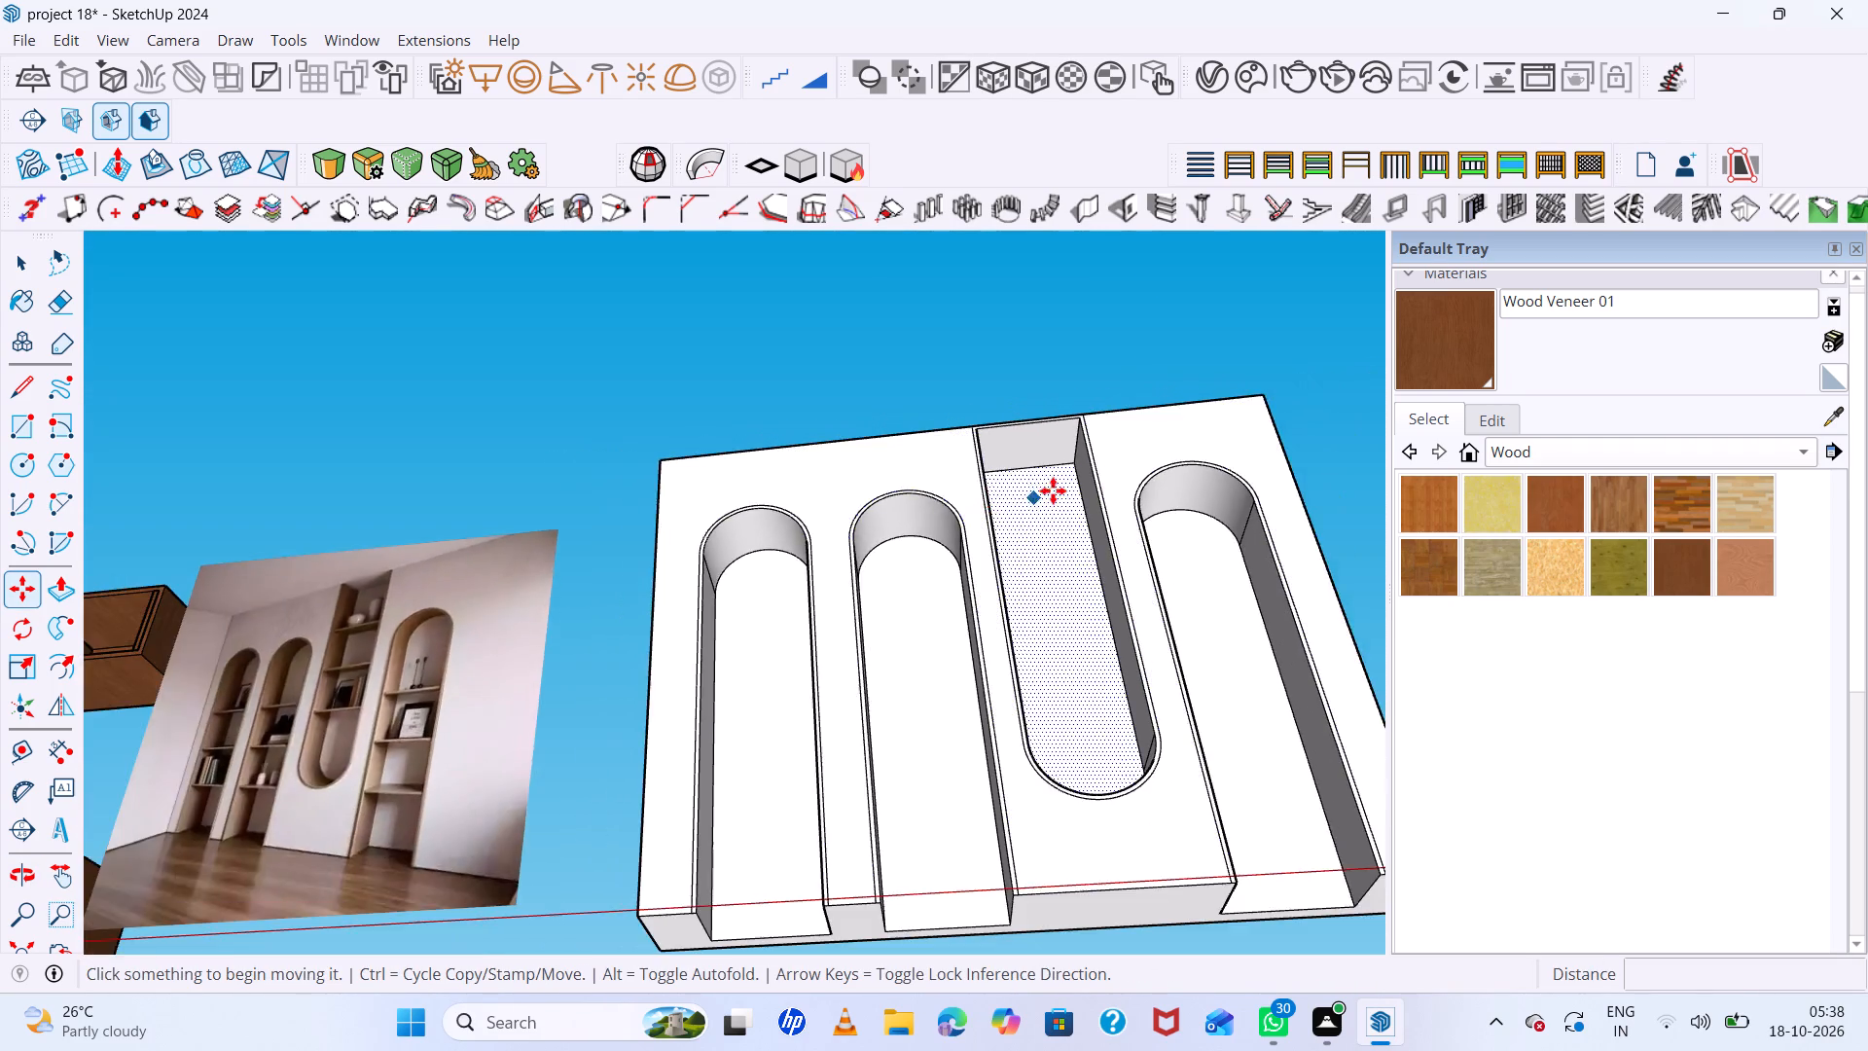
pyautogui.scroll(5, 1077, 471)
pyautogui.press('space')
pyautogui.click(1023, 430)
pyautogui.press('m')
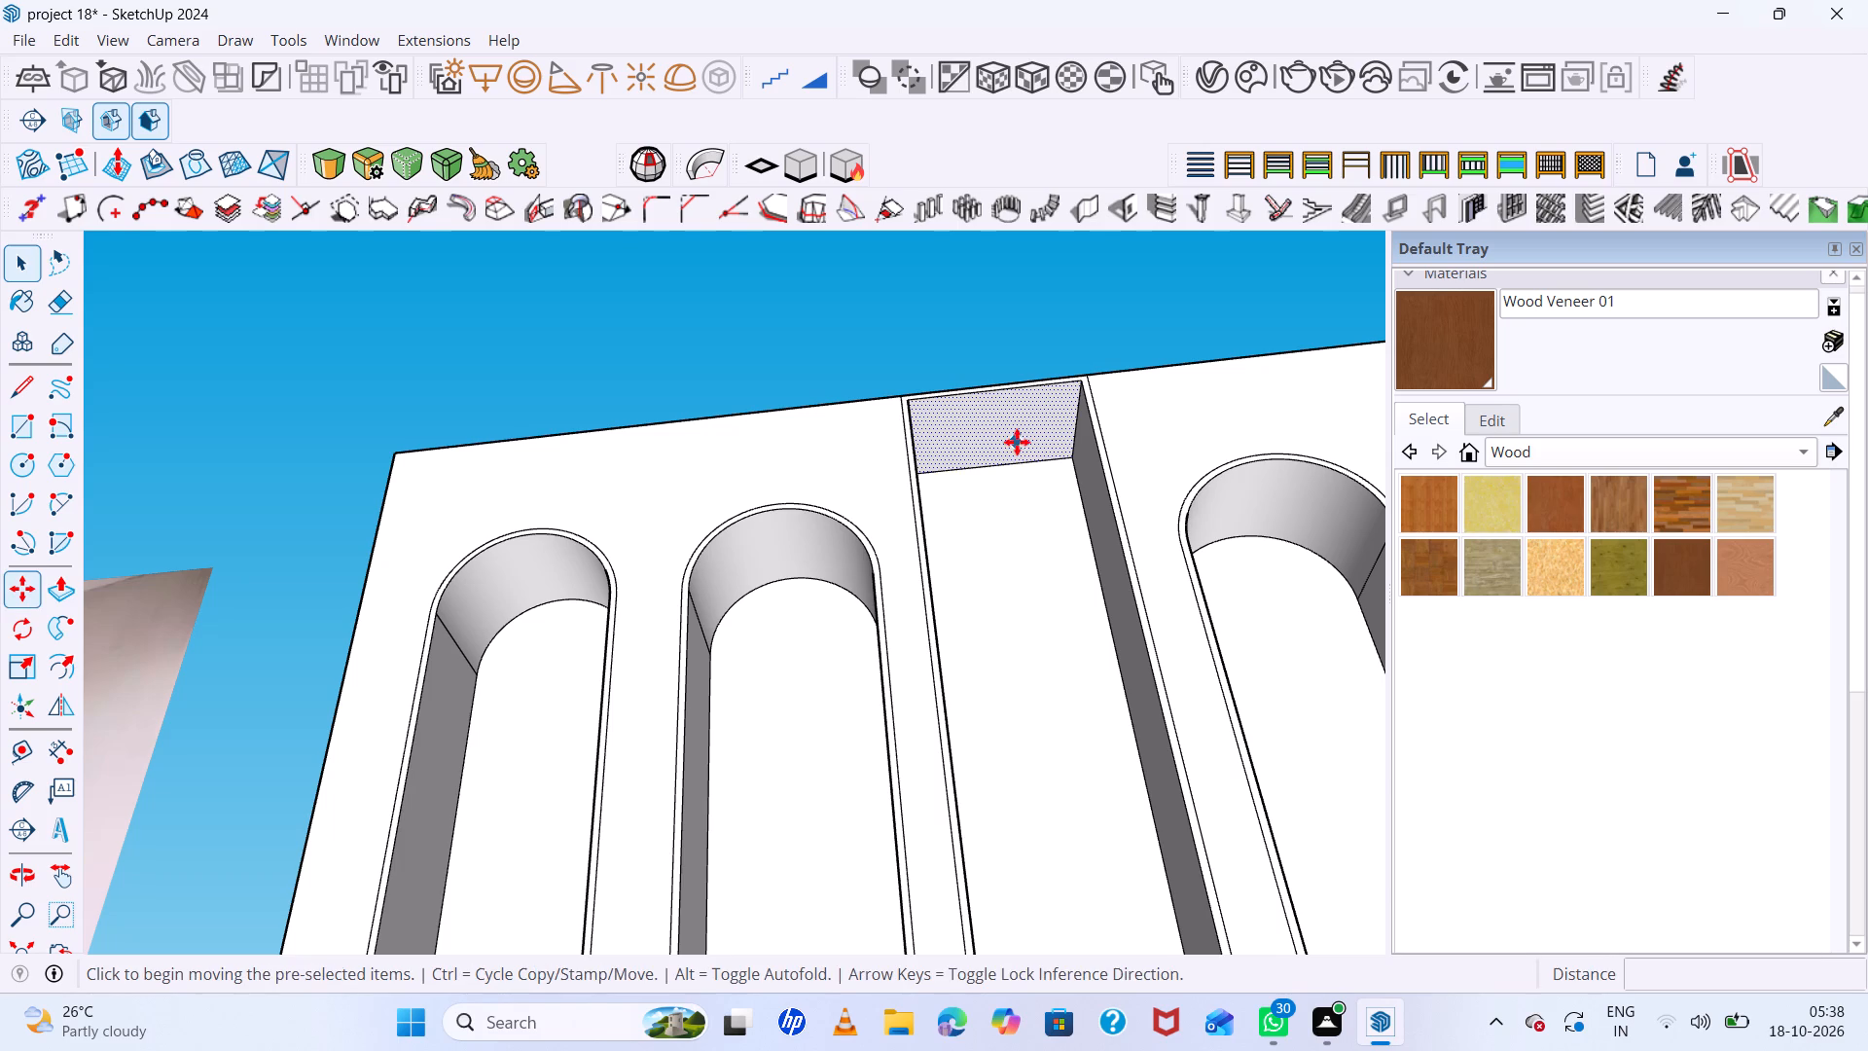
pyautogui.scroll(10, 1101, 399)
pyautogui.click(1046, 344)
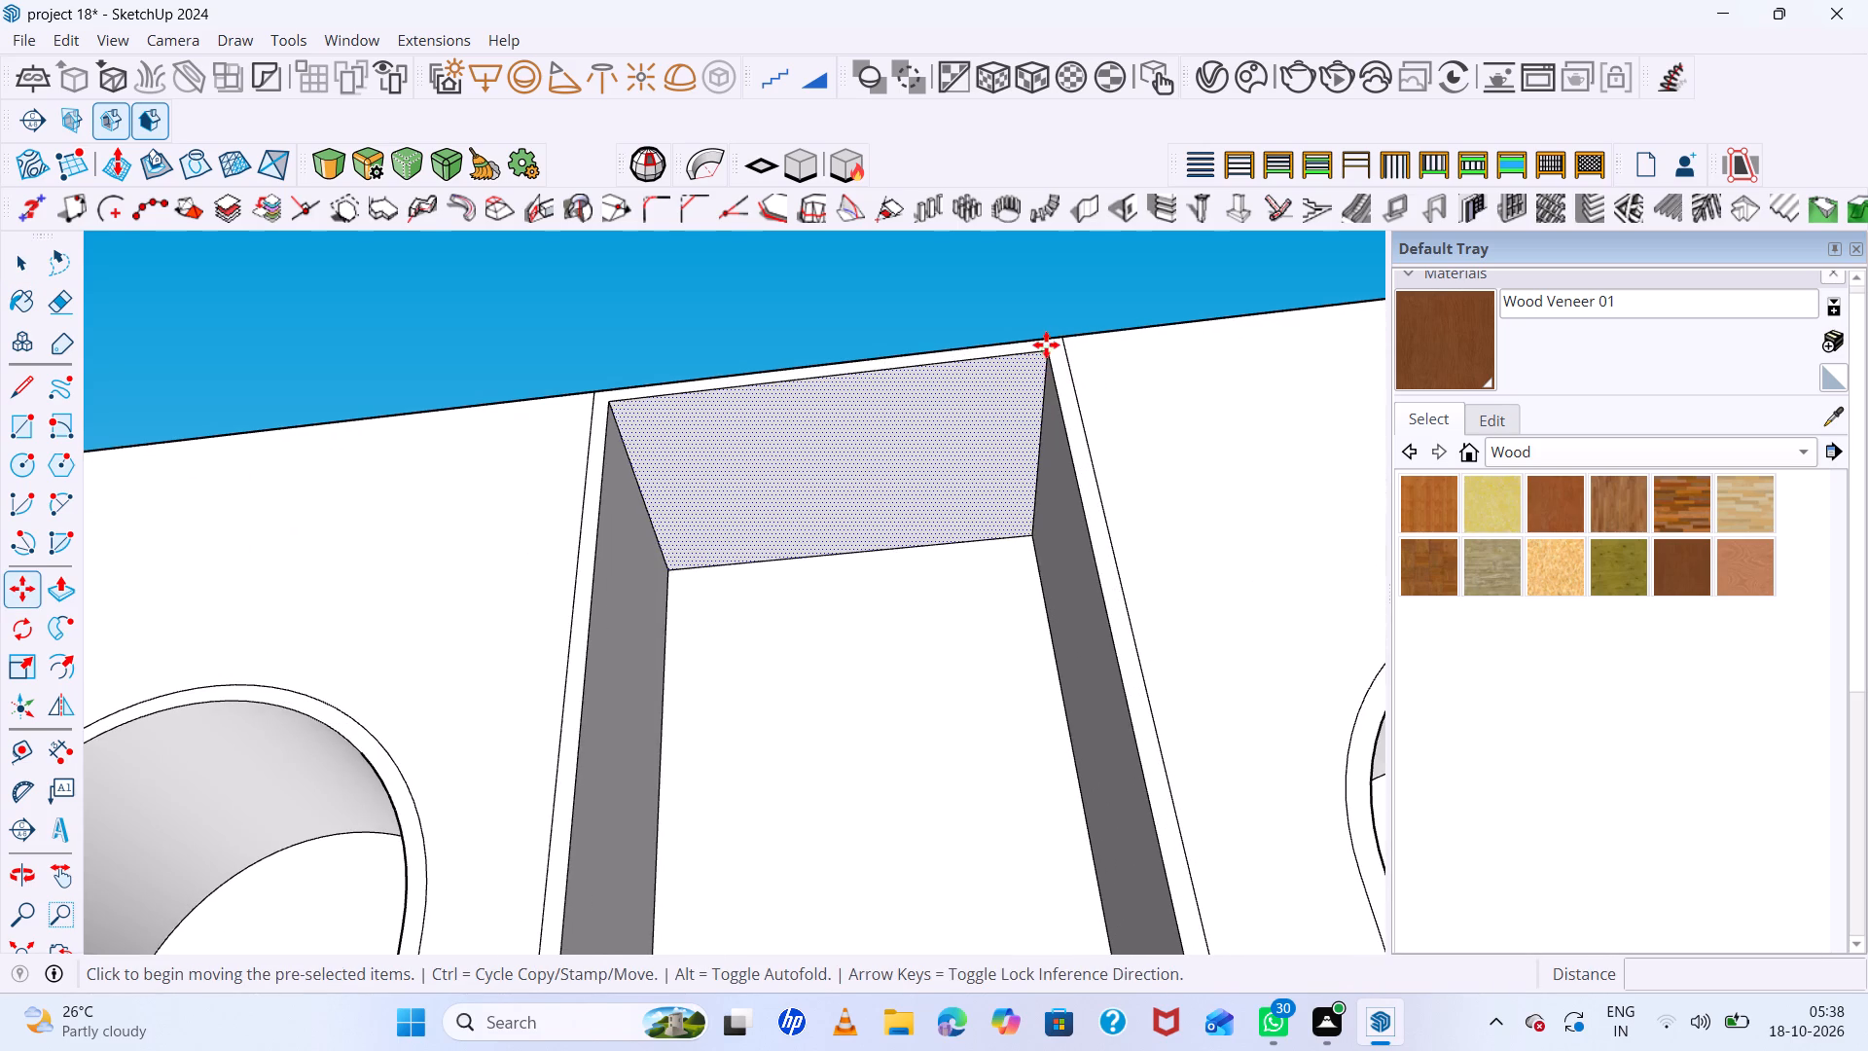
pyautogui.scroll(-11, 1051, 498)
pyautogui.press('Up')
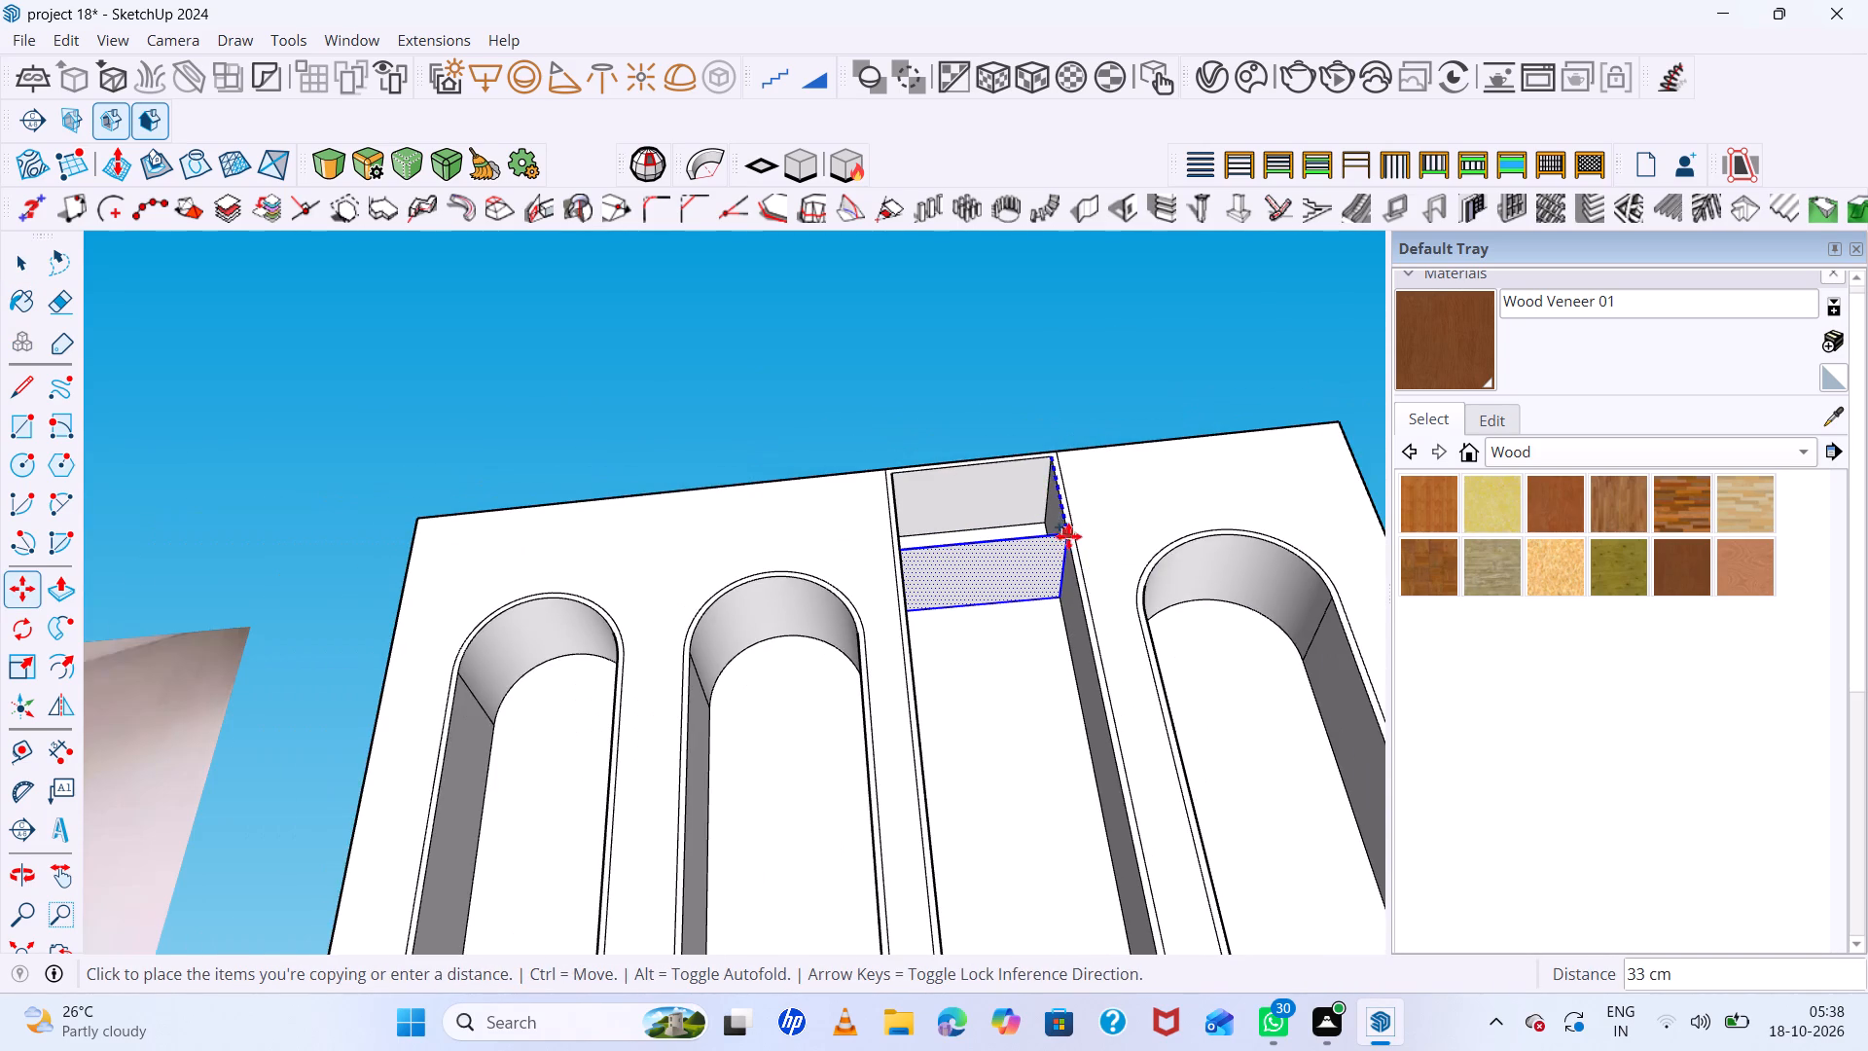
pyautogui.scroll(-11, 1066, 562)
pyautogui.moveTo(1090, 680); pyautogui.dragTo(1075, 806, button='middle')
pyautogui.scroll(7, 1096, 759)
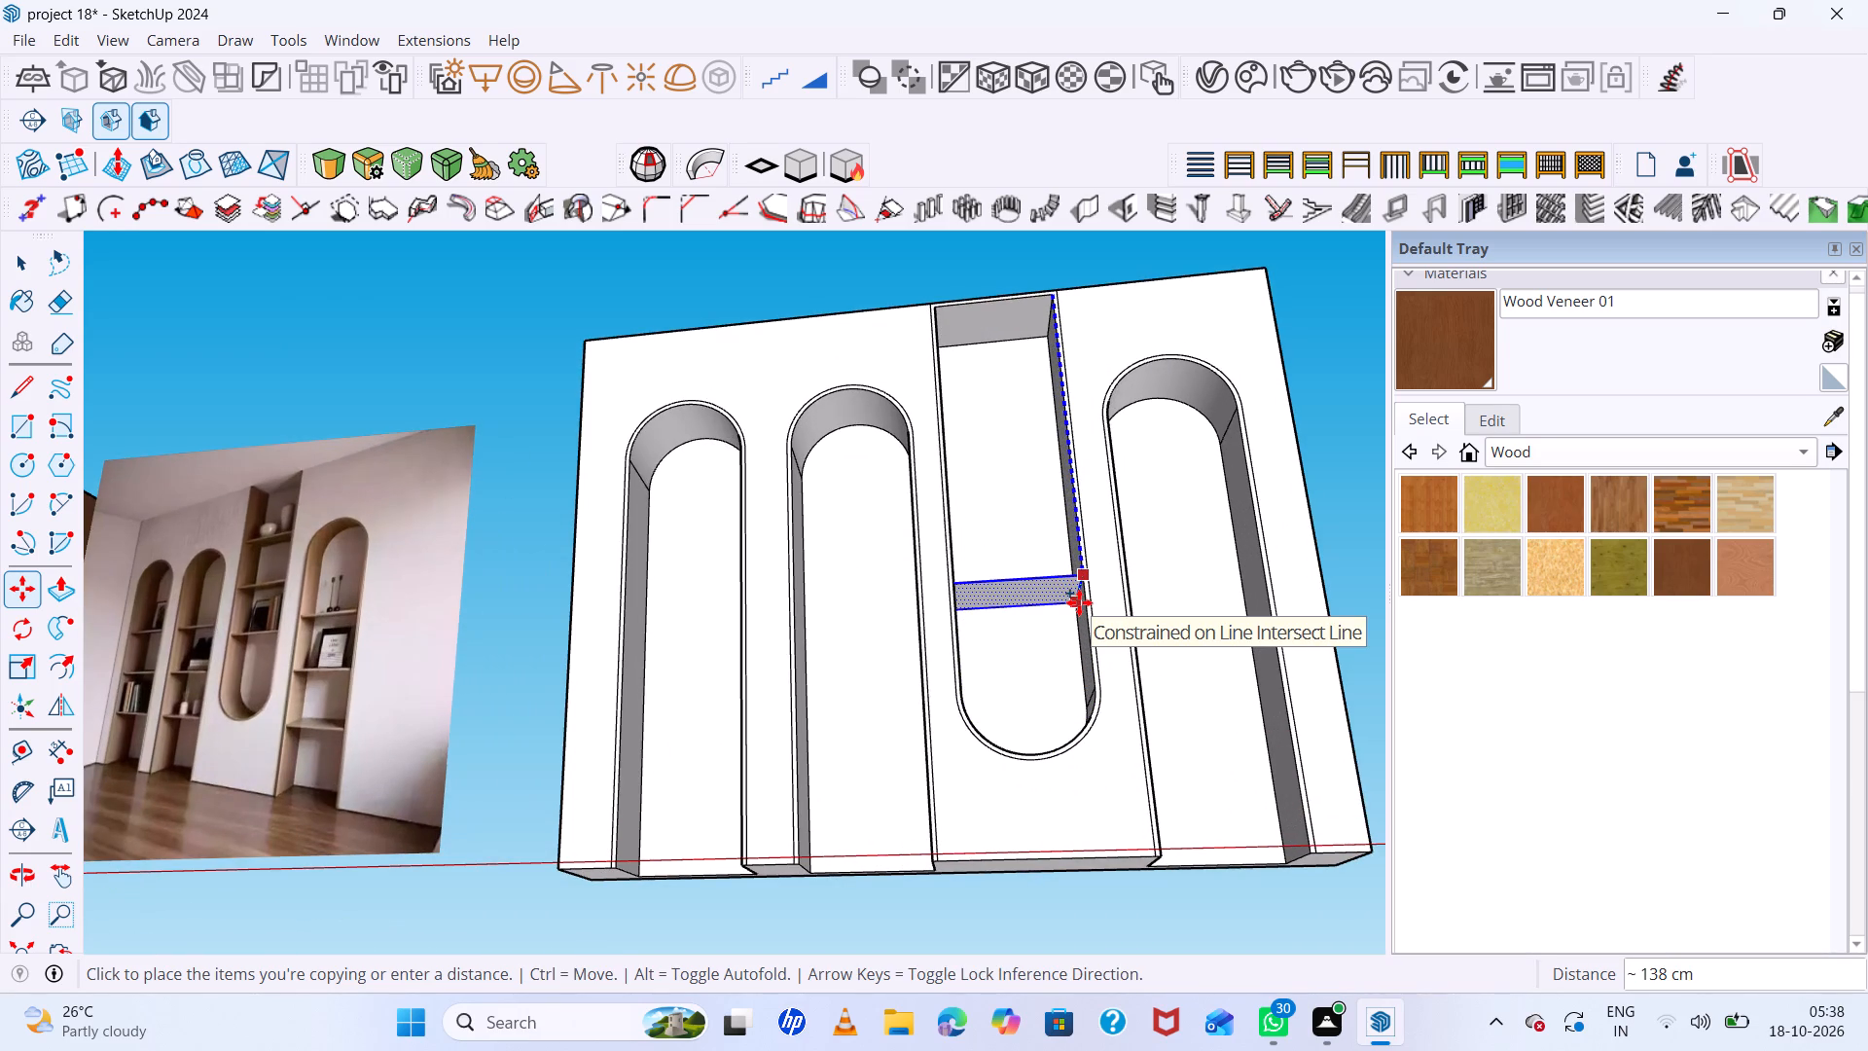
pyautogui.click(1079, 602)
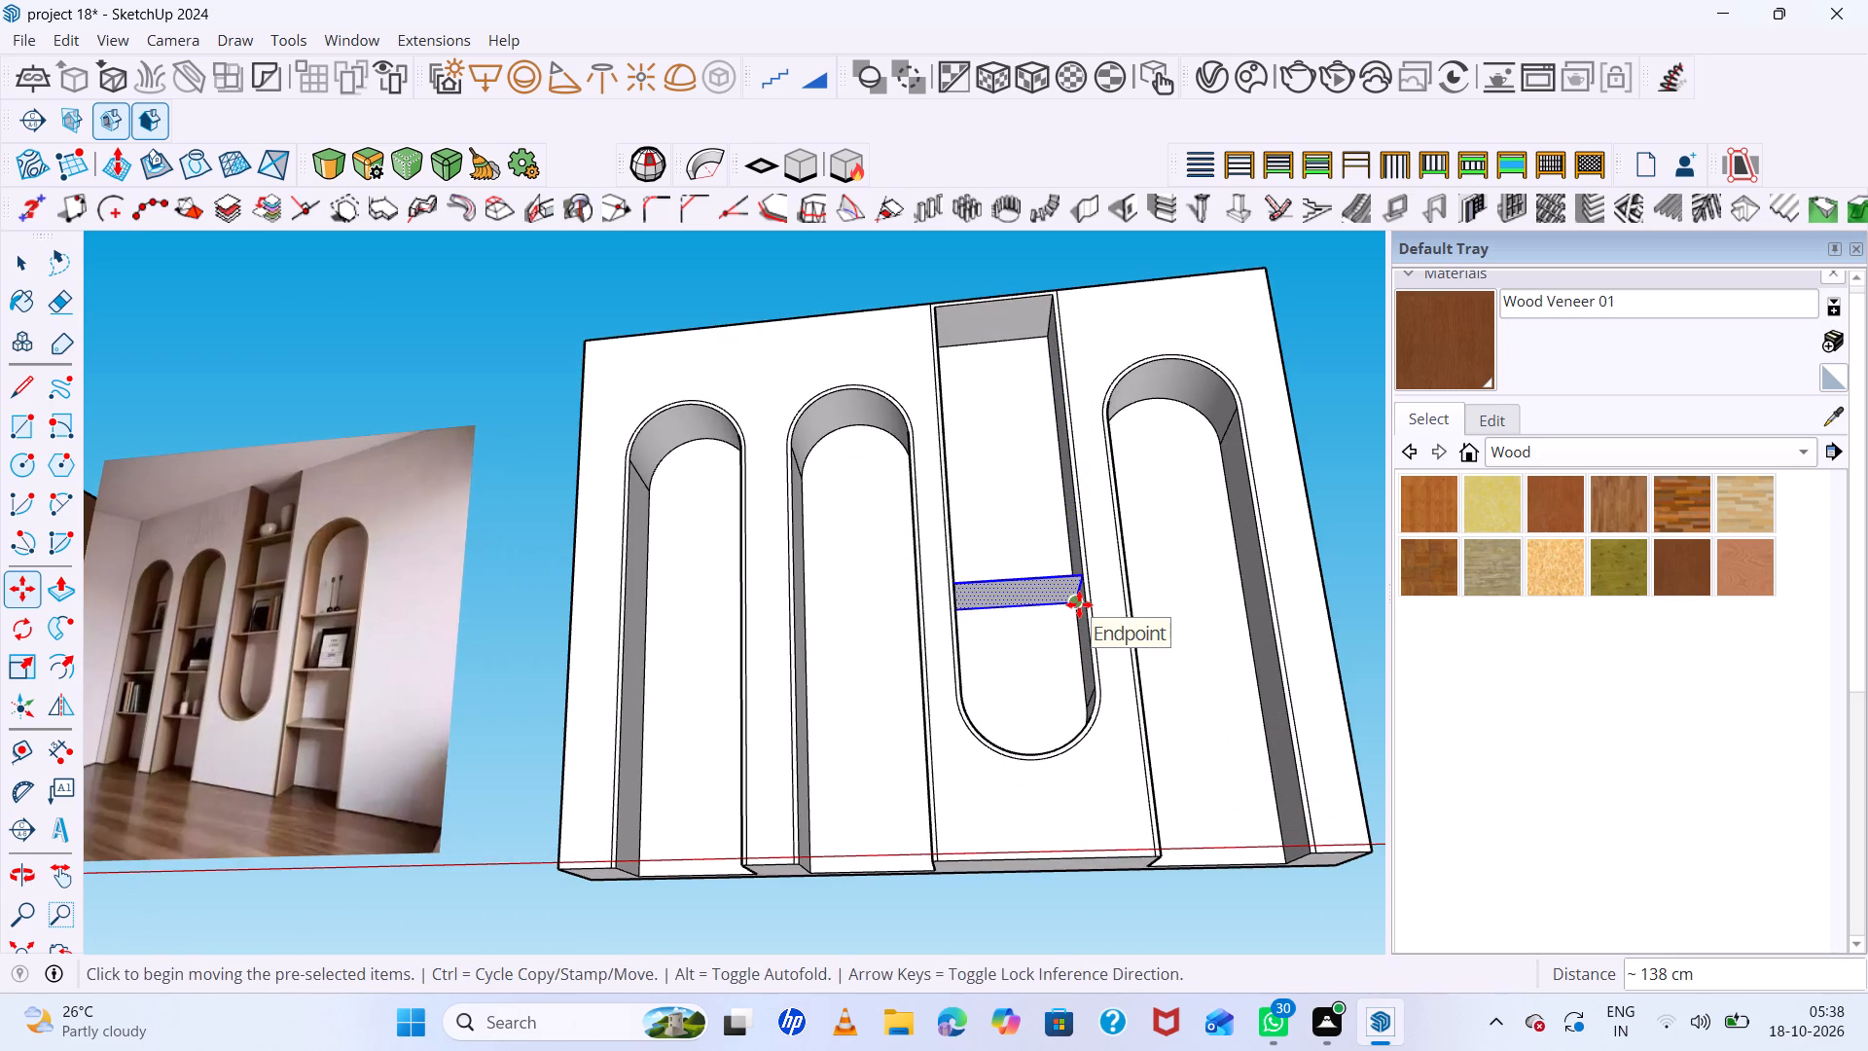
pyautogui.press('3')
pyautogui.press('/')
pyautogui.press('Return')
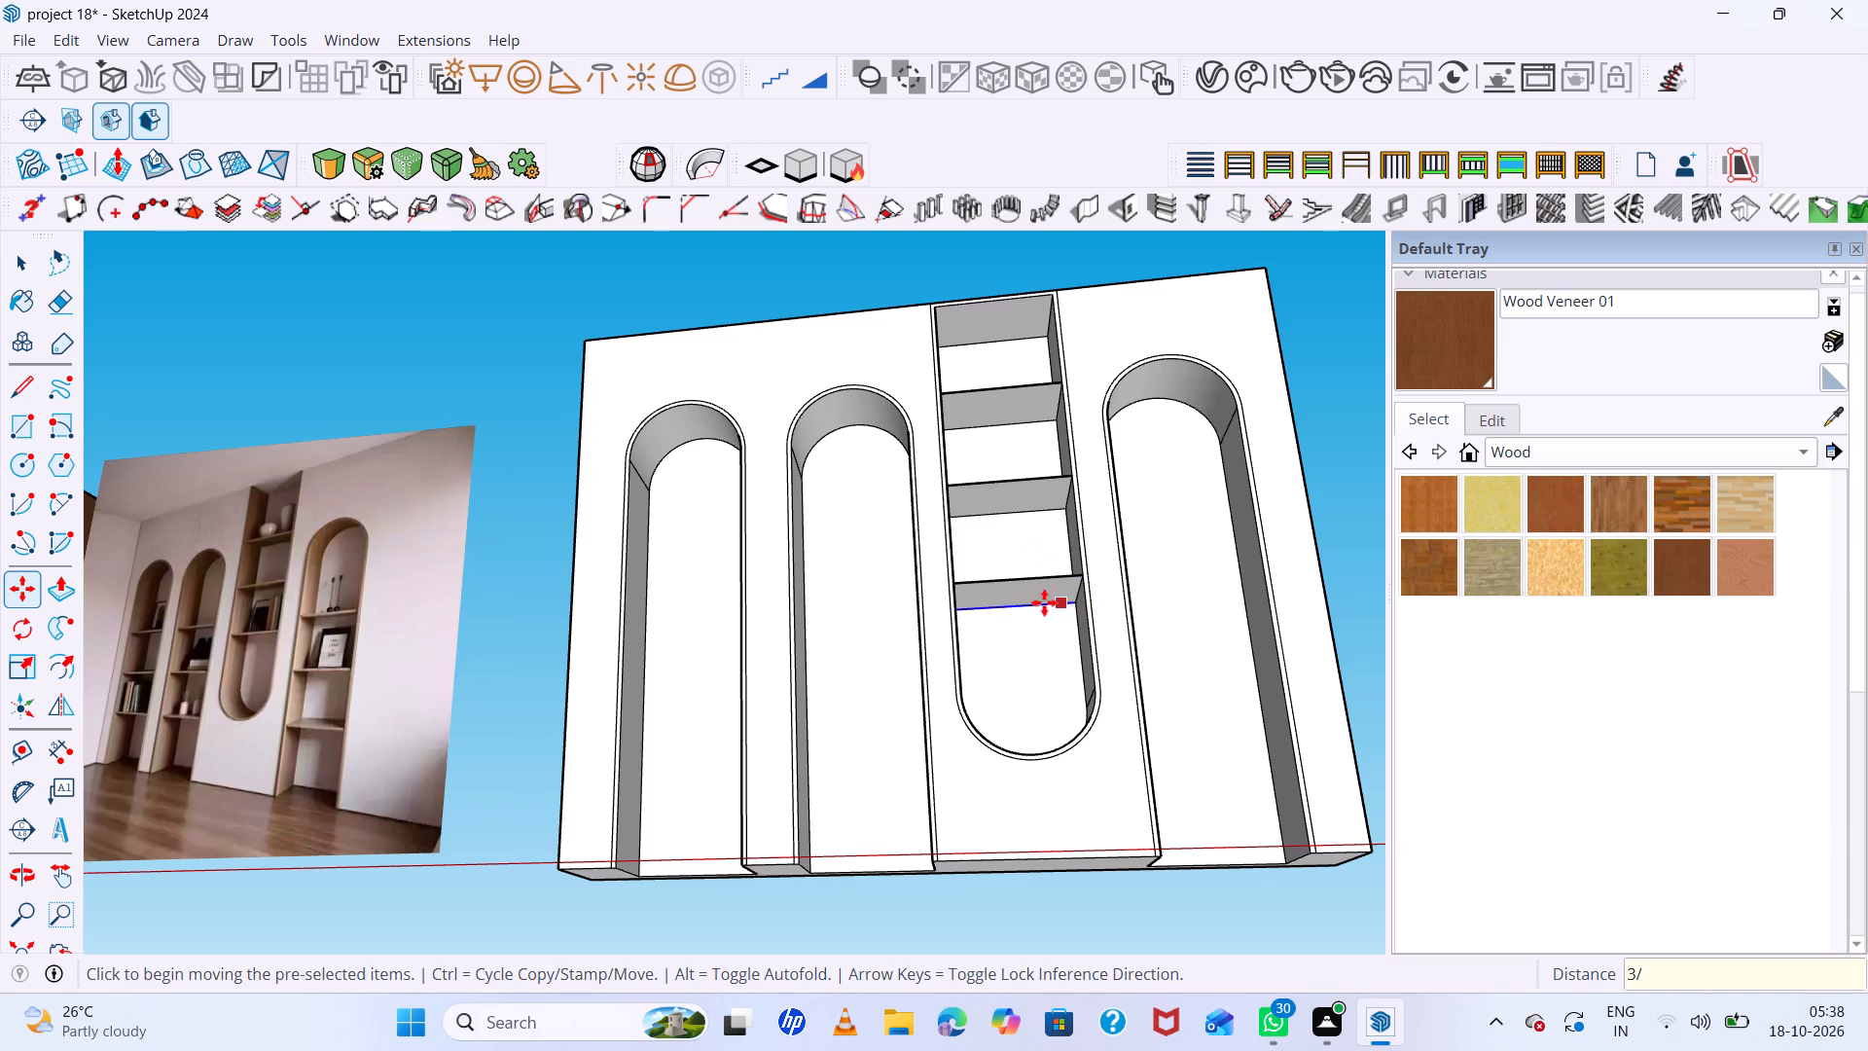
# Thicken each of the three shelf faces in the inverted niche by 1 cm with Push/Pull.
pyautogui.scroll(-7, 1004, 528)
pyautogui.moveTo(1017, 674); pyautogui.dragTo(999, 923, button='middle')
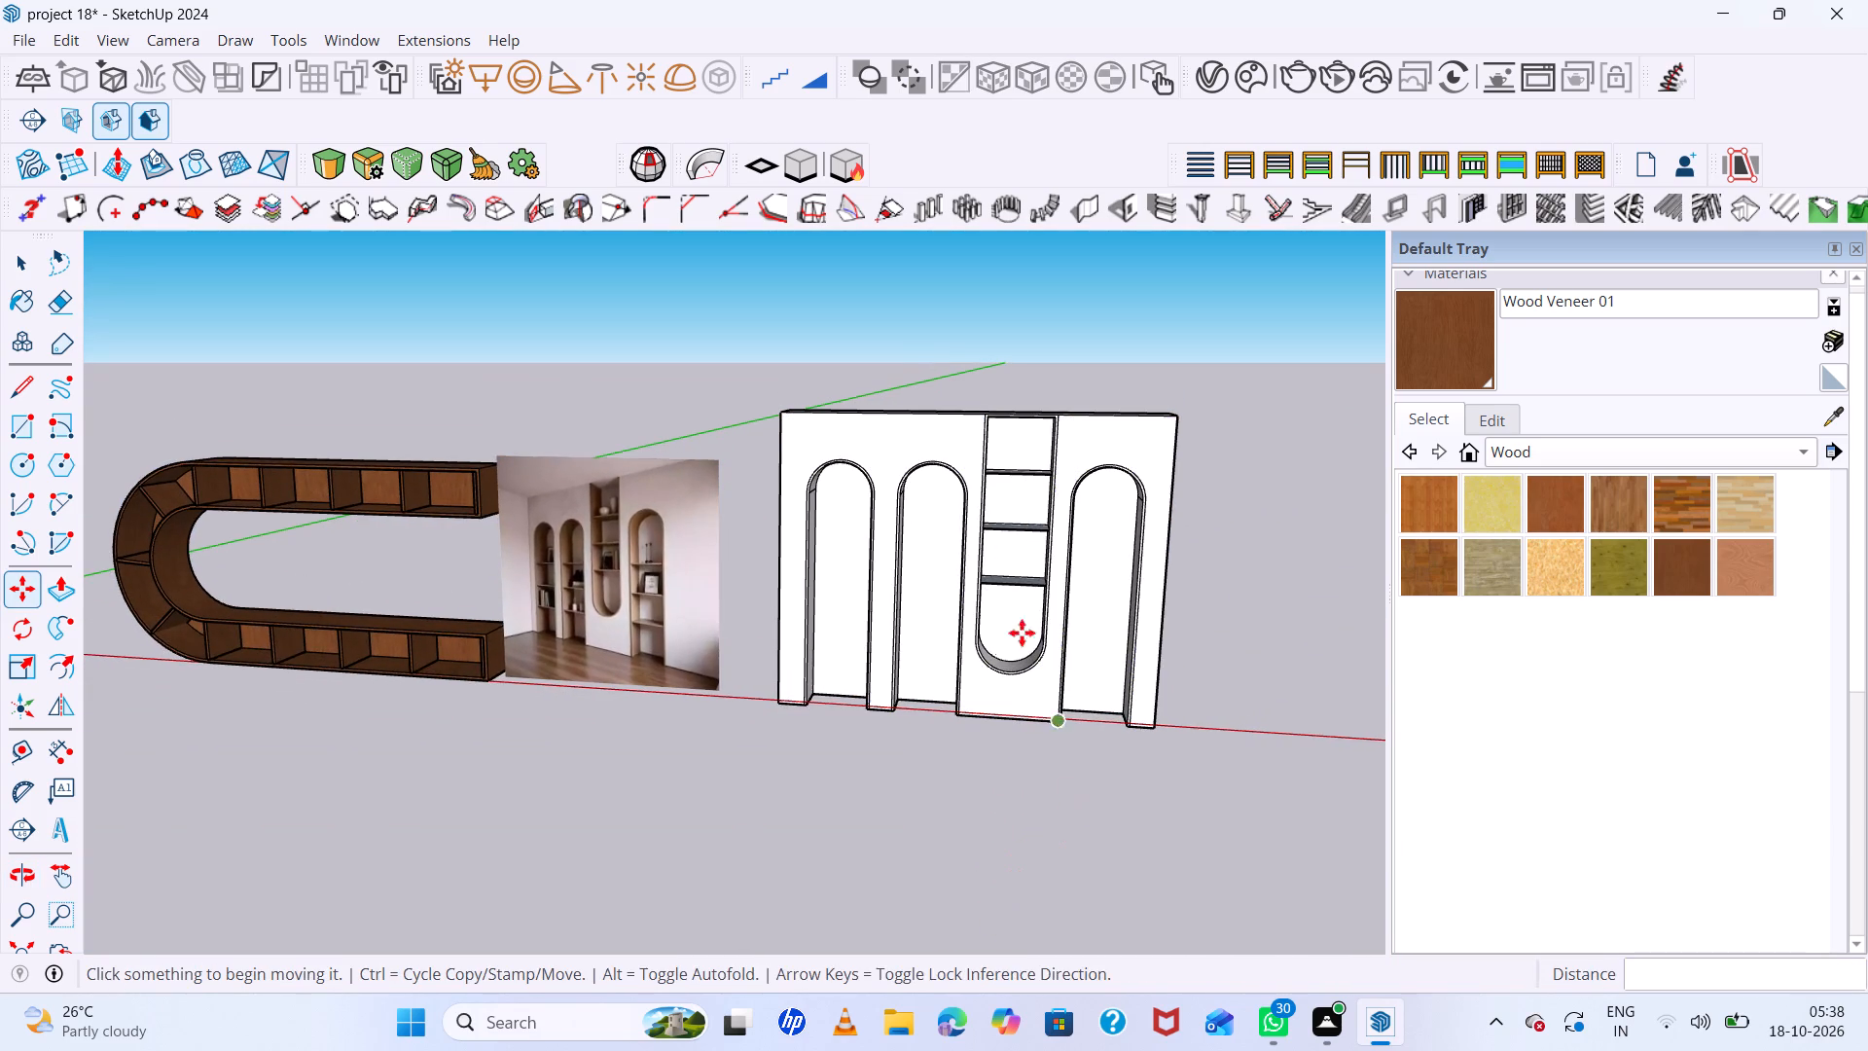
pyautogui.scroll(7, 674, 490)
pyautogui.scroll(-7, 541, 496)
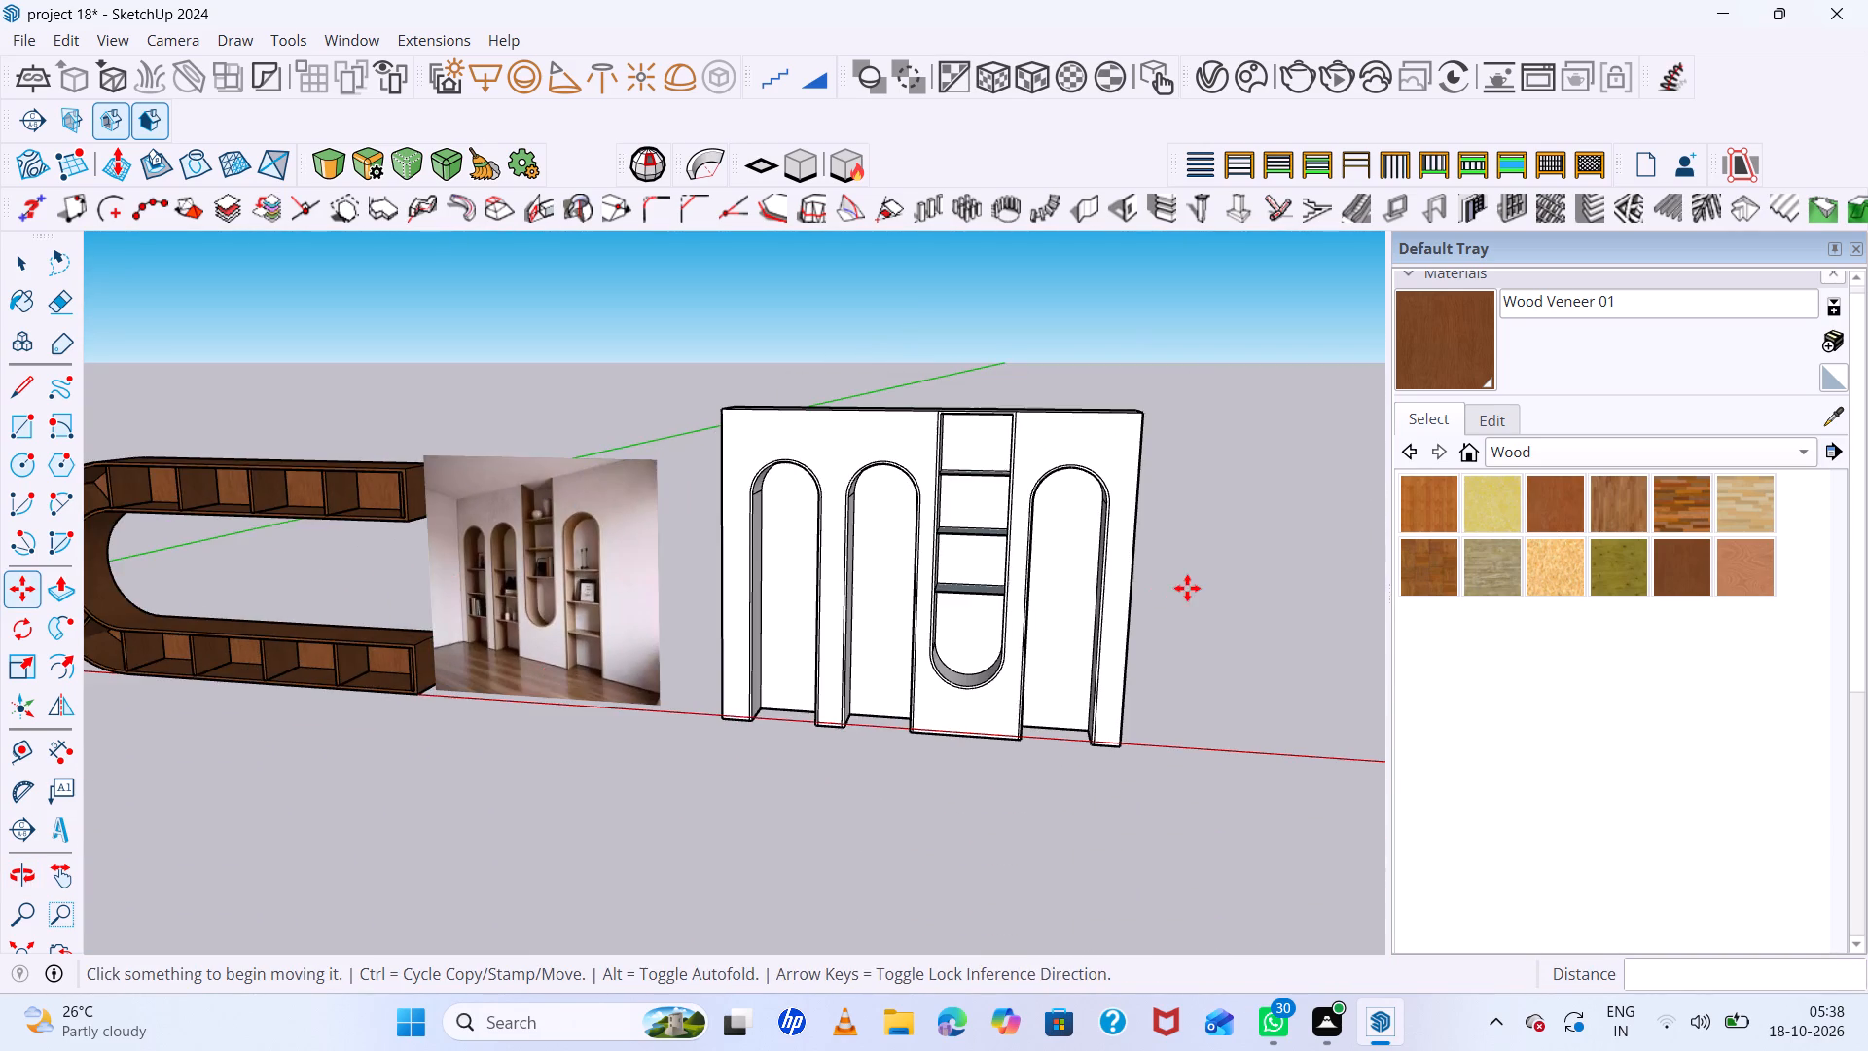
pyautogui.moveTo(1180, 590); pyautogui.dragTo(1201, 709, button='middle')
pyautogui.scroll(12, 850, 465)
pyautogui.press('space')
pyautogui.click(1144, 491)
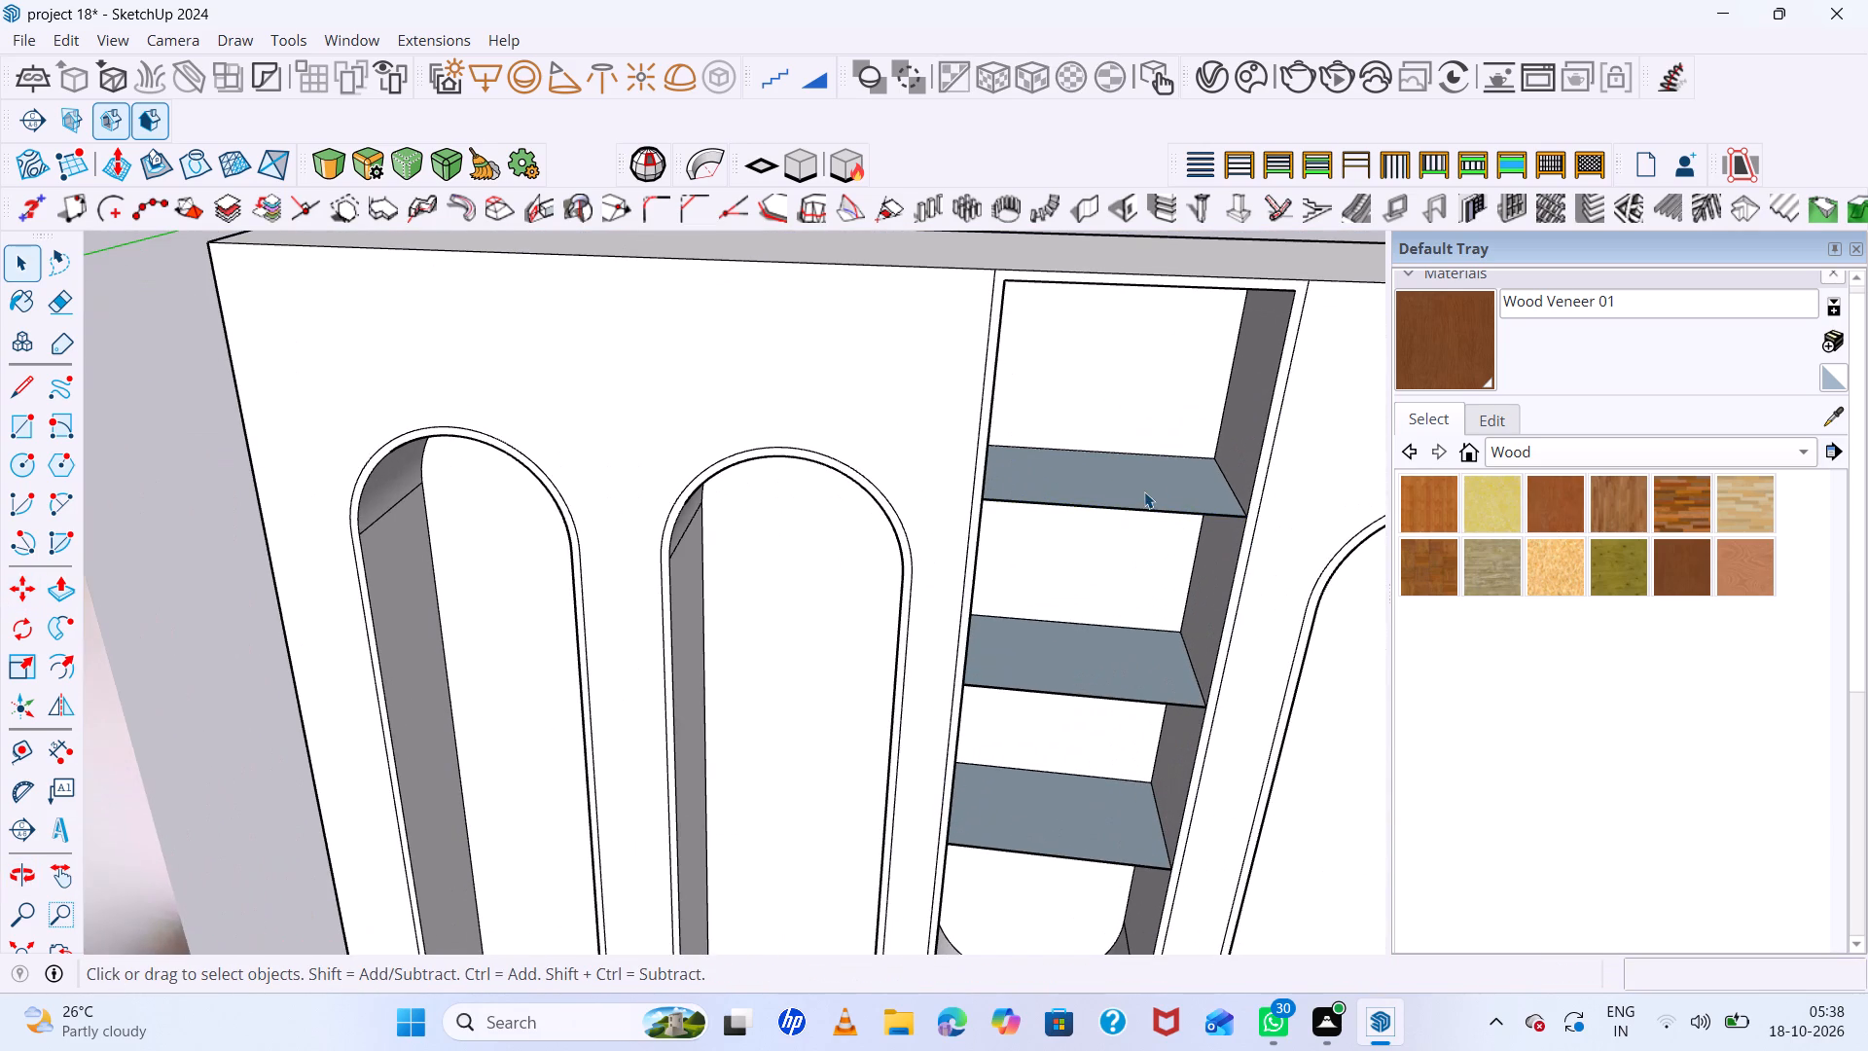
pyautogui.press('p')
pyautogui.click(1143, 492)
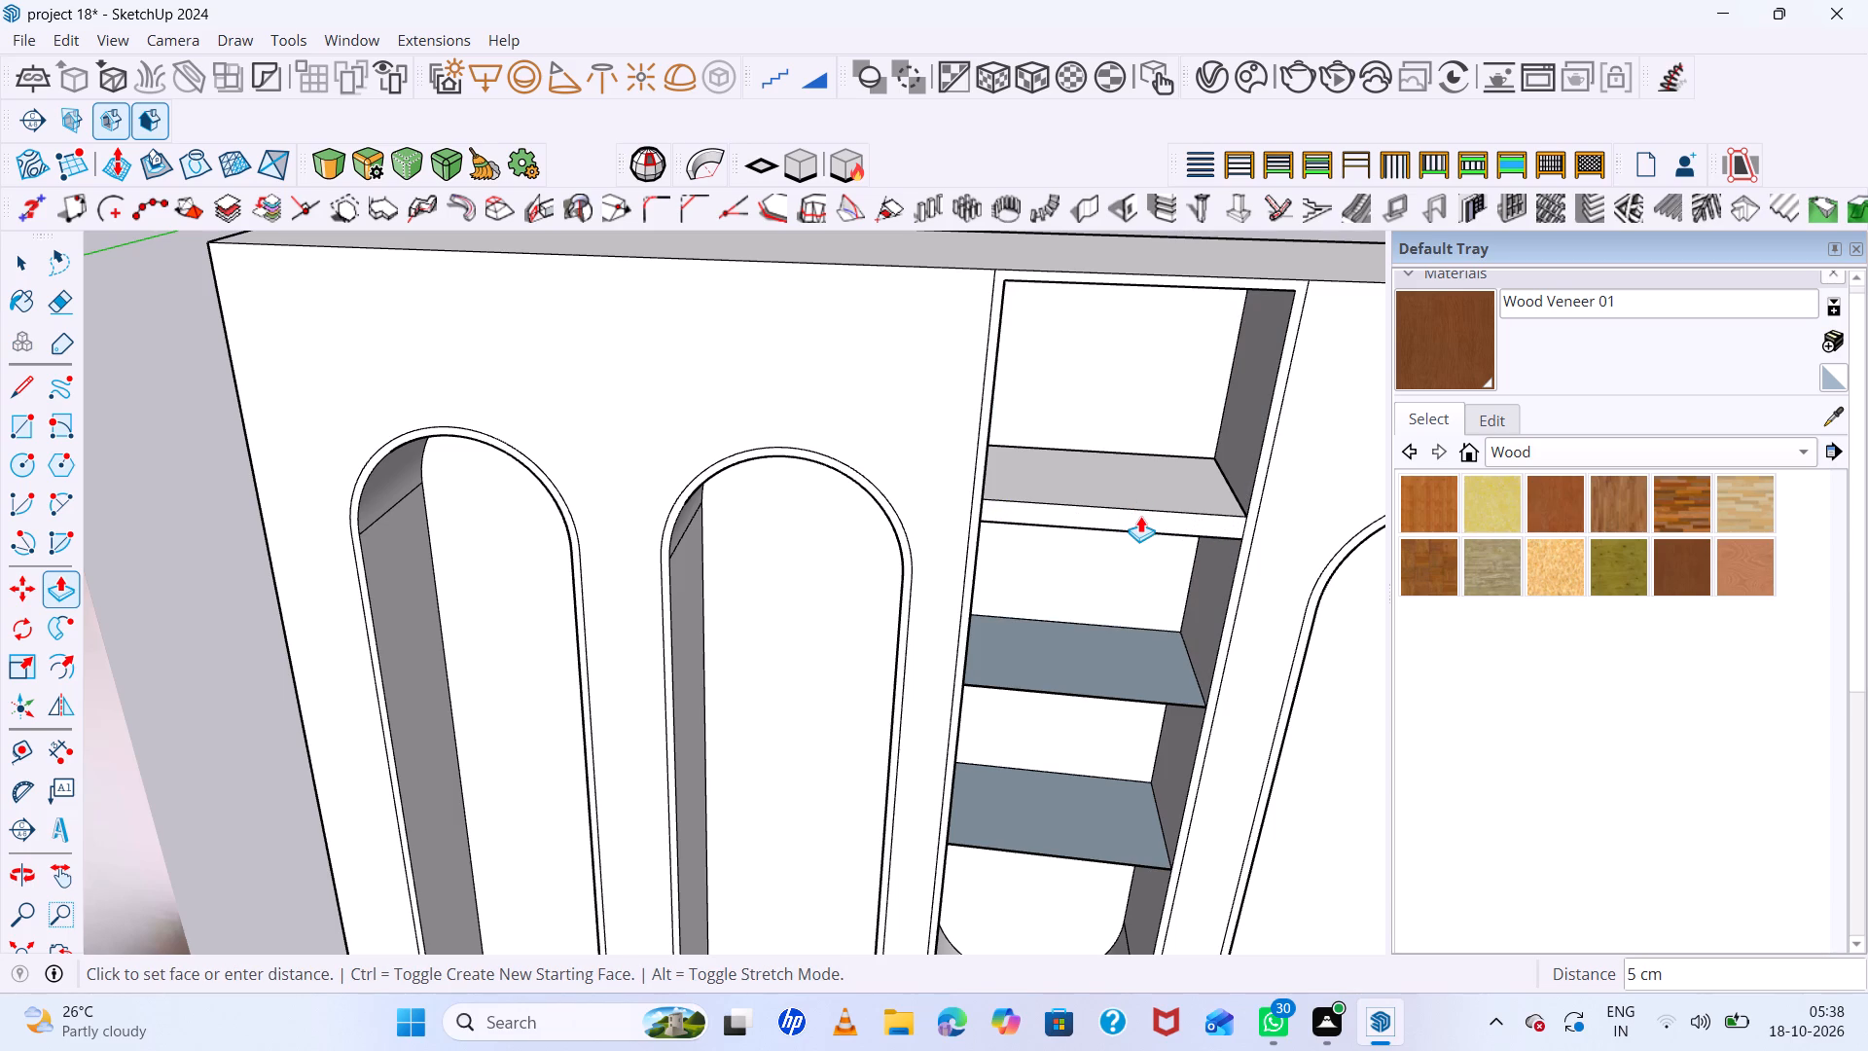
pyautogui.press('1')
pyautogui.press('Return')
pyautogui.doubleClick(1097, 668)
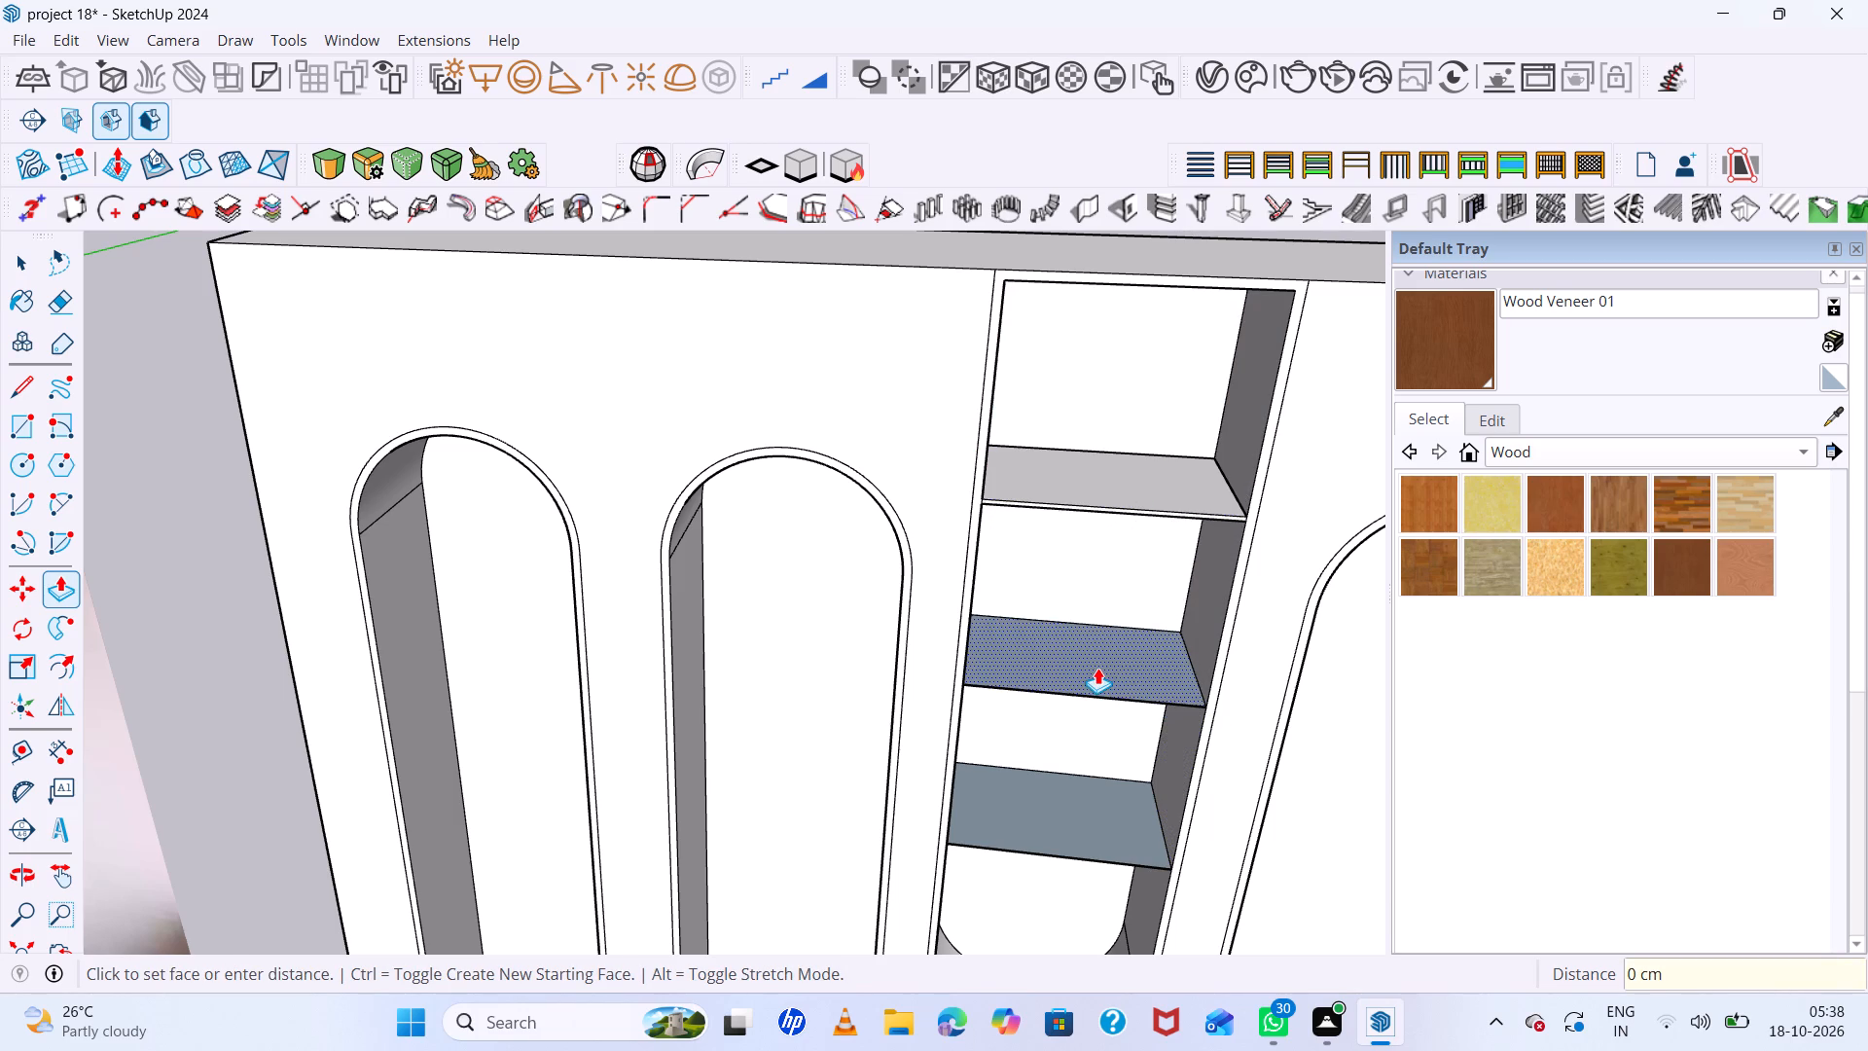
pyautogui.doubleClick(1062, 788)
# Examine the inverted niche's shelves from several angles and compare their thickness and spacing with the reference photo.
pyautogui.scroll(-6, 946, 690)
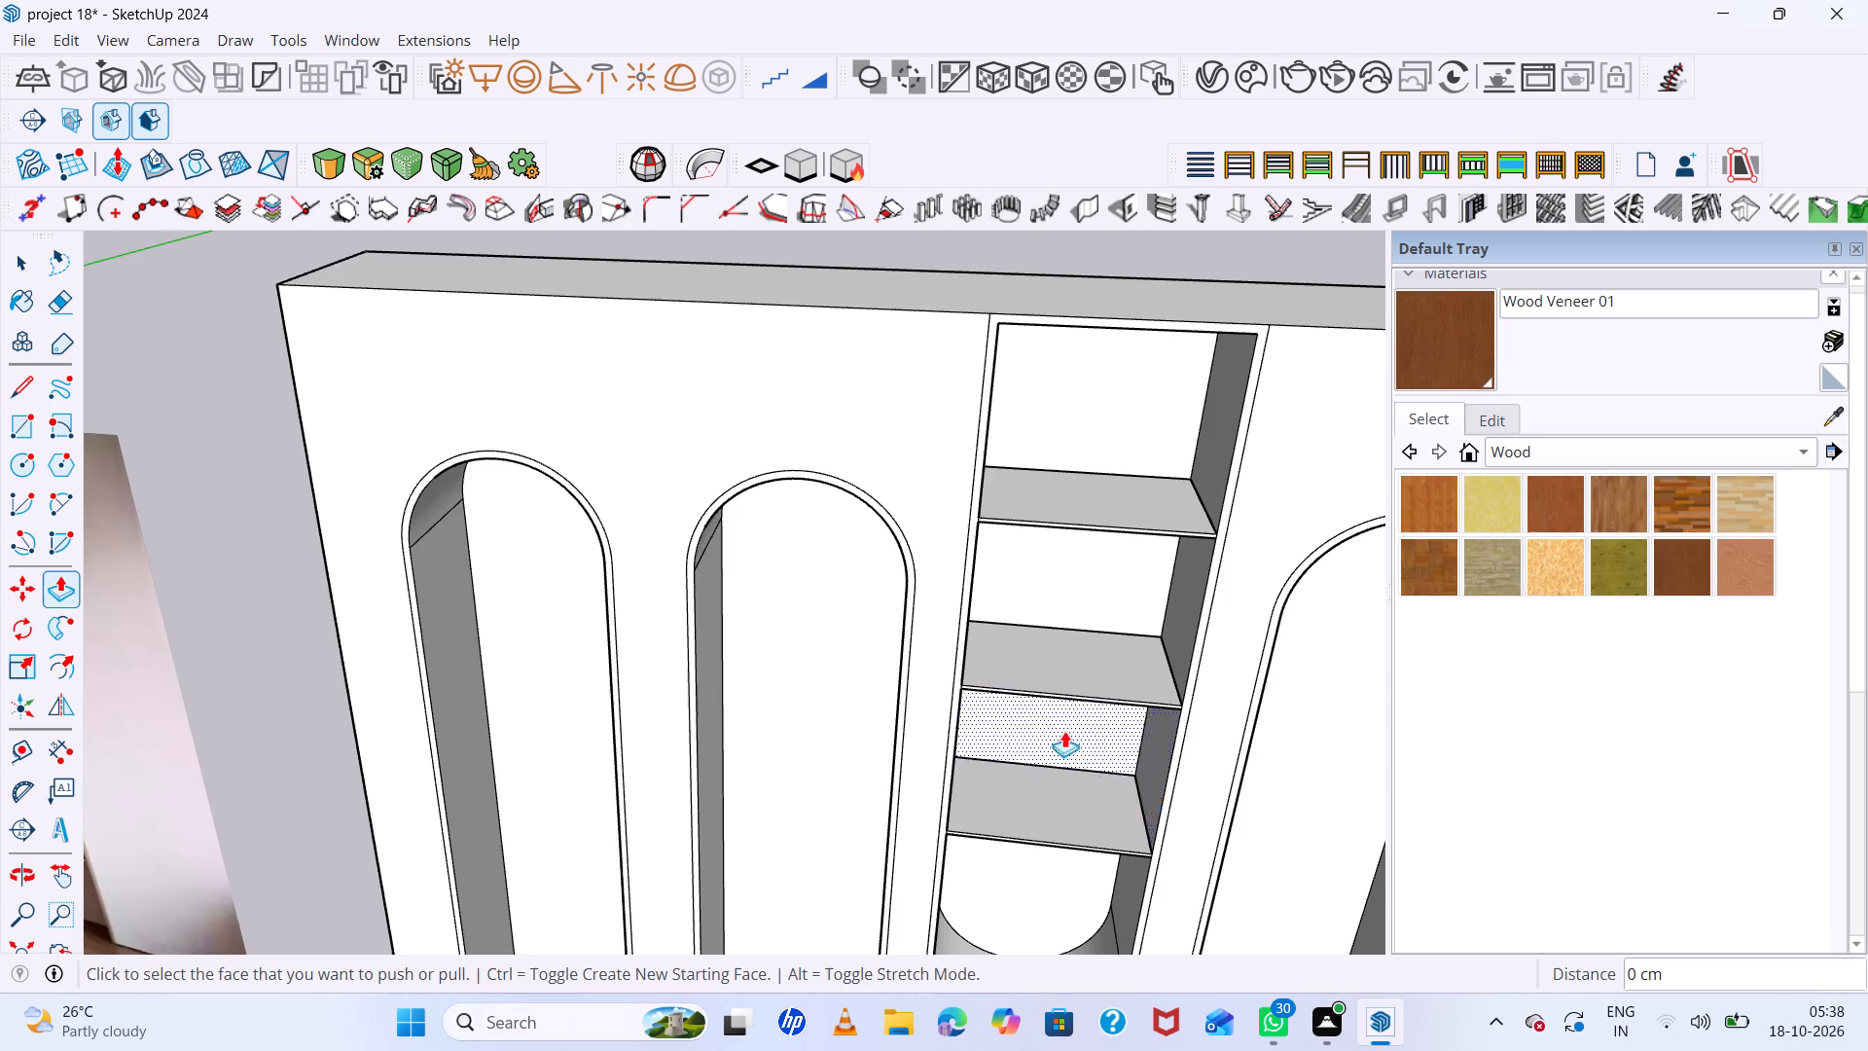
pyautogui.scroll(-12, 884, 657)
pyautogui.moveTo(1034, 723); pyautogui.dragTo(1047, 579, button='middle')
pyautogui.middleClick(1047, 578)
pyautogui.scroll(7, 1090, 718)
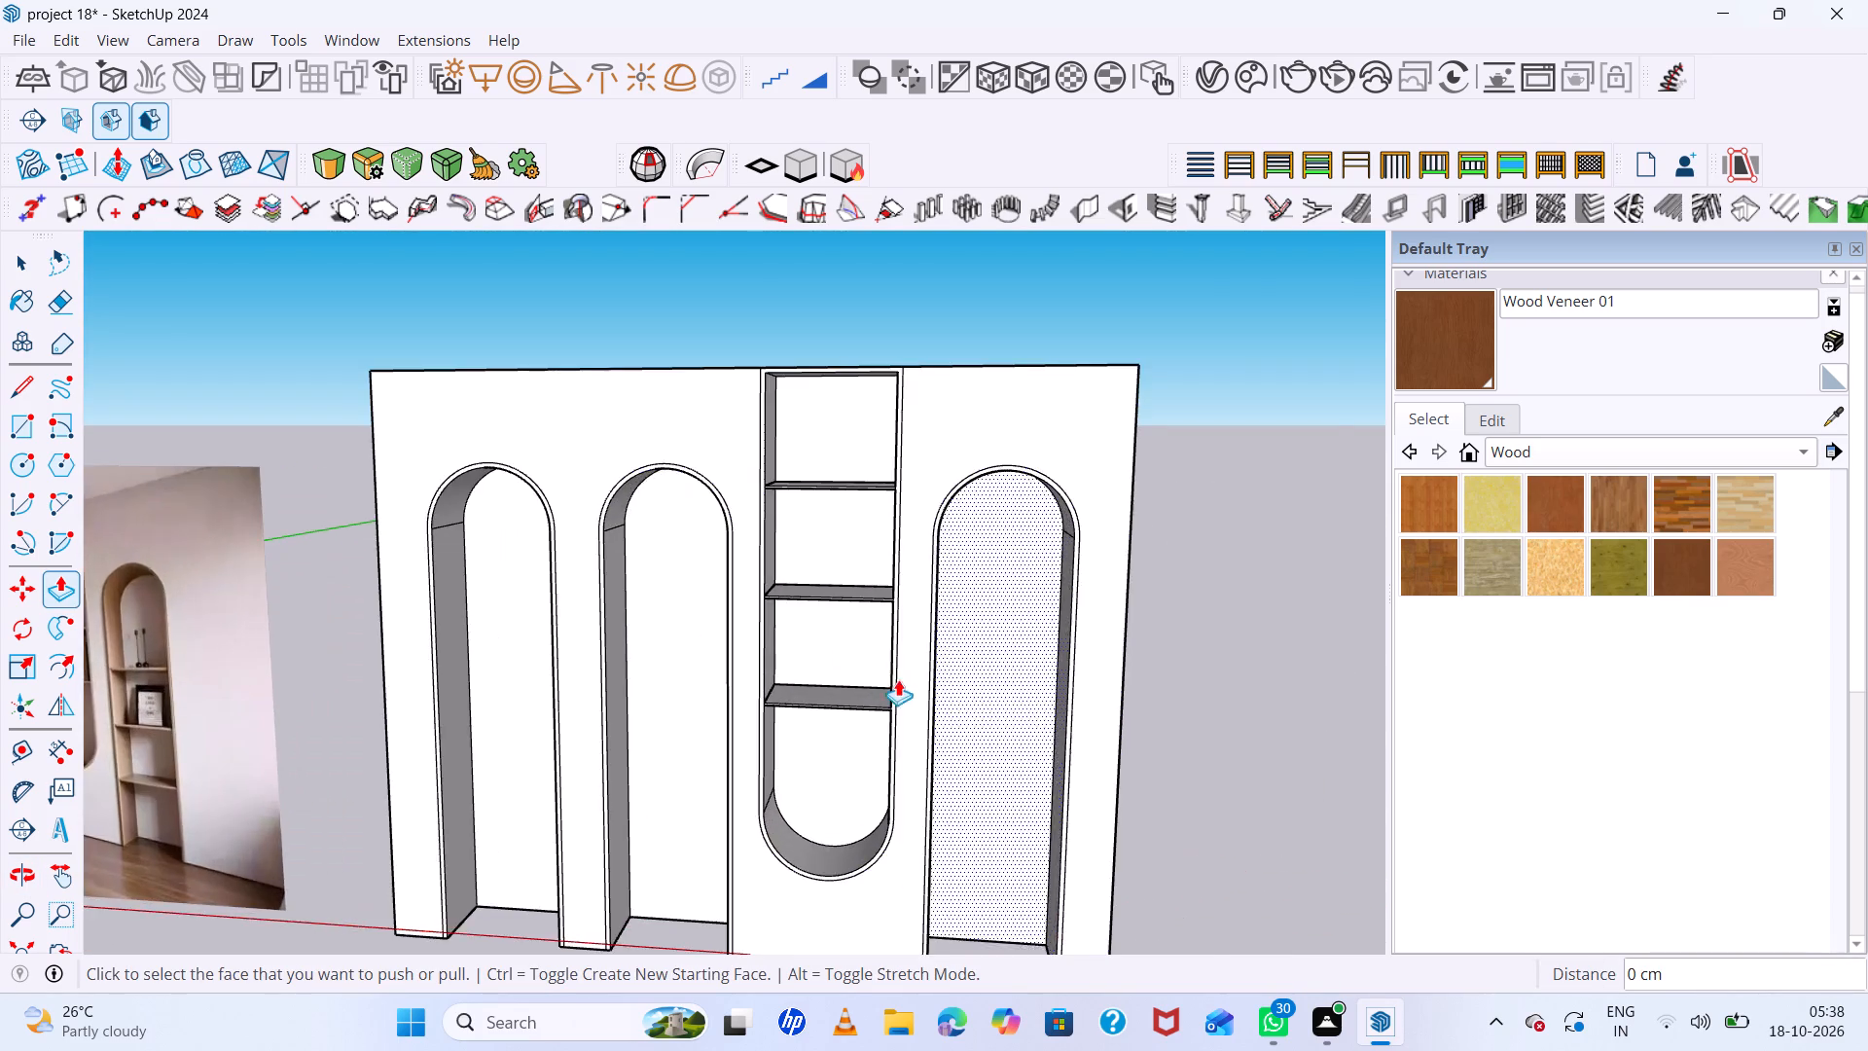
pyautogui.scroll(5, 887, 673)
pyautogui.moveTo(642, 591); pyautogui.dragTo(865, 502, button='middle')
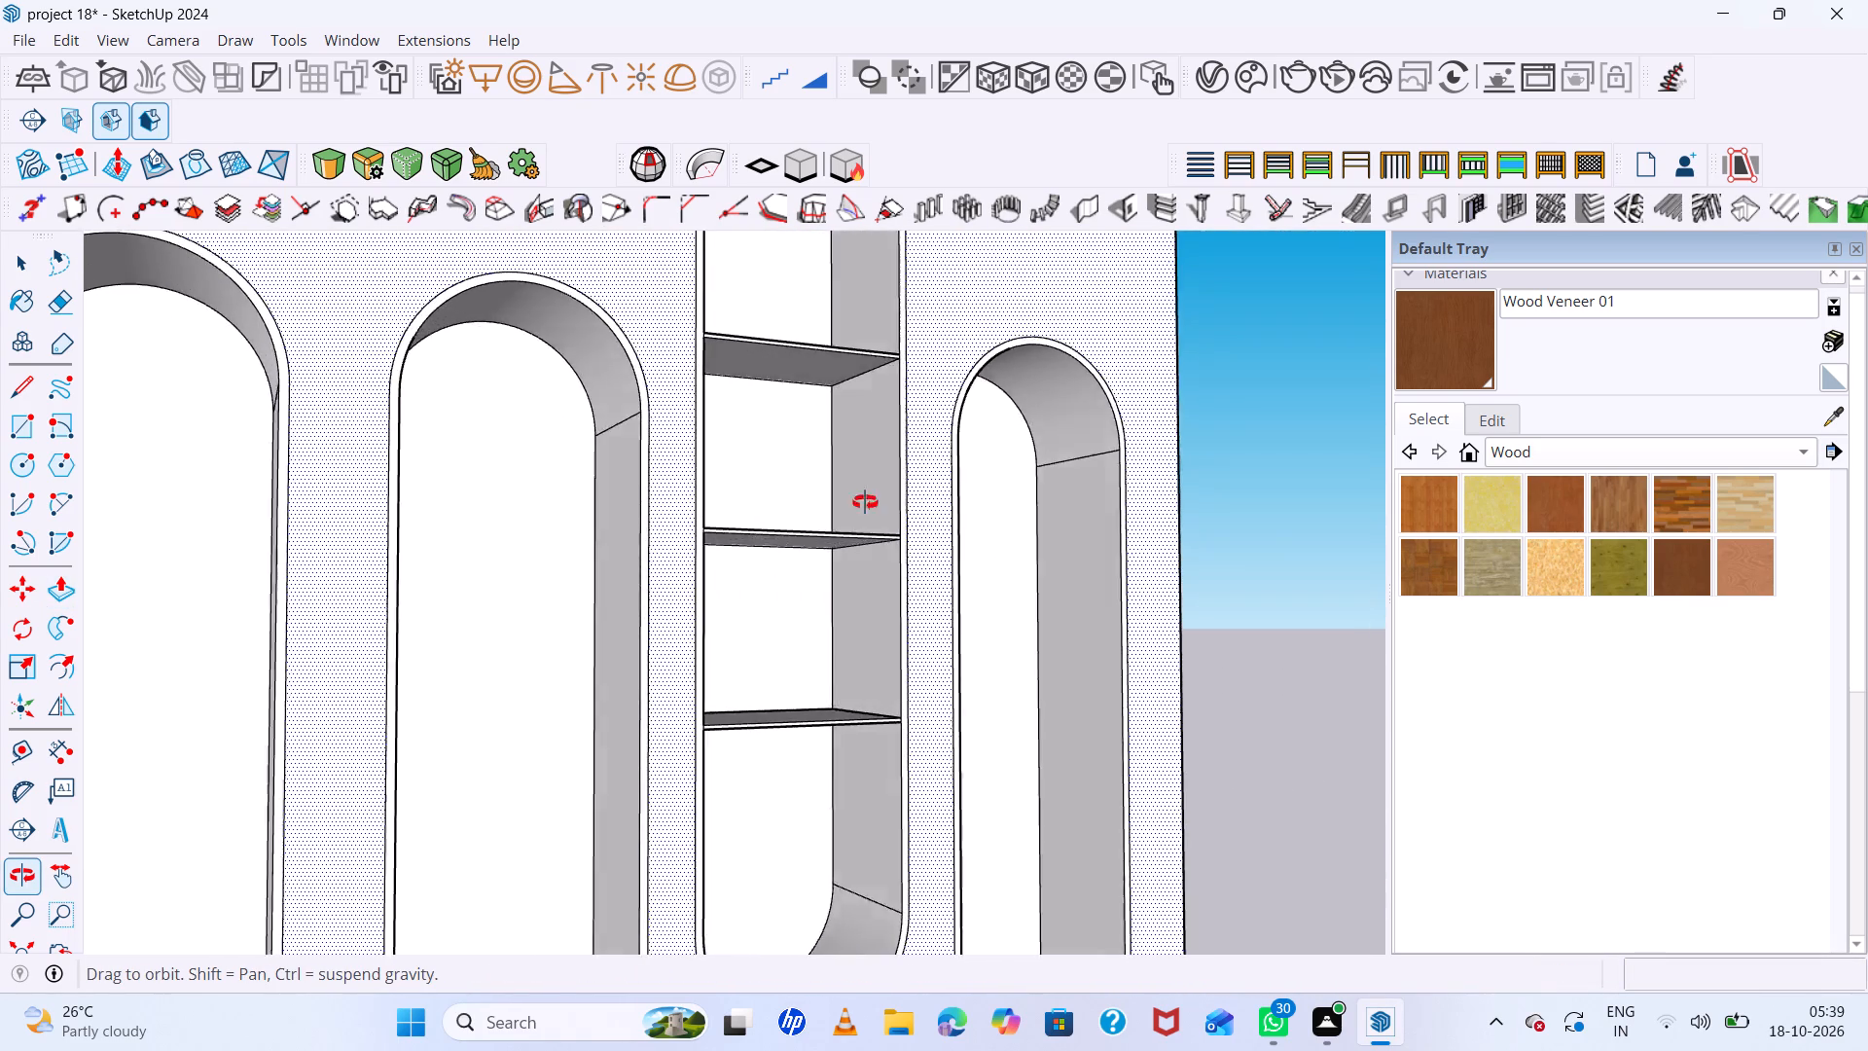
pyautogui.moveTo(865, 502); pyautogui.dragTo(613, 455, button='middle')
pyautogui.scroll(-13, 798, 591)
pyautogui.moveTo(866, 634); pyautogui.dragTo(883, 686, button='middle')
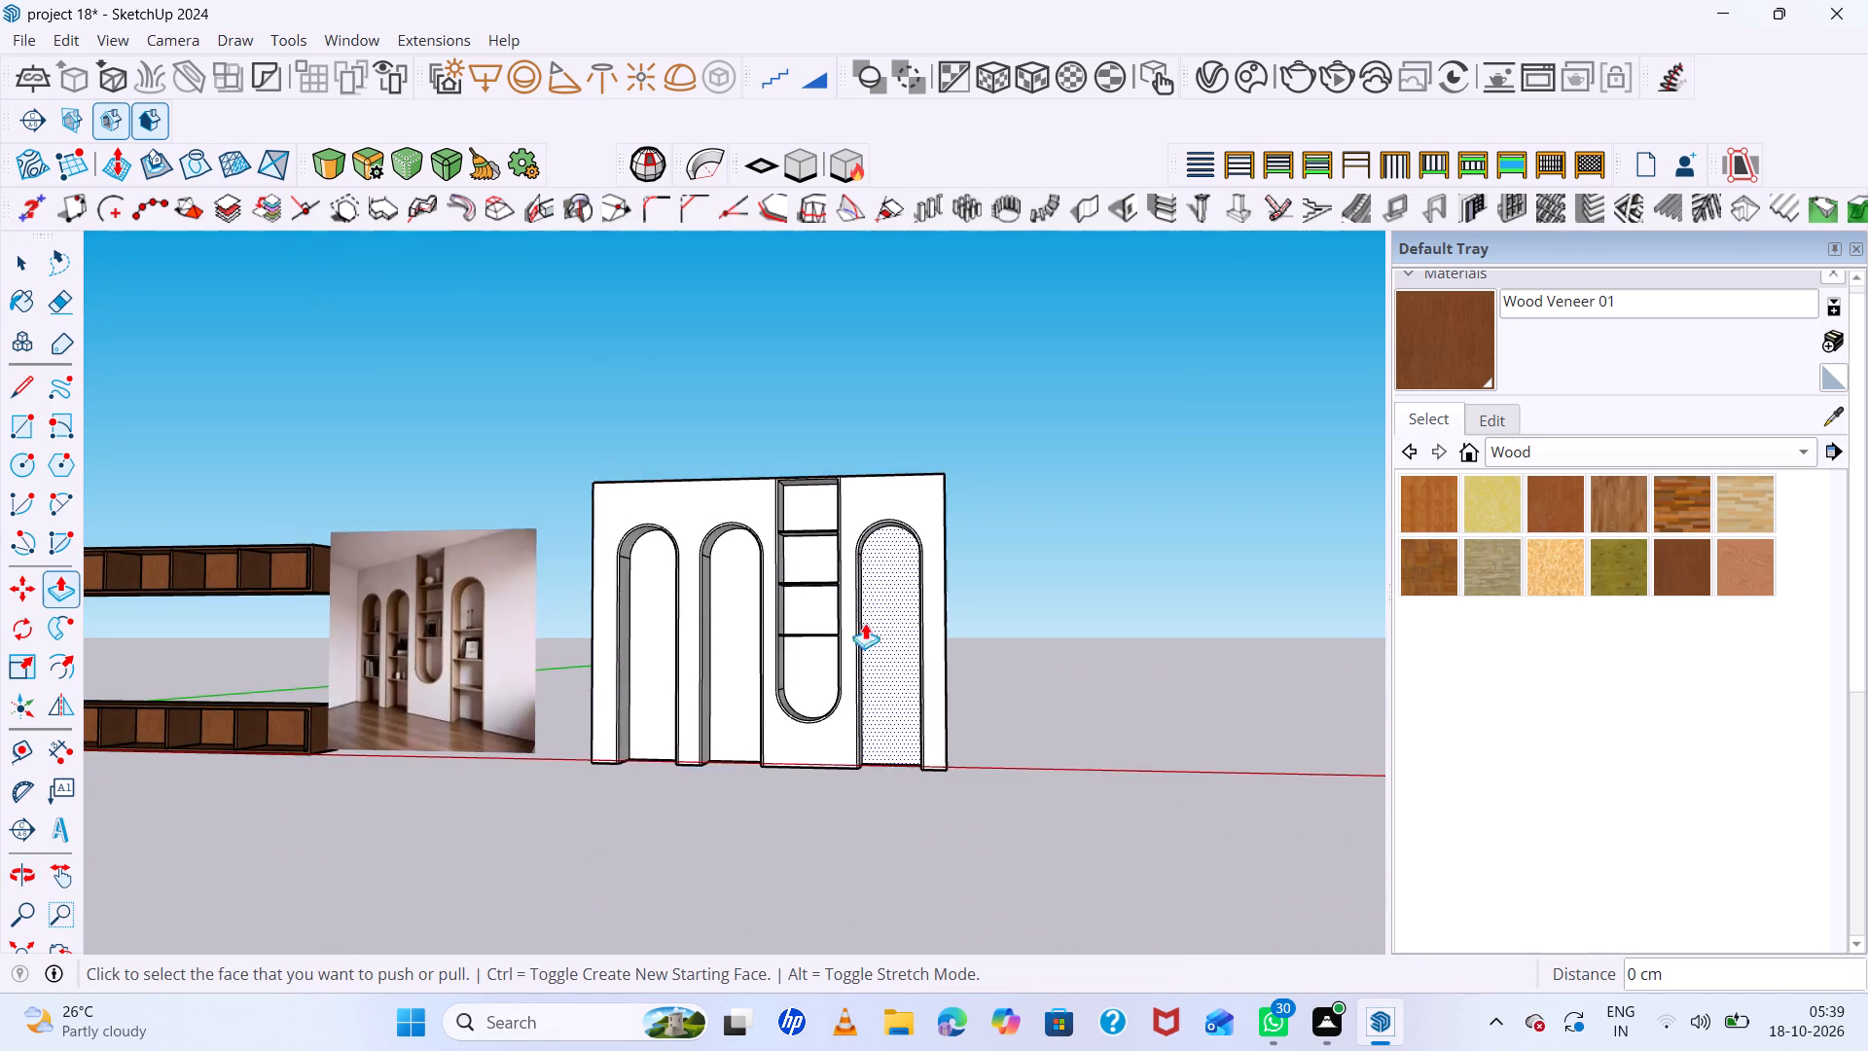
pyautogui.scroll(8, 790, 562)
pyautogui.scroll(6, 868, 531)
pyautogui.scroll(4, 818, 471)
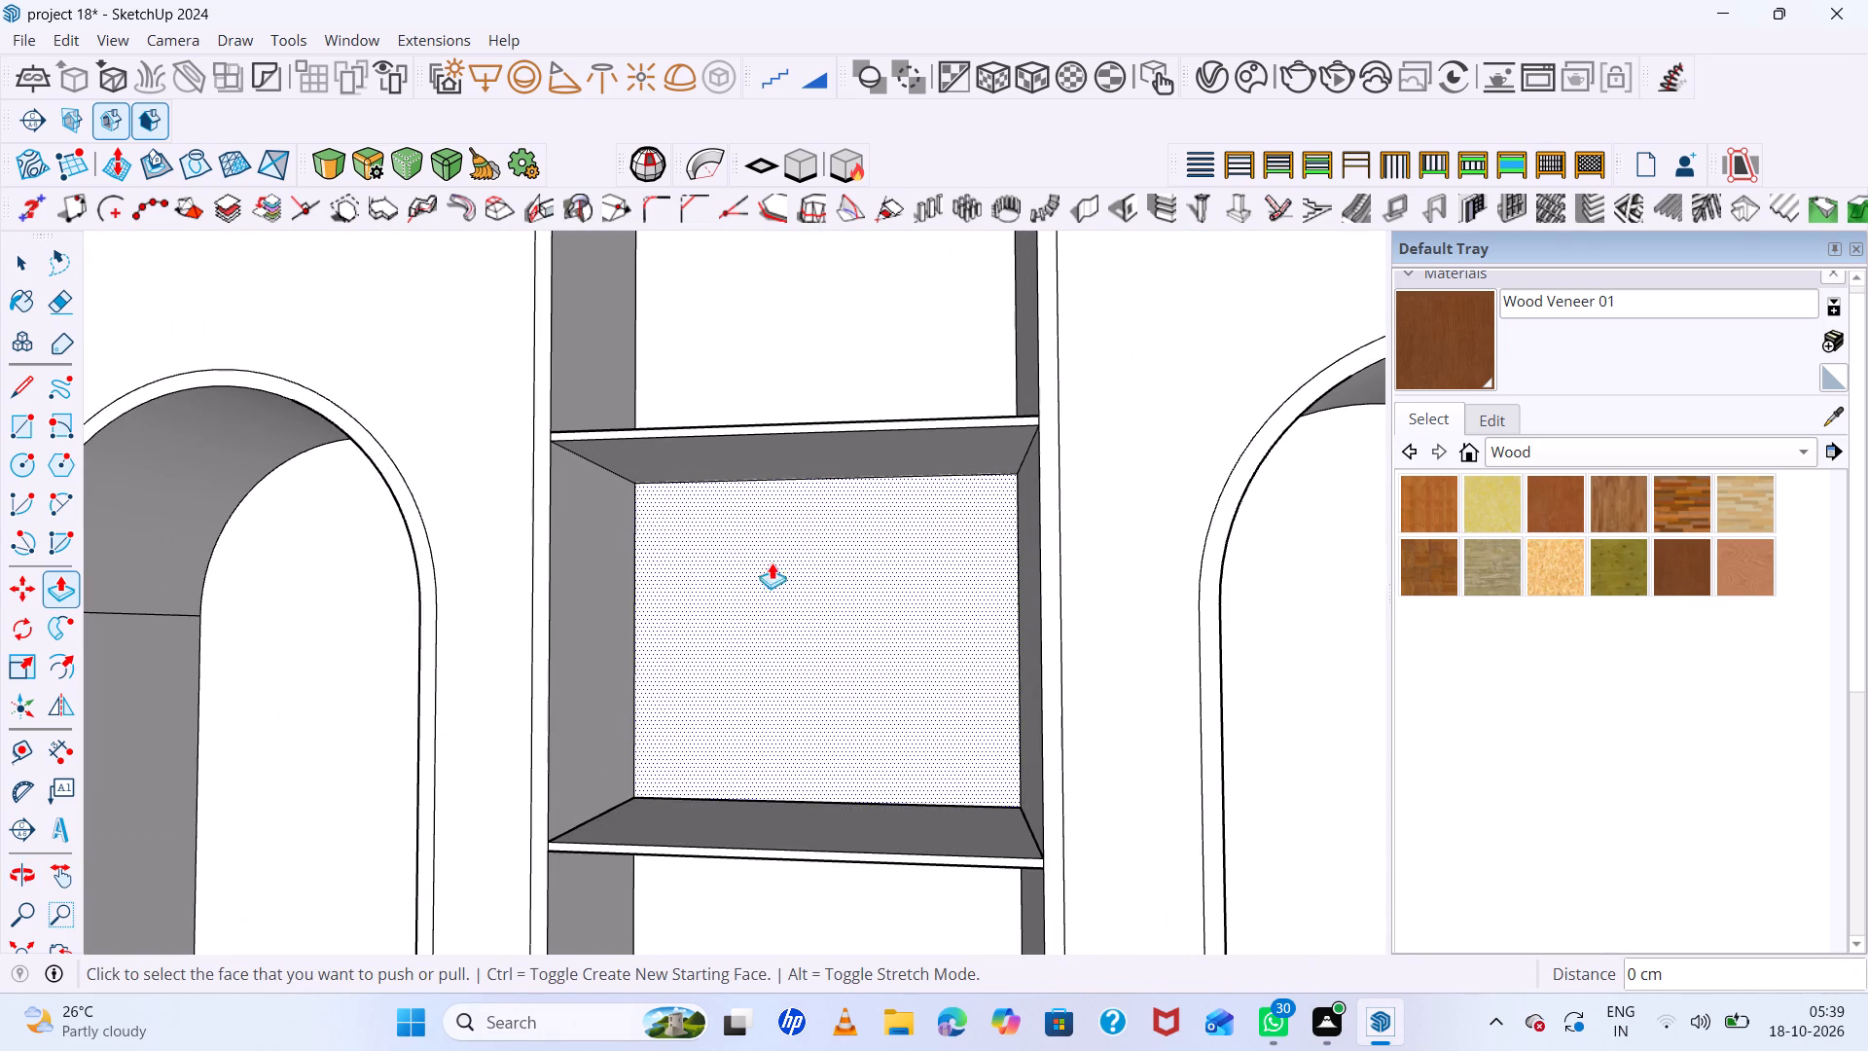
pyautogui.scroll(-19, 978, 634)
pyautogui.scroll(14, 514, 687)
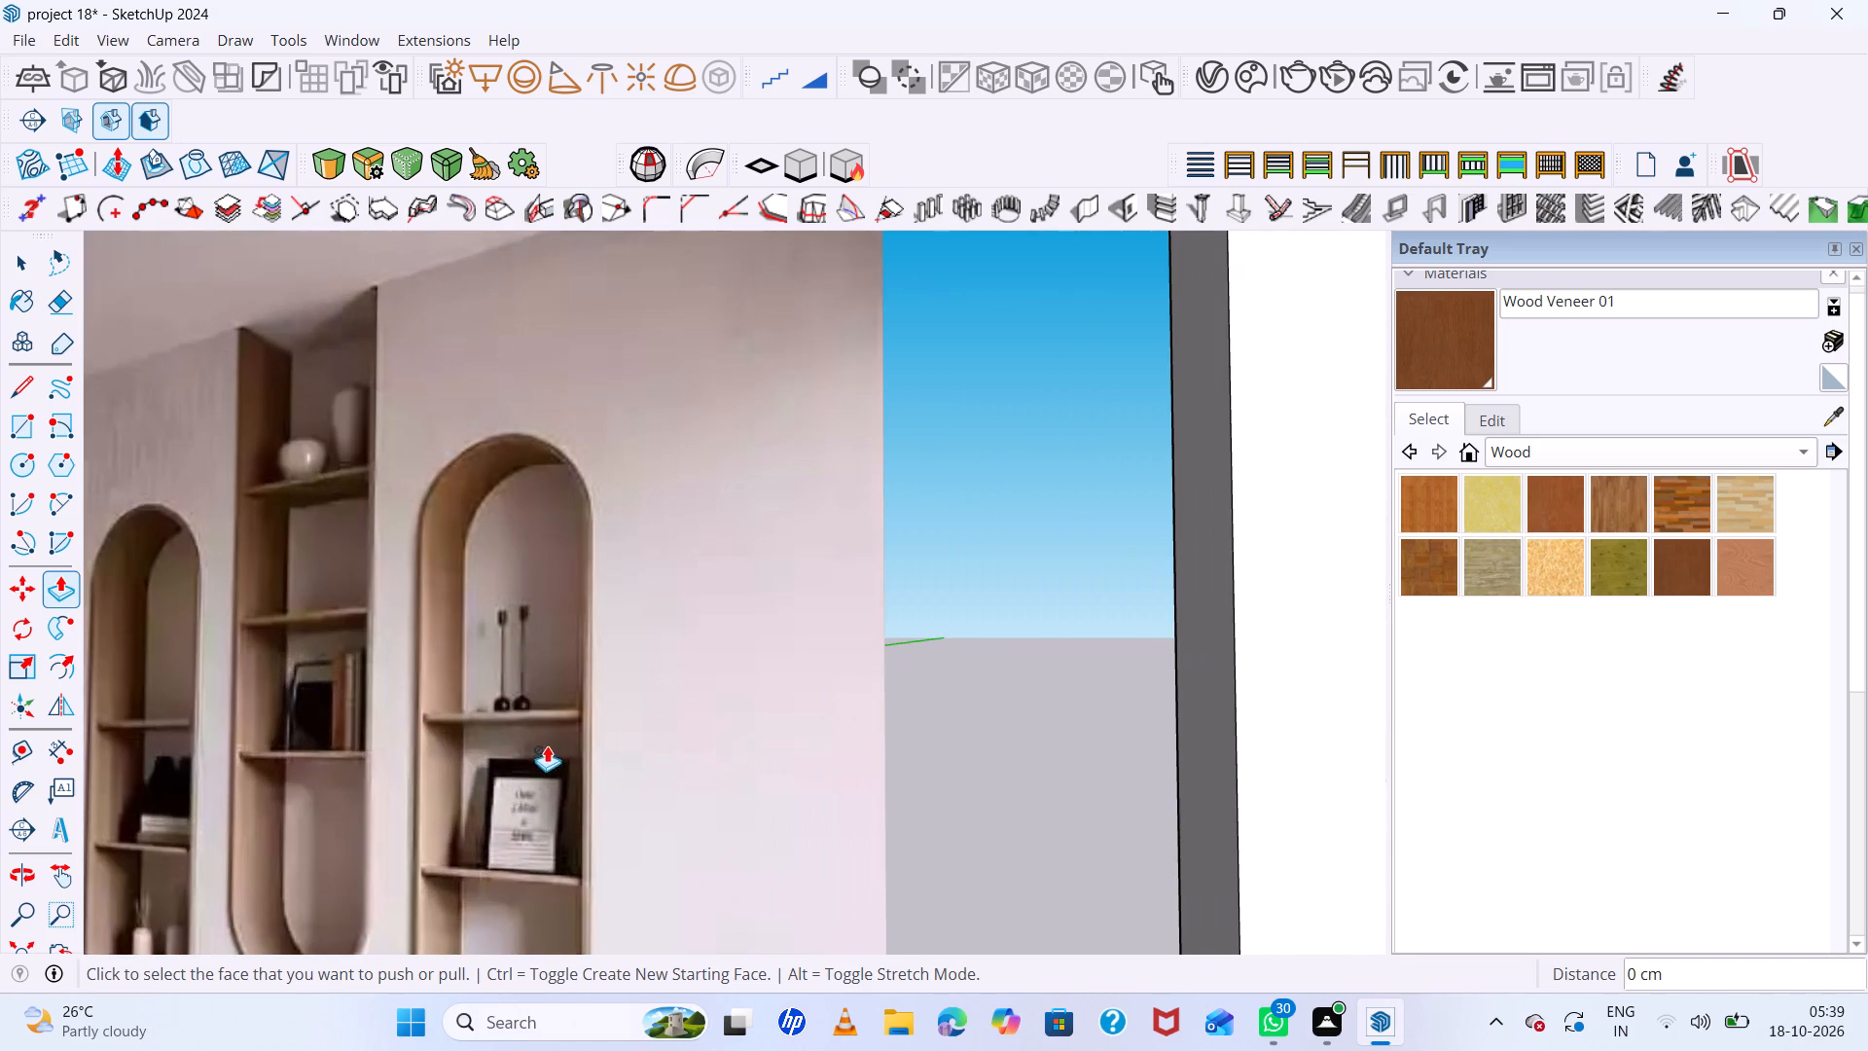
pyautogui.scroll(-13, 611, 679)
pyautogui.scroll(6, 1102, 640)
pyautogui.moveTo(1154, 529); pyautogui.dragTo(1165, 642, button='middle')
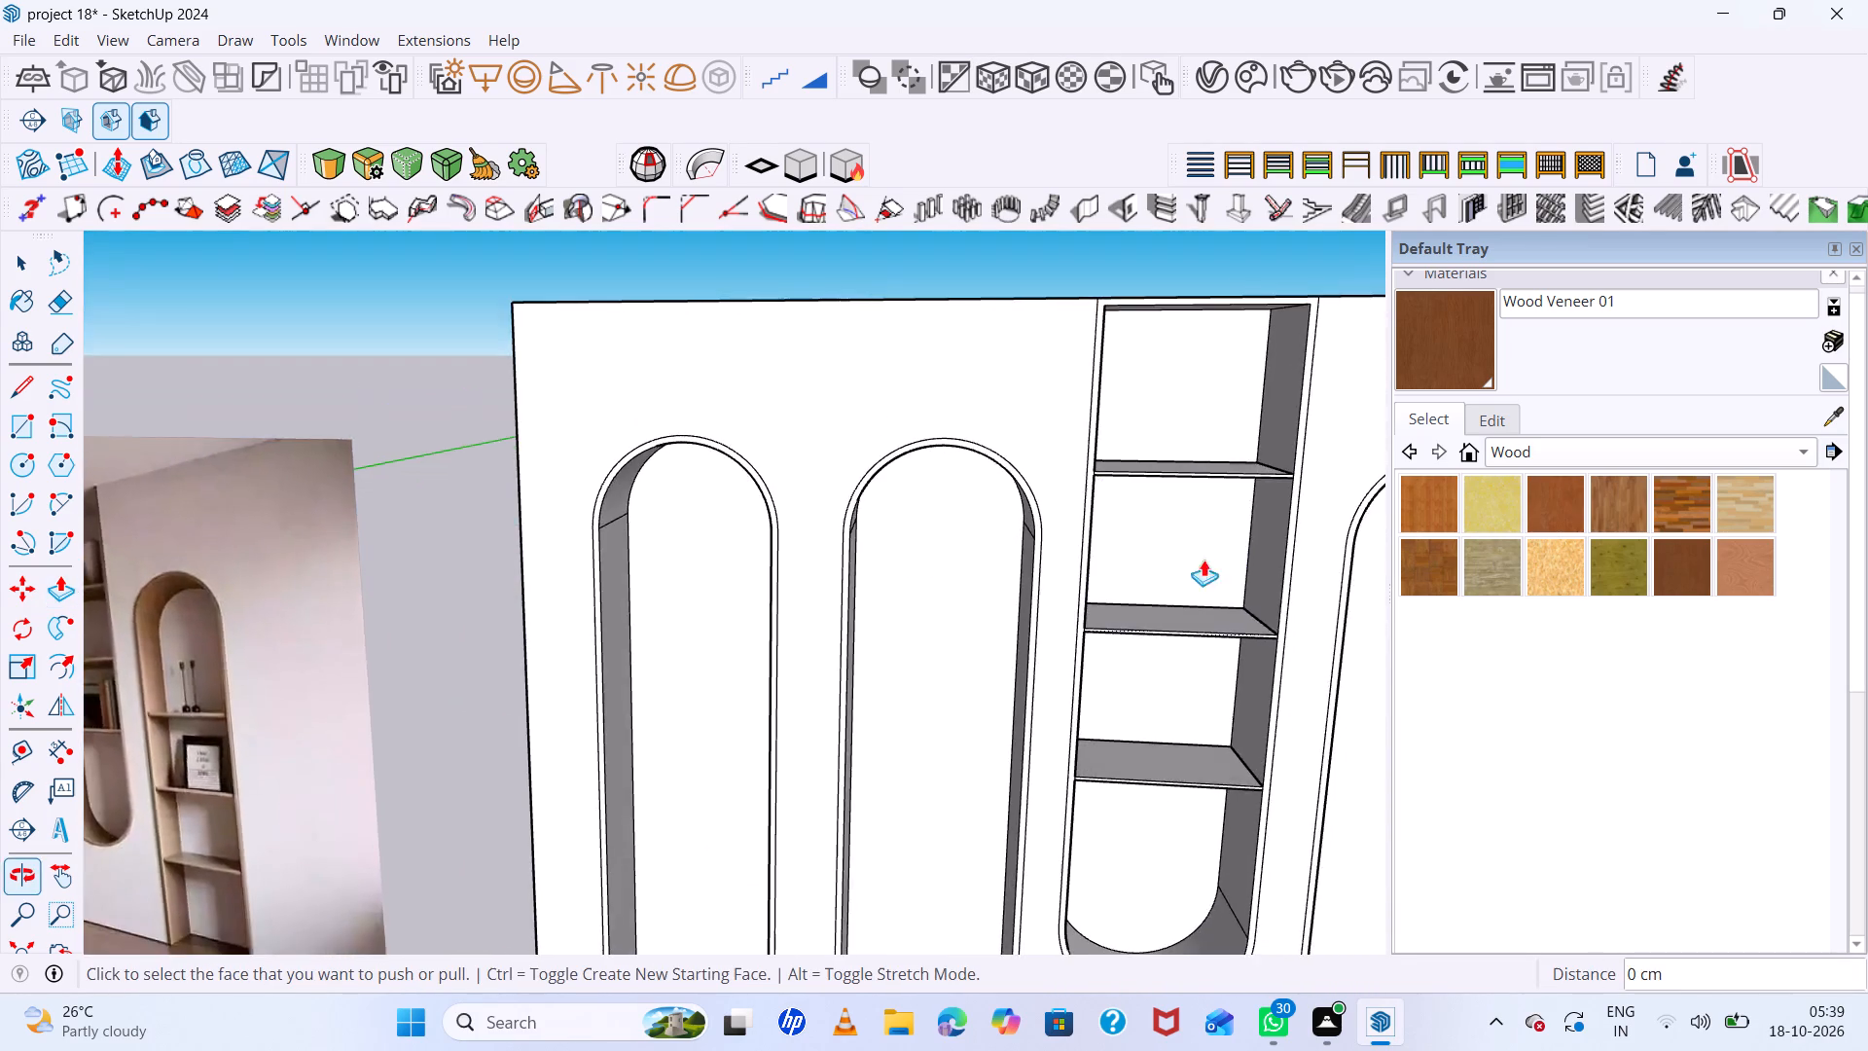
# Pull the underside of the inverted niche's top shelf down by 2 cm.
pyautogui.scroll(7, 1213, 499)
pyautogui.click(1200, 442)
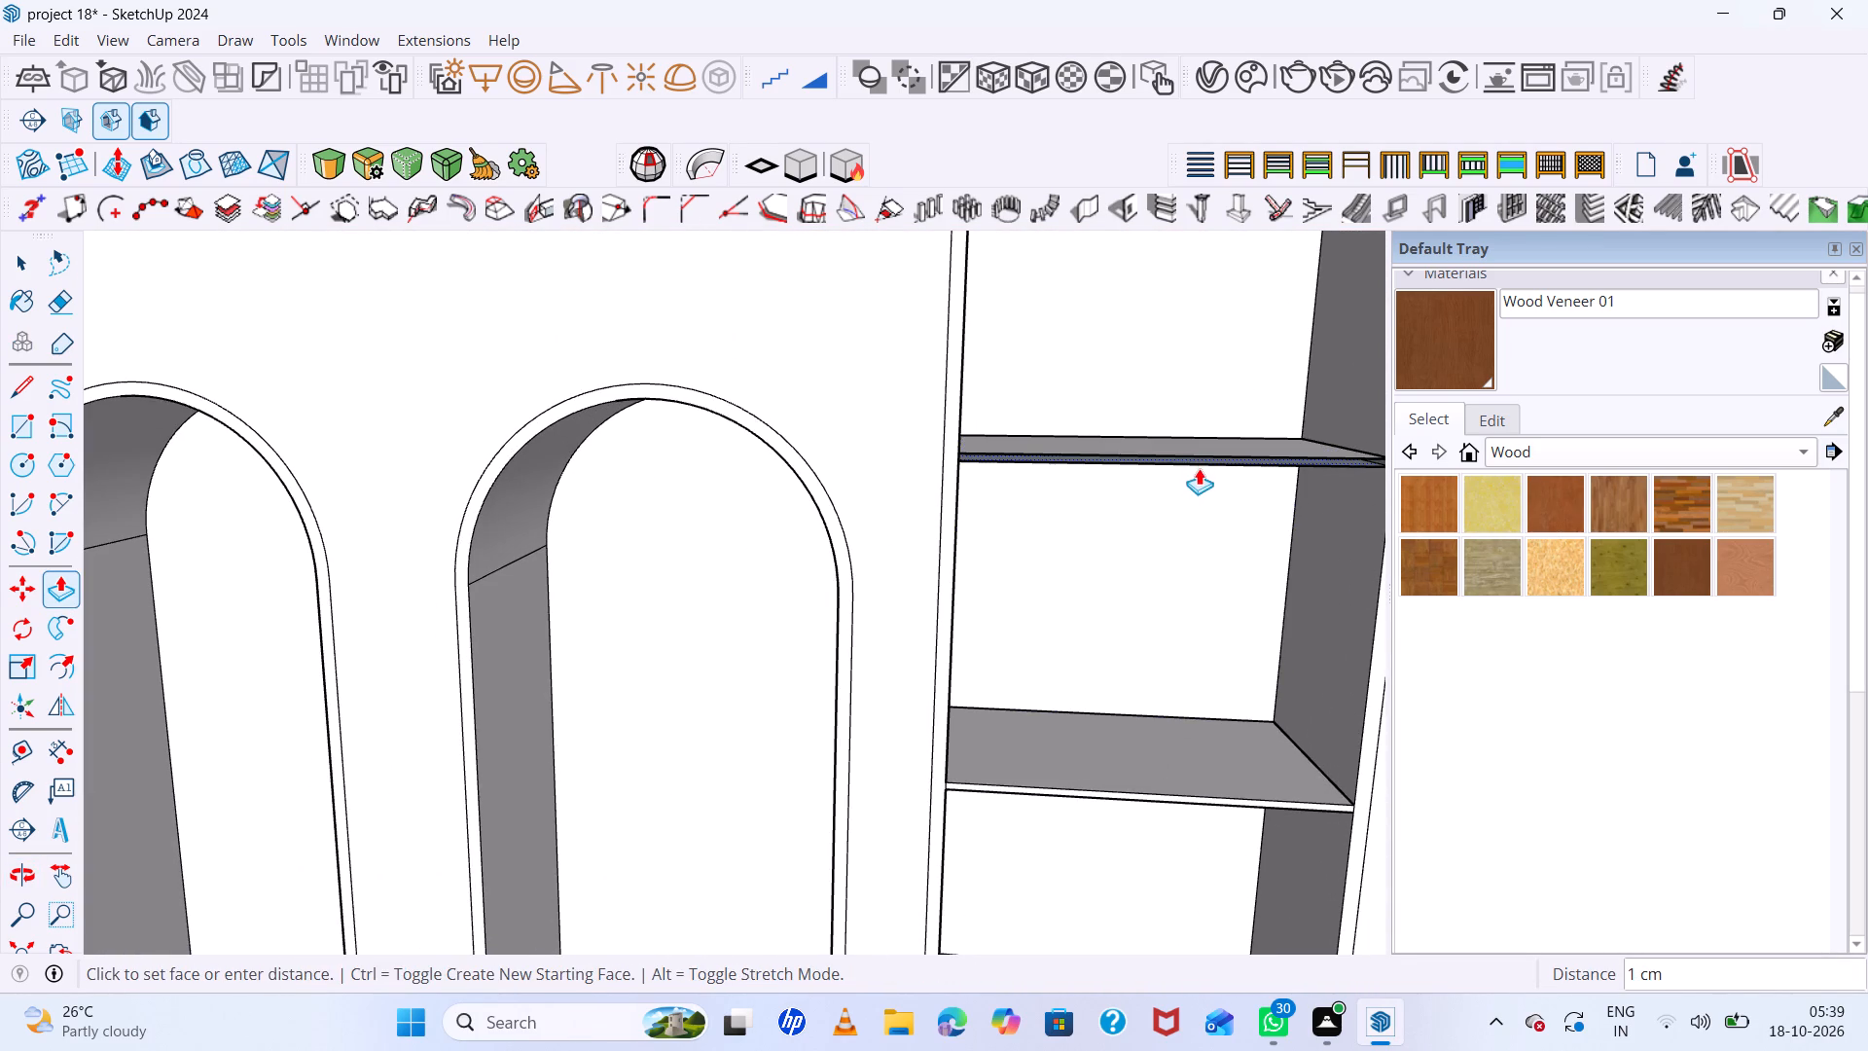
pyautogui.press('space')
pyautogui.scroll(8, 1181, 446)
pyautogui.moveTo(1196, 487); pyautogui.dragTo(1189, 409, button='middle')
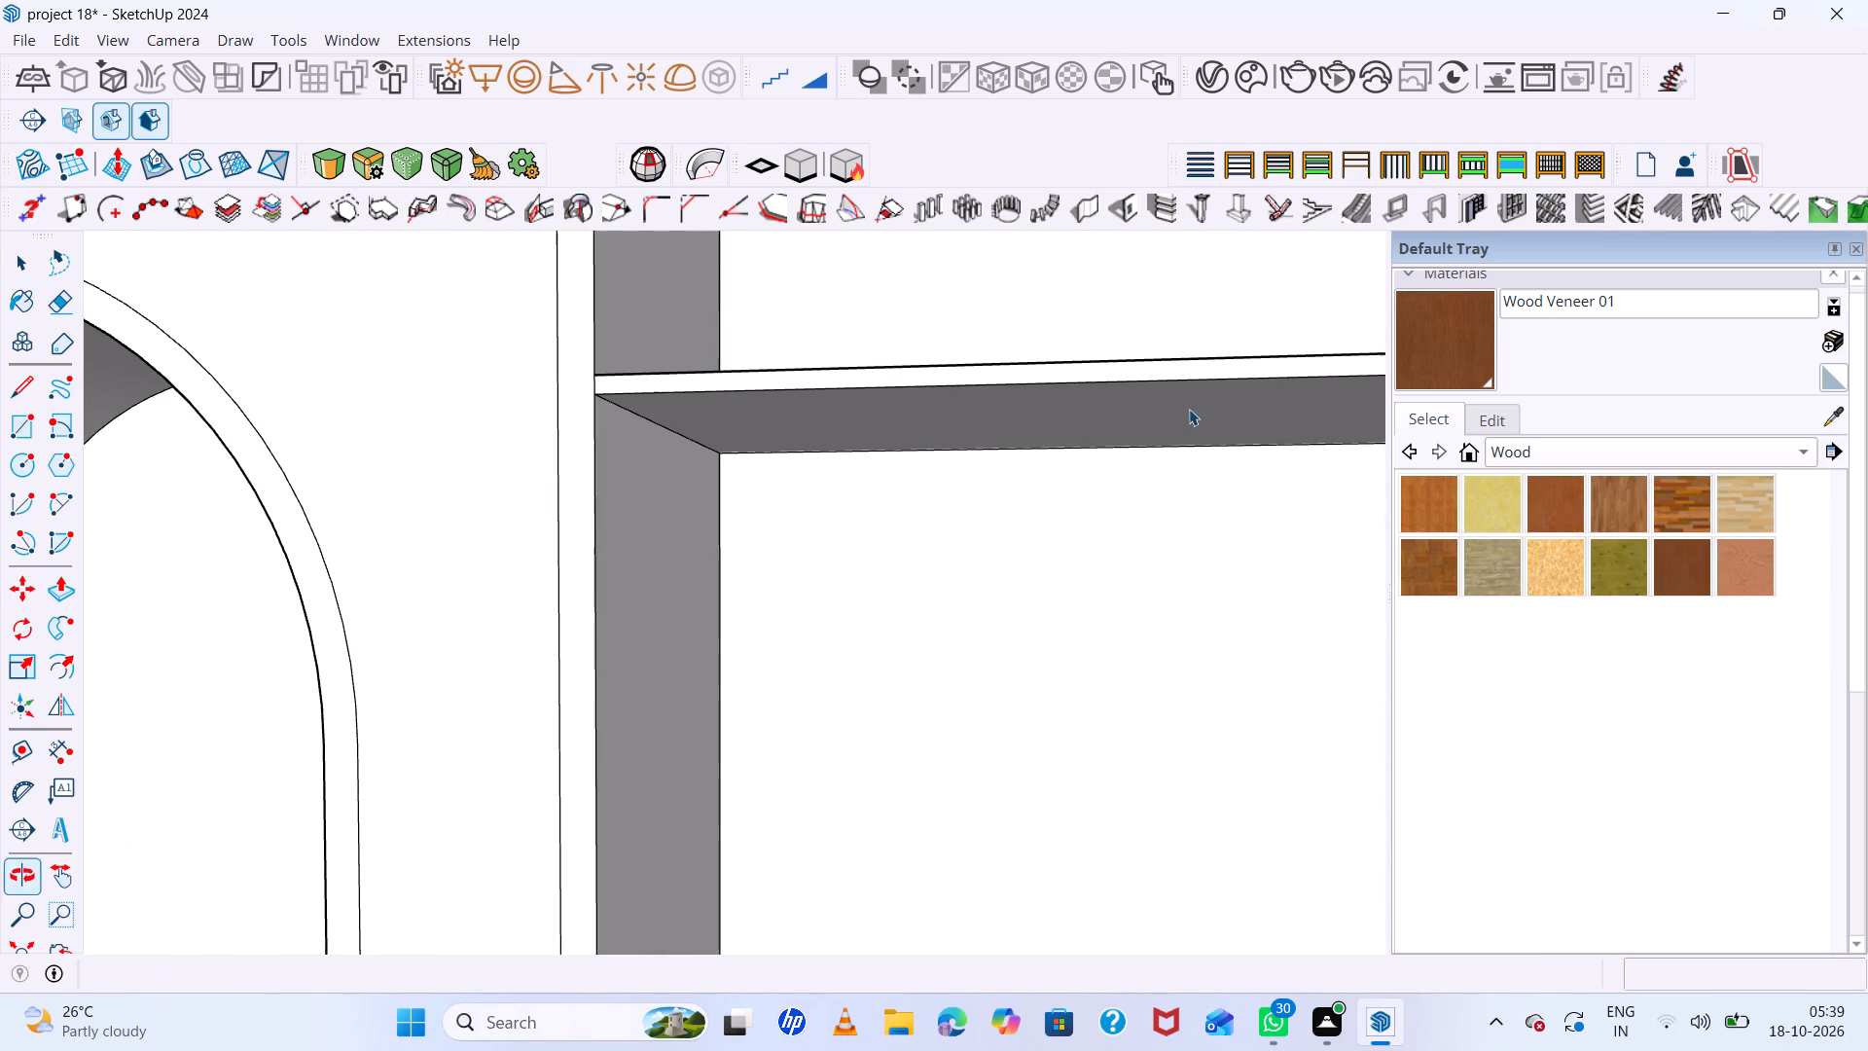
pyautogui.click(1181, 432)
pyautogui.press('p')
pyautogui.click(1178, 433)
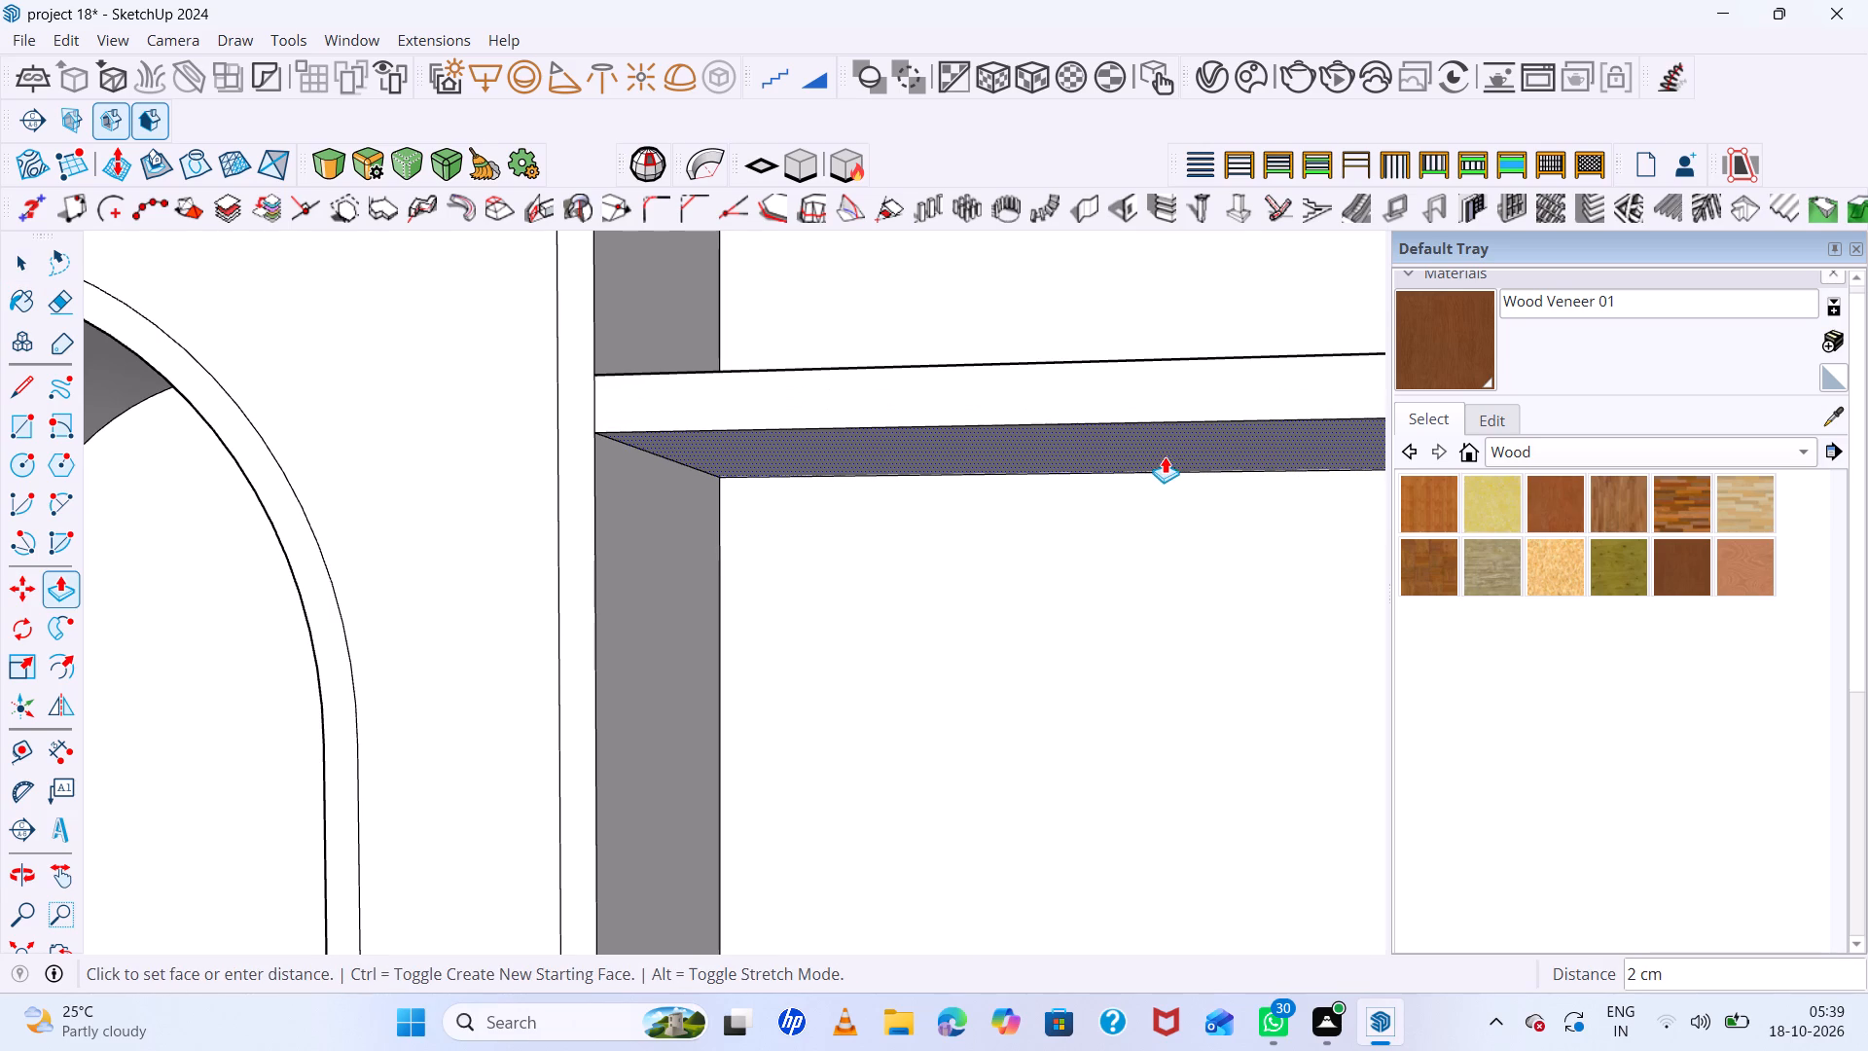
pyautogui.click(1165, 458)
# Repeat the 2 cm downward pull on the undersides of the middle and lowest shelves in the inverted niche.
pyautogui.scroll(-14, 962, 476)
pyautogui.moveTo(1077, 625); pyautogui.dragTo(1106, 679, button='middle')
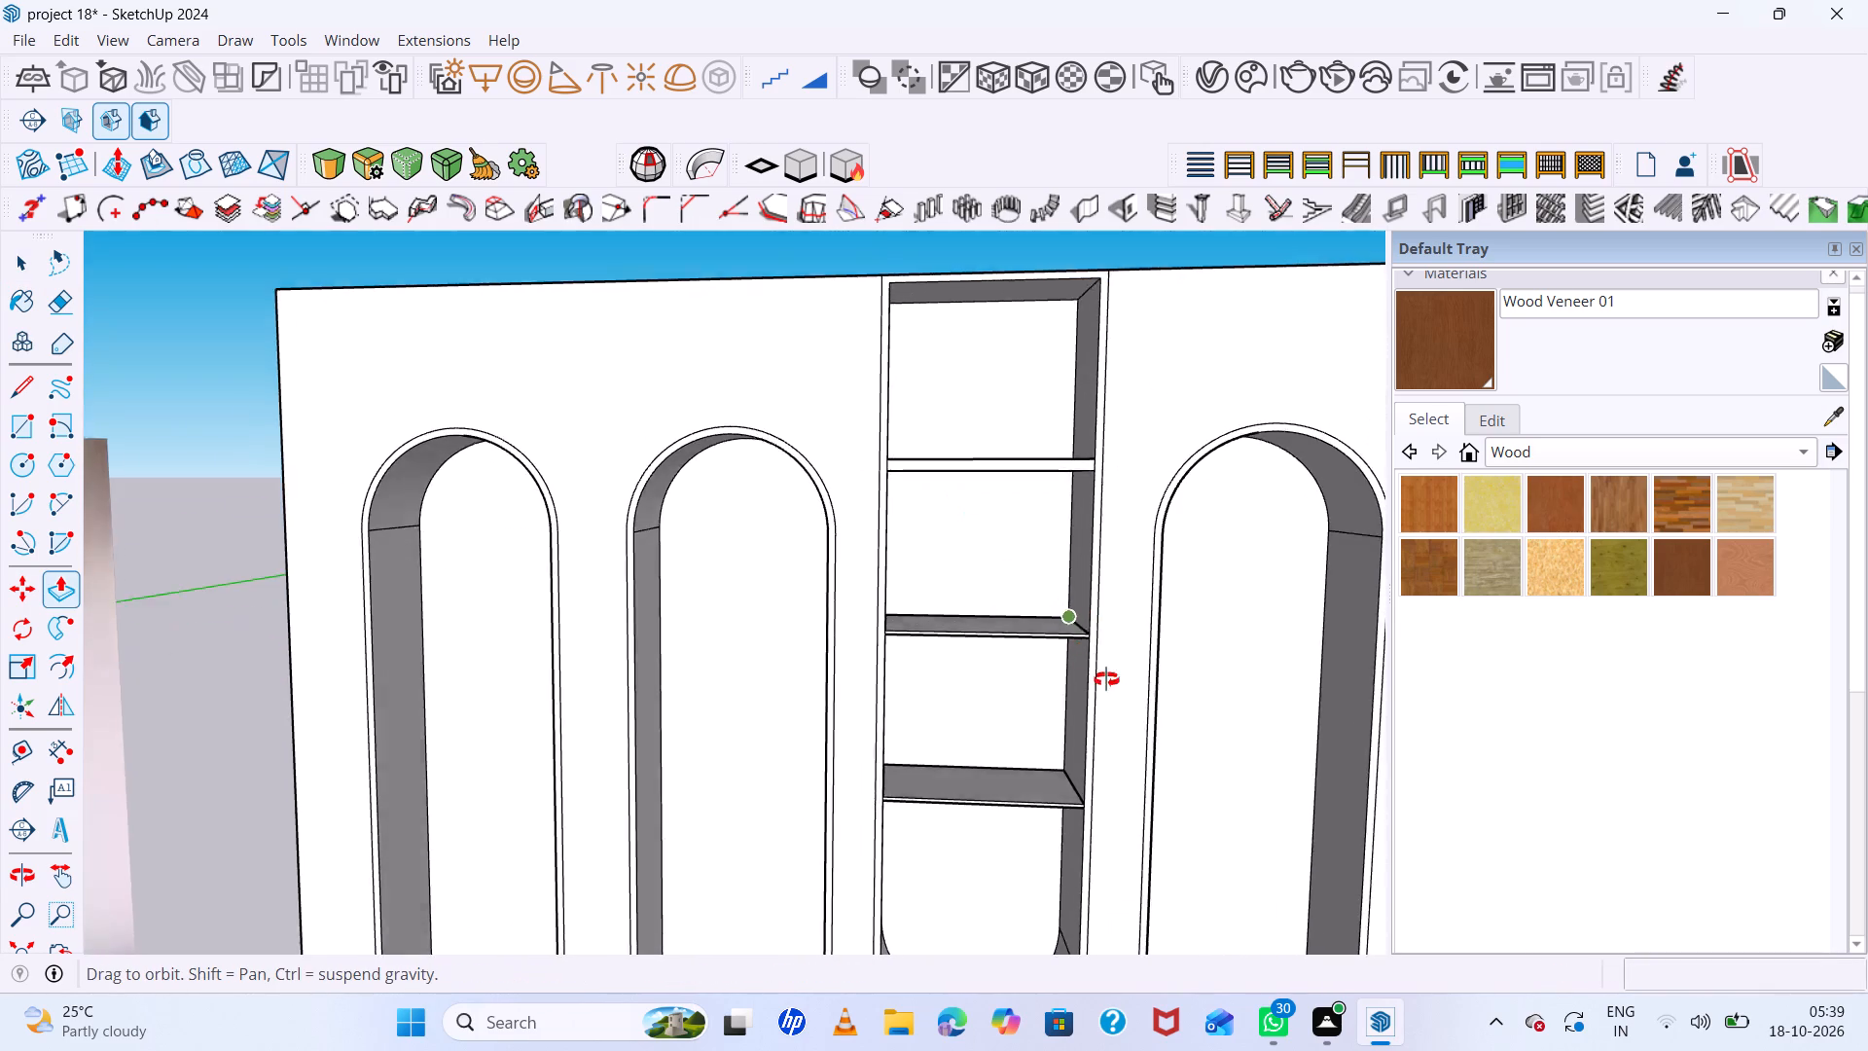
pyautogui.moveTo(1106, 679); pyautogui.dragTo(1127, 743, button='middle')
pyautogui.moveTo(1127, 743); pyautogui.dragTo(1125, 485, button='middle')
pyautogui.press('space')
pyautogui.scroll(6, 998, 642)
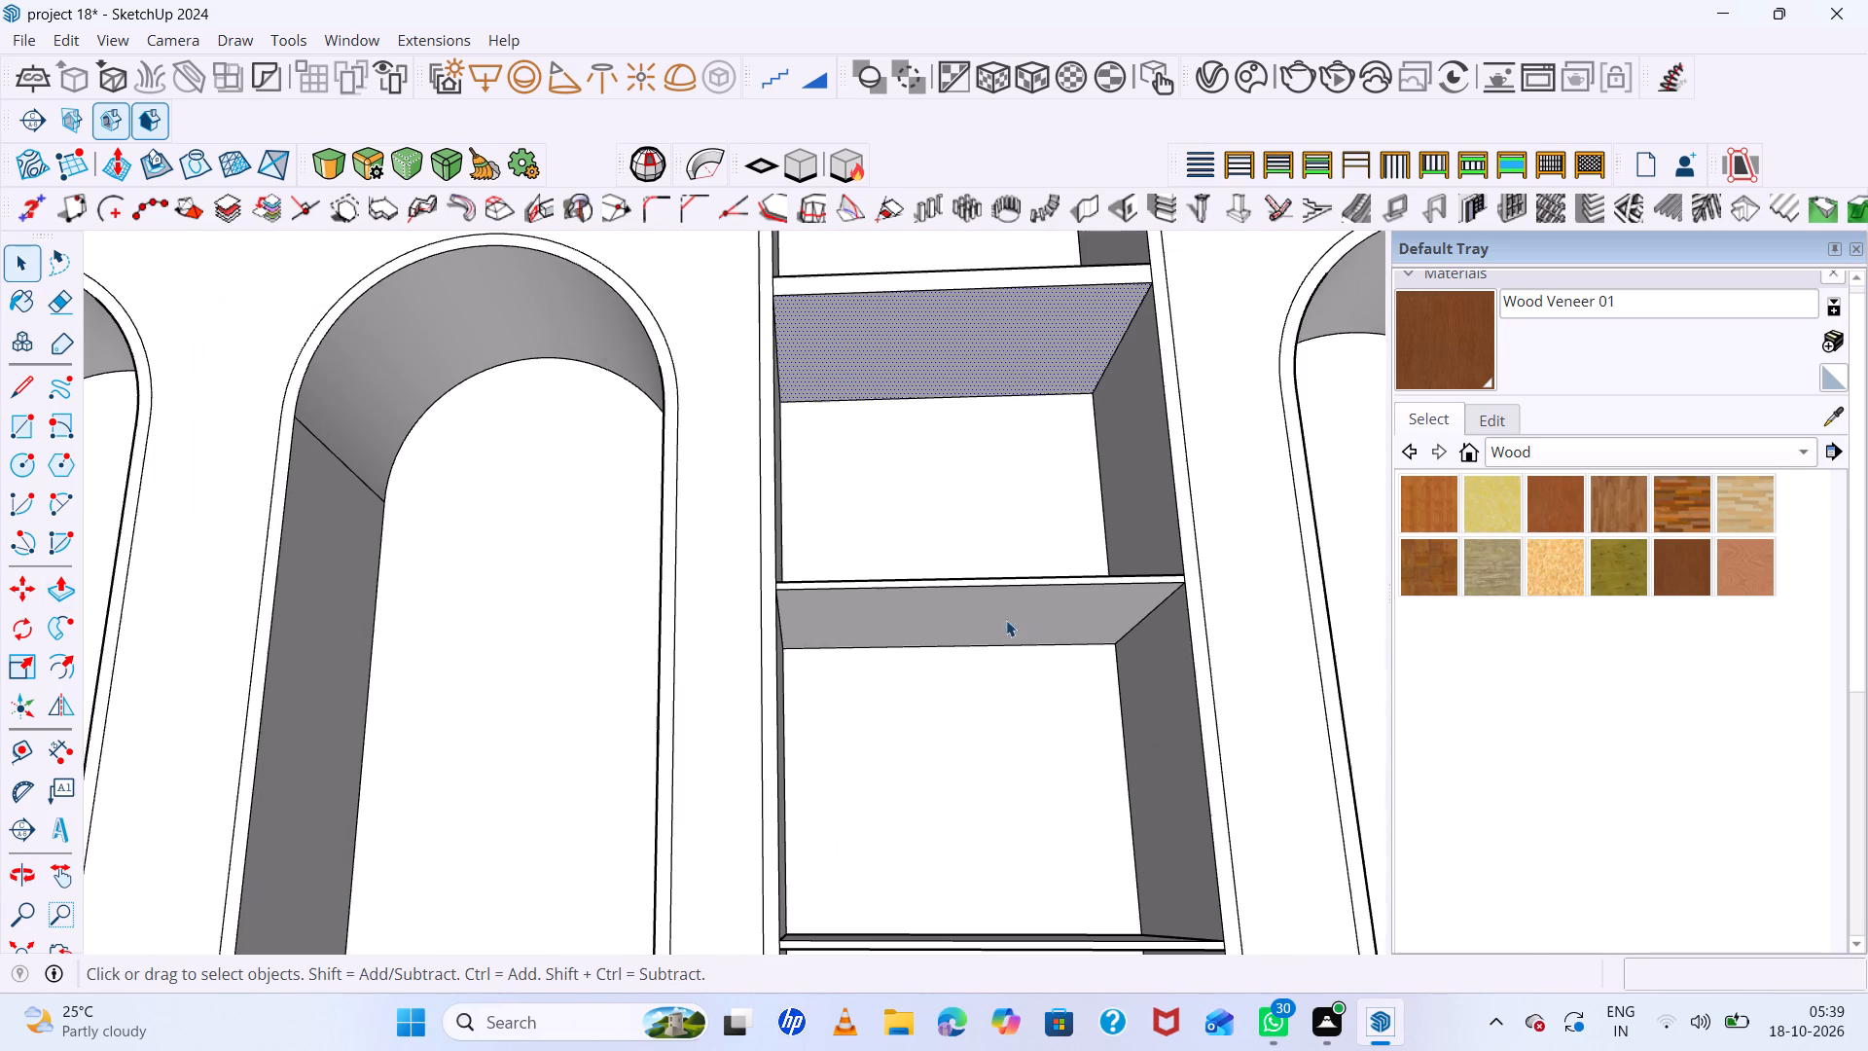
pyautogui.click(1006, 607)
pyautogui.press('p')
pyautogui.doubleClick(1001, 606)
pyautogui.scroll(-6, 994, 604)
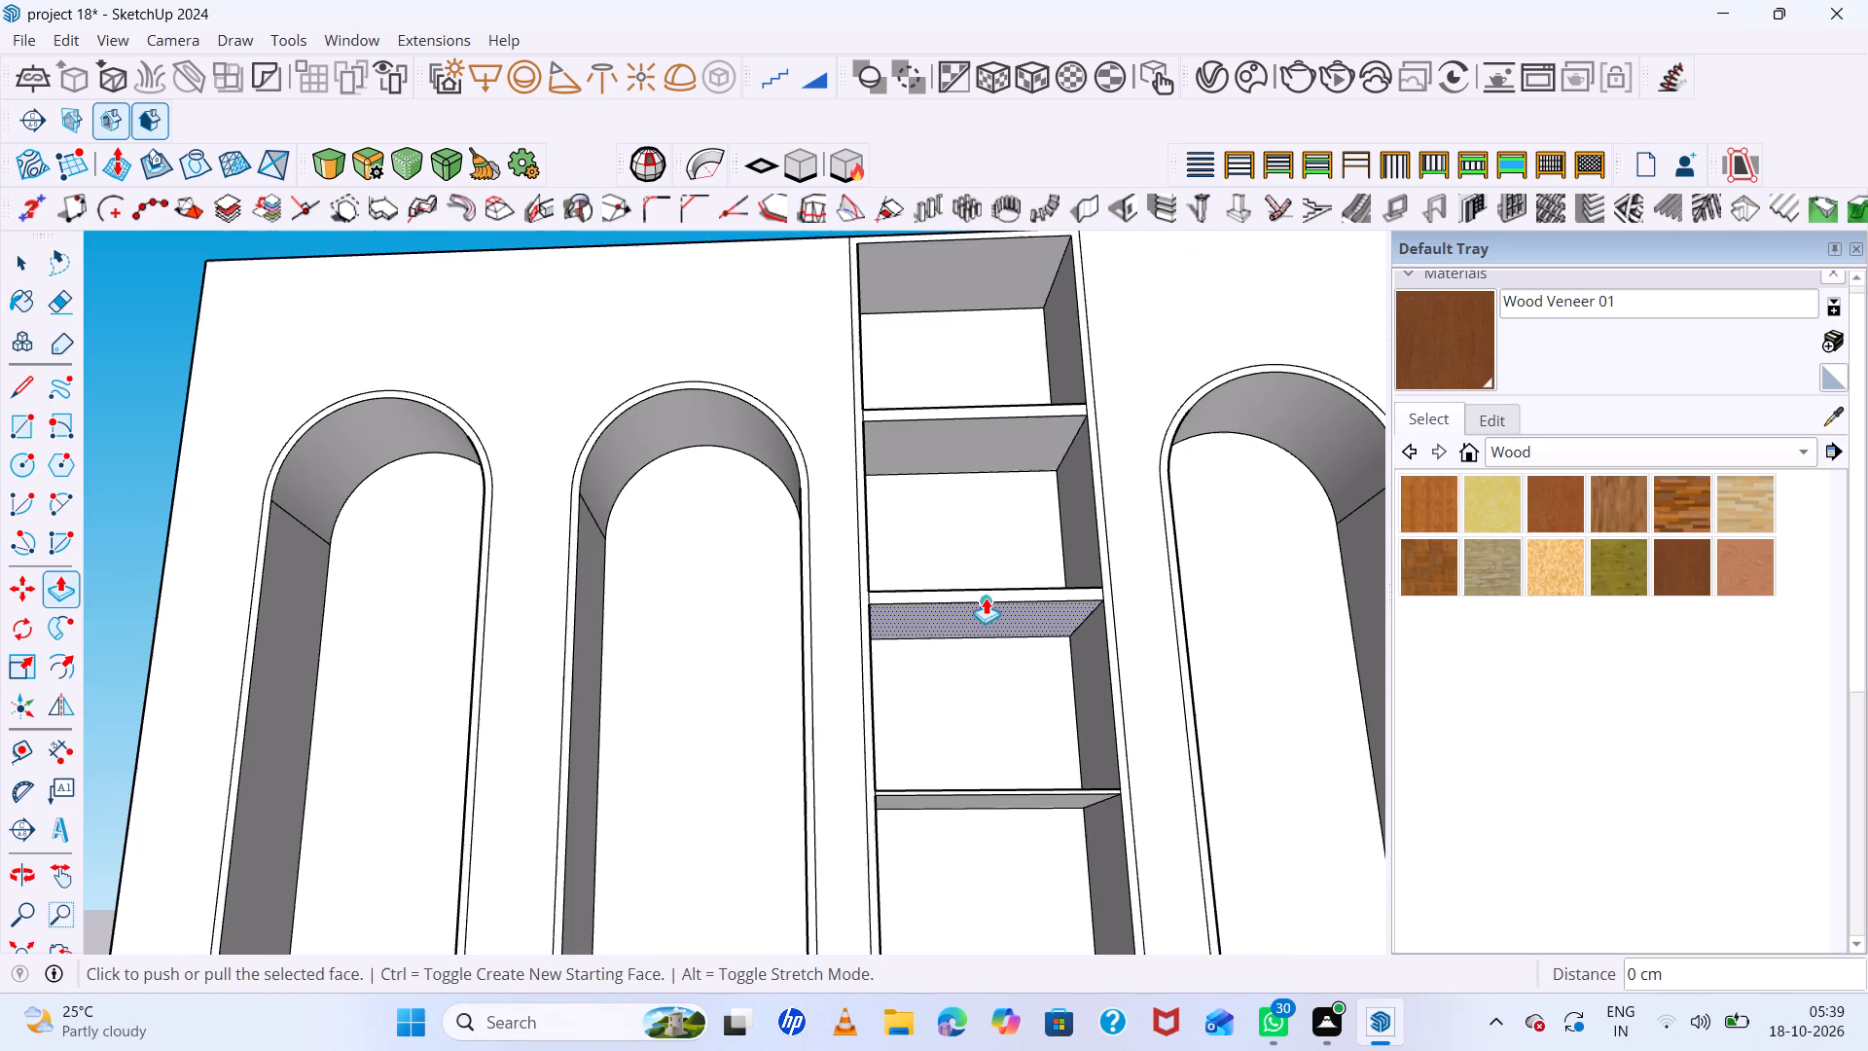
pyautogui.moveTo(1093, 833); pyautogui.dragTo(1080, 730, button='middle')
pyautogui.press('v')
pyautogui.press('space')
pyautogui.click(1047, 774)
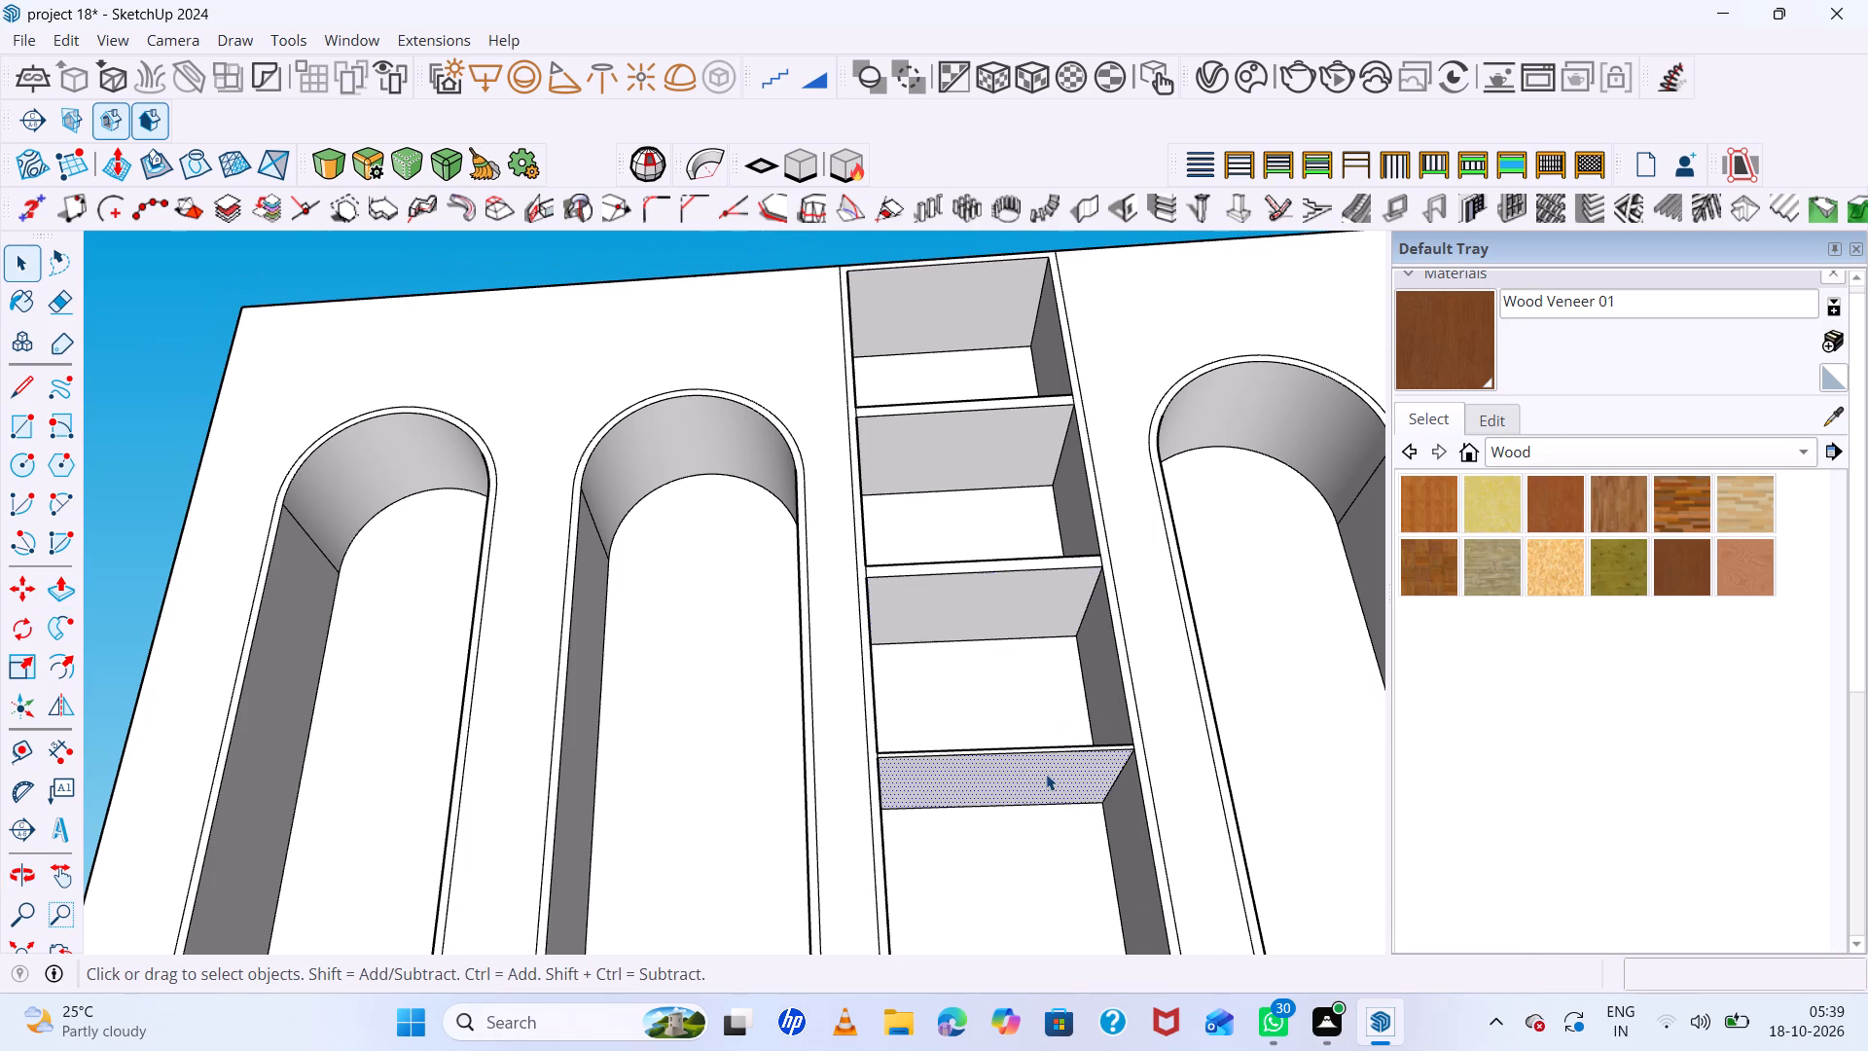
pyautogui.press('p')
pyautogui.doubleClick(1046, 774)
pyautogui.press('space')
# Examine the shelved inverted niche and the empty arched niches against the reference photo.
pyautogui.scroll(-15, 1046, 774)
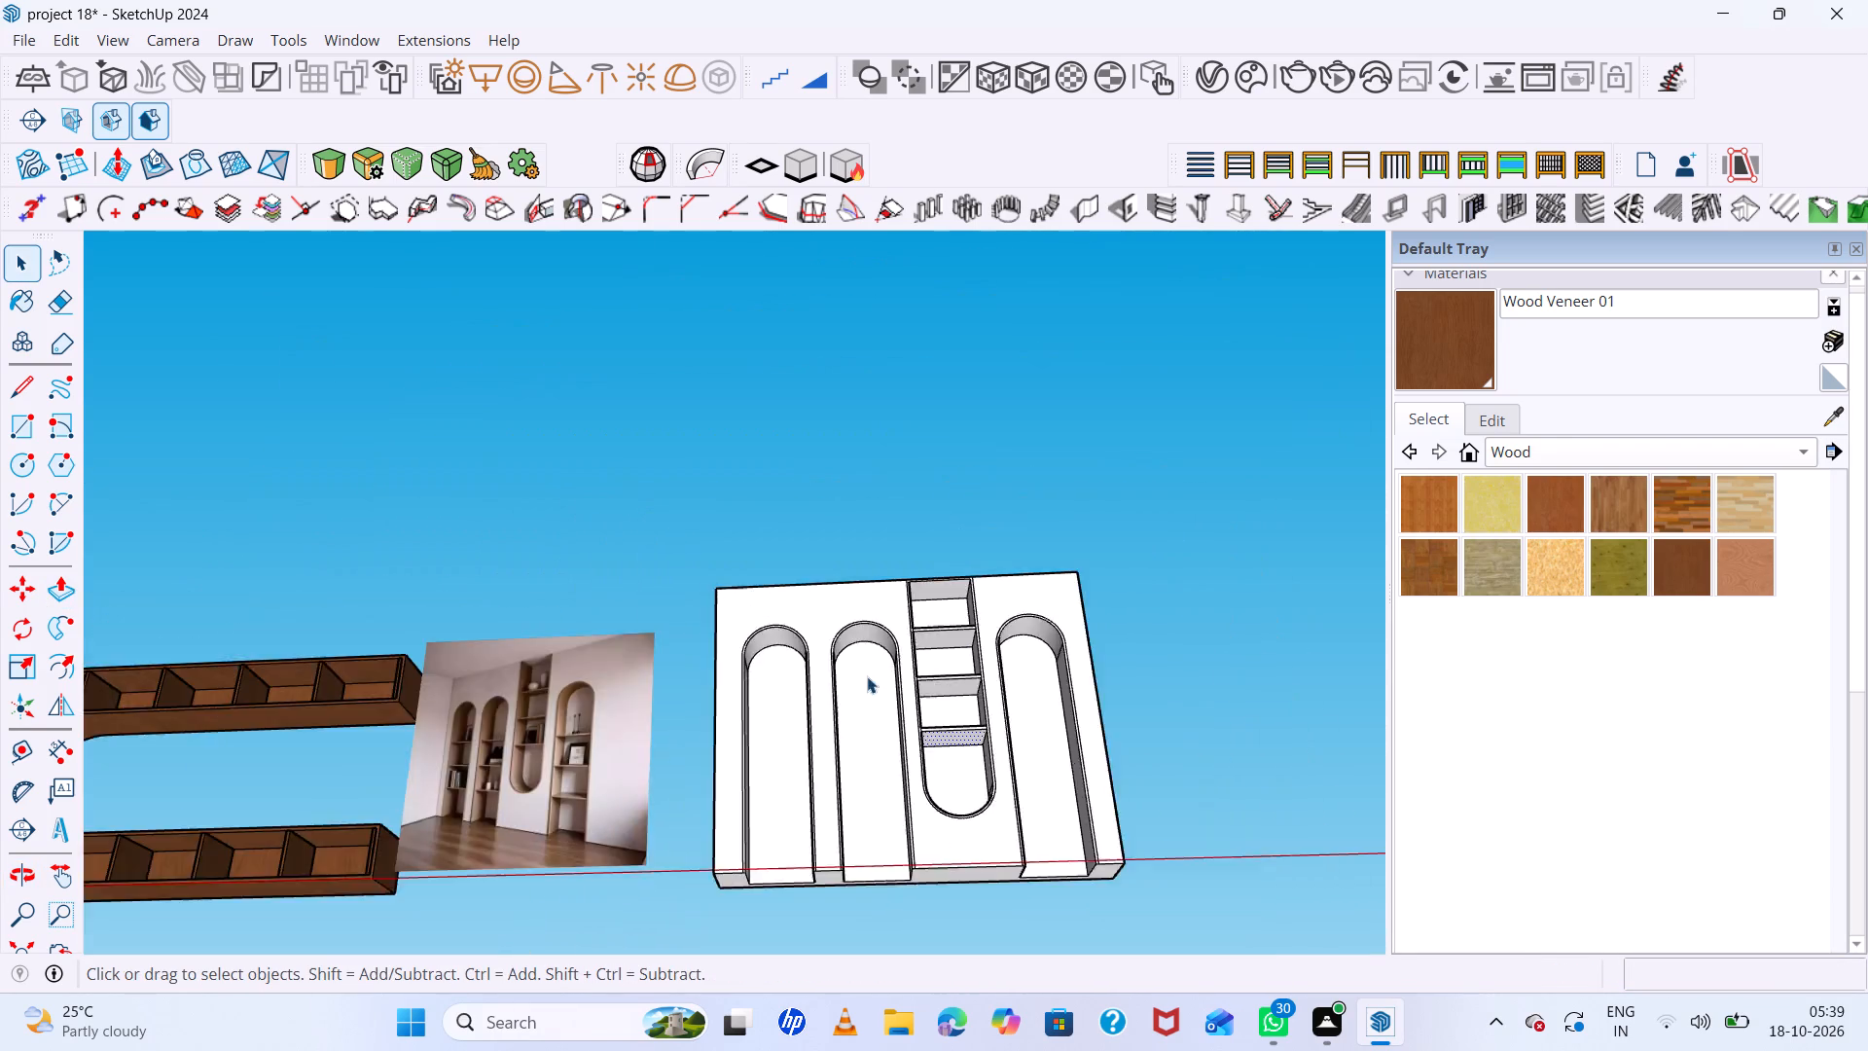
pyautogui.moveTo(867, 683); pyautogui.dragTo(899, 939, button='middle')
pyautogui.scroll(6, 1101, 612)
pyautogui.moveTo(1104, 613); pyautogui.dragTo(1109, 598, button='middle')
pyautogui.middleClick(1109, 598)
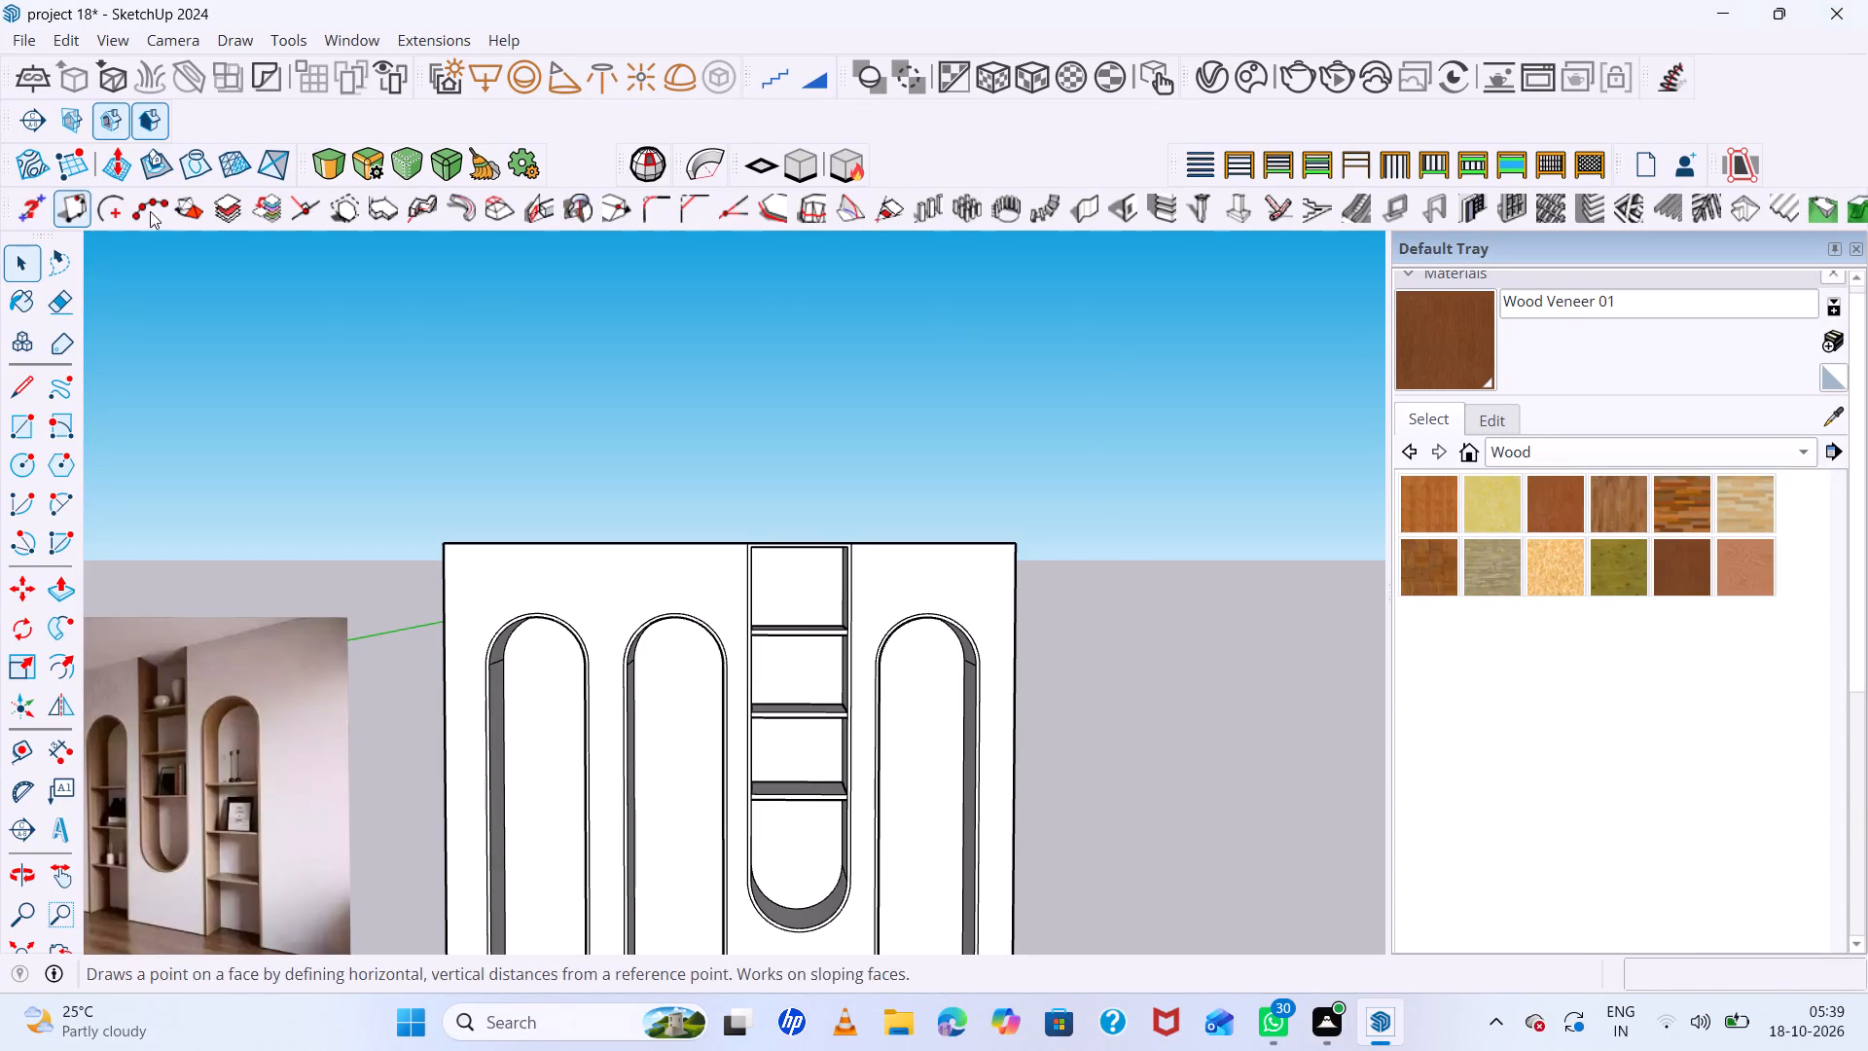
pyautogui.scroll(-4, 630, 717)
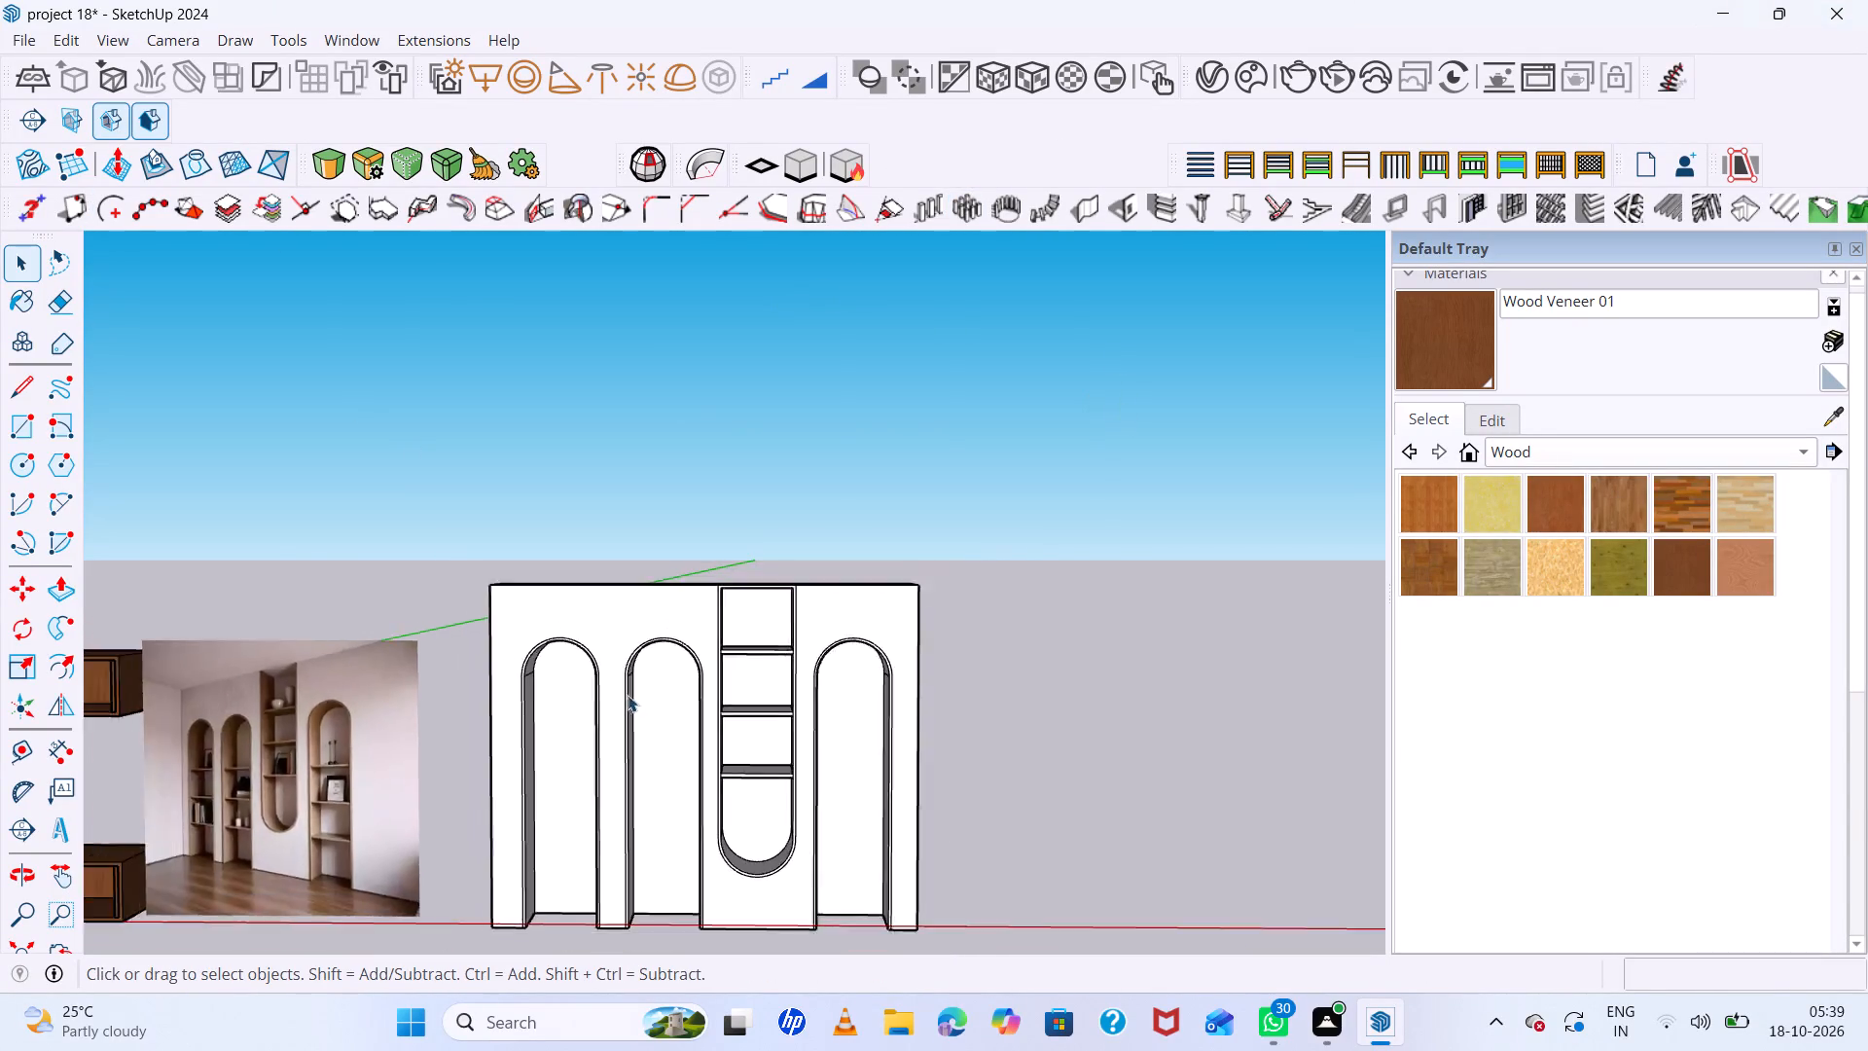
pyautogui.scroll(-4, 628, 695)
pyautogui.moveTo(642, 761); pyautogui.dragTo(630, 952, button='middle')
pyautogui.middleClick(629, 953)
pyautogui.scroll(8, 600, 755)
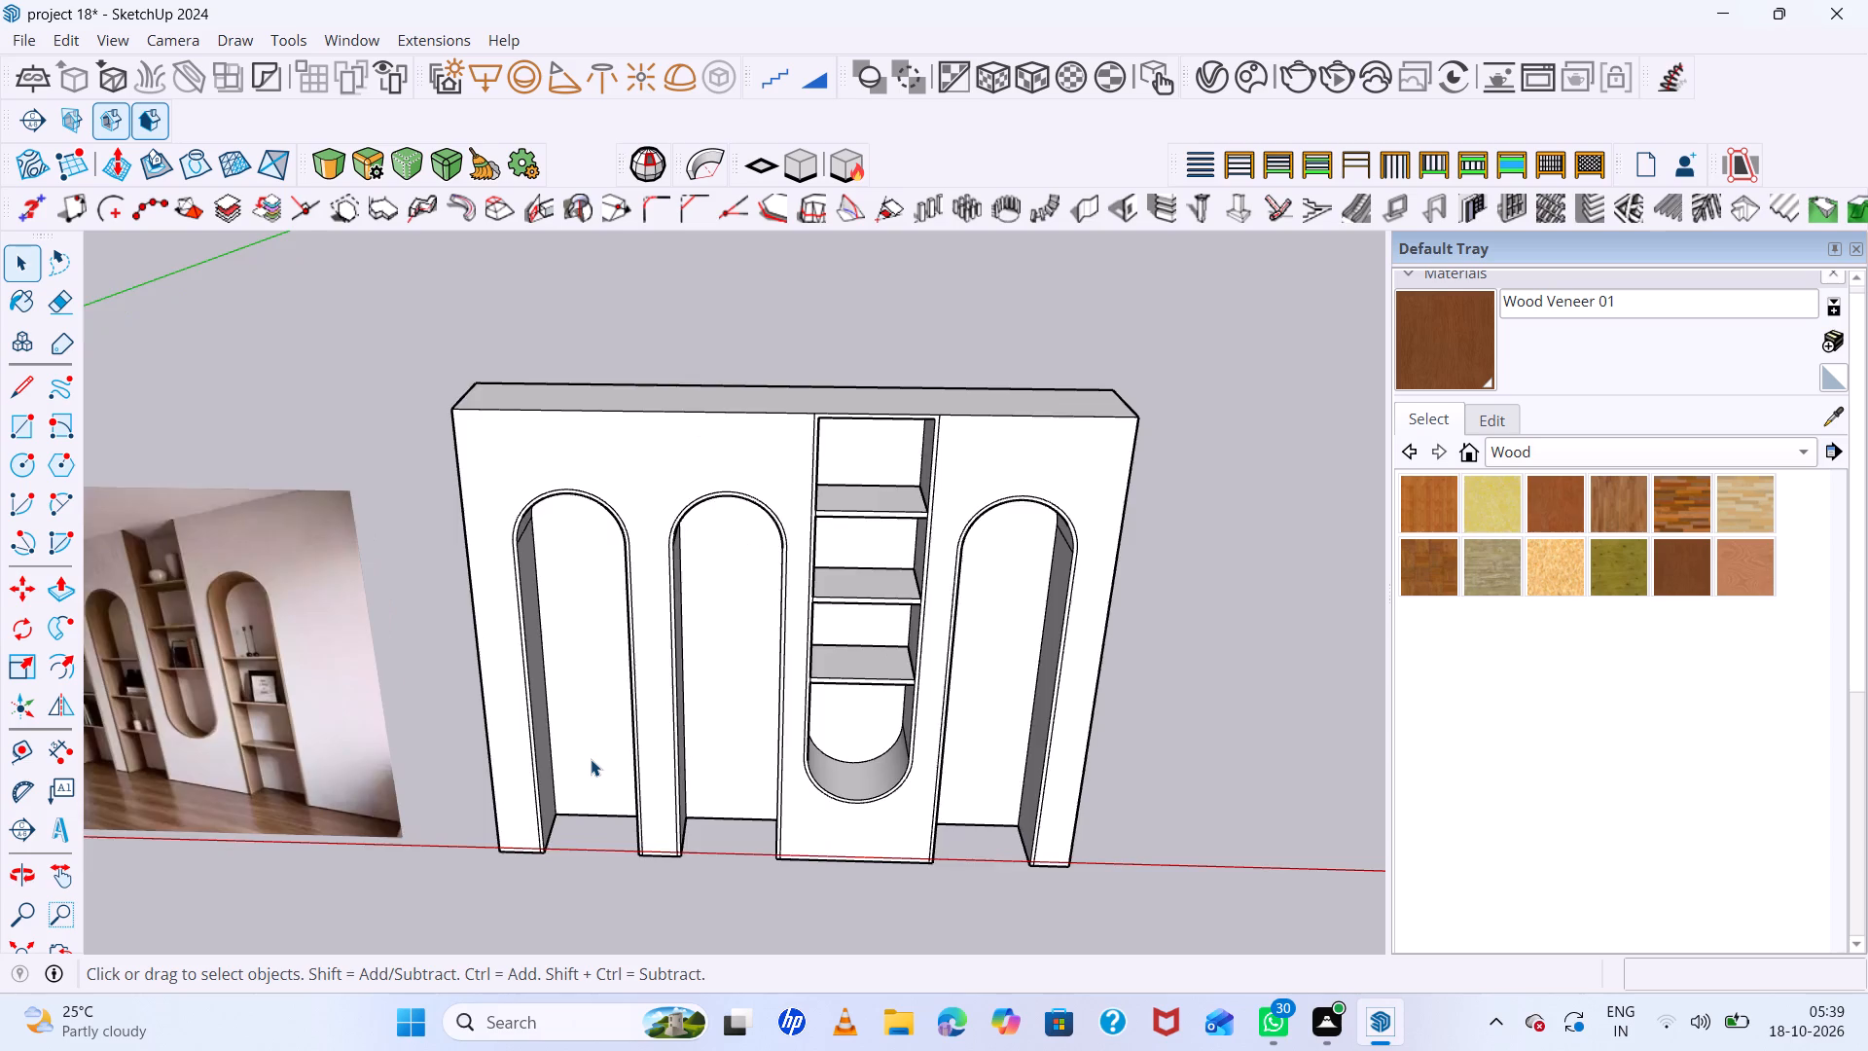
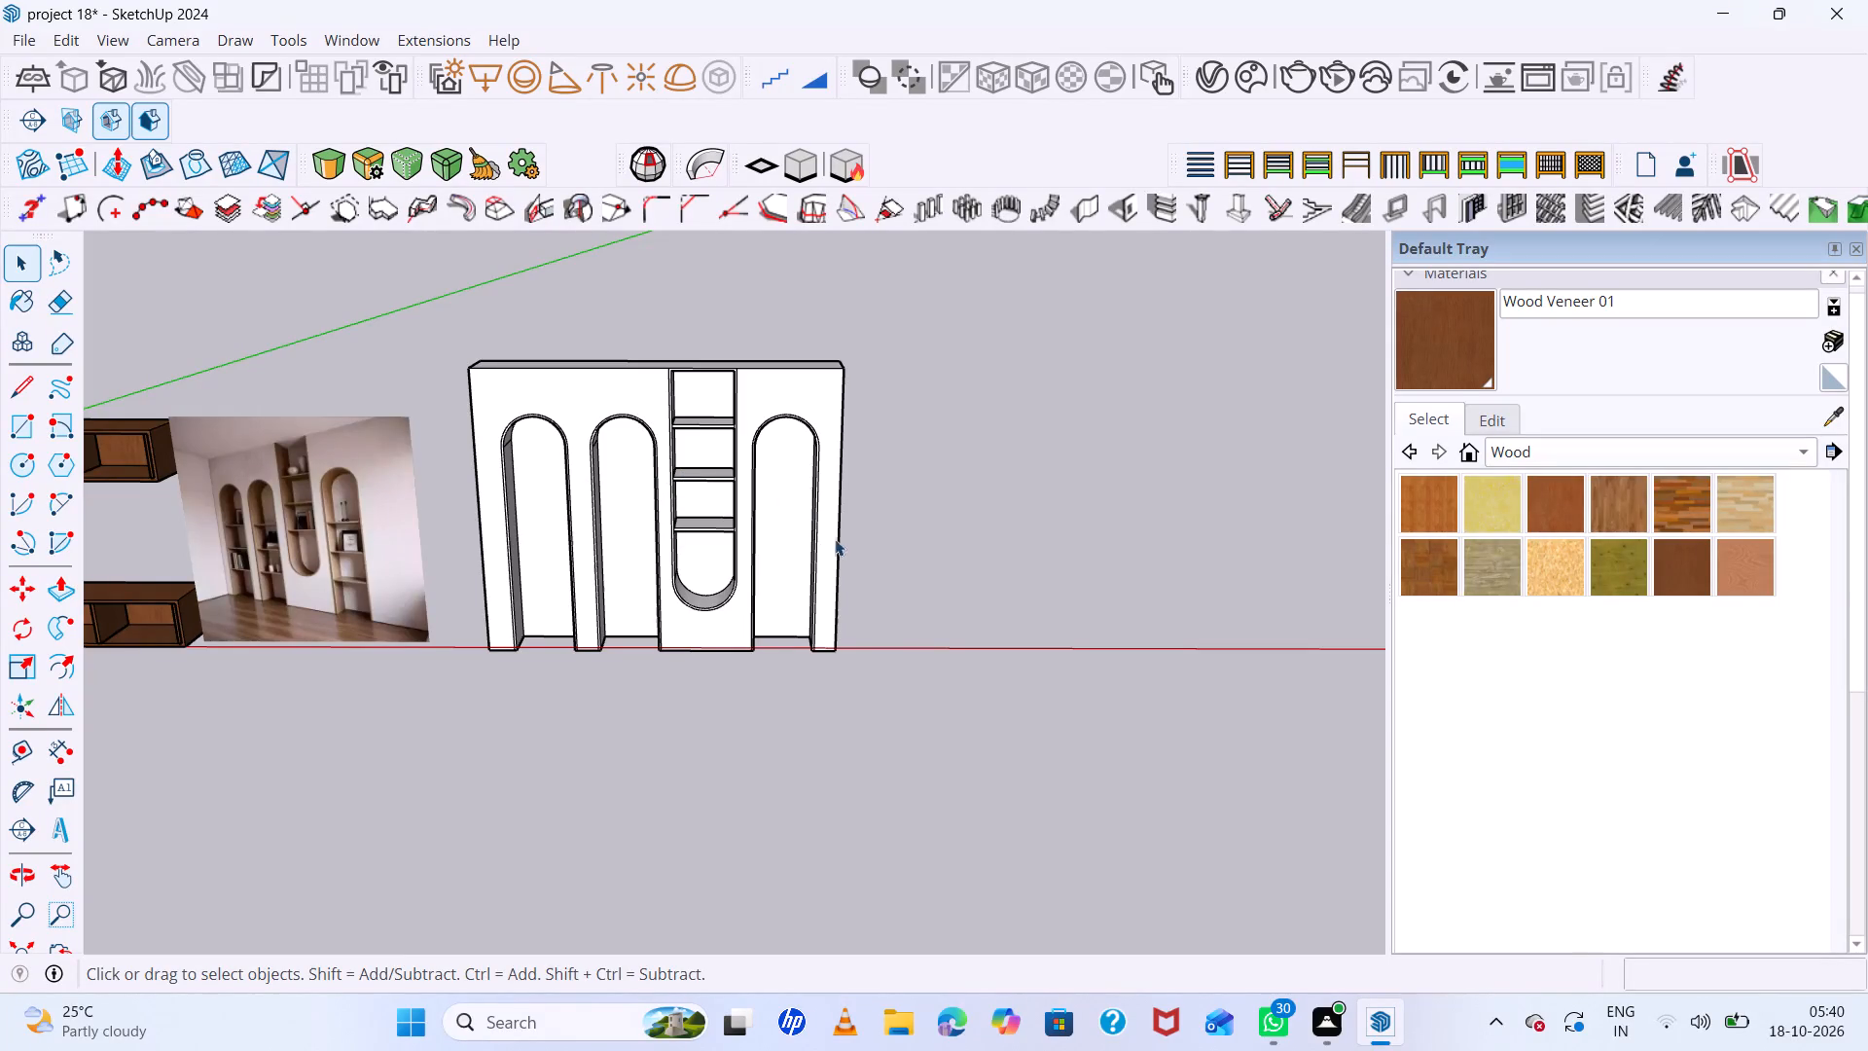
# Draw a rectangle about 53 by 36 cm across the floor of the rightmost arched niche, from back corner to opposite front corner.
pyautogui.moveTo(795, 608); pyautogui.dragTo(809, 668, button='middle')
pyautogui.scroll(9, 800, 630)
pyautogui.moveTo(905, 661); pyautogui.dragTo(802, 632, button='middle')
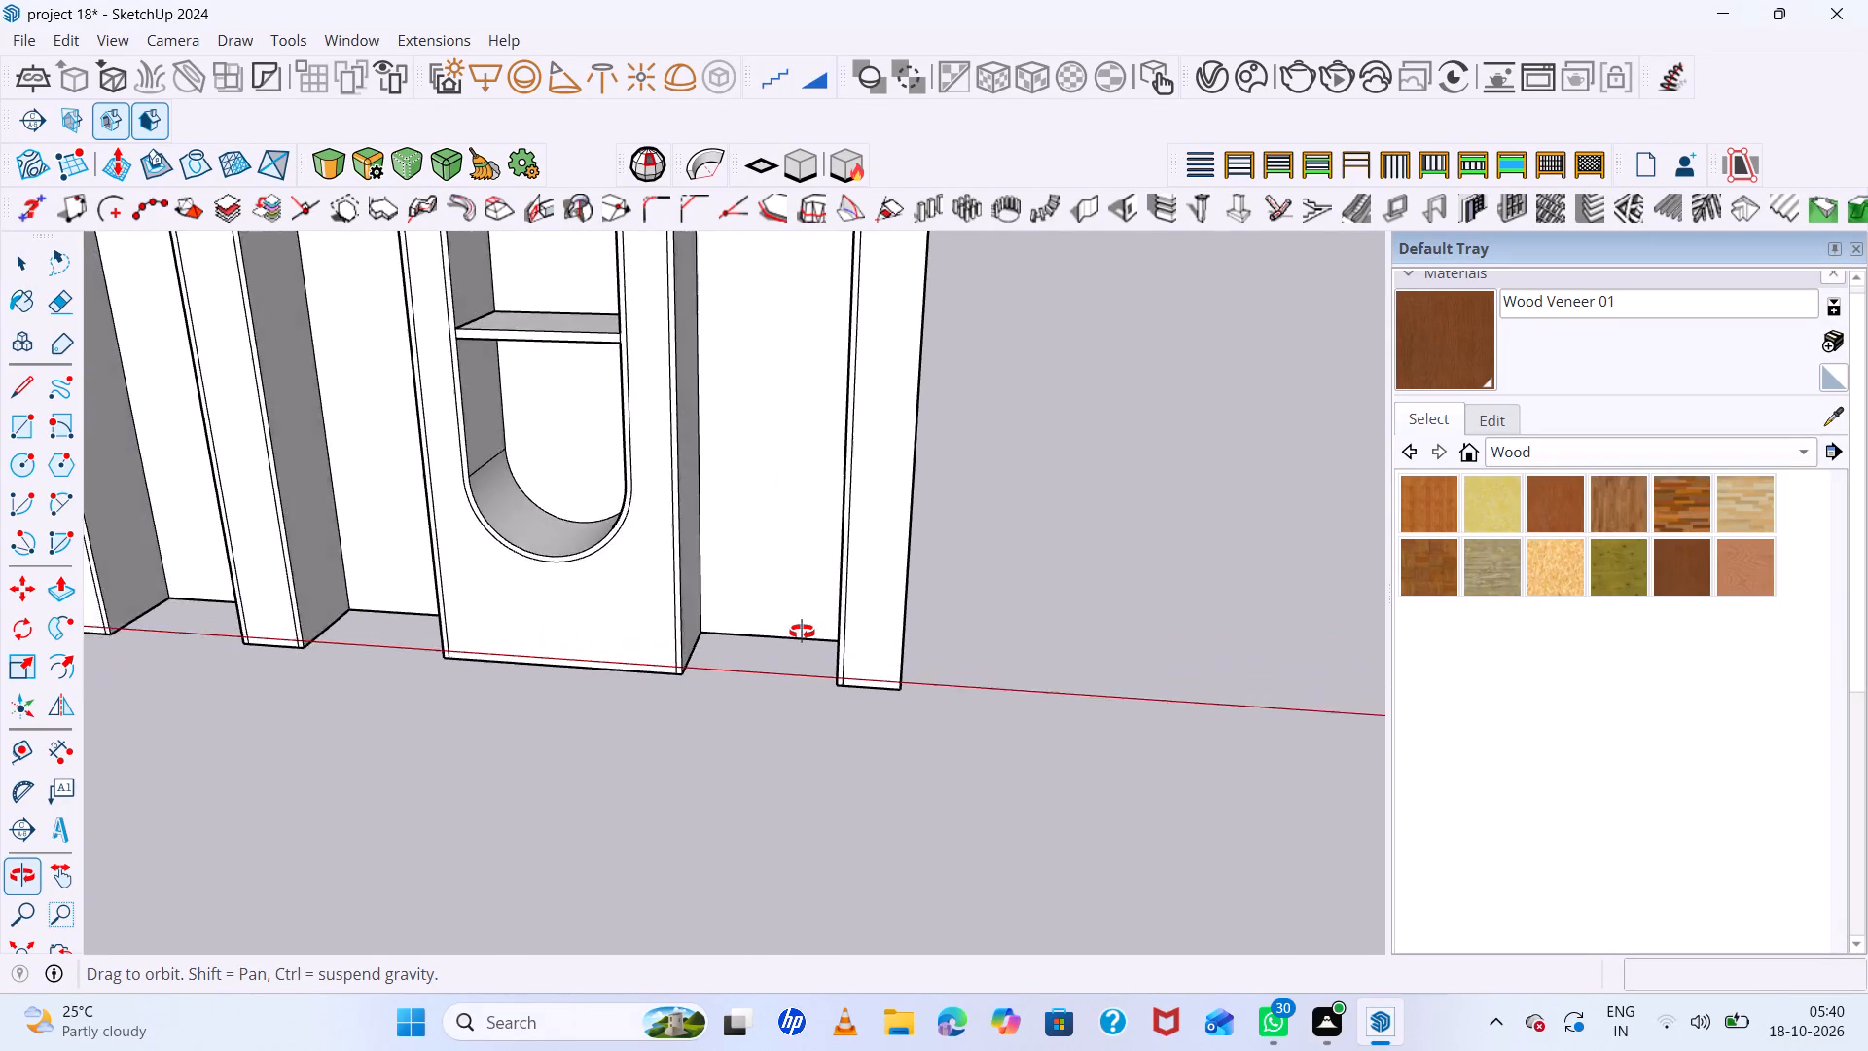
pyautogui.moveTo(802, 632); pyautogui.dragTo(773, 643, button='middle')
pyautogui.scroll(15, 717, 643)
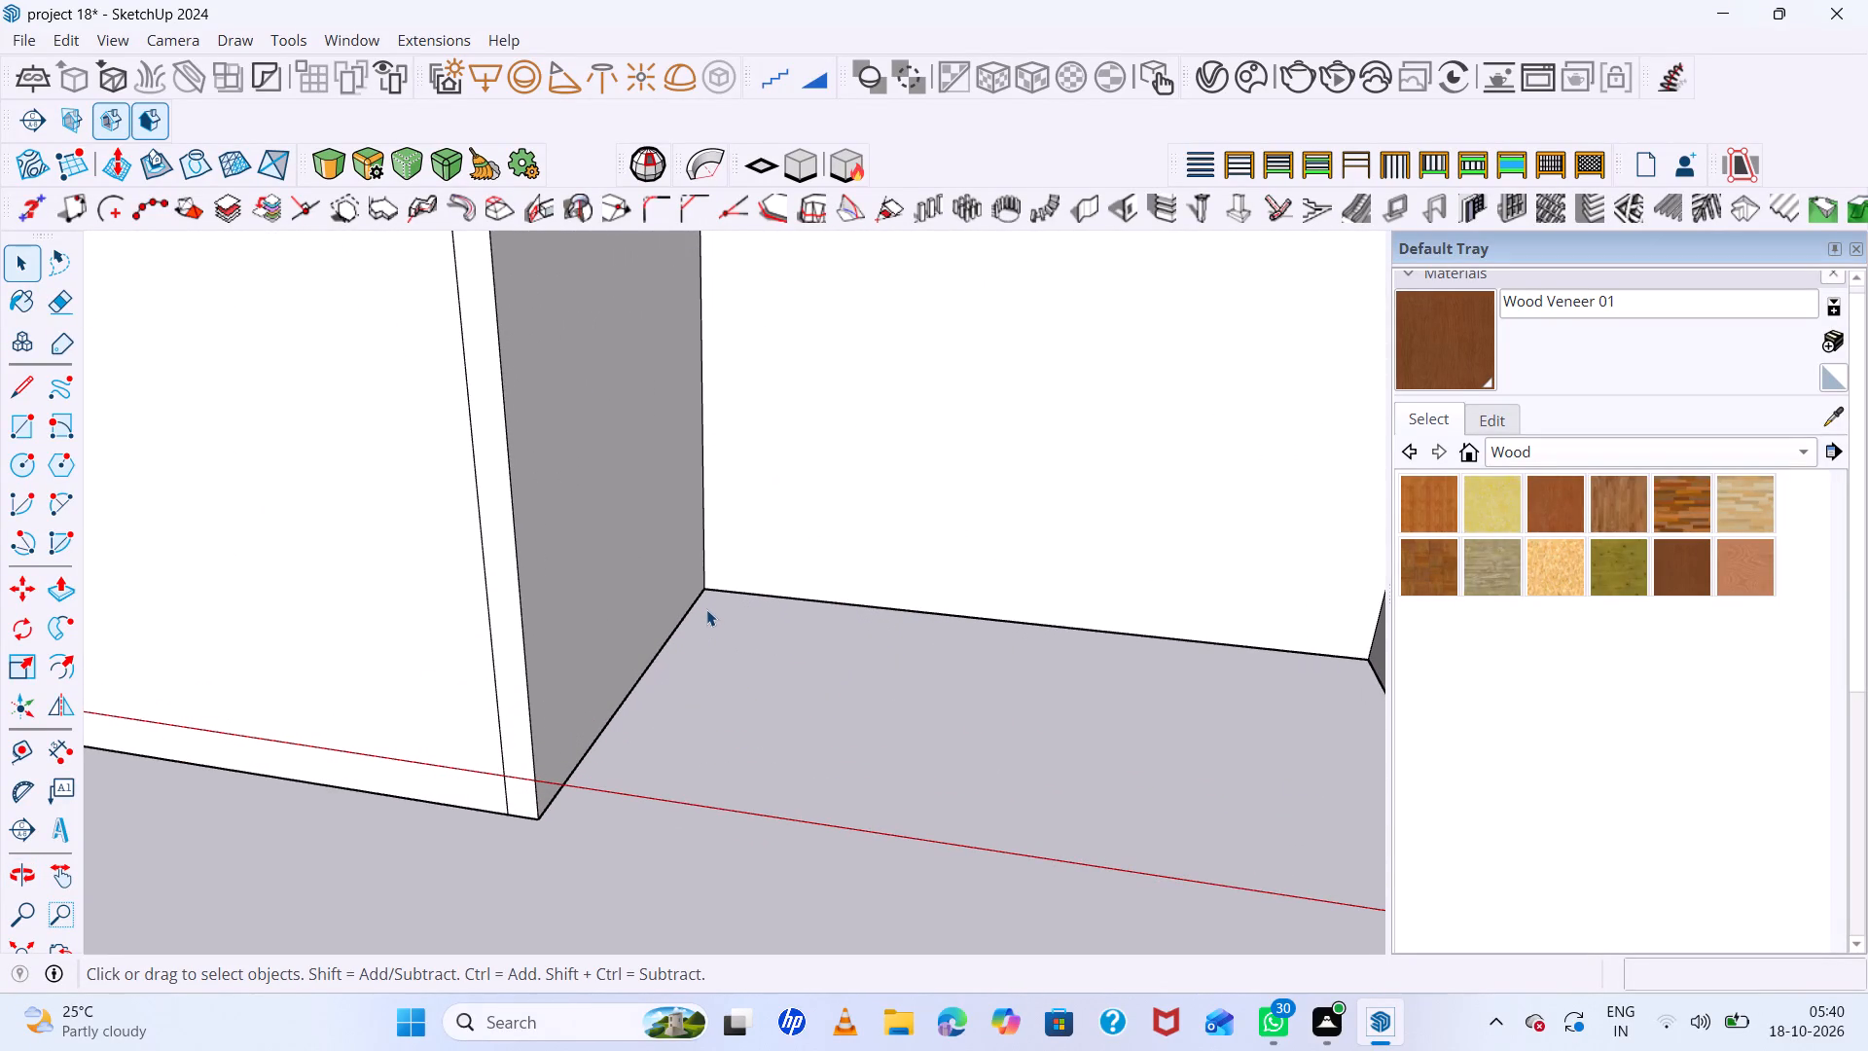
pyautogui.press('r')
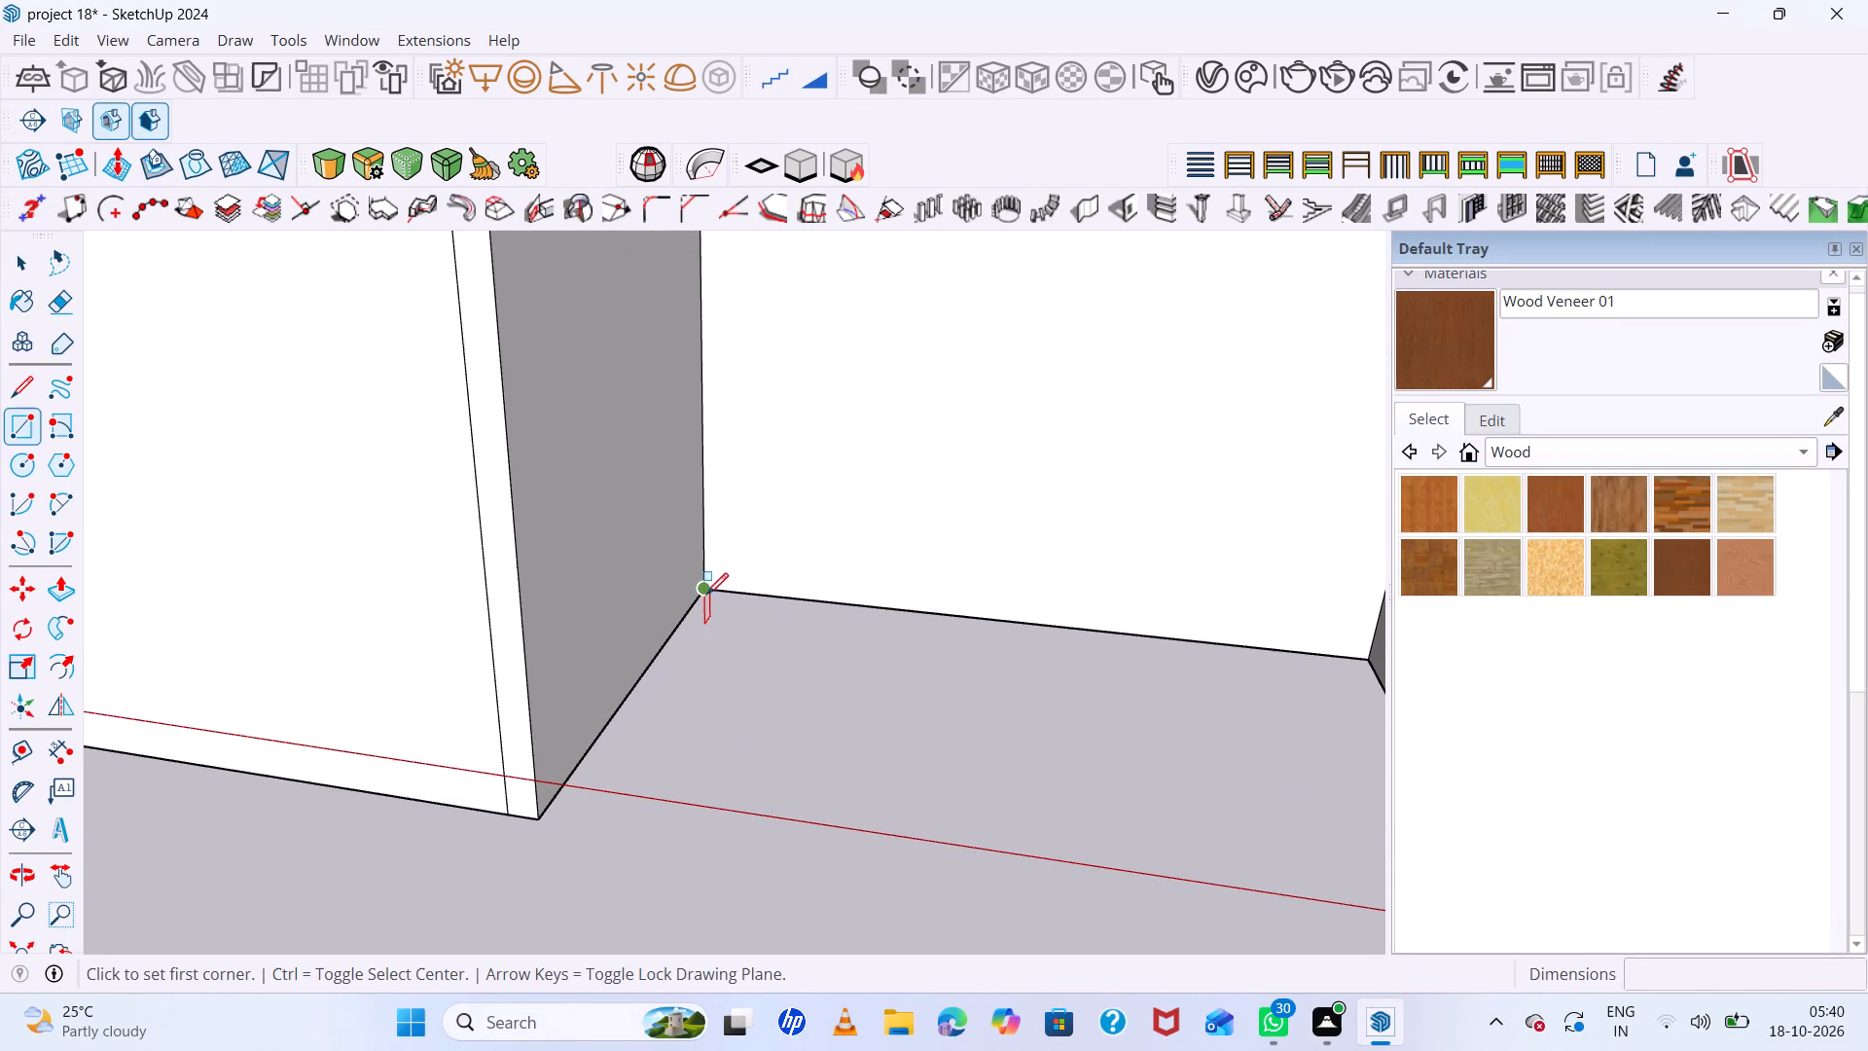
pyautogui.click(704, 591)
pyautogui.scroll(-14, 873, 662)
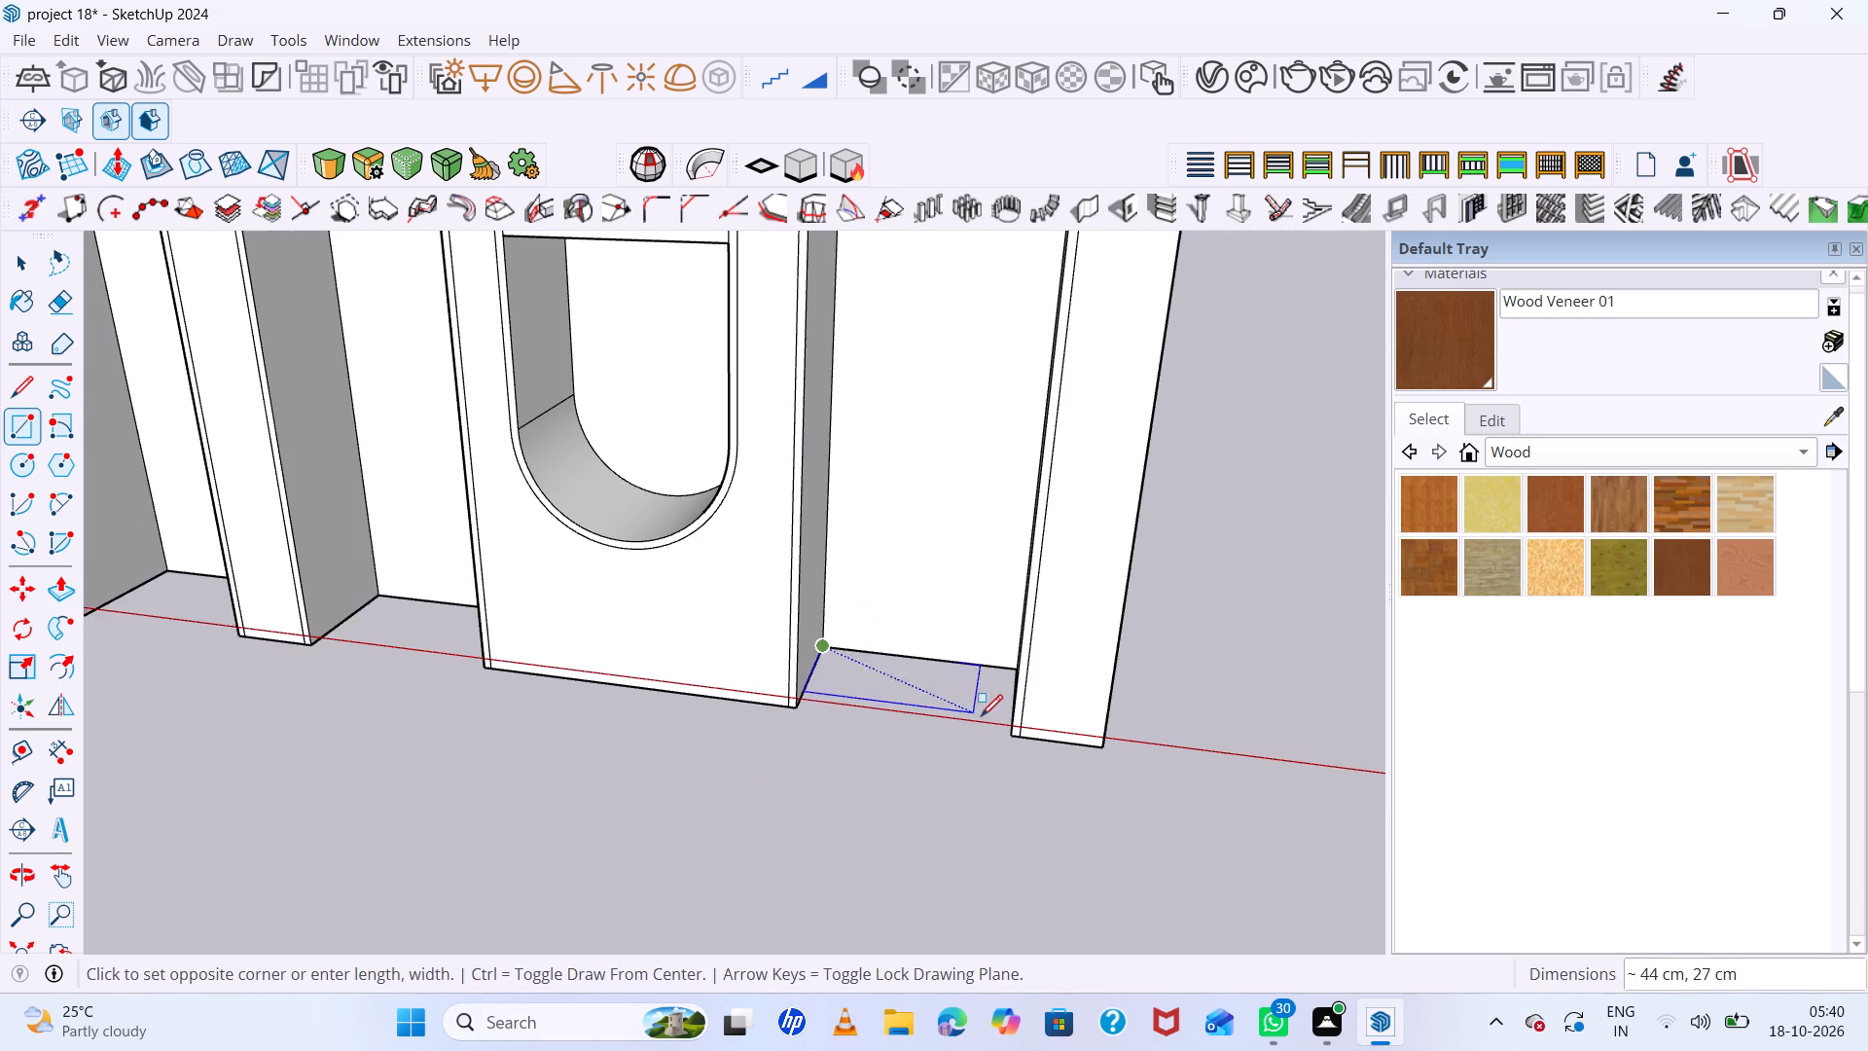
pyautogui.scroll(6, 995, 734)
pyautogui.click(1023, 741)
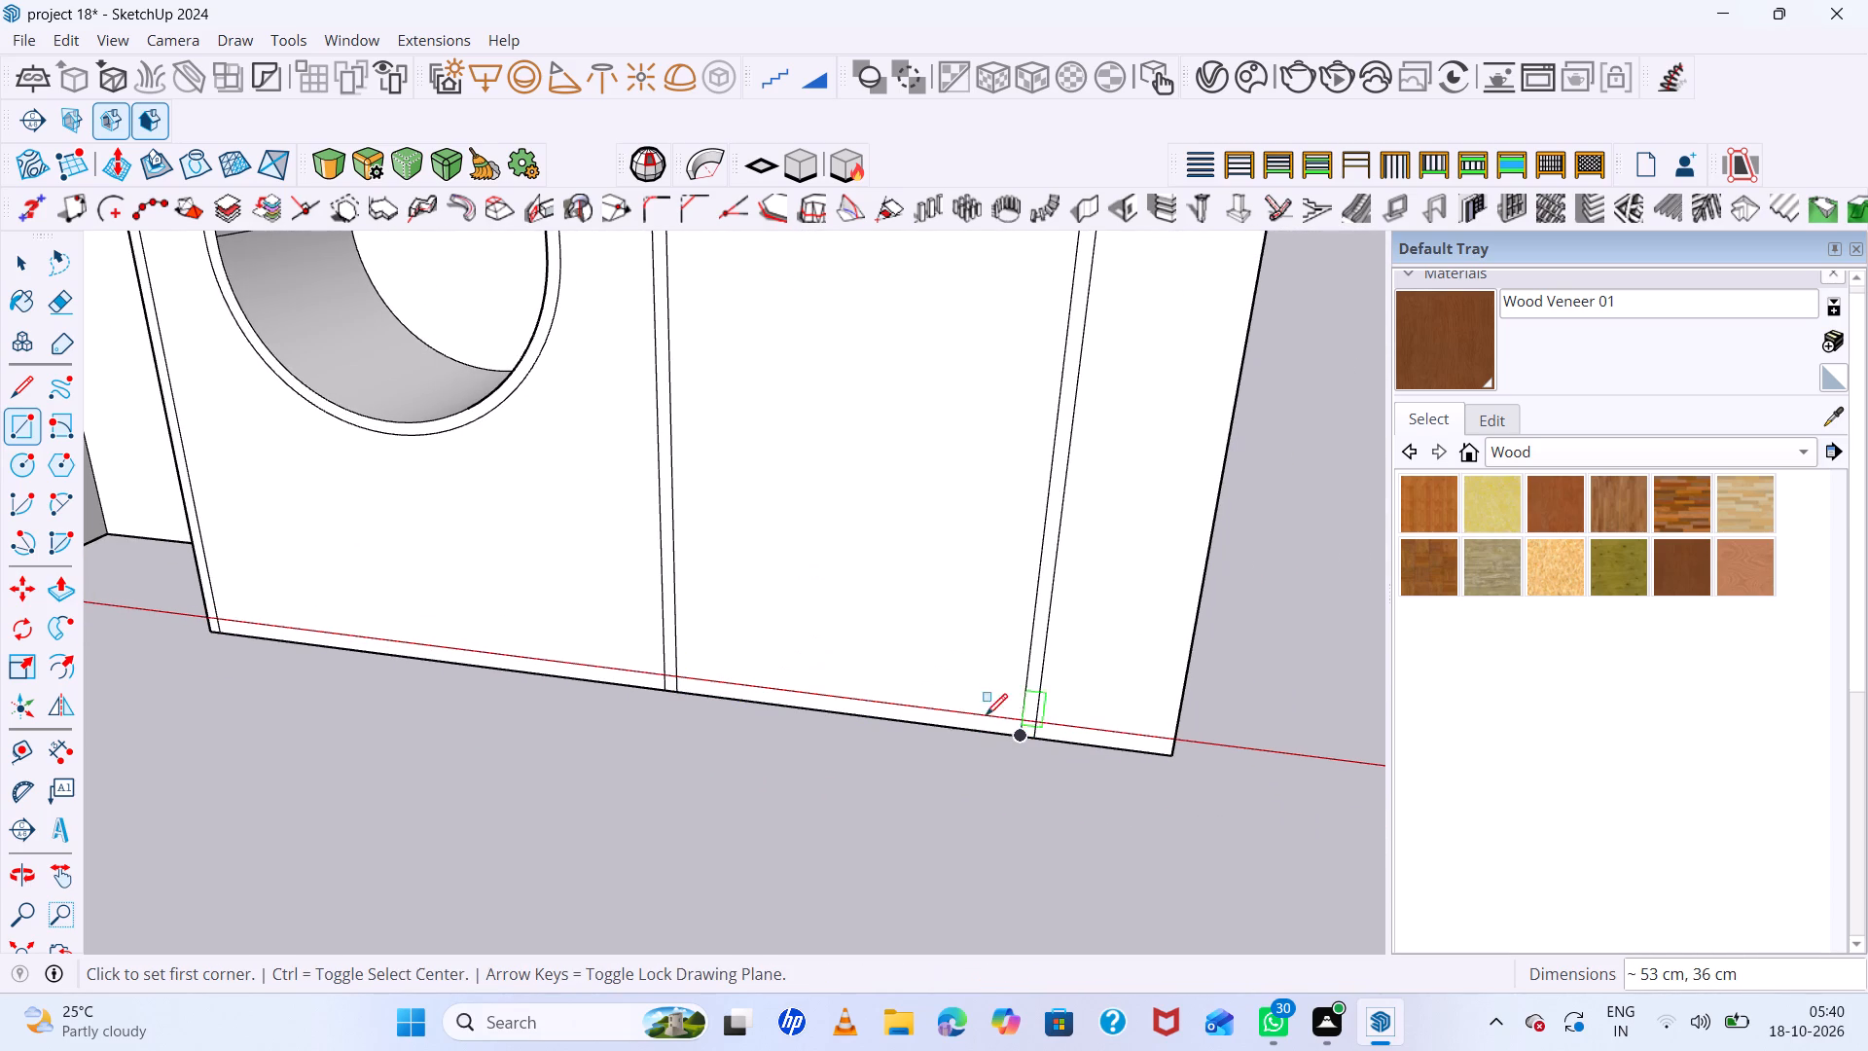
# Cut away the face that closes off the front opening of the rightmost arched niche.
pyautogui.press('space')
pyautogui.click(884, 649)
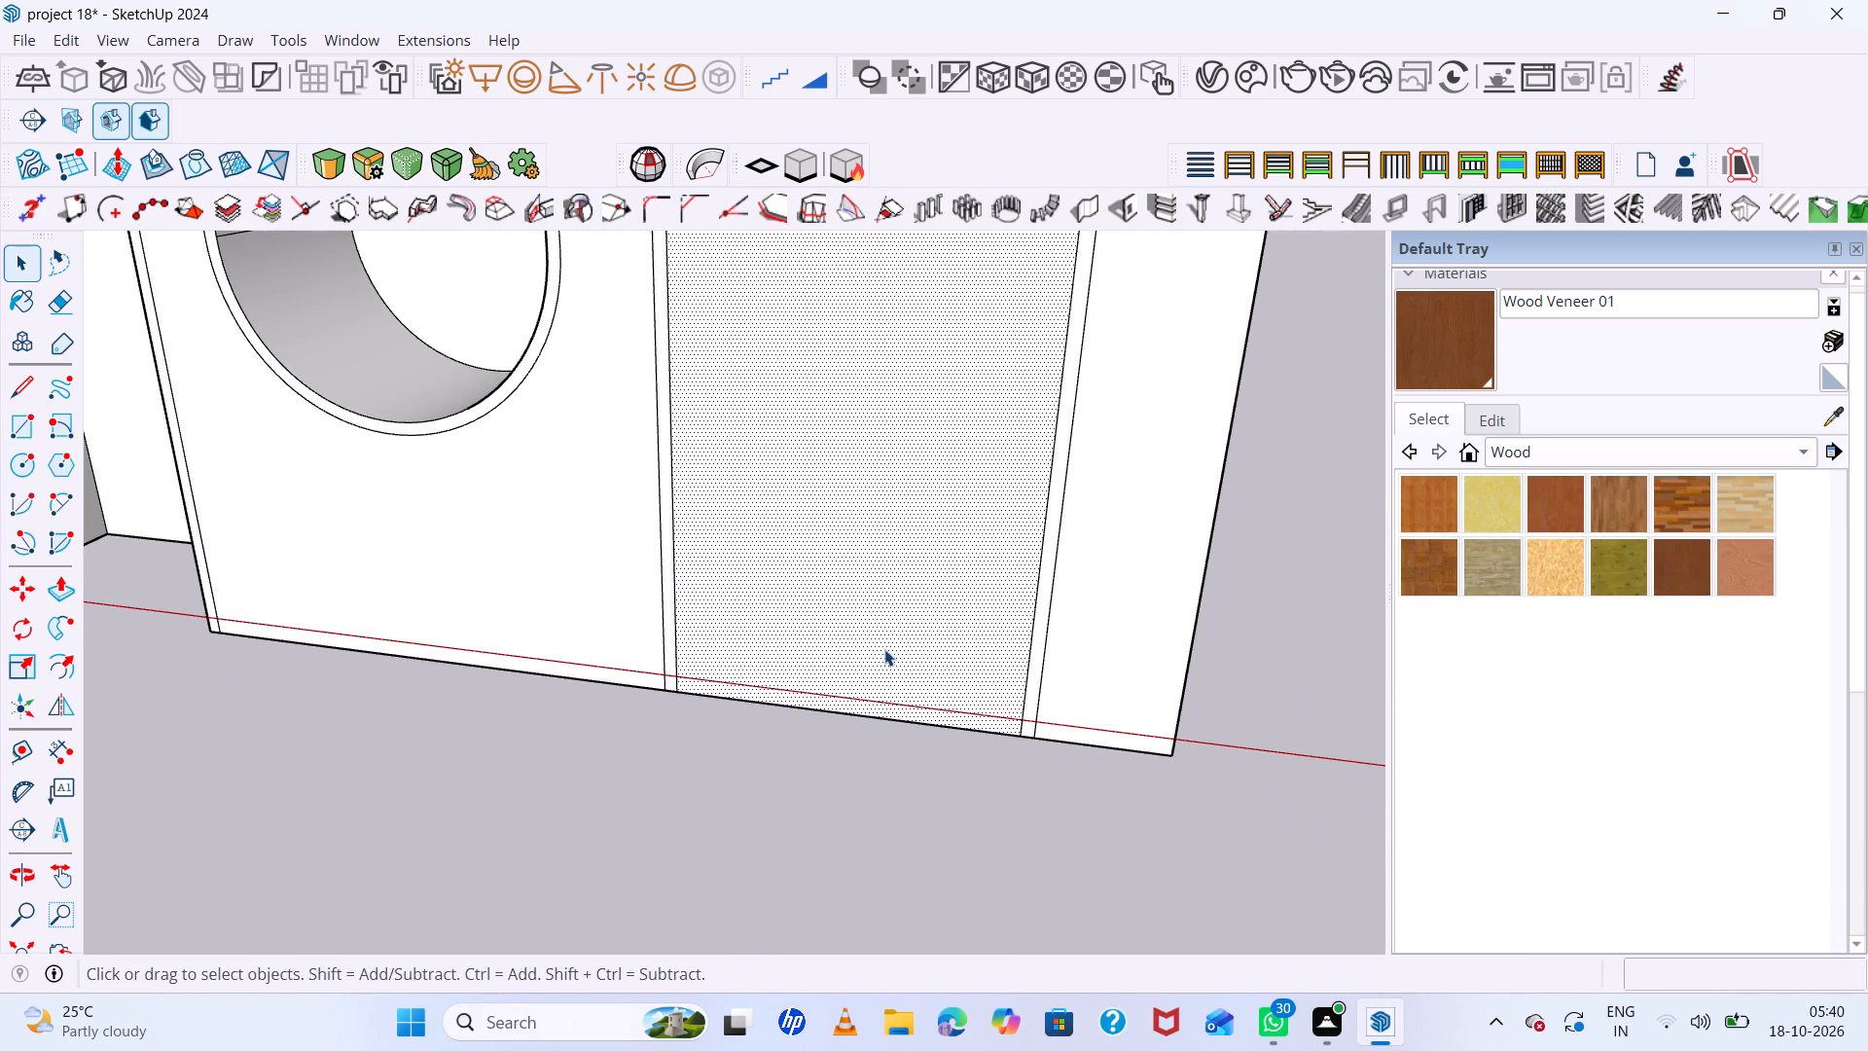
pyautogui.hotkey('ctrl', 'x')
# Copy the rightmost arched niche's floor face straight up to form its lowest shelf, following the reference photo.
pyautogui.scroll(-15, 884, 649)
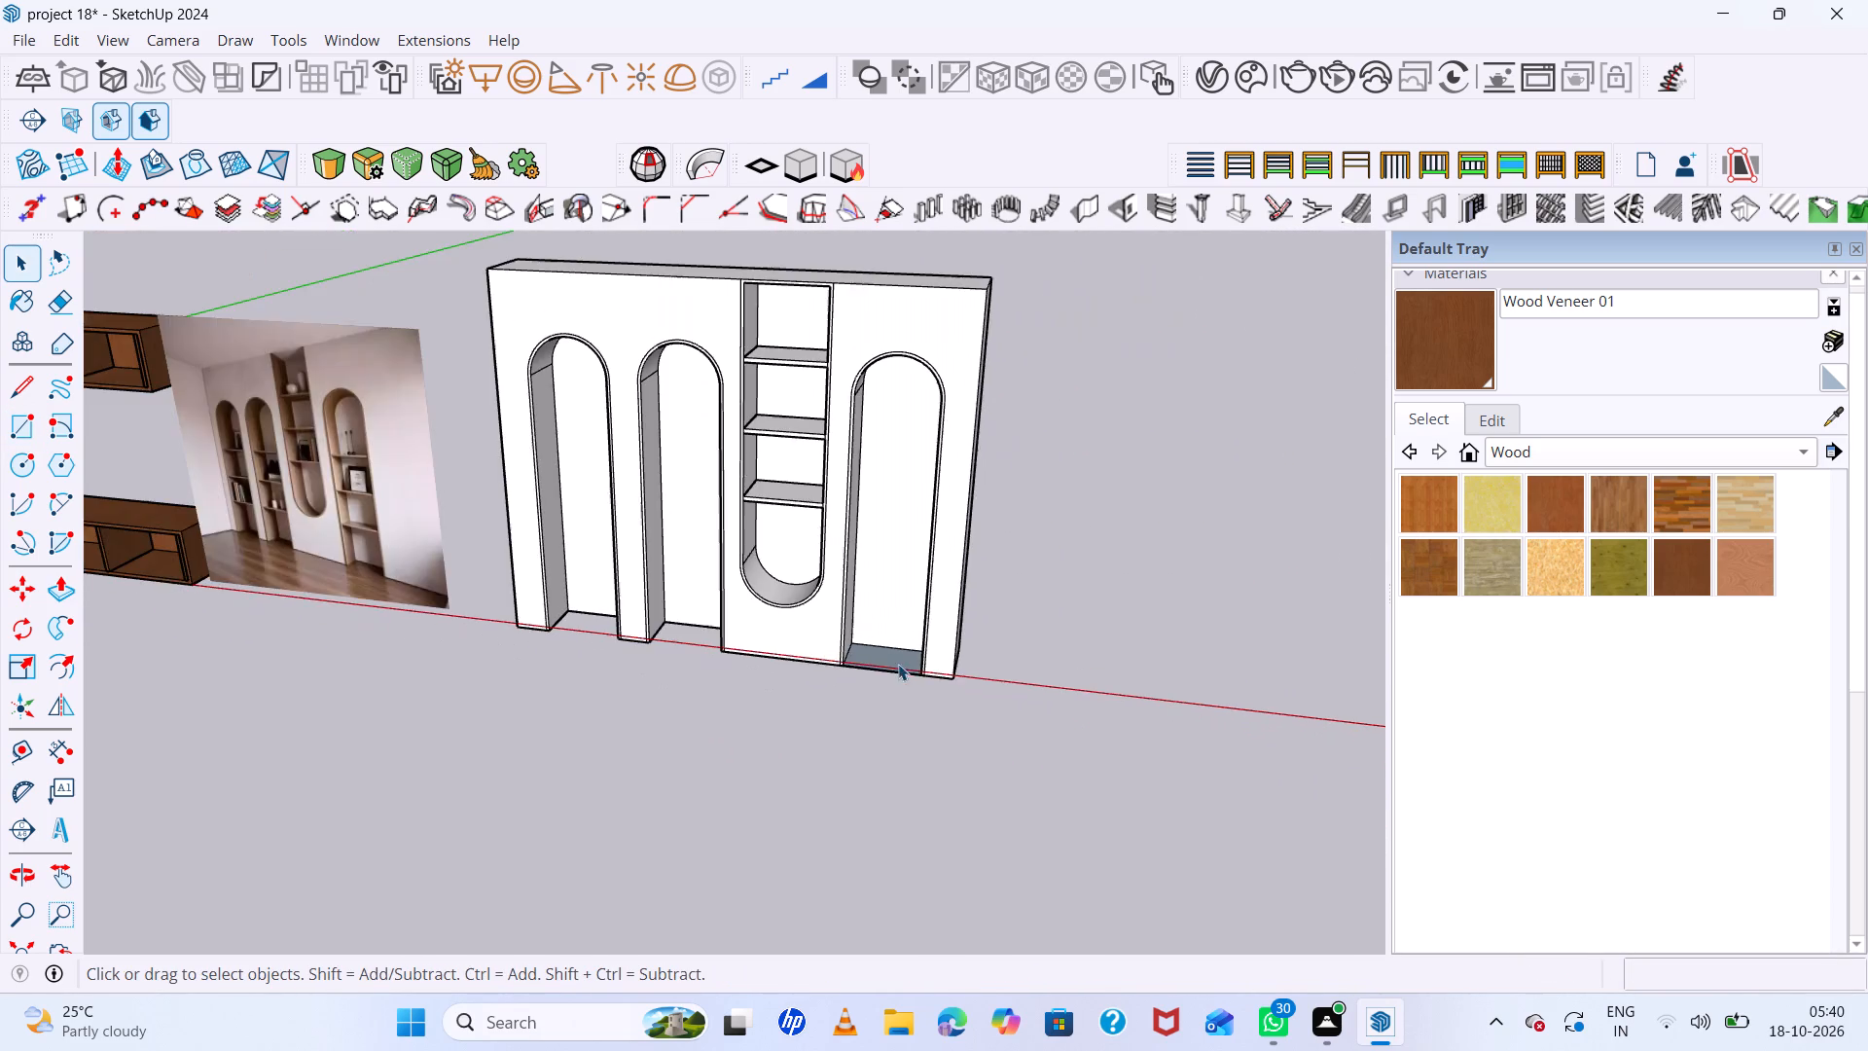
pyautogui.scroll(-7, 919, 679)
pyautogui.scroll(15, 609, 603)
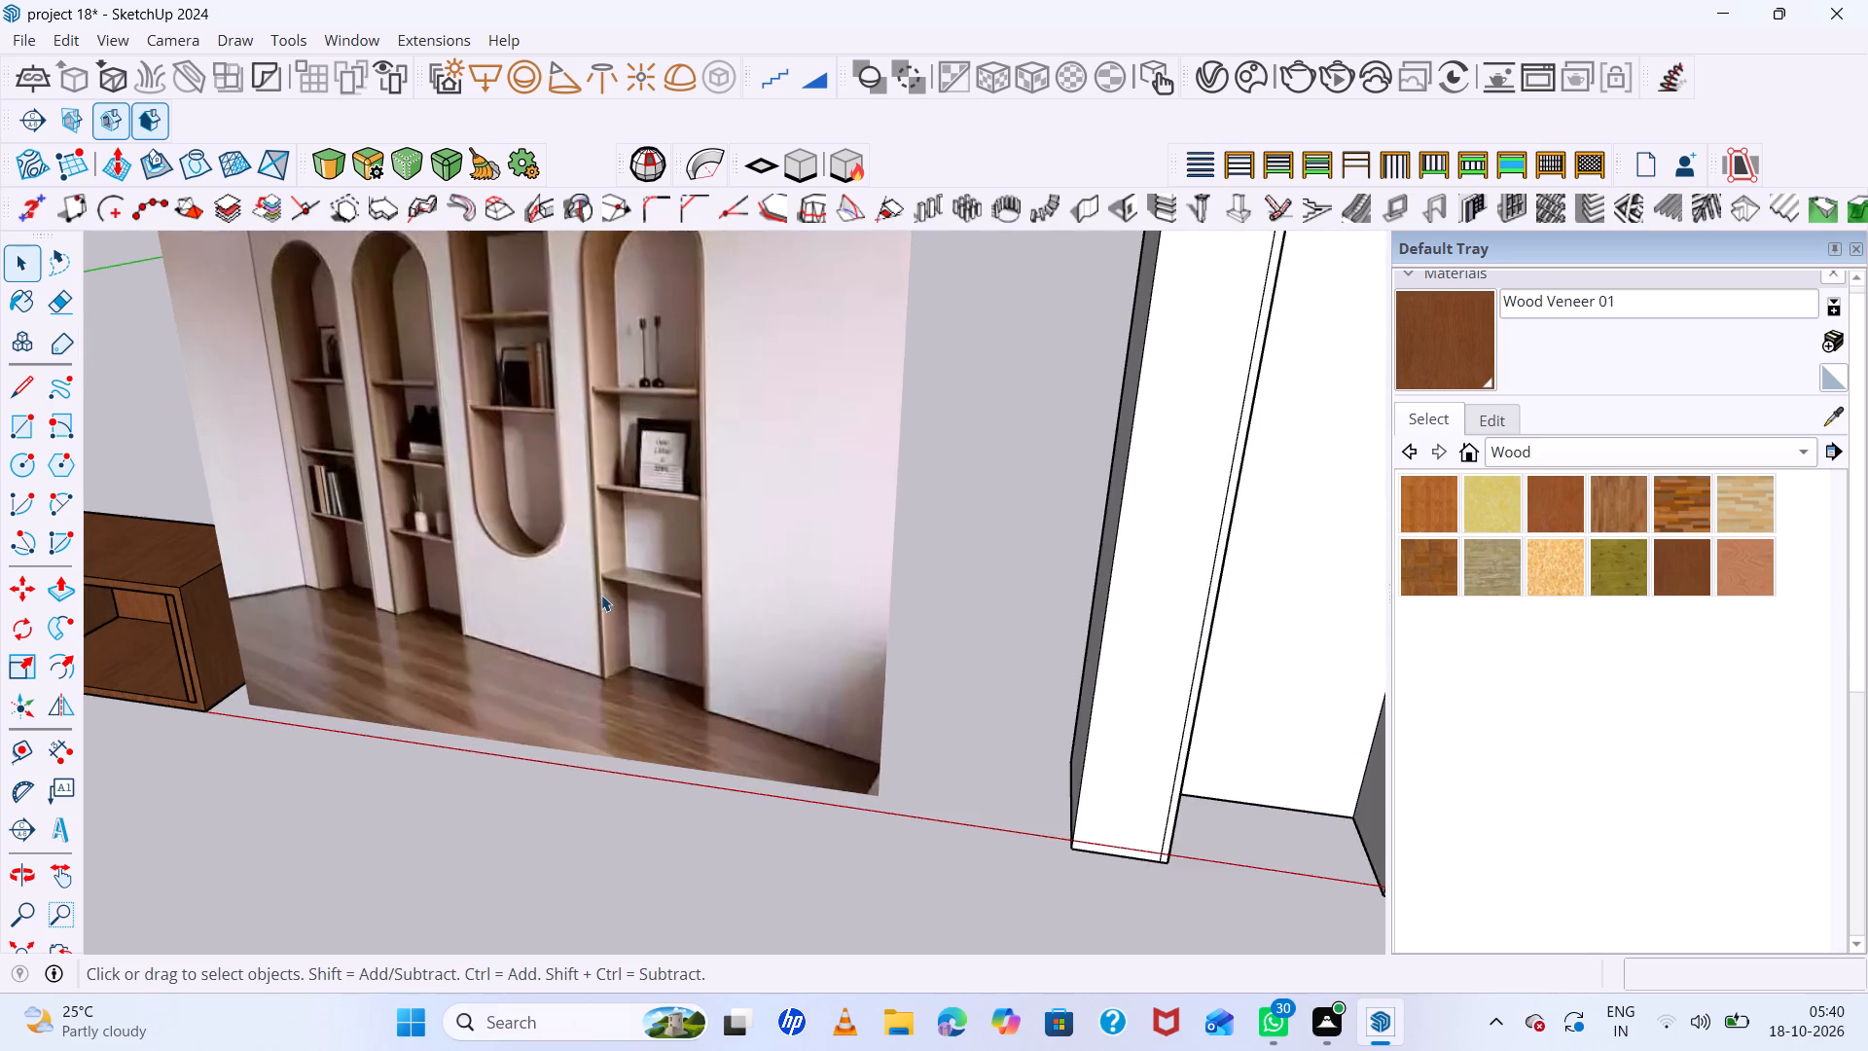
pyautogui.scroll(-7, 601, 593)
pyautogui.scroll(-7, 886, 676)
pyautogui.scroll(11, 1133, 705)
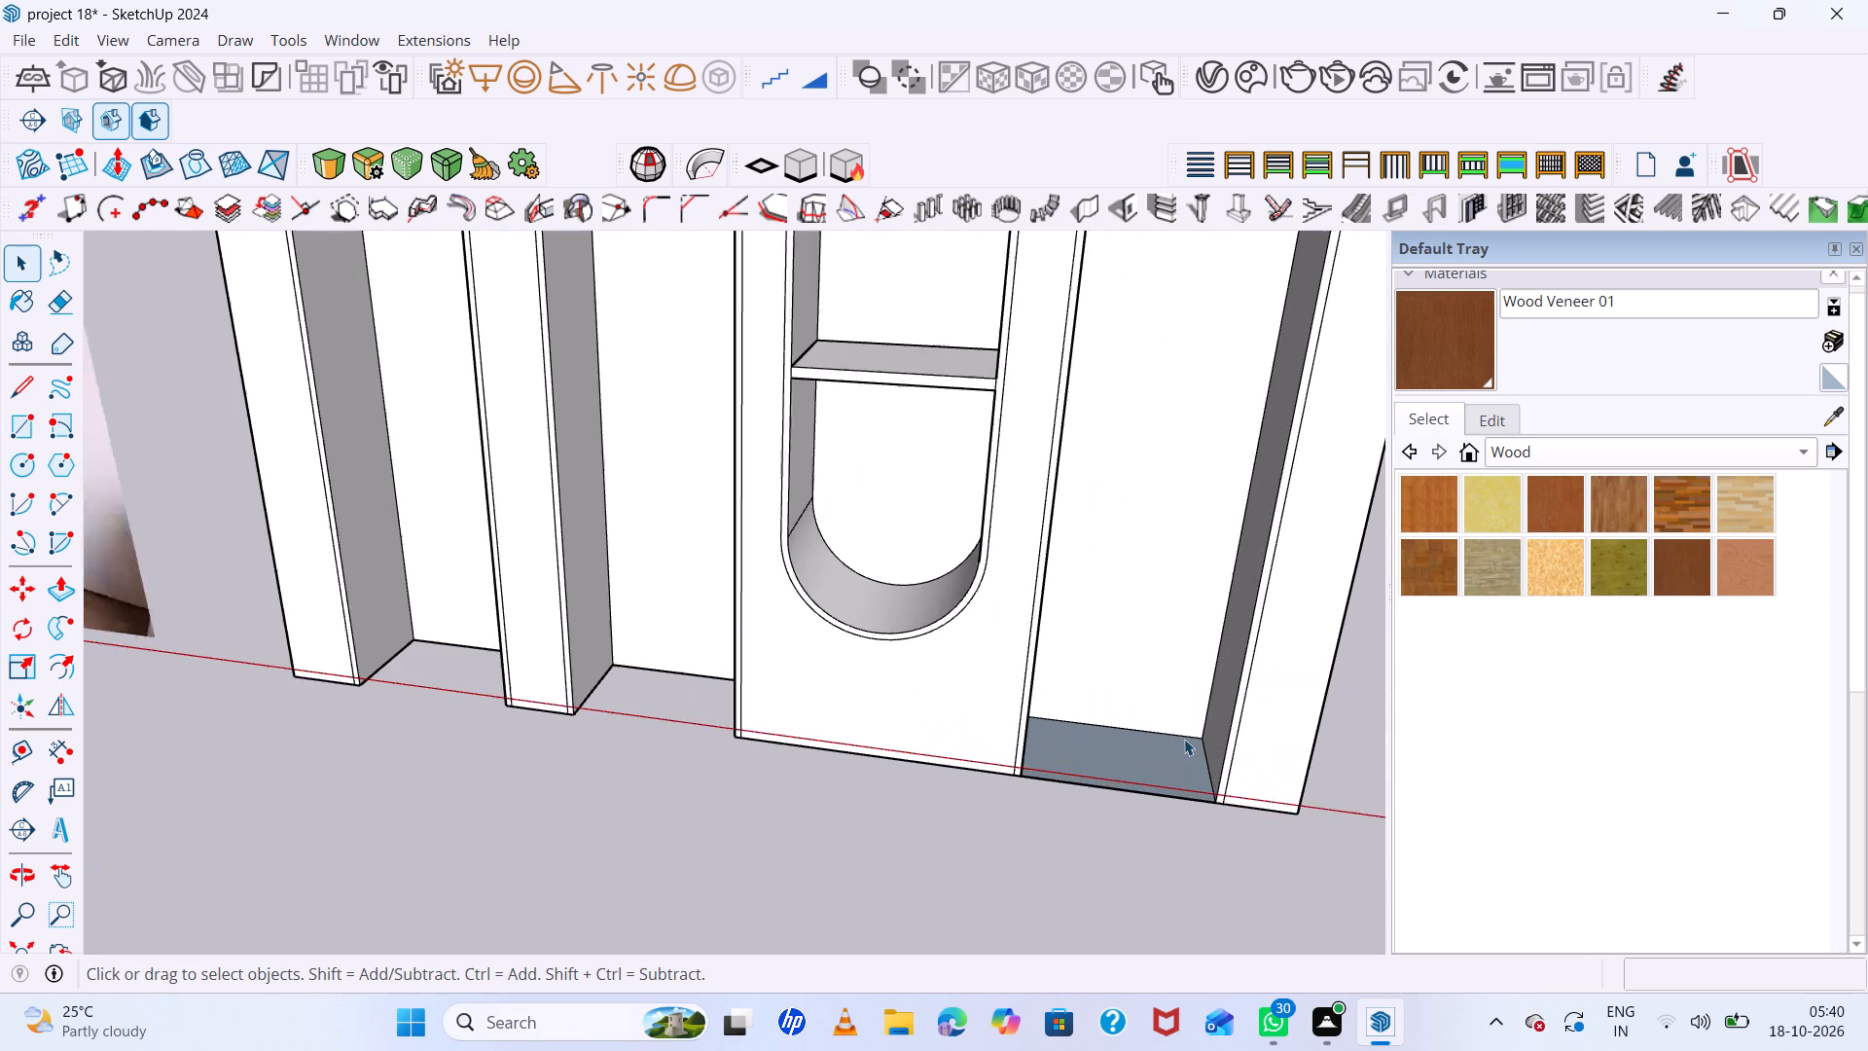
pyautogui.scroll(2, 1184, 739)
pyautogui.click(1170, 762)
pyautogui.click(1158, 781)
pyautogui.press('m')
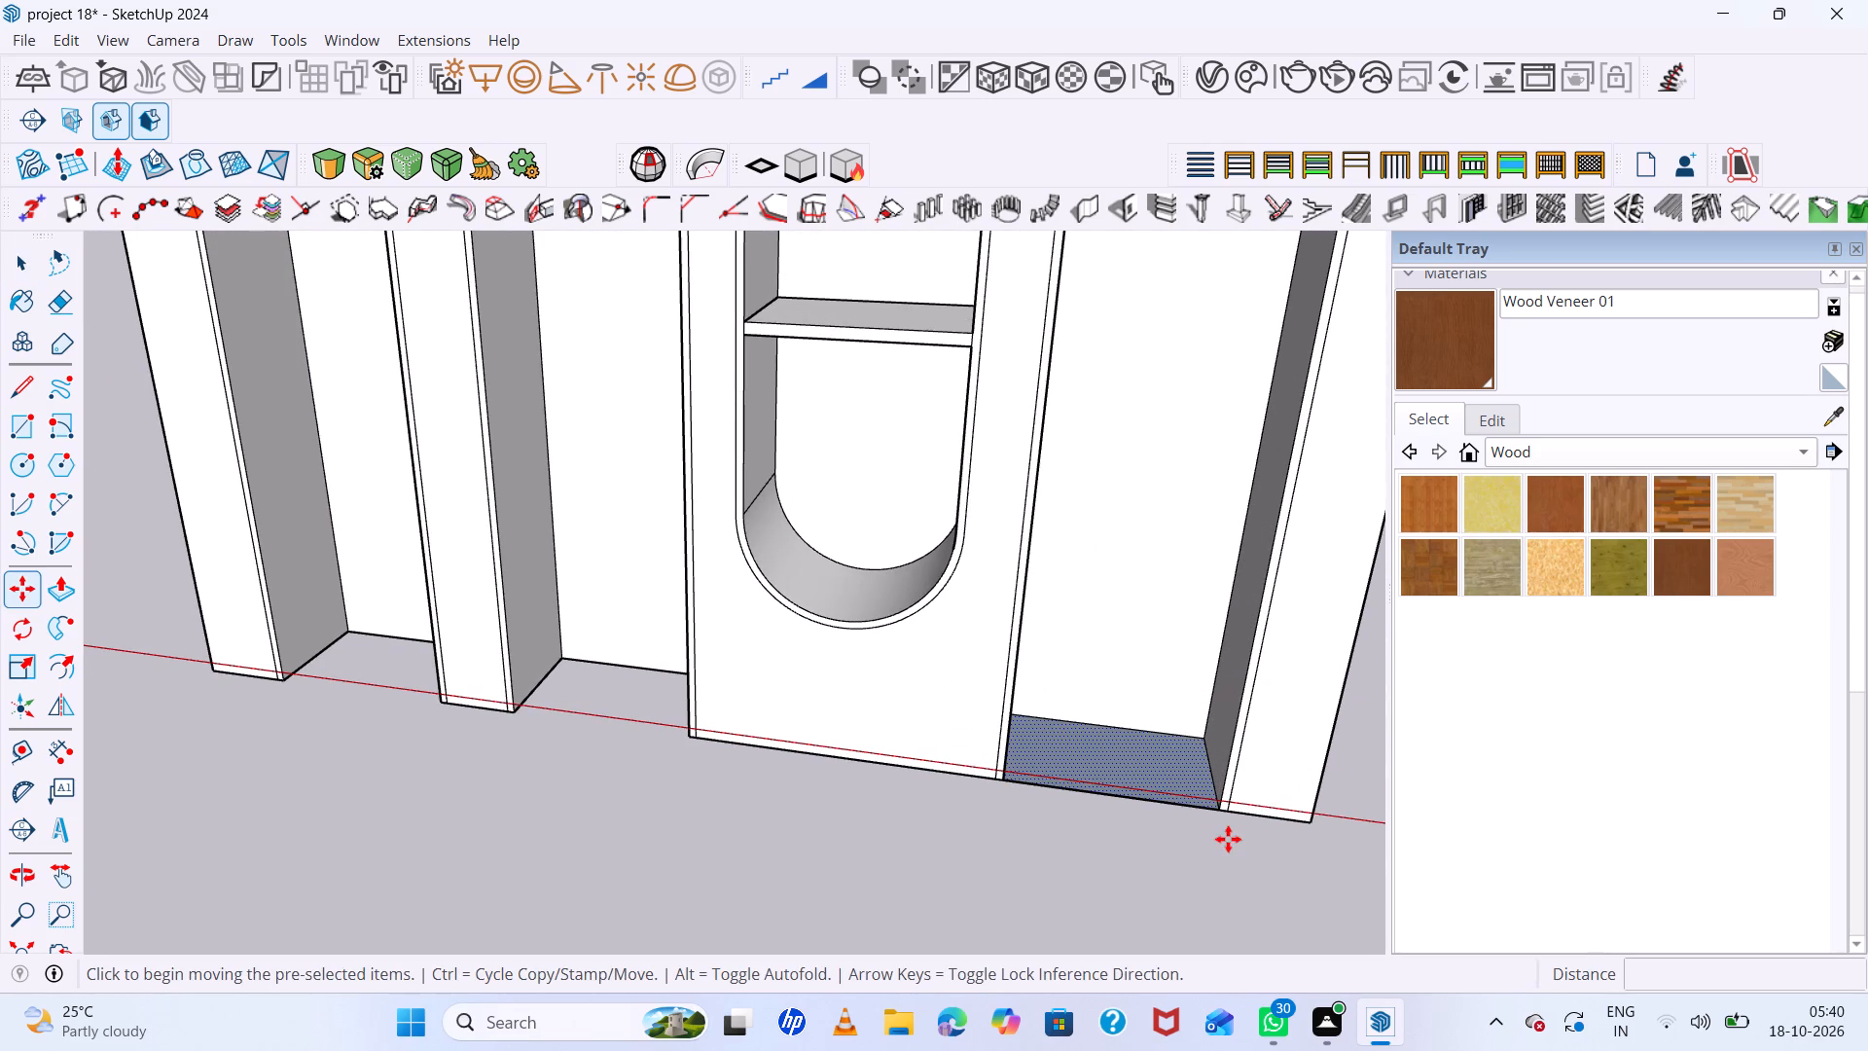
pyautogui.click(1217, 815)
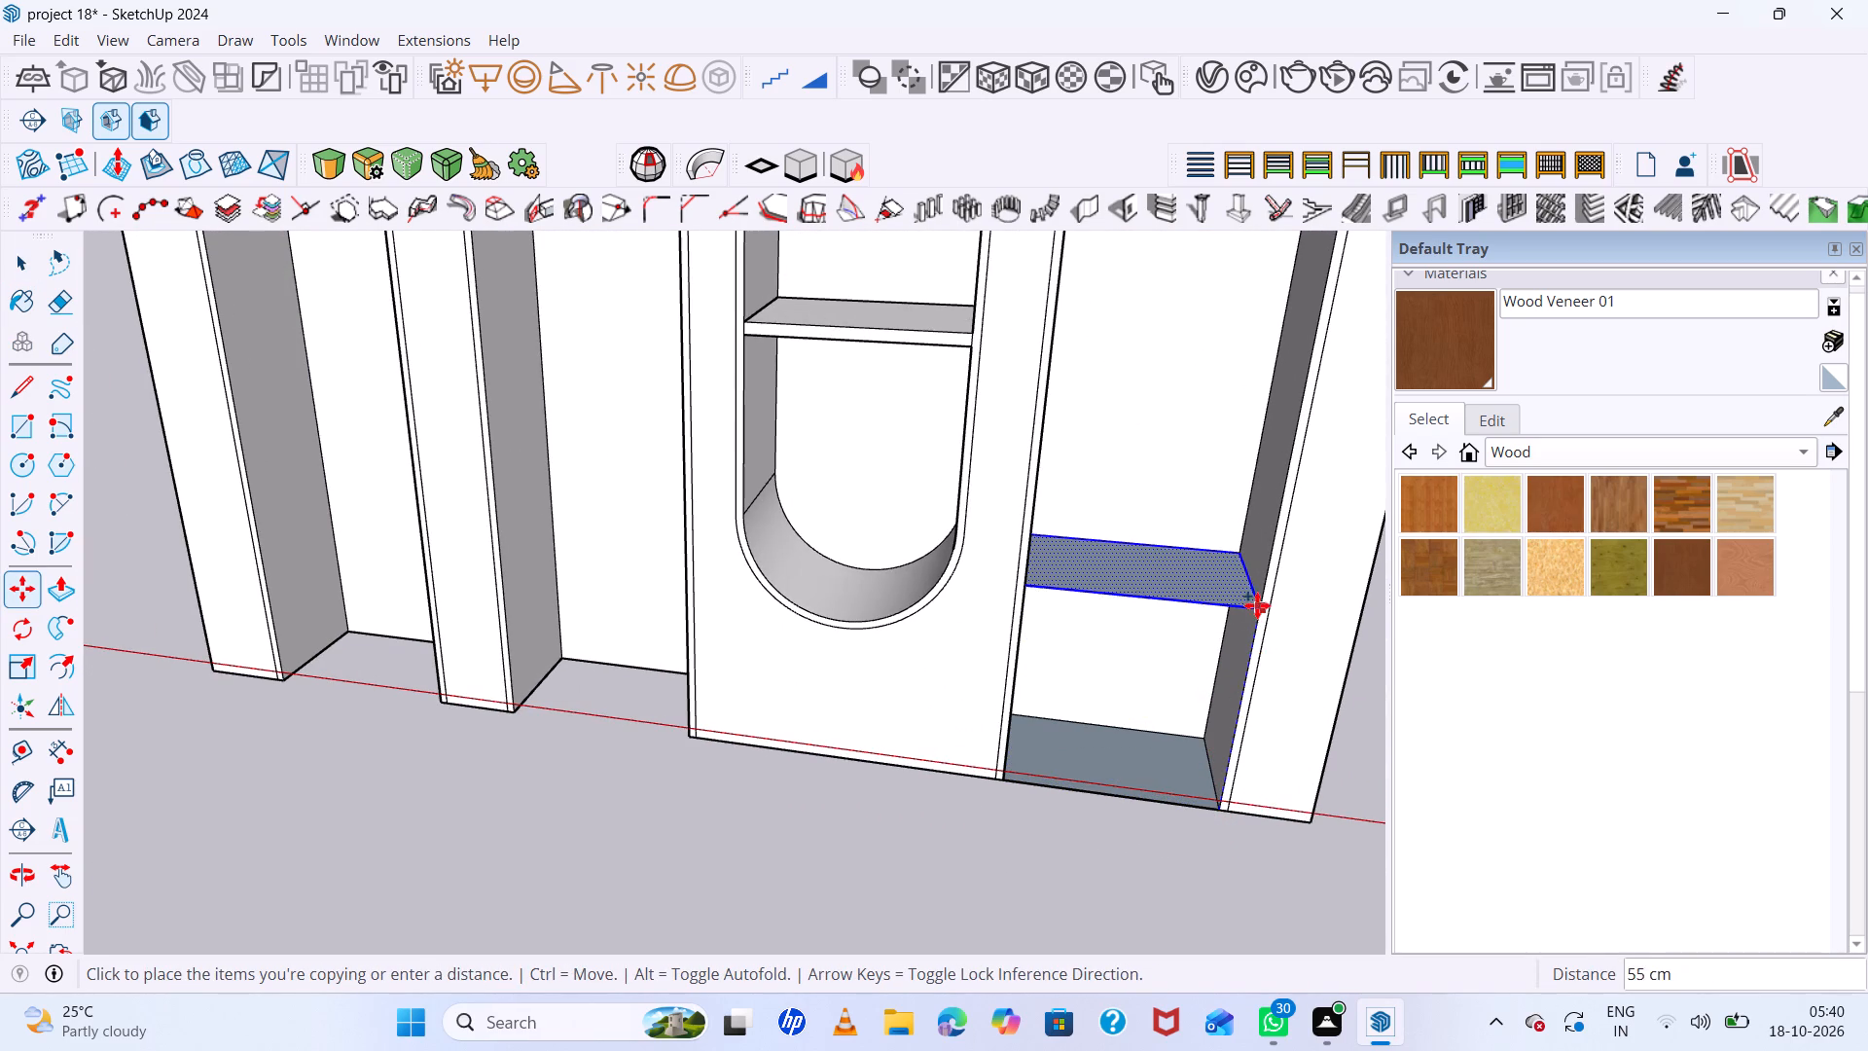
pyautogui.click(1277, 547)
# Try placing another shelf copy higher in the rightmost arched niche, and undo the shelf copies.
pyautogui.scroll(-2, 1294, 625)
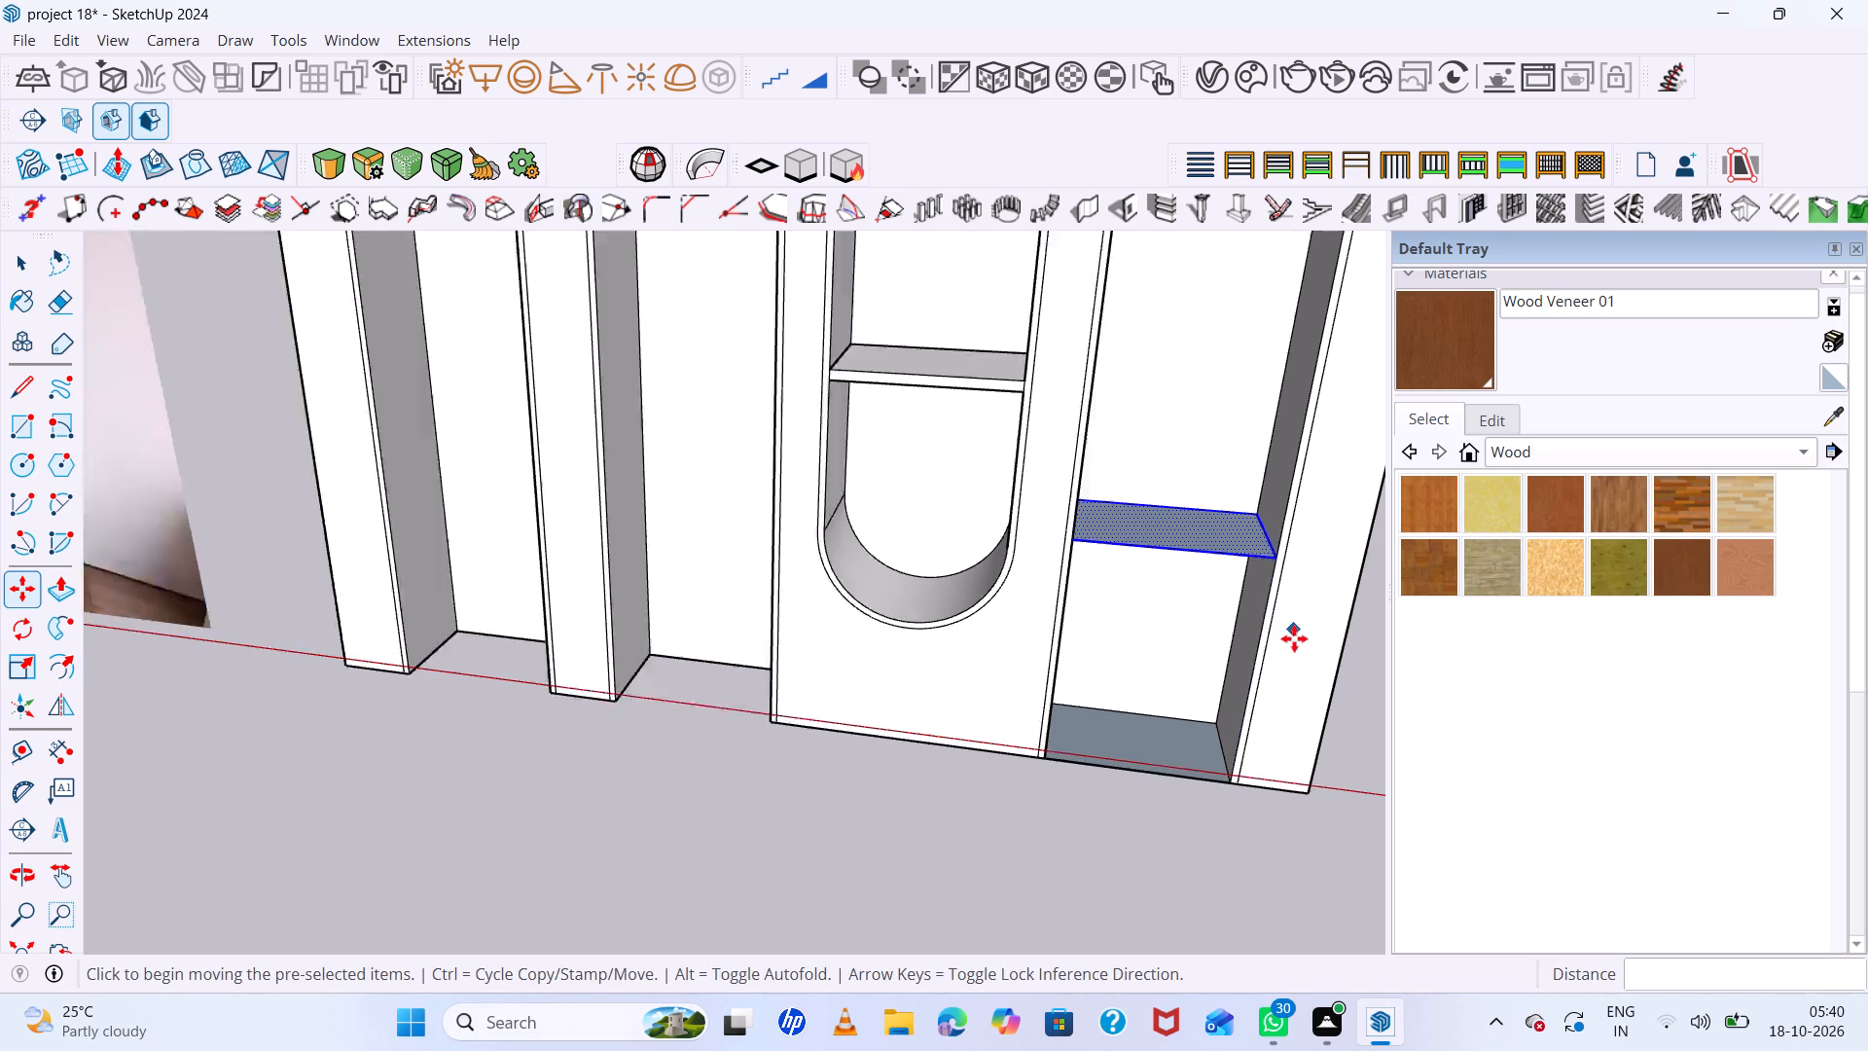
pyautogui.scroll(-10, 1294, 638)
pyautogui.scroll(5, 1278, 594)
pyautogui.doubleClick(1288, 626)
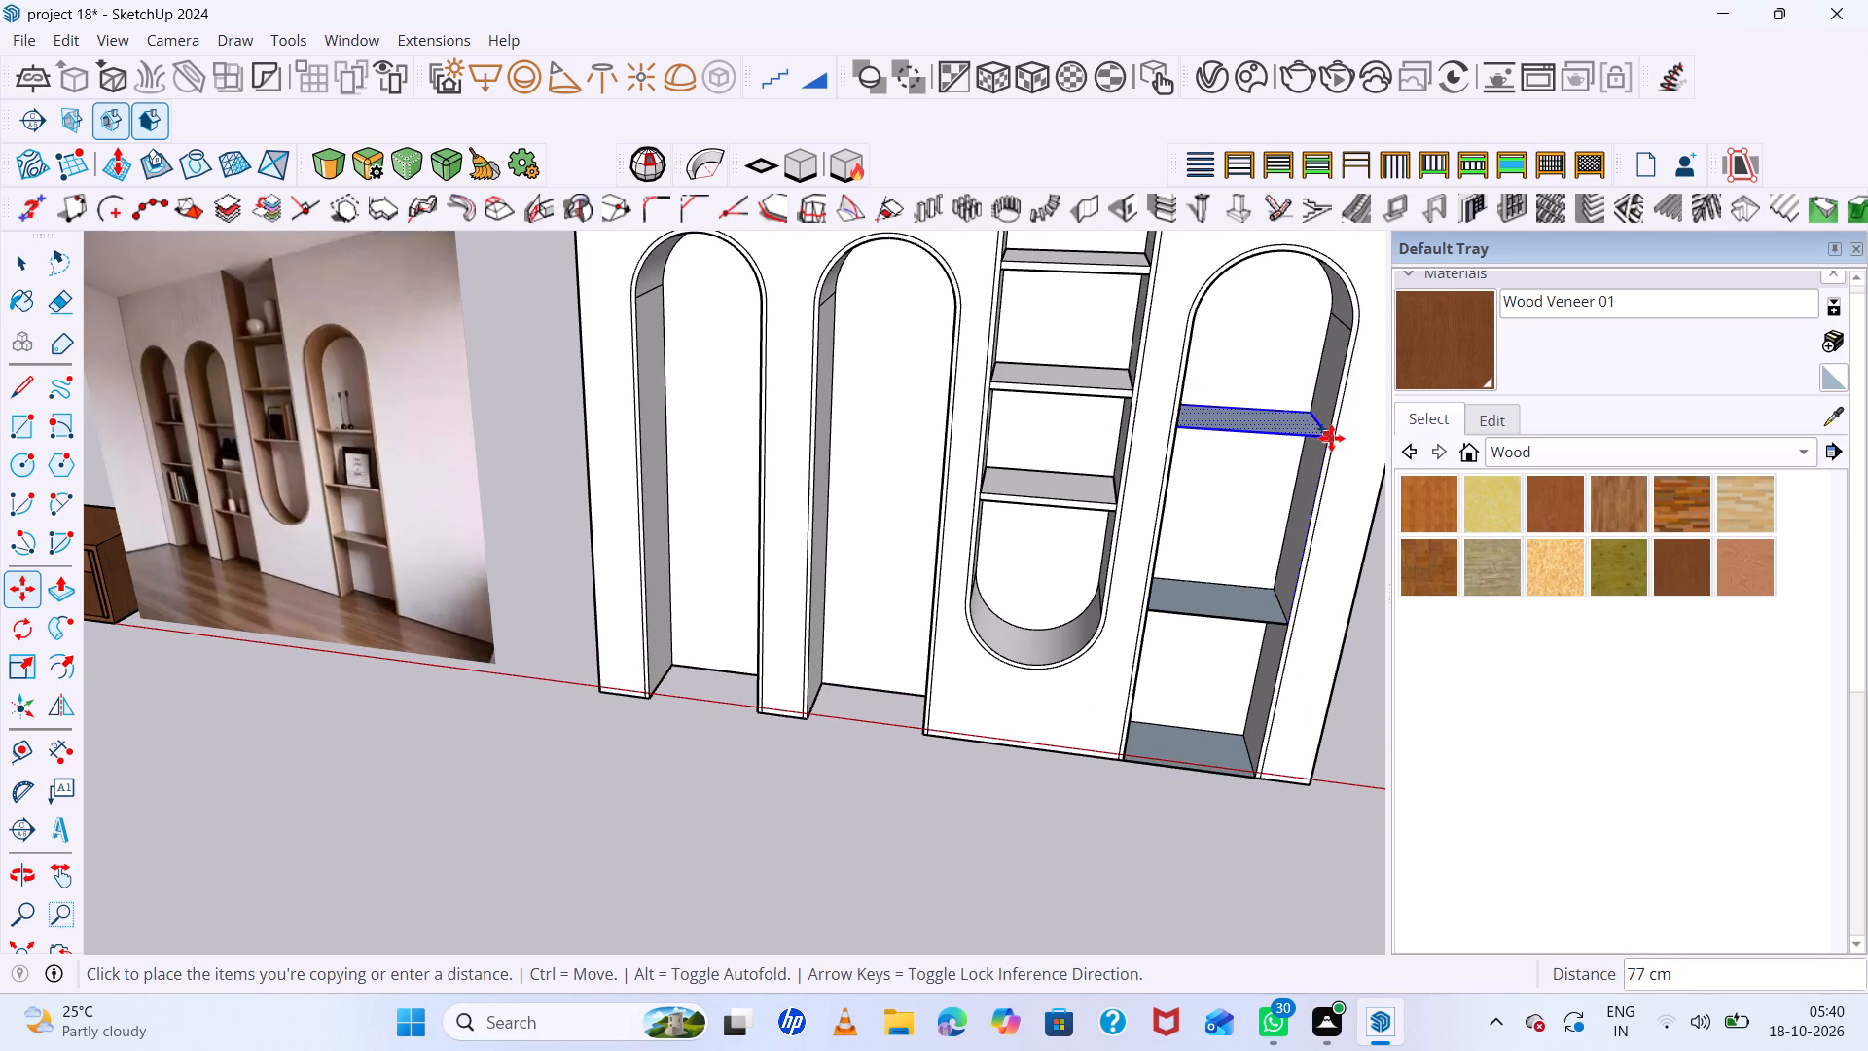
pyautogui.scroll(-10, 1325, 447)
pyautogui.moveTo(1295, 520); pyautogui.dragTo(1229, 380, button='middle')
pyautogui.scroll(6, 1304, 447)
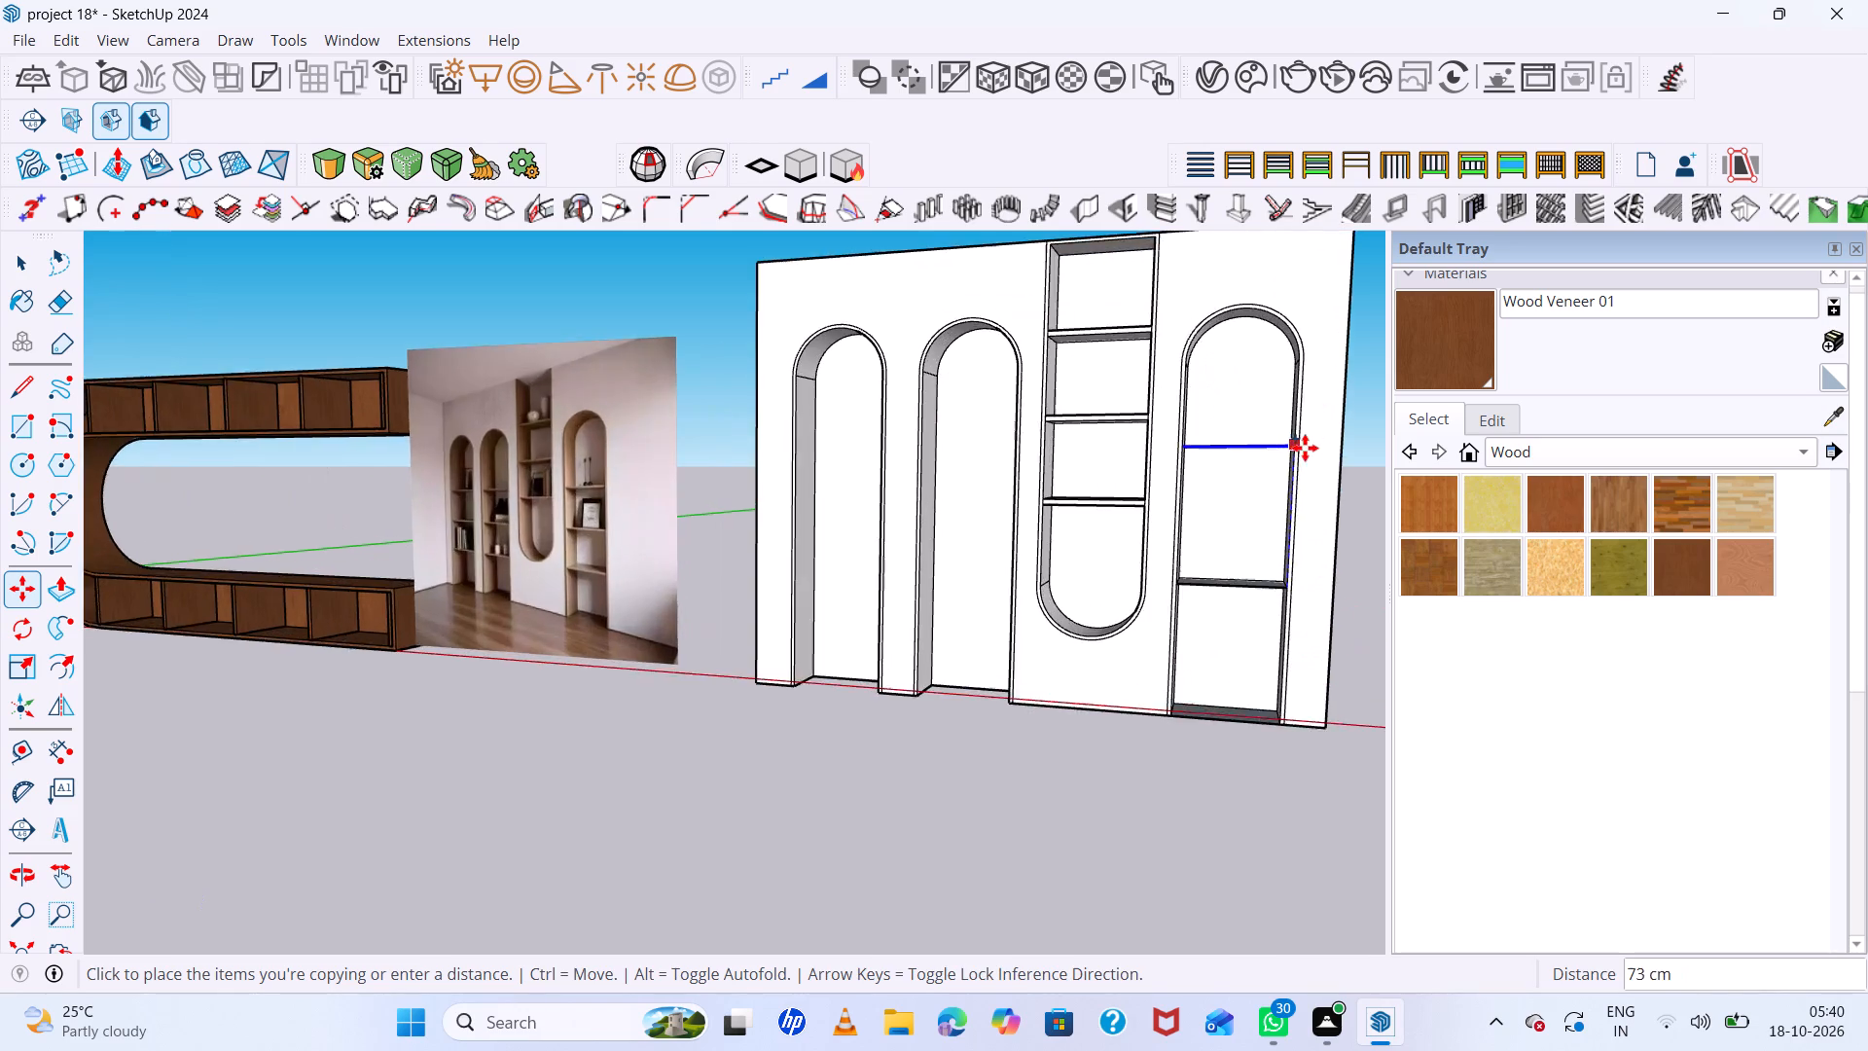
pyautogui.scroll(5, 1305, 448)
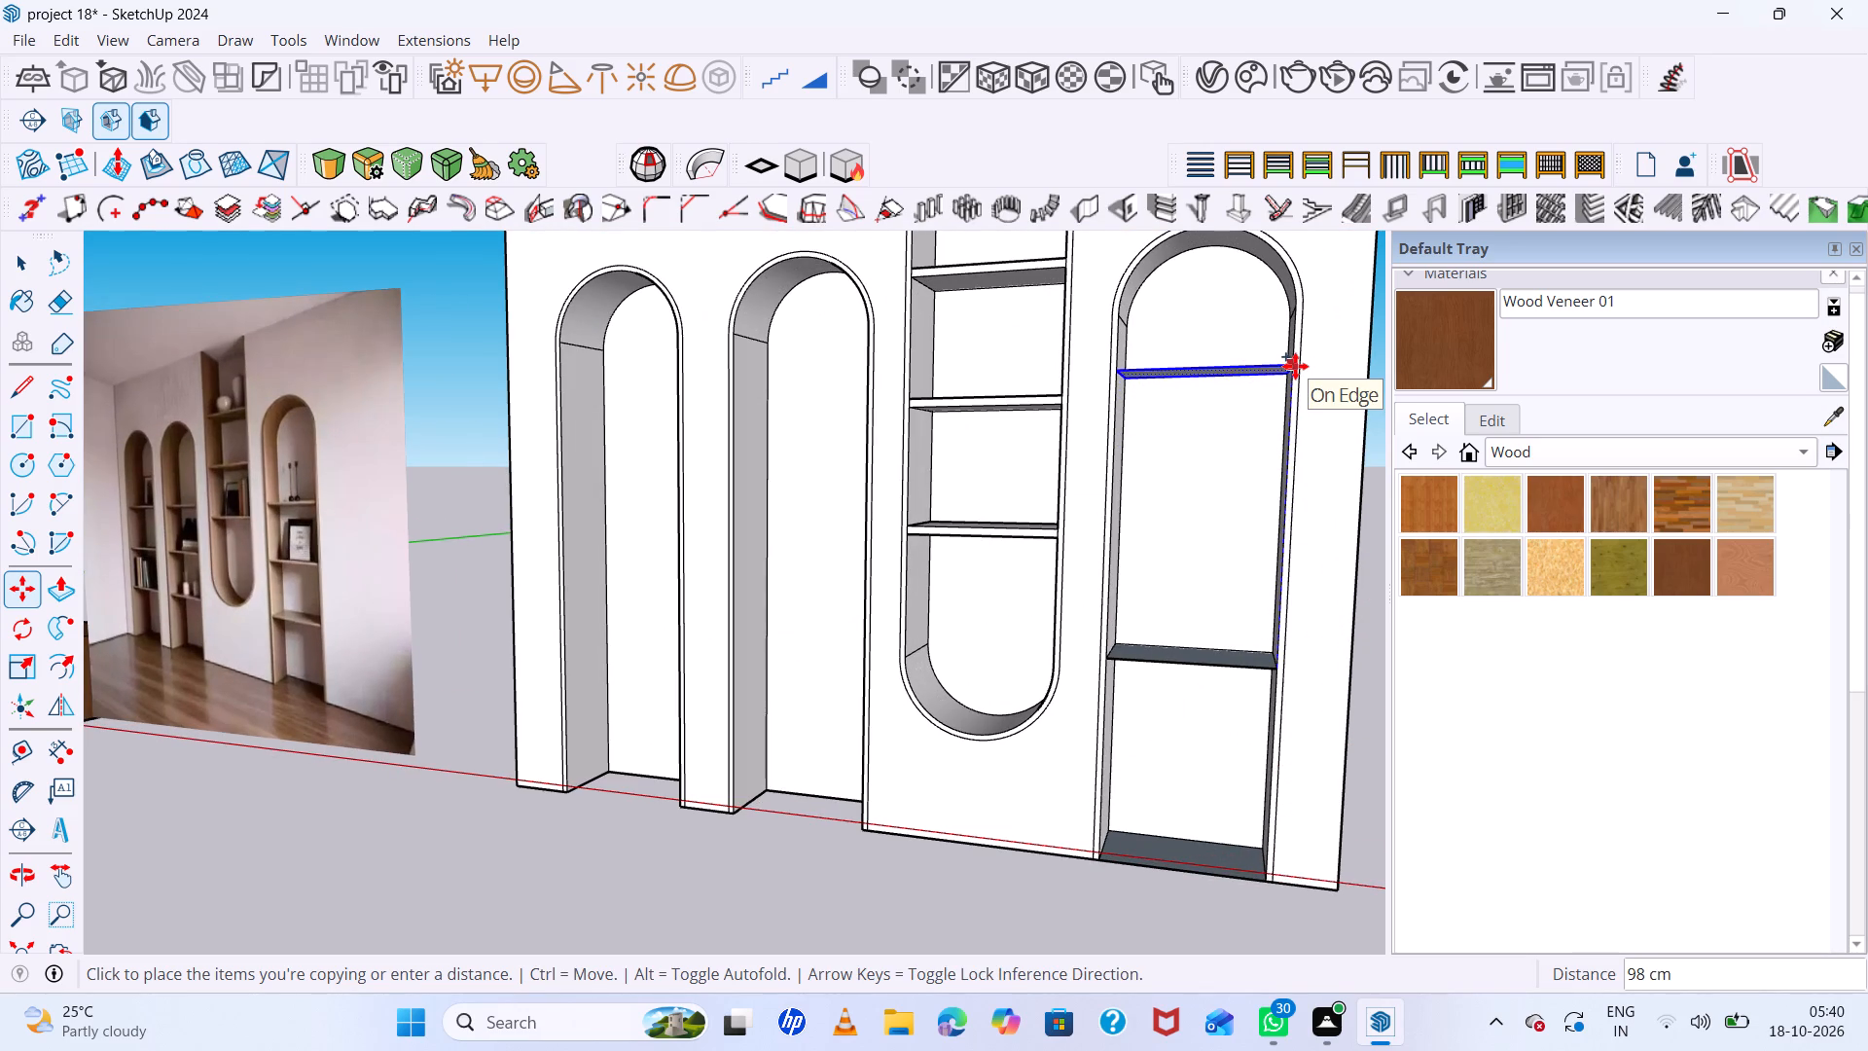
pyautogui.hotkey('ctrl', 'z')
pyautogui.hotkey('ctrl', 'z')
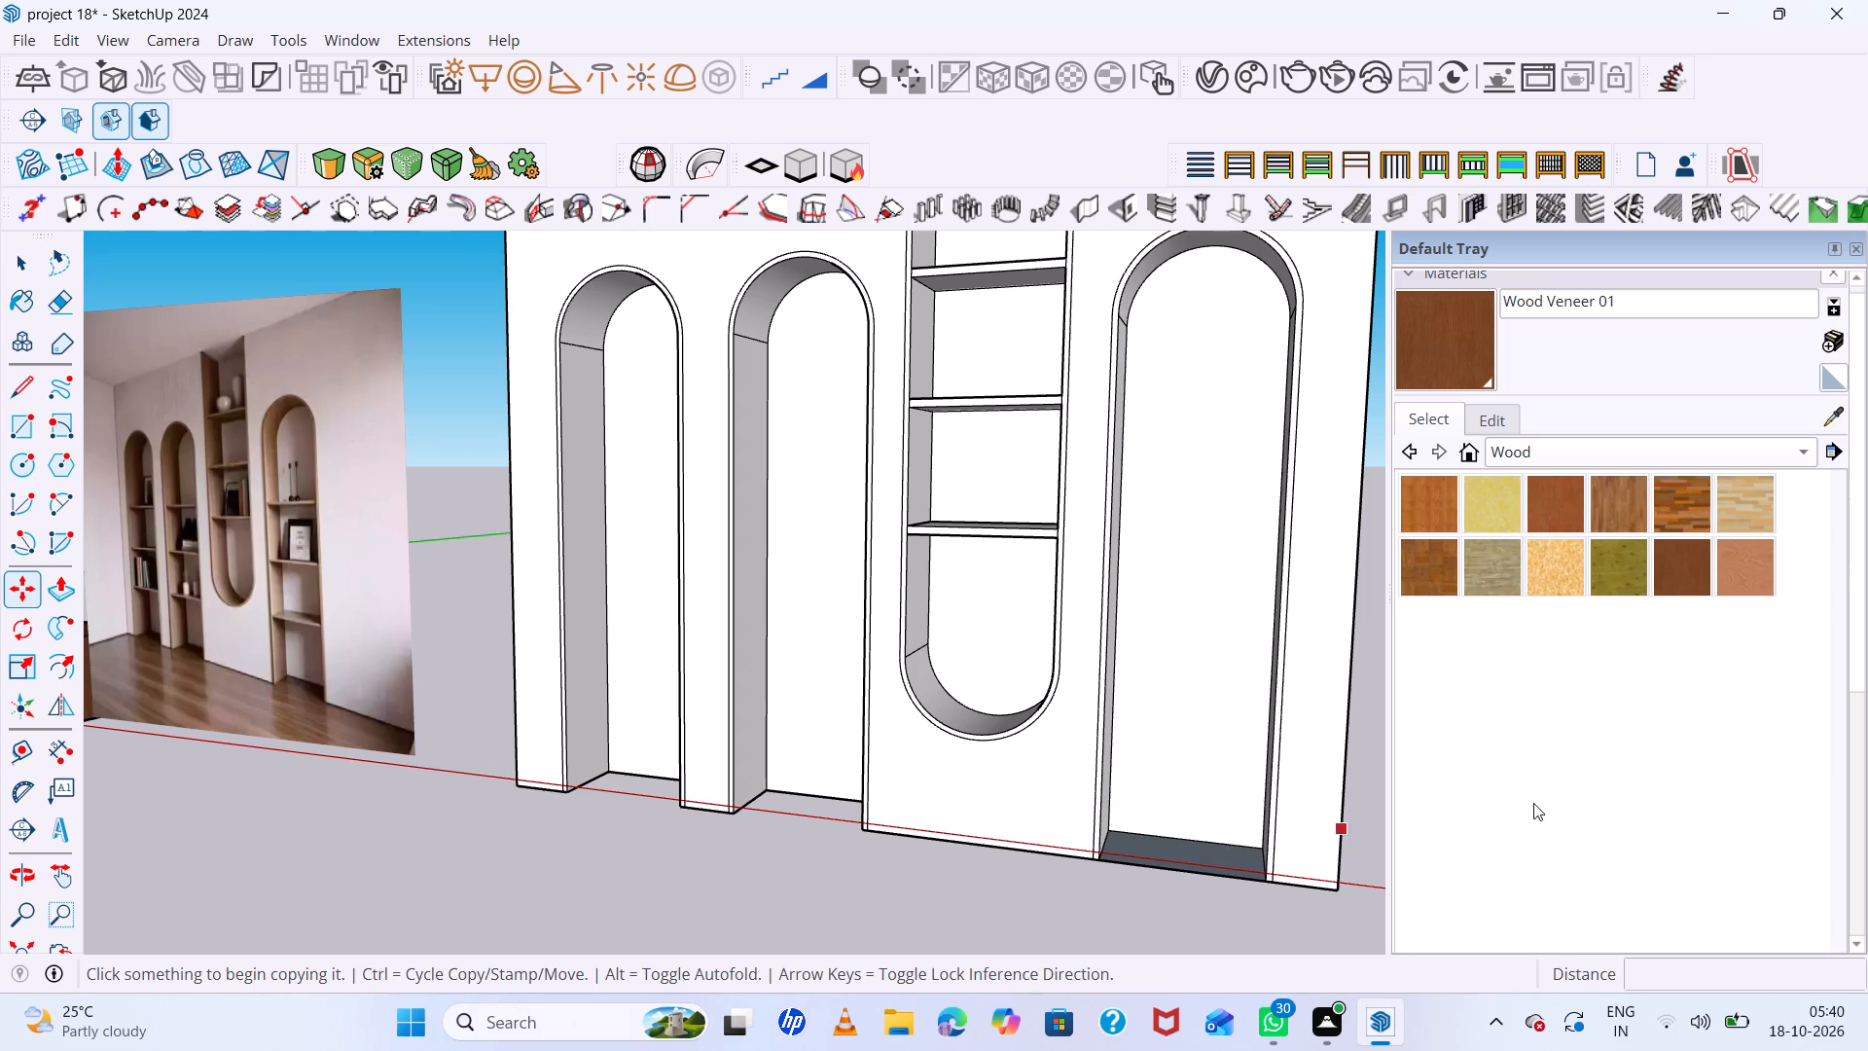
# Copy the floor face of the rightmost arched niche upward to form the lowest shelf.
pyautogui.moveTo(1164, 823); pyautogui.dragTo(1198, 943, button='middle')
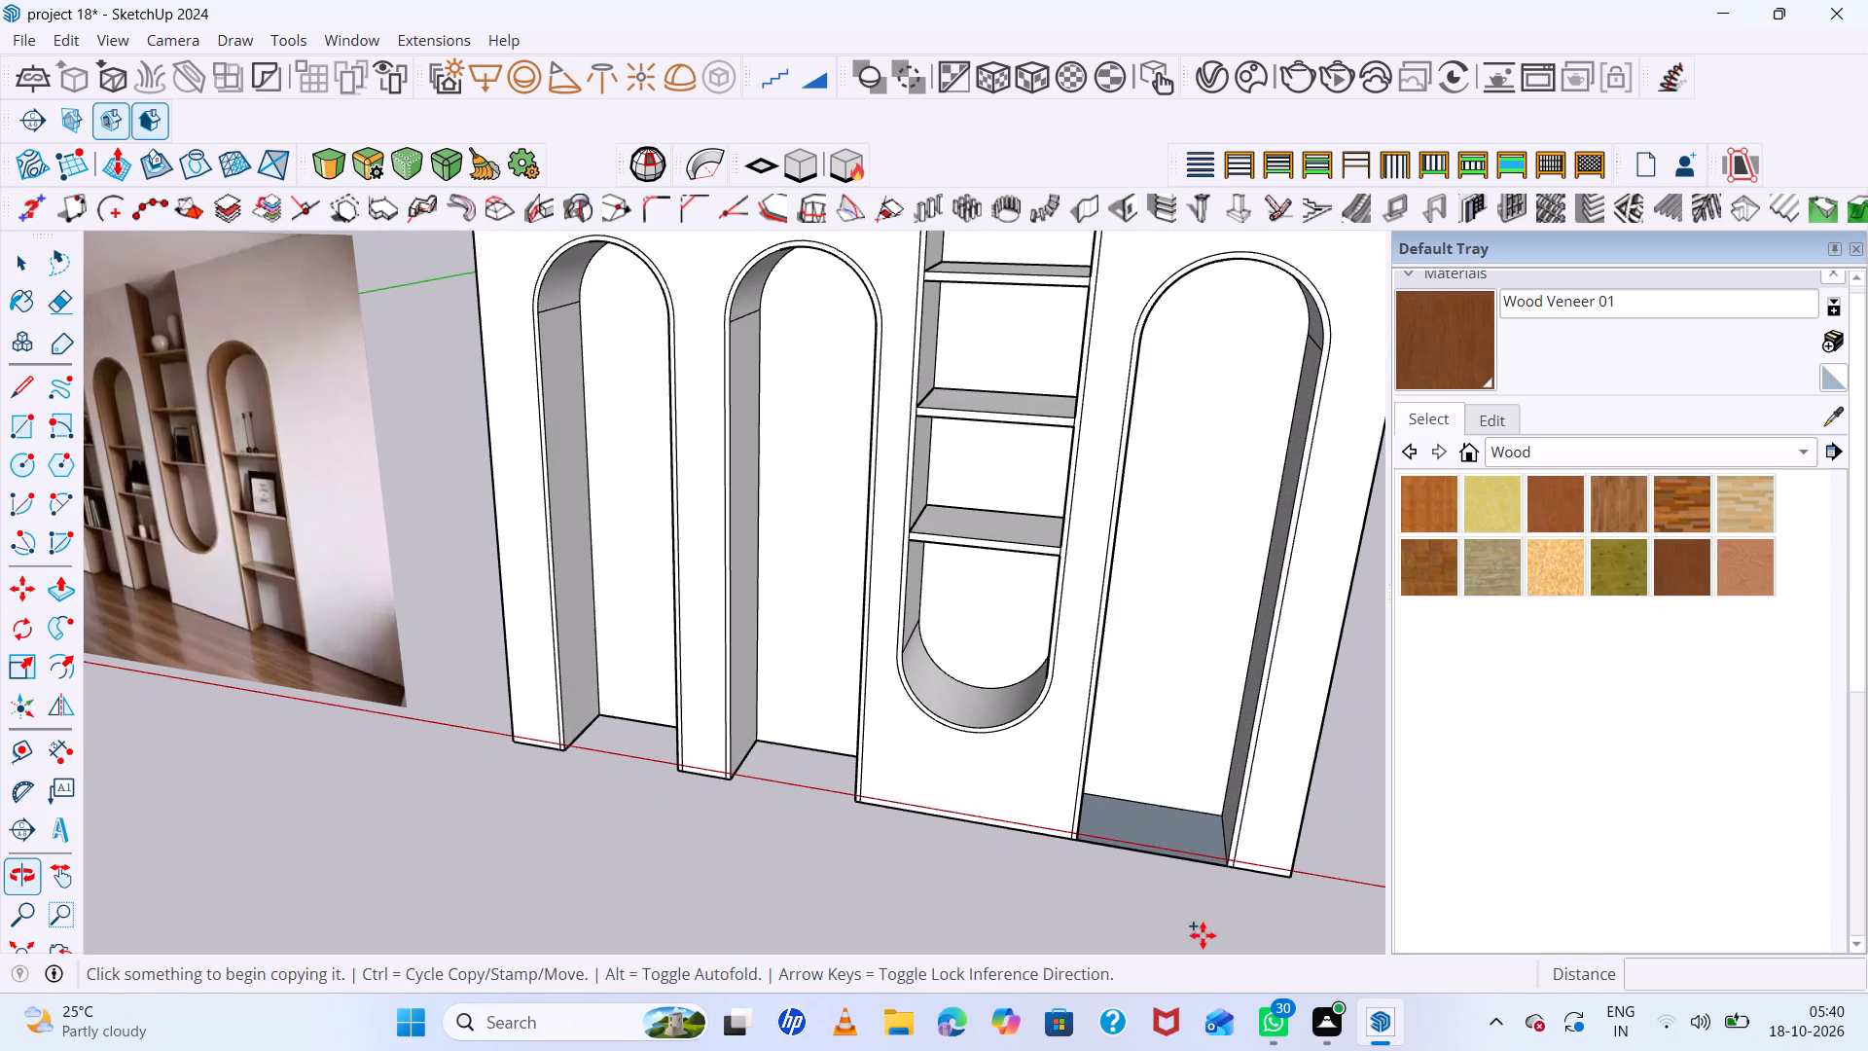
pyautogui.press('space')
pyautogui.click(1175, 848)
pyautogui.press('m')
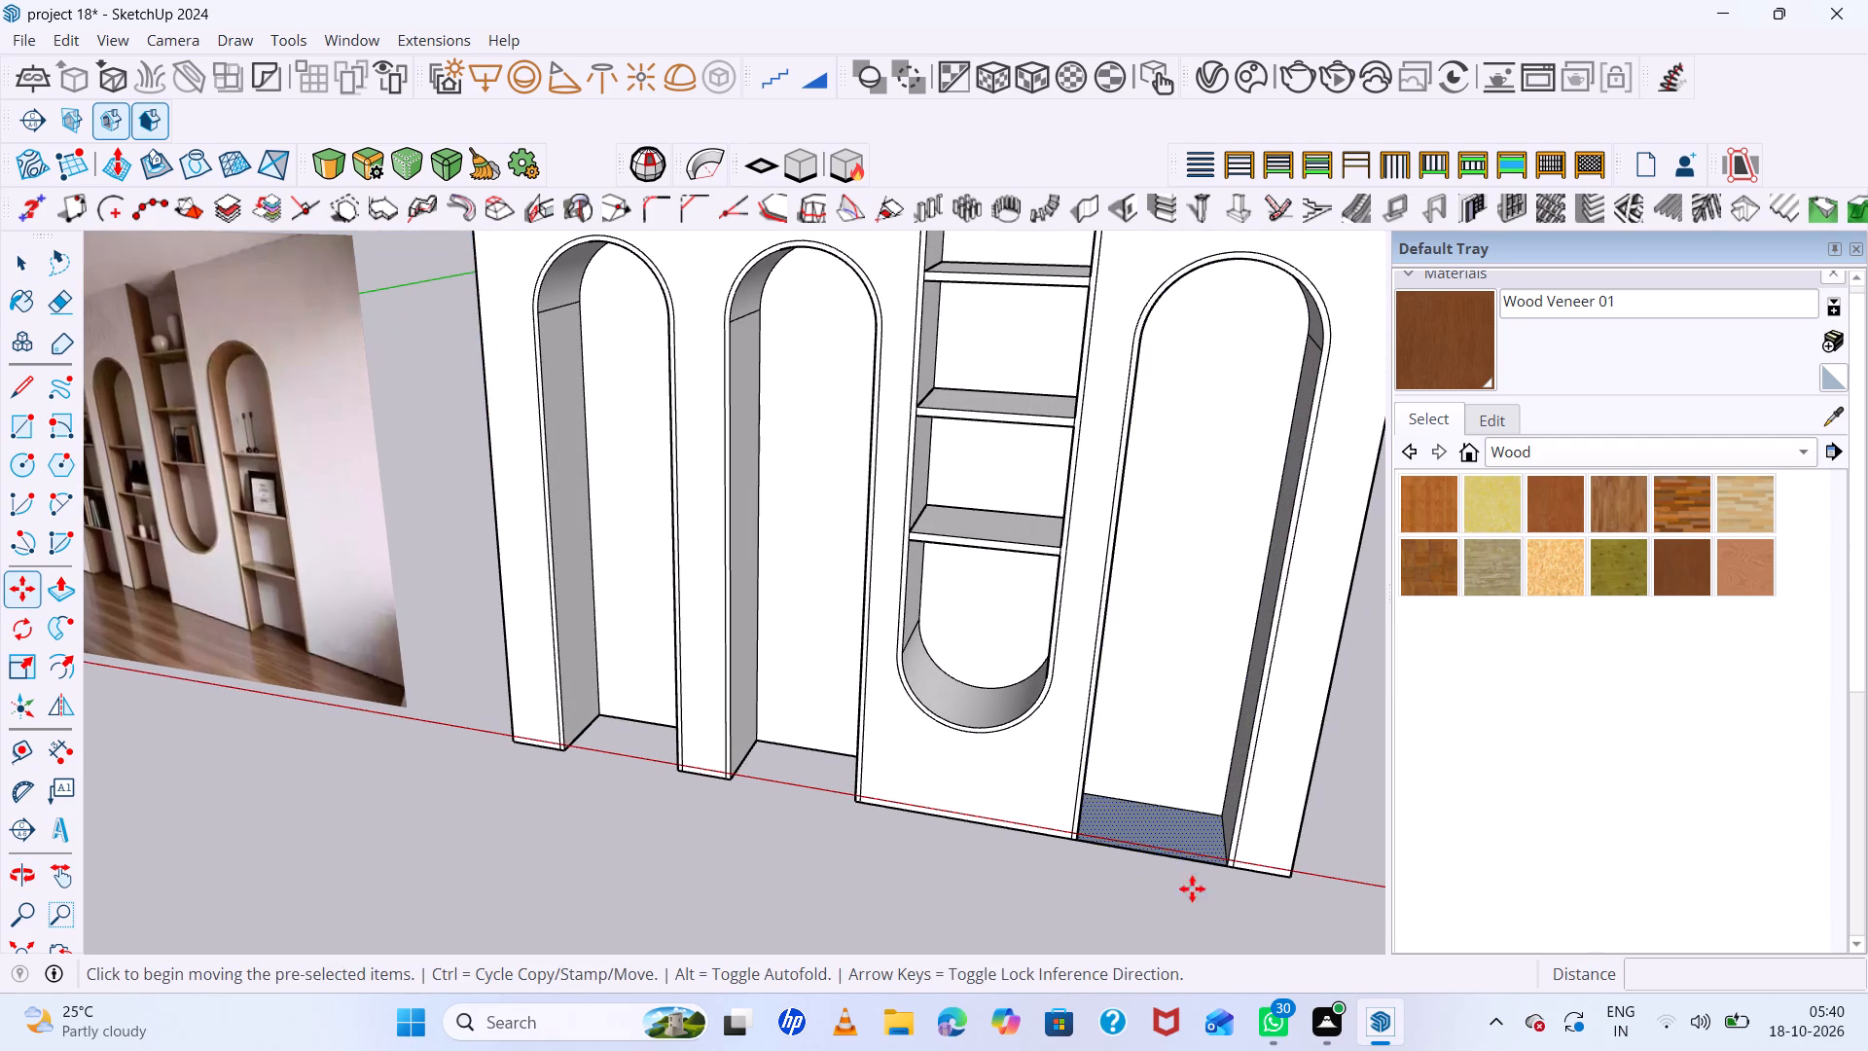
pyautogui.scroll(7, 1219, 893)
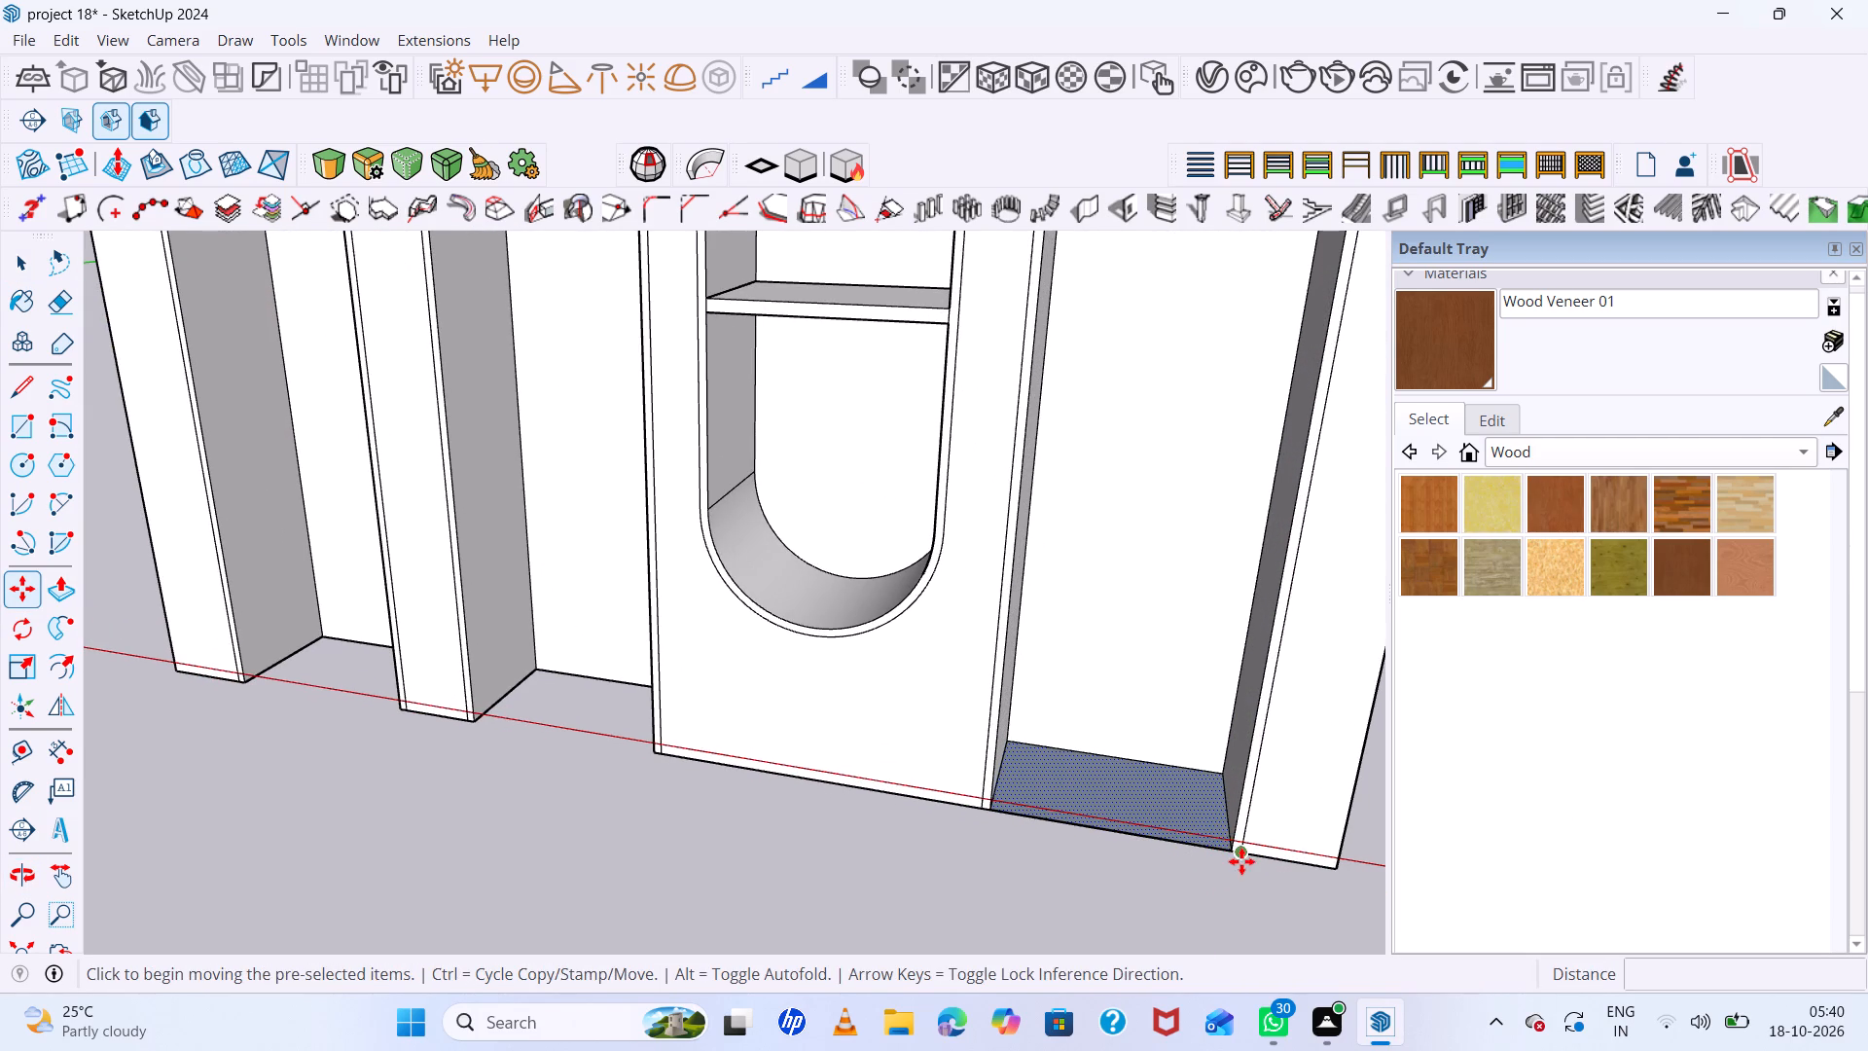
pyautogui.click(1233, 851)
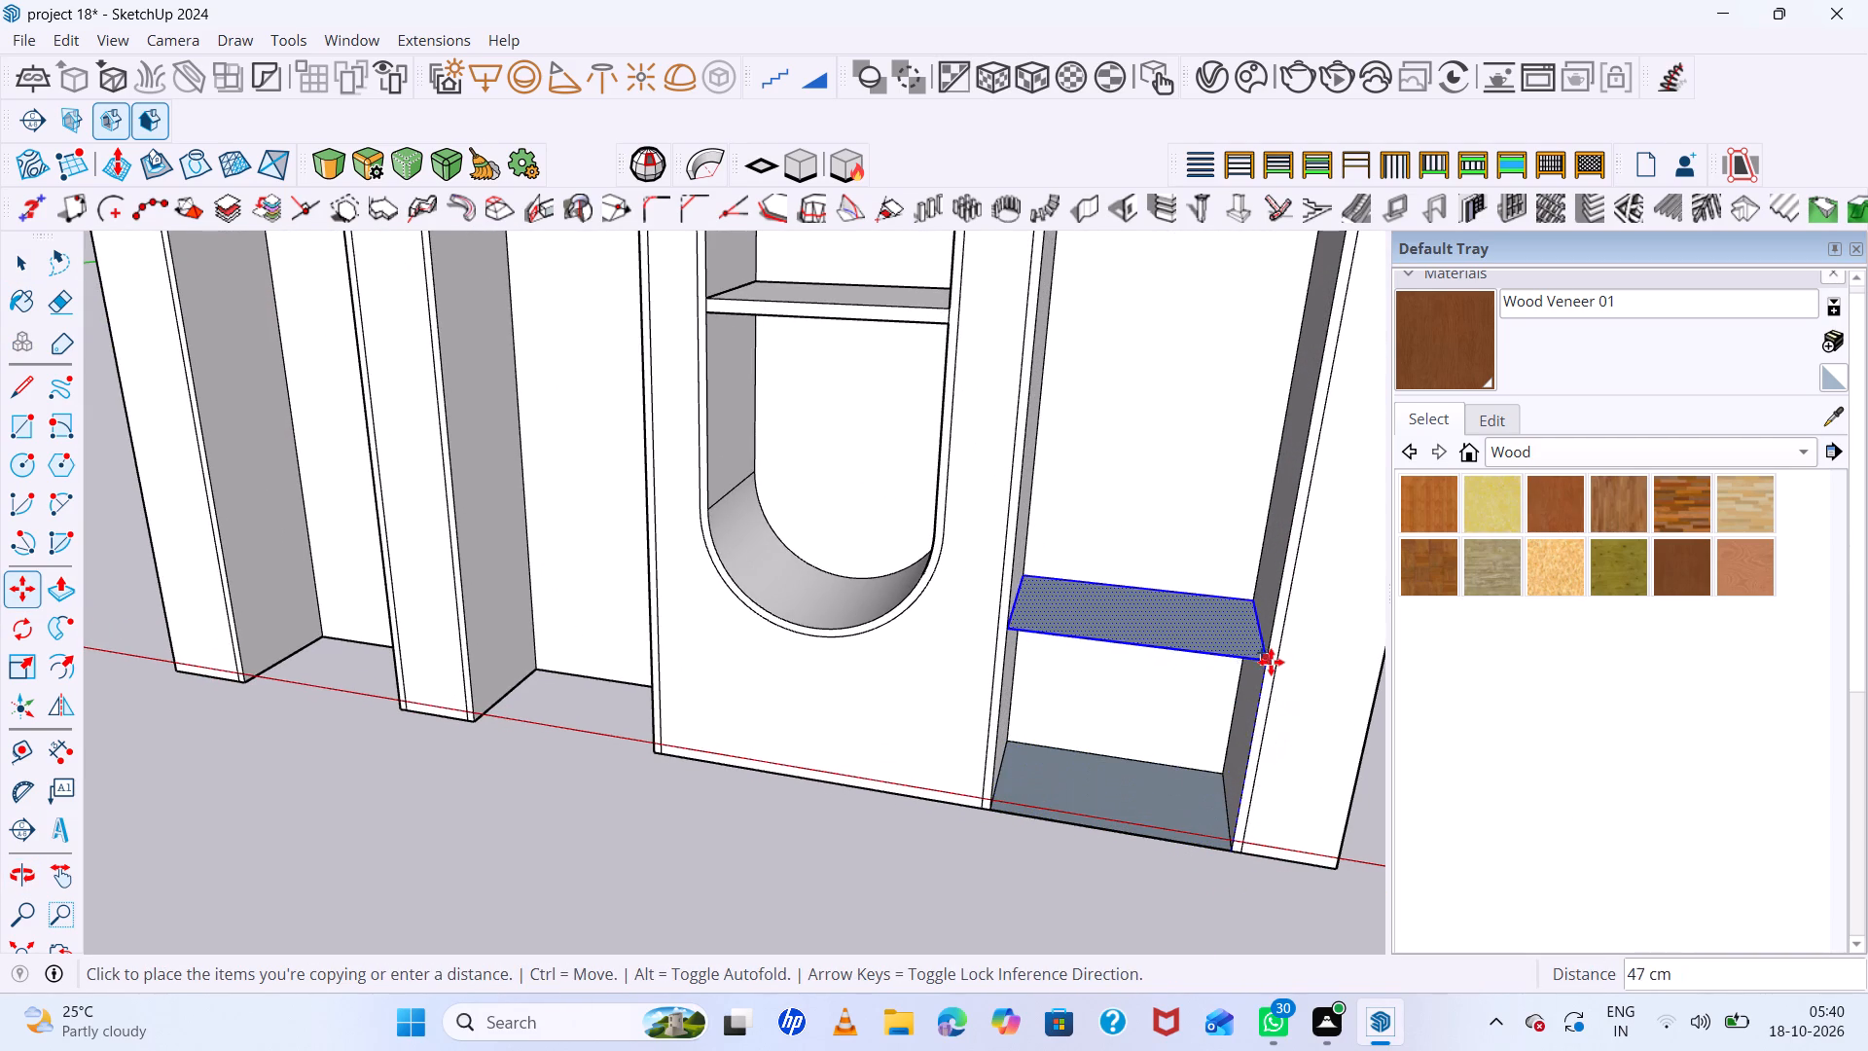
pyautogui.click(1275, 640)
# Copy the lowest shelf face about 91 cm up the vertical axis and divide the span by 2 for evenly spaced shelves.
pyautogui.keyDown('ctrl'); pyautogui.click(1275, 640); pyautogui.keyUp('ctrl')
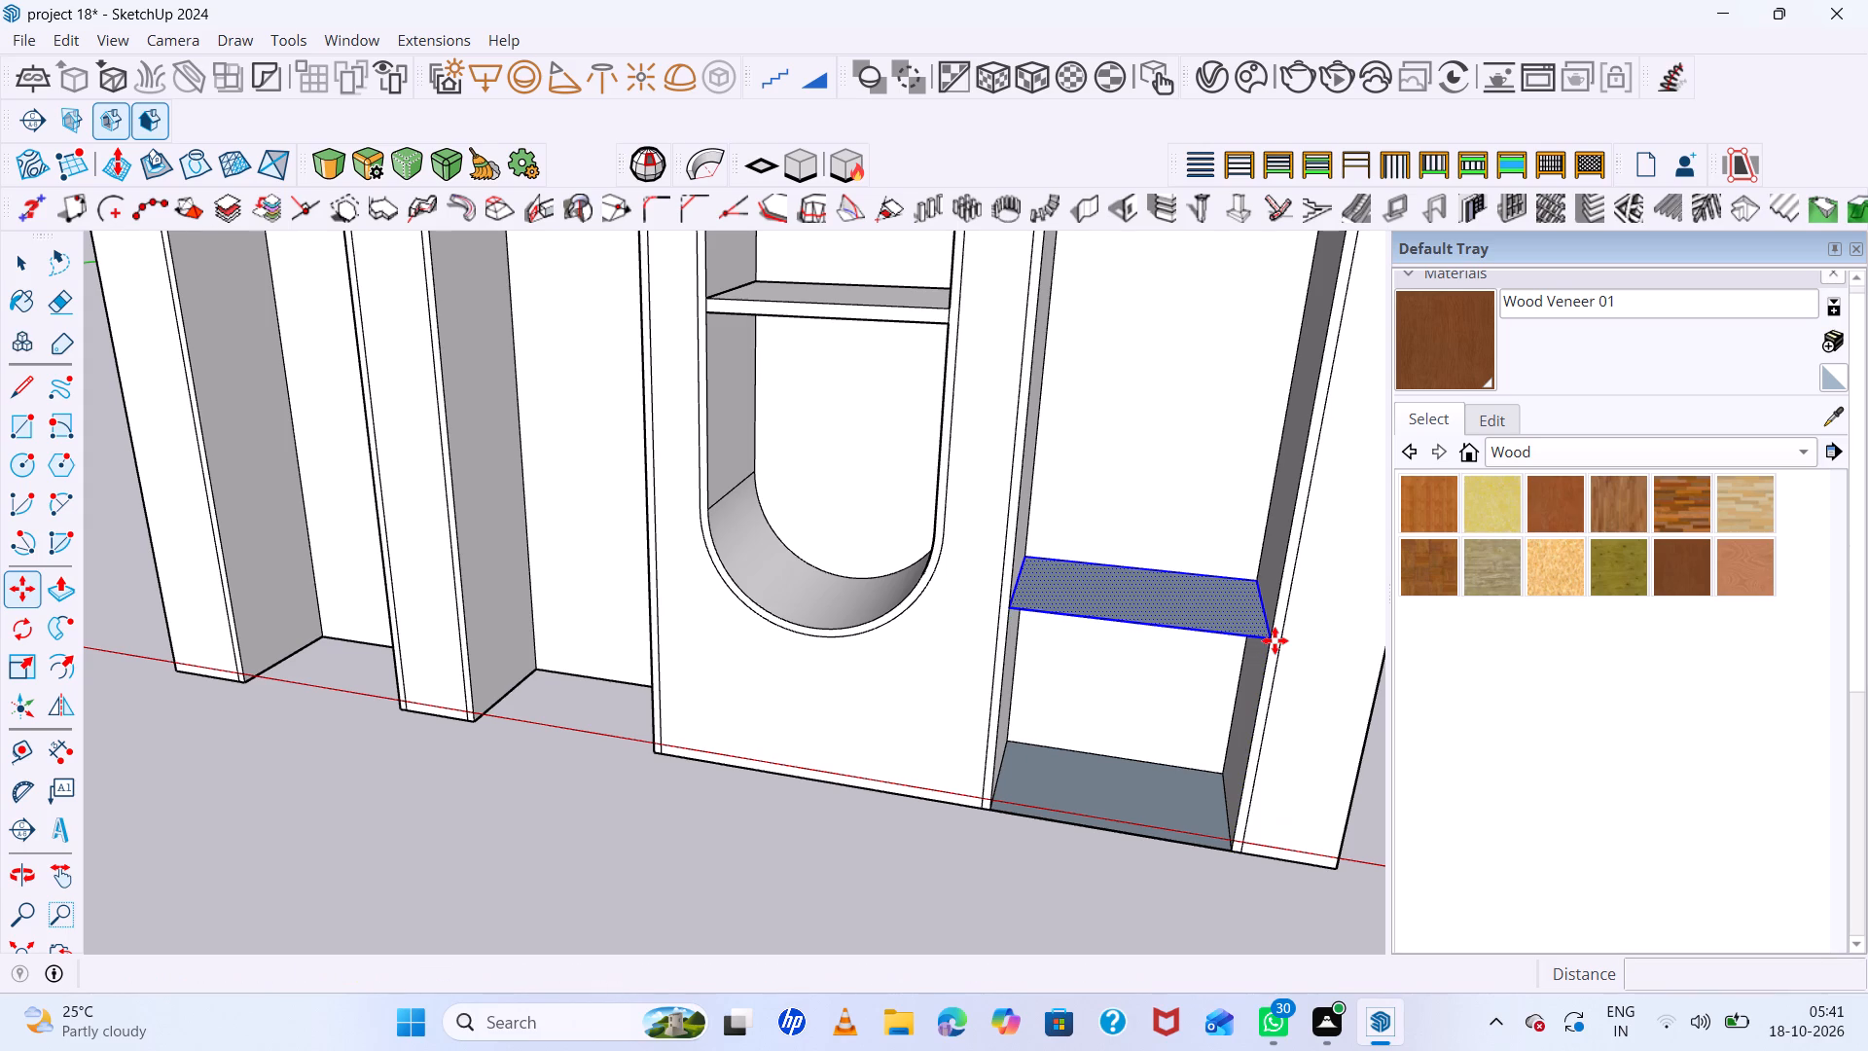
pyautogui.scroll(-11, 1284, 572)
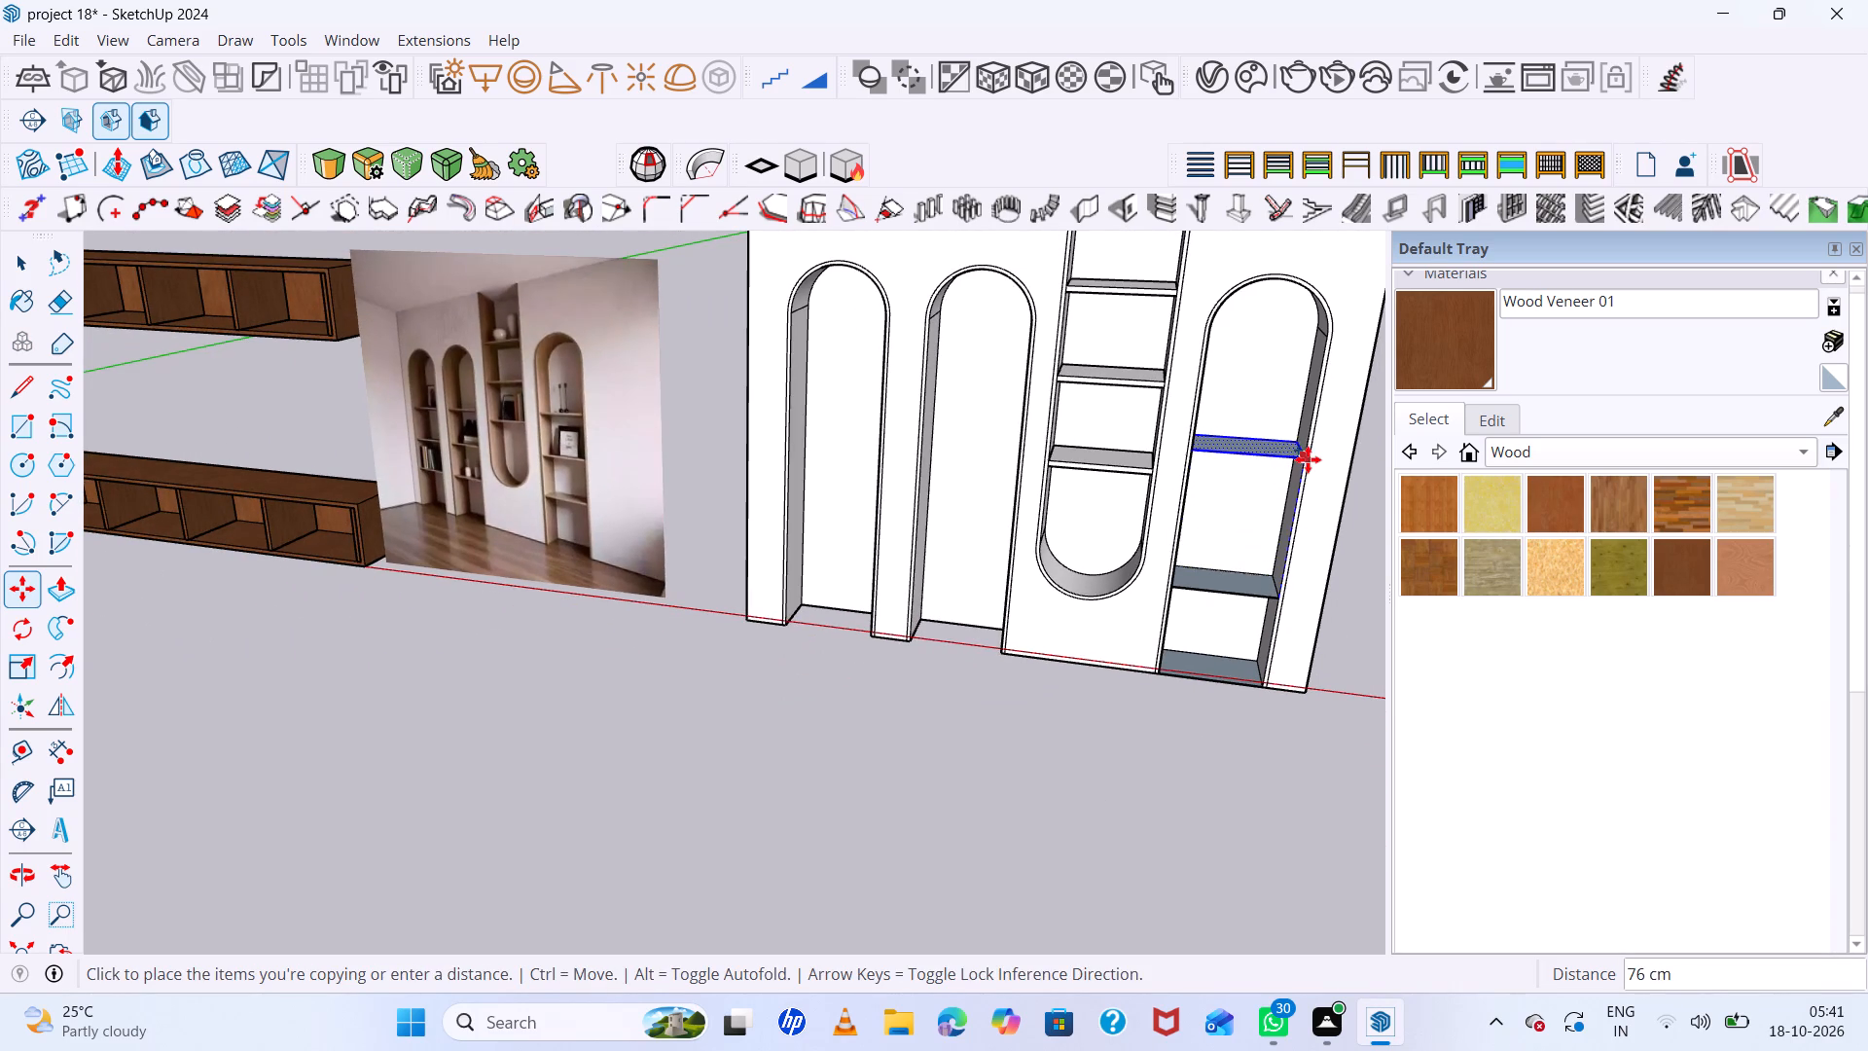
pyautogui.press('Up')
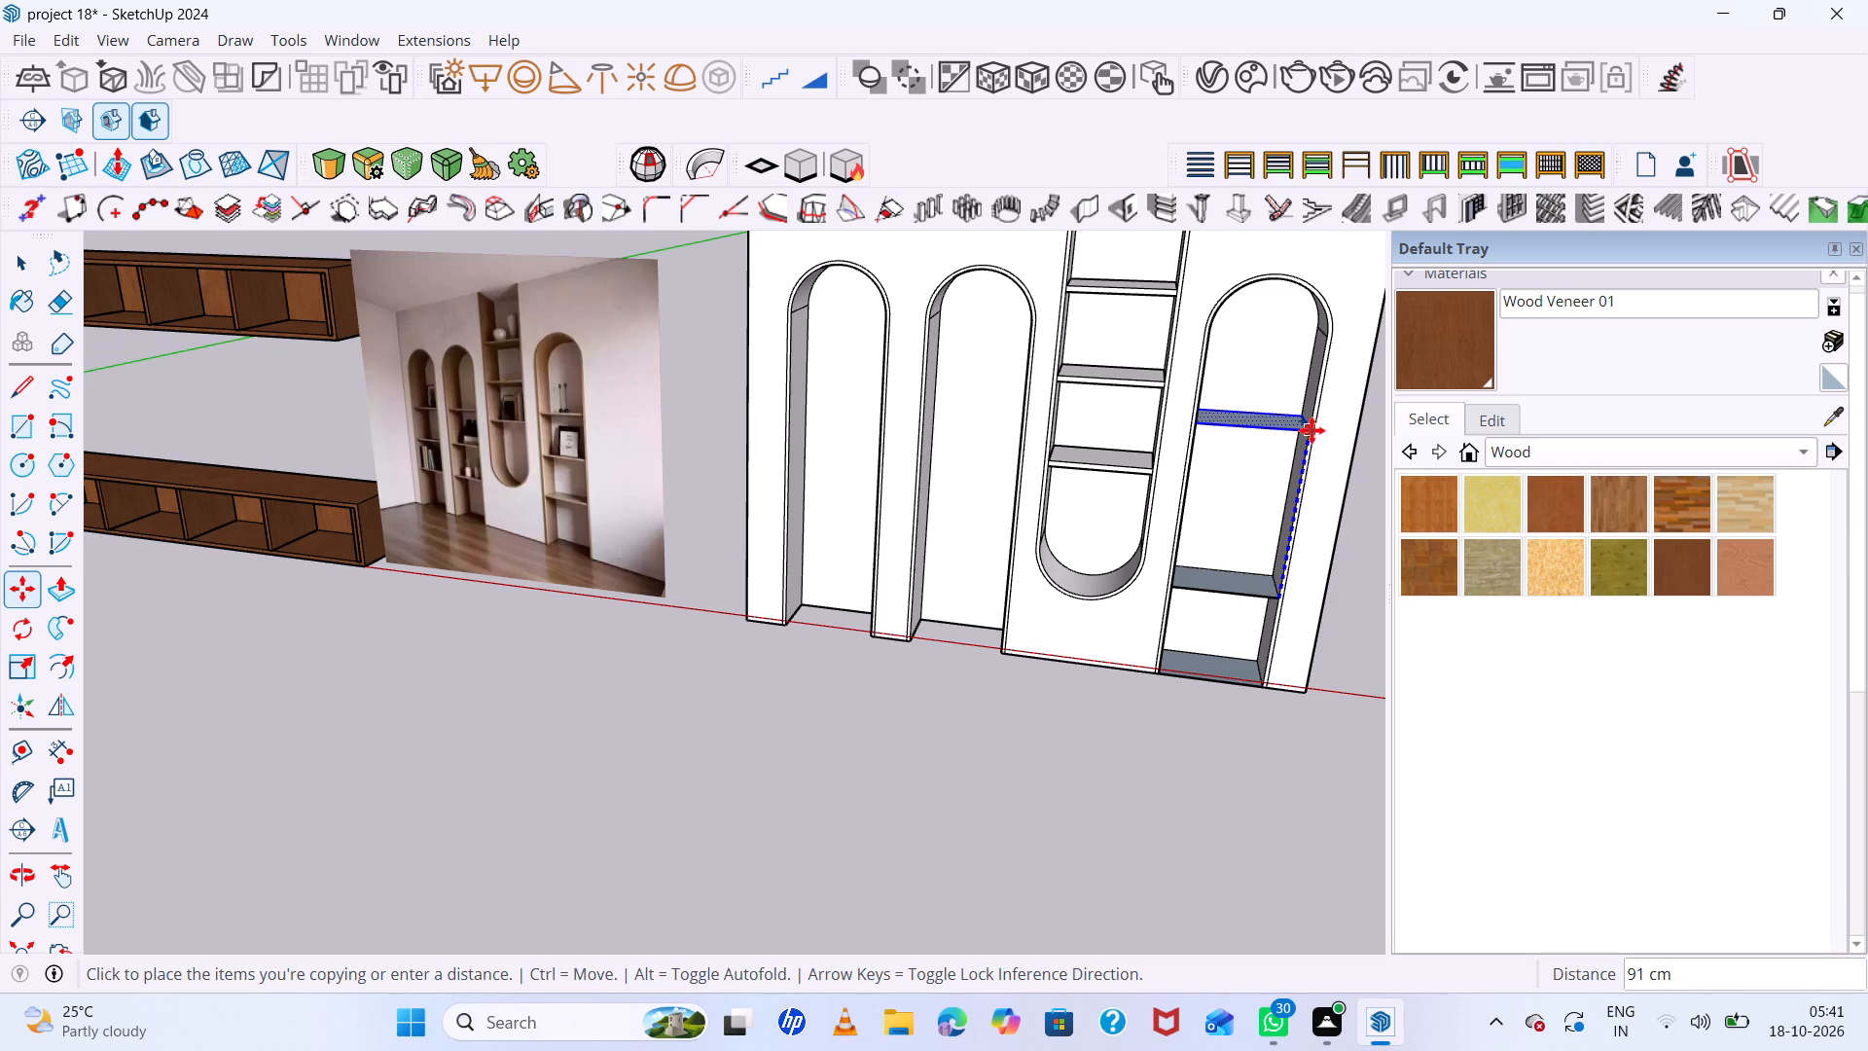
pyautogui.click(1311, 430)
pyautogui.write('2/')
pyautogui.press('Return')
# Delete the original face on the floor of the rightmost arched niche.
pyautogui.scroll(-5, 1216, 666)
pyautogui.scroll(5, 1249, 643)
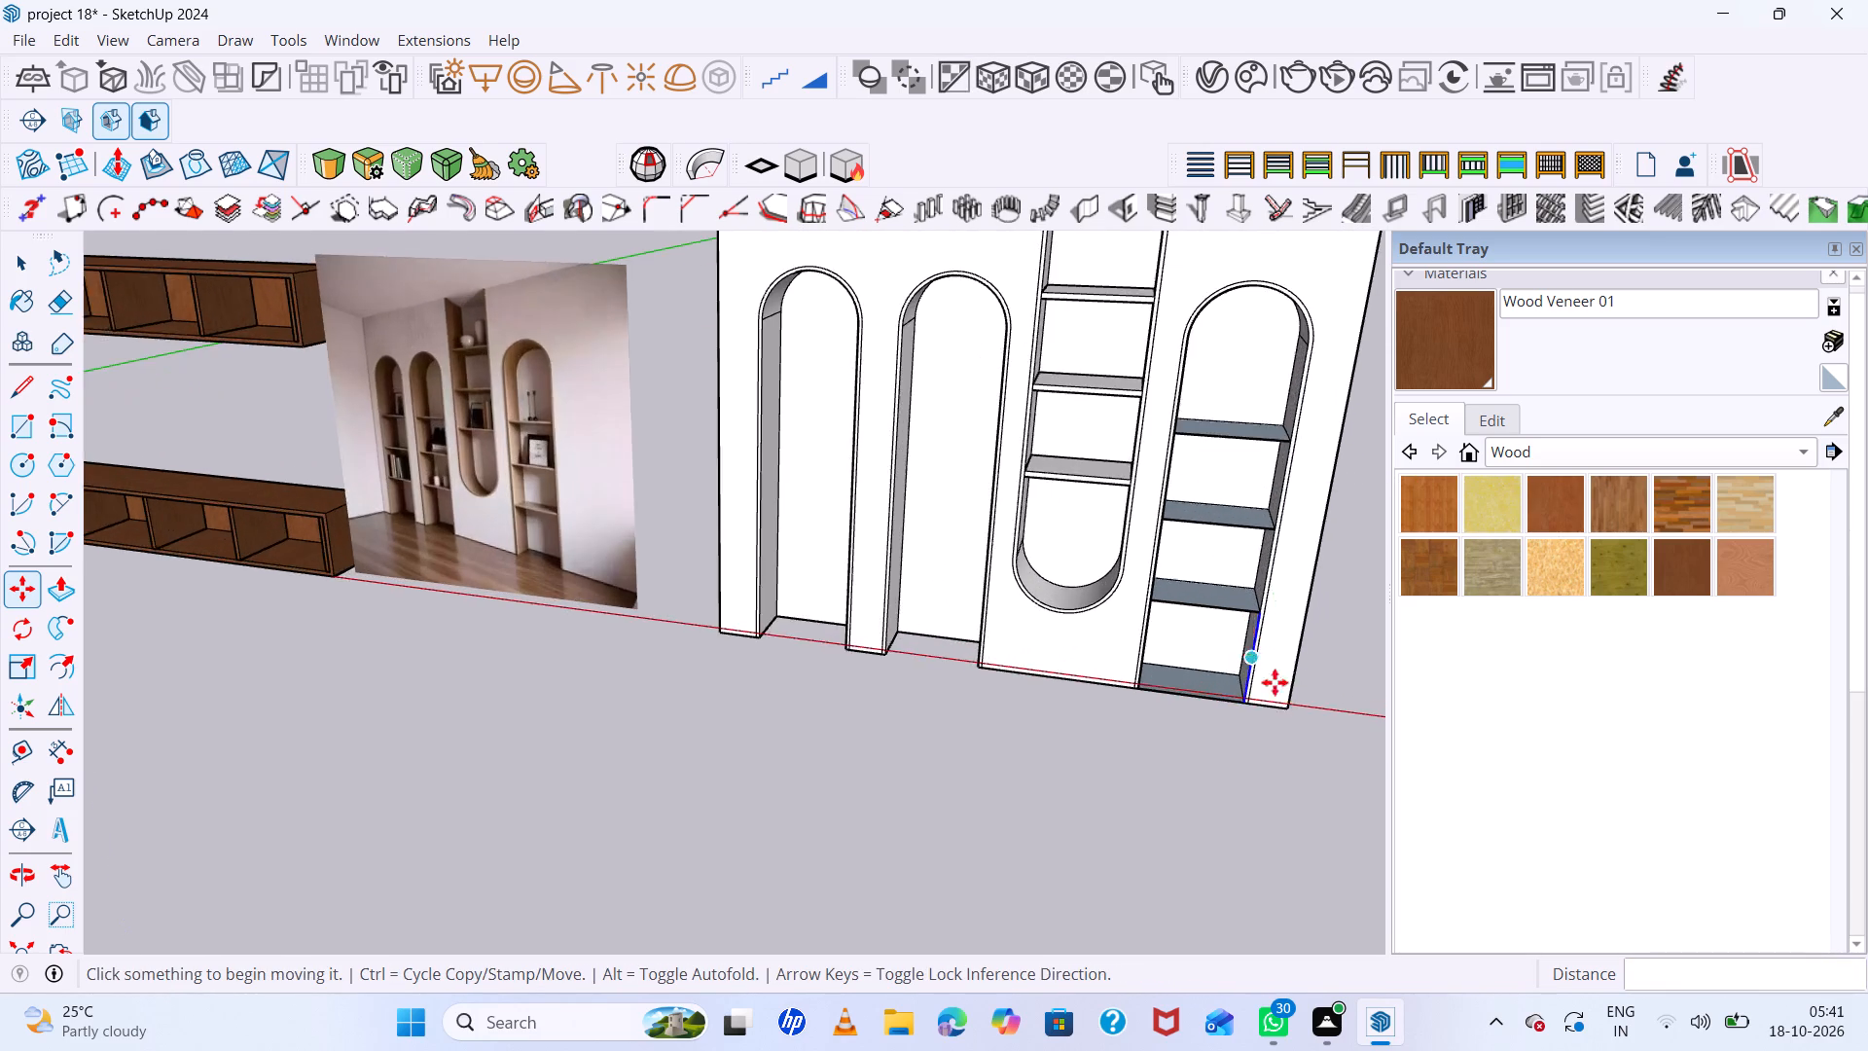
pyautogui.moveTo(1307, 690); pyautogui.dragTo(1296, 578, button='middle')
pyautogui.press('space')
pyautogui.scroll(4, 1227, 712)
pyautogui.click(1203, 703)
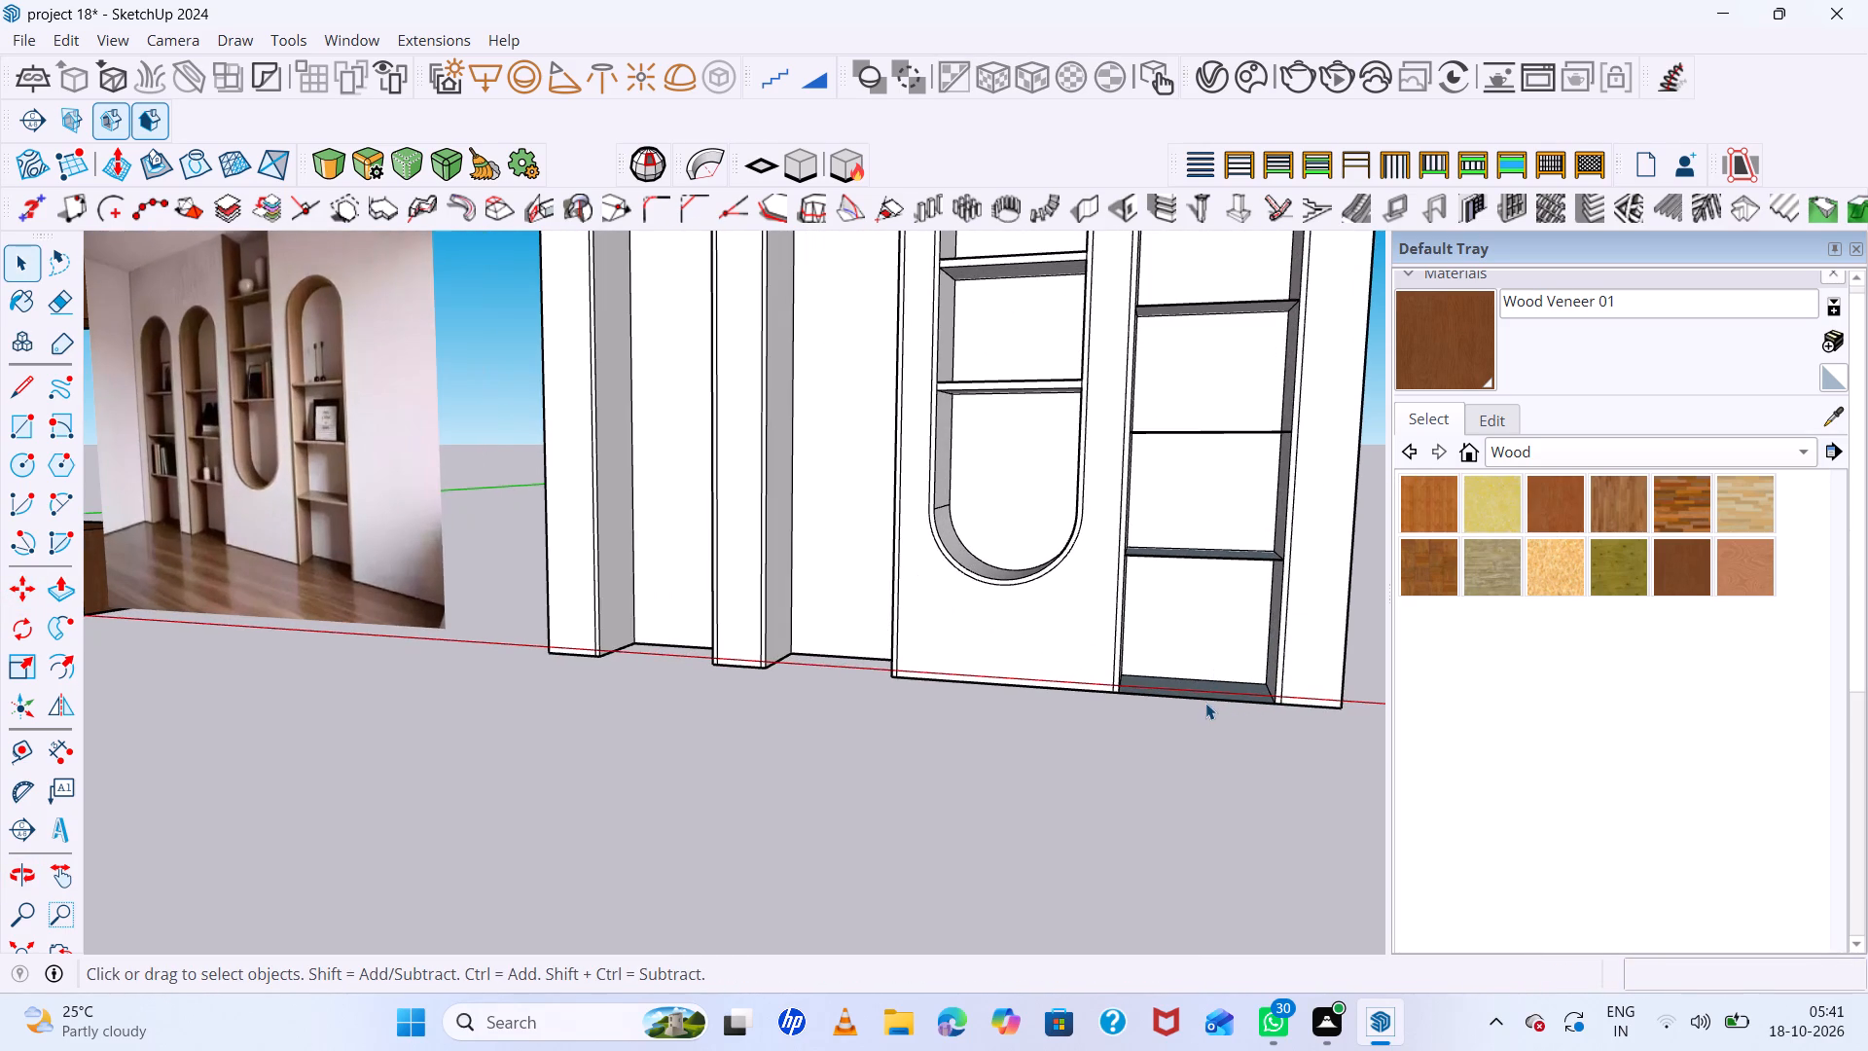
pyautogui.doubleClick(1206, 697)
pyautogui.press('Delete')
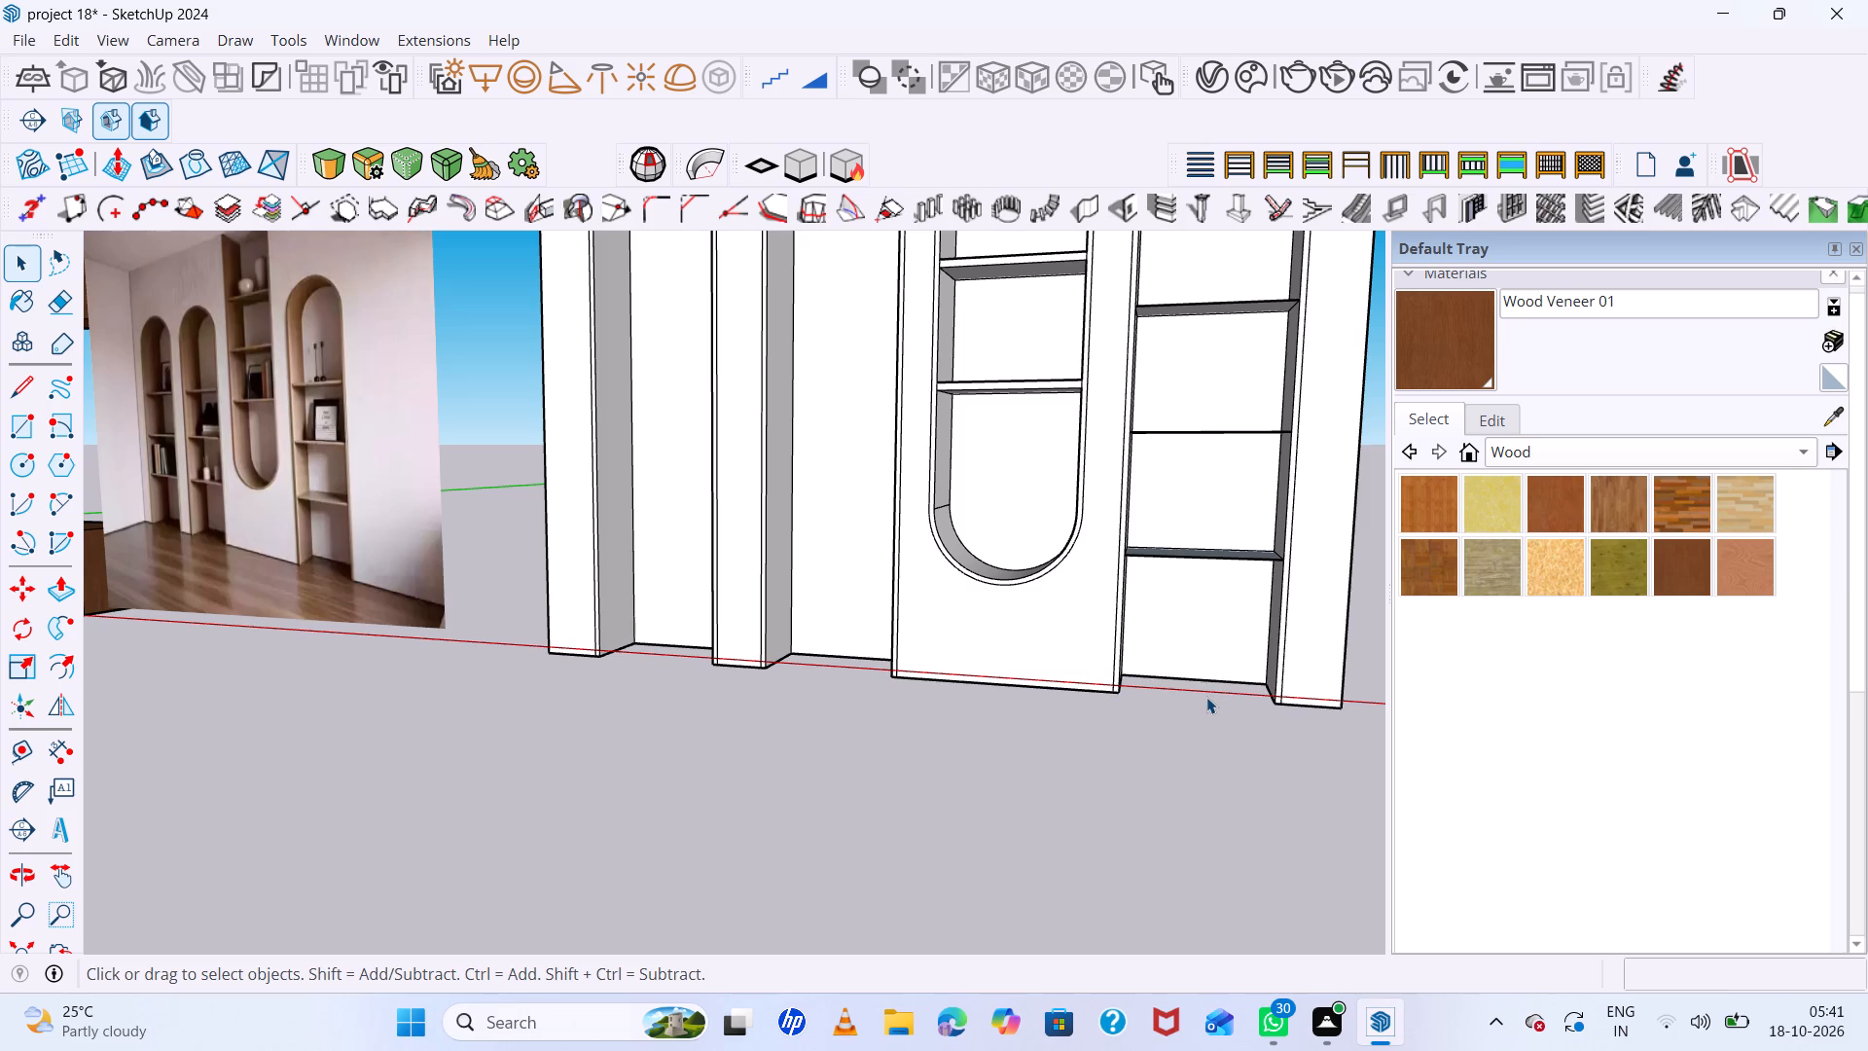
# Push/Pull the lowest shelf face in the rightmost arched niche downward by 2 cm.
pyautogui.moveTo(1206, 697); pyautogui.dragTo(1178, 875, button='middle')
pyautogui.scroll(5, 1254, 598)
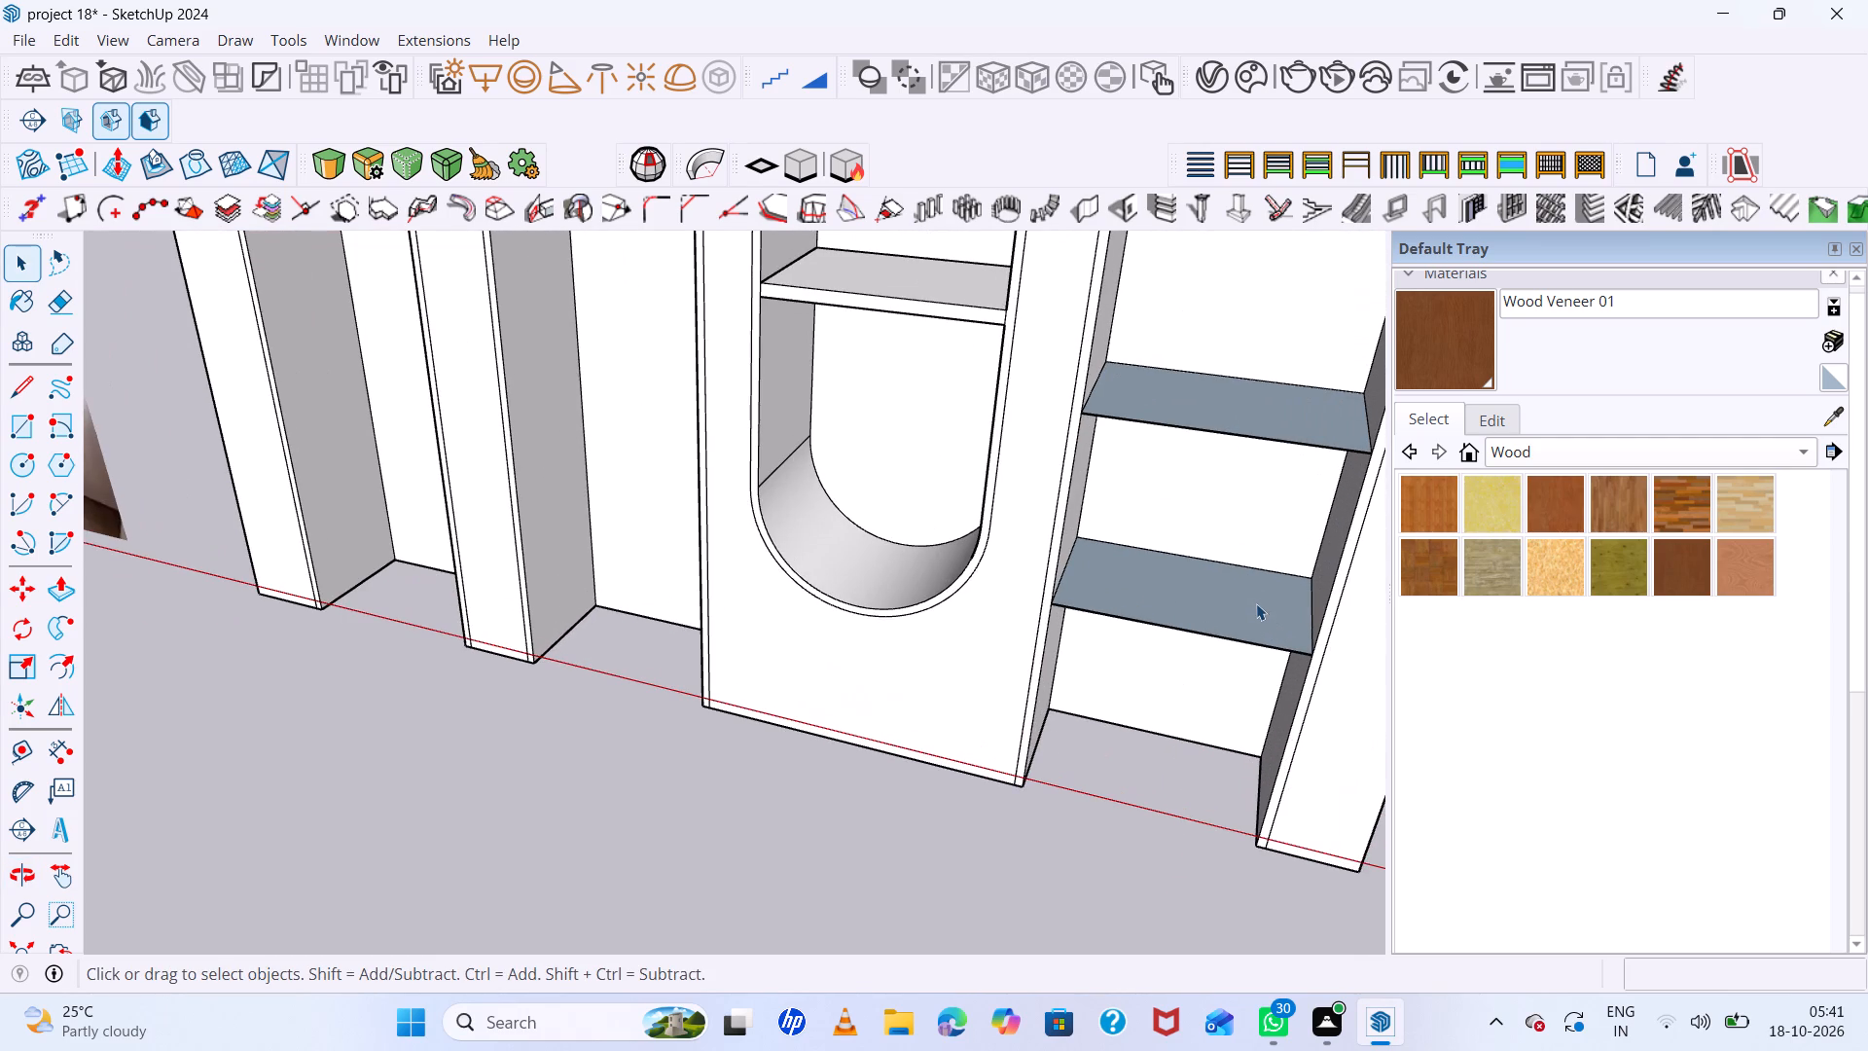
pyautogui.press('p')
pyautogui.click(1254, 618)
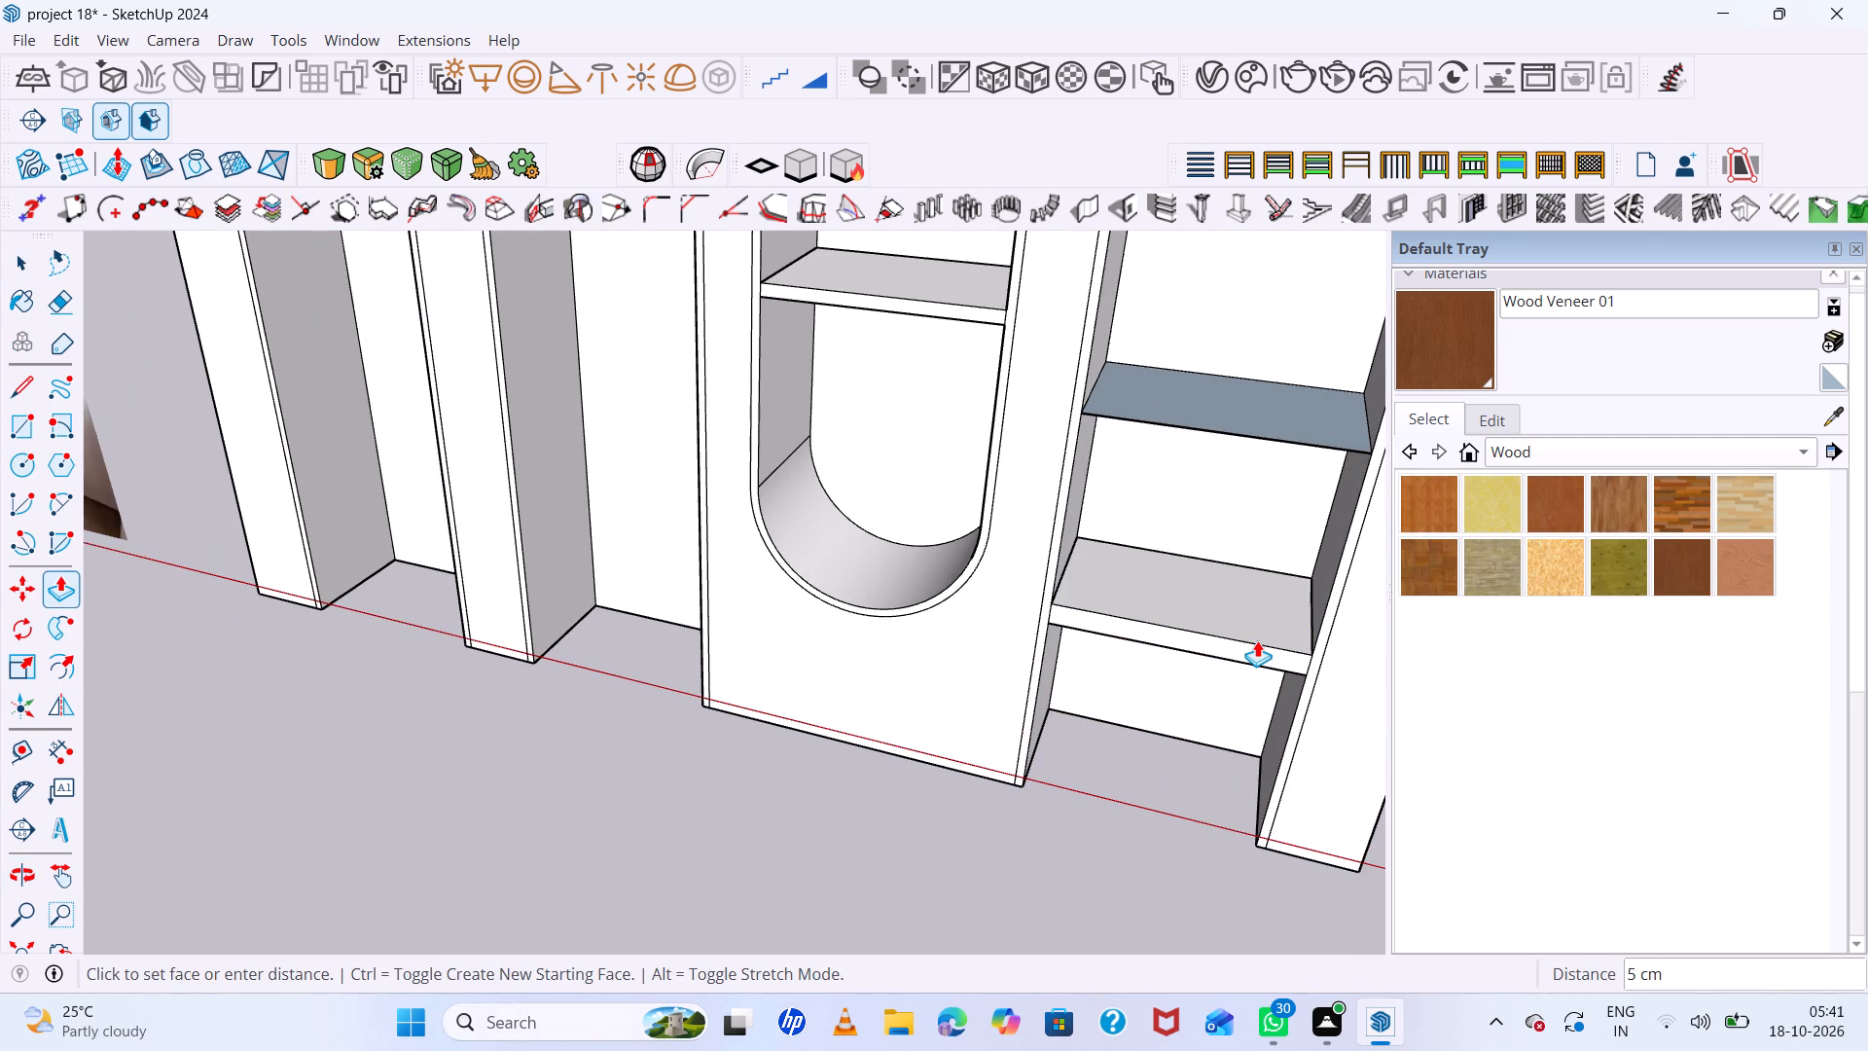
pyautogui.press('2')
pyautogui.press('Return')
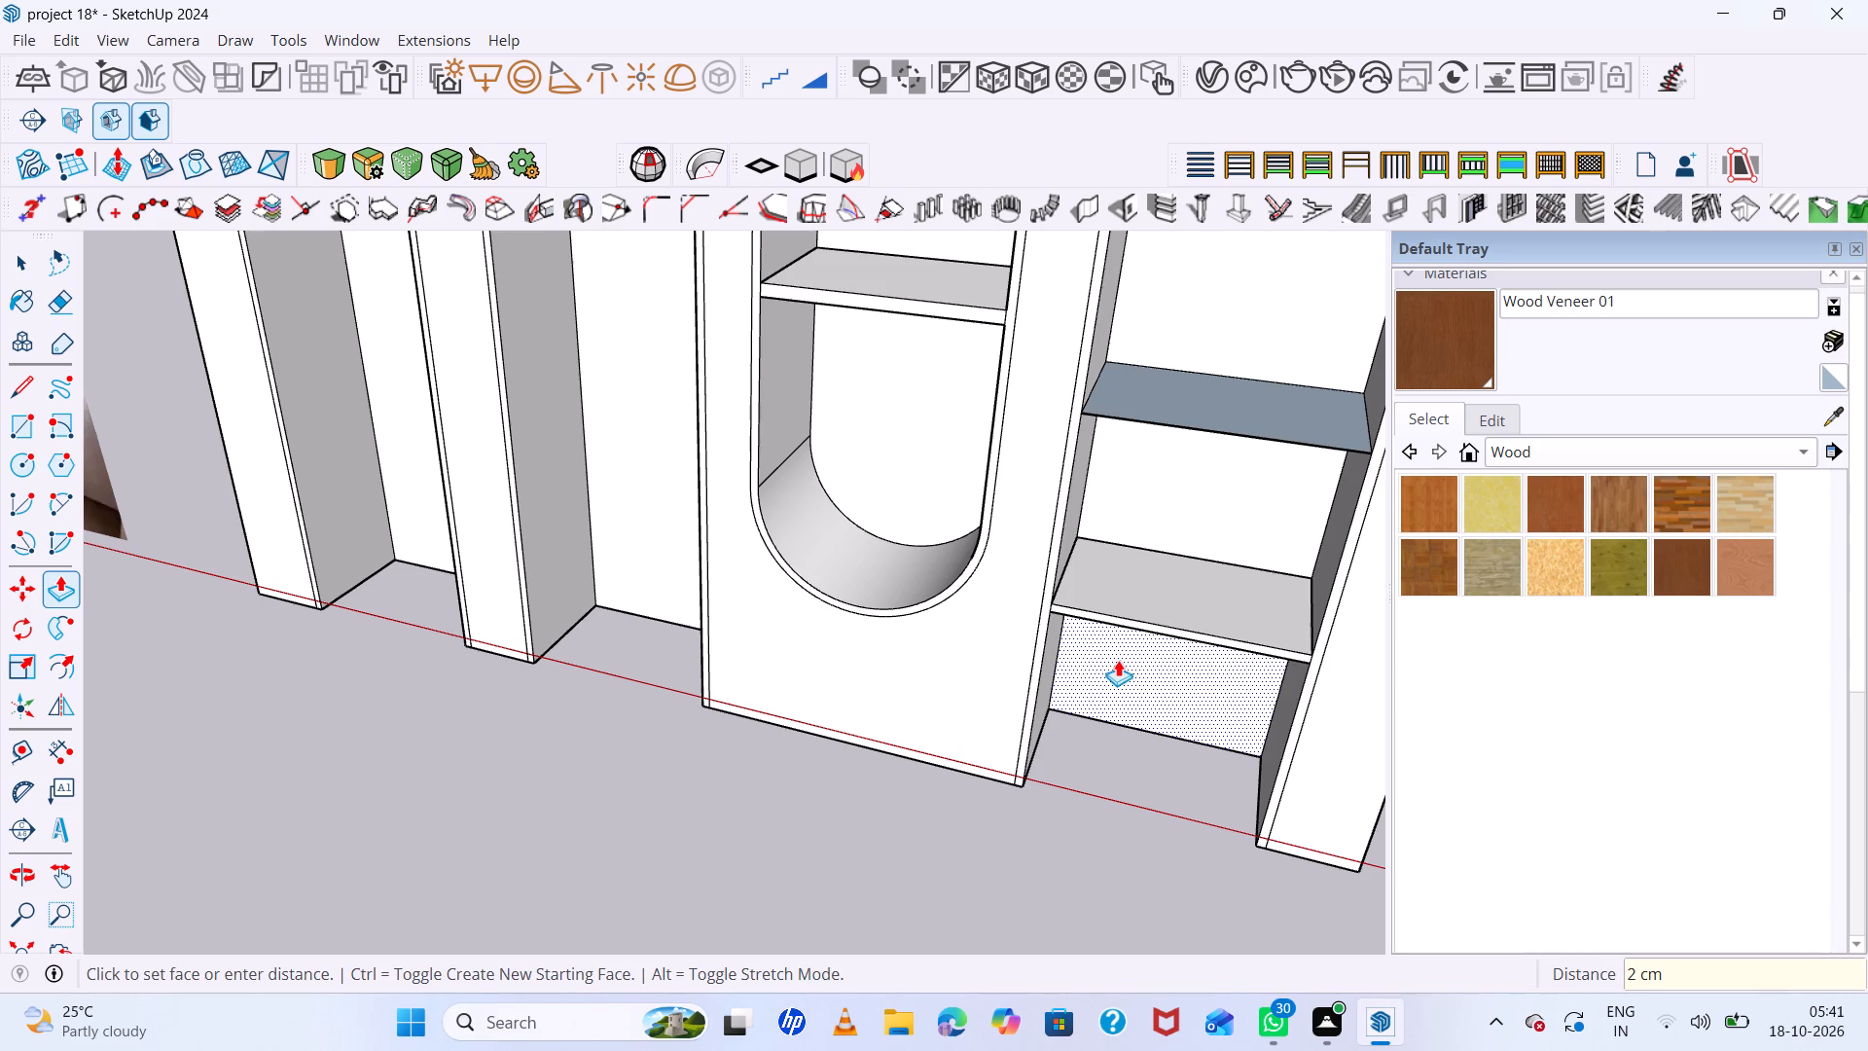
# Measure the thickness of a shelf in the inverted niche at its front edge.
pyautogui.moveTo(1253, 710); pyautogui.dragTo(327, 1050, button='middle')
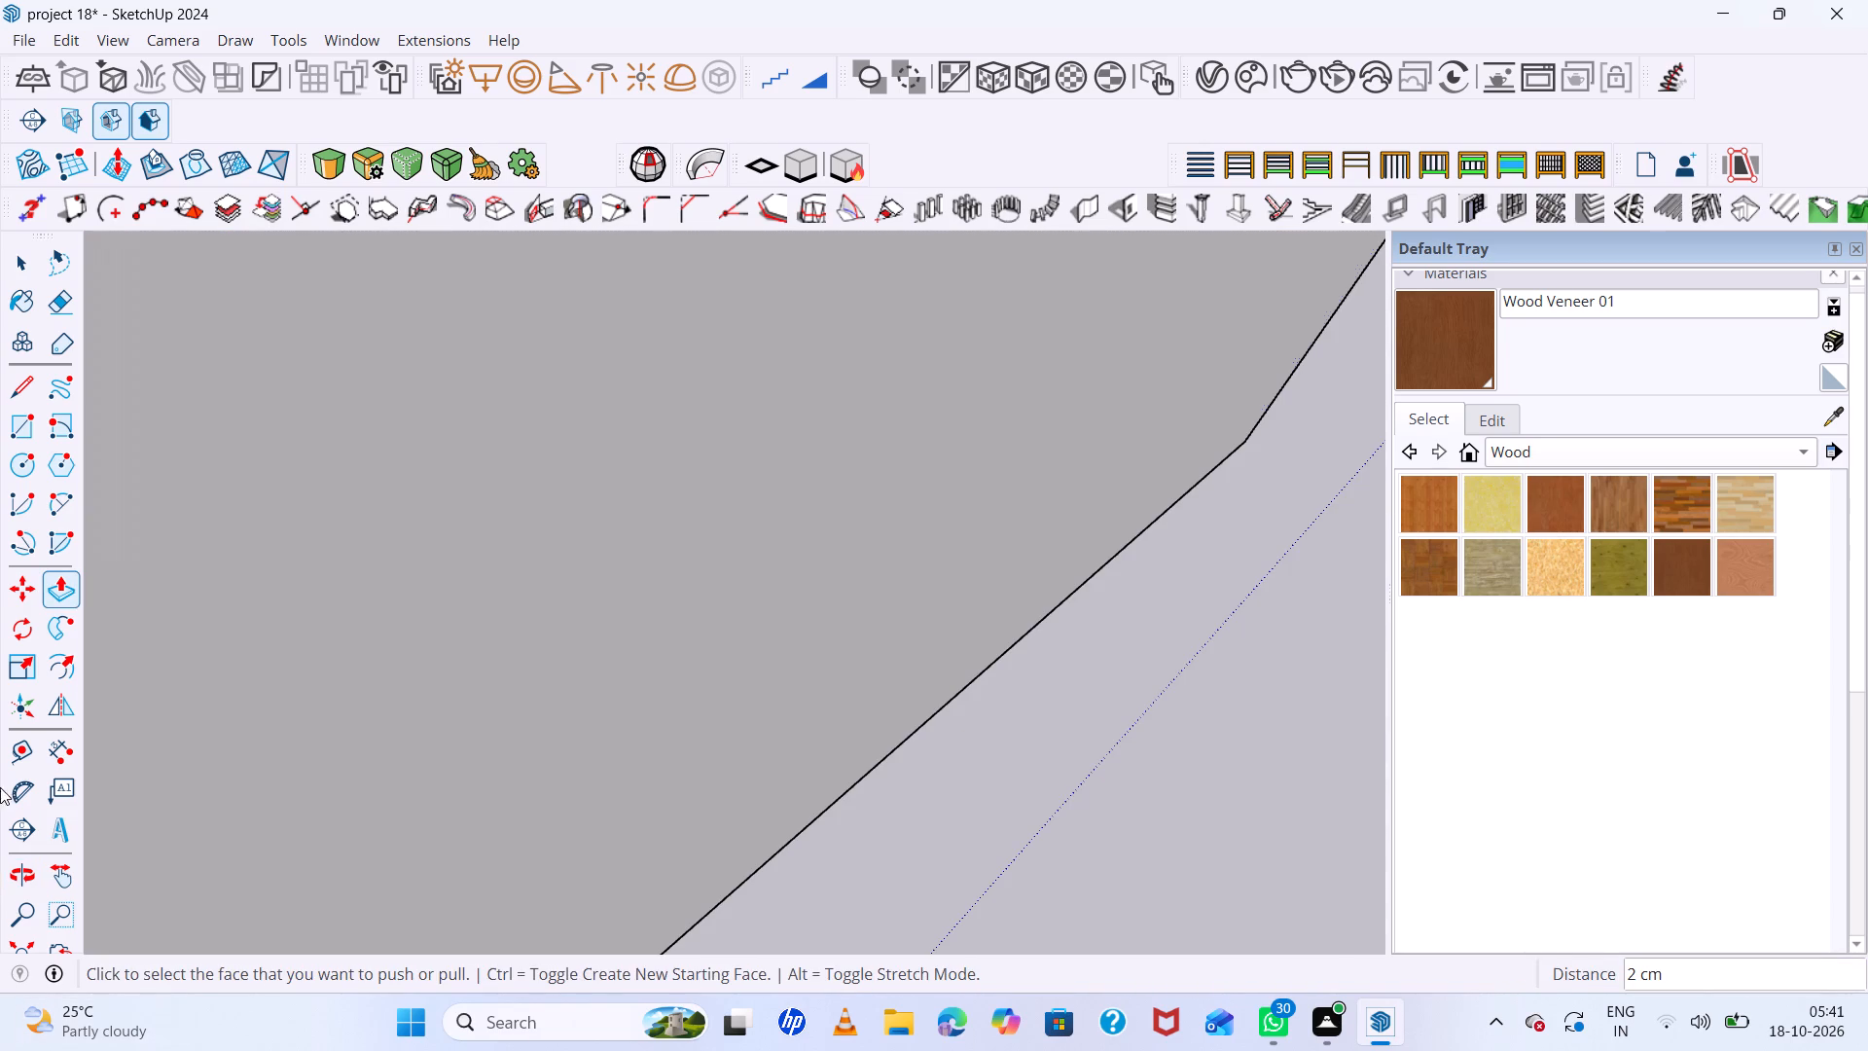
pyautogui.scroll(-20, 673, 762)
pyautogui.scroll(-2, 673, 762)
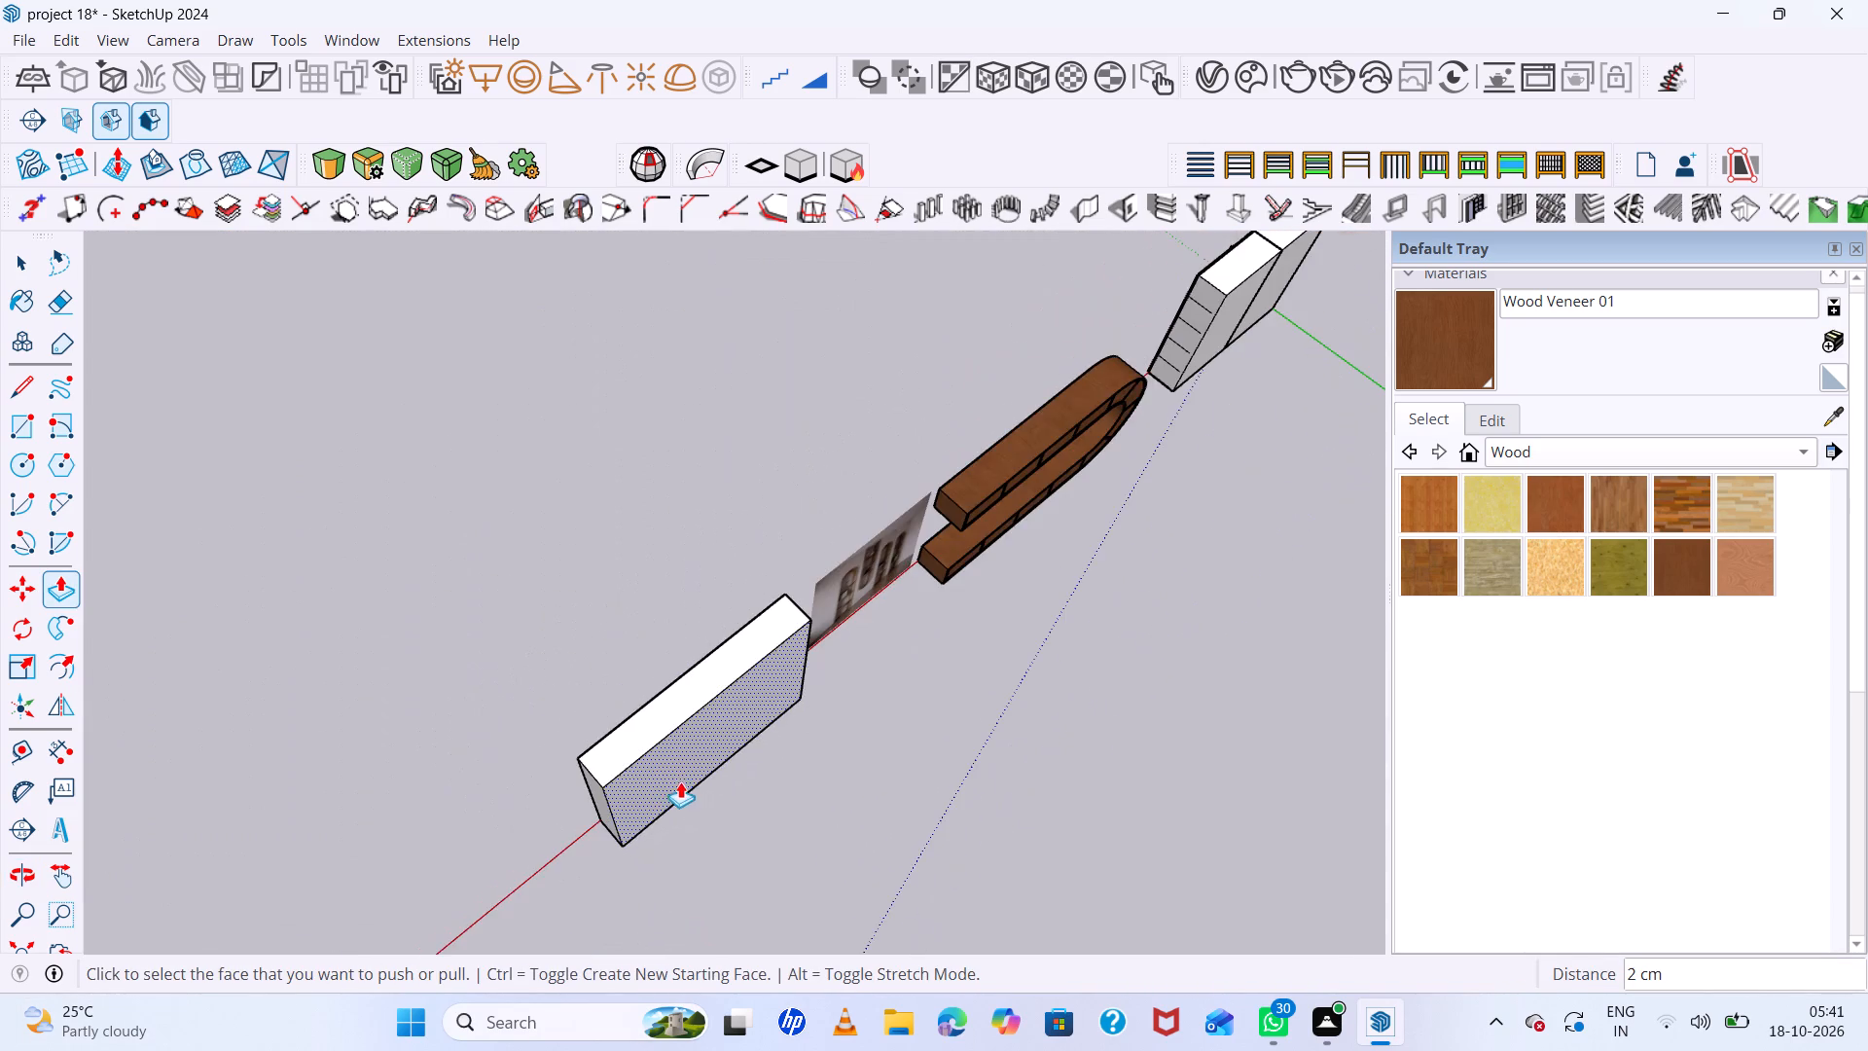
pyautogui.moveTo(498, 732); pyautogui.dragTo(1276, 752, button='middle')
pyautogui.middleClick(1277, 748)
pyautogui.scroll(7, 909, 664)
pyautogui.moveTo(870, 696); pyautogui.dragTo(1121, 575, button='middle')
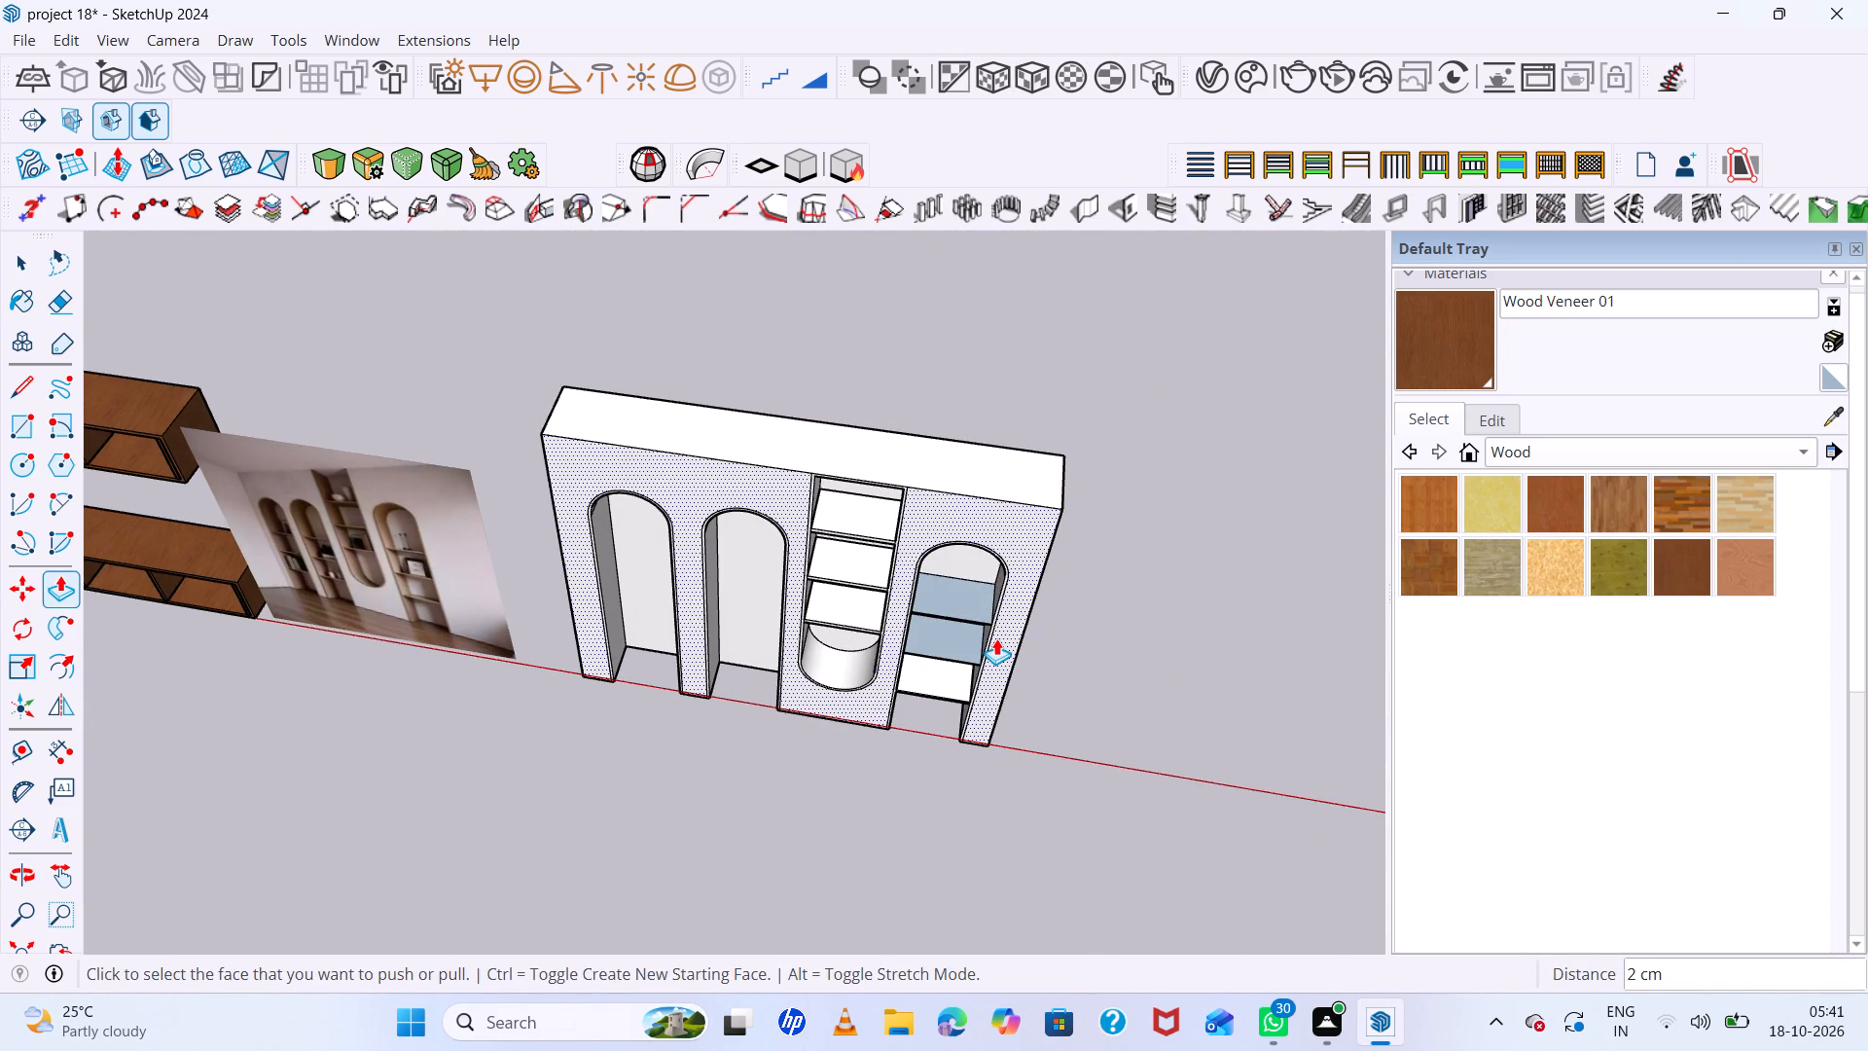
pyautogui.scroll(6, 820, 587)
pyautogui.moveTo(1074, 651); pyautogui.dragTo(1132, 445, button='middle')
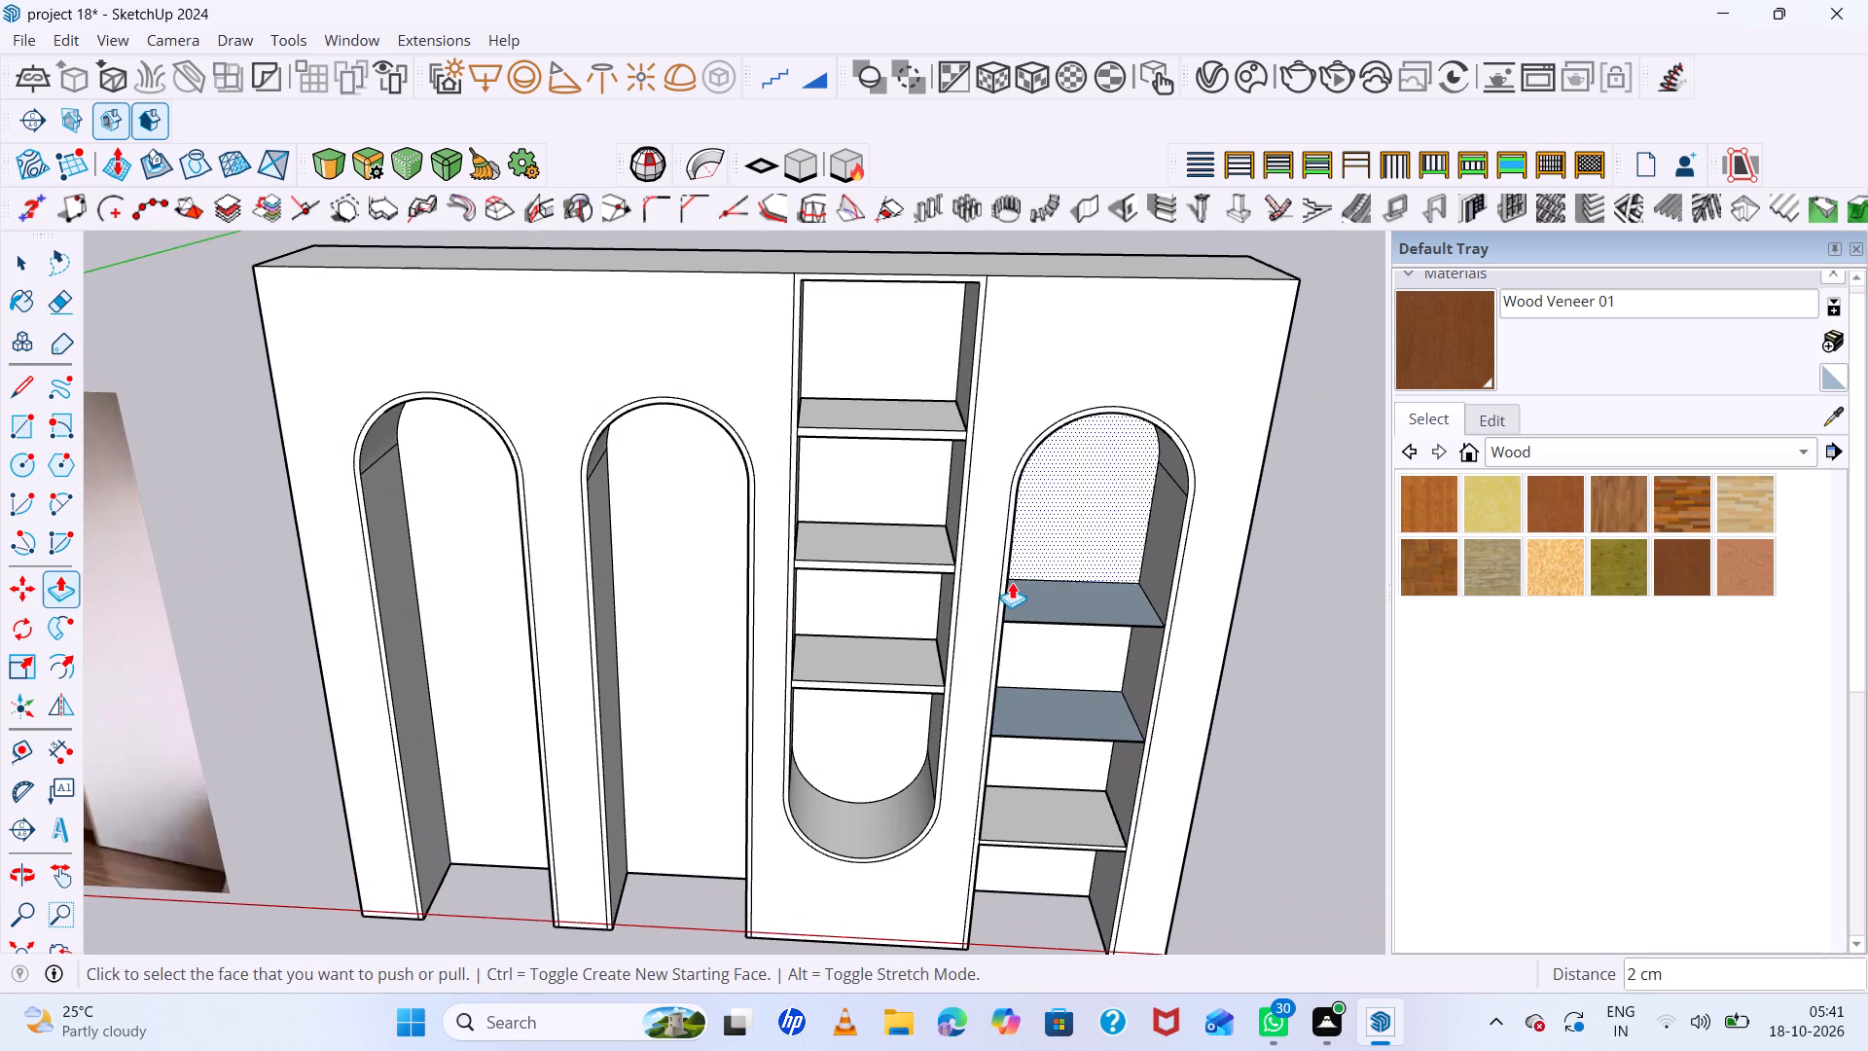
pyautogui.press('space')
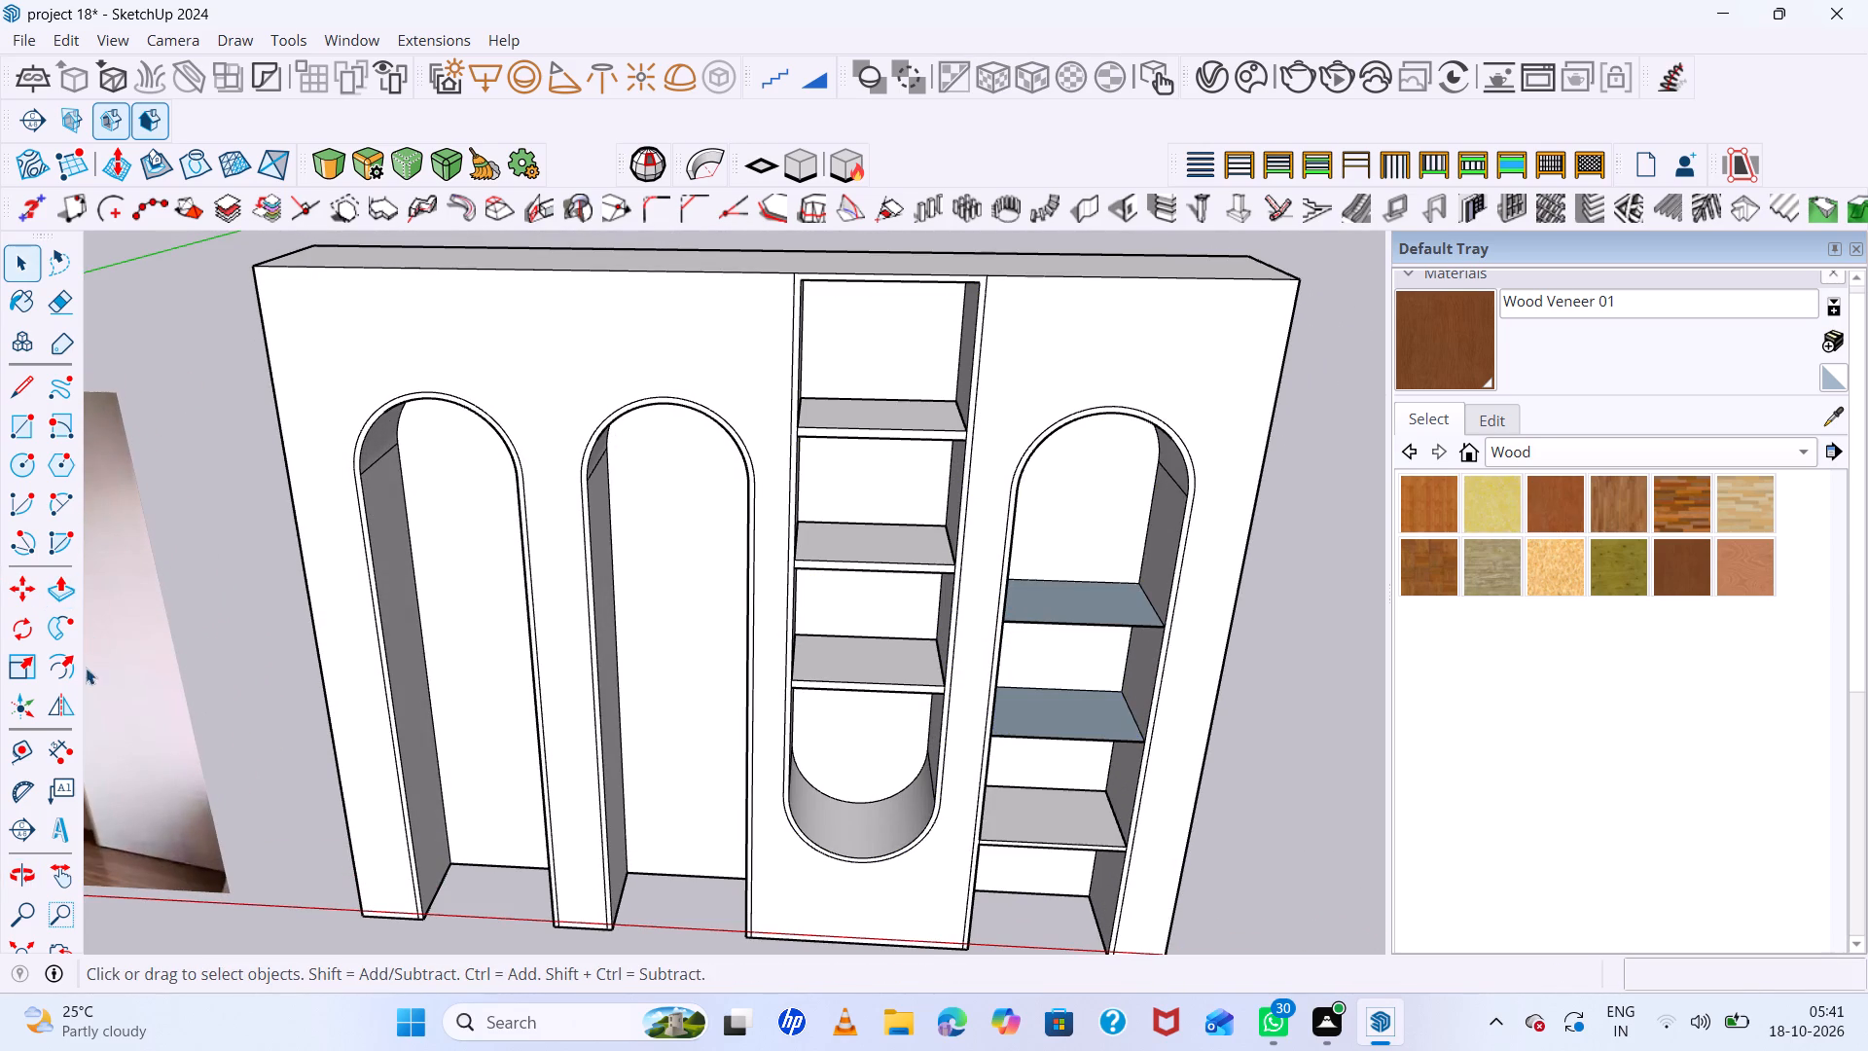
pyautogui.click(58, 762)
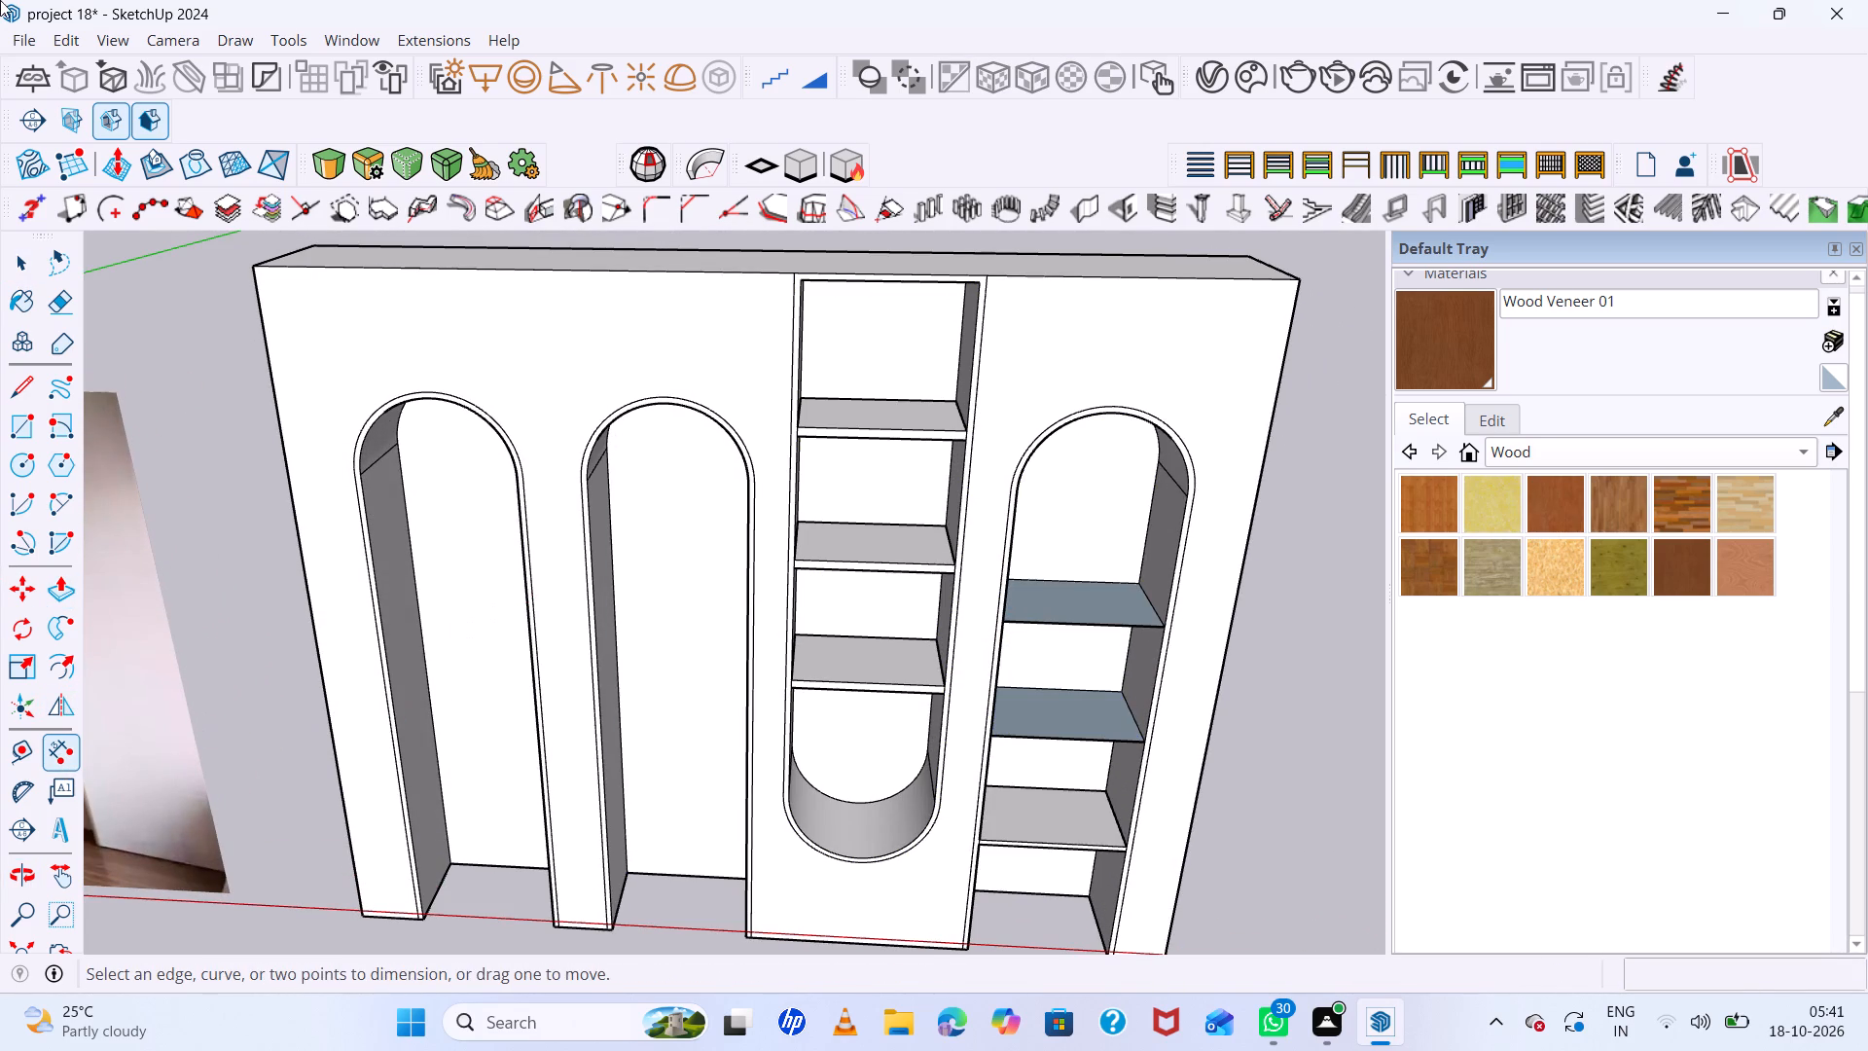
pyautogui.scroll(5, 184, 0)
pyautogui.scroll(7, 840, 433)
pyautogui.scroll(20, 739, 443)
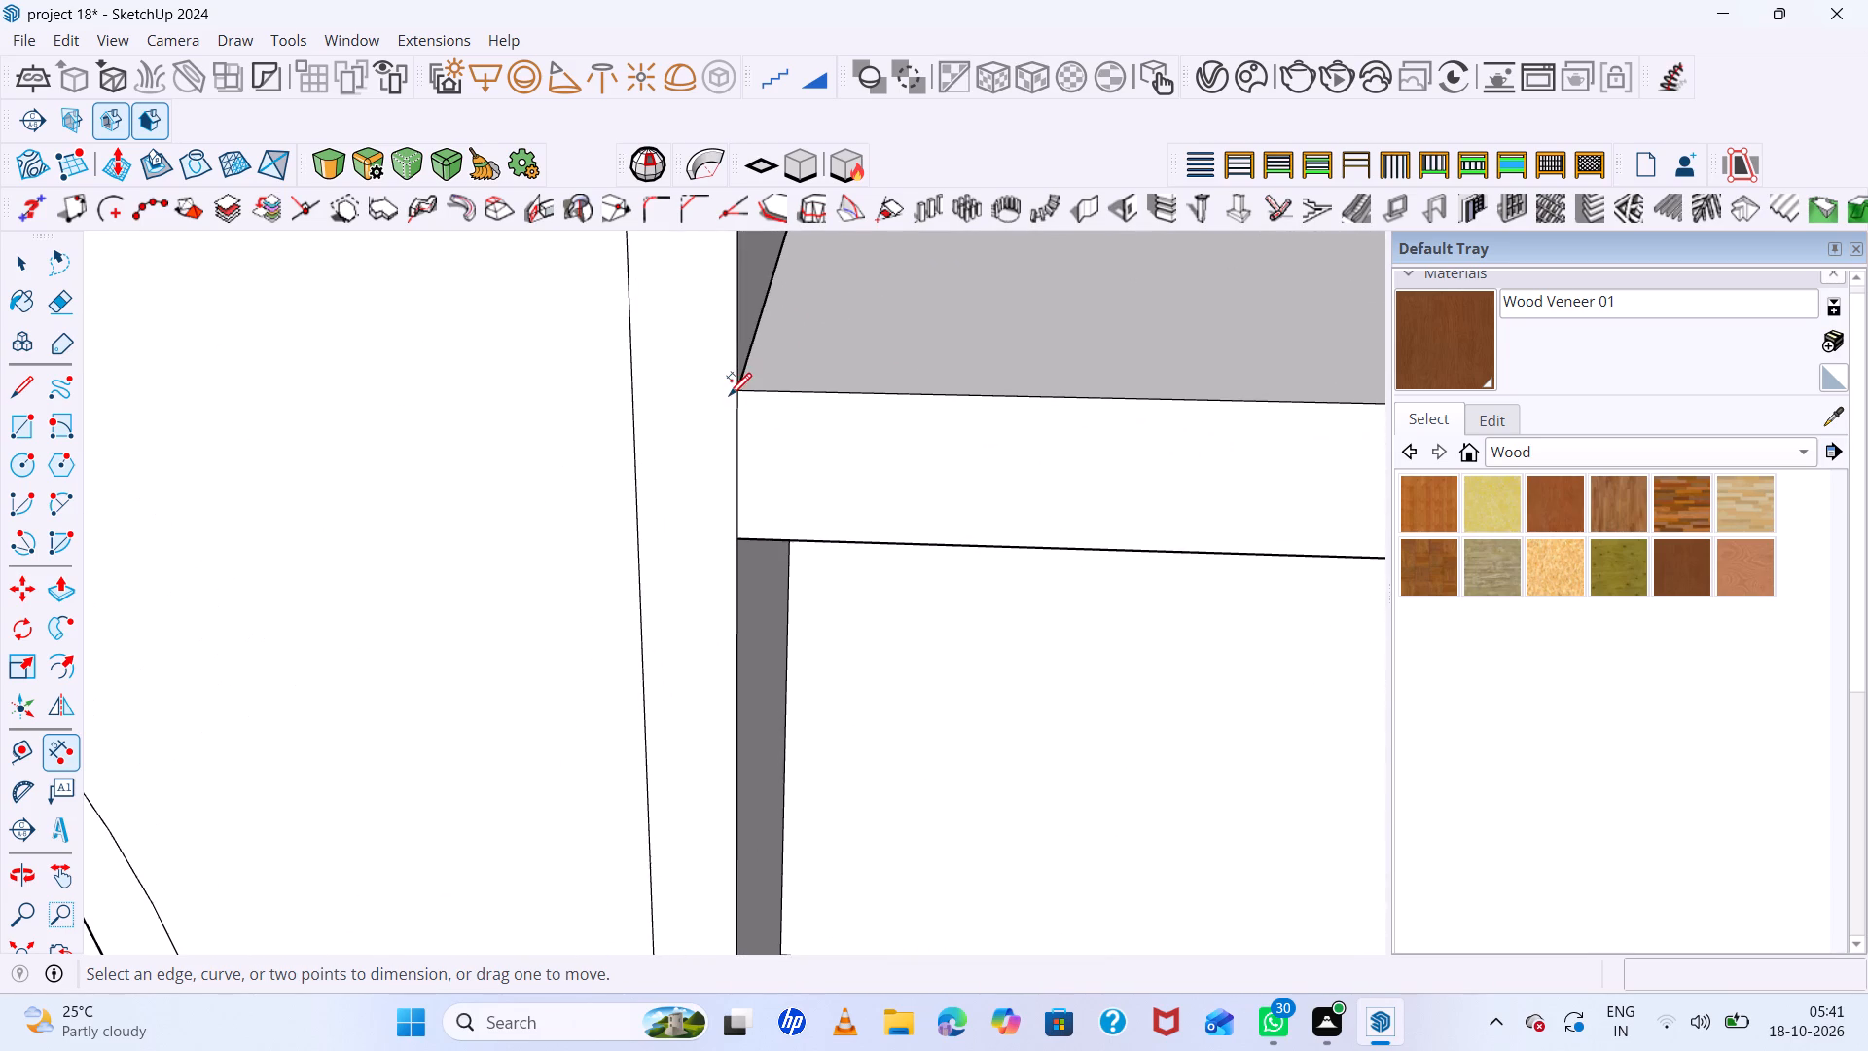
pyautogui.click(739, 392)
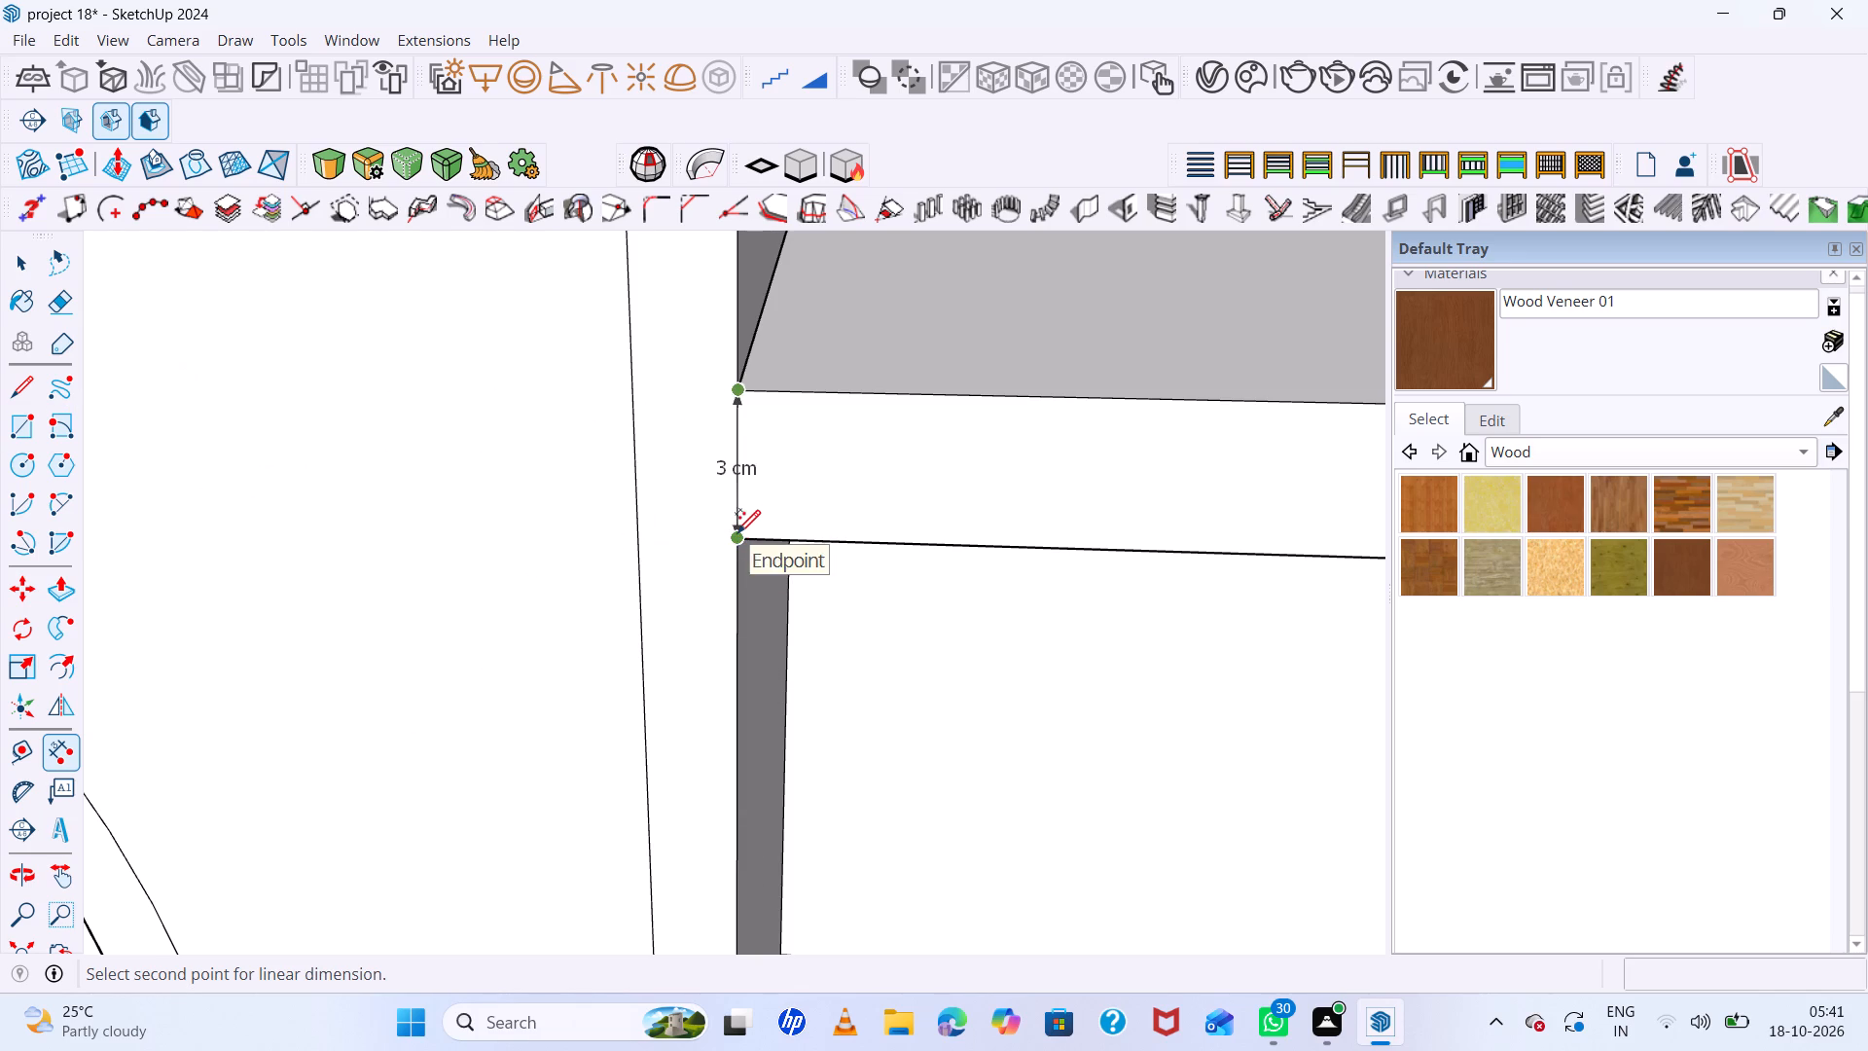
pyautogui.press('space')
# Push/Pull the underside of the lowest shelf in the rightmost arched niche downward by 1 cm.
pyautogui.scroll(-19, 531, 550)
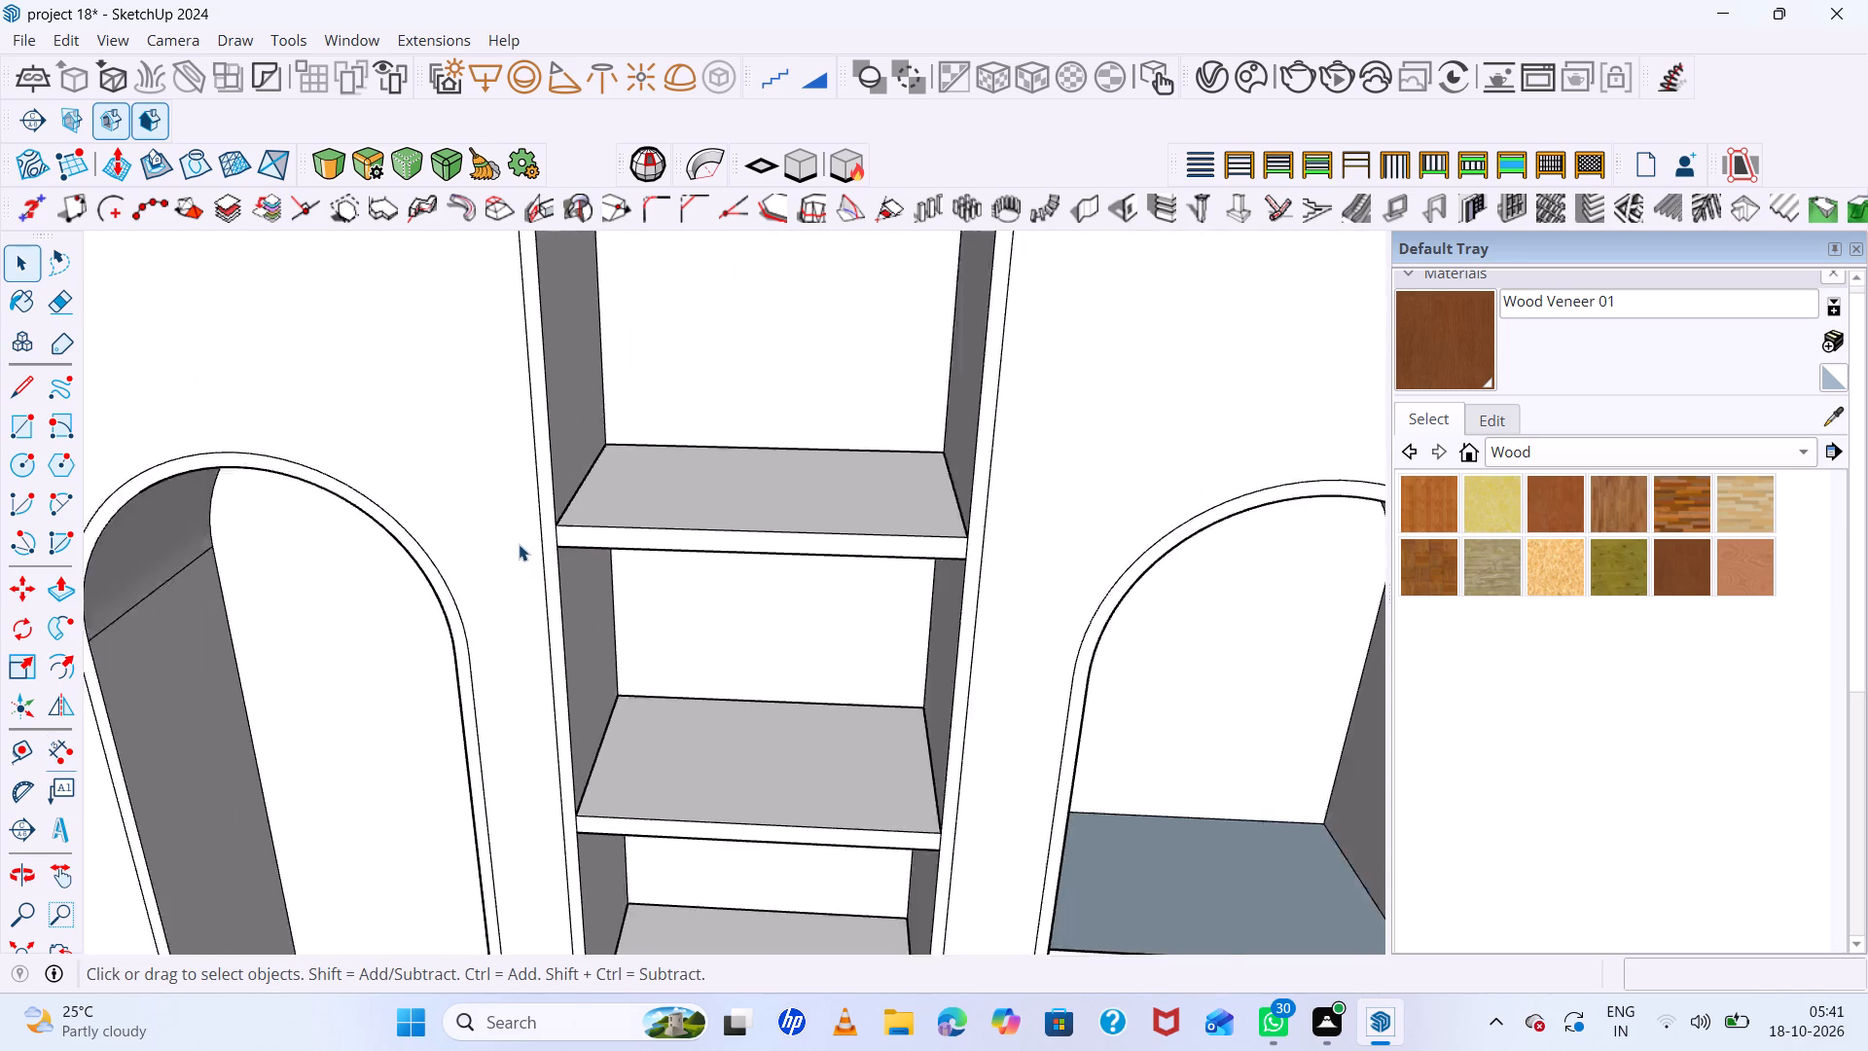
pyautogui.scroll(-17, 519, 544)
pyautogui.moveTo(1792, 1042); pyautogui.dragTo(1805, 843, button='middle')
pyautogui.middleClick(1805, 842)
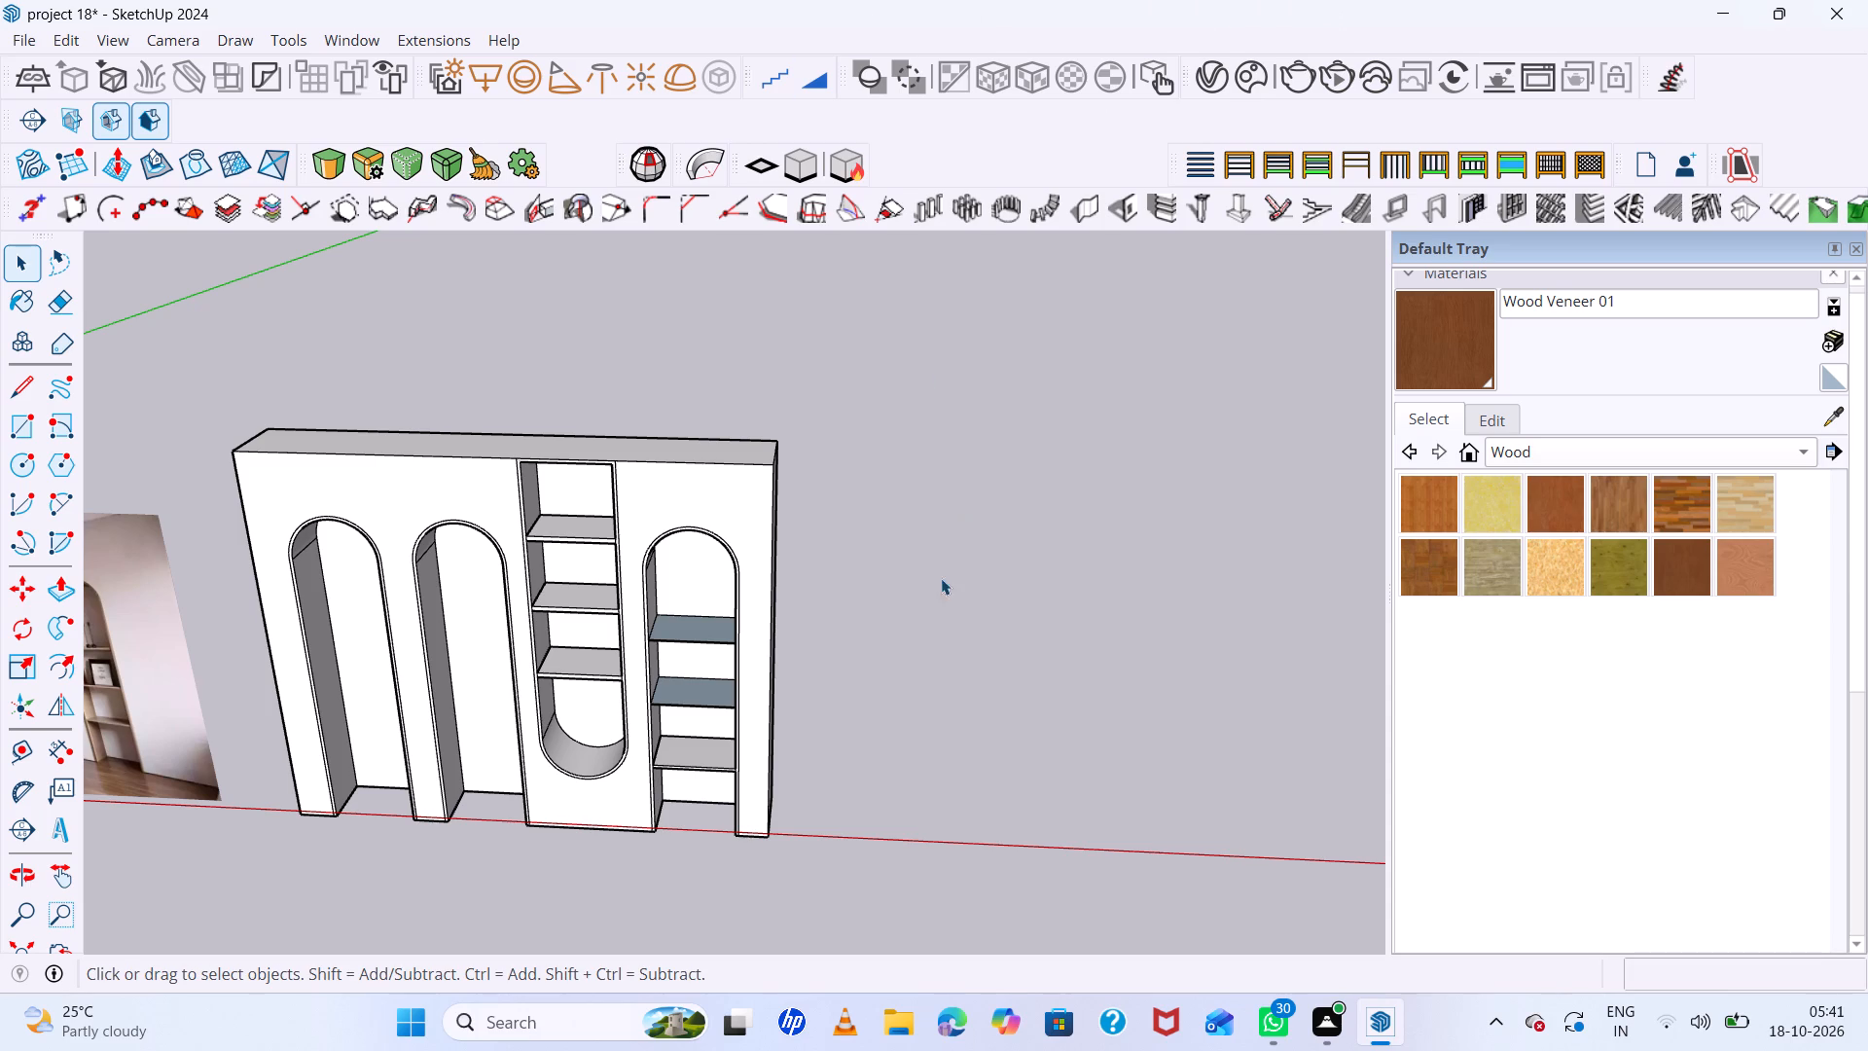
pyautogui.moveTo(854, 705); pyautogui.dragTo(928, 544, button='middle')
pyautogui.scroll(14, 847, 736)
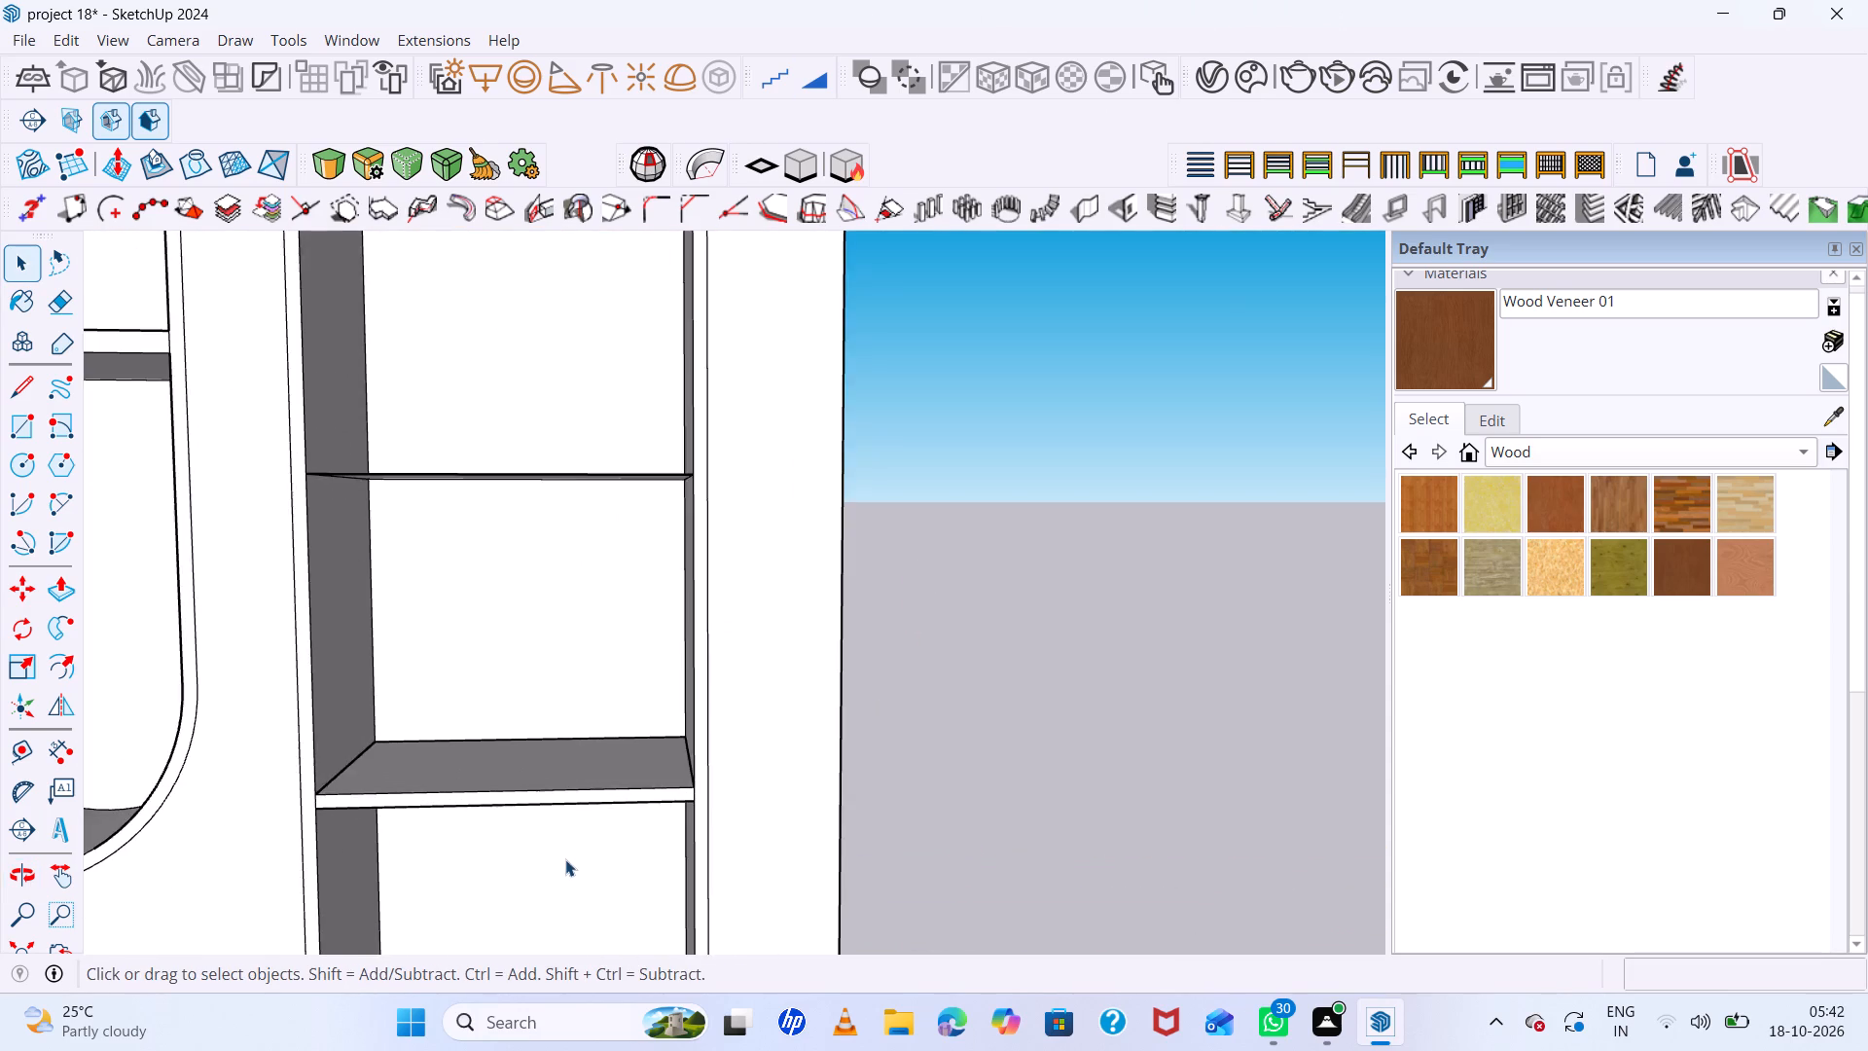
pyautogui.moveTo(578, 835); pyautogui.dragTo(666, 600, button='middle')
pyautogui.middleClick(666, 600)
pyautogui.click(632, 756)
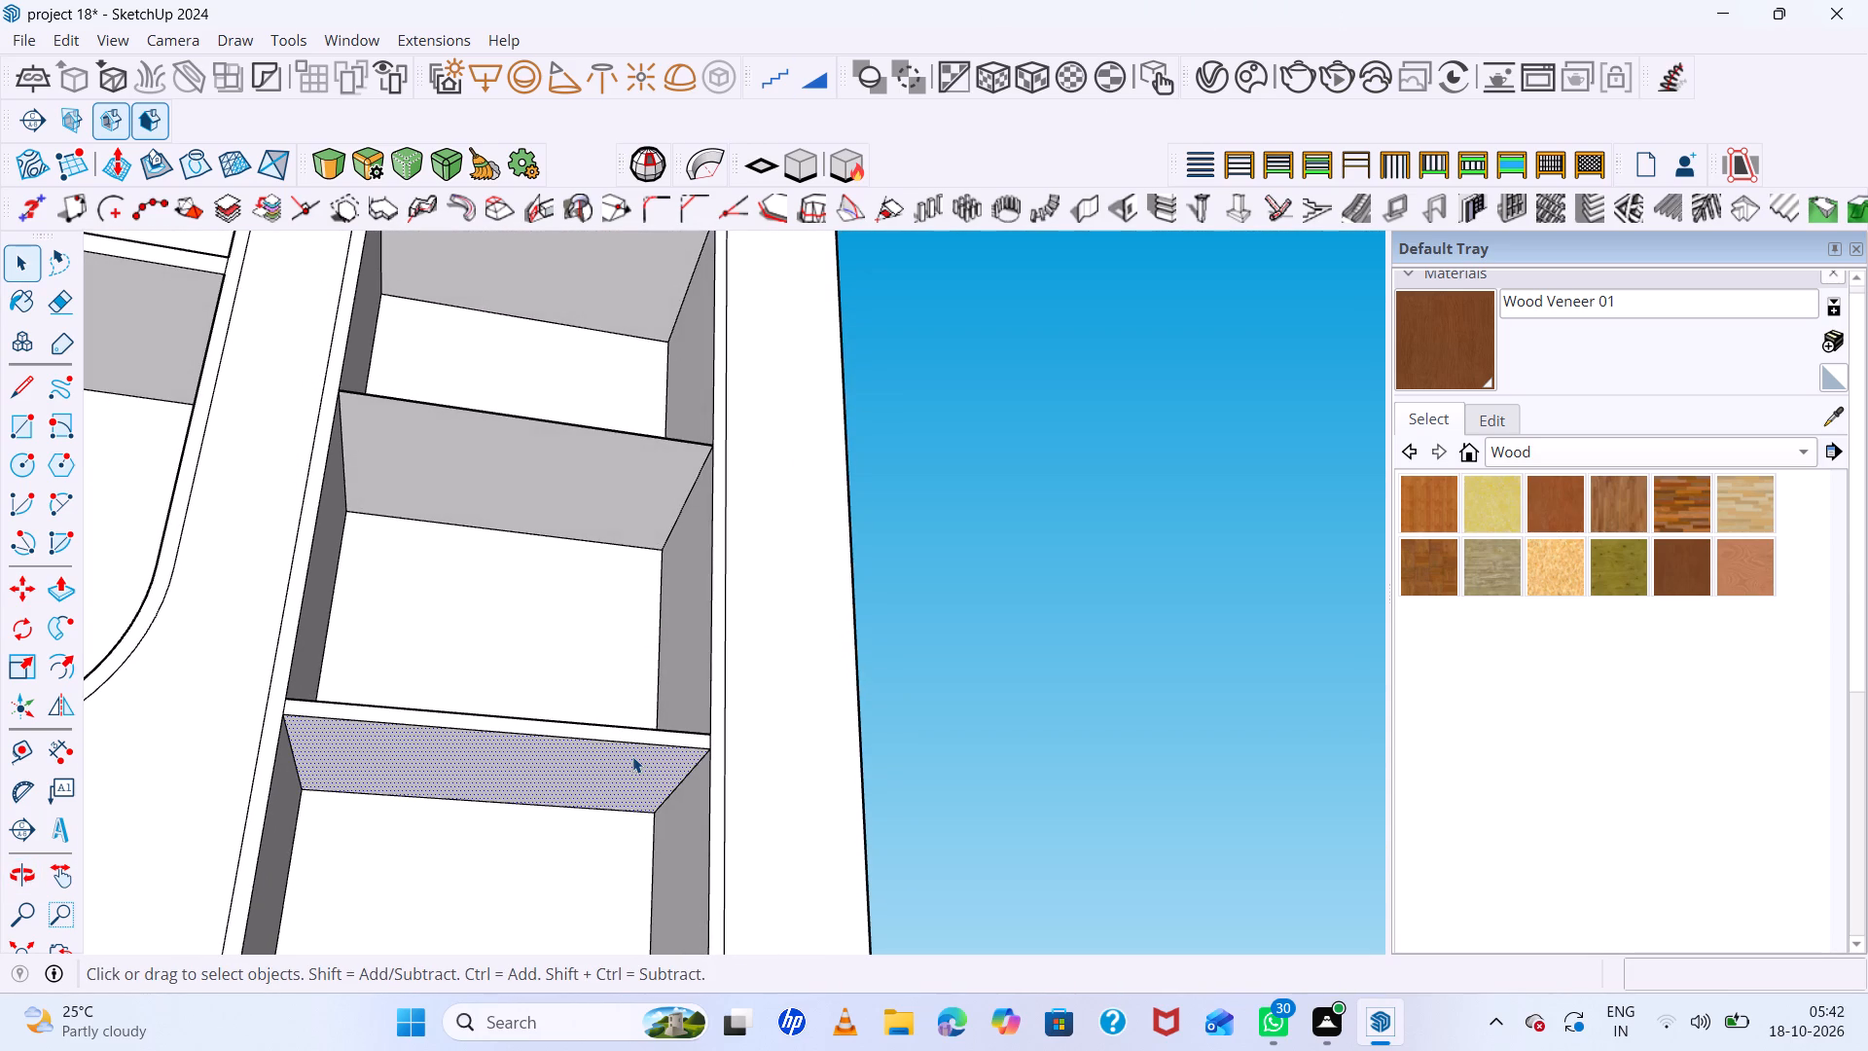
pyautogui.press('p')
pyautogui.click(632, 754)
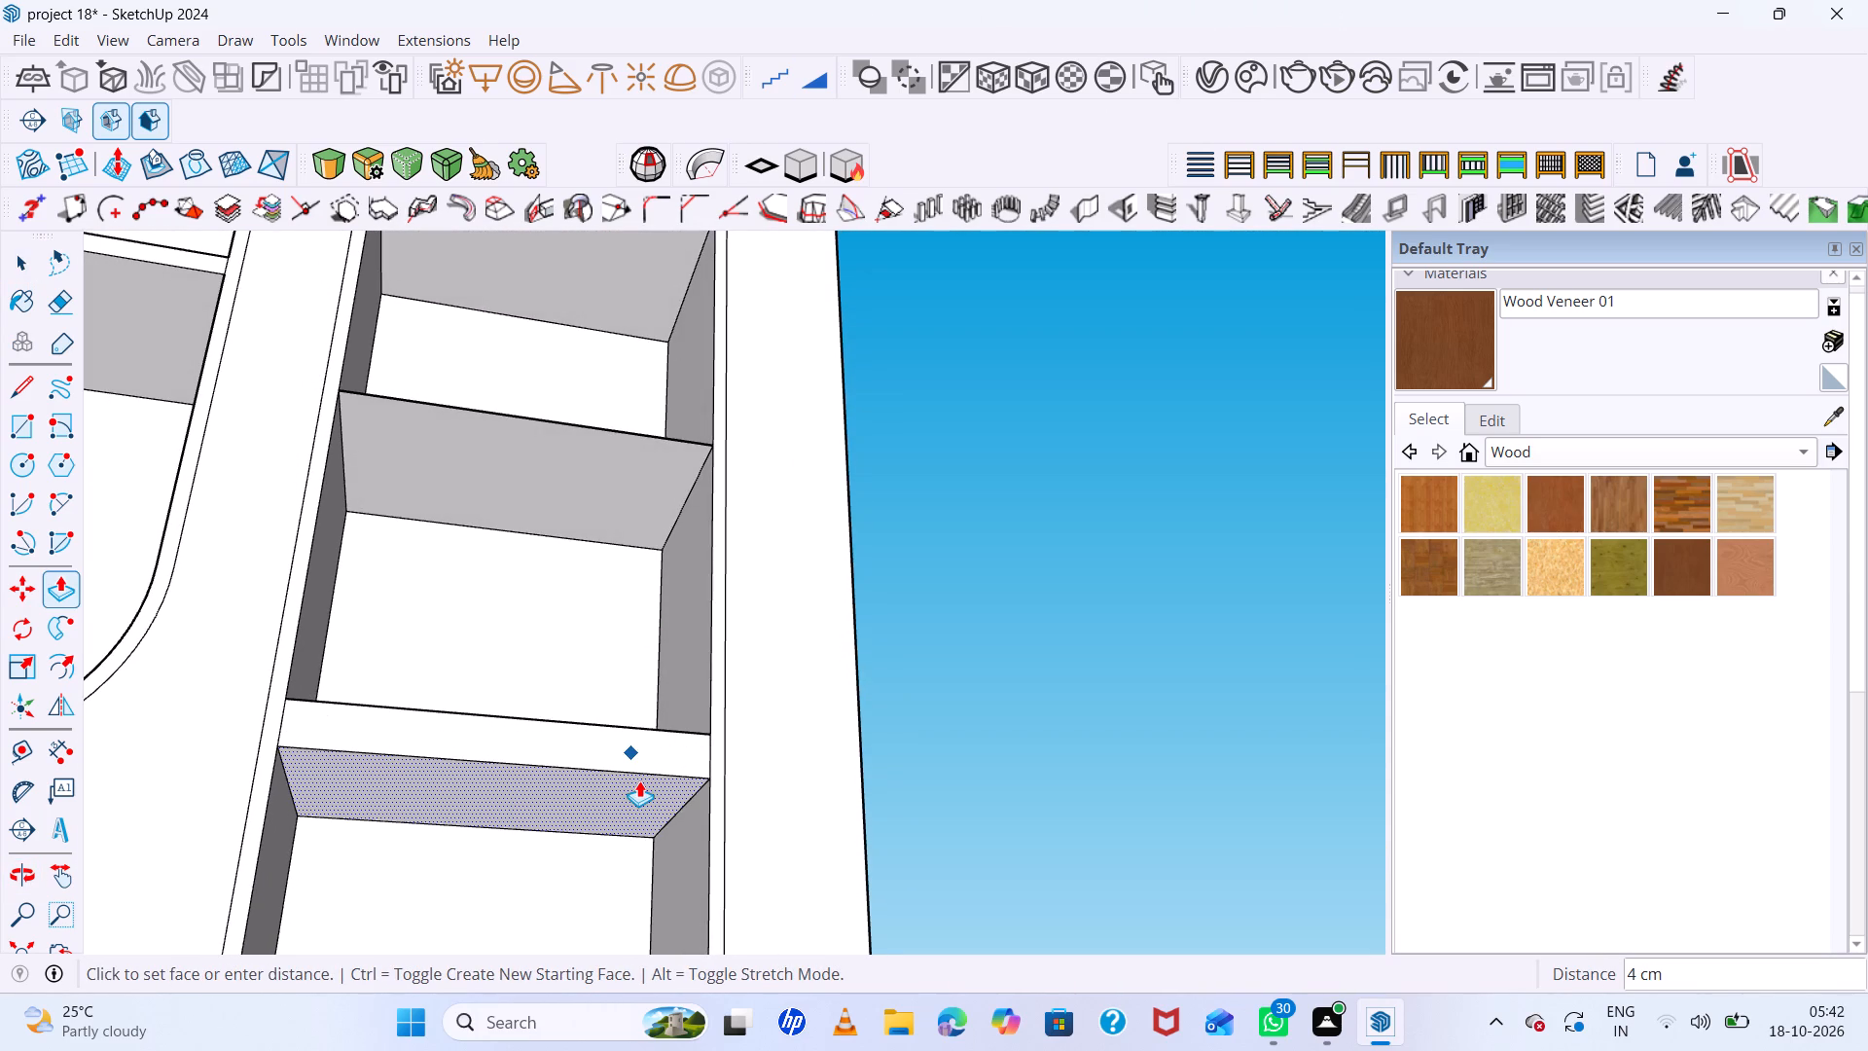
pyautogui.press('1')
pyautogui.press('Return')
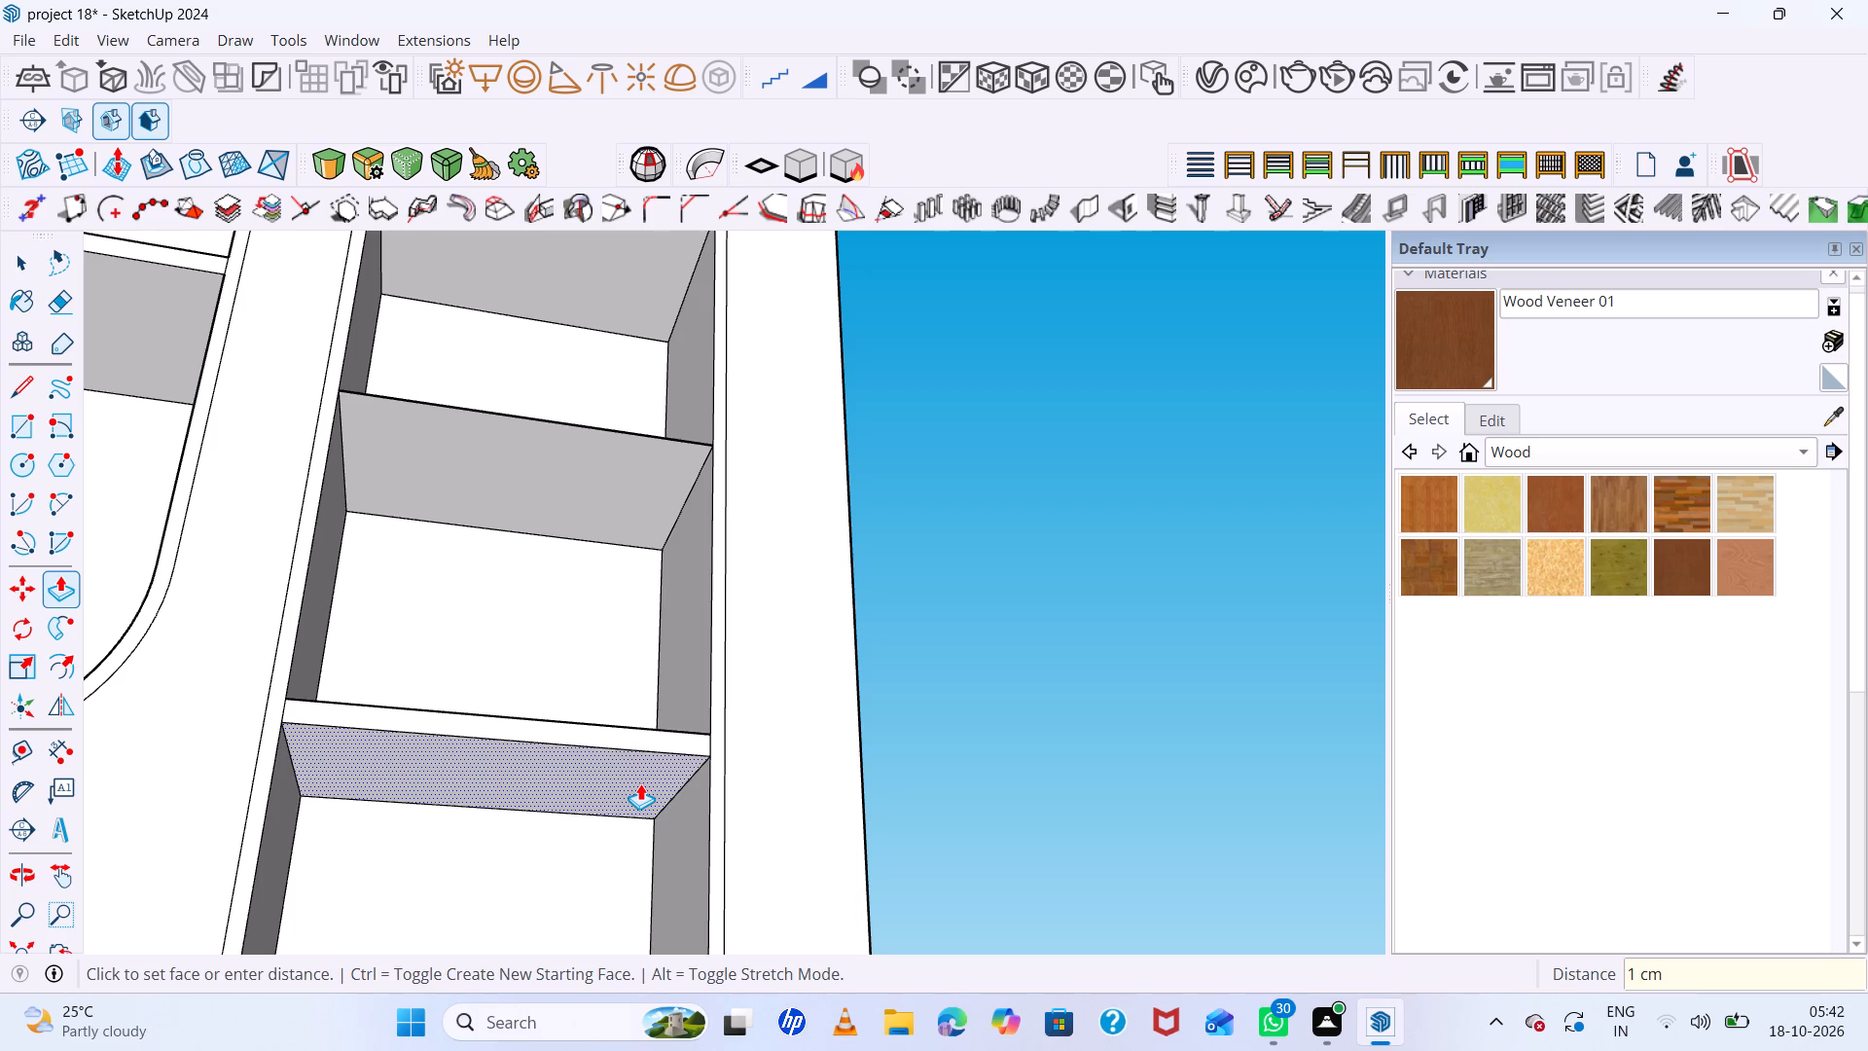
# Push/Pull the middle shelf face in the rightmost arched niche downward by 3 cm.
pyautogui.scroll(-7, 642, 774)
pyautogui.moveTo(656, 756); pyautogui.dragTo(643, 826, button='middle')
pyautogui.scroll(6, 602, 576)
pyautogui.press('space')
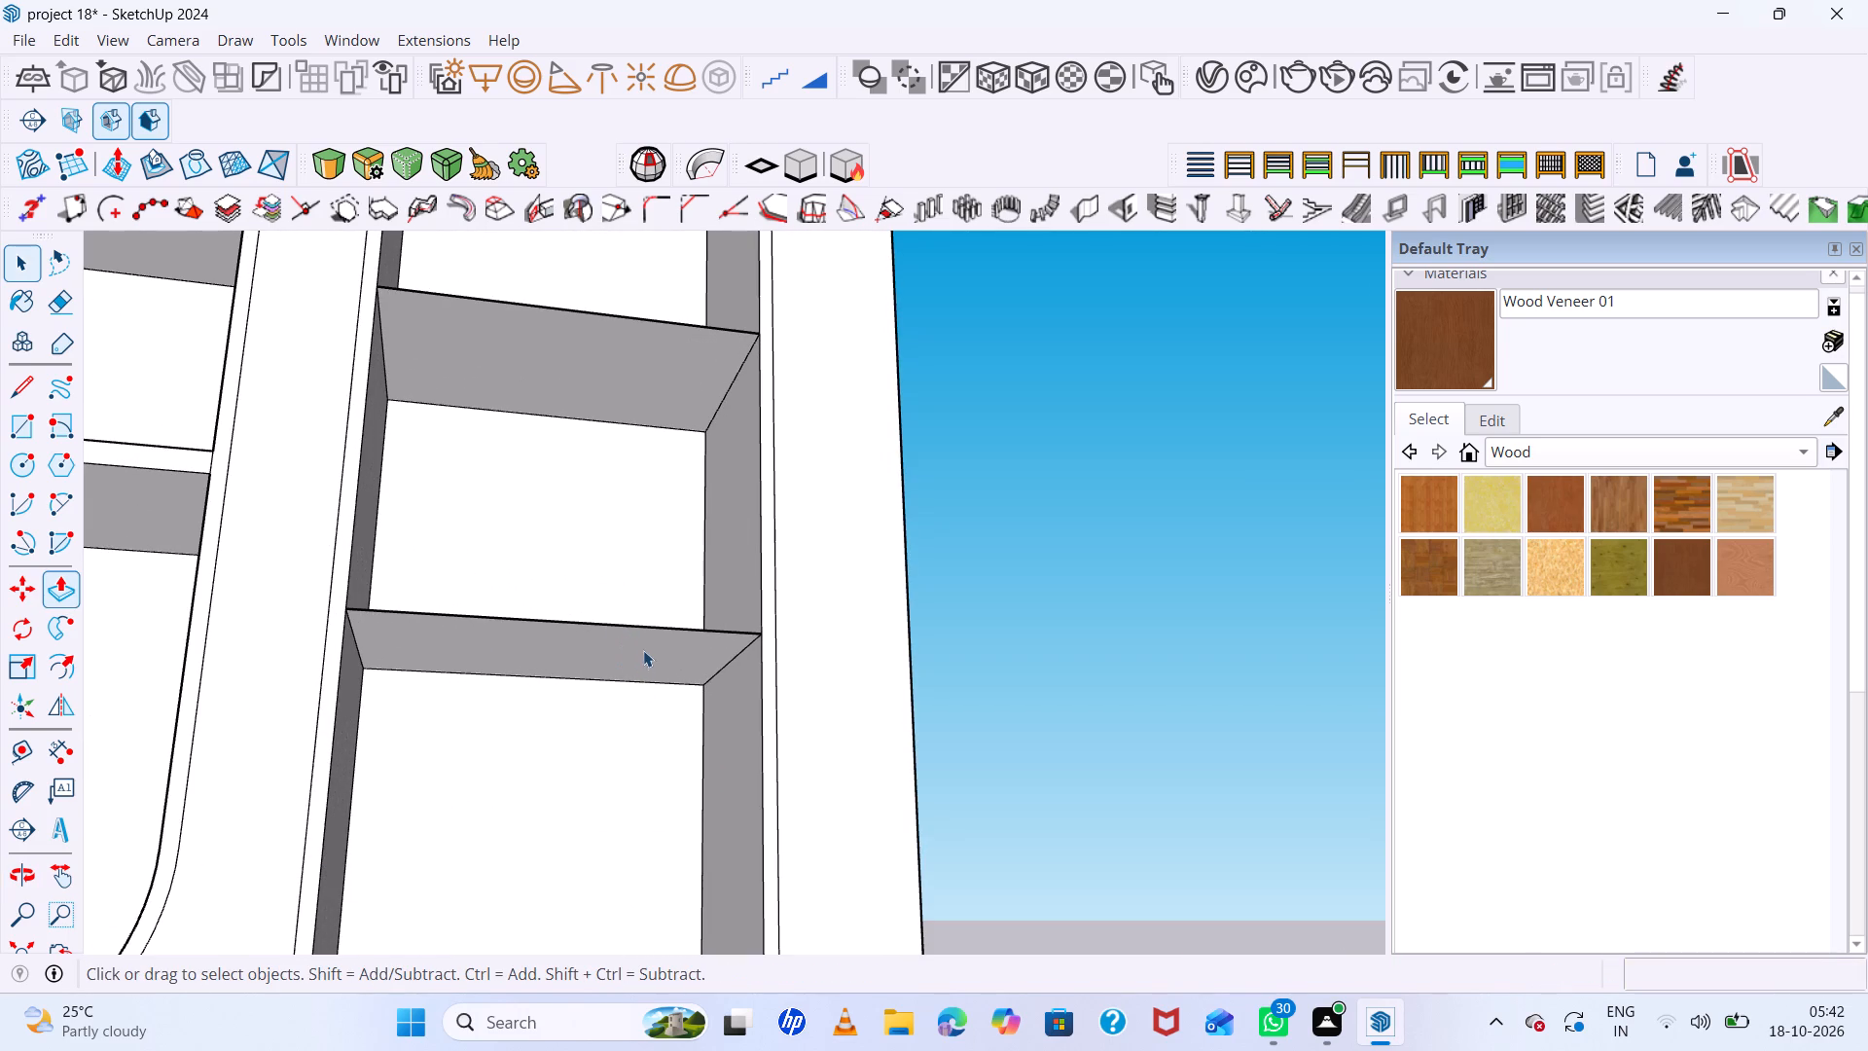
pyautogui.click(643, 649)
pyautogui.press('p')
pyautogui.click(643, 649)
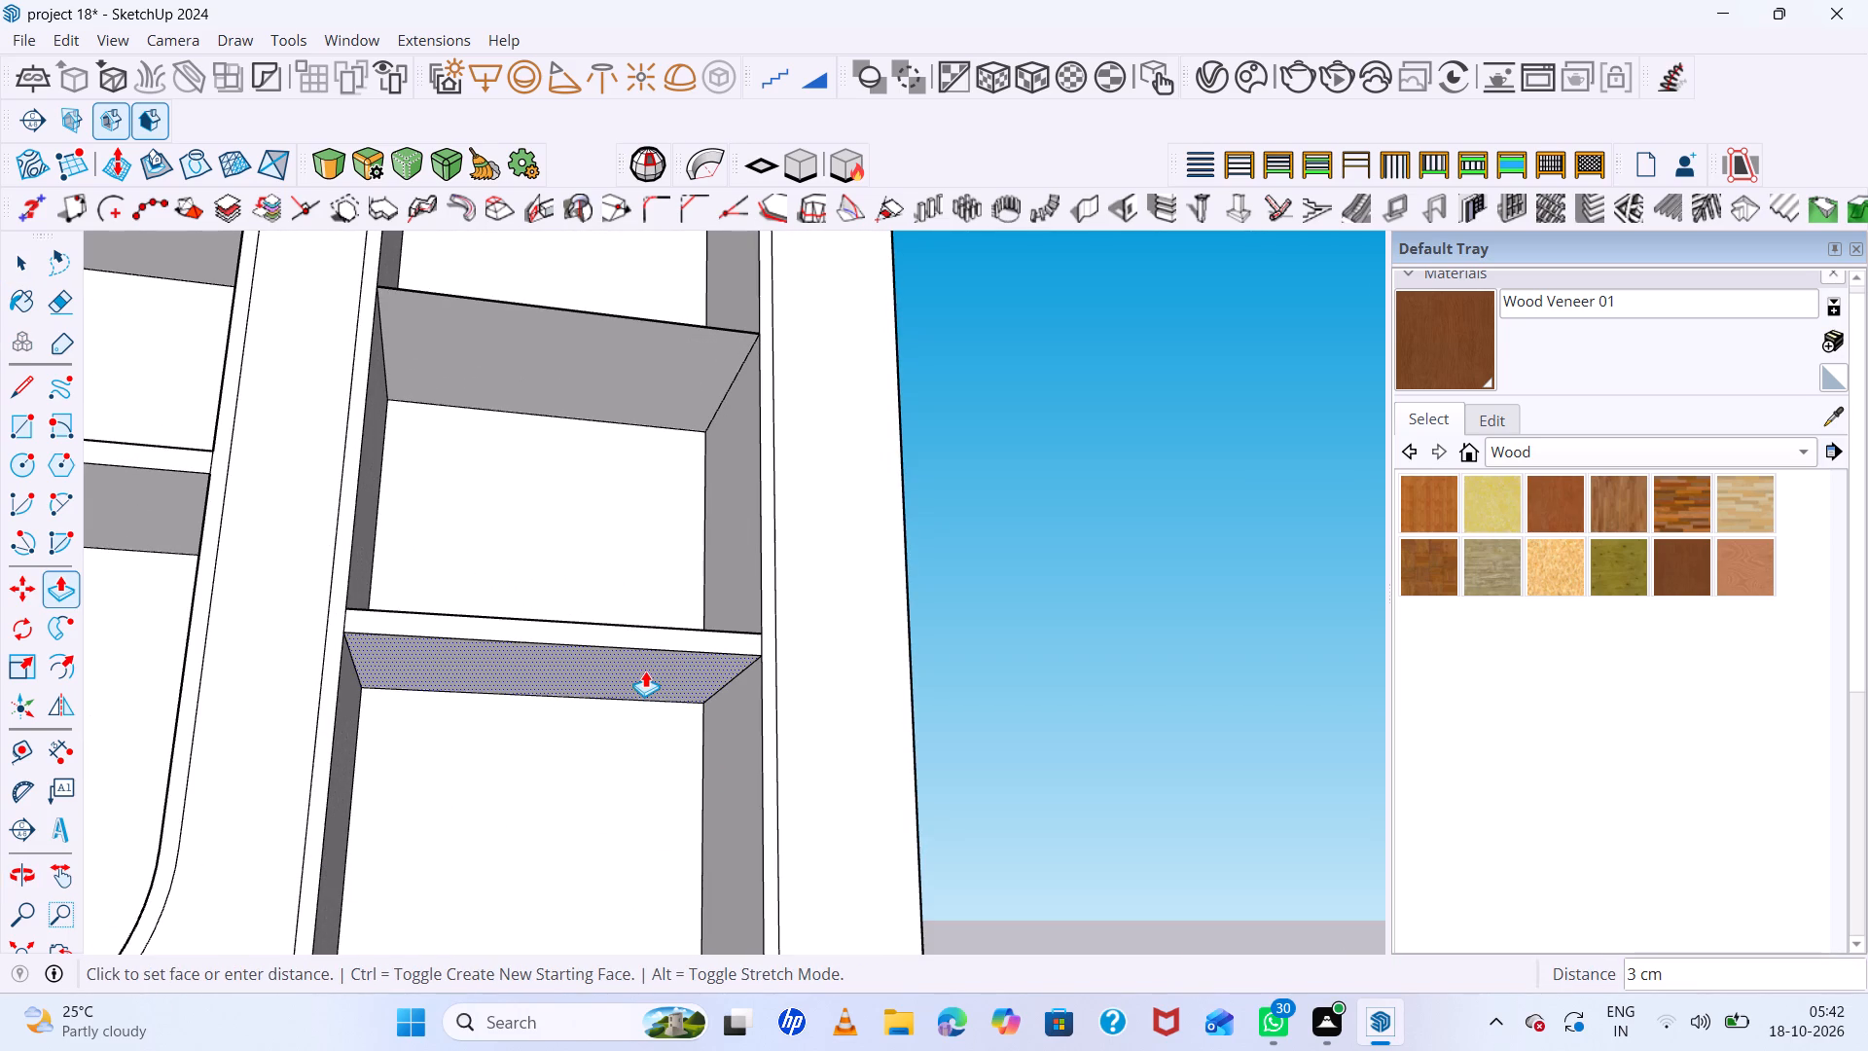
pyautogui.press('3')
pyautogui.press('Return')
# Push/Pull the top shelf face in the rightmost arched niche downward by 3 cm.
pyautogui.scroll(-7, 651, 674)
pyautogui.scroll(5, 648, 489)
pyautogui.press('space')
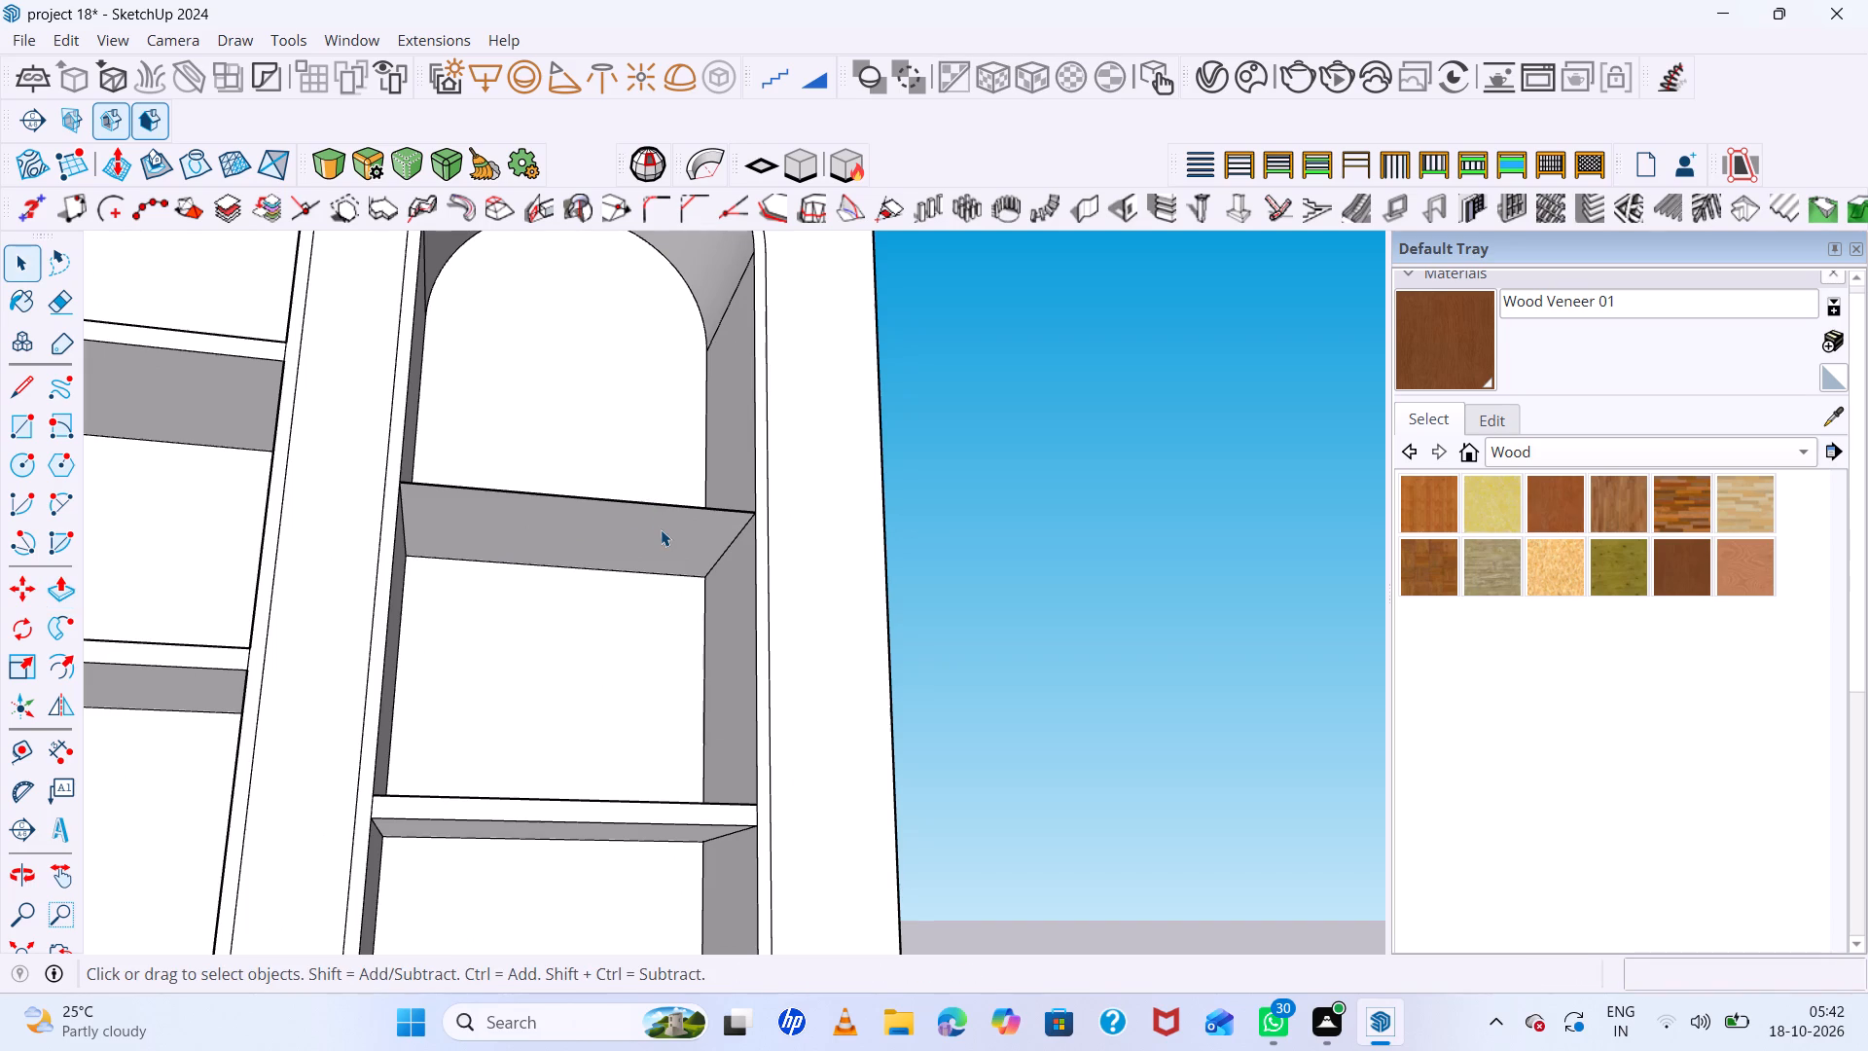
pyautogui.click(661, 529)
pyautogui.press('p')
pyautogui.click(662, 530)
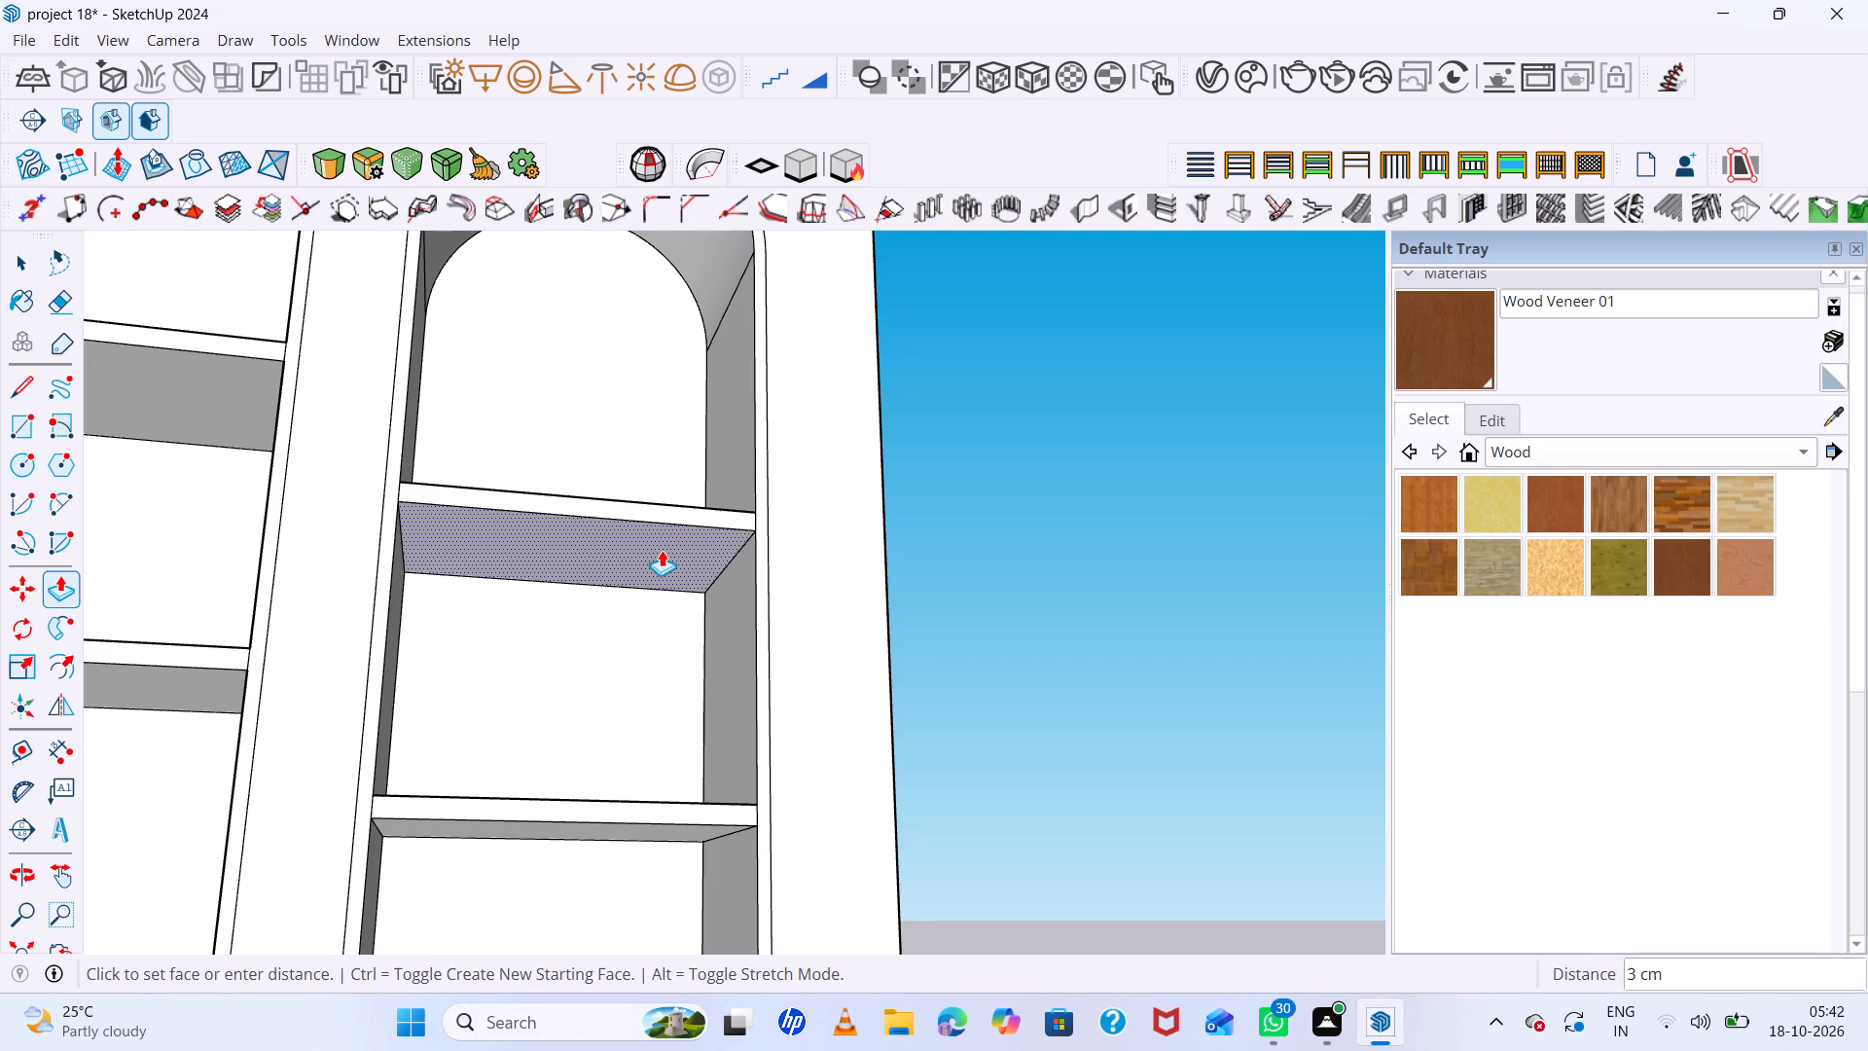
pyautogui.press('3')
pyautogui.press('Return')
# Examine the shelves in the rightmost arched niche and compare the wall block with the reference photo.
pyautogui.scroll(-16, 662, 548)
pyautogui.moveTo(801, 535); pyautogui.dragTo(738, 722, button='middle')
pyautogui.middleClick(736, 728)
pyautogui.scroll(6, 372, 623)
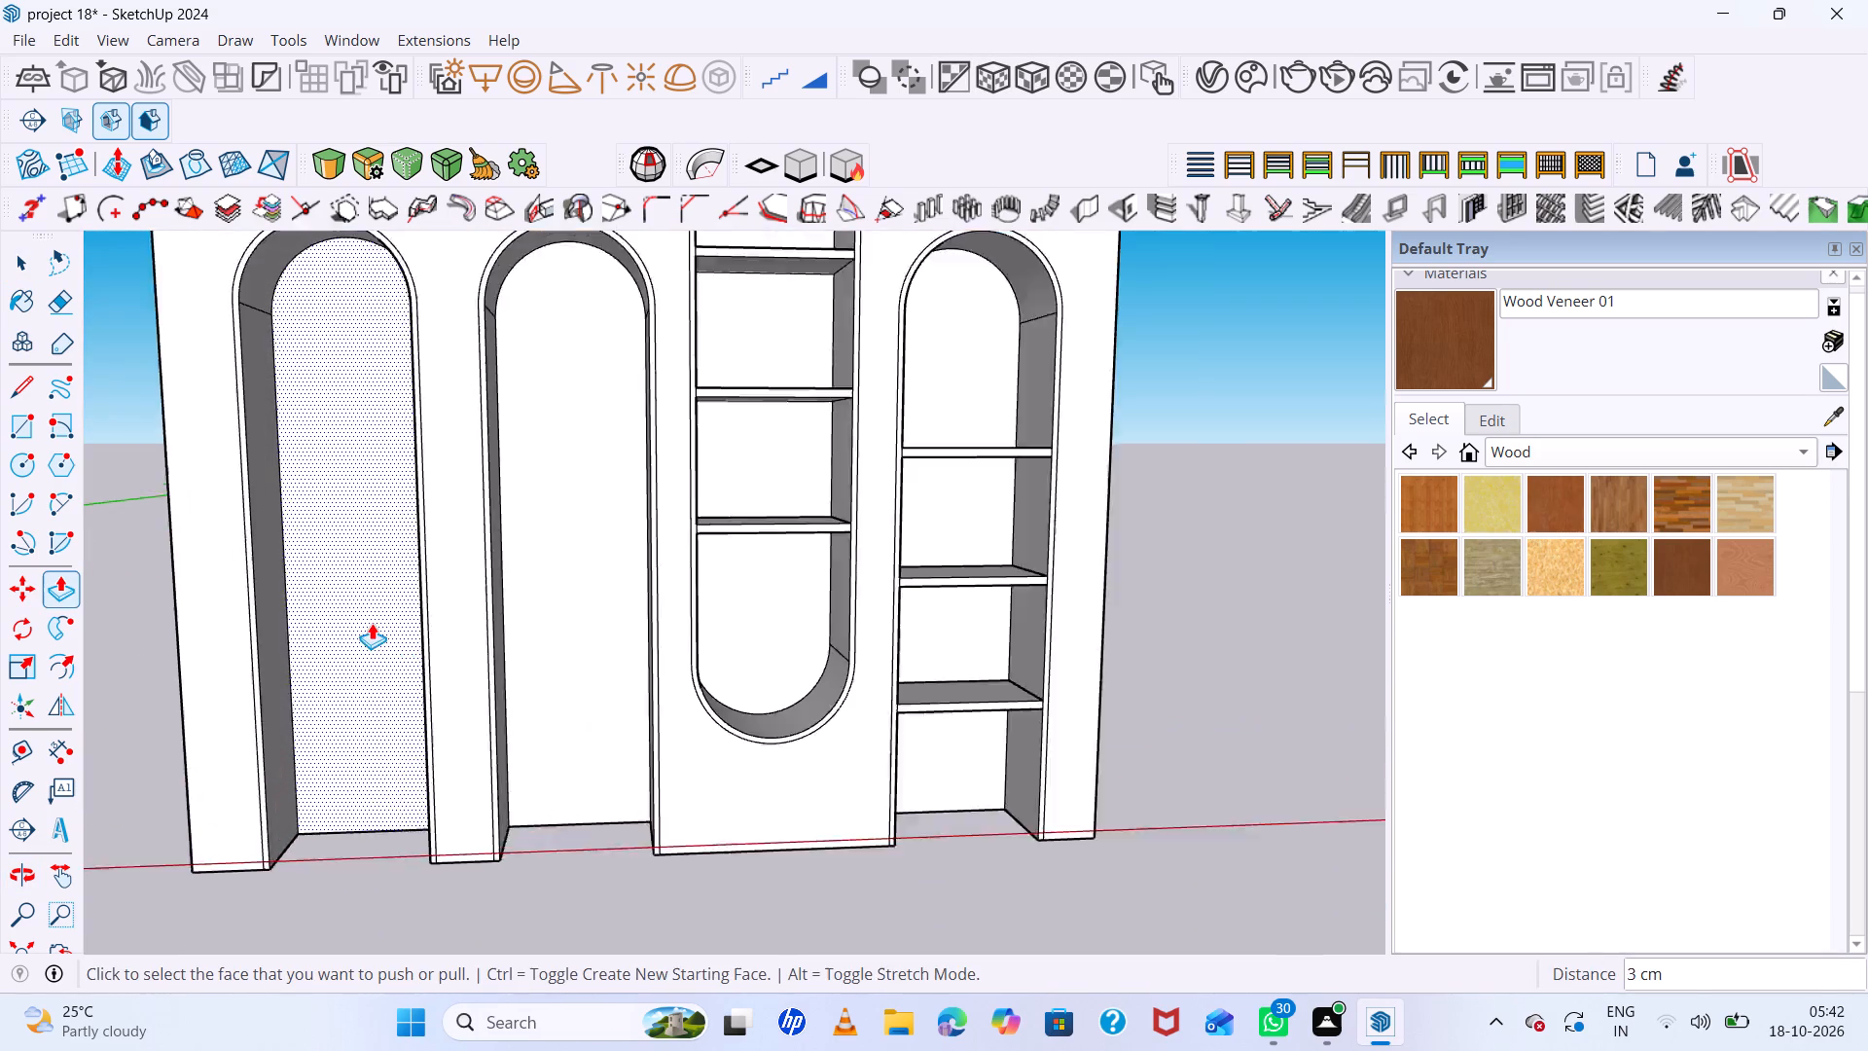
pyautogui.scroll(2, 372, 623)
pyautogui.moveTo(755, 650); pyautogui.dragTo(617, 694, button='middle')
pyautogui.press('space')
pyautogui.tripleClick(1047, 727)
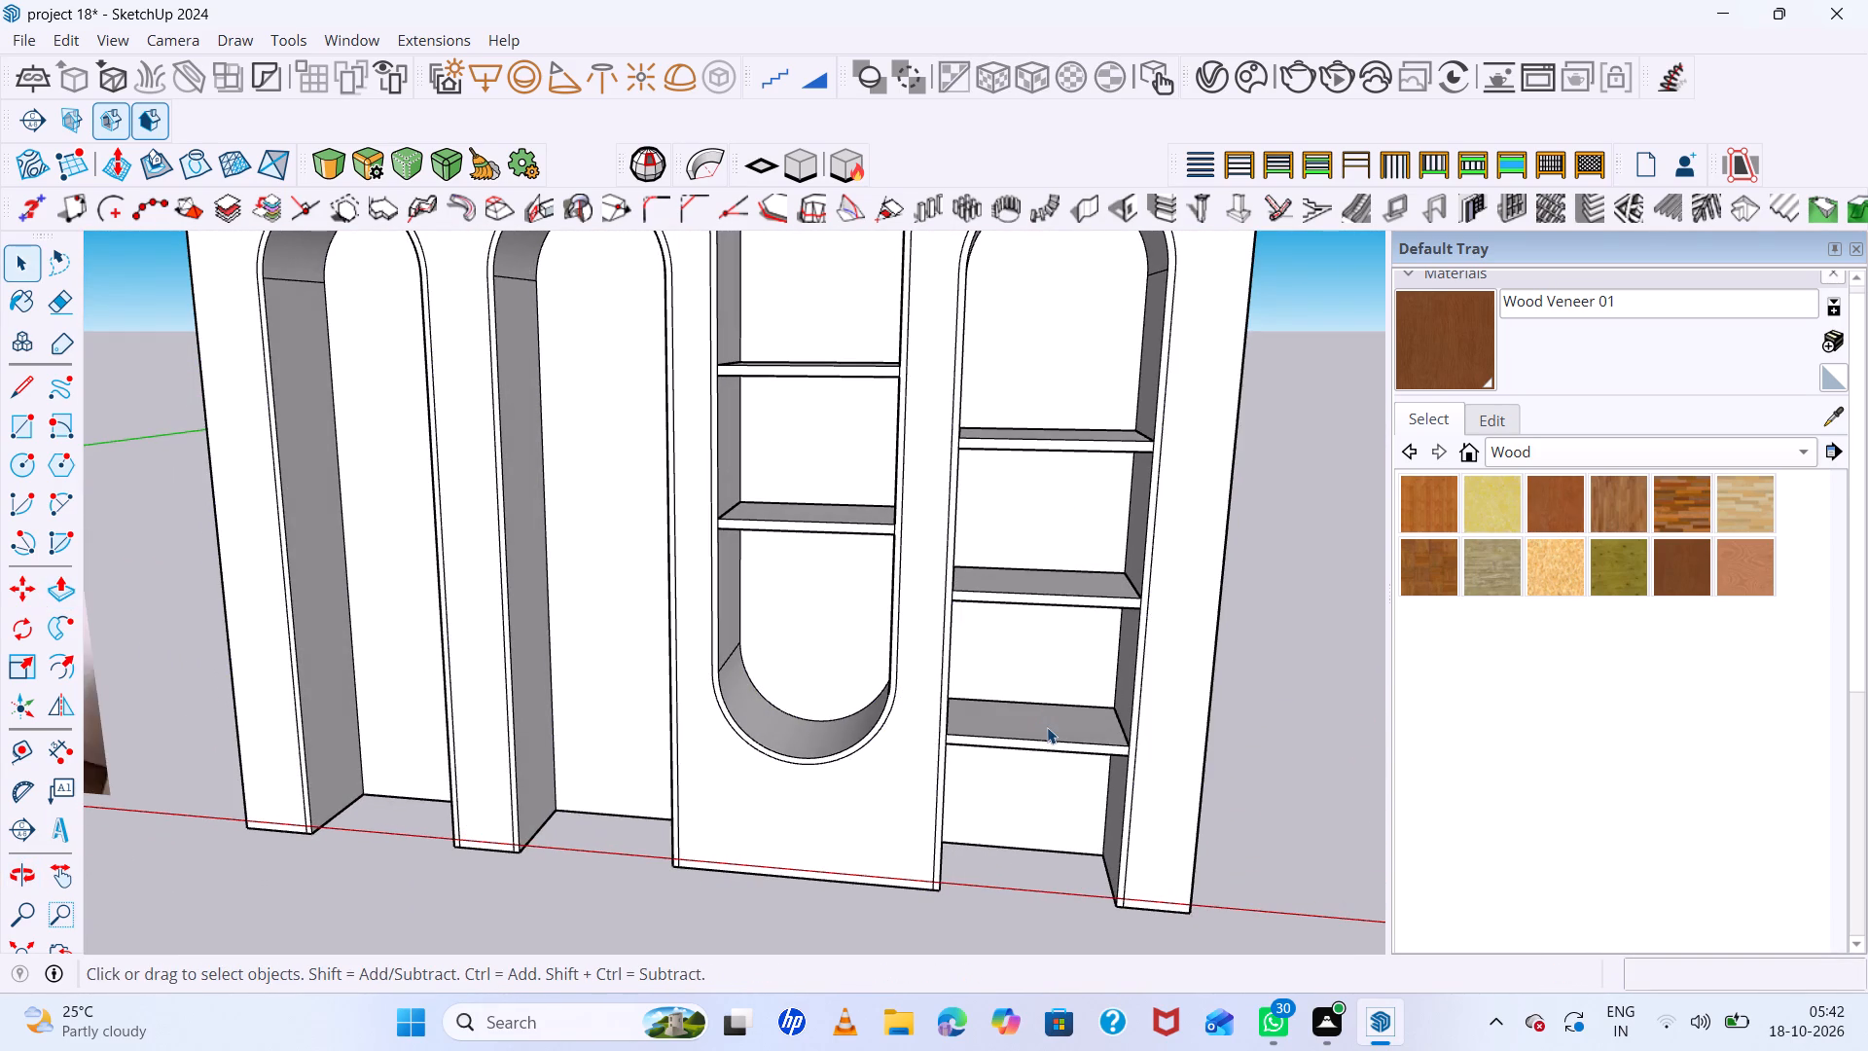
pyautogui.click(1049, 727)
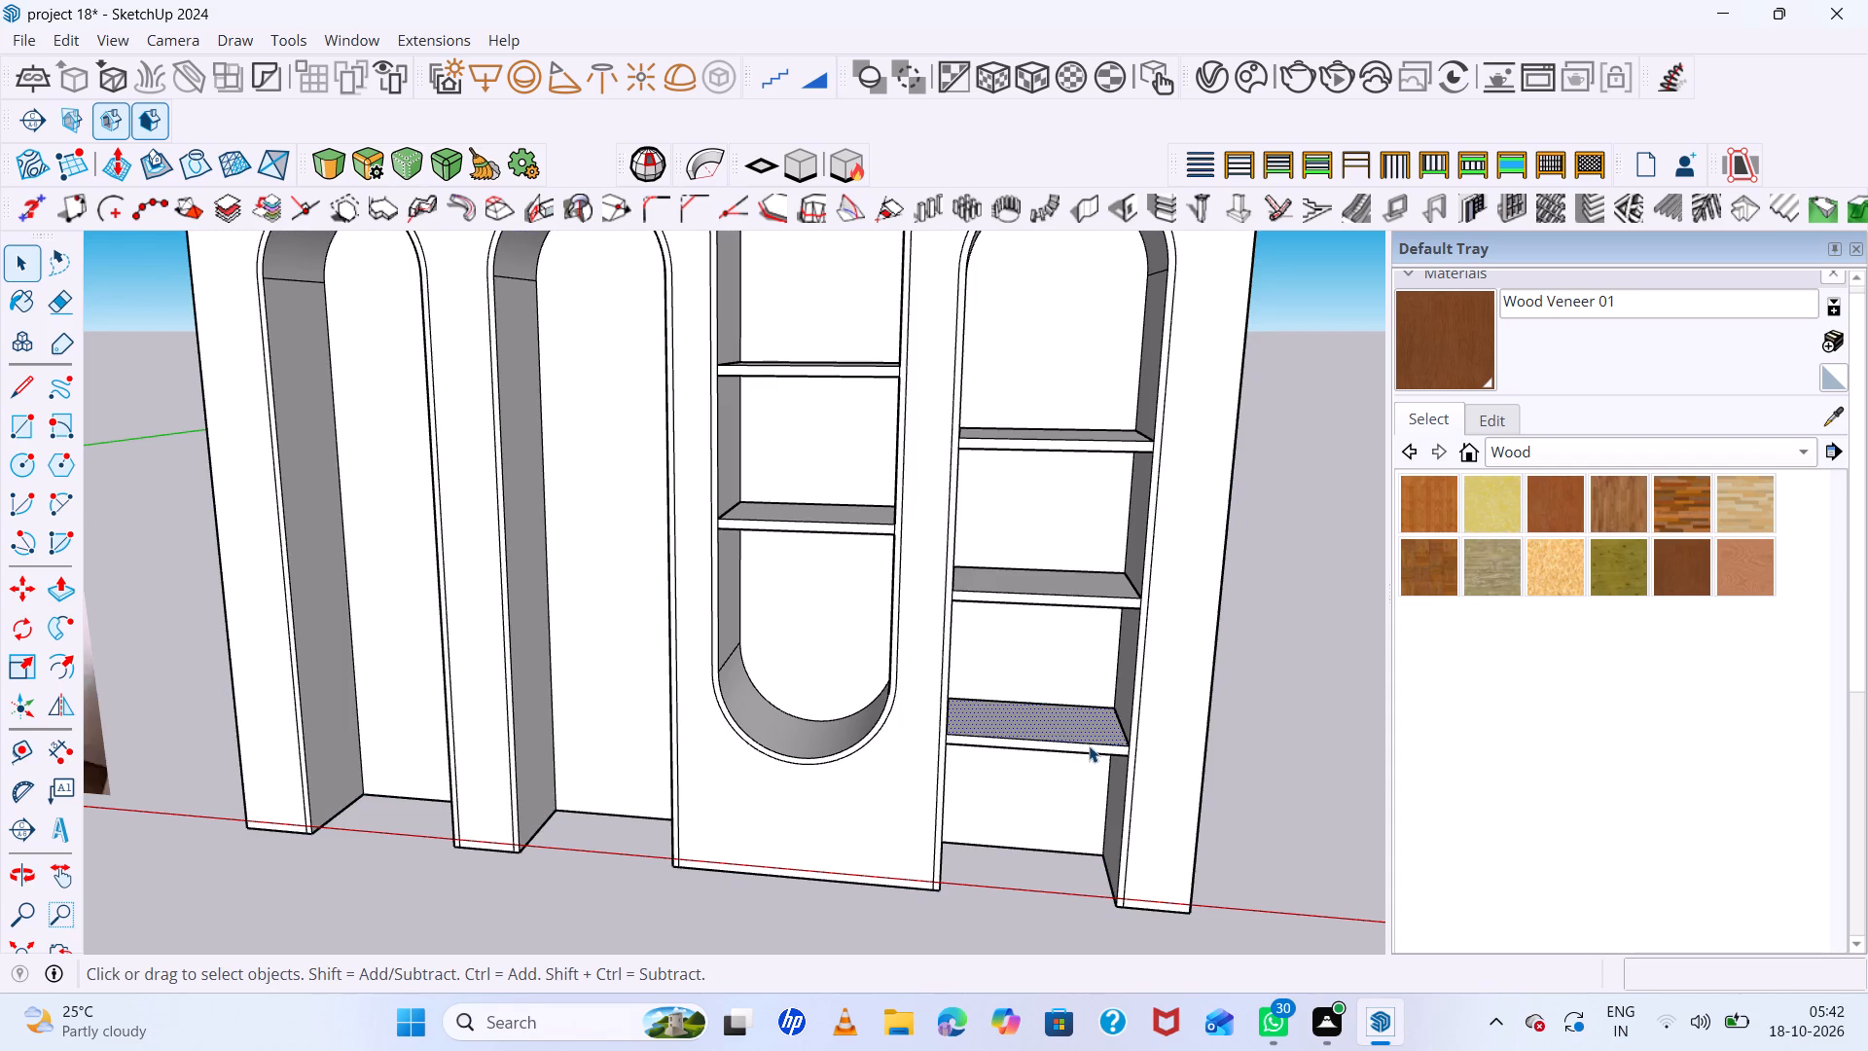
pyautogui.scroll(7, 1113, 747)
pyautogui.moveTo(891, 714); pyautogui.dragTo(957, 695, button='middle')
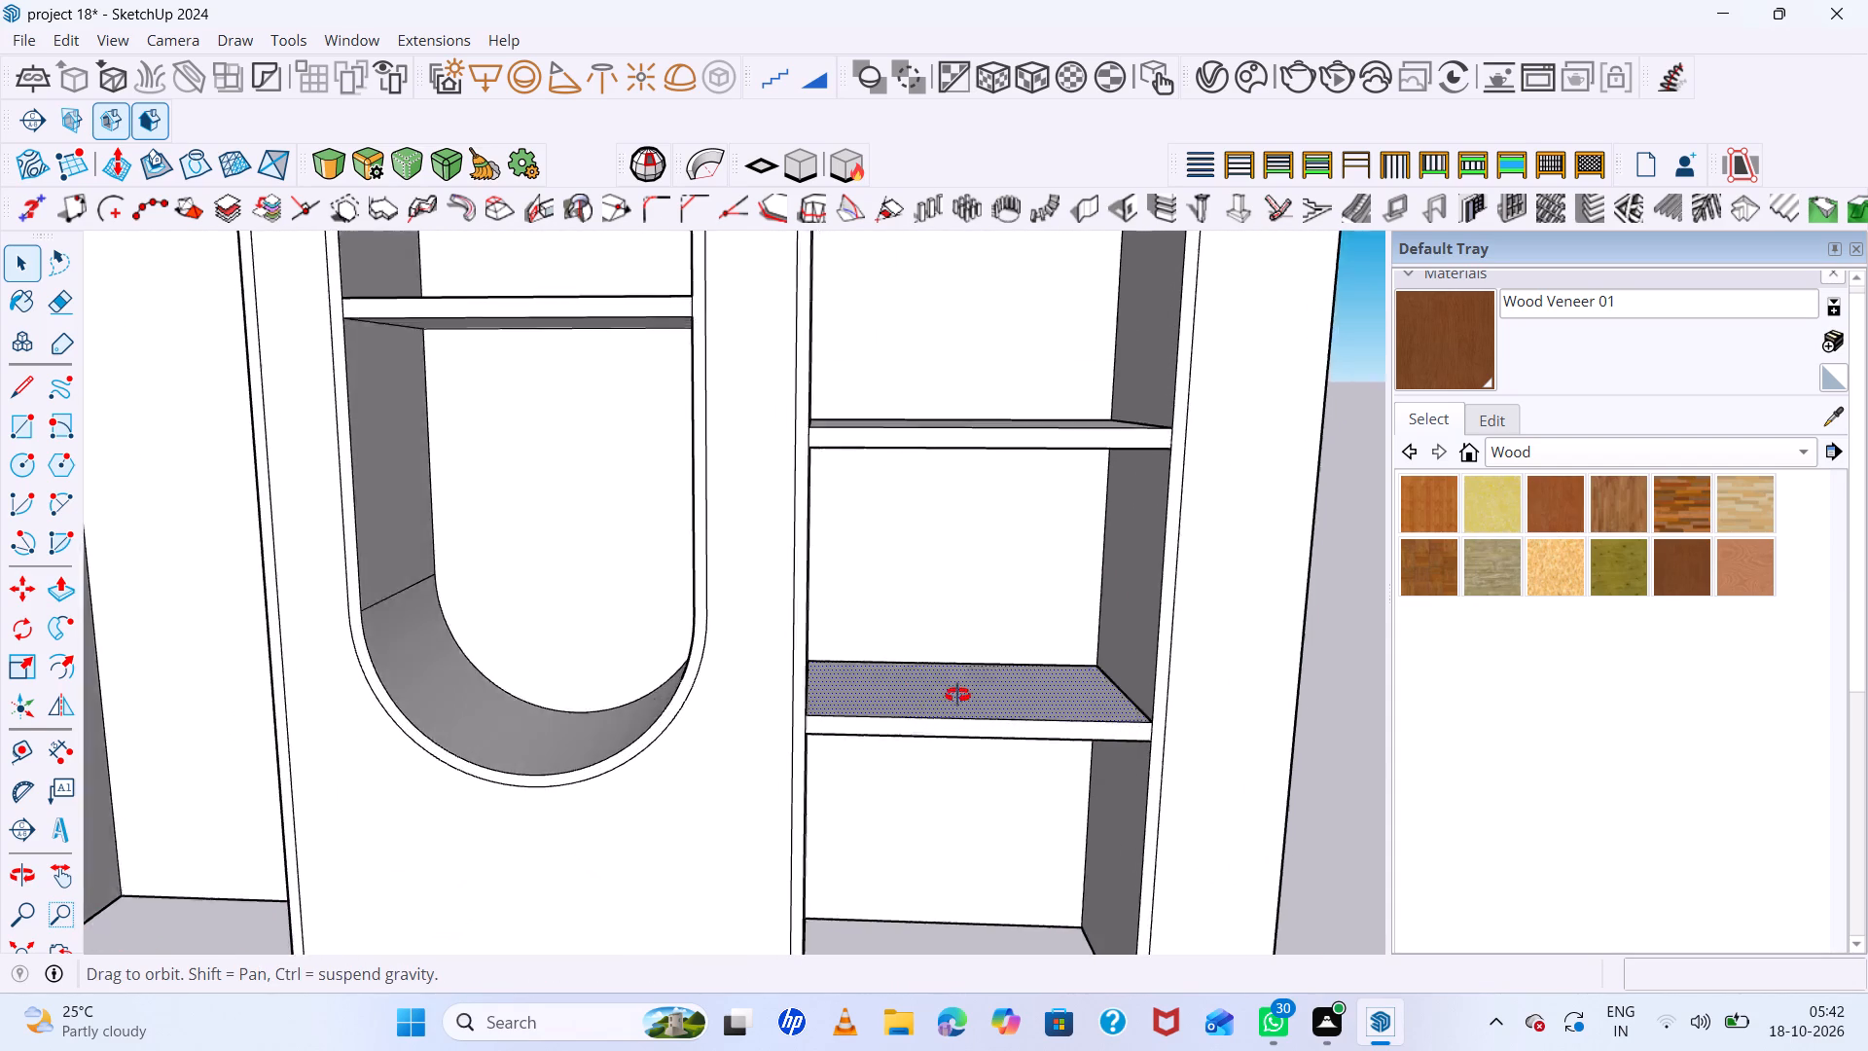
pyautogui.moveTo(957, 695); pyautogui.dragTo(888, 648, button='middle')
pyautogui.scroll(1, 887, 647)
pyautogui.scroll(-16, 887, 647)
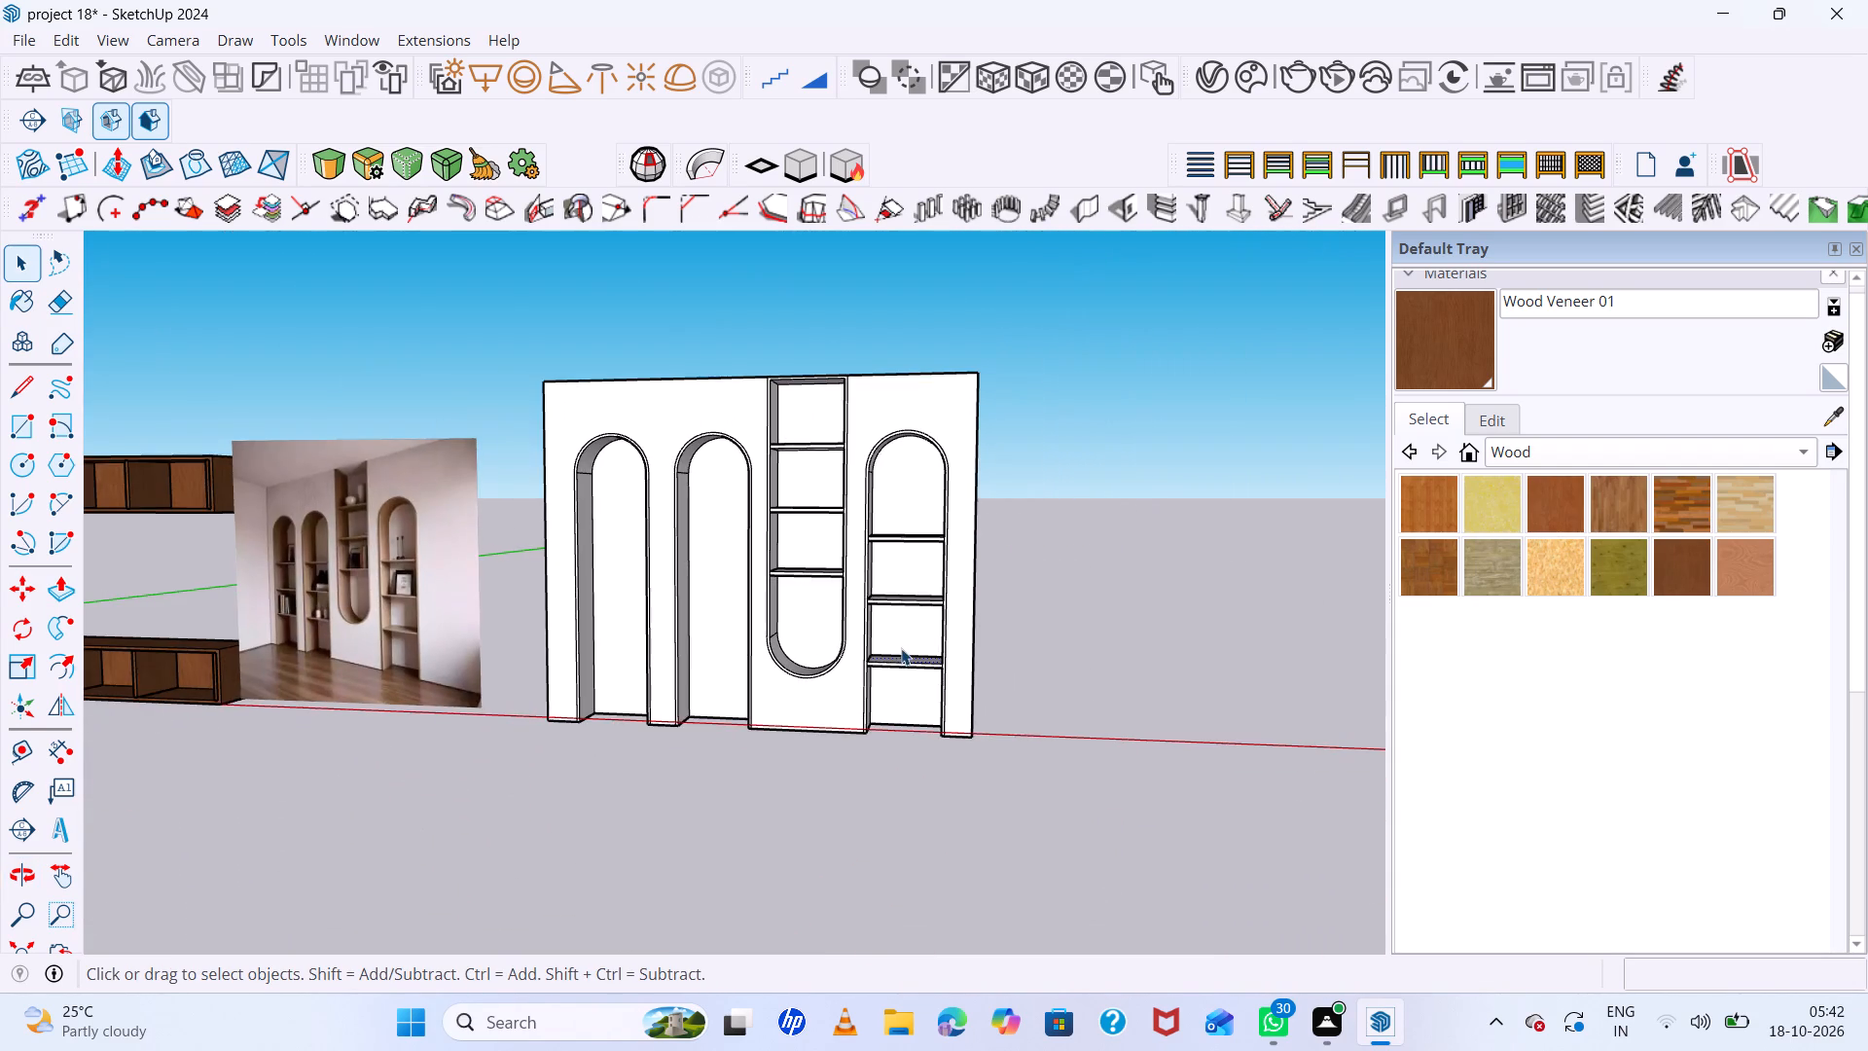
pyautogui.moveTo(901, 647); pyautogui.dragTo(965, 711, button='middle')
pyautogui.scroll(8, 938, 542)
pyautogui.scroll(-8, 938, 542)
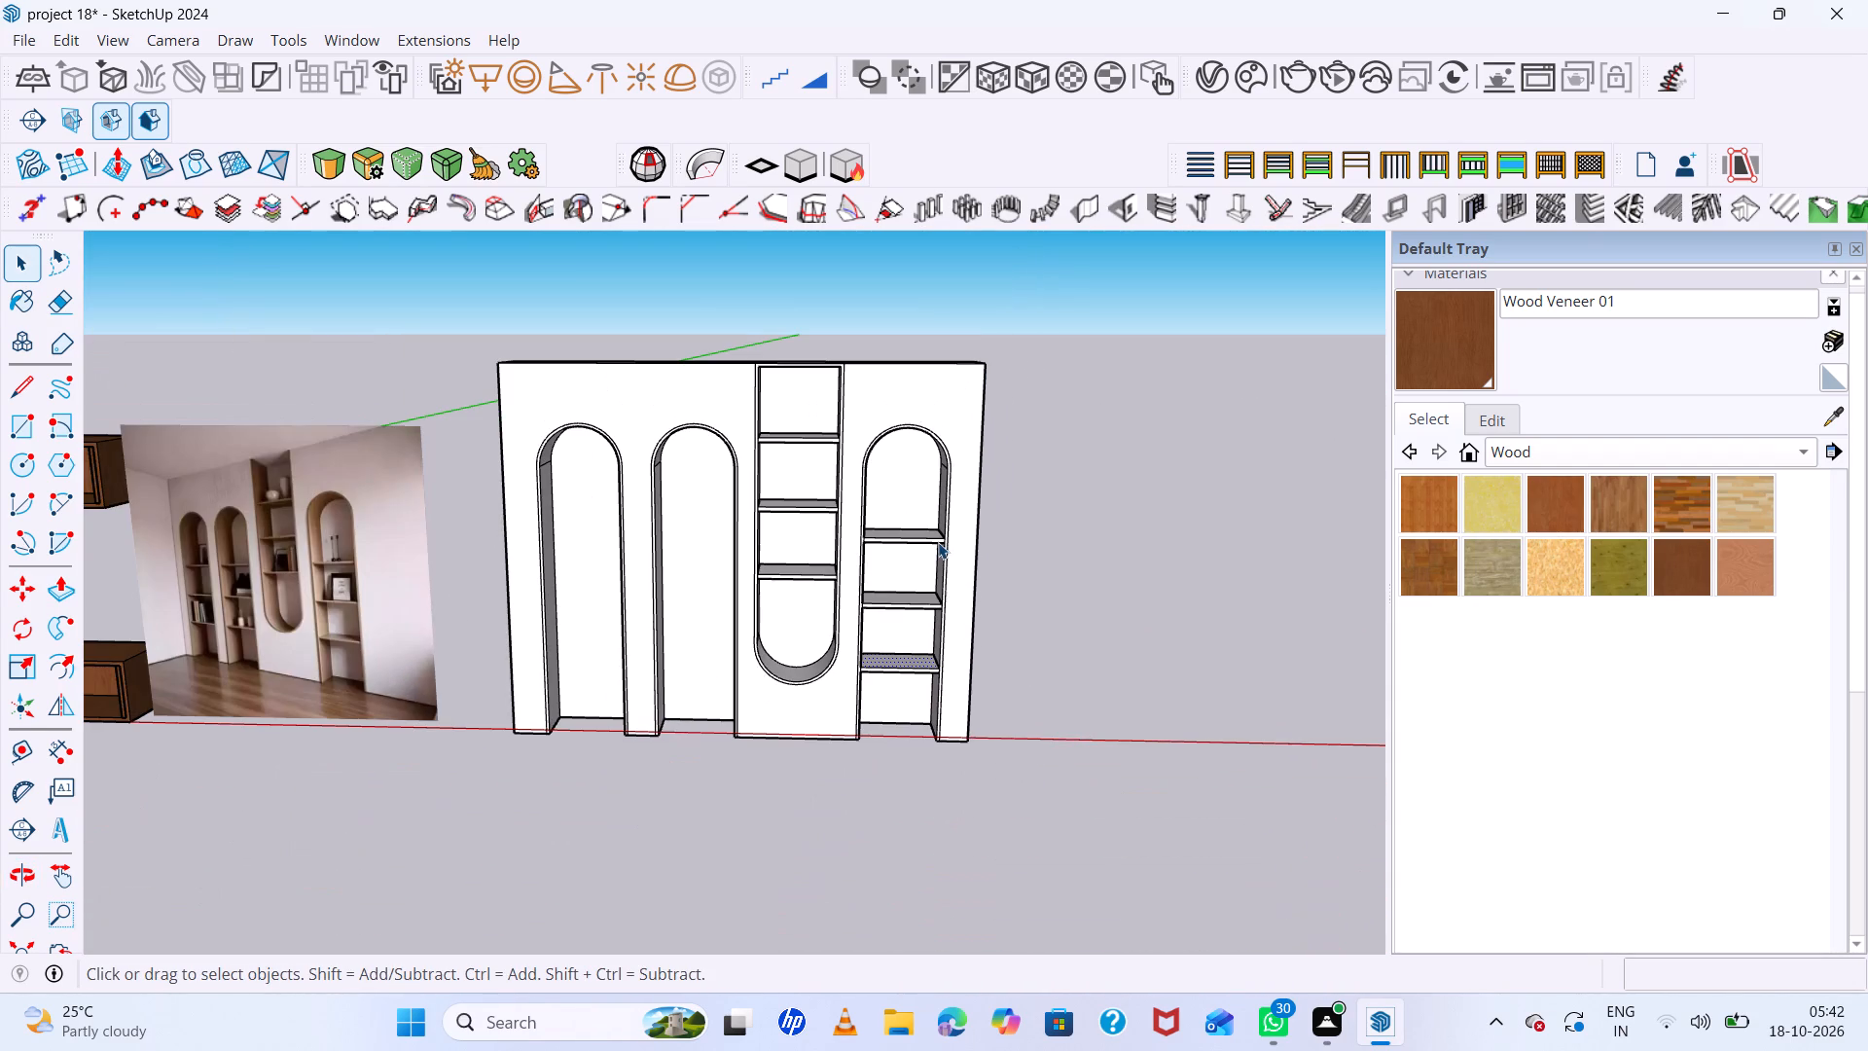
# Undo the shelf thicknesses and copied shelf faces in the rightmost arched niche until it is empty.
pyautogui.hotkey('ctrl', 'z')
pyautogui.hotkey('ctrl', 'z')
pyautogui.hotkey('ctrl', 'z')
pyautogui.hotkey('ctrl', 'z')
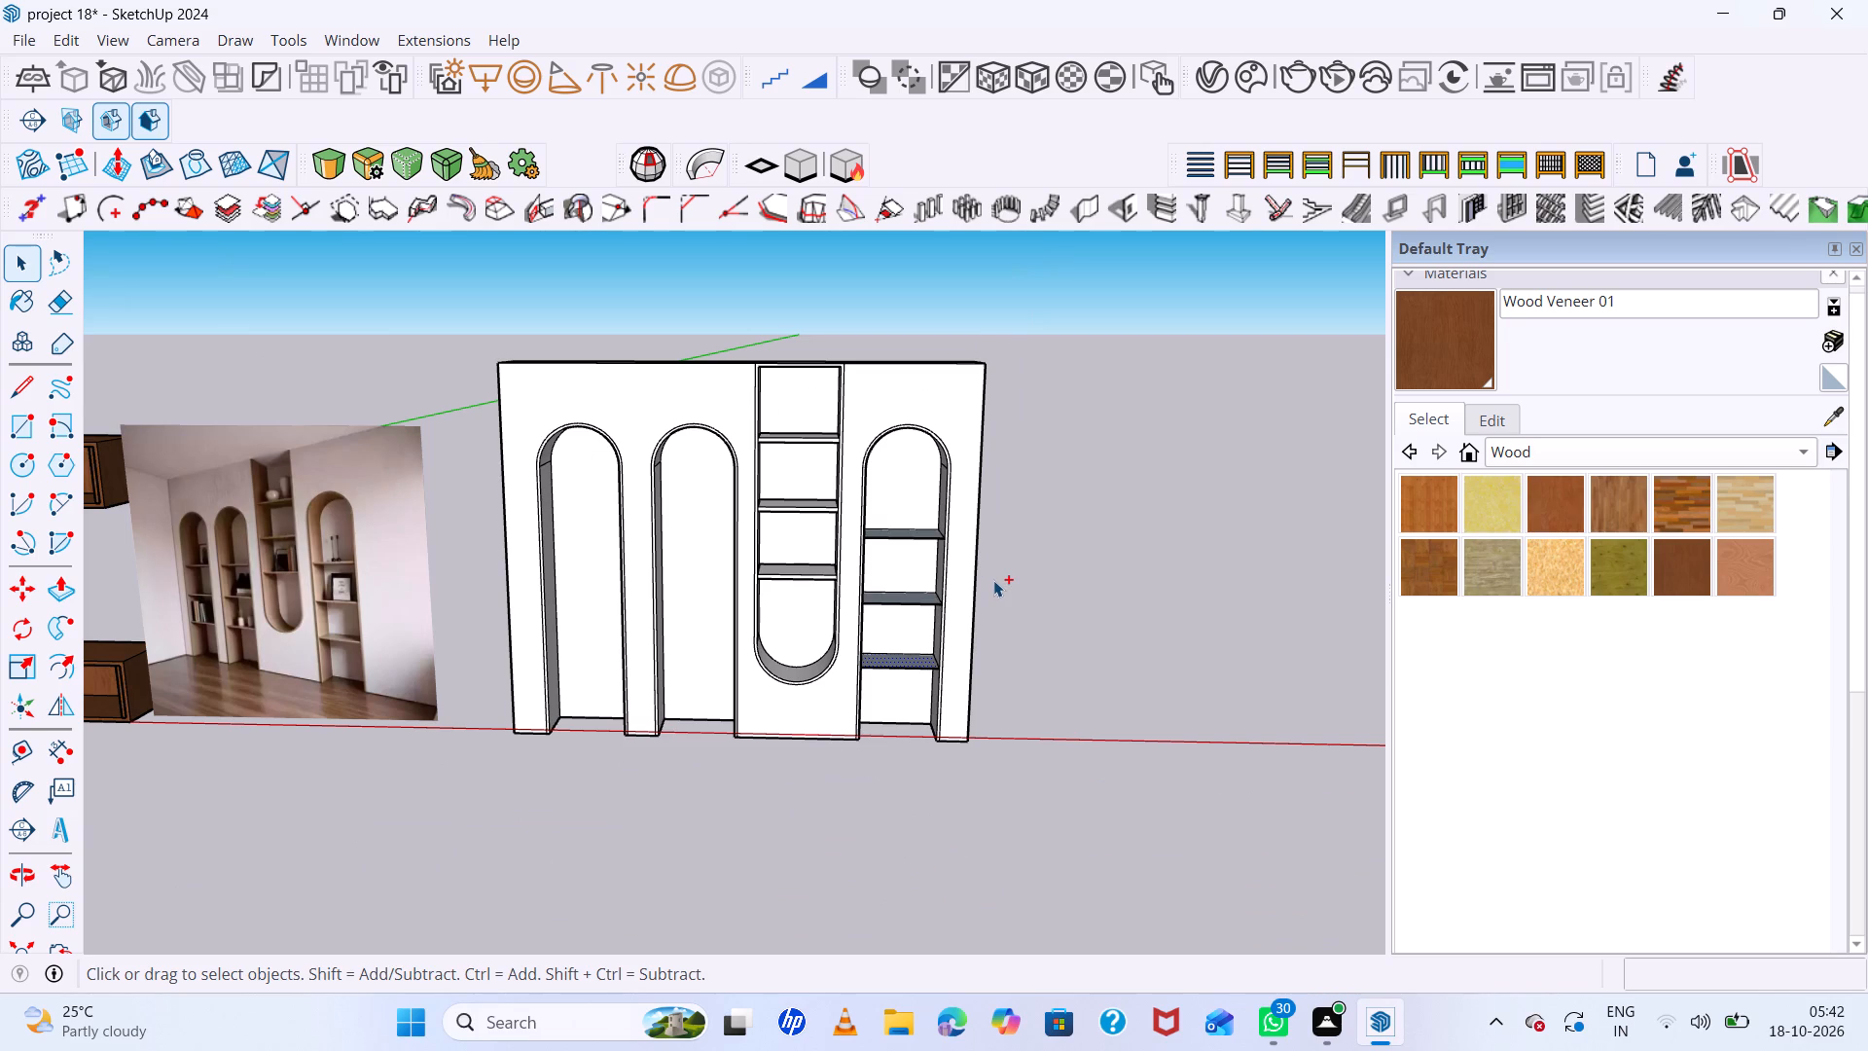
pyautogui.hotkey('ctrl', 'z')
pyautogui.hotkey('ctrl', 'z')
pyautogui.hotkey('ctrl', 'z')
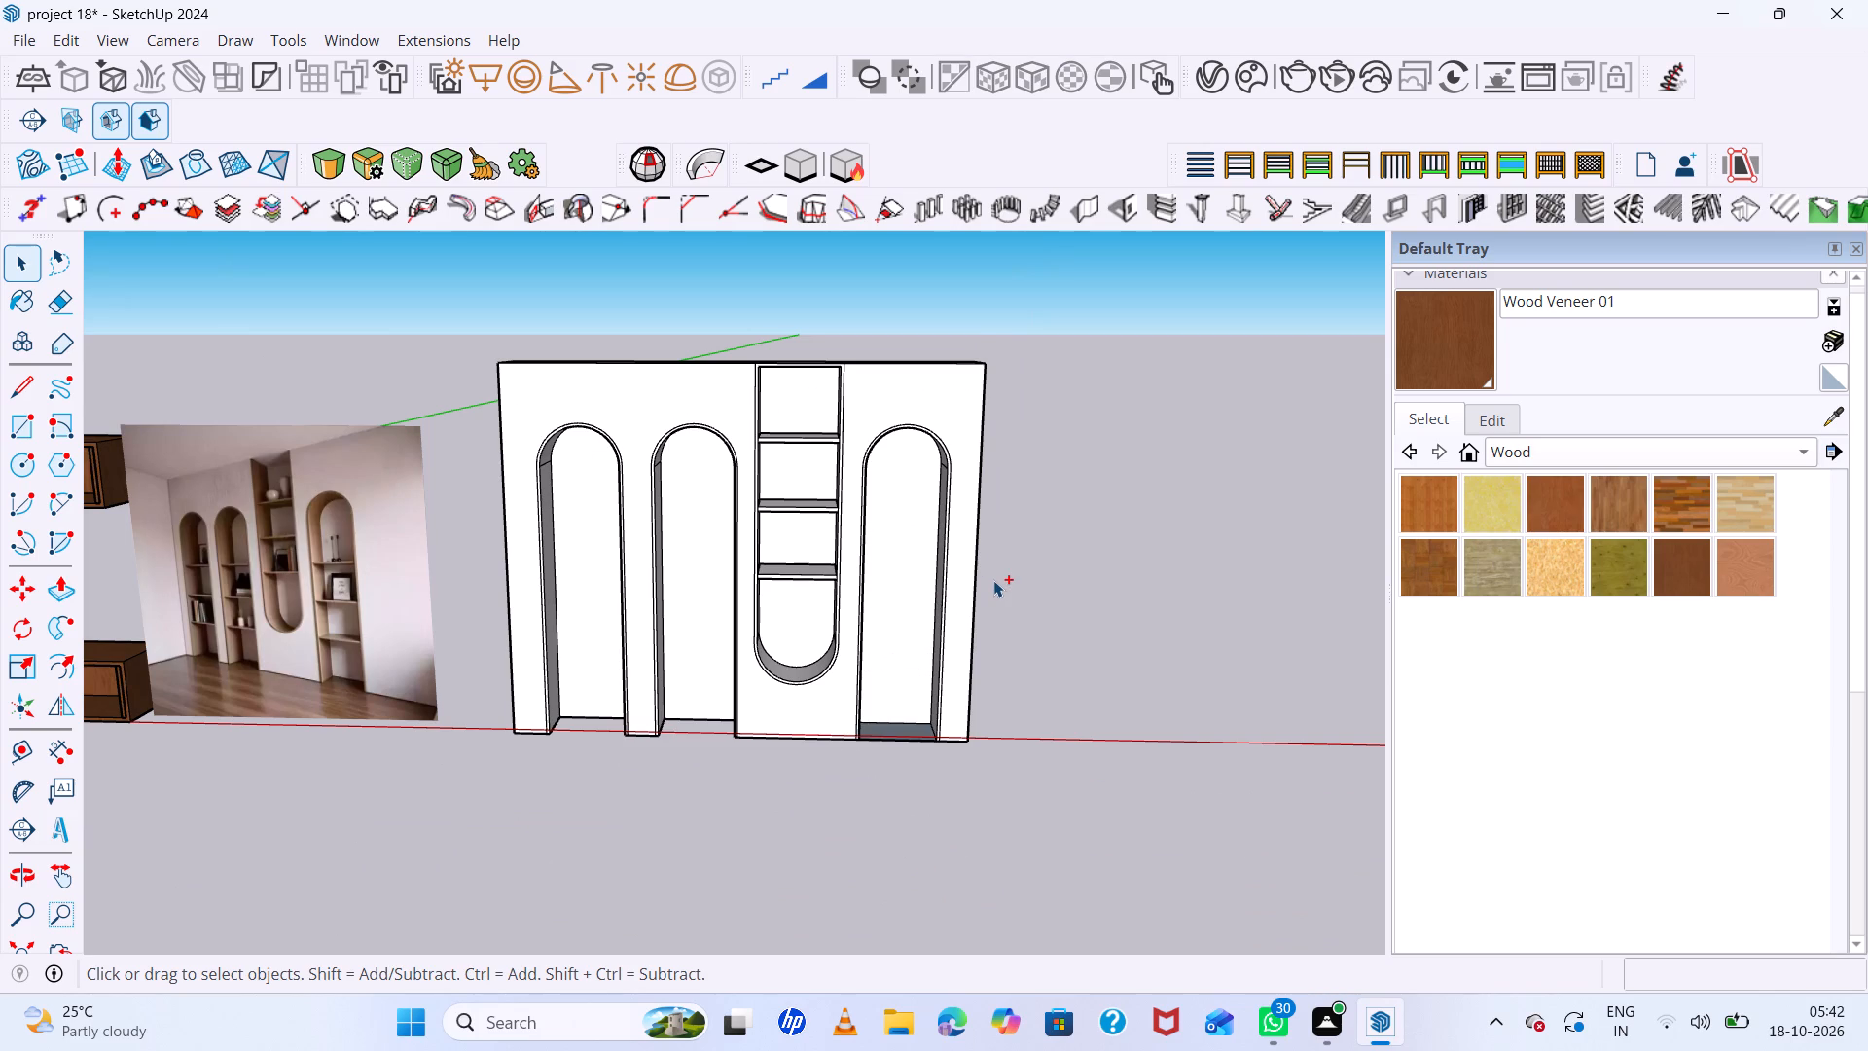
pyautogui.hotkey('ctrl', 'z')
pyautogui.click(904, 599)
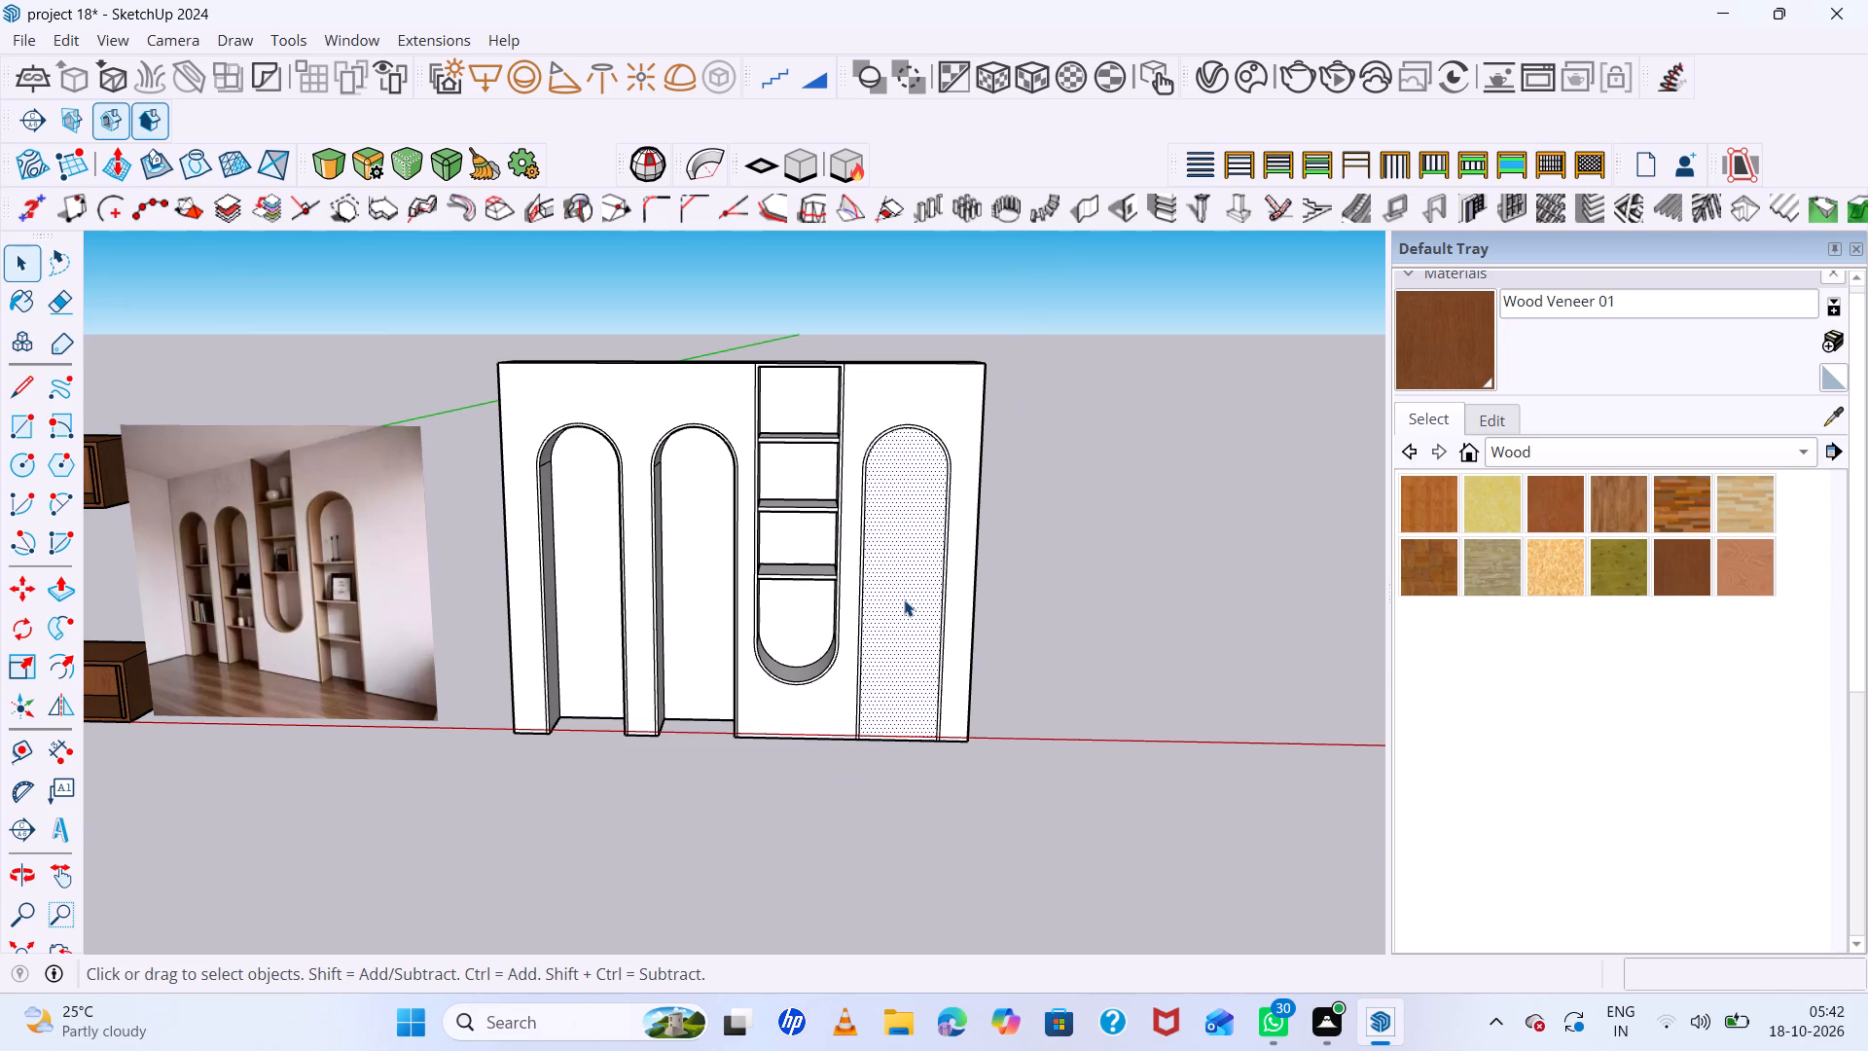
pyautogui.hotkey('ctrl', 'z')
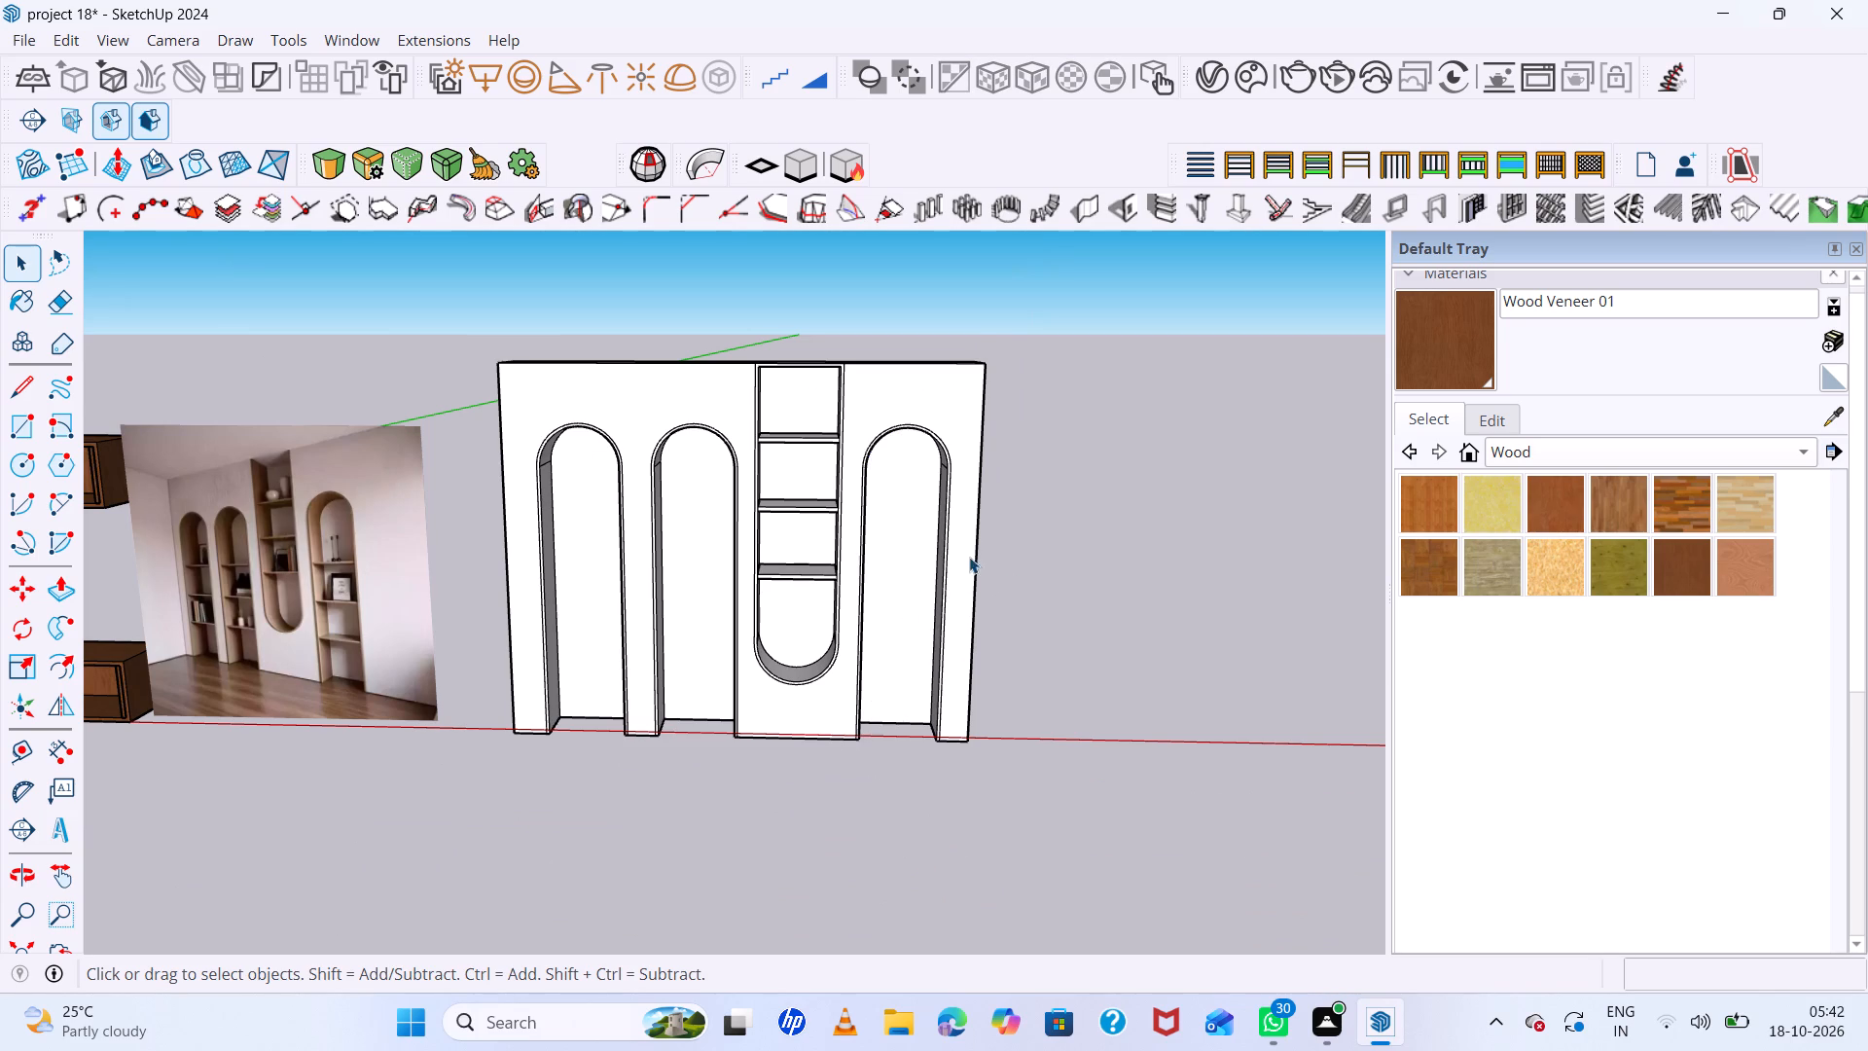
# Make a group of the entire connected wall block with its niches and the inverted niche's shelves.
pyautogui.tripleClick(954, 413)
pyautogui.rightClick(954, 413)
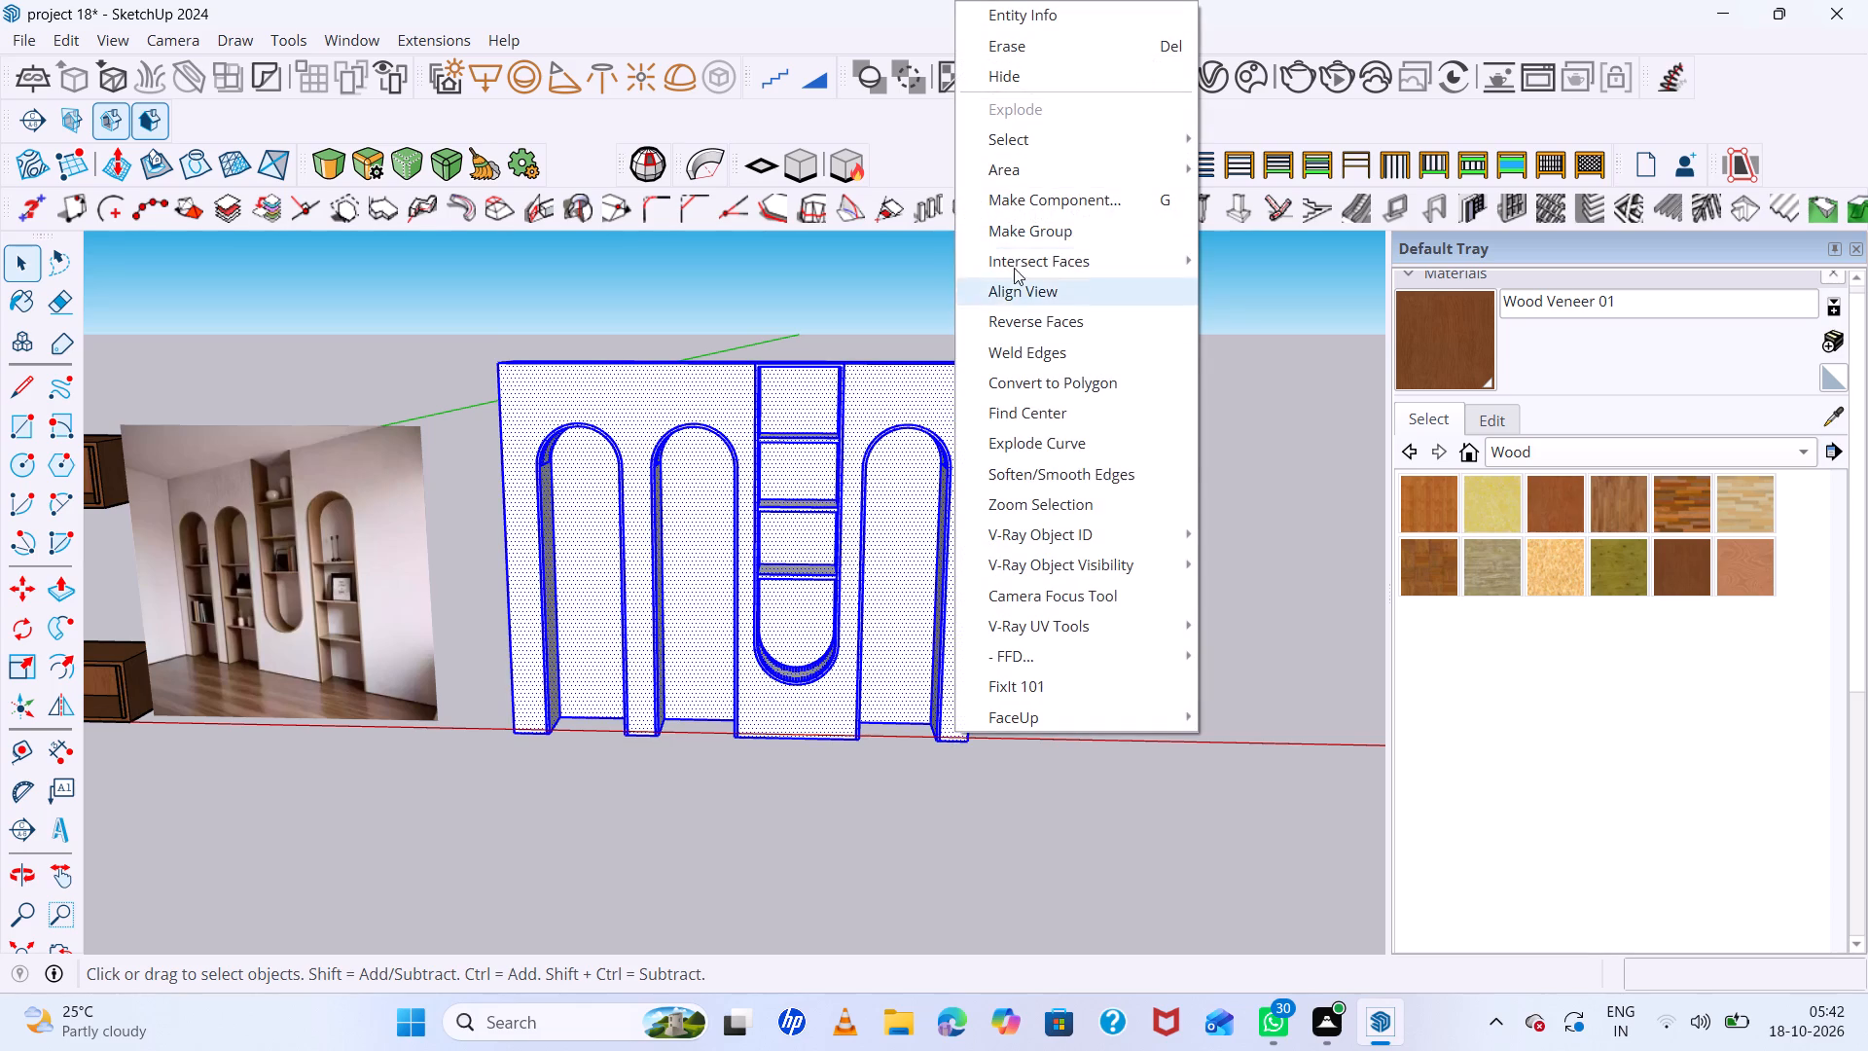
pyautogui.click(1017, 234)
pyautogui.scroll(6, 735, 538)
pyautogui.scroll(-6, 803, 485)
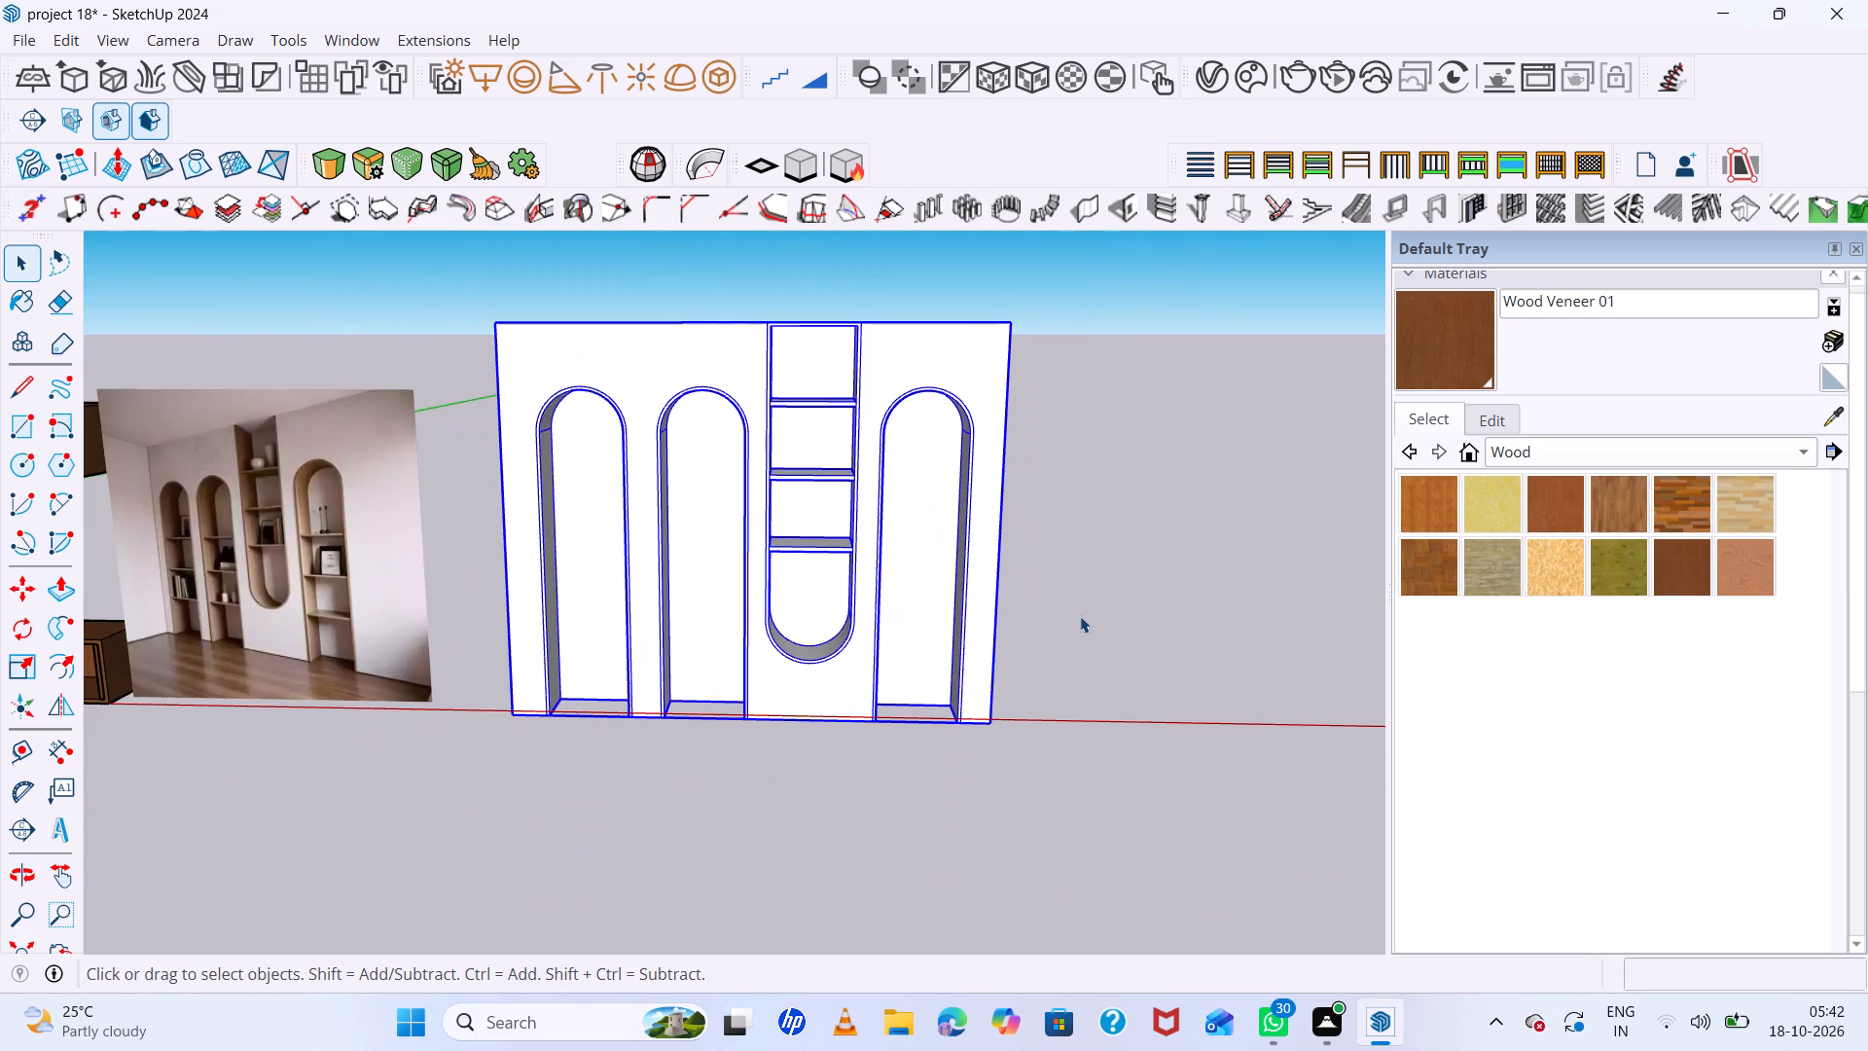
pyautogui.click(1080, 616)
# Draw a rectangle about 53 by 36 cm across the floor opening of the rightmost arched niche, from back corner to opposite front corner.
pyautogui.moveTo(1080, 616); pyautogui.dragTo(1078, 701, button='middle')
pyautogui.scroll(1, 1078, 701)
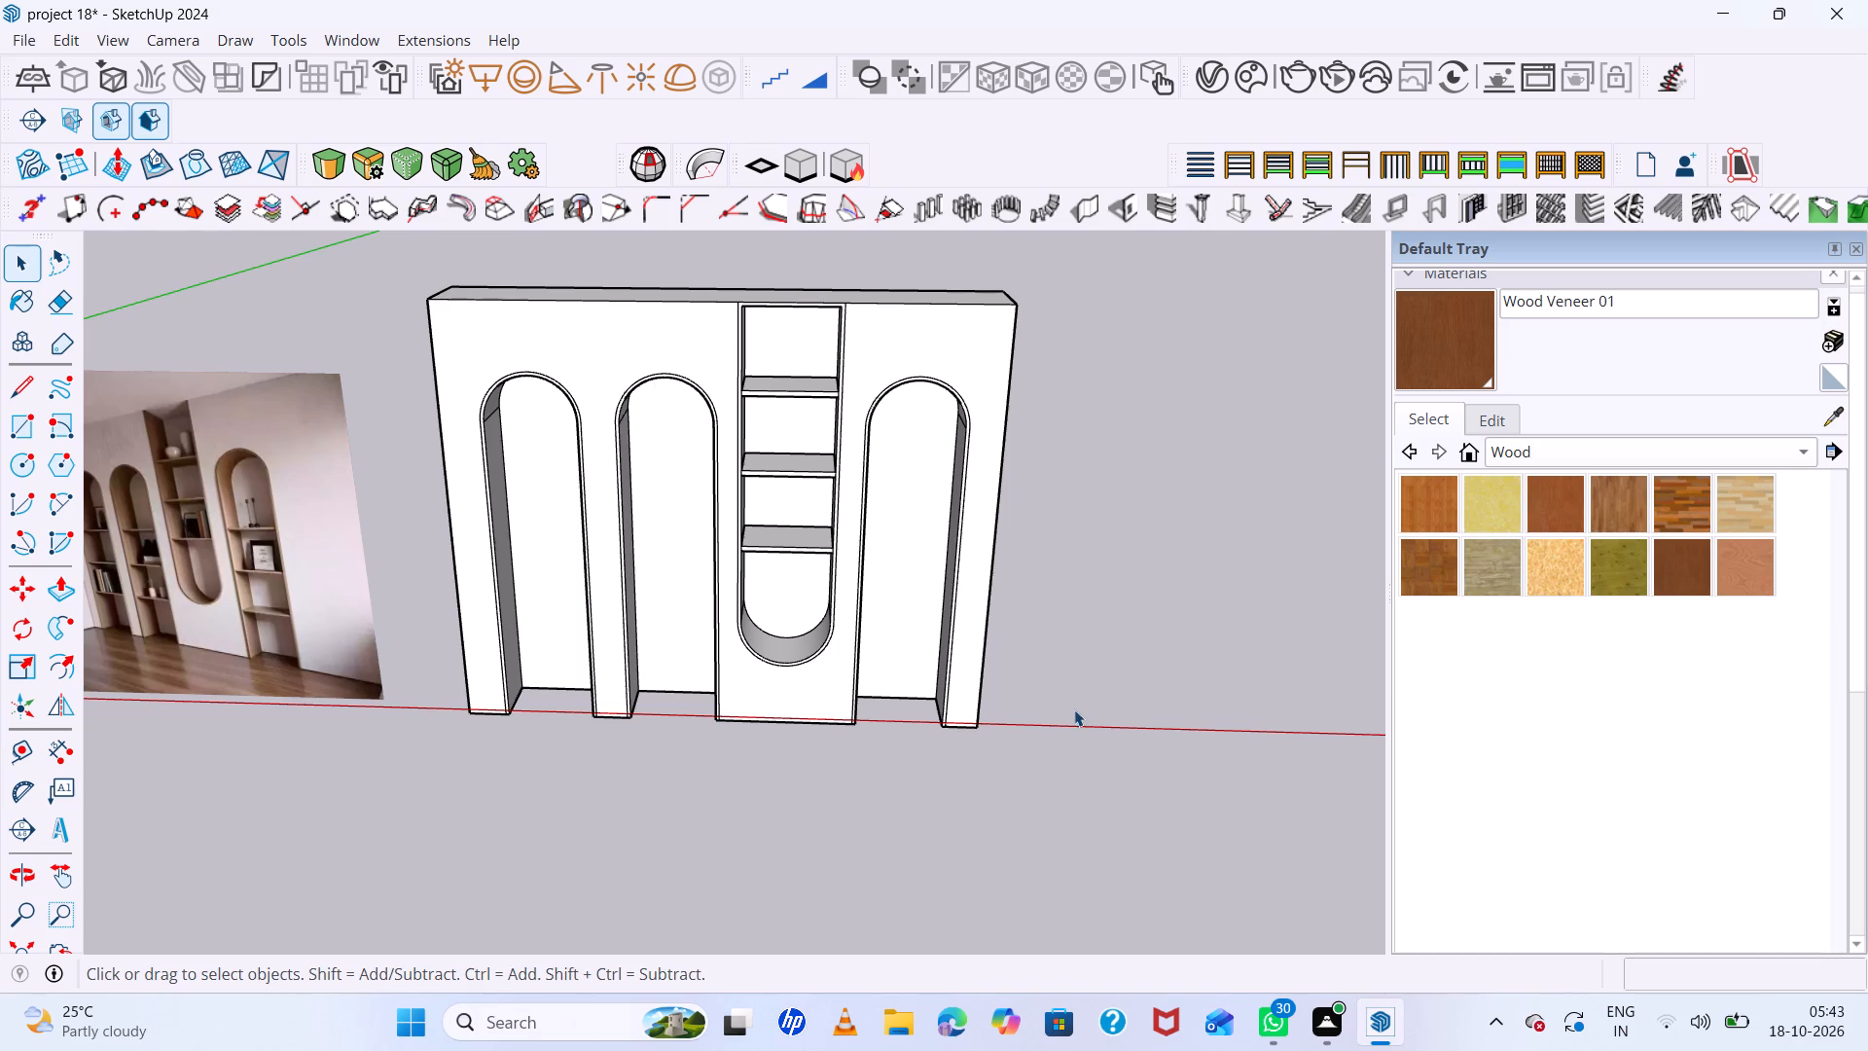
pyautogui.moveTo(996, 700); pyautogui.dragTo(988, 825, button='middle')
pyautogui.scroll(14, 908, 661)
pyautogui.moveTo(930, 733); pyautogui.dragTo(922, 778, button='middle')
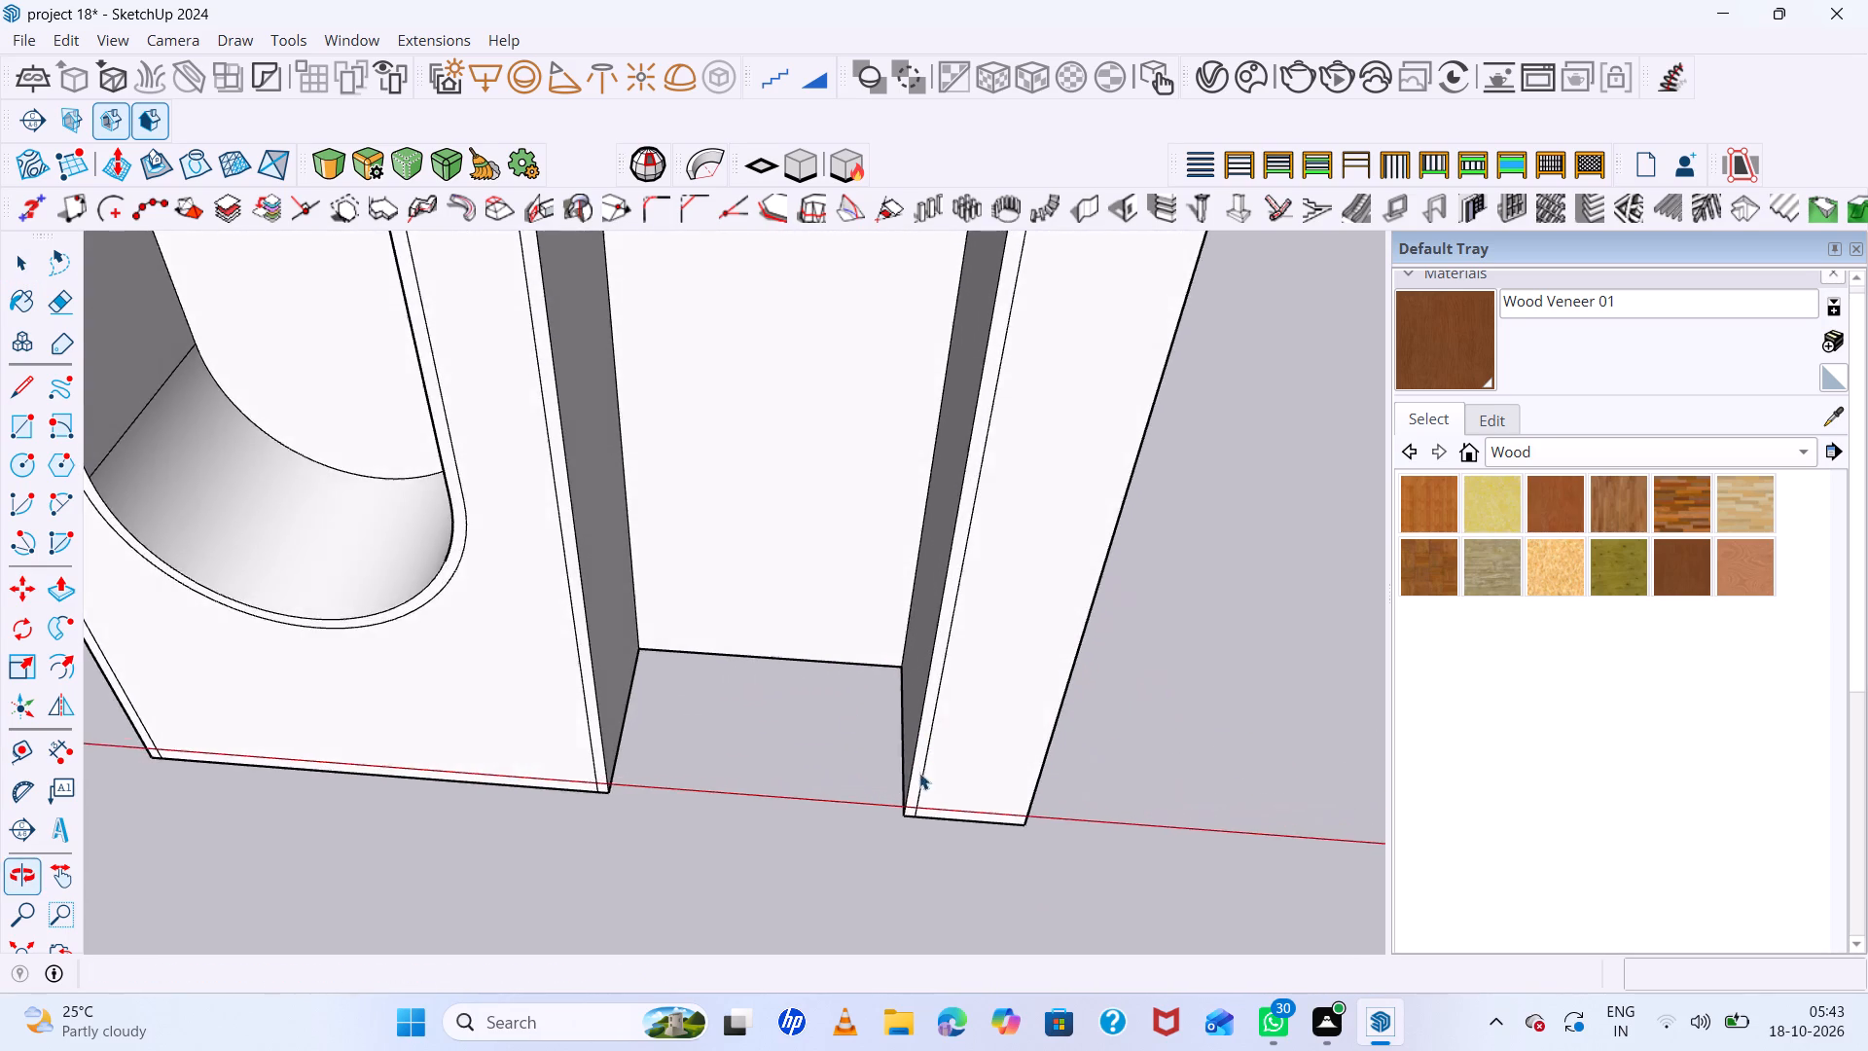
pyautogui.scroll(6, 720, 657)
pyautogui.press('r')
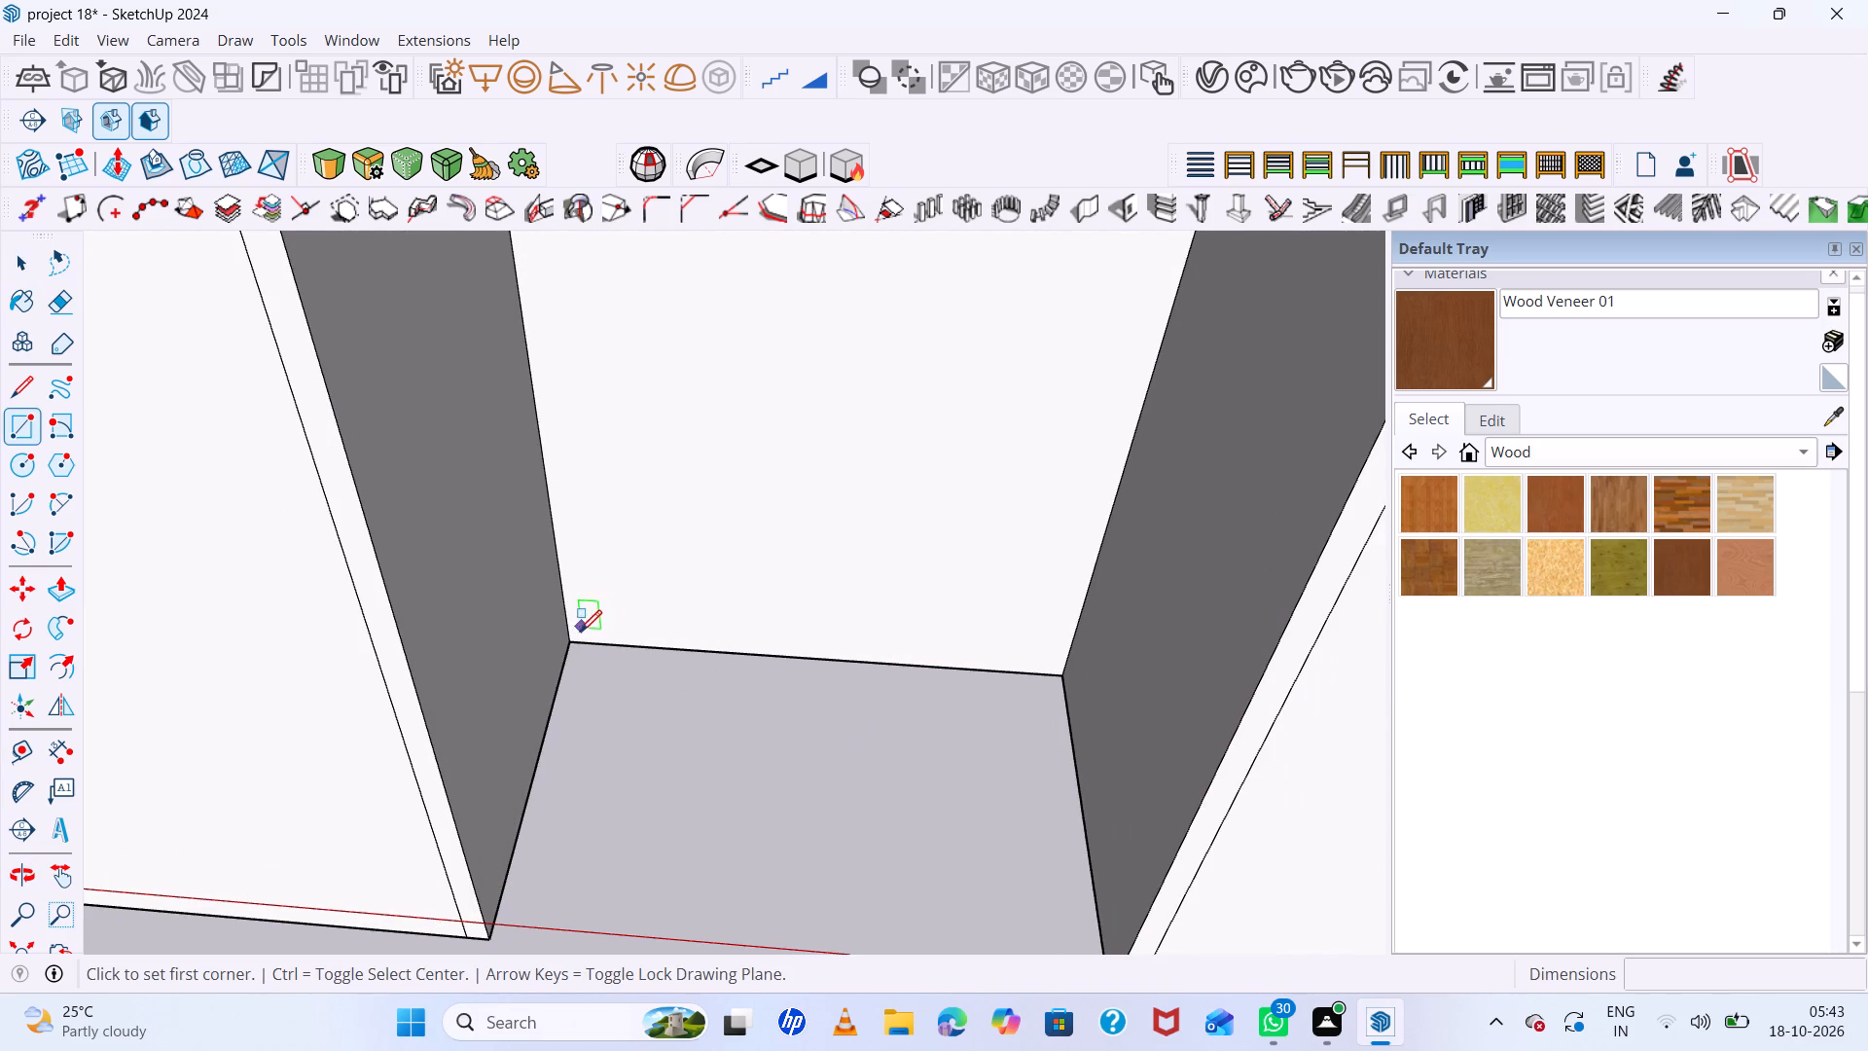
pyautogui.click(573, 638)
pyautogui.scroll(-8, 753, 692)
pyautogui.scroll(7, 937, 852)
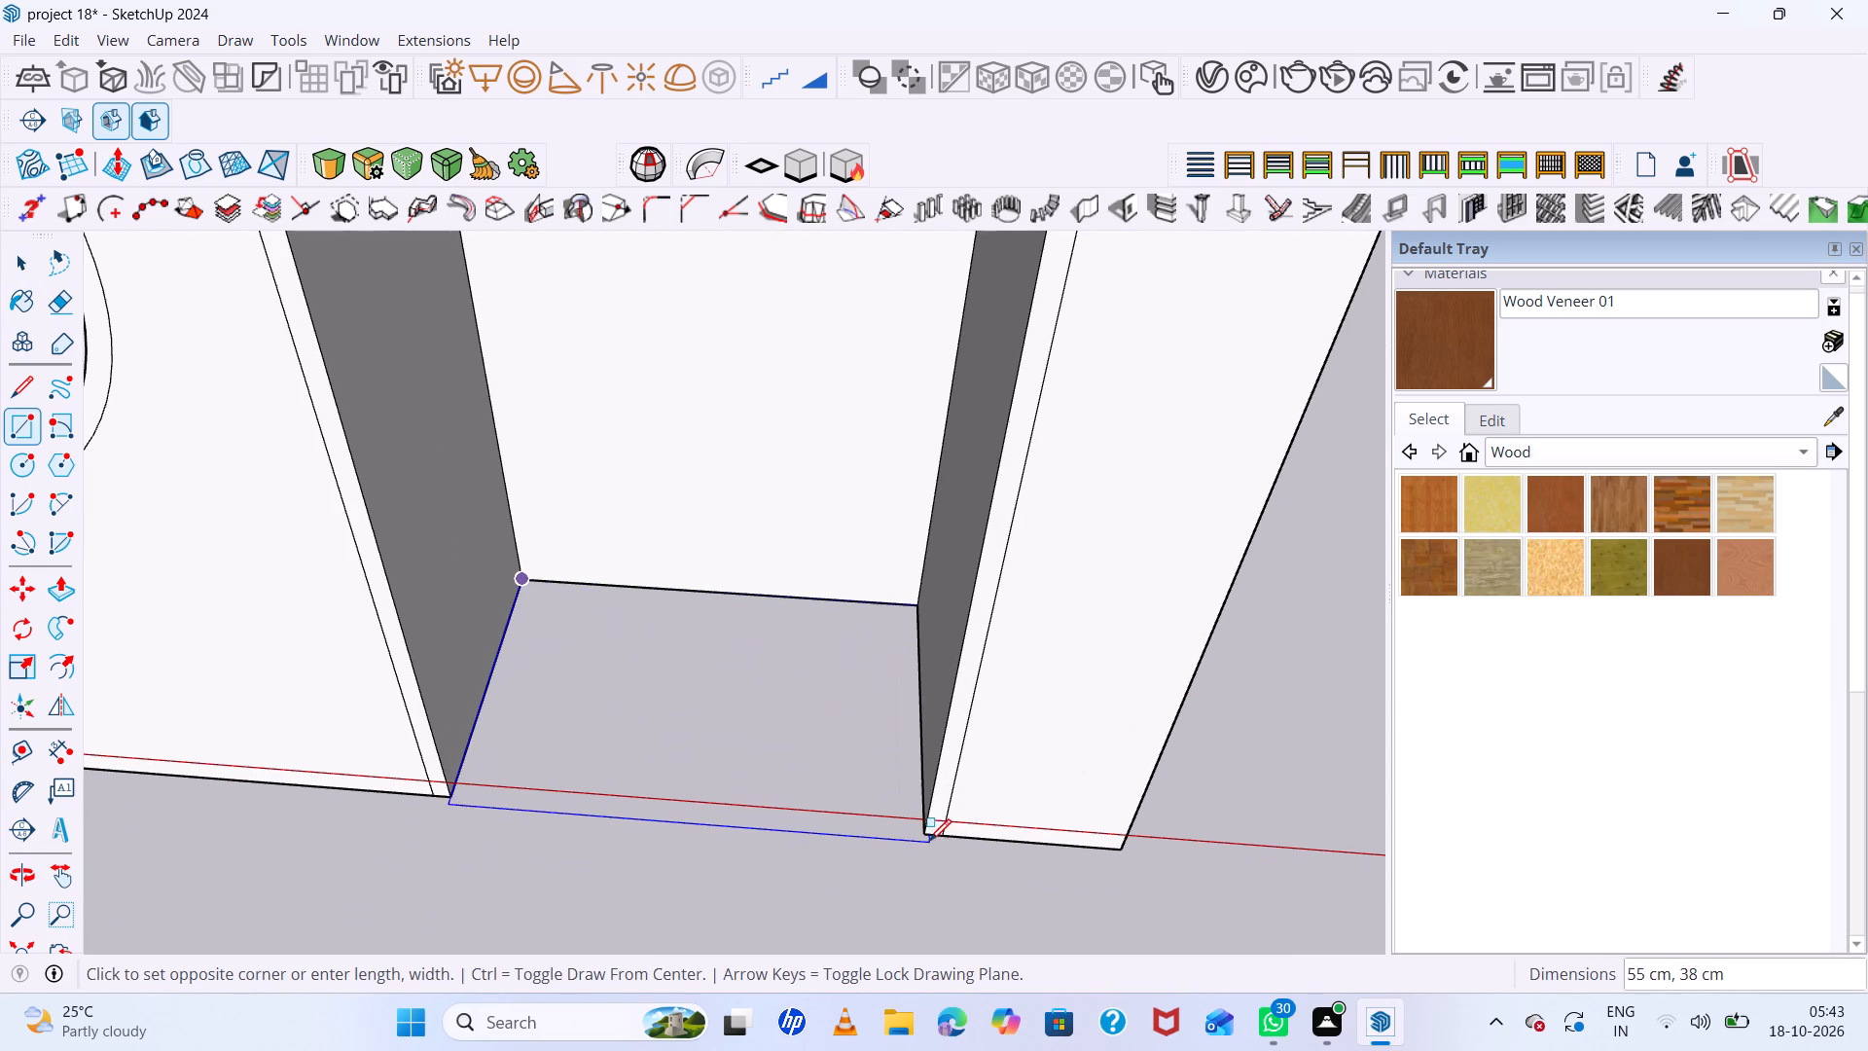
pyautogui.click(929, 837)
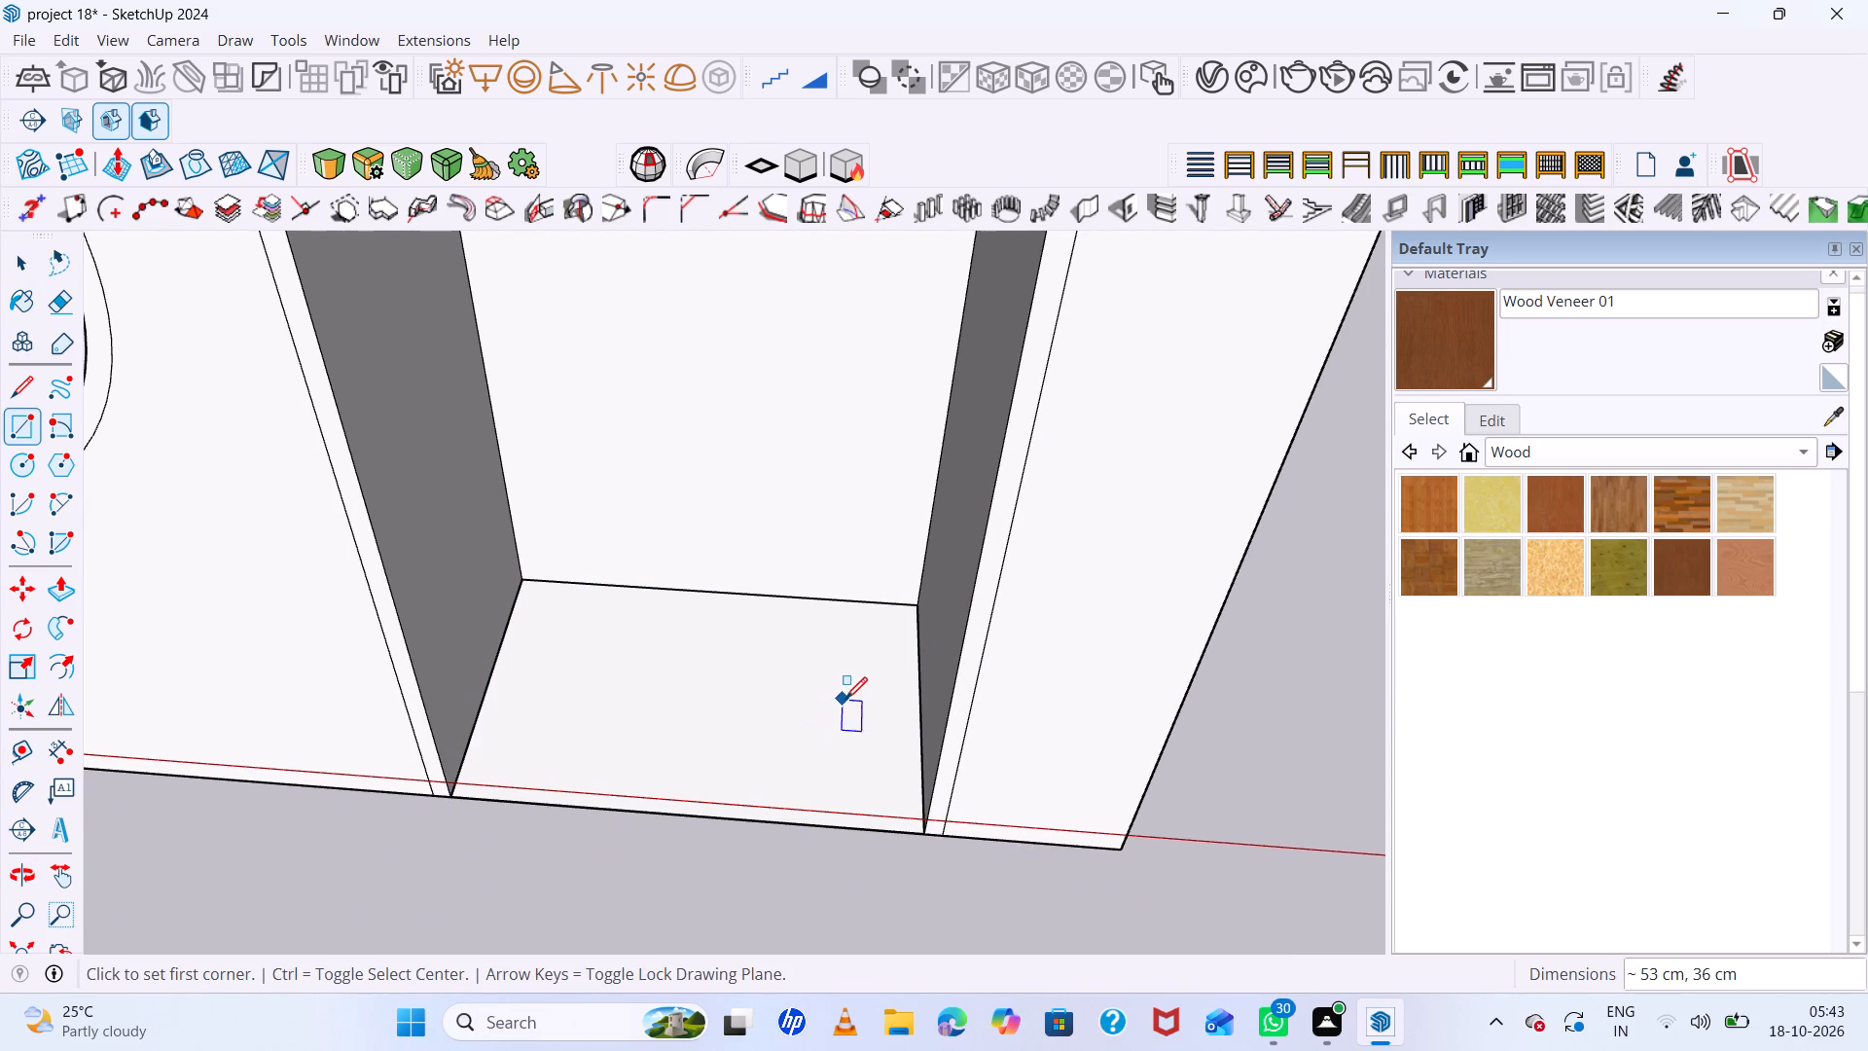
# Push/Pull the new floor face in the rightmost arched niche upward by 3 cm.
pyautogui.press('p')
pyautogui.click(848, 736)
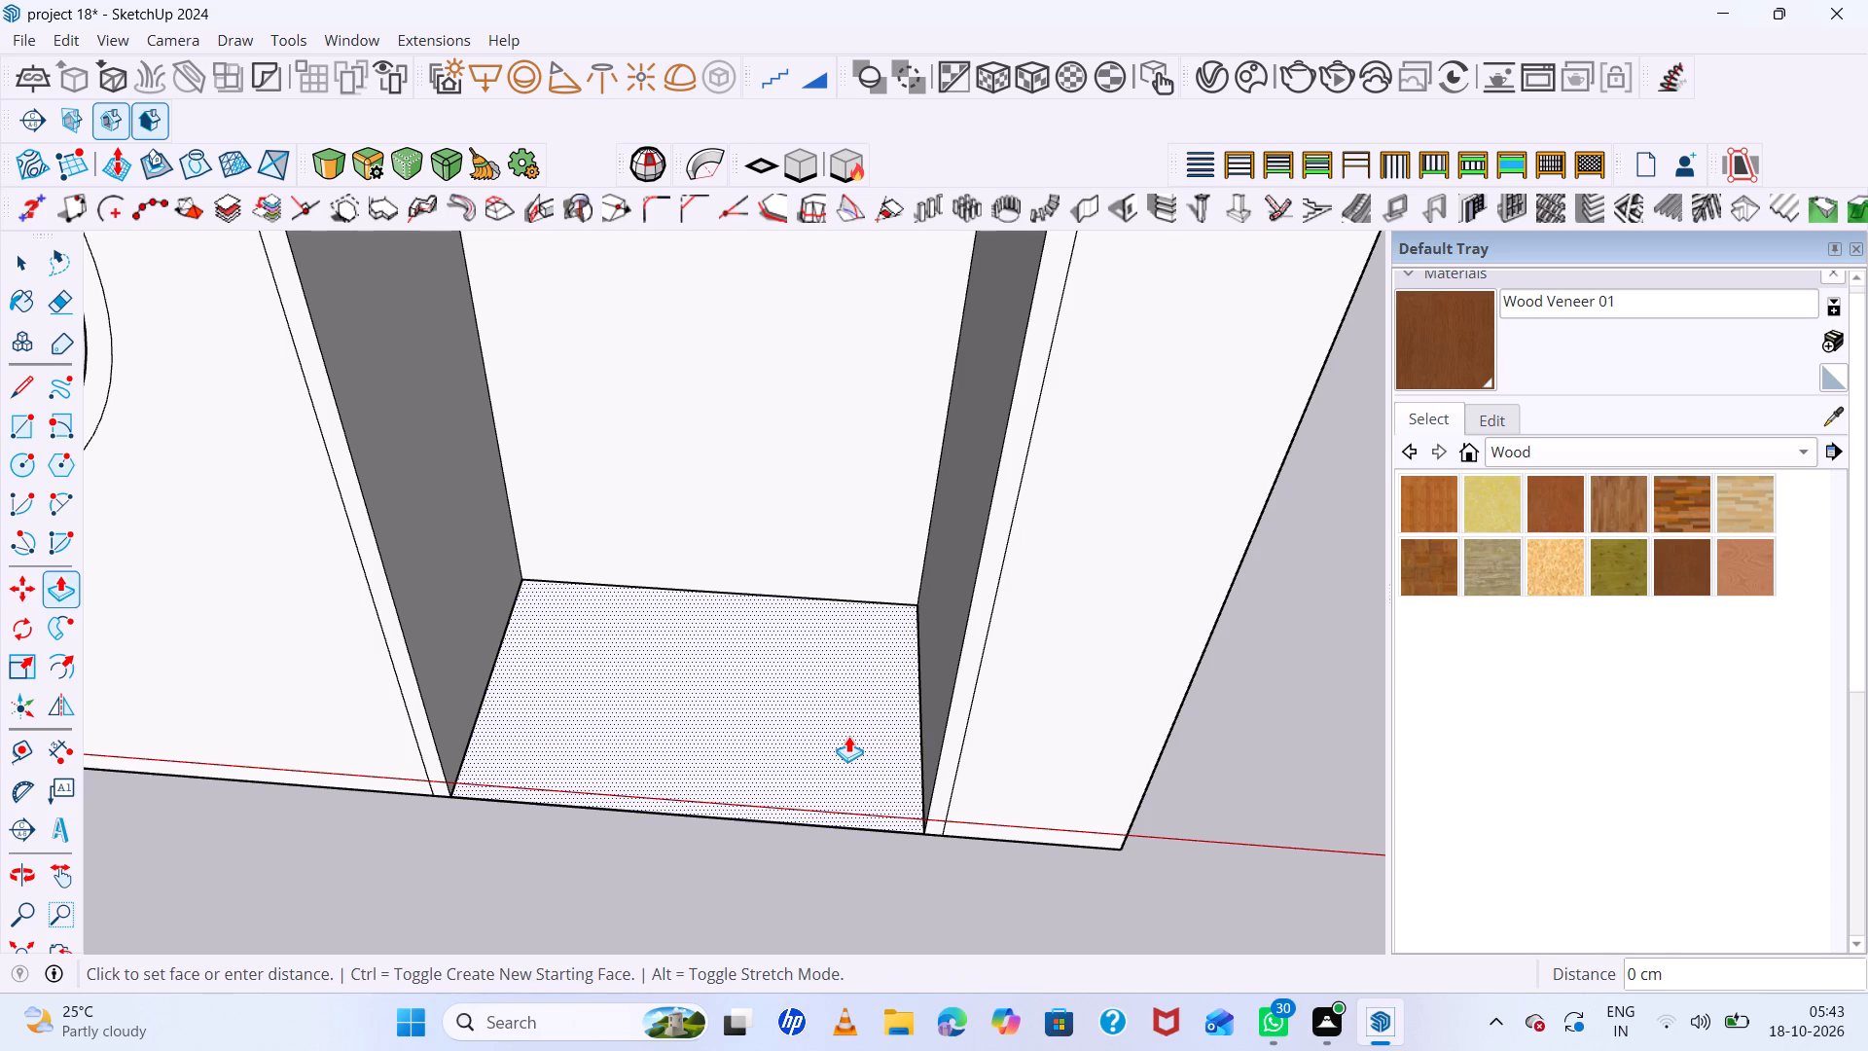
pyautogui.press('3')
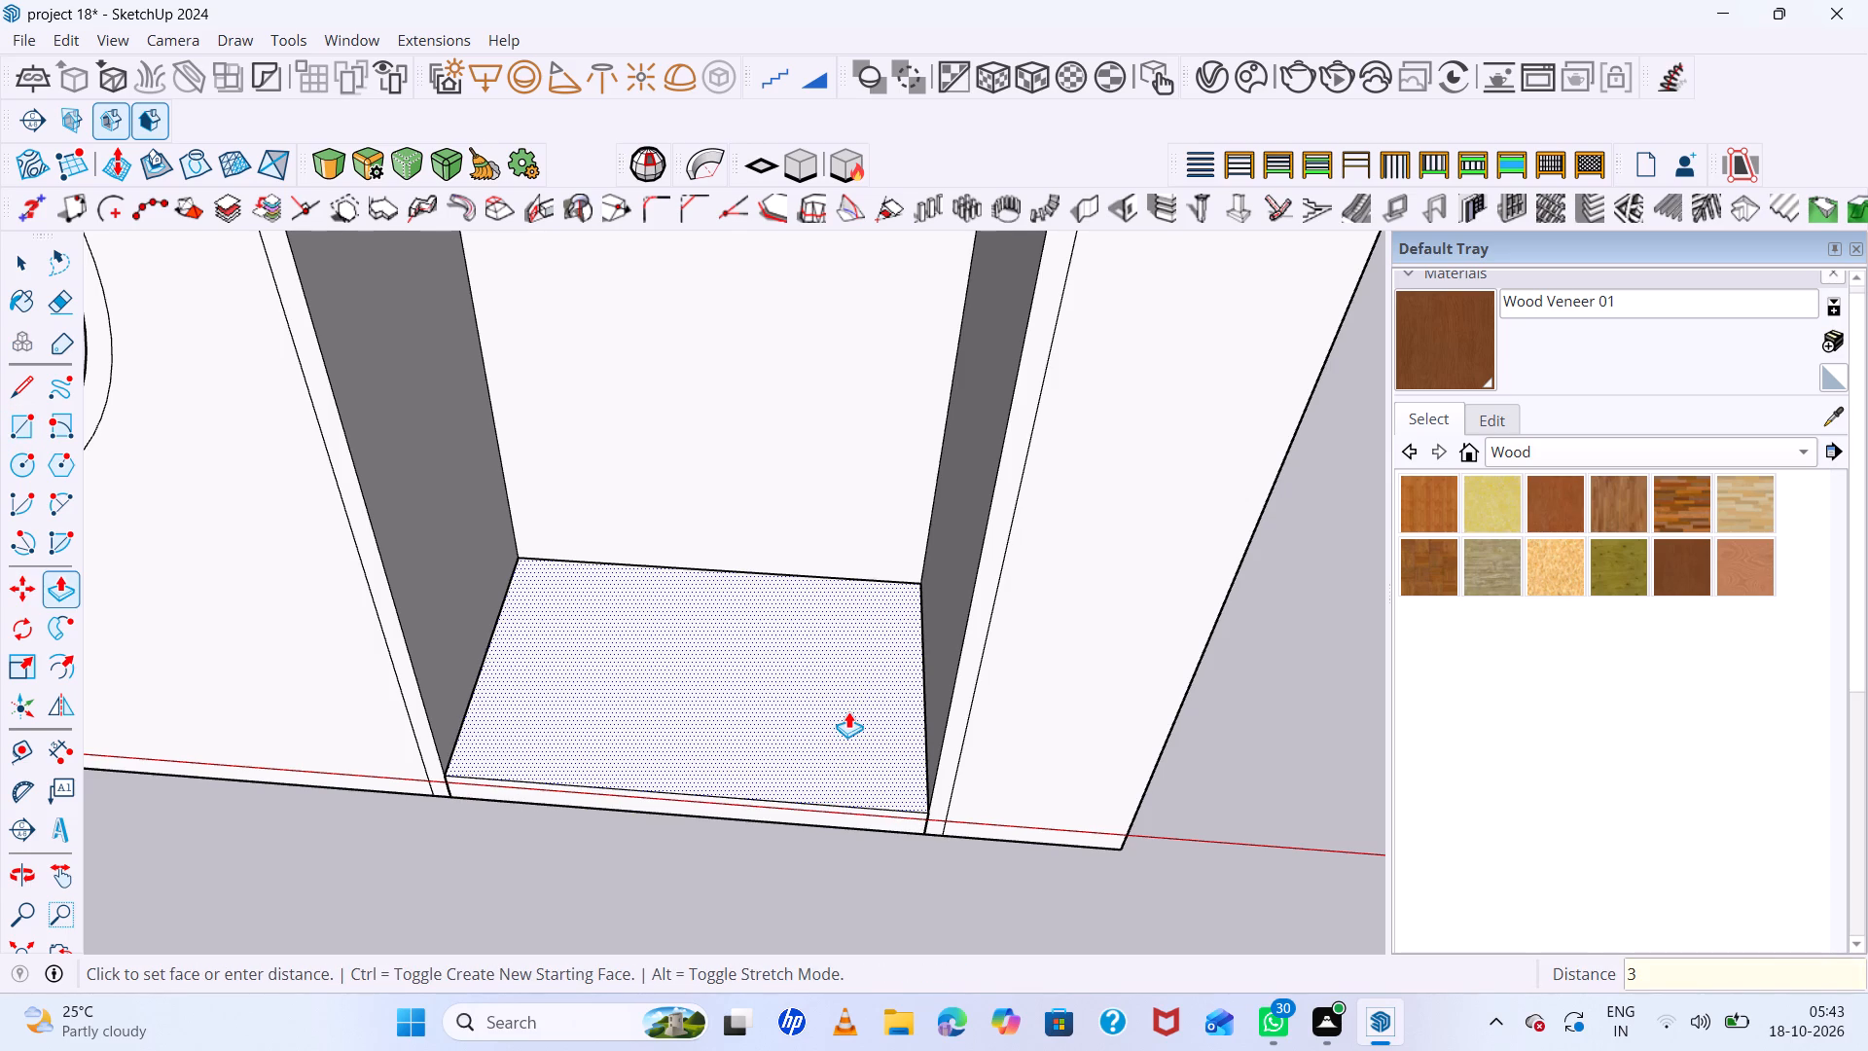
pyautogui.press('Return')
# Move the whole 3 cm shelf board 50 cm straight up inside the rightmost arched niche.
pyautogui.press('space')
pyautogui.tripleClick(847, 791)
pyautogui.click(847, 791)
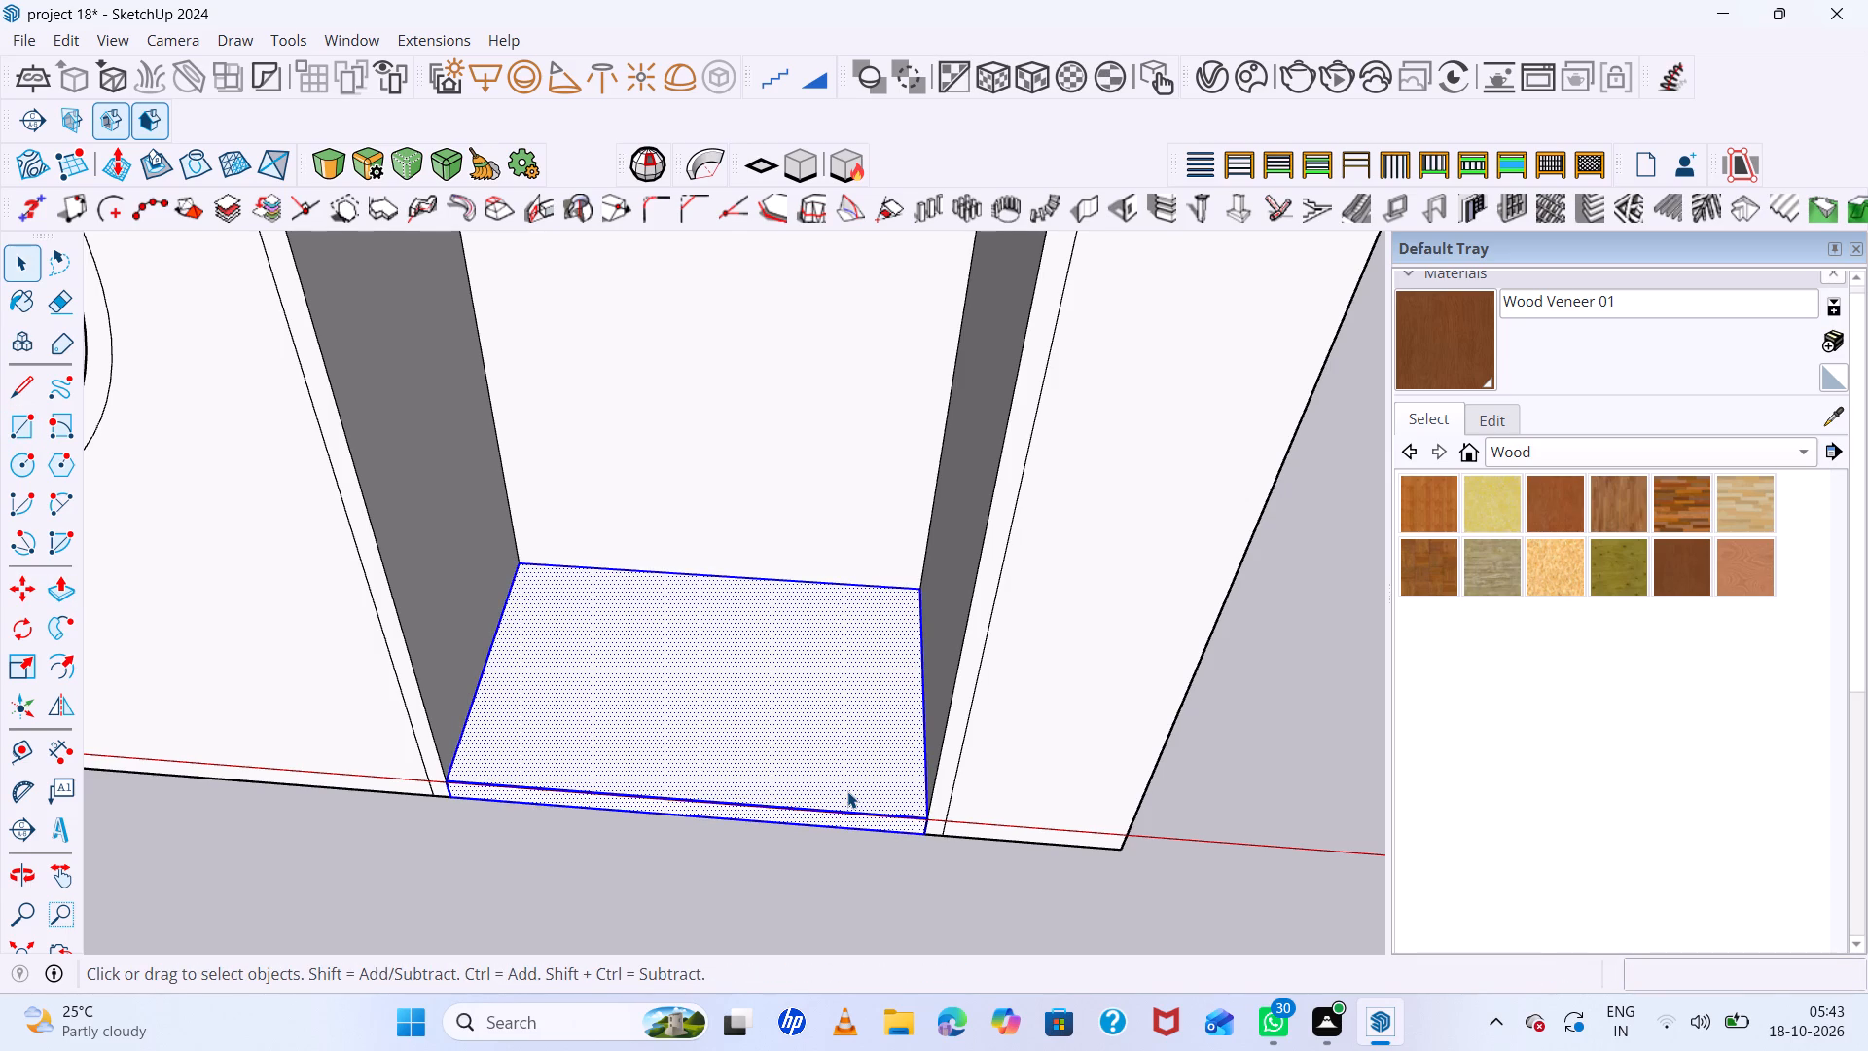
pyautogui.press('m')
pyautogui.scroll(6, 891, 841)
pyautogui.click(940, 835)
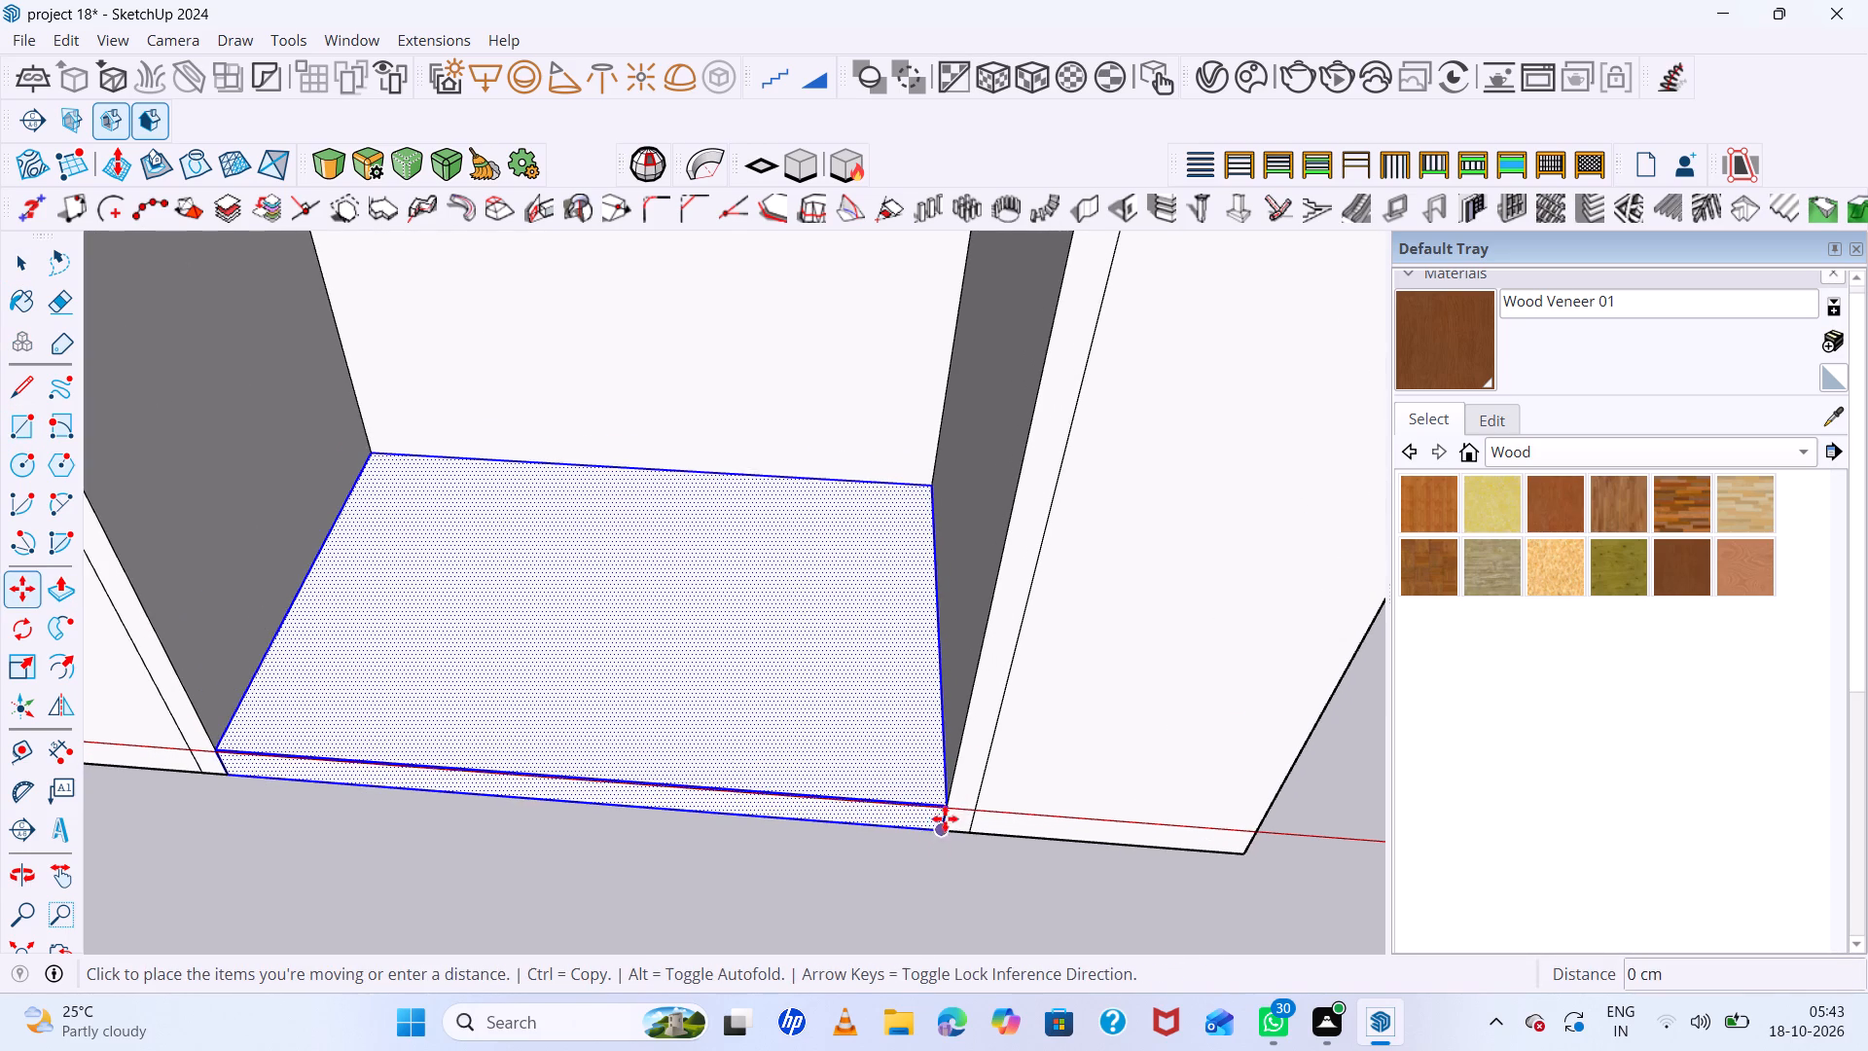
pyautogui.scroll(-14, 1014, 602)
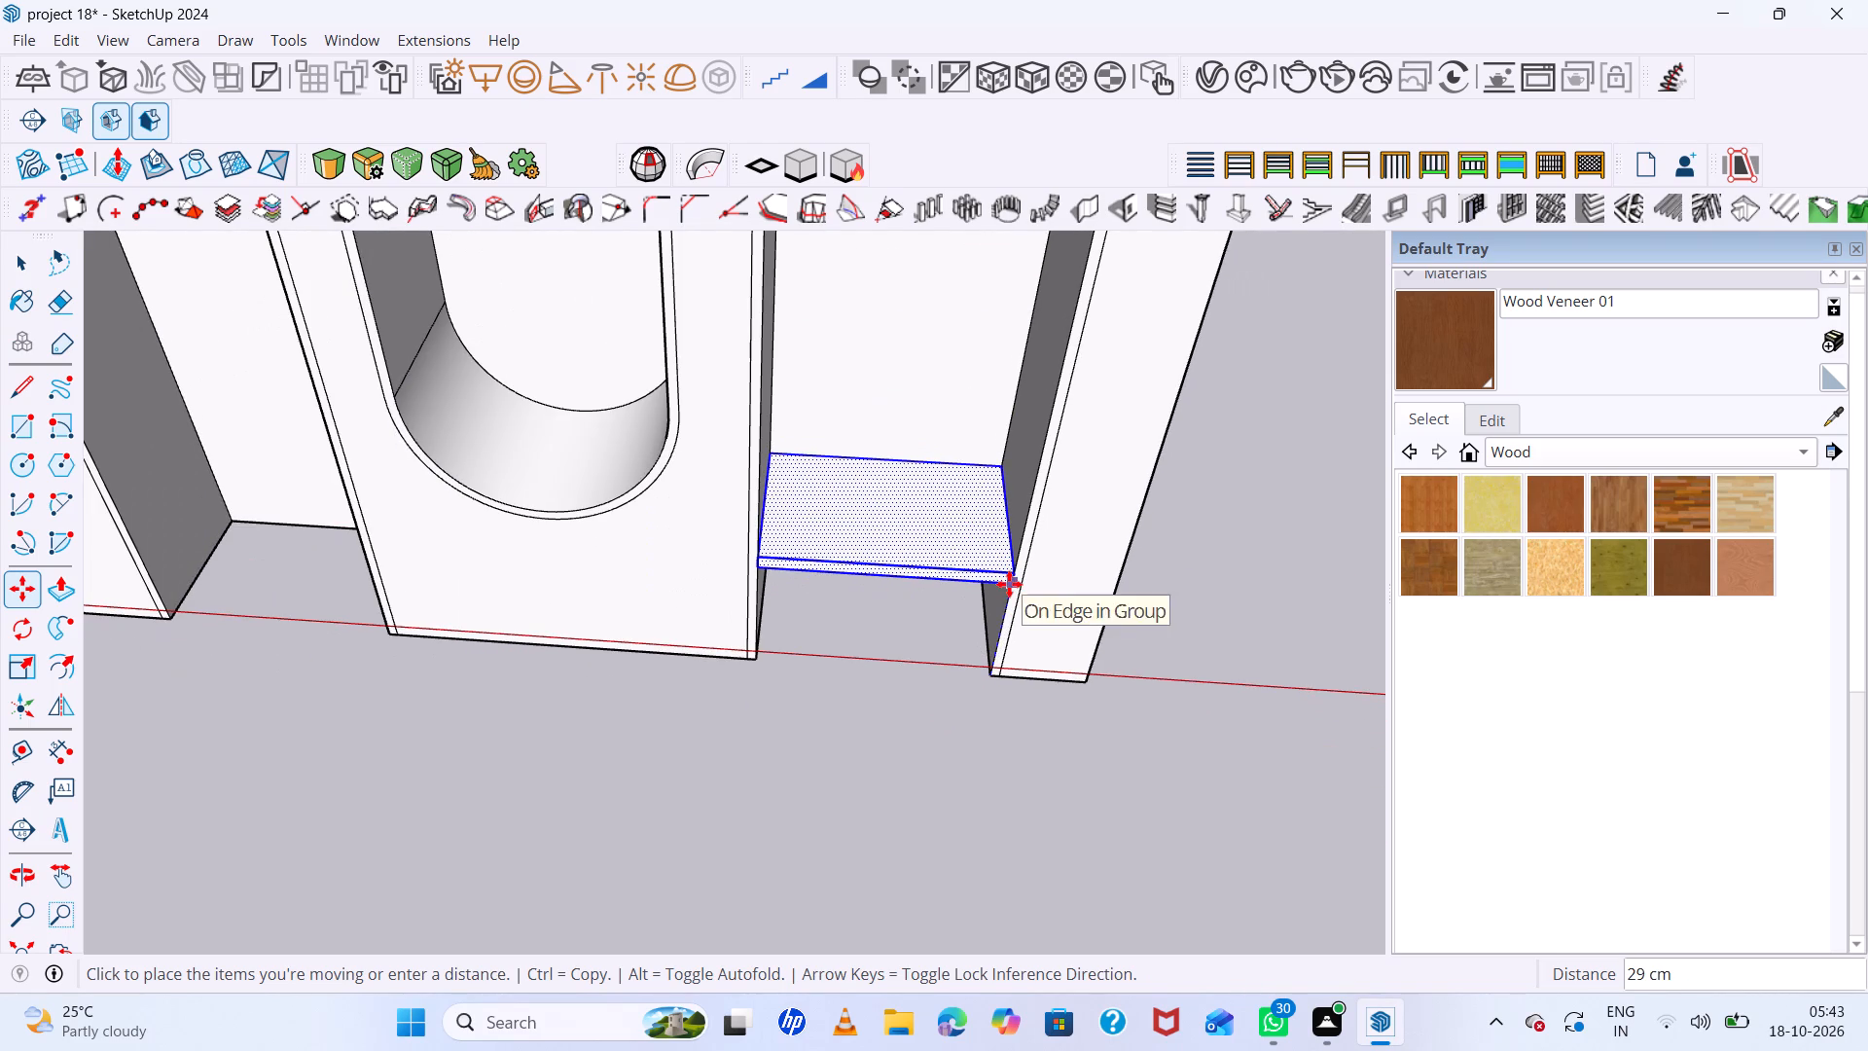
pyautogui.press('Up')
pyautogui.scroll(-7, 1010, 589)
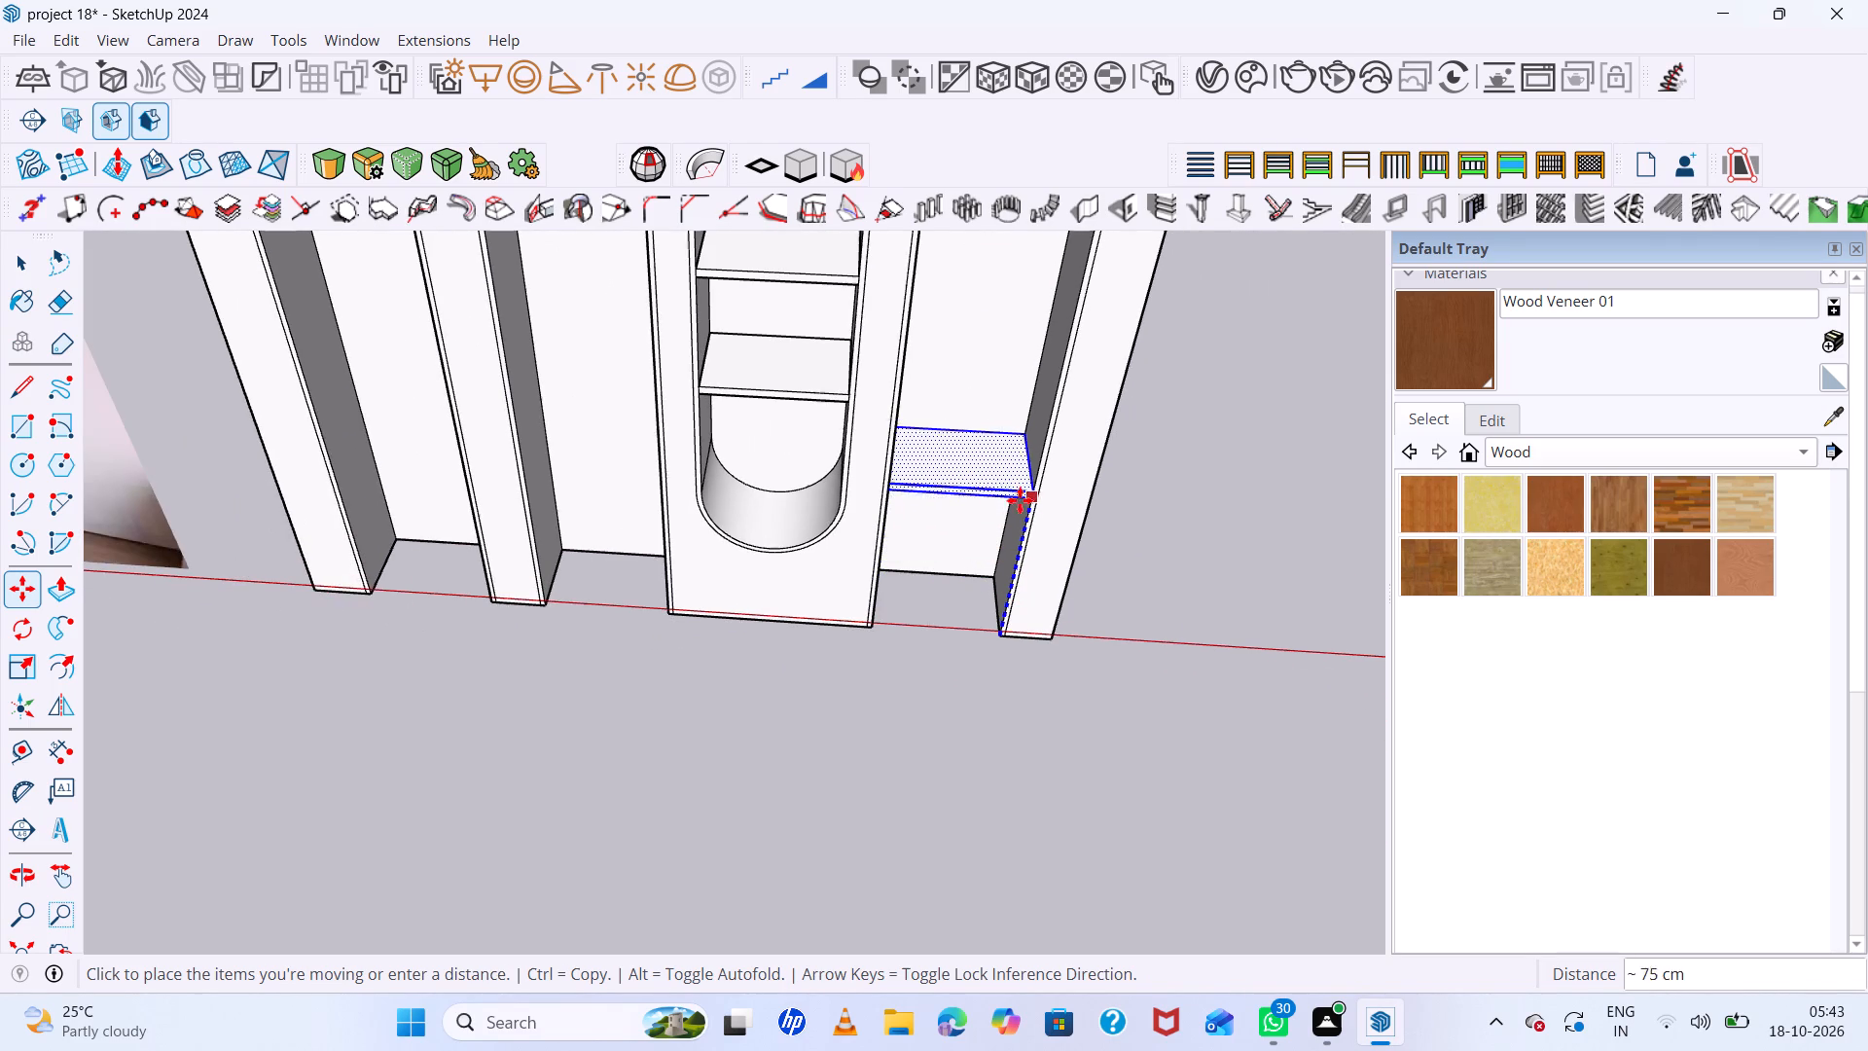
pyautogui.scroll(-6, 1006, 548)
pyautogui.moveTo(991, 554); pyautogui.dragTo(961, 351, button='middle')
pyautogui.scroll(4, 1070, 562)
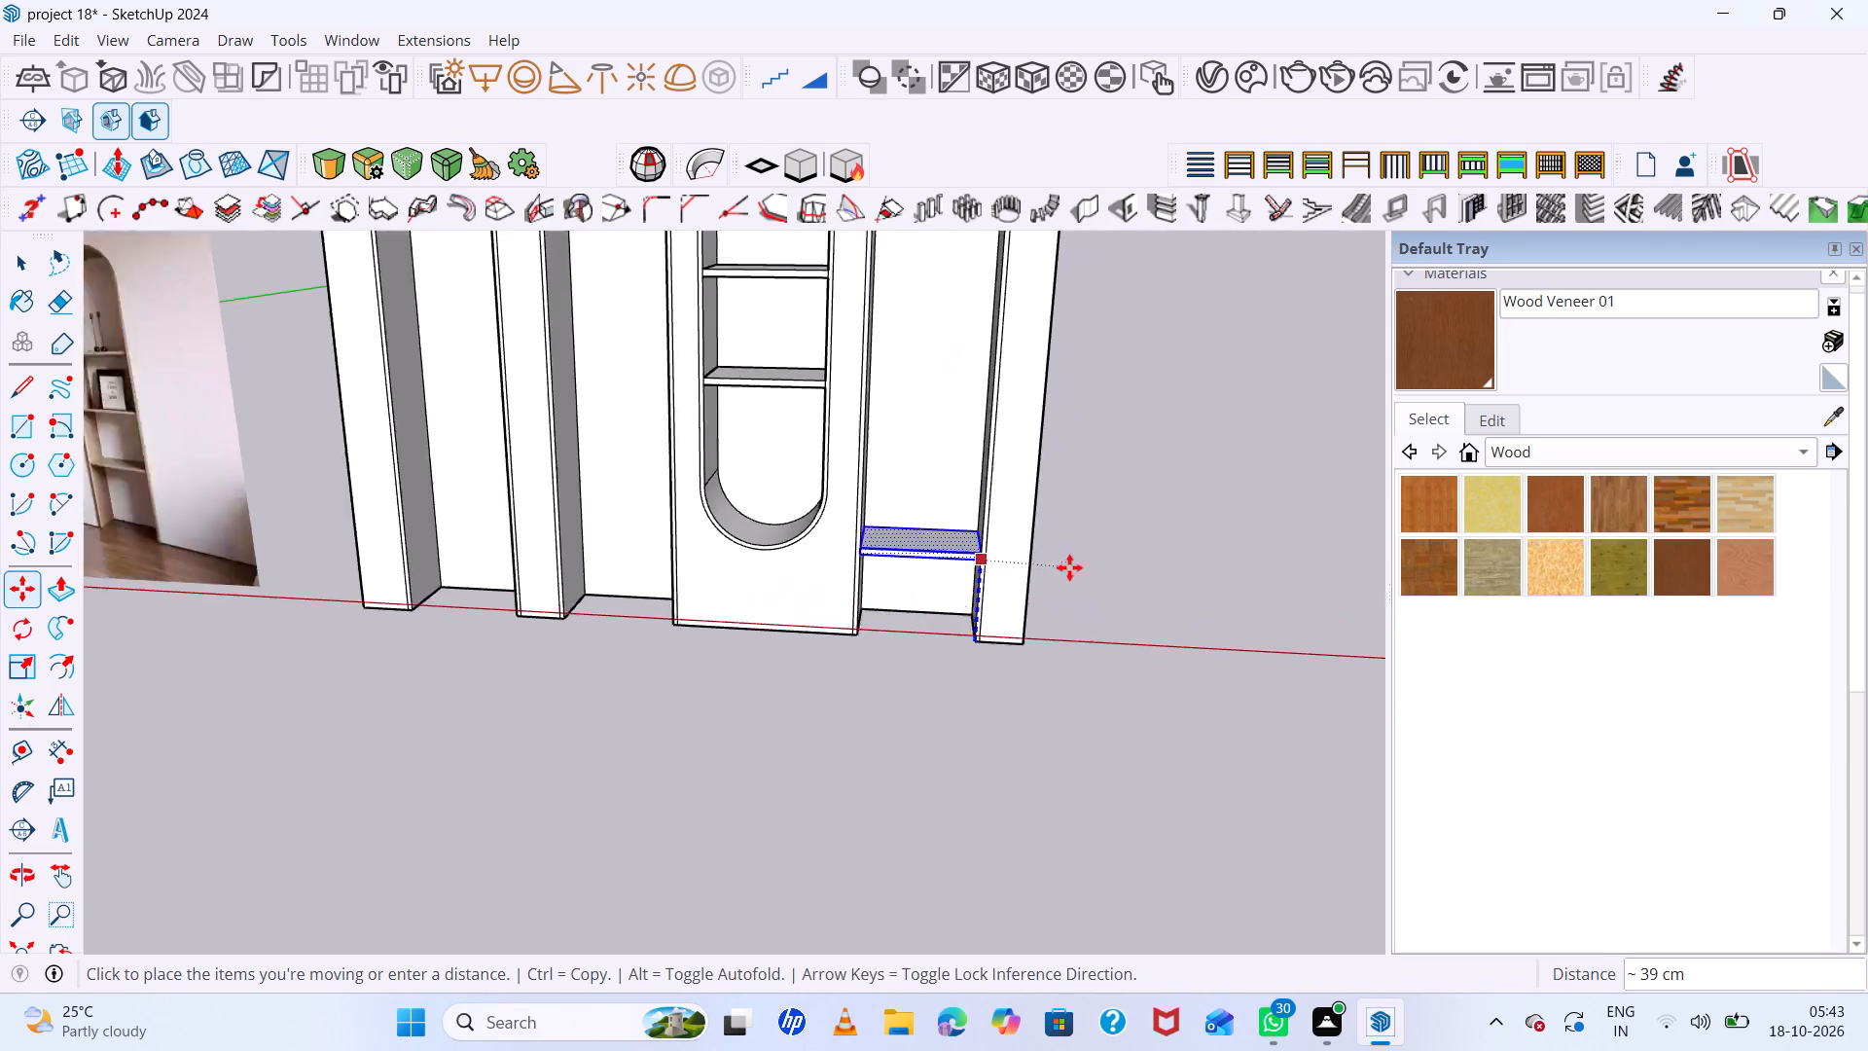
pyautogui.scroll(8, 1069, 567)
pyautogui.click(950, 512)
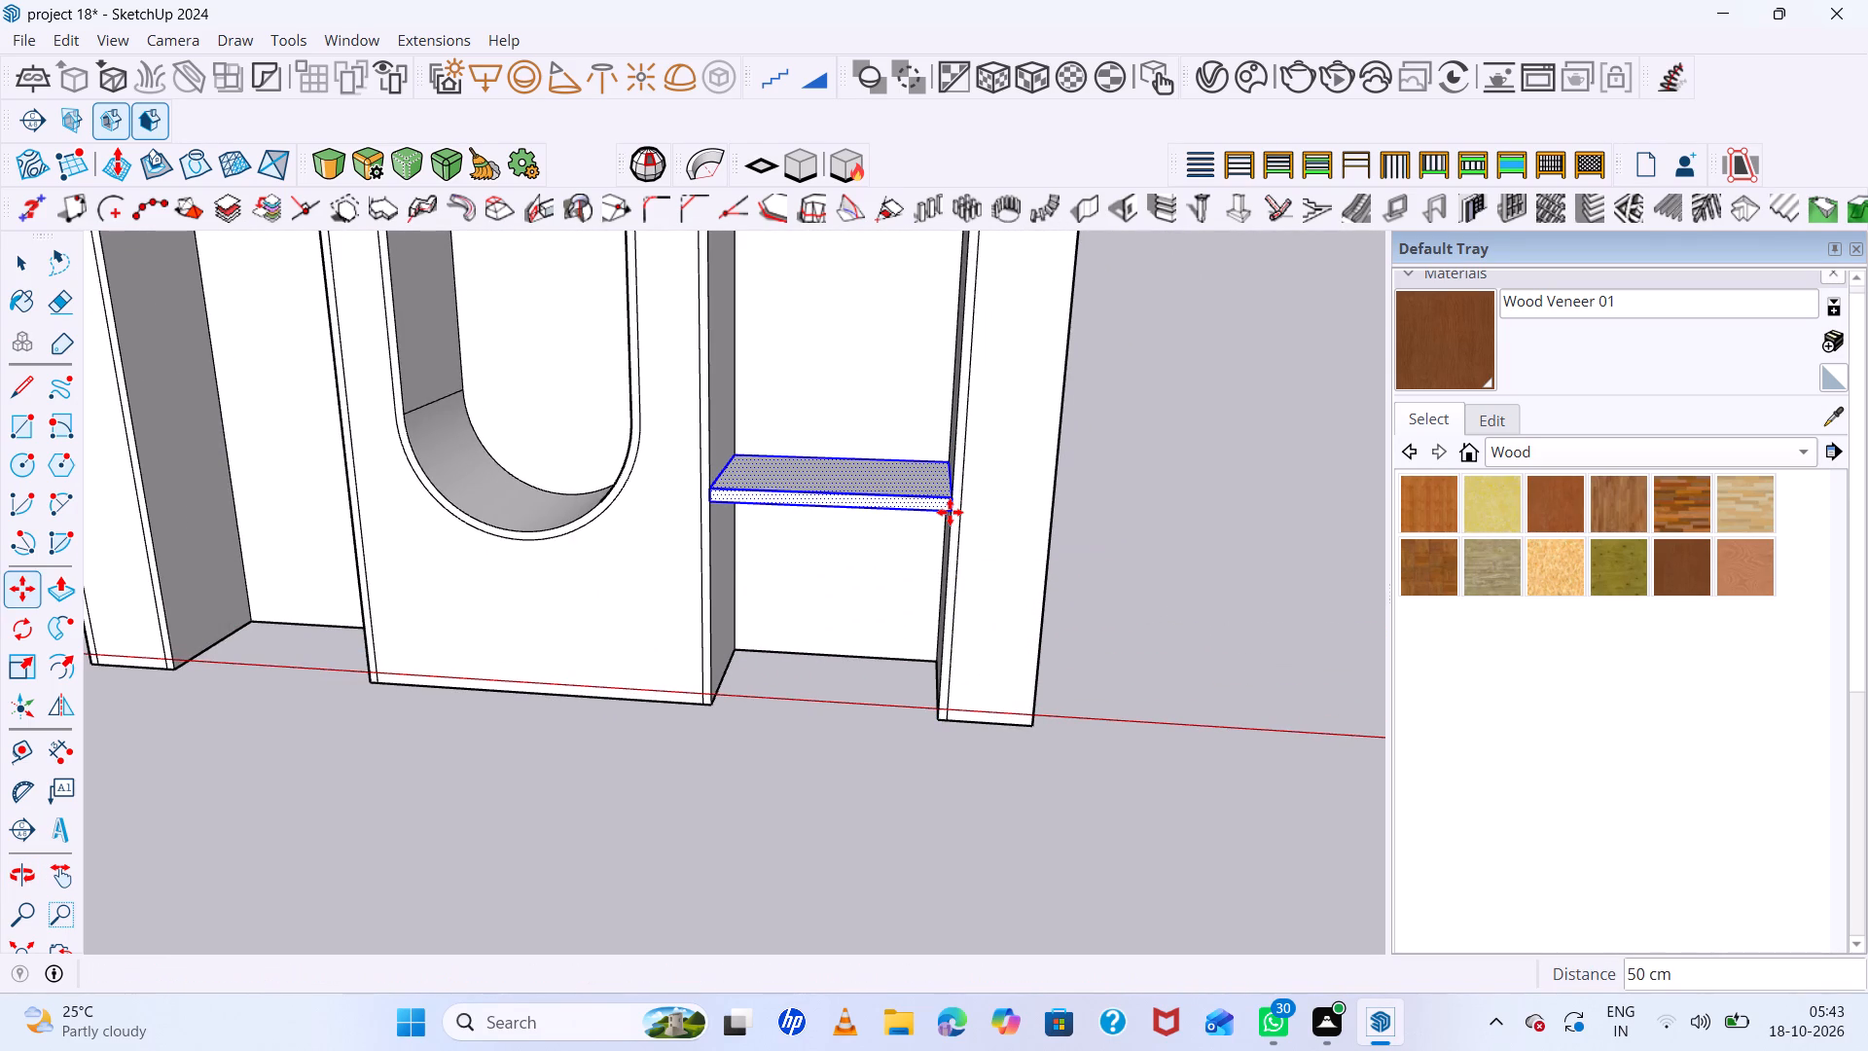
# Copy the shelf about 100 cm straight up in the rightmost arched niche and divide the span by 2 to add a middle shelf.
pyautogui.keyDown('ctrl'); pyautogui.click(950, 512); pyautogui.keyUp('ctrl')
pyautogui.scroll(-2, 947, 451)
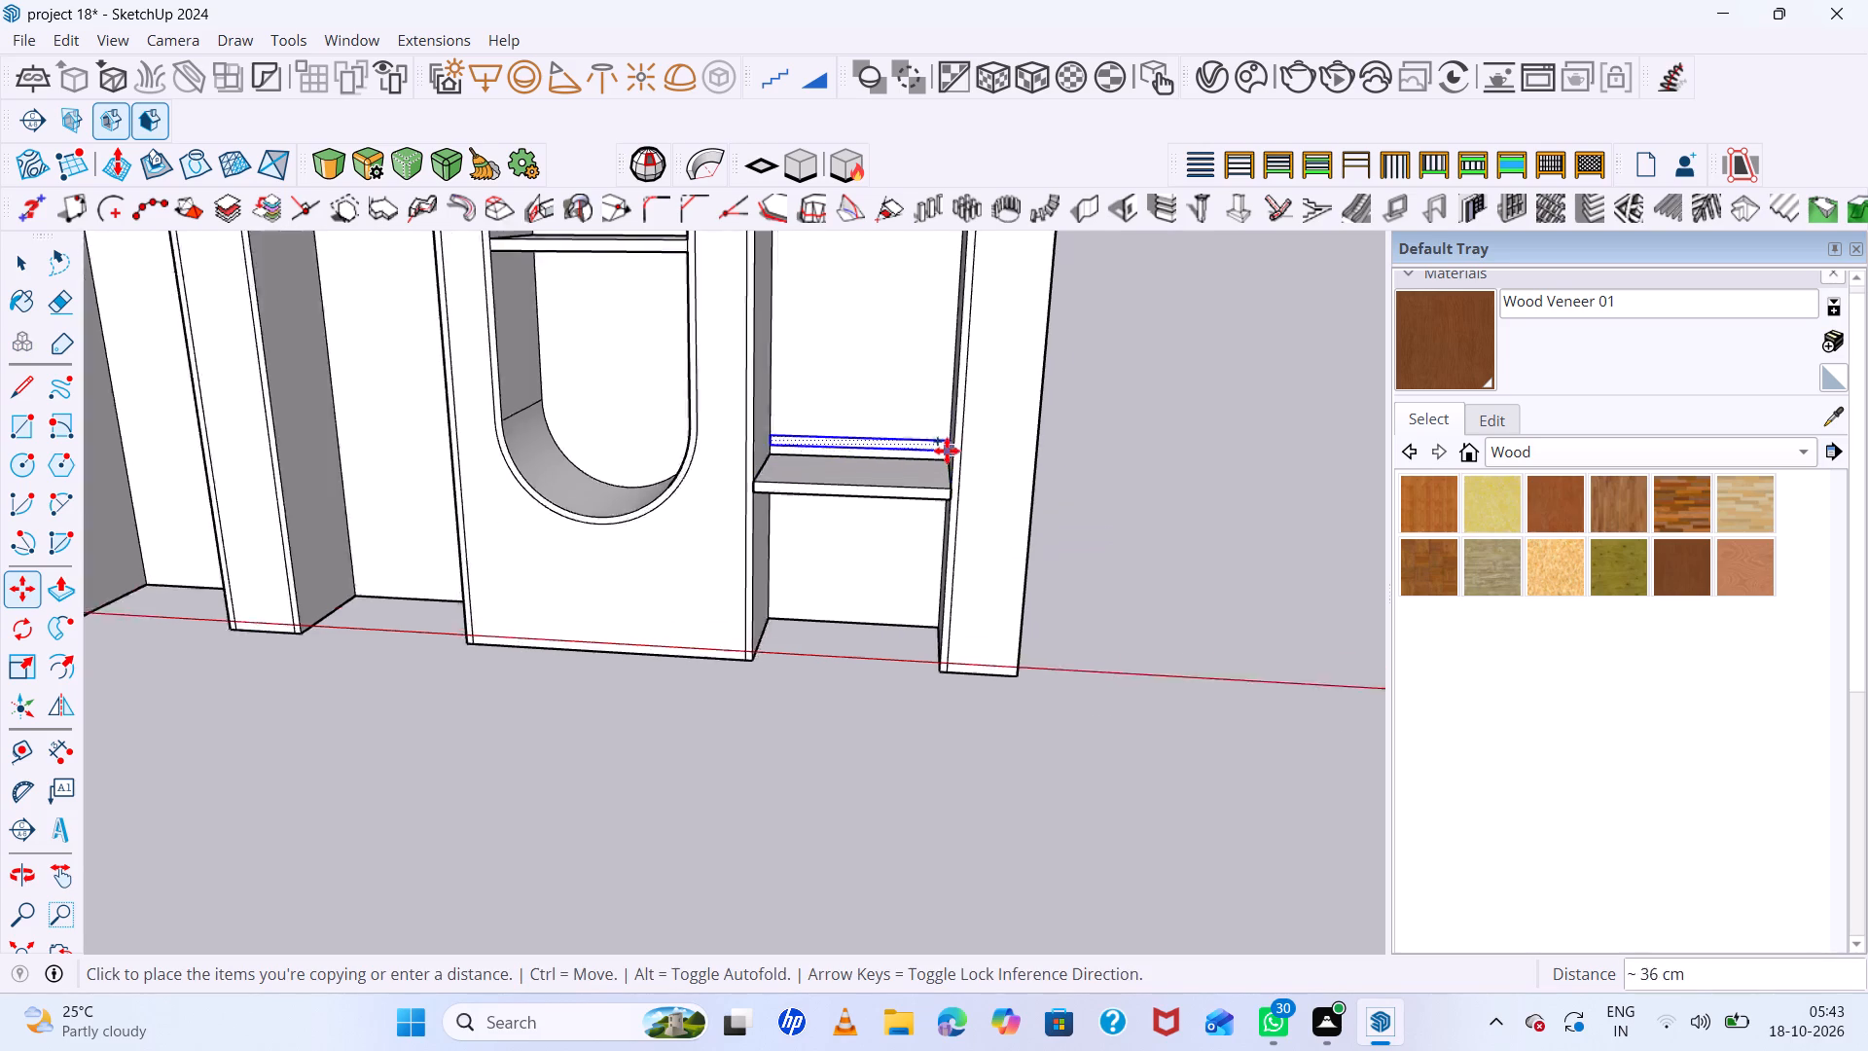
pyautogui.scroll(-3, 947, 451)
pyautogui.press('Up')
pyautogui.scroll(-11, 951, 454)
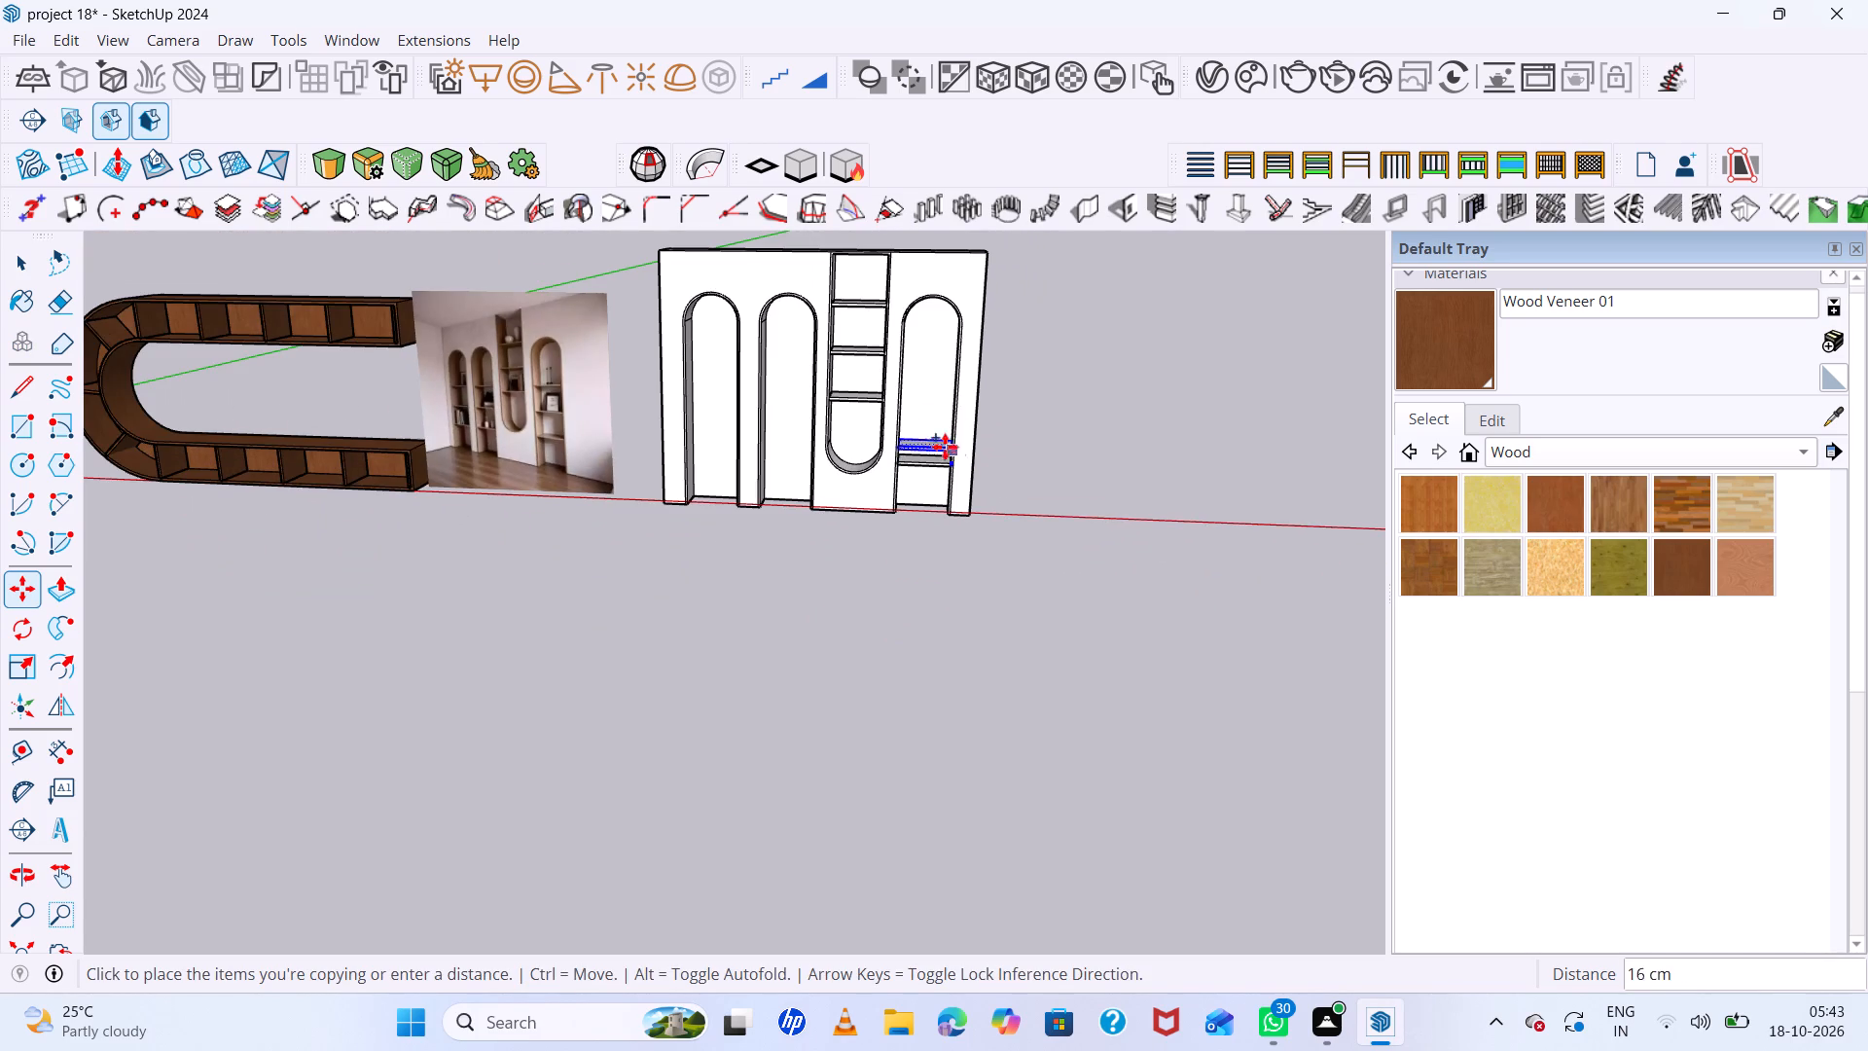
pyautogui.scroll(11, 926, 346)
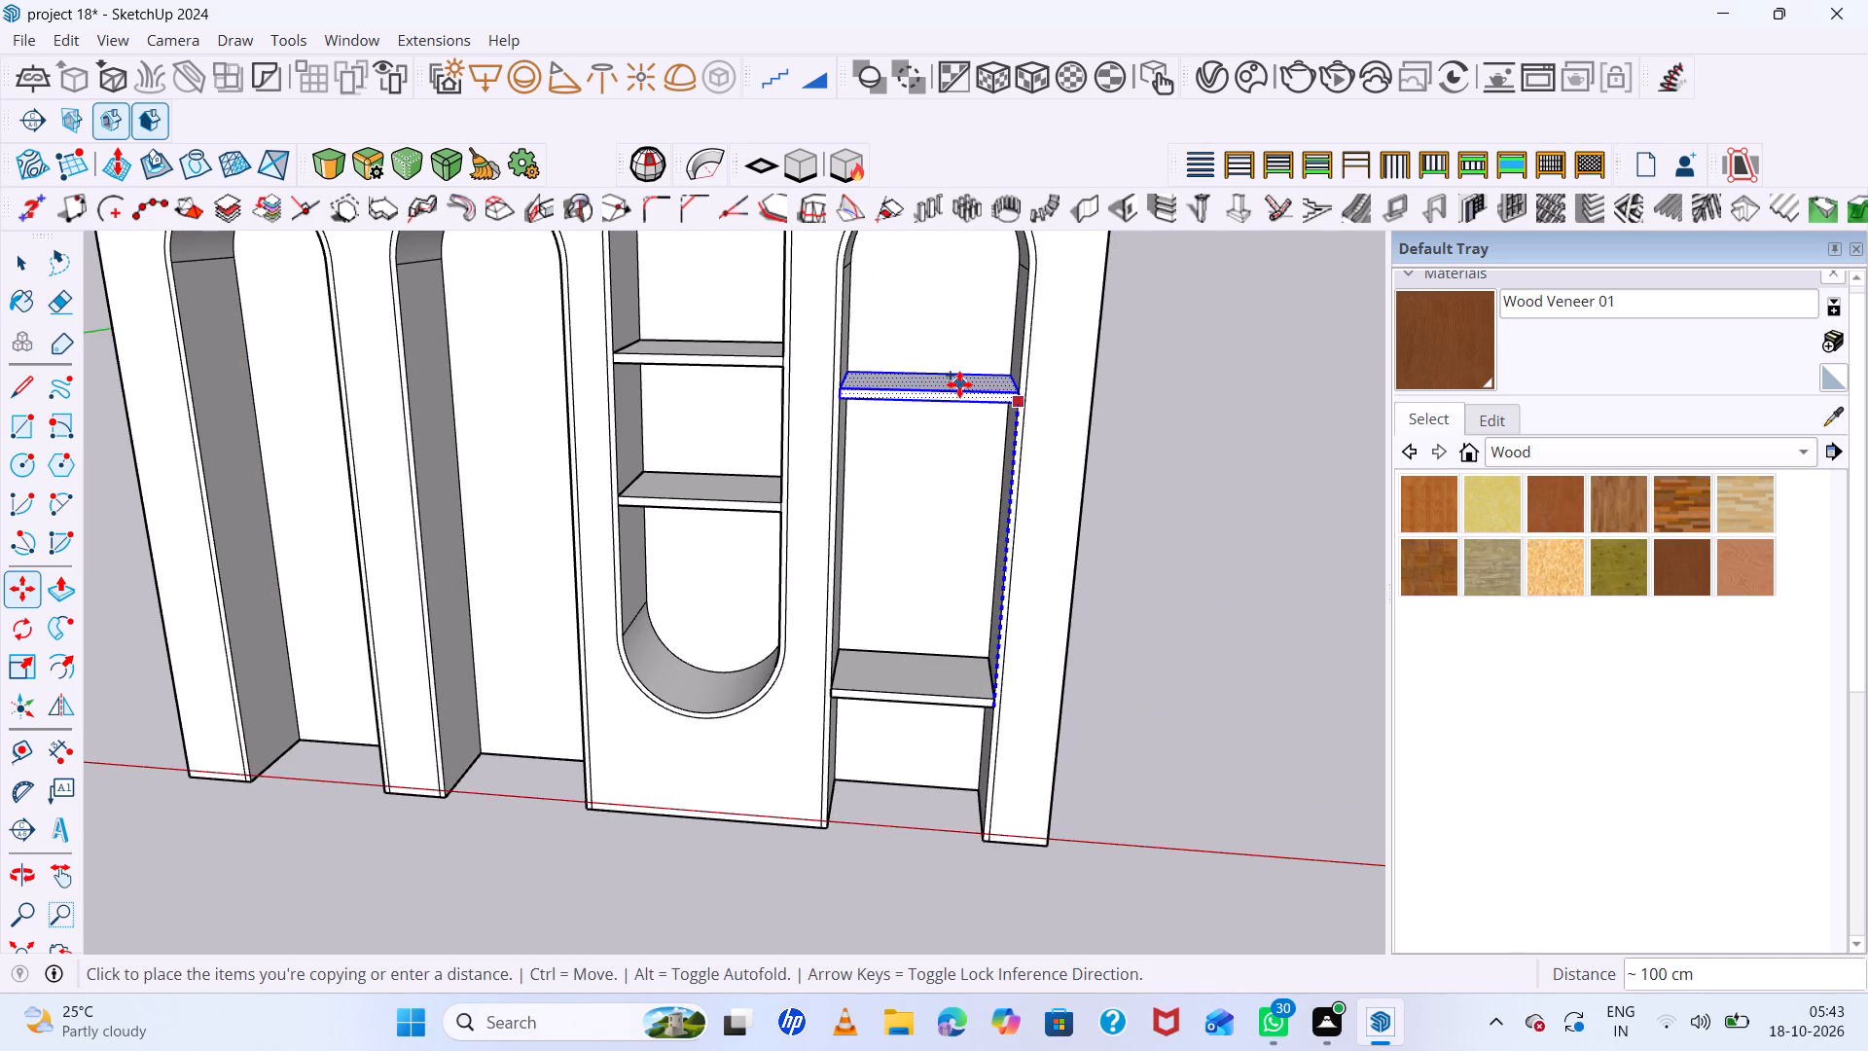
pyautogui.click(959, 384)
pyautogui.press('2')
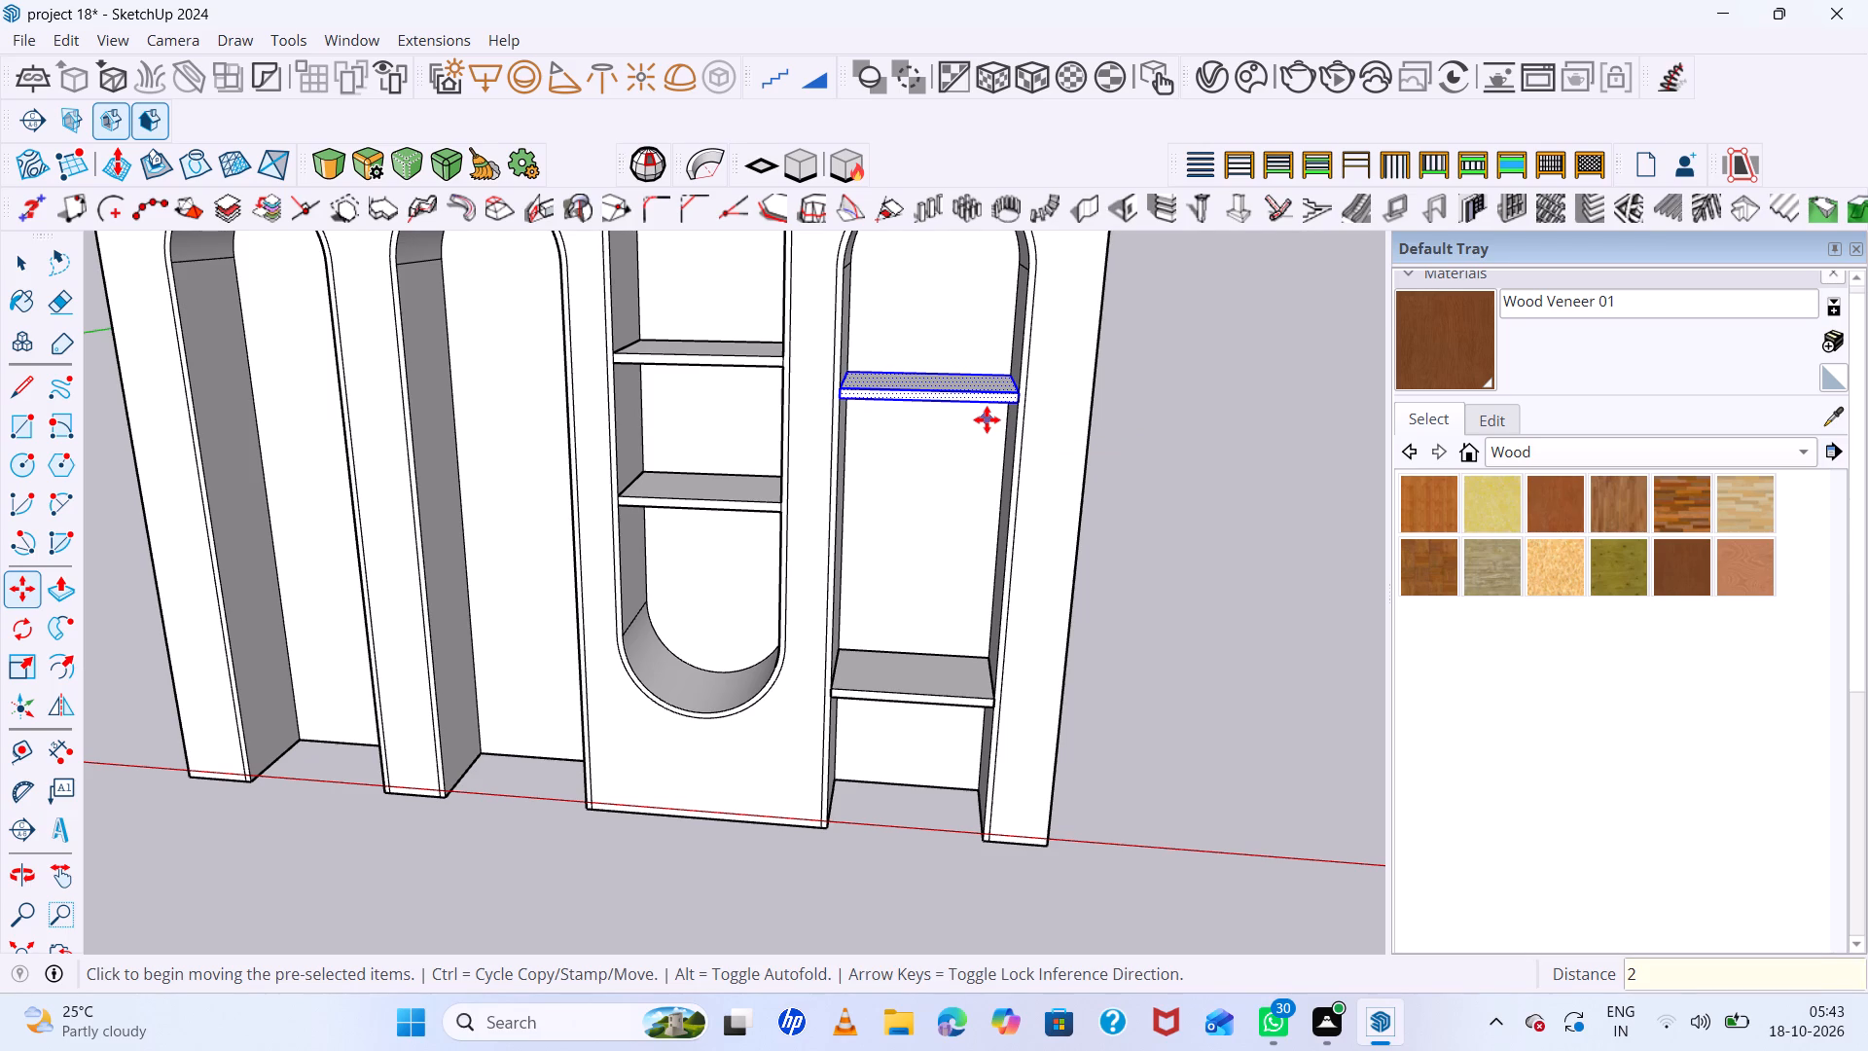
pyautogui.press('/')
pyautogui.press('Return')
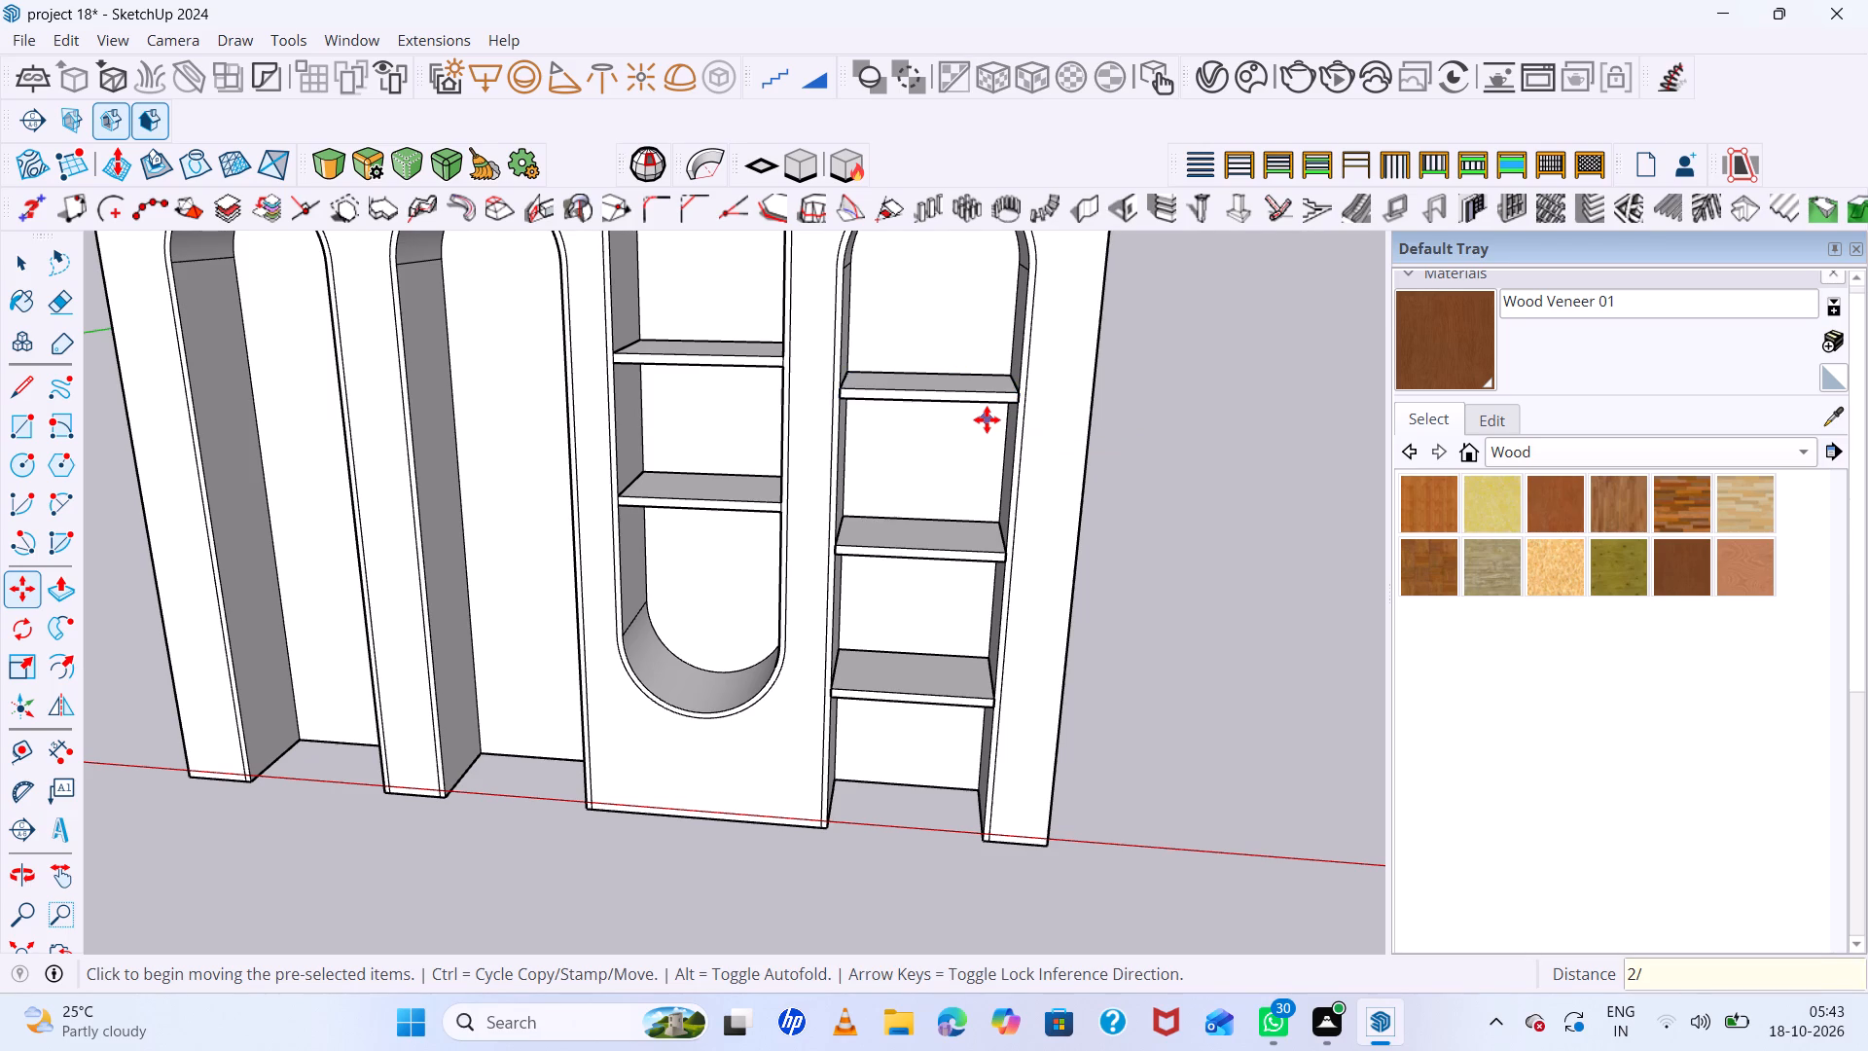
# Make a group of the three shelves in the rightmost arched niche.
pyautogui.scroll(-8, 863, 661)
pyautogui.moveTo(890, 678); pyautogui.dragTo(934, 678, button='middle')
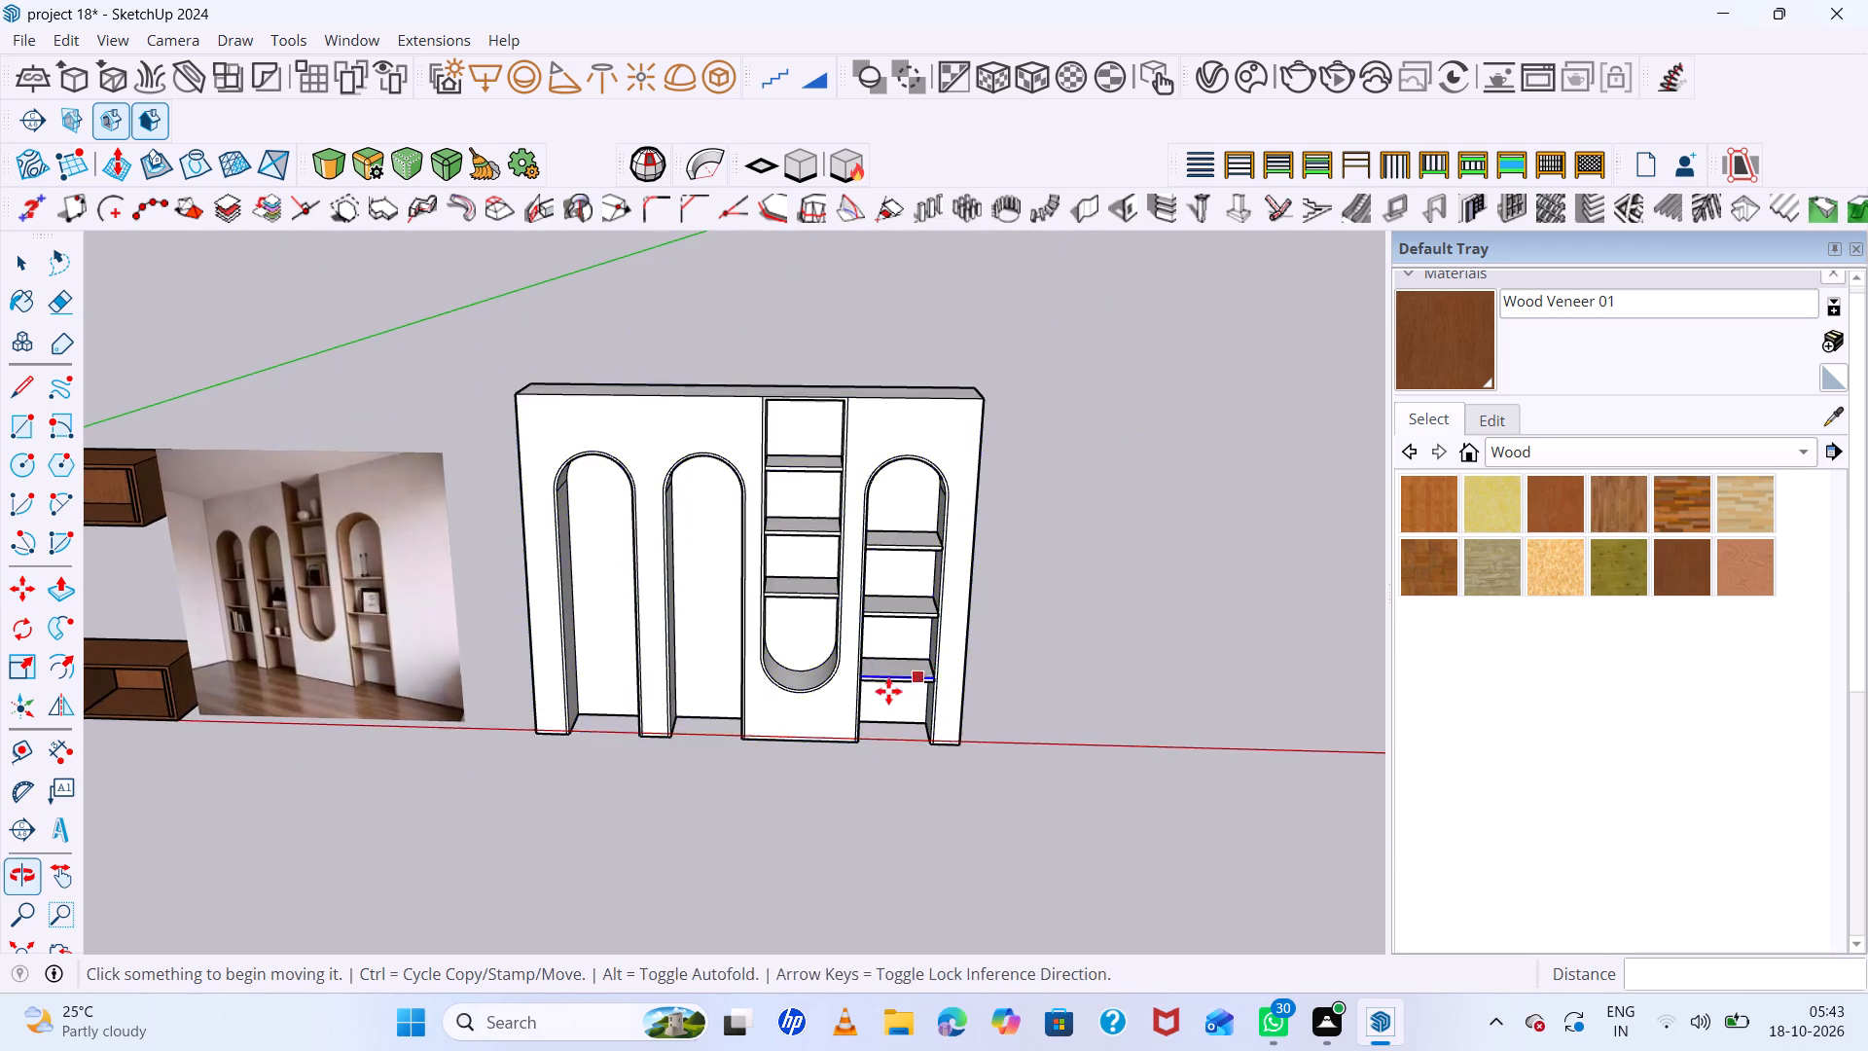
pyautogui.scroll(6, 880, 695)
pyautogui.press('space')
pyautogui.tripleClick(918, 659)
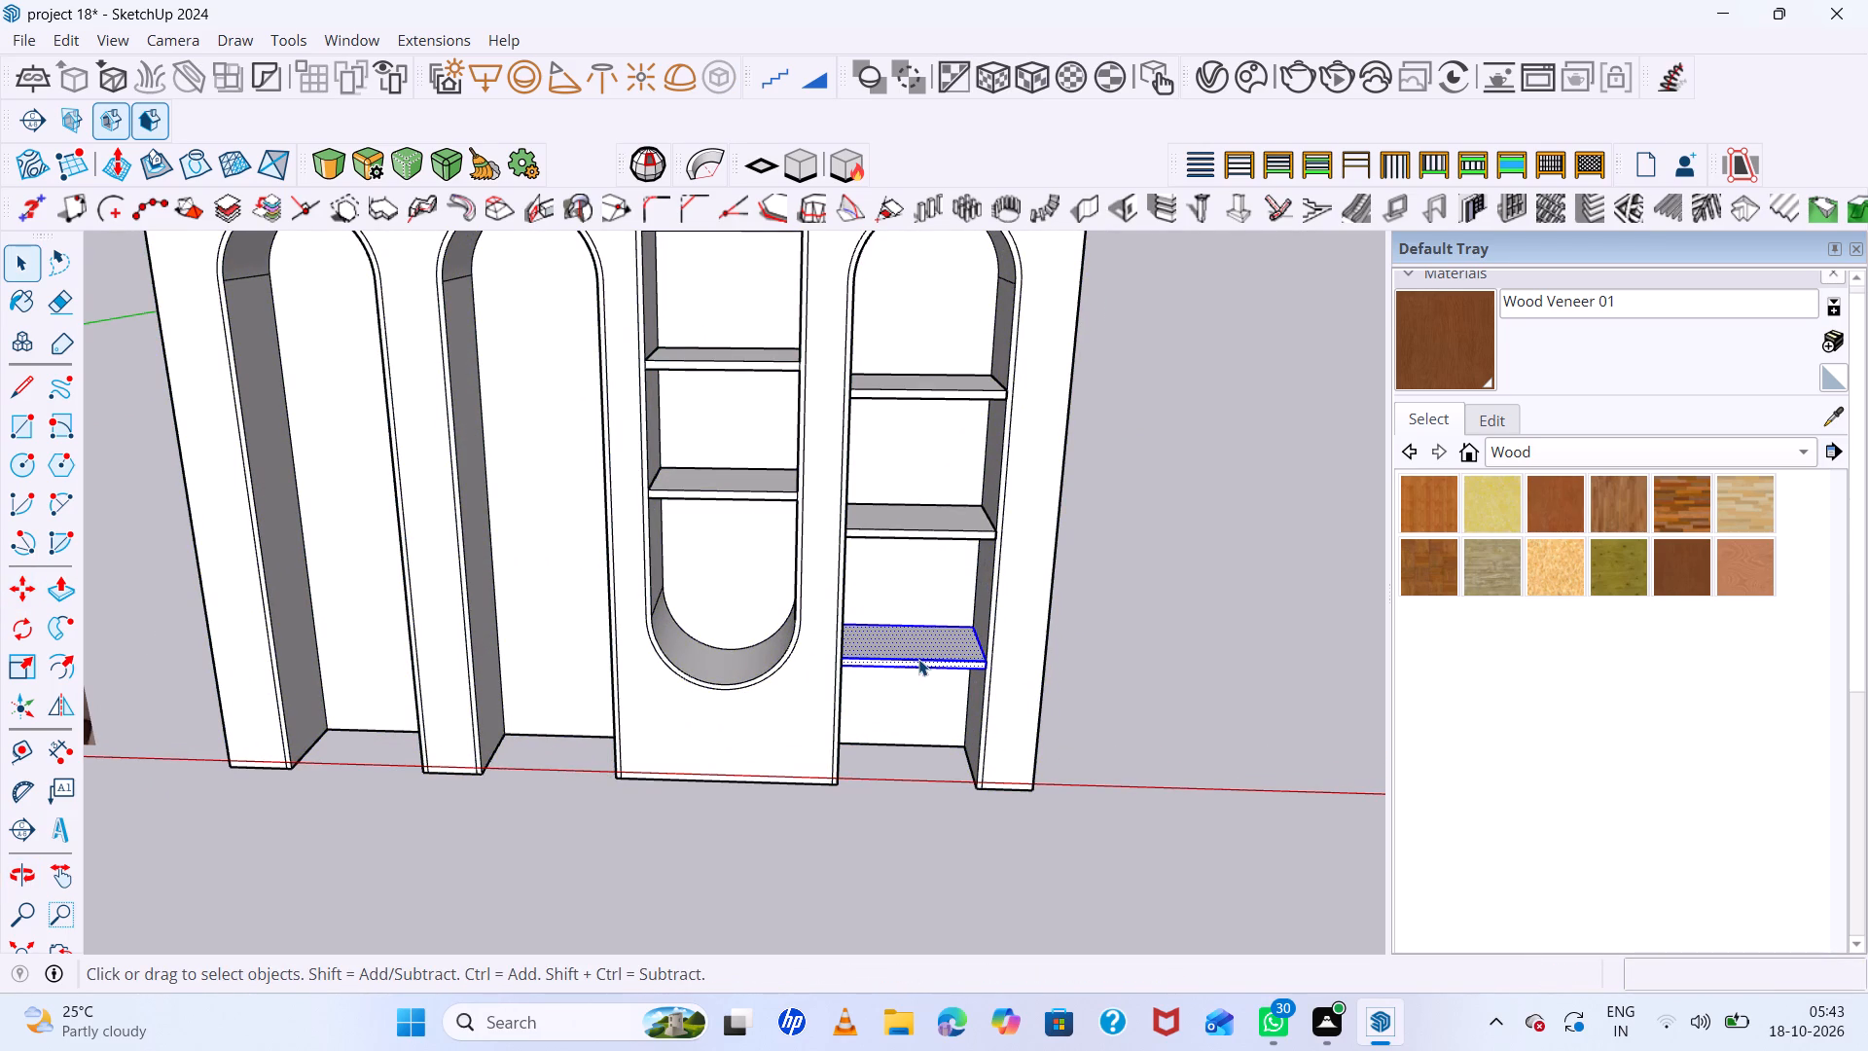
pyautogui.keyDown('shift'); pyautogui.tripleClick(907, 534); pyautogui.keyUp('shift')
pyautogui.keyDown('shift'); pyautogui.tripleClick(945, 394); pyautogui.keyUp('shift')
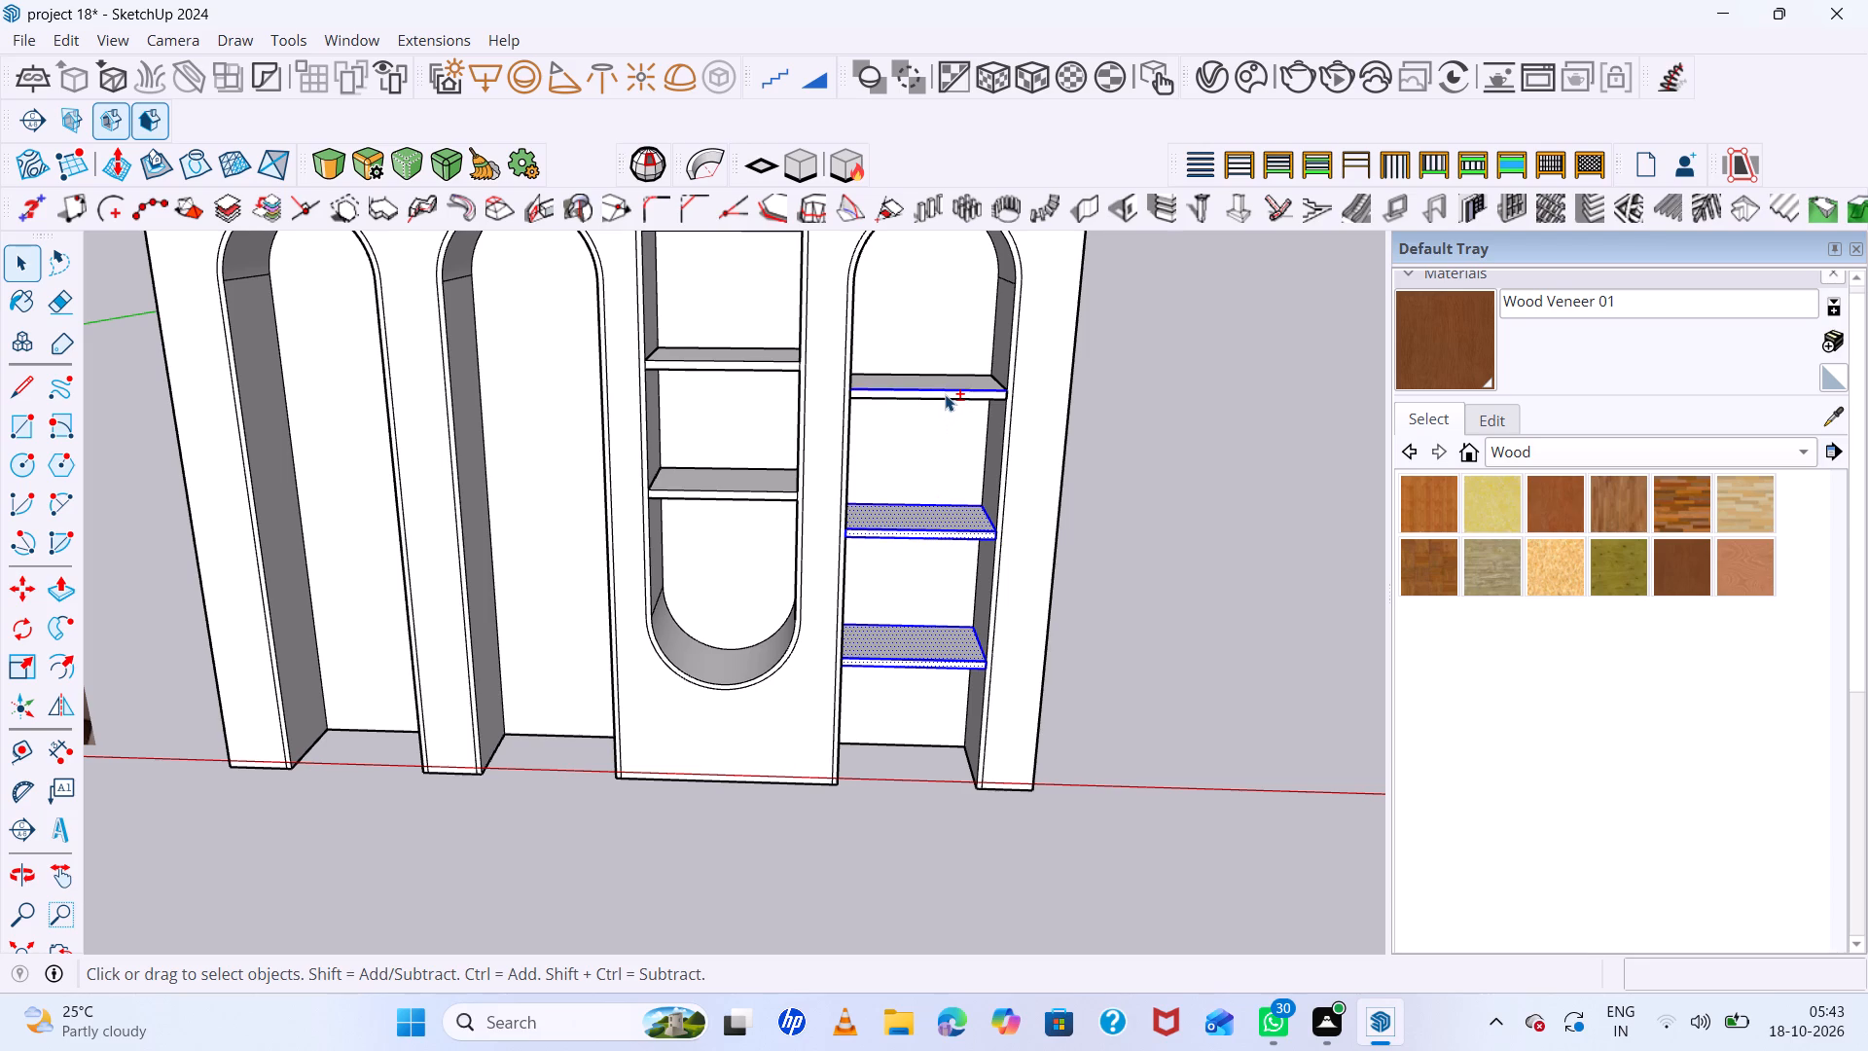
pyautogui.rightClick(945, 394)
pyautogui.click(1047, 625)
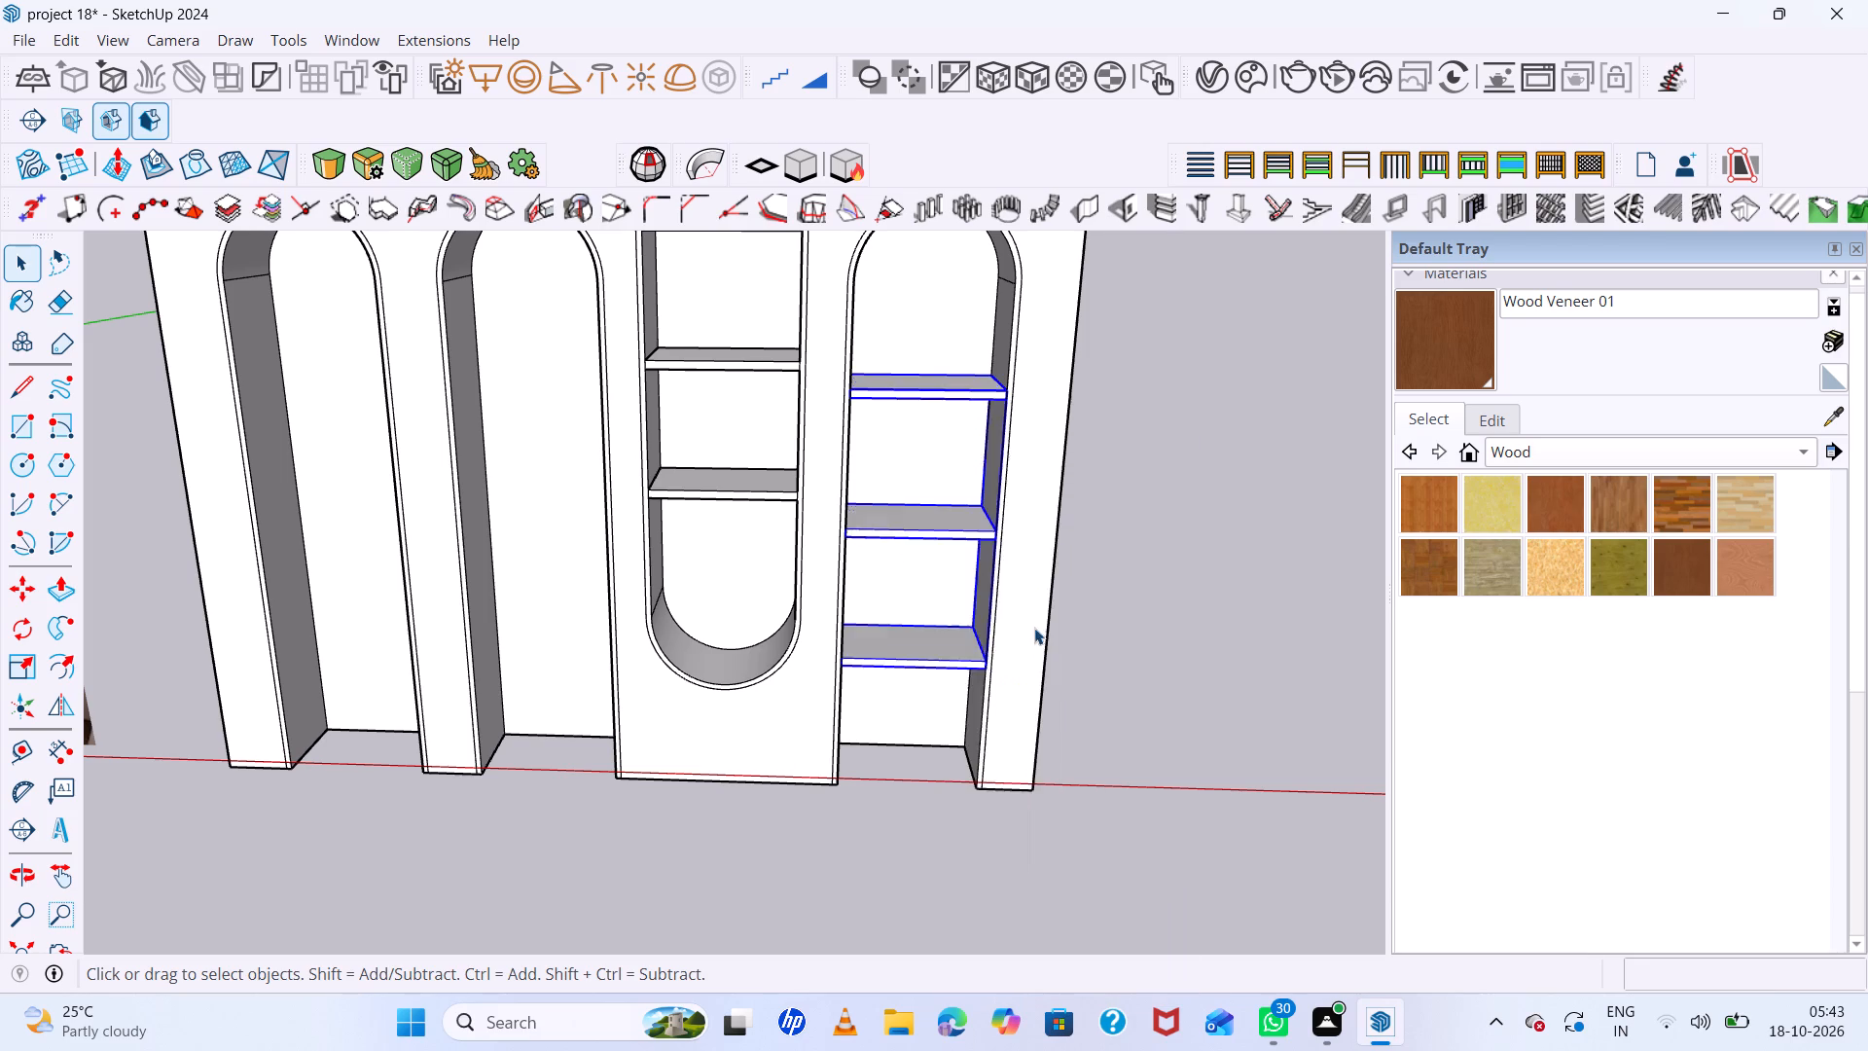
# Copy the three-shelf group 140 cm along the wall into the middle arched niche, aligning it to the niche's front bottom corner.
pyautogui.scroll(-6, 955, 689)
pyautogui.moveTo(963, 691); pyautogui.dragTo(899, 660, button='middle')
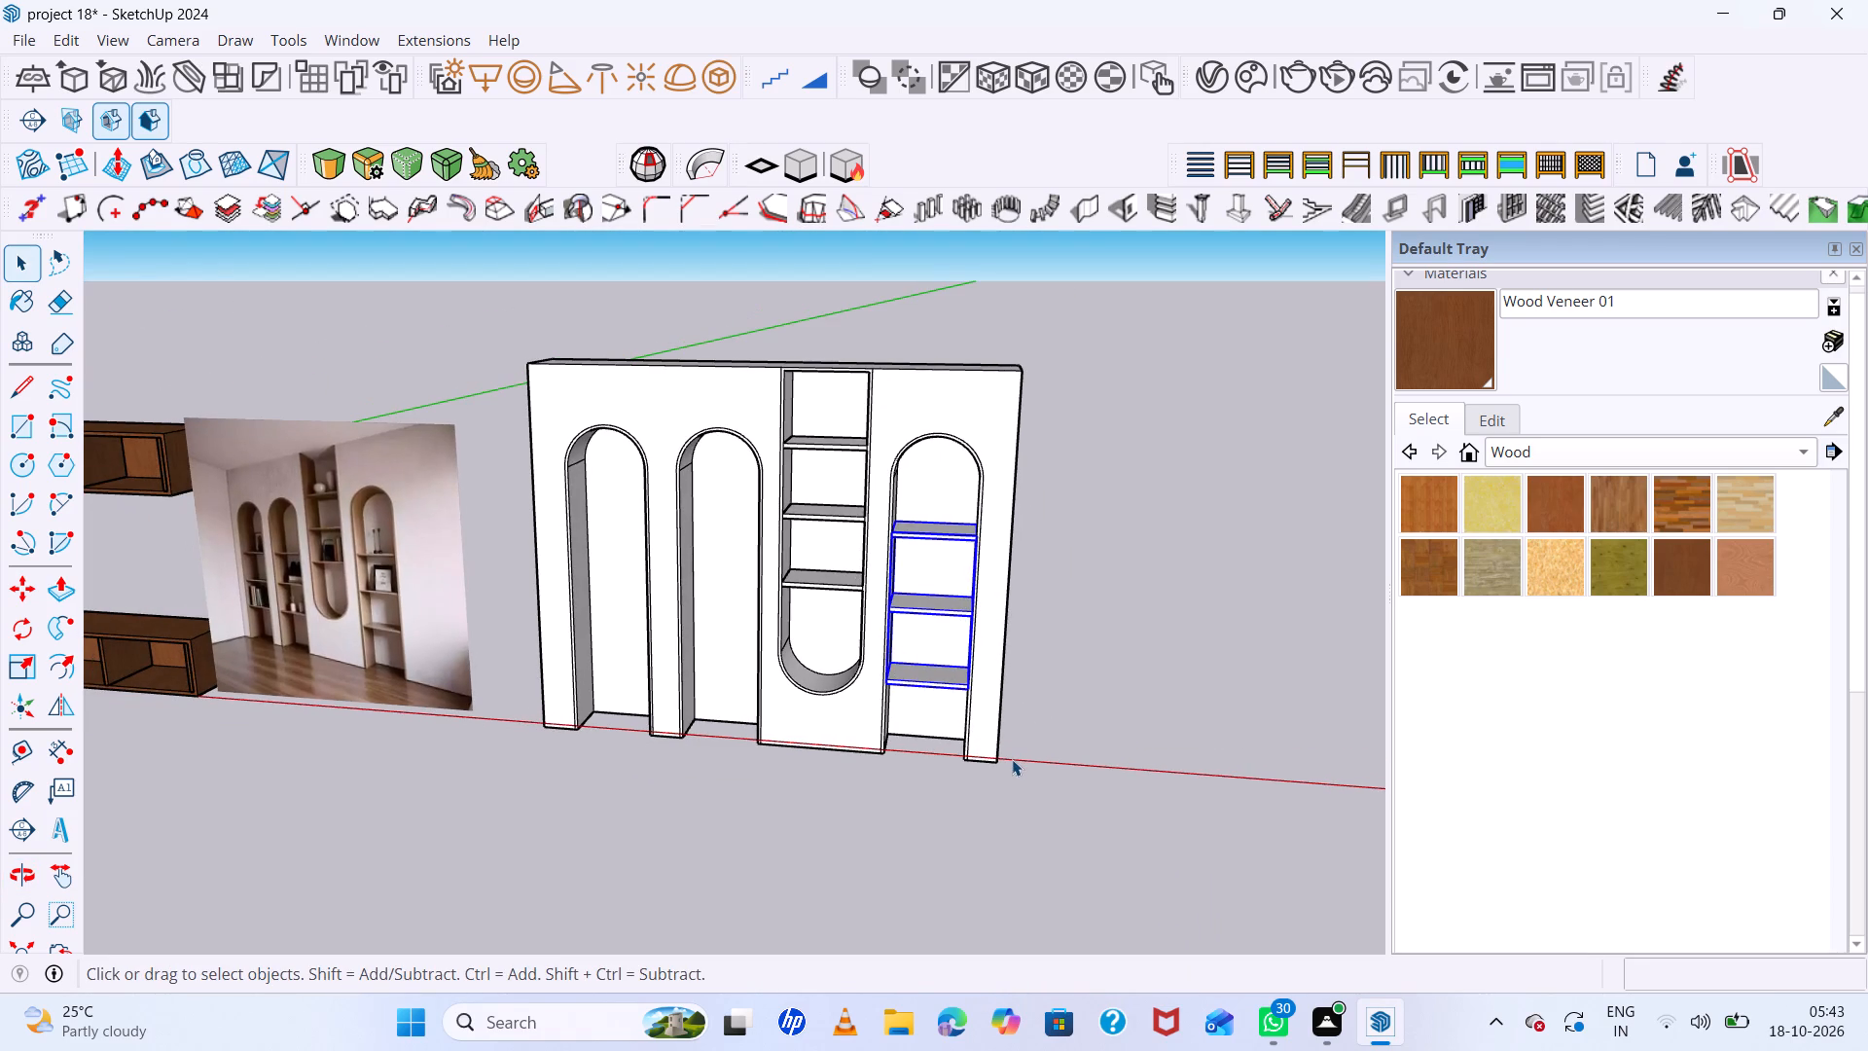
pyautogui.press('m')
pyautogui.scroll(12, 949, 758)
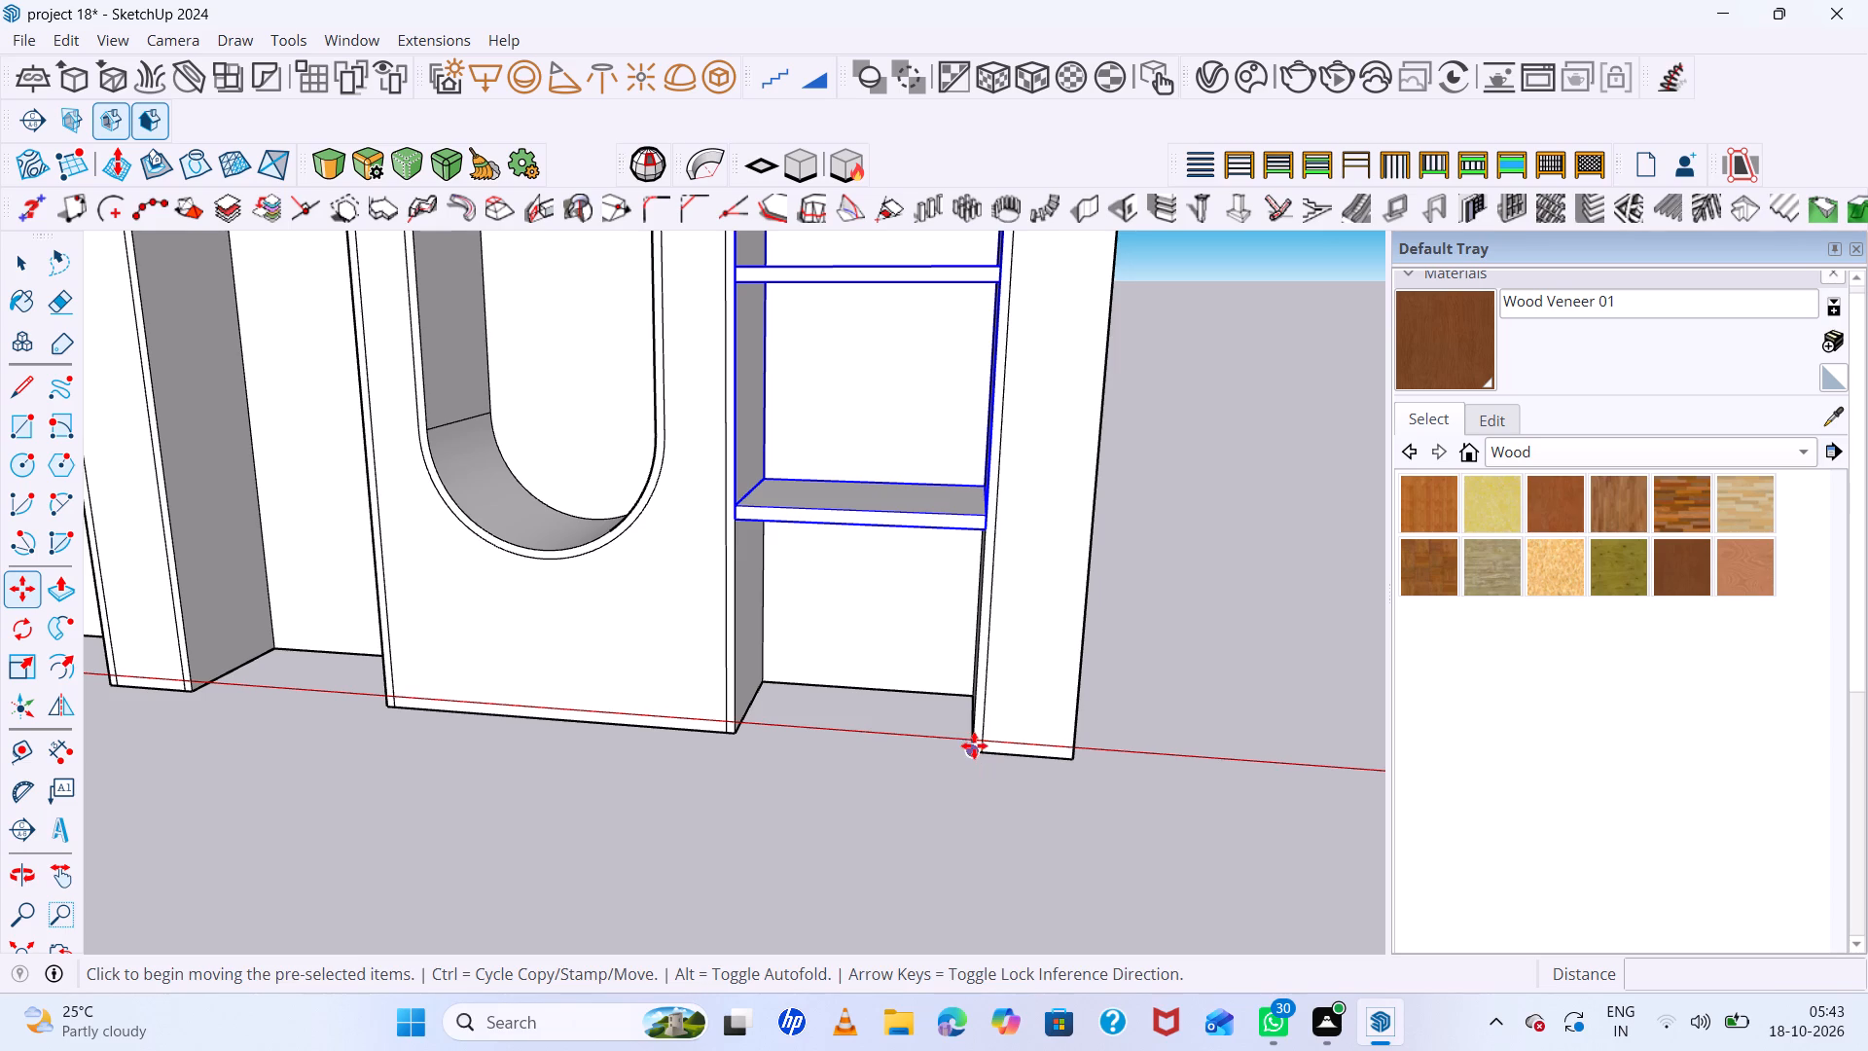
pyautogui.click(974, 745)
pyautogui.scroll(-14, 608, 790)
pyautogui.scroll(7, 641, 775)
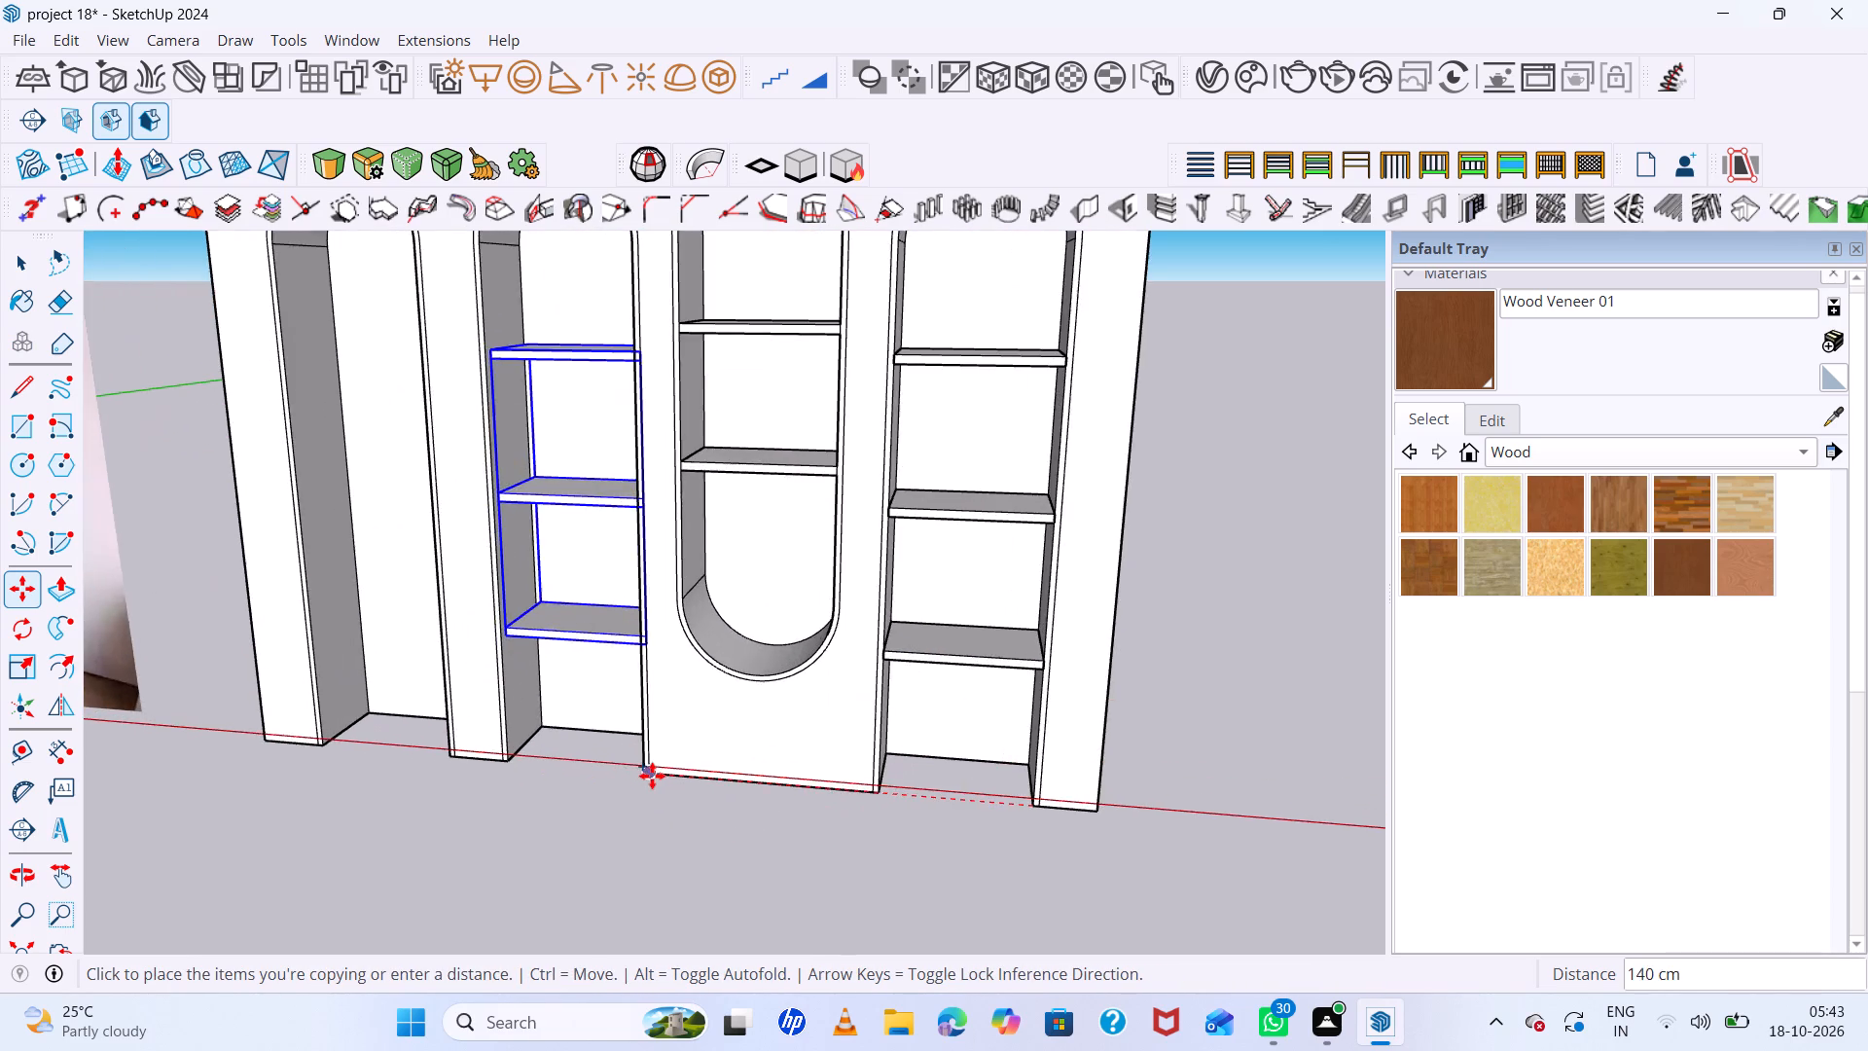
pyautogui.scroll(11, 644, 779)
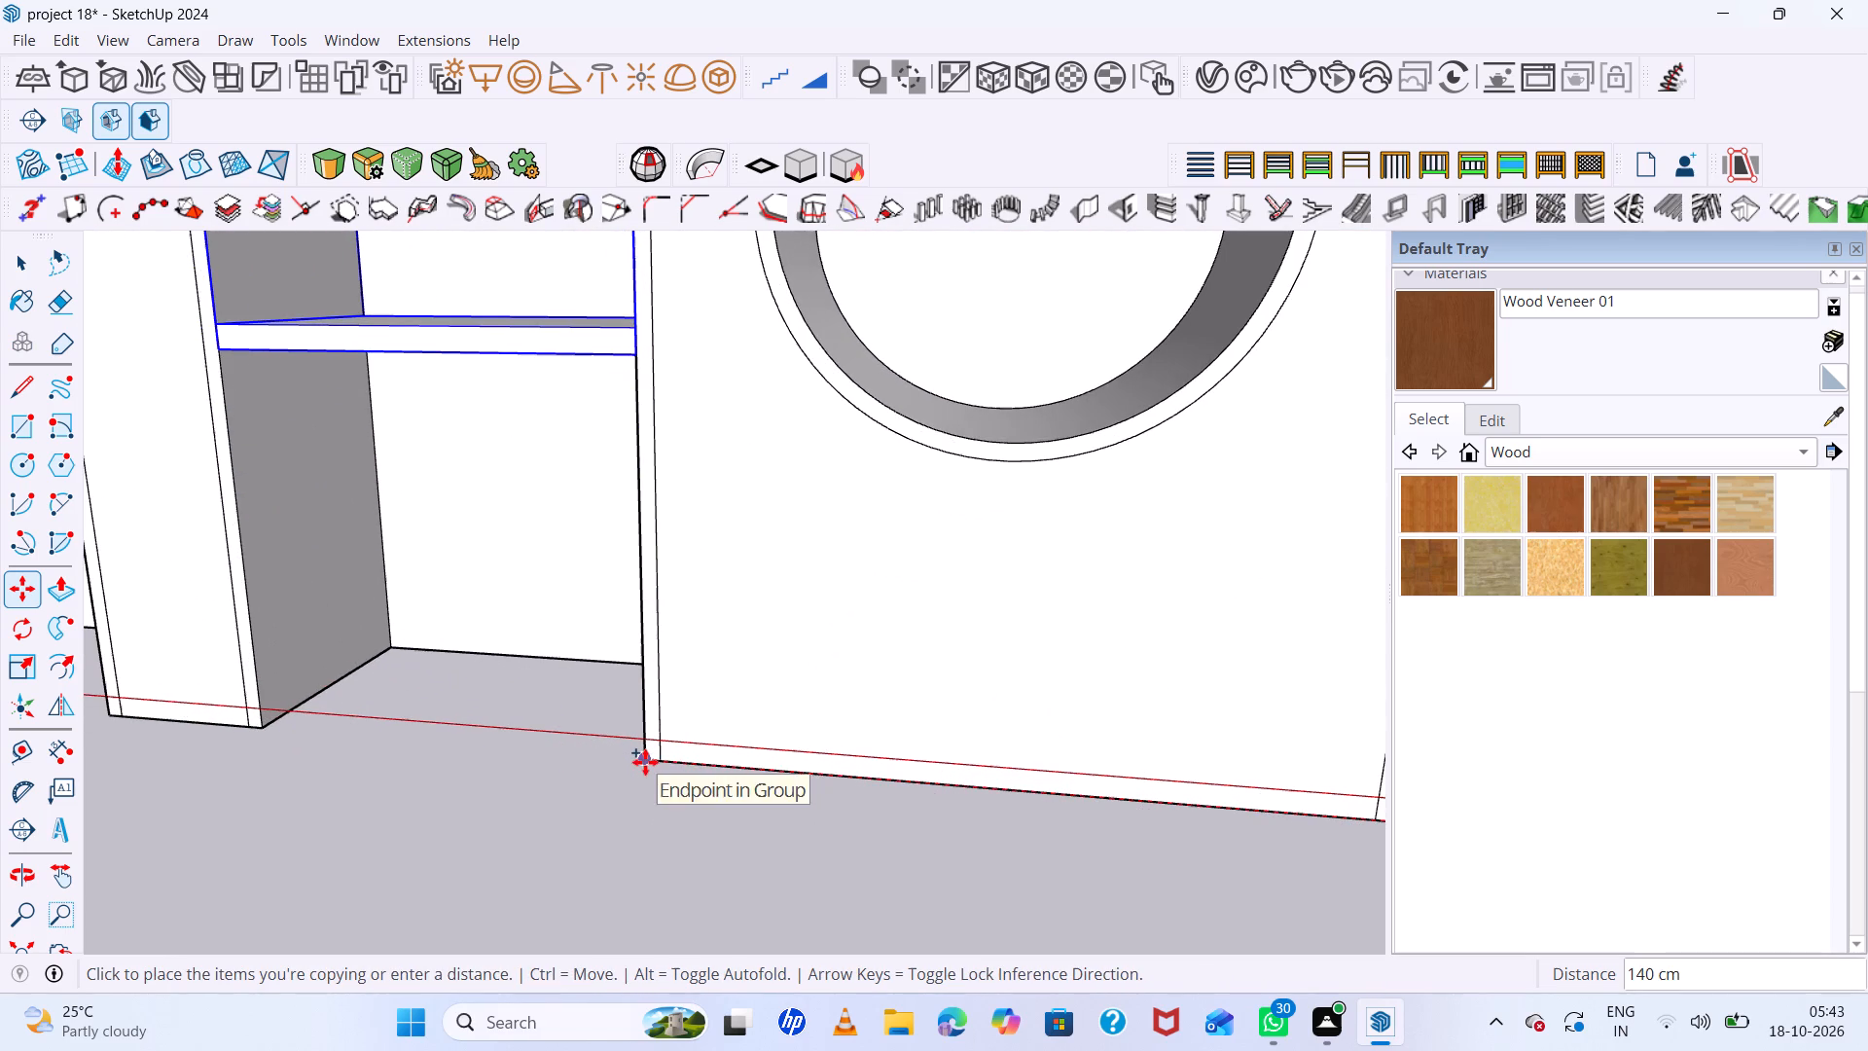
pyautogui.doubleClick(645, 762)
# Copy the three-shelf group from the middle arched niche into the leftmost arched niche, aligned to its front bottom corner.
pyautogui.click(646, 761)
pyautogui.scroll(-8, 527, 813)
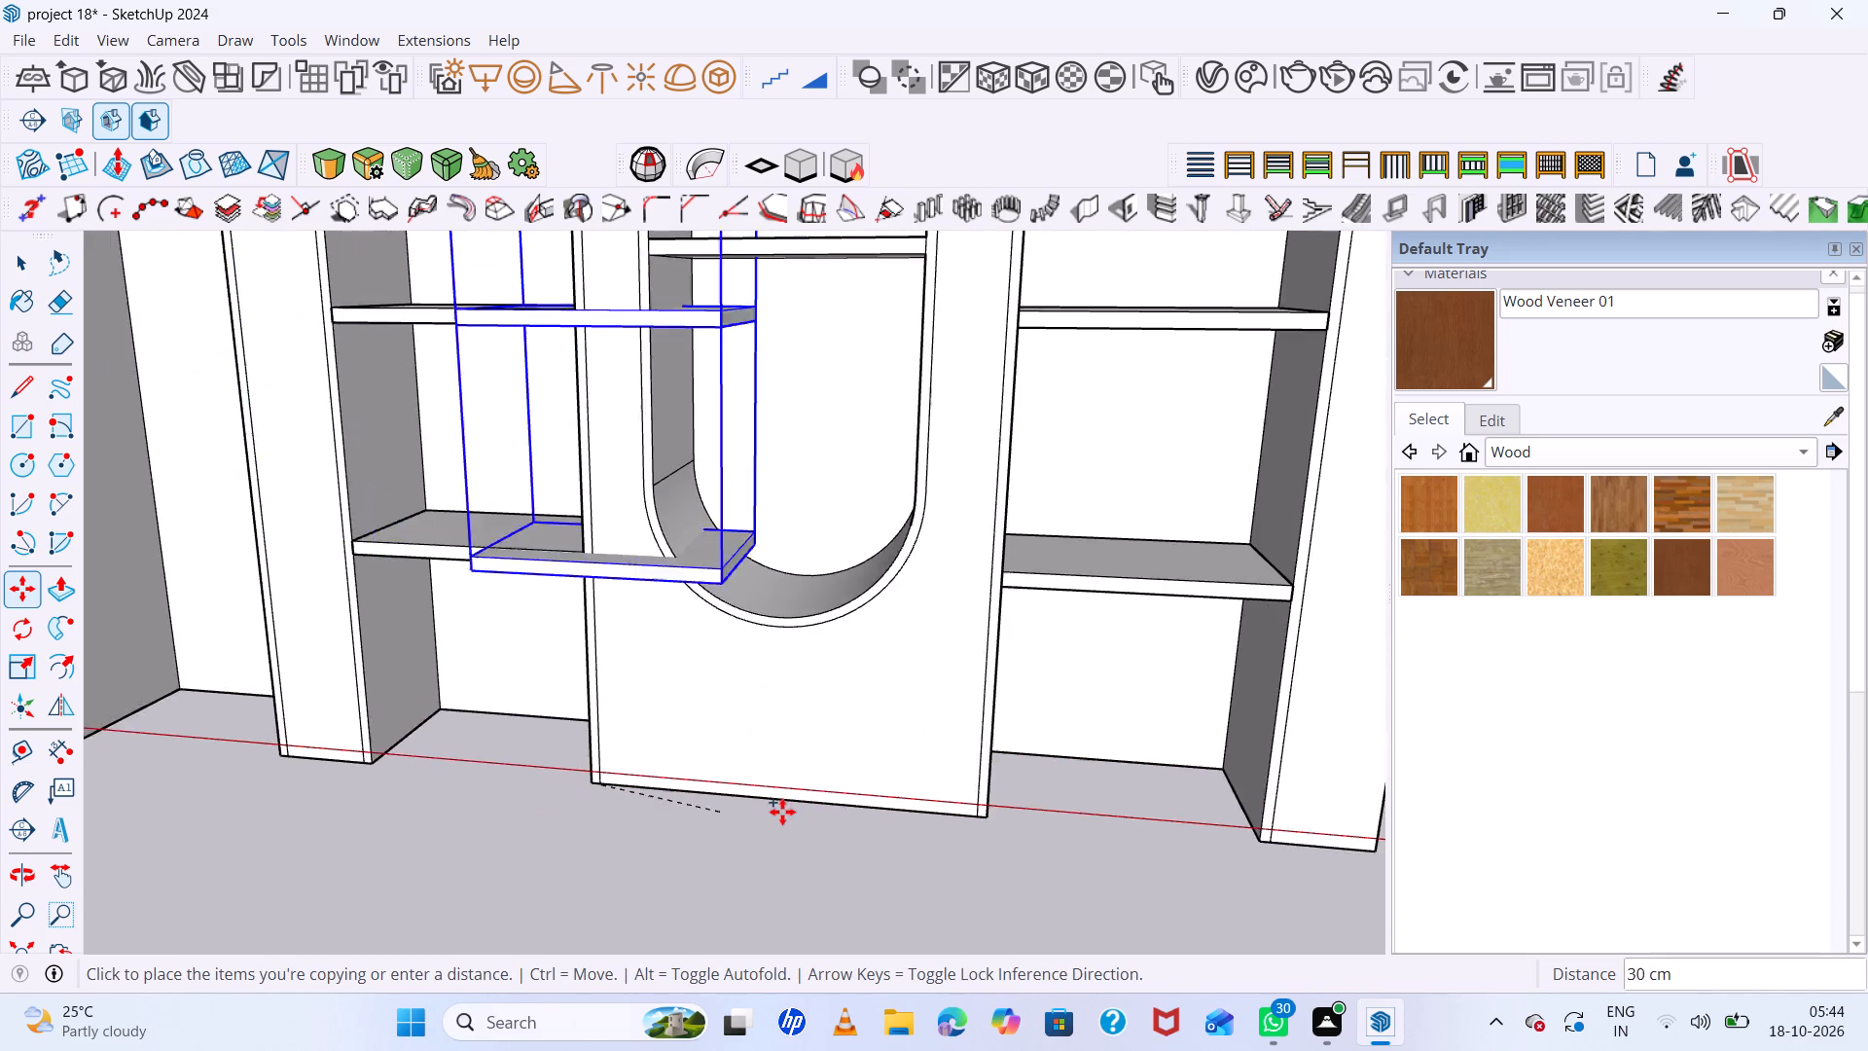
pyautogui.scroll(-6, 782, 812)
pyautogui.scroll(8, 492, 788)
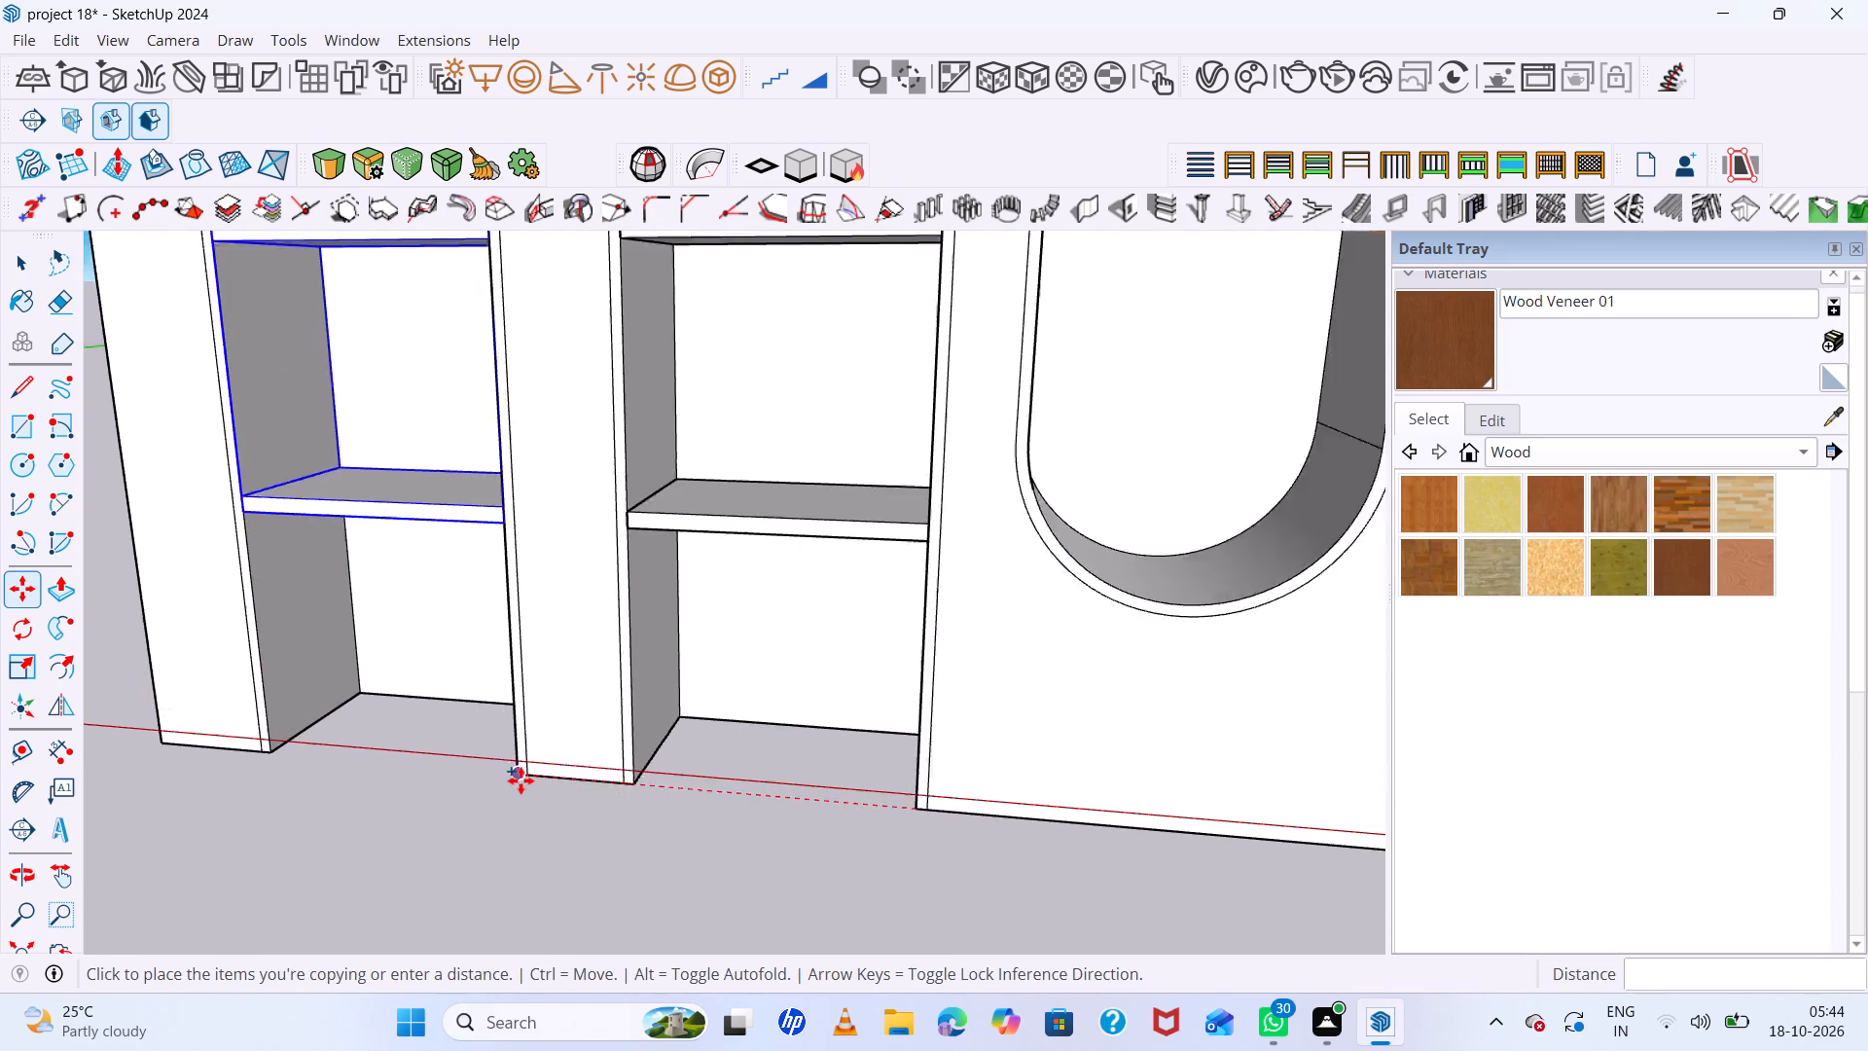
pyautogui.scroll(4, 521, 780)
pyautogui.click(521, 780)
# Examine the shelves in all the niches and compare the wall block with the reference photo.
pyautogui.scroll(-20, 538, 820)
pyautogui.scroll(-2, 538, 820)
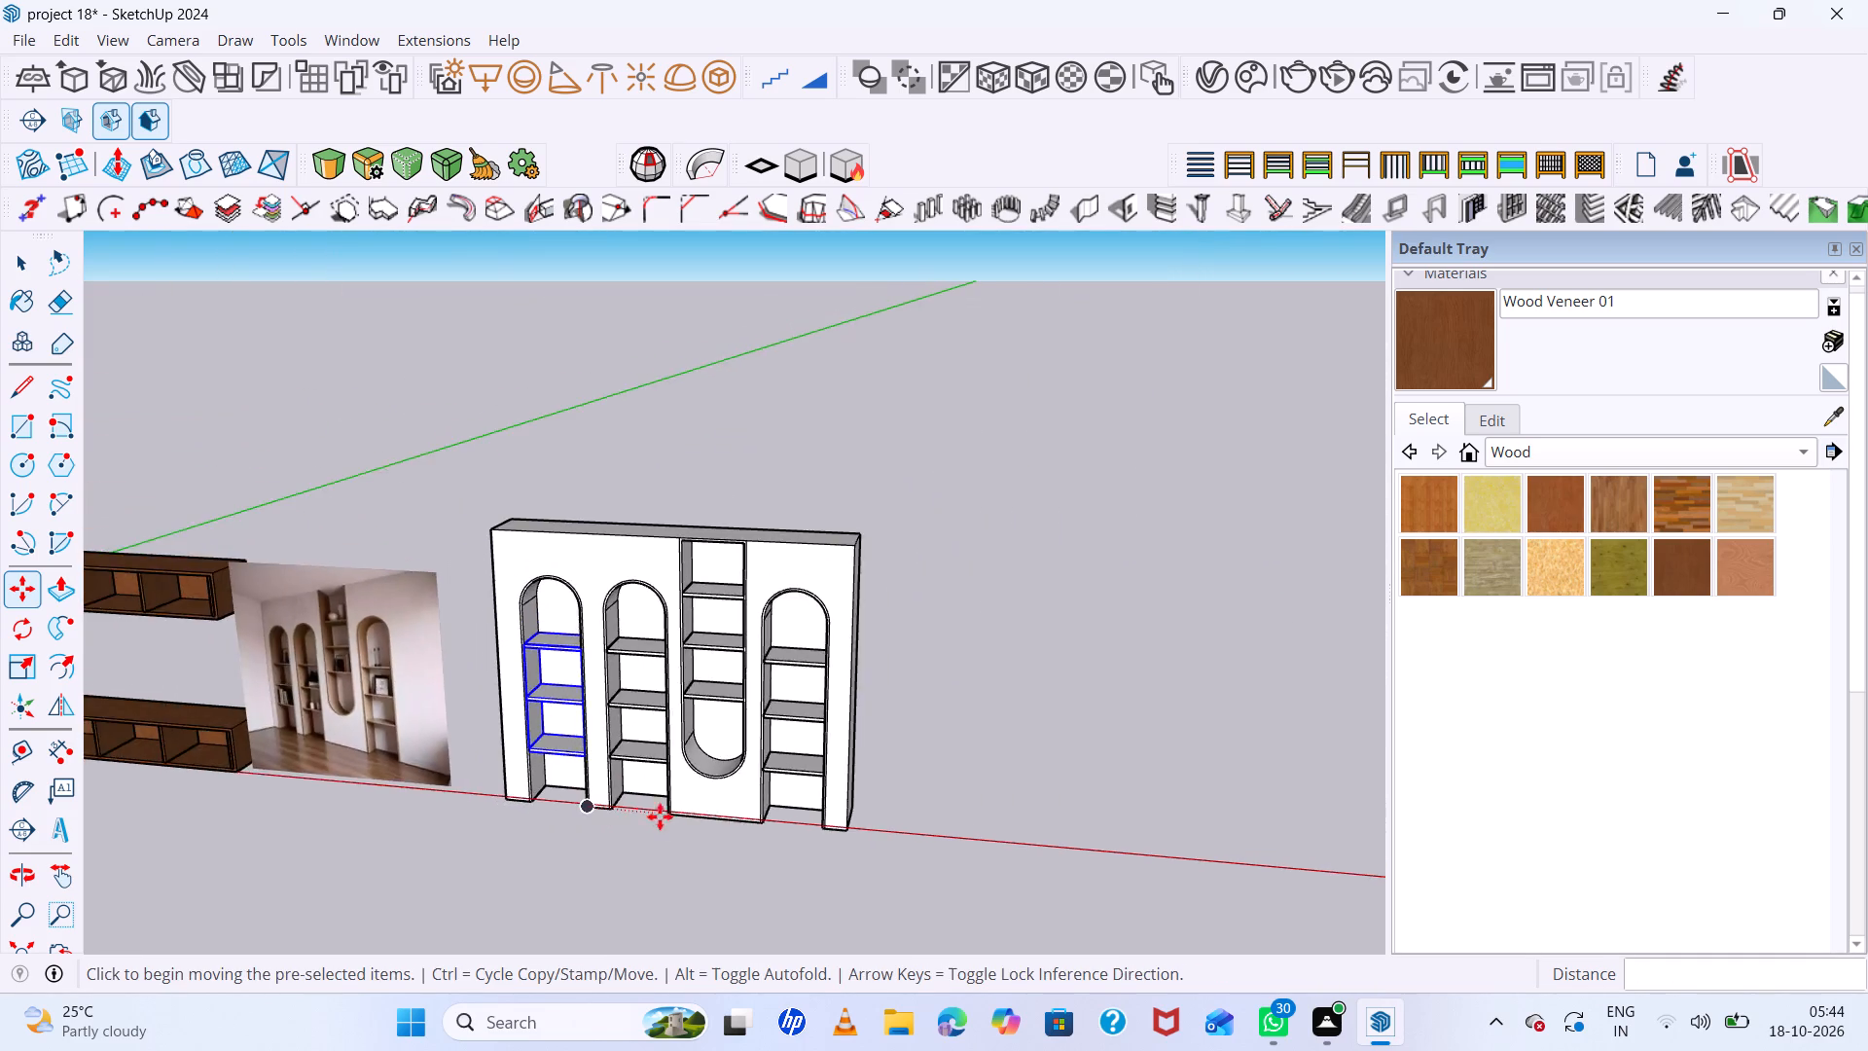
pyautogui.moveTo(666, 820); pyautogui.dragTo(1001, 881, button='middle')
pyautogui.moveTo(1002, 863); pyautogui.dragTo(915, 705, button='middle')
pyautogui.press('space')
pyautogui.click(1024, 694)
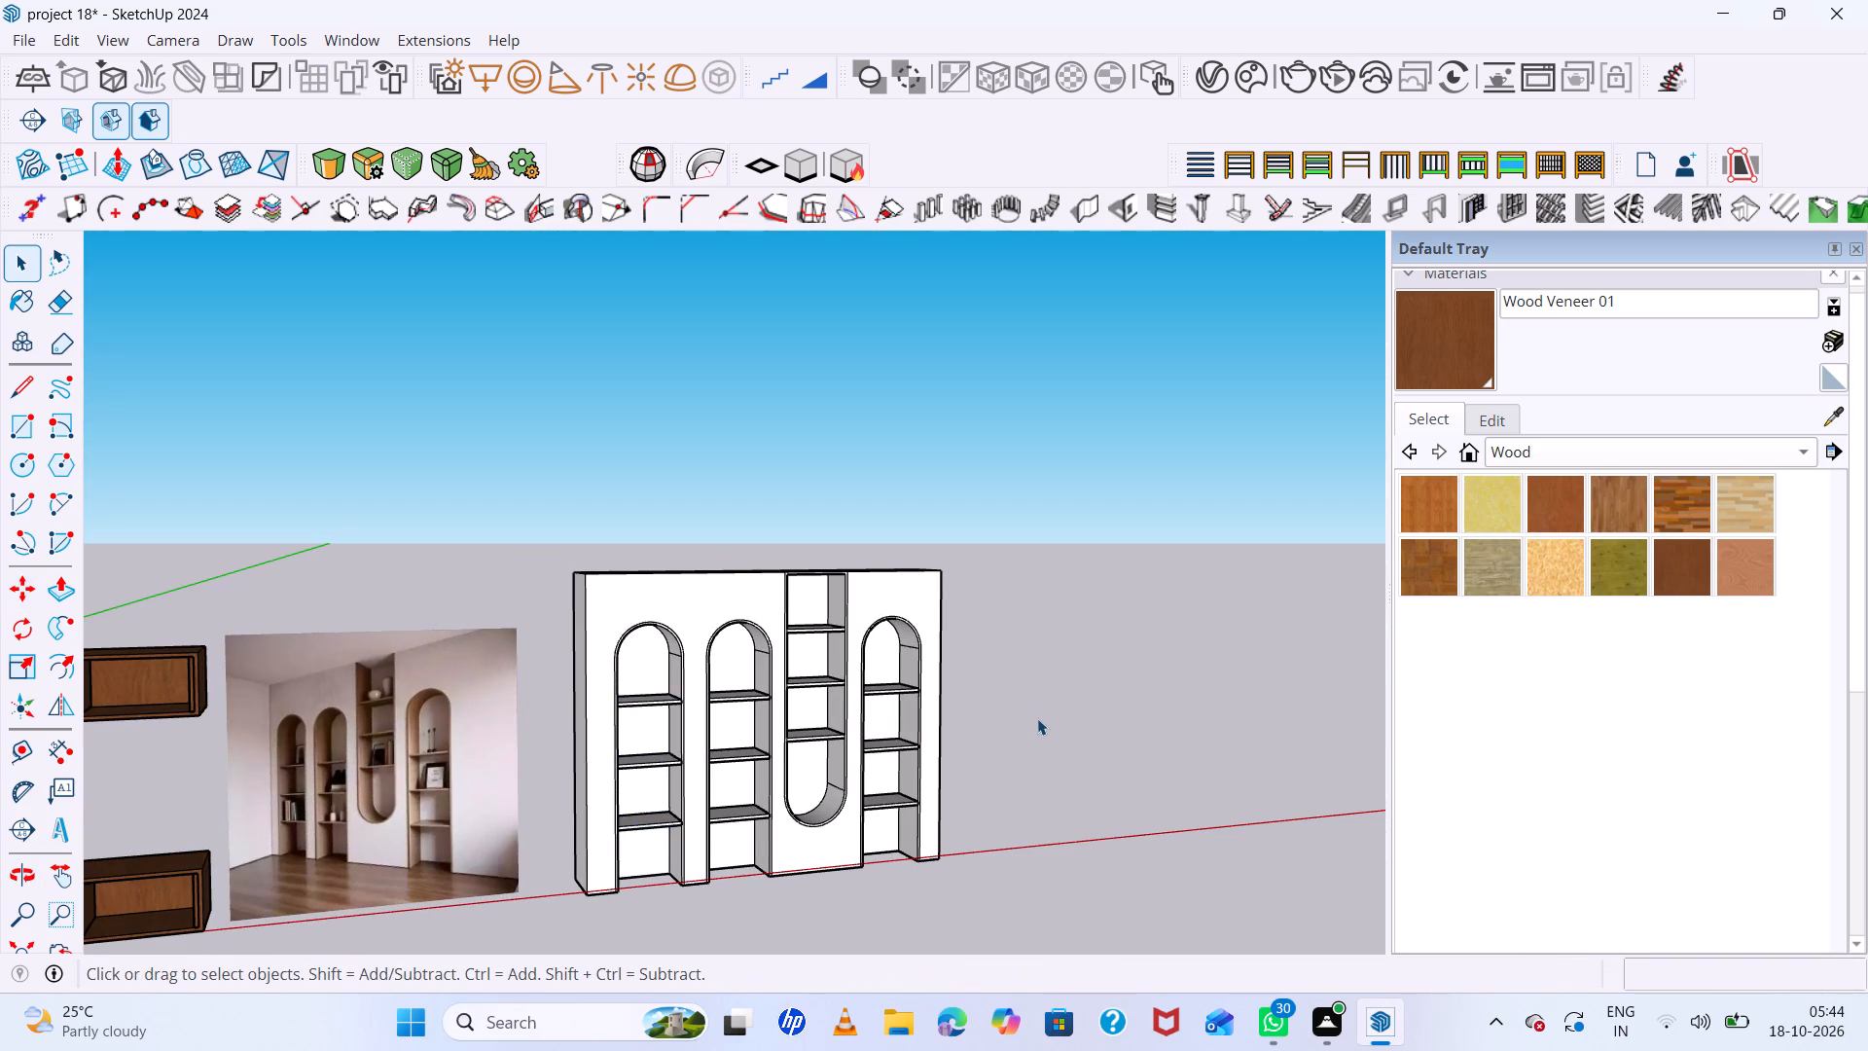
pyautogui.scroll(-5, 1039, 720)
pyautogui.moveTo(1081, 741); pyautogui.dragTo(916, 760, button='middle')
pyautogui.scroll(6, 924, 728)
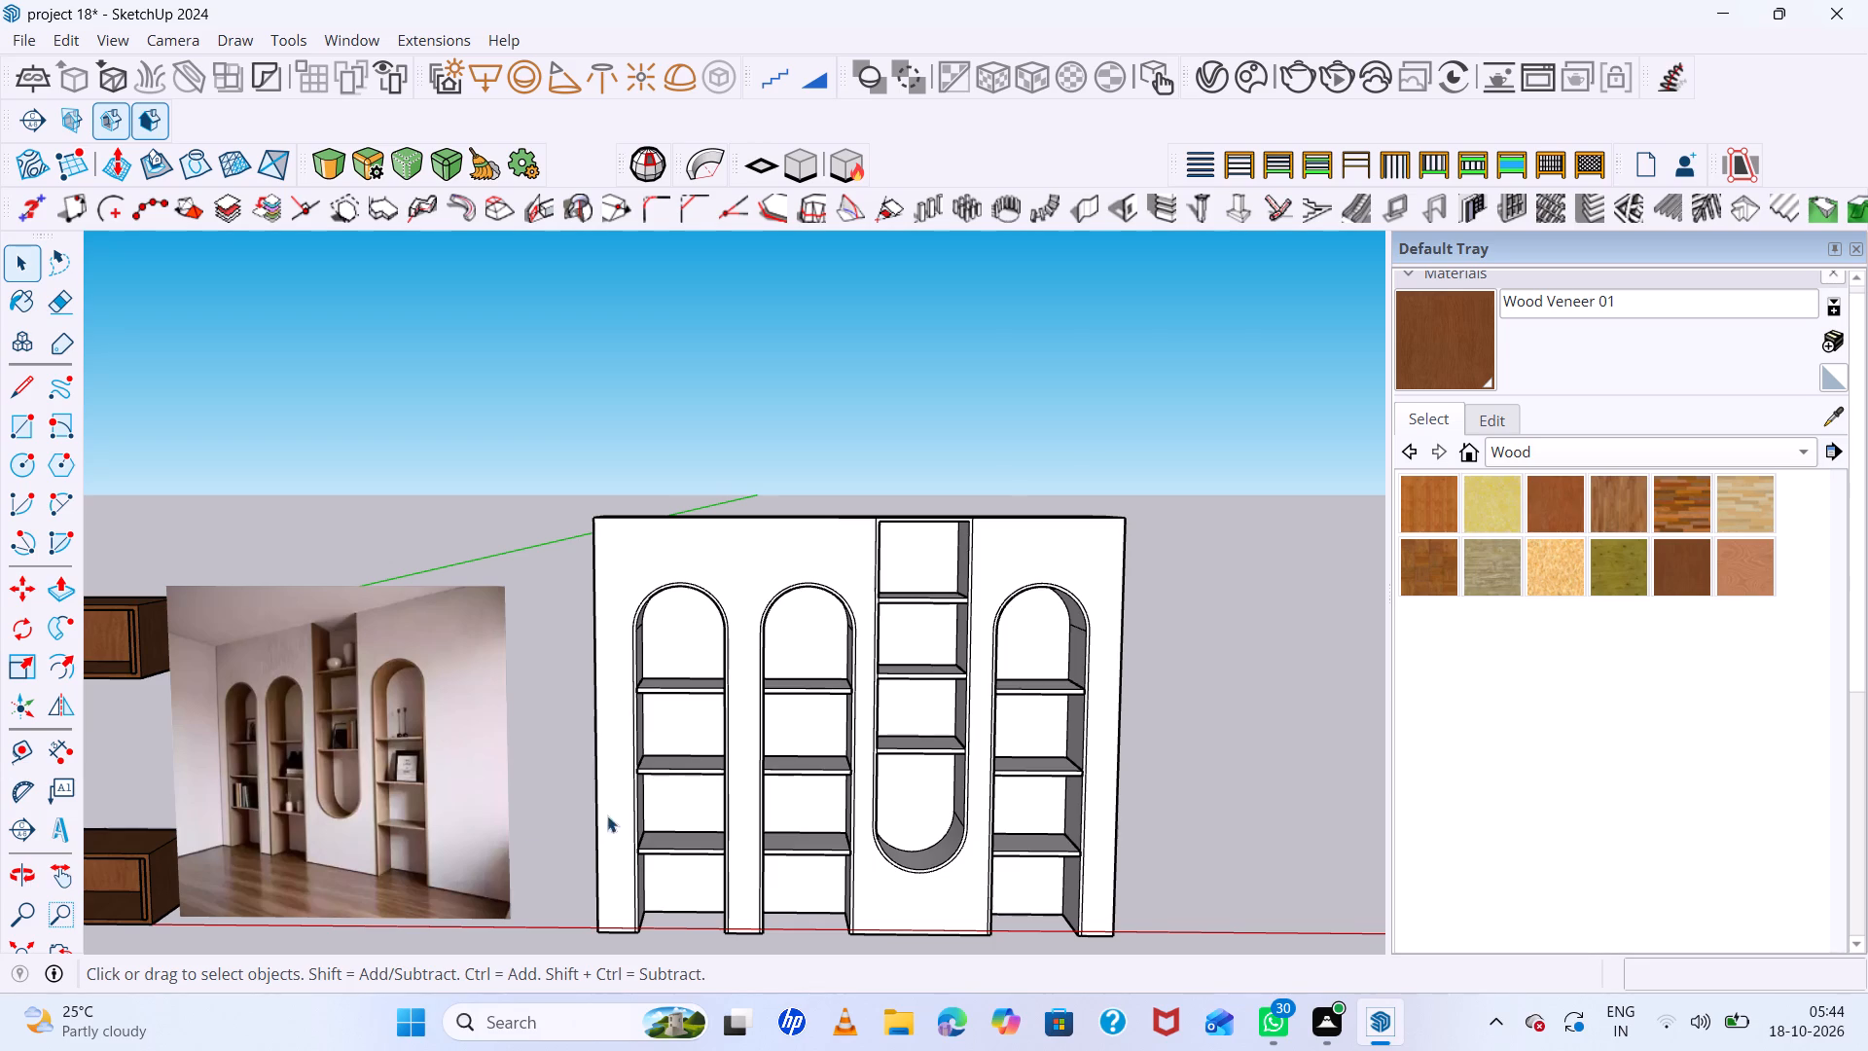
# Soften and smooth all edges inside the wall group with an angle between normals of 51.7 degrees.
pyautogui.scroll(-6, 1021, 635)
pyautogui.moveTo(1330, 727); pyautogui.dragTo(995, 687, button='middle')
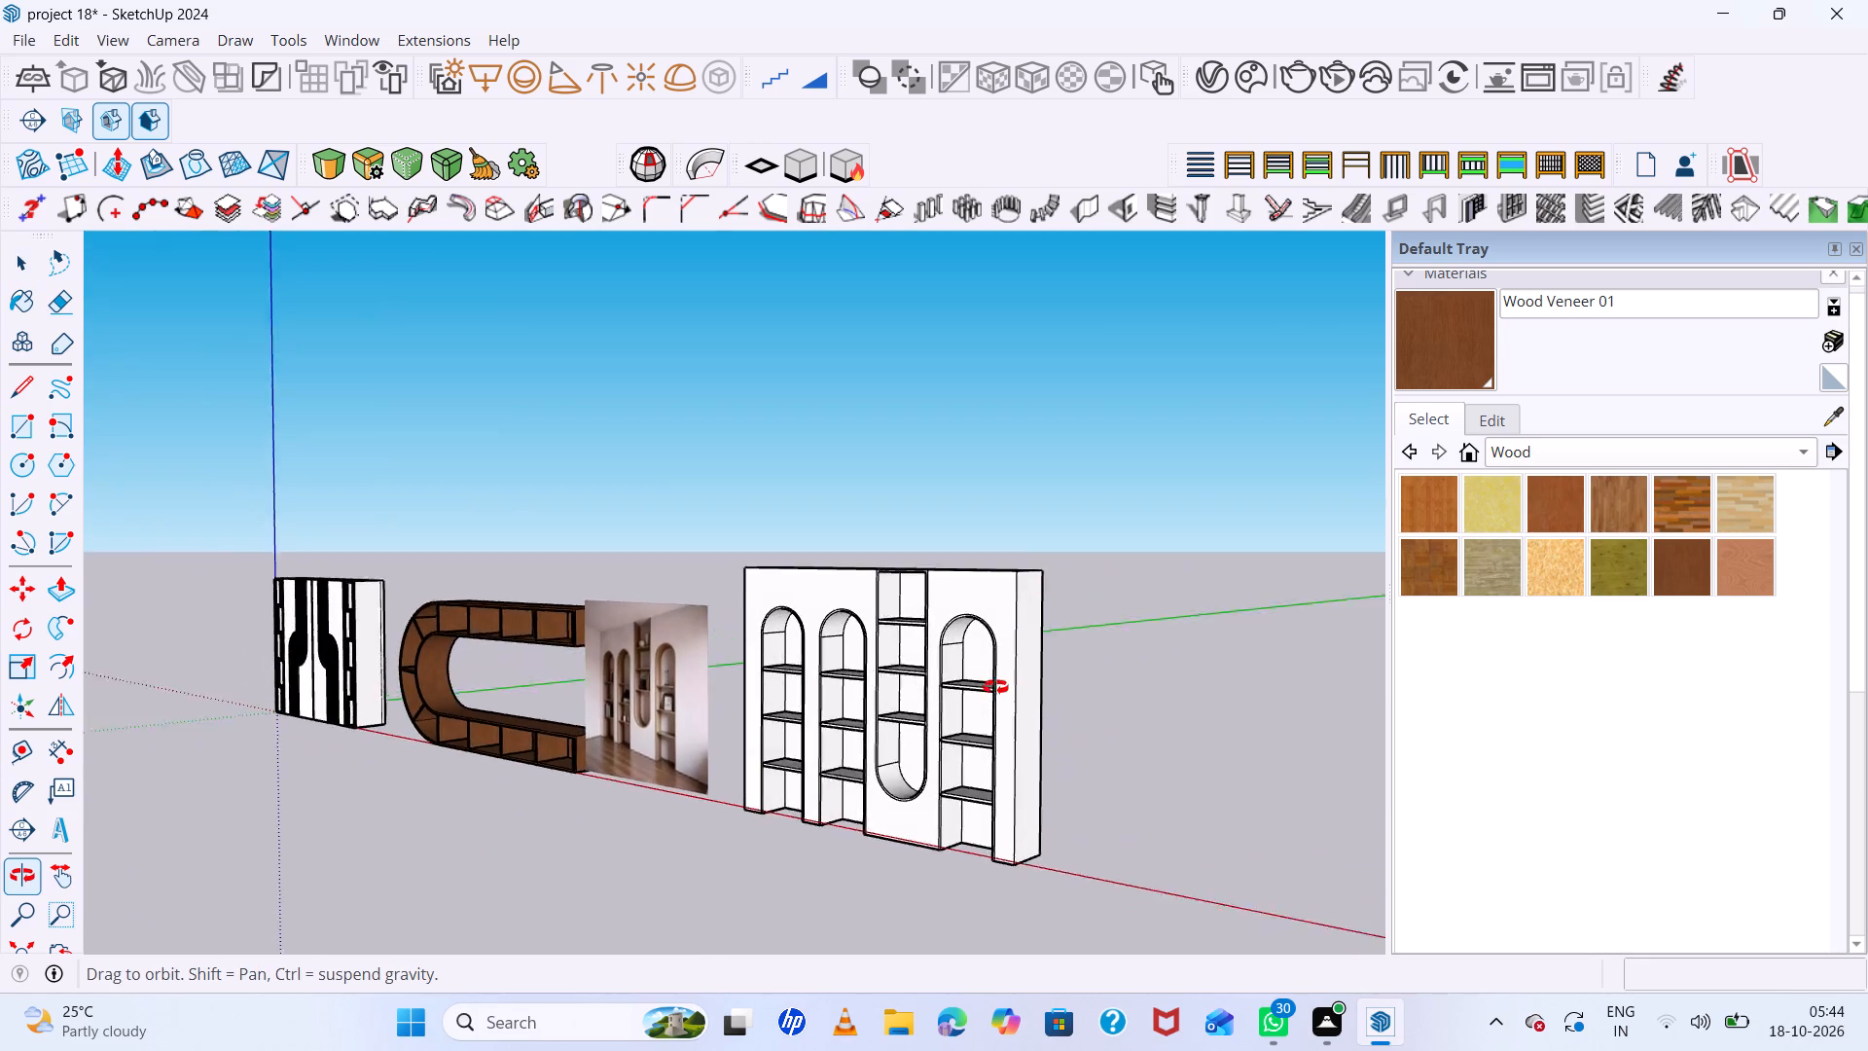
pyautogui.moveTo(995, 687); pyautogui.dragTo(1005, 561, button='middle')
pyautogui.scroll(8, 1005, 561)
pyautogui.scroll(7, 925, 600)
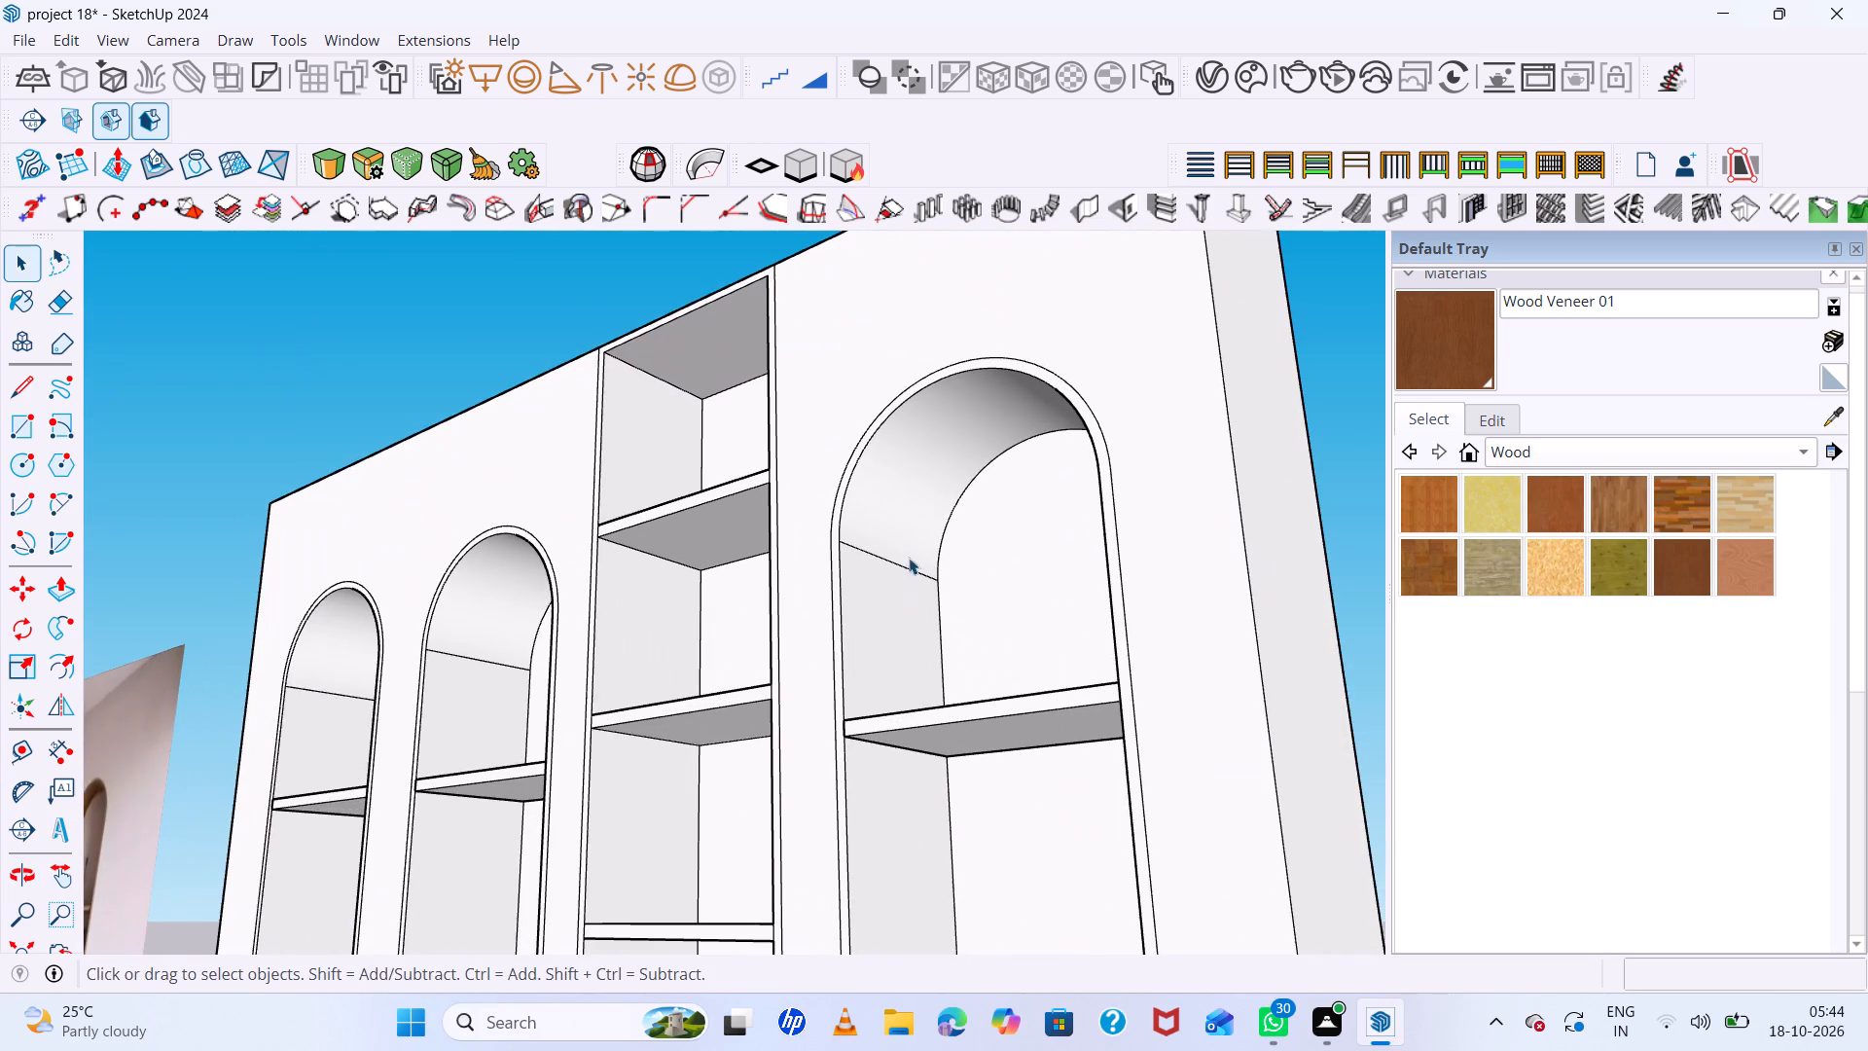
pyautogui.doubleClick(891, 566)
pyautogui.tripleClick(891, 566)
pyautogui.click(891, 566)
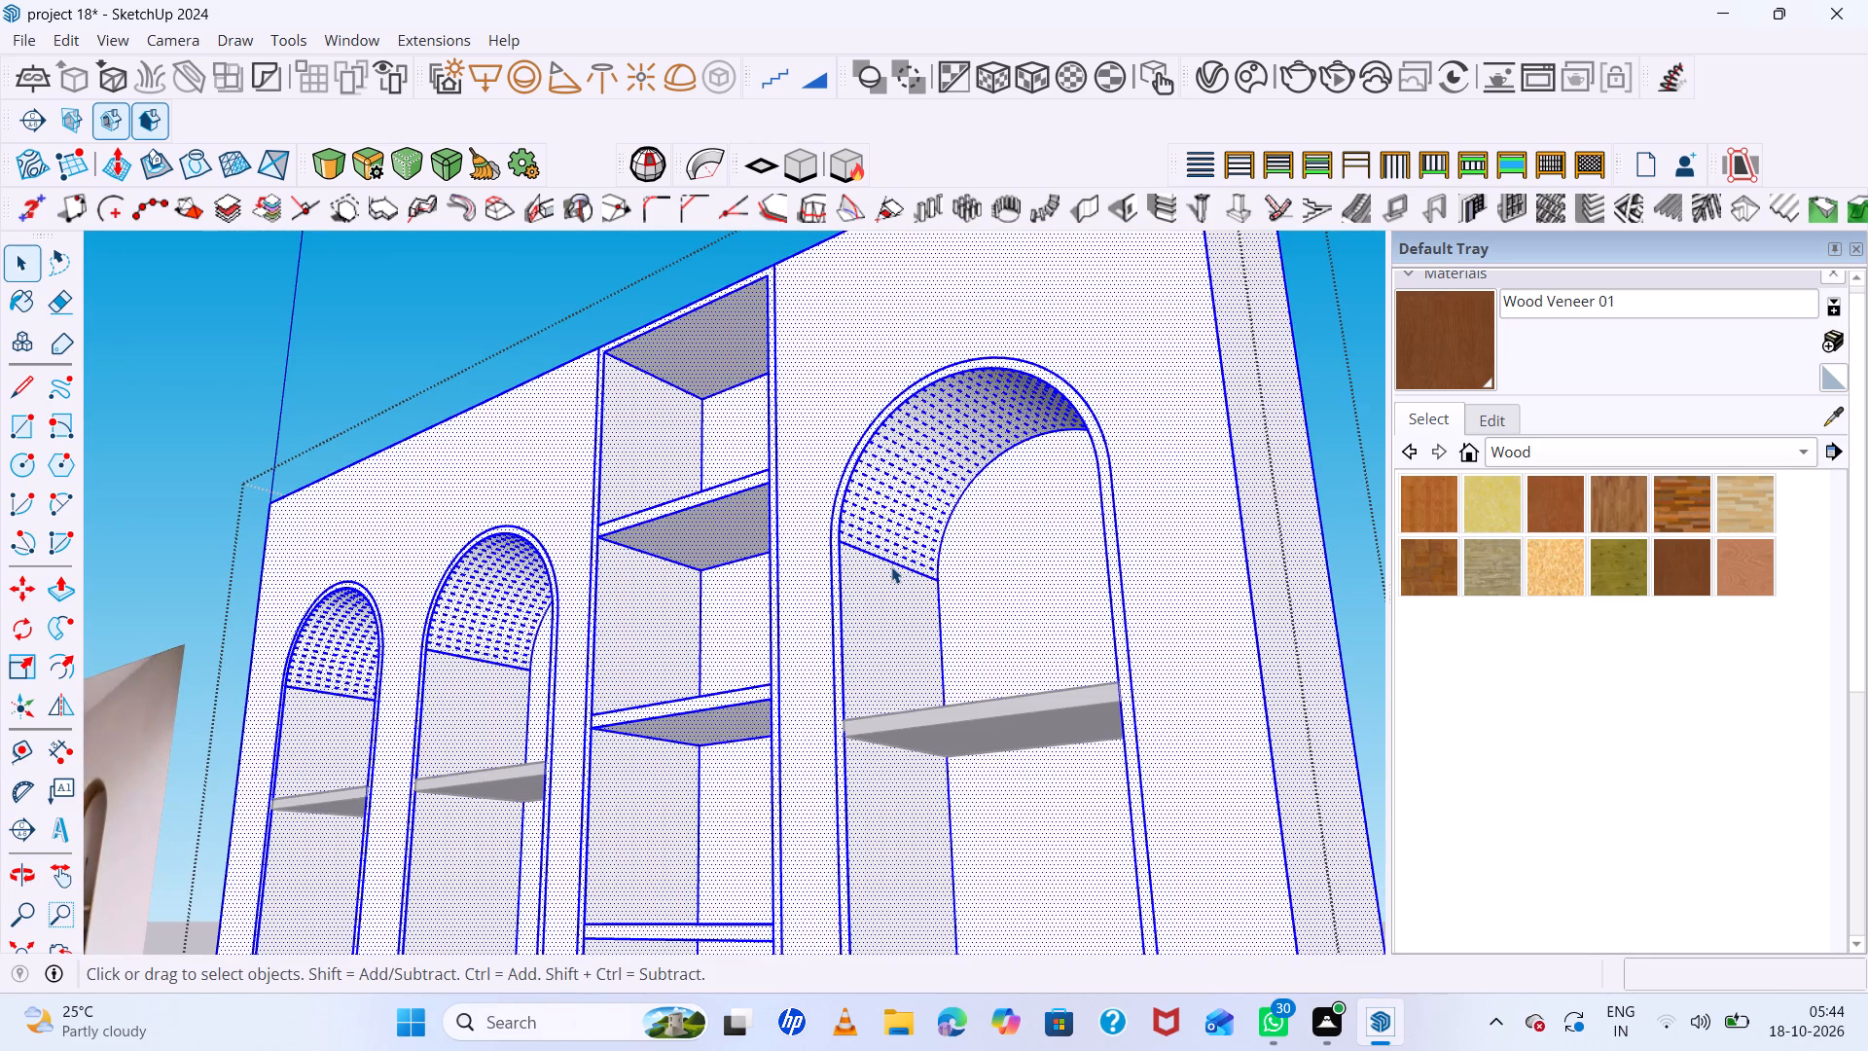
pyautogui.rightClick(891, 566)
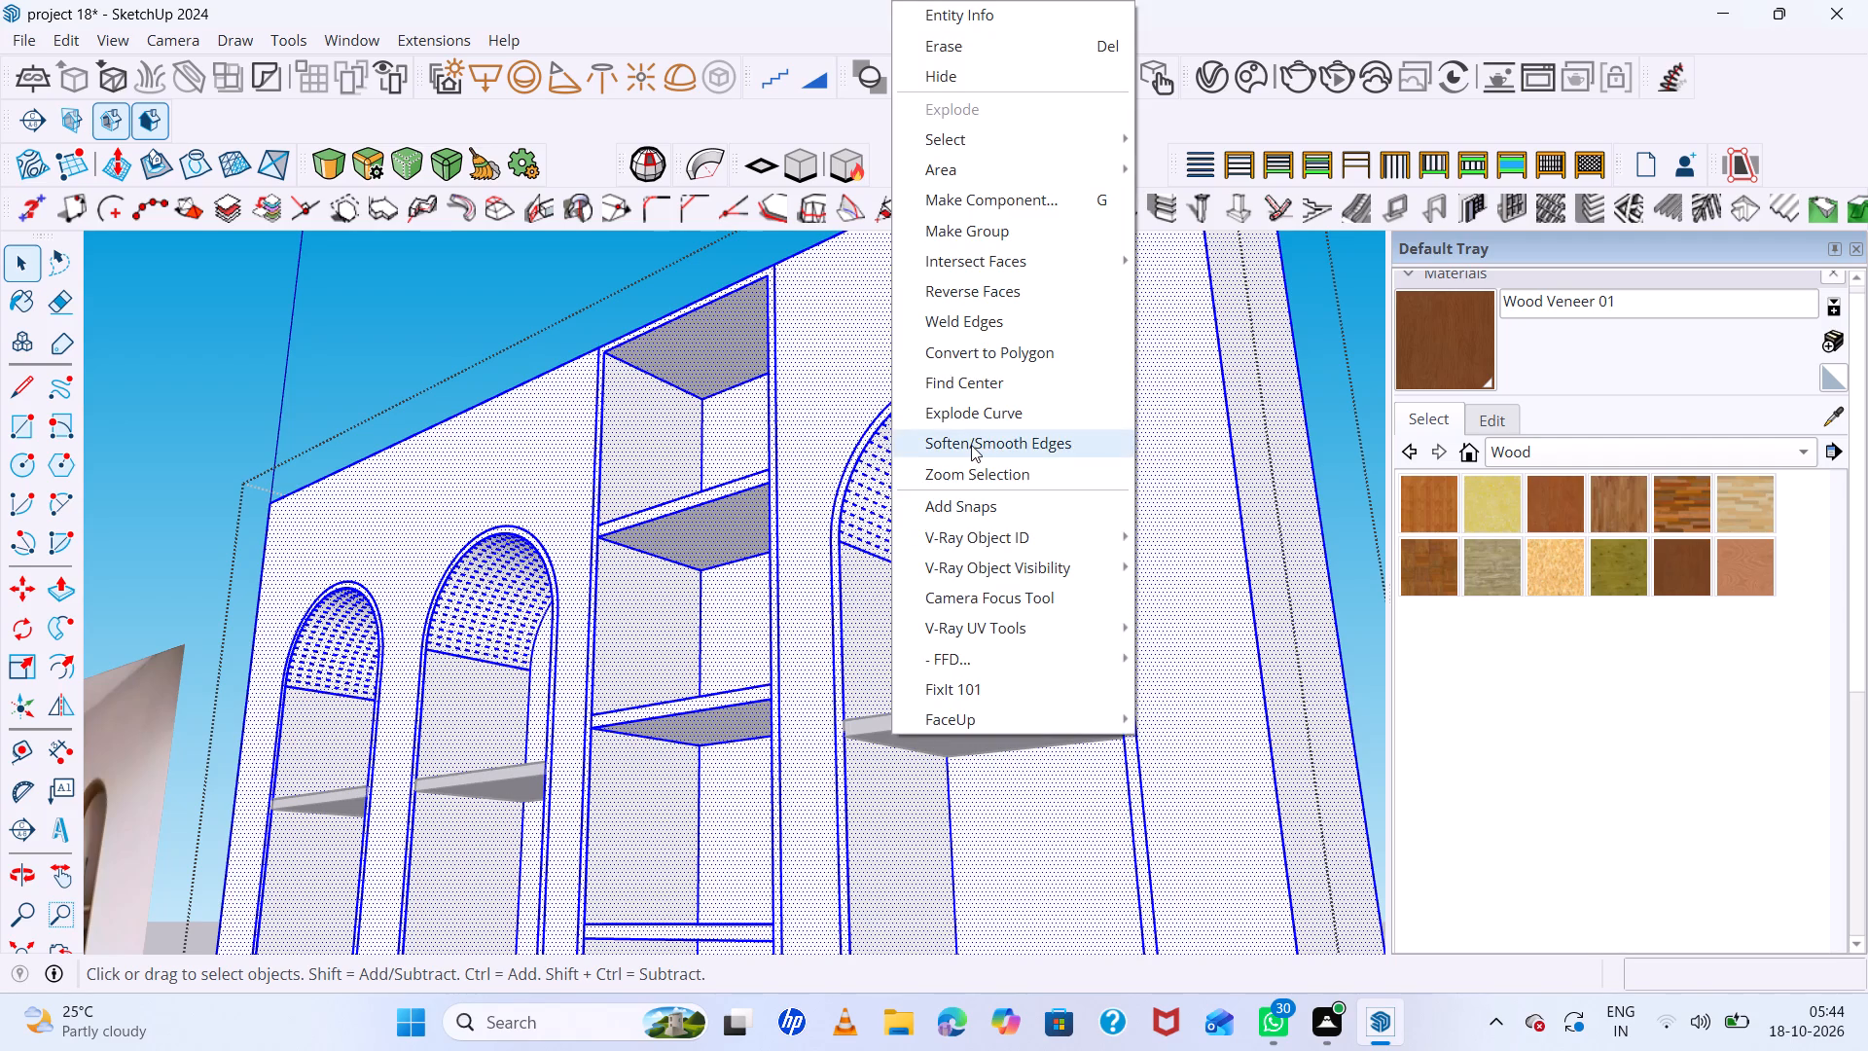
pyautogui.click(971, 445)
pyautogui.moveTo(1577, 859); pyautogui.dragTo(1525, 869)
pyautogui.click(1525, 869)
pyautogui.scroll(-7, 1166, 721)
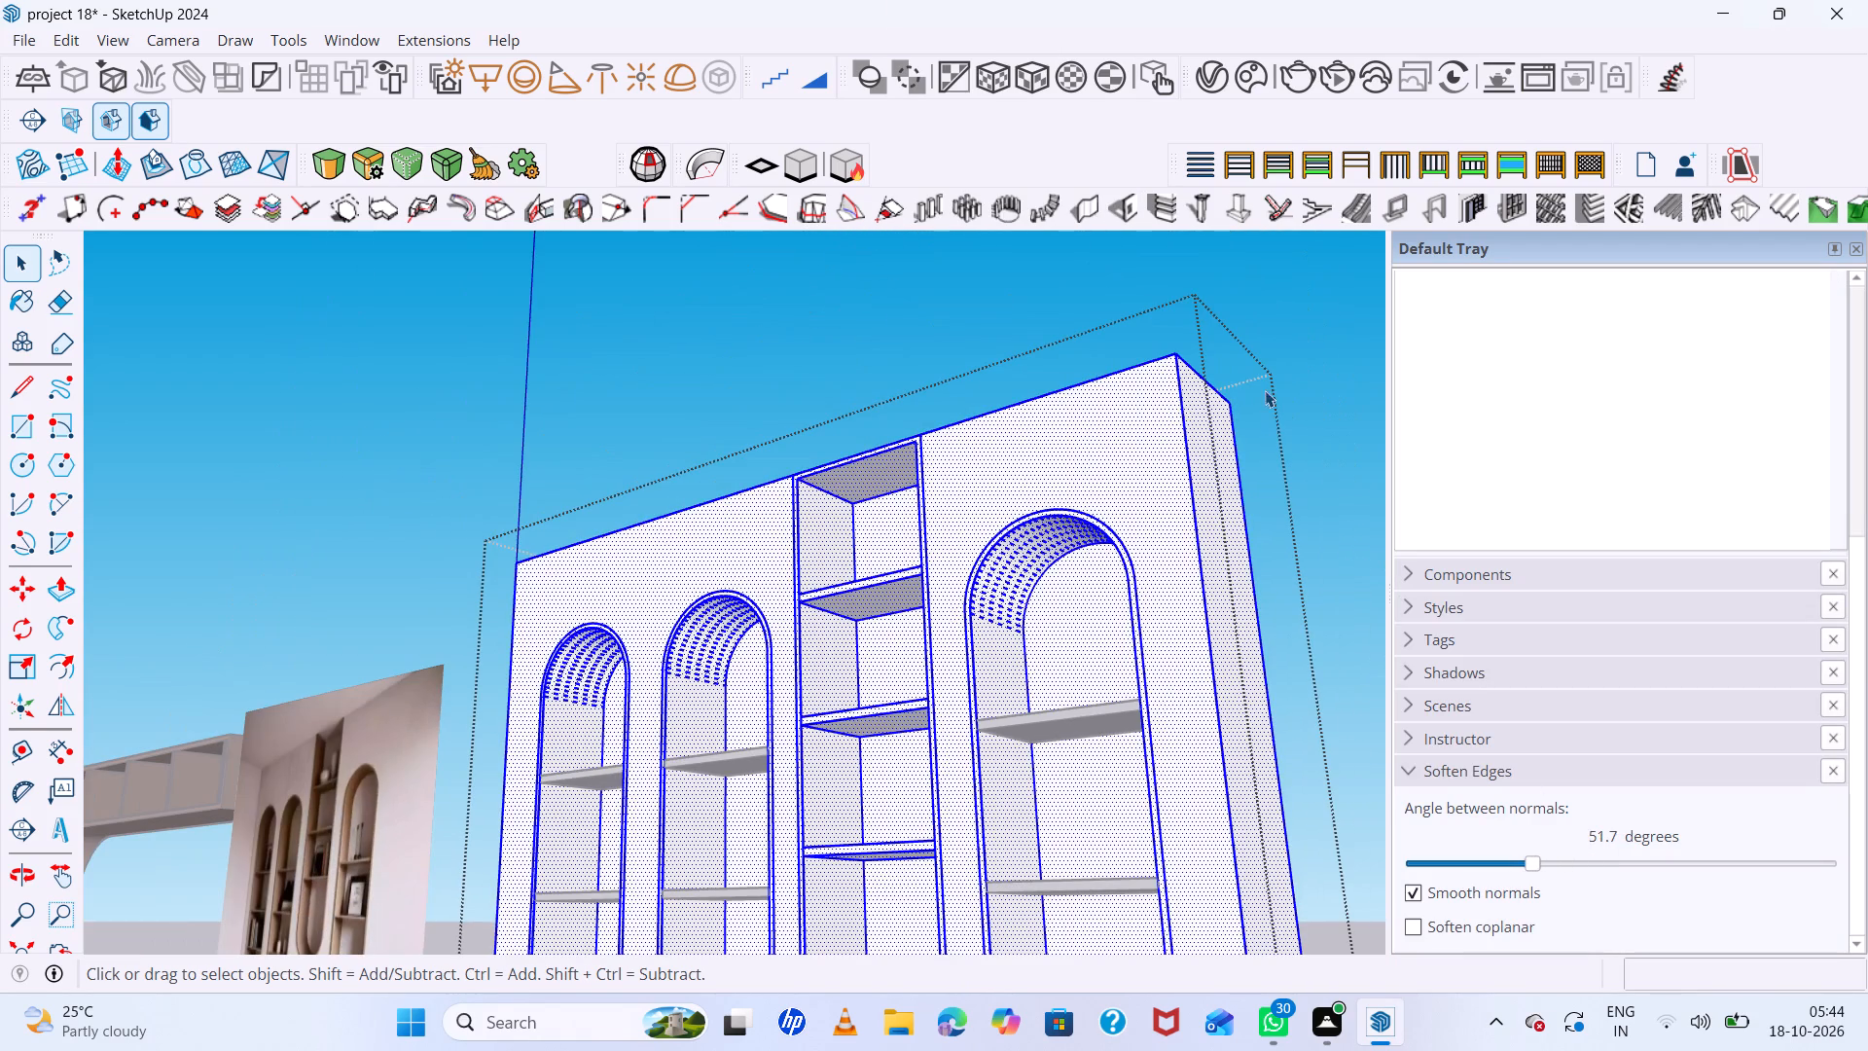
pyautogui.press('space')
pyautogui.click(1296, 348)
# Examine the softened wall block from several angles and compare it with the reference photo and neighbouring models.
pyautogui.scroll(-6, 993, 453)
pyautogui.scroll(-3, 857, 451)
pyautogui.moveTo(842, 452); pyautogui.dragTo(847, 458, button='middle')
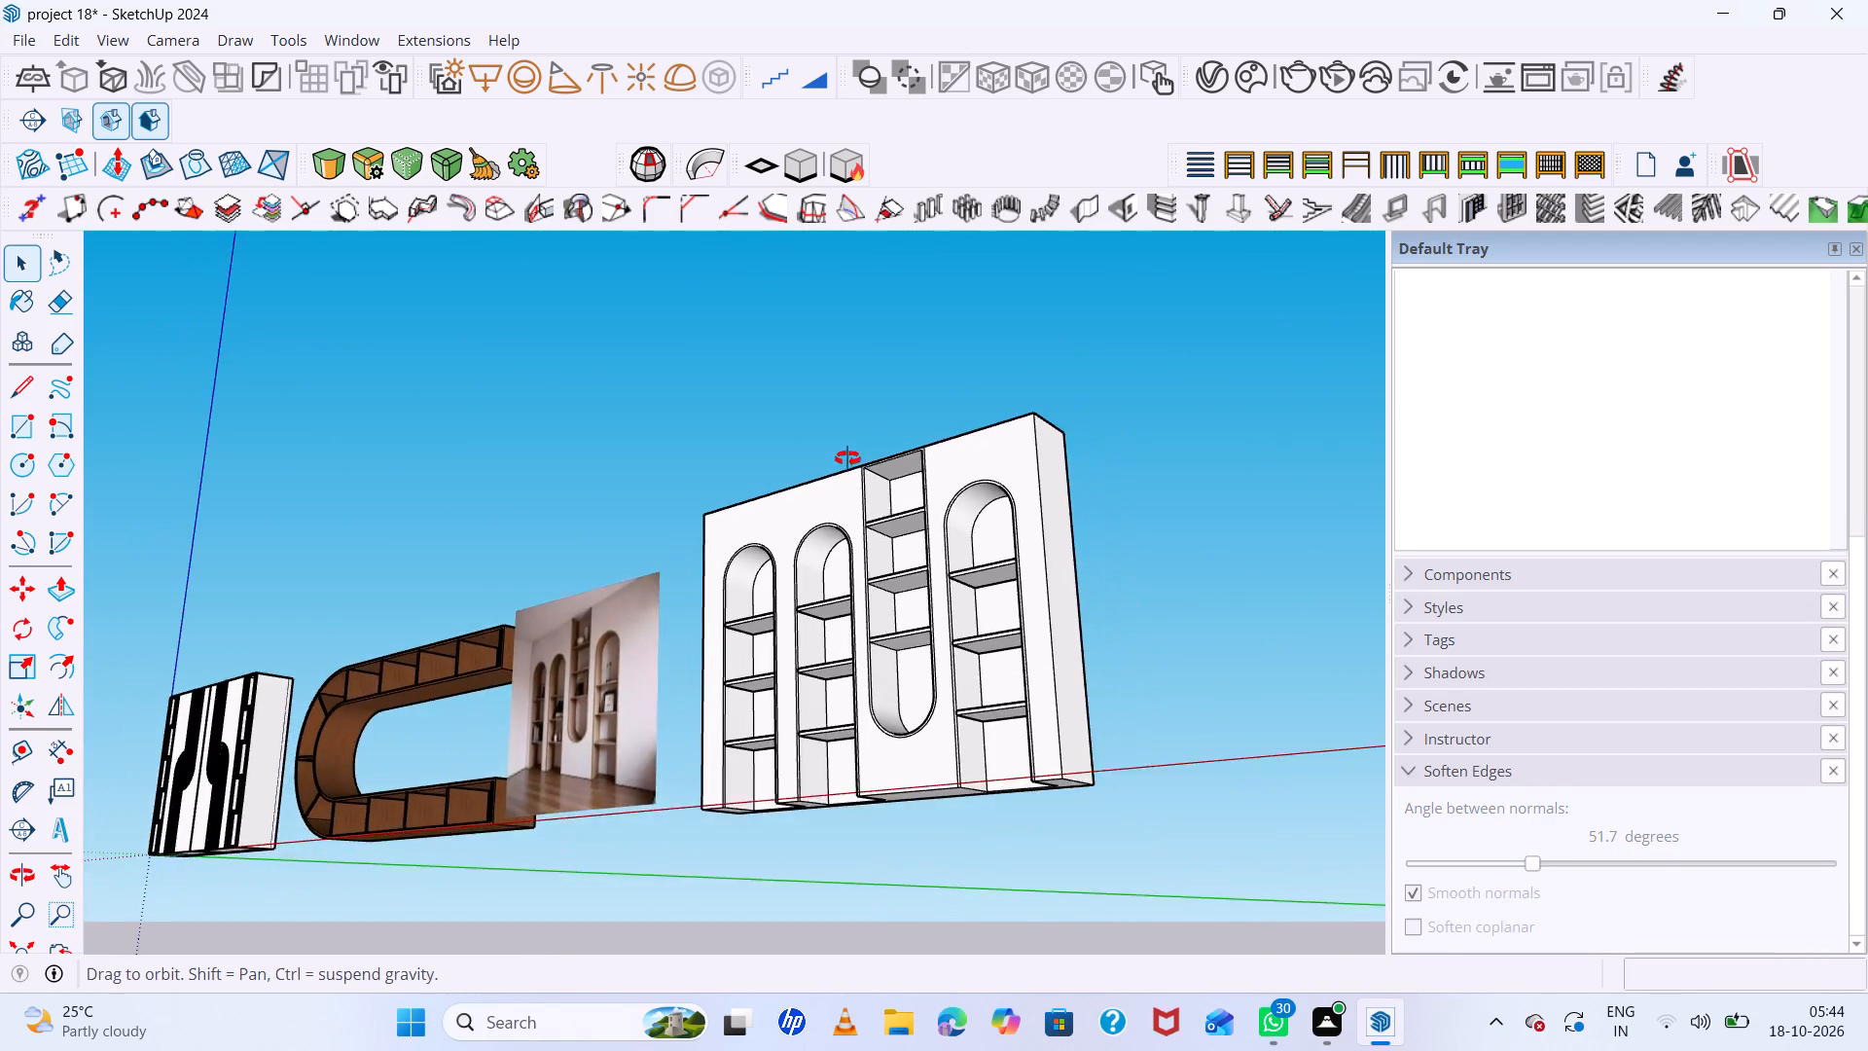
pyautogui.moveTo(847, 458); pyautogui.dragTo(1291, 512, button='middle')
pyautogui.scroll(-5, 969, 552)
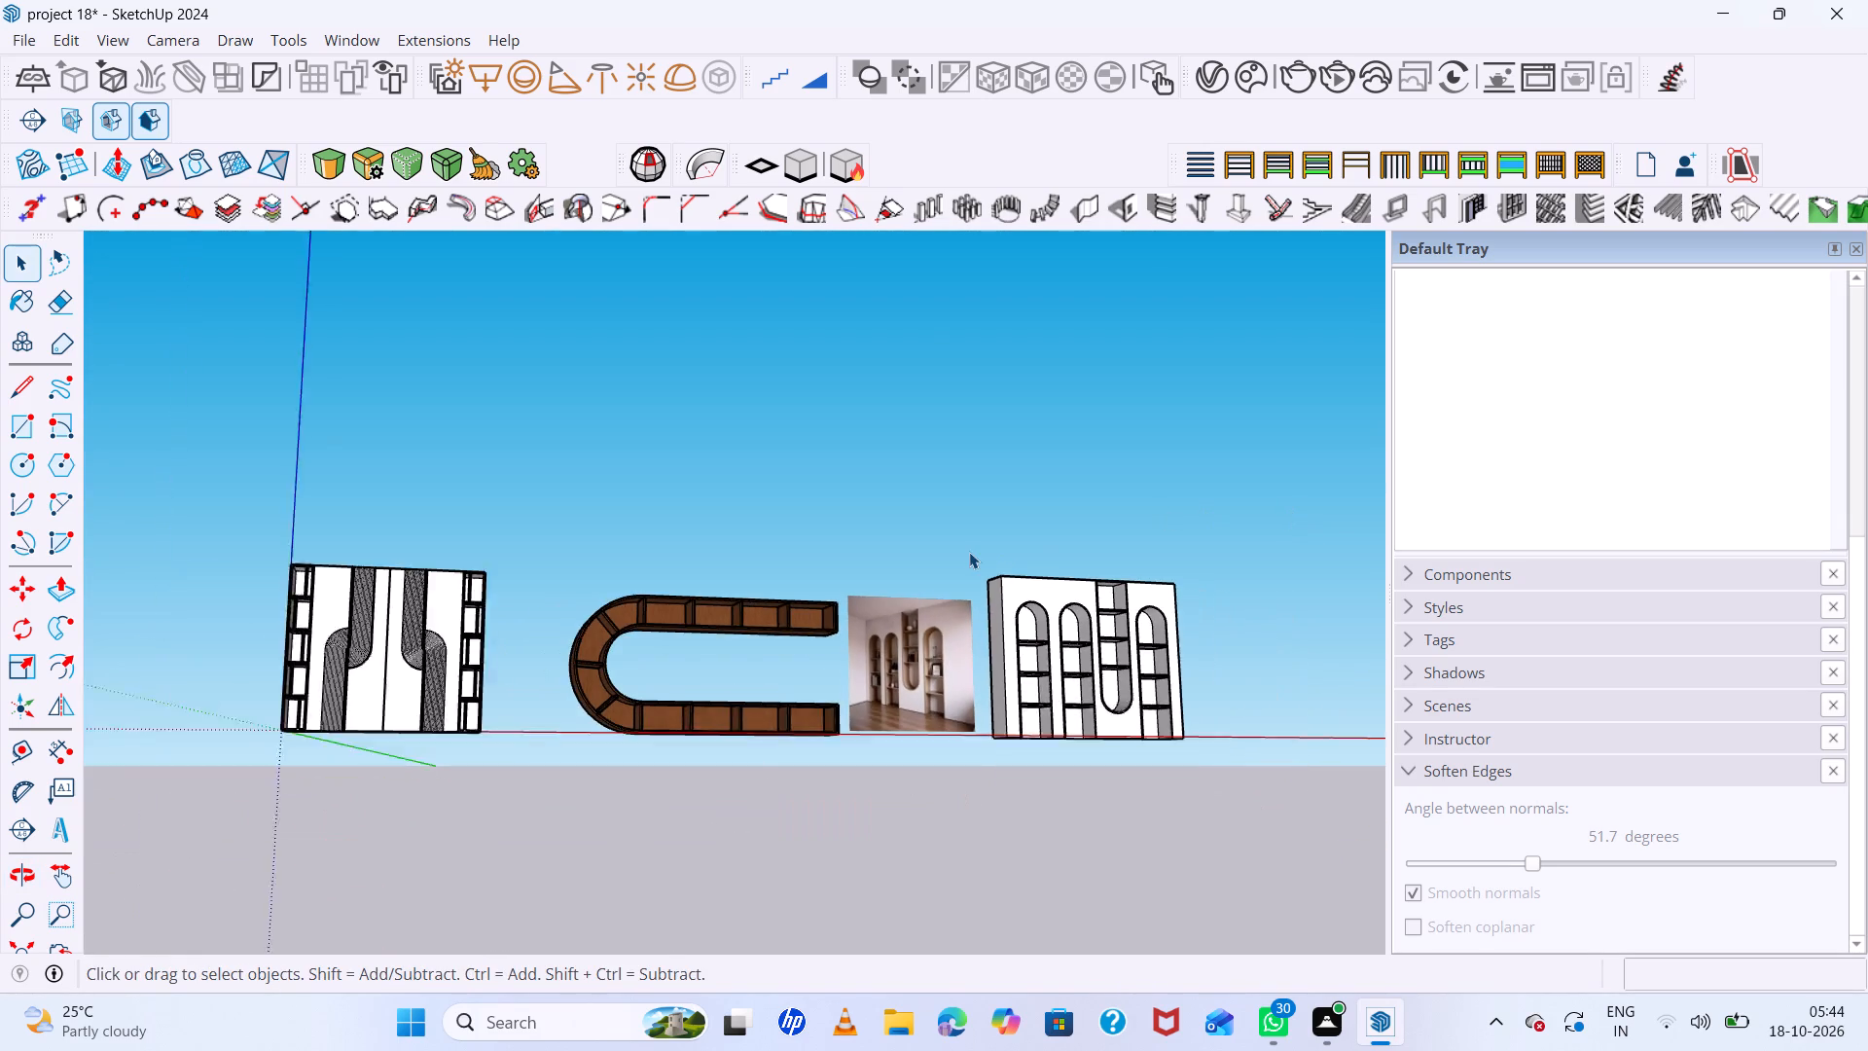
pyautogui.scroll(-2, 969, 552)
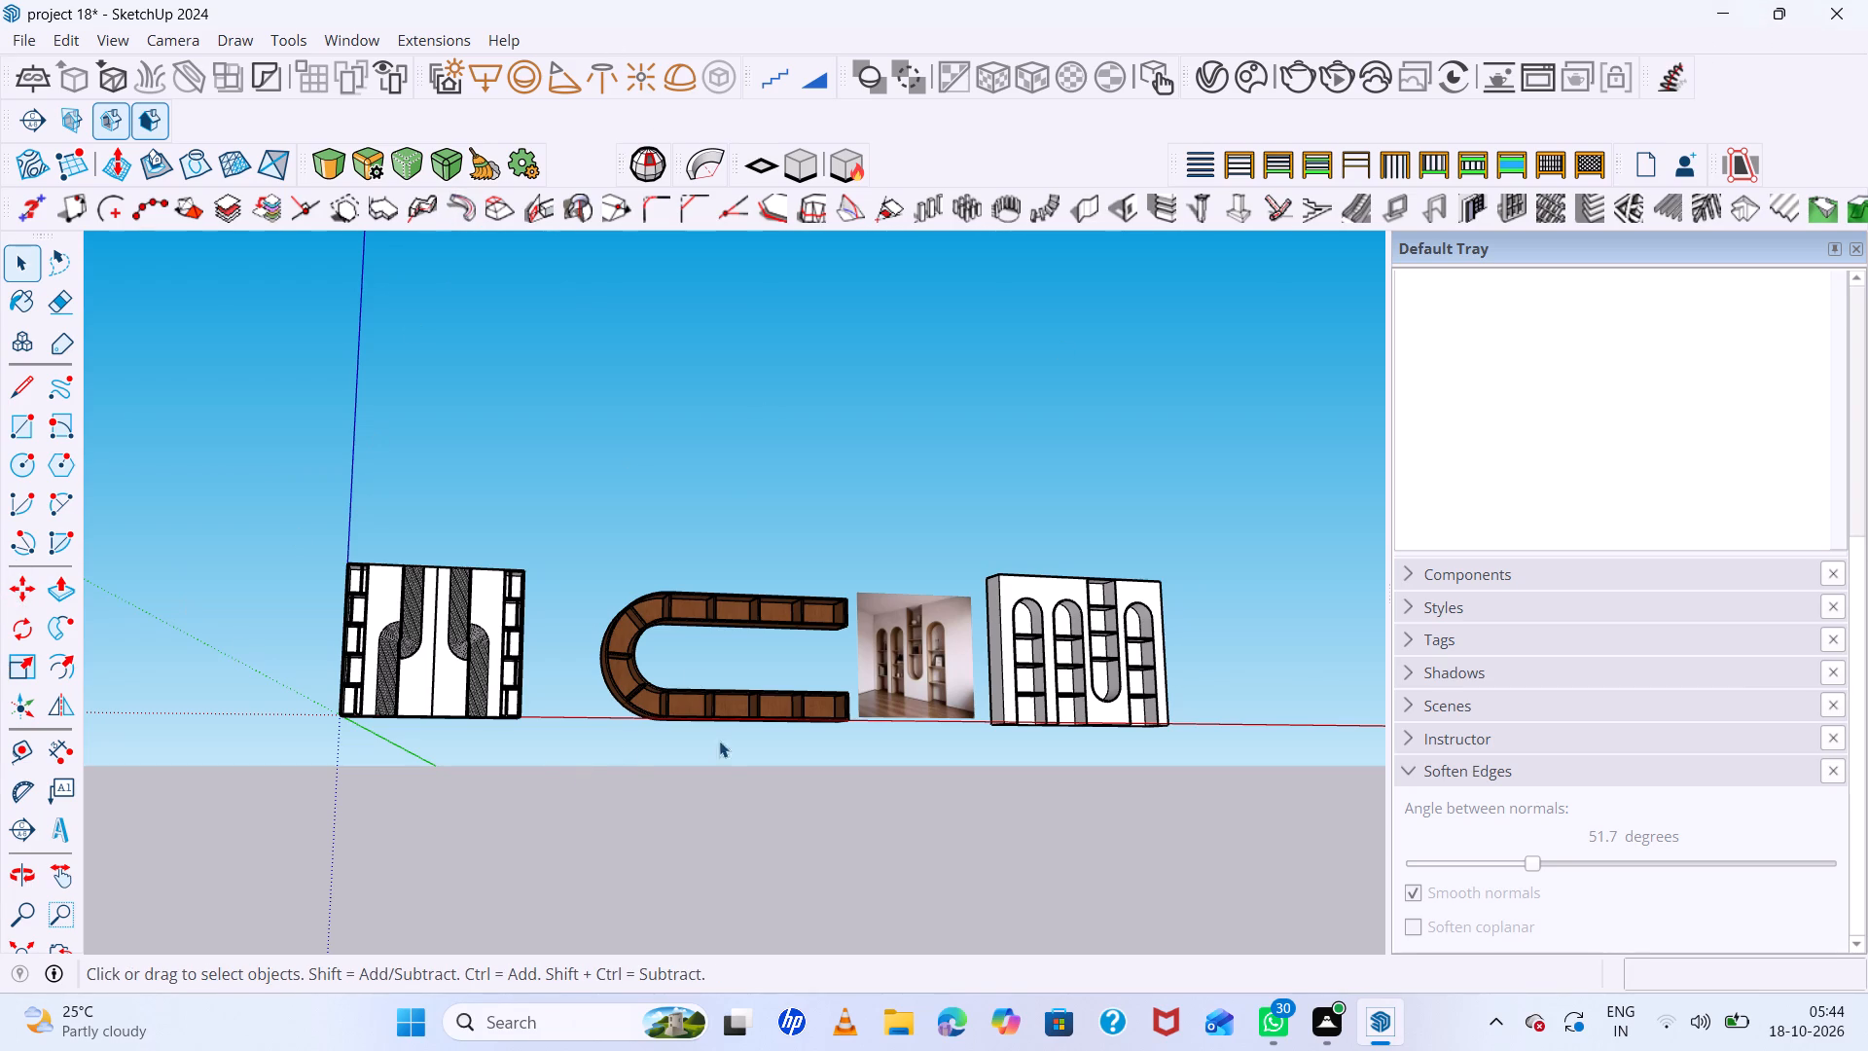
pyautogui.scroll(6, 1114, 662)
pyautogui.moveTo(1097, 653); pyautogui.dragTo(868, 745, button='middle')
pyautogui.middleClick(868, 745)
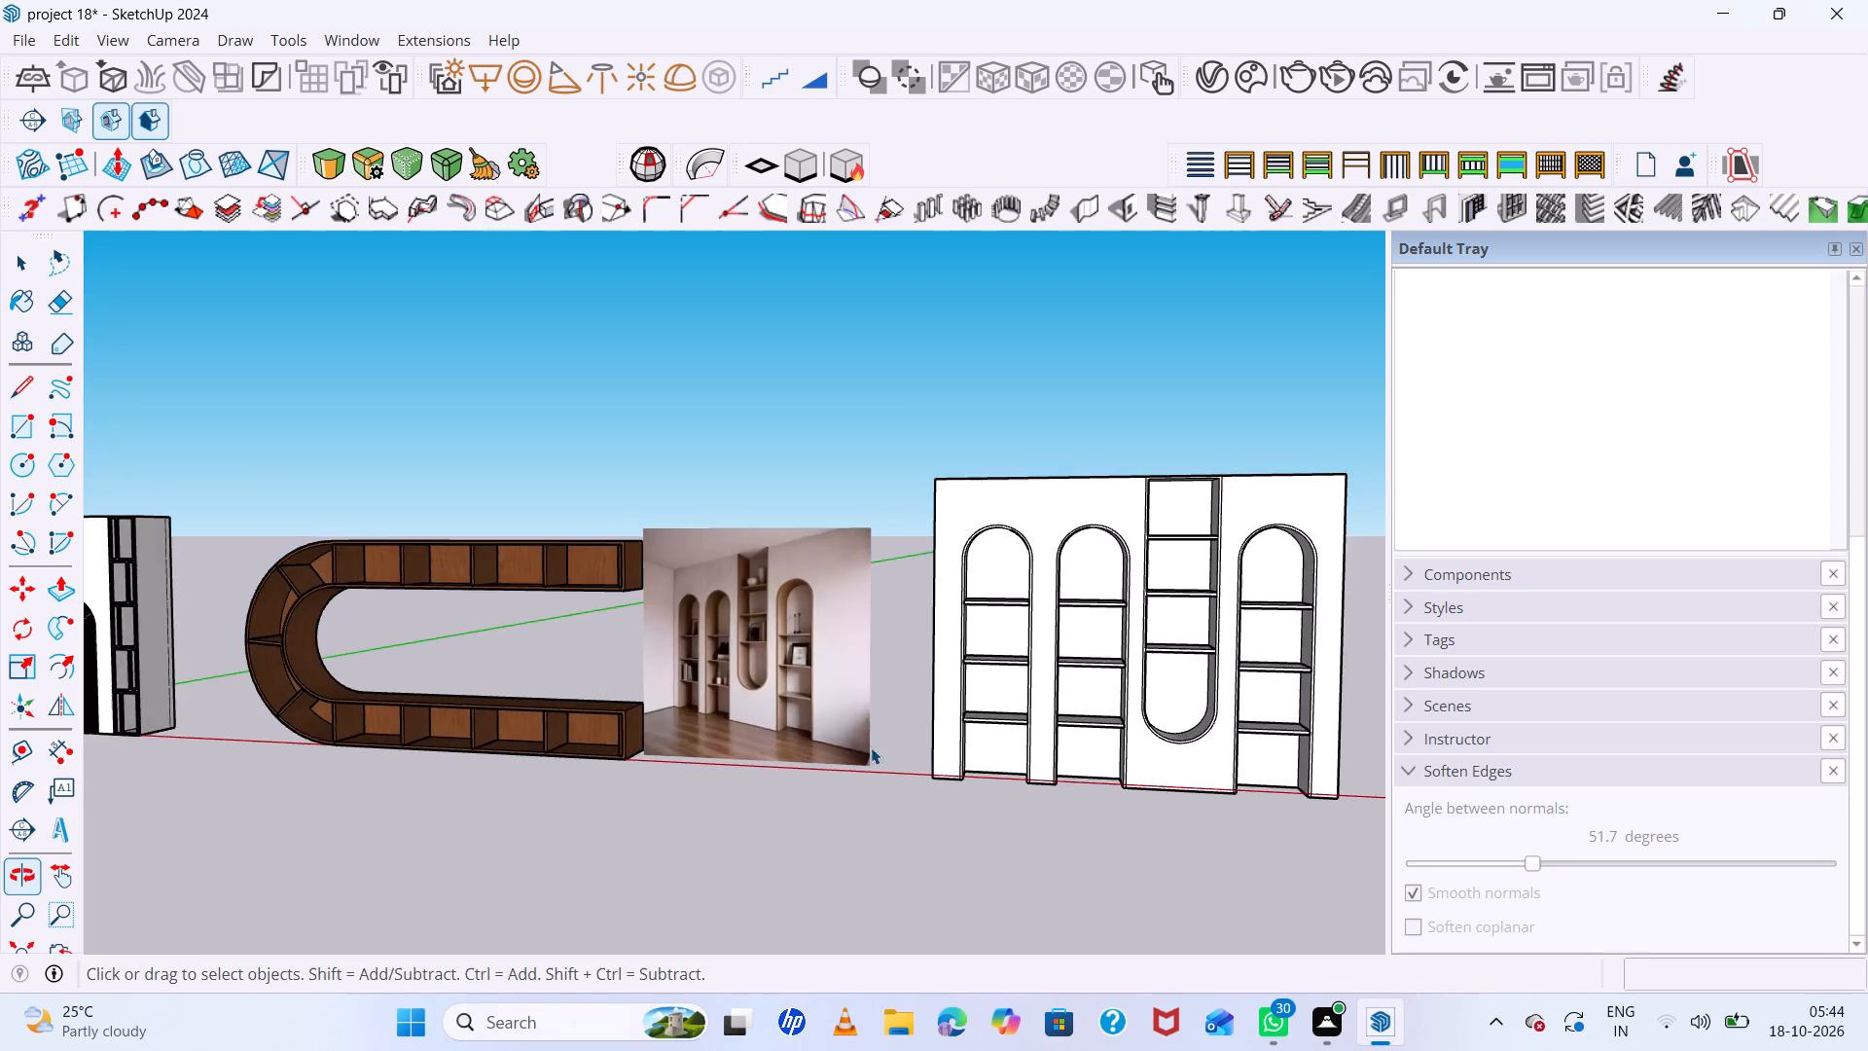
pyautogui.scroll(7, 1194, 626)
pyautogui.scroll(-7, 1163, 604)
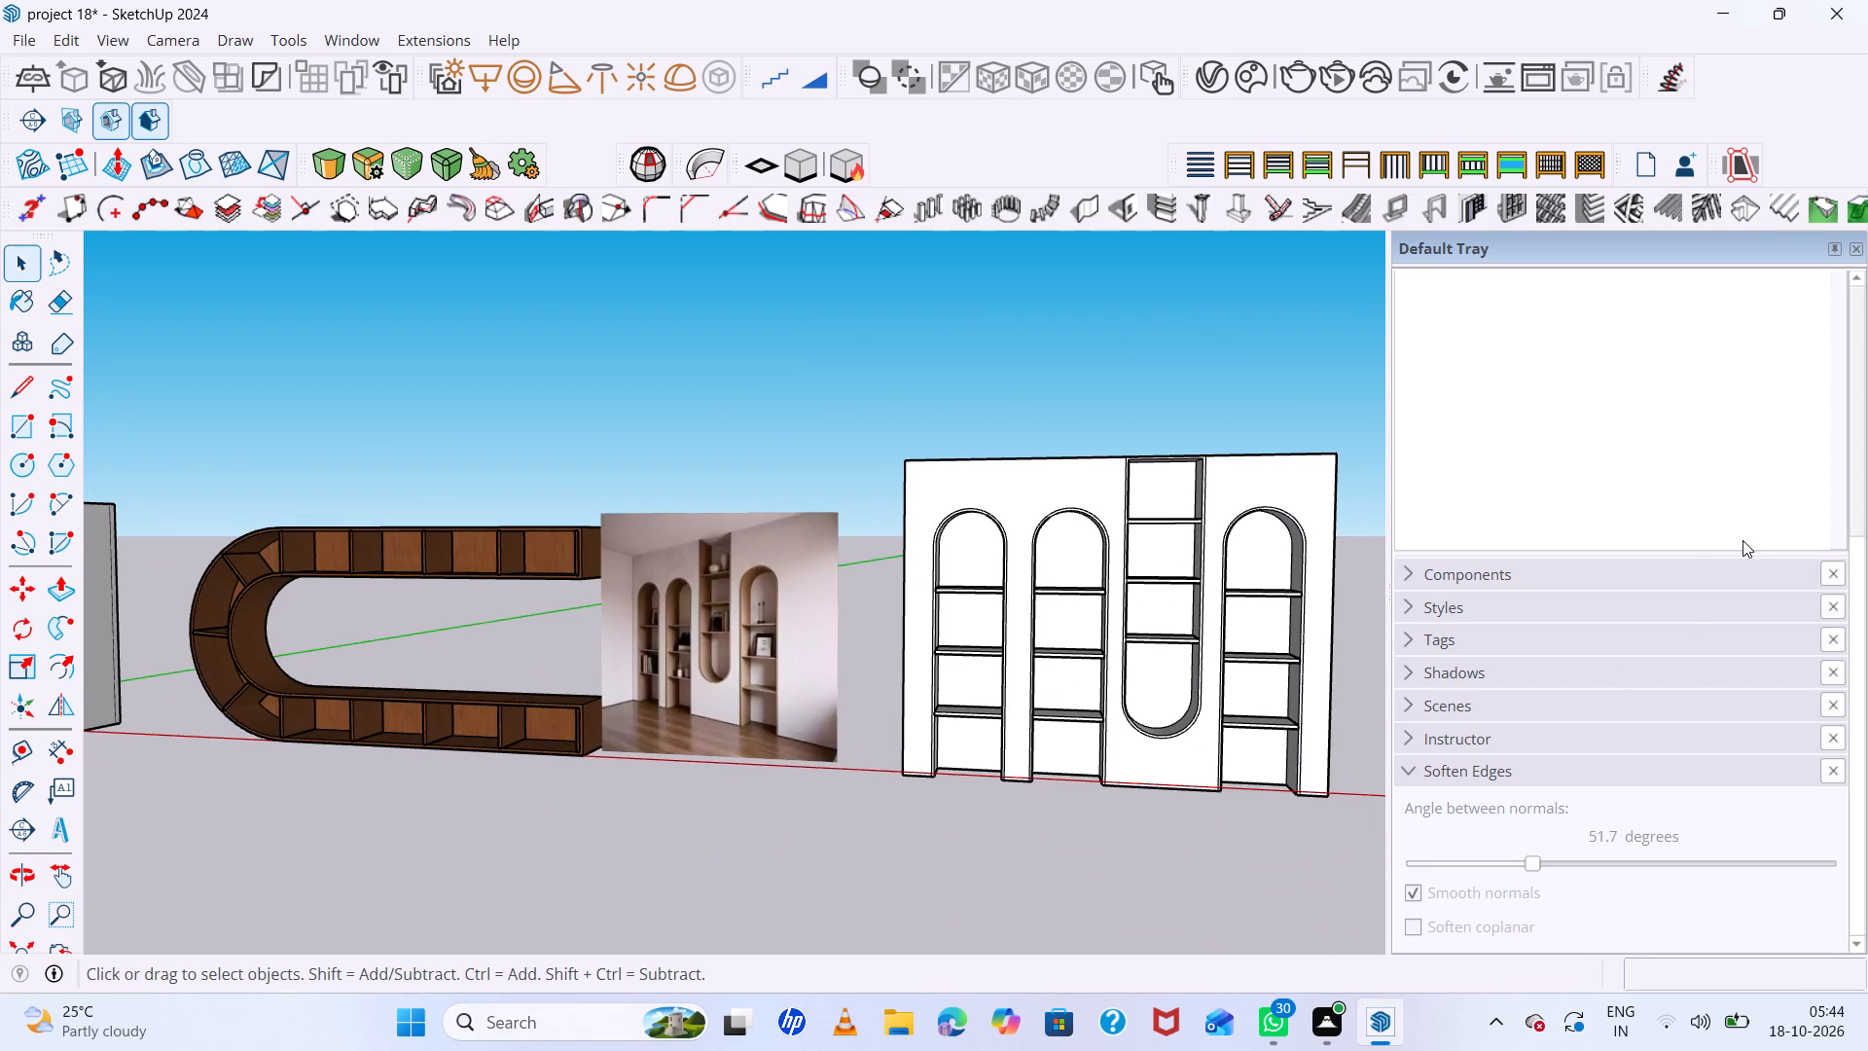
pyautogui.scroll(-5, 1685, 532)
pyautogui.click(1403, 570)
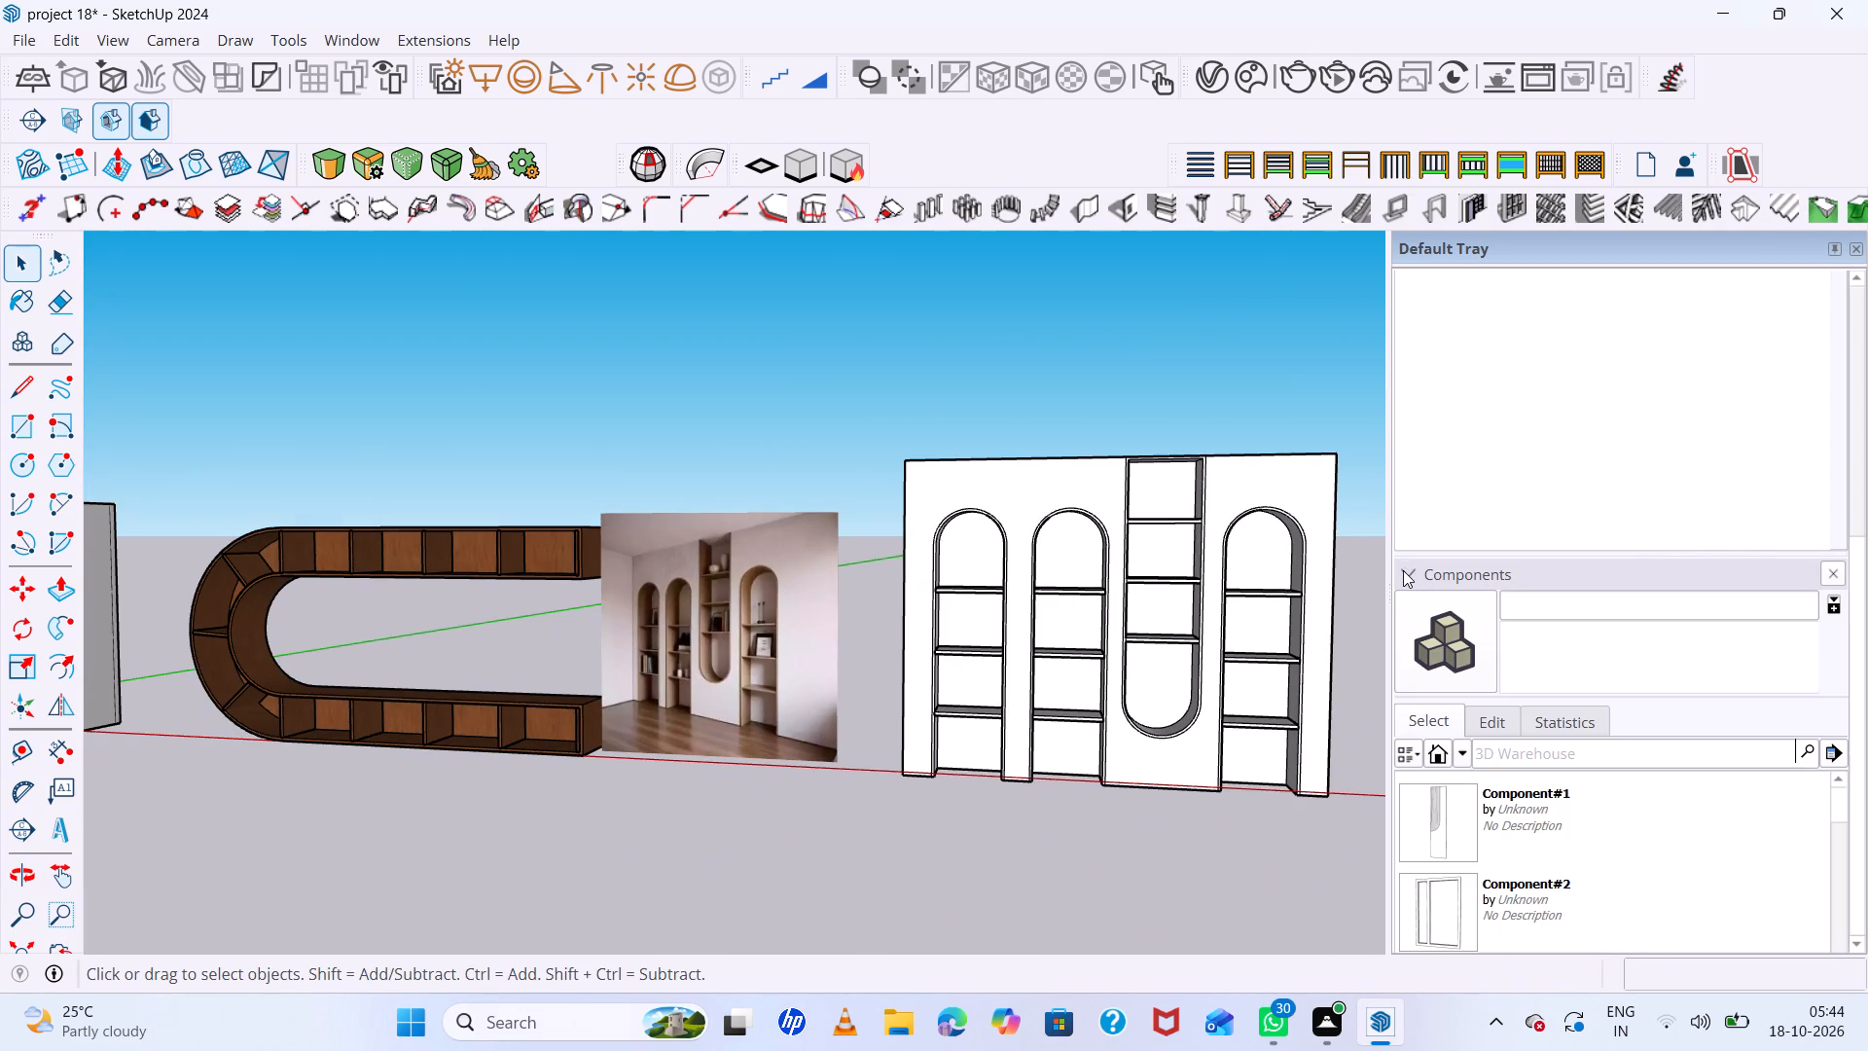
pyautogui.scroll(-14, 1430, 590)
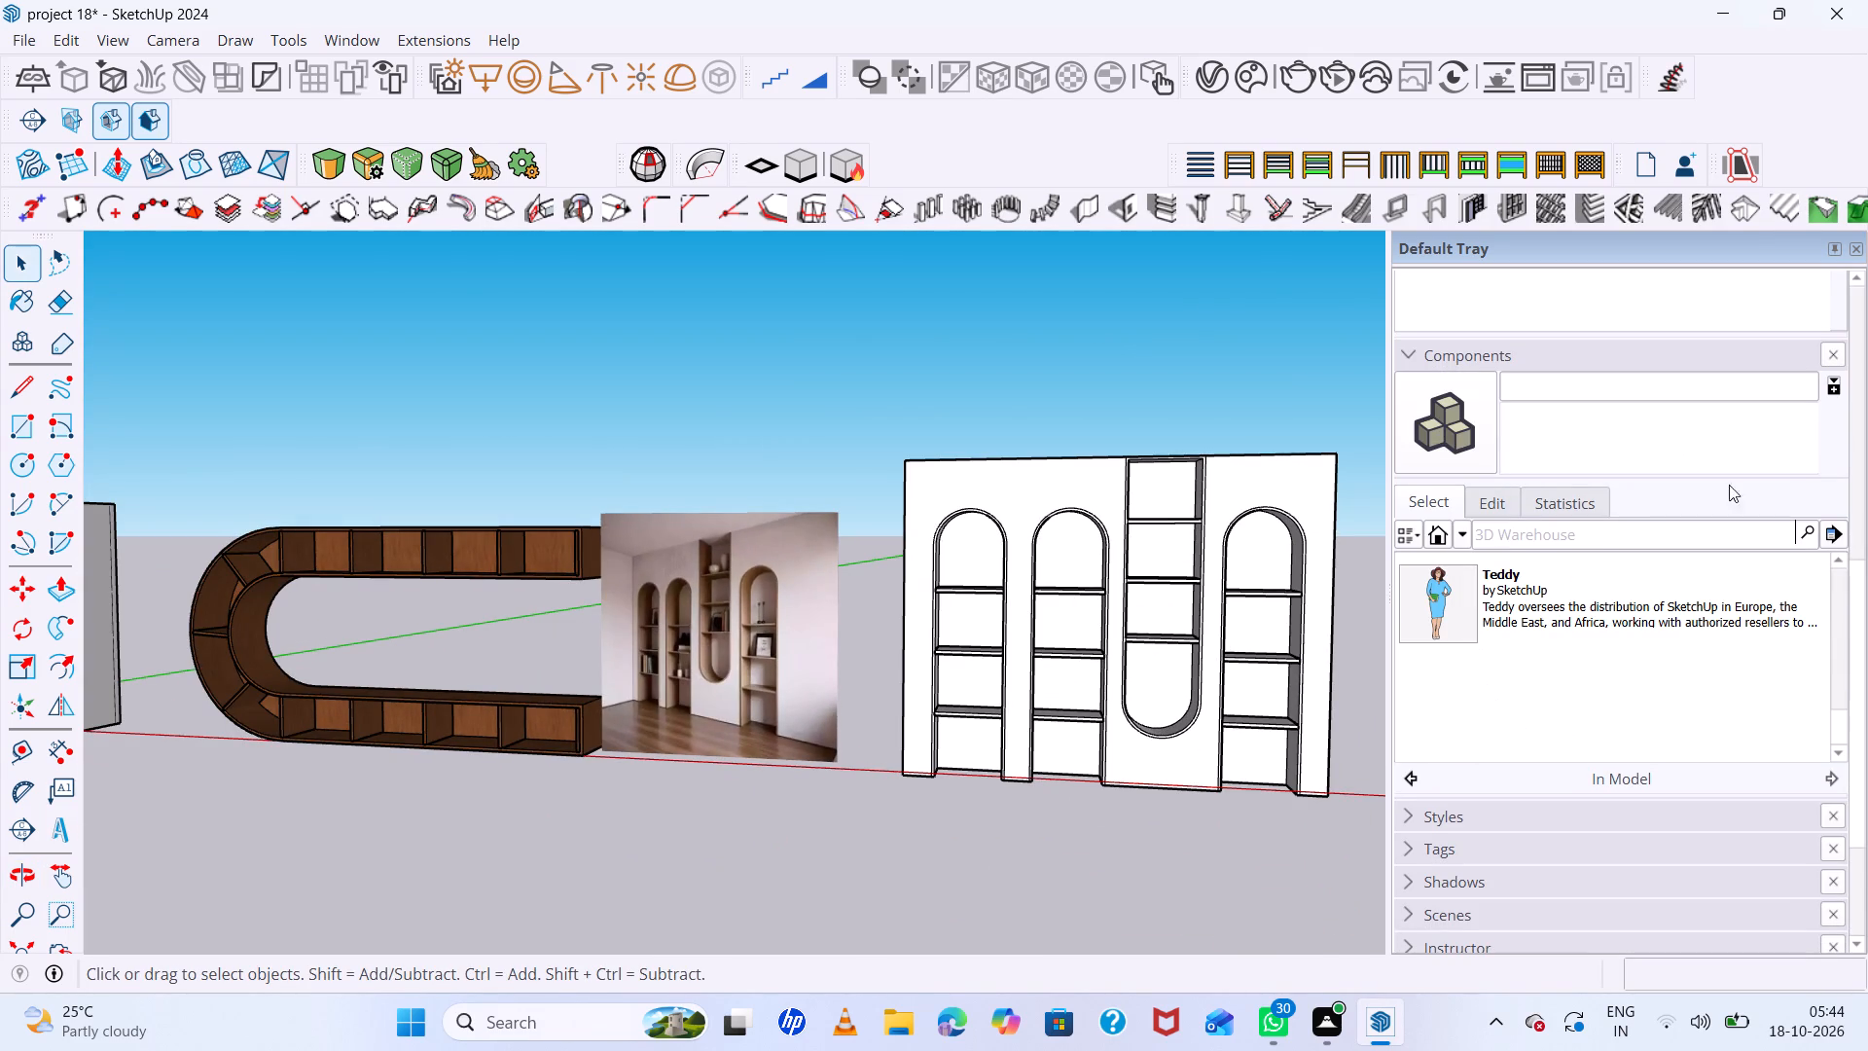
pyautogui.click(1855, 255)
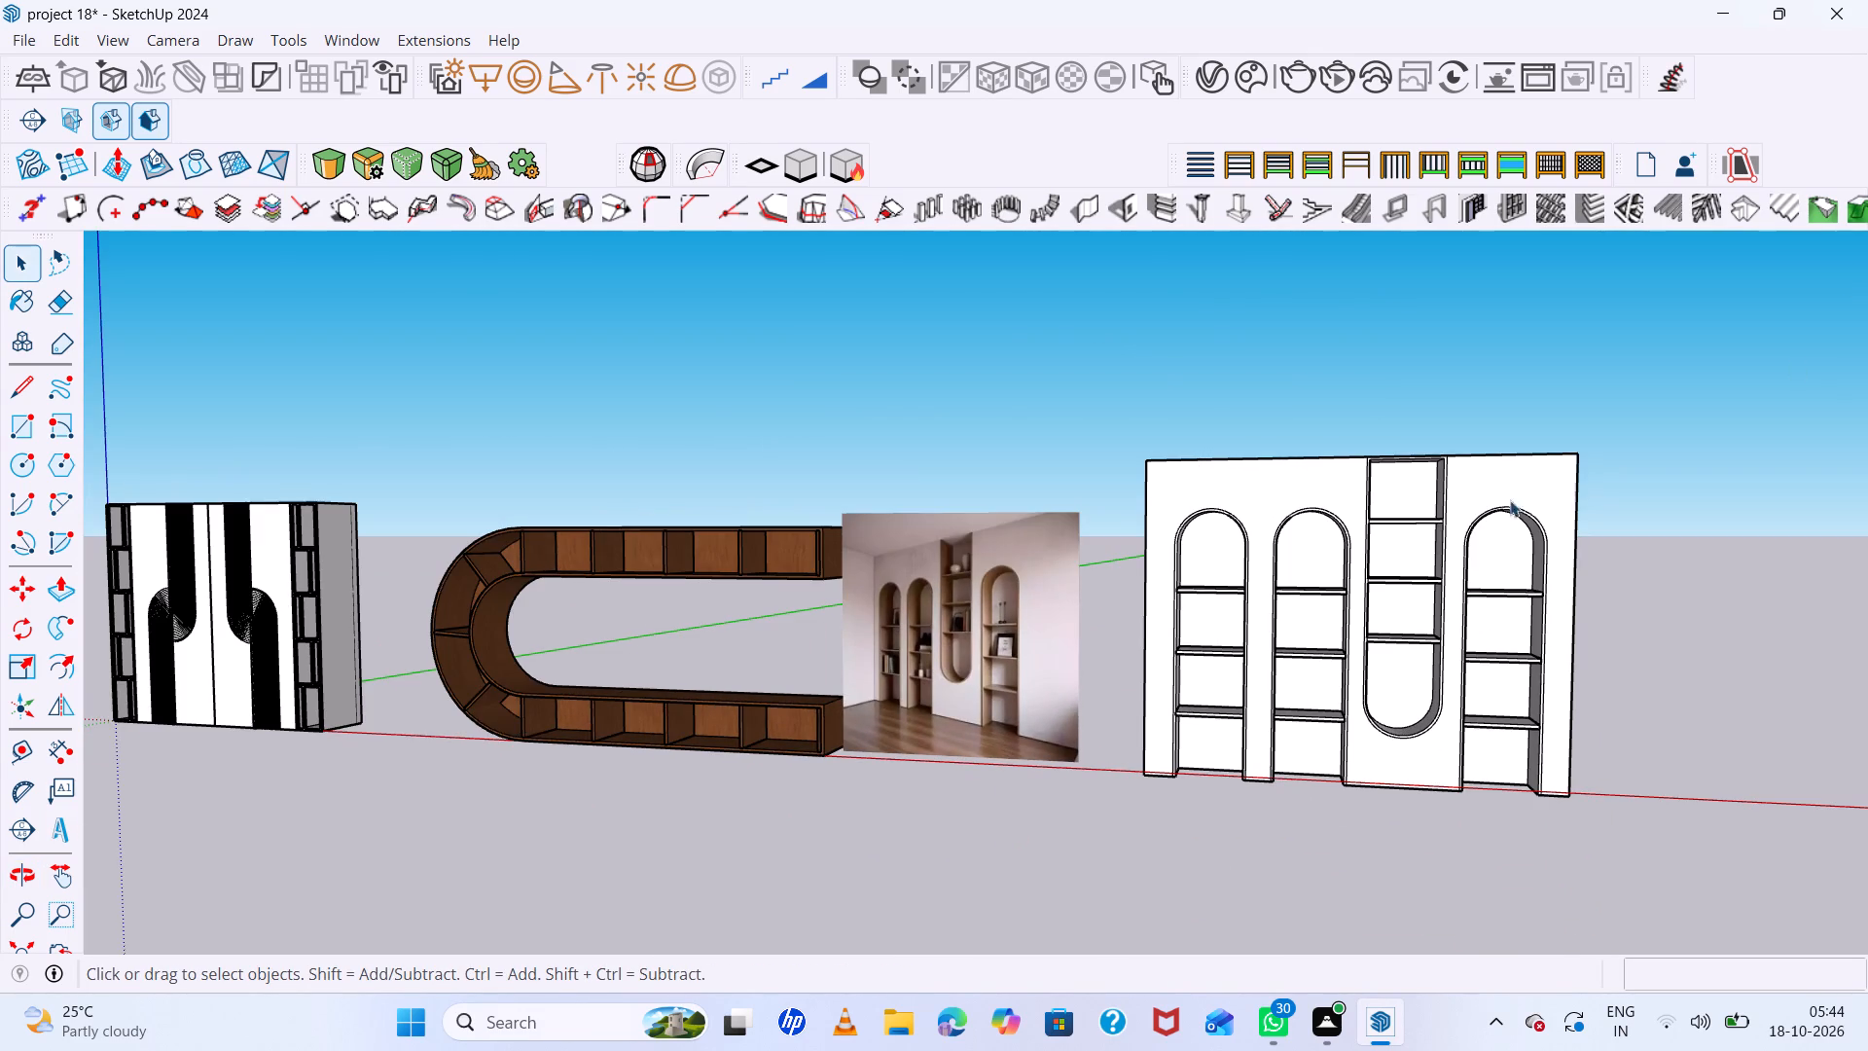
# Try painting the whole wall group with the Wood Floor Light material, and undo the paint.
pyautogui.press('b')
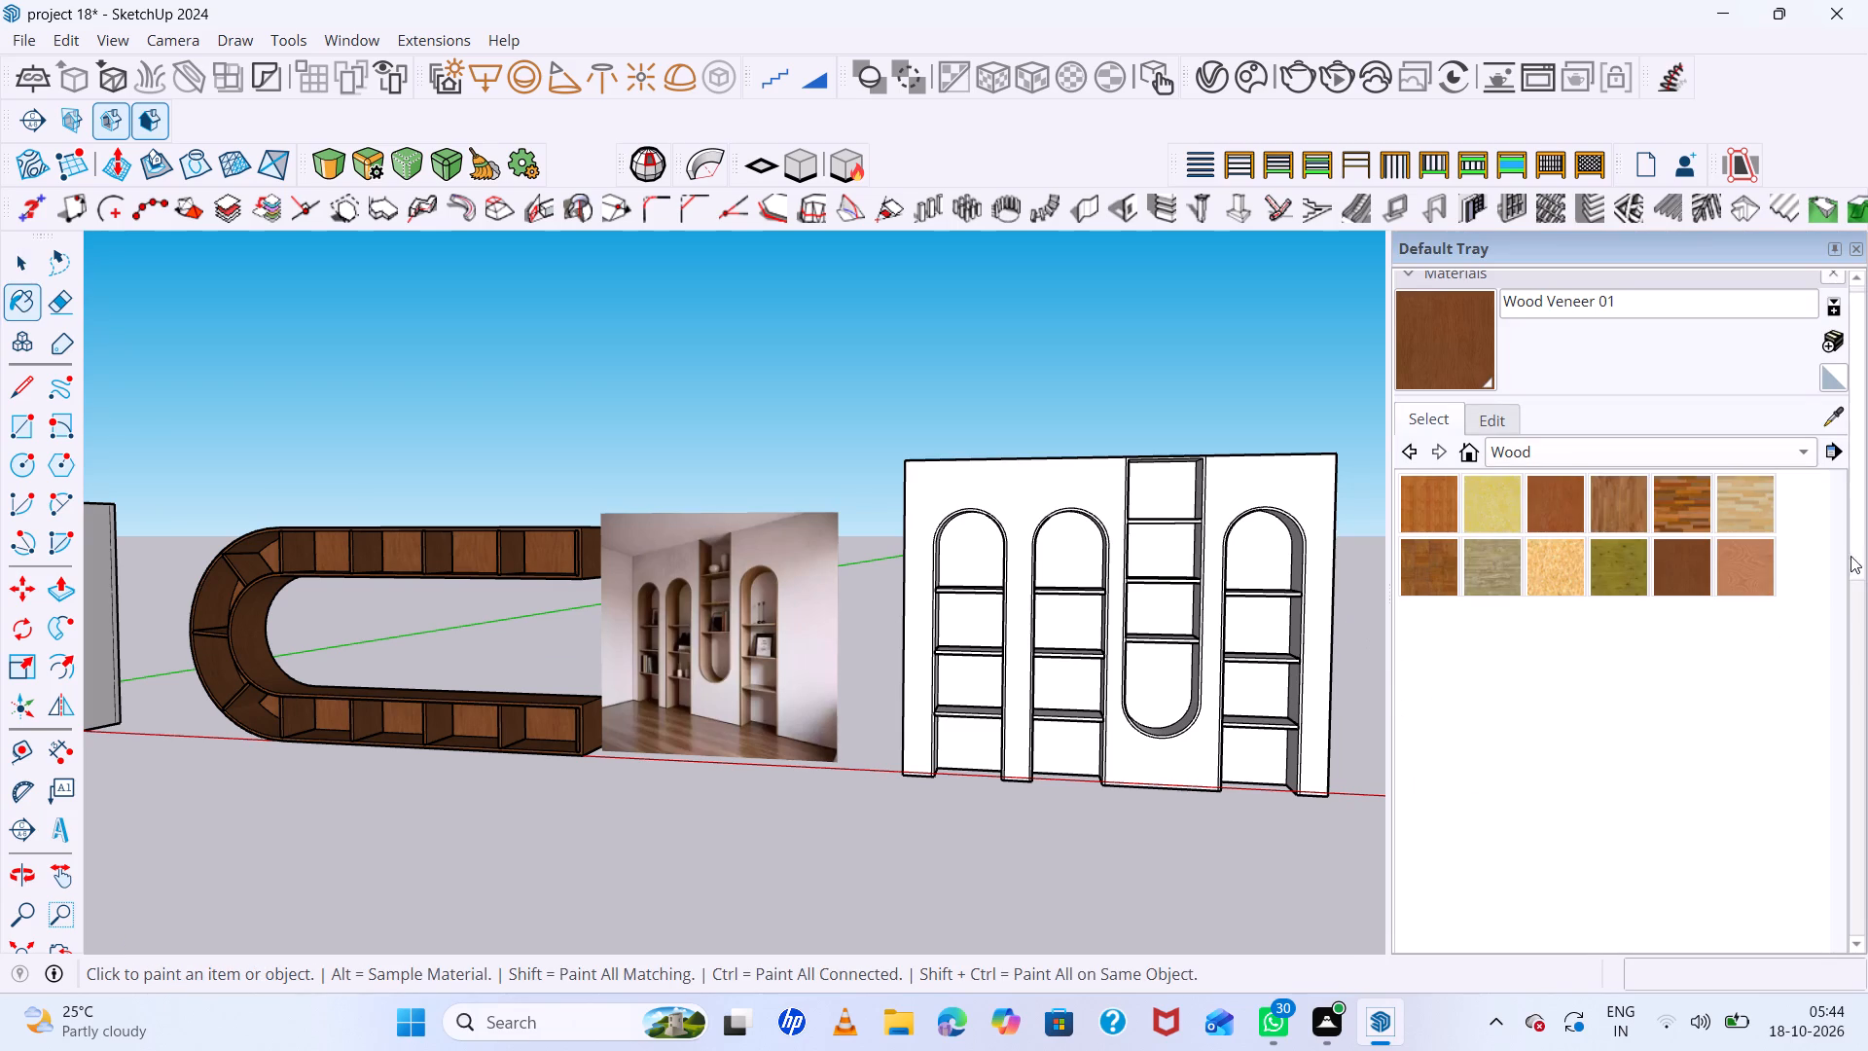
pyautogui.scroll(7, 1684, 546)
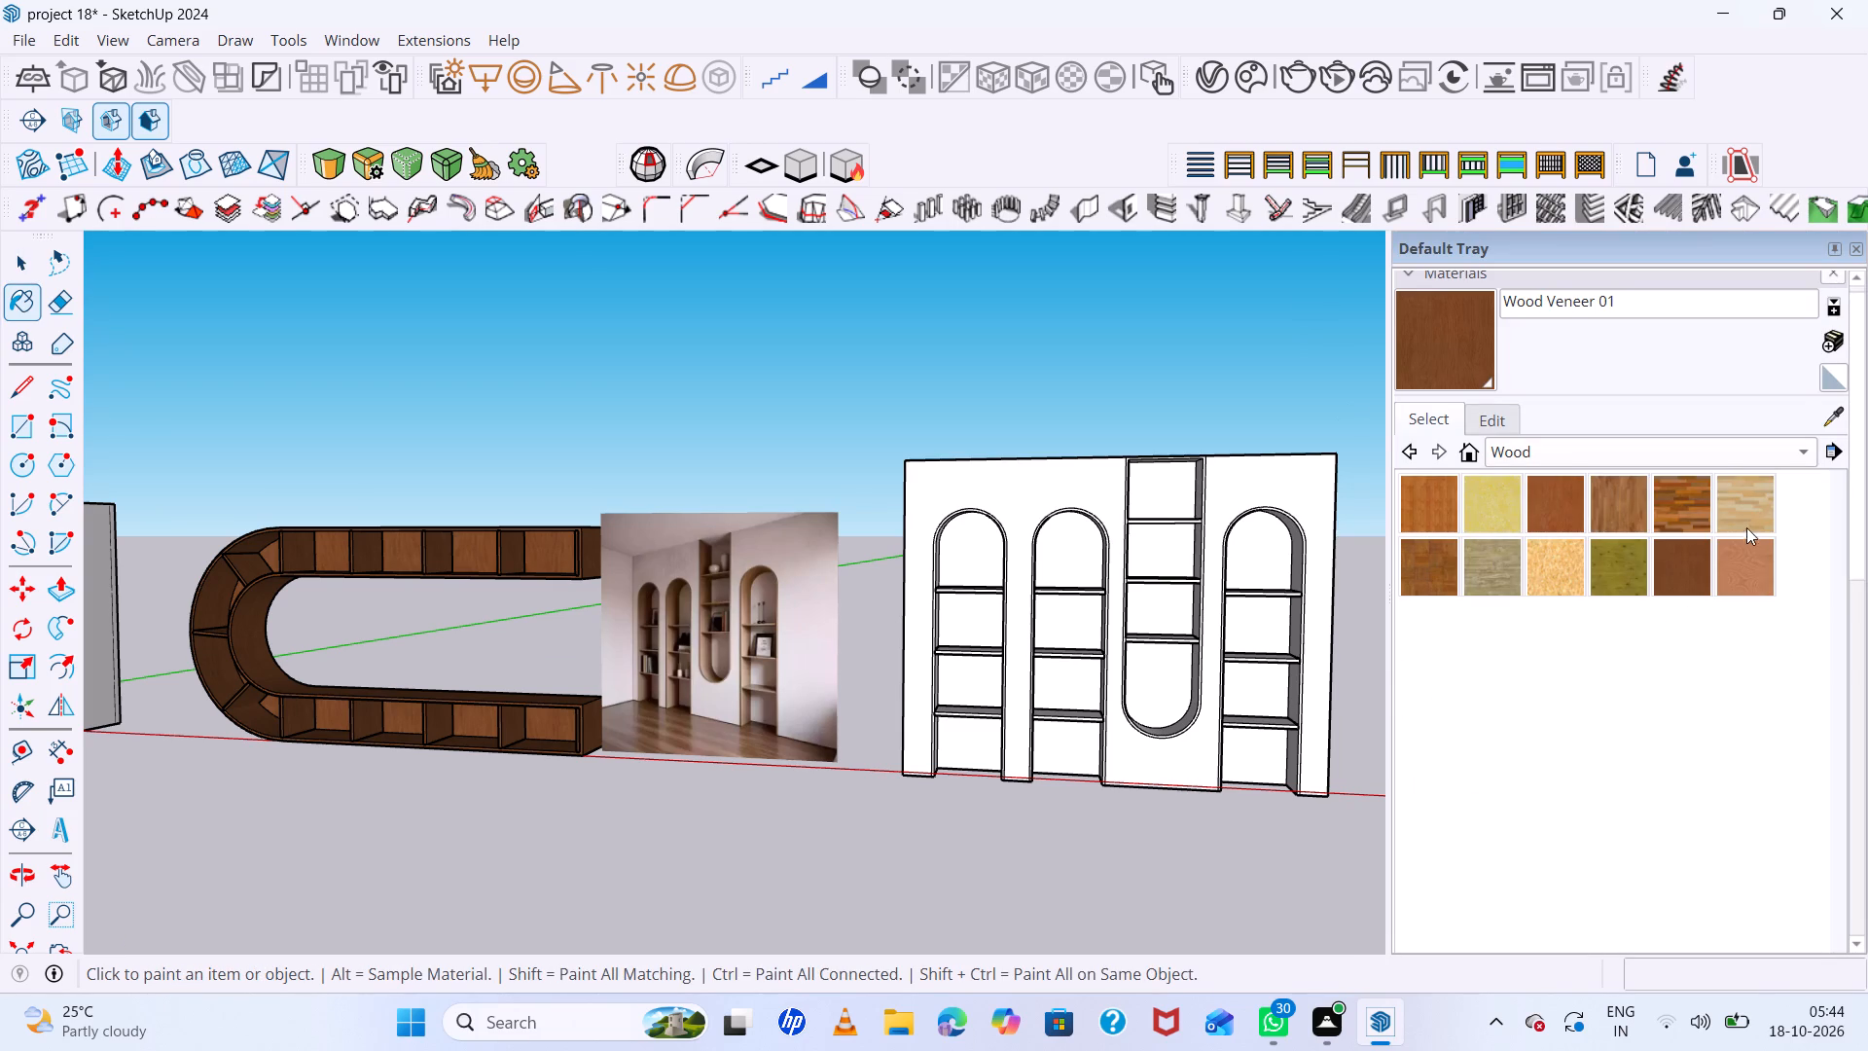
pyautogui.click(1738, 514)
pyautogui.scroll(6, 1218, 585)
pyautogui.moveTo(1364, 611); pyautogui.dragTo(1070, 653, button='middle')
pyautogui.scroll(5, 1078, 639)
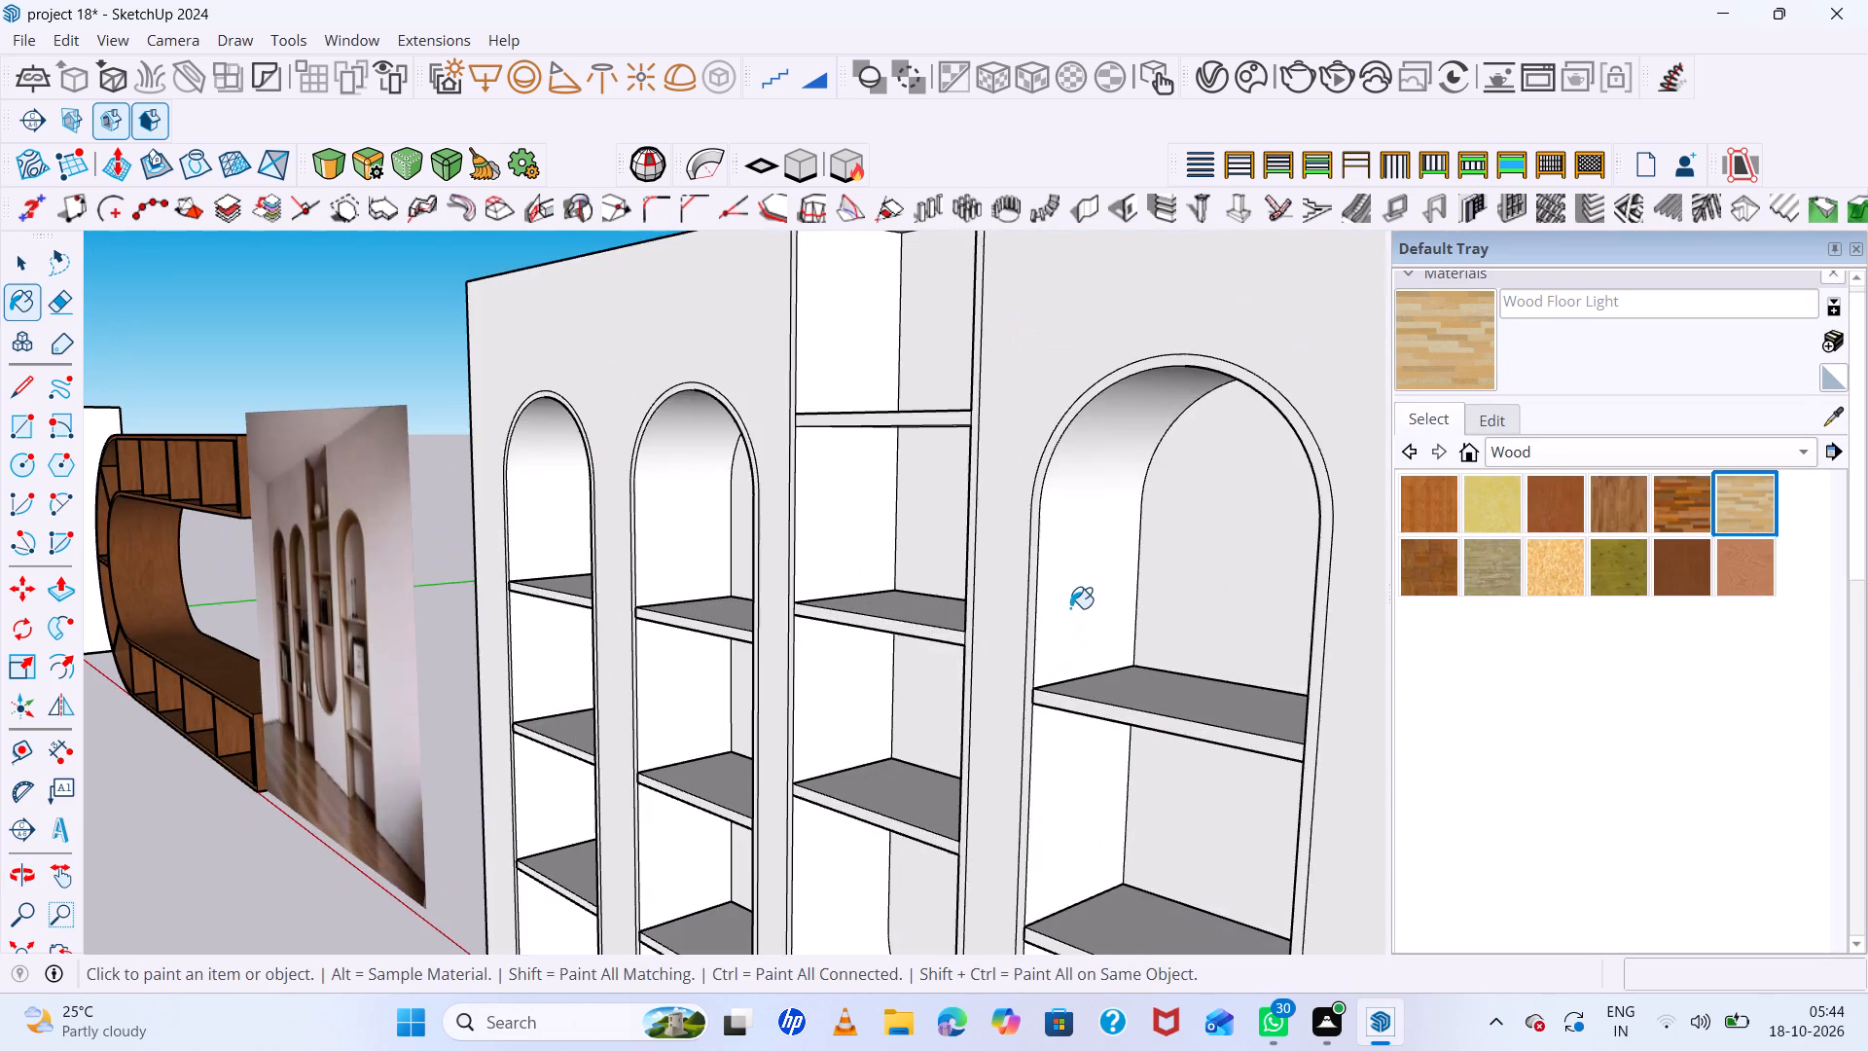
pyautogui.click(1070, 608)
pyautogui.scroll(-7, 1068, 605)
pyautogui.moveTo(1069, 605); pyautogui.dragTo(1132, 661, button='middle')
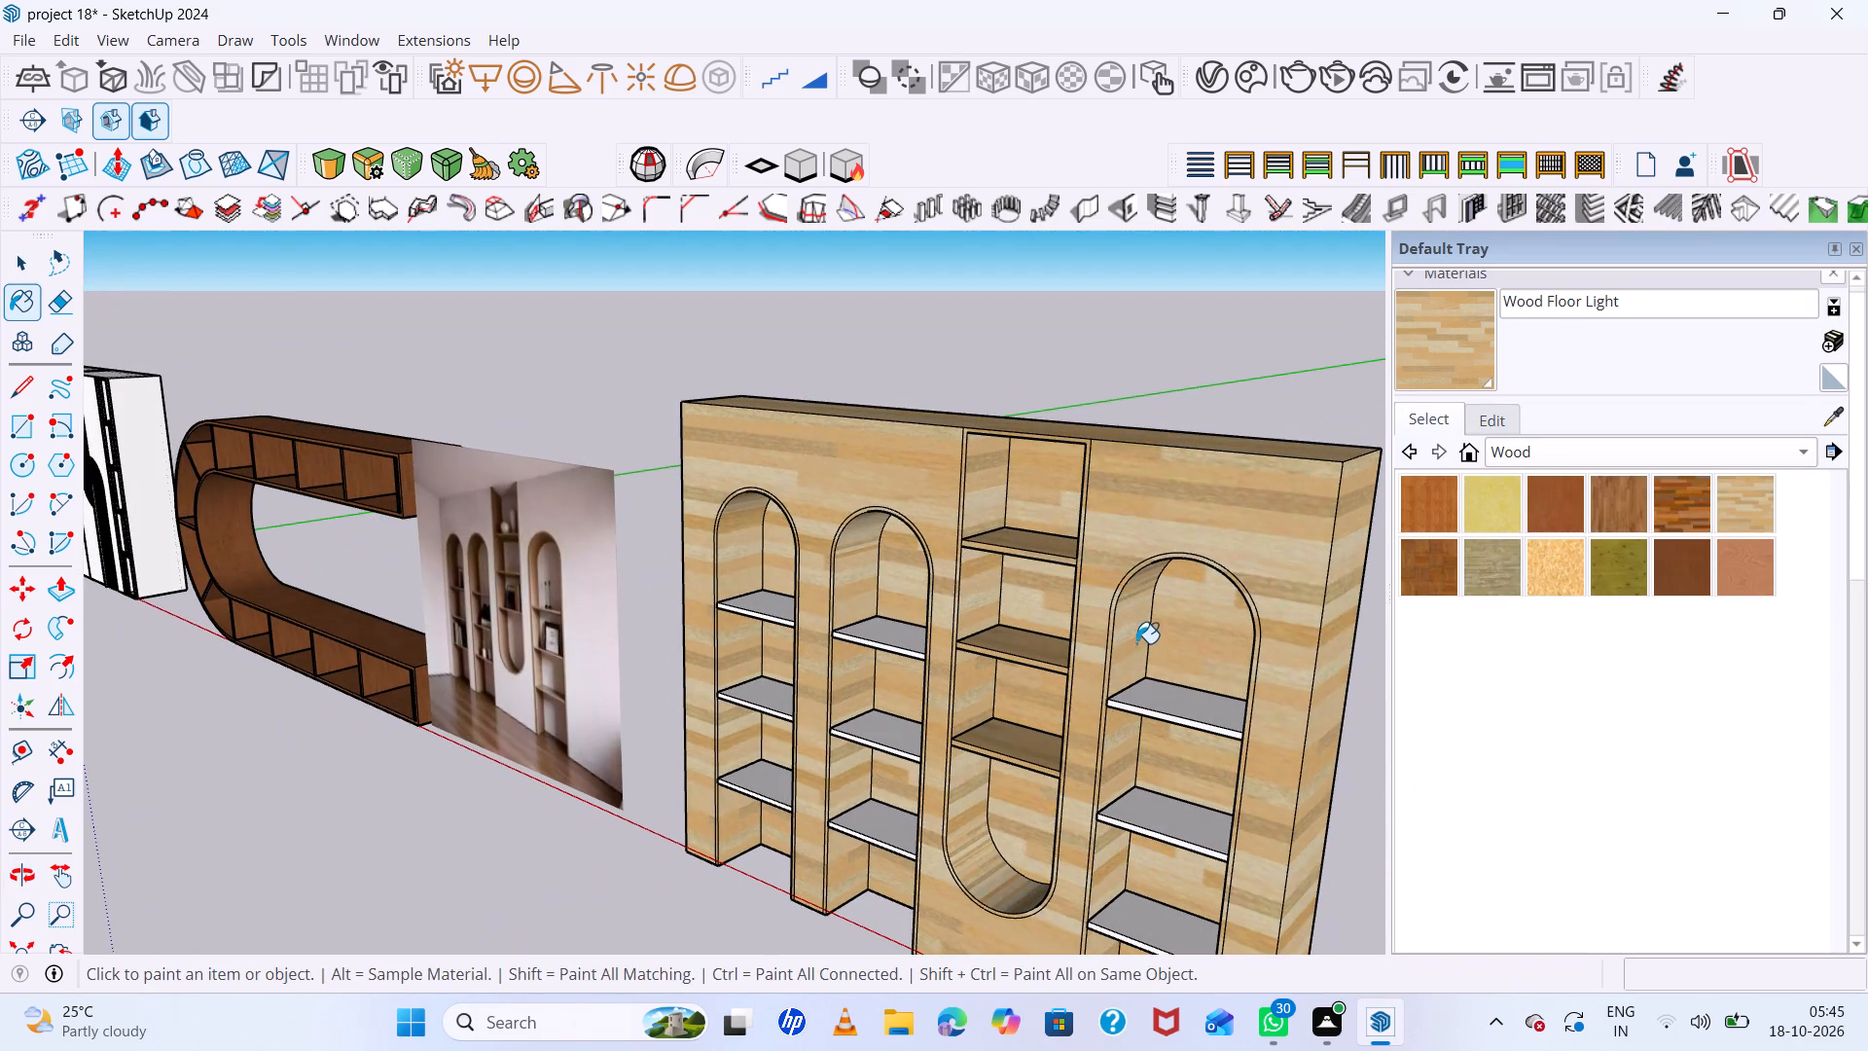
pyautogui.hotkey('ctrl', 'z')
# Inside the wall group, paint the inner side surface of the rightmost arched niche with Wood Floor Light.
pyautogui.press('space')
pyautogui.doubleClick(1148, 627)
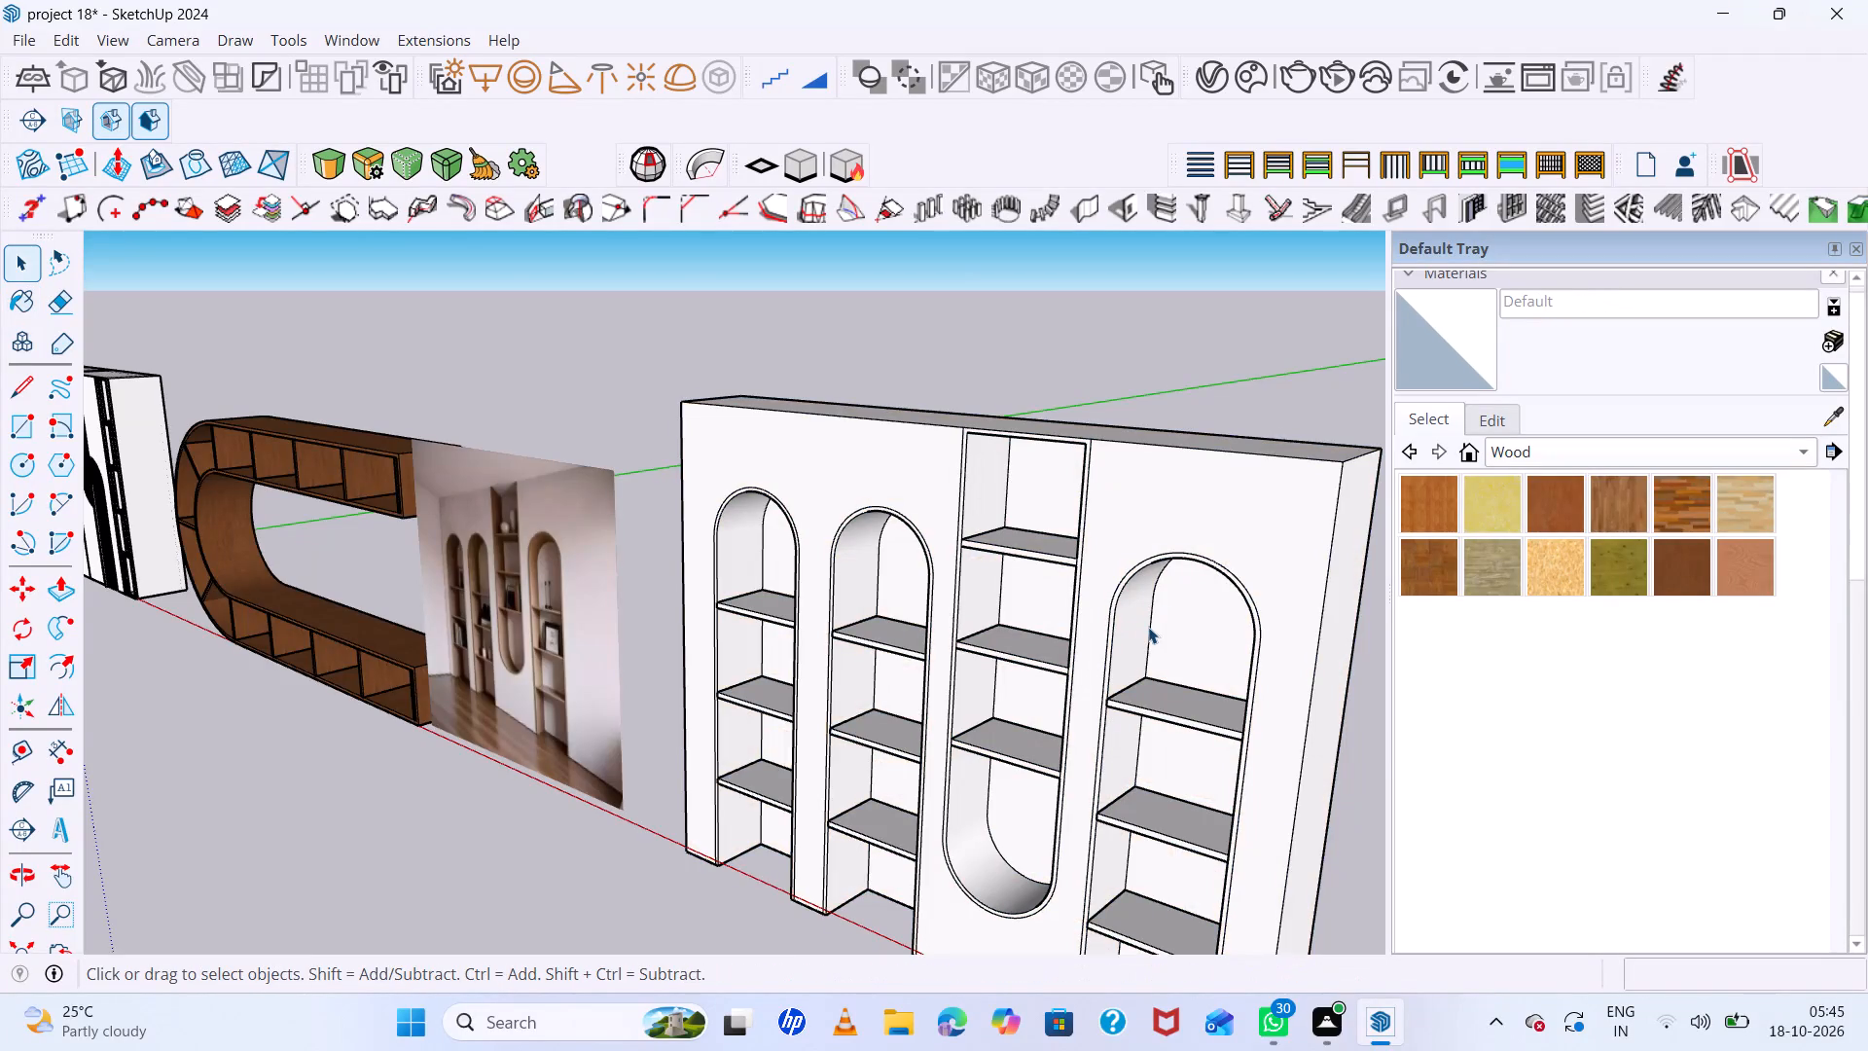
pyautogui.scroll(5, 1148, 627)
pyautogui.click(1130, 629)
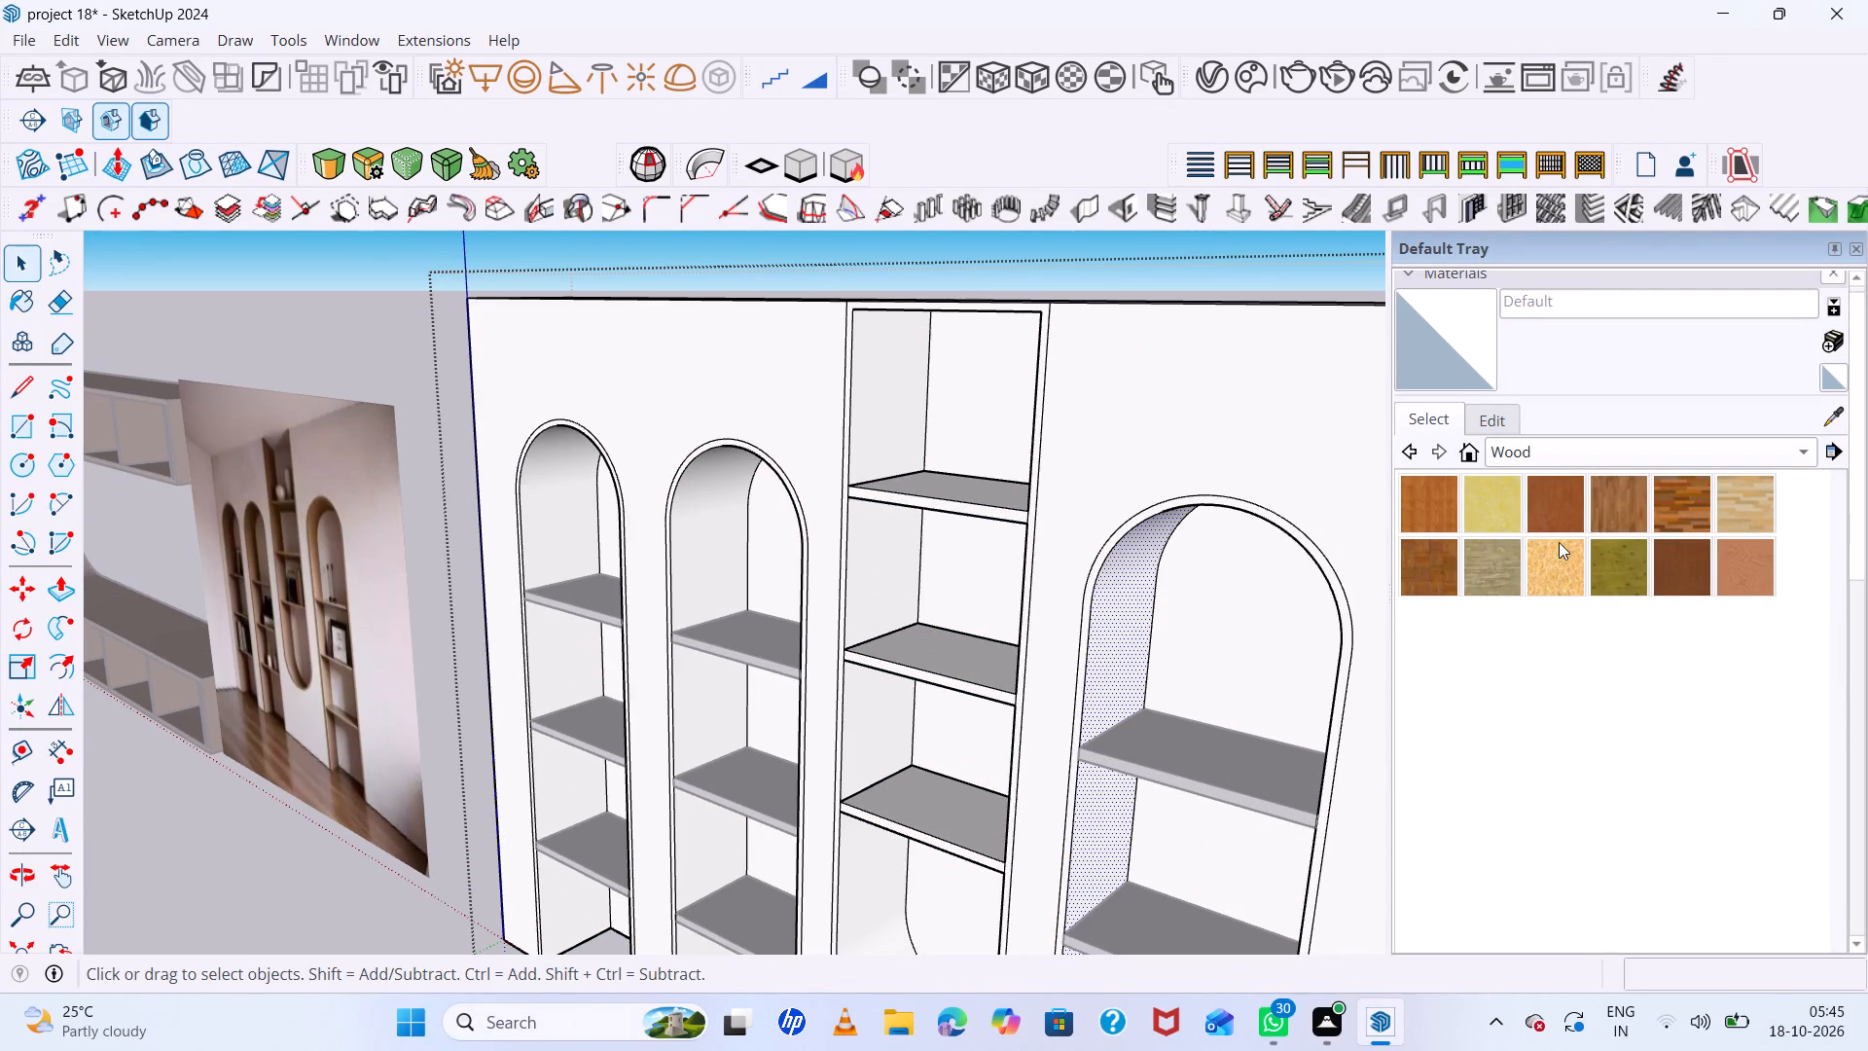
pyautogui.click(1746, 494)
pyautogui.click(1137, 604)
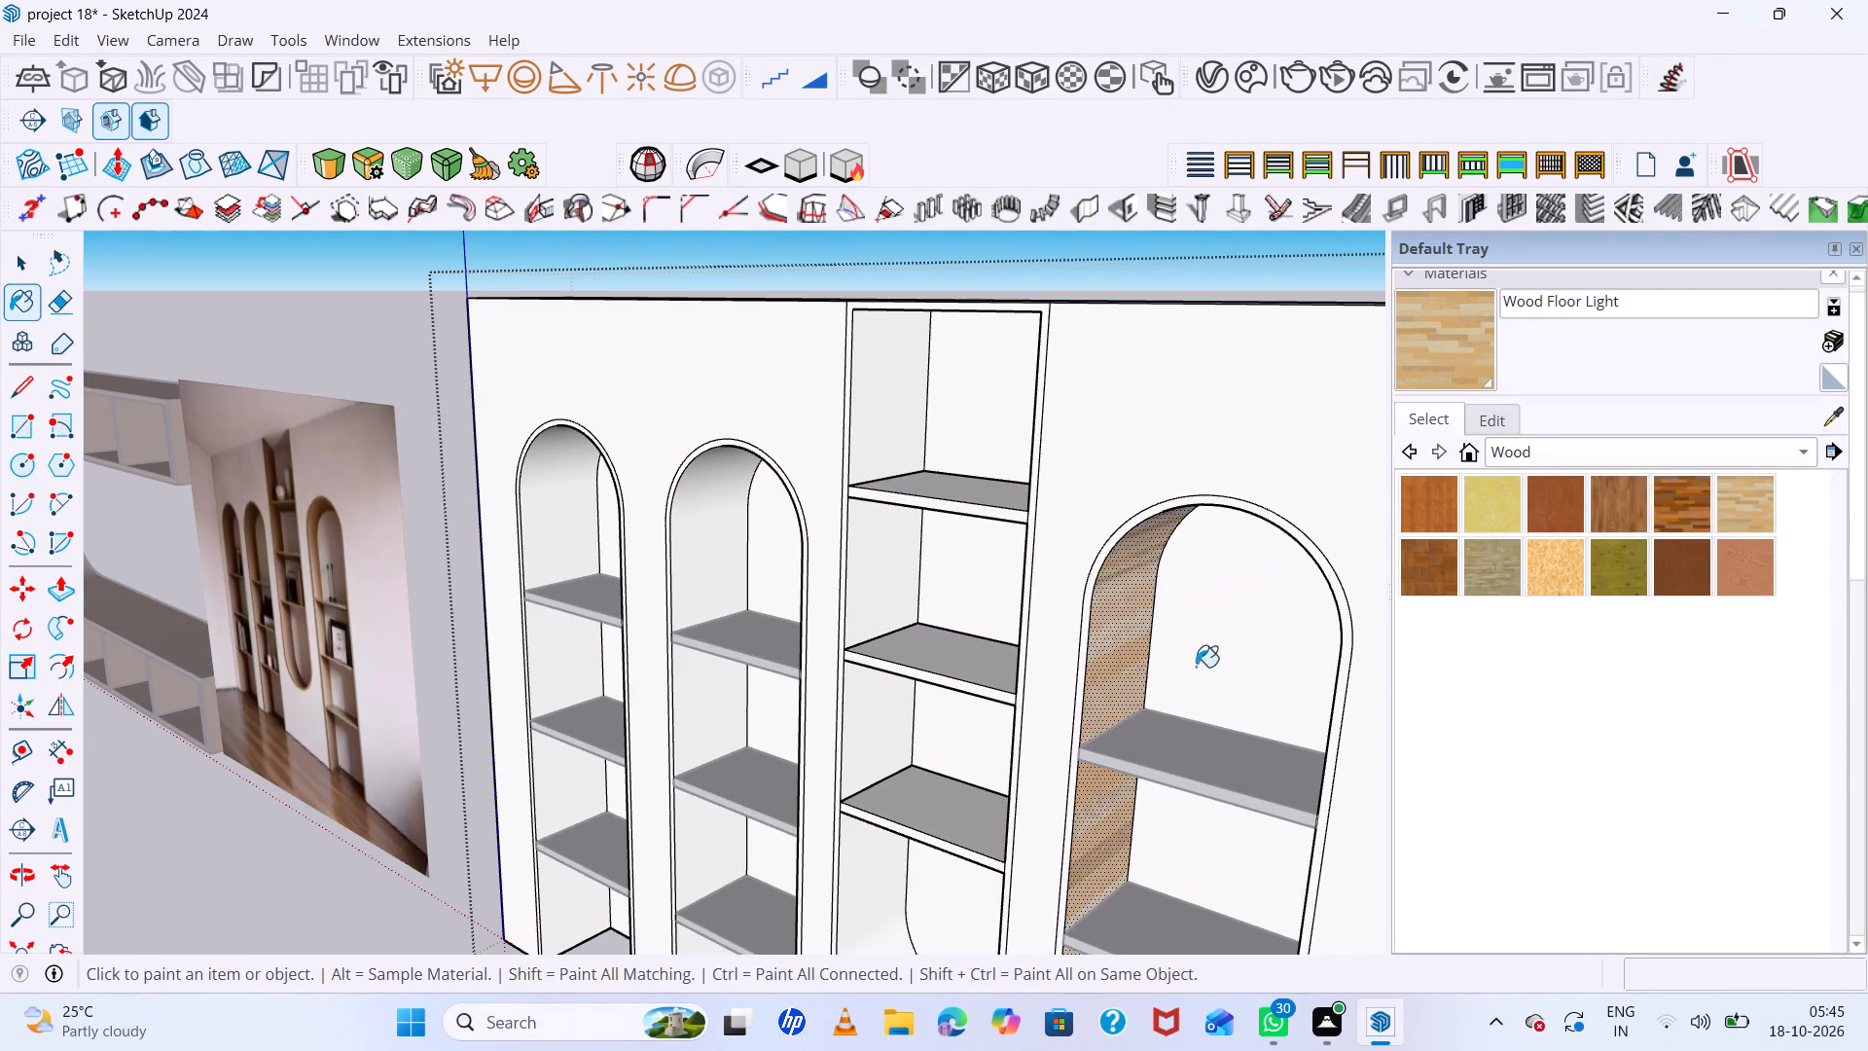
# Apply a cubic texture projection scaled to the bounding box to the rightmost niche's painted inner surface.
pyautogui.moveTo(1280, 685); pyautogui.dragTo(1332, 500, button='middle')
pyautogui.moveTo(1328, 498); pyautogui.dragTo(1167, 542, button='middle')
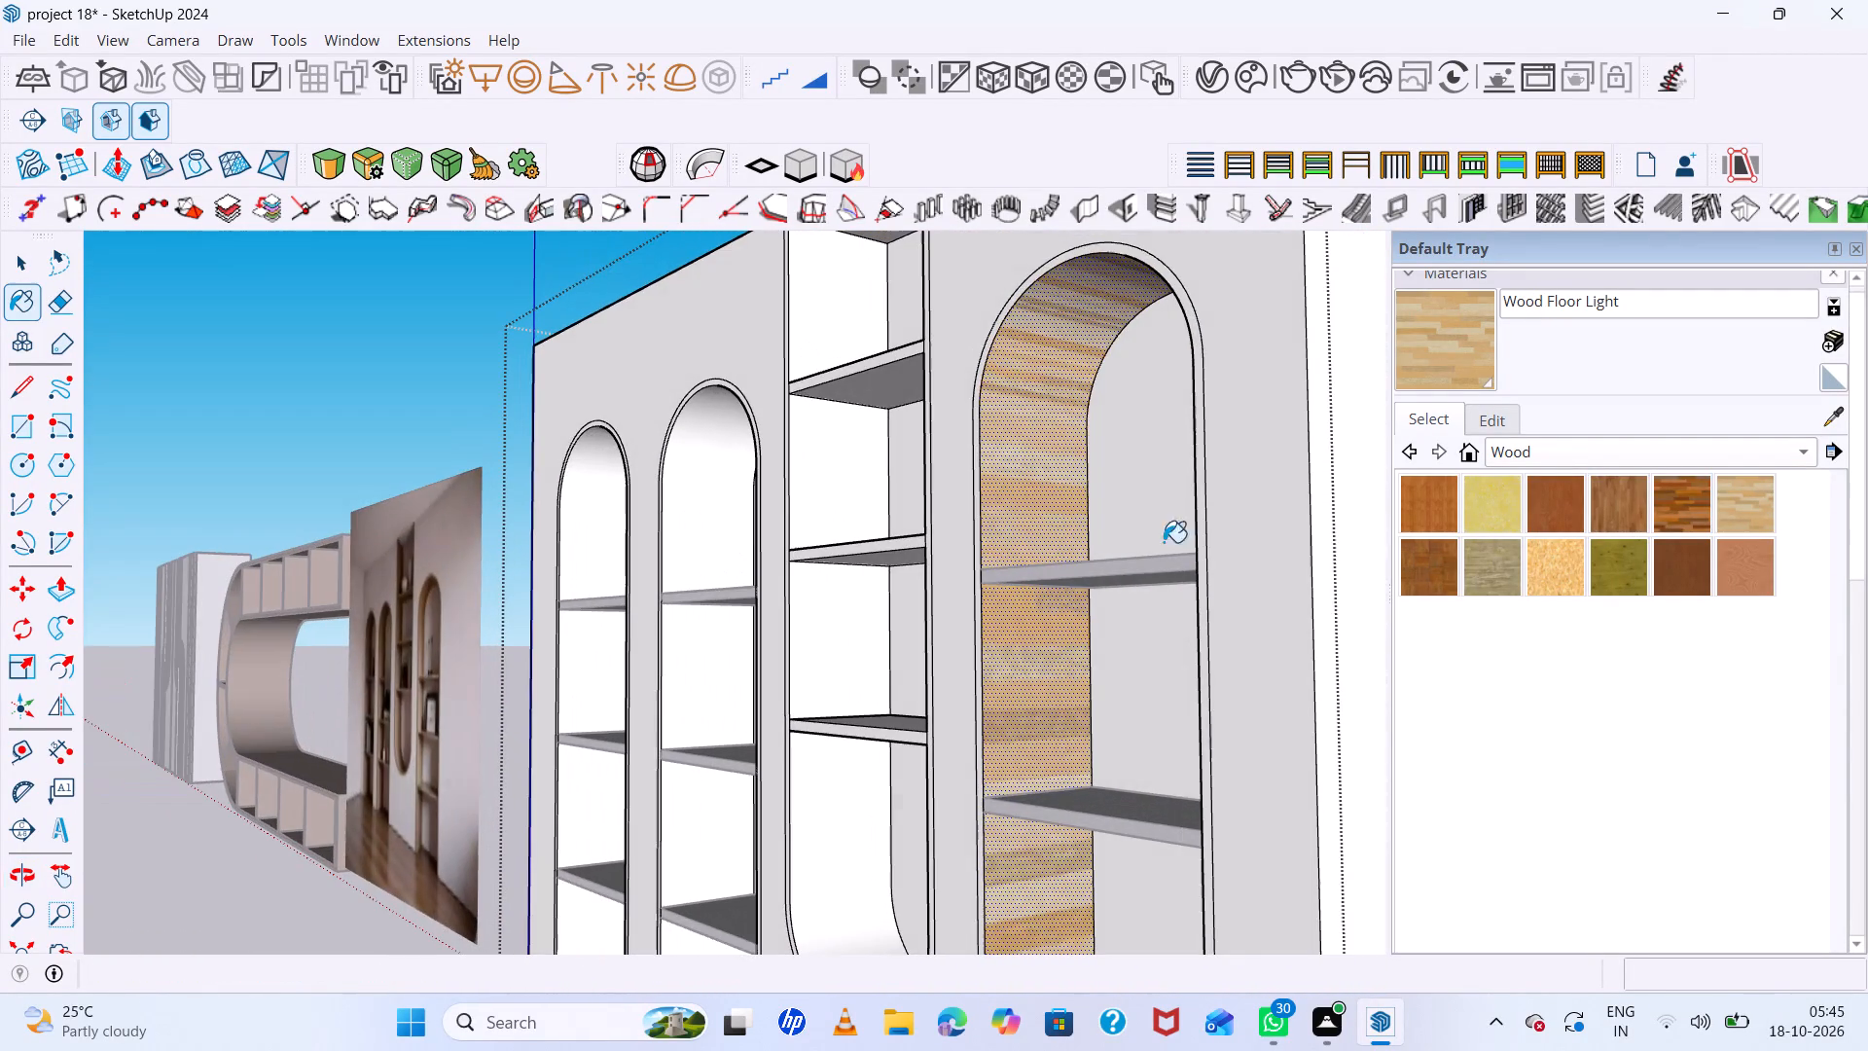
pyautogui.scroll(-7, 969, 517)
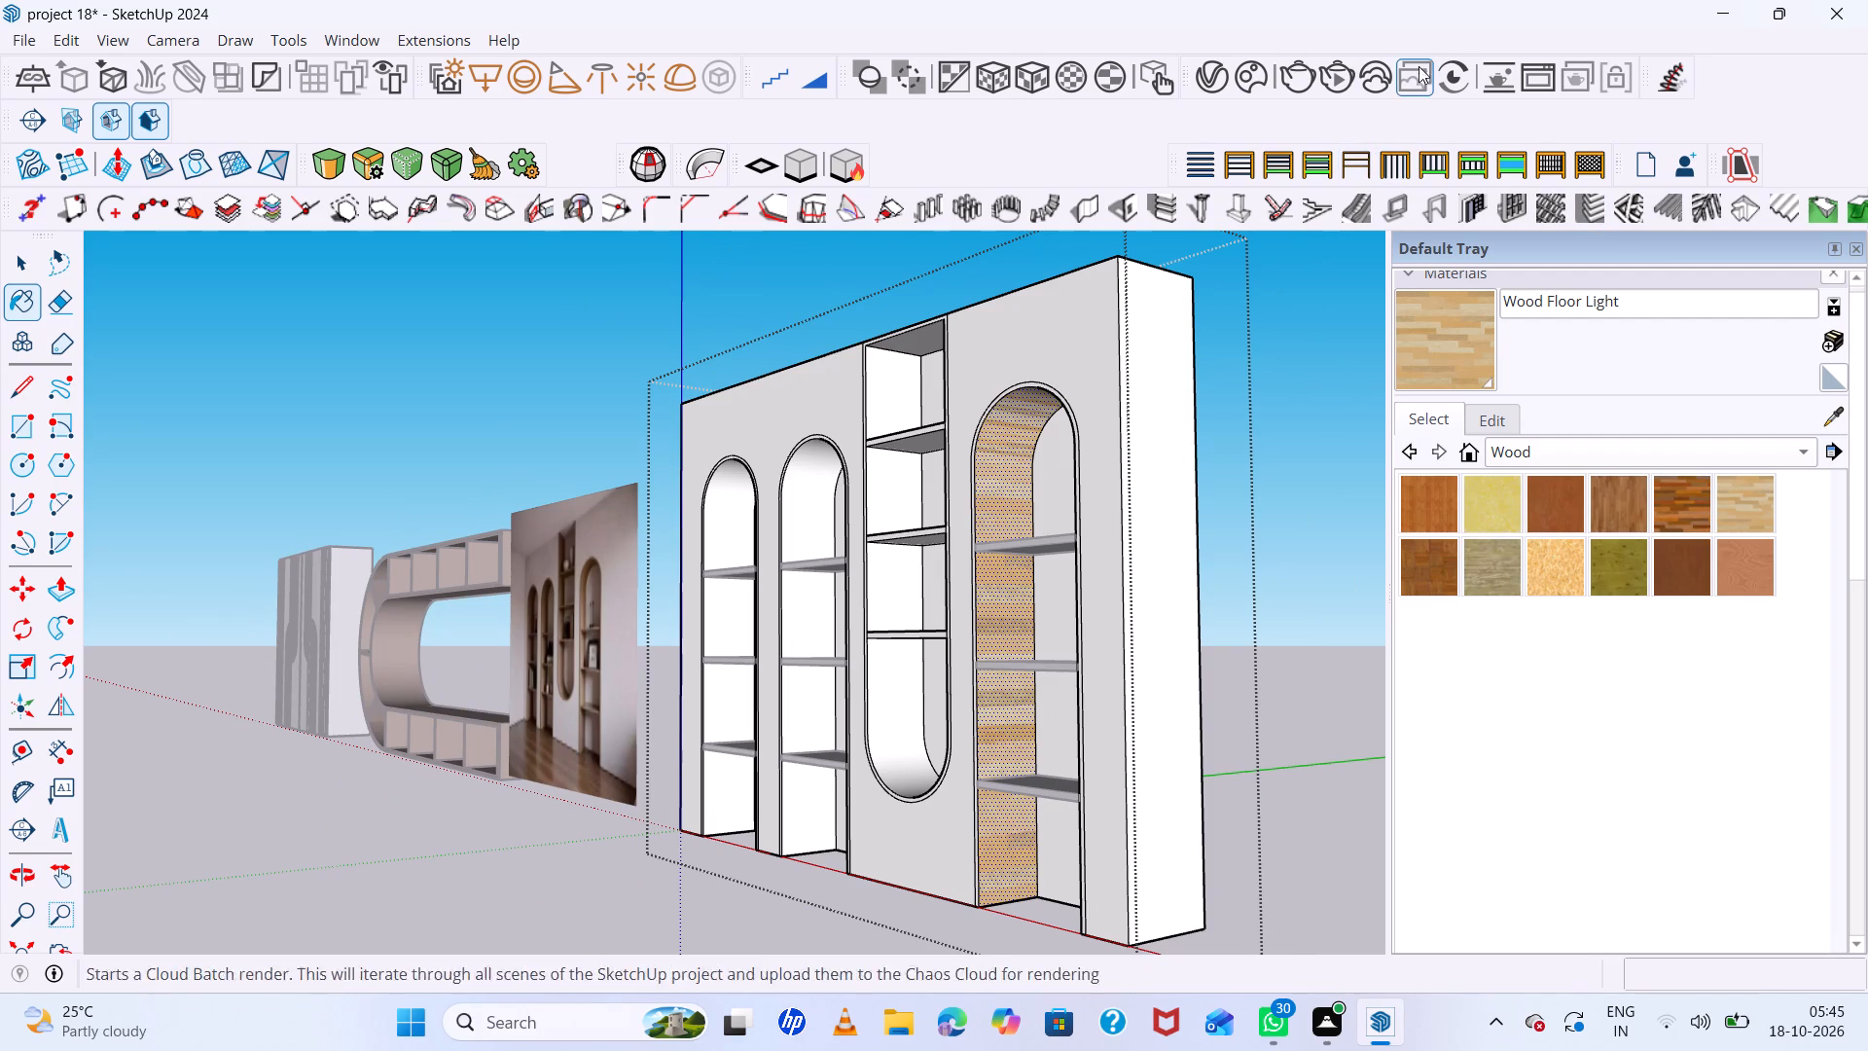
pyautogui.click(1030, 76)
pyautogui.click(1018, 502)
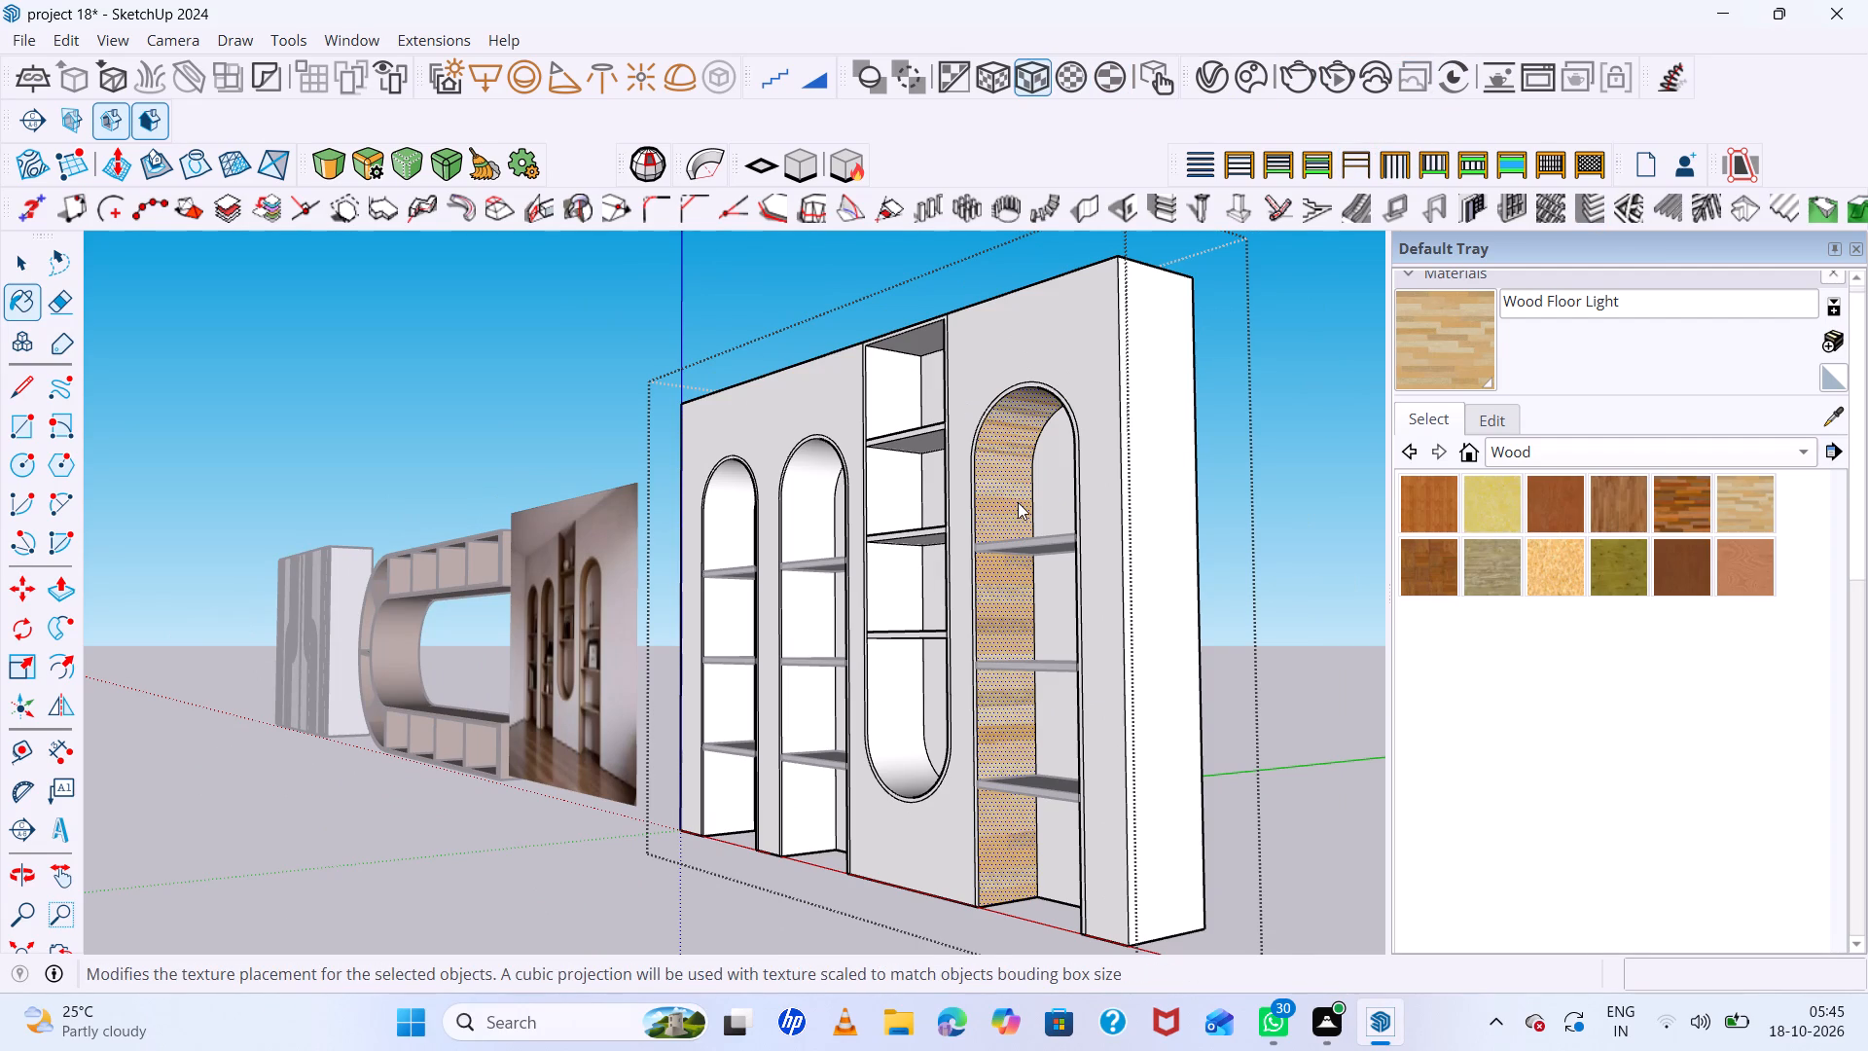
pyautogui.scroll(-6, 1009, 521)
pyautogui.moveTo(1007, 521); pyautogui.dragTo(1021, 550, button='middle')
# Save the project 18 model and leave the wall group.
pyautogui.hotkey('ctrl', 's')
pyautogui.scroll(-6, 787, 693)
pyautogui.scroll(6, 787, 693)
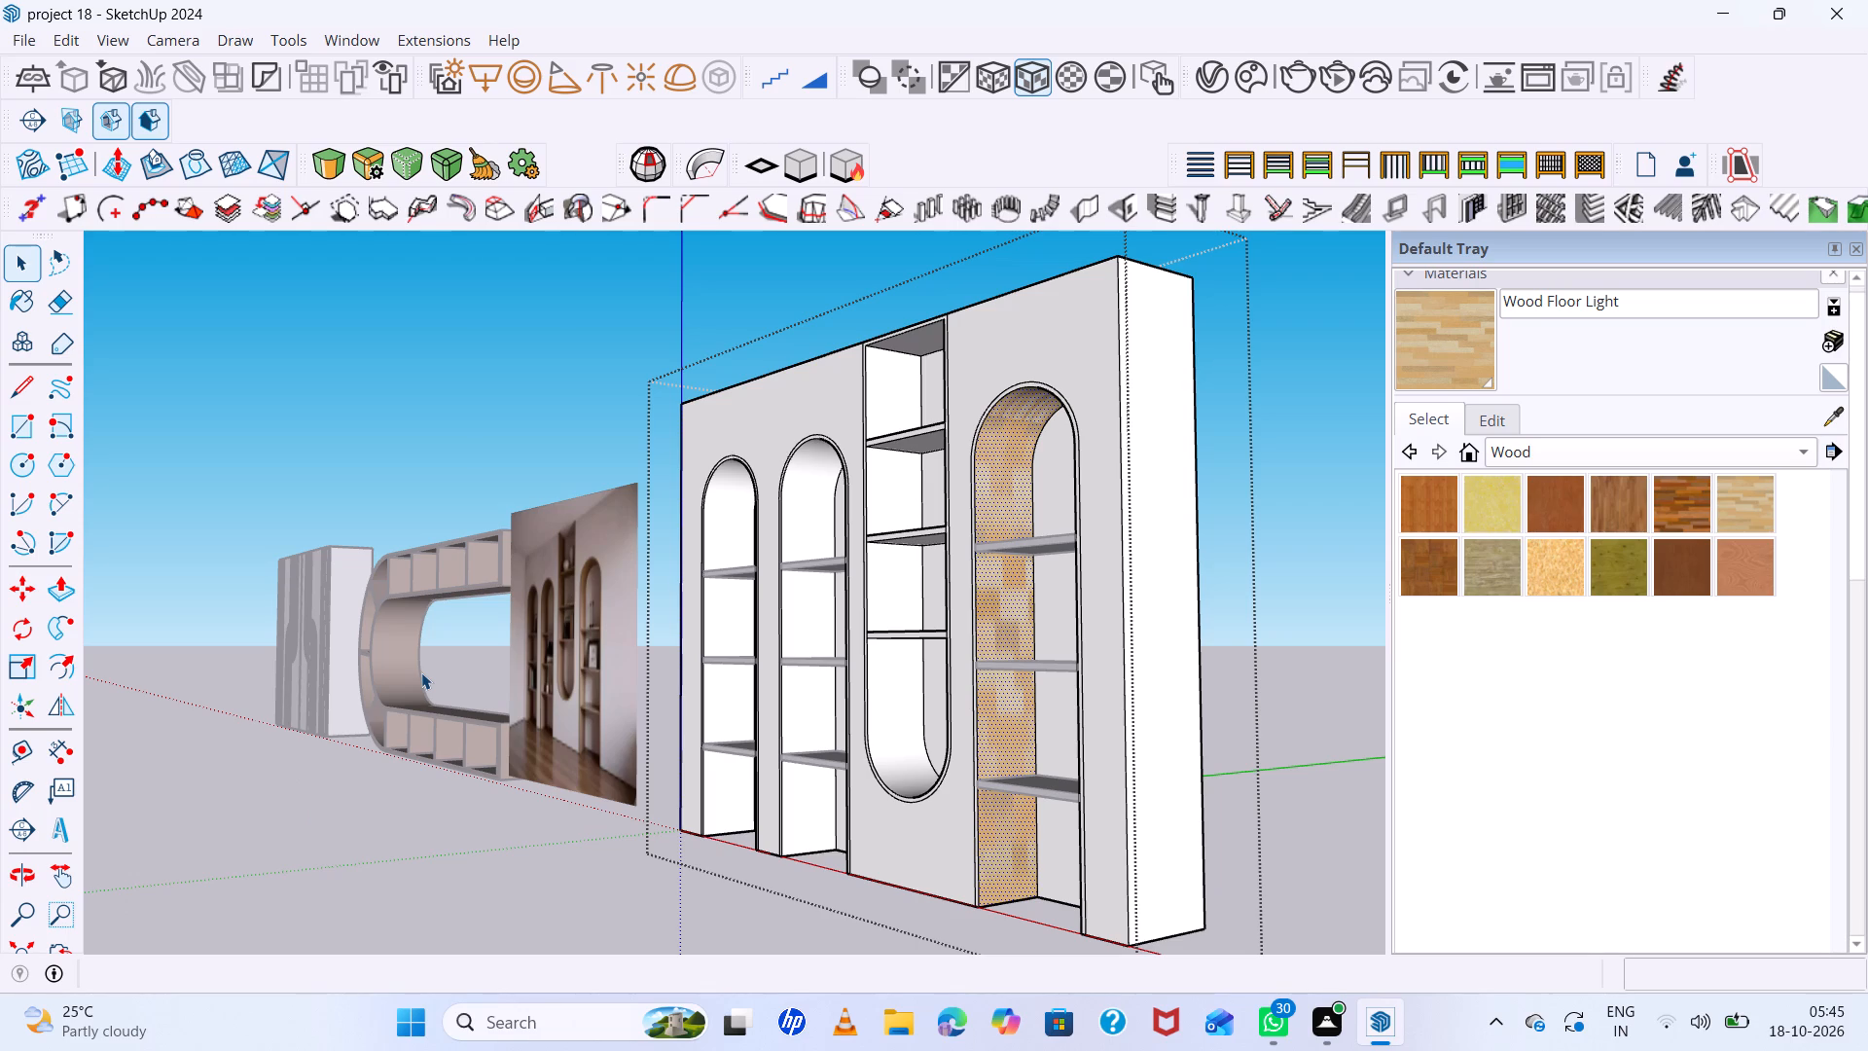
pyautogui.scroll(-7, 1079, 513)
pyautogui.scroll(5, 1125, 504)
pyautogui.click(1136, 574)
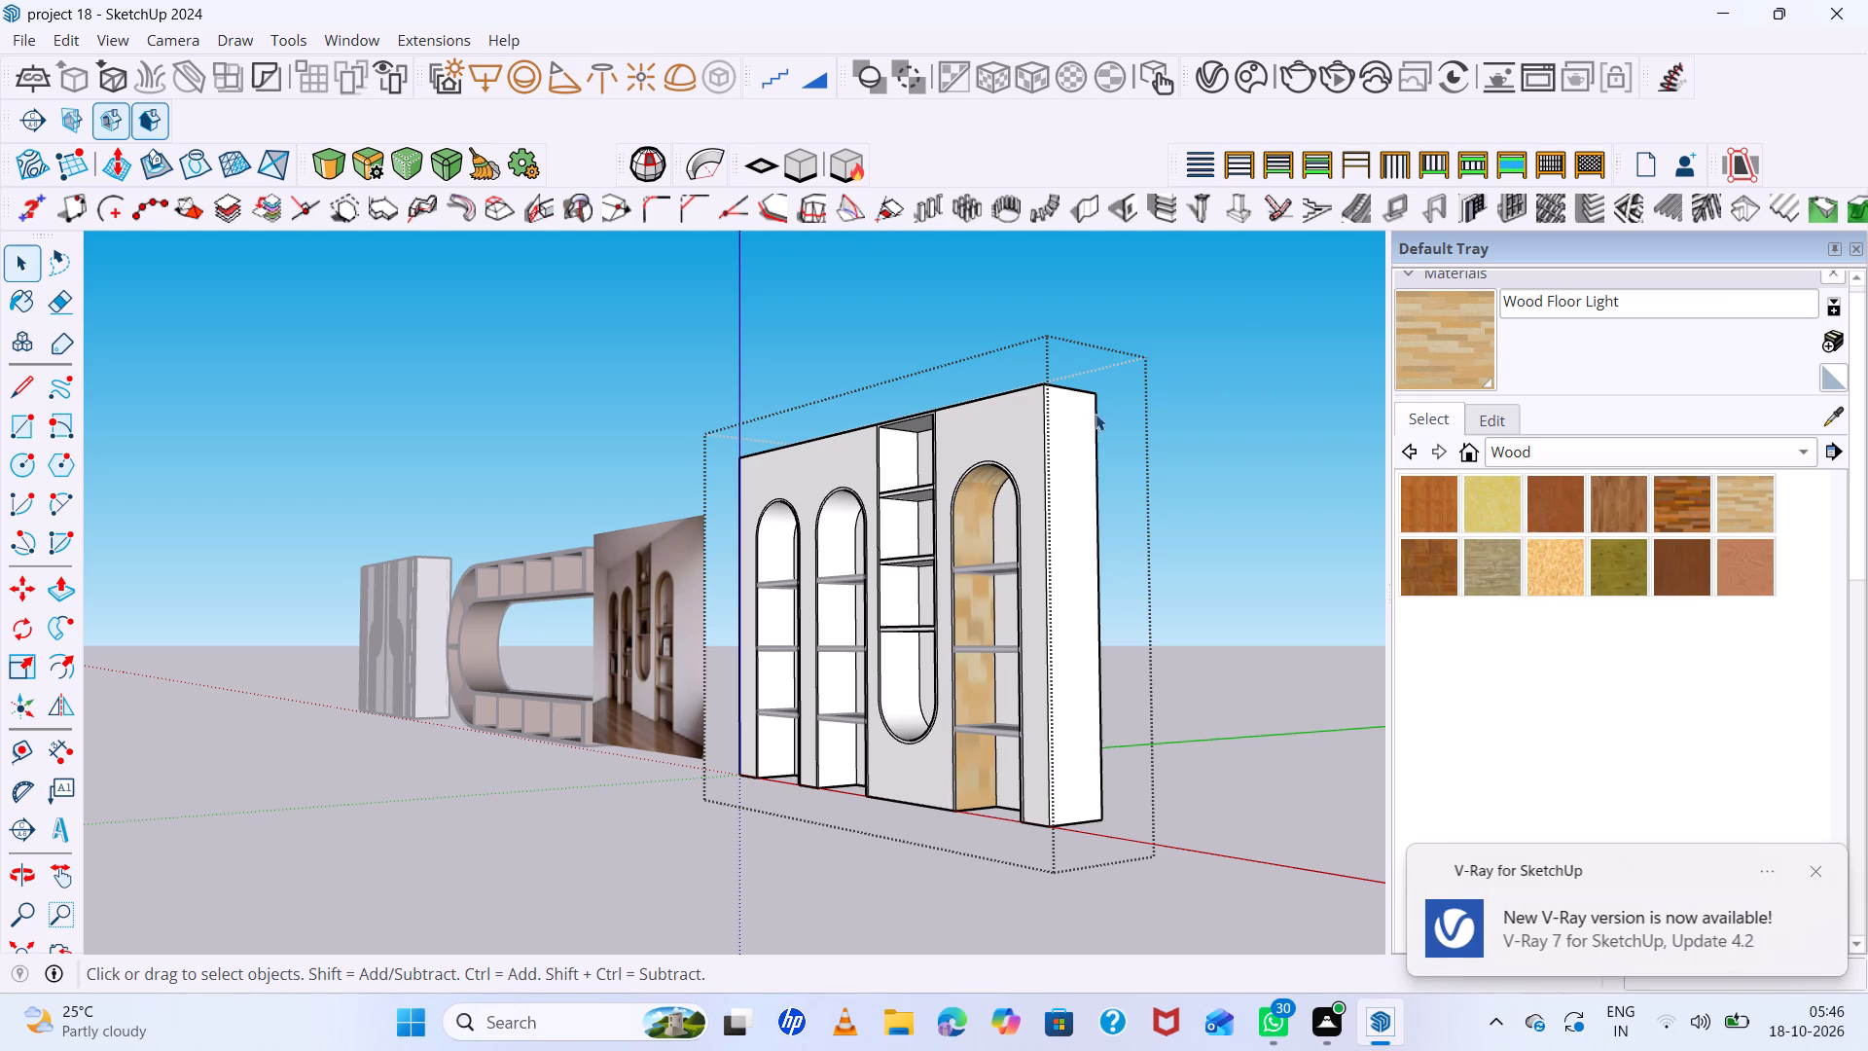
pyautogui.click(1283, 531)
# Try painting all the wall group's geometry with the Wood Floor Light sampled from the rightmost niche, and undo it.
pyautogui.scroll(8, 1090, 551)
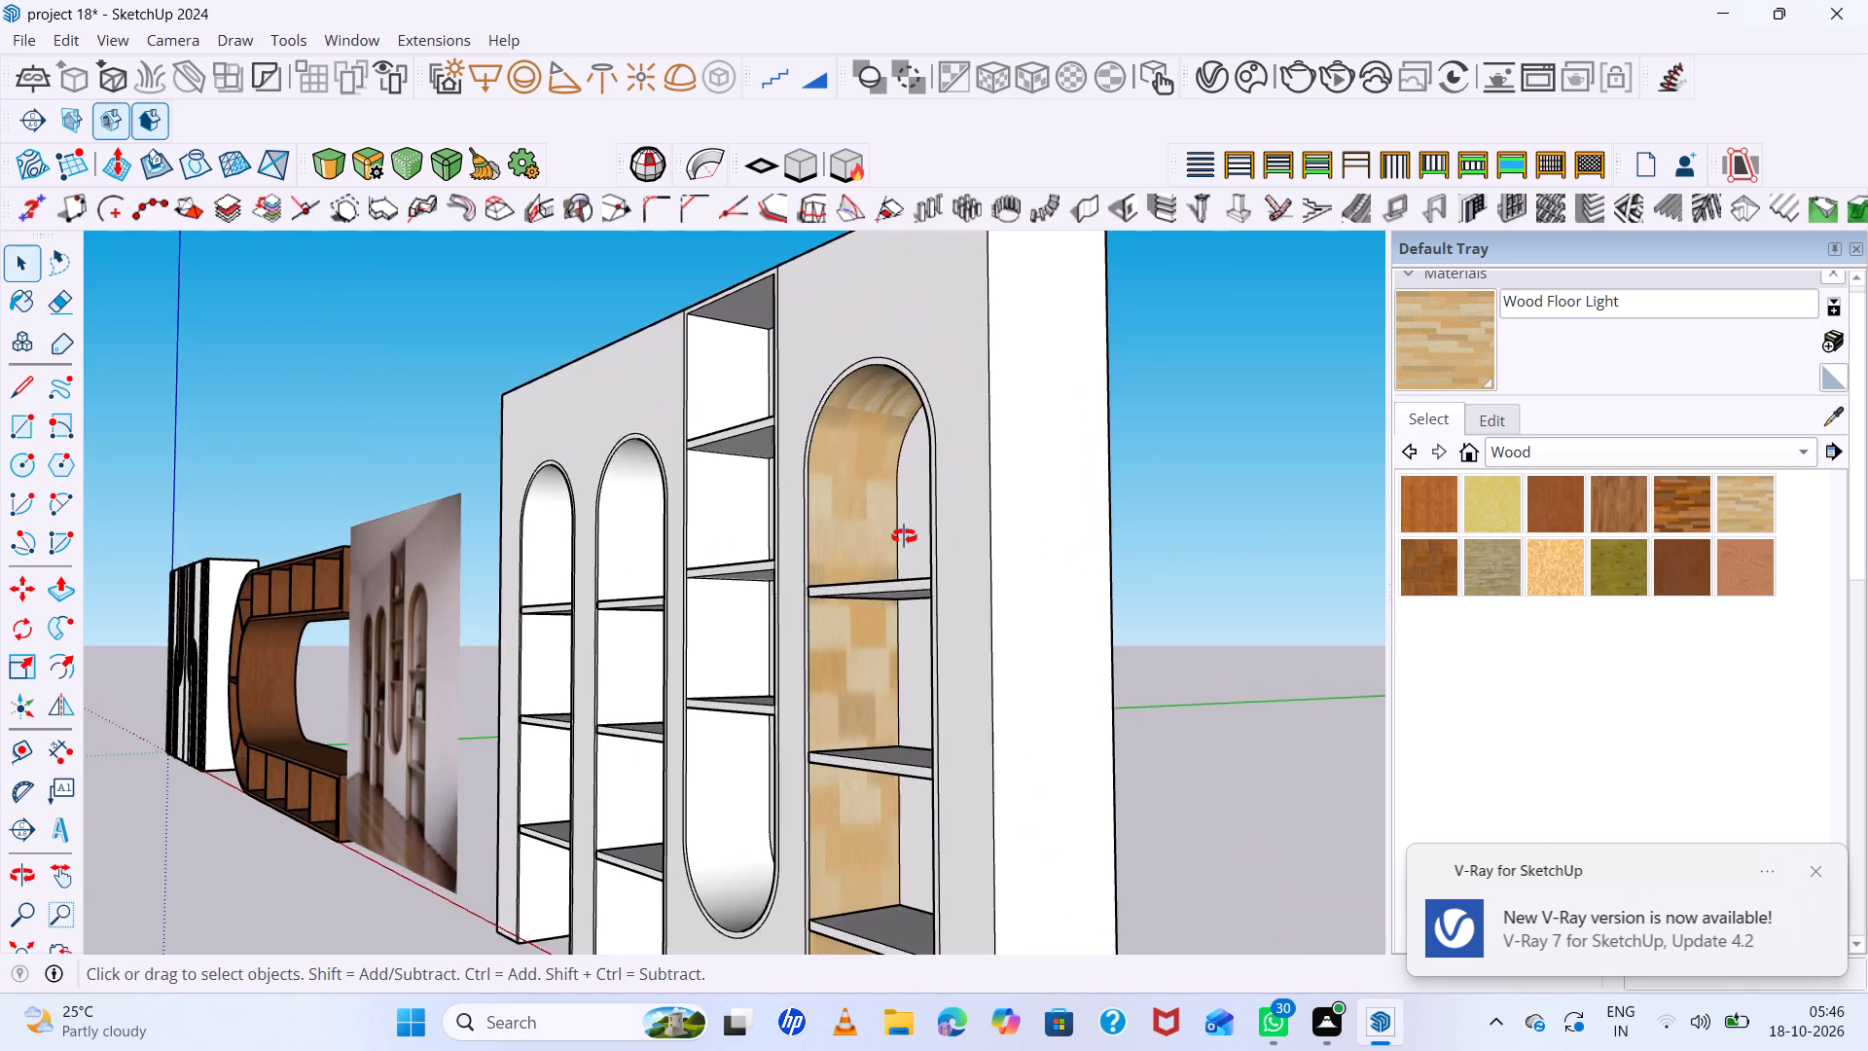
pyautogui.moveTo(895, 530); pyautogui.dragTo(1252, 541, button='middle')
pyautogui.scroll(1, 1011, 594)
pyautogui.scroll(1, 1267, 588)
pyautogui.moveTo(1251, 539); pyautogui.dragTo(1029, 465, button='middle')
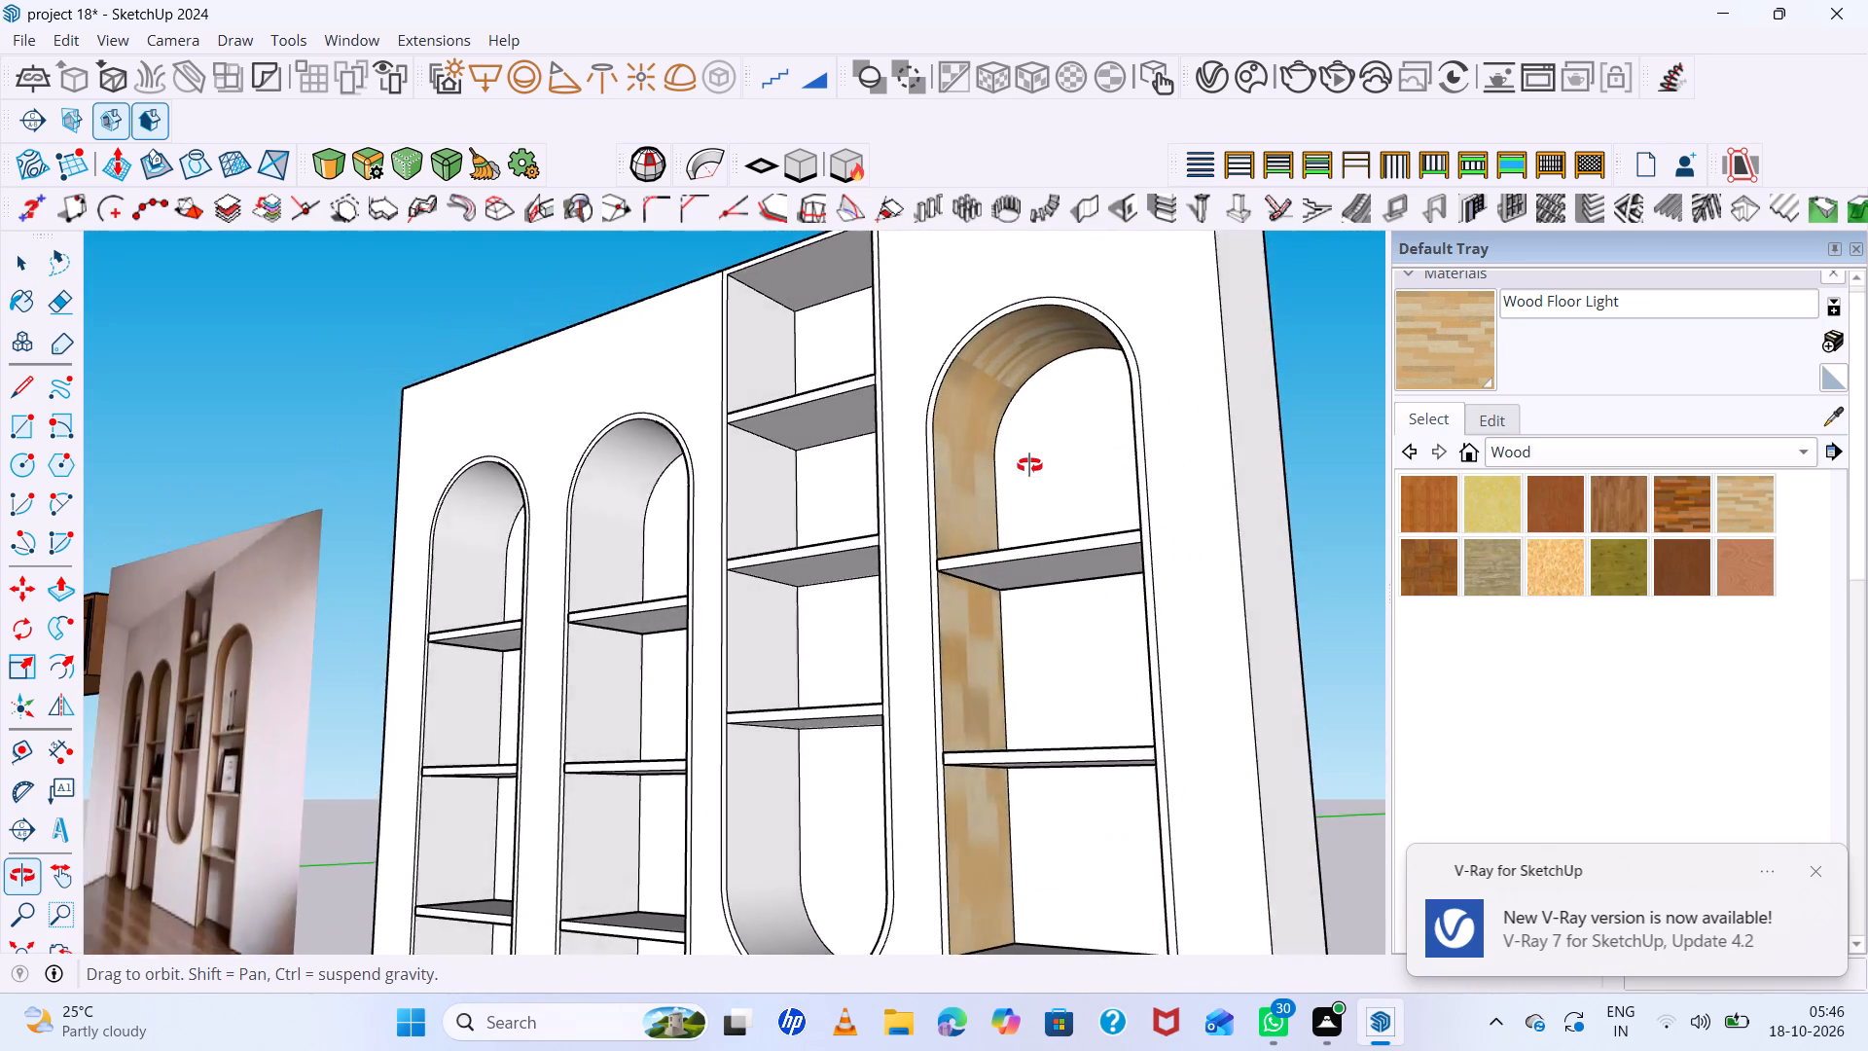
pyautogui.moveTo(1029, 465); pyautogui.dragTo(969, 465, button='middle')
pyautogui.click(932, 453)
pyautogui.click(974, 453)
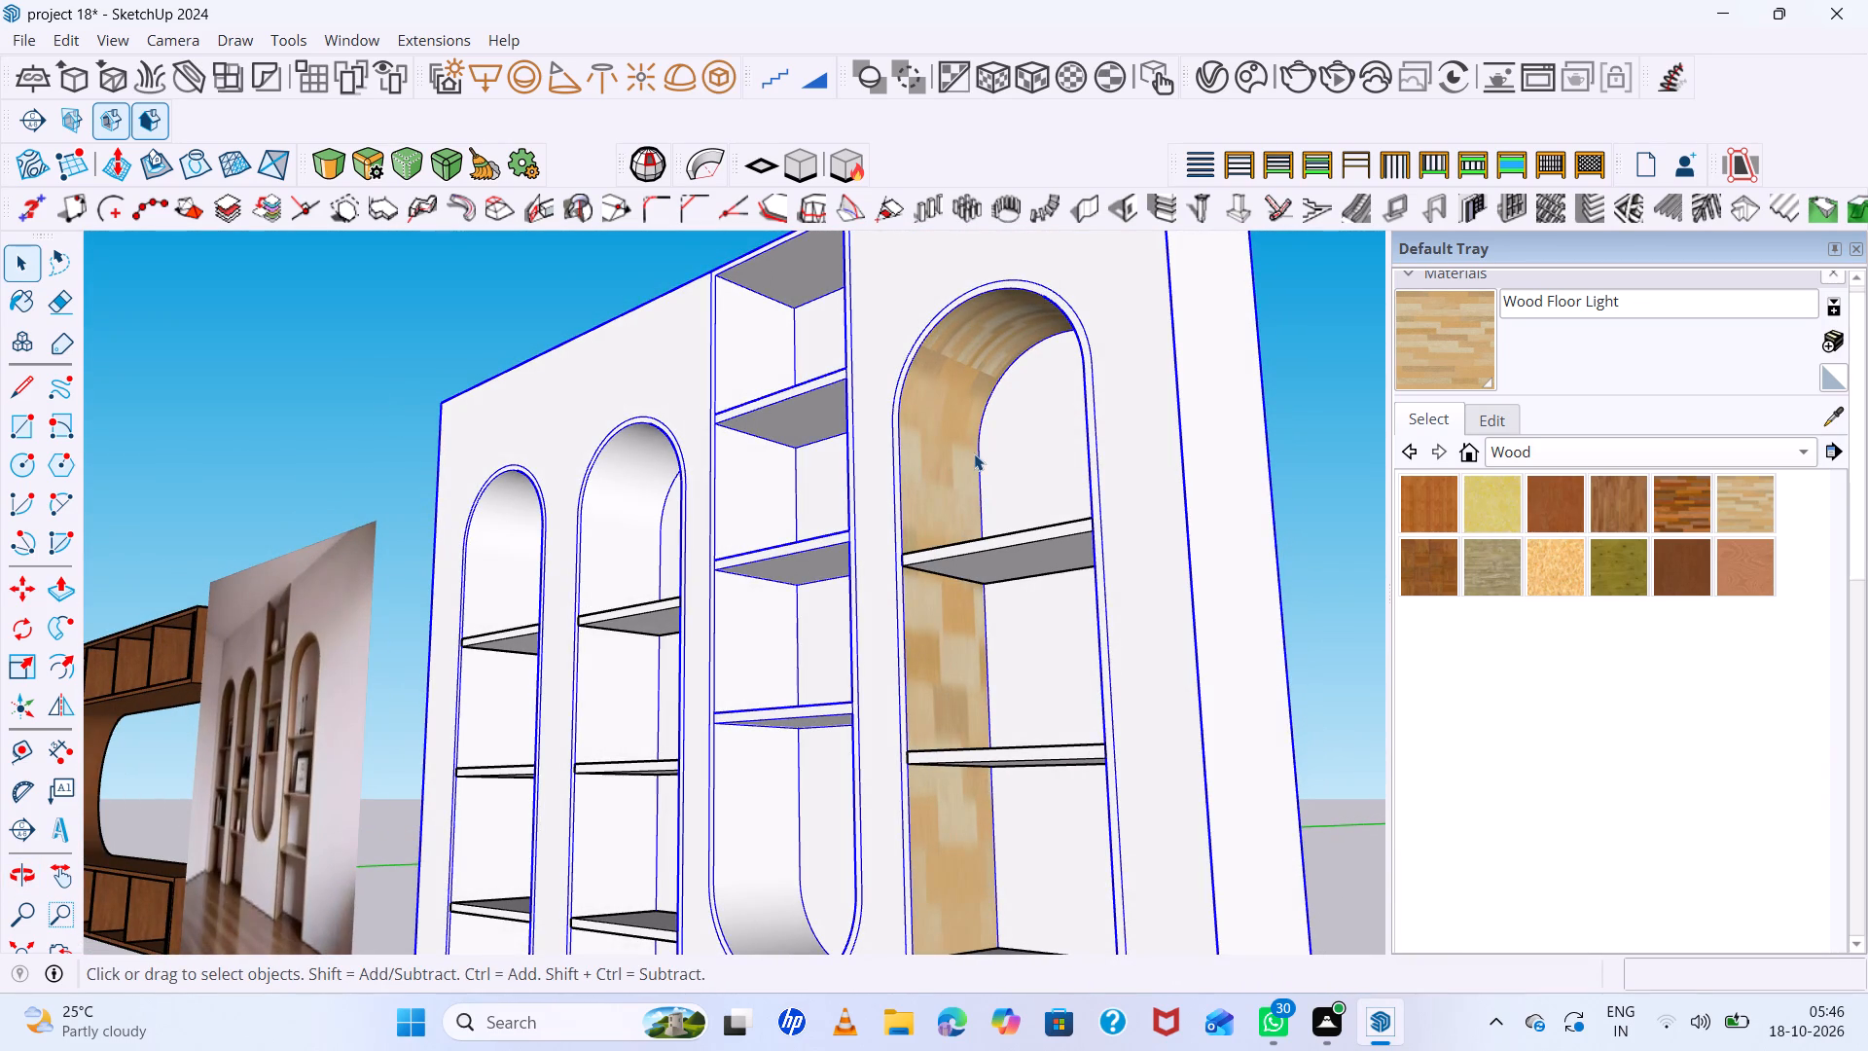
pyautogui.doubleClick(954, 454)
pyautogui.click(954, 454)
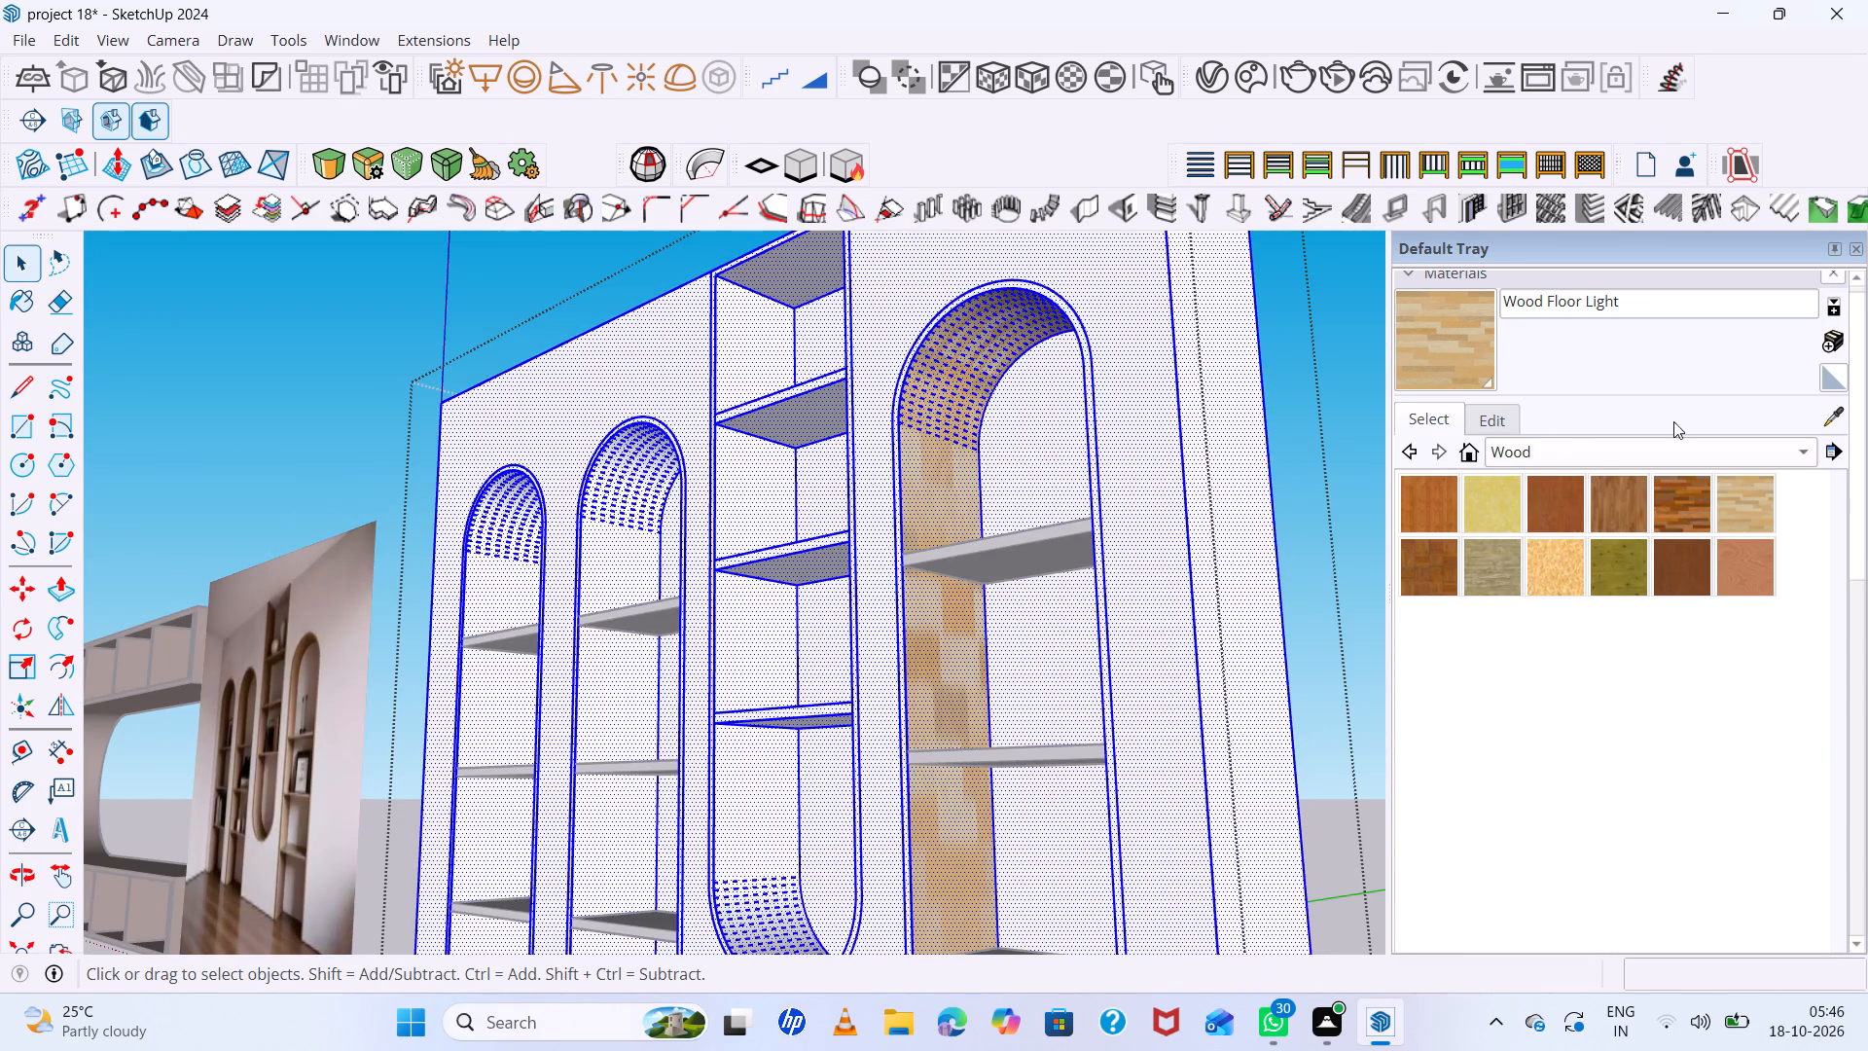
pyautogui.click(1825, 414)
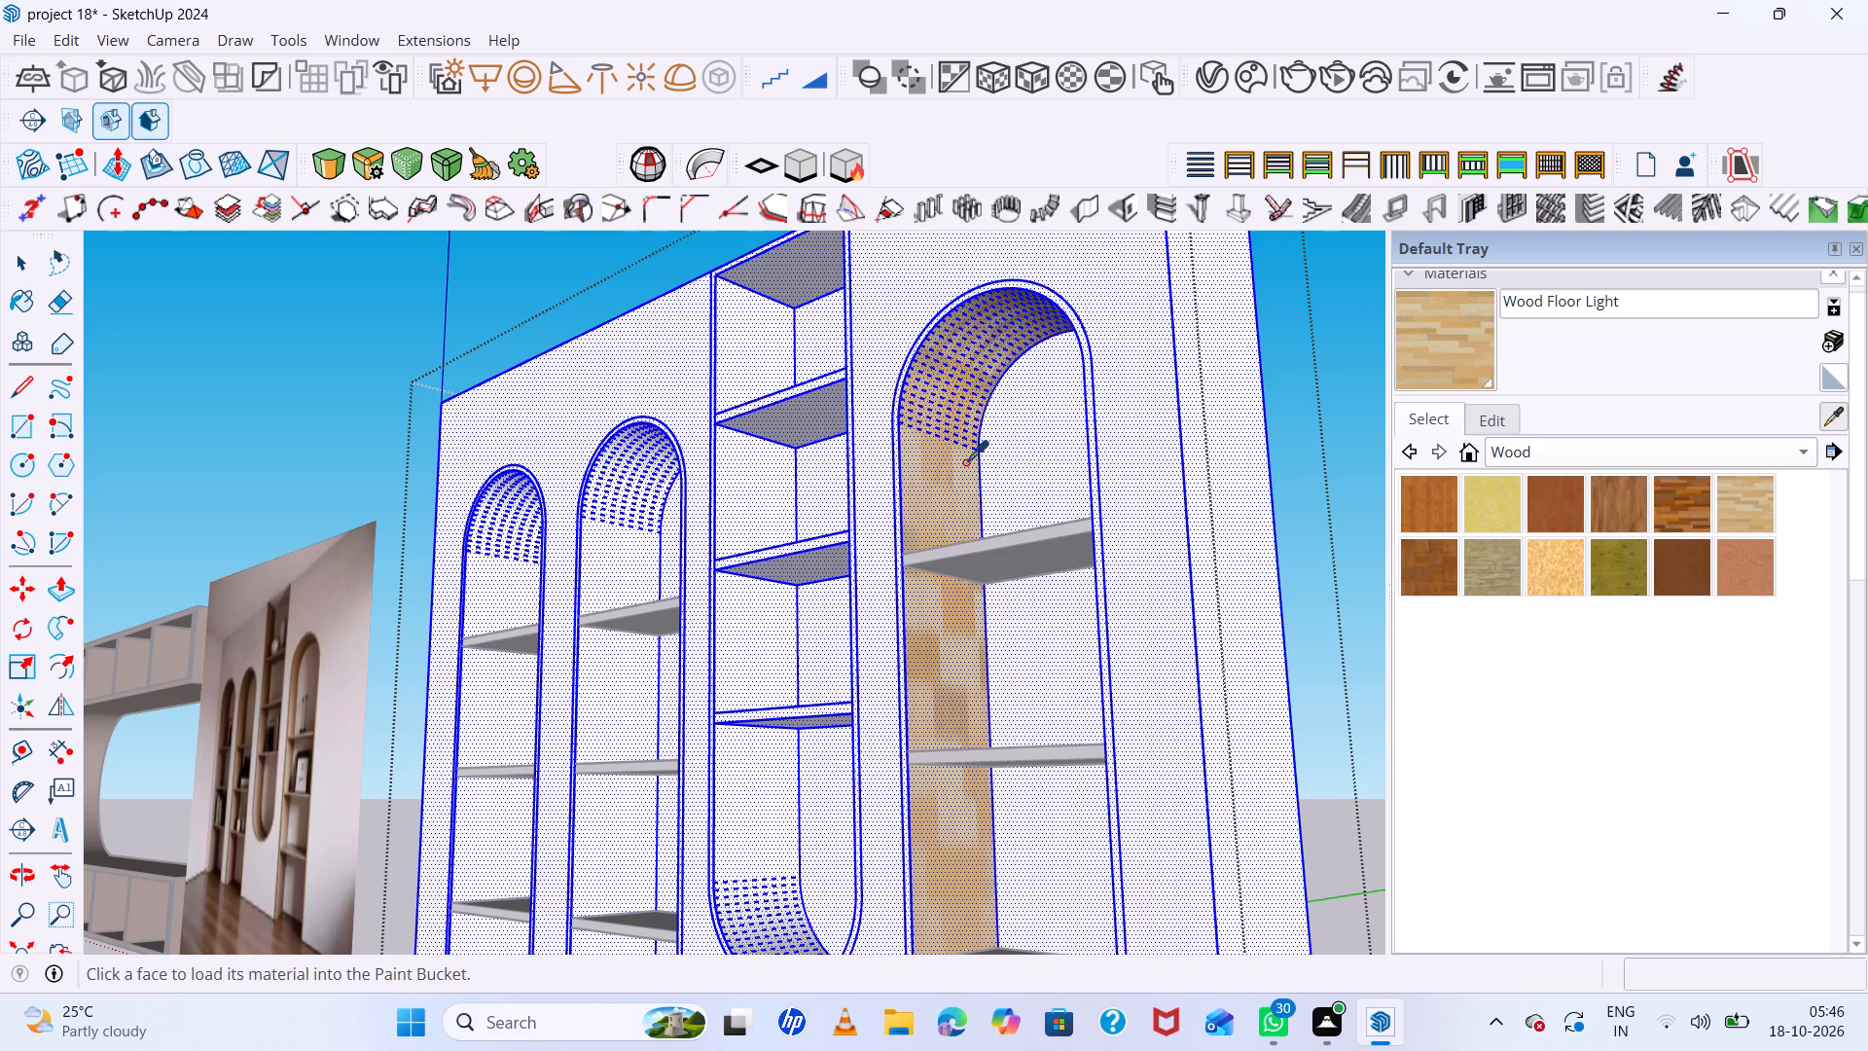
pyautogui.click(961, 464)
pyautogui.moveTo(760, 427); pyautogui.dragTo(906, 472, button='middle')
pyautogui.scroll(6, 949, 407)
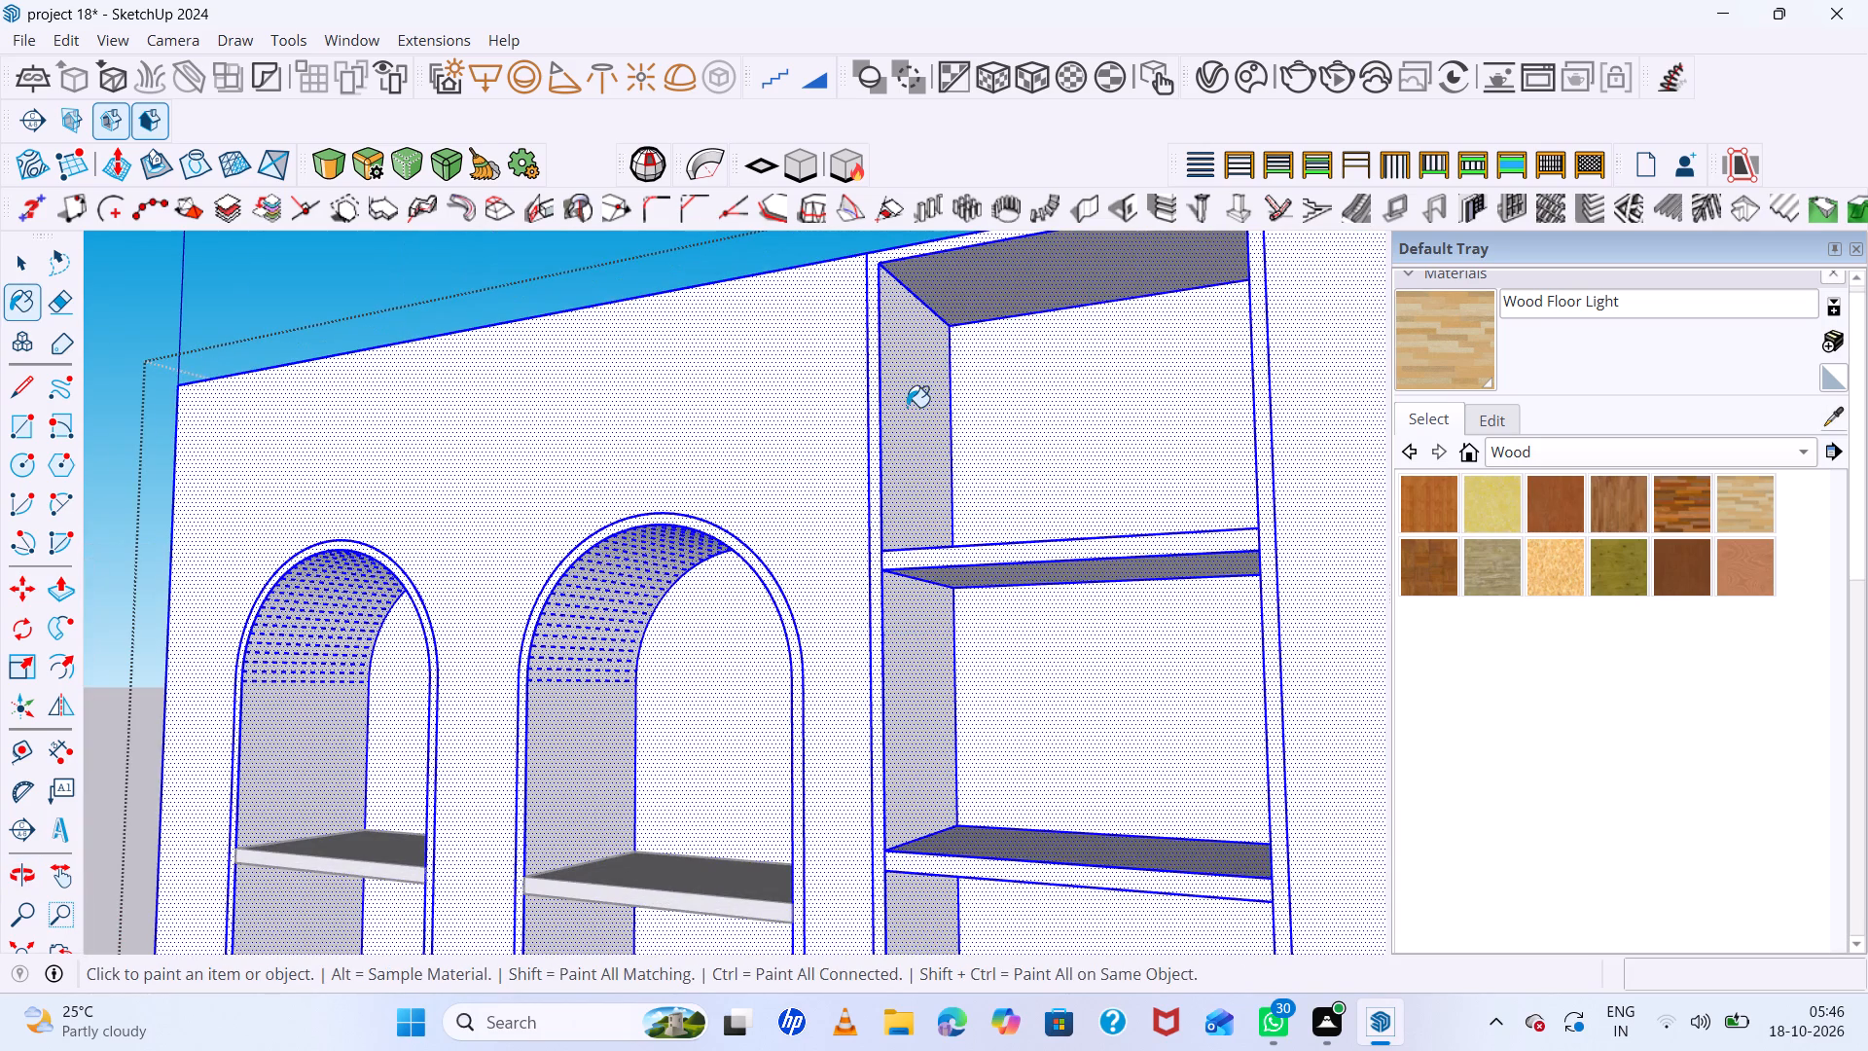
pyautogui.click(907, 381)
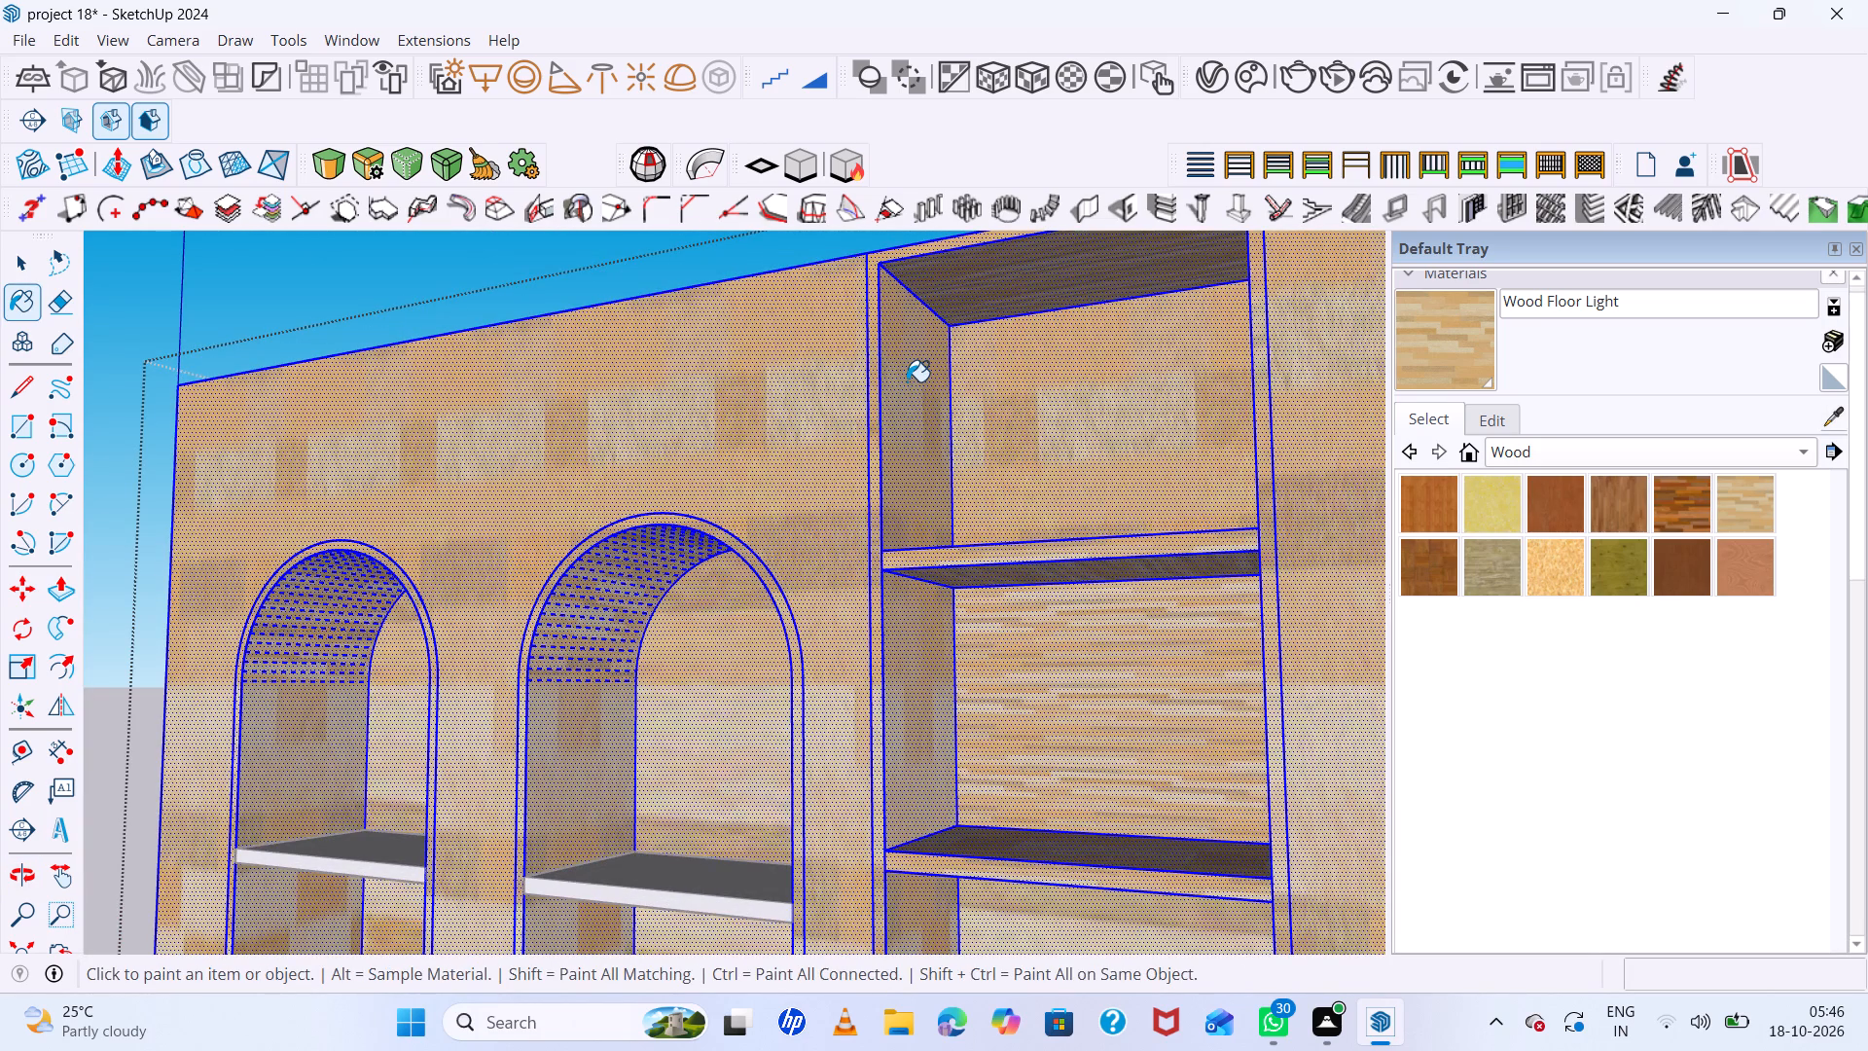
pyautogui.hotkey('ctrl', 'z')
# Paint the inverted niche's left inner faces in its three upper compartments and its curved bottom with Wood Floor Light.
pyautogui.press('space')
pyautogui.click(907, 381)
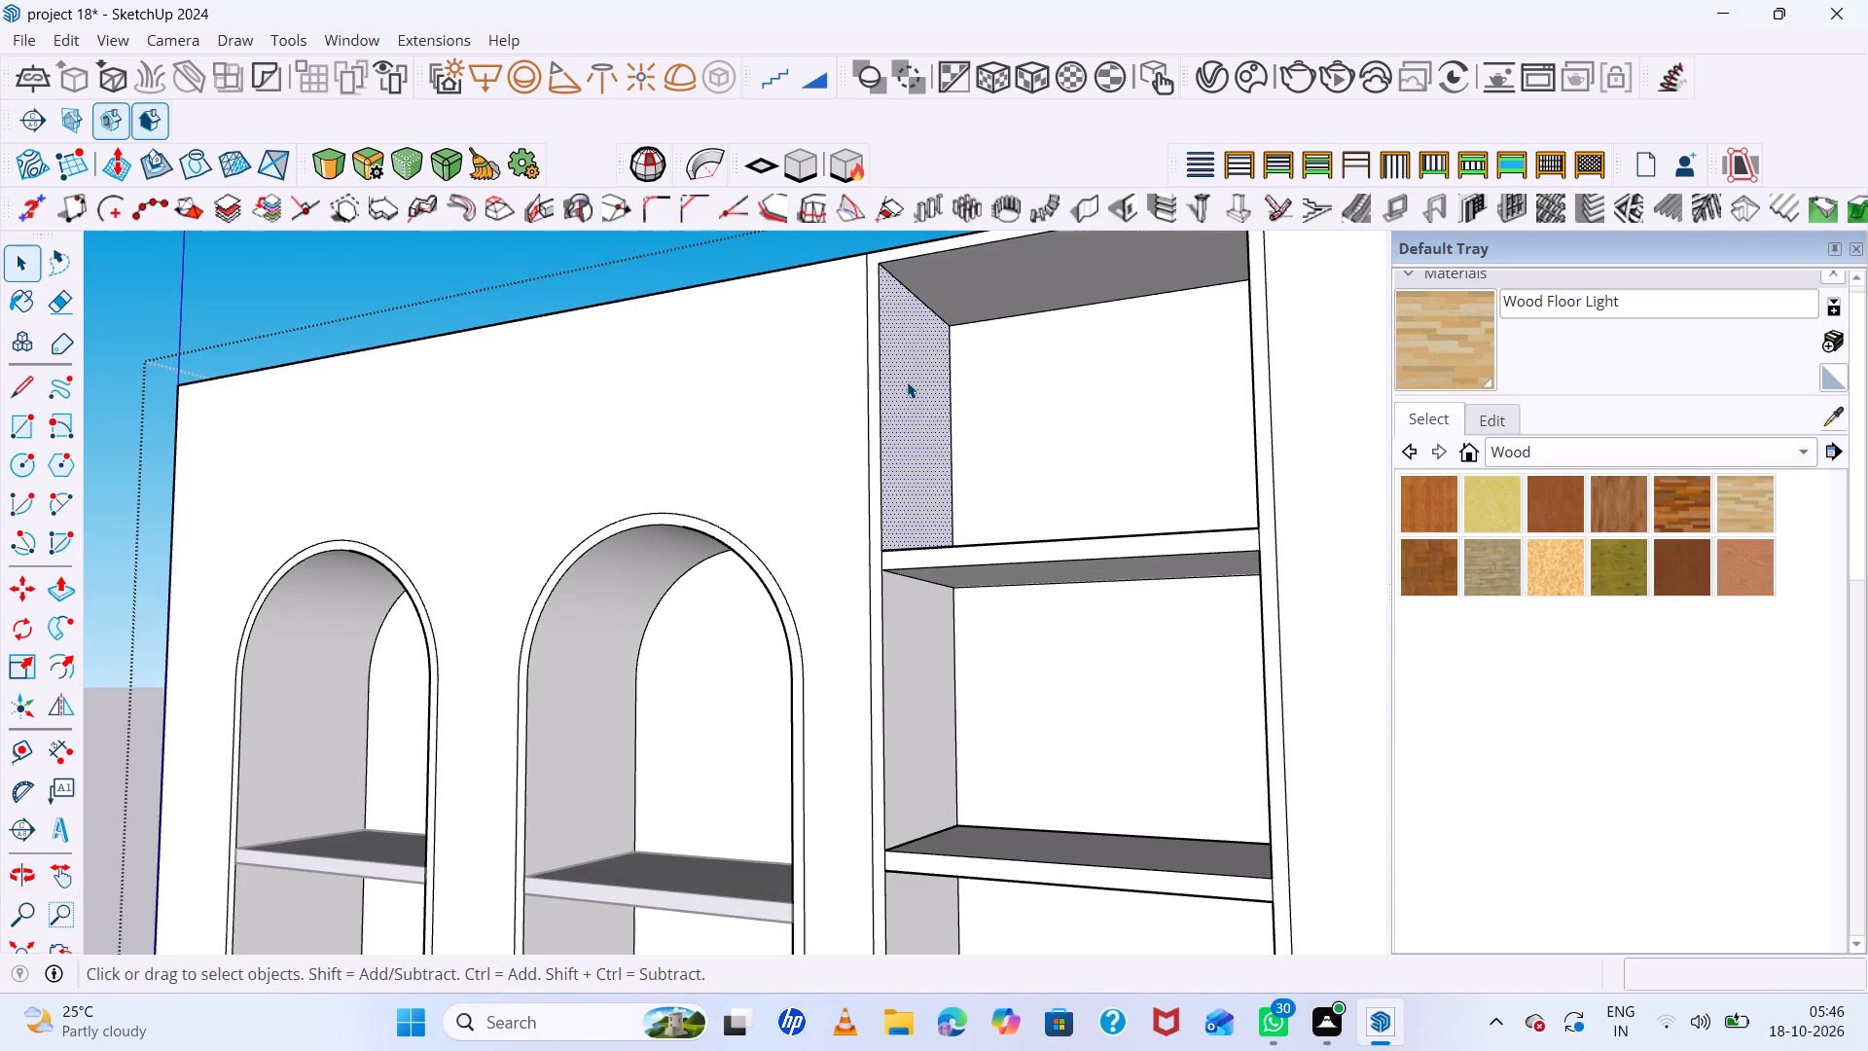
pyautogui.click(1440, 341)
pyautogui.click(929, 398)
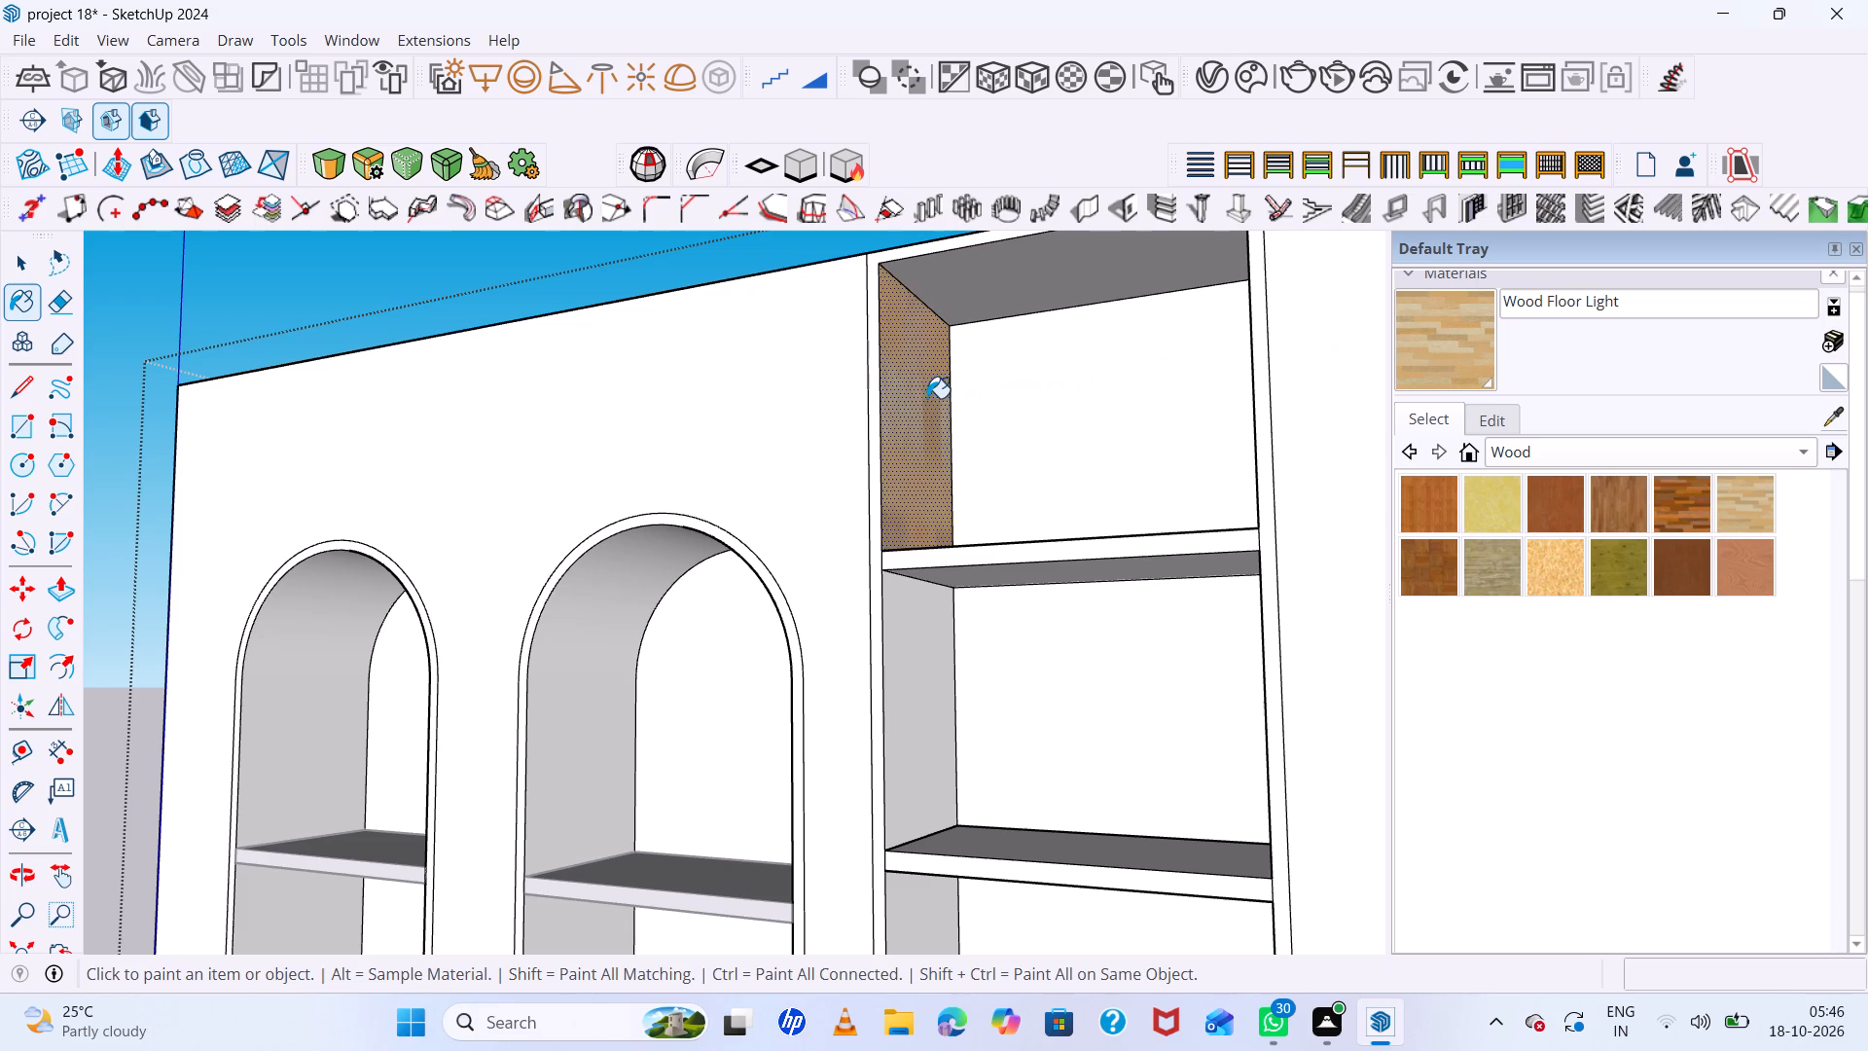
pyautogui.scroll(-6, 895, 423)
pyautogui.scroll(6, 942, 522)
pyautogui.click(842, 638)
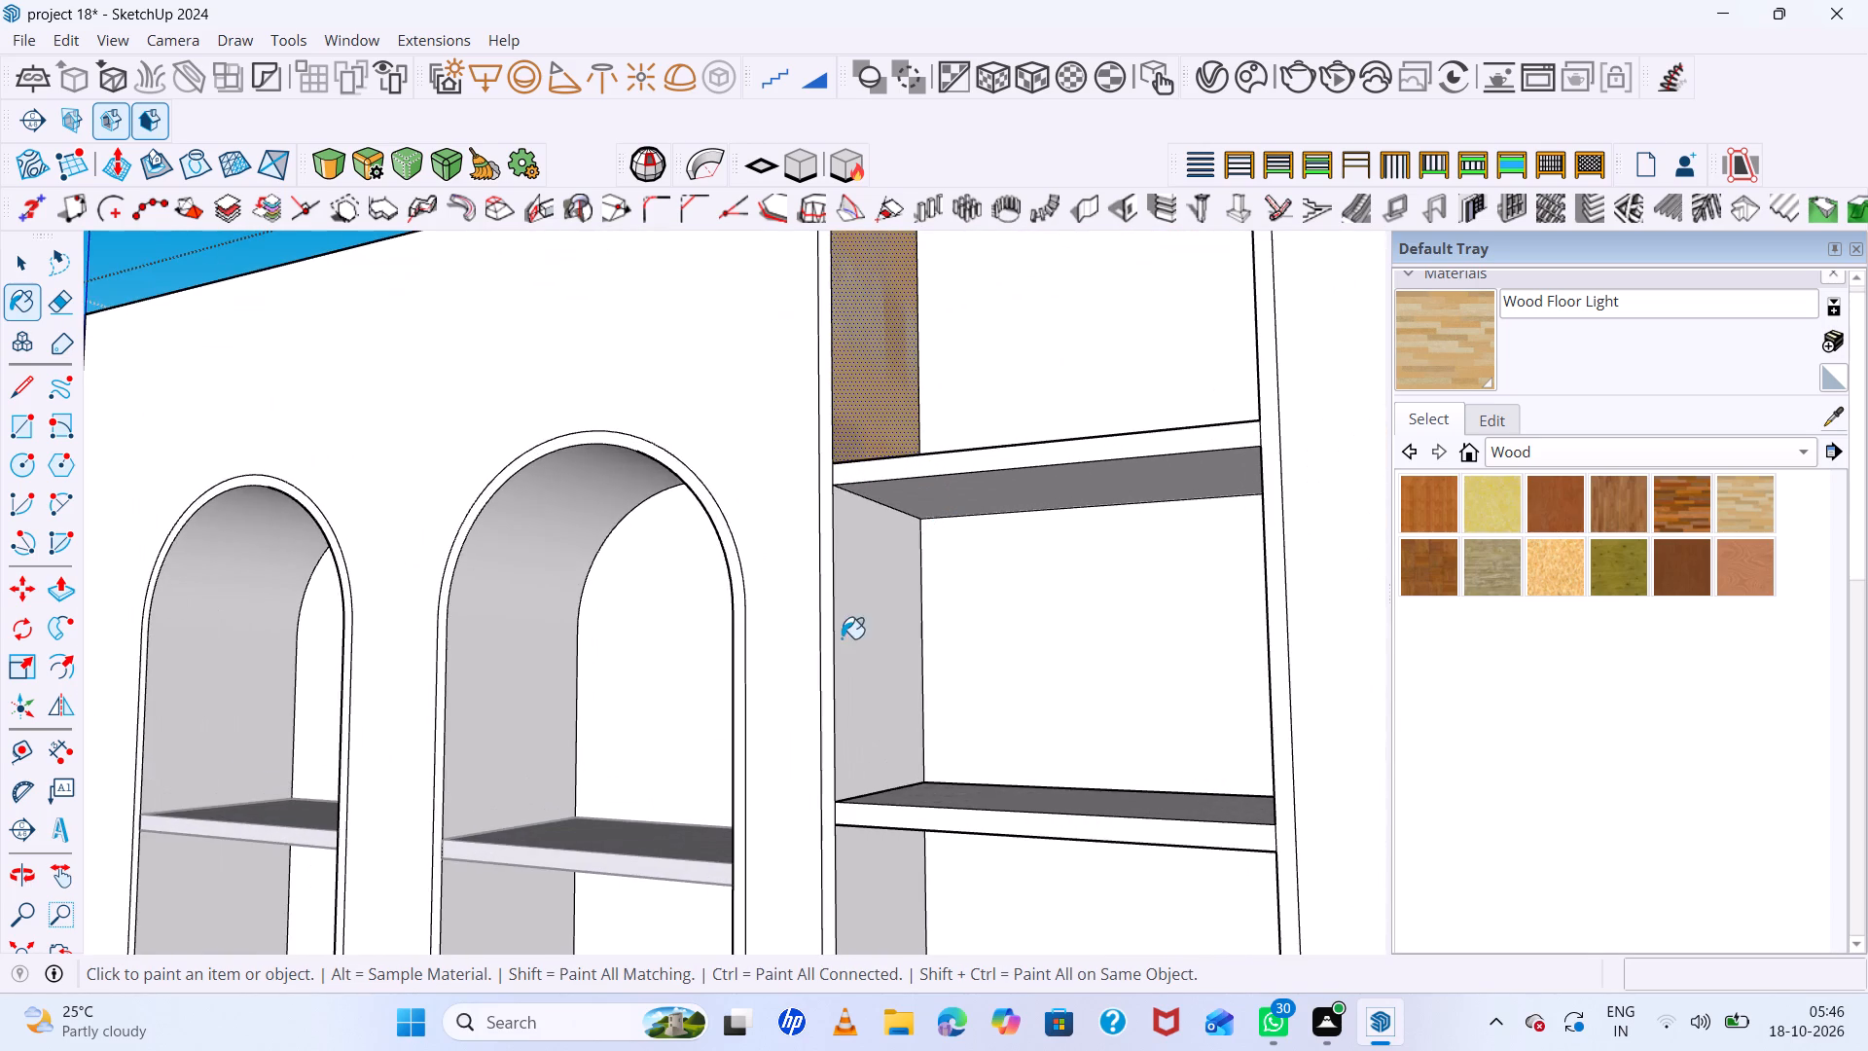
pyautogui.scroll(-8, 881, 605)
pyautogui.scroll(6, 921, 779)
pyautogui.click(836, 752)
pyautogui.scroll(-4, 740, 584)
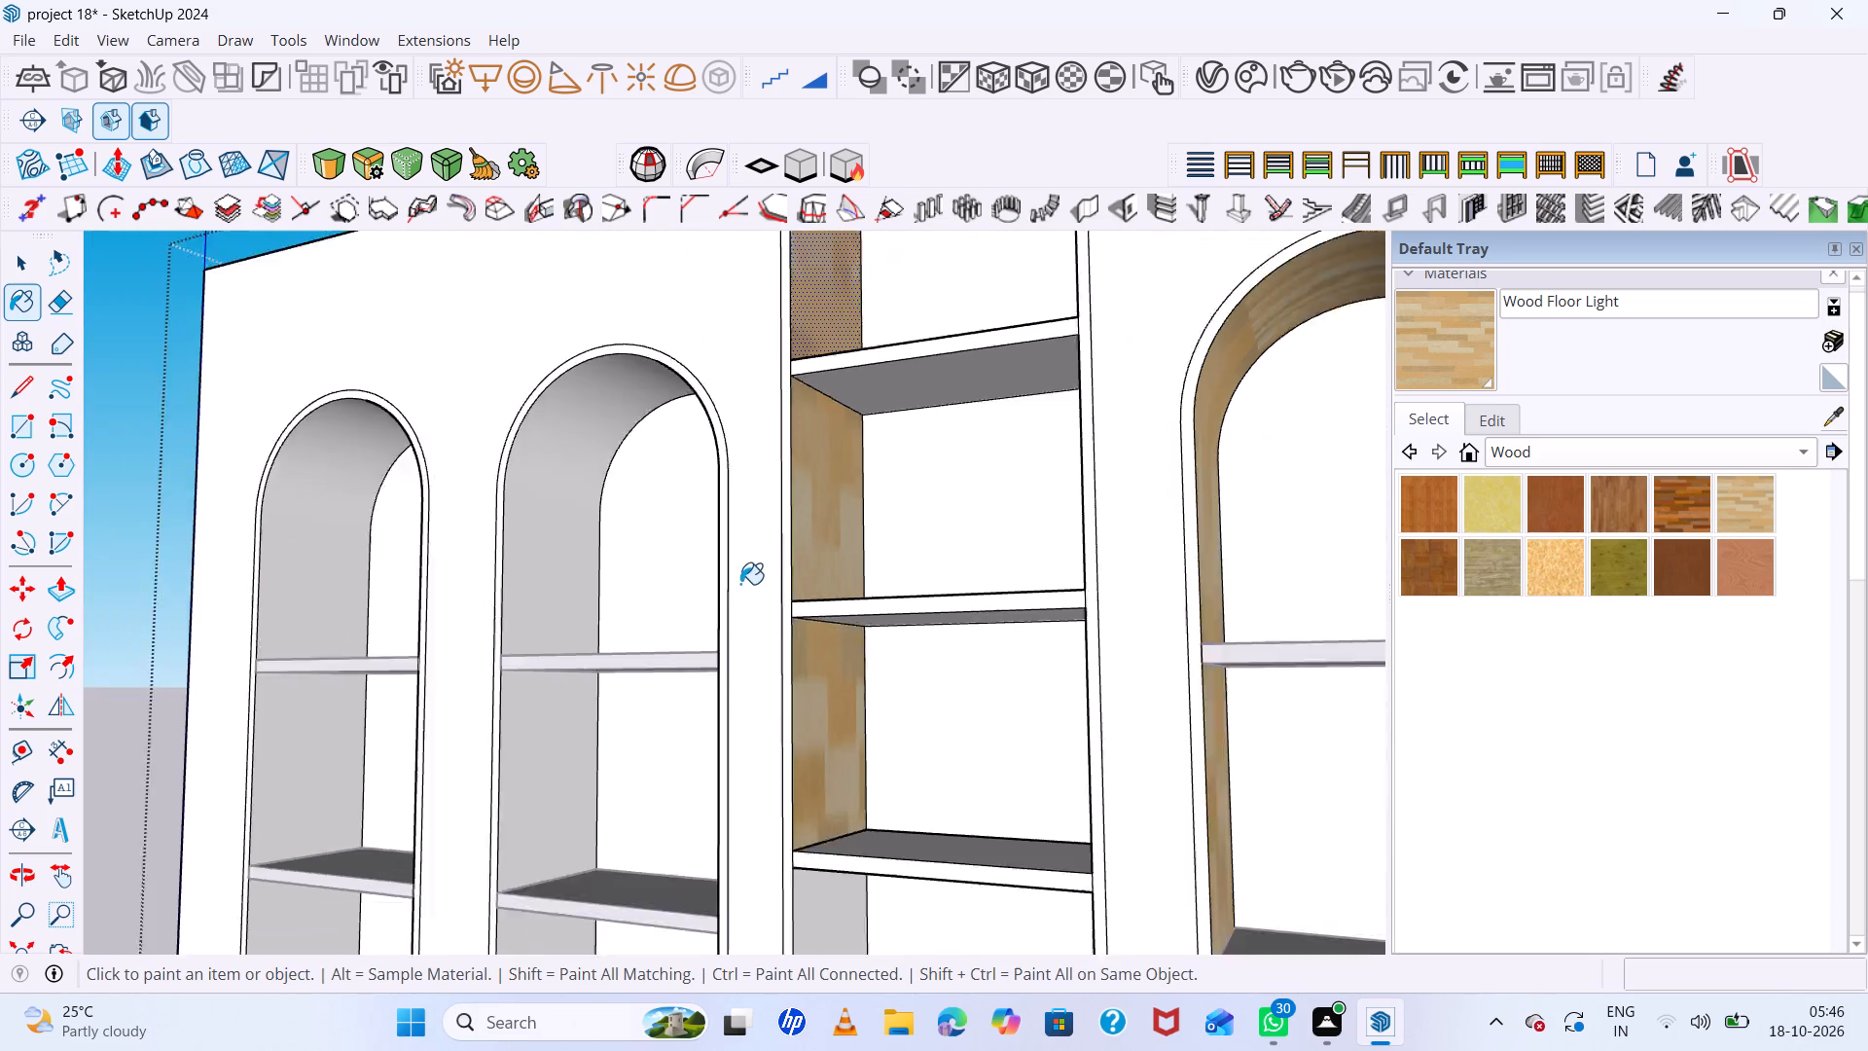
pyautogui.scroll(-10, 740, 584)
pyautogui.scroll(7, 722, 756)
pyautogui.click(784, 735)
# Paint the right inner faces of the inverted niche's three upper compartments with Wood Floor Light.
pyautogui.moveTo(795, 751); pyautogui.dragTo(973, 856, button='middle')
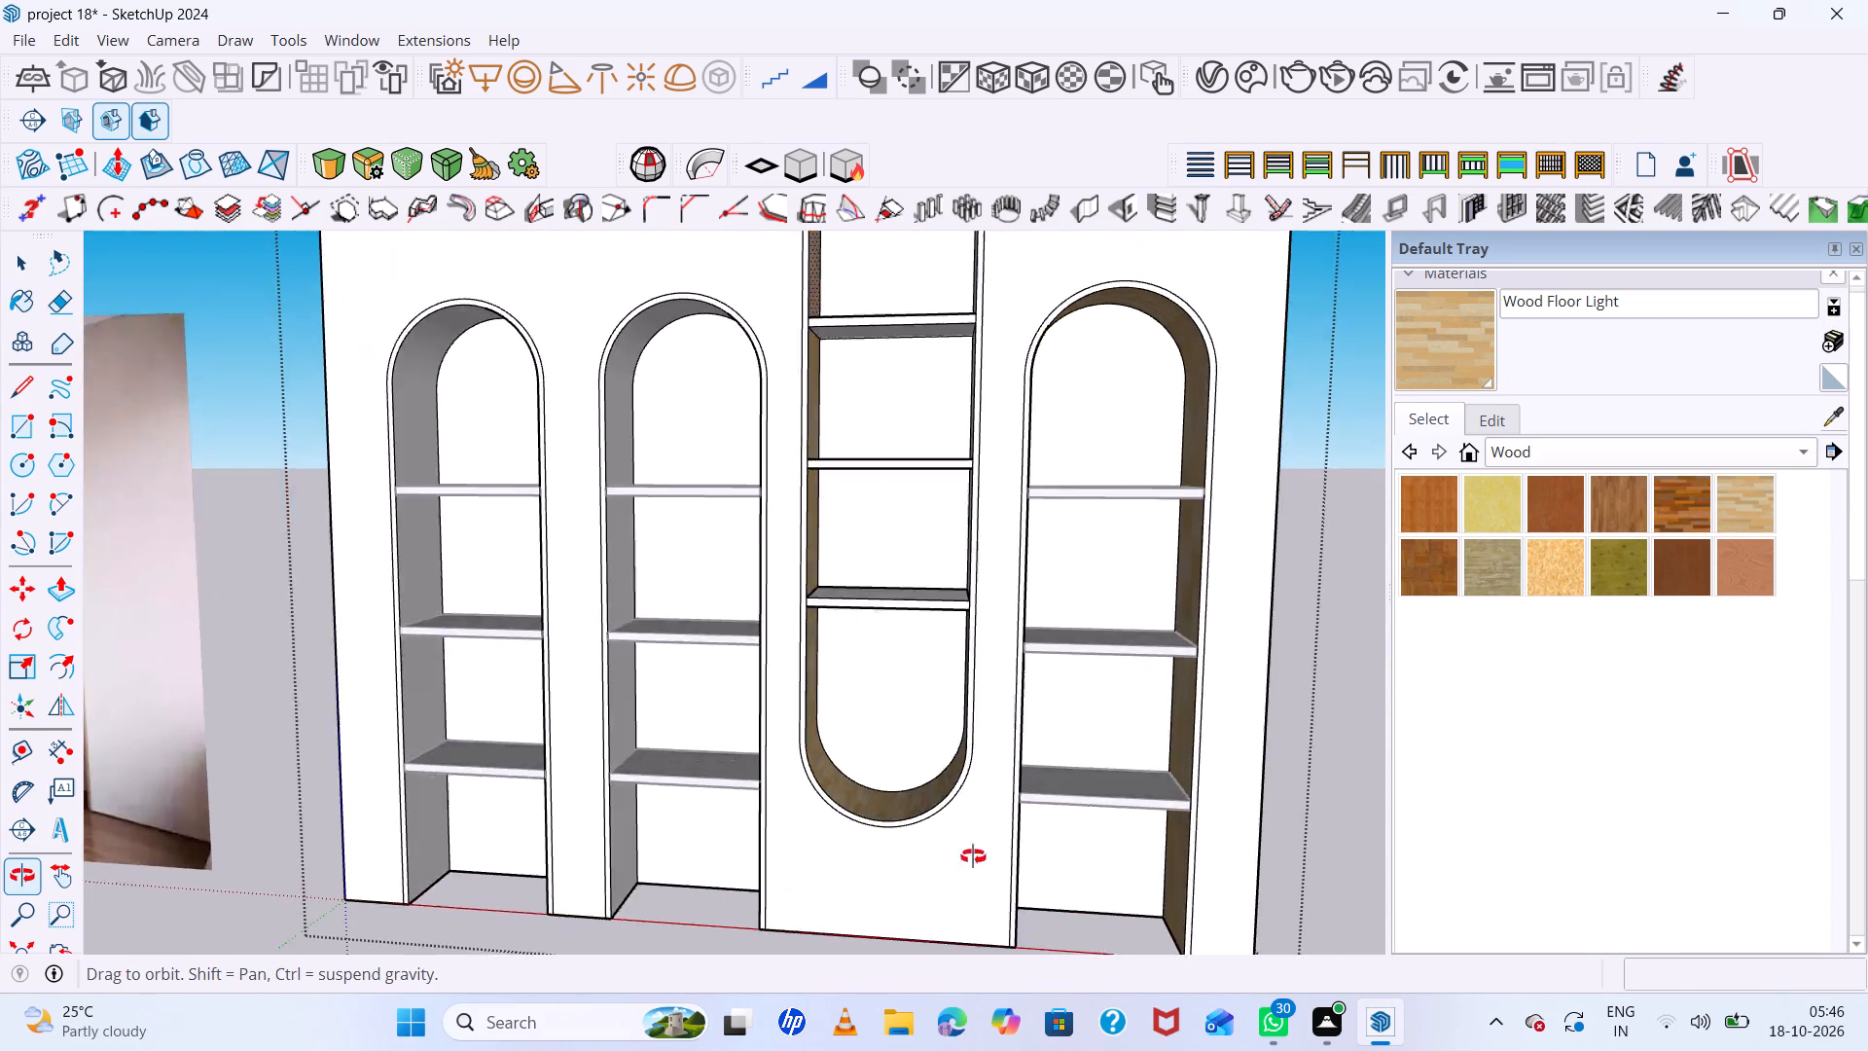
pyautogui.moveTo(973, 856); pyautogui.dragTo(1148, 926, button='middle')
pyautogui.scroll(8, 948, 602)
pyautogui.click(987, 469)
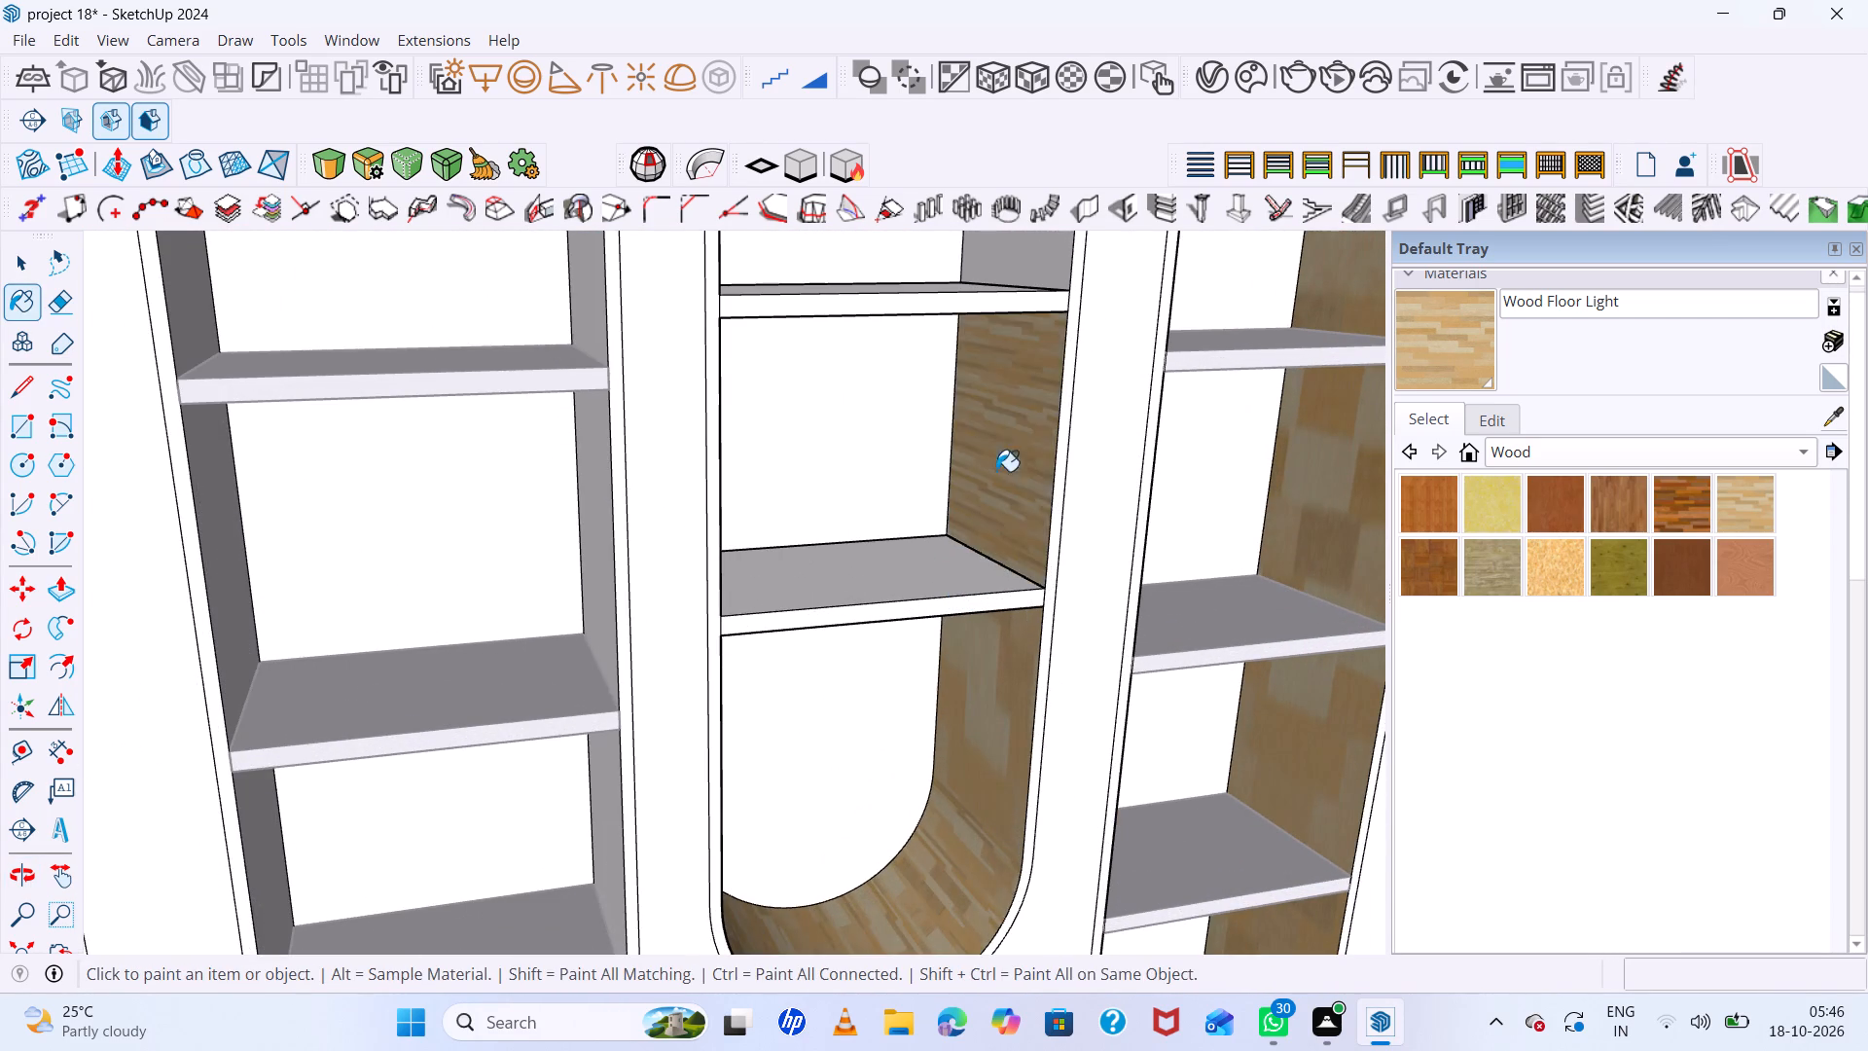
pyautogui.scroll(-6, 1022, 551)
pyautogui.scroll(4, 989, 328)
pyautogui.click(1059, 354)
pyautogui.scroll(-6, 941, 547)
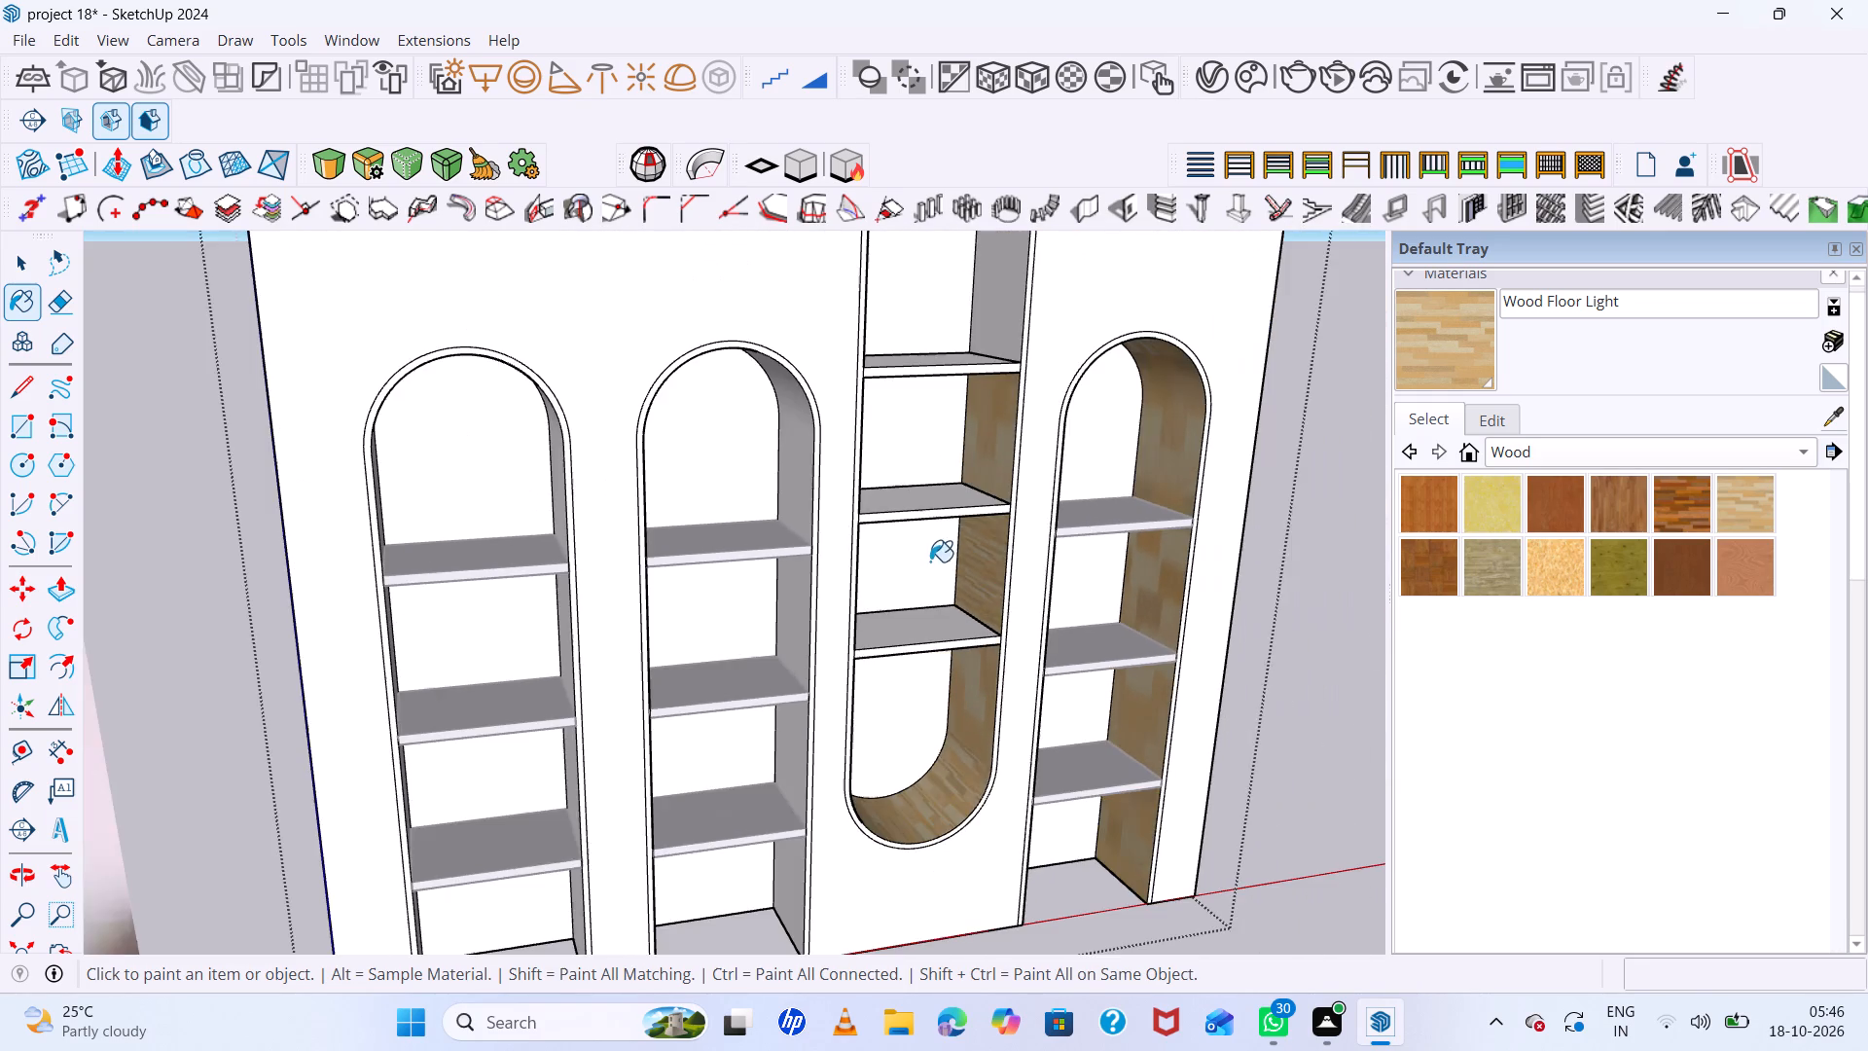
pyautogui.scroll(5, 973, 338)
pyautogui.click(1017, 305)
pyautogui.scroll(-11, 927, 451)
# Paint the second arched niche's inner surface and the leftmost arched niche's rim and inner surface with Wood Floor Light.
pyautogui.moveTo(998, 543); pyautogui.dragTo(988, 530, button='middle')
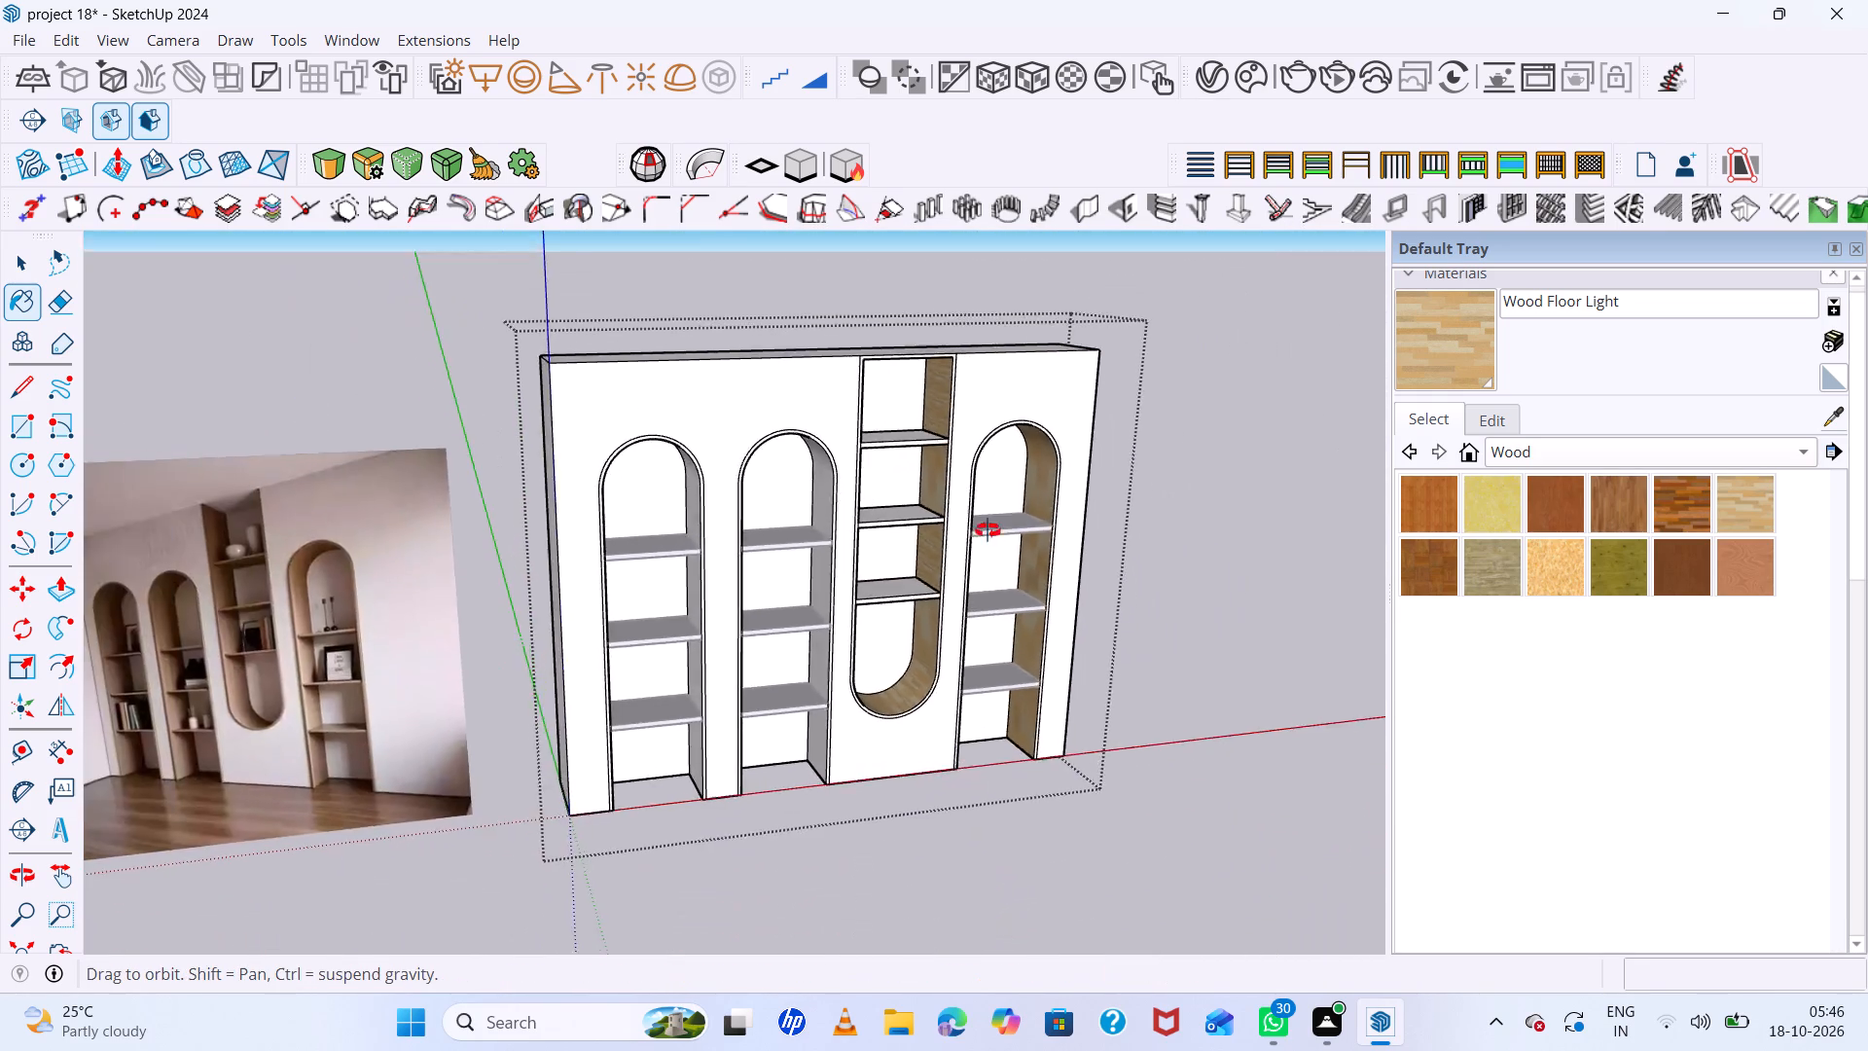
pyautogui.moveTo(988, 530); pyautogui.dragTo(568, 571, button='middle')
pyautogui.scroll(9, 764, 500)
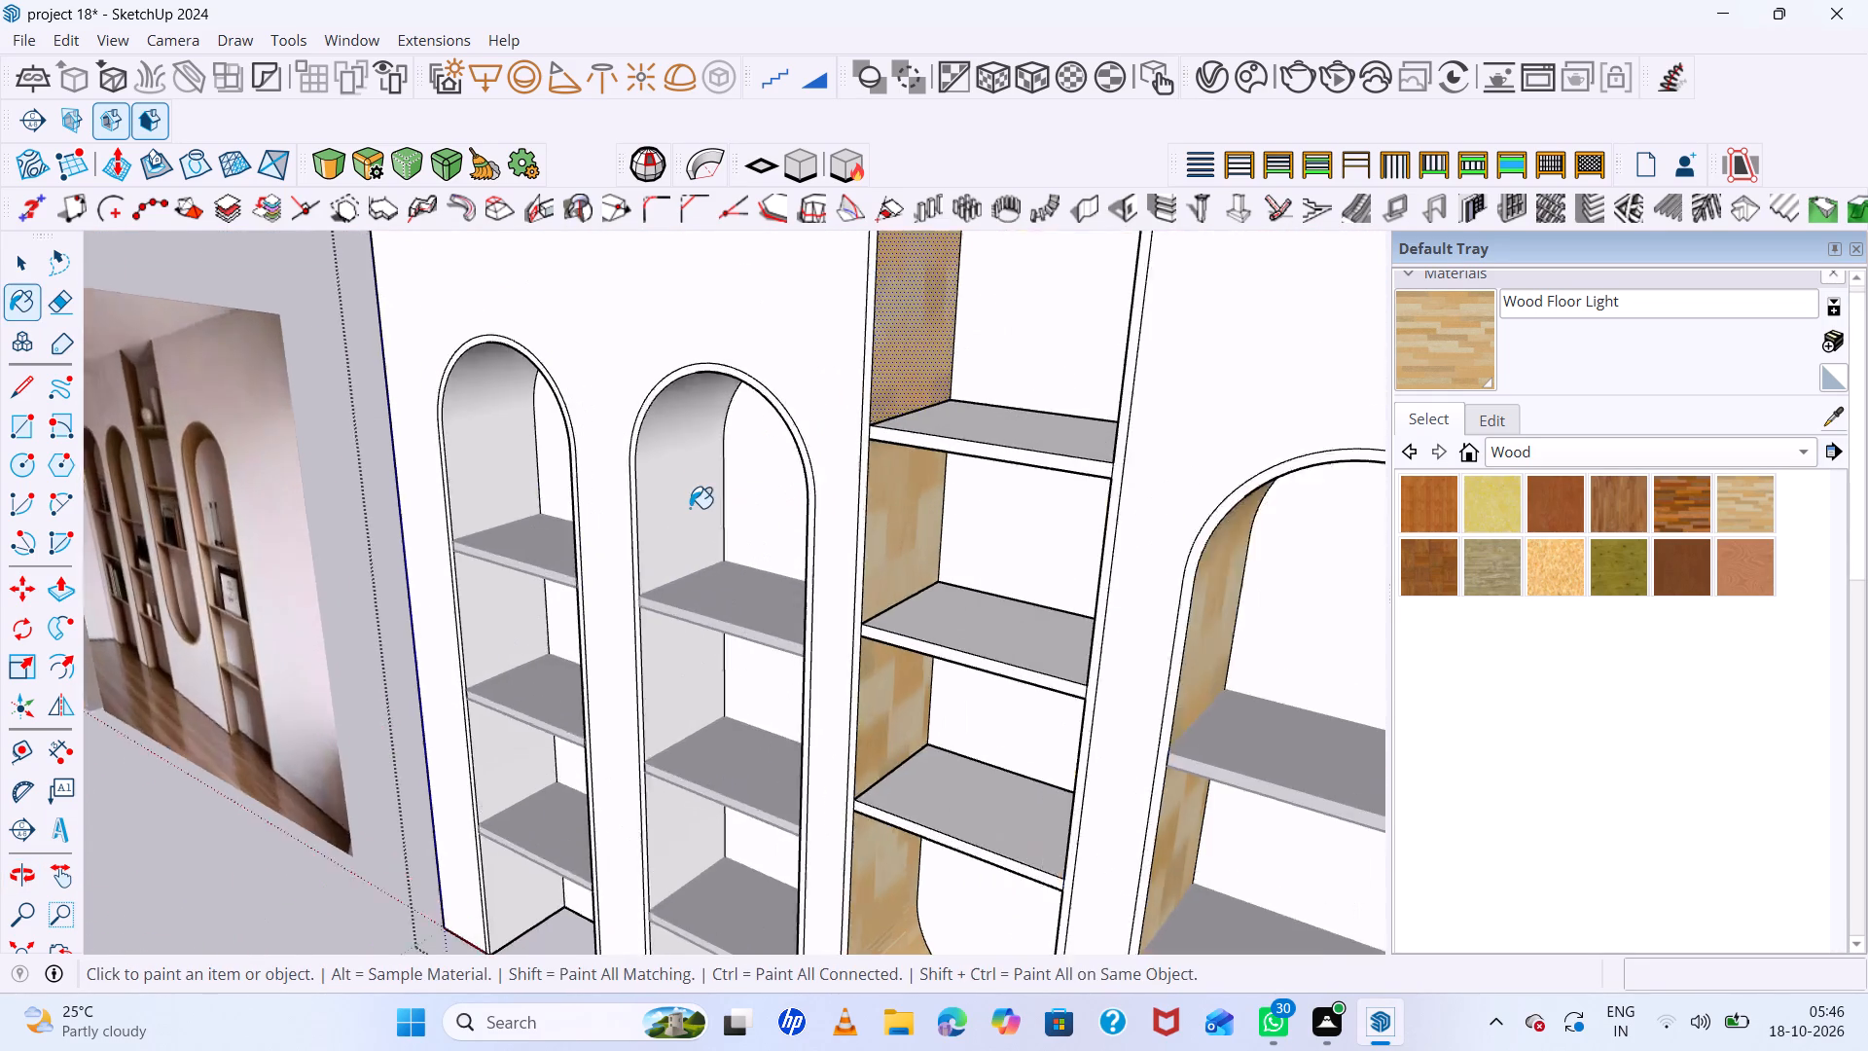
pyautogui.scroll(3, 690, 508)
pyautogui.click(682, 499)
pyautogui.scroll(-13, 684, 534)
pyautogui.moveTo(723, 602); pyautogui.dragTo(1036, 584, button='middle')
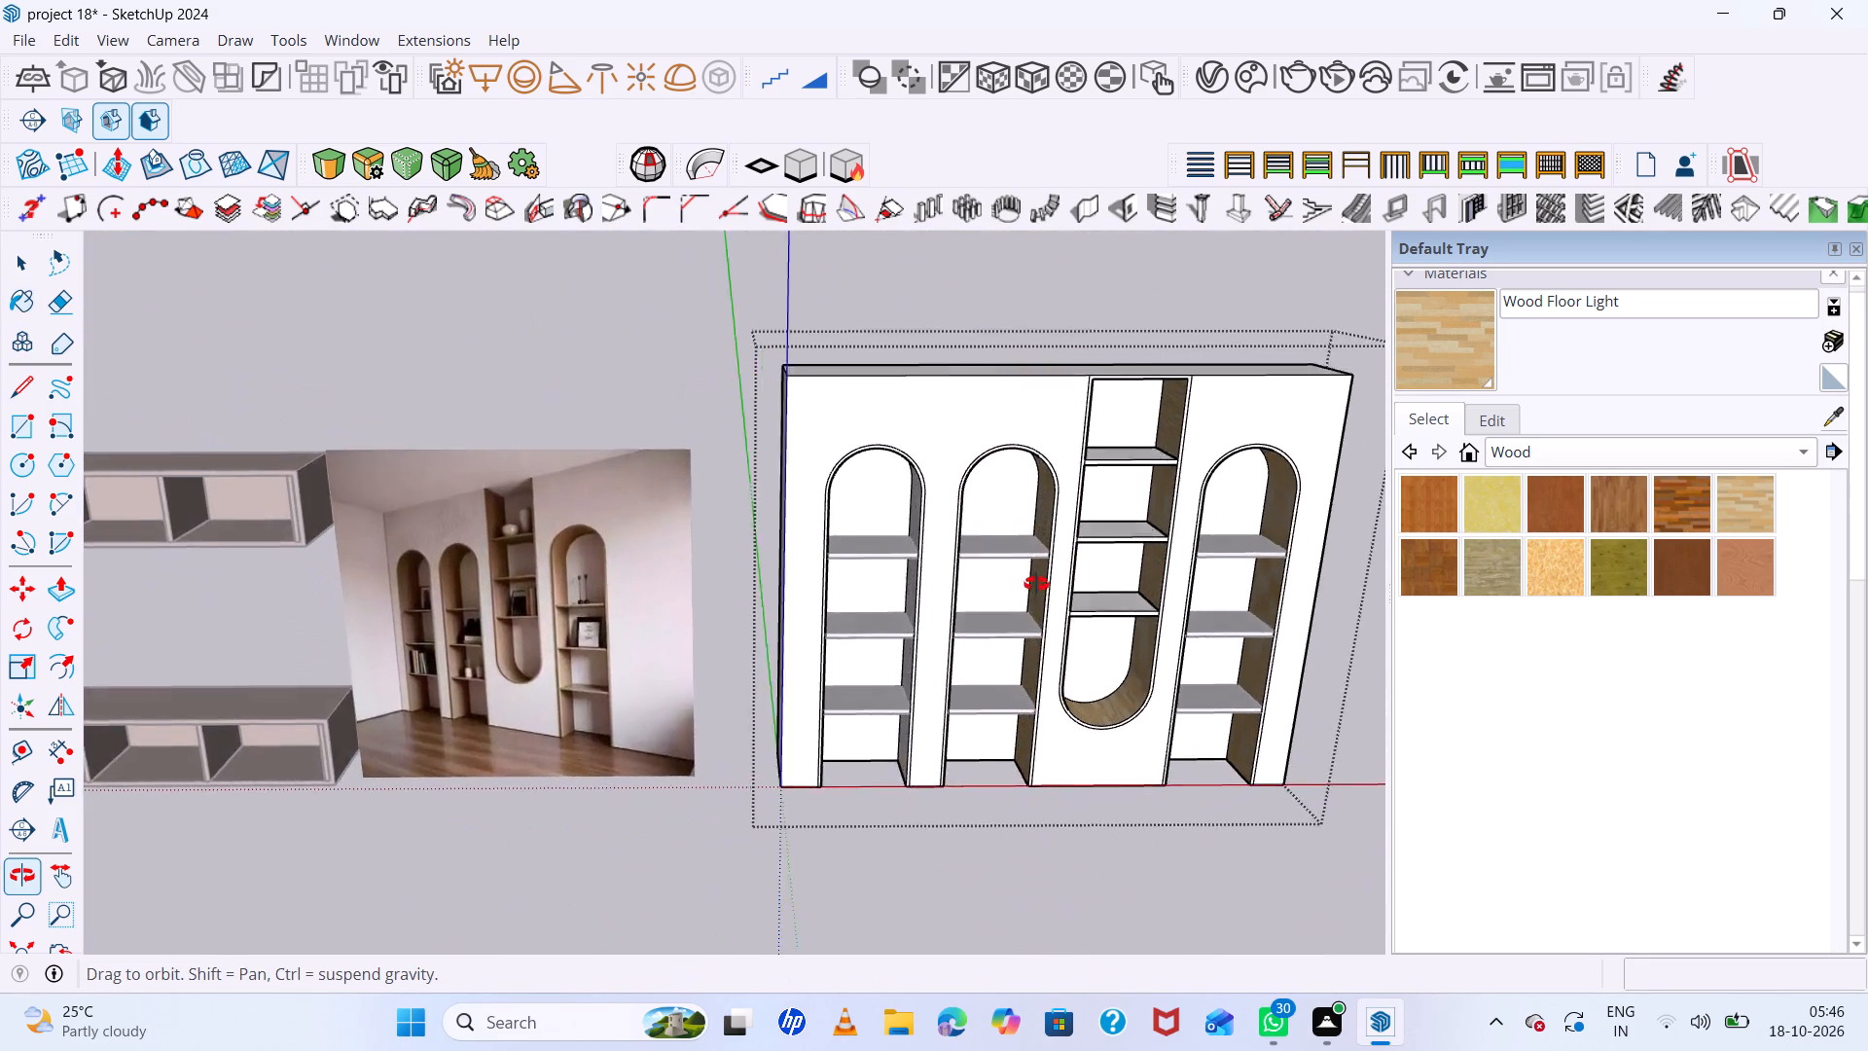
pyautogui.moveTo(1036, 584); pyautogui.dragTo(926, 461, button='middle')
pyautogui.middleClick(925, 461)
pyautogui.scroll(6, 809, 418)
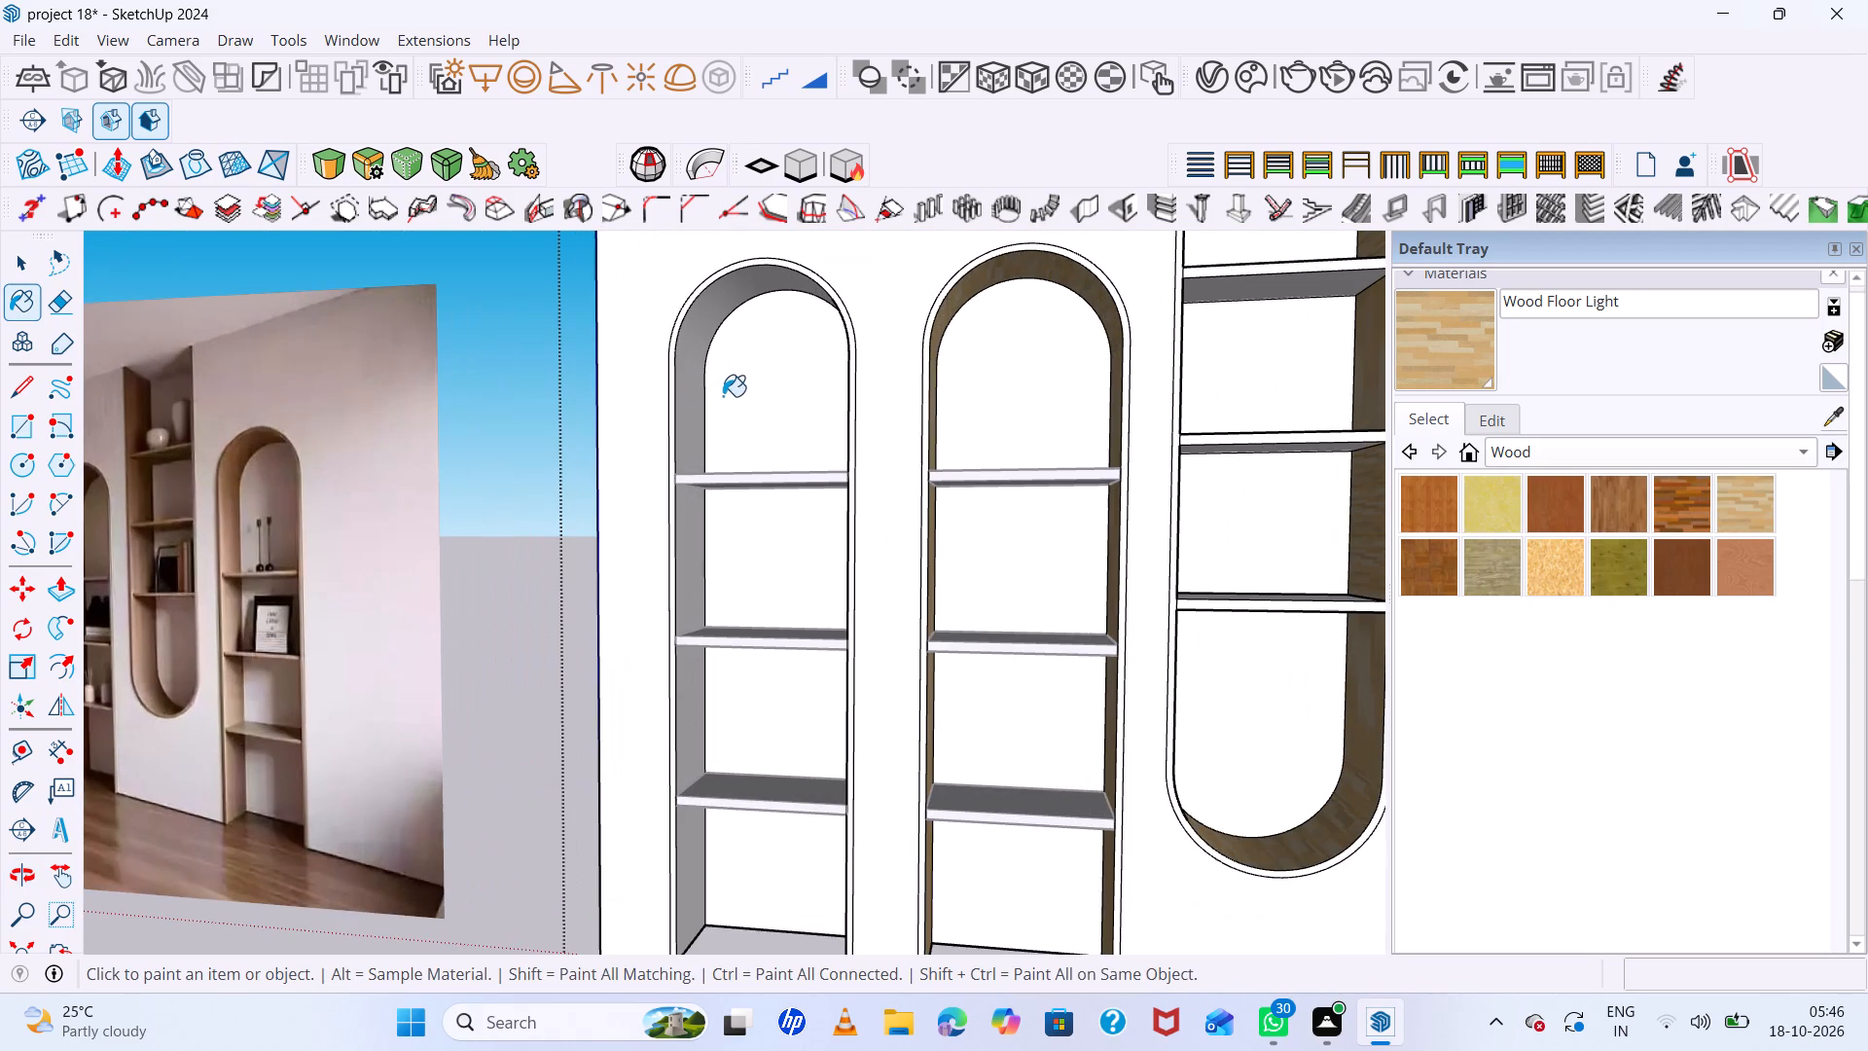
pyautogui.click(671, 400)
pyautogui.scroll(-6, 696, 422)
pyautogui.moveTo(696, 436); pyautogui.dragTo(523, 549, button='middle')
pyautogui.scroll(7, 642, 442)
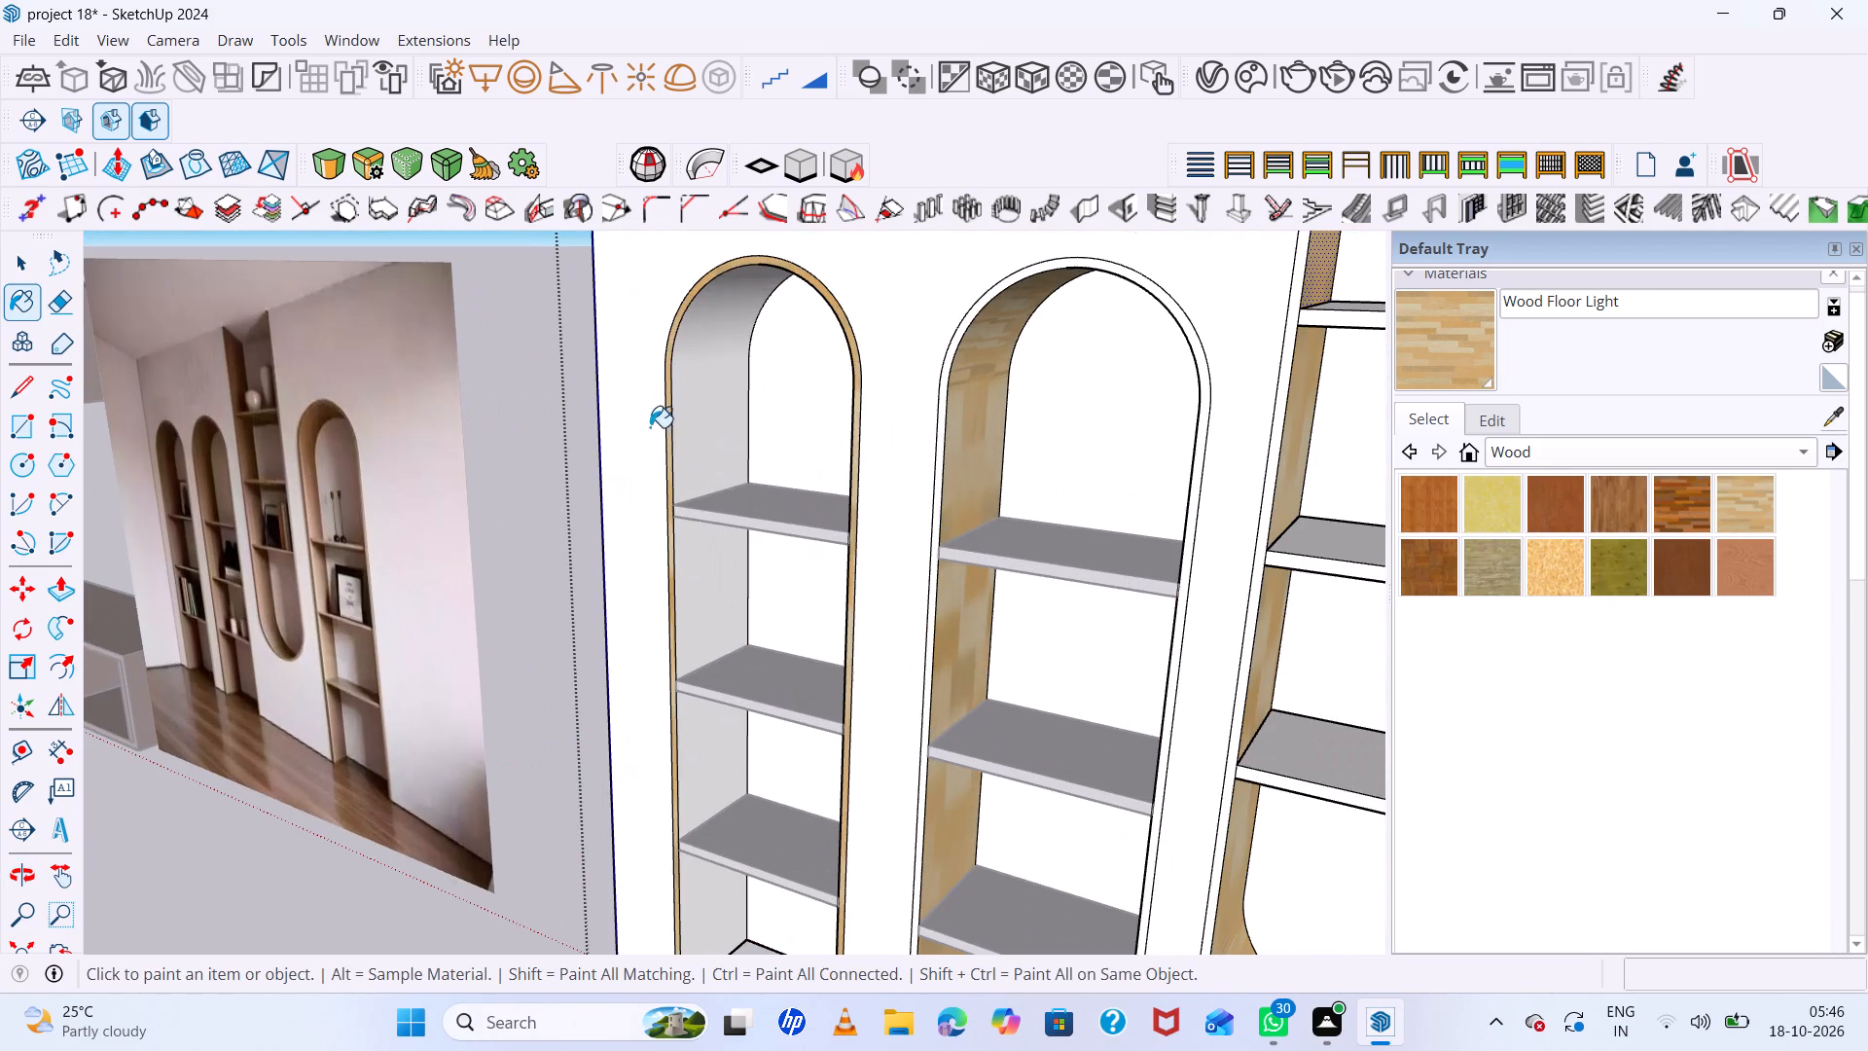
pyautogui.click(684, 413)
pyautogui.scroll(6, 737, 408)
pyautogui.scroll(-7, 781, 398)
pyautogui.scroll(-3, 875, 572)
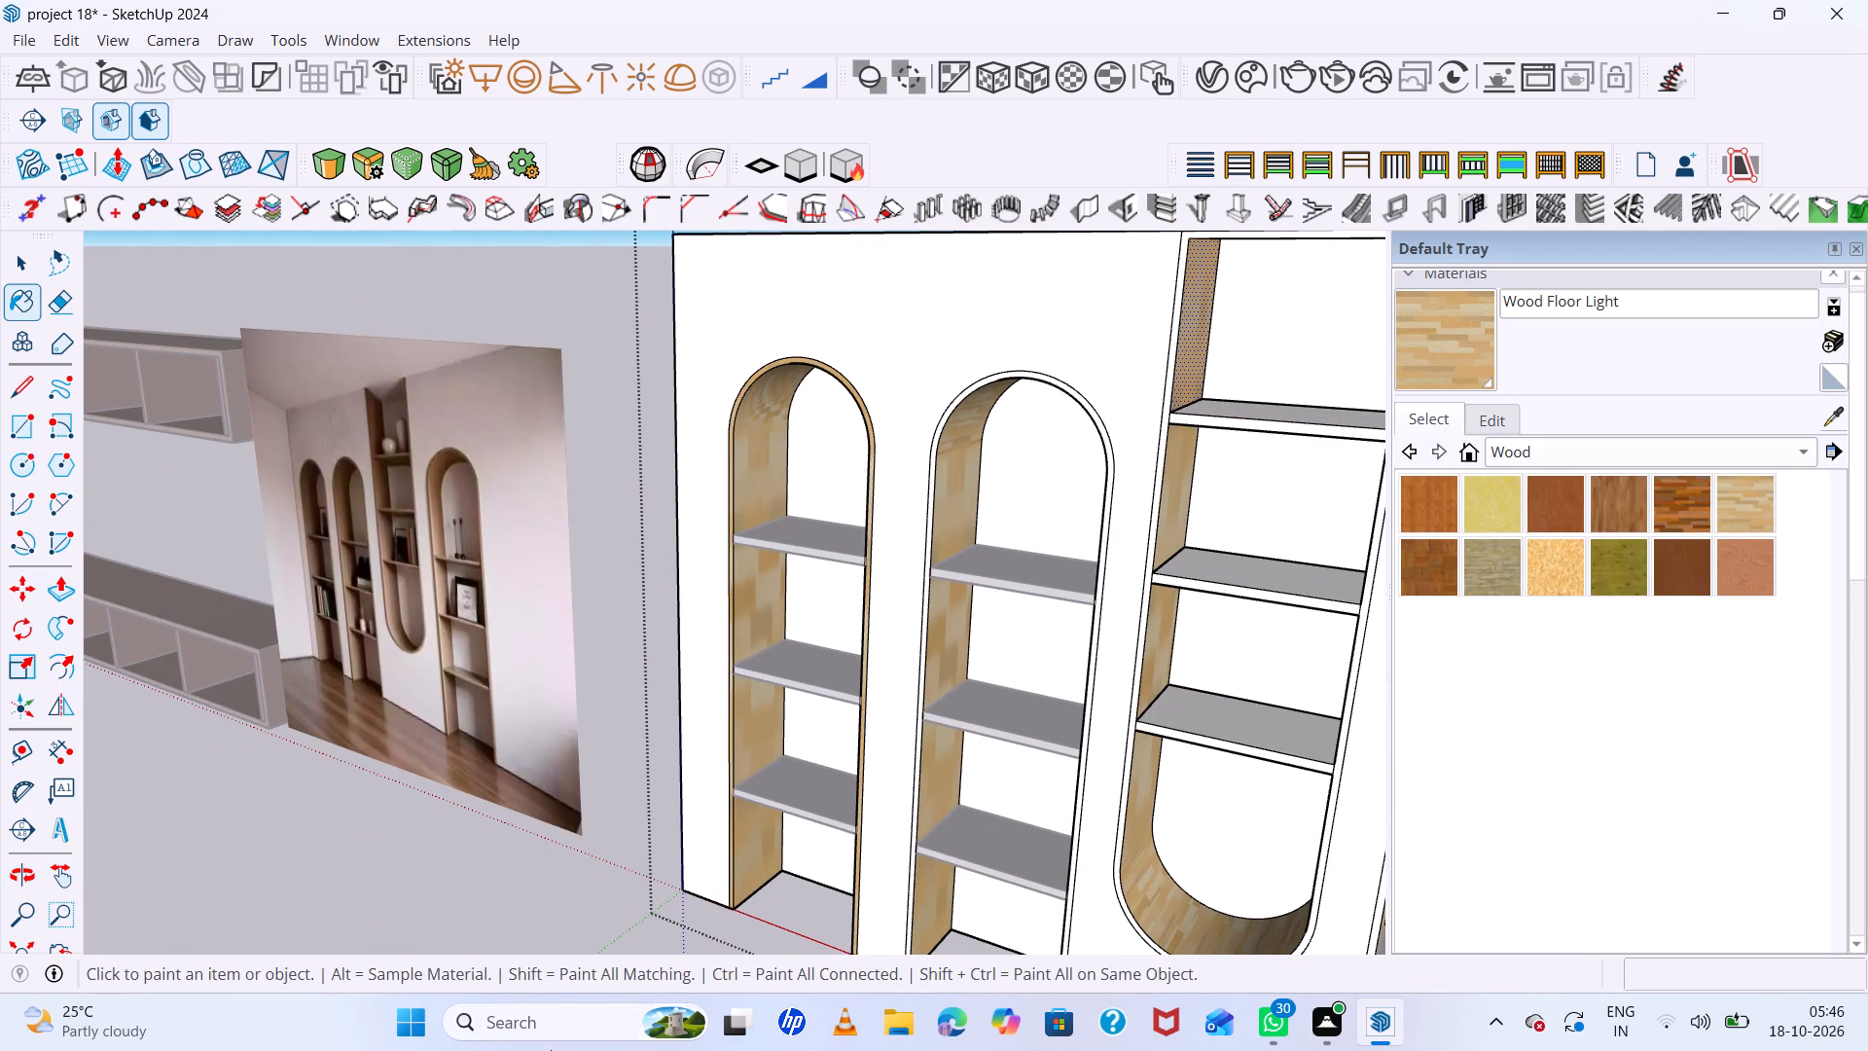
# Paint the front rims of the second arched, inverted and rightmost niches with Wood Floor Light, and leave the wall group.
pyautogui.scroll(11, 935, 784)
pyautogui.click(924, 760)
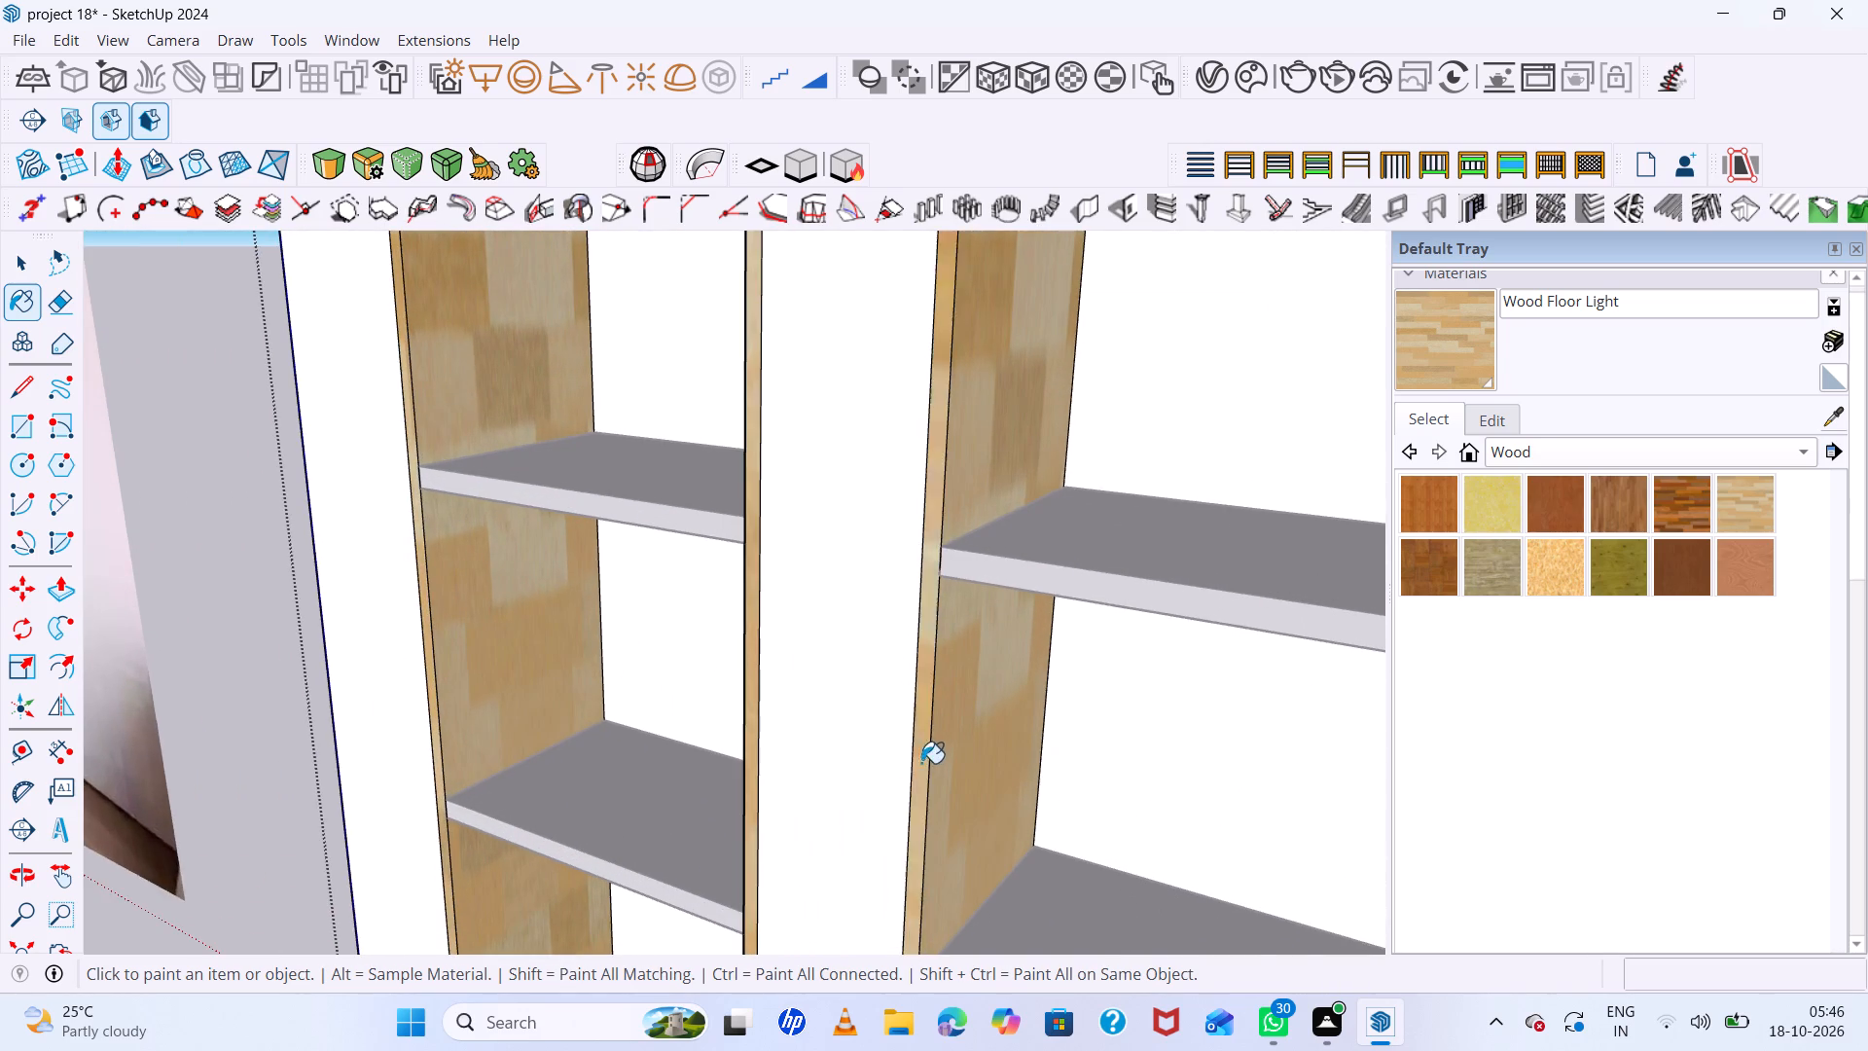
pyautogui.scroll(-20, 889, 812)
pyautogui.scroll(14, 993, 707)
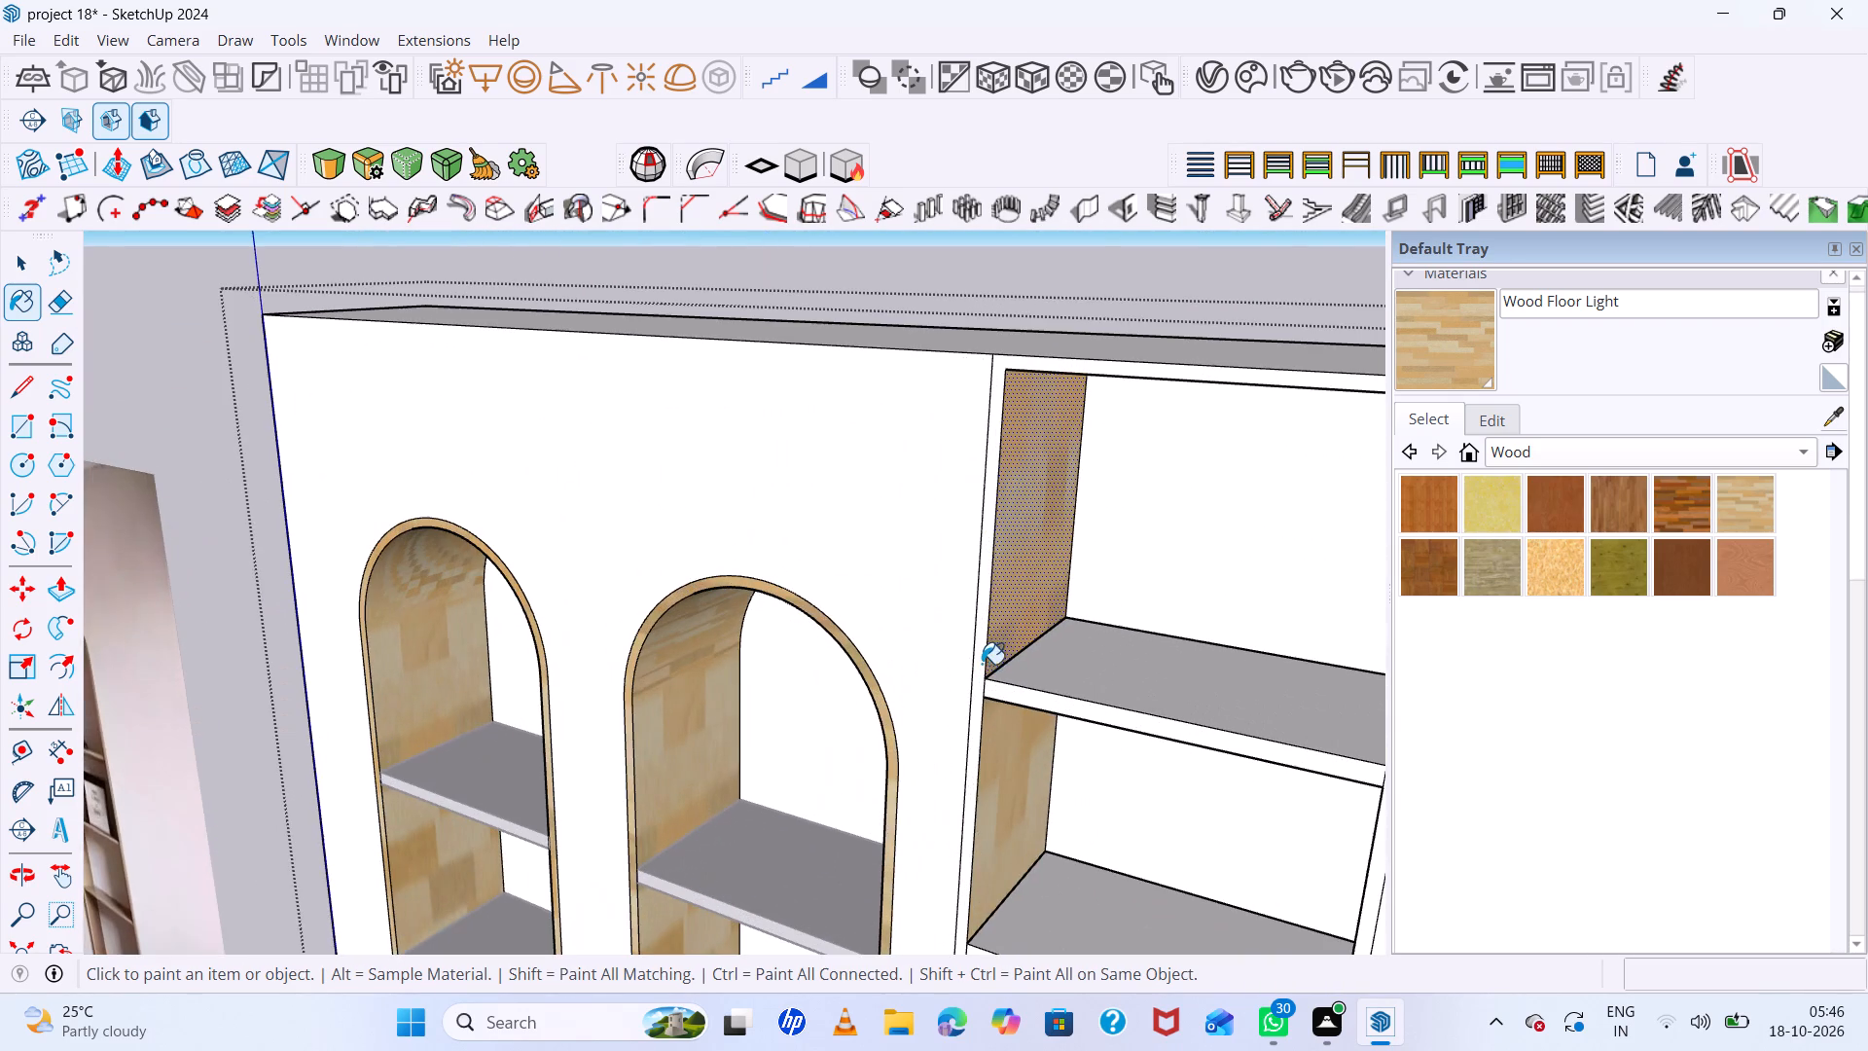
pyautogui.click(982, 656)
pyautogui.scroll(-16, 996, 700)
pyautogui.scroll(4, 1212, 802)
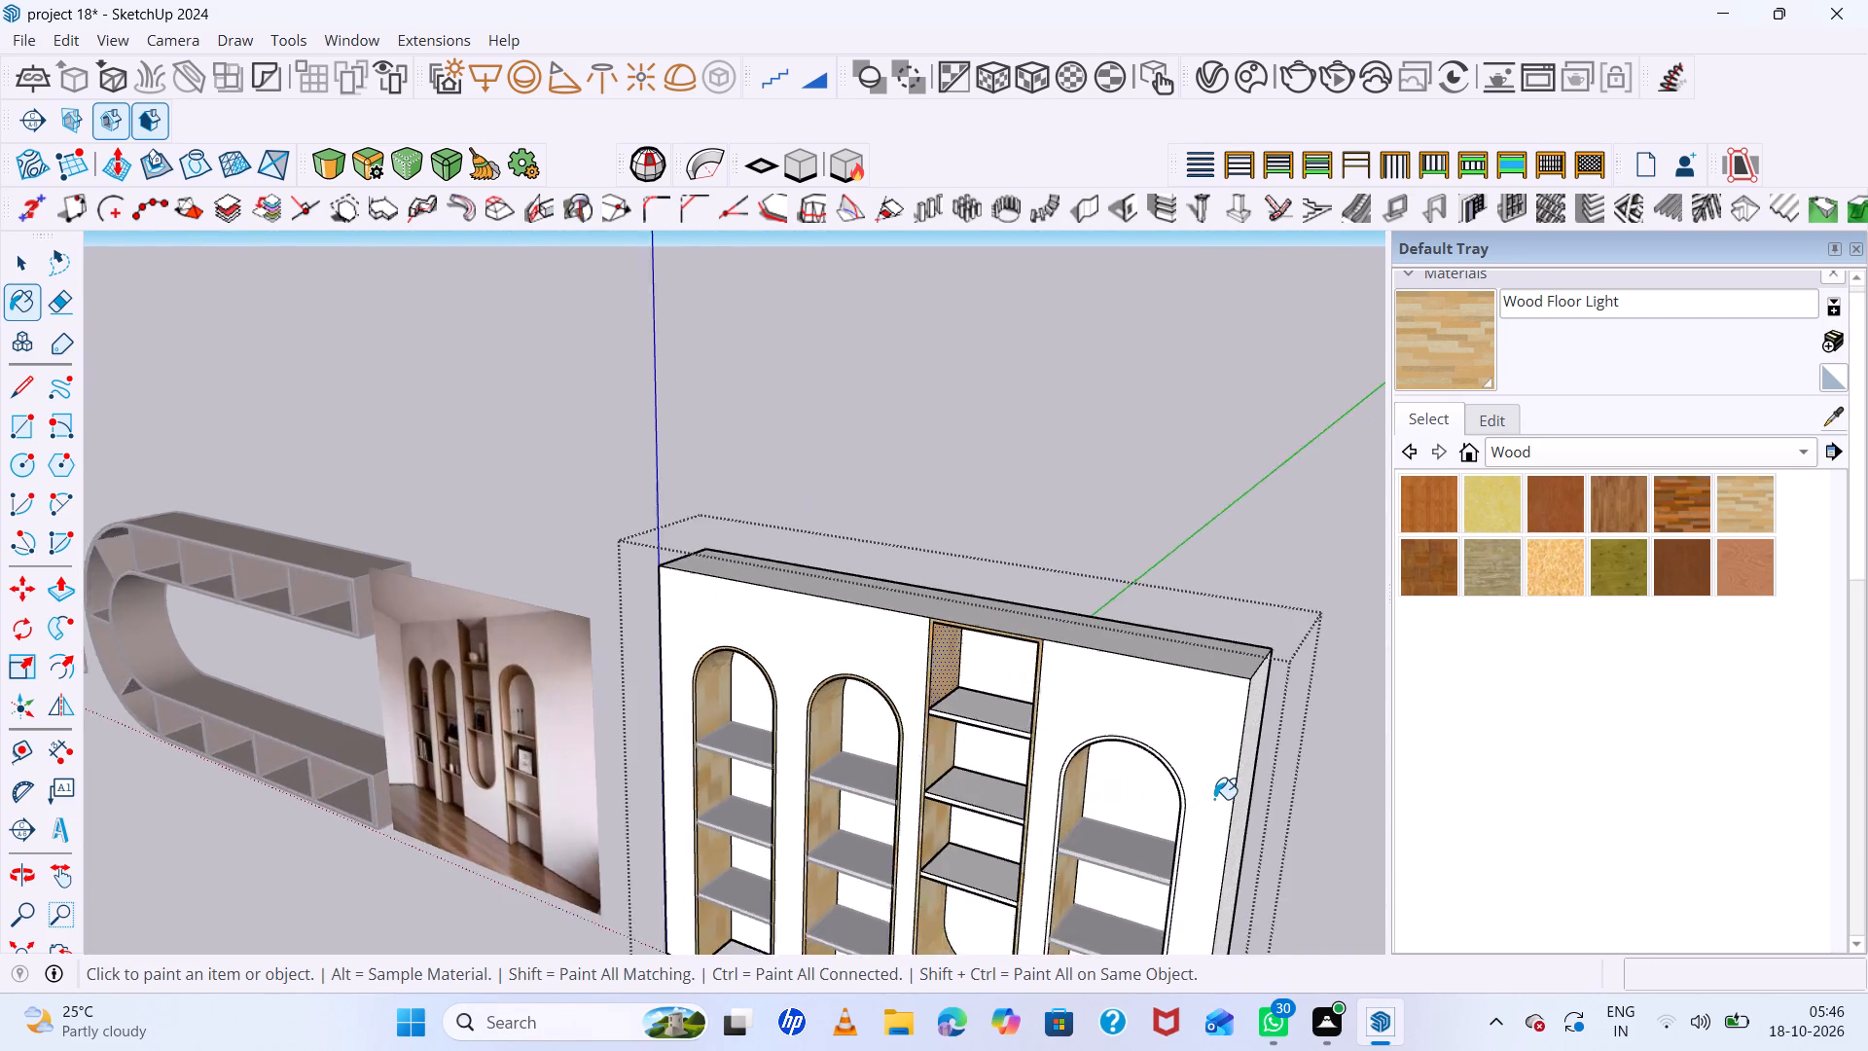
pyautogui.scroll(20, 1214, 799)
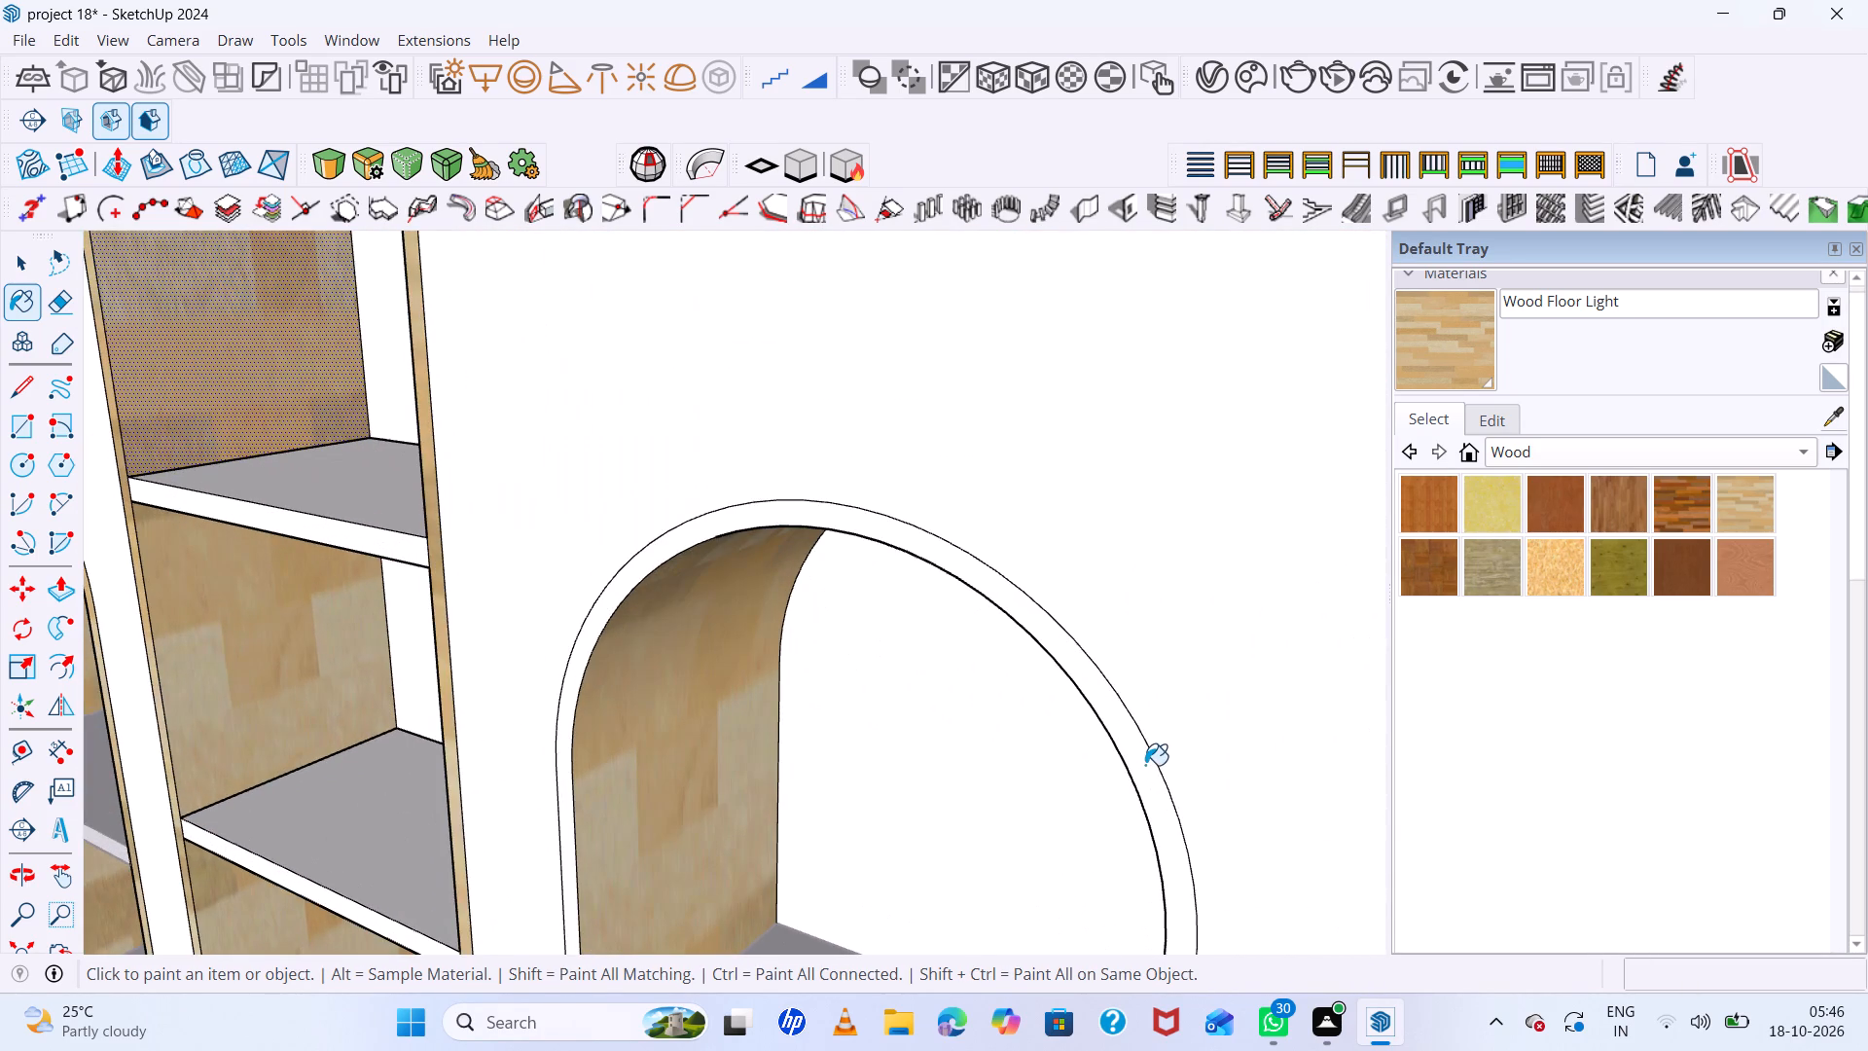
pyautogui.click(1145, 765)
pyautogui.scroll(-20, 1024, 778)
pyautogui.moveTo(1076, 823); pyautogui.dragTo(1111, 818, button='middle')
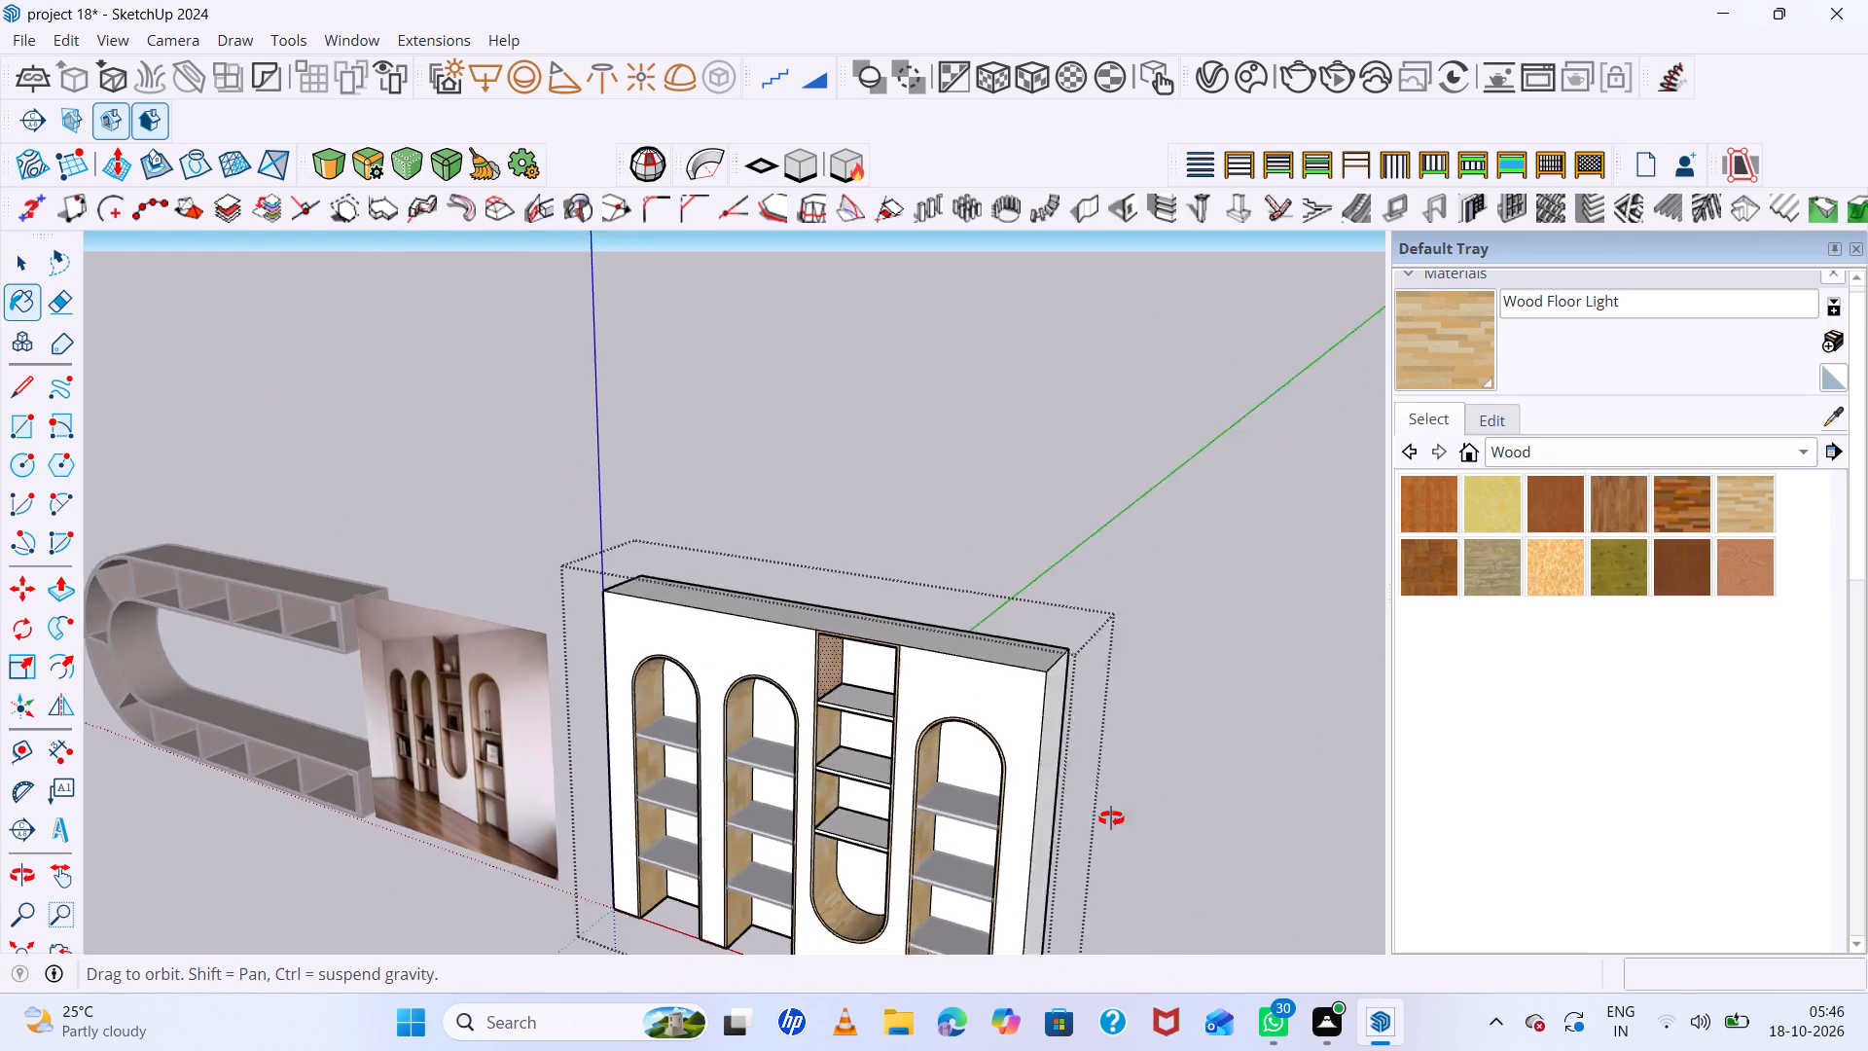
pyautogui.moveTo(1111, 818); pyautogui.dragTo(1172, 816, button='middle')
pyautogui.press('space')
pyautogui.click(1266, 604)
# Examine the wood finish of the niches in the reference photo against the modelled wall.
pyautogui.scroll(3, 1065, 711)
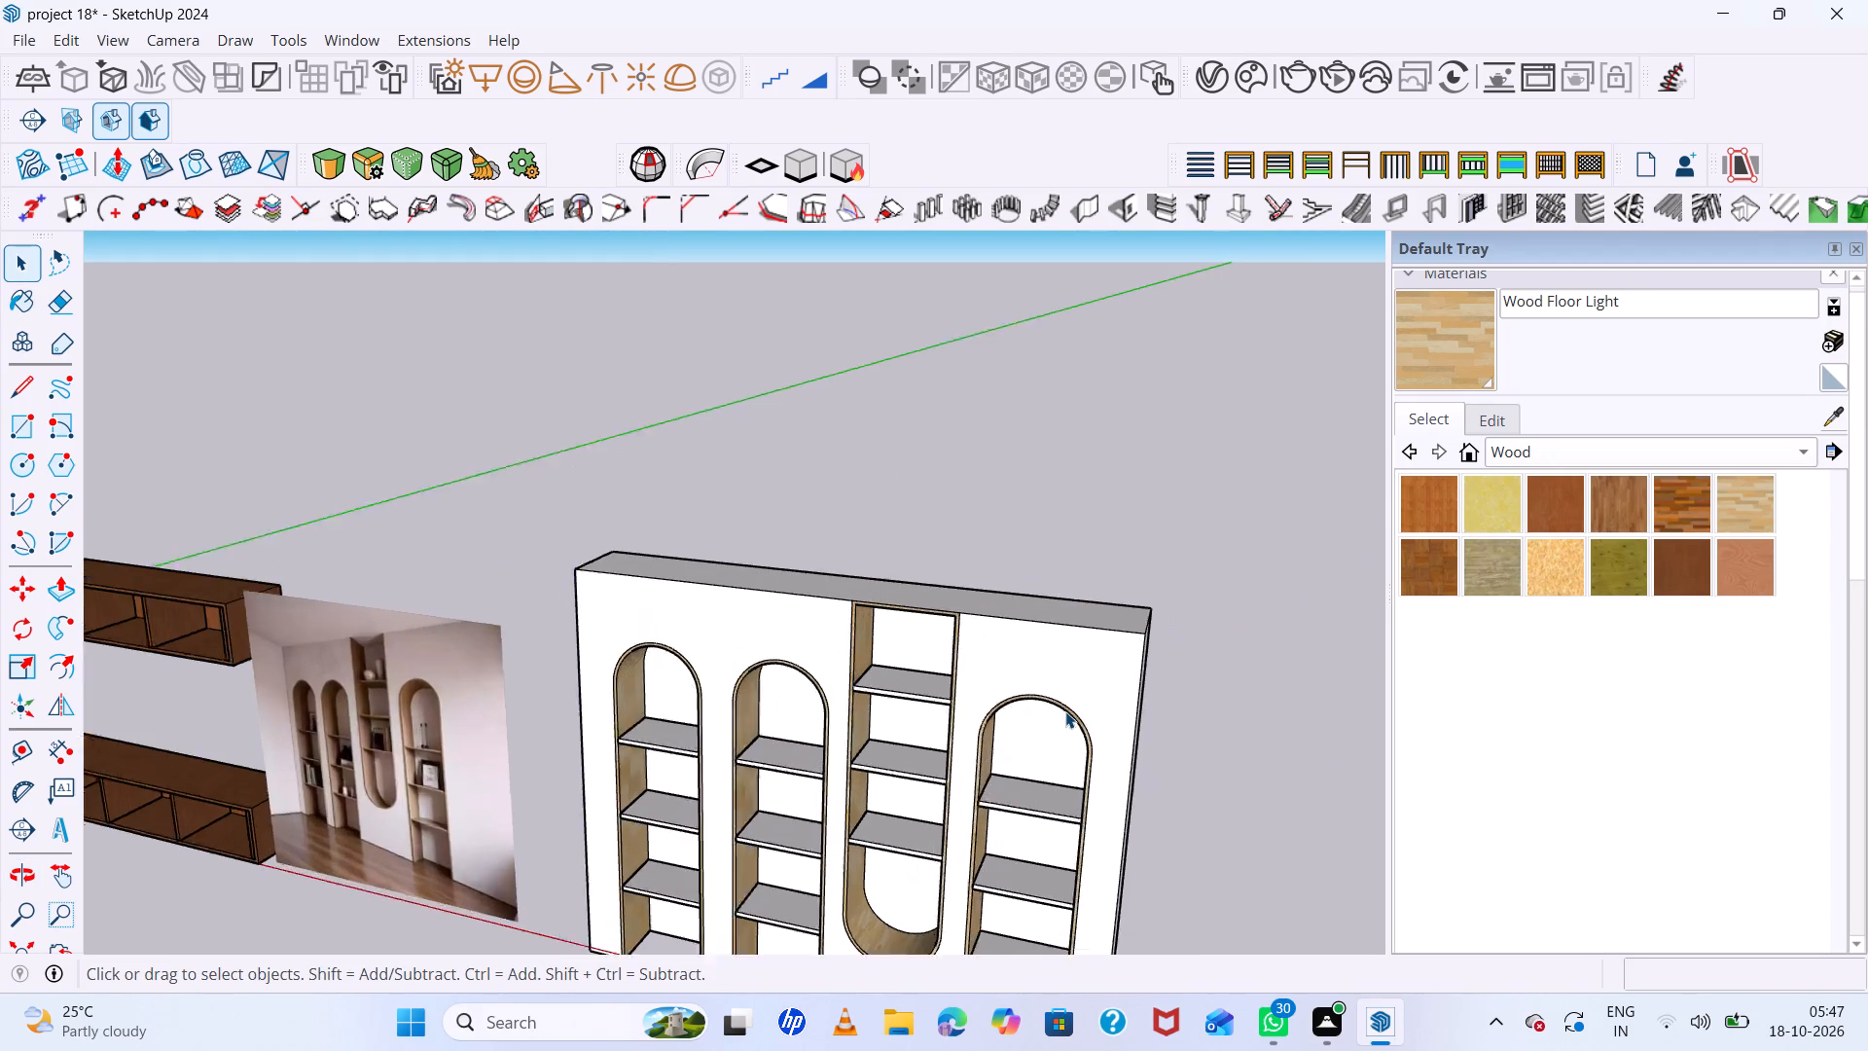
pyautogui.scroll(3, 1065, 711)
pyautogui.moveTo(1064, 711); pyautogui.dragTo(765, 561, button='middle')
pyautogui.scroll(-3, 779, 557)
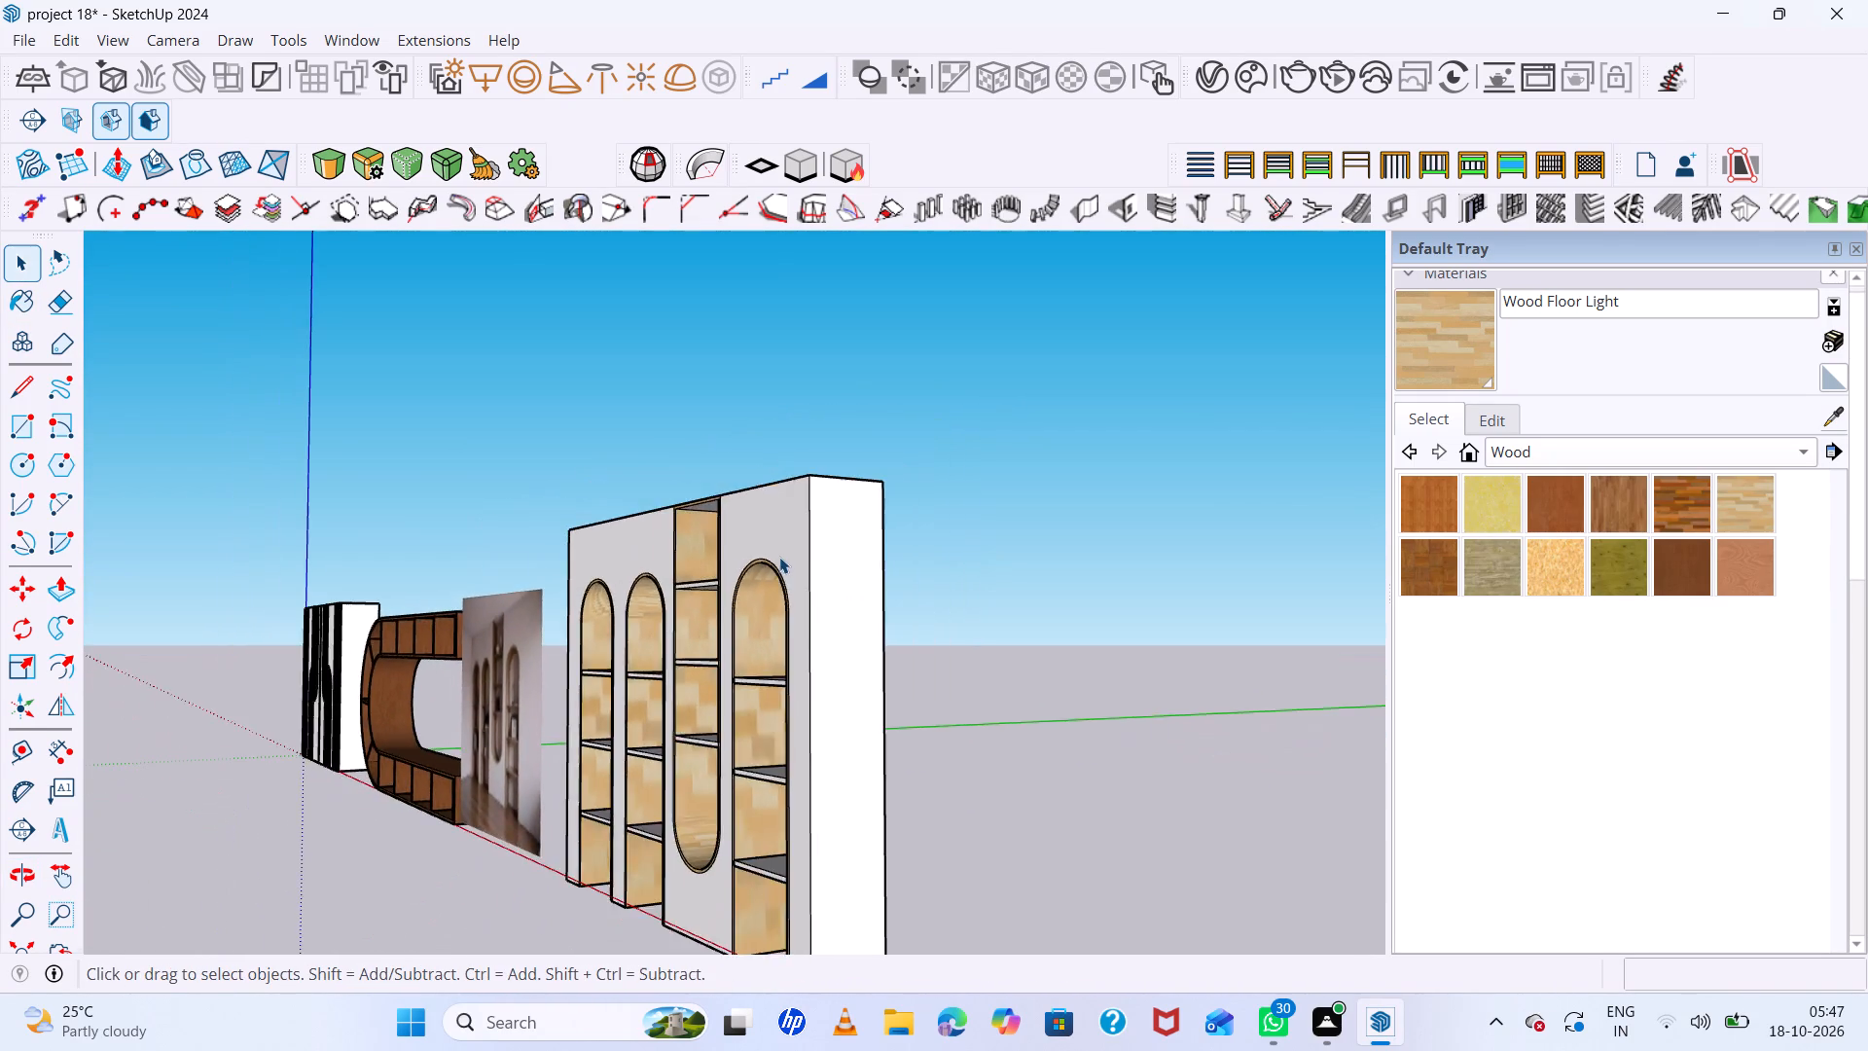
pyautogui.scroll(-8, 779, 557)
pyautogui.moveTo(813, 580); pyautogui.dragTo(1035, 716, button='middle')
pyautogui.scroll(17, 648, 683)
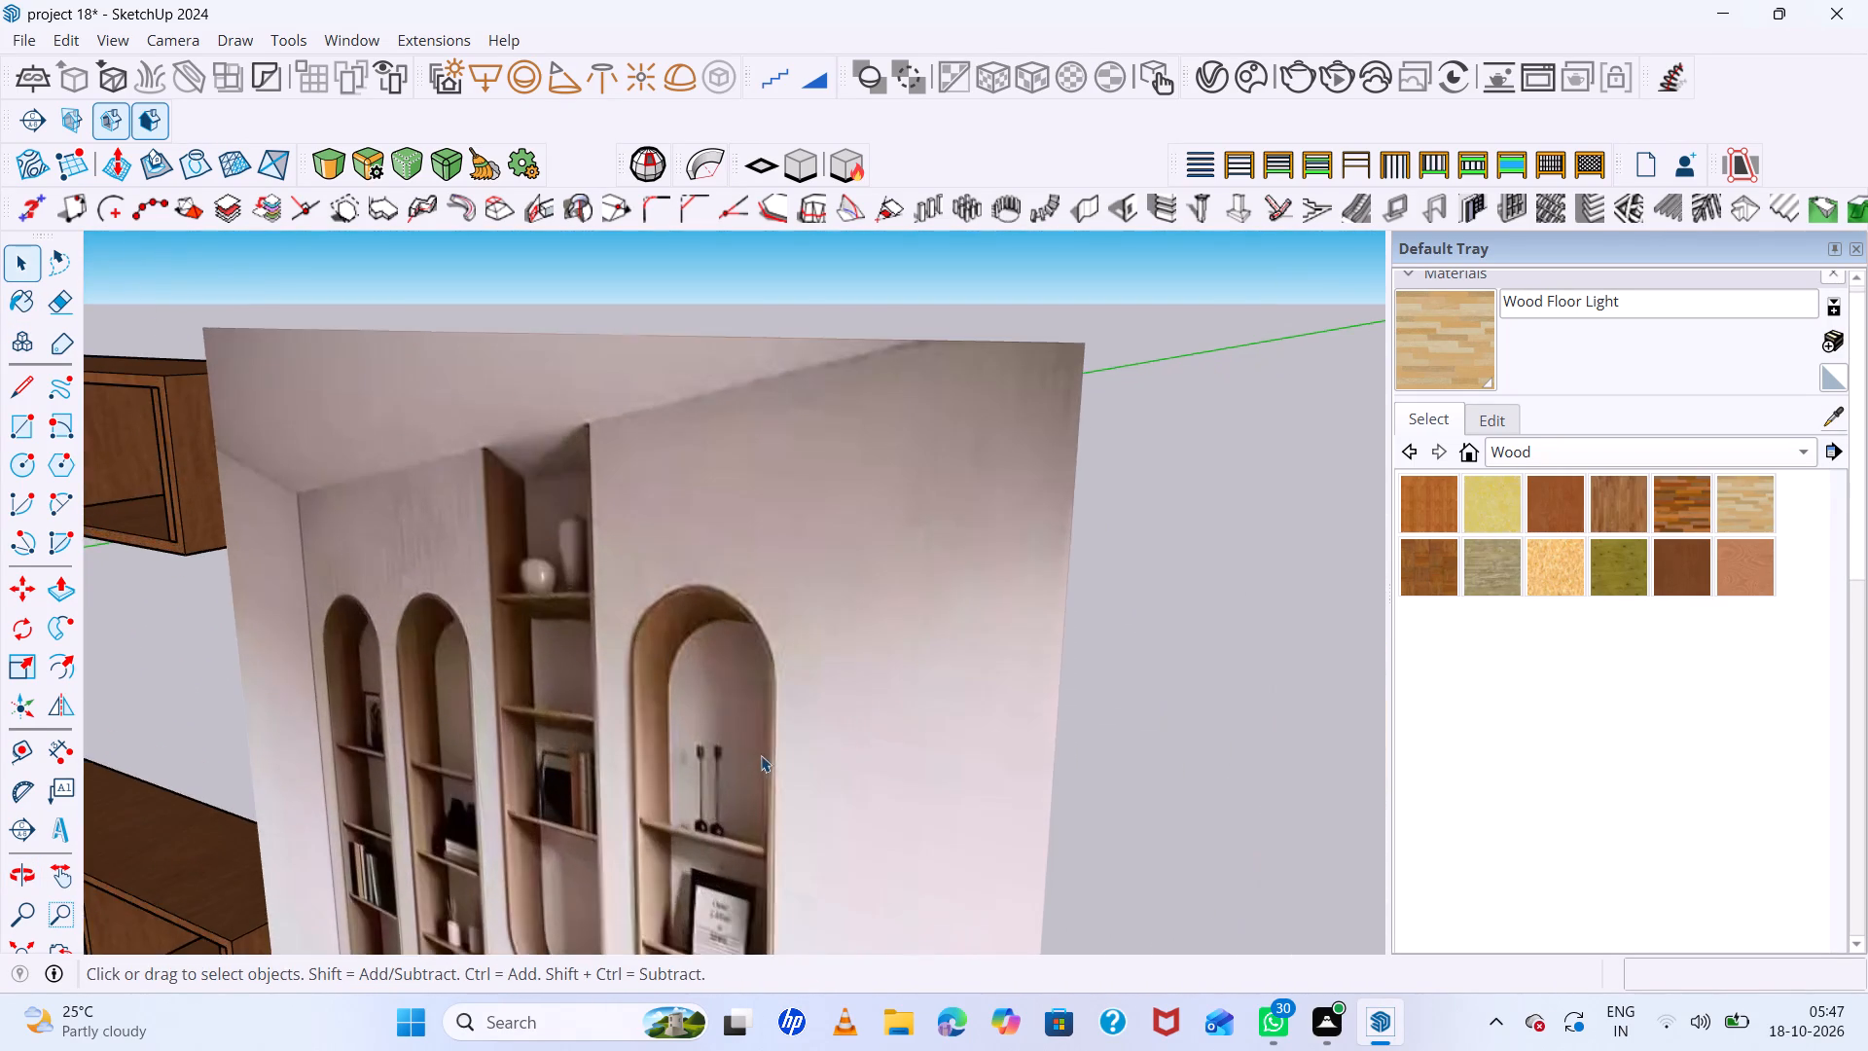
pyautogui.scroll(7, 752, 763)
pyautogui.scroll(-12, 752, 749)
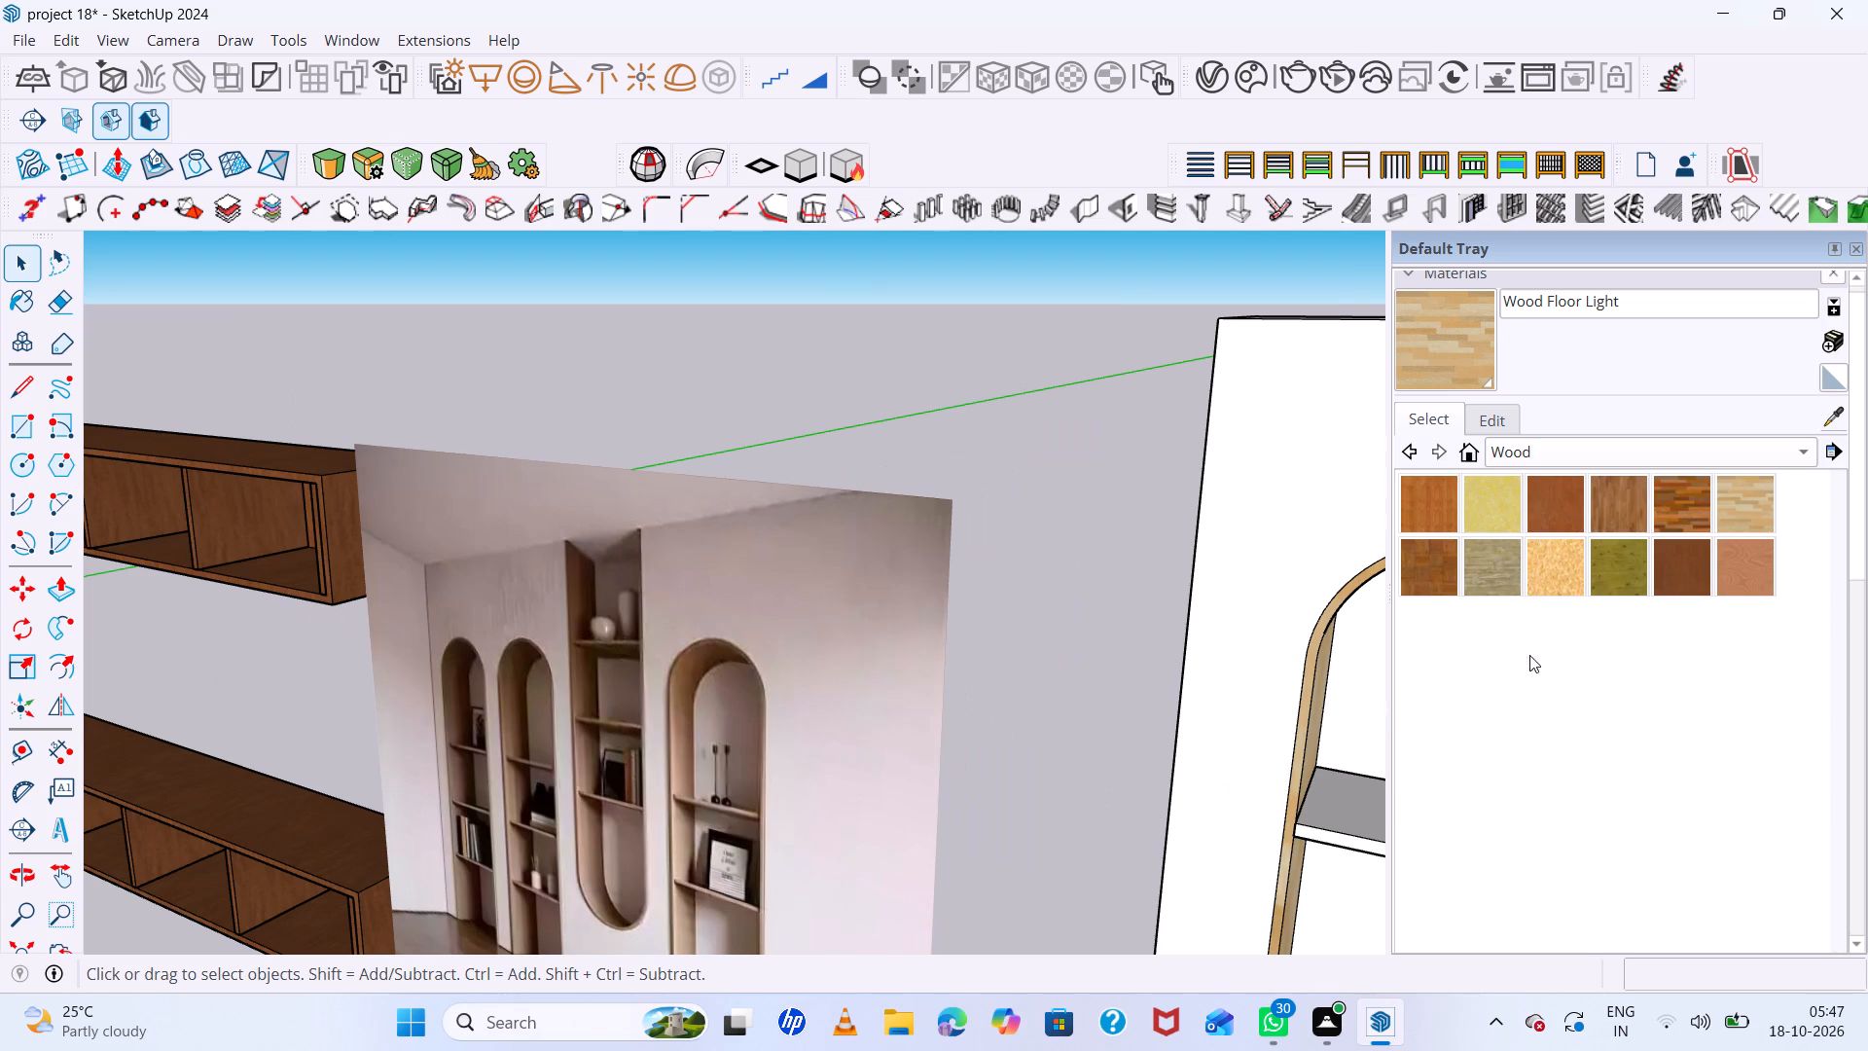
# Inside the wall group, paint the second arched niche's inner surface and rim with Formica Laminate Light from the Synthetic Surfaces materials.
pyautogui.click(1614, 461)
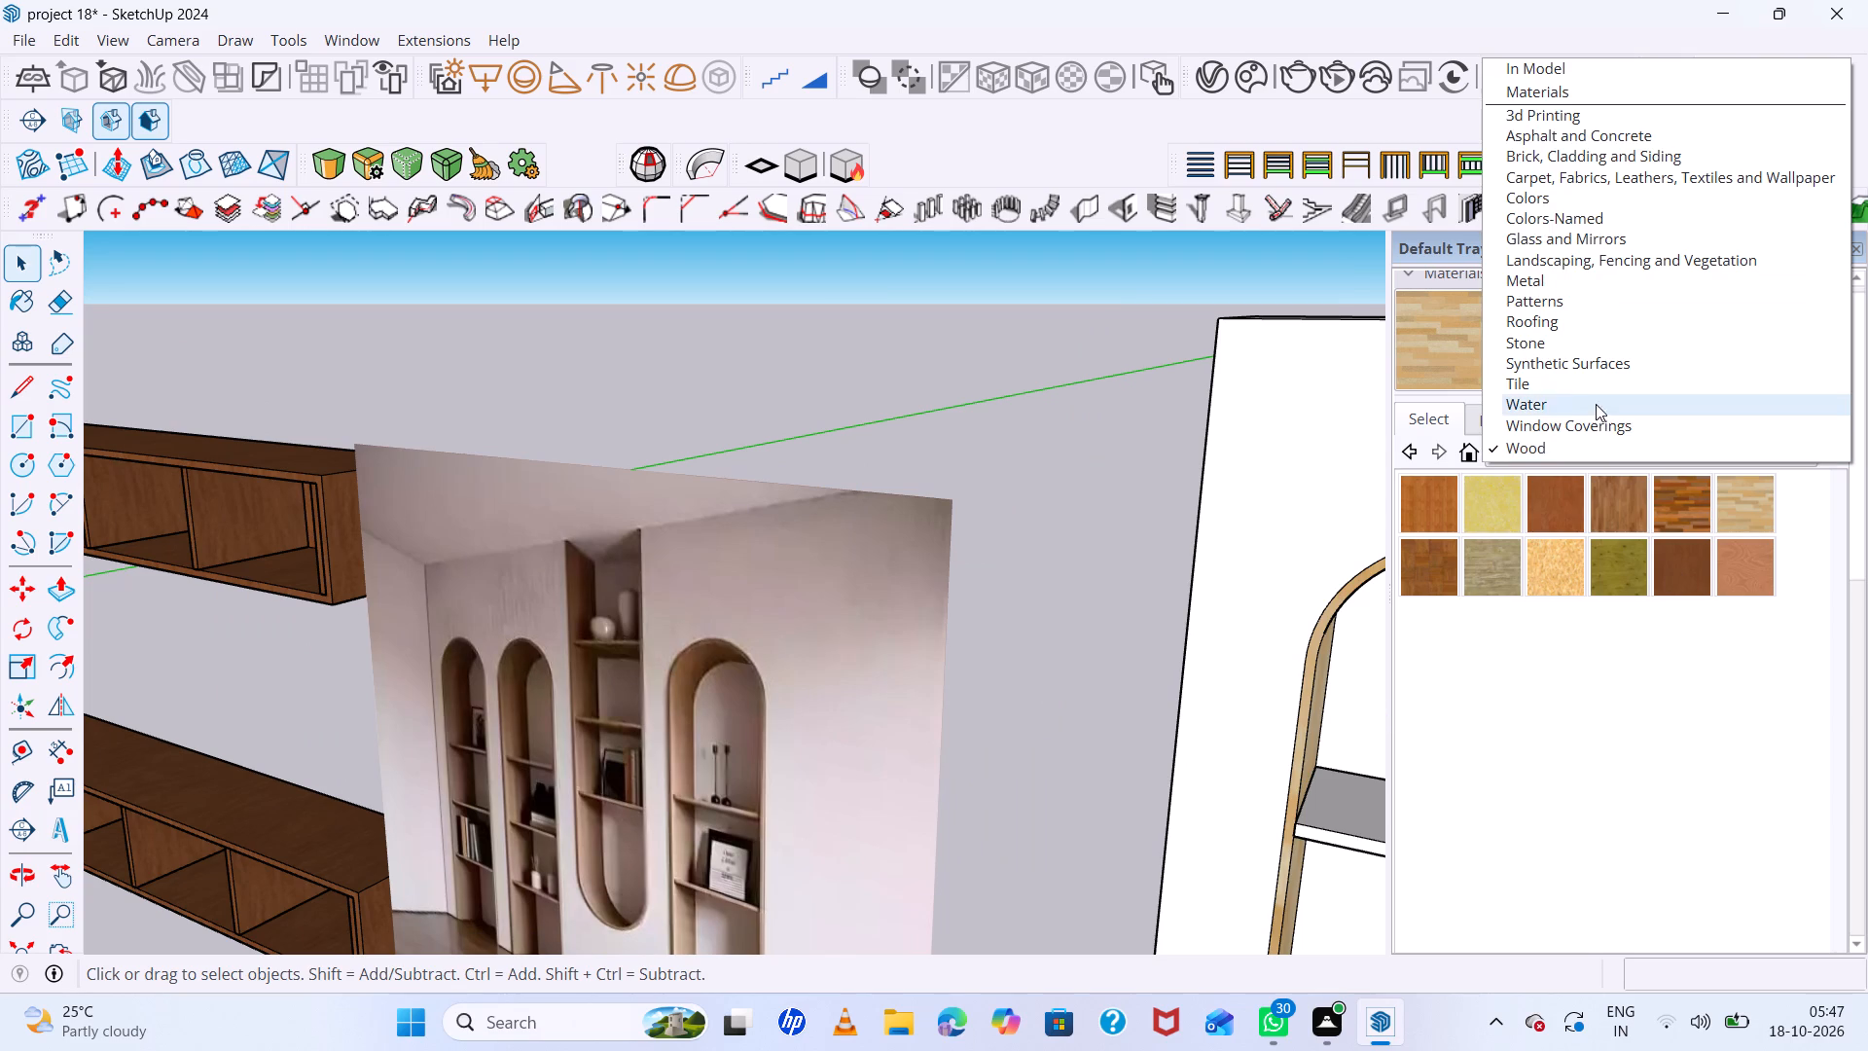
pyautogui.click(1603, 368)
pyautogui.click(1688, 510)
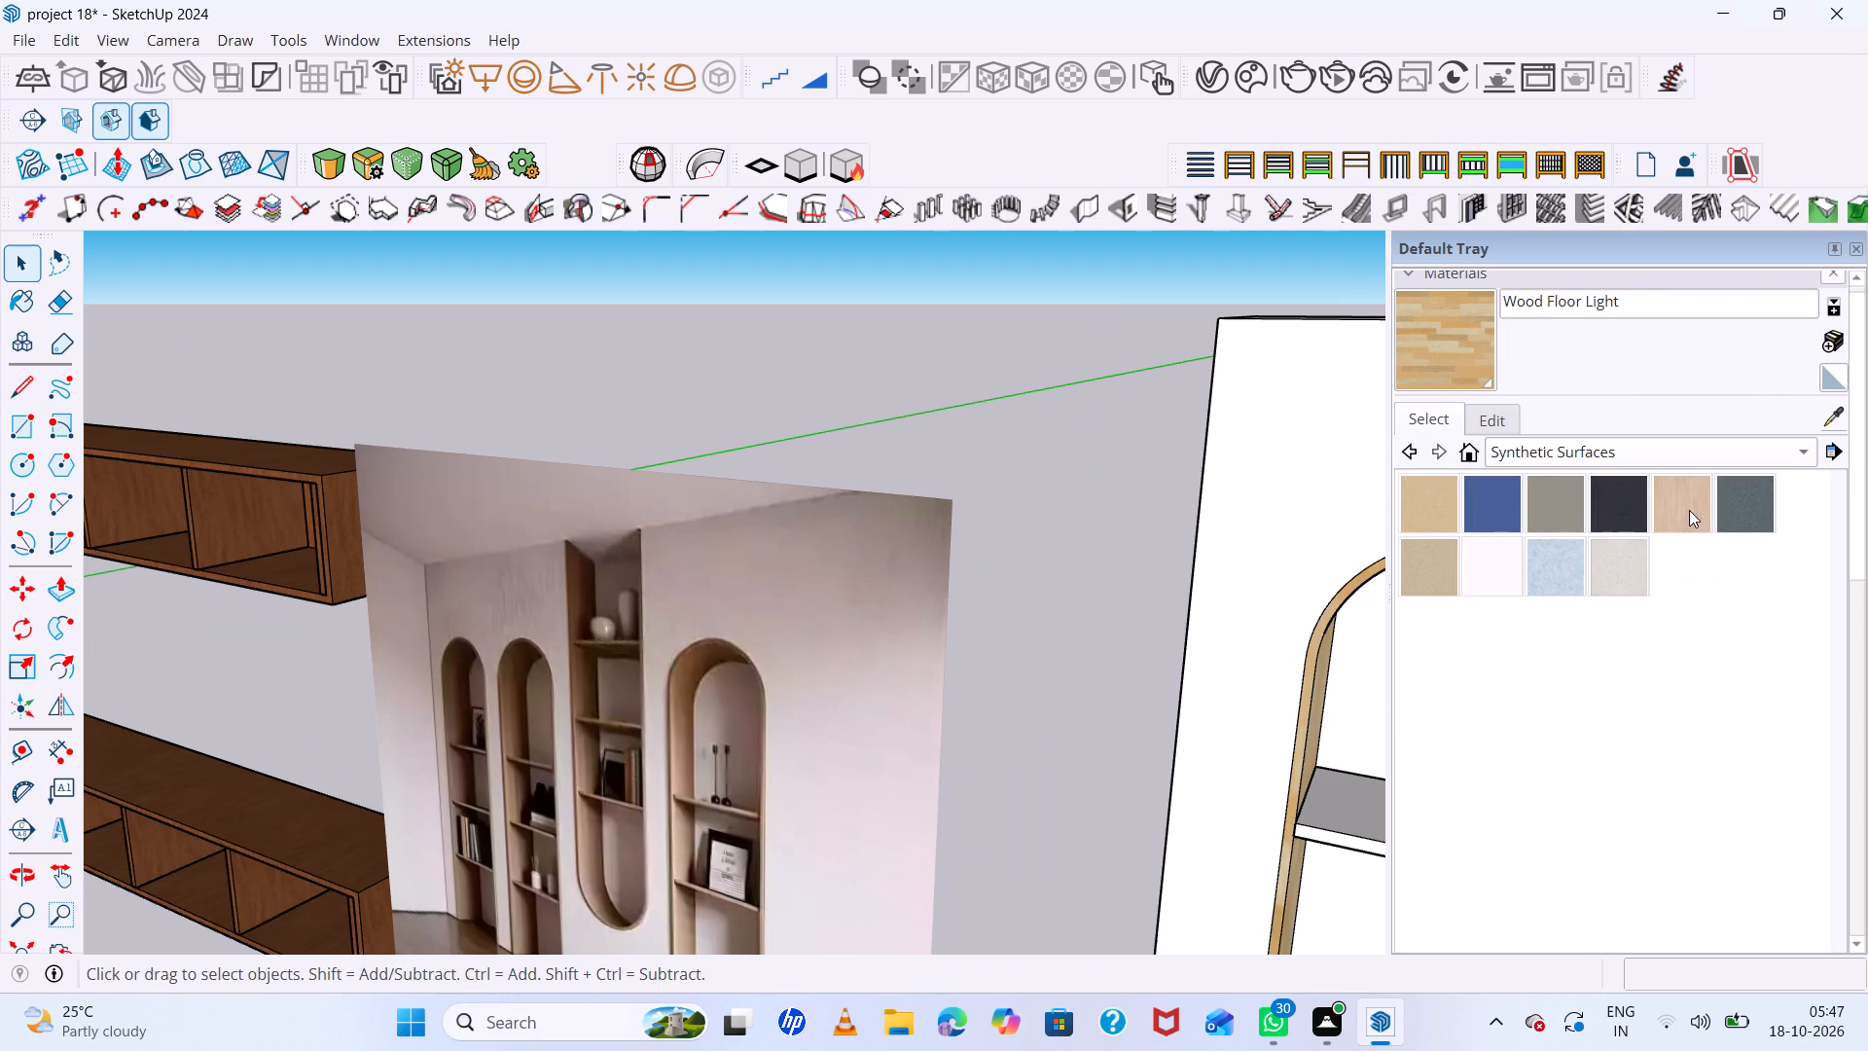
pyautogui.scroll(-11, 1036, 566)
pyautogui.scroll(12, 1194, 601)
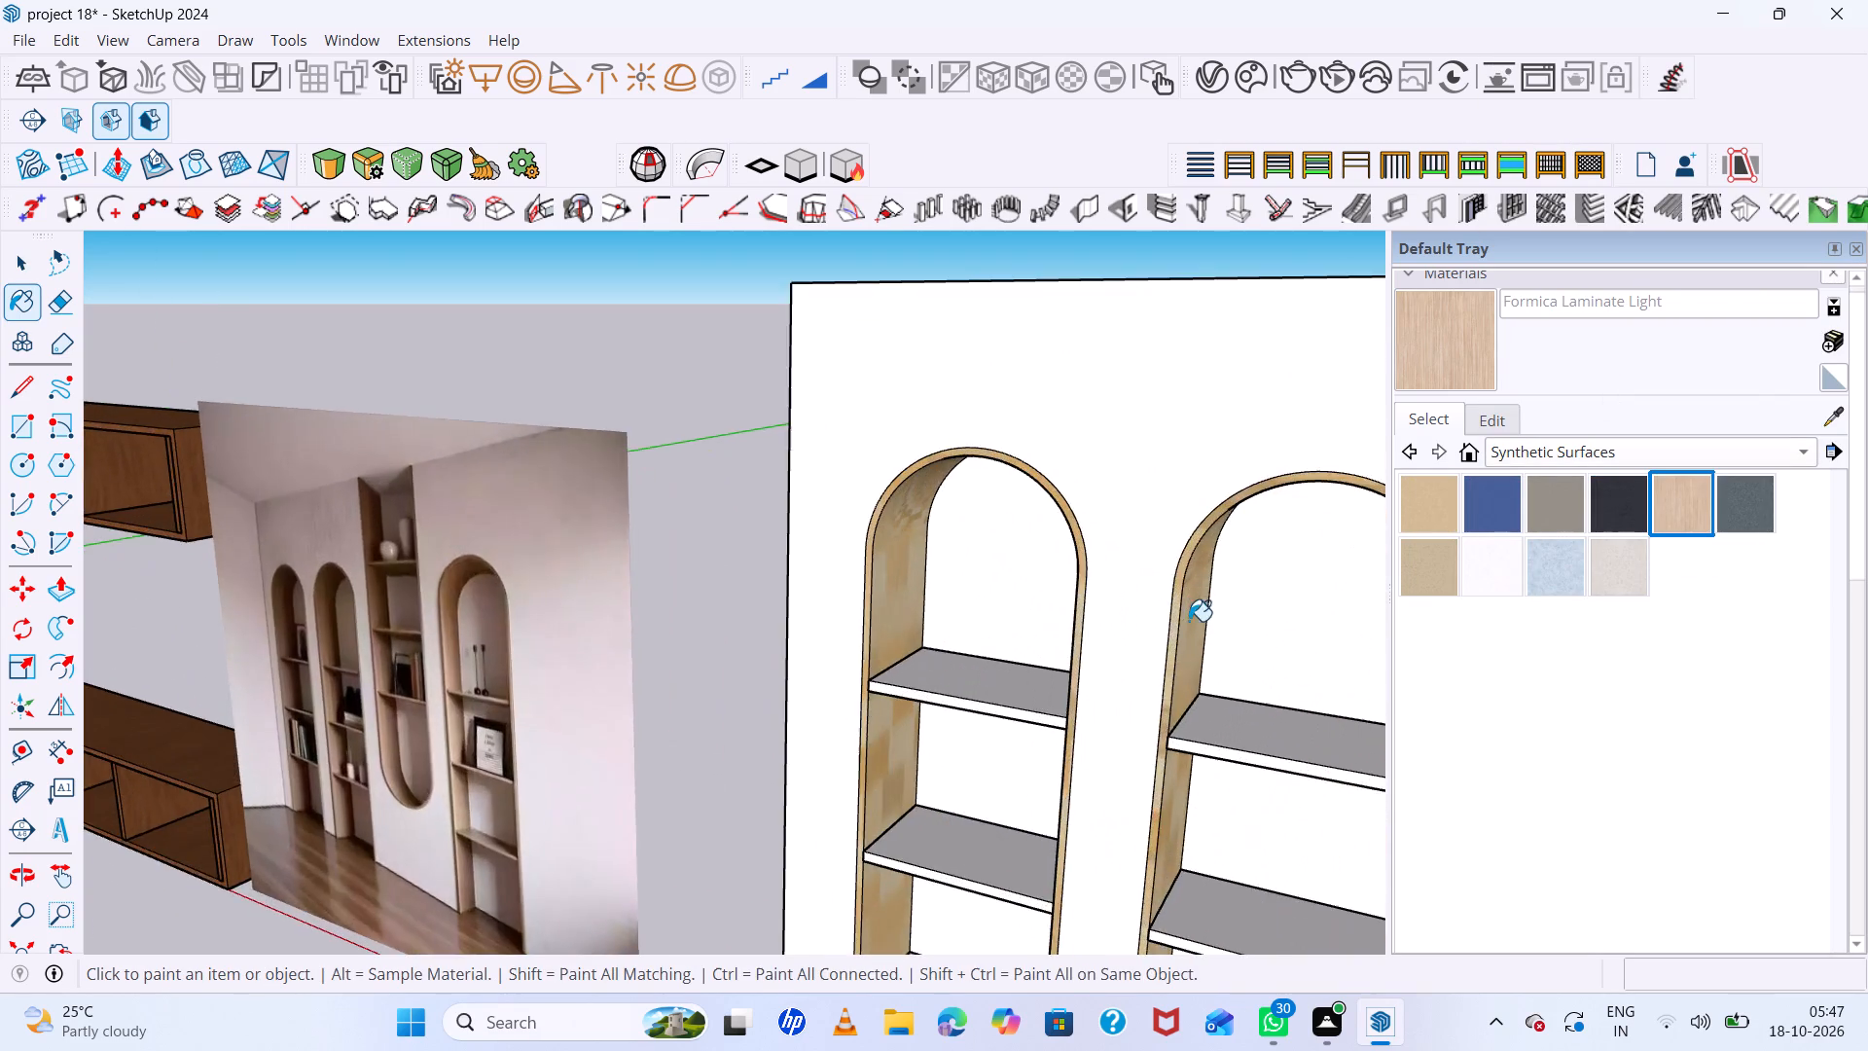
pyautogui.moveTo(1187, 620); pyautogui.dragTo(961, 574, button='middle')
pyautogui.scroll(4, 961, 574)
pyautogui.press('space')
pyautogui.doubleClick(750, 569)
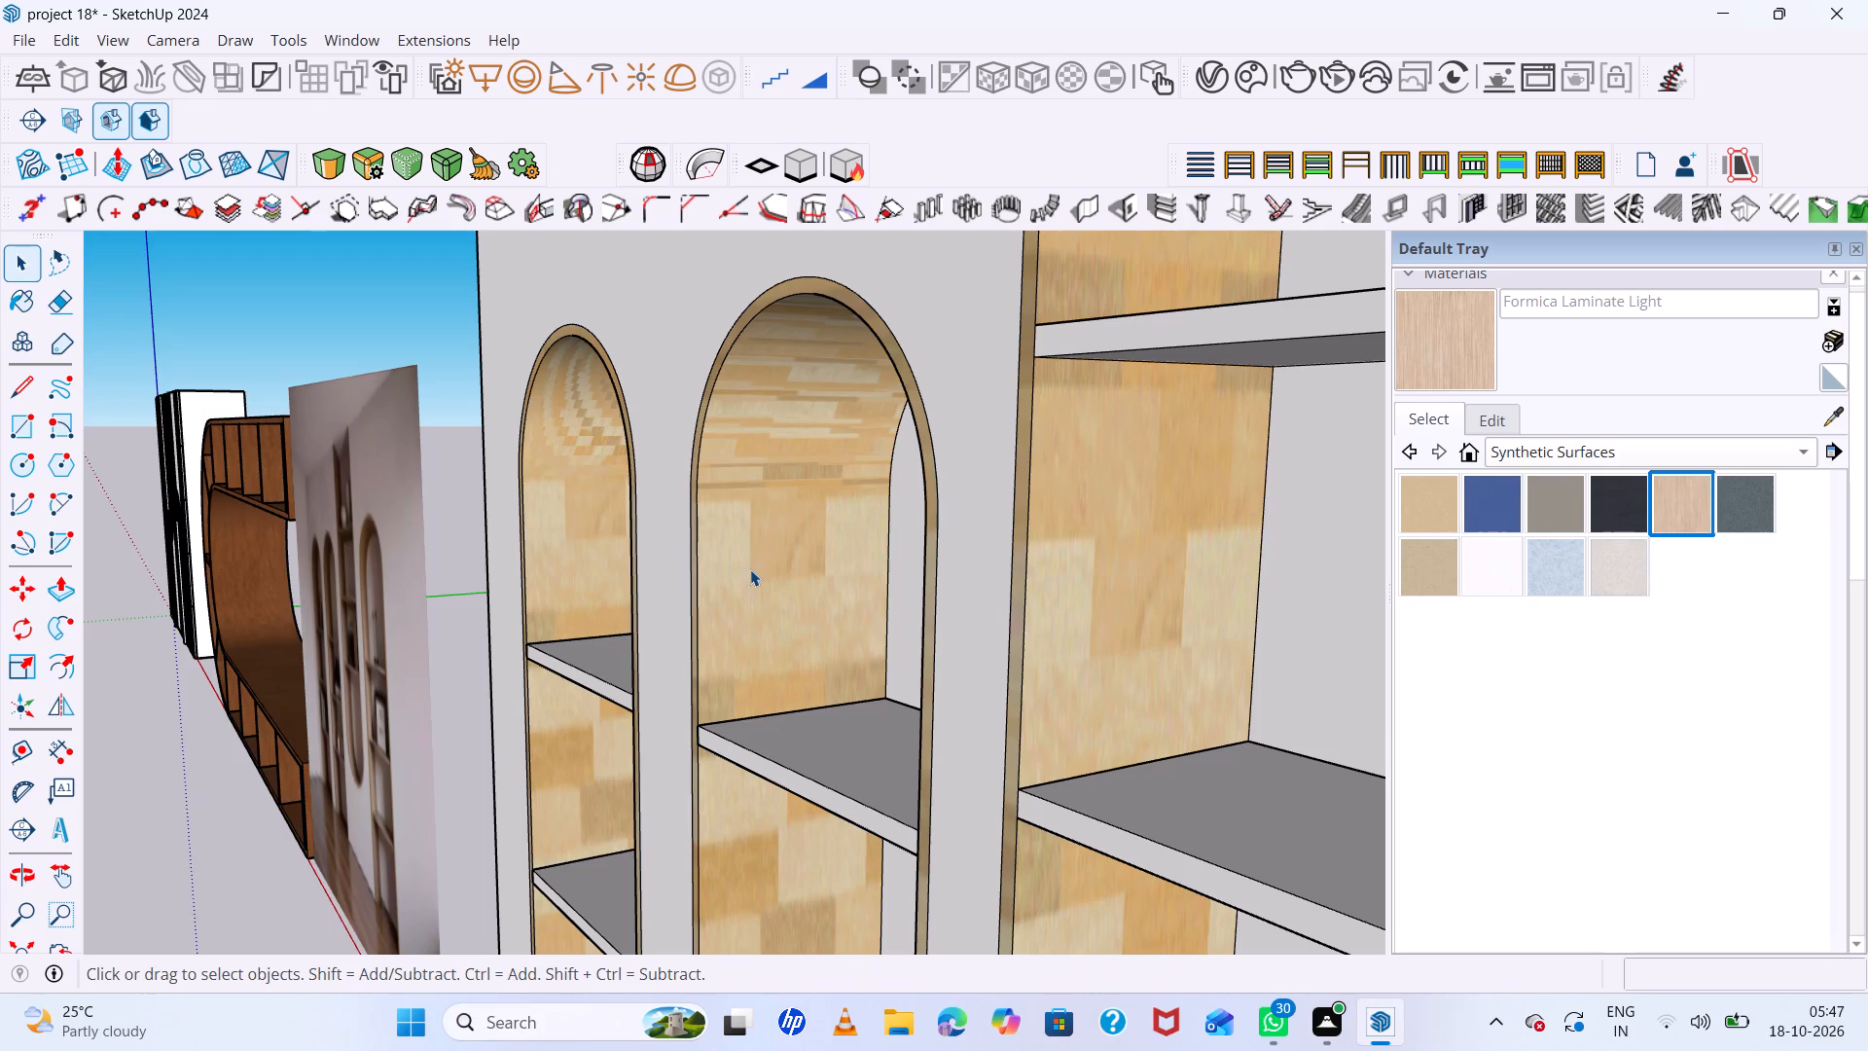
pyautogui.click(751, 568)
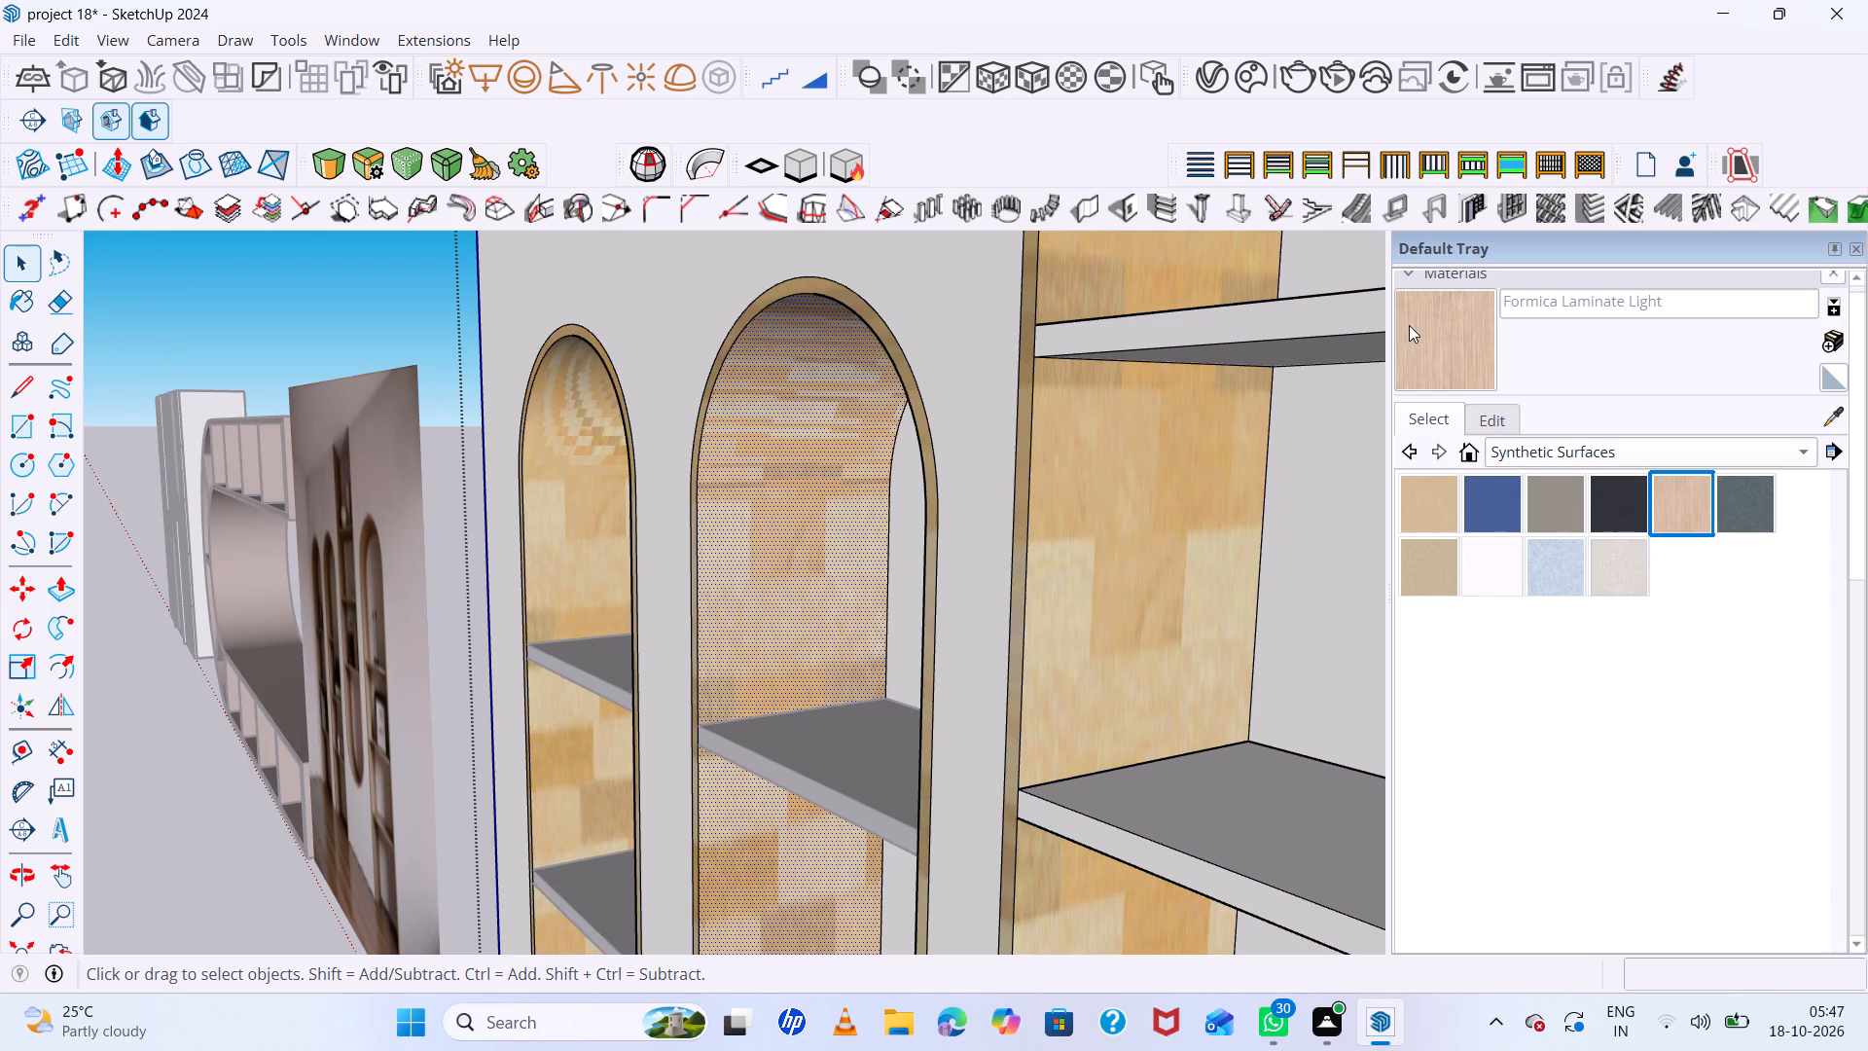
pyautogui.click(1417, 331)
pyautogui.click(805, 451)
pyautogui.scroll(-5, 745, 576)
pyautogui.moveTo(779, 606); pyautogui.dragTo(1023, 708, button='middle')
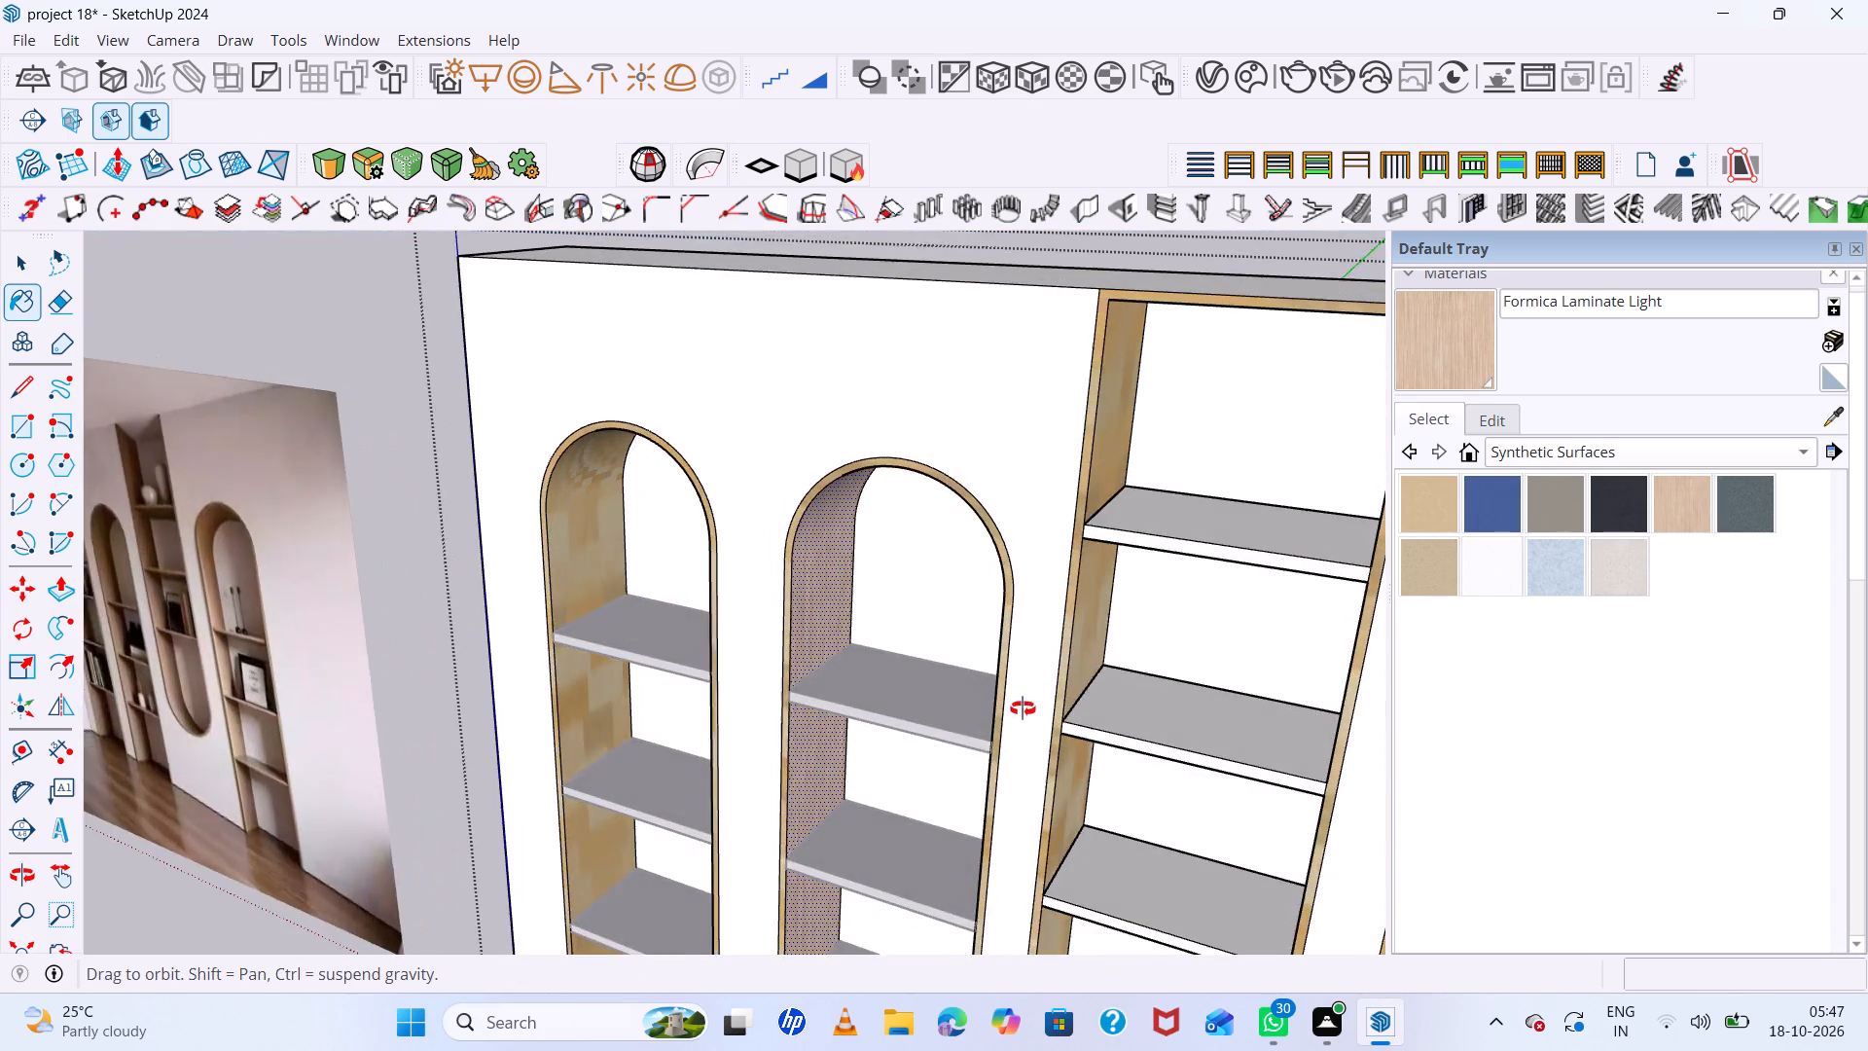
pyautogui.moveTo(1023, 708); pyautogui.dragTo(1024, 709, button='middle')
pyautogui.scroll(11, 783, 576)
pyautogui.click(768, 503)
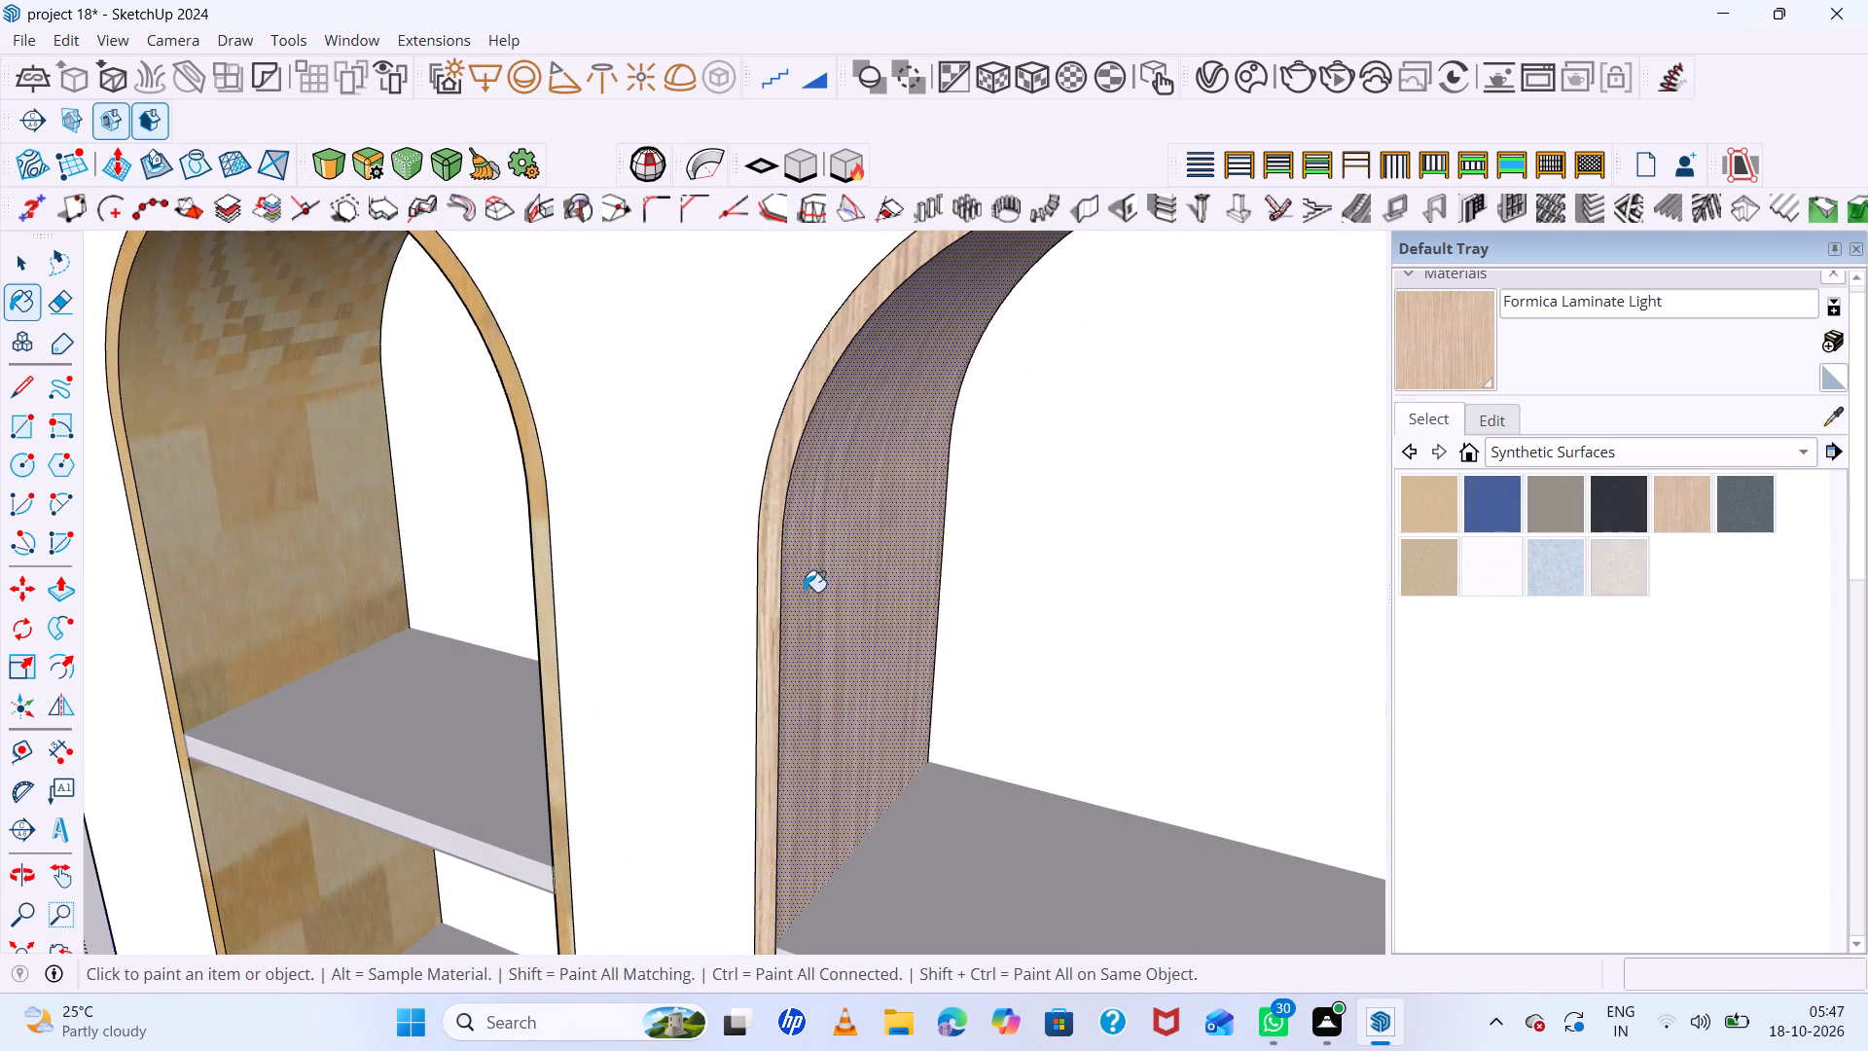
# Paint the leftmost arched niche's inner surface and front rim with Formica Laminate Light.
pyautogui.scroll(-7, 803, 628)
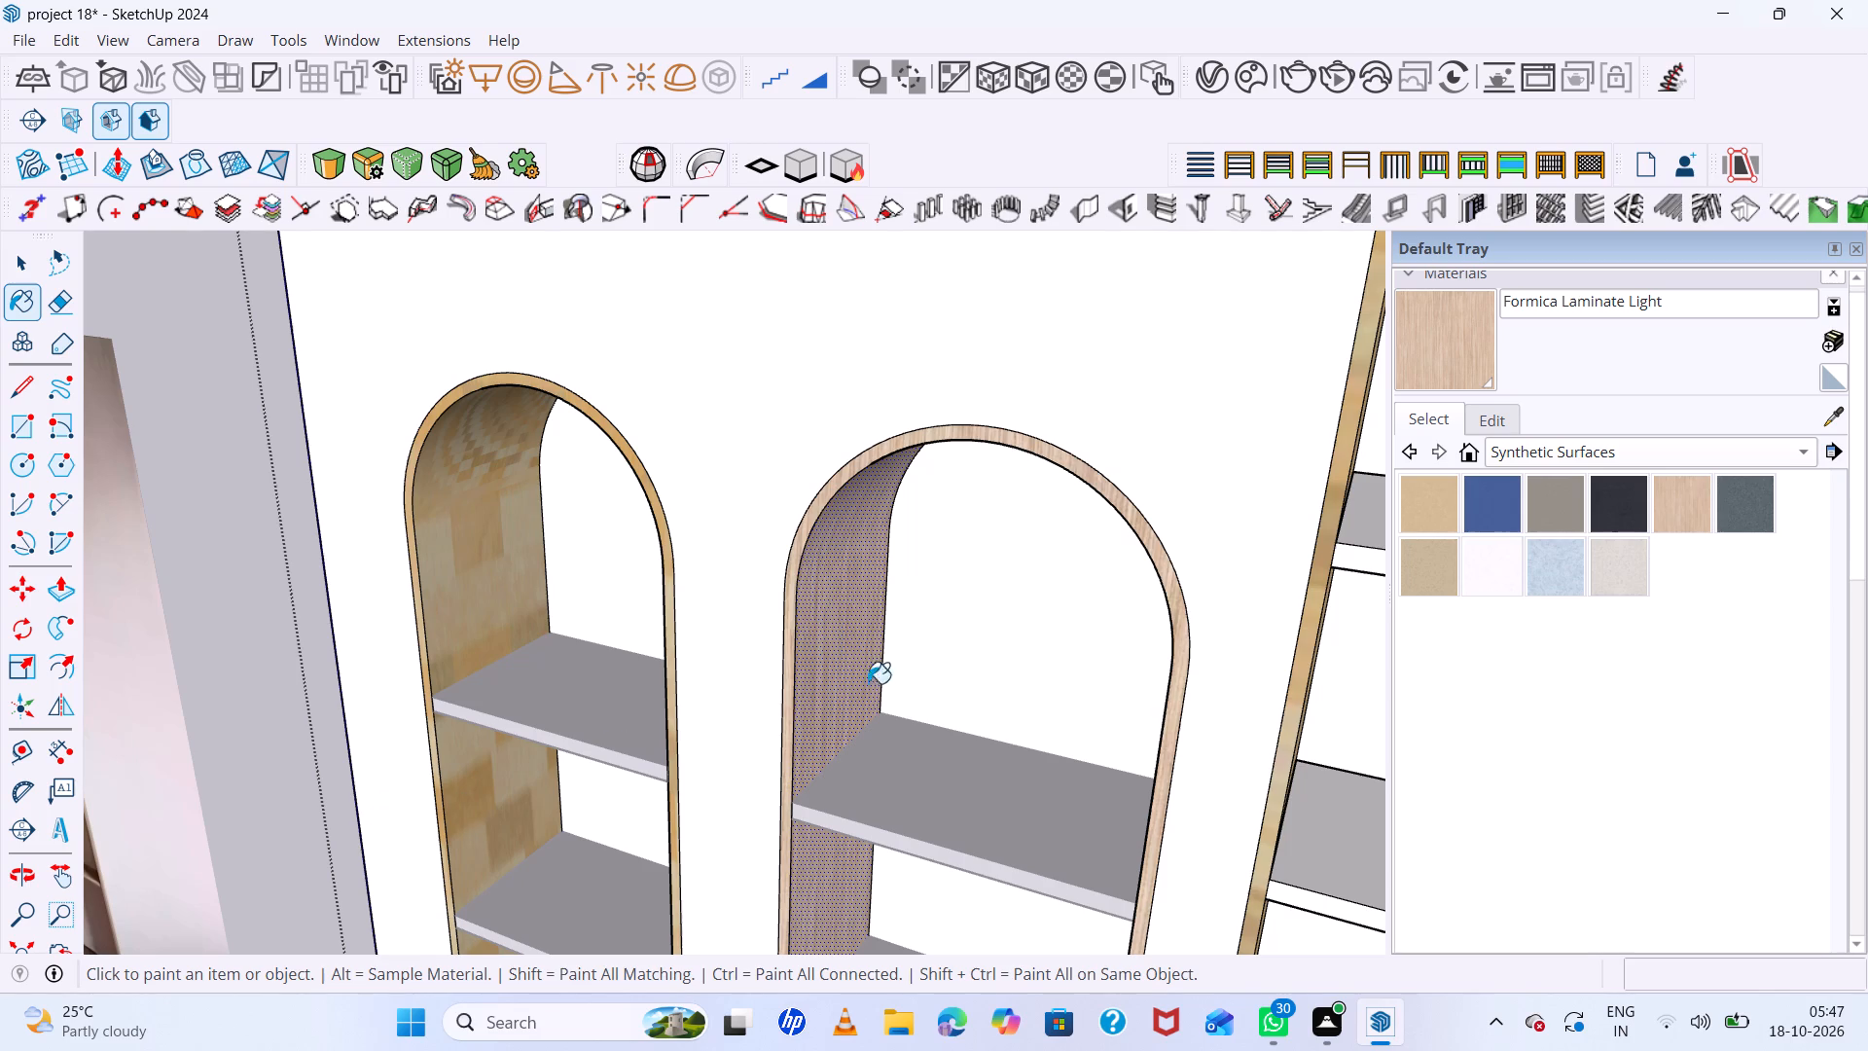
pyautogui.scroll(-14, 897, 660)
pyautogui.scroll(13, 928, 864)
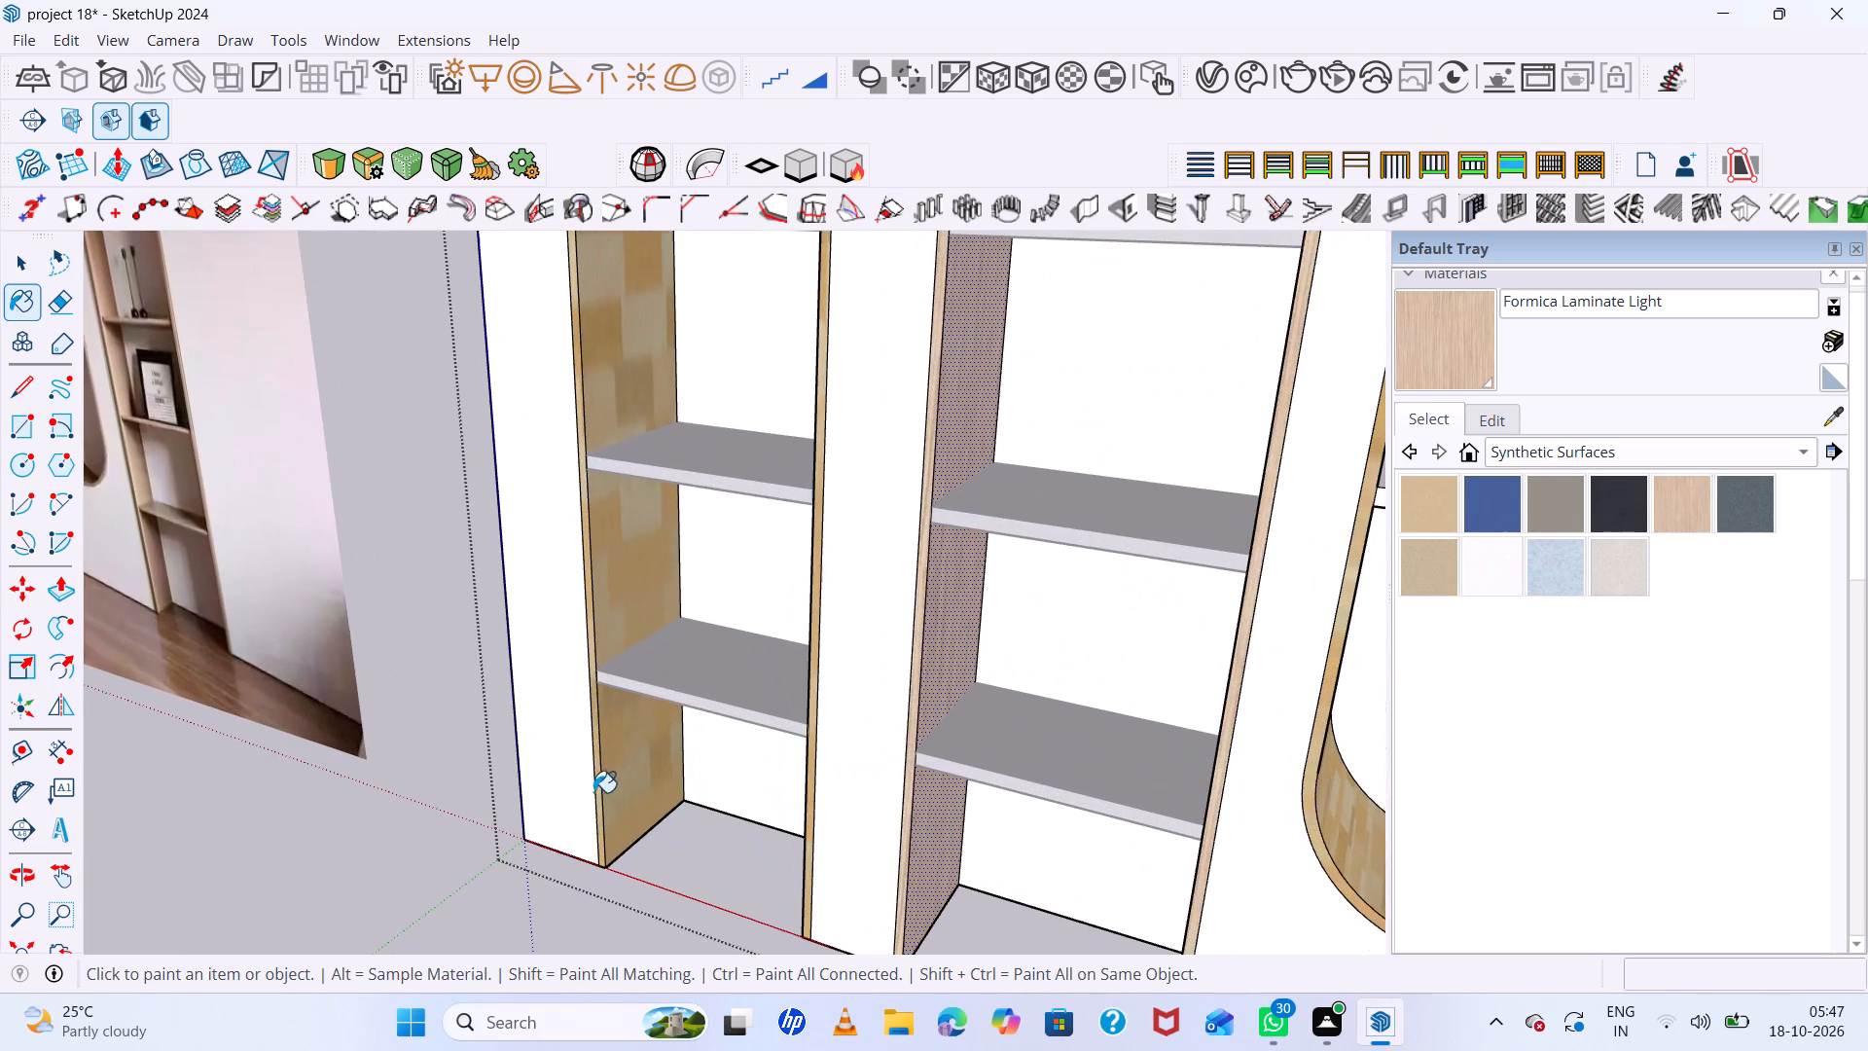
pyautogui.click(624, 778)
pyautogui.scroll(11, 582, 800)
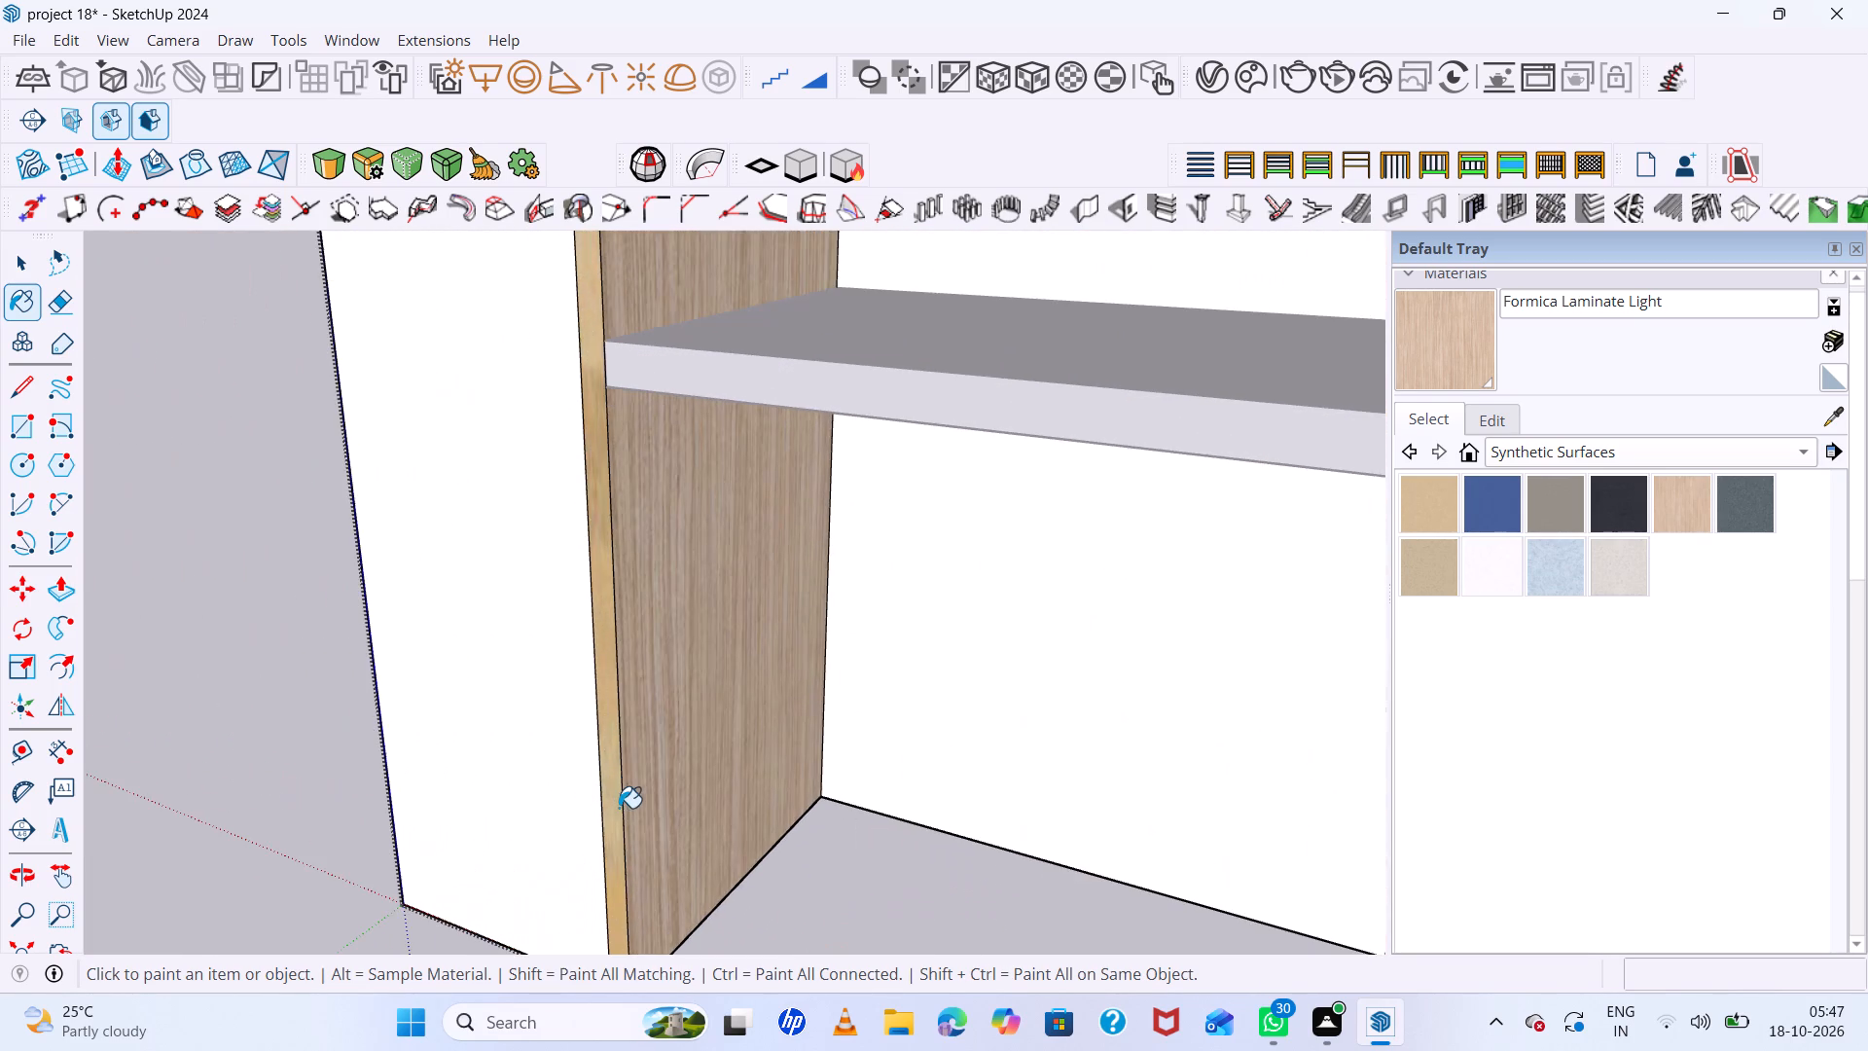
pyautogui.click(614, 812)
# Paint the inverted niche's curved bottom and the left inner faces of its upper compartments with Formica Laminate Light.
pyautogui.scroll(-13, 611, 813)
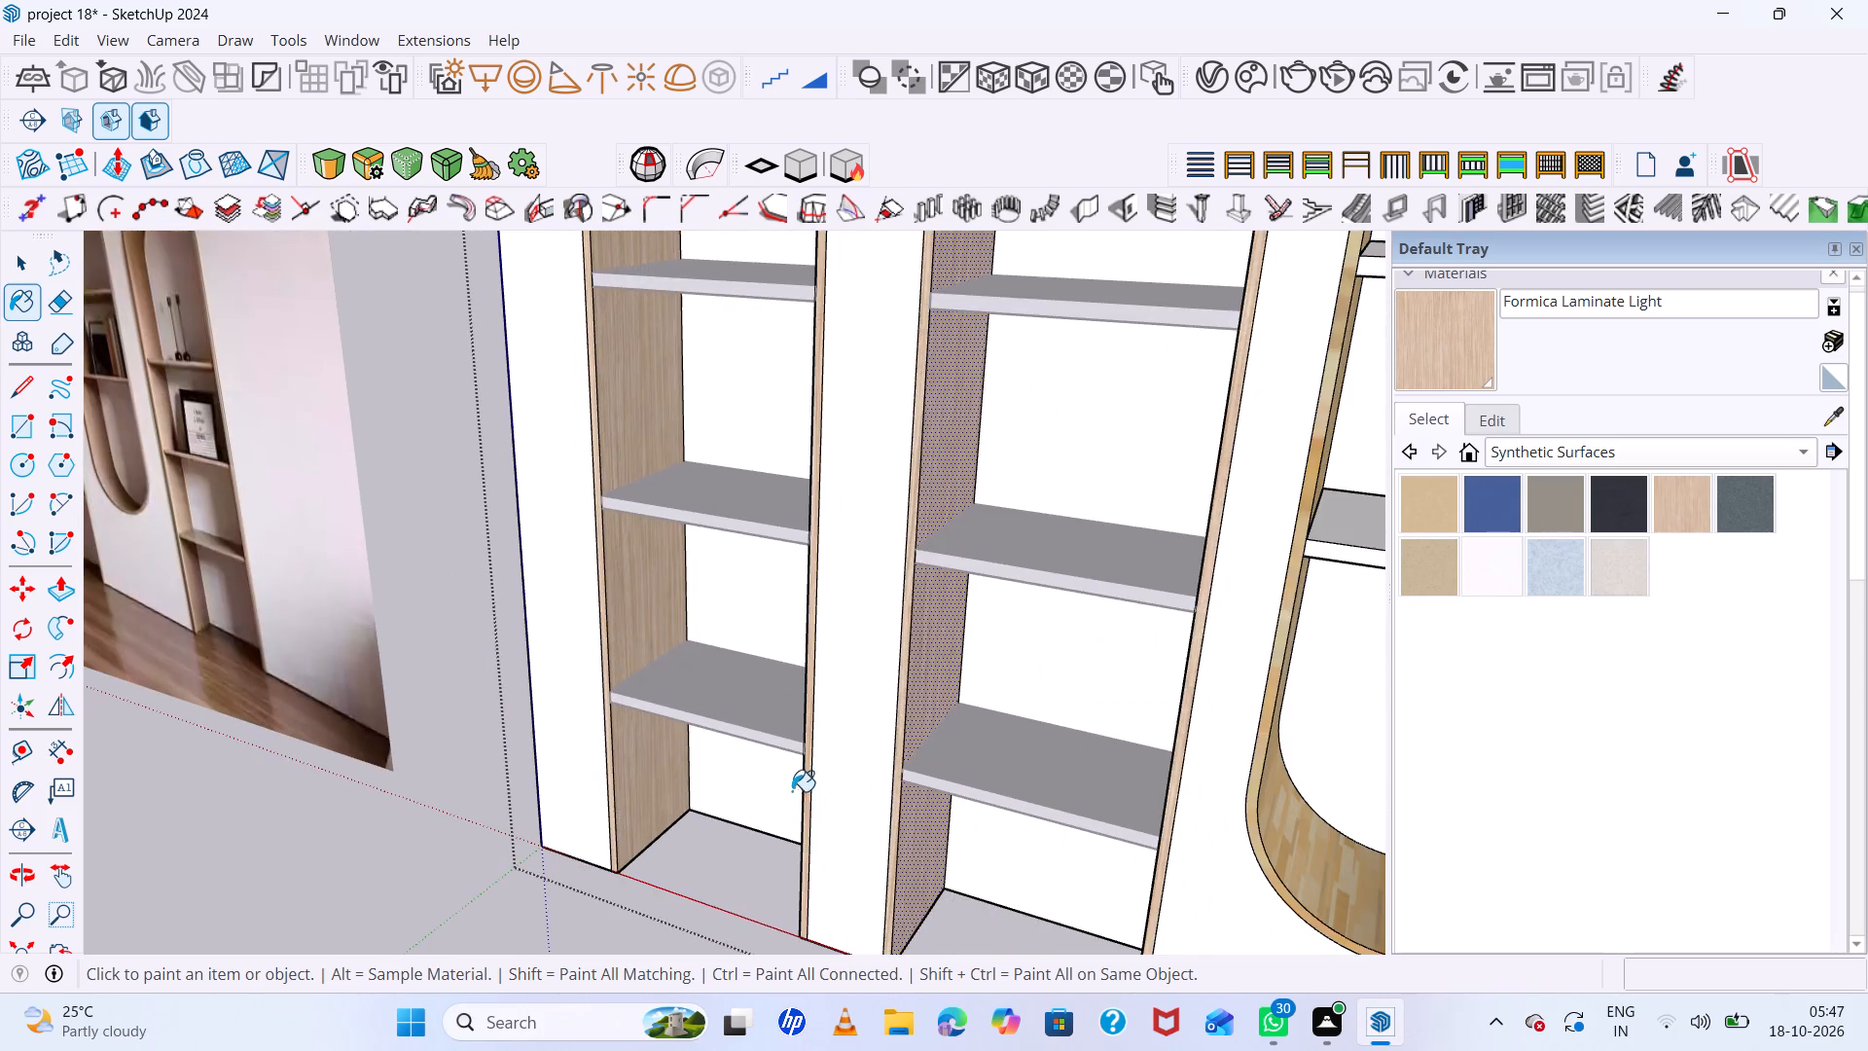
pyautogui.moveTo(792, 791); pyautogui.dragTo(721, 782, button='middle')
pyautogui.scroll(-13, 667, 769)
pyautogui.scroll(14, 800, 713)
pyautogui.click(790, 807)
pyautogui.click(748, 606)
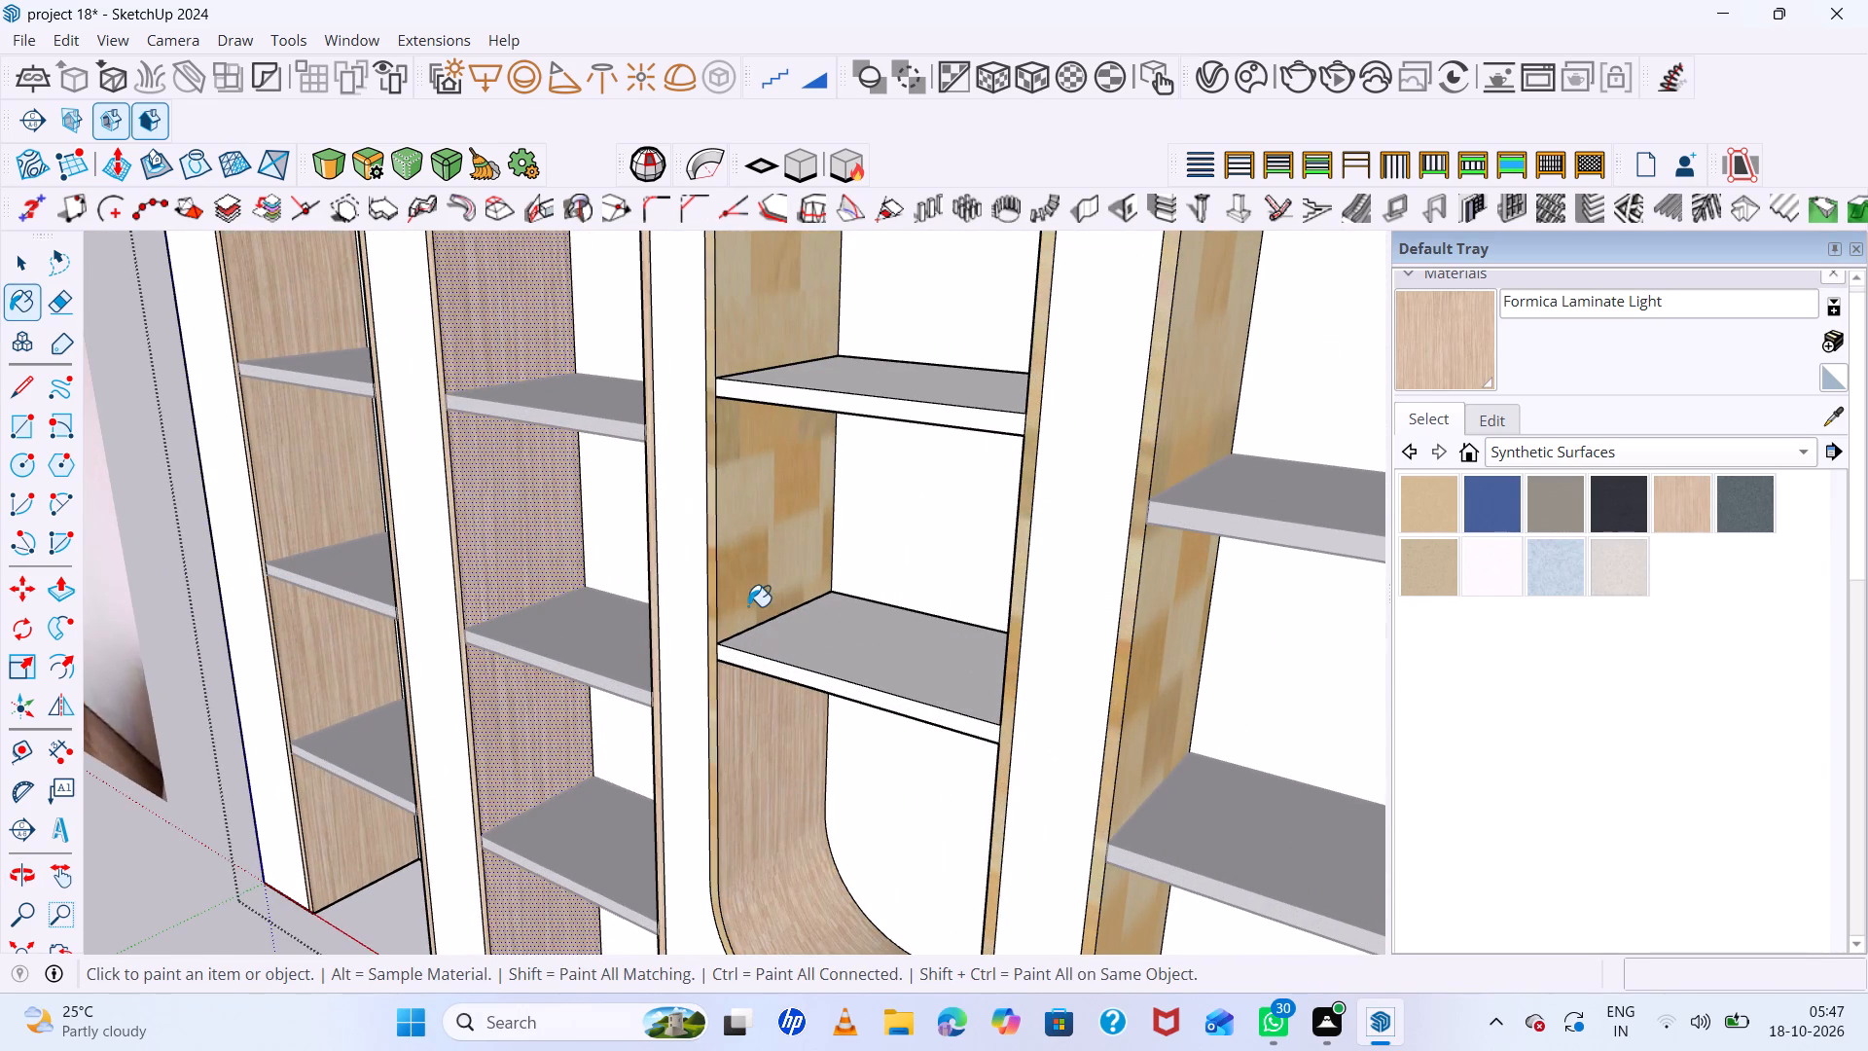
pyautogui.scroll(-6, 760, 711)
pyautogui.click(756, 498)
pyautogui.click(750, 386)
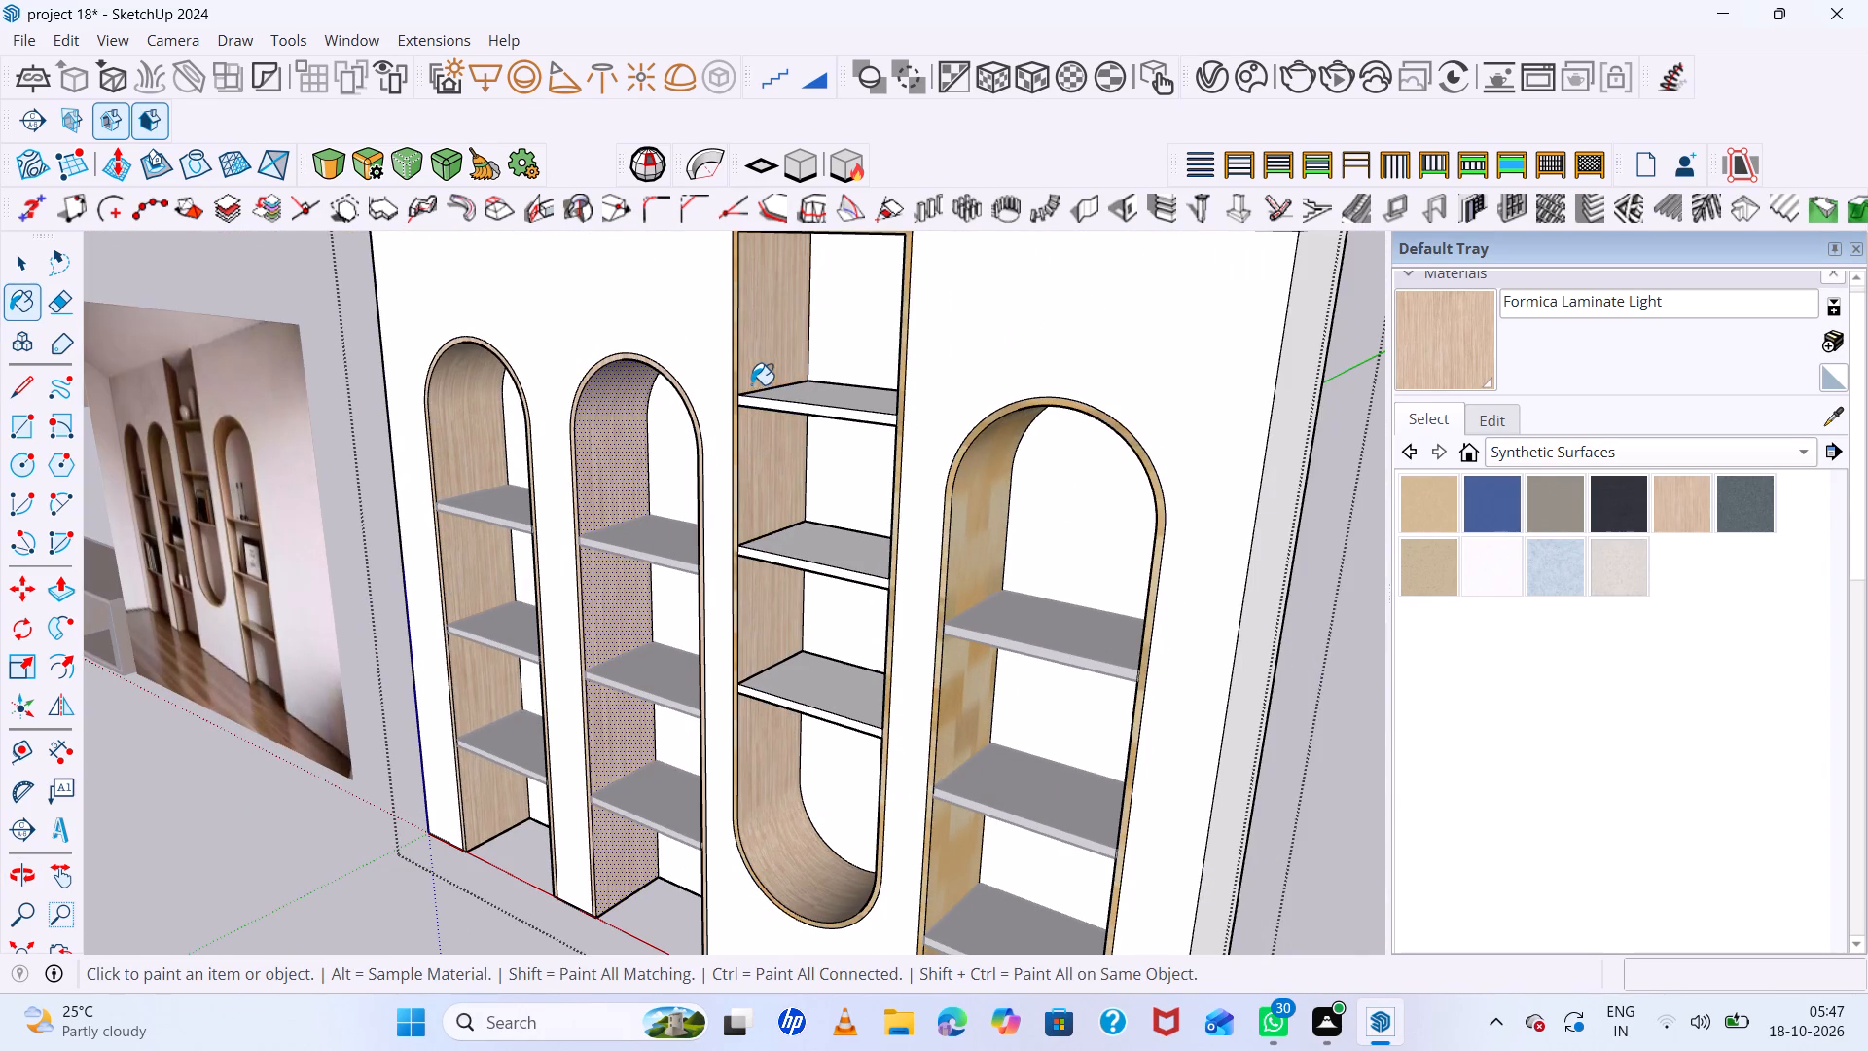
# Paint the right inner faces of the inverted niche's upper compartments and its front rim with Formica Laminate Light.
pyautogui.moveTo(835, 415); pyautogui.dragTo(1215, 589, button='middle')
pyautogui.scroll(5, 722, 211)
pyautogui.scroll(-5, 1062, 403)
pyautogui.moveTo(1054, 384); pyautogui.dragTo(1061, 219, button='middle')
pyautogui.scroll(12, 1084, 390)
pyautogui.click(969, 349)
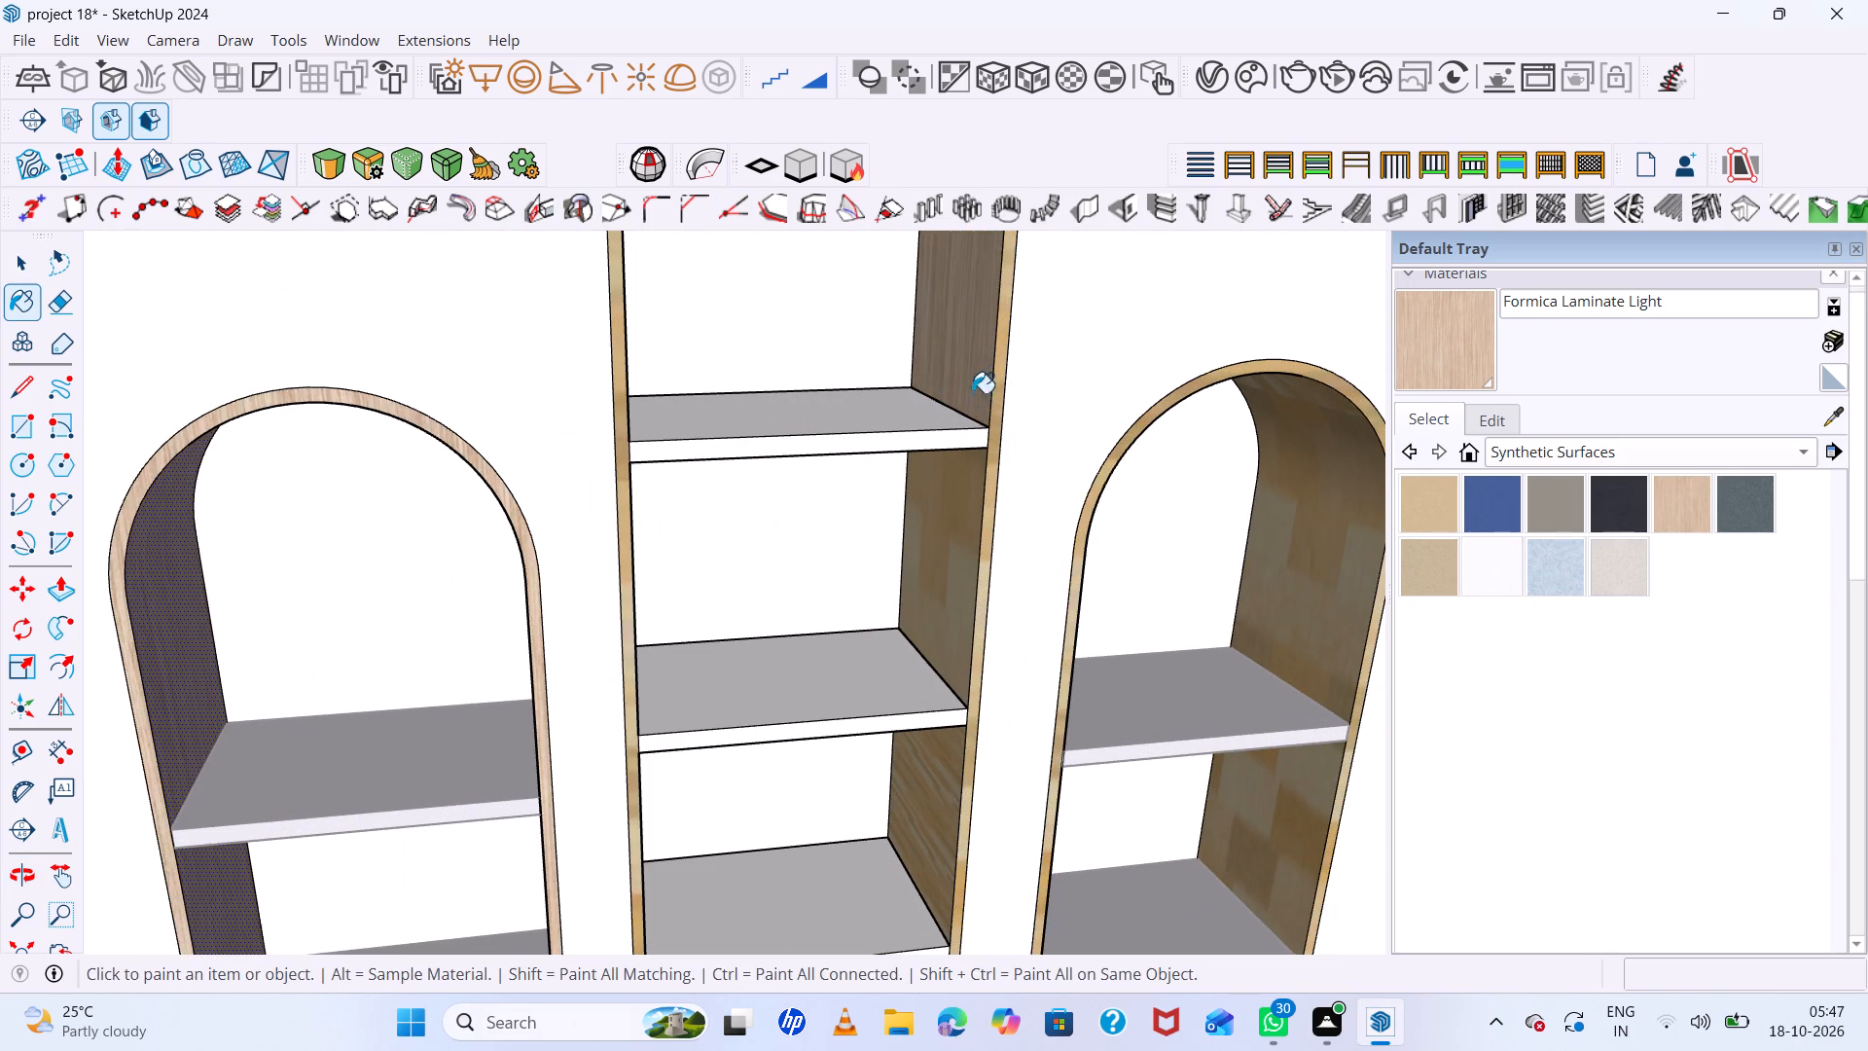
pyautogui.click(952, 514)
pyautogui.click(946, 776)
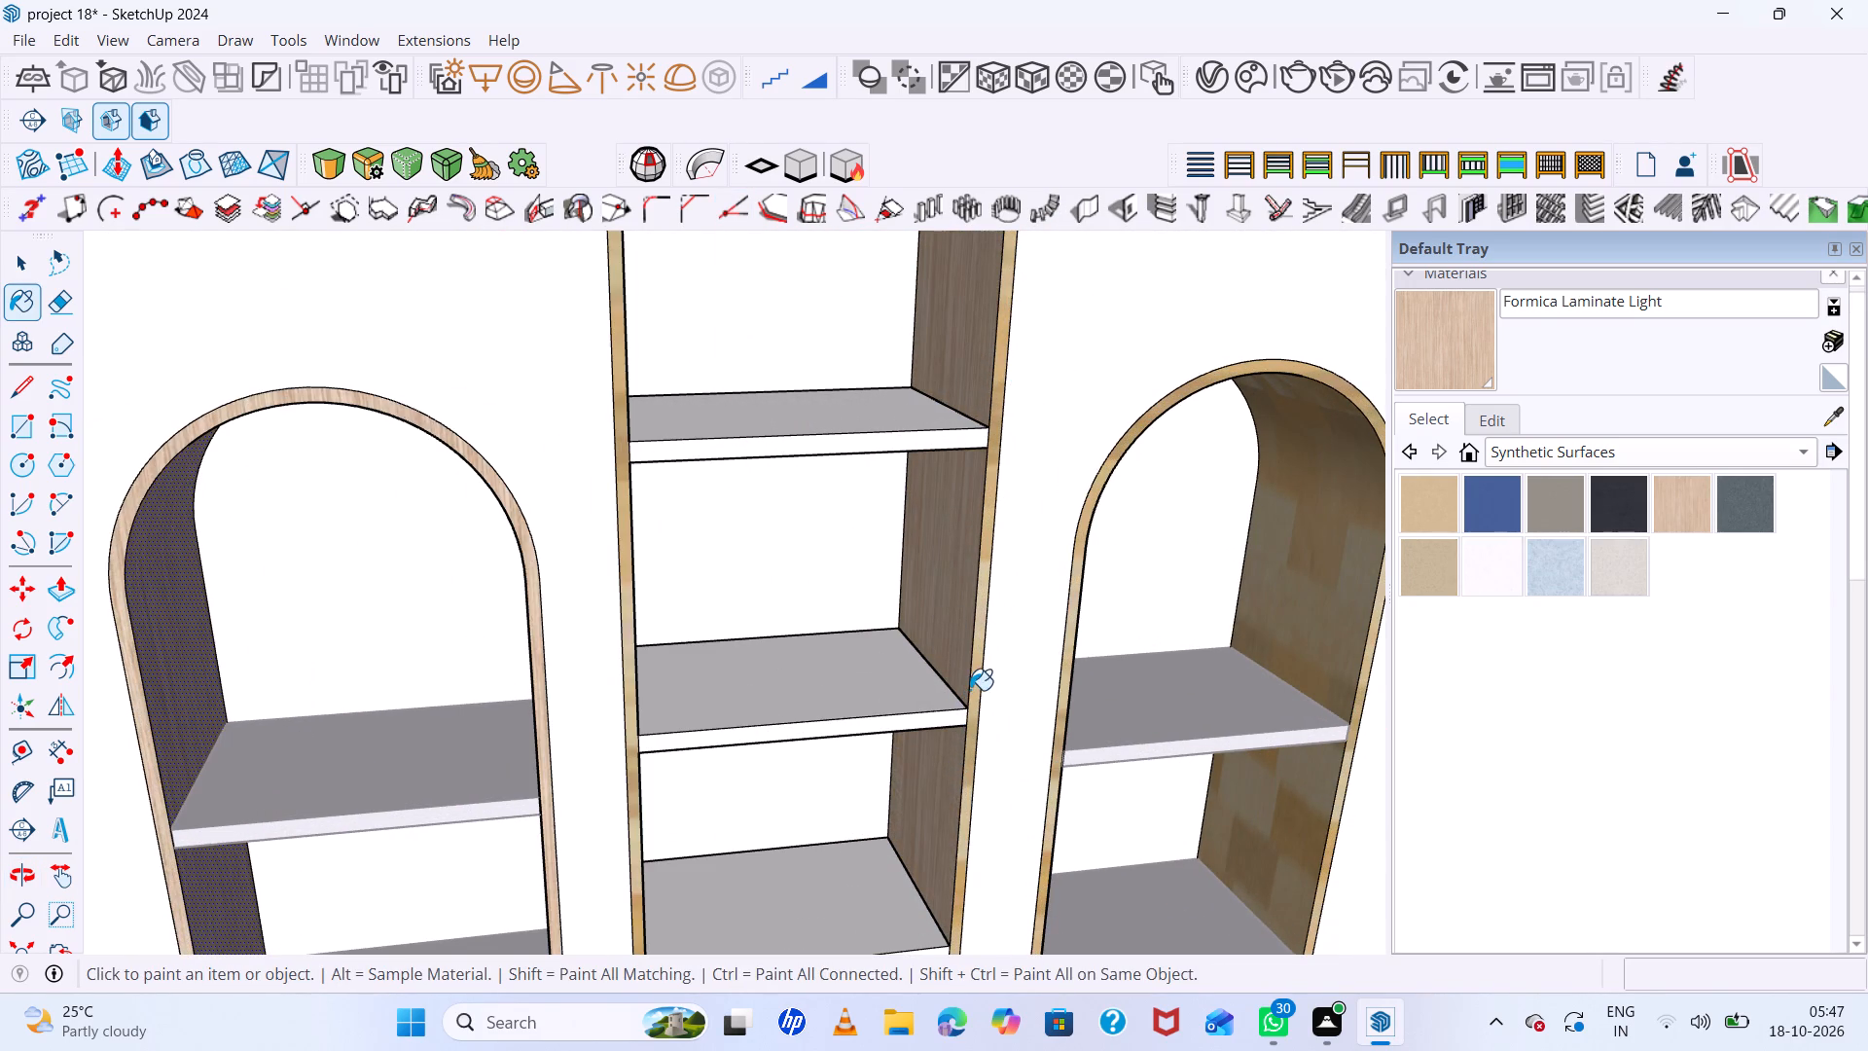
pyautogui.click(973, 687)
# Paint the rightmost arched niche's inner surface and front rim with Formica Laminate Light.
pyautogui.scroll(-12, 970, 686)
pyautogui.moveTo(895, 680); pyautogui.dragTo(602, 666, button='middle')
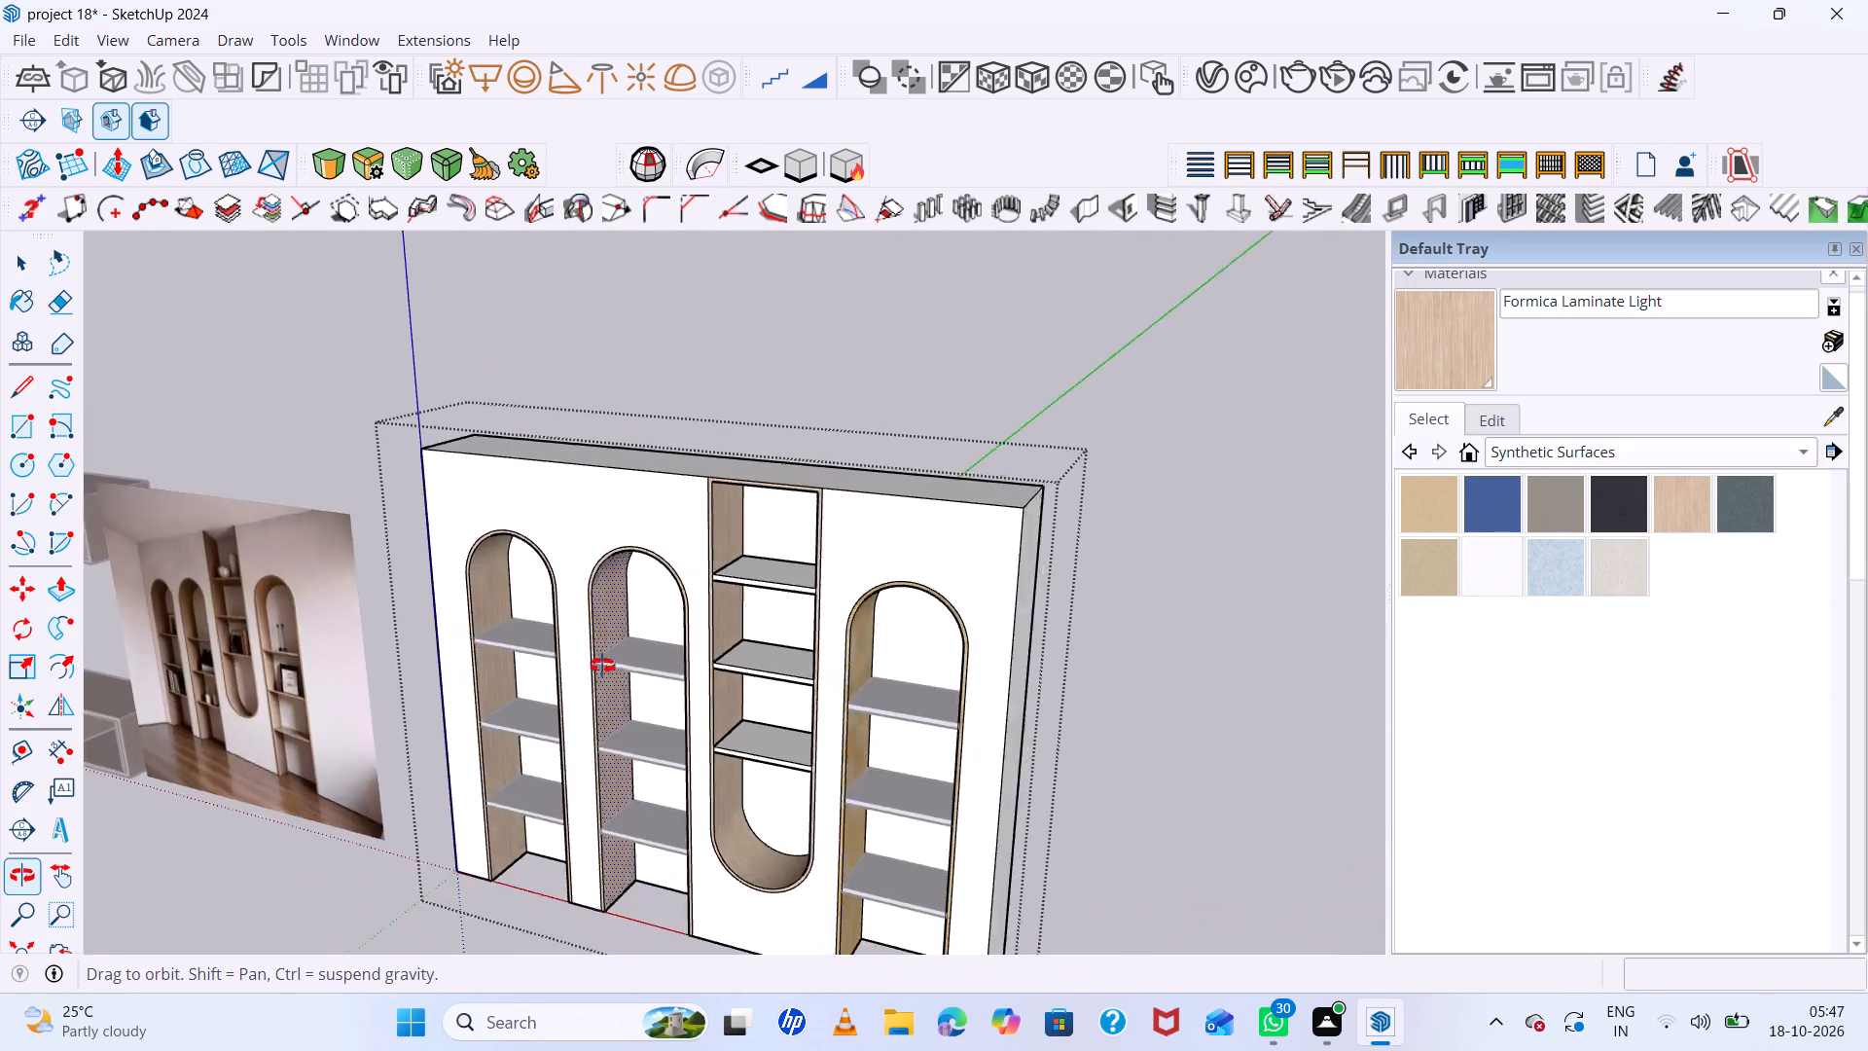
pyautogui.moveTo(602, 666); pyautogui.dragTo(558, 664, button='middle')
pyautogui.scroll(13, 856, 734)
pyautogui.click(821, 723)
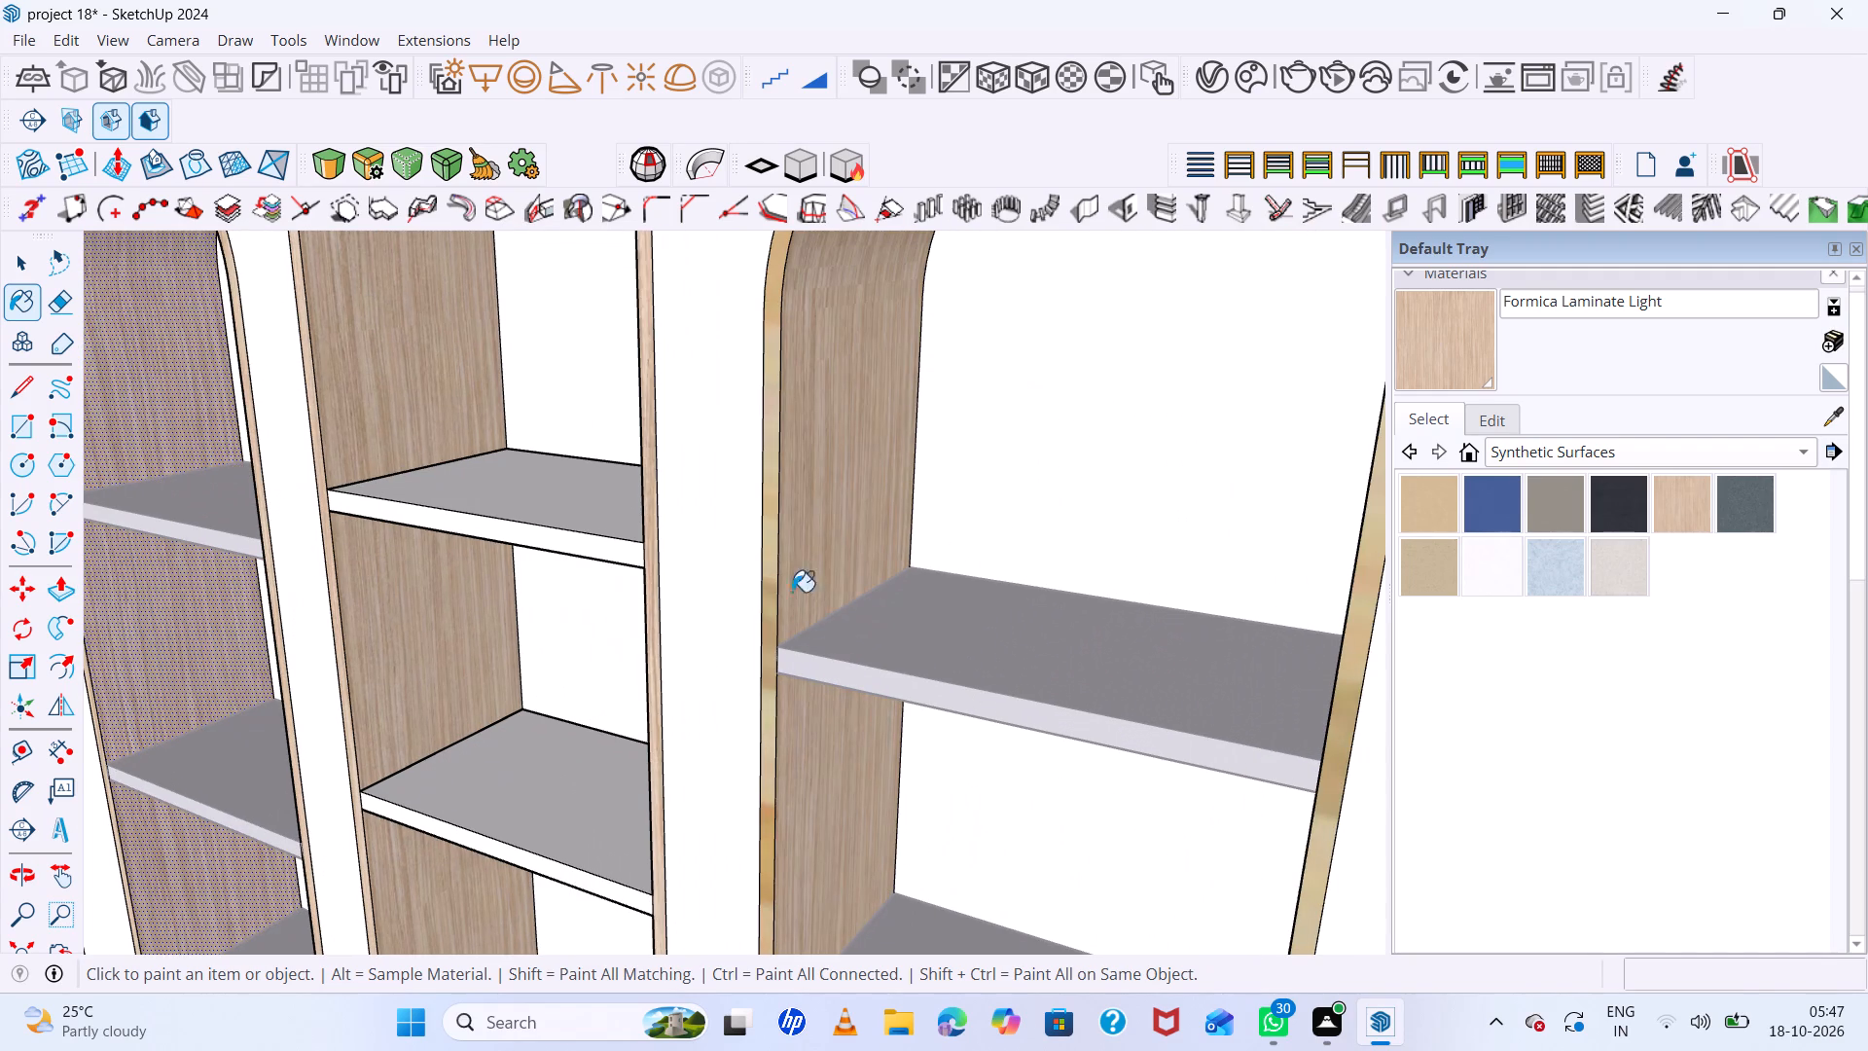
pyautogui.click(785, 573)
pyautogui.click(770, 591)
pyautogui.scroll(-7, 765, 598)
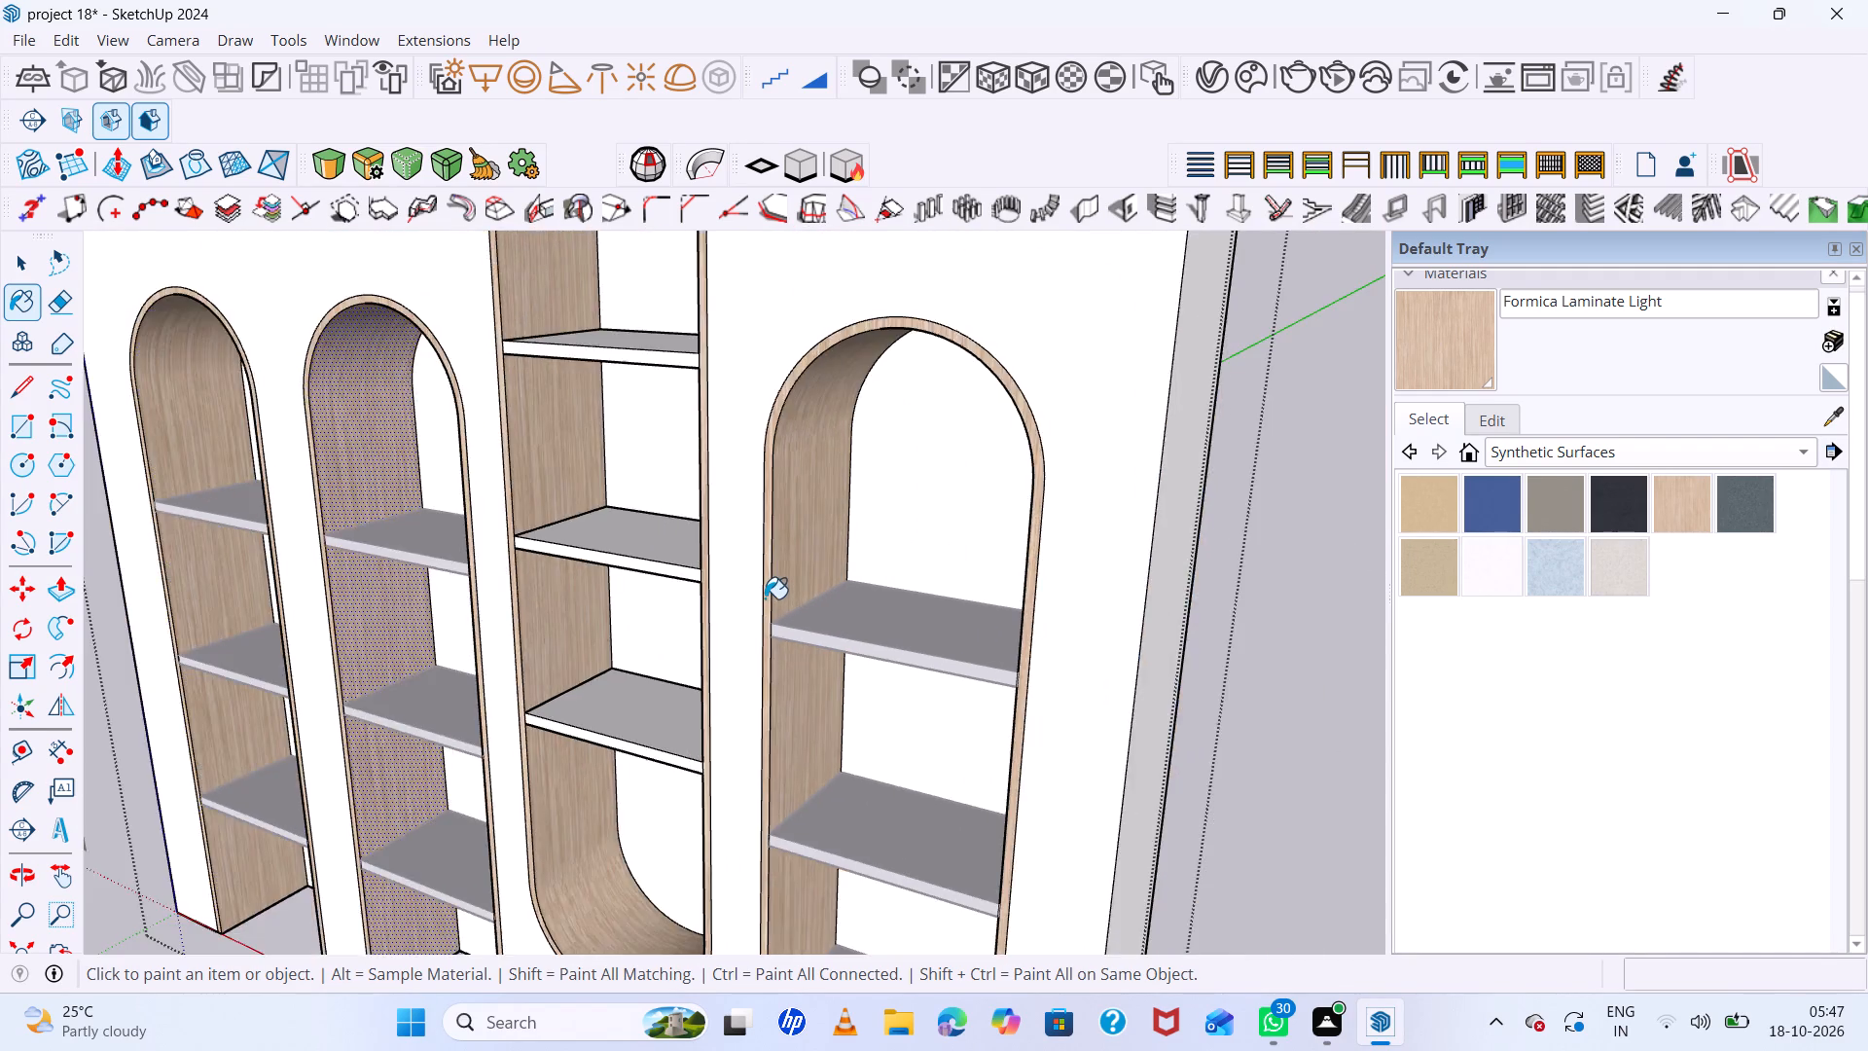
pyautogui.scroll(-5, 765, 601)
pyautogui.scroll(-8, 846, 670)
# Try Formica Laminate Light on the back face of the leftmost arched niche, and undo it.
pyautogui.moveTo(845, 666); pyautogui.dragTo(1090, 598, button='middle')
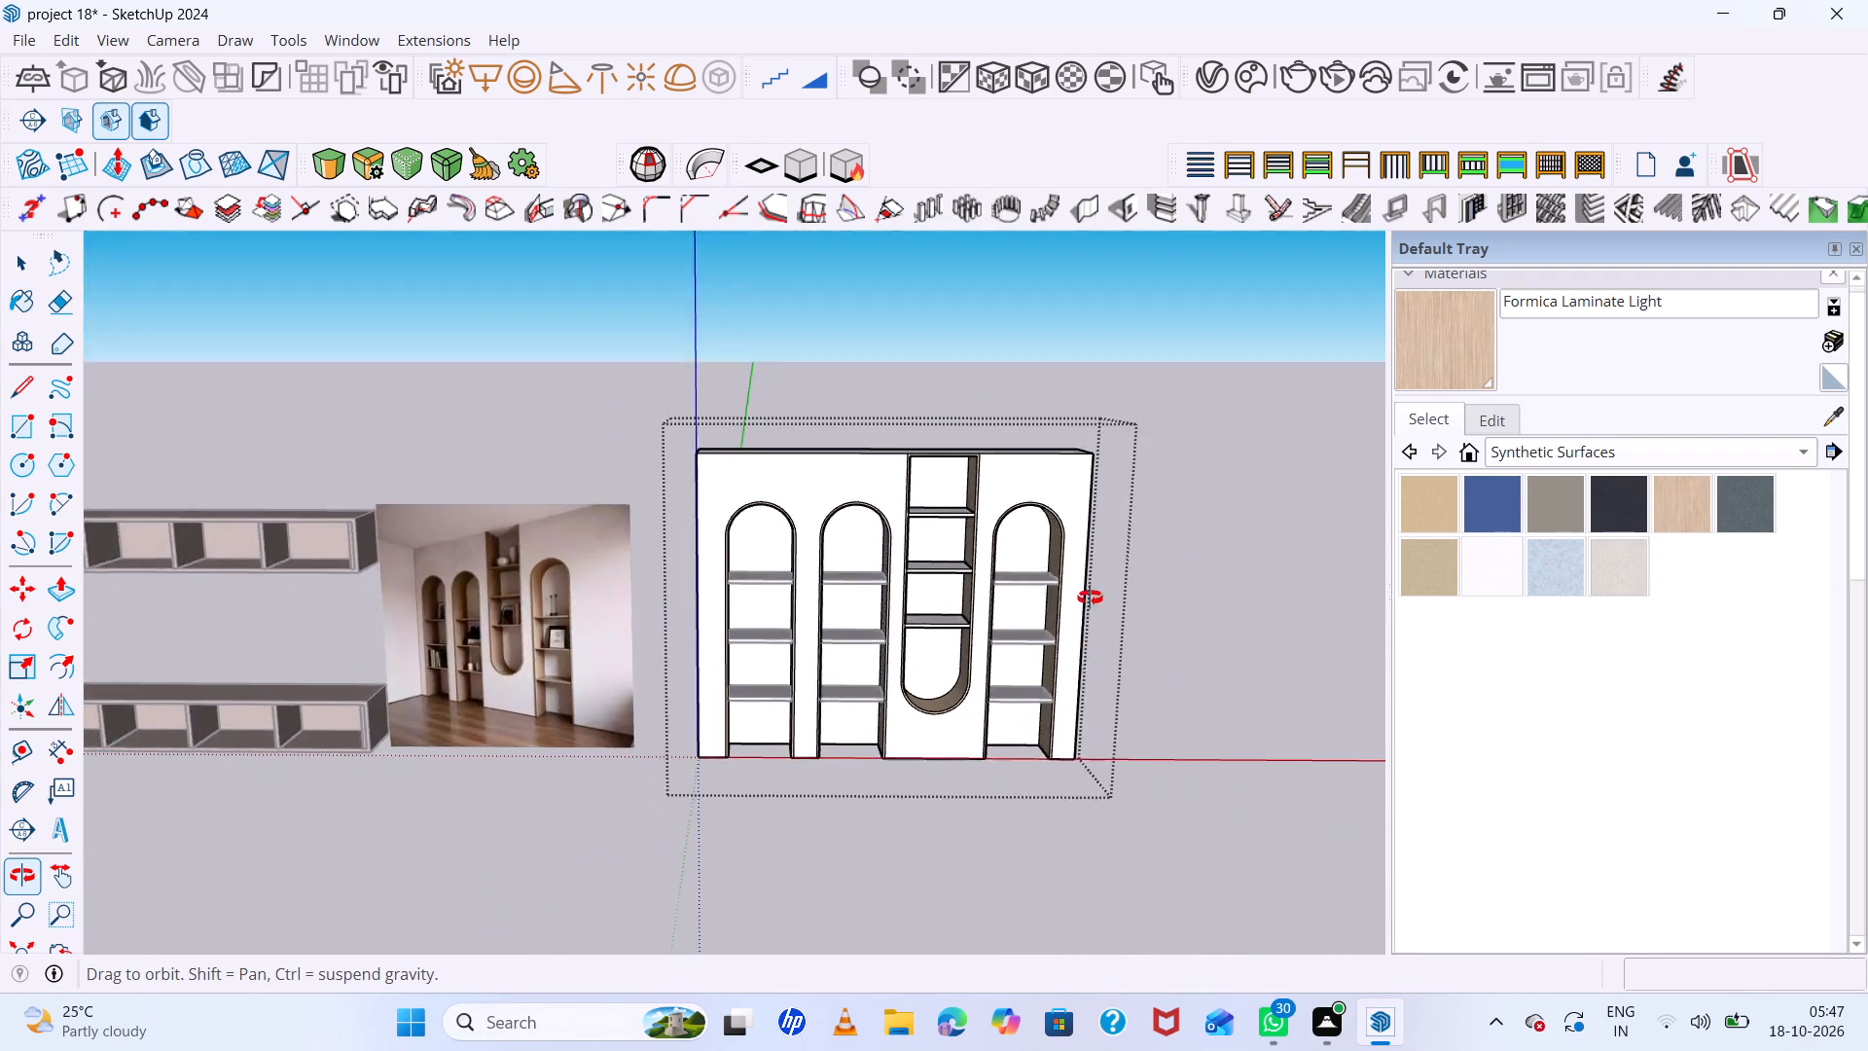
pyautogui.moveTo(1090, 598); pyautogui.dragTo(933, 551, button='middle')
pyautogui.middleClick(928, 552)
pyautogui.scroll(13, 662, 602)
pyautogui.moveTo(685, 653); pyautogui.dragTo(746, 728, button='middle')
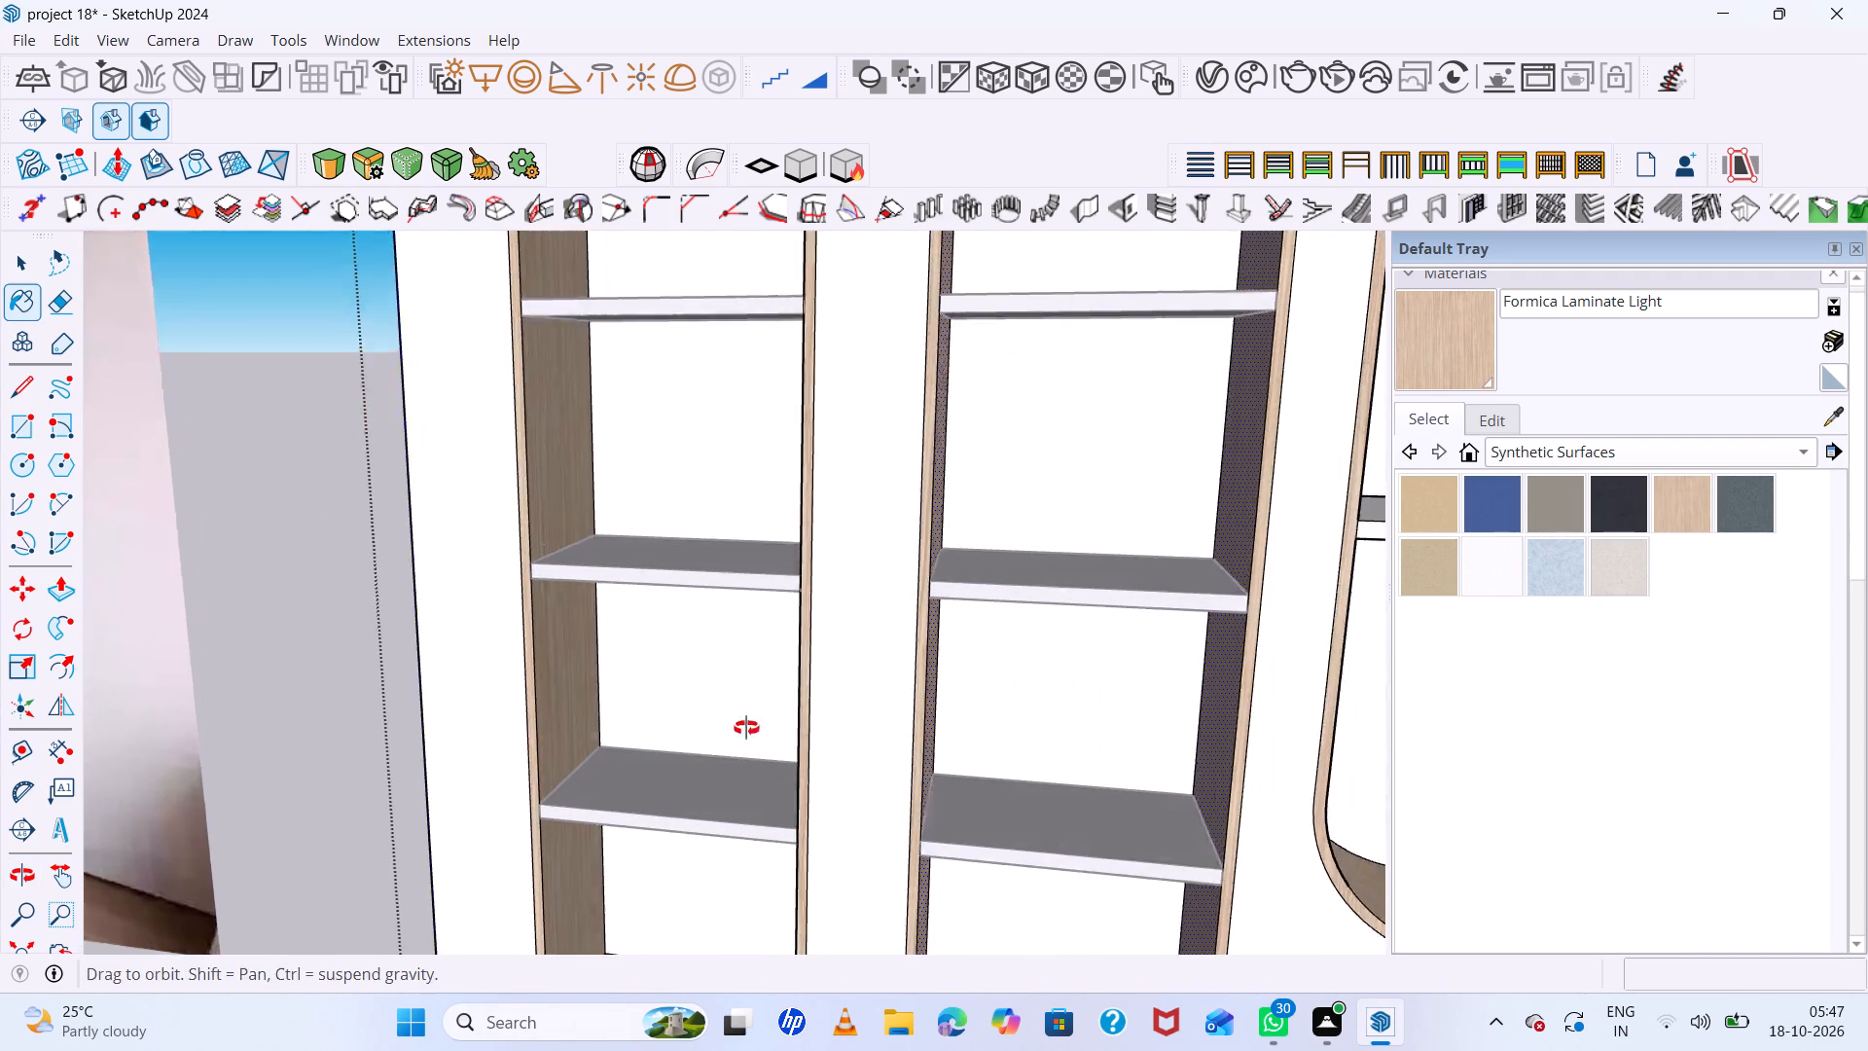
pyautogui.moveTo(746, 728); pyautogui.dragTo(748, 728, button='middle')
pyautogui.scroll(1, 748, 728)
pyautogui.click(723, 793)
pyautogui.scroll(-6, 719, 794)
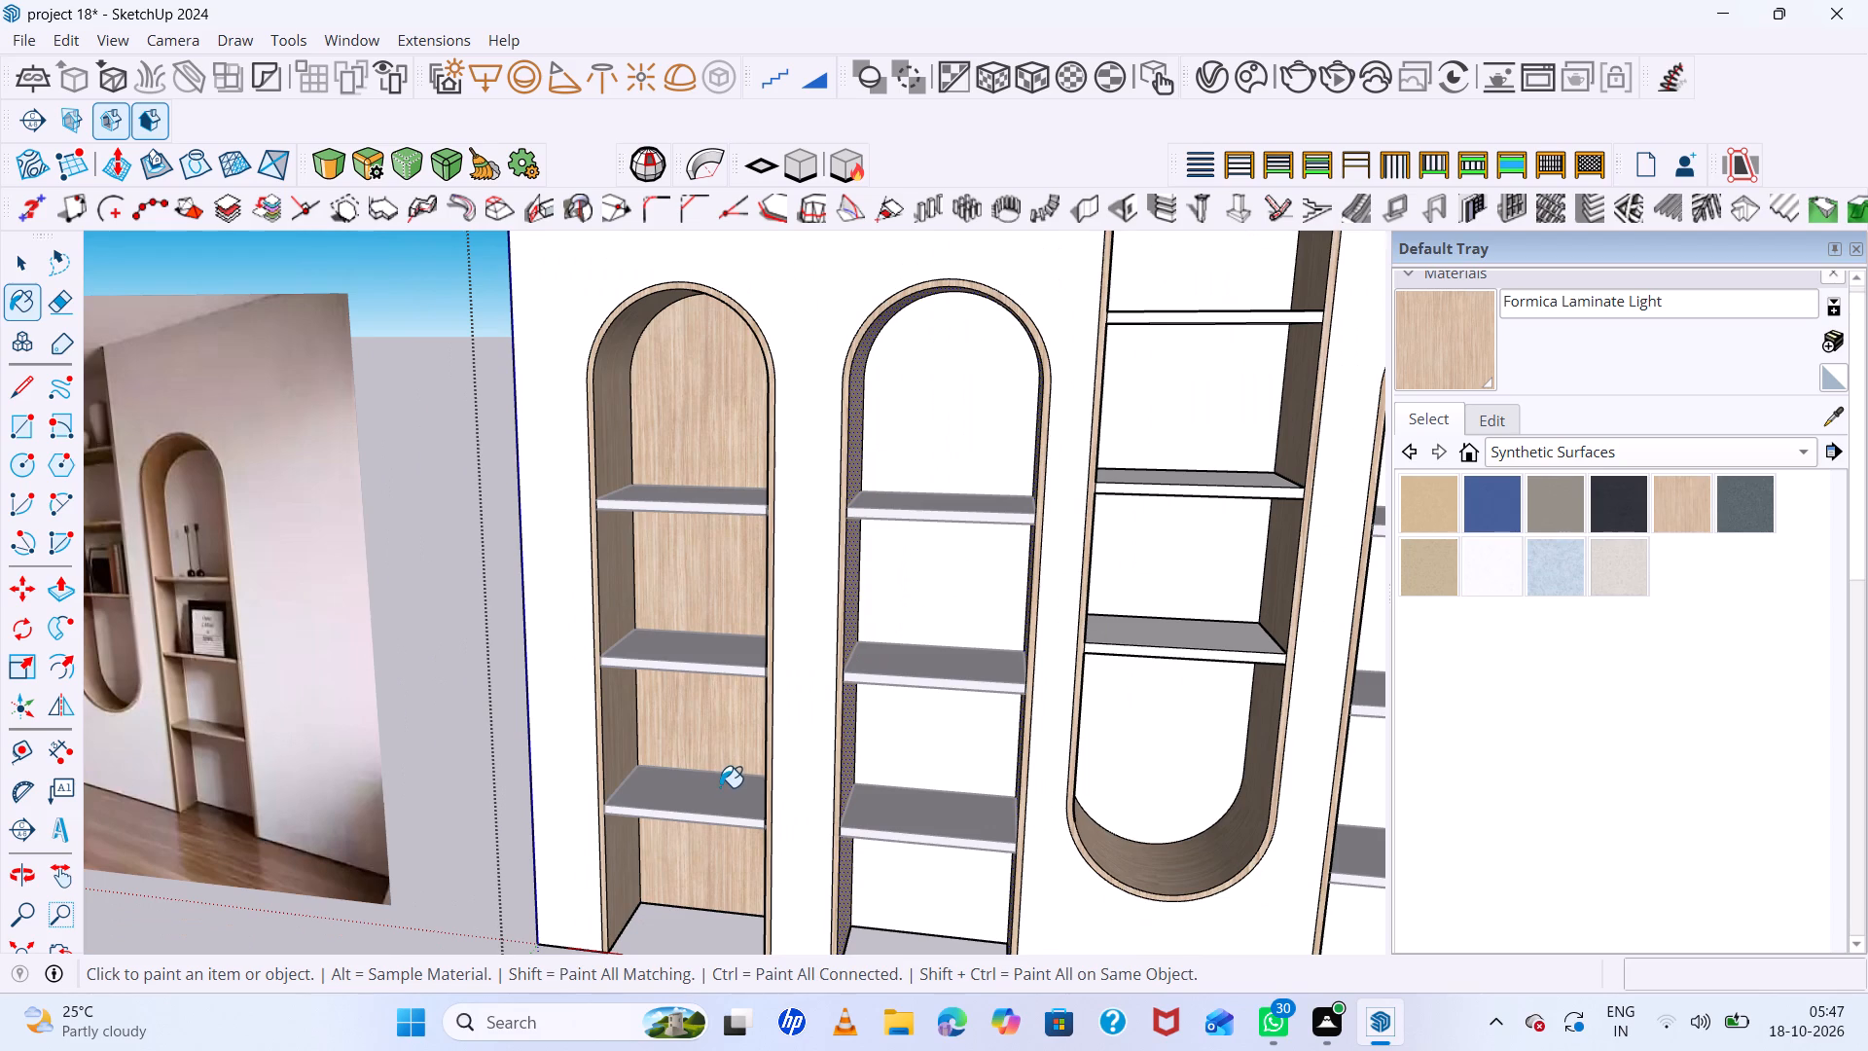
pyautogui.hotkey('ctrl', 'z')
# Close the wall group and paint the shelf sets of the leftmost and second arched niches with Formica Laminate Light.
pyautogui.scroll(-7, 757, 824)
pyautogui.press('space')
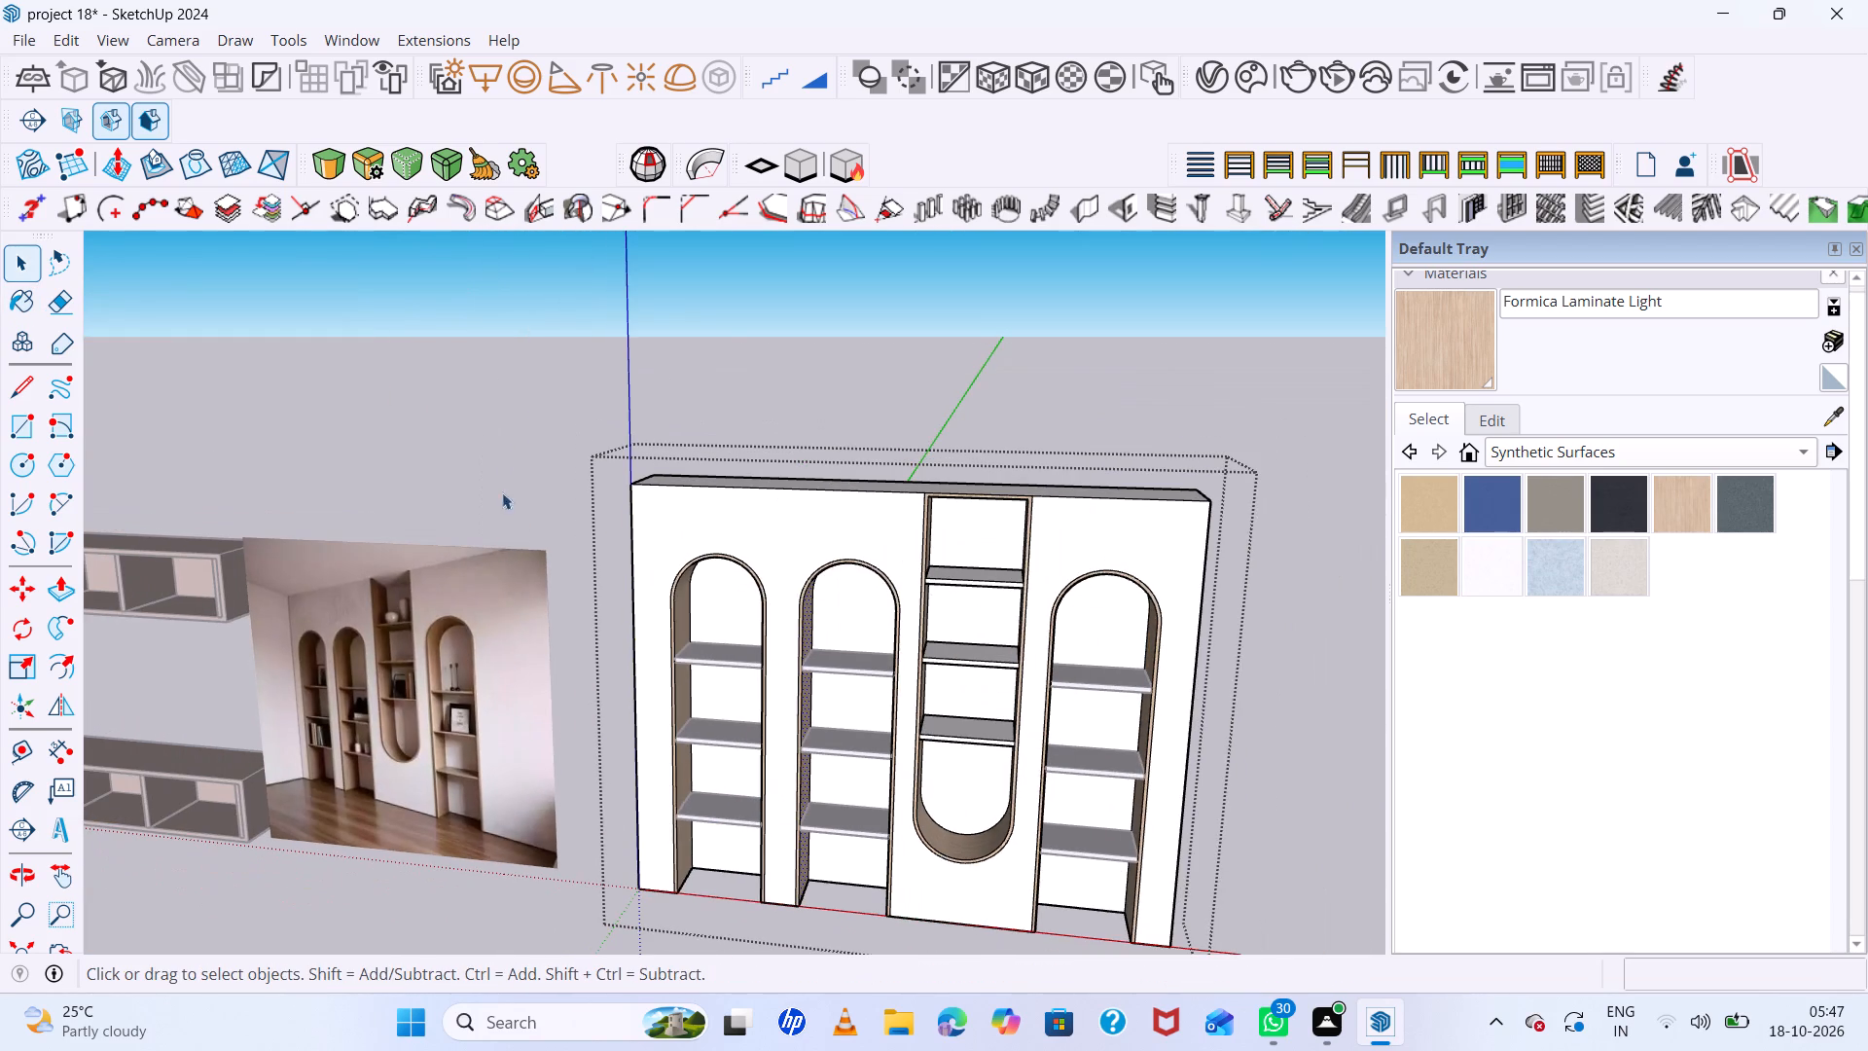
pyautogui.click(503, 454)
pyautogui.scroll(6, 730, 752)
pyautogui.click(732, 832)
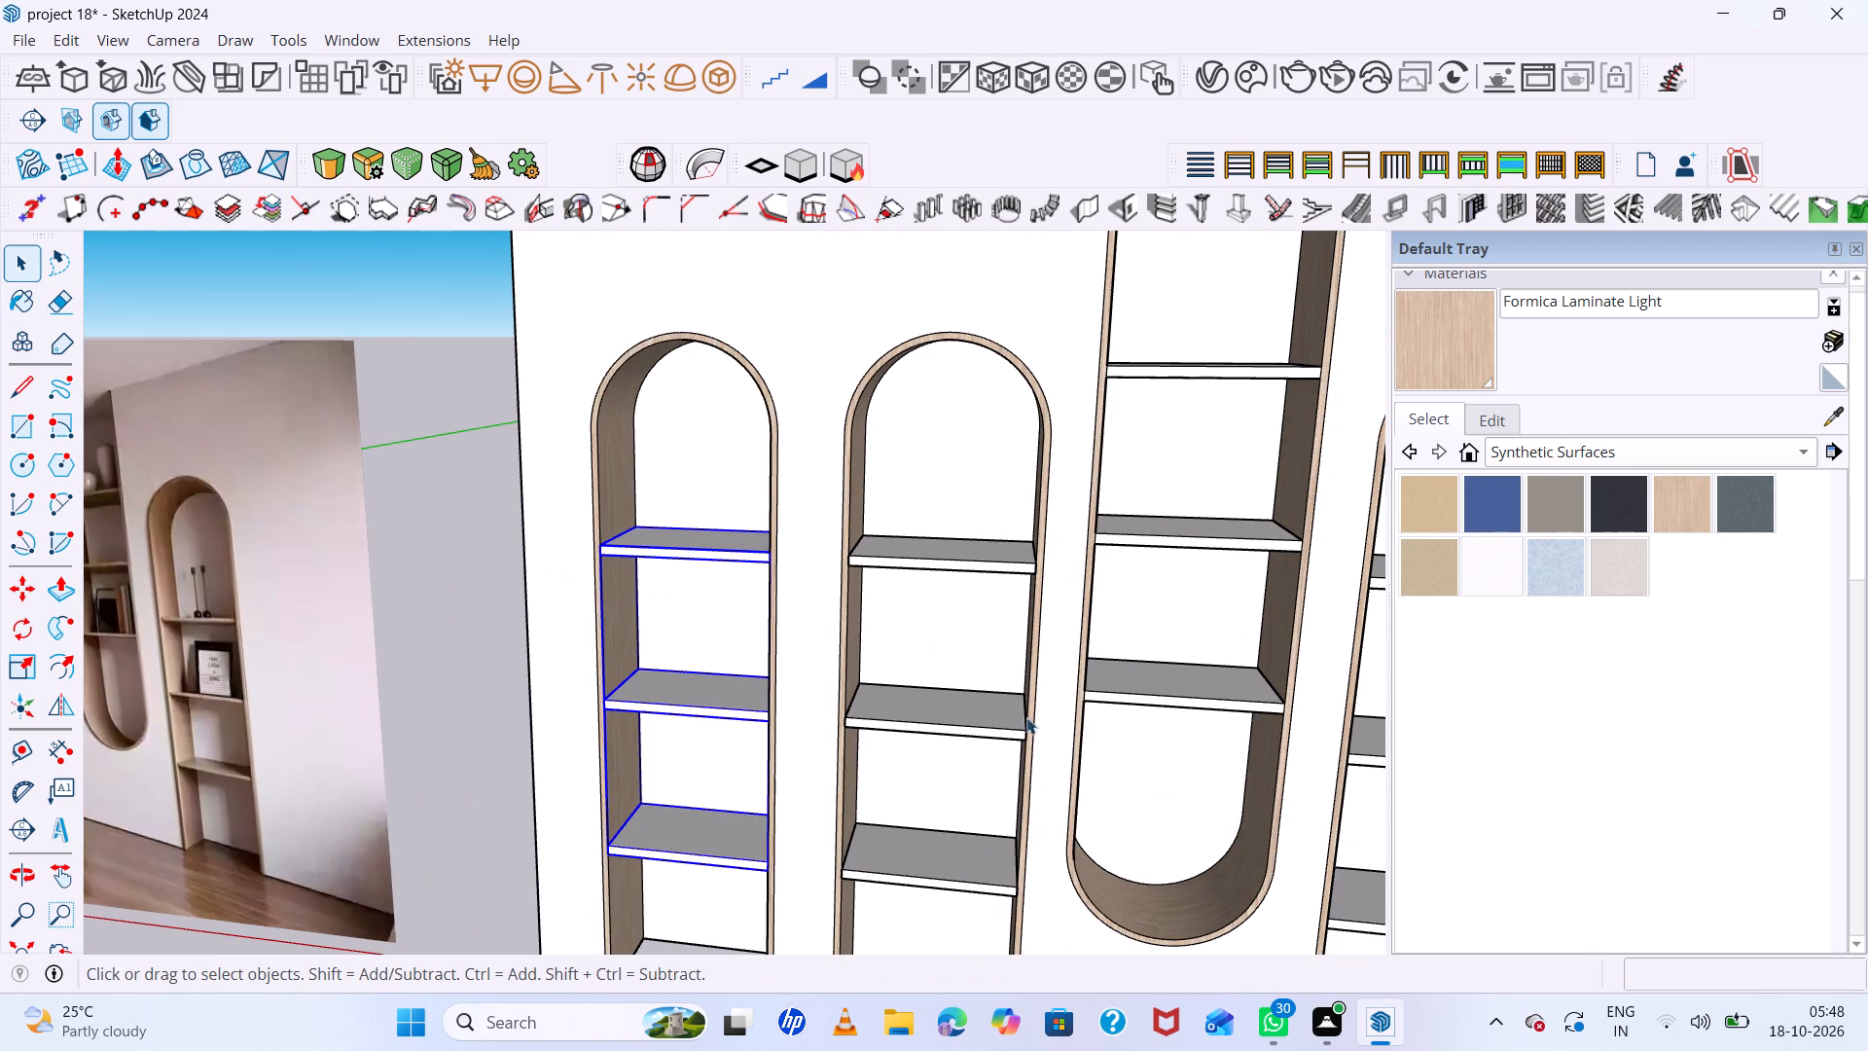
pyautogui.click(1435, 339)
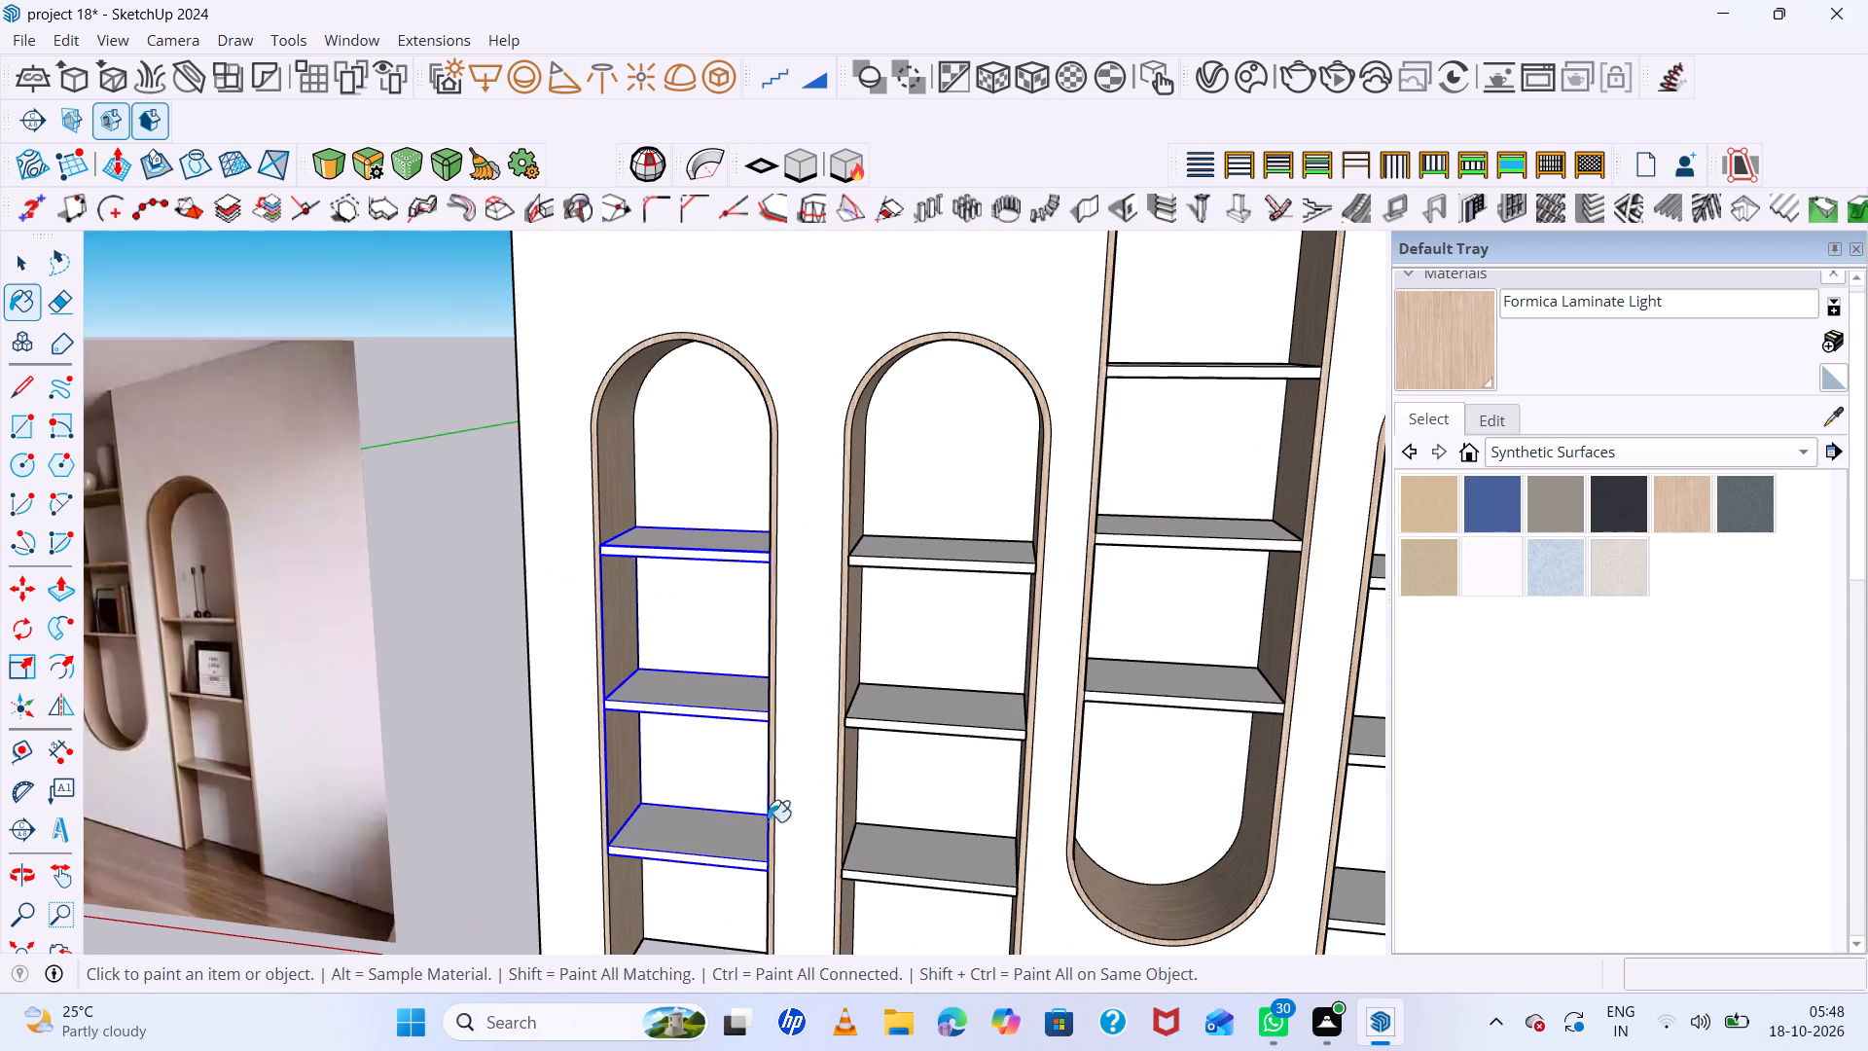
pyautogui.click(741, 837)
pyautogui.click(911, 852)
pyautogui.scroll(-5, 794, 604)
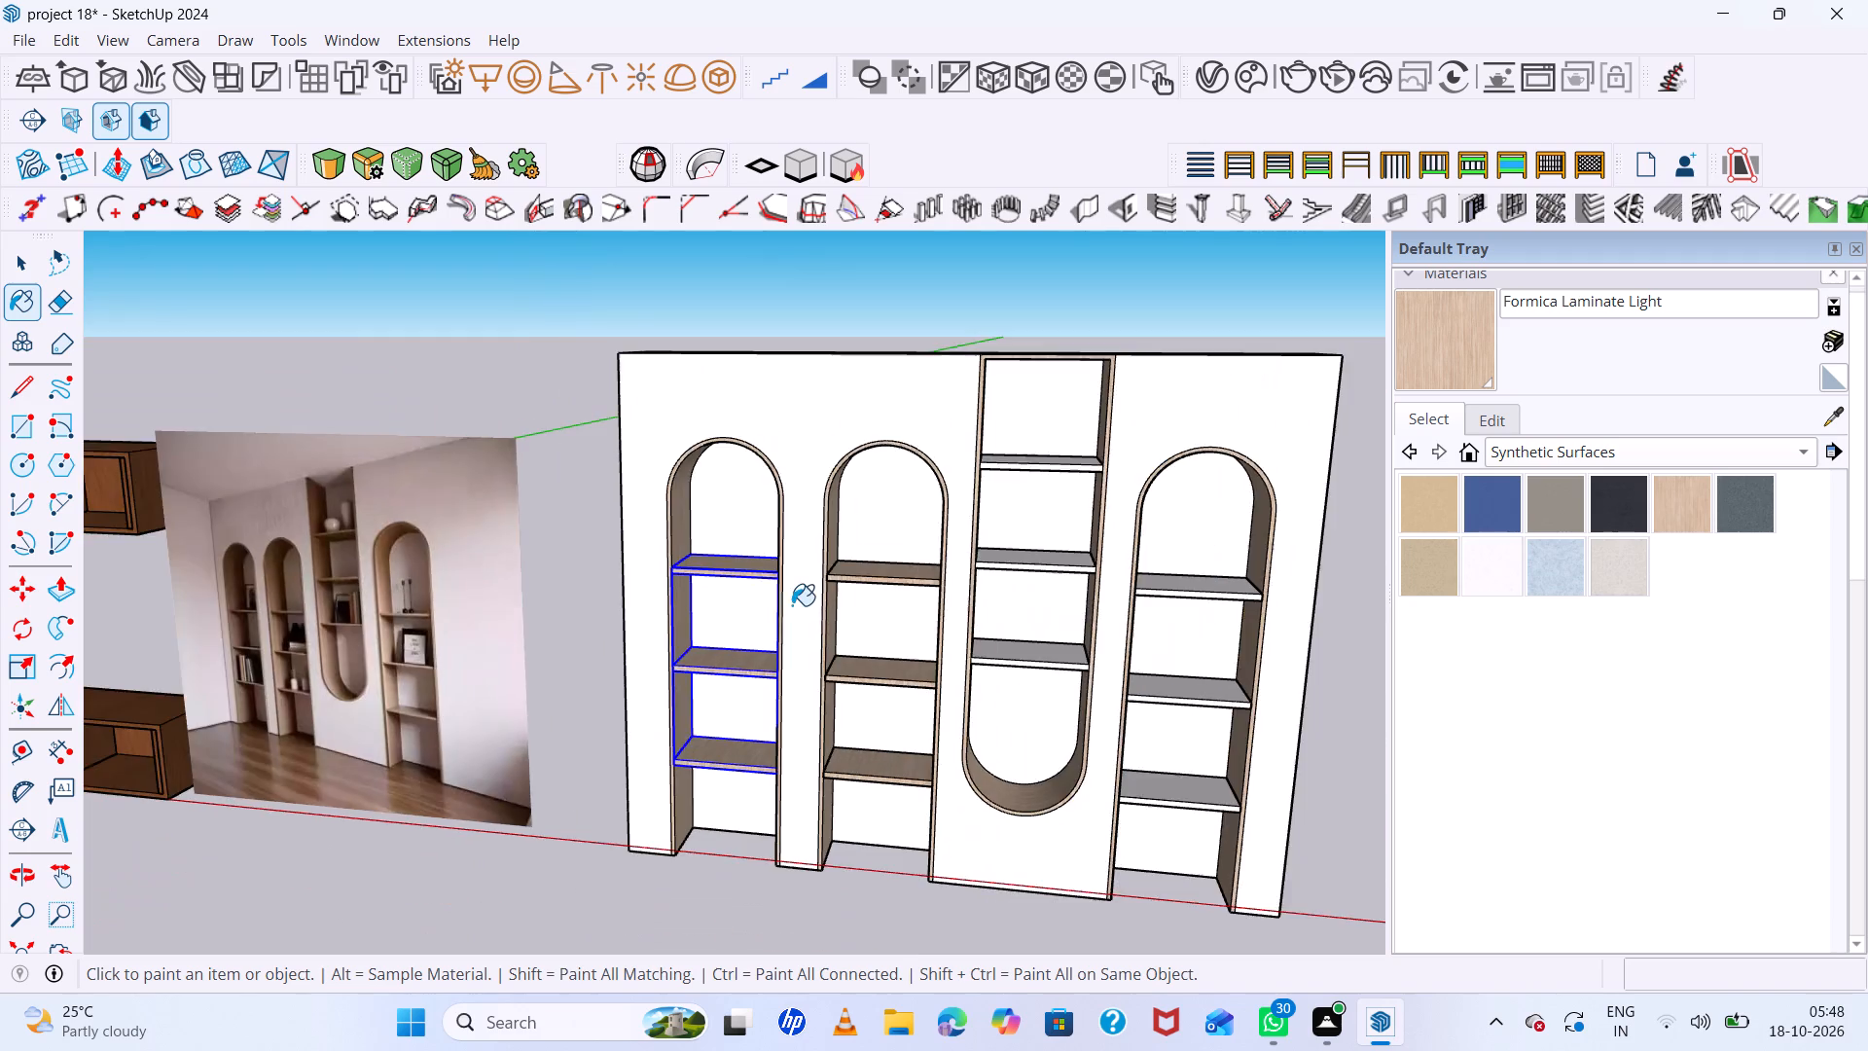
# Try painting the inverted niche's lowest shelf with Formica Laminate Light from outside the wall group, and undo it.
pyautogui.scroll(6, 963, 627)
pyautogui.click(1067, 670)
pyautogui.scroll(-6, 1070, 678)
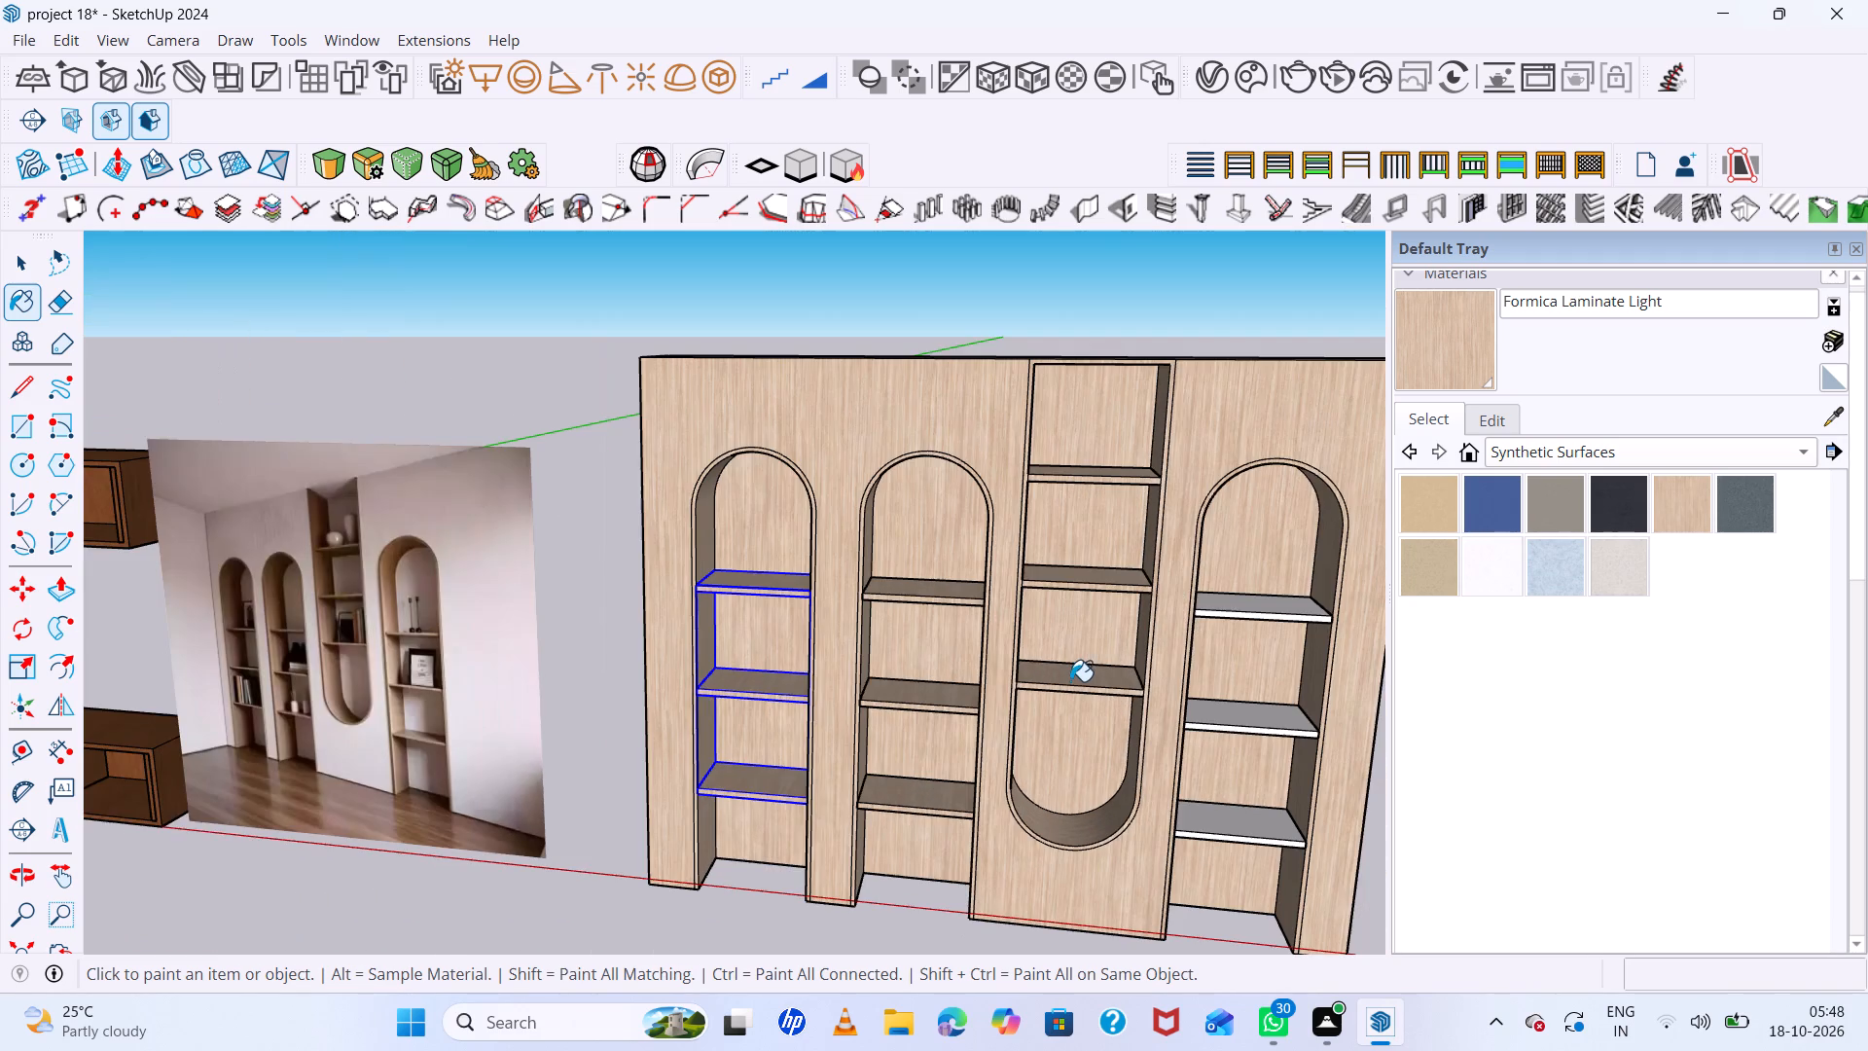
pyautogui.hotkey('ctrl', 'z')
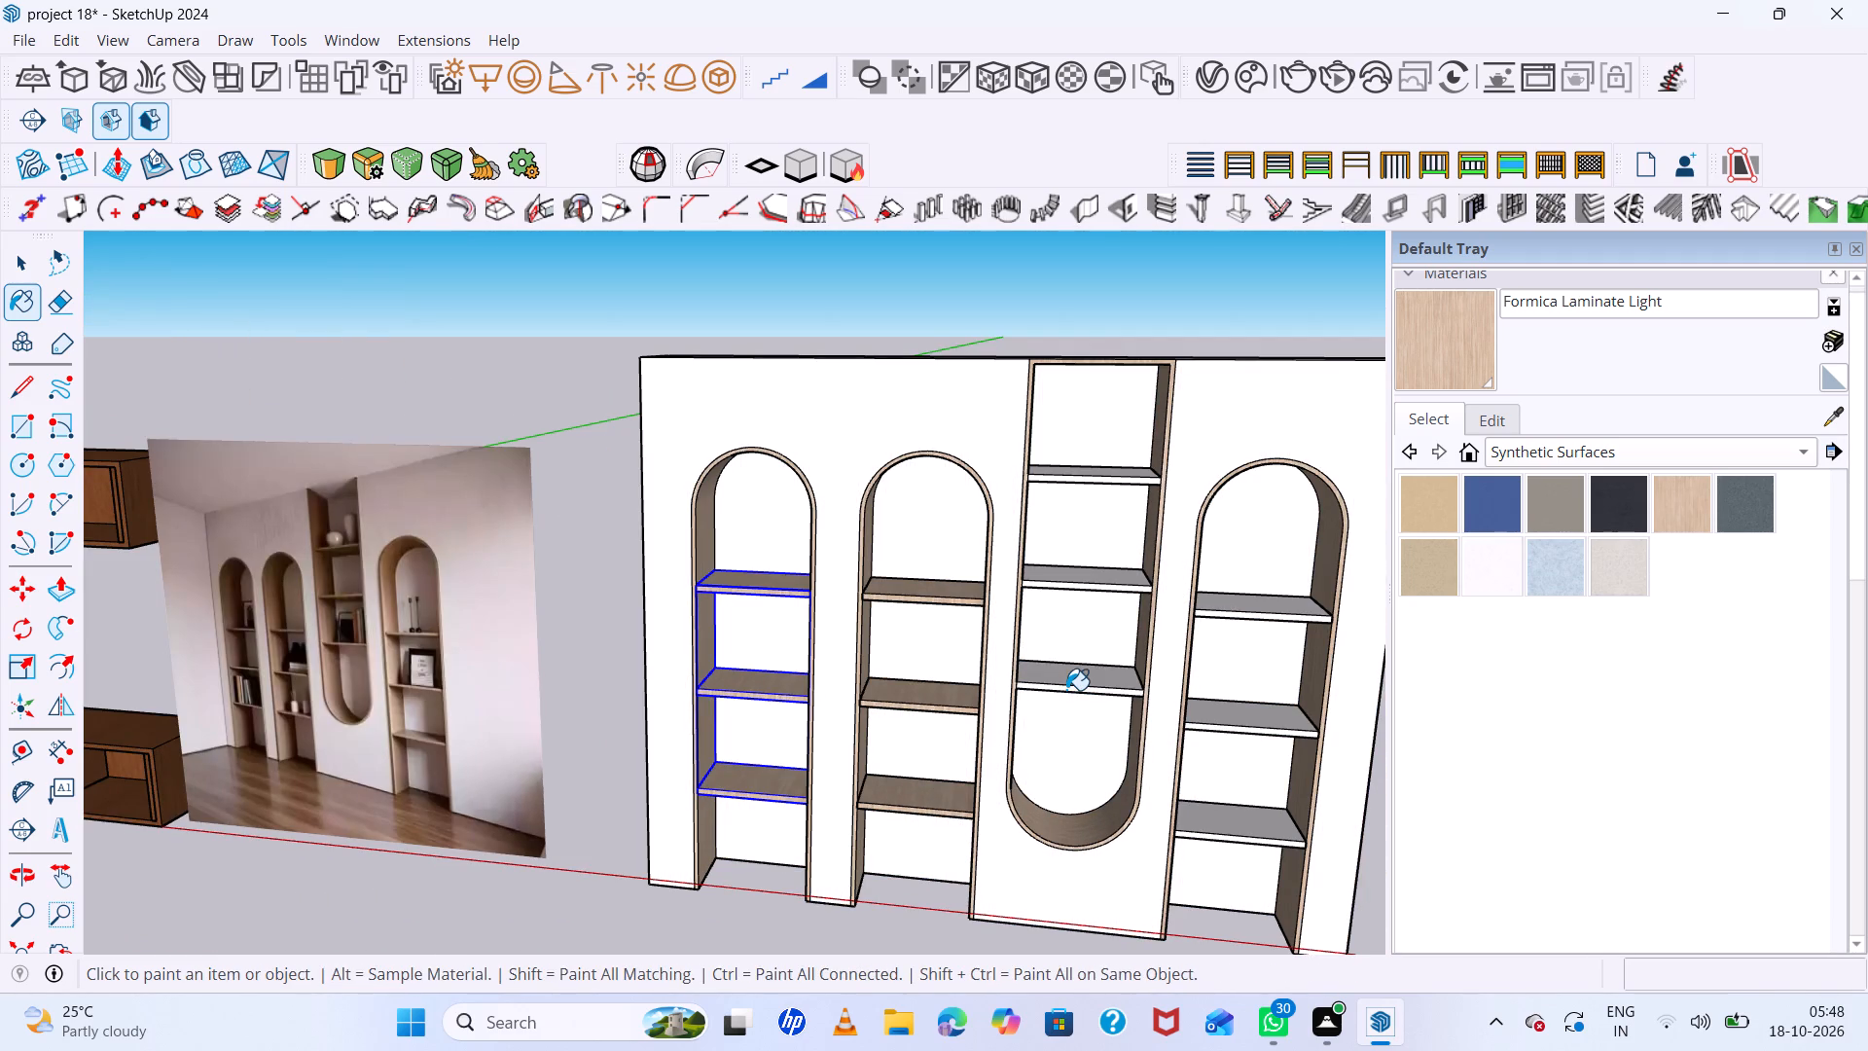
# Inside the wall group, paint the top, front edge and underside of the inverted niche's lowest shelf with Formica Laminate Light.
pyautogui.press('space')
pyautogui.tripleClick(1078, 683)
pyautogui.click(1078, 683)
pyautogui.click(1078, 683)
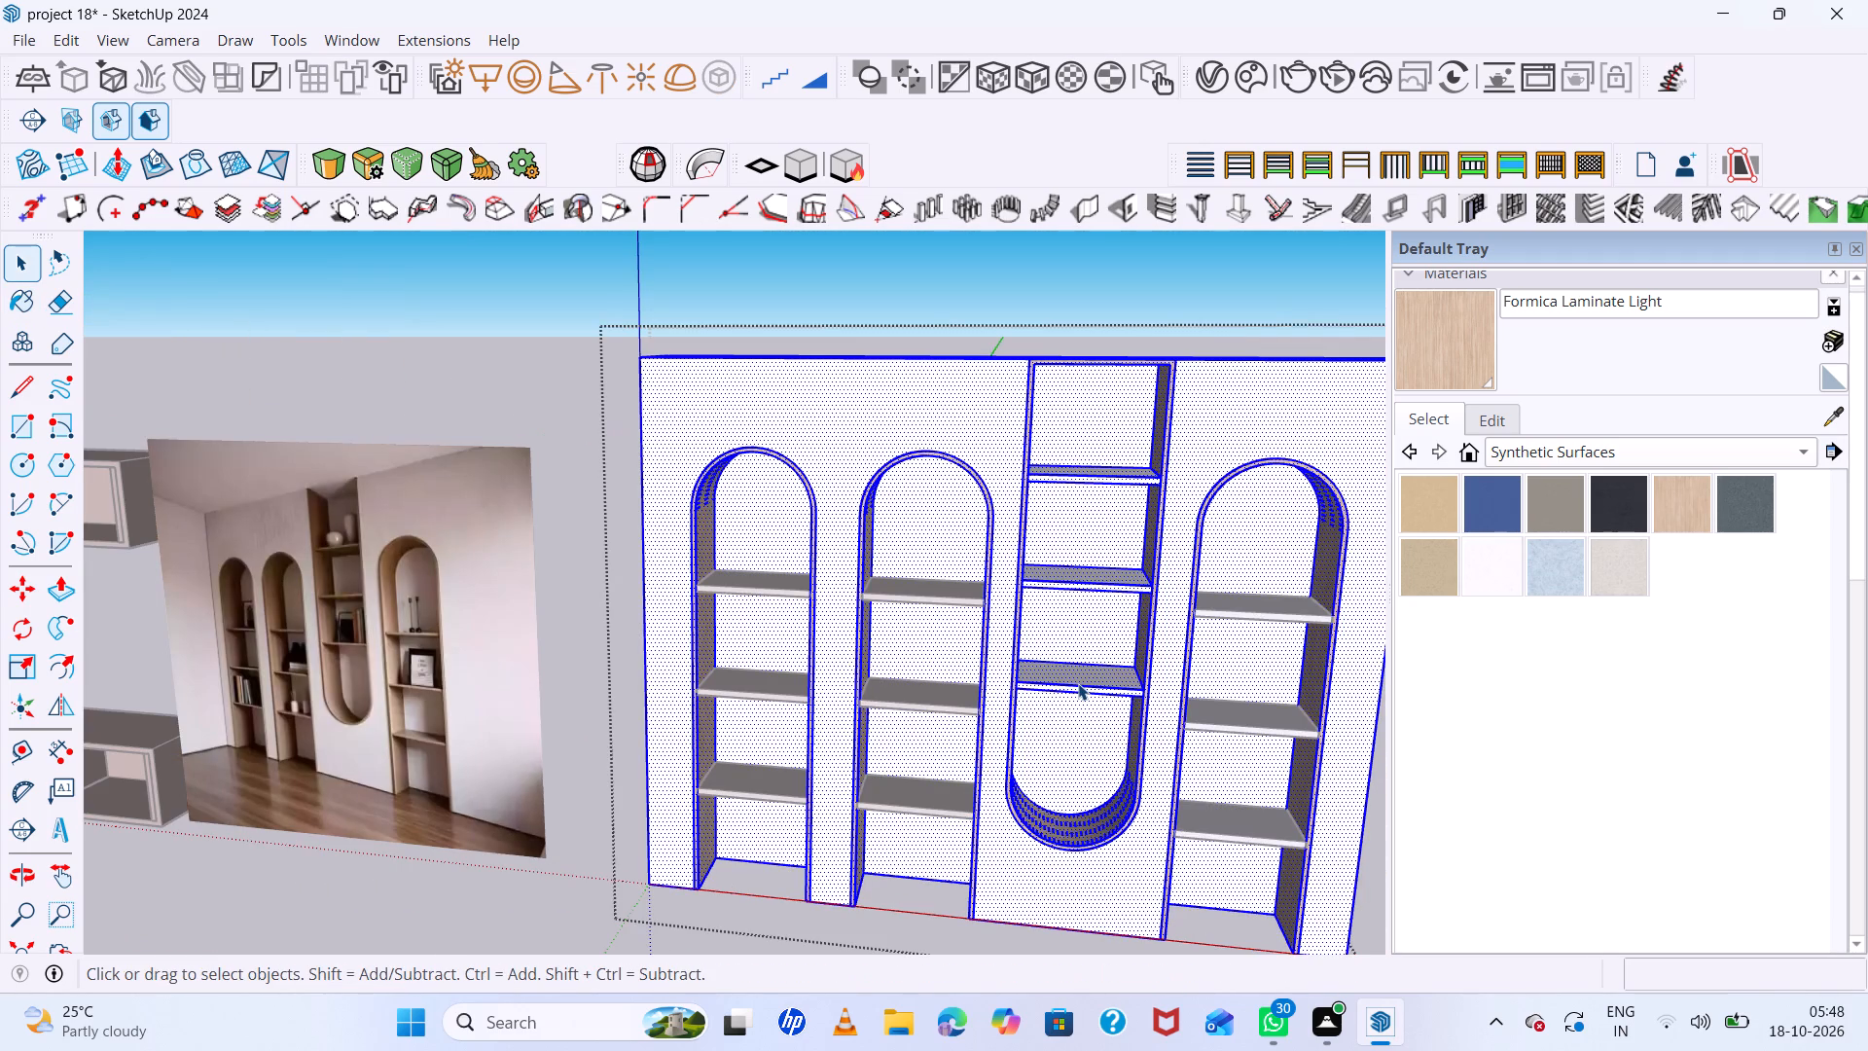
pyautogui.tripleClick(1078, 683)
pyautogui.tripleClick(1078, 683)
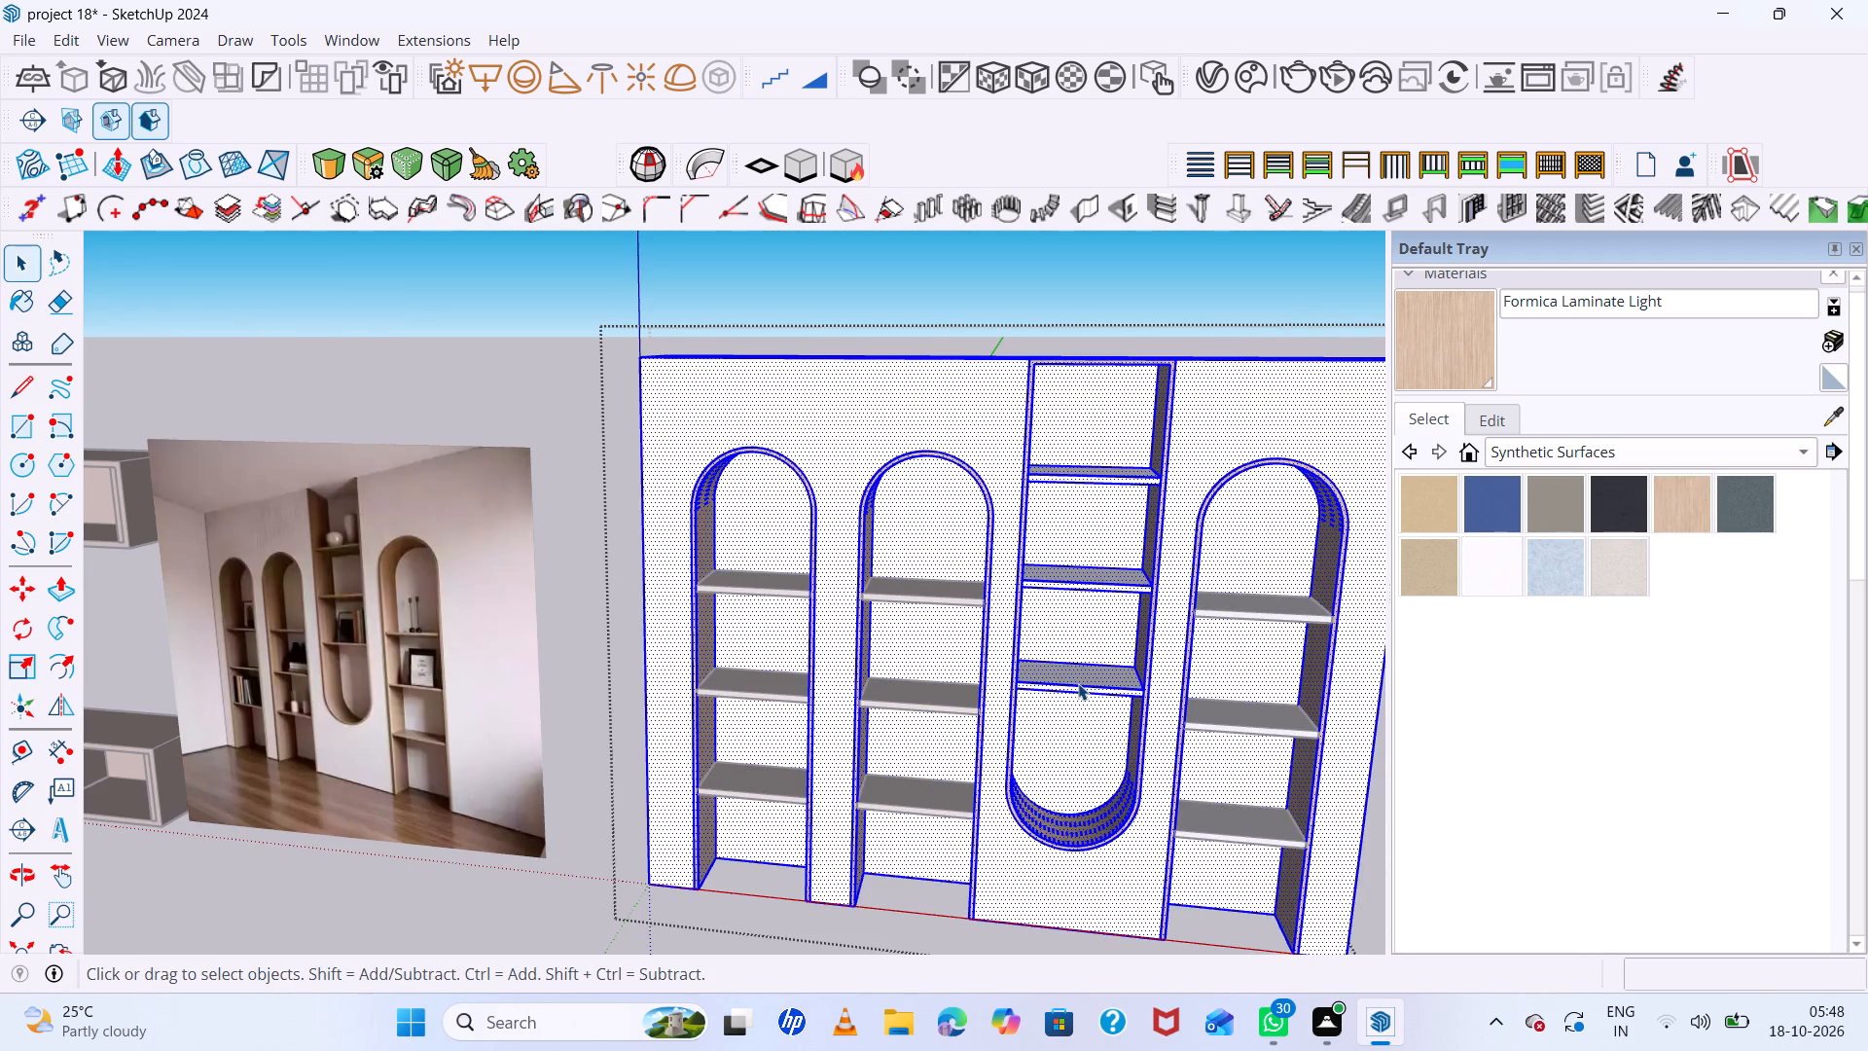
pyautogui.click(1078, 683)
pyautogui.scroll(5, 1078, 683)
pyautogui.click(1078, 683)
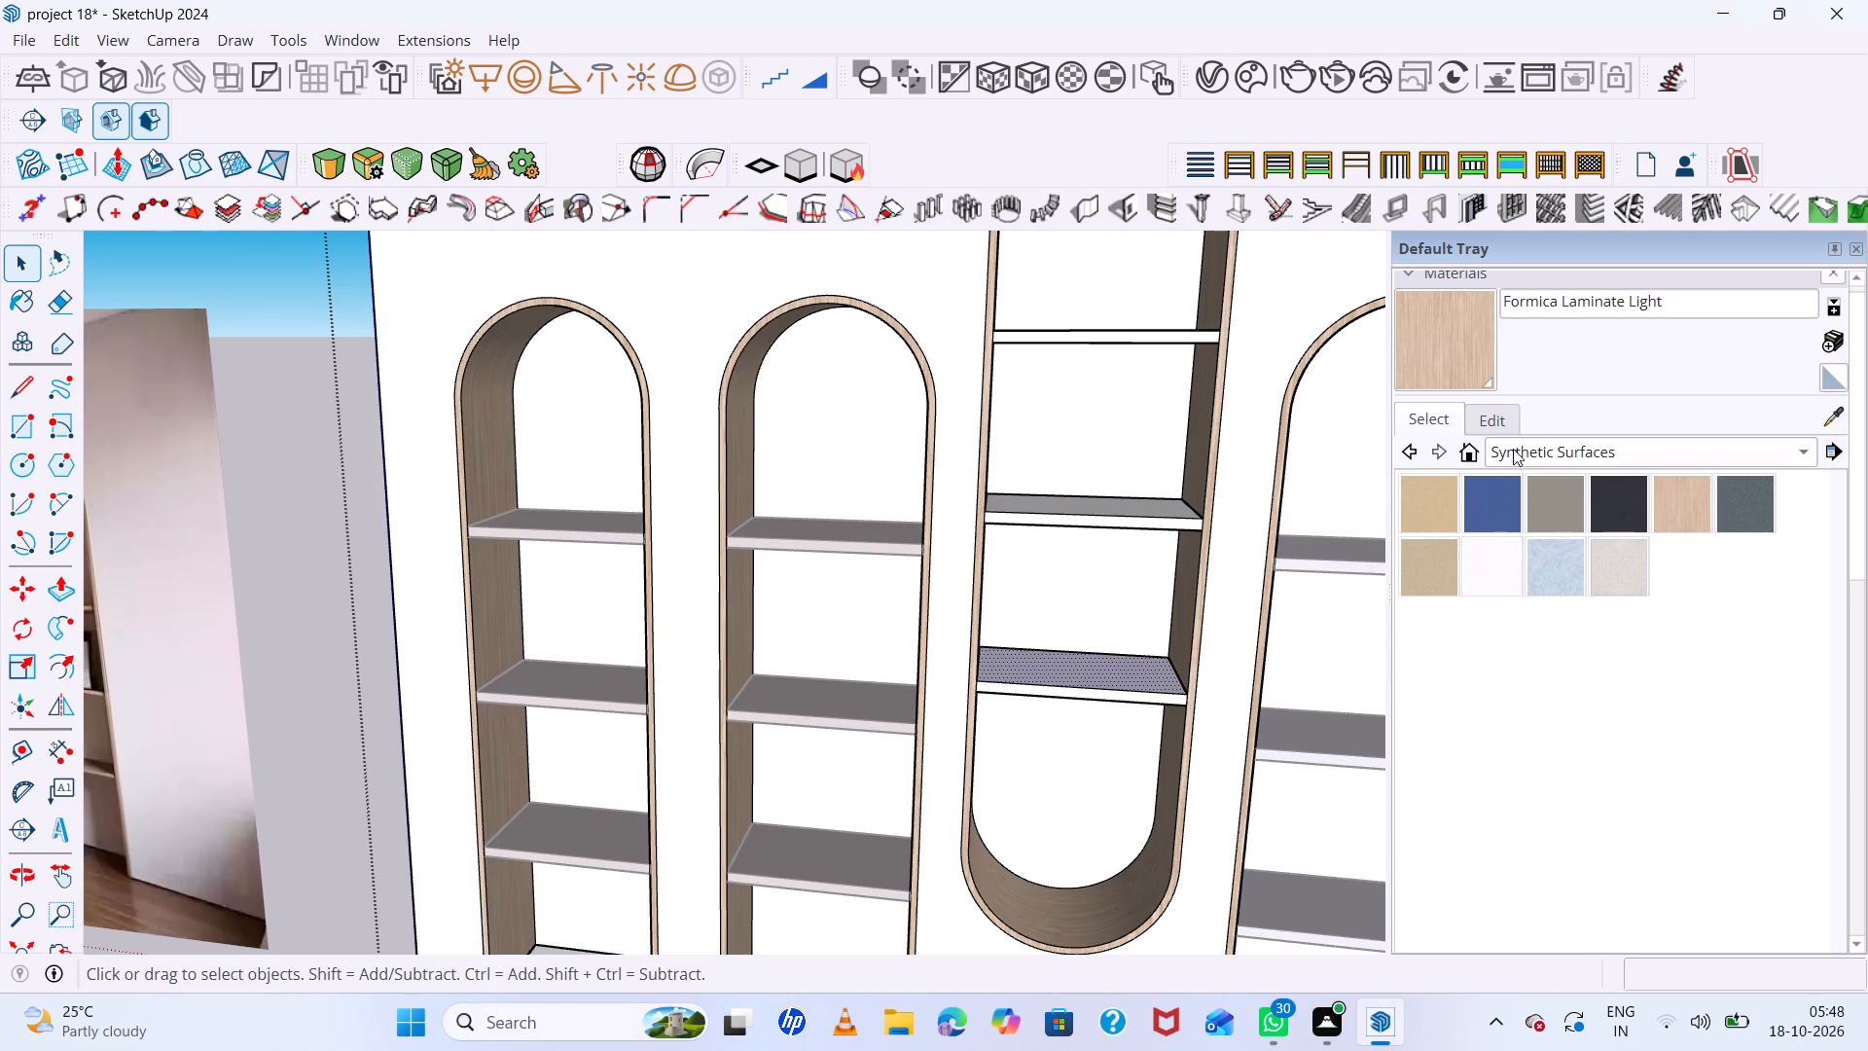
pyautogui.click(1430, 350)
pyautogui.scroll(5, 1103, 685)
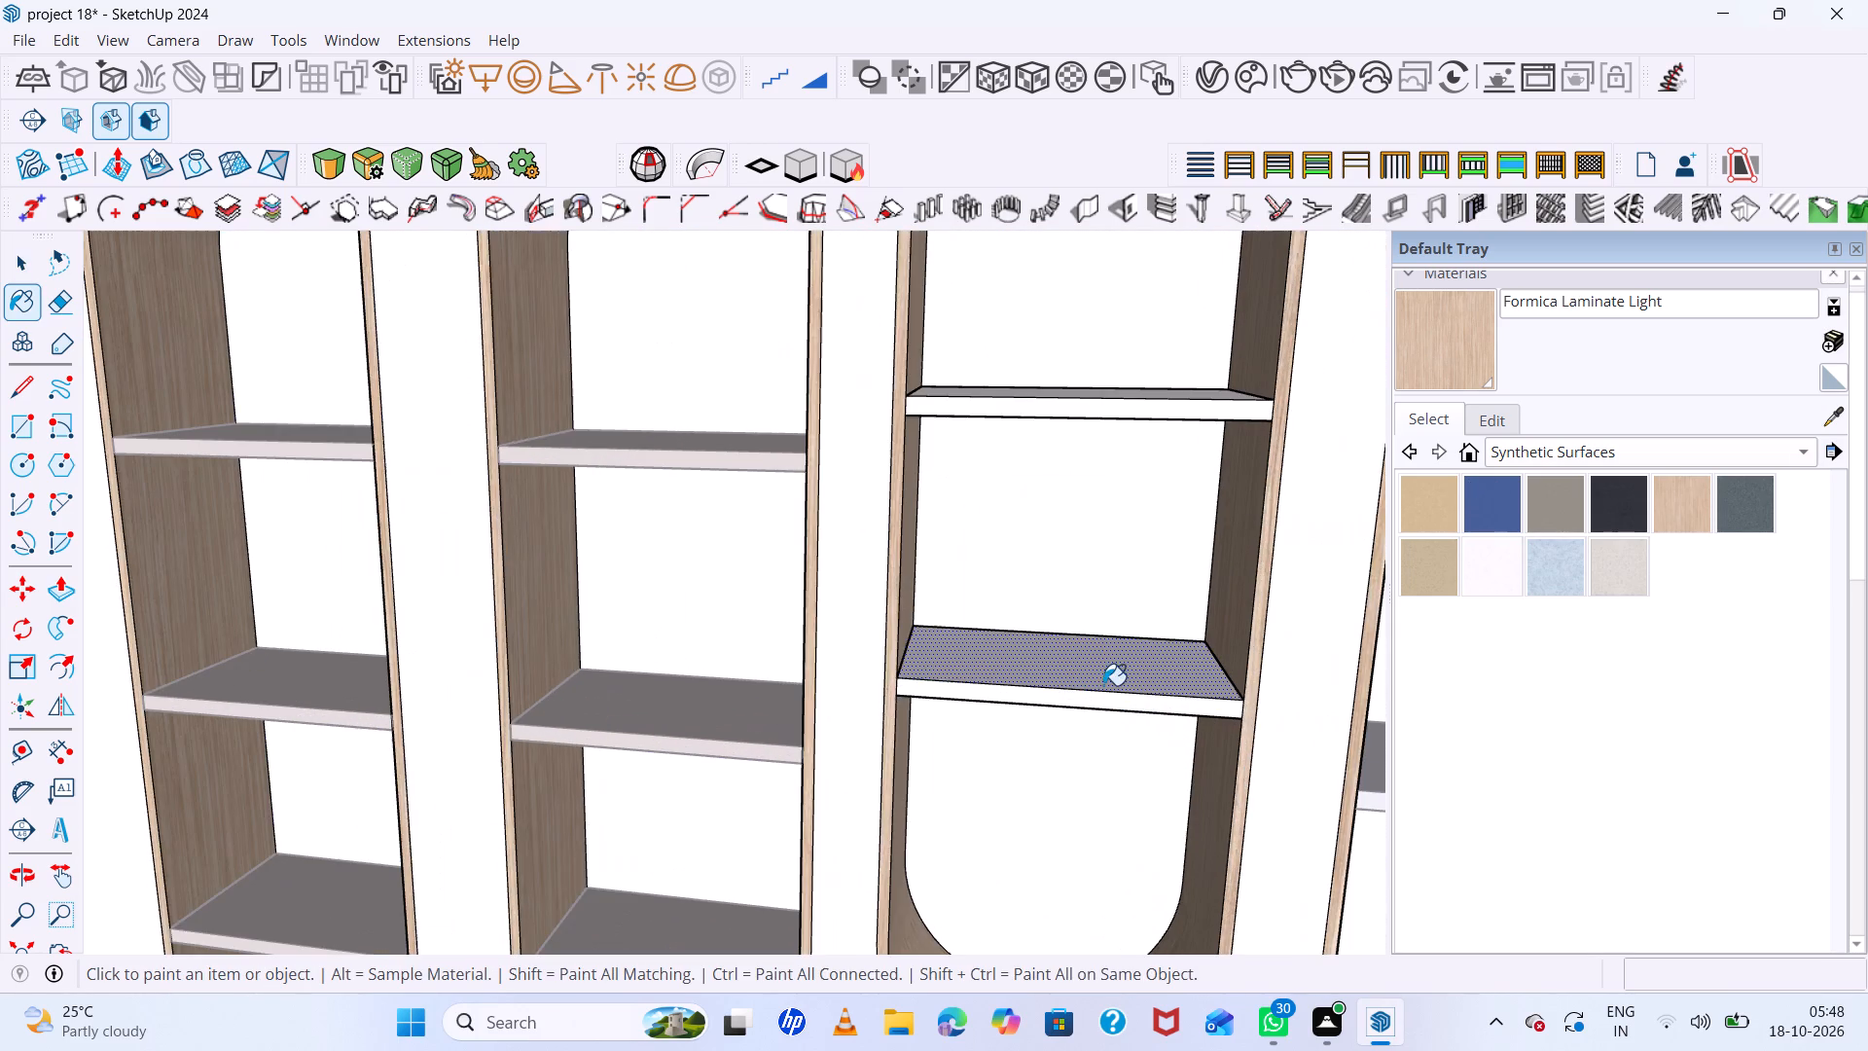
pyautogui.click(1103, 685)
pyautogui.scroll(7, 1091, 730)
pyautogui.click(1090, 660)
pyautogui.moveTo(1104, 736); pyautogui.dragTo(1060, 556, button='middle')
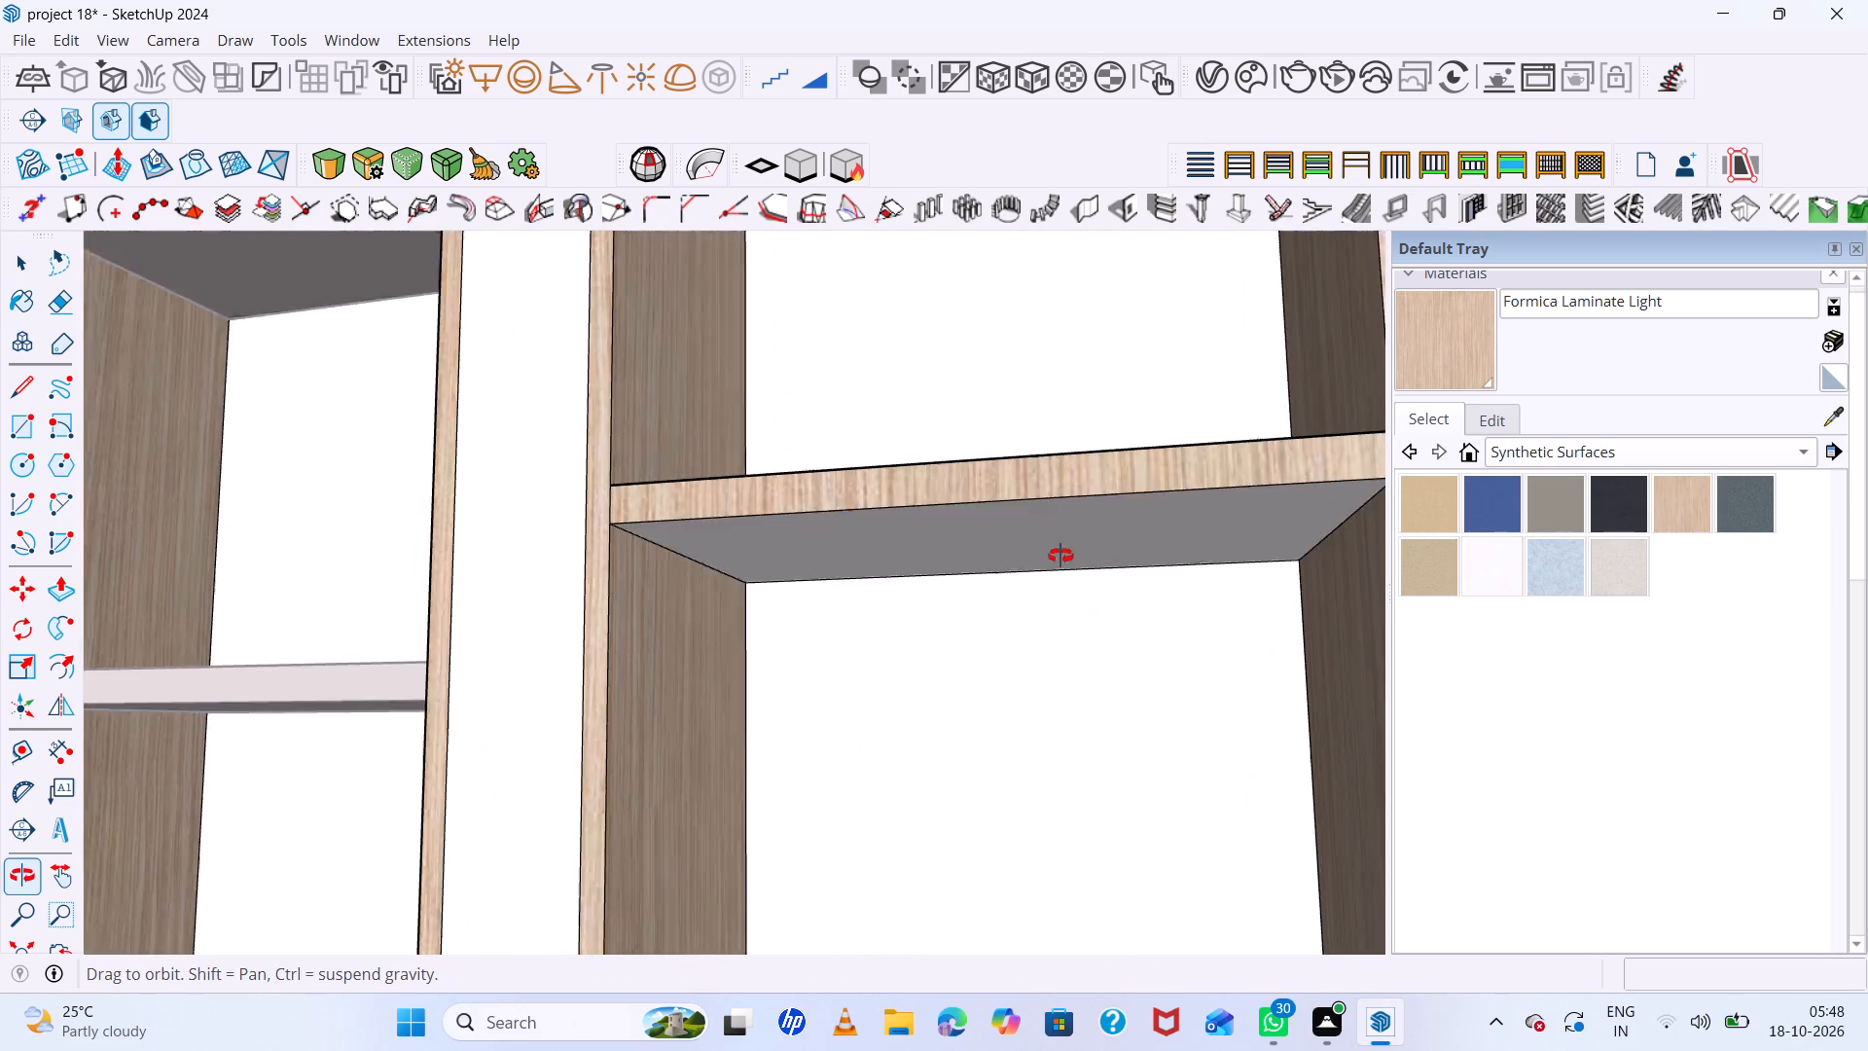
pyautogui.moveTo(1060, 556); pyautogui.dragTo(1060, 501, button='middle')
pyautogui.click(1053, 488)
pyautogui.scroll(-12, 930, 619)
# Paint the top, front edge and underside of the inverted niche's middle shelf with Formica Laminate Light.
pyautogui.moveTo(941, 689); pyautogui.dragTo(1010, 852, button='middle')
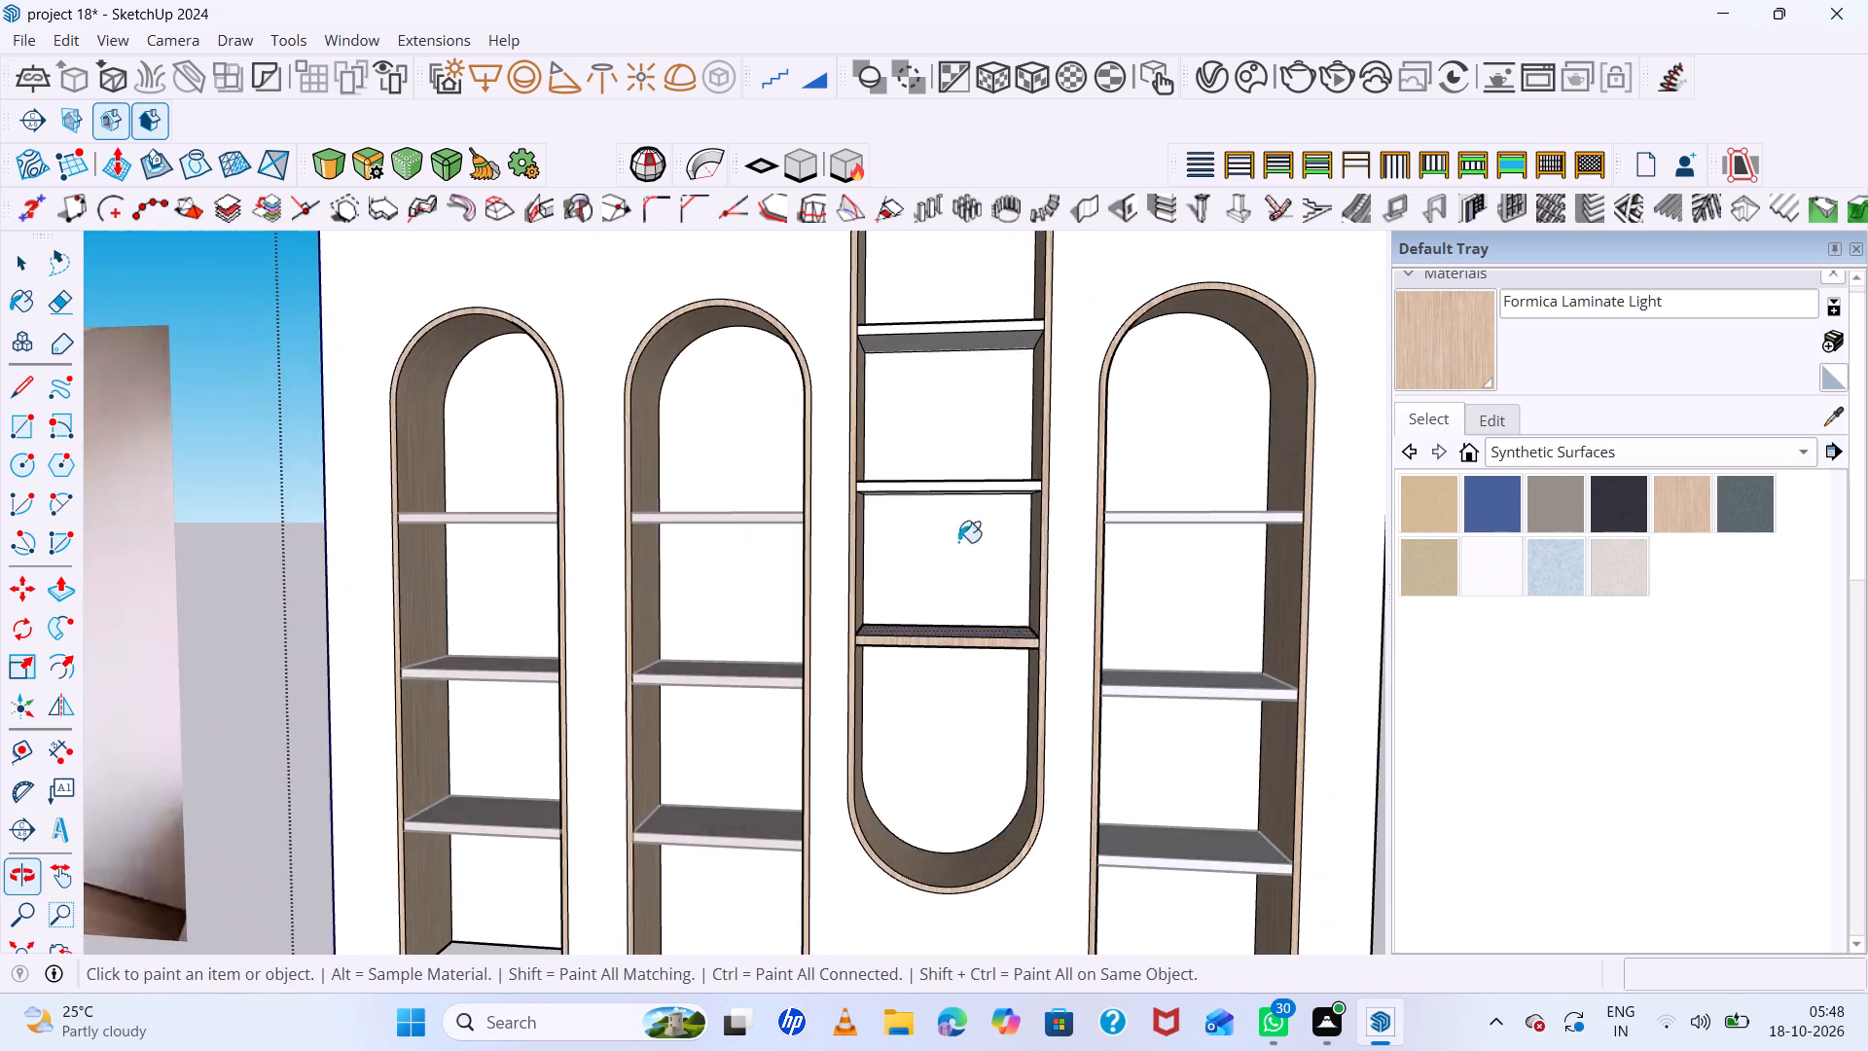
pyautogui.scroll(10, 880, 379)
pyautogui.moveTo(988, 518); pyautogui.dragTo(1053, 696, button='middle')
pyautogui.click(1050, 675)
pyautogui.scroll(3, 1077, 779)
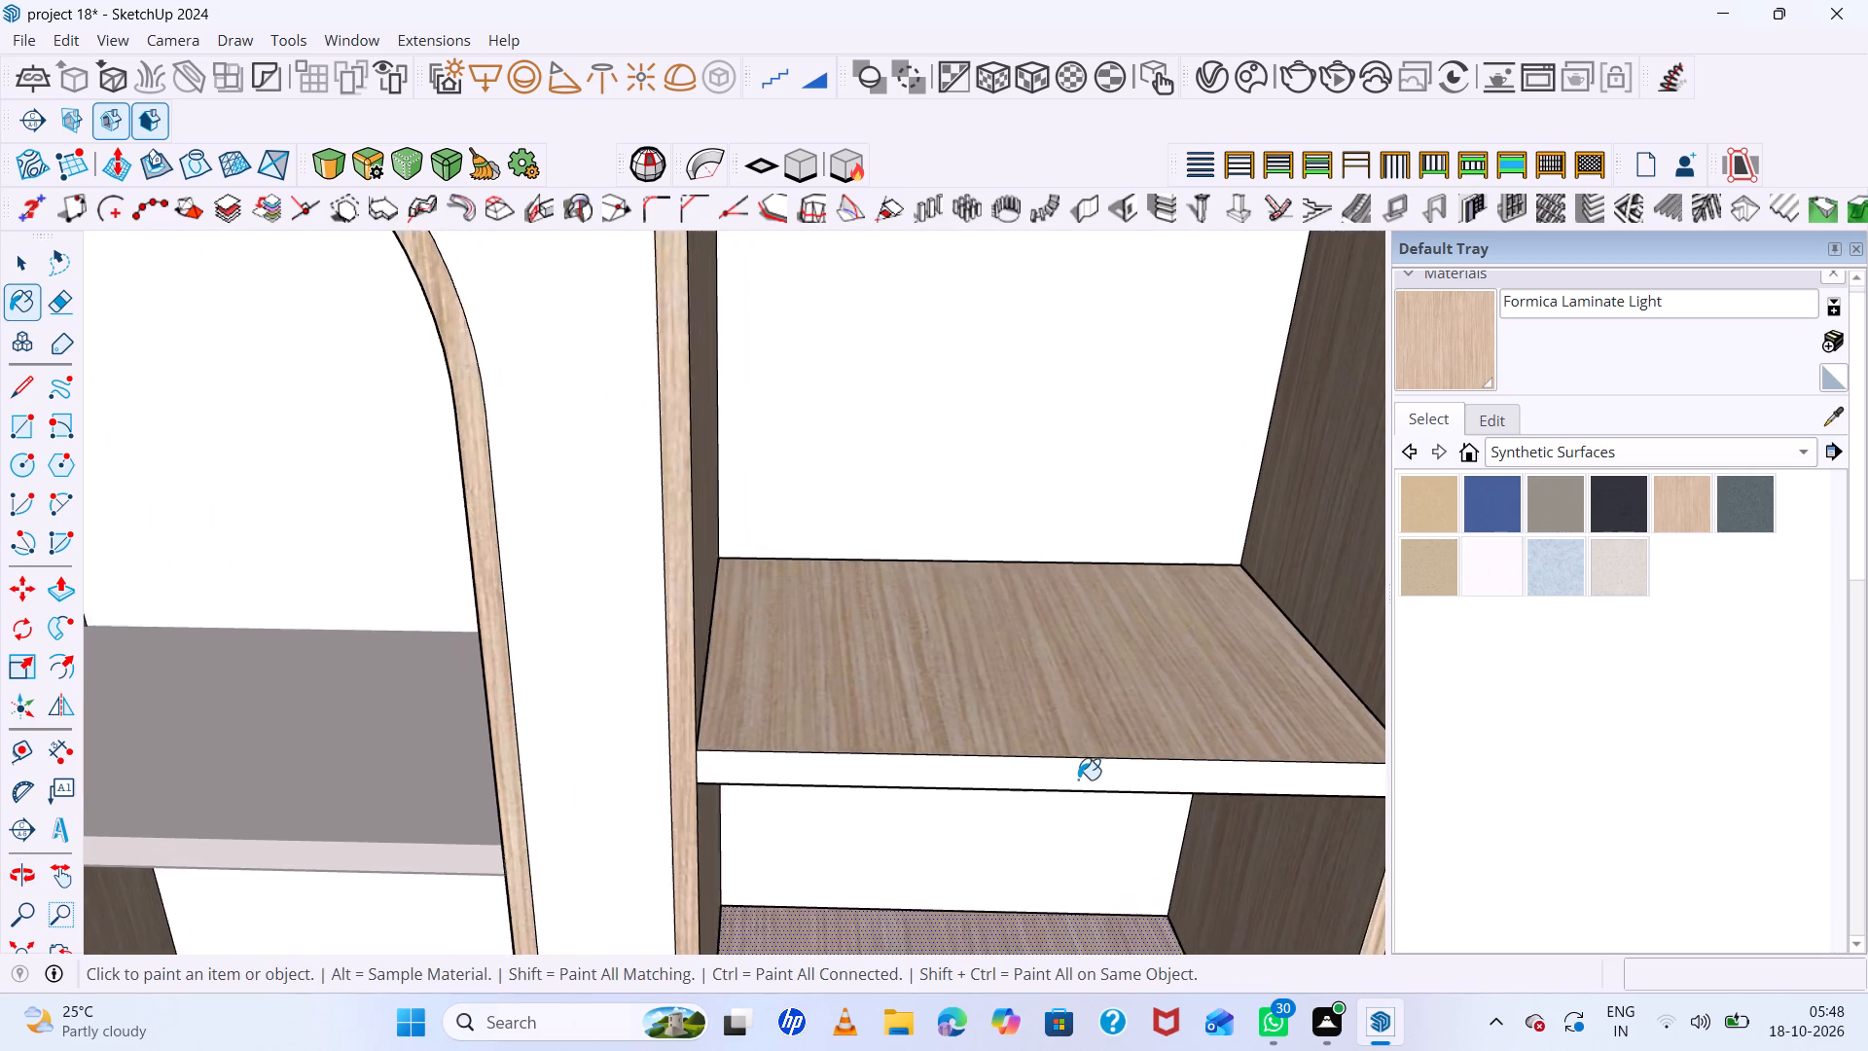
pyautogui.click(1082, 774)
pyautogui.moveTo(1082, 779); pyautogui.dragTo(1002, 413, button='middle')
pyautogui.click(1018, 556)
pyautogui.scroll(-12, 865, 567)
# Paint the top, front edge and underside of the inverted niche's uppermost shelf with Formica Laminate Light.
pyautogui.moveTo(894, 608); pyautogui.dragTo(943, 772, button='middle')
pyautogui.scroll(6, 917, 446)
pyautogui.moveTo(916, 439); pyautogui.dragTo(963, 609, button='middle')
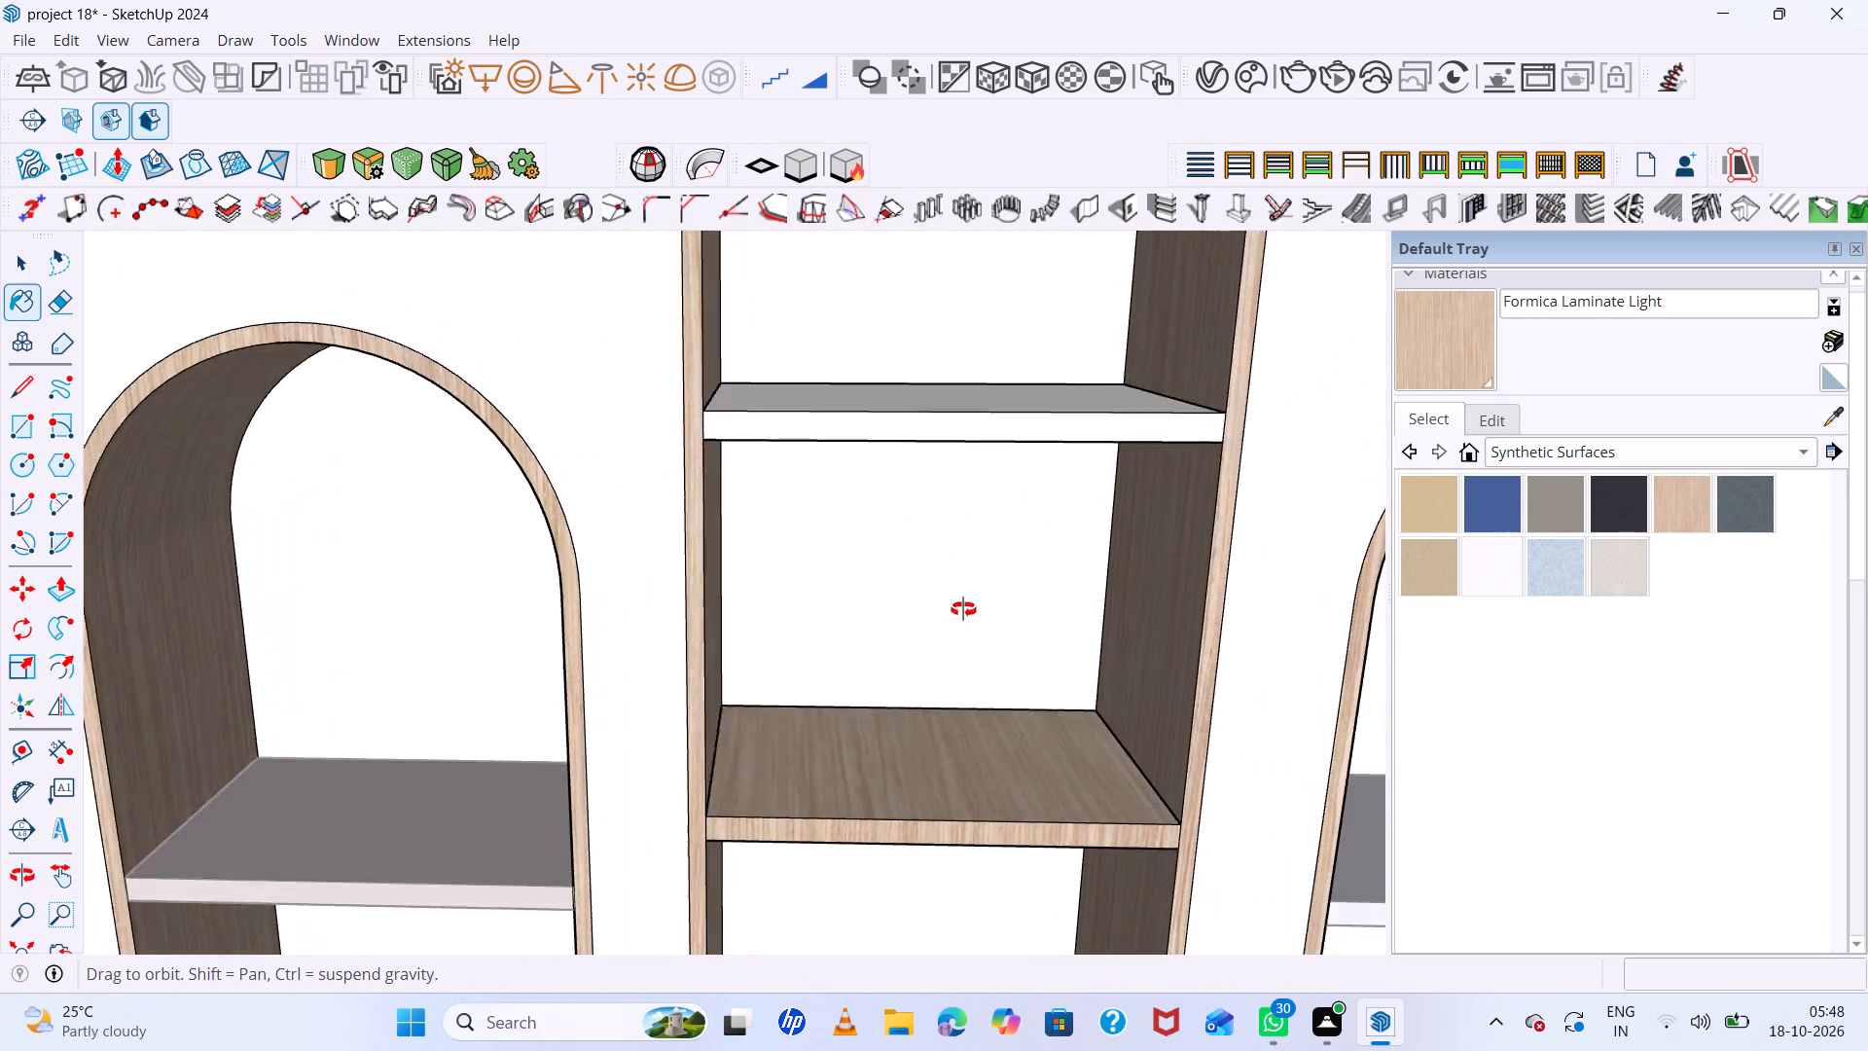
pyautogui.moveTo(963, 609); pyautogui.dragTo(976, 649, button='middle')
pyautogui.click(988, 433)
pyautogui.click(1012, 482)
pyautogui.moveTo(1008, 541); pyautogui.dragTo(916, 254, button='middle')
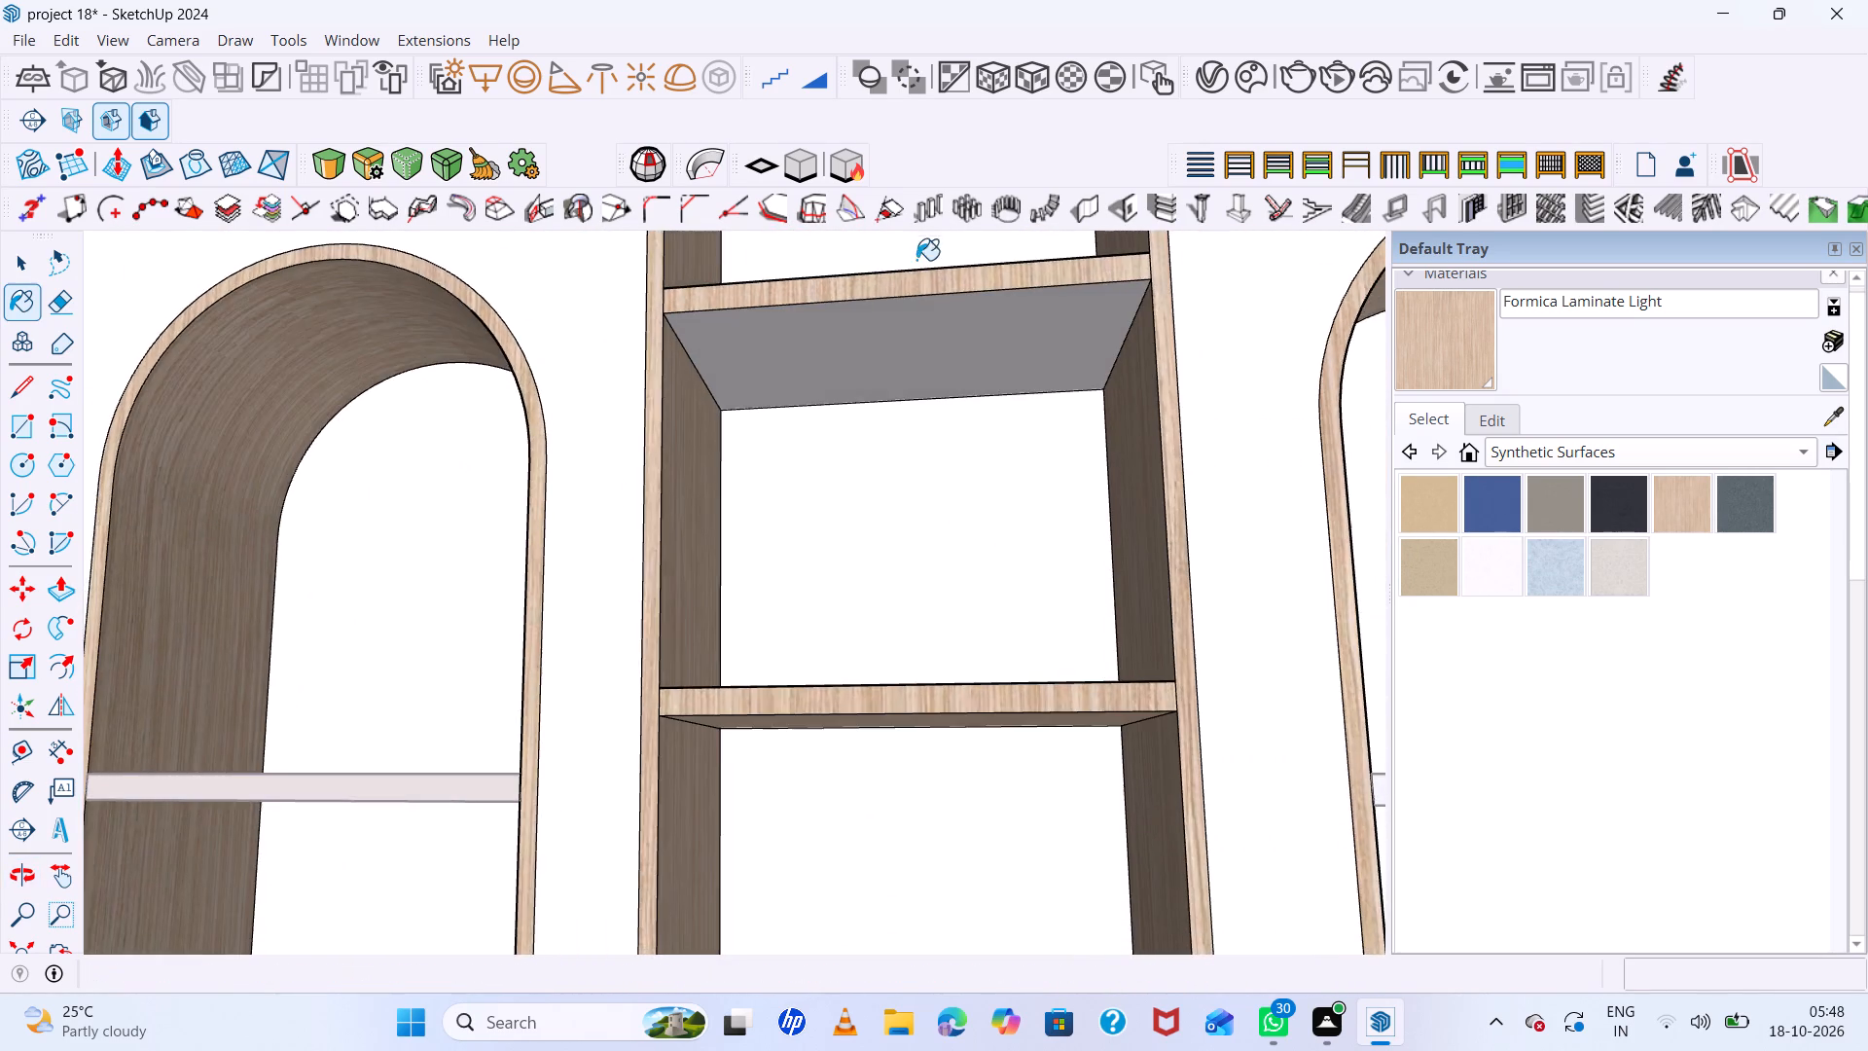
pyautogui.scroll(4, 938, 339)
pyautogui.click(939, 340)
pyautogui.scroll(-19, 797, 391)
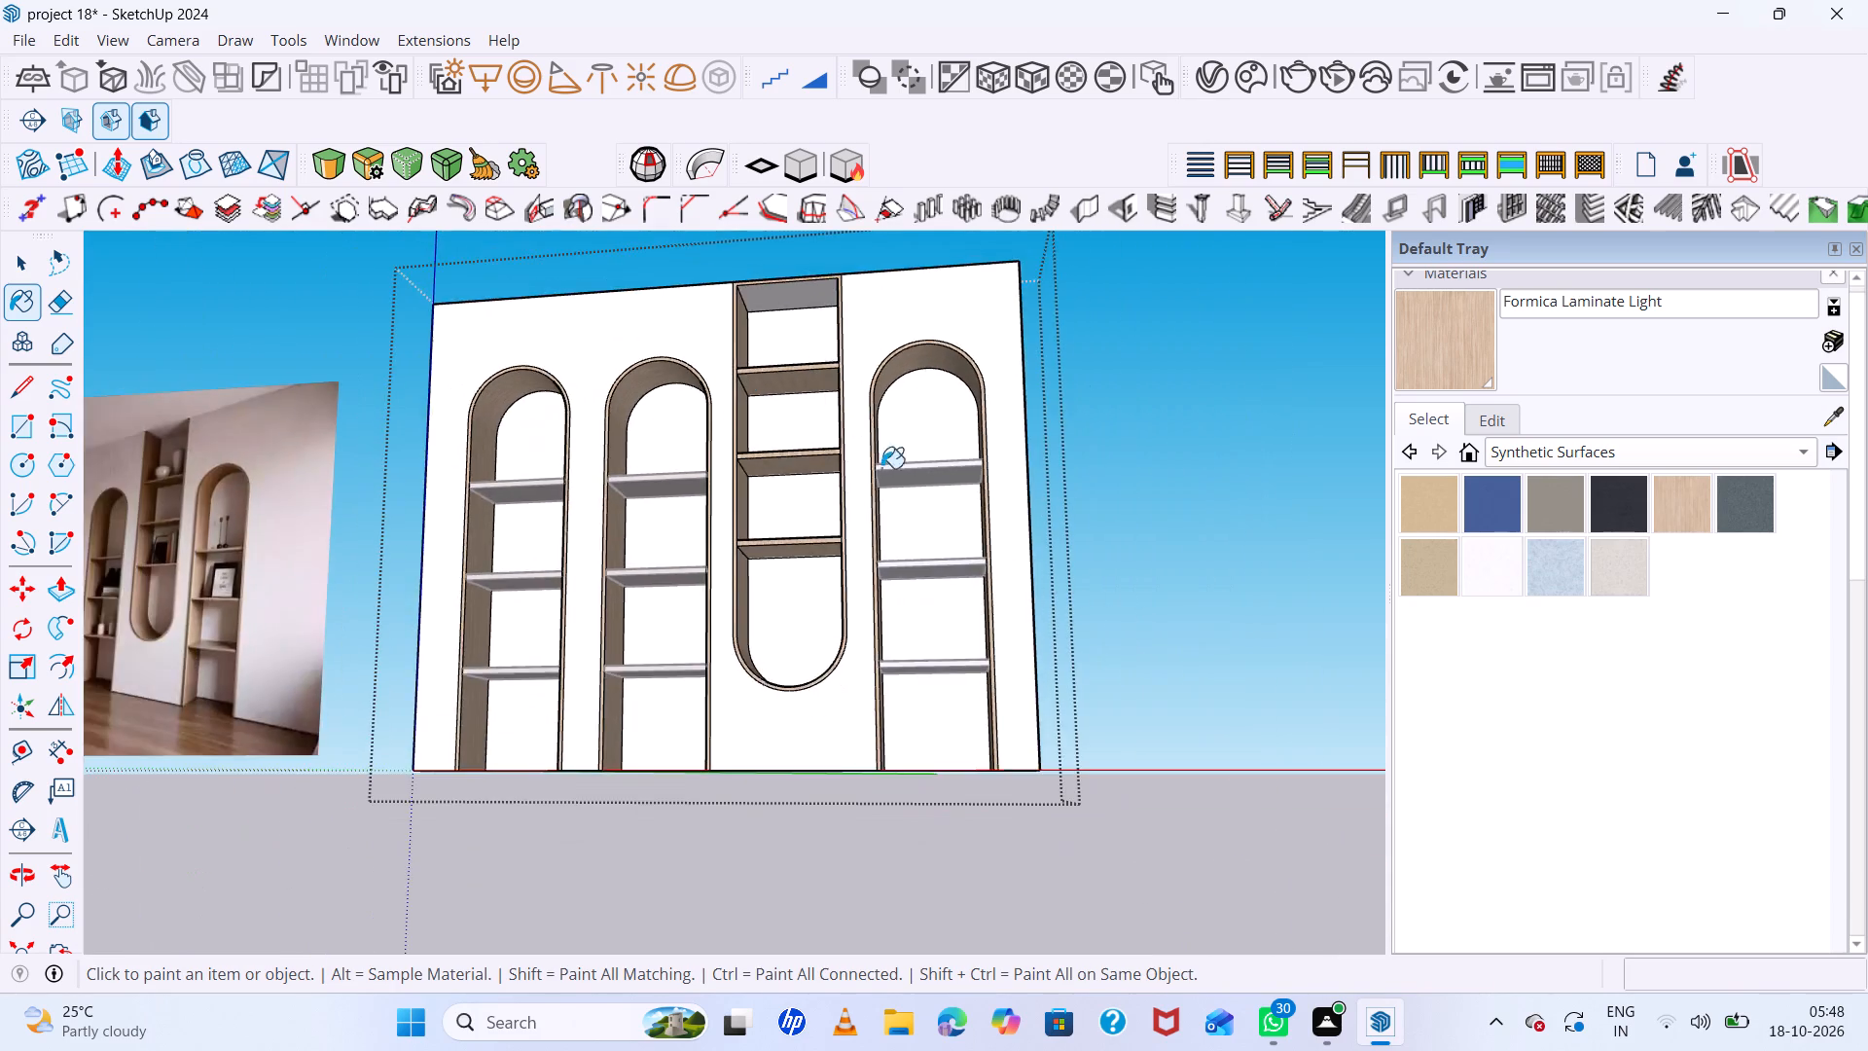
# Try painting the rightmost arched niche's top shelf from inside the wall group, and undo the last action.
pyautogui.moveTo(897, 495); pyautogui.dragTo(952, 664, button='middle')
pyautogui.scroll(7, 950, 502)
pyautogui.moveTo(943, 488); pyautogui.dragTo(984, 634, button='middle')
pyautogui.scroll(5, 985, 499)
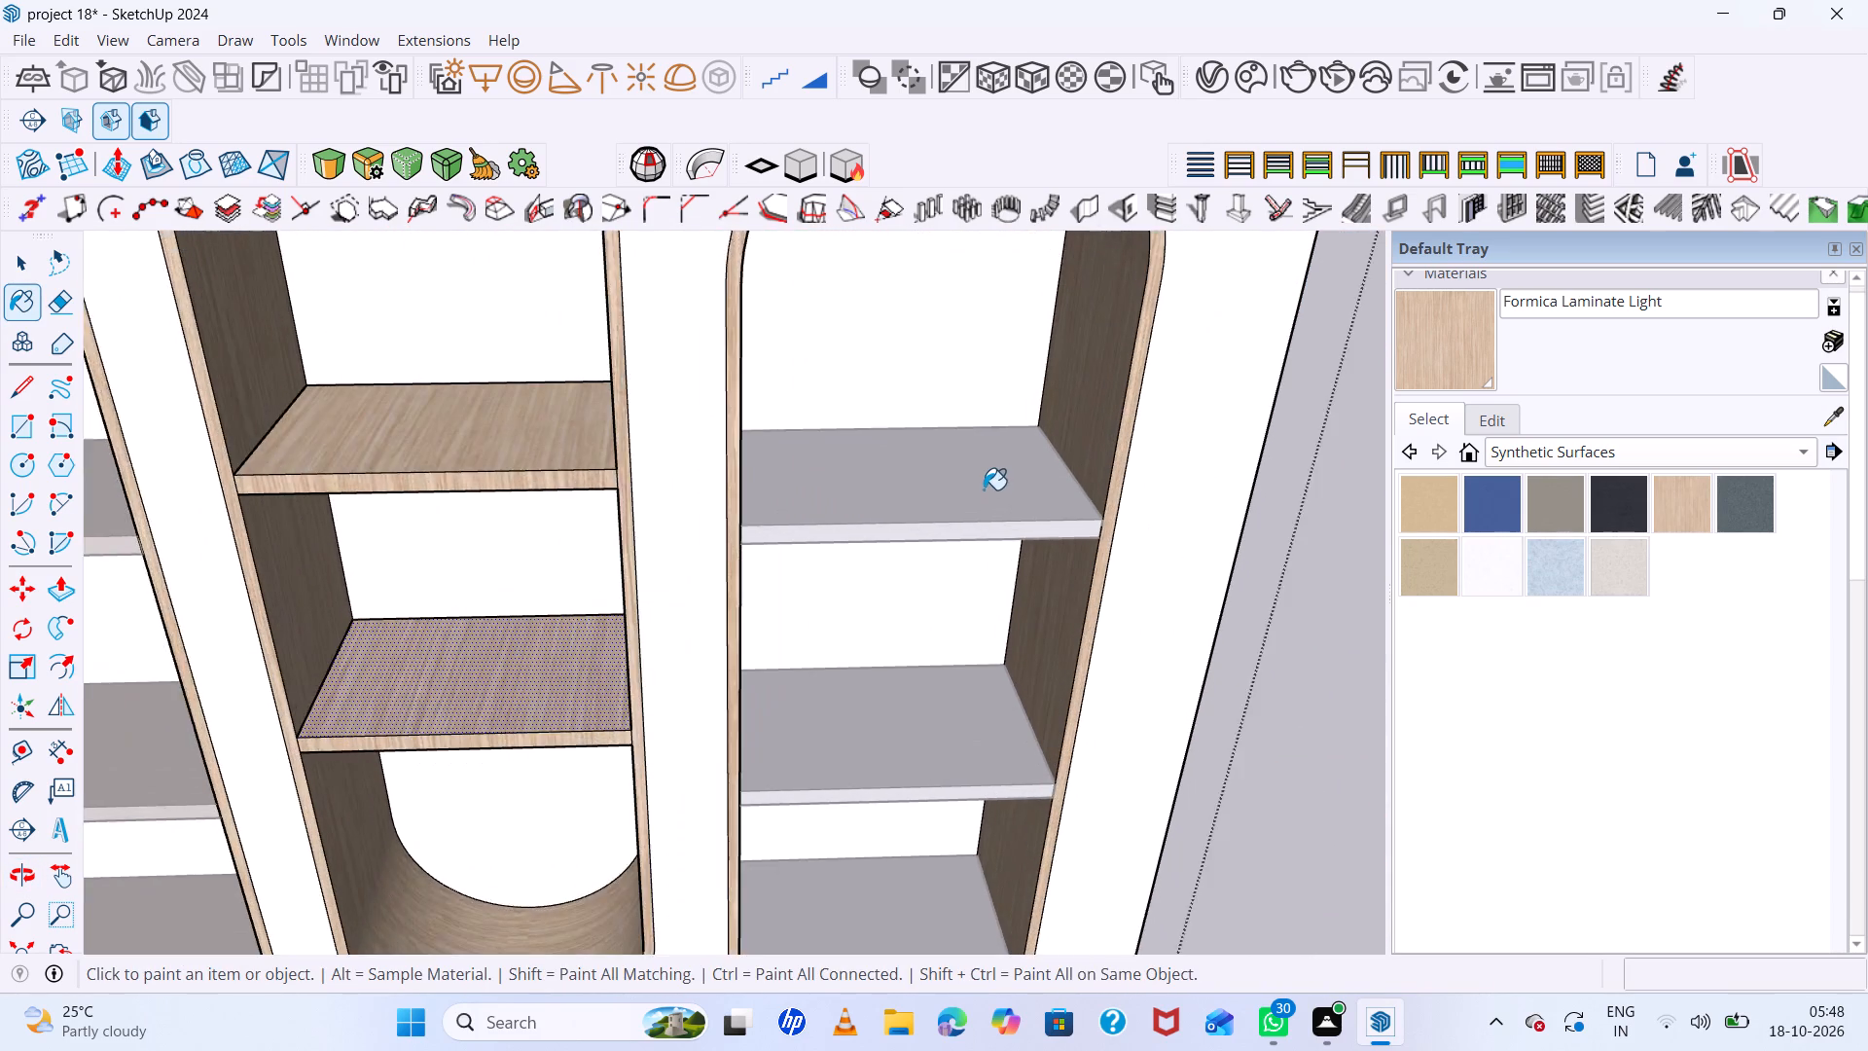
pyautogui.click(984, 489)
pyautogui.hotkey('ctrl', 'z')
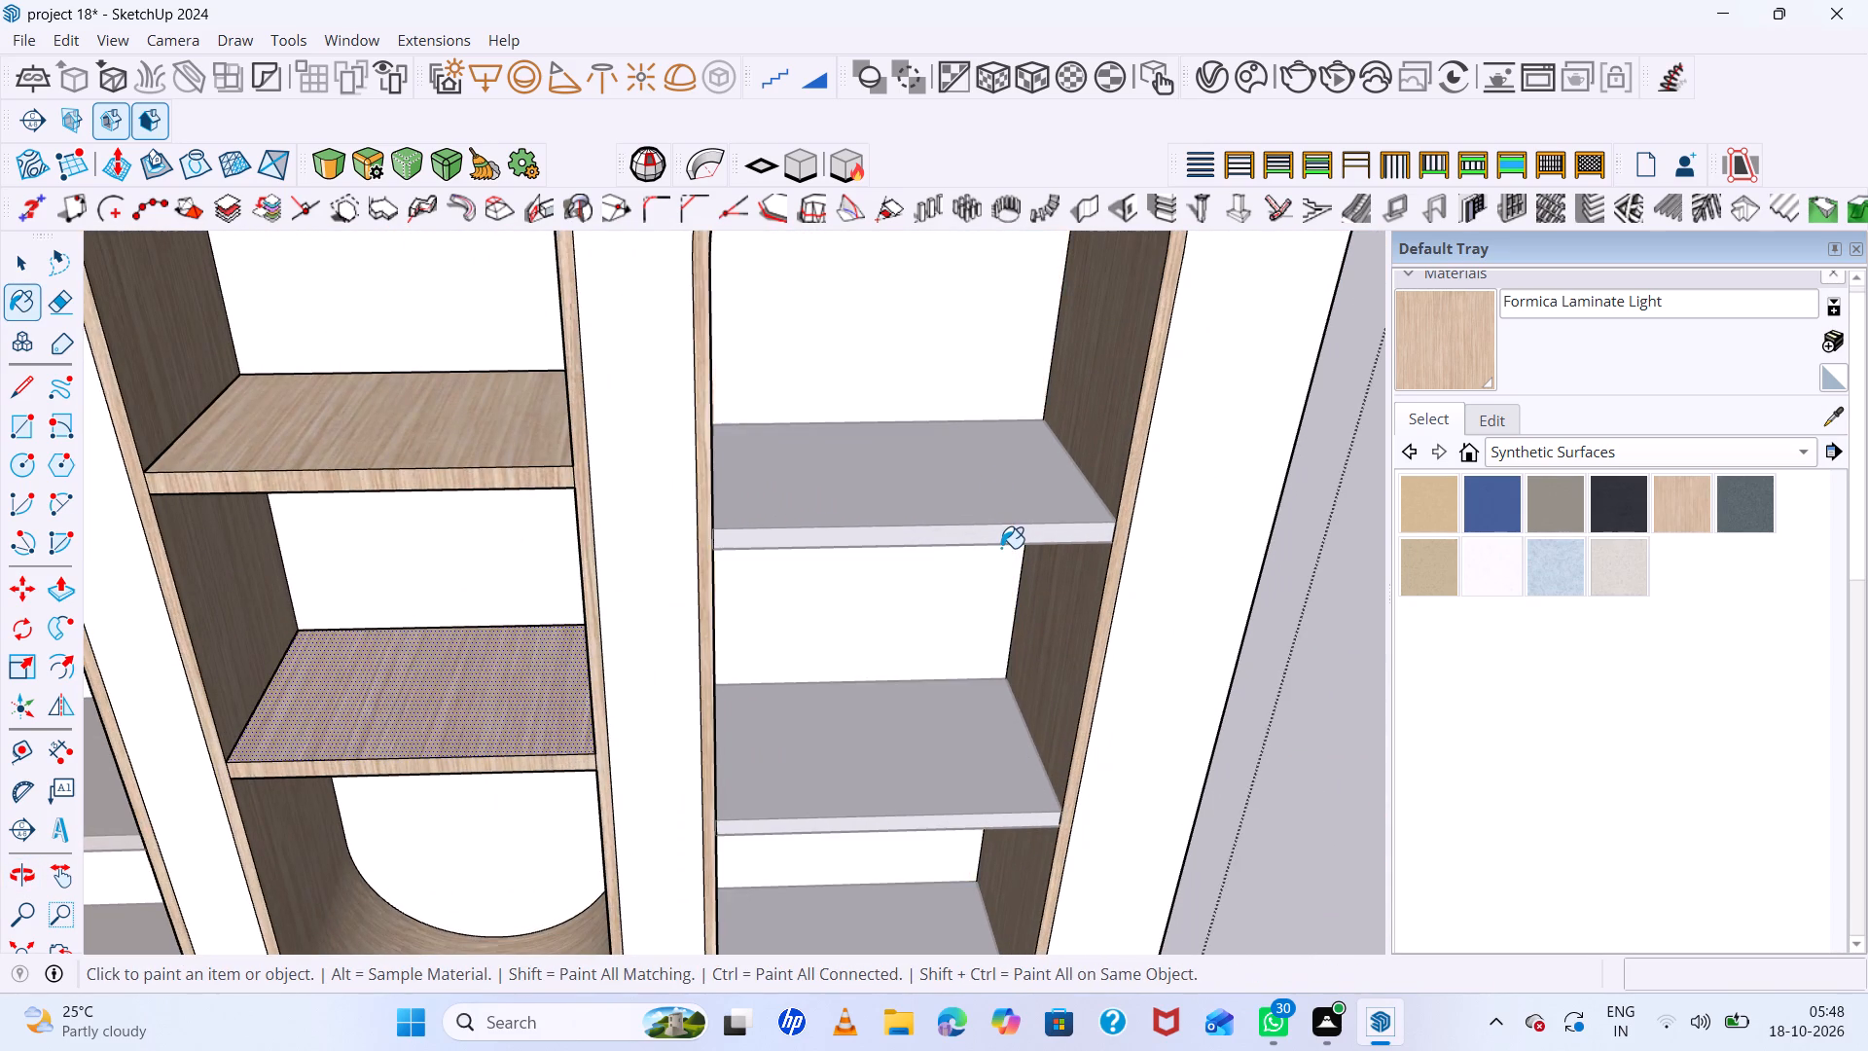
# Close the wall group and paint the rightmost arched niche's shelf set with Formica Laminate Light.
pyautogui.scroll(-6, 1001, 548)
pyautogui.press('space')
pyautogui.click(1256, 532)
pyautogui.scroll(5, 1036, 533)
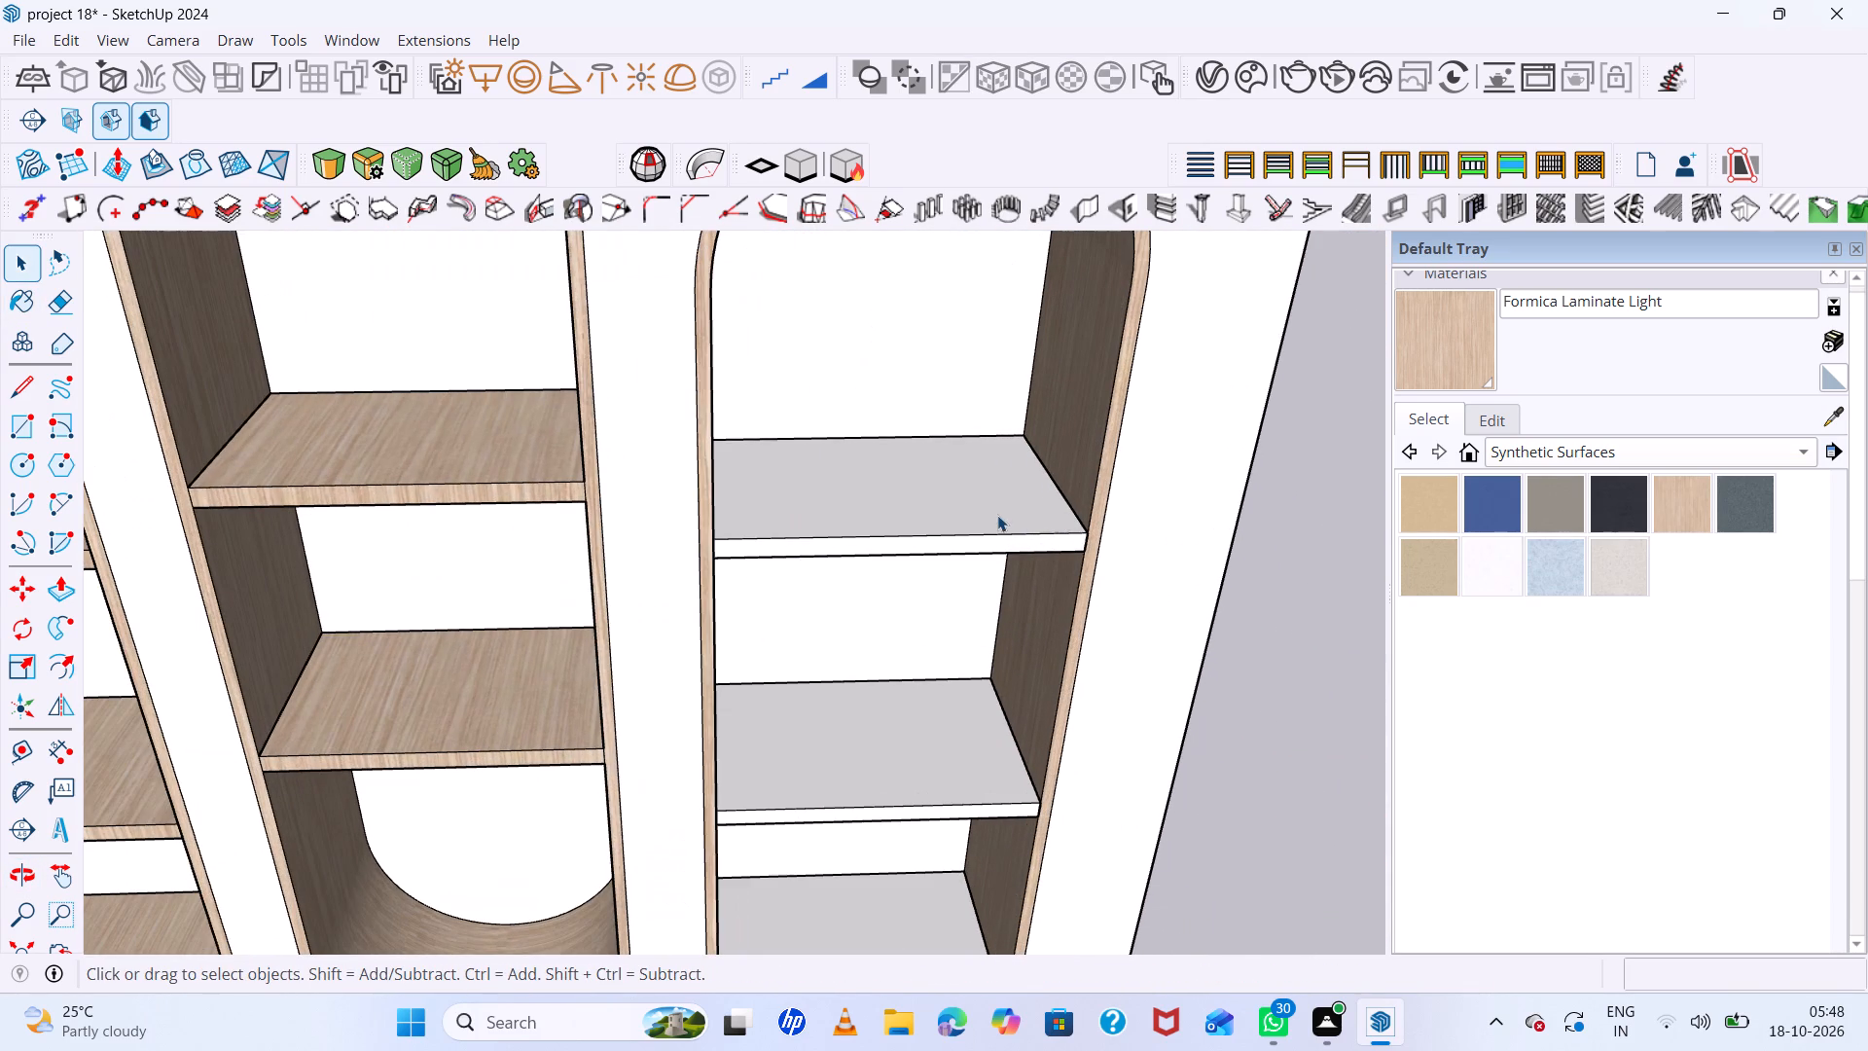
pyautogui.click(997, 515)
pyautogui.click(1417, 344)
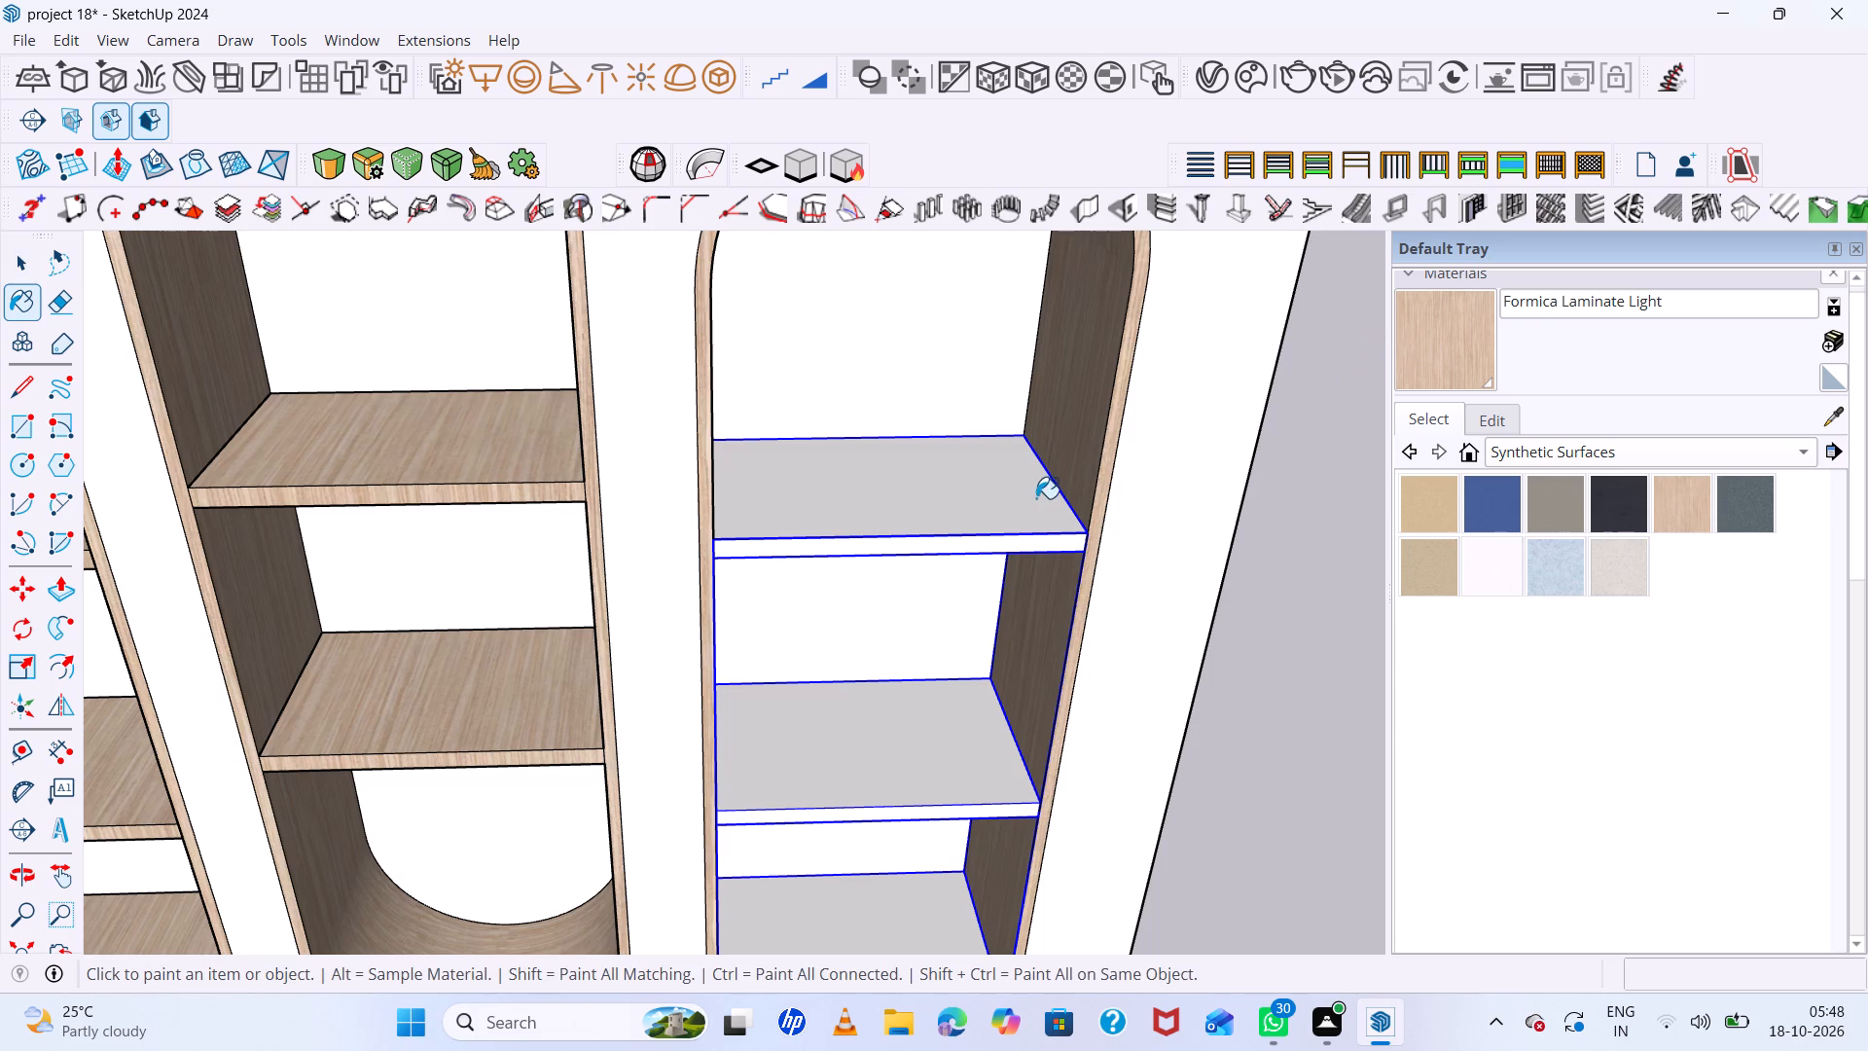
pyautogui.click(1036, 498)
pyautogui.scroll(-12, 986, 531)
# Clear the selection and examine the laminated niches and shelves from several sides against the reference photo.
pyautogui.moveTo(1149, 586); pyautogui.dragTo(808, 439, button='middle')
pyautogui.middleClick(808, 439)
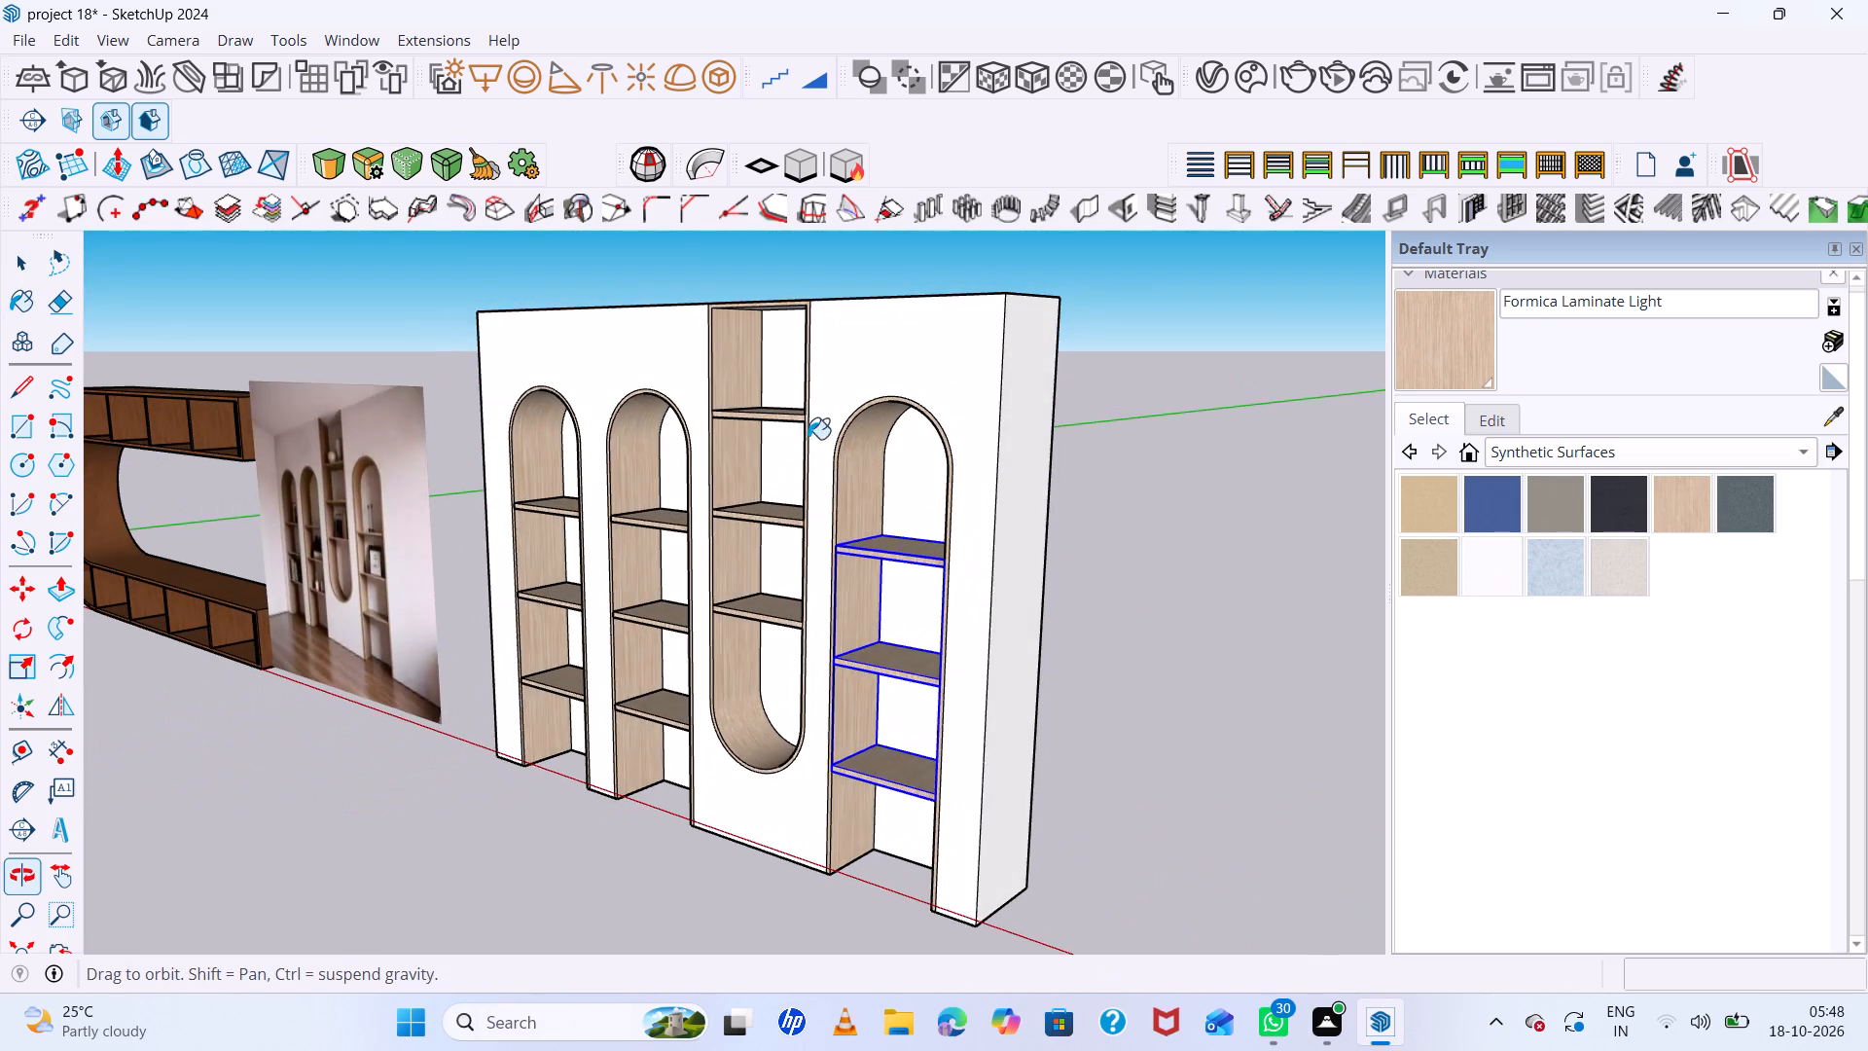
pyautogui.press('space')
pyautogui.click(1155, 487)
pyautogui.scroll(6, 803, 531)
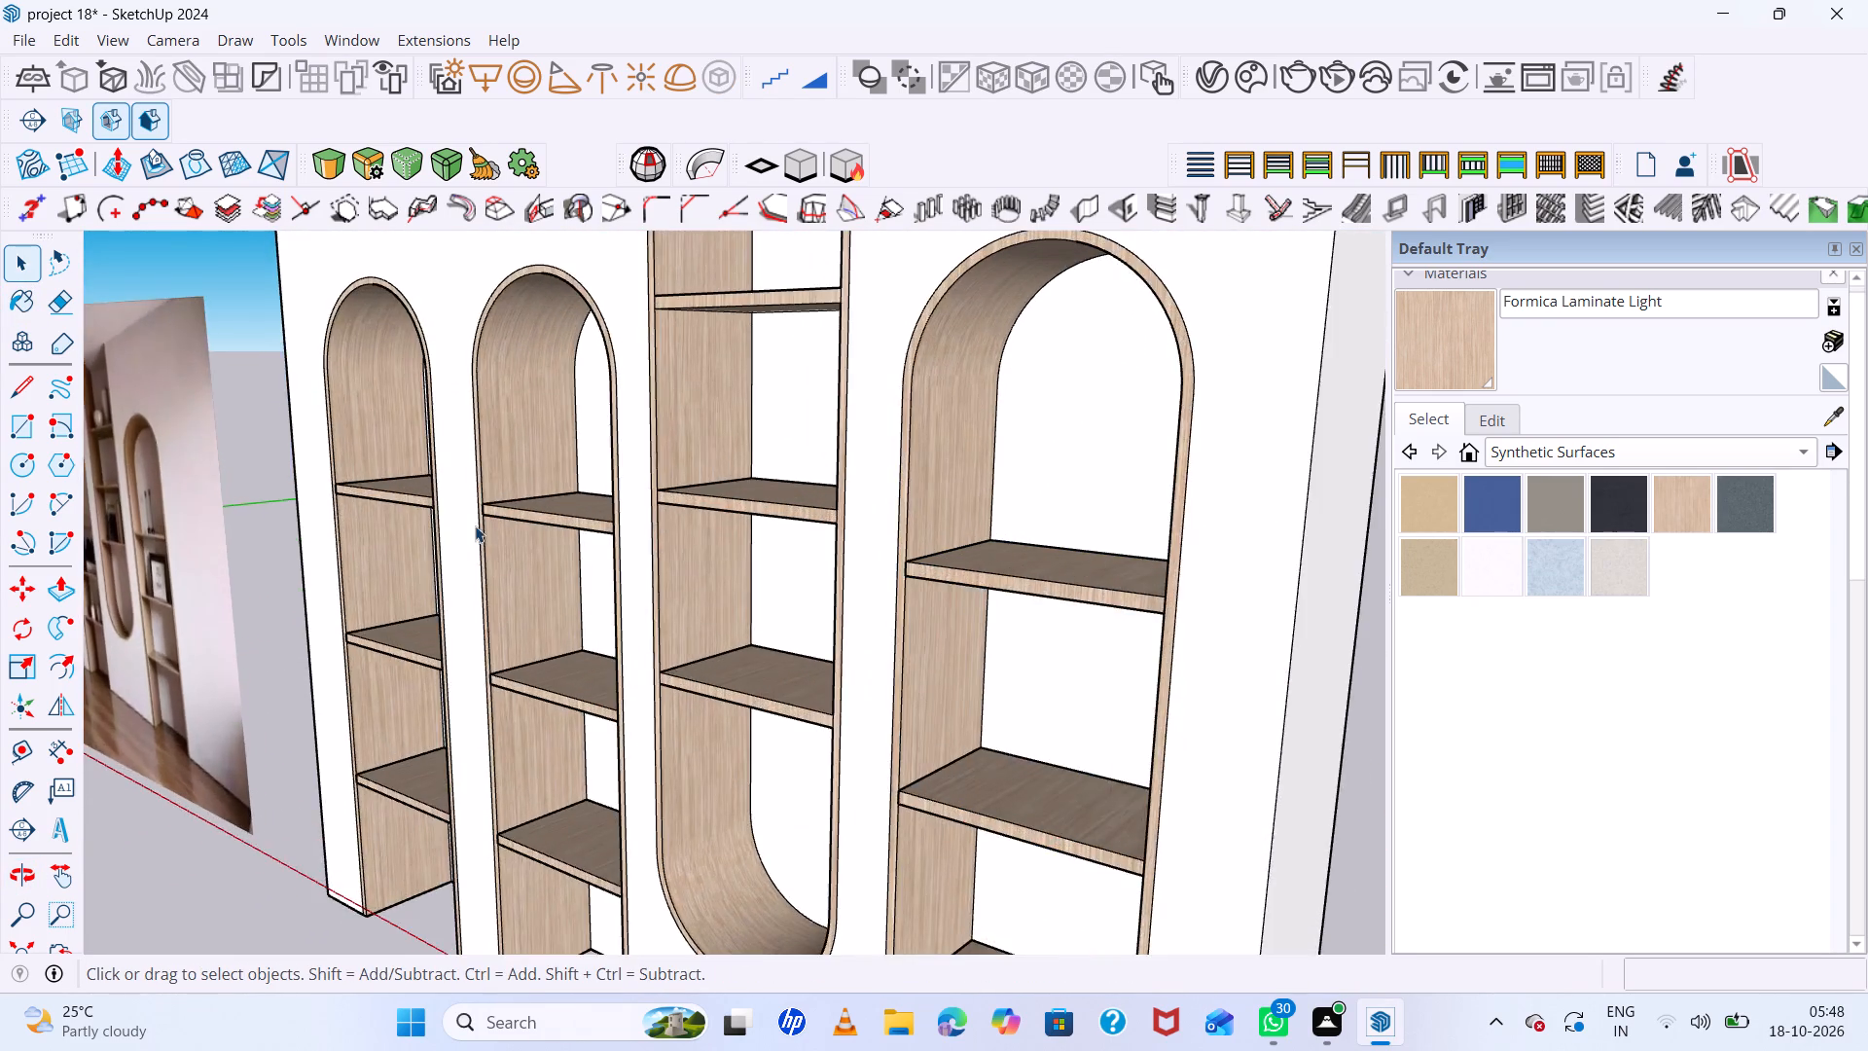
pyautogui.moveTo(485, 525); pyautogui.dragTo(848, 574, button='middle')
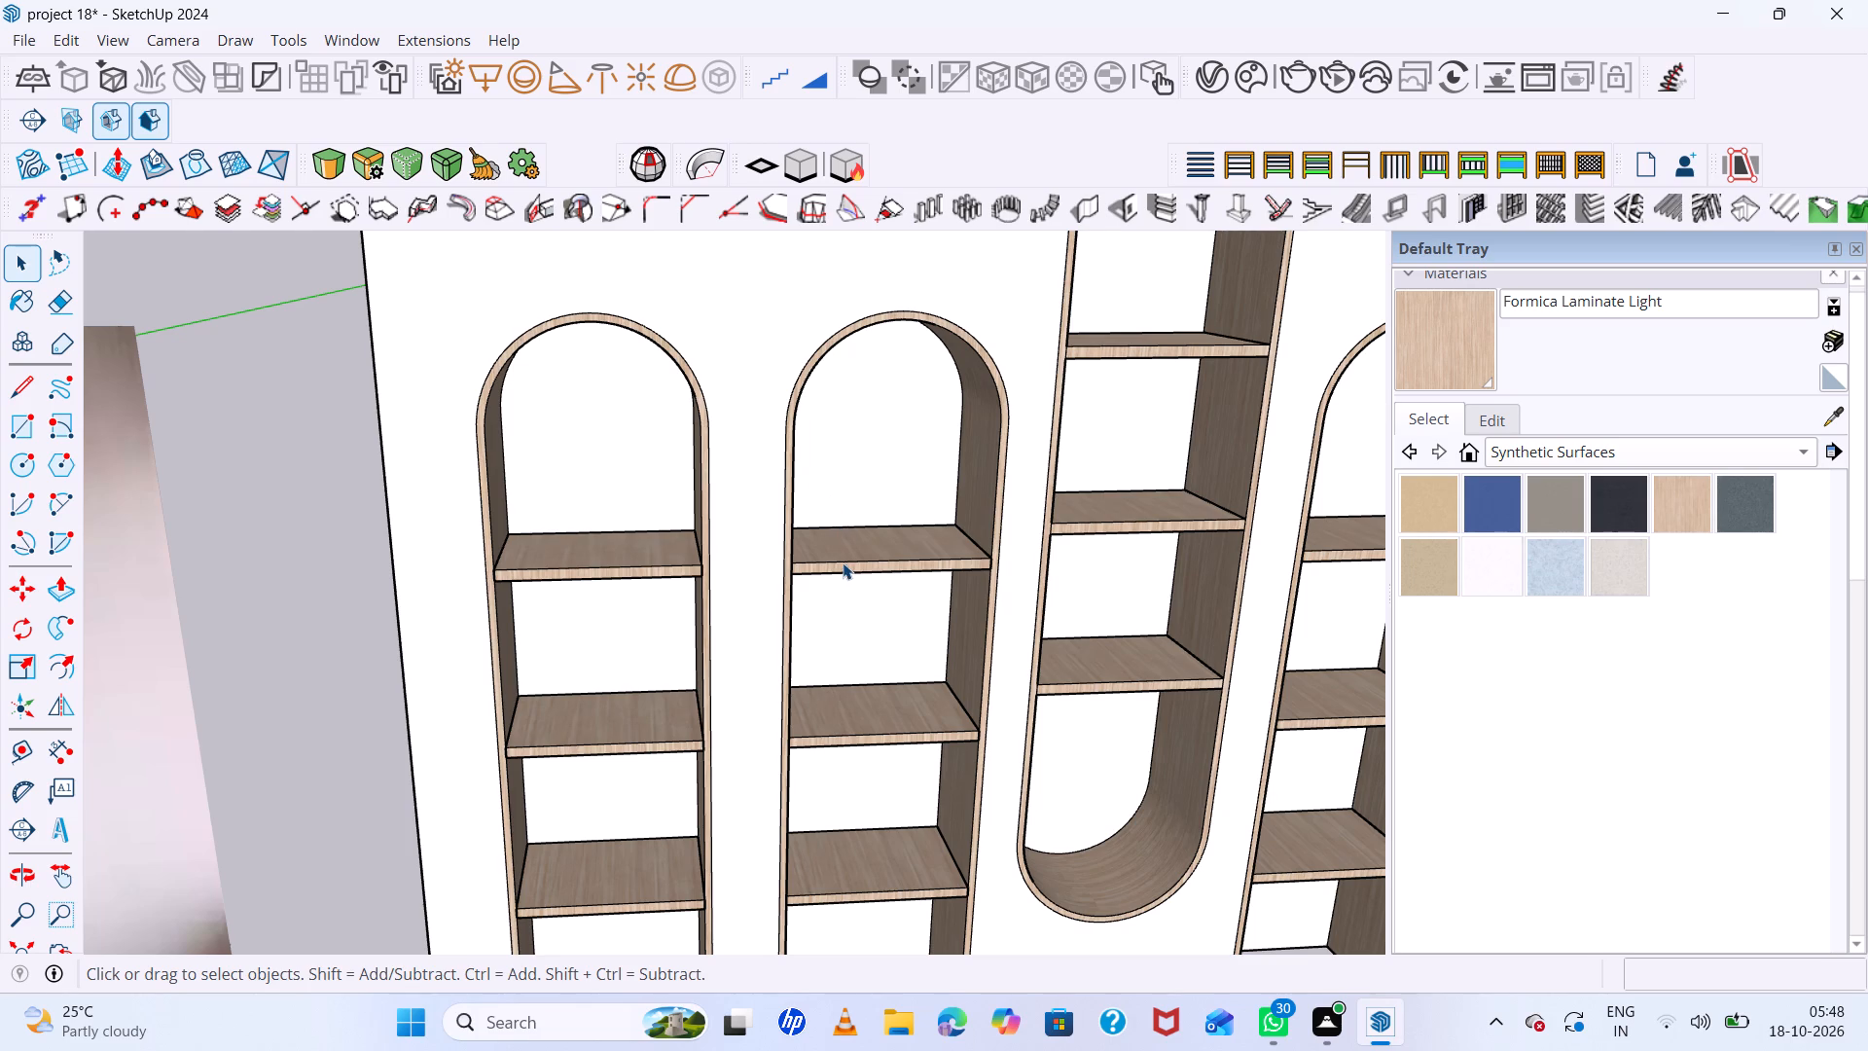
pyautogui.scroll(-10, 839, 566)
pyautogui.scroll(11, 388, 656)
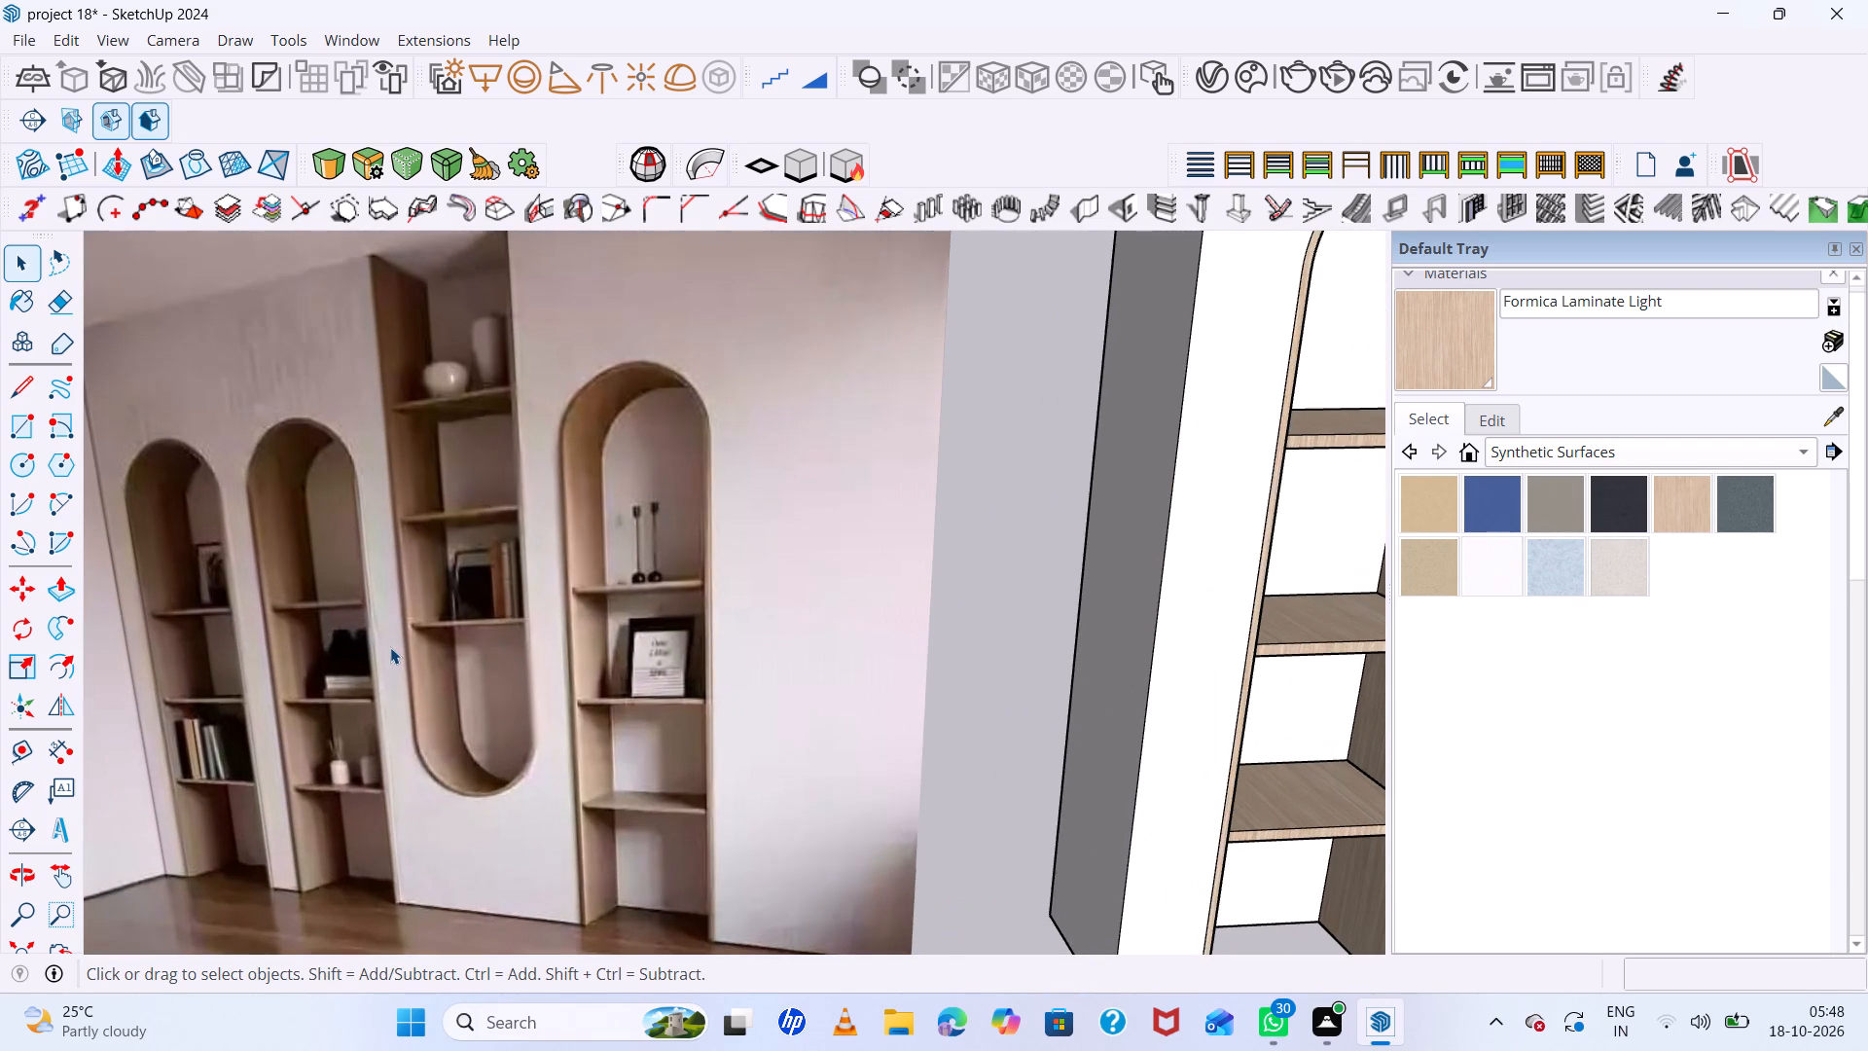
pyautogui.scroll(-16, 390, 647)
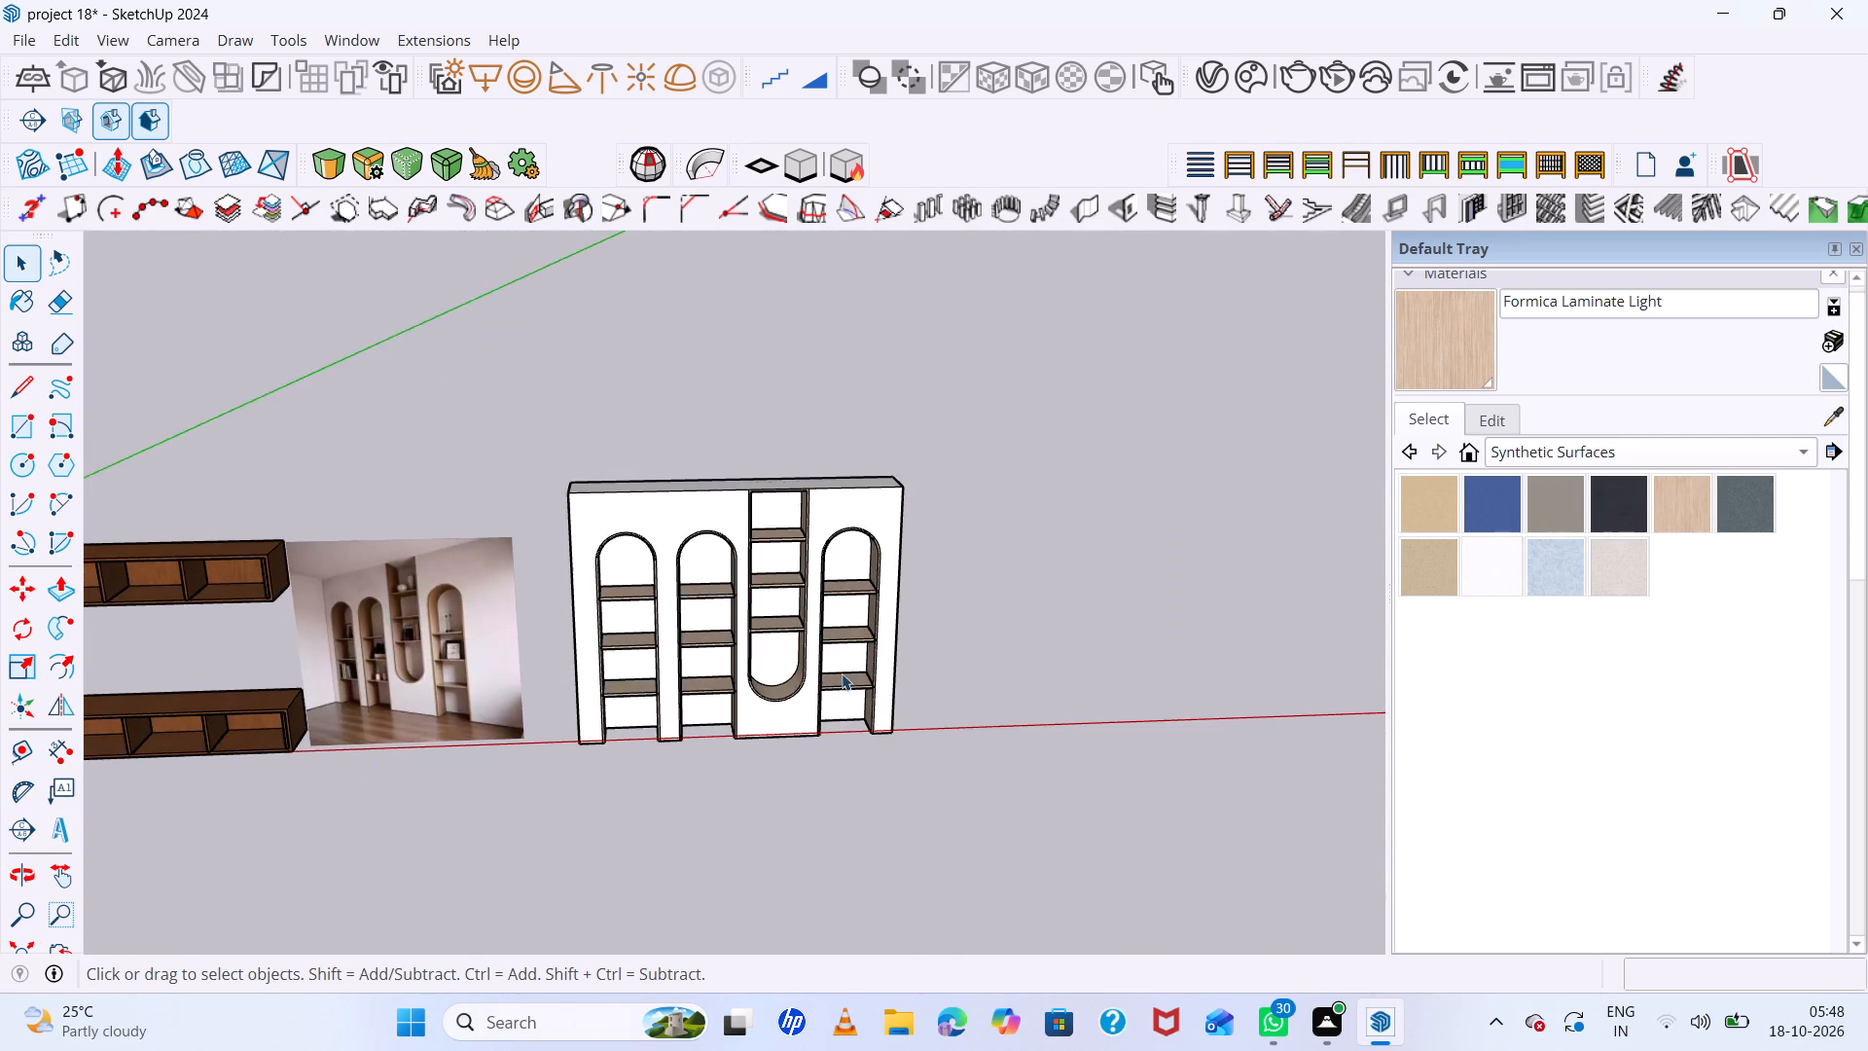
pyautogui.moveTo(842, 673); pyautogui.dragTo(637, 637, button='middle')
pyautogui.scroll(5, 928, 672)
pyautogui.moveTo(815, 657); pyautogui.dragTo(954, 406, button='middle')
pyautogui.scroll(1, 820, 613)
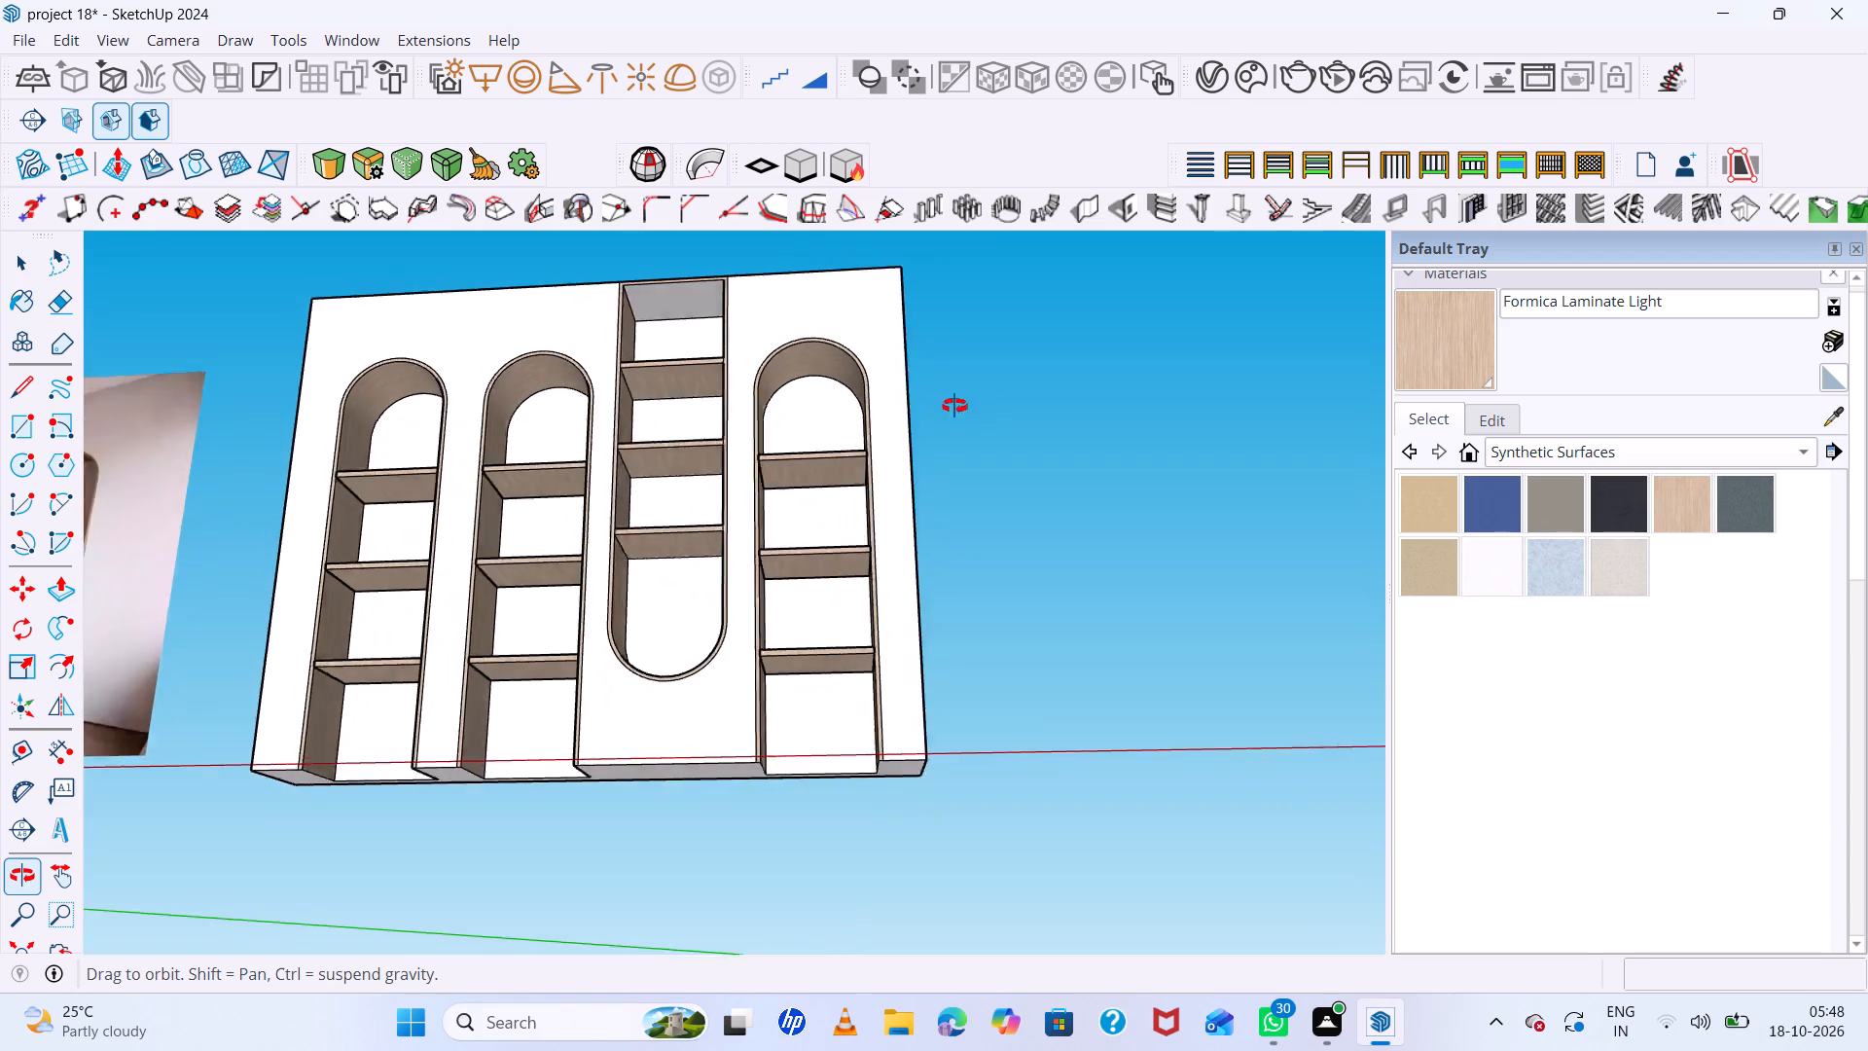
pyautogui.moveTo(954, 406); pyautogui.dragTo(671, 897, button='middle')
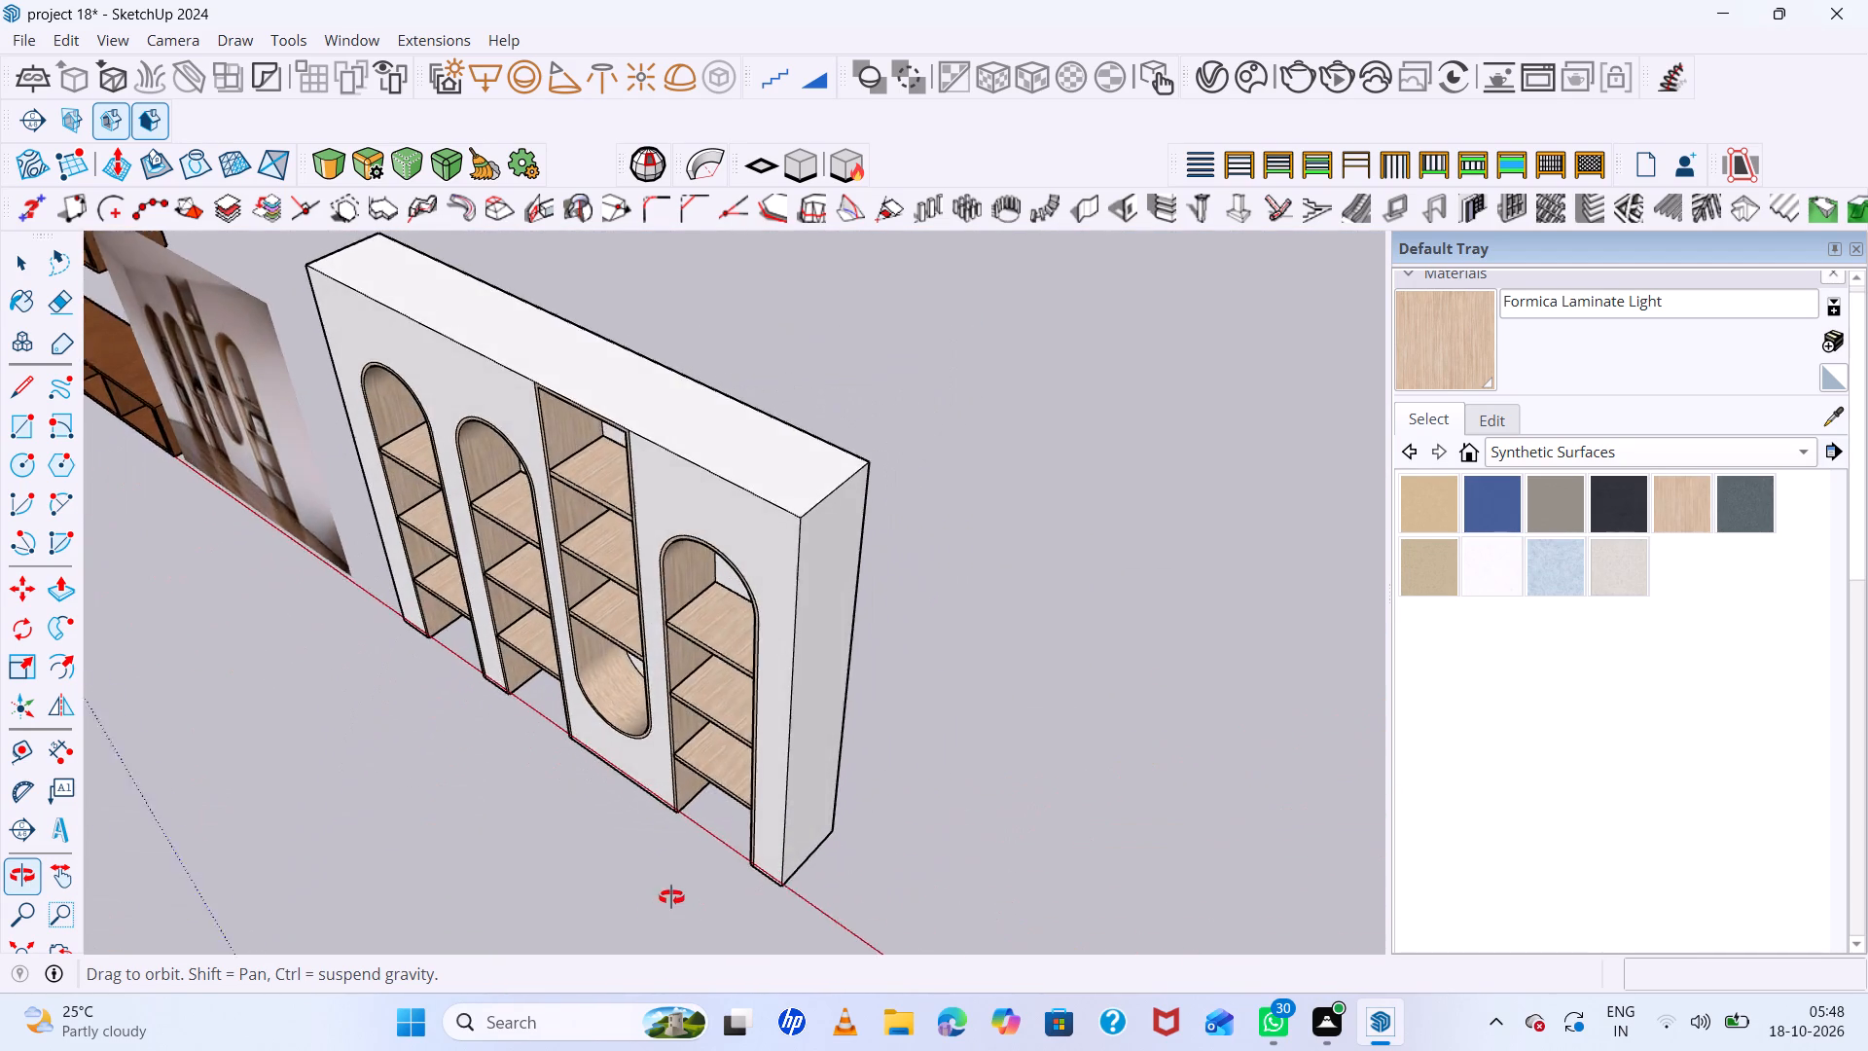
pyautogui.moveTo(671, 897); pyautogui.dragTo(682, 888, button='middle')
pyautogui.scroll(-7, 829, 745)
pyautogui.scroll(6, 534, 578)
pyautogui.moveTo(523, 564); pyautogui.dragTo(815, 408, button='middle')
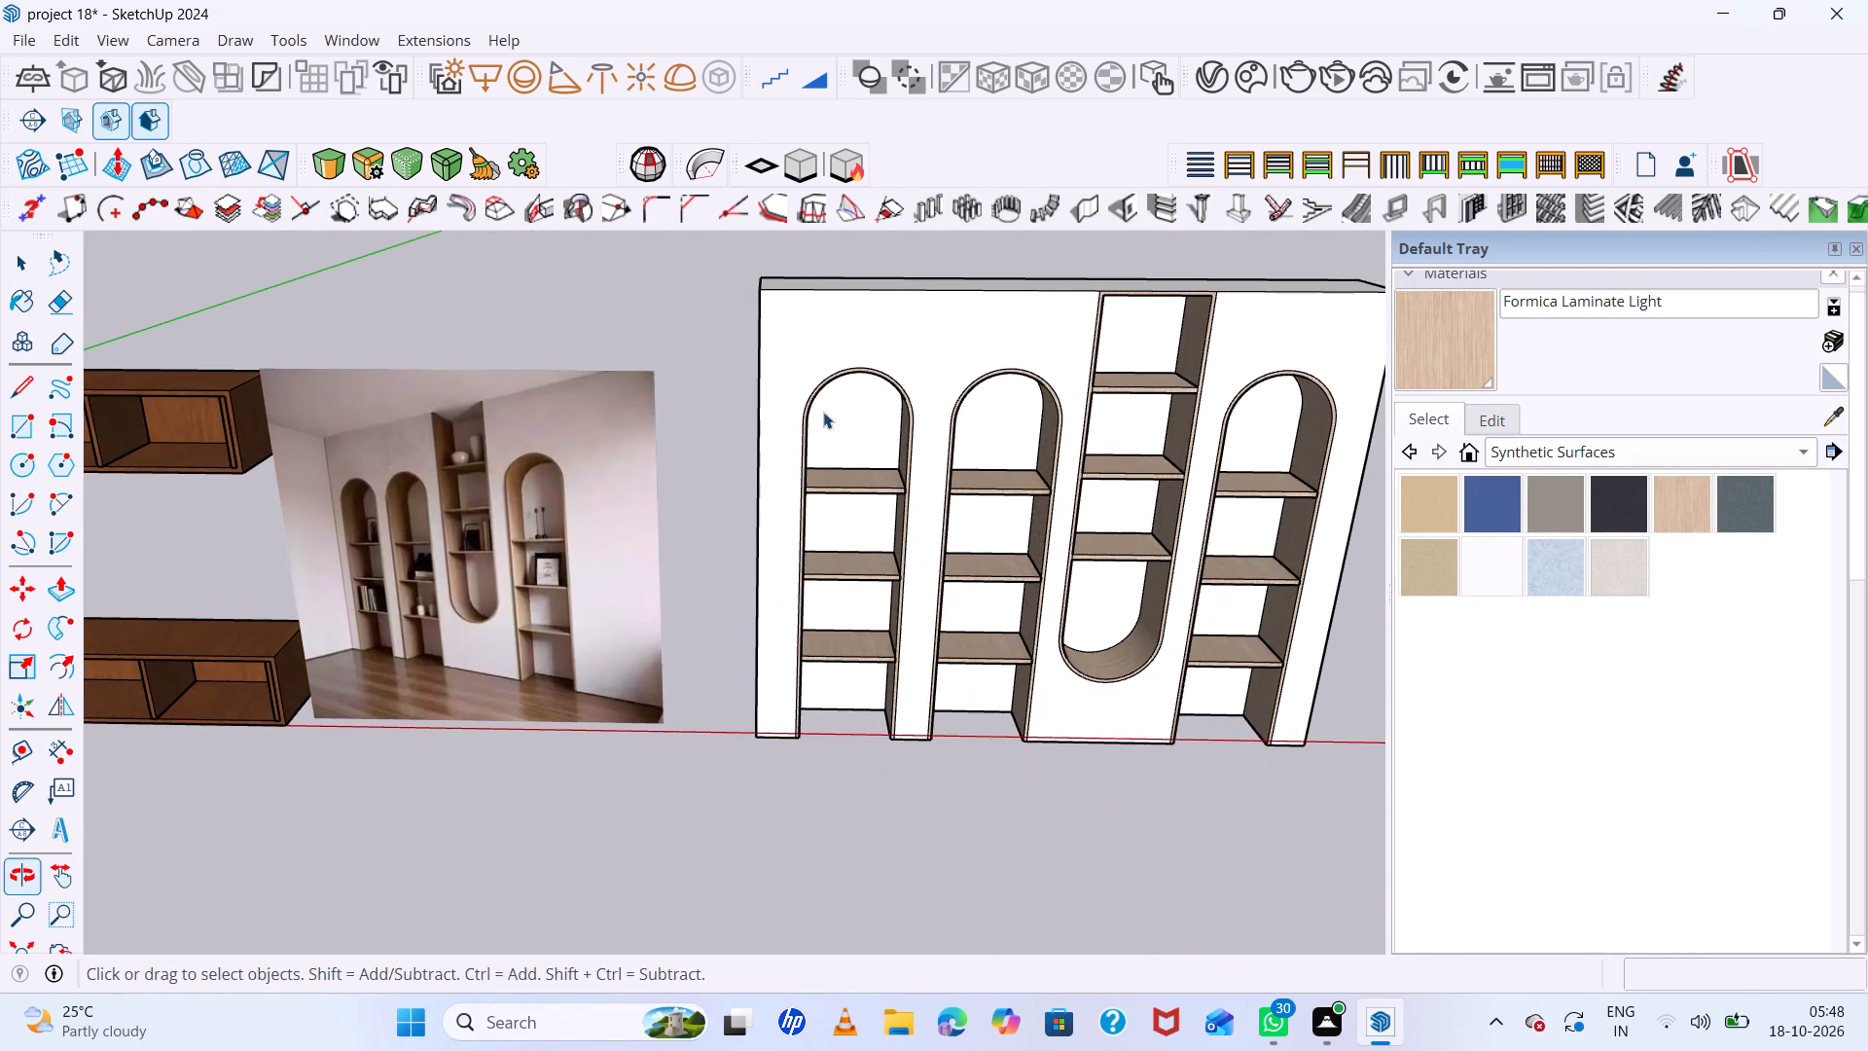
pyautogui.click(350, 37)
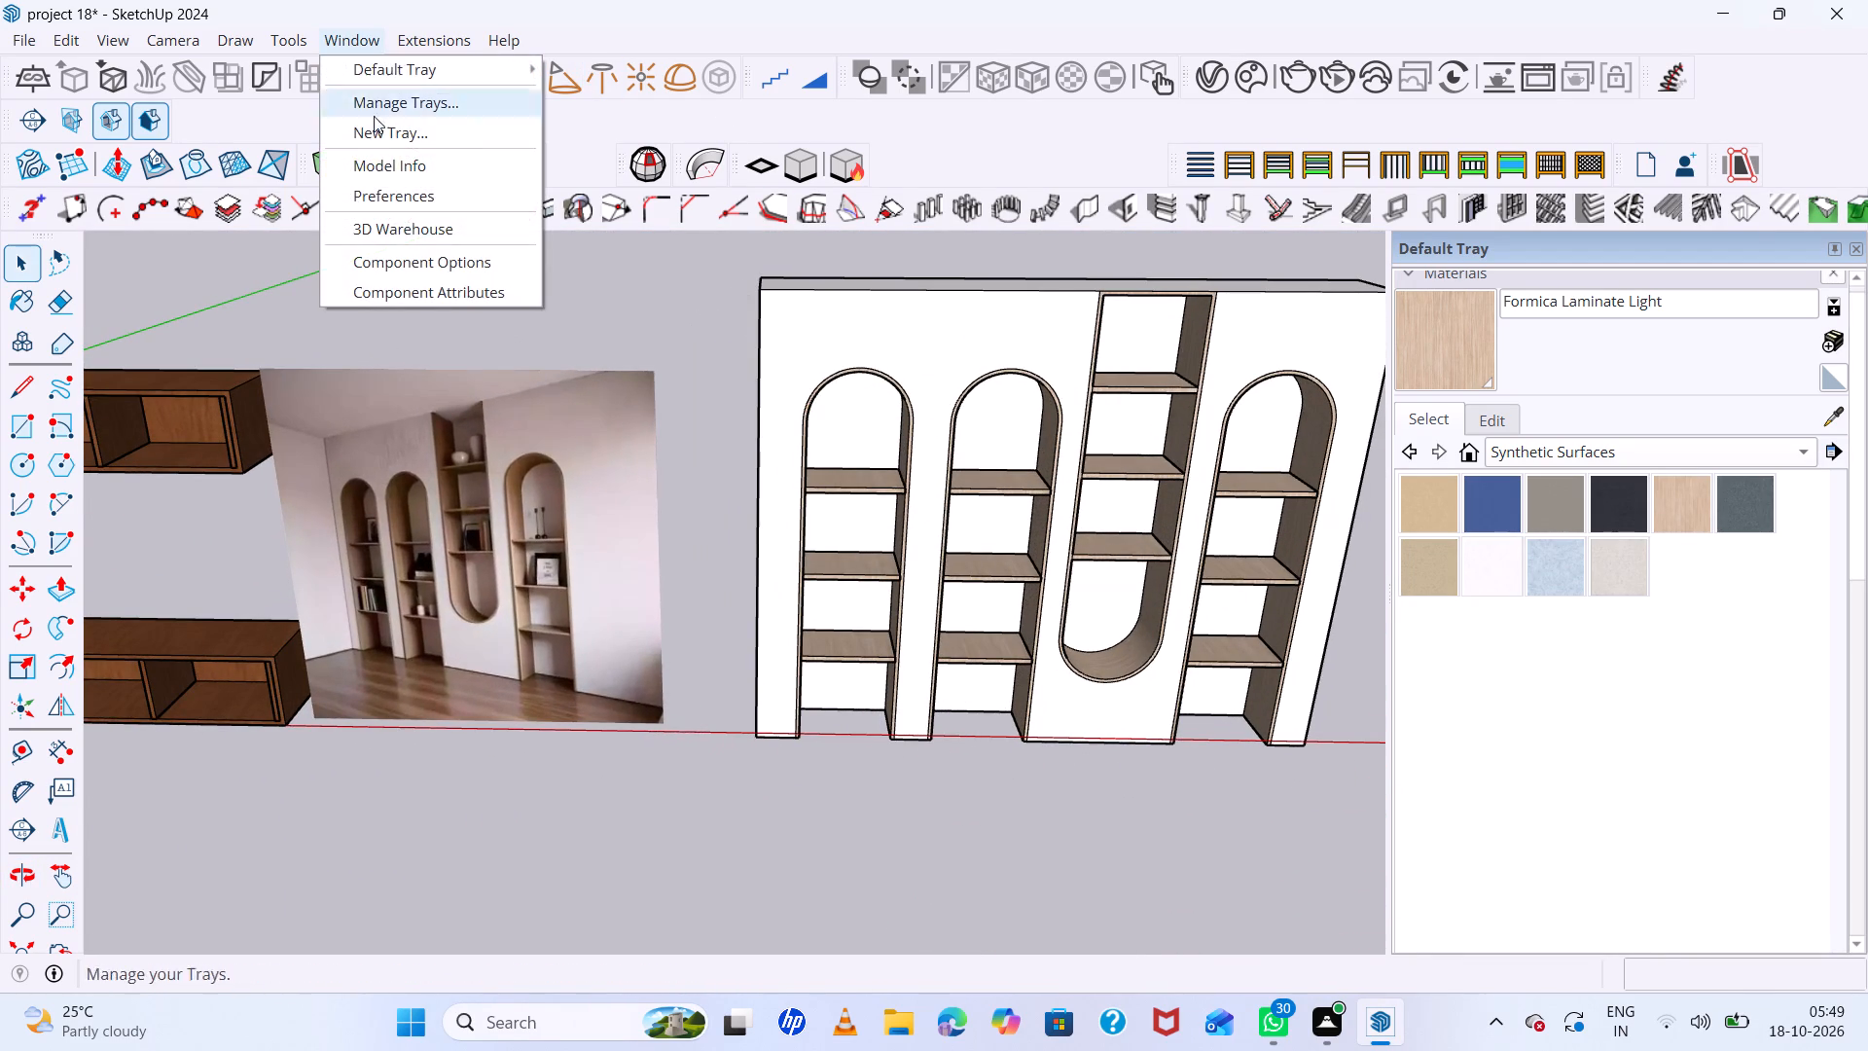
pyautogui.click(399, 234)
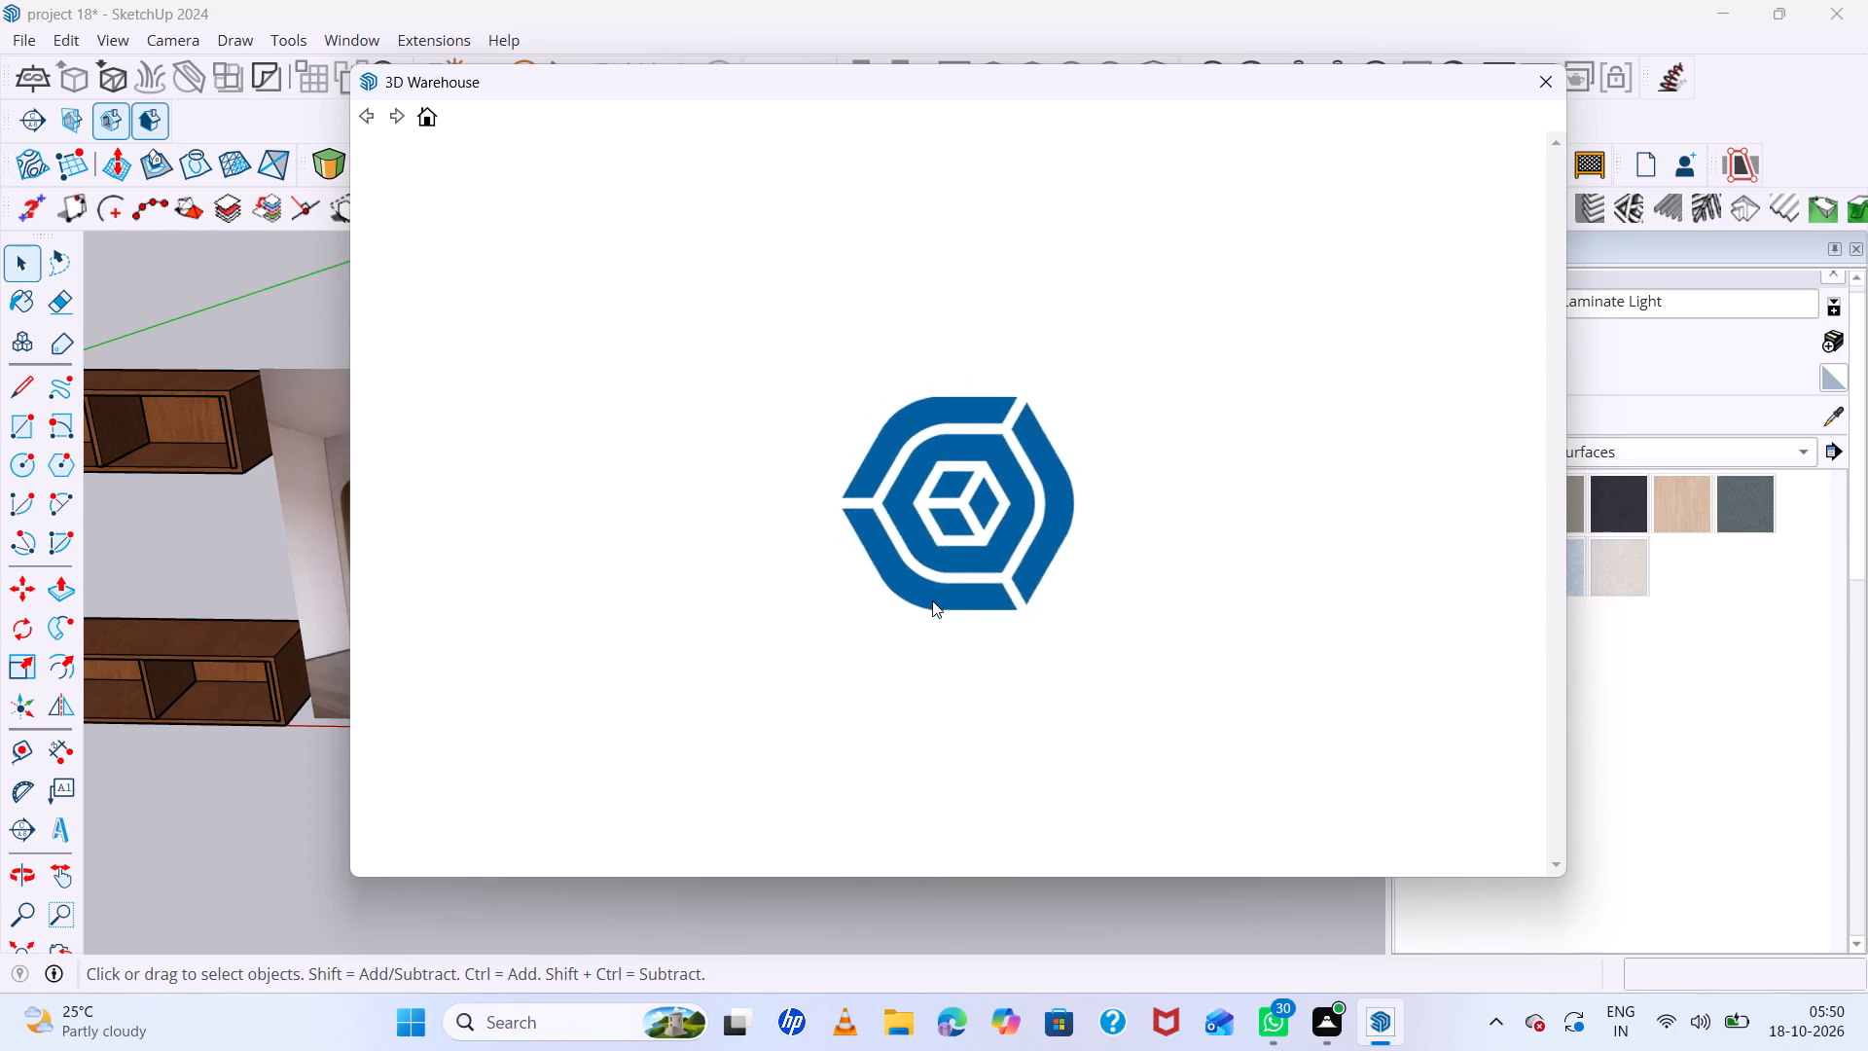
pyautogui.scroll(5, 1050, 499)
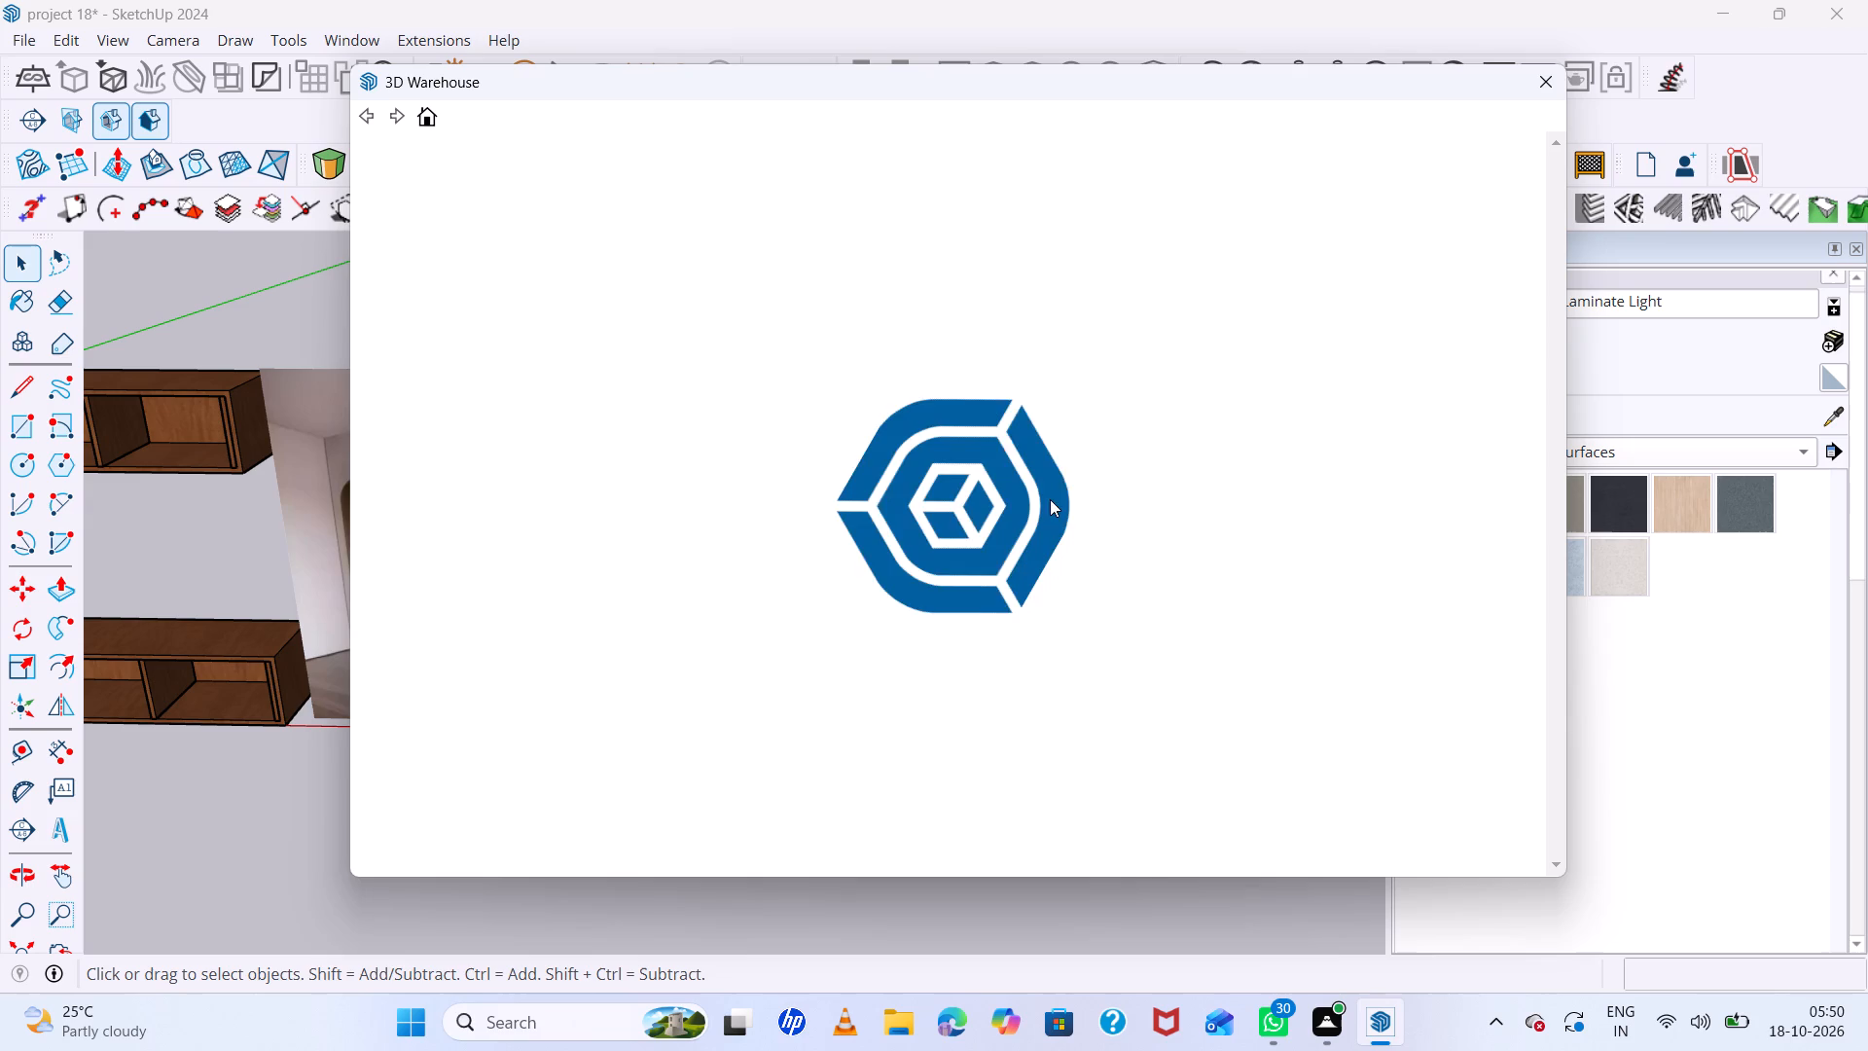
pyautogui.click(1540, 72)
# Examine the laminated niche wall up close and from a distance, alongside the reference photo and the neighbouring furniture models.
pyautogui.scroll(-5, 1160, 513)
pyautogui.moveTo(1128, 527); pyautogui.dragTo(1094, 338, button='middle')
pyautogui.scroll(6, 1140, 538)
pyautogui.moveTo(1114, 539); pyautogui.dragTo(703, 591, button='middle')
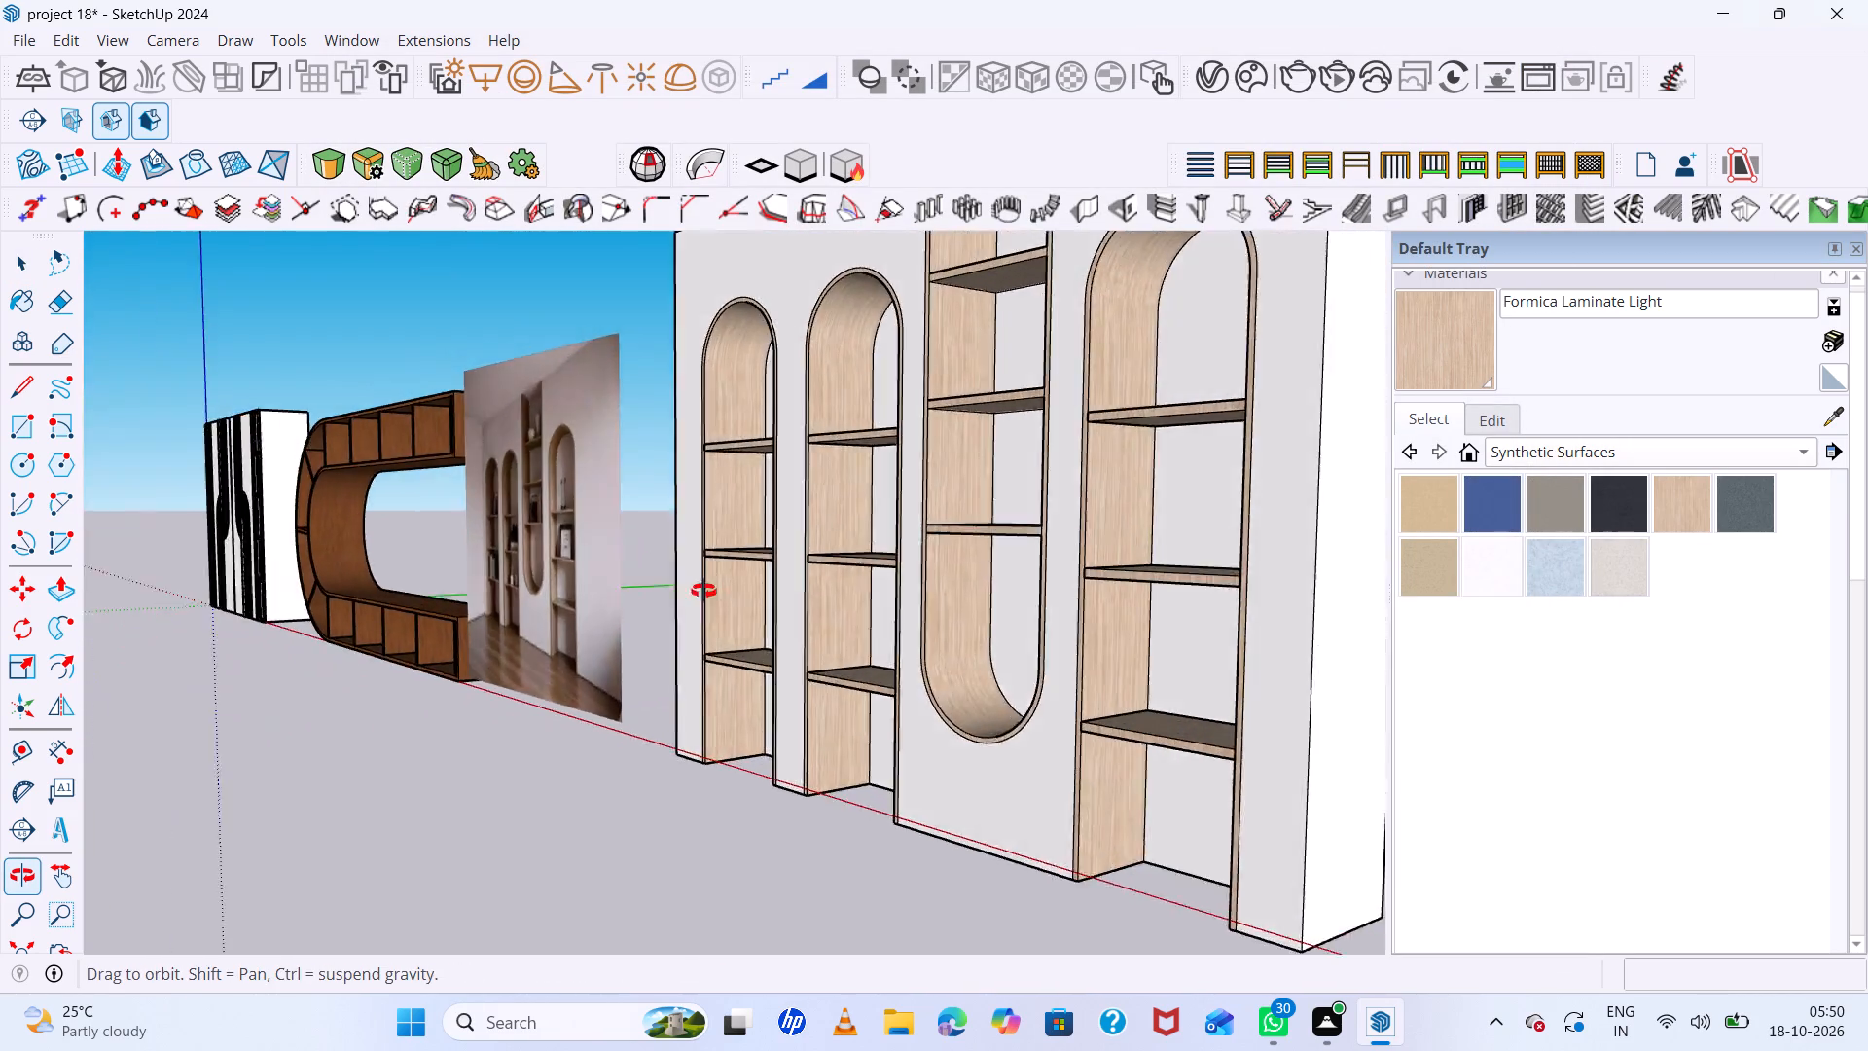
pyautogui.moveTo(703, 591); pyautogui.dragTo(676, 731, button='middle')
pyautogui.scroll(-8, 705, 672)
pyautogui.moveTo(760, 670); pyautogui.dragTo(979, 651, button='middle')
pyautogui.scroll(1, 981, 651)
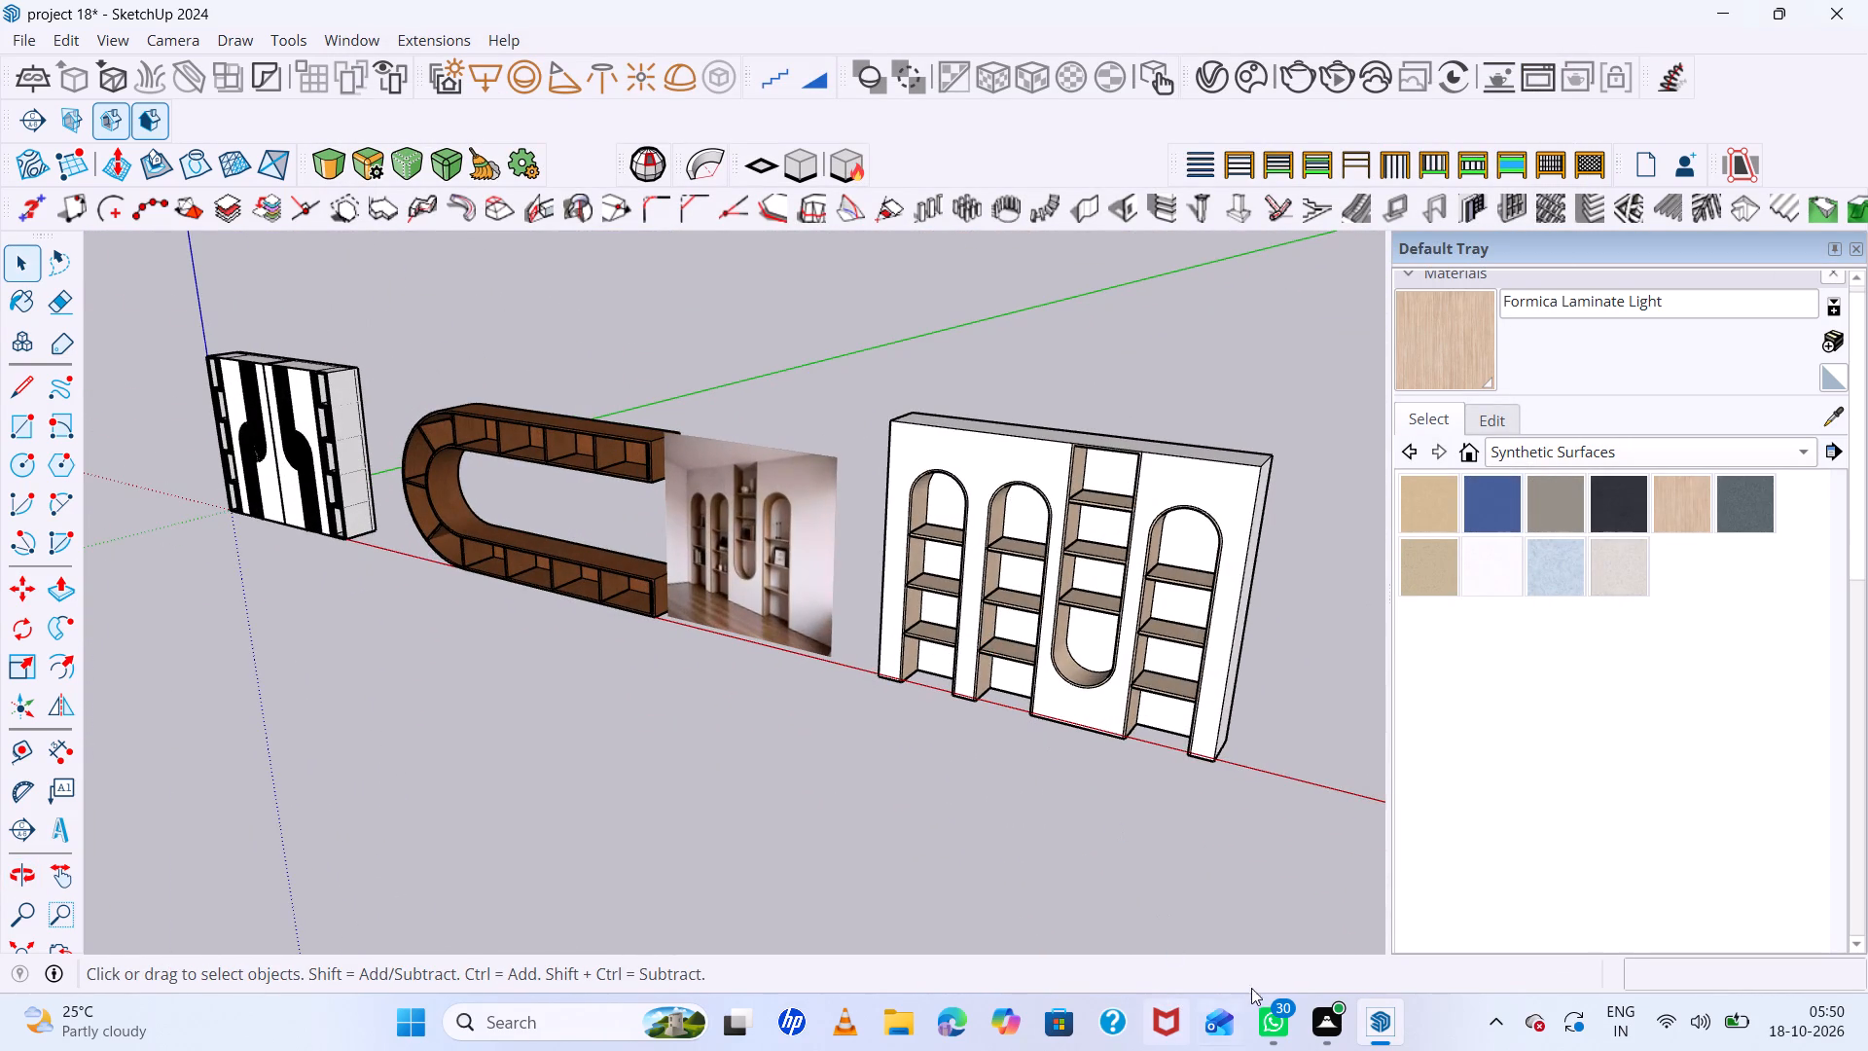
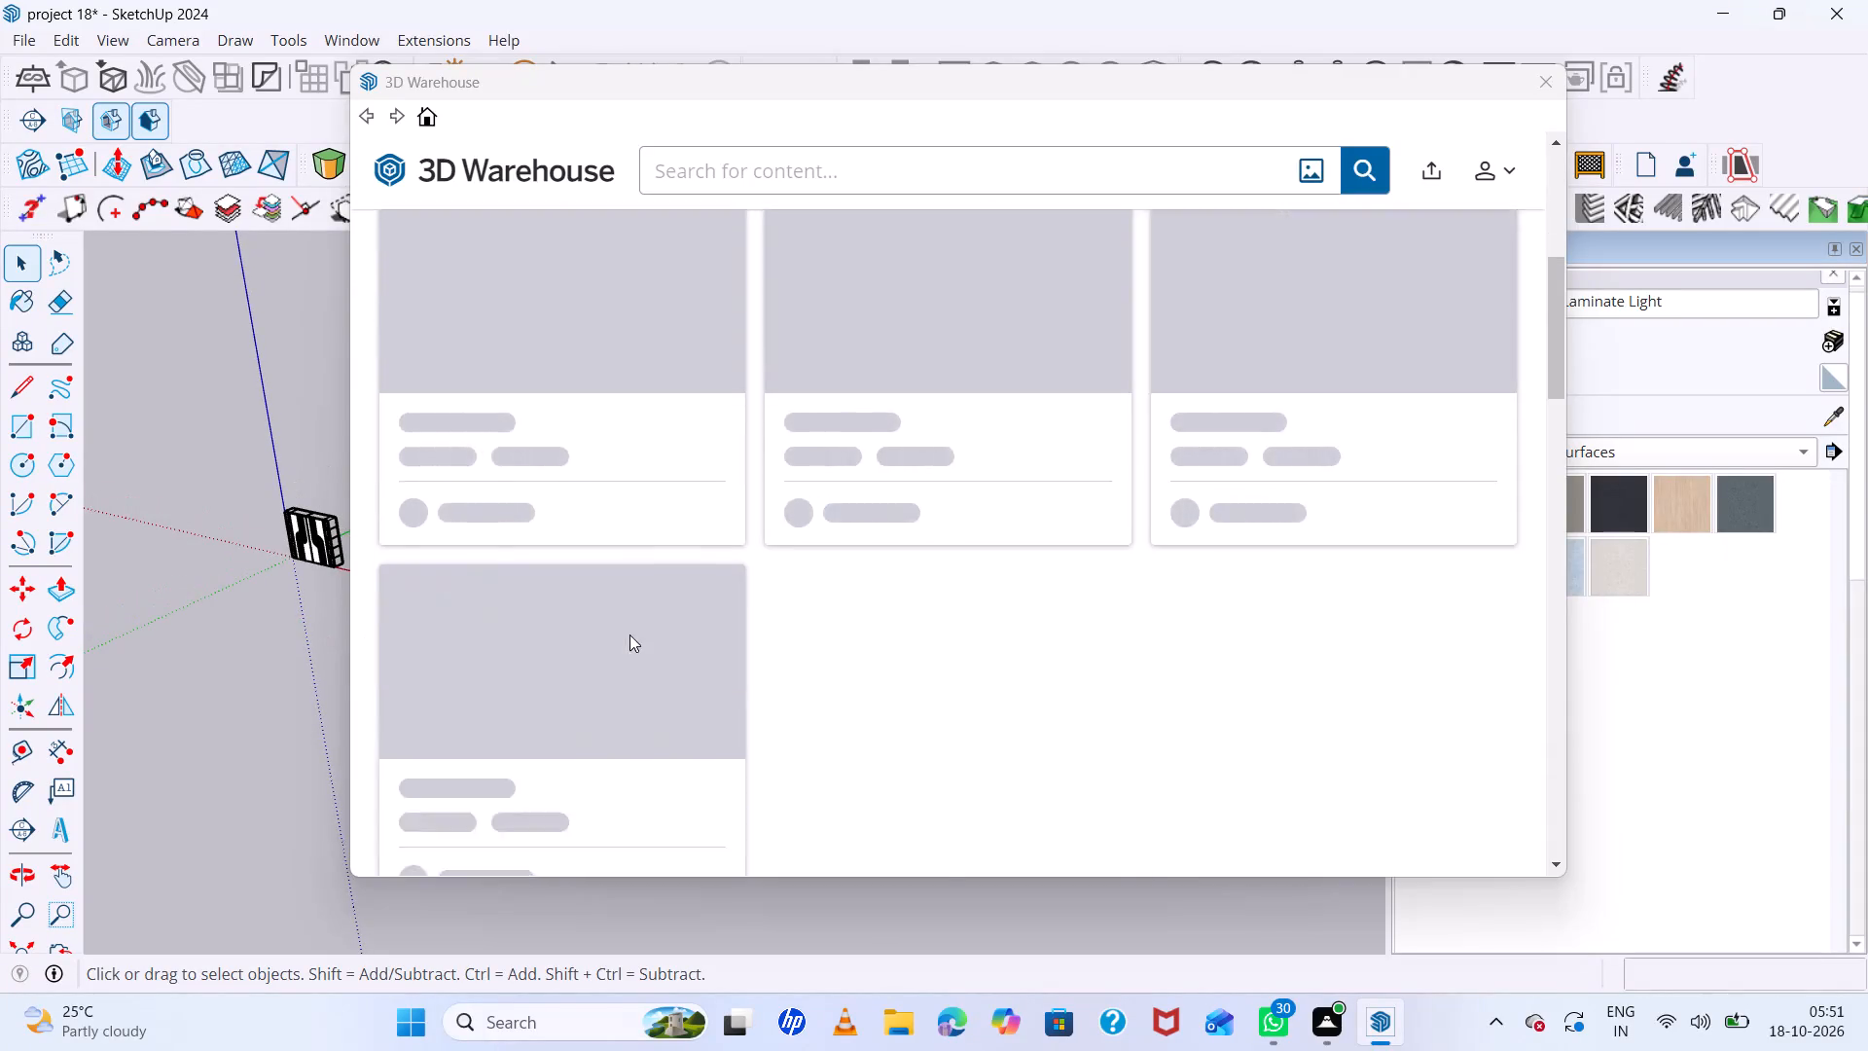
# Look through the featured content and photoreal materials on the 3D Warehouse home page.
pyautogui.scroll(-1, 652, 646)
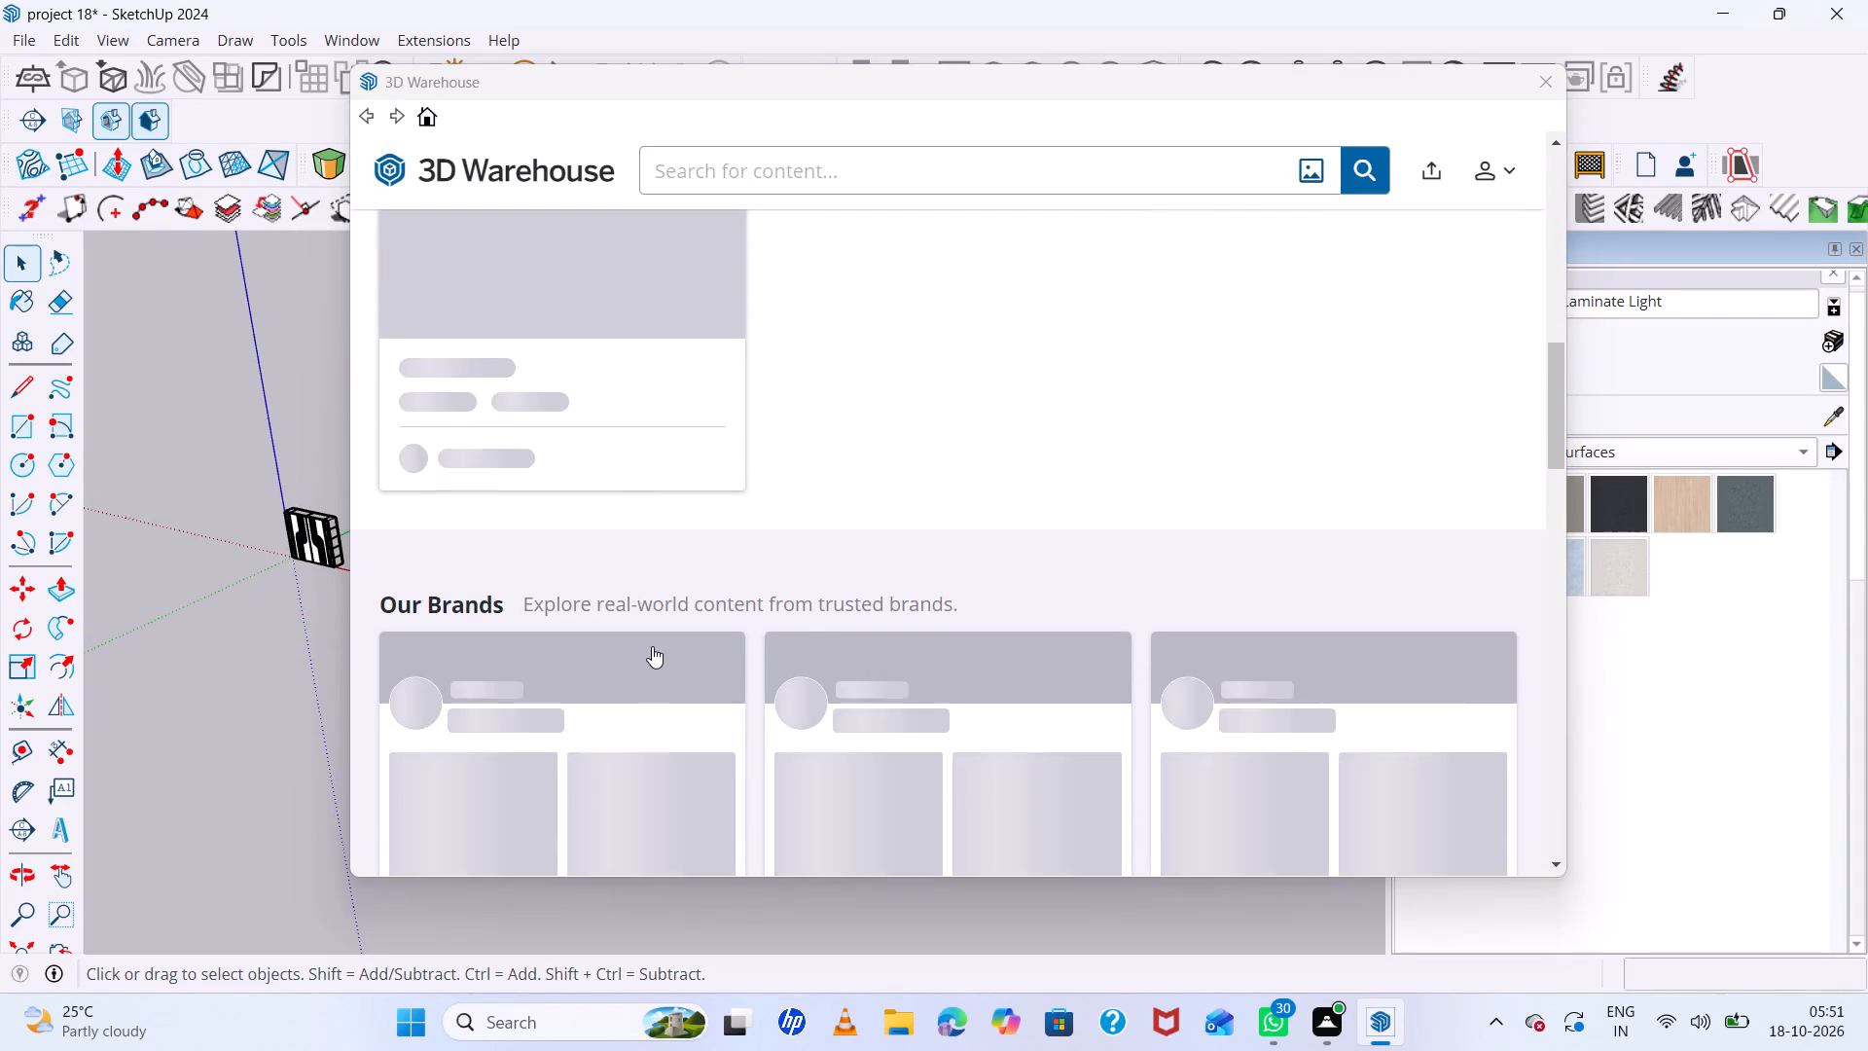
pyautogui.scroll(9, 269, 629)
pyautogui.moveTo(267, 622); pyautogui.dragTo(356, 506, button='middle')
pyautogui.middleClick(356, 506)
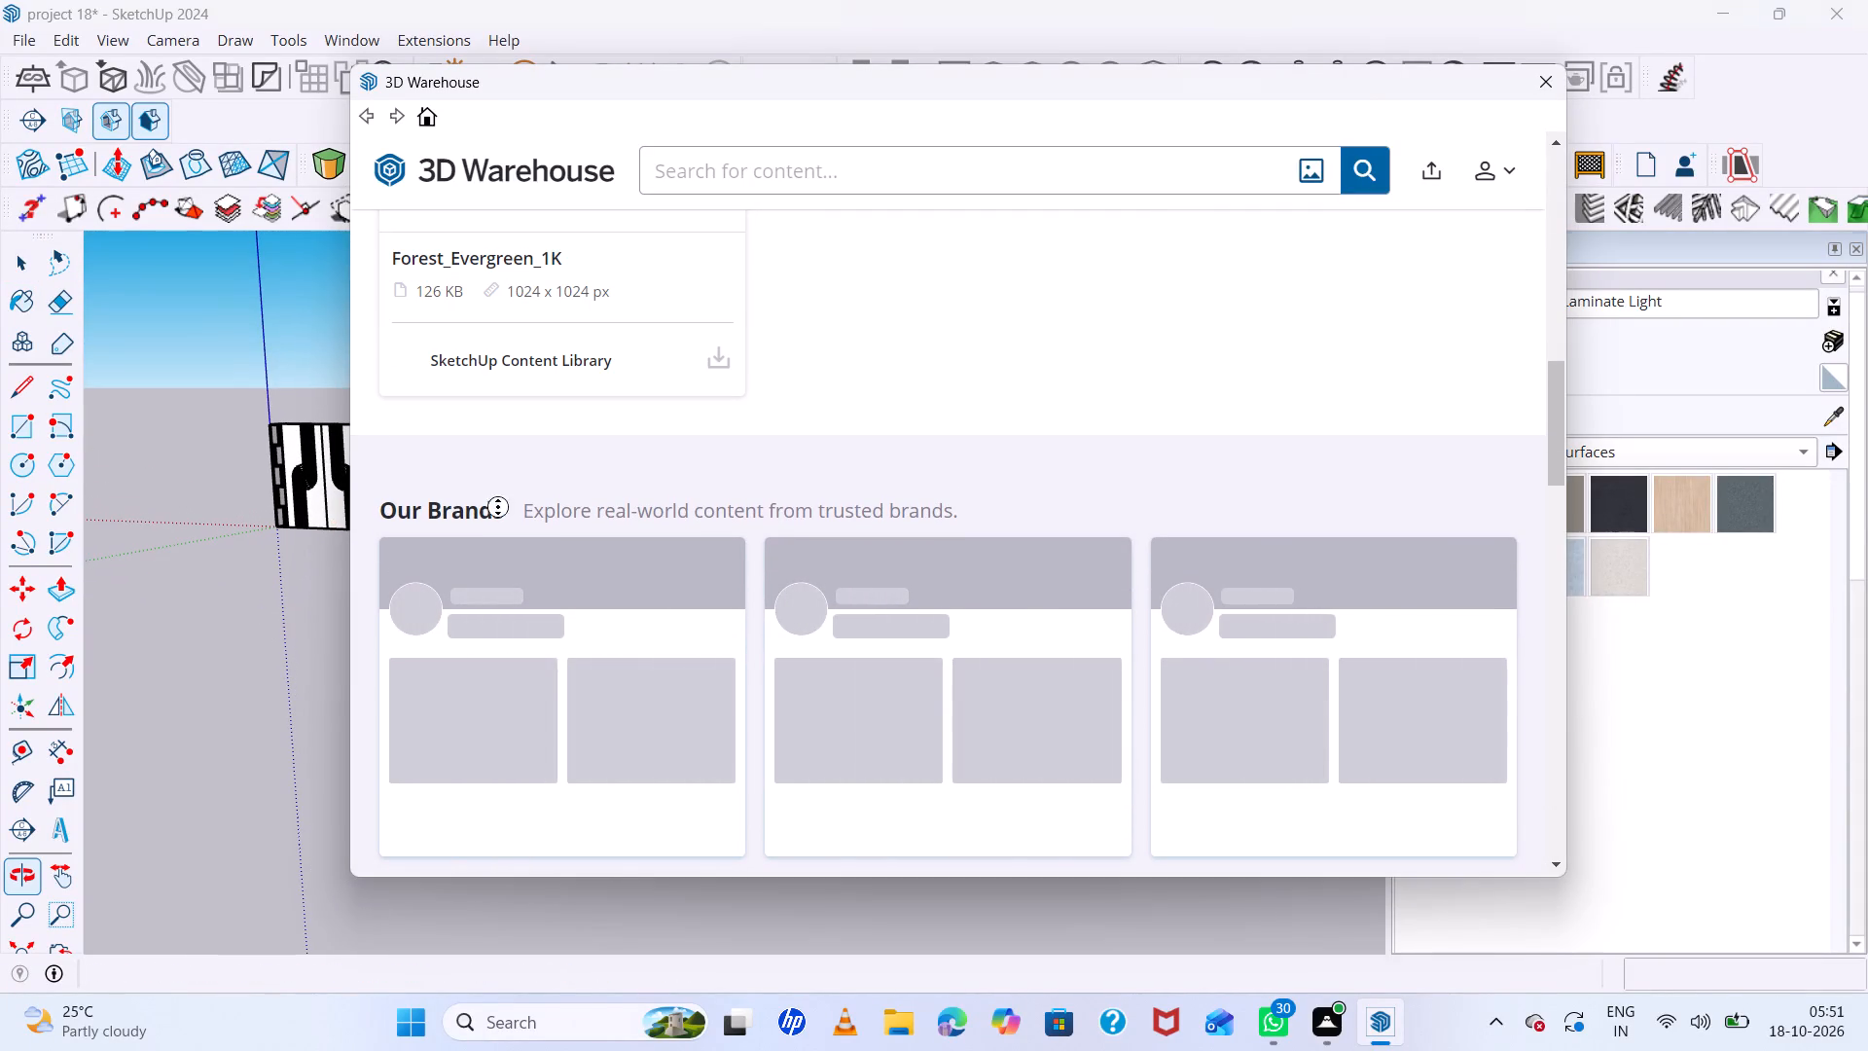
pyautogui.scroll(-5, 686, 496)
pyautogui.scroll(4, 686, 496)
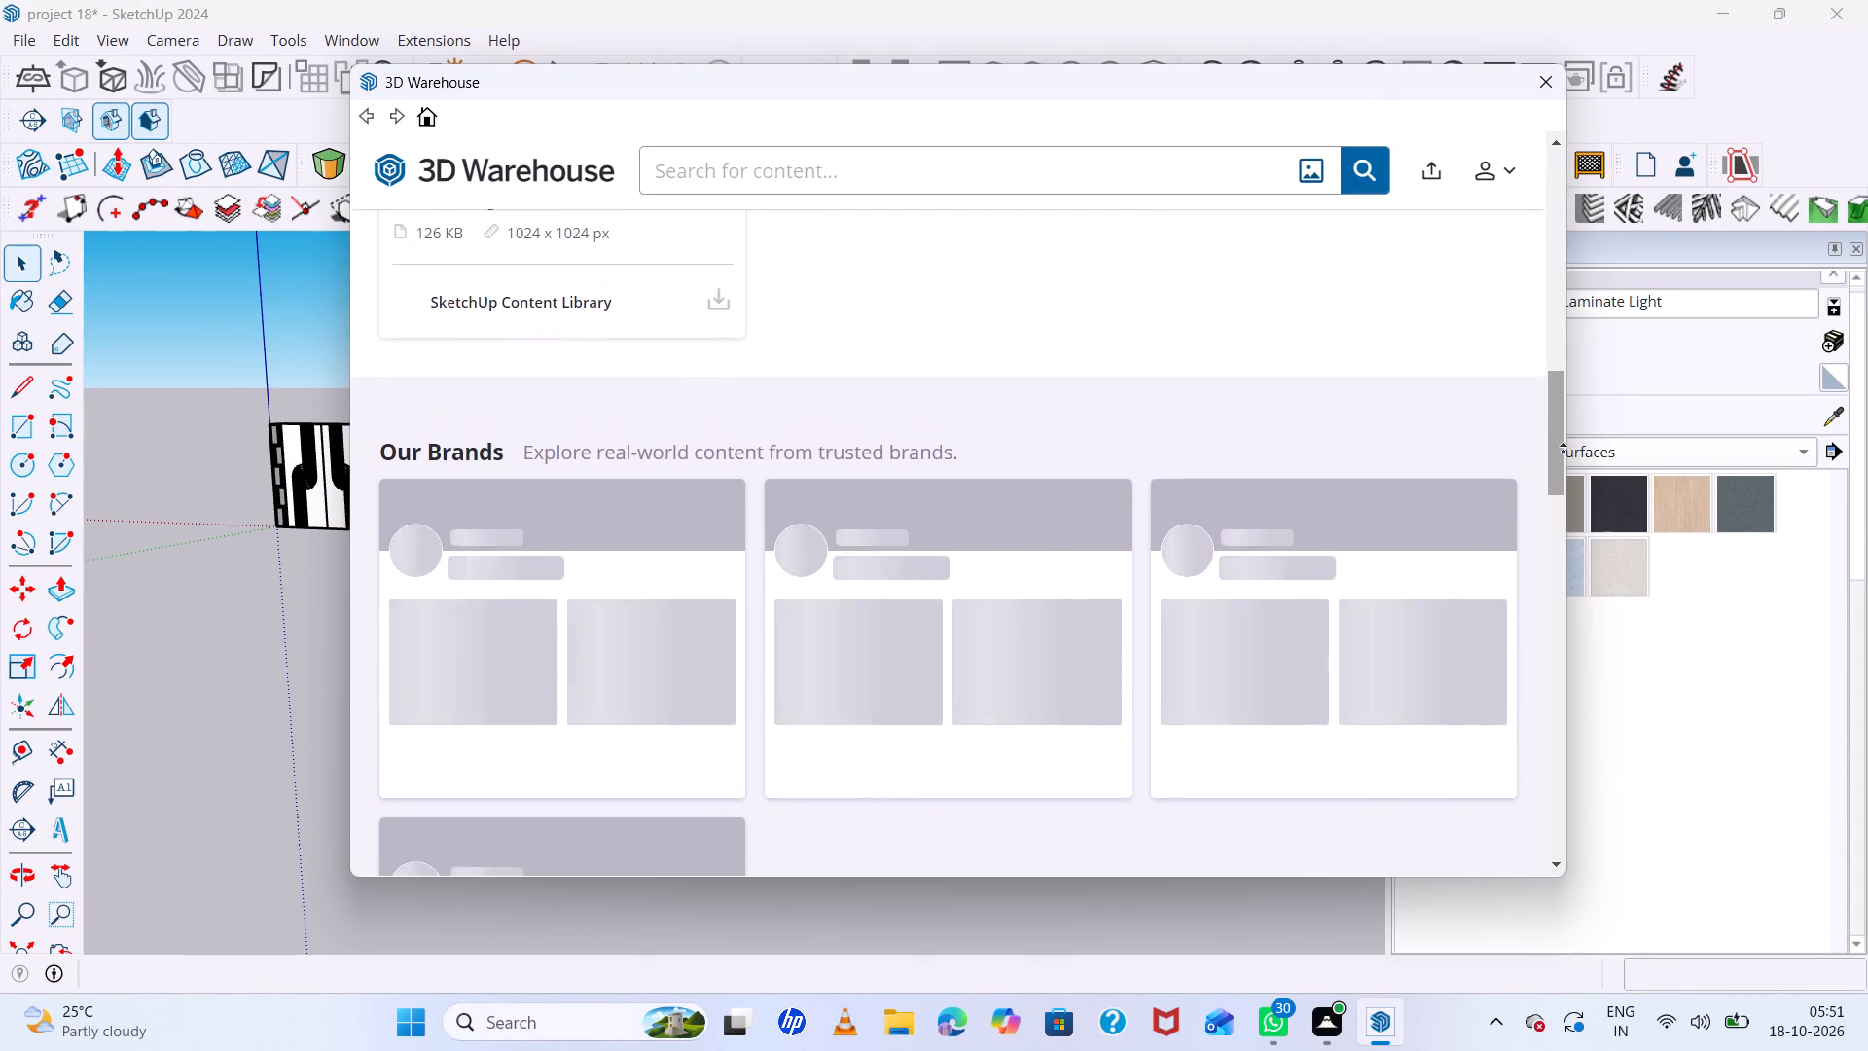
pyautogui.moveTo(1563, 452); pyautogui.dragTo(1558, 412)
pyautogui.scroll(3, 961, 542)
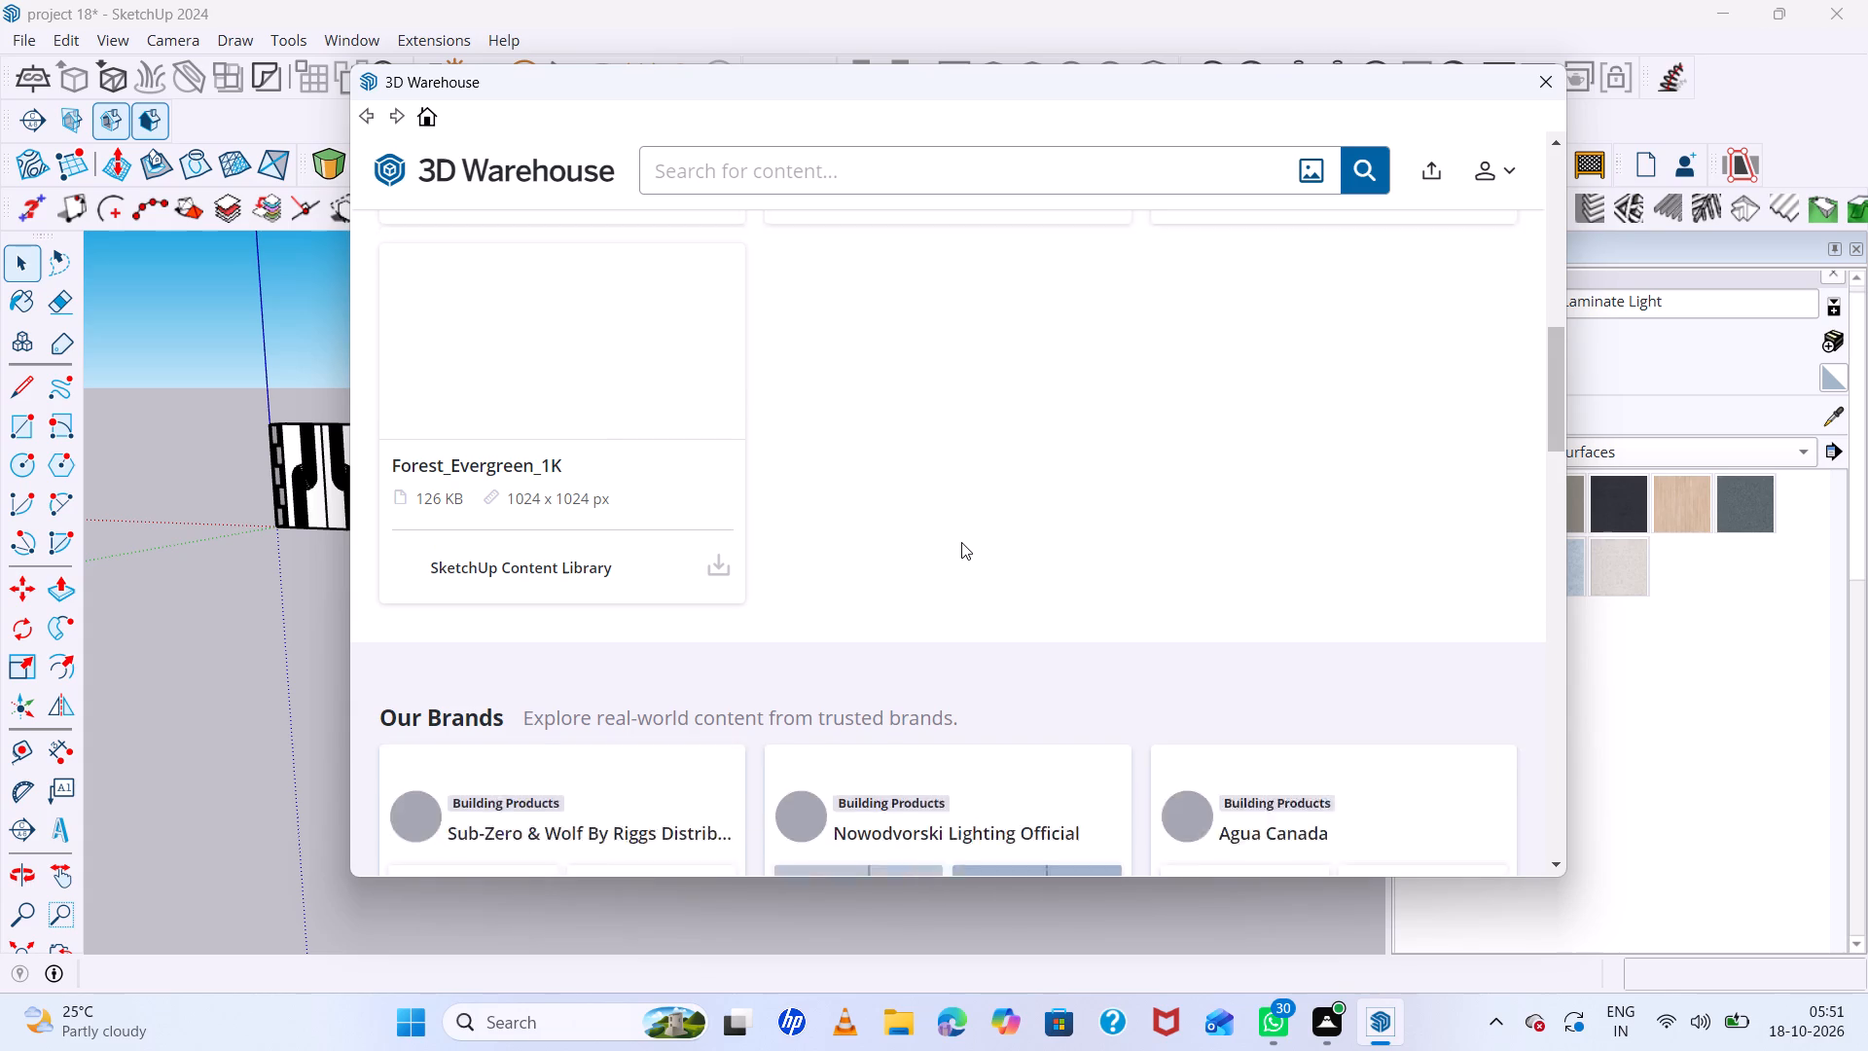
pyautogui.scroll(10, 961, 542)
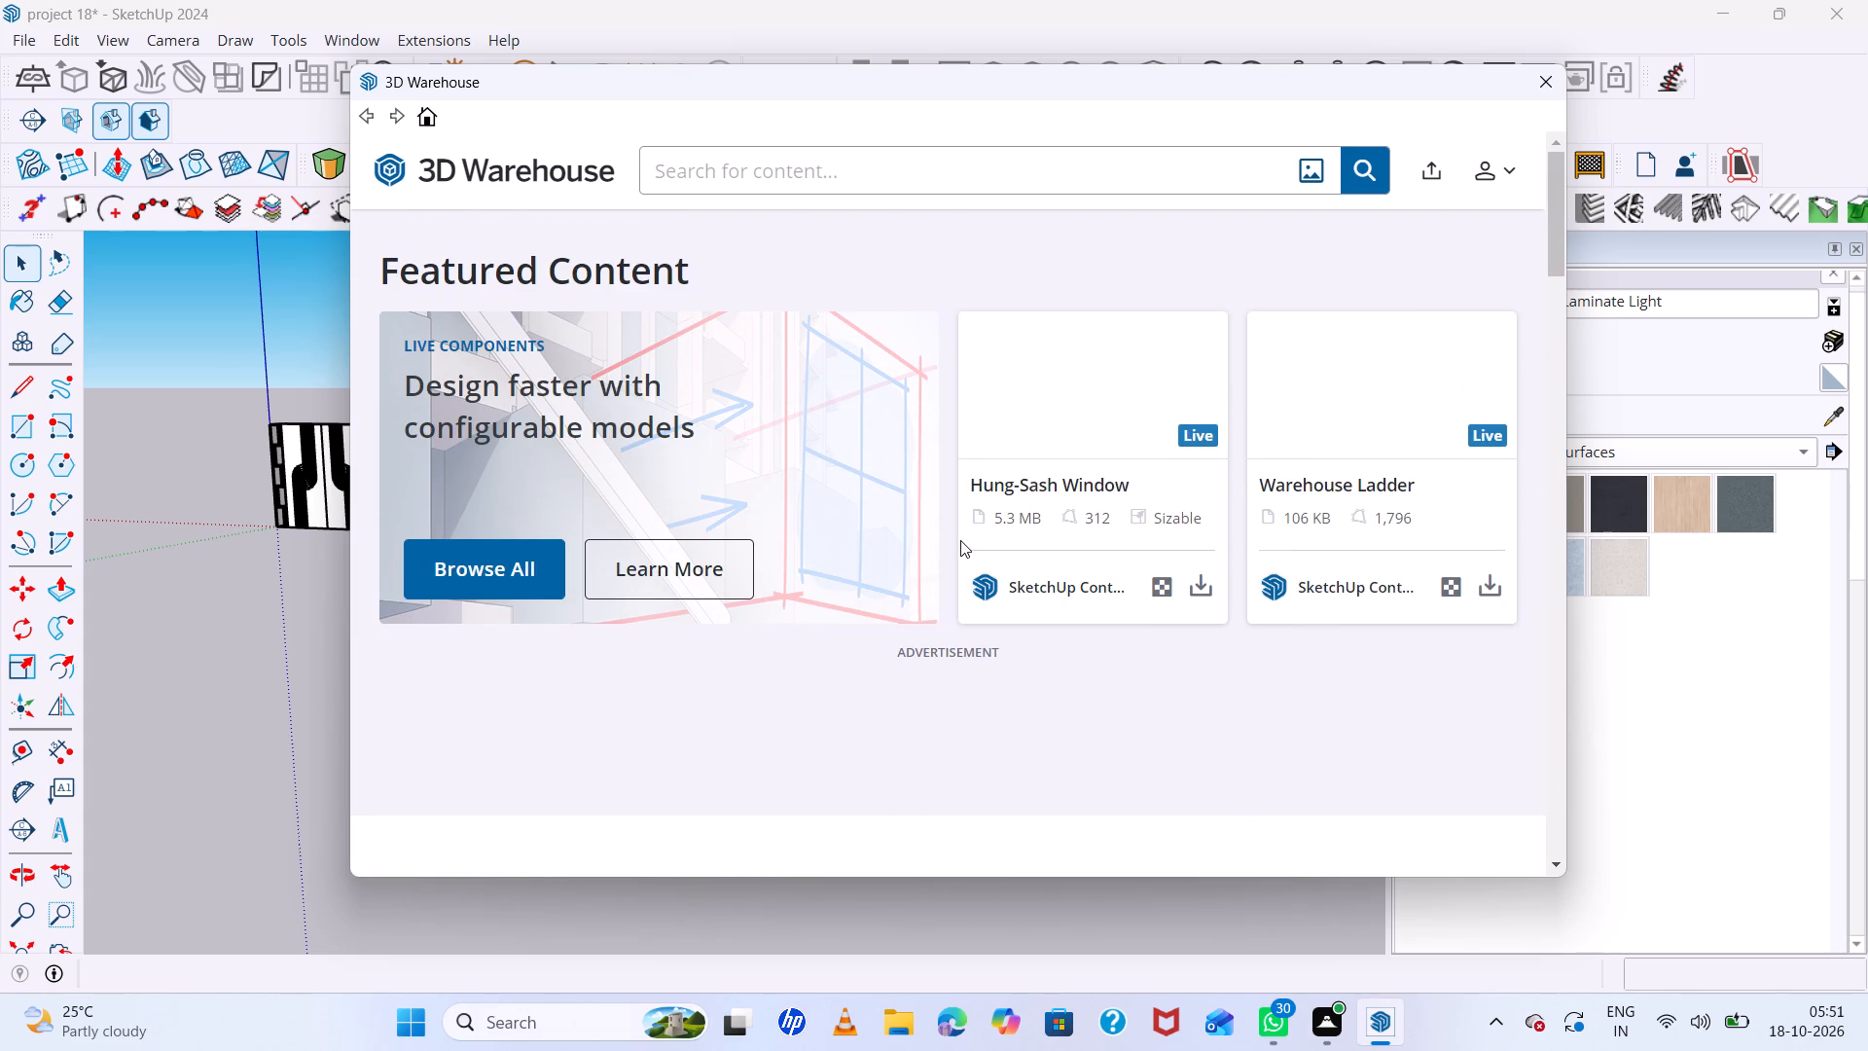
pyautogui.scroll(-1, 960, 540)
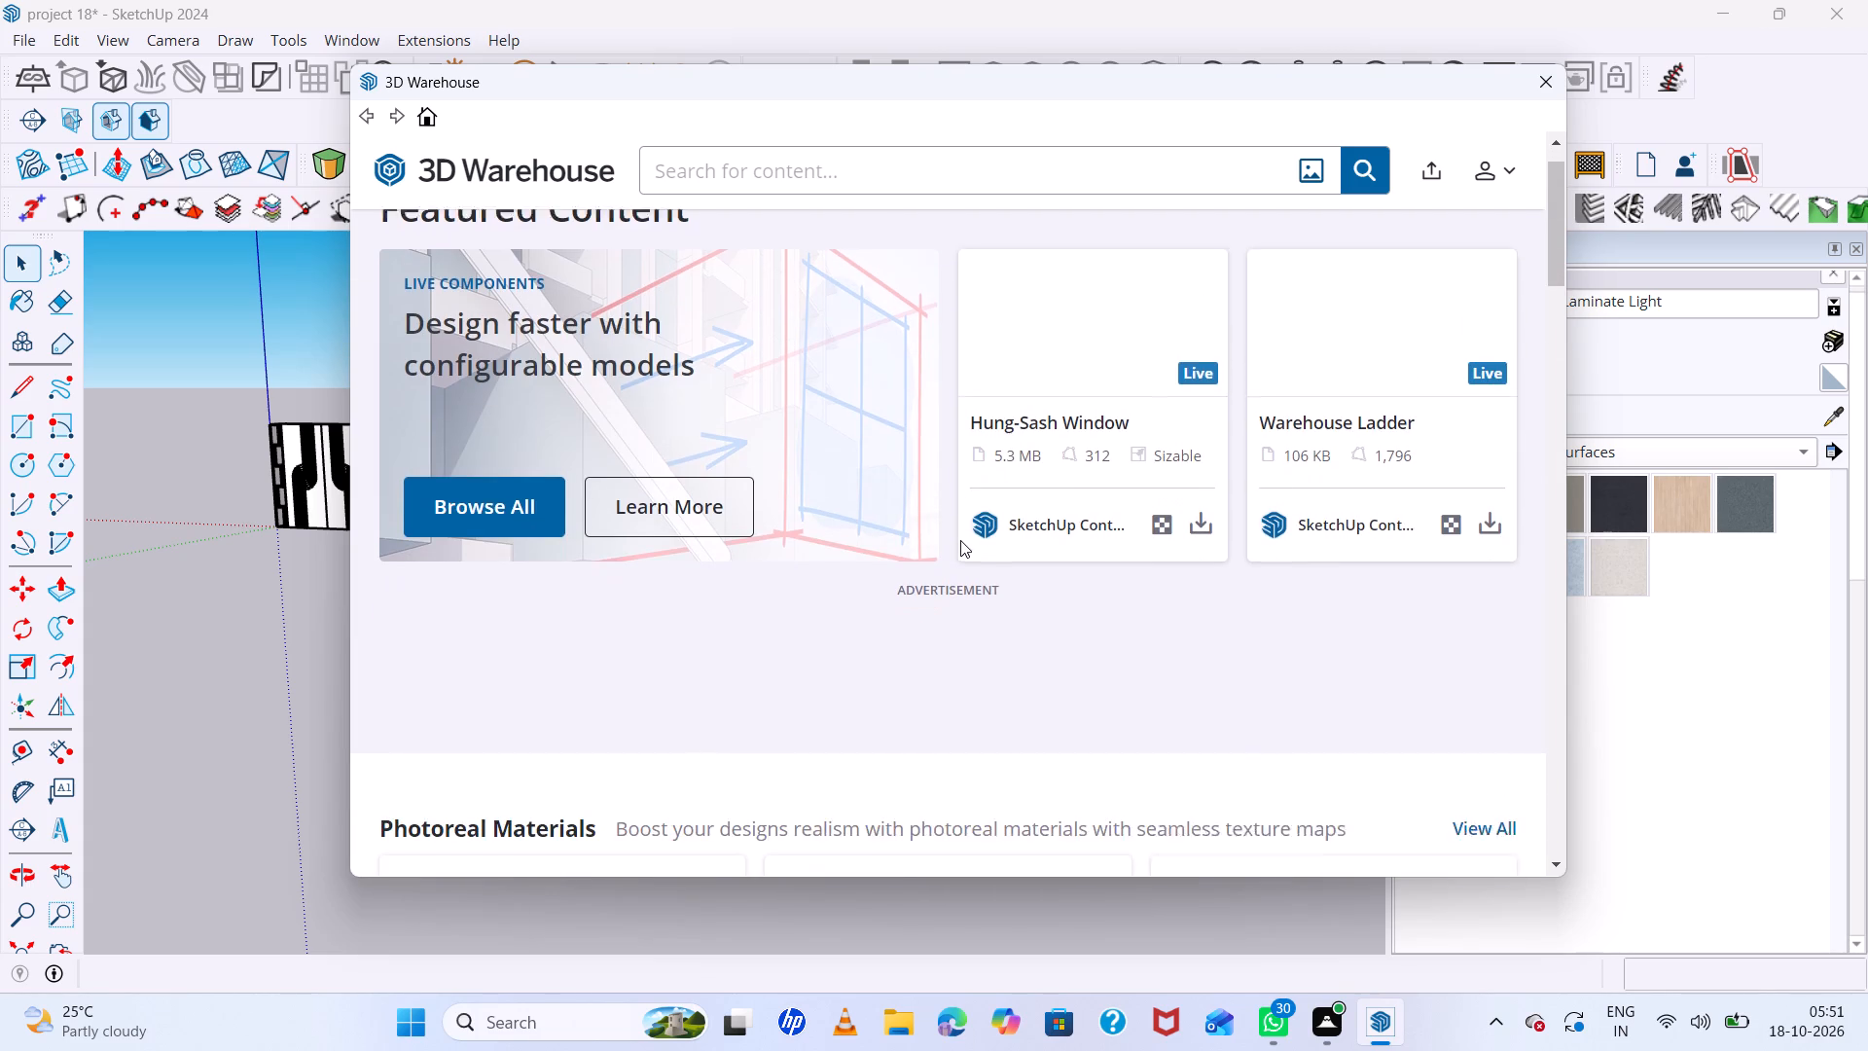
pyautogui.scroll(-2, 960, 540)
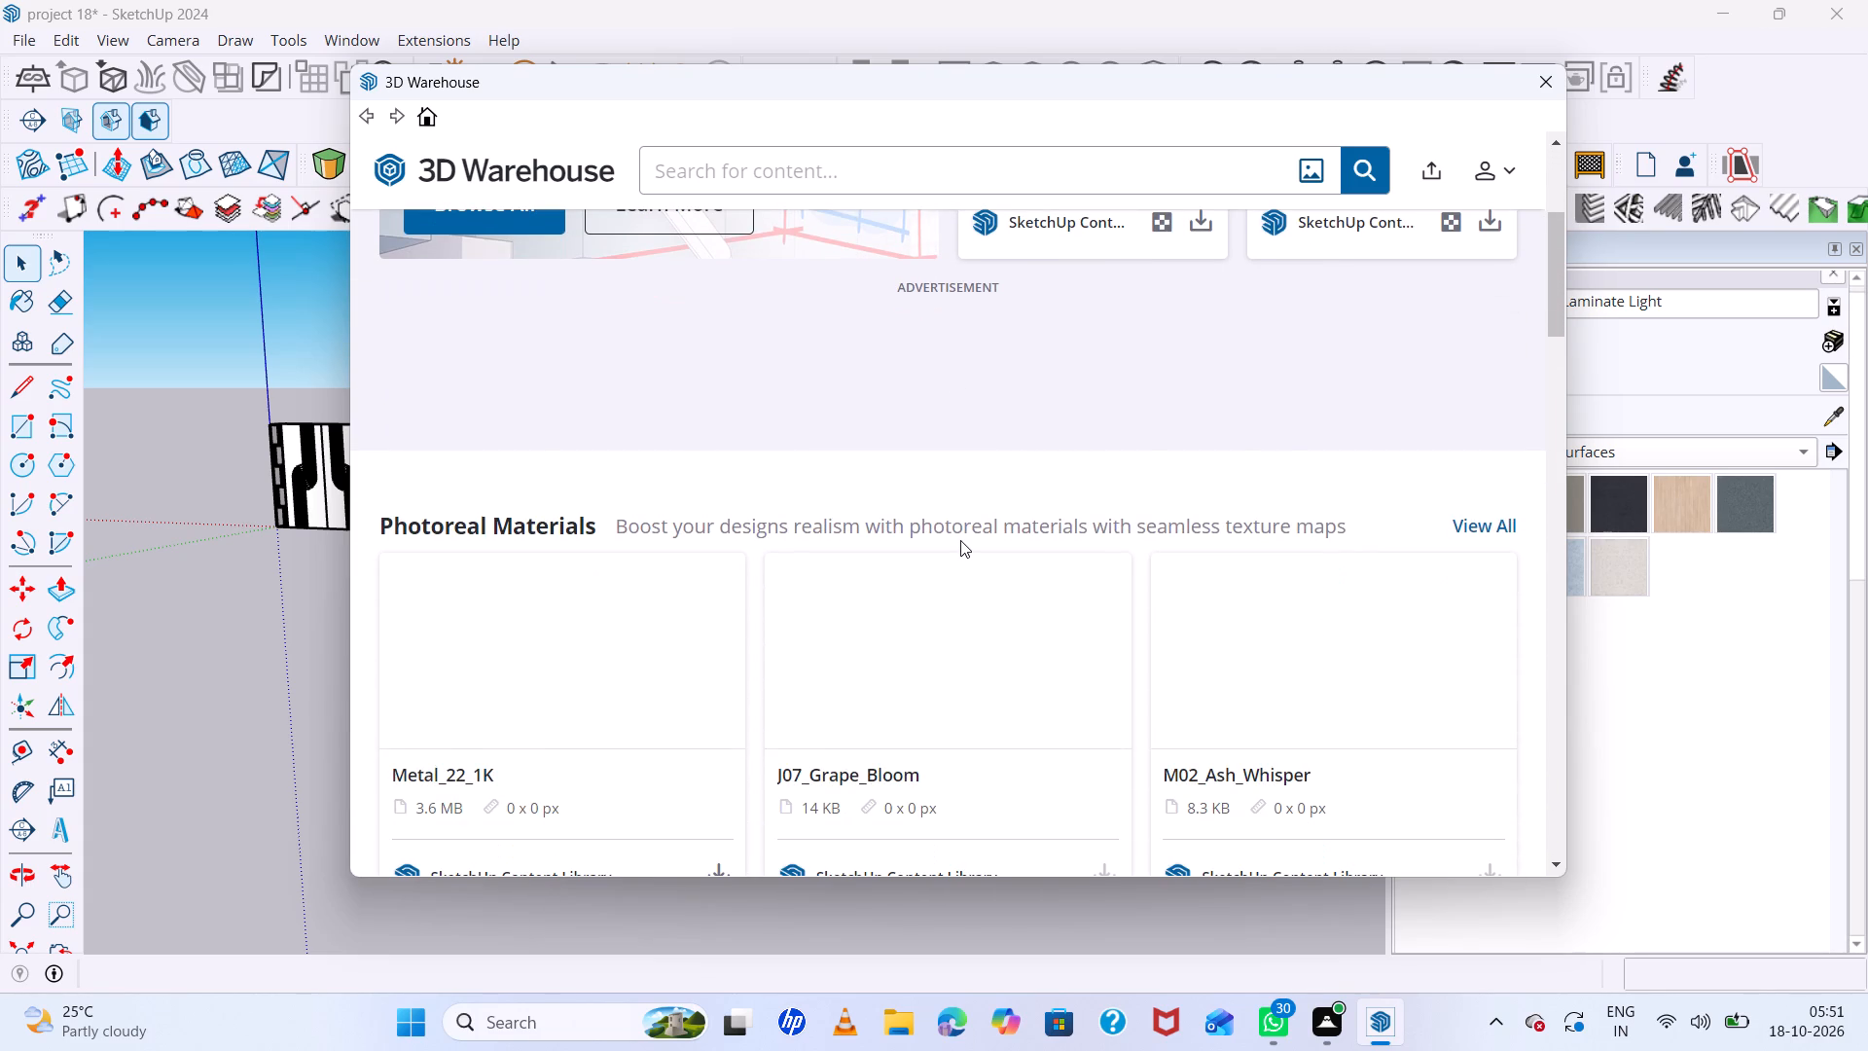
pyautogui.scroll(3, 960, 536)
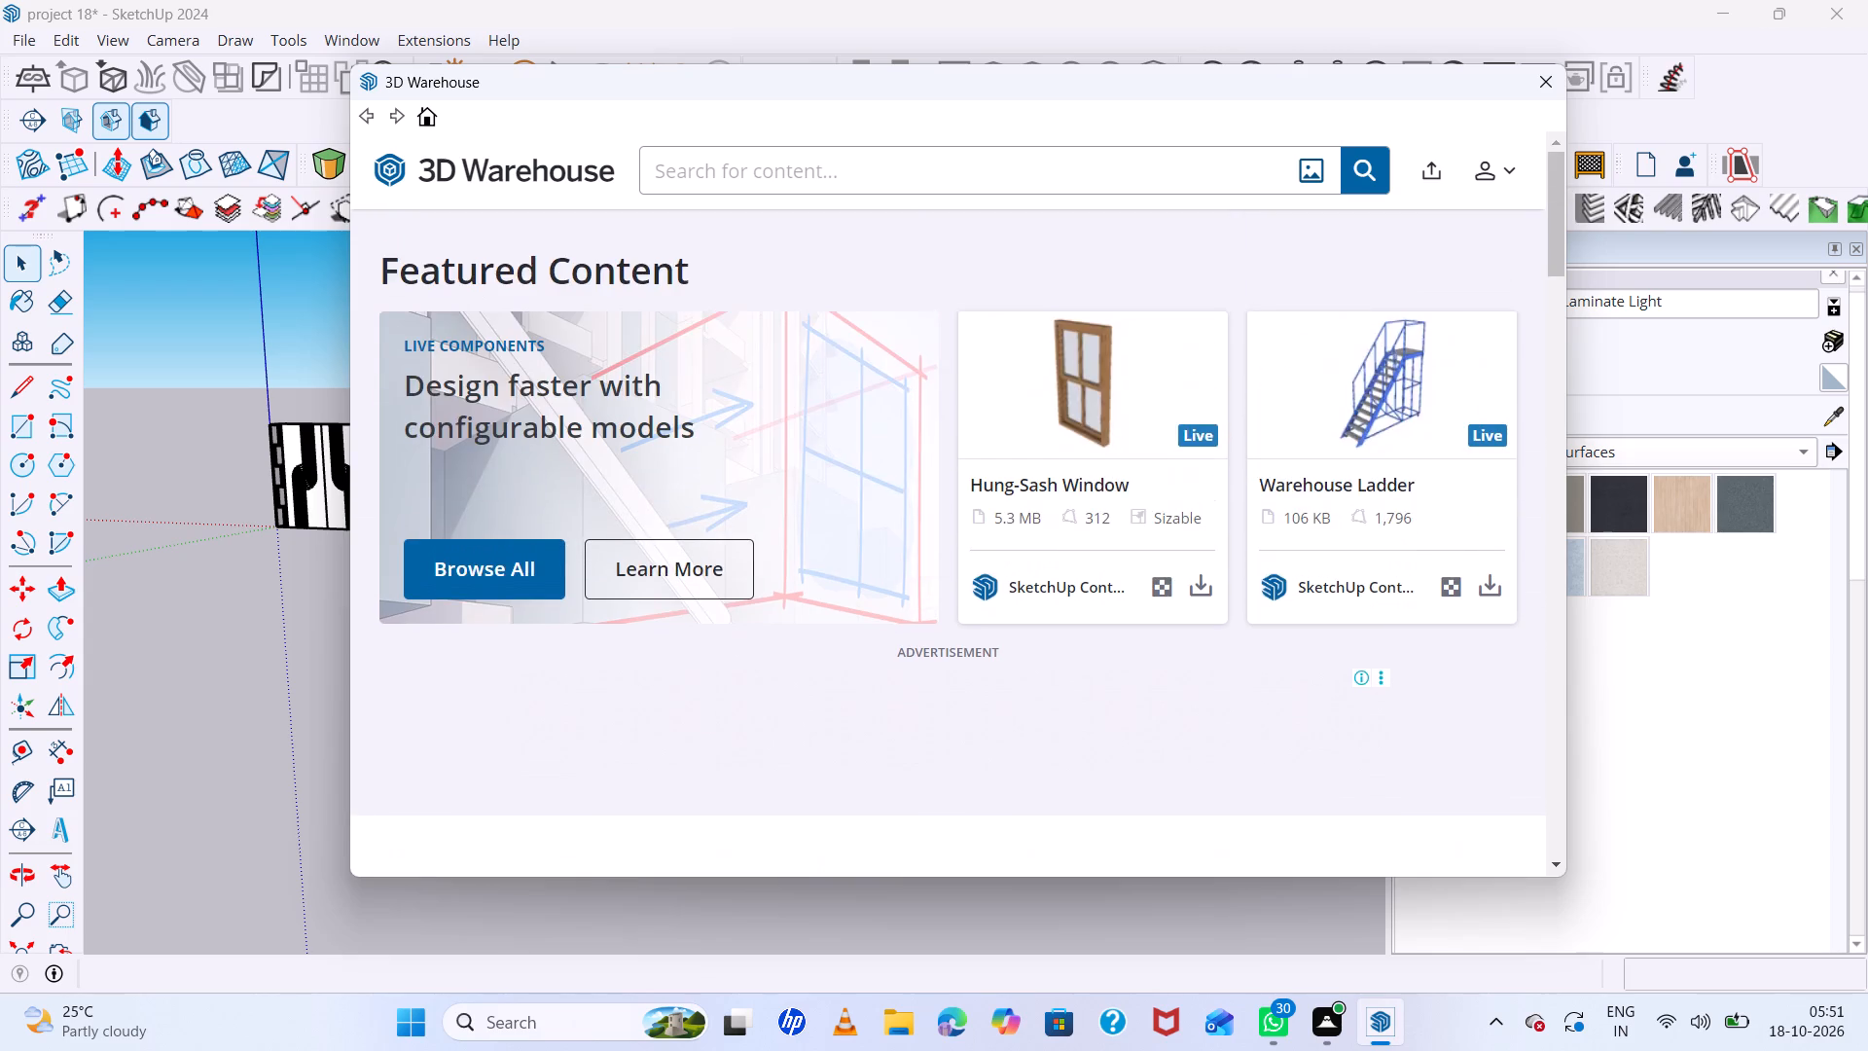
pyautogui.scroll(-3, 960, 536)
pyautogui.scroll(-1, 902, 269)
# Search 3D Warehouse for "books" and look through the models for a row of upright books.
pyautogui.click(891, 176)
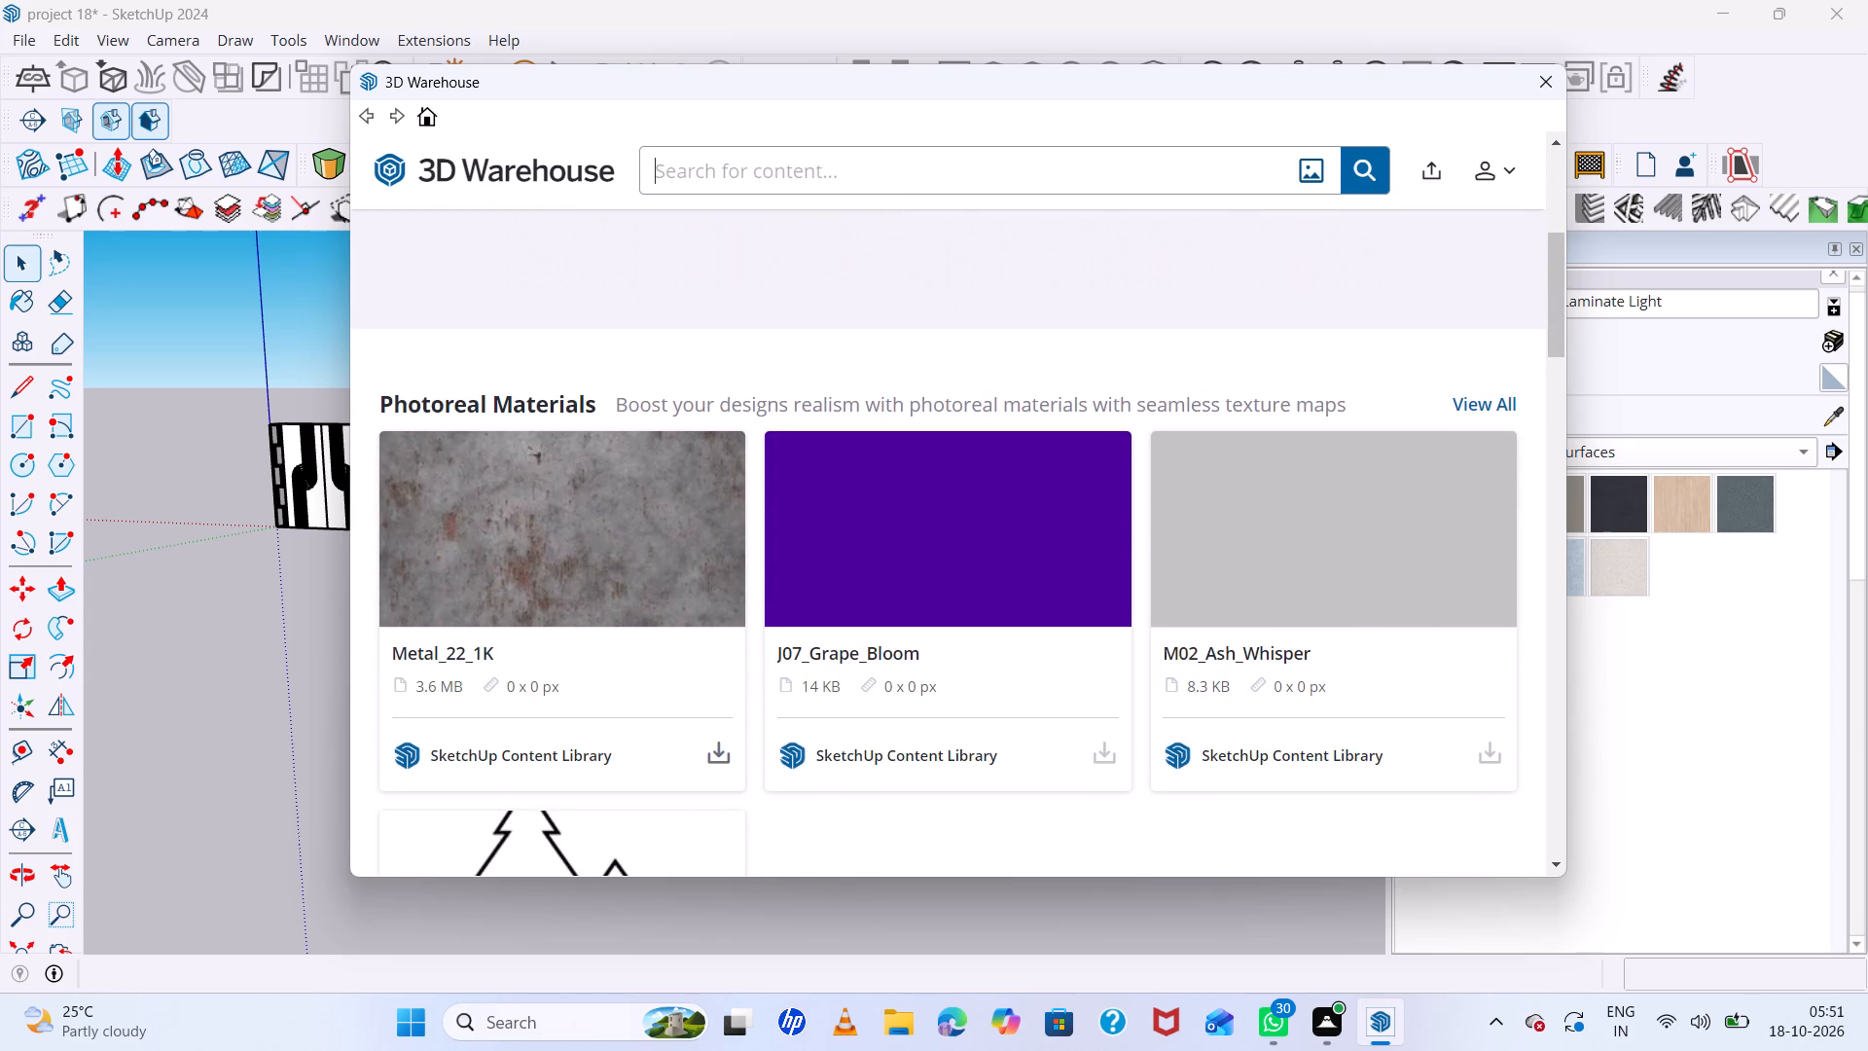
pyautogui.write('boo')
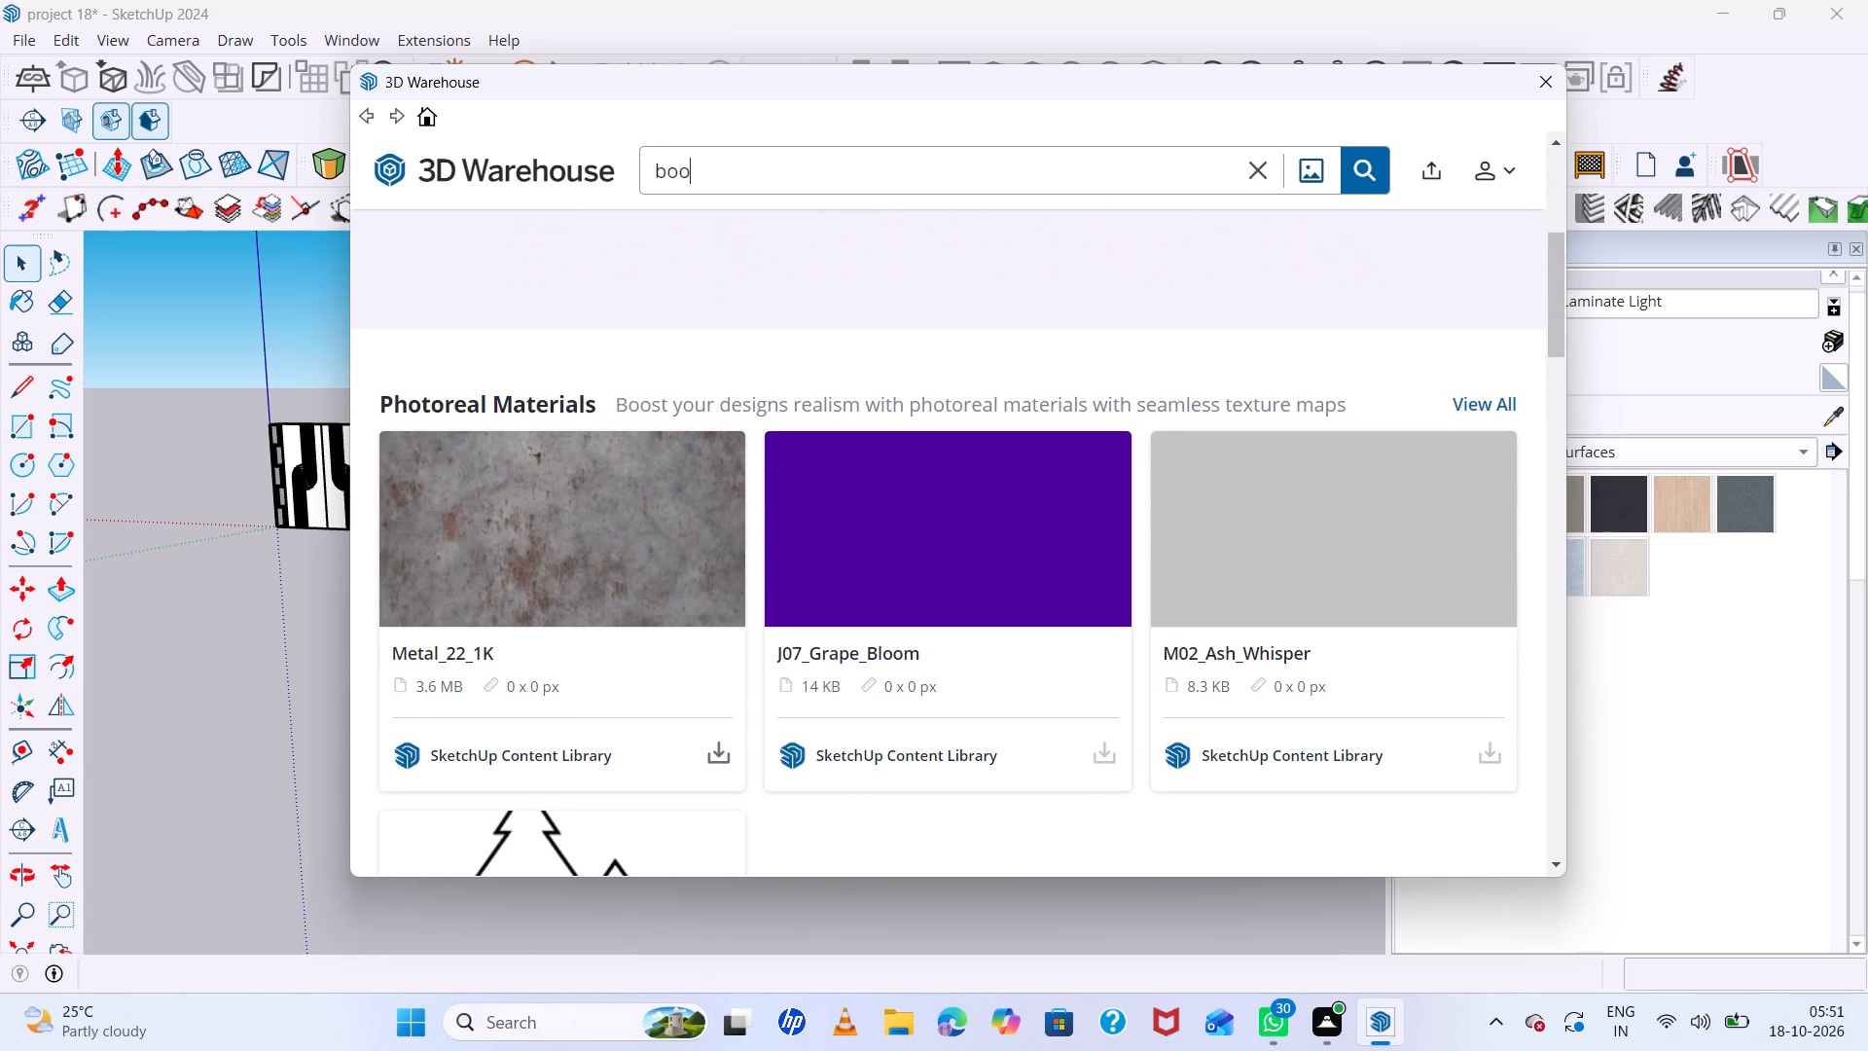
pyautogui.write('ks')
pyautogui.press('Return')
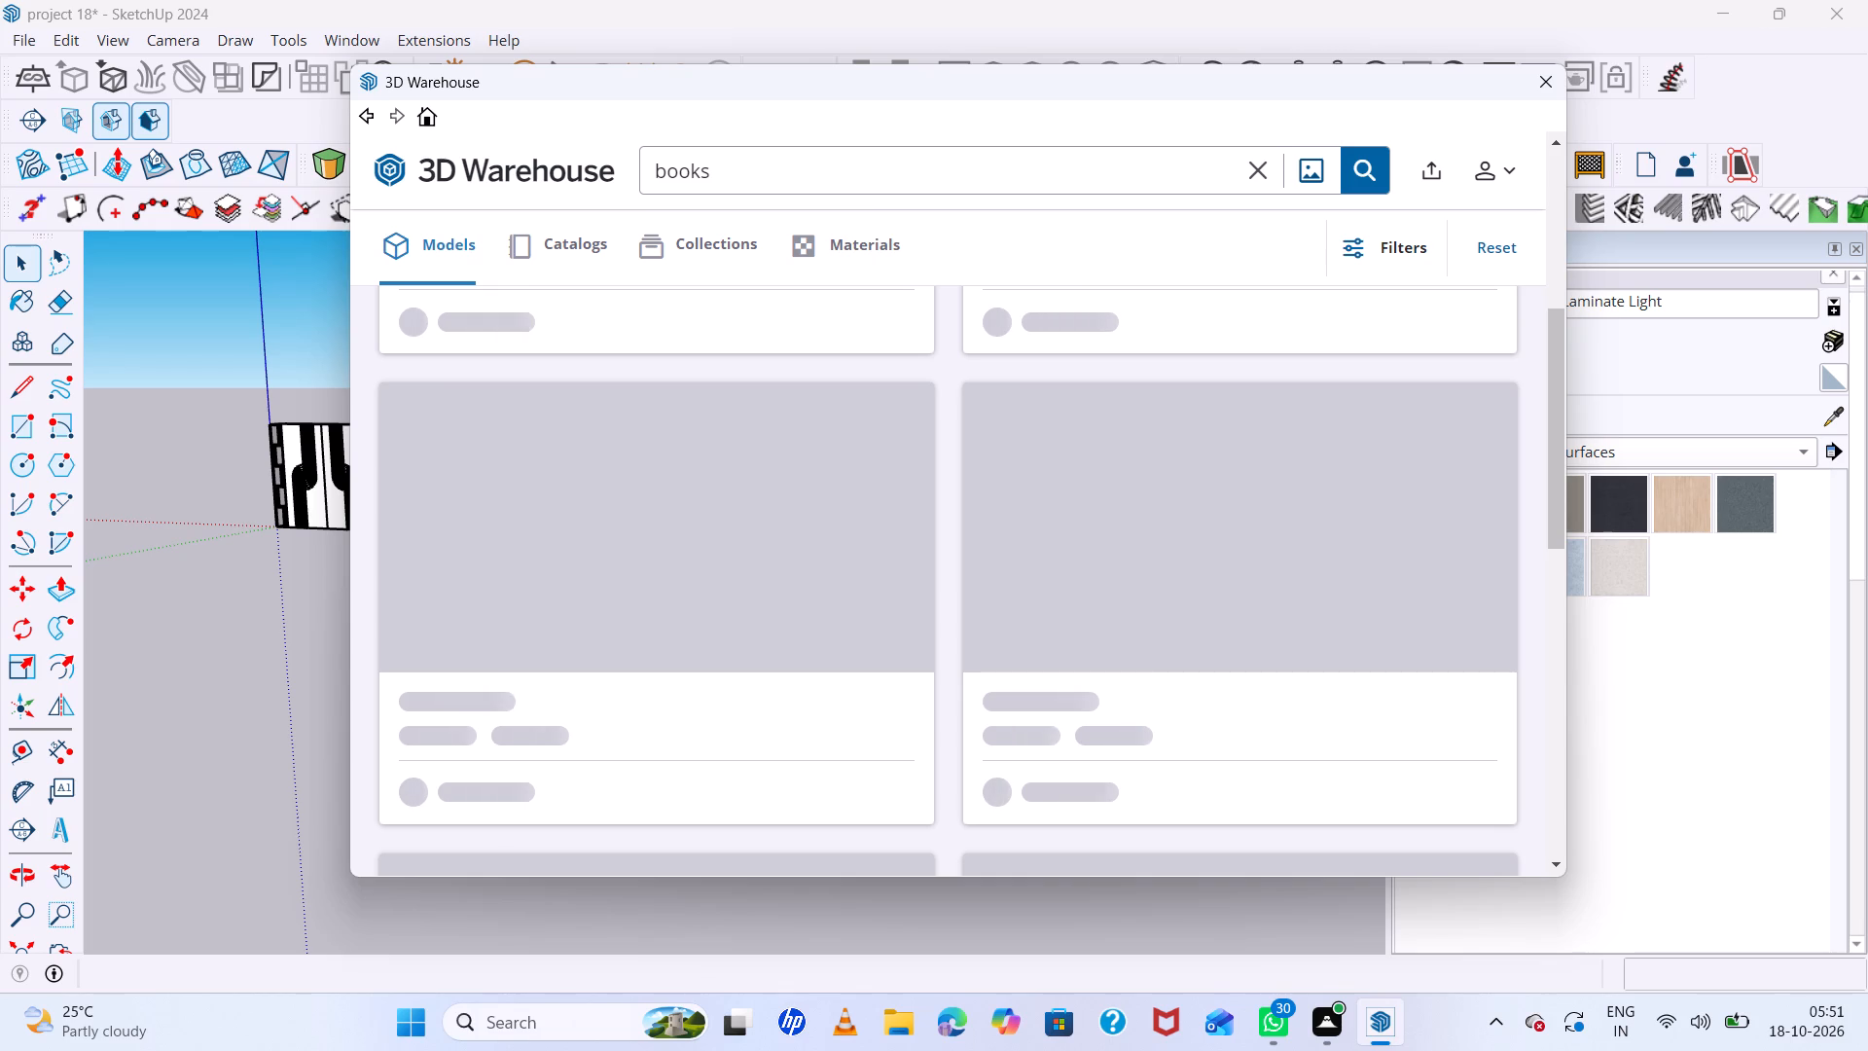
pyautogui.scroll(-4, 1057, 403)
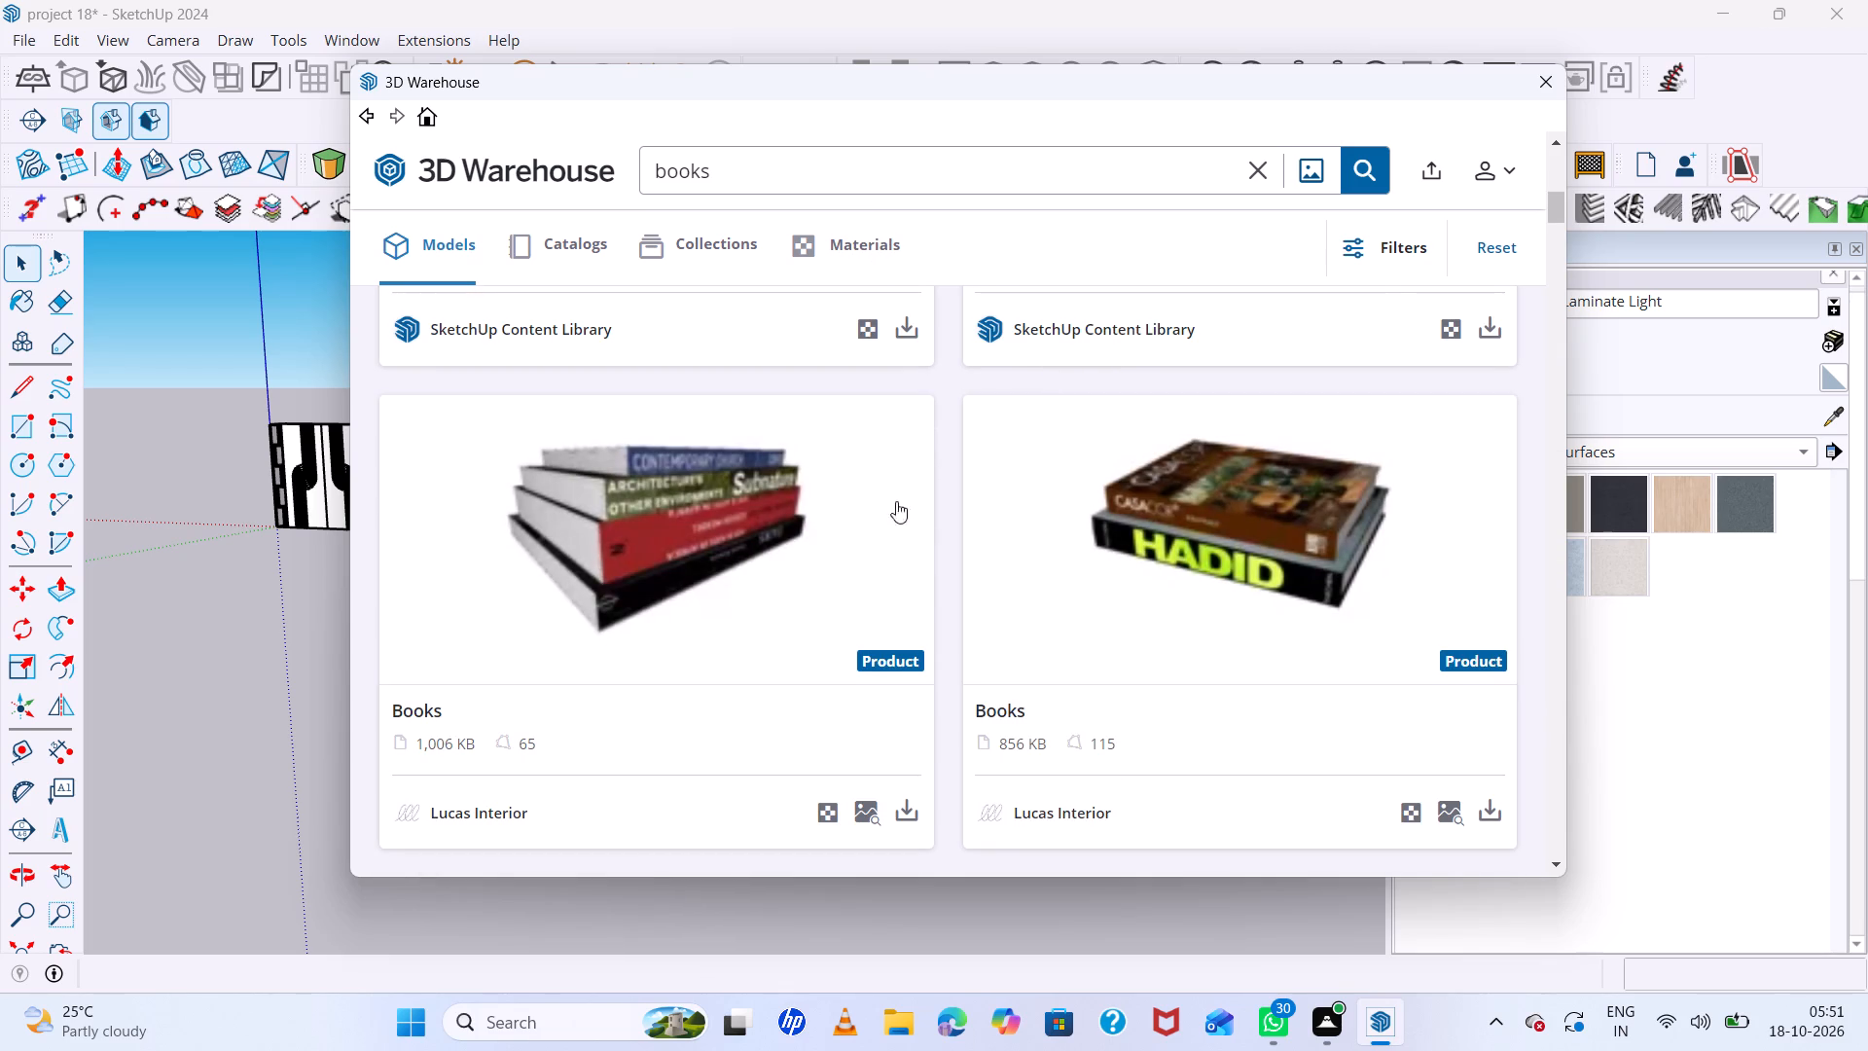
pyautogui.scroll(-4, 876, 523)
pyautogui.scroll(14, 876, 523)
pyautogui.scroll(-4, 880, 512)
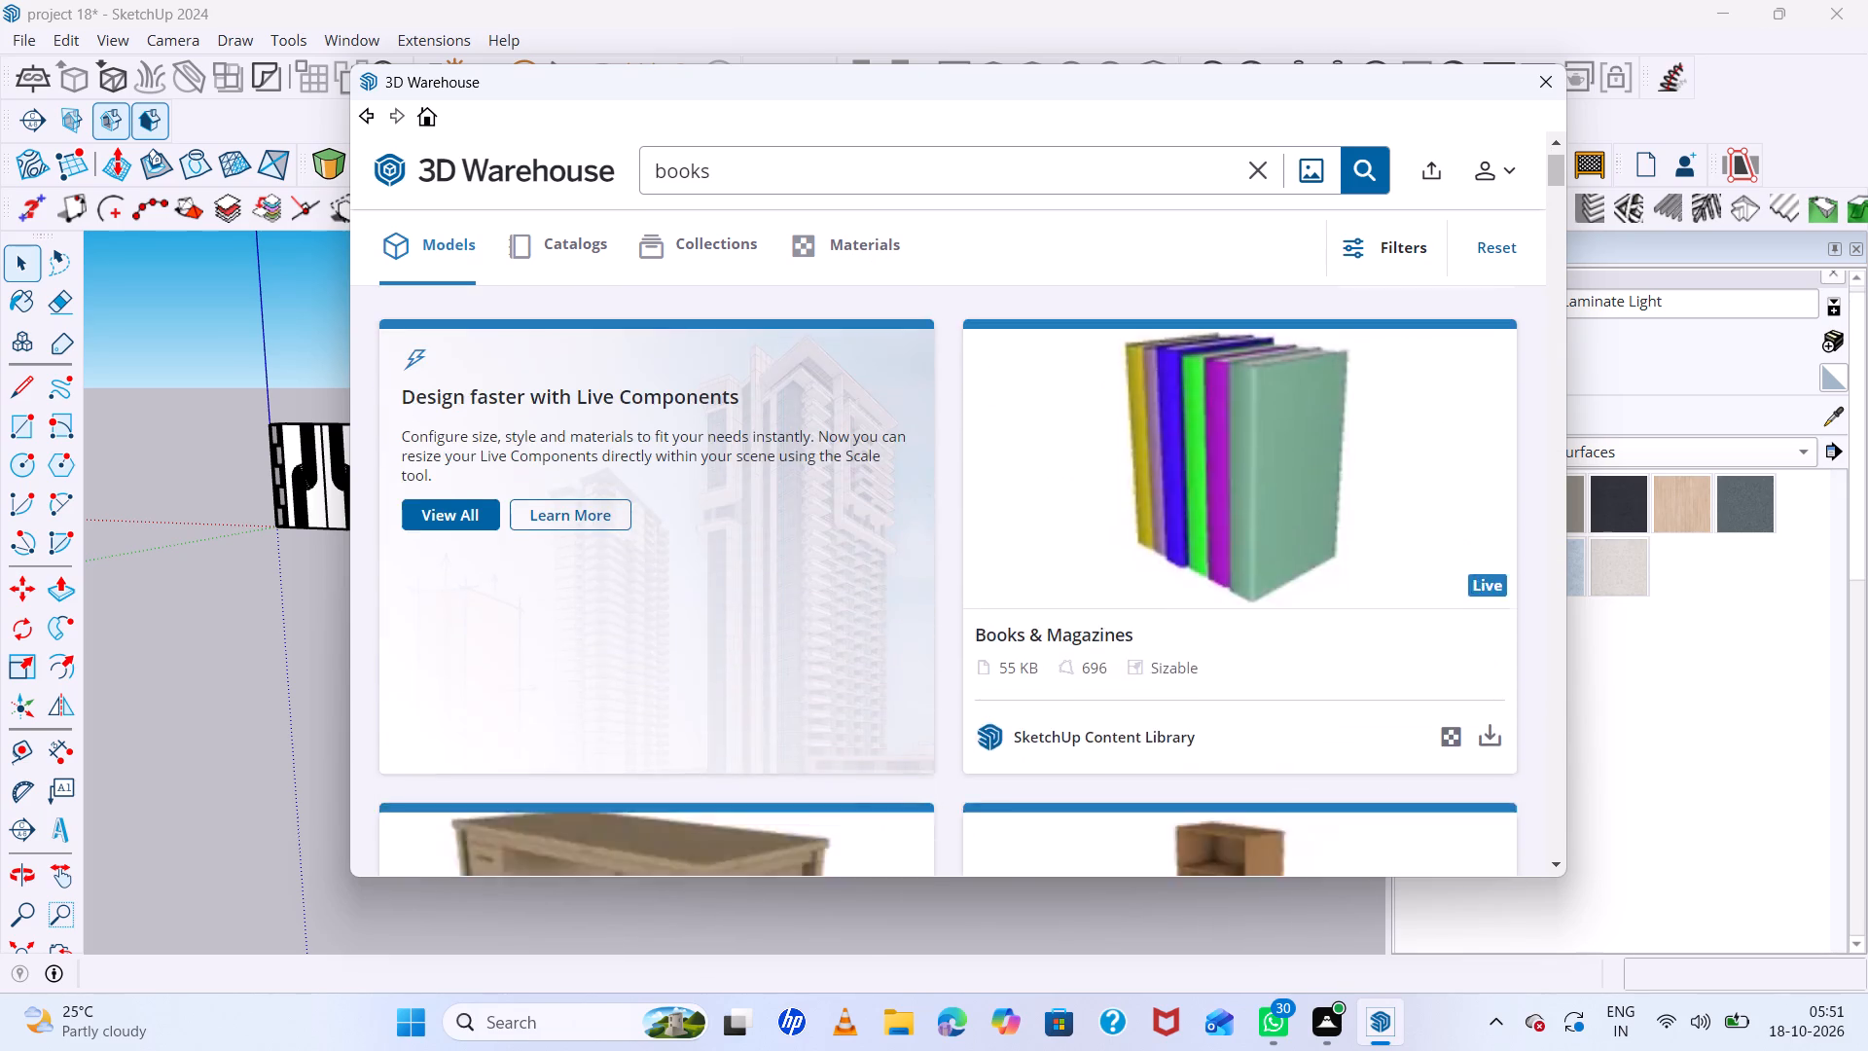
pyautogui.scroll(-13, 880, 512)
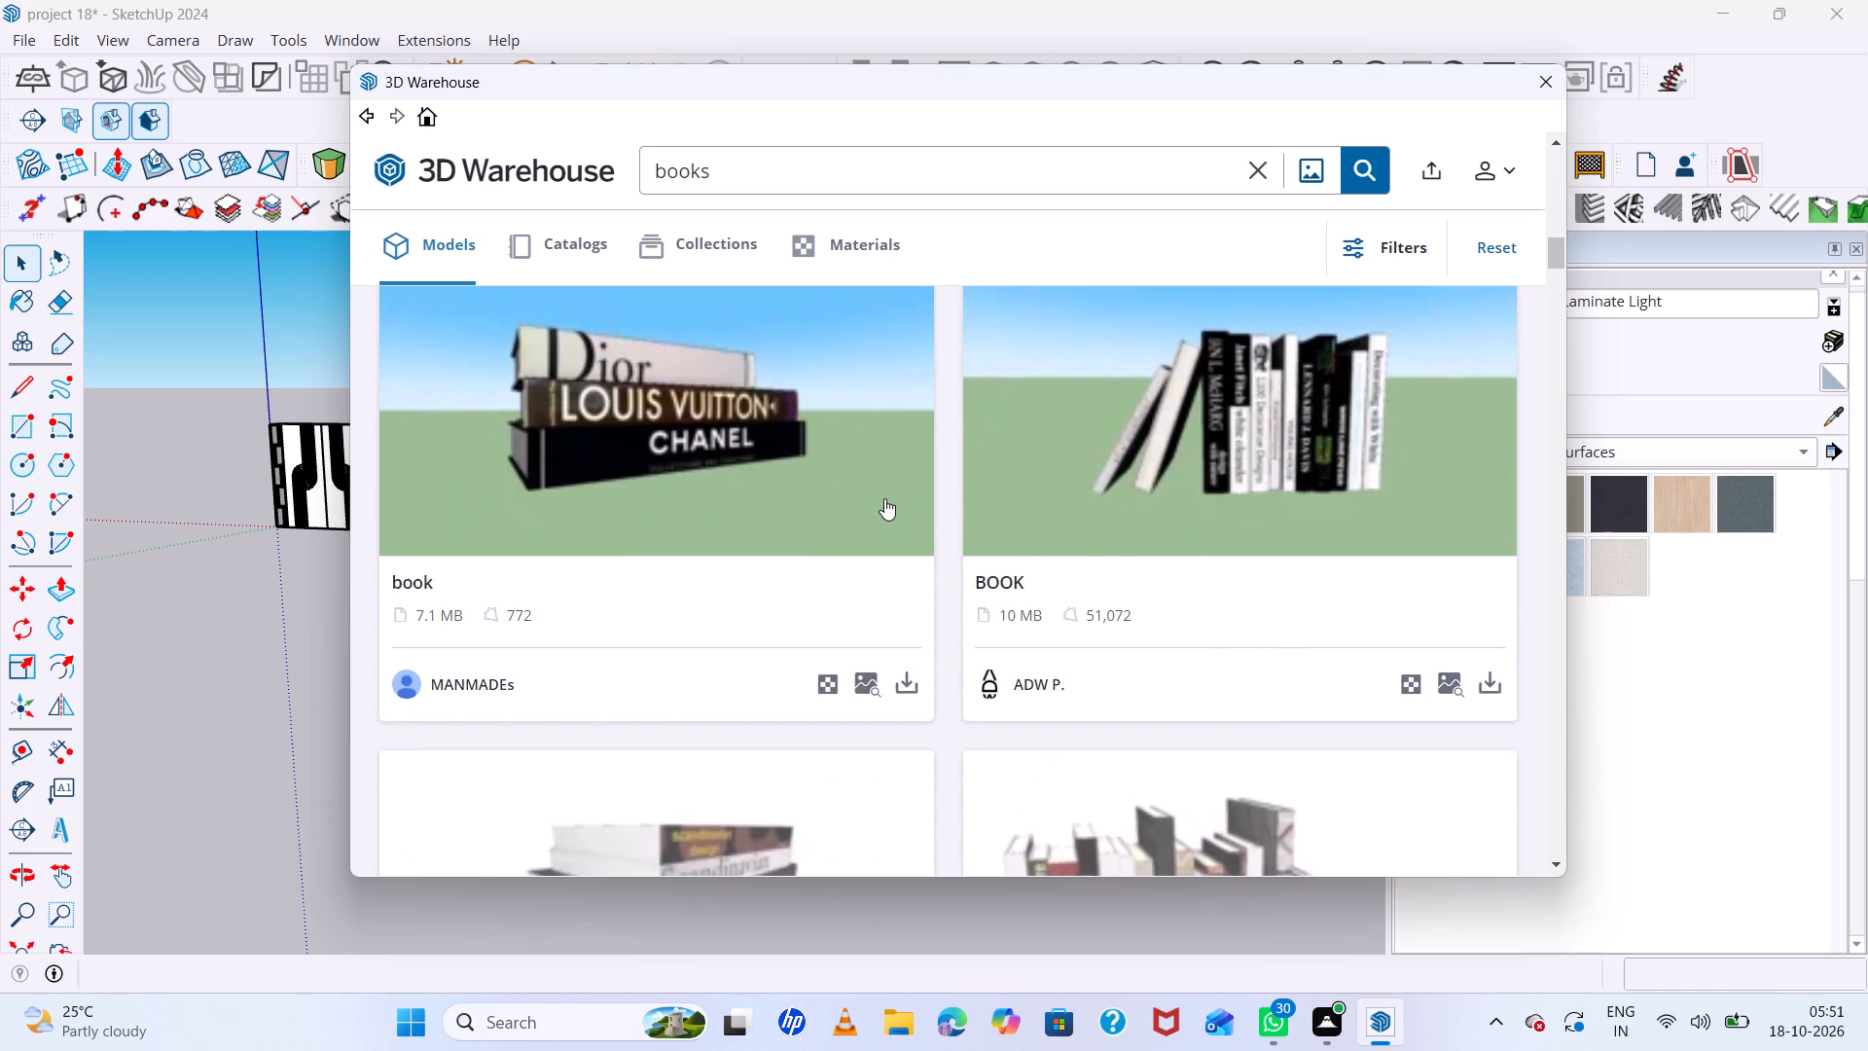
pyautogui.scroll(-9, 884, 498)
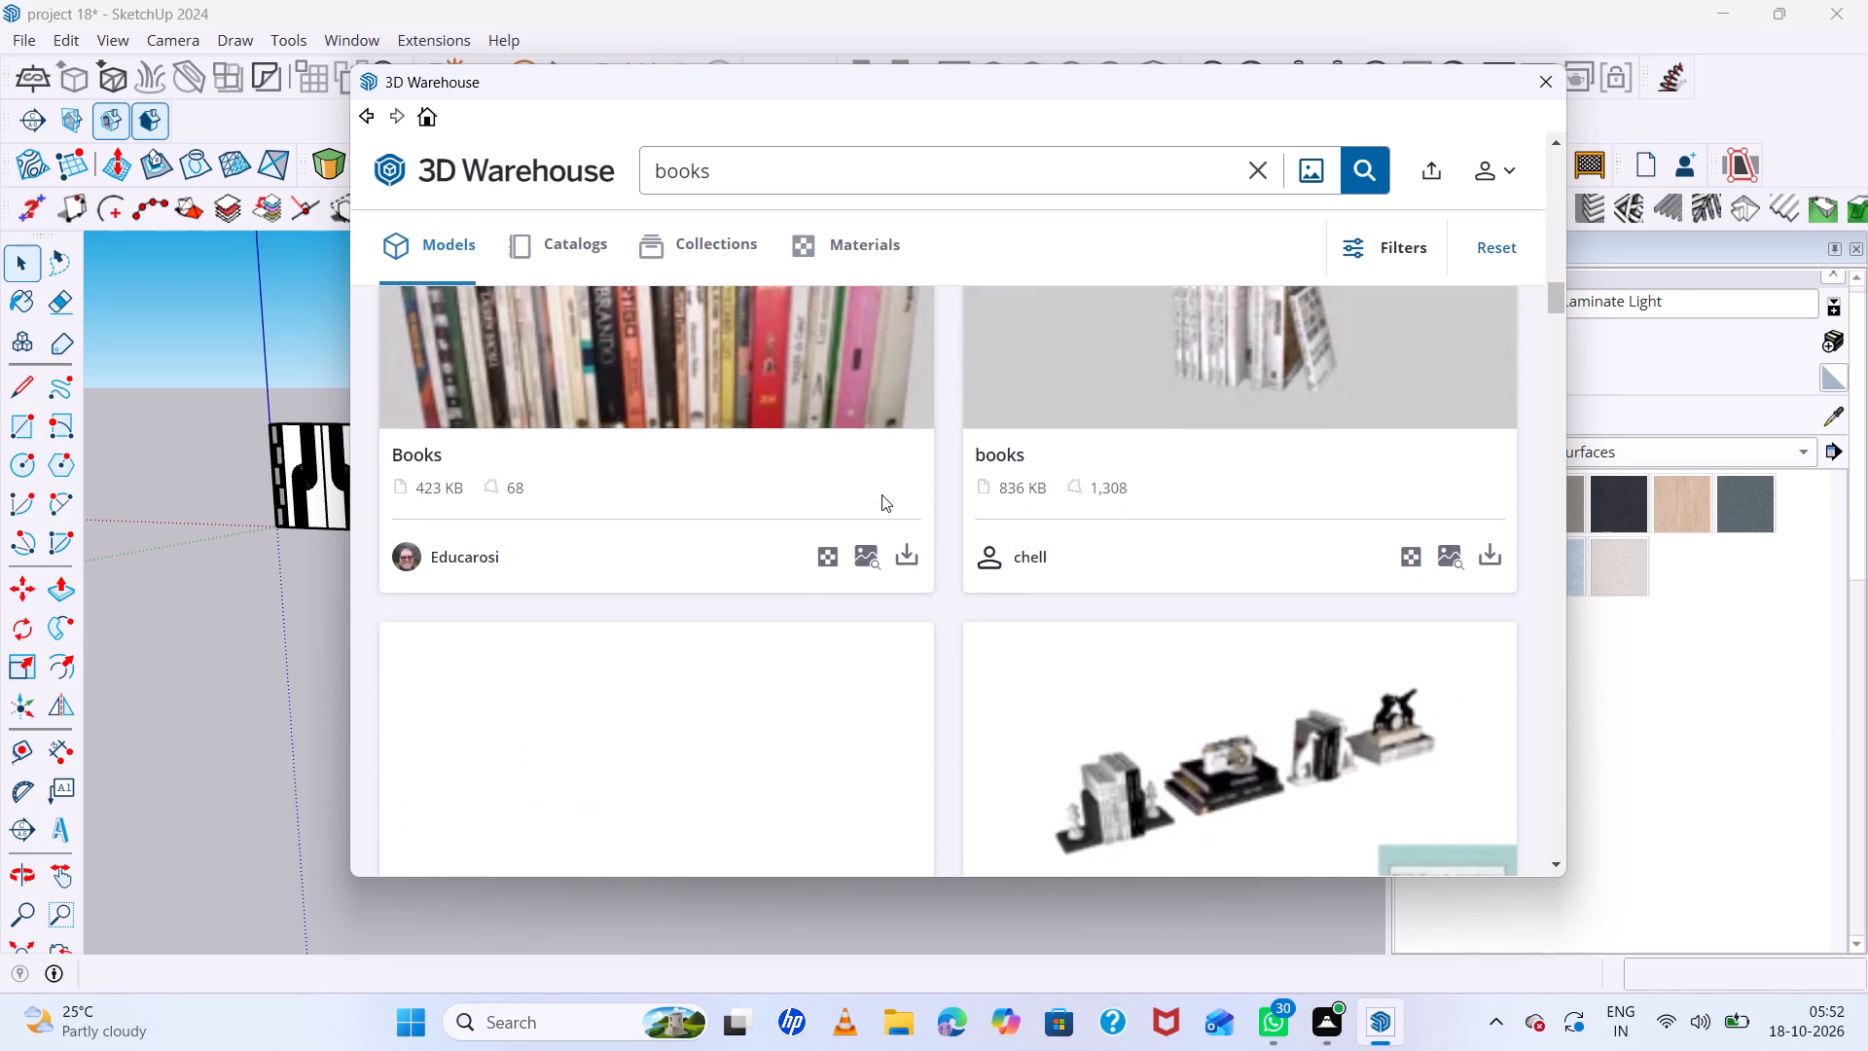
pyautogui.scroll(-2, 881, 494)
pyautogui.scroll(5, 881, 494)
# Load the Books model with the long row of coloured spines and place it on the ground before the niche wall.
pyautogui.click(777, 580)
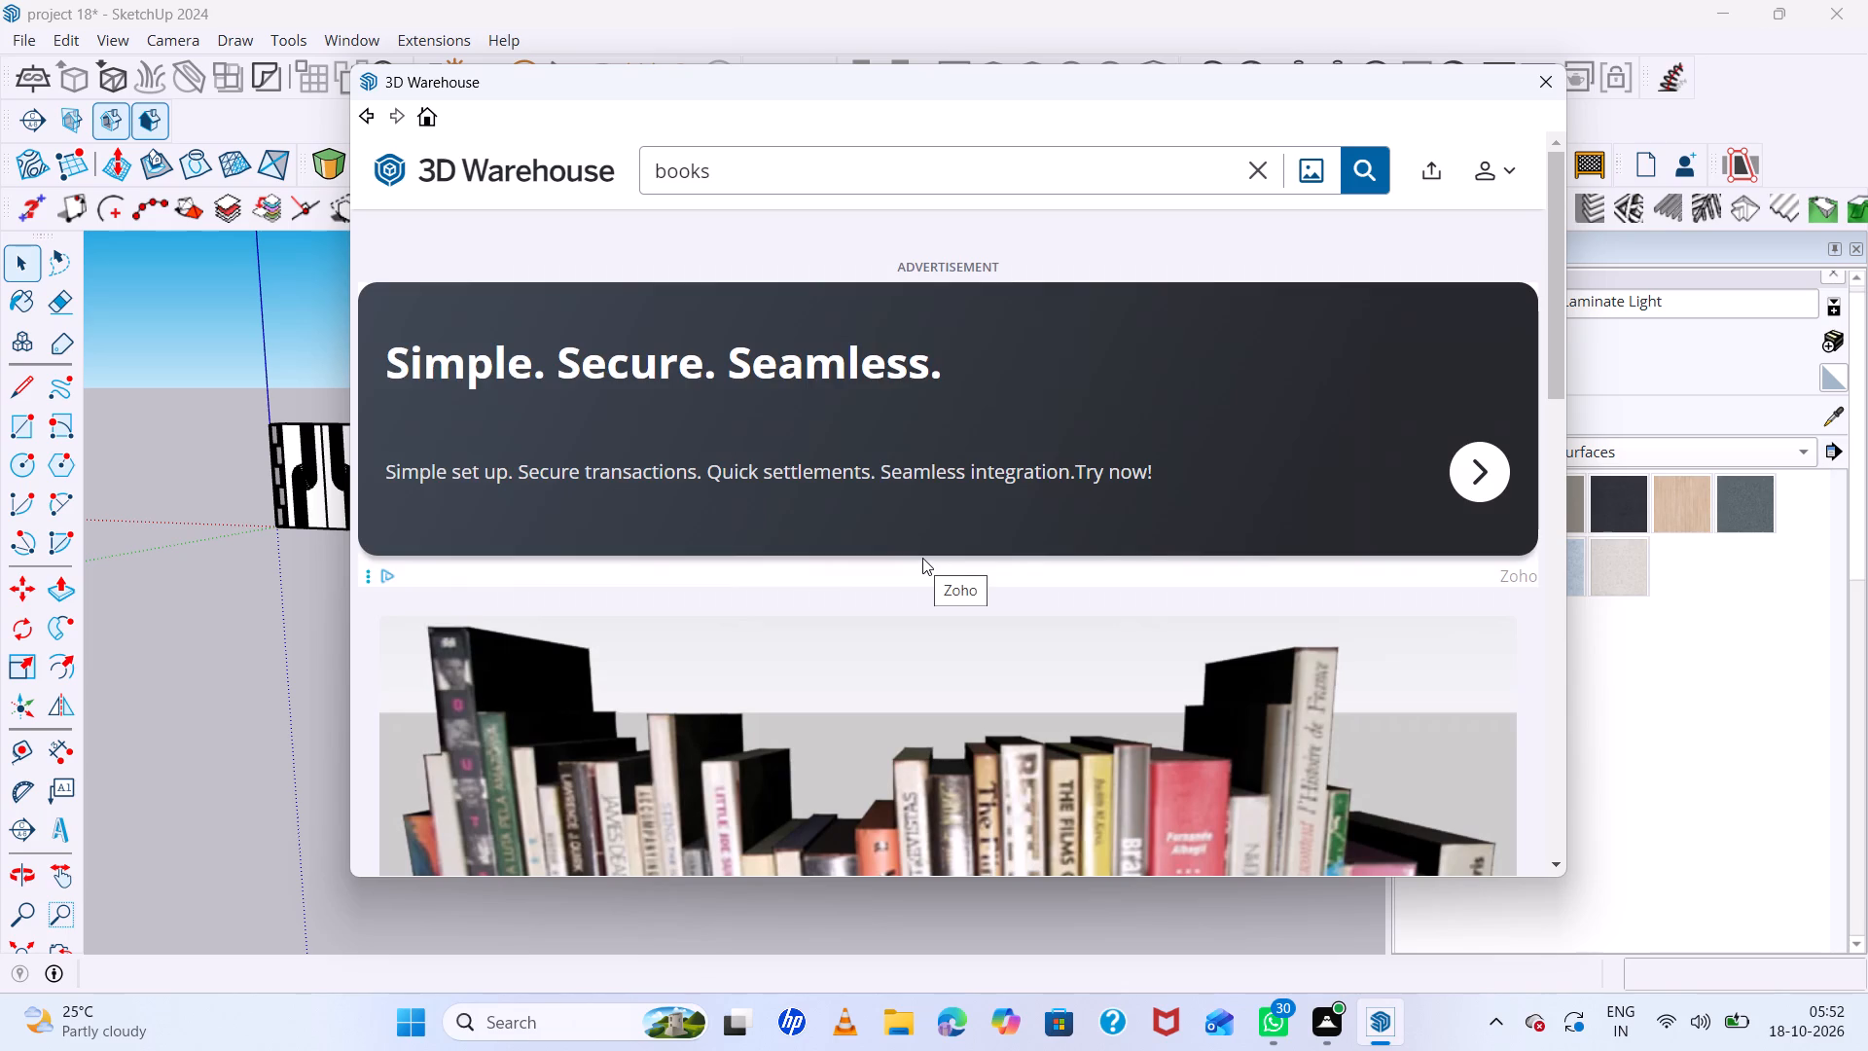
pyautogui.scroll(-6, 926, 568)
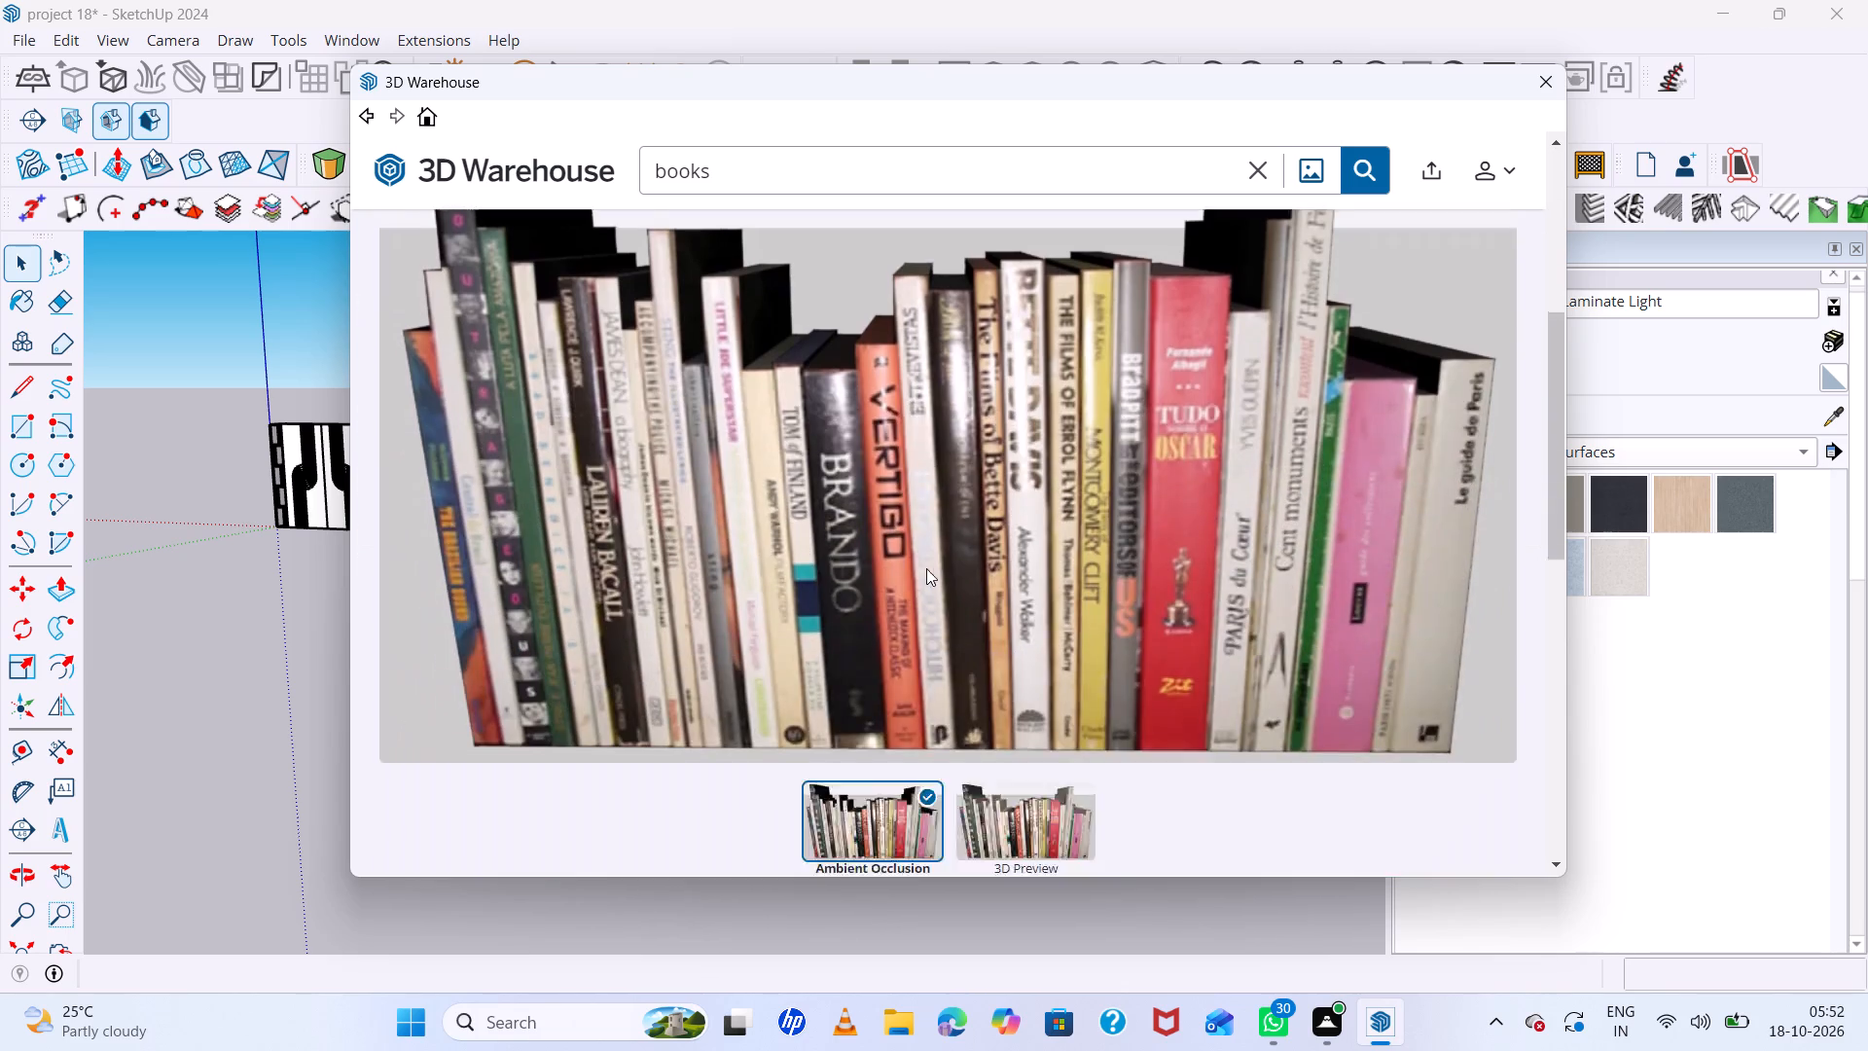
pyautogui.scroll(-4, 1058, 624)
pyautogui.click(1333, 319)
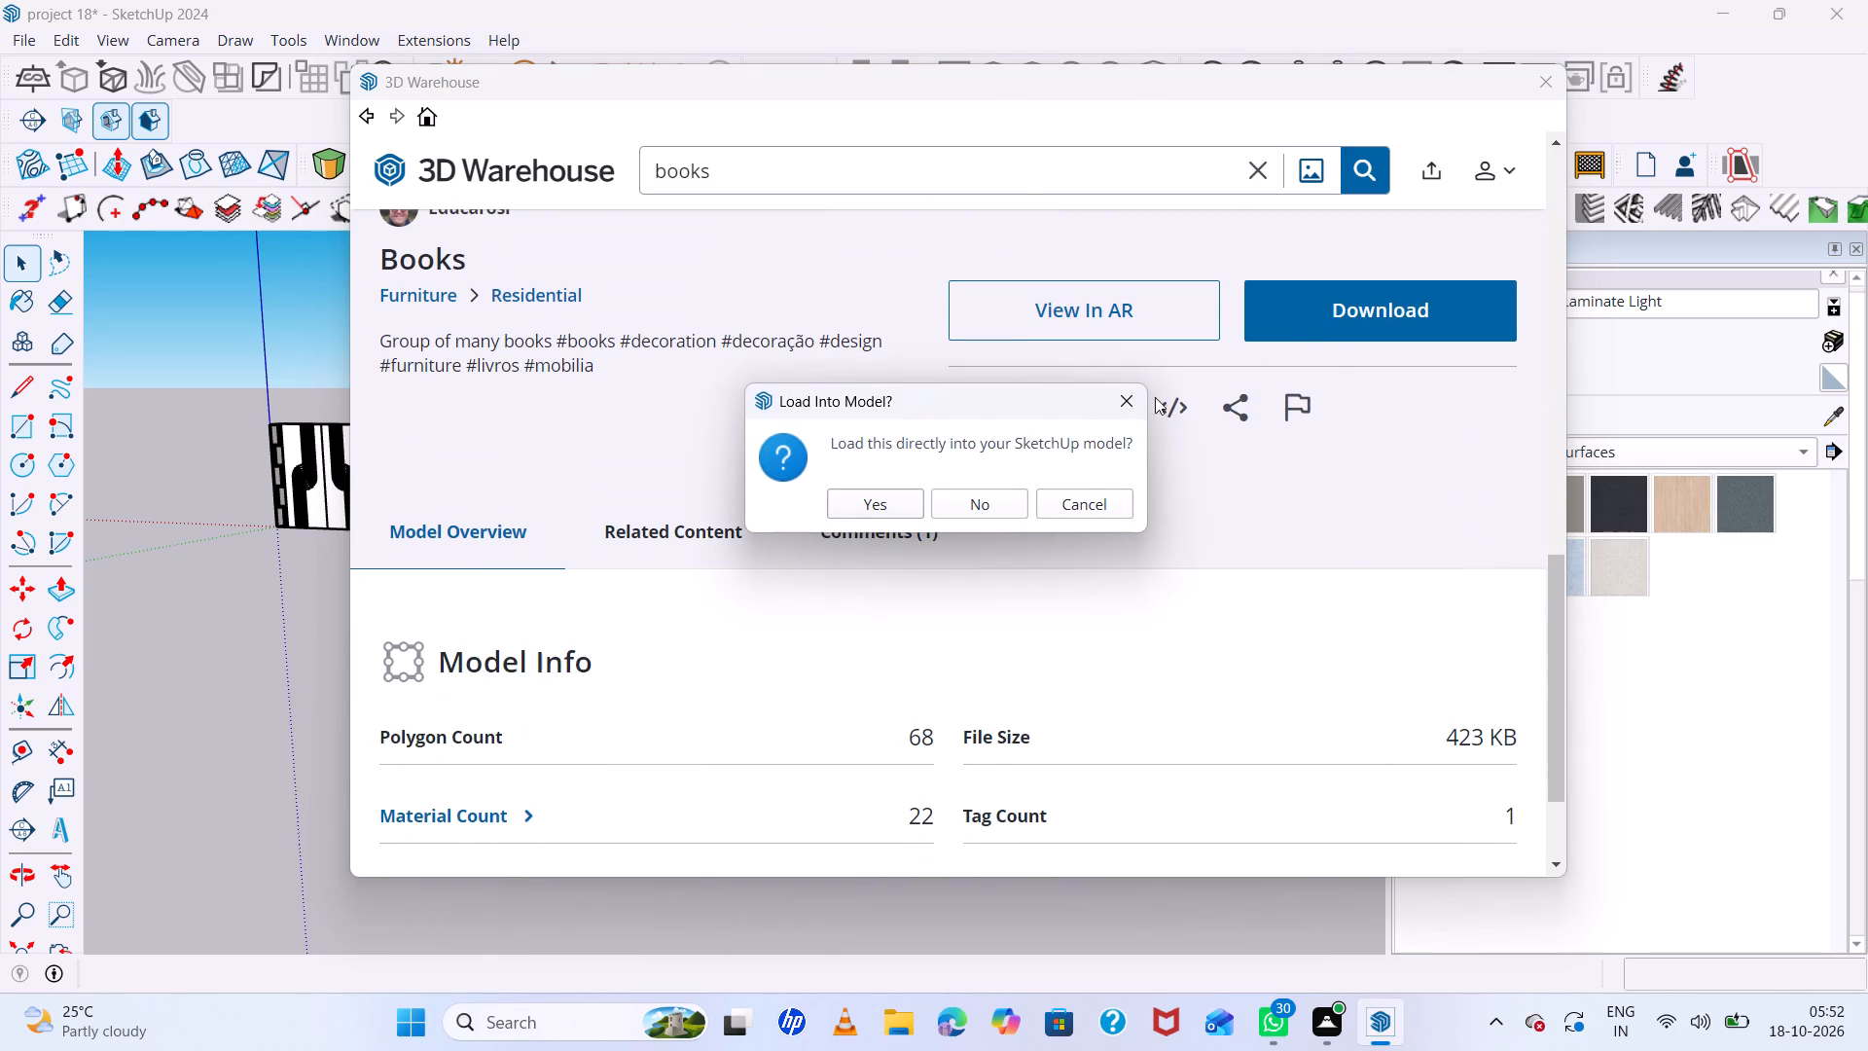
pyautogui.doubleClick(900, 502)
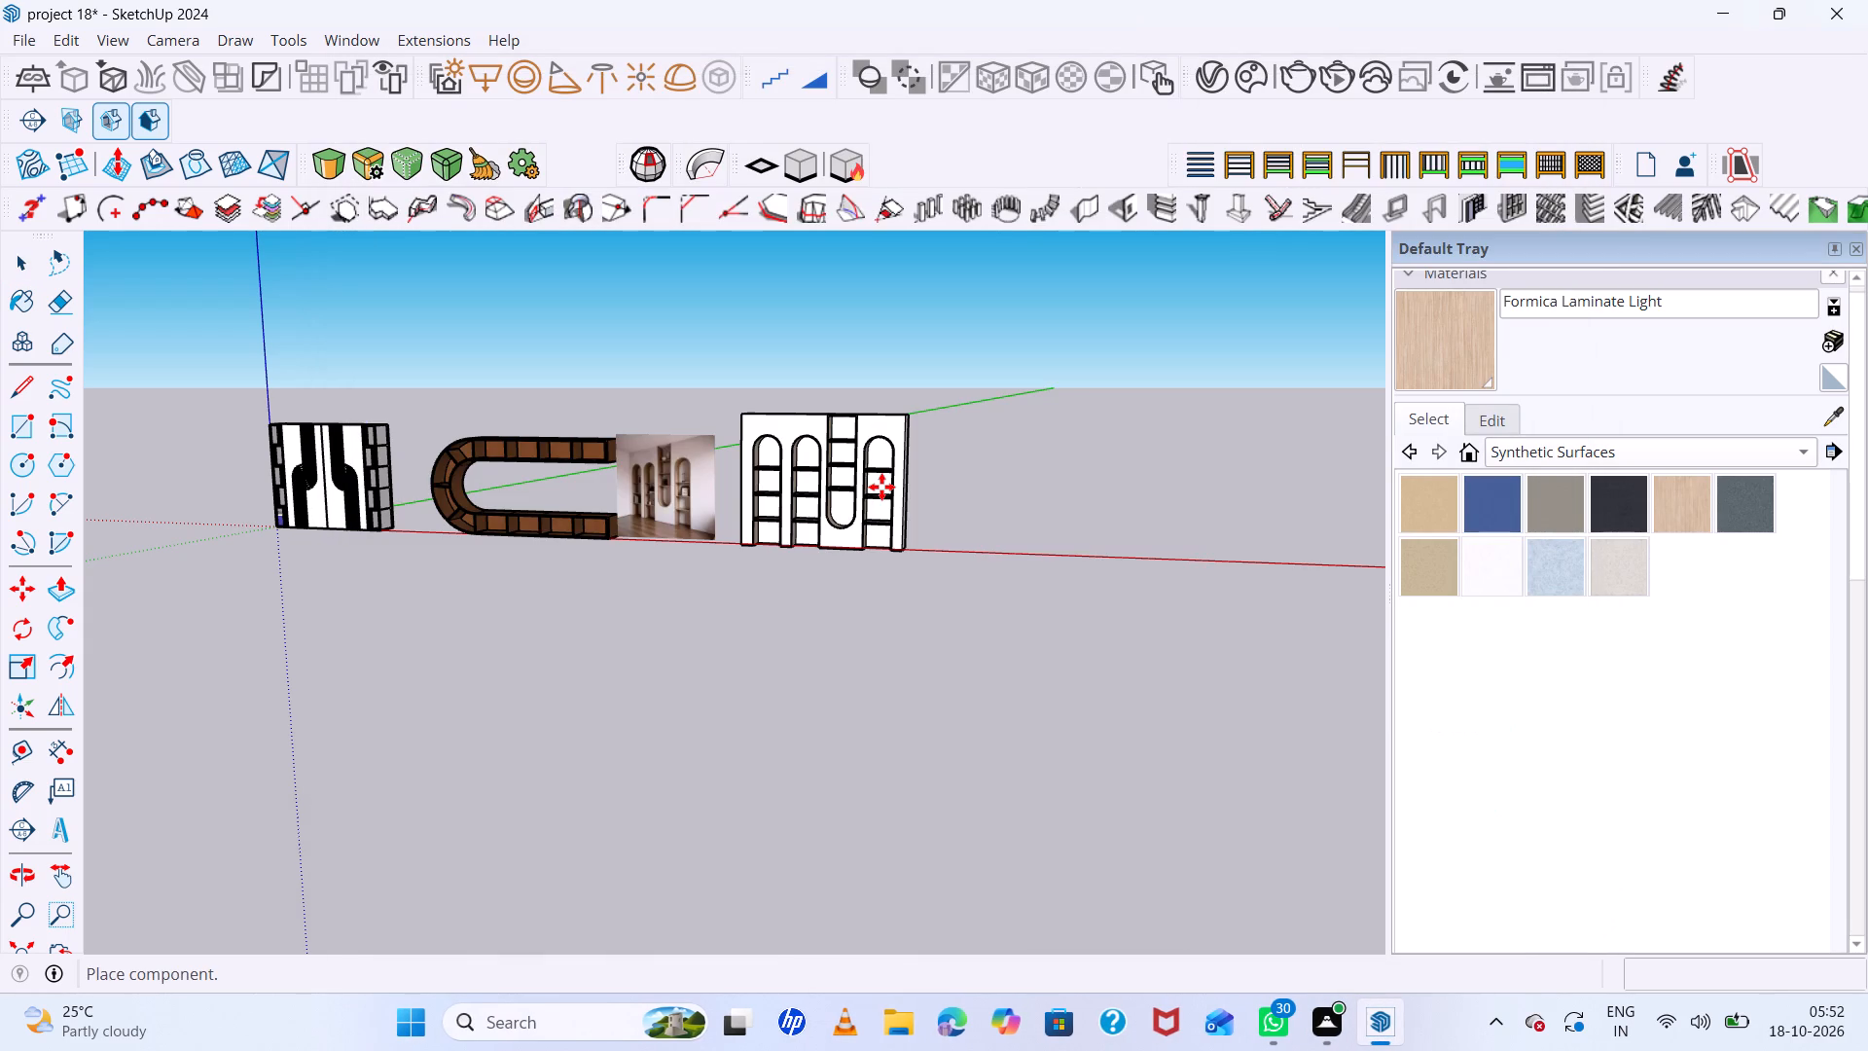
pyautogui.scroll(6, 789, 564)
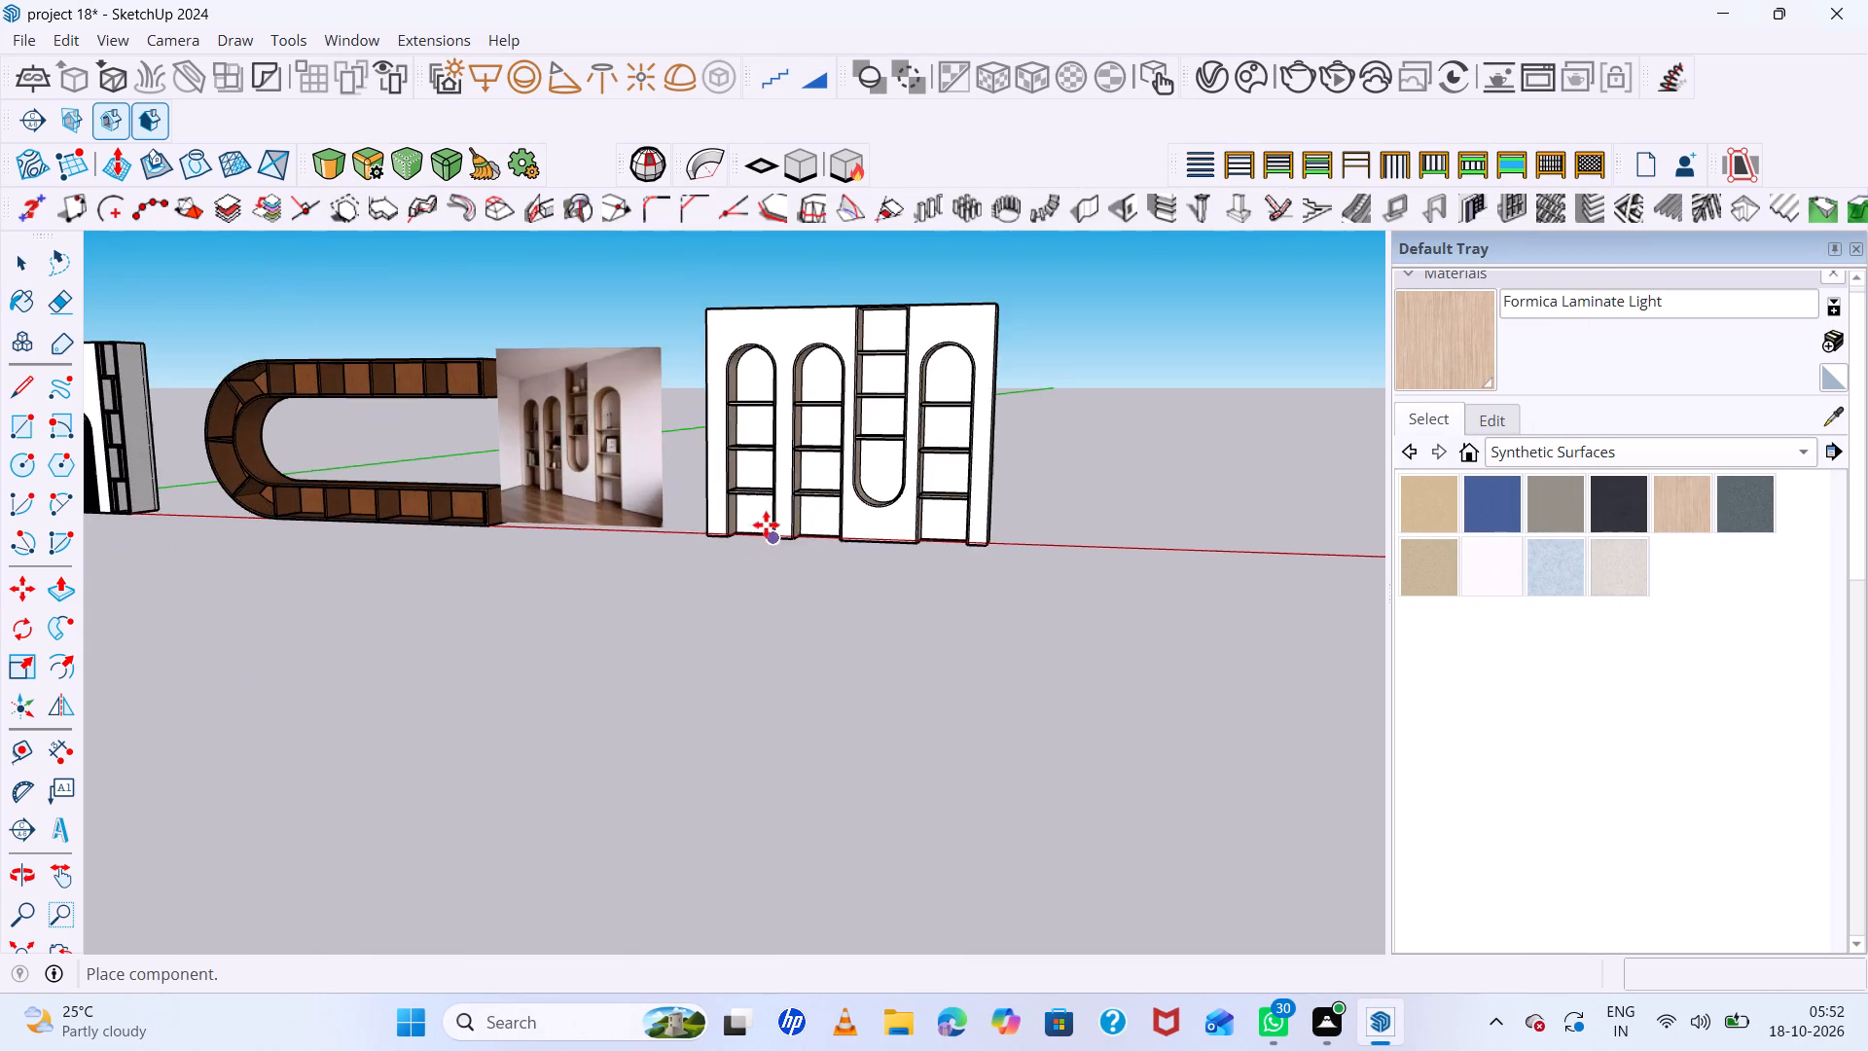
pyautogui.scroll(12, 736, 506)
pyautogui.moveTo(755, 488); pyautogui.dragTo(773, 548, button='middle')
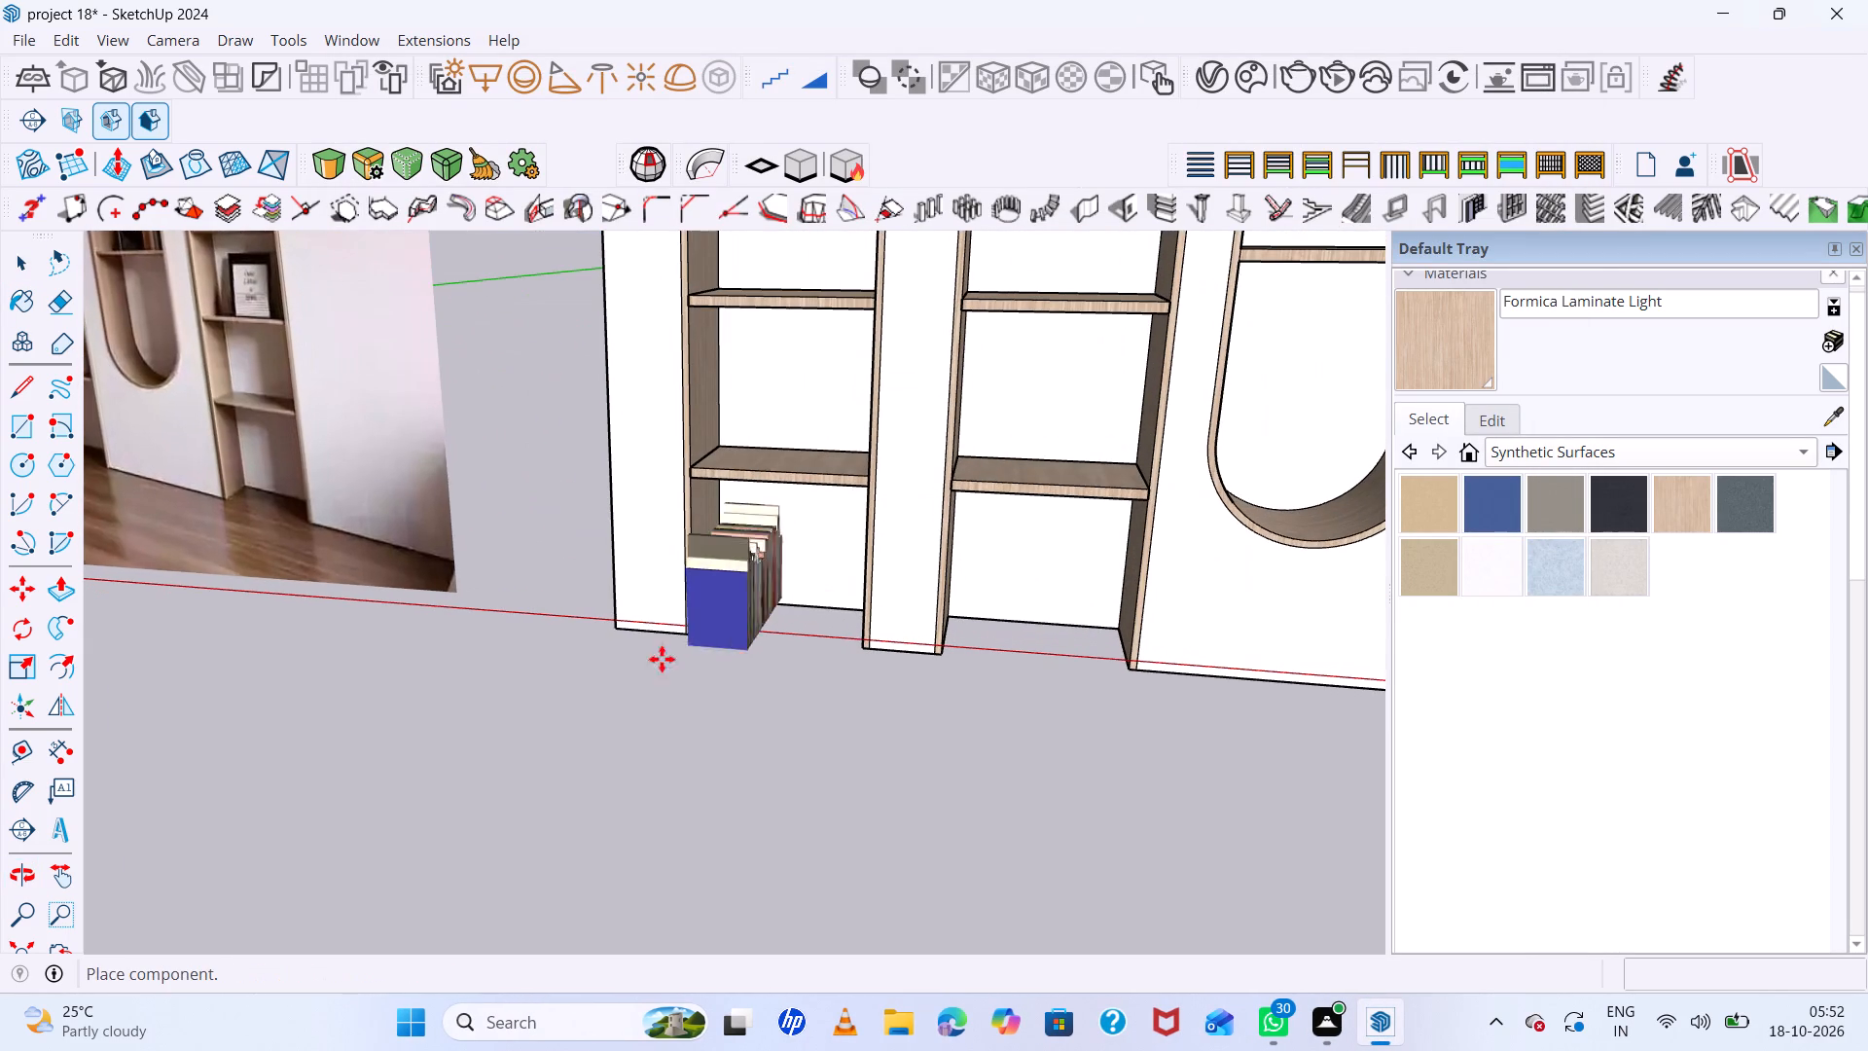
pyautogui.scroll(-5, 516, 678)
pyautogui.click(382, 761)
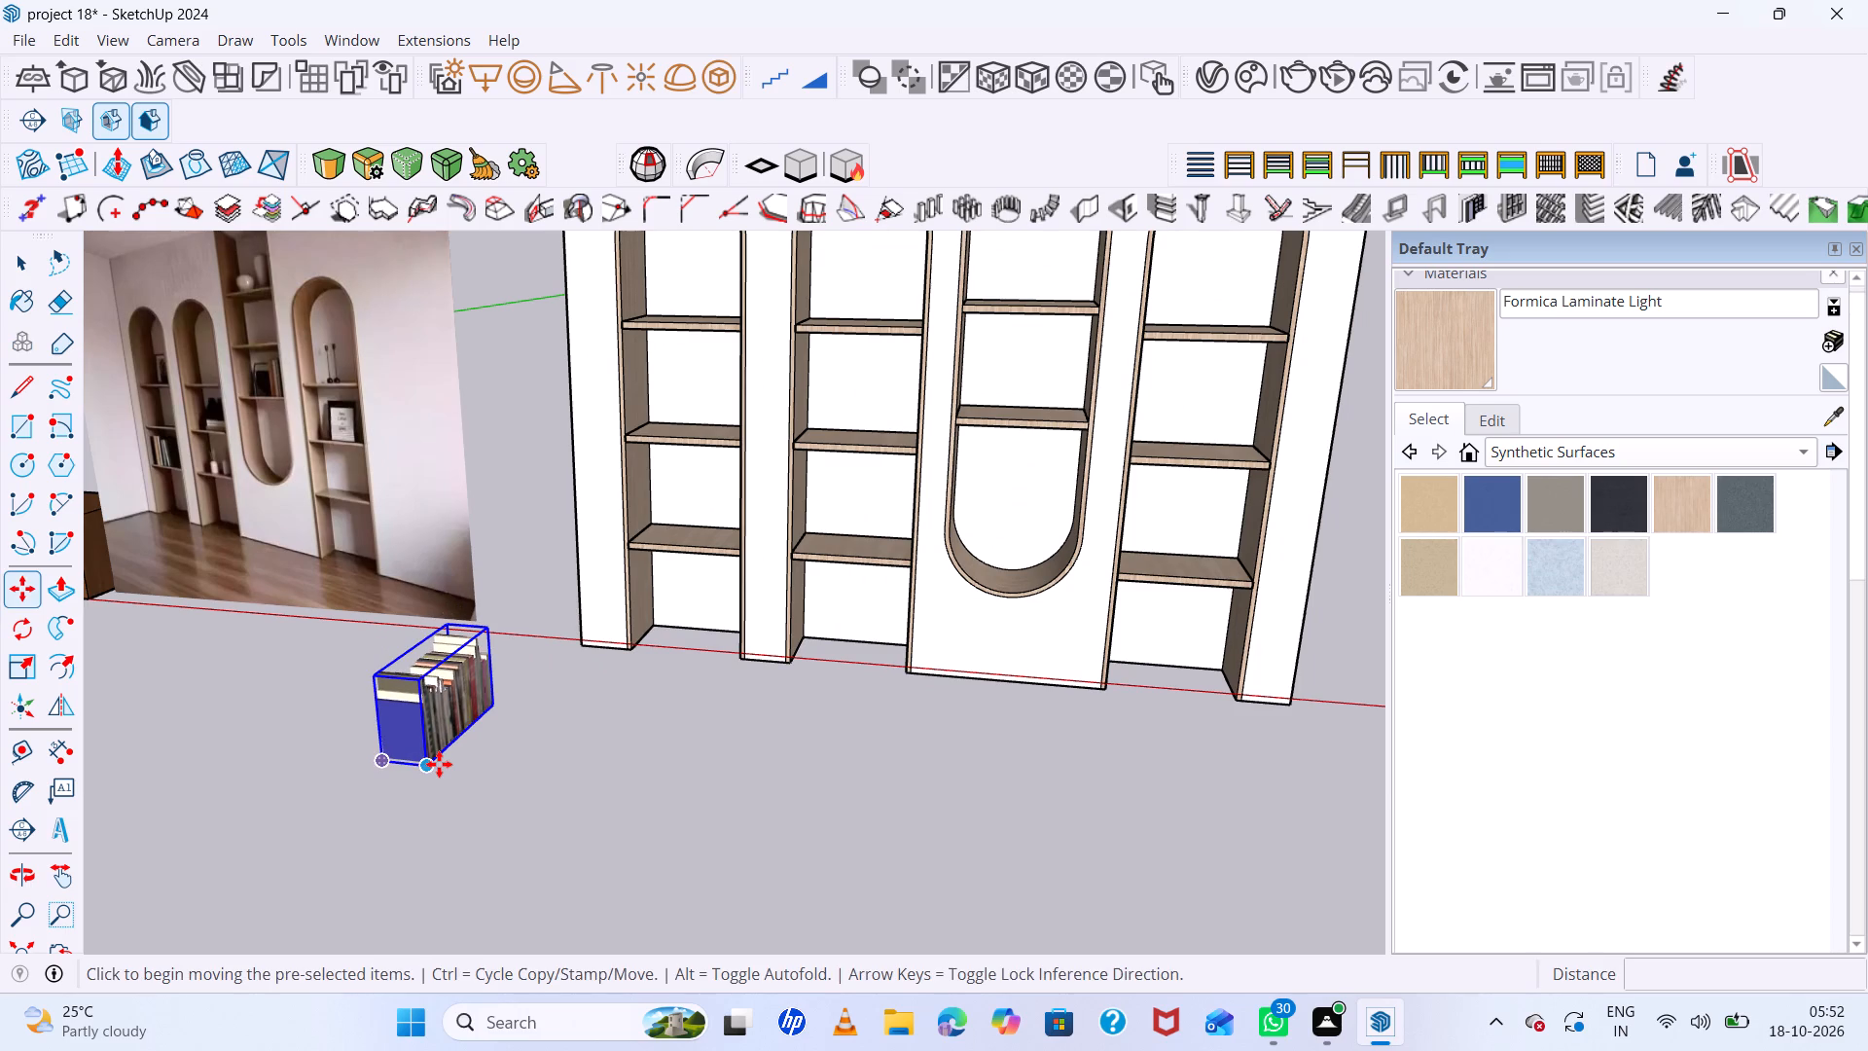
# Rotate the books 90 degrees on the ground plane about their bottom corner so the row runs parallel to the wall.
pyautogui.press('q')
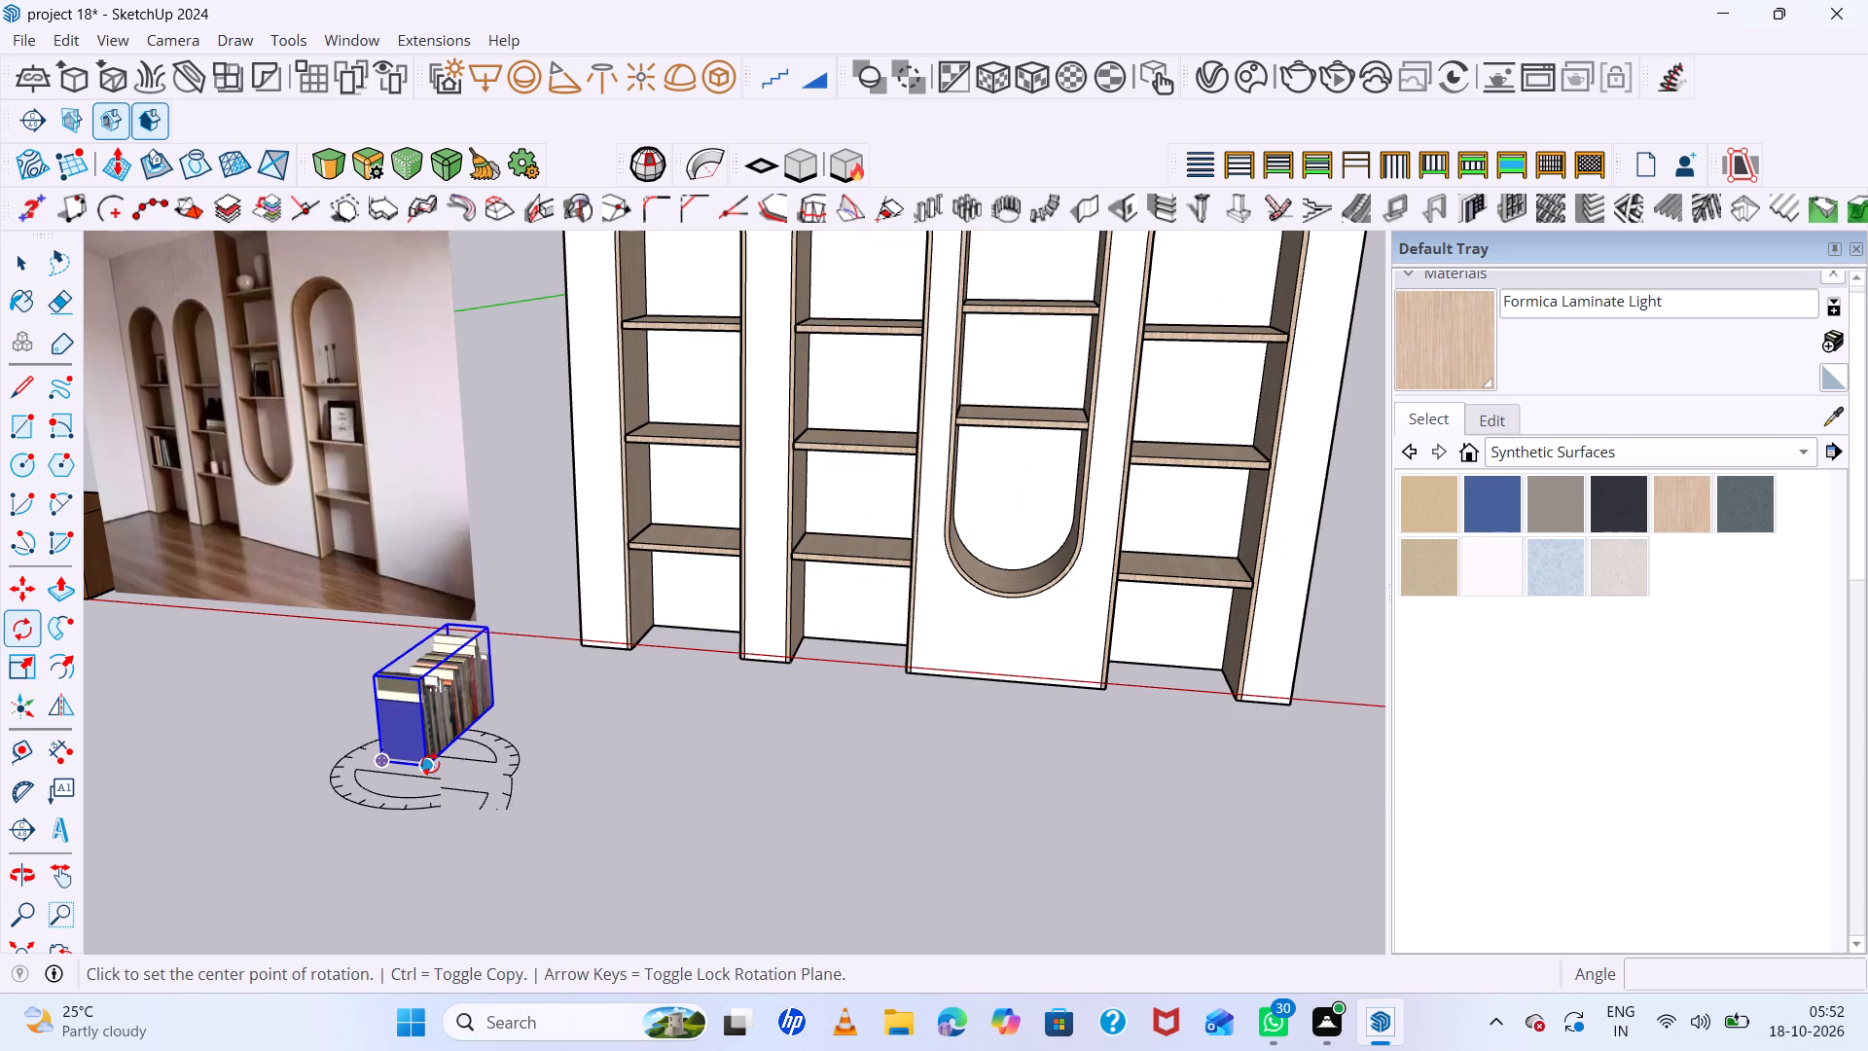
pyautogui.click(436, 763)
pyautogui.doubleClick(769, 806)
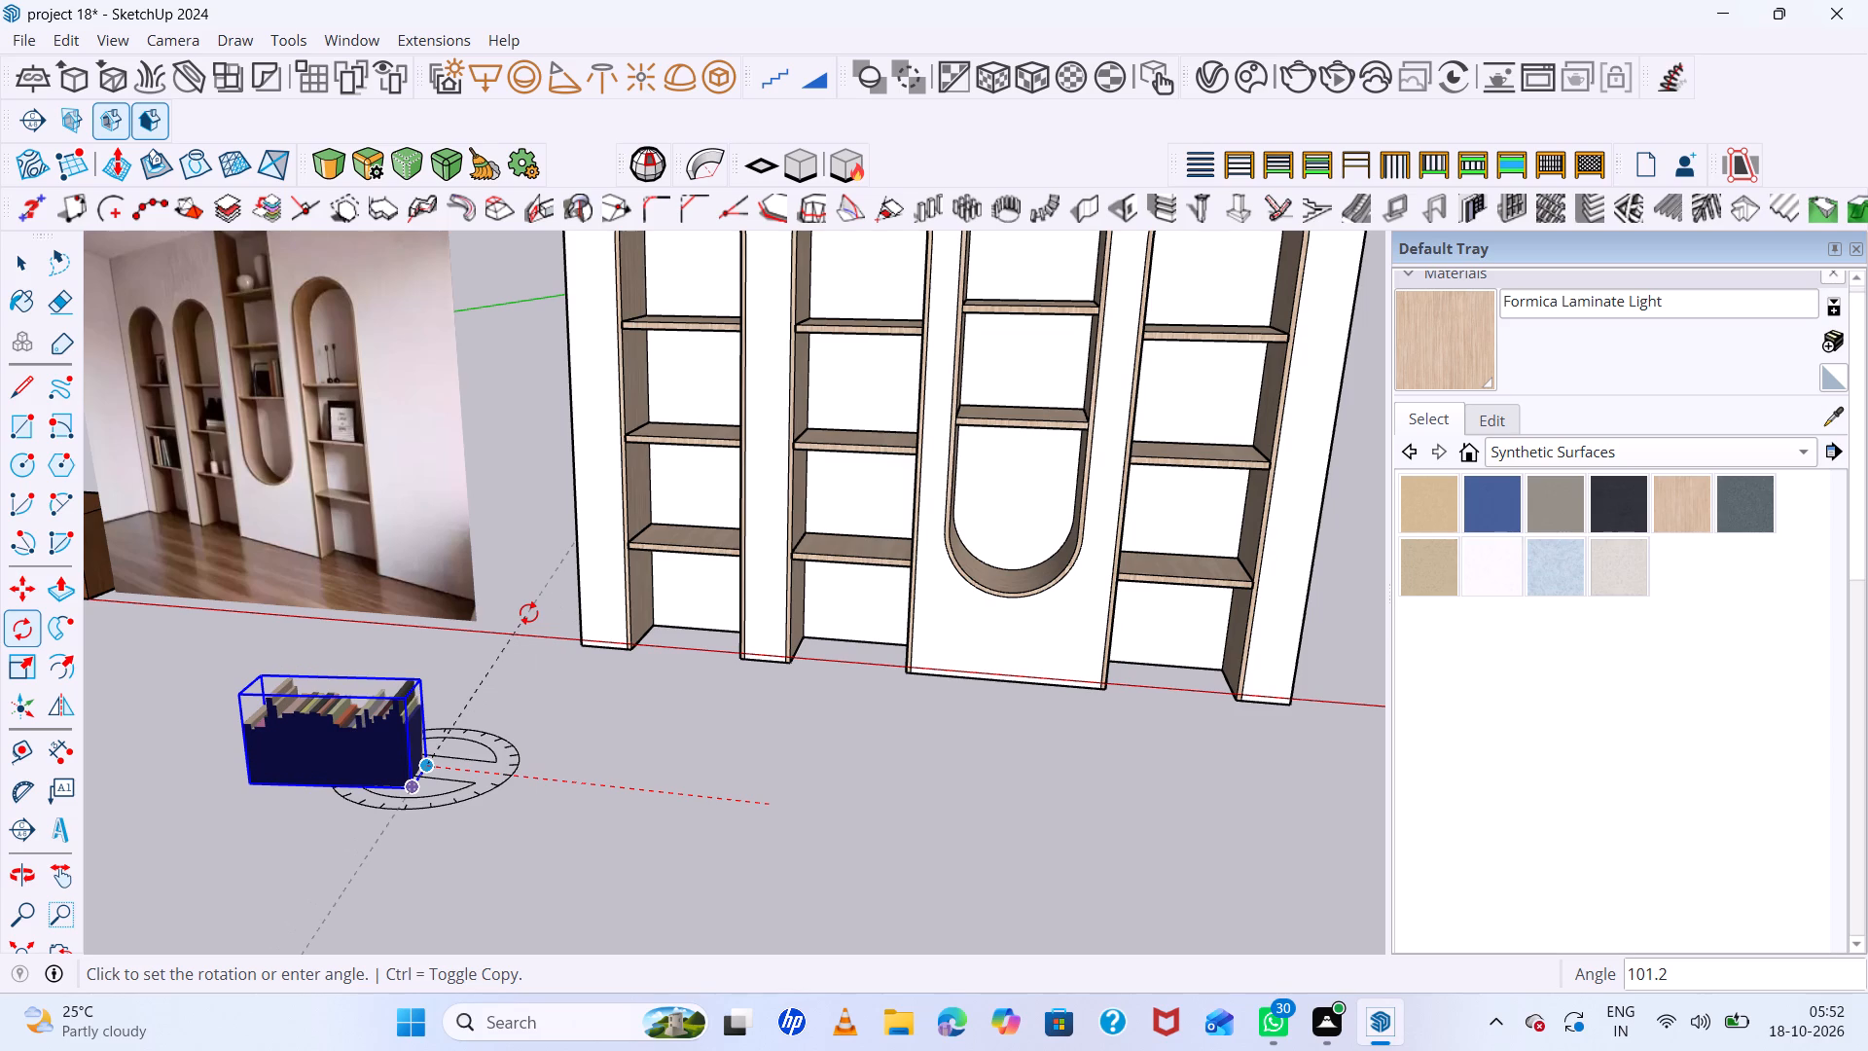
pyautogui.press('9')
pyautogui.press('0')
pyautogui.press('Return')
# Flip the books across their red plane, offset about 25 cm, so the spines face the front.
pyautogui.scroll(5, 413, 735)
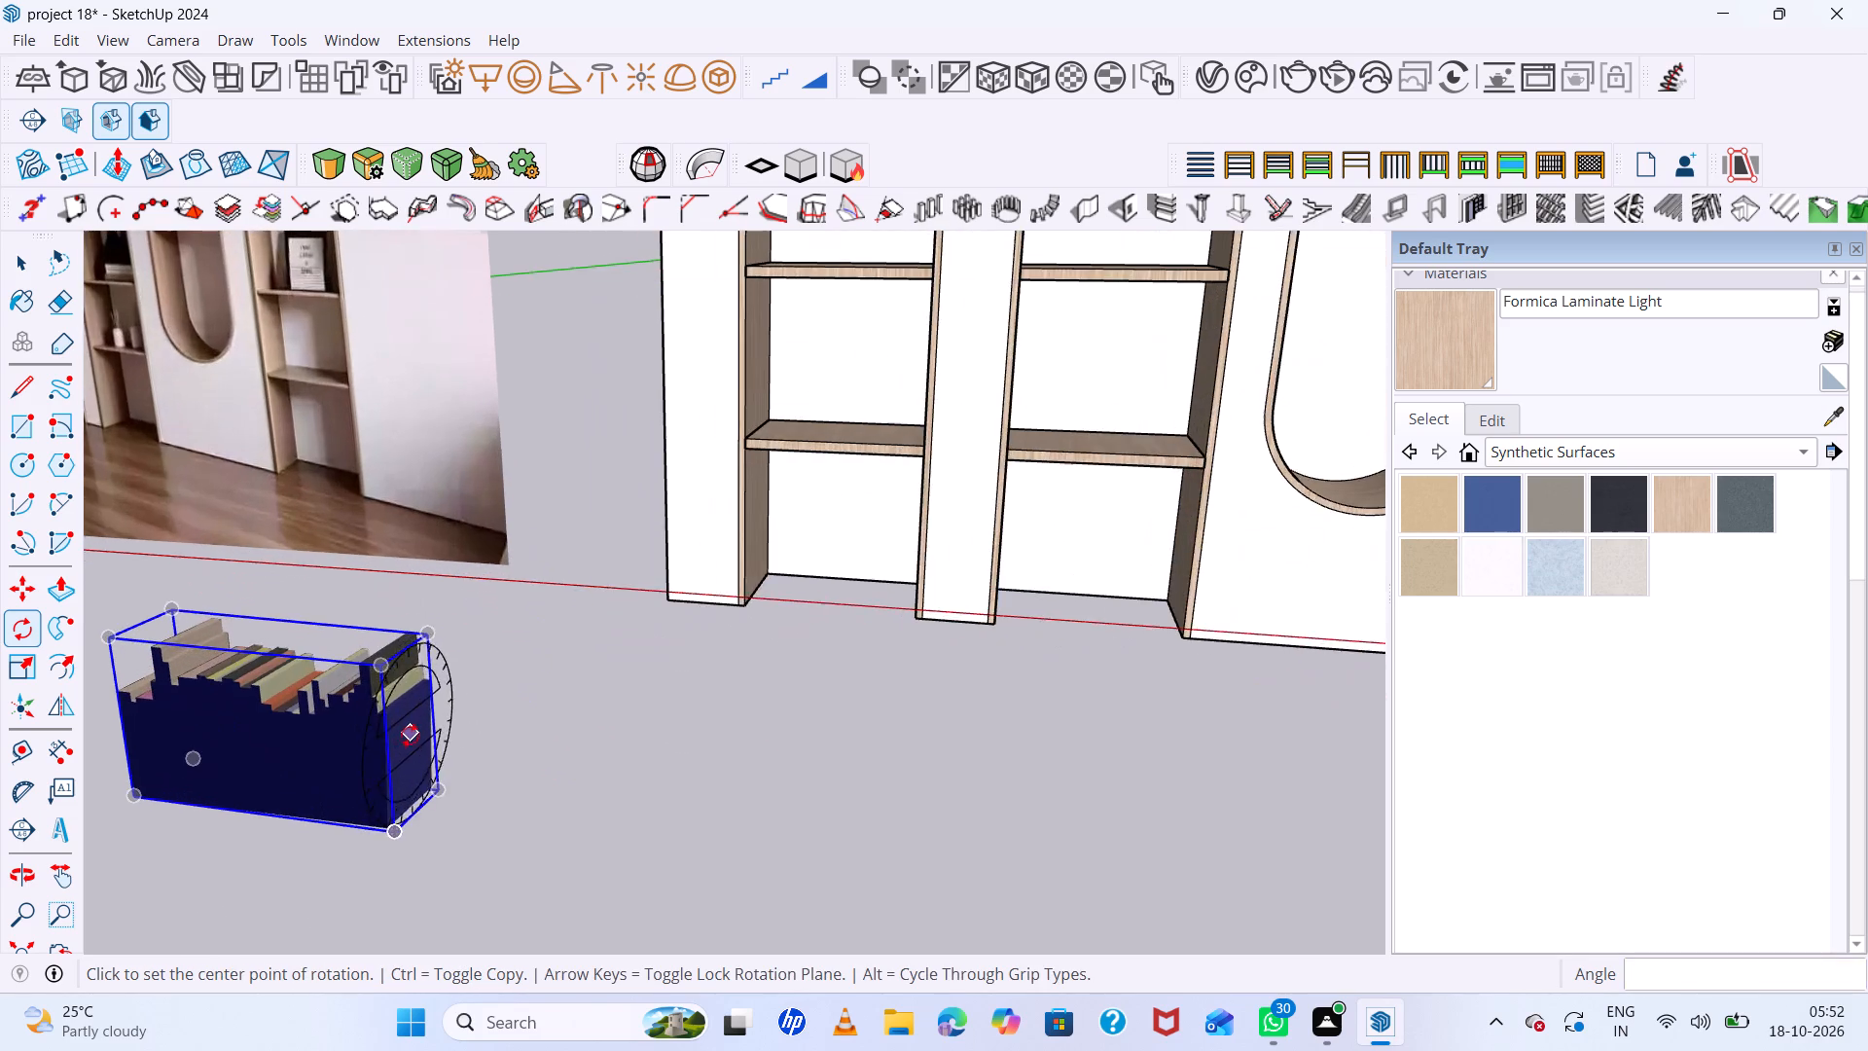
pyautogui.scroll(1, 410, 736)
pyautogui.moveTo(416, 751); pyautogui.dragTo(600, 660, button='middle')
pyautogui.scroll(-7, 621, 645)
pyautogui.moveTo(626, 646); pyautogui.dragTo(701, 755, button='middle')
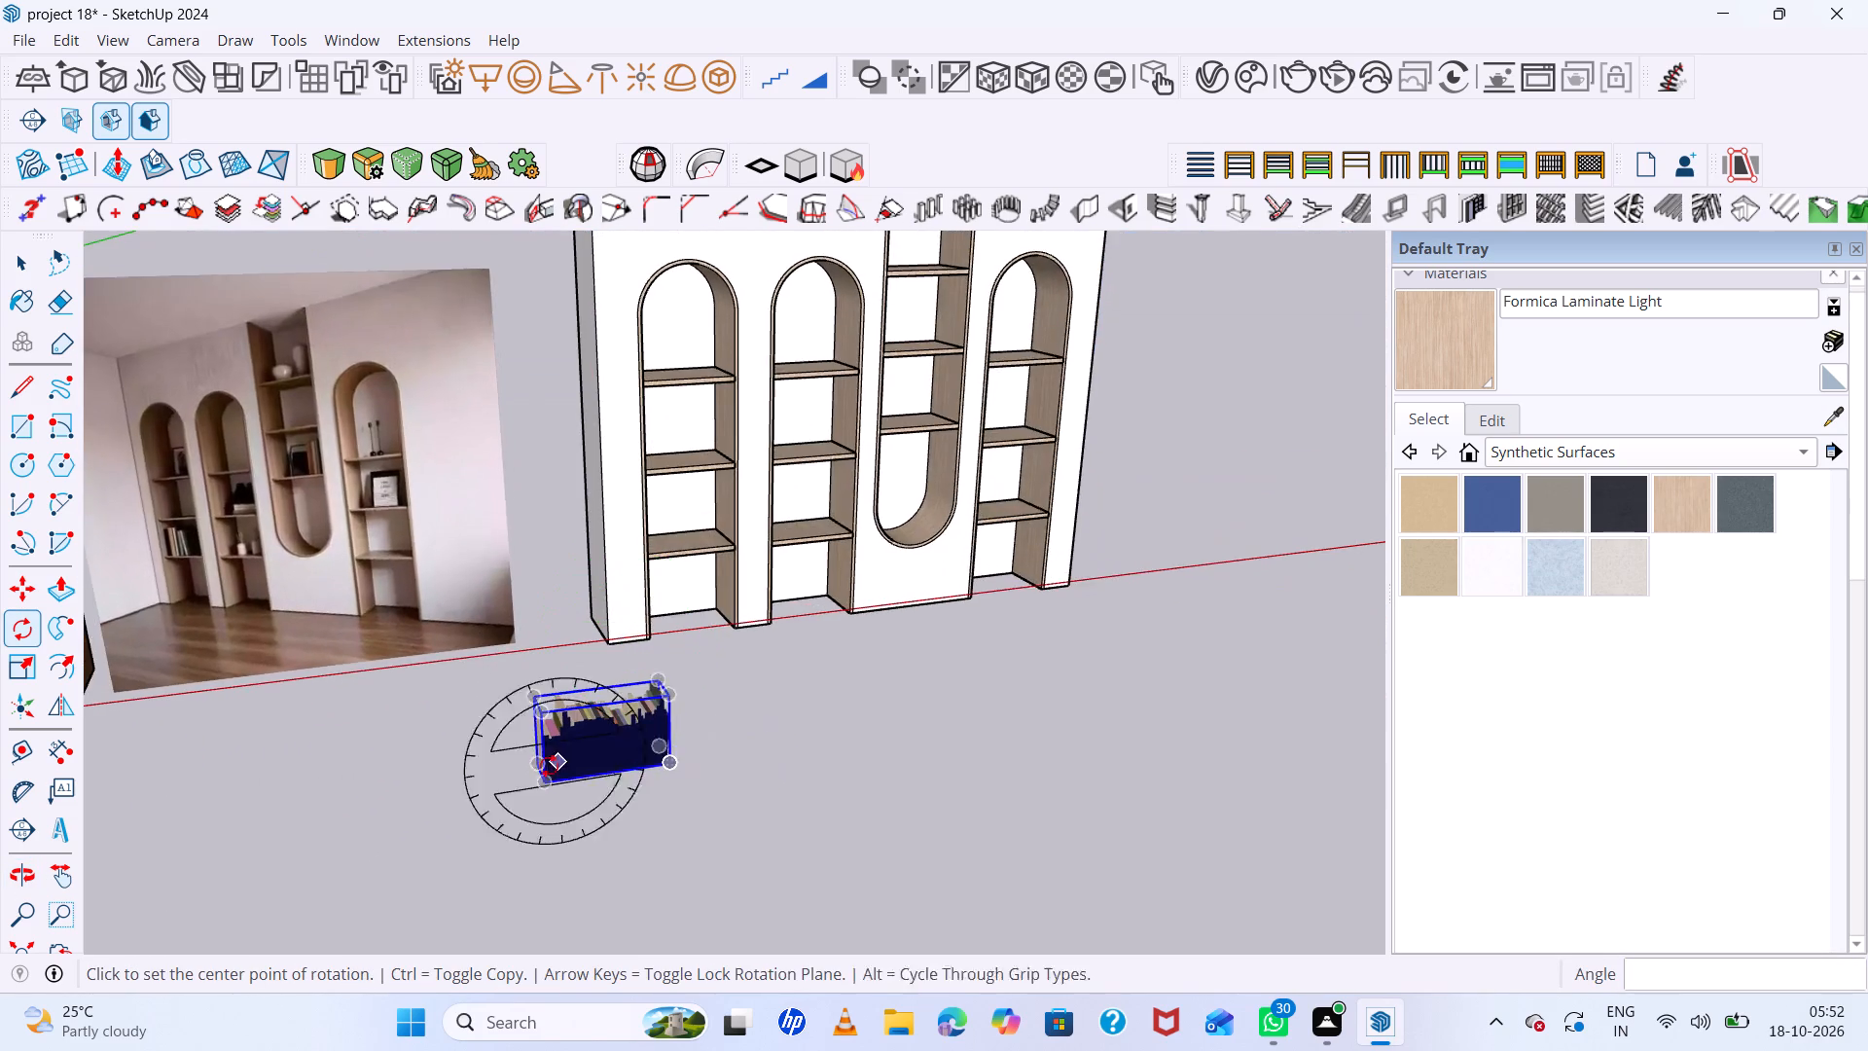
pyautogui.scroll(4, 543, 769)
pyautogui.press('space')
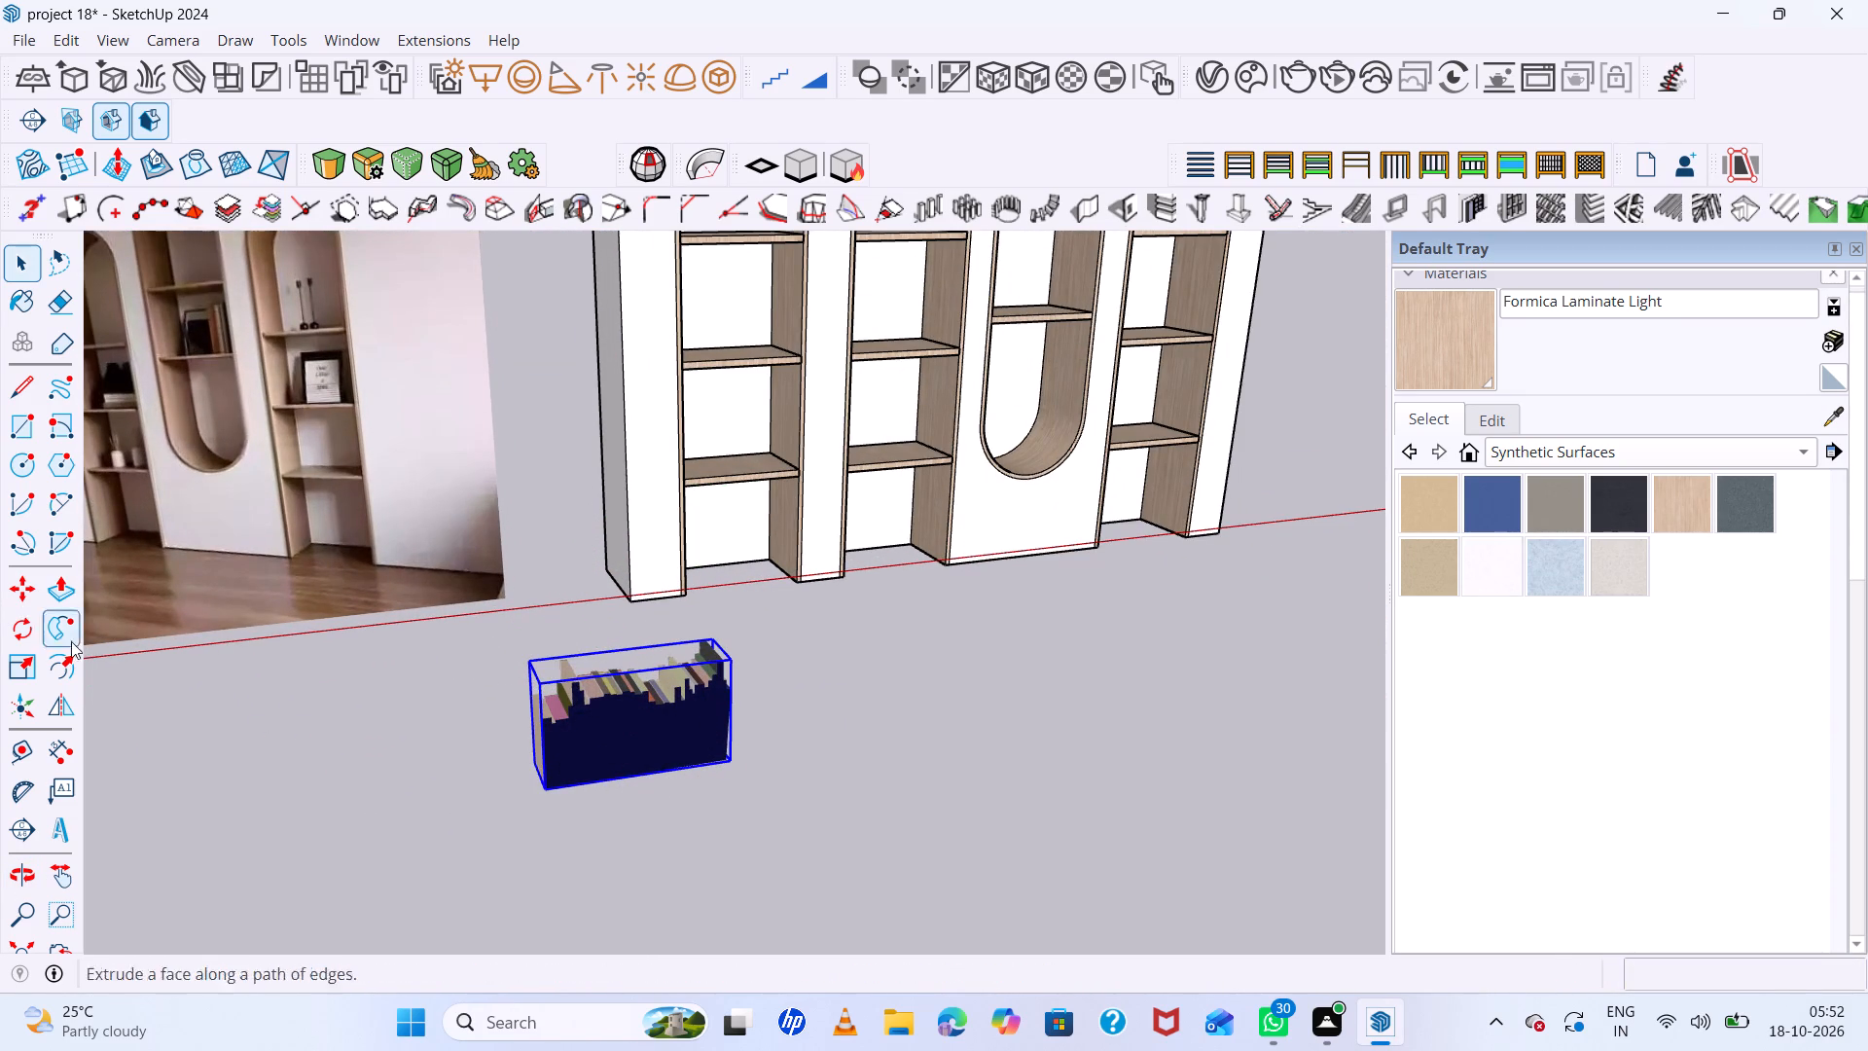
pyautogui.click(56, 713)
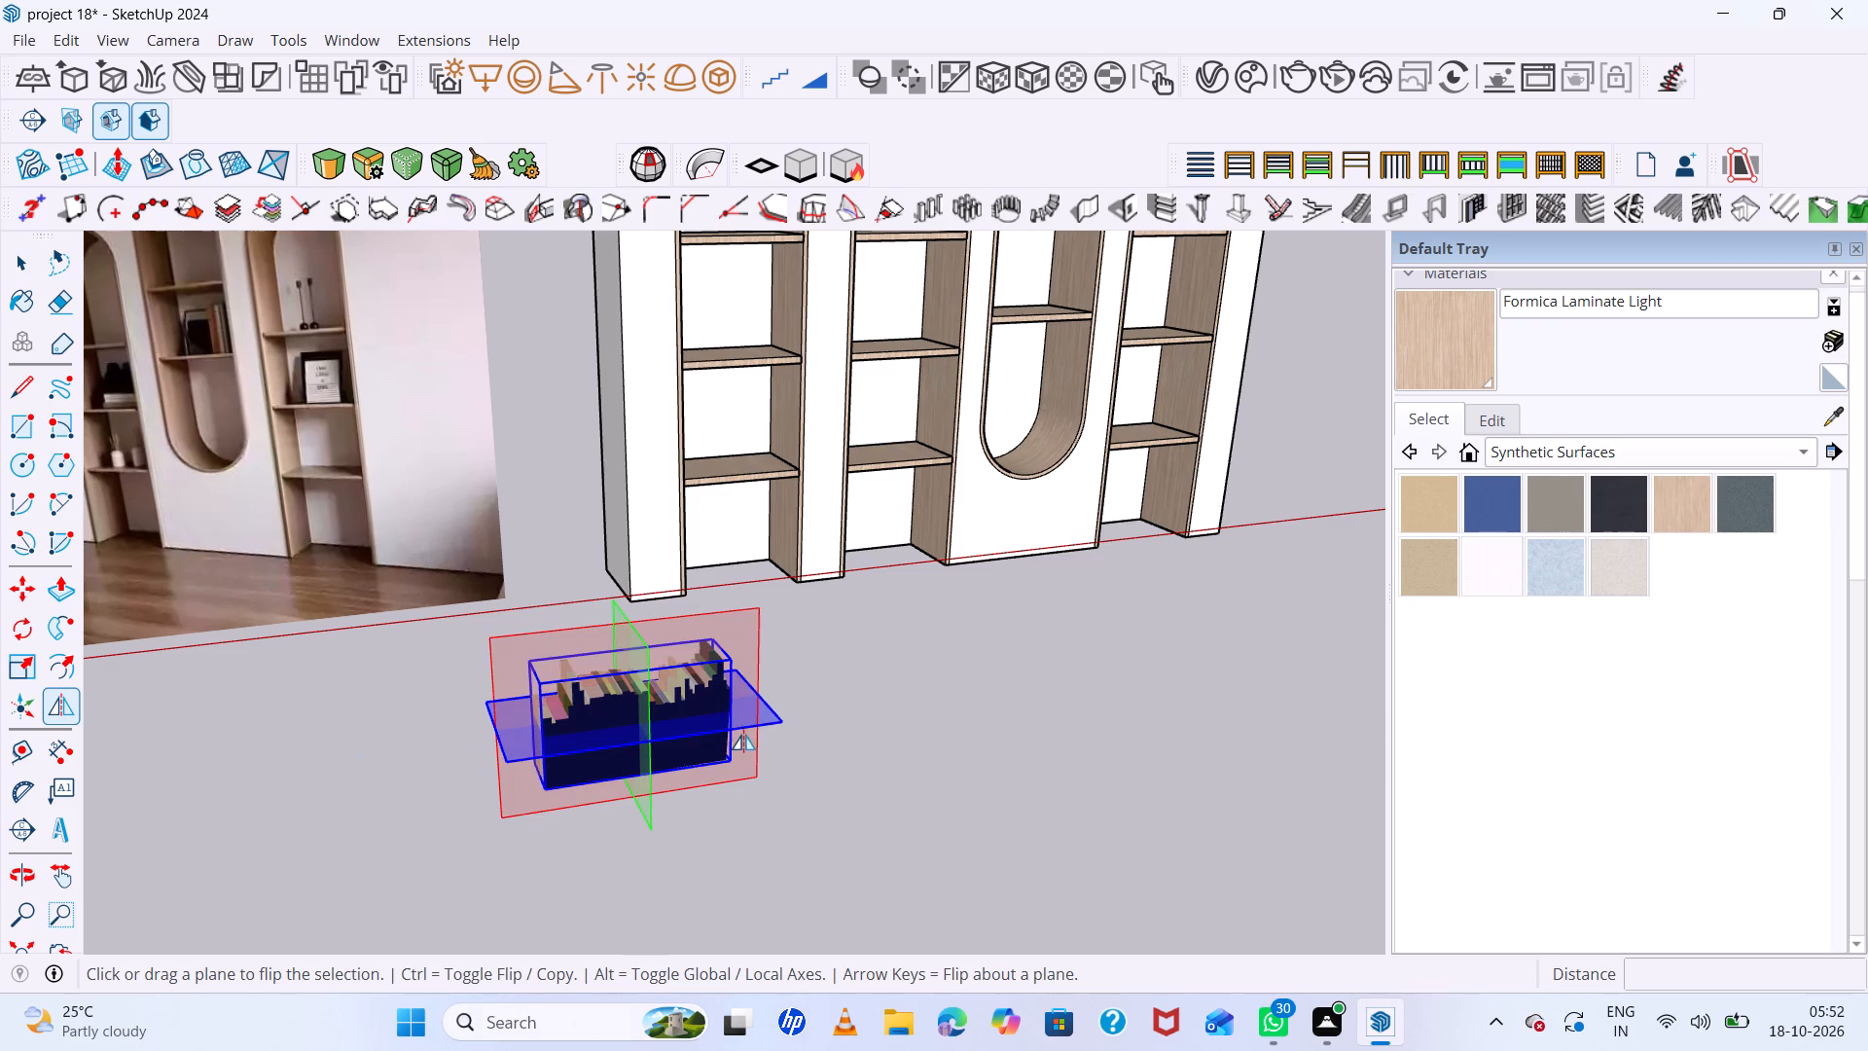
pyautogui.moveTo(756, 638); pyautogui.dragTo(740, 601)
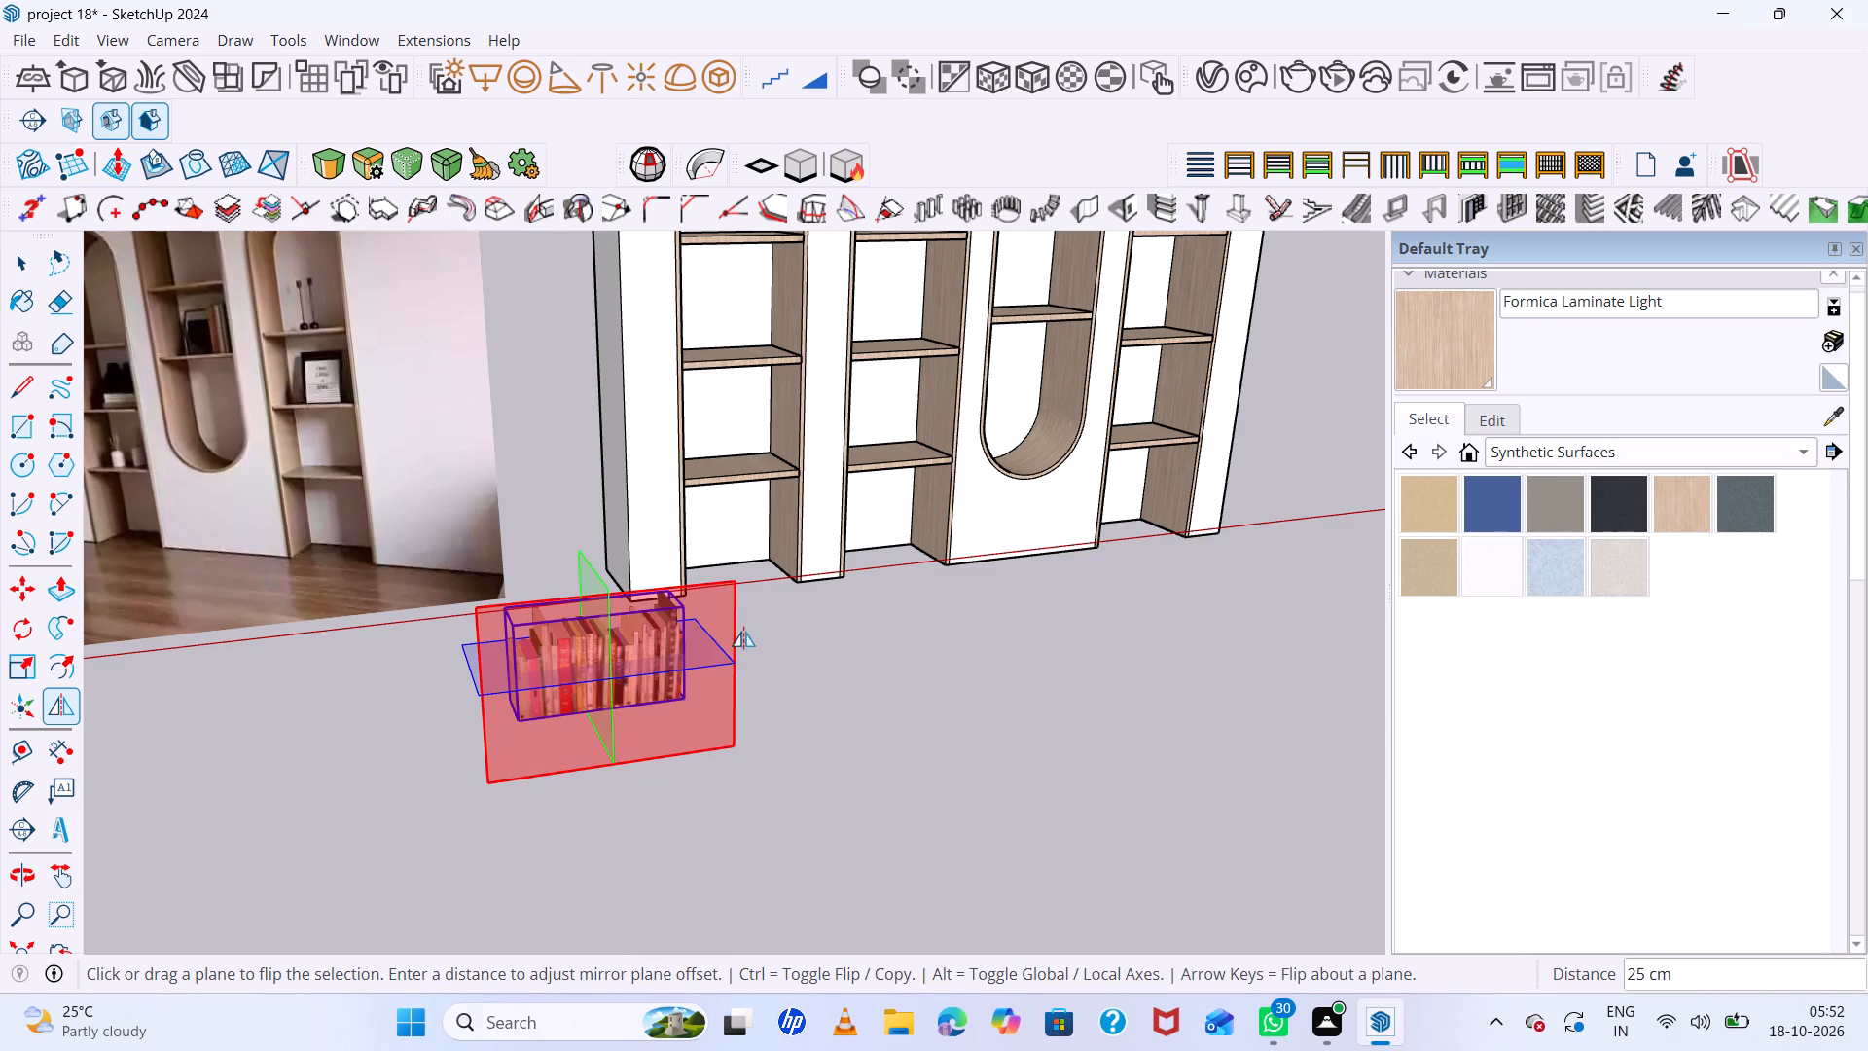
# Move the books by their bottom corner into the end compartment of the U-shaped shelf's upper arm and clear the selection.
pyautogui.press('m')
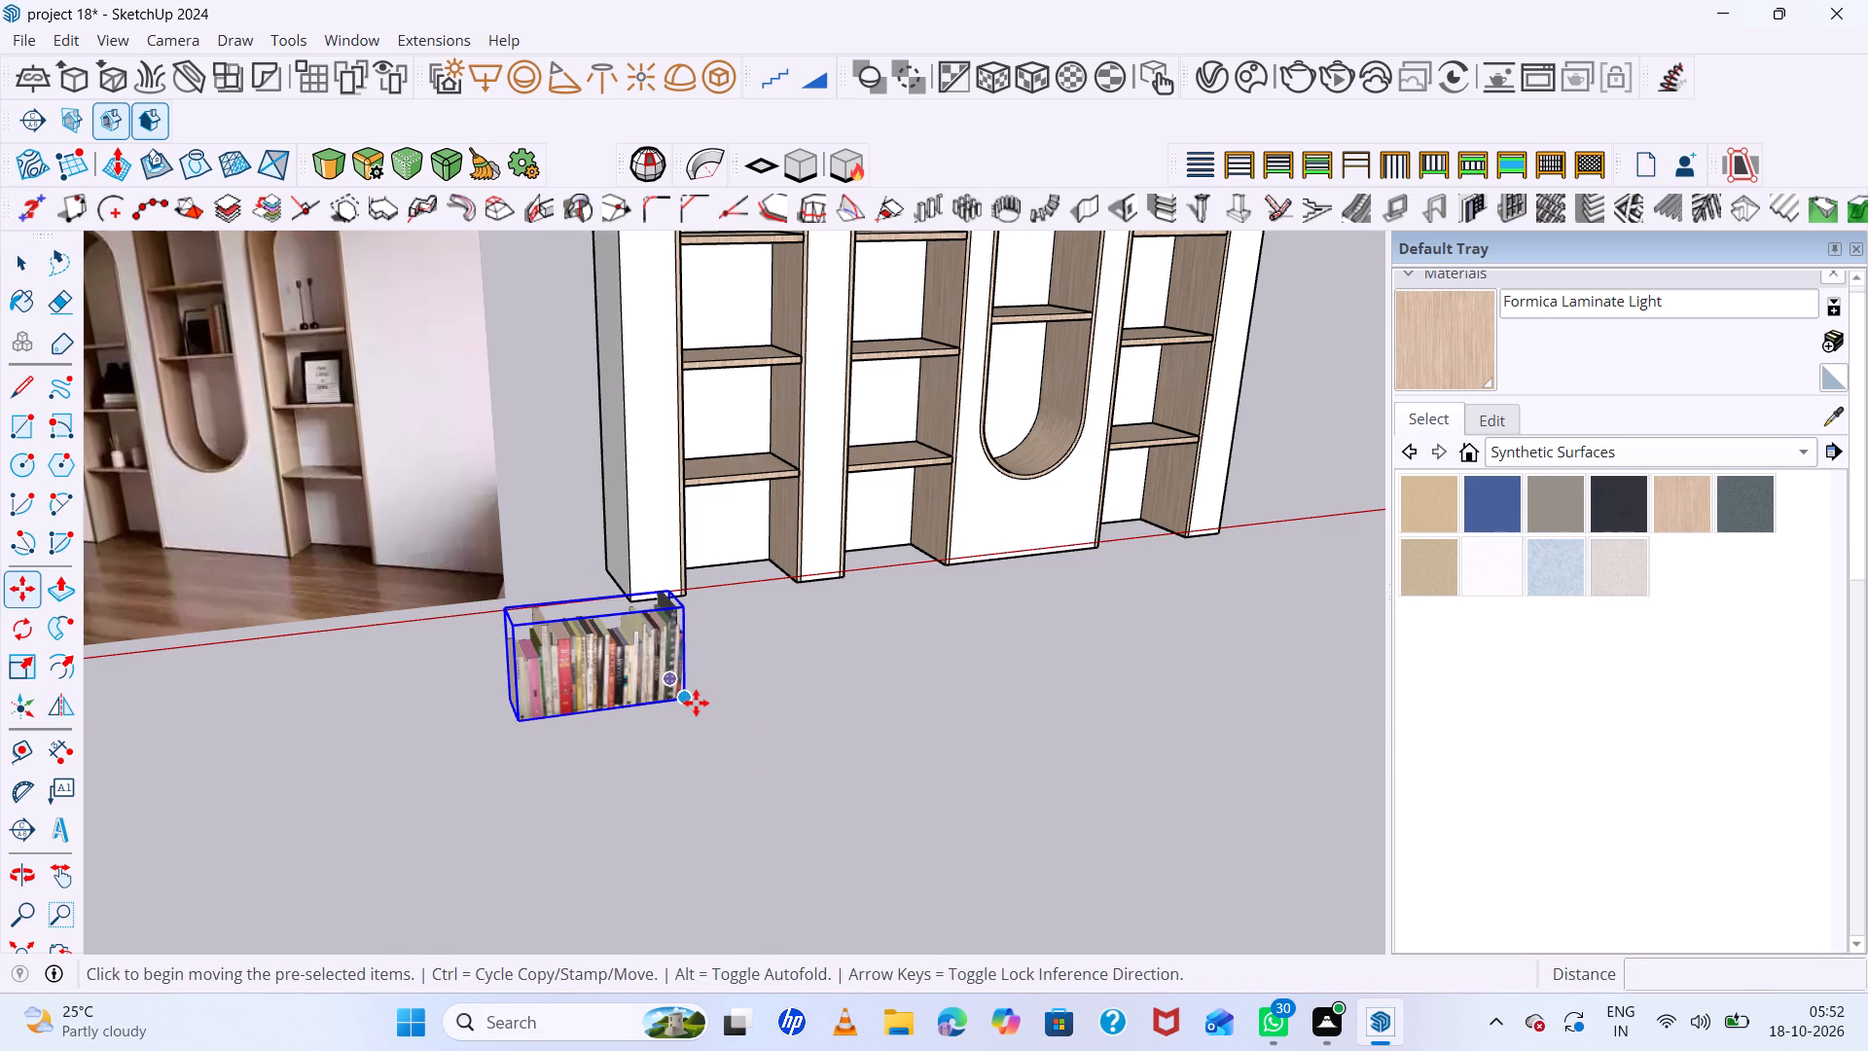
pyautogui.click(696, 703)
pyautogui.scroll(-17, 819, 662)
pyautogui.scroll(2, 633, 616)
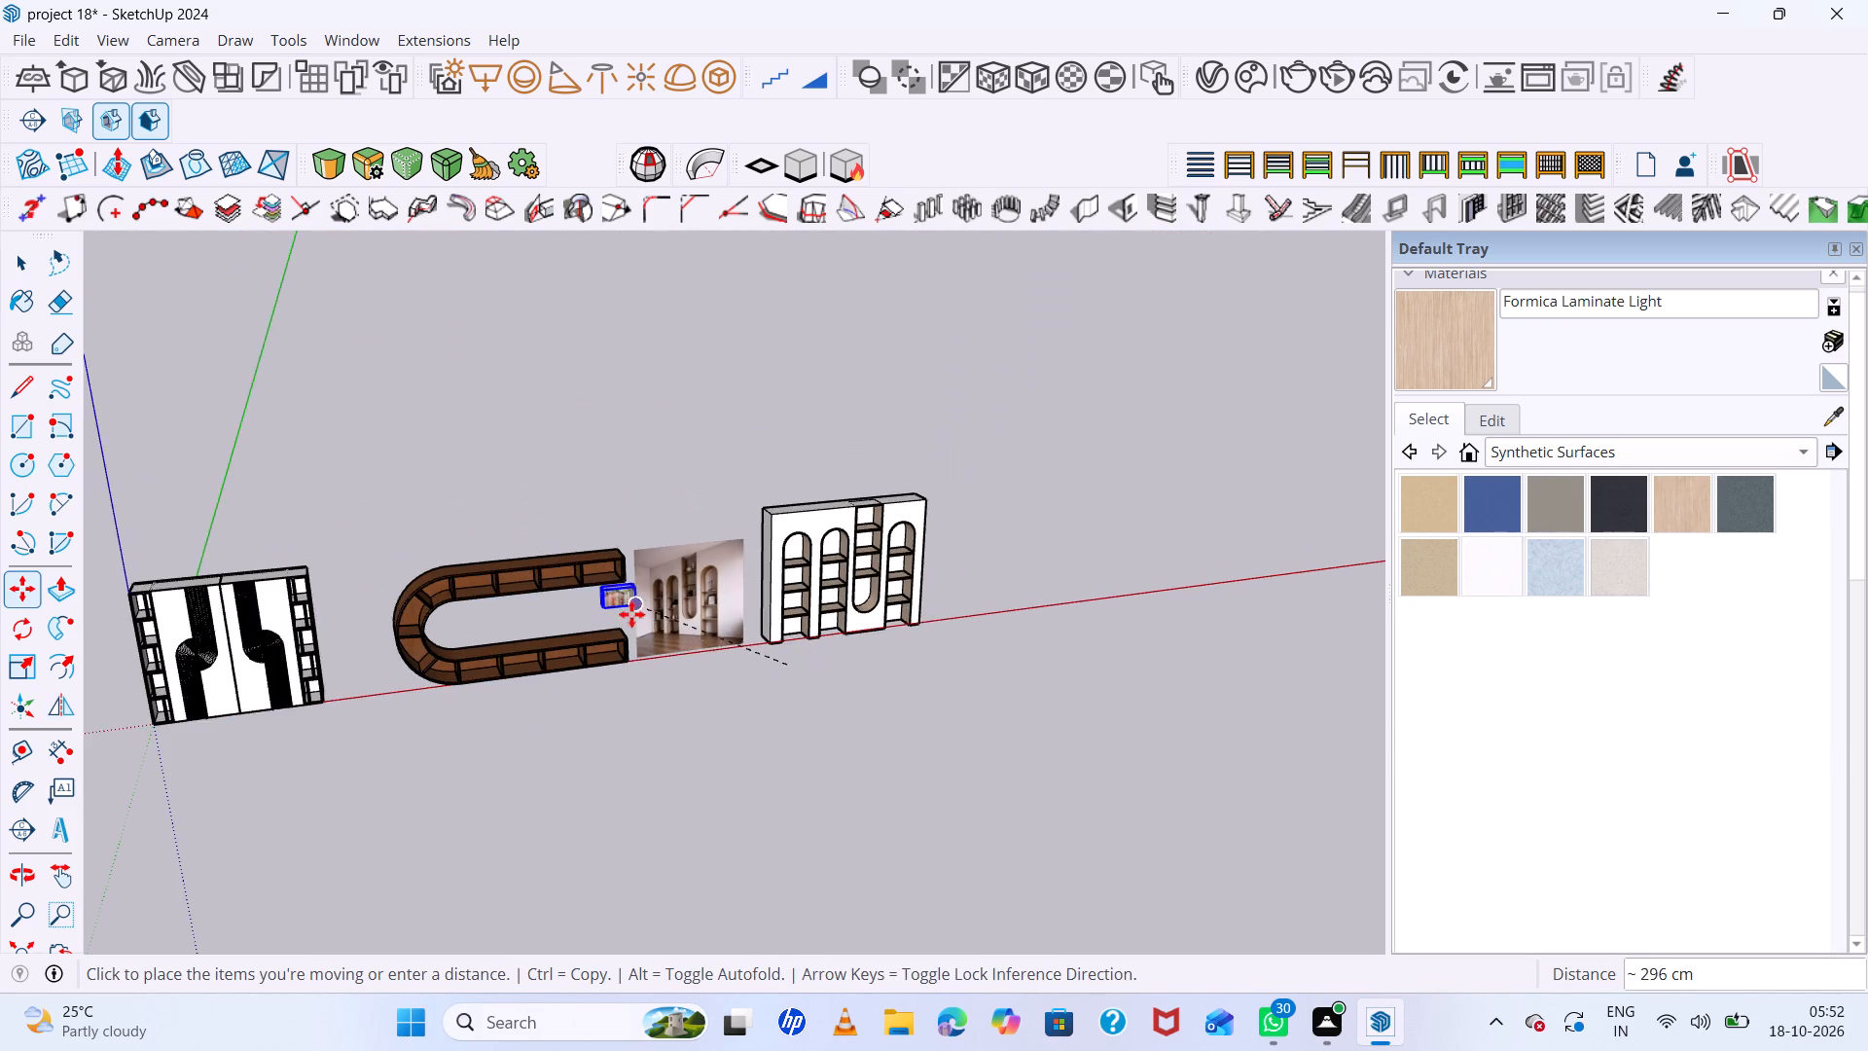
pyautogui.scroll(11, 631, 614)
pyautogui.scroll(3, 604, 472)
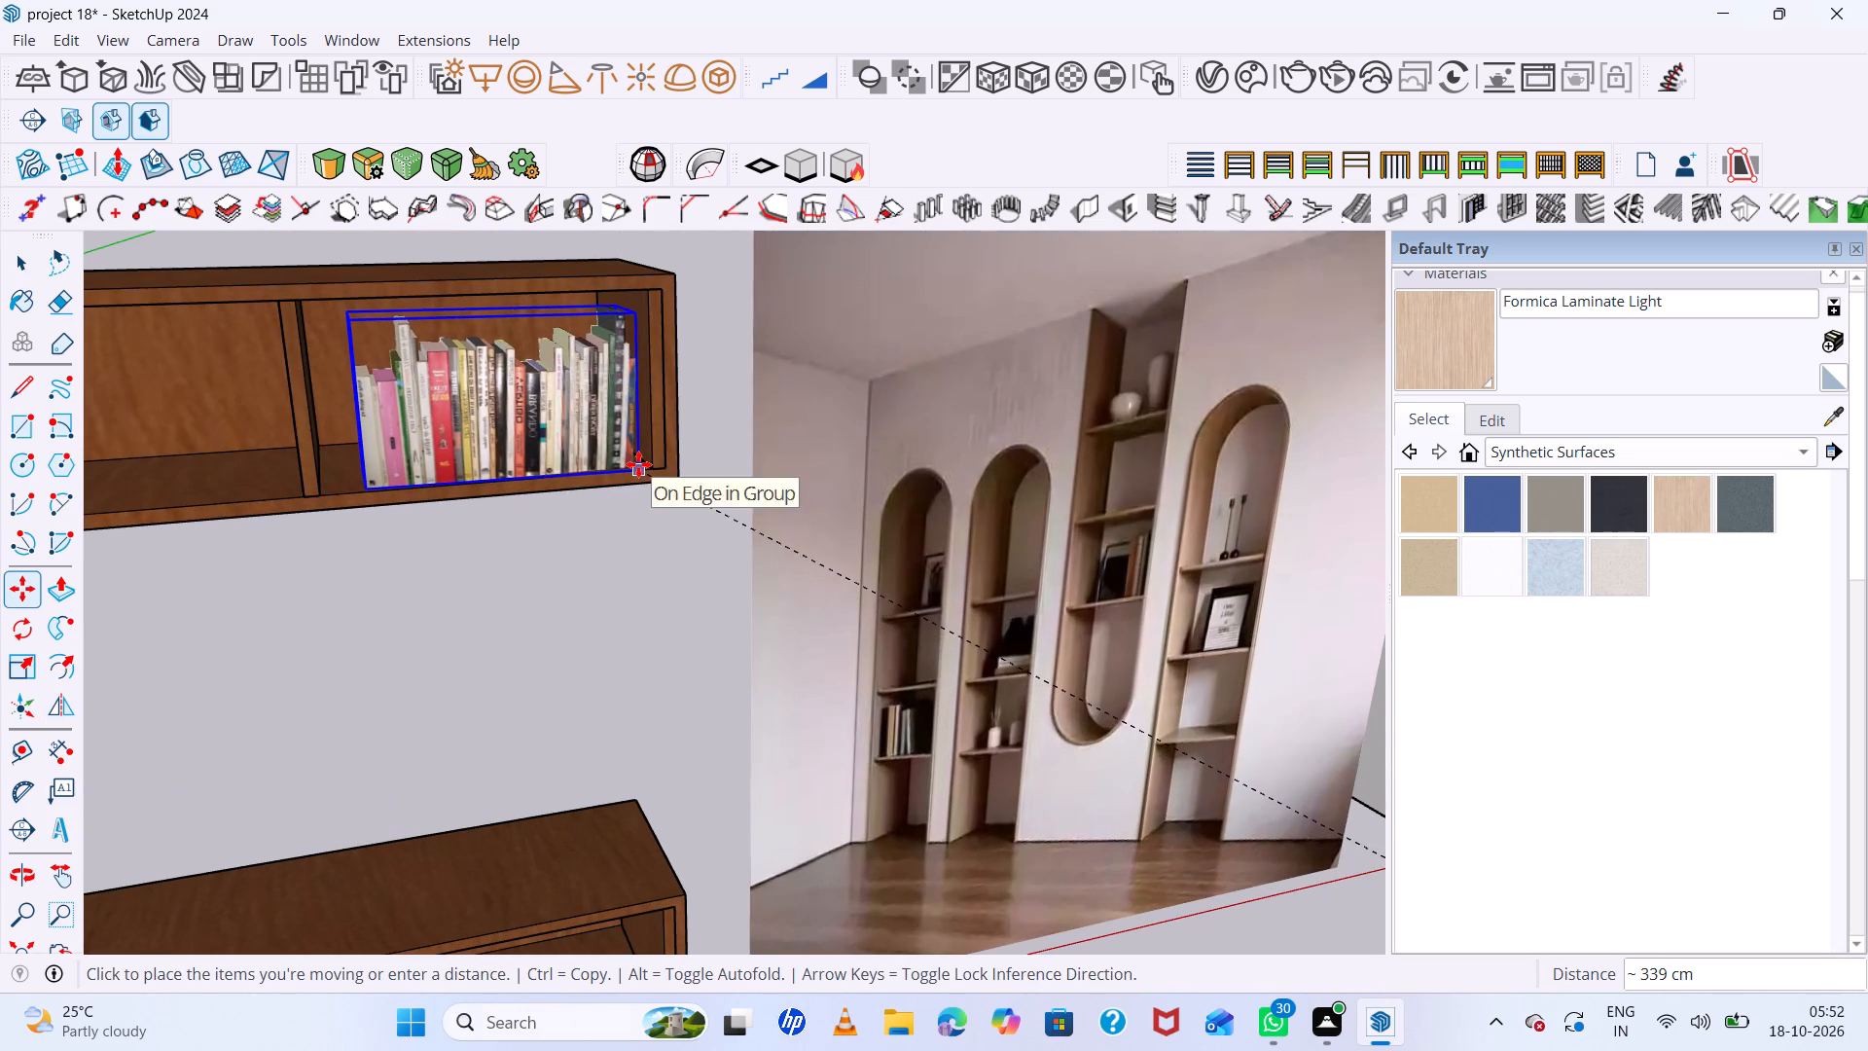
pyautogui.click(638, 464)
pyautogui.scroll(-6, 547, 489)
pyautogui.press('space')
pyautogui.doubleClick(595, 313)
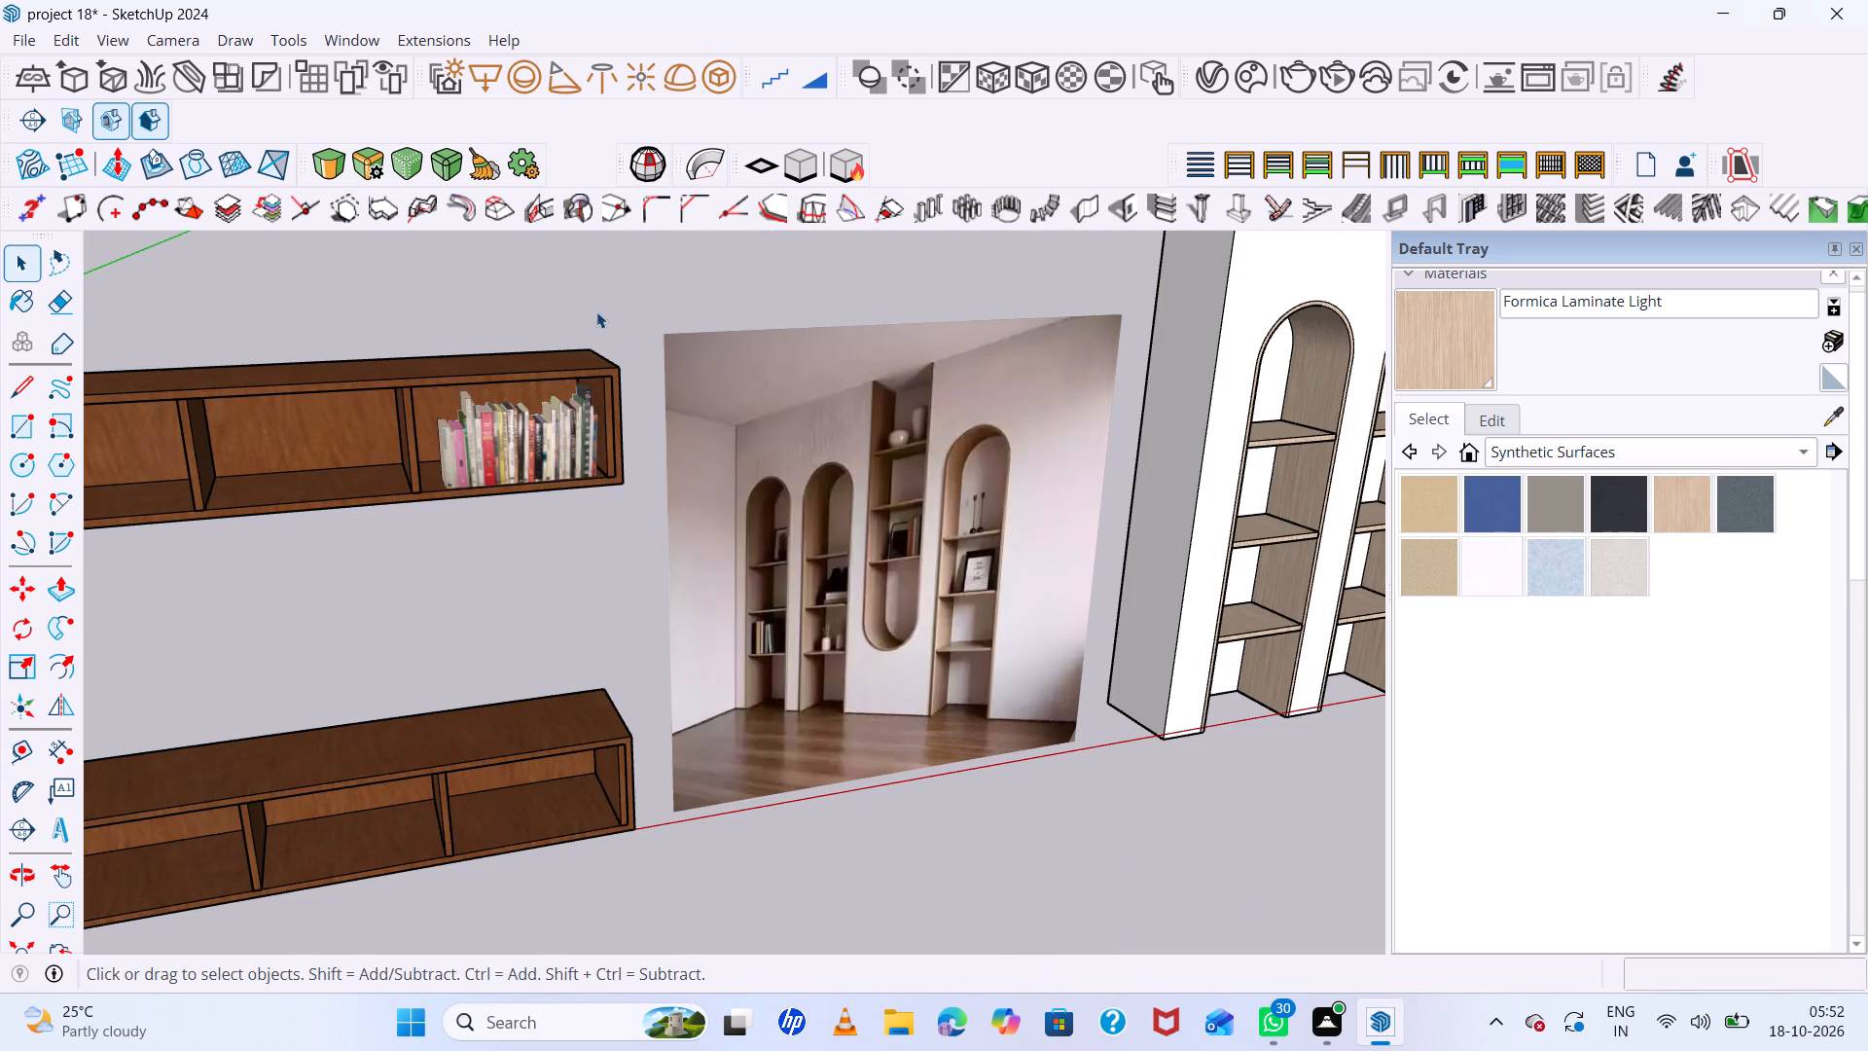
# Return to the 3D Warehouse home page and search its models for books.
pyautogui.scroll(-6, 579, 433)
pyautogui.moveTo(611, 497); pyautogui.dragTo(527, 321, button='middle')
pyautogui.scroll(6, 505, 378)
pyautogui.moveTo(576, 468); pyautogui.dragTo(481, 453, button='middle')
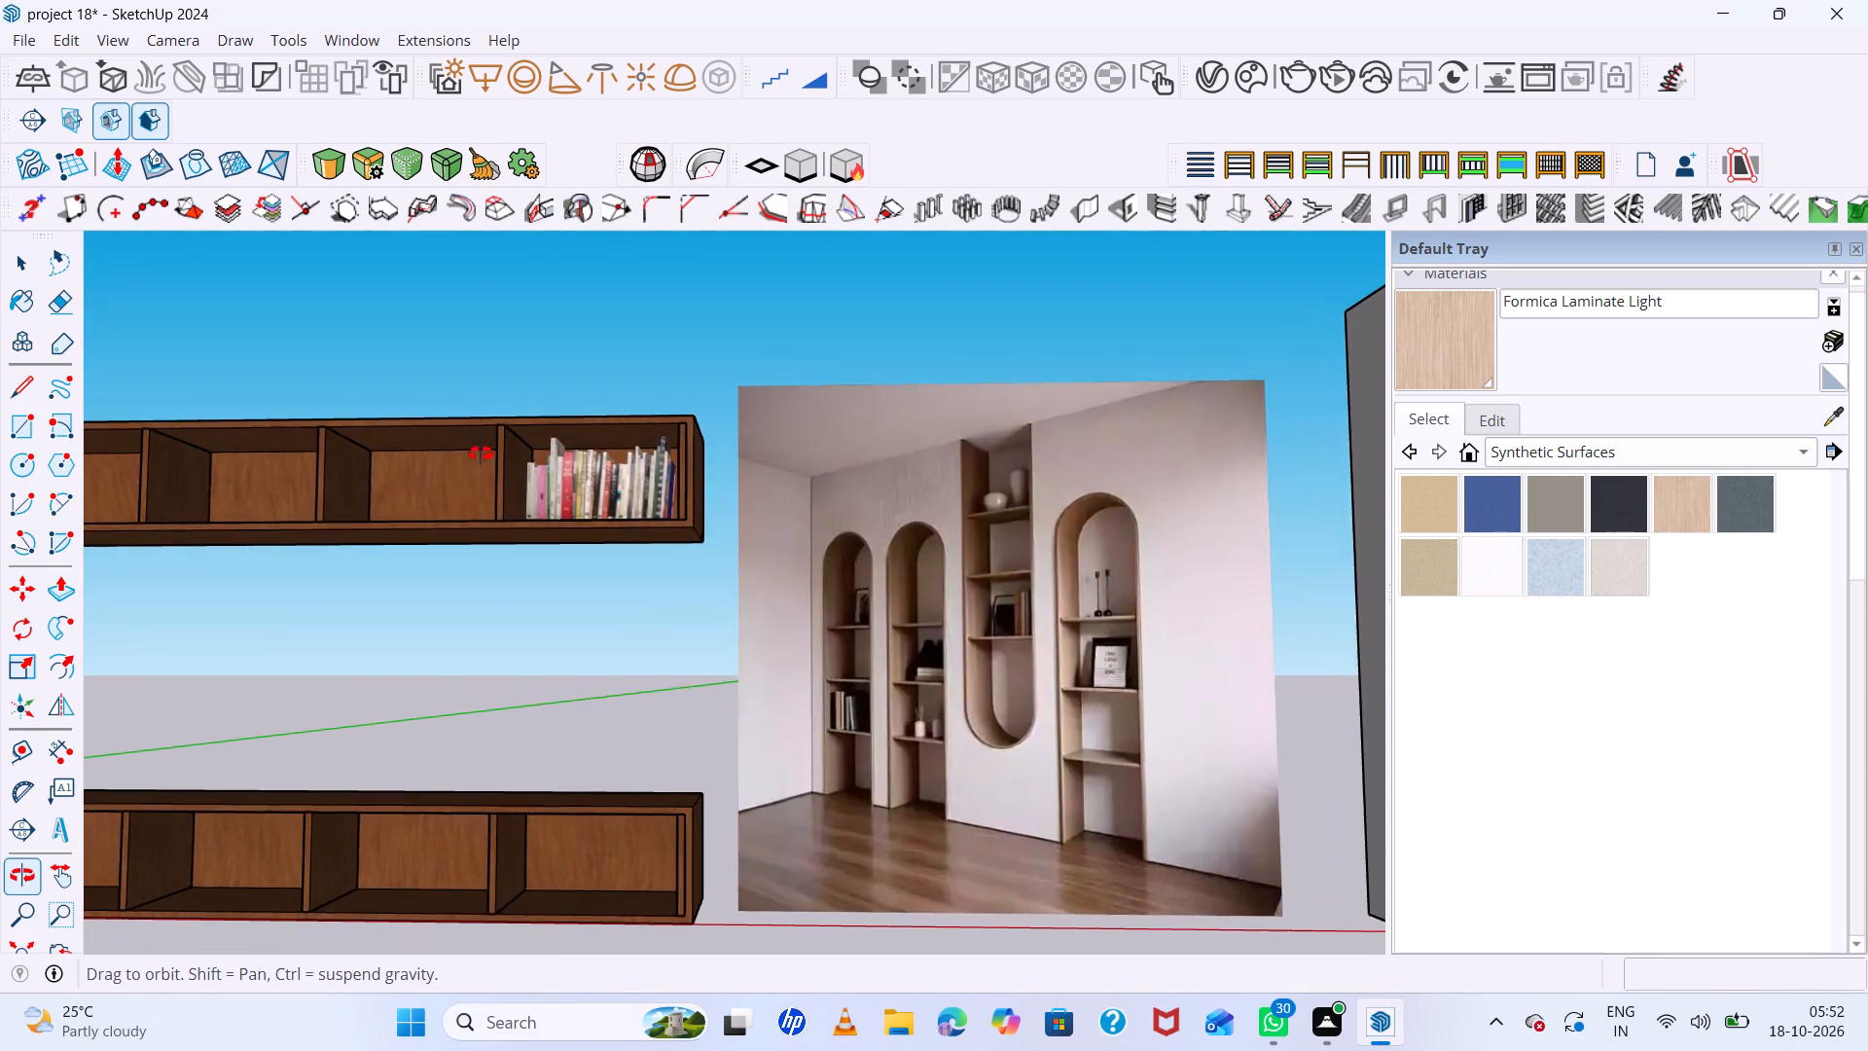
pyautogui.moveTo(481, 453); pyautogui.dragTo(478, 457, button='middle')
pyautogui.click(369, 45)
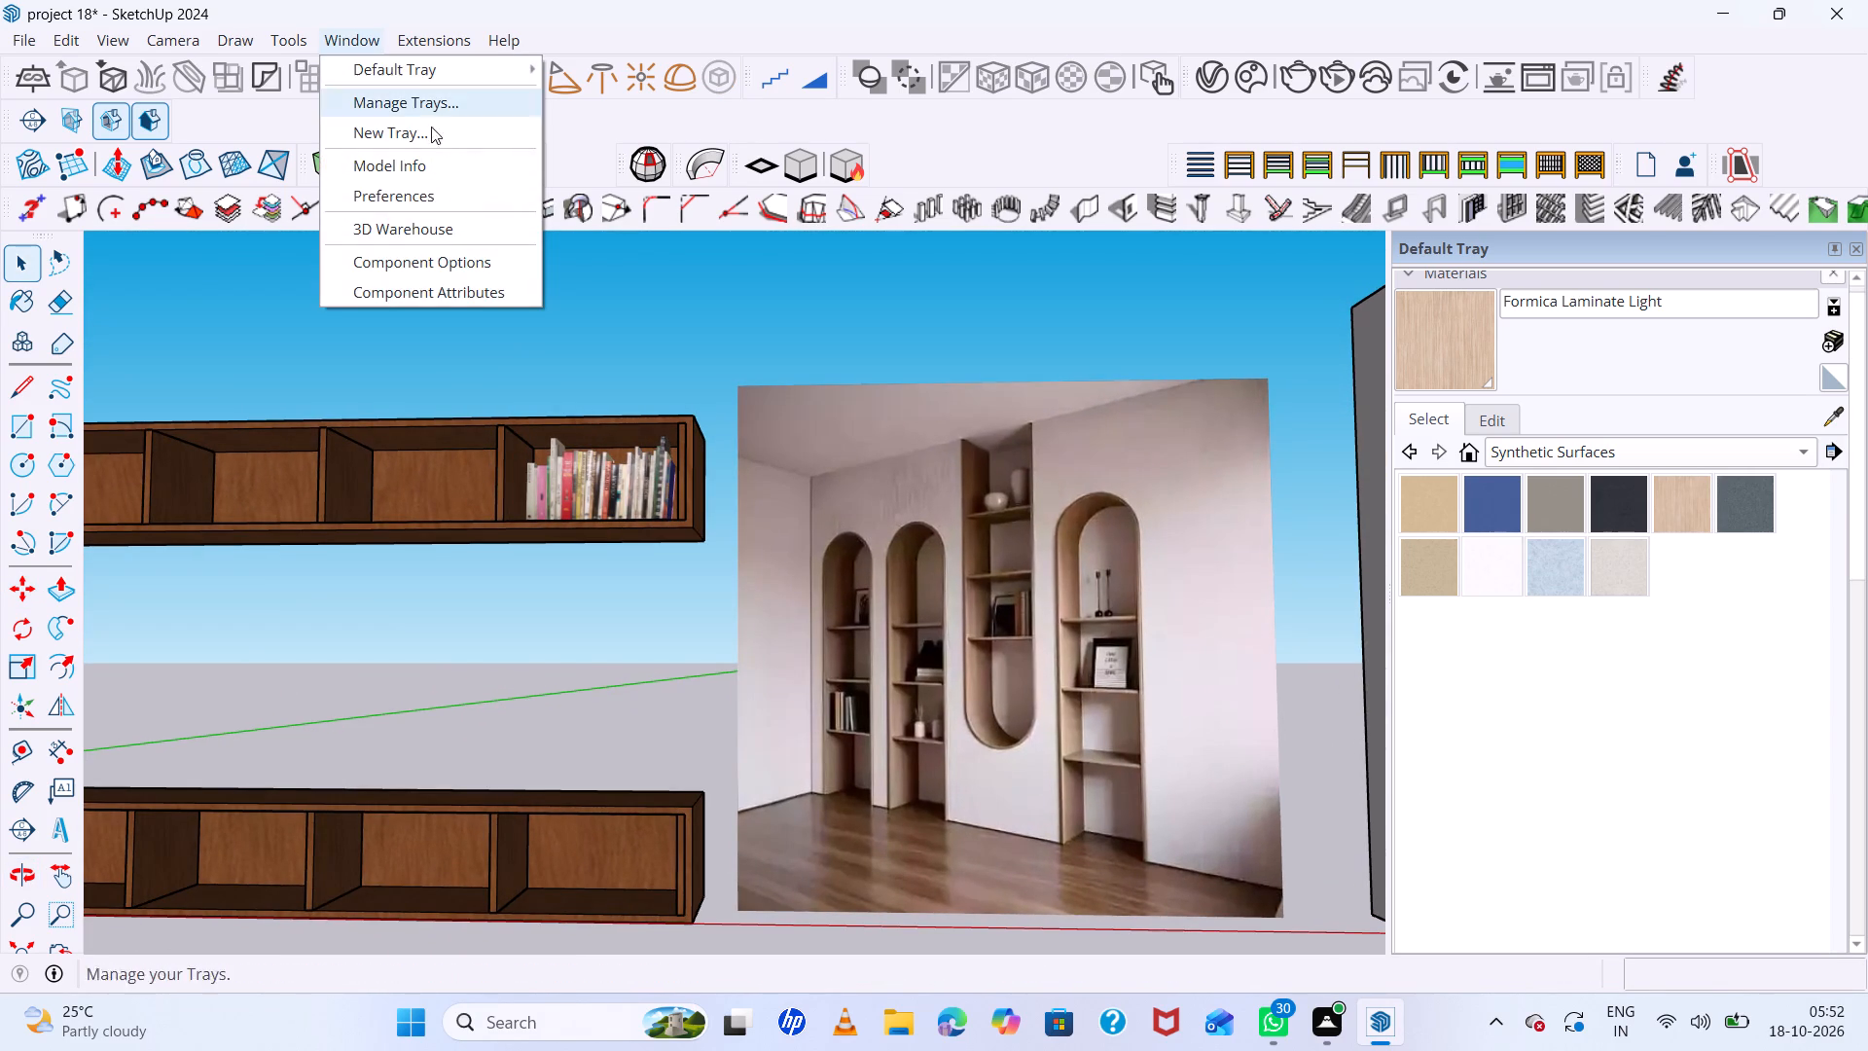
pyautogui.click(427, 230)
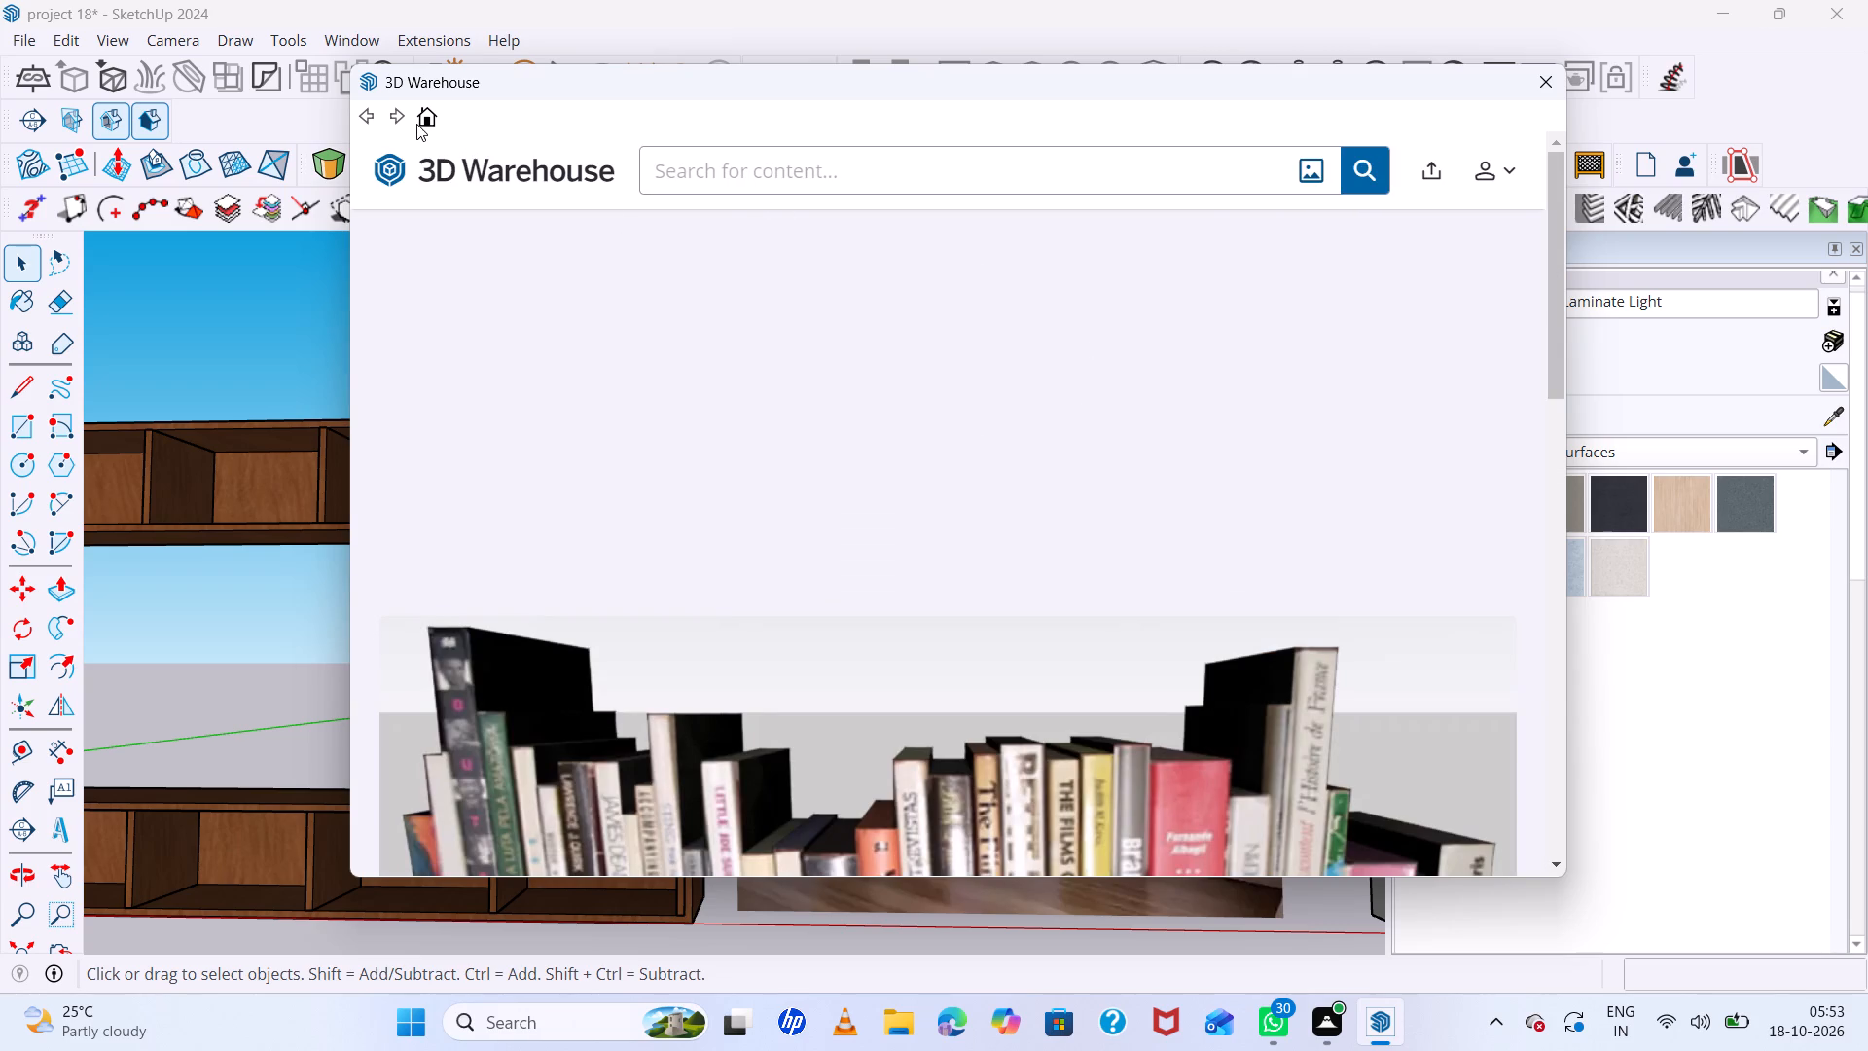
pyautogui.click(416, 124)
pyautogui.click(423, 109)
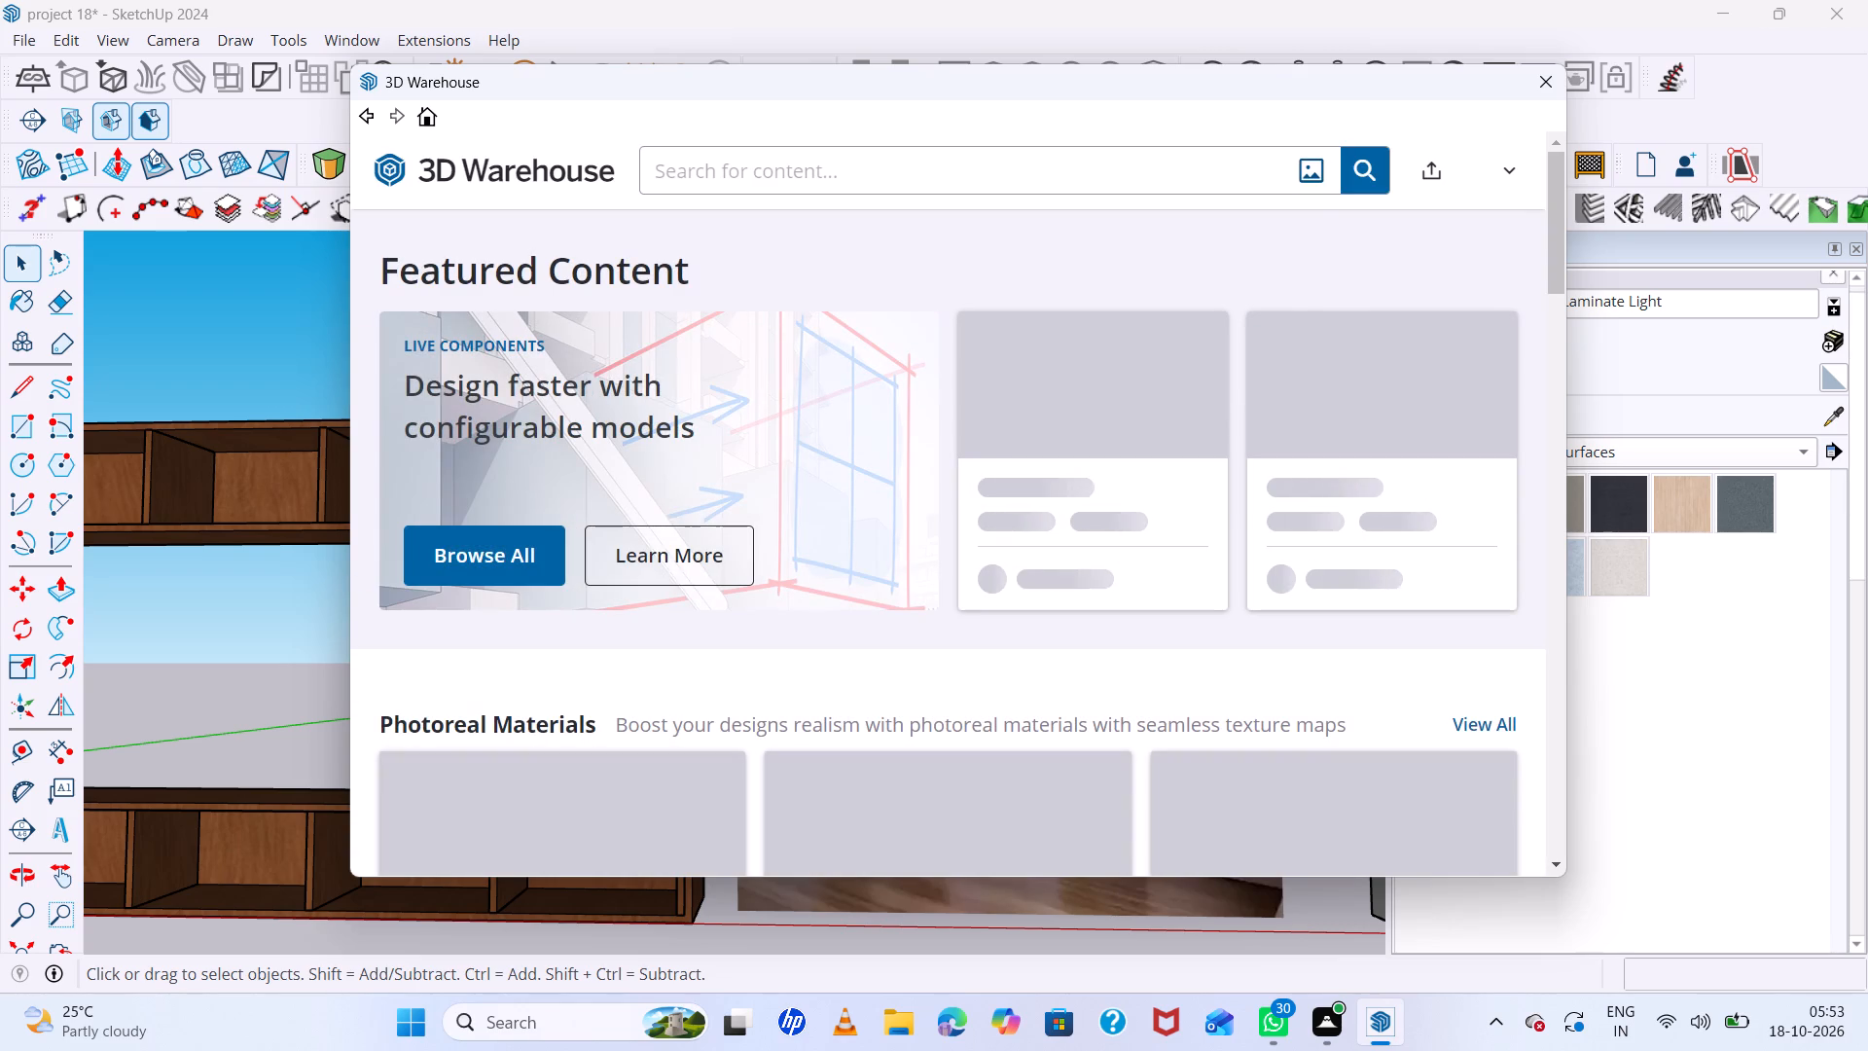
pyautogui.click(772, 179)
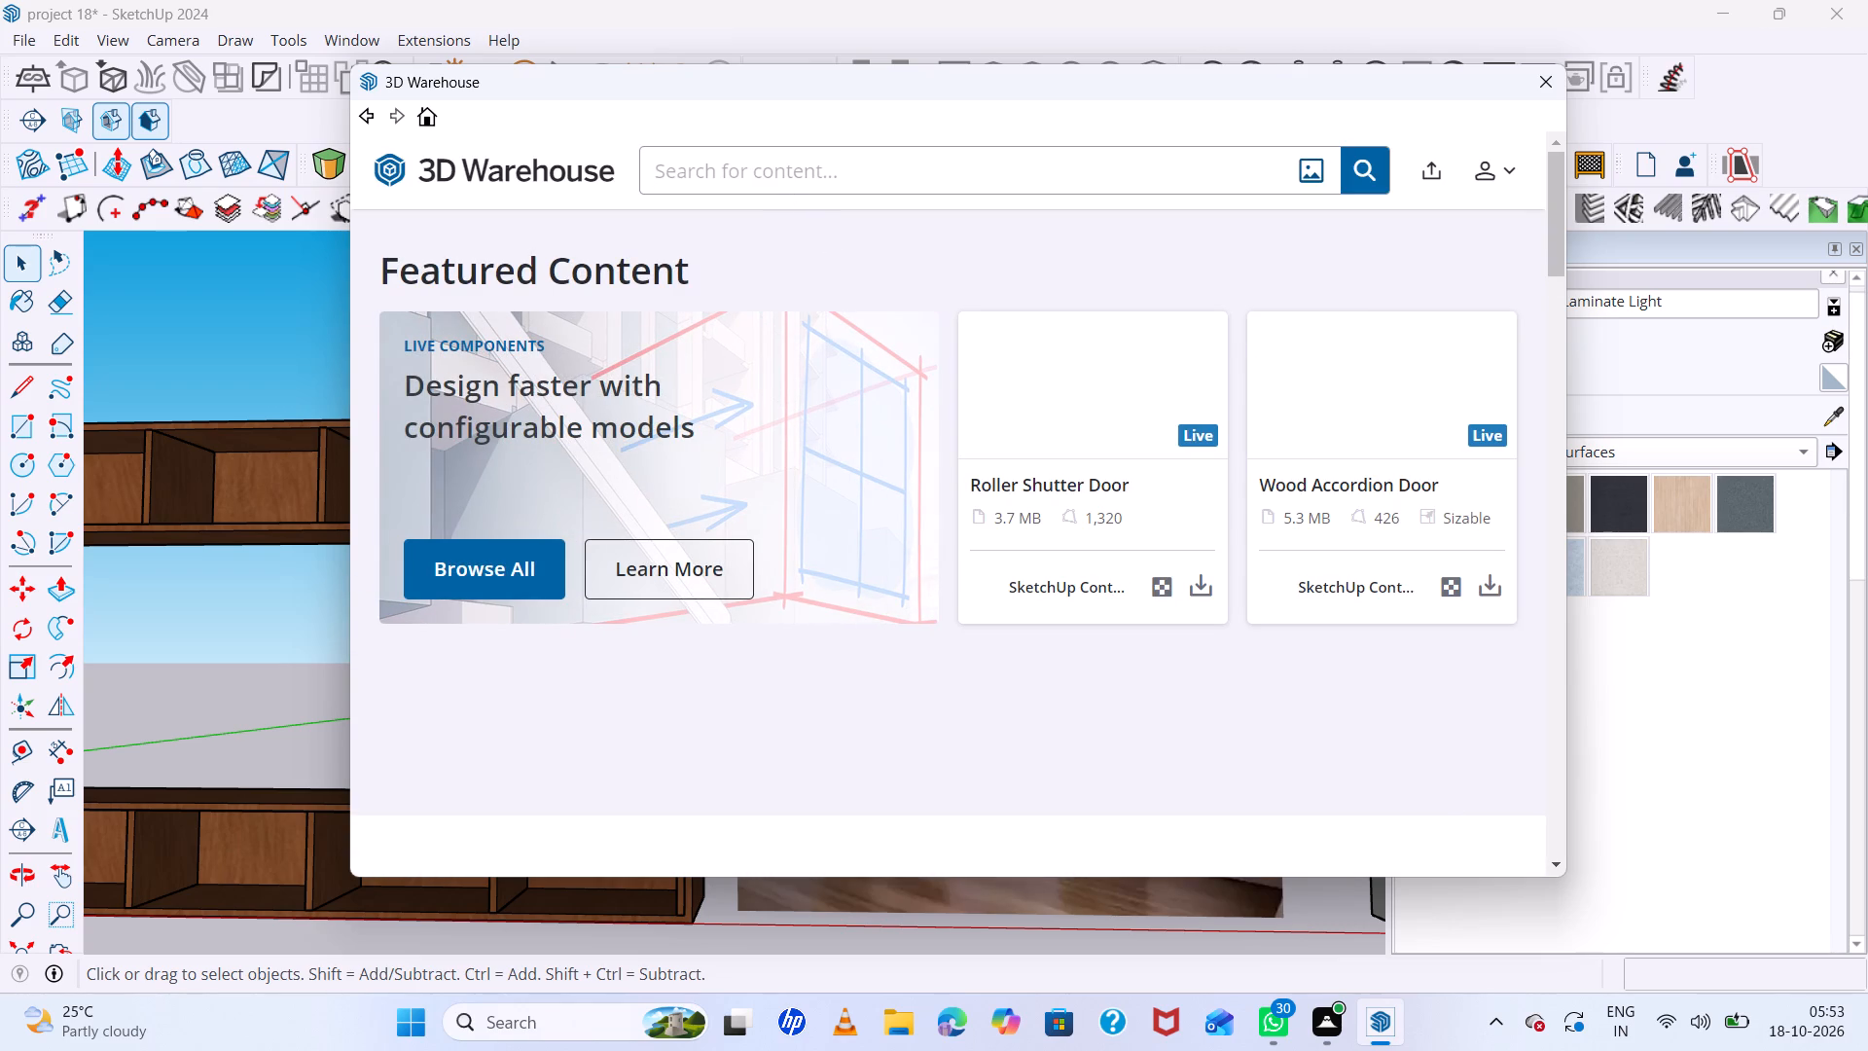
pyautogui.press('b')
pyautogui.write('ooks')
pyautogui.press('Return')
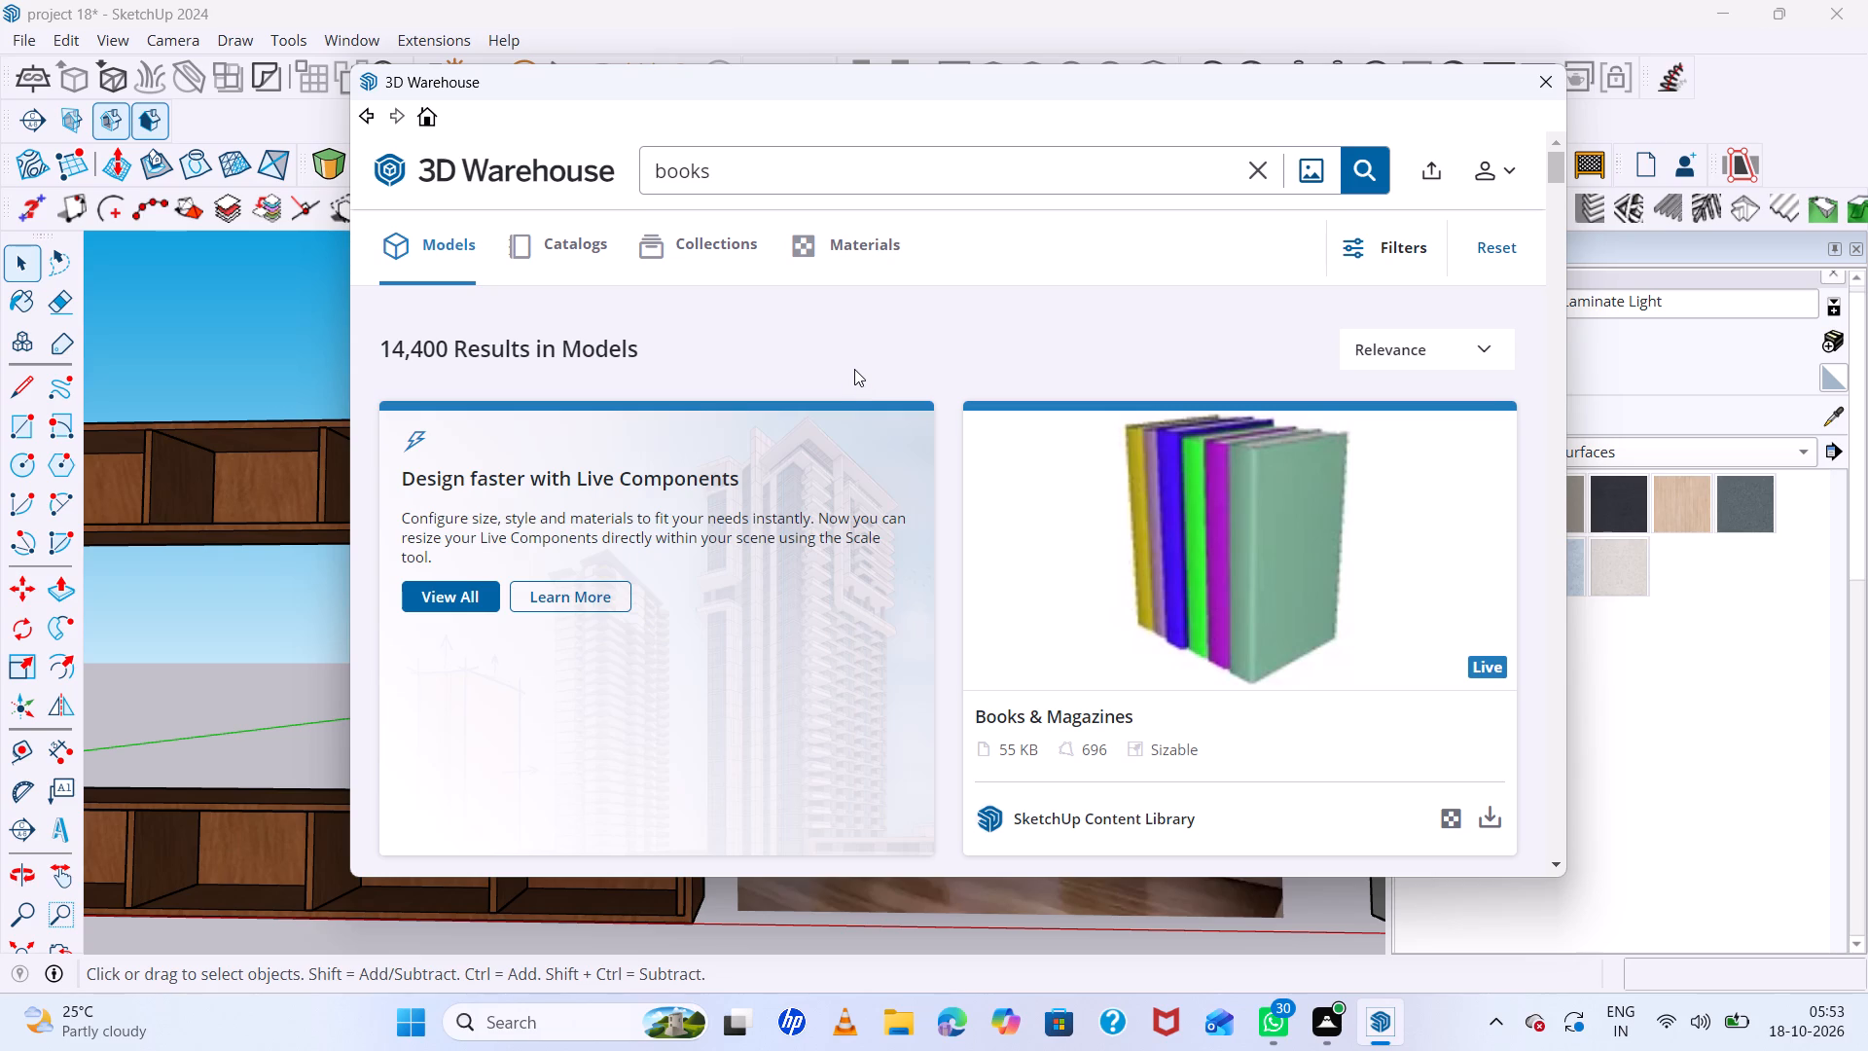
# Browse the book models in the search results for another upright row of books that suits the shelf compartments.
pyautogui.scroll(-6, 794, 481)
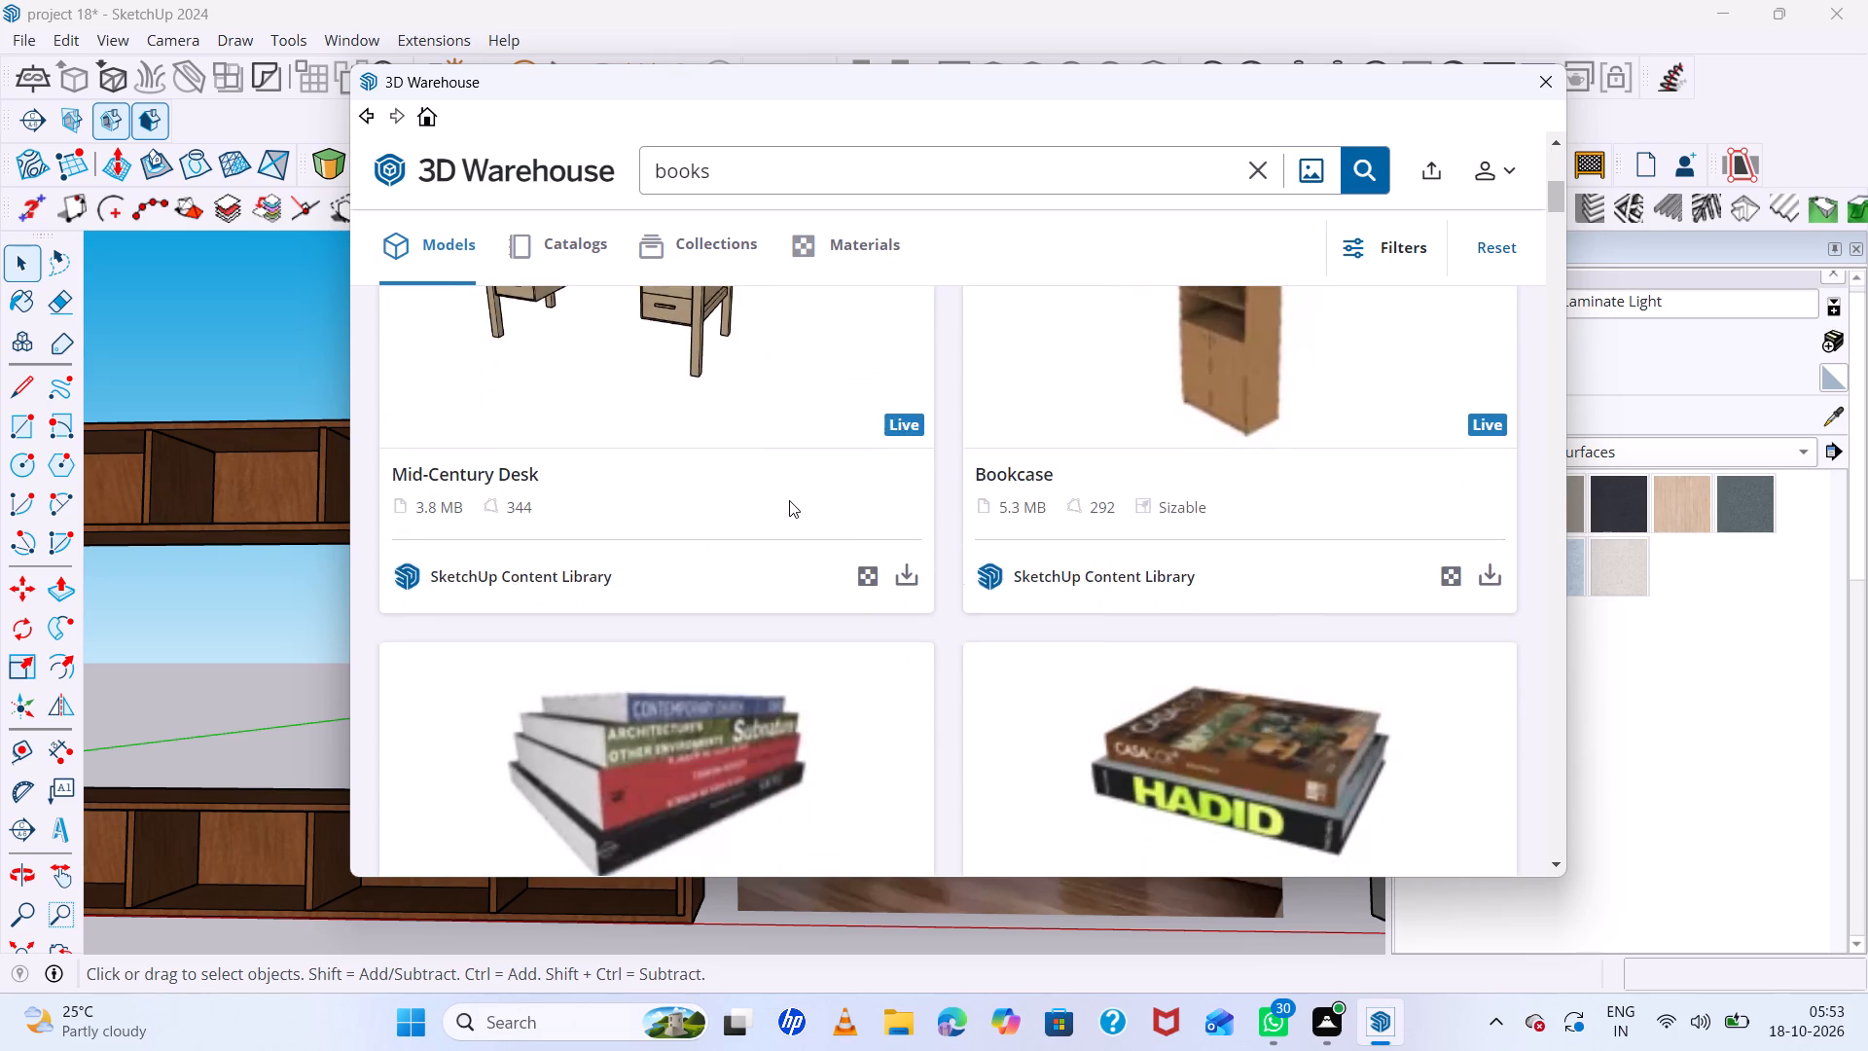
pyautogui.scroll(-10, 789, 500)
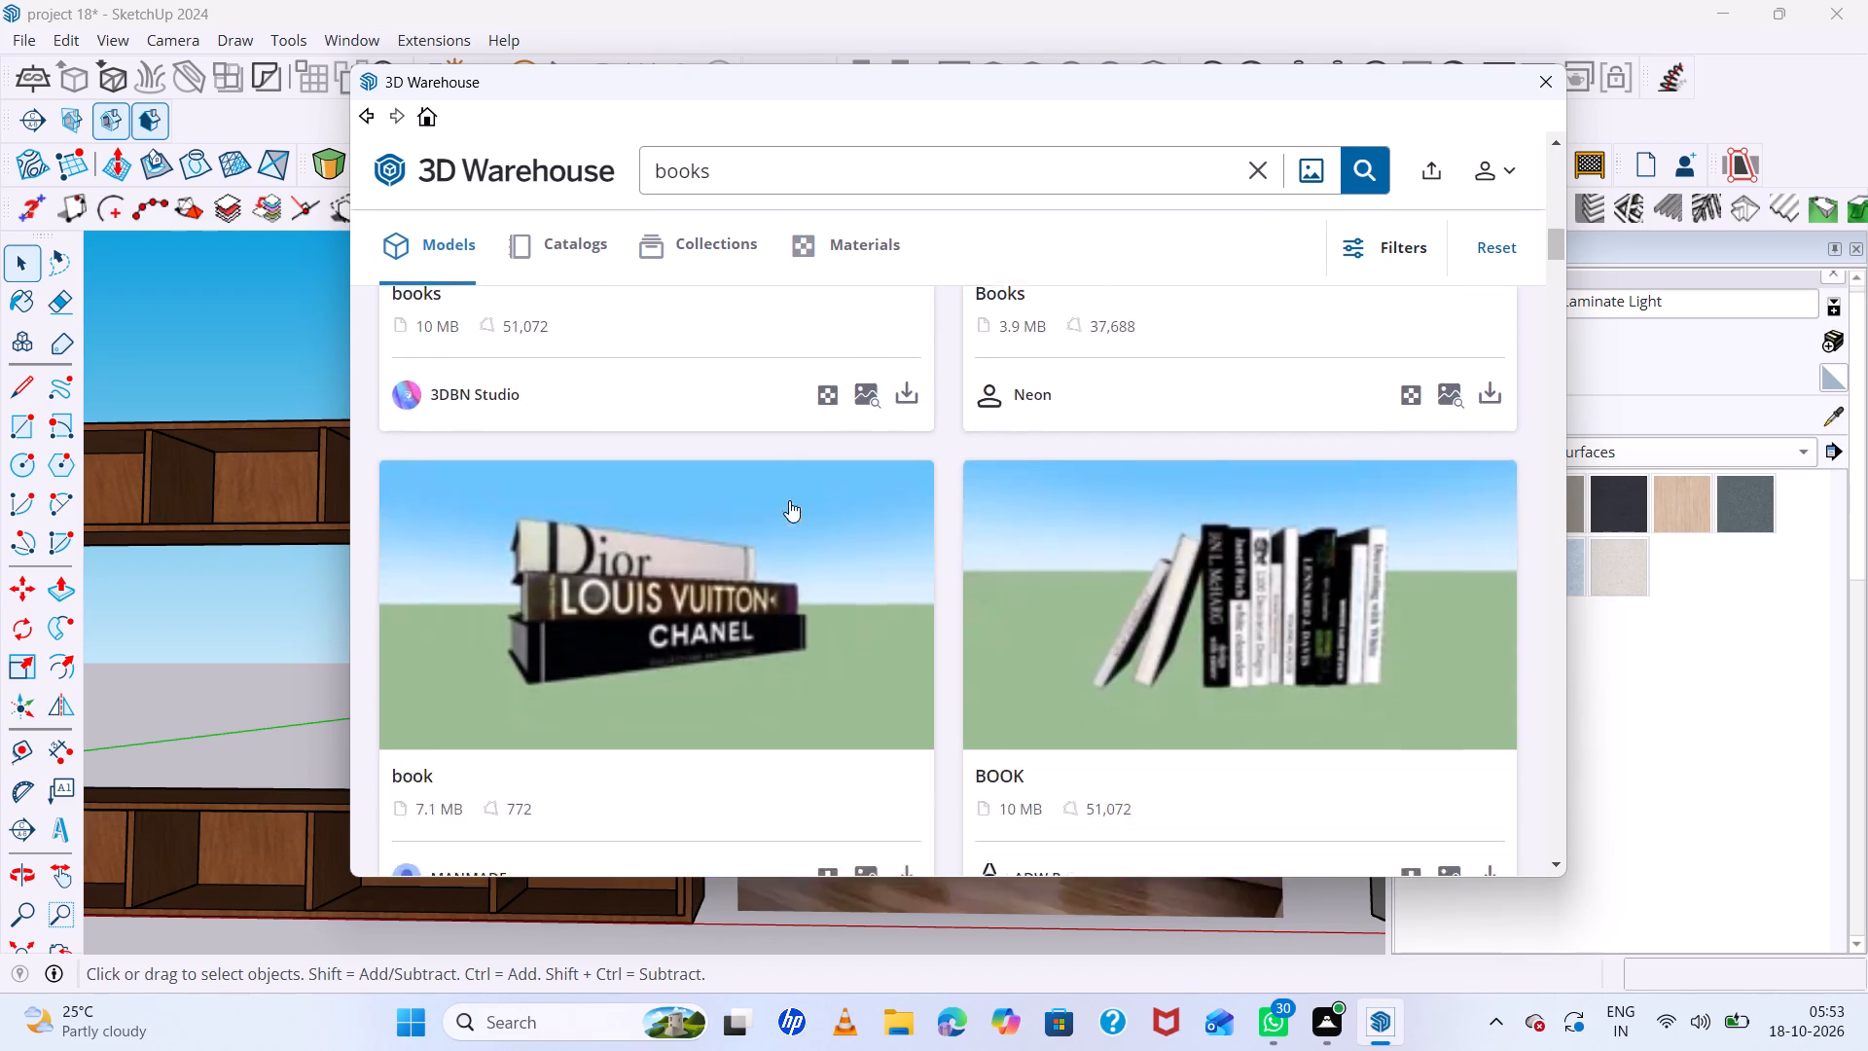
pyautogui.scroll(-18, 789, 500)
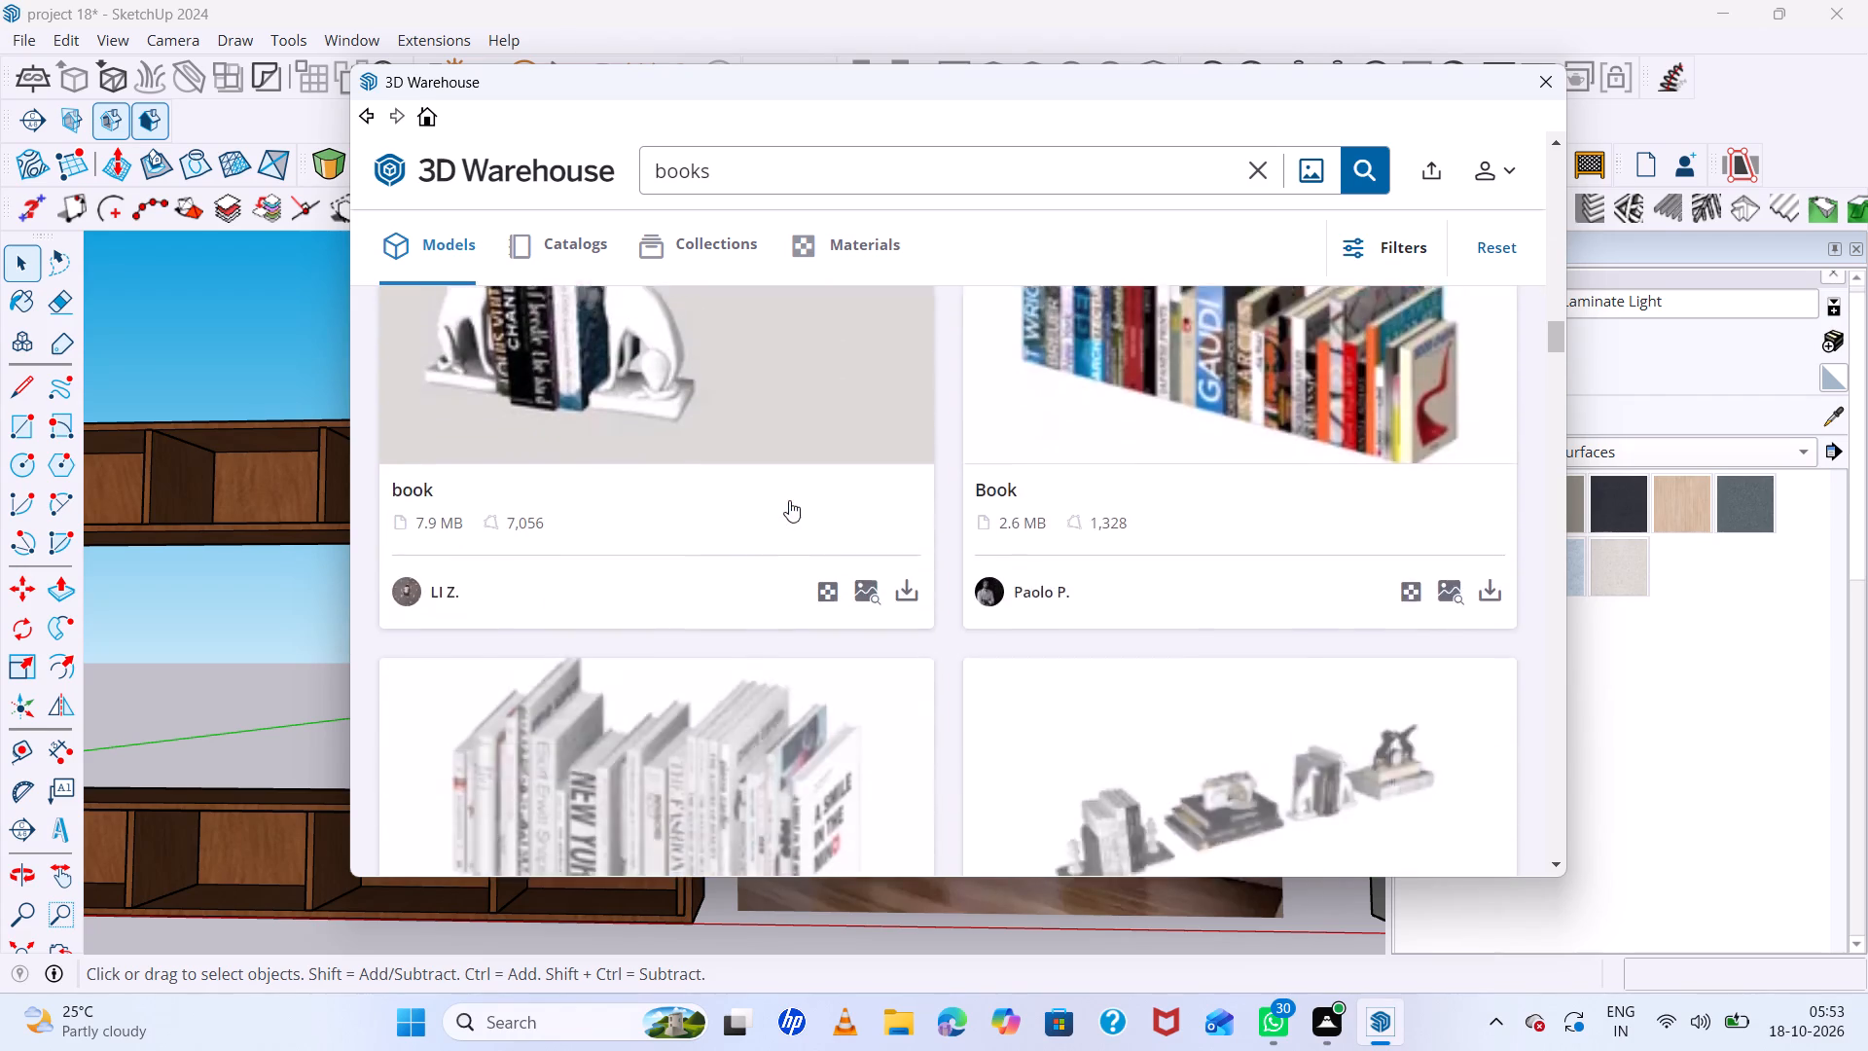
pyautogui.scroll(-12, 789, 500)
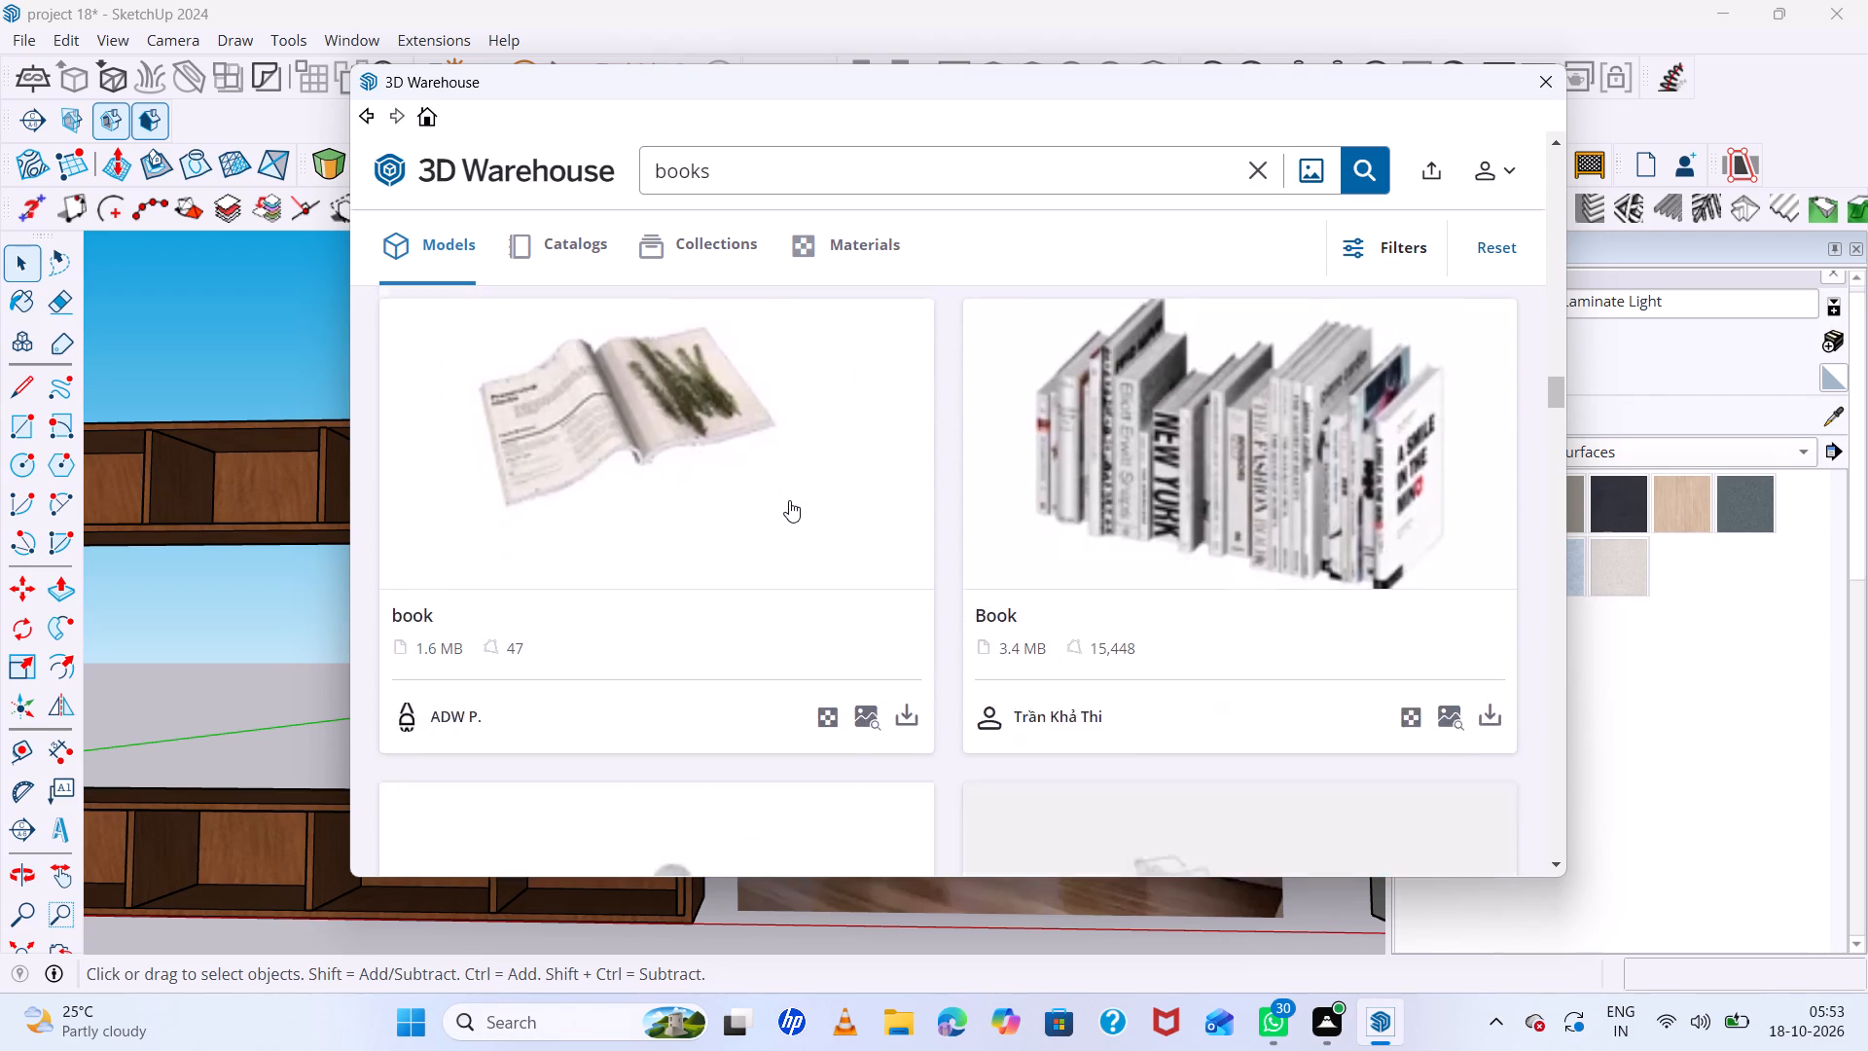
pyautogui.scroll(-9, 789, 500)
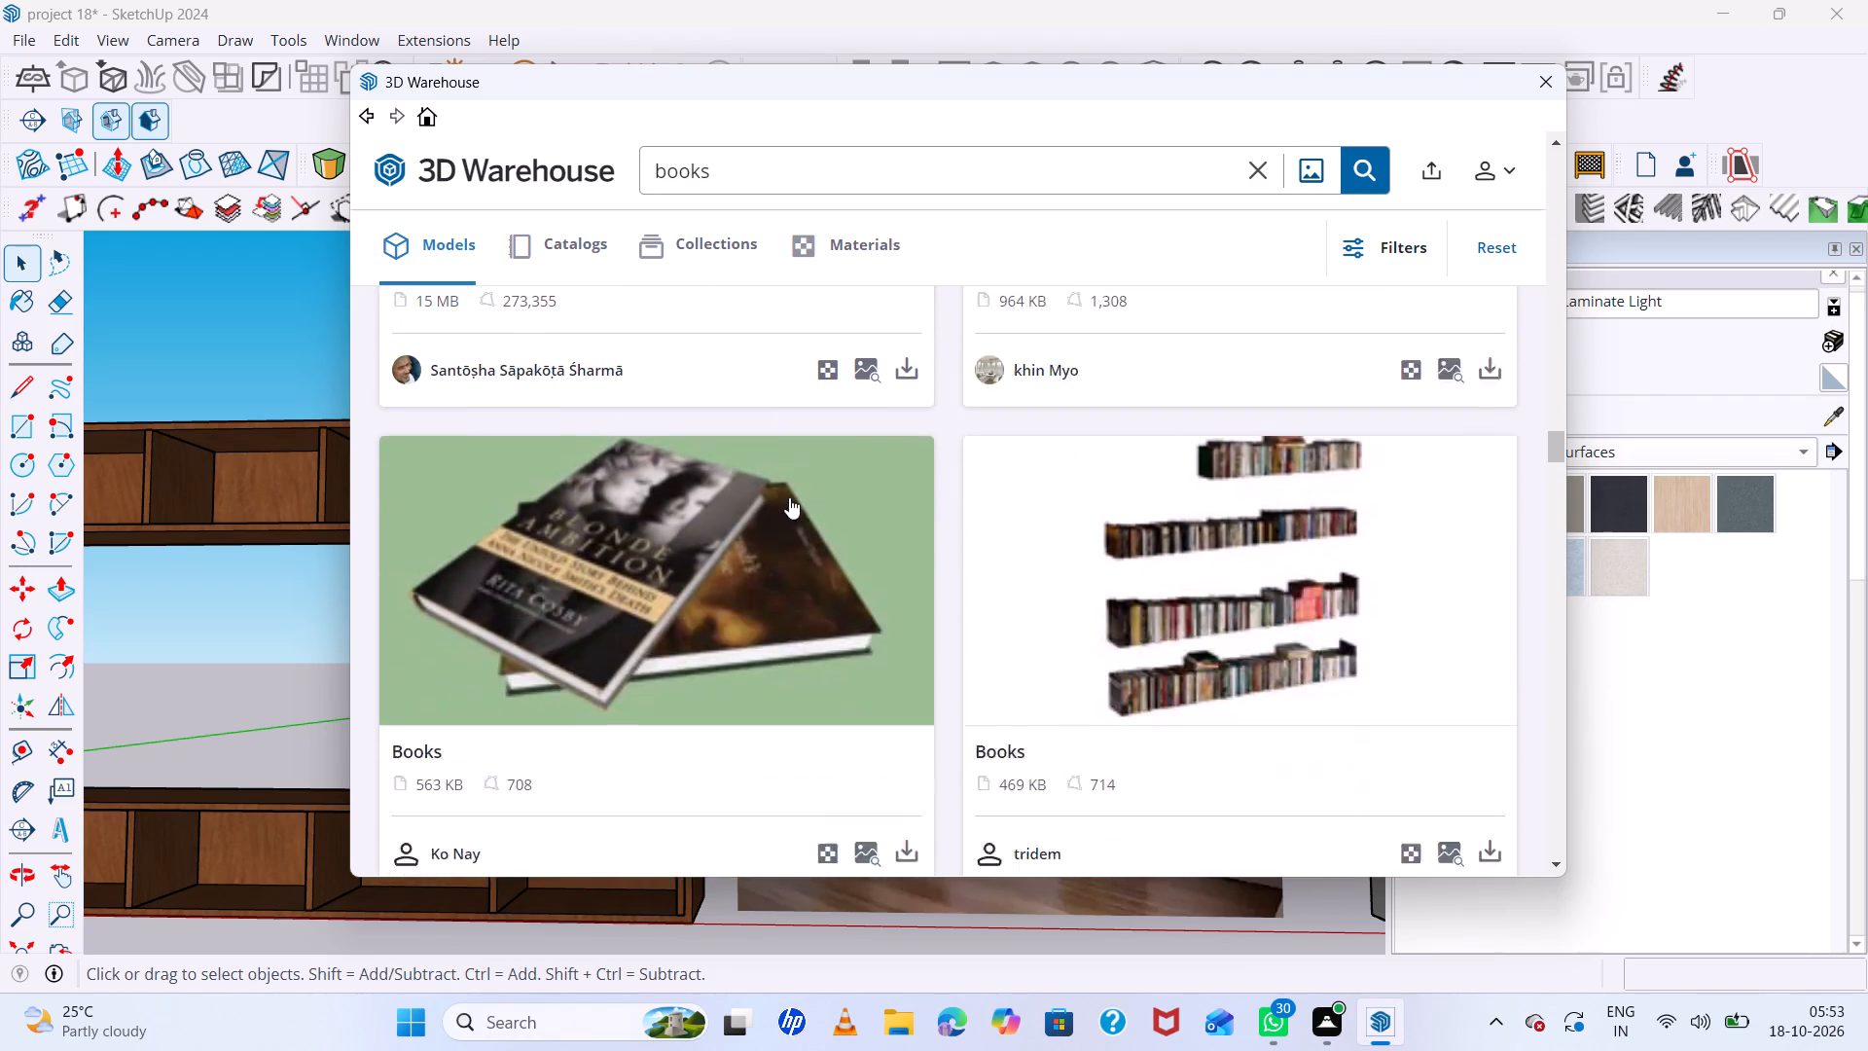
pyautogui.scroll(-5, 789, 497)
pyautogui.scroll(6, 790, 496)
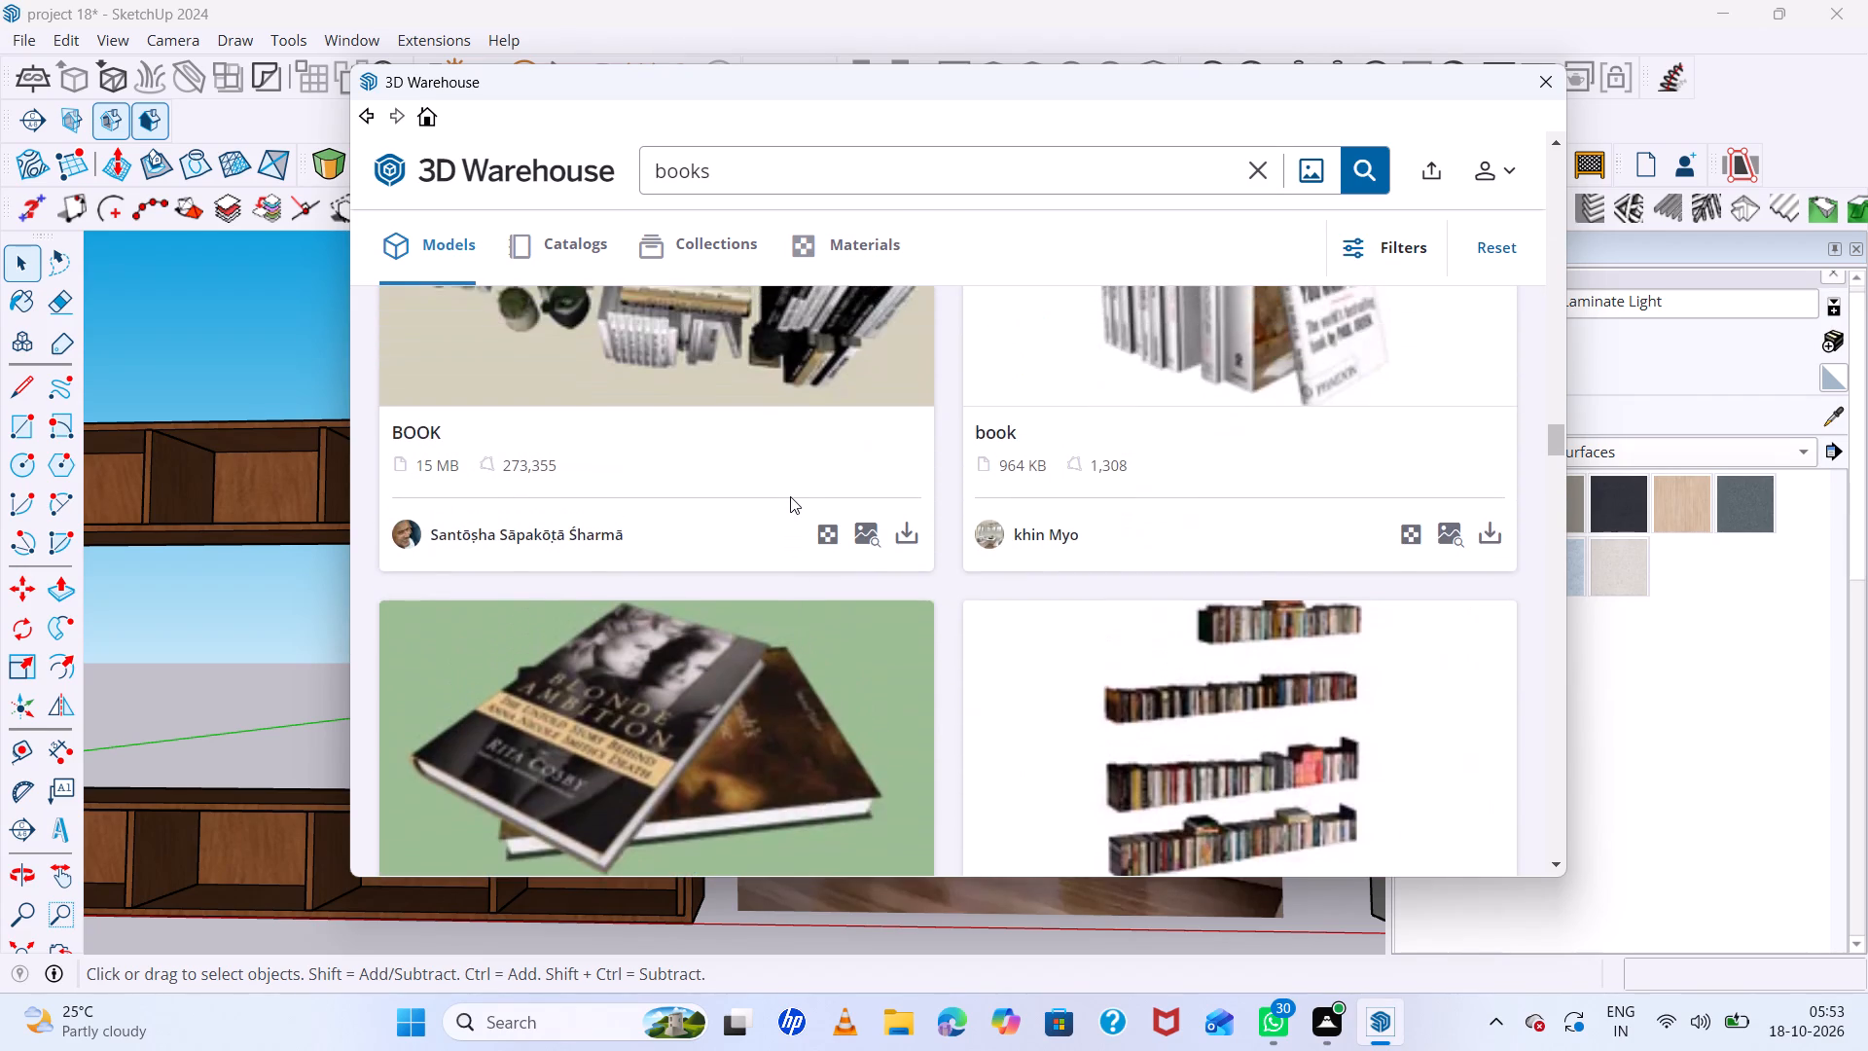
pyautogui.scroll(-11, 790, 496)
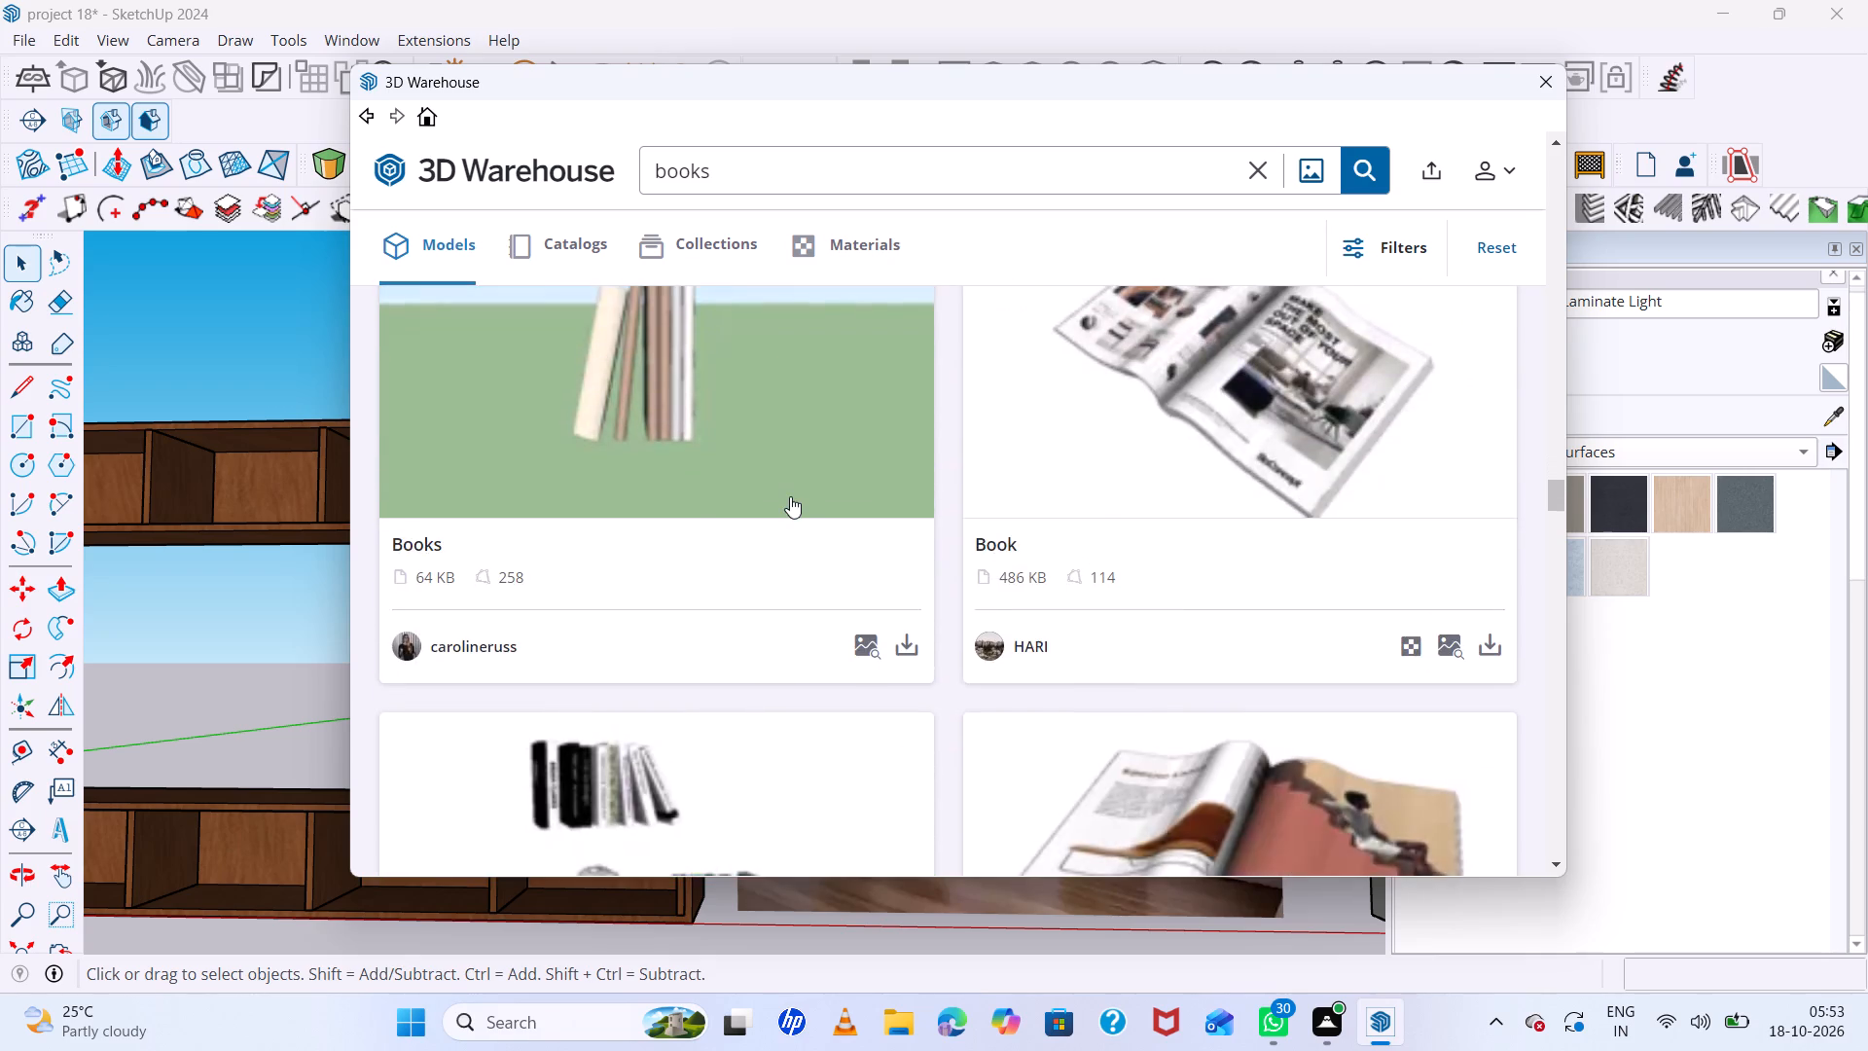
pyautogui.scroll(-12, 790, 496)
pyautogui.scroll(2, 790, 496)
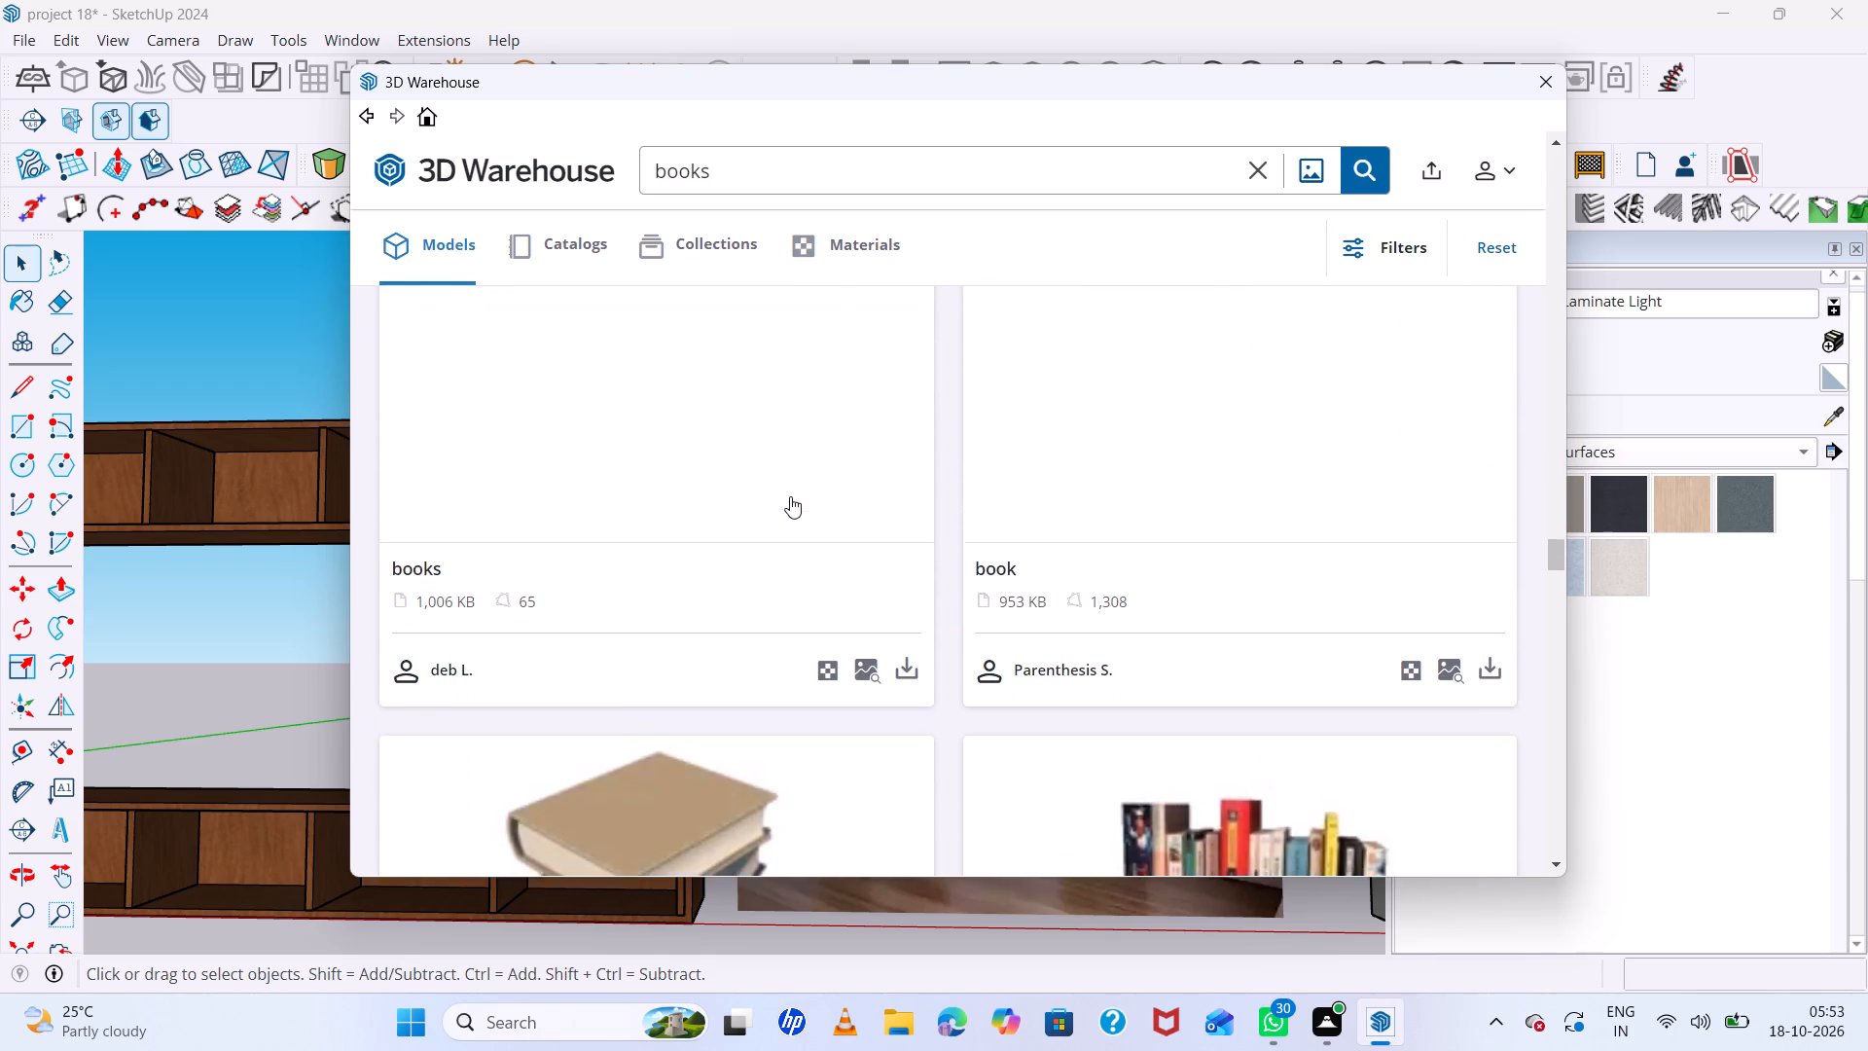
pyautogui.scroll(5, 790, 496)
pyautogui.scroll(-11, 790, 496)
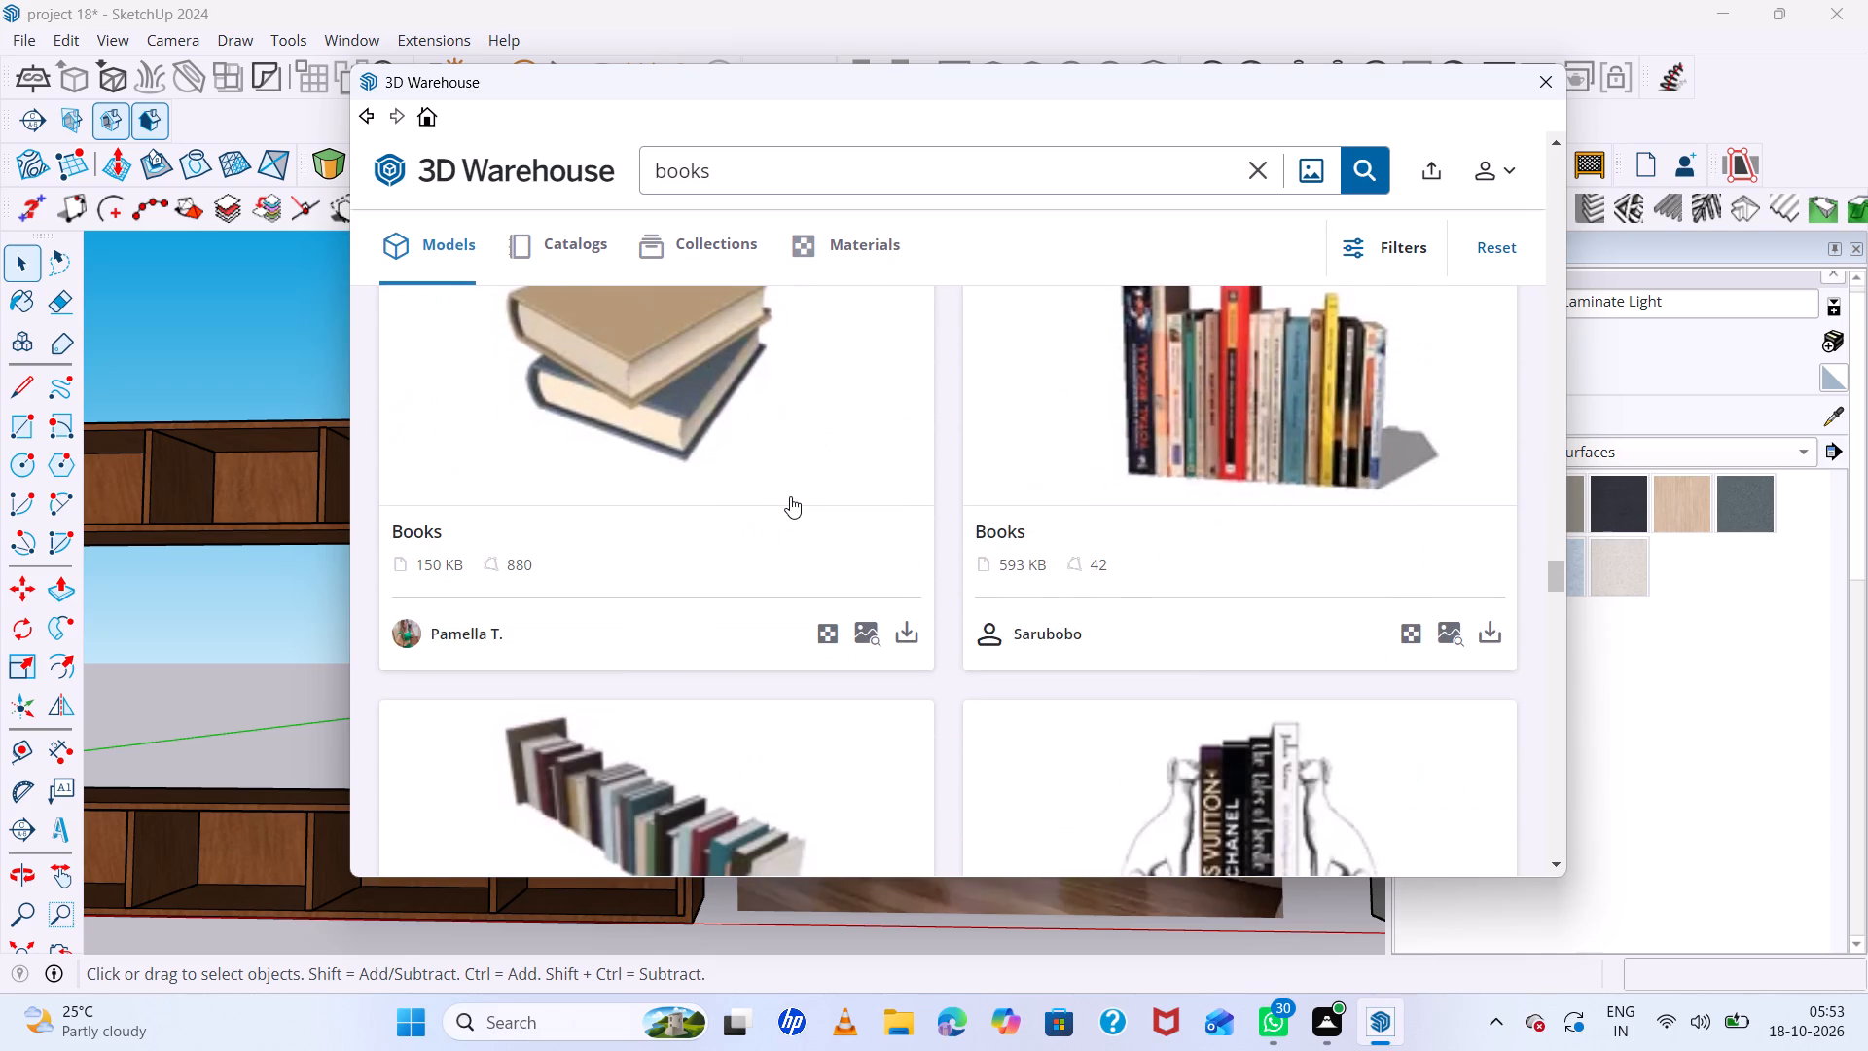
pyautogui.scroll(-12, 790, 496)
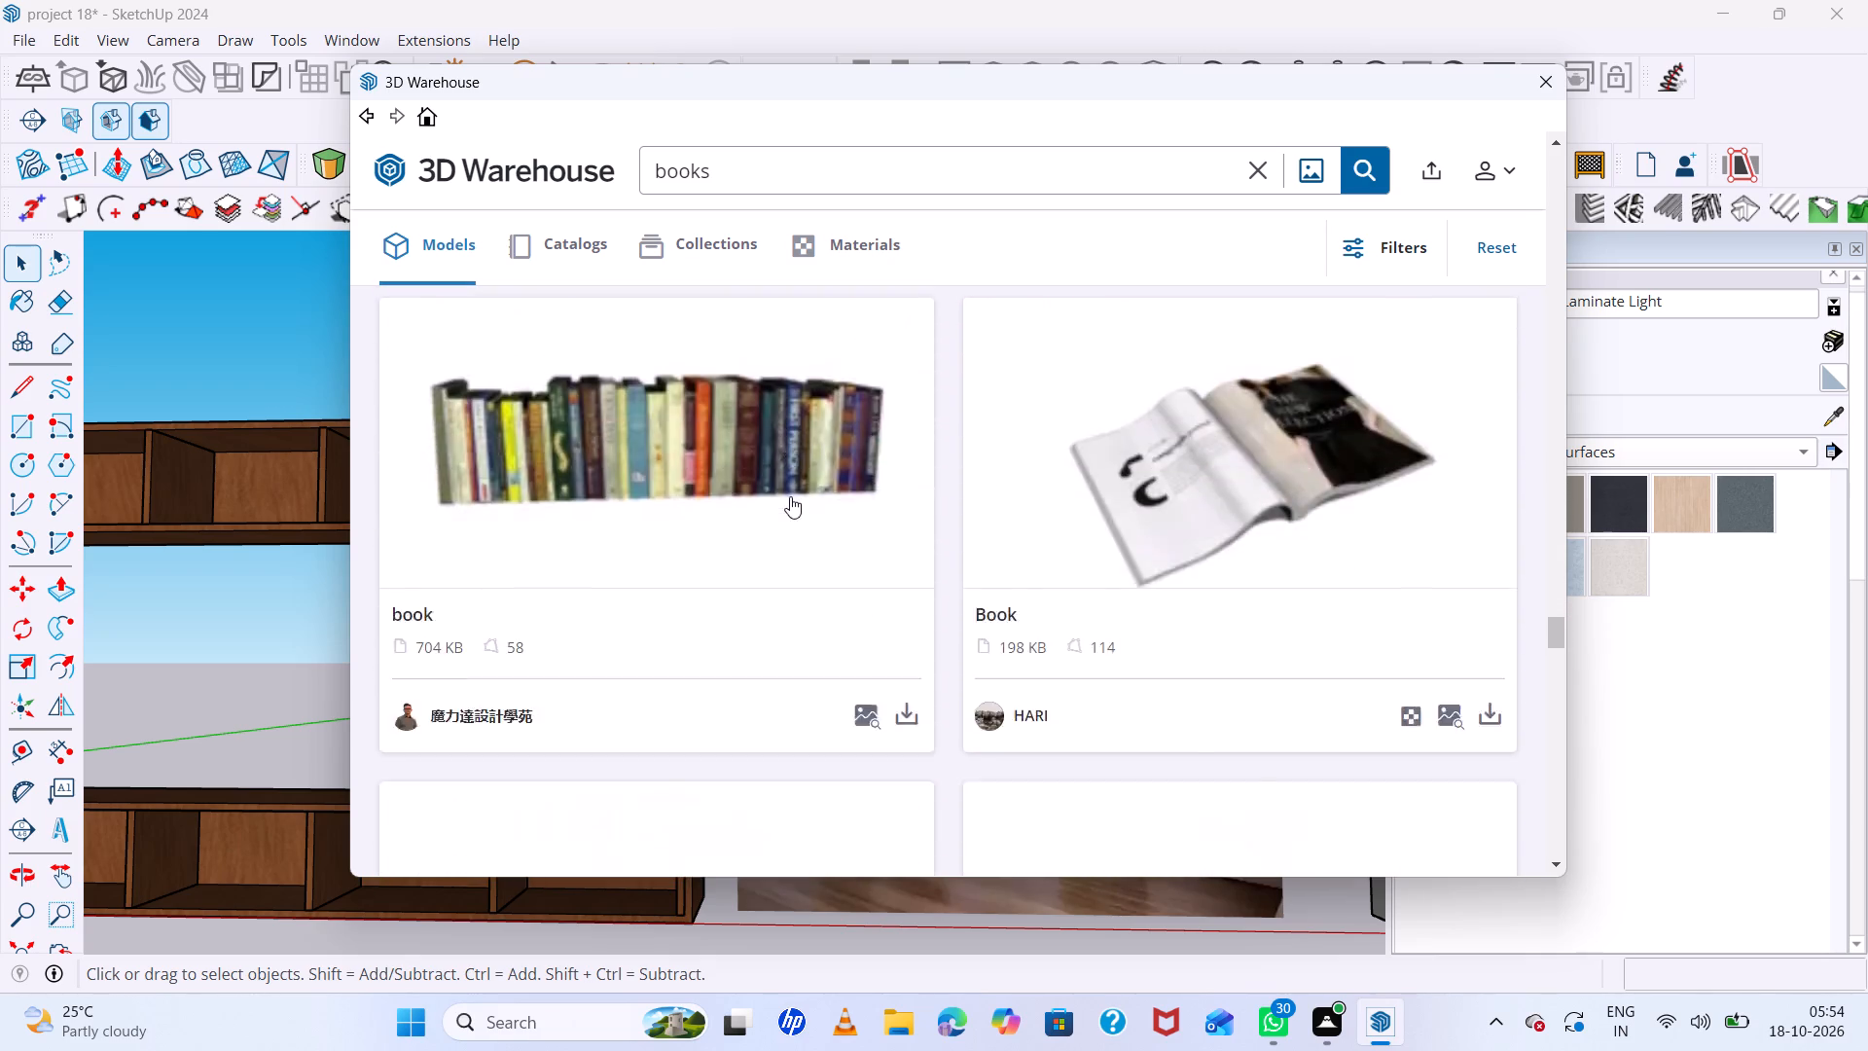
pyautogui.scroll(-1, 790, 496)
pyautogui.scroll(4, 790, 496)
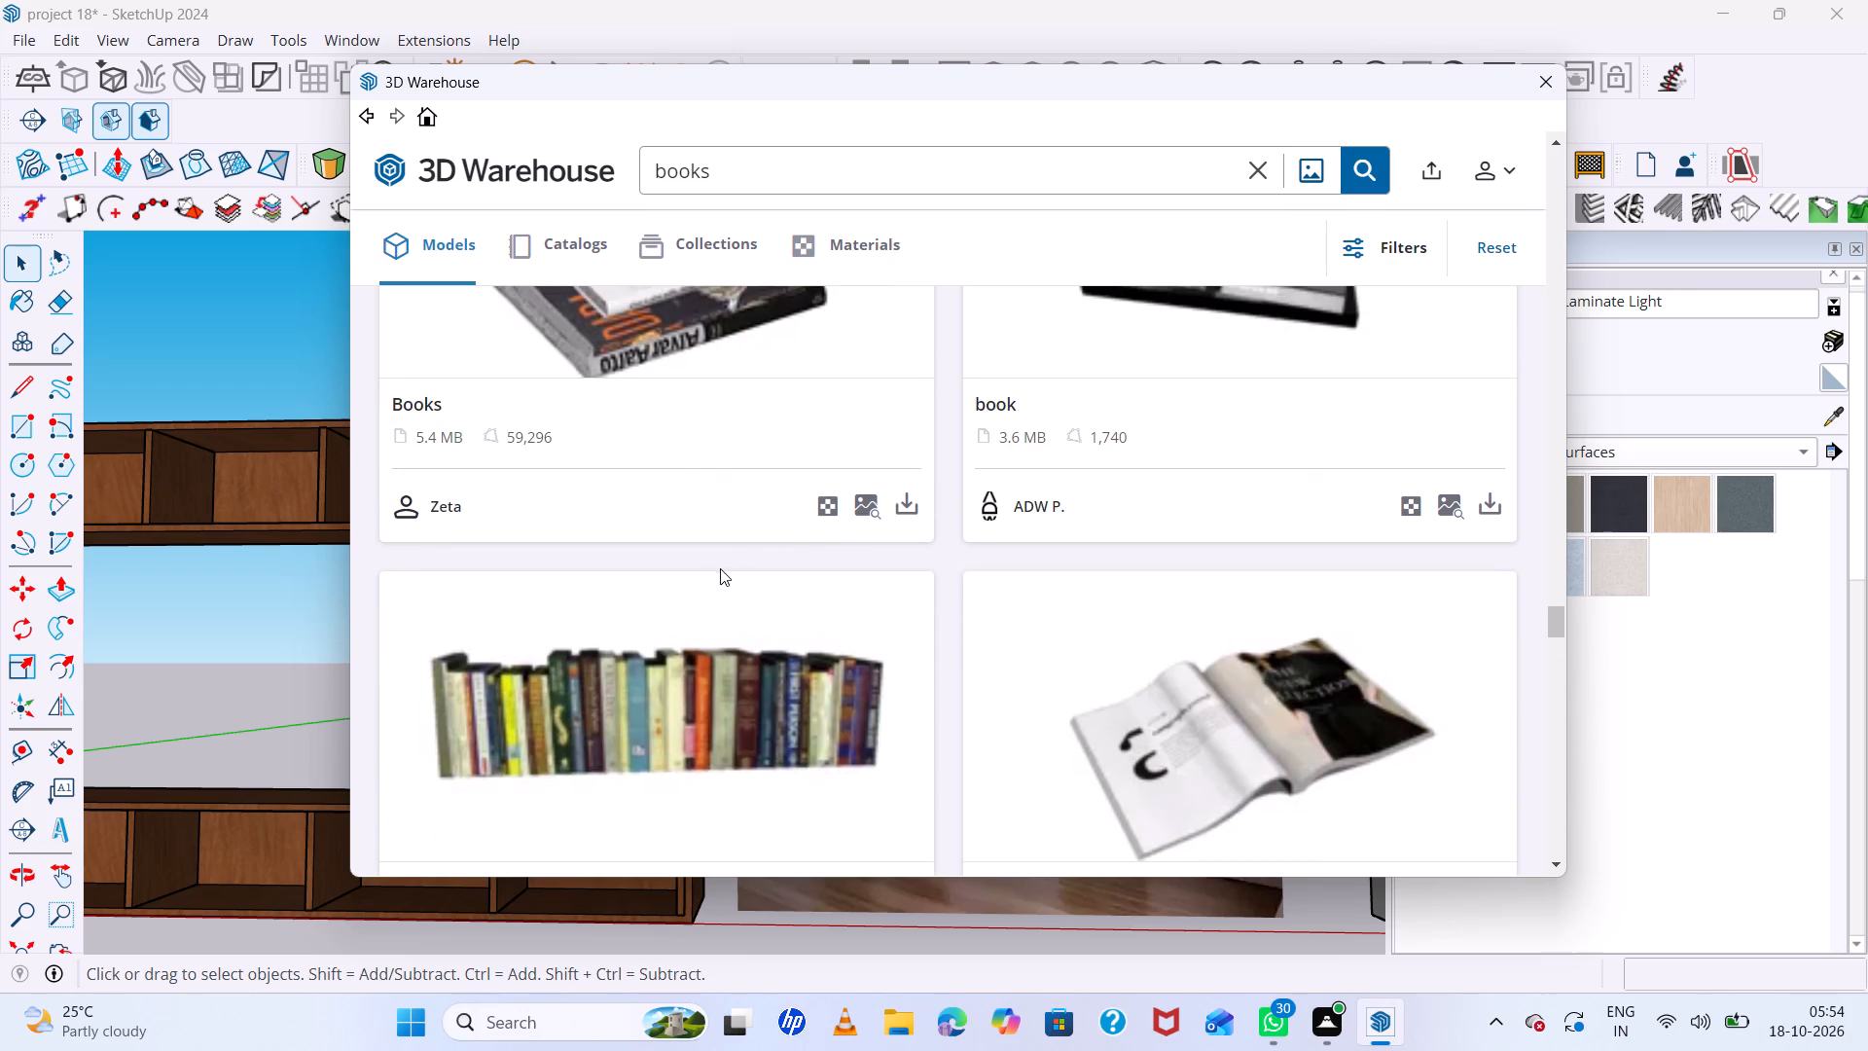
pyautogui.scroll(-11, 715, 567)
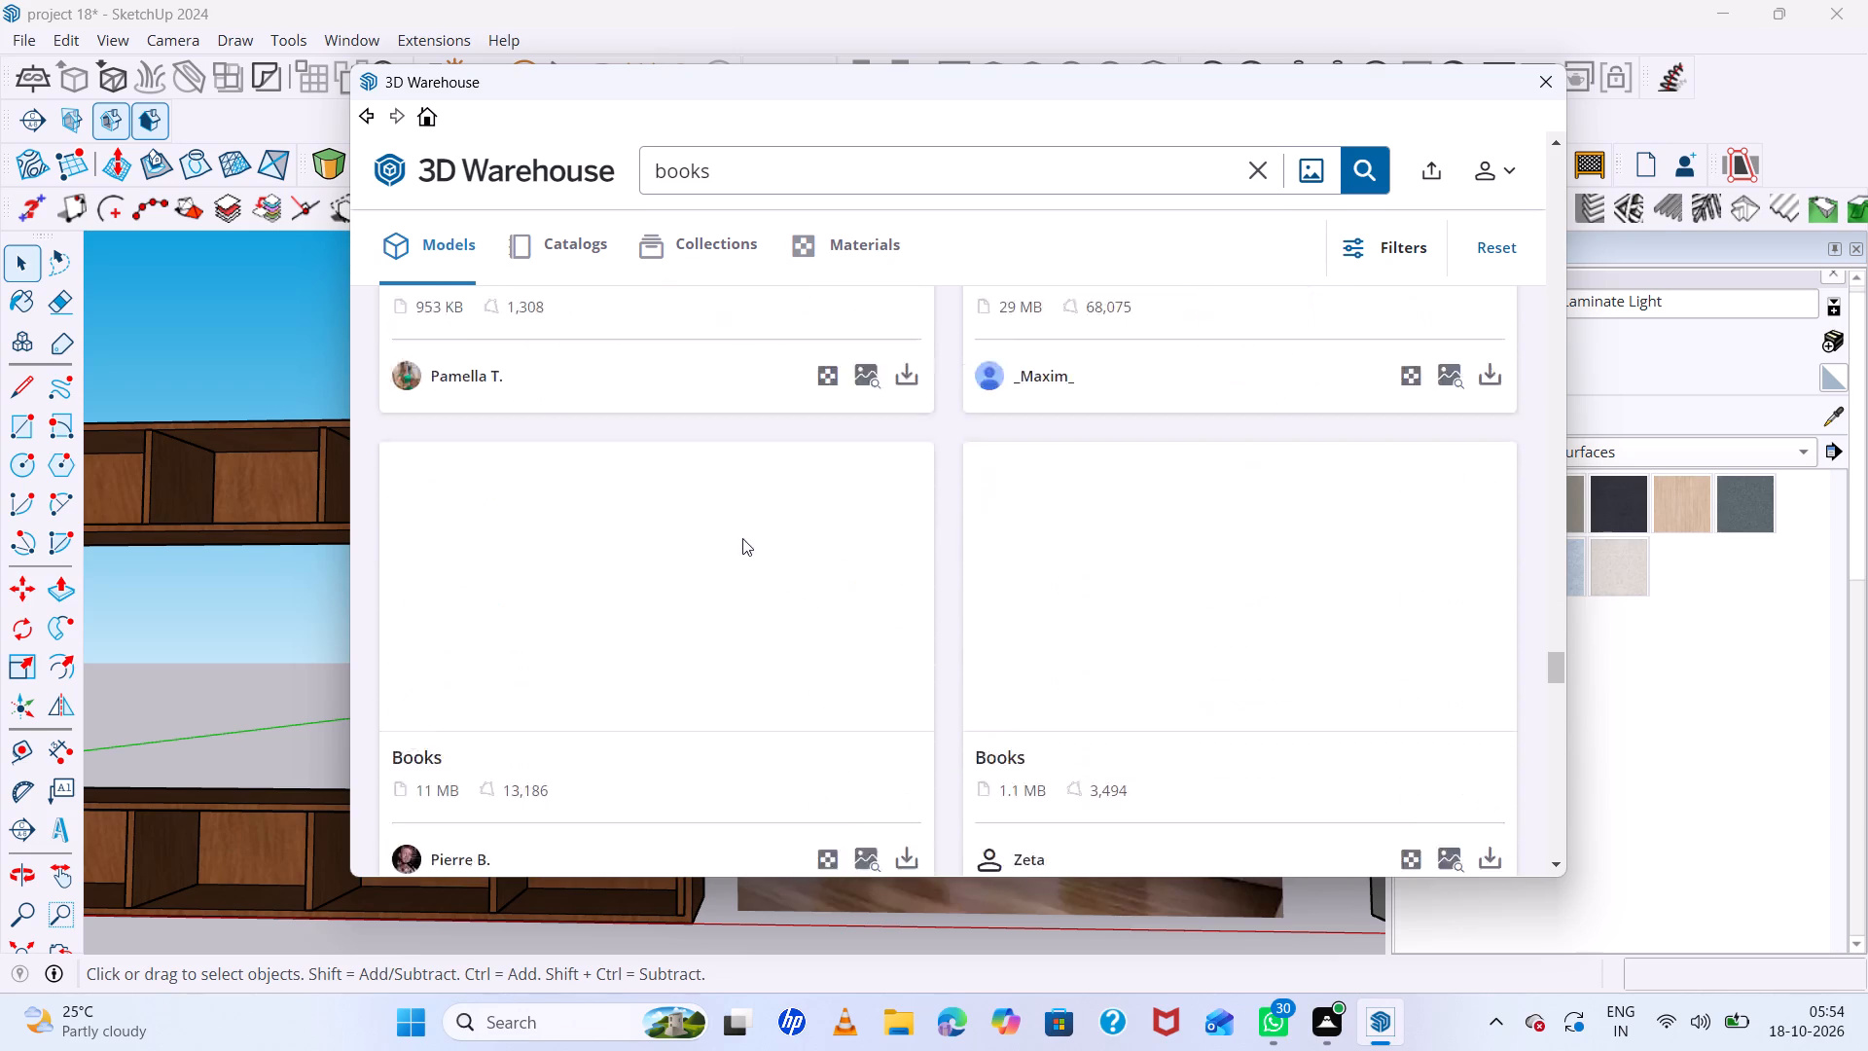
pyautogui.scroll(-2, 742, 538)
pyautogui.scroll(3, 742, 538)
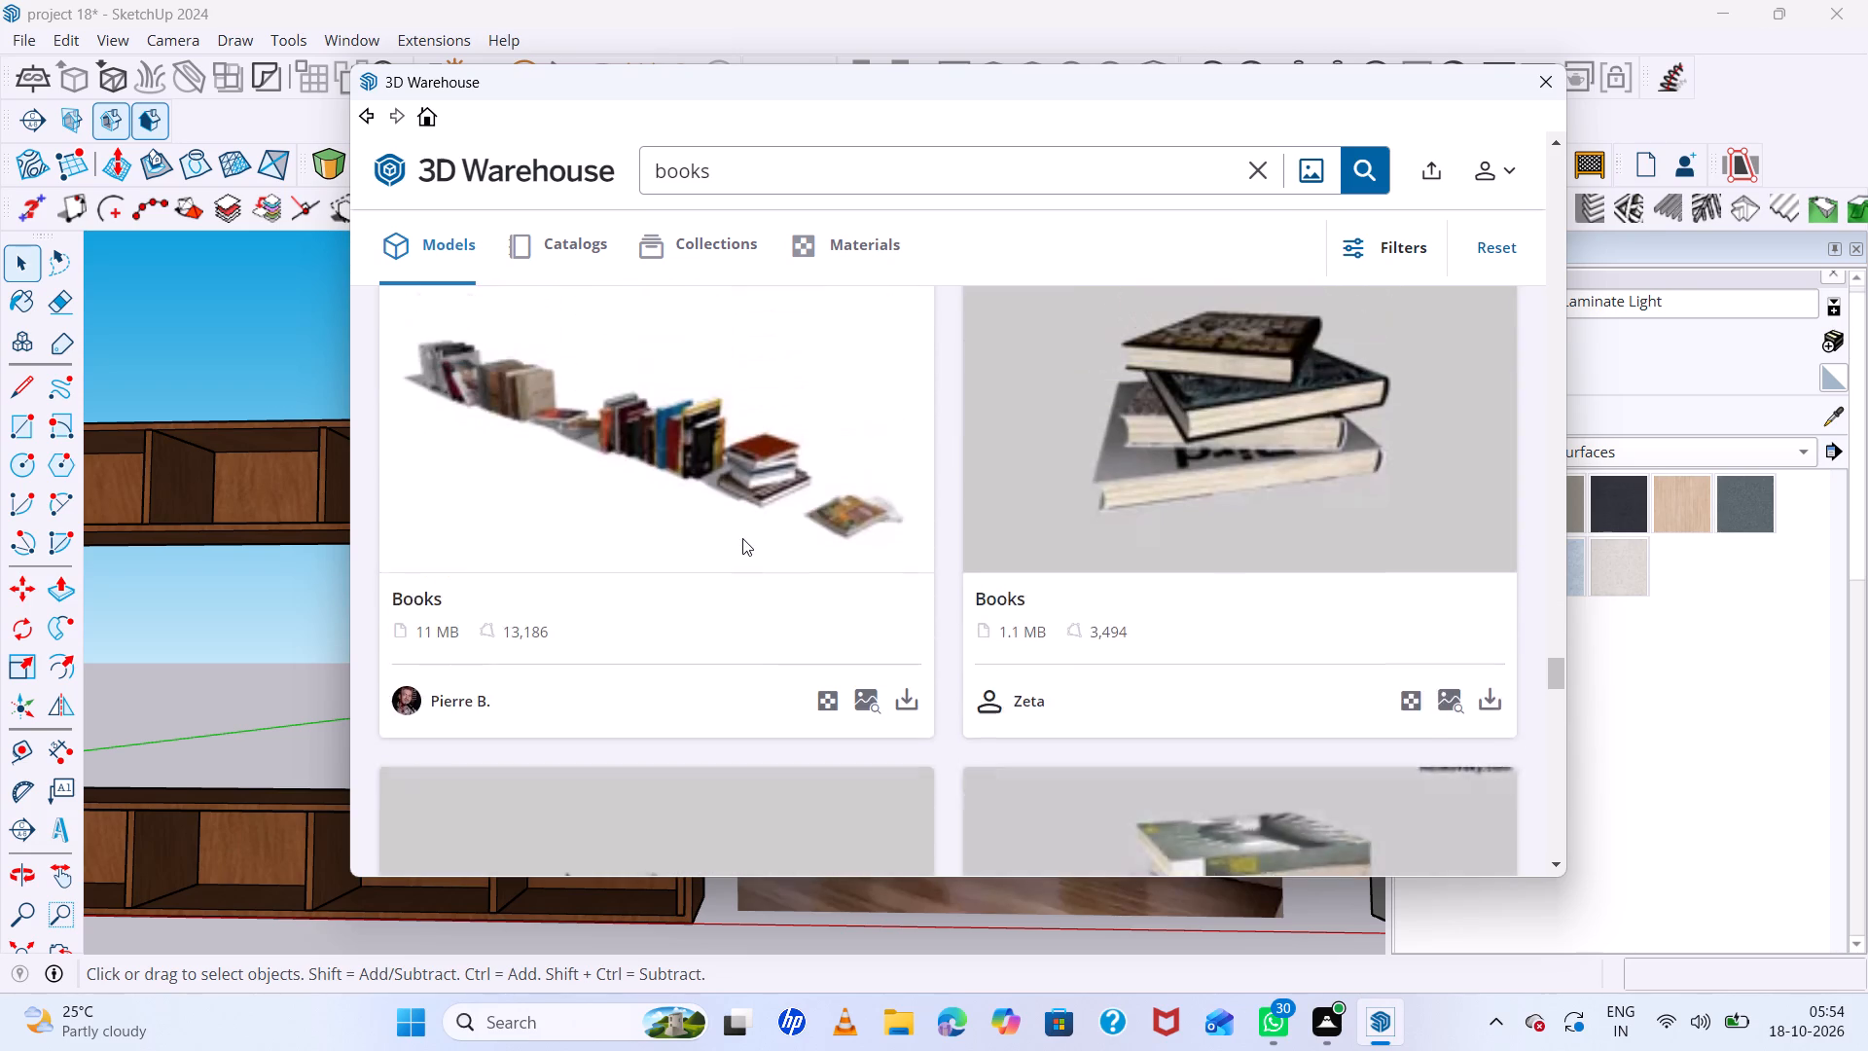
pyautogui.scroll(-8, 742, 538)
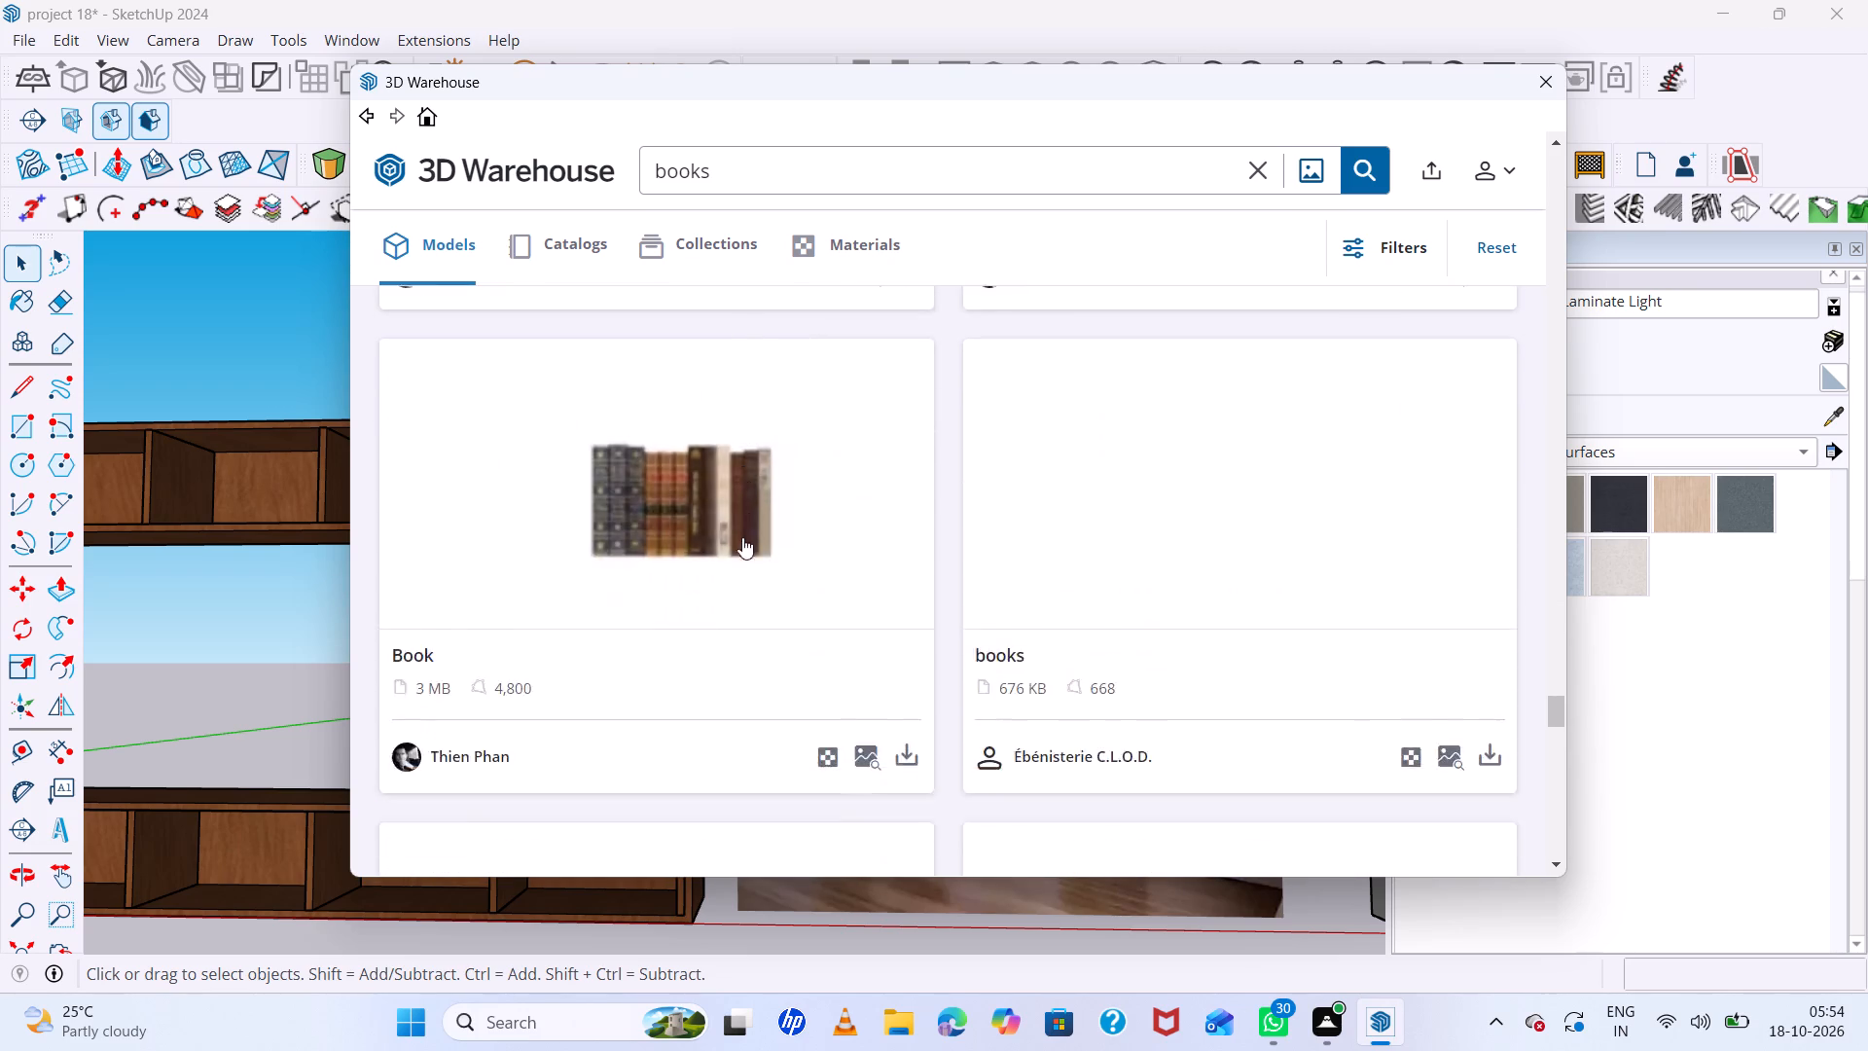
pyautogui.scroll(-2, 742, 537)
pyautogui.scroll(4, 742, 537)
pyautogui.scroll(-1, 742, 537)
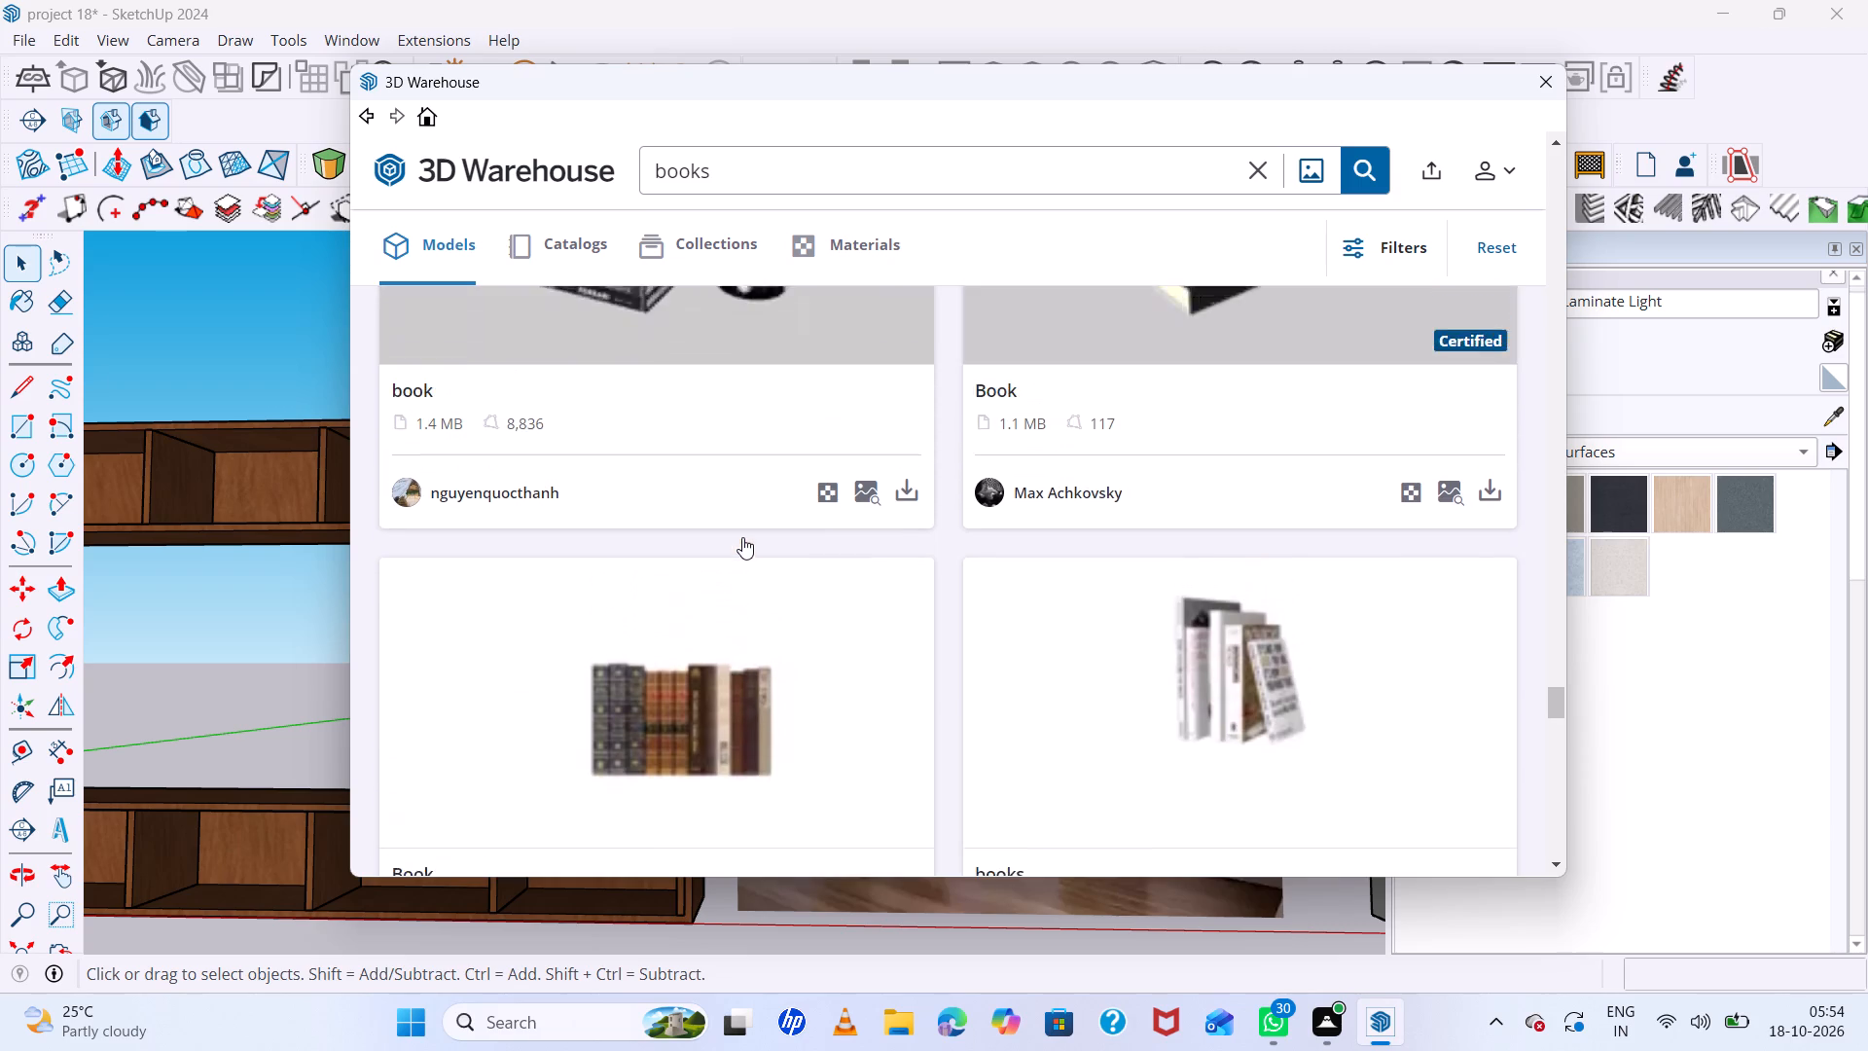
pyautogui.scroll(-10, 742, 537)
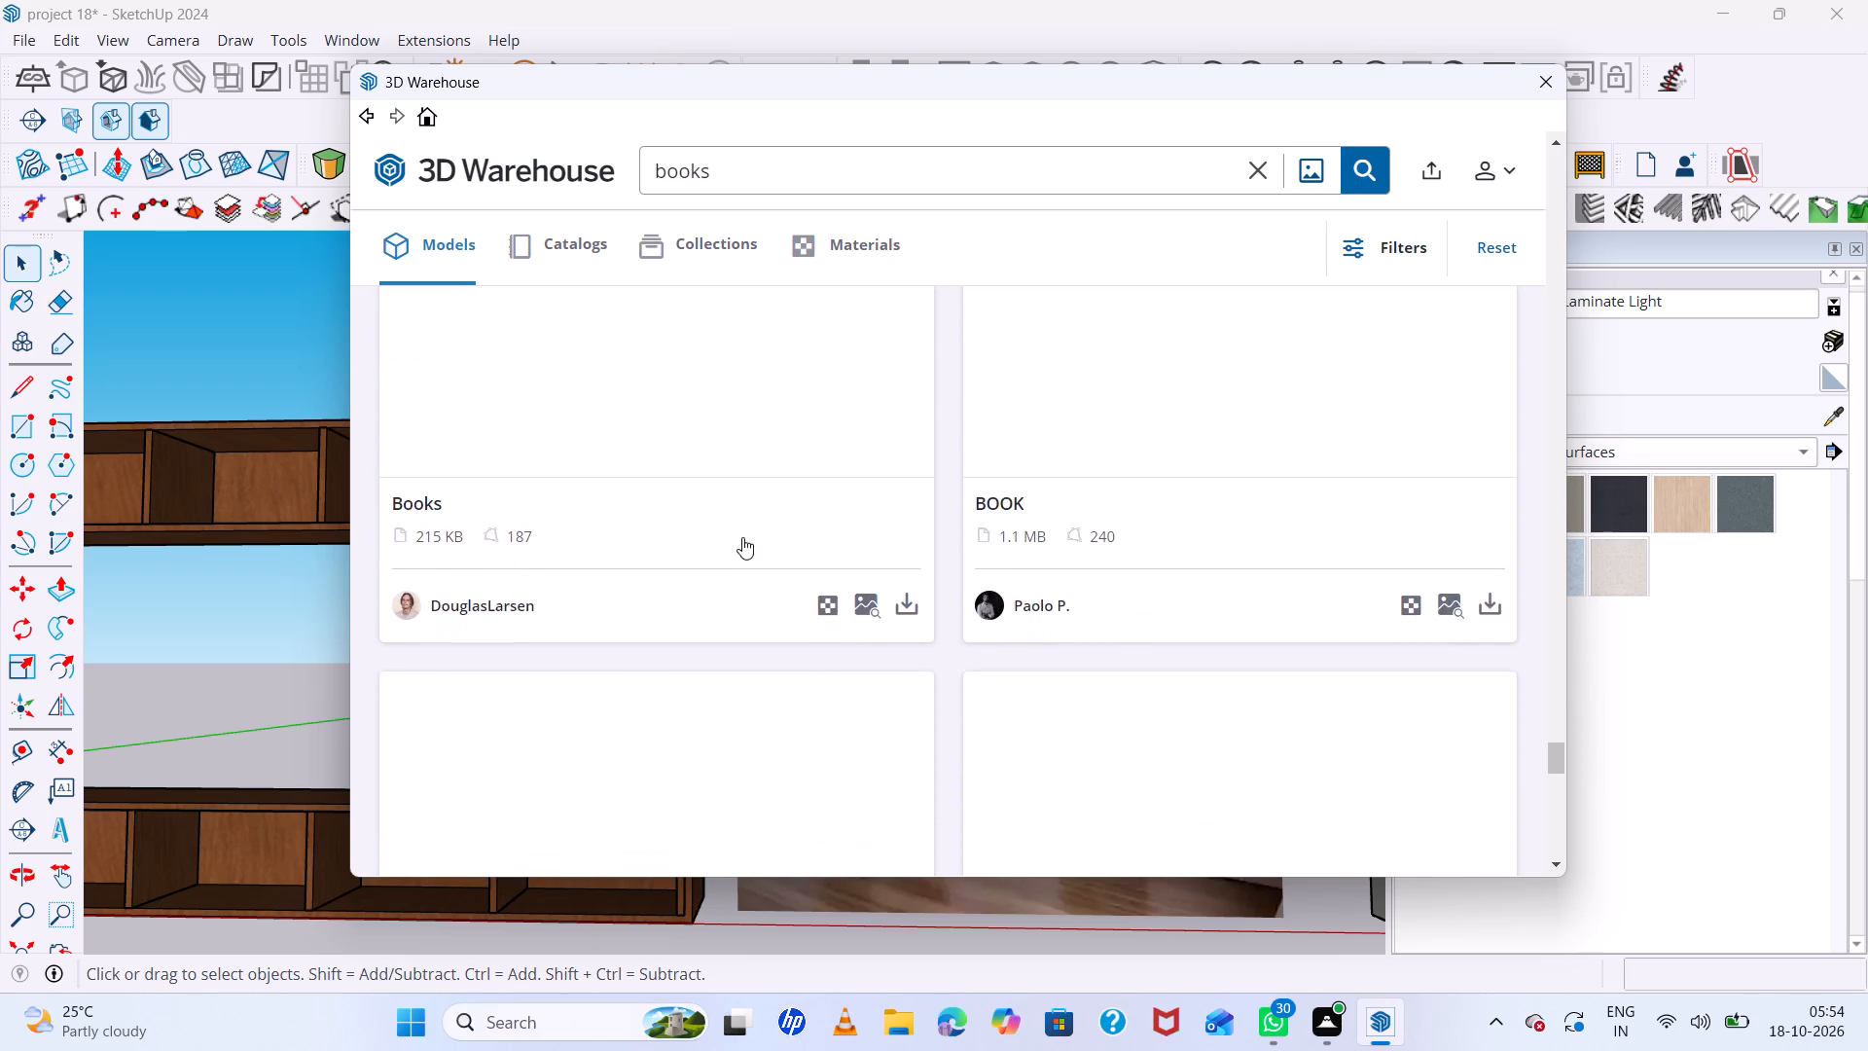
pyautogui.scroll(6, 742, 537)
pyautogui.scroll(-14, 742, 537)
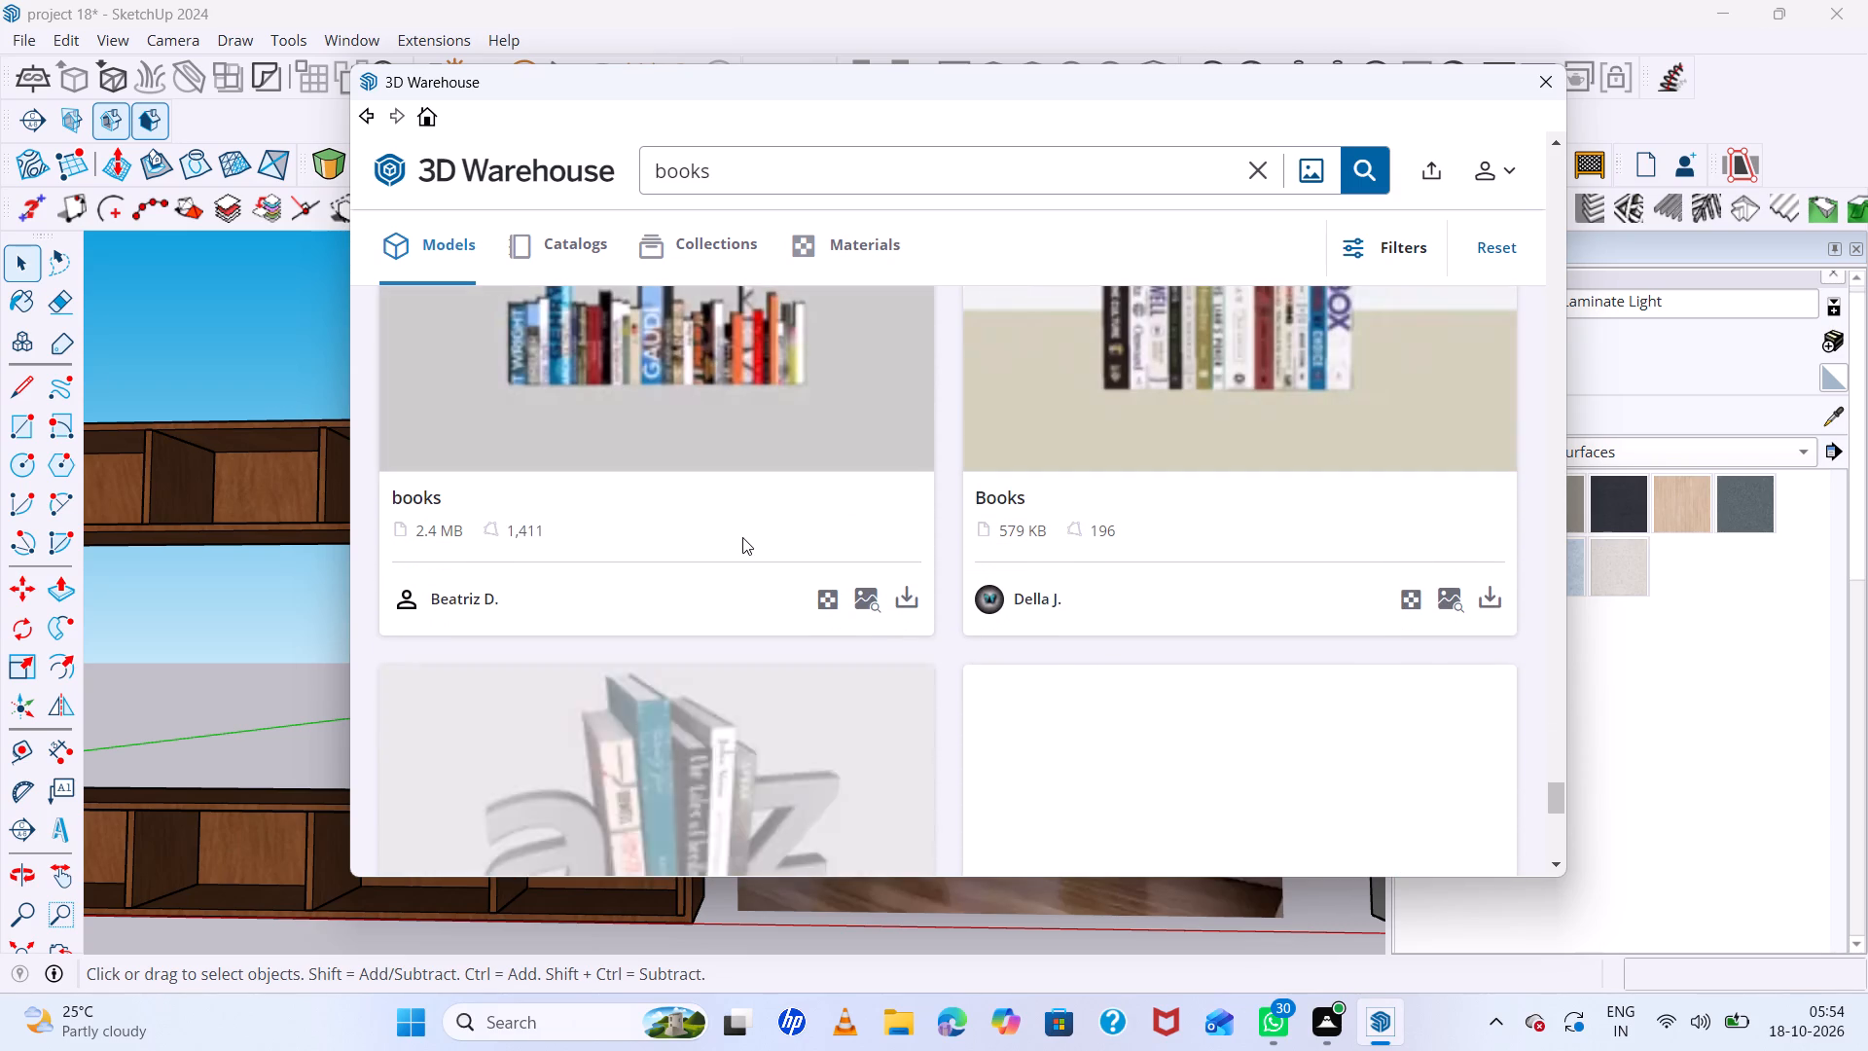
pyautogui.scroll(1, 742, 537)
# Load the Books model of upright business titles ending with The Box and place it in the U-shaped shelf's upper arm, third compartment from the open end.
pyautogui.click(1097, 481)
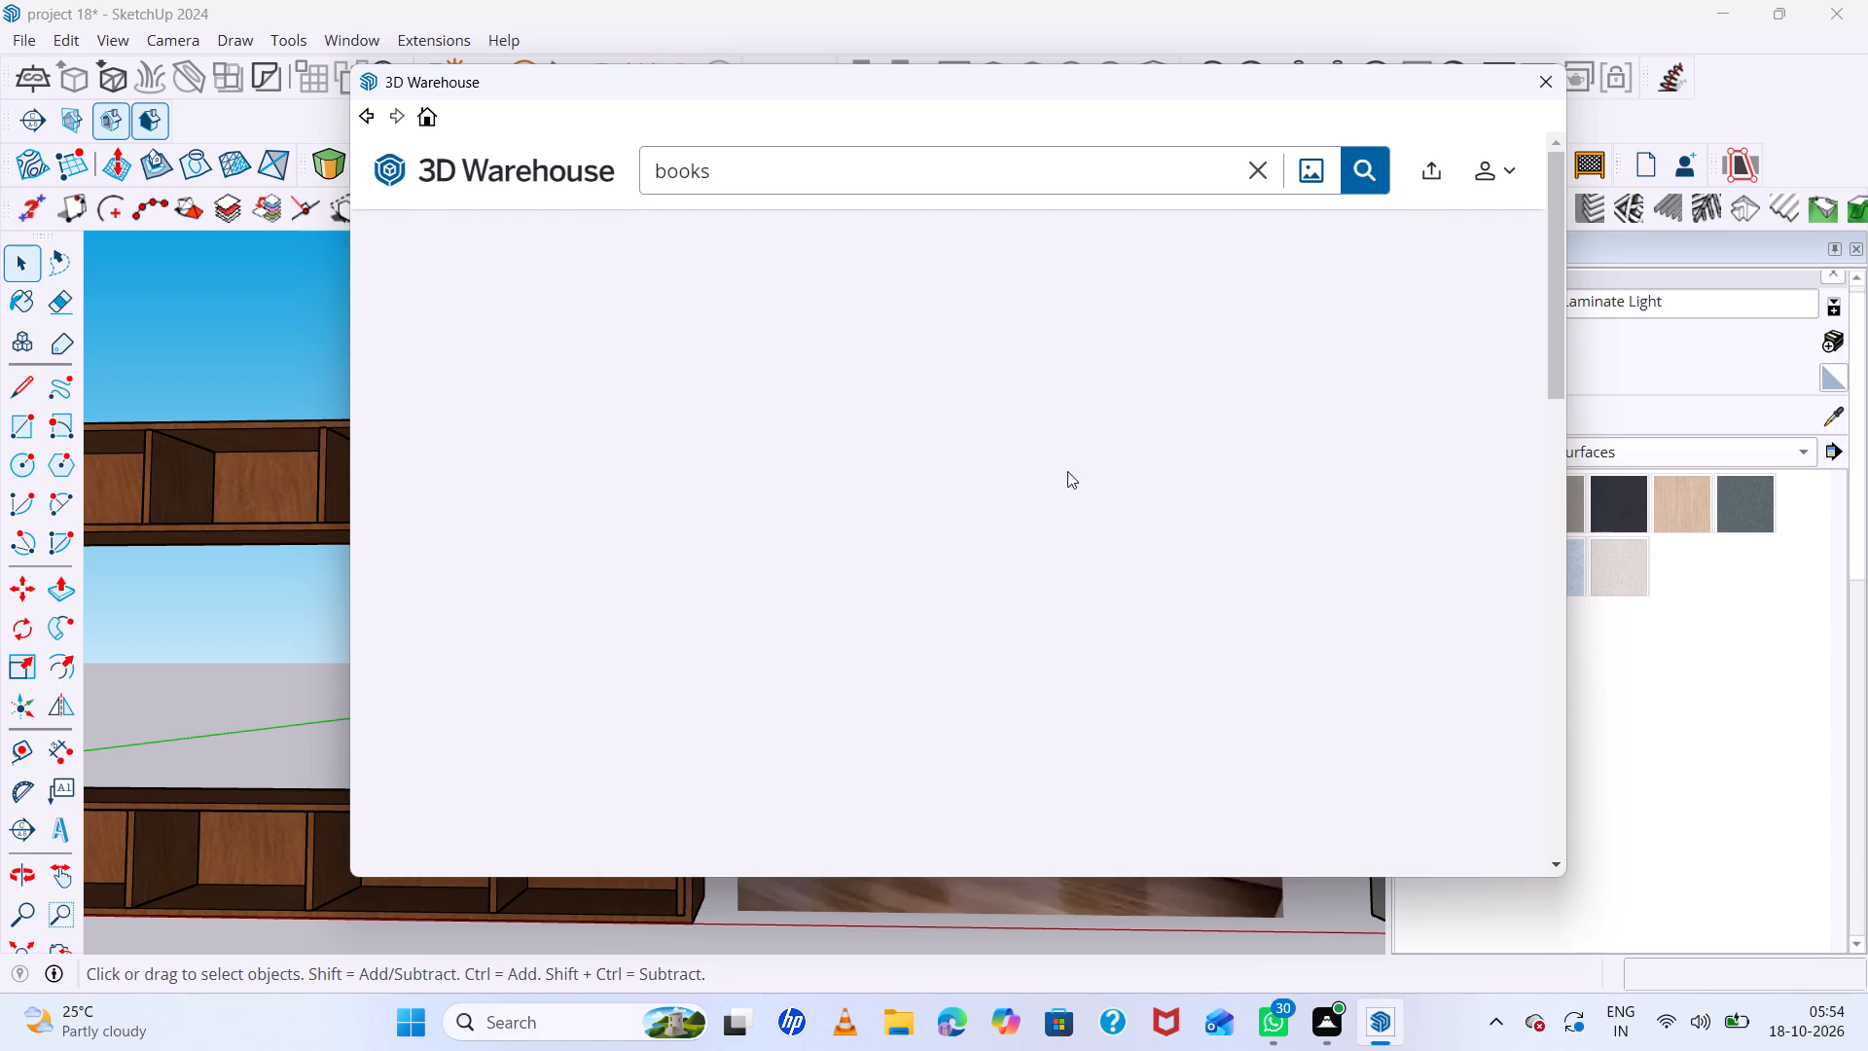
pyautogui.scroll(-2, 1061, 487)
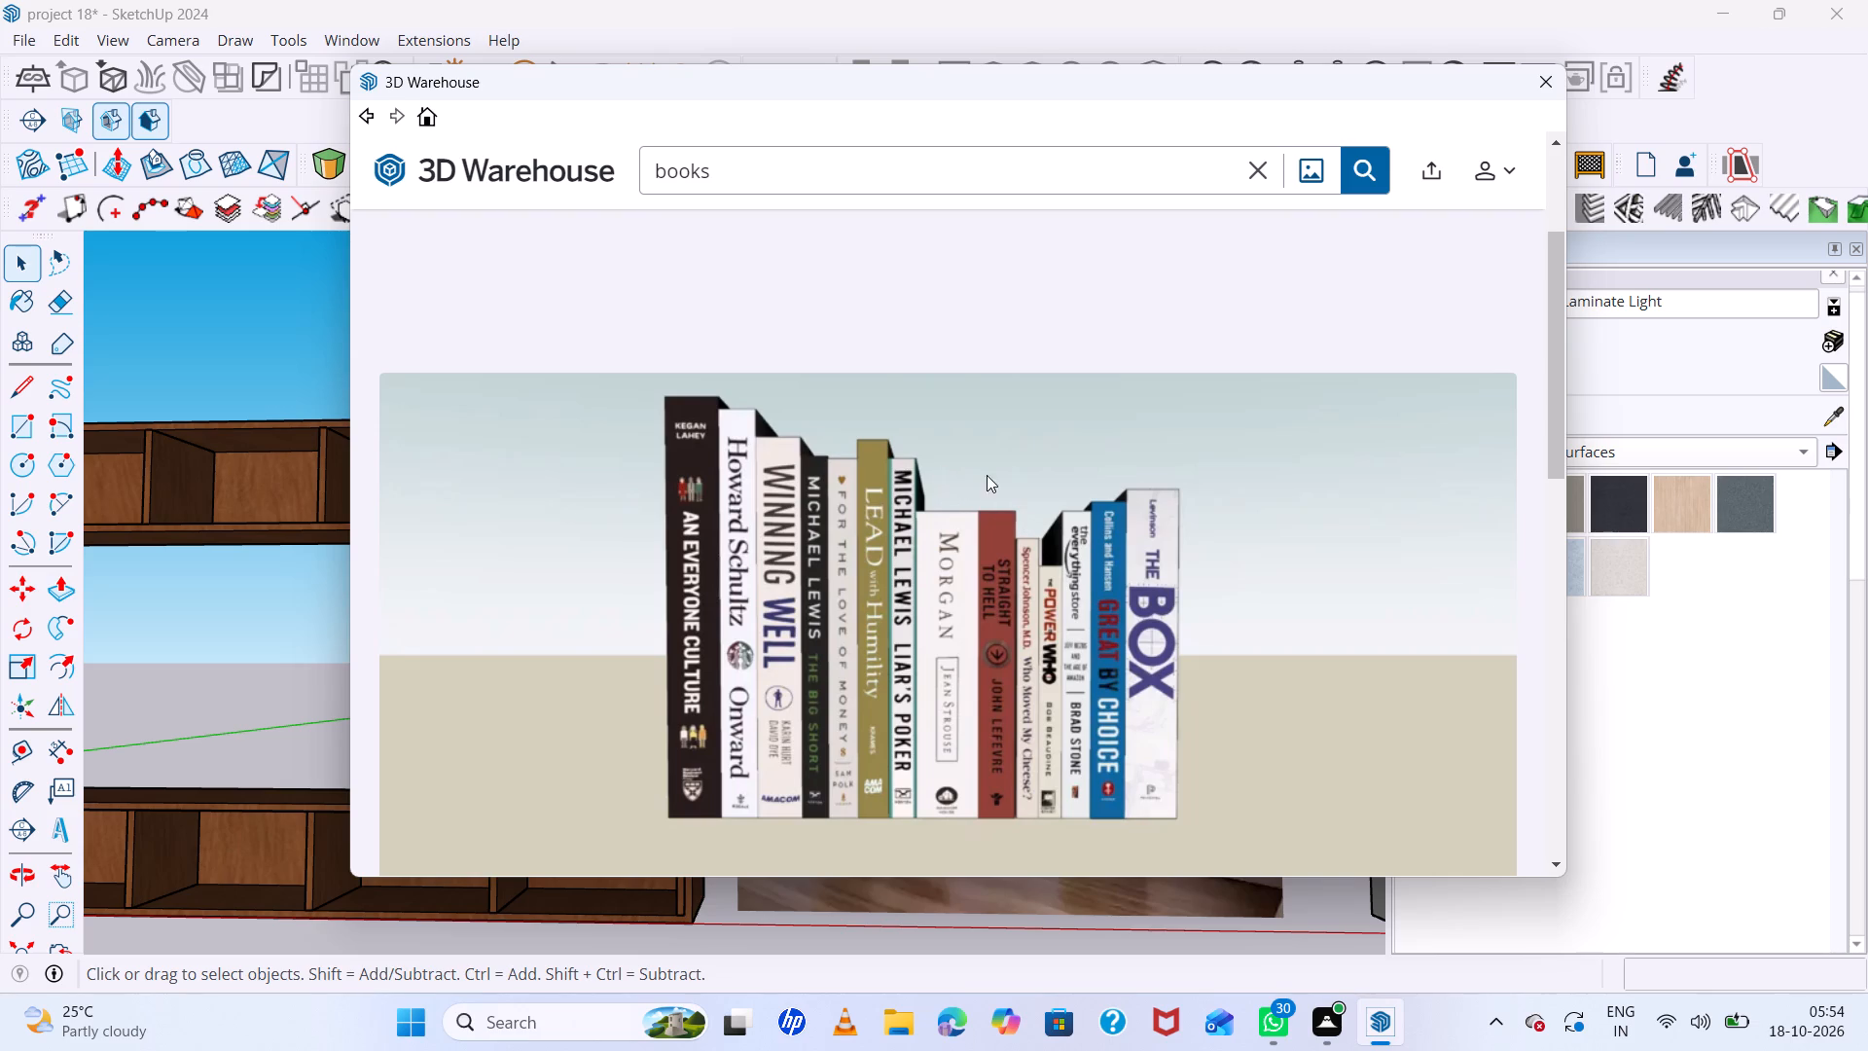
pyautogui.scroll(-6, 1078, 522)
pyautogui.click(1299, 545)
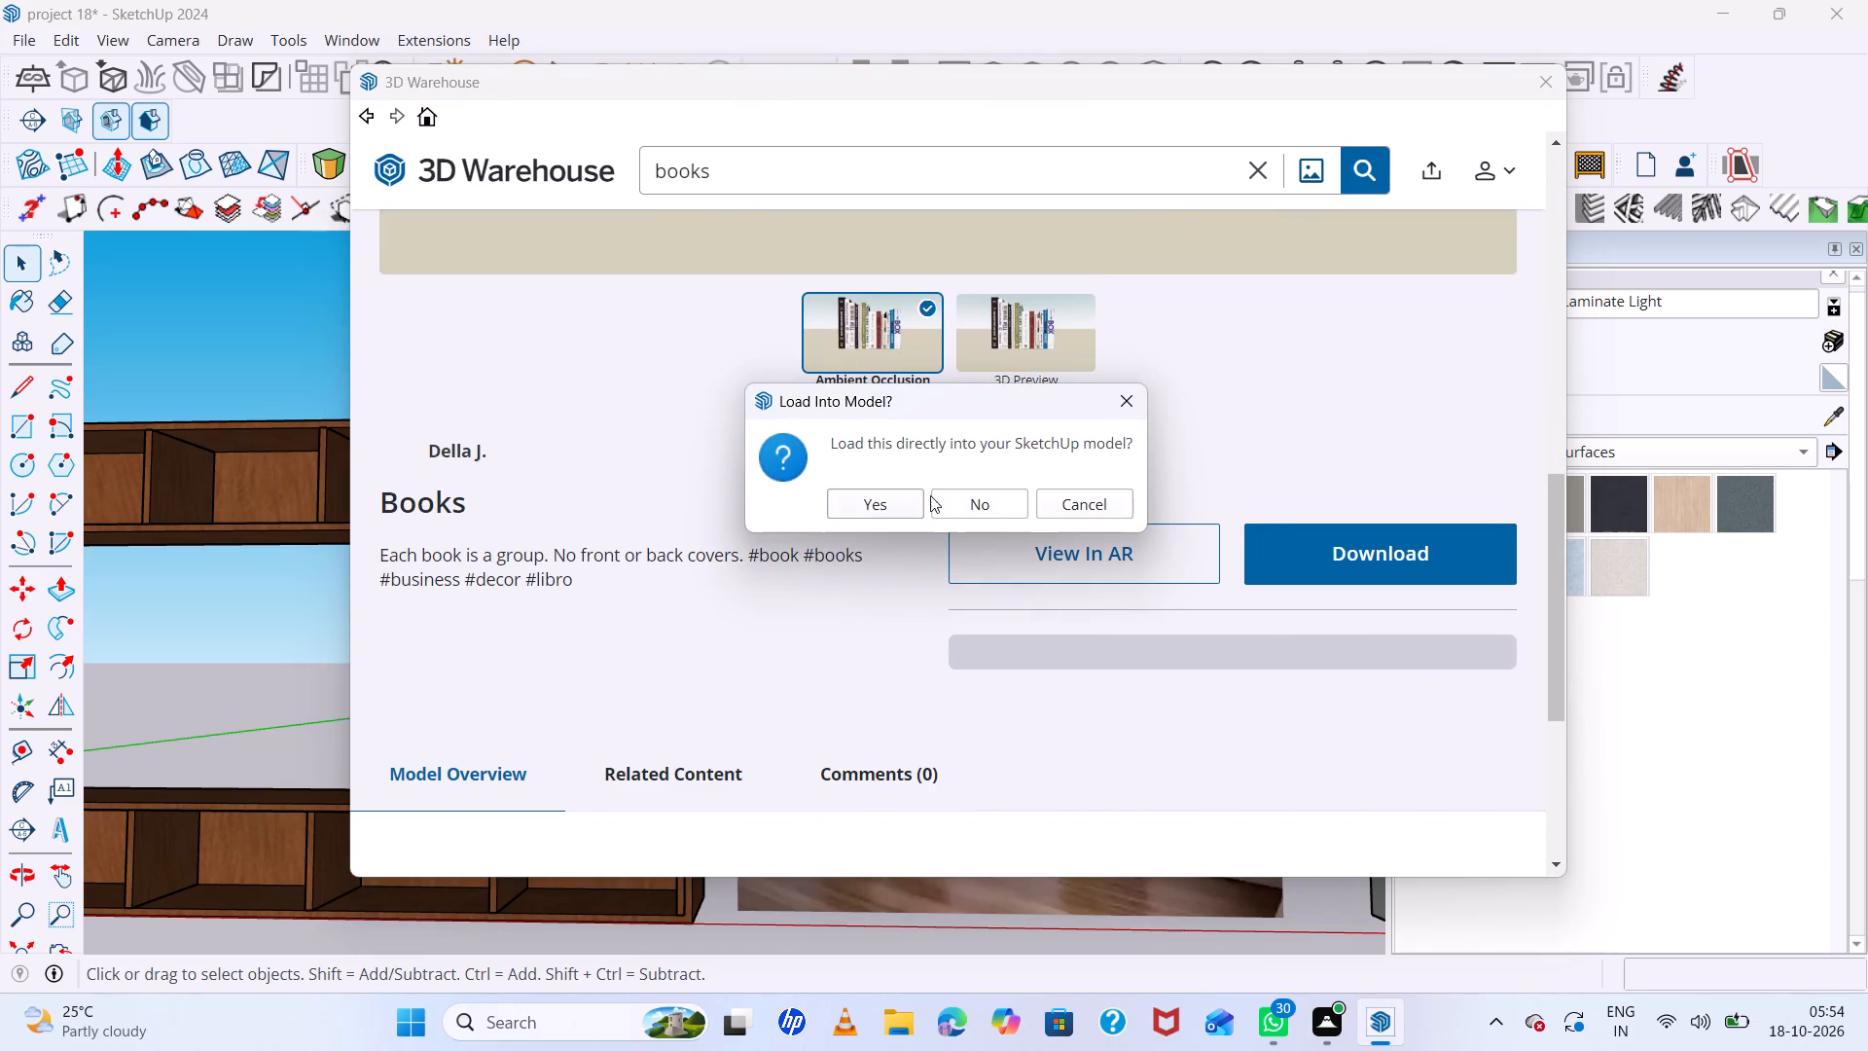
pyautogui.click(863, 502)
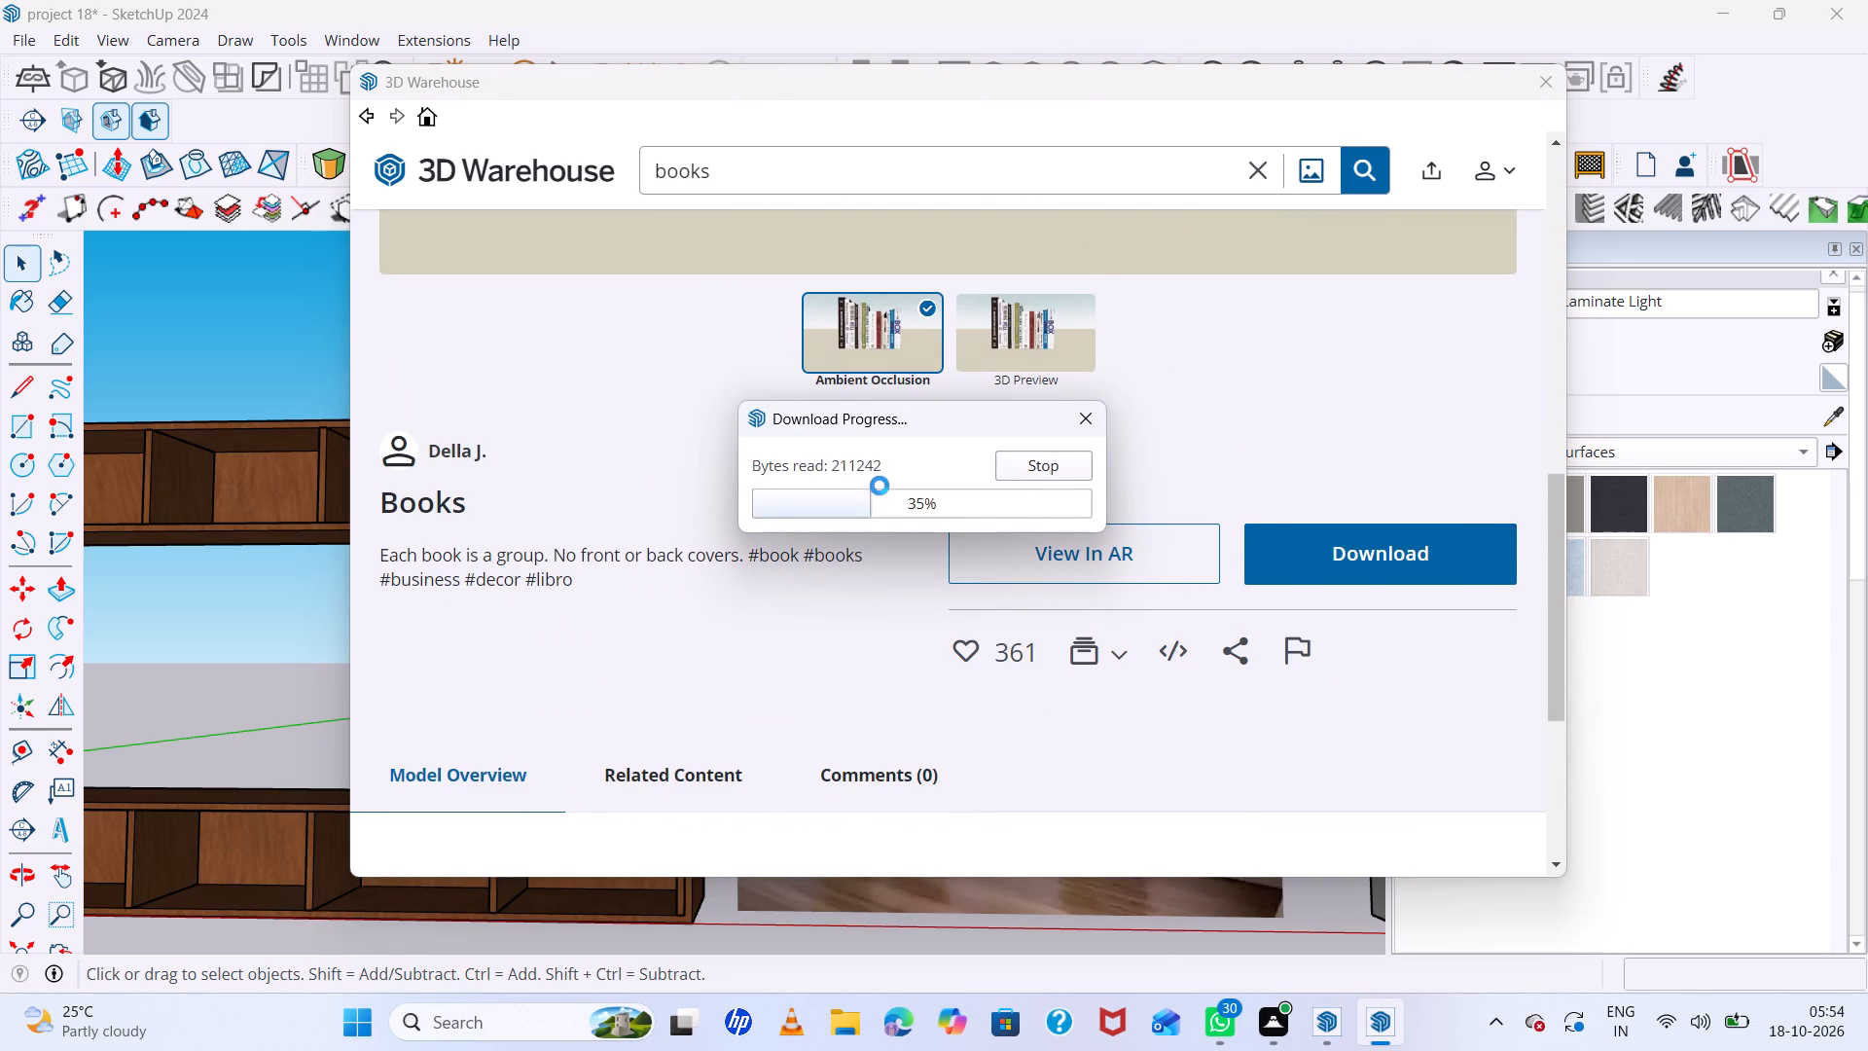
pyautogui.scroll(-6, 634, 517)
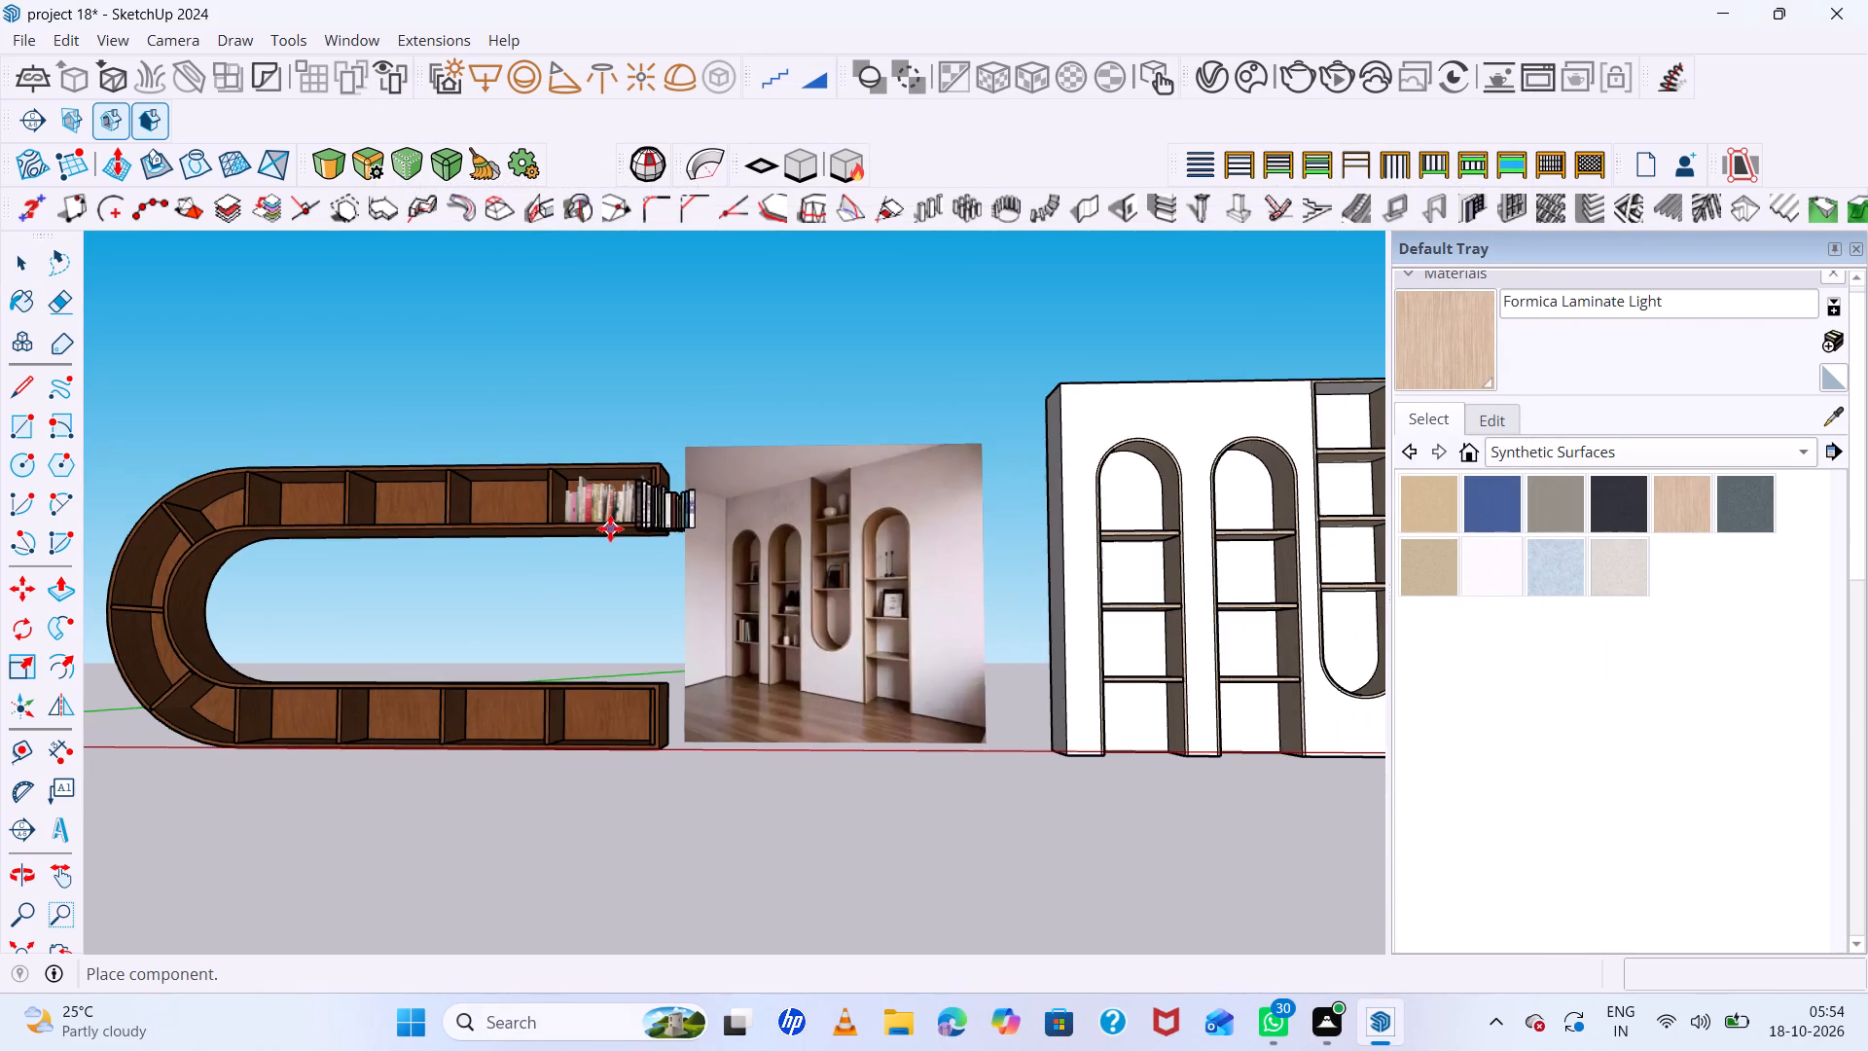
pyautogui.scroll(6, 433, 510)
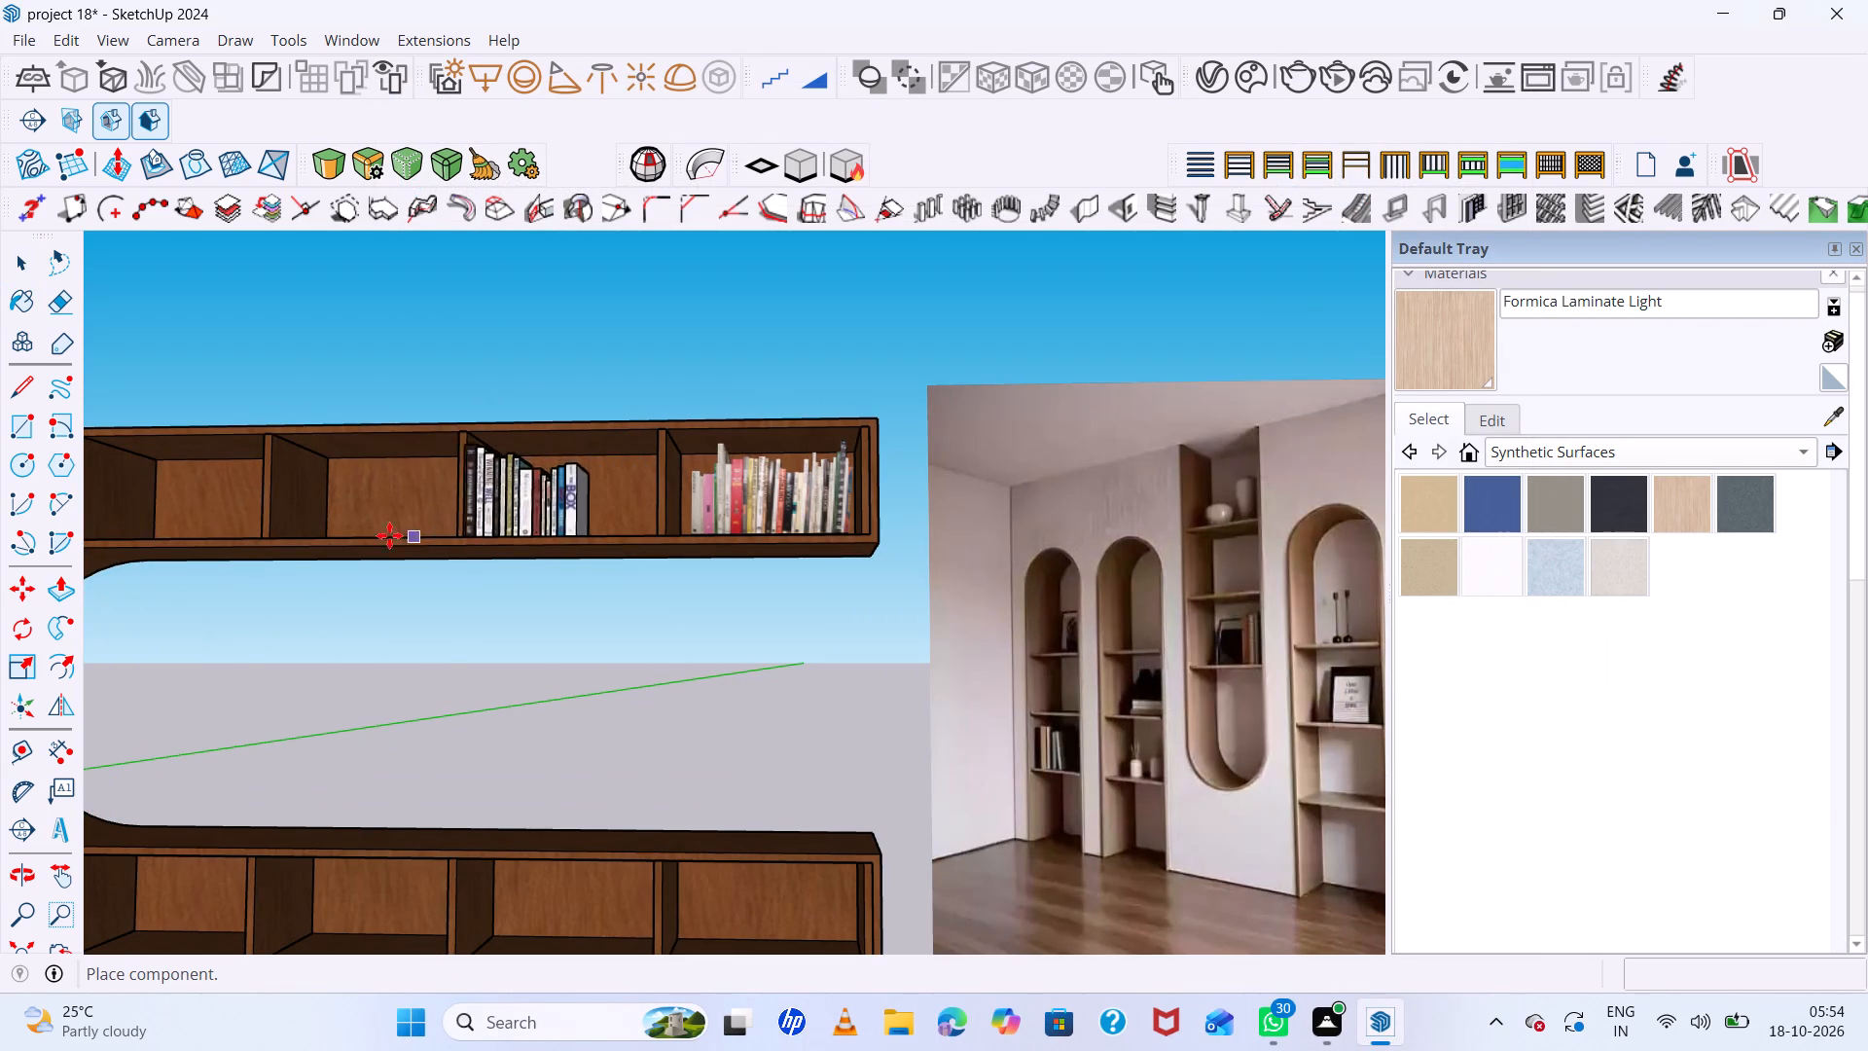
pyautogui.click(293, 531)
# Move the newly placed books sideways against the divider nearer the shelf's open end and clear the selection.
pyautogui.scroll(2, 386, 517)
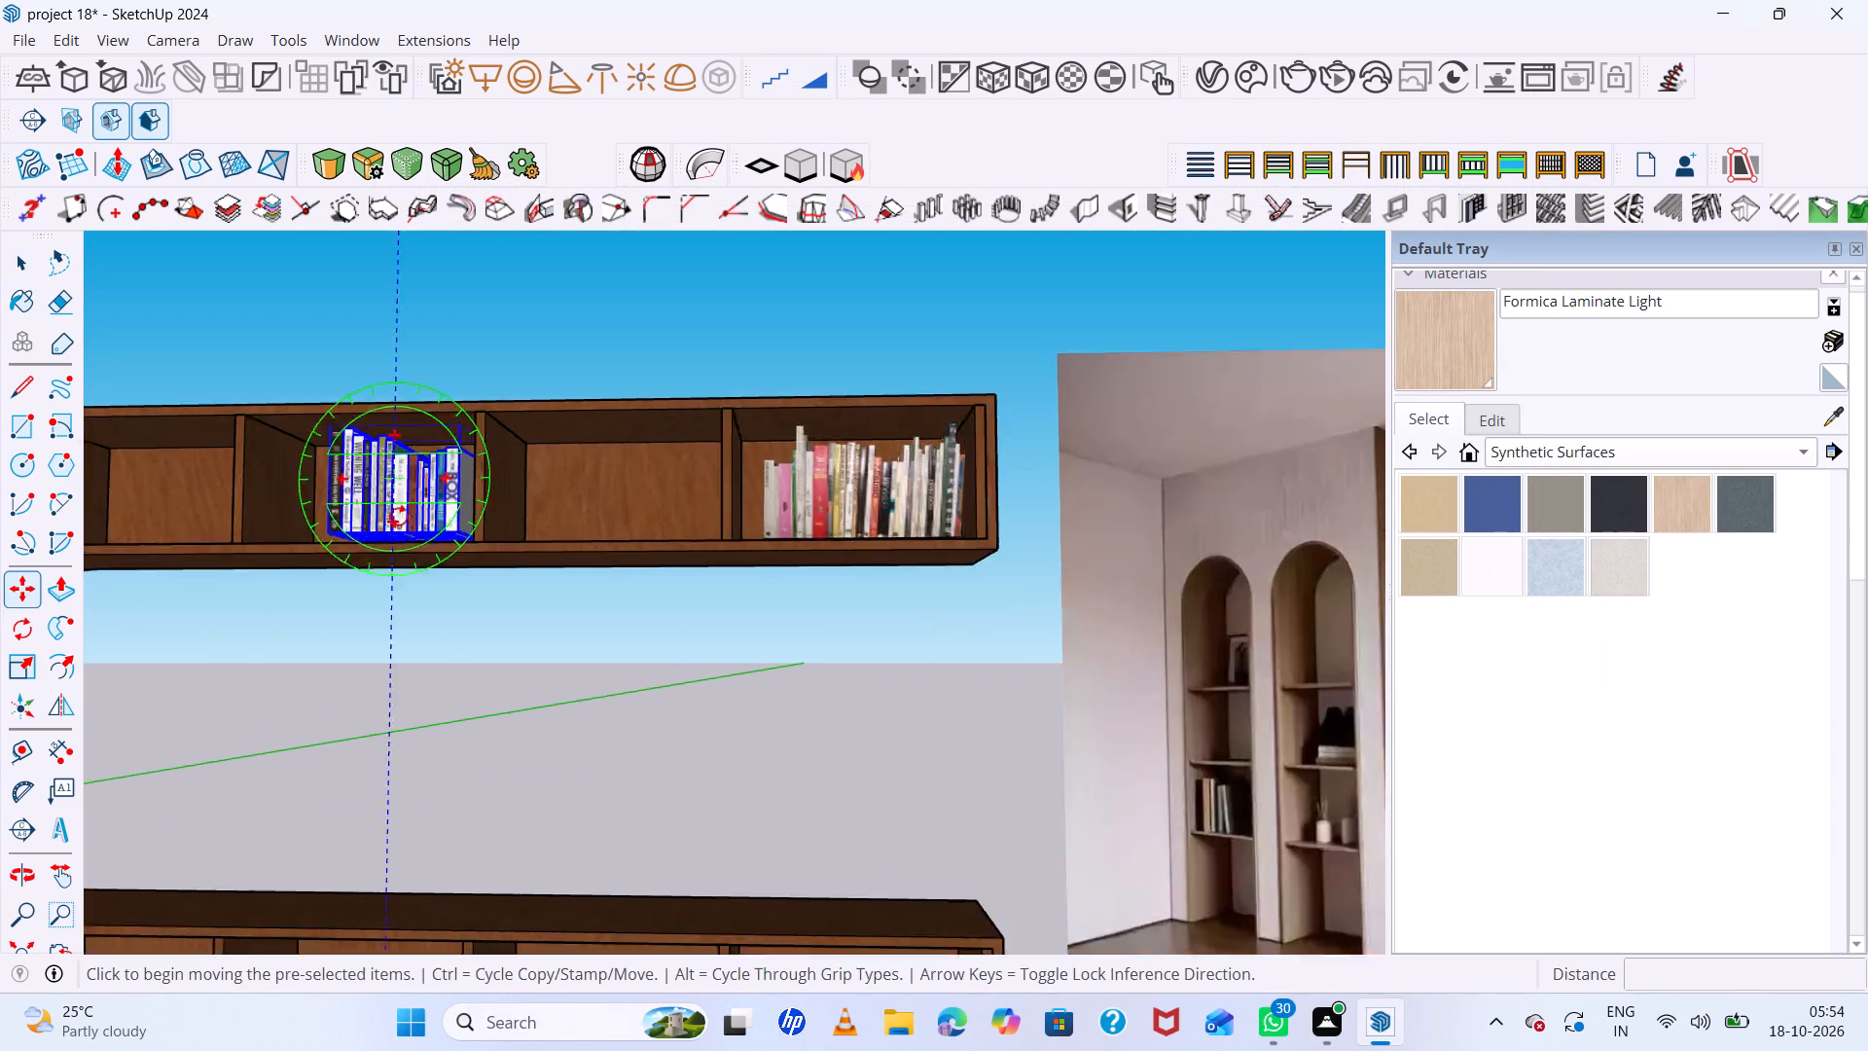
pyautogui.scroll(4, 398, 517)
pyautogui.moveTo(442, 530); pyautogui.dragTo(492, 622, button='middle')
pyautogui.scroll(7, 492, 622)
pyautogui.click(475, 512)
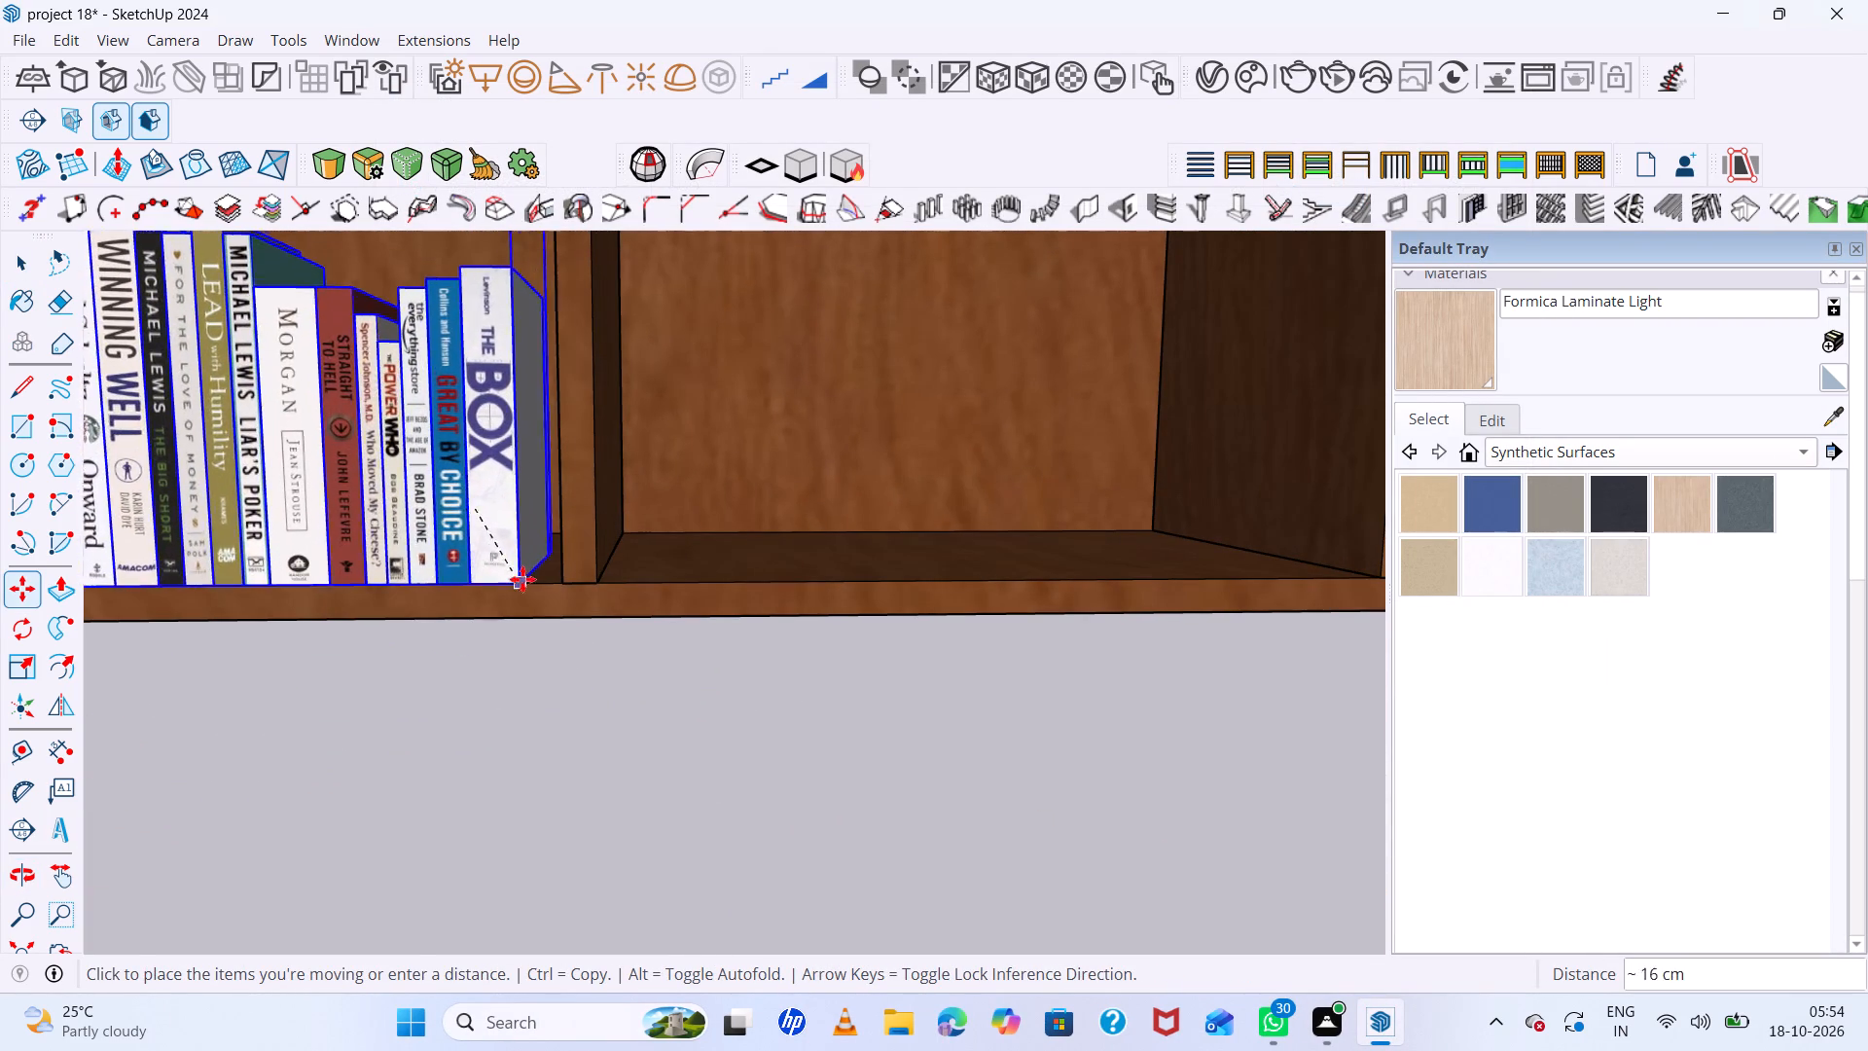
pyautogui.click(562, 581)
pyautogui.scroll(-12, 442, 538)
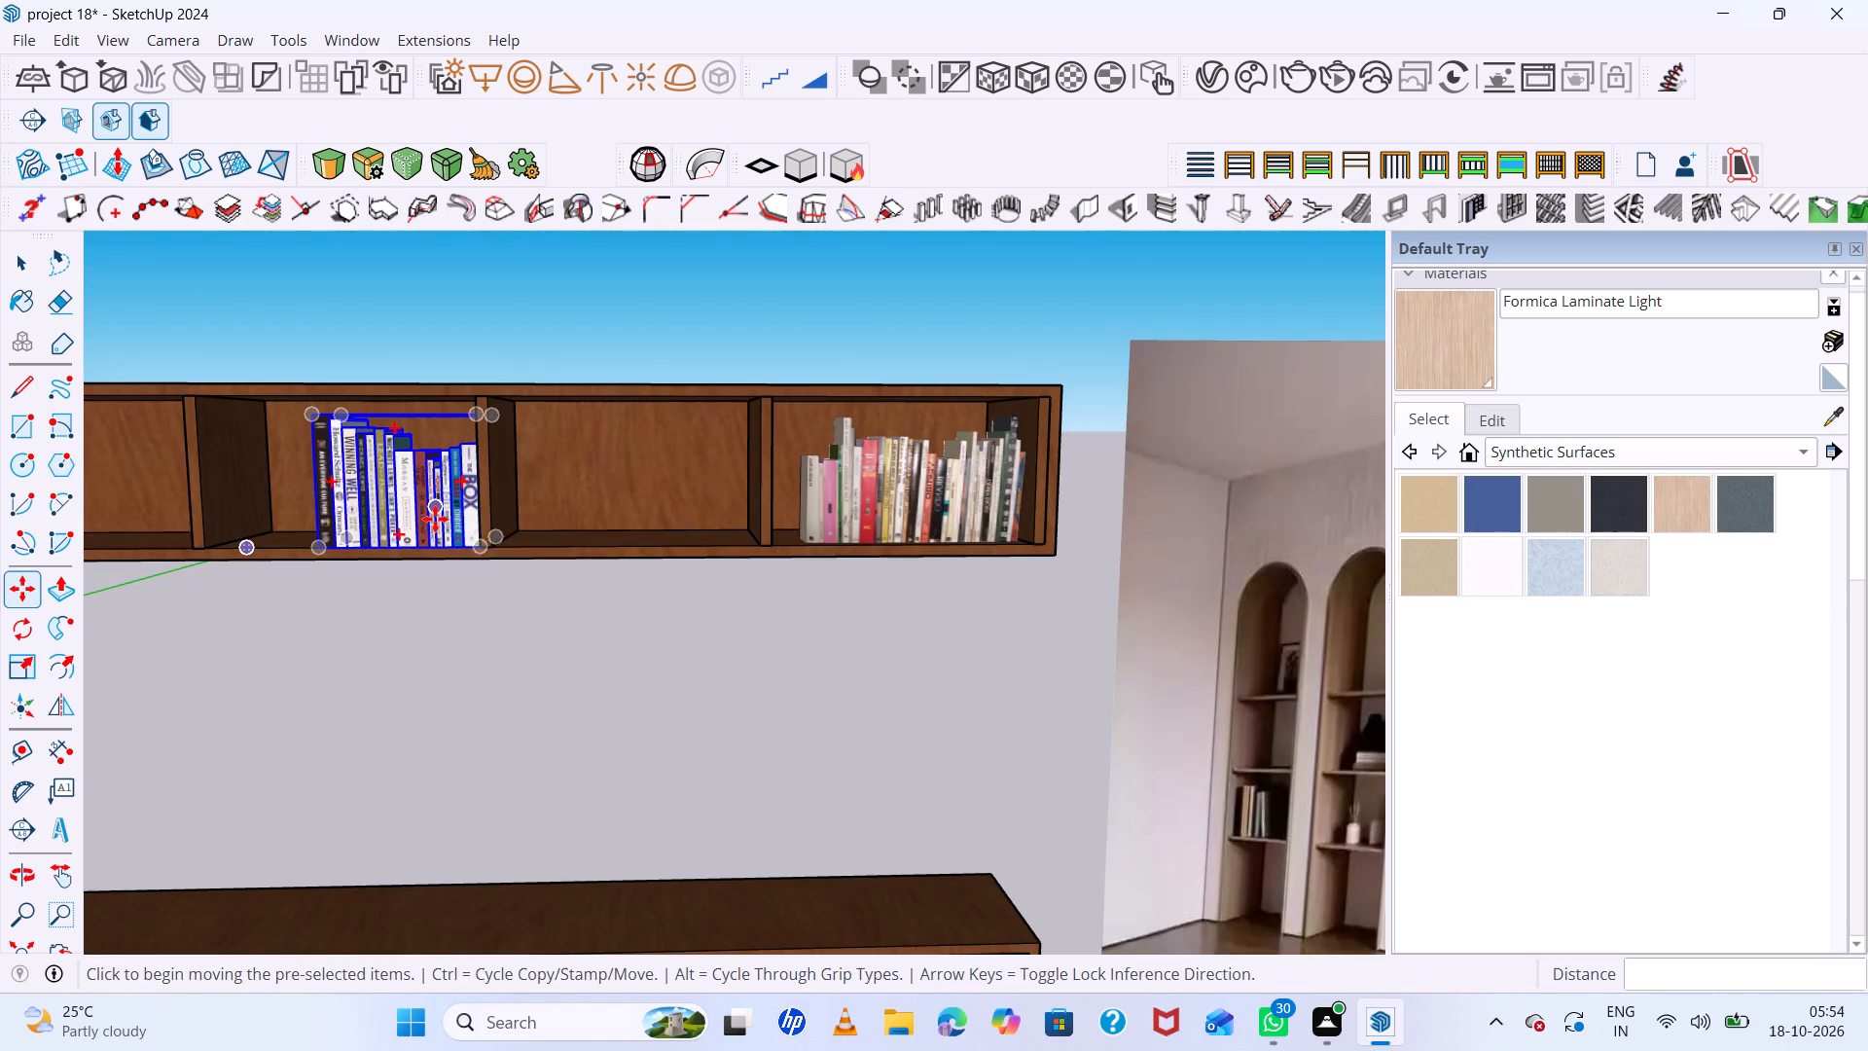
pyautogui.scroll(-7, 585, 322)
pyautogui.scroll(-5, 689, 395)
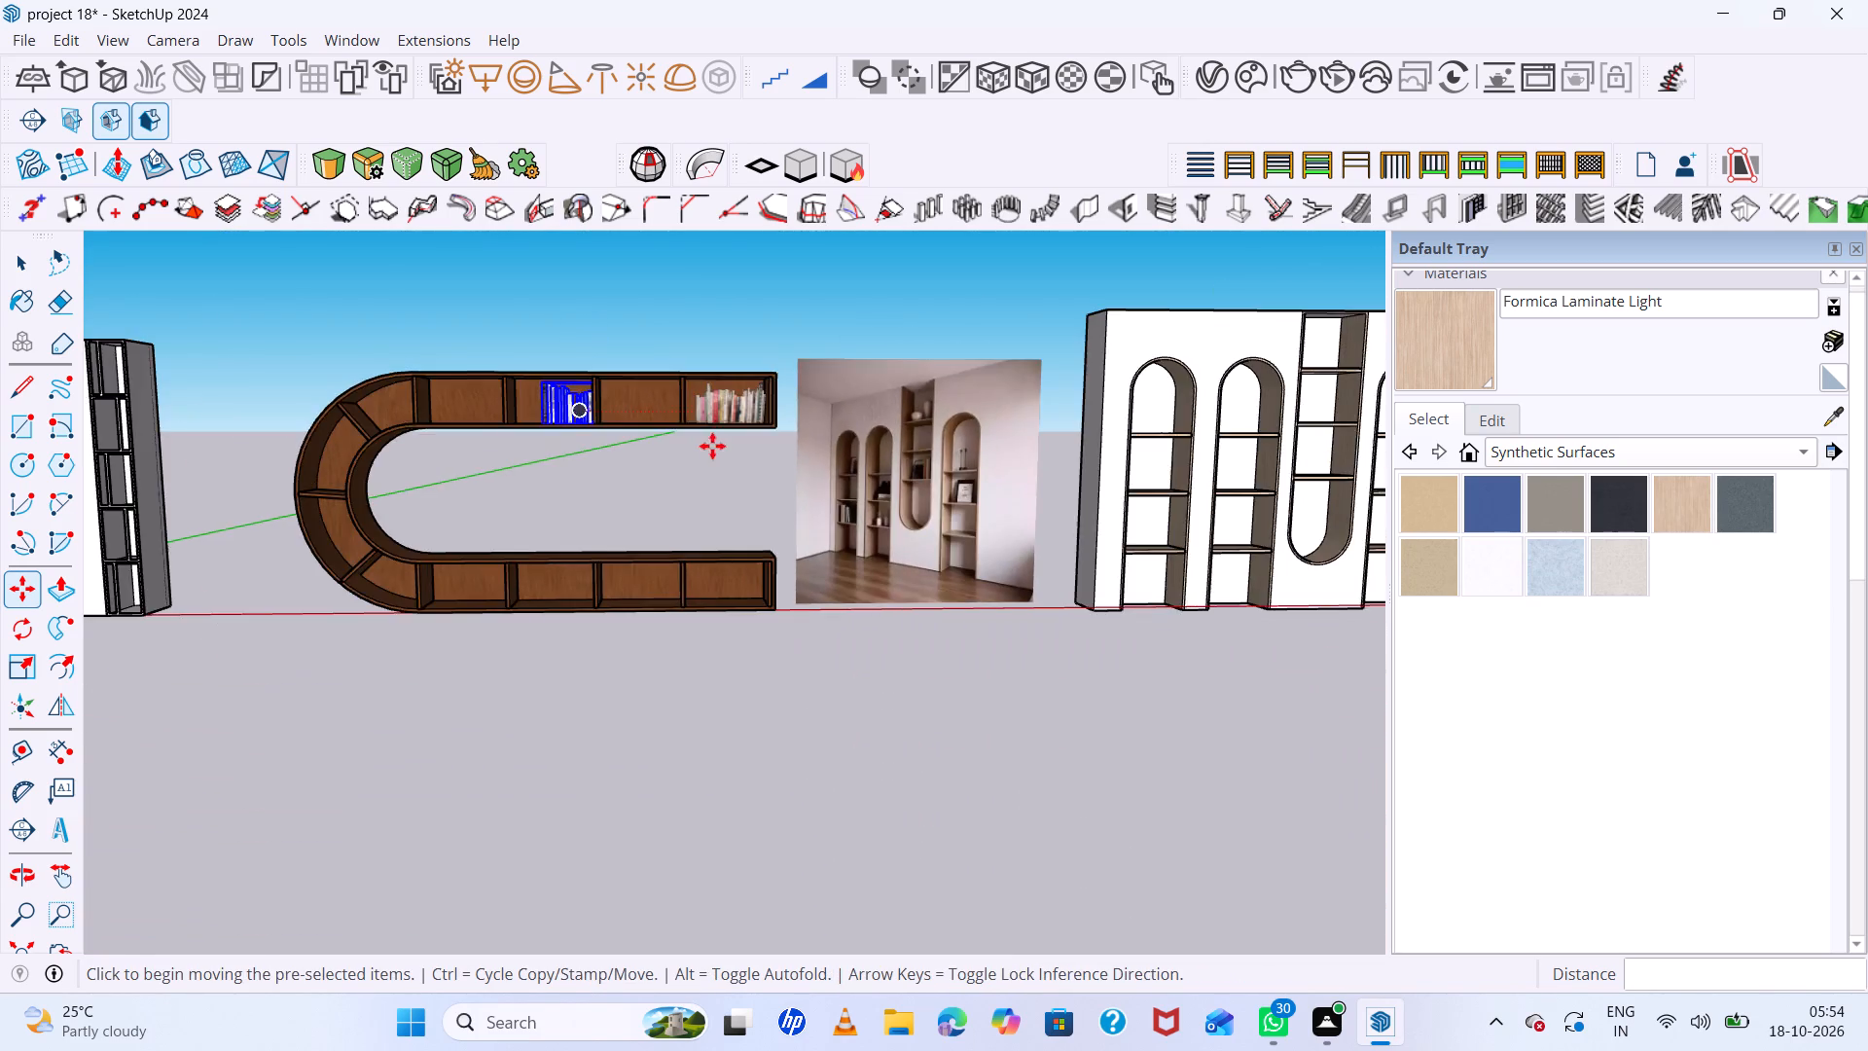
pyautogui.moveTo(707, 439); pyautogui.dragTo(700, 358, button='middle')
pyautogui.scroll(6, 586, 432)
pyautogui.scroll(-7, 865, 469)
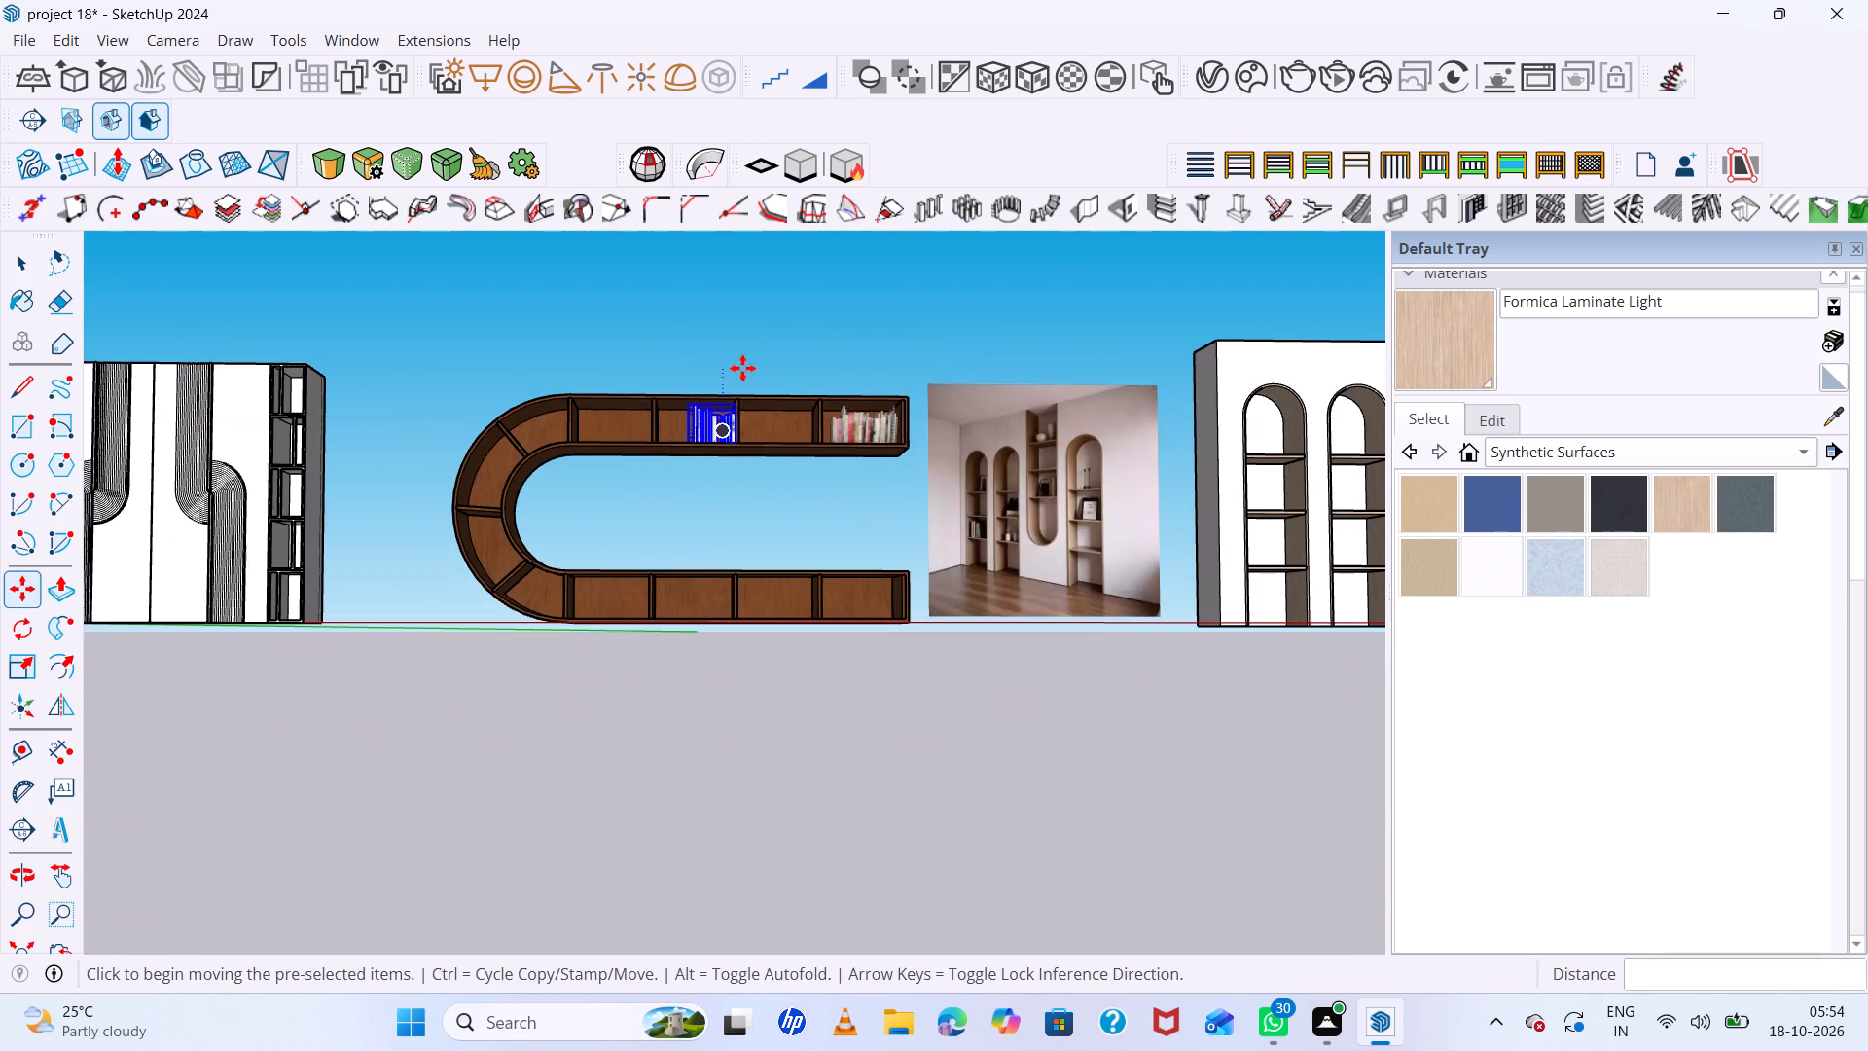
pyautogui.press('space')
pyautogui.click(742, 368)
pyautogui.scroll(8, 750, 395)
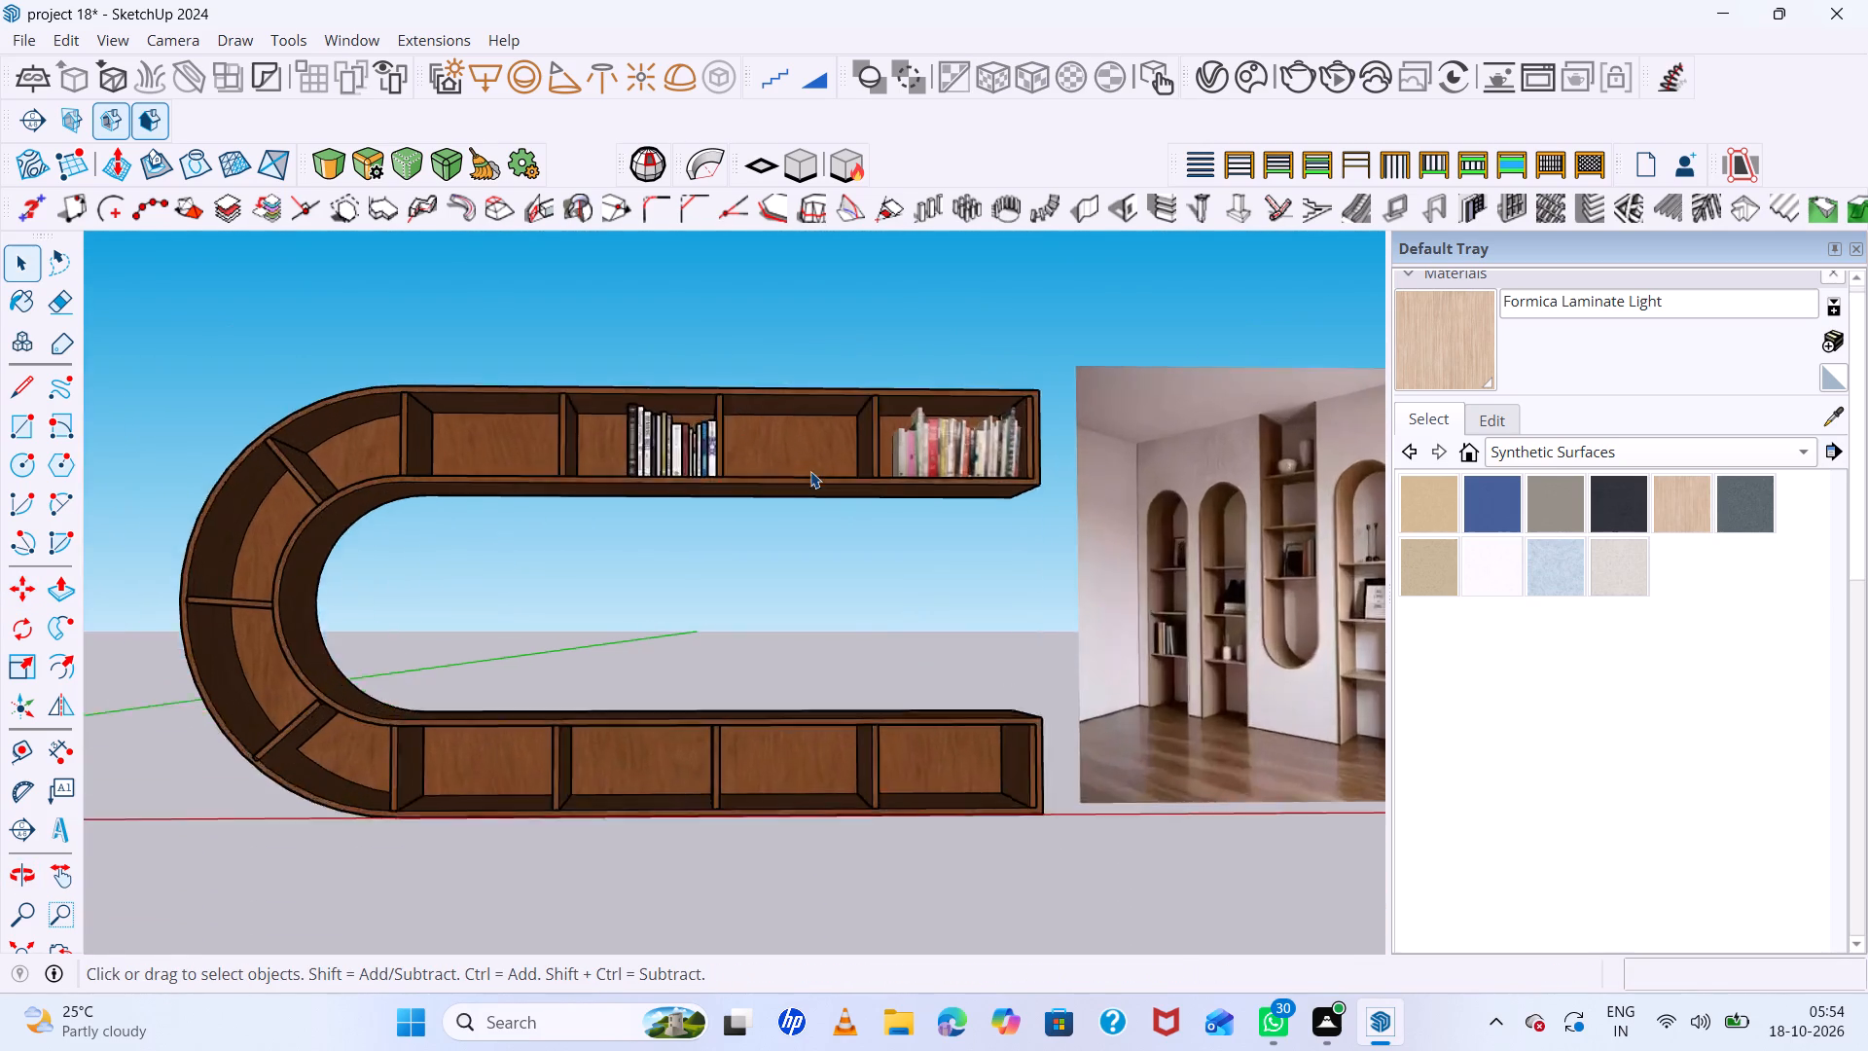
# Stretch the upright business books in the upper arm along red to about 1.70 so they span the compartment's width.
pyautogui.scroll(2, 810, 471)
pyautogui.moveTo(811, 472); pyautogui.dragTo(806, 619, button='middle')
pyautogui.scroll(5, 609, 479)
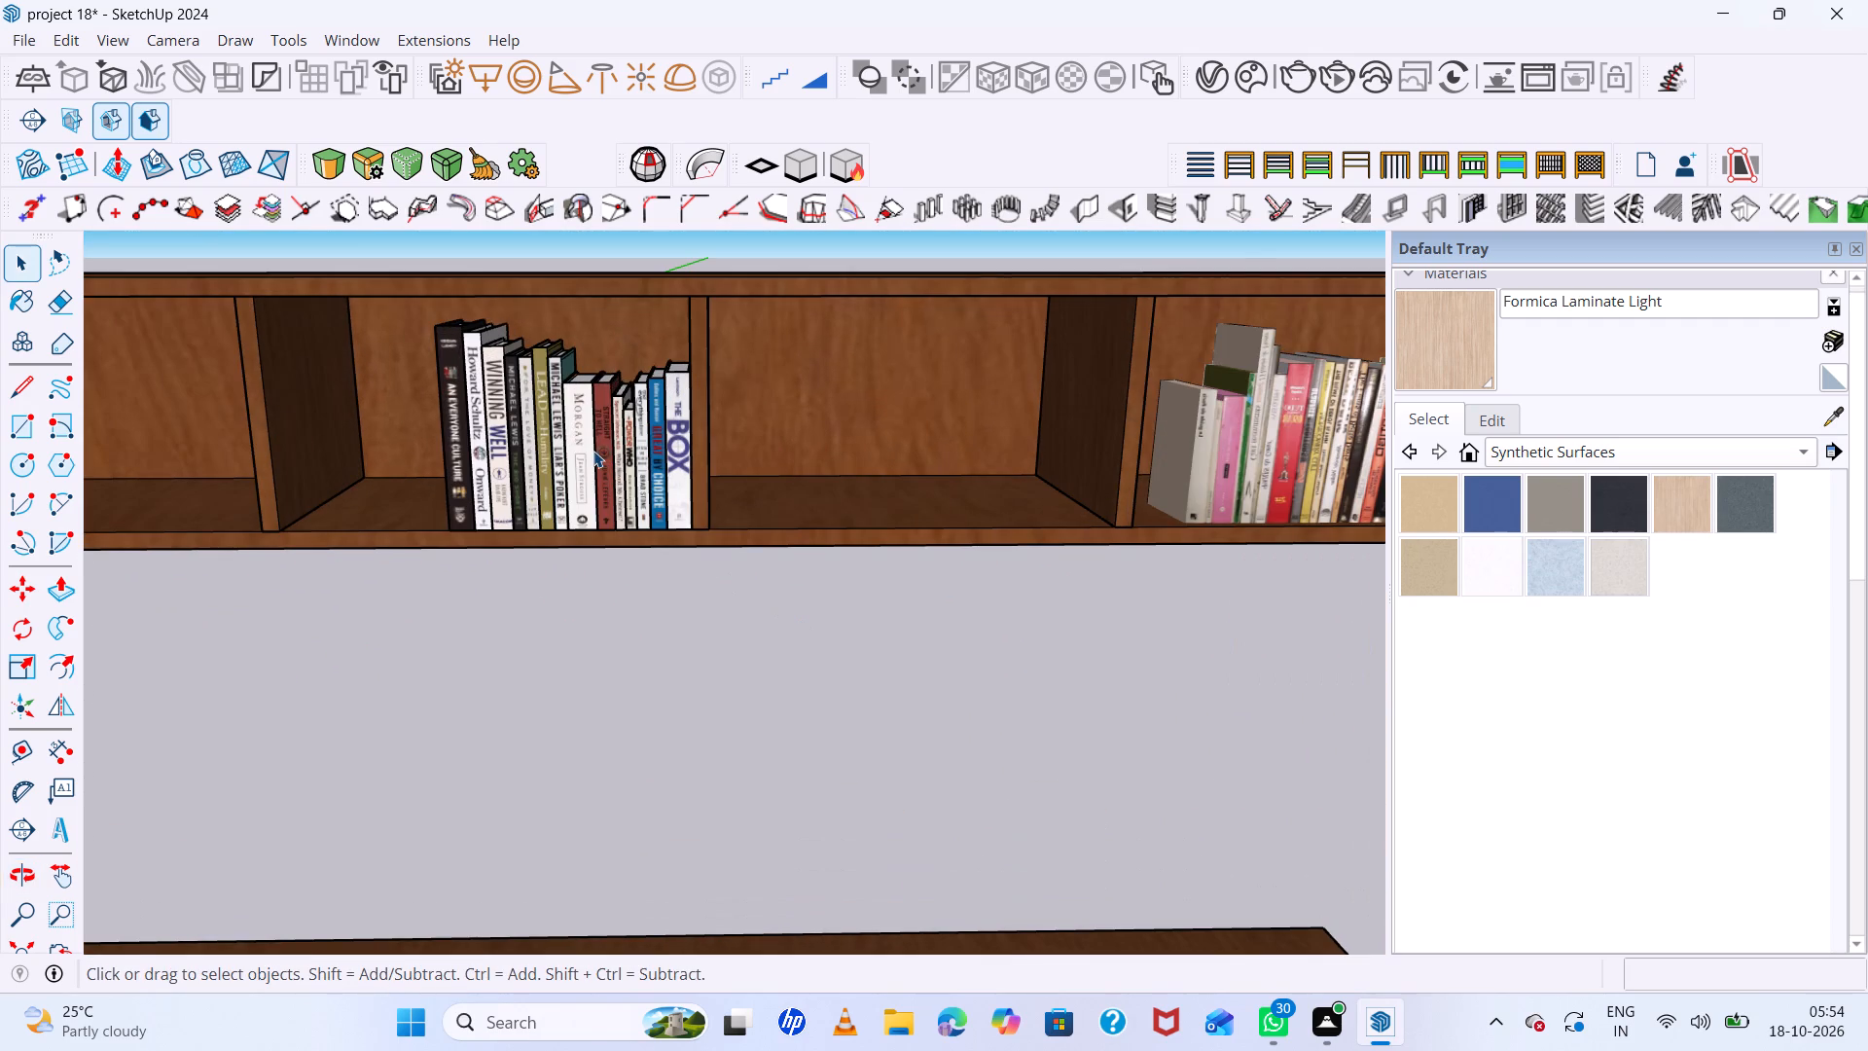
pyautogui.click(593, 451)
pyautogui.press('s')
pyautogui.moveTo(440, 438); pyautogui.dragTo(610, 394, button='middle')
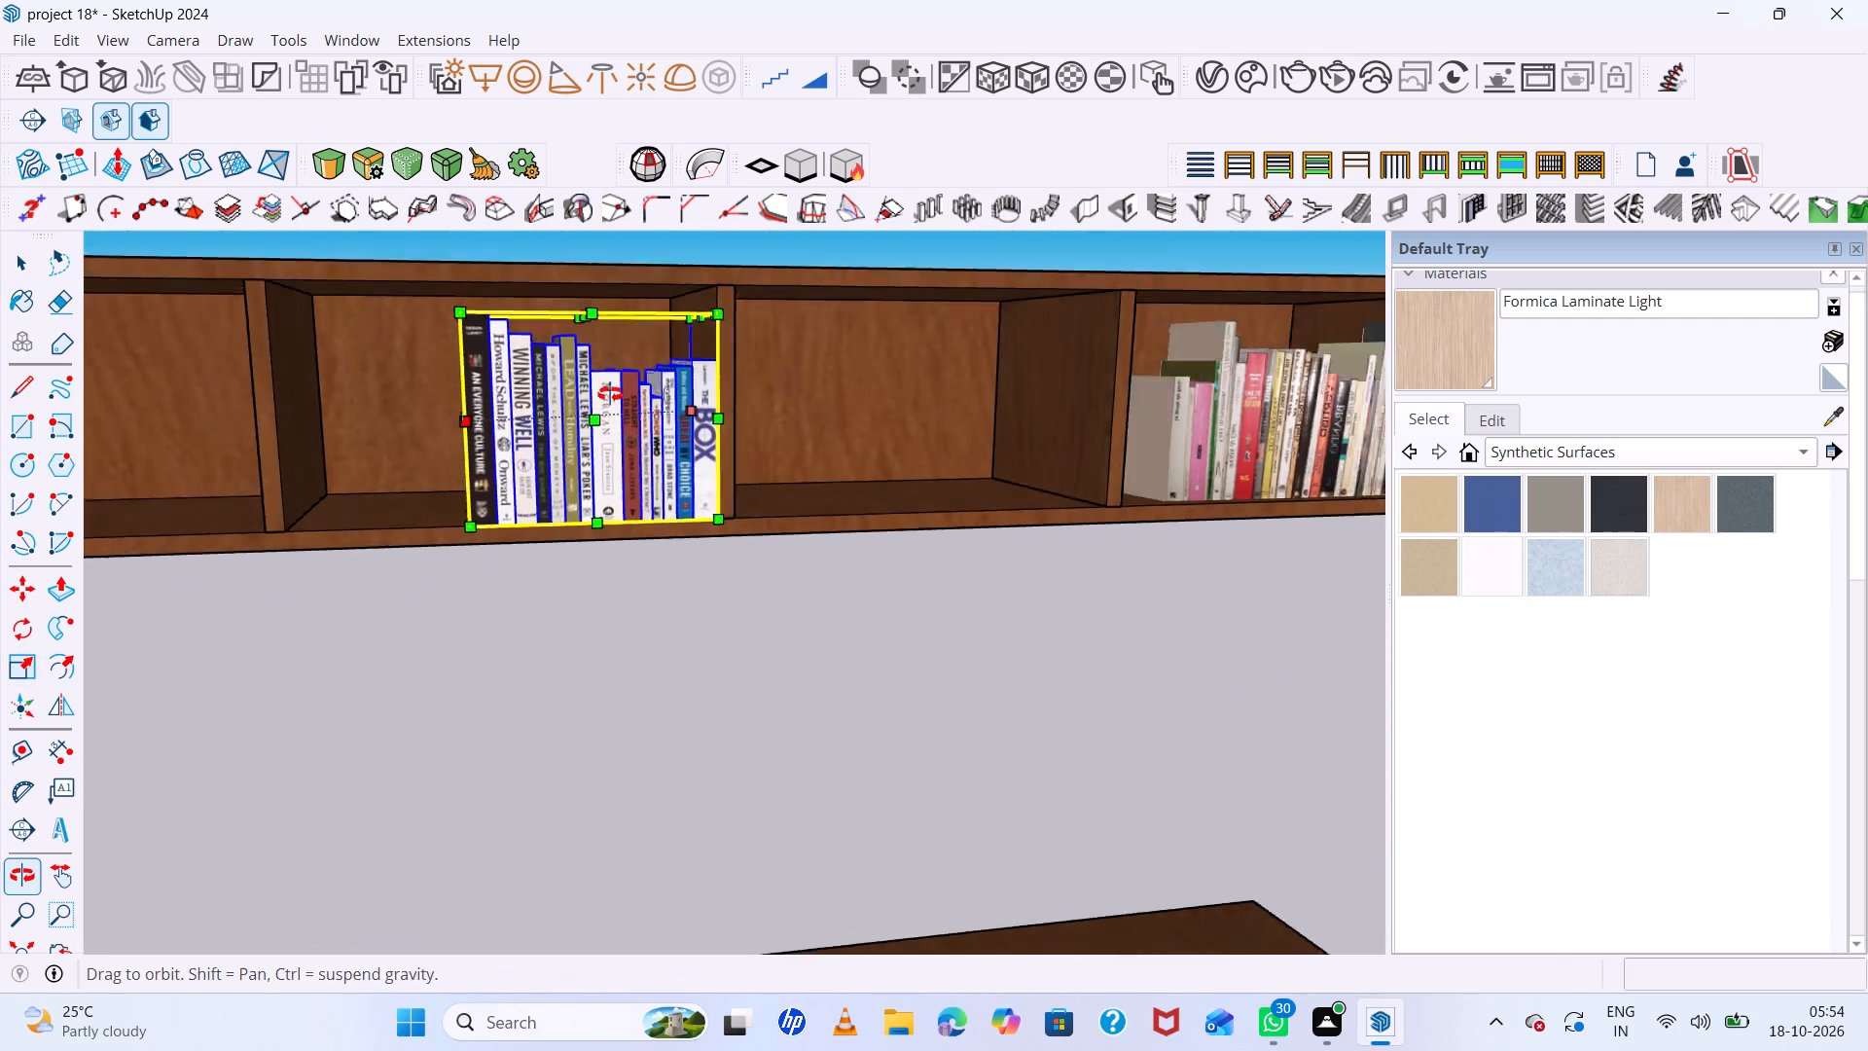
pyautogui.moveTo(610, 394); pyautogui.dragTo(631, 385, button='middle')
pyautogui.middleClick(631, 385)
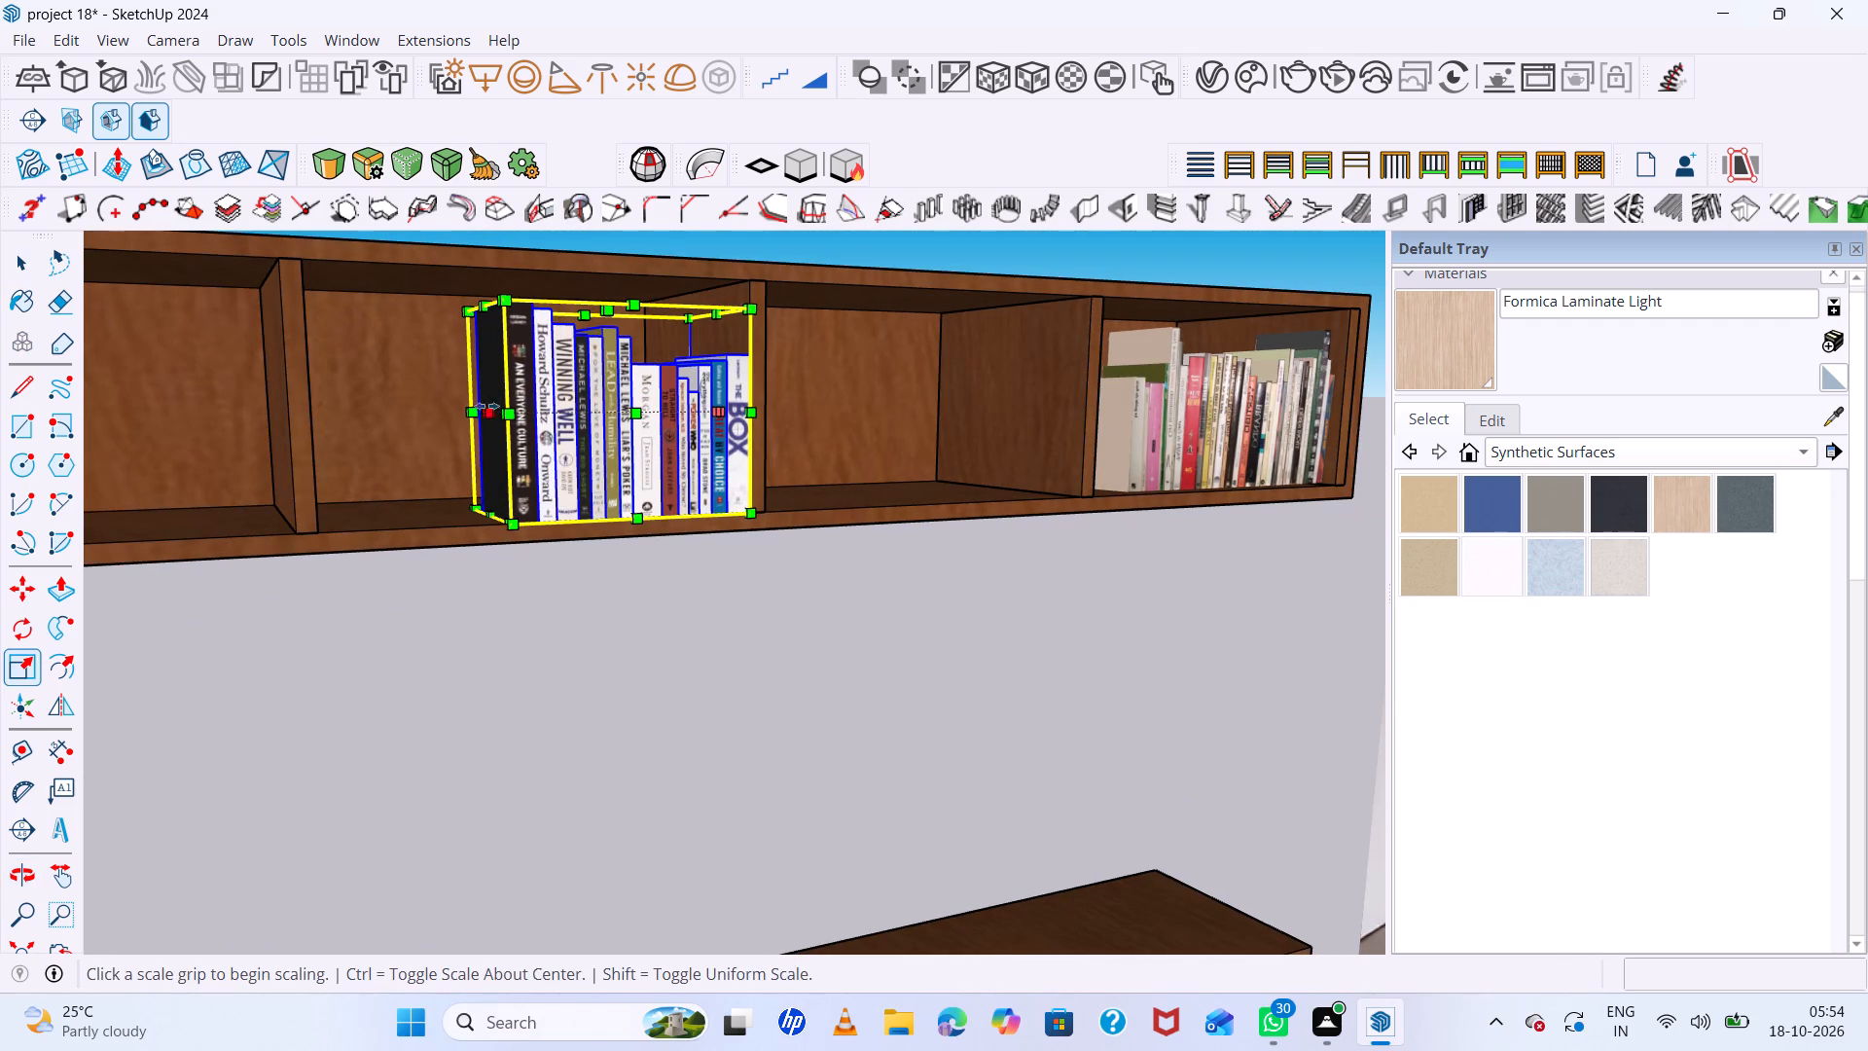
pyautogui.click(486, 400)
pyautogui.click(493, 413)
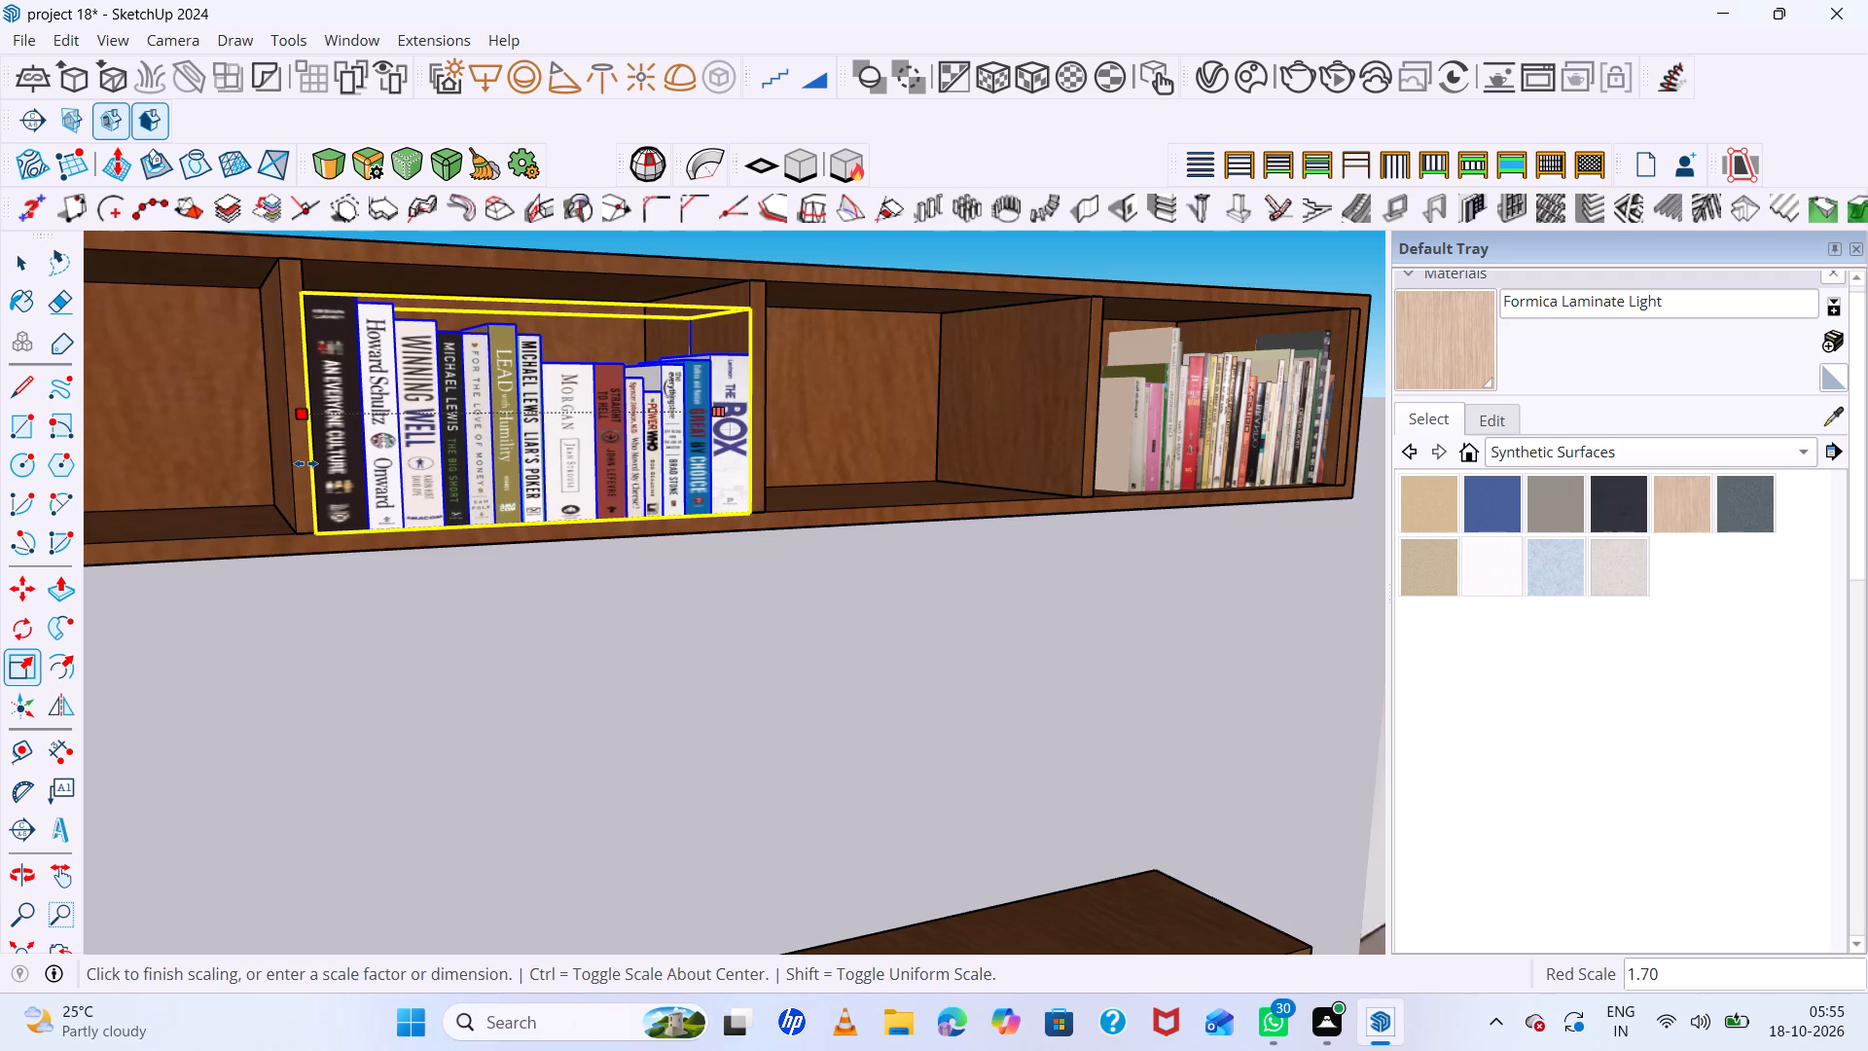
pyautogui.click(305, 464)
# Scale the same row of books taller to about 1.14 along blue and clear the selection.
pyautogui.scroll(-5, 500, 471)
pyautogui.moveTo(614, 478); pyautogui.dragTo(498, 587, button='middle')
pyautogui.scroll(6, 469, 431)
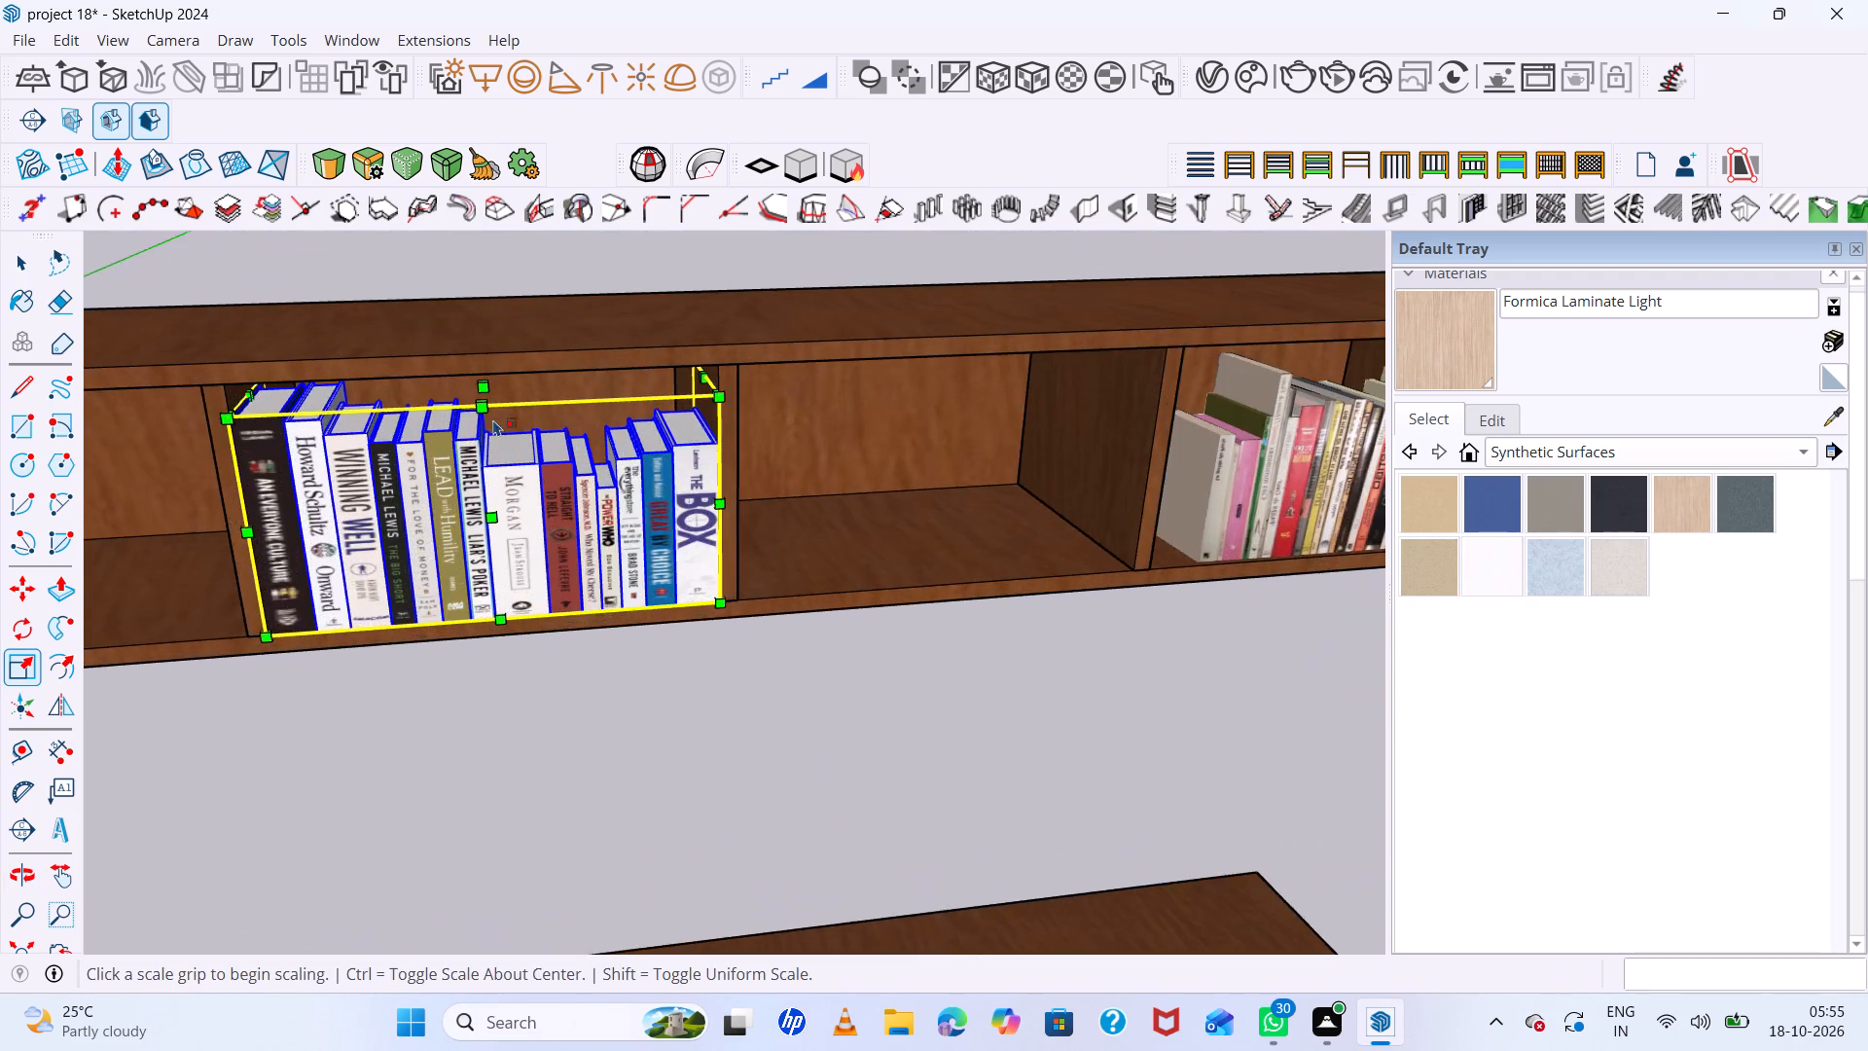
pyautogui.scroll(3, 493, 419)
pyautogui.click(479, 363)
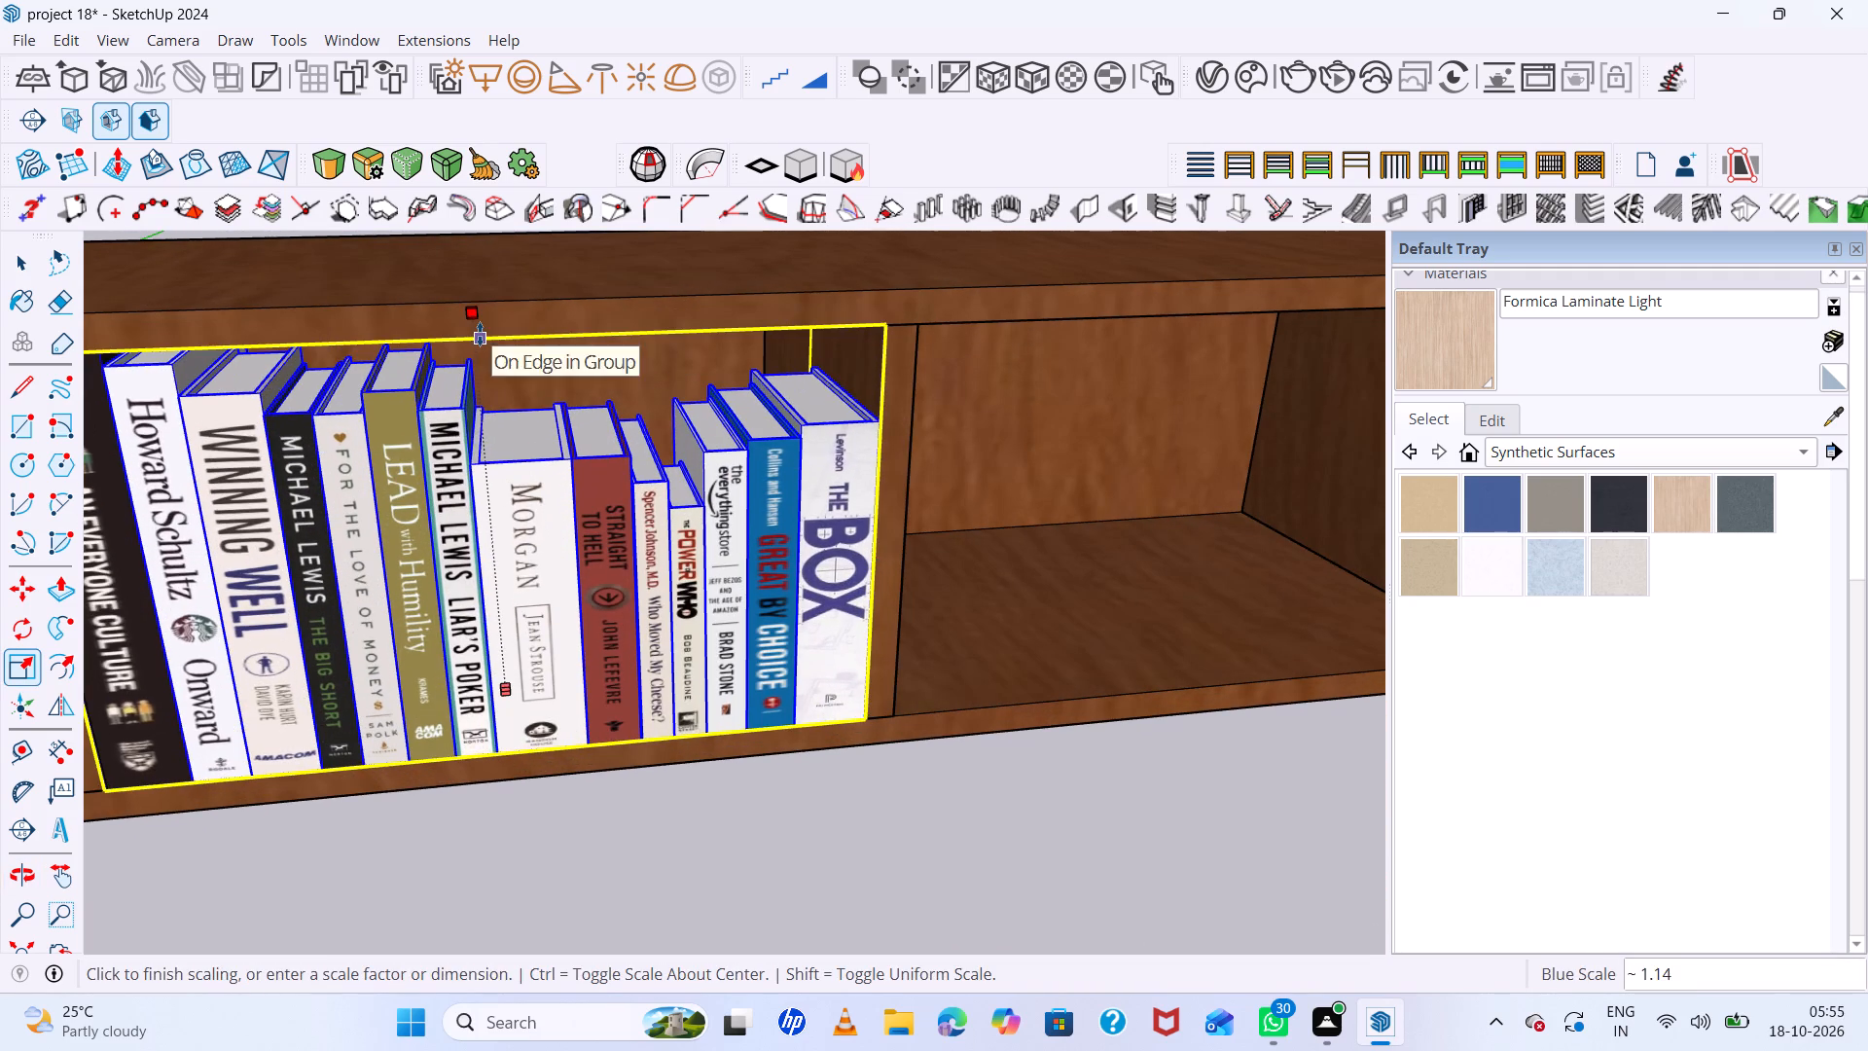
pyautogui.click(480, 334)
pyautogui.scroll(-6, 495, 432)
pyautogui.press('space')
pyautogui.click(525, 259)
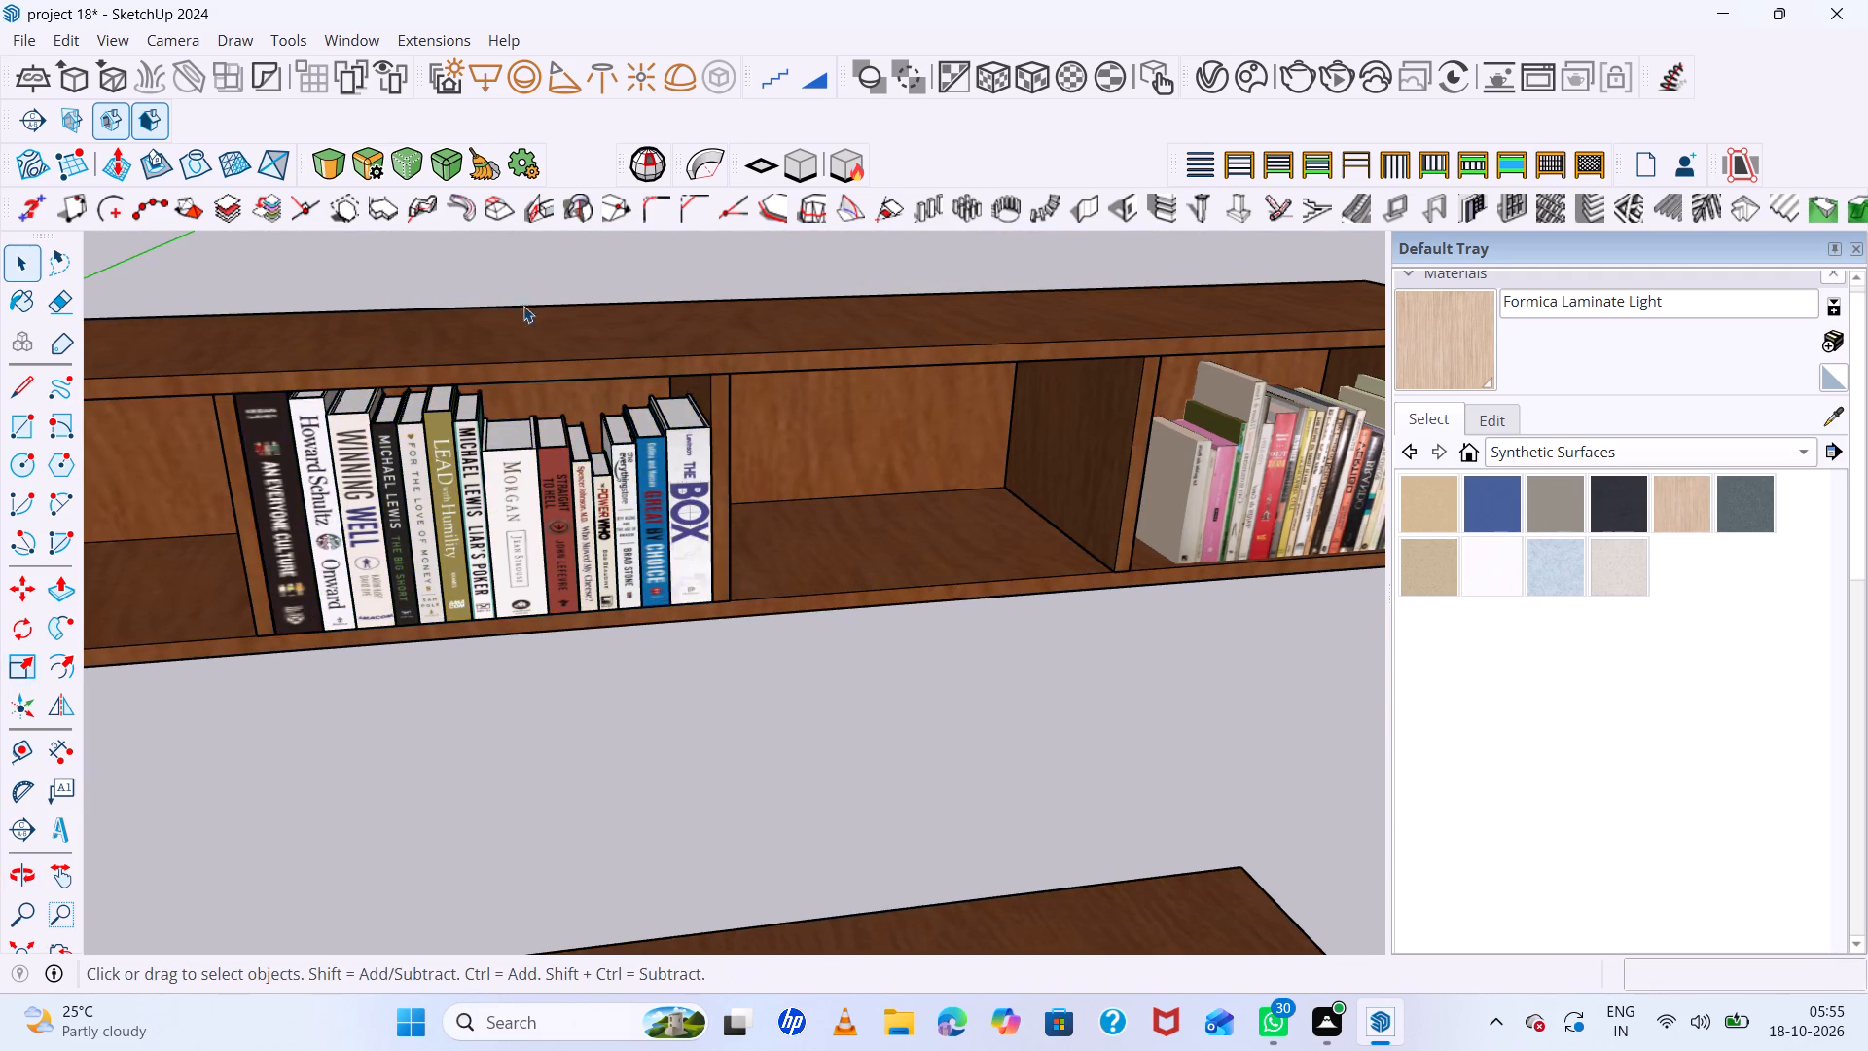
# Examine the resized books within the U-shaped shelf's upper arm from several angles.
pyautogui.scroll(-7, 515, 581)
pyautogui.moveTo(646, 671); pyautogui.dragTo(595, 396, button='middle')
pyautogui.scroll(7, 624, 553)
pyautogui.scroll(-8, 625, 554)
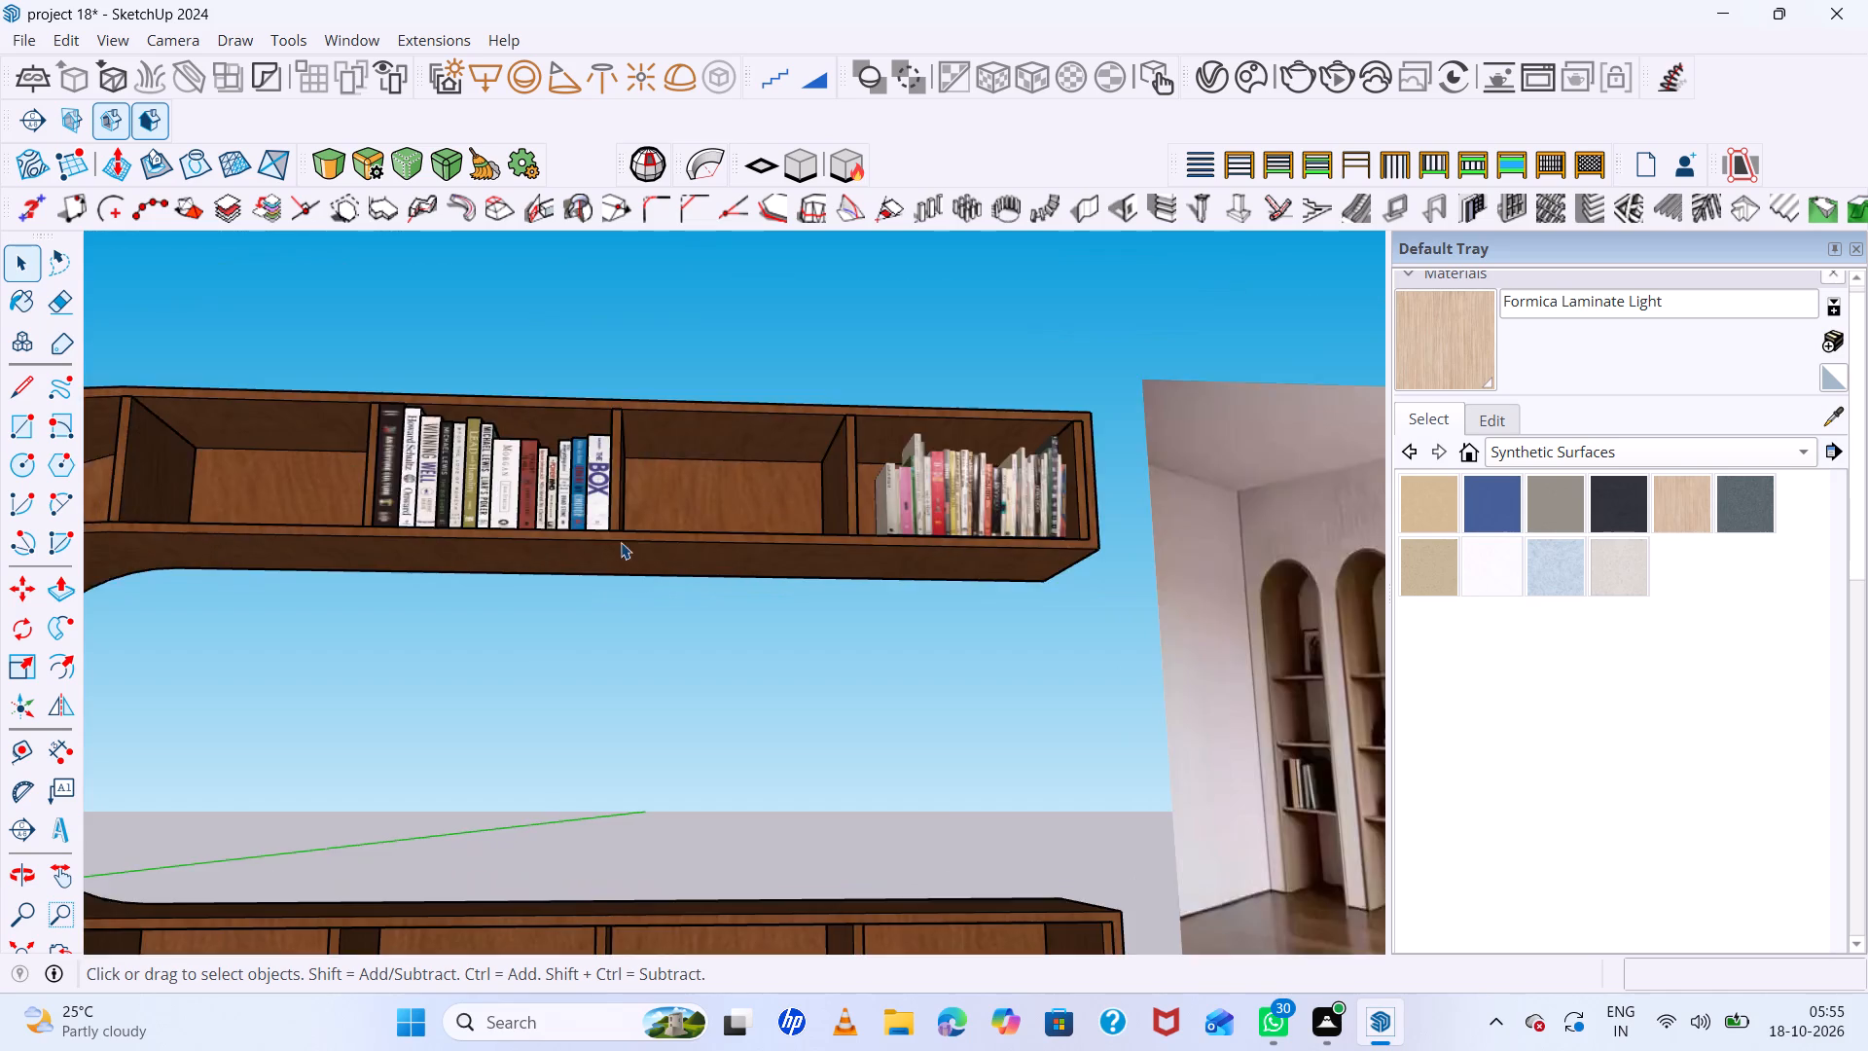
pyautogui.scroll(-5, 621, 542)
pyautogui.moveTo(806, 581); pyautogui.dragTo(641, 659, button='middle')
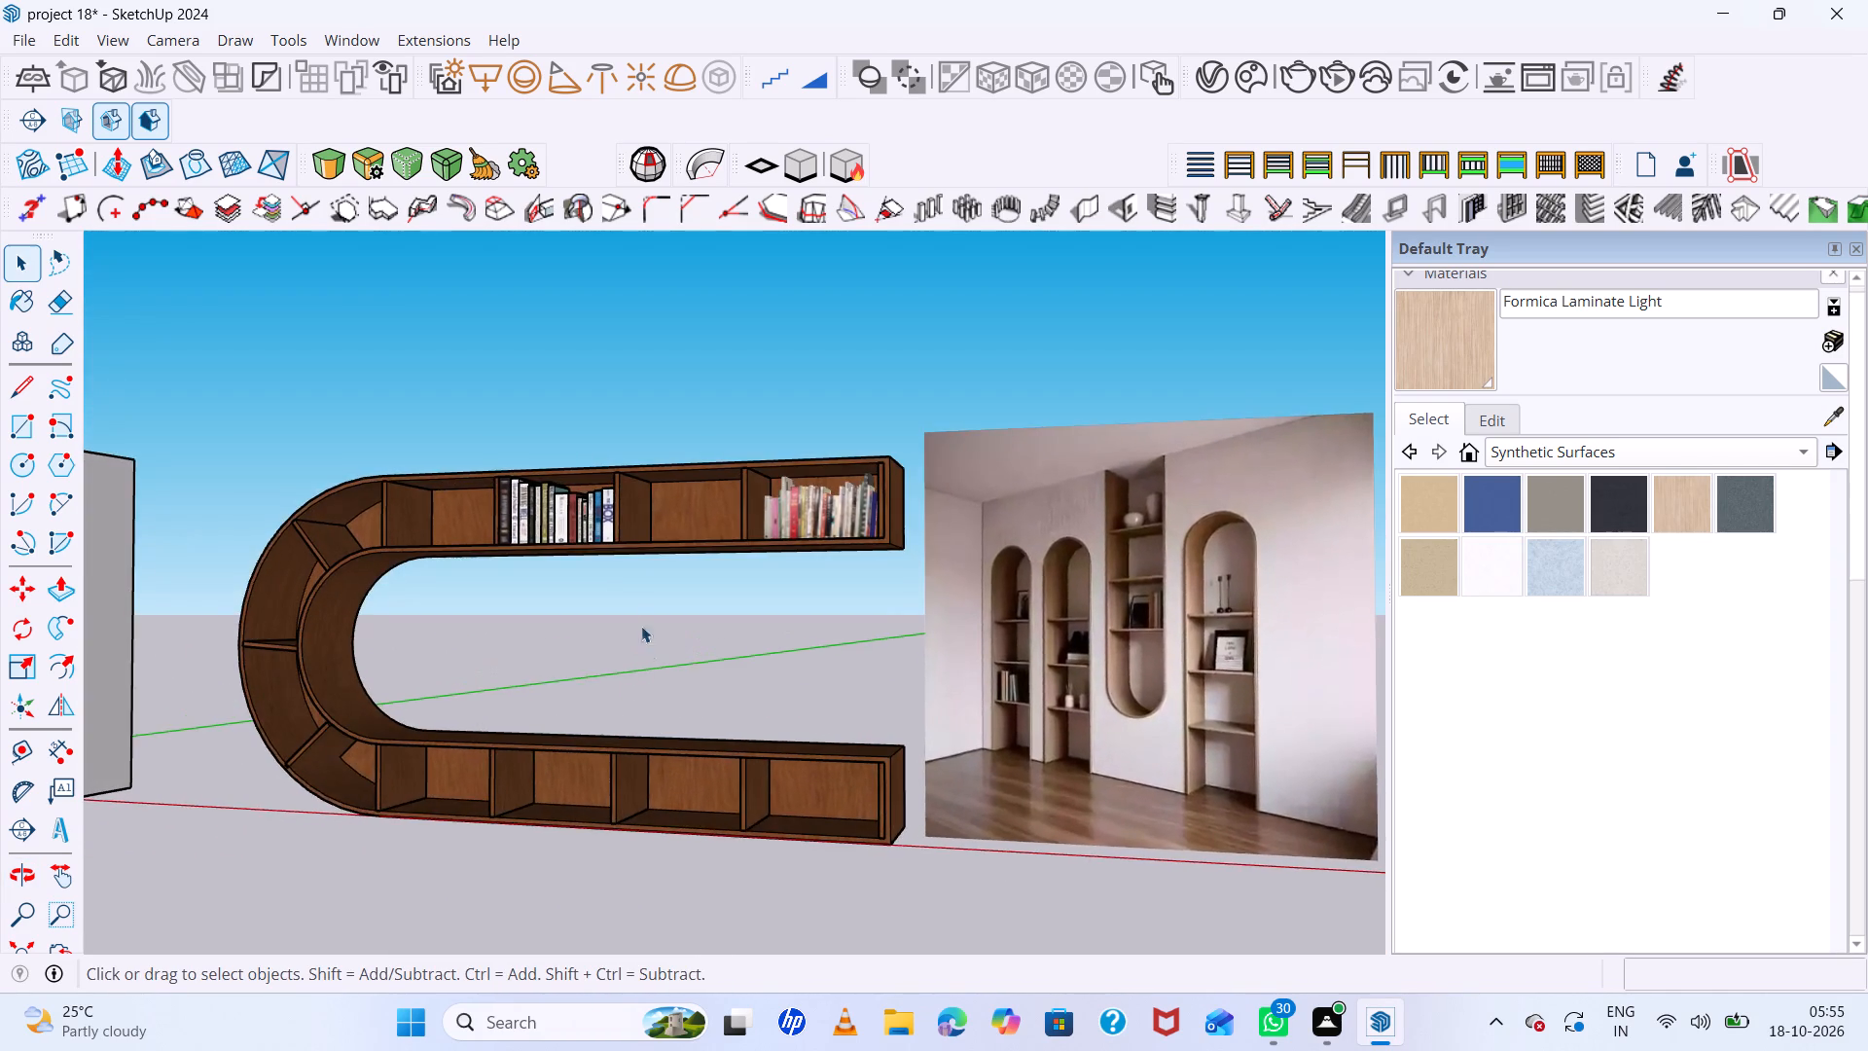
pyautogui.scroll(7, 589, 576)
pyautogui.moveTo(441, 516); pyautogui.dragTo(540, 500, button='middle')
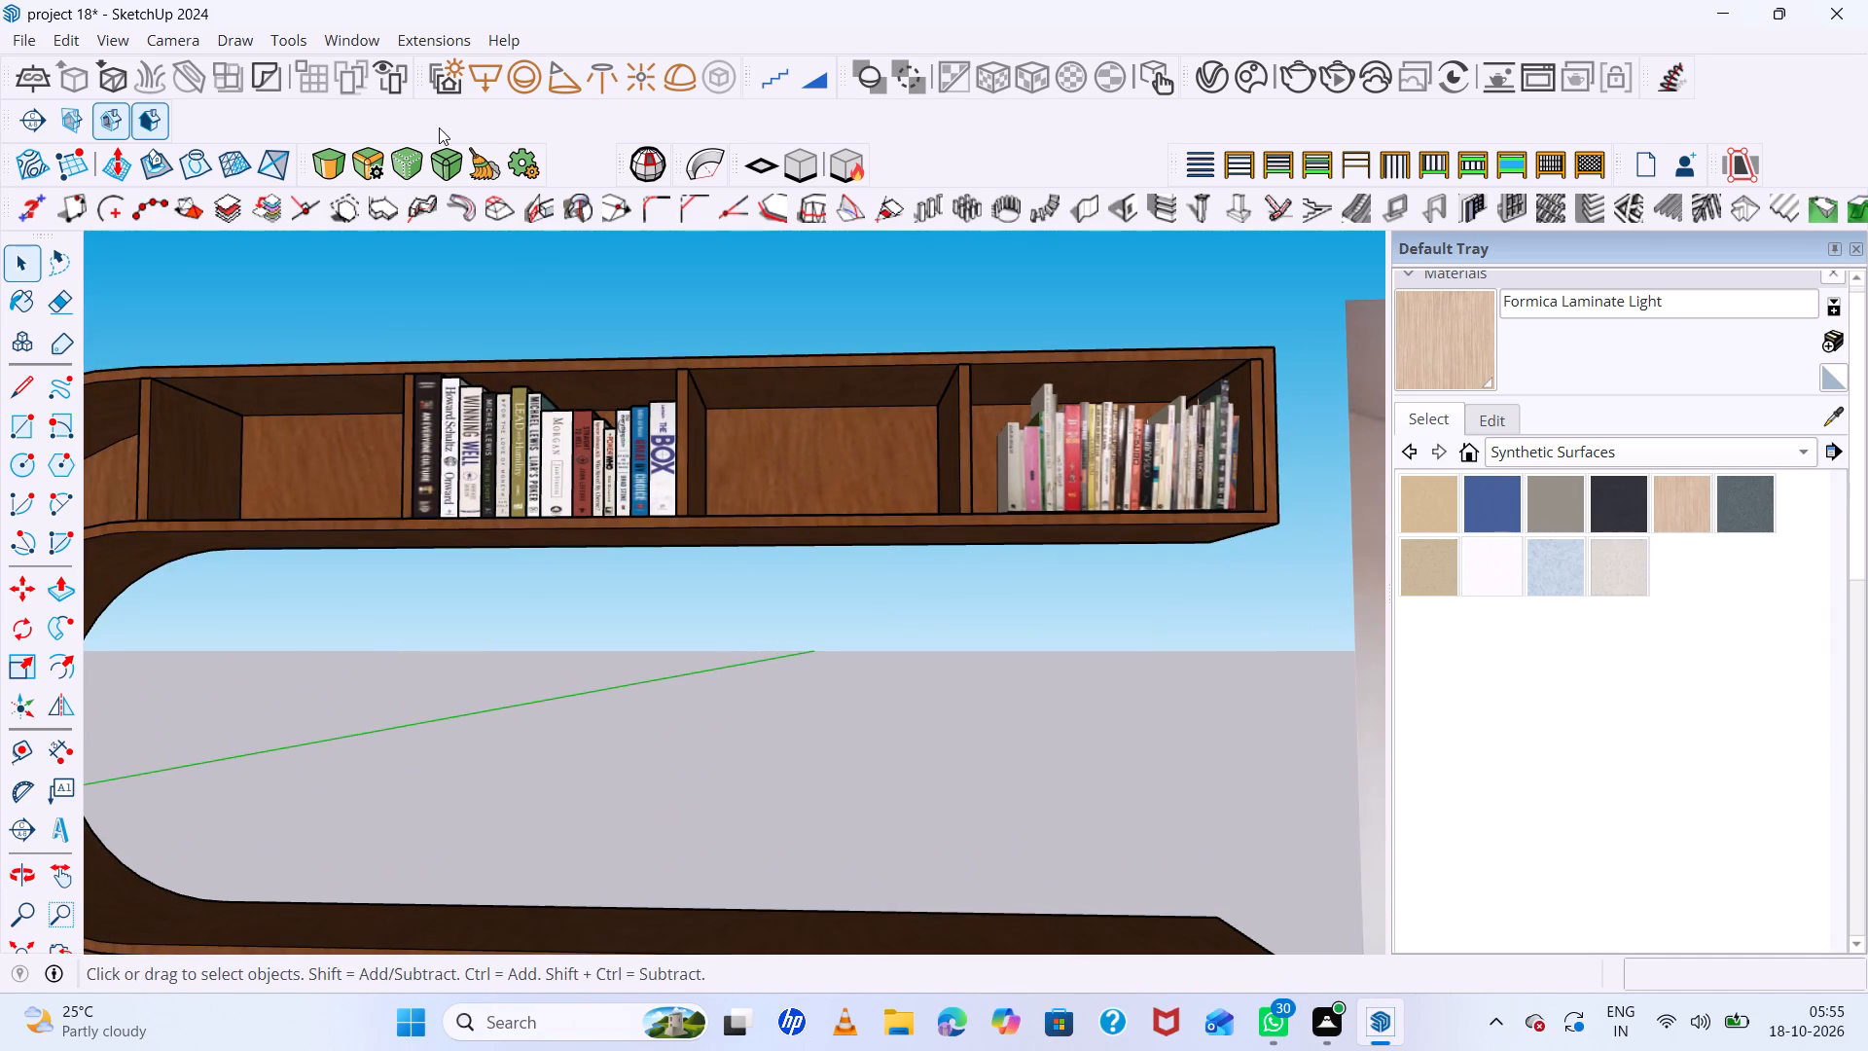
# Open 3D Warehouse, return to its home page and search its models for books.
pyautogui.click(355, 42)
pyautogui.click(379, 225)
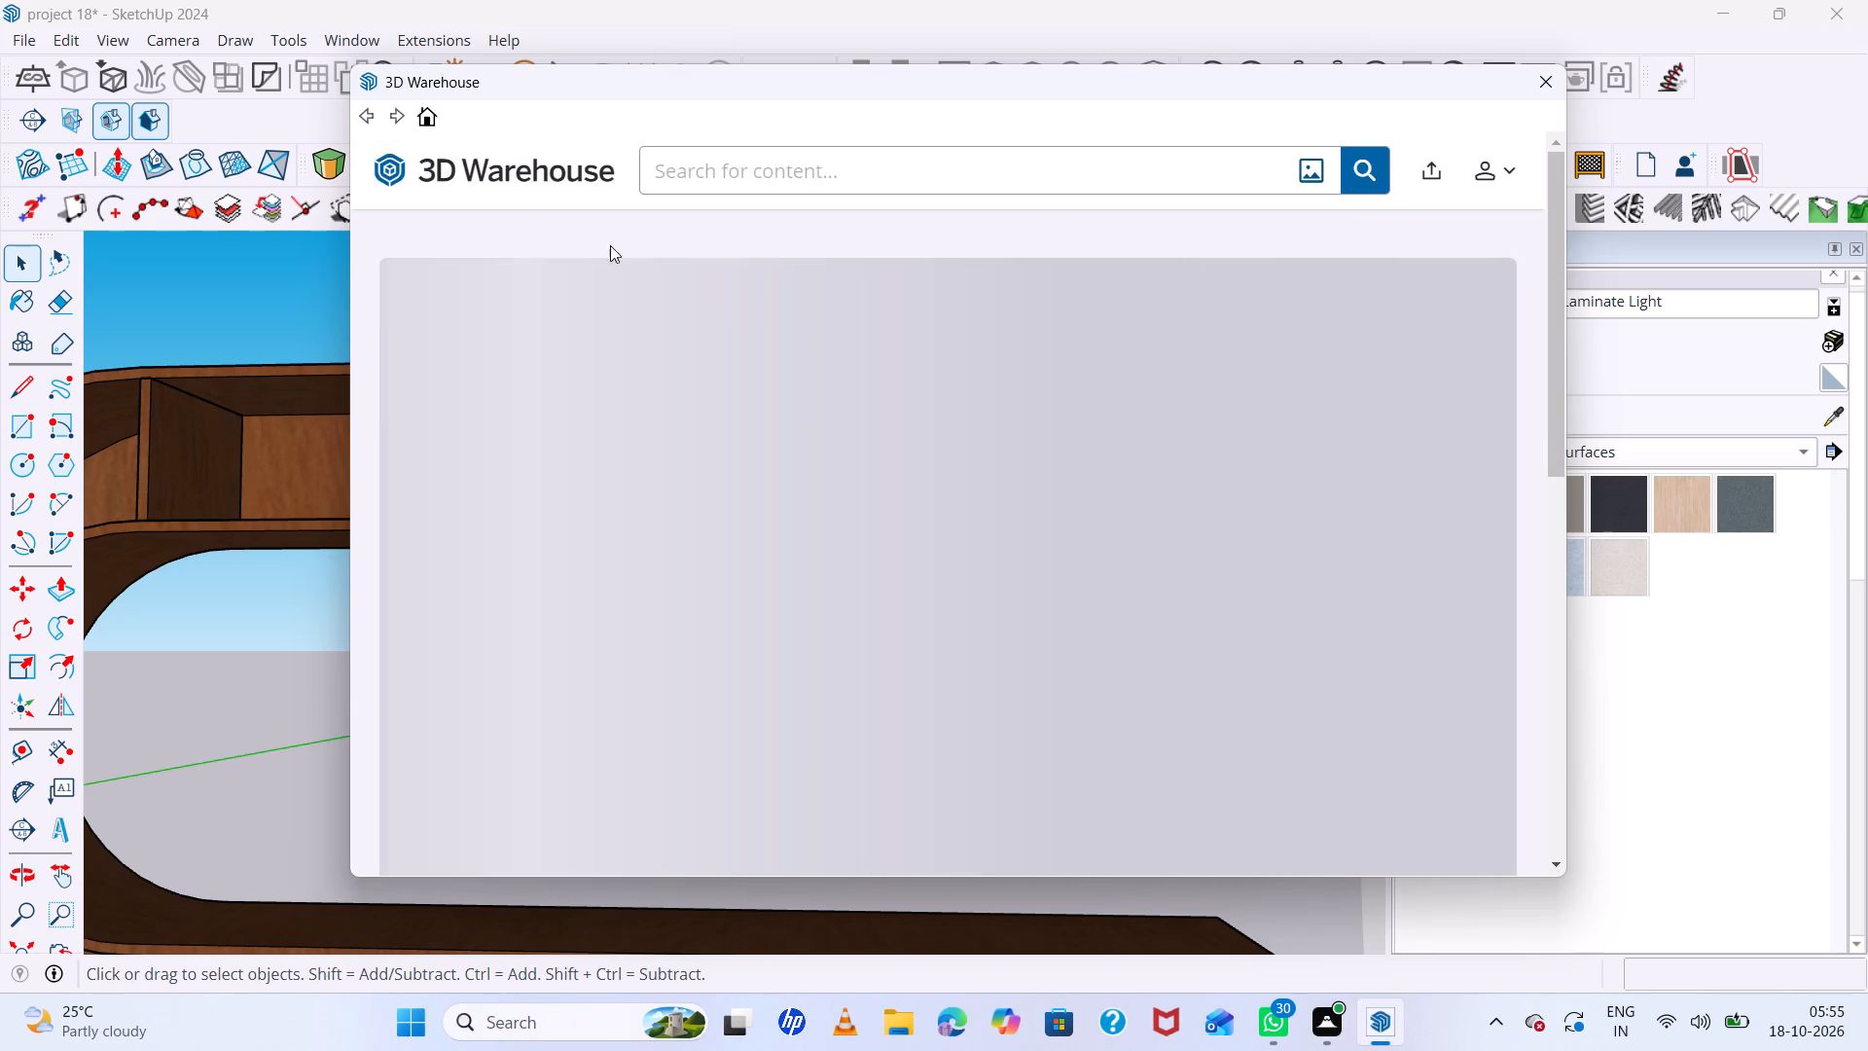
pyautogui.click(422, 127)
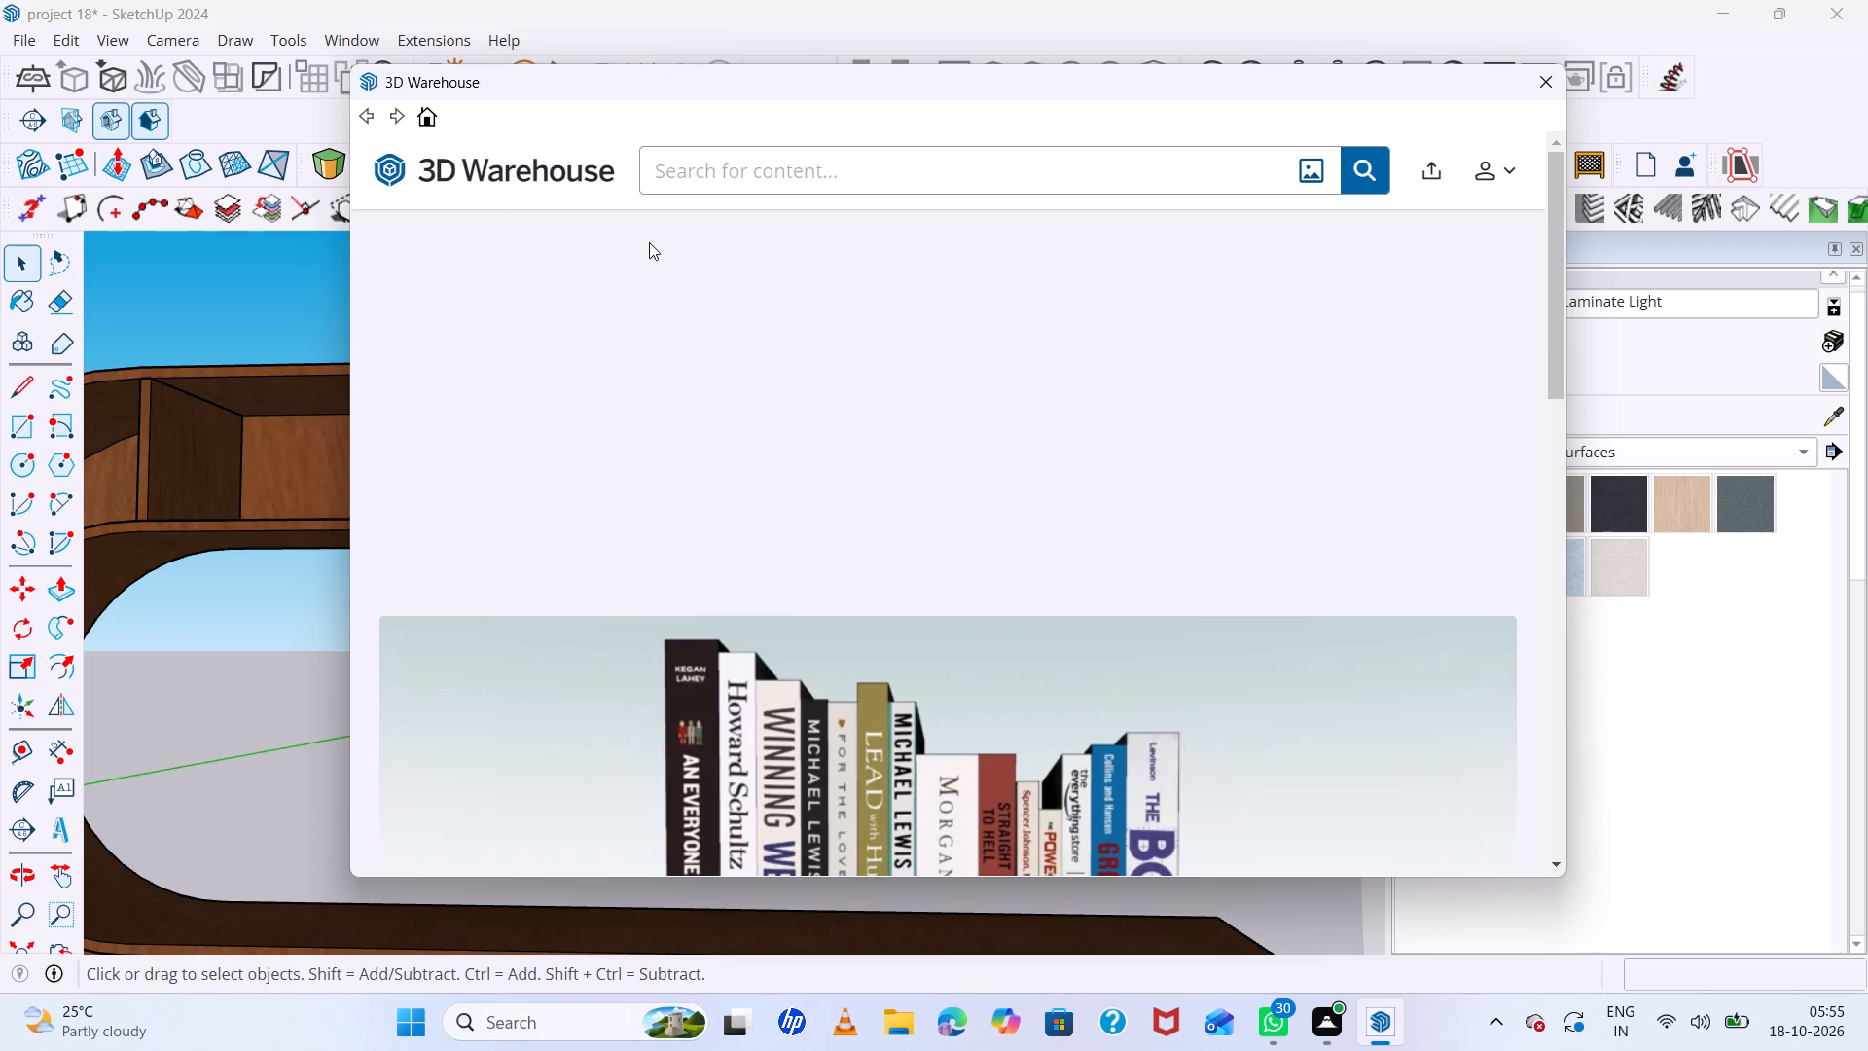
pyautogui.click(423, 115)
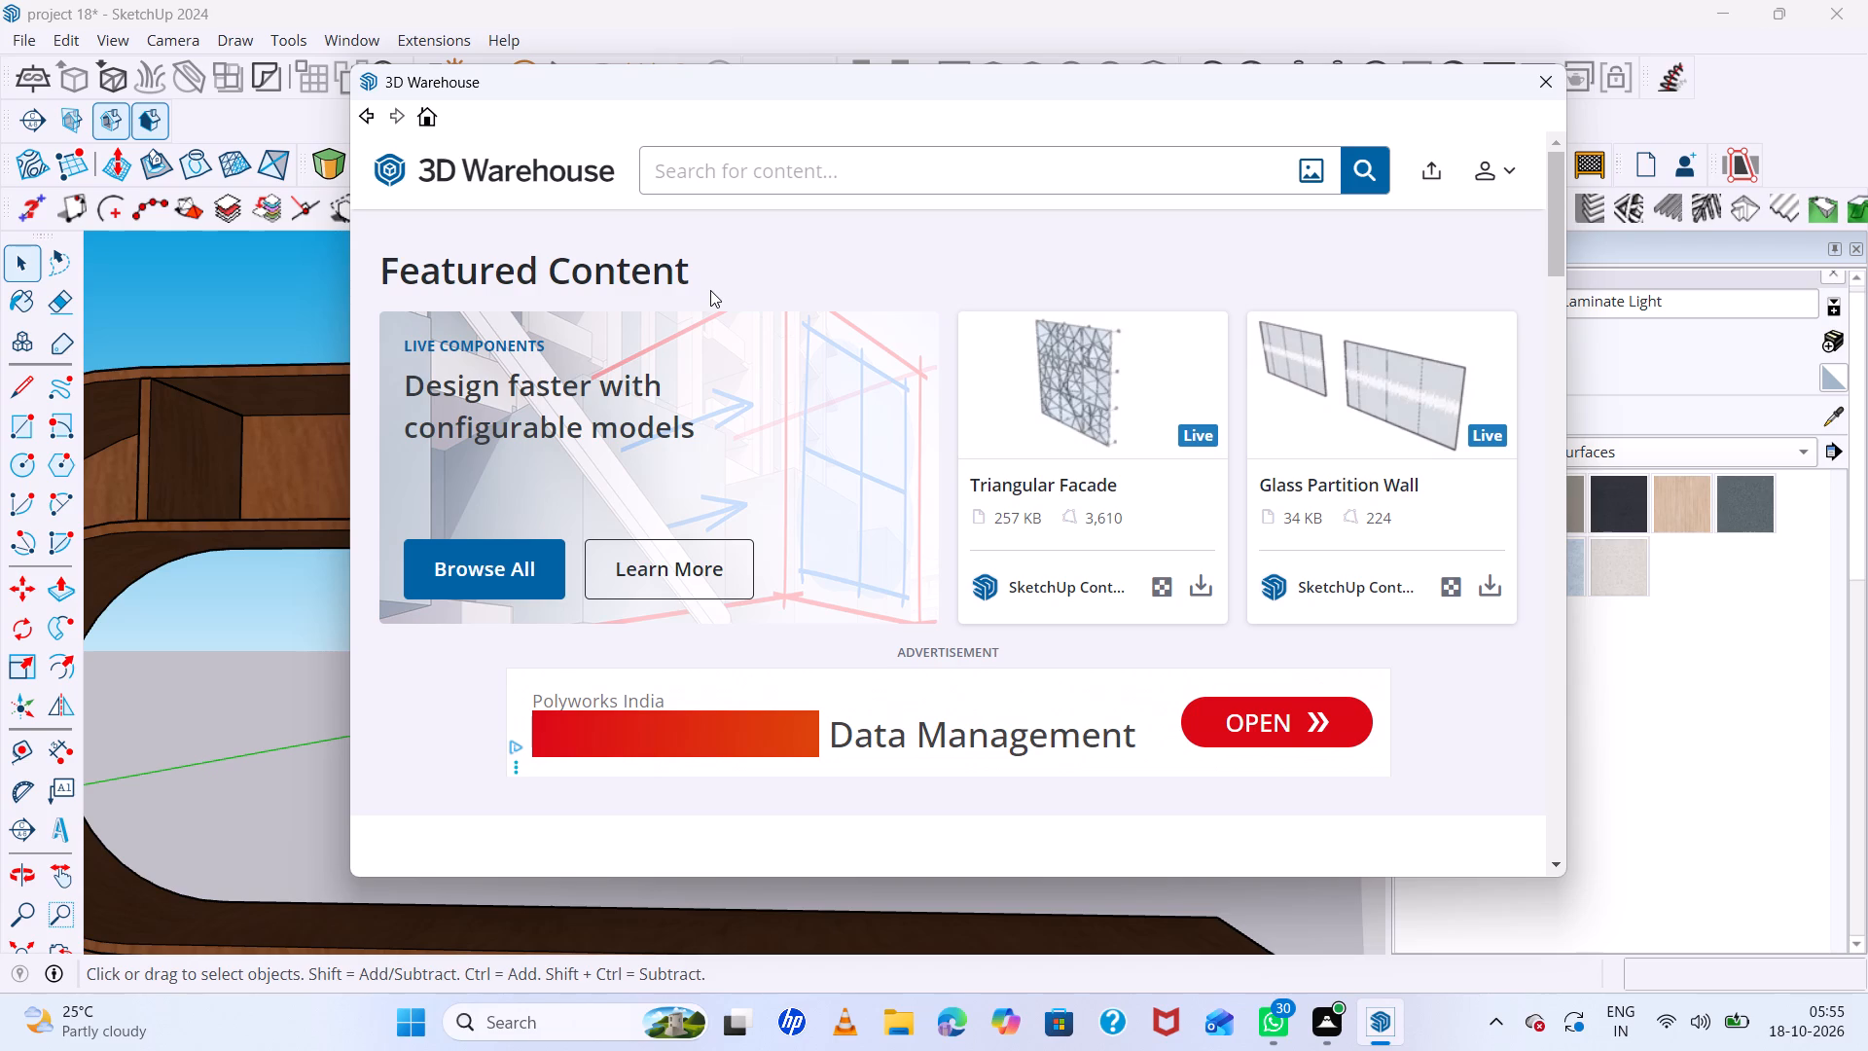
pyautogui.click(806, 175)
pyautogui.write('books')
pyautogui.press('Return')
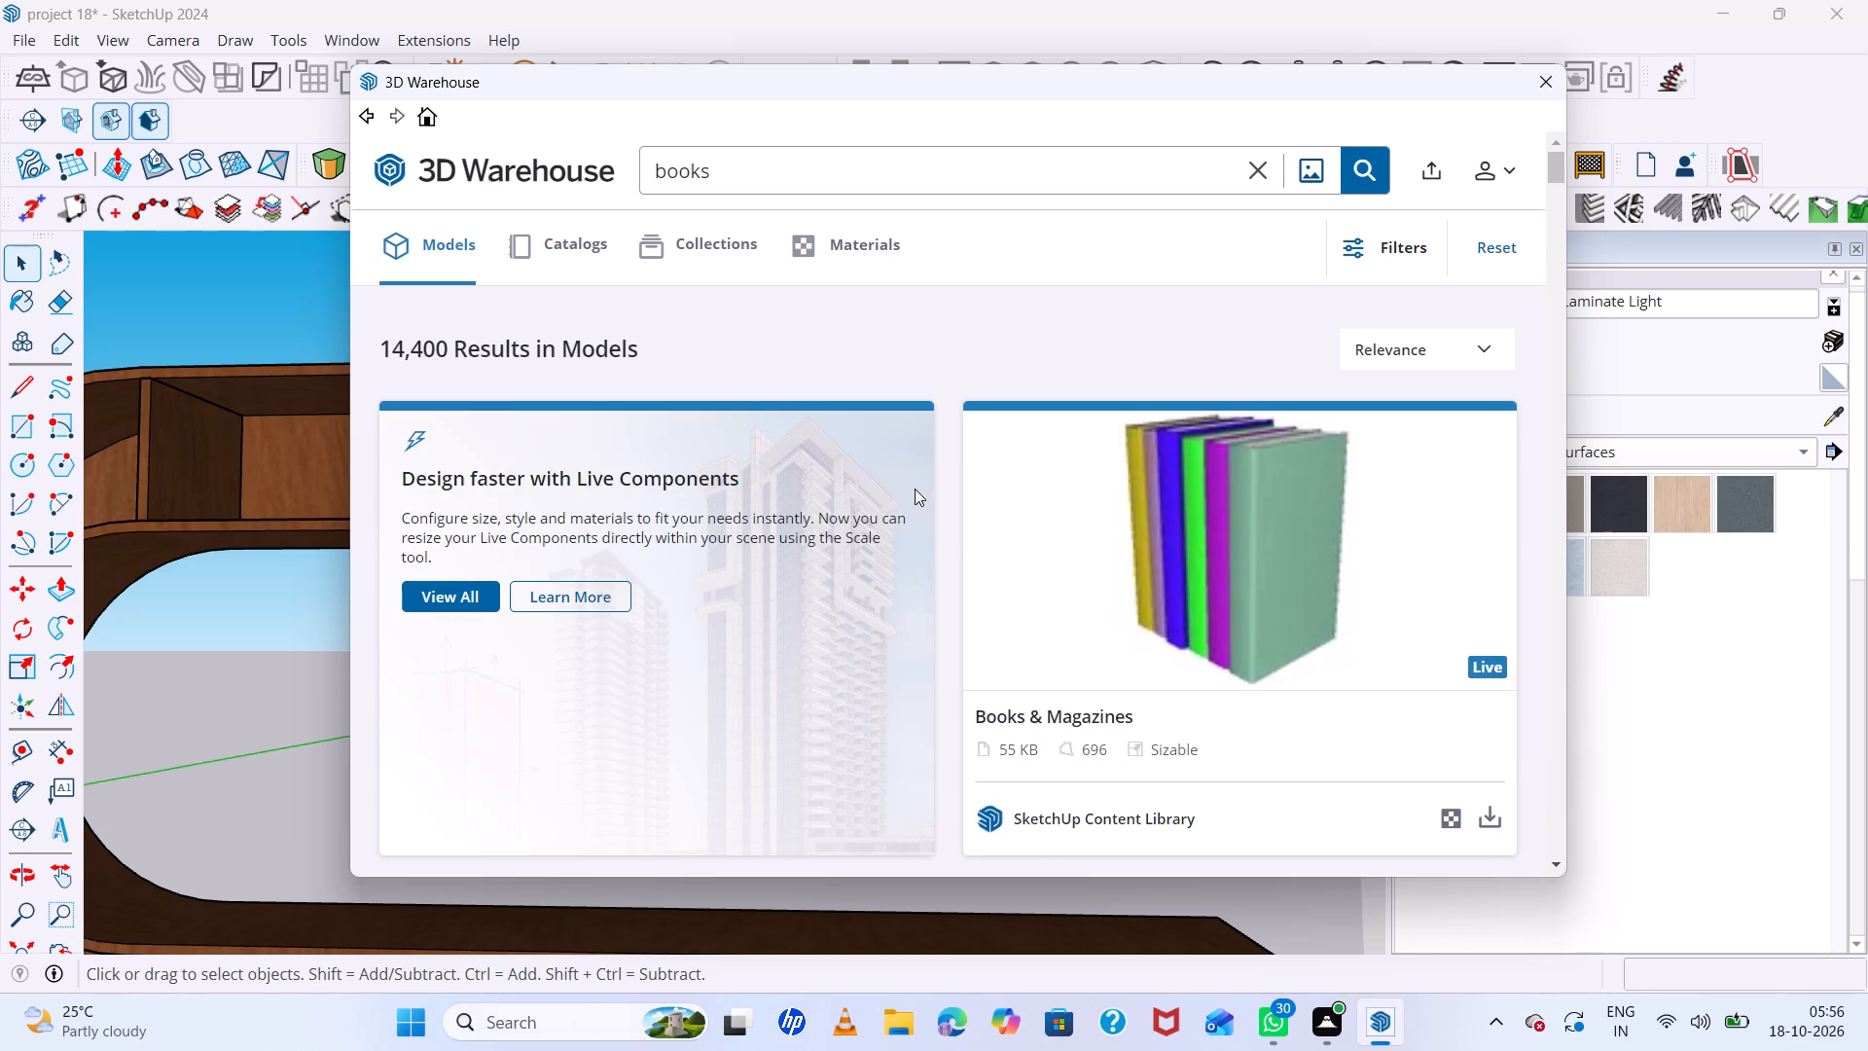
# Load the Book model of upright Wright and Gaudi titles and place it in the U-shaped shelf's lower arm, third compartment from the open end.
pyautogui.scroll(-7, 914, 625)
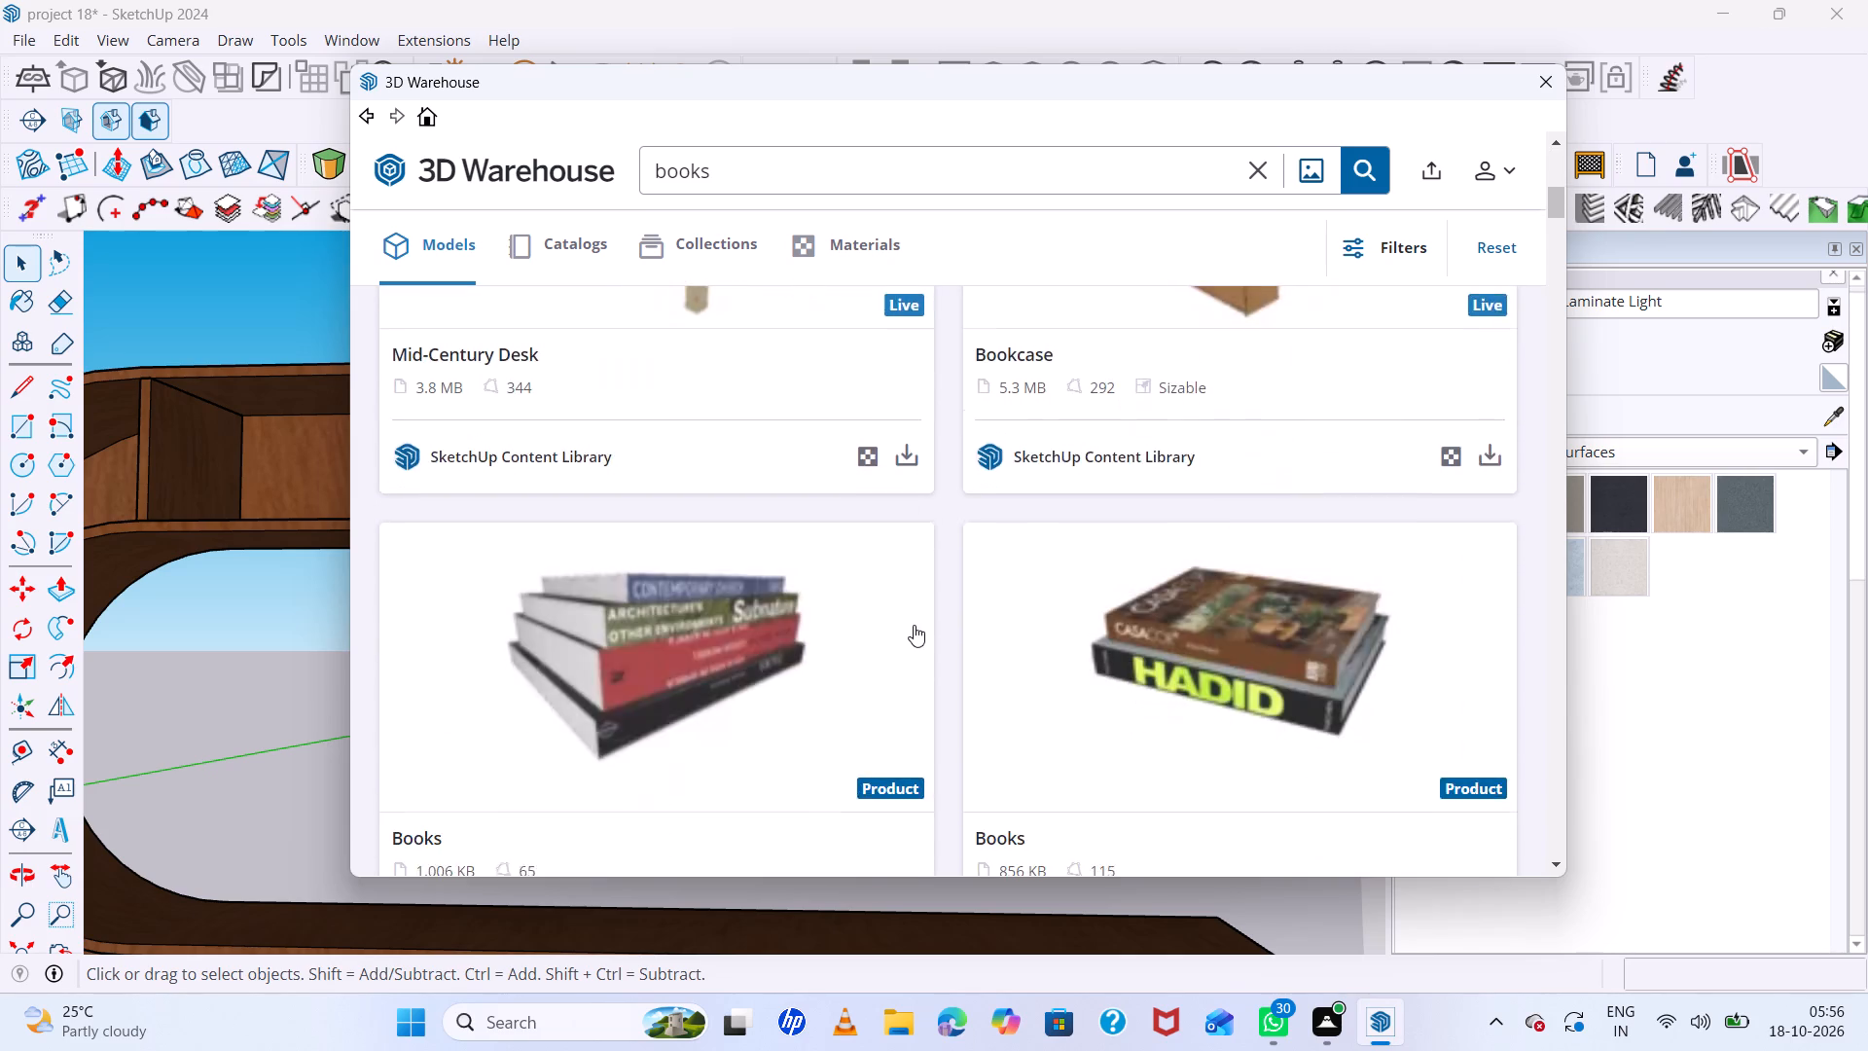
pyautogui.scroll(-13, 914, 621)
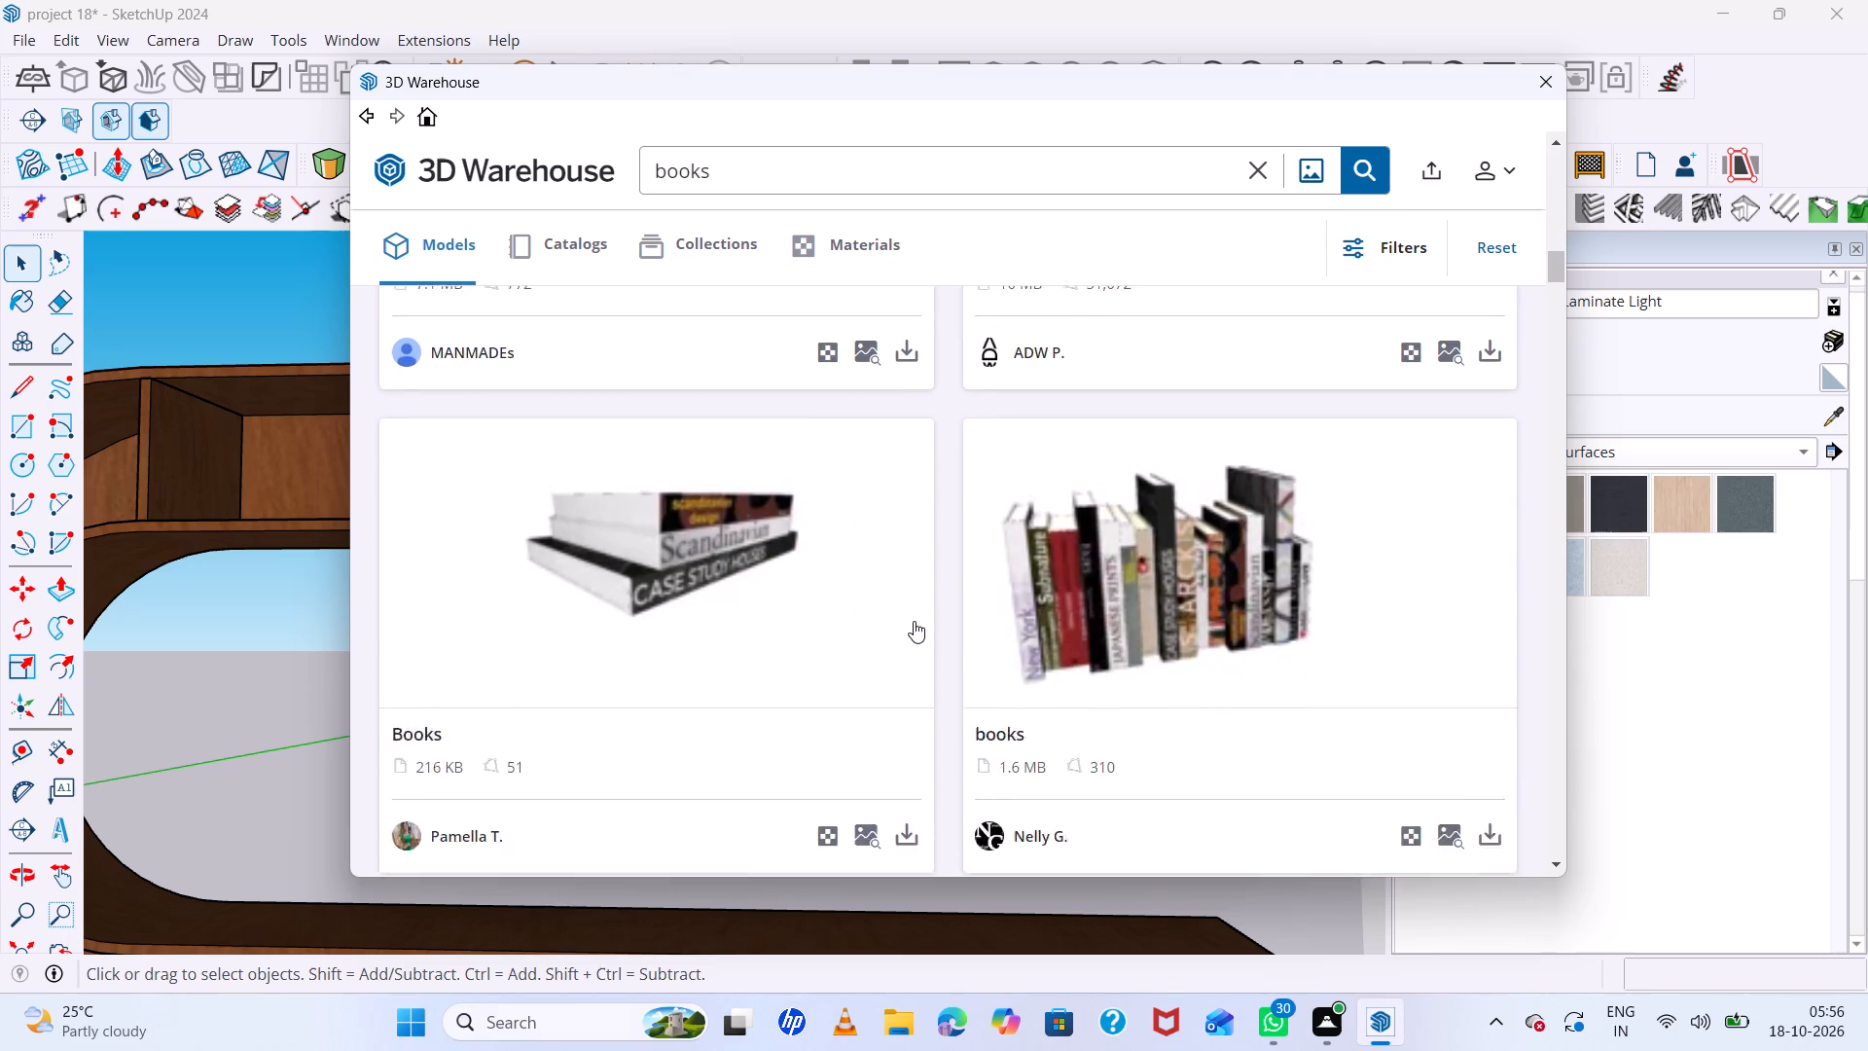
pyautogui.scroll(-10, 914, 621)
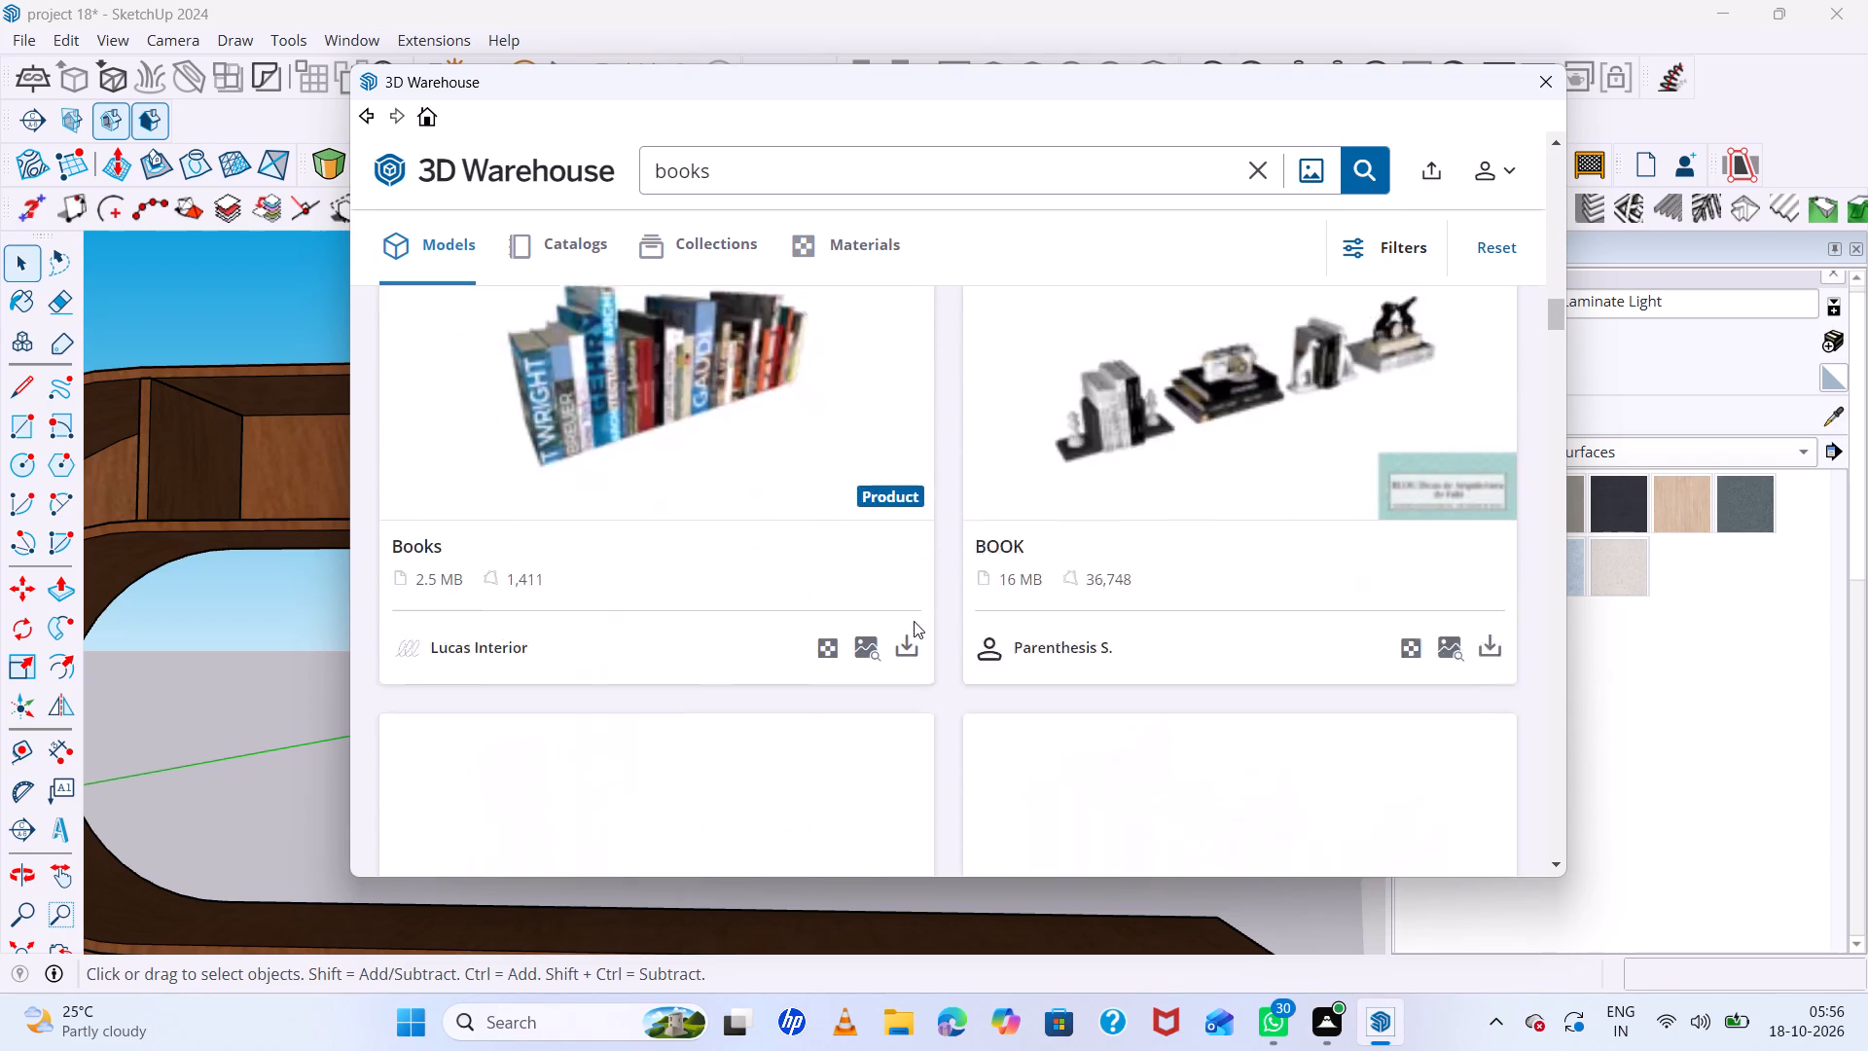
pyautogui.scroll(-4, 914, 621)
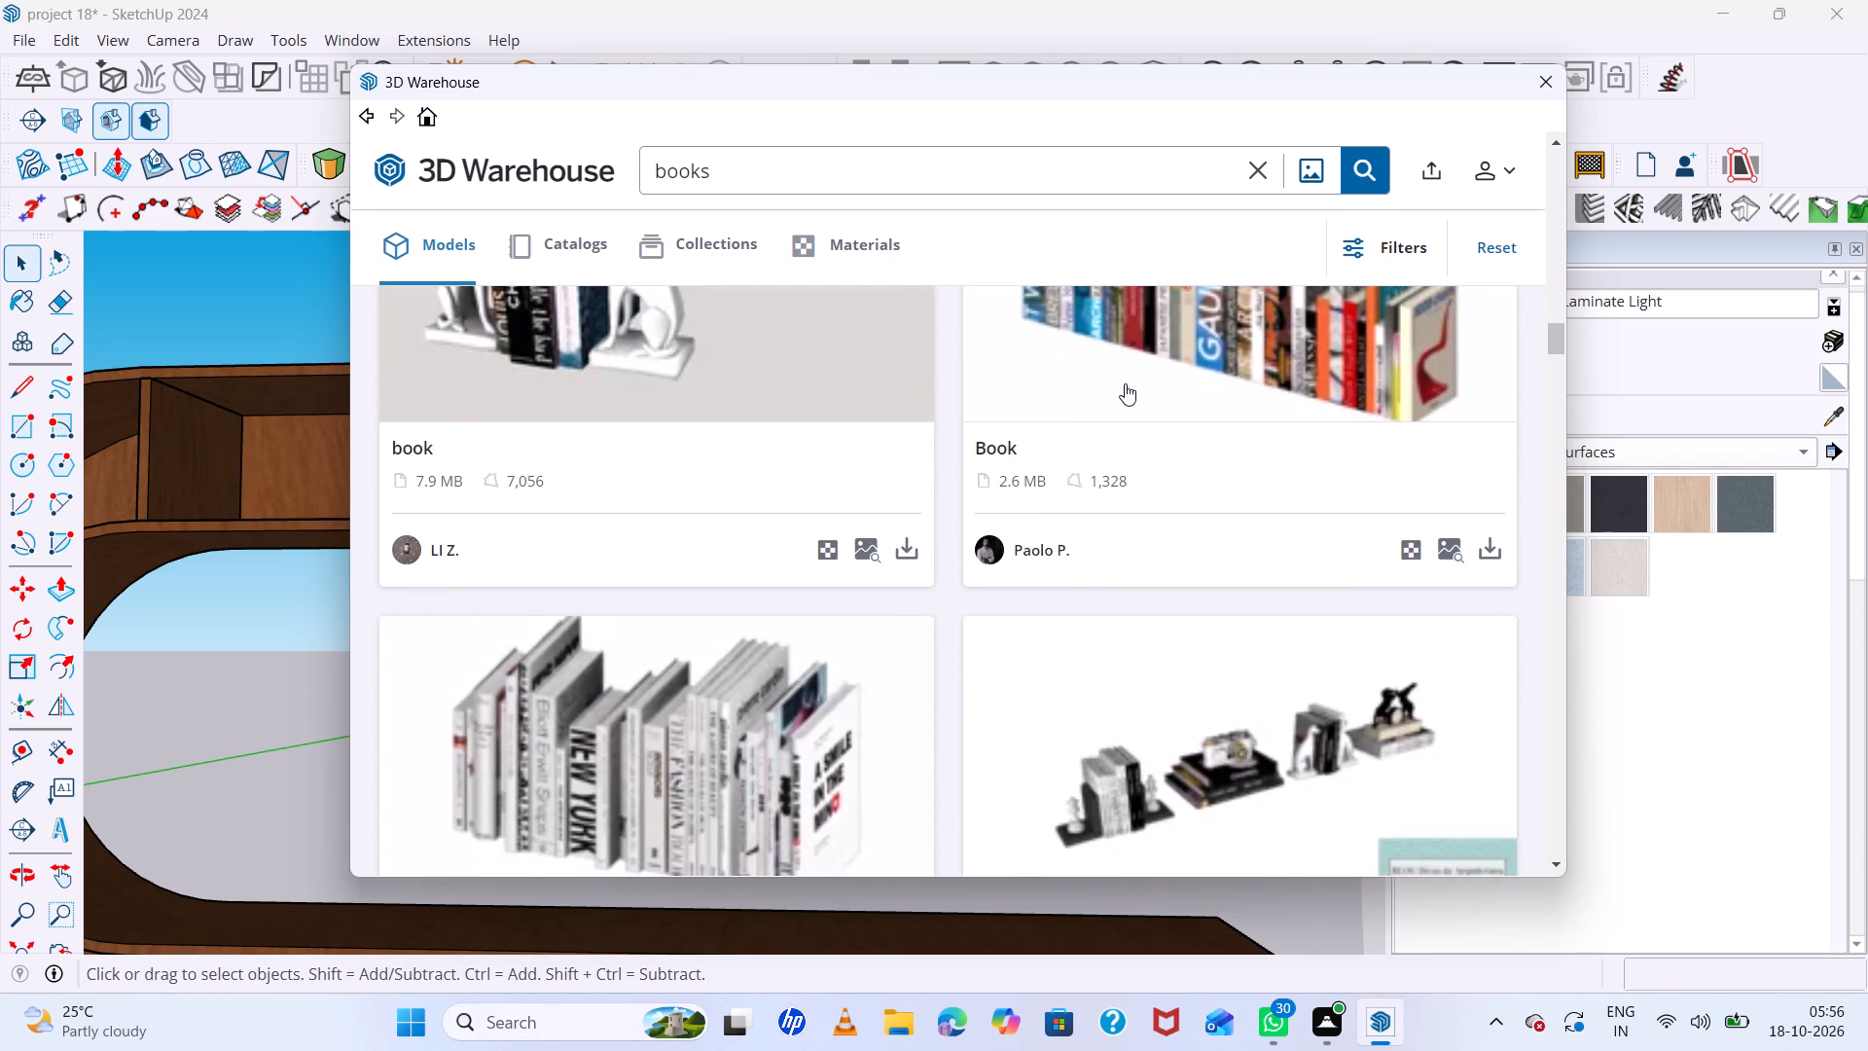
pyautogui.click(1130, 378)
pyautogui.scroll(-6, 993, 532)
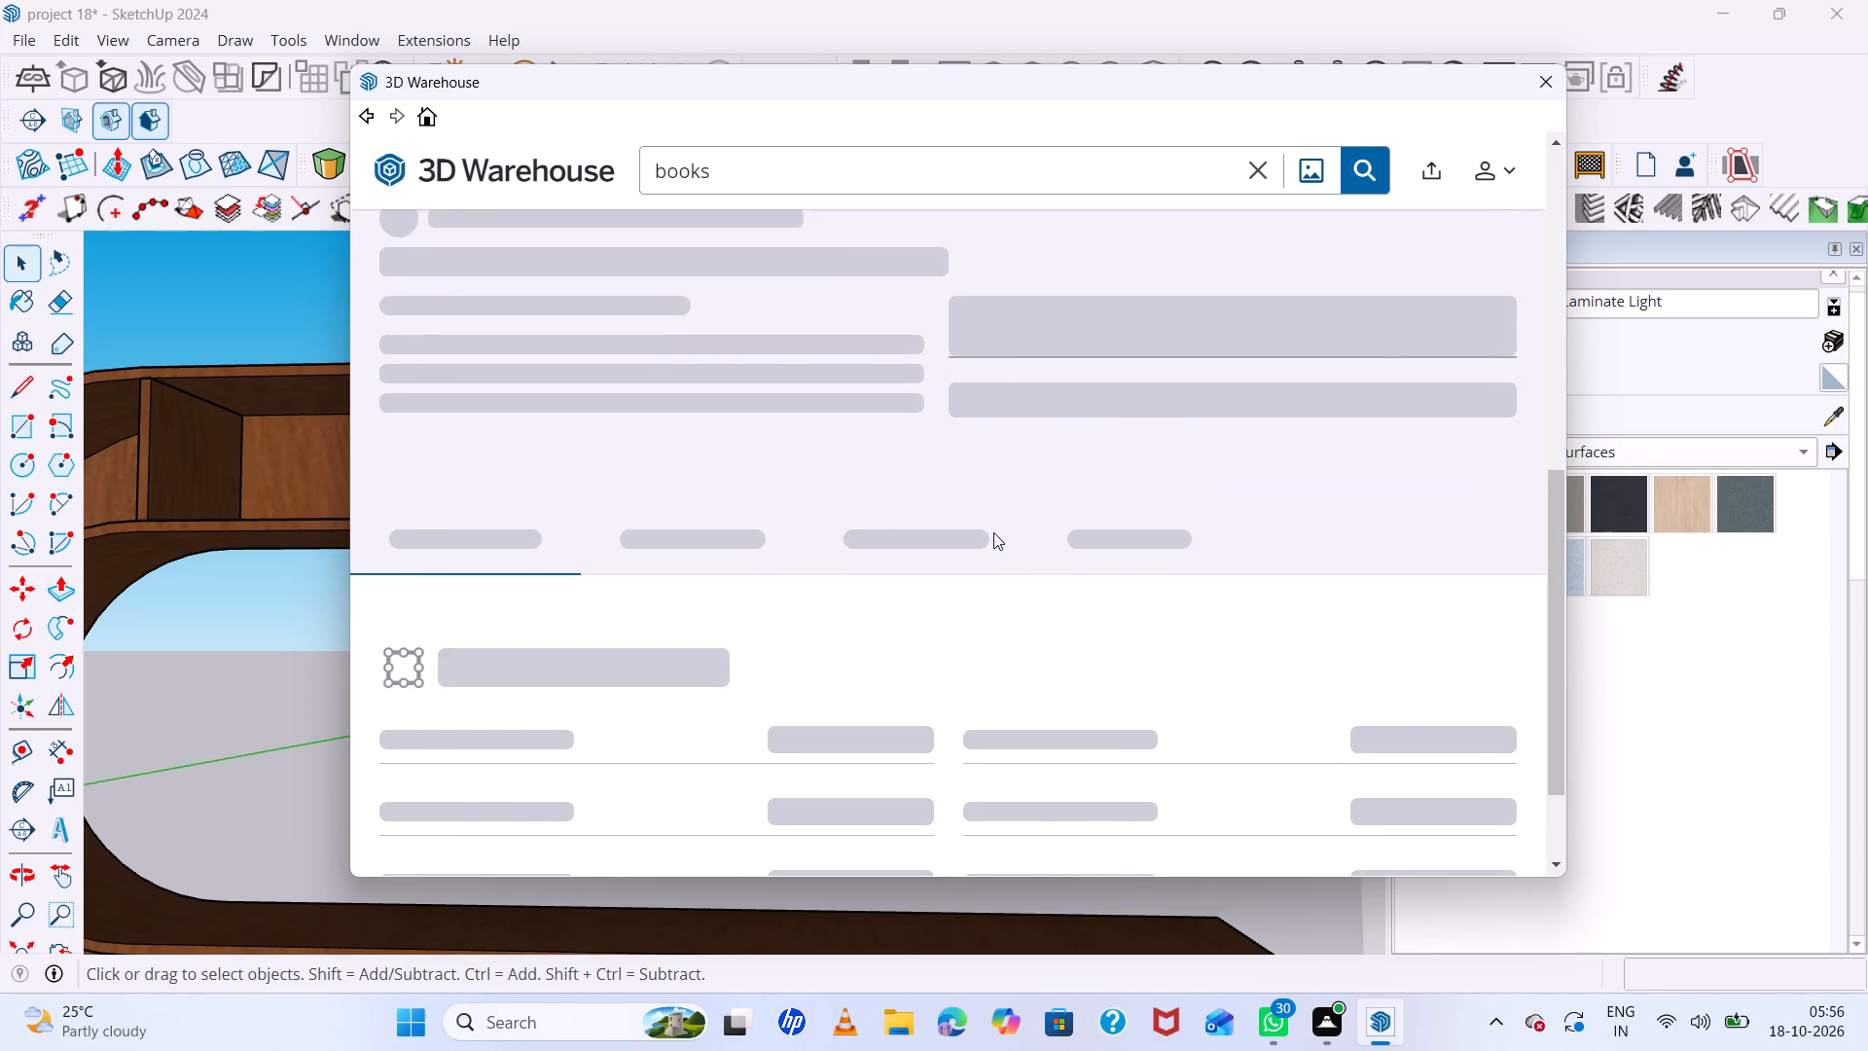
pyautogui.click(1287, 445)
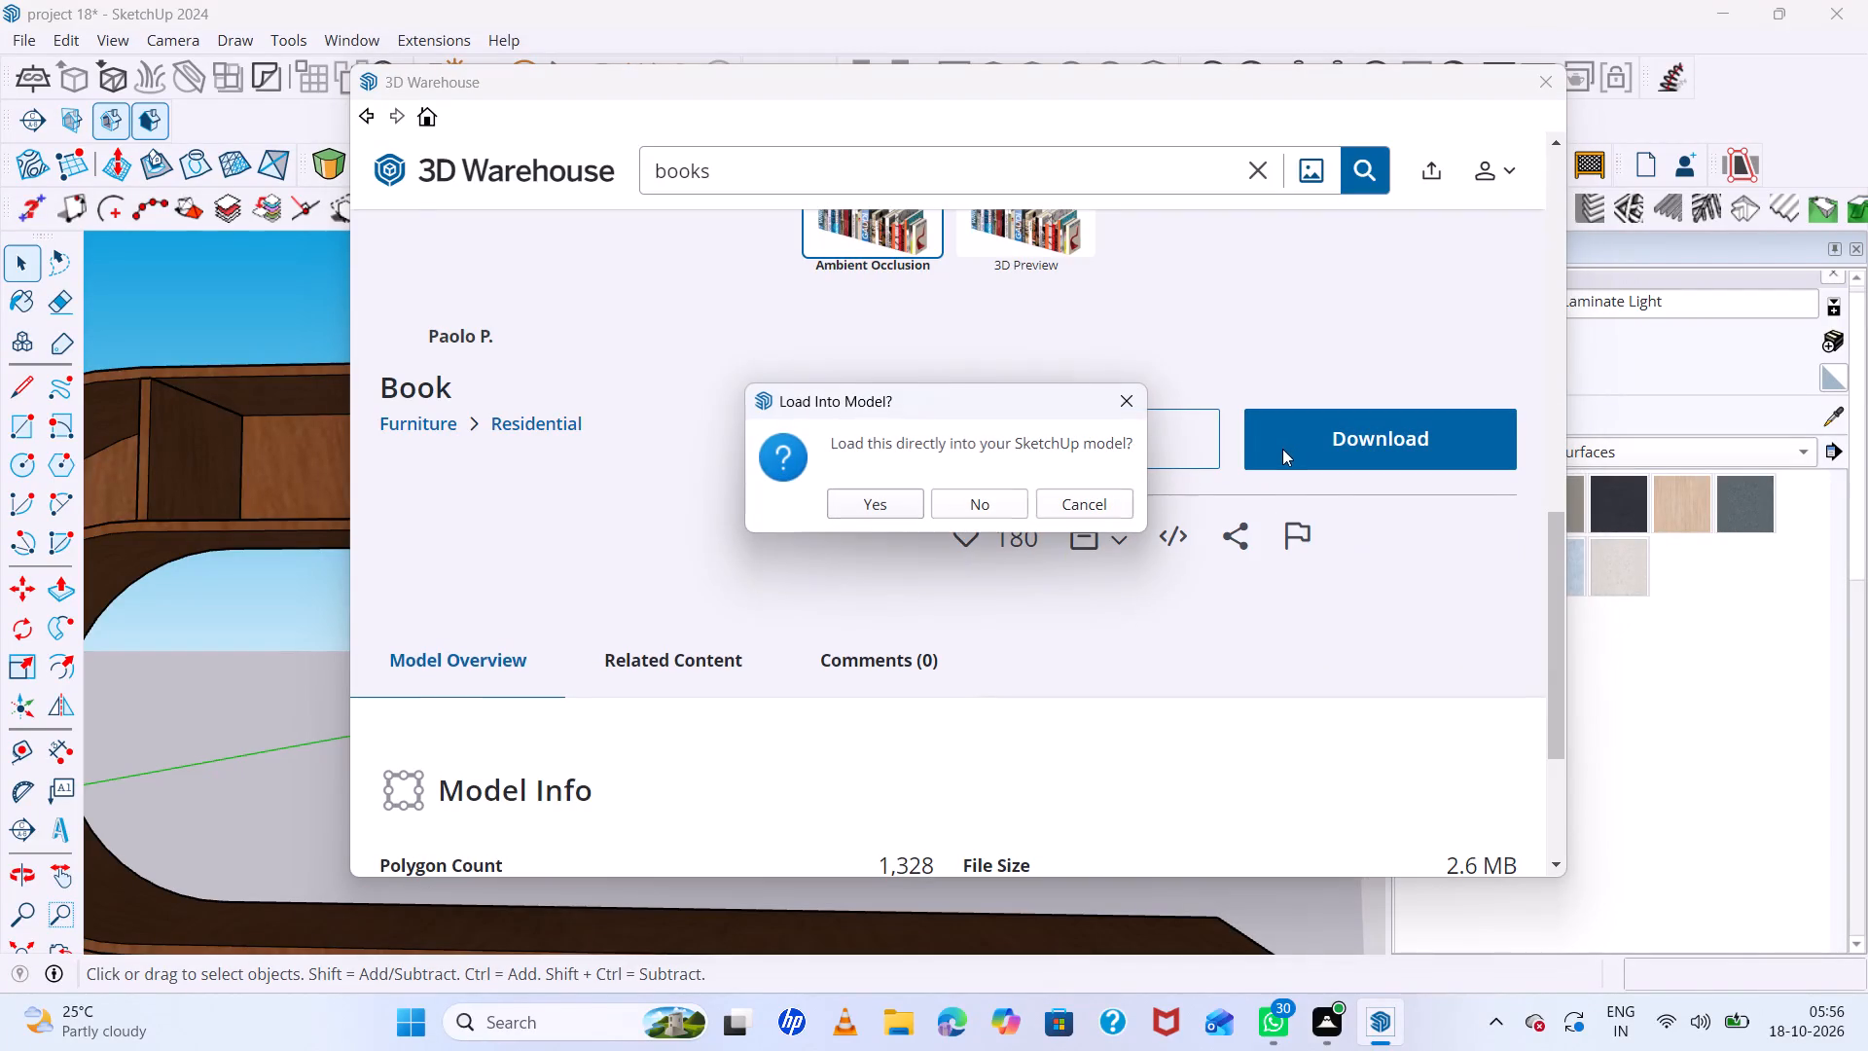
pyautogui.click(895, 503)
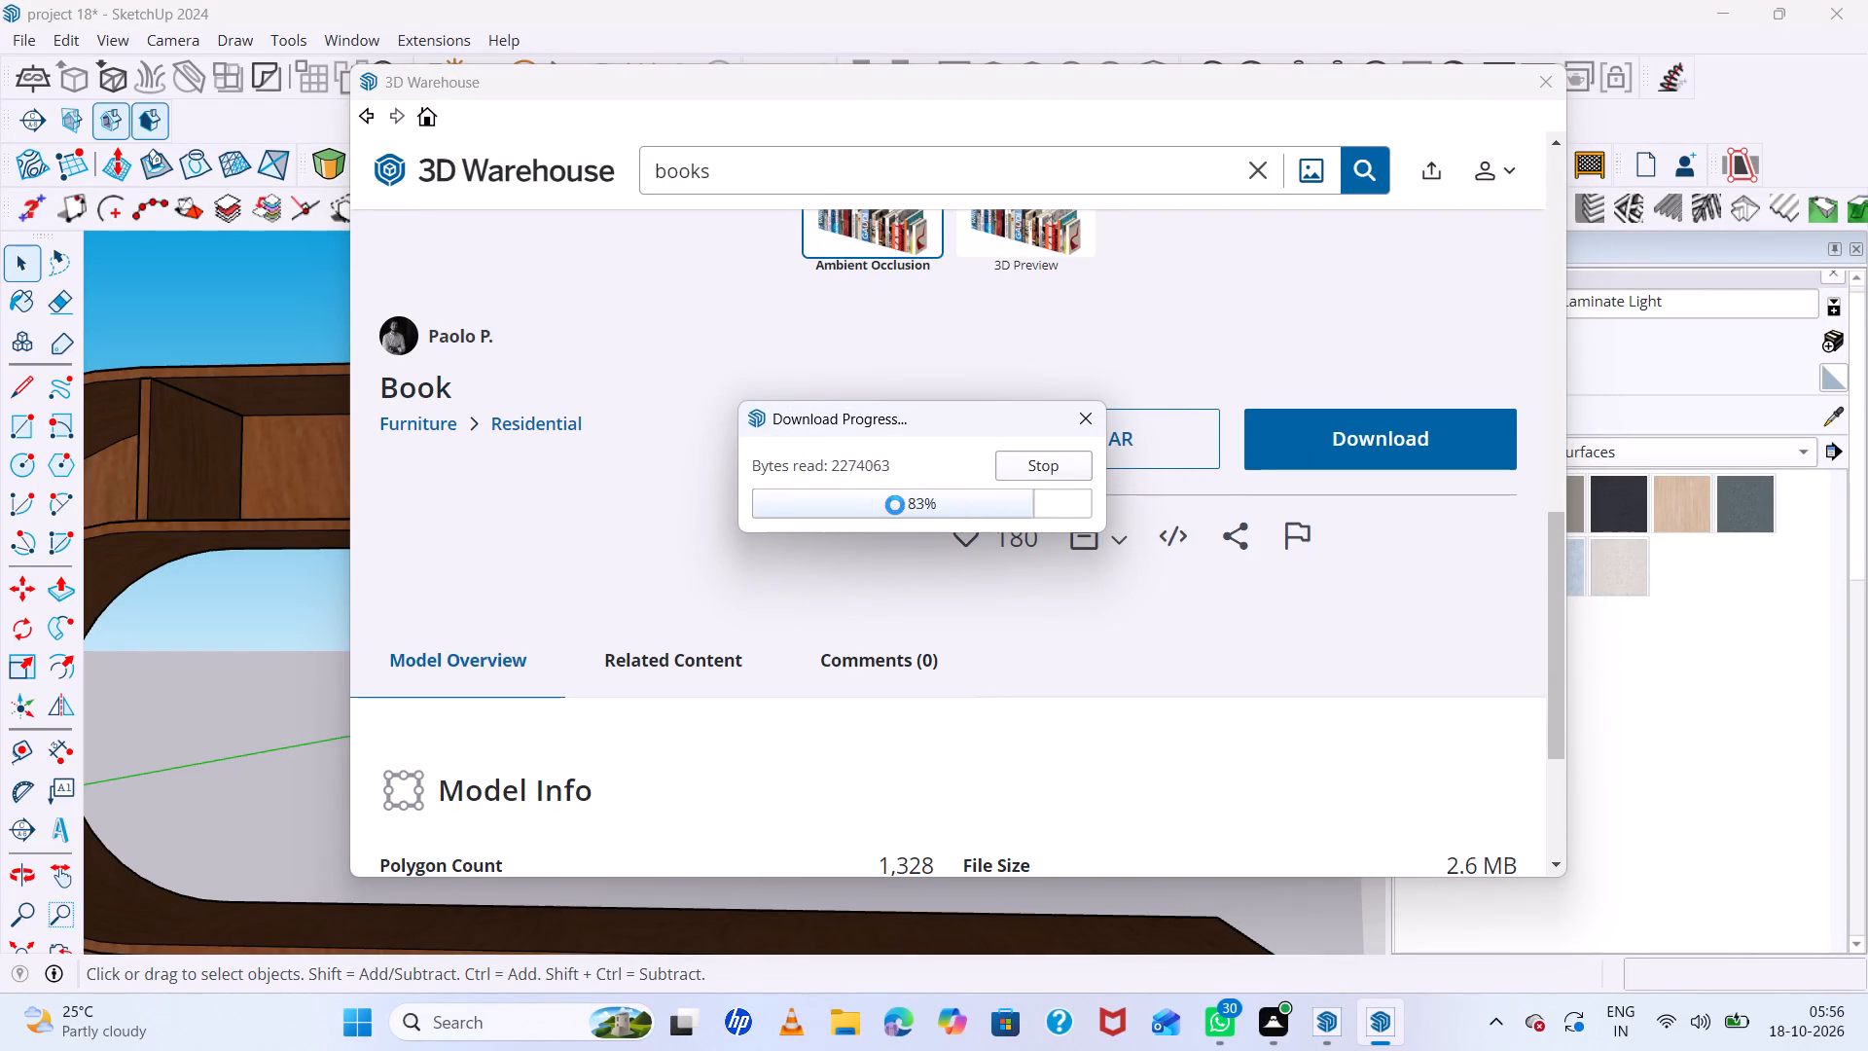
pyautogui.scroll(-6, 670, 605)
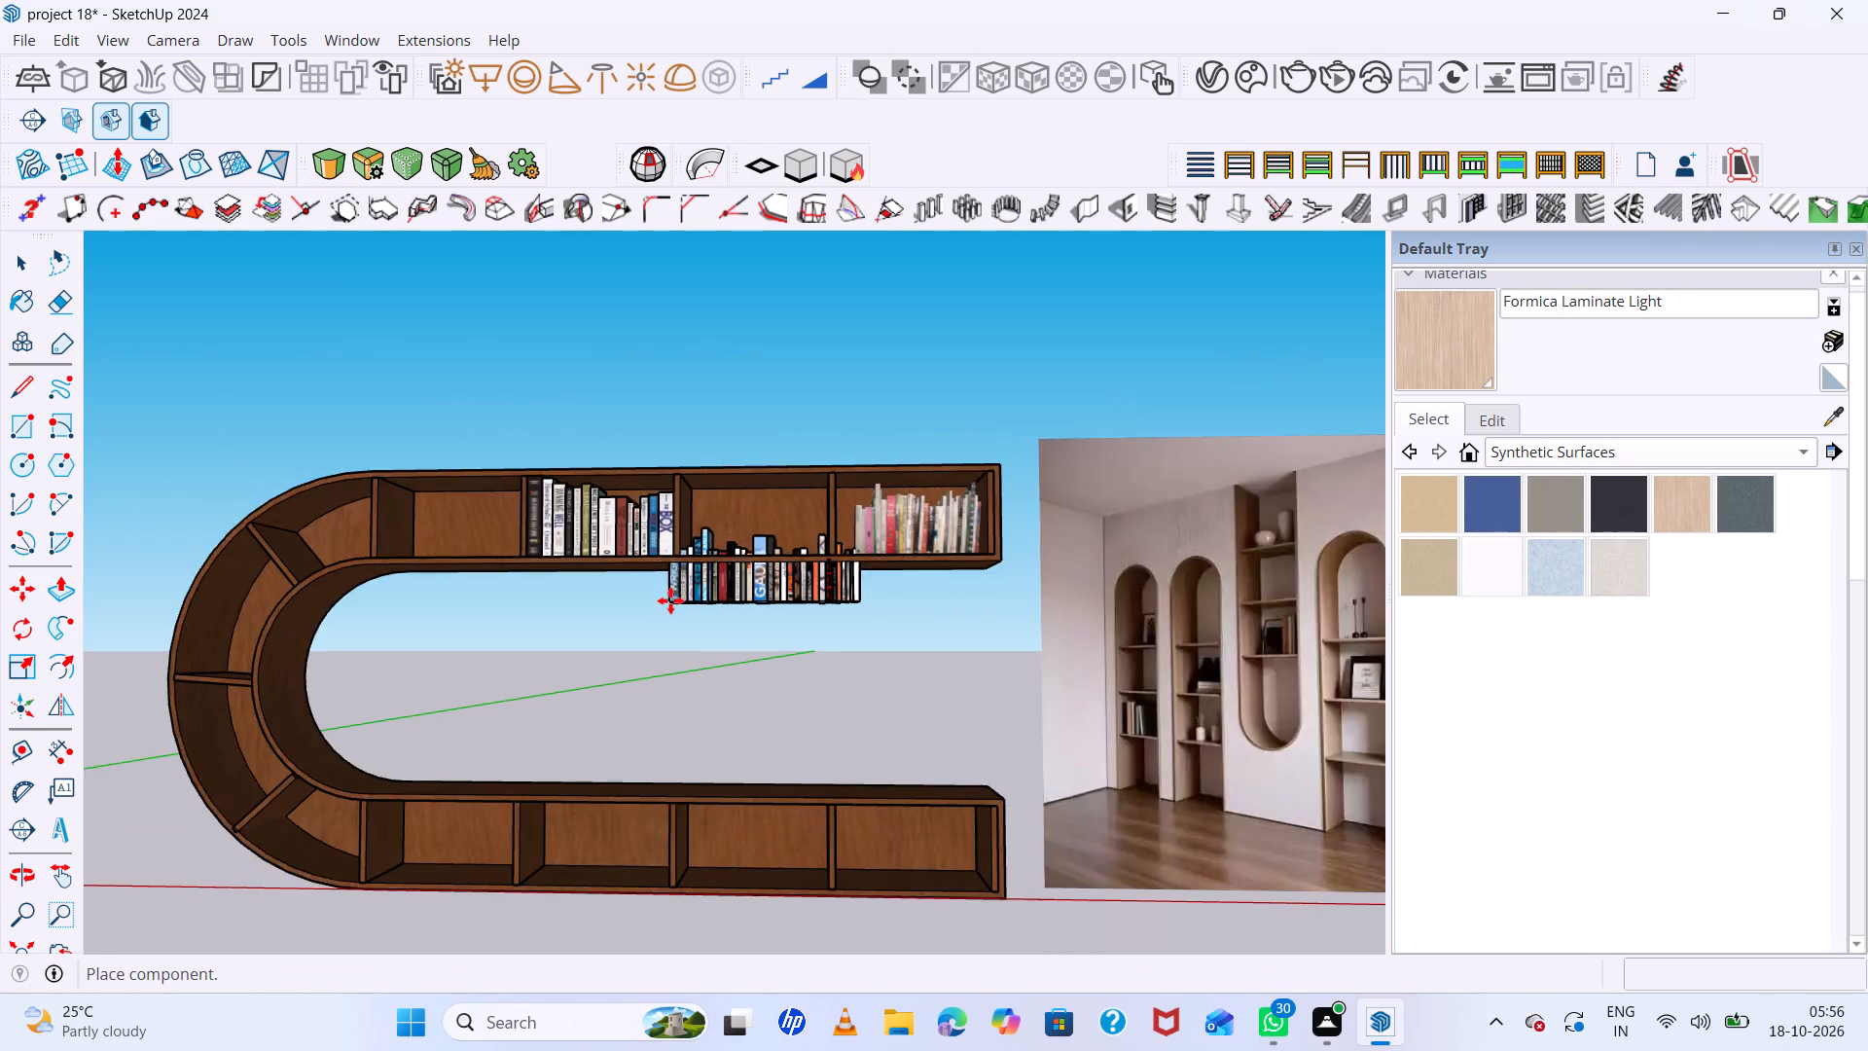
pyautogui.scroll(-6, 670, 598)
pyautogui.scroll(12, 629, 747)
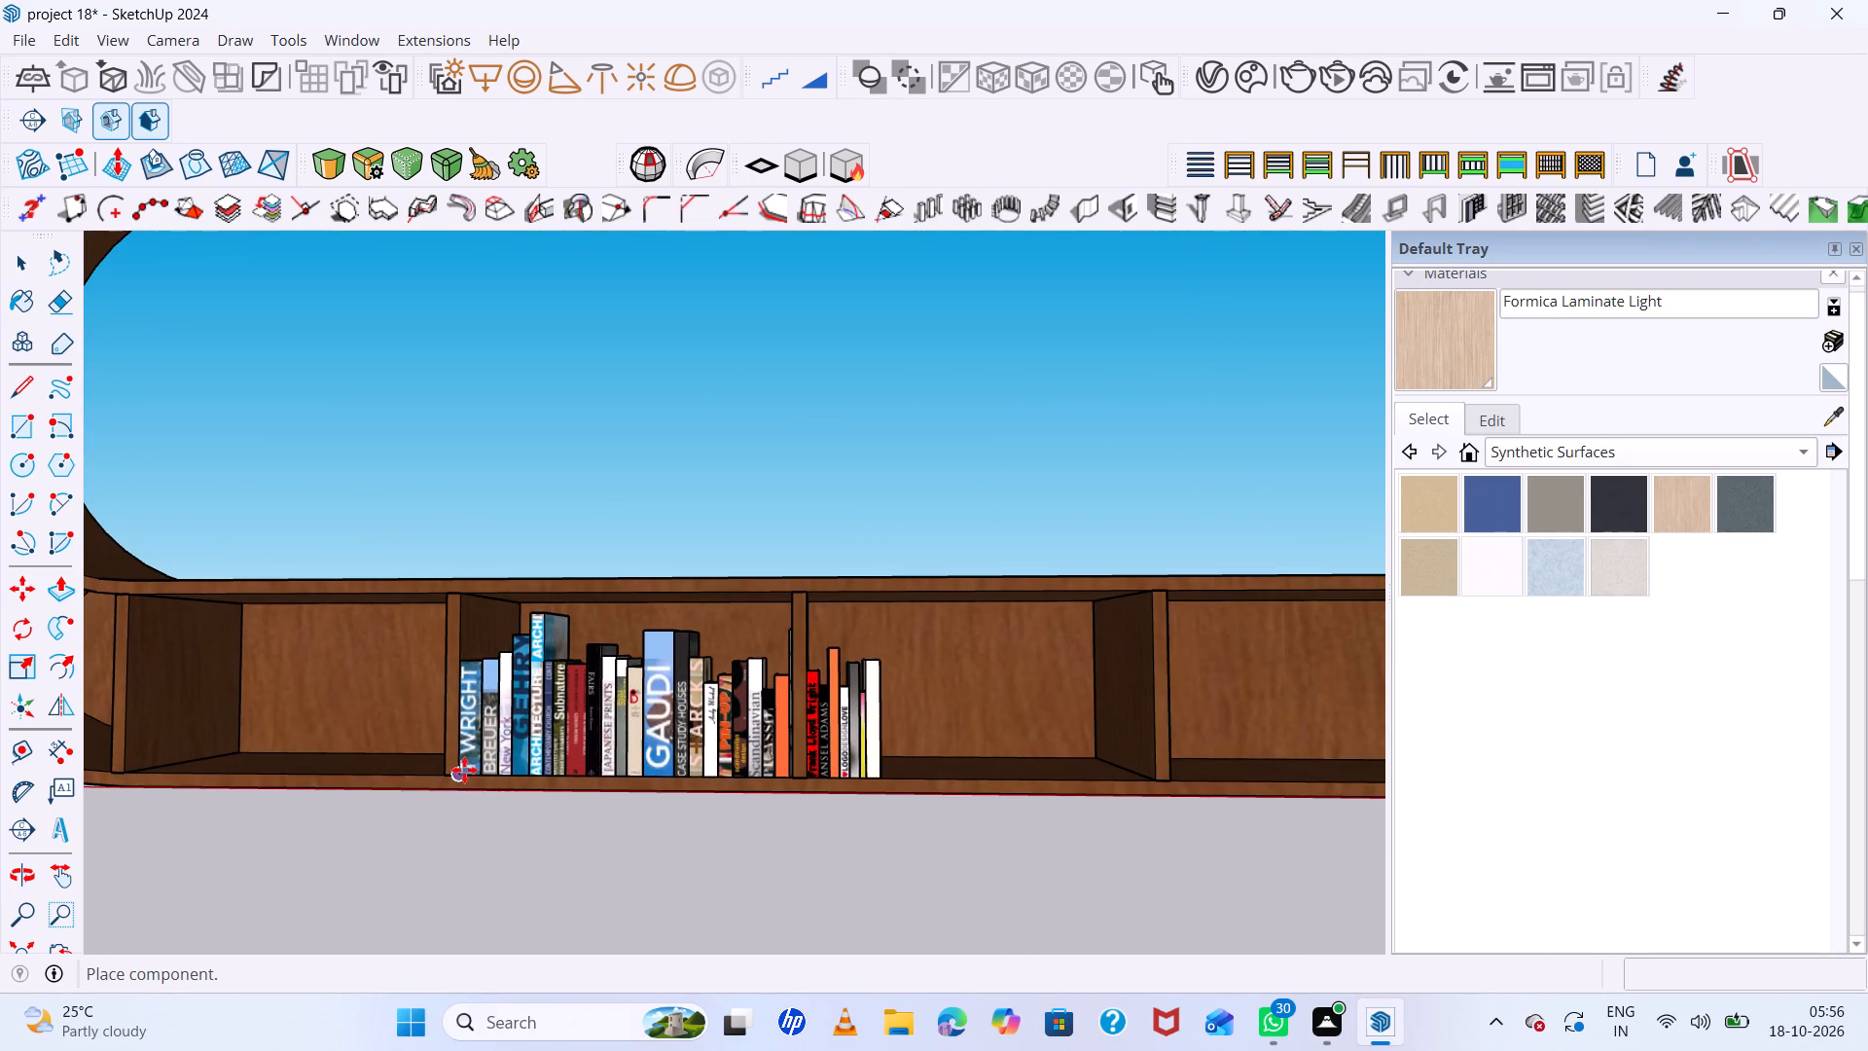
pyautogui.click(464, 770)
# Scale the newly placed books along red to about 0.77 to fit between the compartment's dividers, and clear the selection.
pyautogui.scroll(-10, 800, 730)
pyautogui.moveTo(823, 749); pyautogui.dragTo(841, 802, button='middle')
pyautogui.scroll(2, 828, 739)
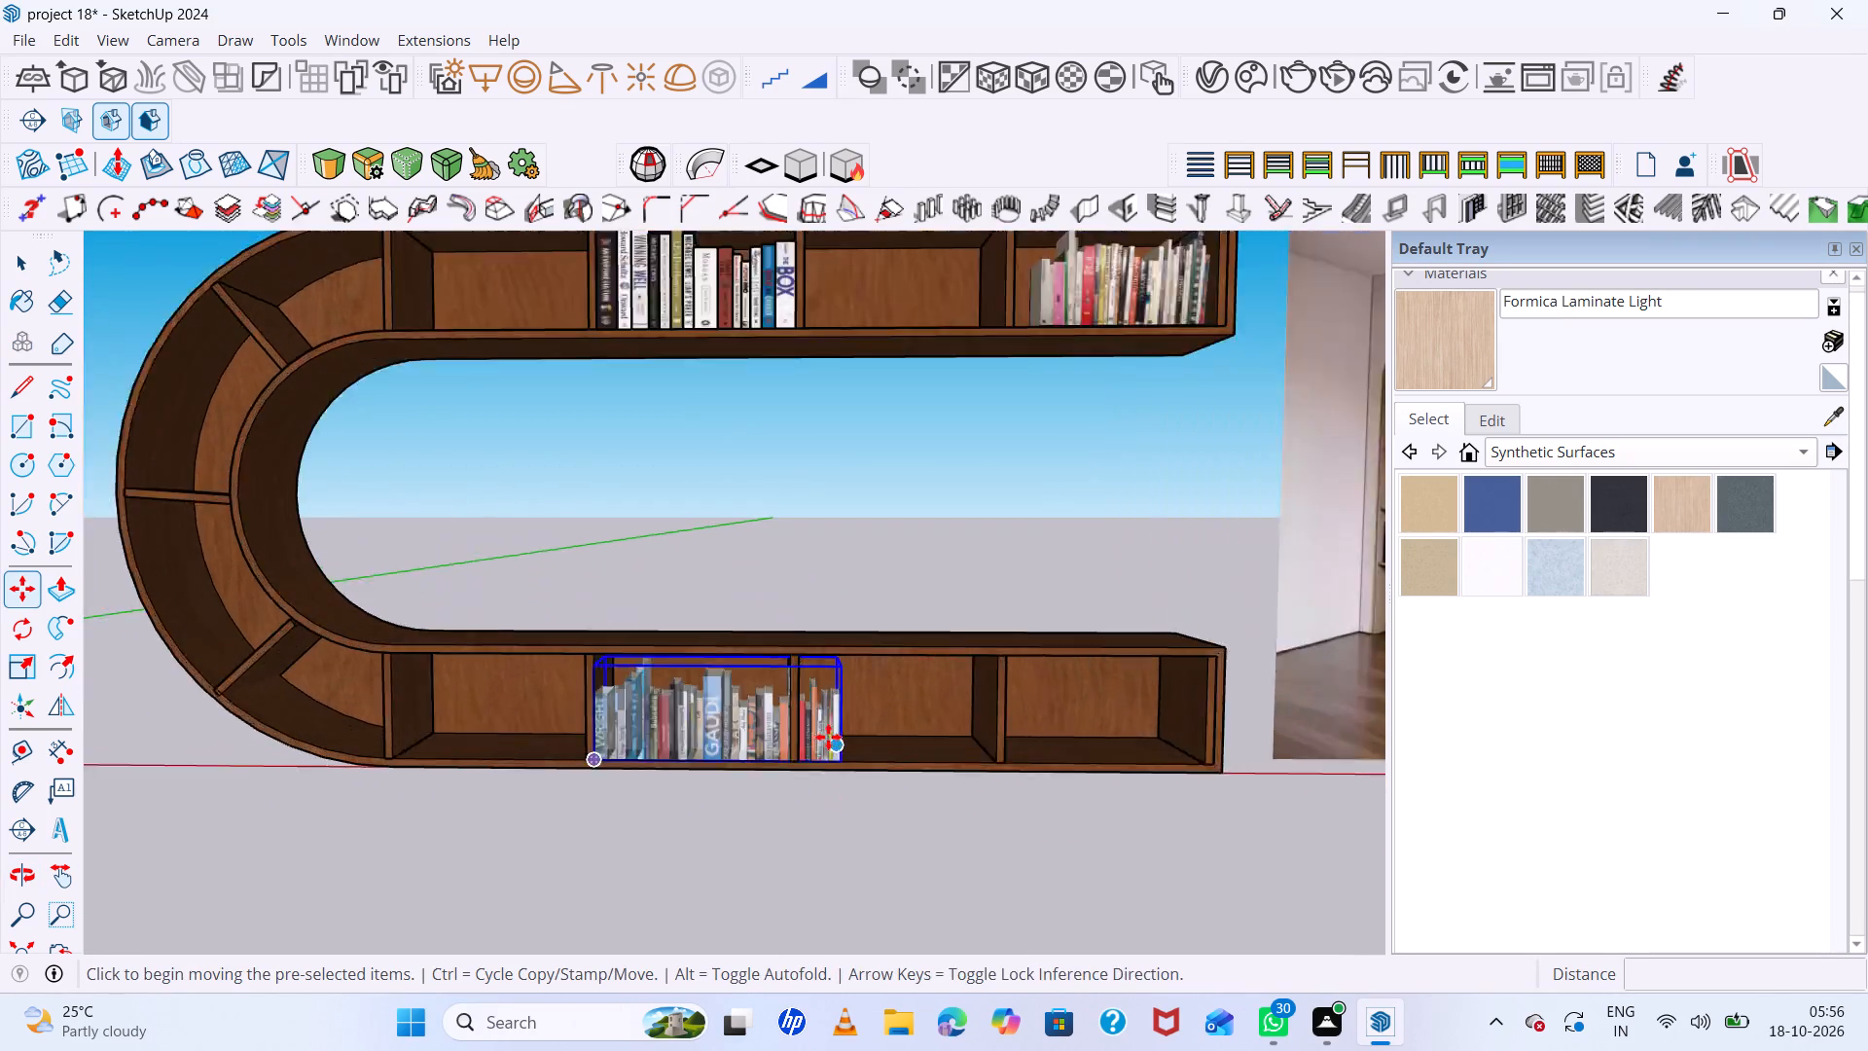
pyautogui.scroll(10, 828, 737)
pyautogui.press('s')
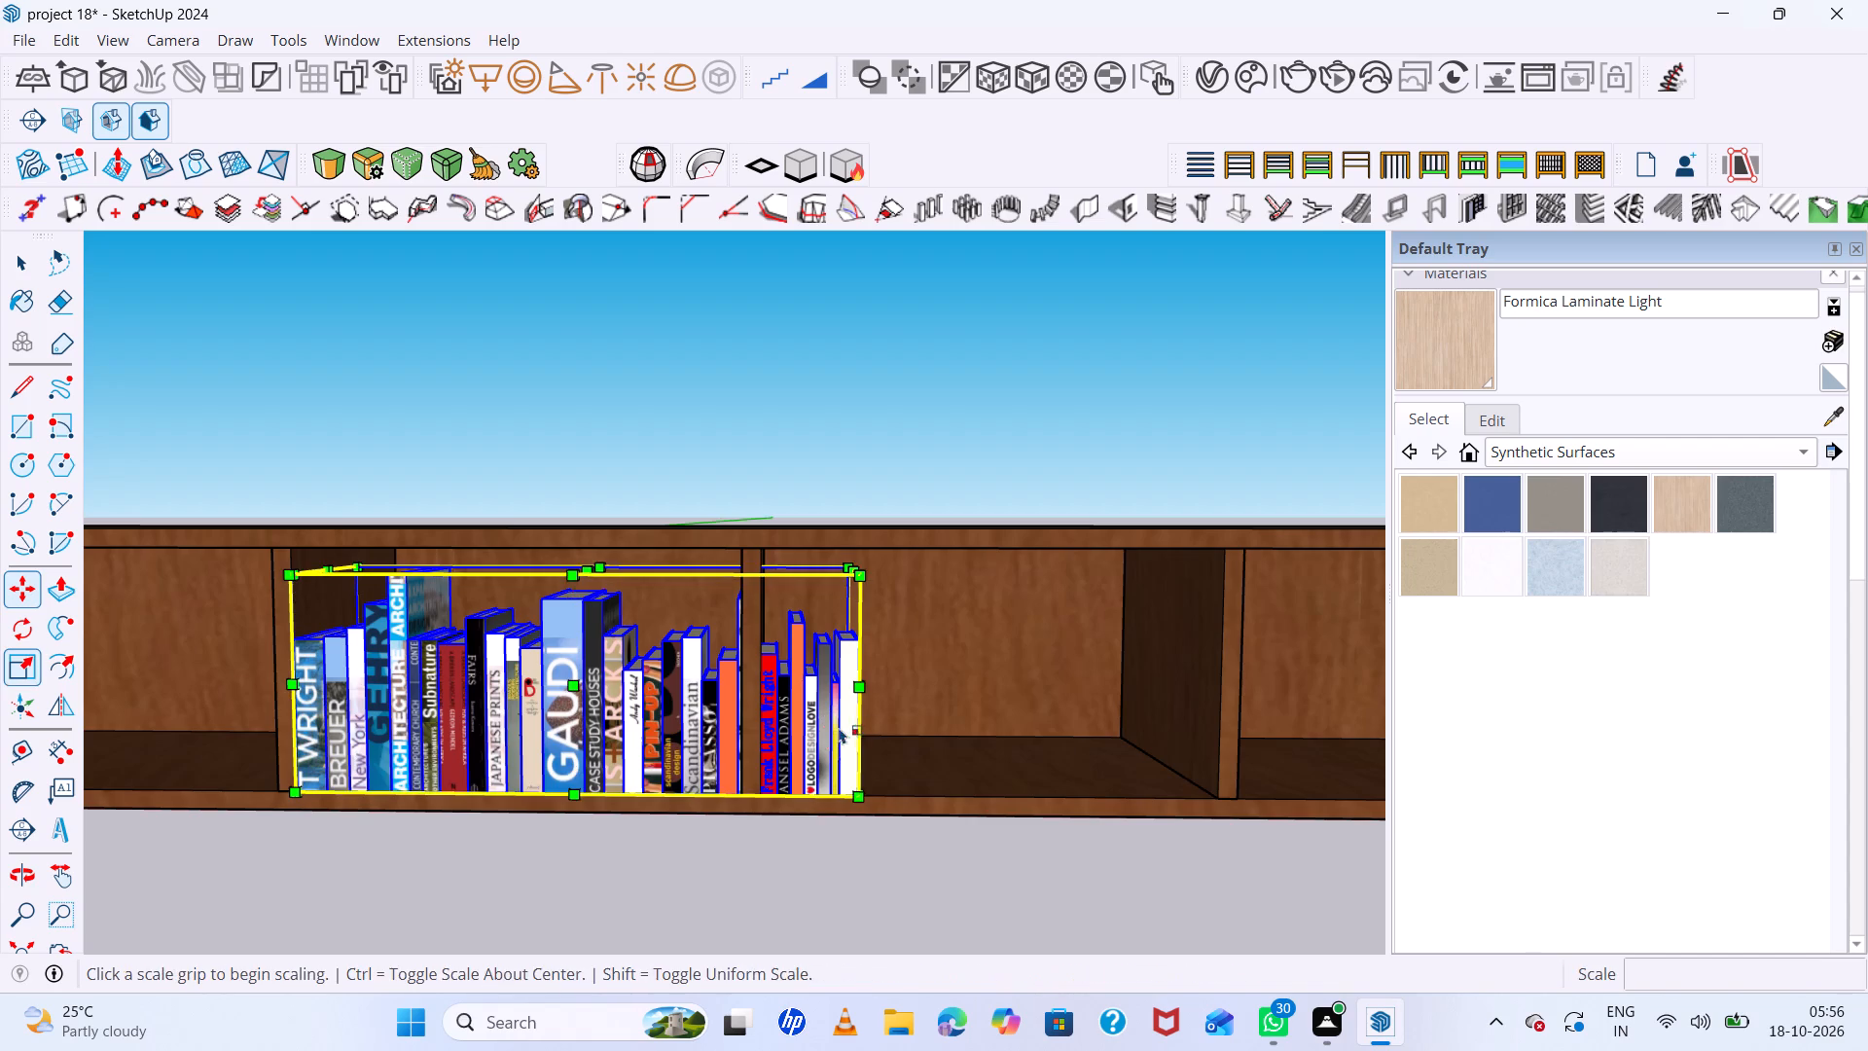
pyautogui.scroll(2, 880, 704)
pyautogui.moveTo(872, 702); pyautogui.dragTo(790, 721, button='middle')
pyautogui.click(839, 676)
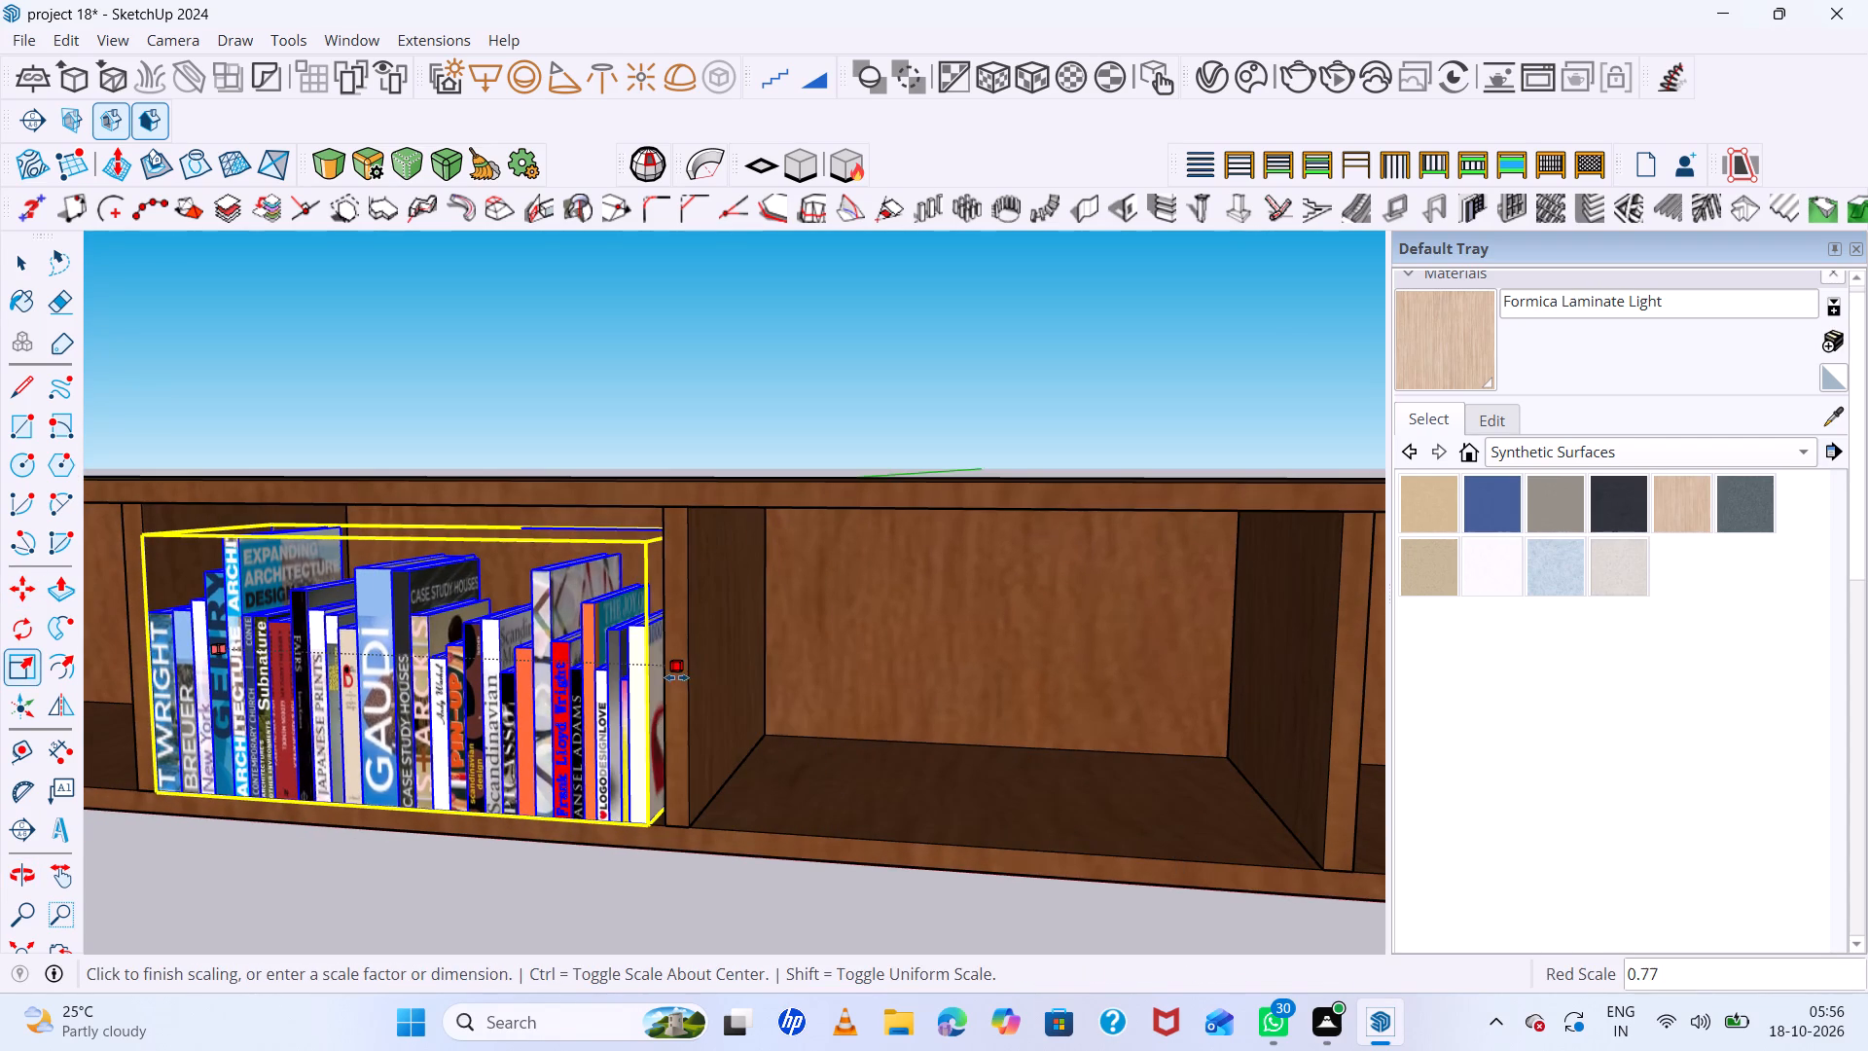
pyautogui.scroll(6, 673, 666)
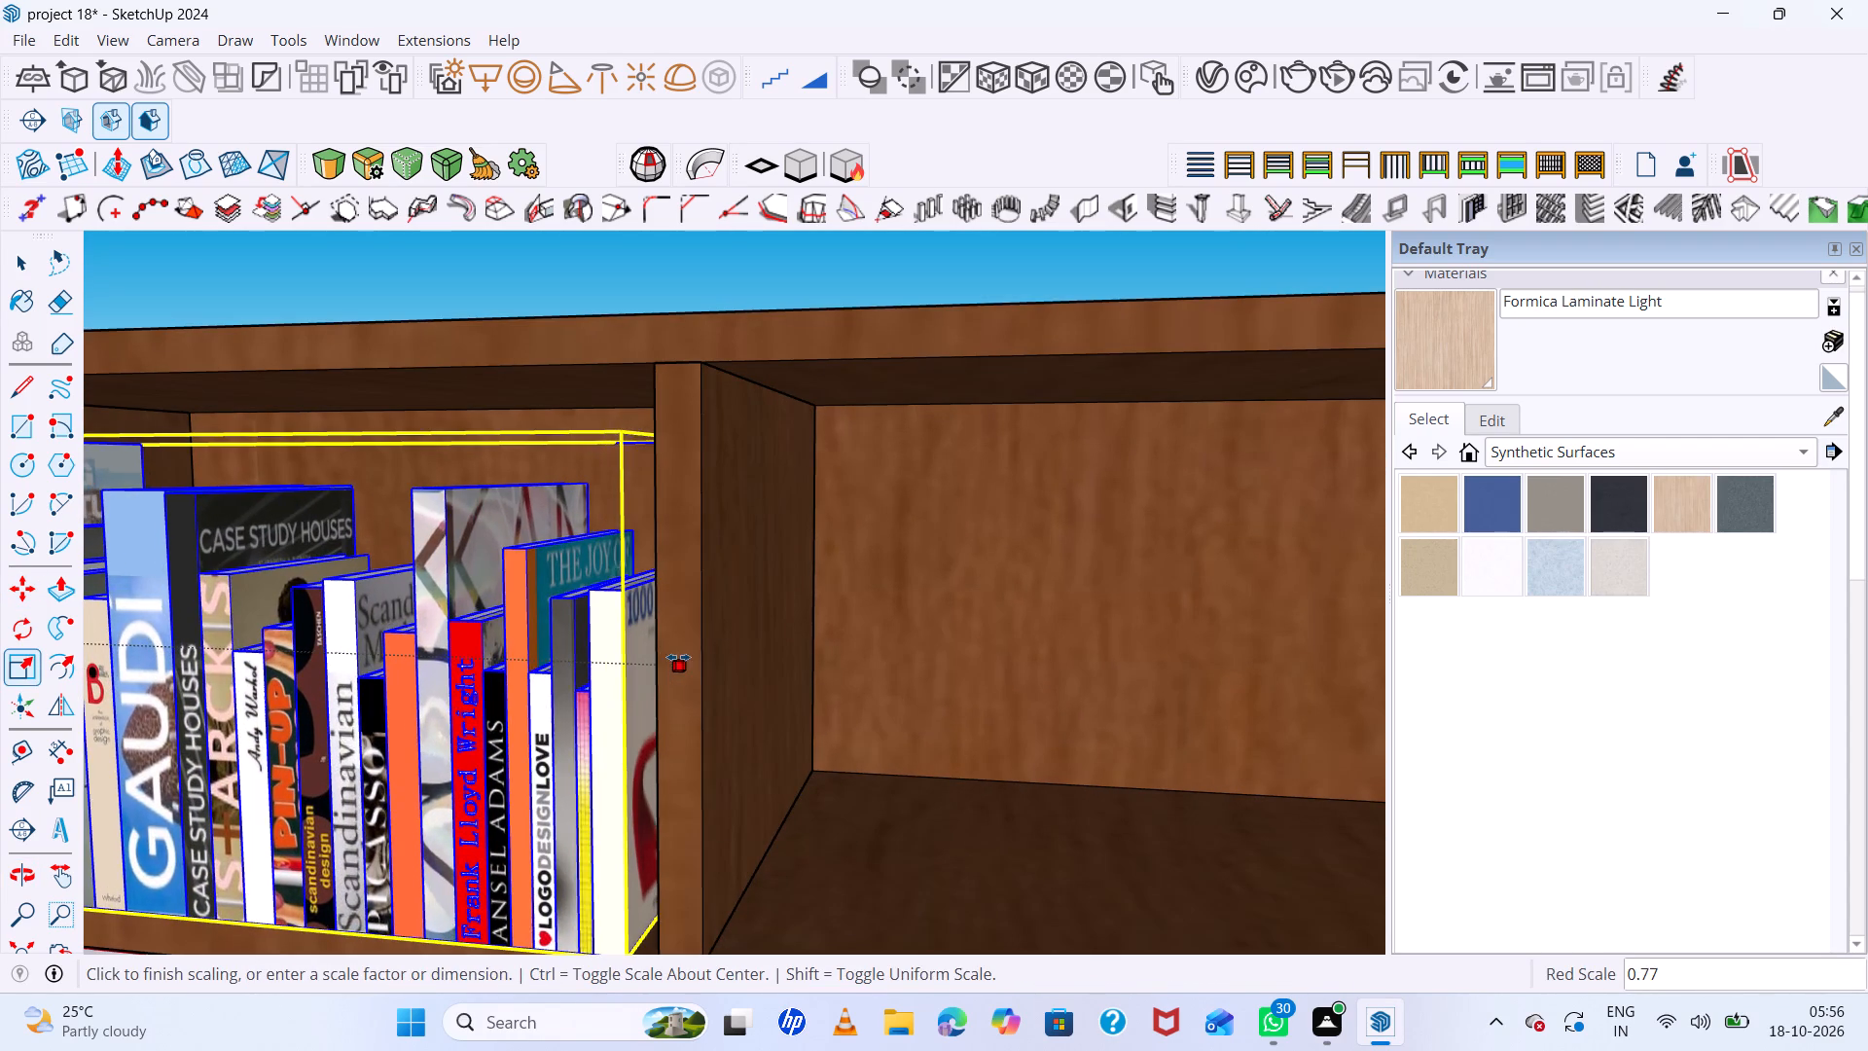
pyautogui.click(677, 662)
pyautogui.scroll(5, 619, 644)
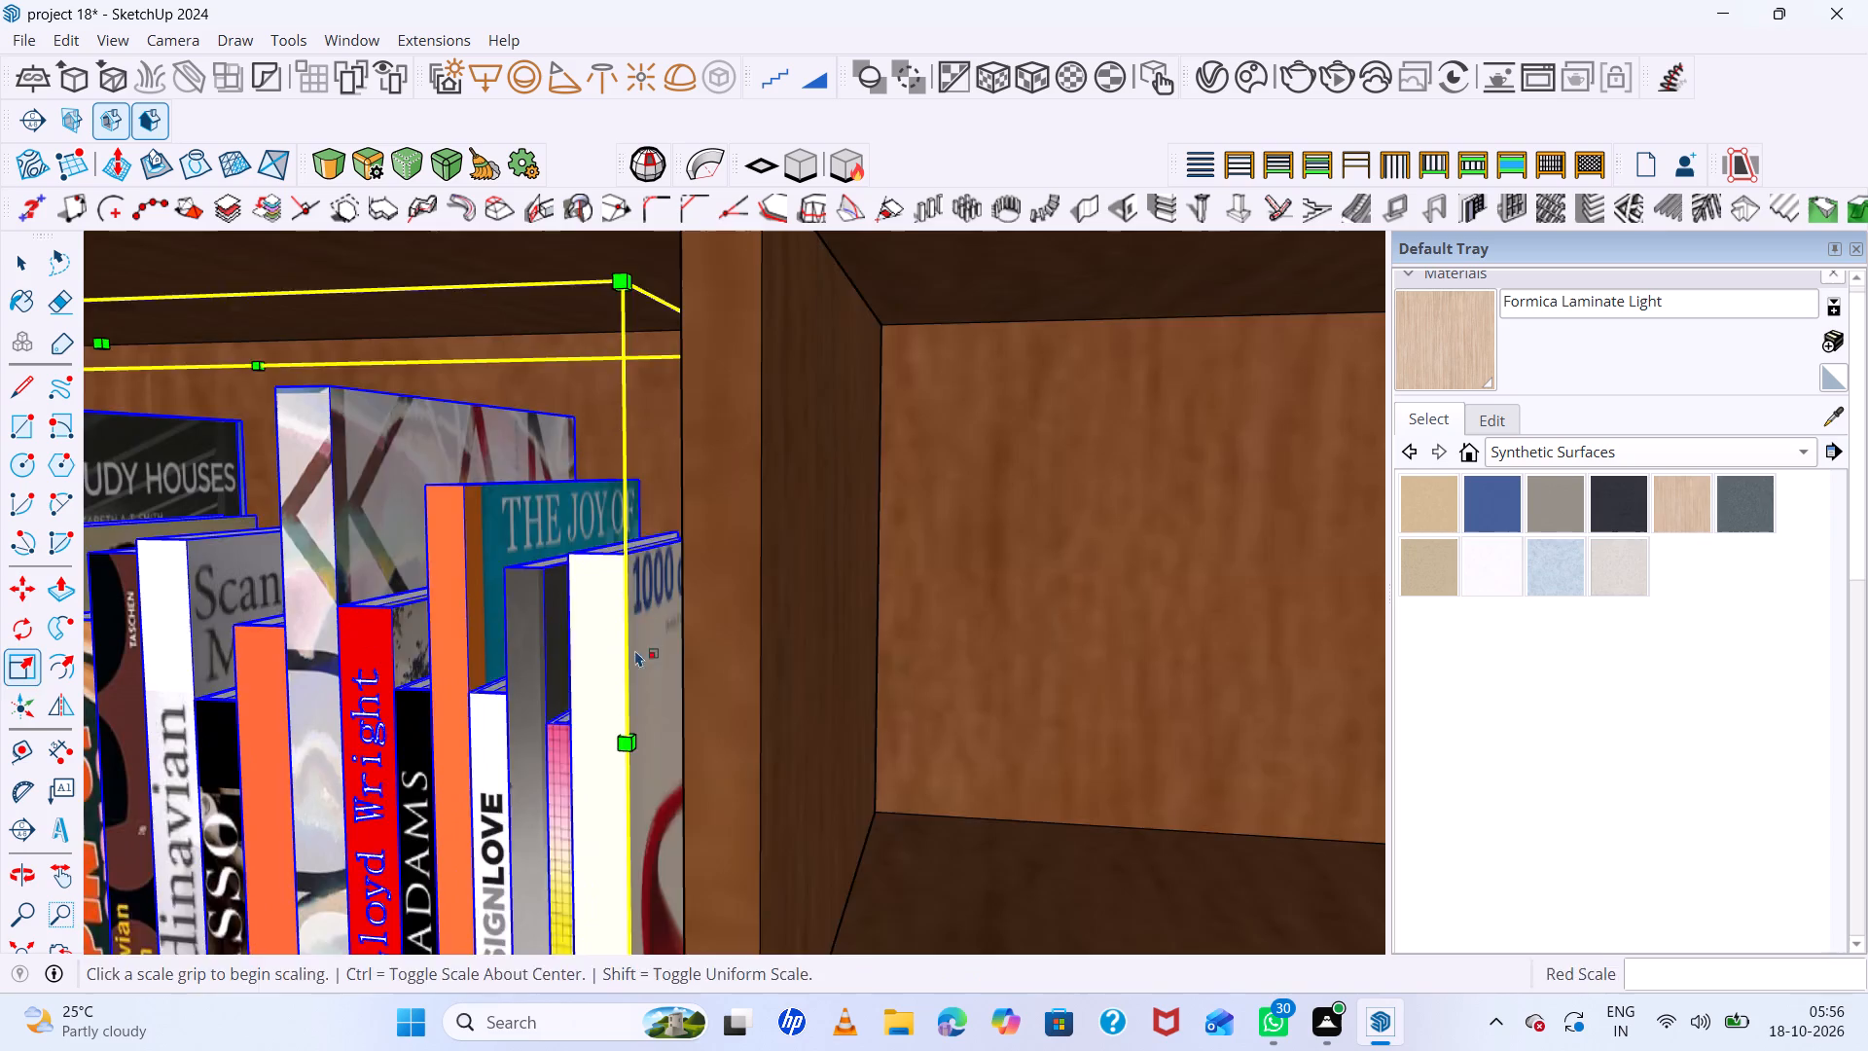
pyautogui.moveTo(644, 652); pyautogui.dragTo(770, 664, button='middle')
pyautogui.scroll(-20, 772, 633)
pyautogui.moveTo(817, 631); pyautogui.dragTo(812, 594, button='middle')
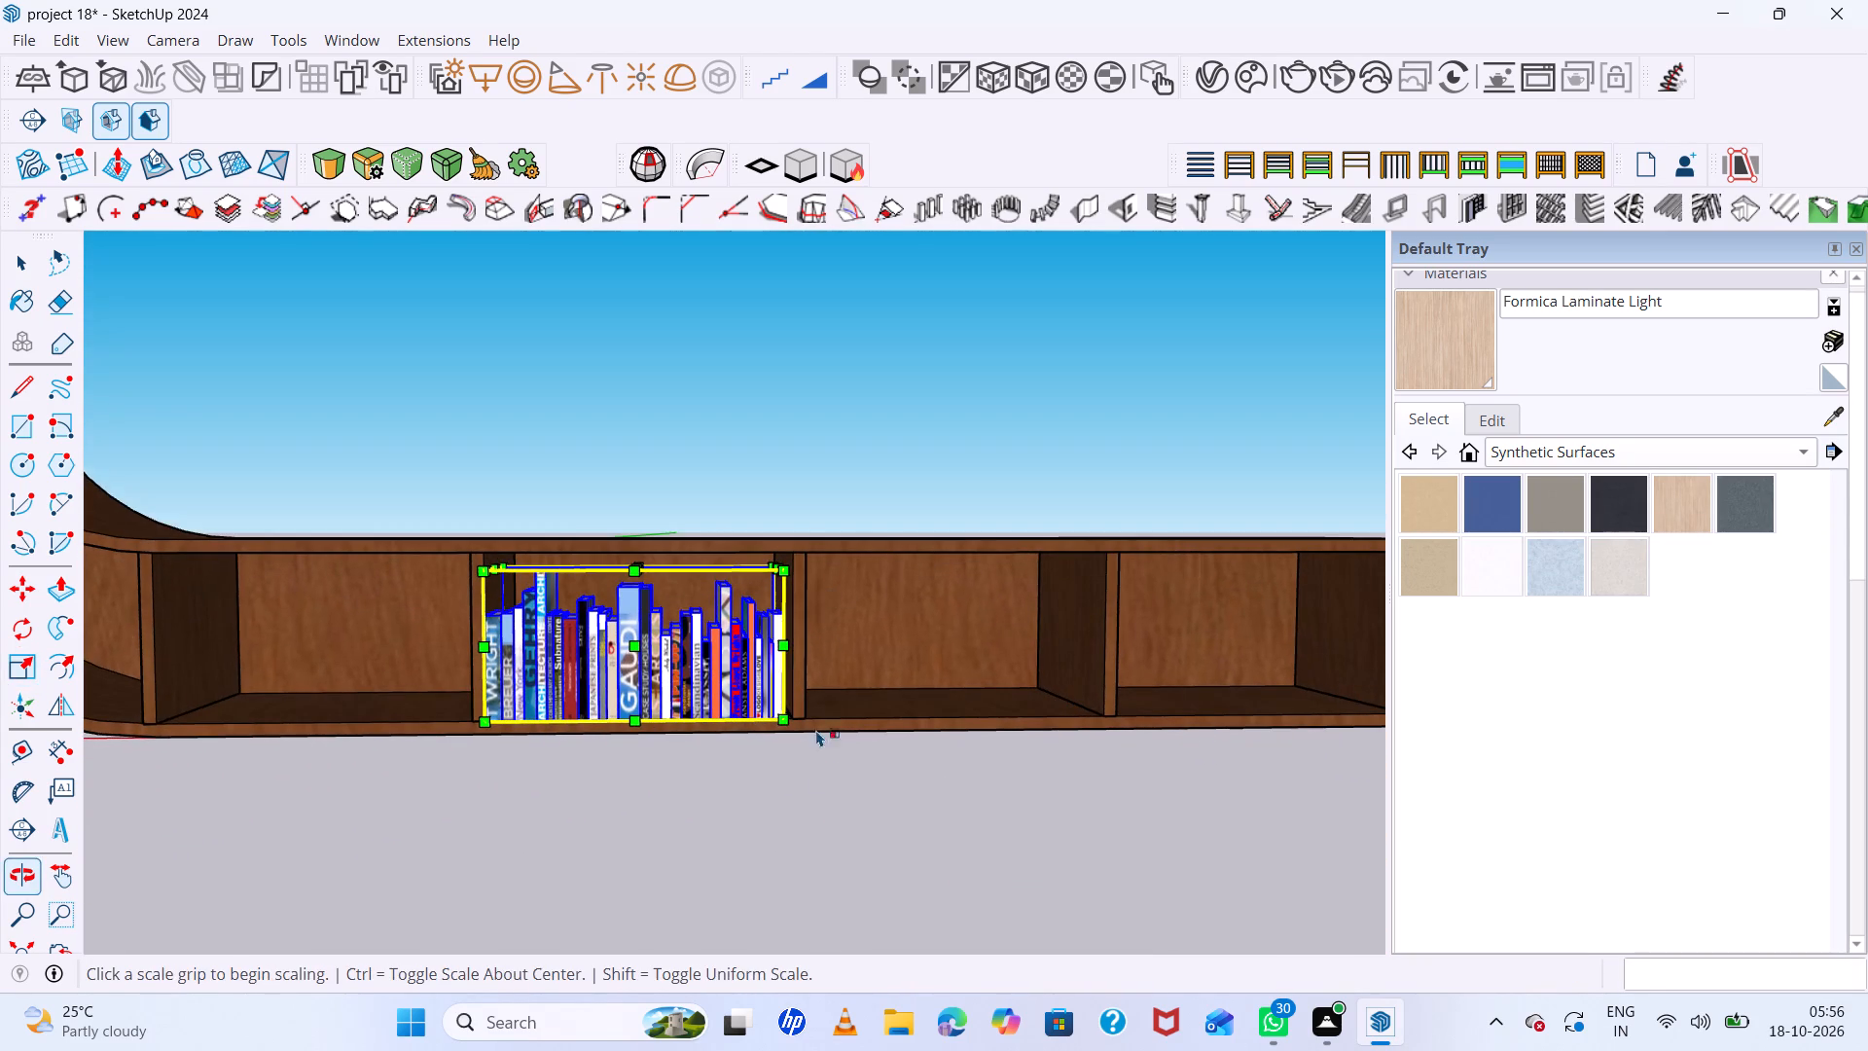
pyautogui.press('space')
pyautogui.click(822, 819)
# Examine the lower-arm books up close and the whole U-shaped shelf beside the reference photo.
pyautogui.scroll(-7, 651, 764)
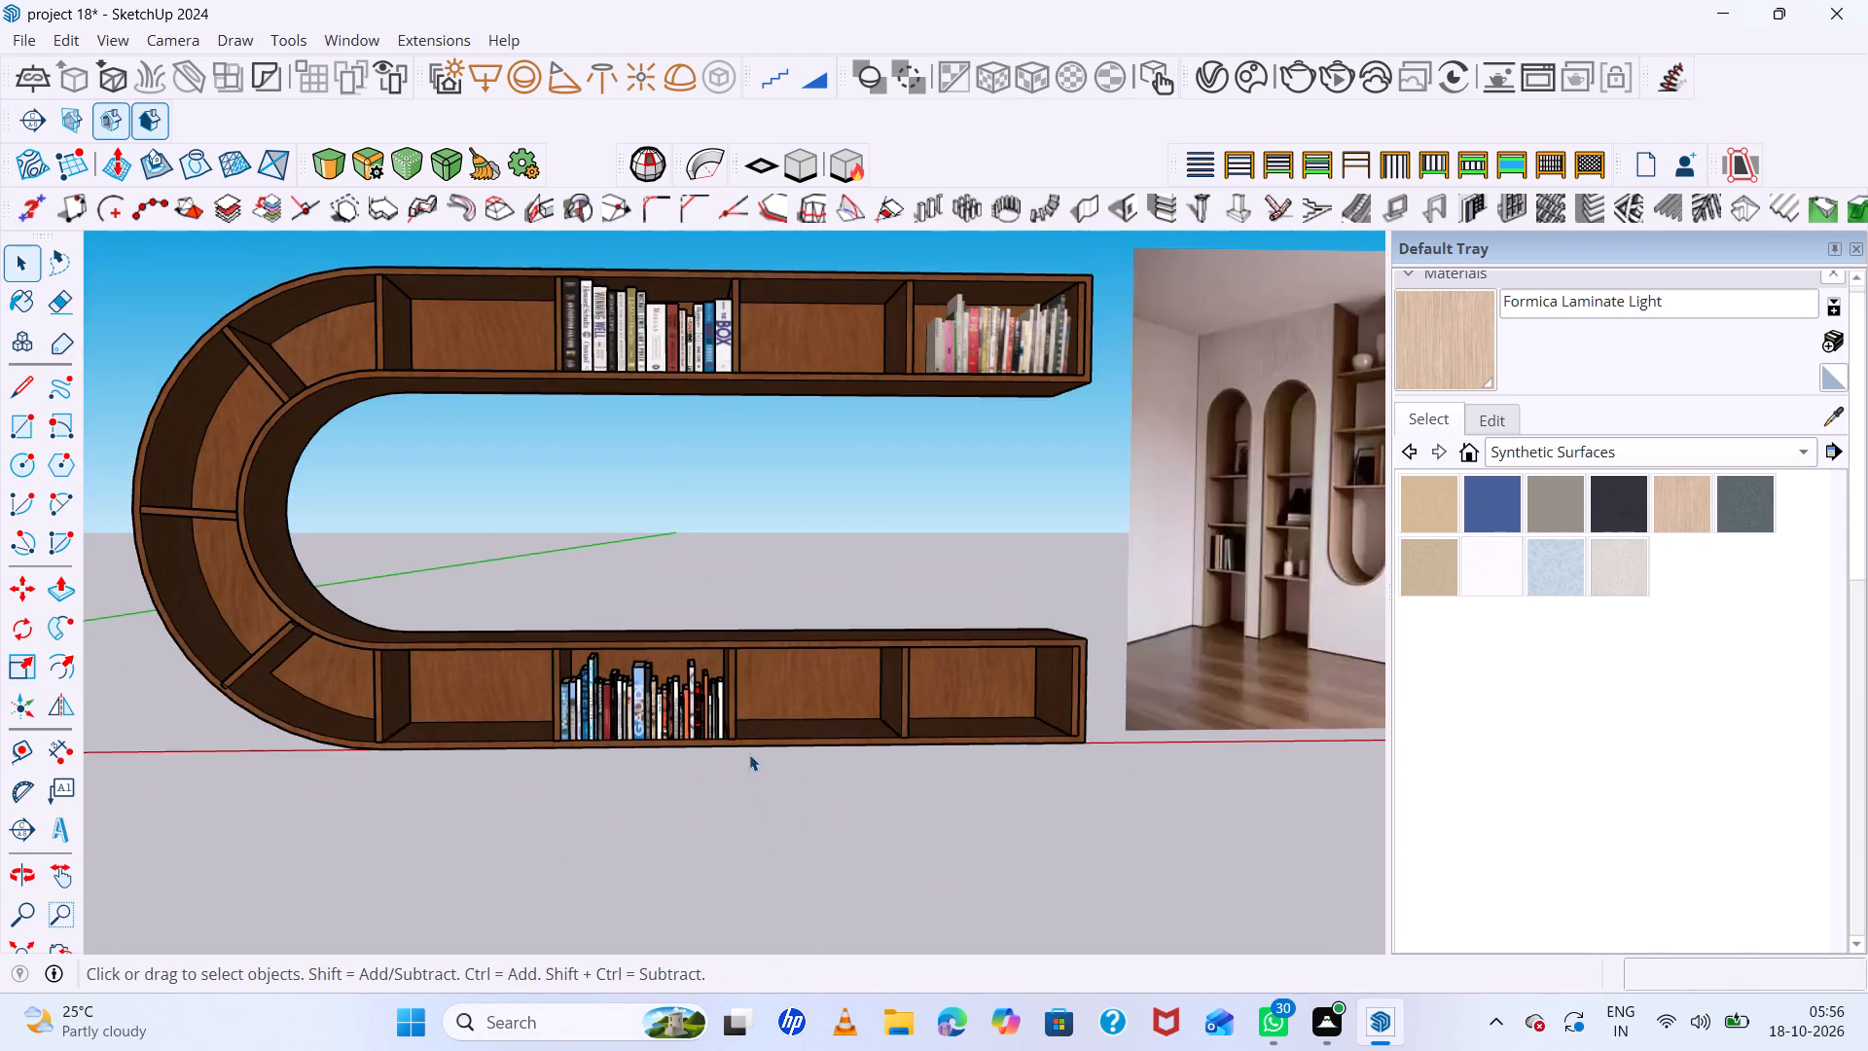
pyautogui.moveTo(749, 750); pyautogui.dragTo(757, 660, button='middle')
pyautogui.scroll(6, 729, 657)
pyautogui.scroll(-7, 737, 667)
pyautogui.moveTo(846, 709); pyautogui.dragTo(779, 807, button='middle')
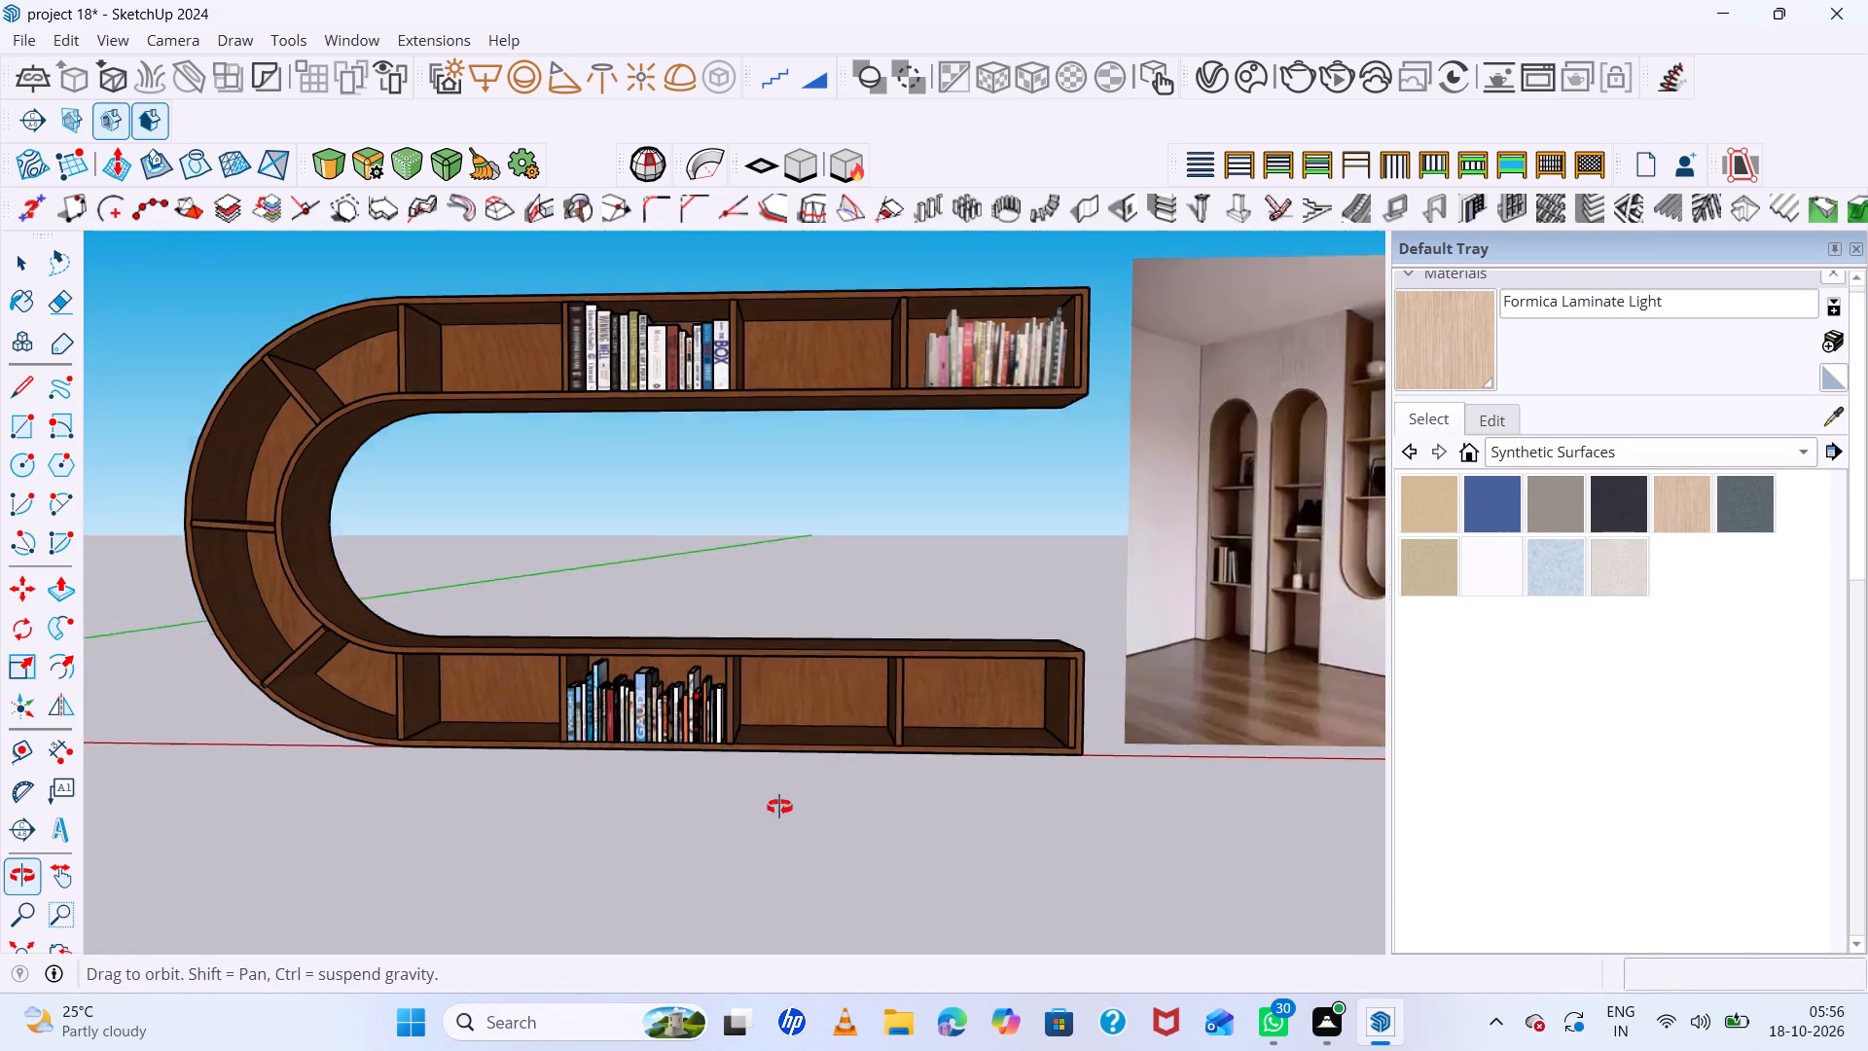
pyautogui.moveTo(779, 807); pyautogui.dragTo(768, 847, button='middle')
pyautogui.scroll(6, 765, 758)
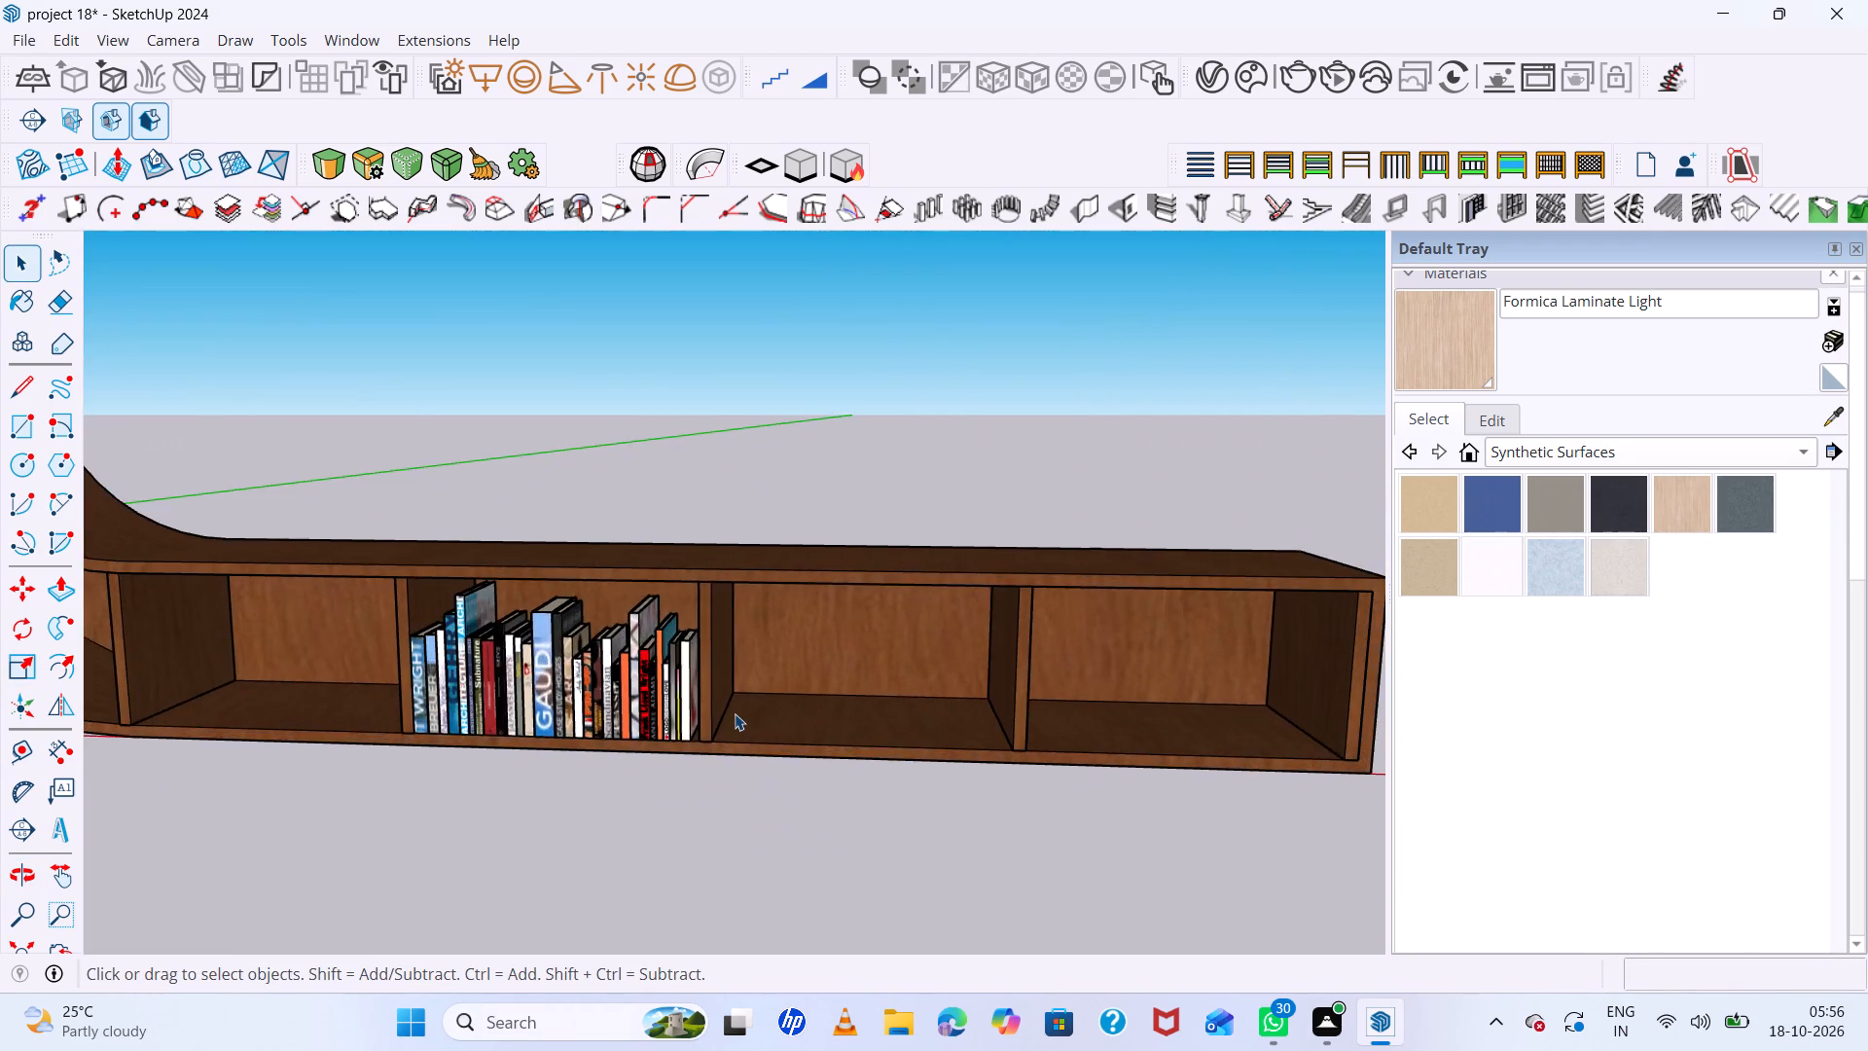
pyautogui.scroll(-7, 735, 713)
pyautogui.scroll(6, 753, 709)
pyautogui.moveTo(608, 715); pyautogui.dragTo(795, 680, button='middle')
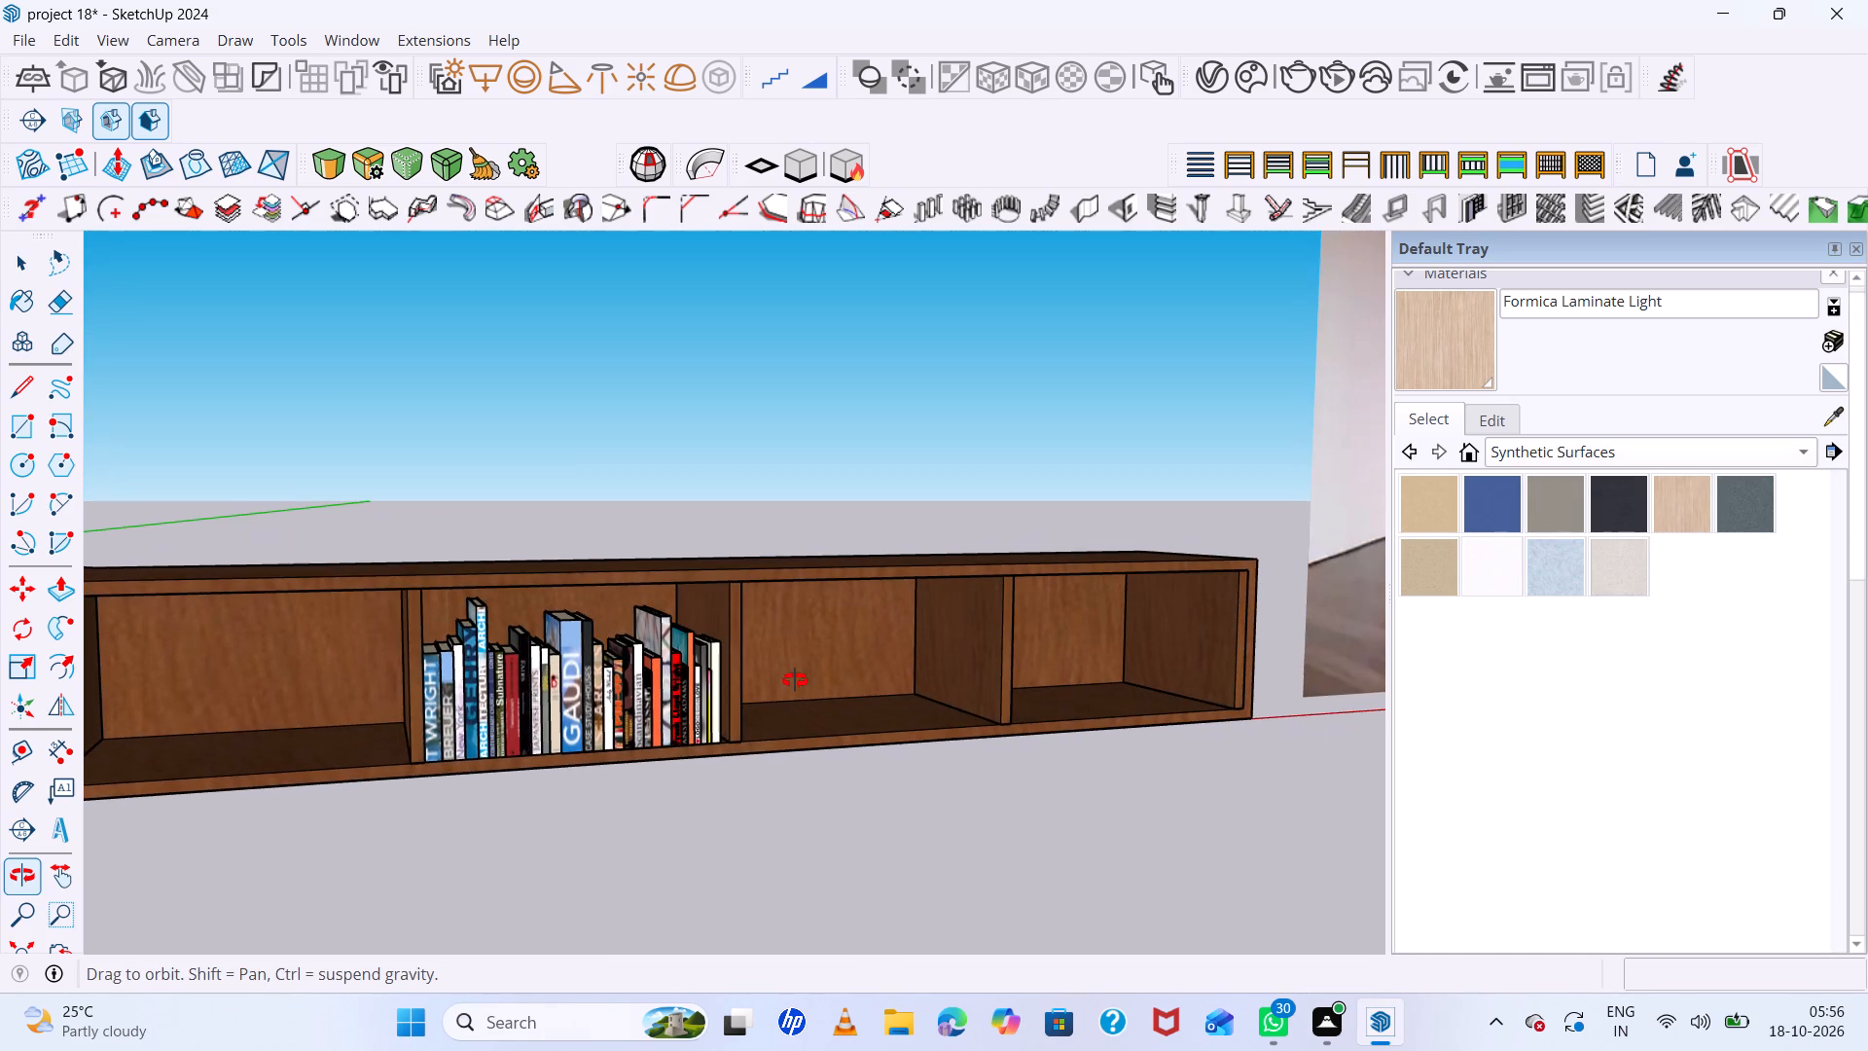
pyautogui.moveTo(795, 680); pyautogui.dragTo(795, 681, button='middle')
pyautogui.scroll(-11, 645, 740)
pyautogui.moveTo(693, 722); pyautogui.dragTo(573, 688, button='middle')
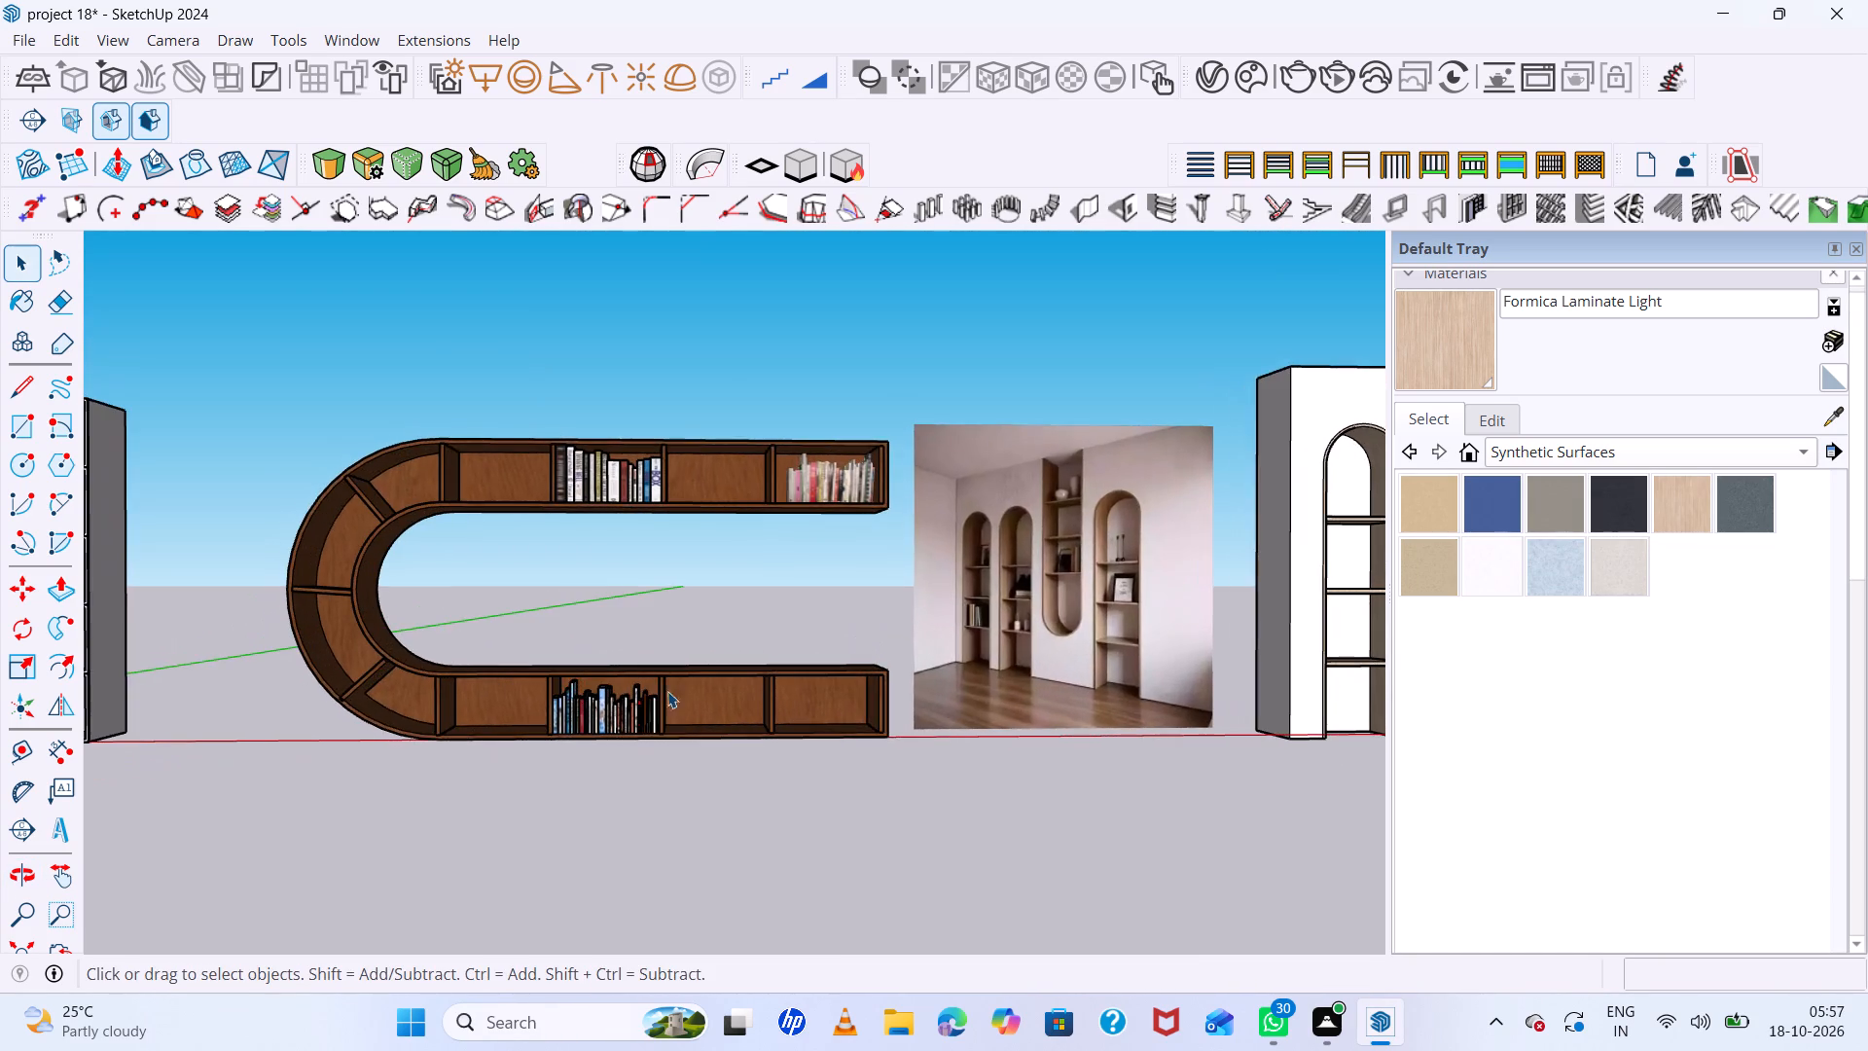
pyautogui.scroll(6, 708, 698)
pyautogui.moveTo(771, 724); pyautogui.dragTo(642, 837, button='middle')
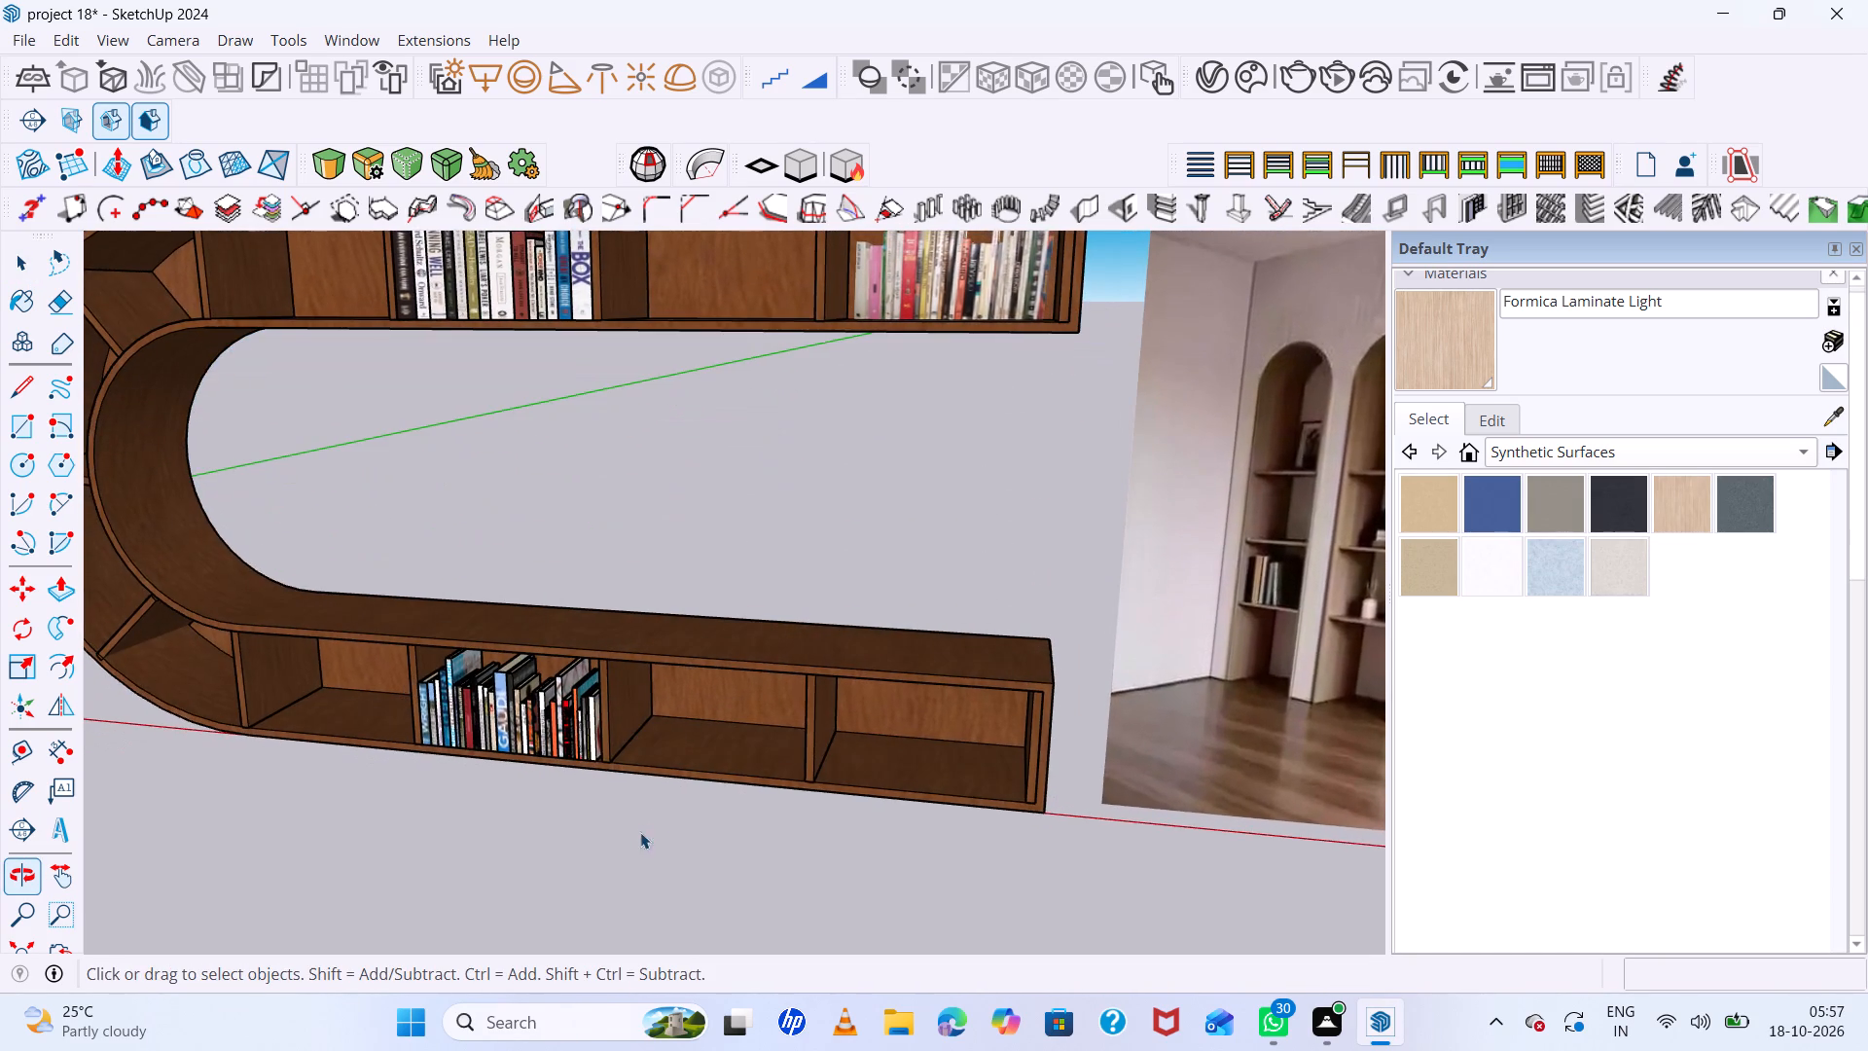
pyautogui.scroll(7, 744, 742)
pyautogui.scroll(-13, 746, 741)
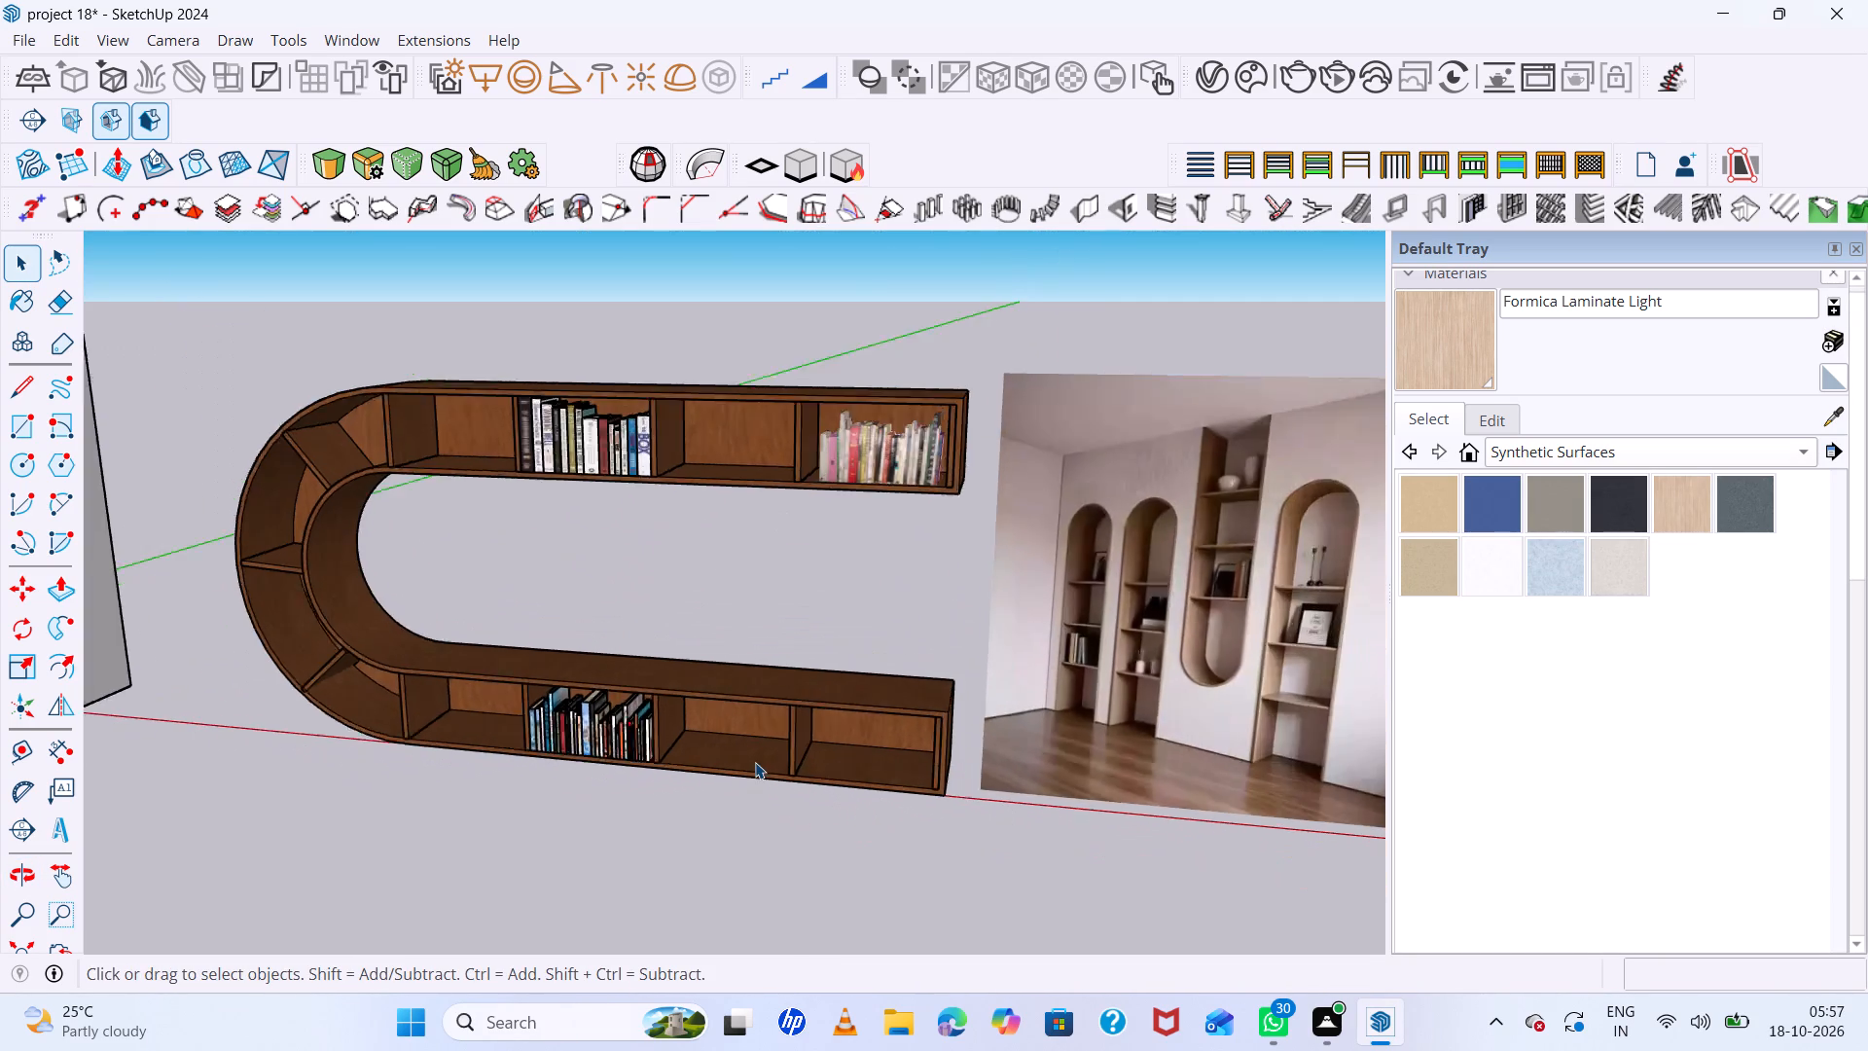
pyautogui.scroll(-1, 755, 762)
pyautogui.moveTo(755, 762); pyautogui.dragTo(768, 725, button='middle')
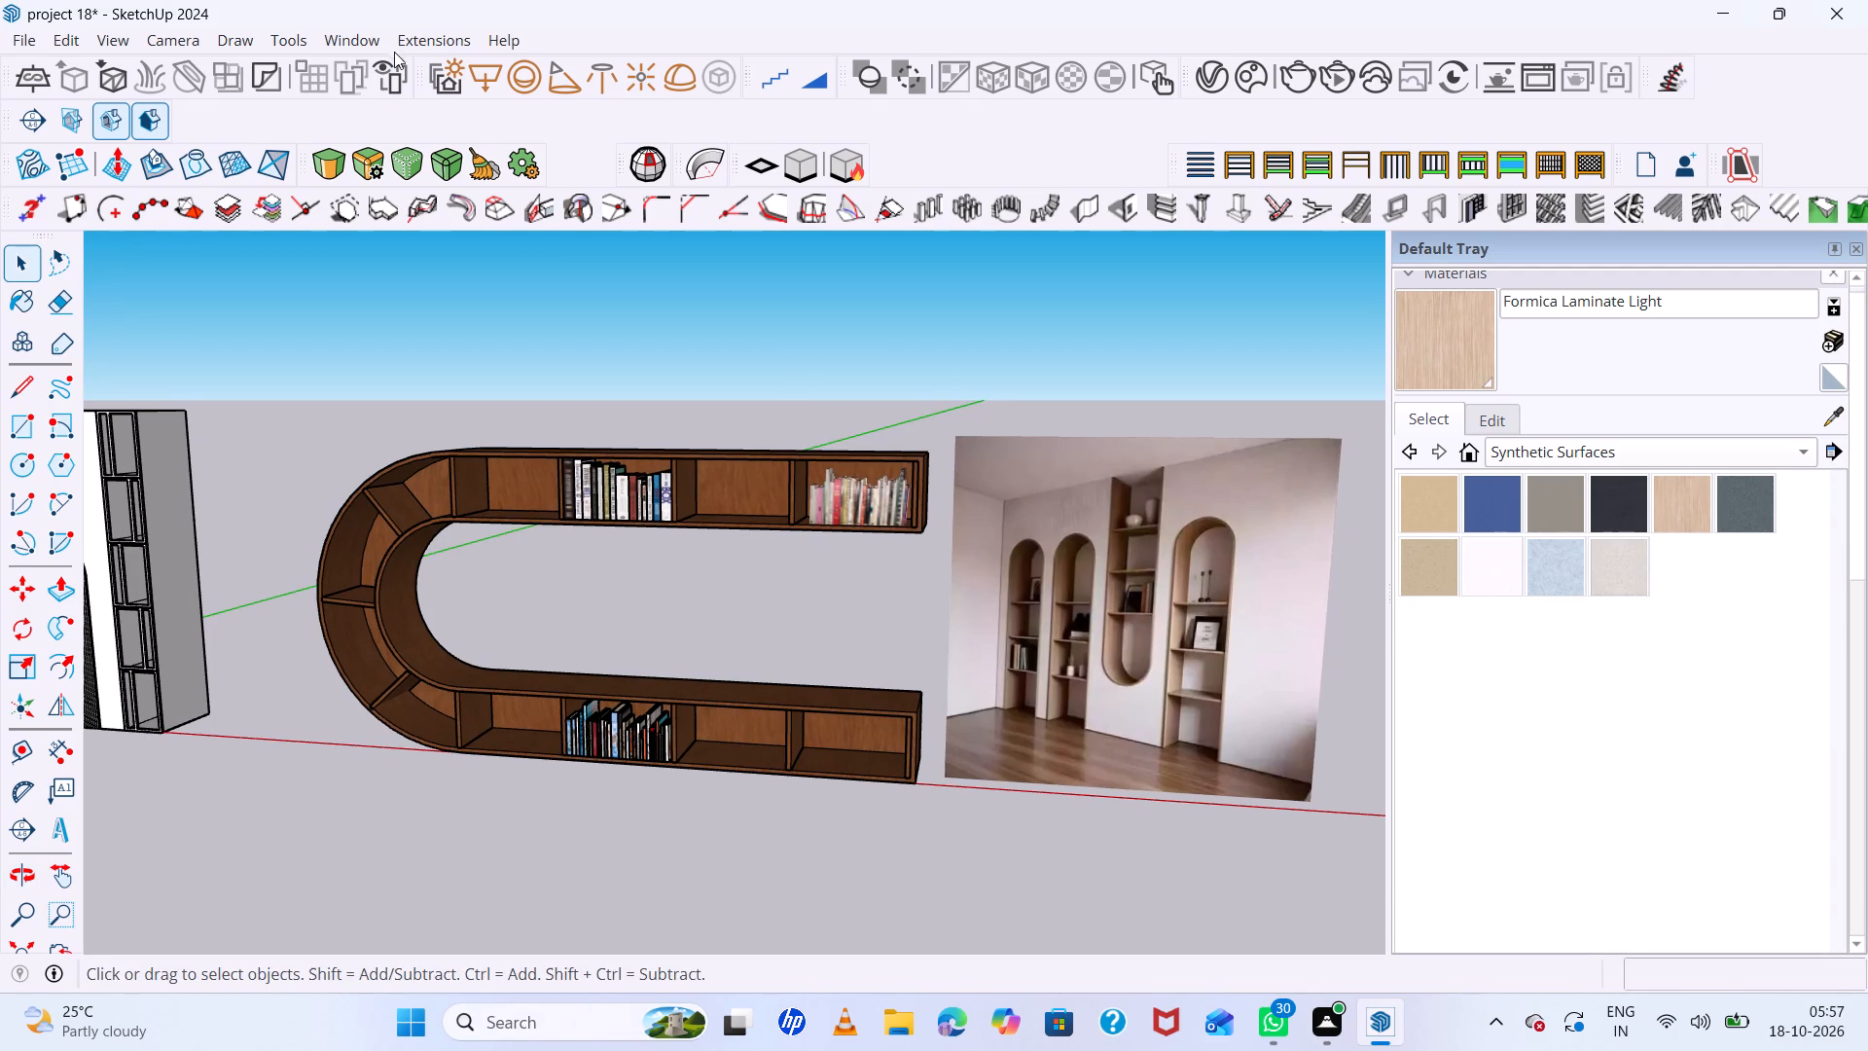
# Open 3D Warehouse and search its models for books.
pyautogui.click(332, 18)
pyautogui.click(352, 33)
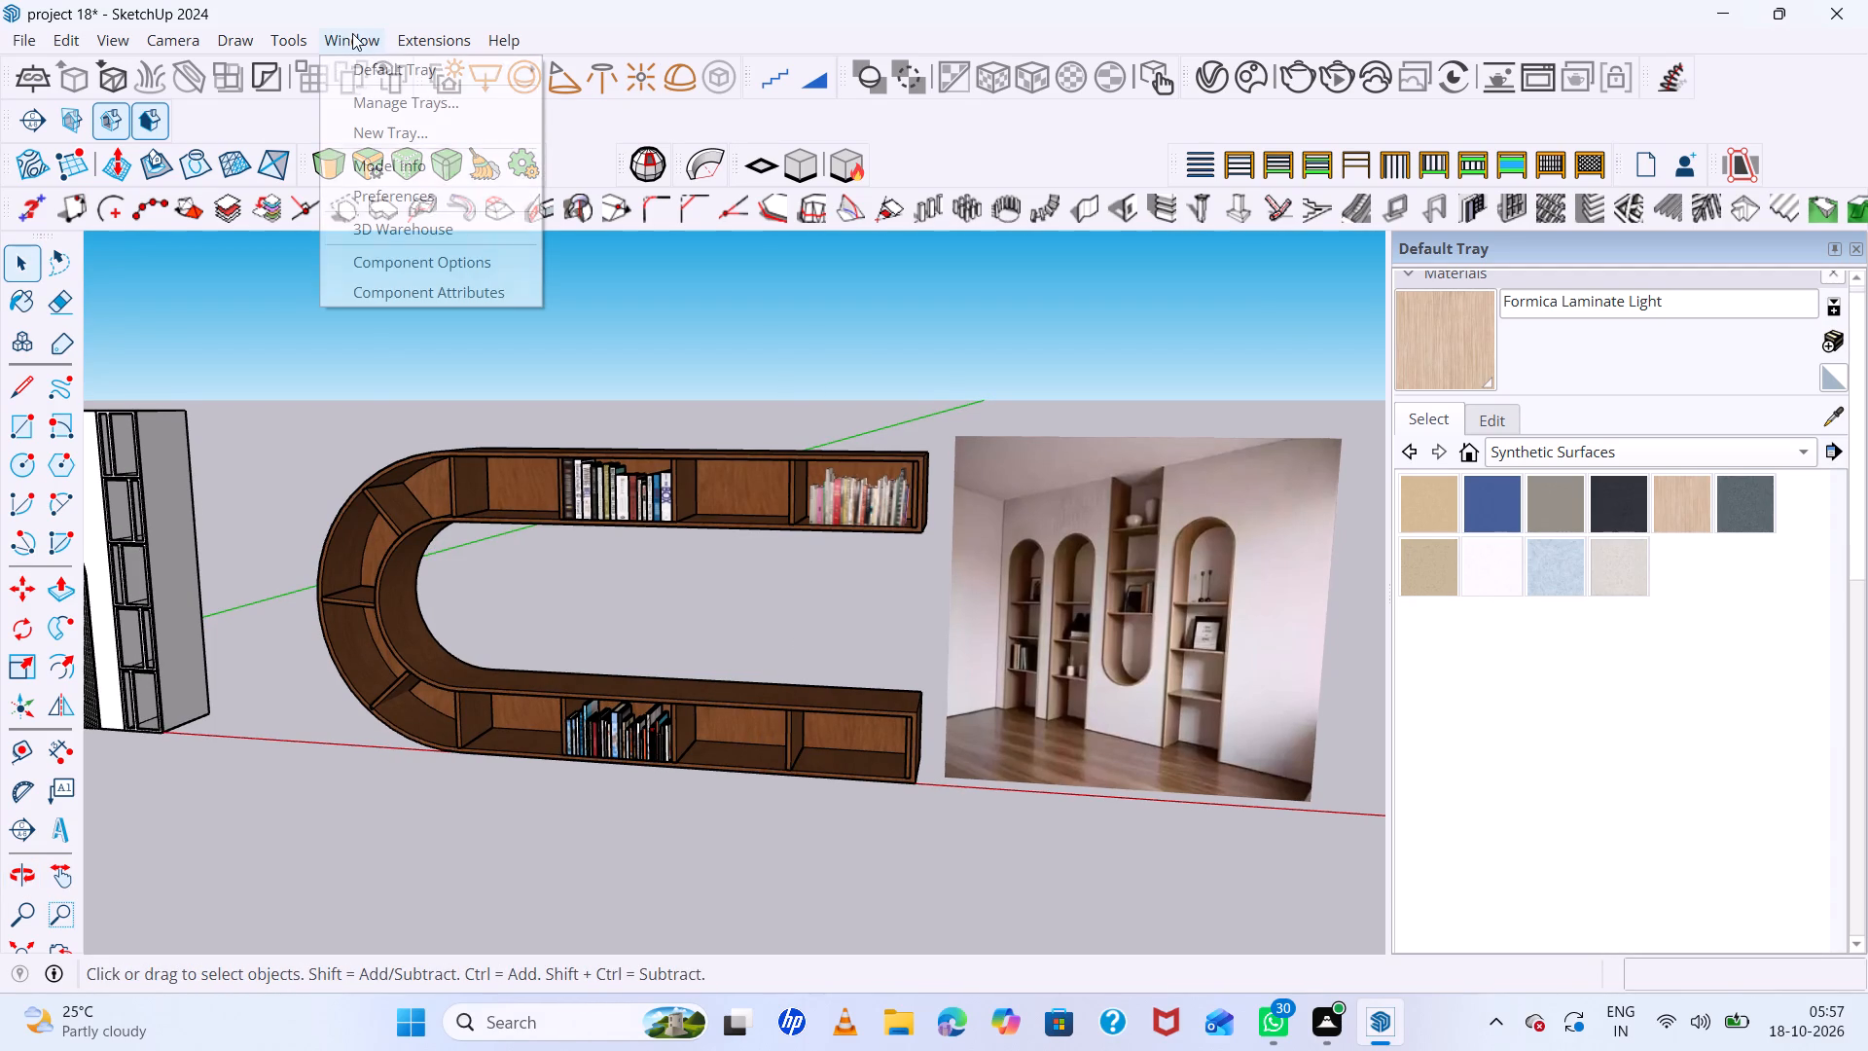
pyautogui.doubleClick(446, 228)
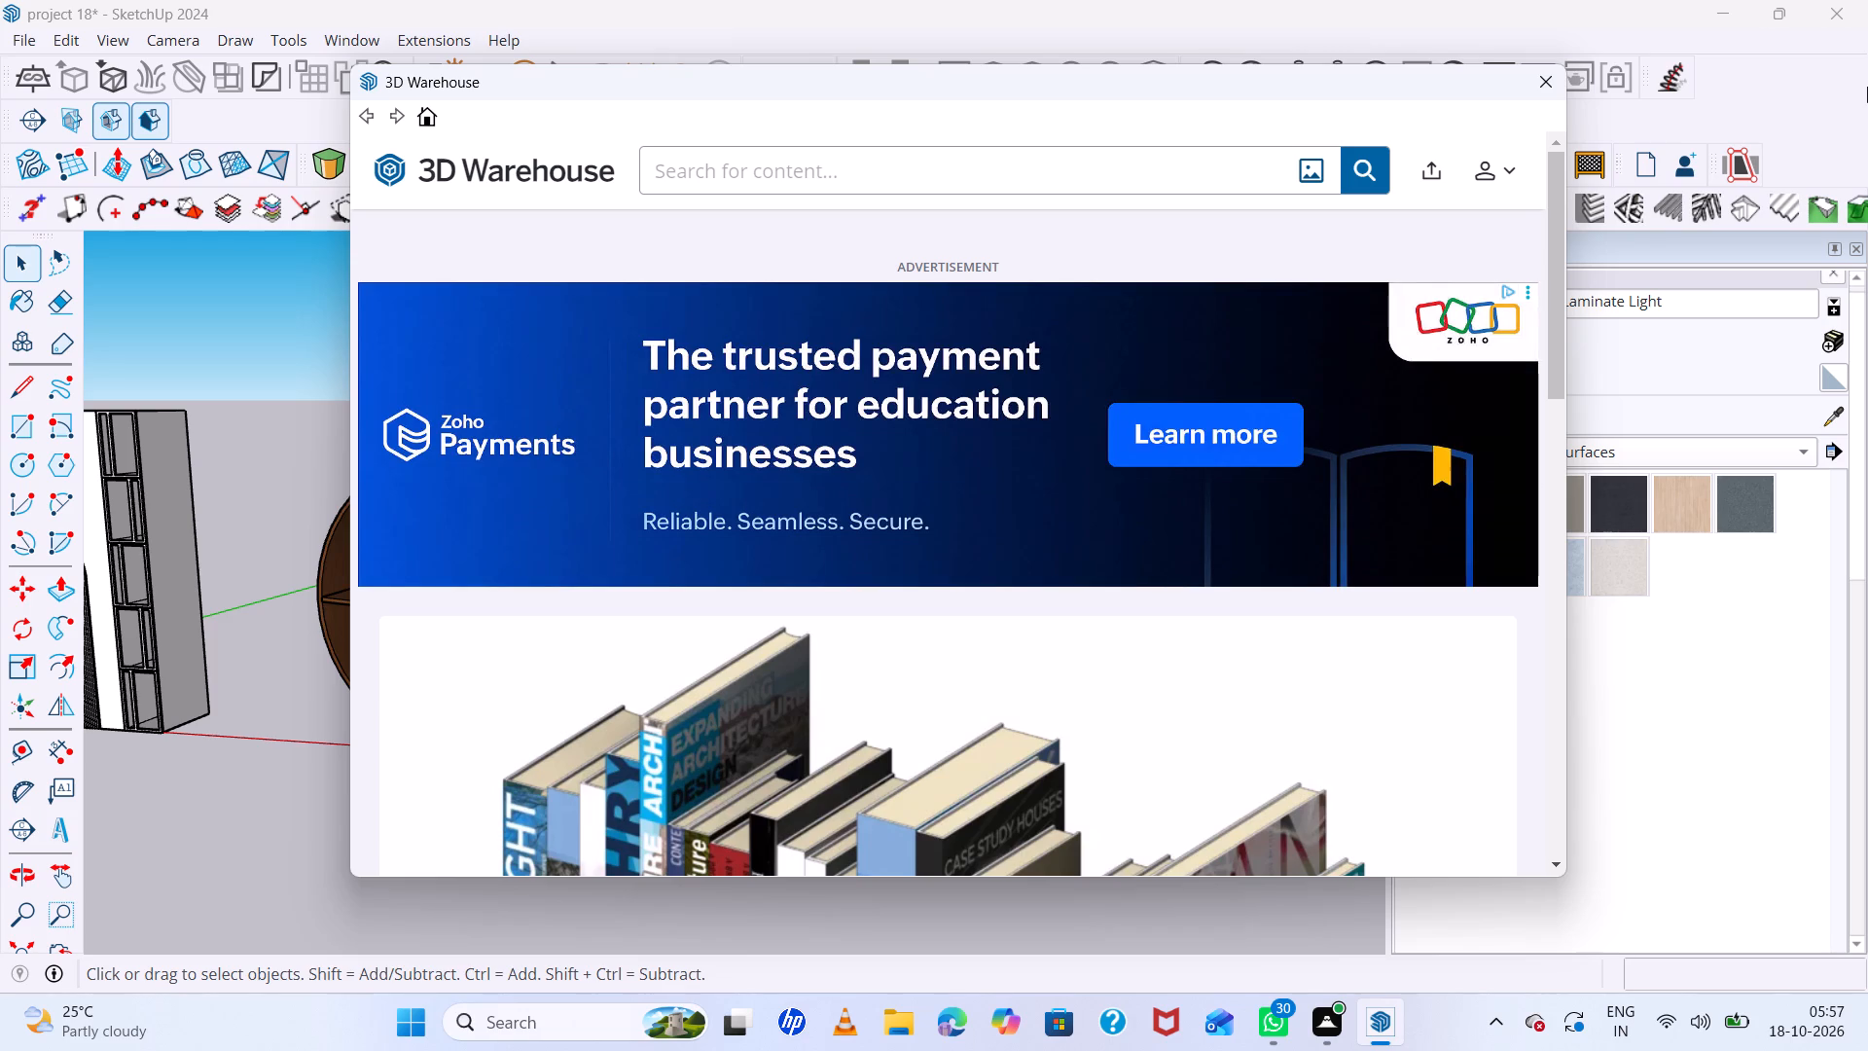
pyautogui.click(887, 172)
pyautogui.write('books')
pyautogui.press('Return')
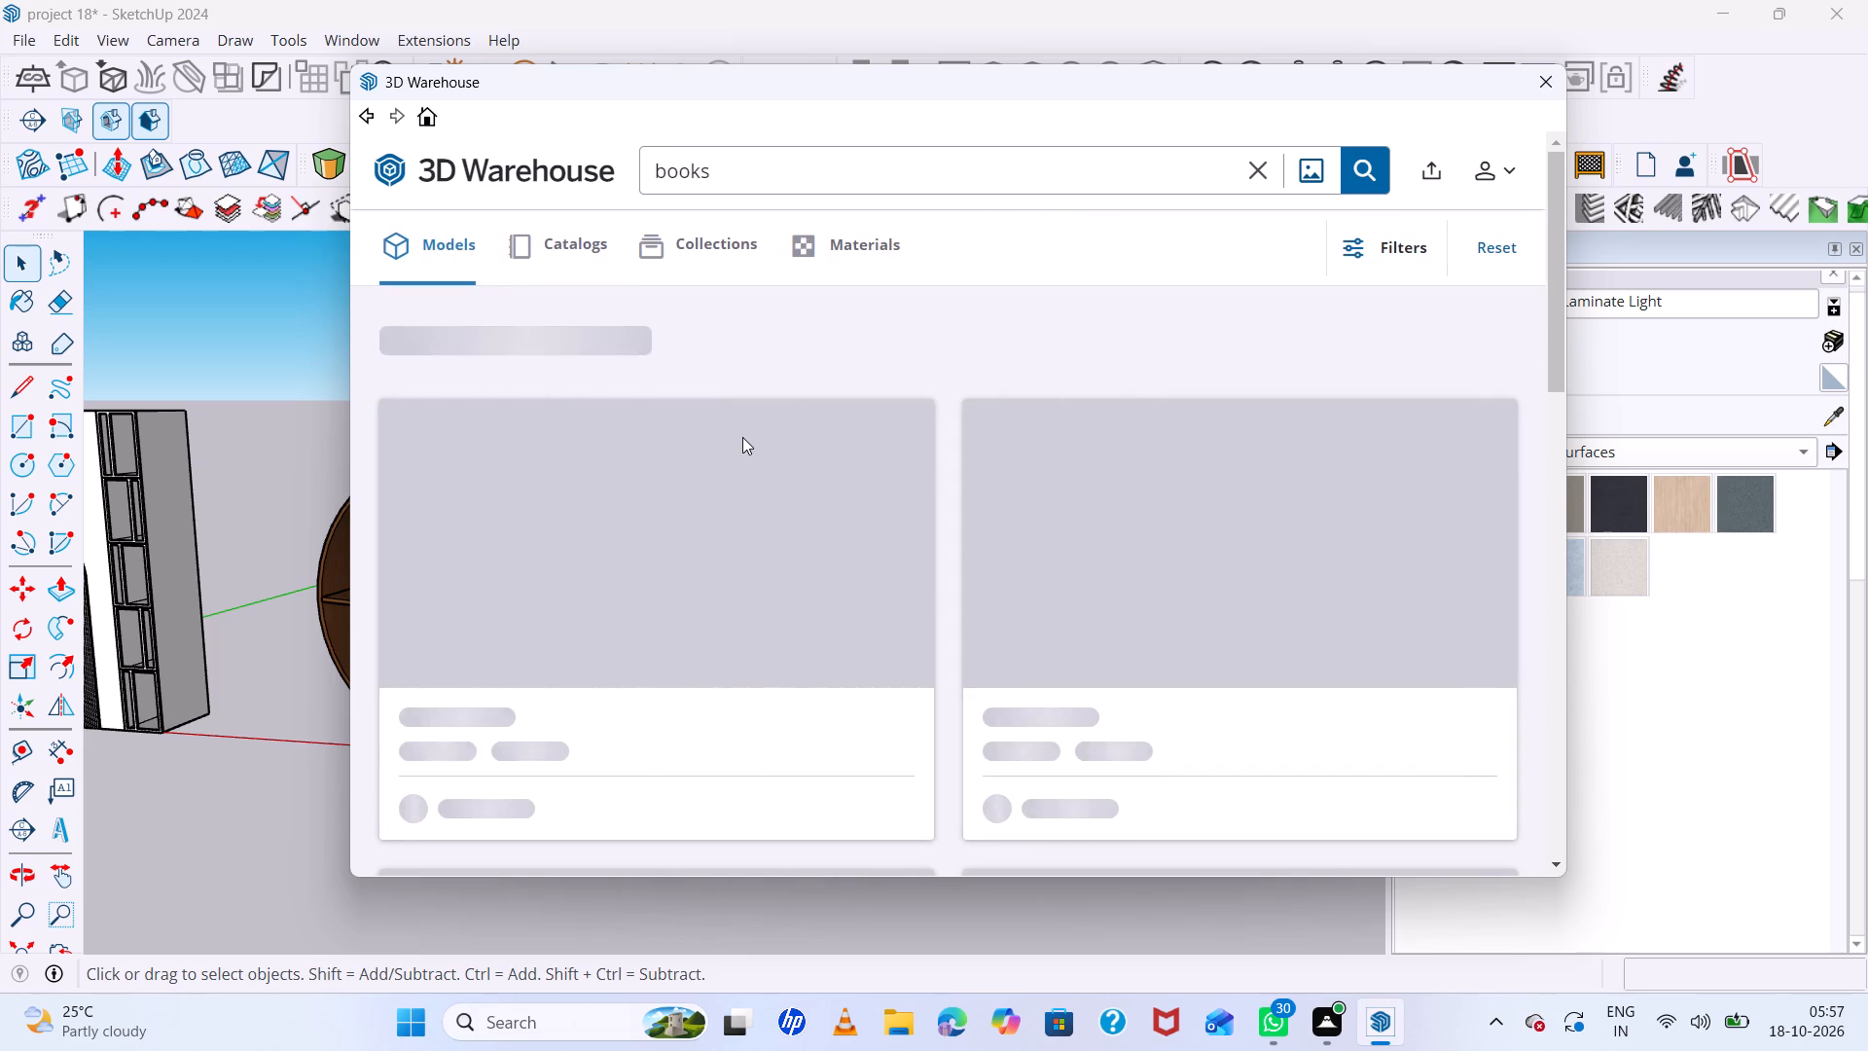
# Browse the book results and load SketchUp School's Books model, with upright rows and flat stacks, directly into the project.
pyautogui.scroll(-8, 742, 437)
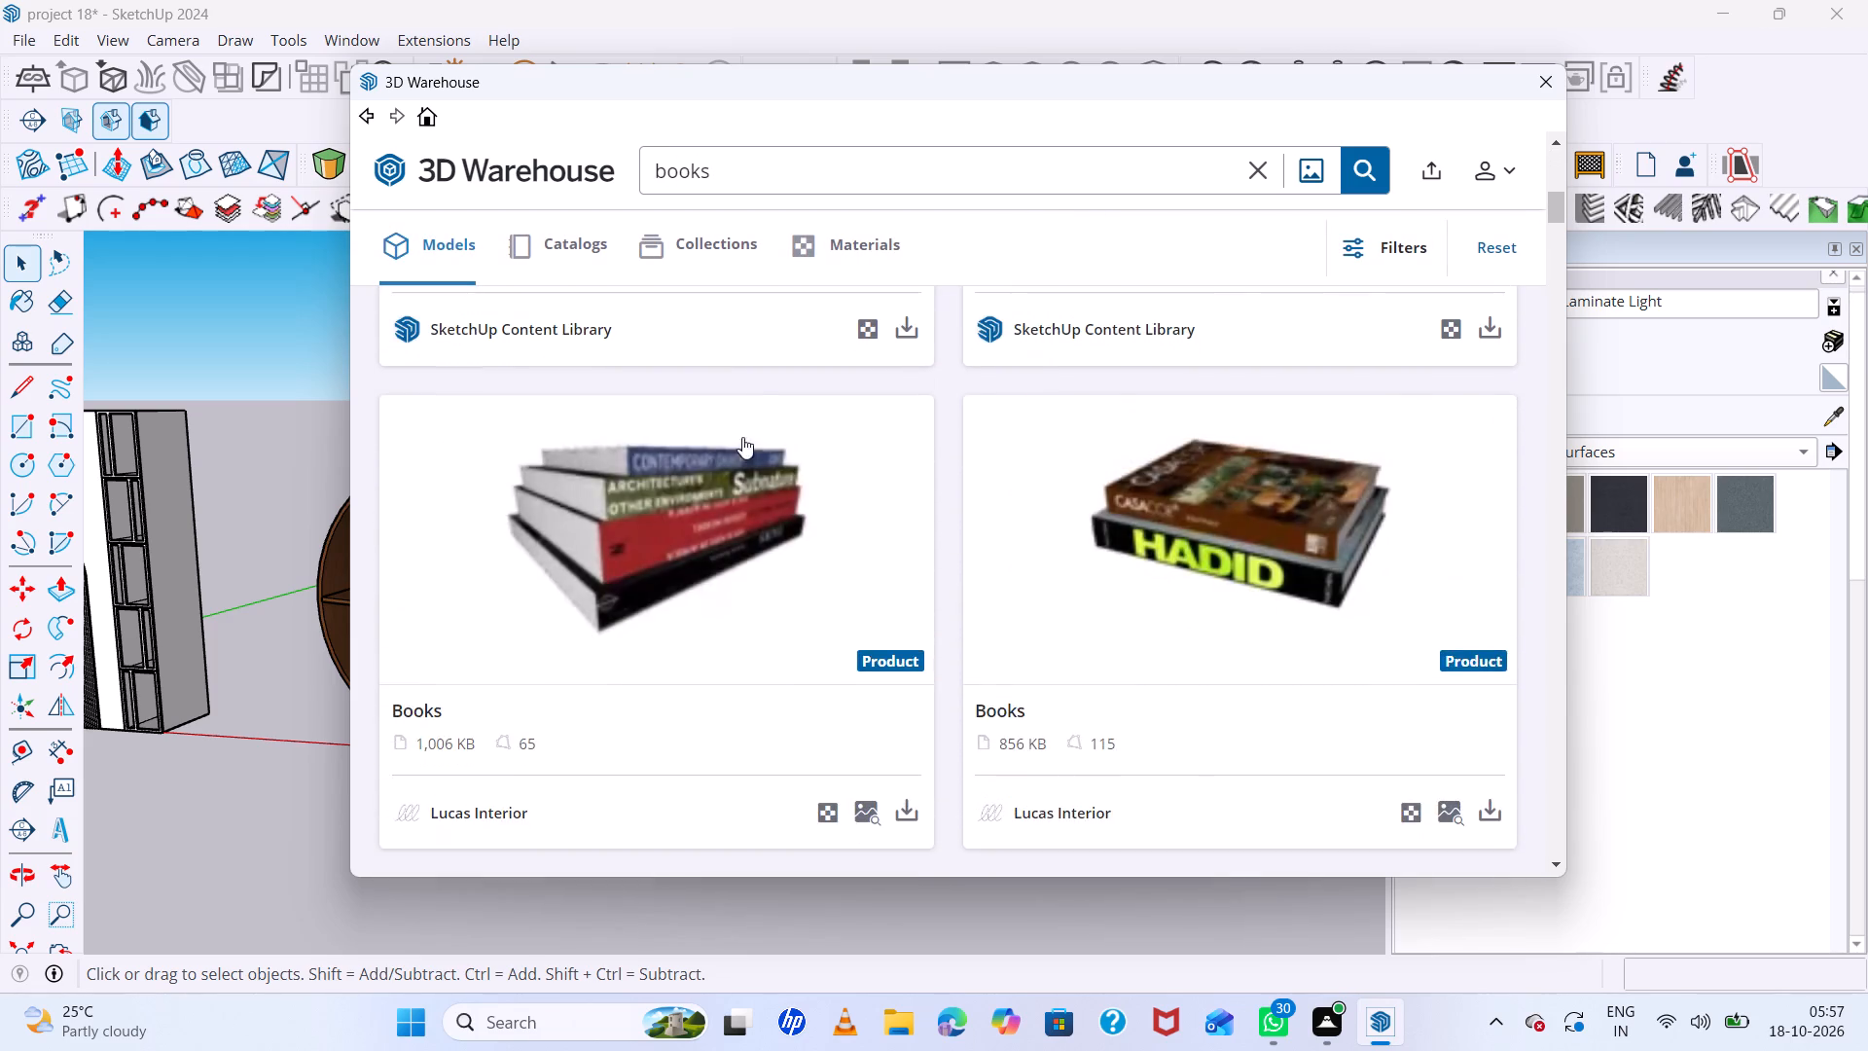
pyautogui.scroll(-7, 742, 437)
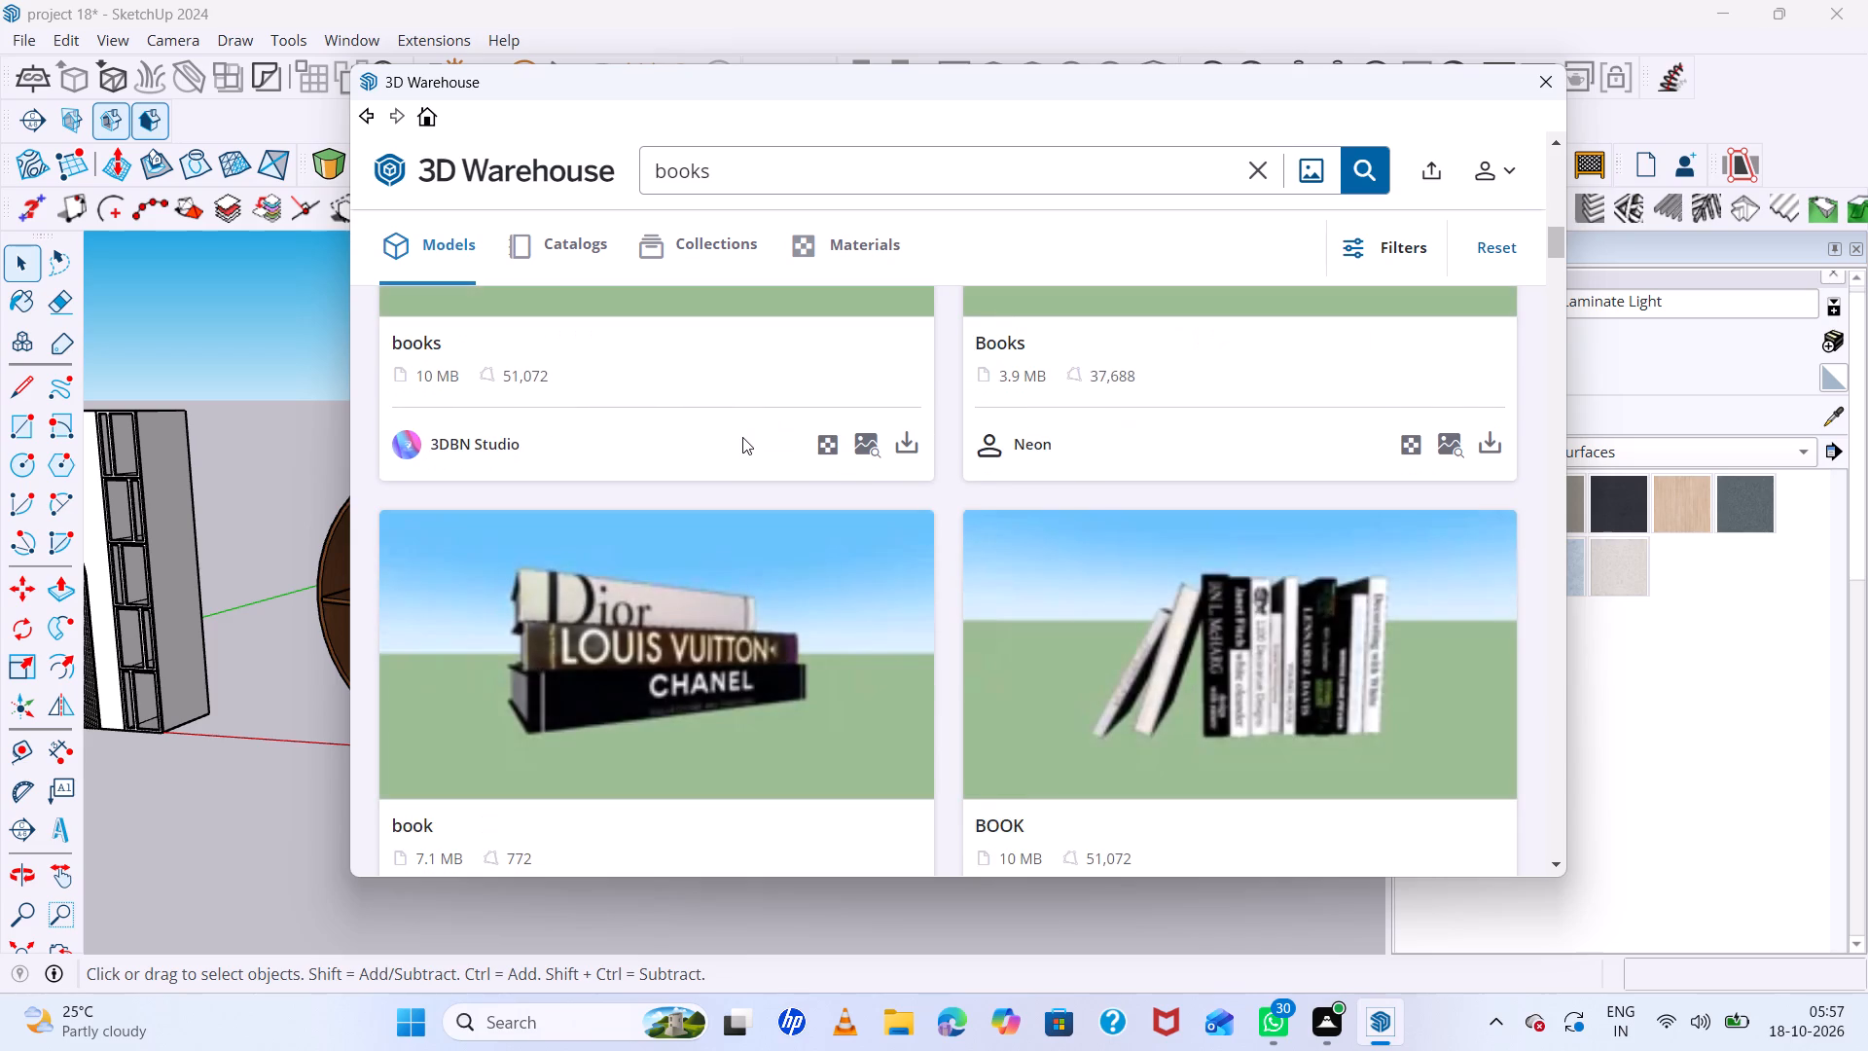
pyautogui.scroll(7, 742, 437)
pyautogui.scroll(-4, 743, 436)
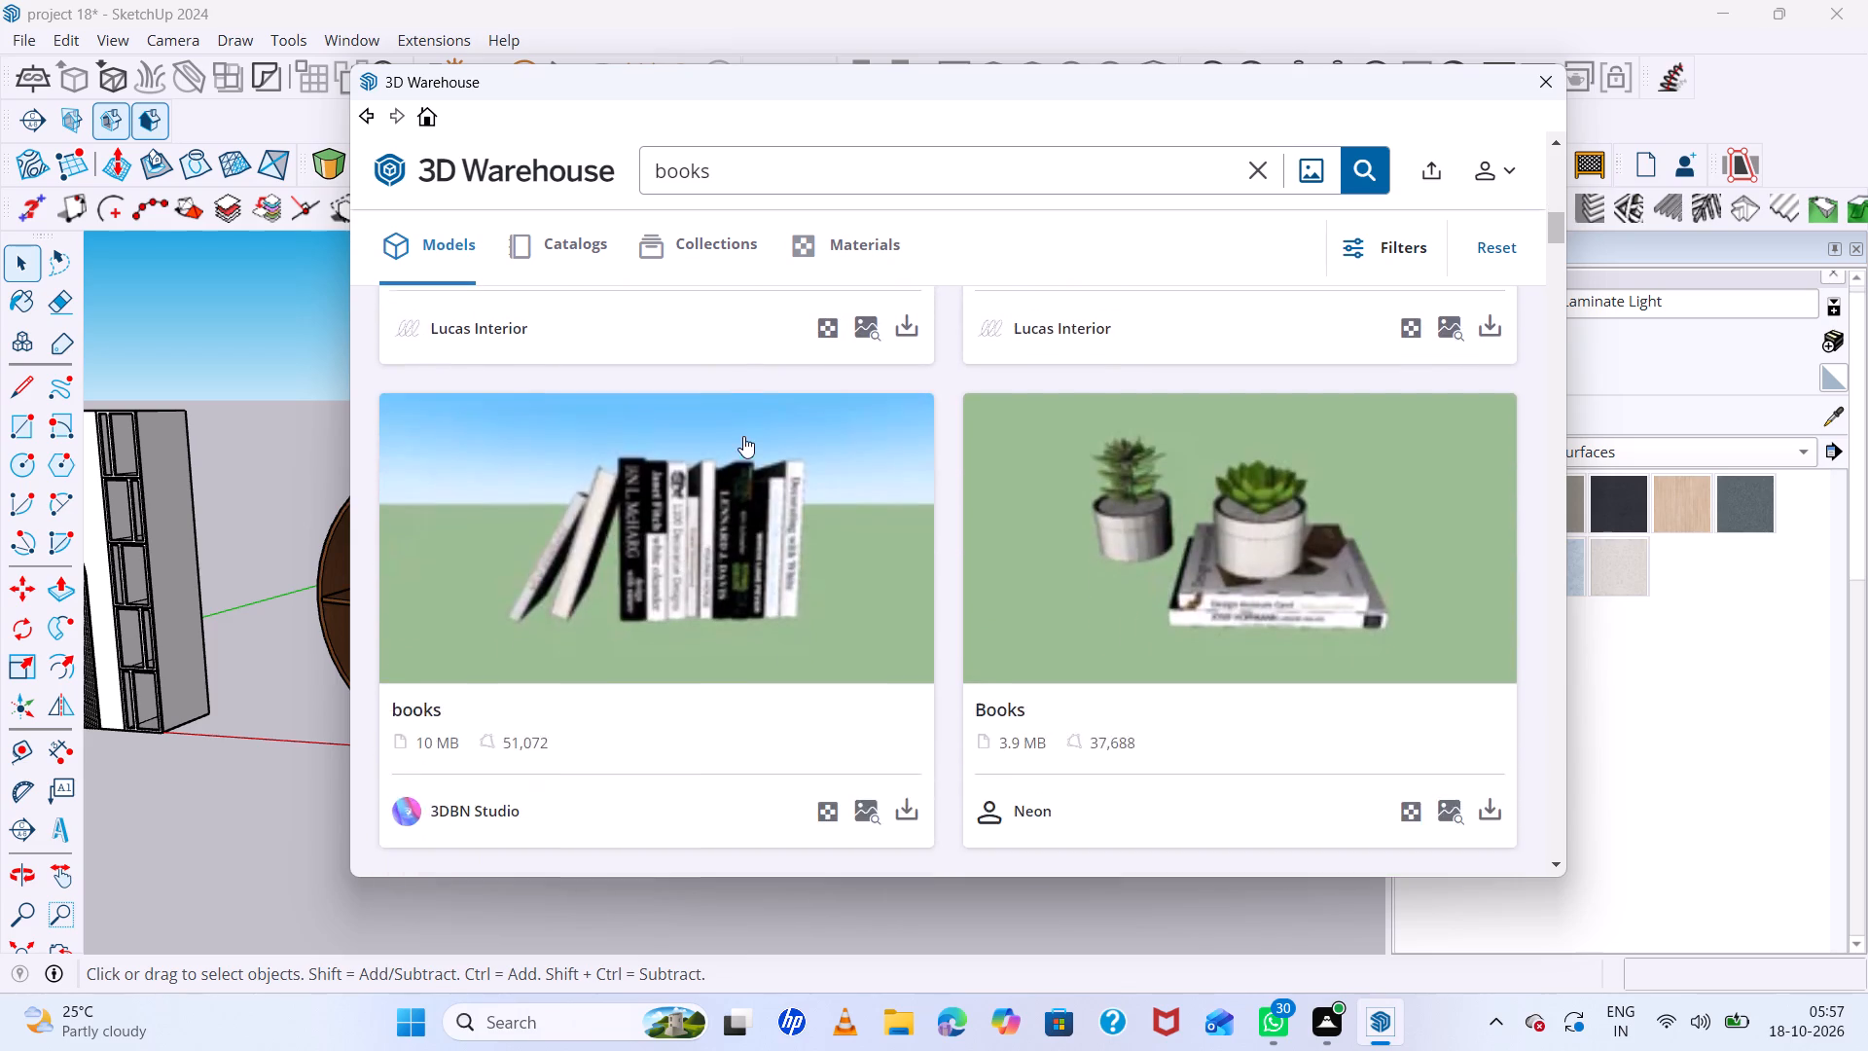
pyautogui.scroll(5, 743, 436)
pyautogui.scroll(-10, 743, 436)
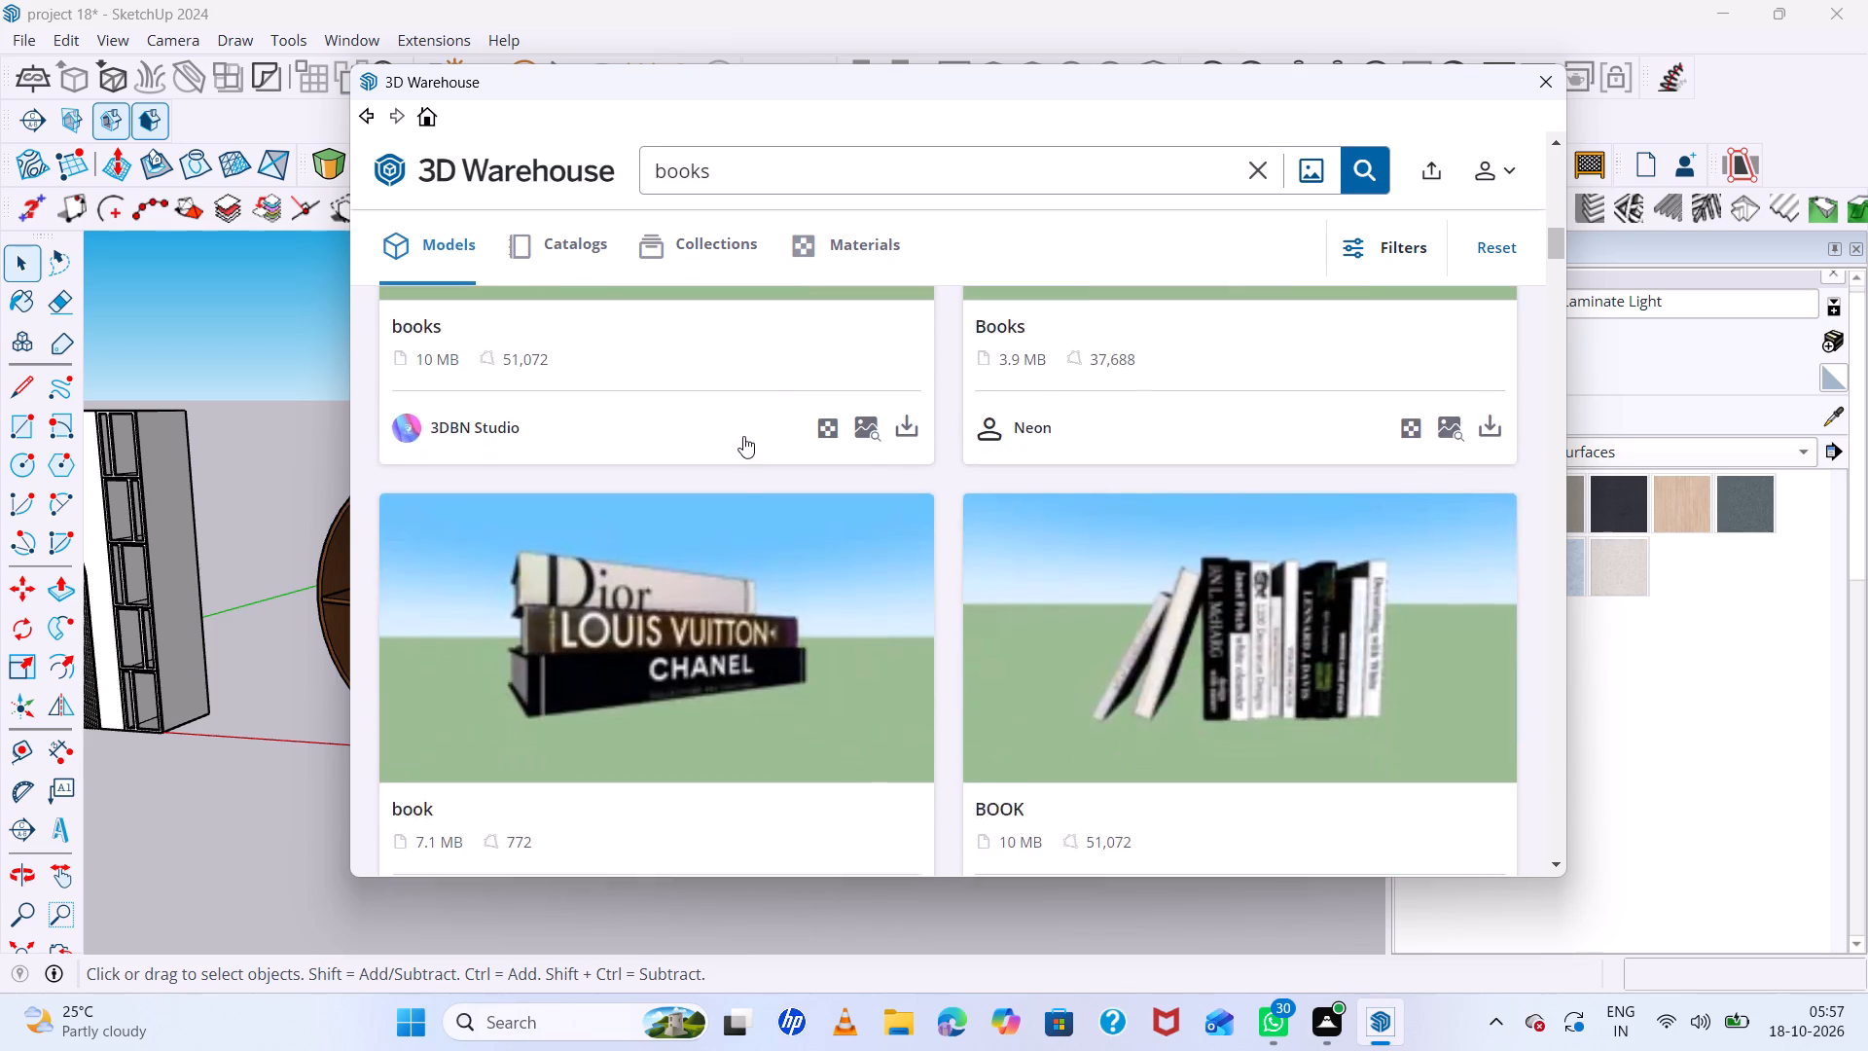
pyautogui.scroll(-8, 743, 436)
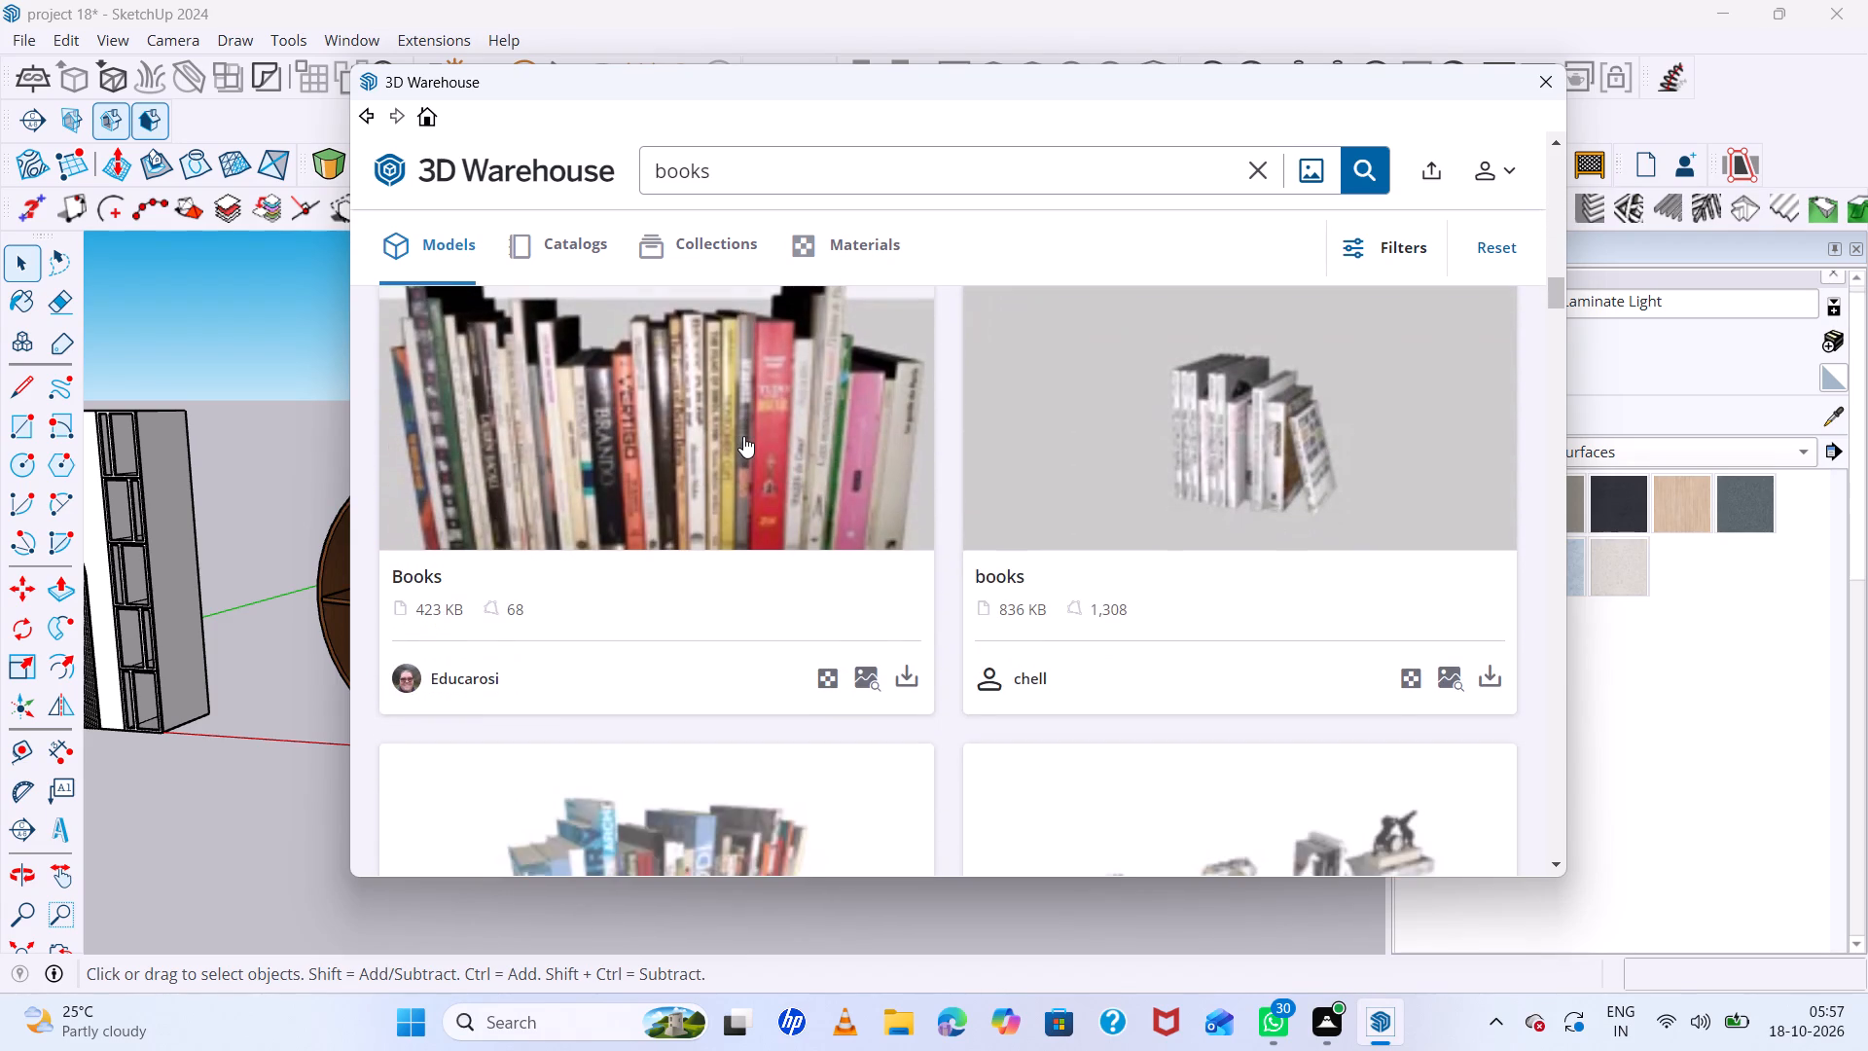
pyautogui.scroll(-4, 743, 436)
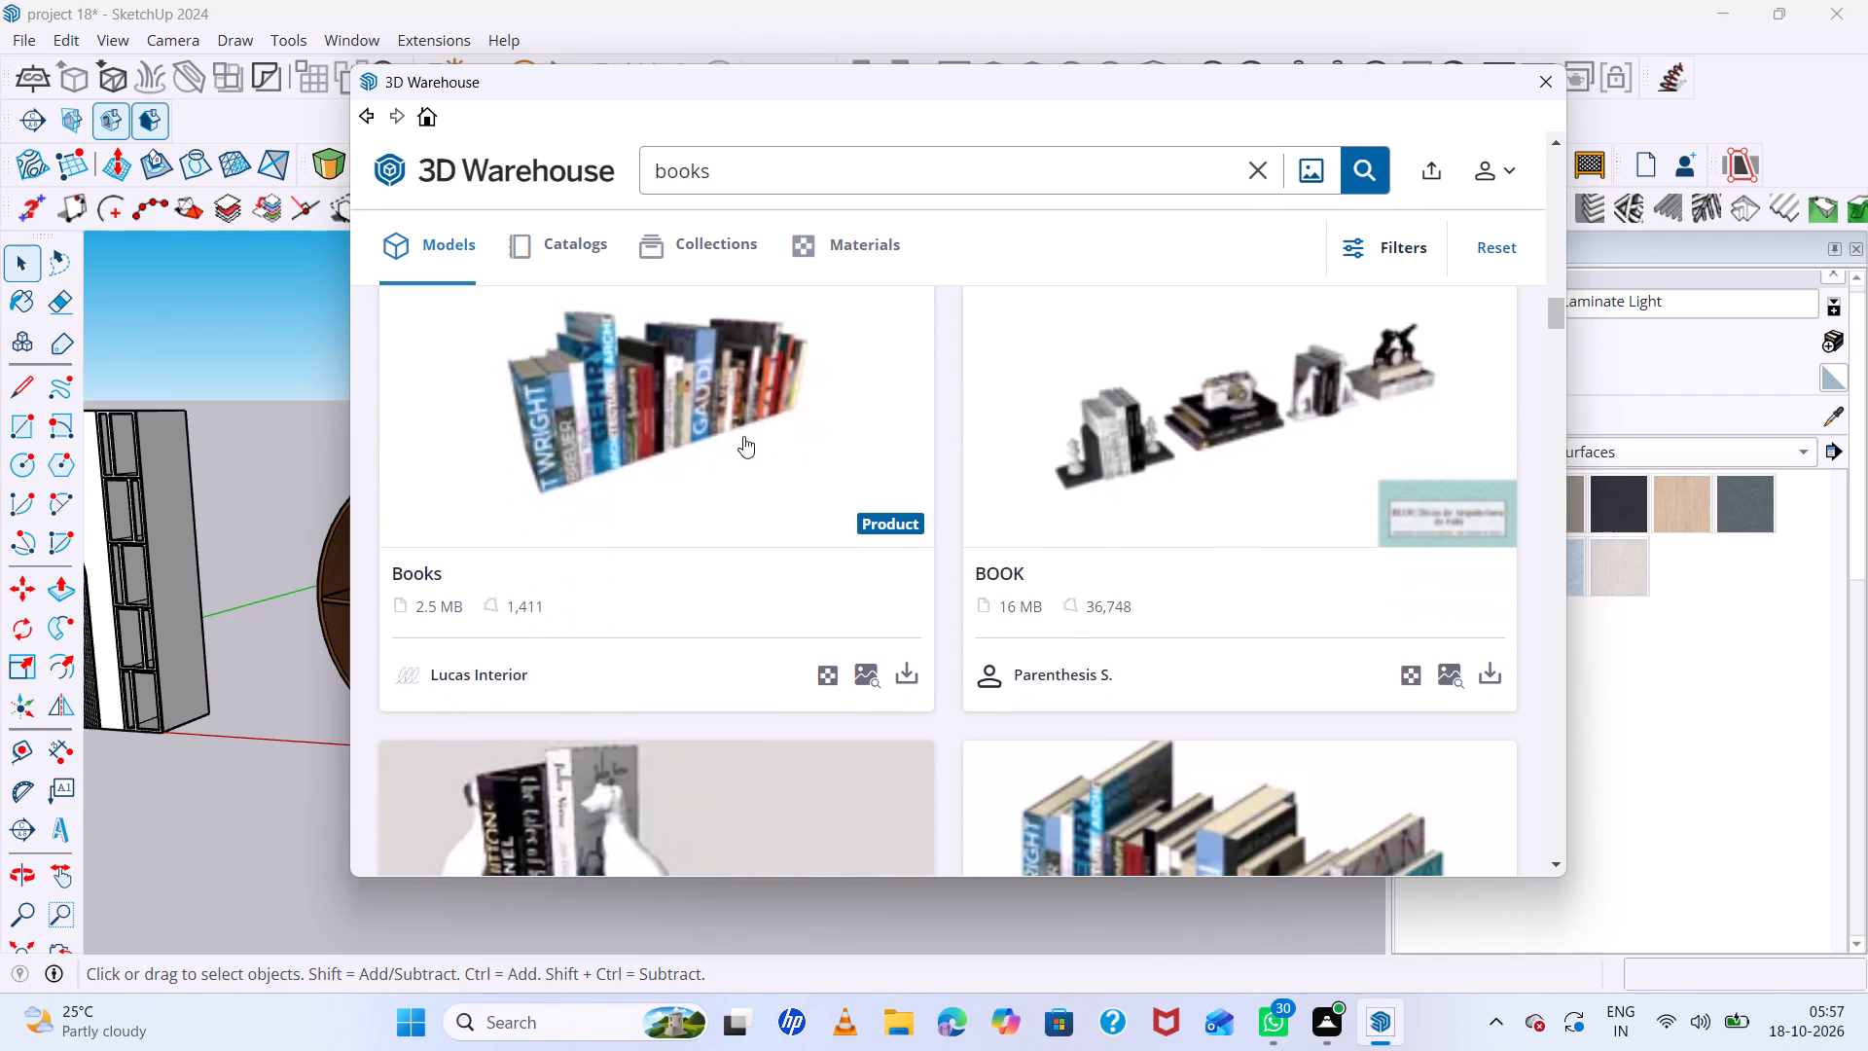
pyautogui.scroll(-10, 743, 436)
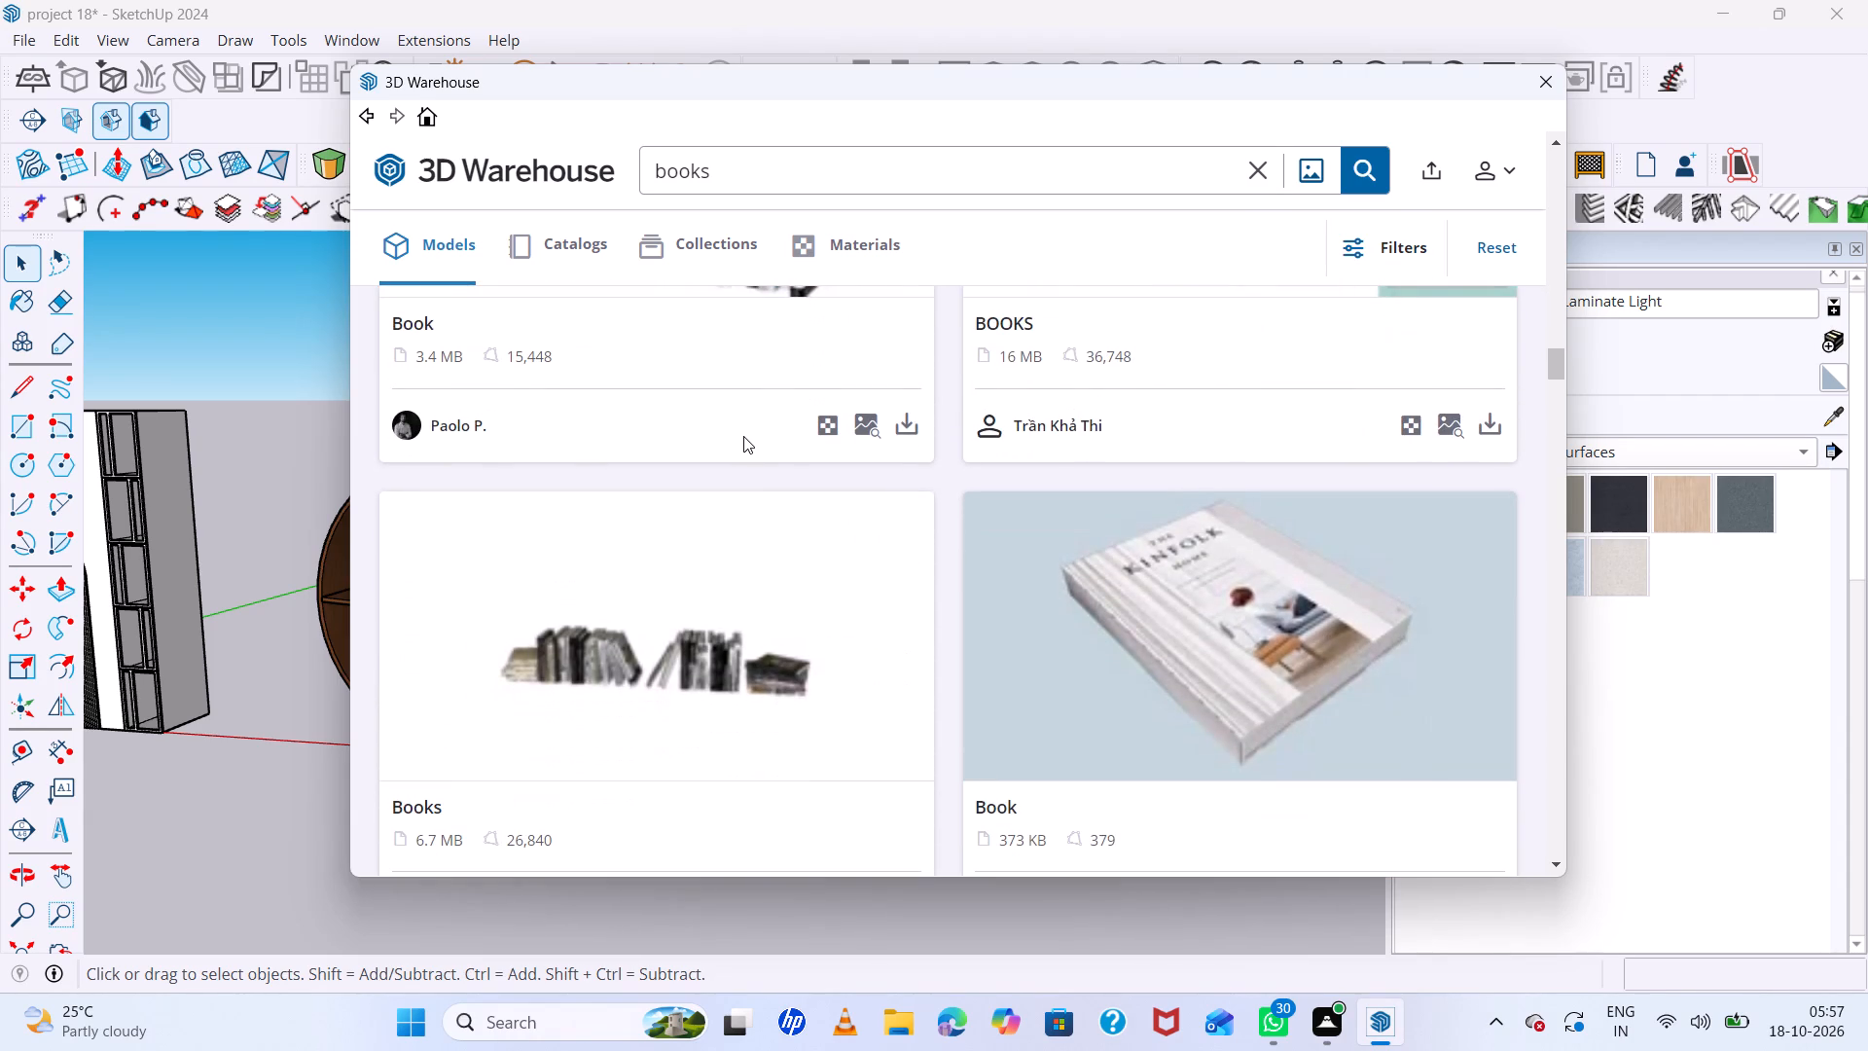
pyautogui.scroll(-3, 743, 436)
pyautogui.click(726, 356)
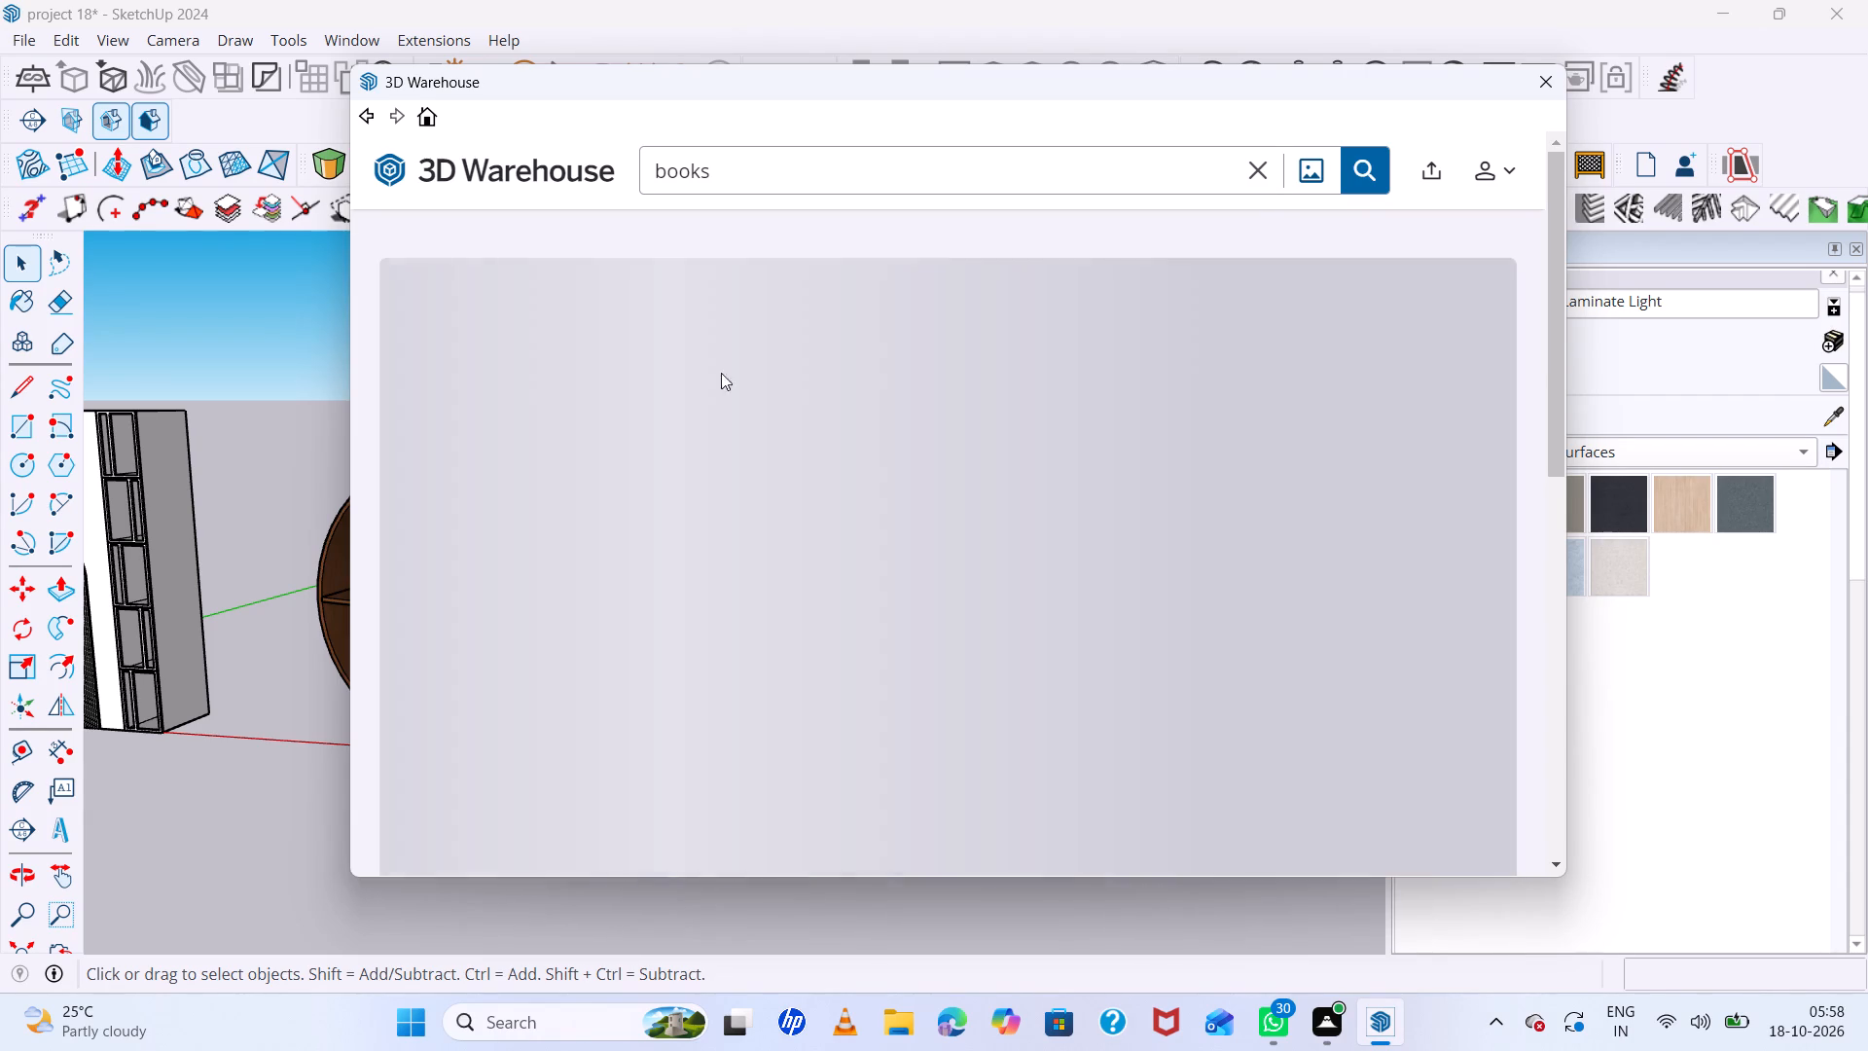
pyautogui.scroll(-6, 895, 487)
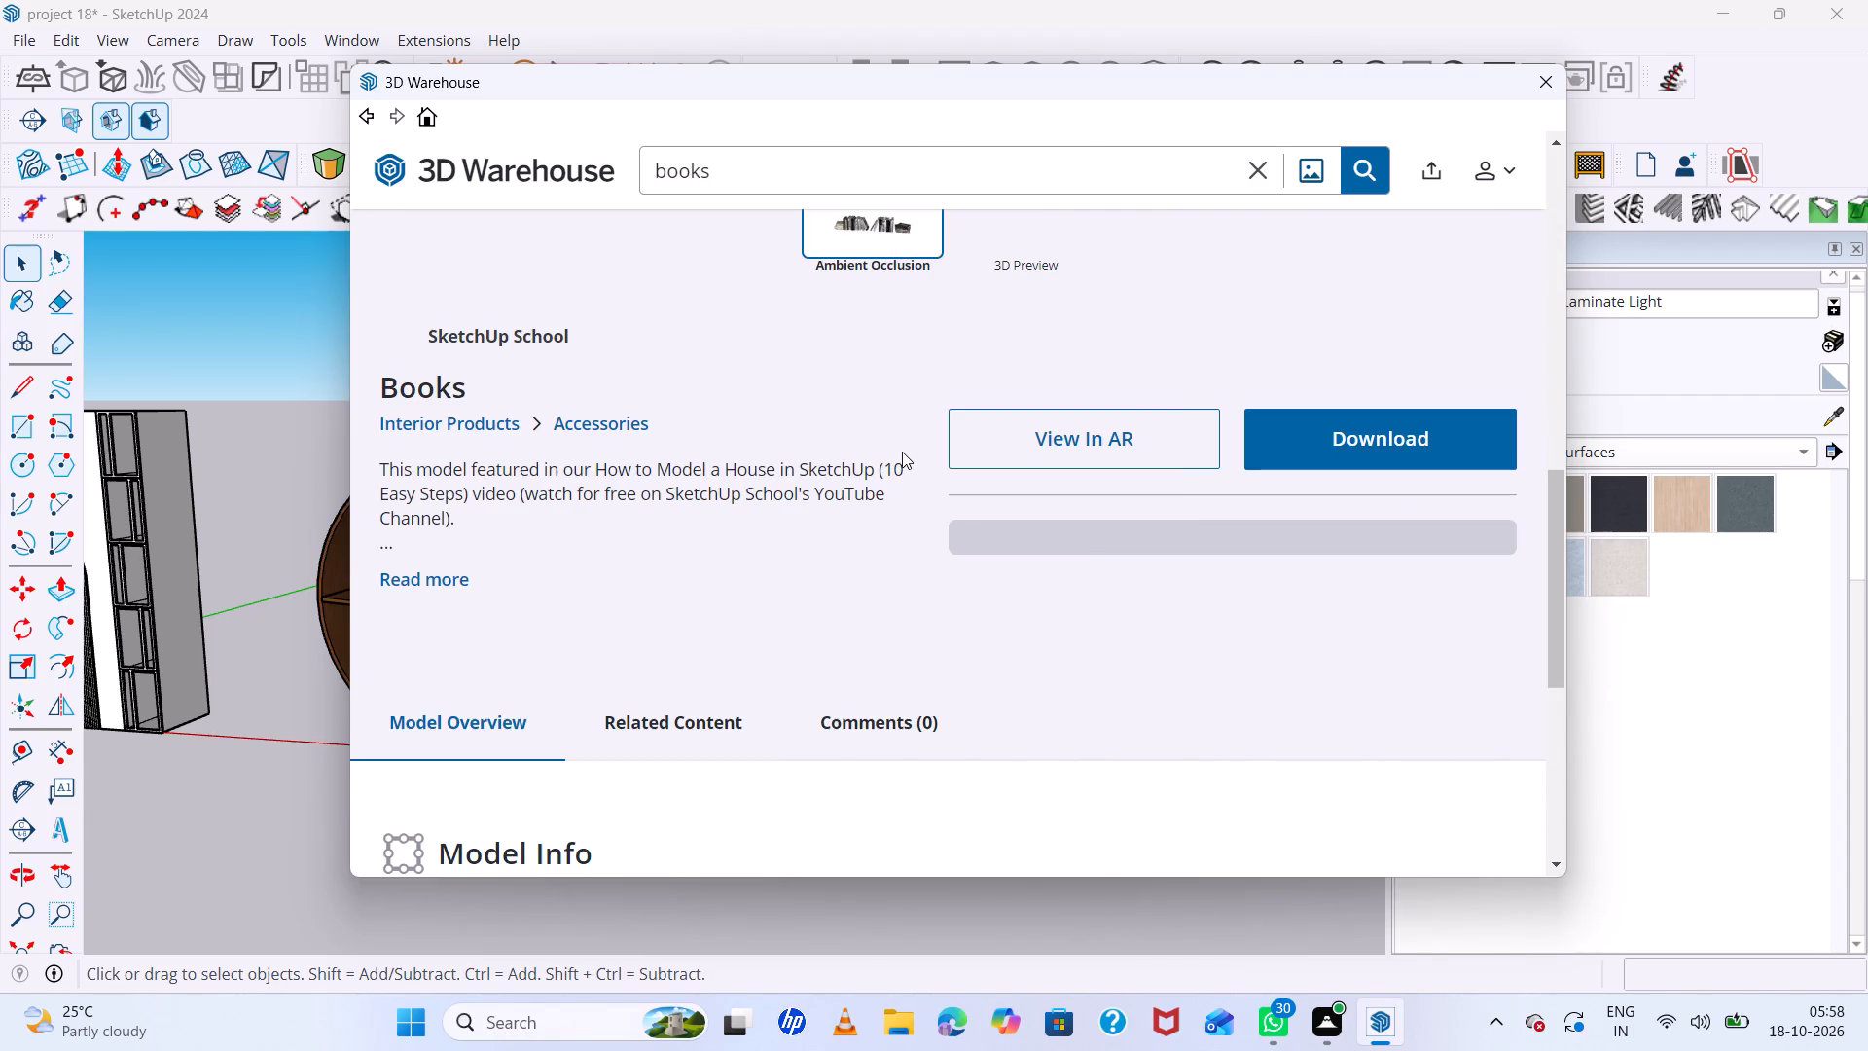
pyautogui.click(1376, 457)
pyautogui.click(876, 507)
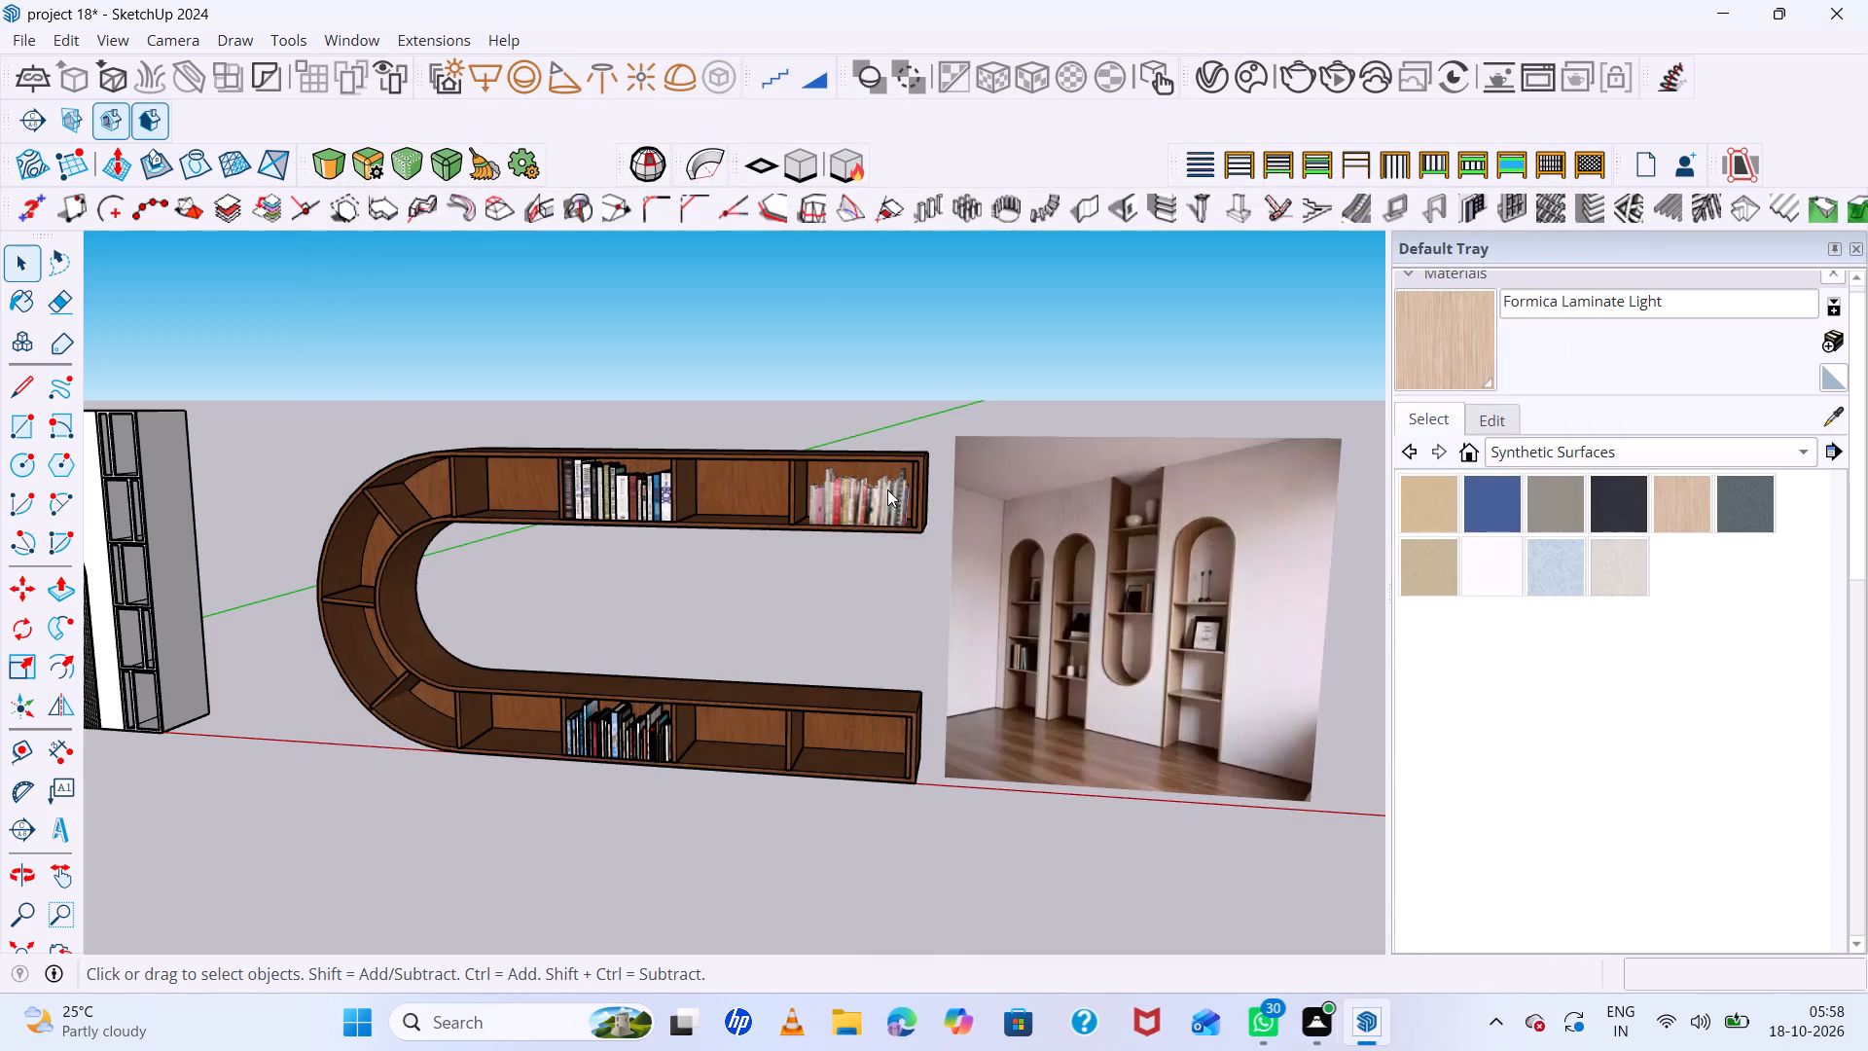
# Place the loaded book set on open ground and move it about 571 cm, near the red axis beyond the arched-niche wall.
pyautogui.scroll(-5, 467, 821)
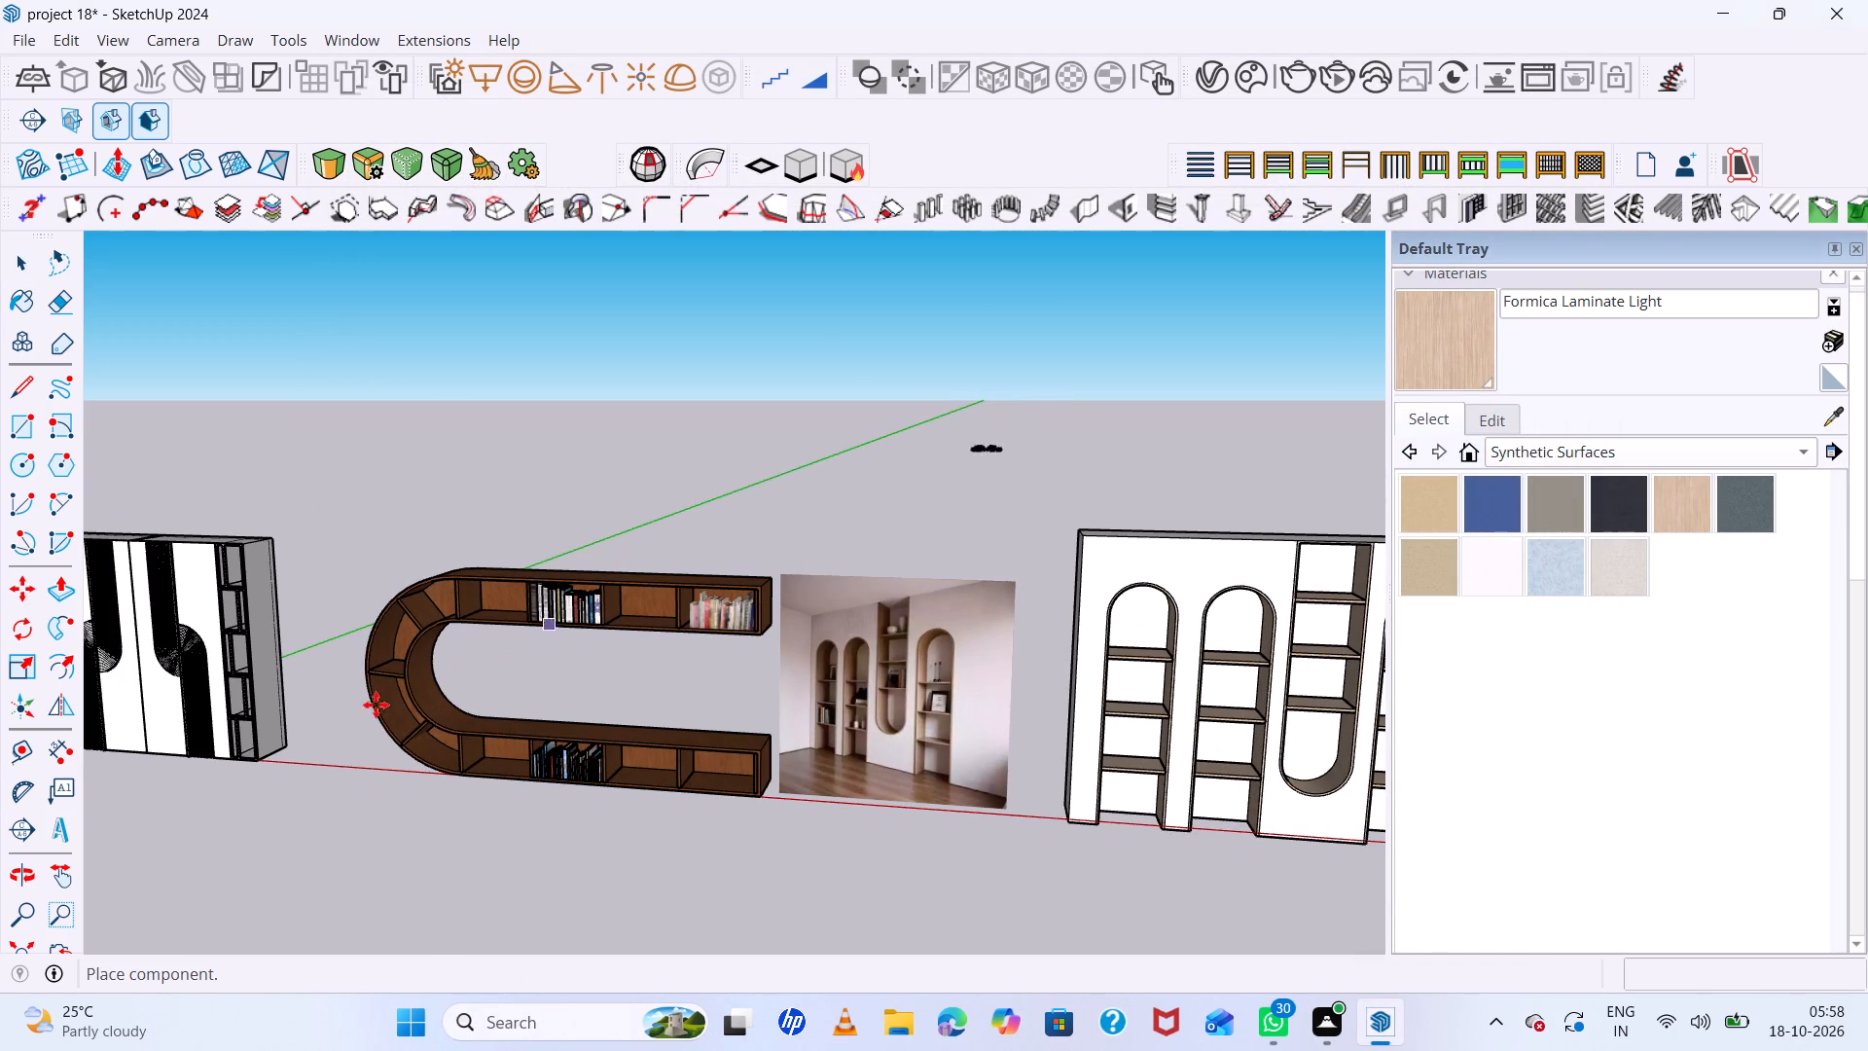
pyautogui.scroll(-14, 393, 769)
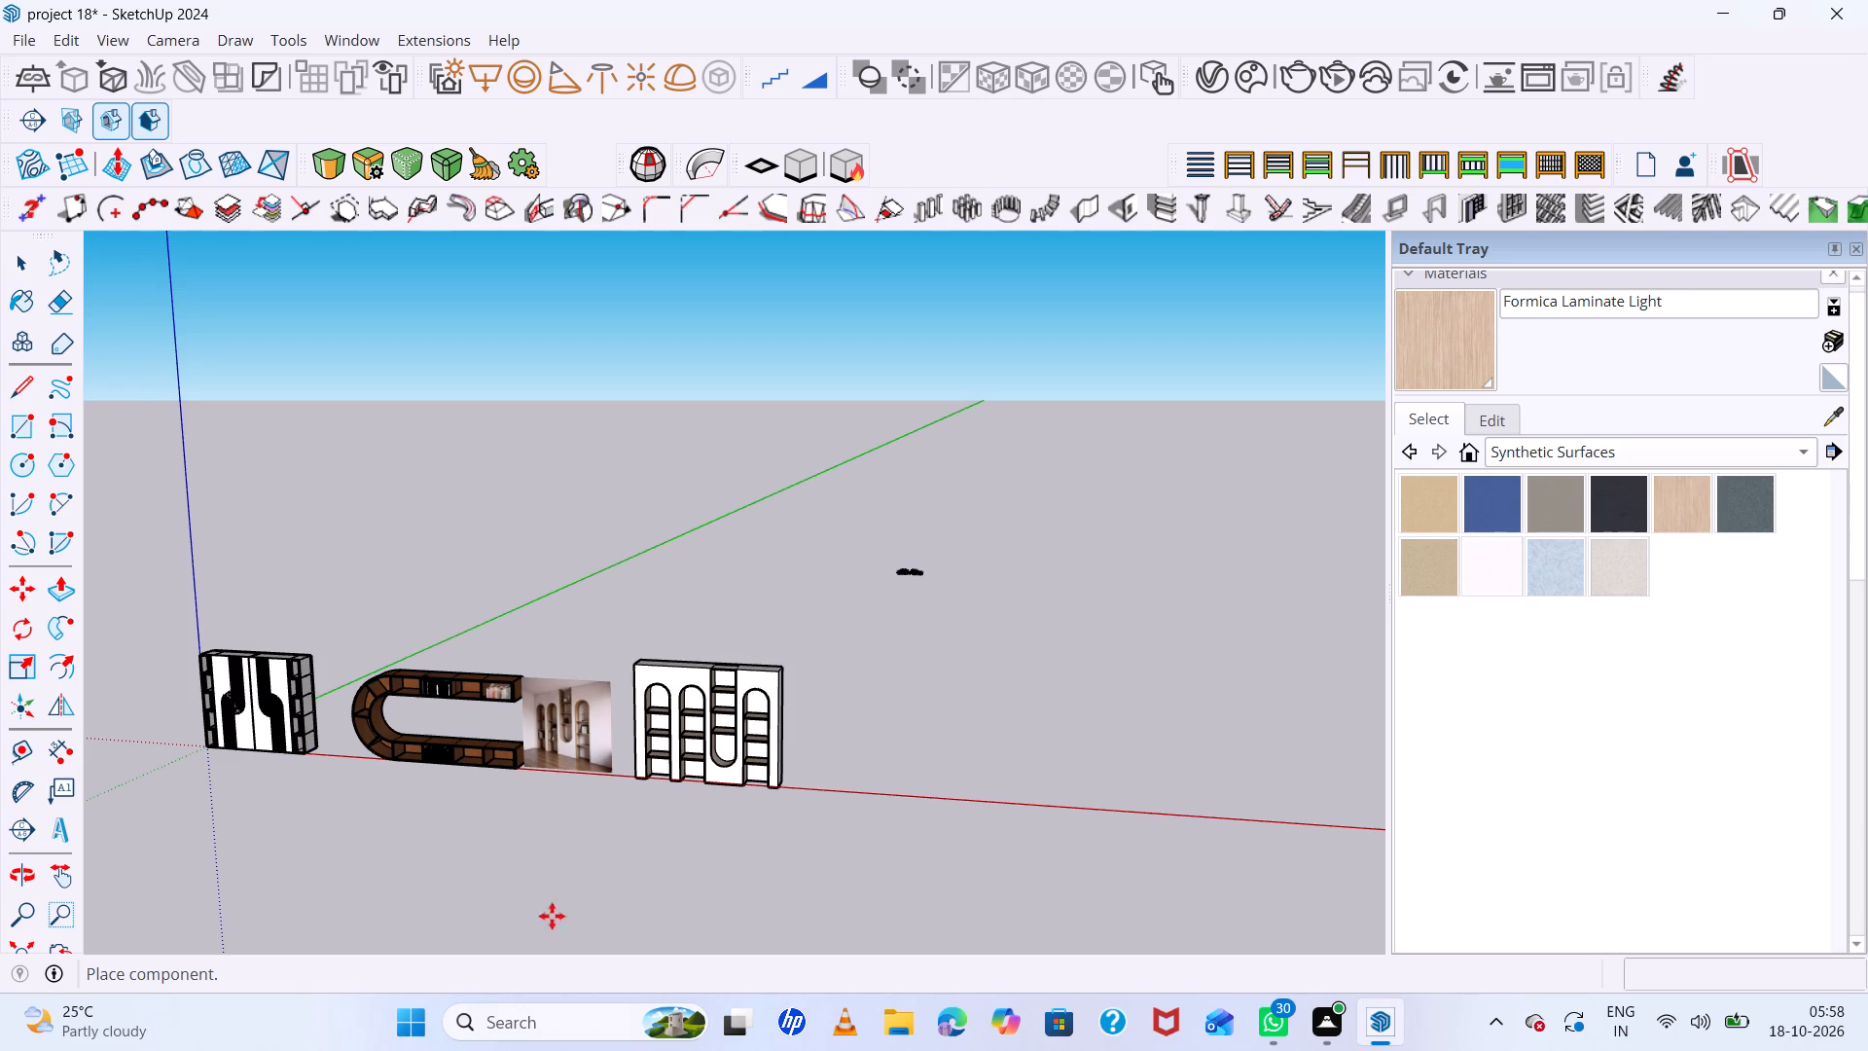
pyautogui.click(609, 911)
pyautogui.scroll(6, 1049, 481)
pyautogui.scroll(5, 961, 557)
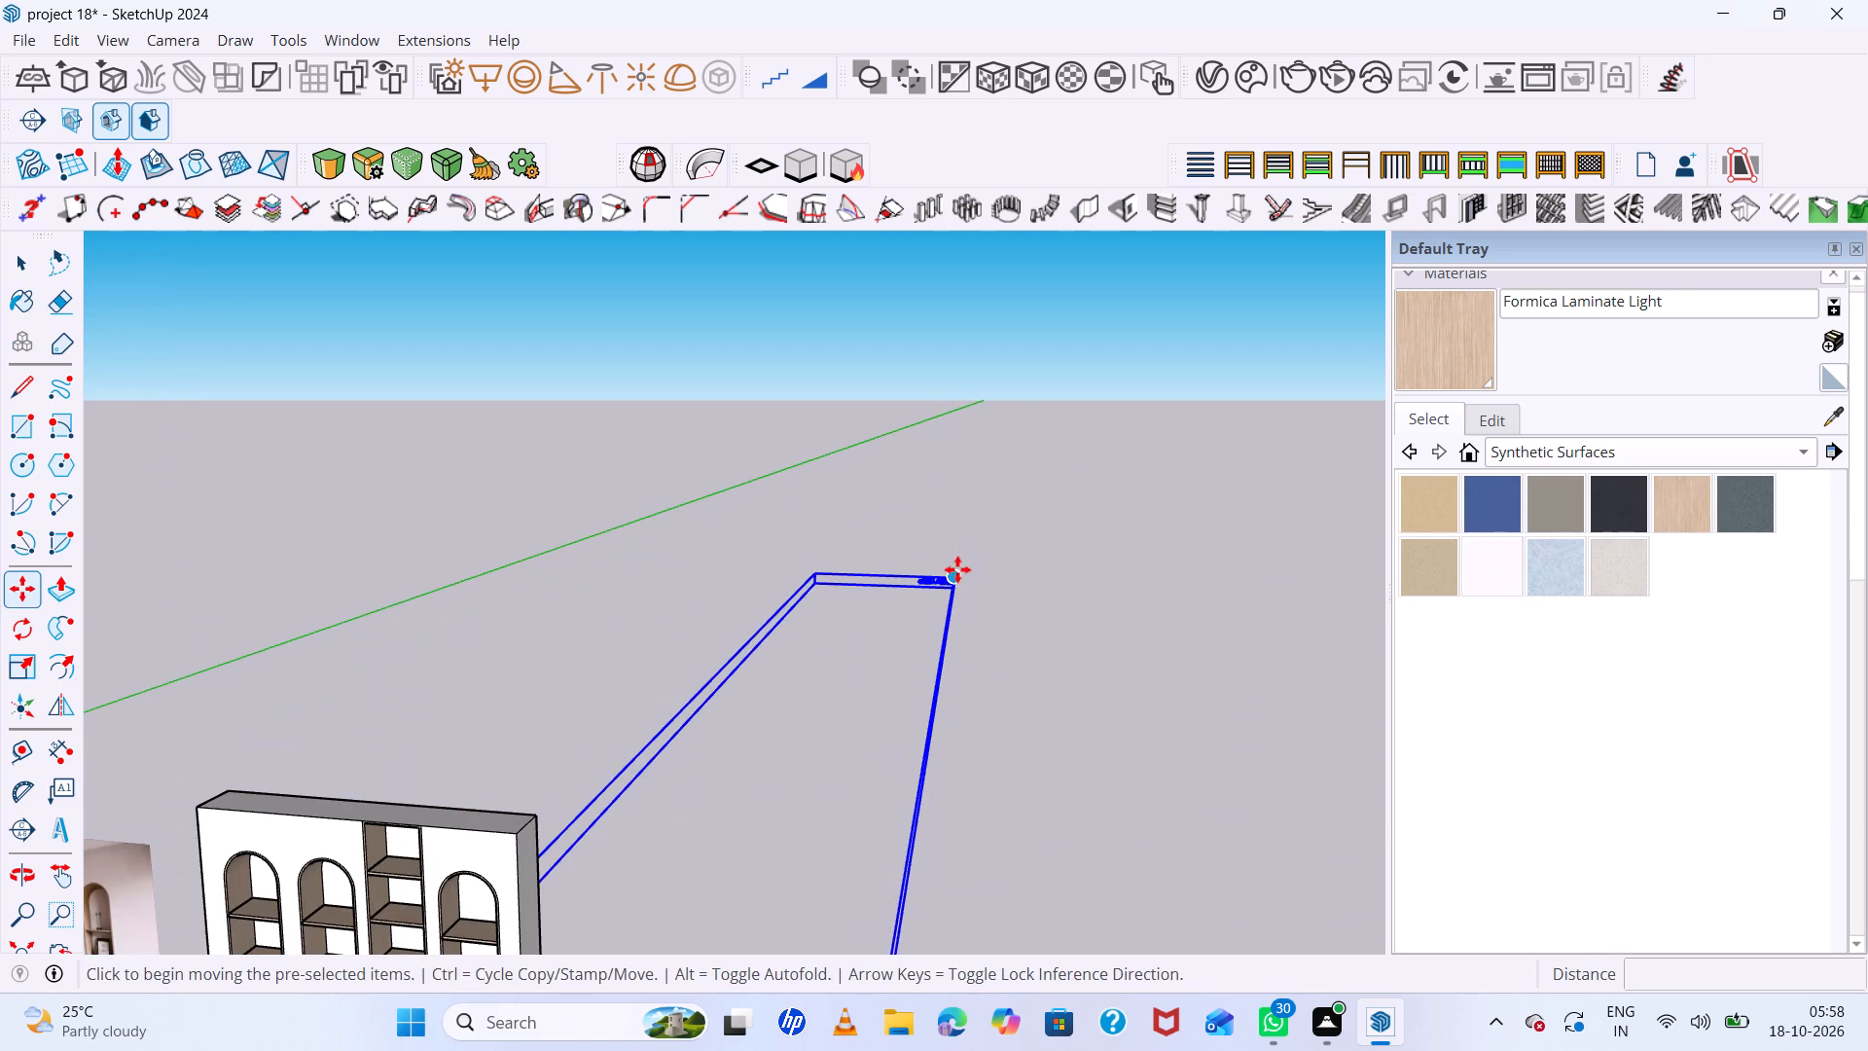
pyautogui.click(953, 578)
pyautogui.scroll(-13, 713, 669)
pyautogui.scroll(6, 766, 731)
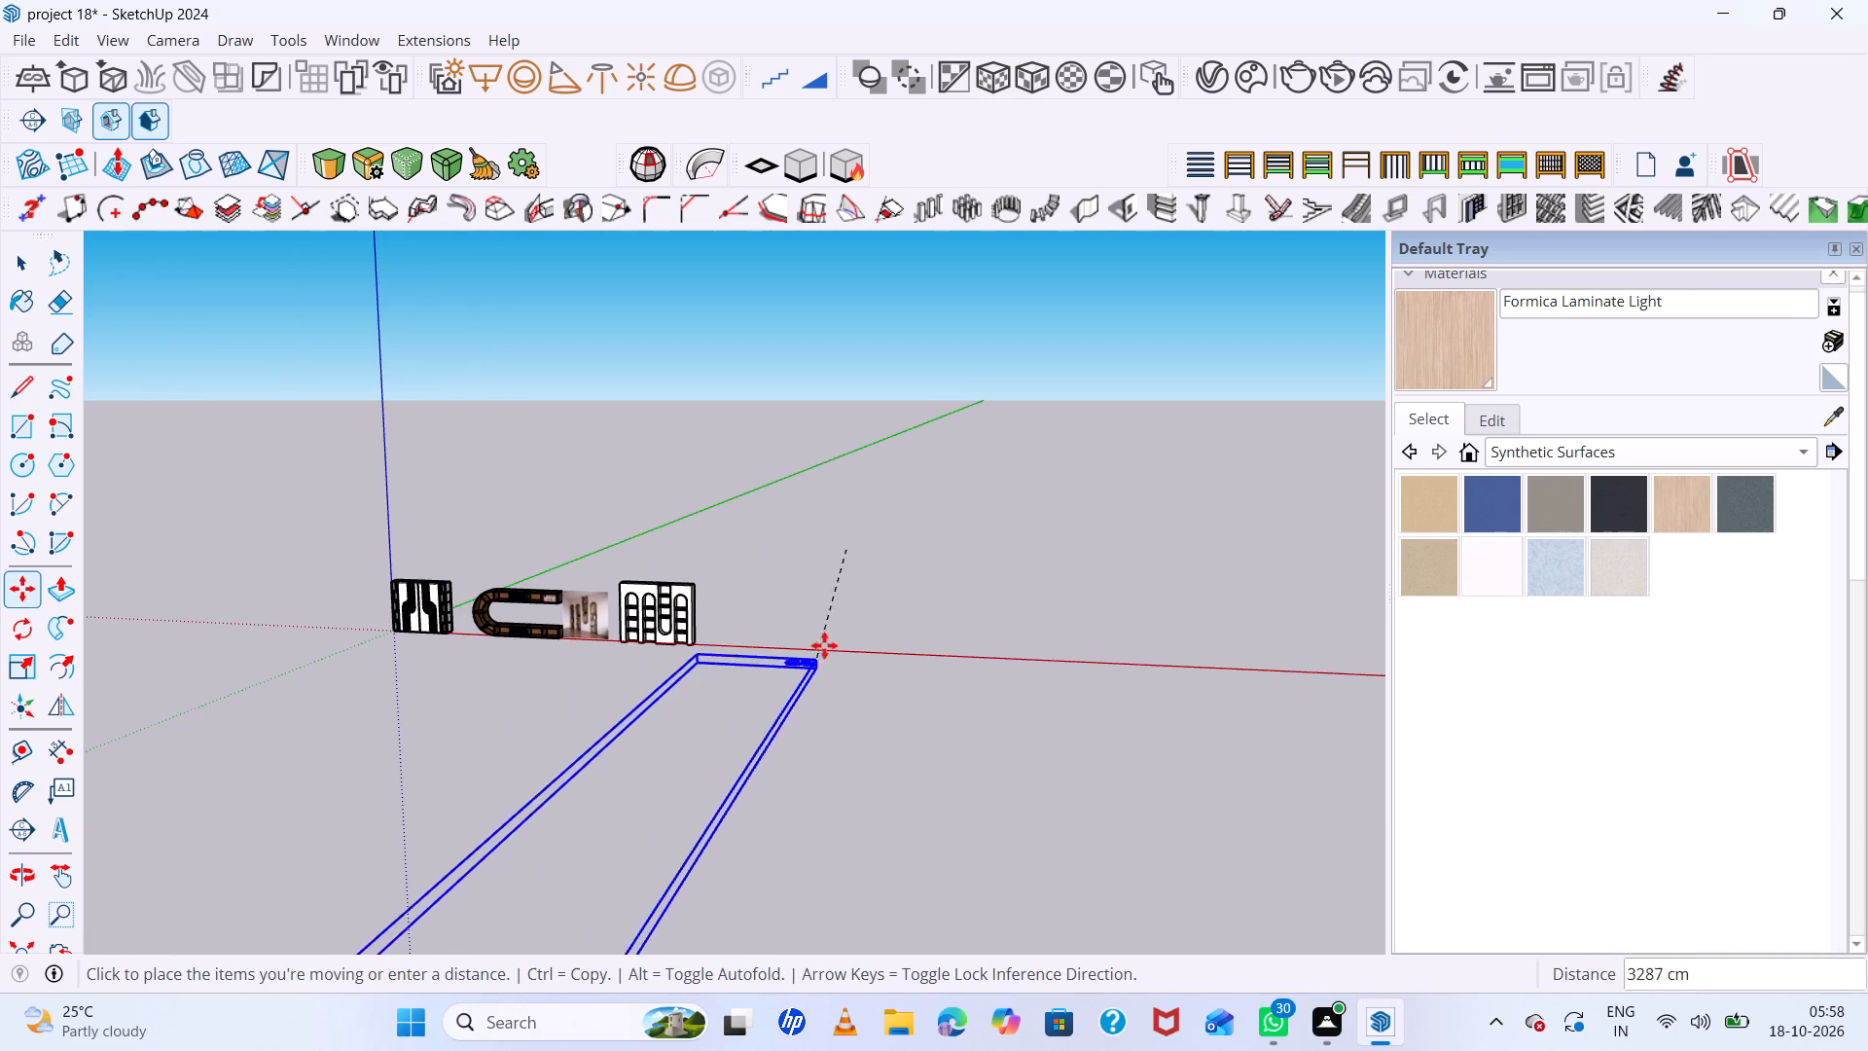
pyautogui.click(835, 634)
# Explode the placed Books component and the group inside it into separate books.
pyautogui.rightClick(835, 634)
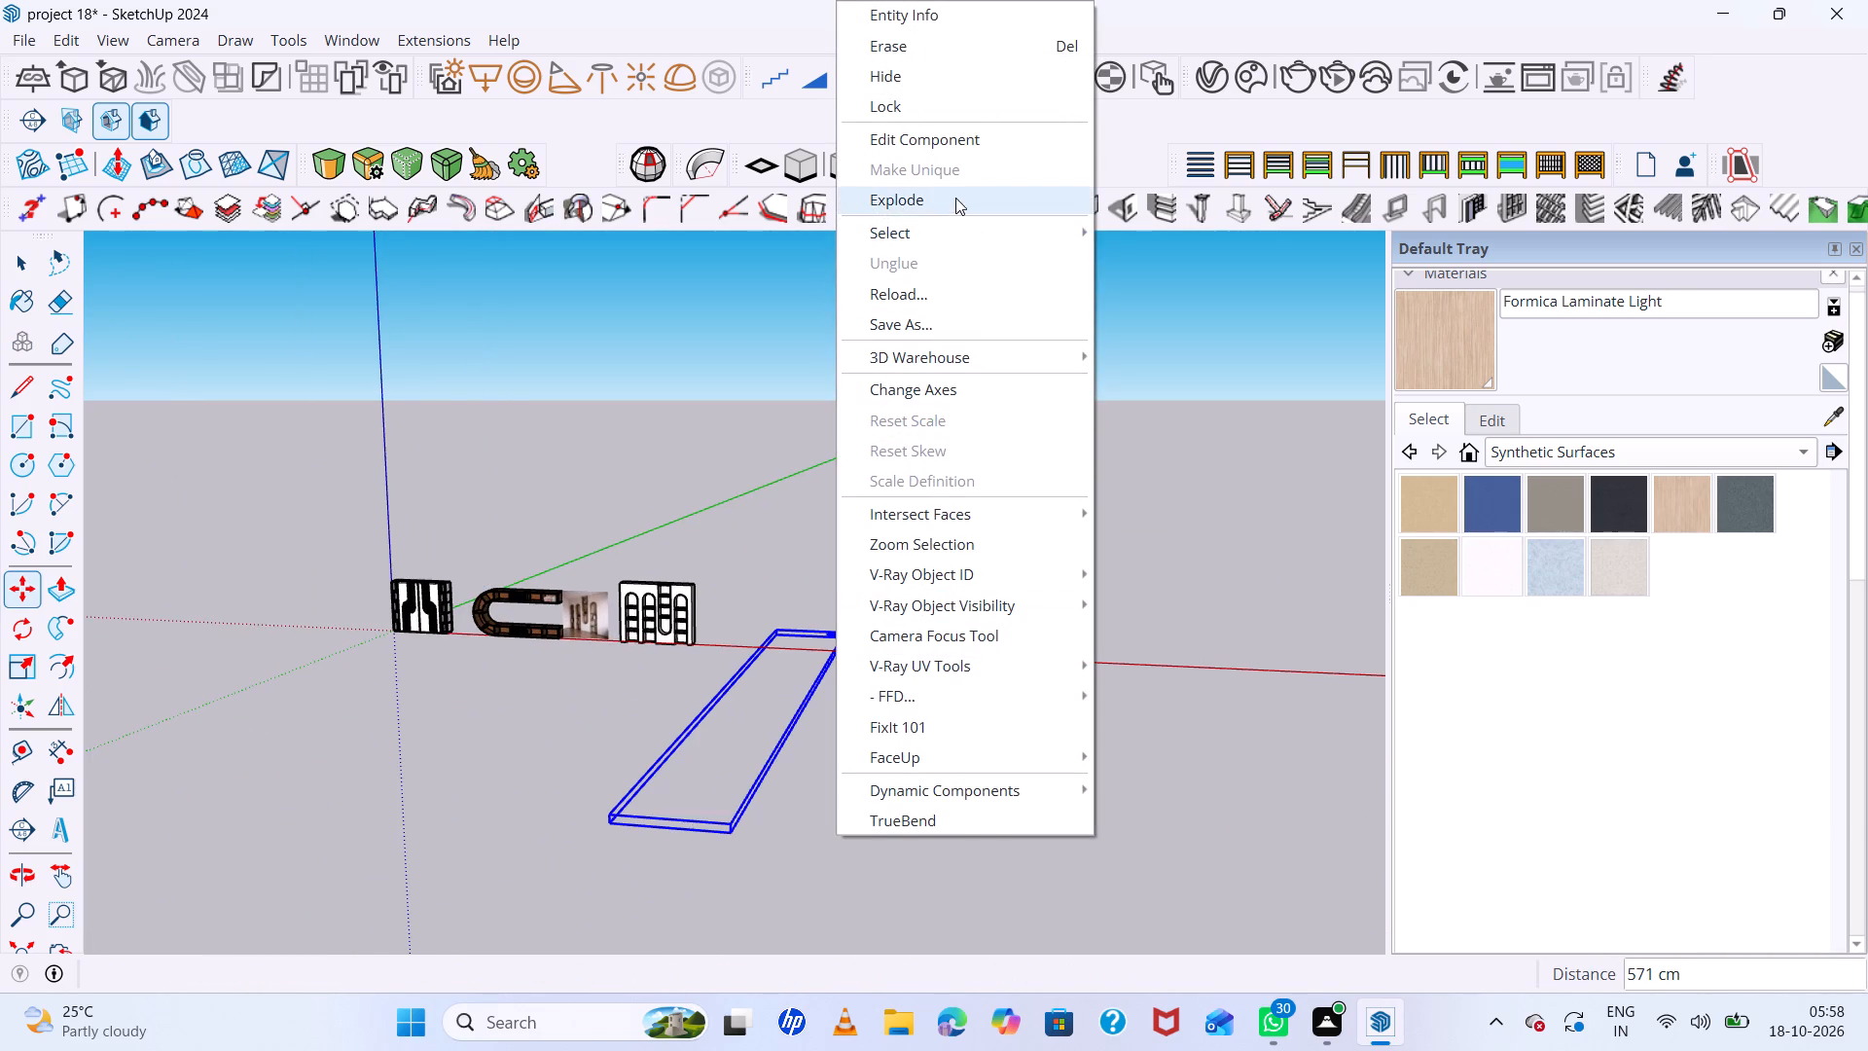
pyautogui.click(955, 201)
pyautogui.scroll(13, 884, 510)
pyautogui.scroll(5, 857, 646)
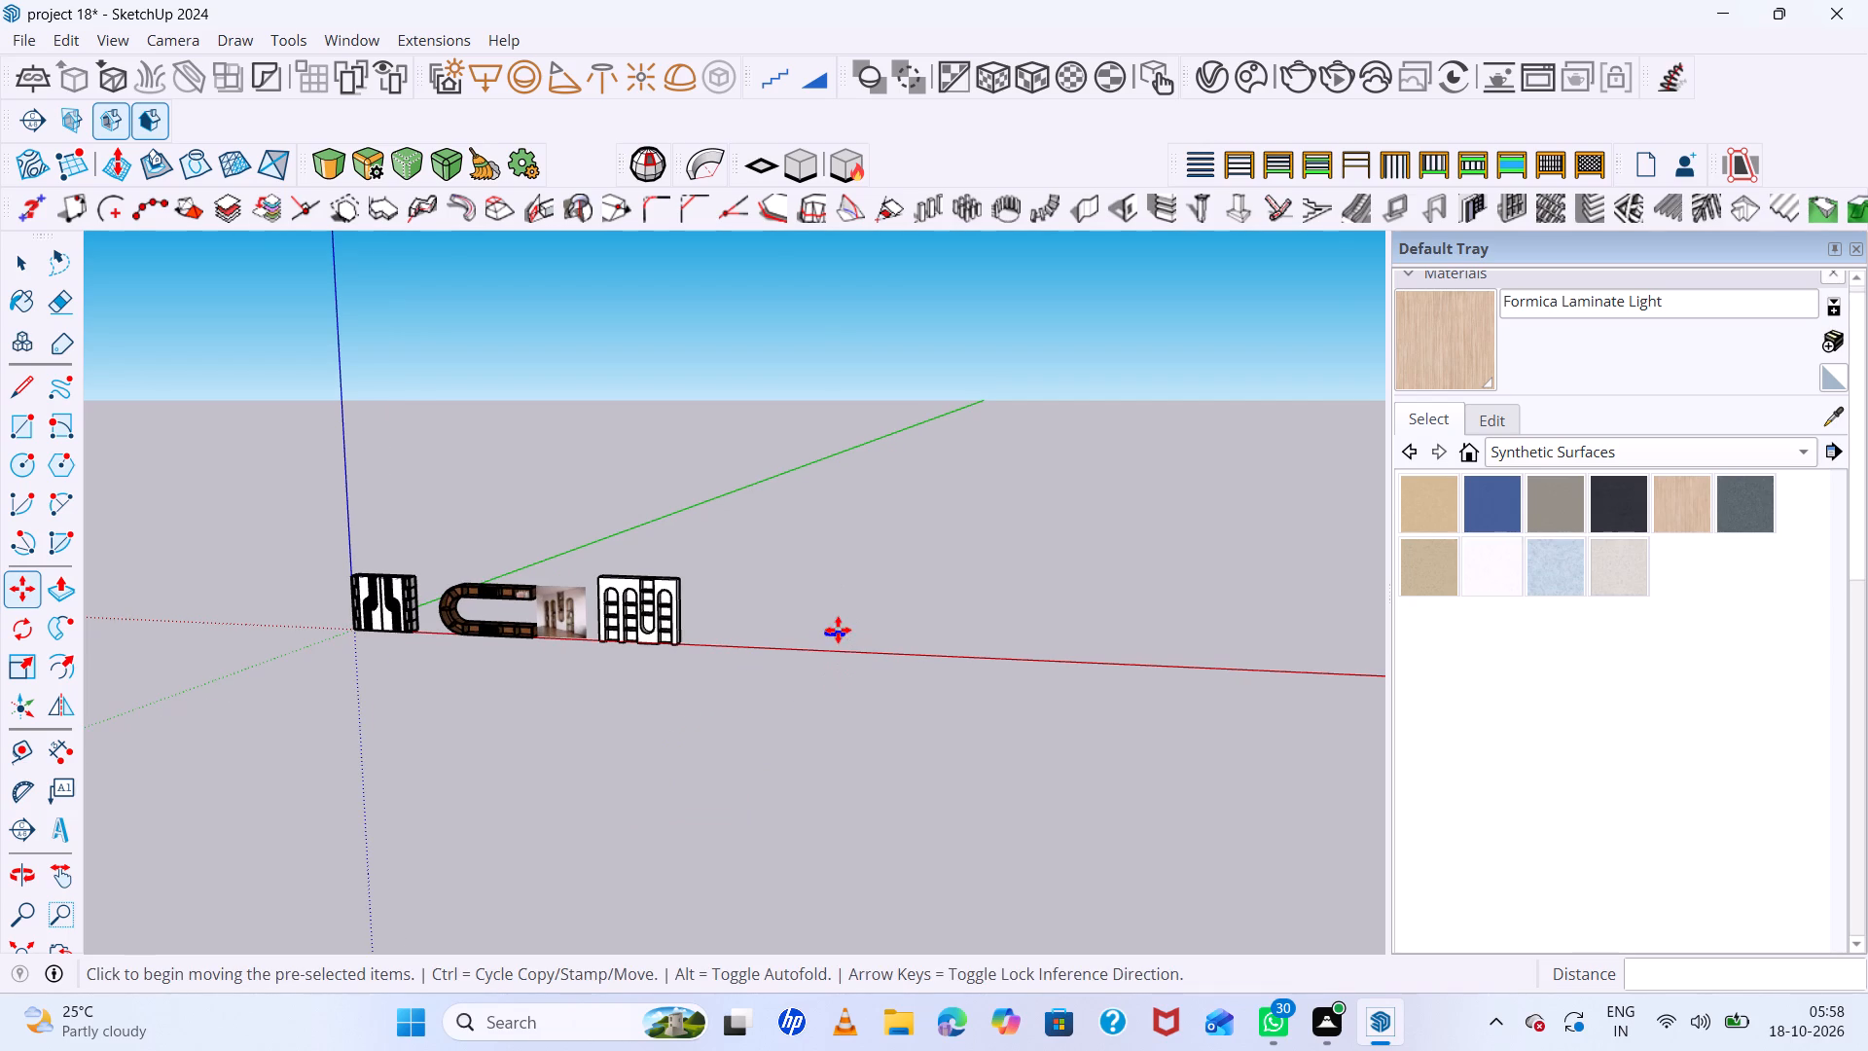
pyautogui.scroll(15, 838, 630)
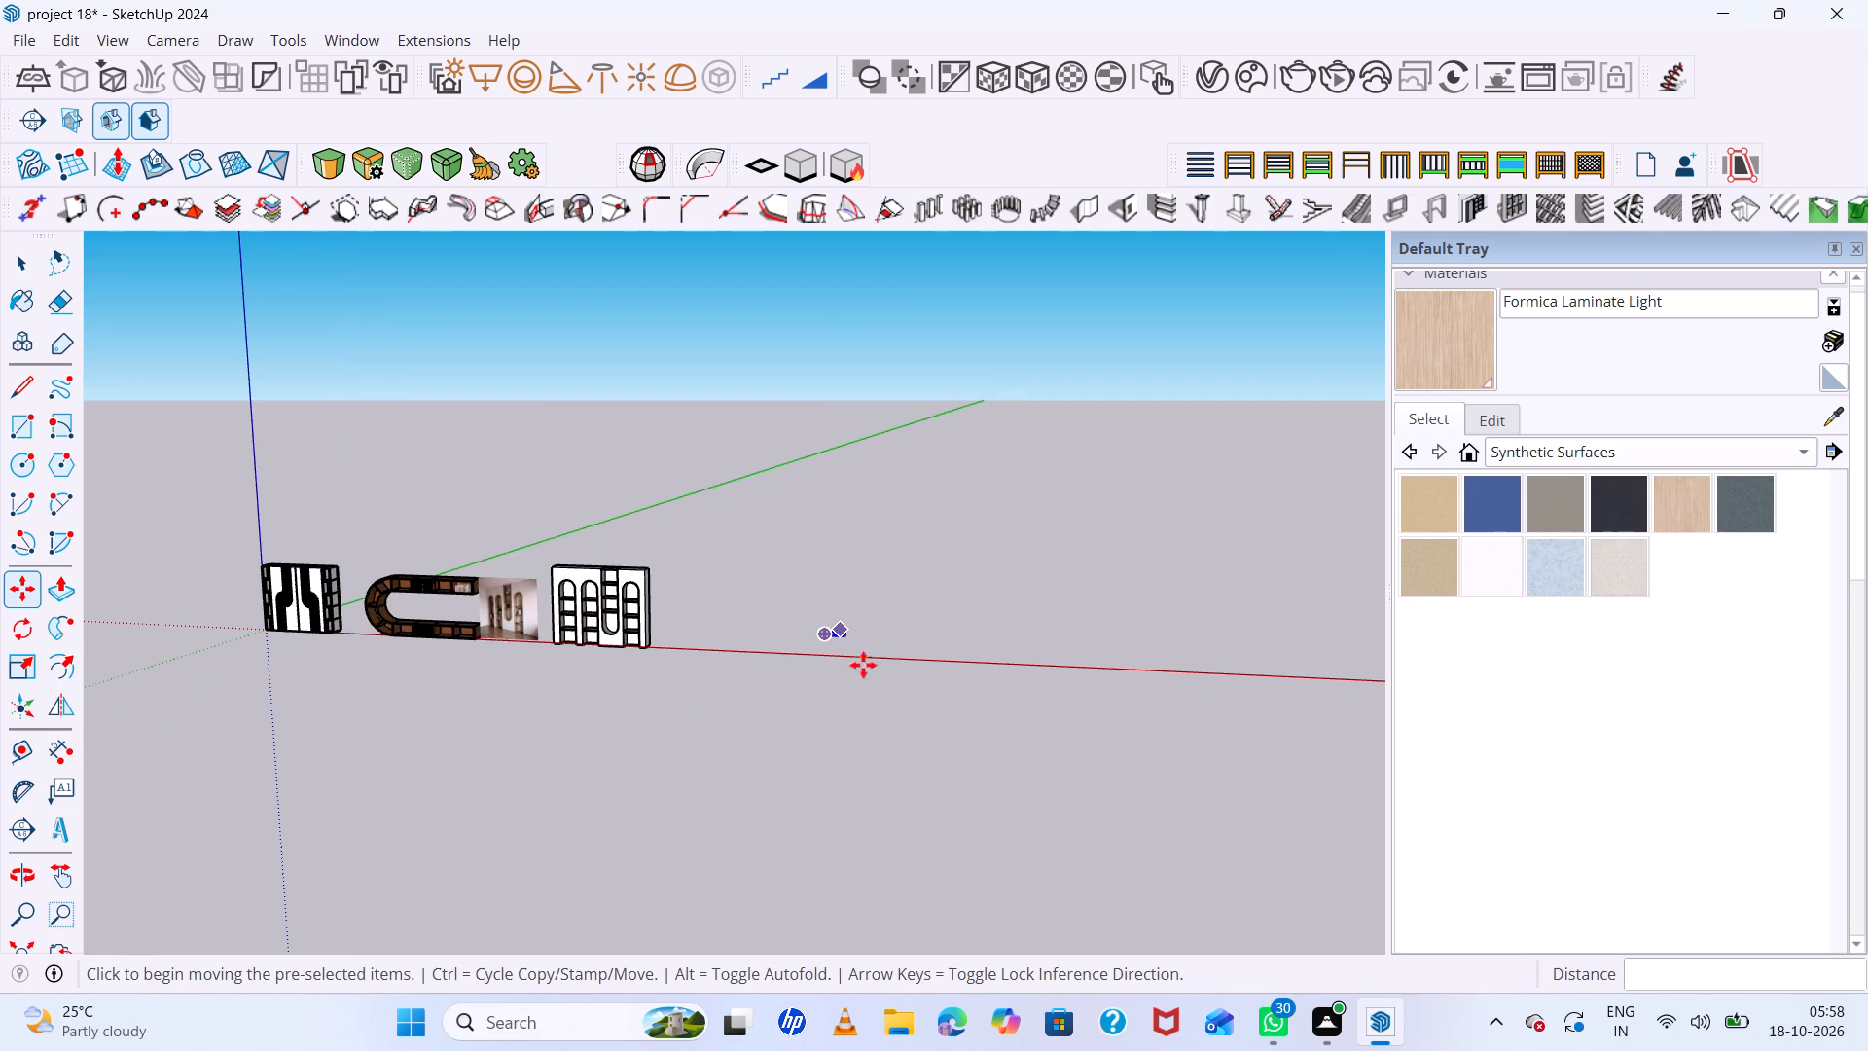
pyautogui.scroll(20, 861, 646)
pyautogui.scroll(3, 861, 646)
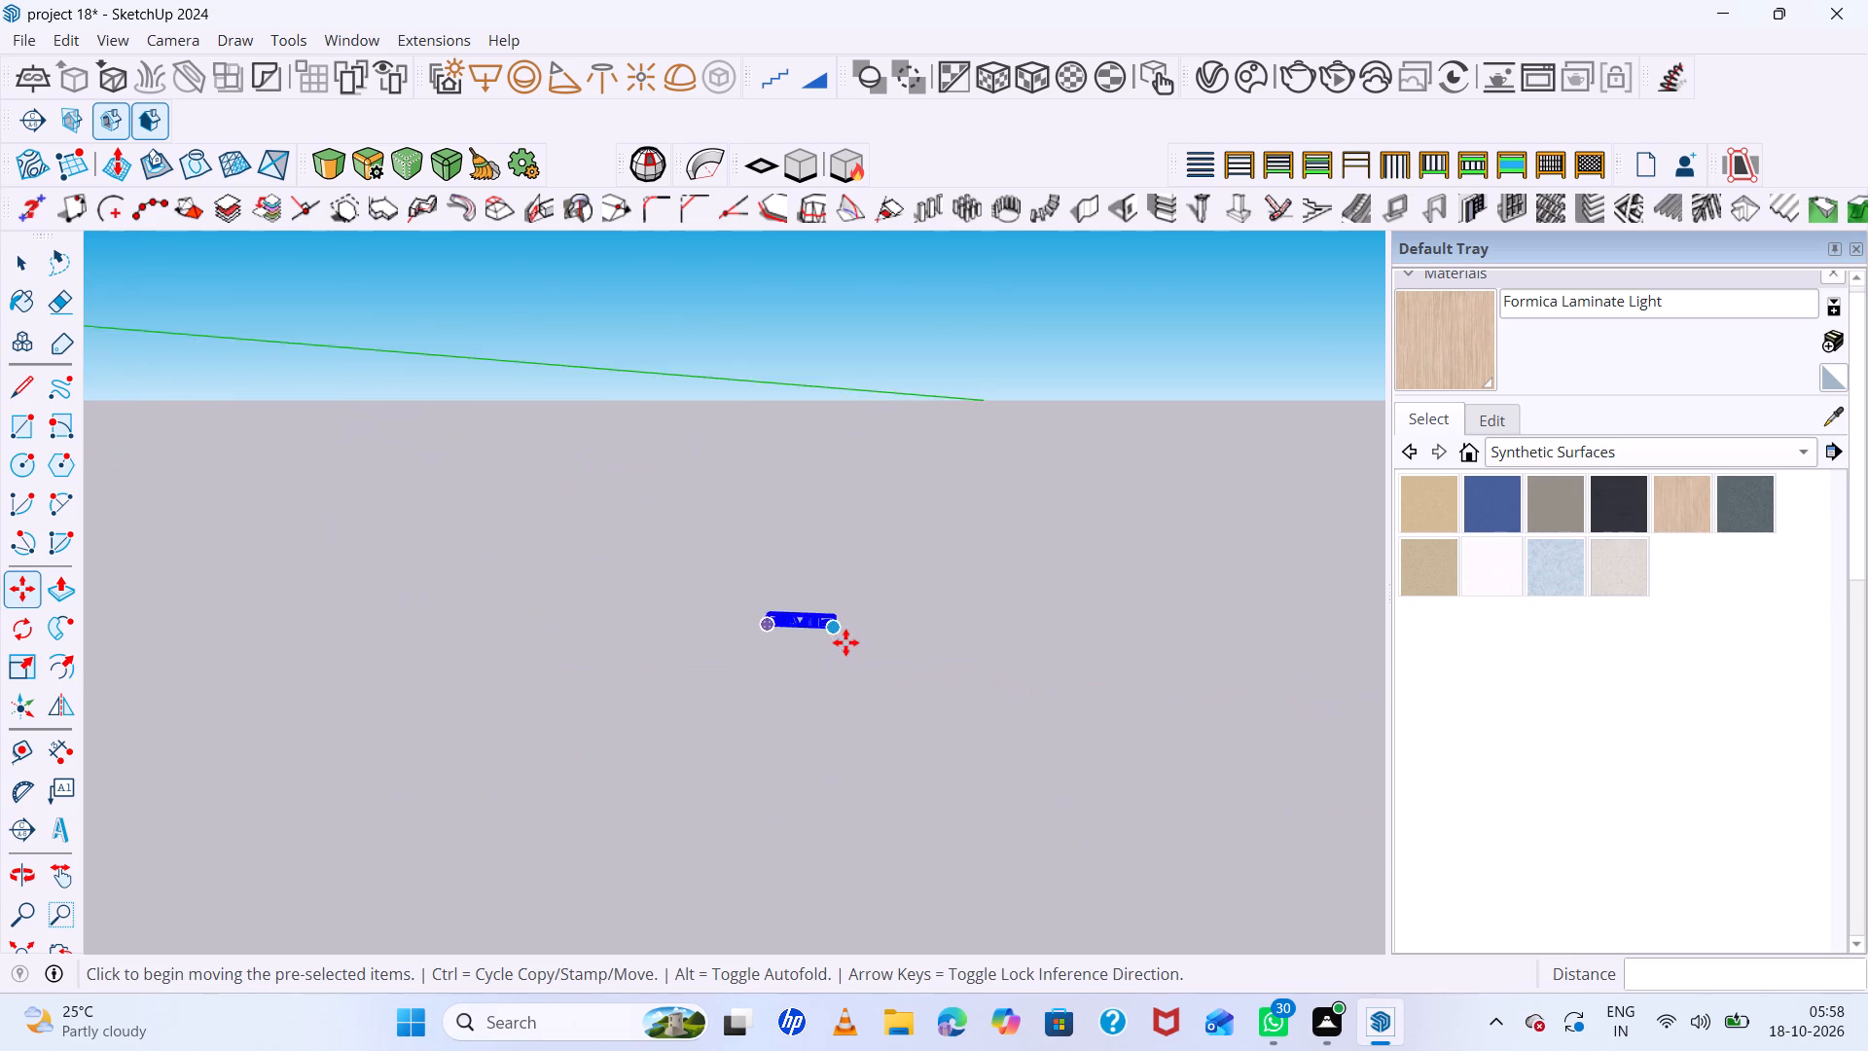
pyautogui.scroll(13, 845, 642)
pyautogui.scroll(8, 827, 618)
pyautogui.scroll(-5, 597, 512)
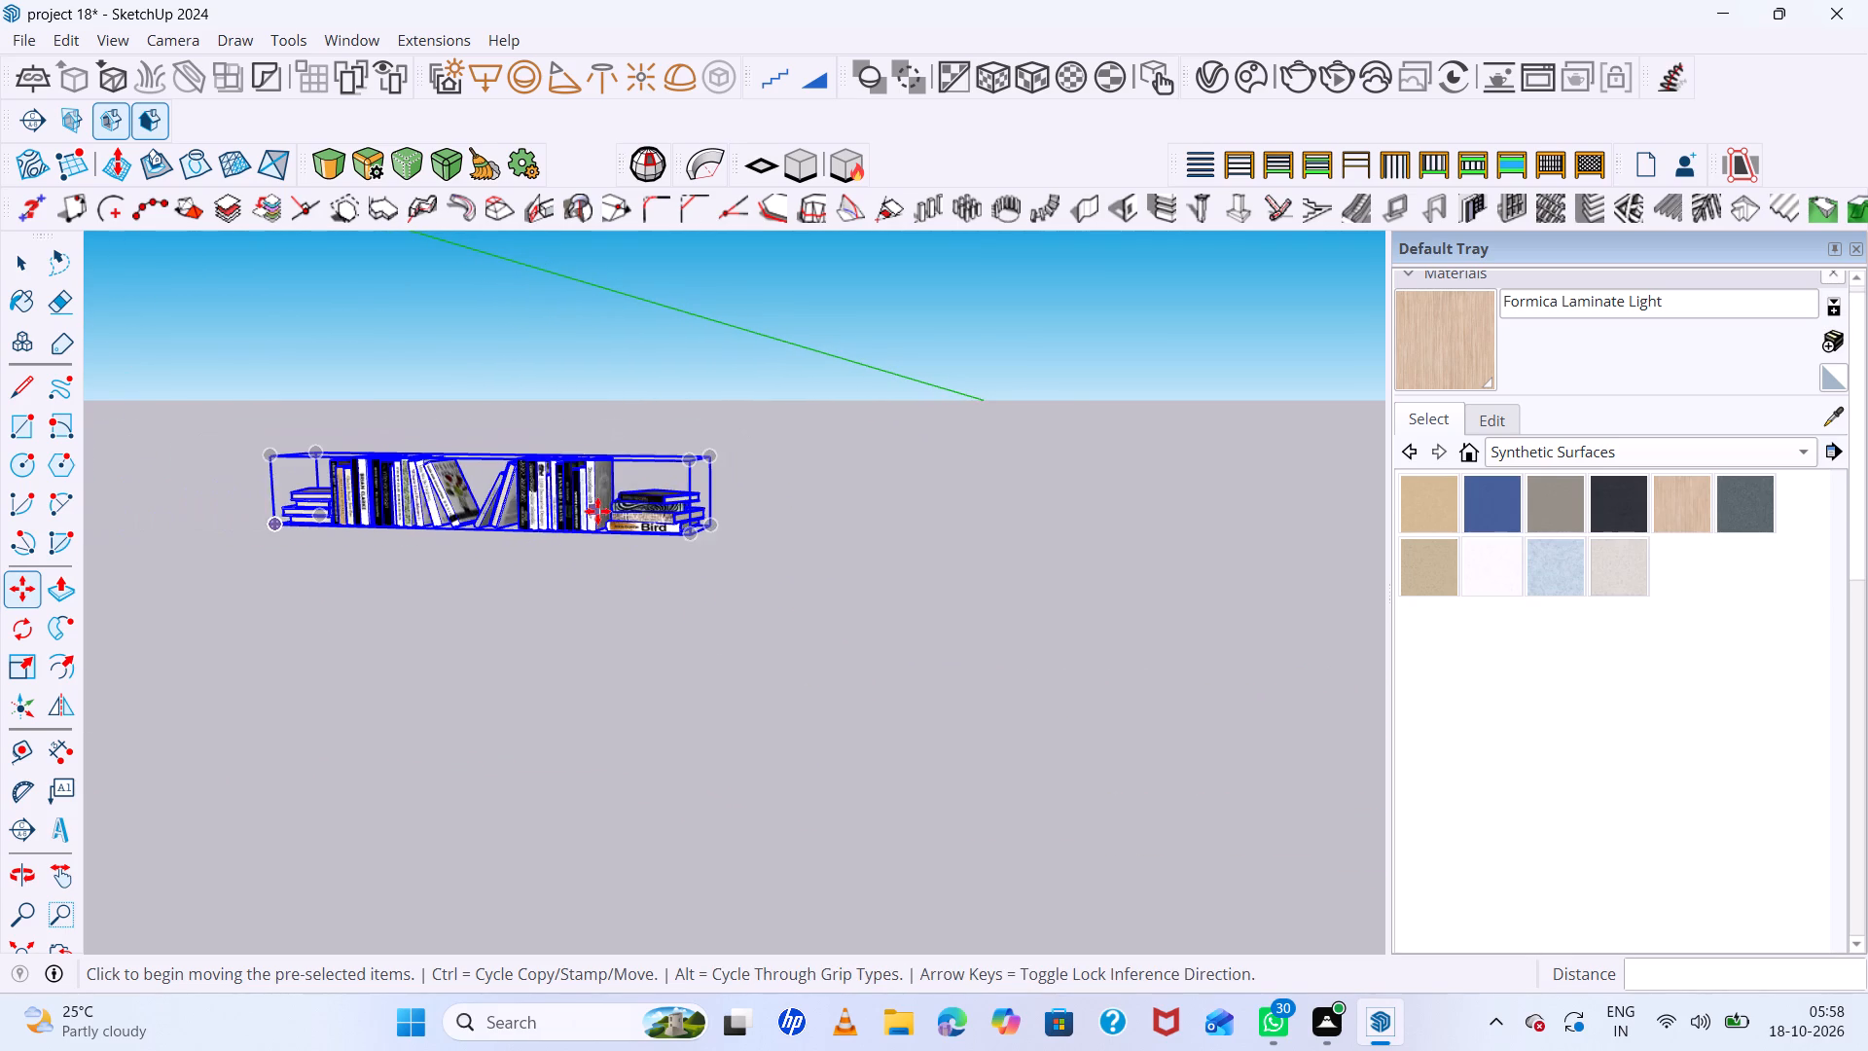
pyautogui.scroll(6, 432, 508)
pyautogui.scroll(8, 0, 0)
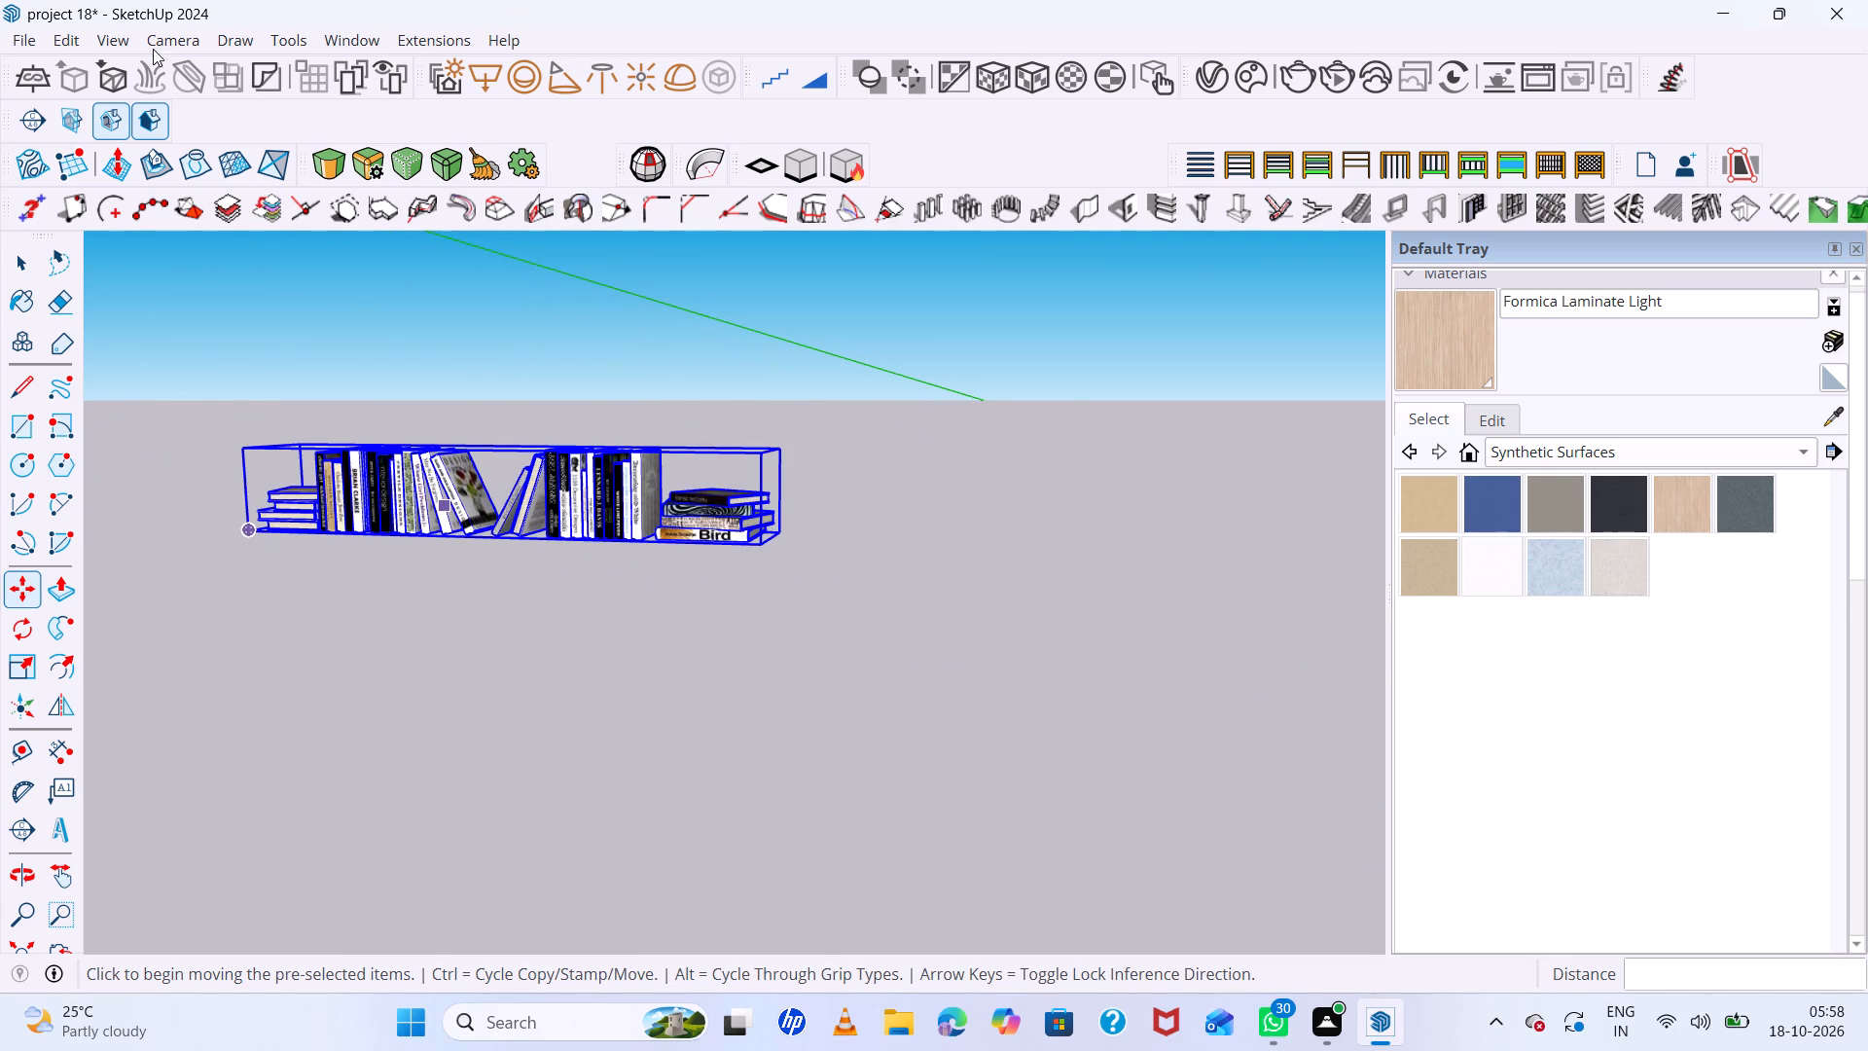
pyautogui.rightClick(400, 466)
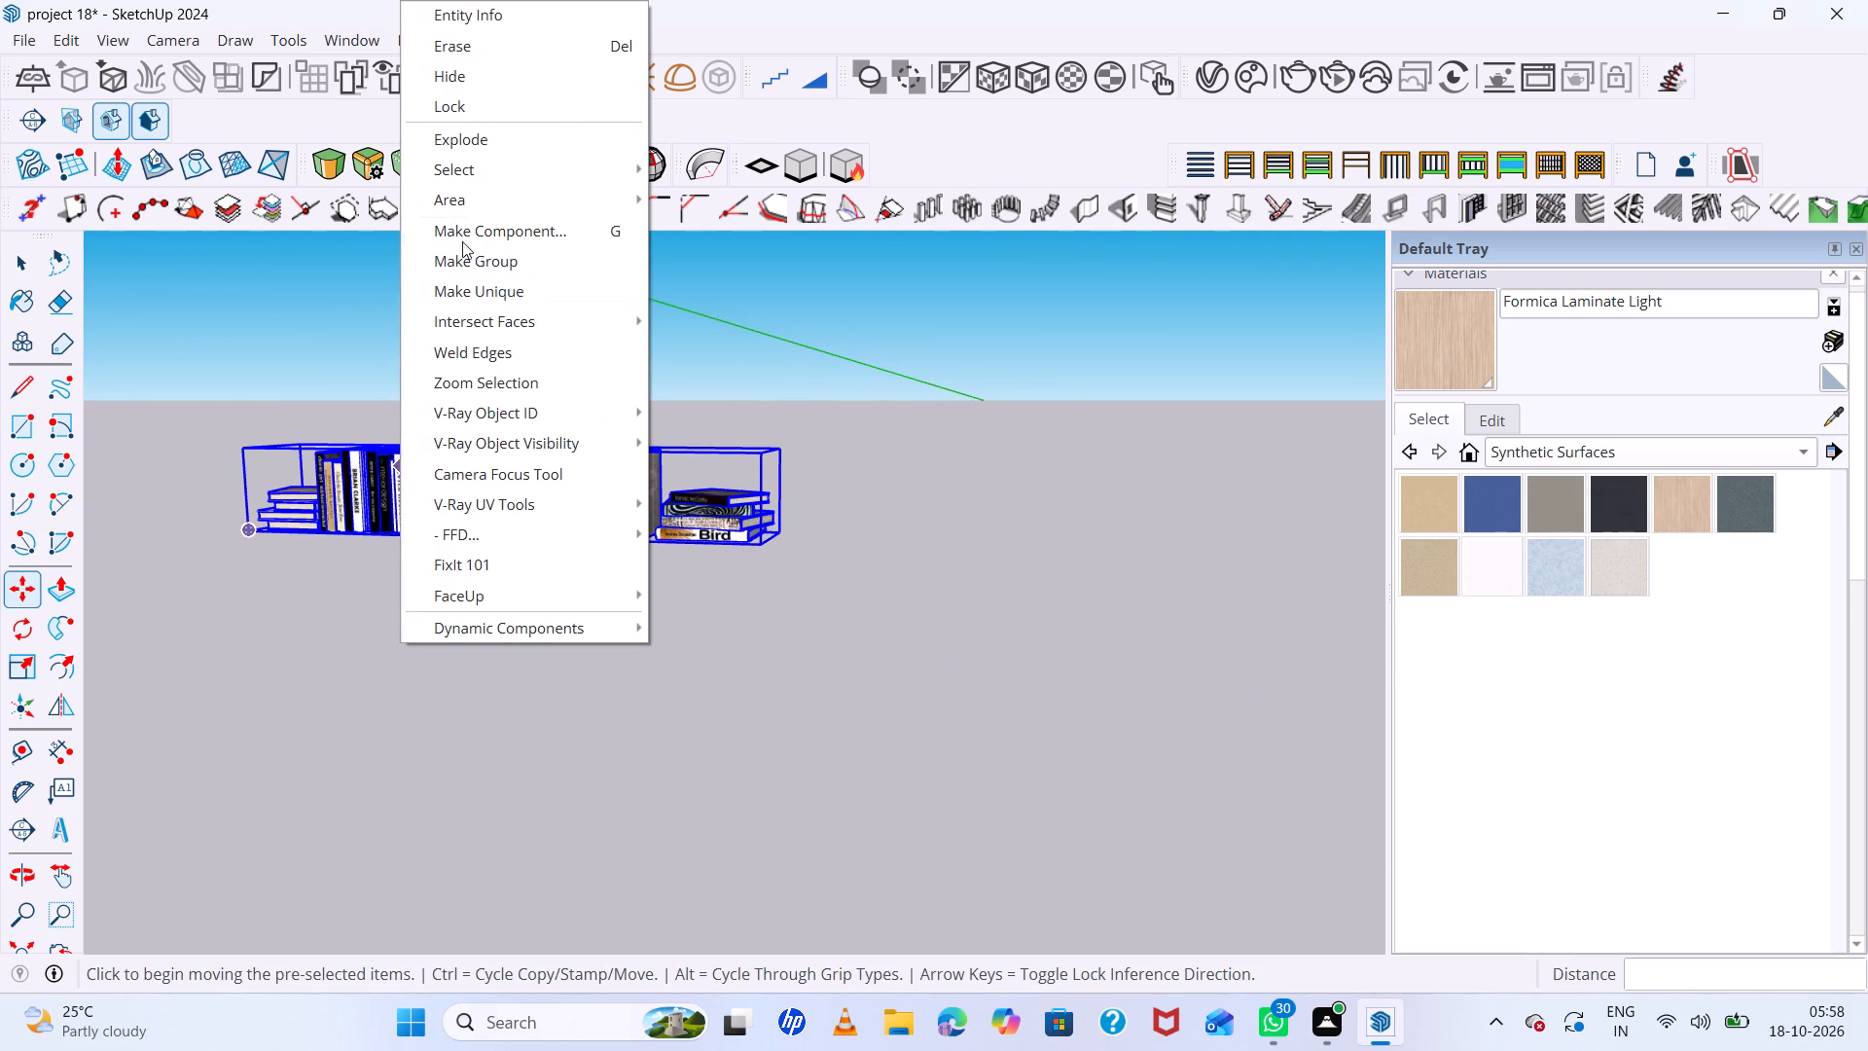
pyautogui.click(486, 142)
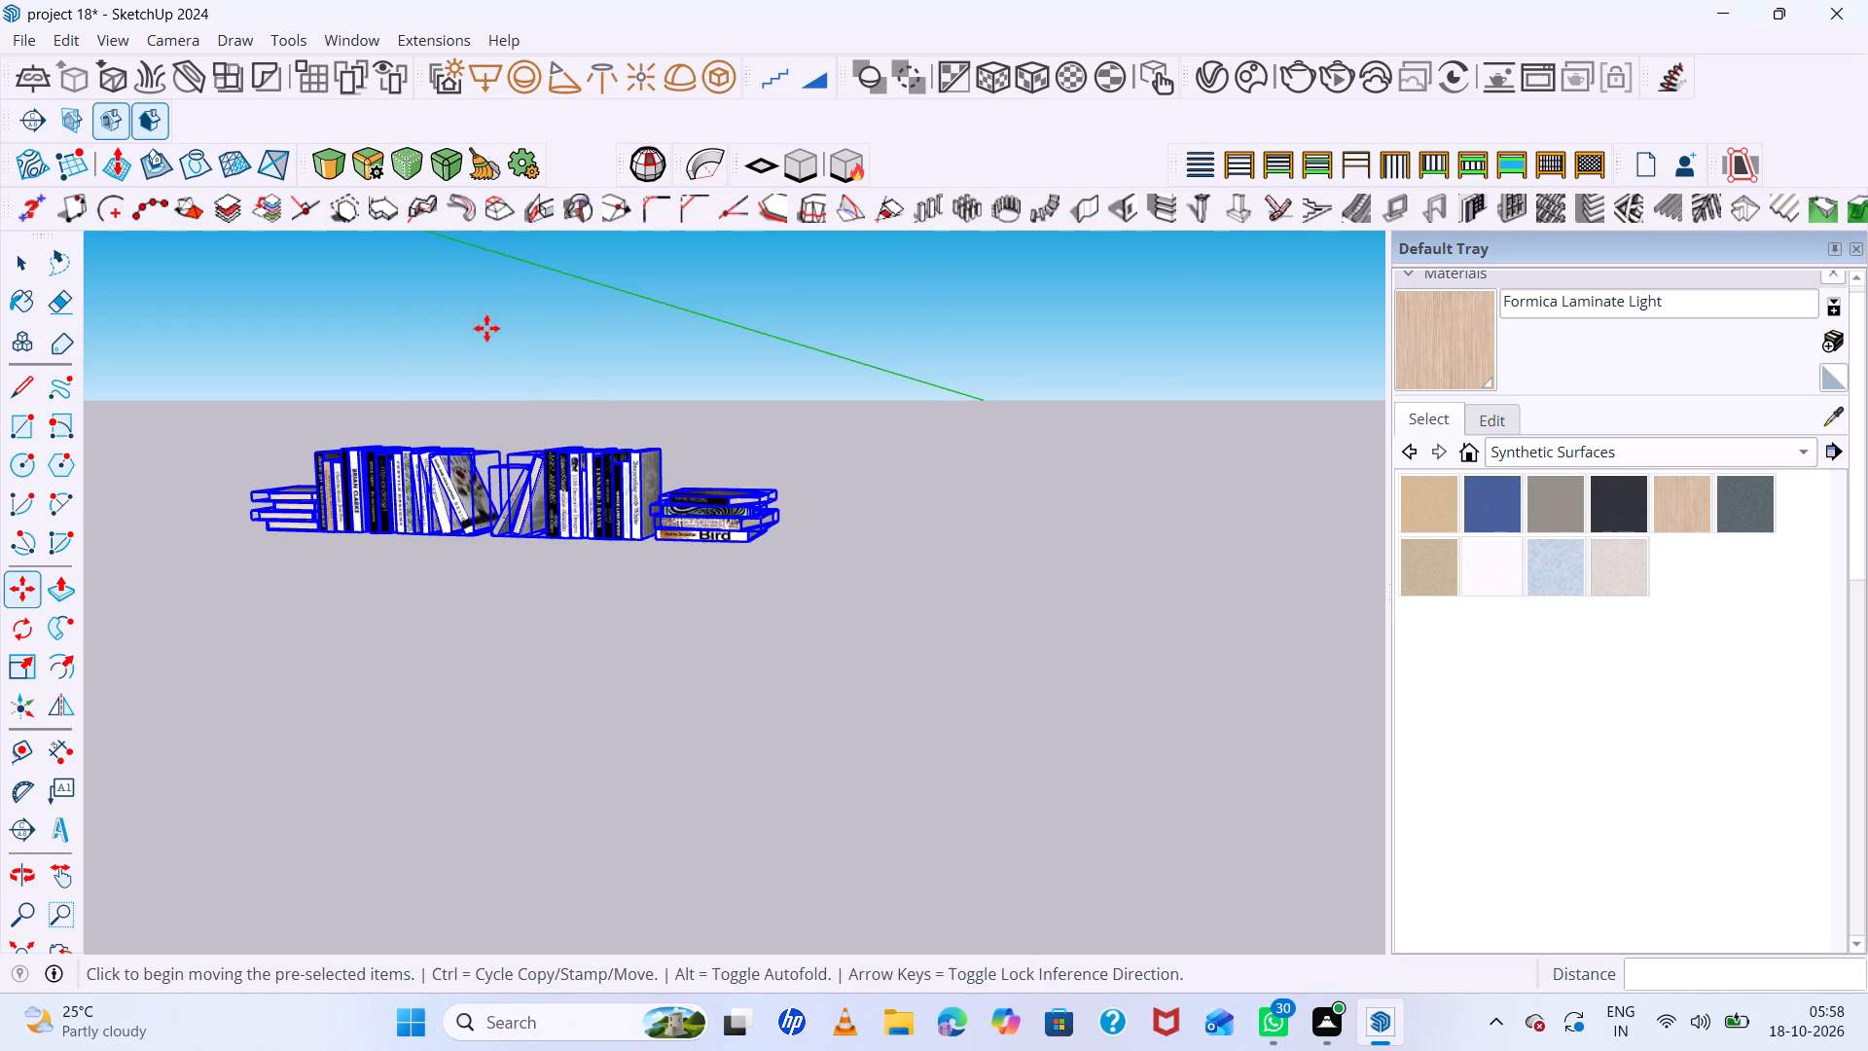
# Move the stack of four flat-lying books with page edges facing out onto the shelf at the middle of the U-shaped unit's curved end.
pyautogui.scroll(7, 414, 601)
pyautogui.scroll(-7, 443, 597)
pyautogui.moveTo(446, 600); pyautogui.dragTo(591, 656, button='middle')
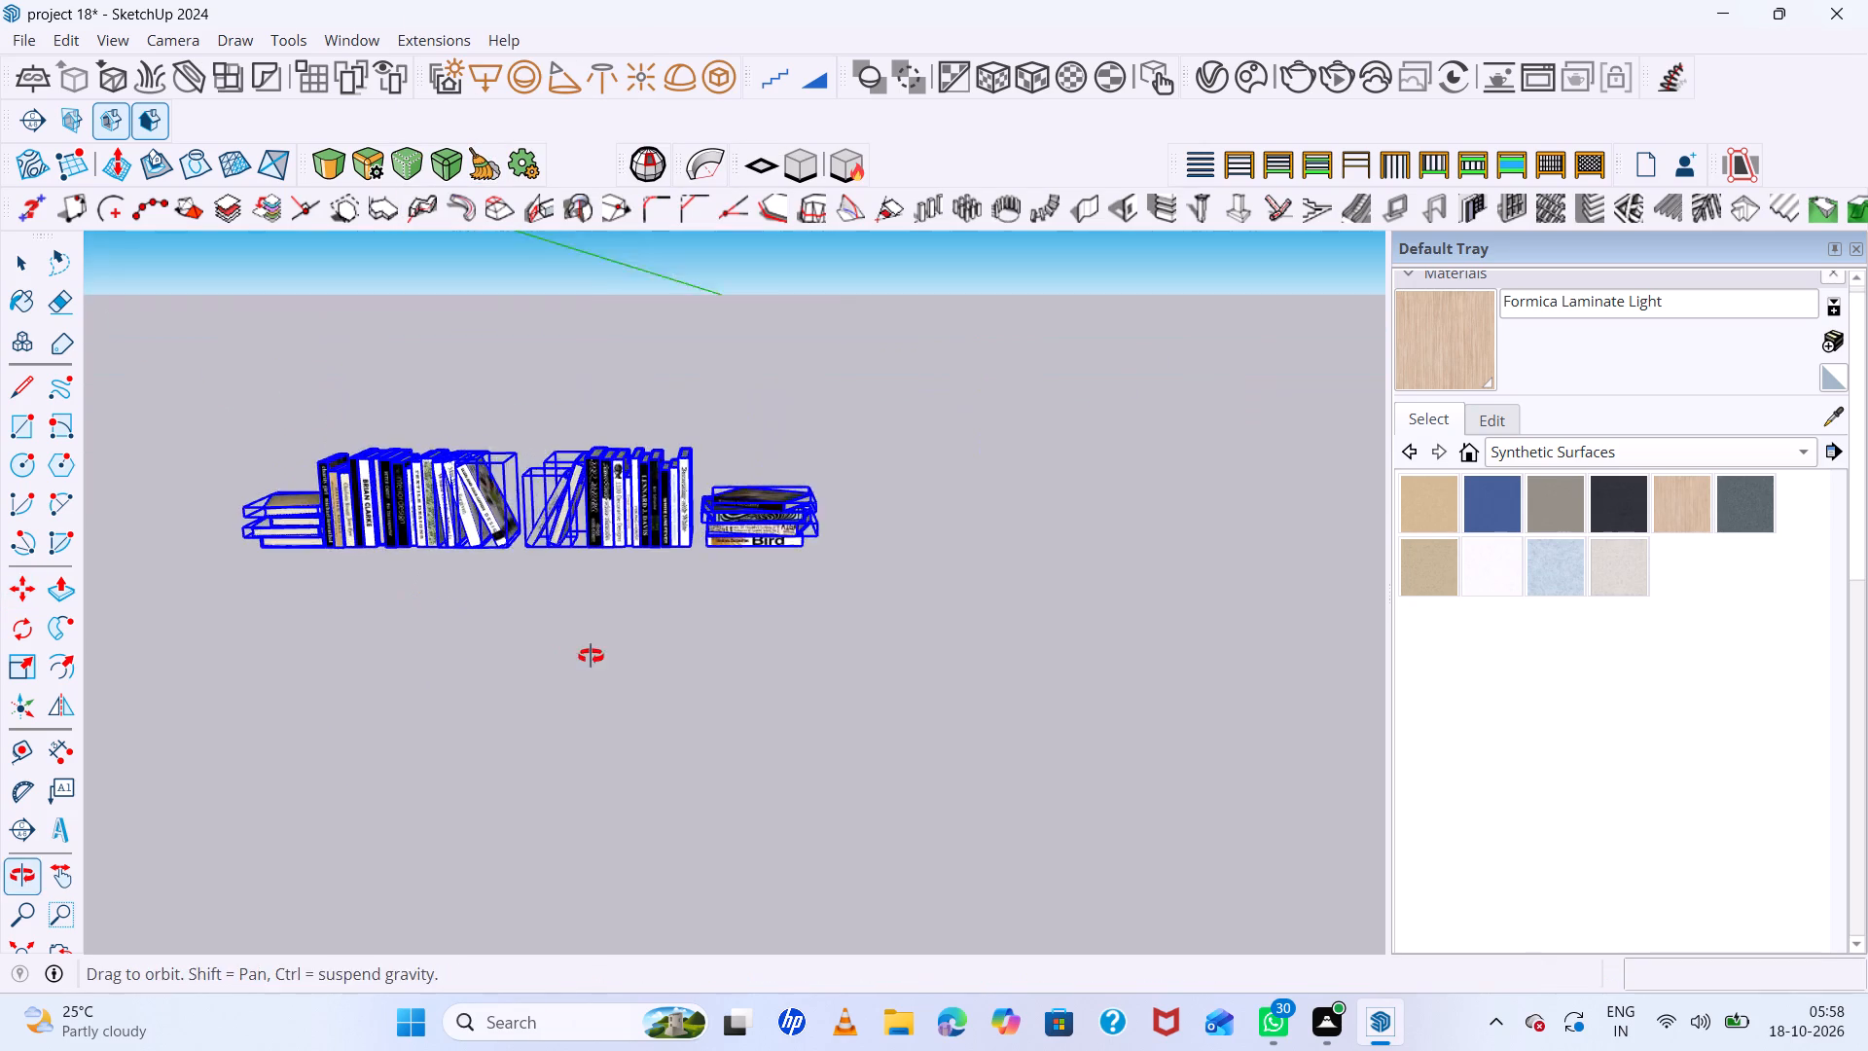
pyautogui.moveTo(591, 656); pyautogui.dragTo(593, 657, button='middle')
pyautogui.scroll(7, 361, 561)
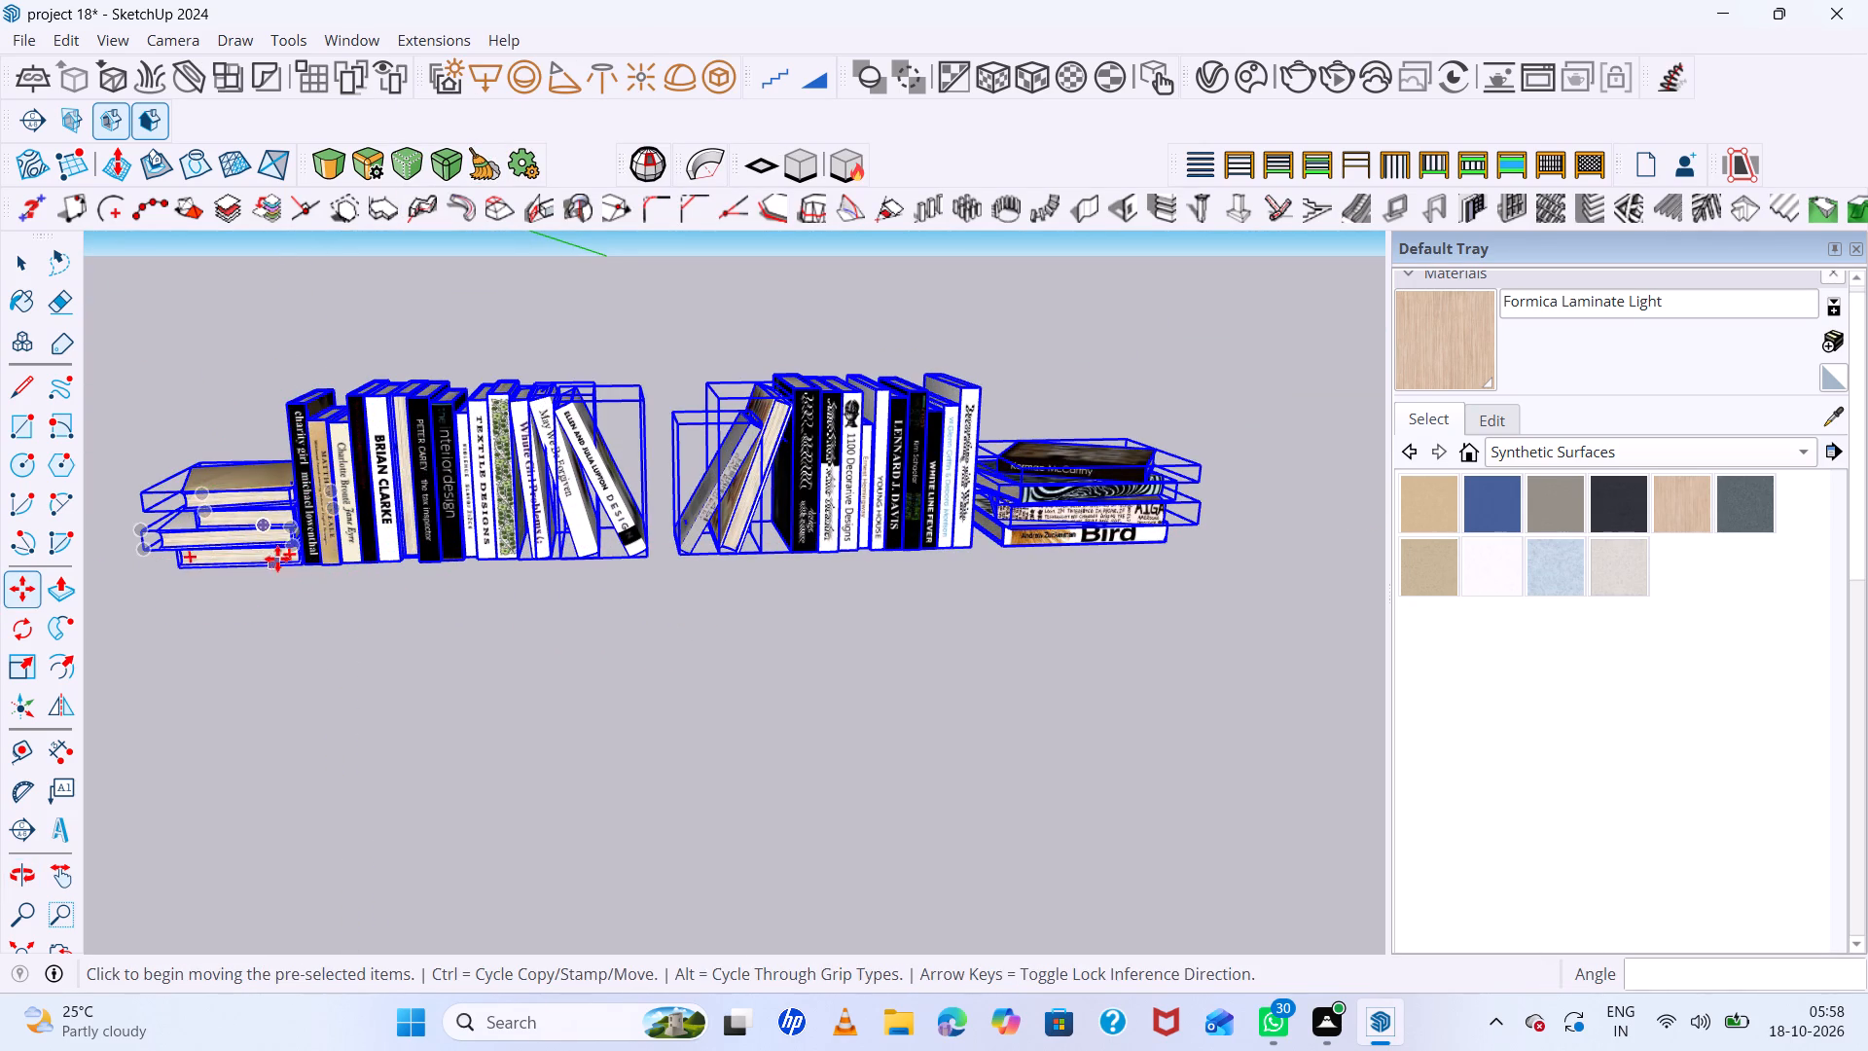
pyautogui.click(295, 563)
pyautogui.press('space')
pyautogui.click(273, 606)
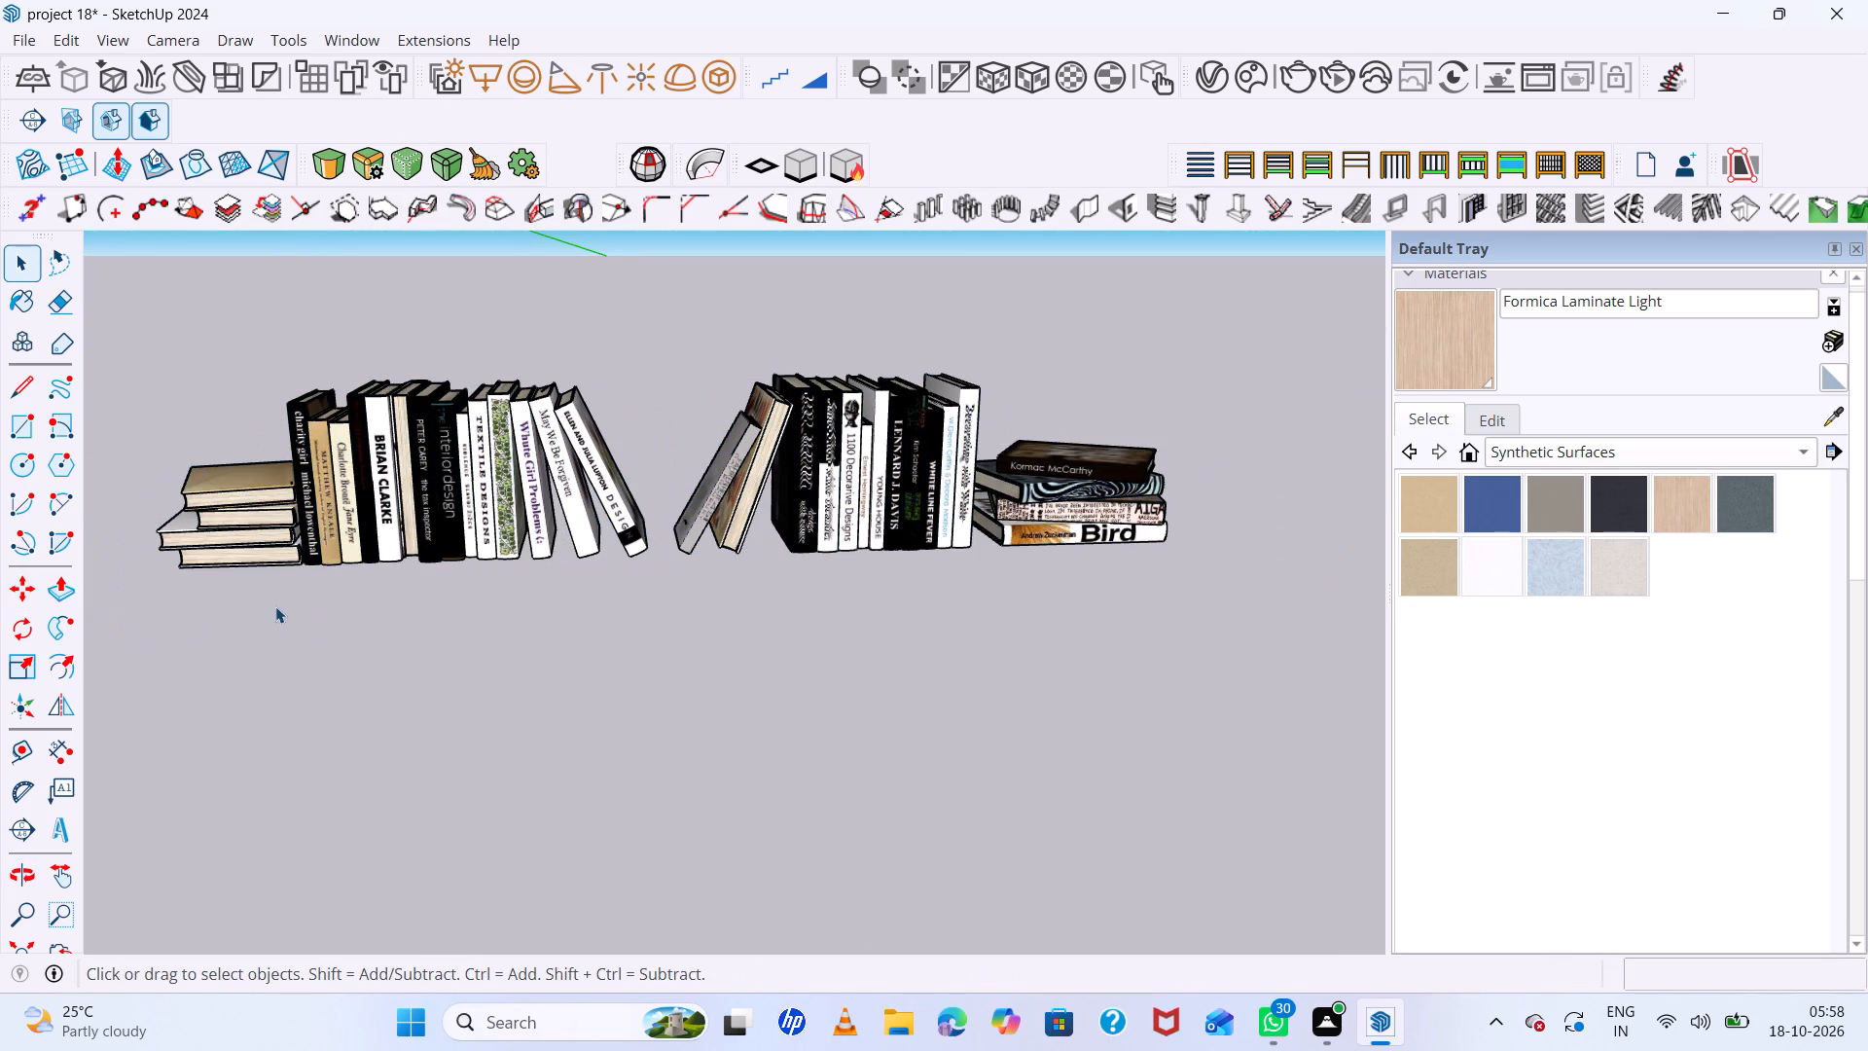
pyautogui.click(271, 558)
pyautogui.click(269, 540)
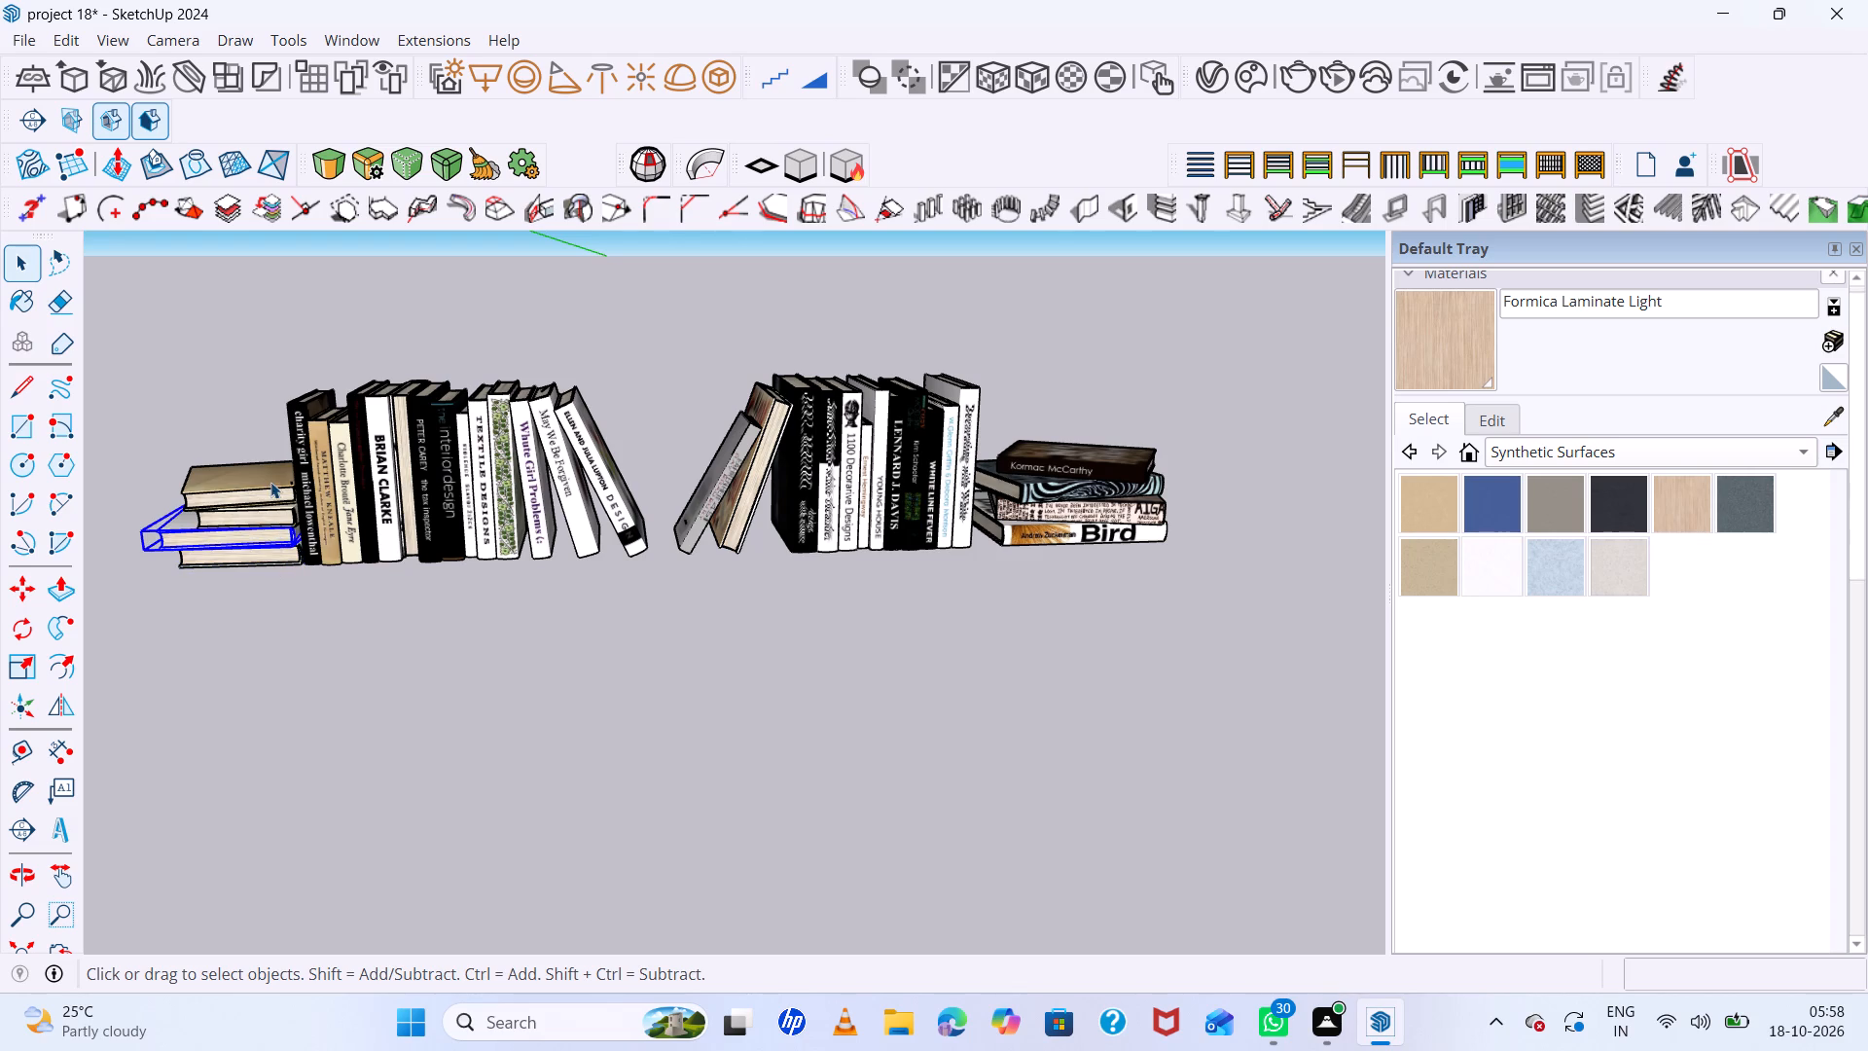
pyautogui.click(271, 492)
pyautogui.moveTo(271, 487); pyautogui.dragTo(223, 572)
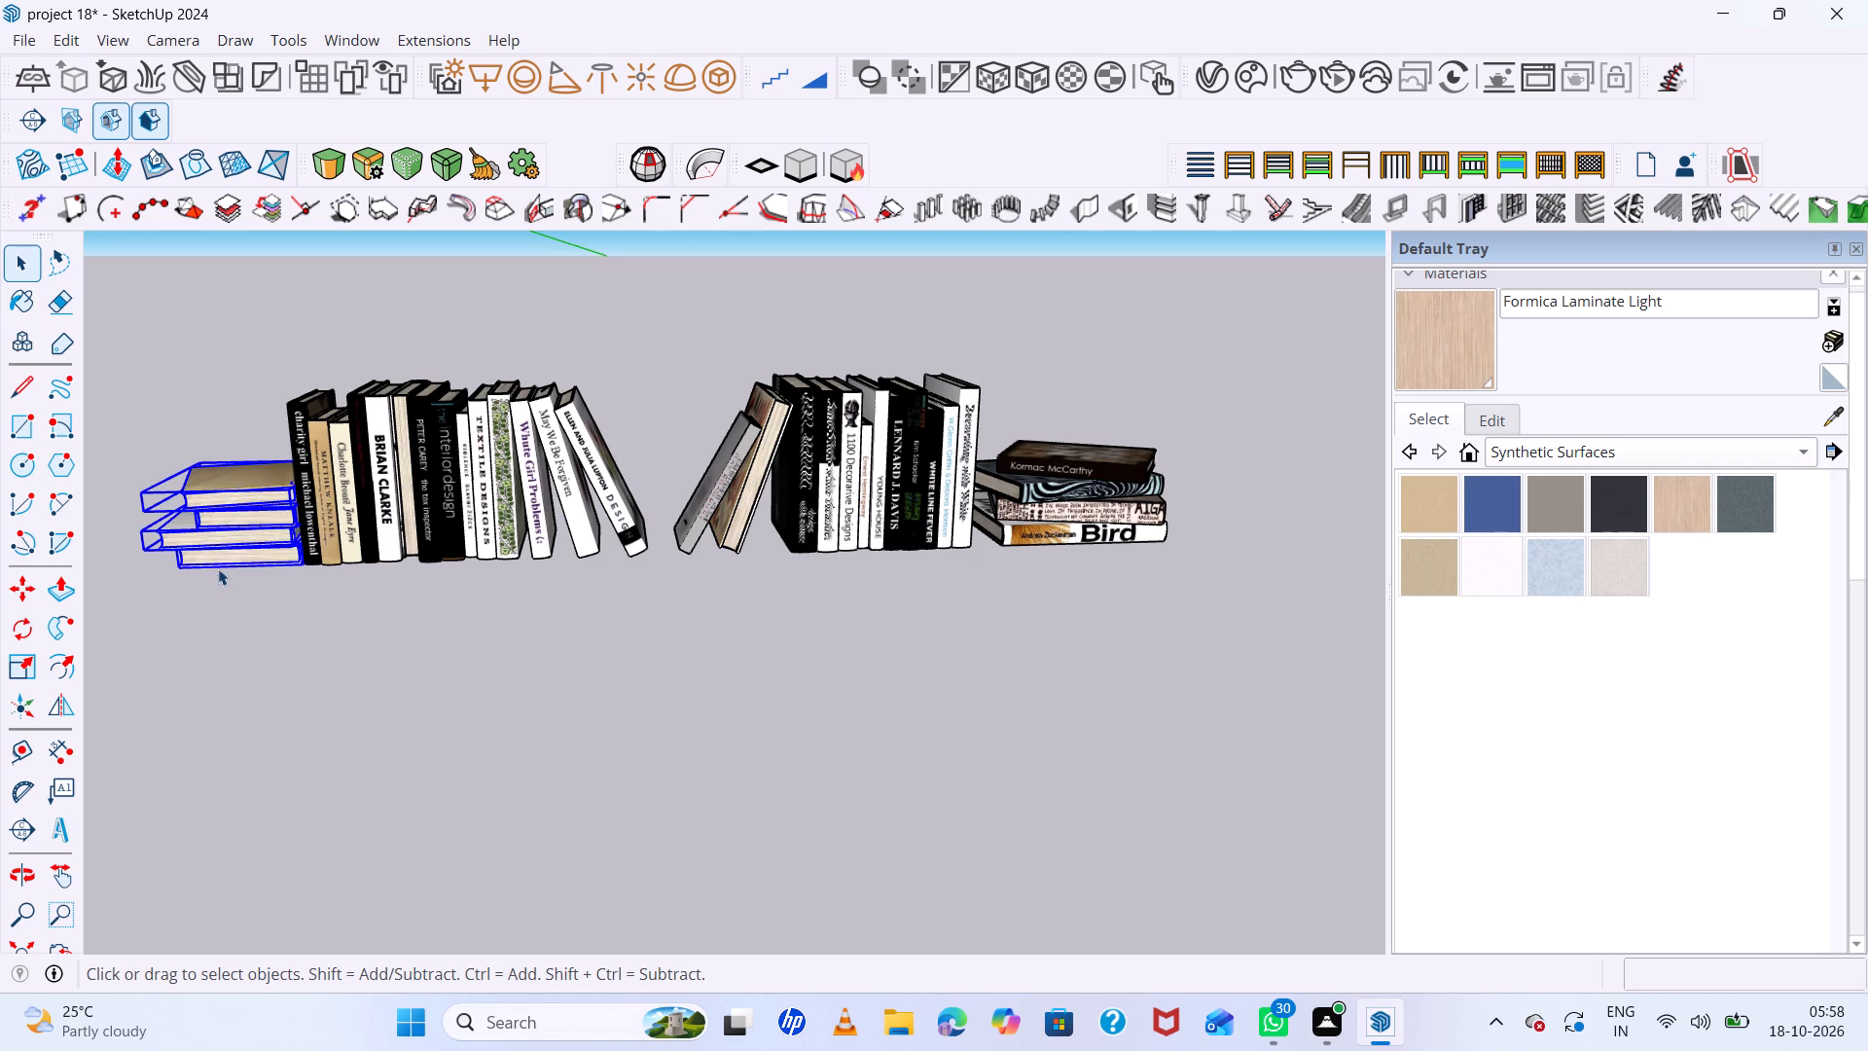
pyautogui.press('m')
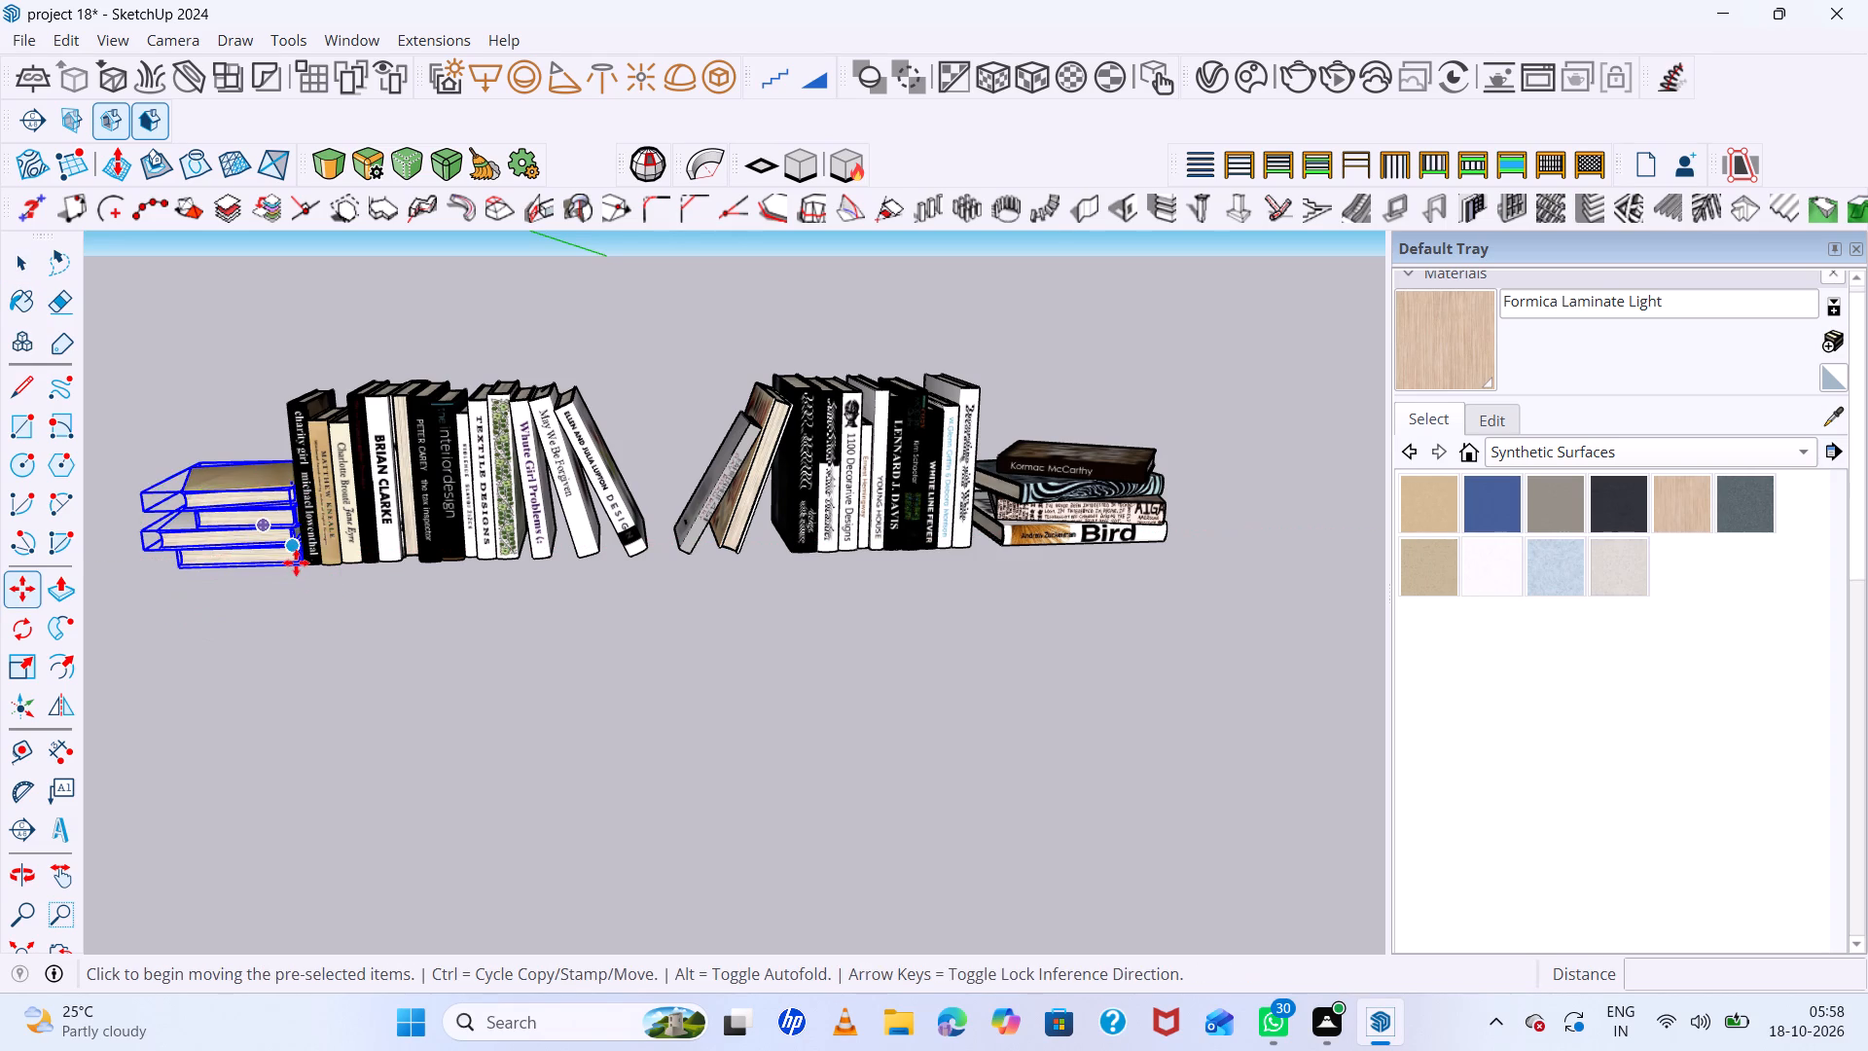
pyautogui.click(303, 561)
pyautogui.scroll(-20, 201, 631)
pyautogui.scroll(-4, 201, 631)
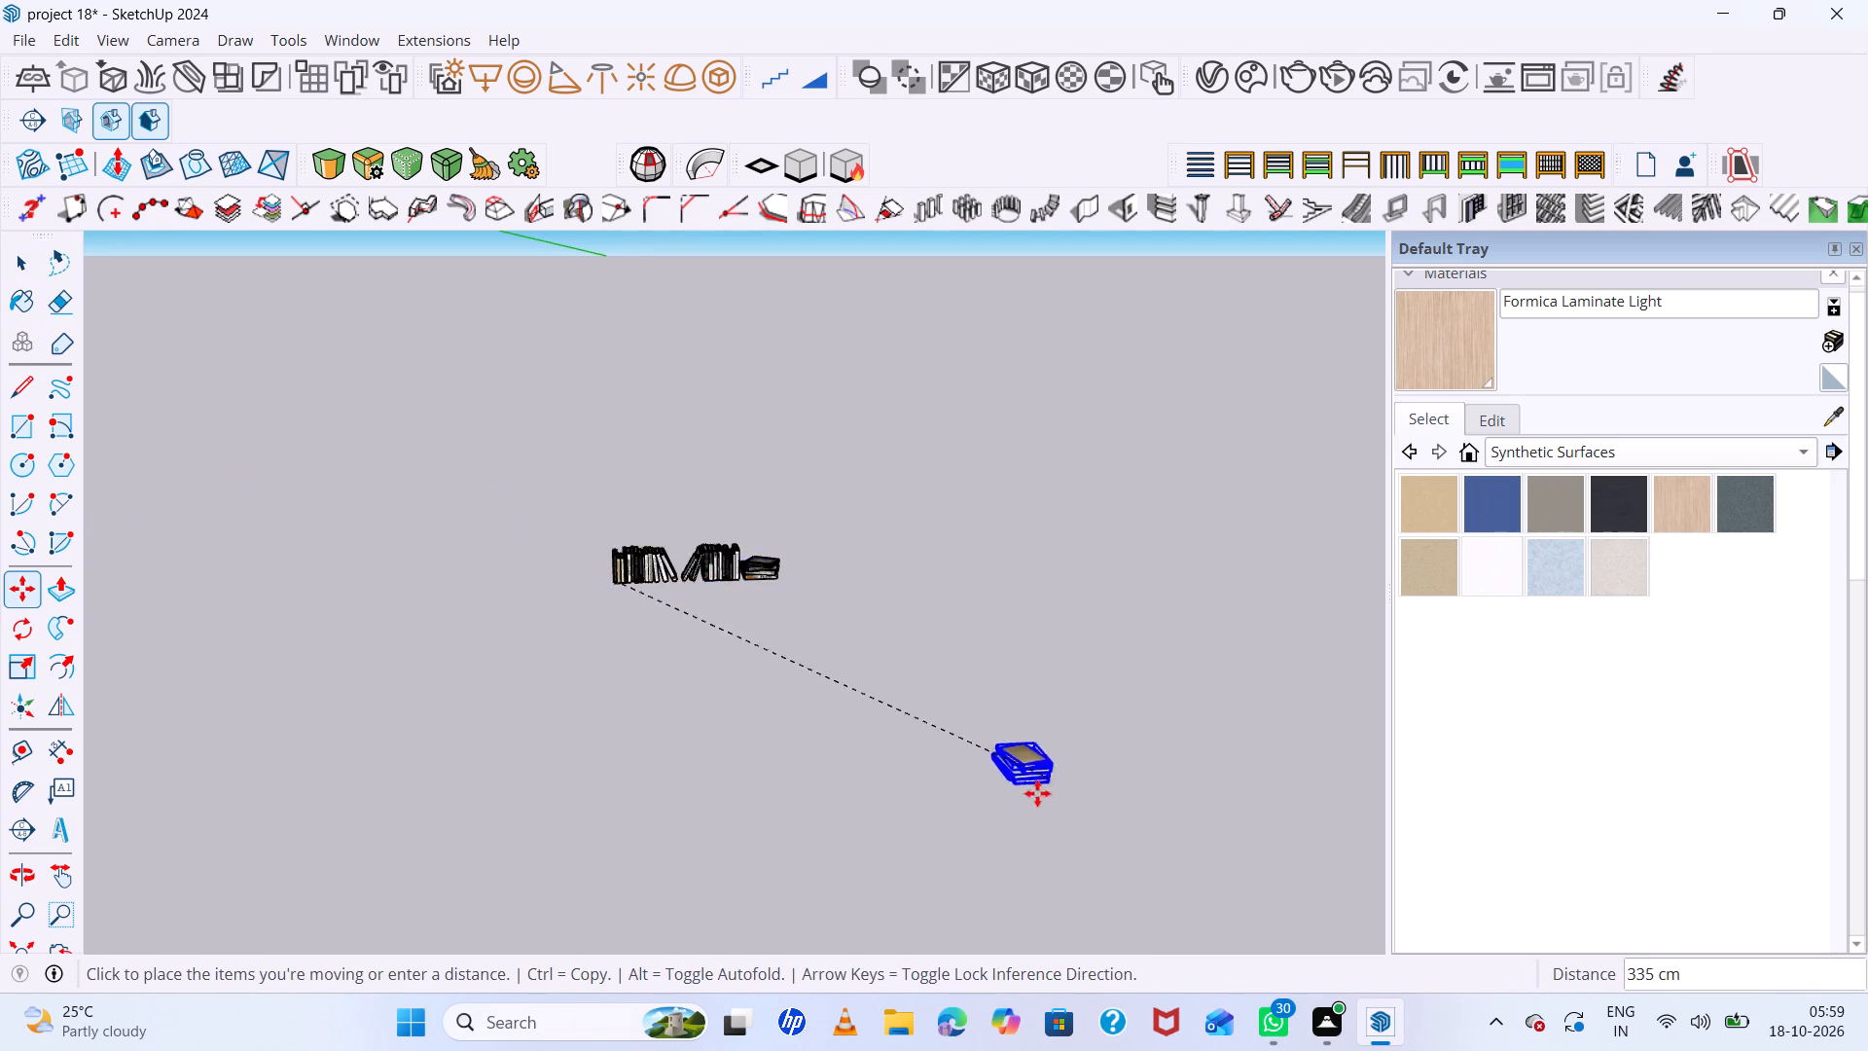
pyautogui.scroll(-10, 1037, 793)
pyautogui.scroll(-20, 676, 717)
pyautogui.scroll(-5, 676, 717)
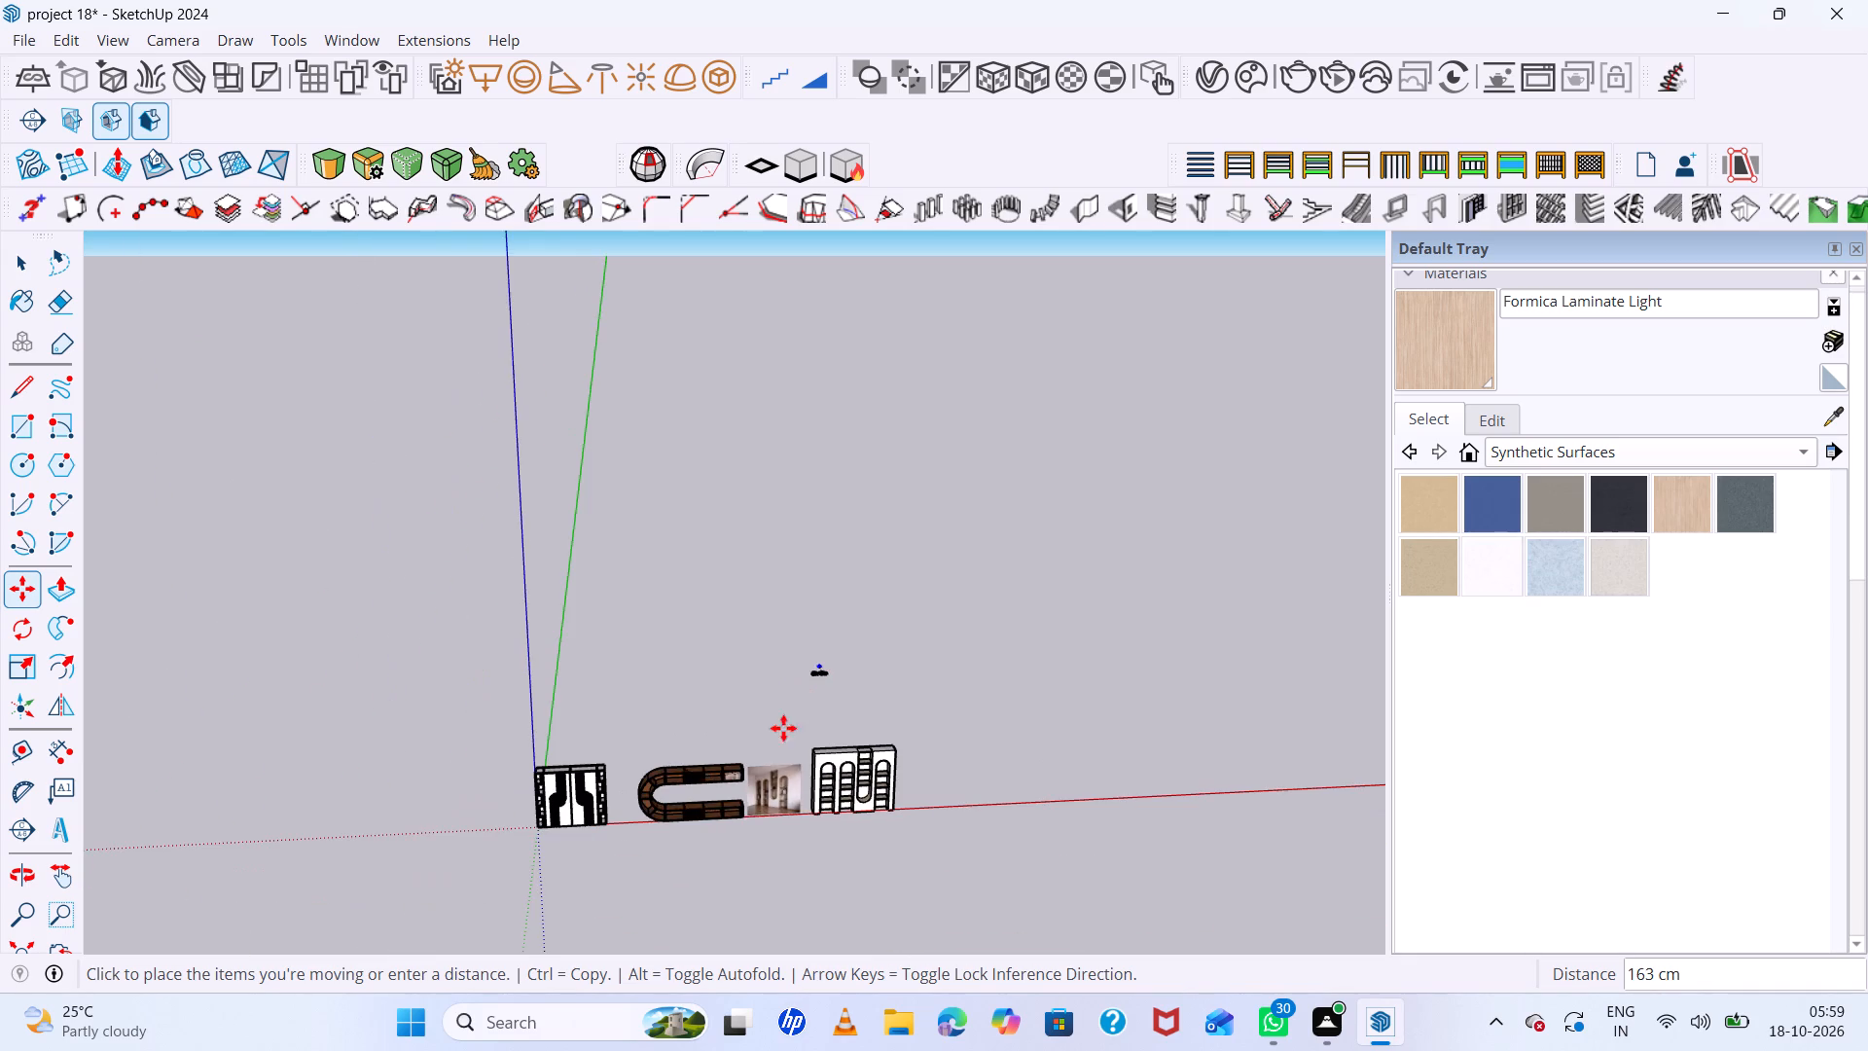
pyautogui.scroll(14, 725, 771)
pyautogui.scroll(20, 689, 779)
pyautogui.scroll(2, 689, 779)
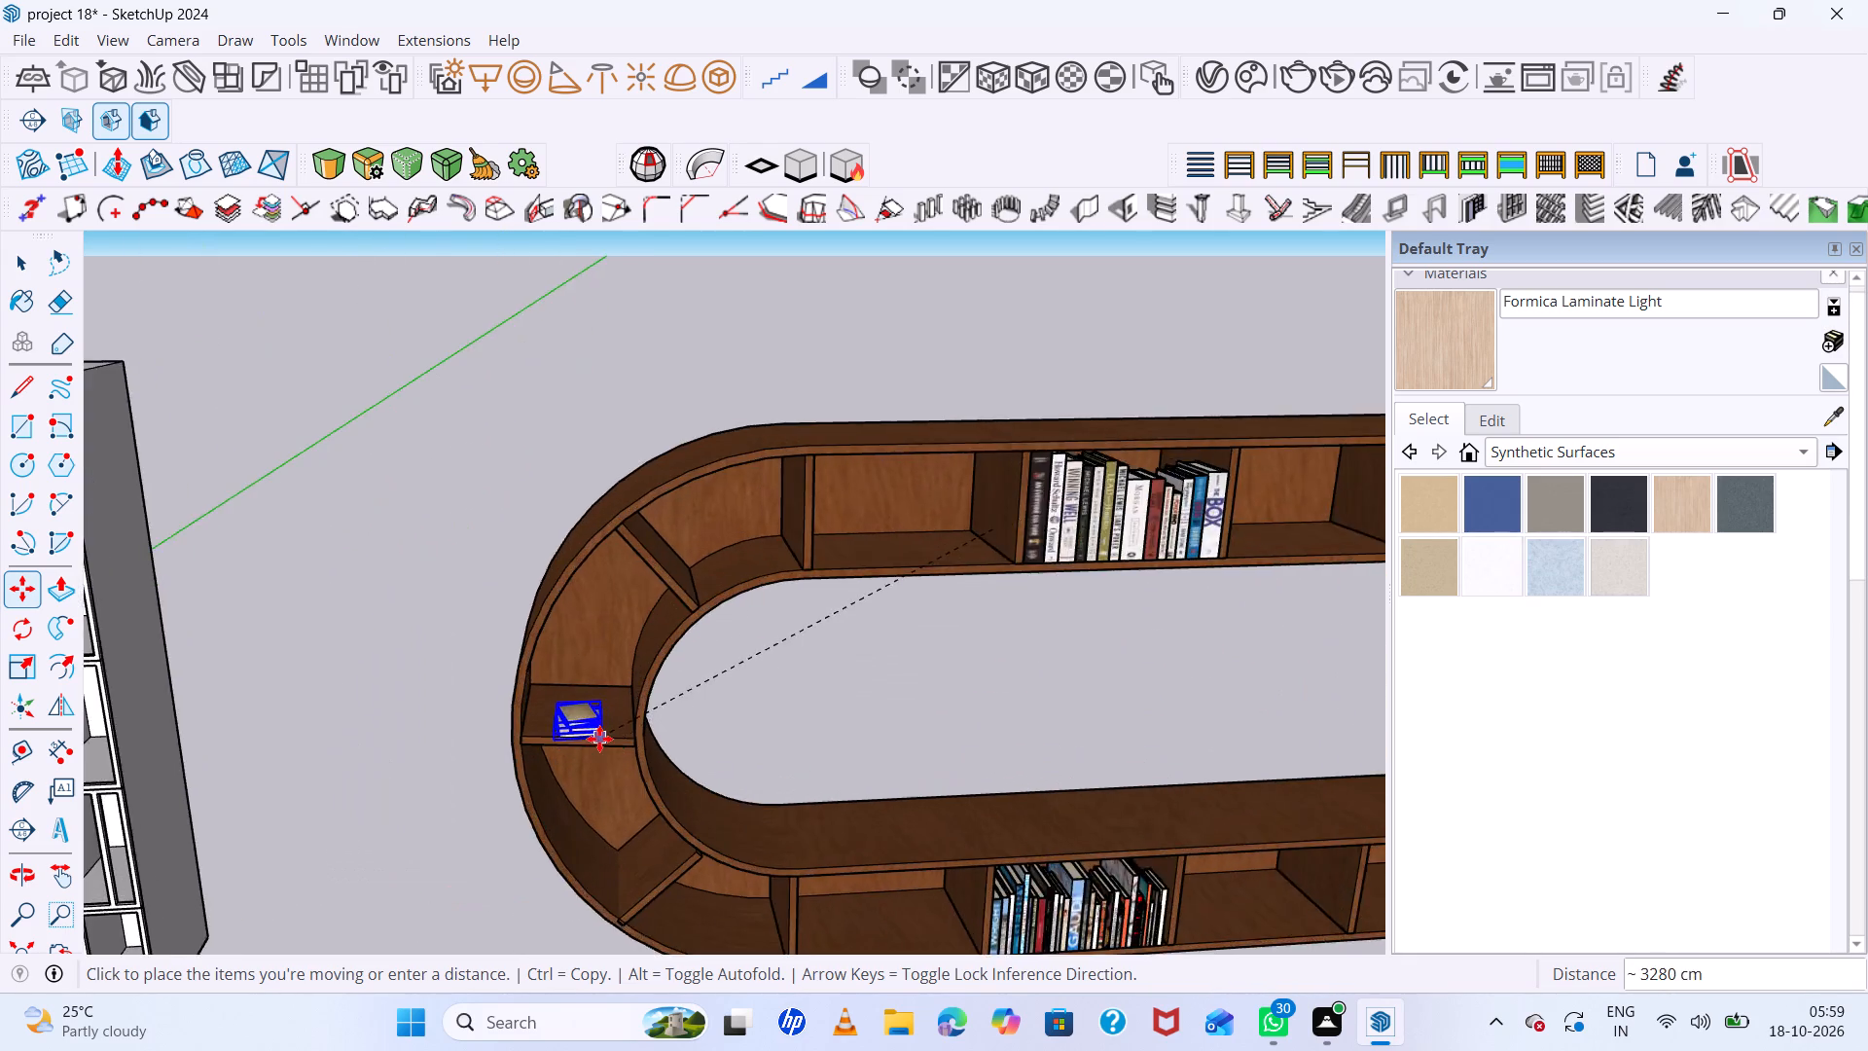
pyautogui.scroll(7, 599, 739)
pyautogui.click(596, 715)
# Scale the four-book stack deeper along the green axis, extending its front toward the shelf's front edge.
pyautogui.scroll(8, 596, 716)
pyautogui.moveTo(601, 702); pyautogui.dragTo(586, 657, button='middle')
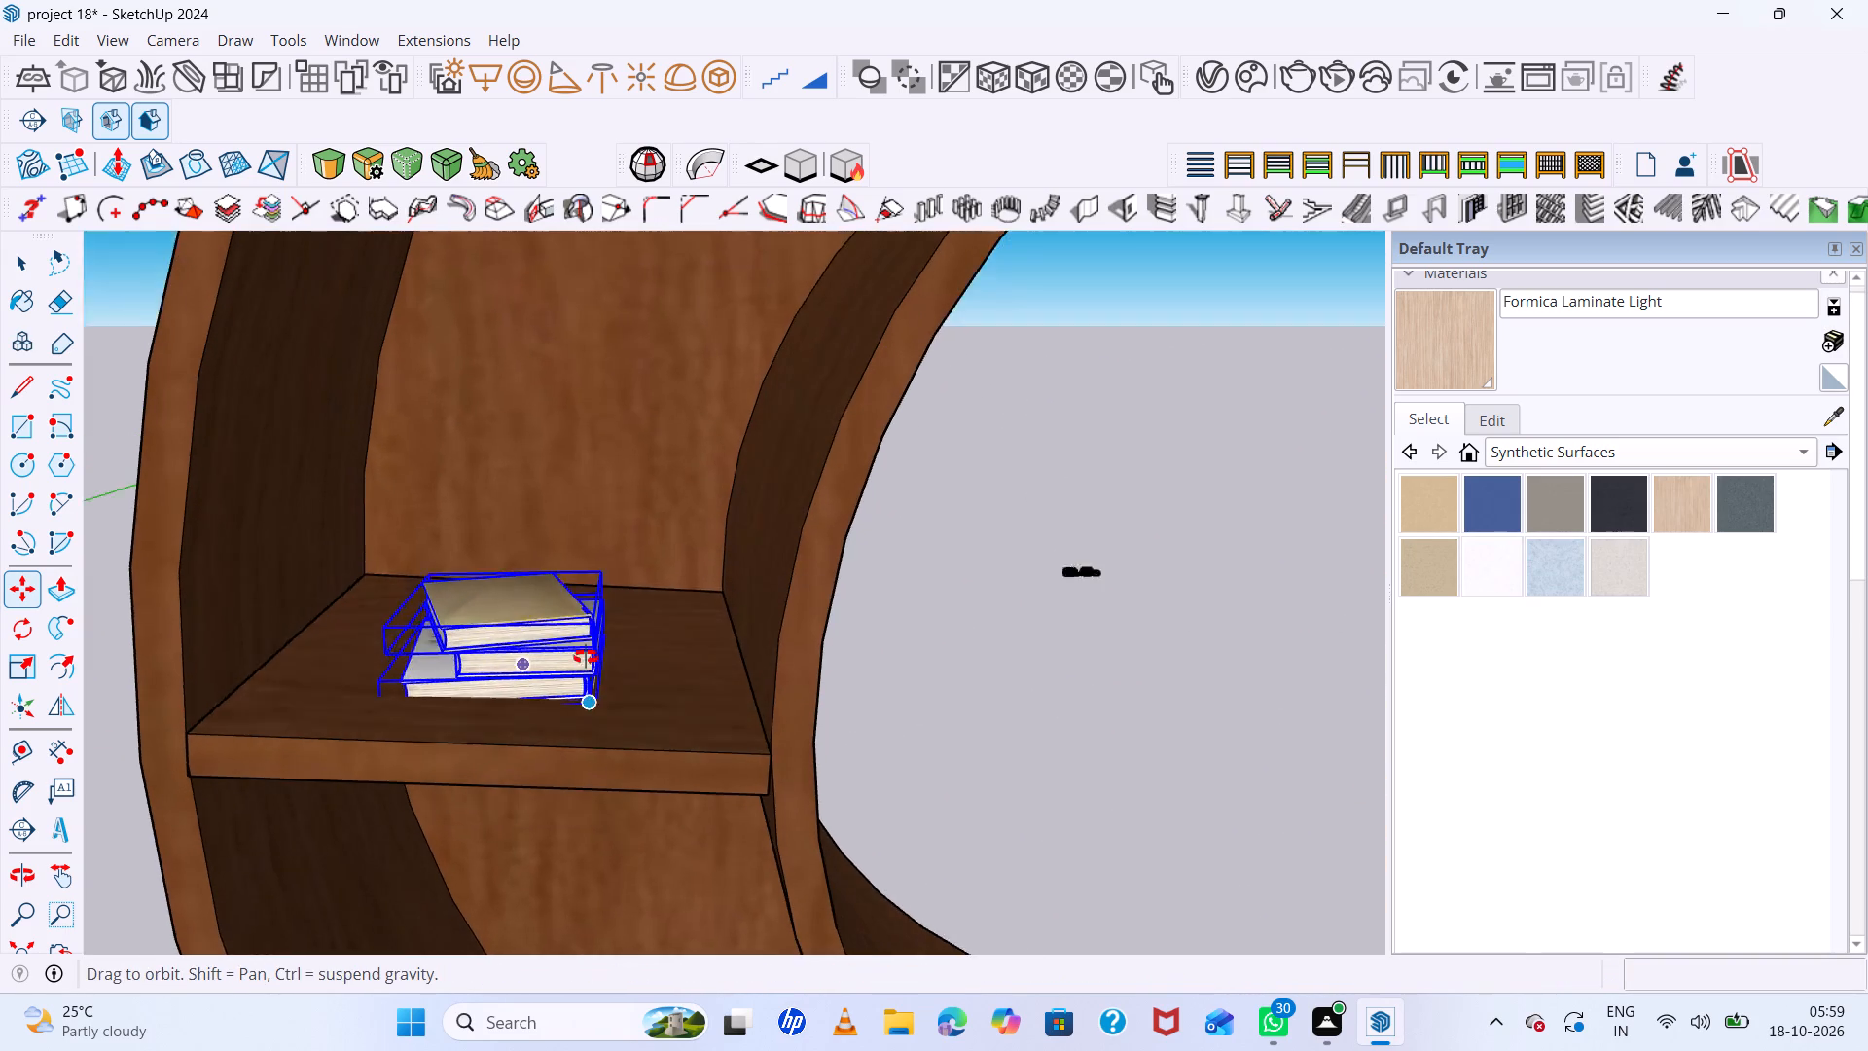
pyautogui.moveTo(586, 657); pyautogui.dragTo(577, 627, button='middle')
pyautogui.middleClick(577, 627)
pyautogui.press('a')
pyautogui.press('s')
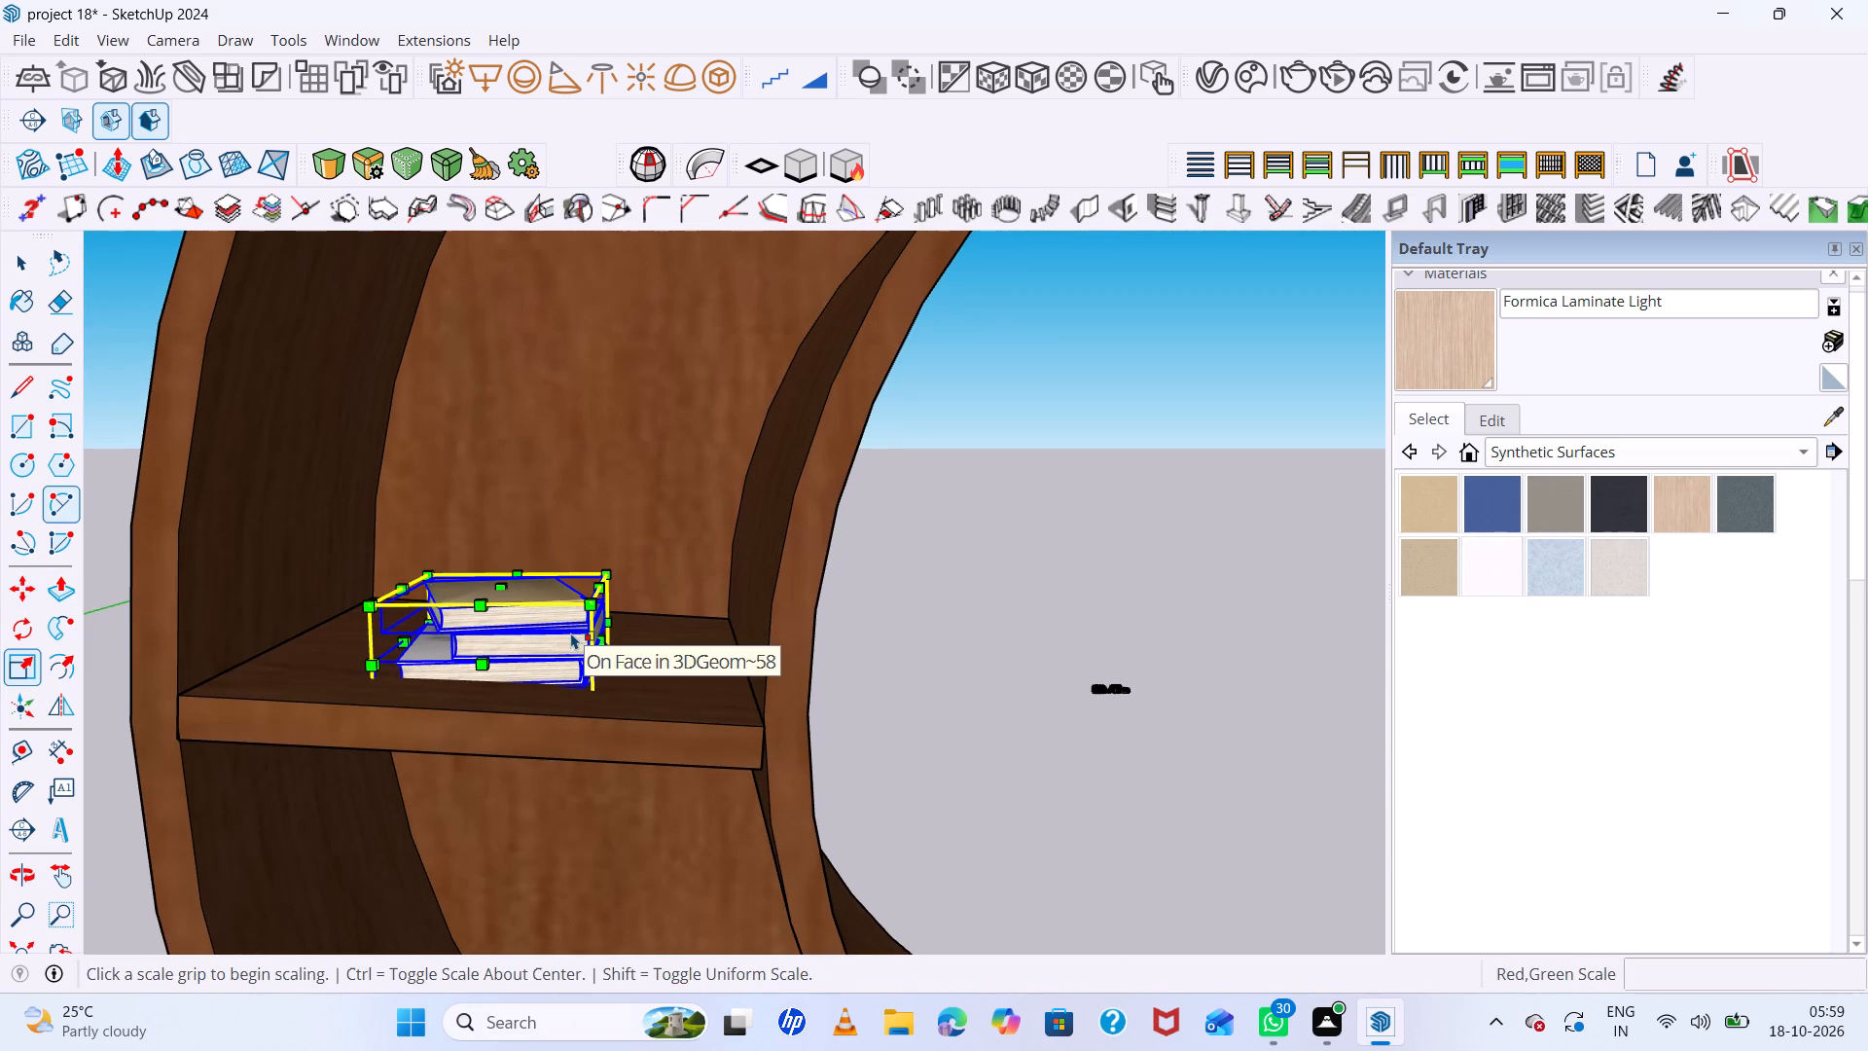
pyautogui.scroll(6, 490, 660)
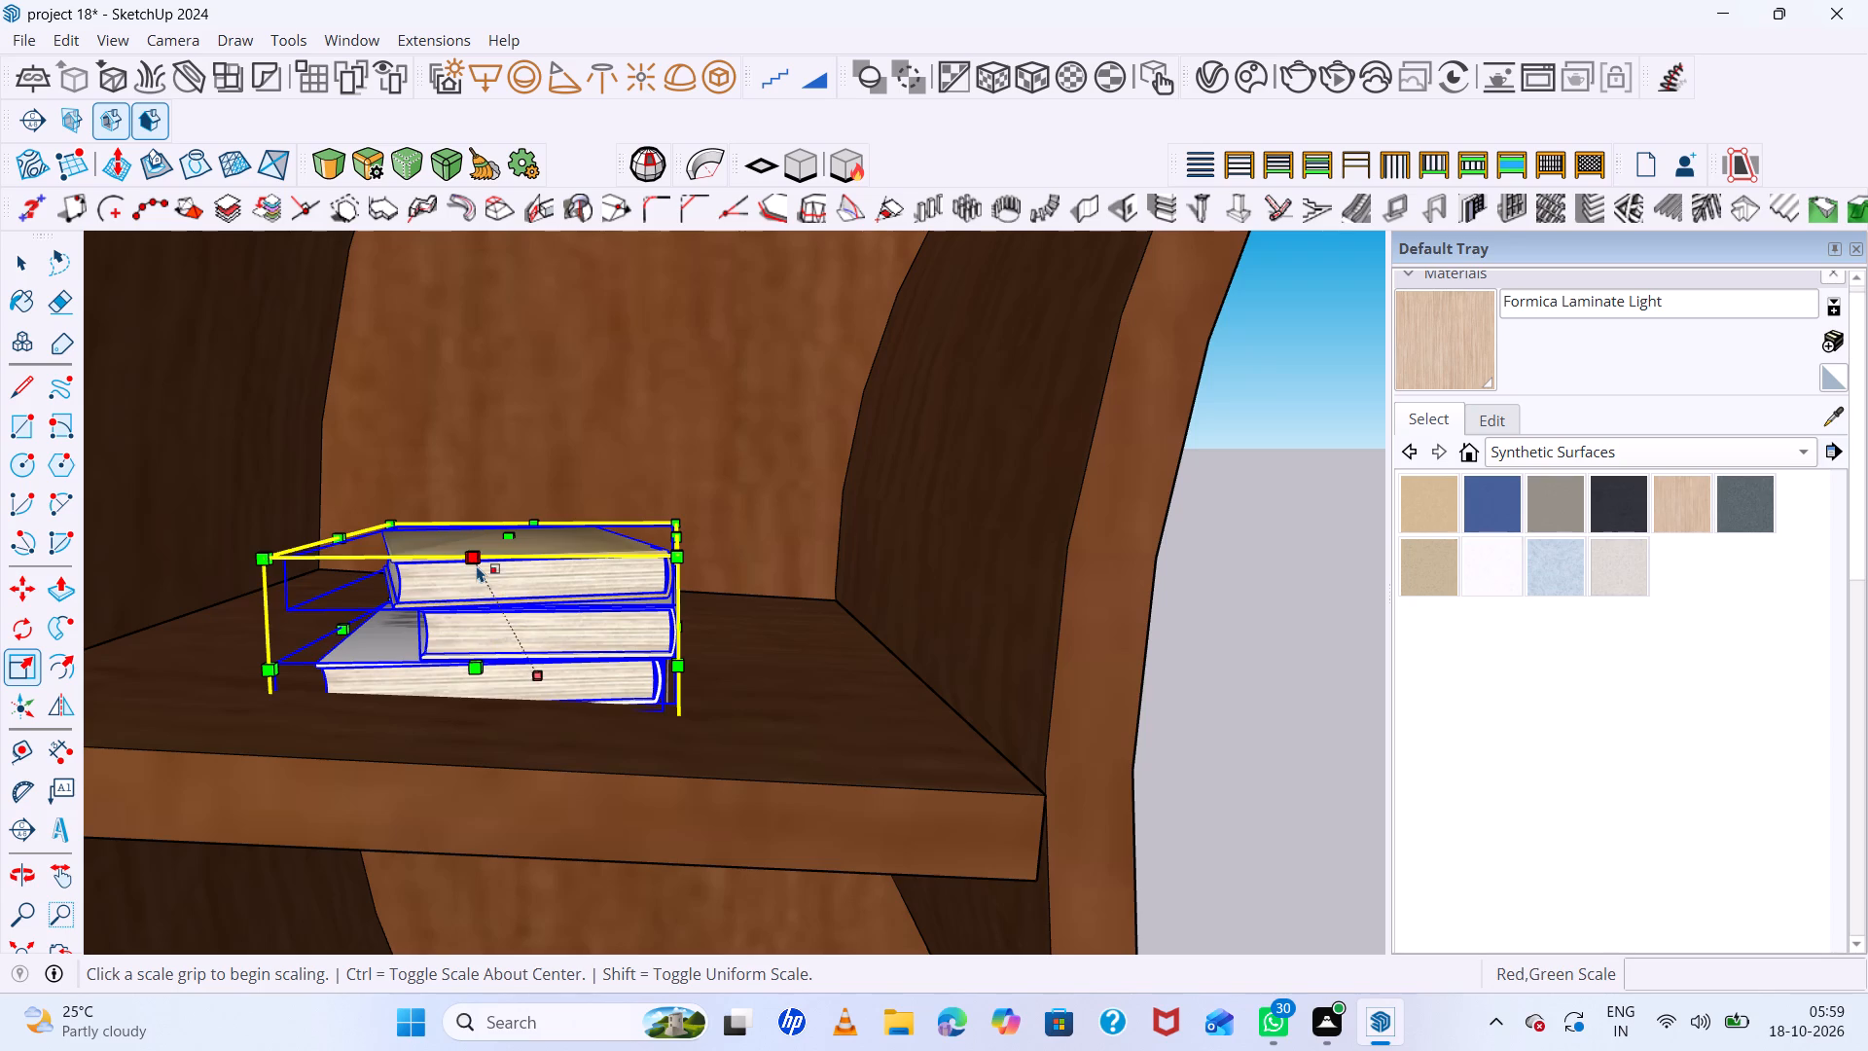
pyautogui.moveTo(480, 583); pyautogui.dragTo(573, 615, button='middle')
pyautogui.click(537, 697)
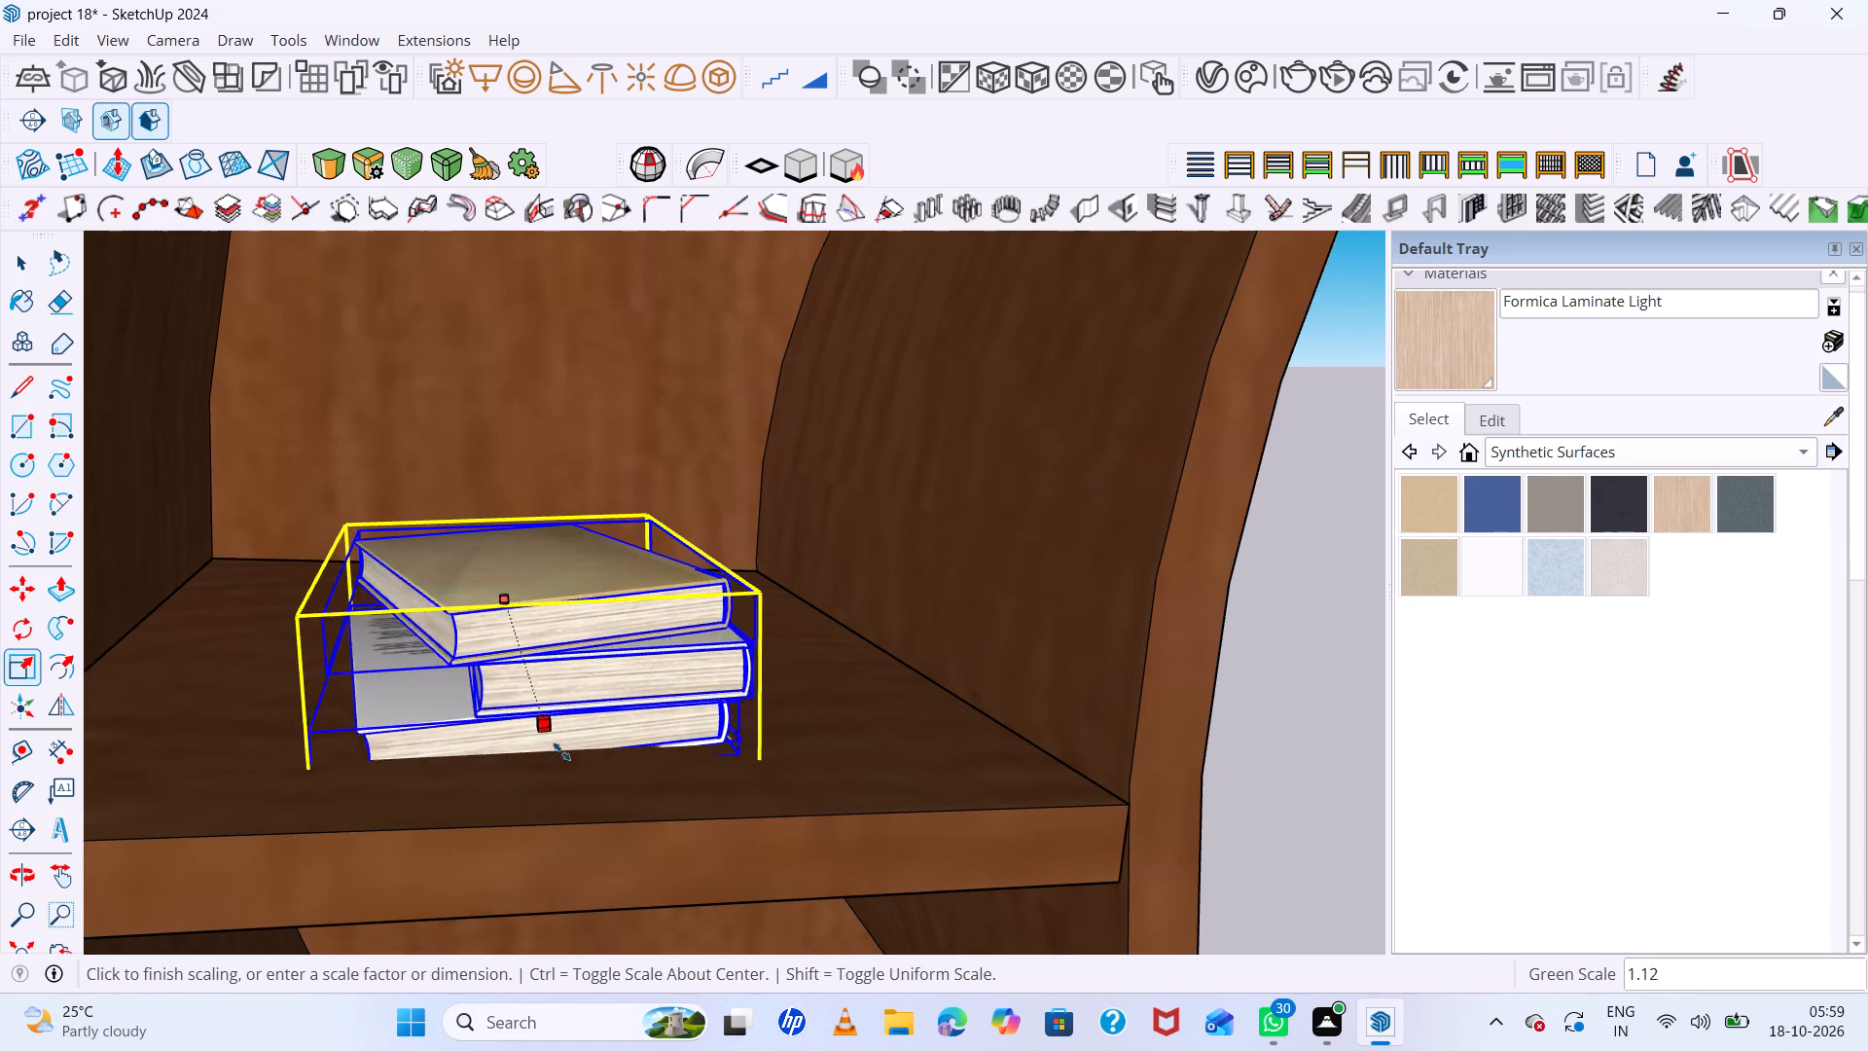
pyautogui.click(598, 796)
# Scale the four-book stack wider along the red axis on both sides to suit the curved-end shelf.
pyautogui.moveTo(730, 704); pyautogui.dragTo(455, 732, button='middle')
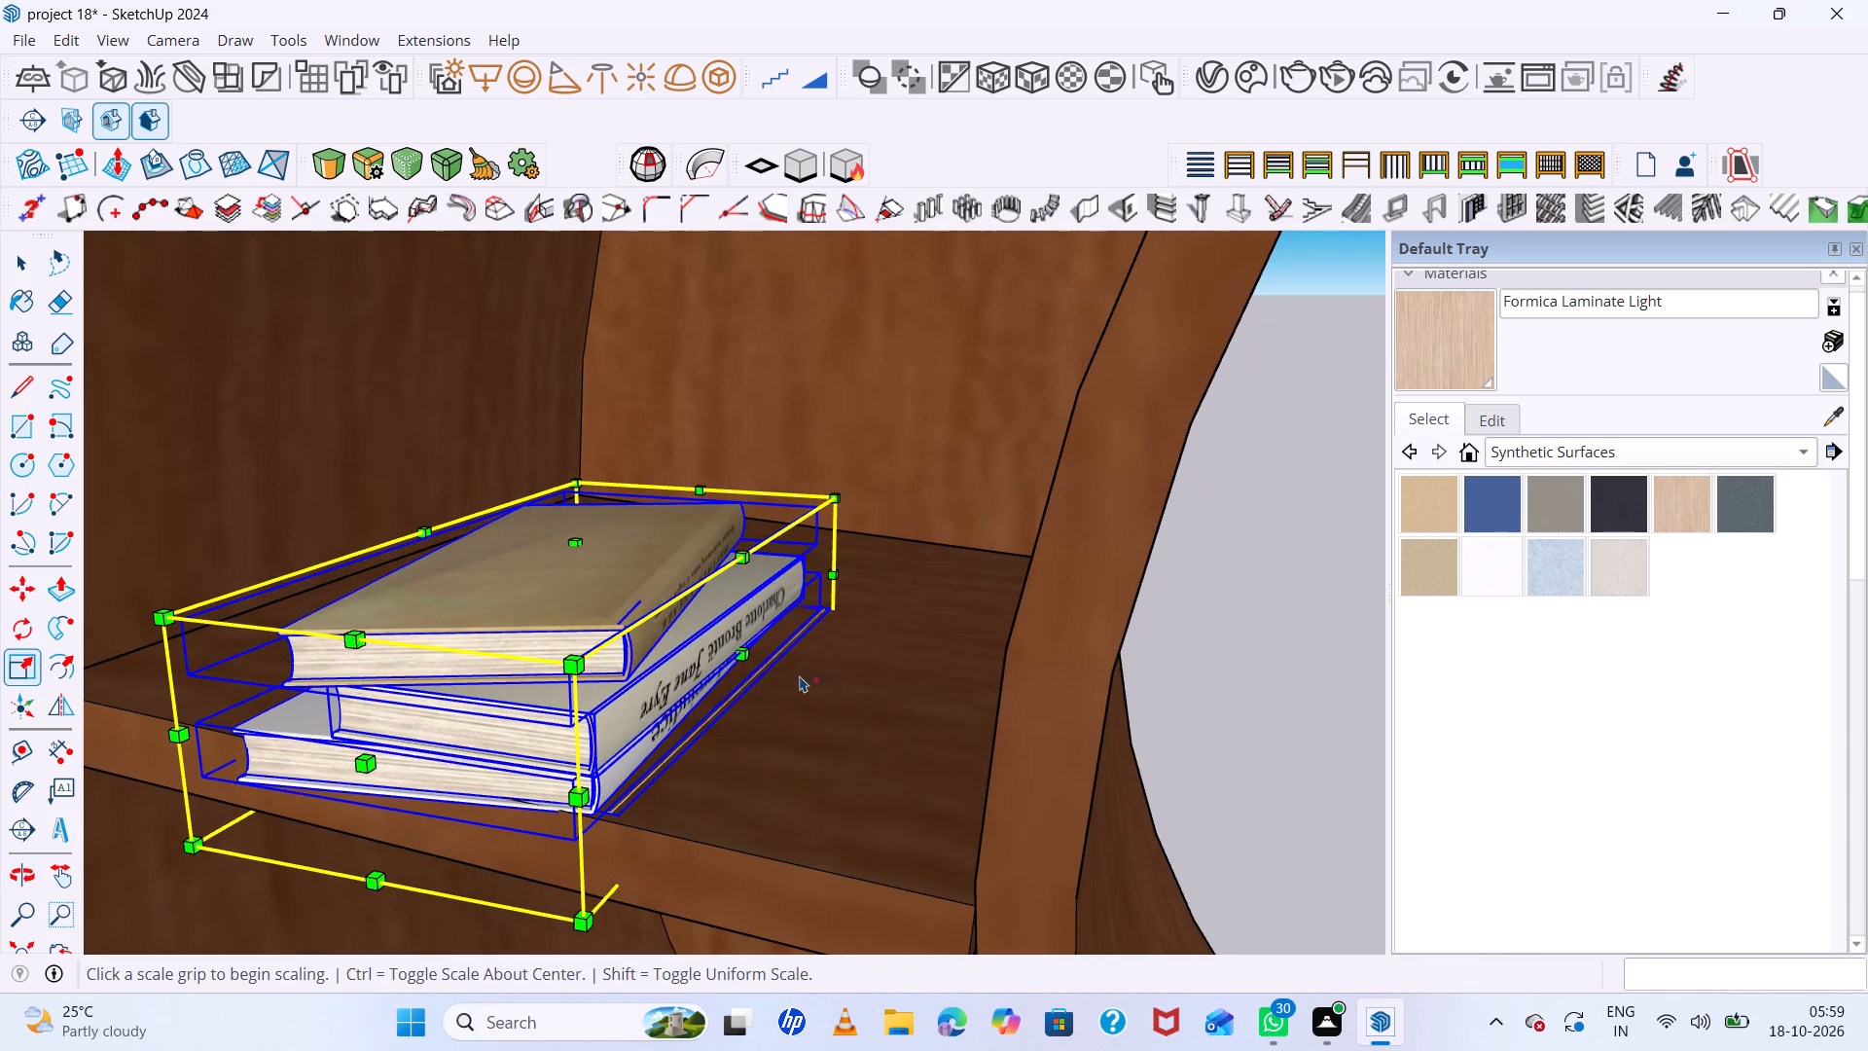
pyautogui.click(747, 650)
pyautogui.click(898, 728)
pyautogui.scroll(-6, 547, 618)
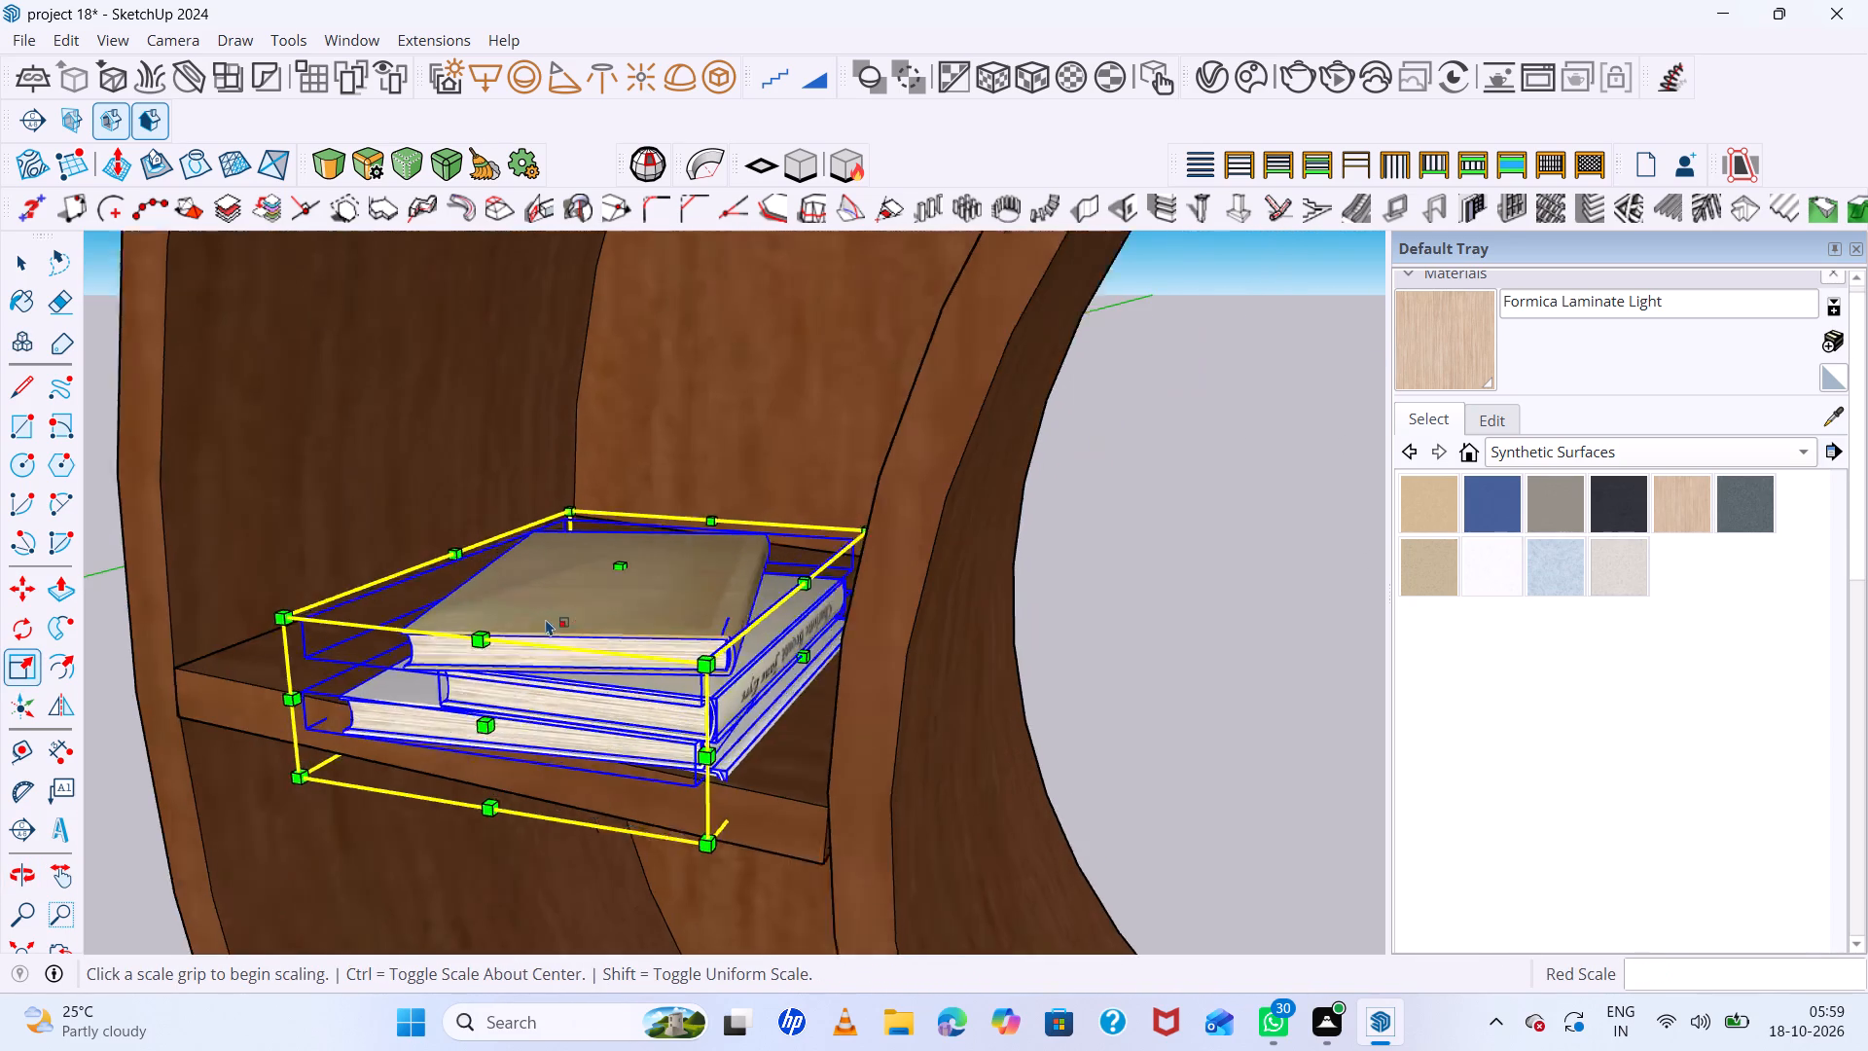
pyautogui.scroll(-5, 653, 629)
pyautogui.moveTo(674, 656); pyautogui.dragTo(712, 780, button='middle')
pyautogui.scroll(8, 579, 608)
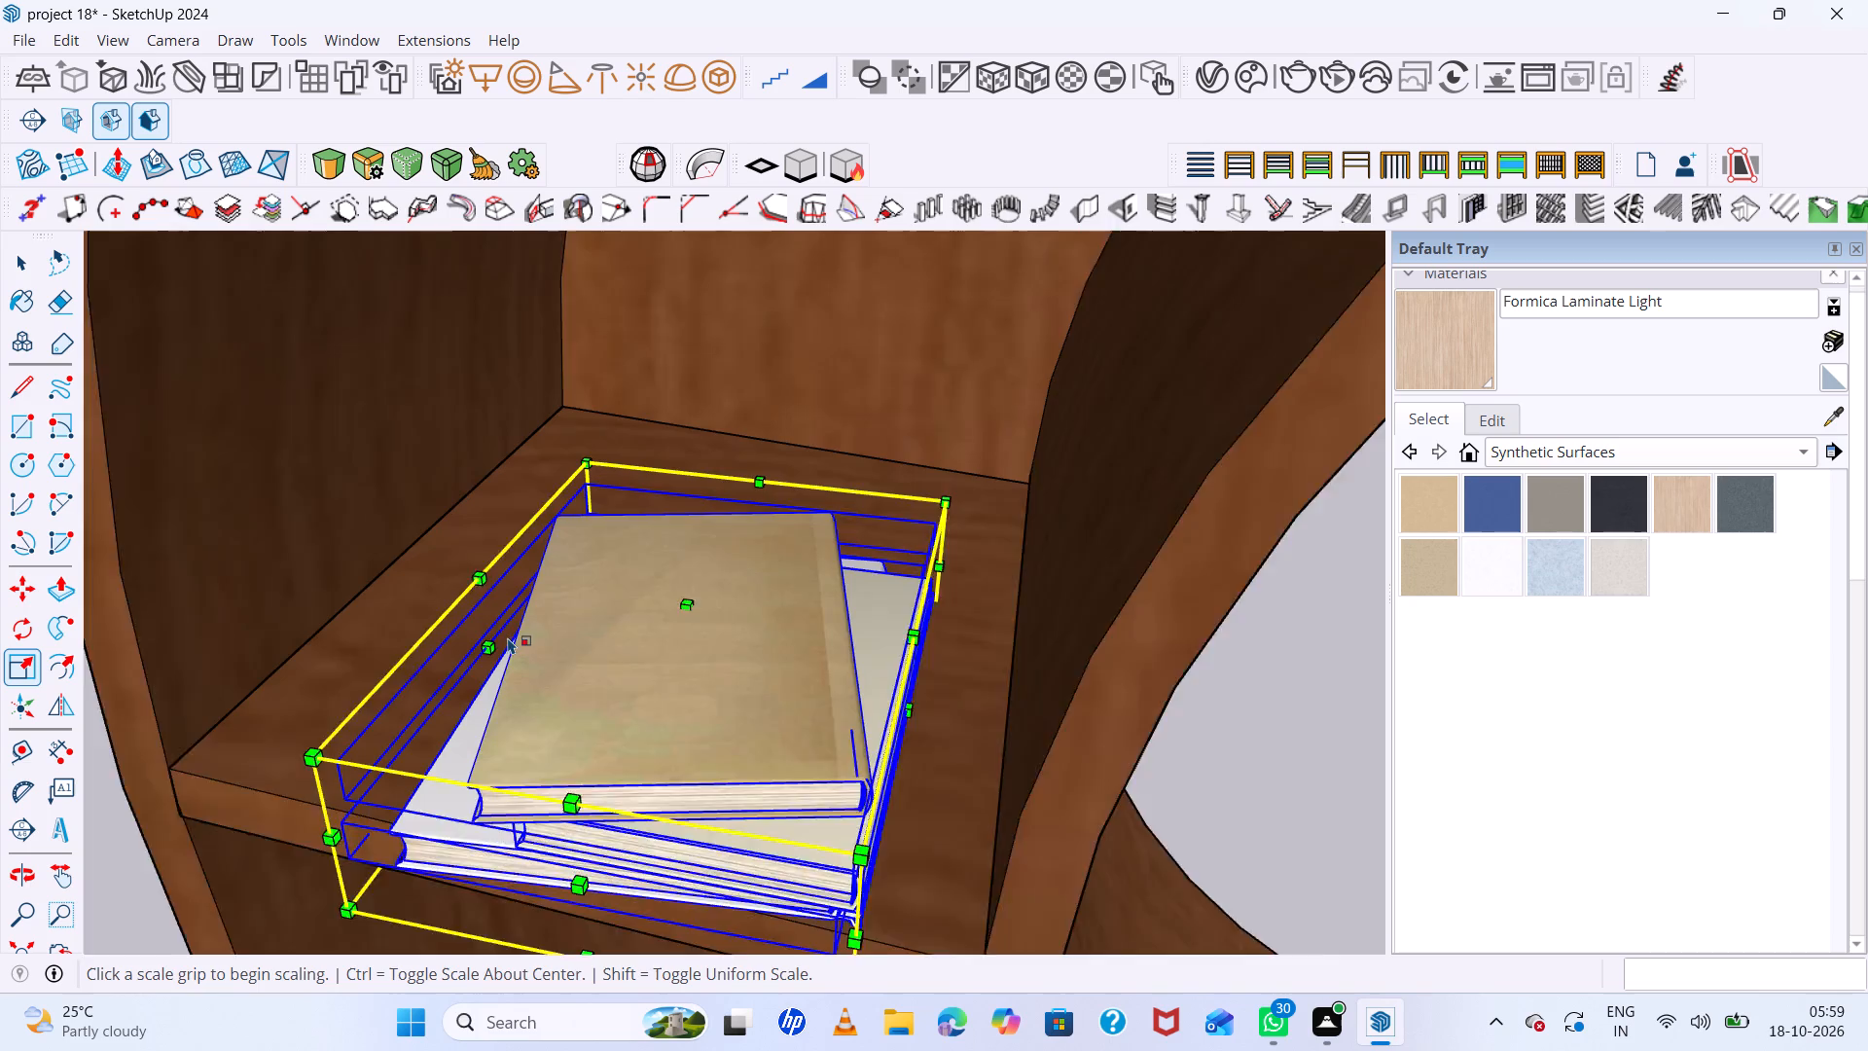
pyautogui.scroll(2, 508, 637)
pyautogui.click(481, 648)
pyautogui.click(373, 605)
pyautogui.scroll(-7, 583, 570)
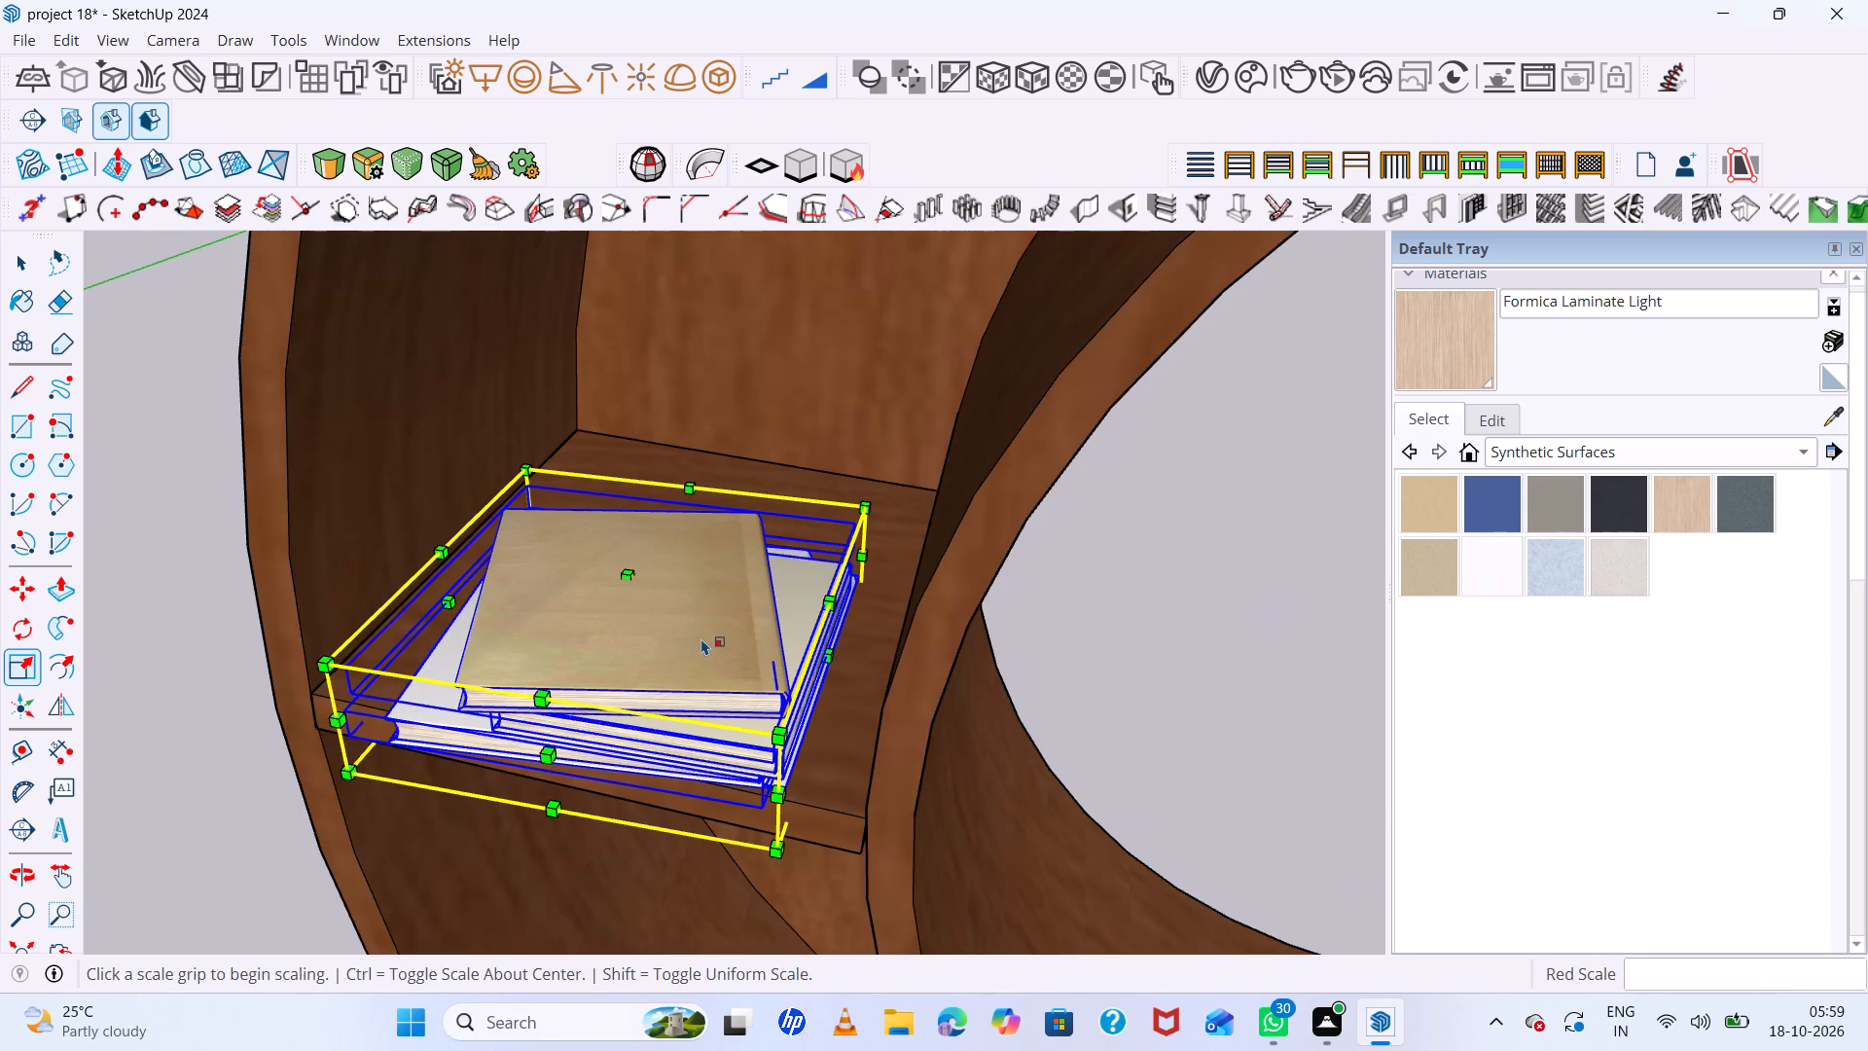
# Rotate the four-book stack about 90 degrees on the shelf plane so the spines face the front.
pyautogui.press('space')
pyautogui.press('q')
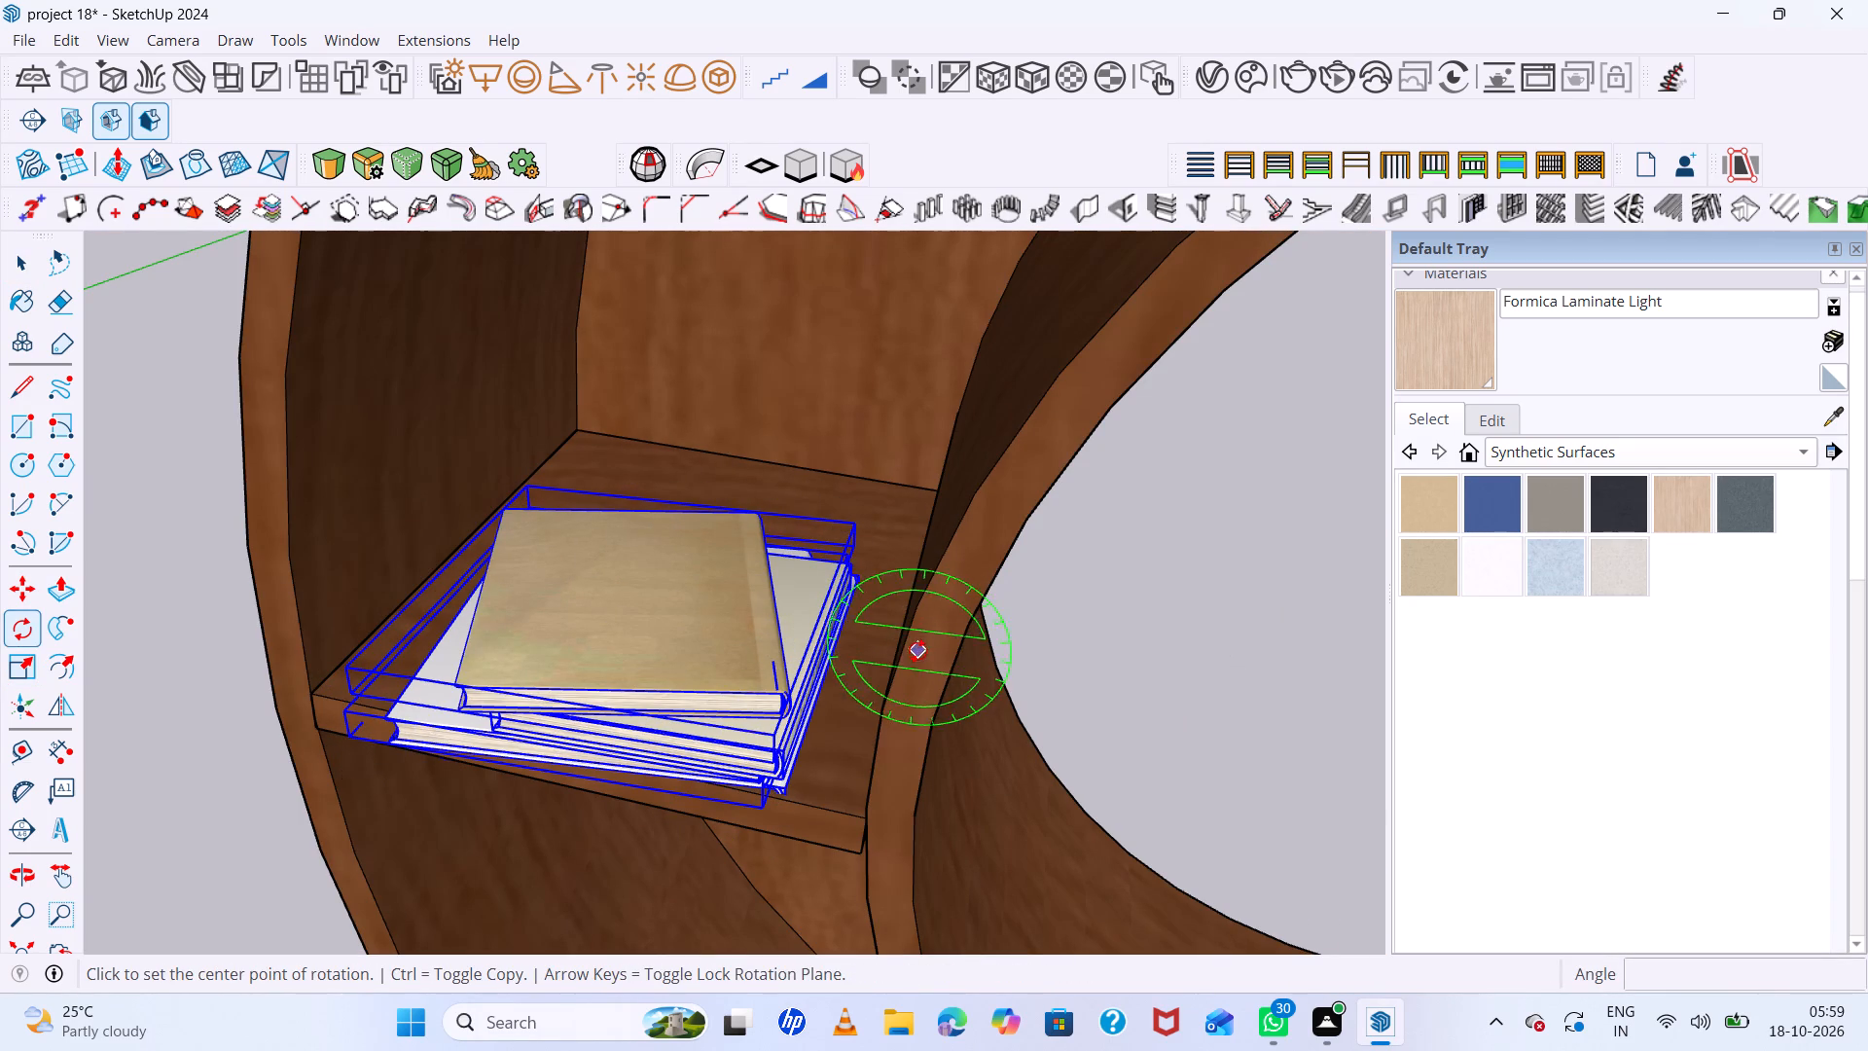
pyautogui.click(844, 699)
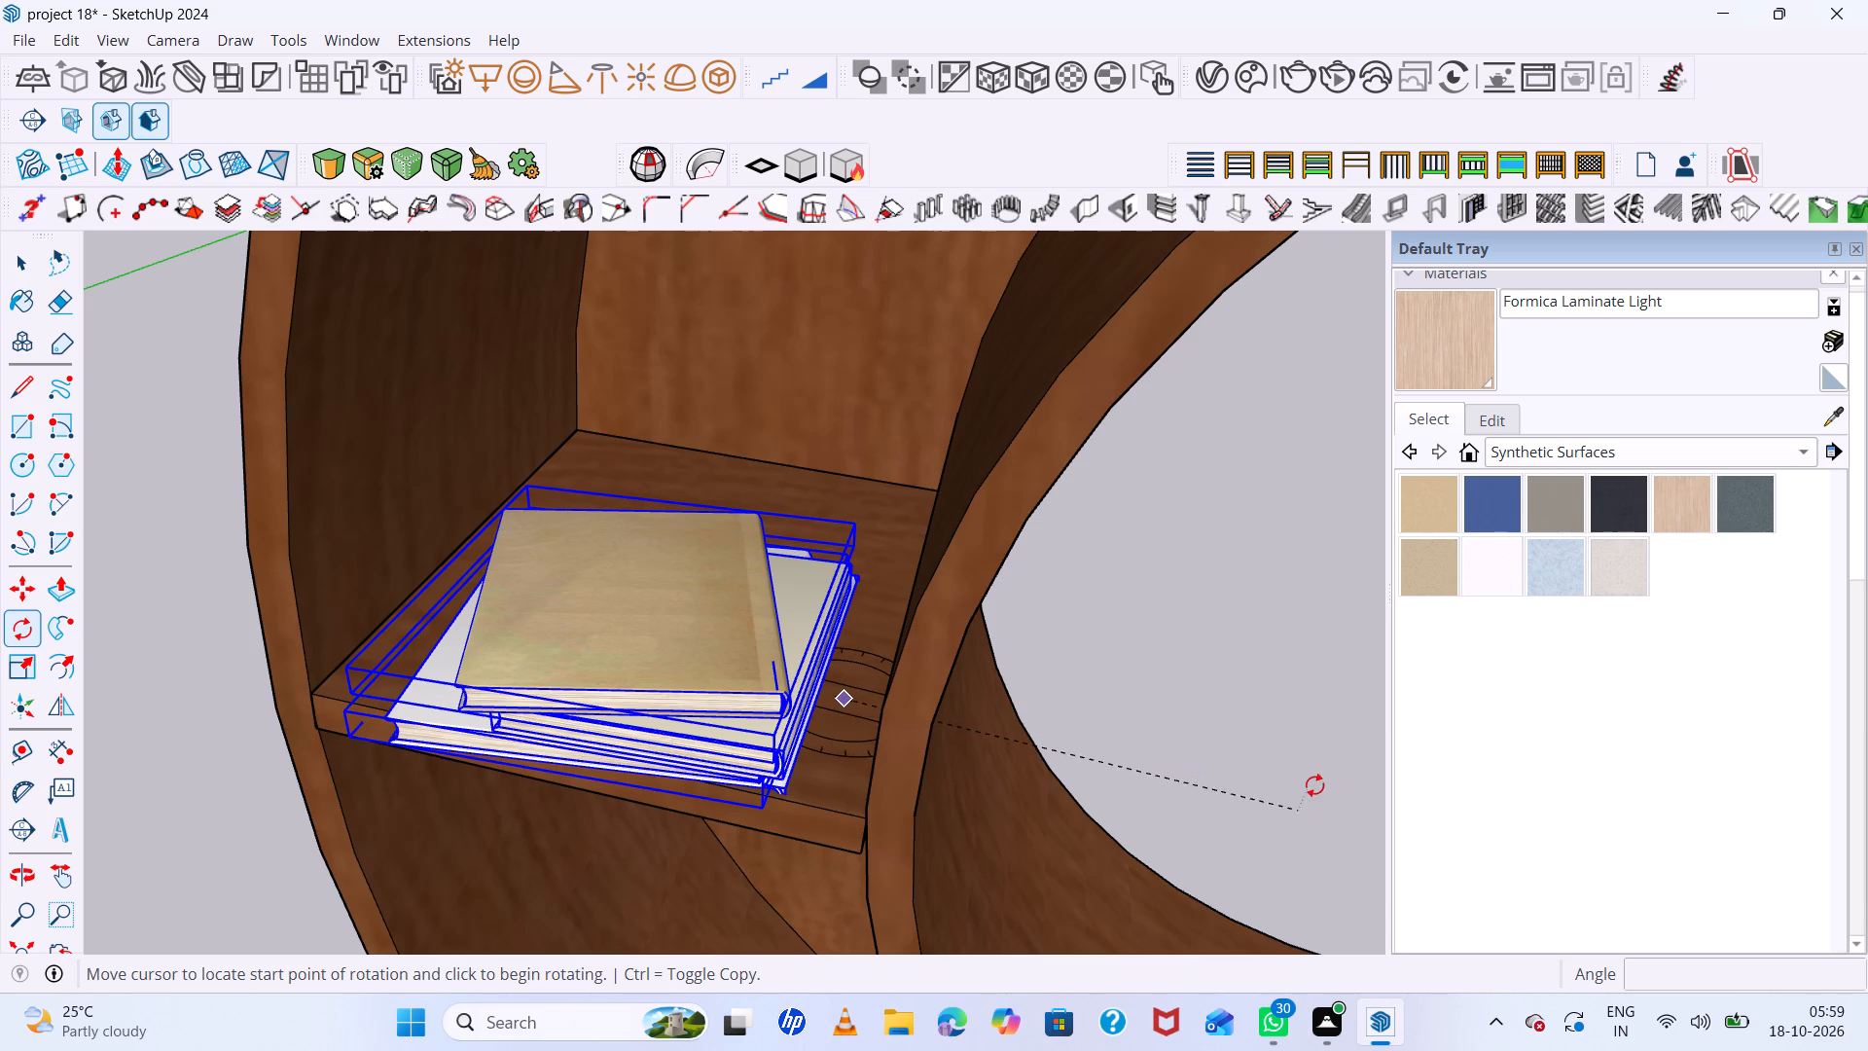
pyautogui.click(1312, 770)
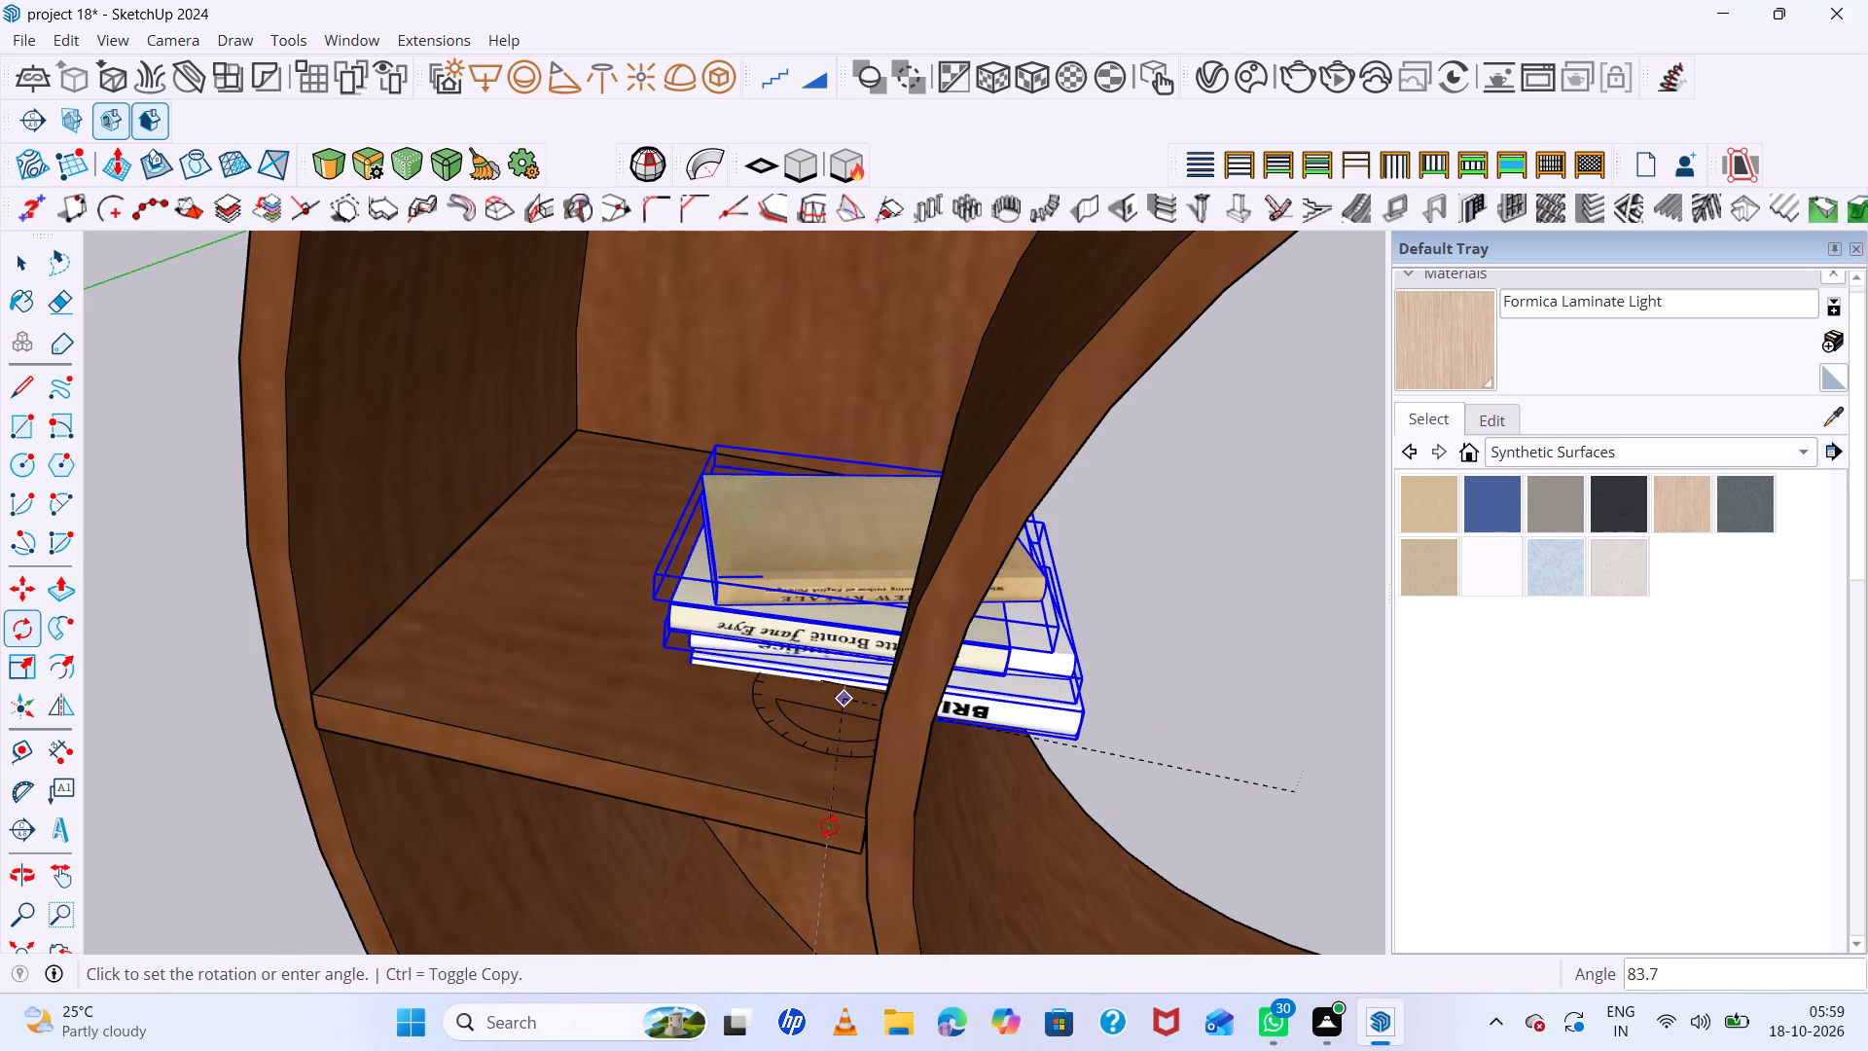
pyautogui.click(804, 827)
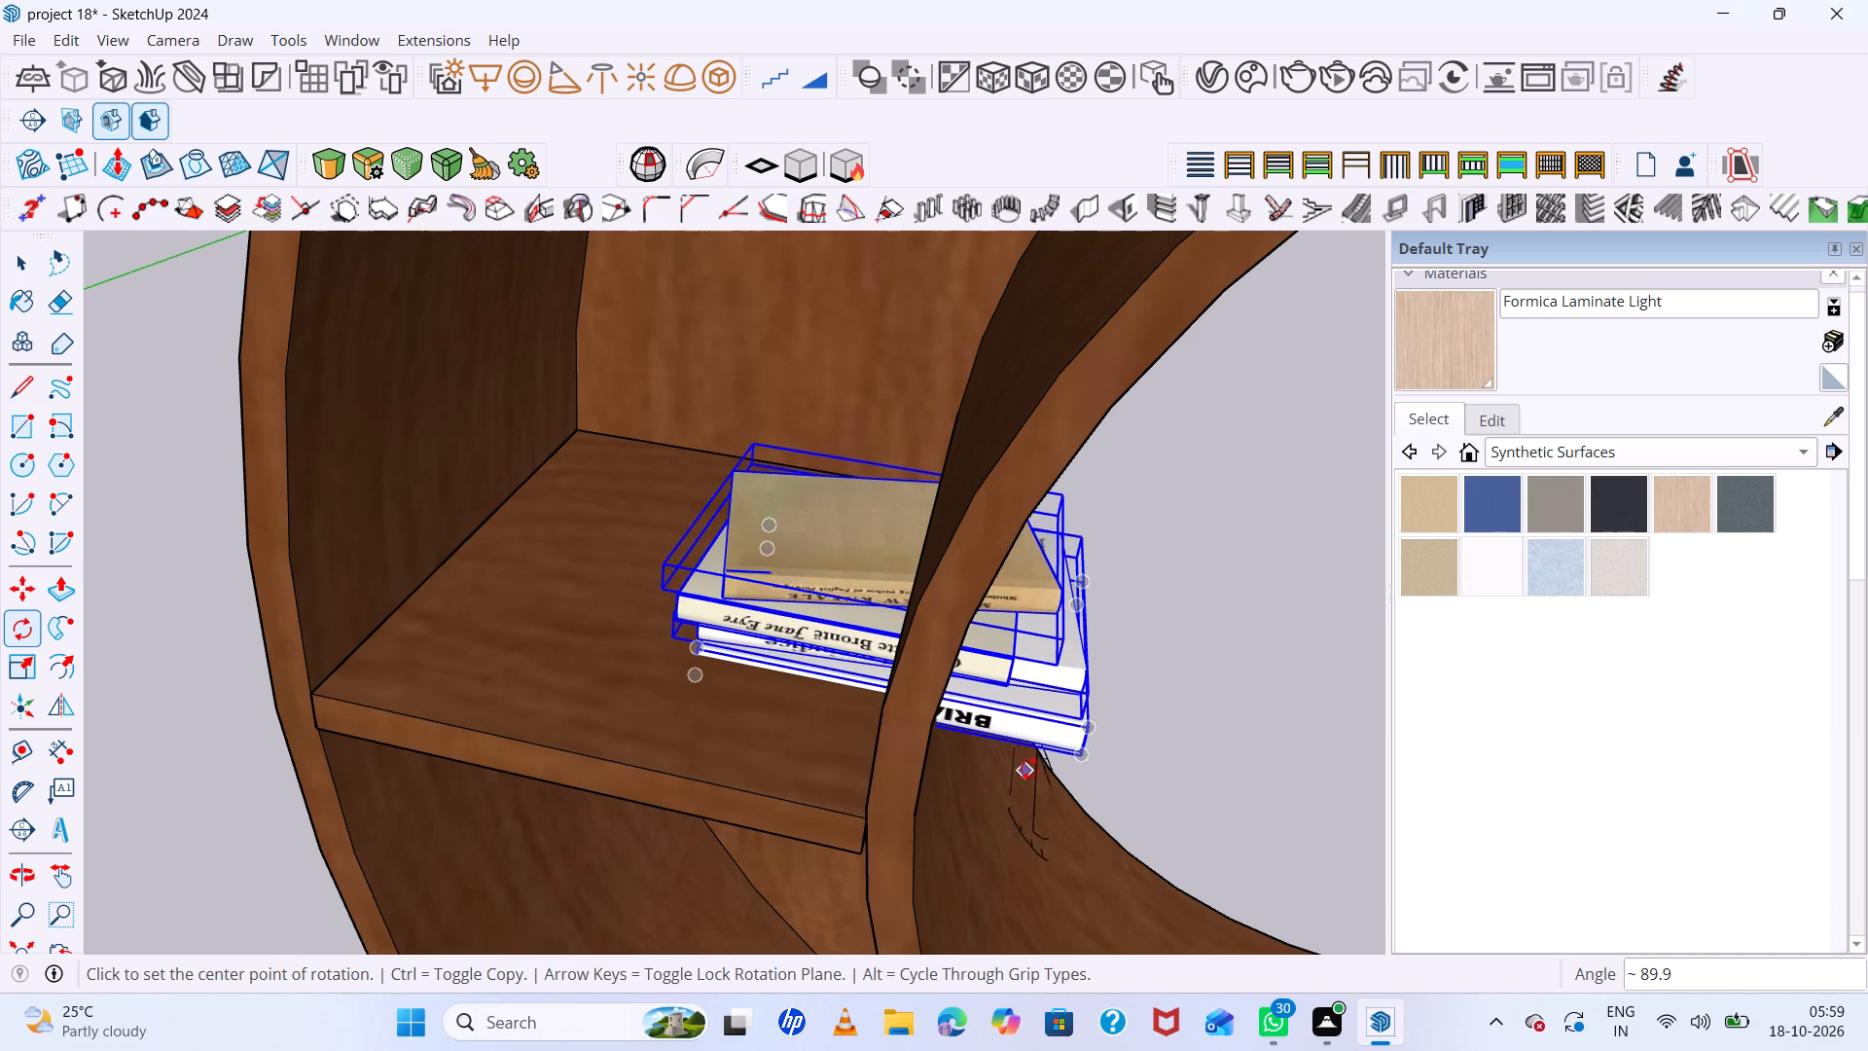
# Move the rotated stack about 21 cm back onto the curved-end shelf and nudge it to sit near the front edge.
pyautogui.press('m')
pyautogui.click(1079, 761)
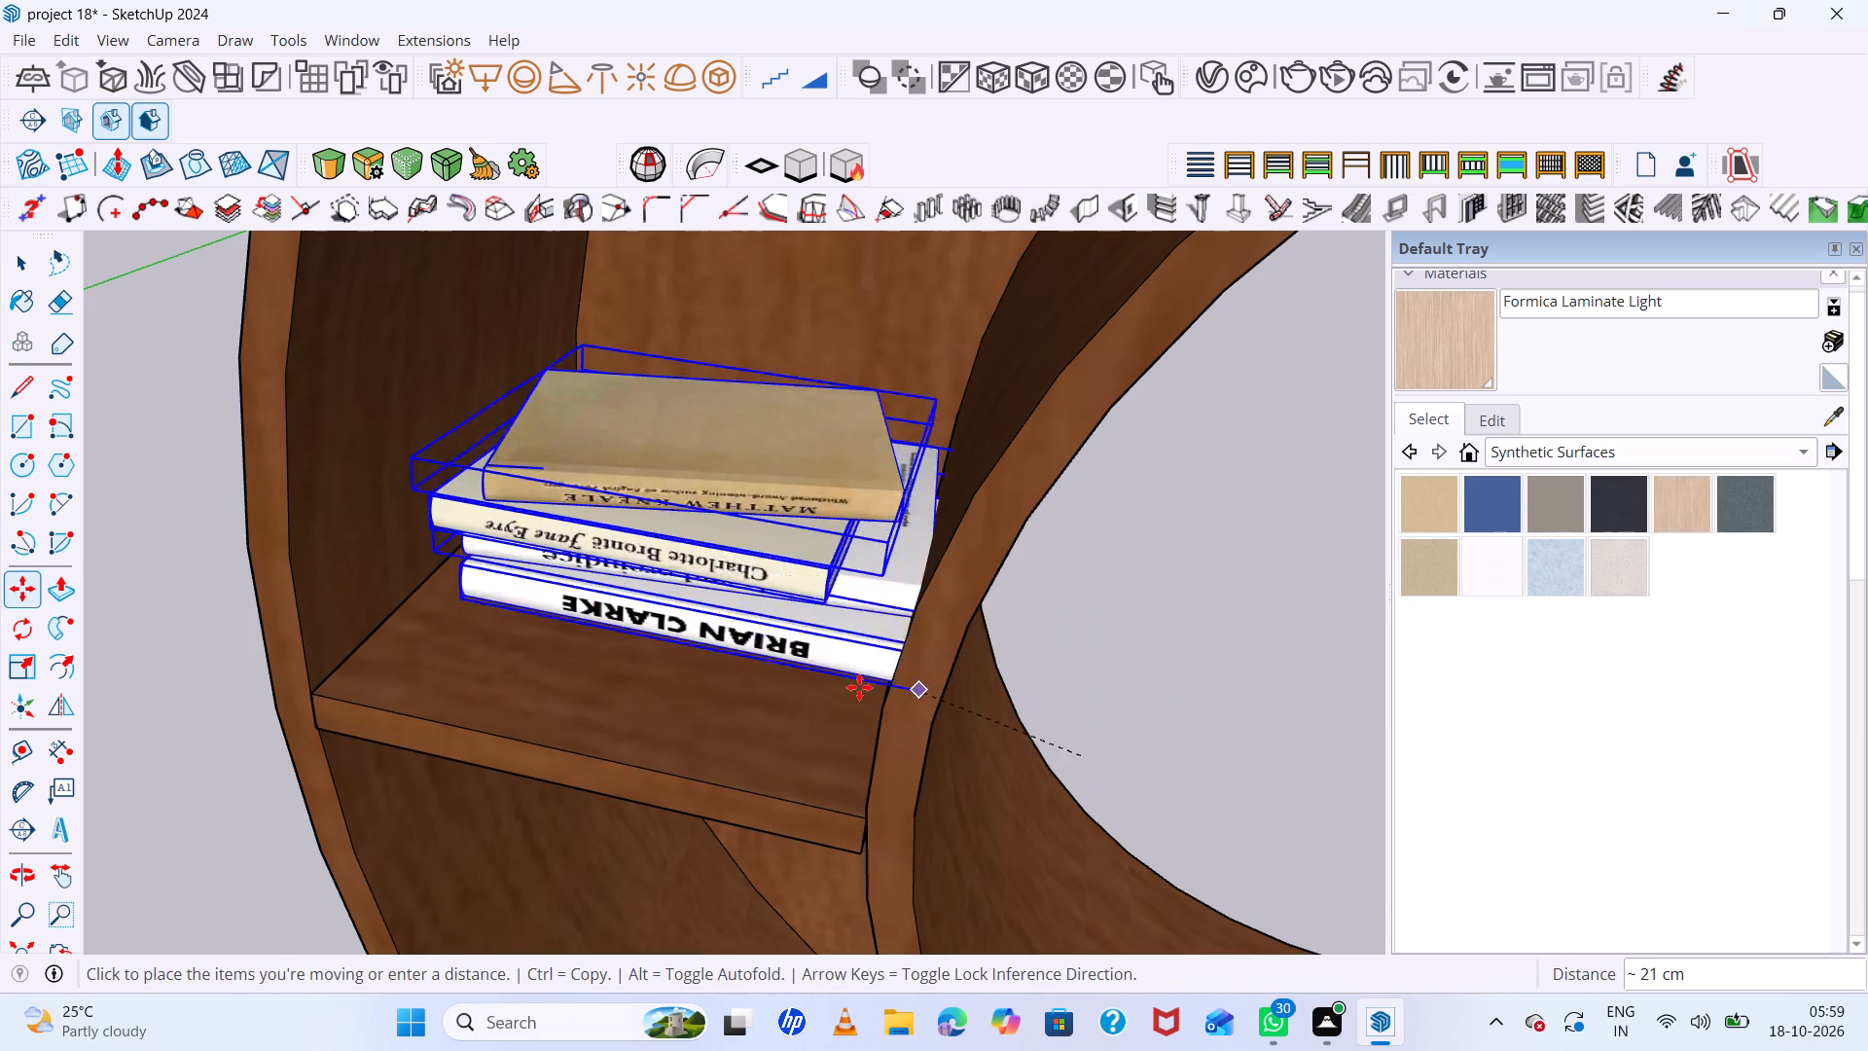
pyautogui.click(824, 686)
pyautogui.scroll(-6, 761, 641)
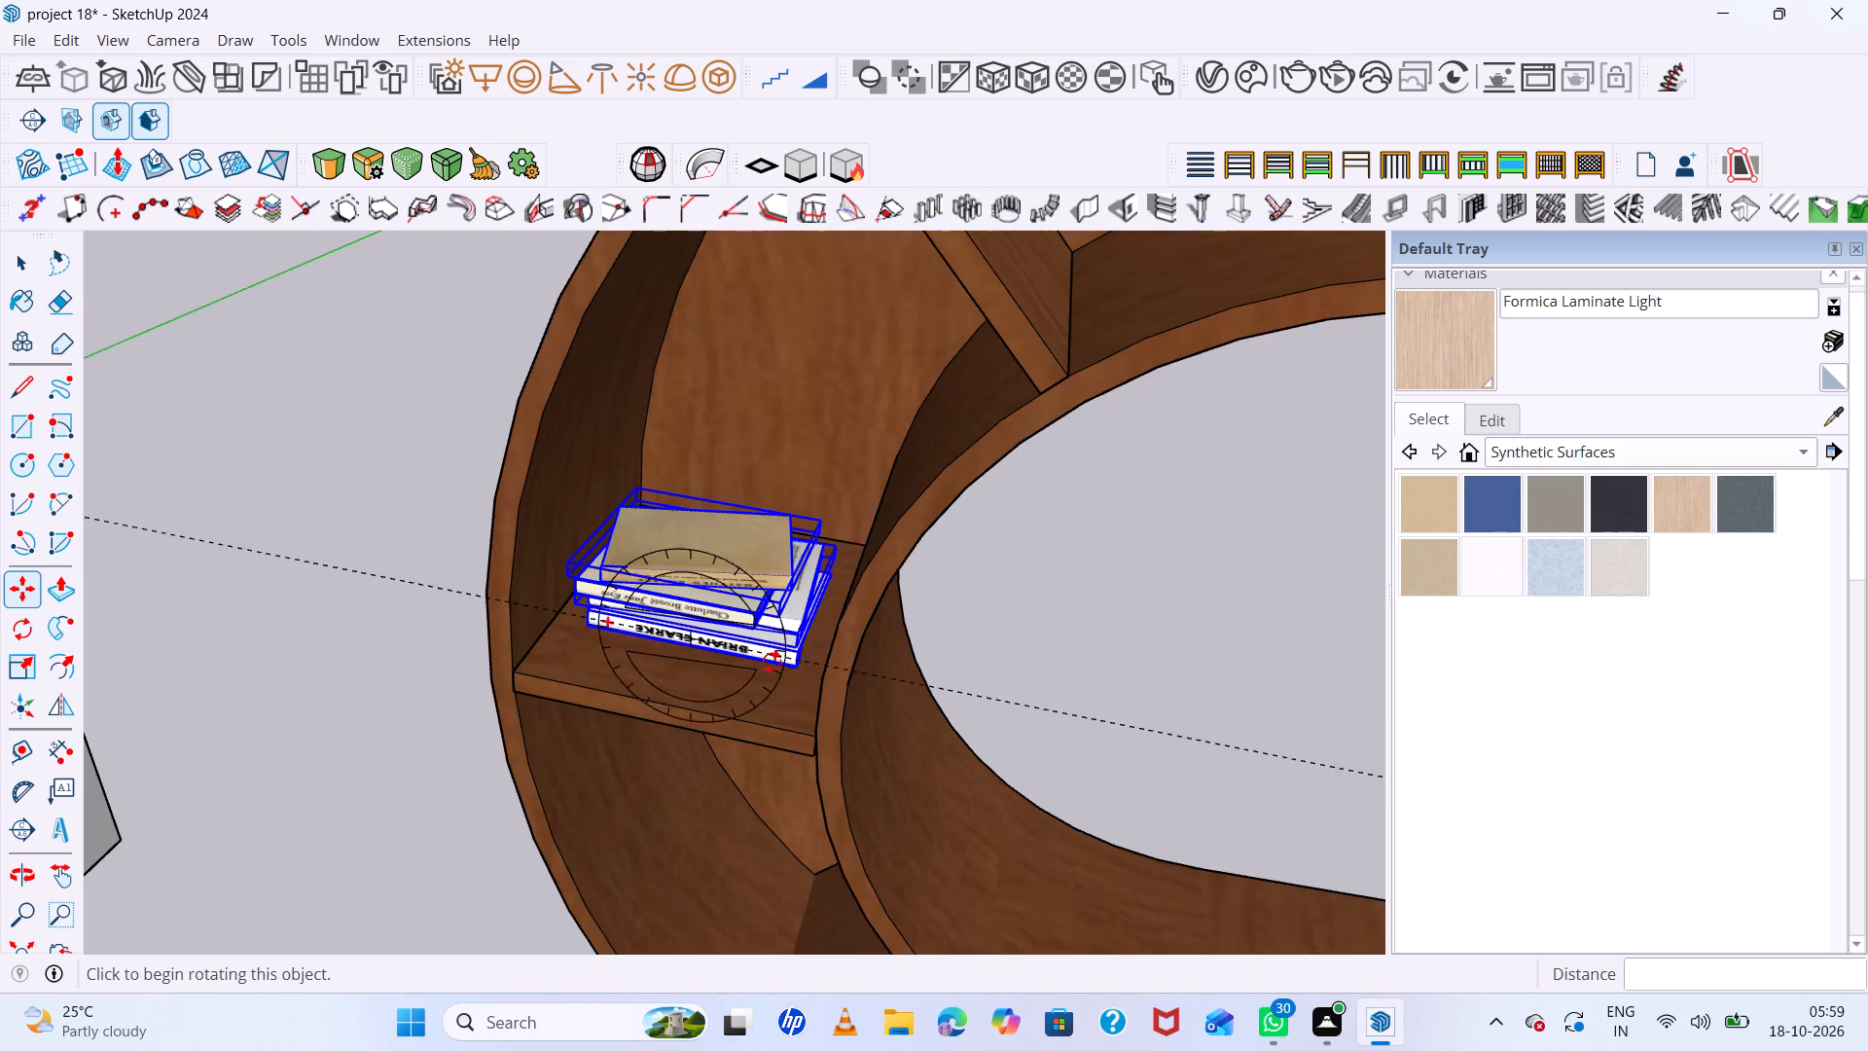
pyautogui.moveTo(791, 684); pyautogui.dragTo(845, 530, button='middle')
pyautogui.middleClick(846, 530)
pyautogui.scroll(11, 804, 596)
pyautogui.doubleClick(824, 632)
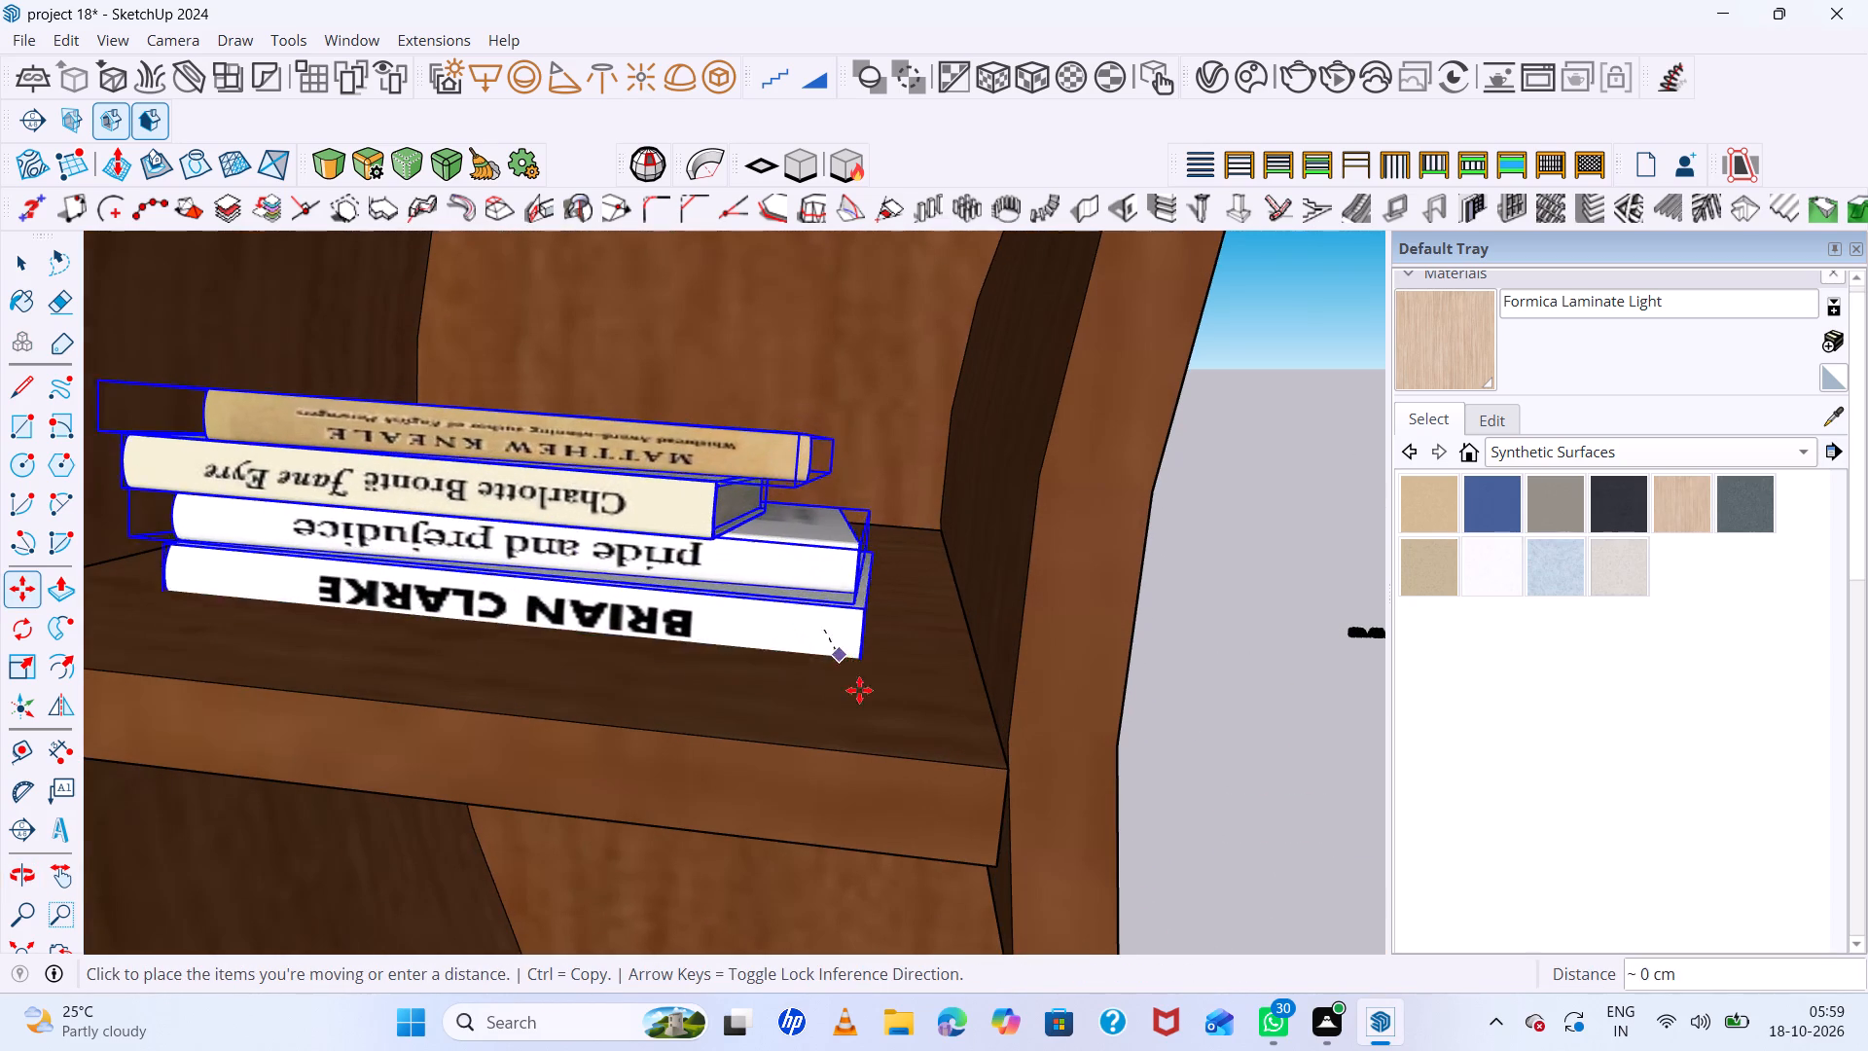
pyautogui.click(872, 676)
pyautogui.scroll(-13, 854, 637)
pyautogui.hscroll(-20, 463, 480)
pyautogui.hscroll(-3, 463, 480)
pyautogui.press('space')
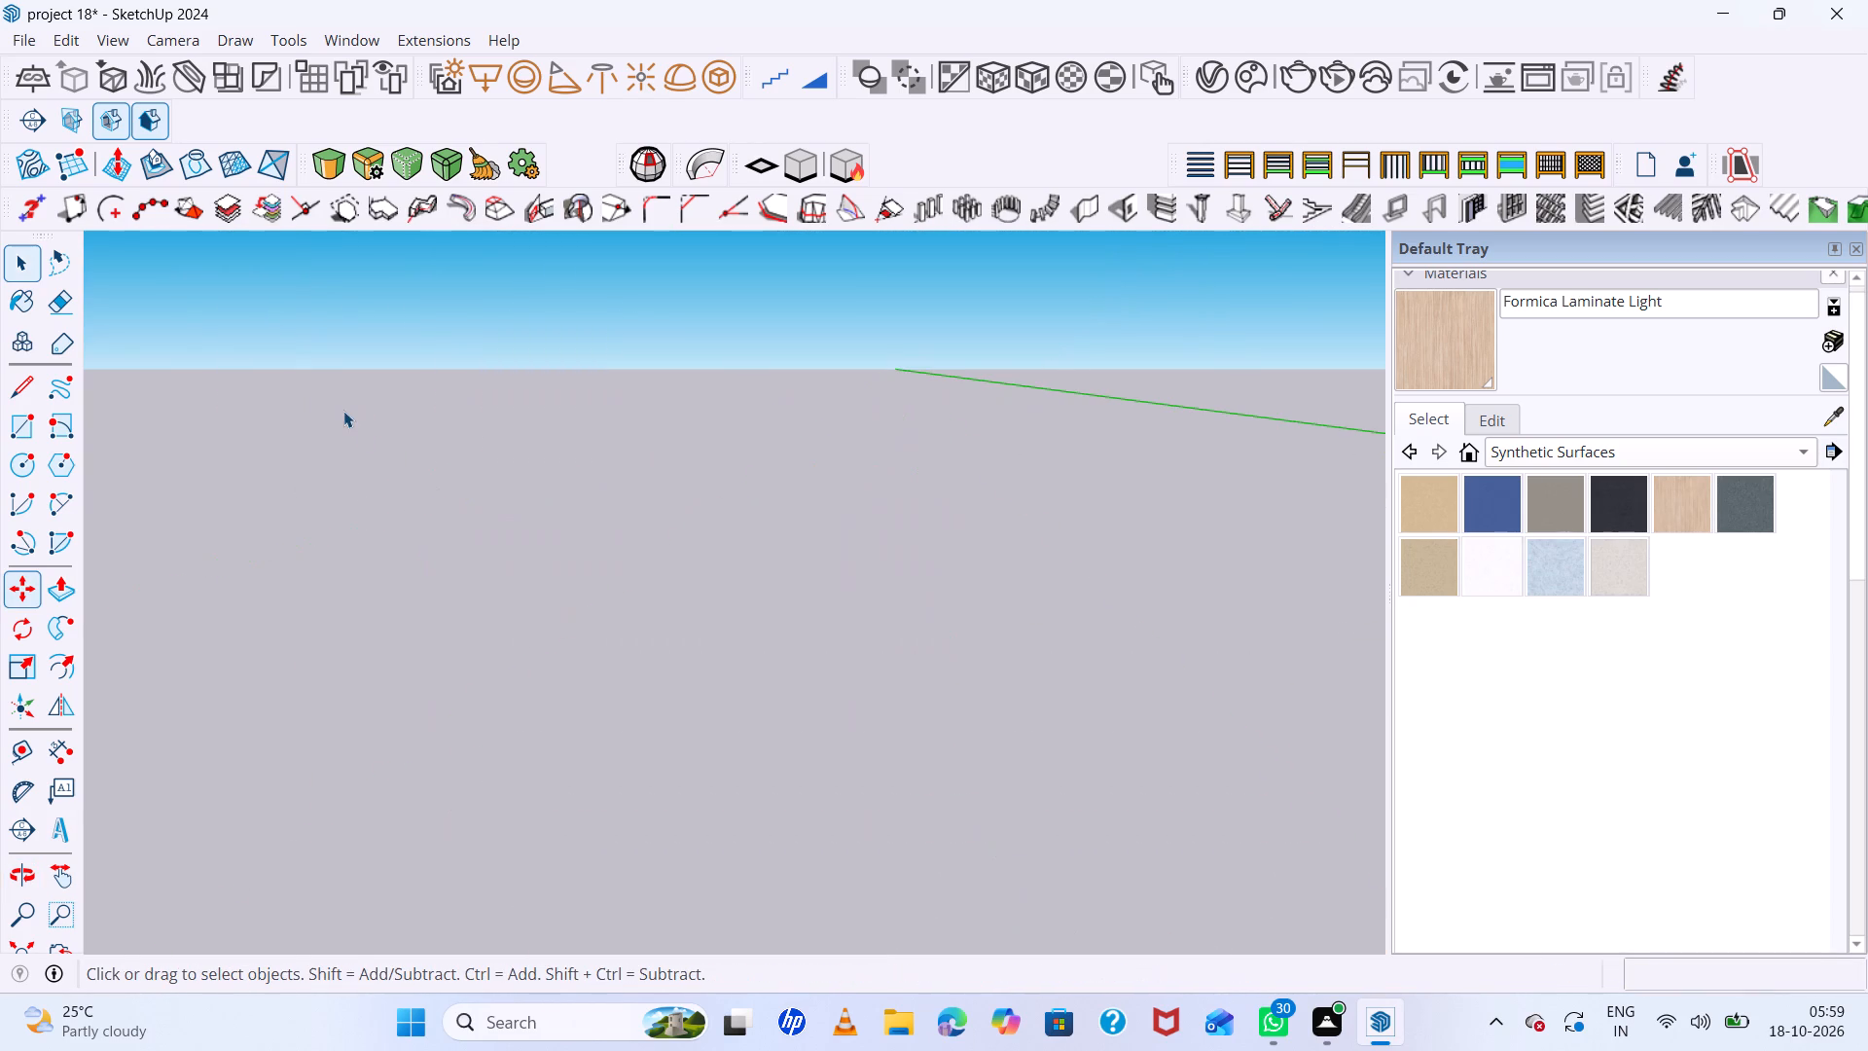
pyautogui.click(343, 409)
# Select all four books of the stack on the curved-end shelf and scale them taller along the blue axis.
pyautogui.scroll(-20, 447, 560)
pyautogui.scroll(-12, 447, 560)
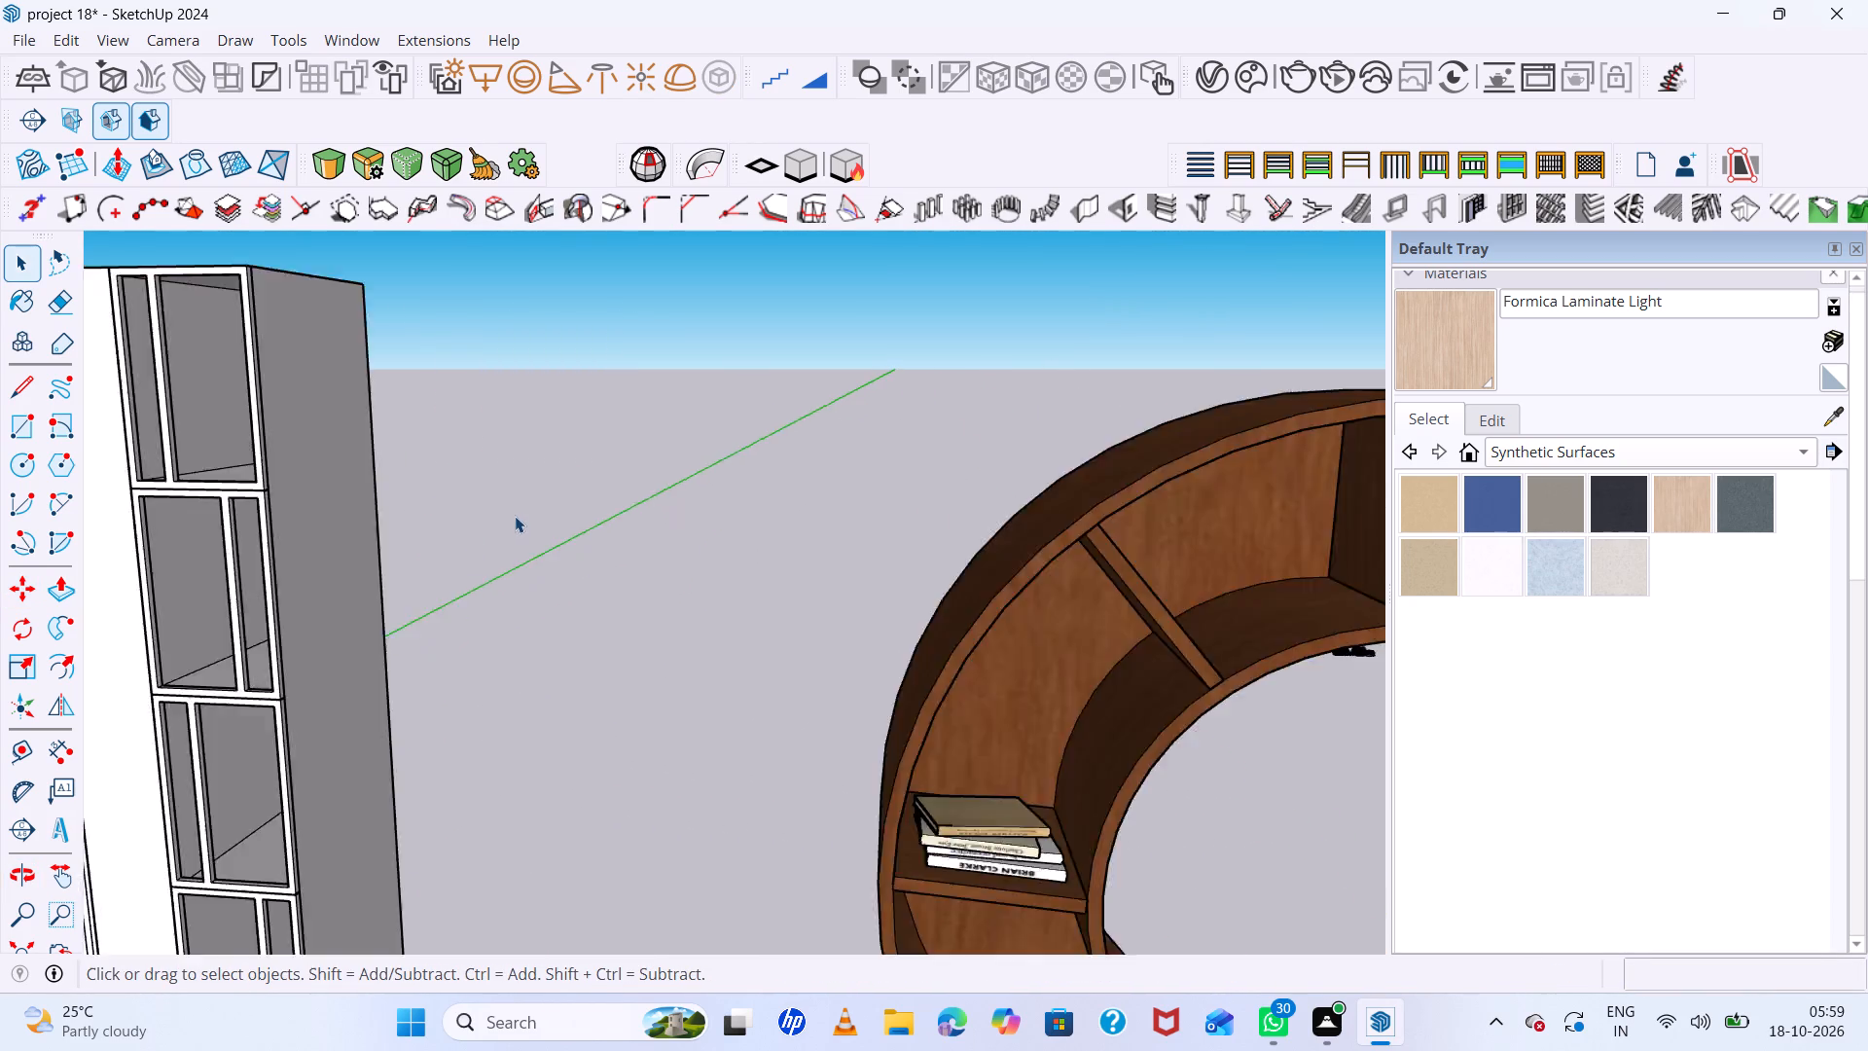
pyautogui.scroll(-8, 515, 516)
pyautogui.scroll(7, 714, 543)
pyautogui.moveTo(683, 541); pyautogui.dragTo(709, 463, button='middle')
pyautogui.scroll(-6, 573, 576)
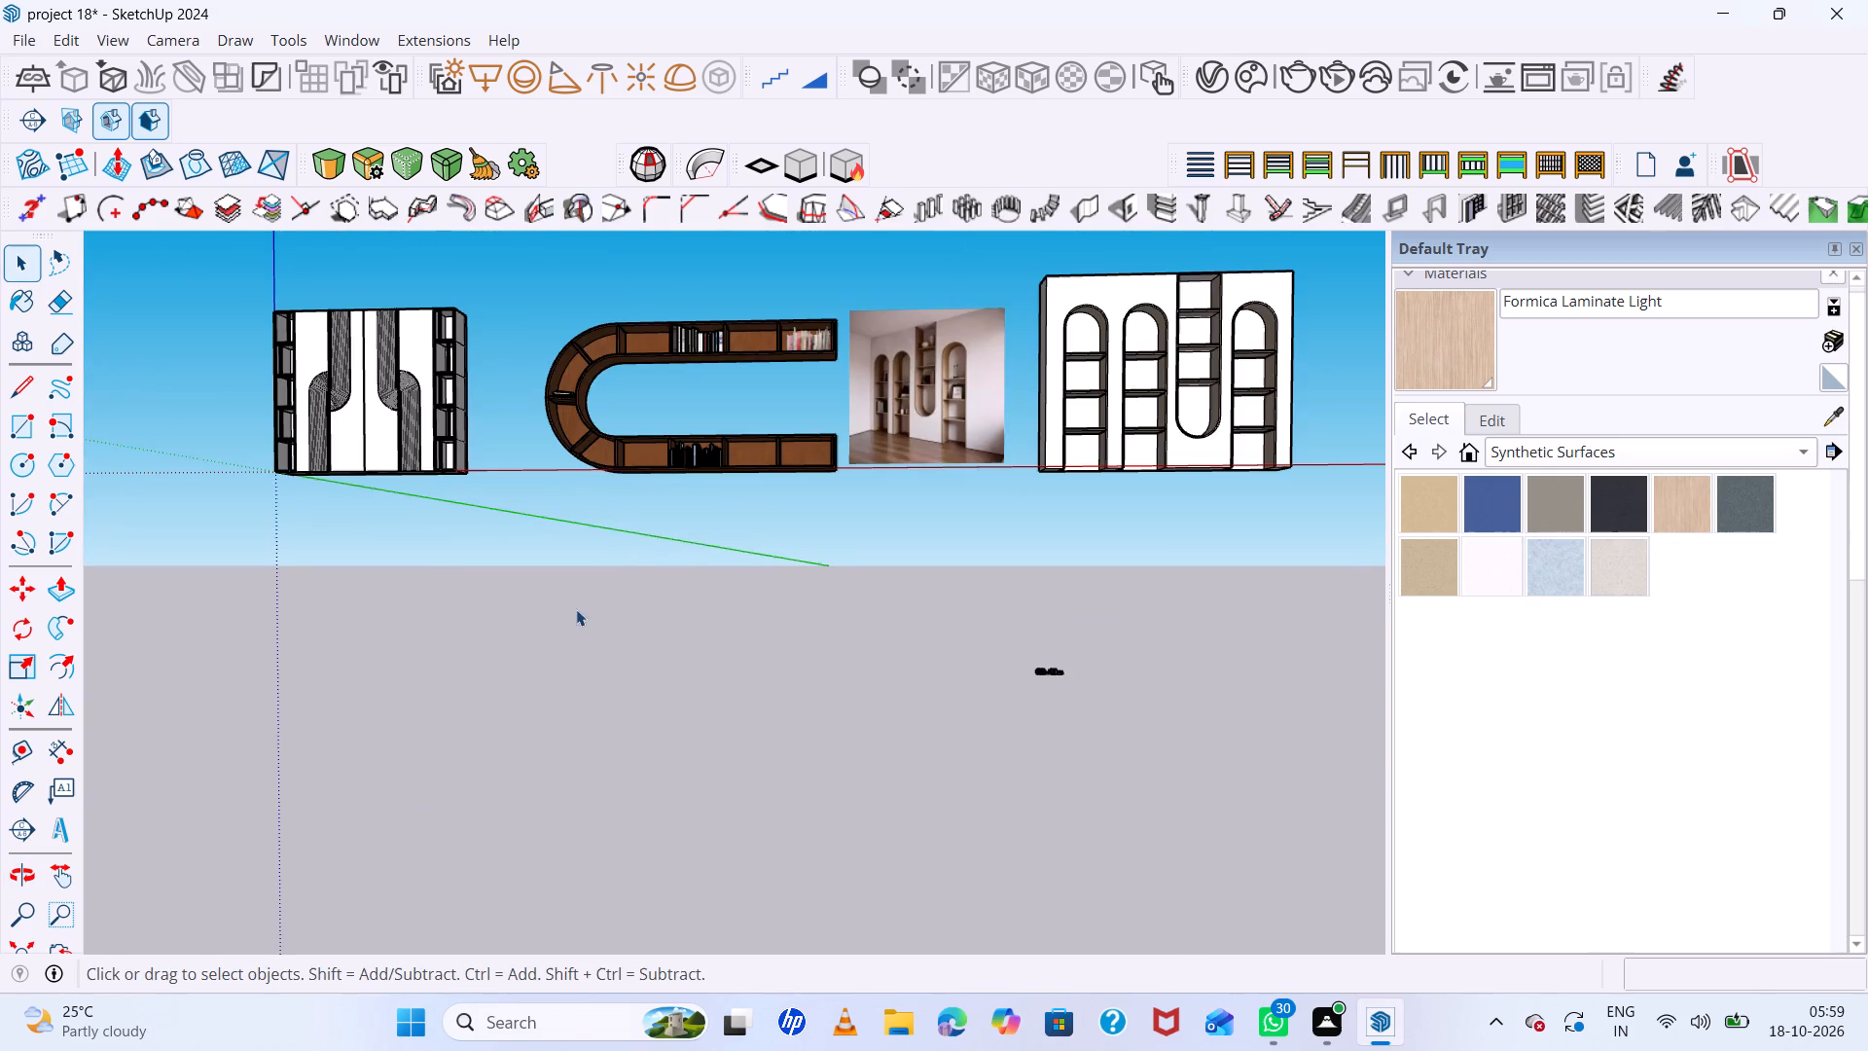
pyautogui.scroll(18, 593, 385)
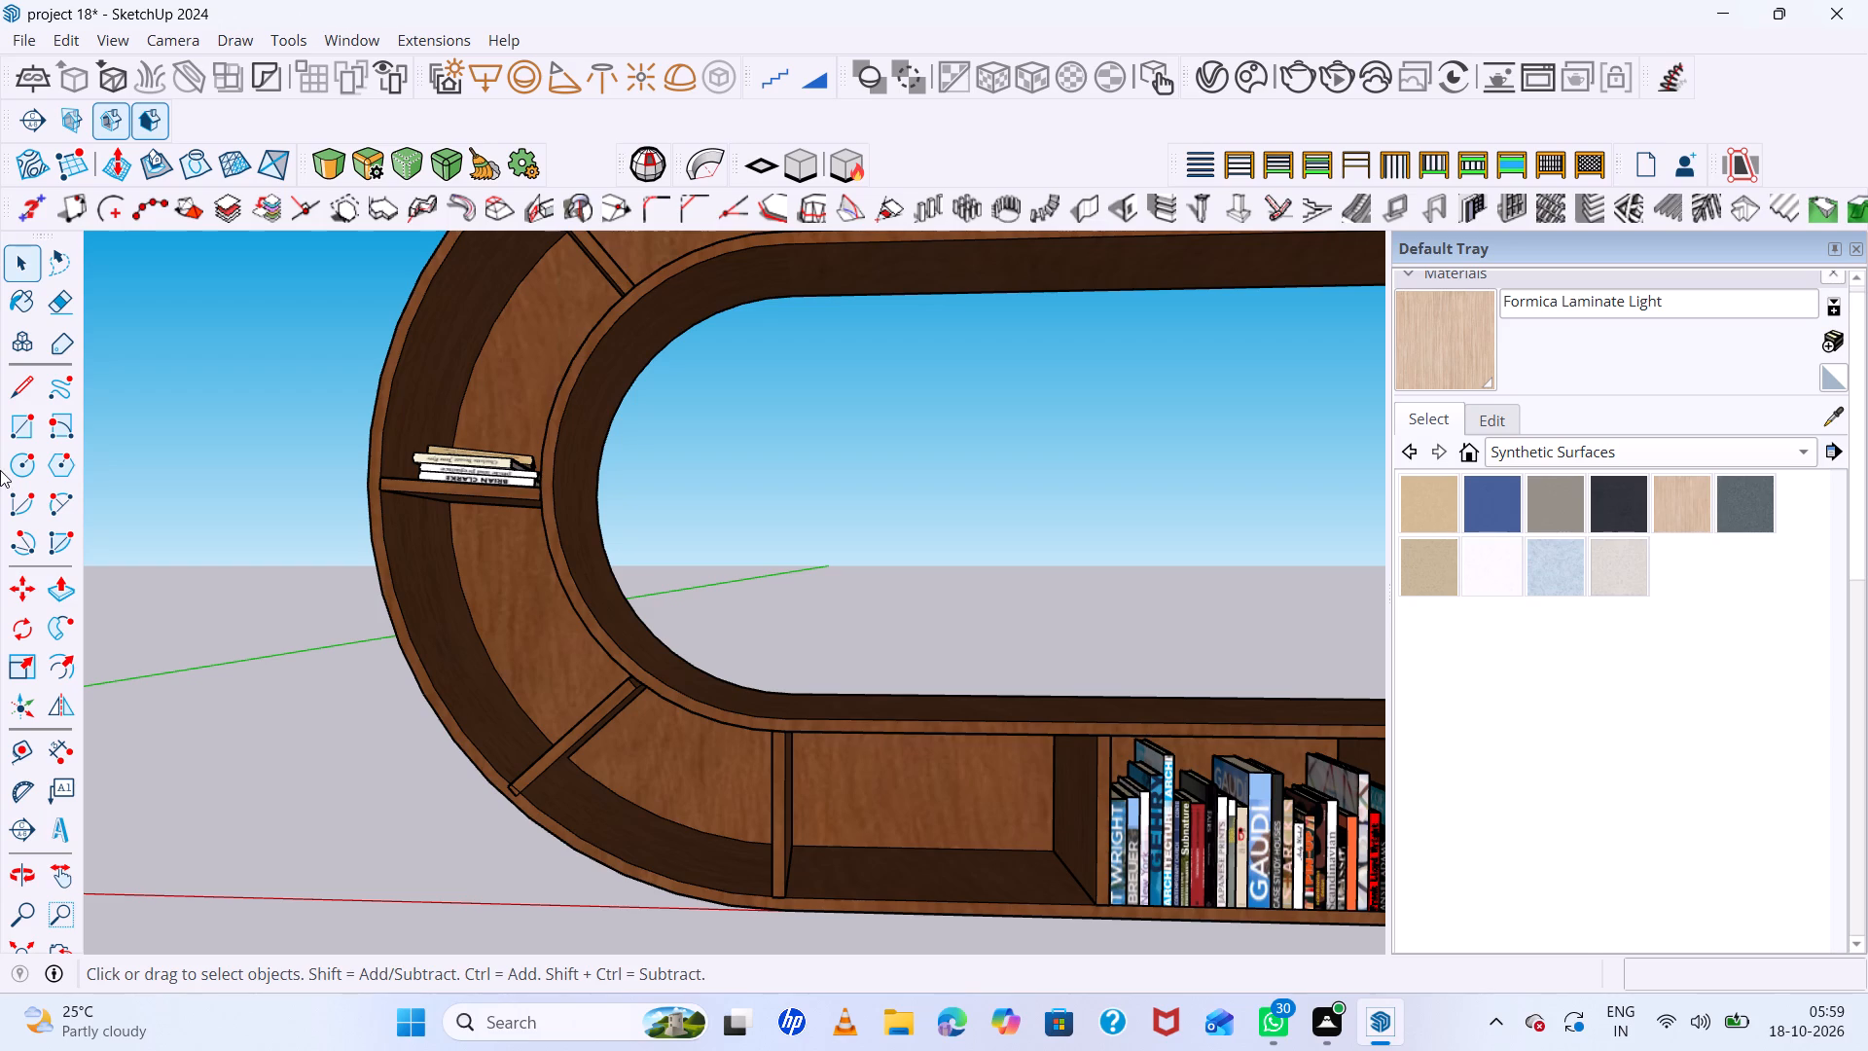
pyautogui.scroll(-4, 2, 468)
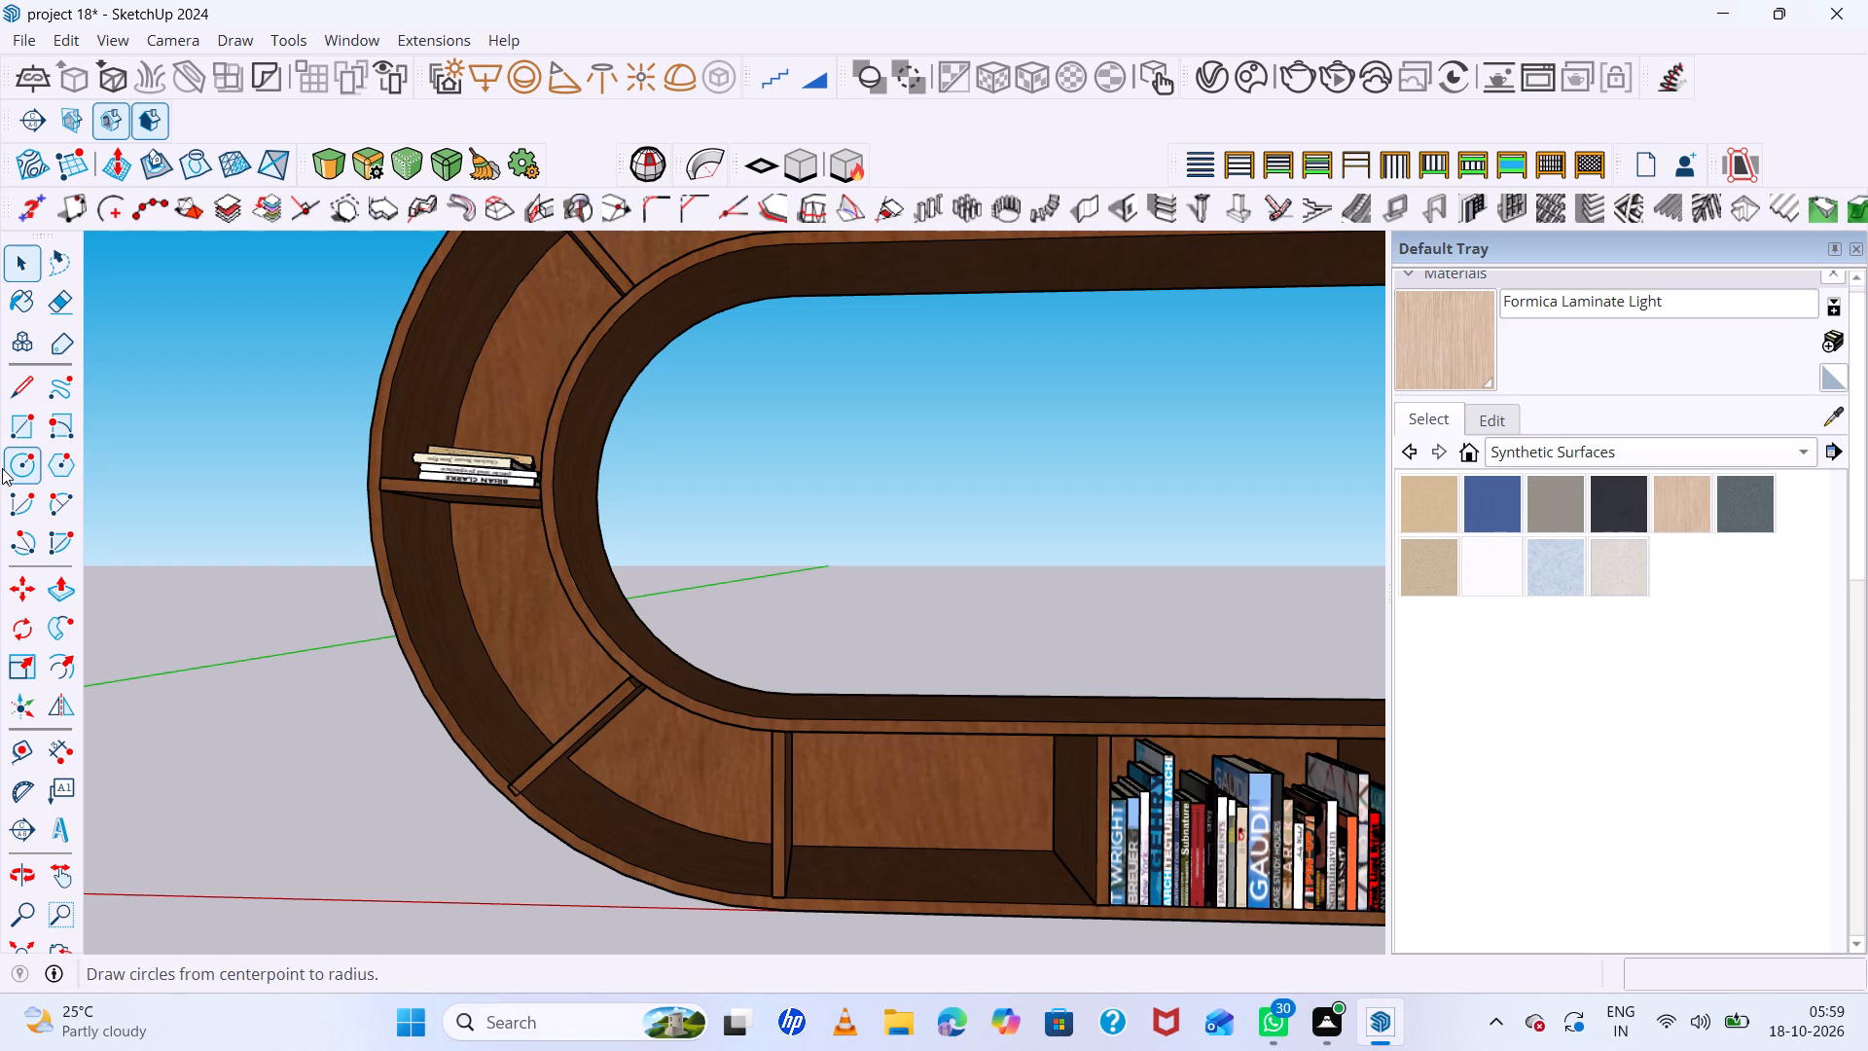
pyautogui.scroll(12, 521, 448)
pyautogui.moveTo(485, 492); pyautogui.dragTo(530, 614, button='middle')
pyautogui.click(481, 537)
pyautogui.click(498, 563)
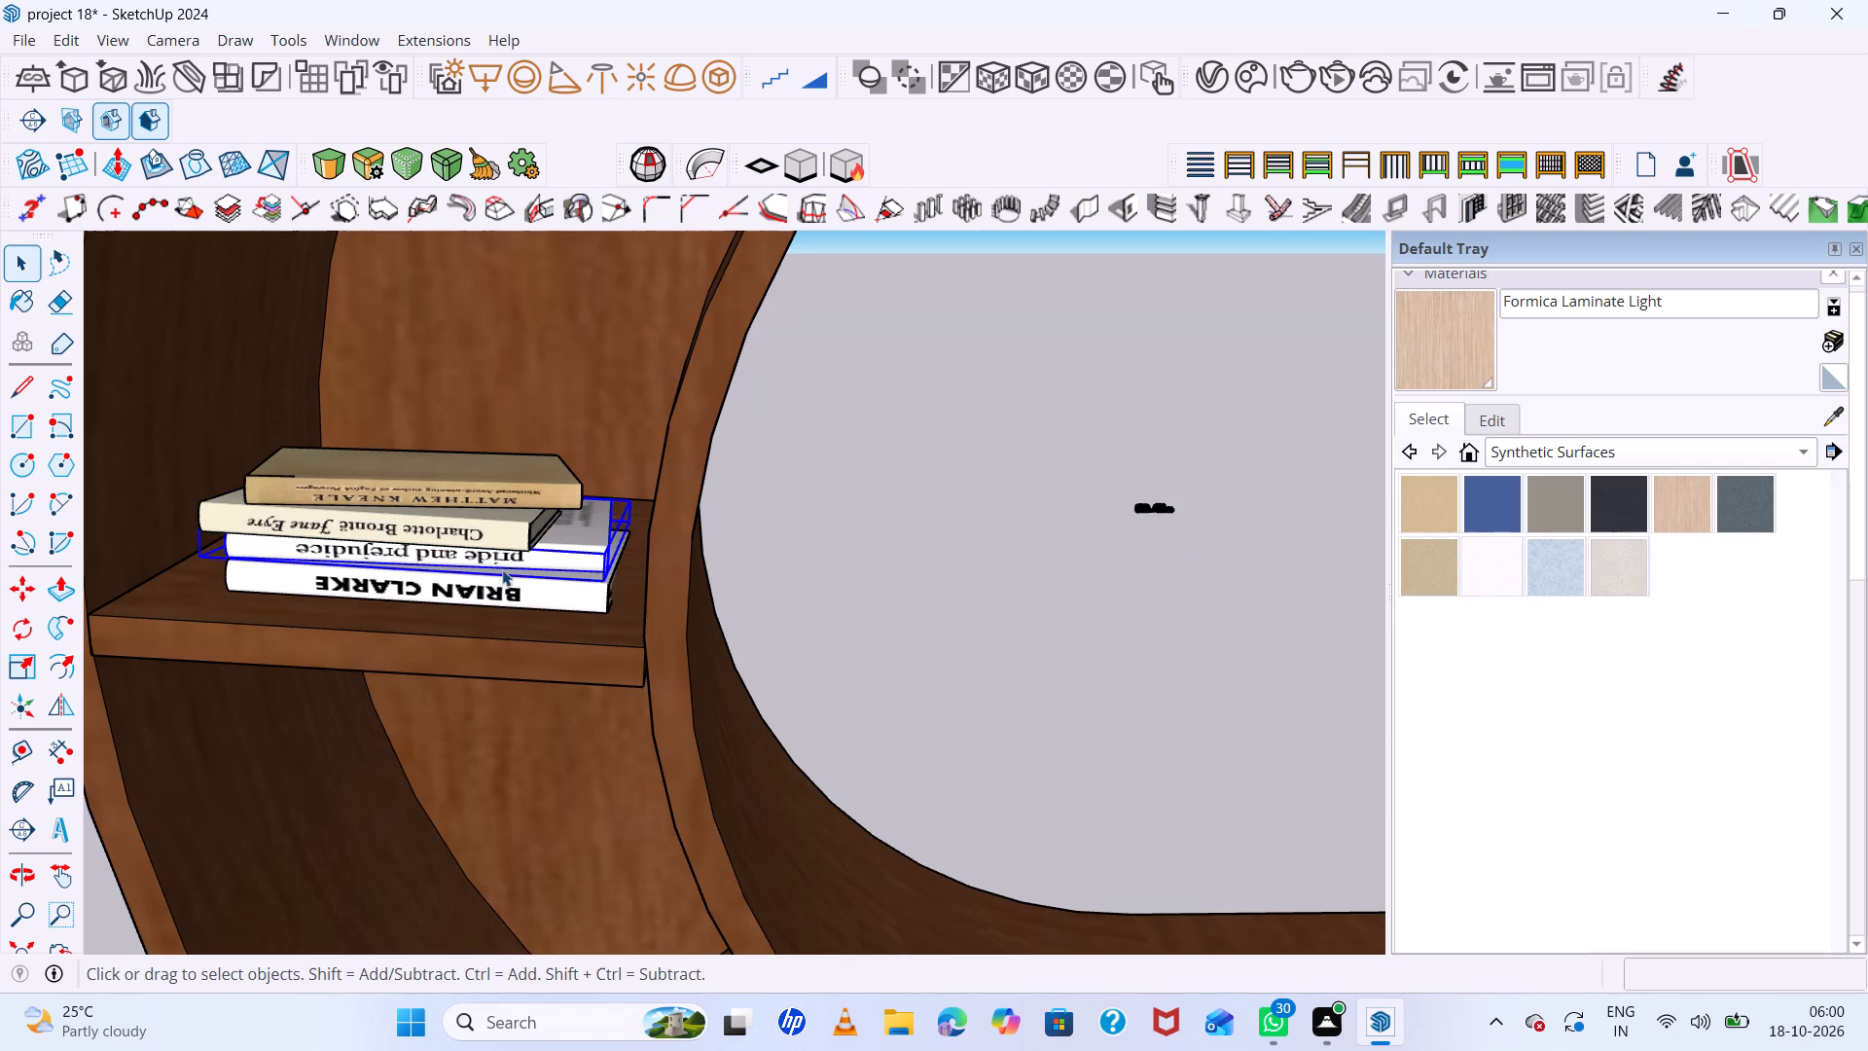
pyautogui.click(512, 582)
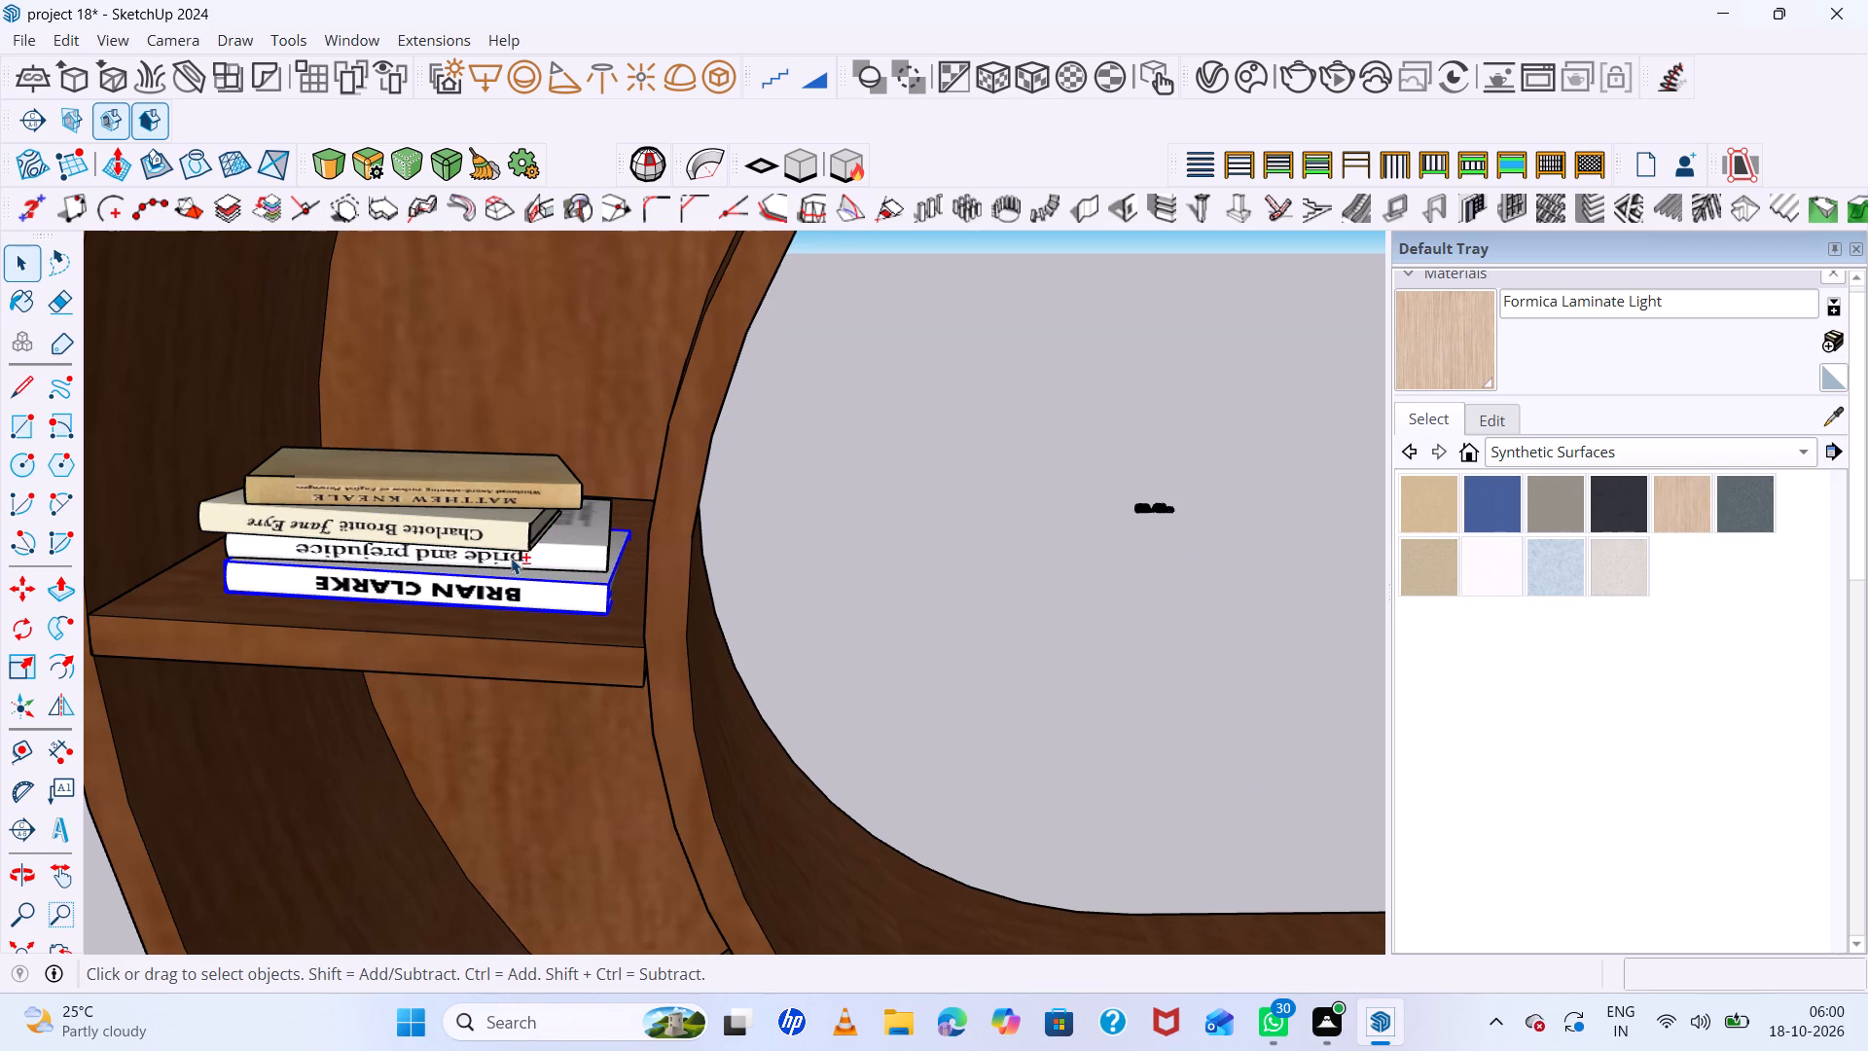
pyautogui.keyDown('shift'); pyautogui.click(511, 558); pyautogui.keyUp('shift')
pyautogui.keyDown('shift'); pyautogui.click(498, 537); pyautogui.keyUp('shift')
pyautogui.keyDown('shift'); pyautogui.click(482, 500); pyautogui.keyUp('shift')
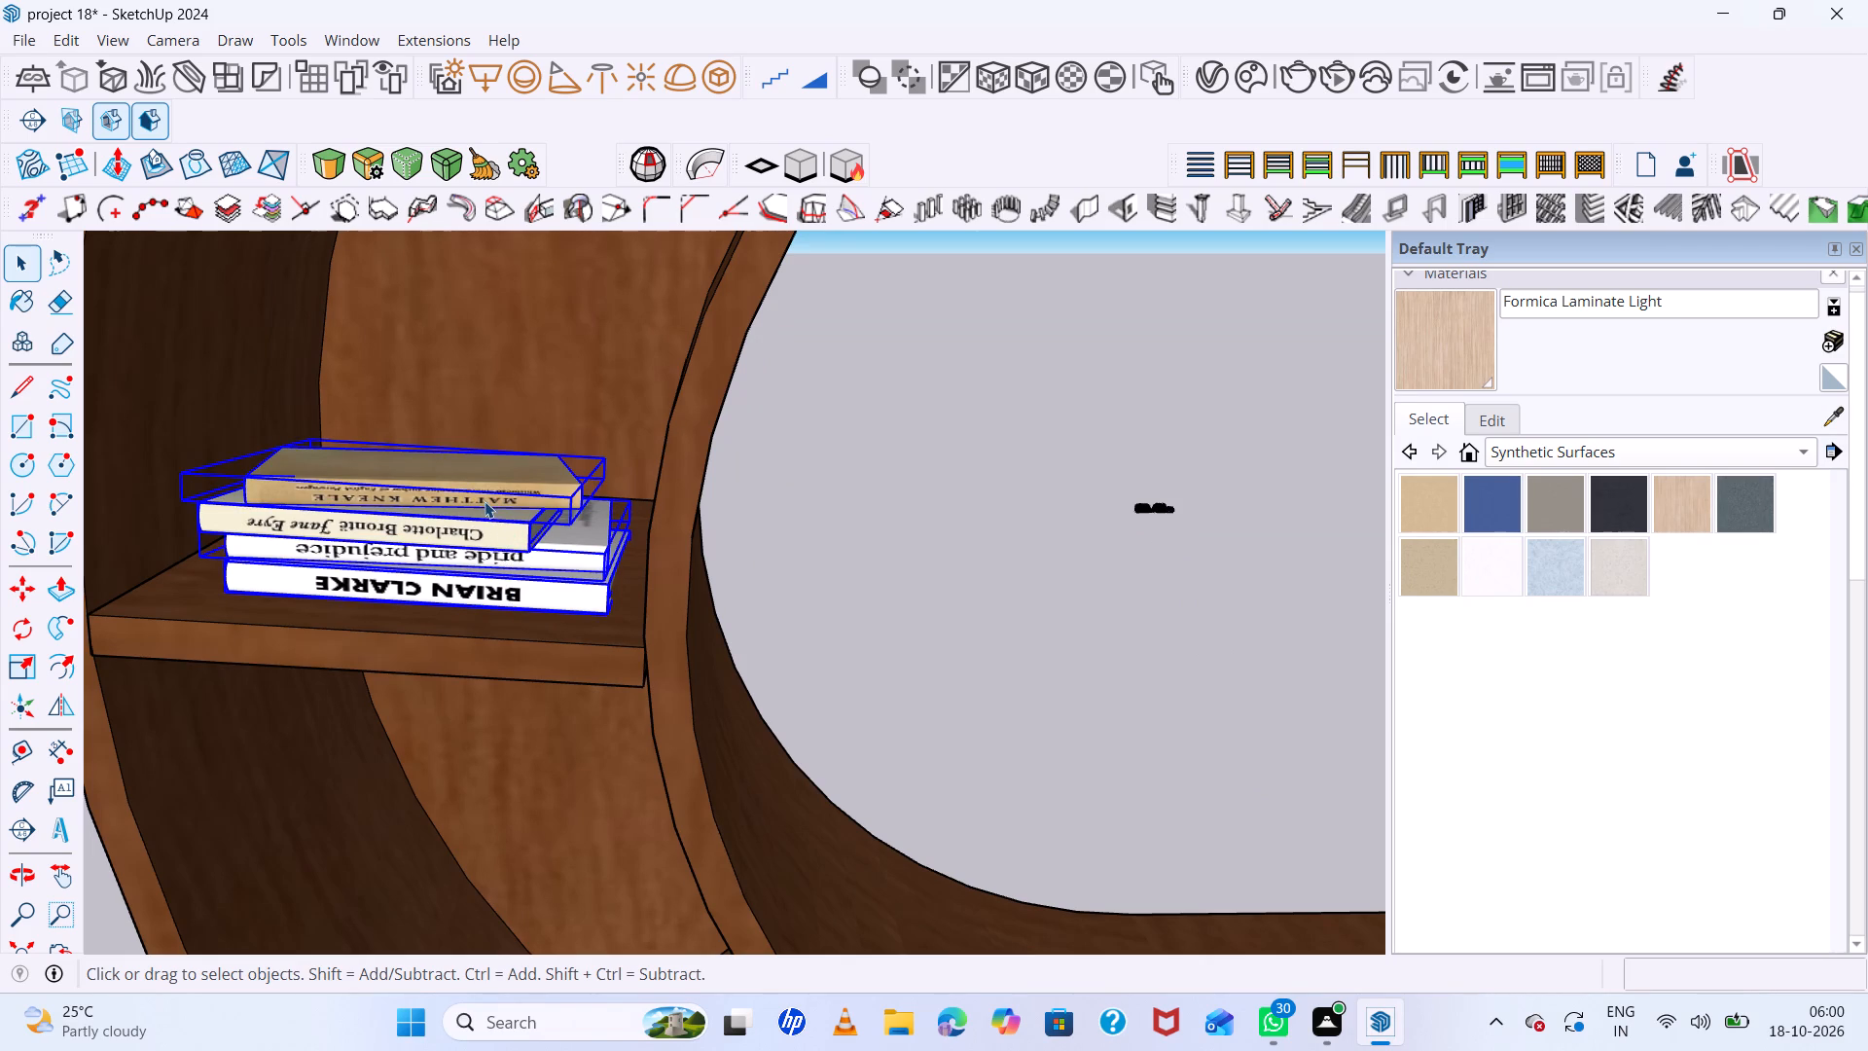
pyautogui.press('s')
pyautogui.click(435, 448)
pyautogui.scroll(-3, 486, 337)
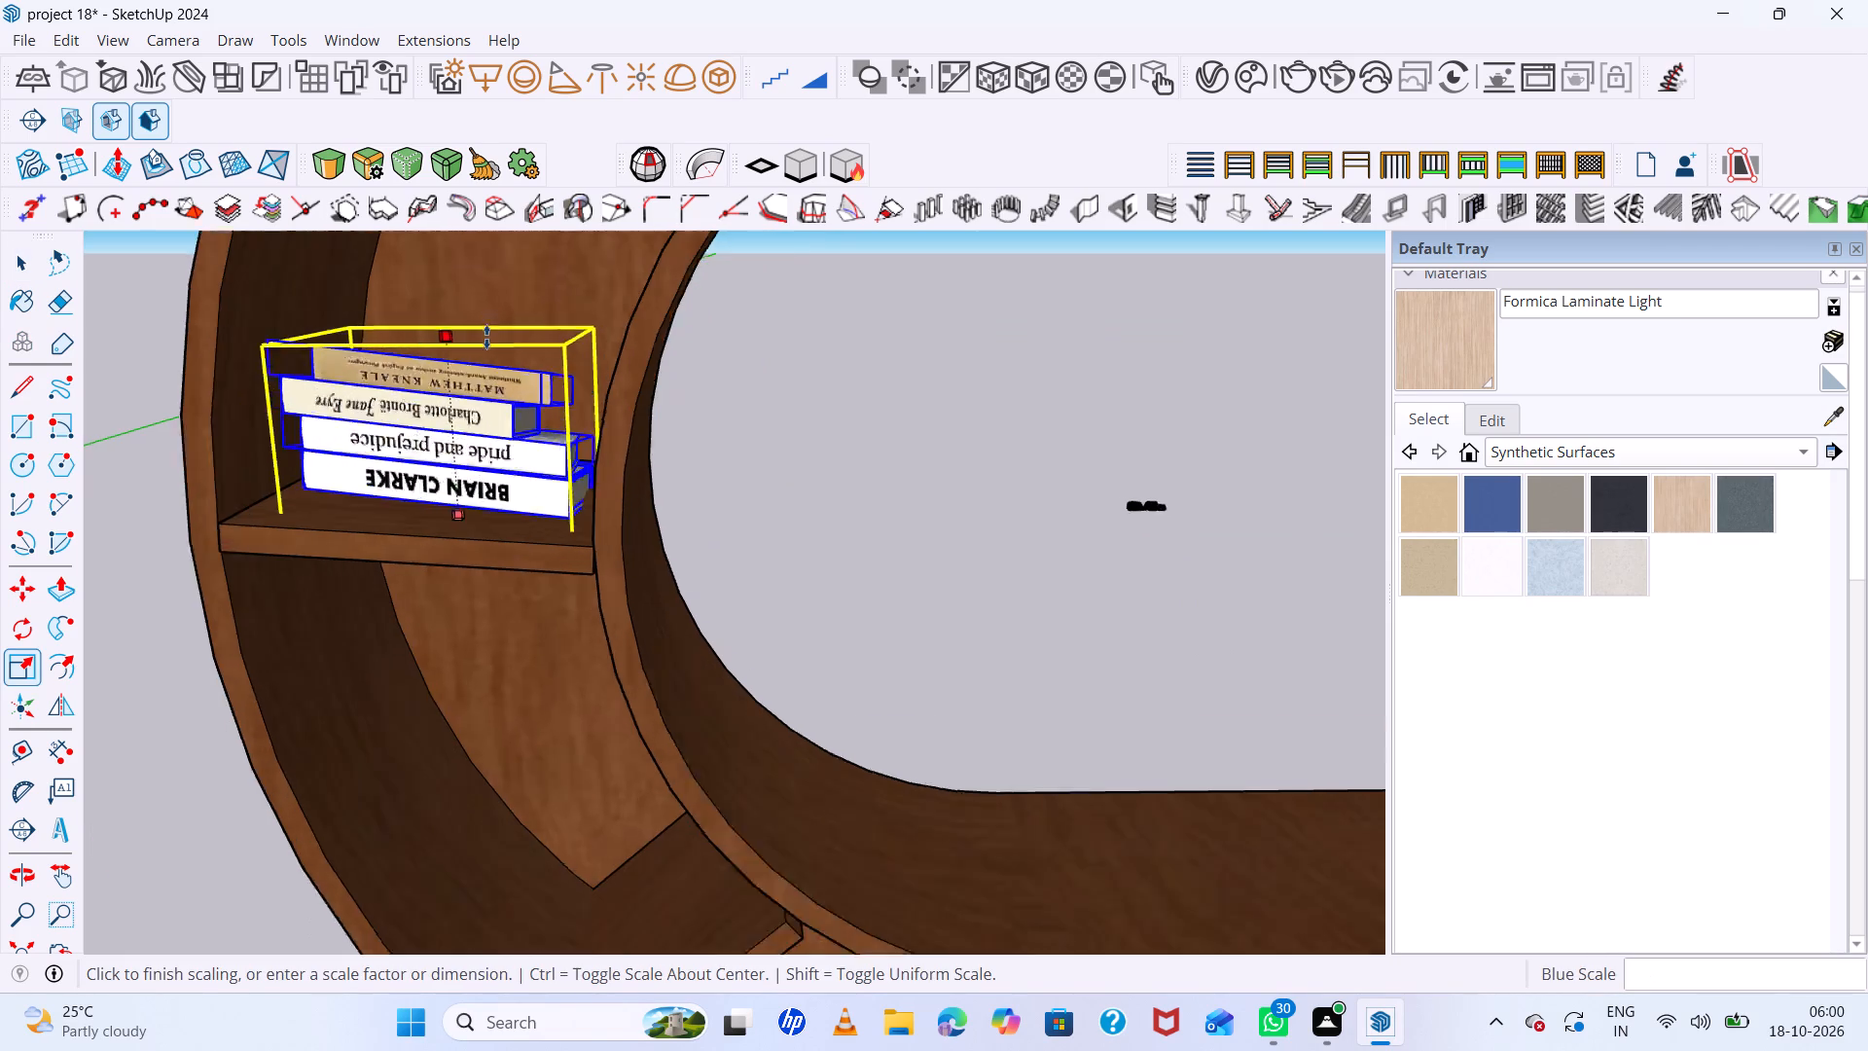
pyautogui.scroll(-3, 486, 337)
pyautogui.scroll(2, 520, 374)
pyautogui.click(524, 354)
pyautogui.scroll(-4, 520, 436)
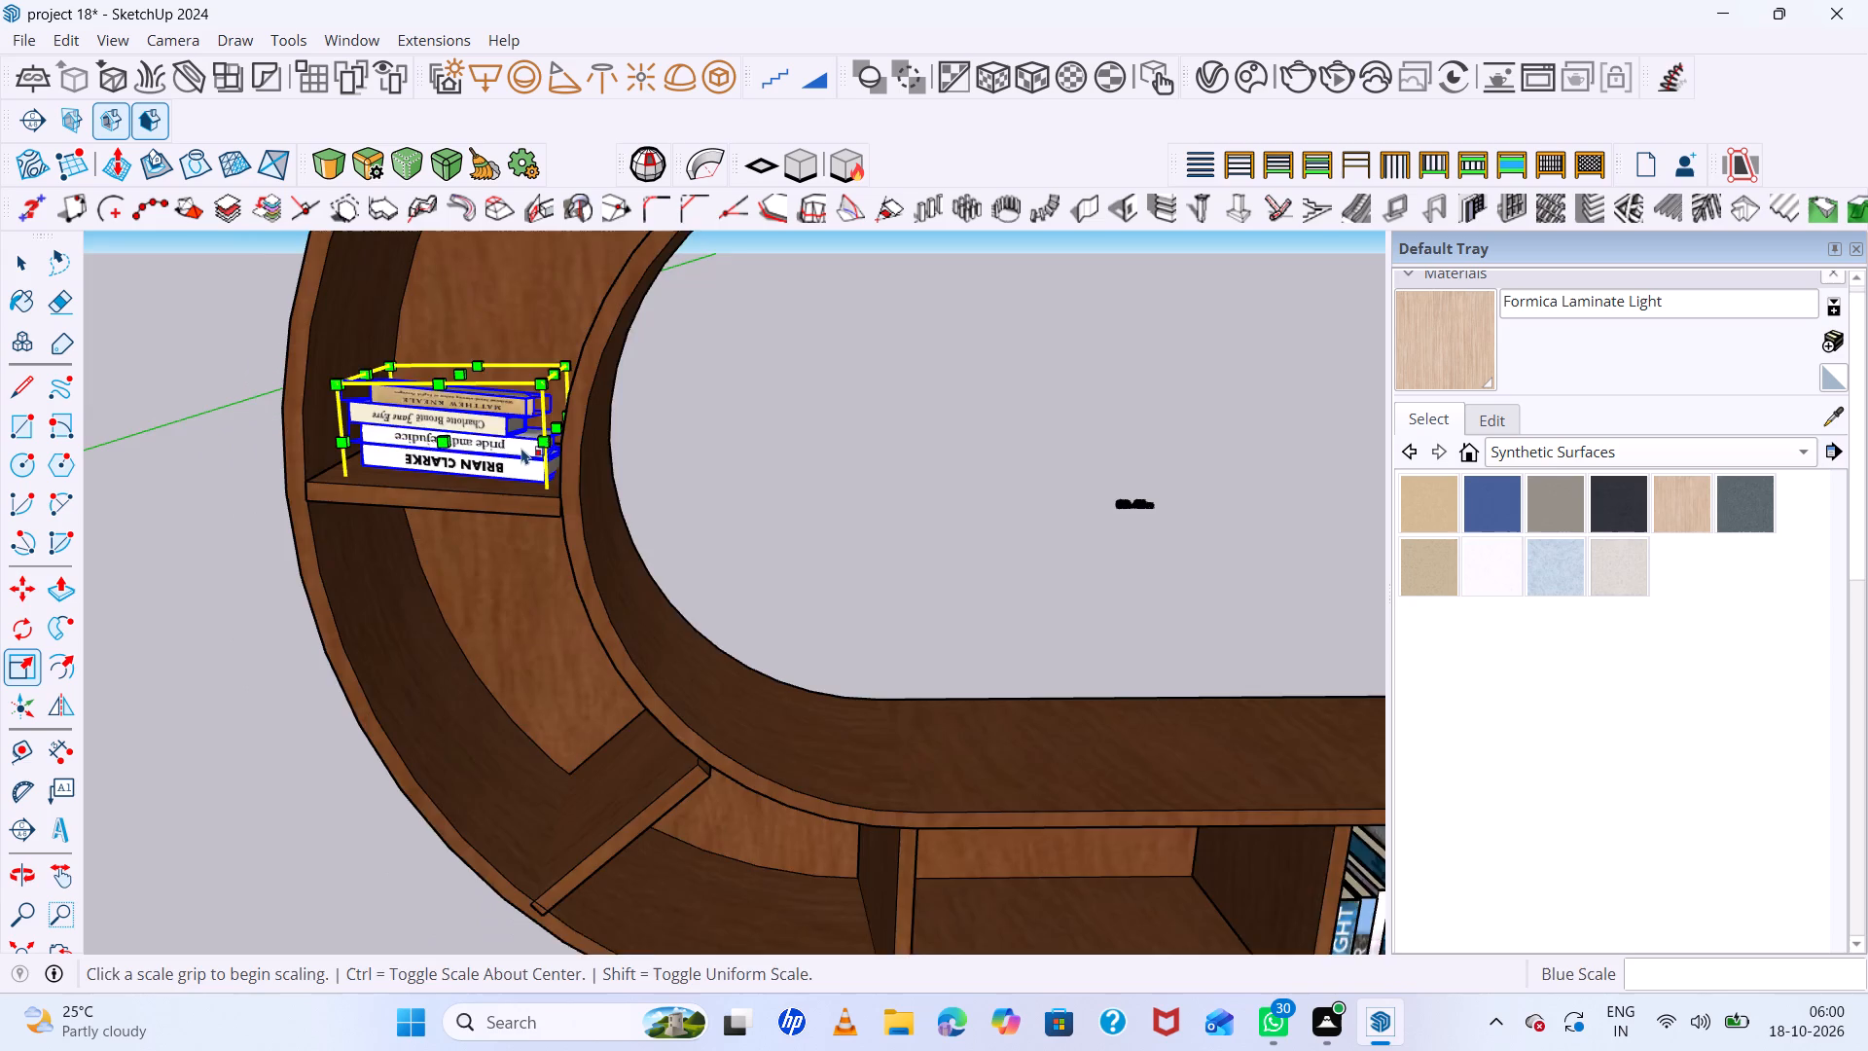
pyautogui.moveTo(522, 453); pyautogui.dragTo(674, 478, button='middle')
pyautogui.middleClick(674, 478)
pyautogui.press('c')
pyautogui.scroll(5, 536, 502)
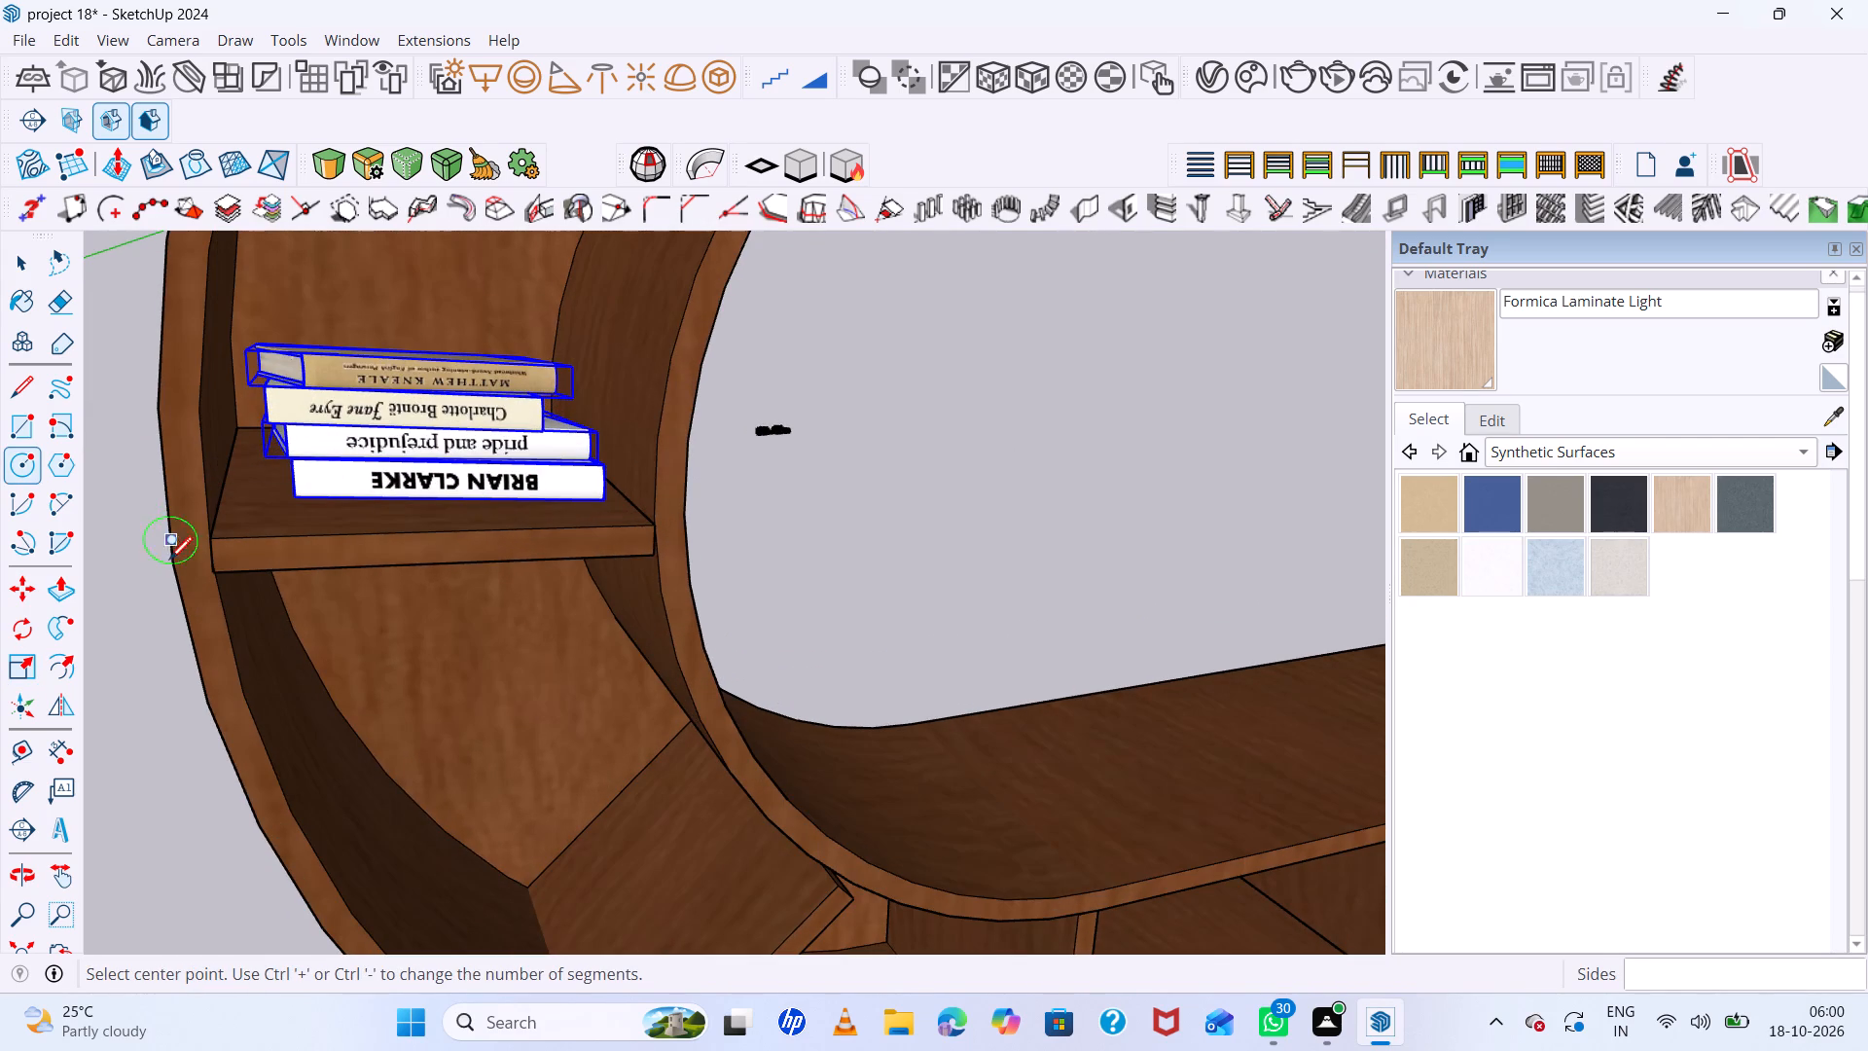
# Examine the U-shaped shelf and its book arrangements from several angles and distances.
pyautogui.press('space')
pyautogui.click(166, 712)
pyautogui.scroll(-7, 162, 709)
pyautogui.scroll(-6, 342, 714)
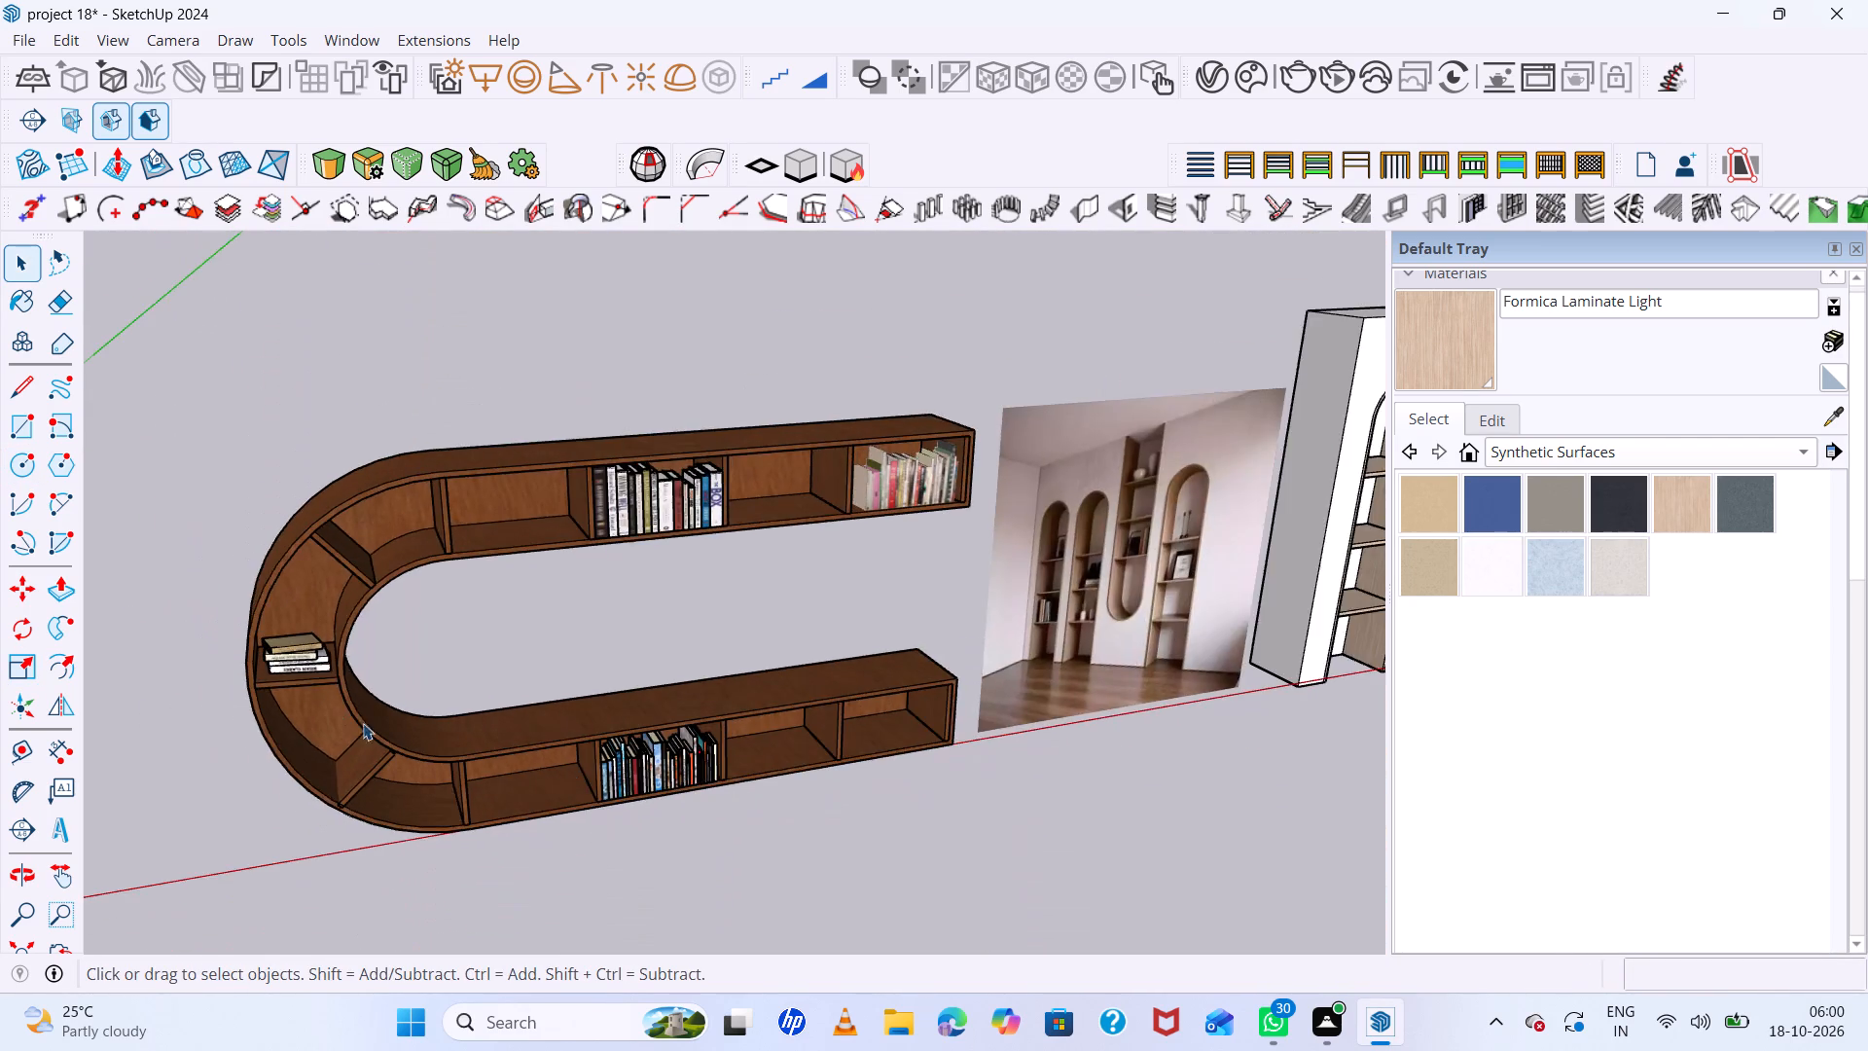
pyautogui.moveTo(519, 718); pyautogui.dragTo(384, 594, button='middle')
pyautogui.scroll(8, 379, 576)
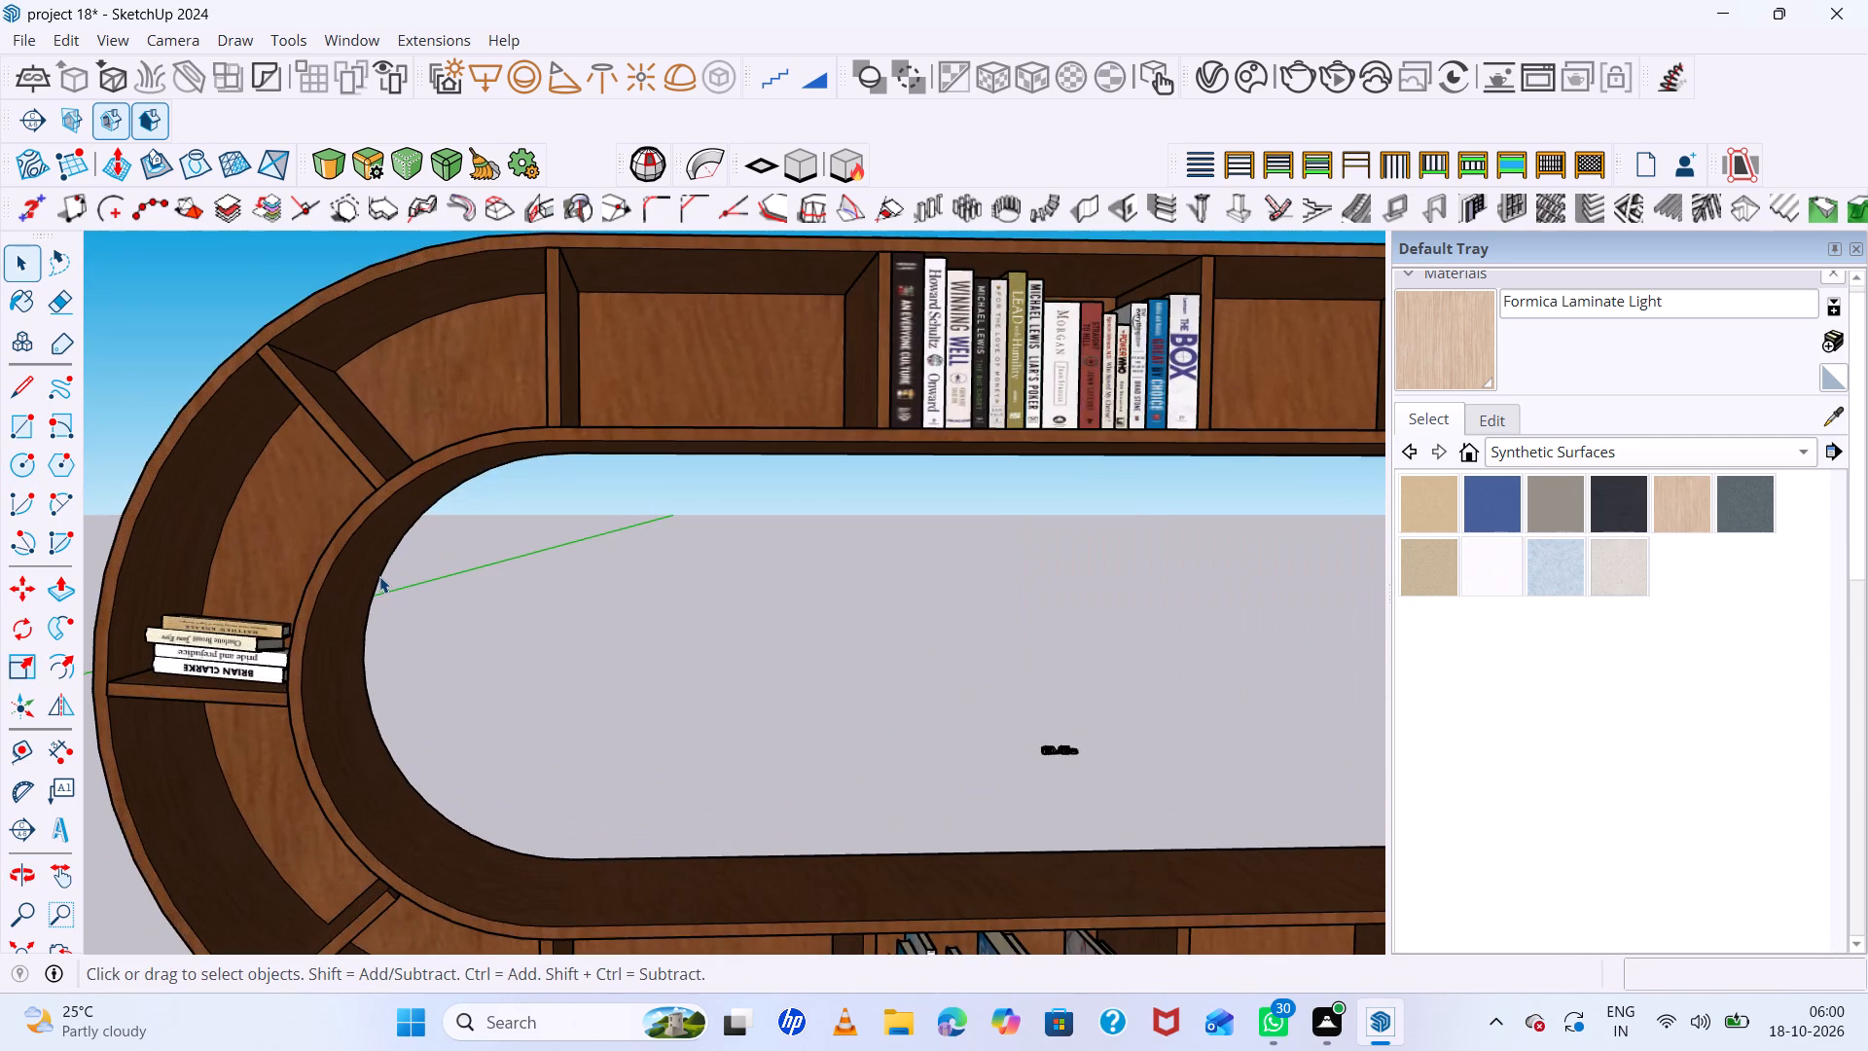
pyautogui.scroll(-7, 379, 576)
pyautogui.moveTo(638, 686); pyautogui.dragTo(731, 692, button='middle')
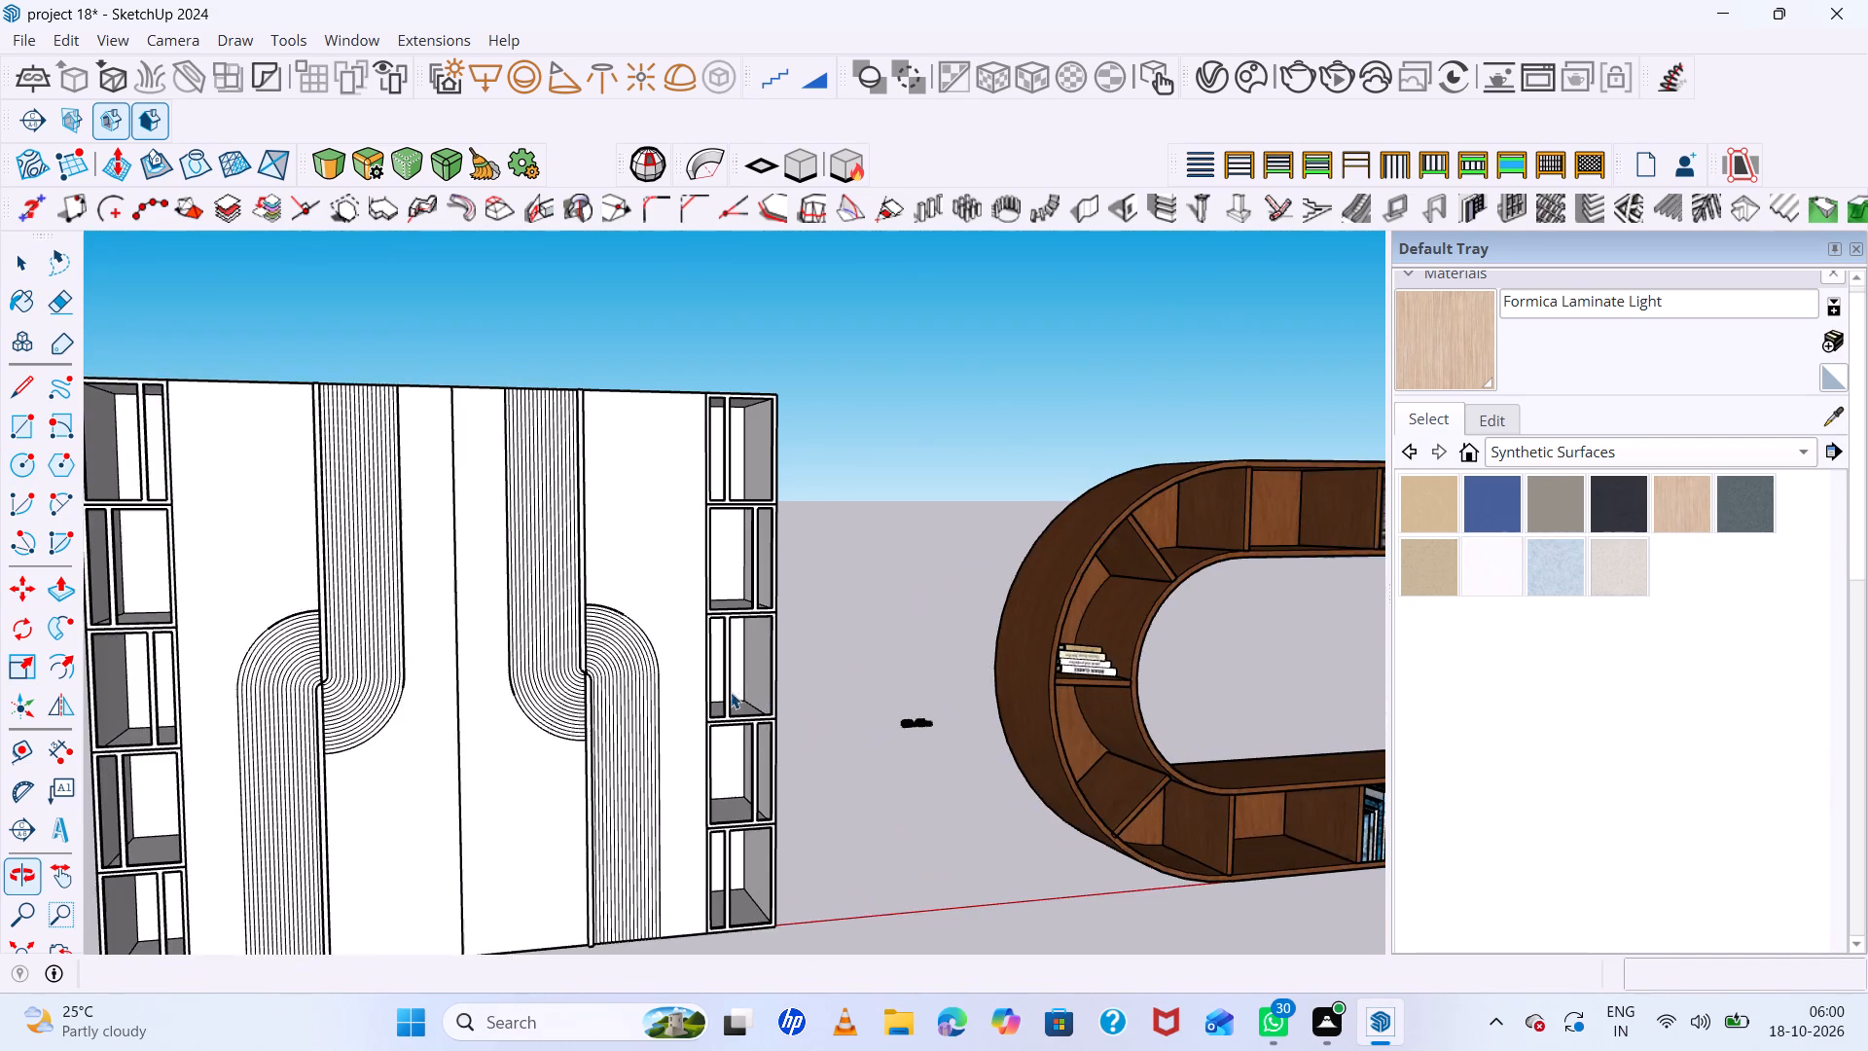
pyautogui.scroll(-11, 604, 689)
pyautogui.moveTo(826, 713); pyautogui.dragTo(647, 713, button='middle')
pyautogui.scroll(5, 881, 691)
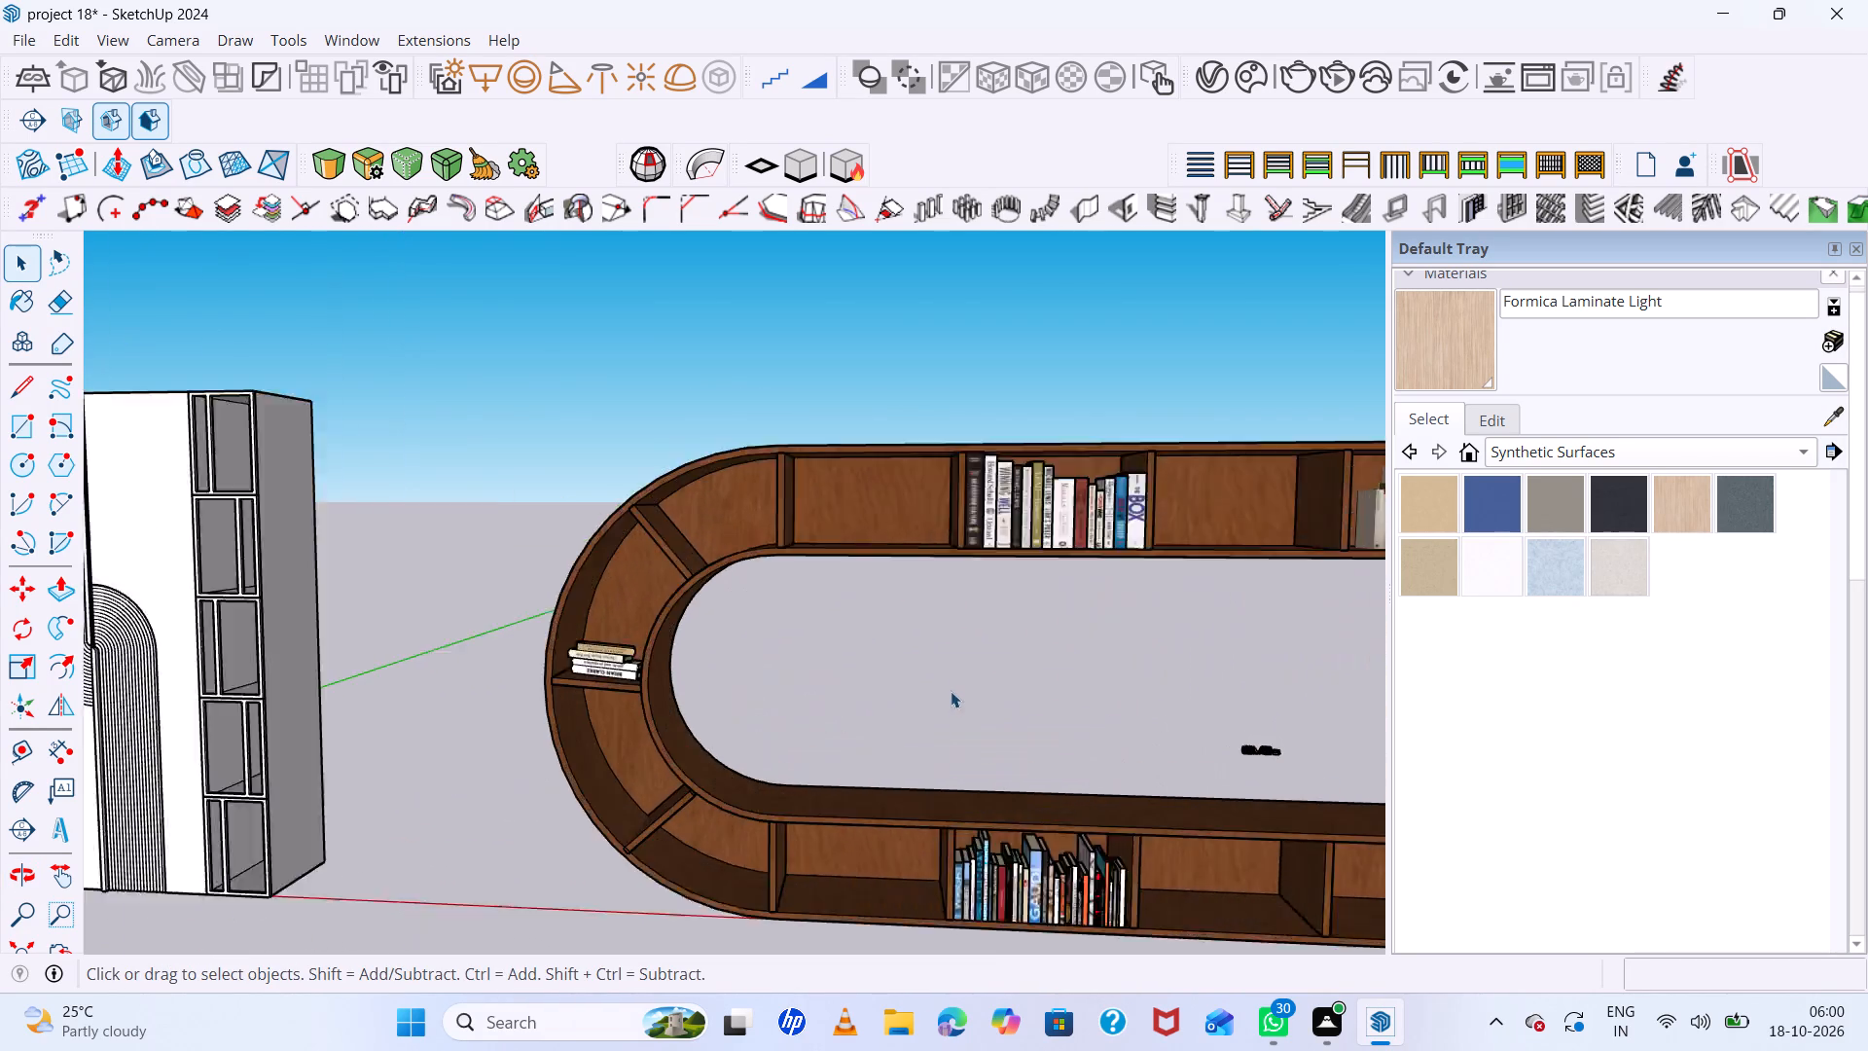
pyautogui.scroll(8, 951, 691)
pyautogui.scroll(-7, 990, 723)
pyautogui.scroll(7, 1191, 726)
pyautogui.scroll(11, 0, 0)
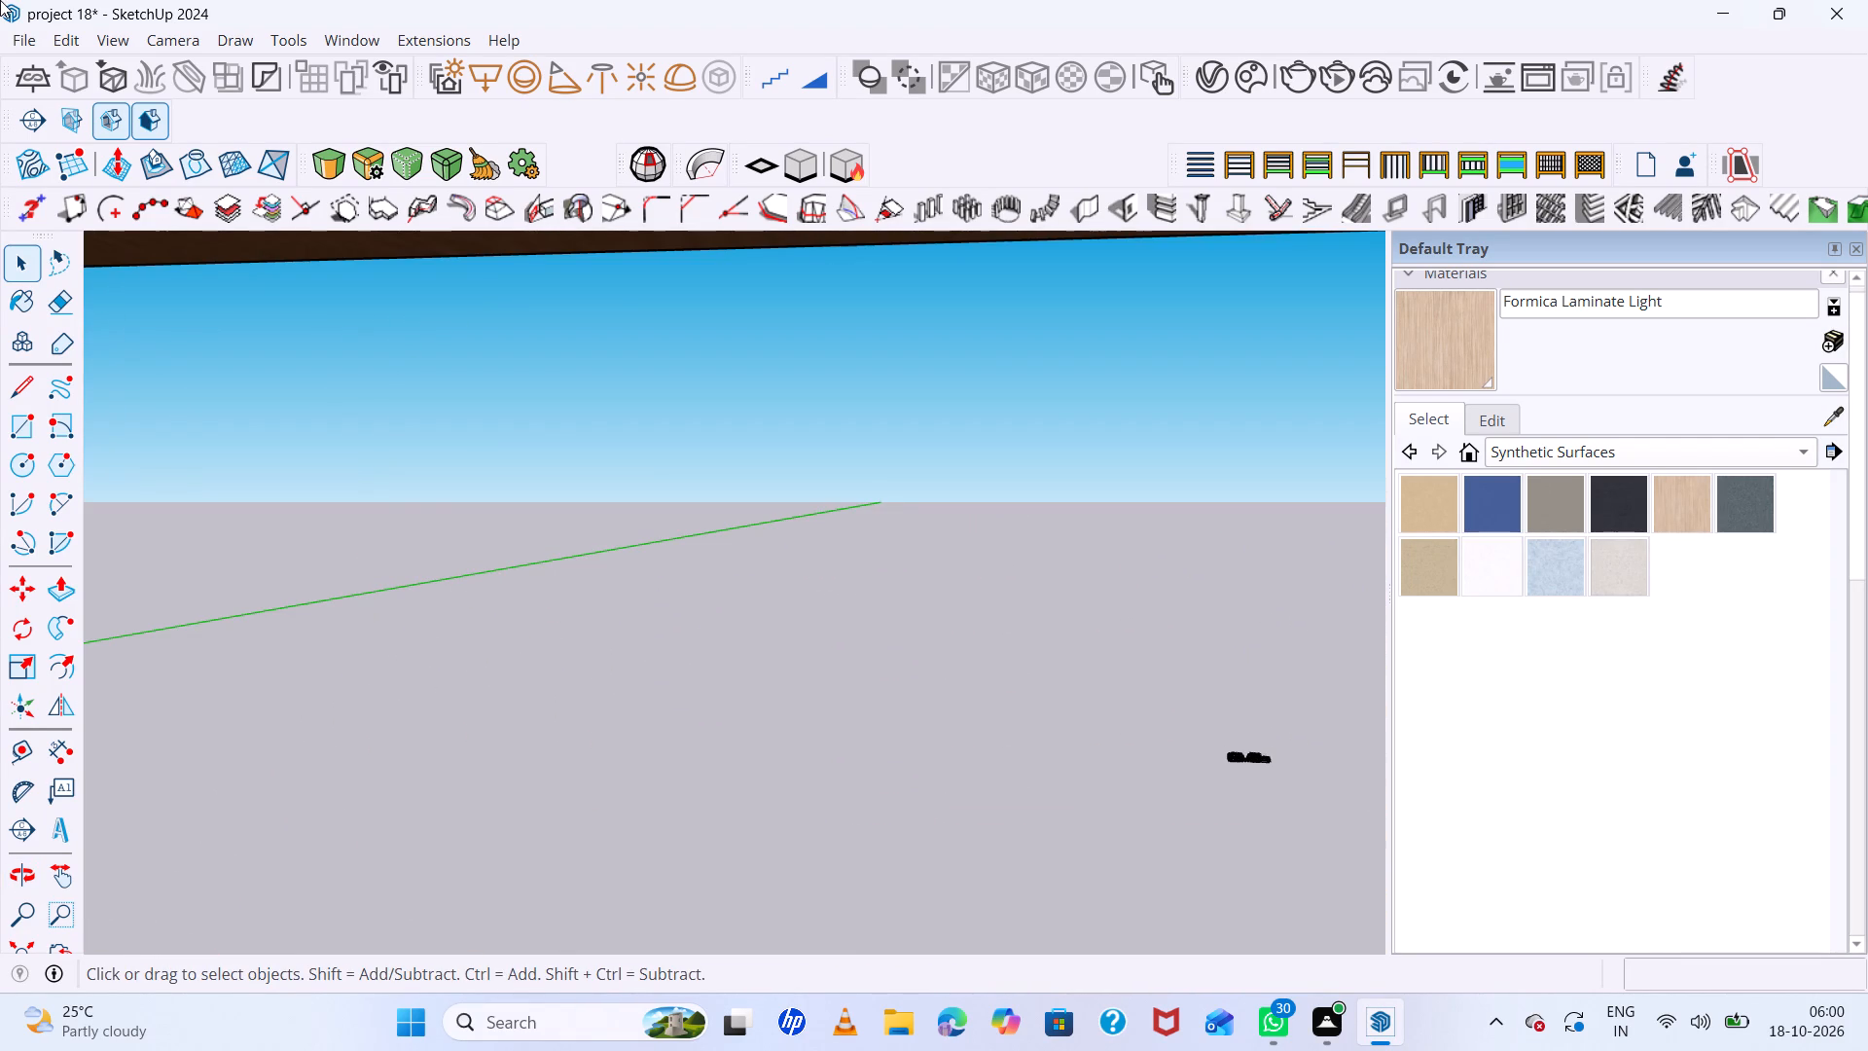
pyautogui.scroll(2, 0, 0)
pyautogui.scroll(-13, 0, 2)
pyautogui.scroll(-12, 598, 417)
# Select the small separate book set behind the arched-niche wall and move it about 2124 cm to the open area beside that wall.
pyautogui.moveTo(798, 424); pyautogui.dragTo(740, 609, button='middle')
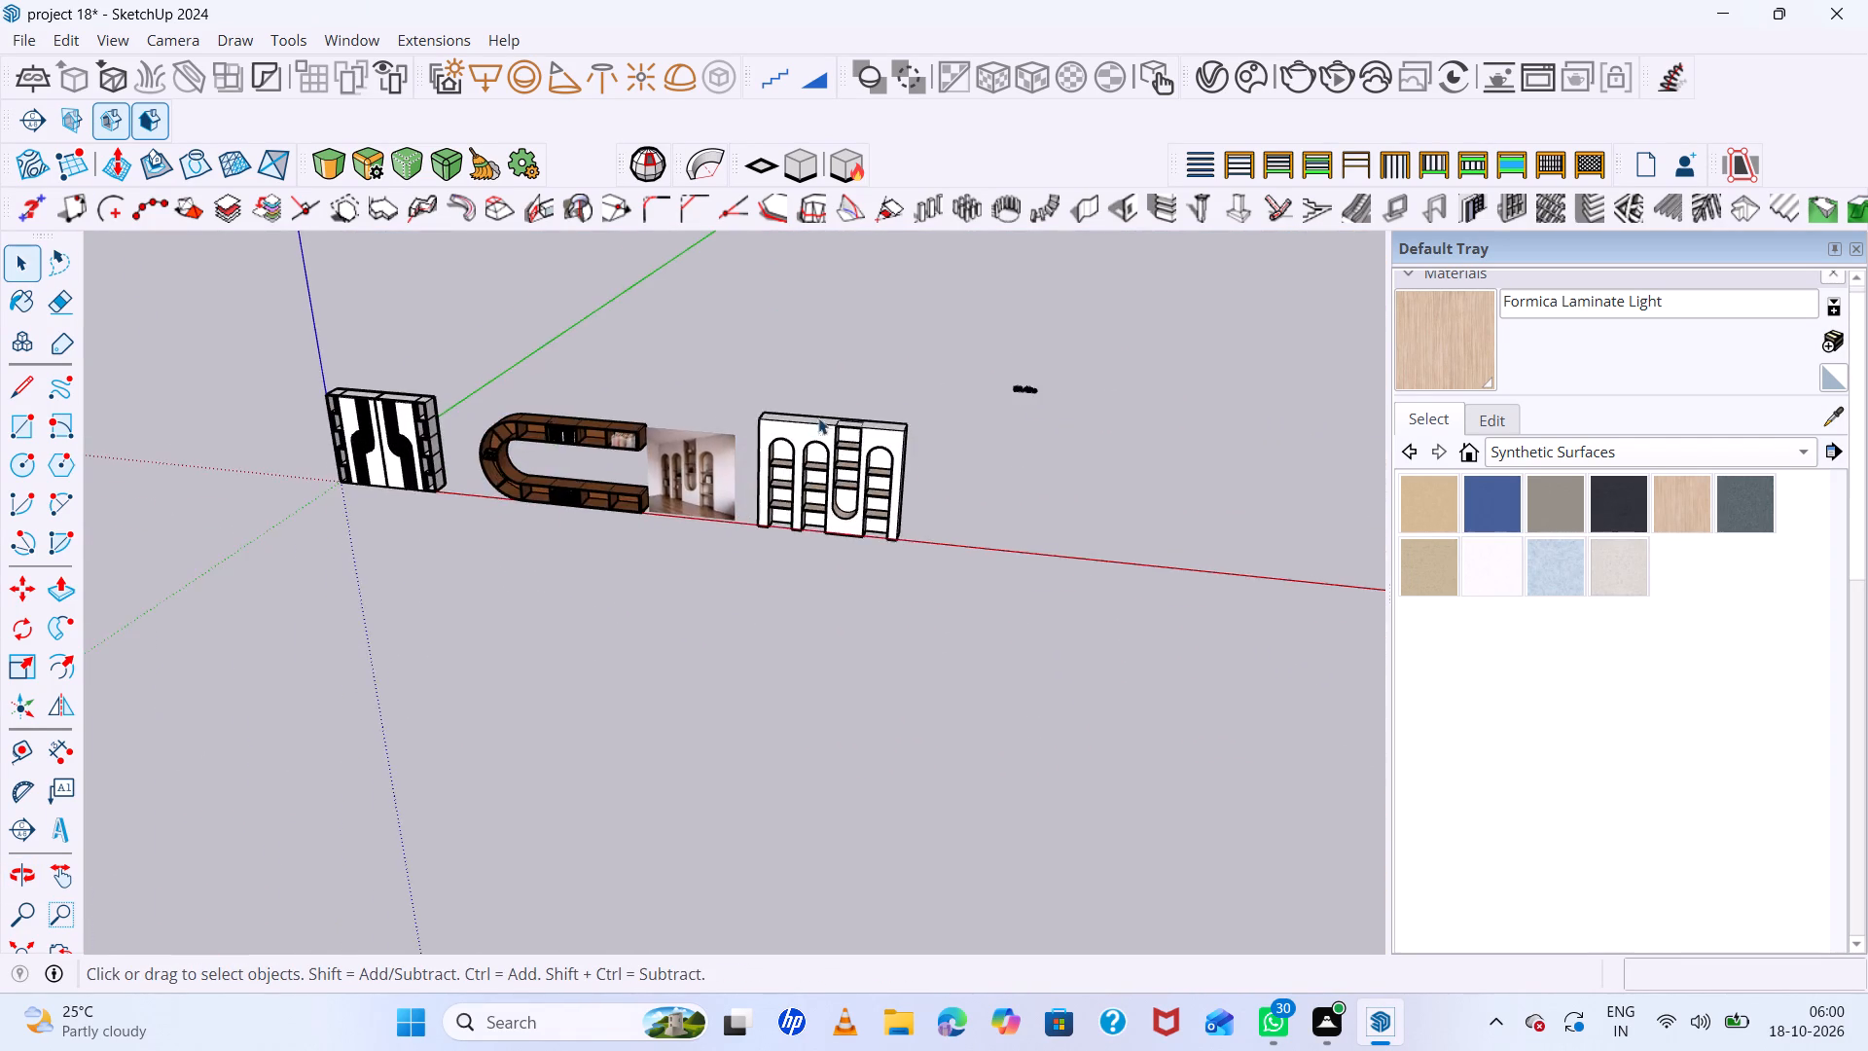
pyautogui.scroll(7, 856, 412)
pyautogui.scroll(2, 1098, 369)
pyautogui.moveTo(1114, 351); pyautogui.dragTo(963, 444)
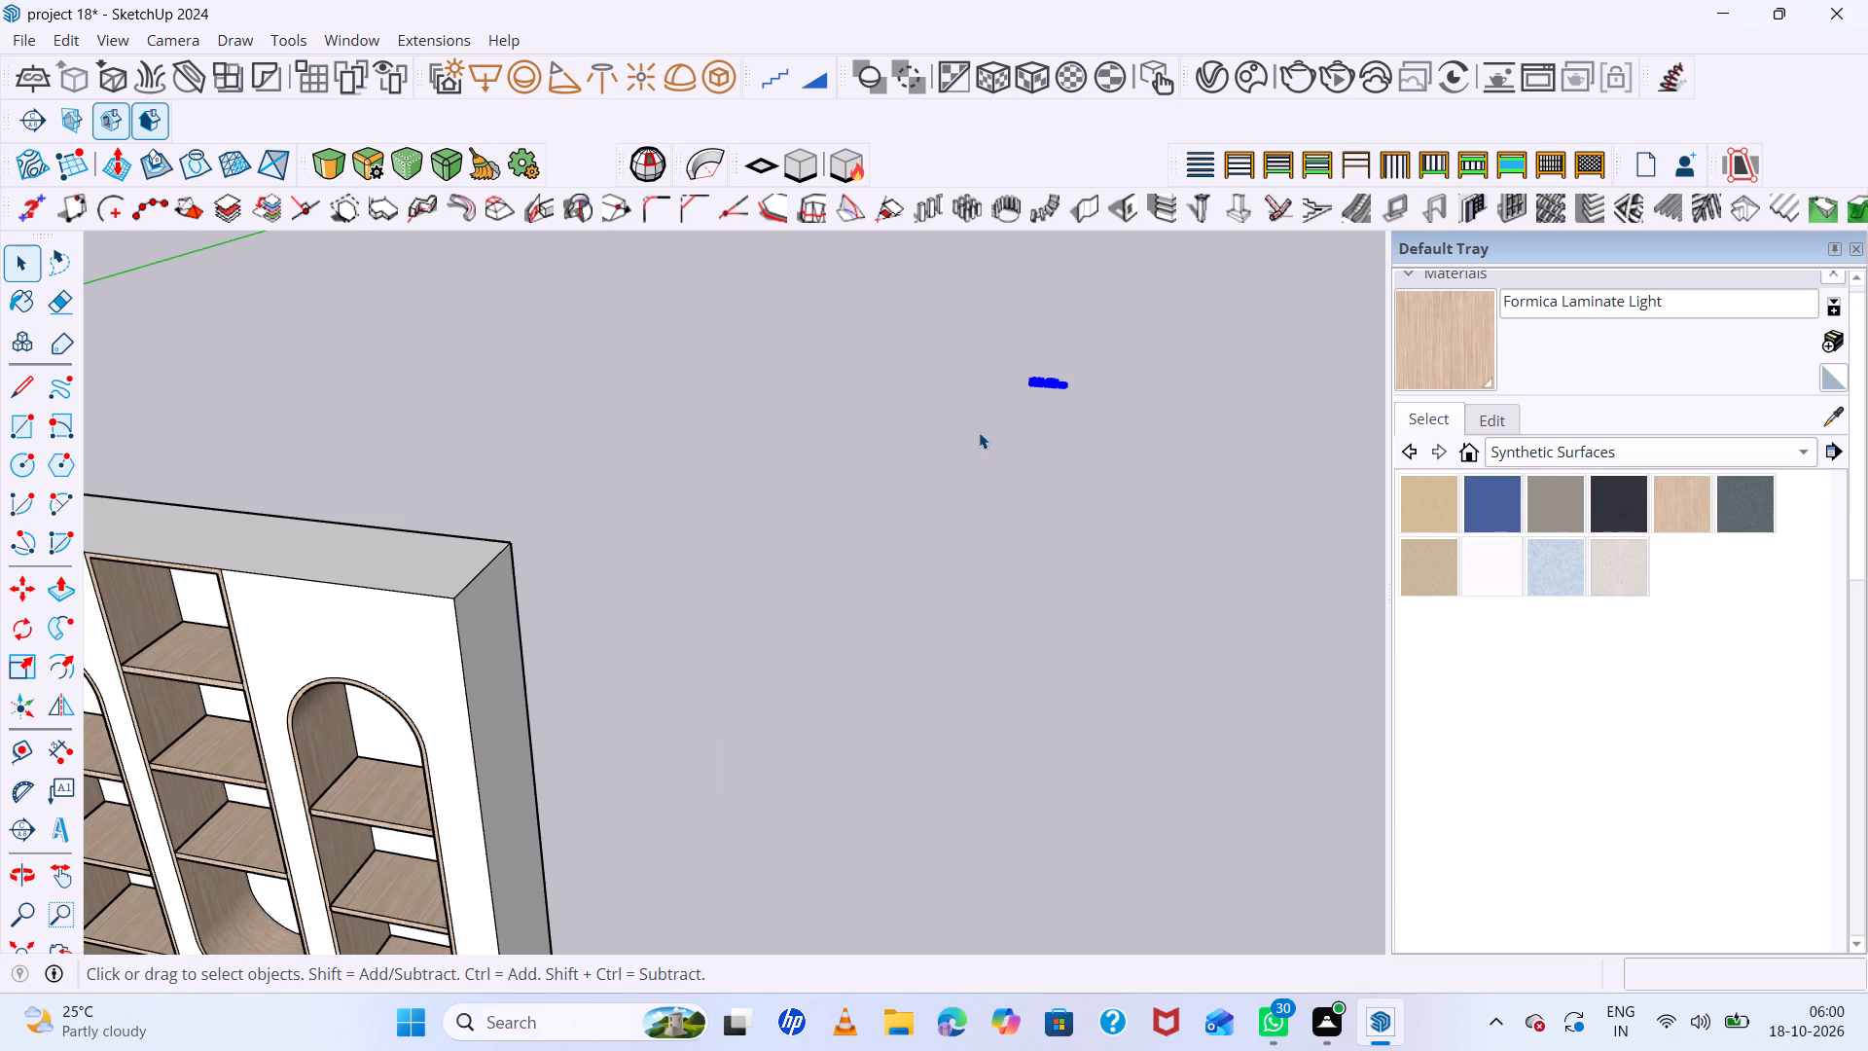
pyautogui.press('m')
pyautogui.moveTo(1064, 375); pyautogui.dragTo(1064, 390)
pyautogui.scroll(-9, 975, 568)
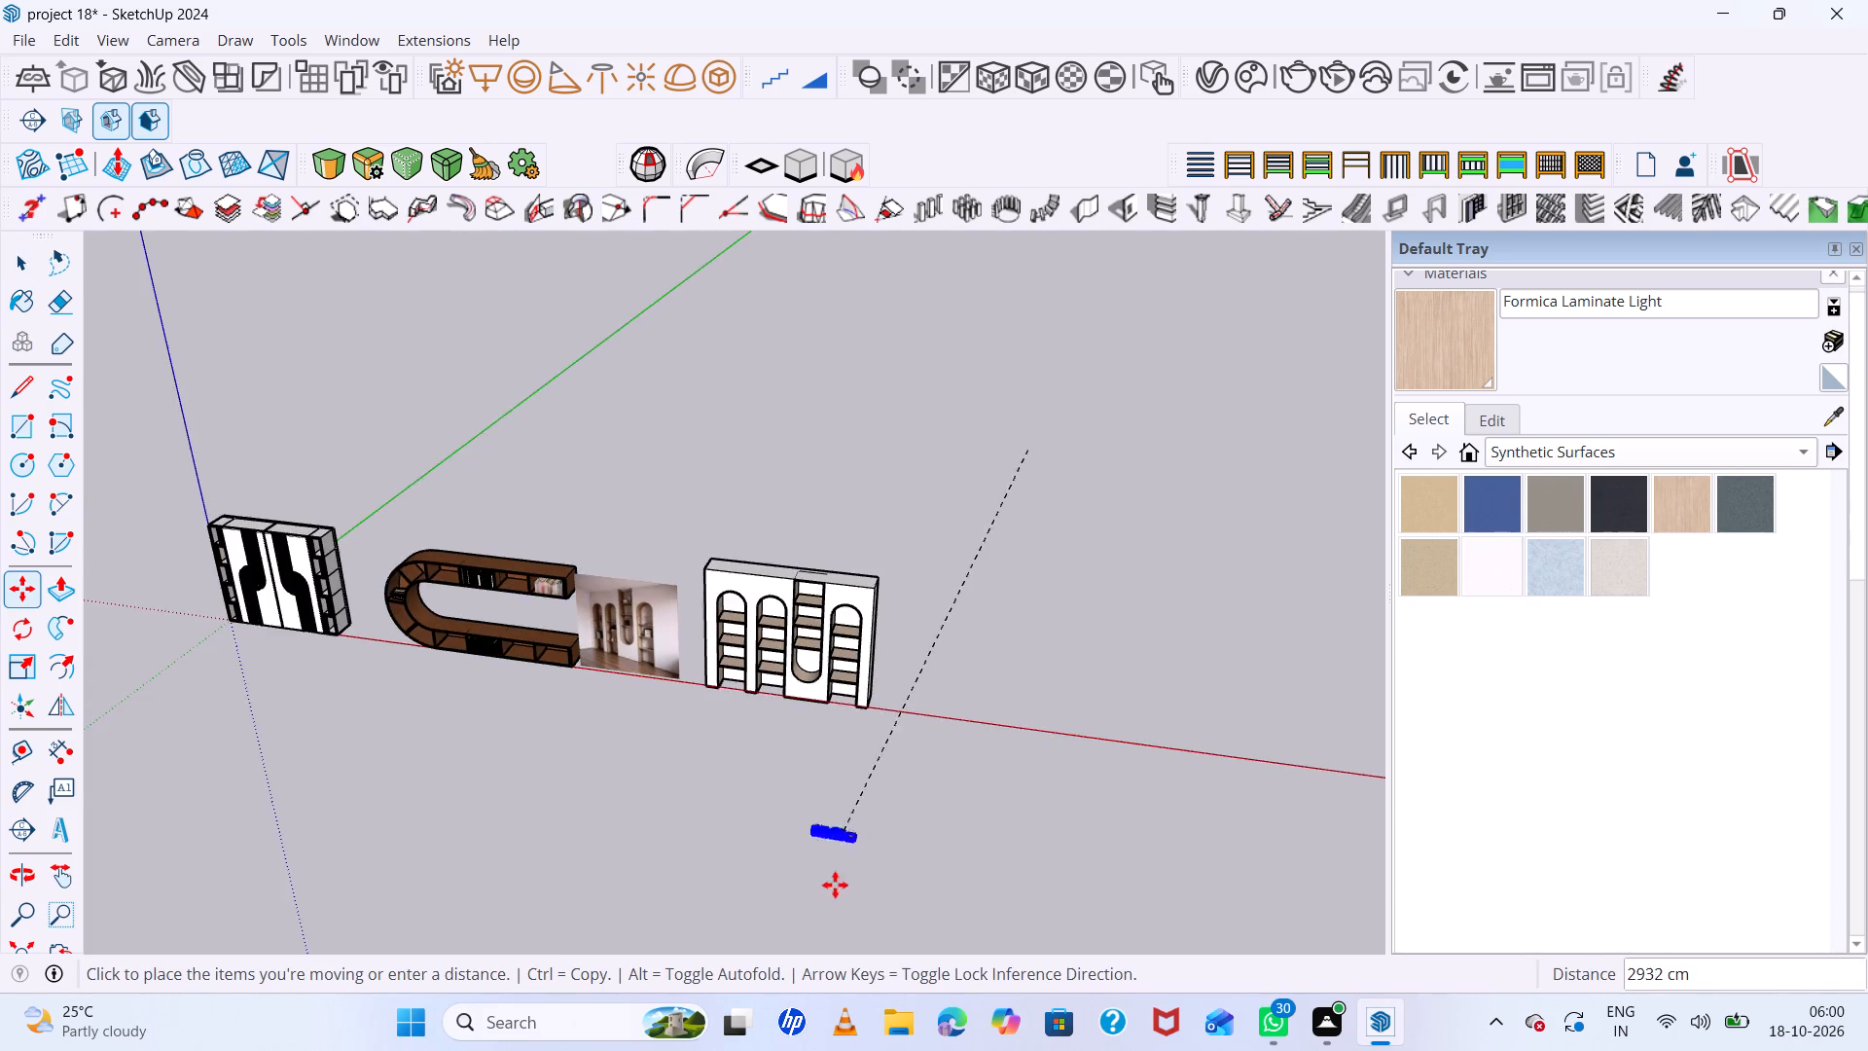
pyautogui.scroll(11, 961, 750)
pyautogui.click(986, 701)
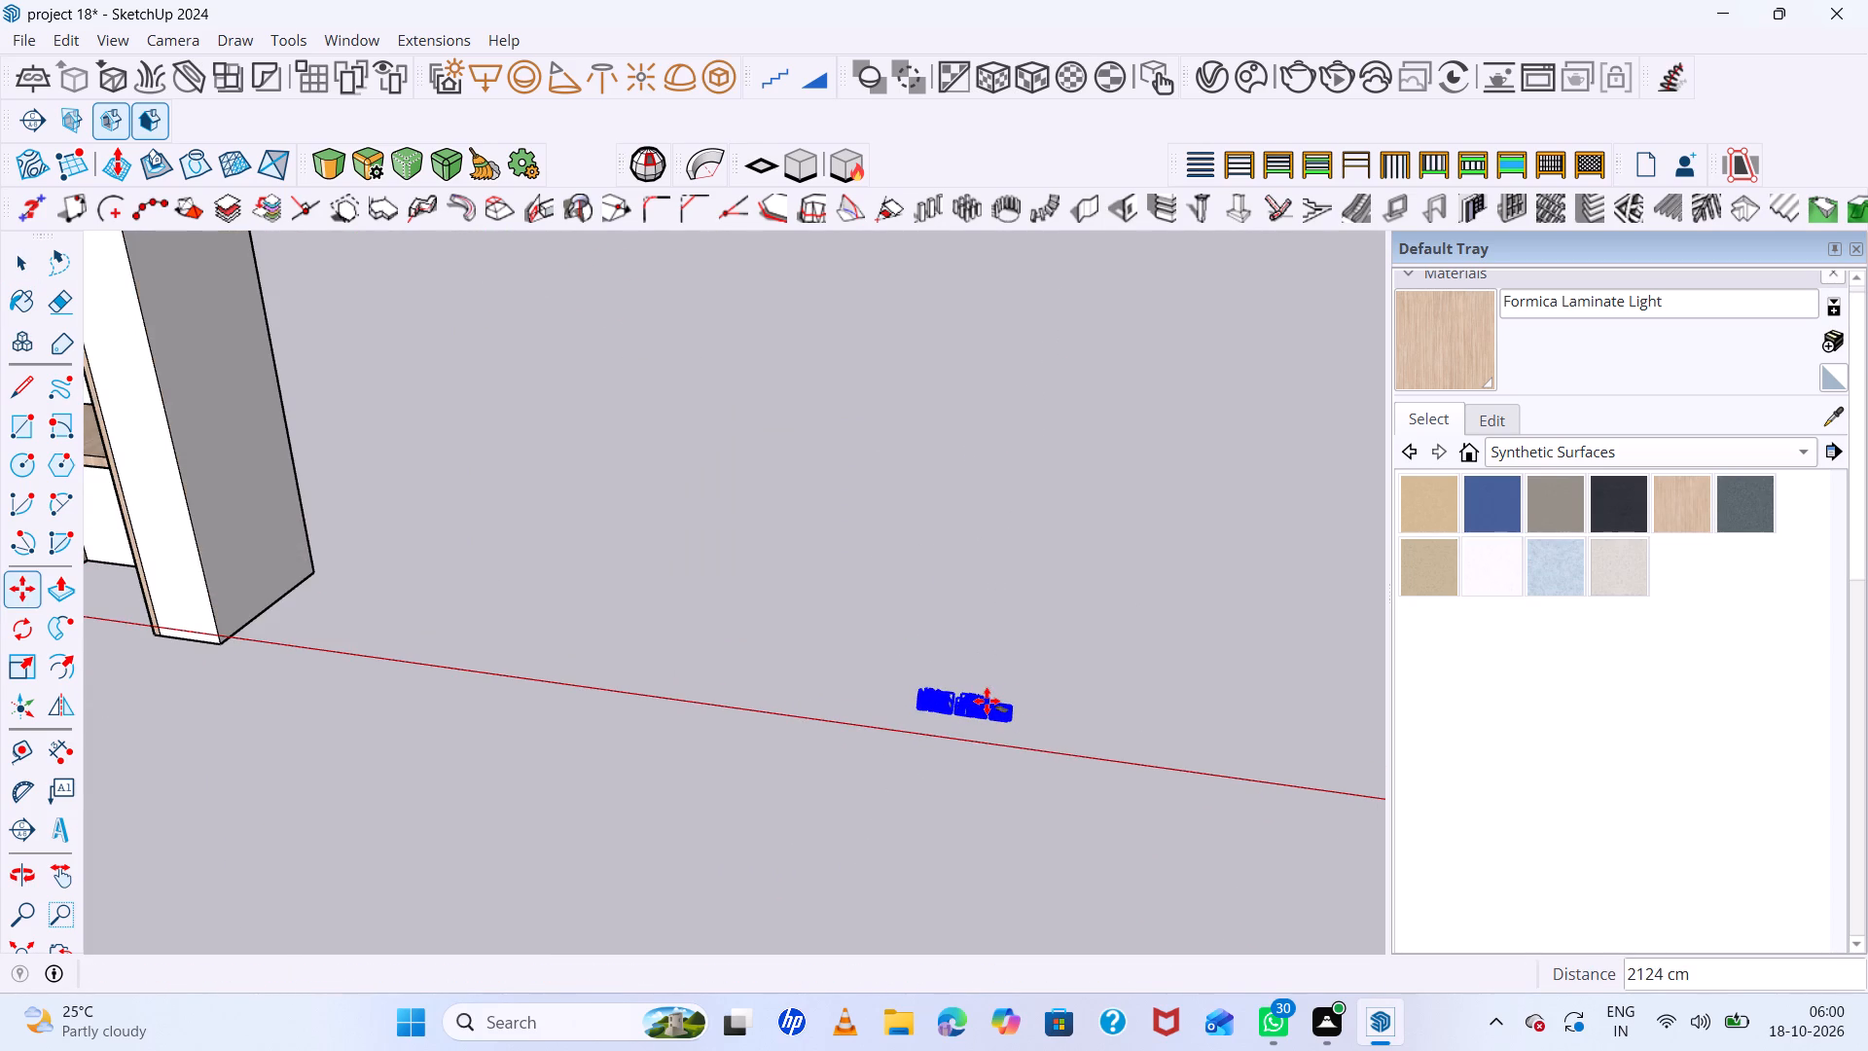
# Scale the whole separate book set much taller along the blue axis.
pyautogui.press('s')
pyautogui.scroll(16, 968, 708)
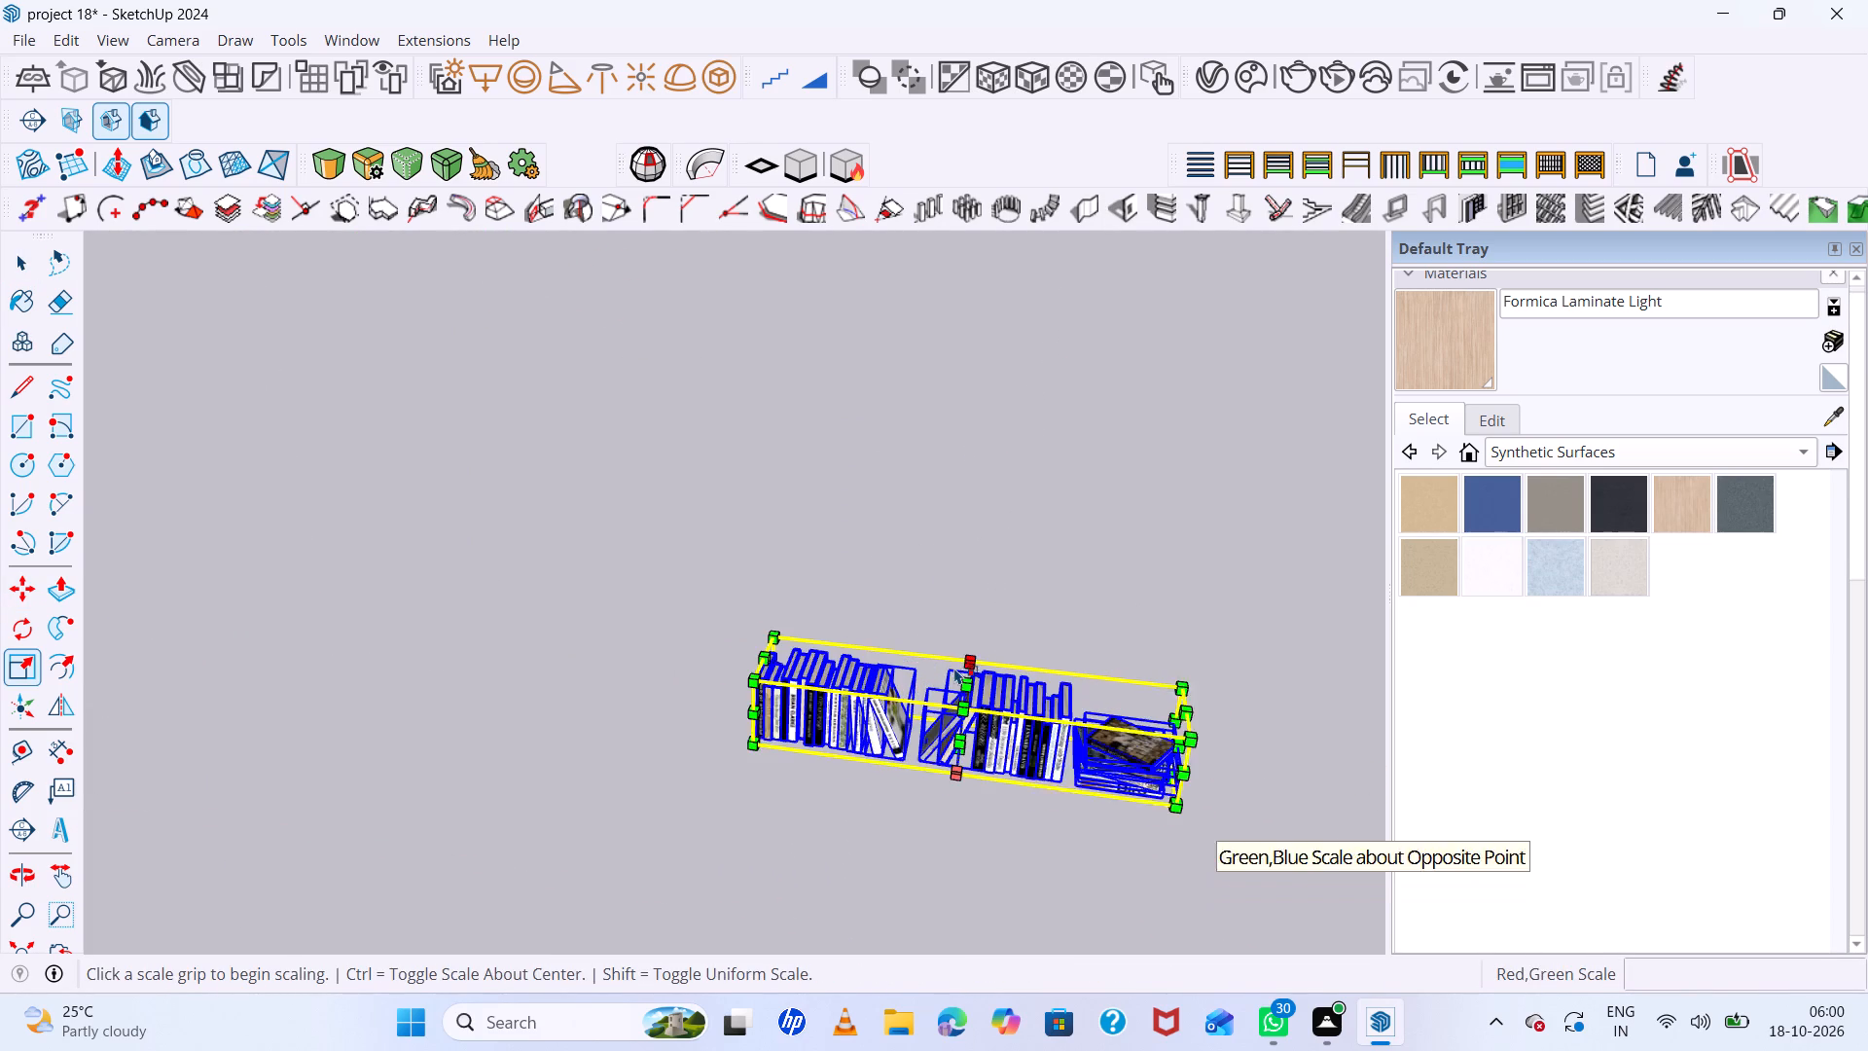
pyautogui.click(971, 688)
pyautogui.scroll(-11, 970, 482)
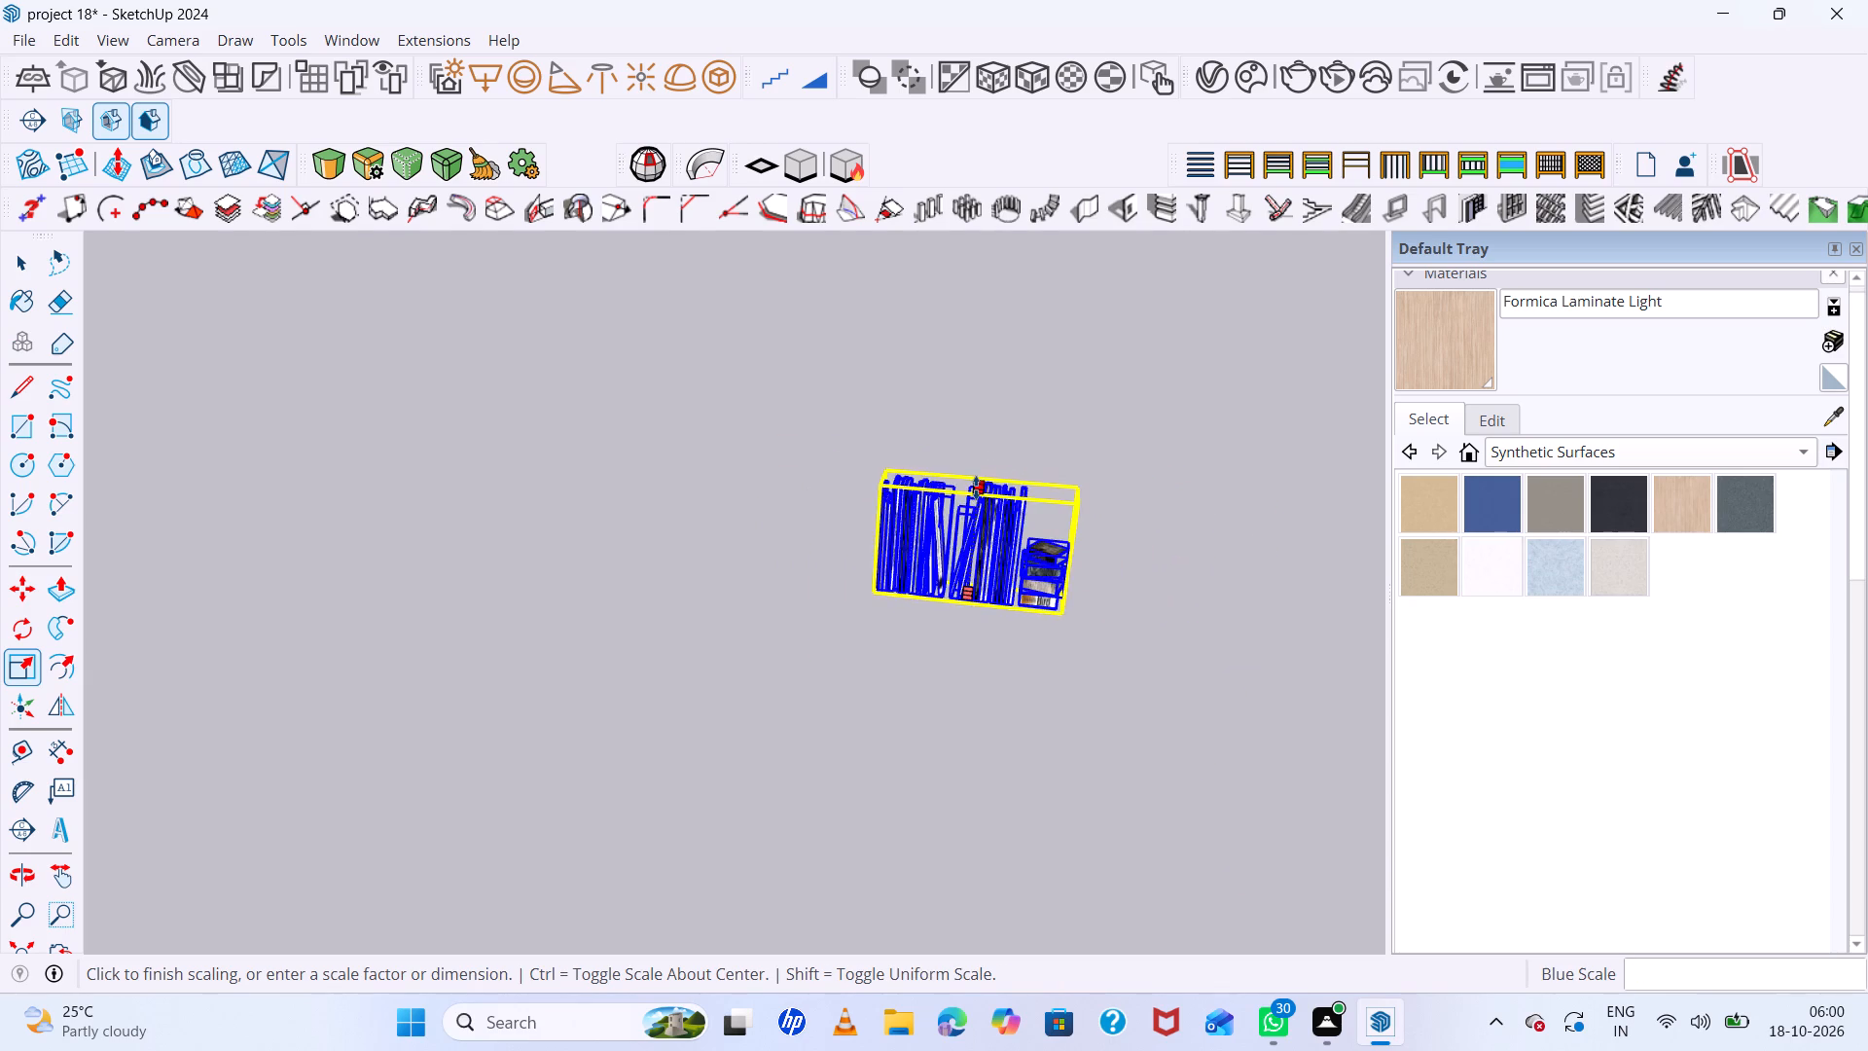
pyautogui.scroll(-5, 976, 488)
pyautogui.click(1002, 379)
# Scale the separate book set along the red axis by a factor of -5.00.
pyautogui.moveTo(933, 483); pyautogui.dragTo(1191, 562, button='middle')
pyautogui.scroll(5, 754, 443)
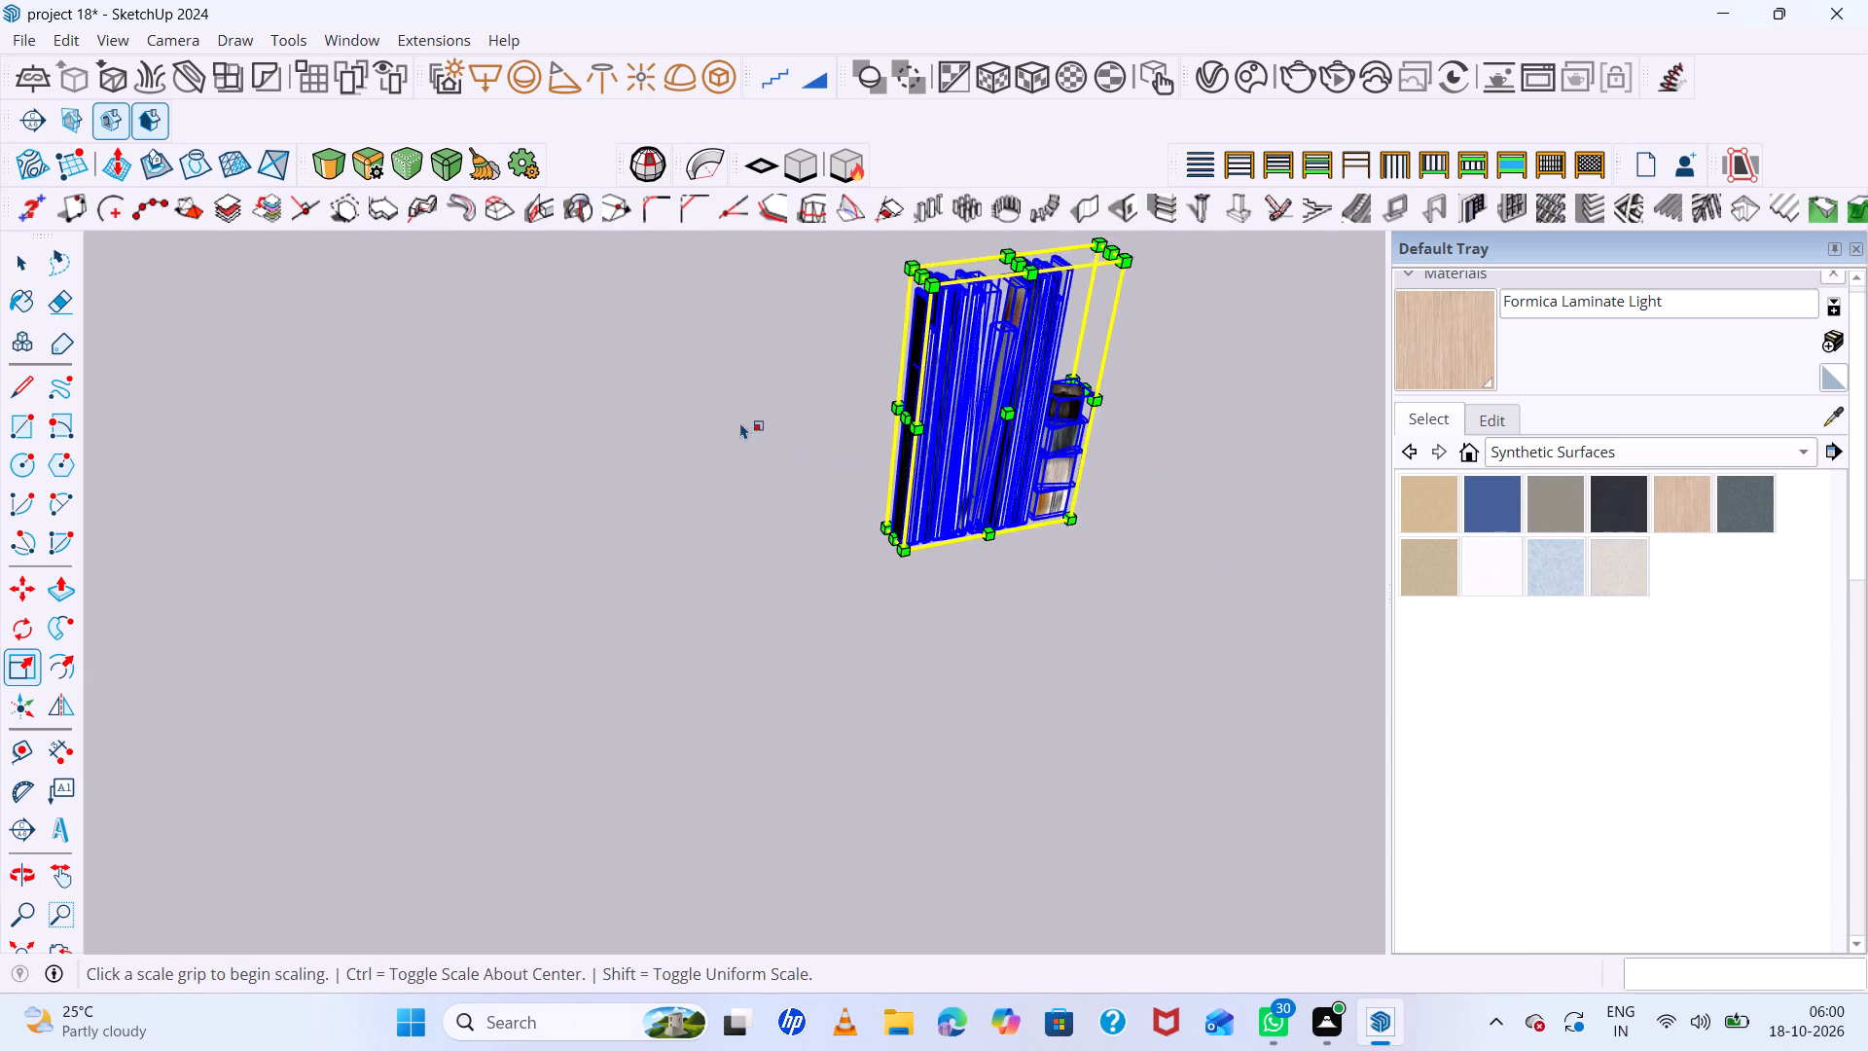
pyautogui.scroll(4, 891, 395)
pyautogui.click(912, 429)
pyautogui.scroll(-6, 589, 525)
pyautogui.scroll(-5, 391, 606)
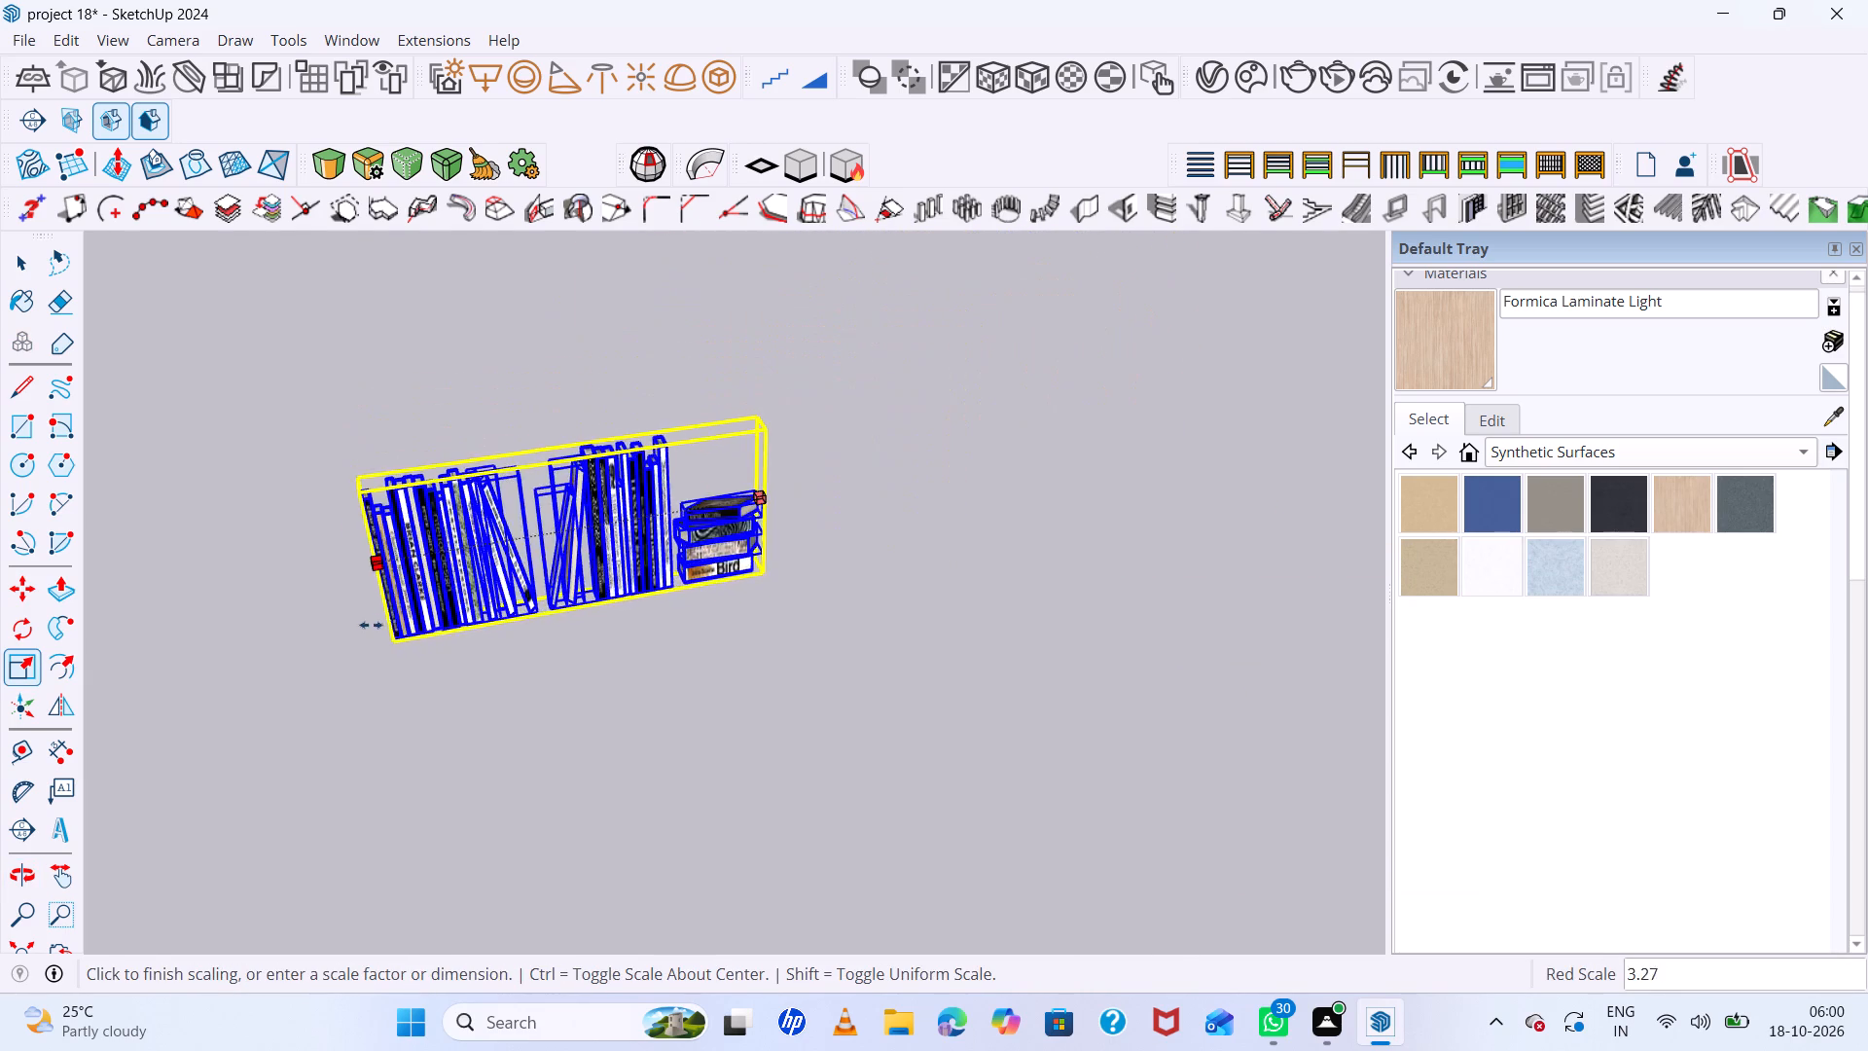
pyautogui.scroll(-4, 366, 630)
pyautogui.scroll(-12, 888, 624)
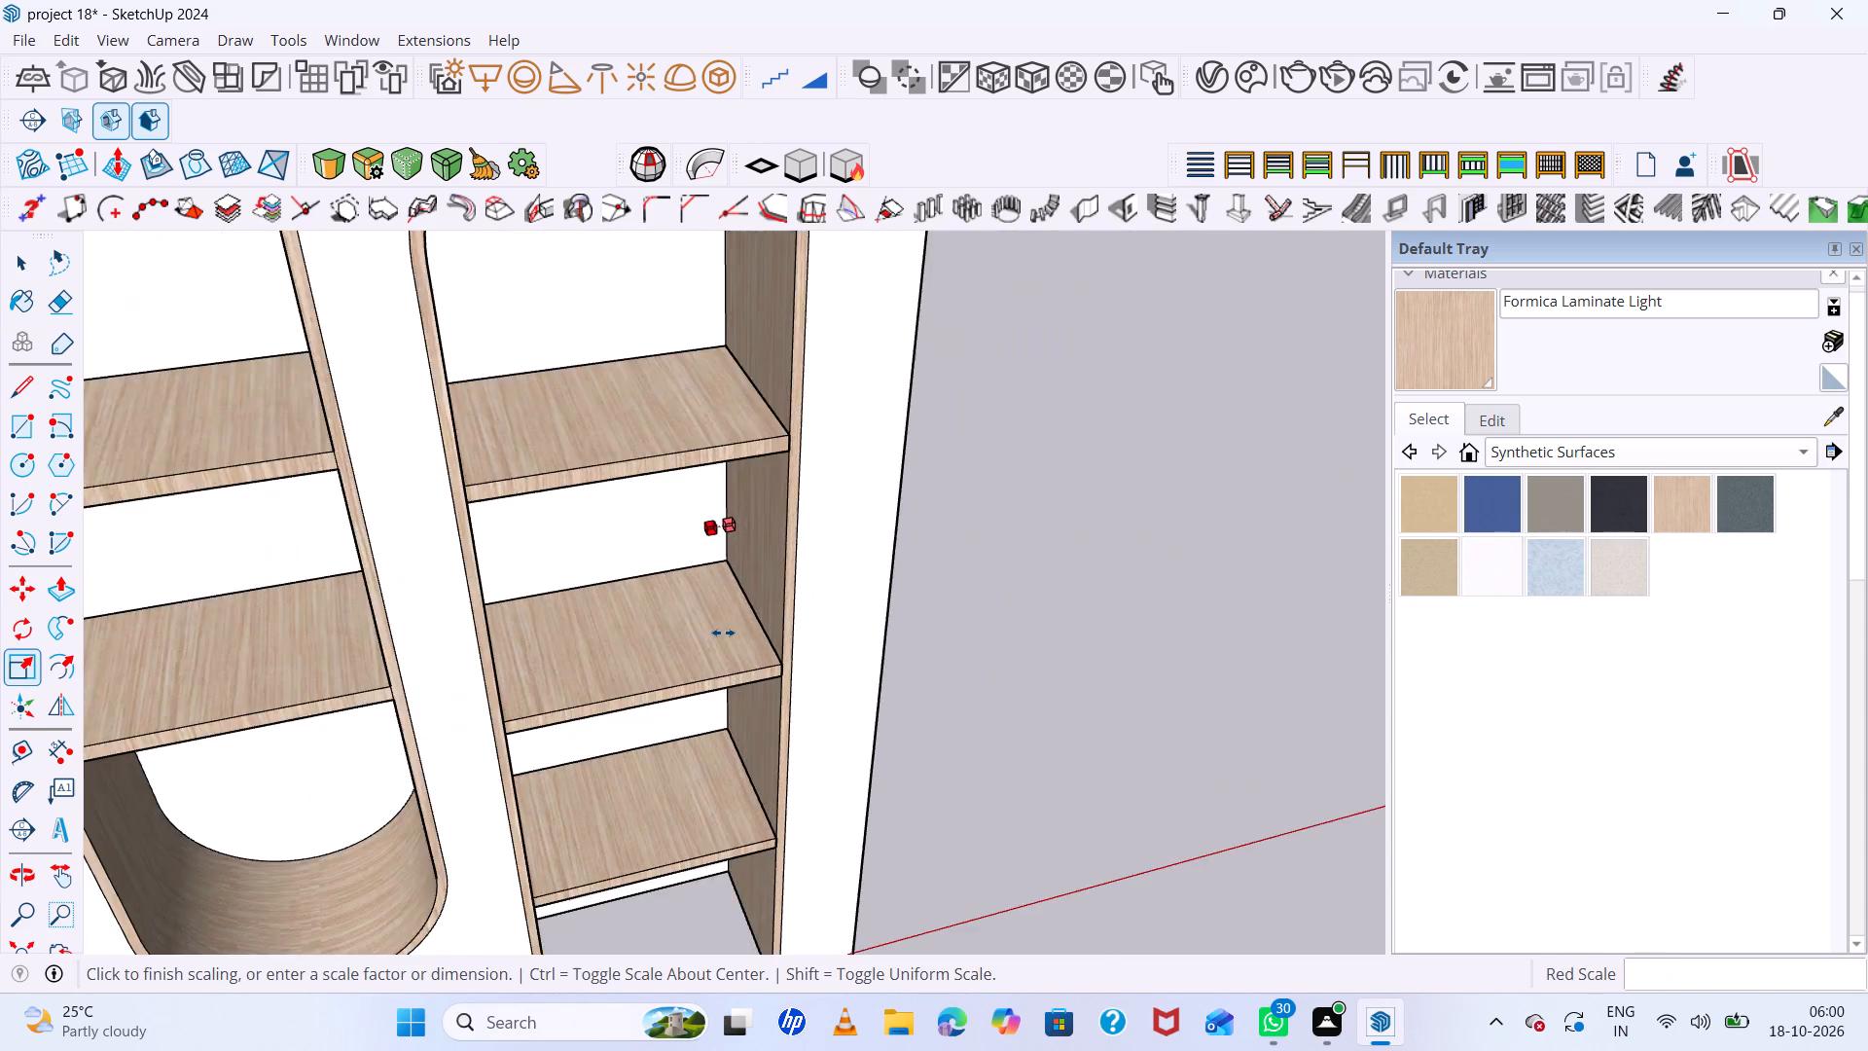
pyautogui.scroll(-12, 723, 633)
pyautogui.scroll(5, 1041, 635)
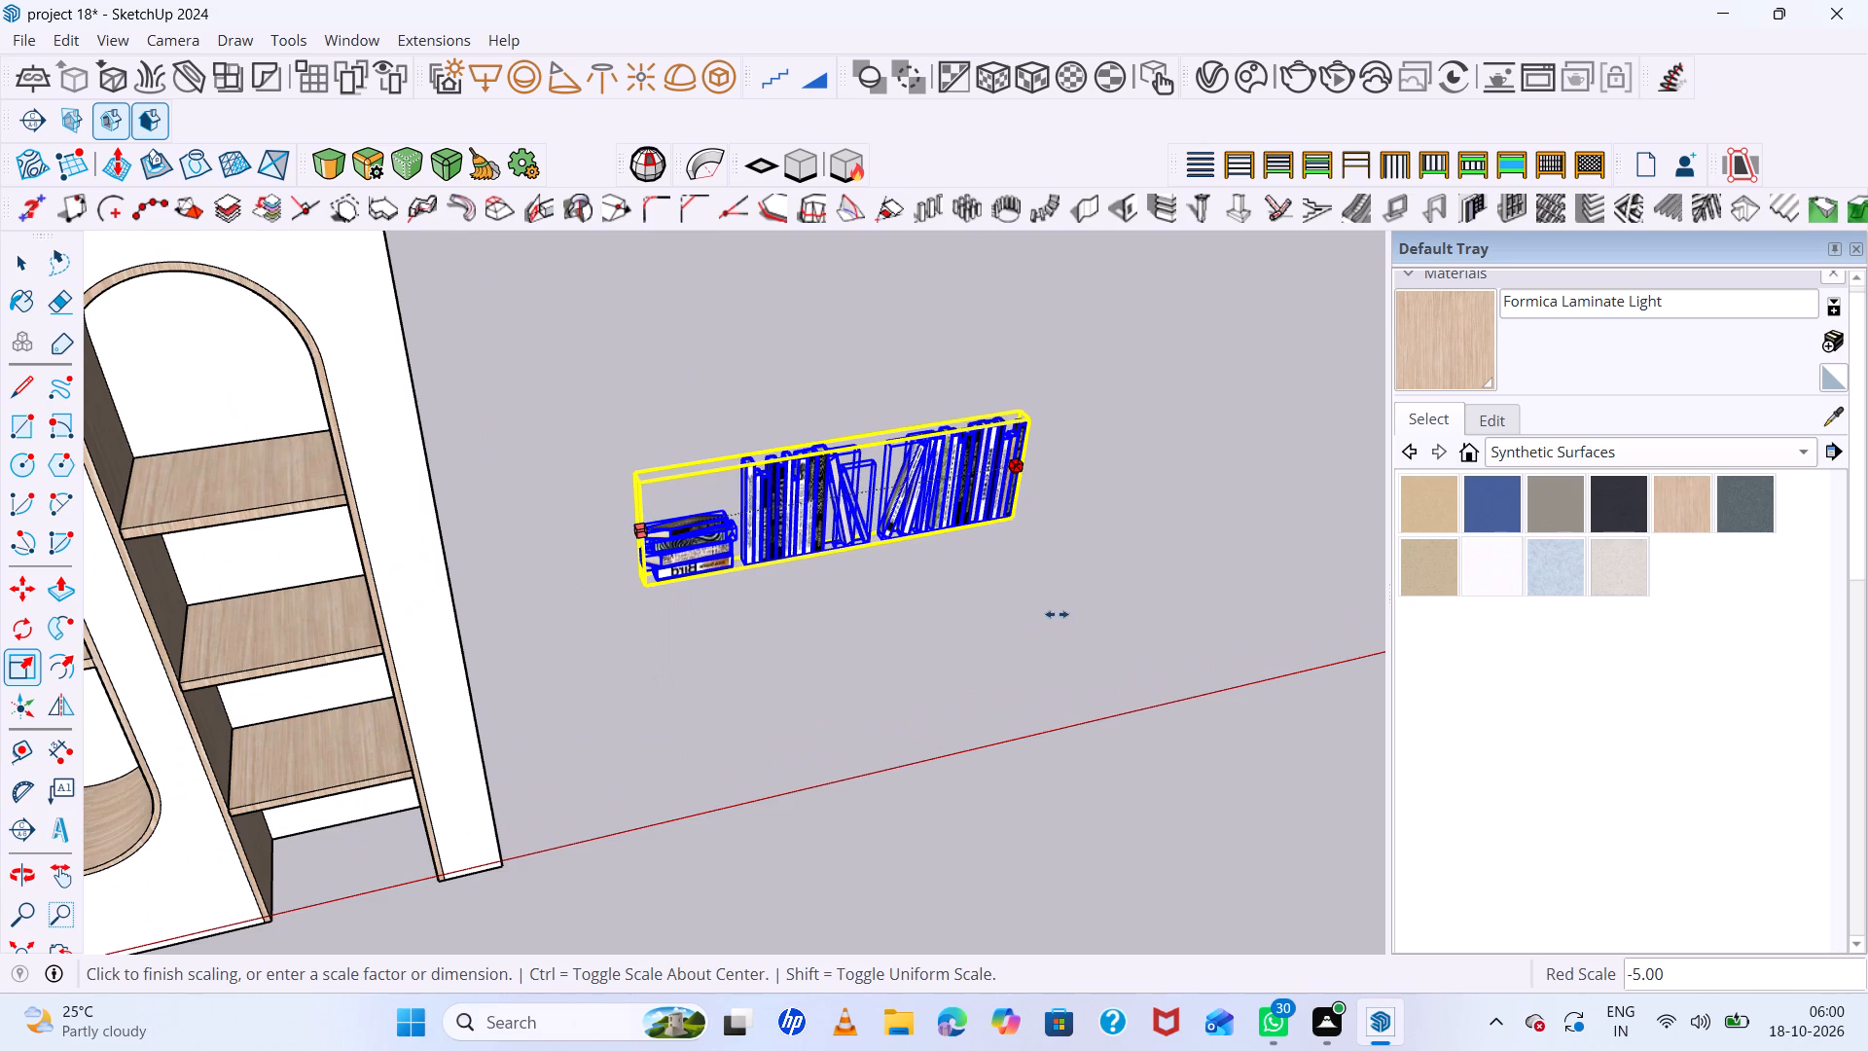
pyautogui.click(1057, 614)
# Scale the separate book set deeper along the green axis by a factor of 3.56.
pyautogui.scroll(5, 870, 489)
pyautogui.click(838, 511)
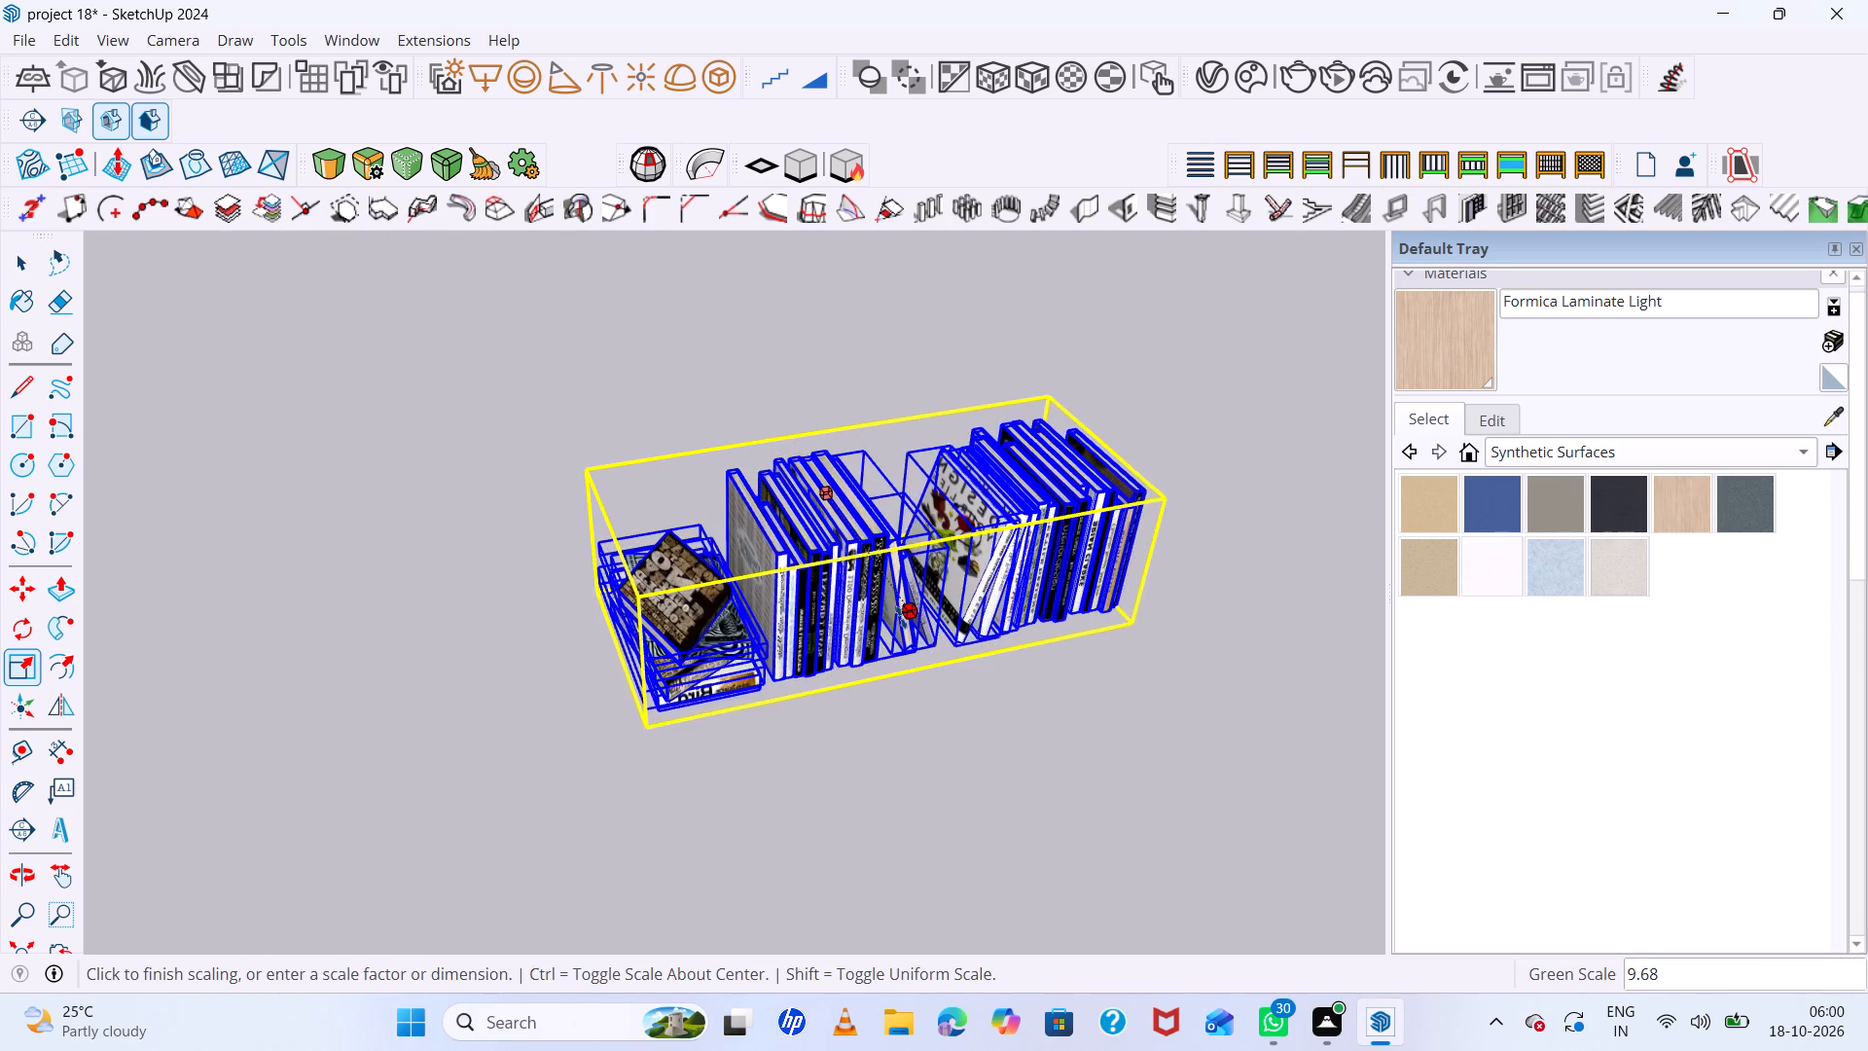
pyautogui.click(830, 550)
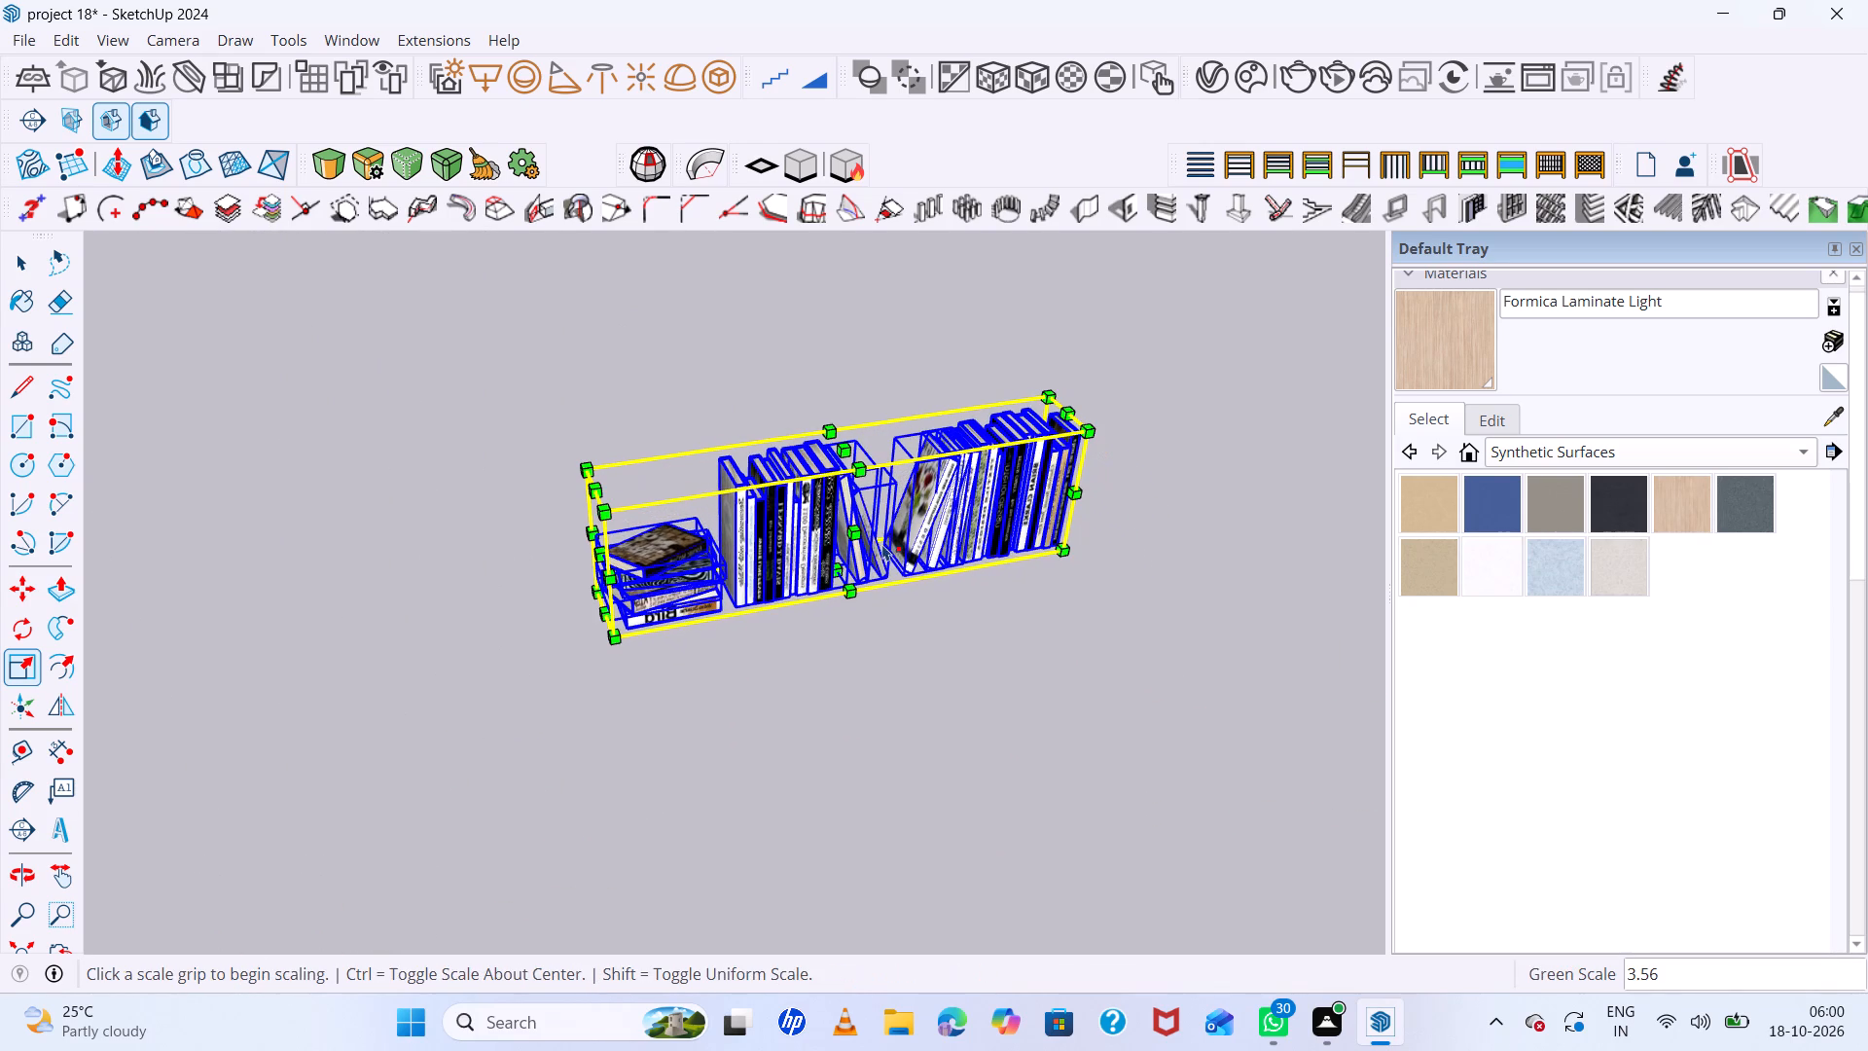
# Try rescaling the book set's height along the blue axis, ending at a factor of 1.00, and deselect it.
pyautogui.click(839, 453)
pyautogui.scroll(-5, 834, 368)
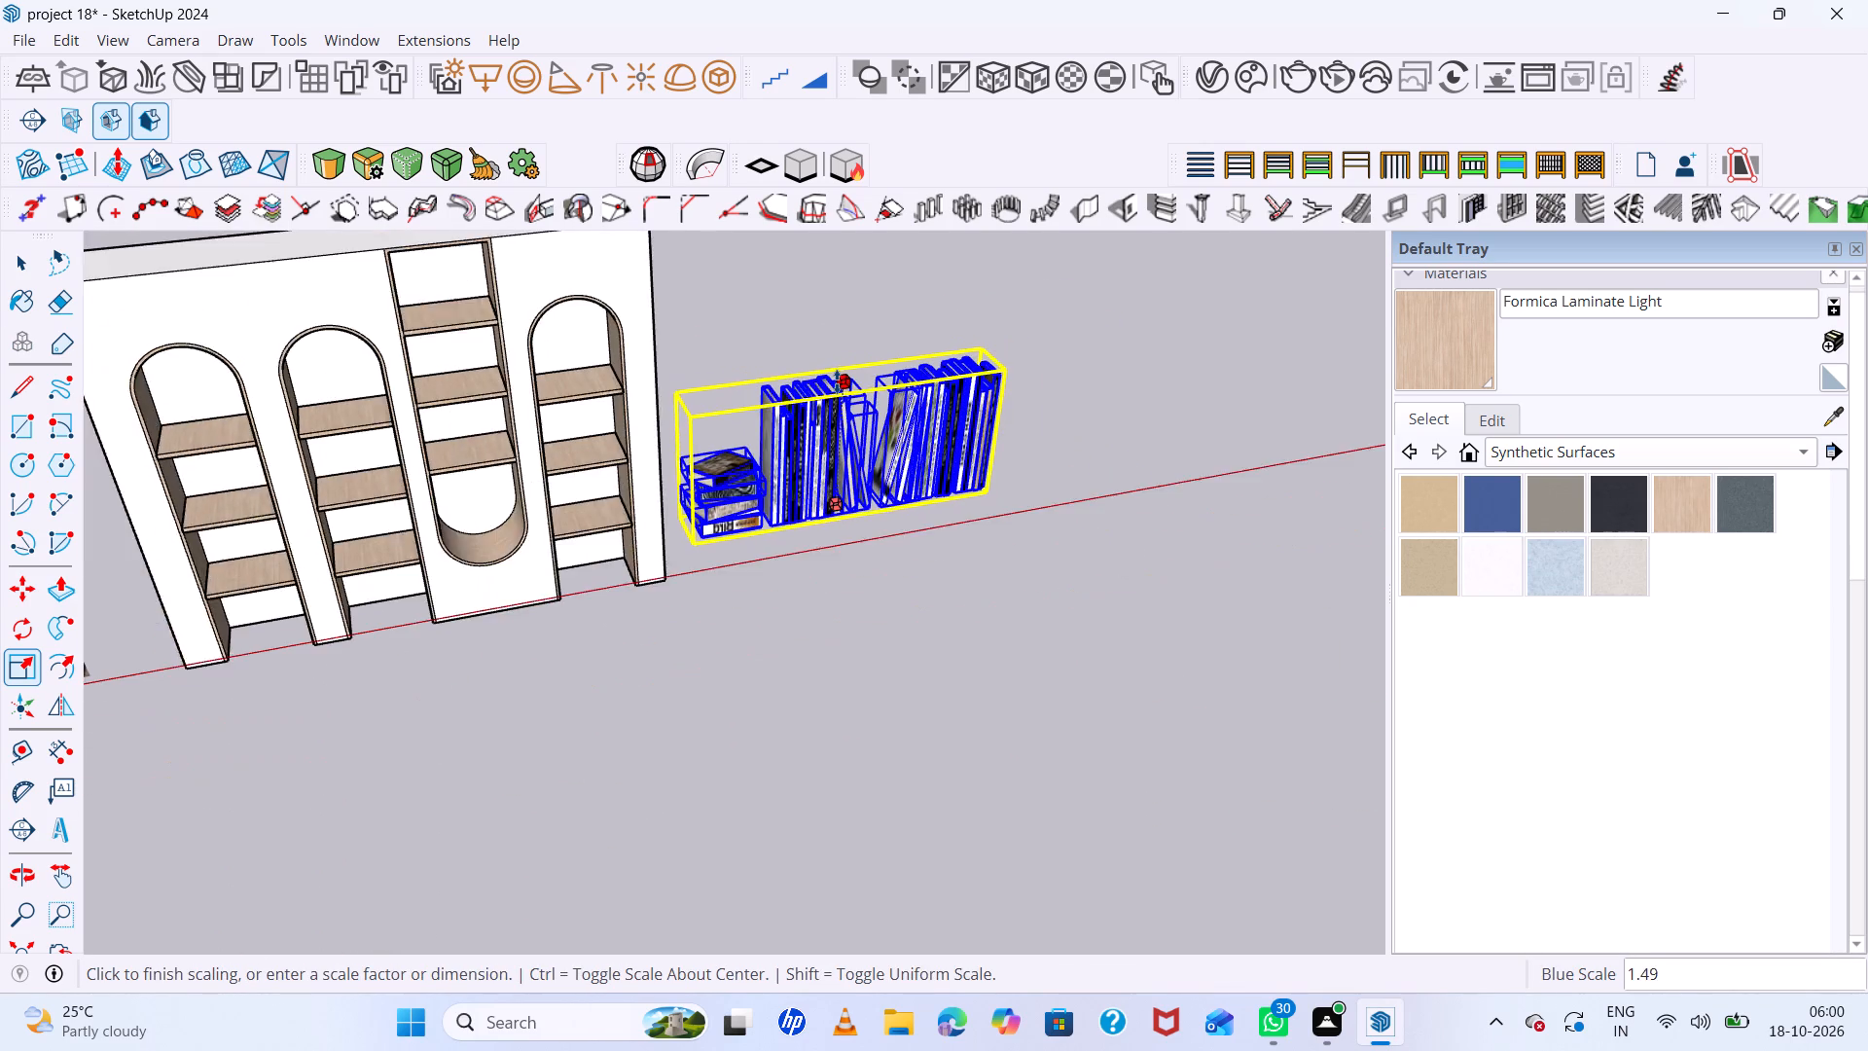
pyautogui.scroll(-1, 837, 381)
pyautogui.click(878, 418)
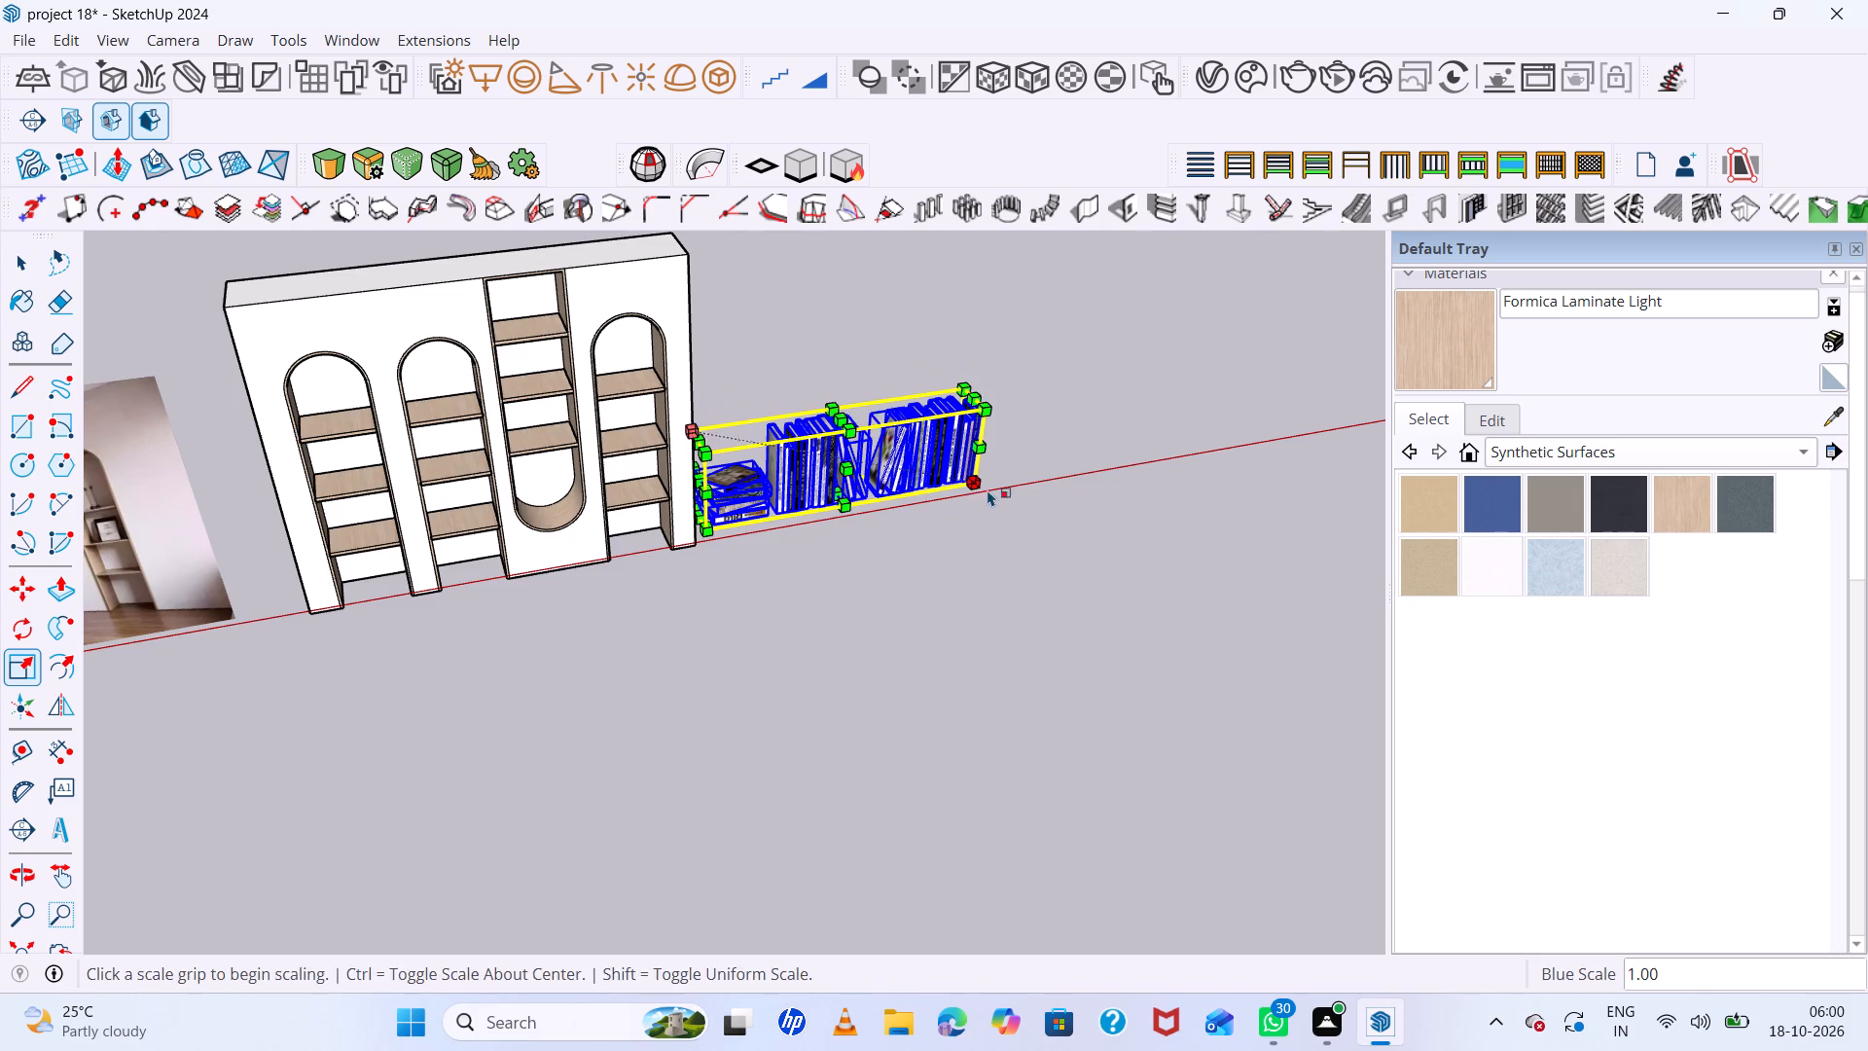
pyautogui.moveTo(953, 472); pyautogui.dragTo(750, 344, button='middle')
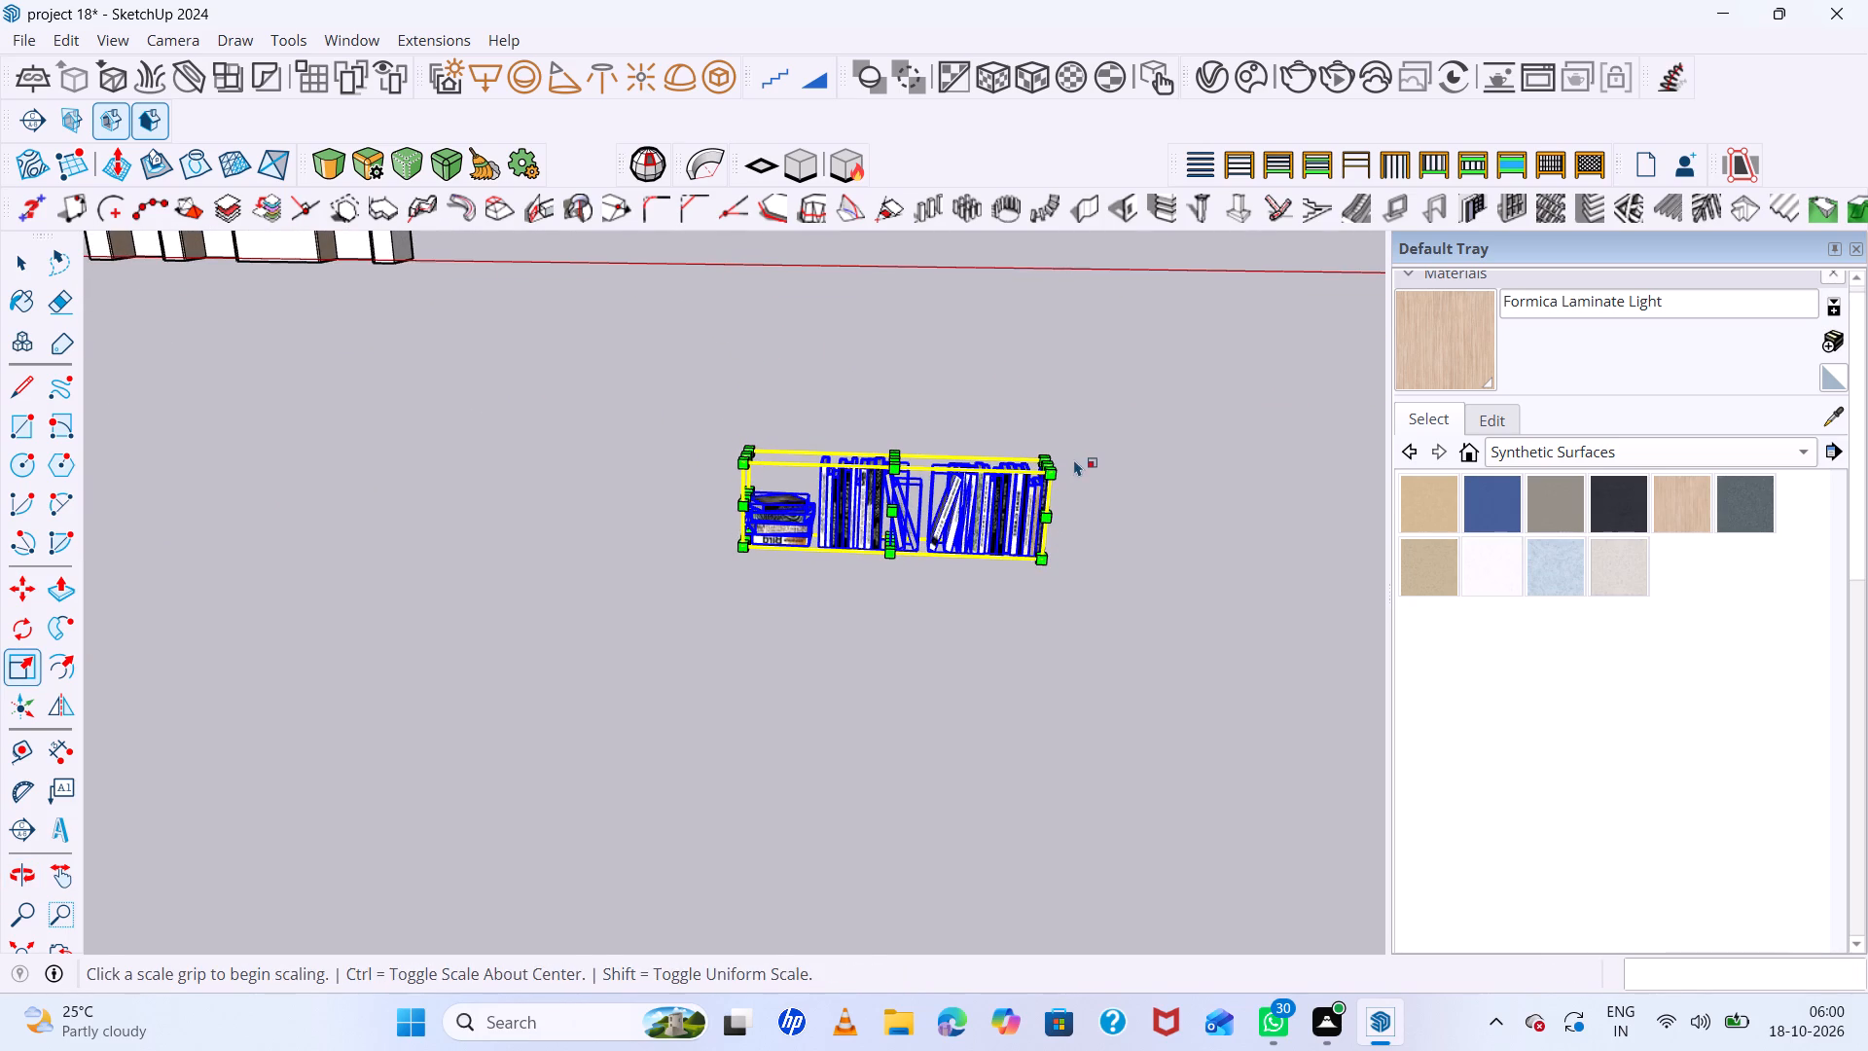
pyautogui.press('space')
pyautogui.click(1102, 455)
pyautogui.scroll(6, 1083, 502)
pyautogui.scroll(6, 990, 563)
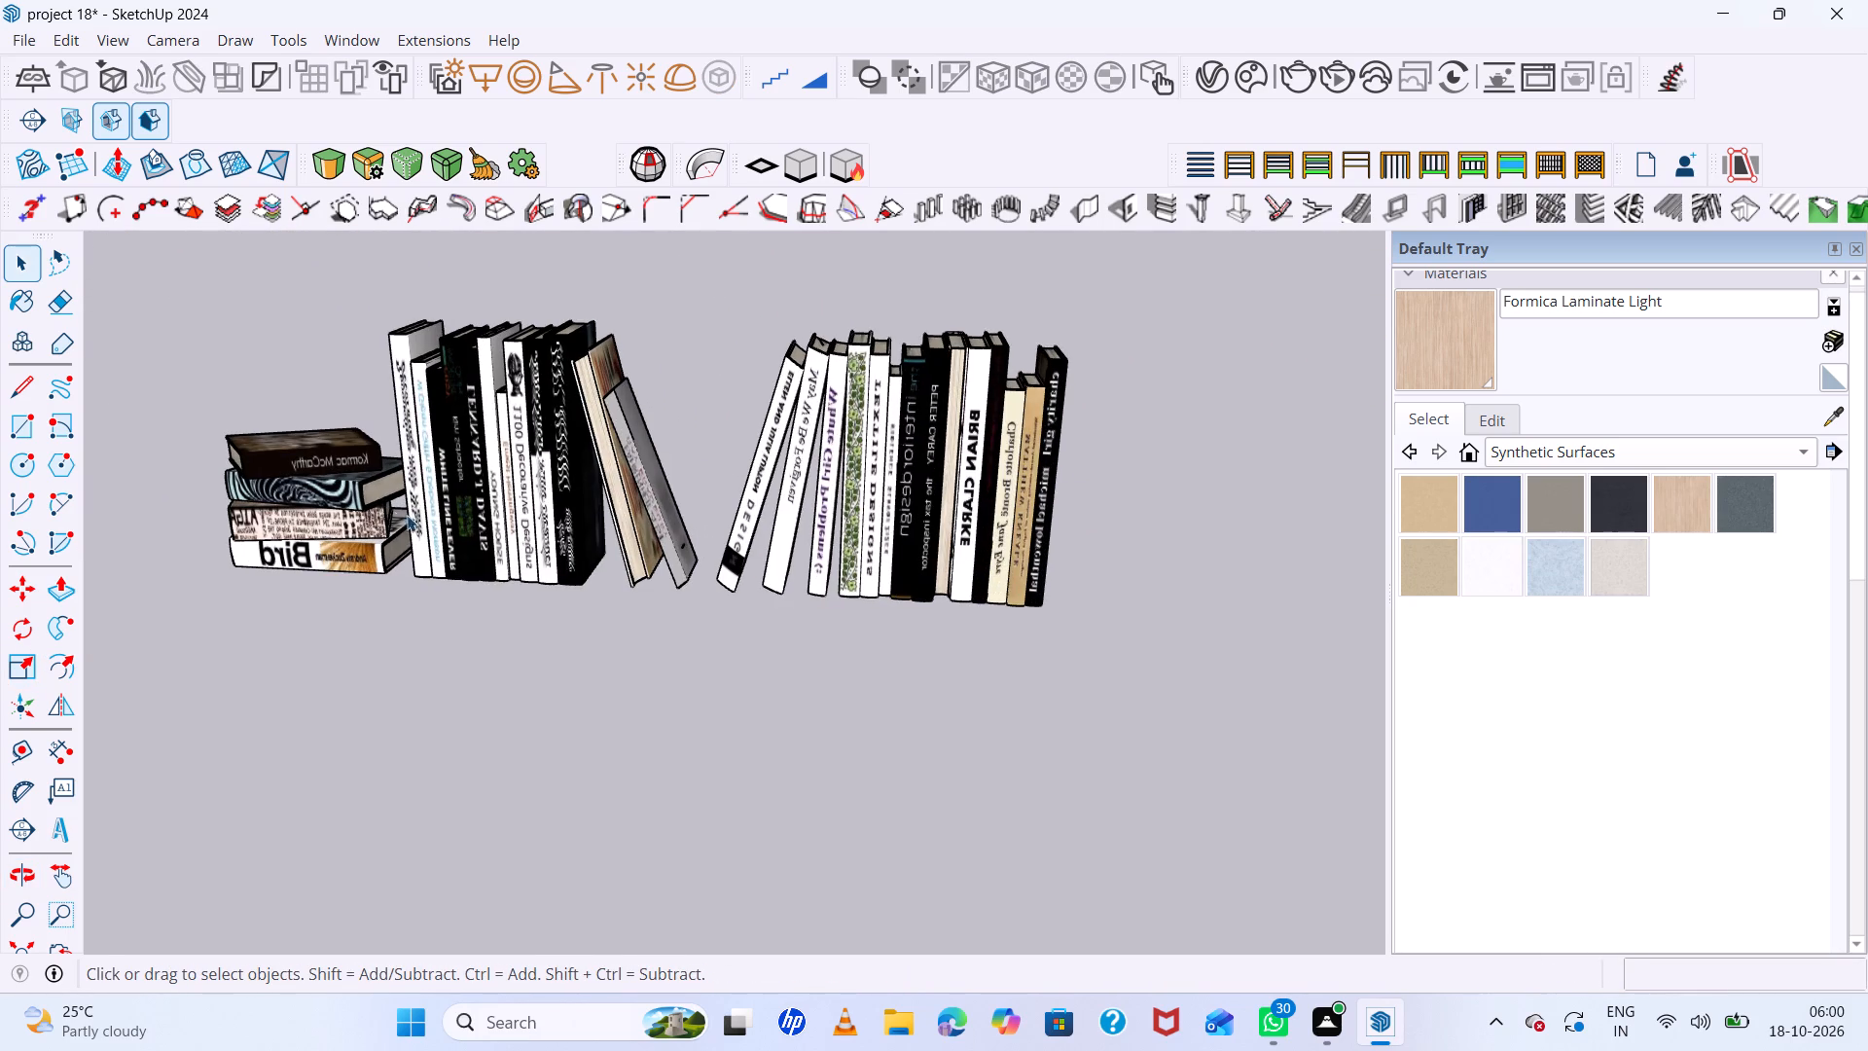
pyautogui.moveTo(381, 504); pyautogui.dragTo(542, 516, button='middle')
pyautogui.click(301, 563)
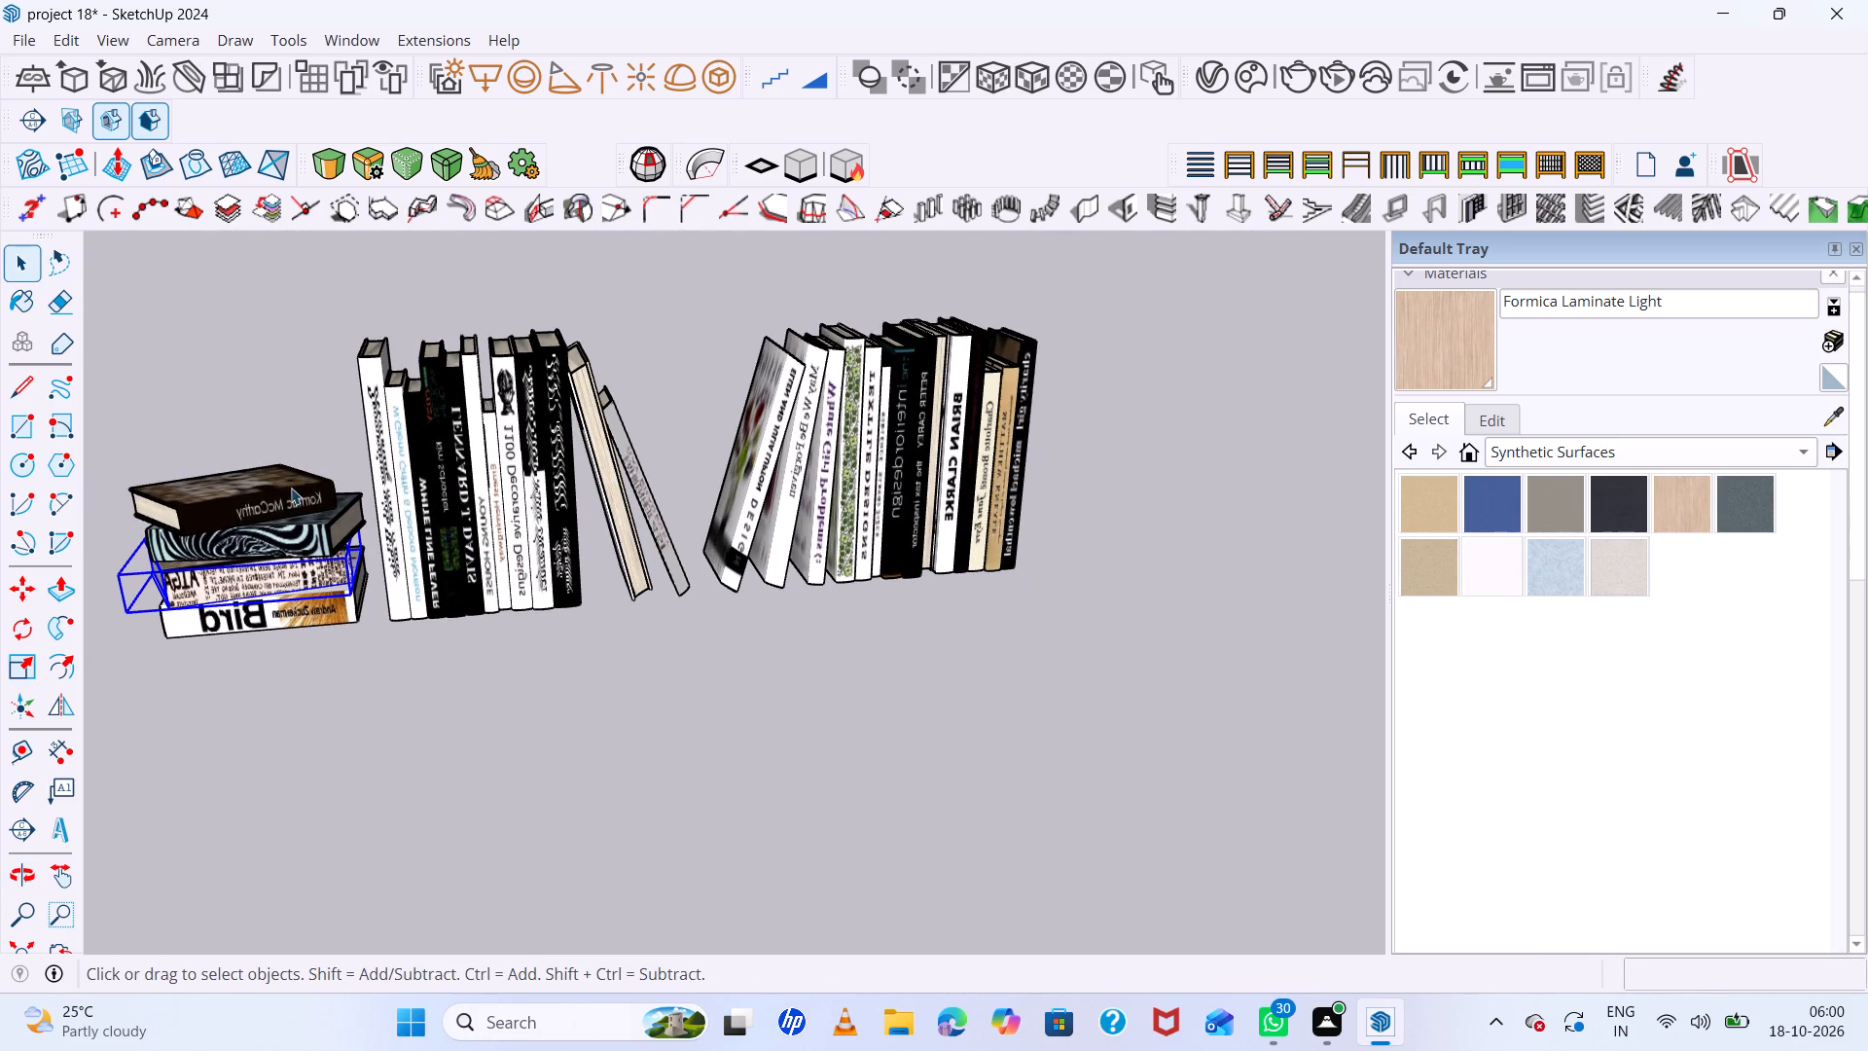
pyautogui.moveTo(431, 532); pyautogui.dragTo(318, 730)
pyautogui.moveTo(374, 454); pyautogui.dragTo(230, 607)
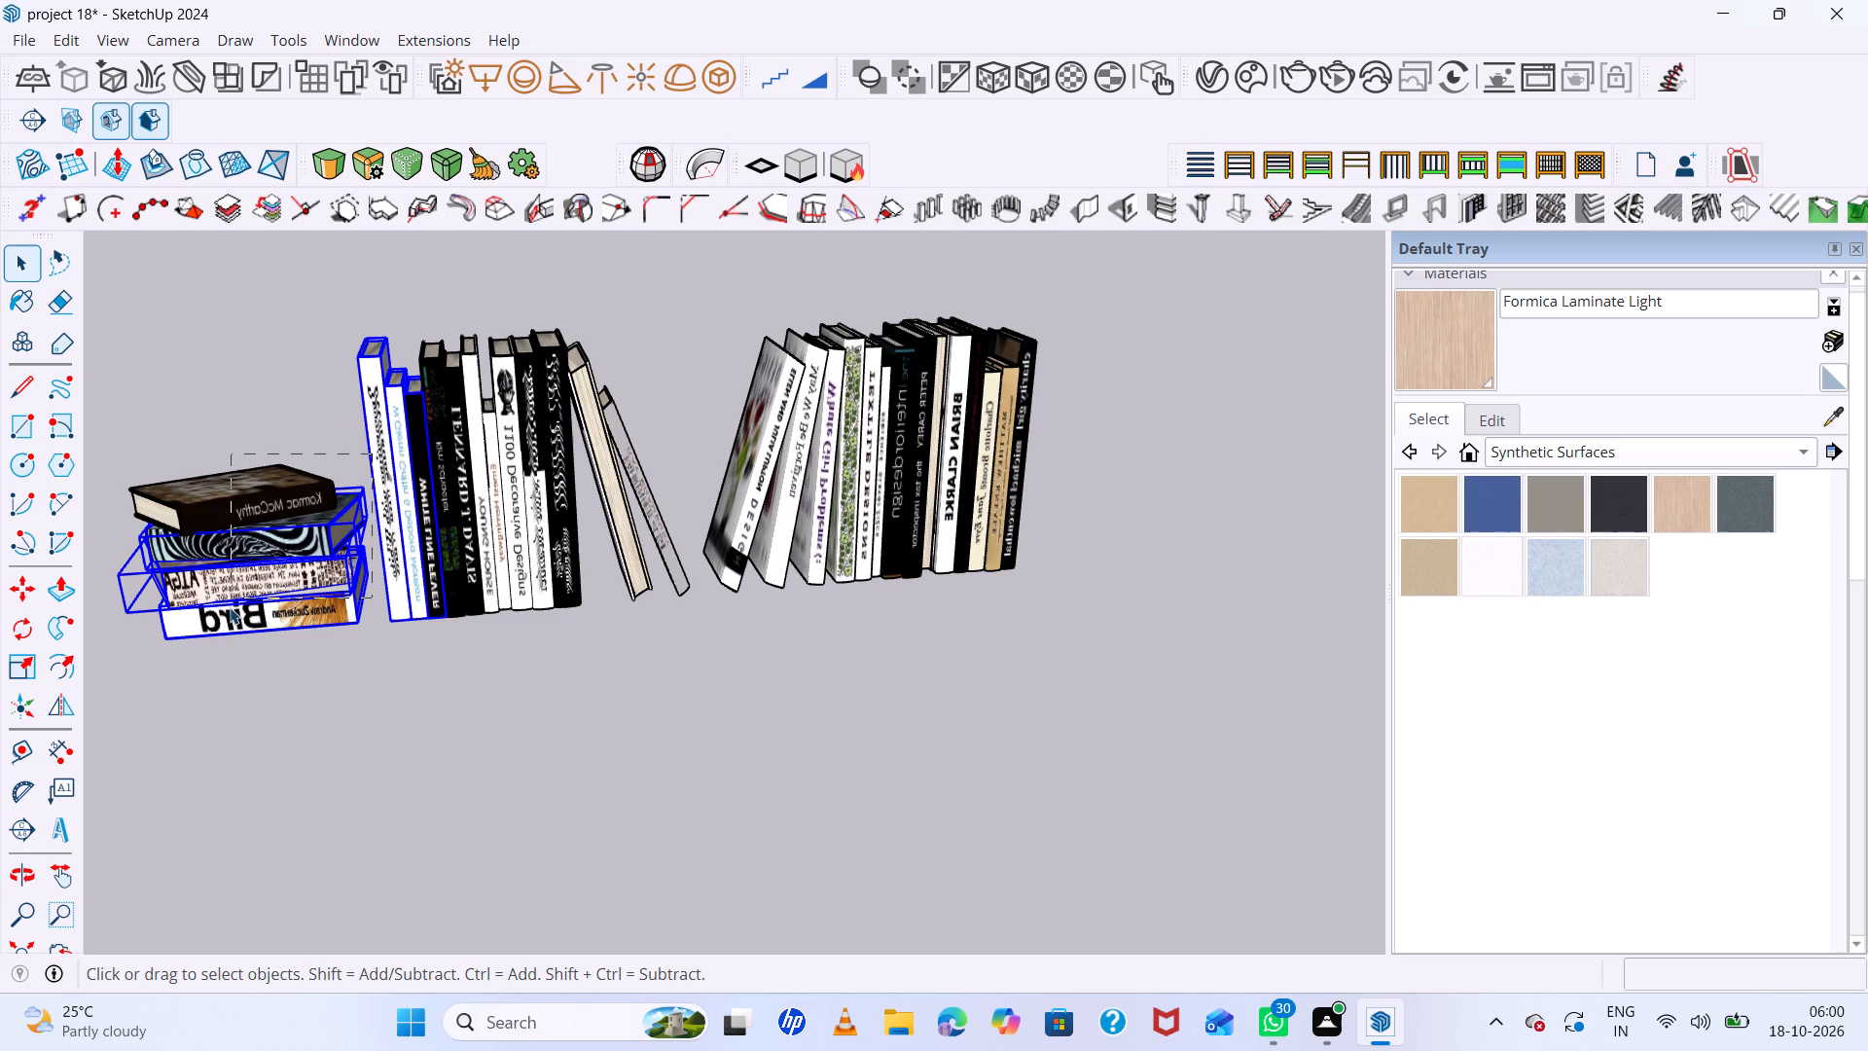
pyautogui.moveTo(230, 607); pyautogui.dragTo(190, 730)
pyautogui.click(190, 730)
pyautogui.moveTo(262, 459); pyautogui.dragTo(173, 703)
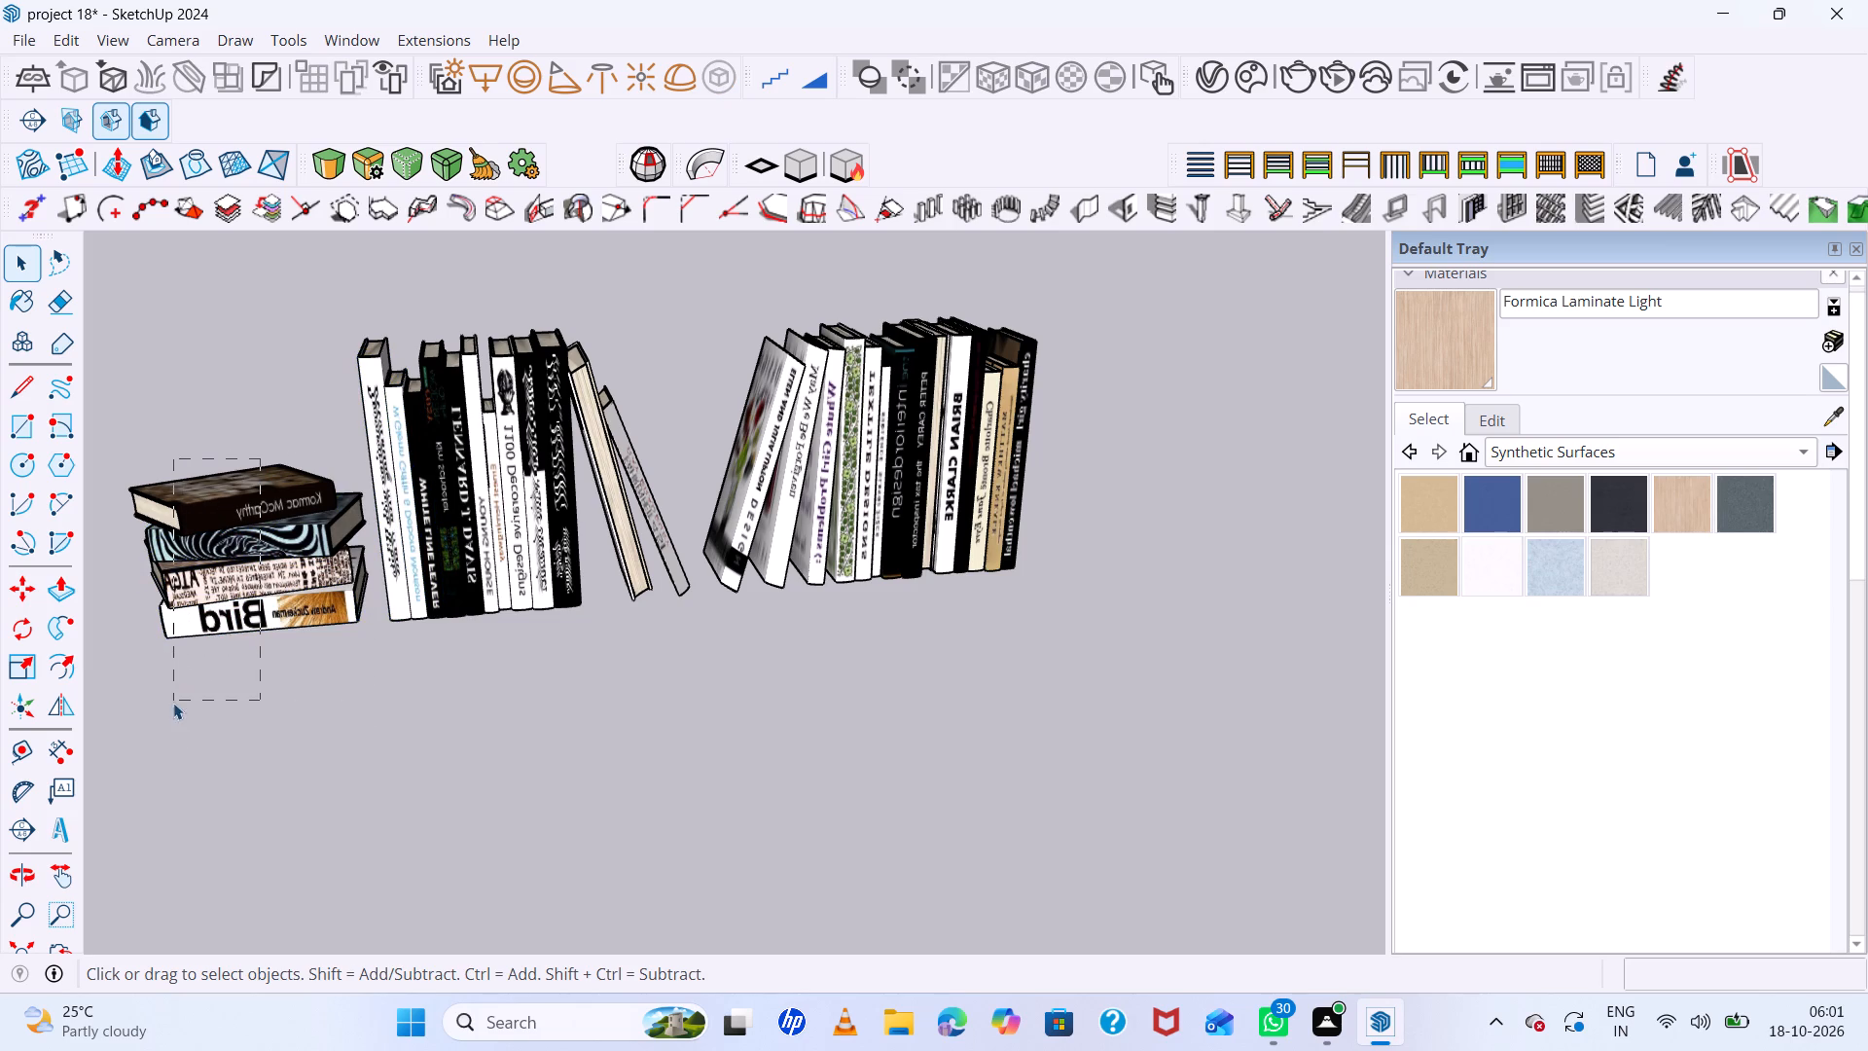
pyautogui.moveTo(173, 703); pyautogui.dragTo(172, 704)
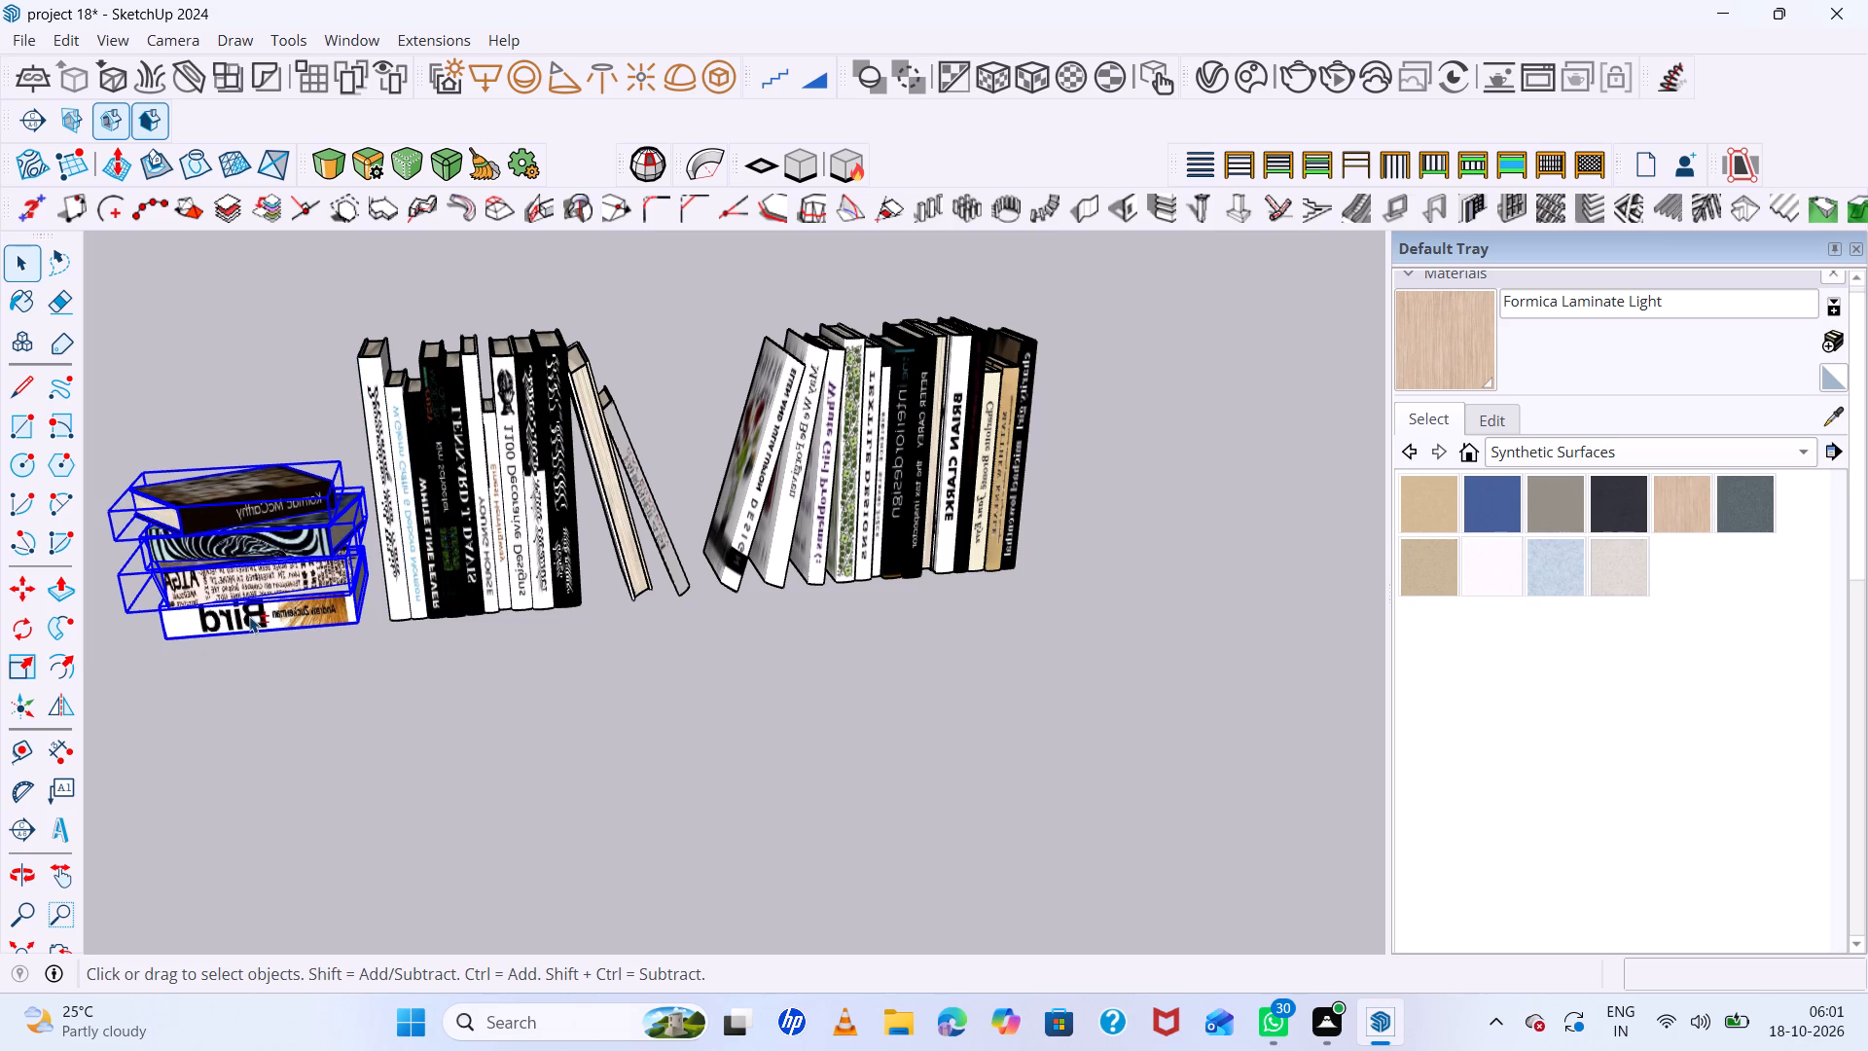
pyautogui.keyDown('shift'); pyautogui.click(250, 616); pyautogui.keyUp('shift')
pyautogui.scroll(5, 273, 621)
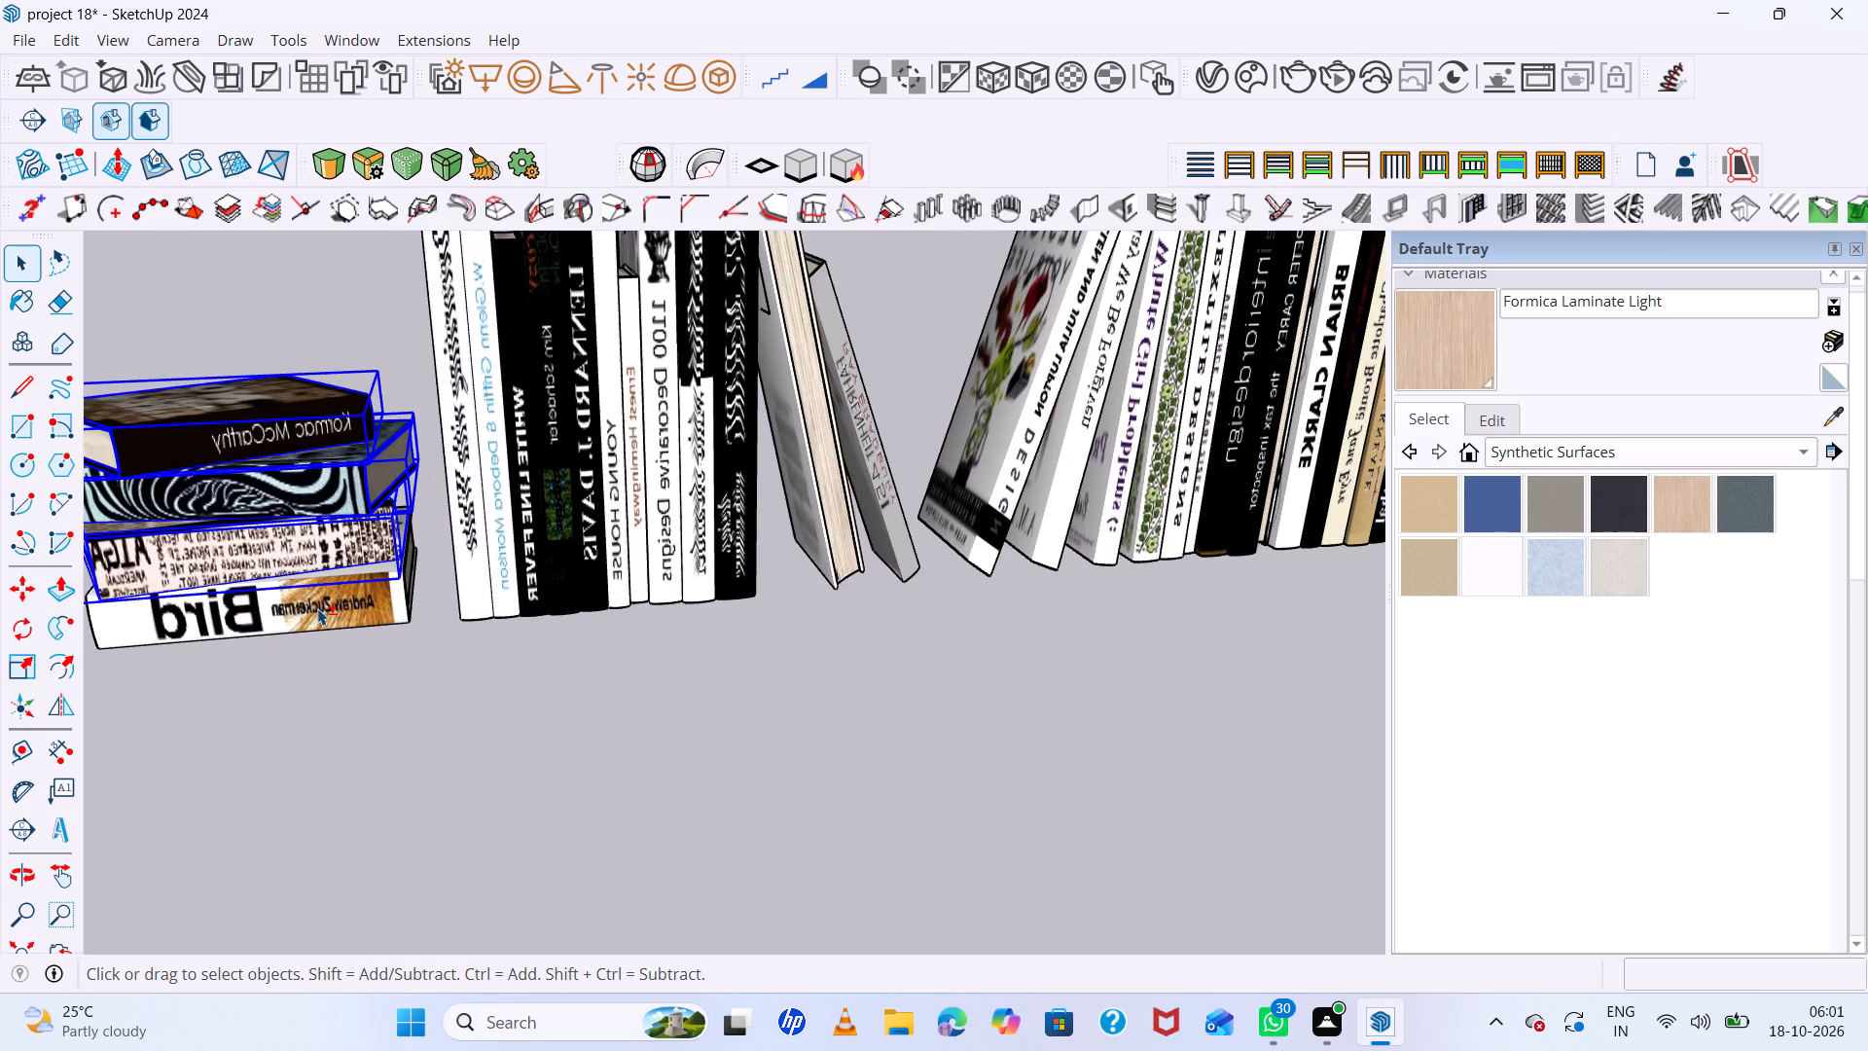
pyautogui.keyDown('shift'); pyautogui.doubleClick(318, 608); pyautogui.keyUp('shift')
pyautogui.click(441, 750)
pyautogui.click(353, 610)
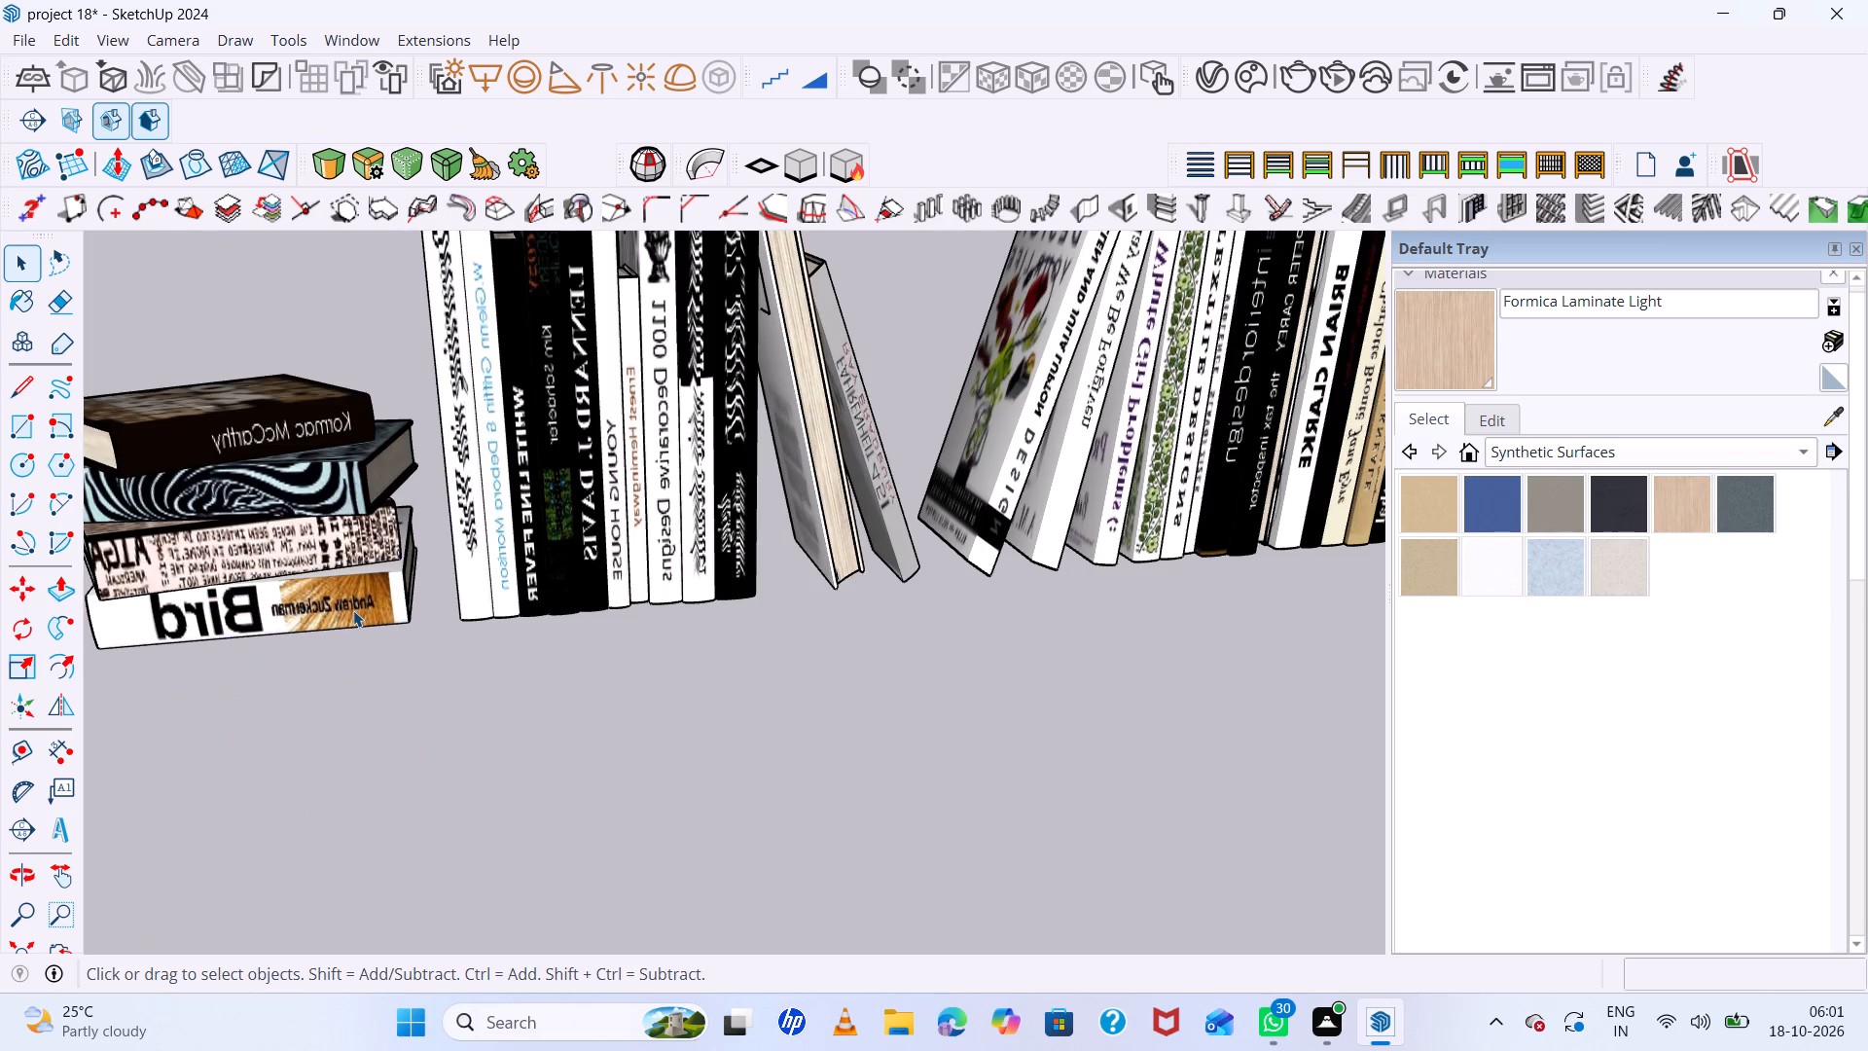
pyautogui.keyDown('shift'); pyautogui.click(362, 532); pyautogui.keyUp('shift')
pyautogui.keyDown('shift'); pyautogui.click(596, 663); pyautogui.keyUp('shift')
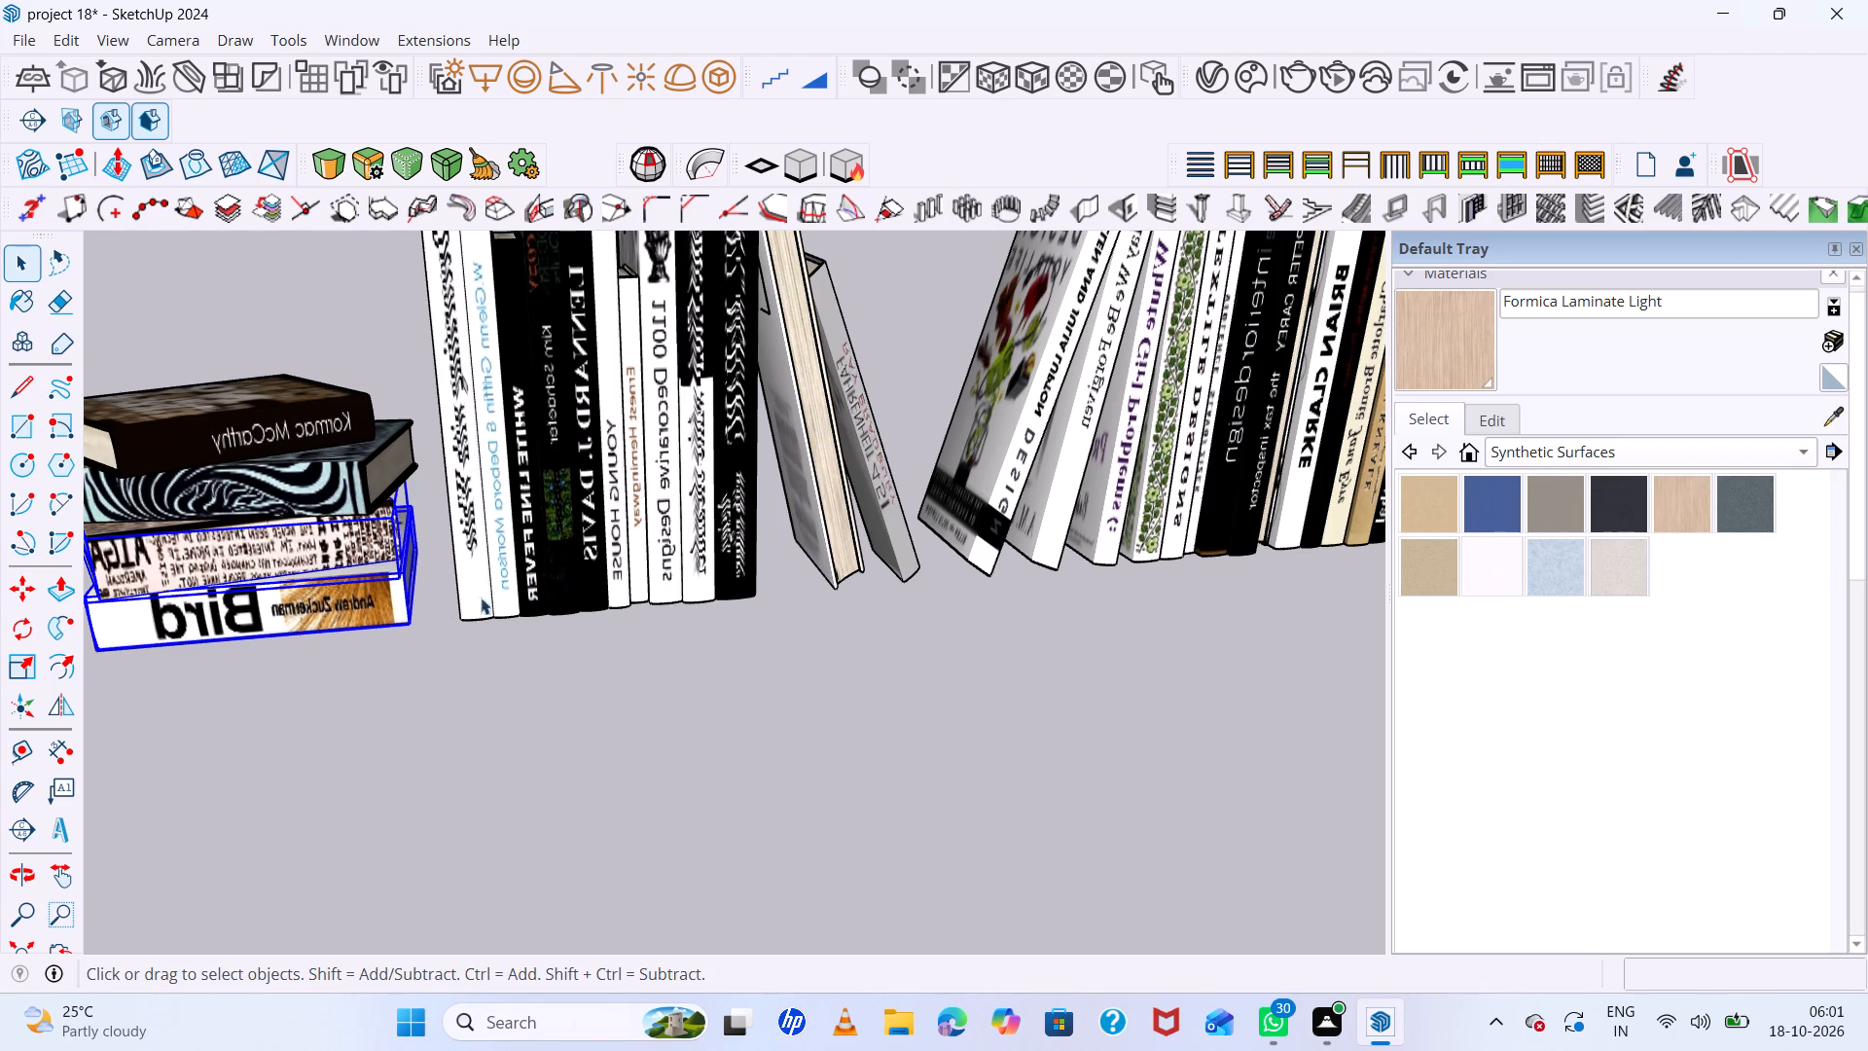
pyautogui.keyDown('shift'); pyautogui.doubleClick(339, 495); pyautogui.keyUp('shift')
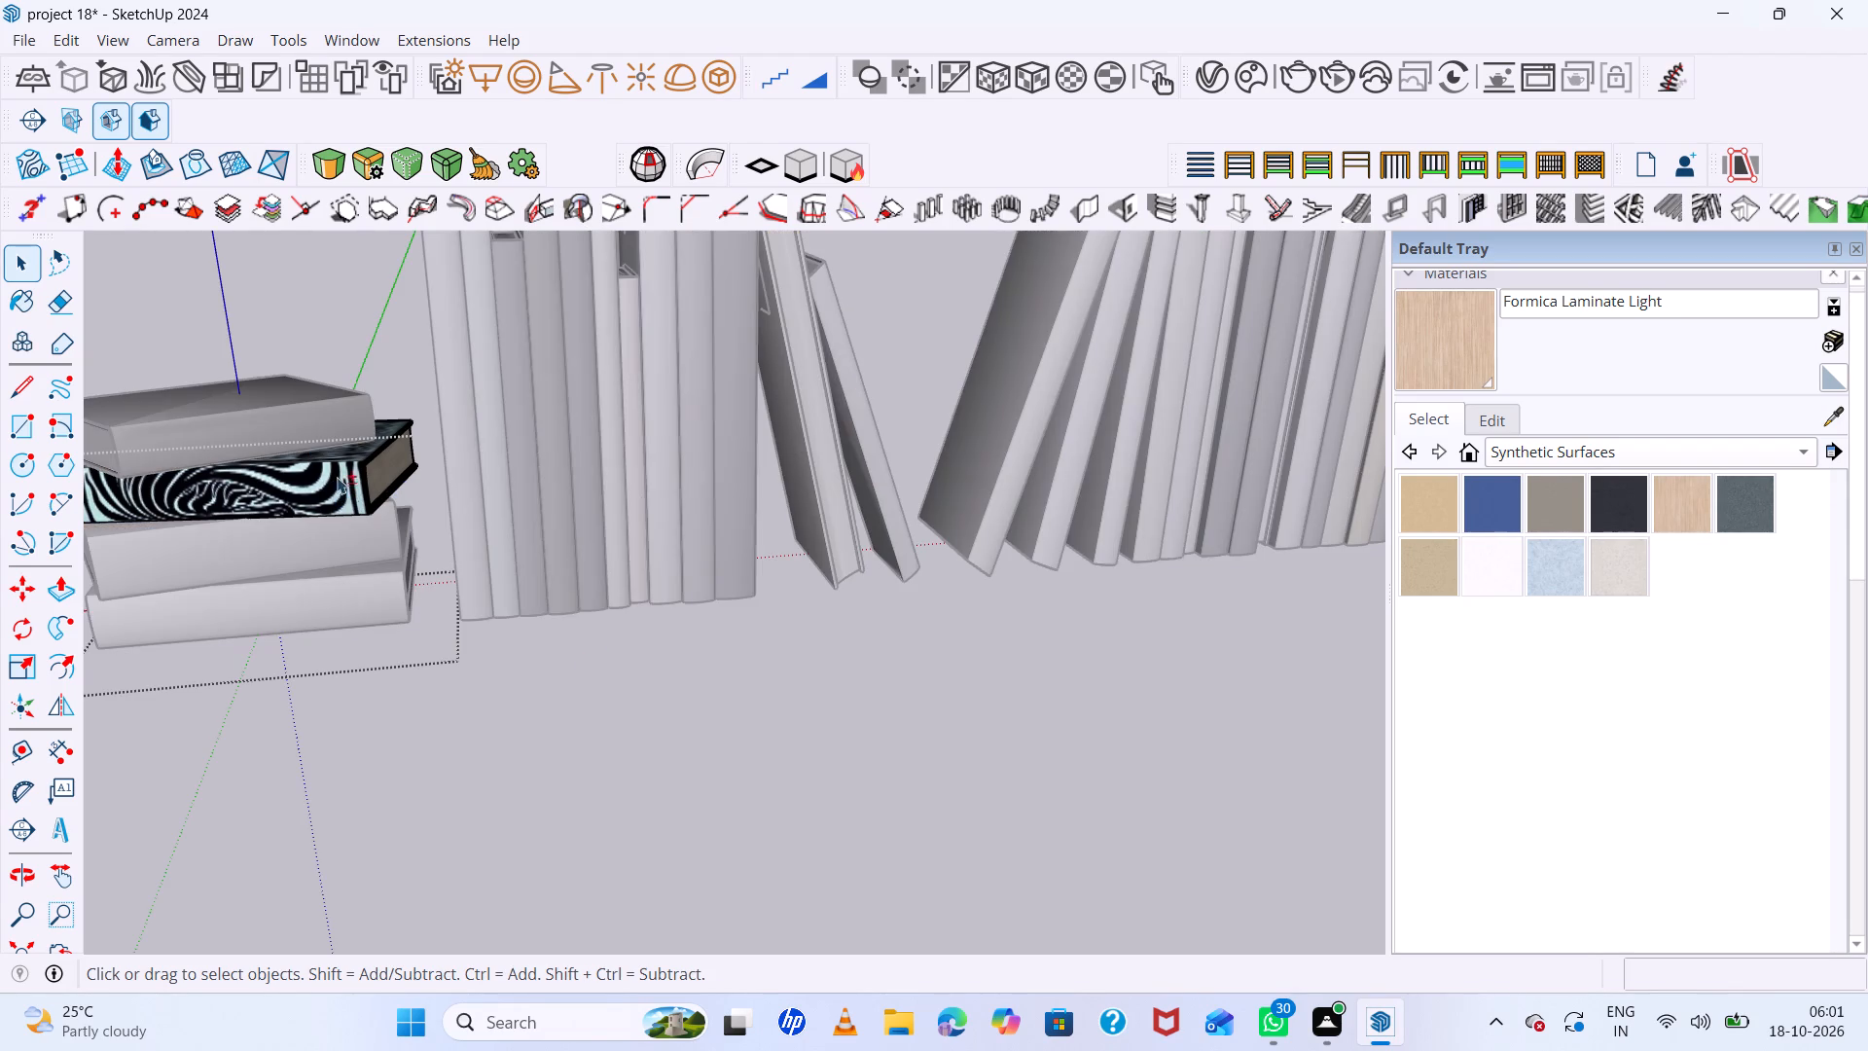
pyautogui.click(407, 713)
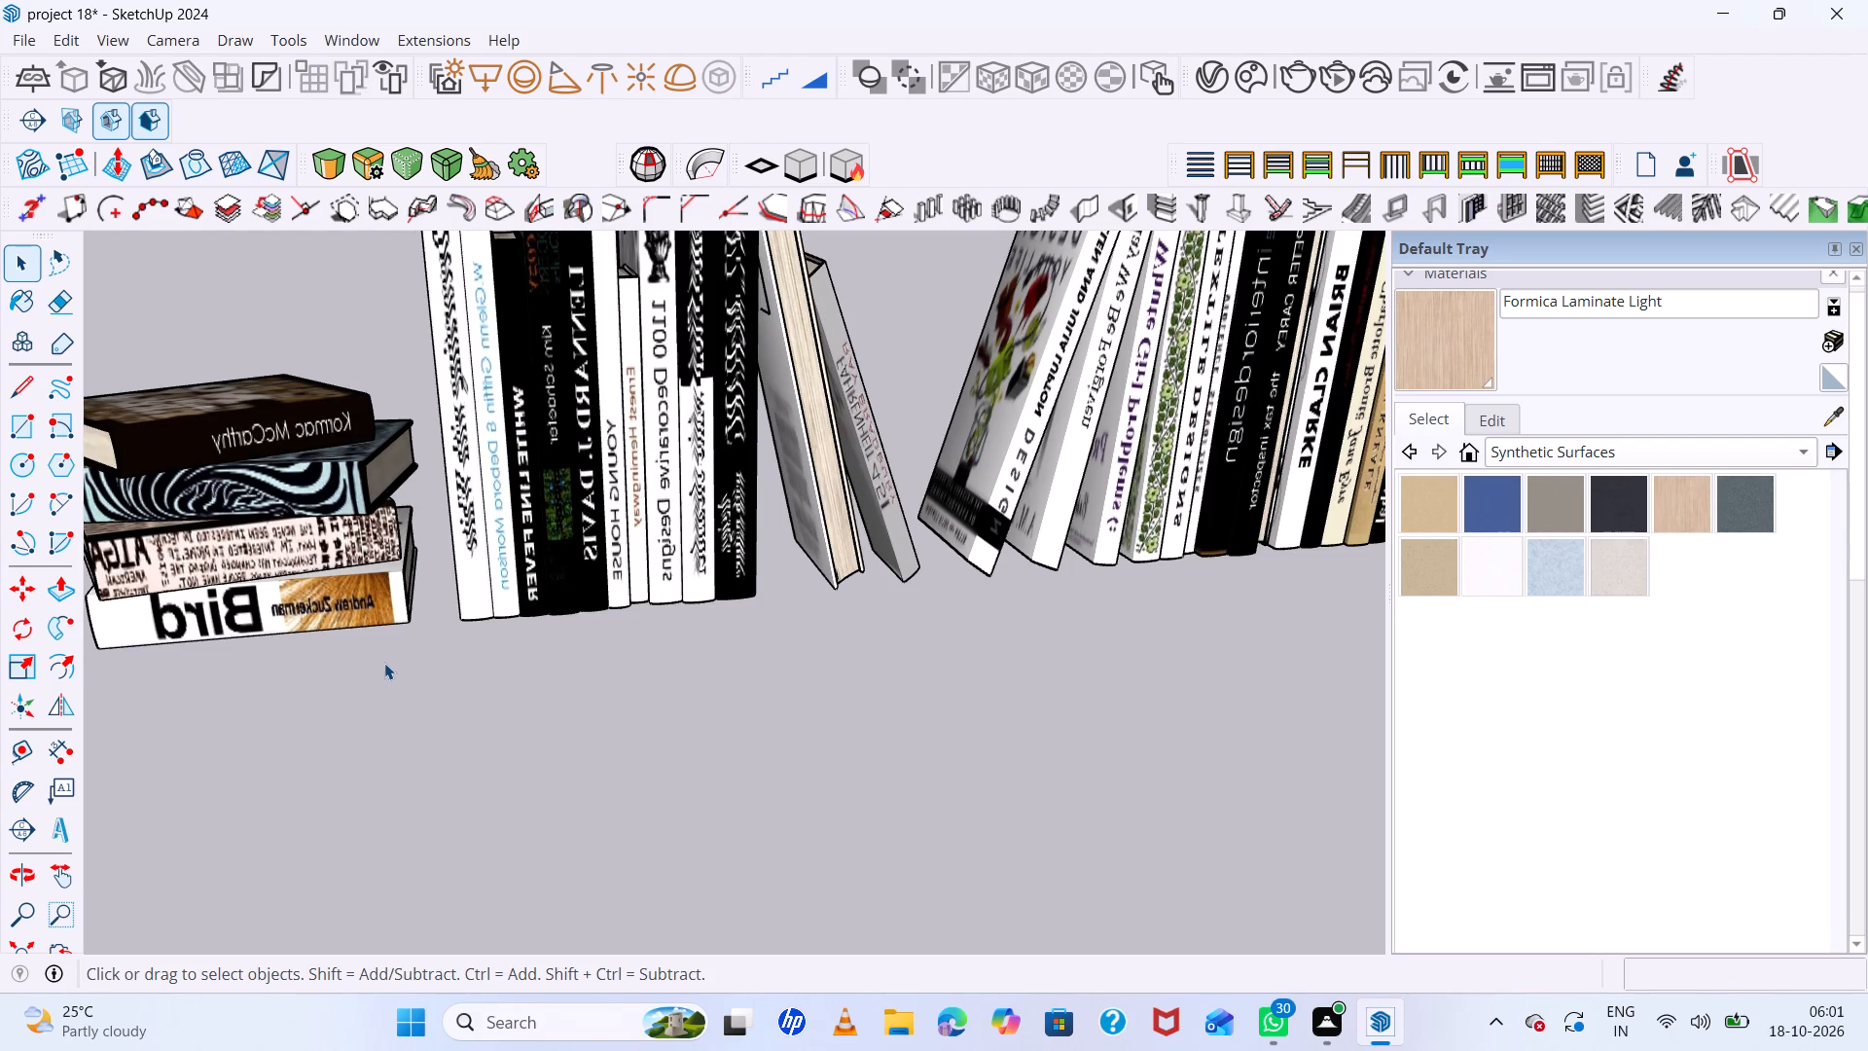
# Select the four books of the horizontal stack and move them to the front bottom end corner of the U-shaped shelf's lower arm.
pyautogui.keyDown('shift'); pyautogui.click(368, 600); pyautogui.keyUp('shift')
pyautogui.keyDown('shift'); pyautogui.click(349, 557); pyautogui.keyUp('shift')
pyautogui.keyDown('shift'); pyautogui.click(308, 473); pyautogui.keyUp('shift')
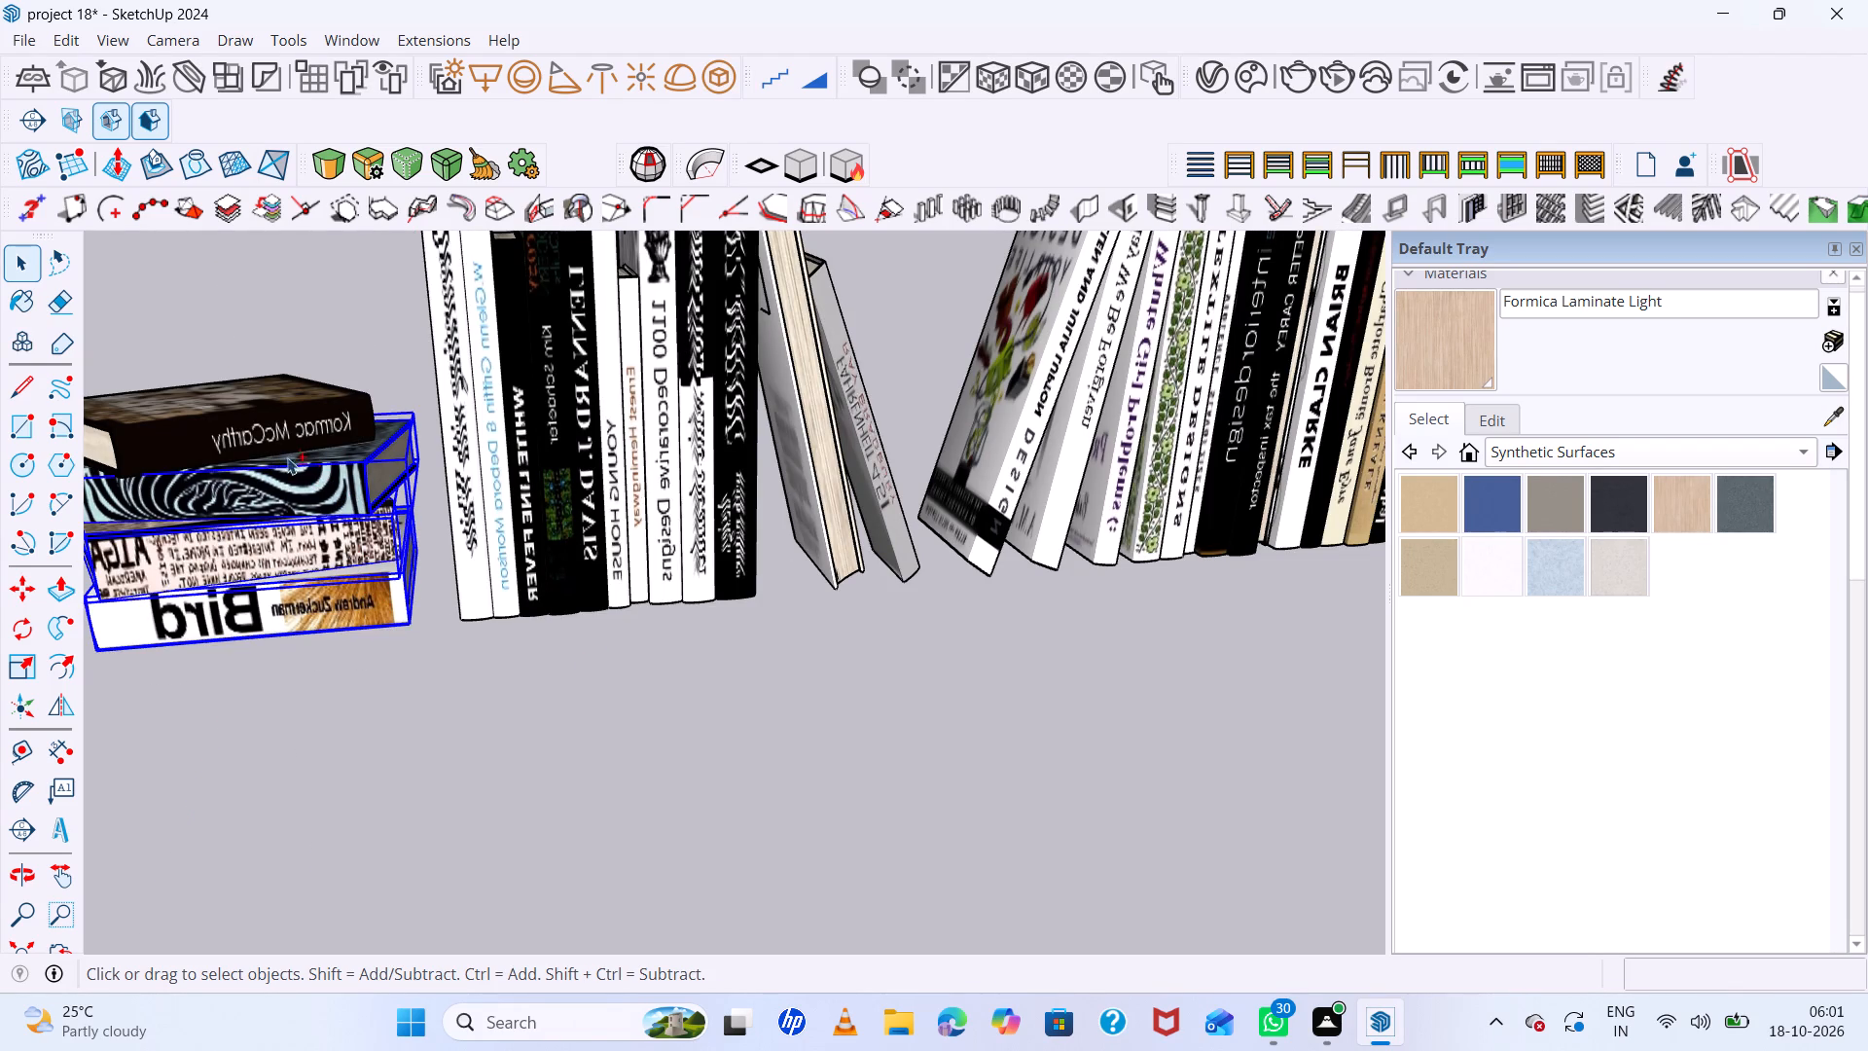
pyautogui.keyDown('shift'); pyautogui.click(248, 420); pyautogui.keyUp('shift')
pyautogui.press('m')
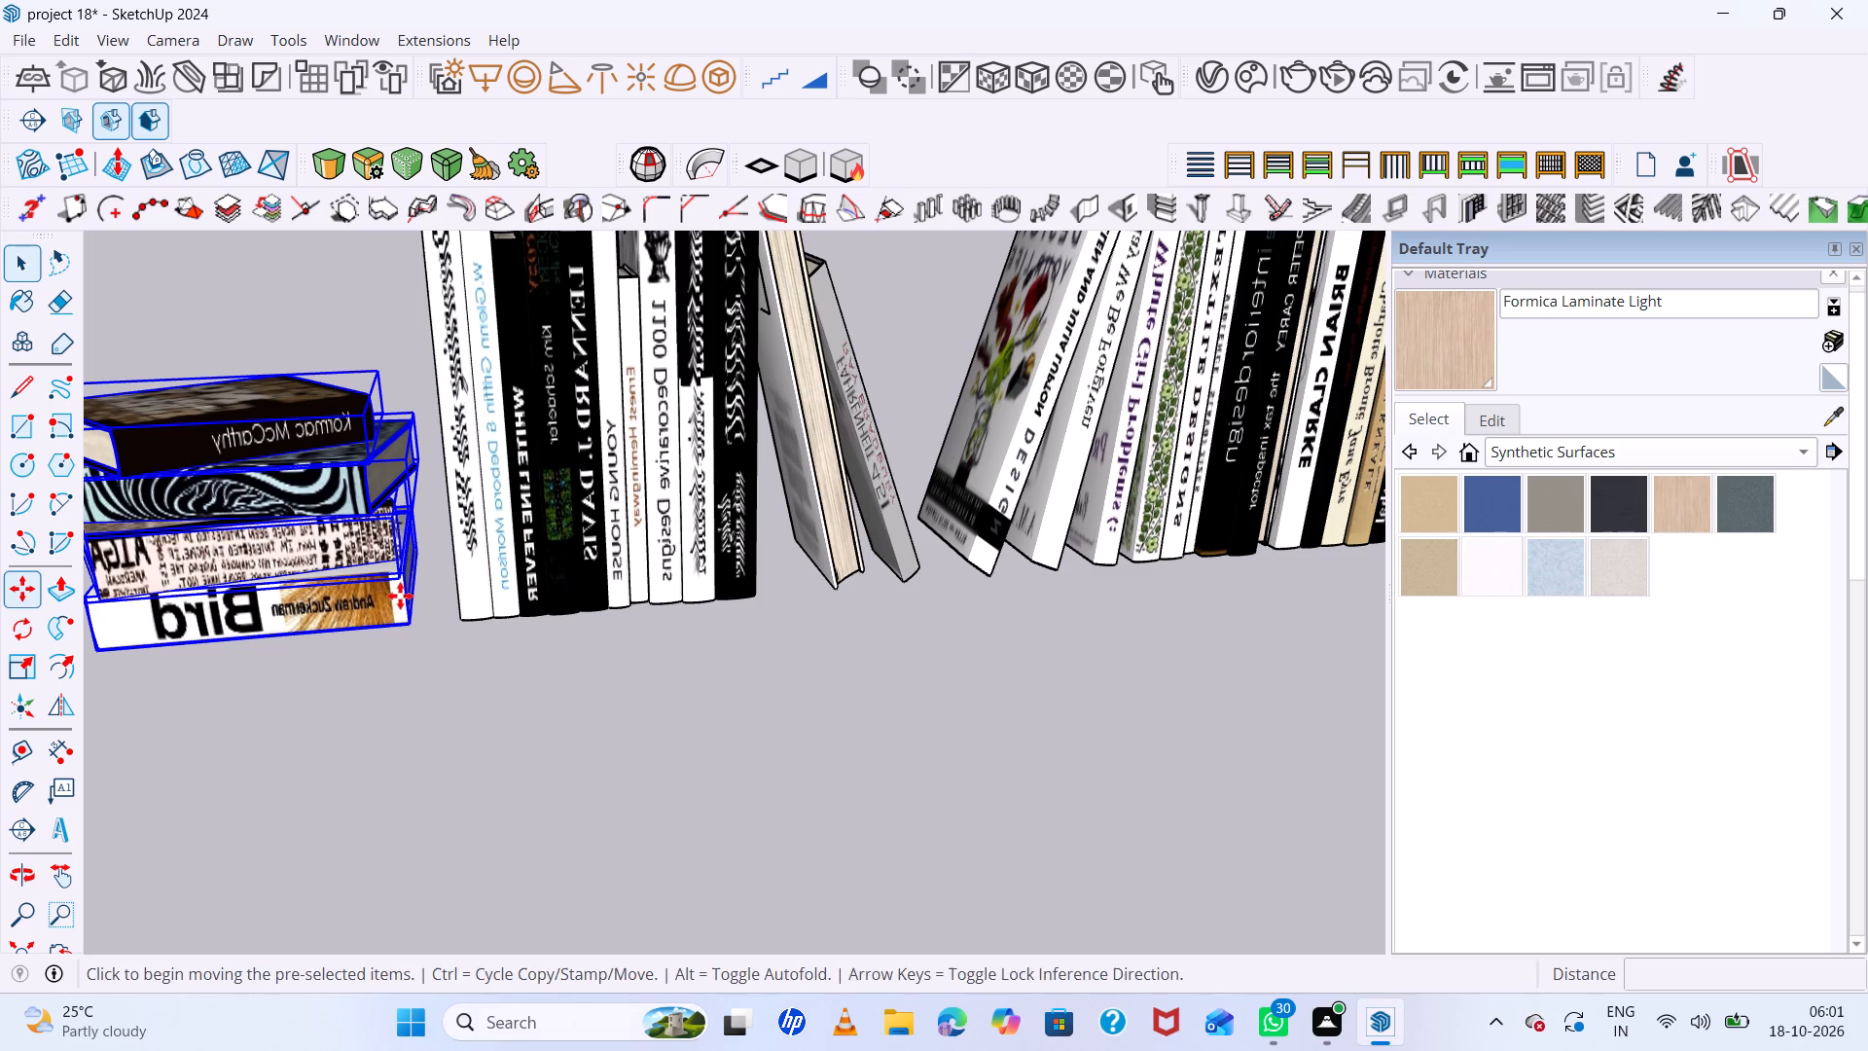
pyautogui.click(413, 626)
pyautogui.scroll(-6, 311, 831)
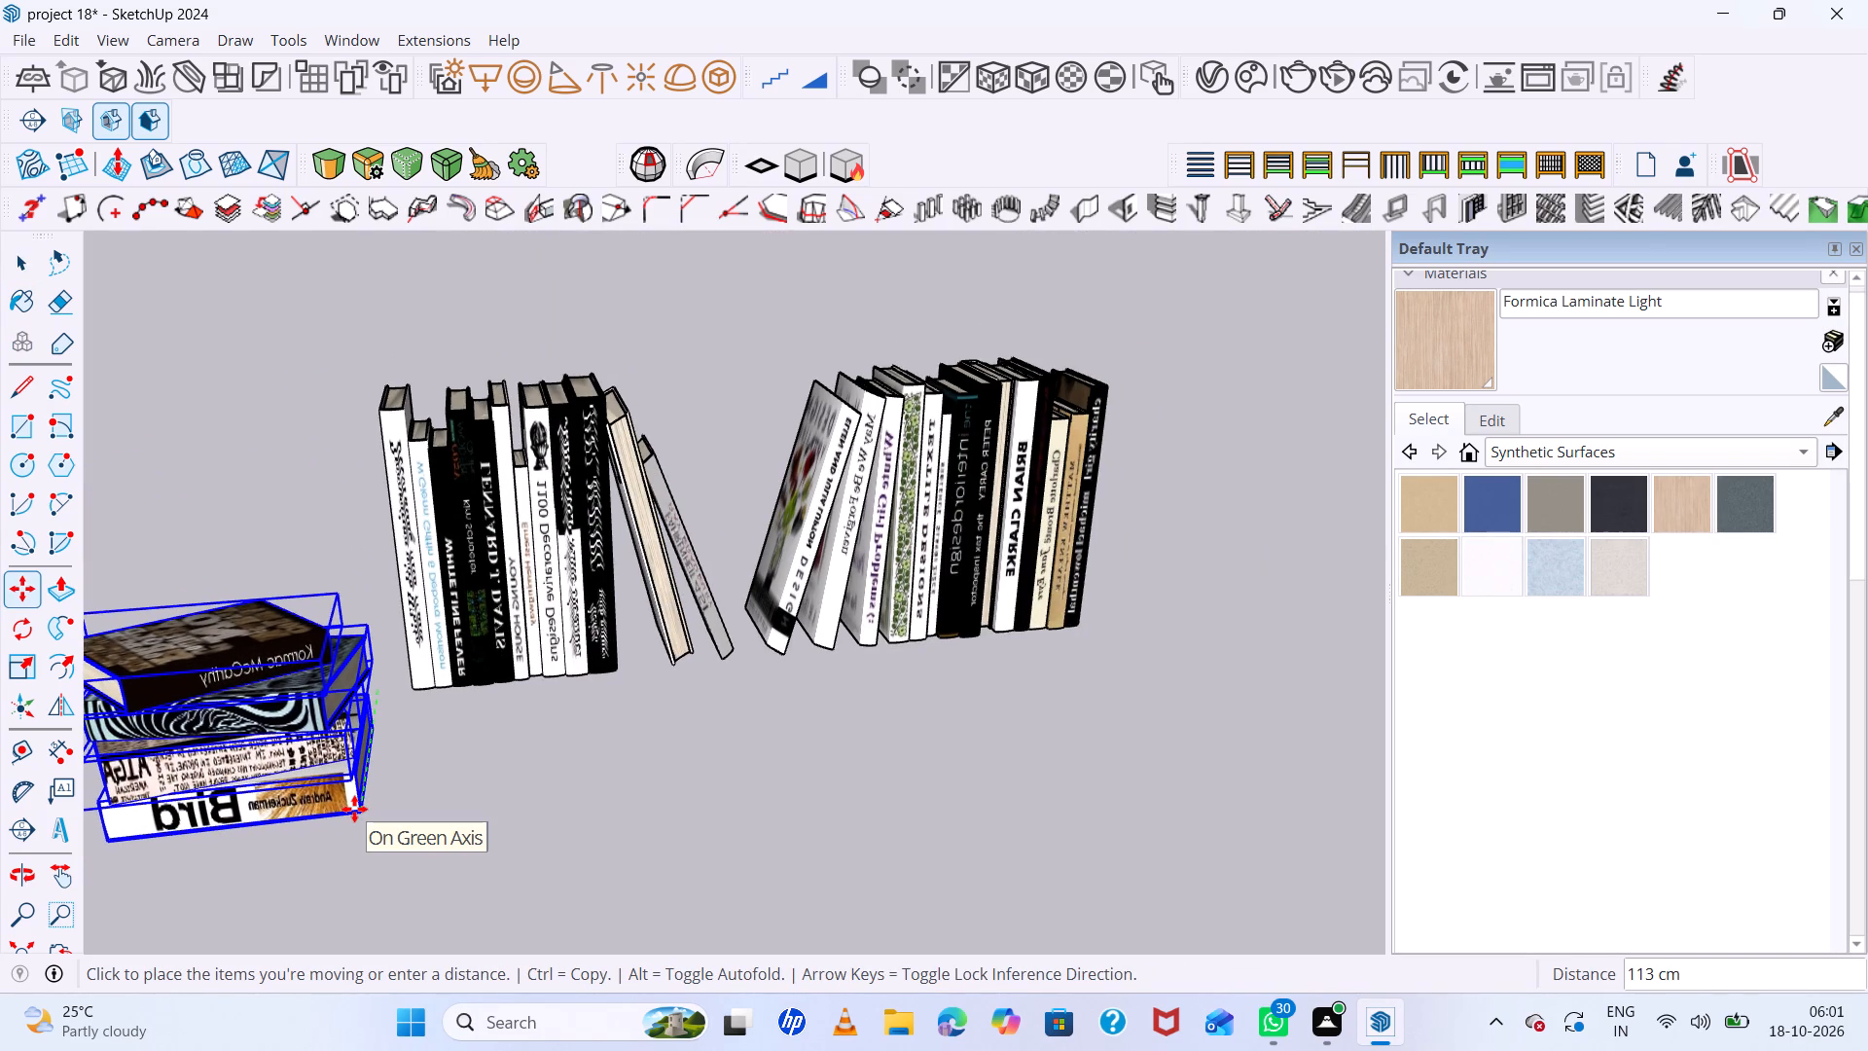
pyautogui.scroll(-3, 556, 826)
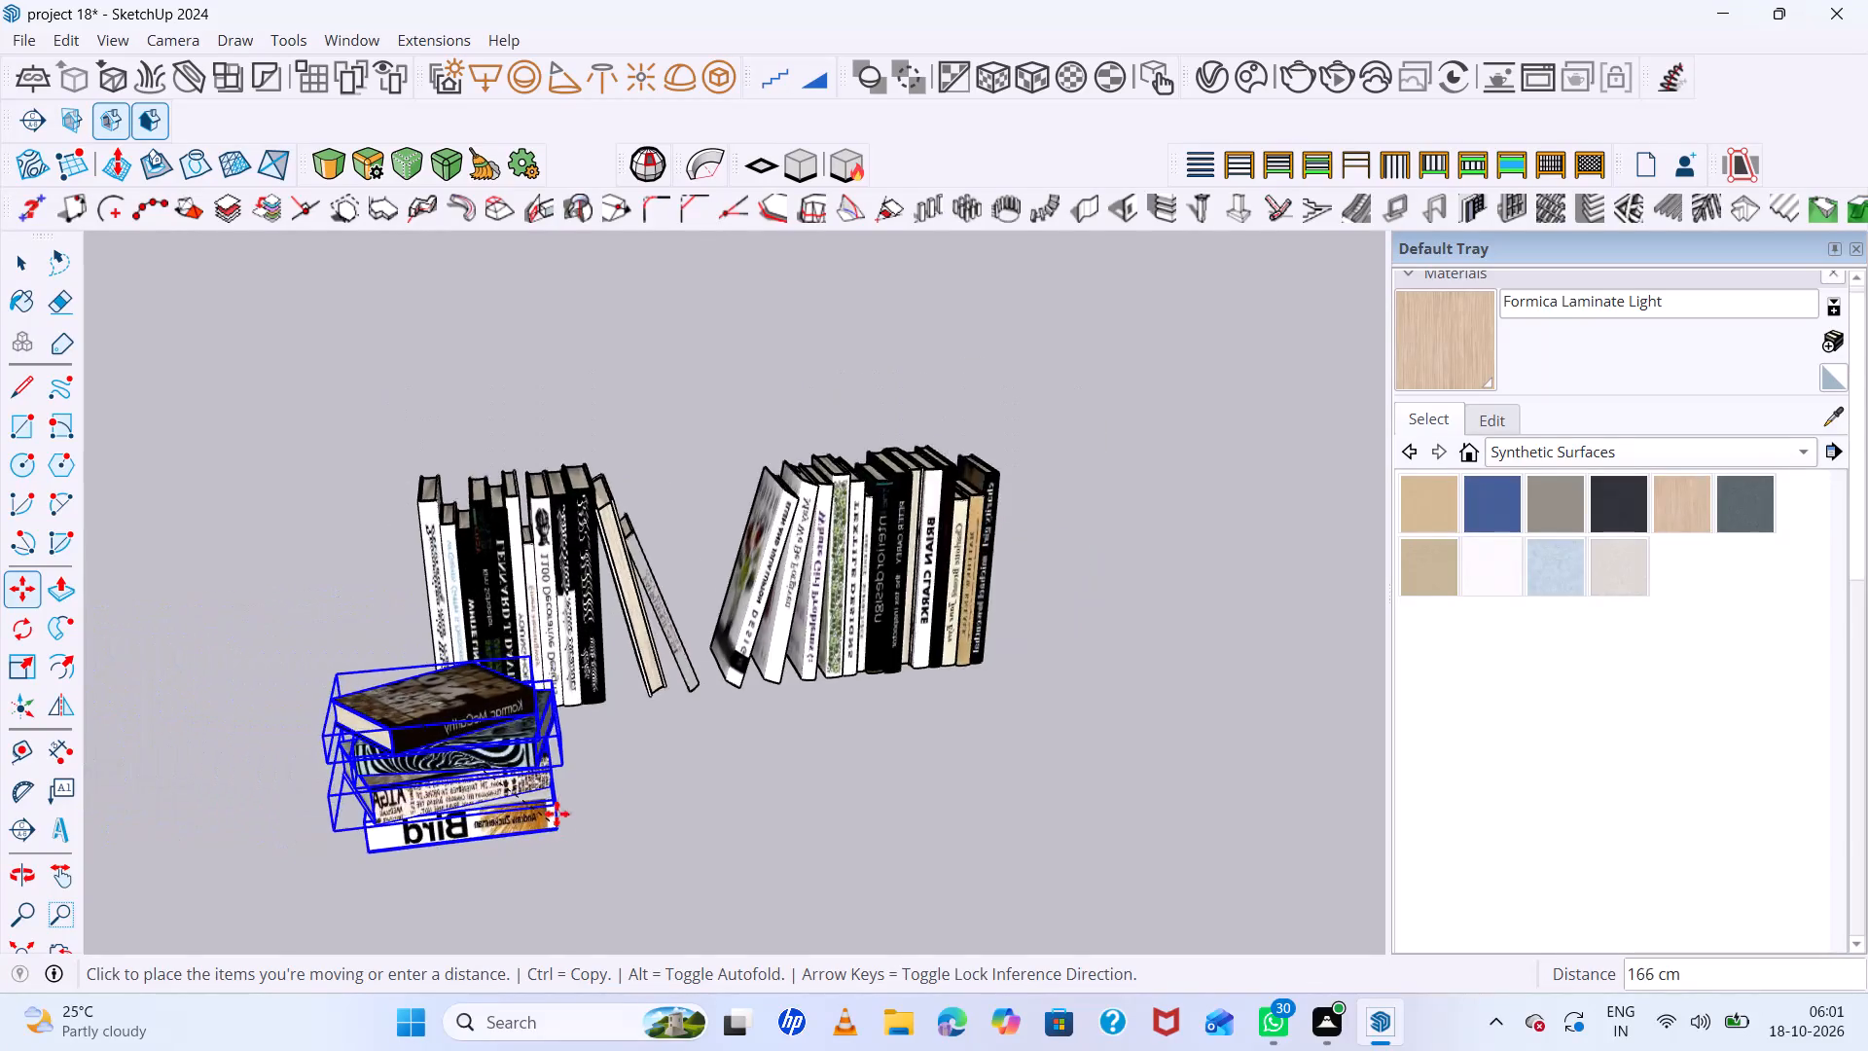
pyautogui.scroll(-20, 557, 814)
pyautogui.scroll(-3, 557, 814)
pyautogui.scroll(7, 764, 829)
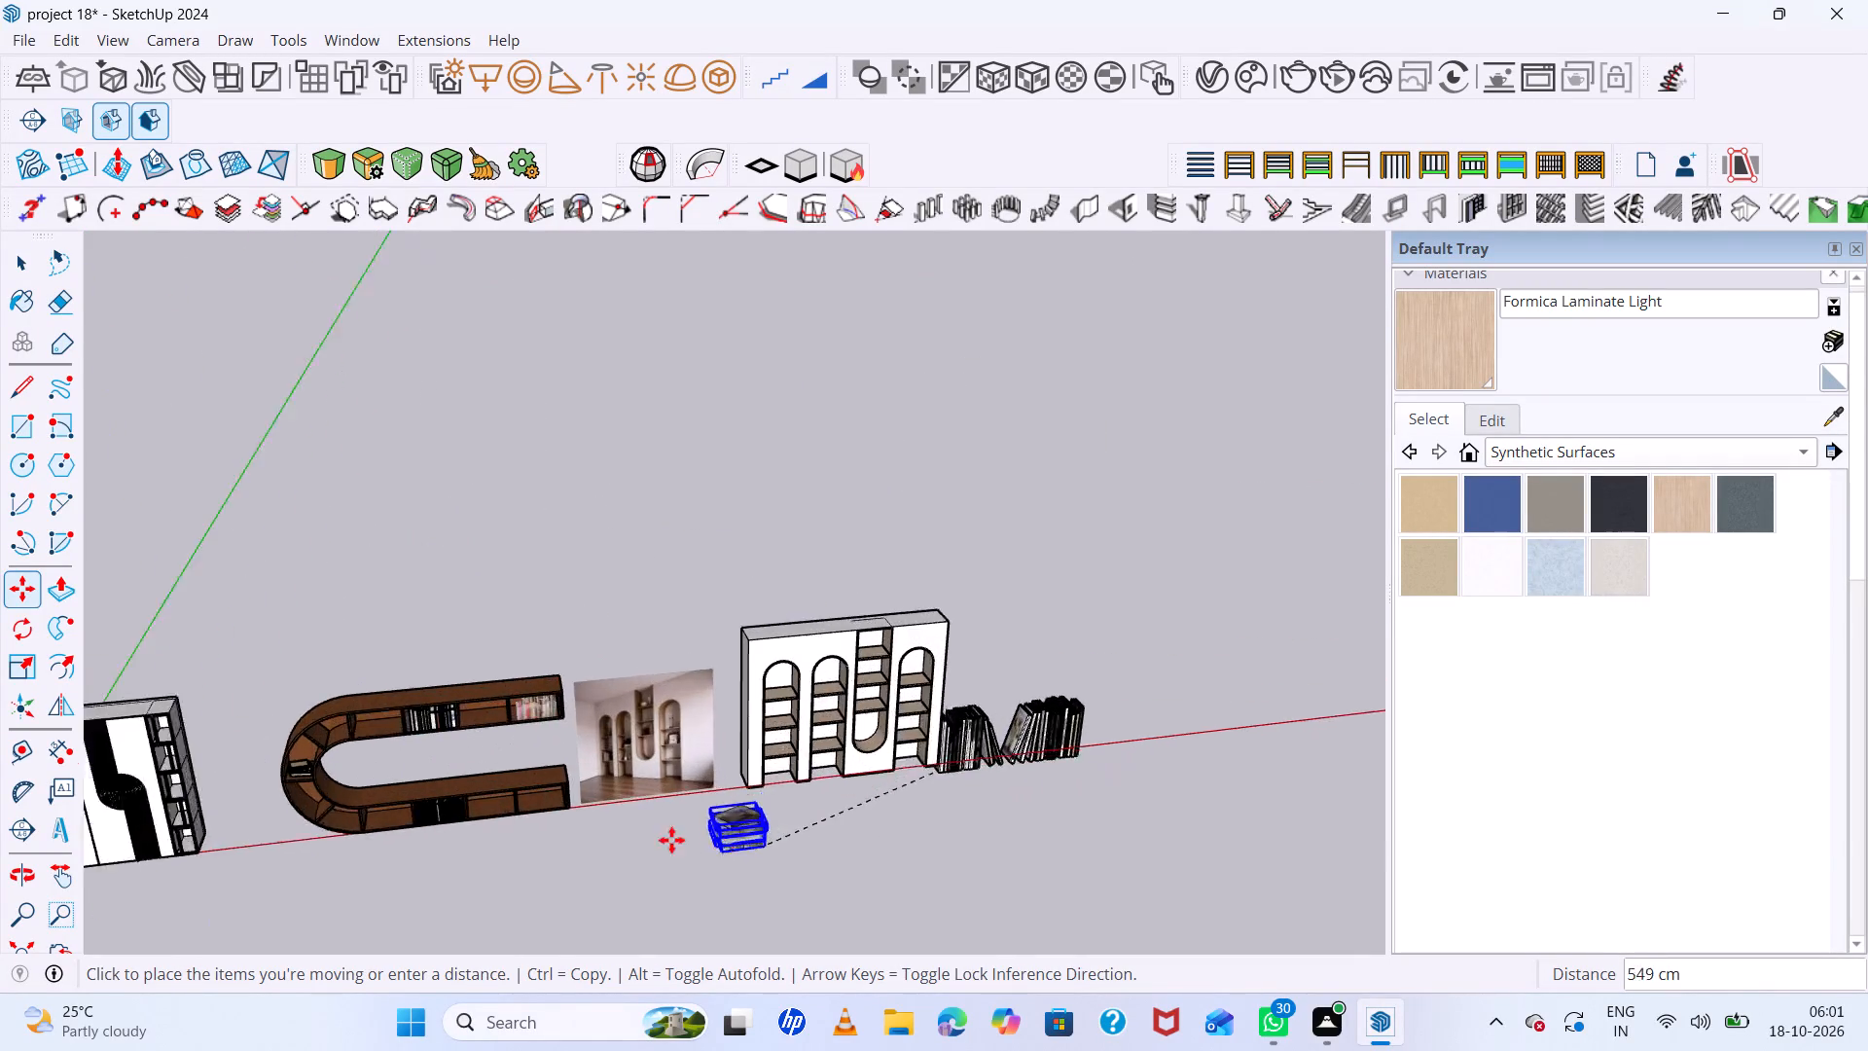
pyautogui.scroll(12, 488, 849)
pyautogui.scroll(-9, 477, 693)
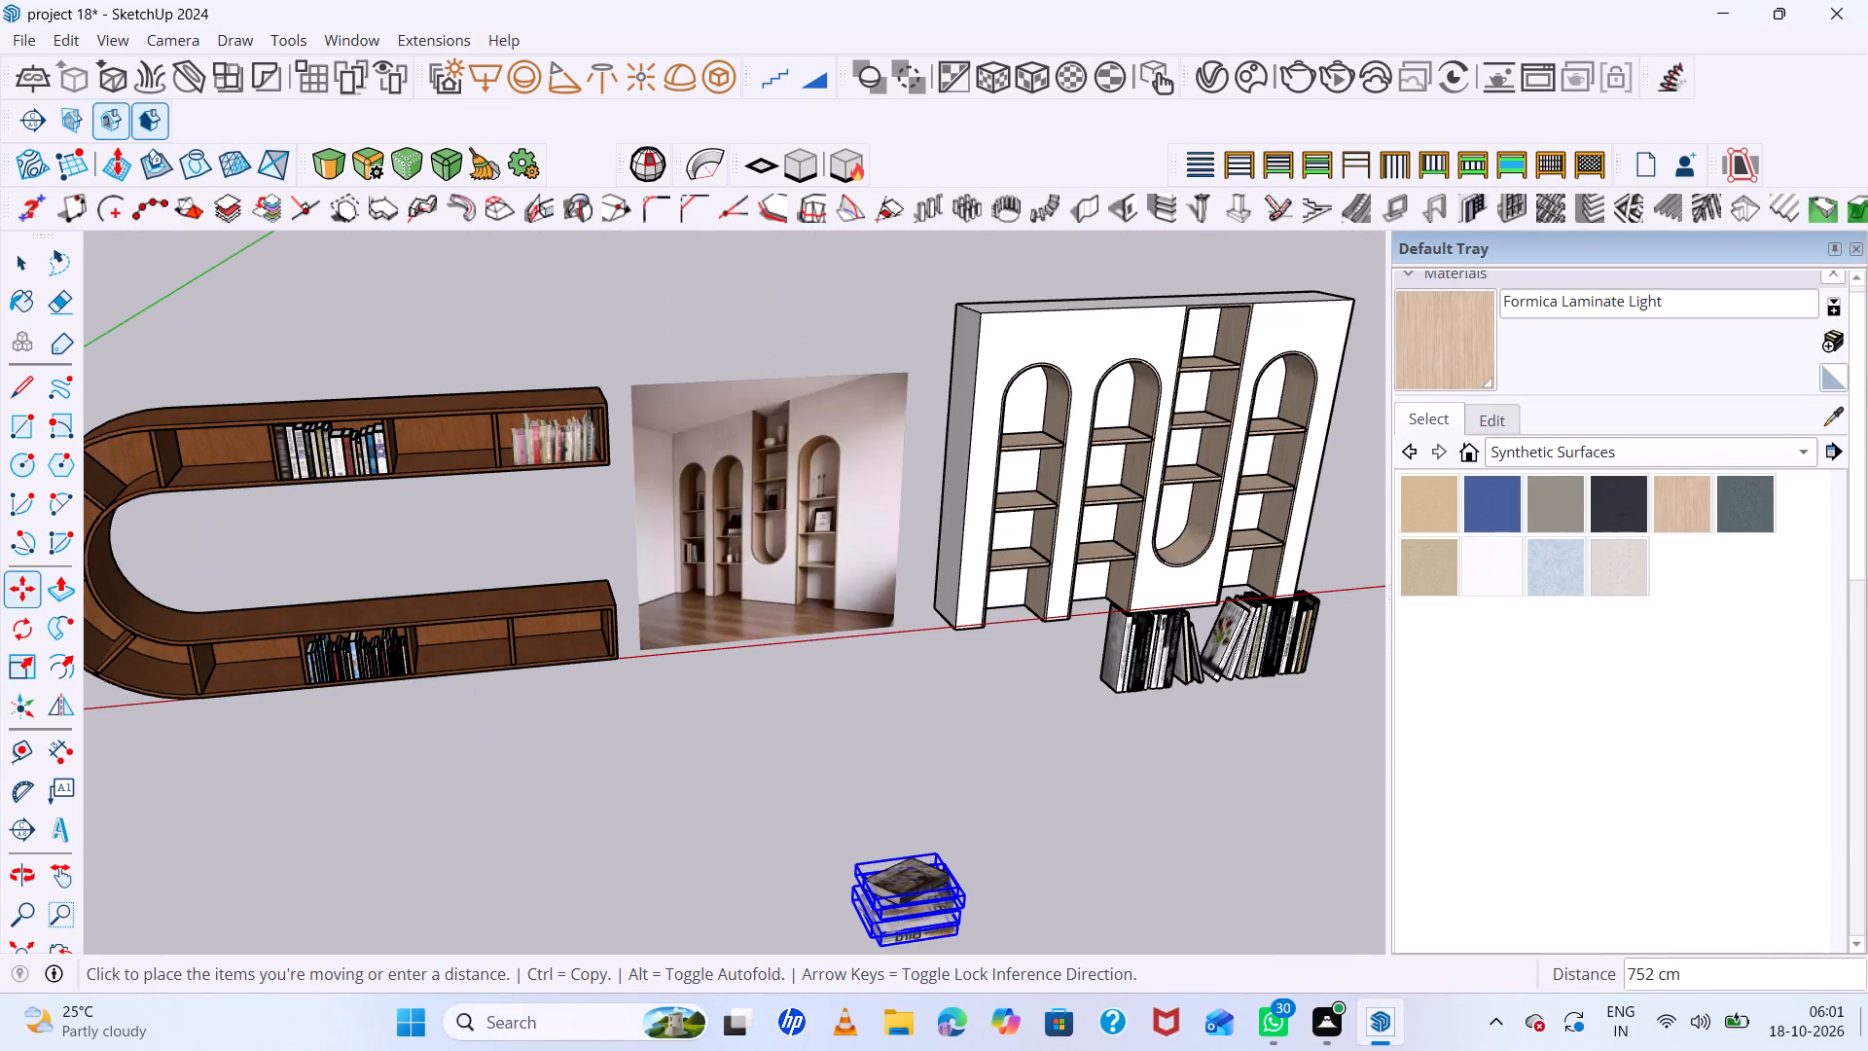
pyautogui.scroll(3, 1867, 1050)
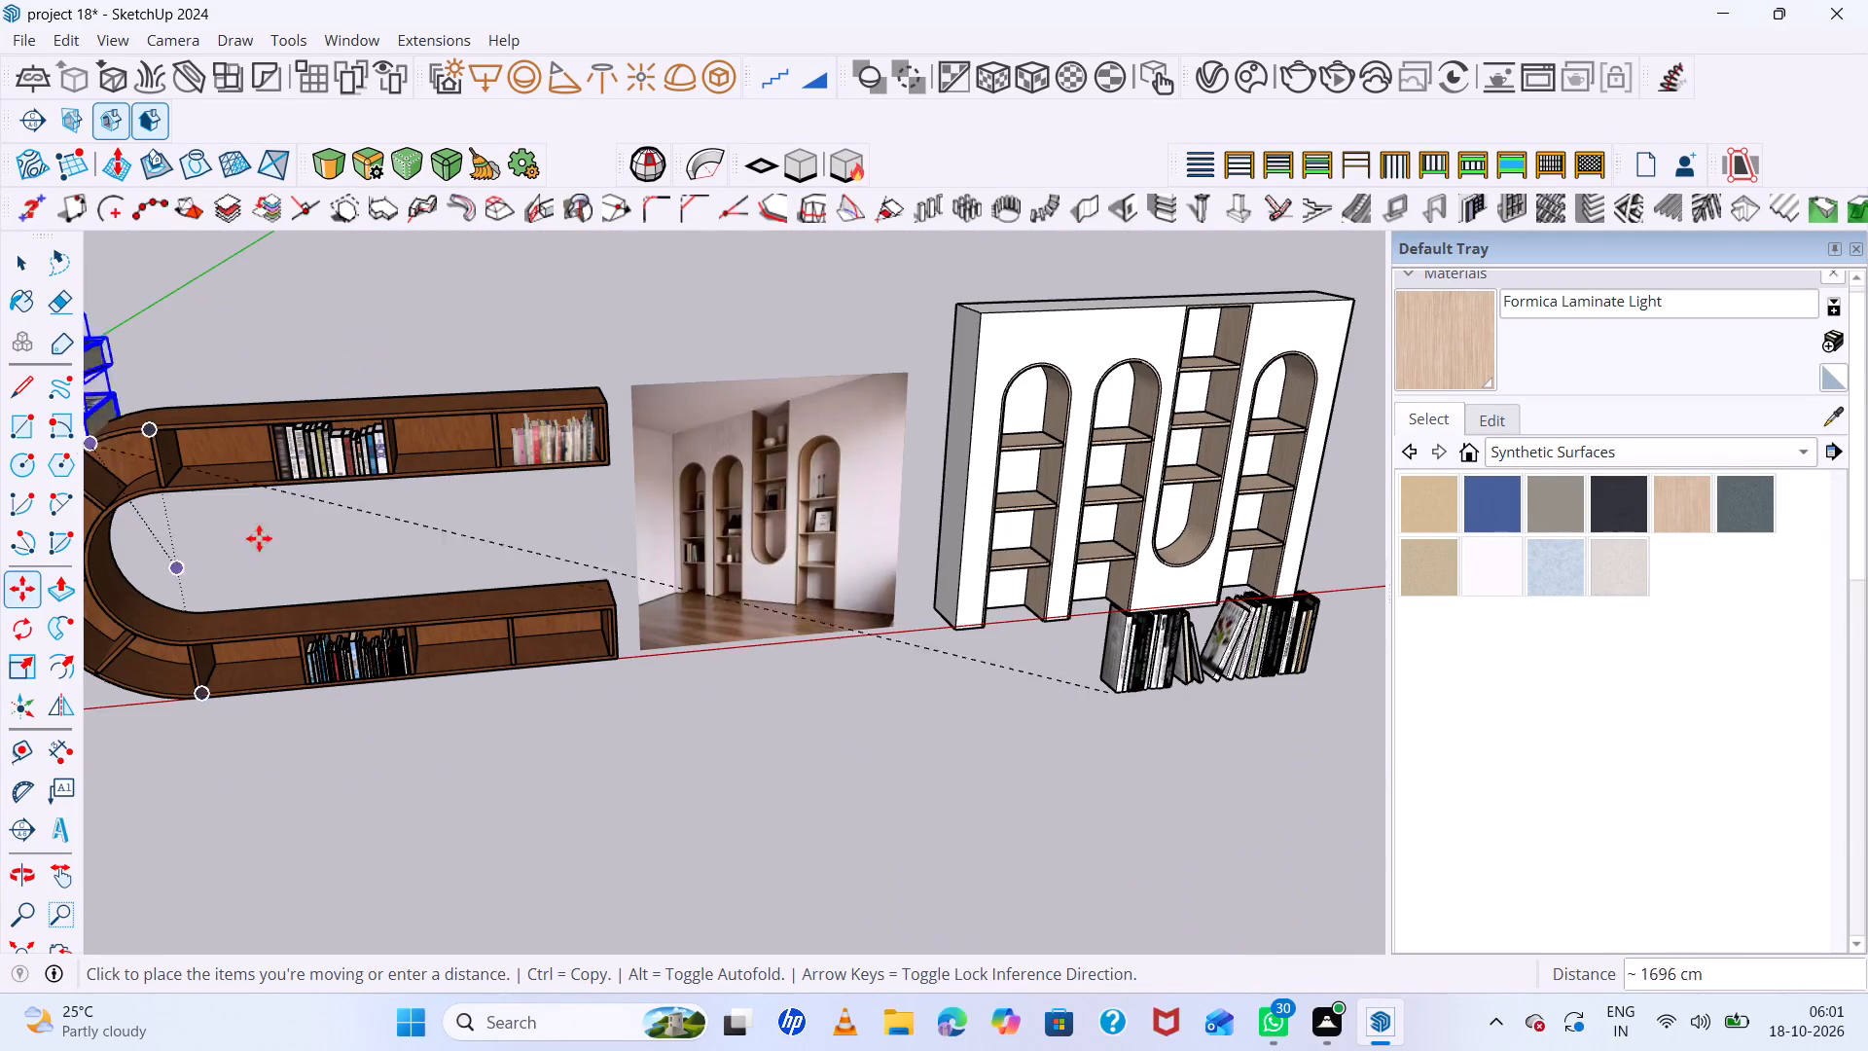
pyautogui.scroll(6, 607, 661)
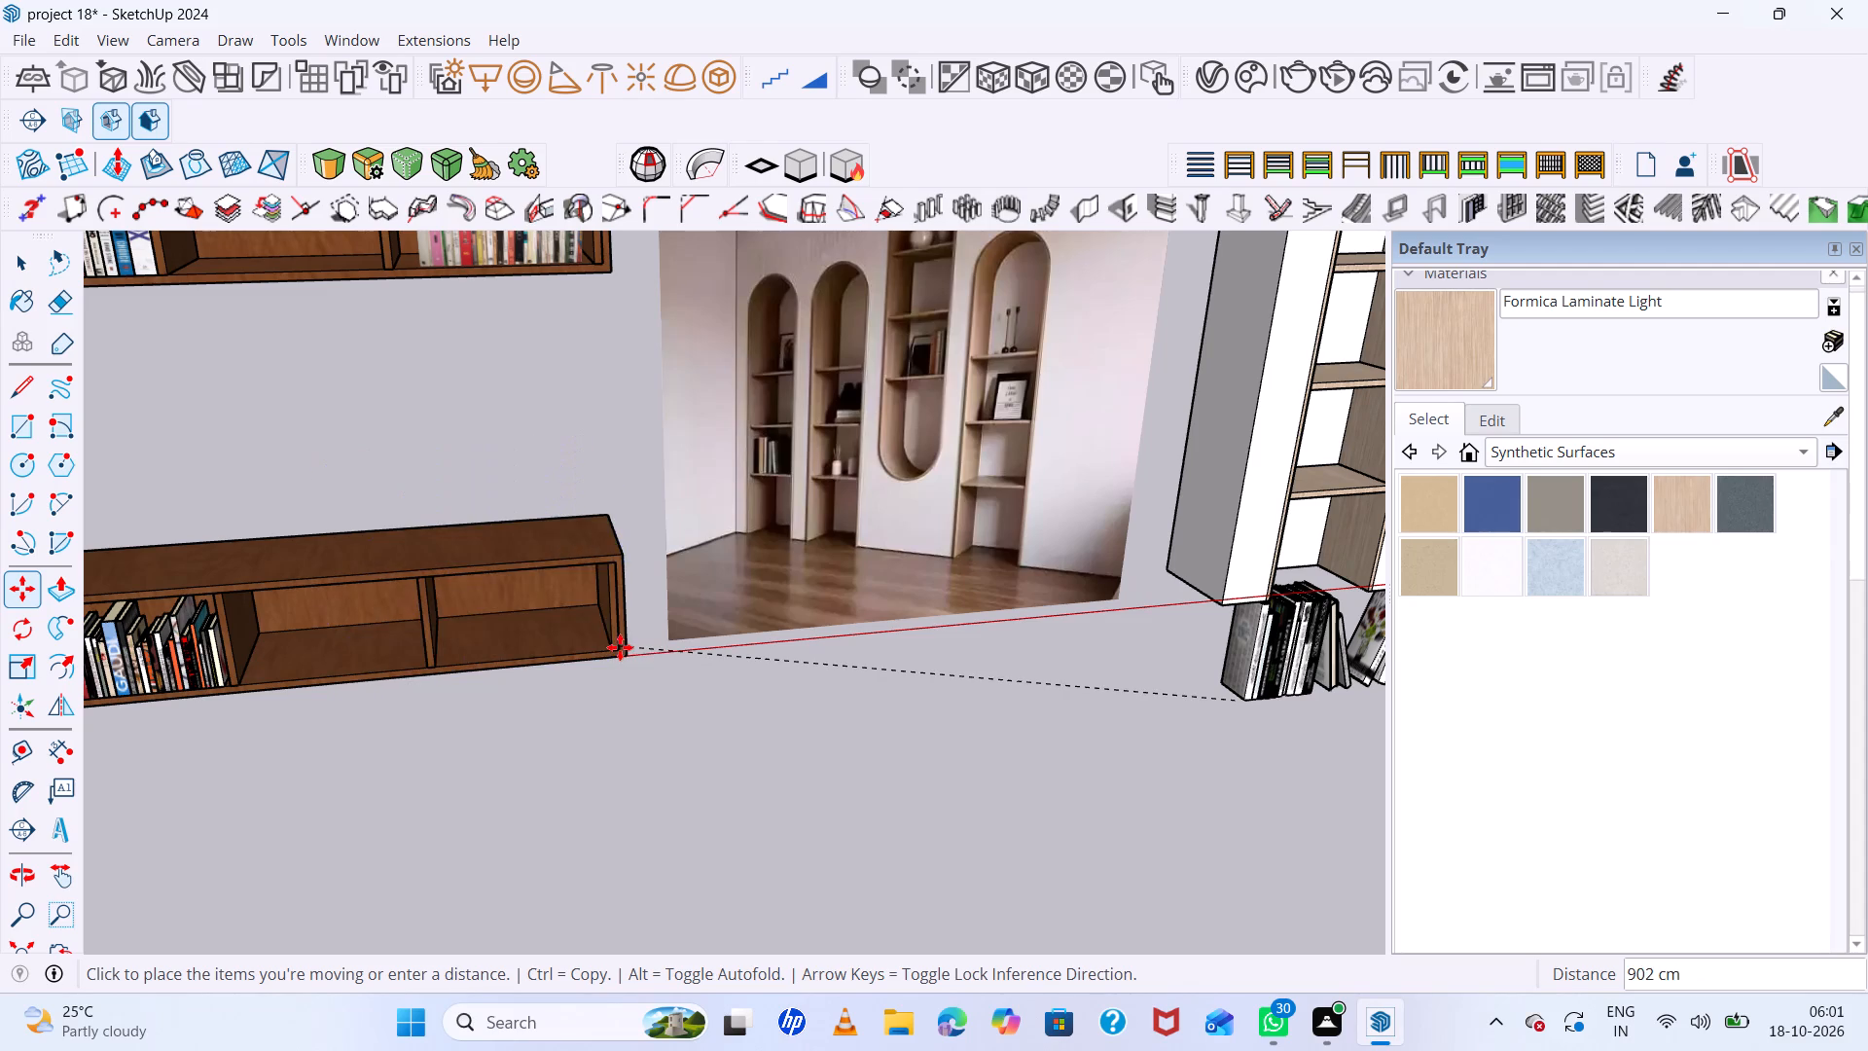
pyautogui.click(617, 647)
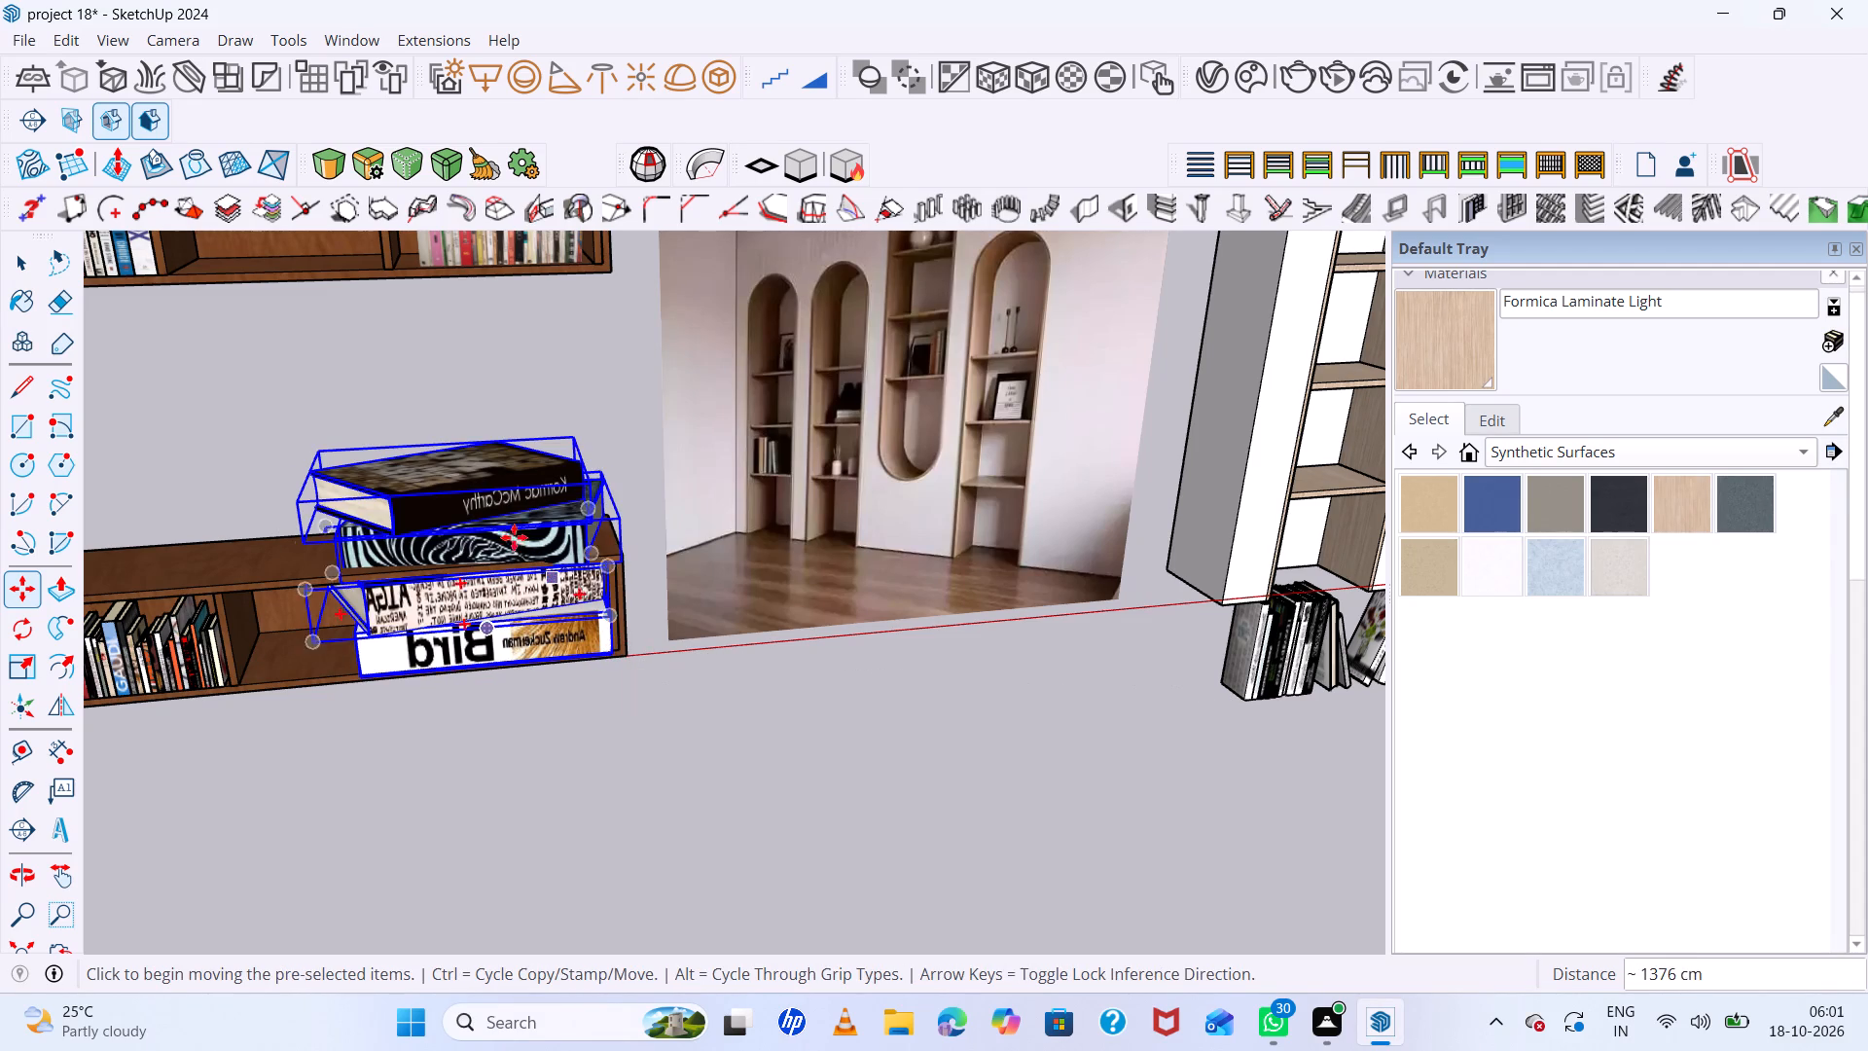
# Shrink the book stack to fit the end compartment, flattening it along the blue axis and scaling the red axis by about 0.51.
pyautogui.press('s')
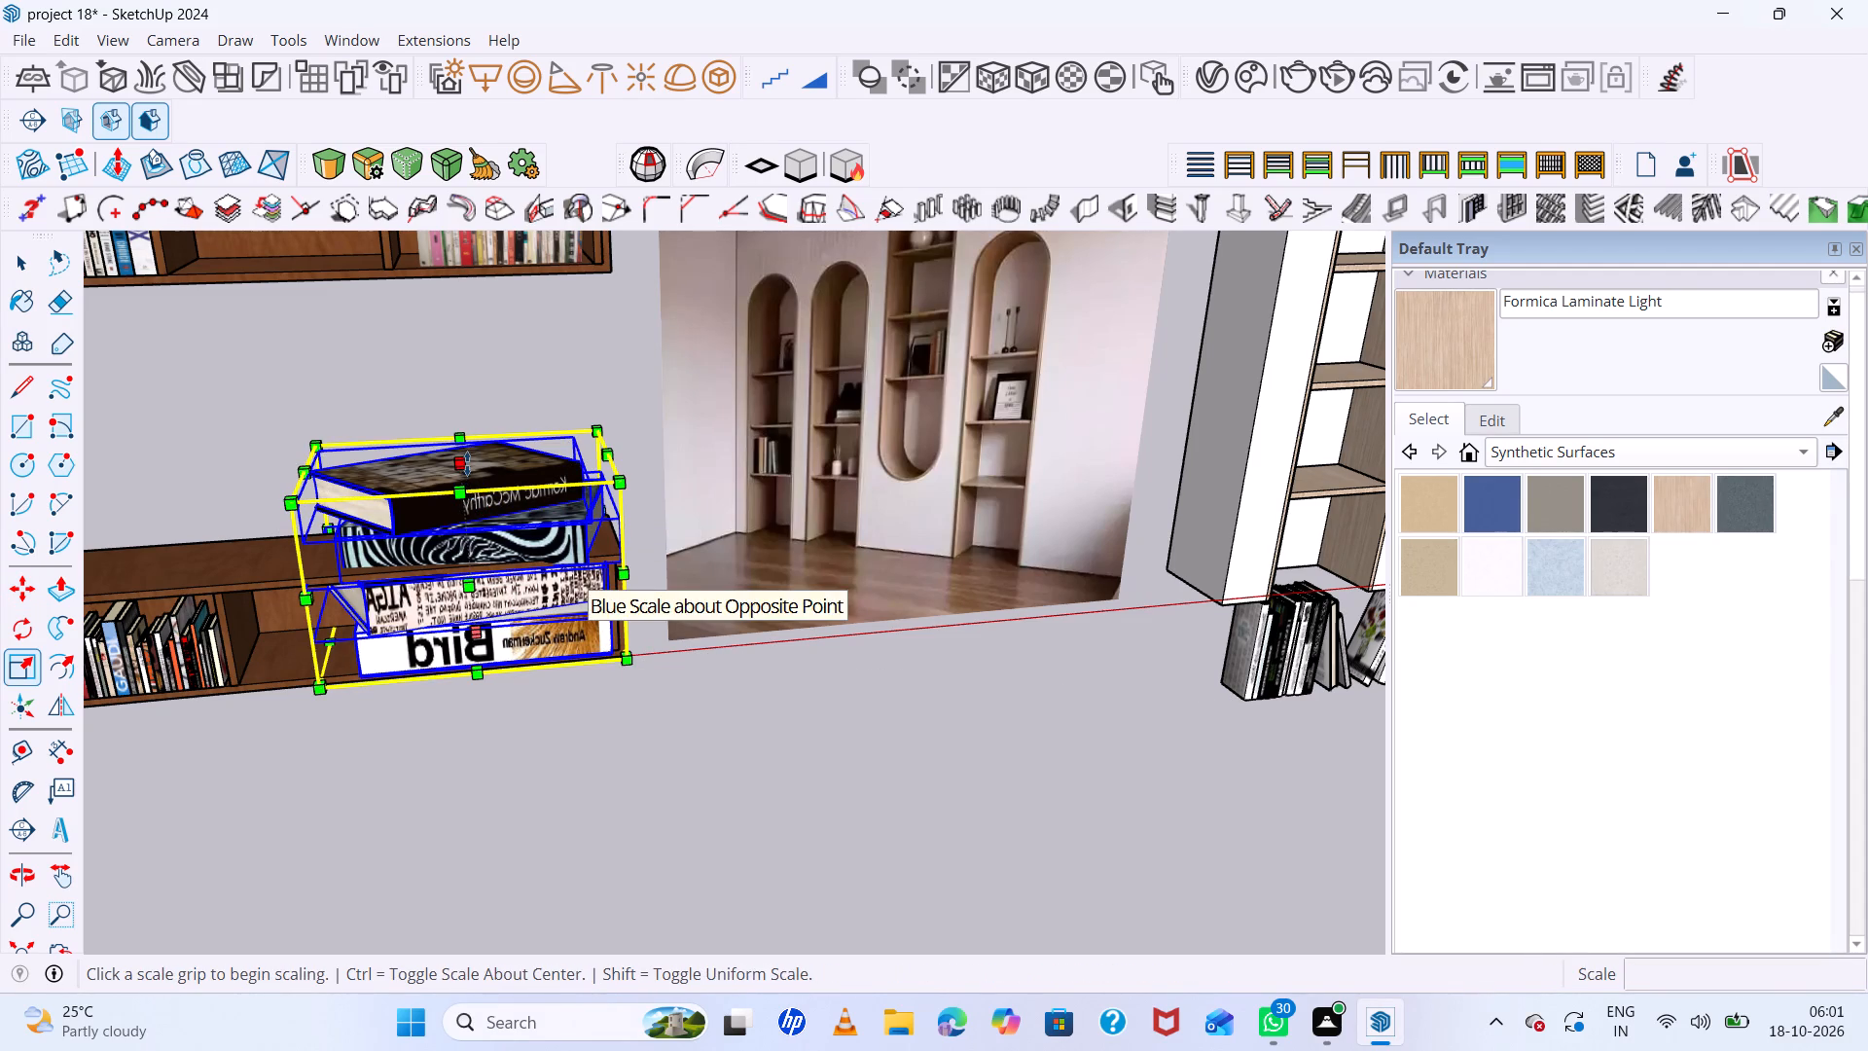
pyautogui.click(467, 463)
pyautogui.click(499, 594)
pyautogui.scroll(6, 340, 654)
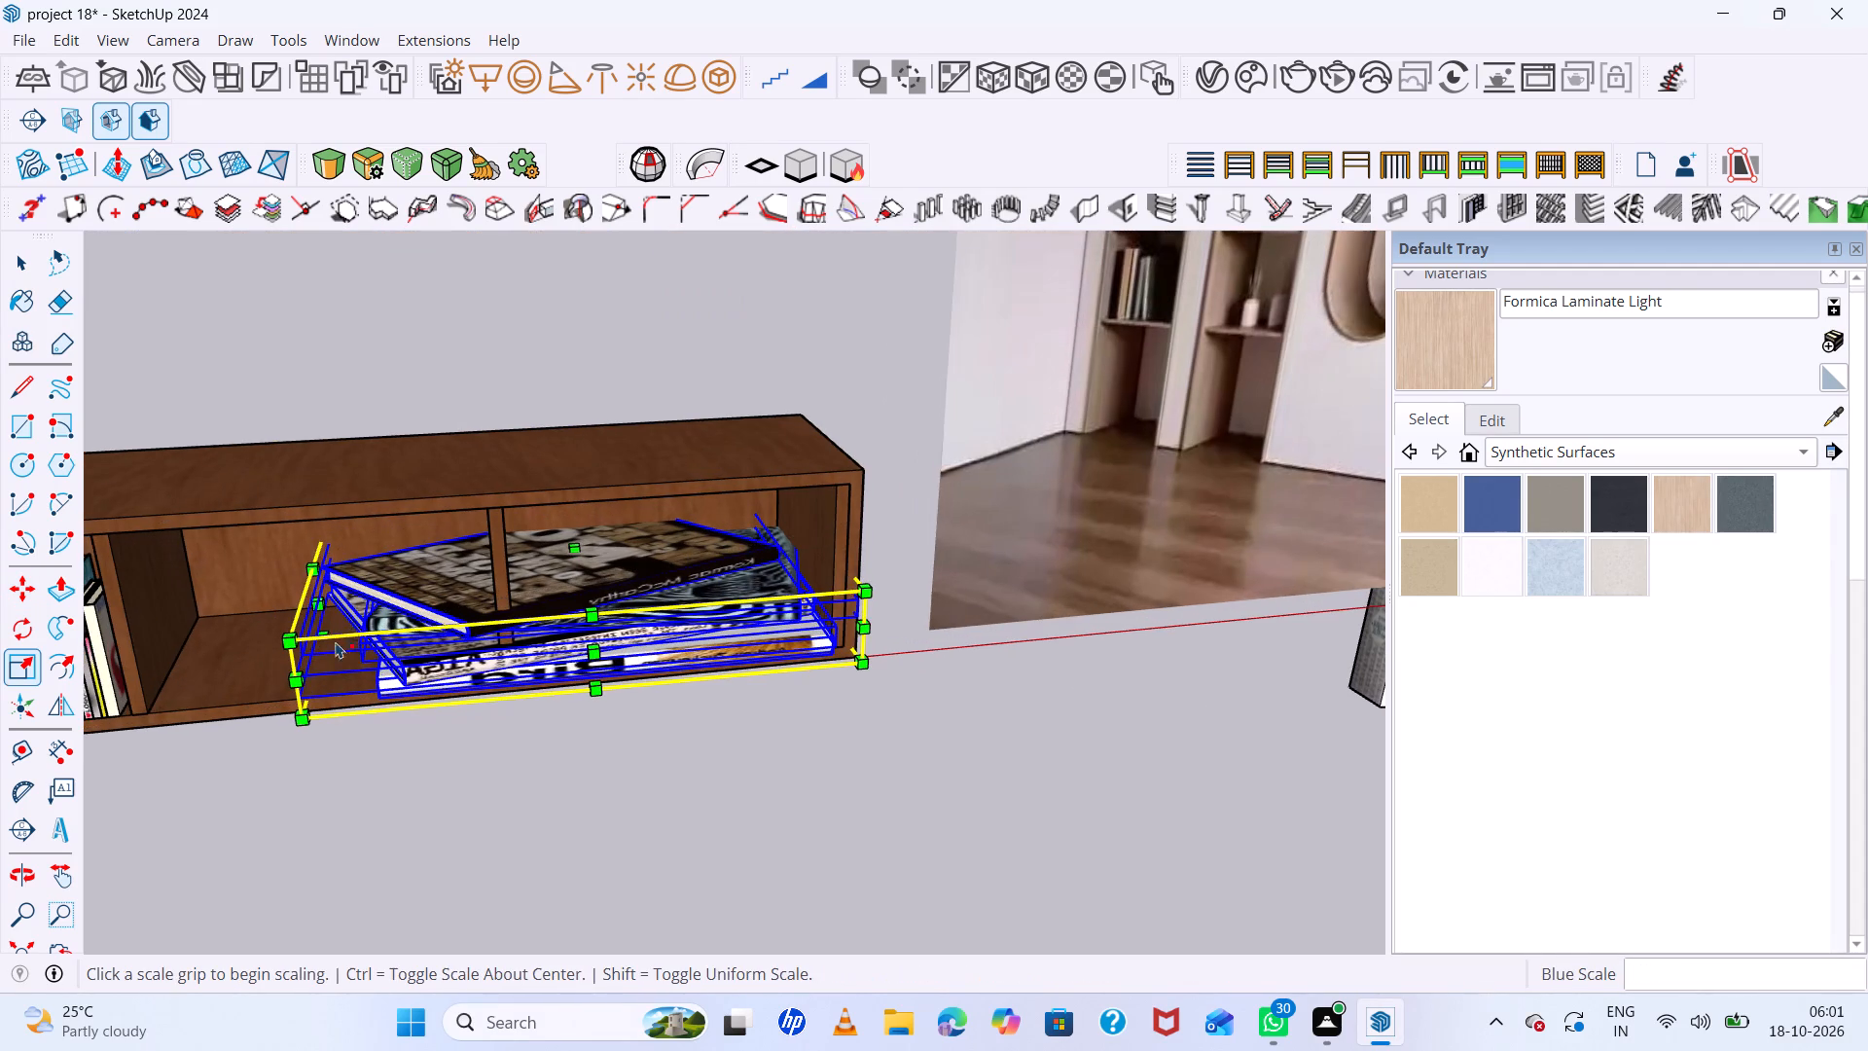
pyautogui.click(324, 611)
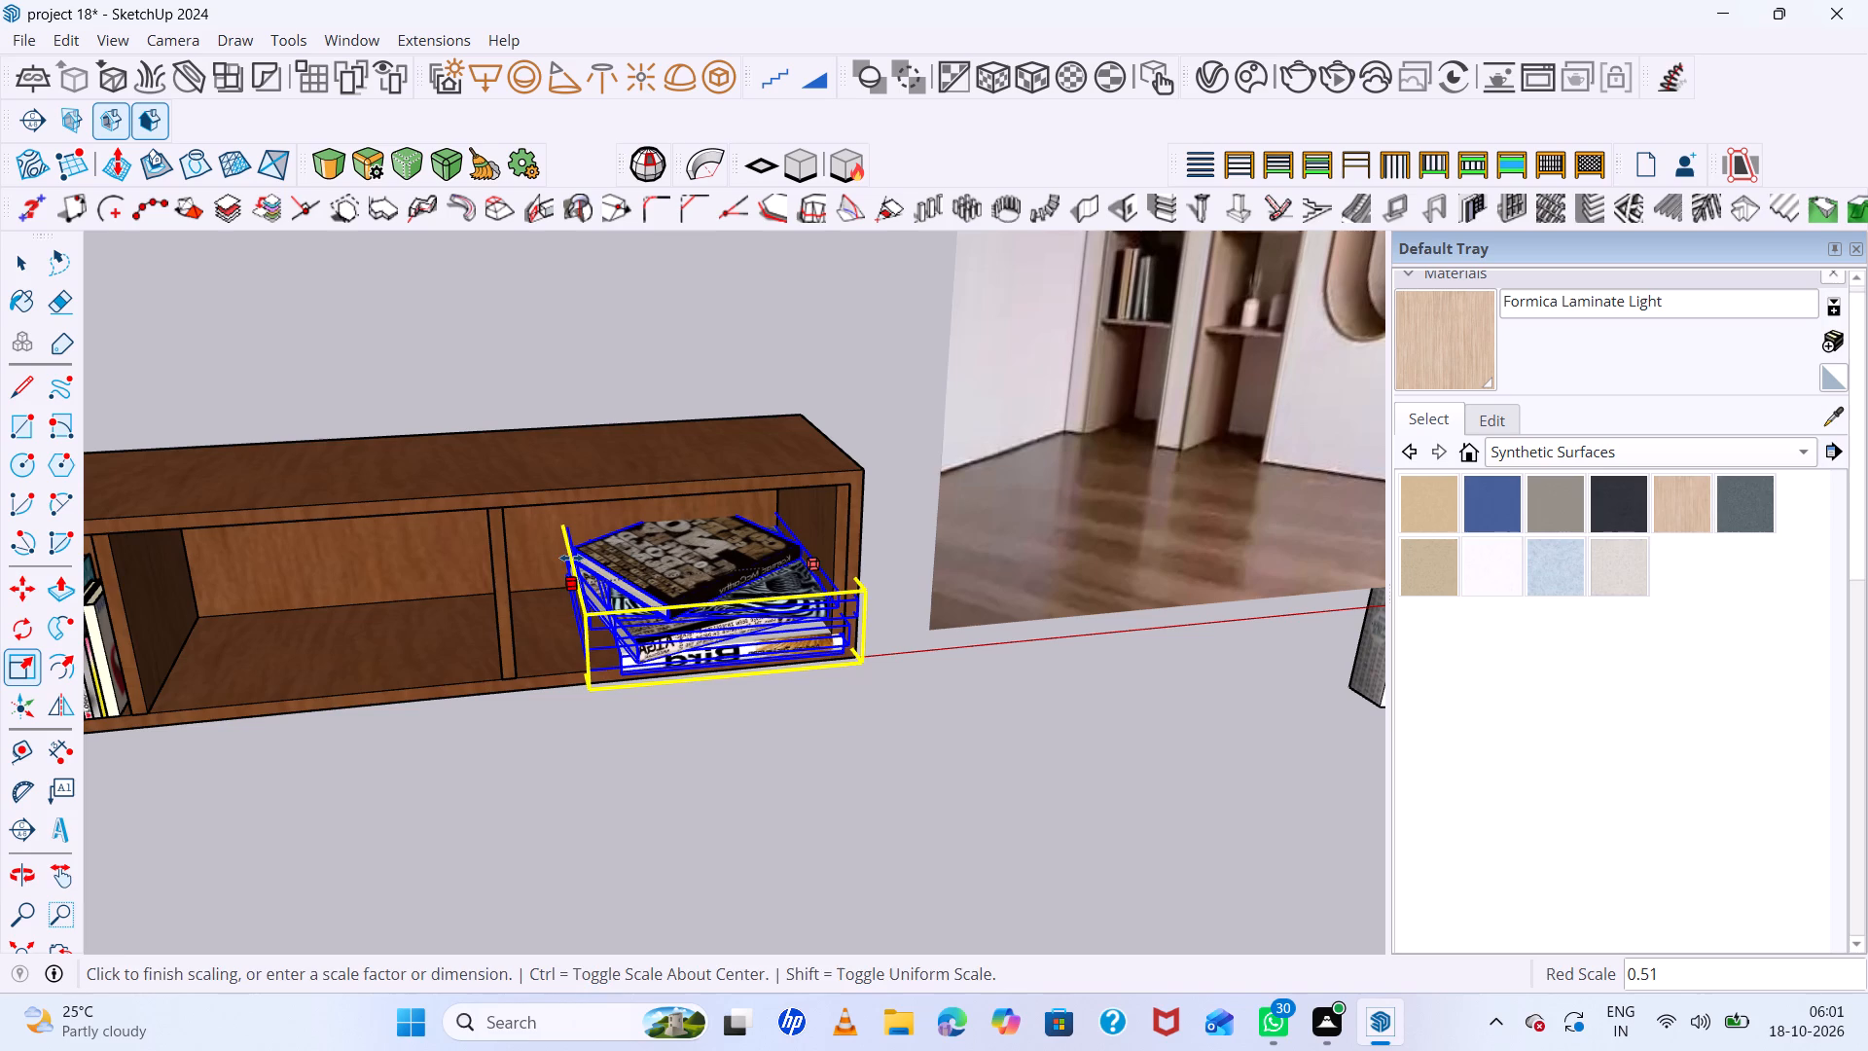
pyautogui.click(571, 558)
# Scale the book stack's depth from its front along the green axis by about 0.77.
pyautogui.click(730, 634)
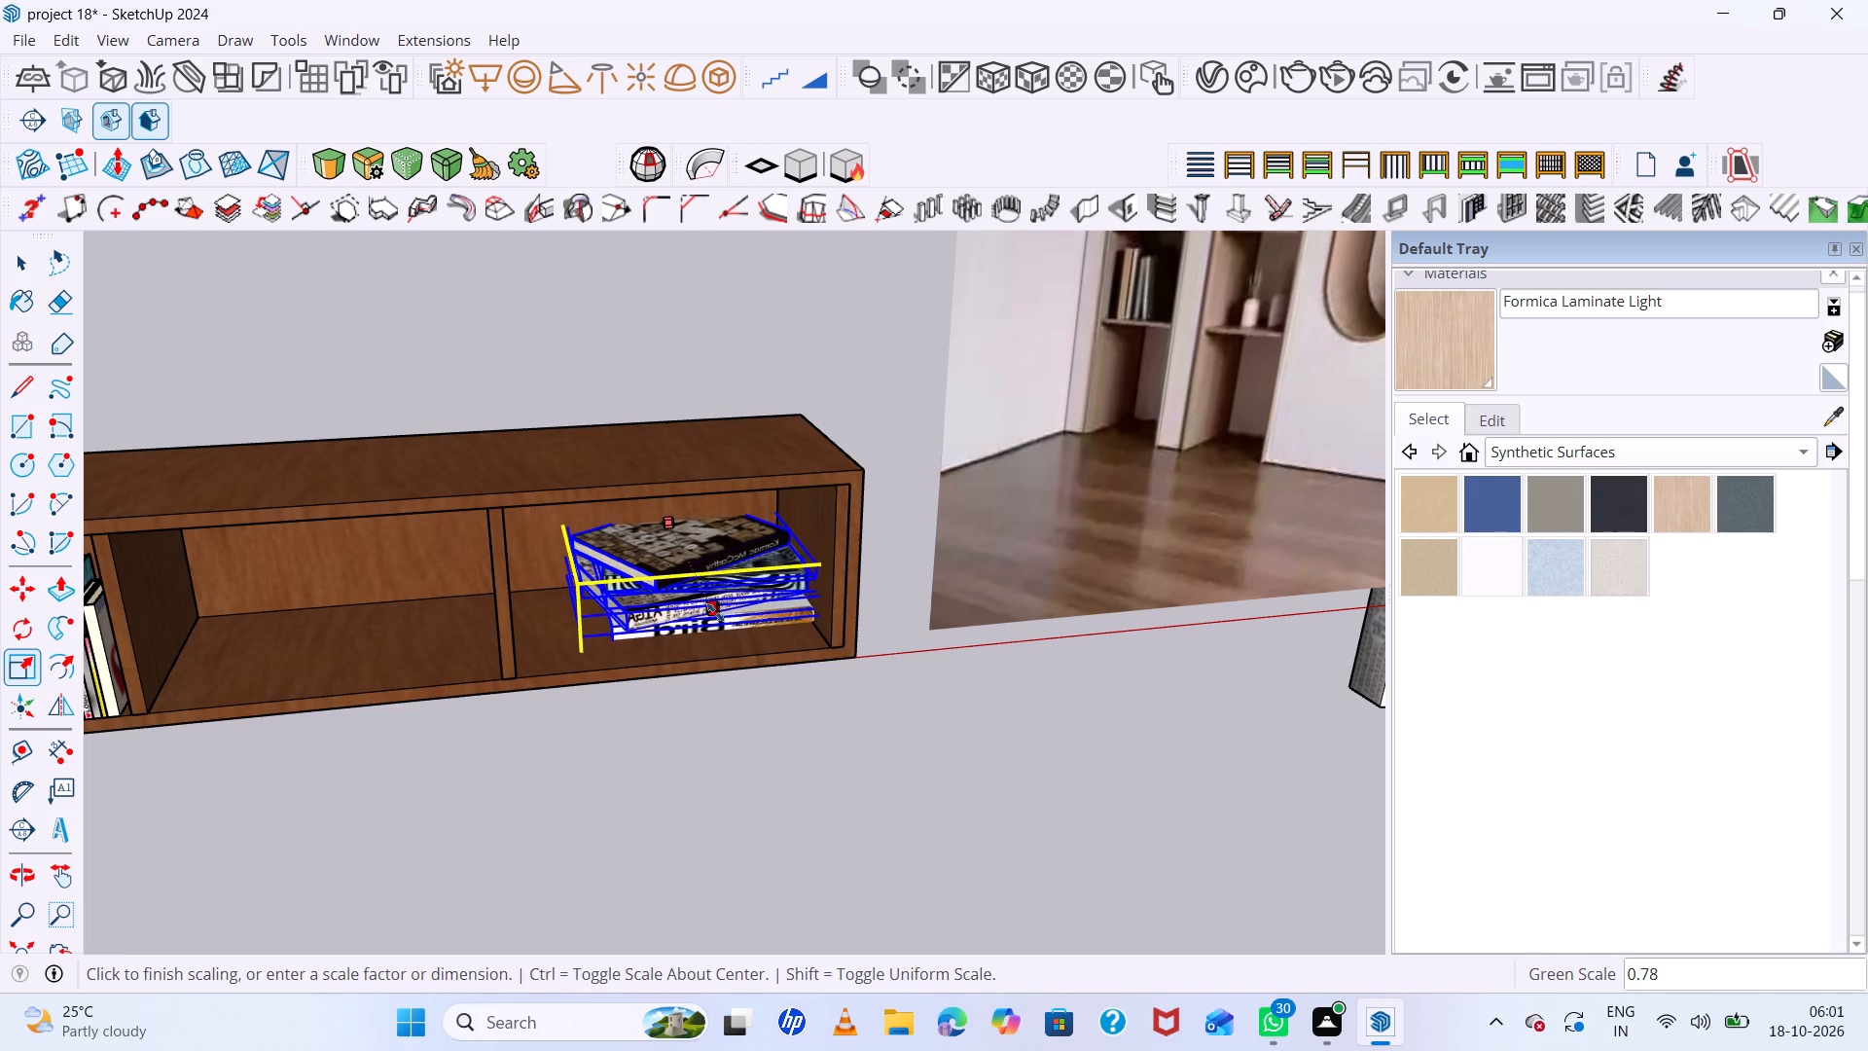
pyautogui.doubleClick(717, 628)
pyautogui.click(735, 644)
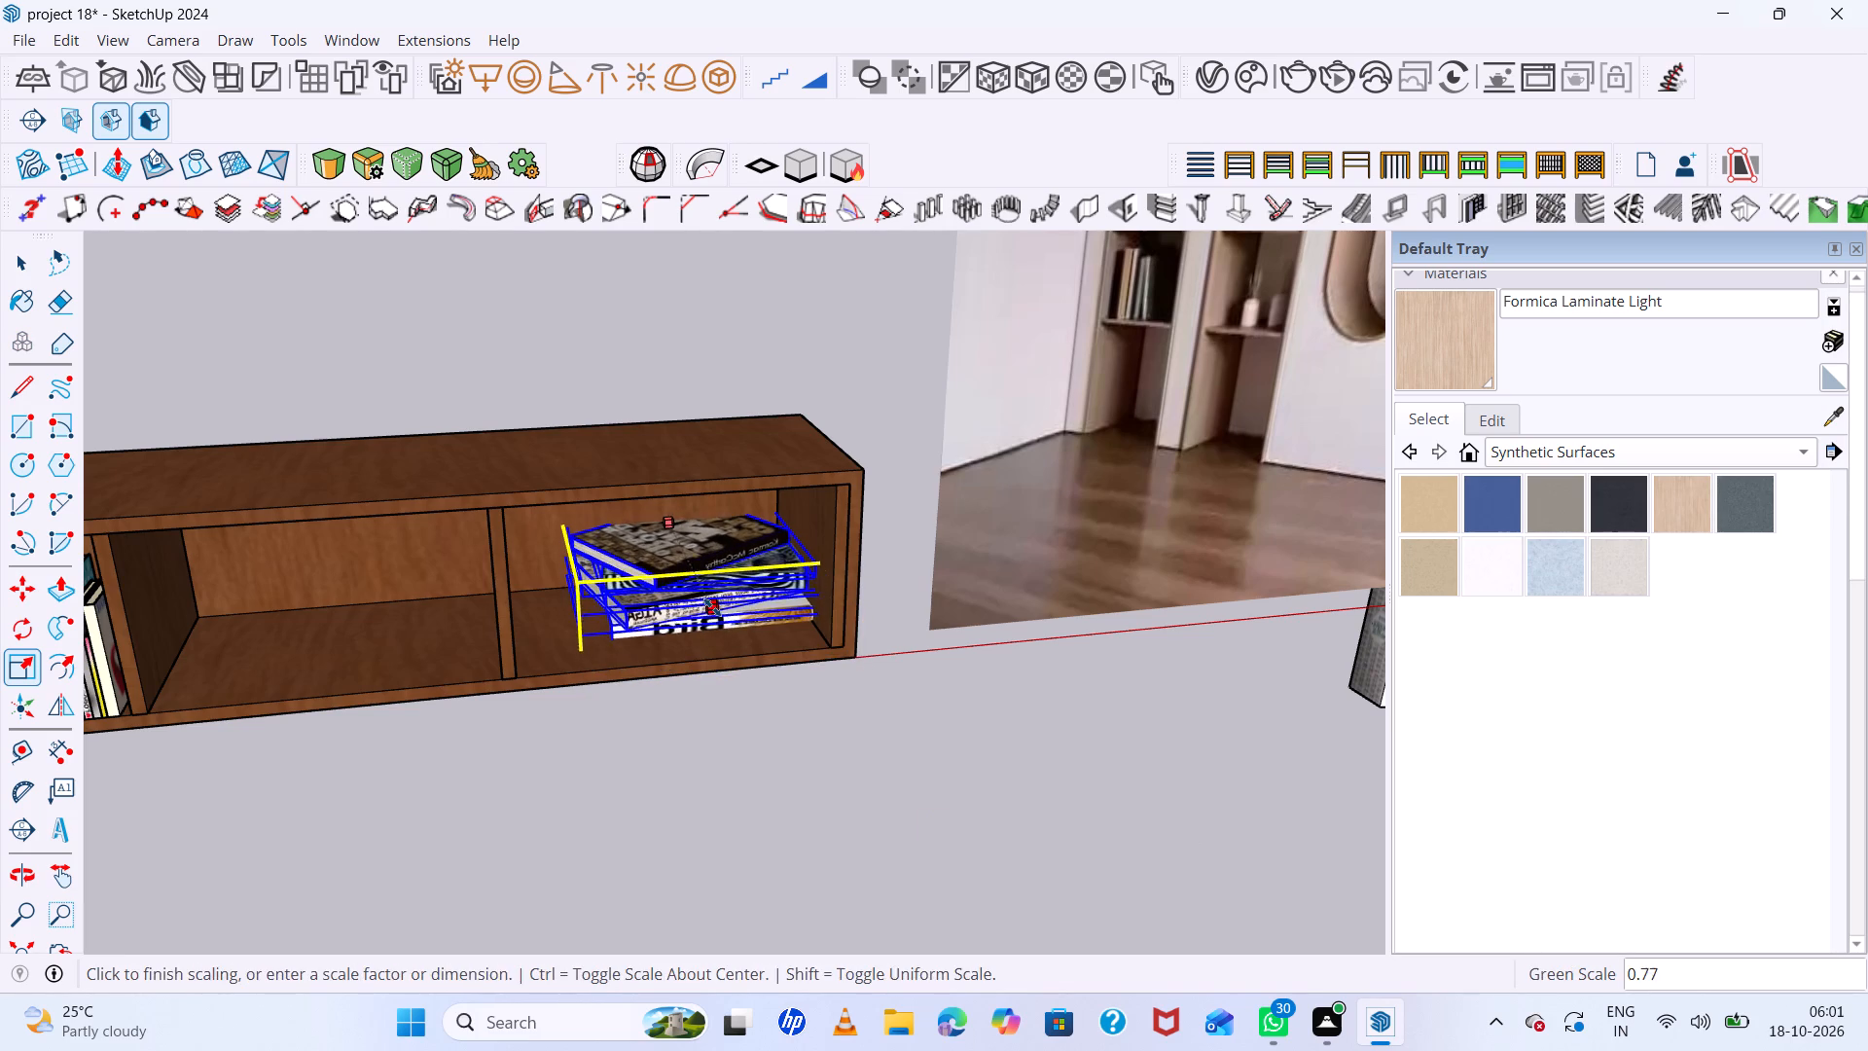
pyautogui.click(710, 604)
# Scale the book stack from its back side along the green axis by a factor of 0.15, clearing the shelf's rear.
pyautogui.moveTo(771, 609); pyautogui.dragTo(330, 801, button='middle')
pyautogui.middleClick(330, 801)
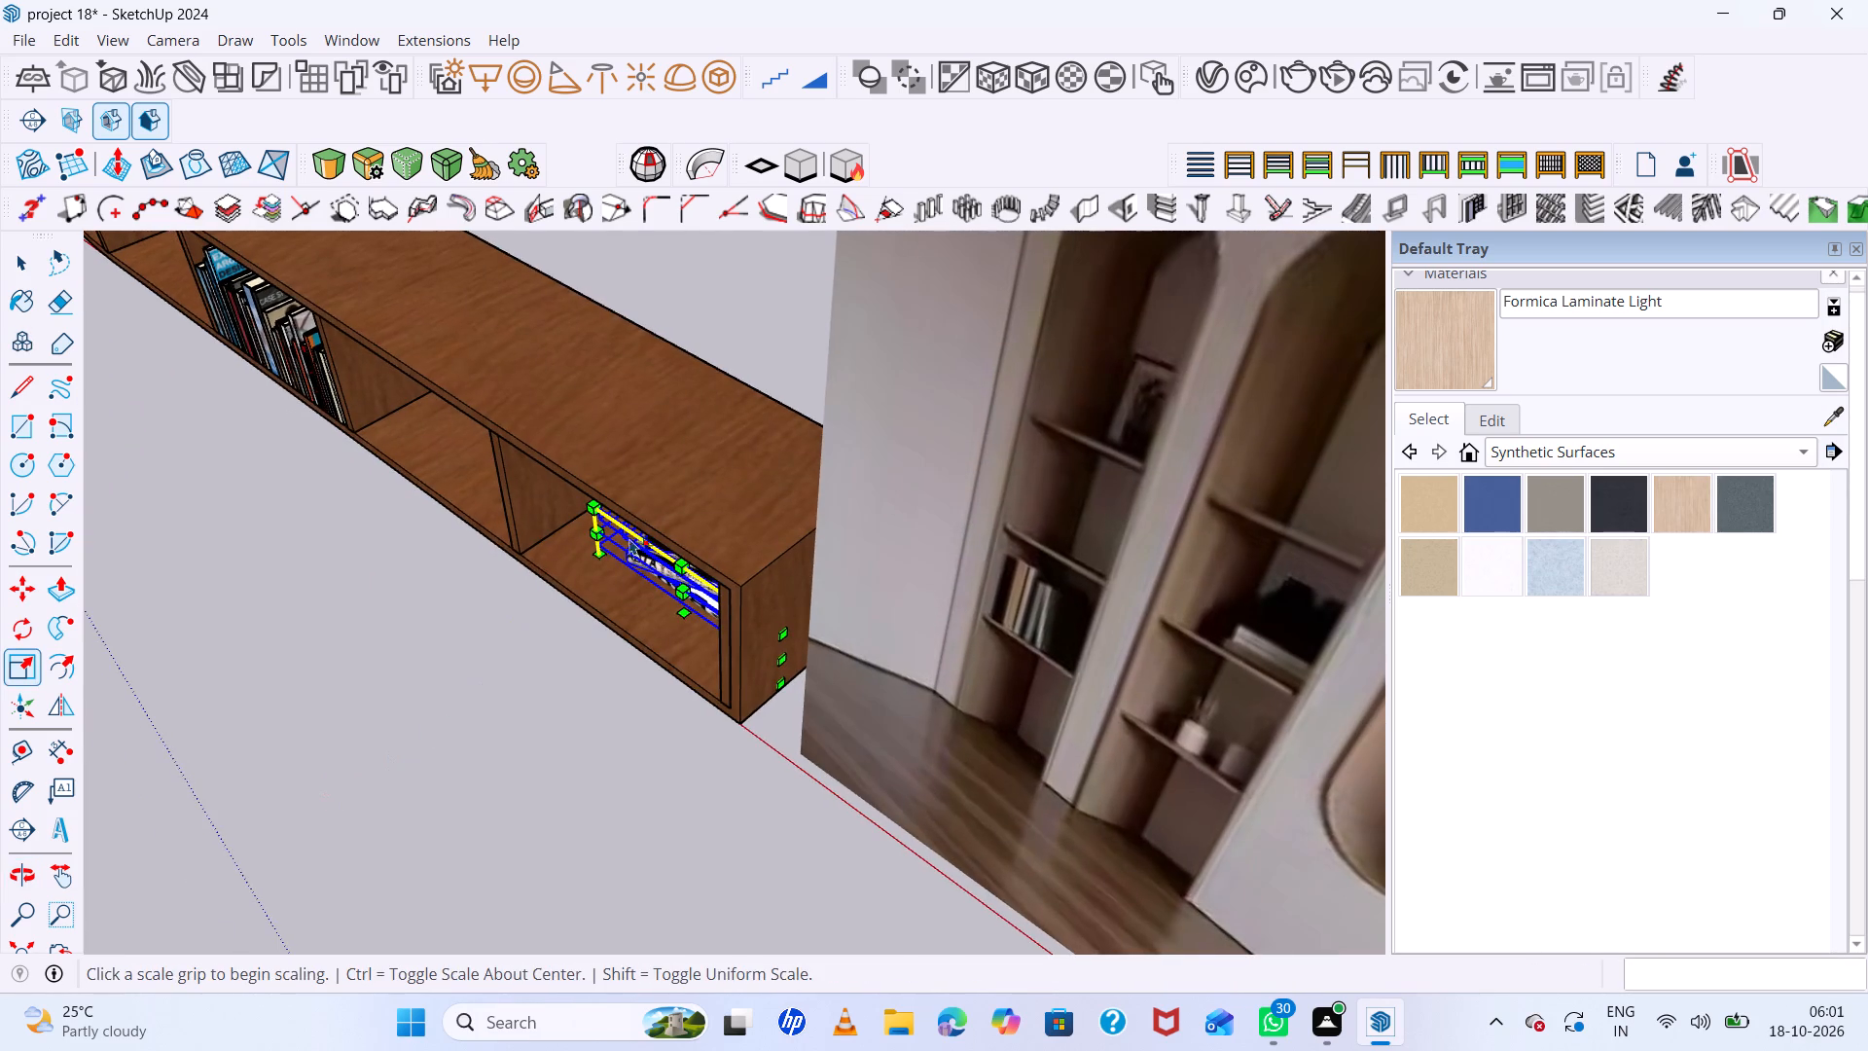
pyautogui.scroll(5, 741, 472)
pyautogui.moveTo(667, 453); pyautogui.dragTo(711, 627, button='middle')
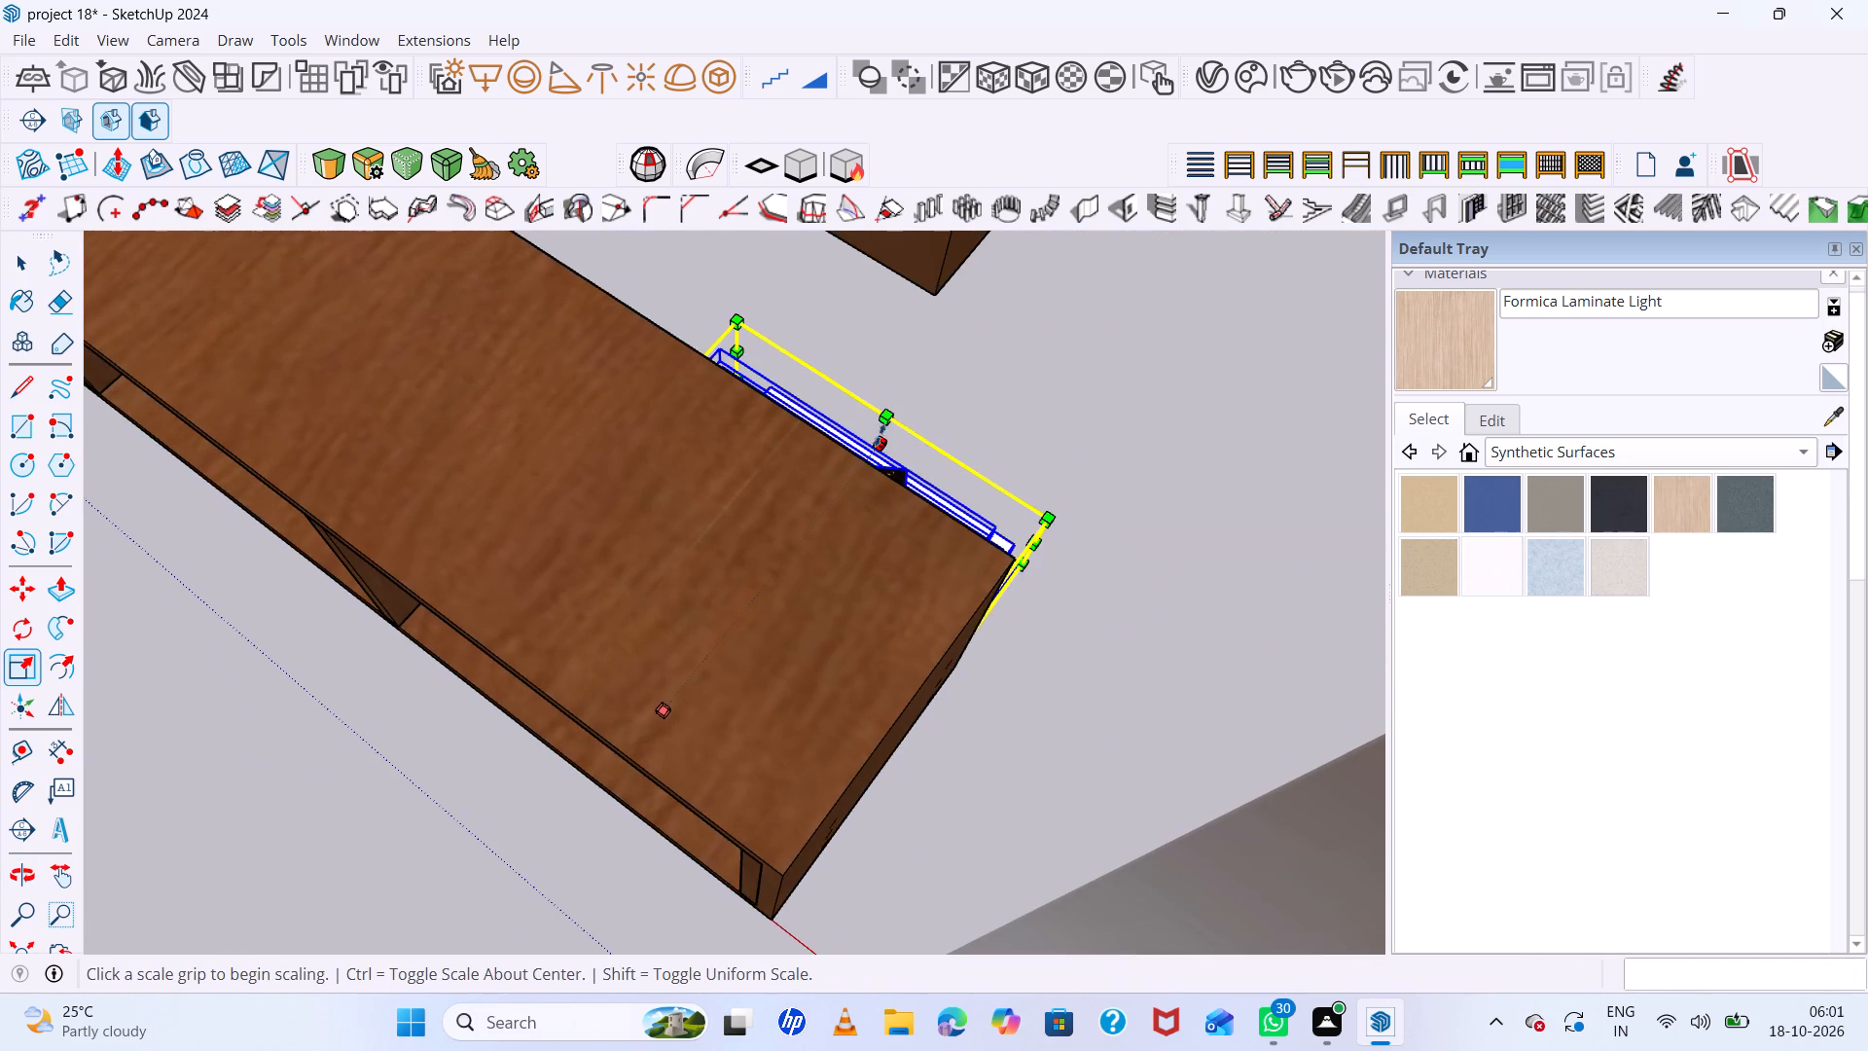
pyautogui.click(880, 439)
pyautogui.moveTo(770, 581); pyautogui.dragTo(0, 0)
pyautogui.click(0, 0)
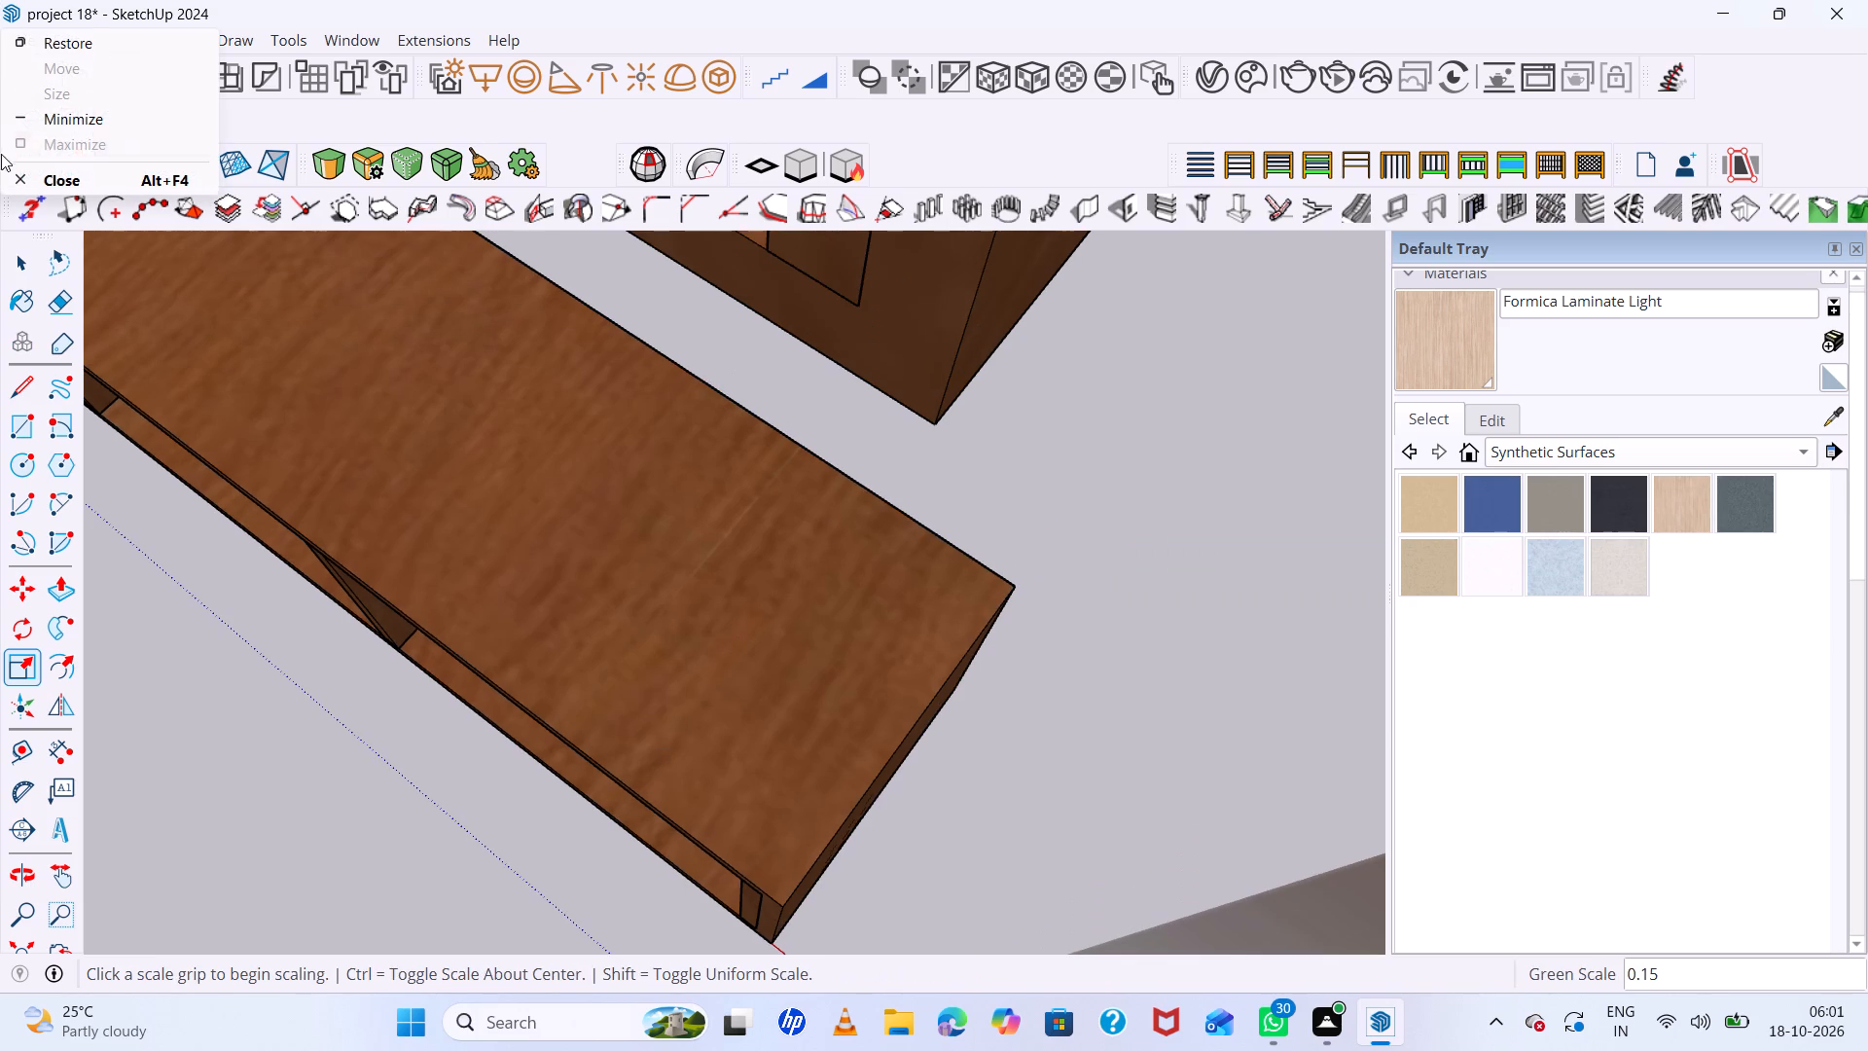
# Scale the book stack's depth from its front face along the green axis by a factor of about 4.29.
pyautogui.scroll(-3, 605, 738)
pyautogui.moveTo(644, 756); pyautogui.dragTo(916, 430, button='middle')
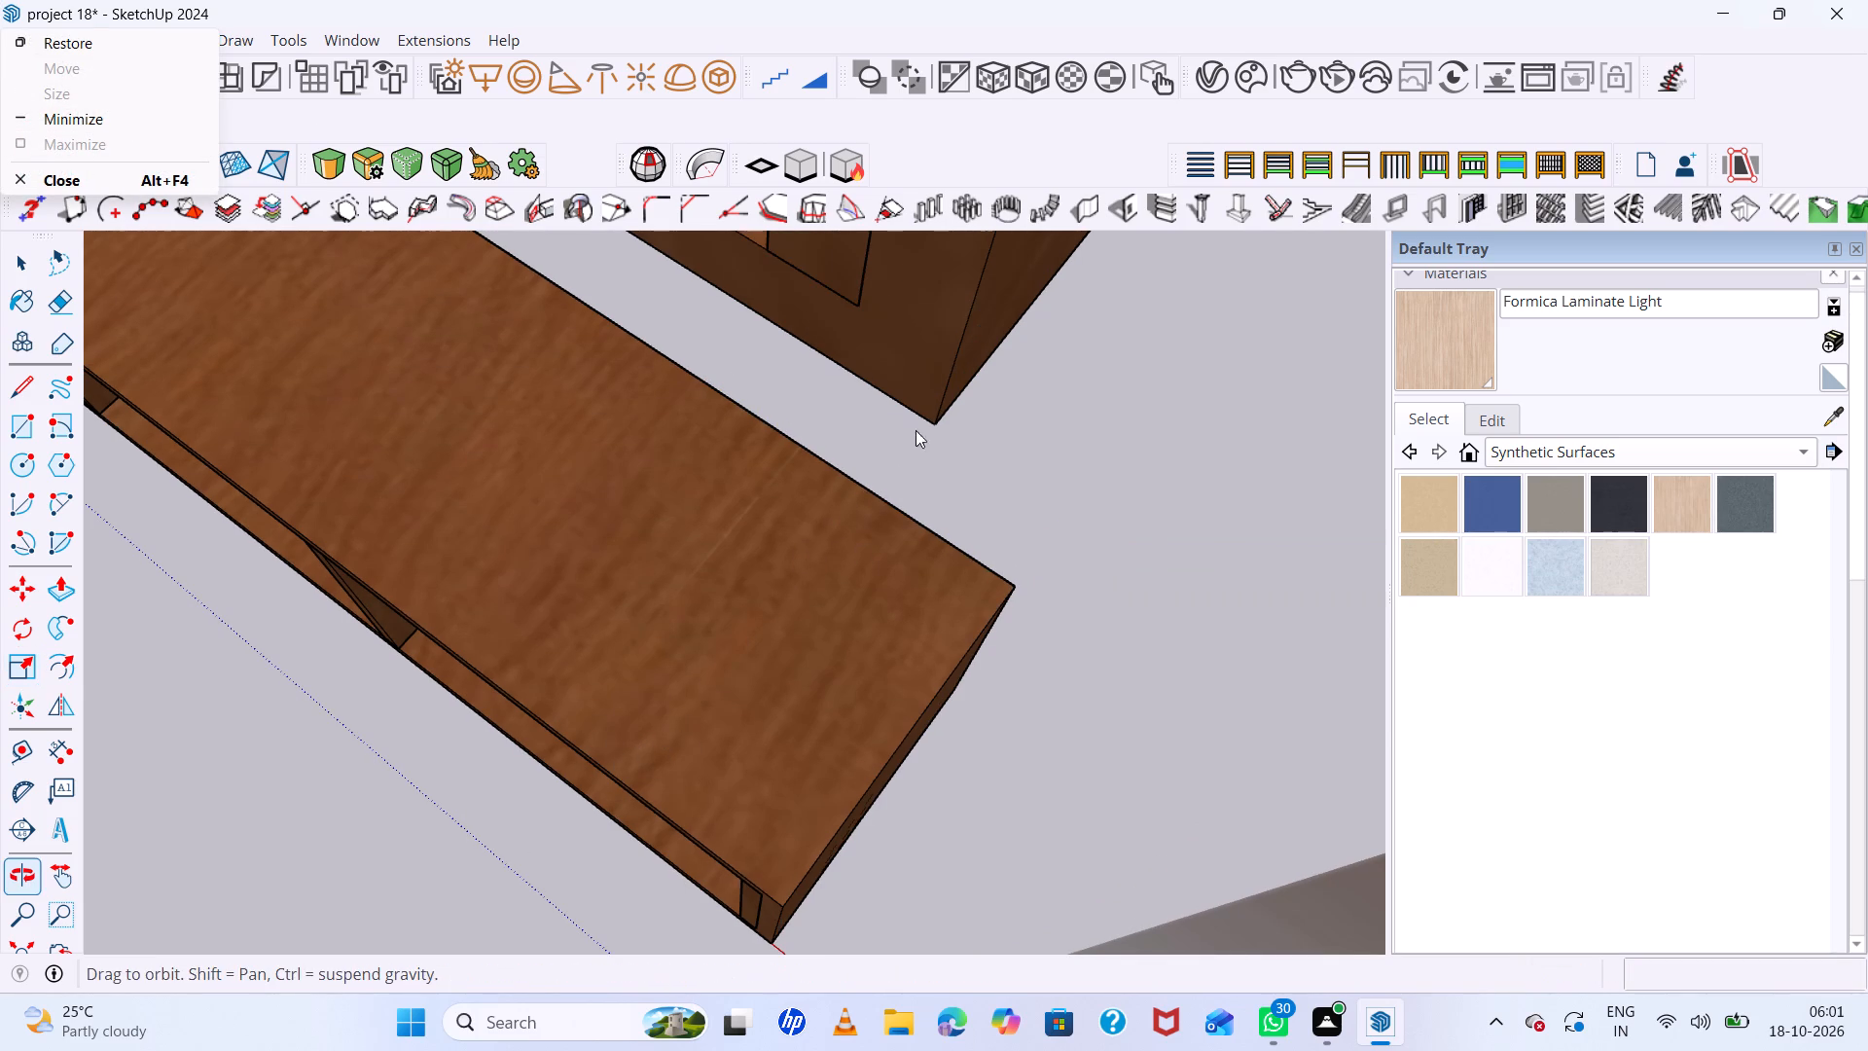
pyautogui.moveTo(916, 430); pyautogui.dragTo(918, 424, button='middle')
pyautogui.moveTo(729, 684); pyautogui.dragTo(888, 531, button='middle')
pyautogui.scroll(2, 647, 685)
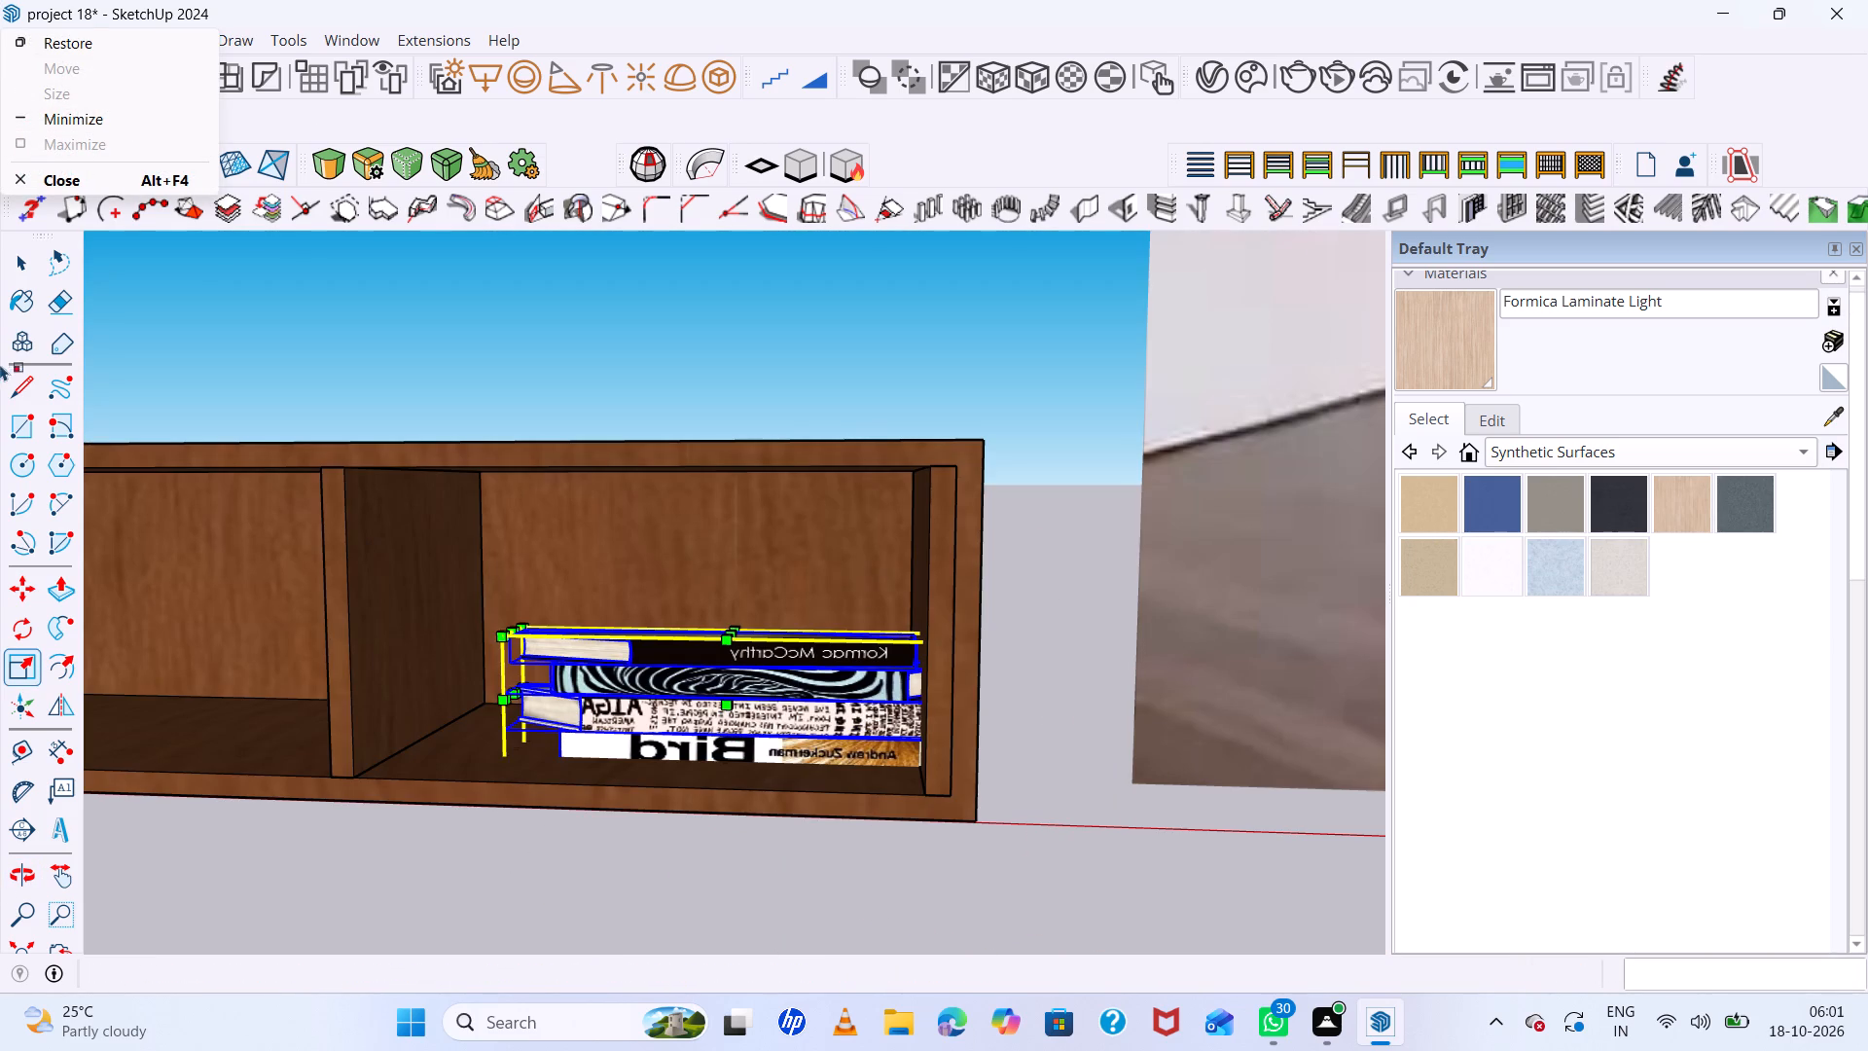
pyautogui.scroll(3, 0, 364)
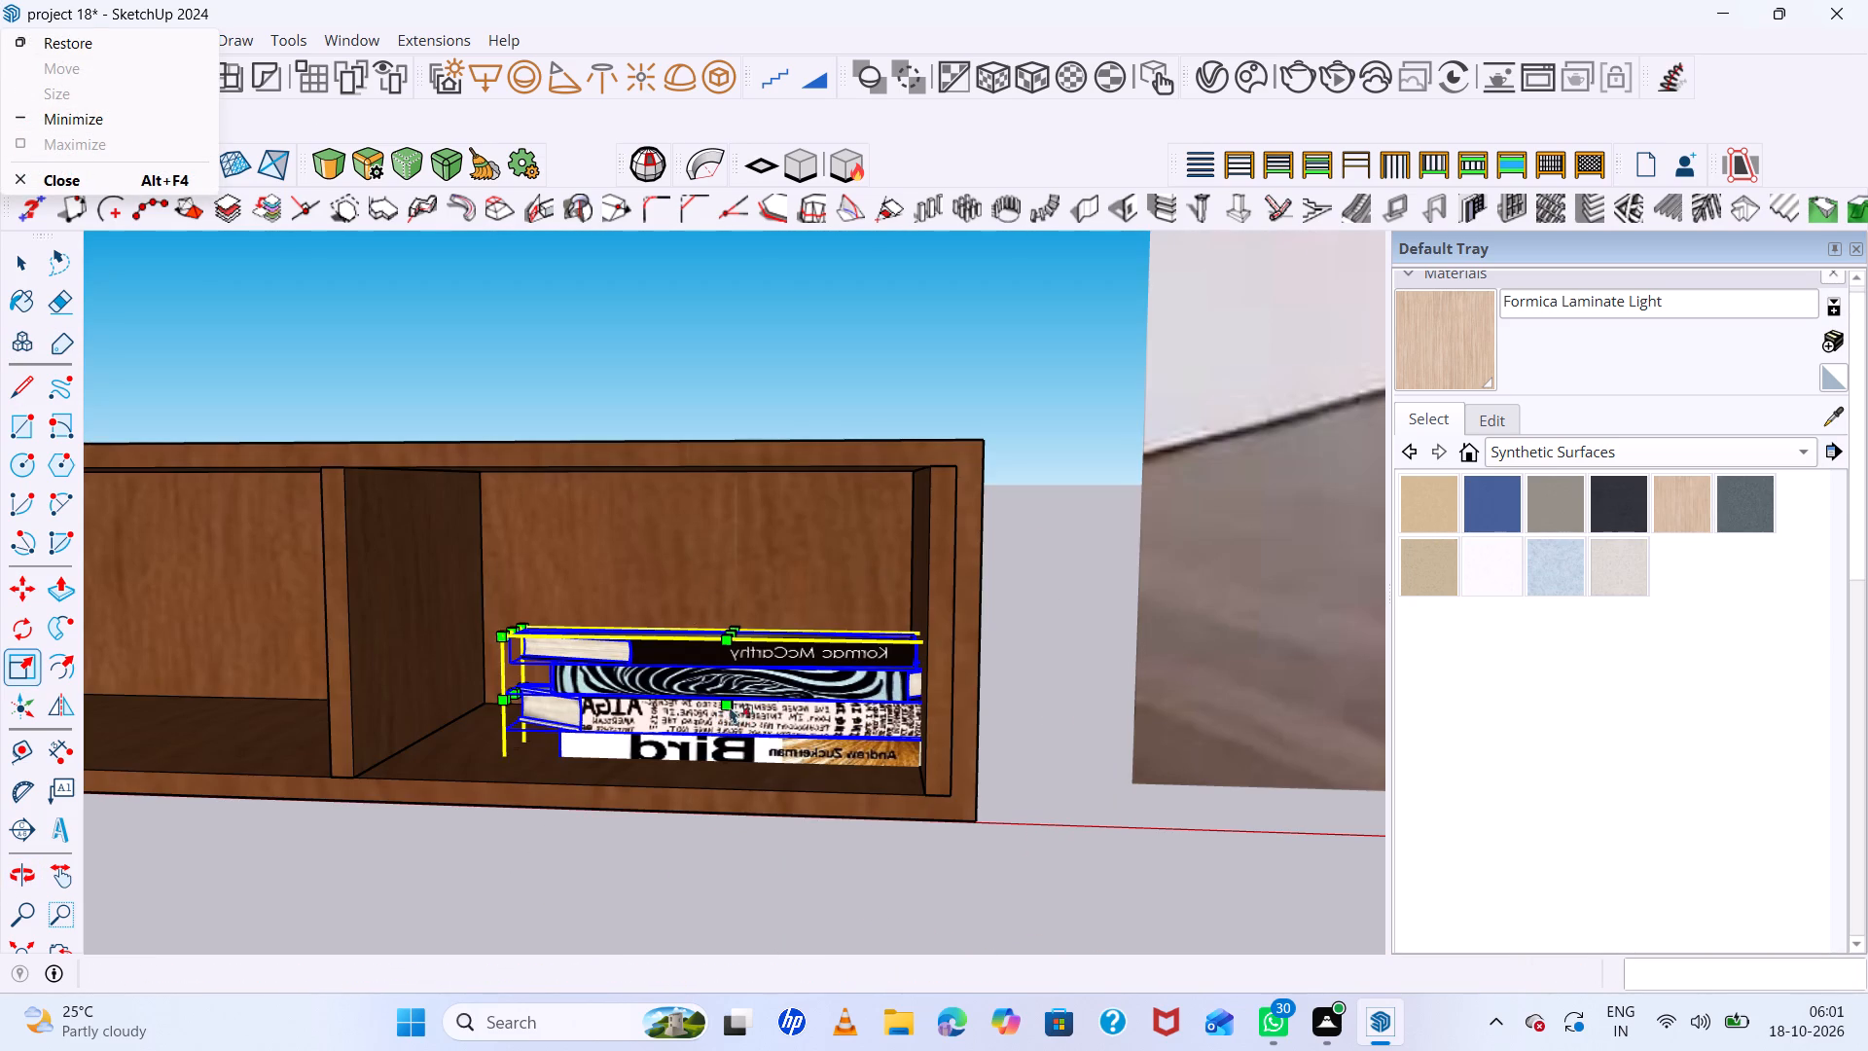
pyautogui.click(727, 703)
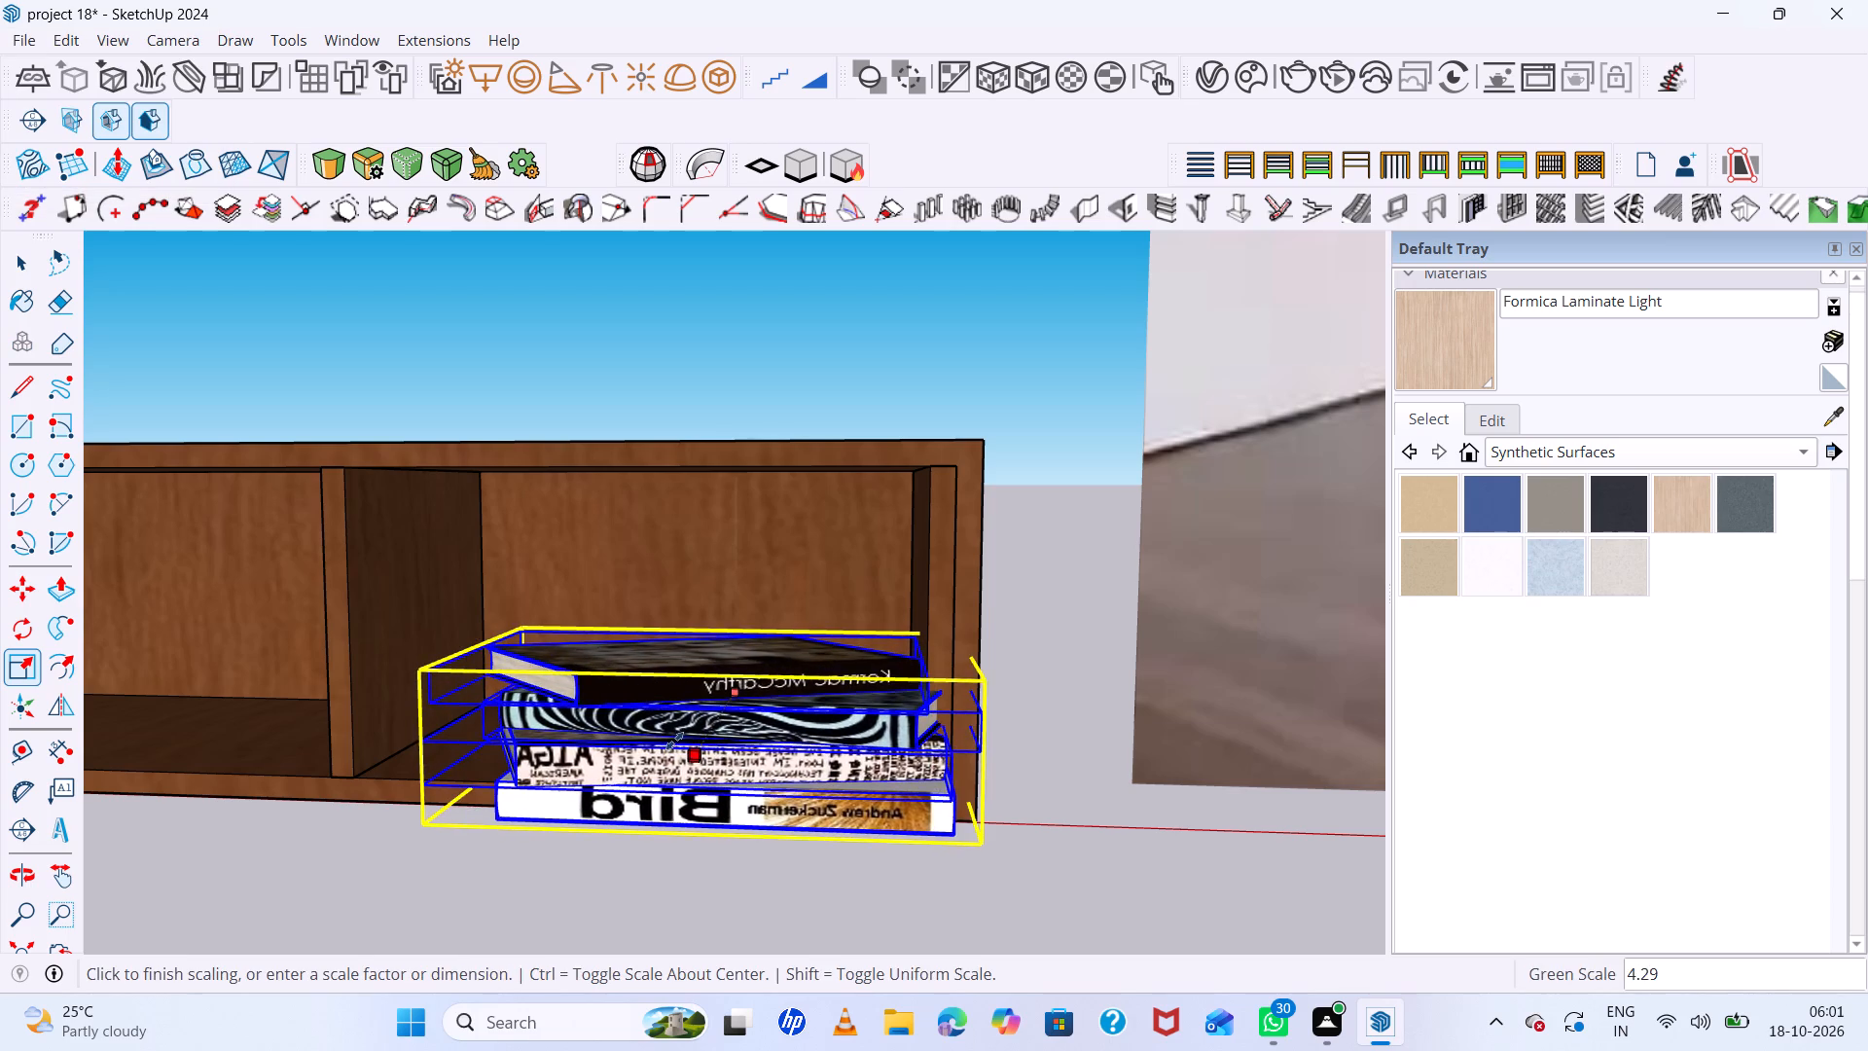
pyautogui.click(674, 741)
# Move the book stack by its front bottom corner into the lower arm's end compartment, against the end panel, and deselect it.
pyautogui.scroll(-4, 532, 643)
pyautogui.moveTo(557, 662); pyautogui.dragTo(605, 785, button='middle')
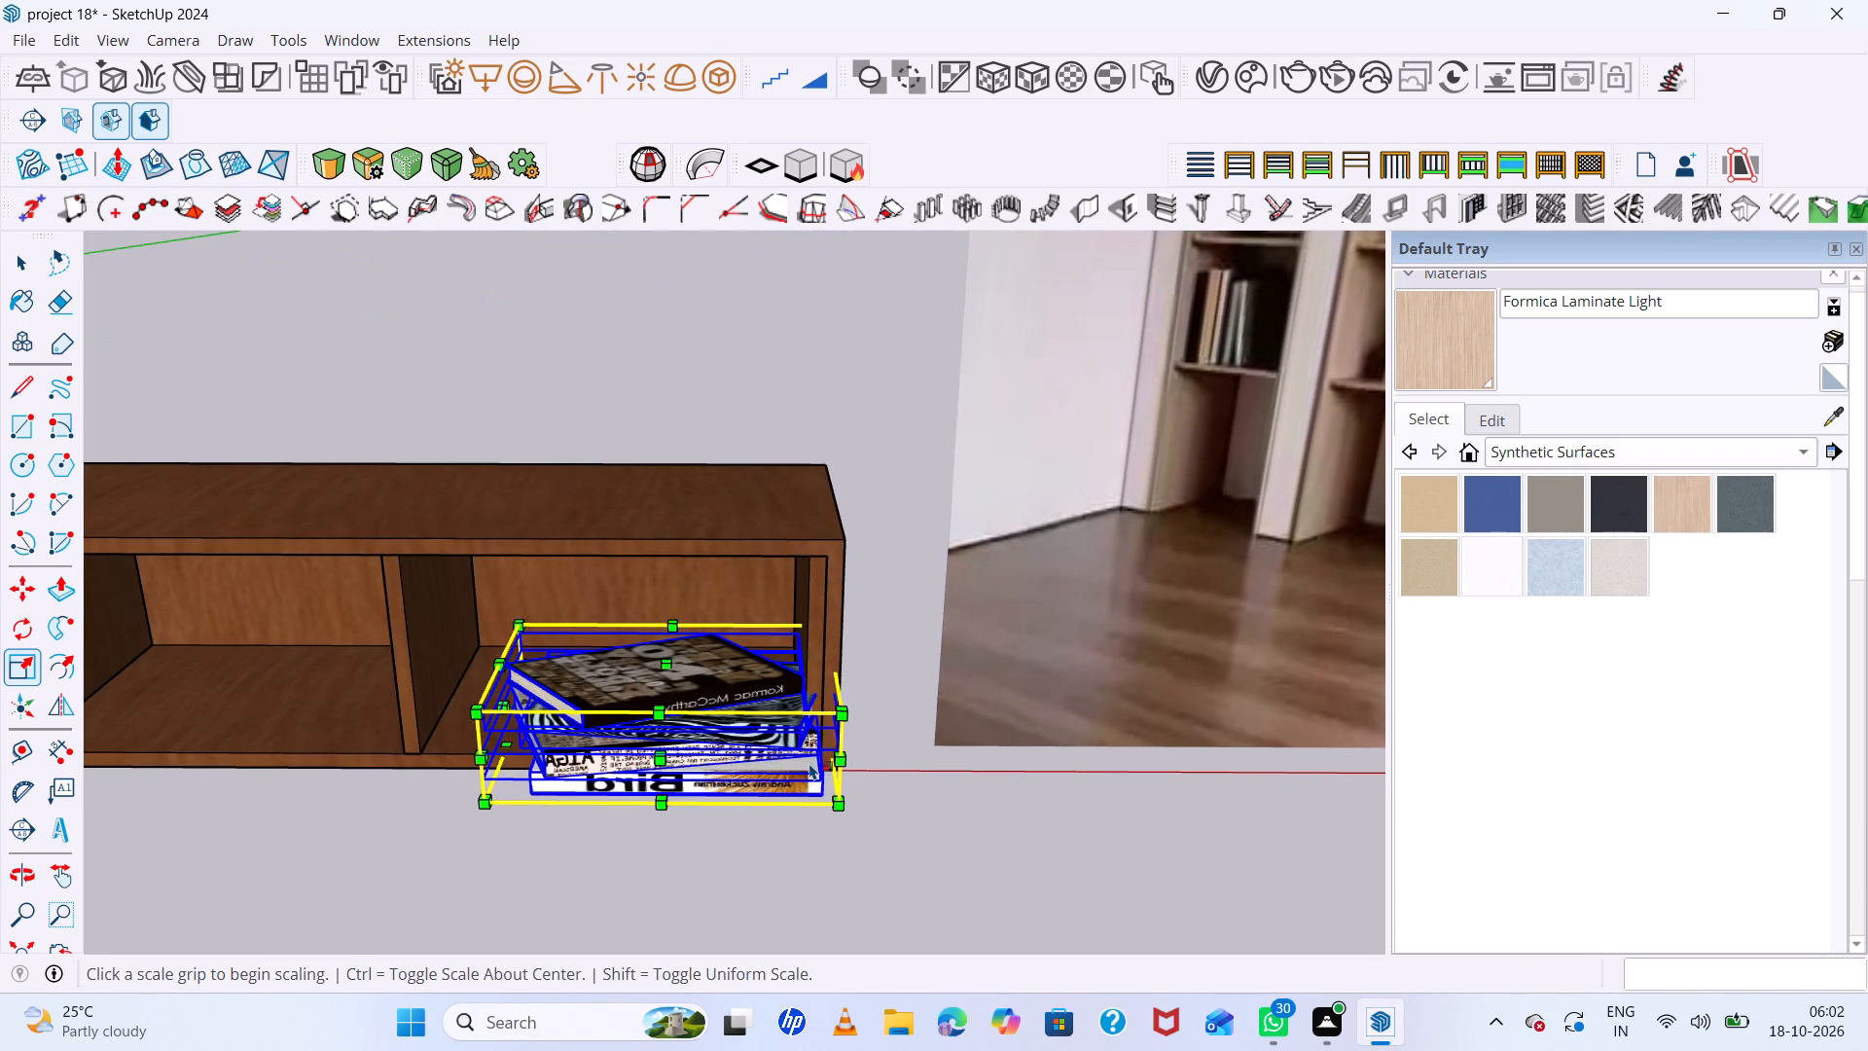
pyautogui.press('m')
pyautogui.scroll(4, 876, 783)
pyautogui.click(804, 808)
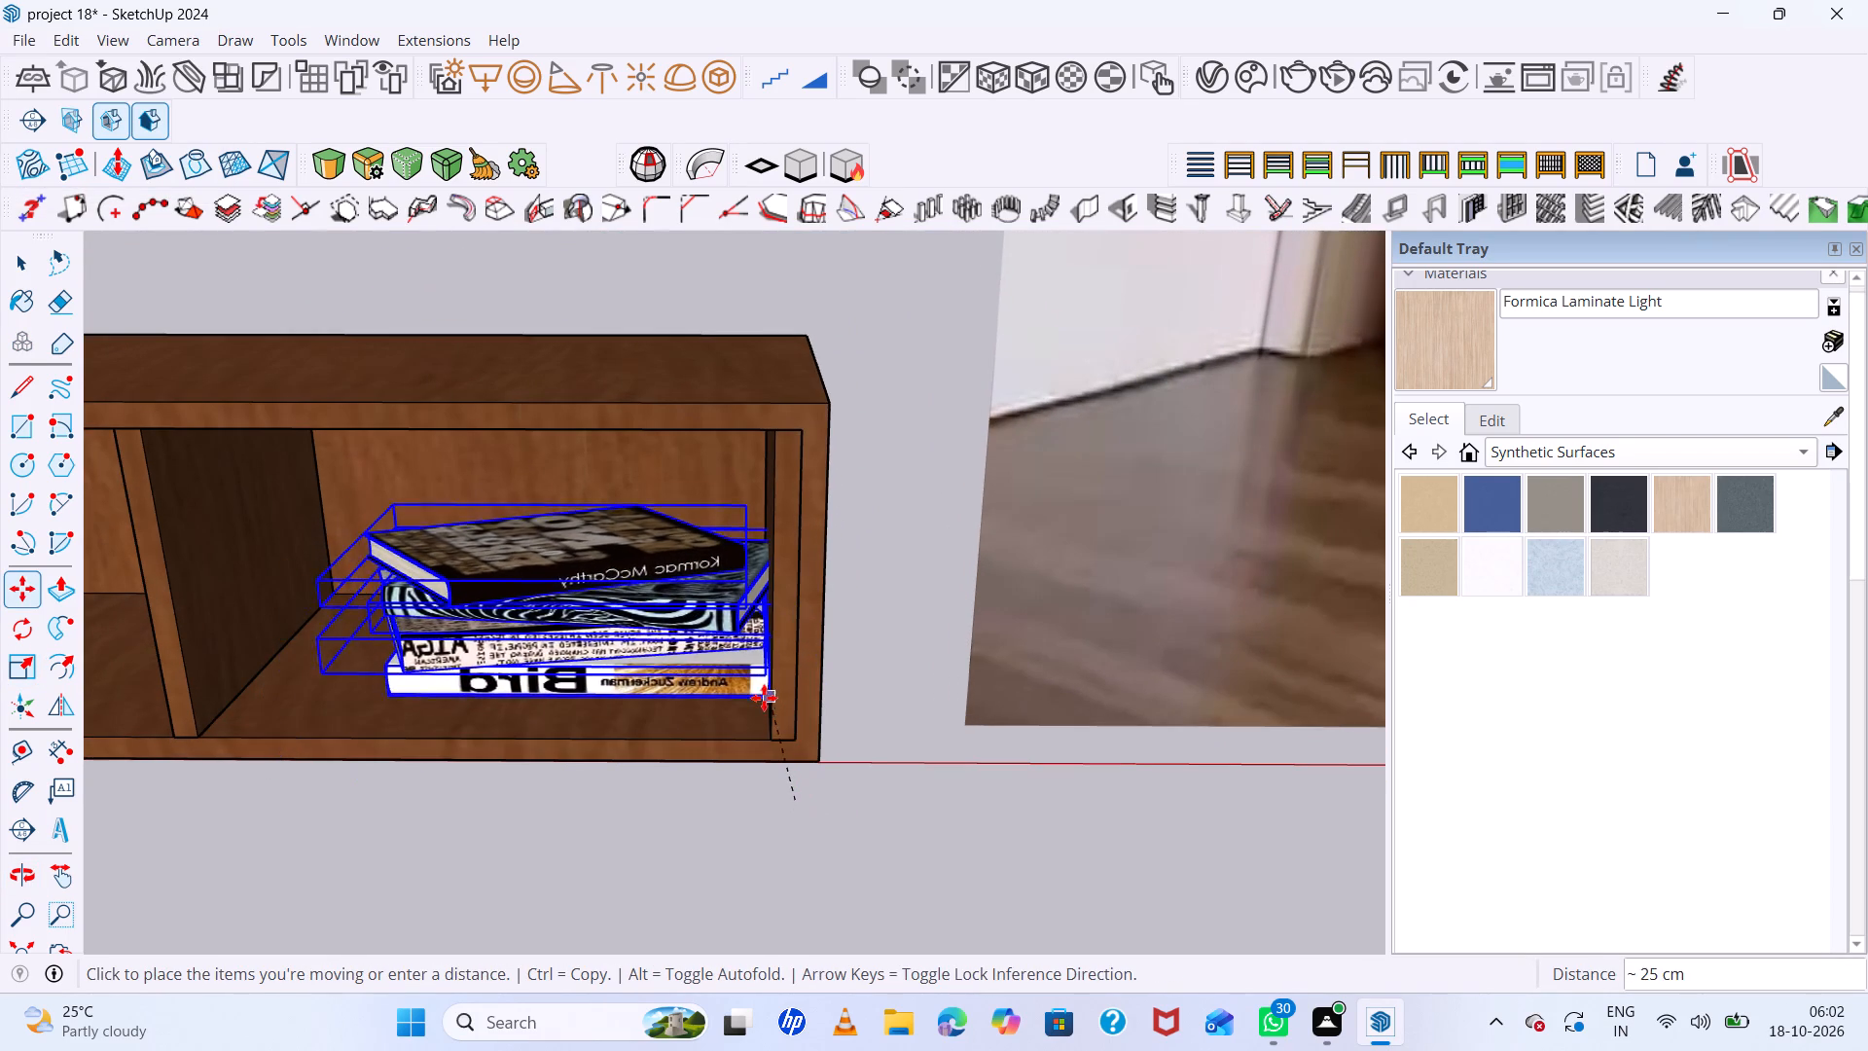
pyautogui.click(763, 726)
pyautogui.scroll(-5, 643, 764)
pyautogui.moveTo(732, 807); pyautogui.dragTo(751, 729, button='middle')
pyautogui.press('space')
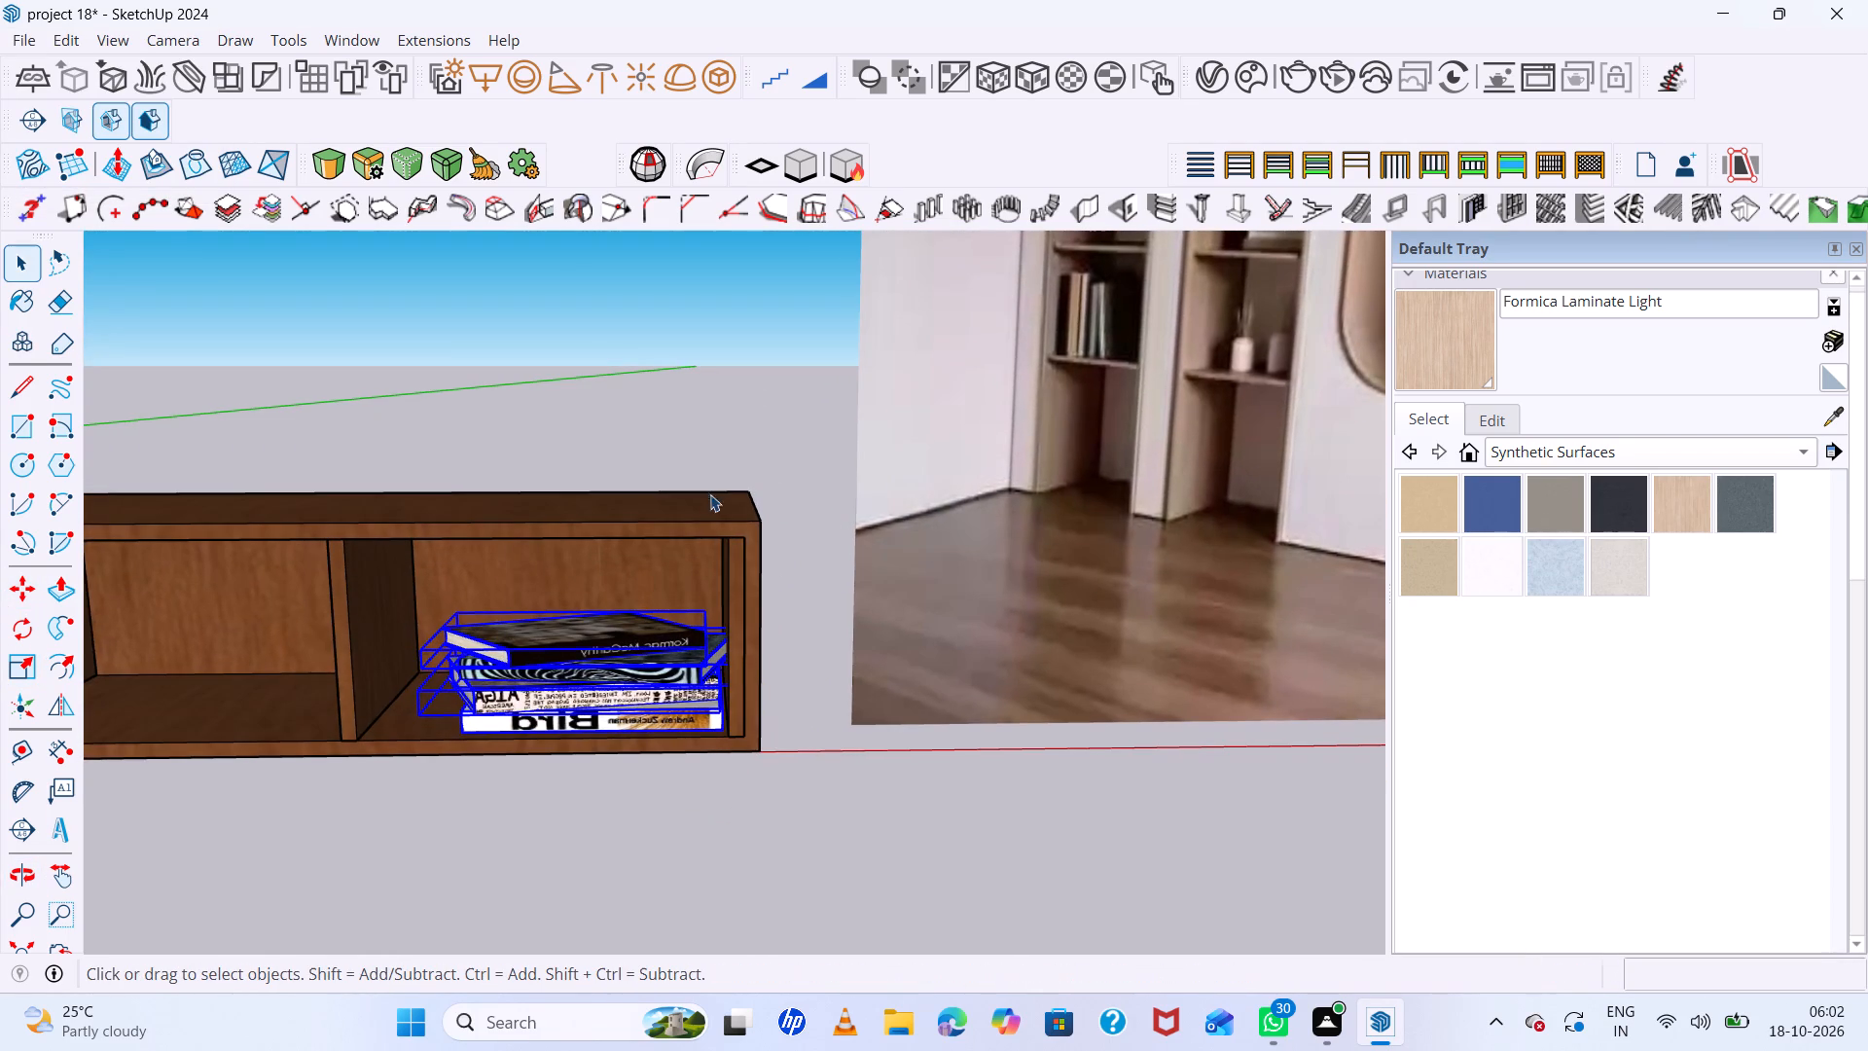
pyautogui.click(695, 471)
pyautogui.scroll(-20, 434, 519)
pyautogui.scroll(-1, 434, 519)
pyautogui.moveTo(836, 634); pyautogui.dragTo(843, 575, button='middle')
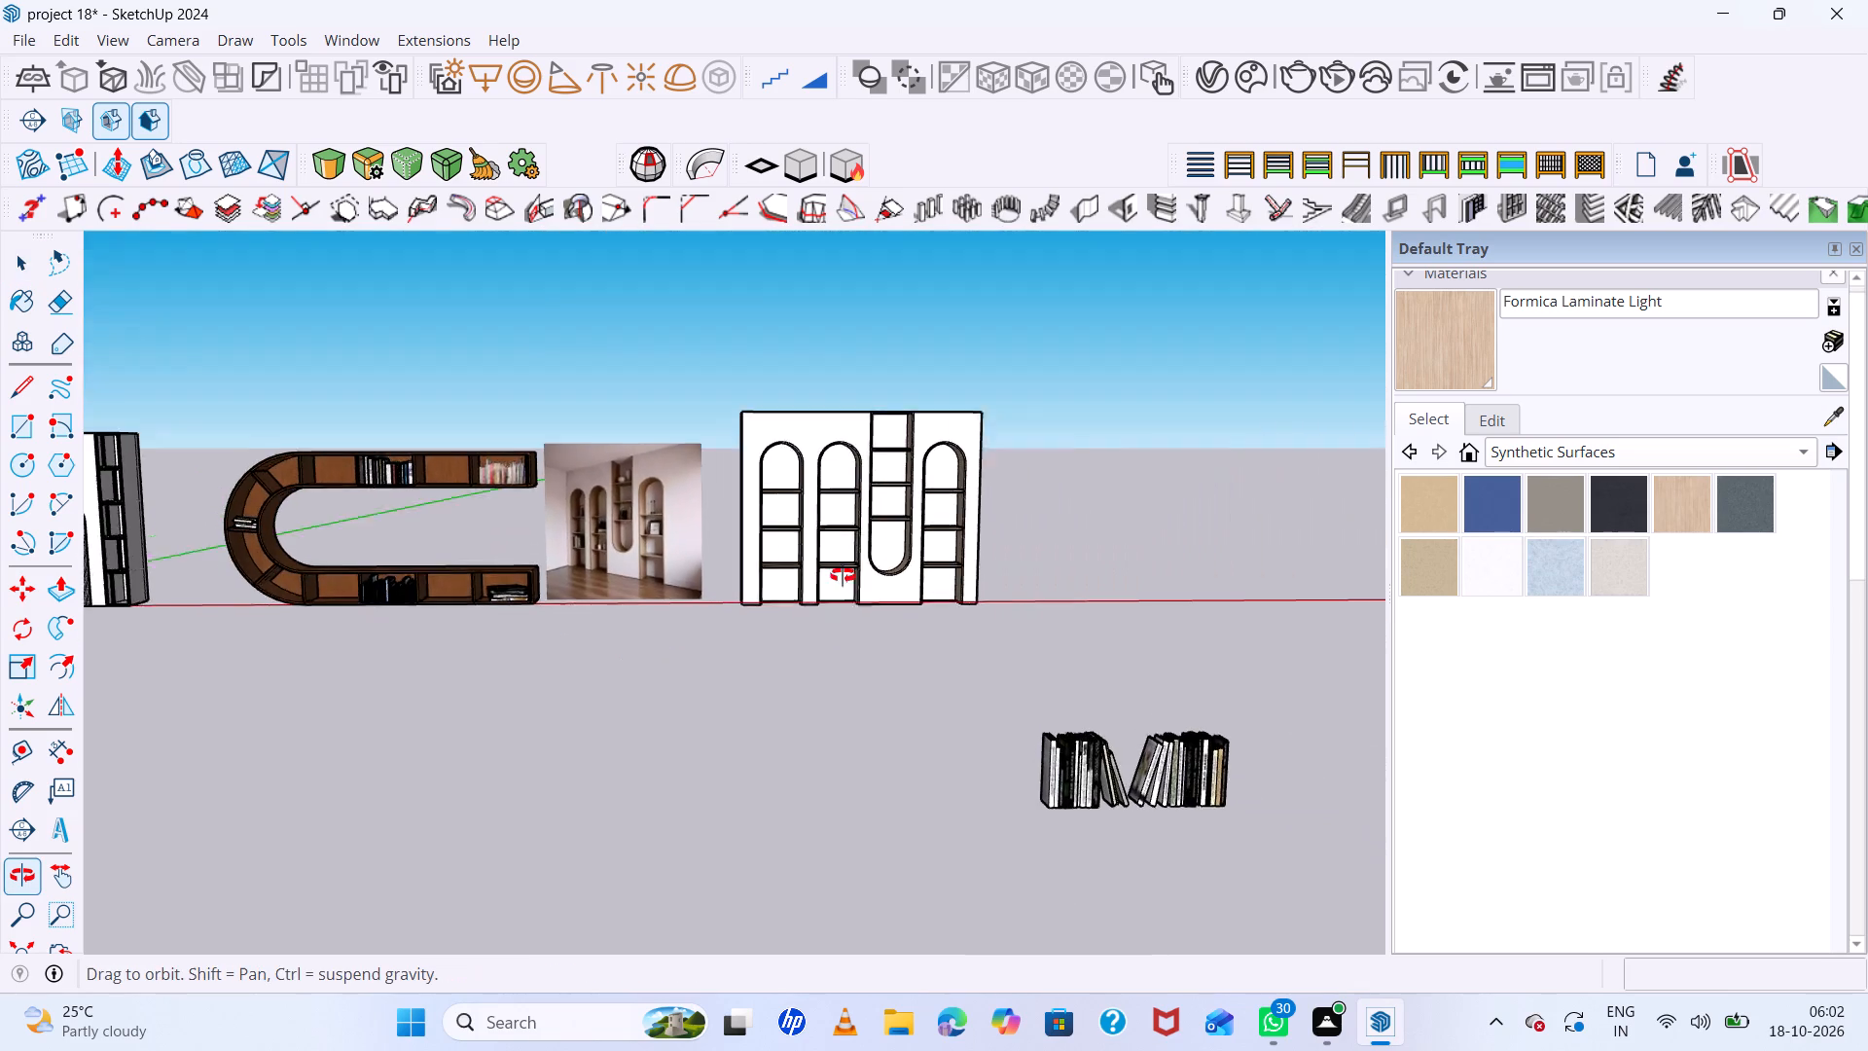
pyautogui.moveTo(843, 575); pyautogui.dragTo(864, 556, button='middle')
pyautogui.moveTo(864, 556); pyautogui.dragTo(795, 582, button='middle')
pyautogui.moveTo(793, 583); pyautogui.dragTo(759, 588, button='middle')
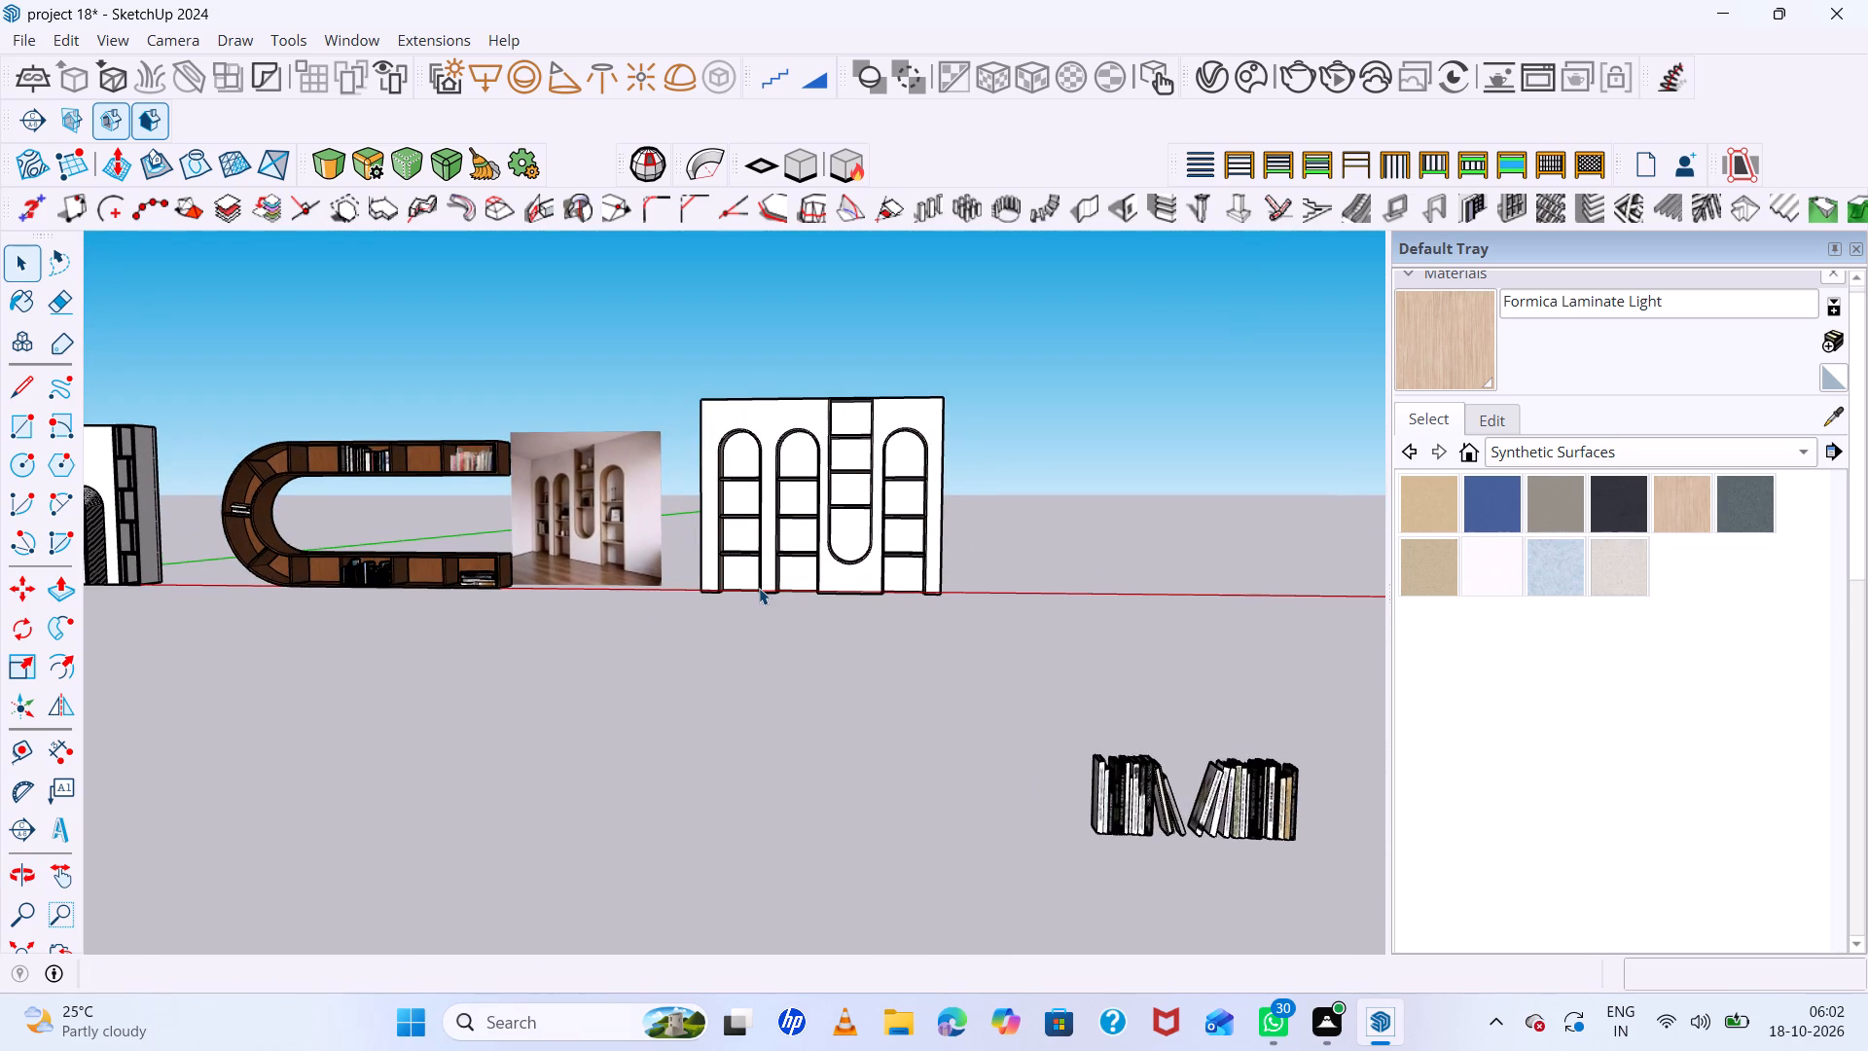
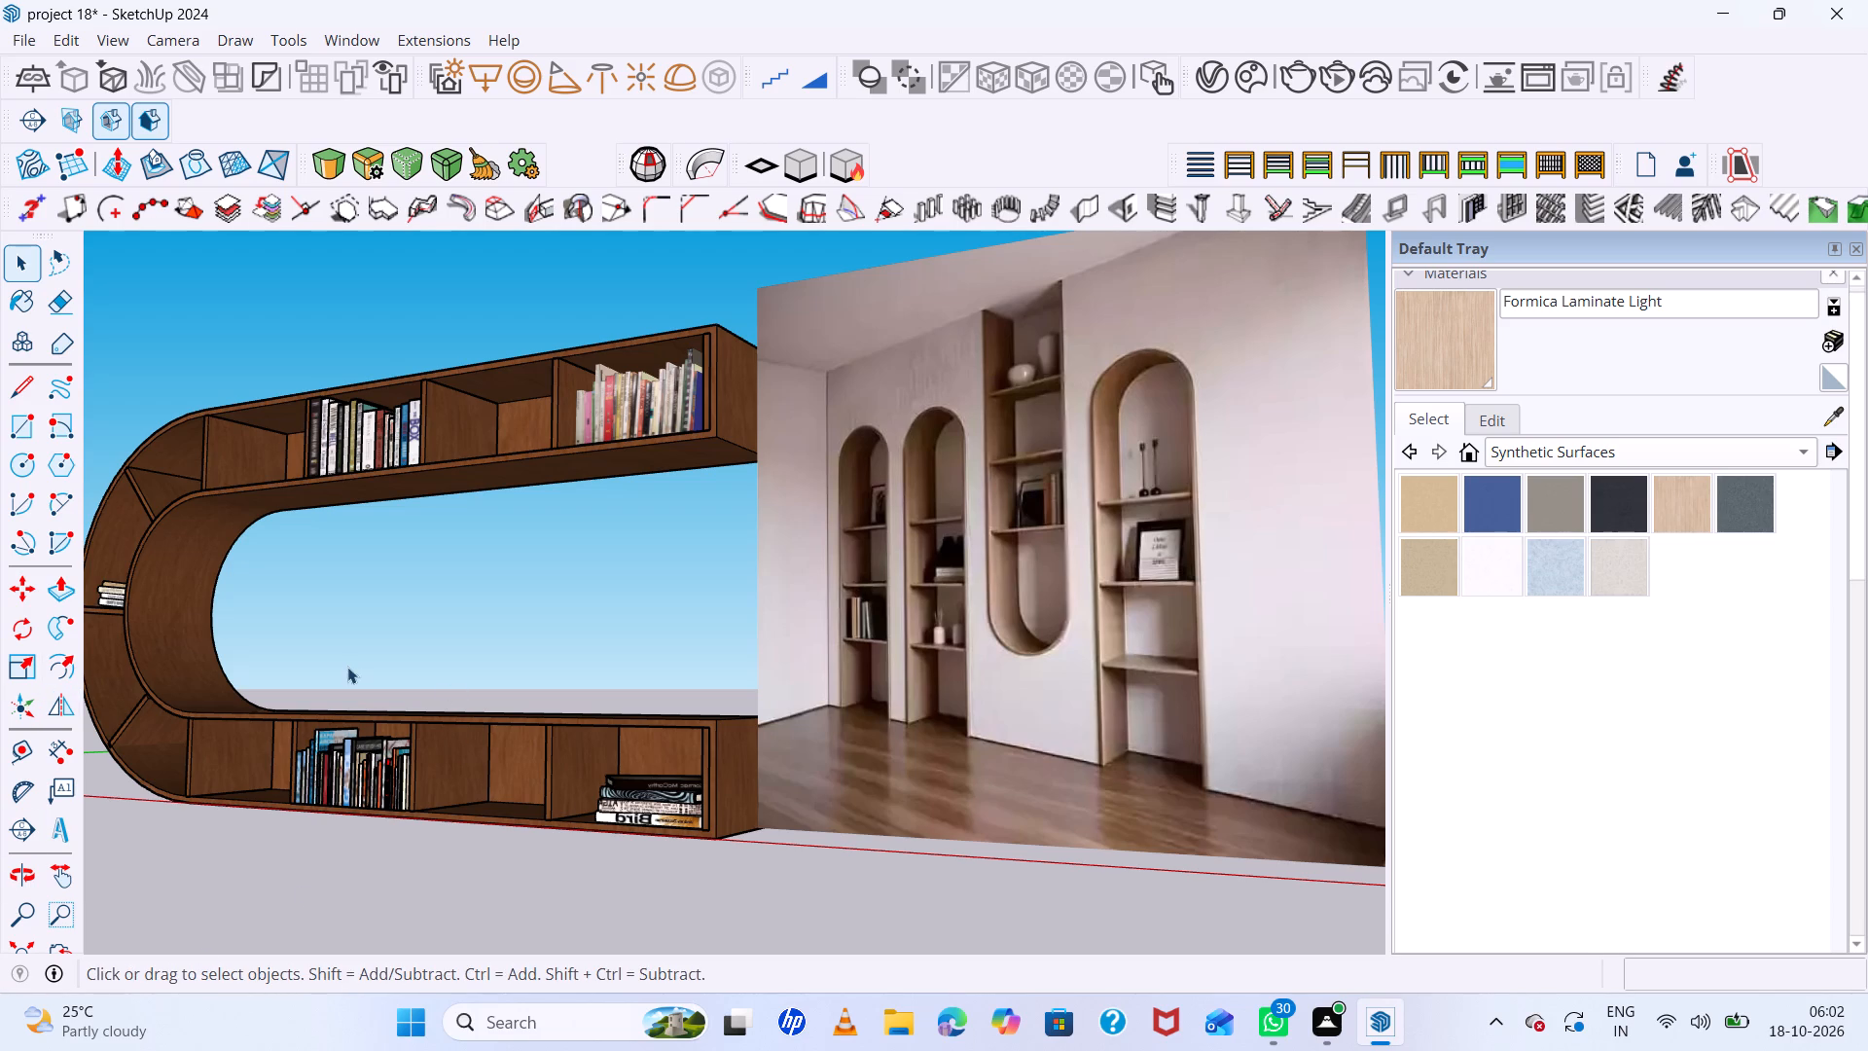
# Move the upright books at one end of the loose row to the empty upper compartment next to the U-shaped bookshelf's curve.
pyautogui.scroll(-5, 377, 664)
pyautogui.moveTo(553, 704); pyautogui.dragTo(749, 790, button='middle')
pyautogui.scroll(10, 729, 784)
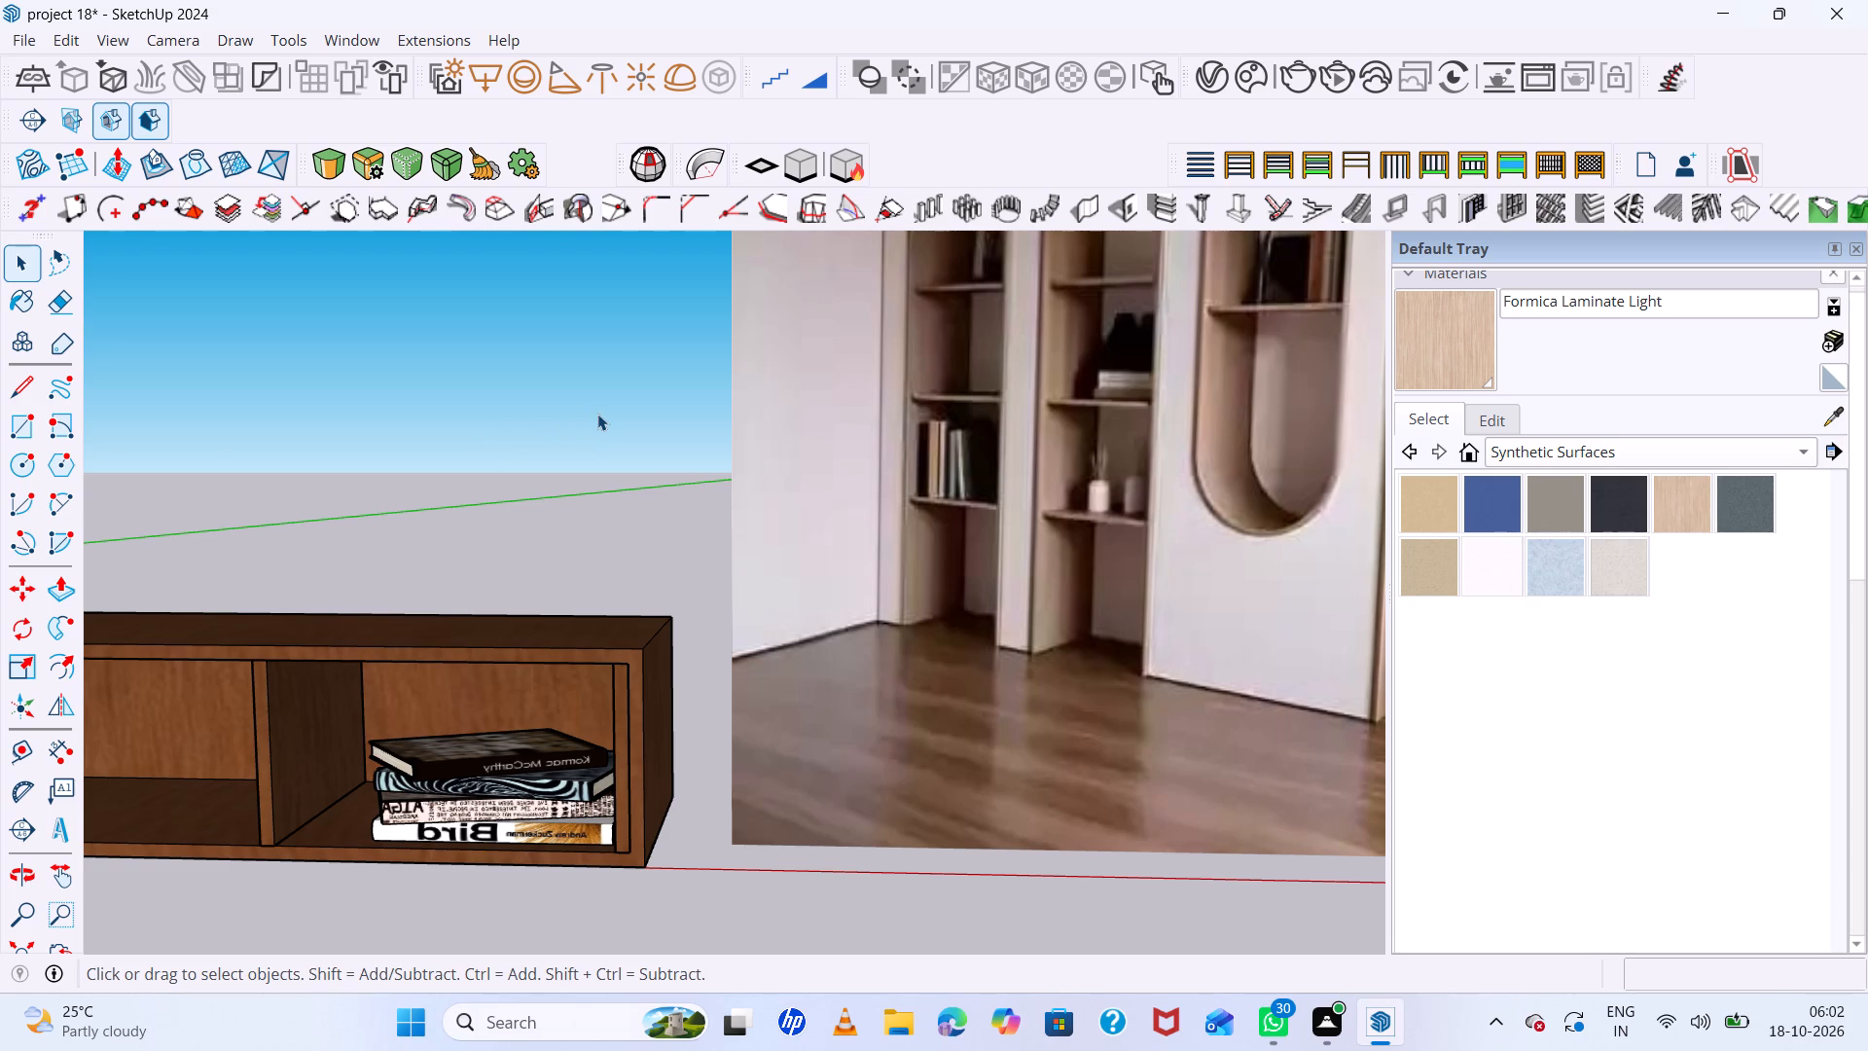
pyautogui.scroll(-13, 757, 568)
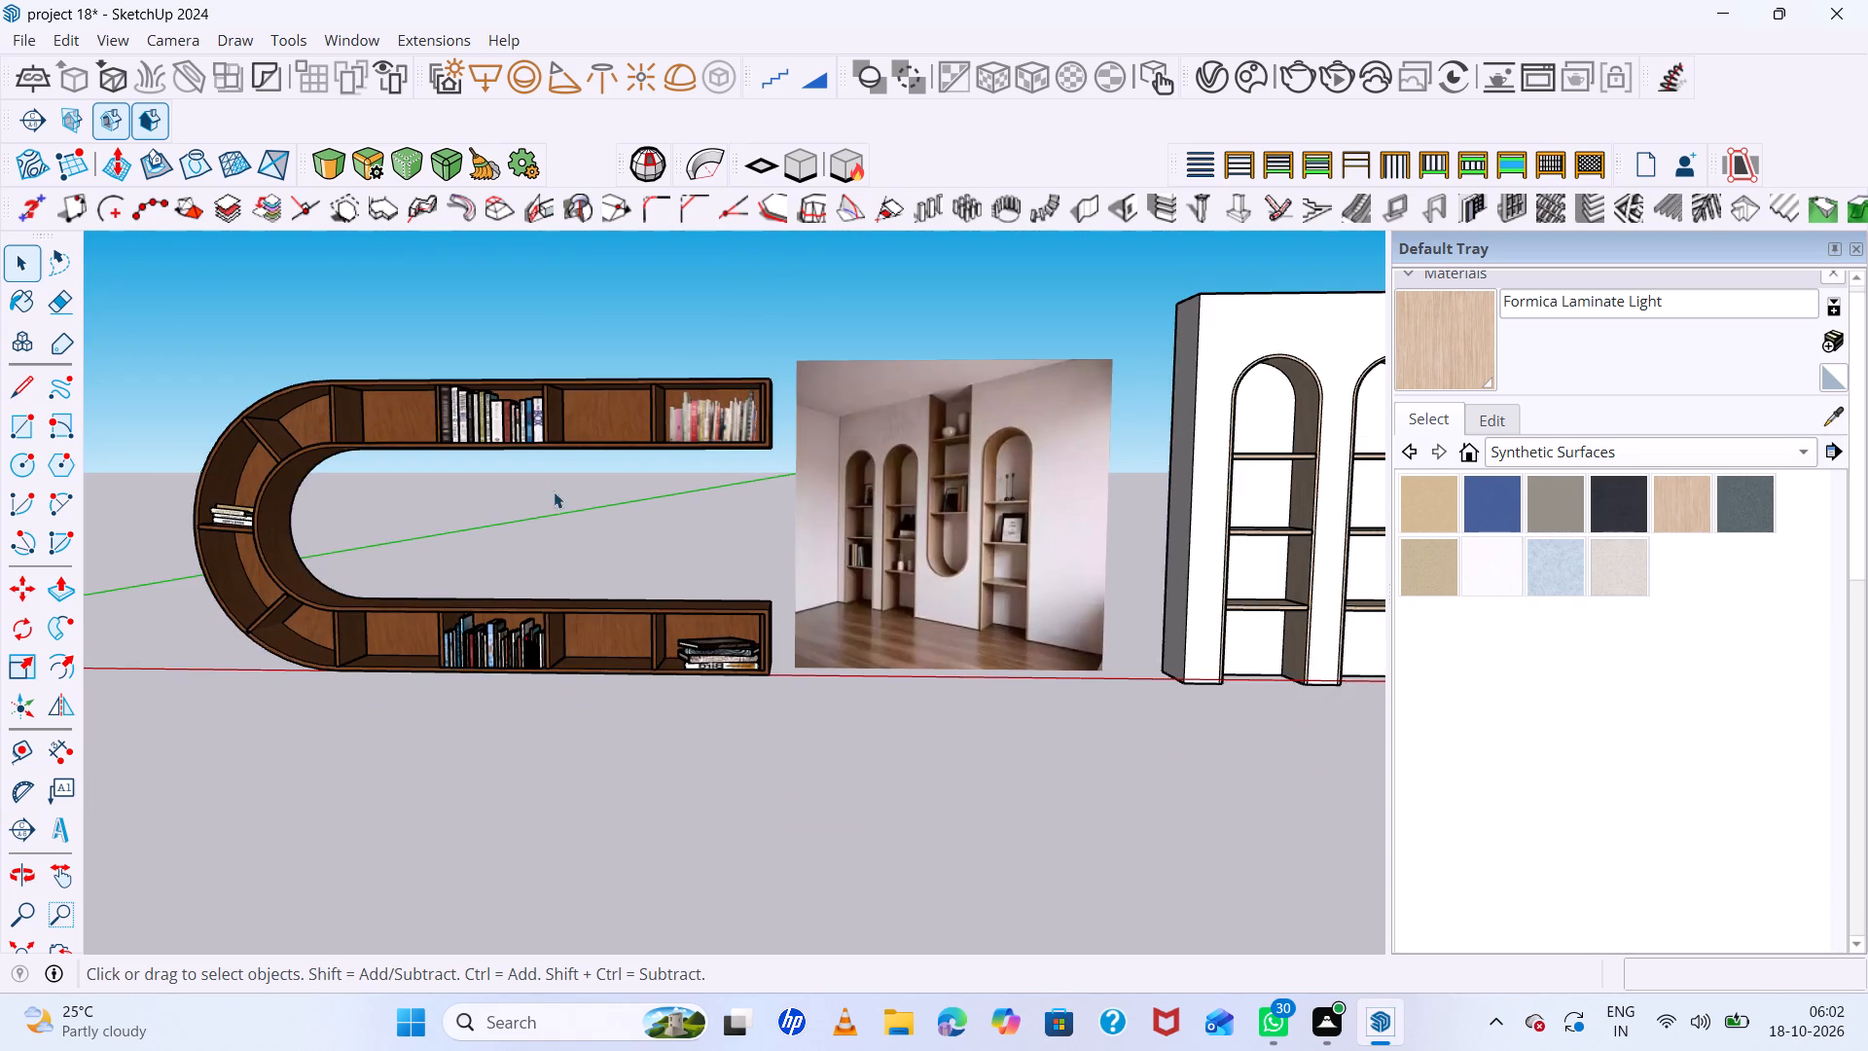
pyautogui.moveTo(554, 491); pyautogui.dragTo(708, 541, button='middle')
pyautogui.scroll(-4, 1198, 691)
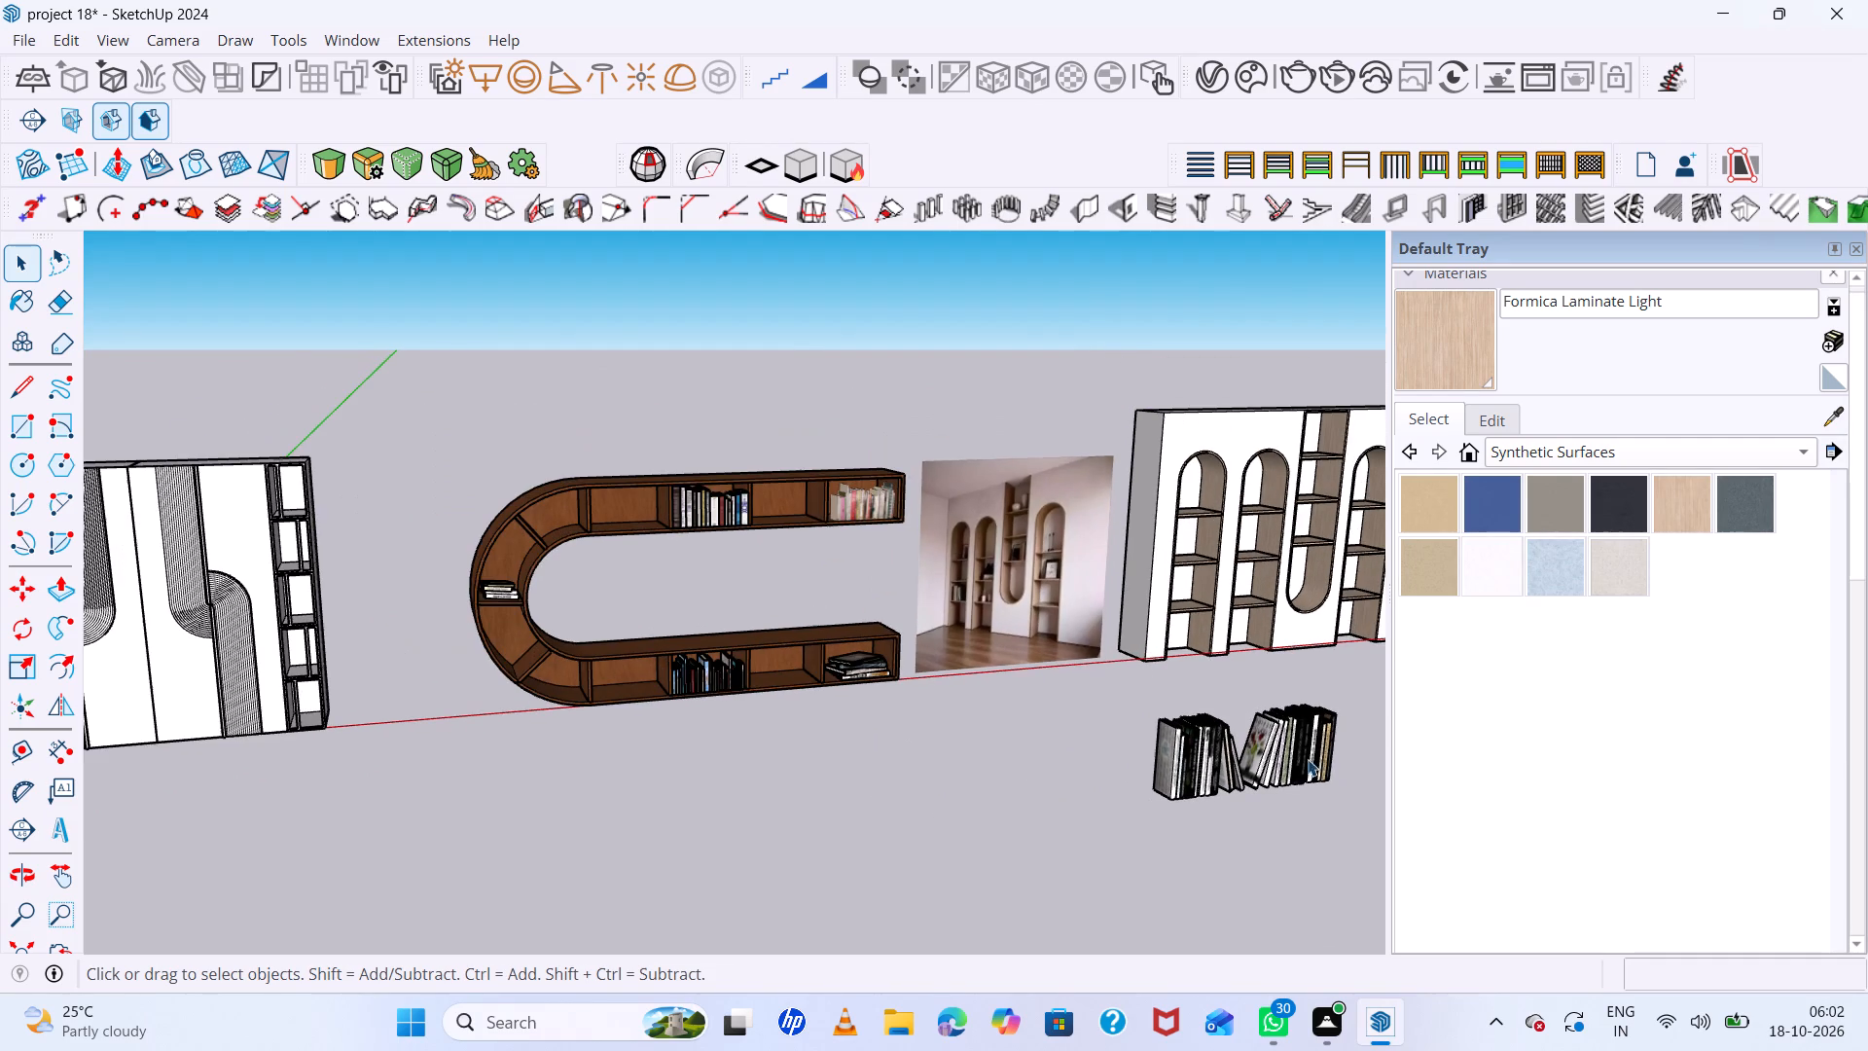
pyautogui.moveTo(1349, 716); pyautogui.dragTo(1142, 839)
pyautogui.click(1142, 839)
pyautogui.scroll(6, 1256, 750)
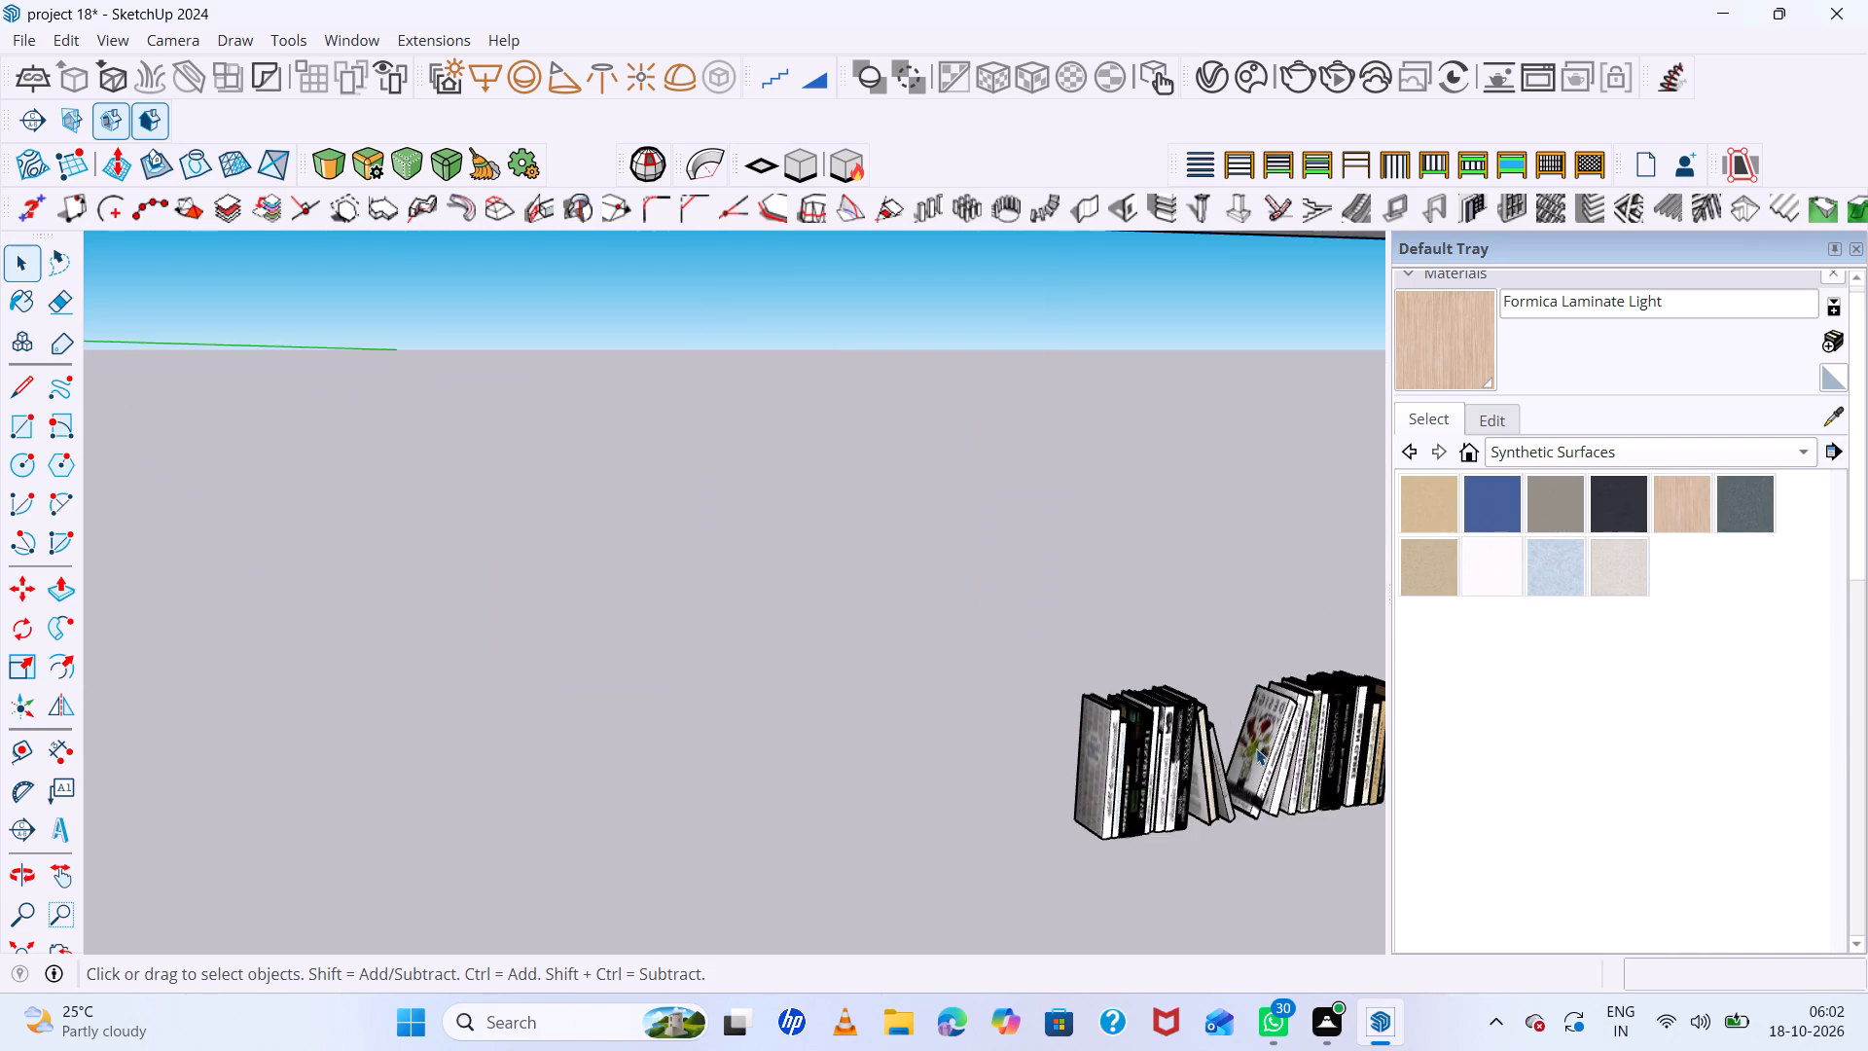
pyautogui.scroll(5, 1208, 779)
pyautogui.click(1141, 794)
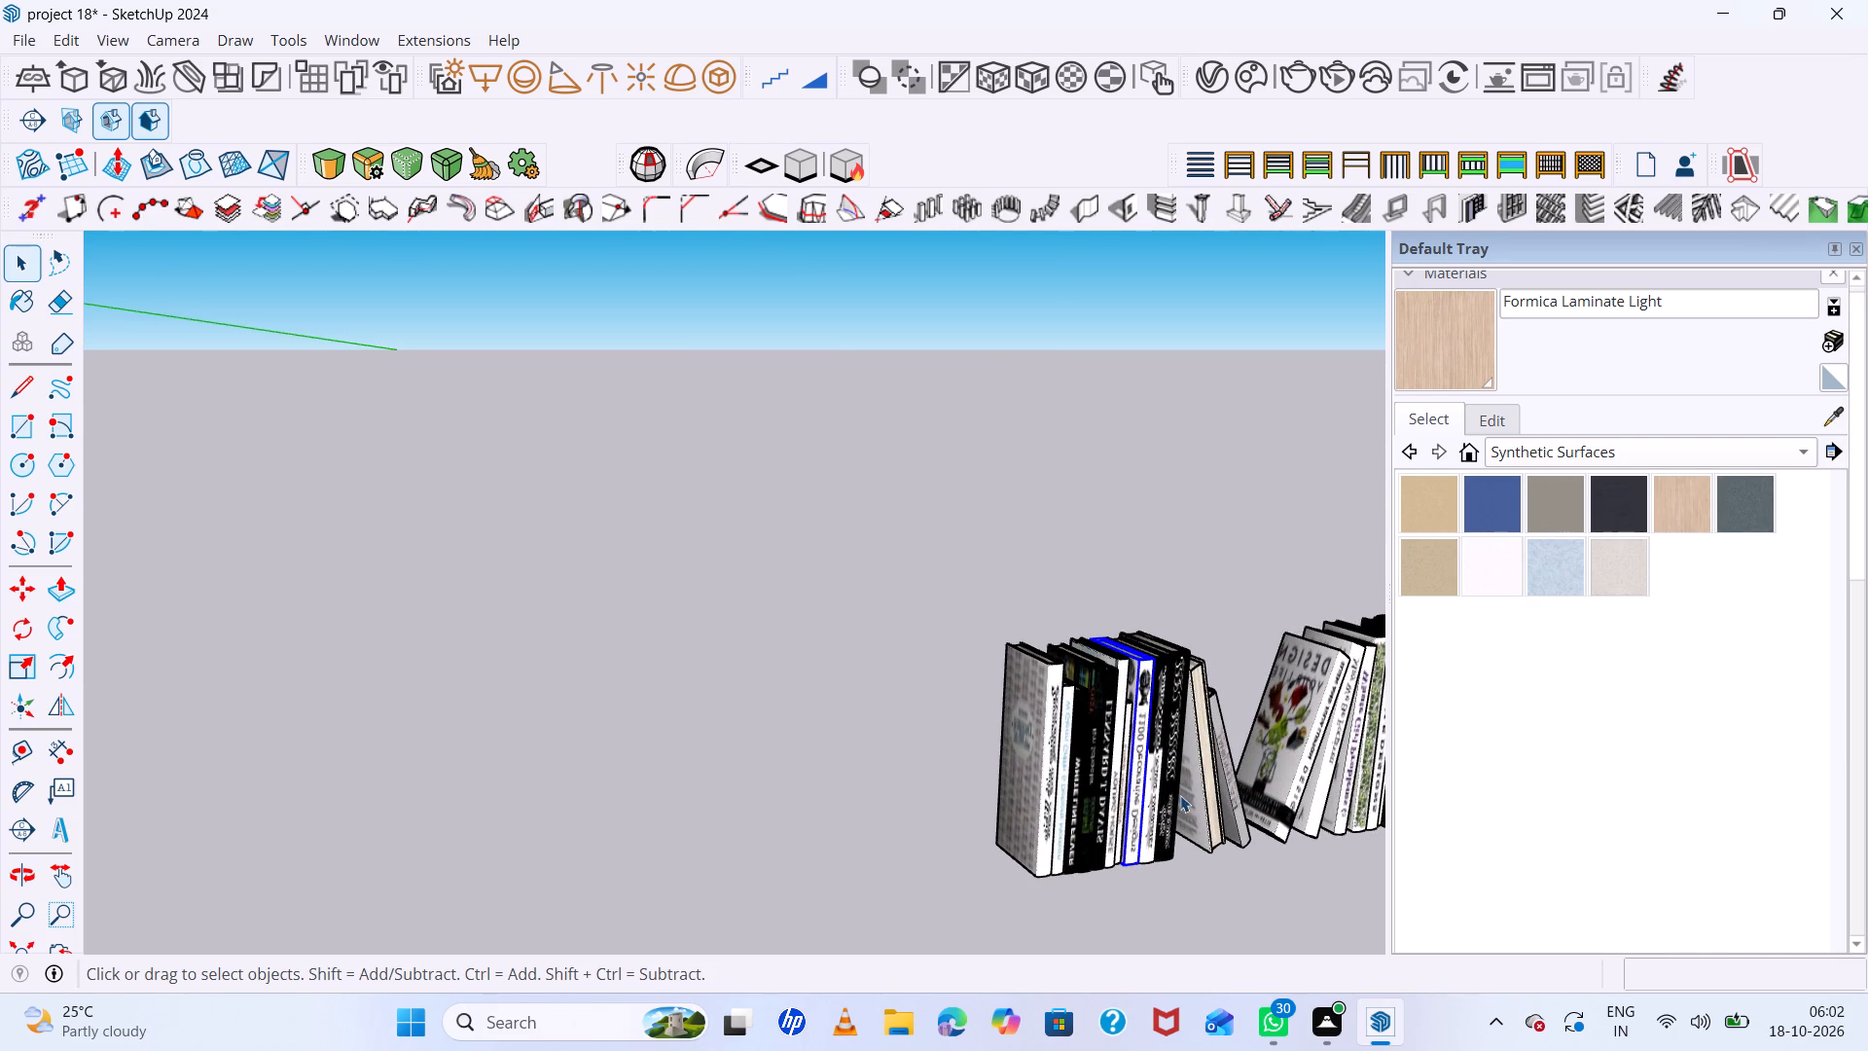
pyautogui.moveTo(1181, 796); pyautogui.dragTo(1007, 852)
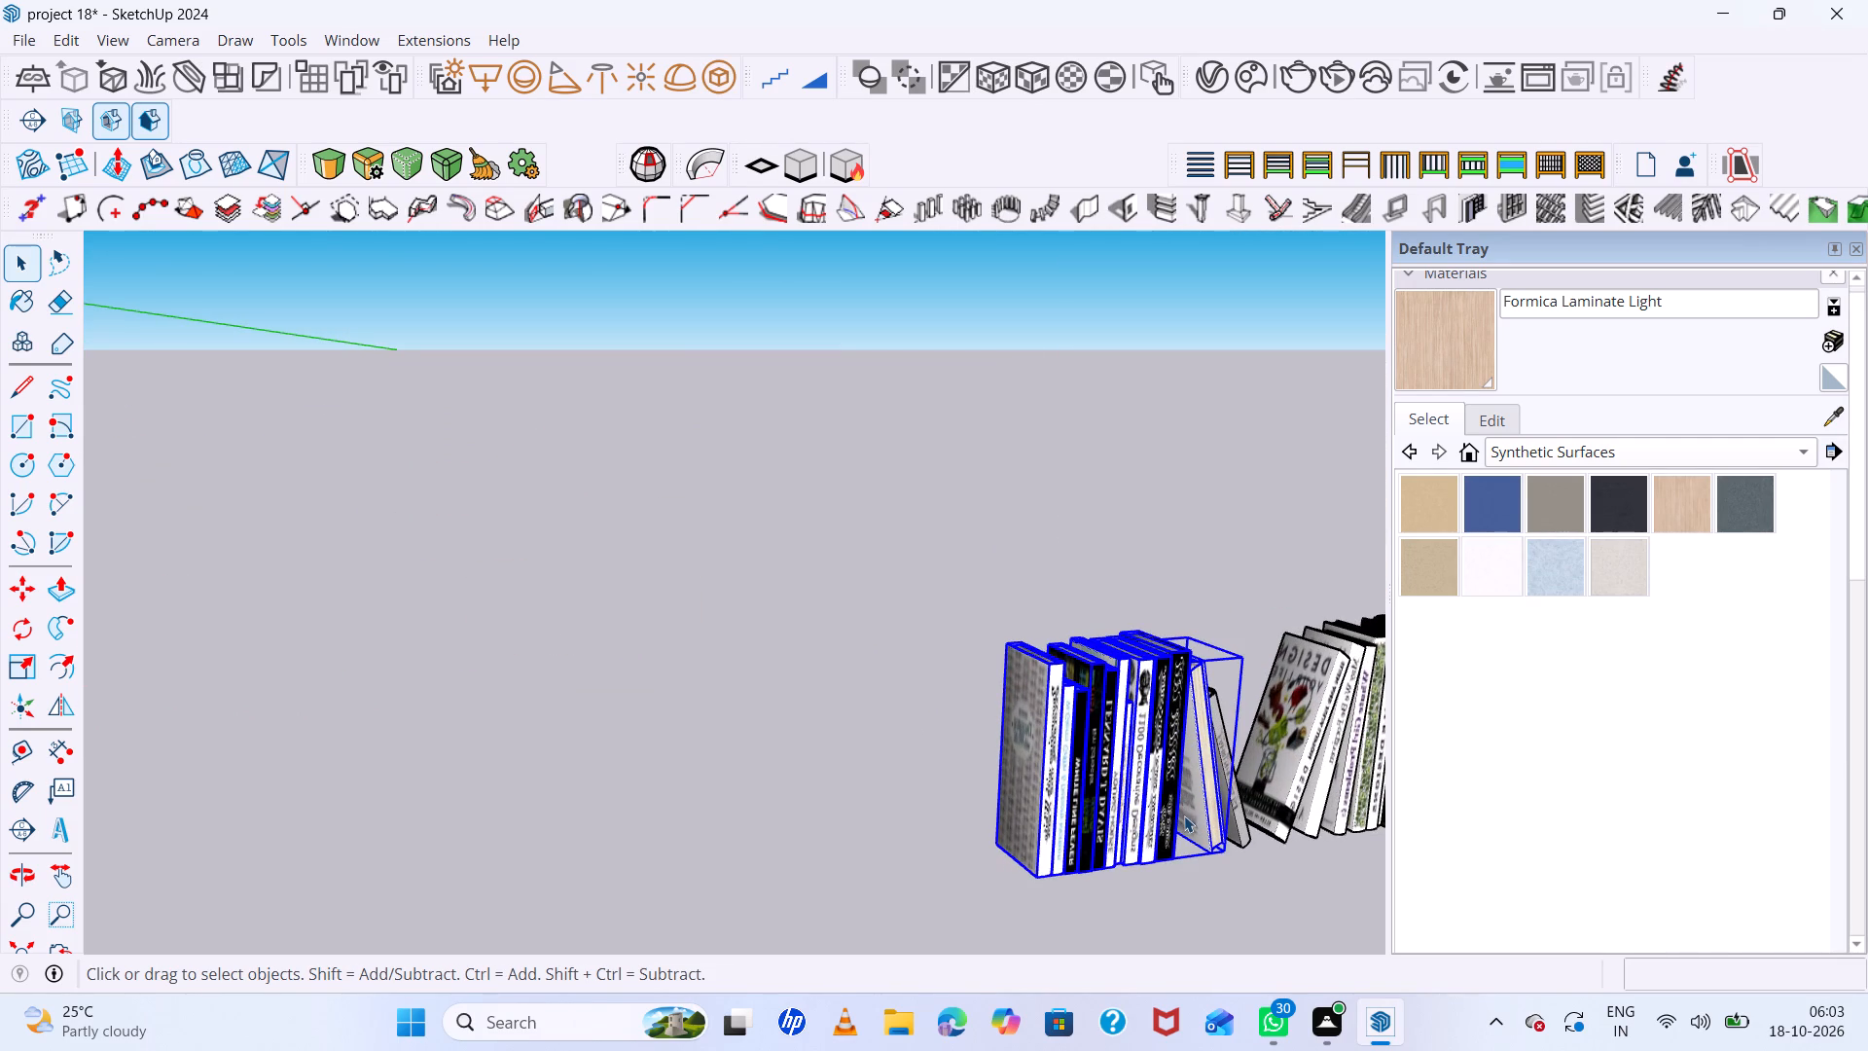
pyautogui.press('m')
pyautogui.moveTo(1242, 855); pyautogui.dragTo(1234, 859)
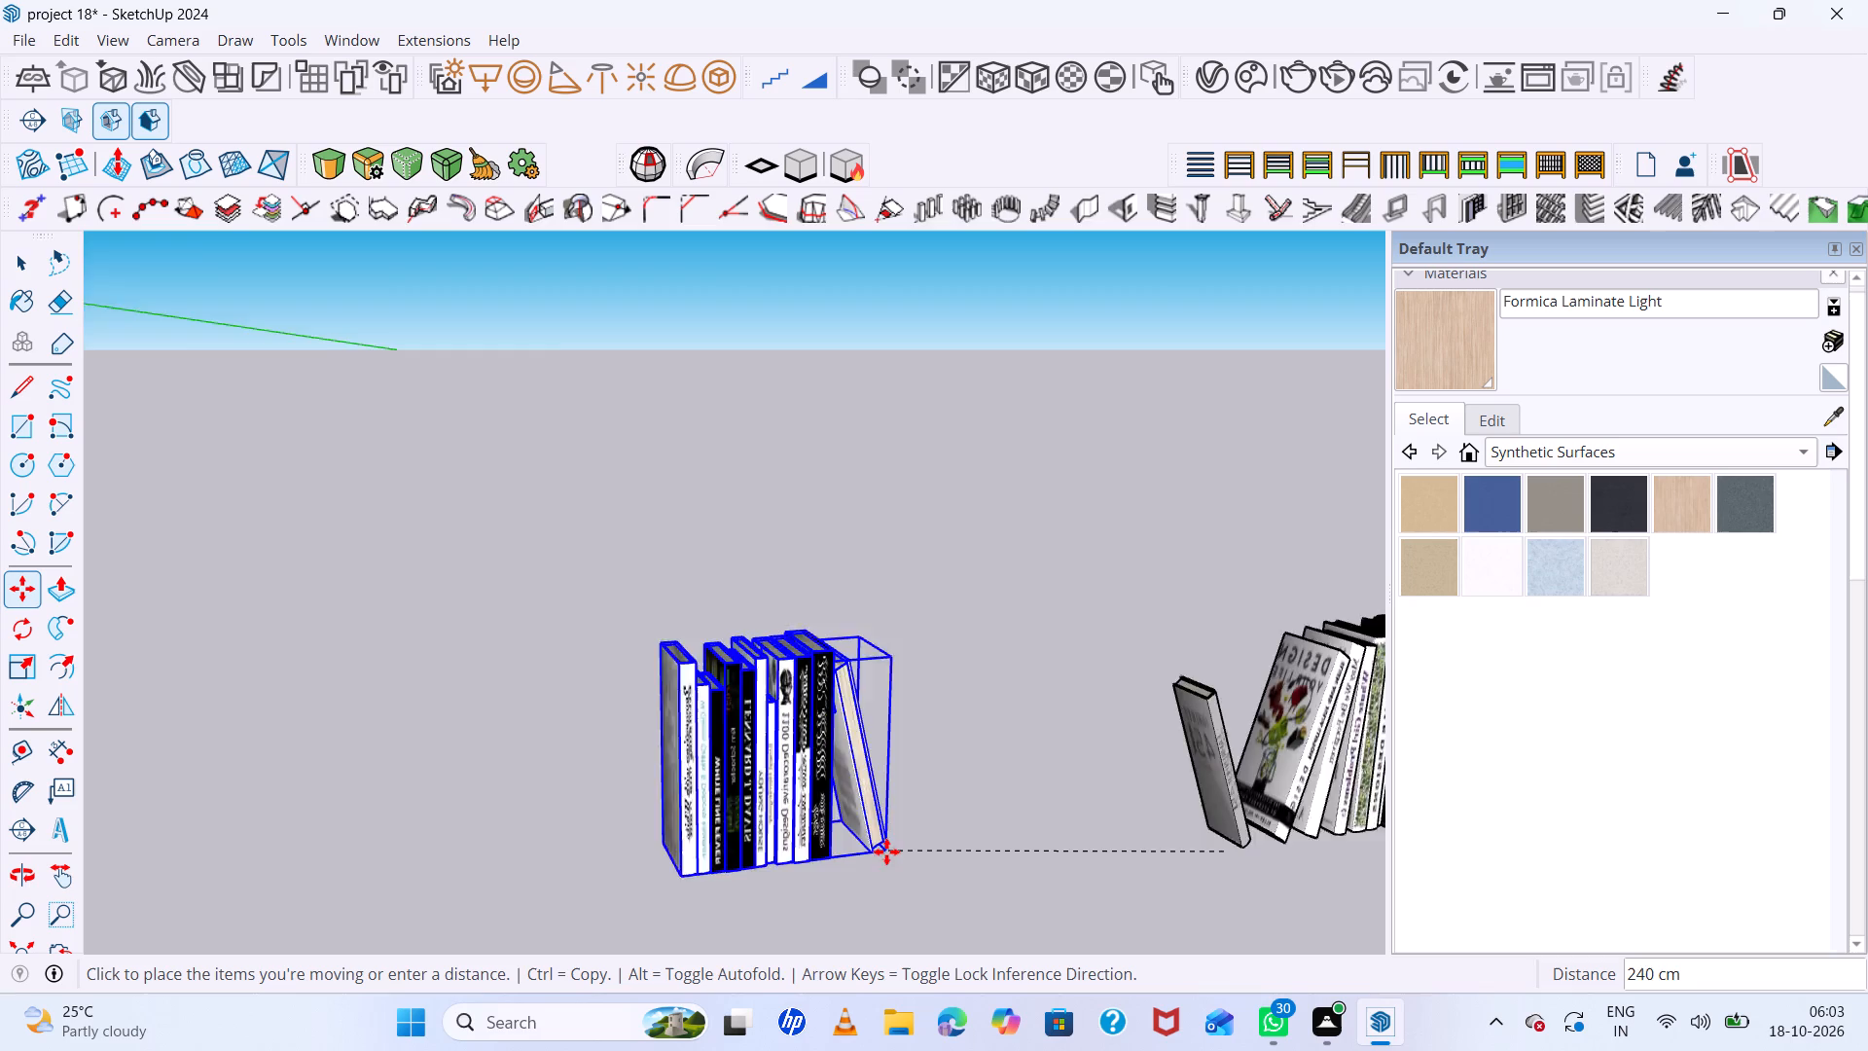
pyautogui.scroll(-7, 886, 852)
pyautogui.scroll(-20, 953, 826)
pyautogui.scroll(-1, 953, 826)
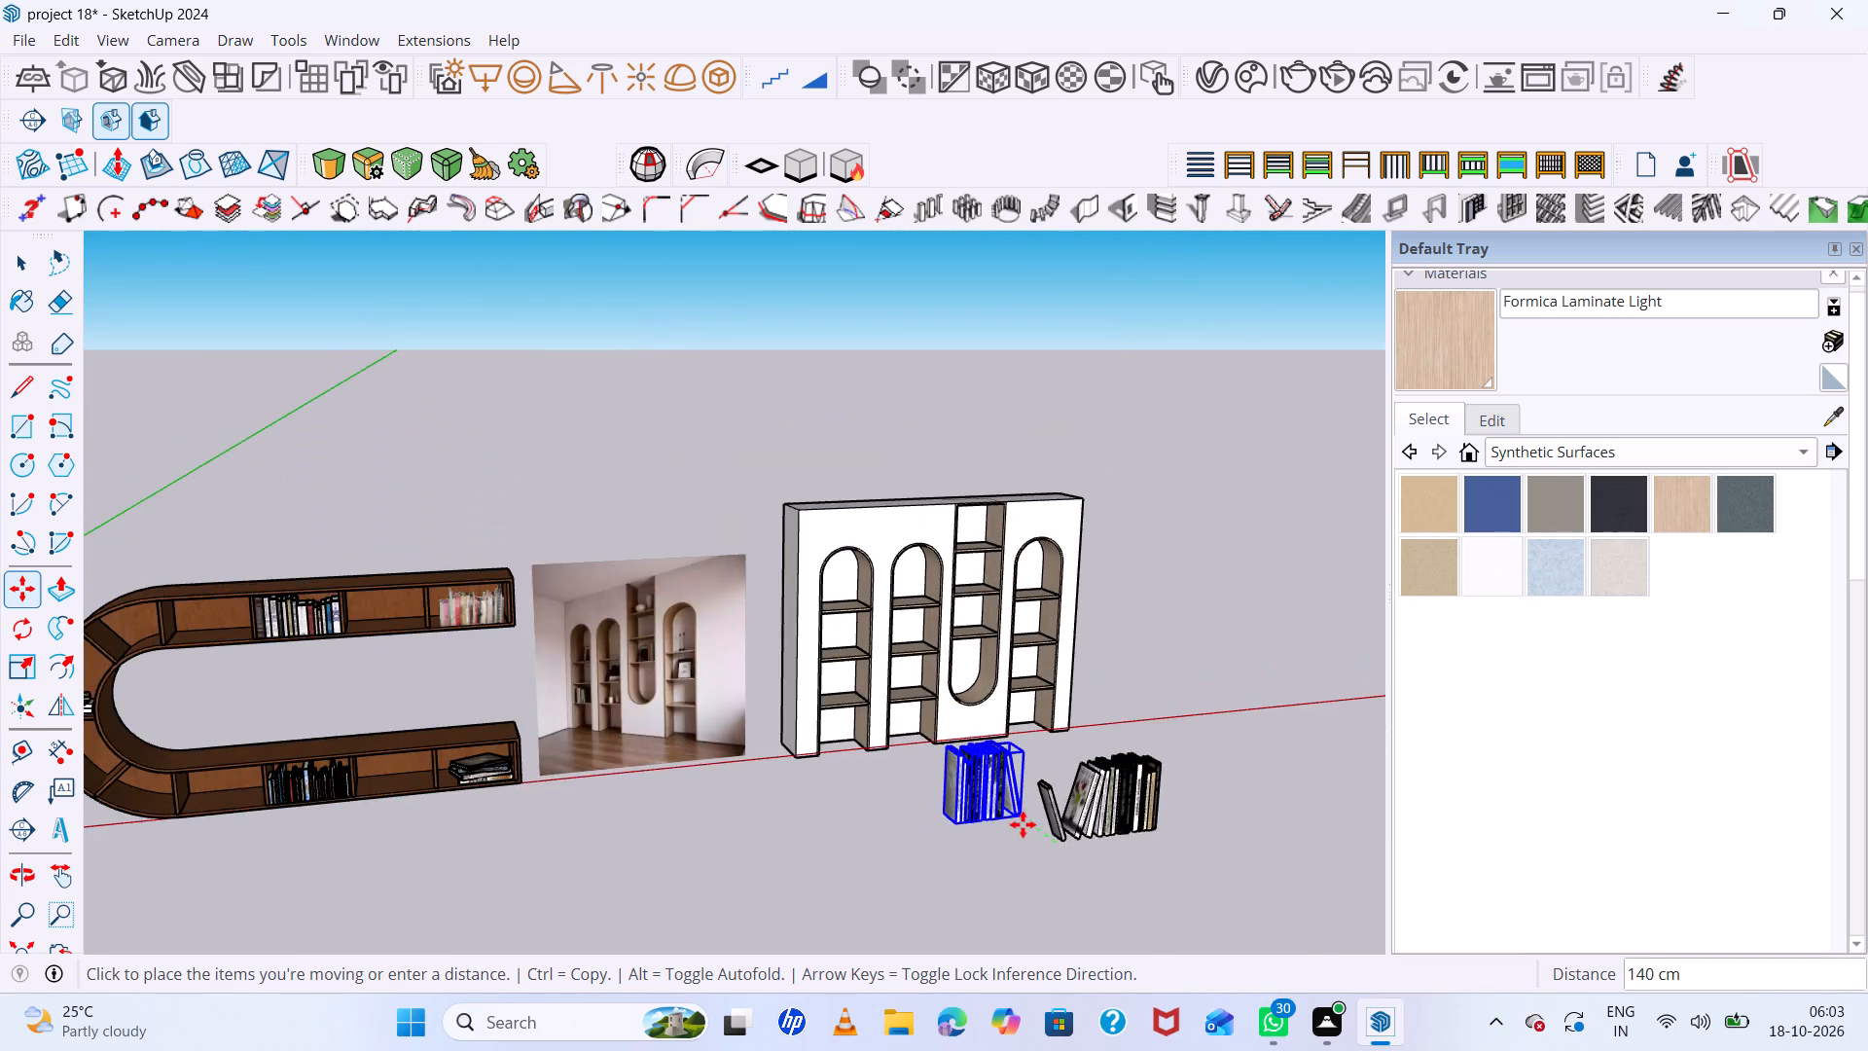
pyautogui.scroll(-7, 1029, 818)
pyautogui.scroll(7, 673, 790)
pyautogui.scroll(5, 568, 718)
pyautogui.scroll(-3, 530, 677)
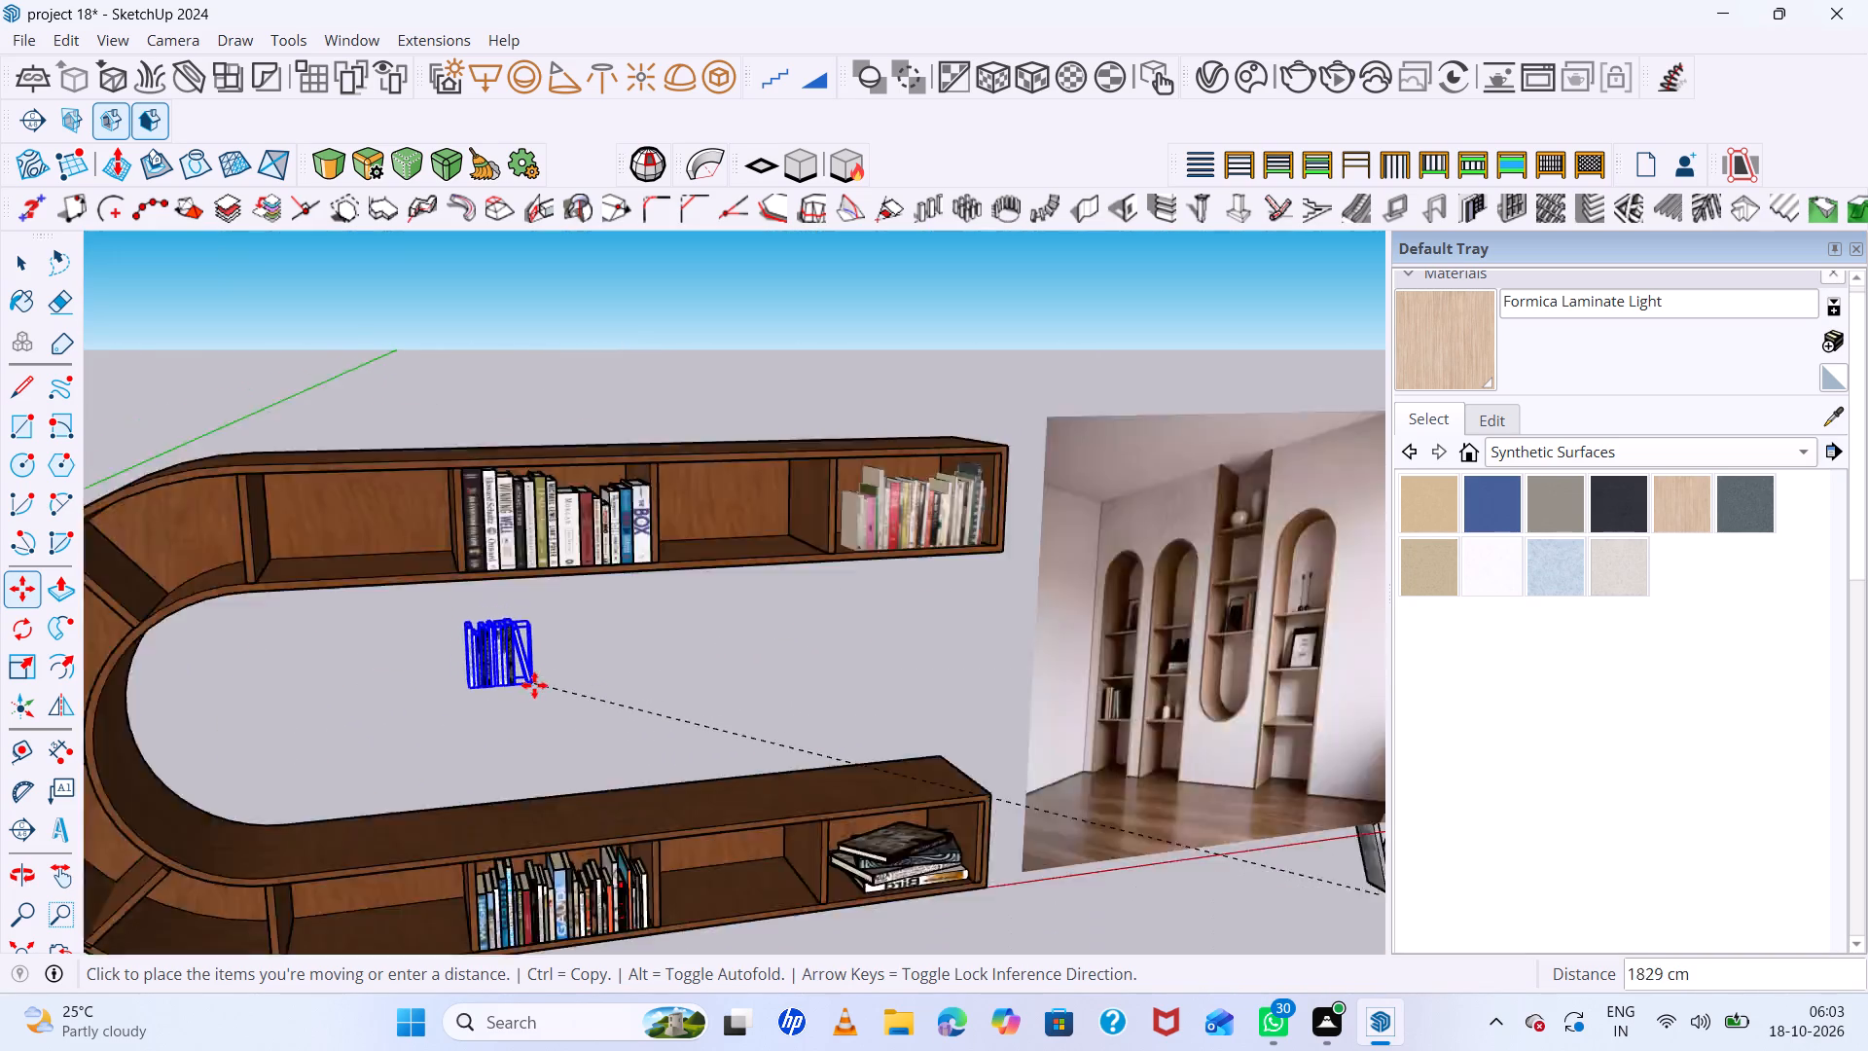
pyautogui.scroll(-4, 534, 685)
pyautogui.scroll(18, 513, 643)
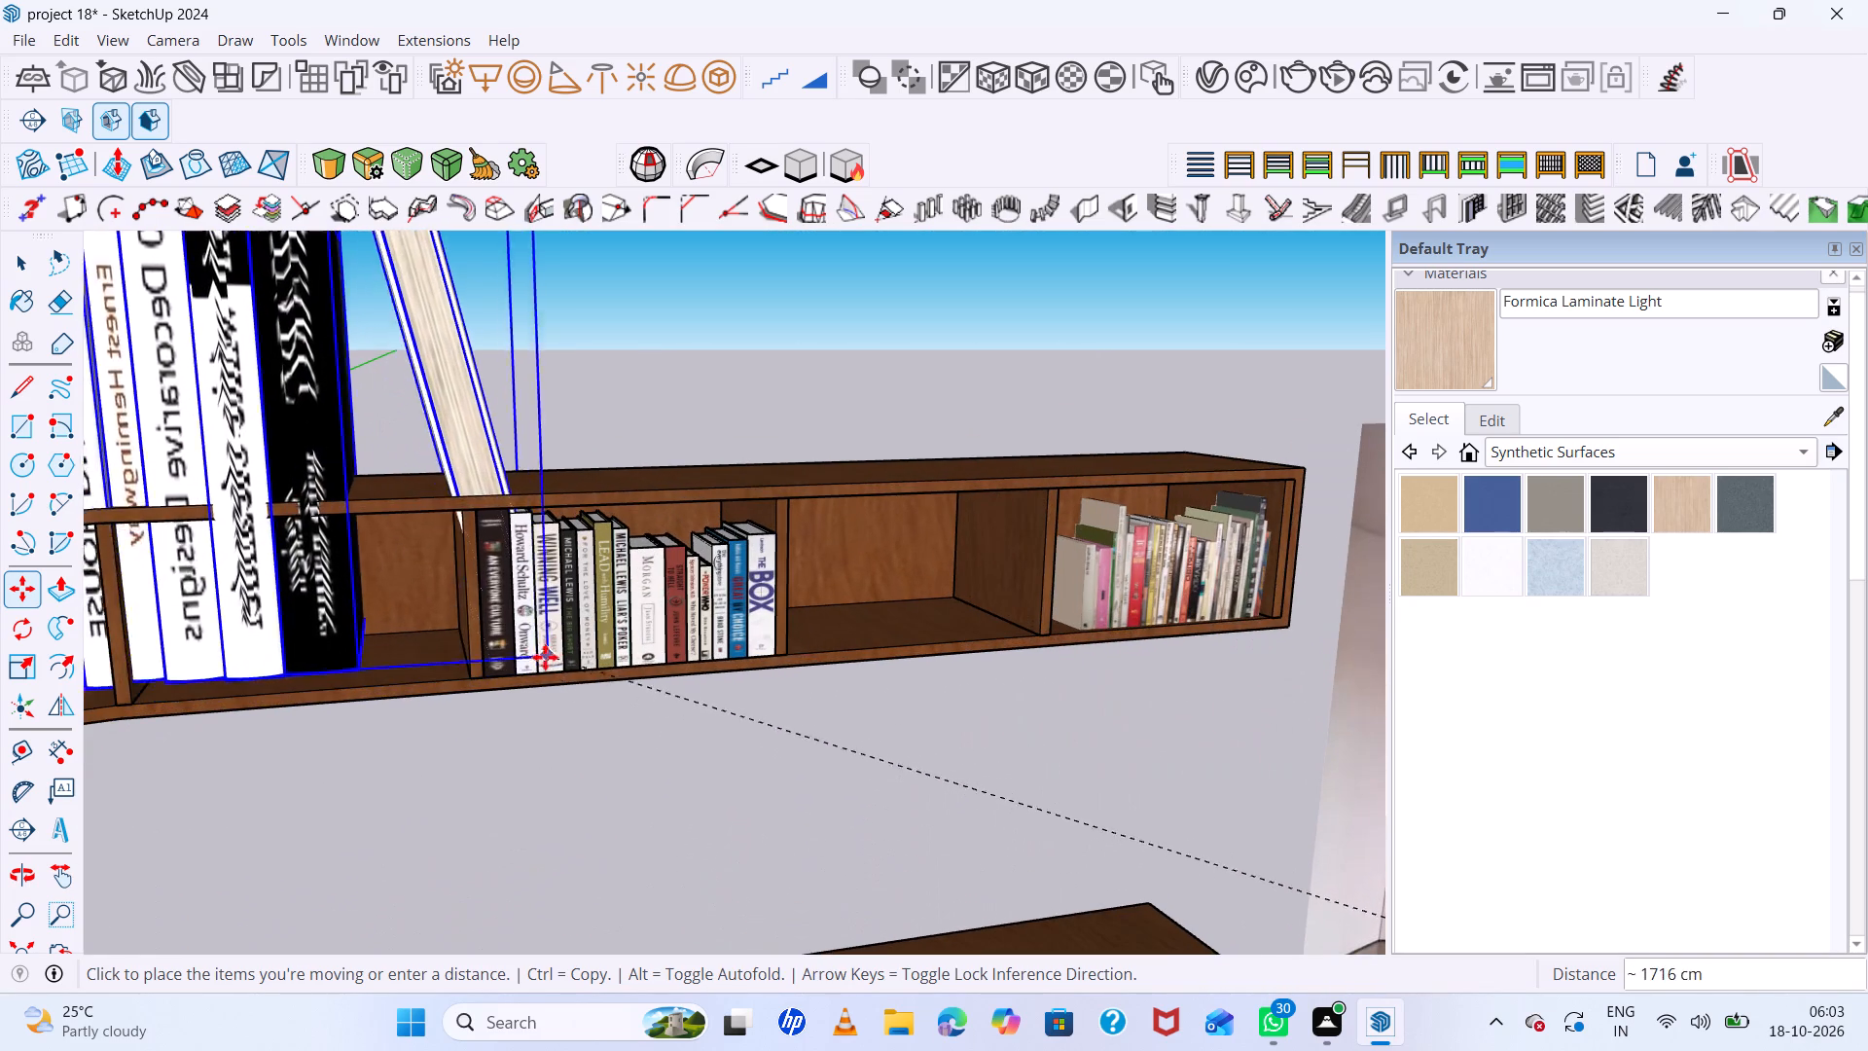
pyautogui.click(470, 688)
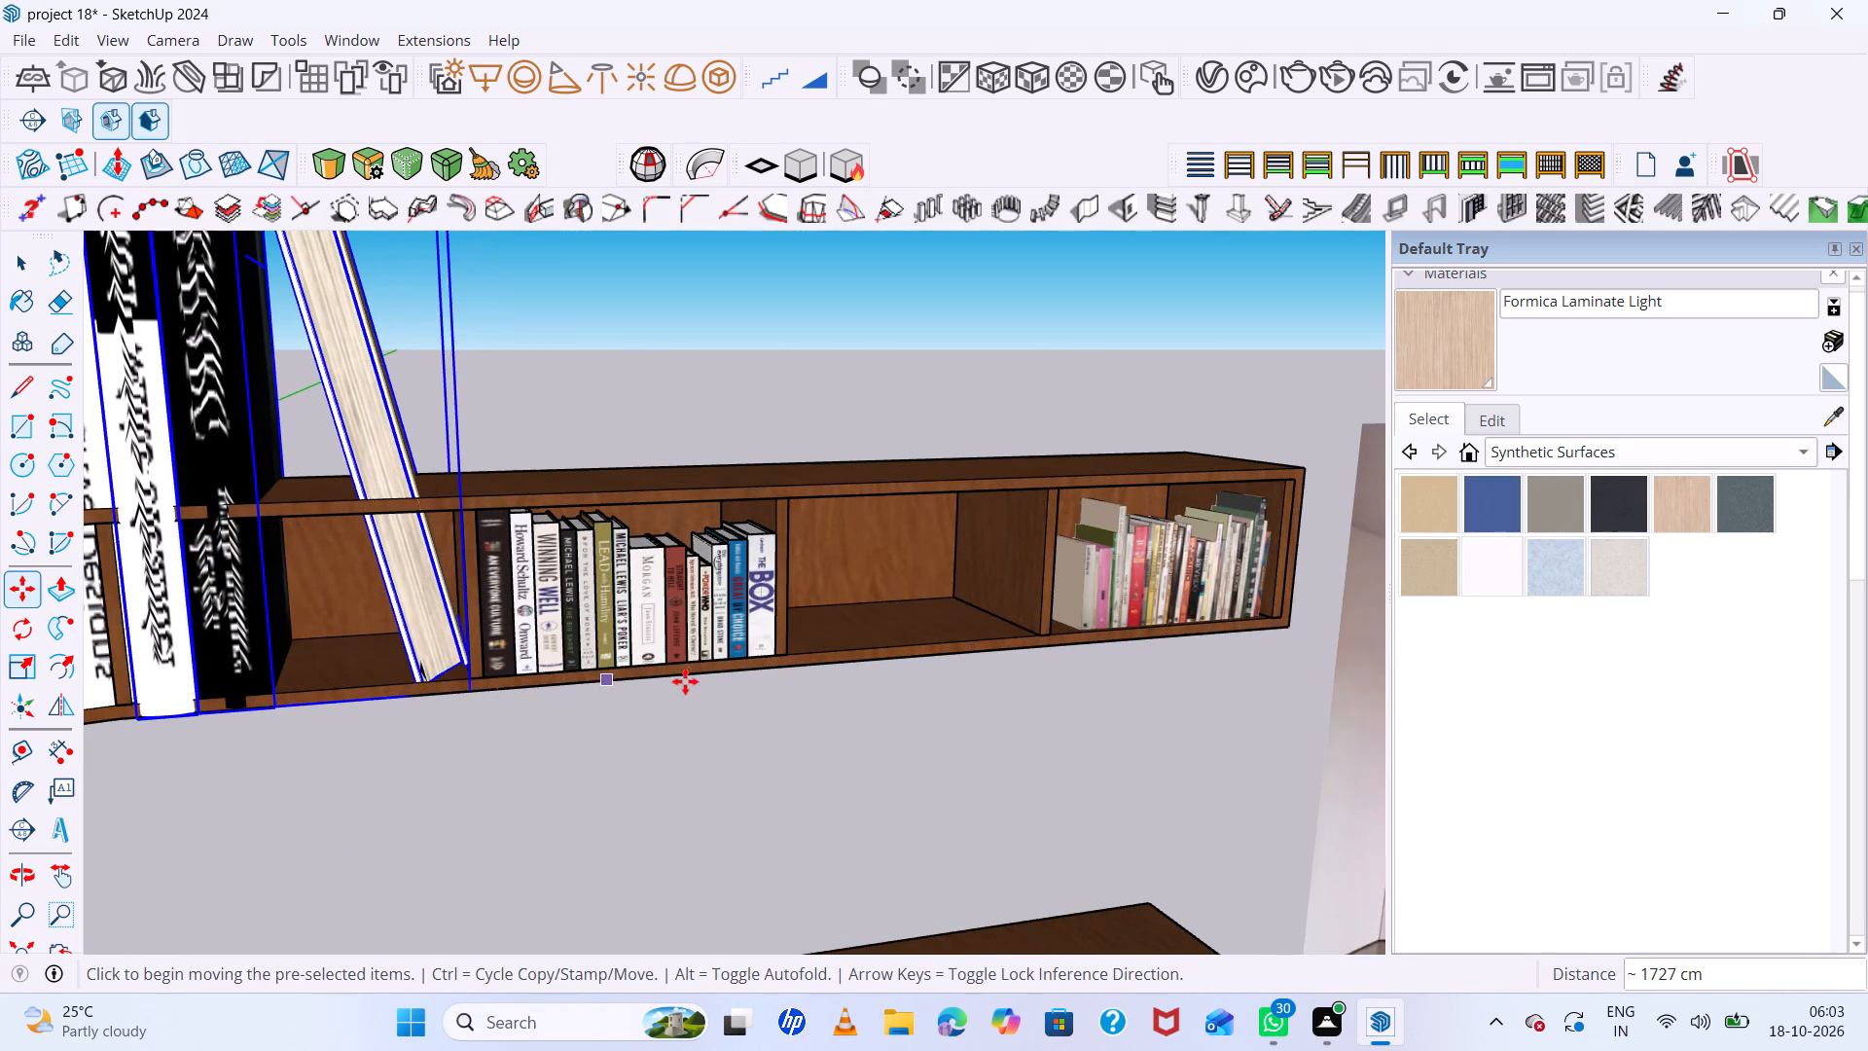
# Scale the moved books to about 0.43 in width and about 0.19 in height to suit the upper compartment.
pyautogui.scroll(-10, 689, 680)
pyautogui.press('s')
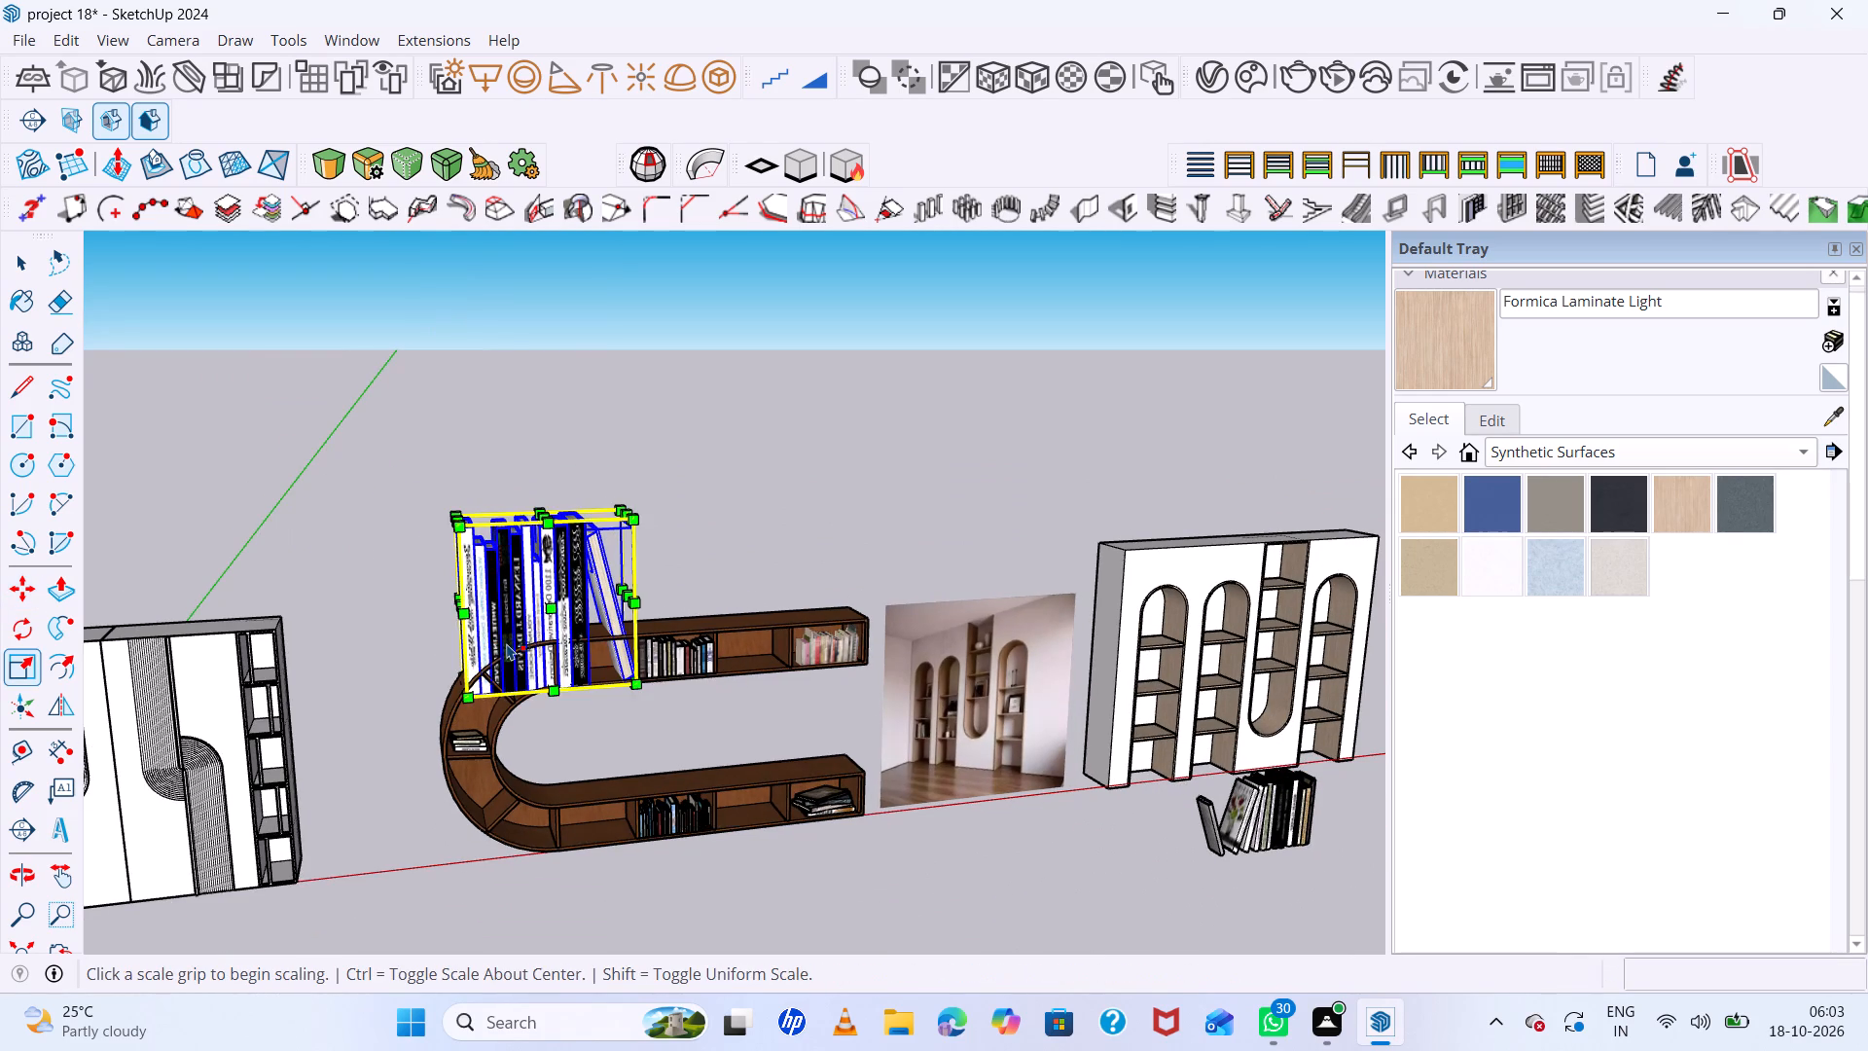
pyautogui.scroll(11, 467, 584)
pyautogui.click(459, 648)
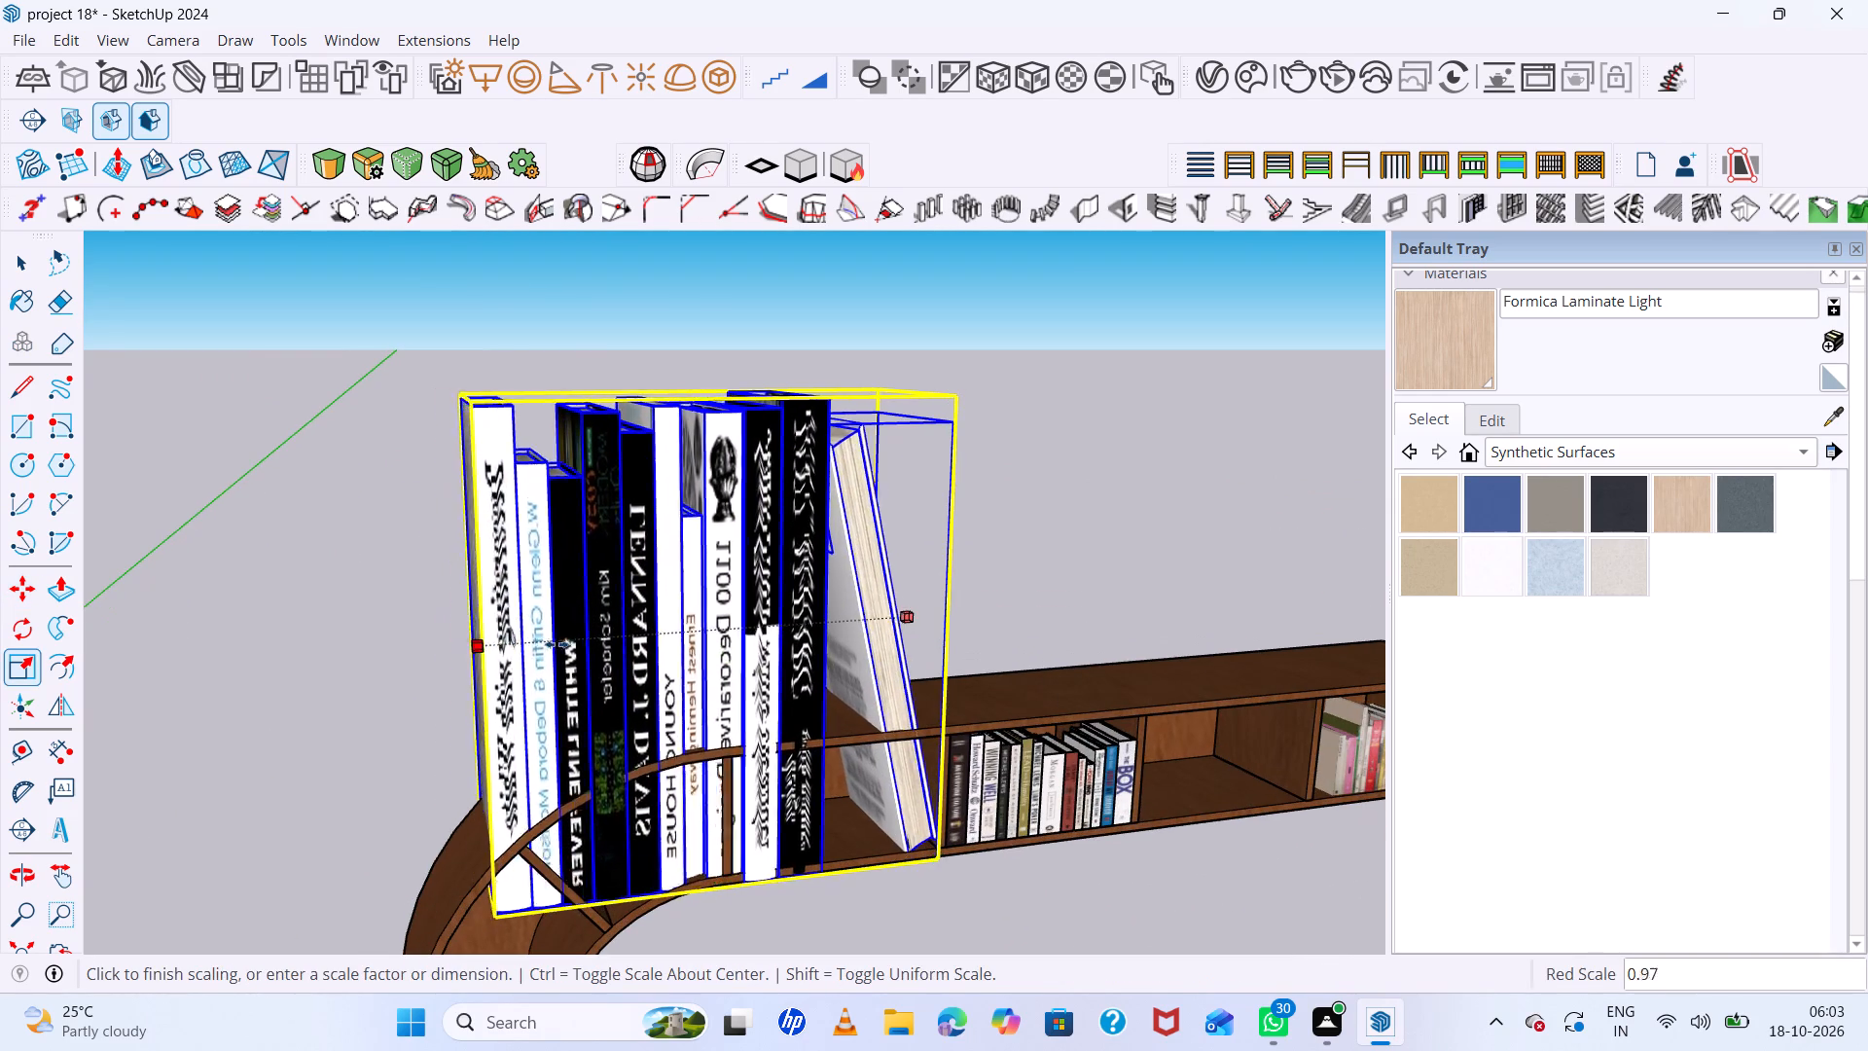
pyautogui.click(726, 648)
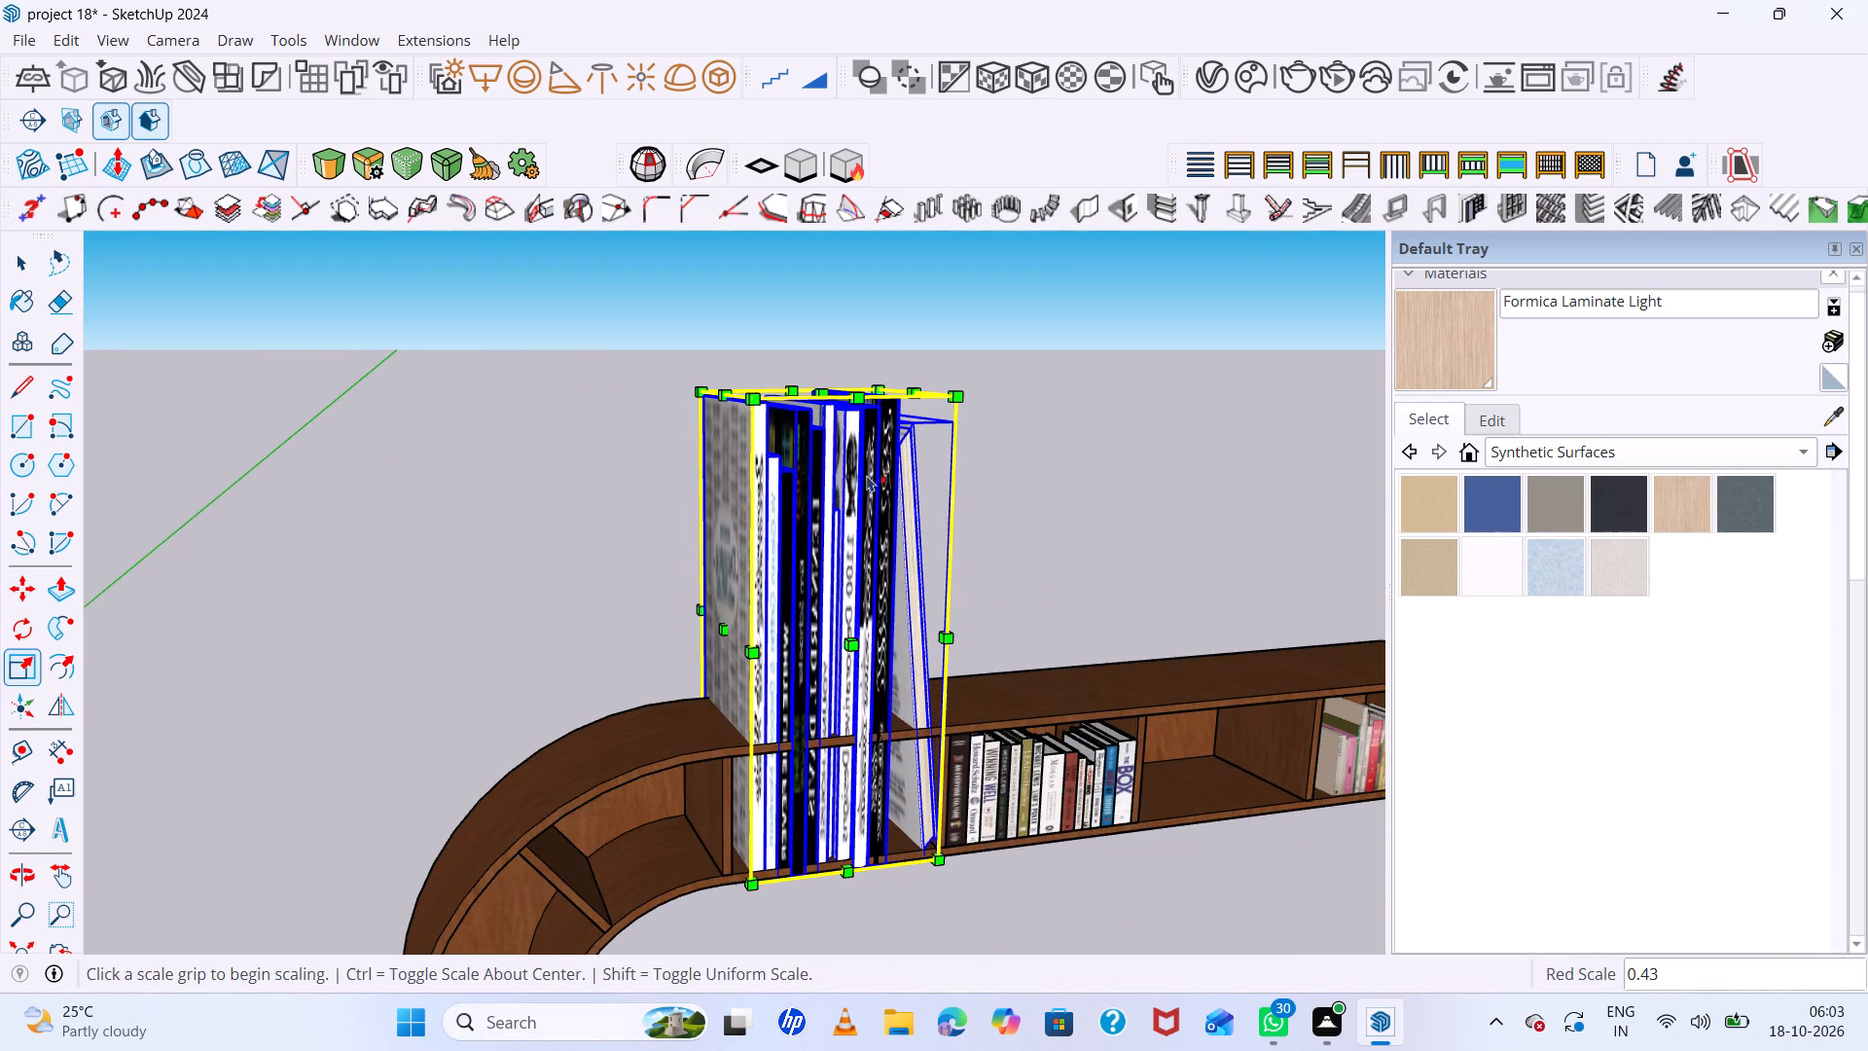
pyautogui.click(815, 391)
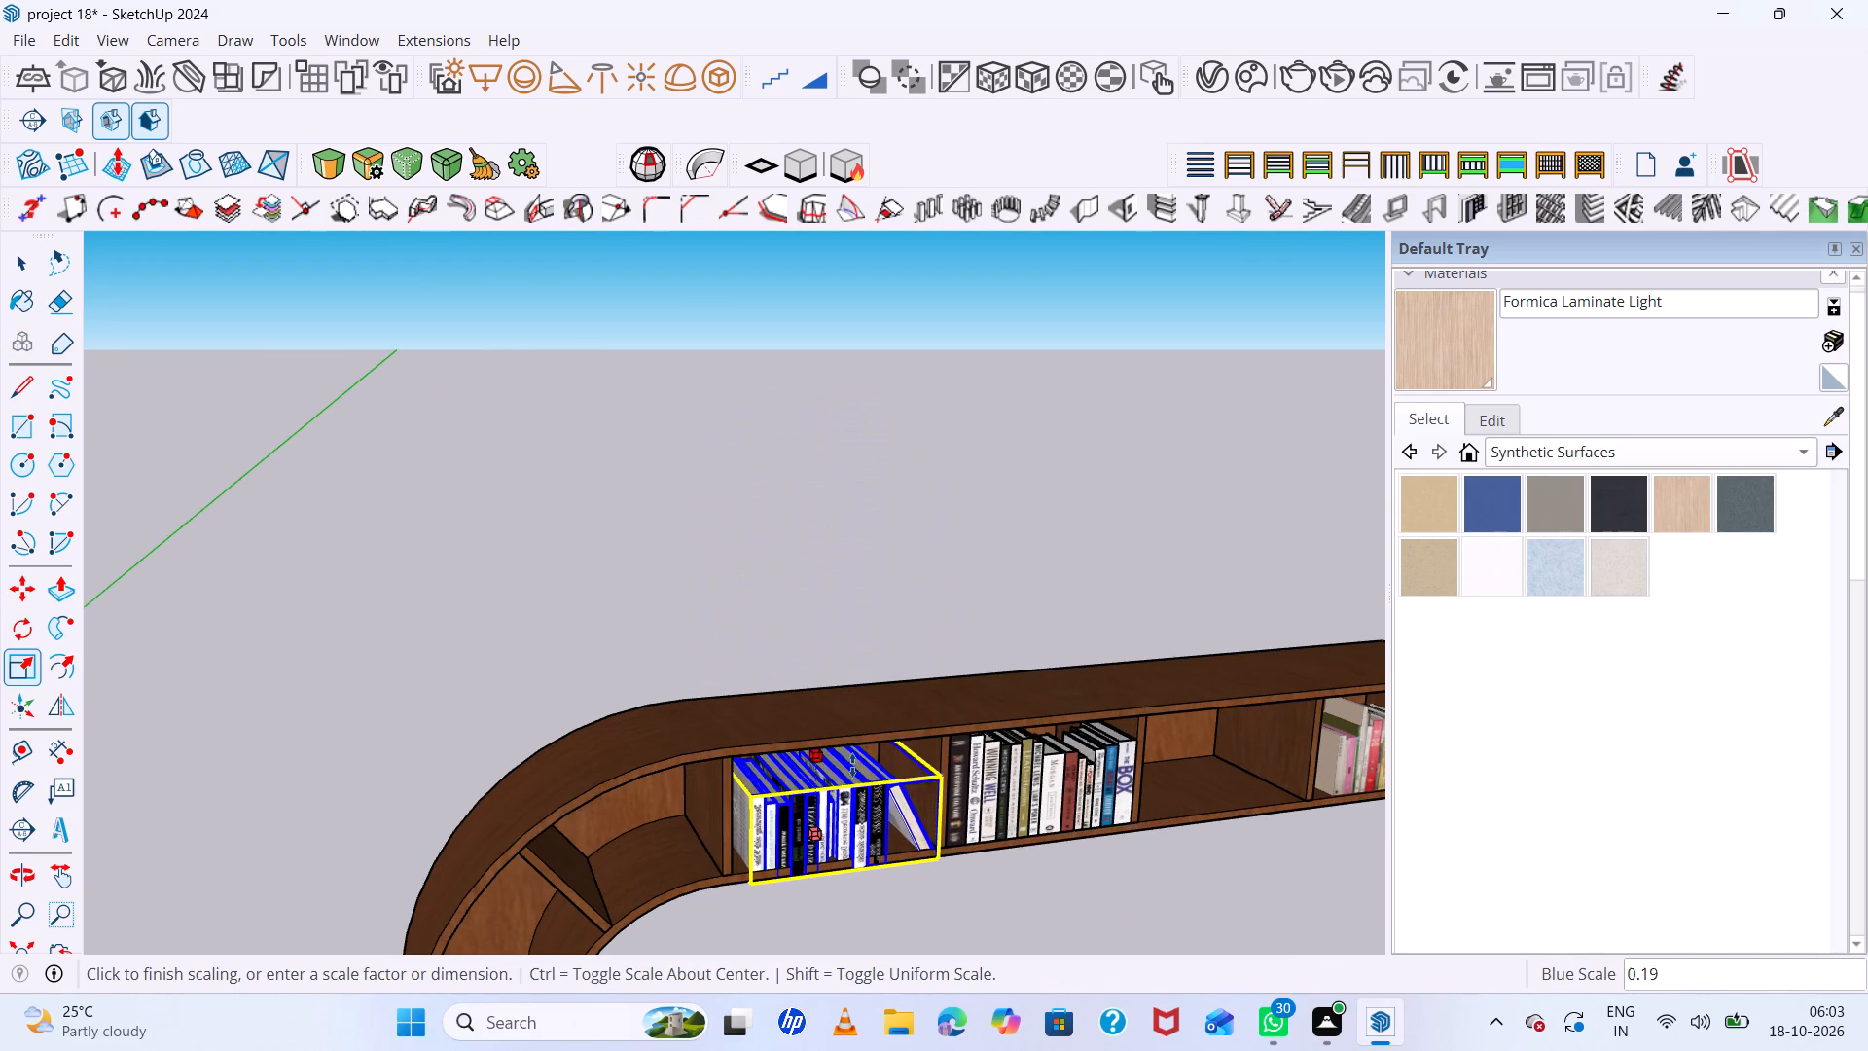
pyautogui.click(856, 753)
# Scale the books' depth to about 0.85 from the back, then to about 0.63 from the front.
pyautogui.moveTo(941, 783); pyautogui.dragTo(909, 683, button='middle')
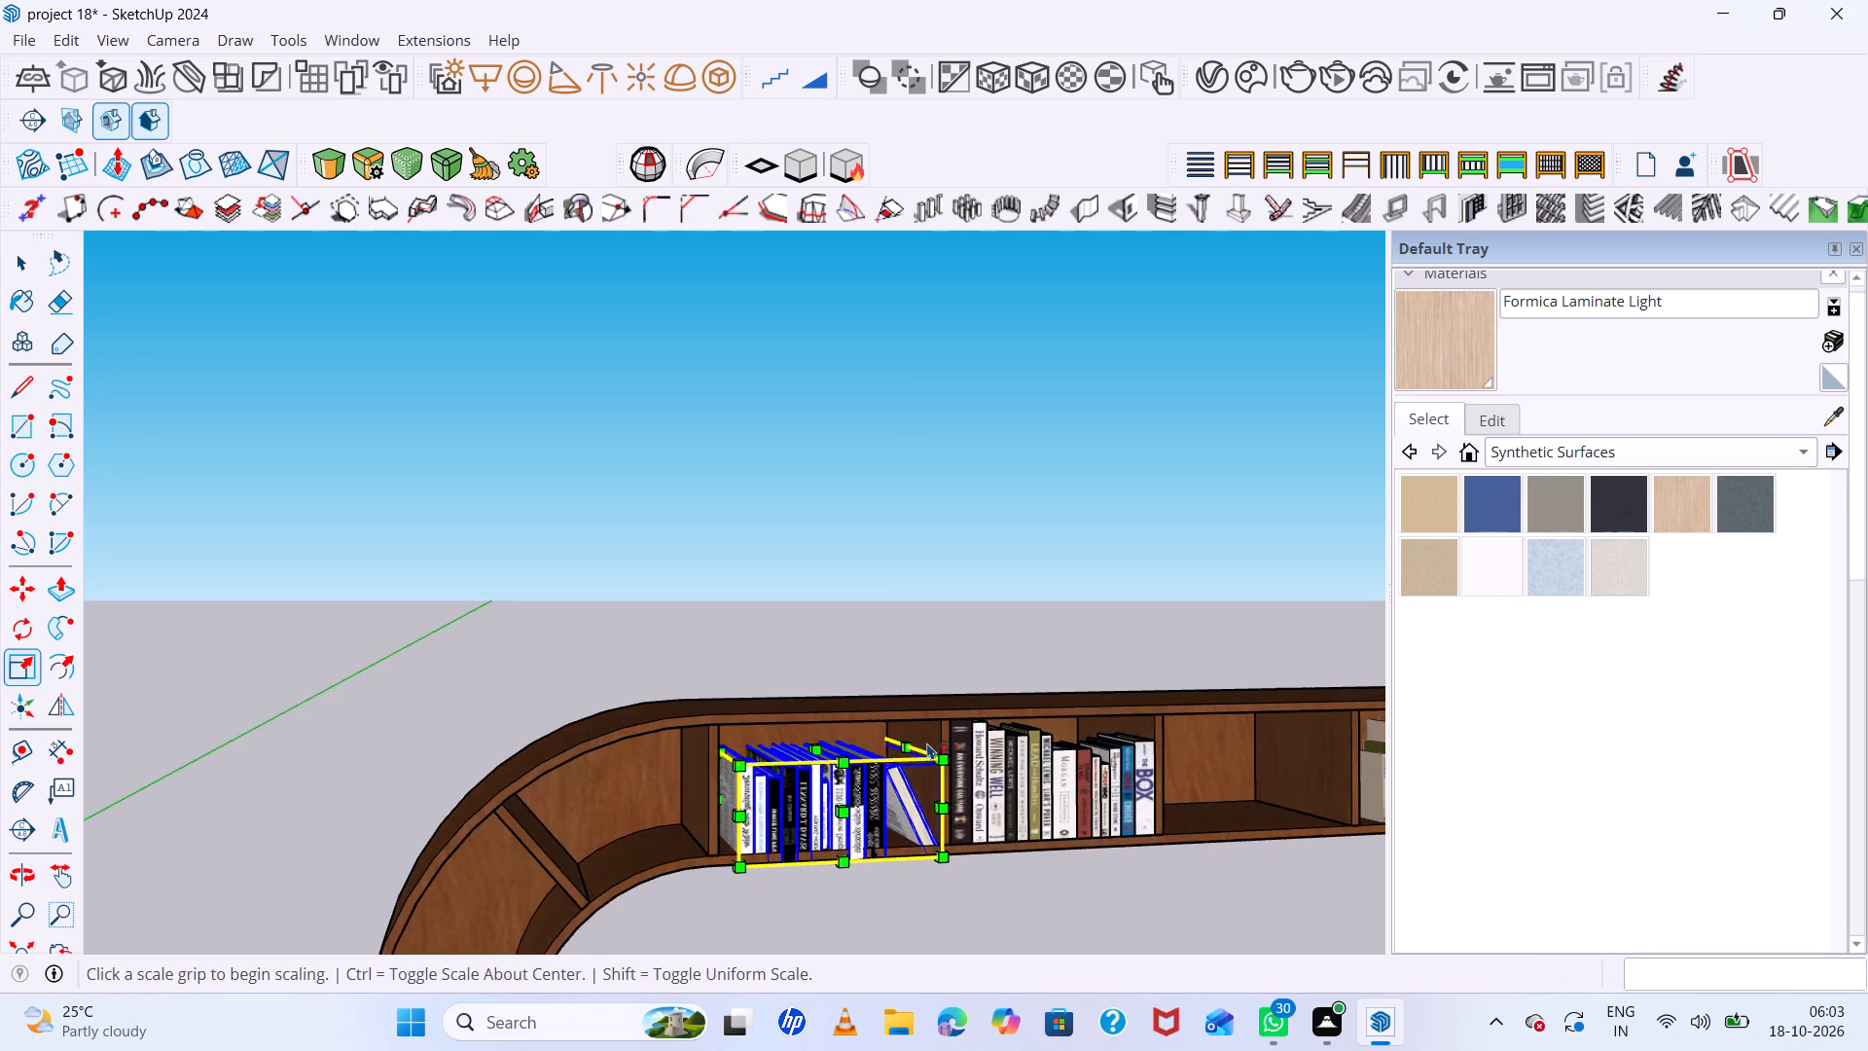
pyautogui.scroll(6, 924, 784)
pyautogui.moveTo(844, 793); pyautogui.dragTo(1620, 850, button='middle')
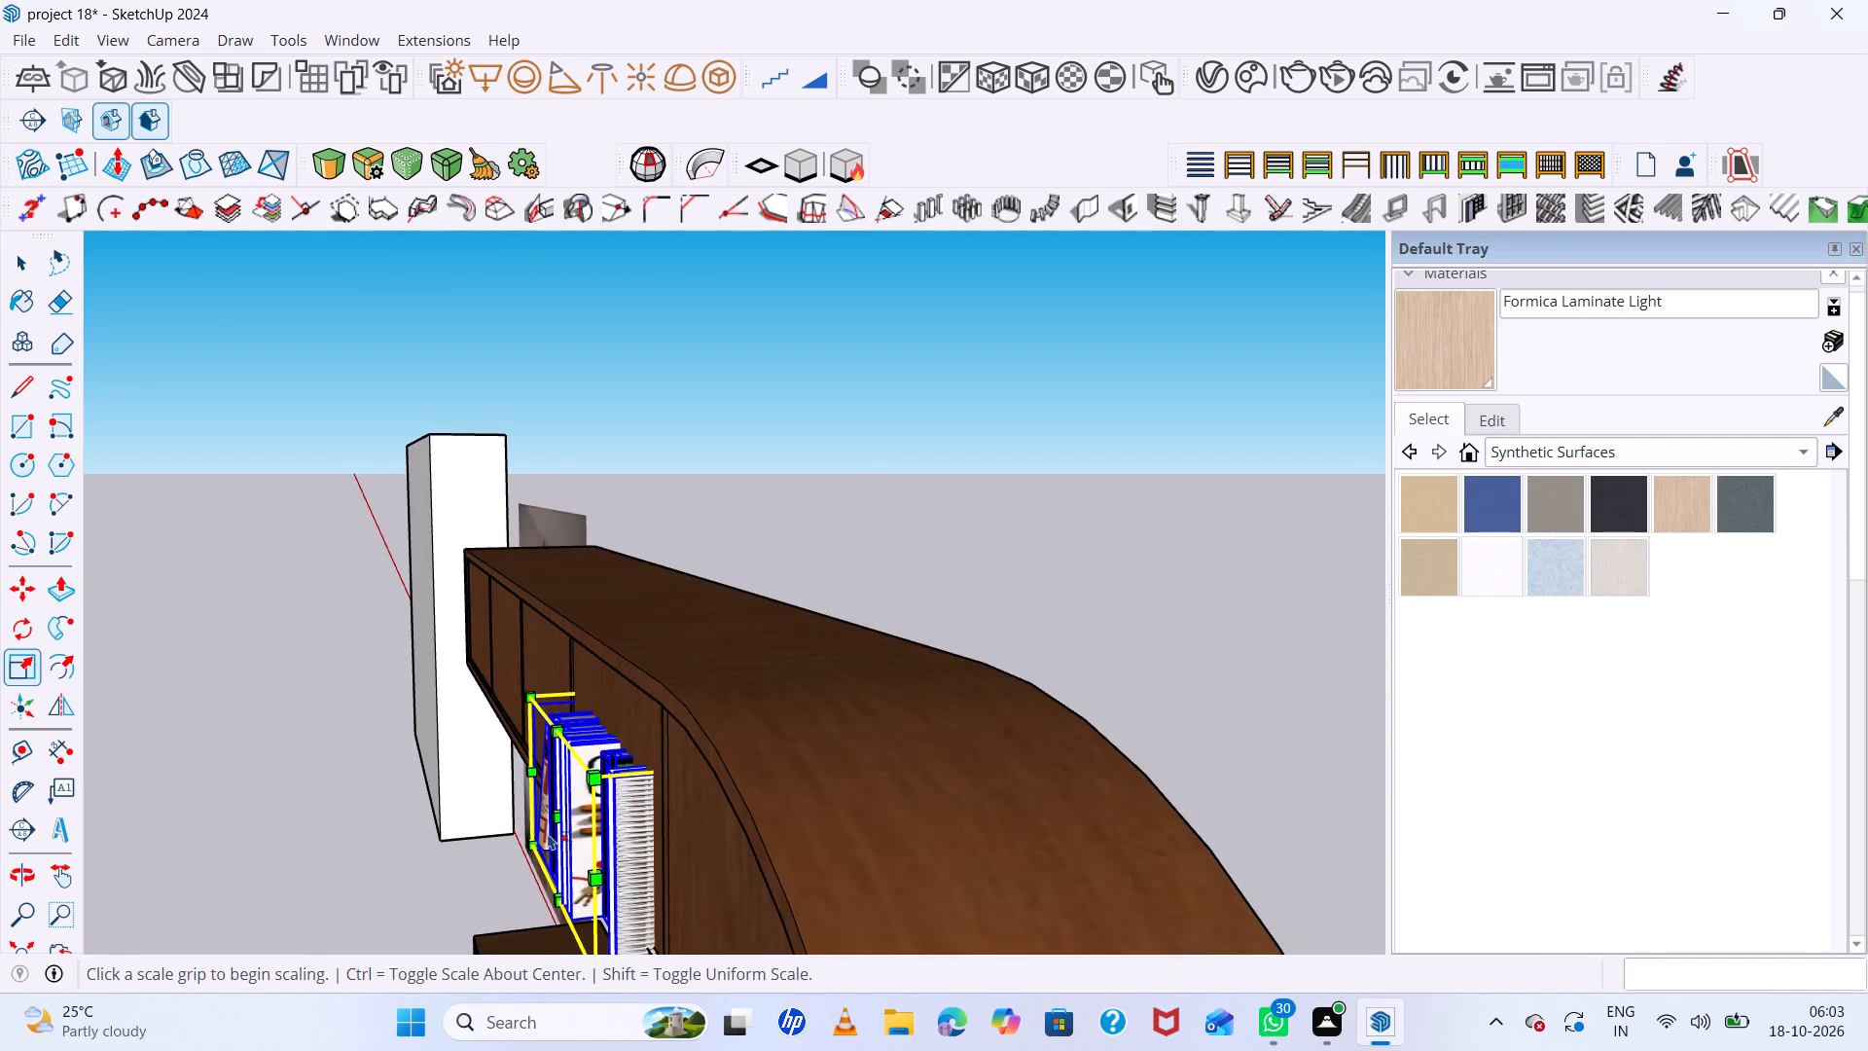
pyautogui.moveTo(532, 800); pyautogui.dragTo(674, 772, button='middle')
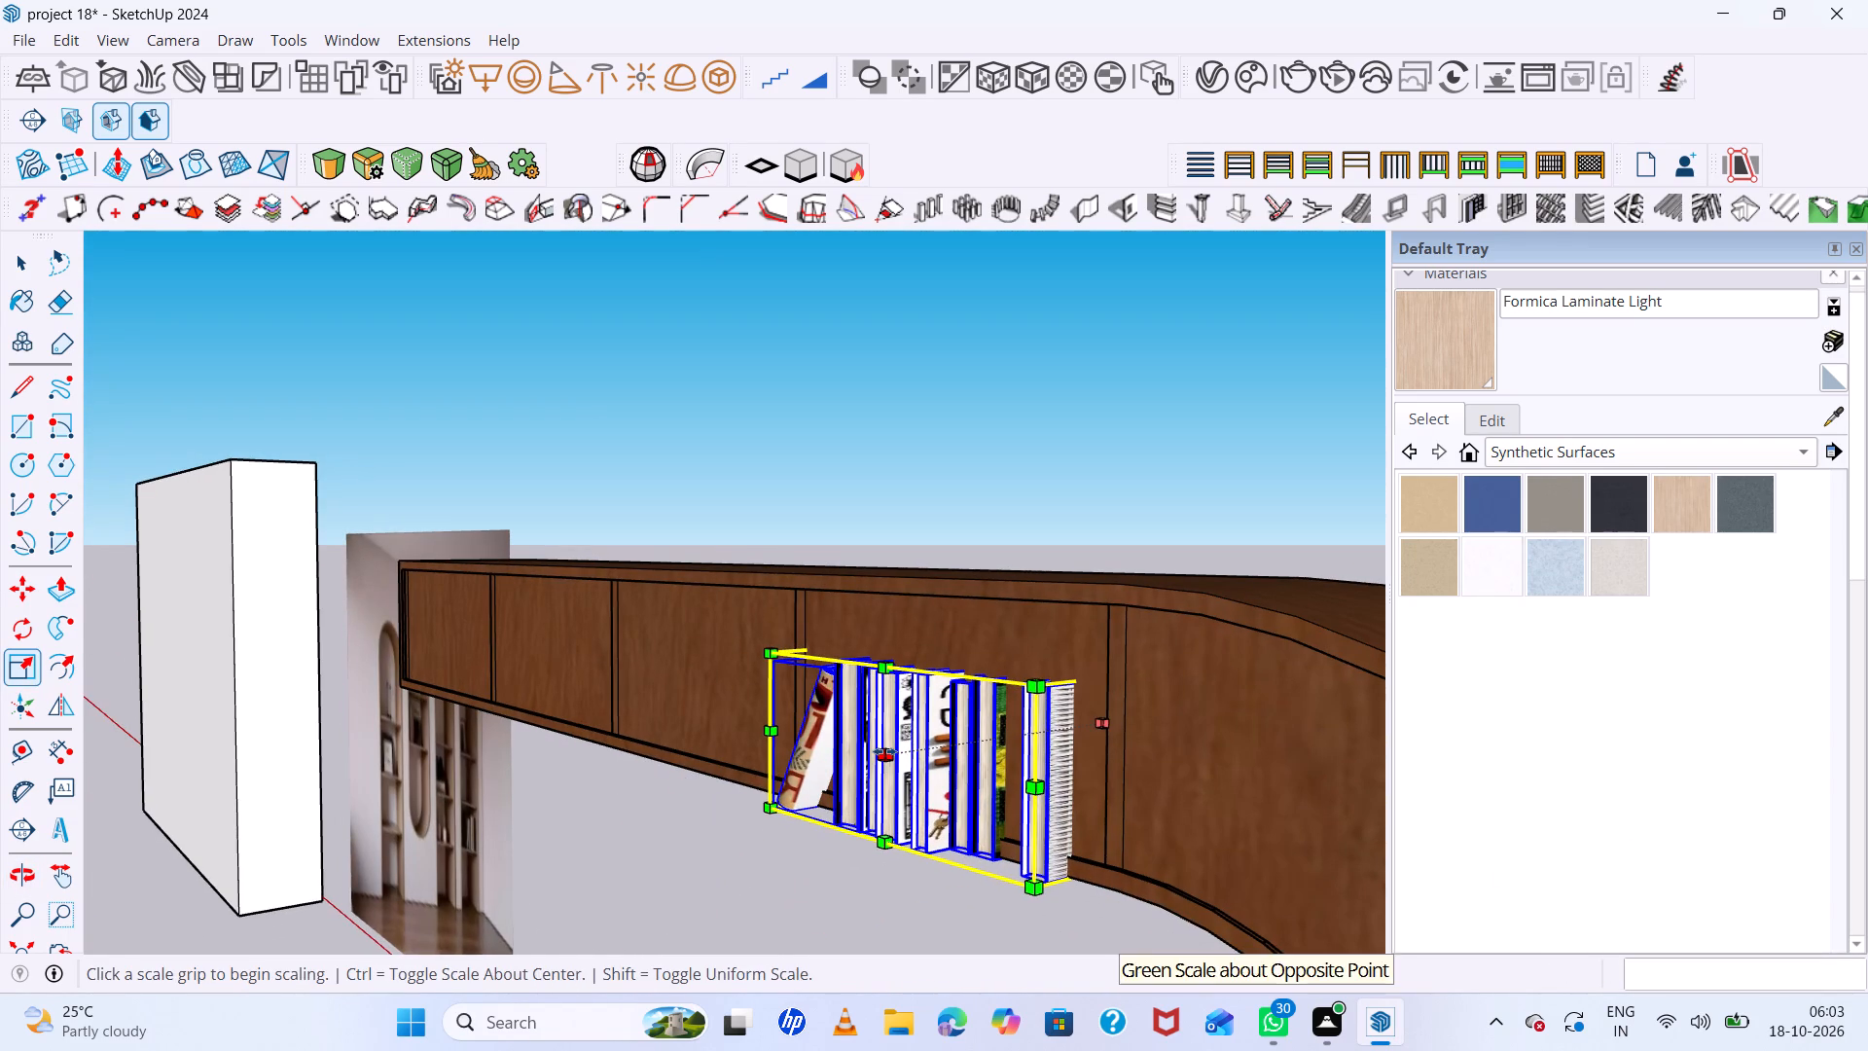
pyautogui.click(884, 751)
pyautogui.click(1015, 684)
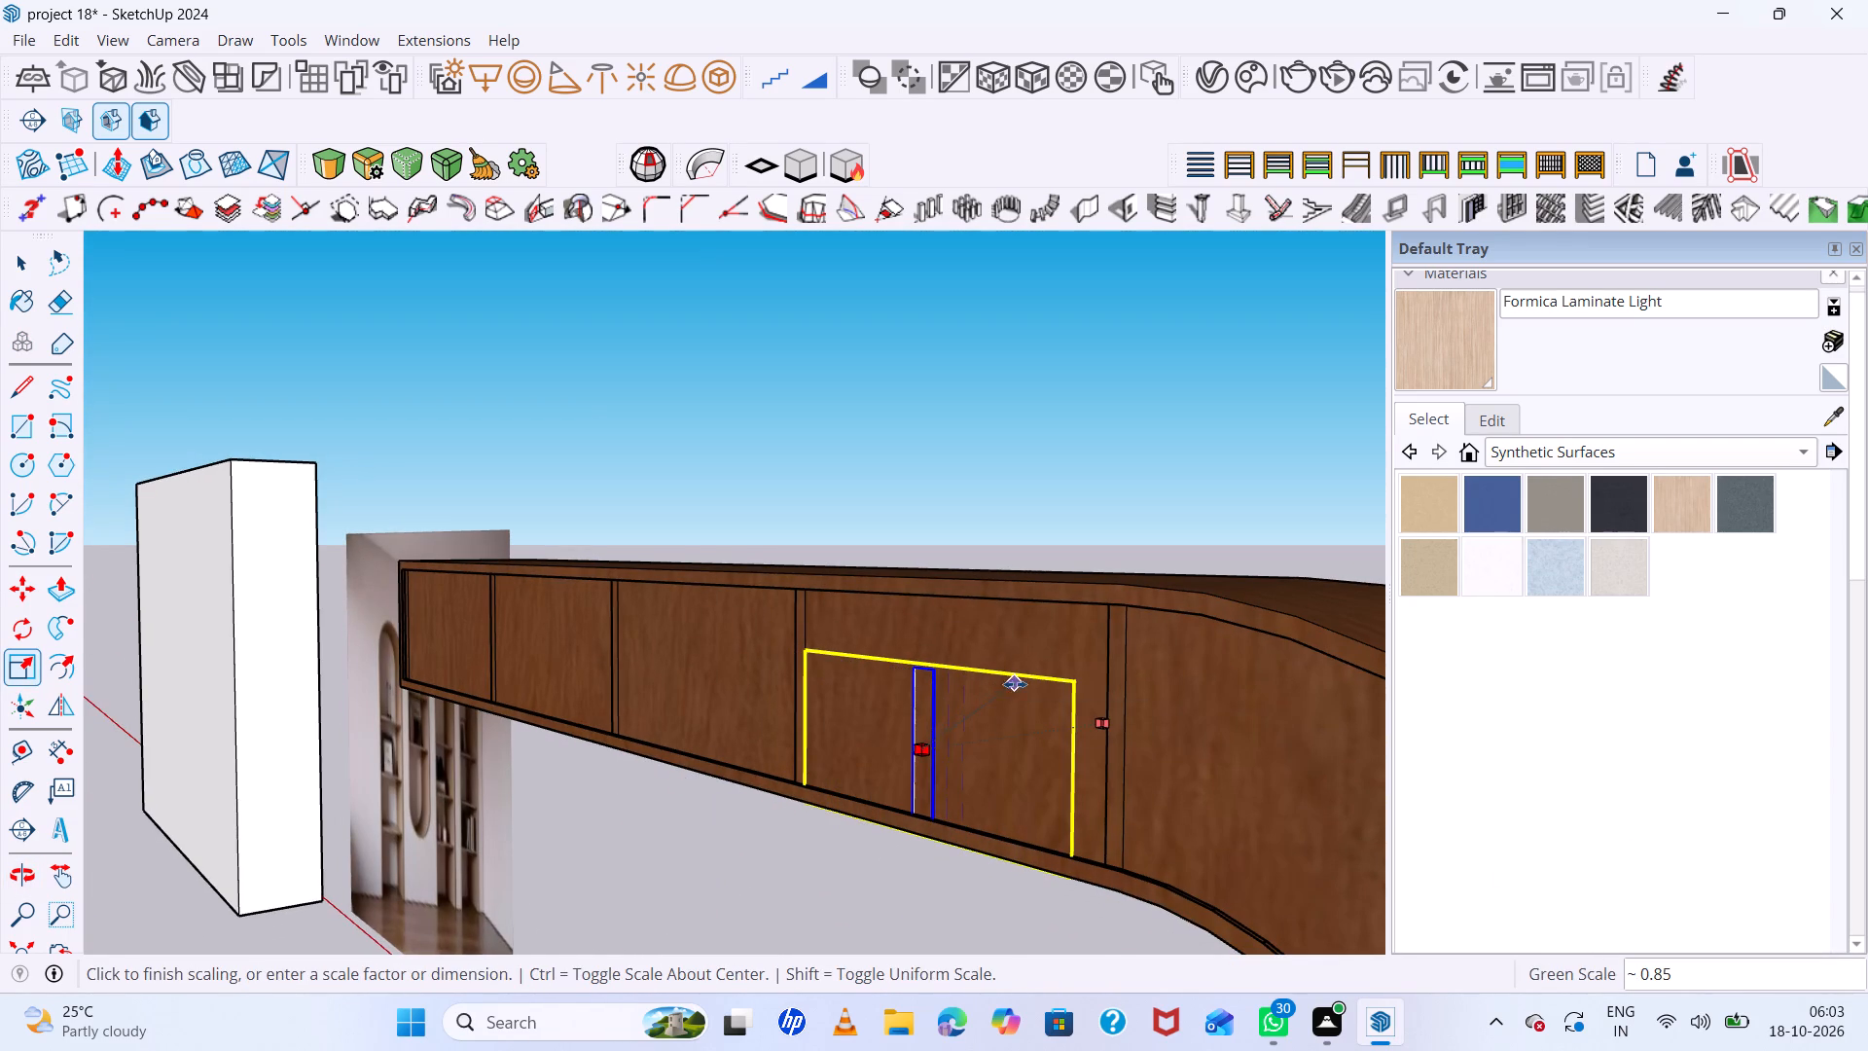
pyautogui.scroll(-5, 895, 674)
pyautogui.moveTo(967, 684); pyautogui.dragTo(173, 779, button='middle')
pyautogui.scroll(5, 665, 832)
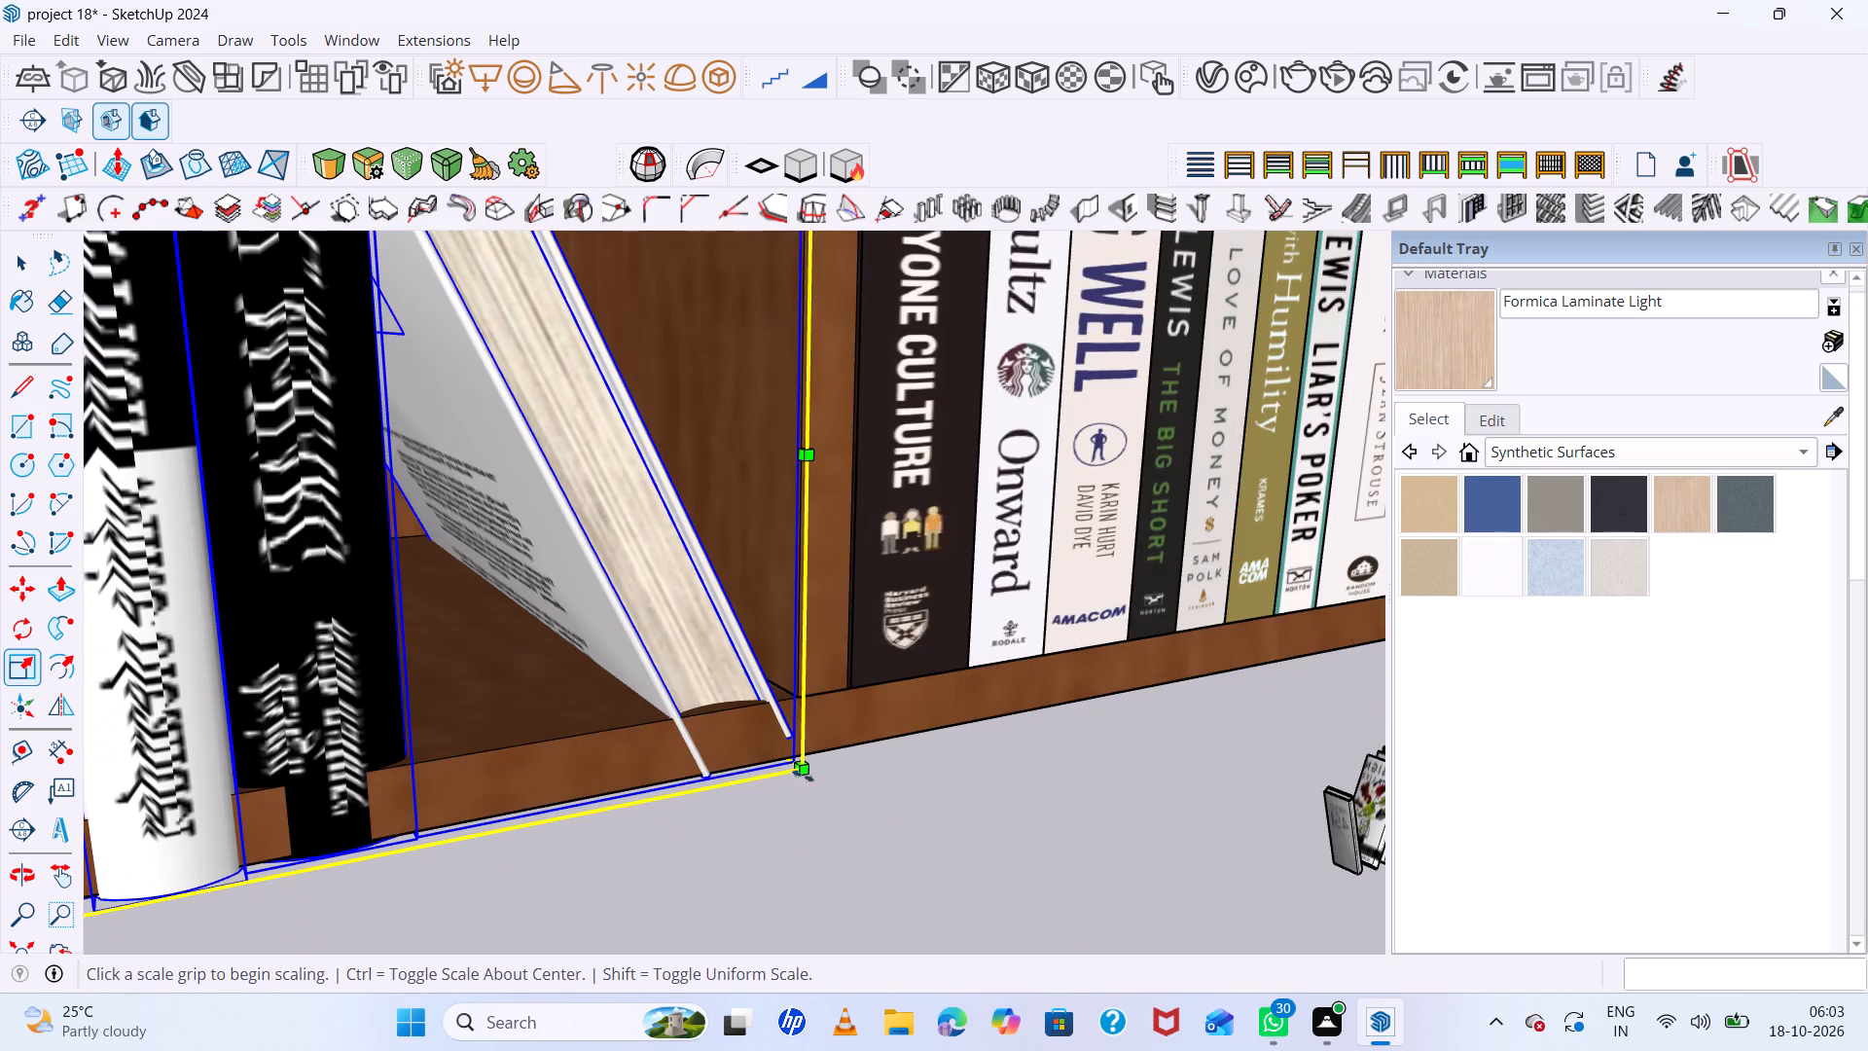
pyautogui.scroll(-6, 682, 751)
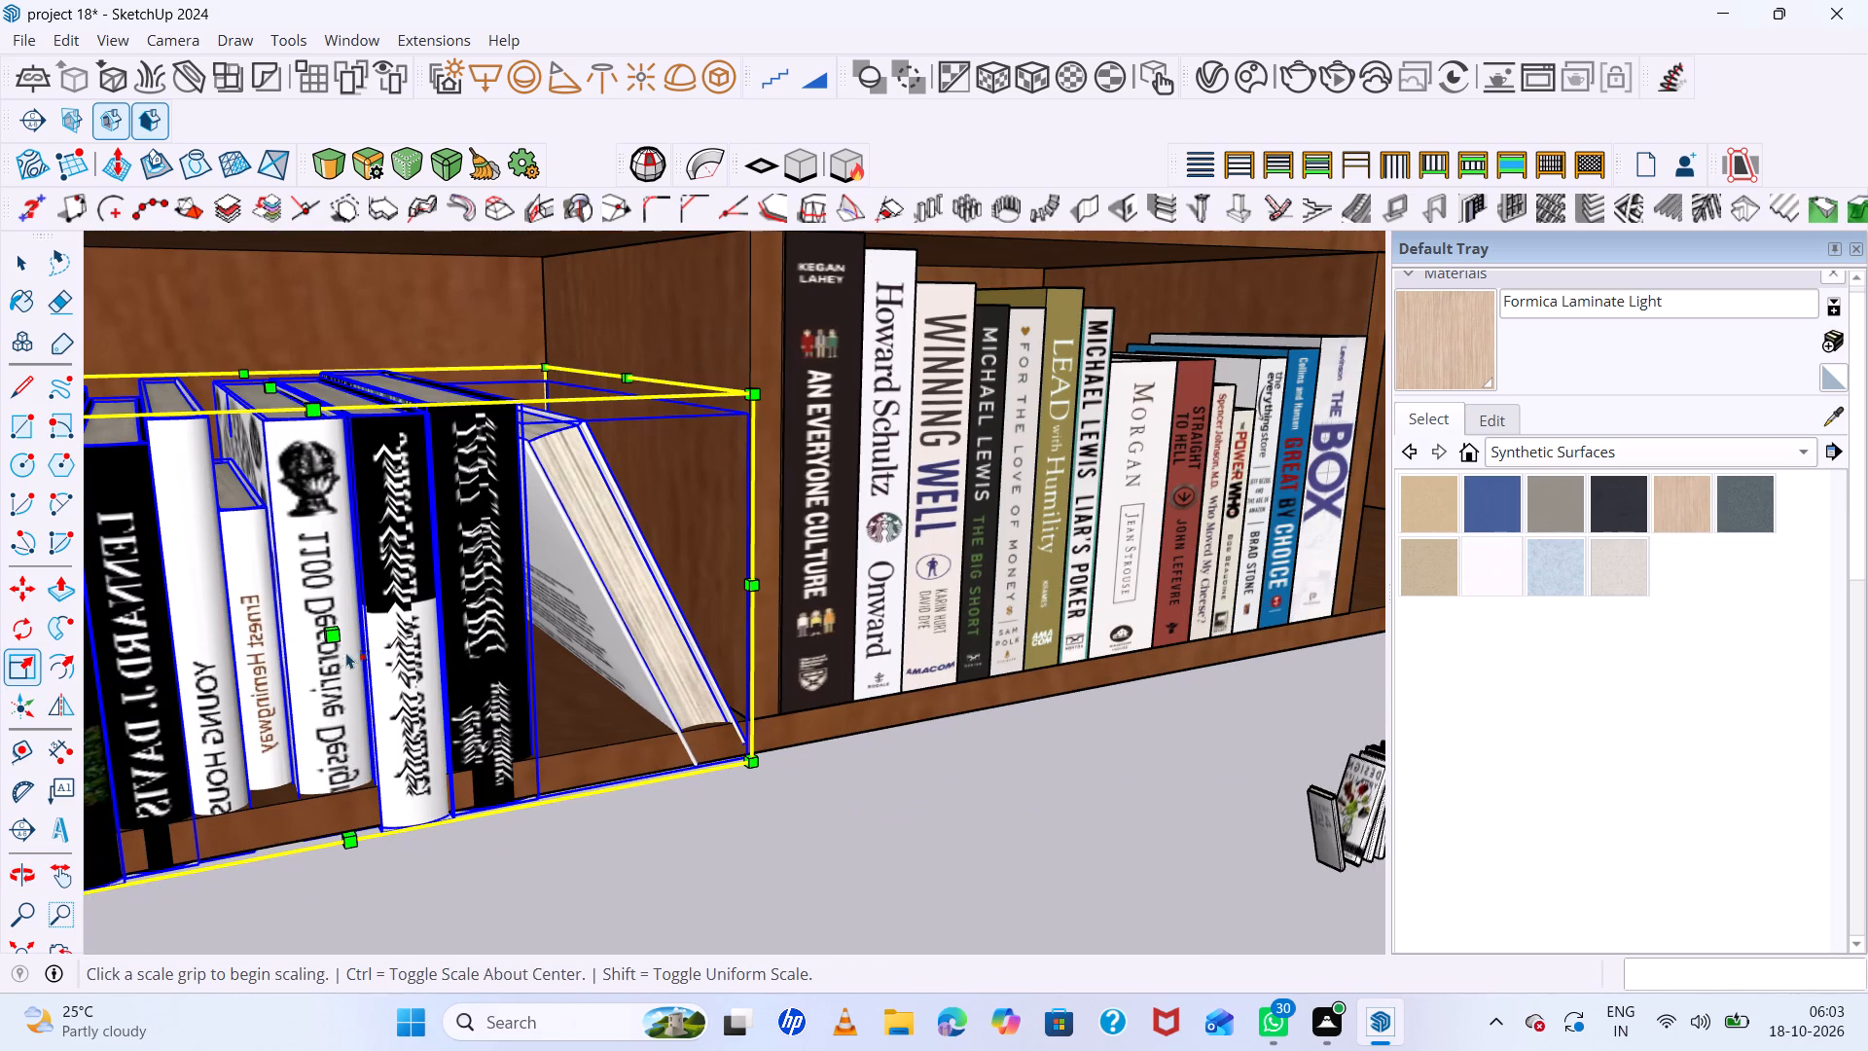
pyautogui.click(330, 629)
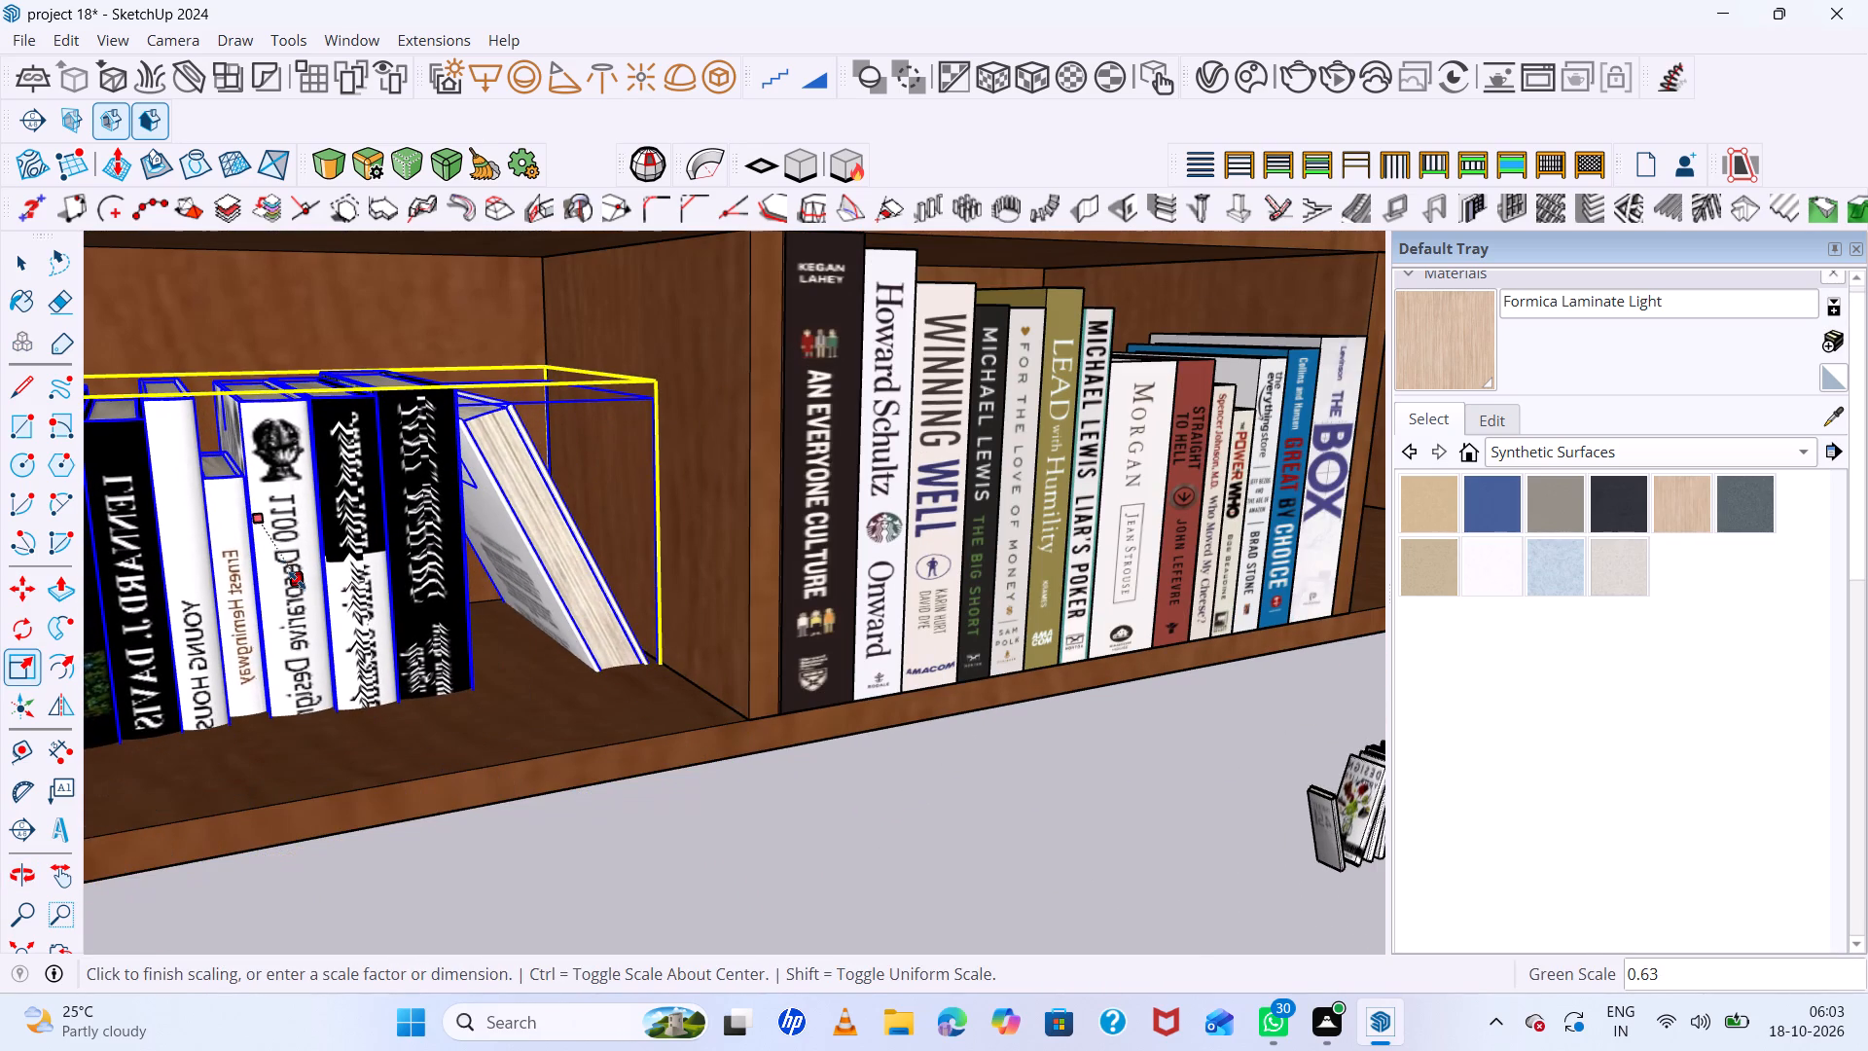
pyautogui.click(297, 580)
# Move the scaled books into position on the compartment floor against its divider, then deselect them.
pyautogui.press('m')
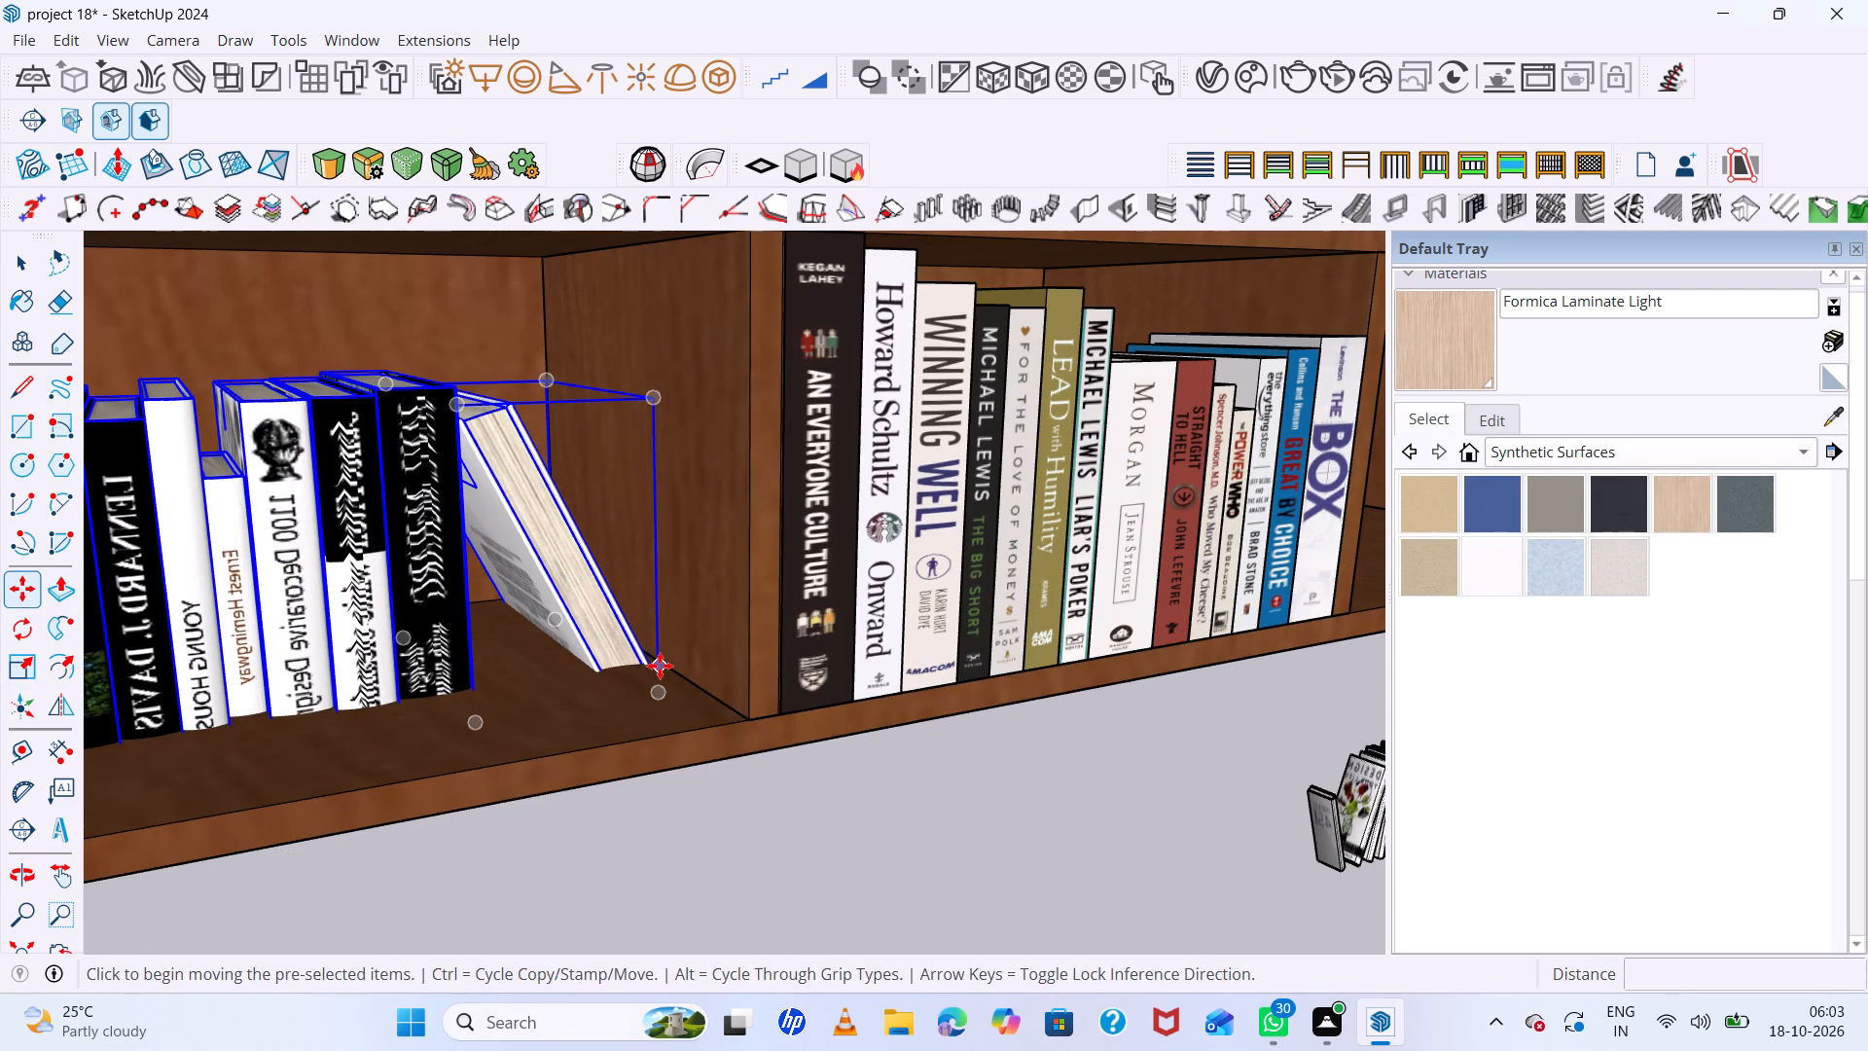
pyautogui.click(659, 665)
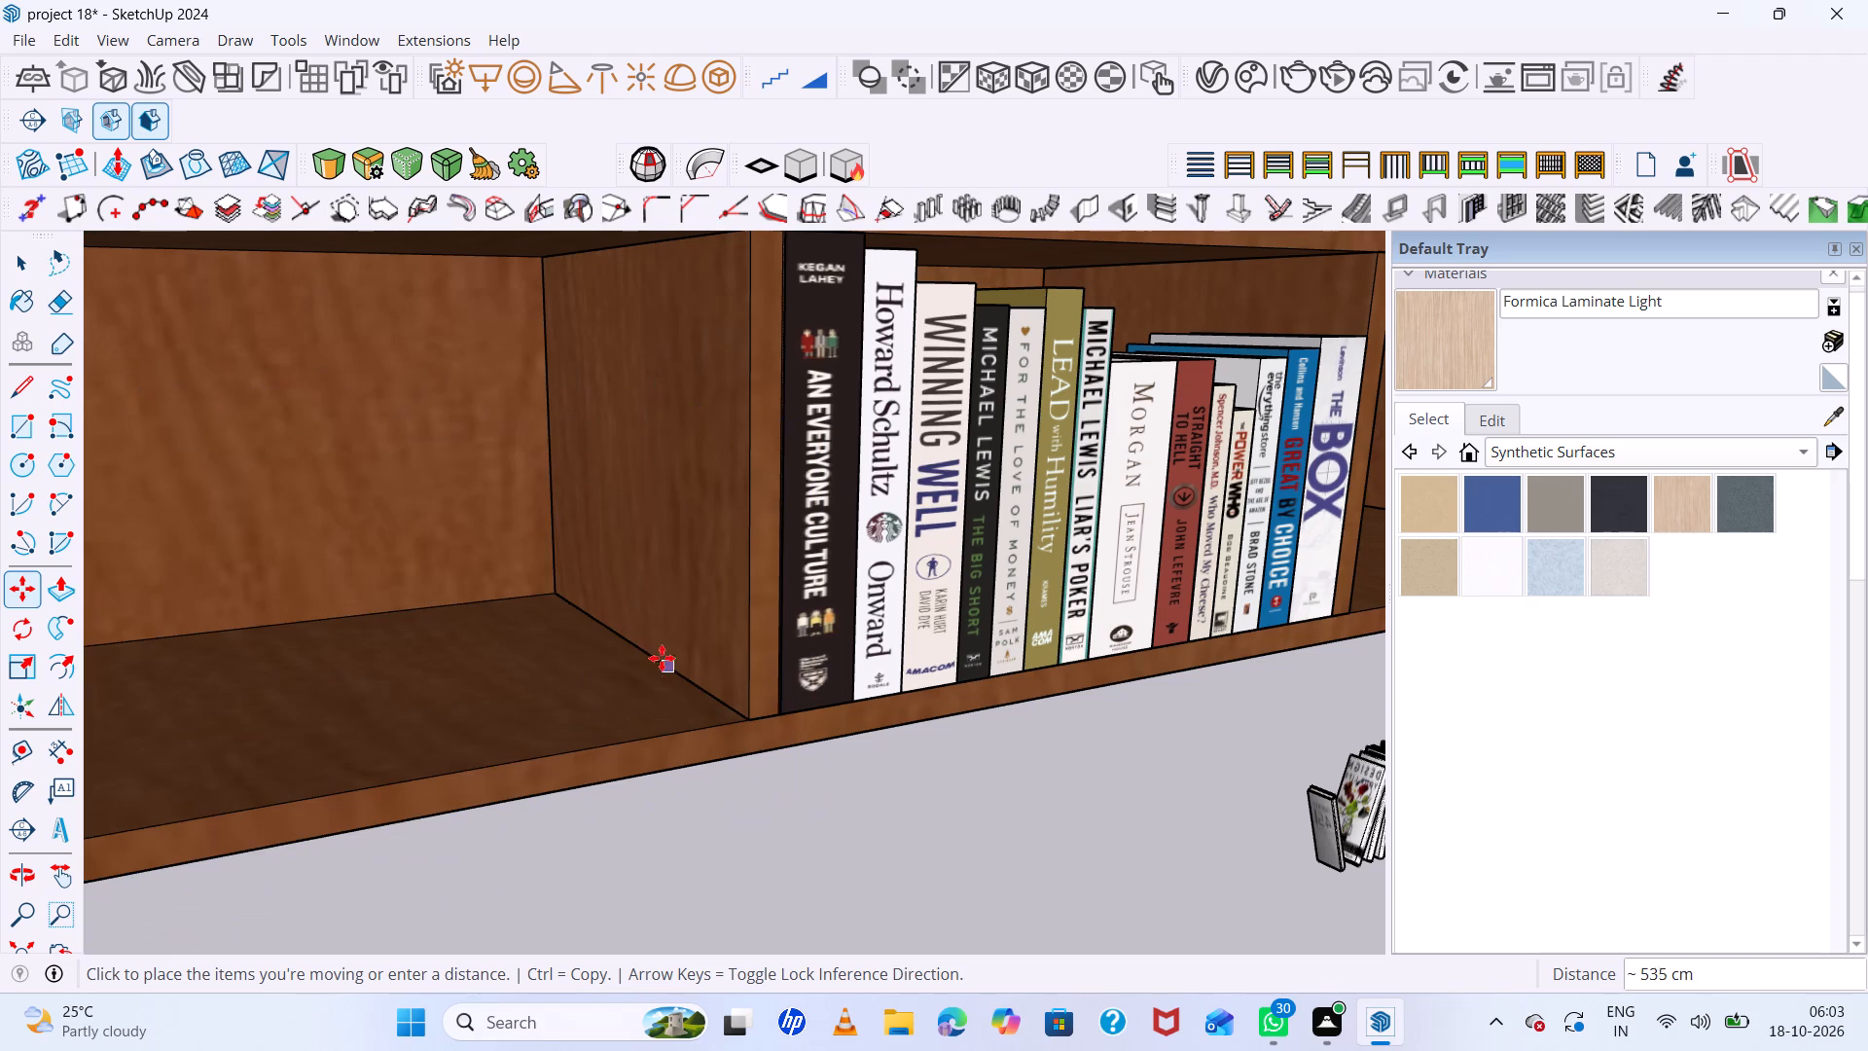
pyautogui.scroll(-7, 668, 689)
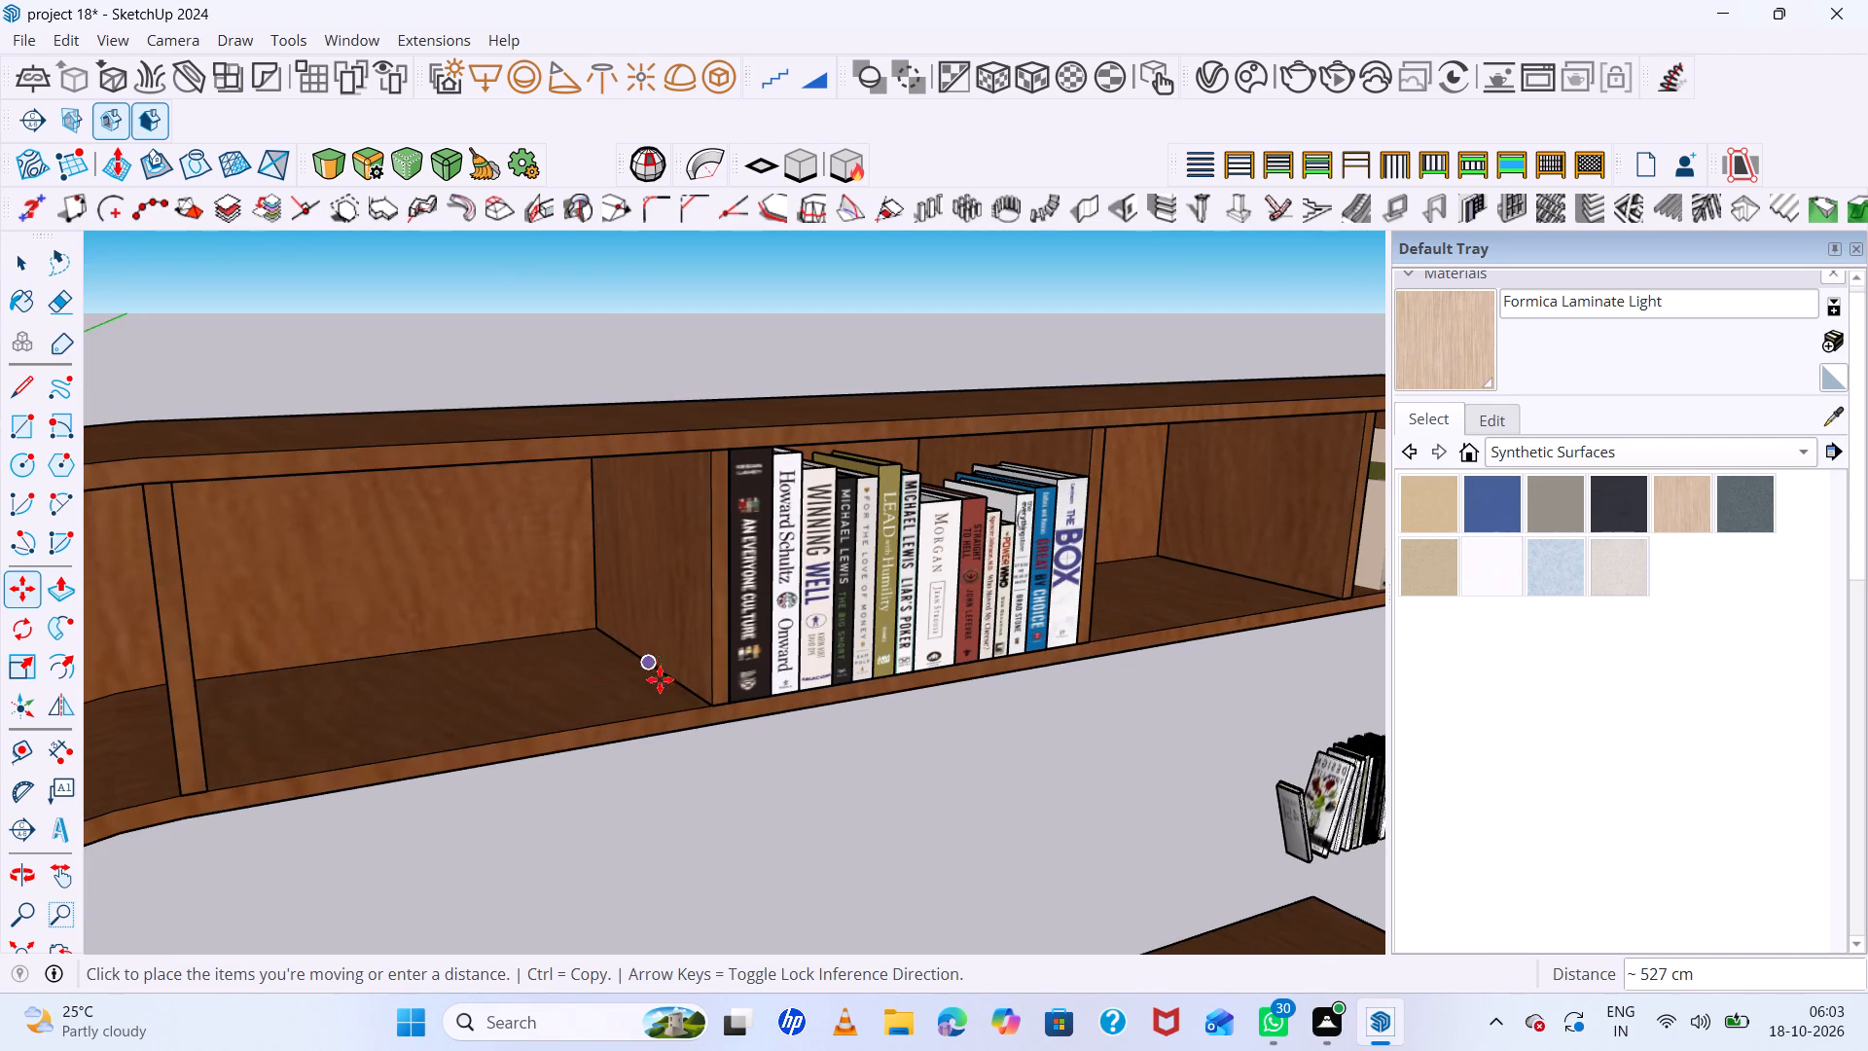
pyautogui.click(663, 687)
pyautogui.scroll(5, 679, 699)
pyautogui.moveTo(695, 707); pyautogui.dragTo(581, 684, button='middle')
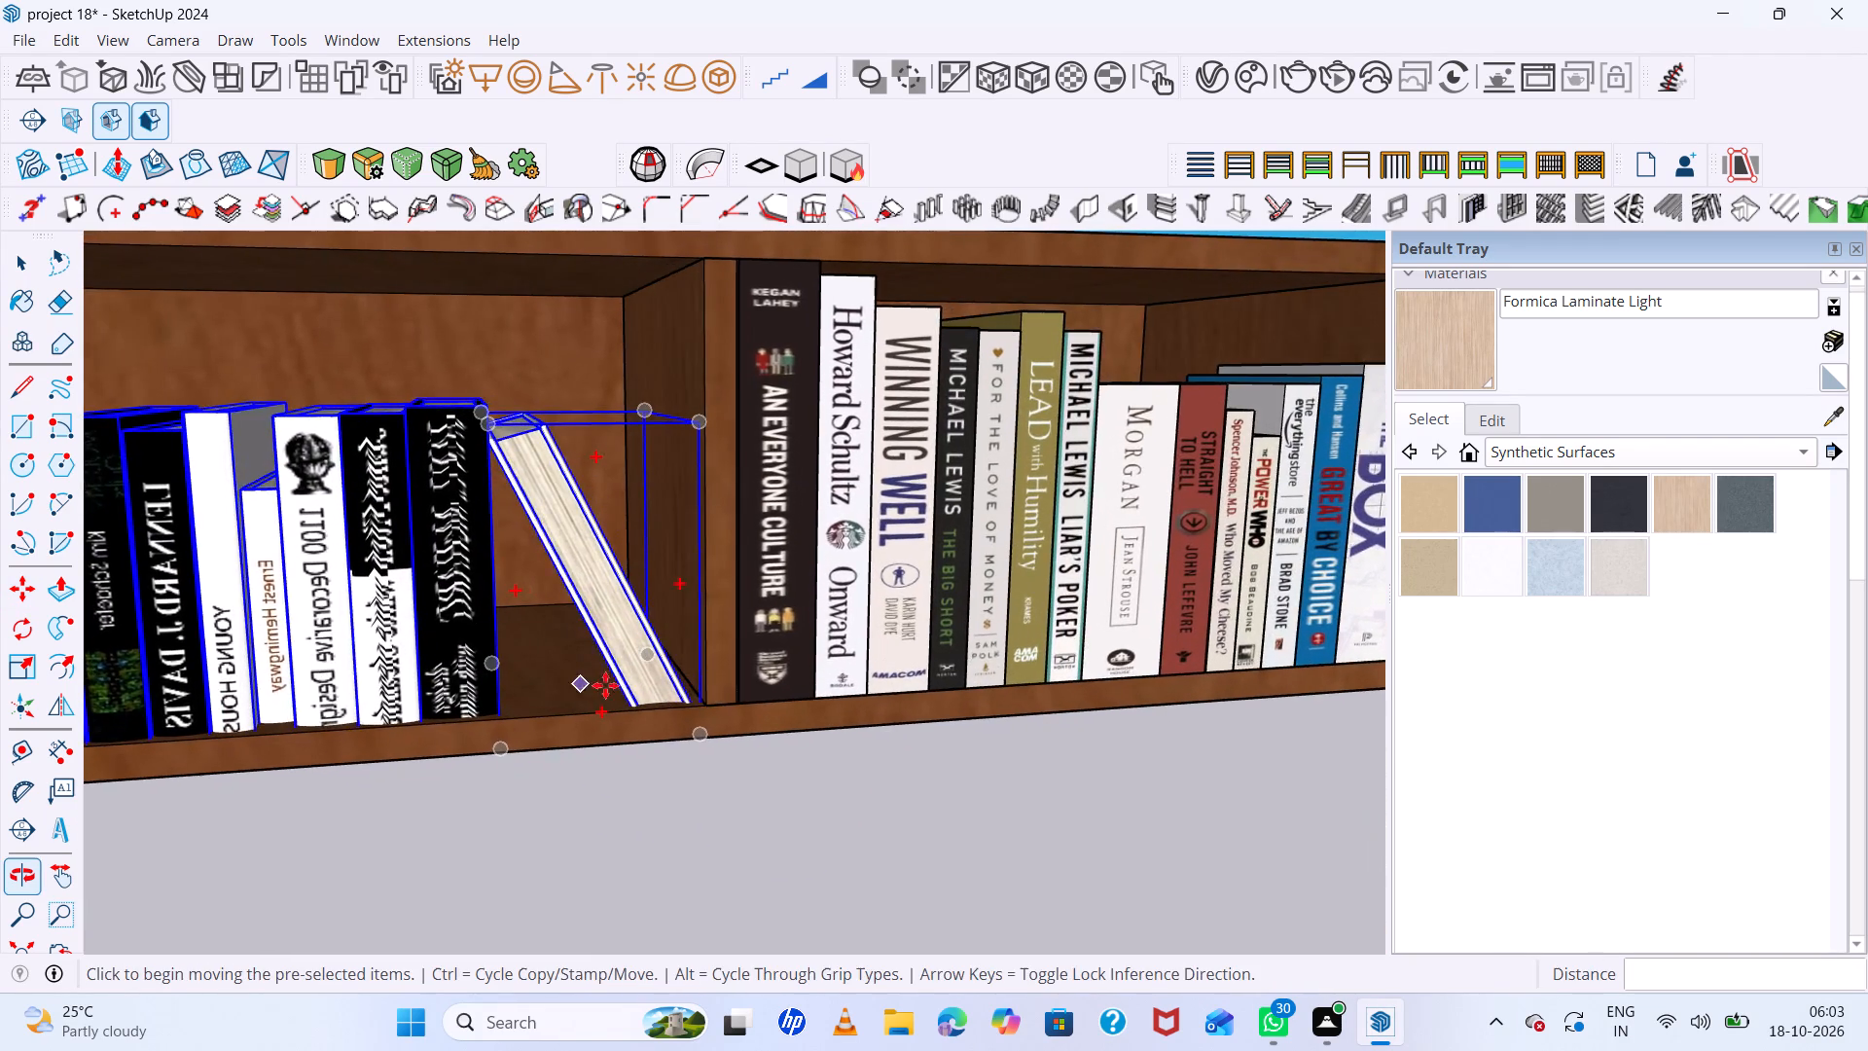
pyautogui.scroll(-7, 670, 662)
pyautogui.moveTo(714, 697); pyautogui.dragTo(694, 633, button='middle')
pyautogui.scroll(5, 669, 664)
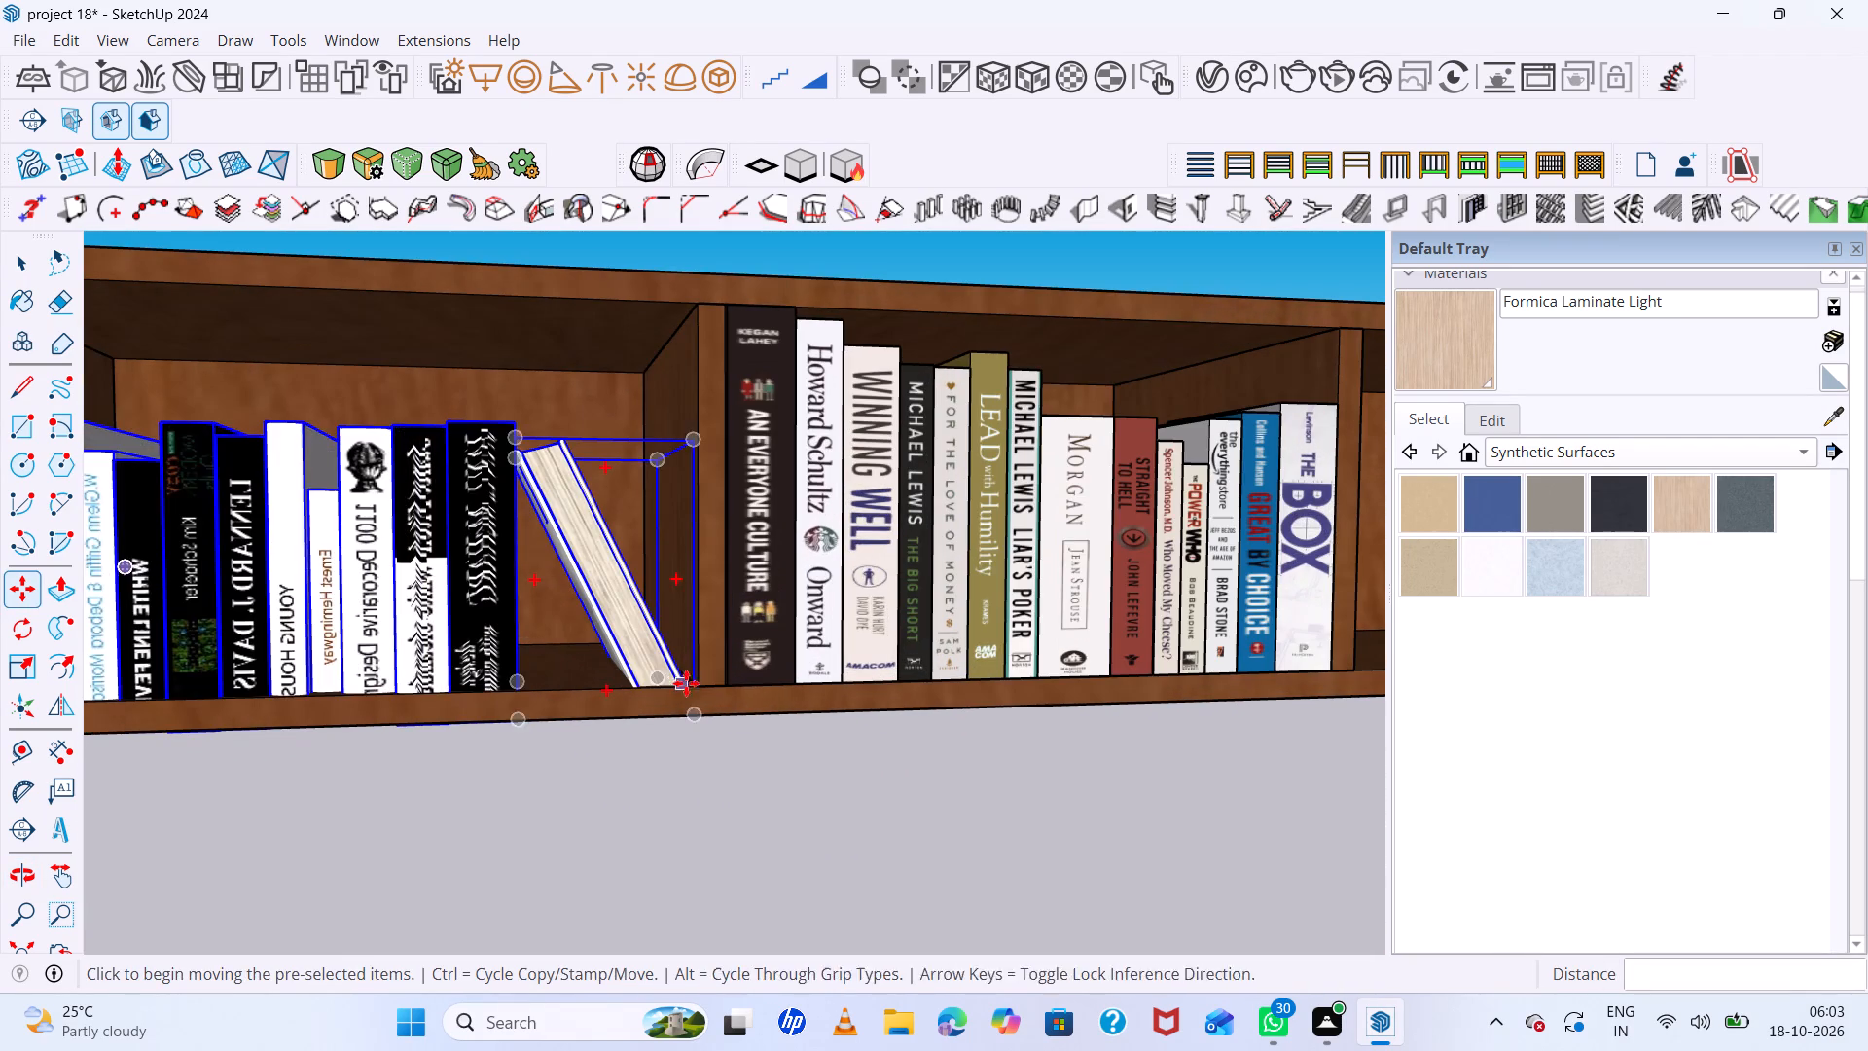
pyautogui.click(691, 687)
pyautogui.click(669, 675)
pyautogui.scroll(-11, 692, 679)
pyautogui.moveTo(710, 718); pyautogui.dragTo(697, 804, button='middle')
pyautogui.press('space')
pyautogui.click(614, 442)
# Examine the fit of the newly placed books in the upper shelf from above, below and close up.
pyautogui.scroll(-6, 509, 528)
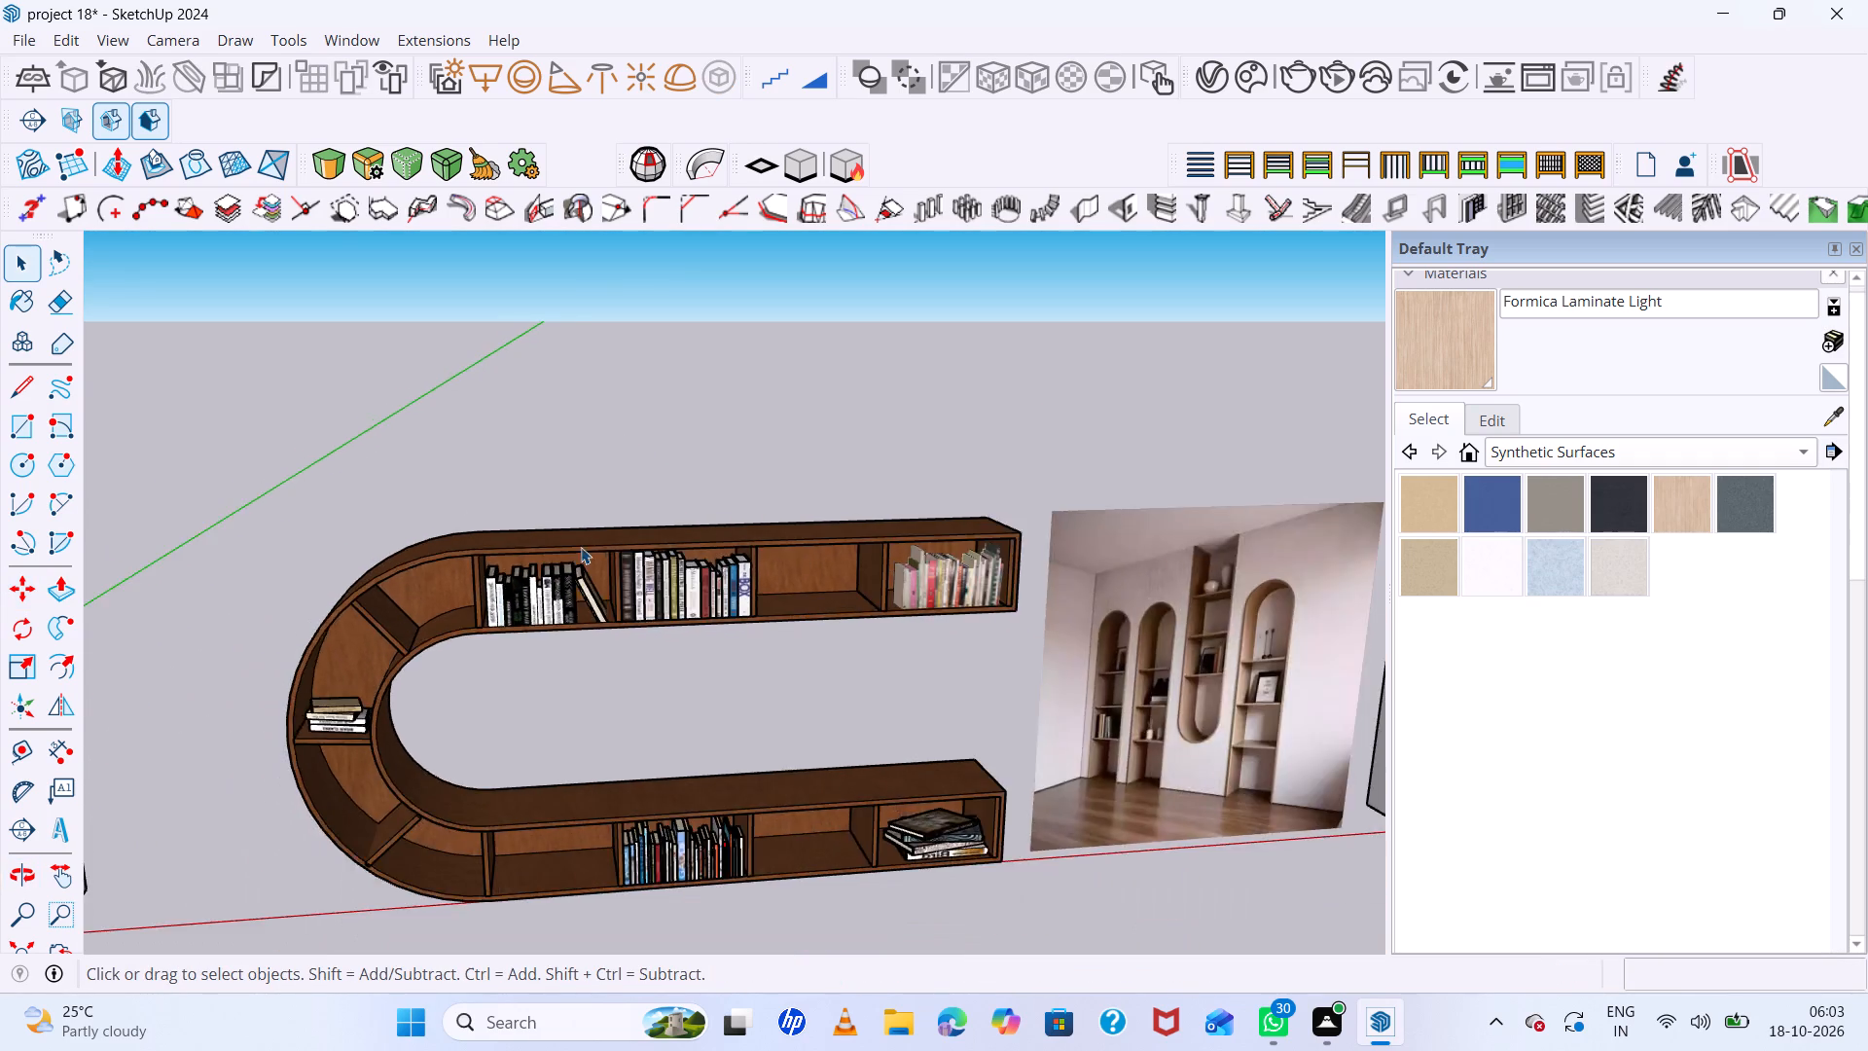
pyautogui.scroll(-4, 611, 562)
pyautogui.moveTo(733, 671); pyautogui.dragTo(602, 518, button='middle')
pyautogui.middleClick(602, 518)
pyautogui.scroll(6, 705, 627)
pyautogui.moveTo(697, 641); pyautogui.dragTo(766, 612, button='middle')
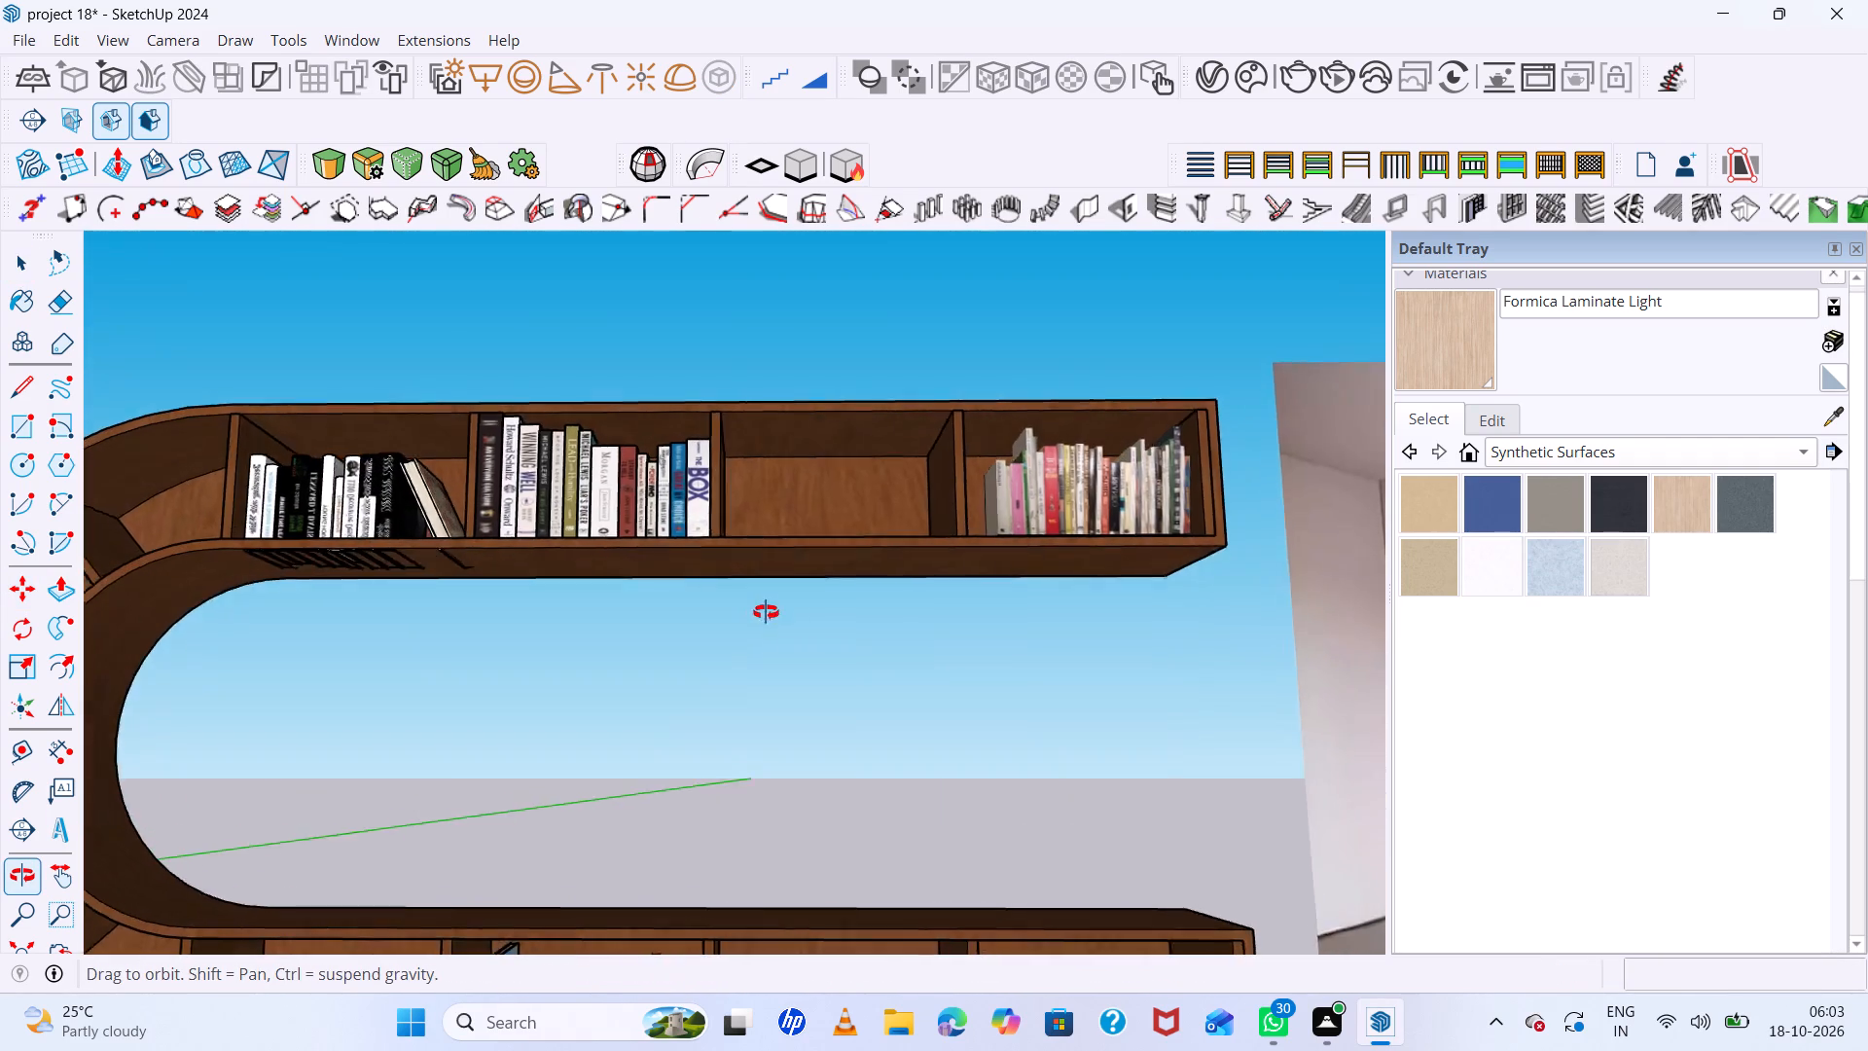
pyautogui.moveTo(766, 612); pyautogui.dragTo(661, 589, button='middle')
pyautogui.scroll(-5, 661, 589)
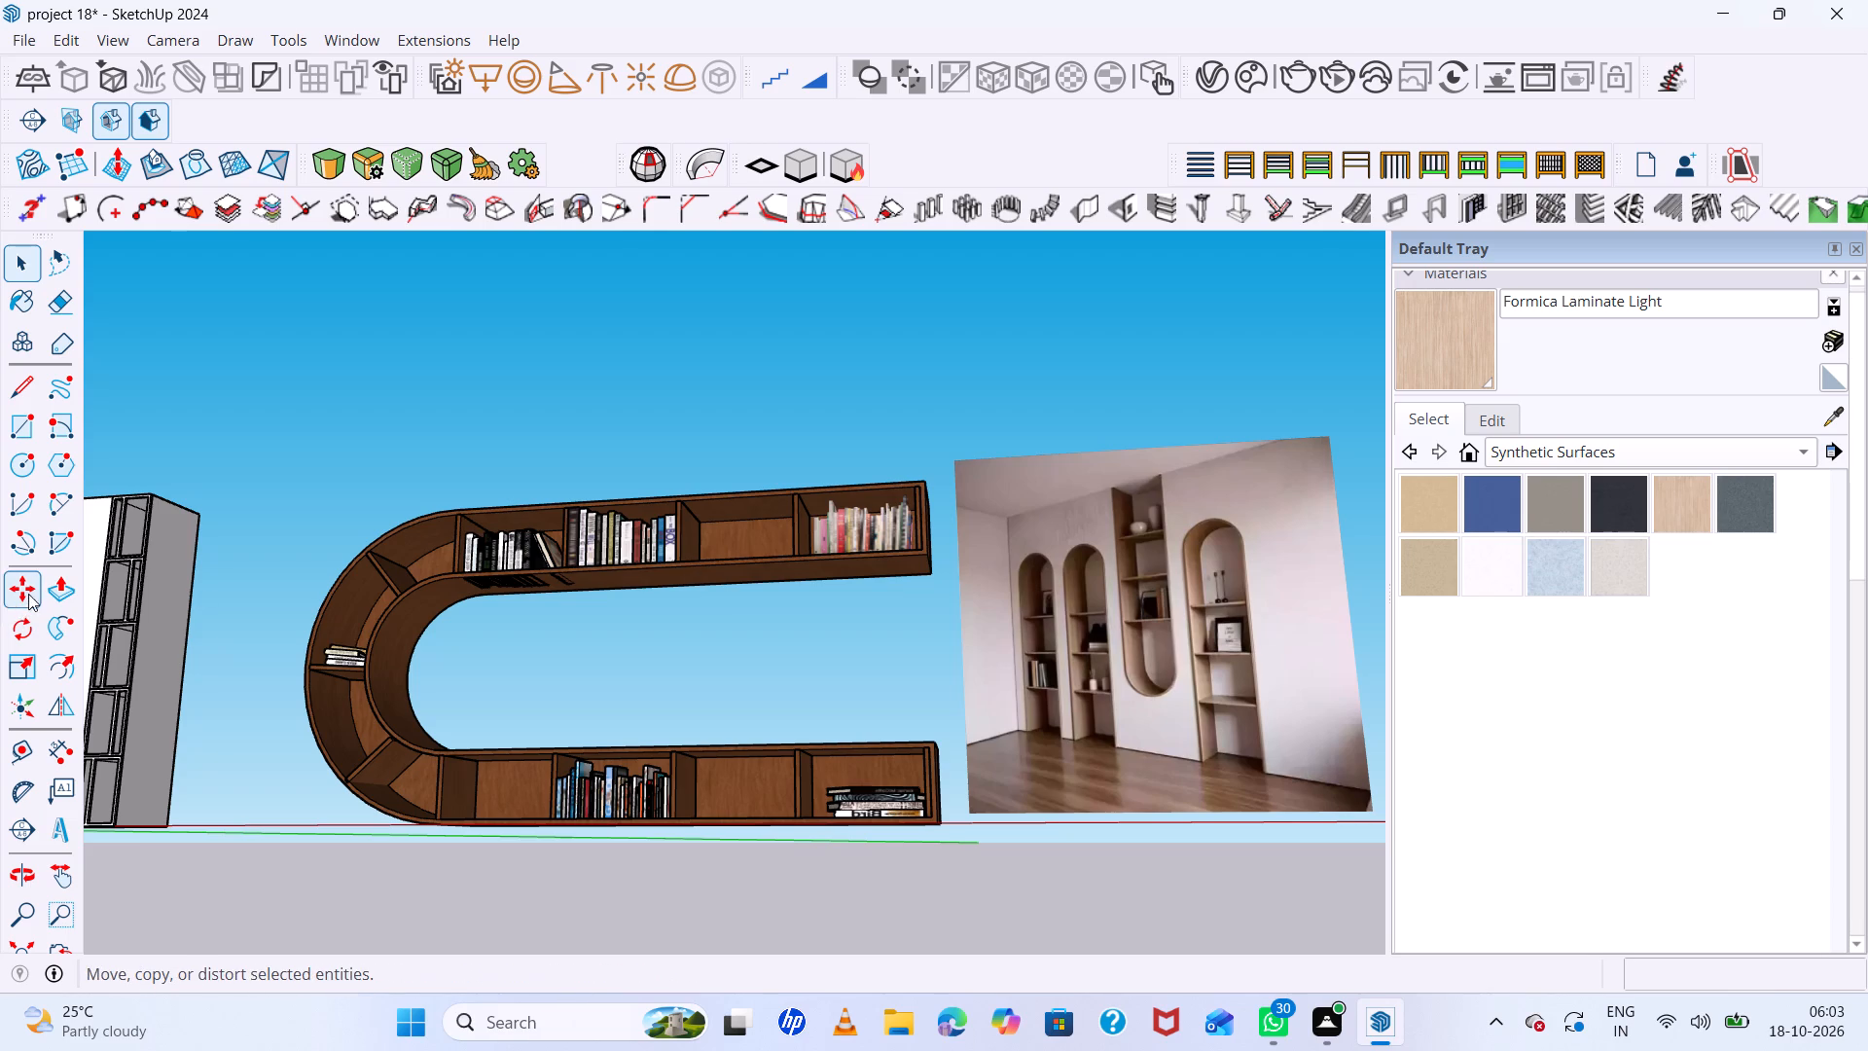
pyautogui.scroll(-7, 516, 652)
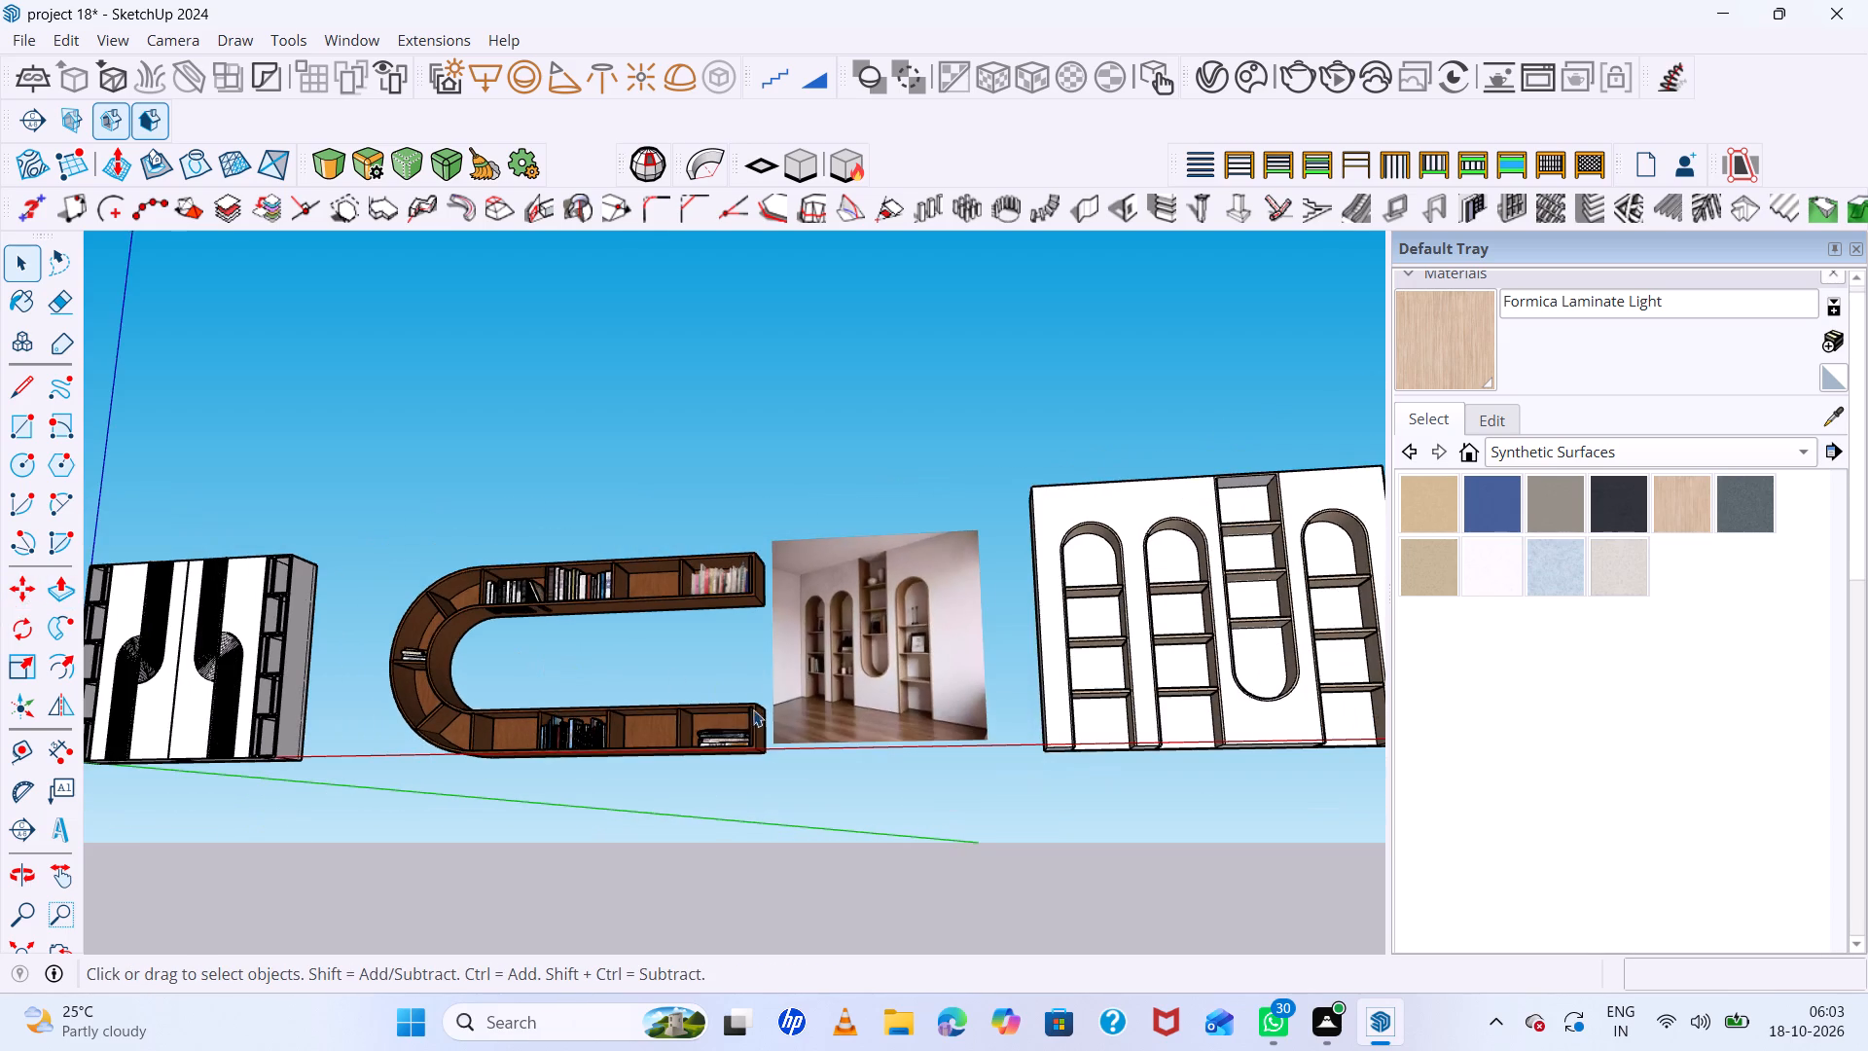
pyautogui.moveTo(789, 827); pyautogui.dragTo(796, 843, button='middle')
pyautogui.moveTo(646, 669); pyautogui.dragTo(759, 786, button='middle')
pyautogui.middleClick(759, 786)
pyautogui.scroll(12, 641, 647)
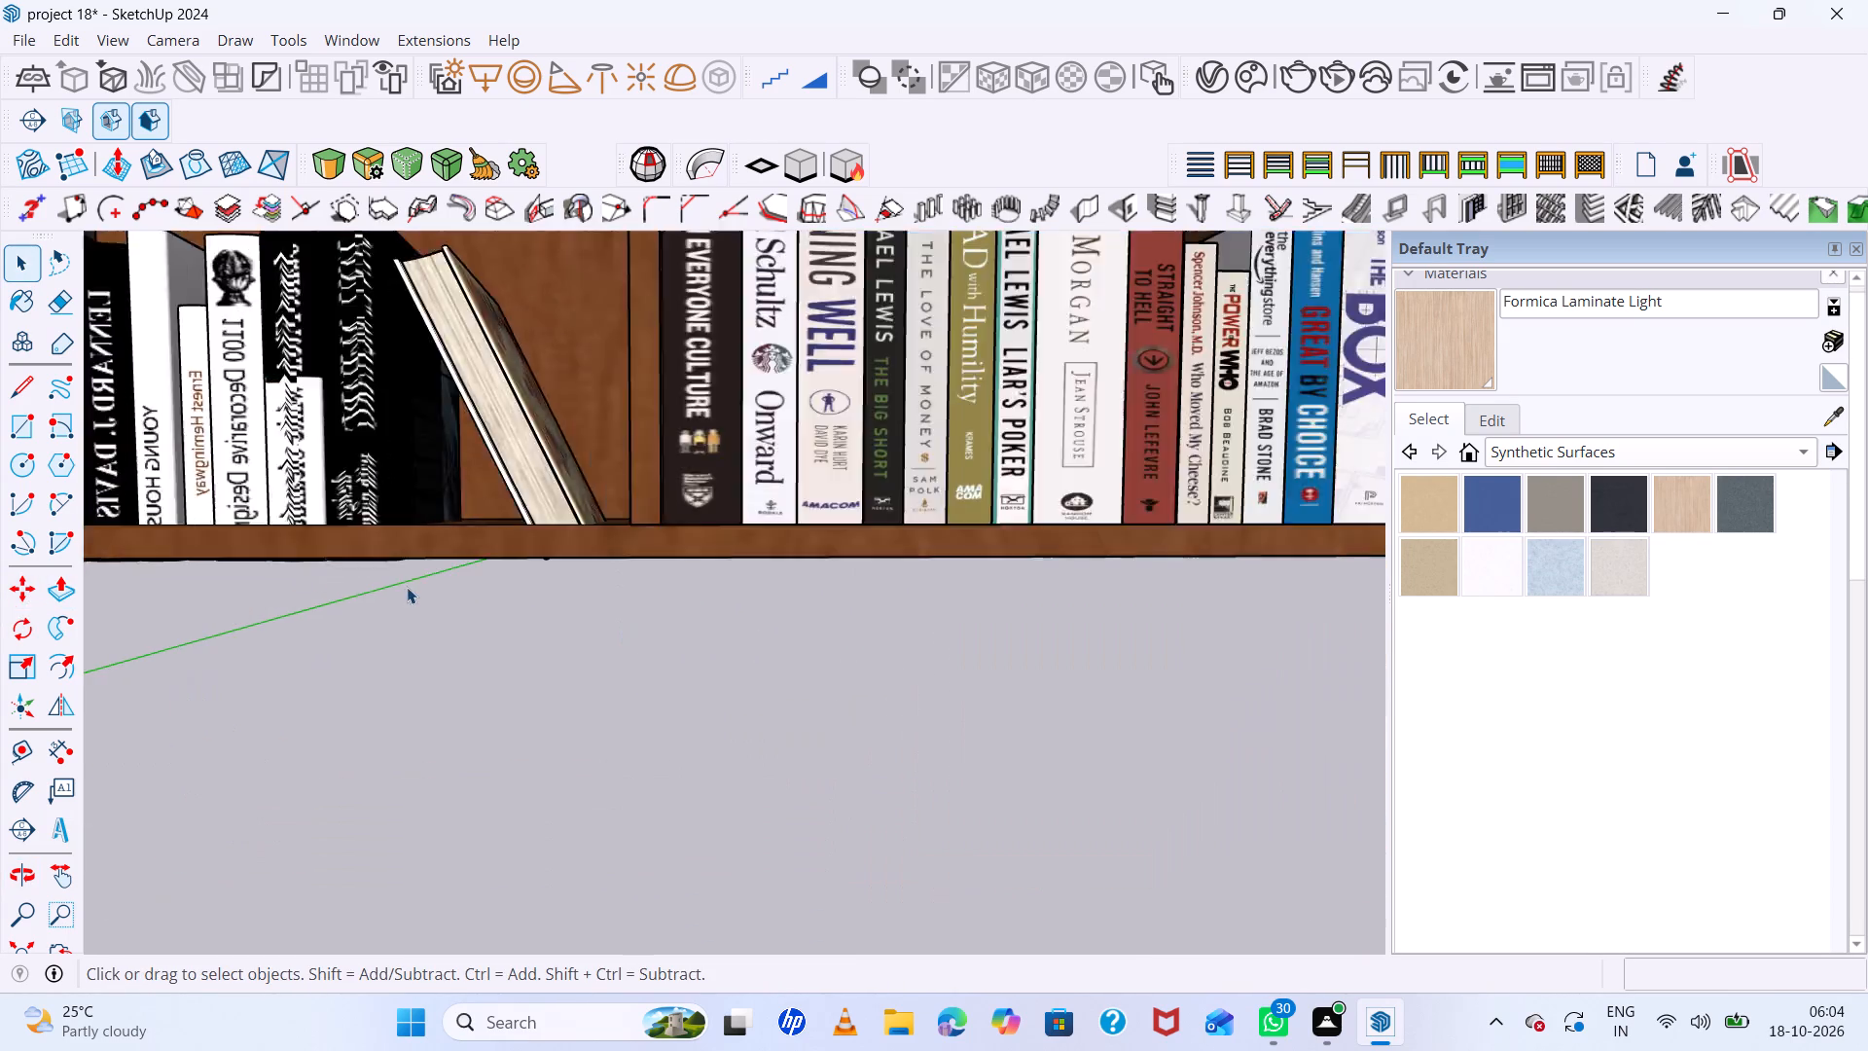
pyautogui.moveTo(416, 613); pyautogui.dragTo(611, 663, button='middle')
pyautogui.scroll(-20, 463, 631)
pyautogui.scroll(-7, 463, 631)
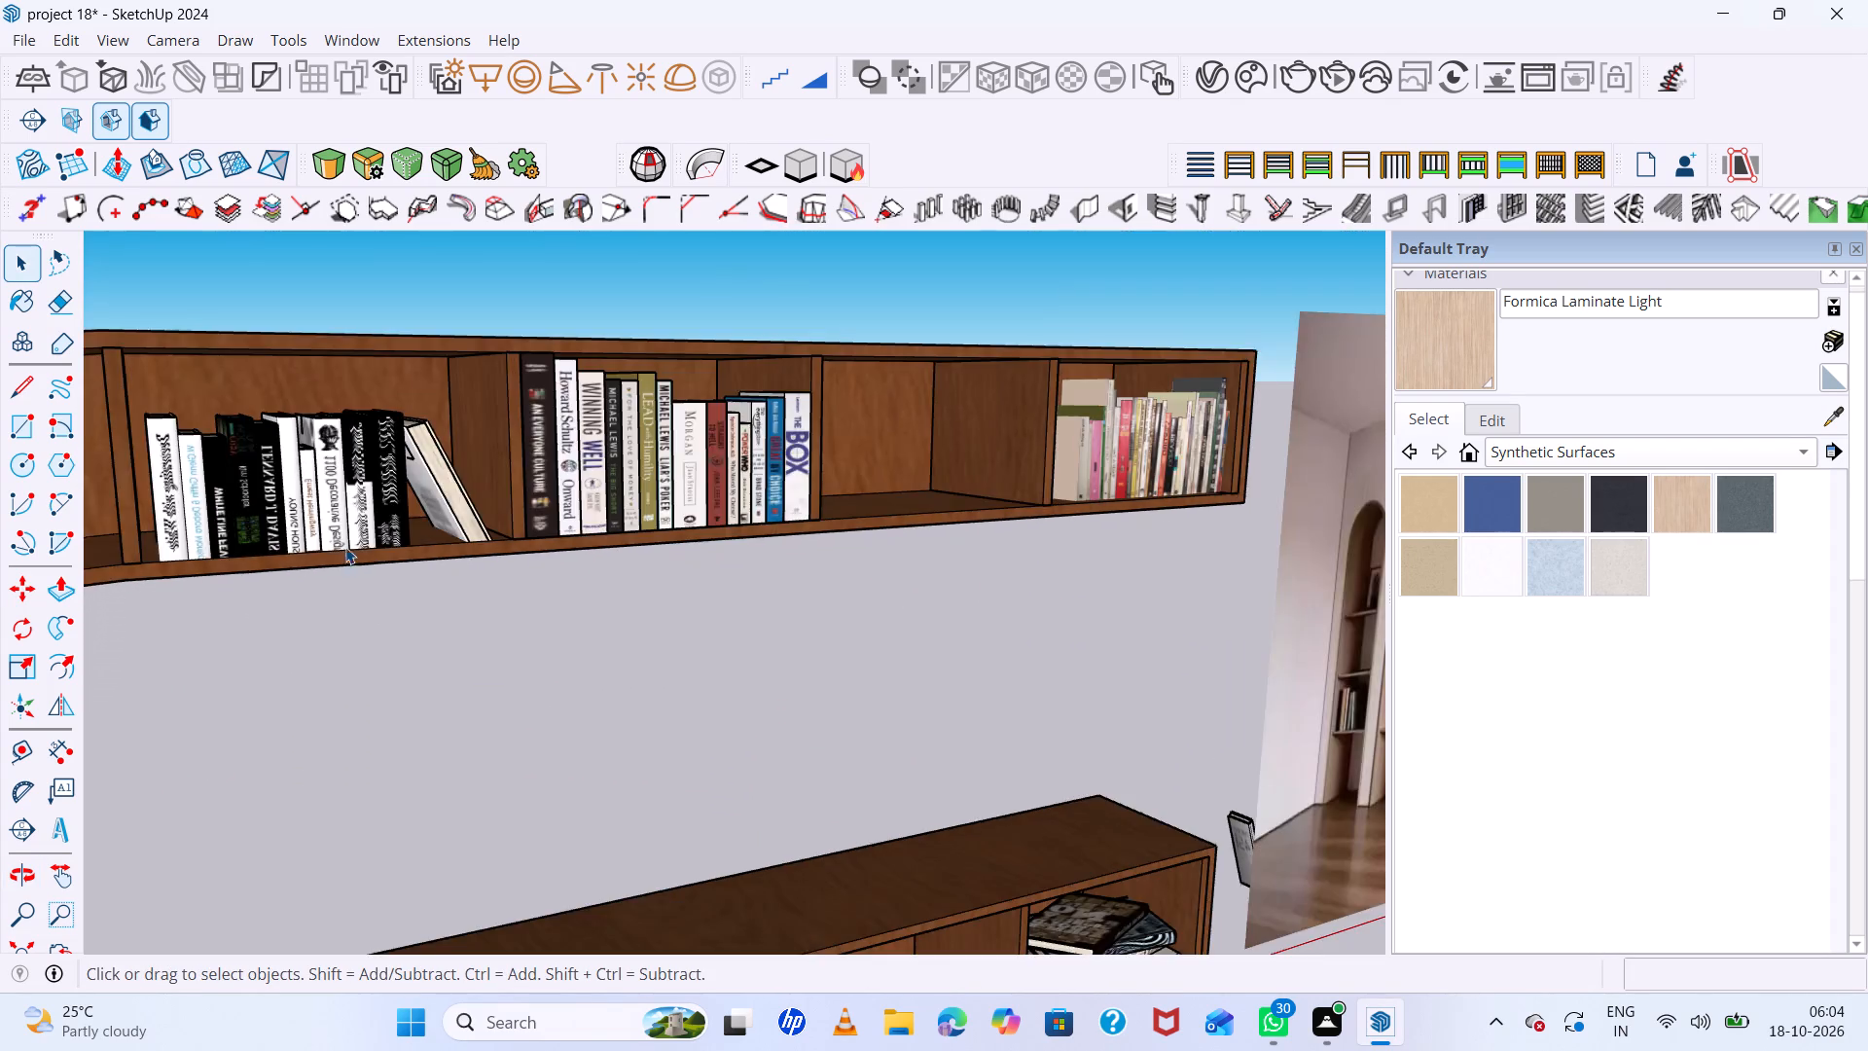
# Select the loose row of leaning books standing on the open ground and scale down its height.
pyautogui.scroll(-15, 345, 547)
pyautogui.scroll(-4, 763, 643)
pyautogui.scroll(5, 1087, 738)
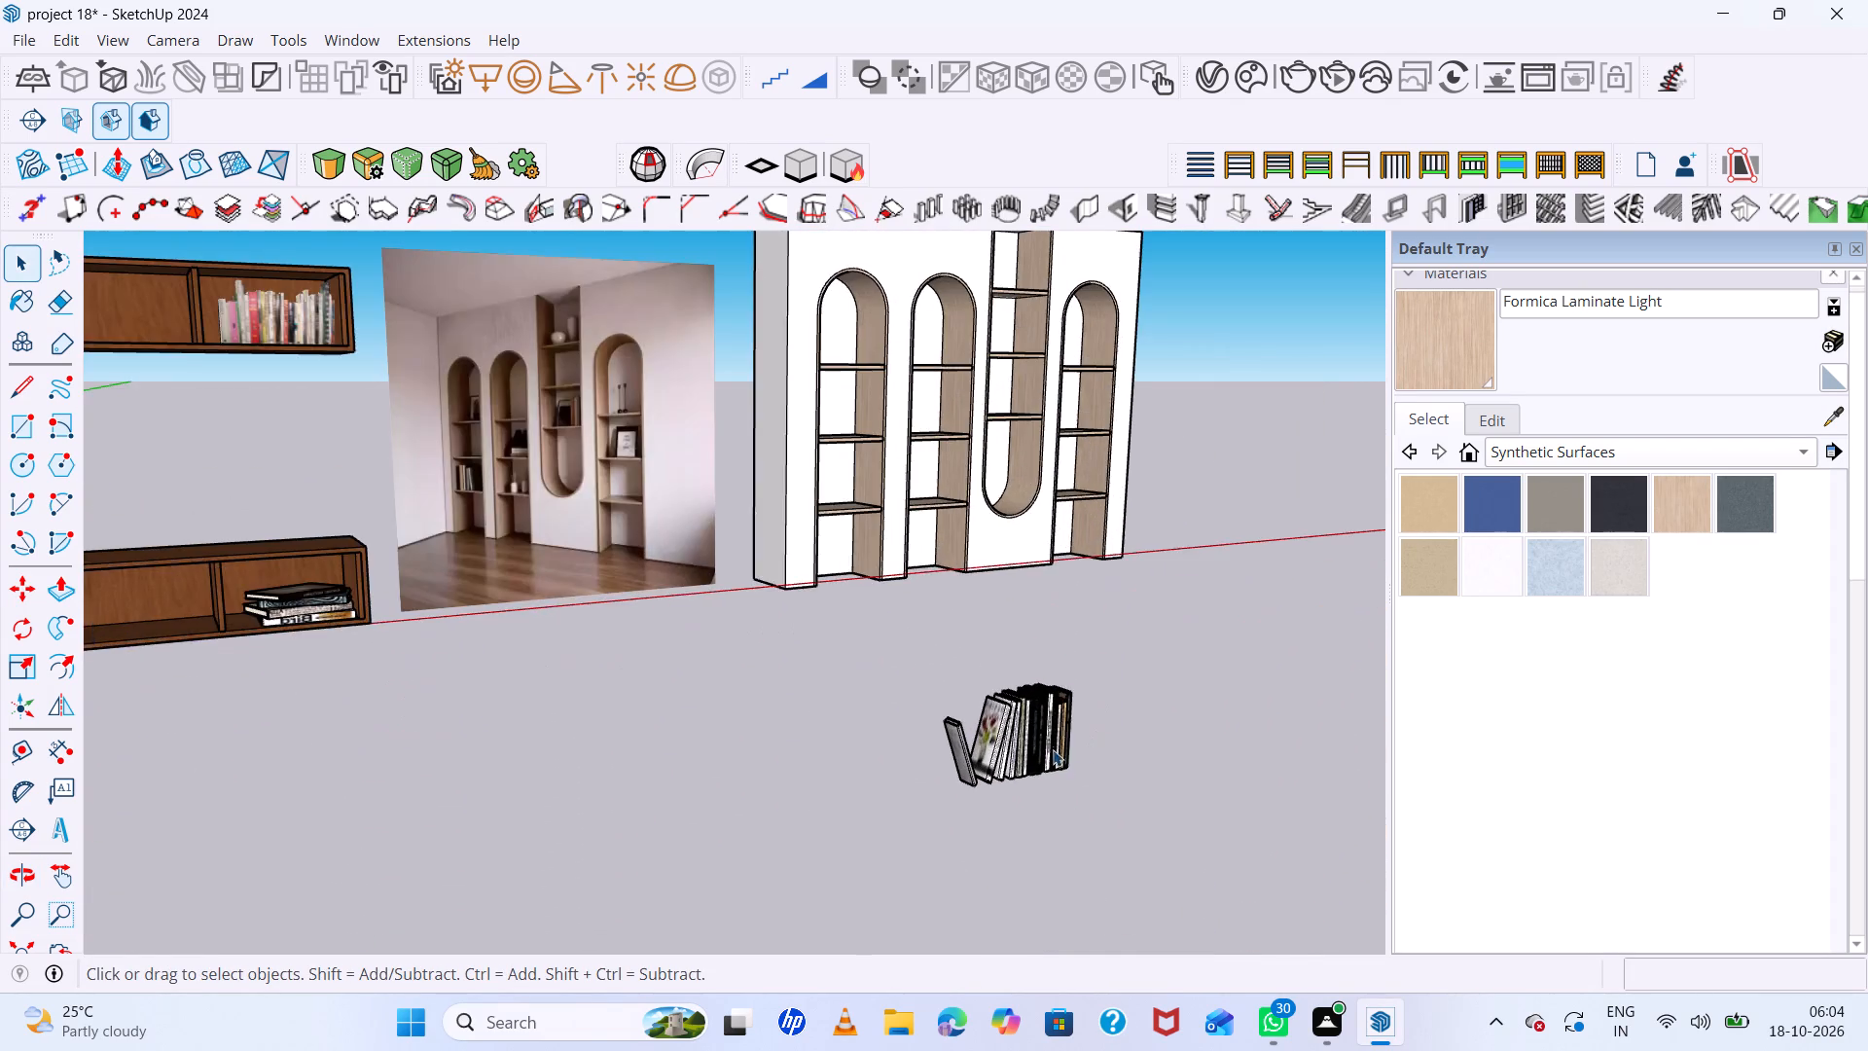
pyautogui.moveTo(1071, 748); pyautogui.dragTo(860, 753, button='middle')
pyautogui.scroll(5, 1252, 766)
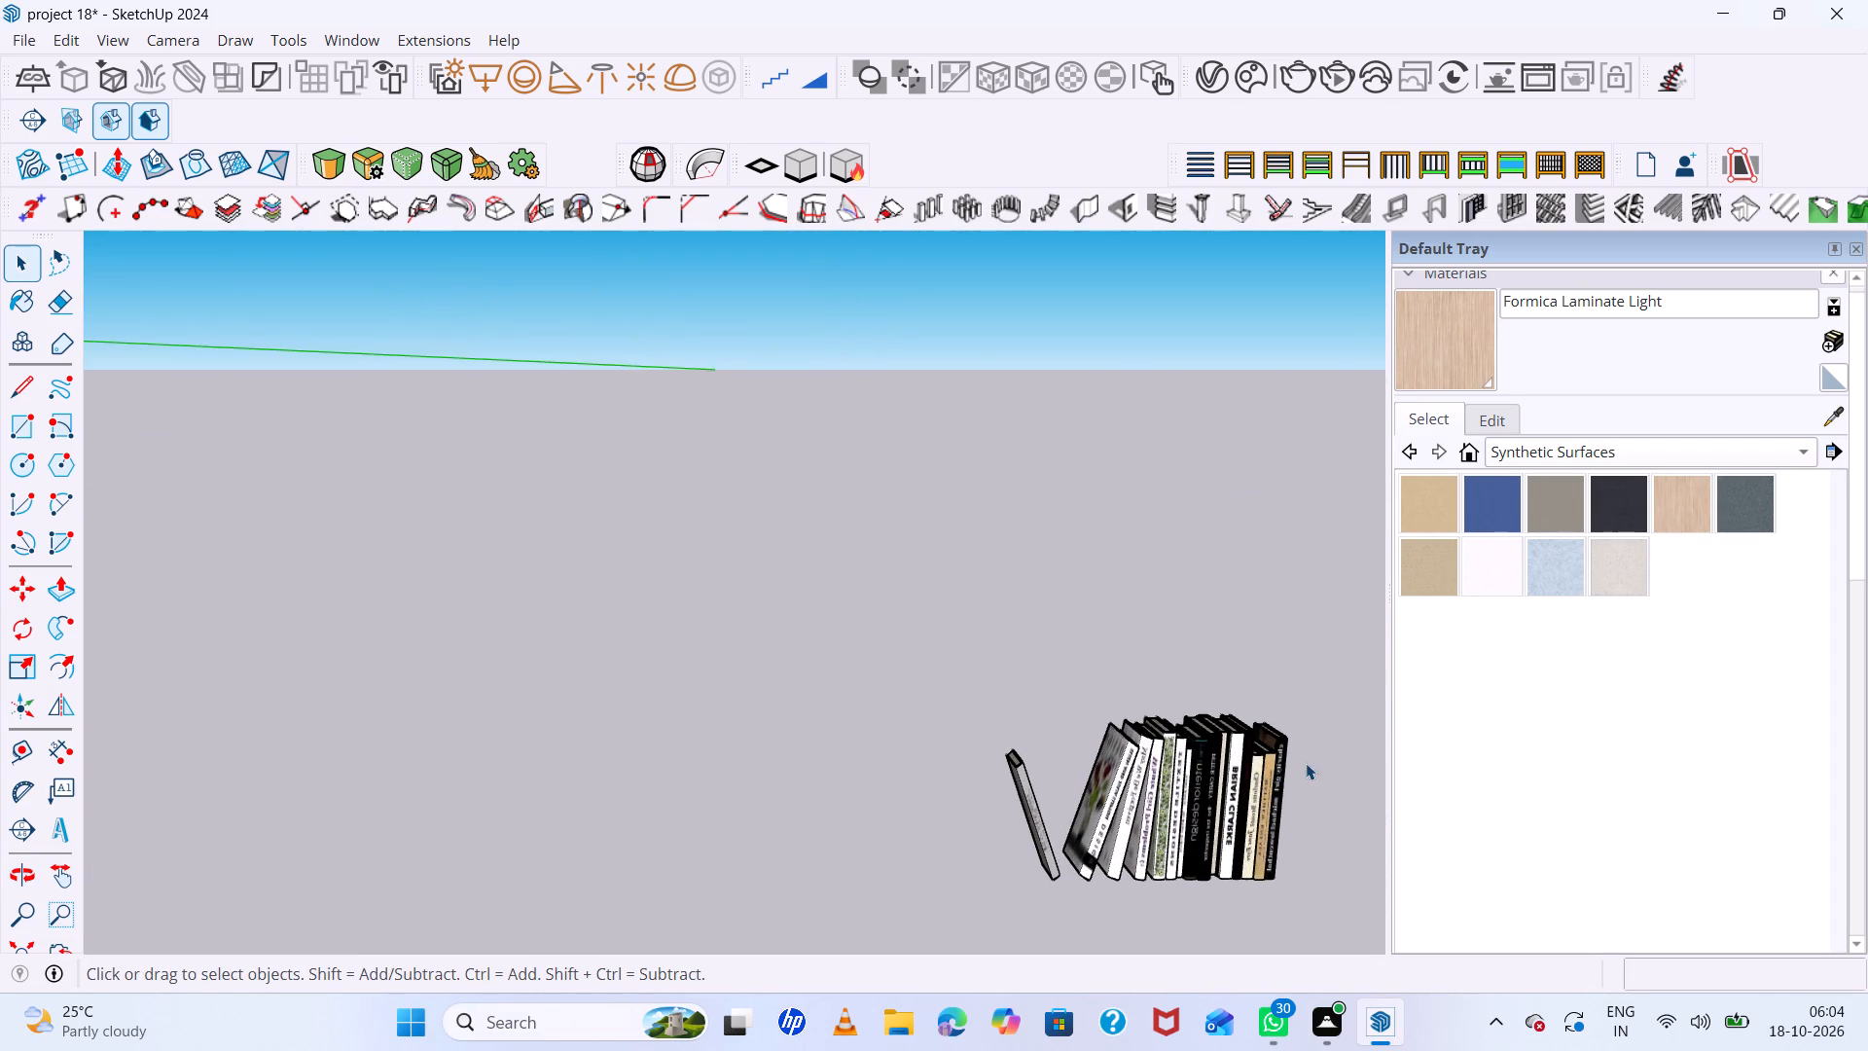
pyautogui.moveTo(1307, 756); pyautogui.dragTo(964, 904)
pyautogui.scroll(-6, 1064, 760)
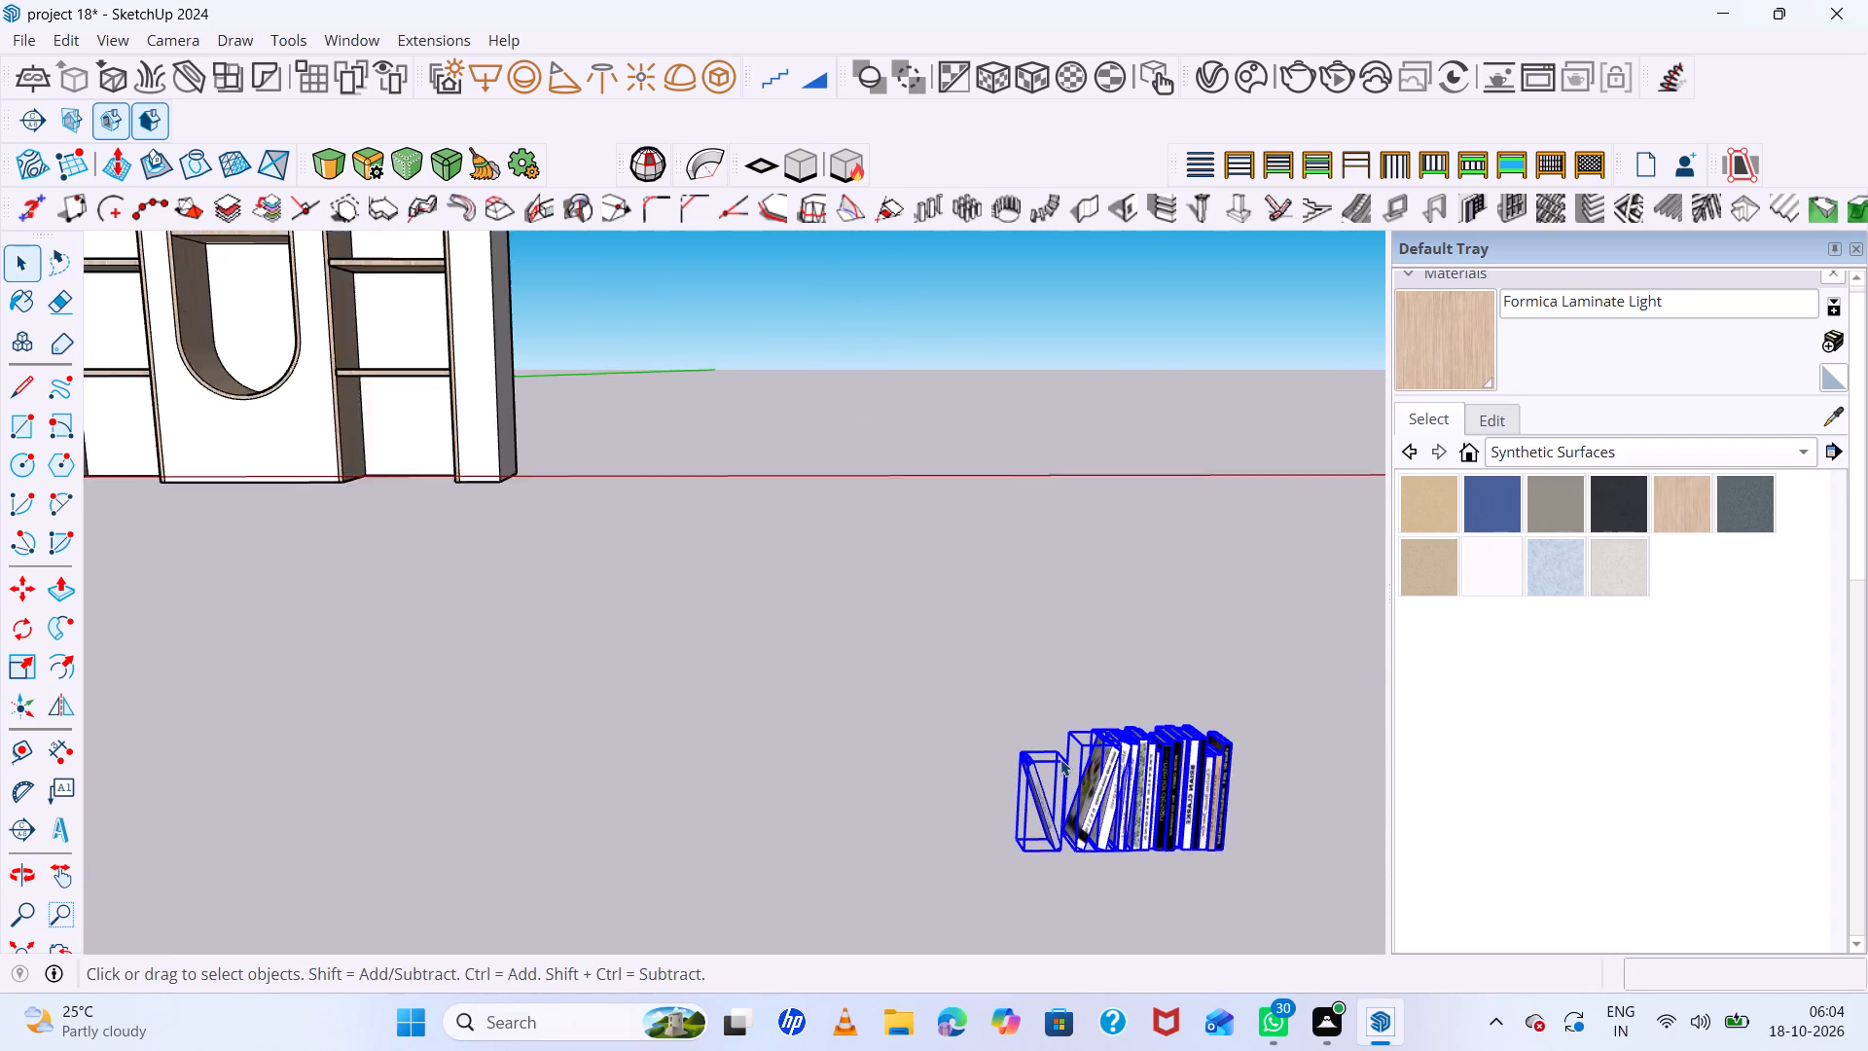
pyautogui.press('s')
pyautogui.scroll(6, 1205, 753)
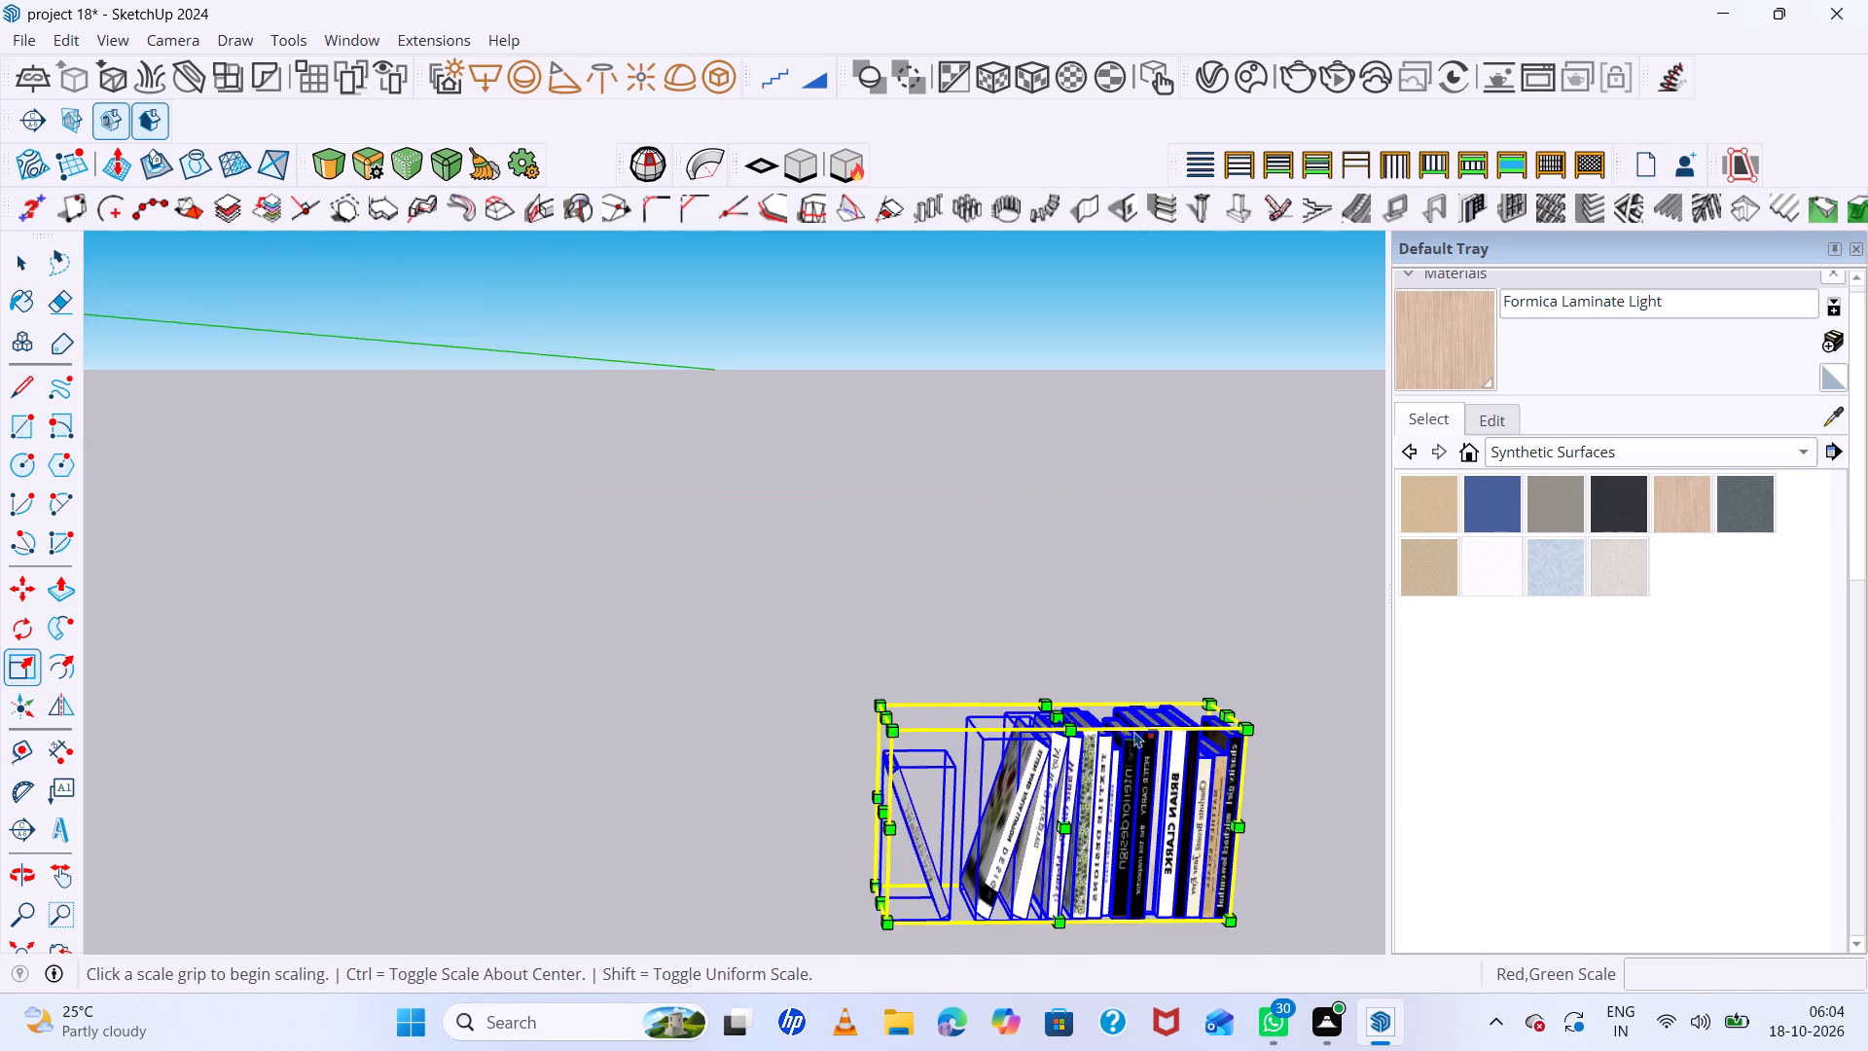
pyautogui.scroll(5, 1101, 731)
pyautogui.click(1029, 703)
pyautogui.scroll(-8, 1028, 777)
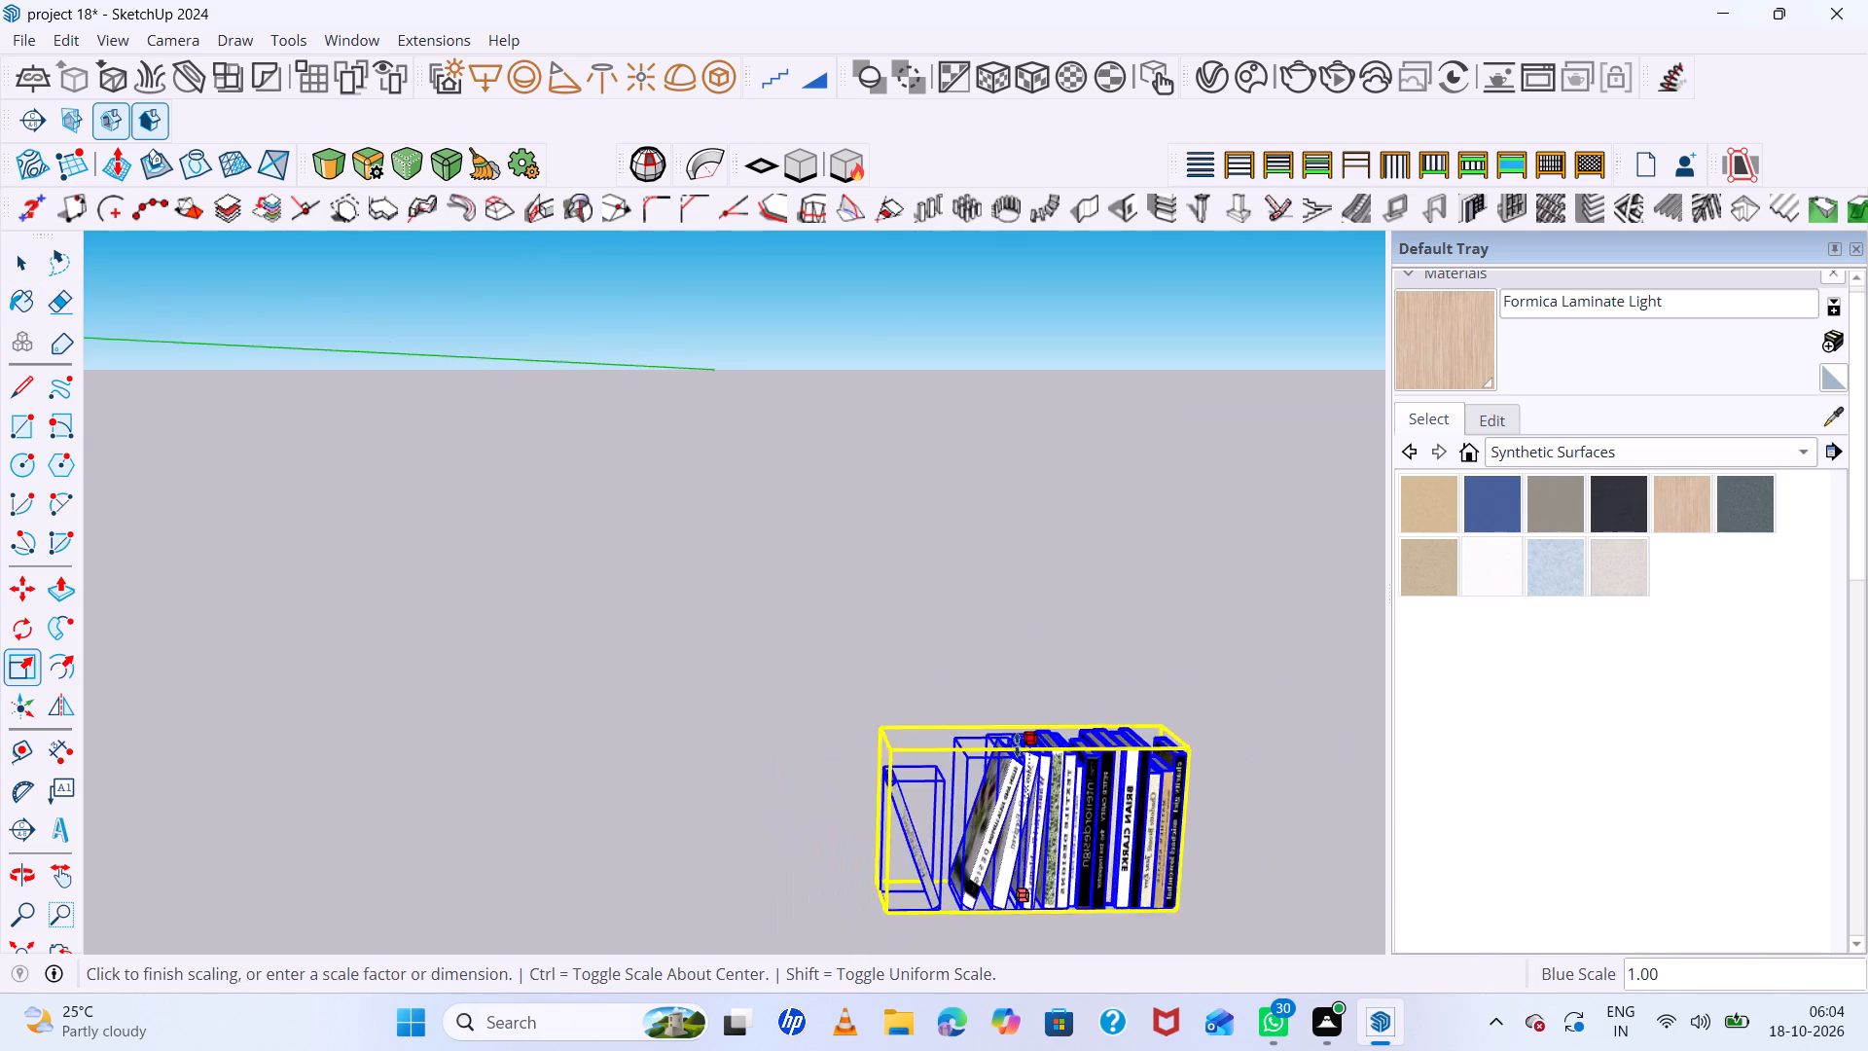
pyautogui.scroll(-4, 1017, 744)
pyautogui.click(1021, 792)
# Scale the selected loose books to about 0.51 in width.
pyautogui.scroll(12, 973, 827)
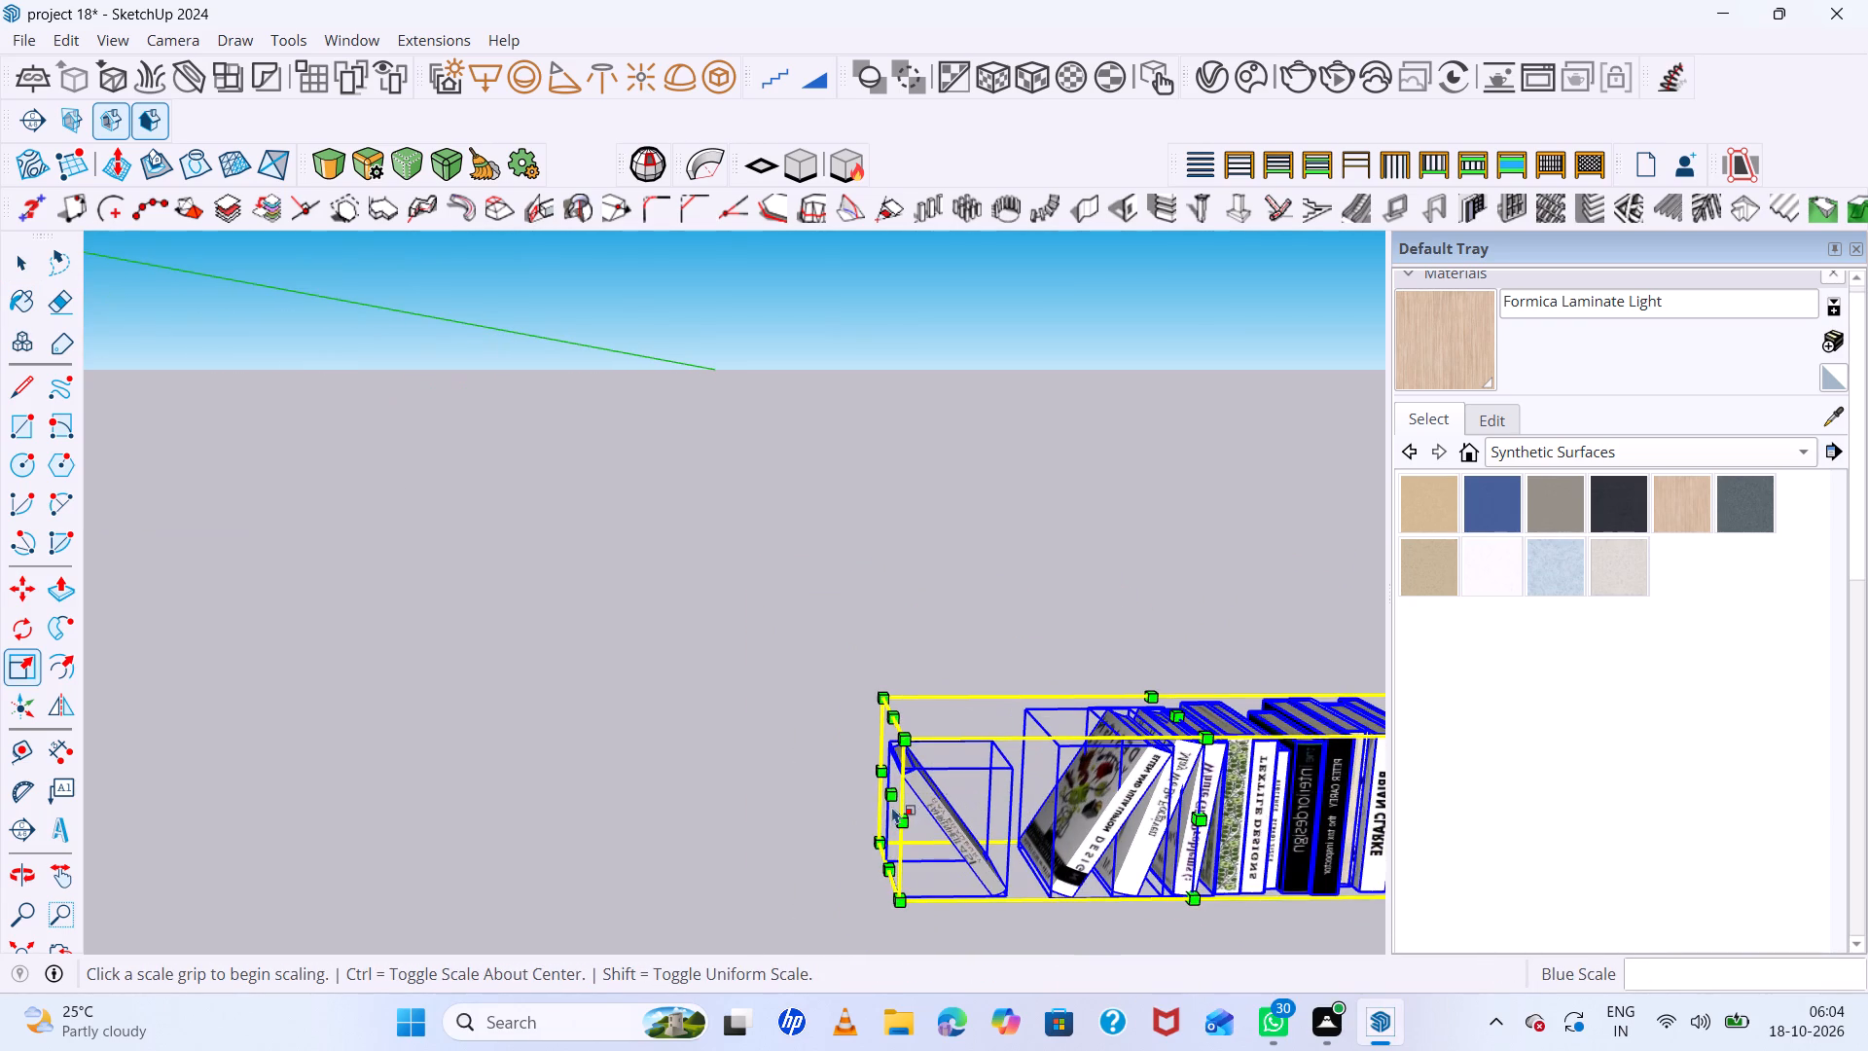
pyautogui.click(882, 796)
pyautogui.scroll(-10, 1023, 808)
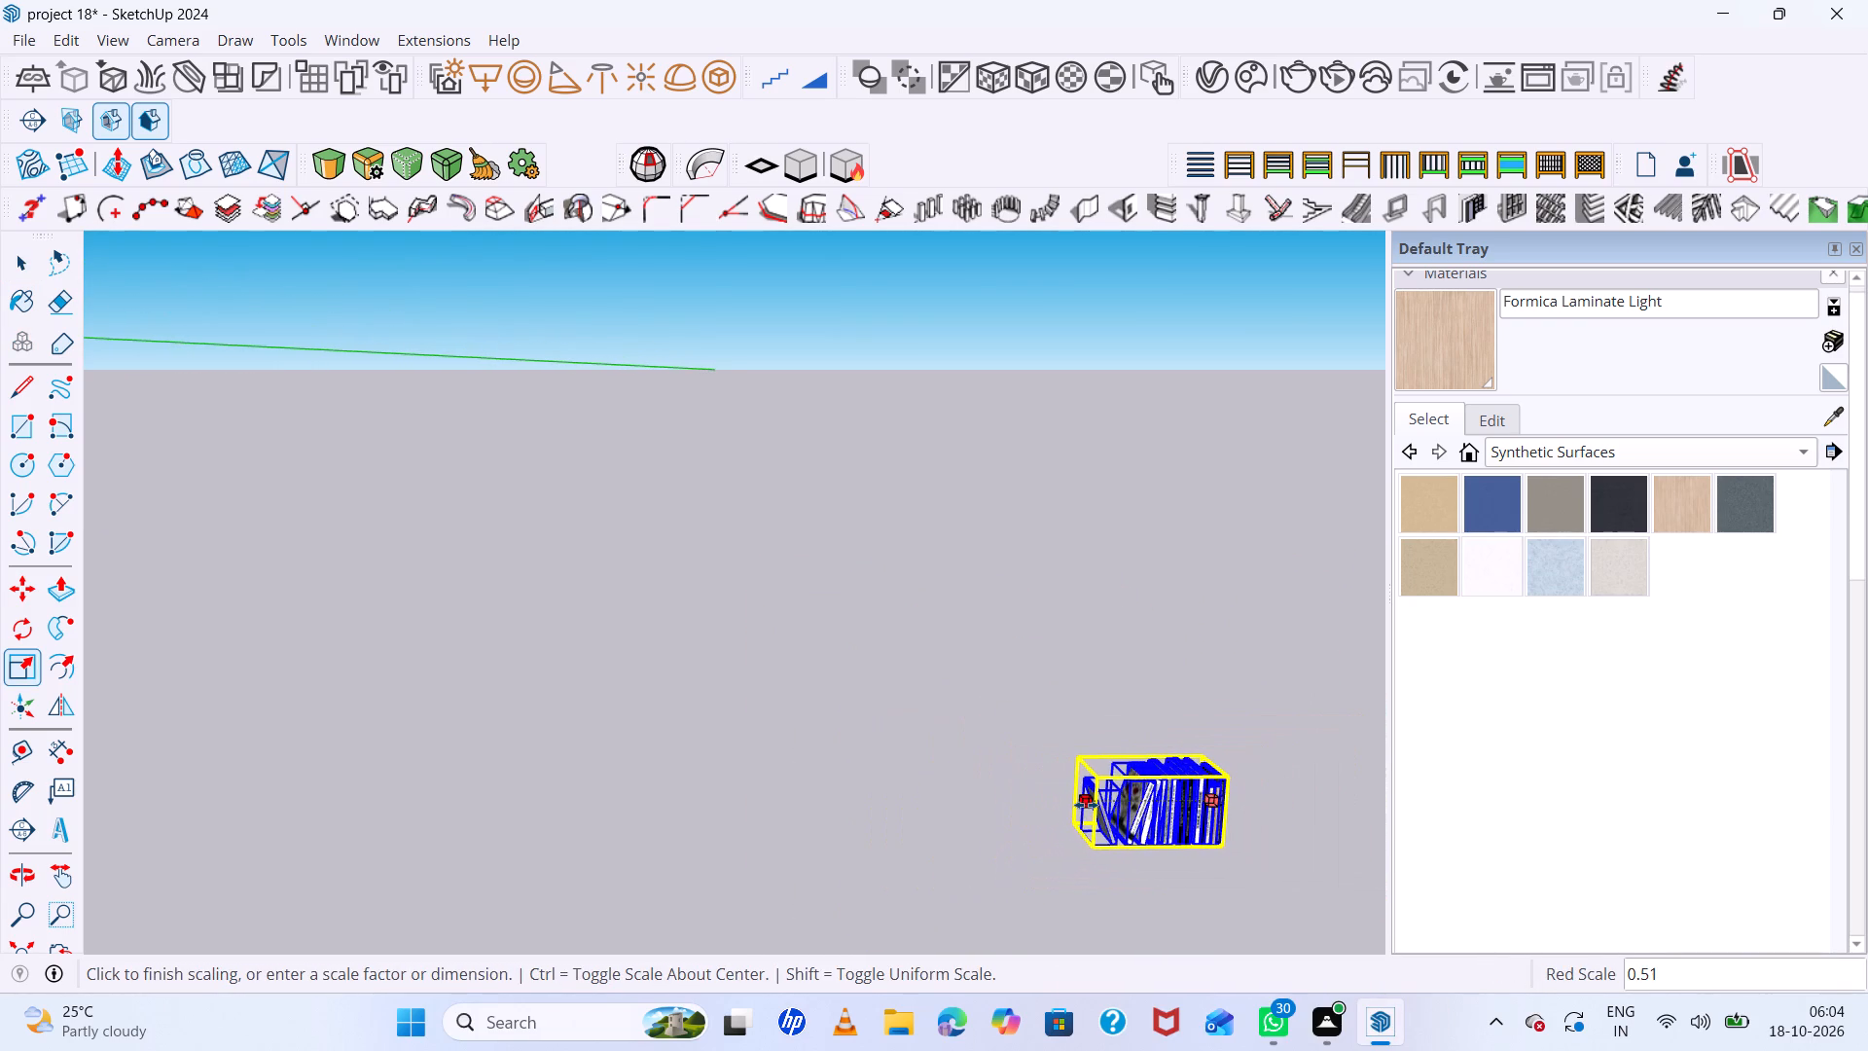
pyautogui.click(1089, 805)
# Move the scaled books from the open ground to the bookshelf's lower compartment nearest the curve, beside the existing blue and red books.
pyautogui.press('m')
pyautogui.click(1222, 847)
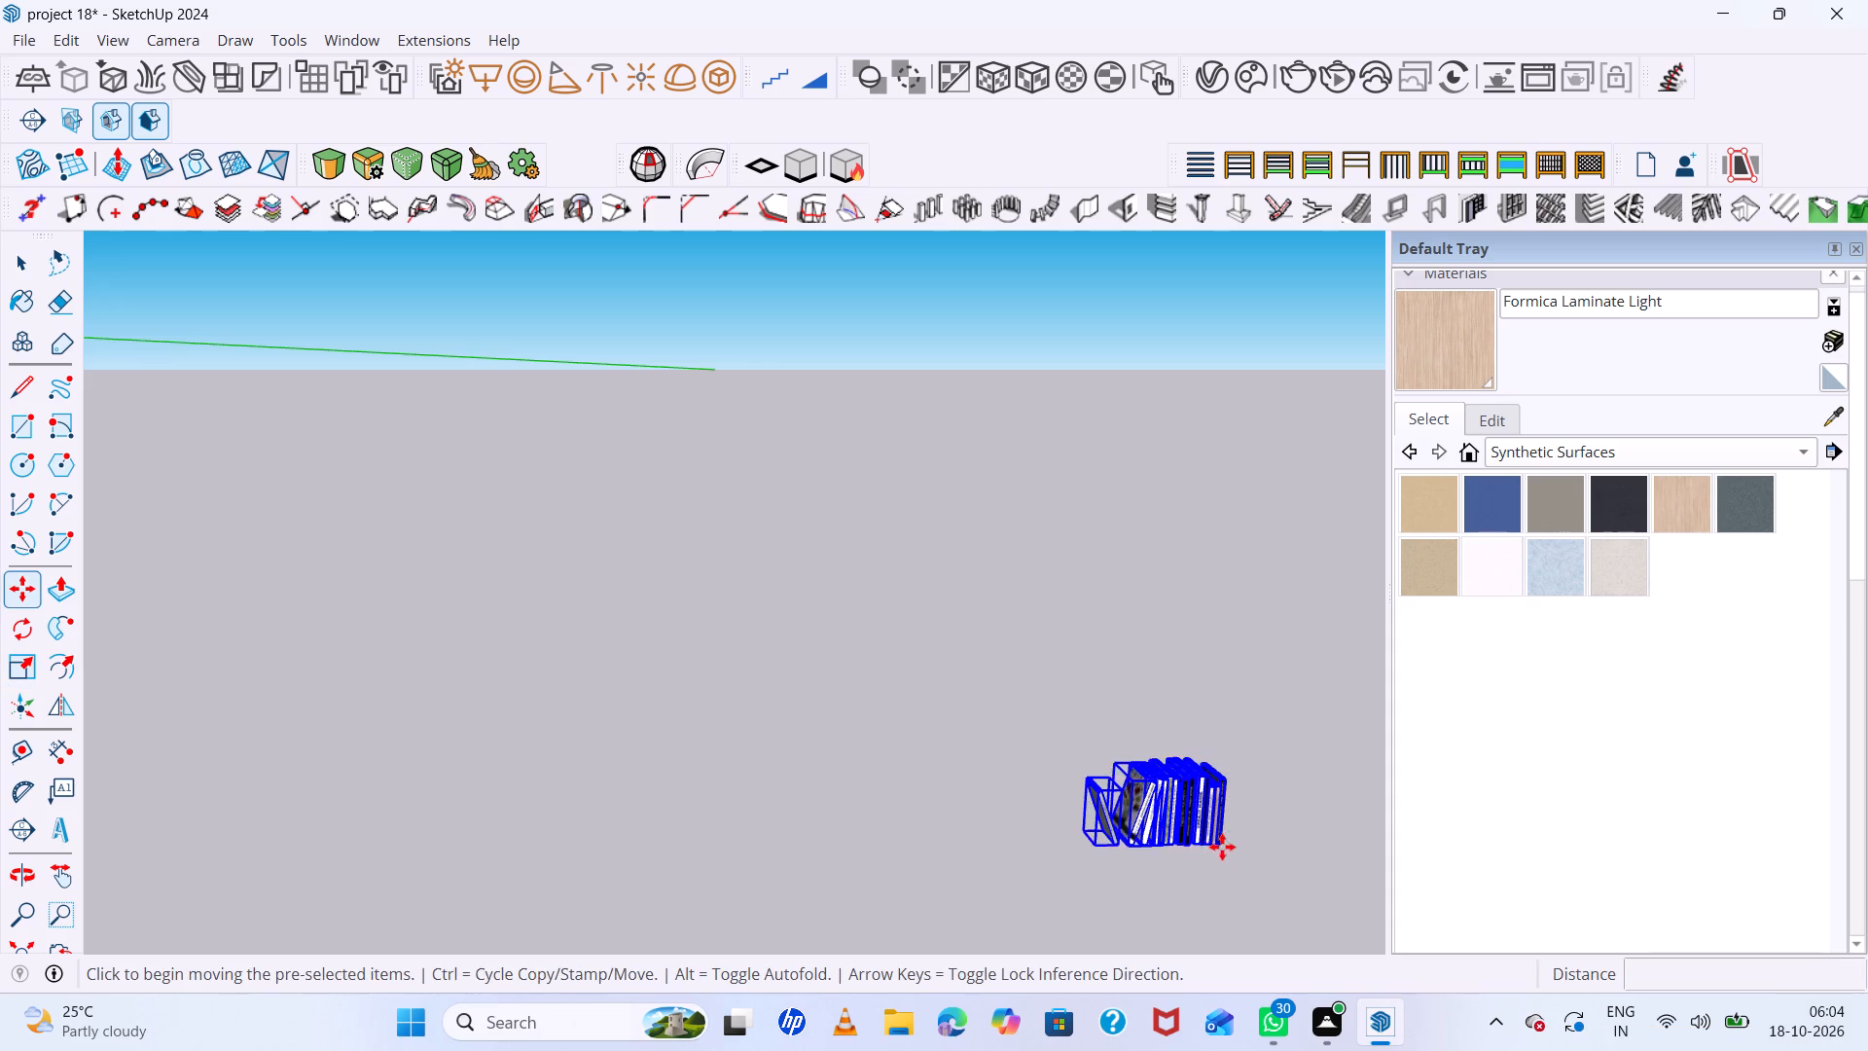
pyautogui.scroll(-14, 826, 815)
pyautogui.scroll(7, 620, 752)
pyautogui.scroll(8, 526, 675)
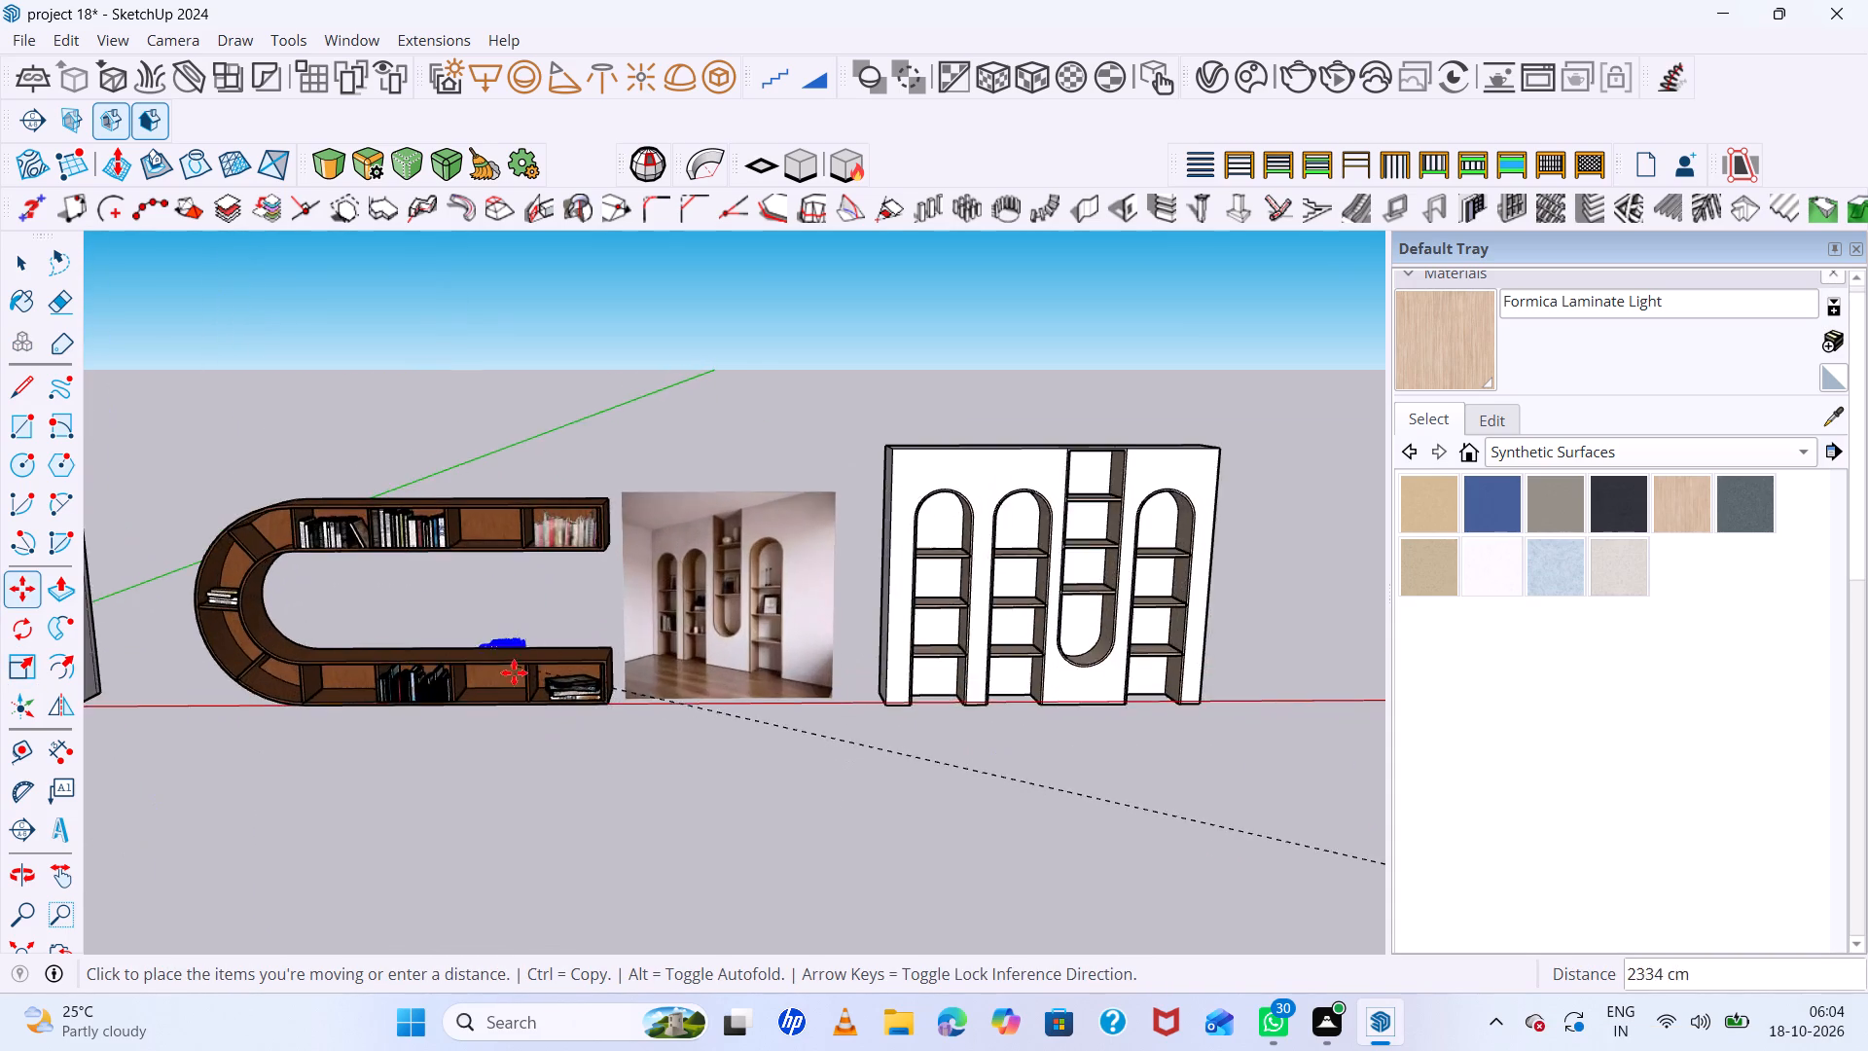
pyautogui.scroll(11, 514, 672)
pyautogui.scroll(-13, 727, 695)
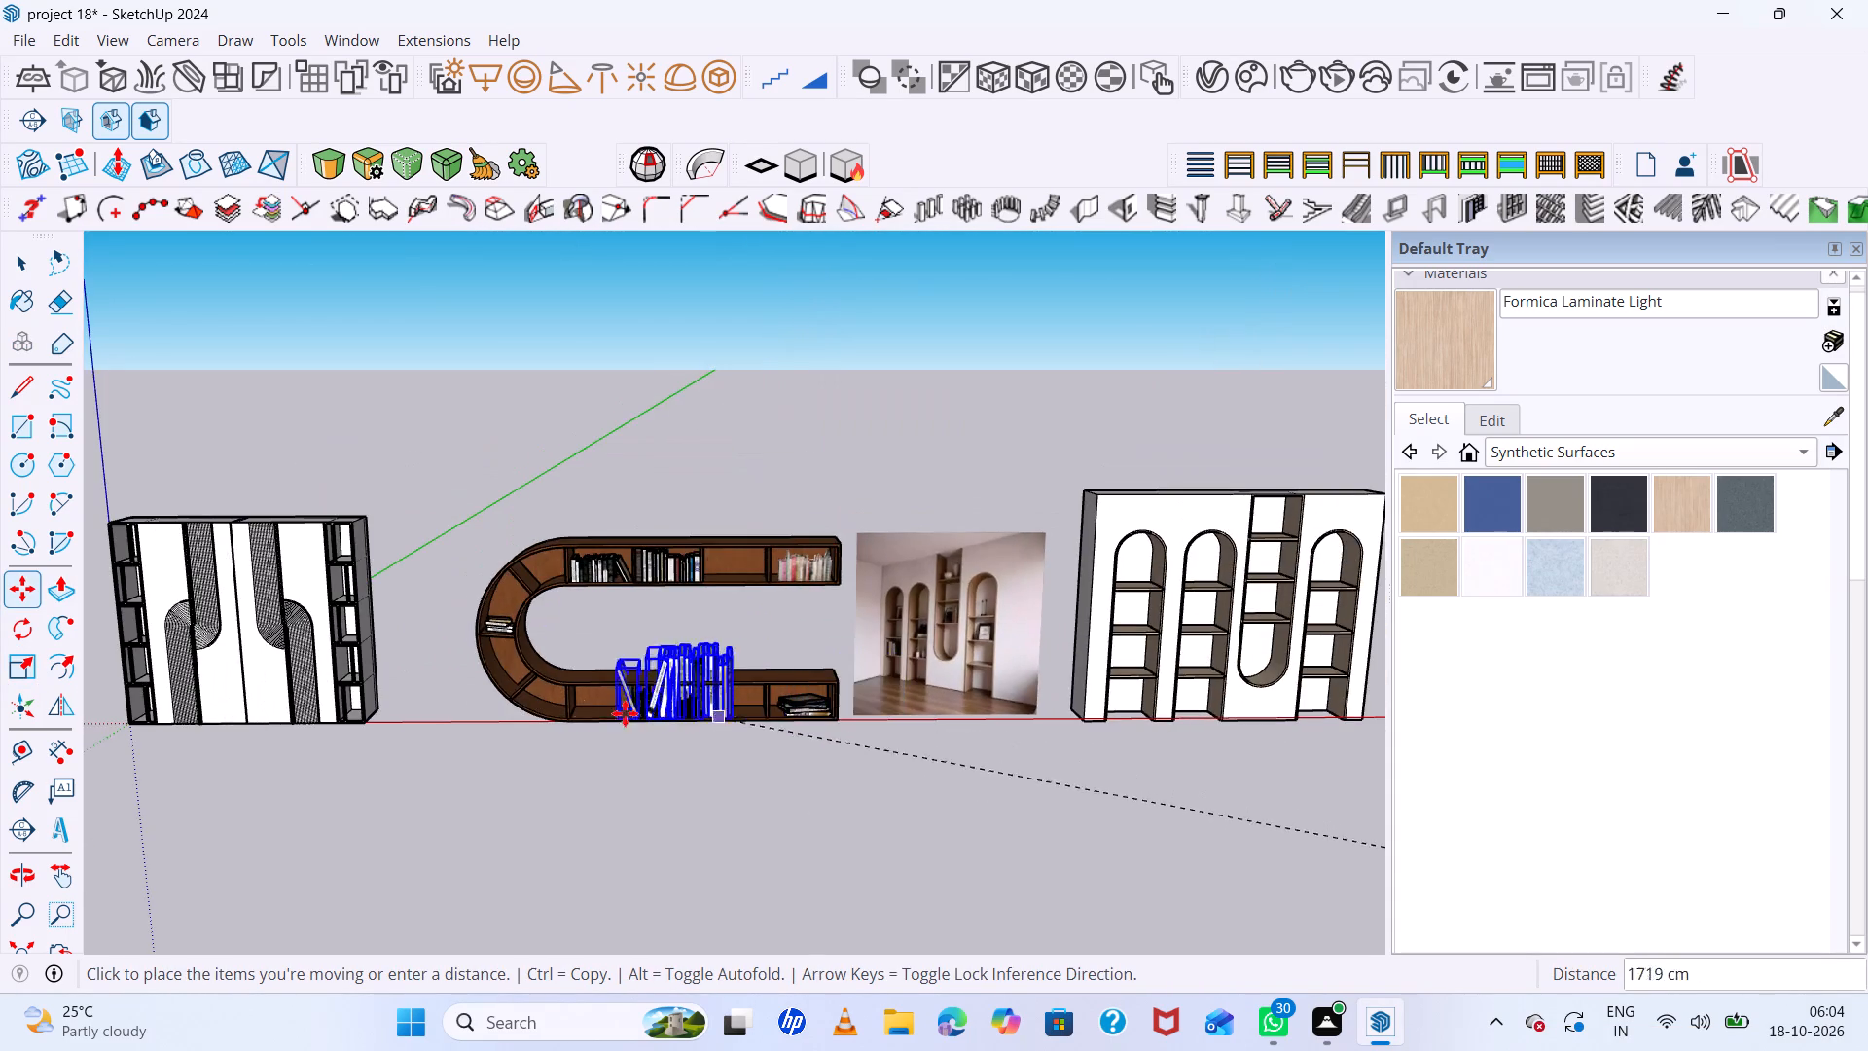
pyautogui.scroll(11, 550, 710)
pyautogui.scroll(-6, 702, 730)
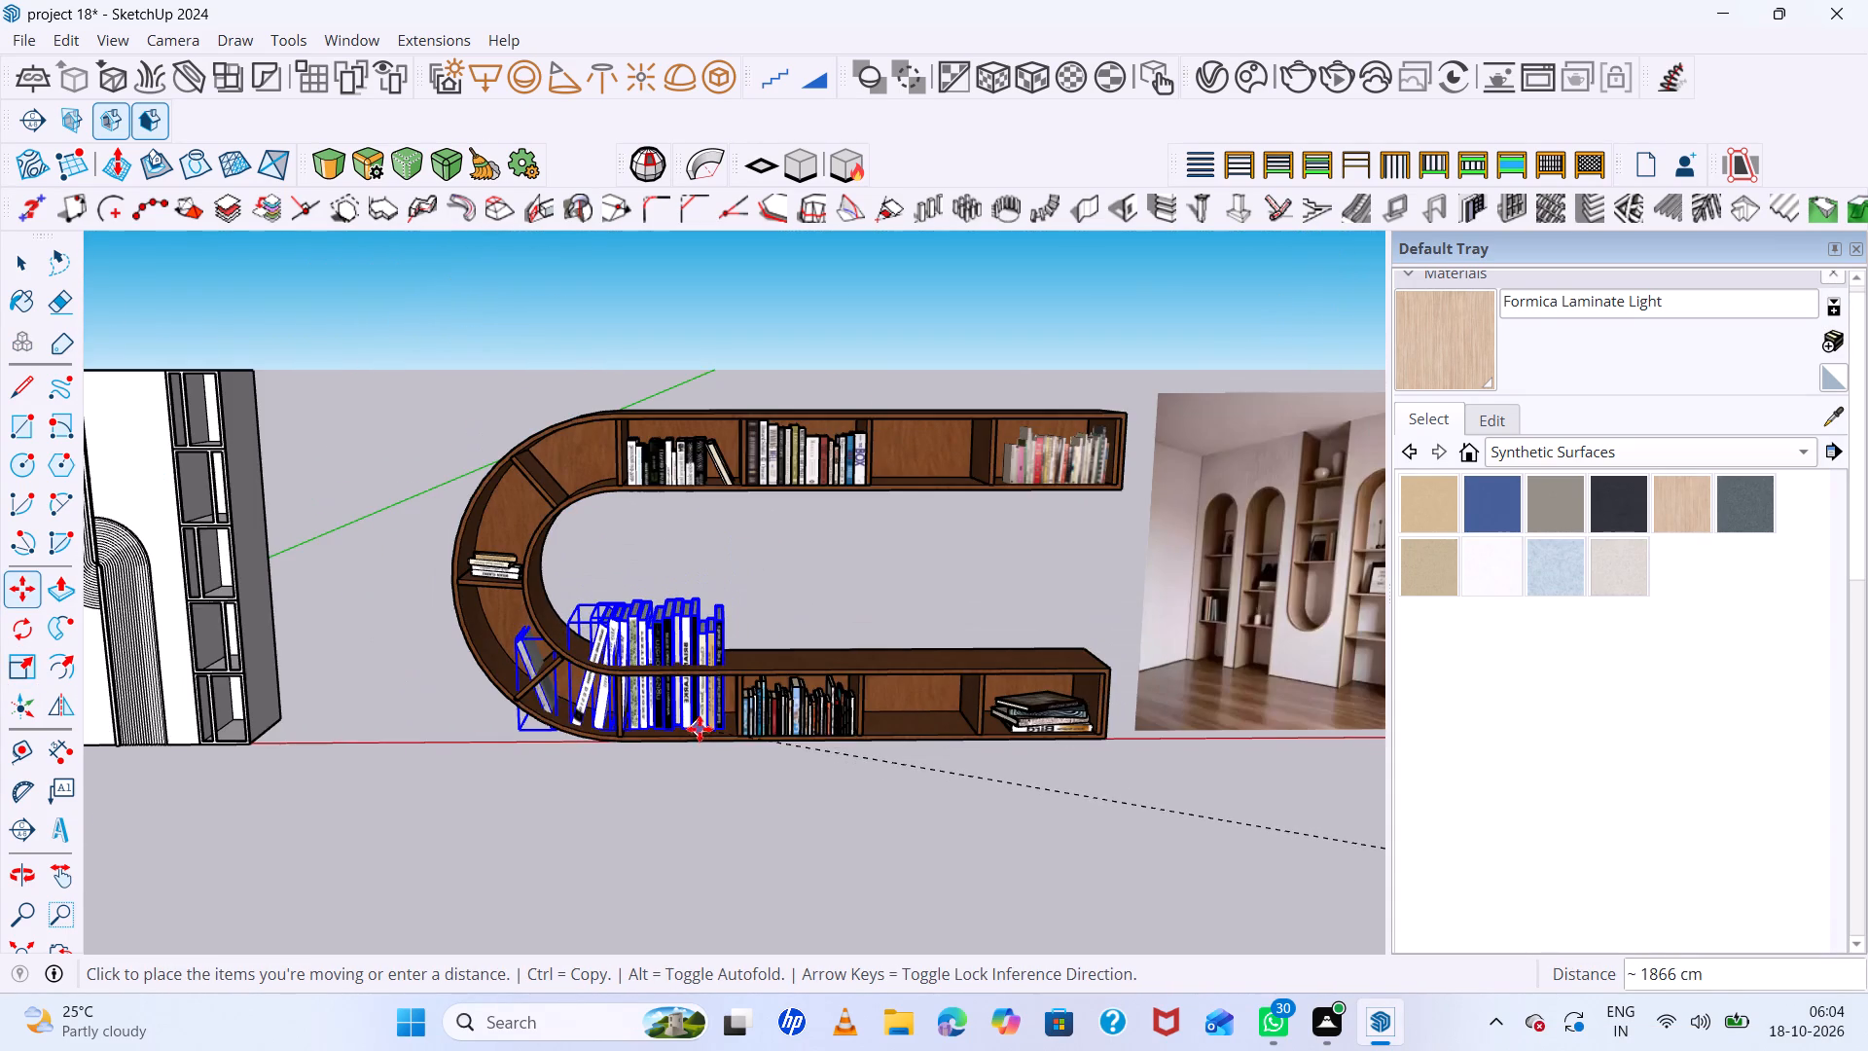
pyautogui.scroll(12, 717, 739)
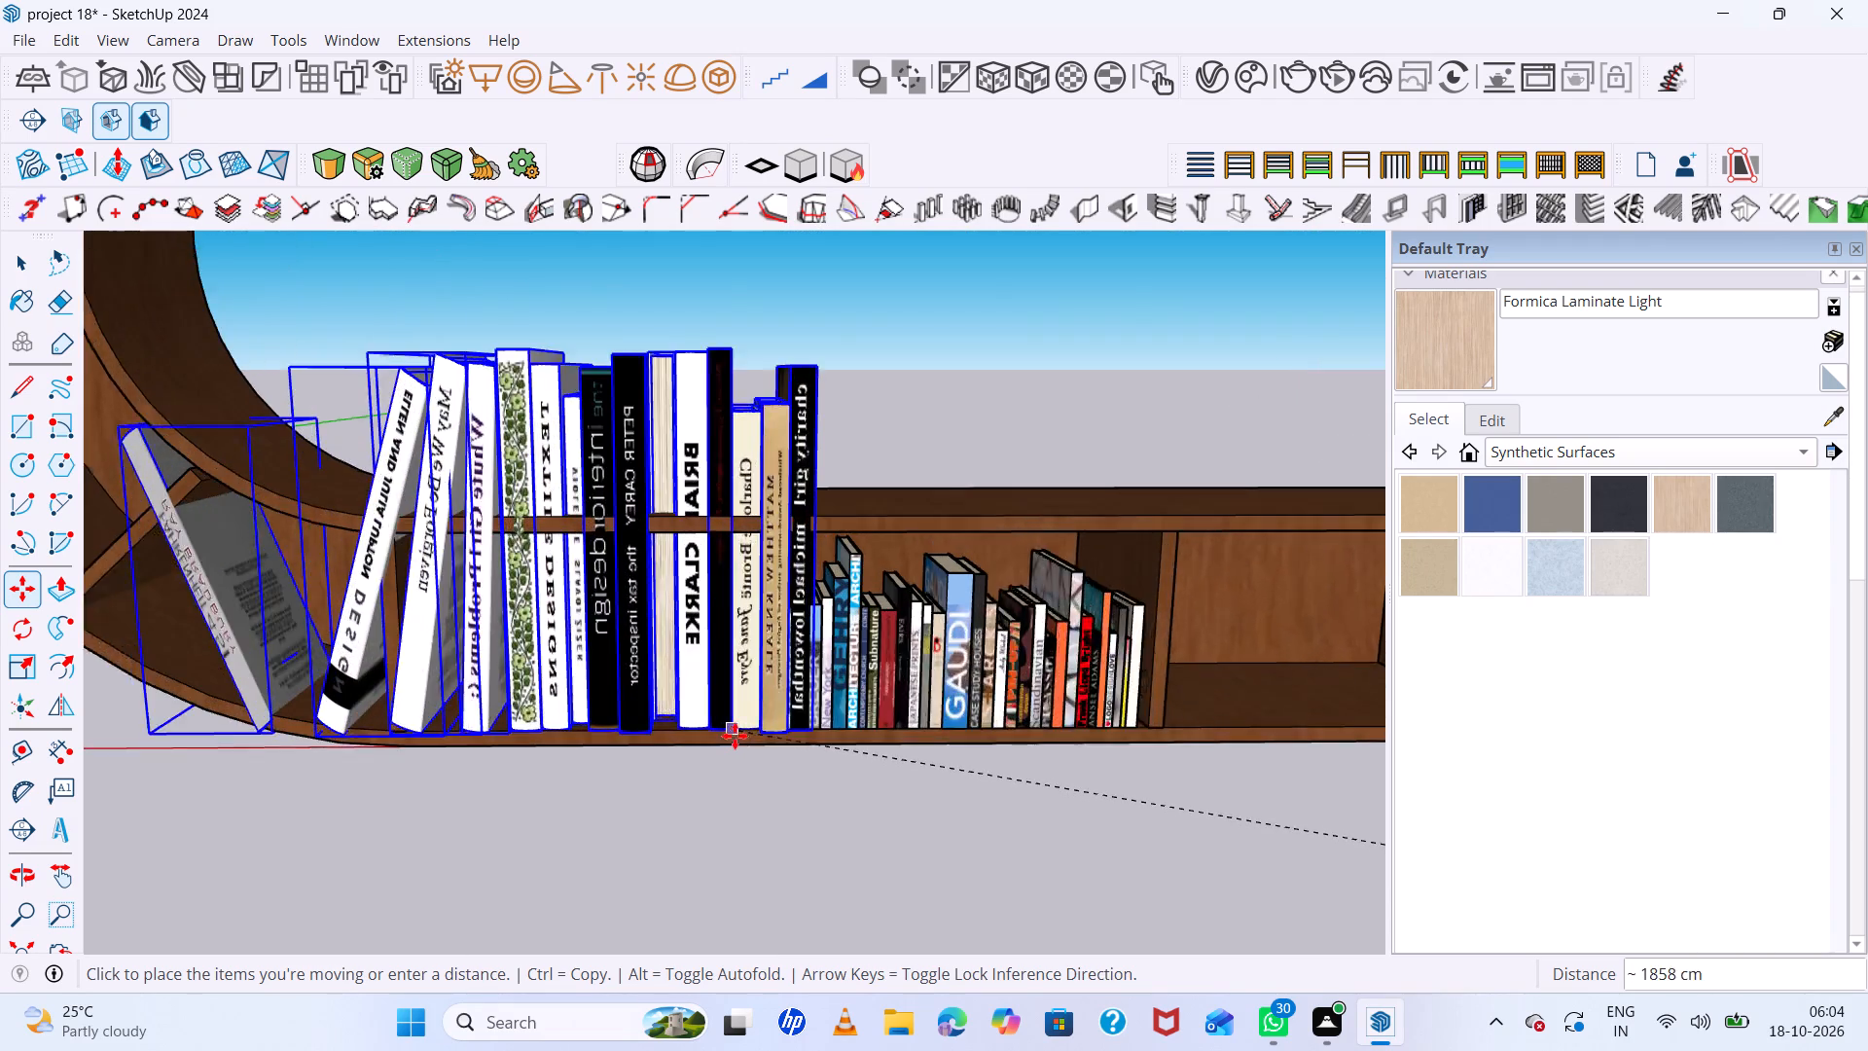
pyautogui.click(685, 714)
# Shift the books so their bottom corner meets the front edge of the compartment floor at the divider.
pyautogui.scroll(6, 741, 721)
pyautogui.click(779, 707)
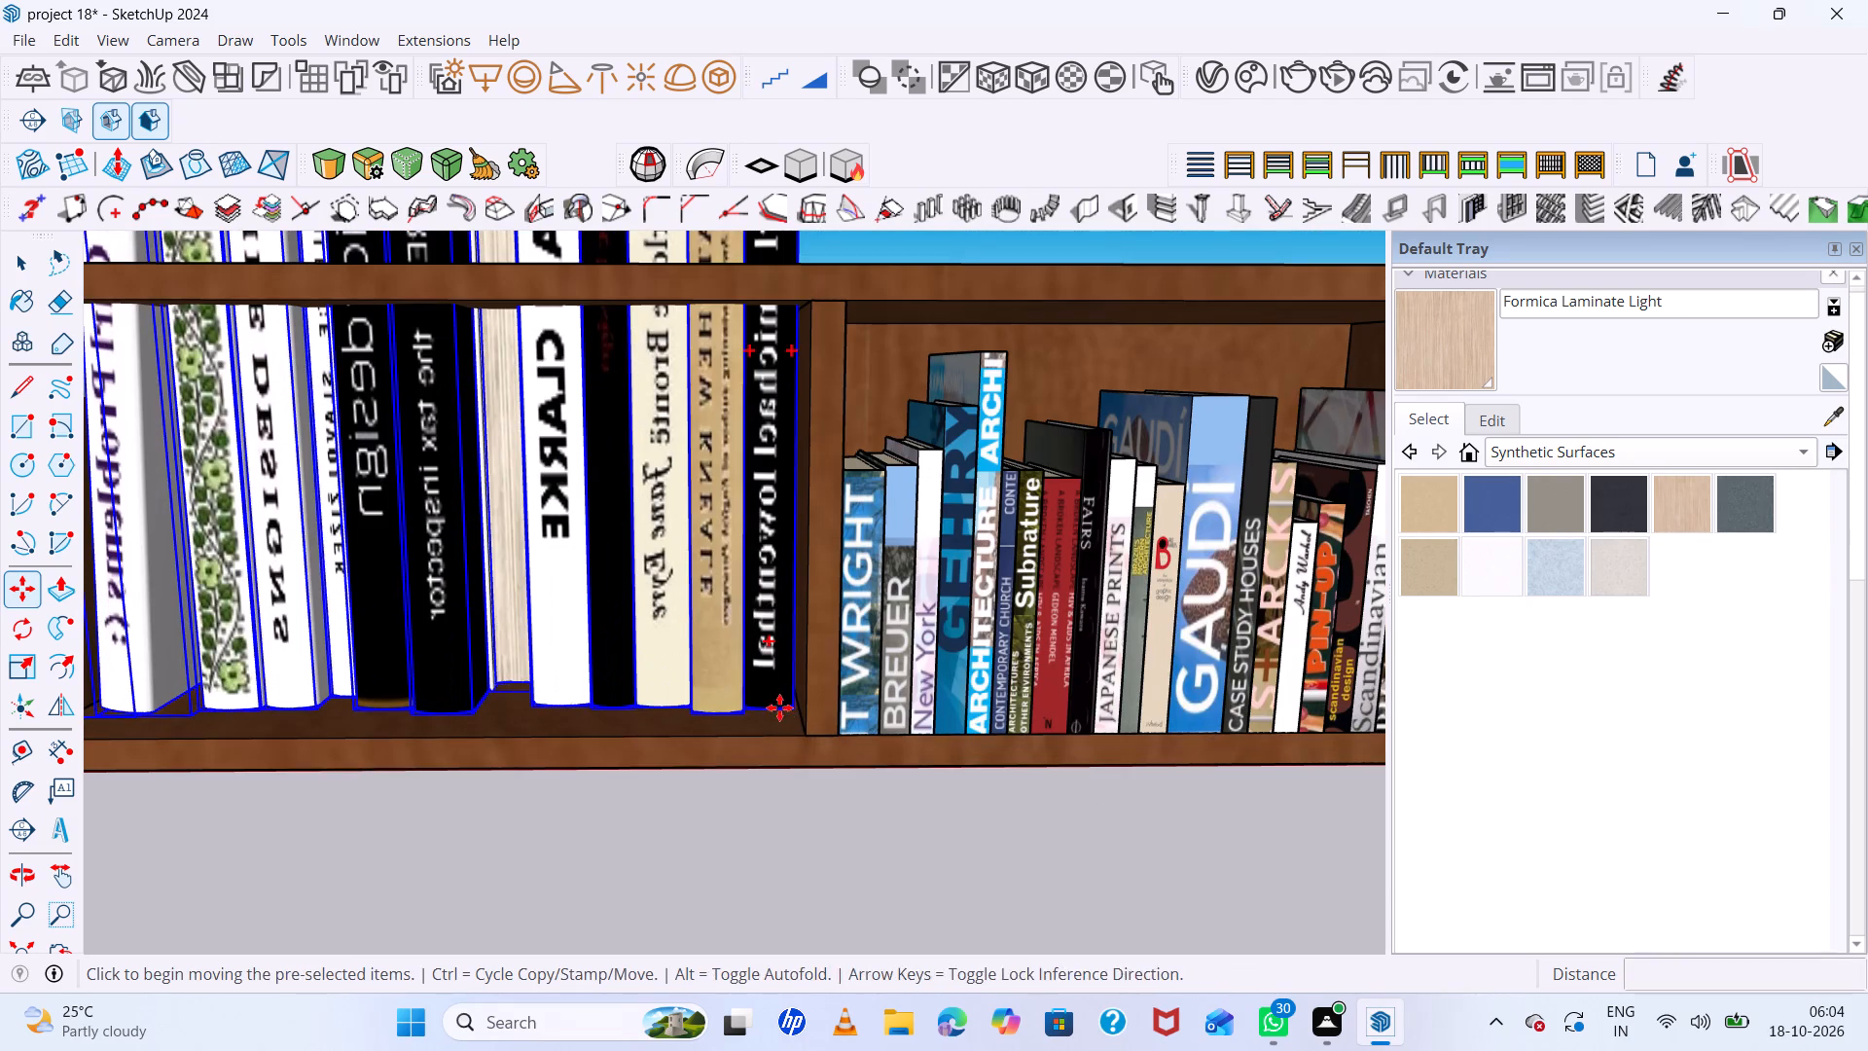
pyautogui.click(795, 733)
# Scale the books' depth from the back to about 0.62 to suit the lower shelf.
pyautogui.scroll(-13, 867, 775)
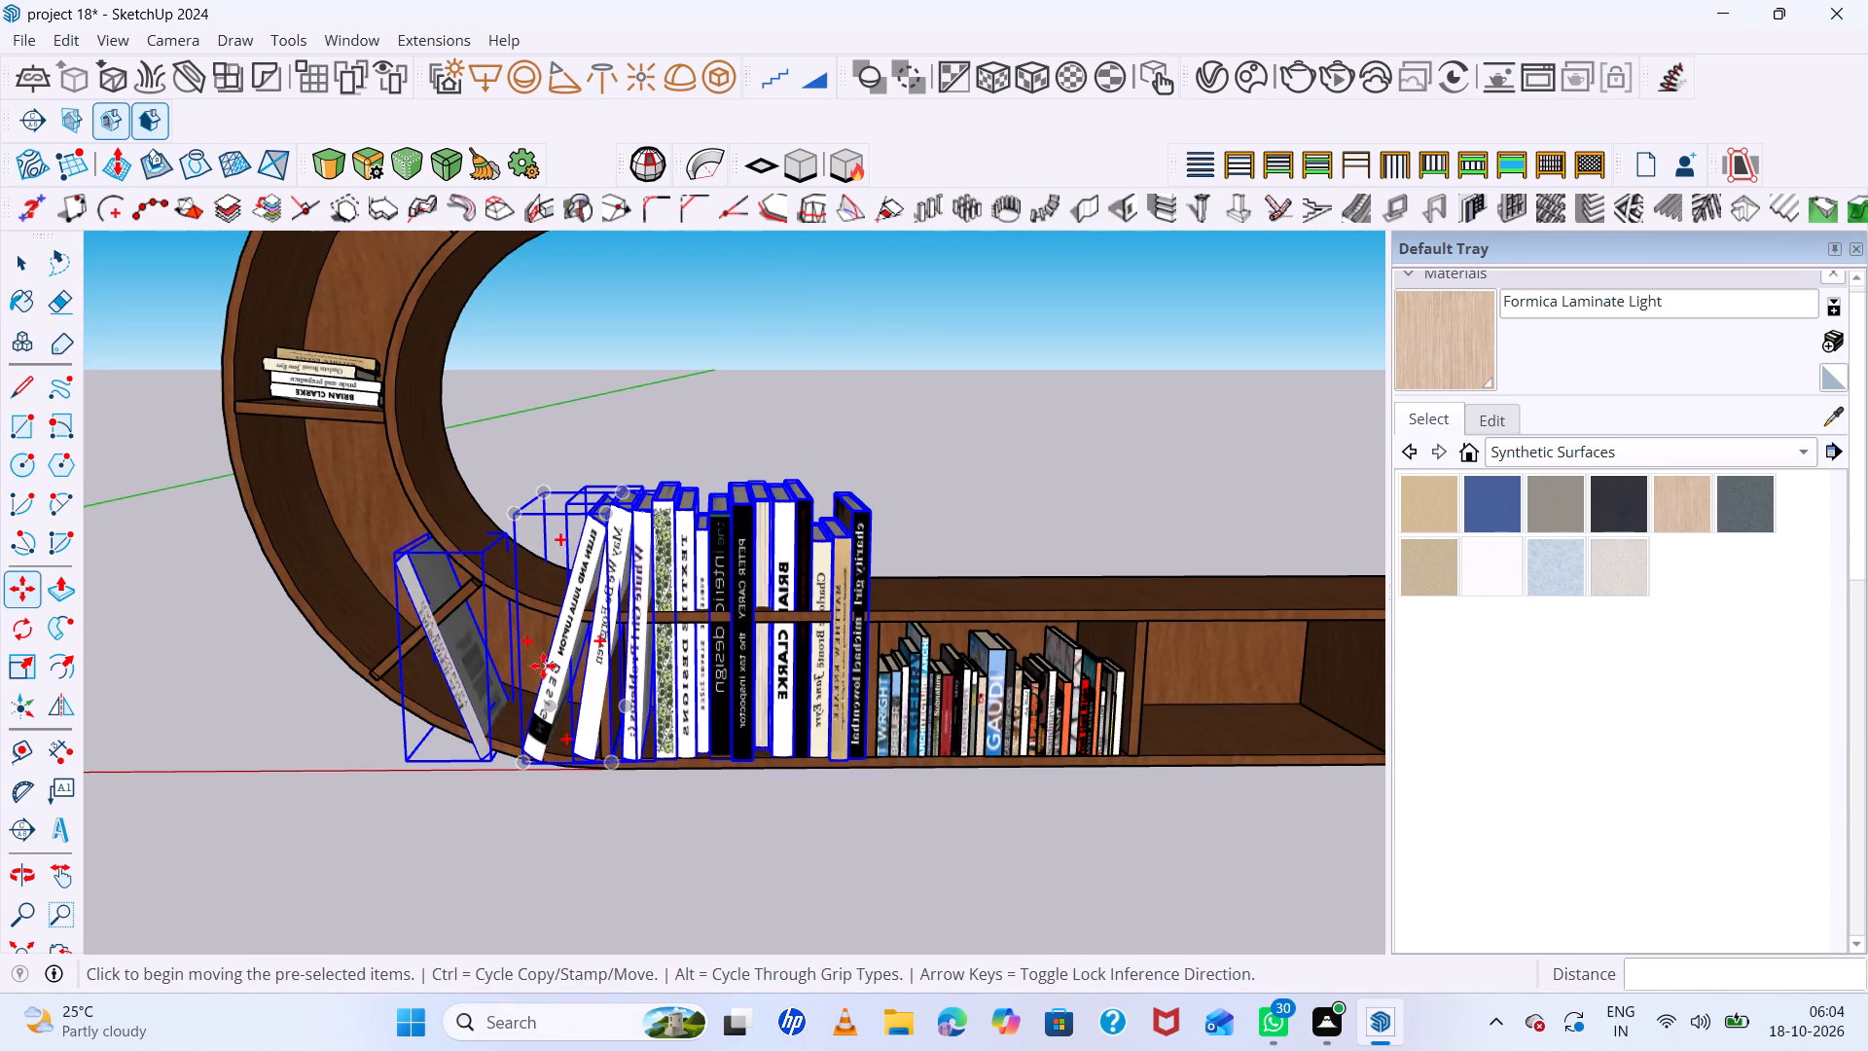
pyautogui.press('s')
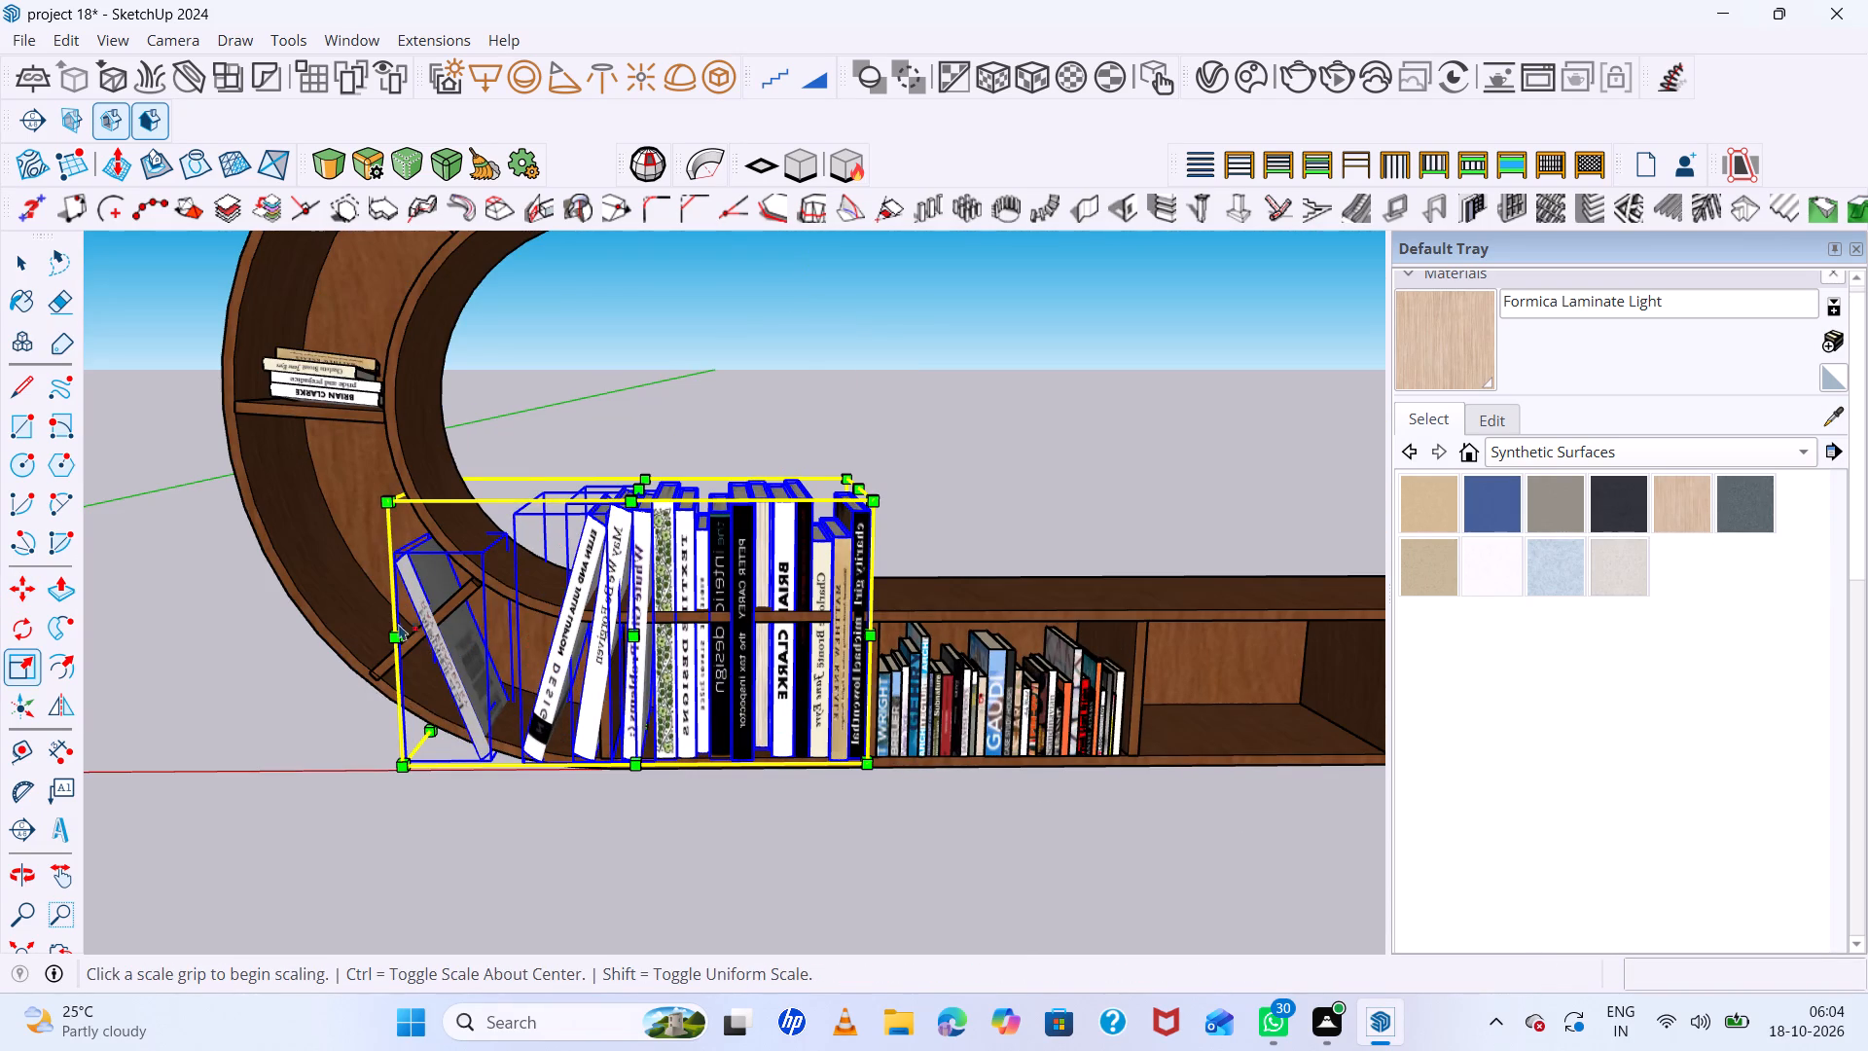
pyautogui.moveTo(395, 623); pyautogui.dragTo(665, 623, button='middle')
pyautogui.middleClick(665, 623)
pyautogui.click(433, 653)
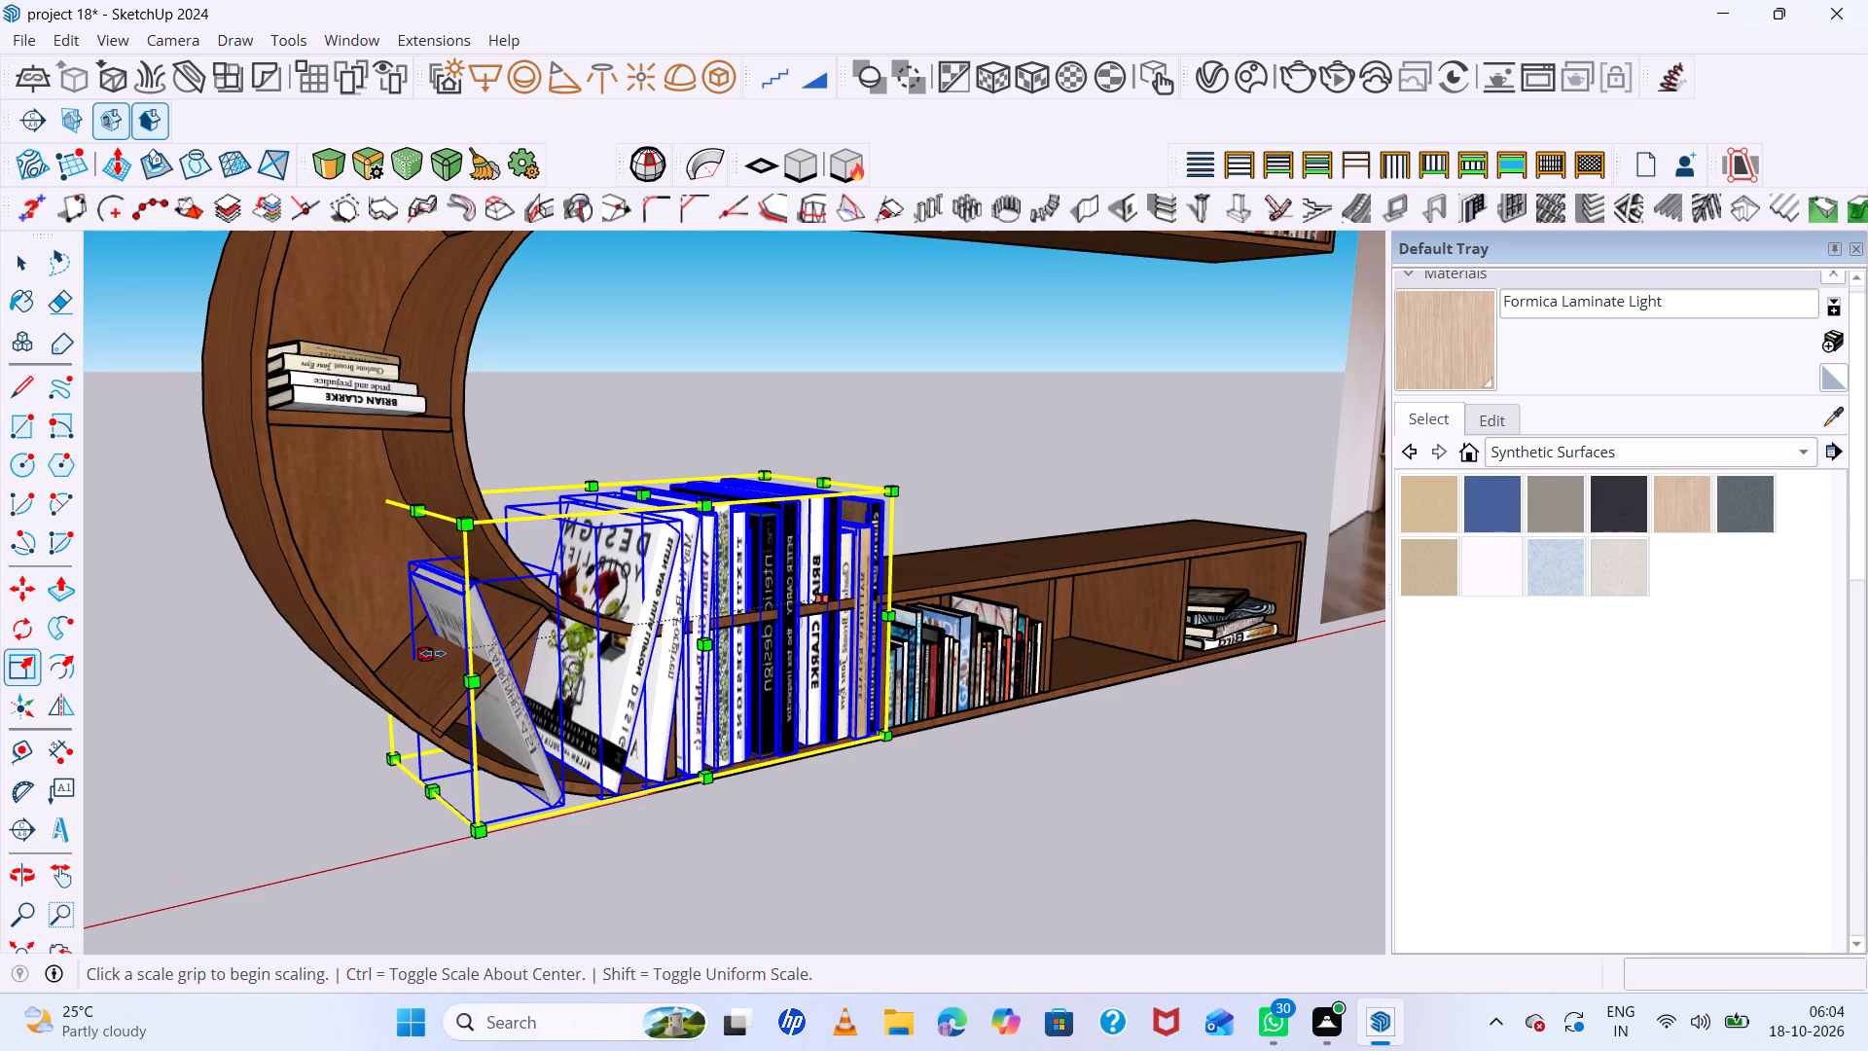
pyautogui.click(638, 631)
pyautogui.moveTo(527, 548); pyautogui.dragTo(1392, 587, button='middle')
pyautogui.middleClick(1392, 587)
pyautogui.click(741, 616)
pyautogui.click(784, 585)
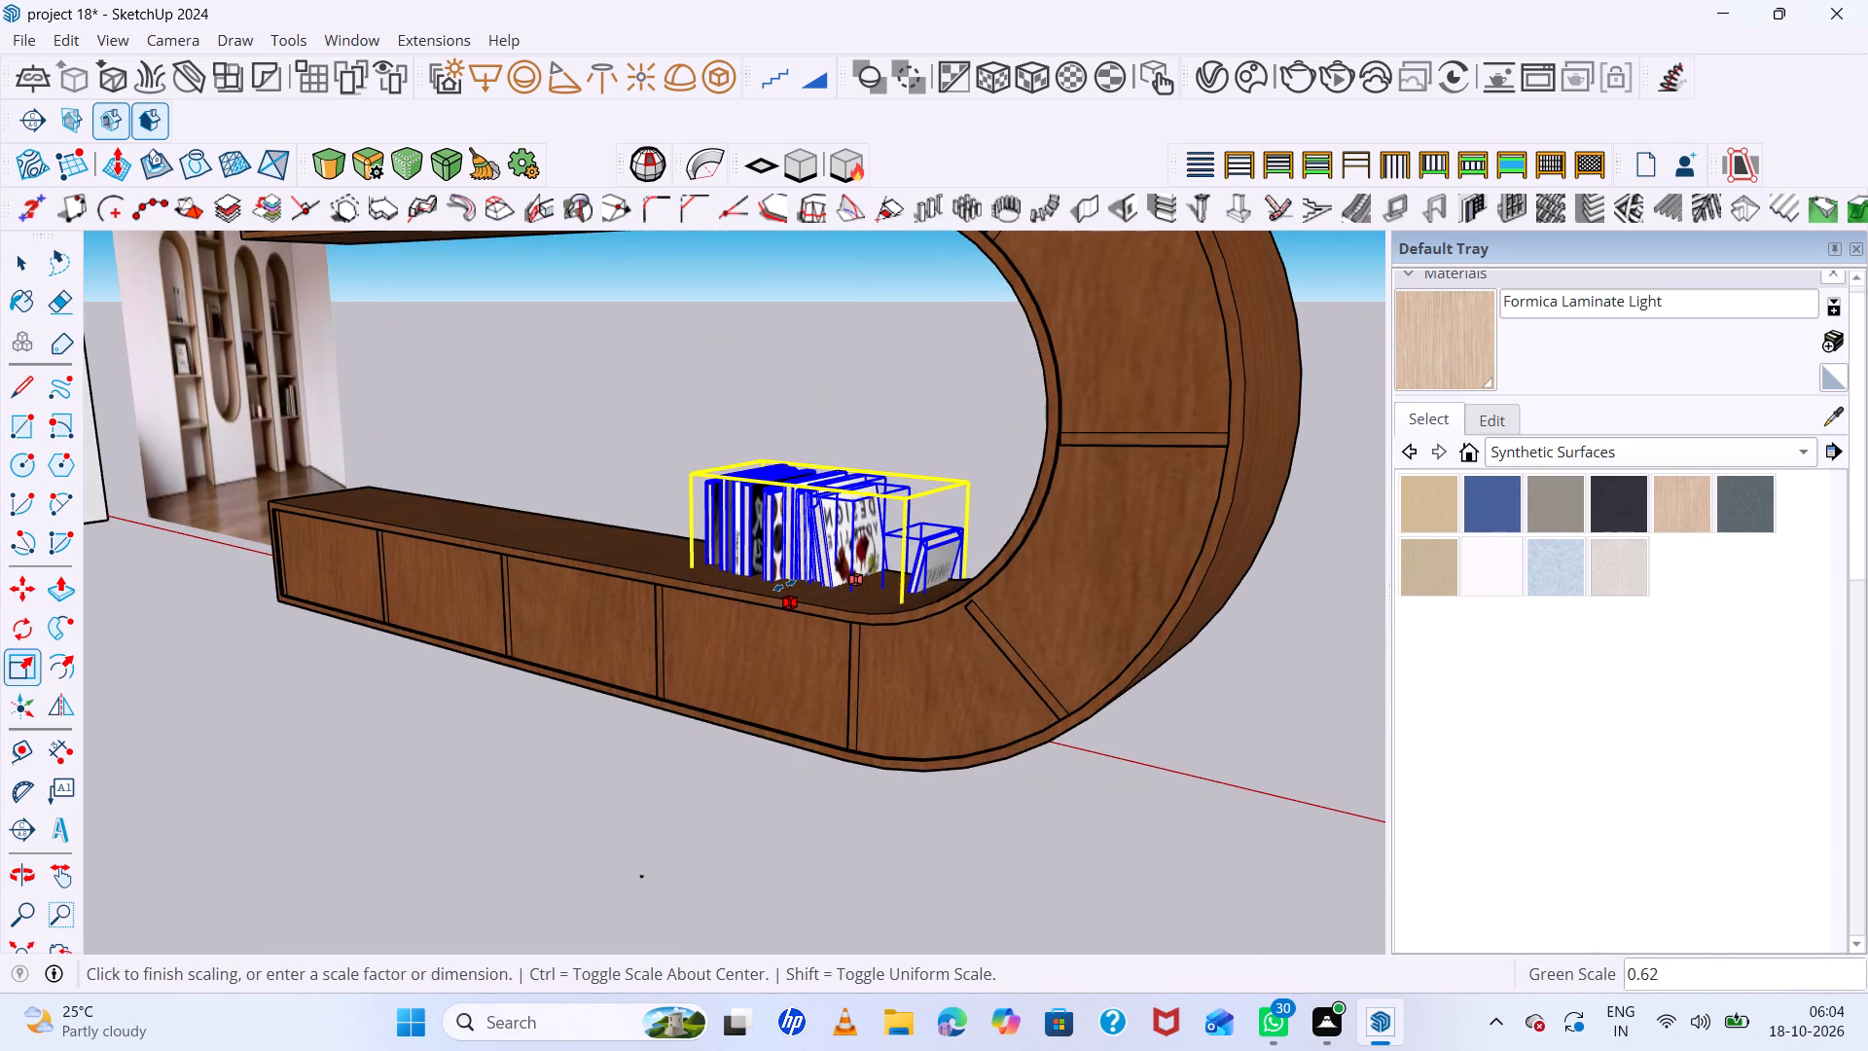
# Scale the books' height to about 0.42 so they fit under the lower shelf's top board.
pyautogui.moveTo(624, 631); pyautogui.dragTo(0, 640, button='middle')
pyautogui.middleClick(0, 640)
pyautogui.scroll(-6, 795, 557)
pyautogui.moveTo(833, 575); pyautogui.dragTo(405, 597, button='middle')
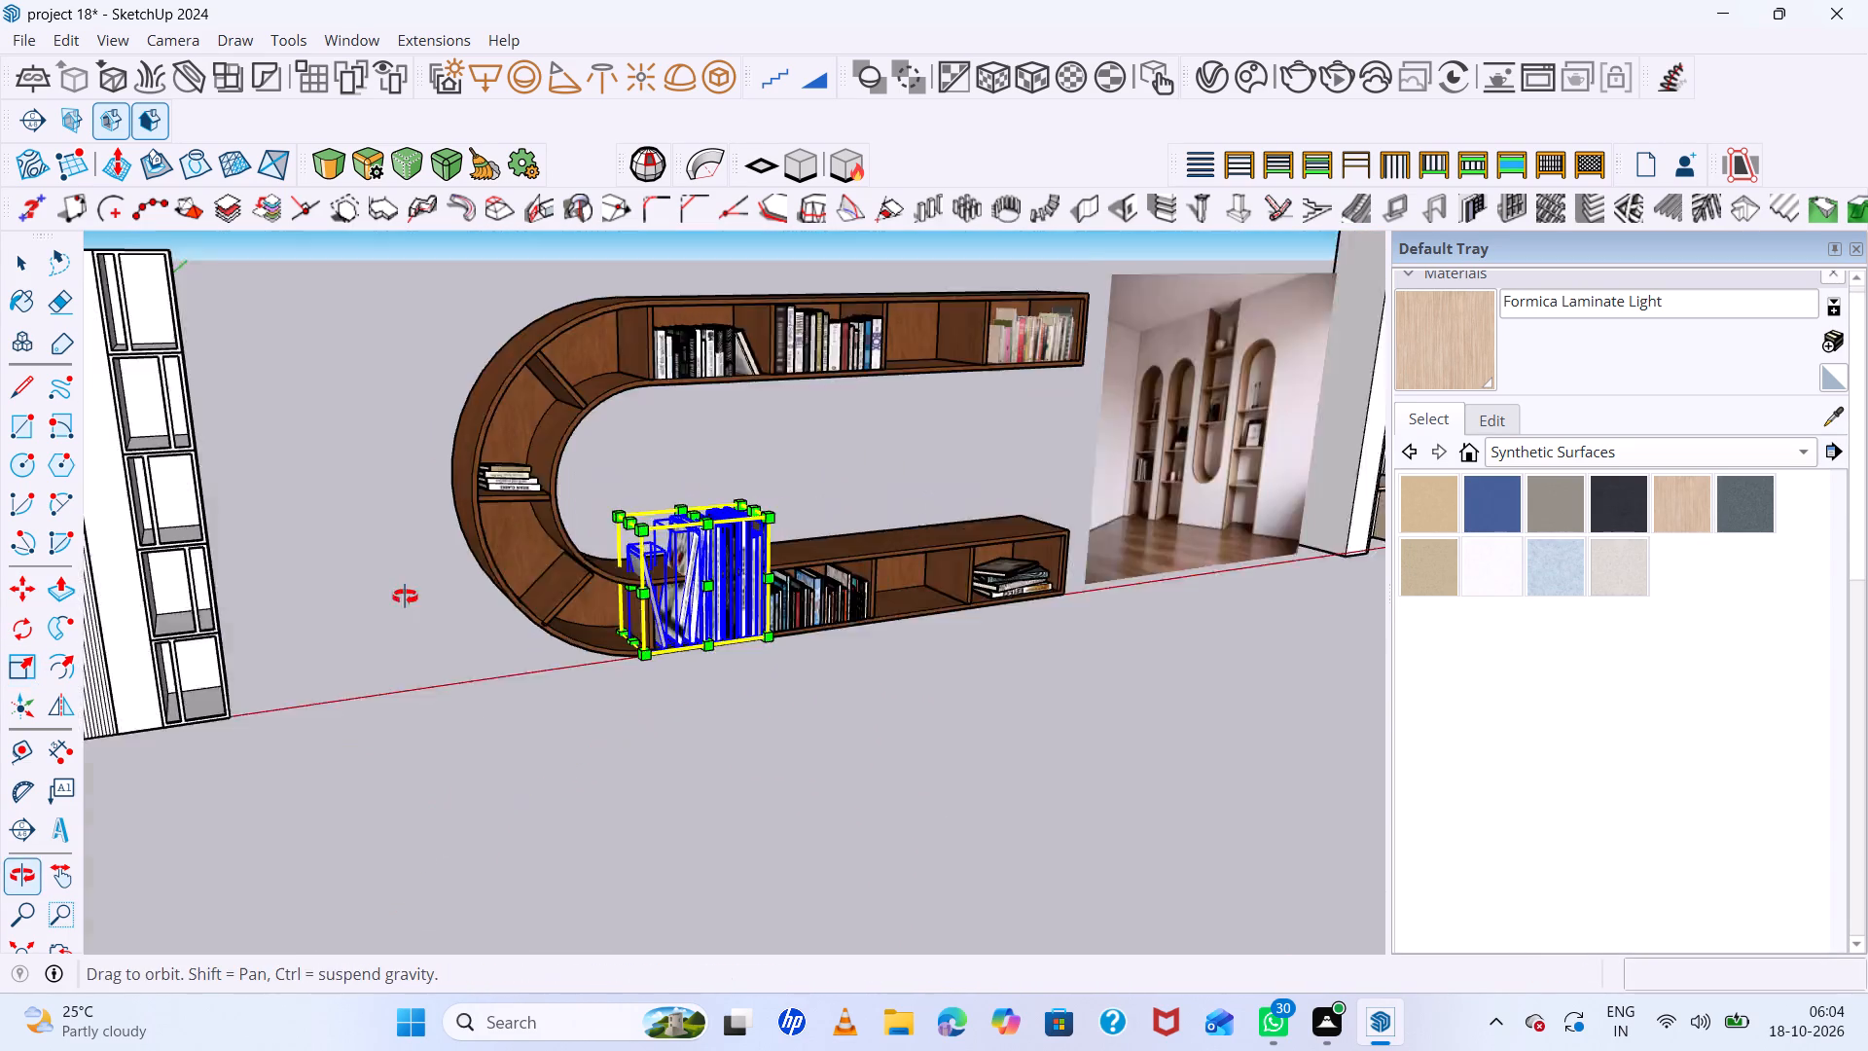
pyautogui.moveTo(405, 597); pyautogui.dragTo(383, 597, button='middle')
pyautogui.middleClick(383, 597)
pyautogui.scroll(6, 602, 523)
pyautogui.click(738, 505)
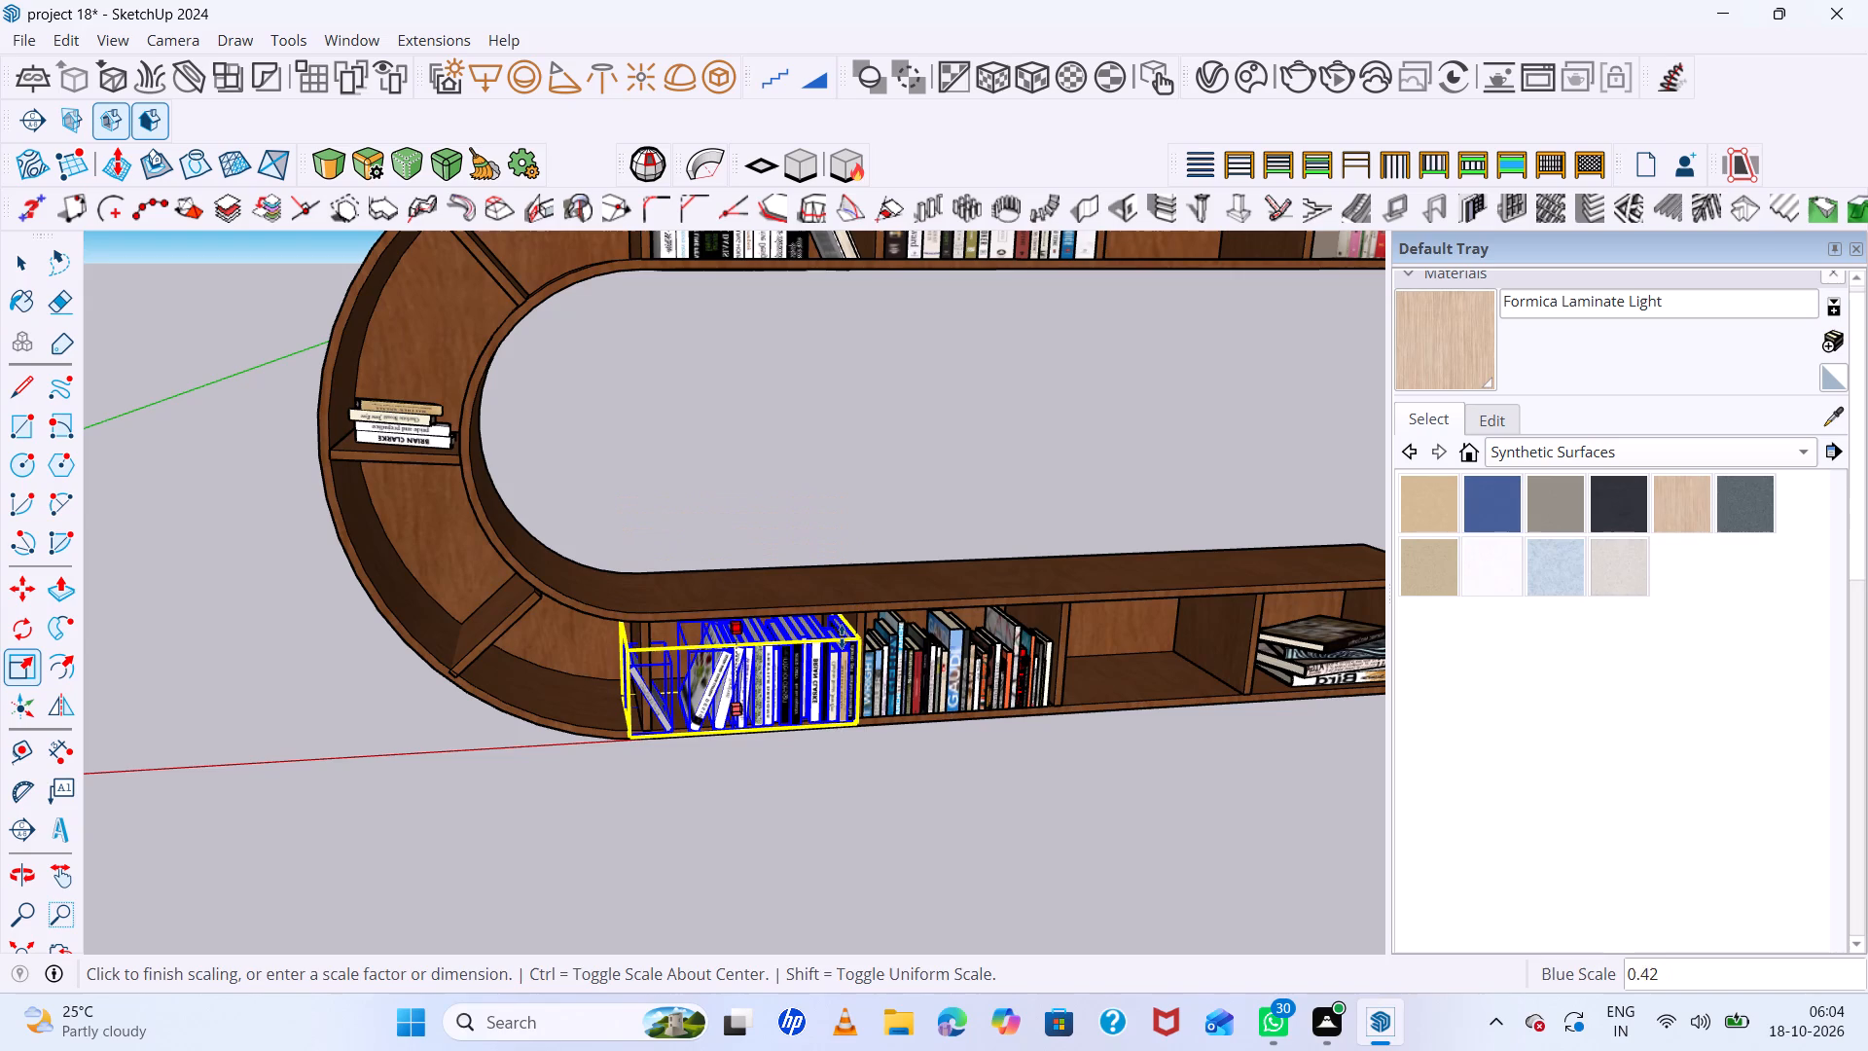
pyautogui.click(842, 636)
# Scale the books' width to about 0.84 so the leaning end book clears the compartment's divider near the curve.
pyautogui.moveTo(930, 692); pyautogui.dragTo(911, 604, button='middle')
pyautogui.scroll(6, 814, 692)
pyautogui.scroll(6, 574, 688)
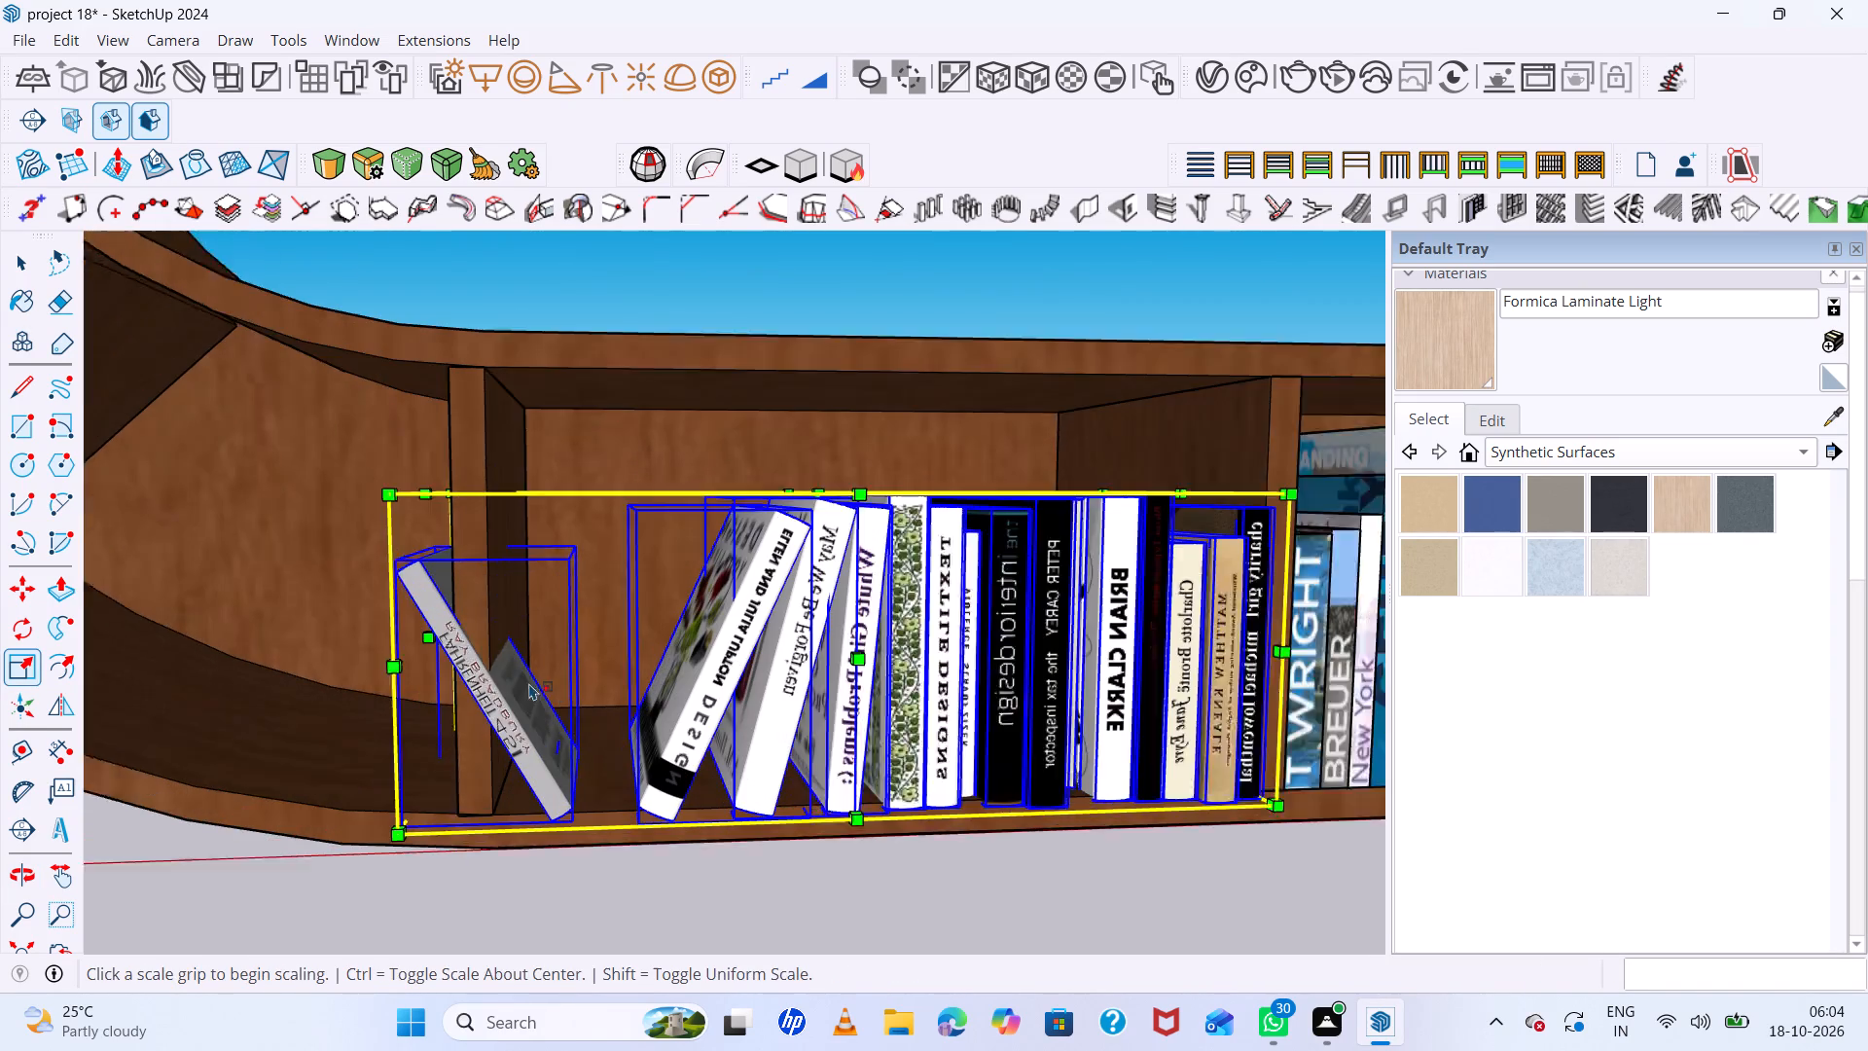
pyautogui.click(417, 634)
pyautogui.click(555, 624)
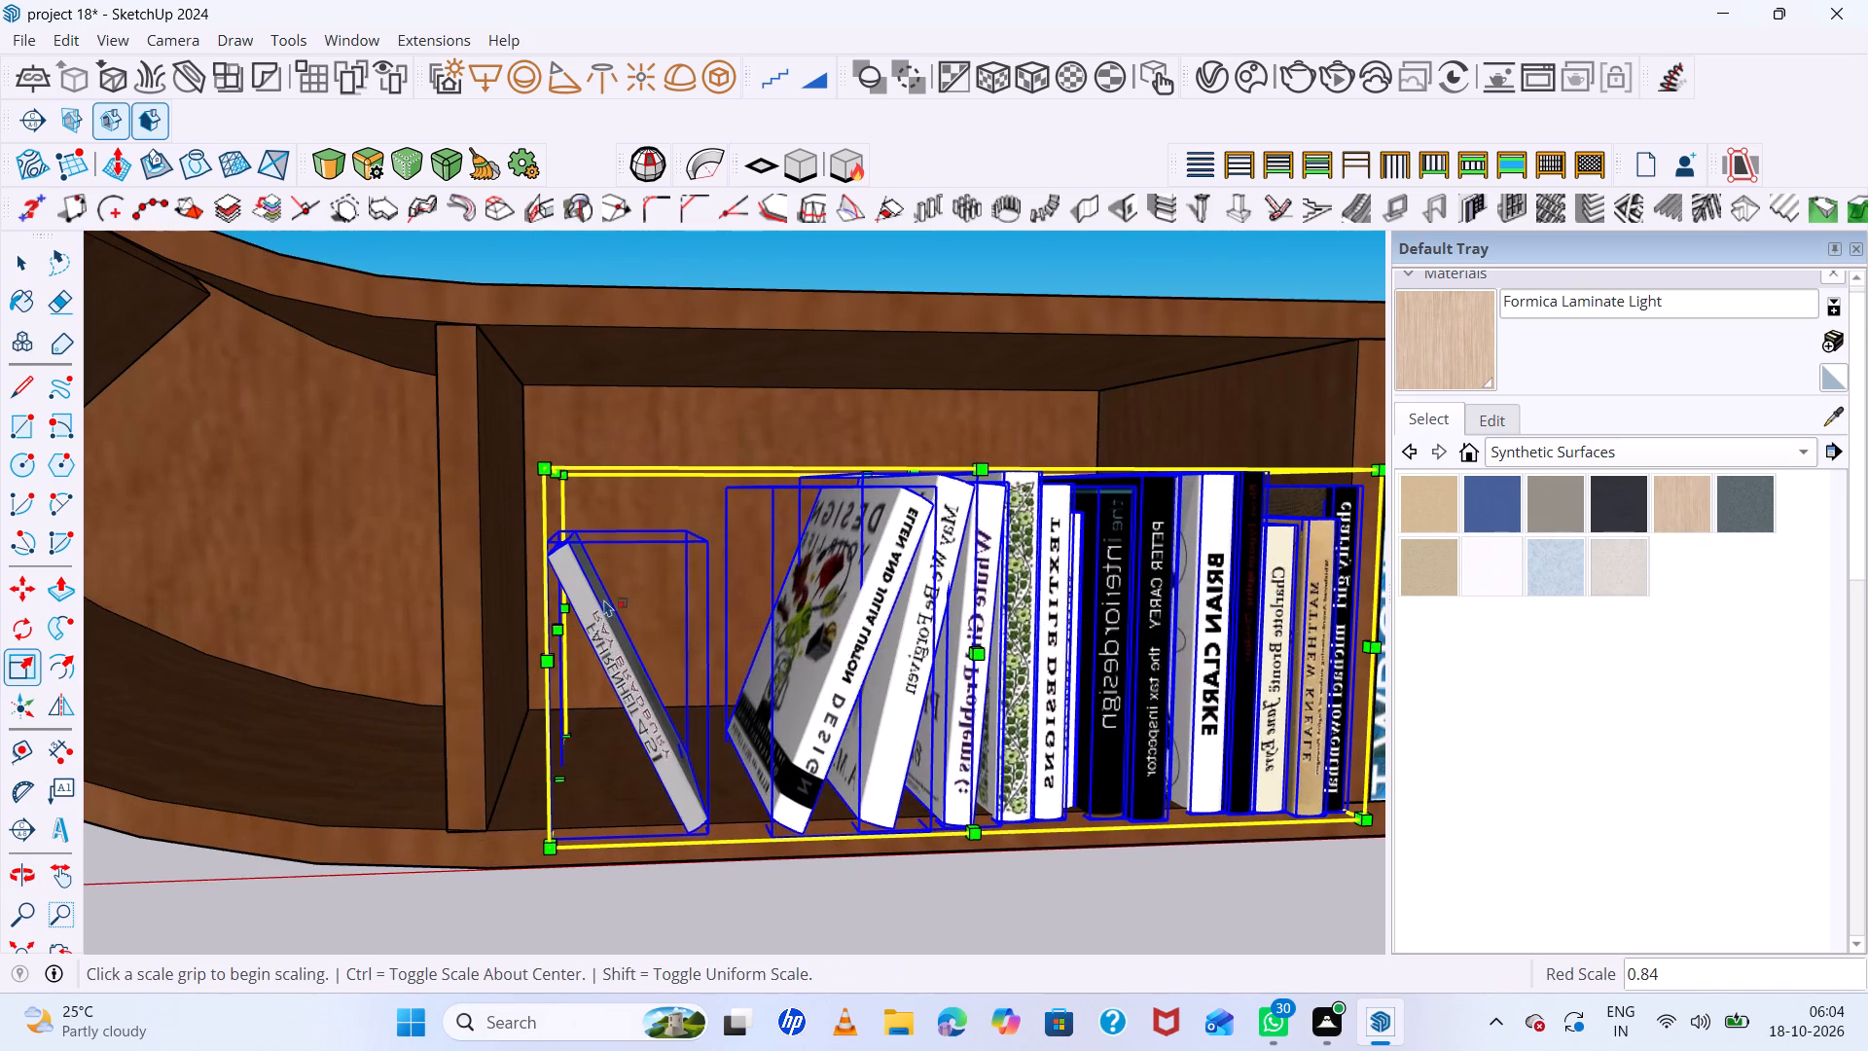
# Move the books about 6 cm sideways along the compartment floor, away from the neighbouring blue and red books, and deselect them.
pyautogui.scroll(-6, 604, 599)
pyautogui.moveTo(897, 632); pyautogui.dragTo(832, 627, button='middle')
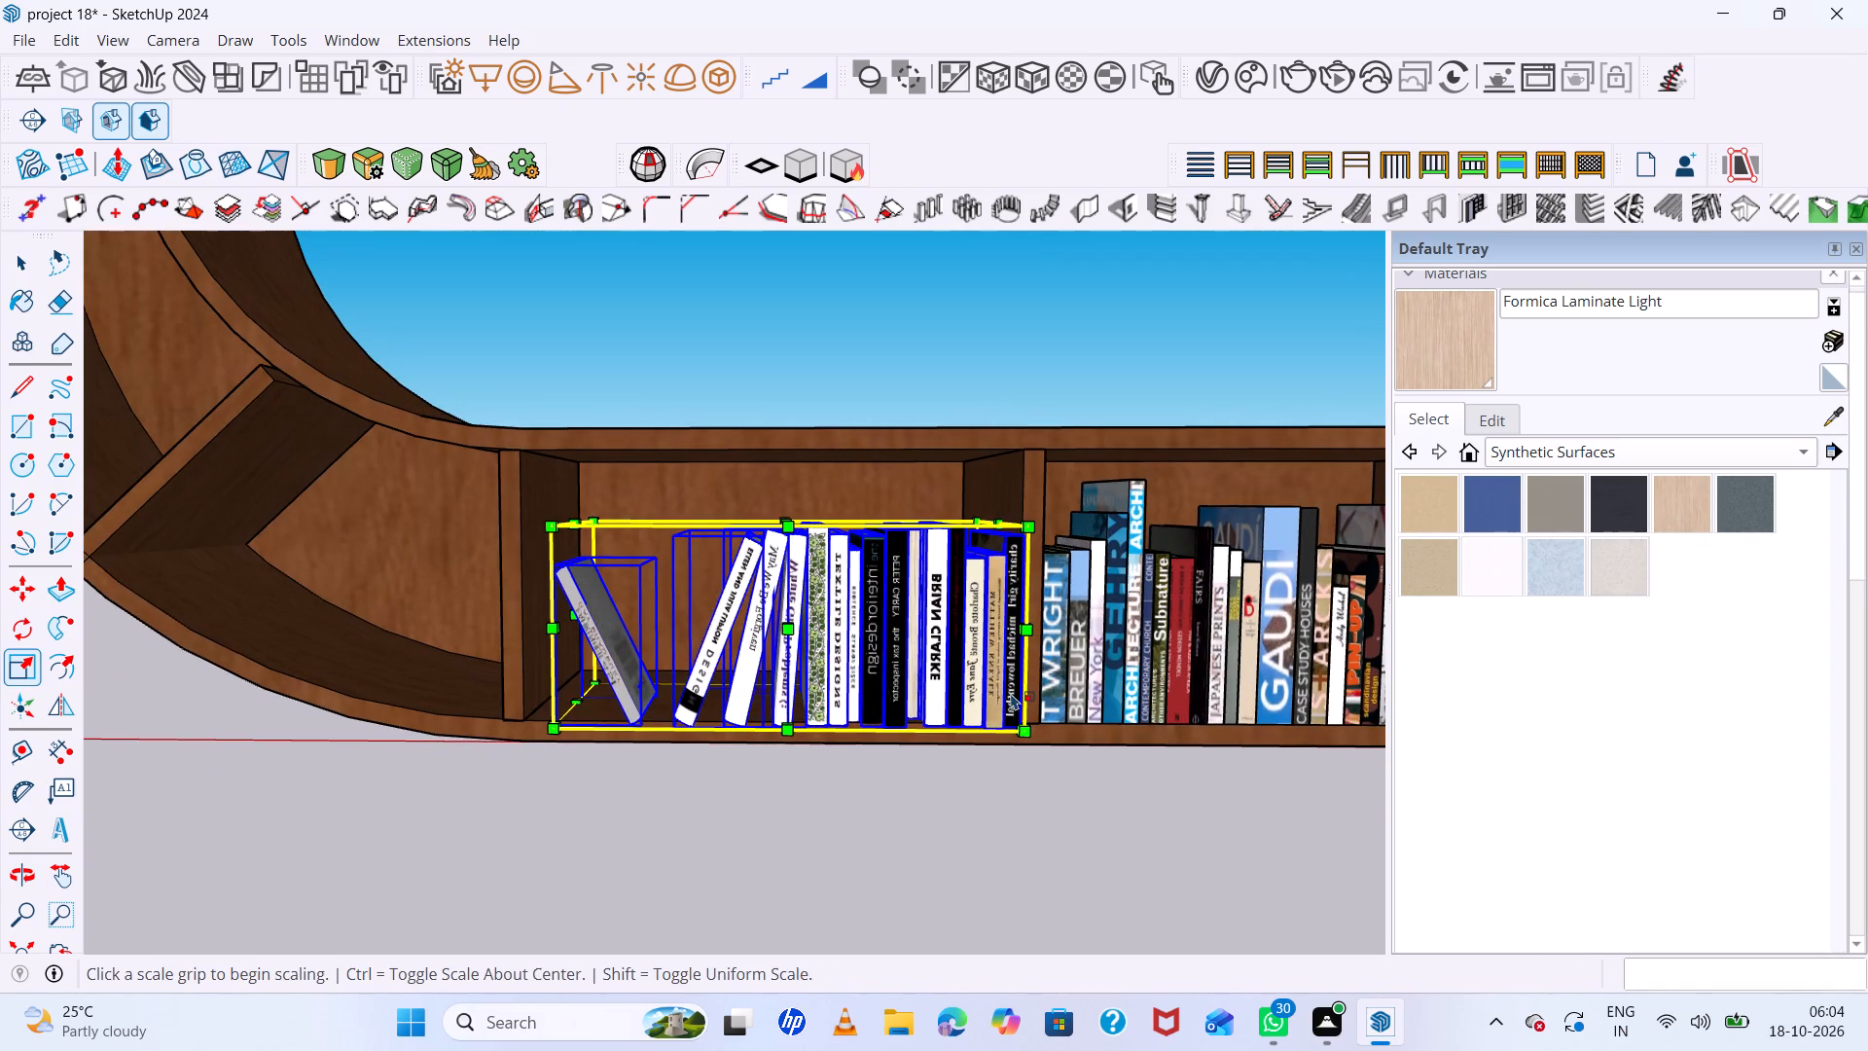
pyautogui.press('m')
pyautogui.click(1020, 728)
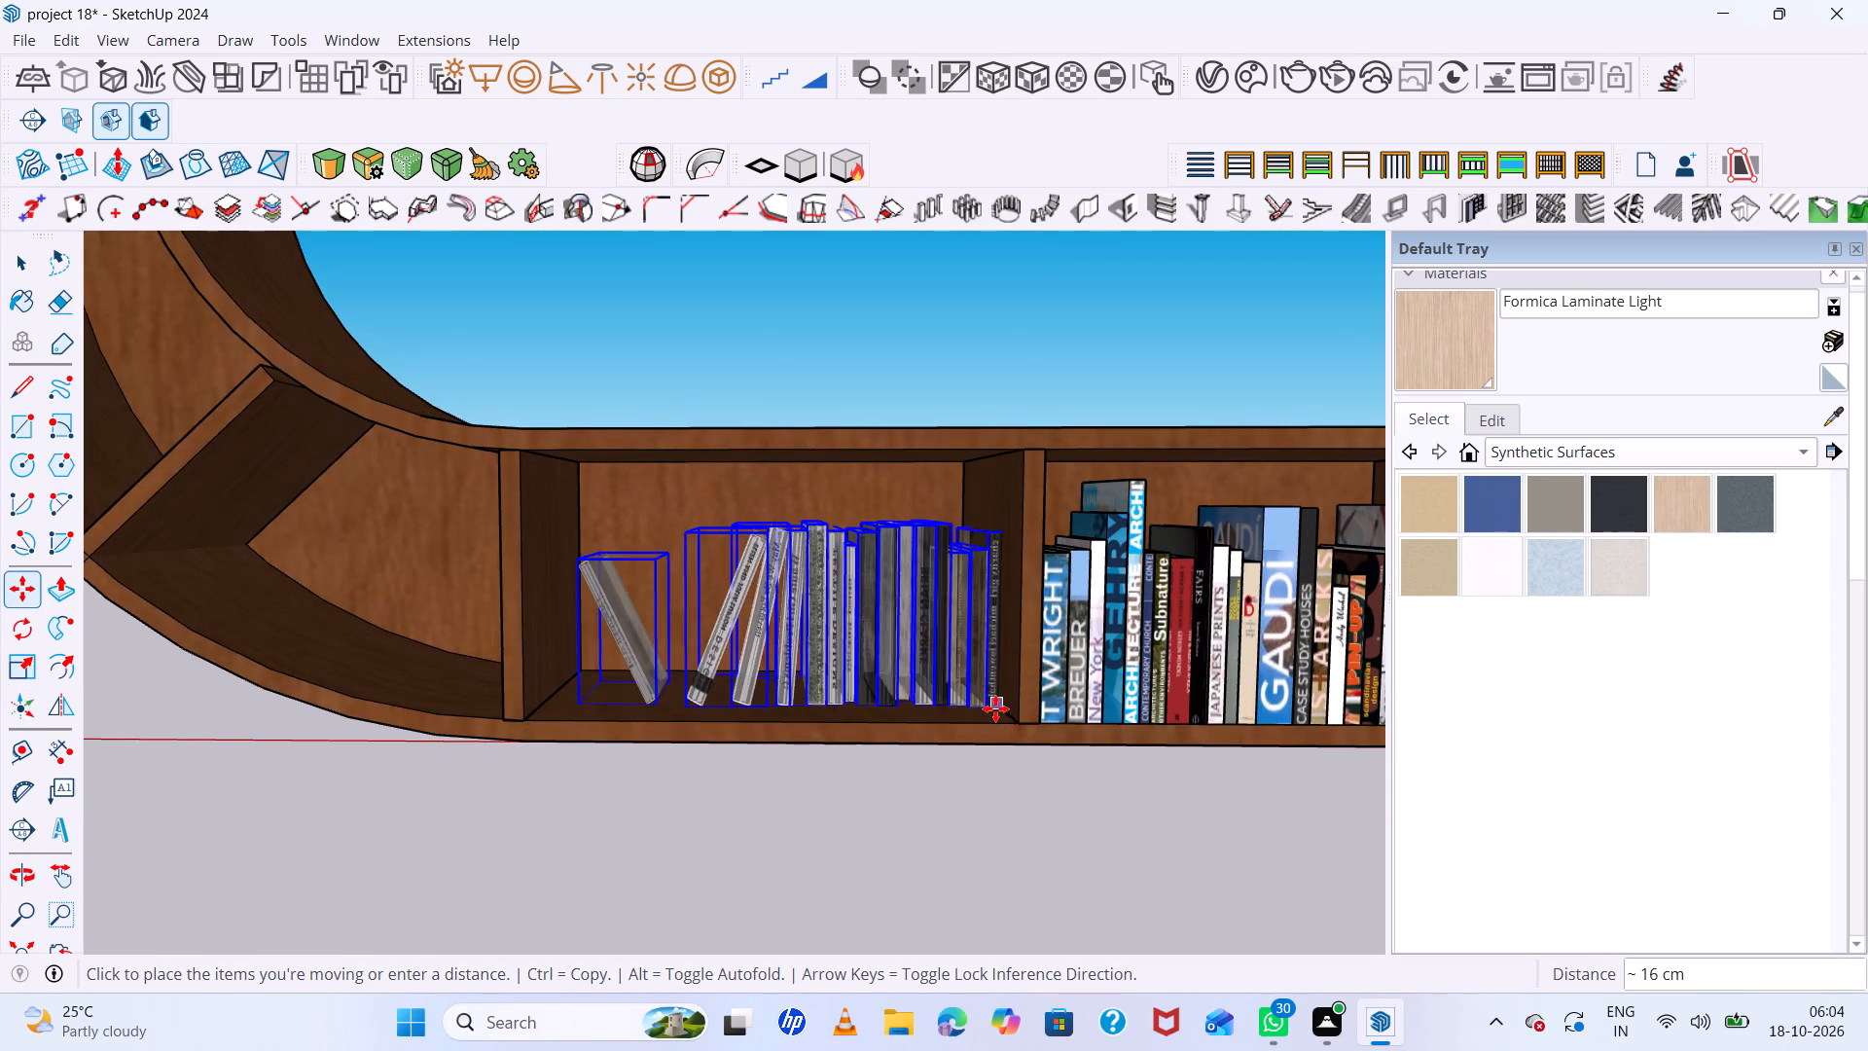
pyautogui.click(975, 716)
pyautogui.scroll(-4, 865, 663)
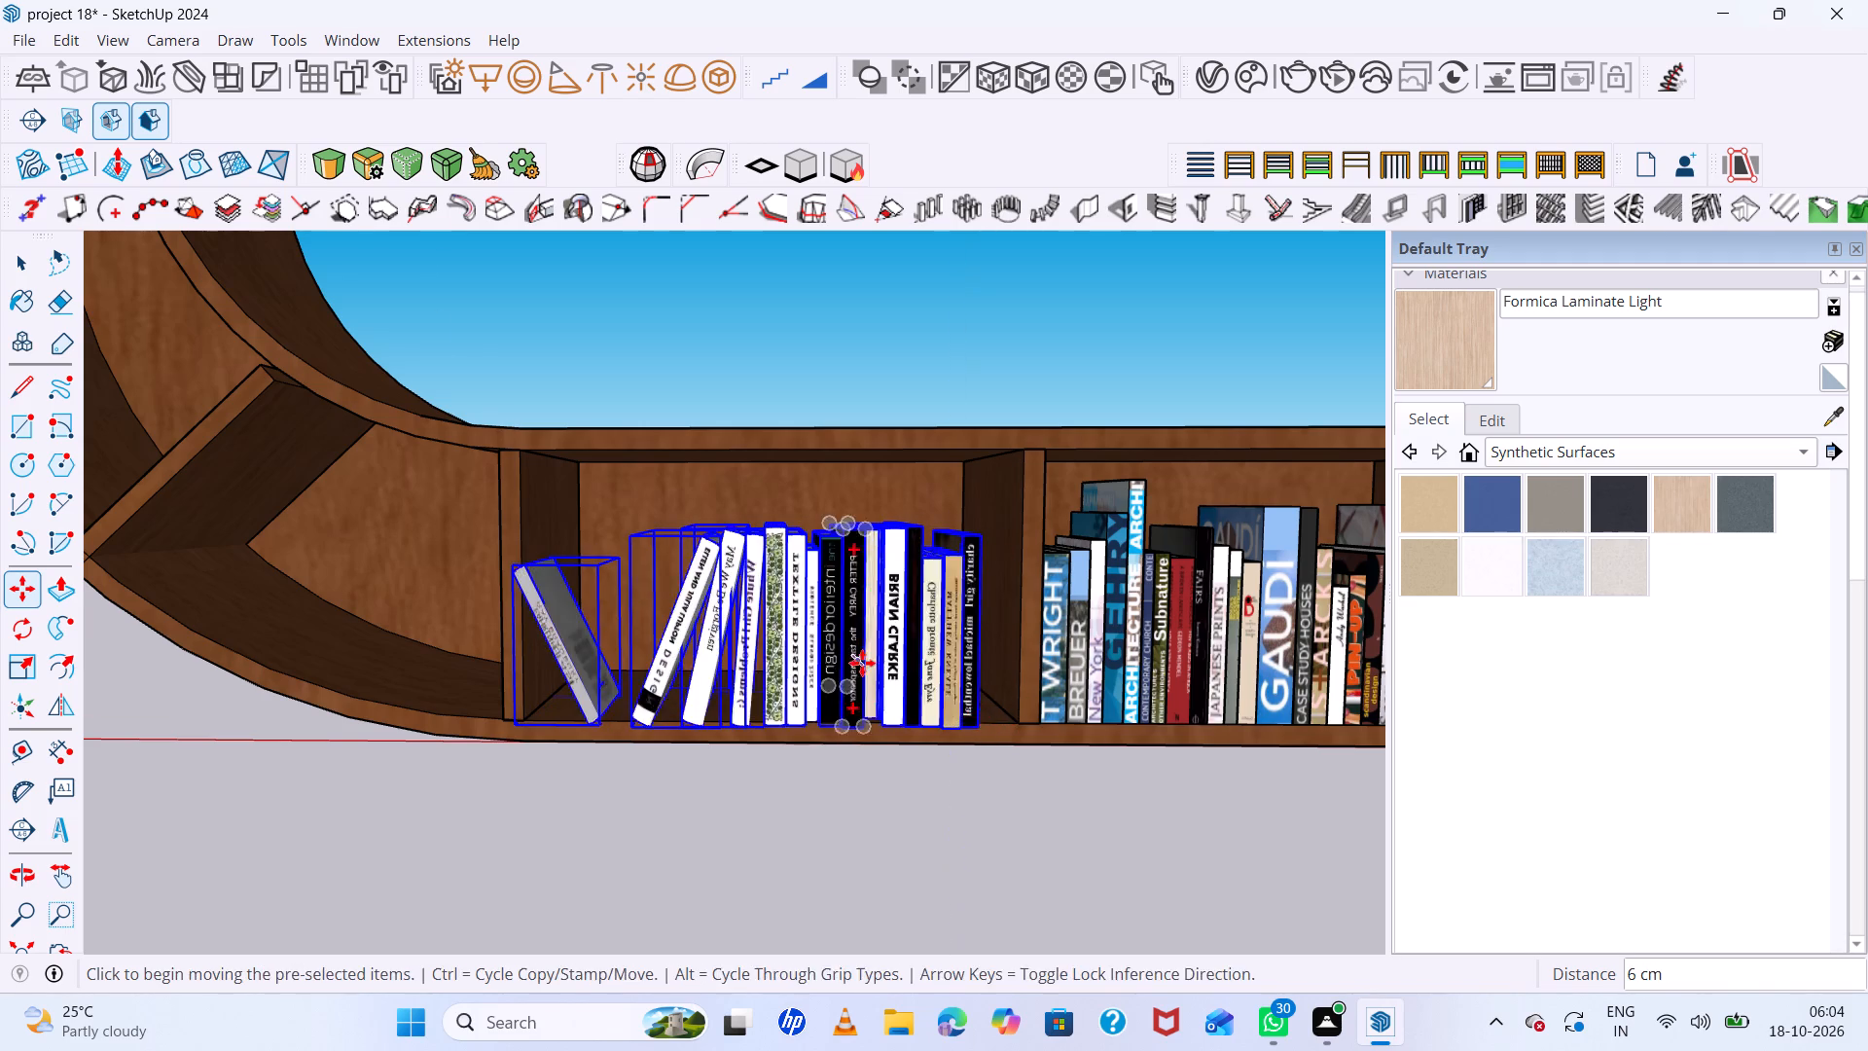
pyautogui.scroll(-3, 862, 663)
pyautogui.middleClick(978, 784)
pyautogui.press('space')
pyautogui.click(950, 783)
# Examine the whole bookshelf from above, below and the front to check how the books sit in its compartments.
pyautogui.scroll(-12, 647, 801)
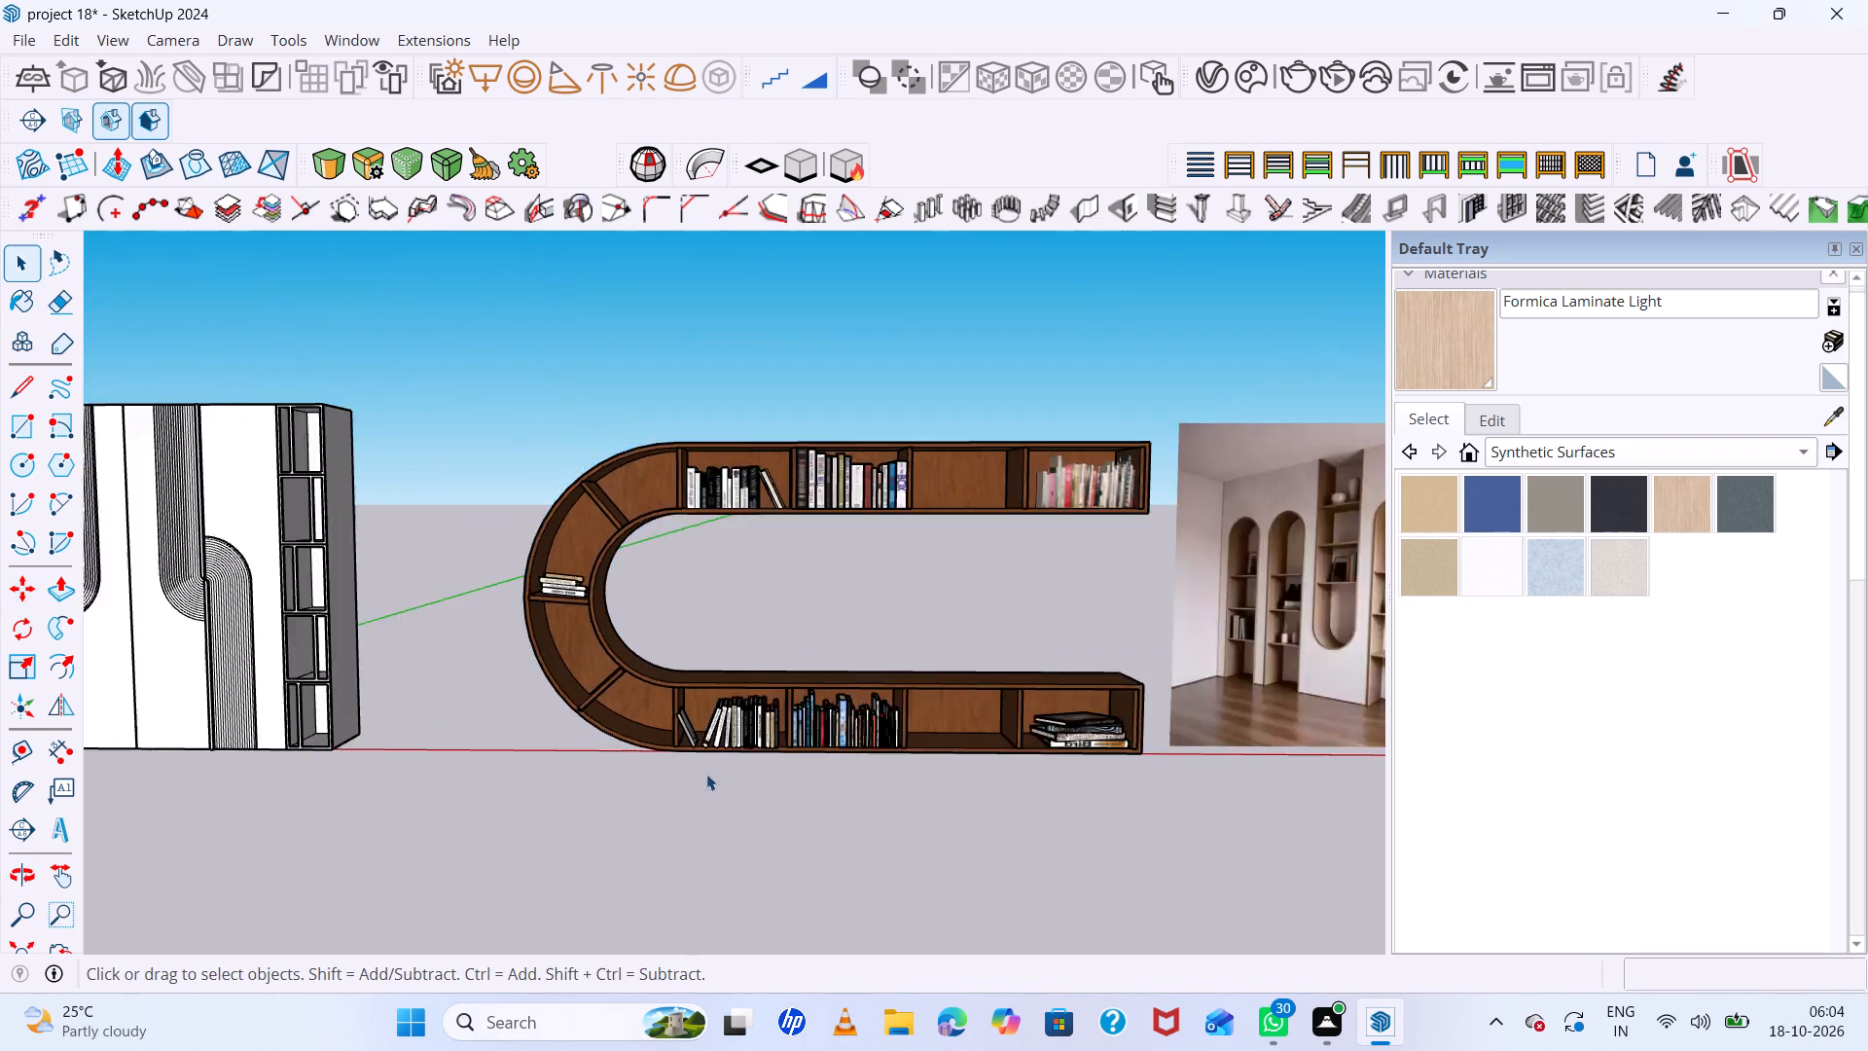
pyautogui.scroll(-2, 706, 774)
pyautogui.scroll(6, 1026, 564)
pyautogui.moveTo(1037, 561); pyautogui.dragTo(1023, 751, button='middle')
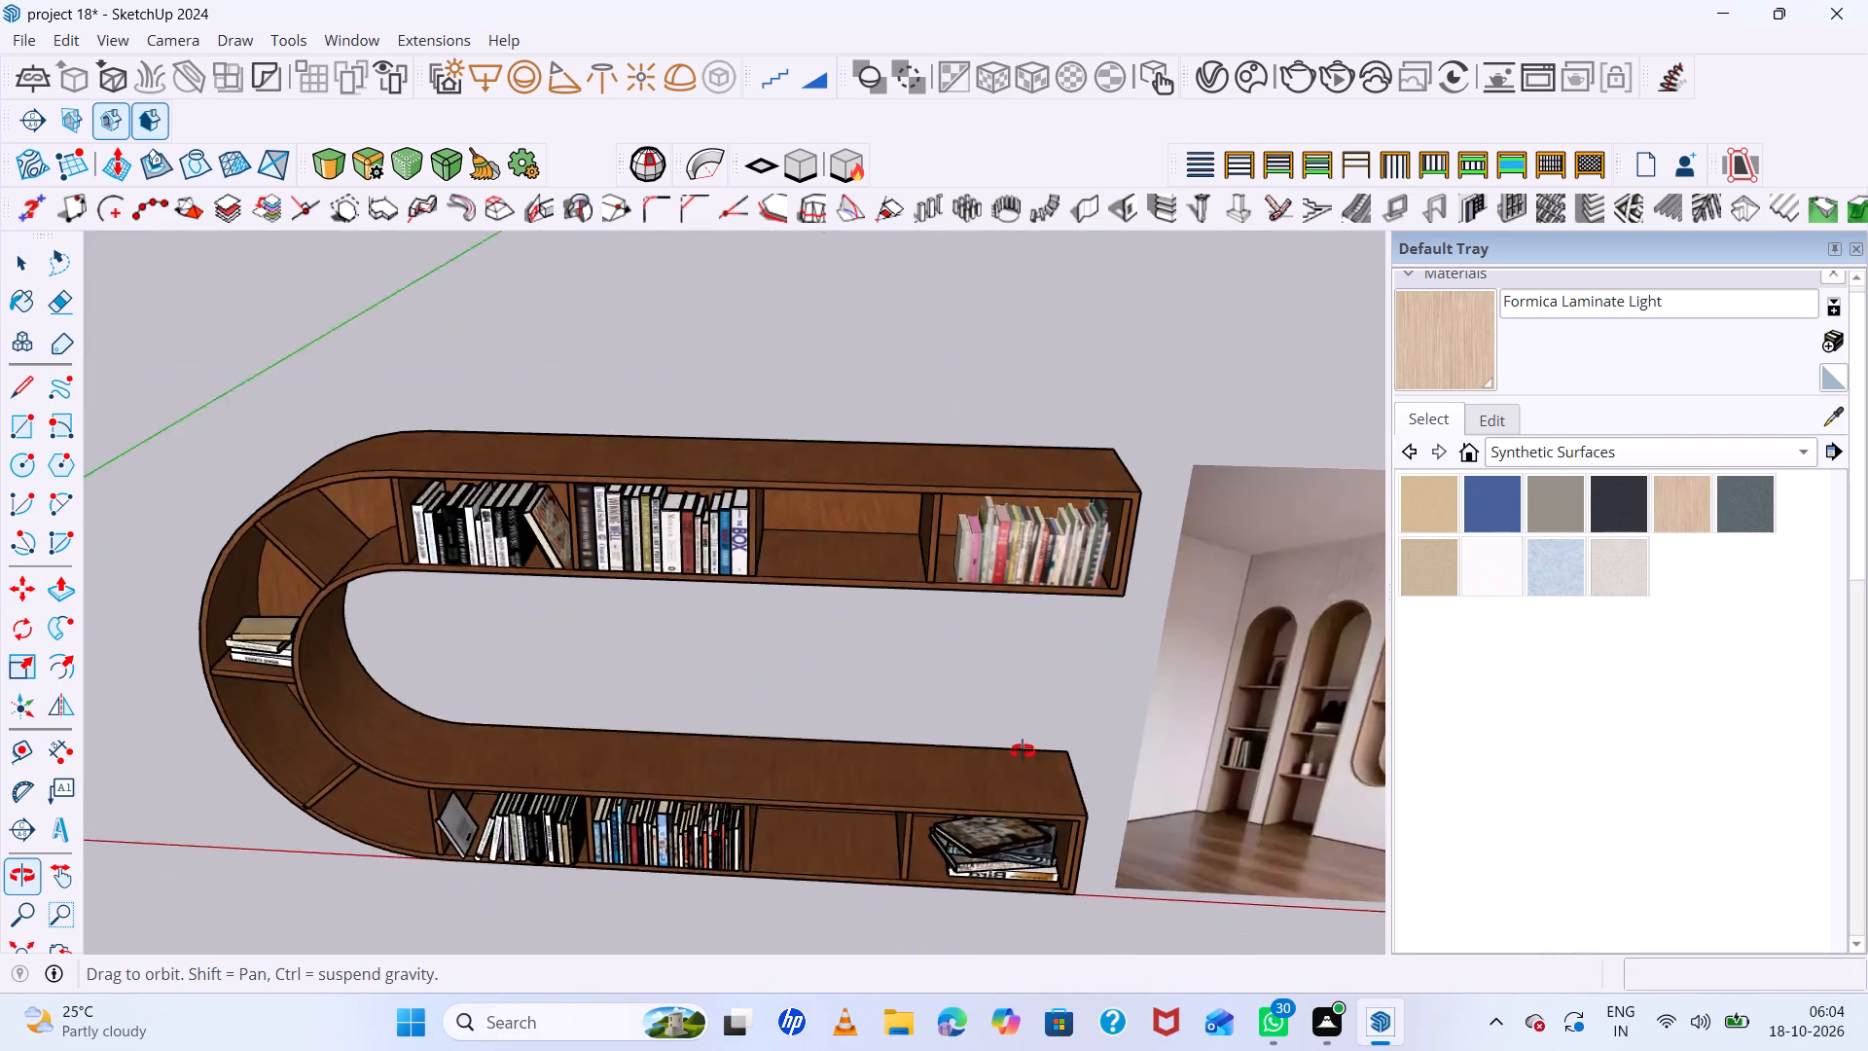
pyautogui.moveTo(1023, 751); pyautogui.dragTo(1092, 541, button='middle')
pyautogui.middleClick(1092, 541)
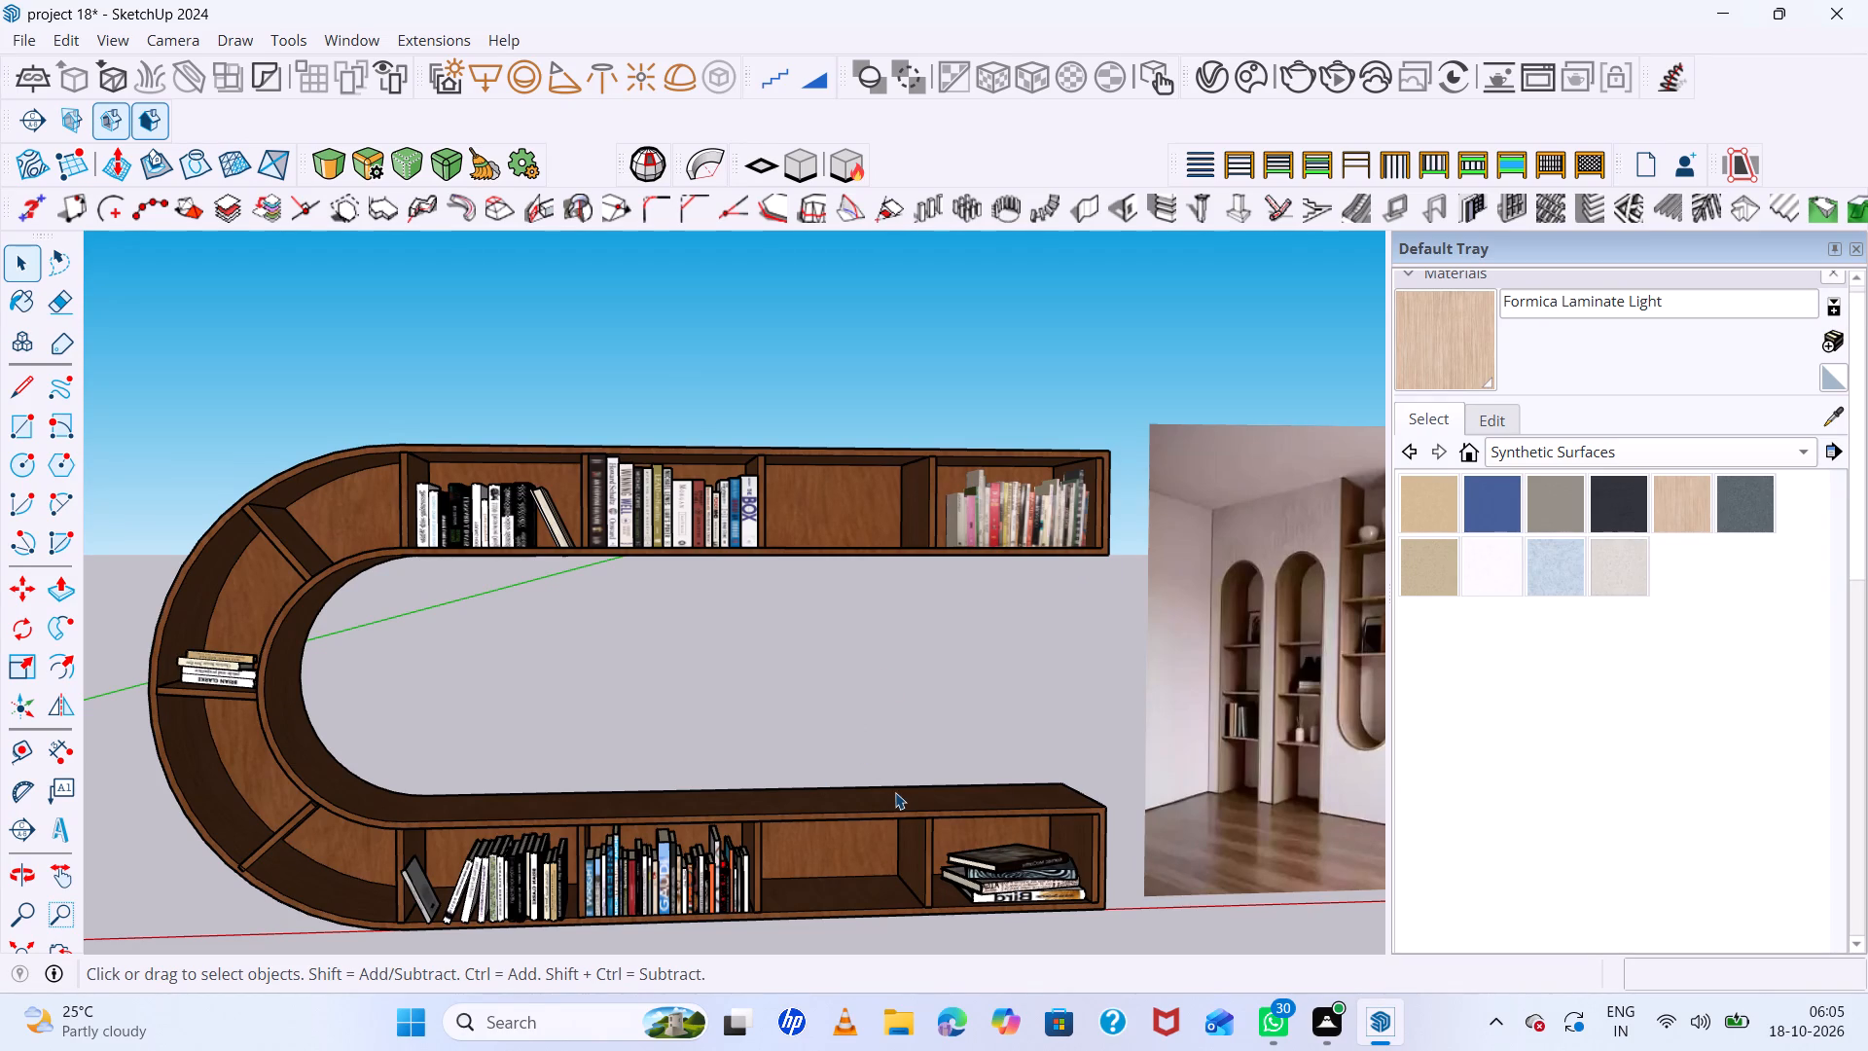
pyautogui.scroll(-6, 662, 736)
pyautogui.moveTo(790, 730); pyautogui.dragTo(688, 771, button='middle')
pyautogui.scroll(7, 696, 753)
pyautogui.moveTo(782, 816); pyautogui.dragTo(874, 666, button='middle')
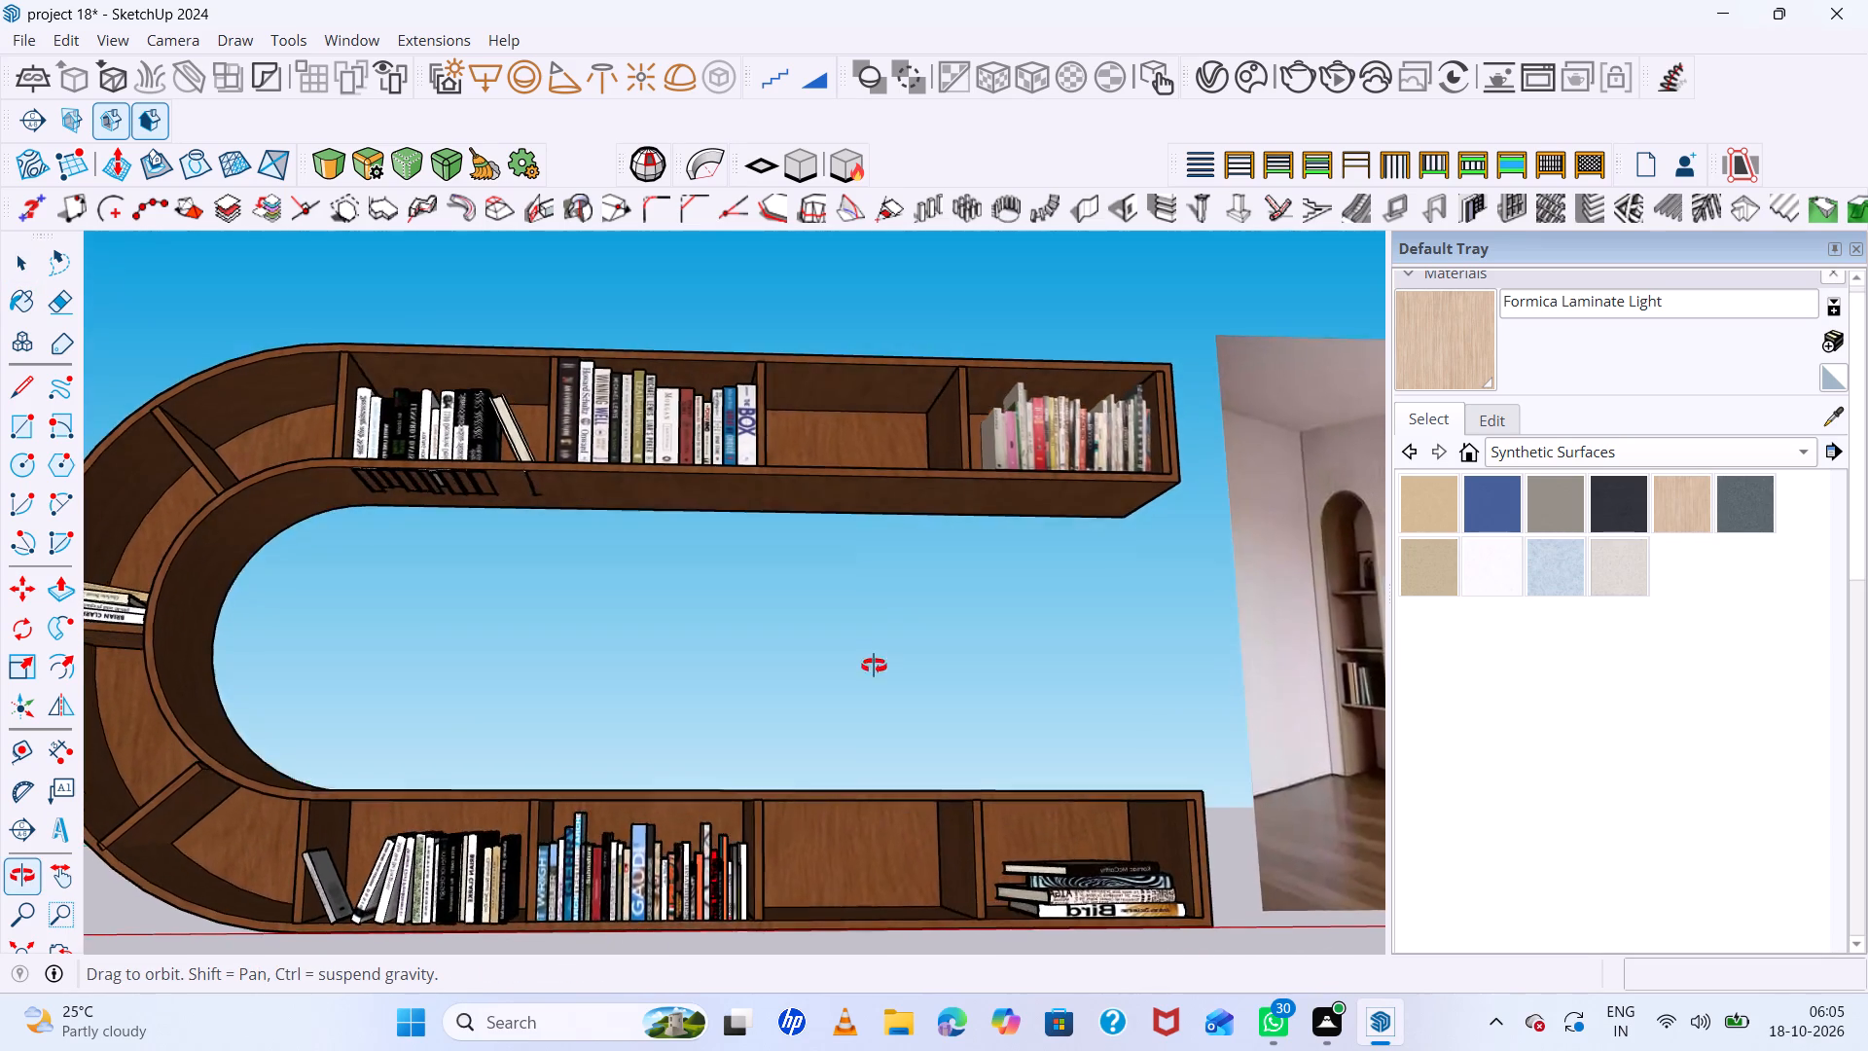
pyautogui.moveTo(874, 666); pyautogui.dragTo(732, 803, button='middle')
pyautogui.scroll(-7, 734, 804)
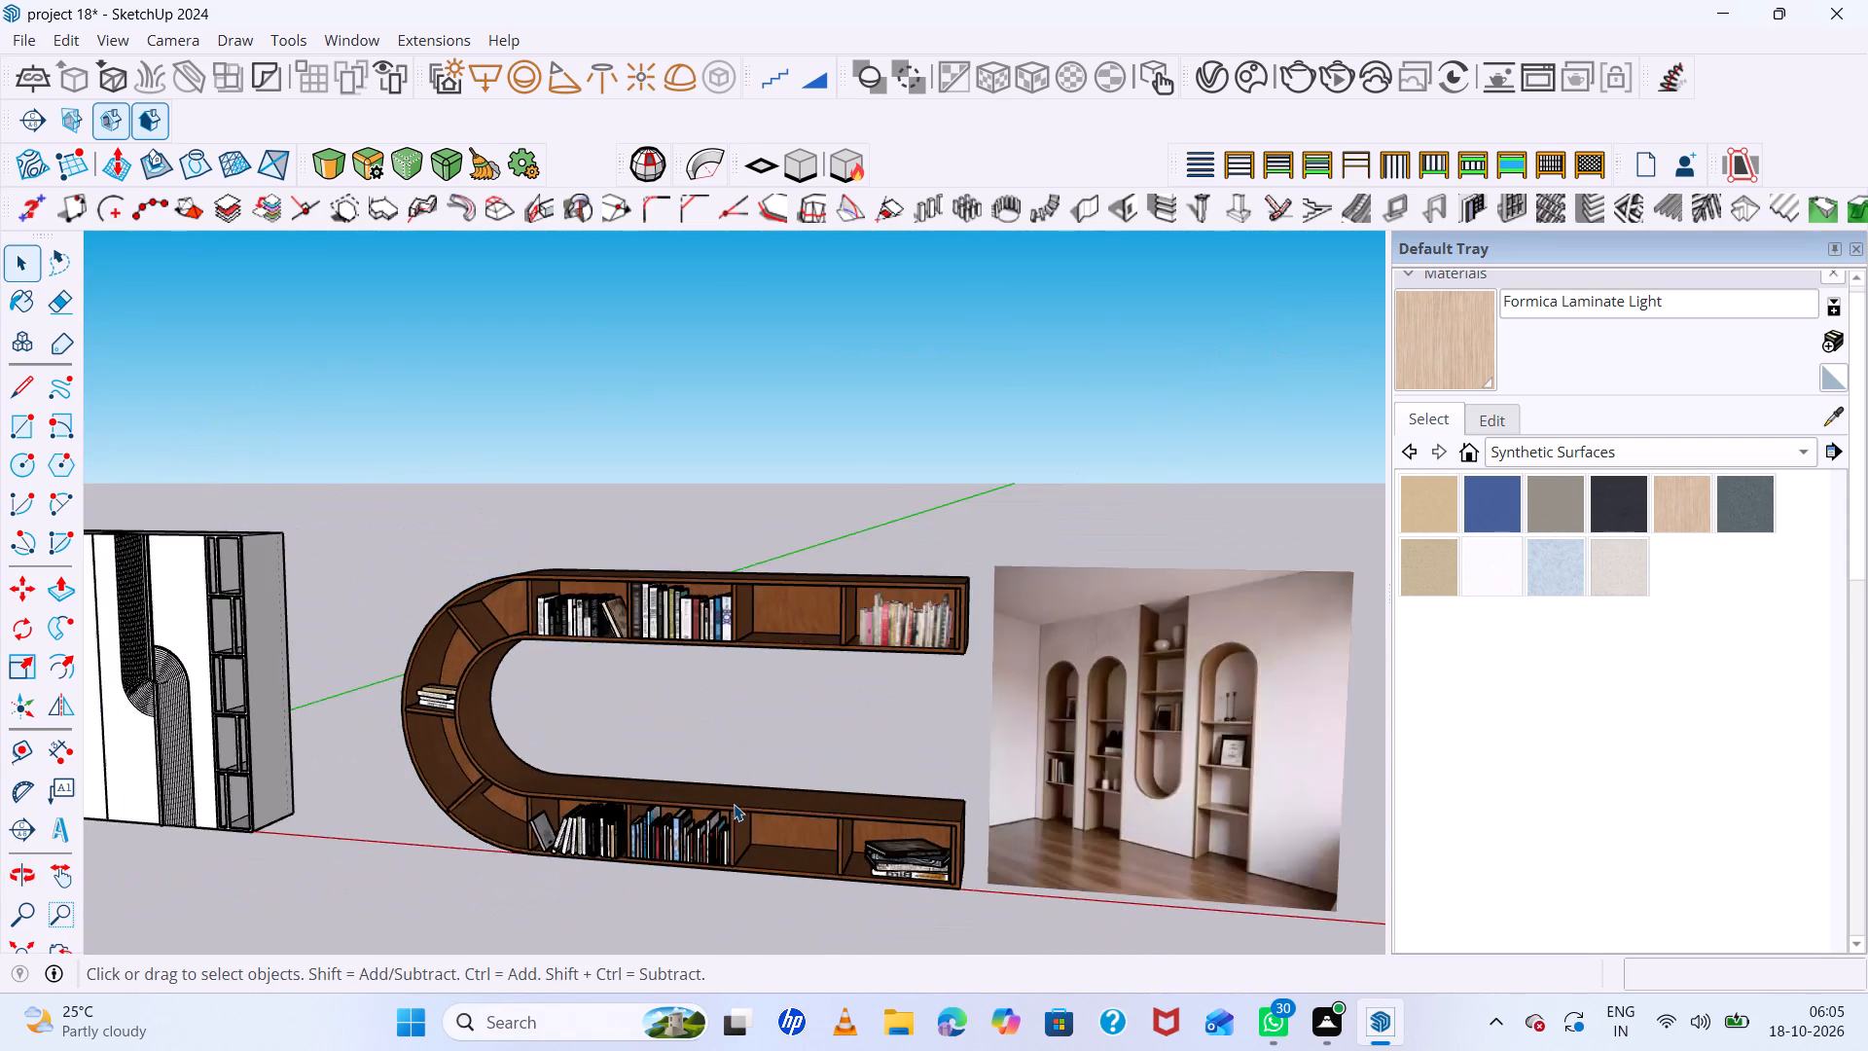
pyautogui.moveTo(827, 846); pyautogui.dragTo(984, 865, button='middle')
pyautogui.scroll(6, 875, 831)
pyautogui.moveTo(871, 830); pyautogui.dragTo(872, 724, button='middle')
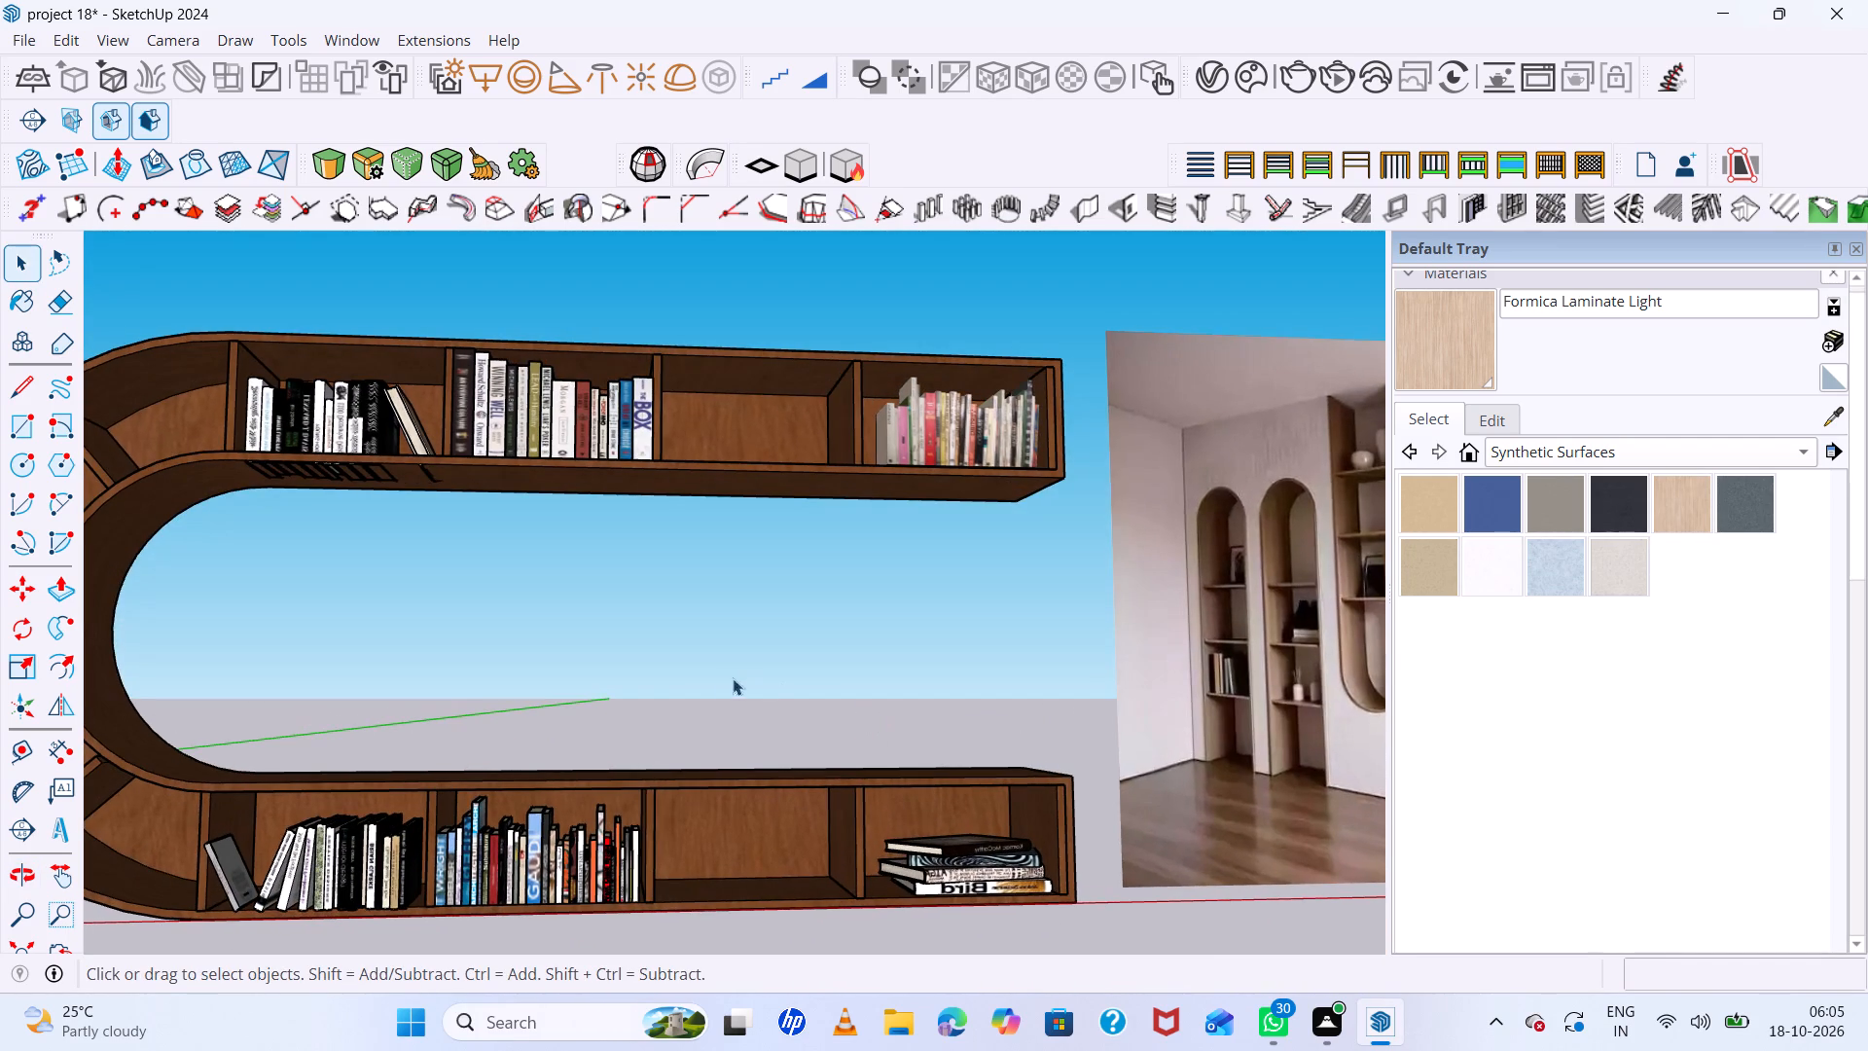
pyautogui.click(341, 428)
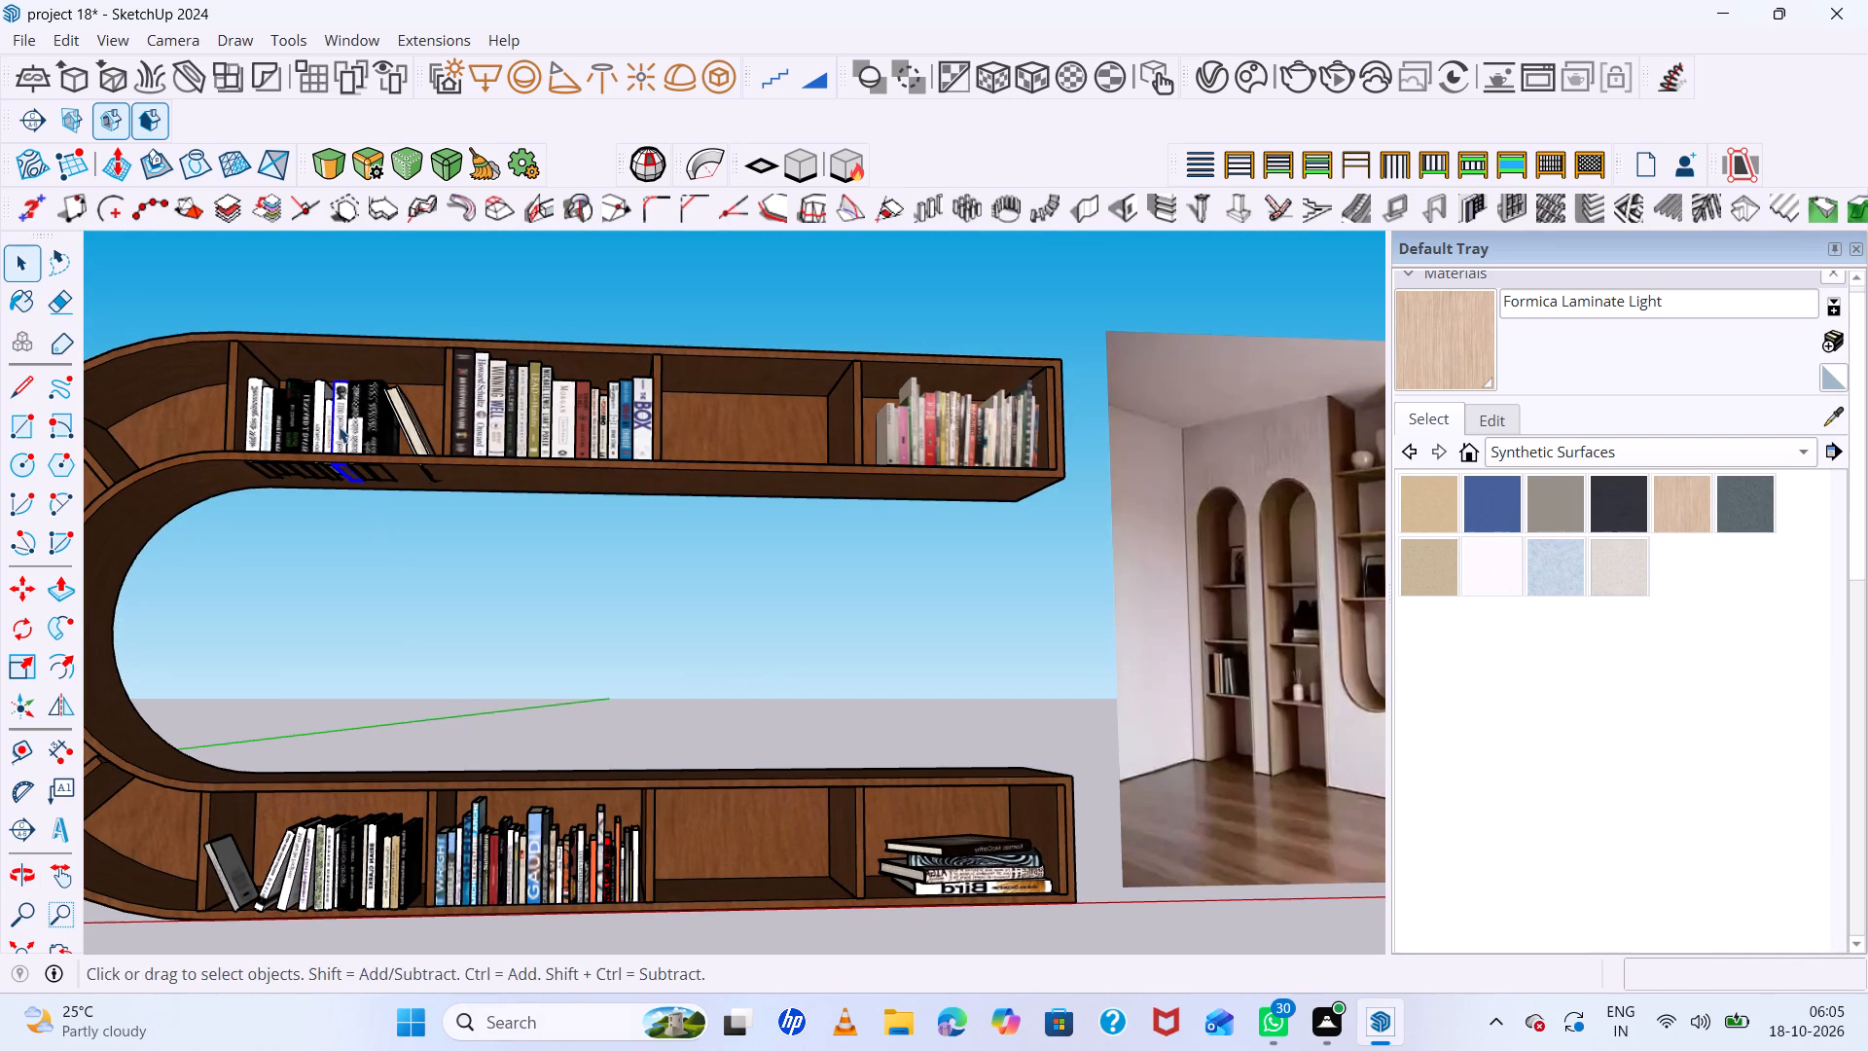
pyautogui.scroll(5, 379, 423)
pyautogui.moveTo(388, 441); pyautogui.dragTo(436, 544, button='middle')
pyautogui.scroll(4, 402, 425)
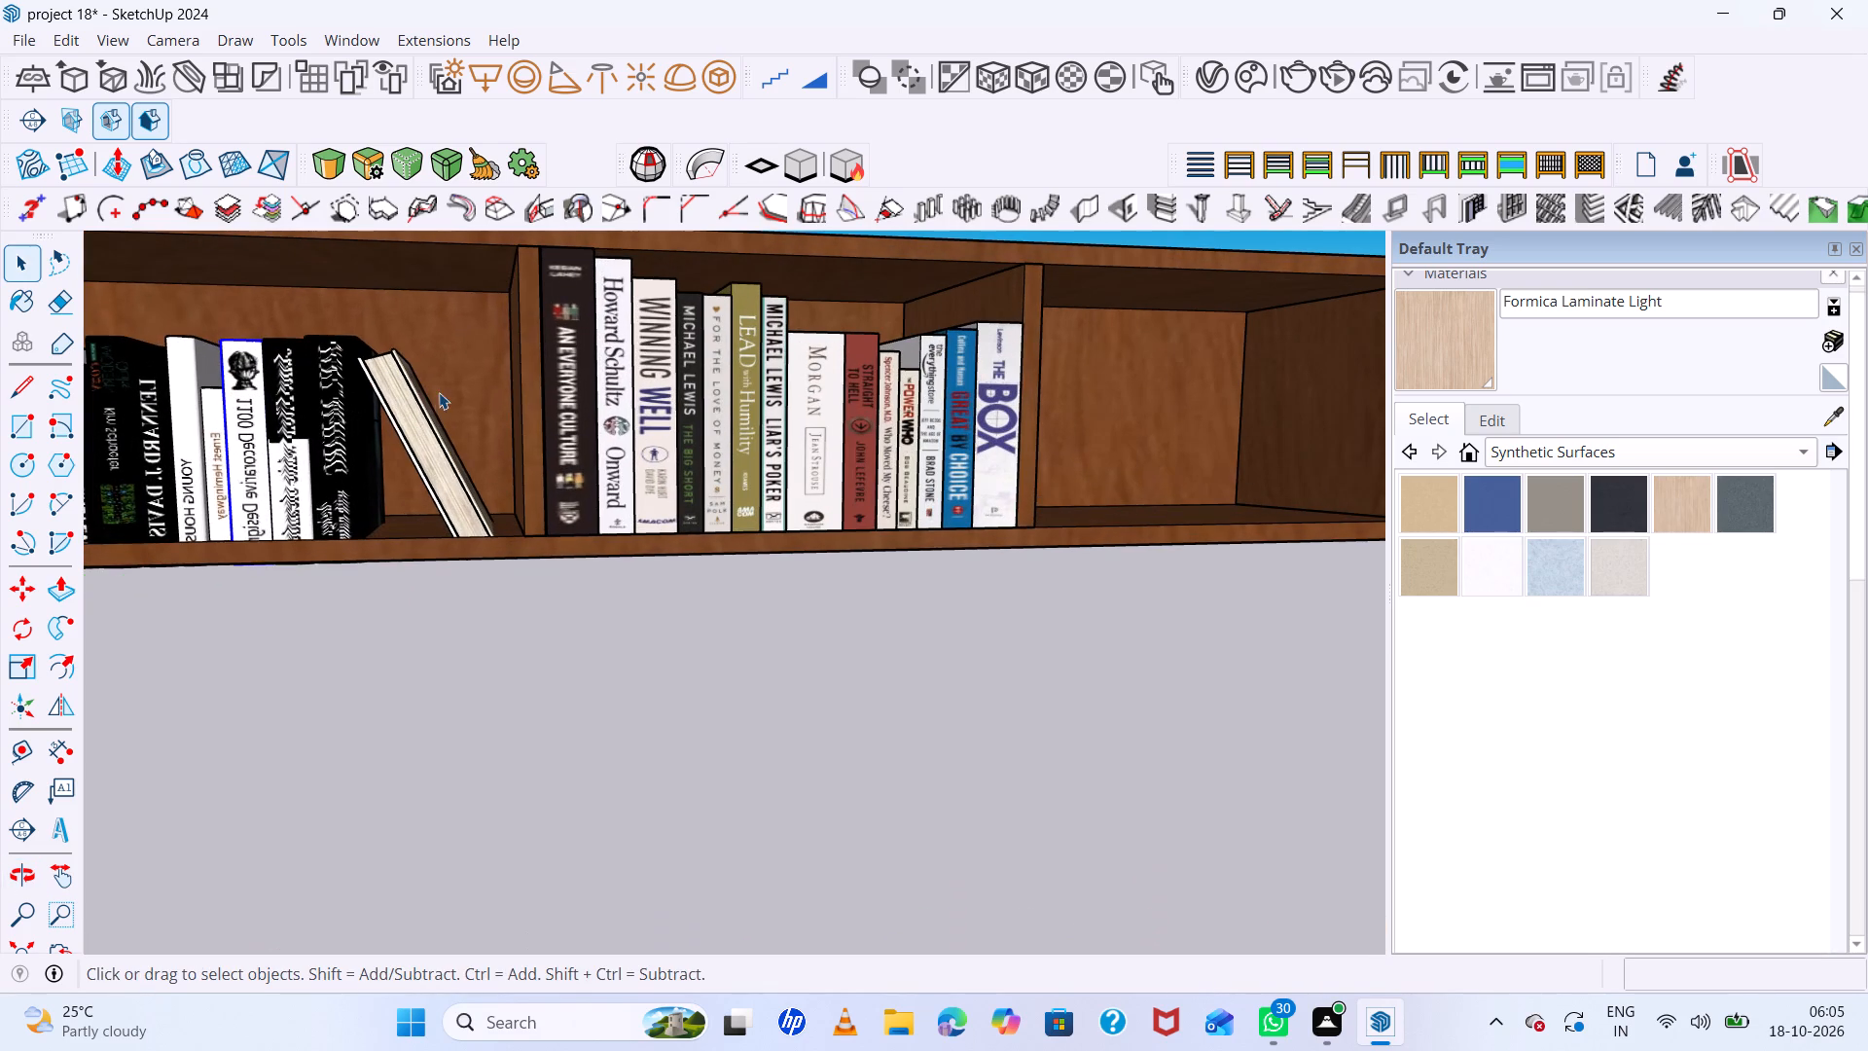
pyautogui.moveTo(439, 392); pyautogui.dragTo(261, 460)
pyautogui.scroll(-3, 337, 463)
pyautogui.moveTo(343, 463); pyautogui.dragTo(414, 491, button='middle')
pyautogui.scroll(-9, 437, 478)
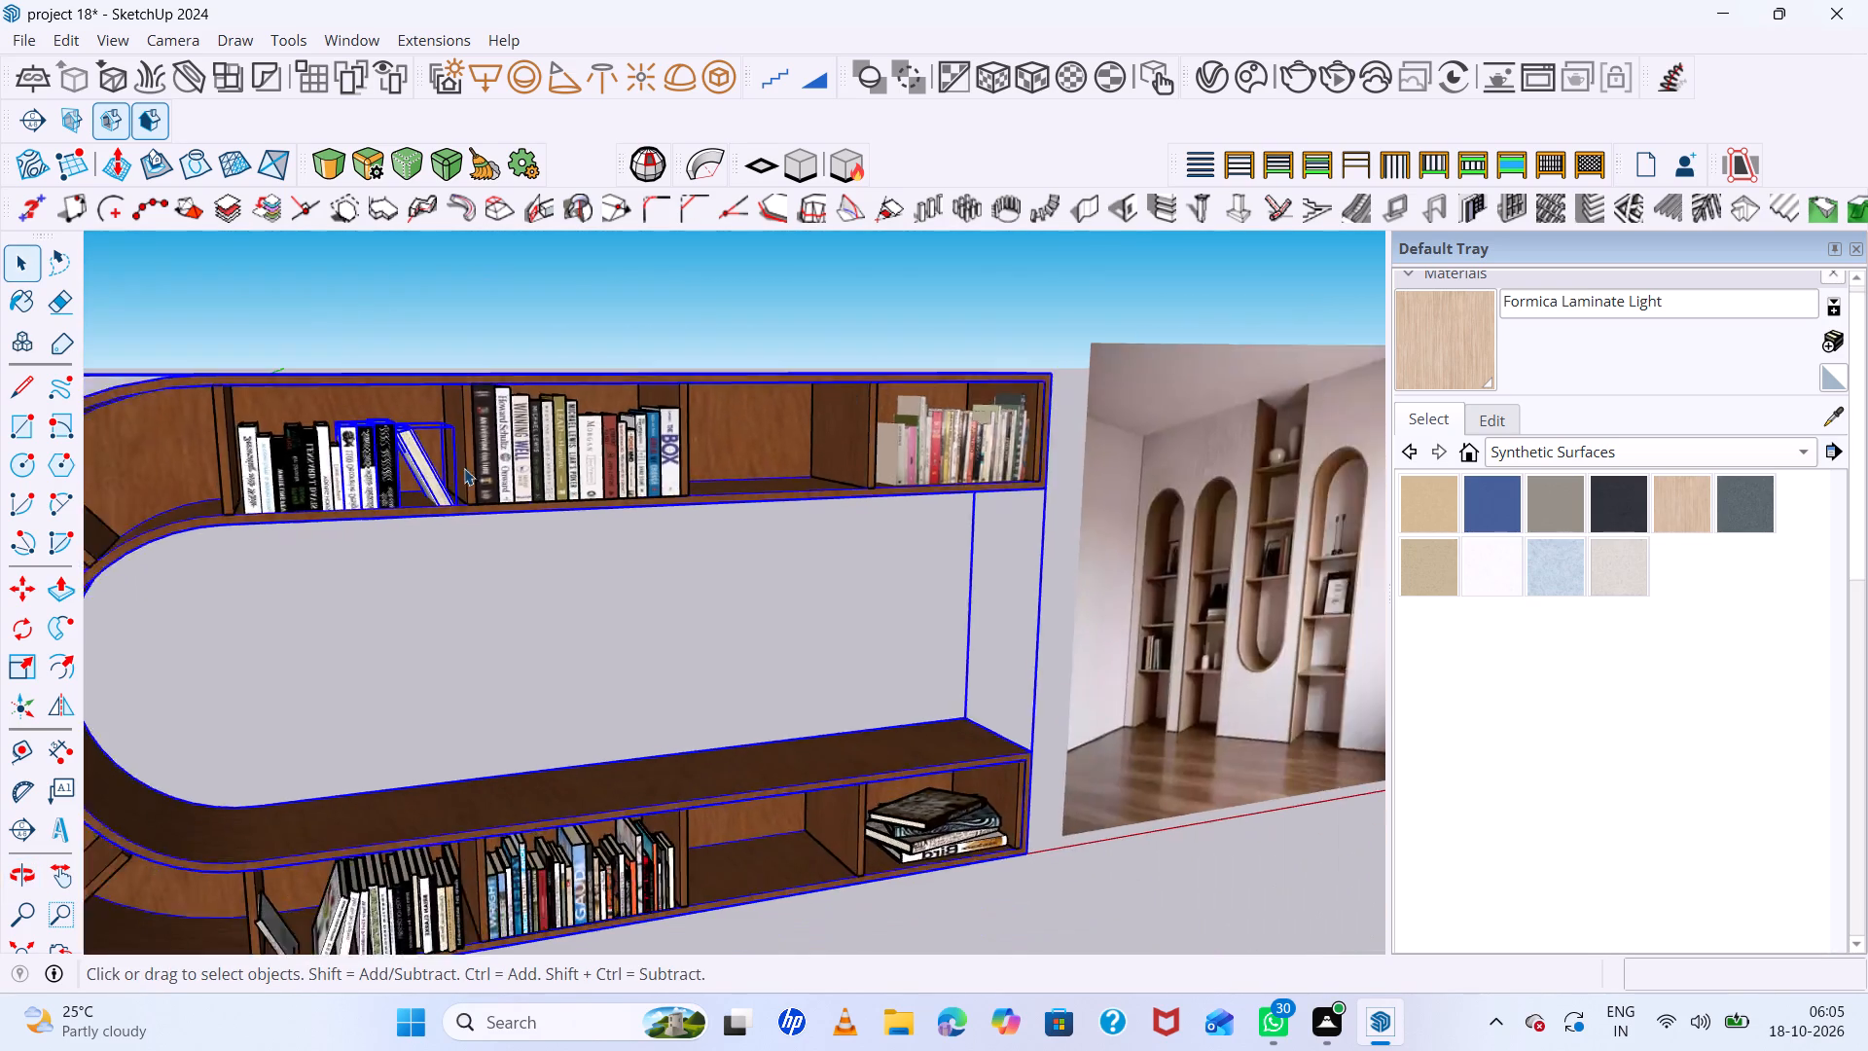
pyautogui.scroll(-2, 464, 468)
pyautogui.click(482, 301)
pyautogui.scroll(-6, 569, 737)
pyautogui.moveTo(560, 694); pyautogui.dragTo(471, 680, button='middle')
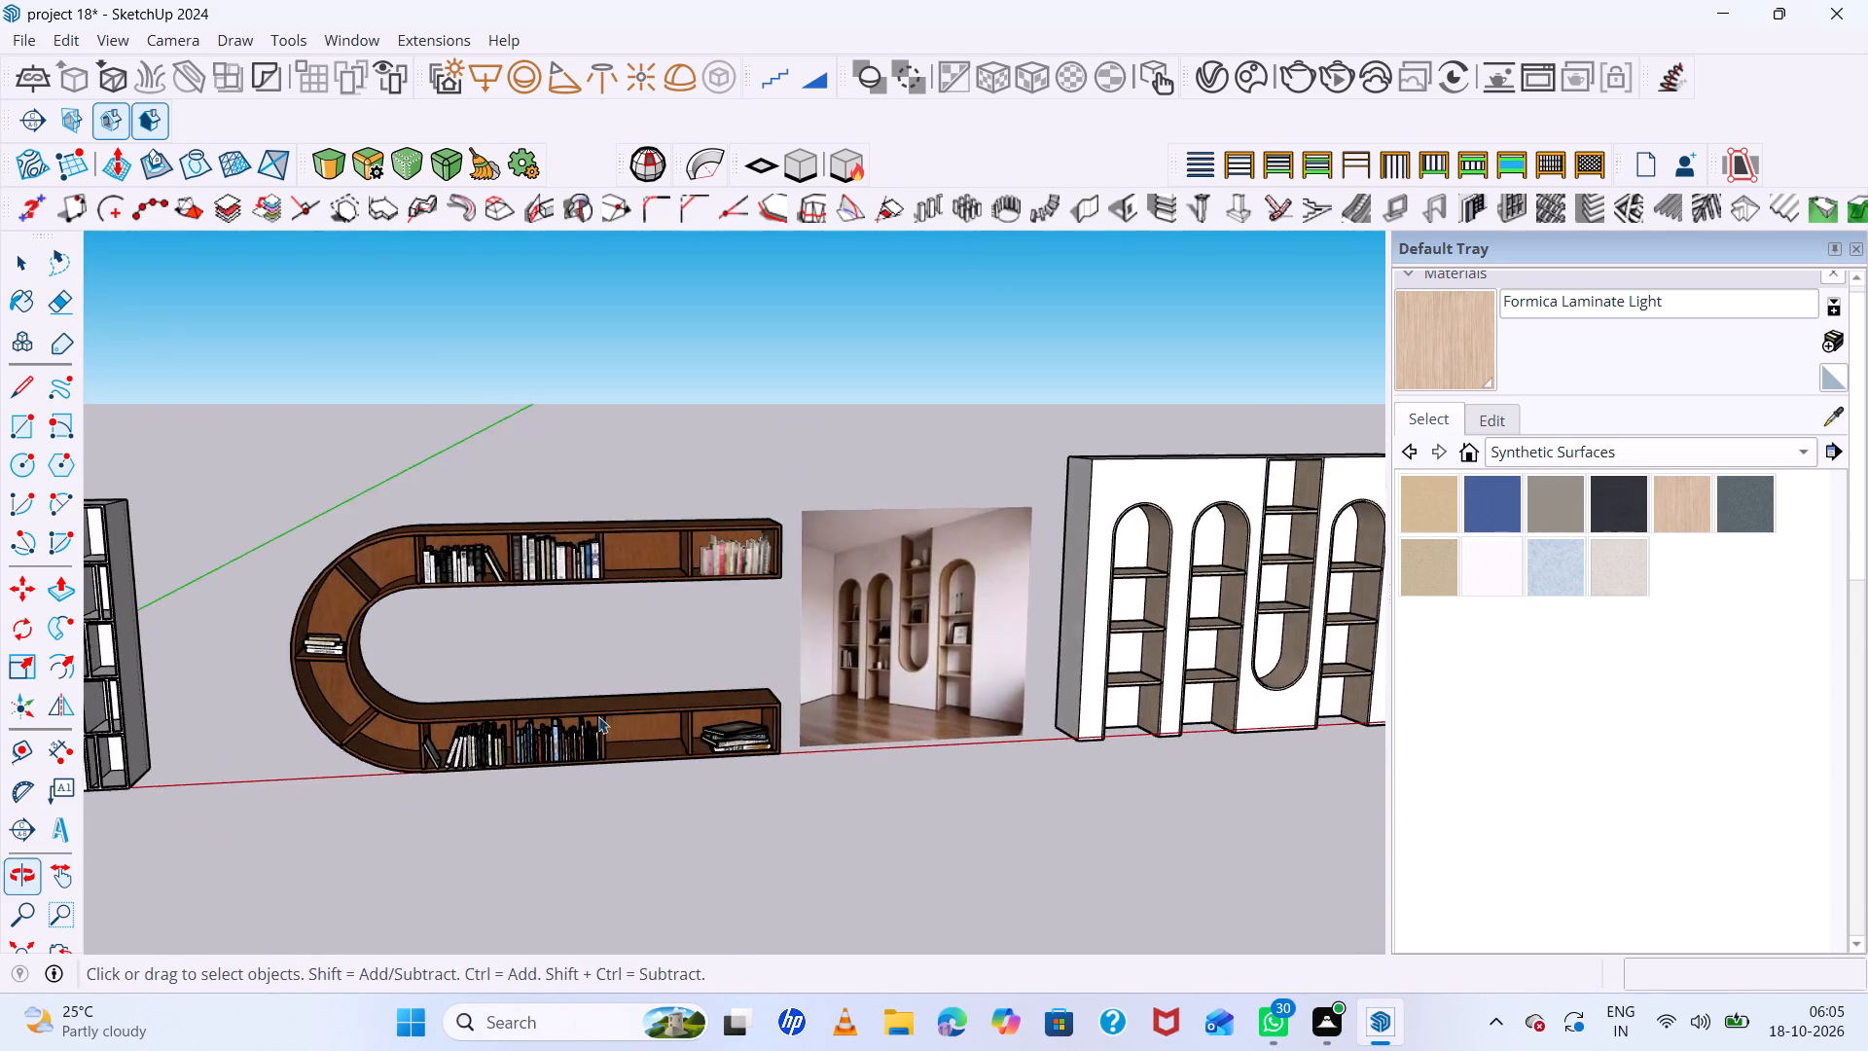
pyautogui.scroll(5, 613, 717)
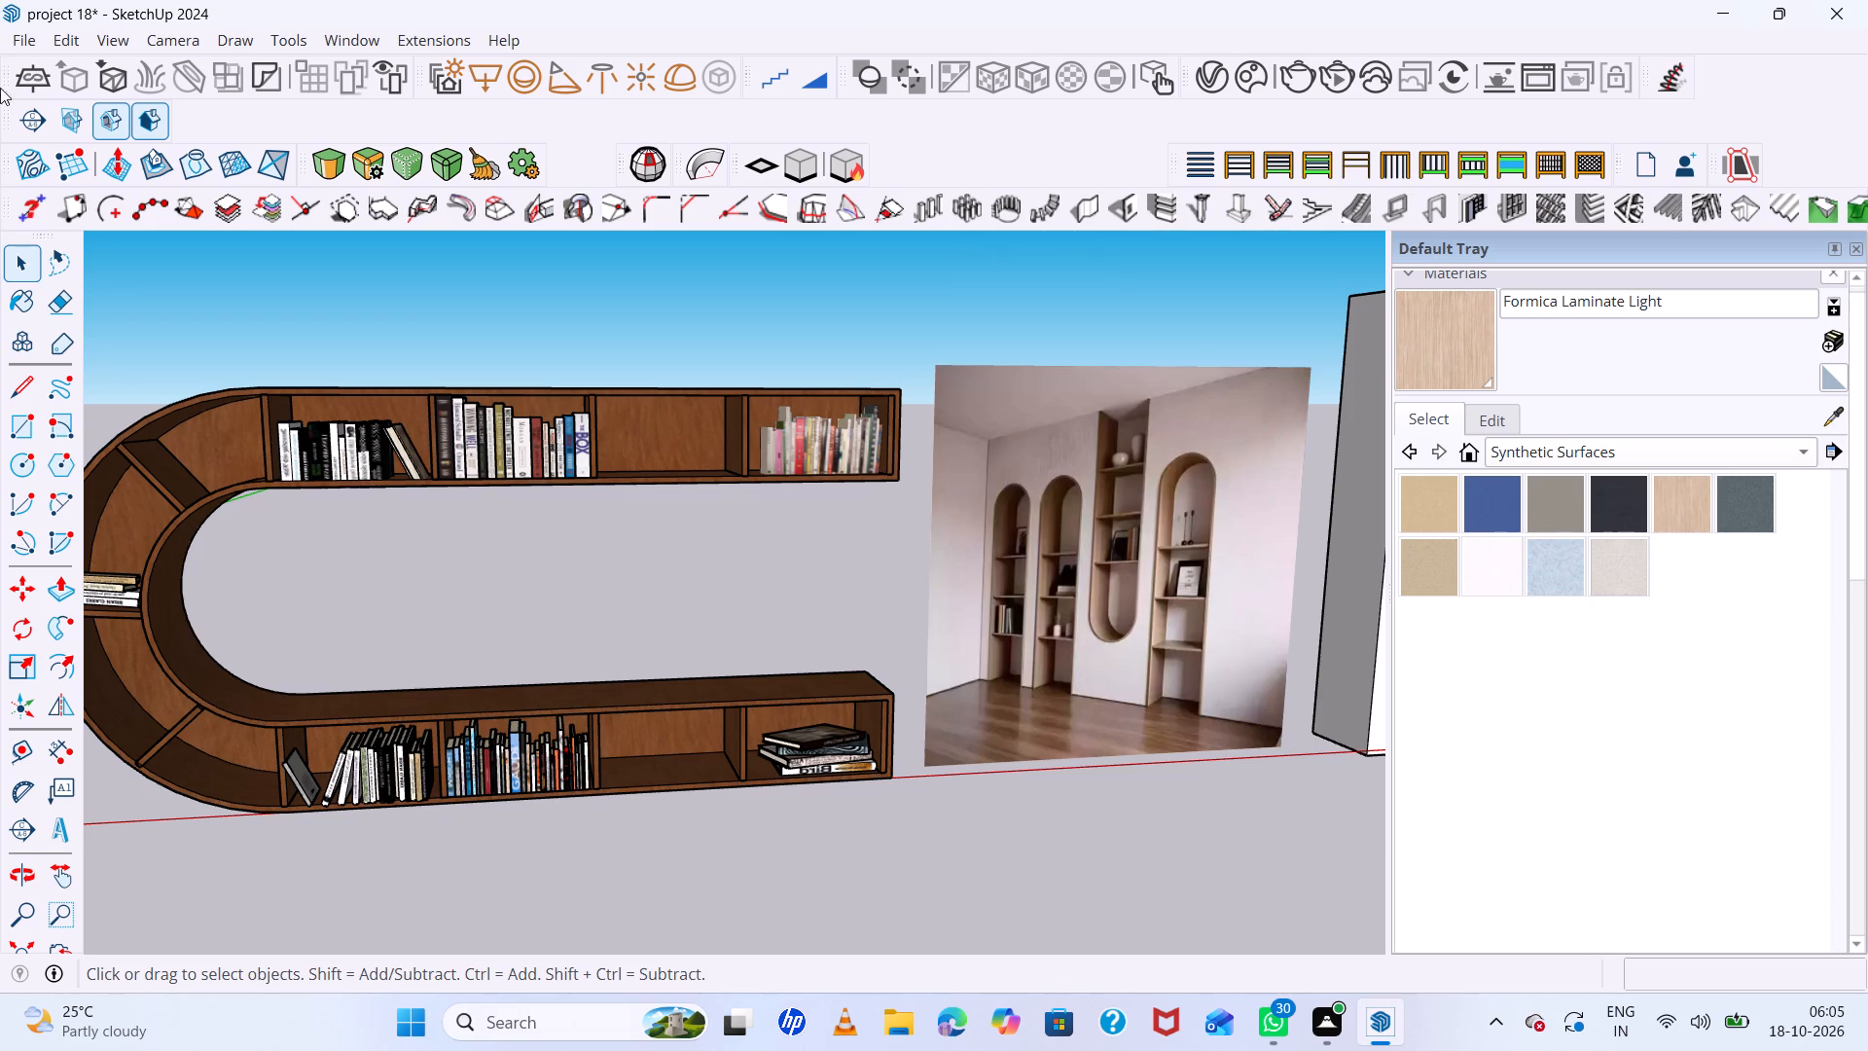
# Search the 3D Warehouse for "pot plants".
pyautogui.click(352, 40)
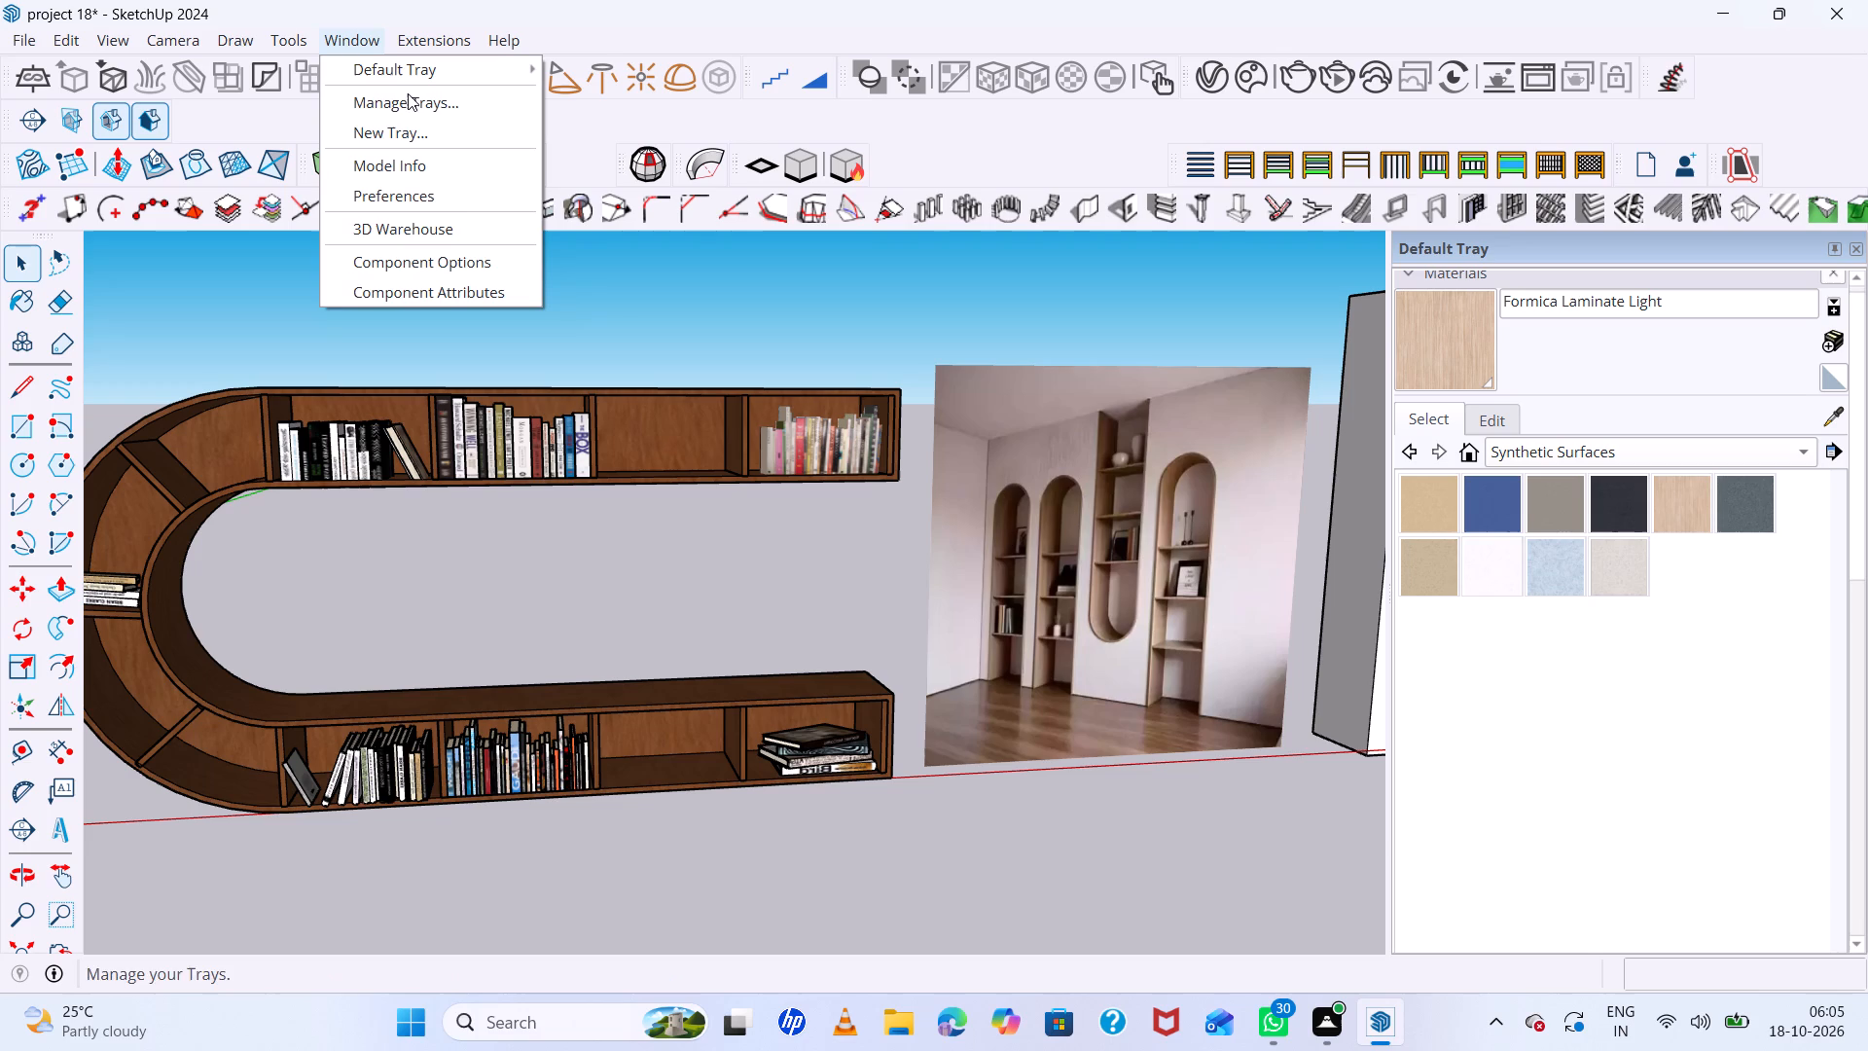
pyautogui.click(480, 233)
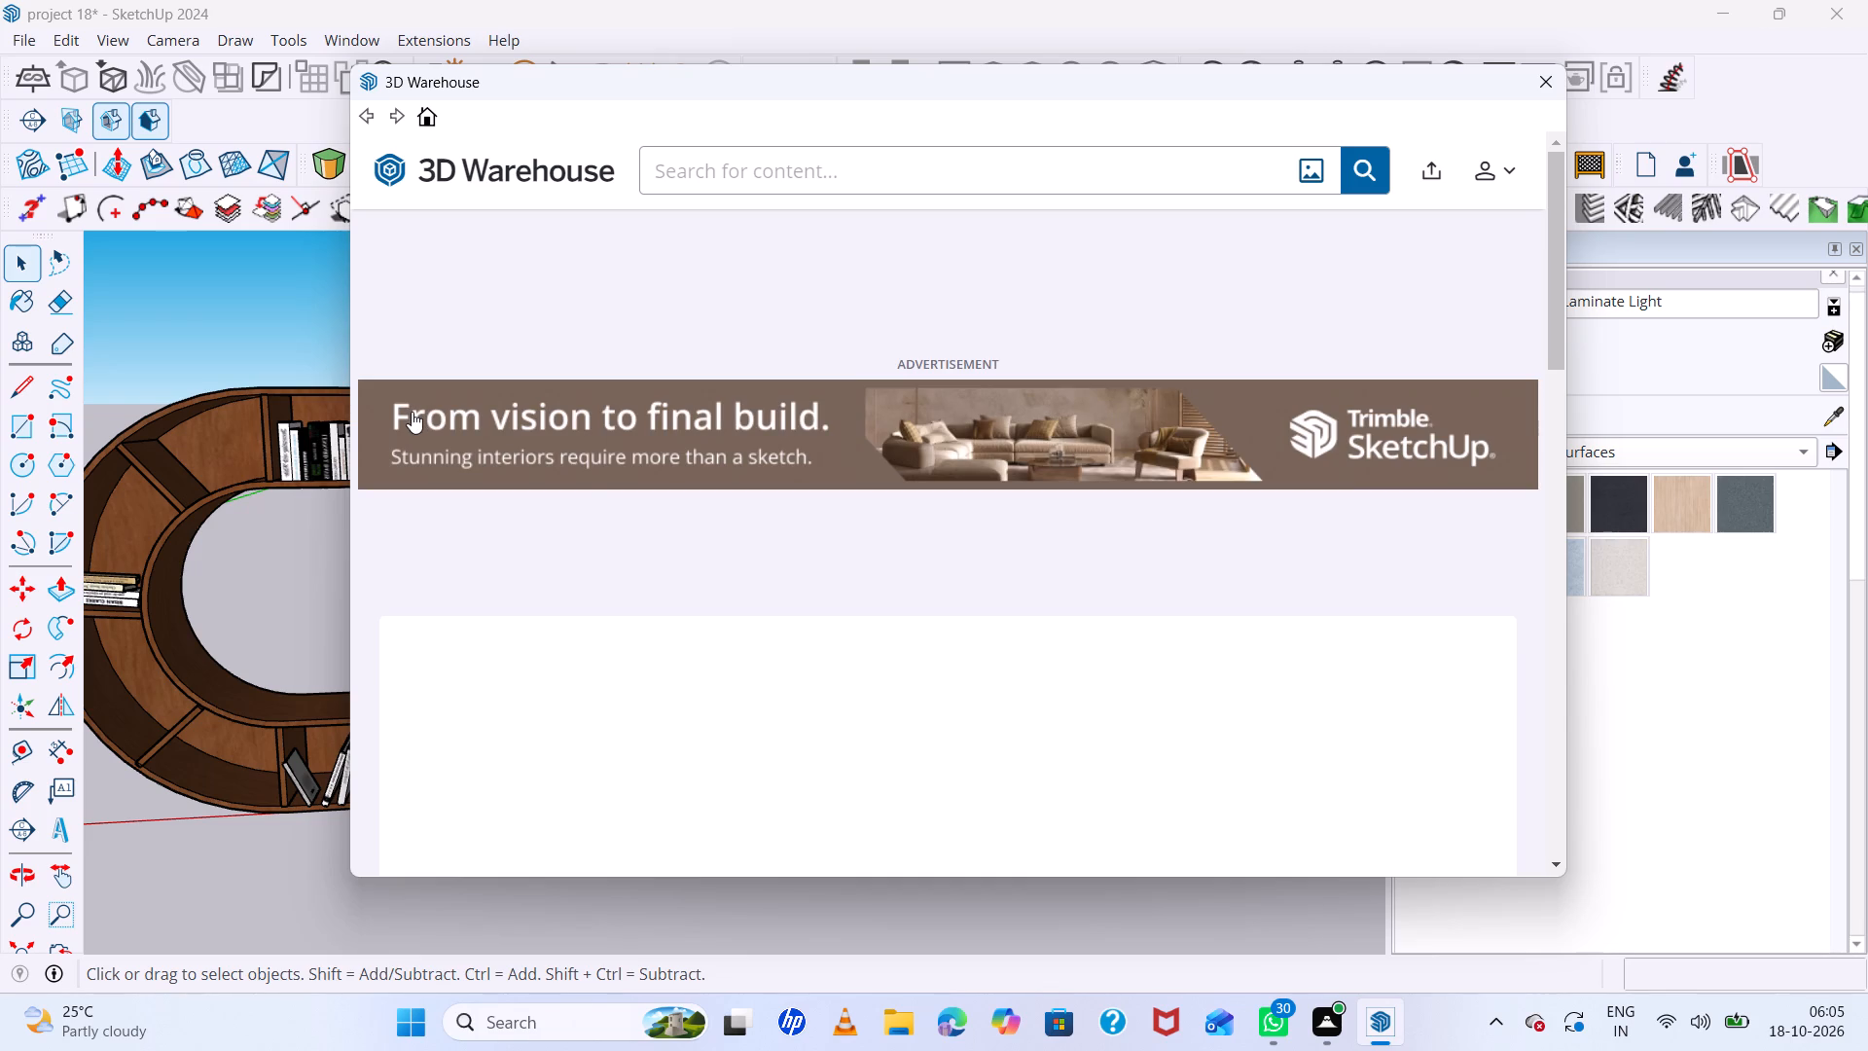
pyautogui.click(844, 176)
pyautogui.write('pot plants')
pyautogui.press('Return')
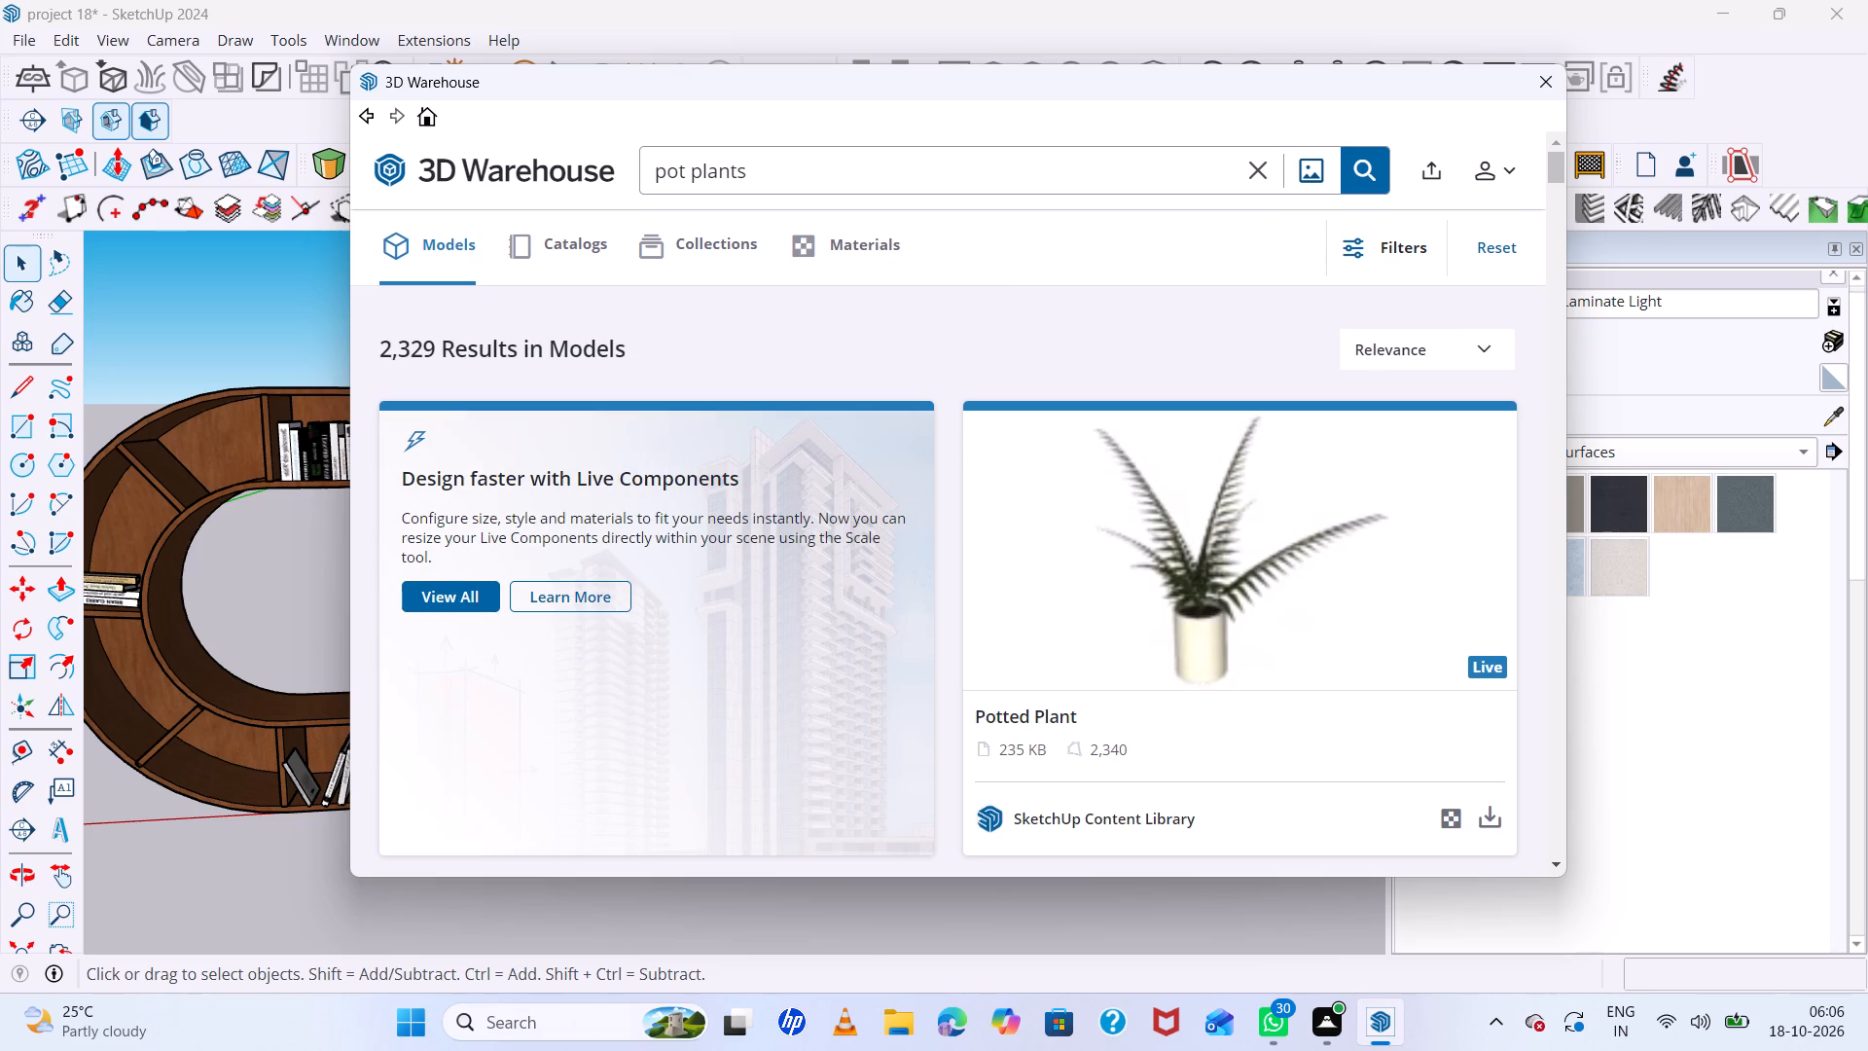
# Find the 319 KB spiky-leaved potted plant in a white pot and load it directly into the model.
pyautogui.scroll(-13, 1024, 589)
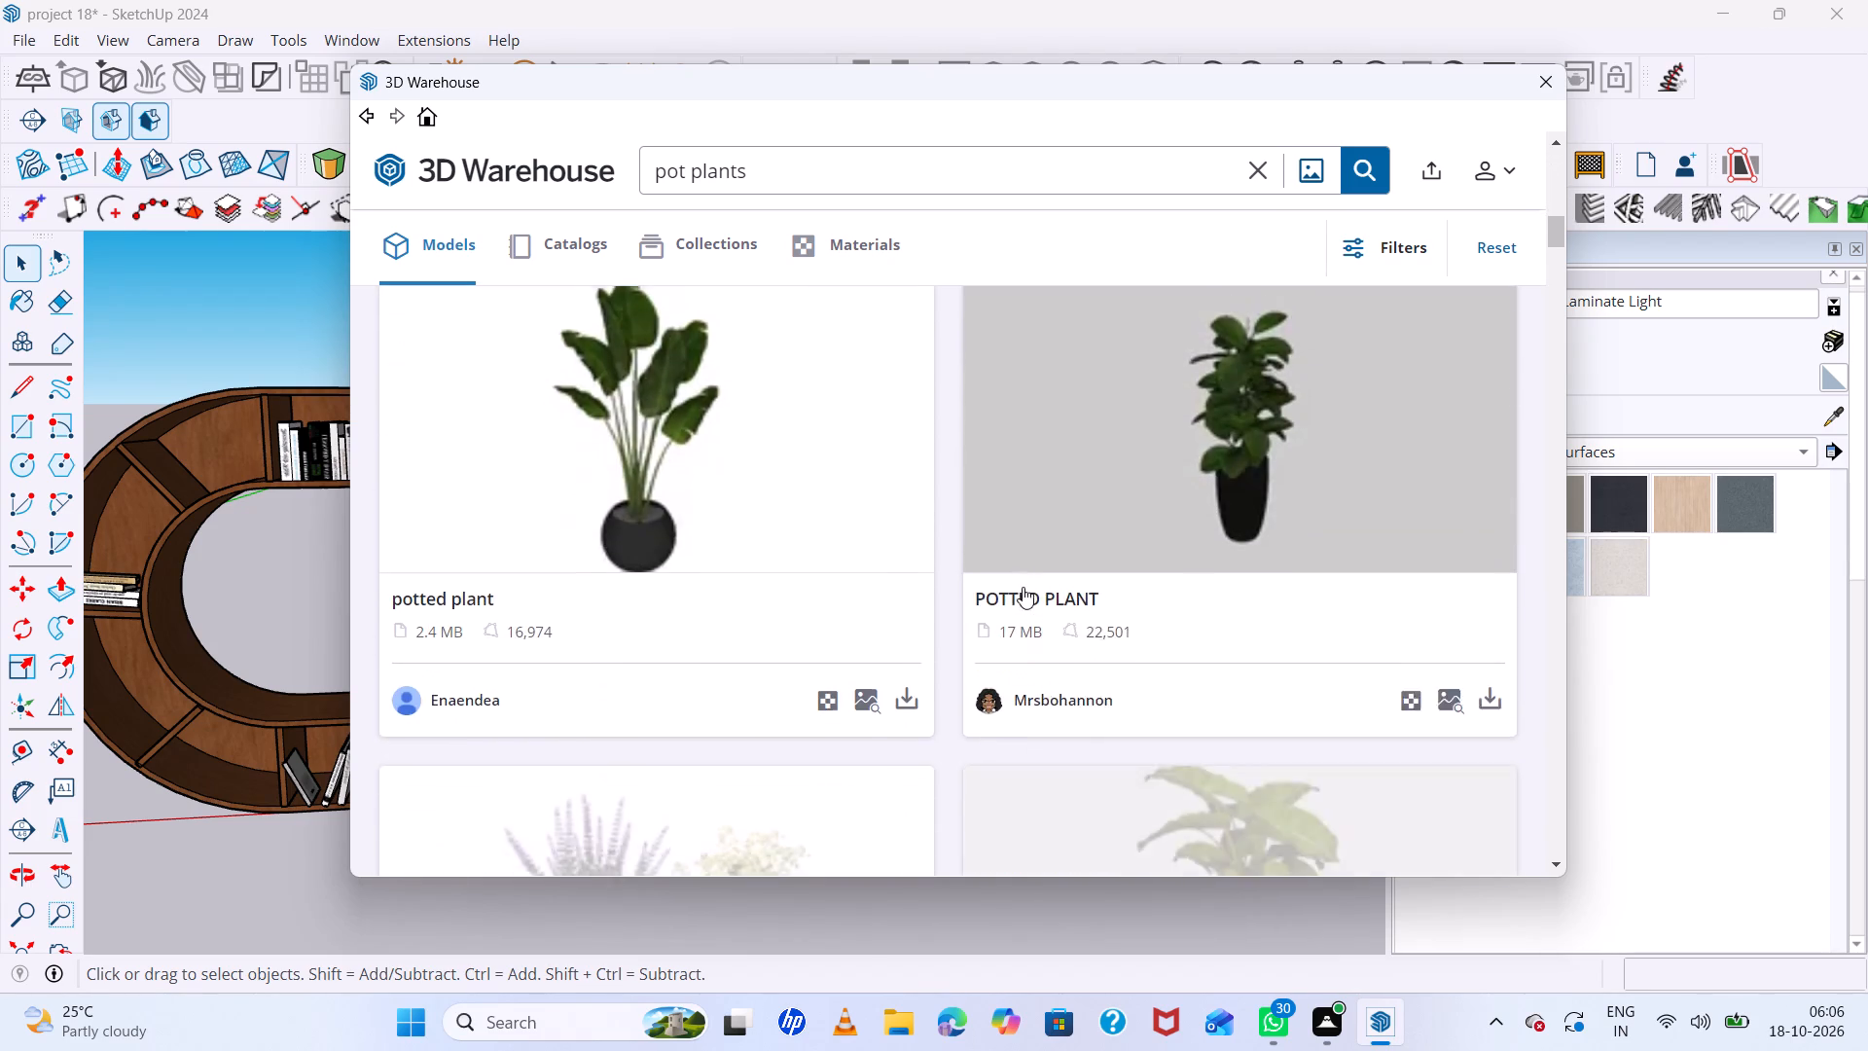
pyautogui.scroll(-12, 1023, 586)
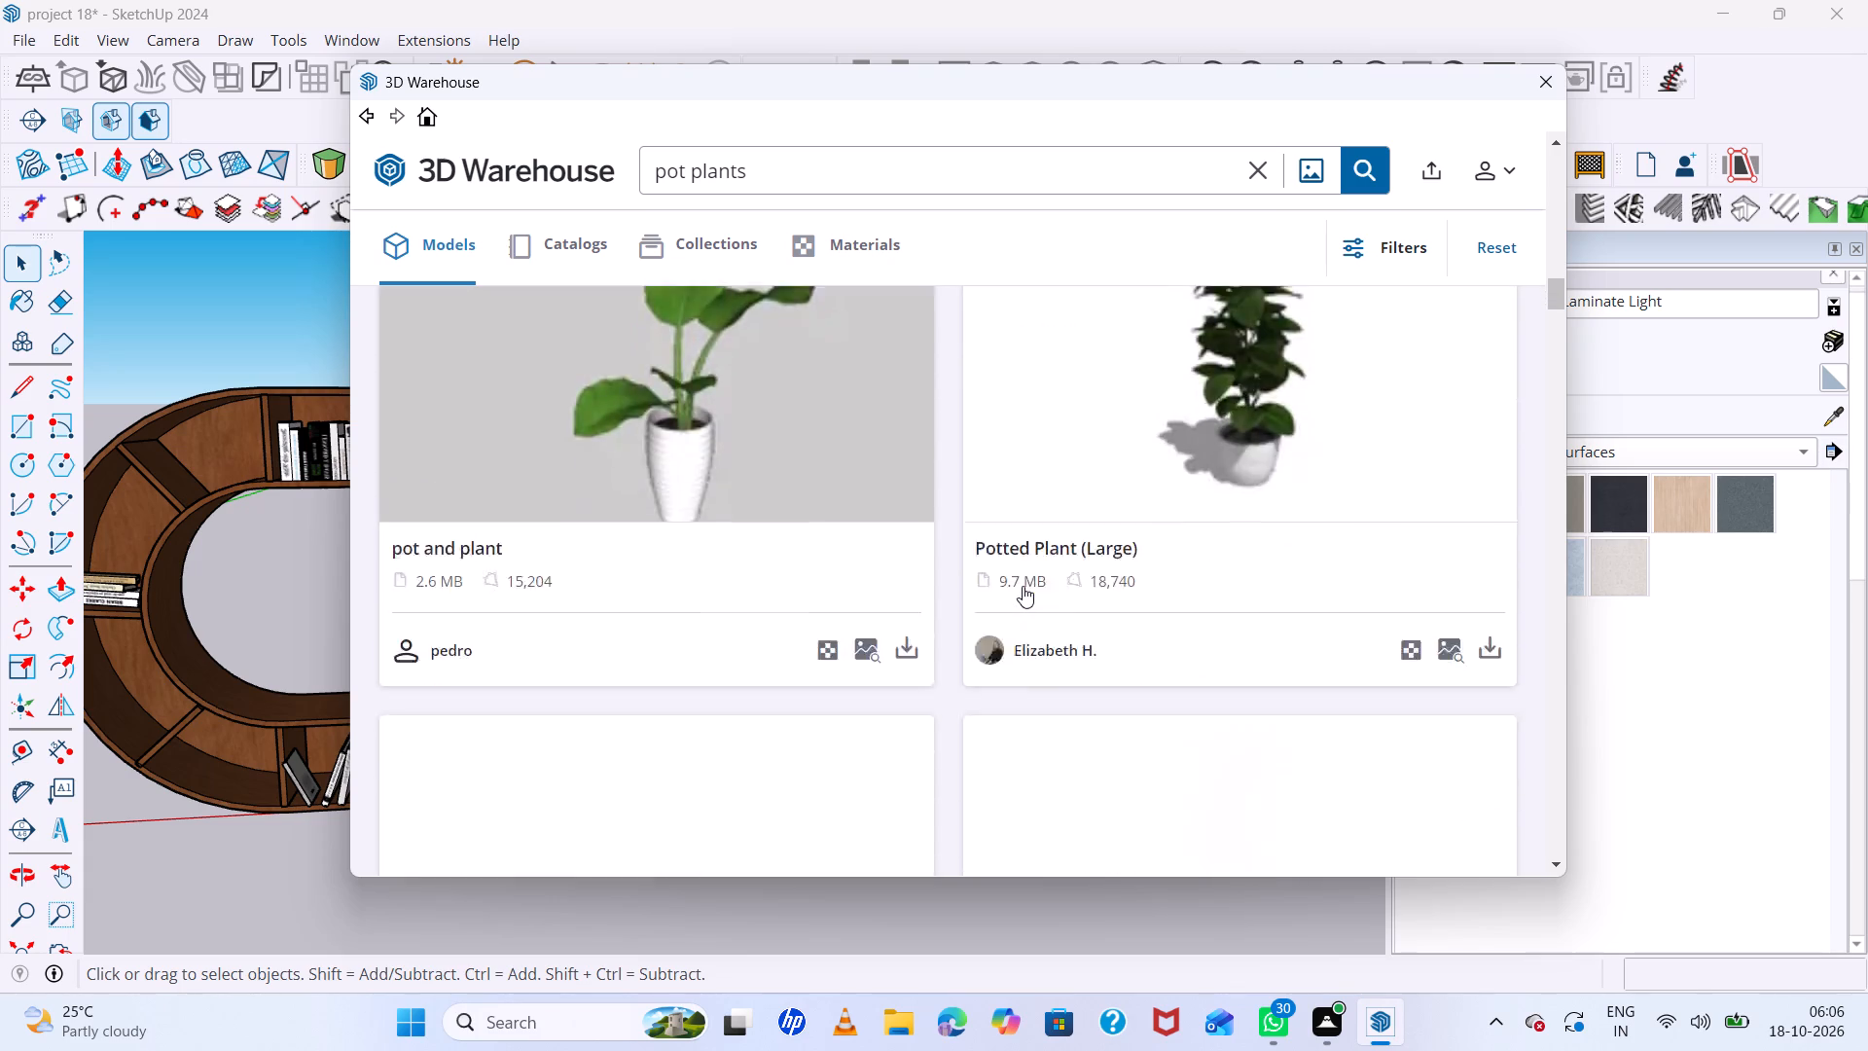
pyautogui.scroll(-11, 1023, 586)
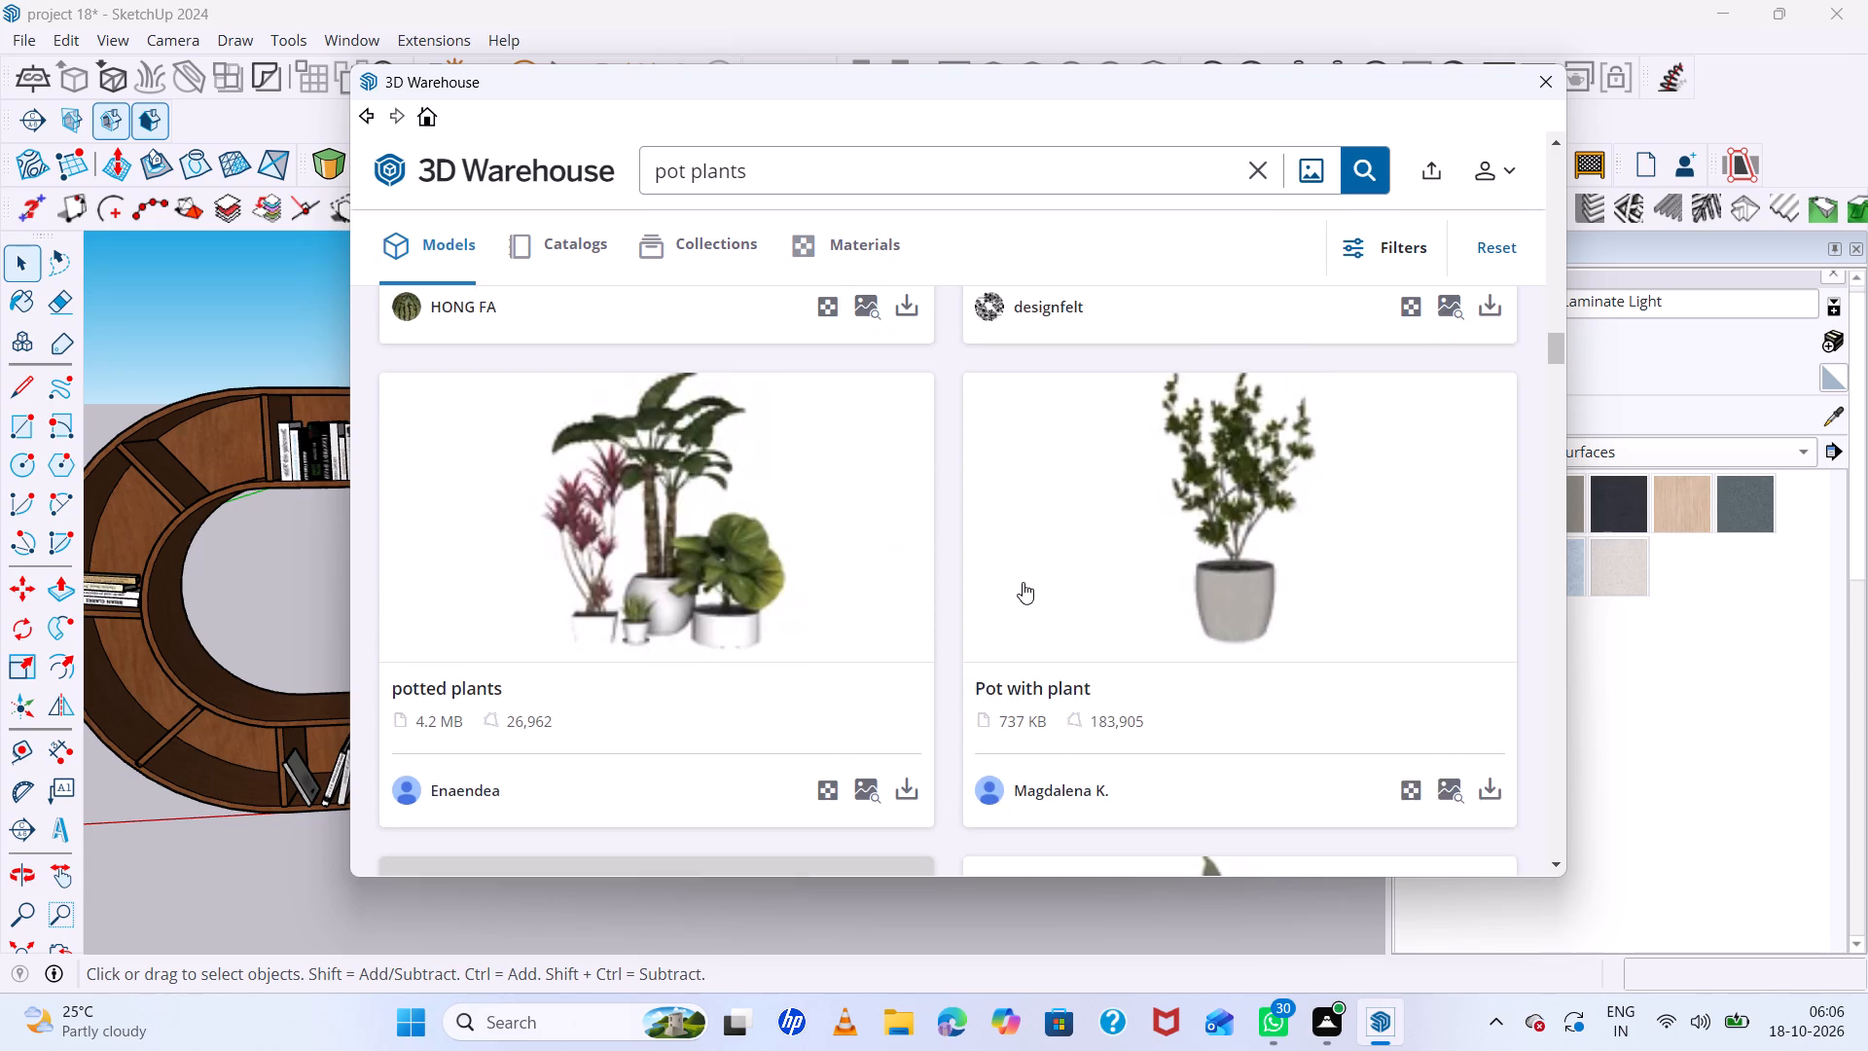
pyautogui.scroll(-9, 1023, 582)
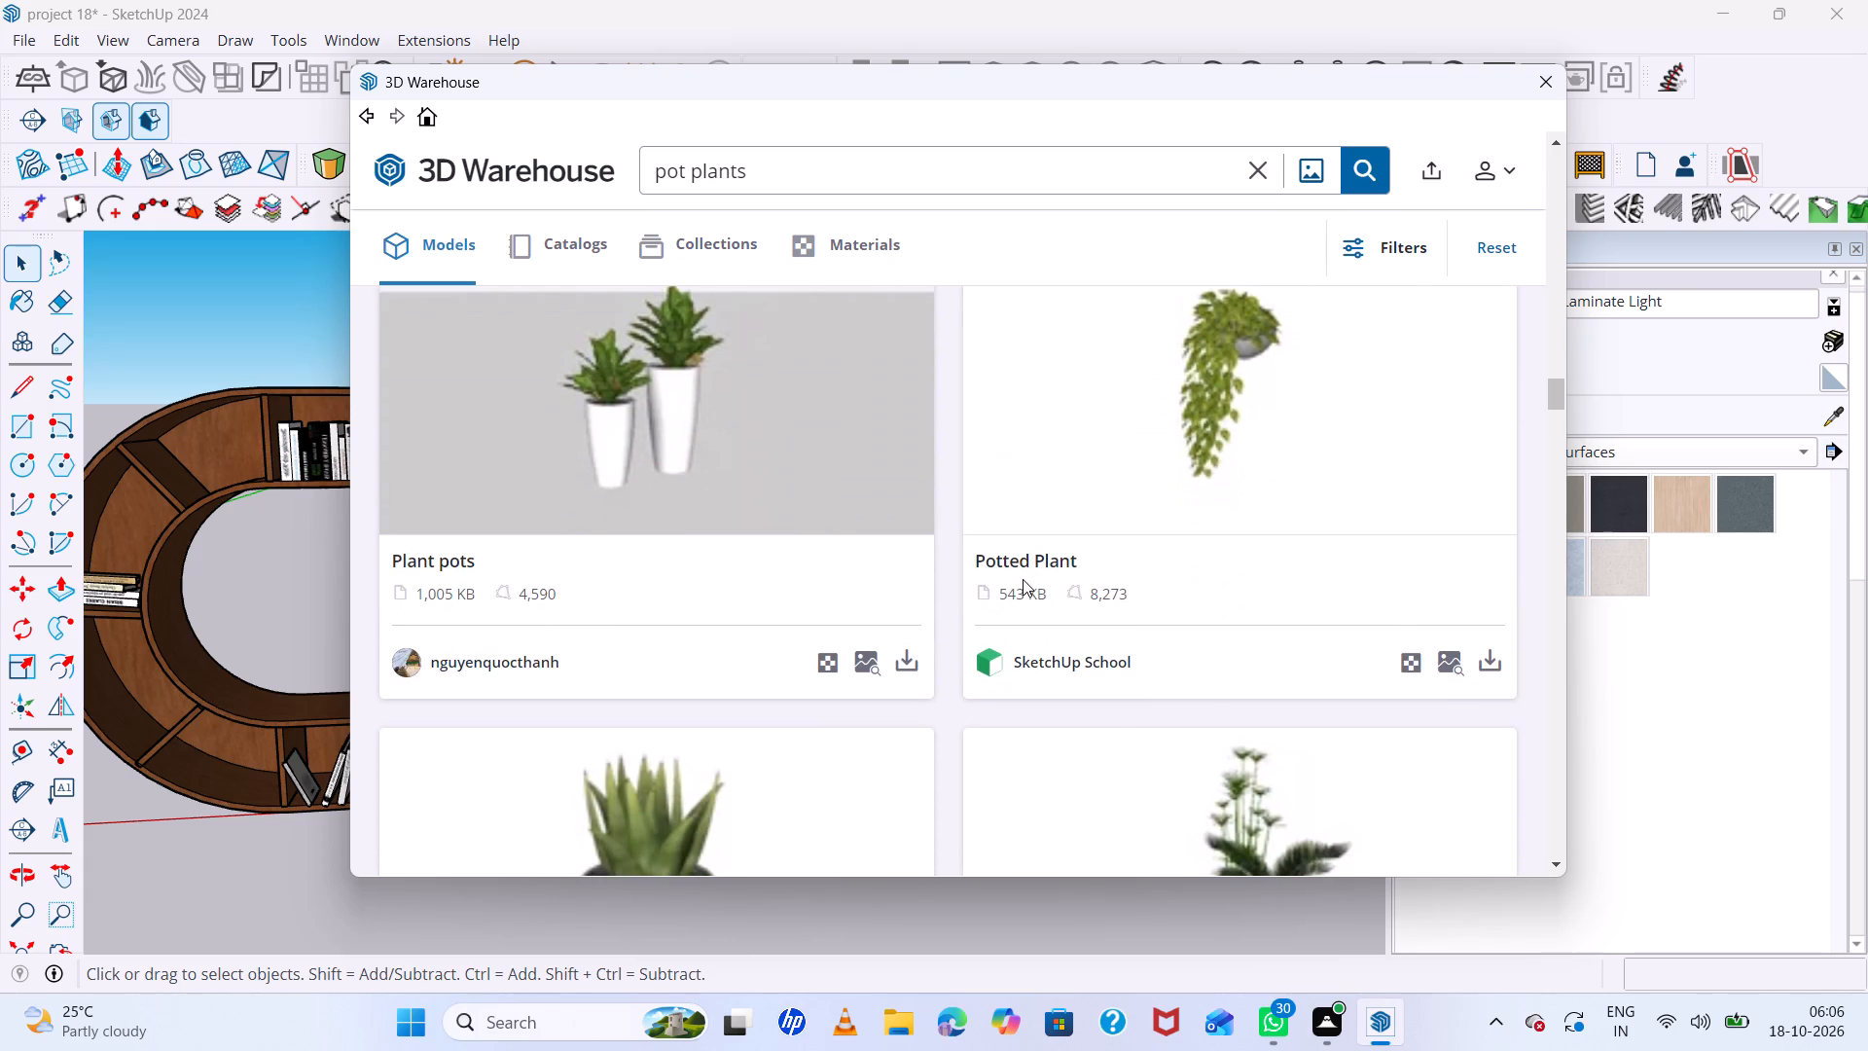
pyautogui.scroll(-2, 1023, 576)
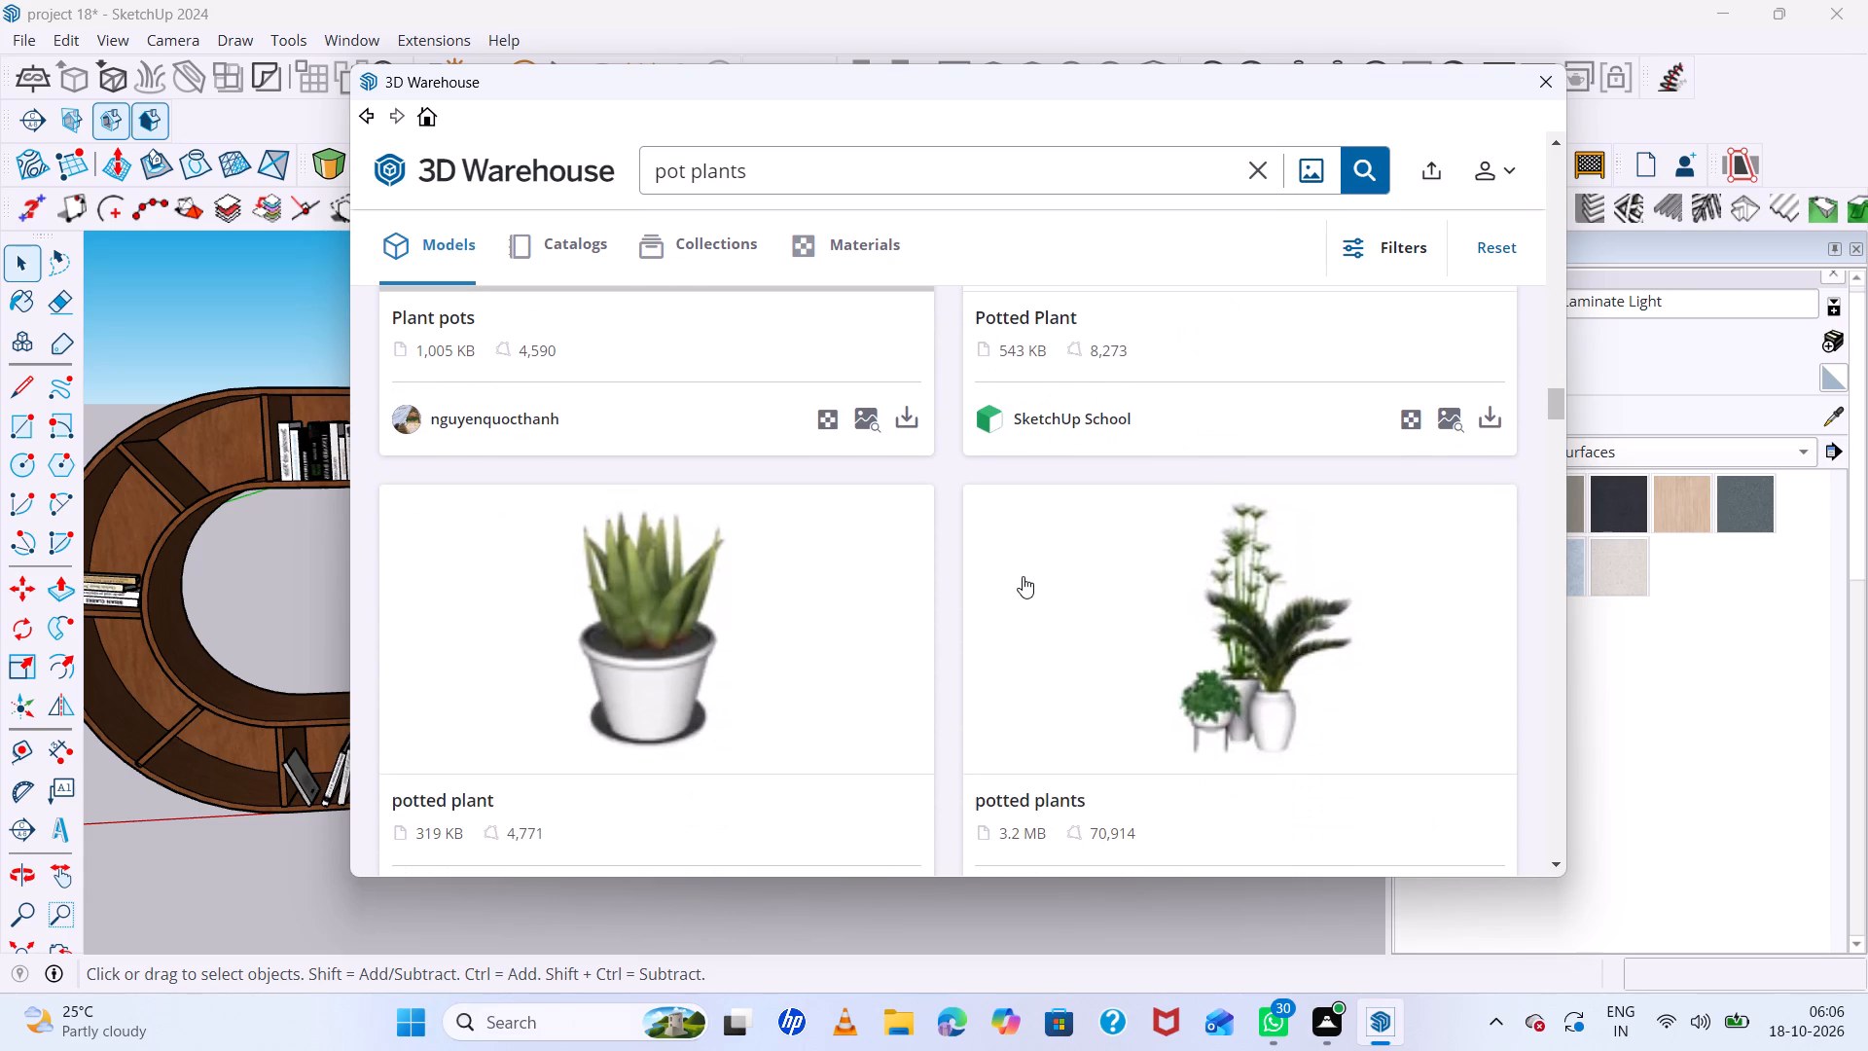
pyautogui.scroll(-3, 1132, 589)
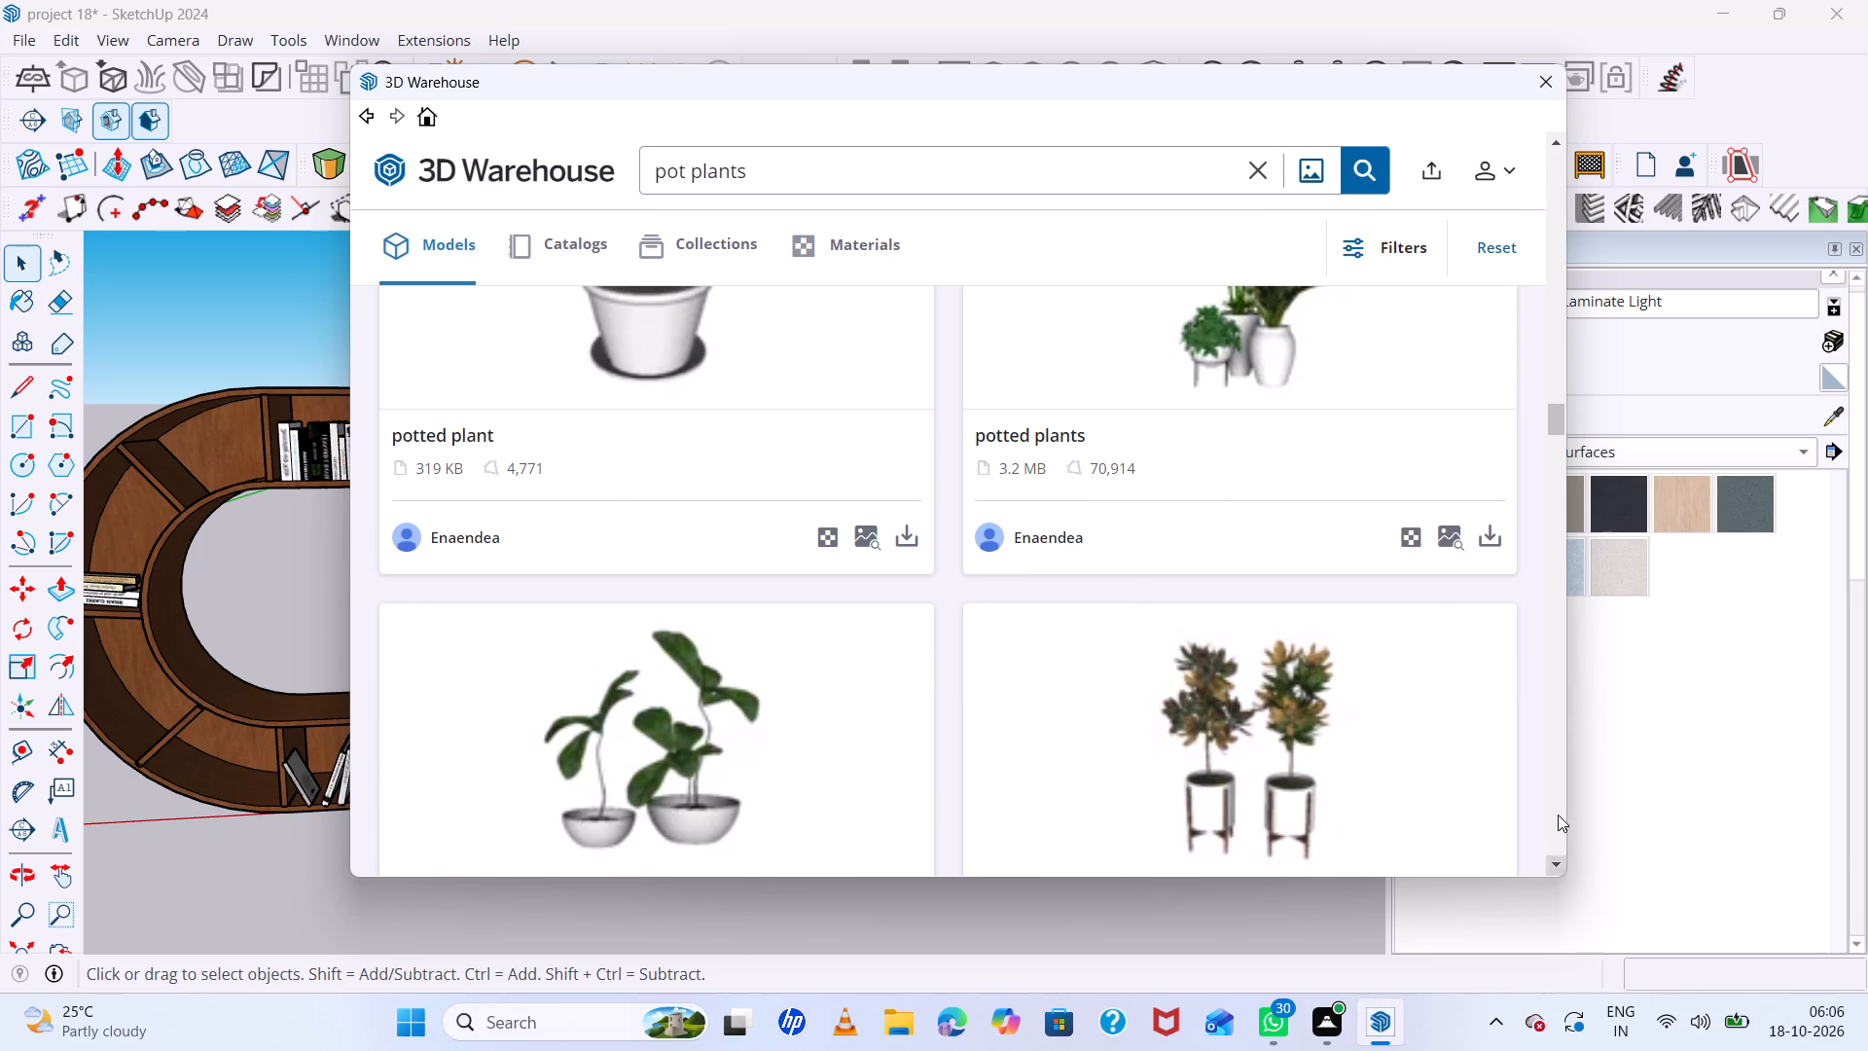
pyautogui.click(651, 371)
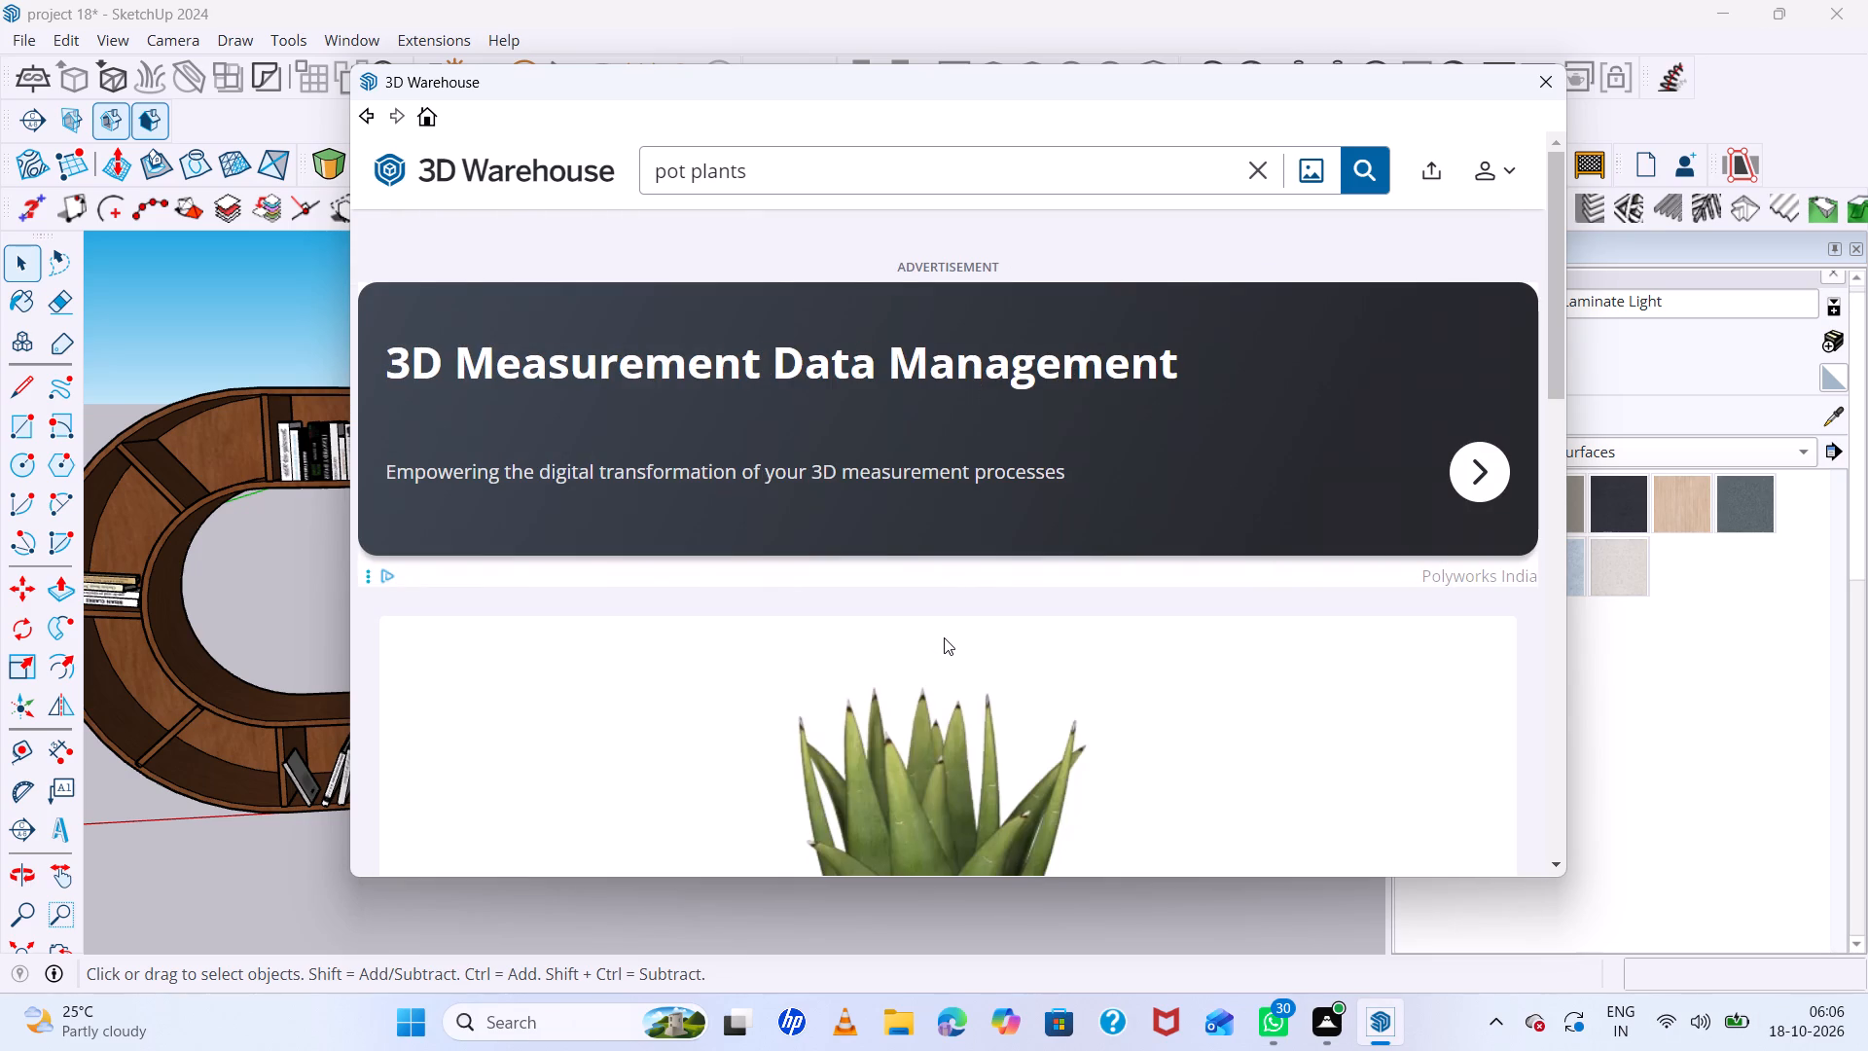
pyautogui.scroll(-6, 1026, 685)
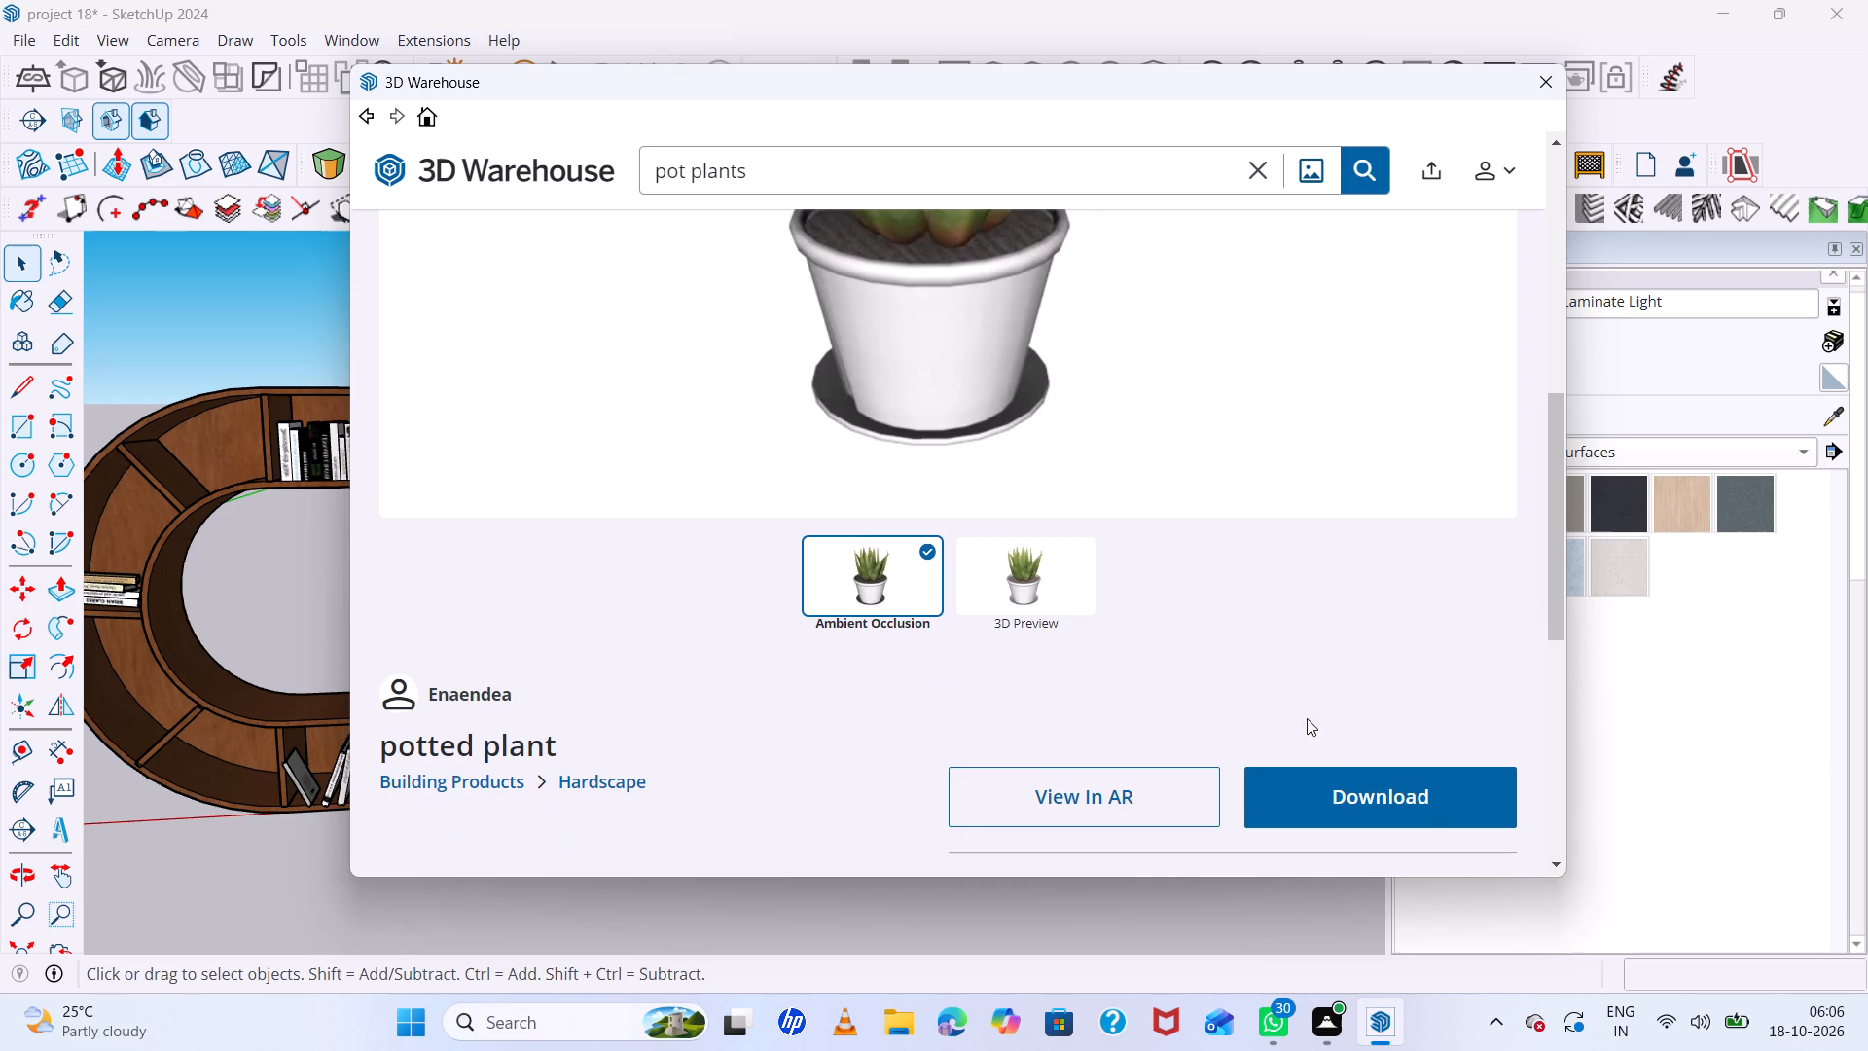
pyautogui.click(1338, 779)
pyautogui.click(893, 507)
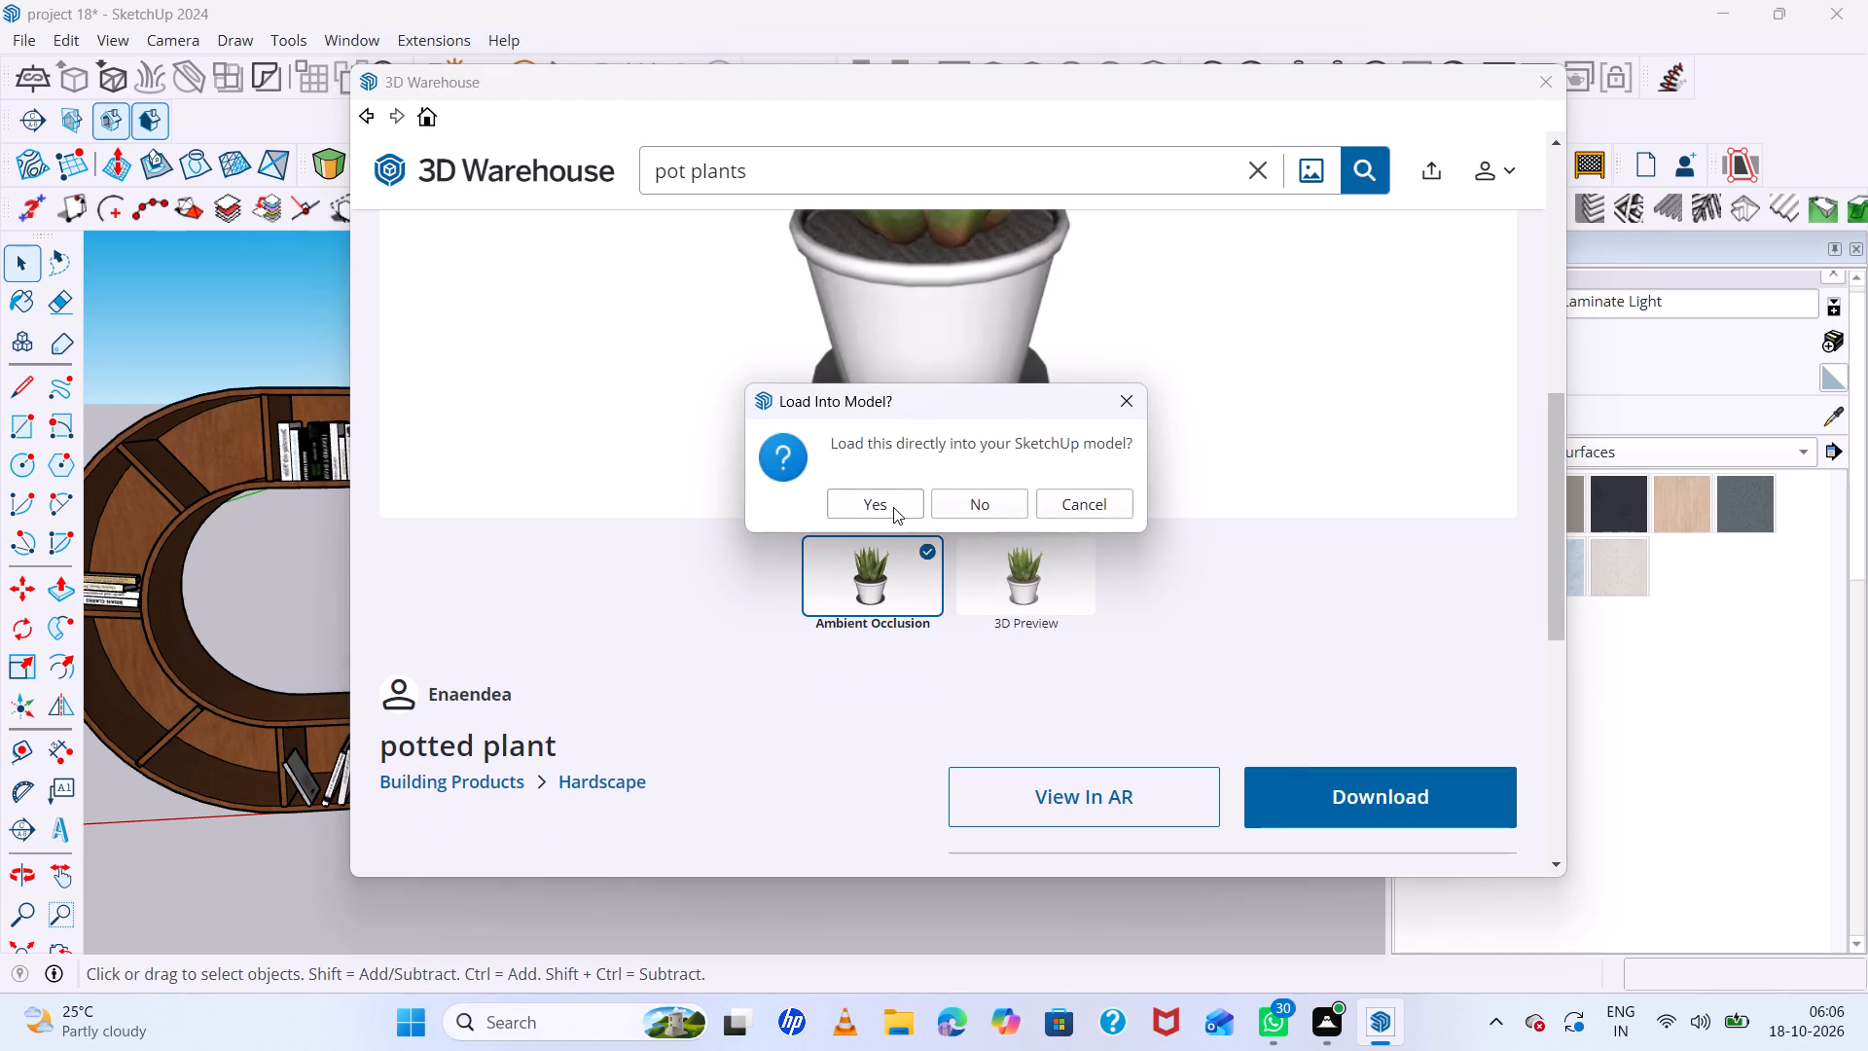
# Place the loaded potted plant in the open space away from the row of shelving units.
pyautogui.scroll(6, 783, 698)
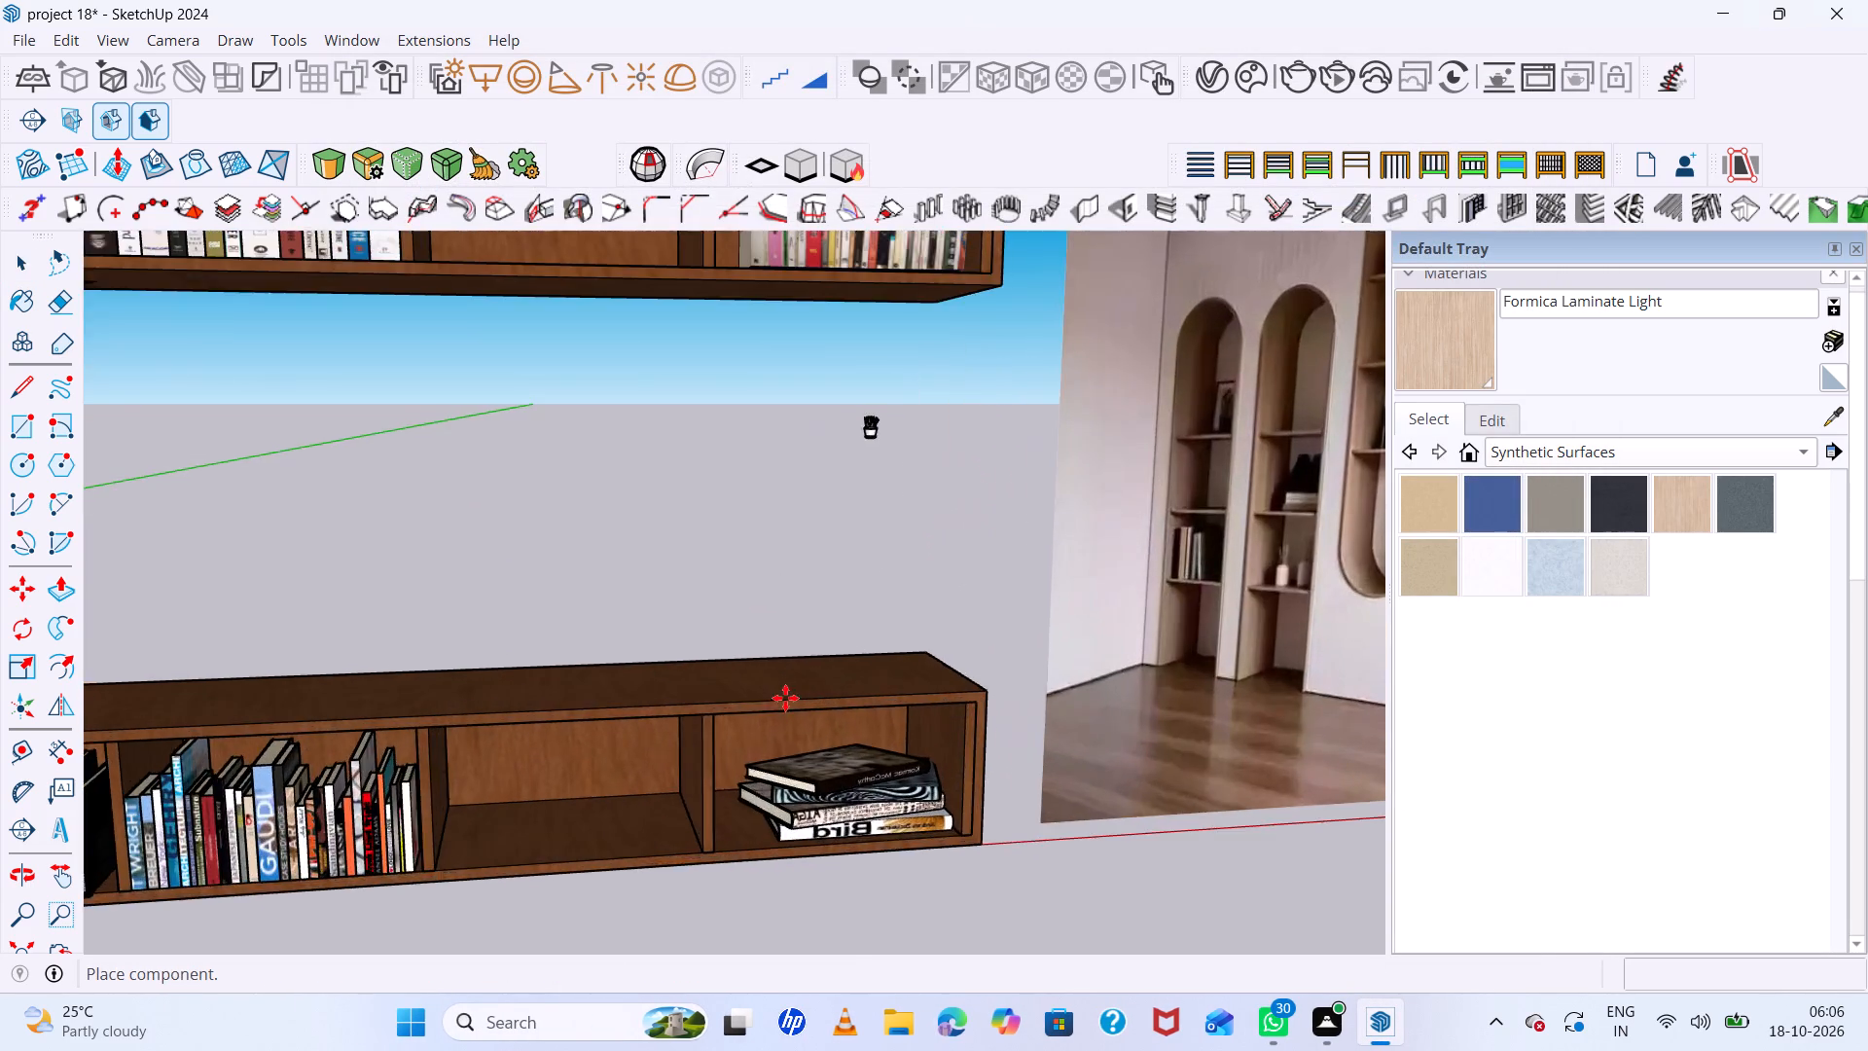
pyautogui.scroll(-14, 611, 690)
pyautogui.scroll(-6, 918, 743)
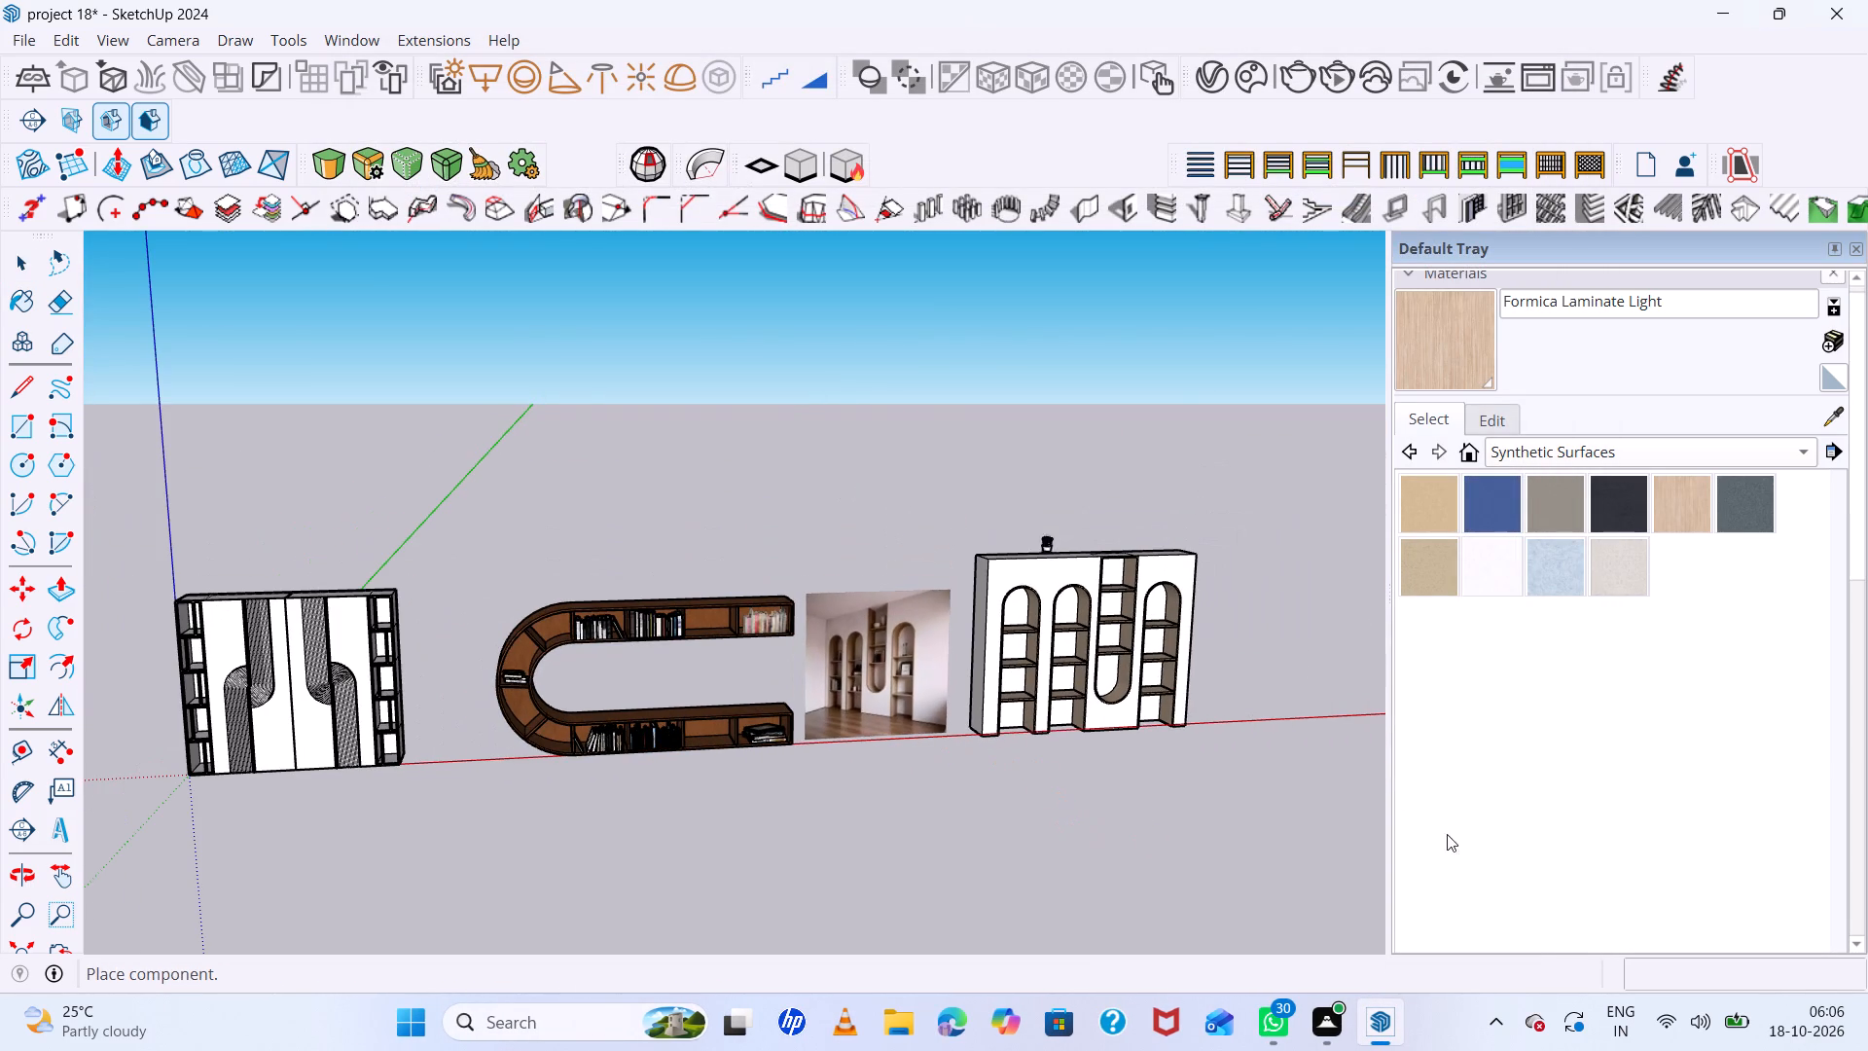
pyautogui.scroll(-6, 1016, 661)
pyautogui.moveTo(1101, 678); pyautogui.dragTo(839, 794, button='middle')
pyautogui.scroll(-7, 1052, 706)
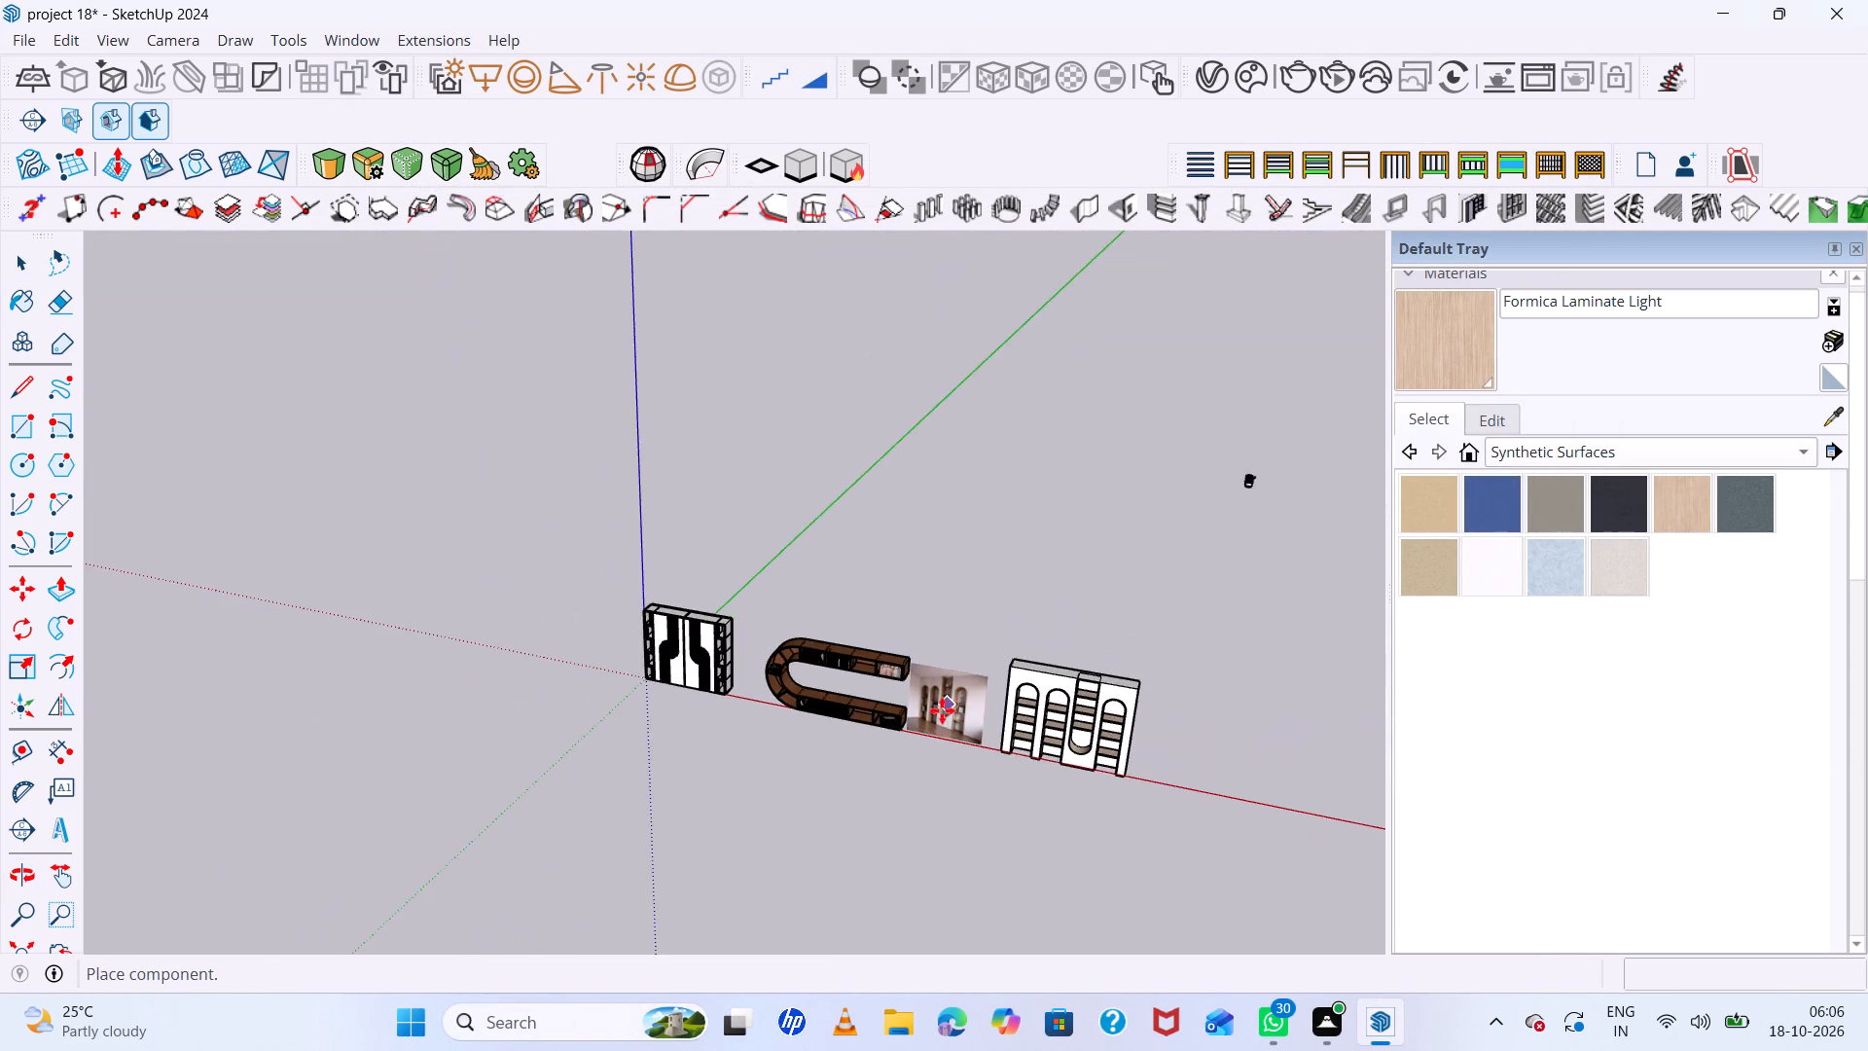
pyautogui.scroll(-5, 938, 743)
pyautogui.click(1175, 853)
# Move the potted plant about 2609 cm onto the lower shelf's top board, near the U-shaped bookshelf's open end.
pyautogui.scroll(6, 1397, 683)
pyautogui.scroll(6, 1335, 584)
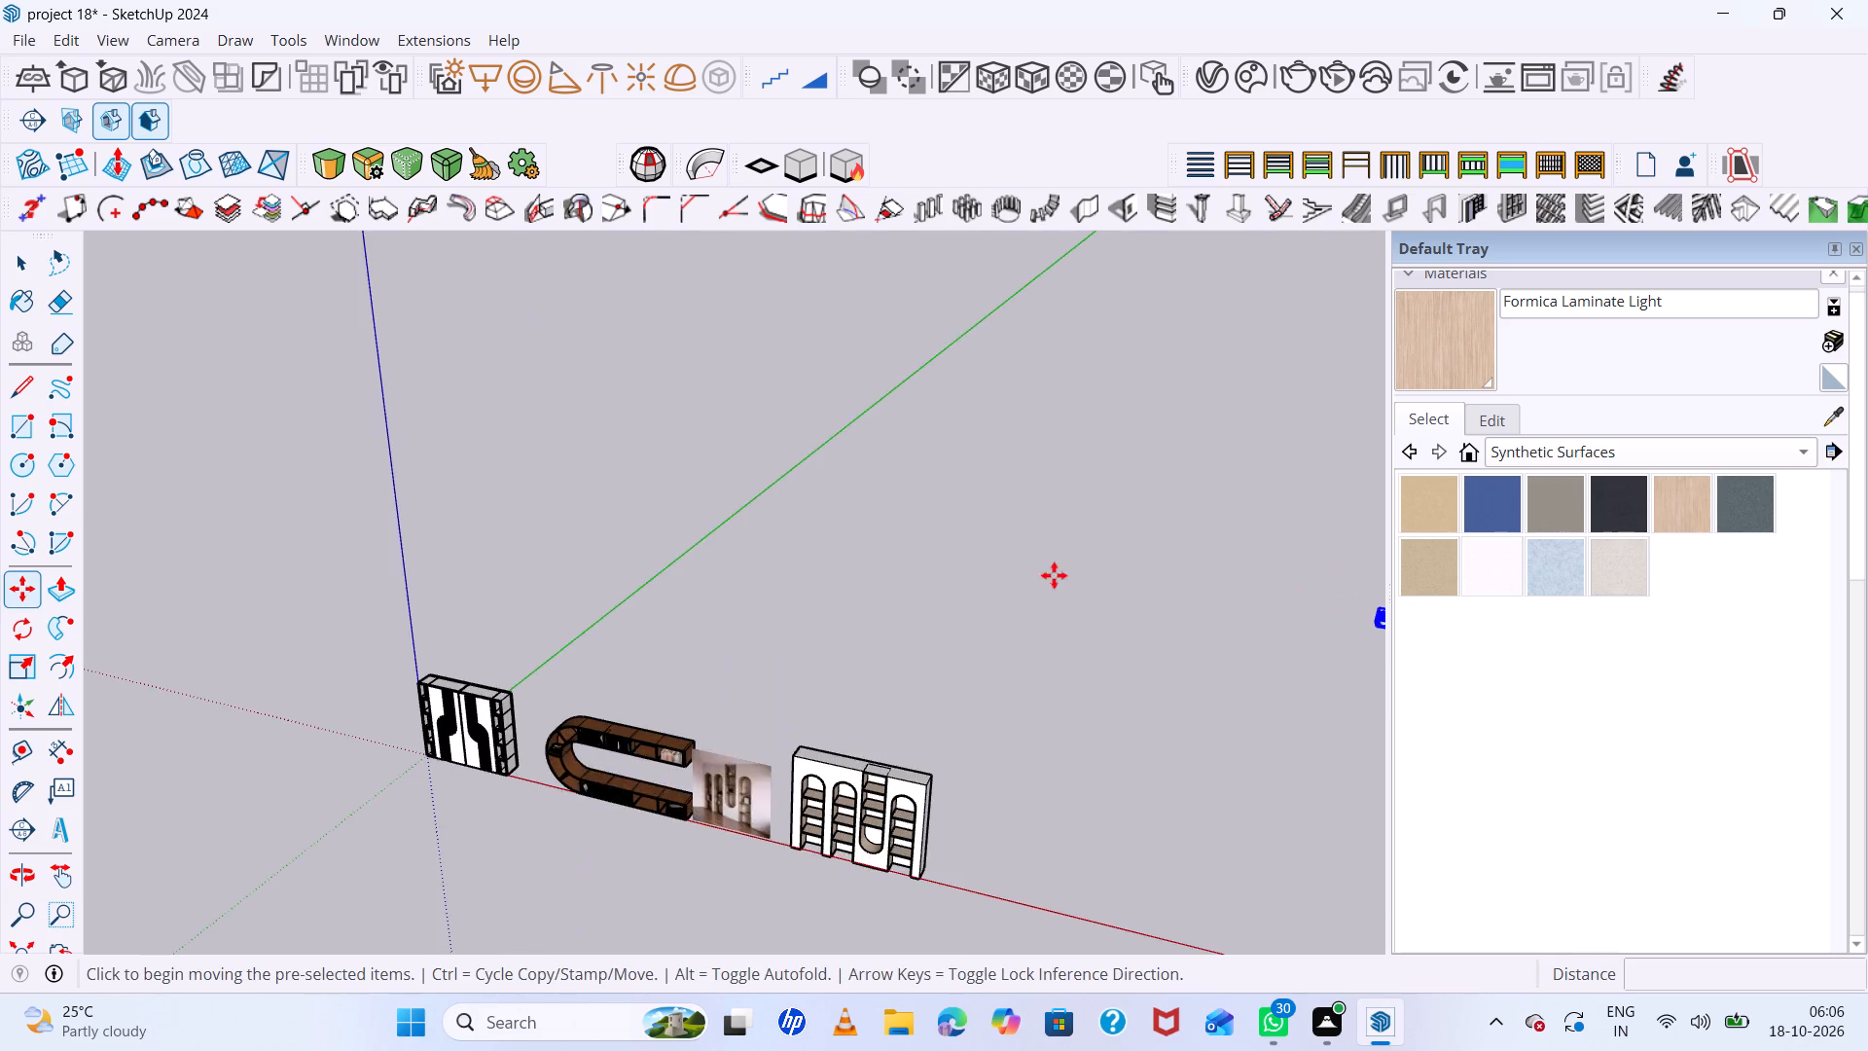
pyautogui.scroll(-6, 999, 572)
pyautogui.scroll(4, 162, 18)
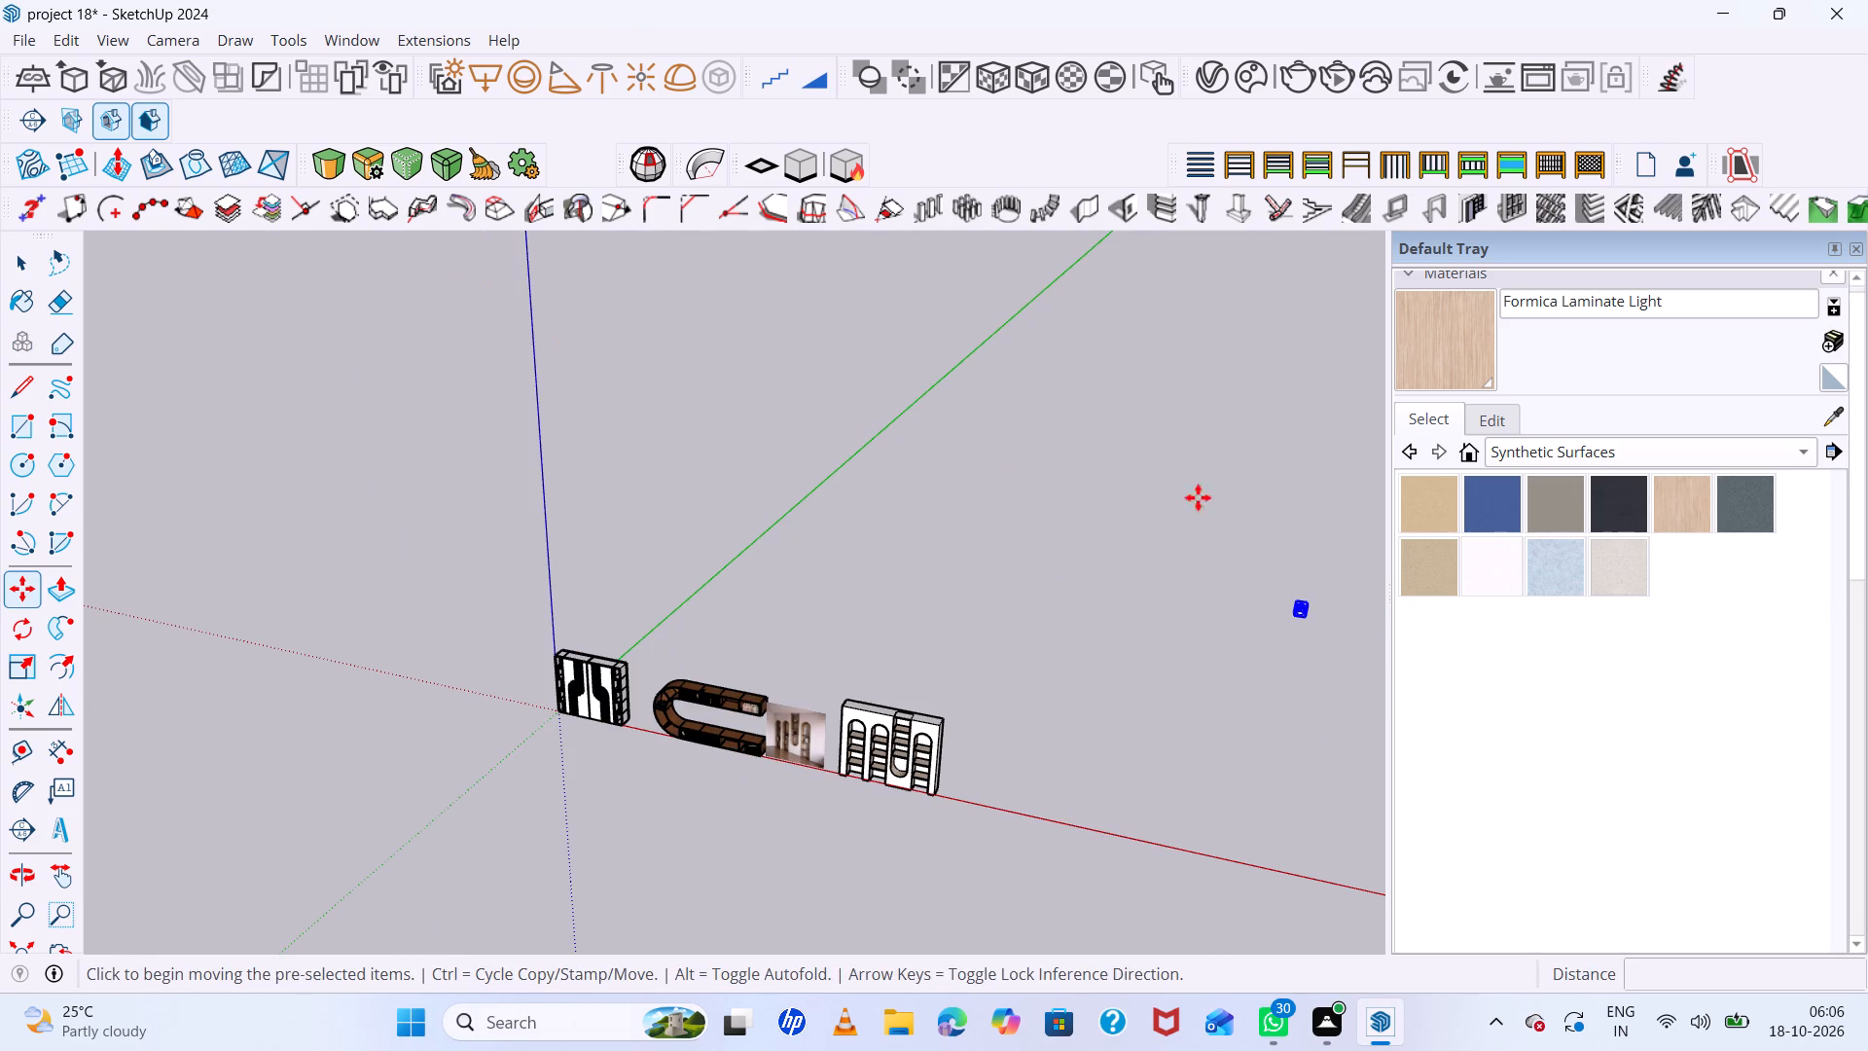
pyautogui.scroll(12, 1307, 617)
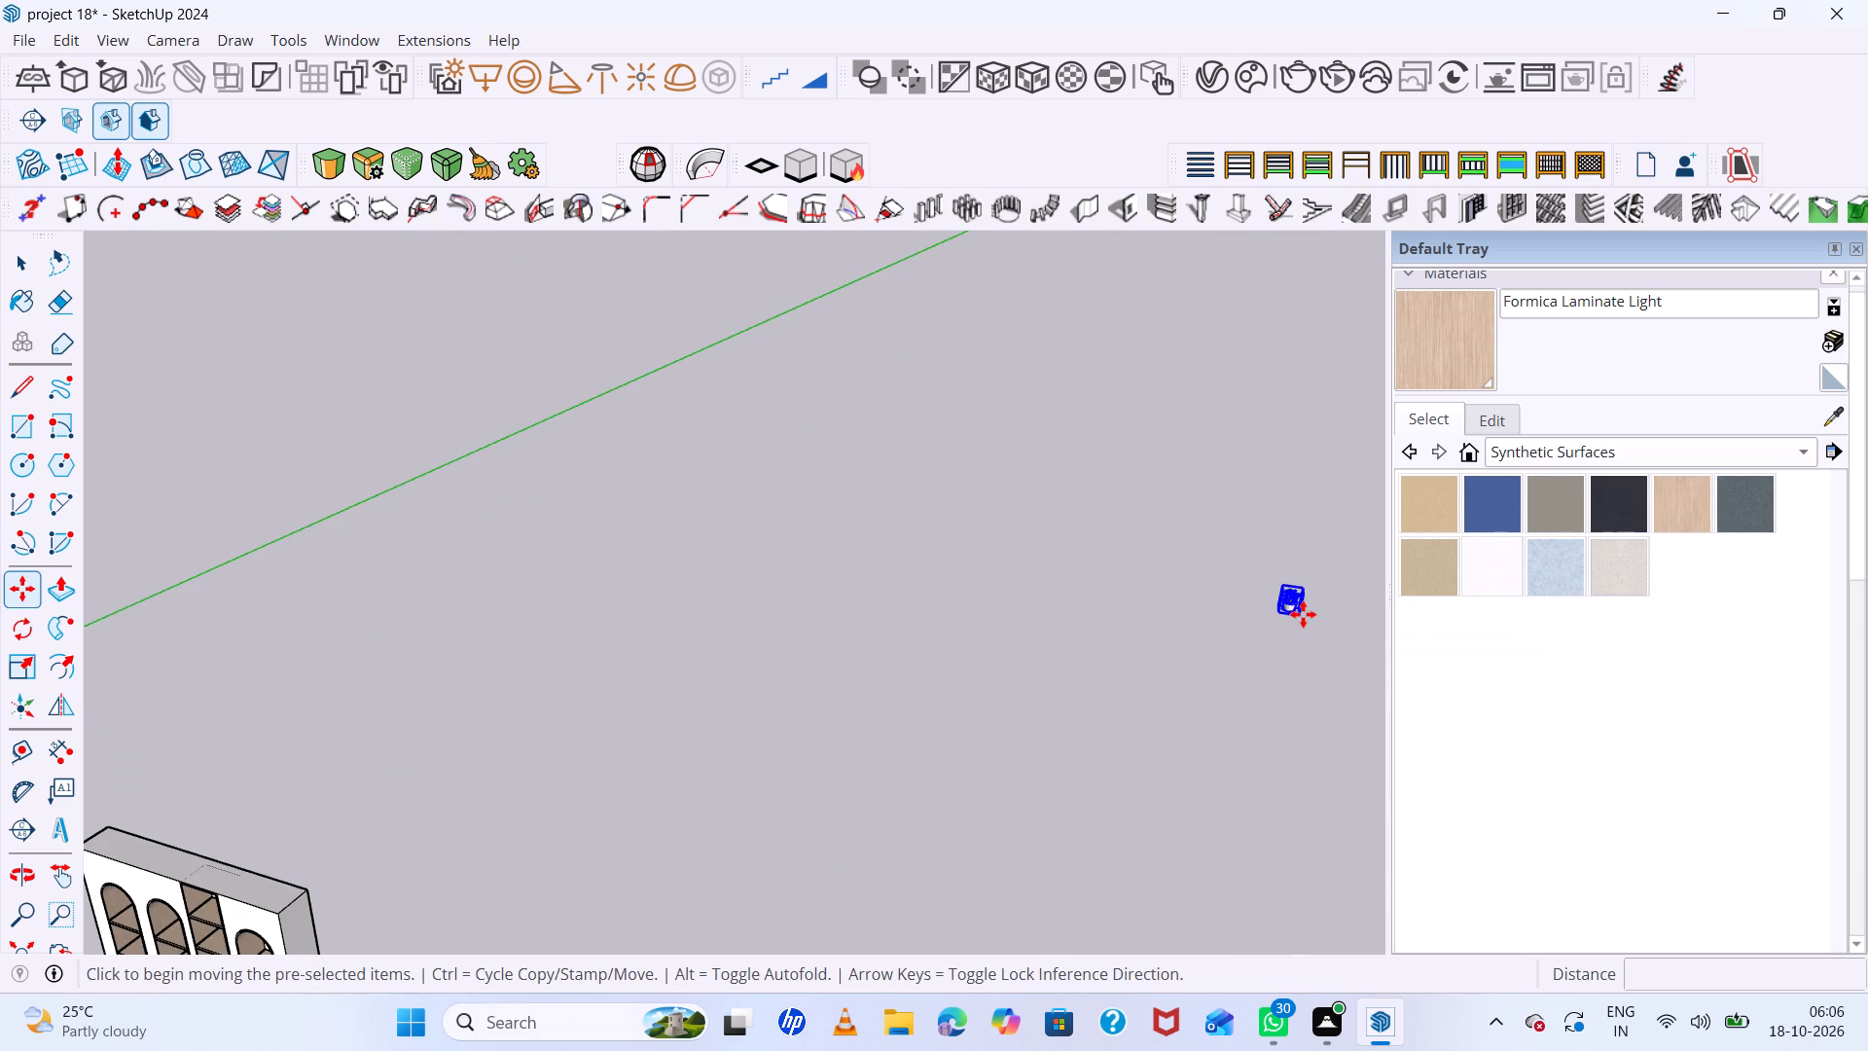
pyautogui.click(1303, 614)
pyautogui.scroll(-14, 479, 599)
pyautogui.scroll(14, 419, 635)
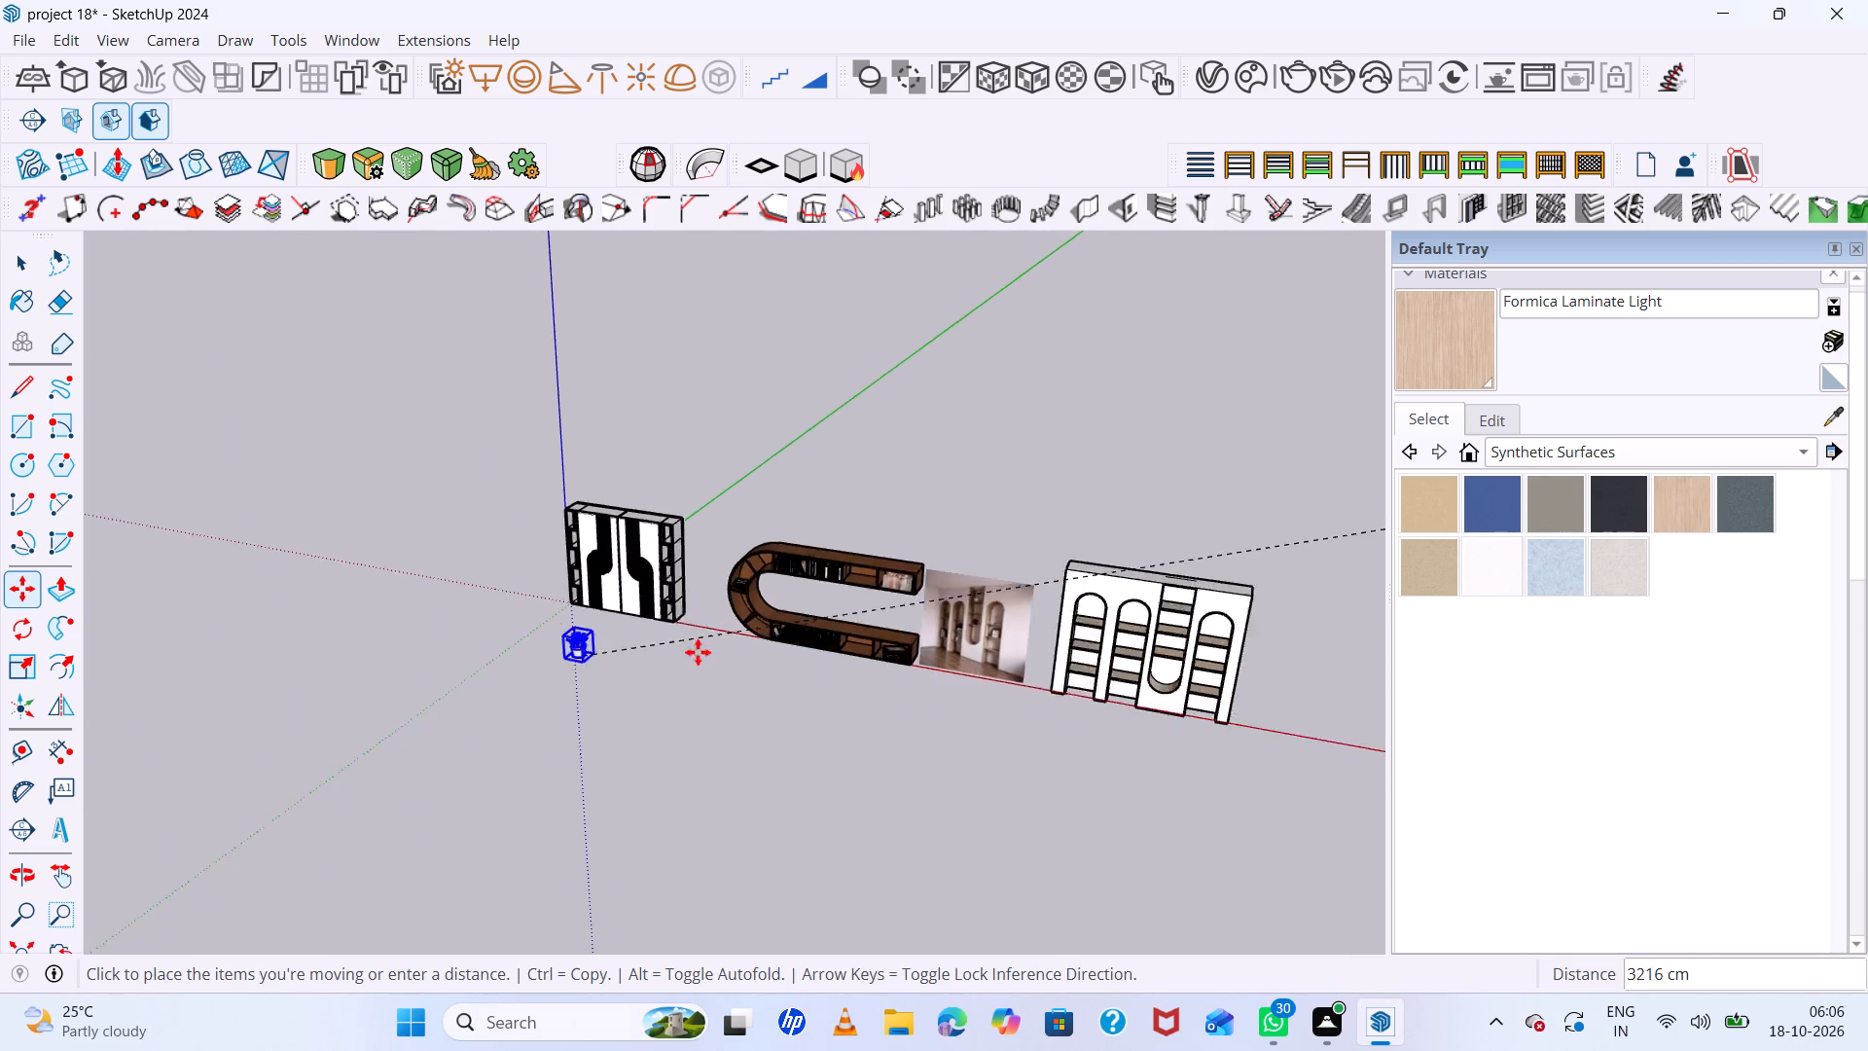
pyautogui.scroll(13, 905, 617)
pyautogui.click(1114, 665)
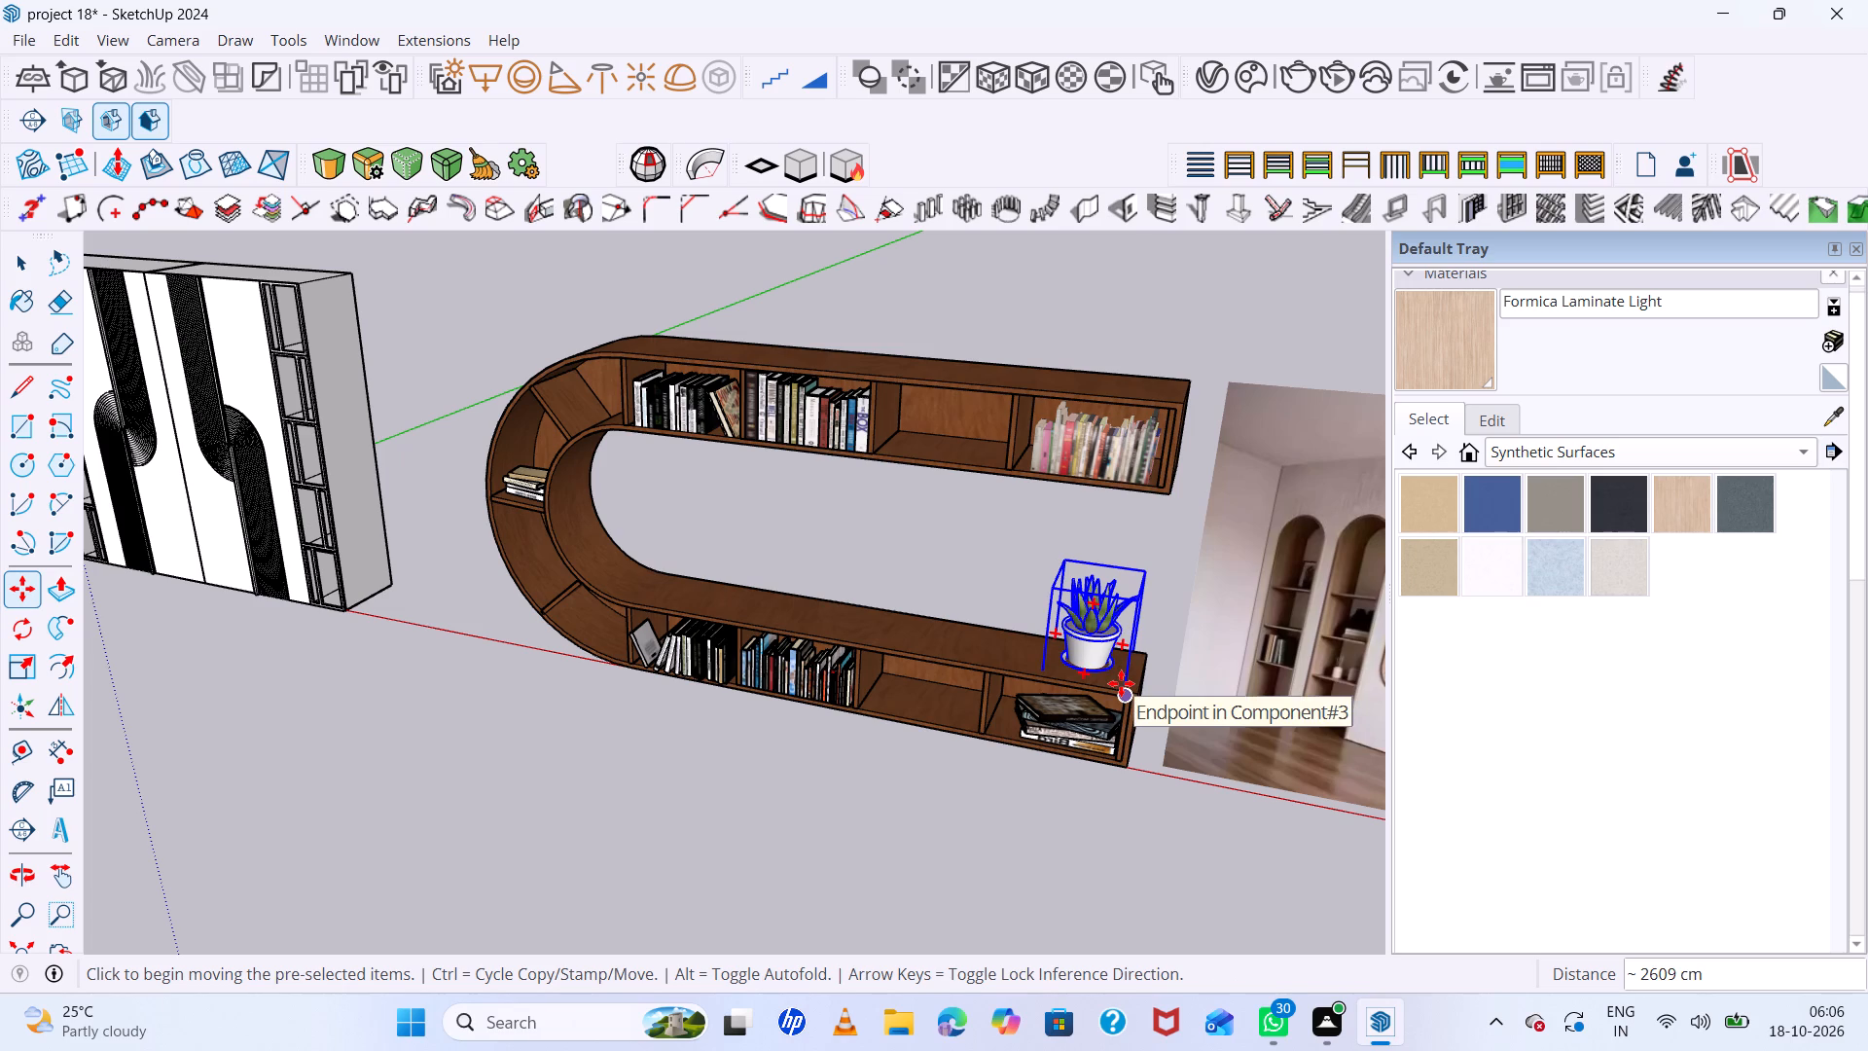
# Copy the potted plant about 229 cm along the lower shelf's top board towards the curve, and deselect it.
pyautogui.click(1121, 683)
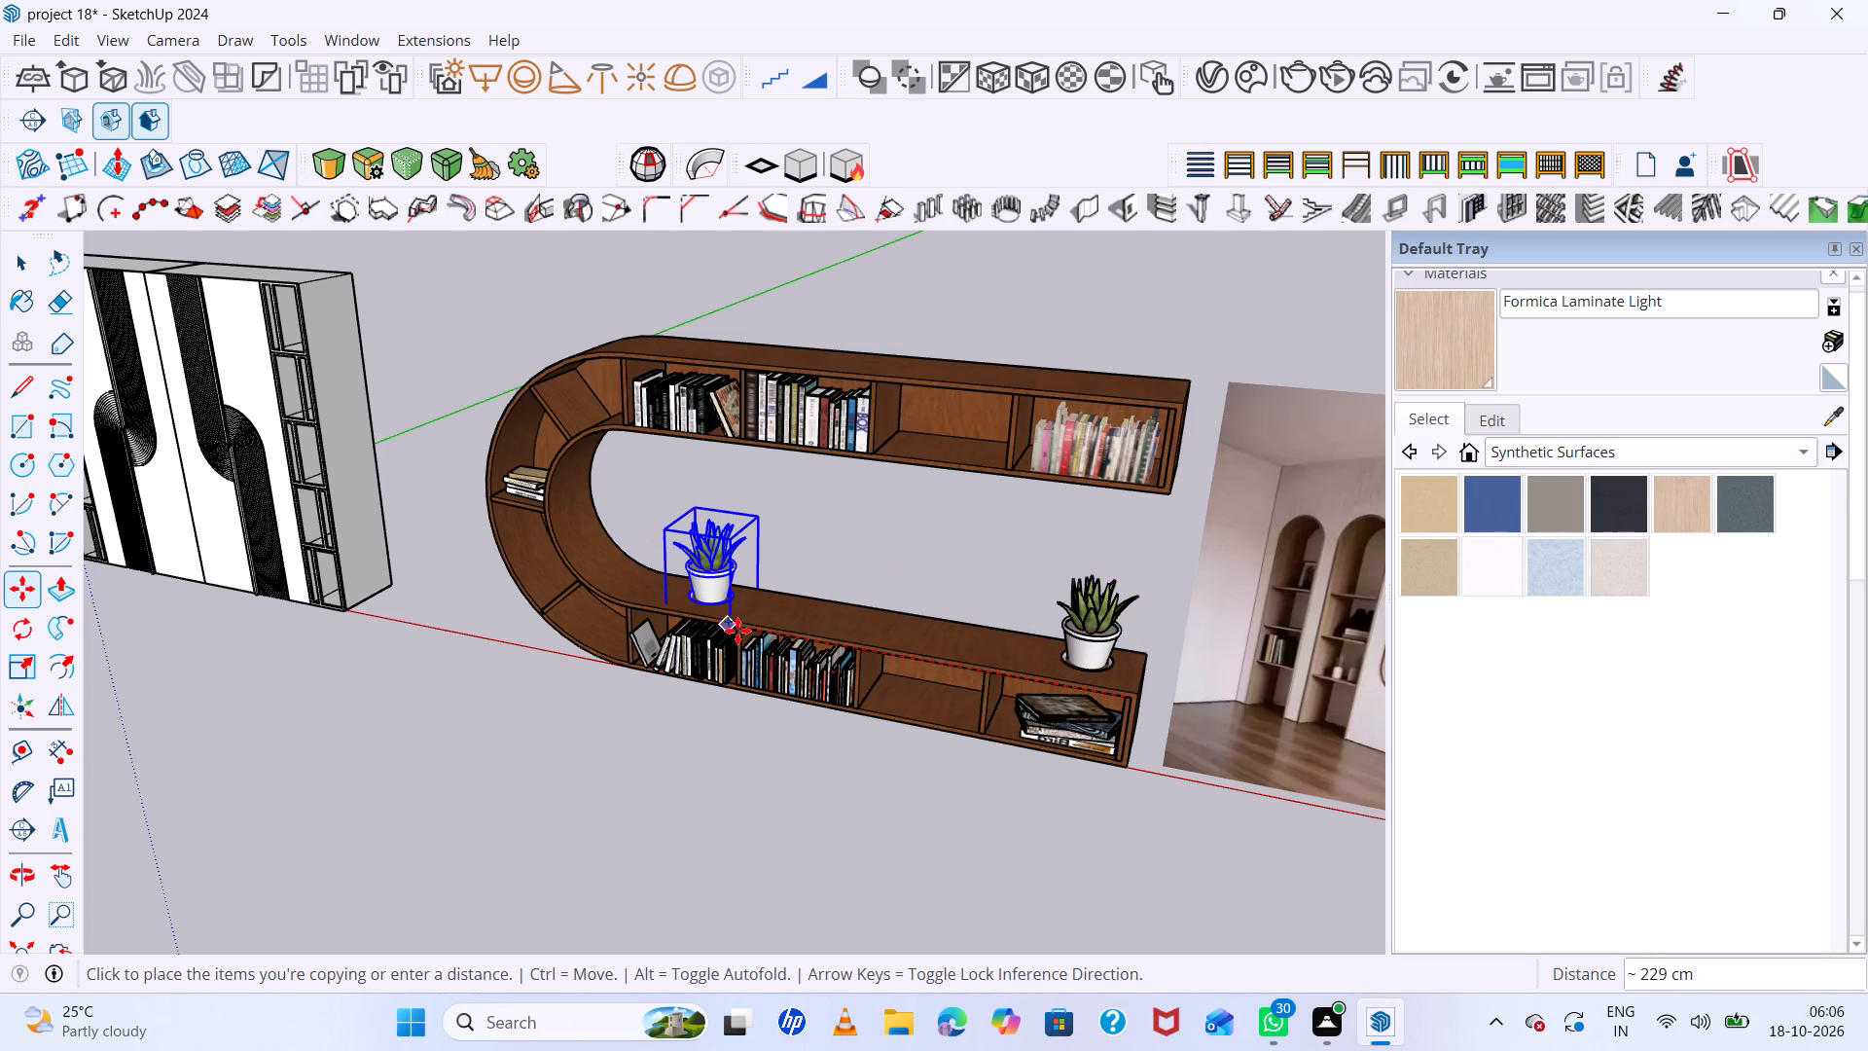
pyautogui.click(737, 631)
pyautogui.click(737, 631)
pyautogui.moveTo(990, 647); pyautogui.dragTo(1014, 634, button='middle')
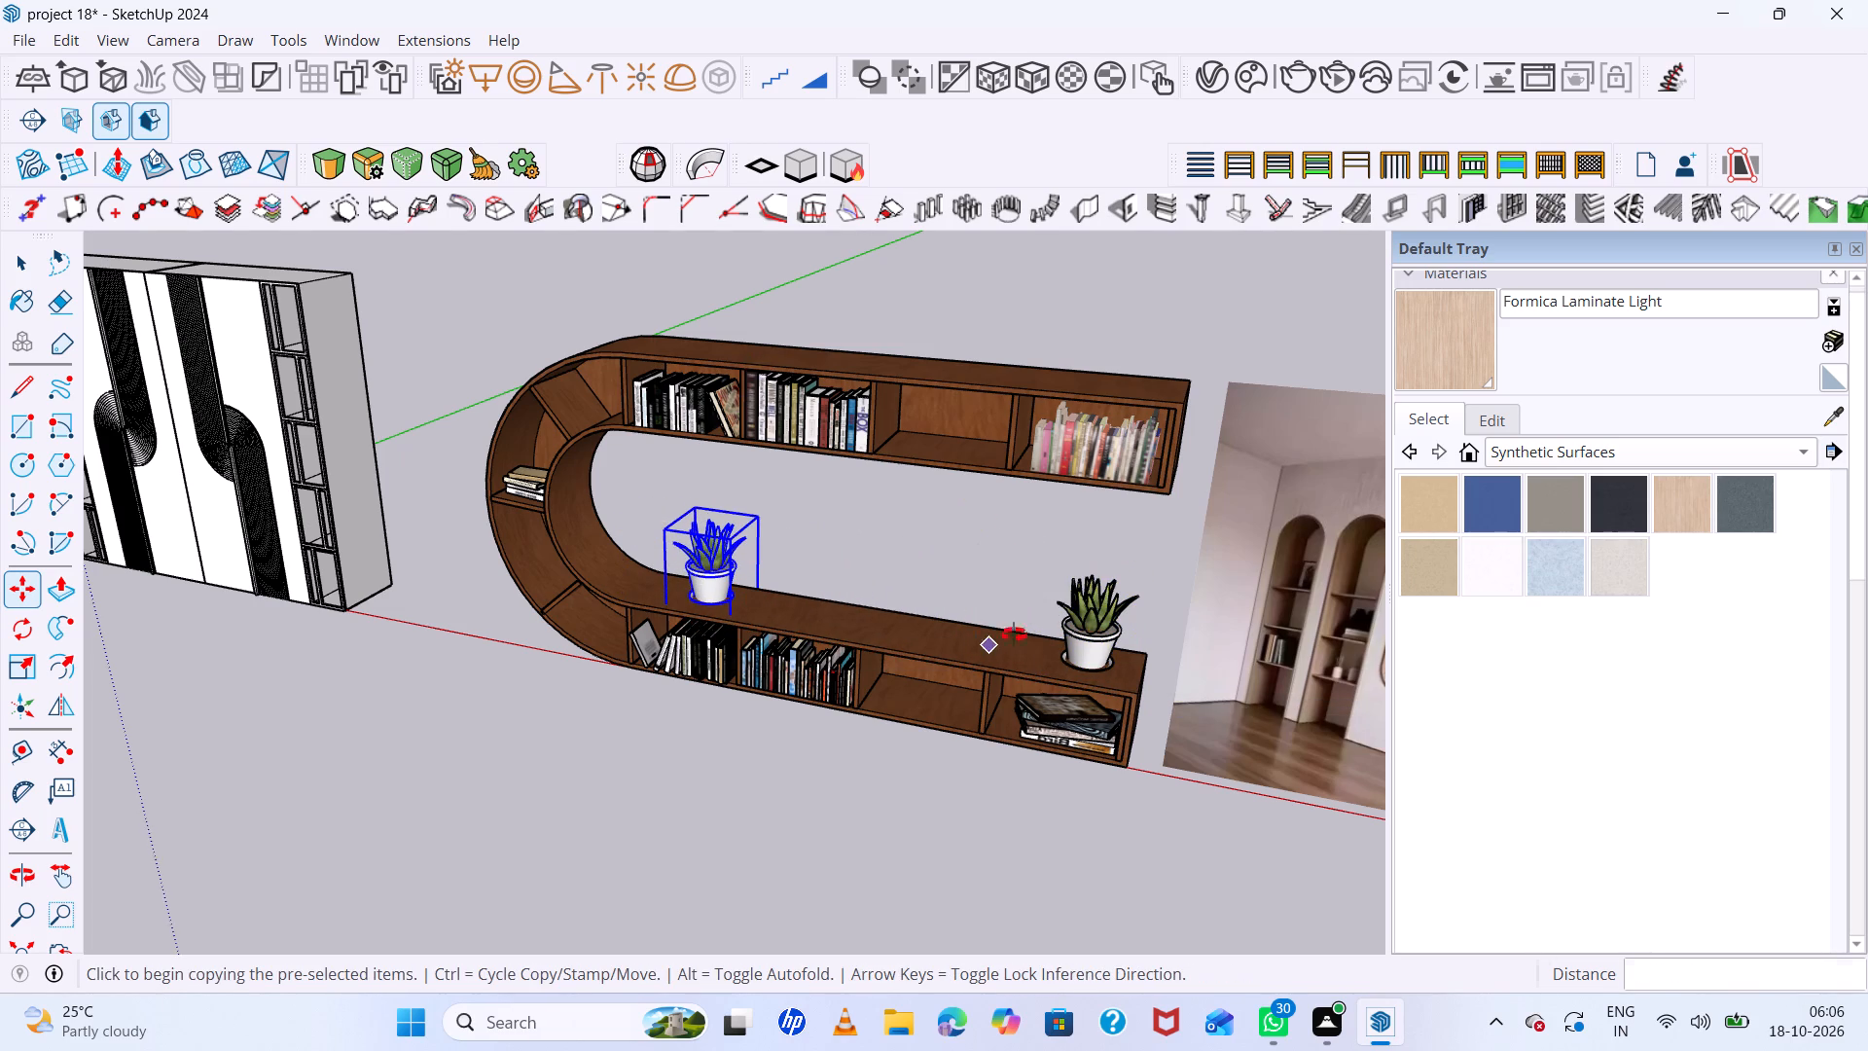
pyautogui.moveTo(1014, 634); pyautogui.dragTo(1089, 609, button='middle')
pyautogui.press('space')
pyautogui.click(735, 301)
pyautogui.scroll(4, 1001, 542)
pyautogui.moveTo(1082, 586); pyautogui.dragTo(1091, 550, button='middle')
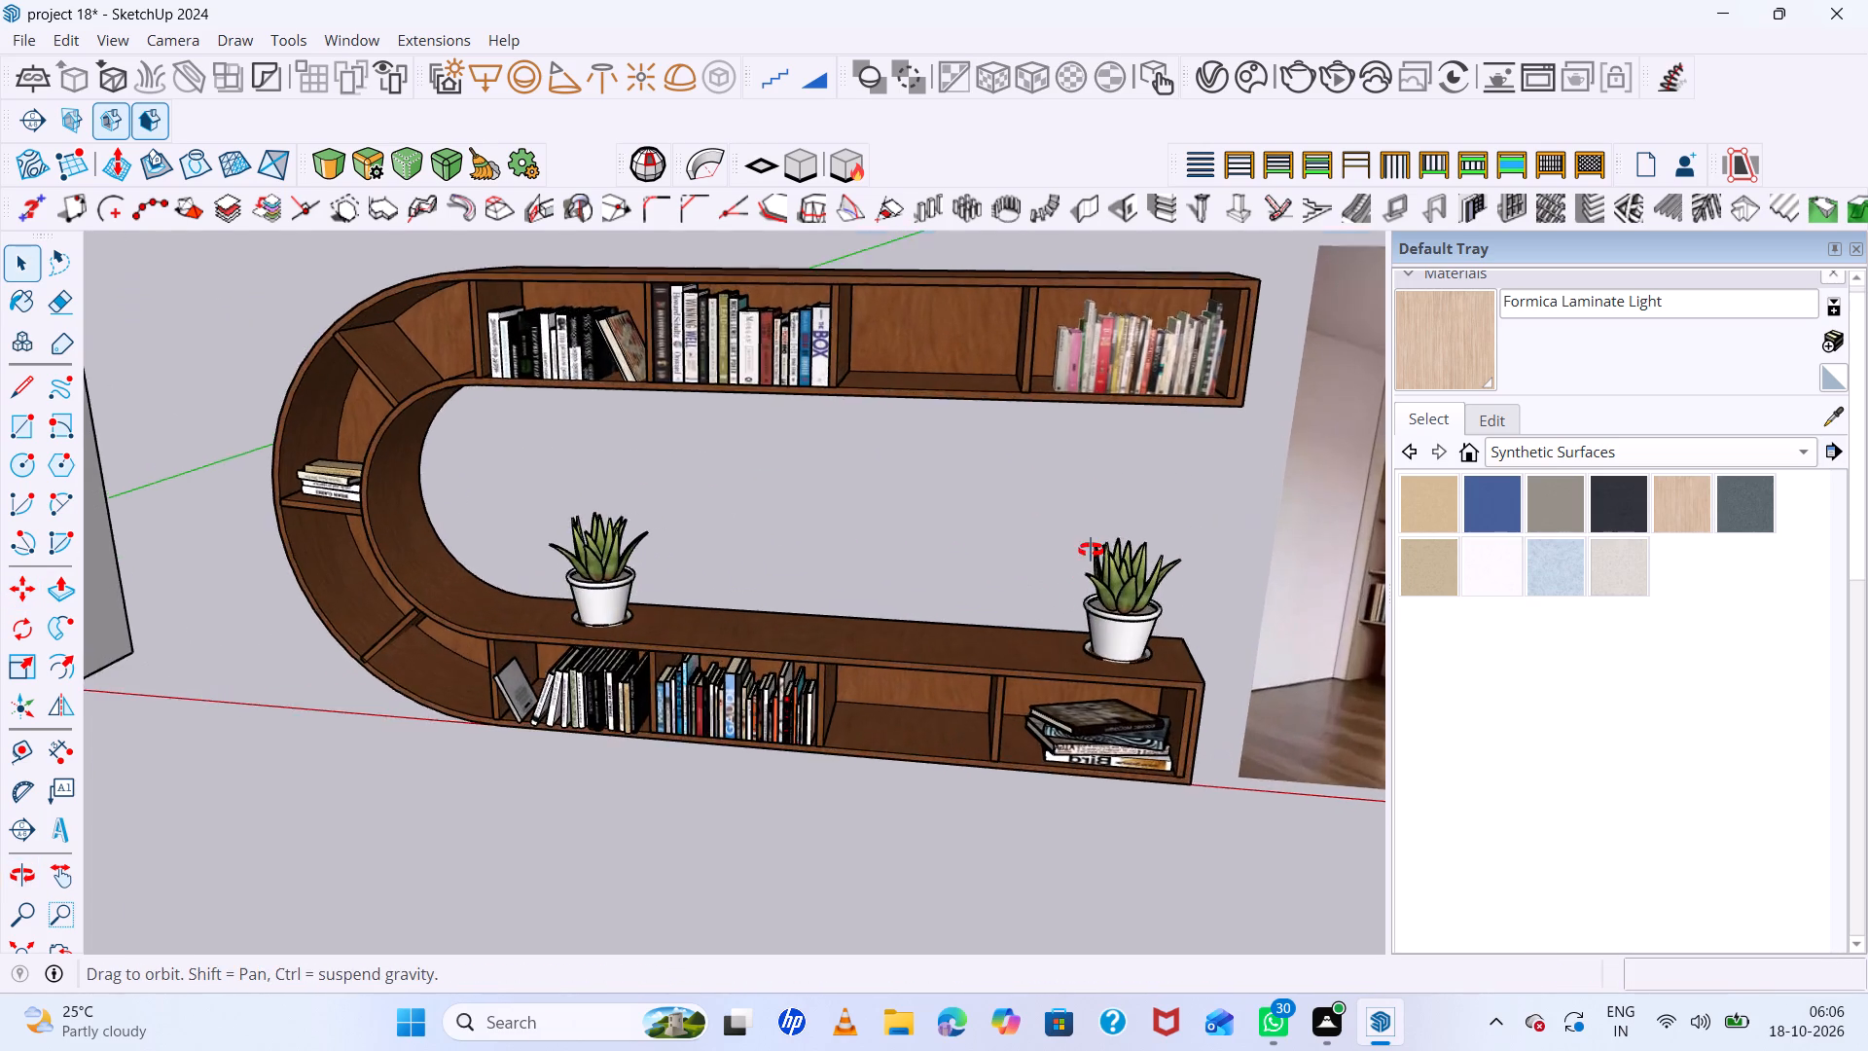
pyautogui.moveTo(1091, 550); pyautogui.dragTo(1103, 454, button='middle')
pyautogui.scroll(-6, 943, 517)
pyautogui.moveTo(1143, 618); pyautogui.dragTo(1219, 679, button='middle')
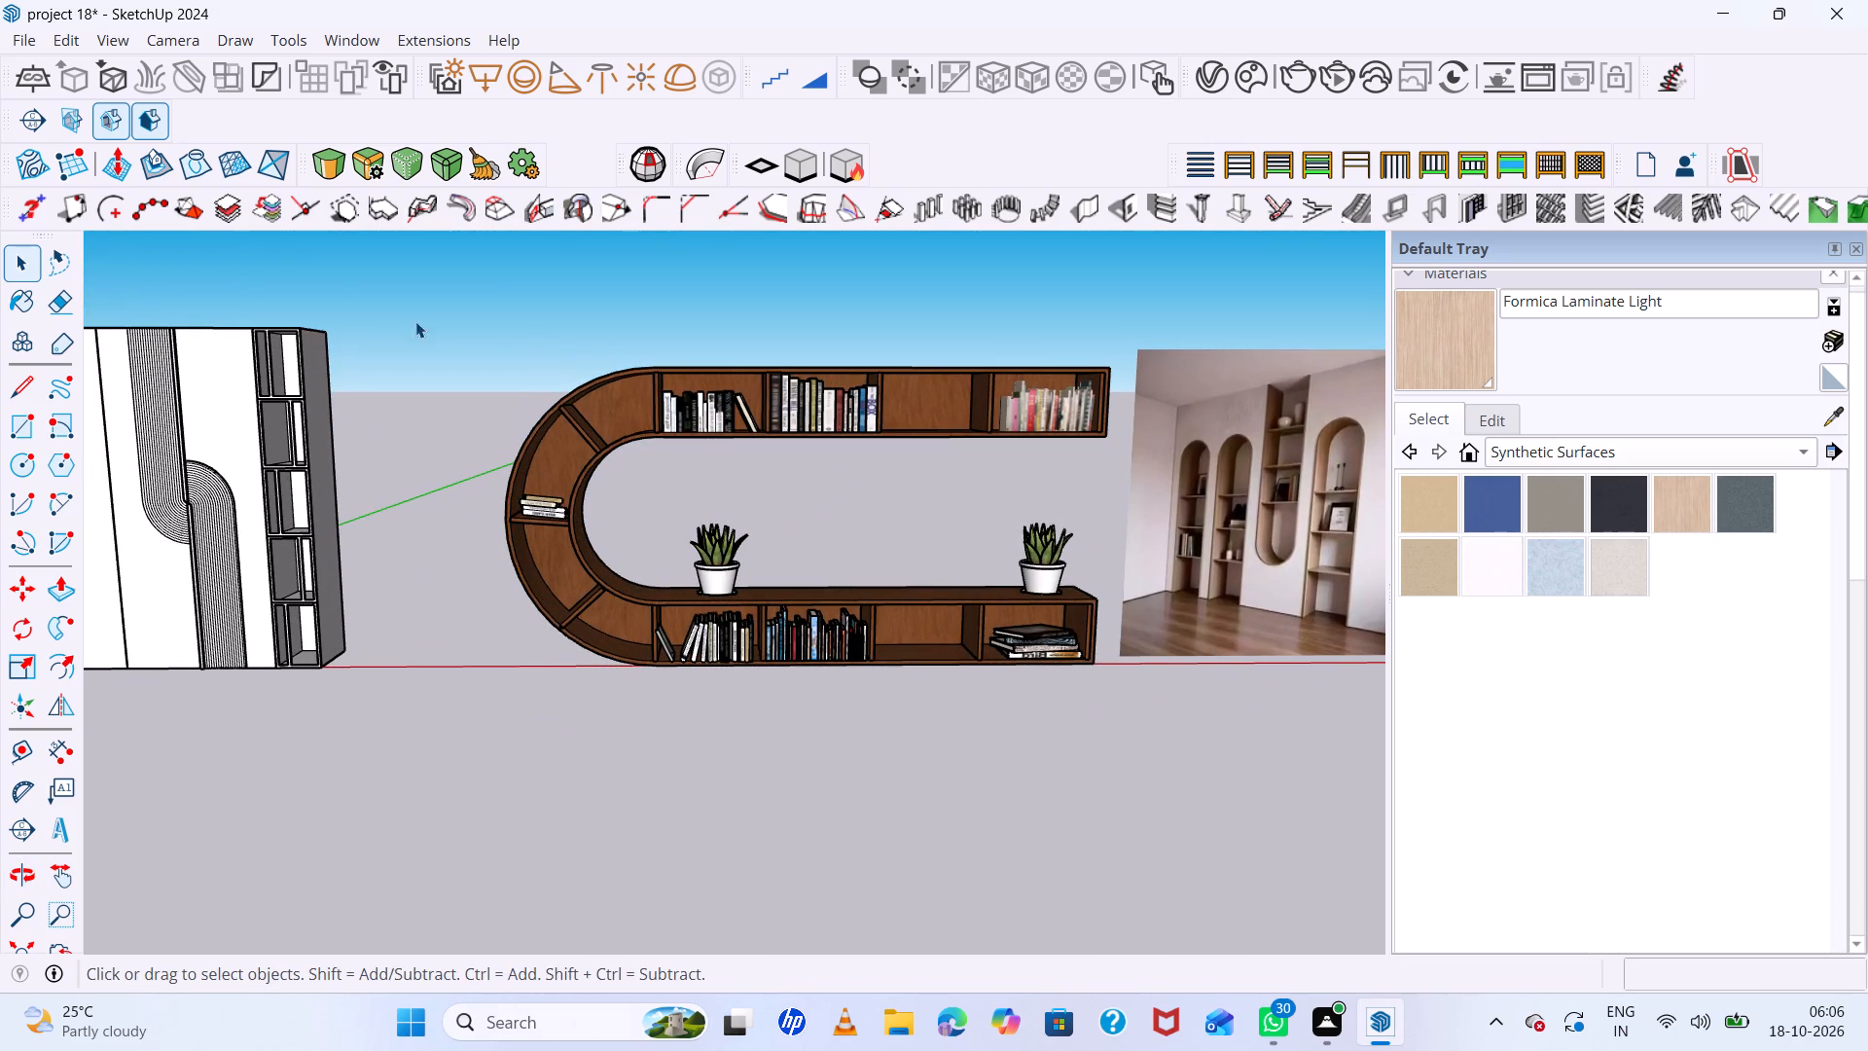
# Search the 3D Warehouse again for "pot plants".
pyautogui.doubleClick(370, 42)
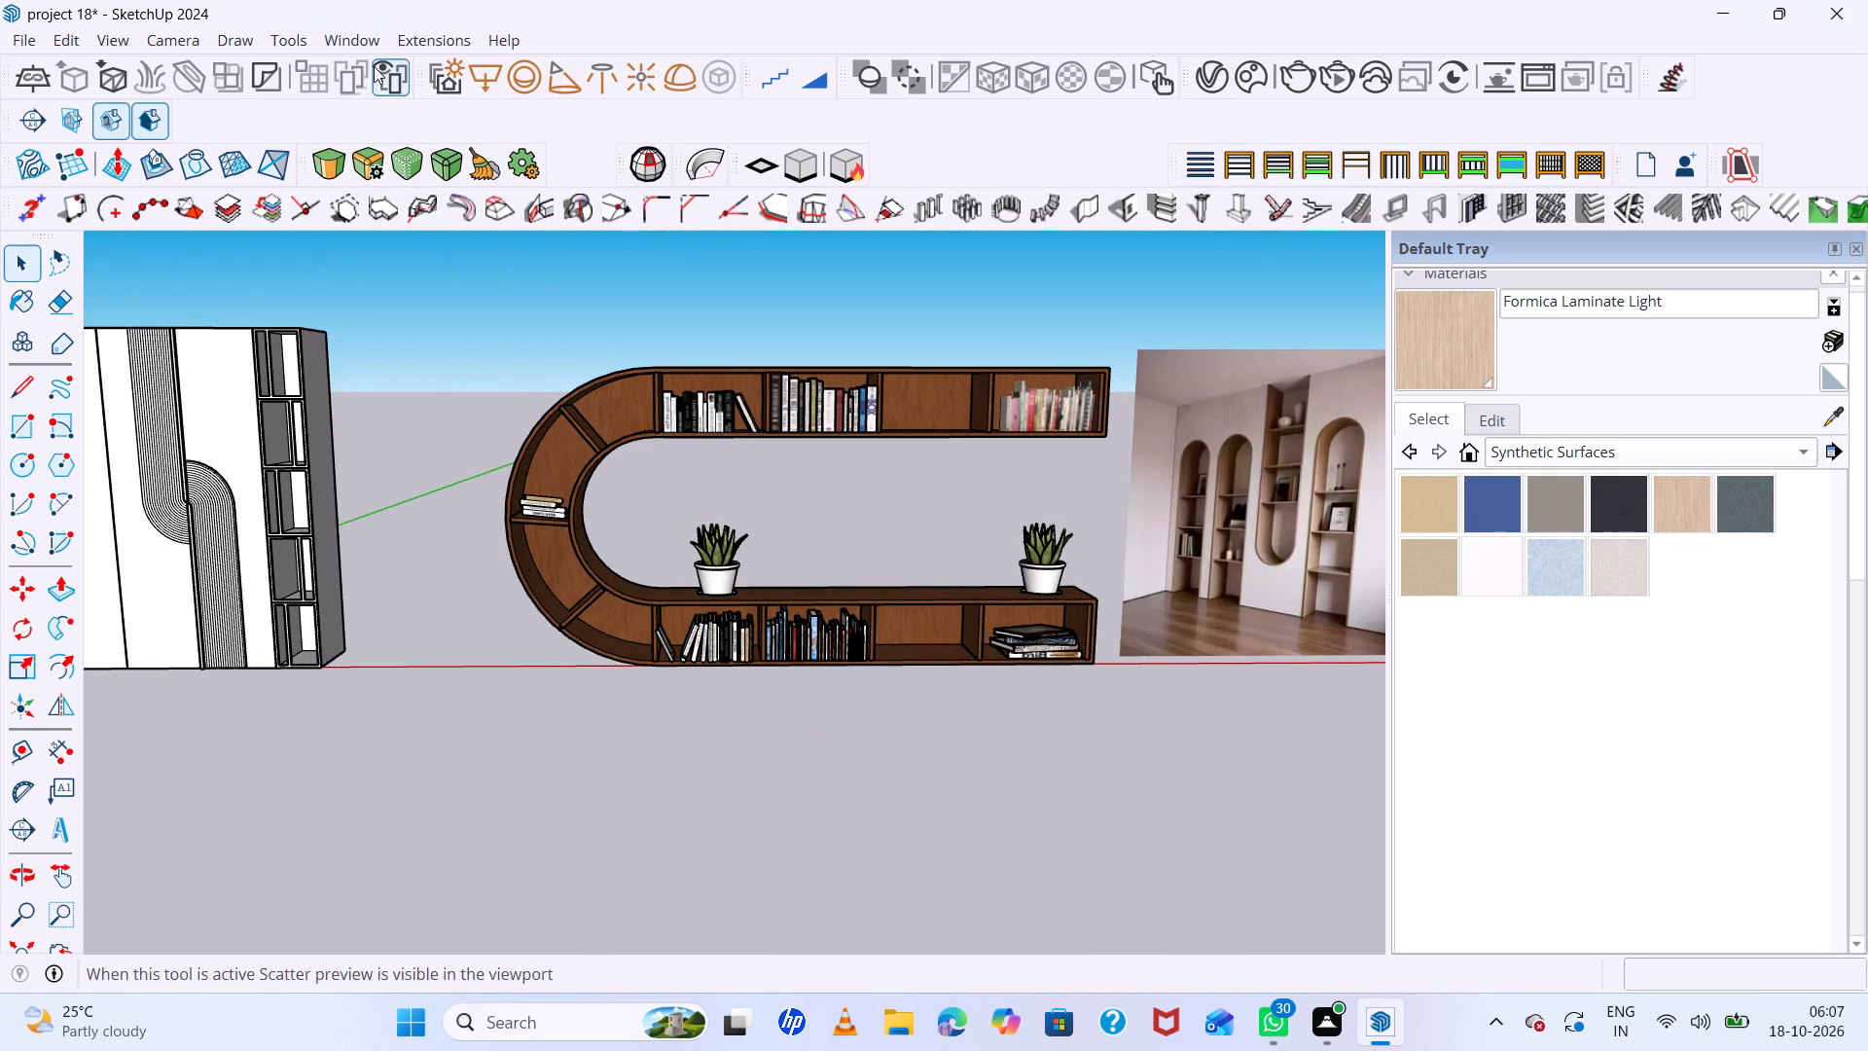
pyautogui.click(341, 44)
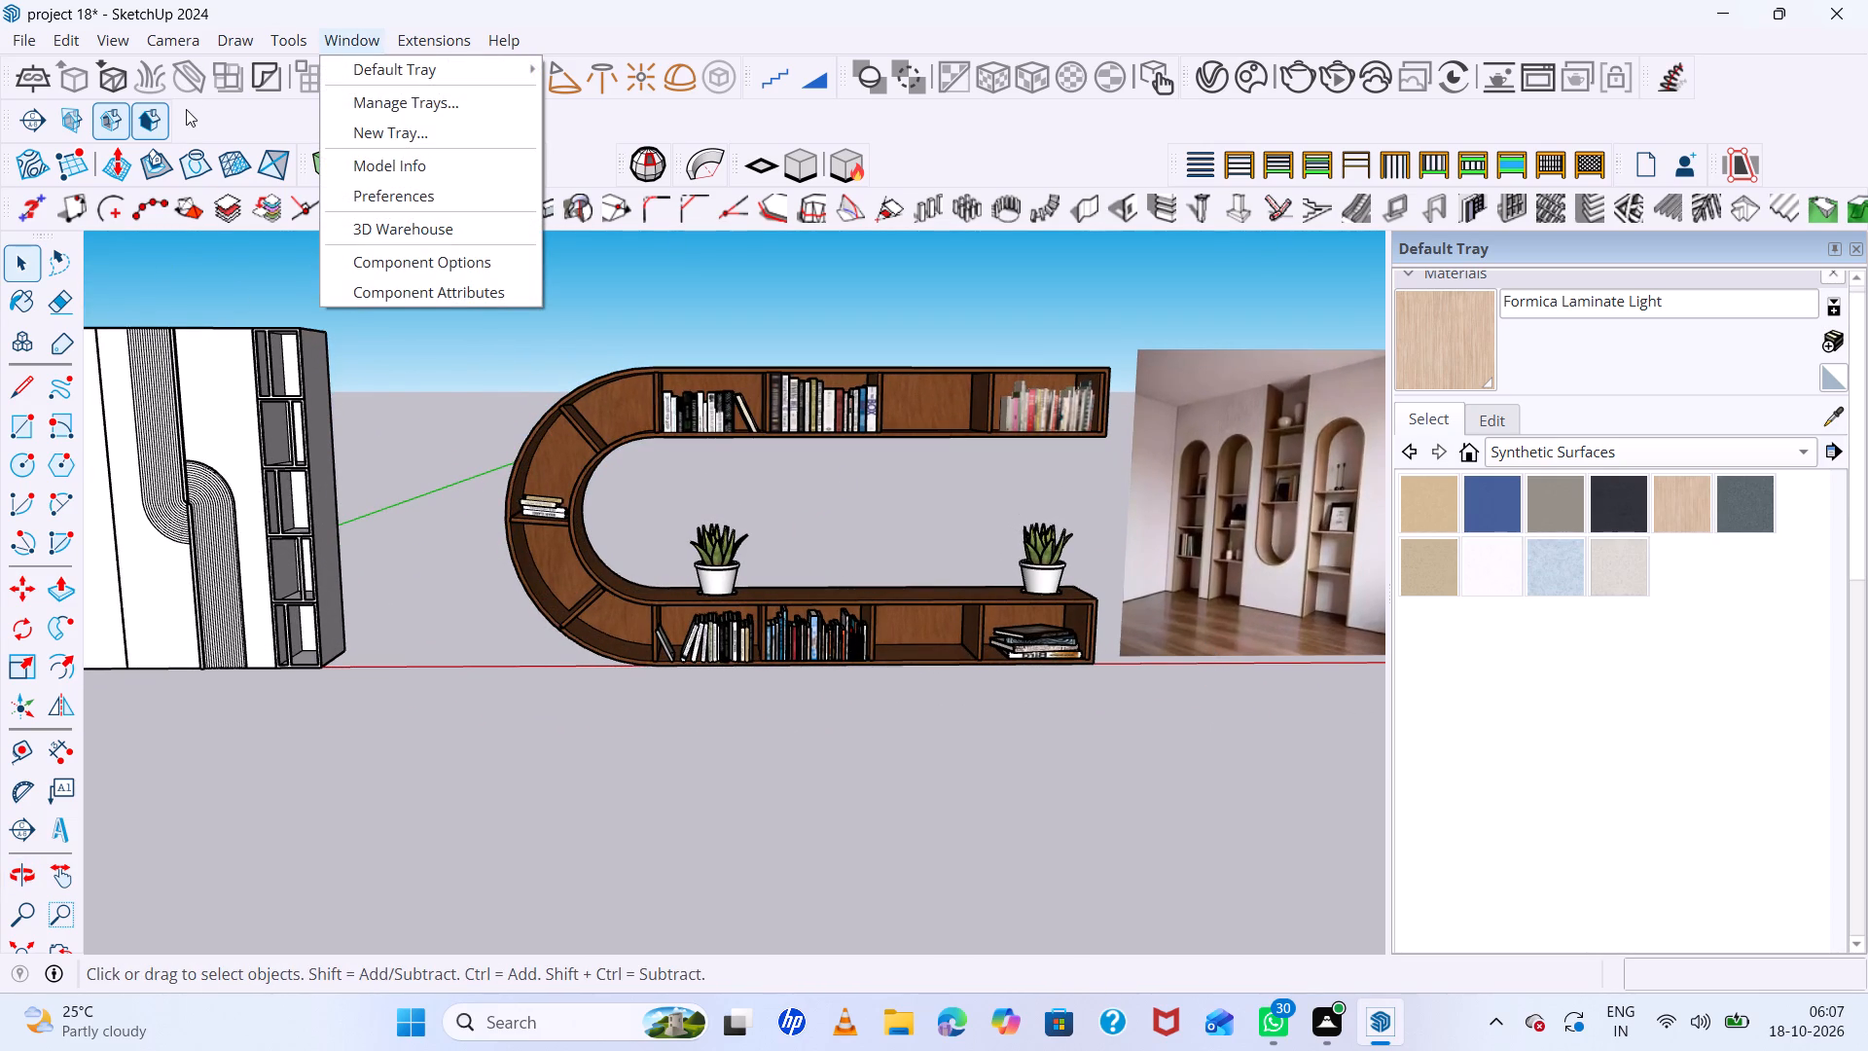
pyautogui.click(427, 232)
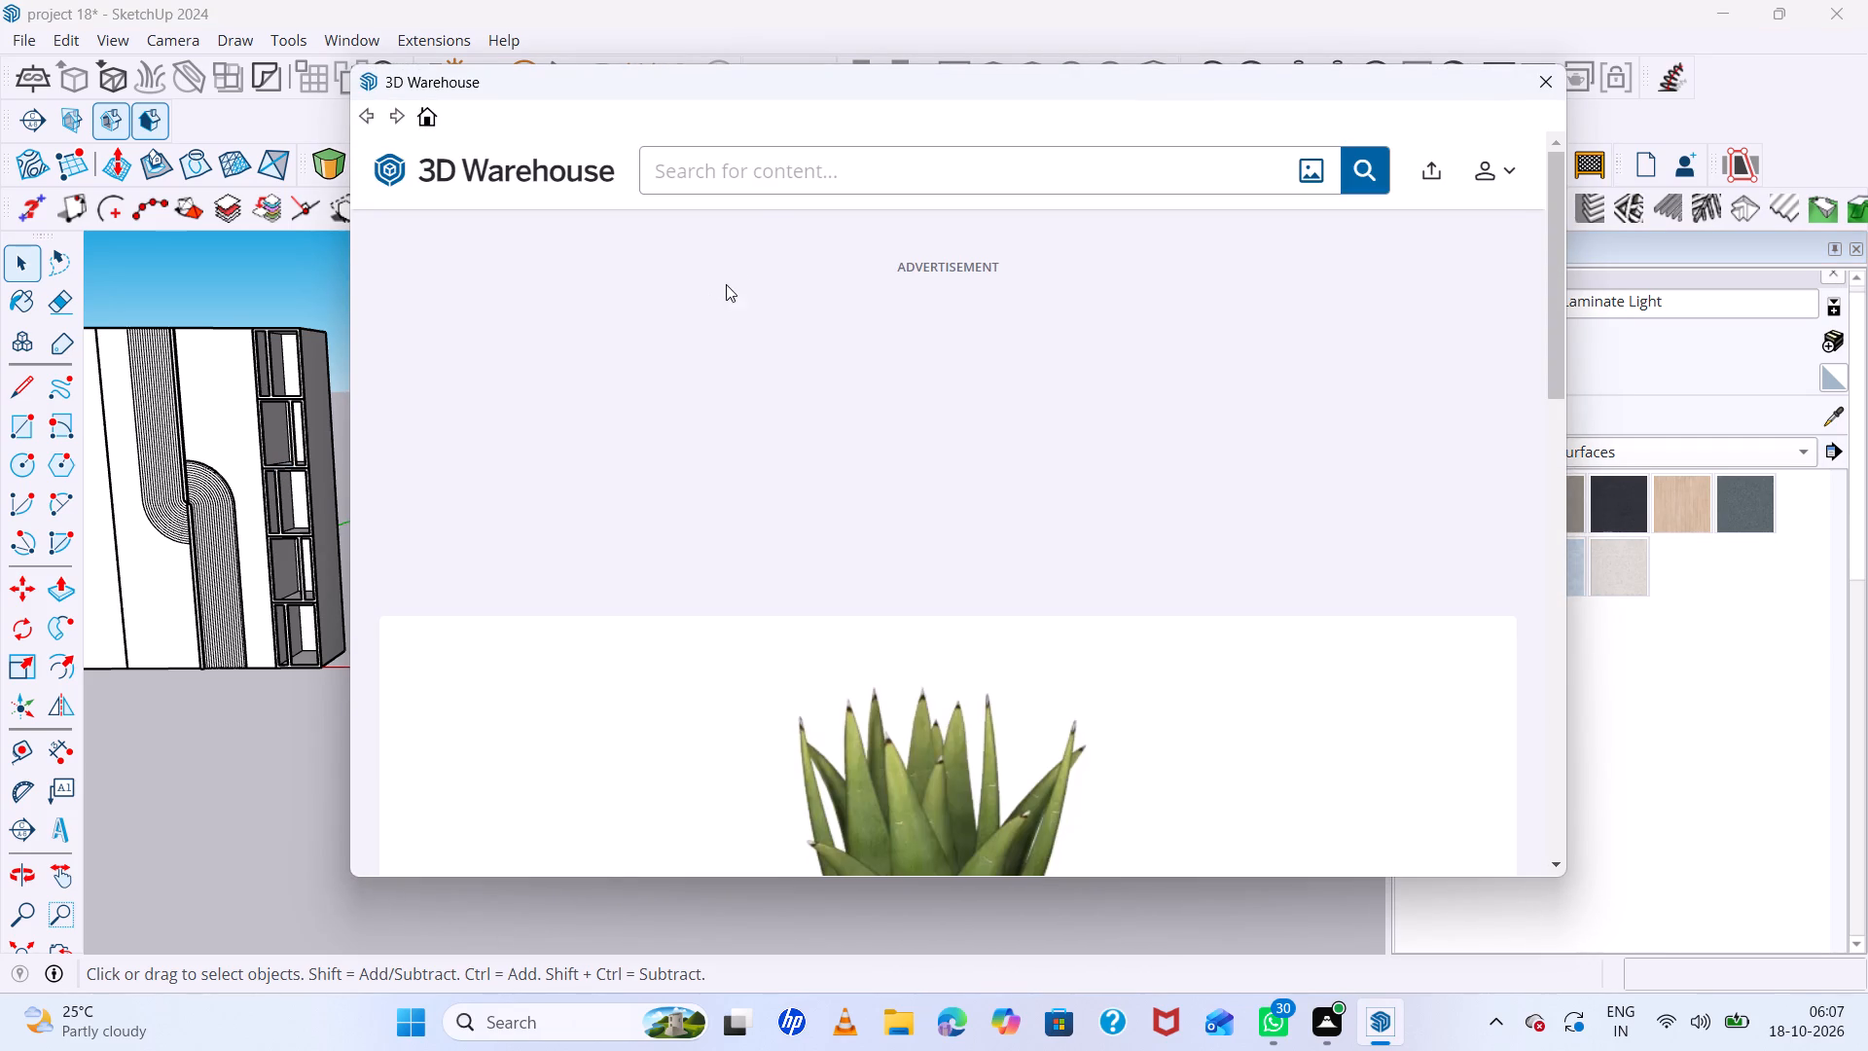
pyautogui.click(741, 169)
pyautogui.write('pot plan')
pyautogui.press('t')
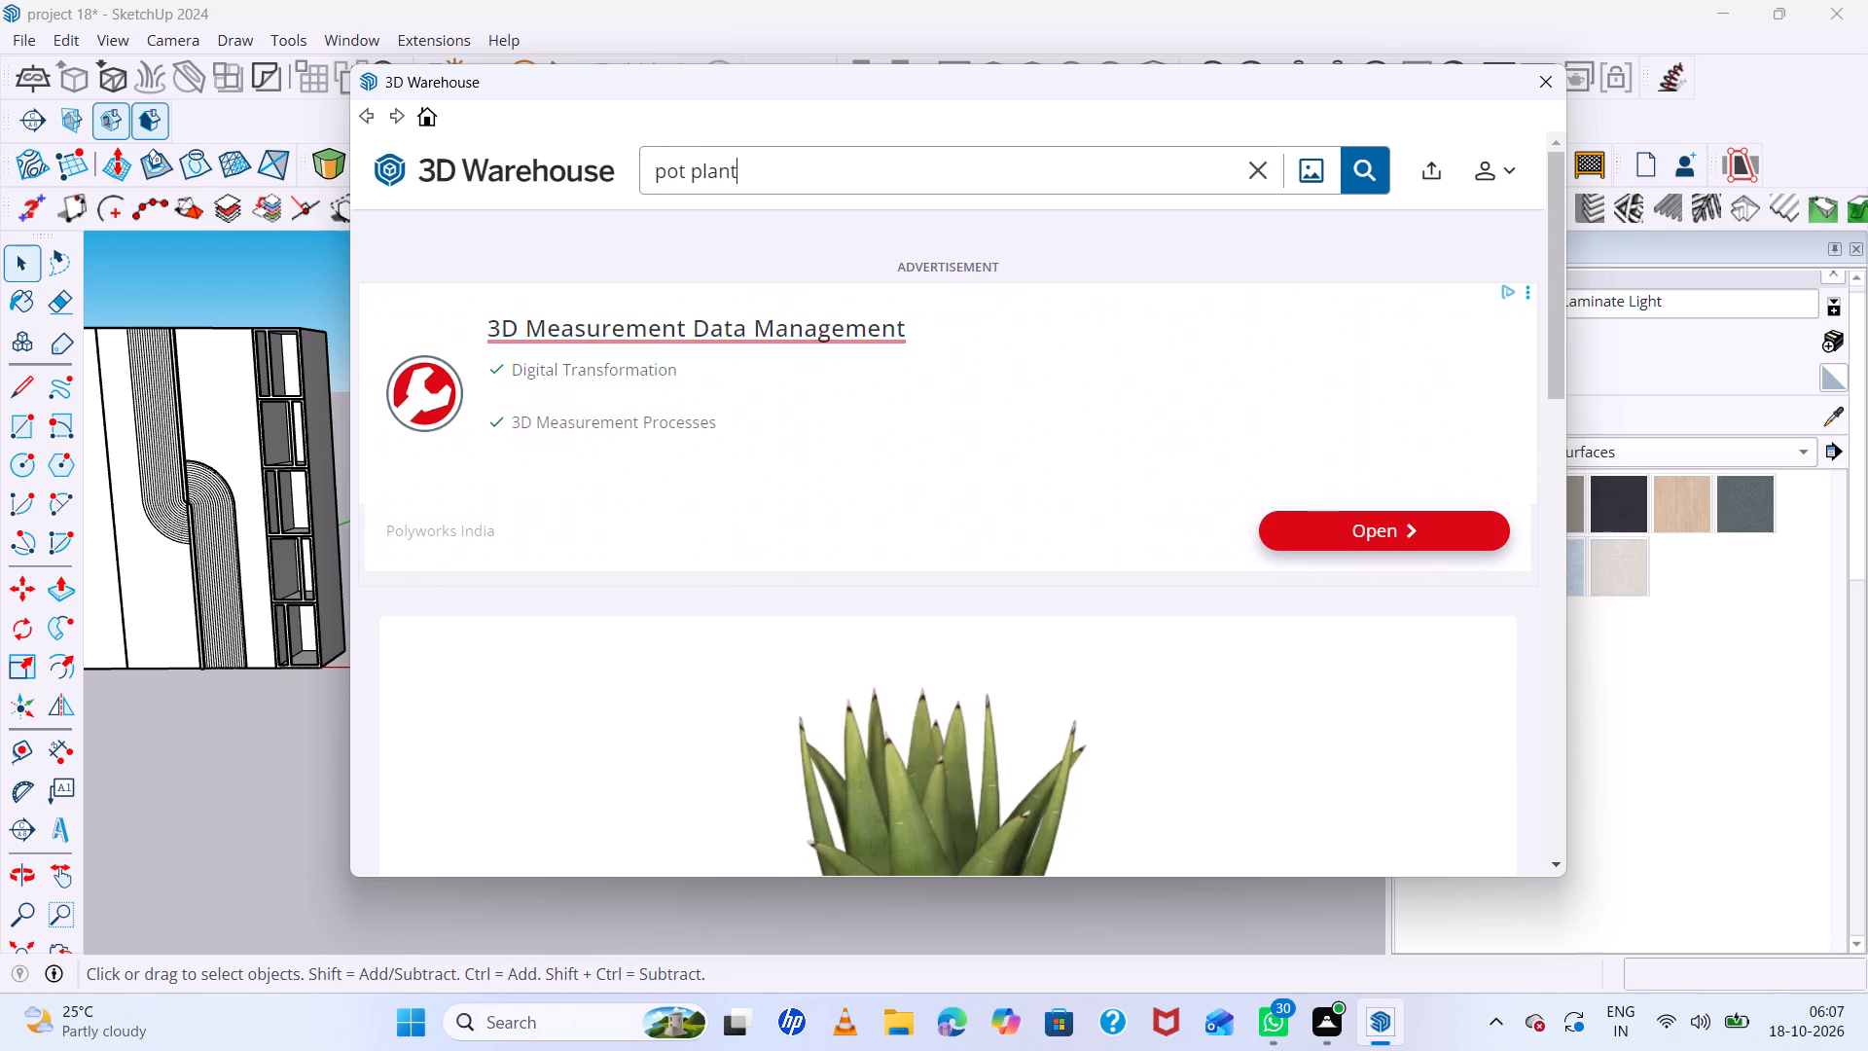
pyautogui.press('s')
pyautogui.press('Return')
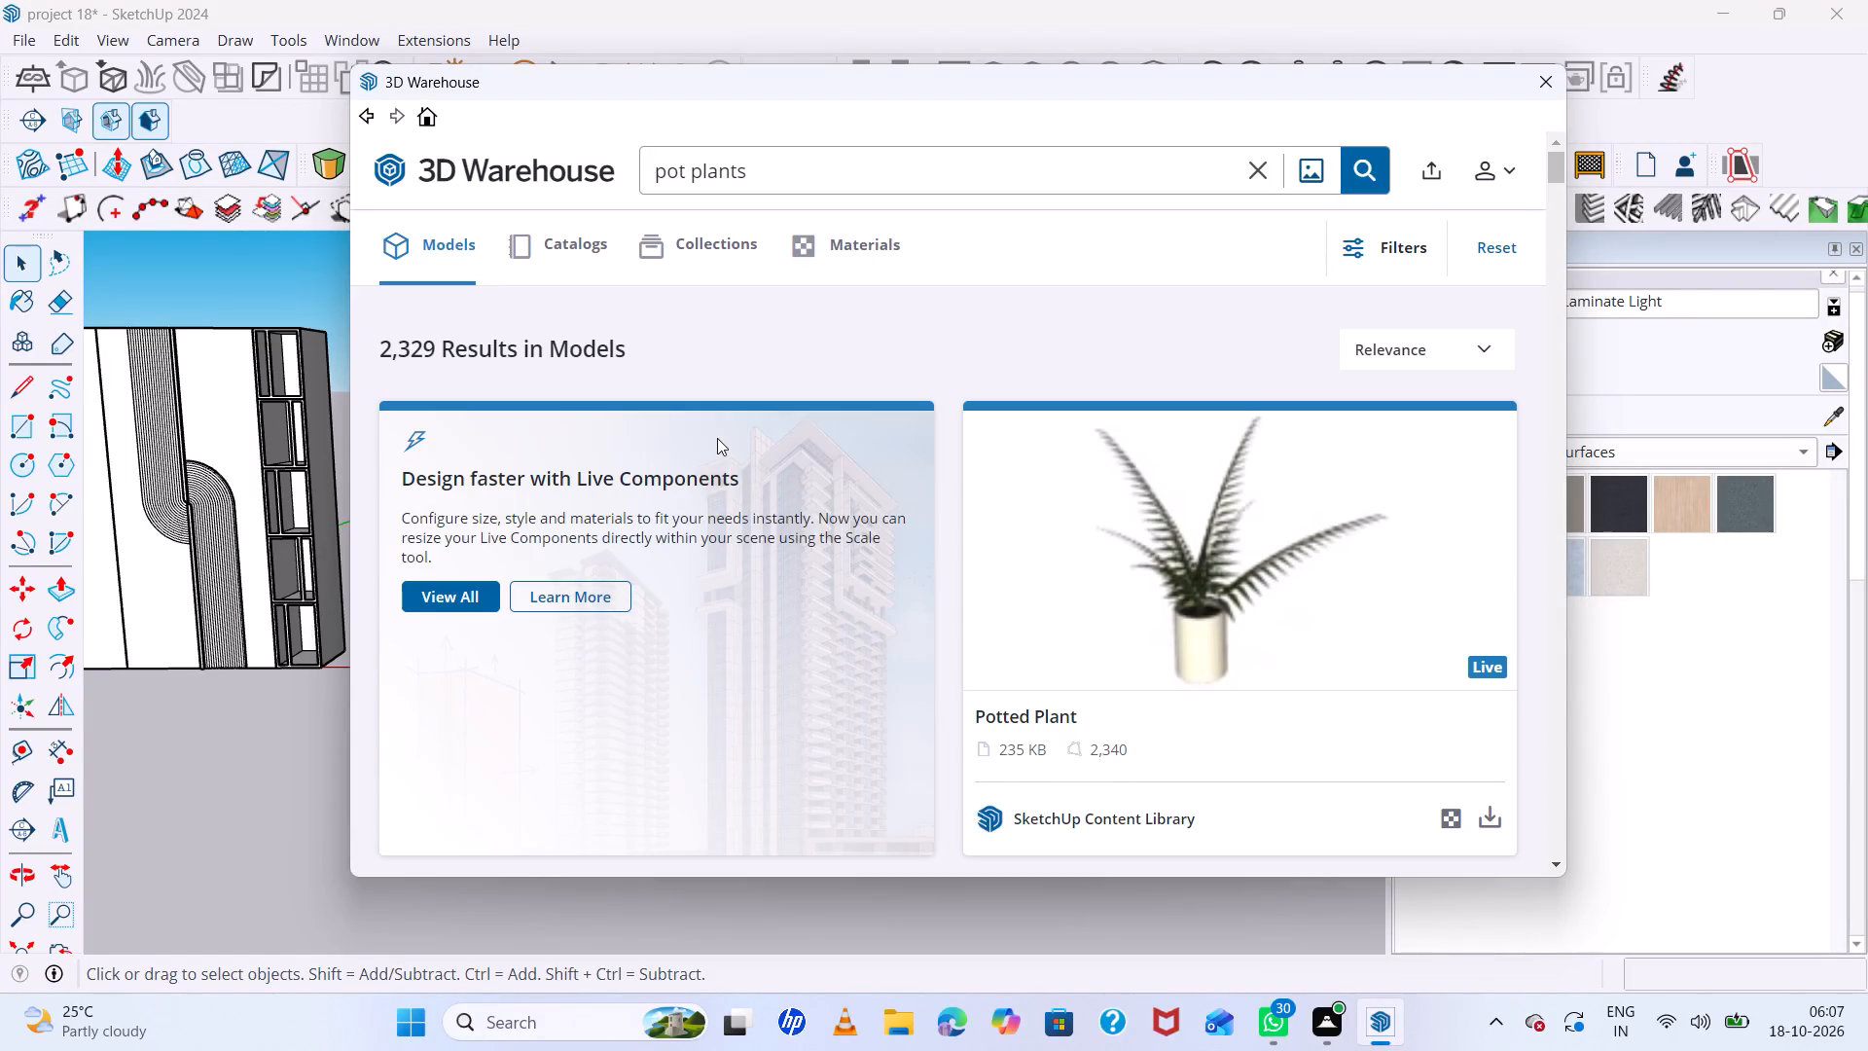
# Download SketchUp School's 543 KB "Potted Plant" from the search results and load it directly into the model.
pyautogui.scroll(-11, 995, 545)
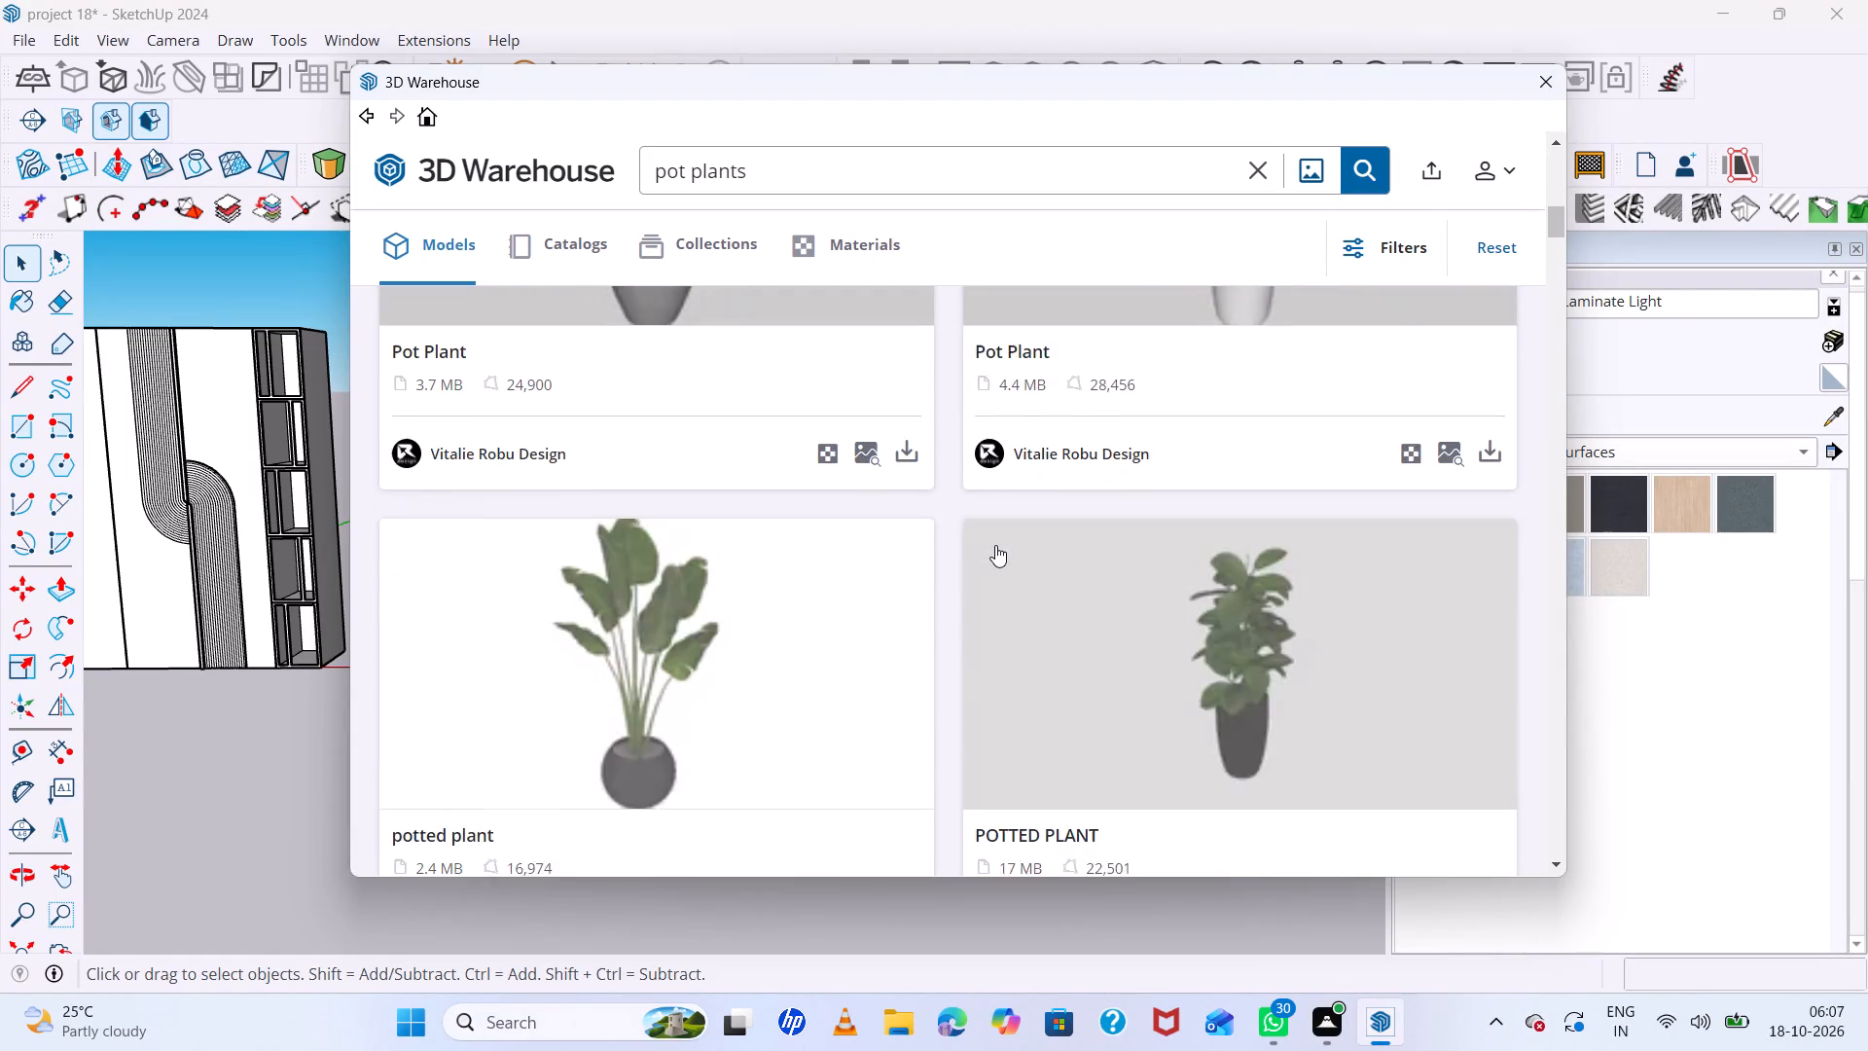
pyautogui.scroll(-7, 995, 545)
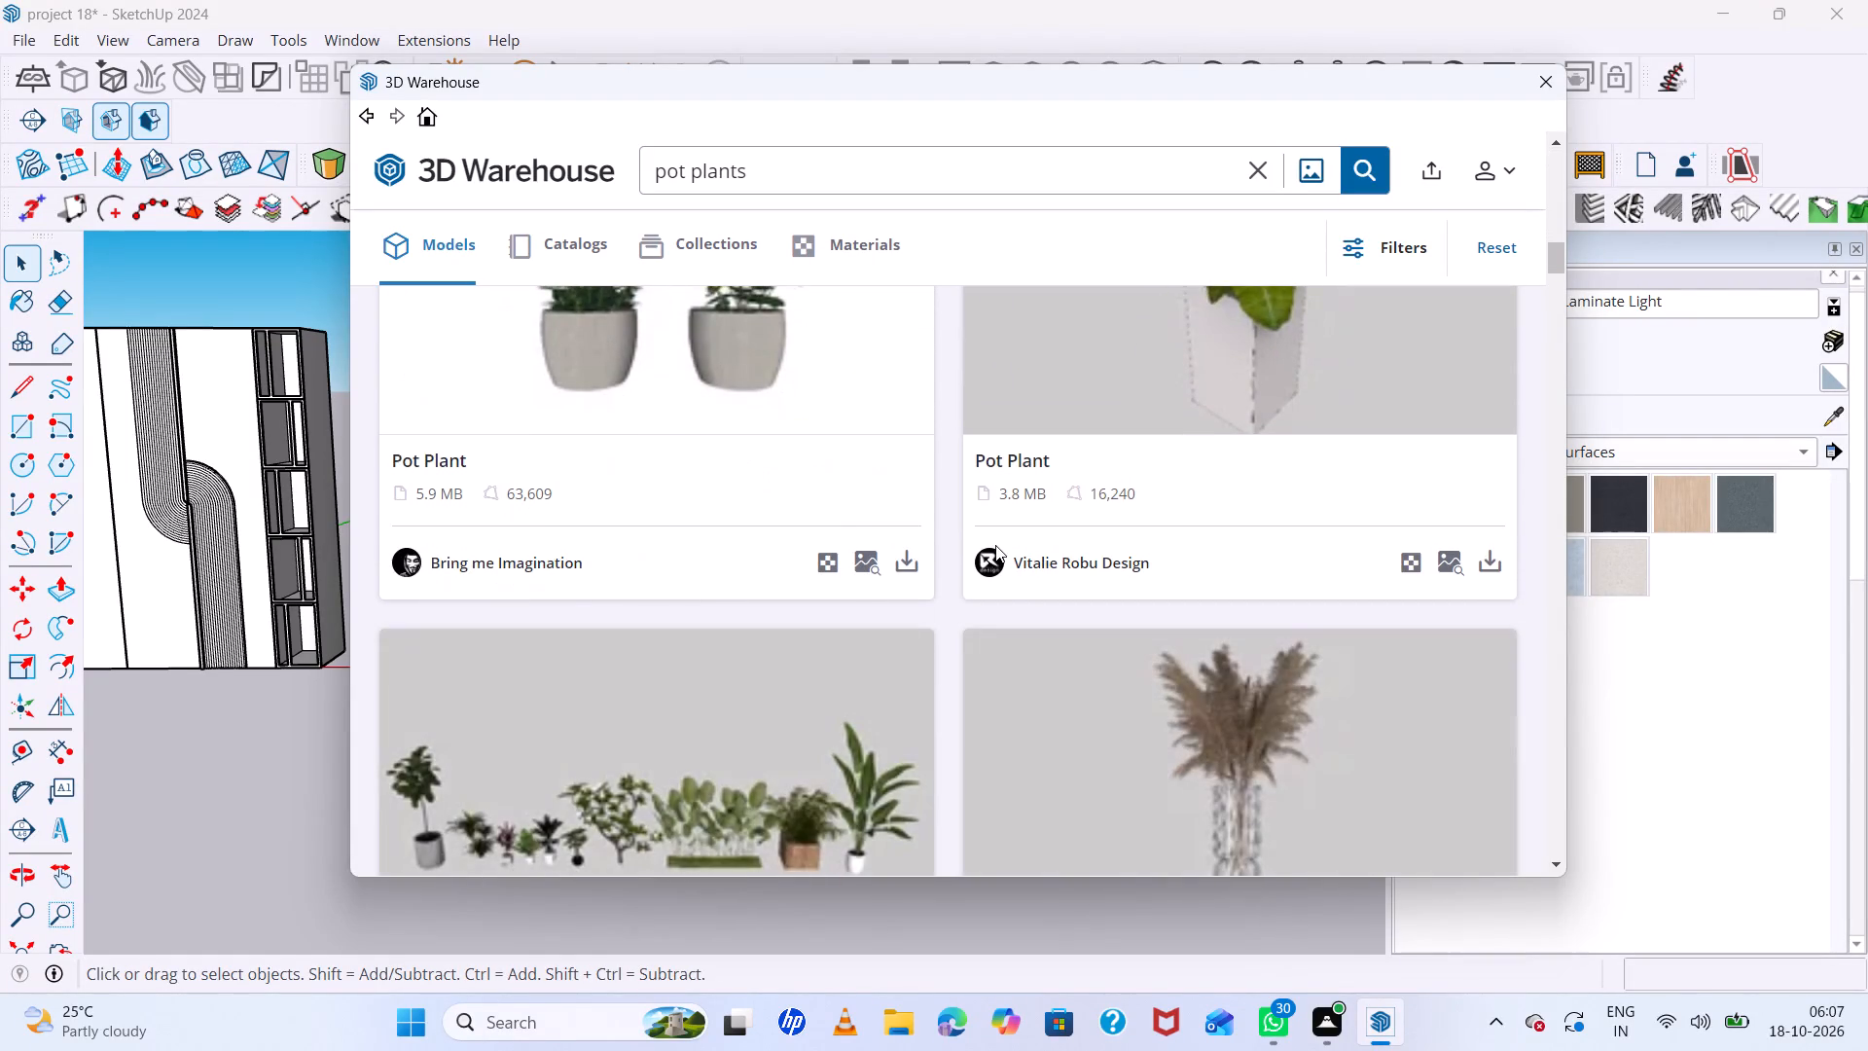
pyautogui.scroll(-16, 995, 545)
pyautogui.scroll(-5, 1002, 547)
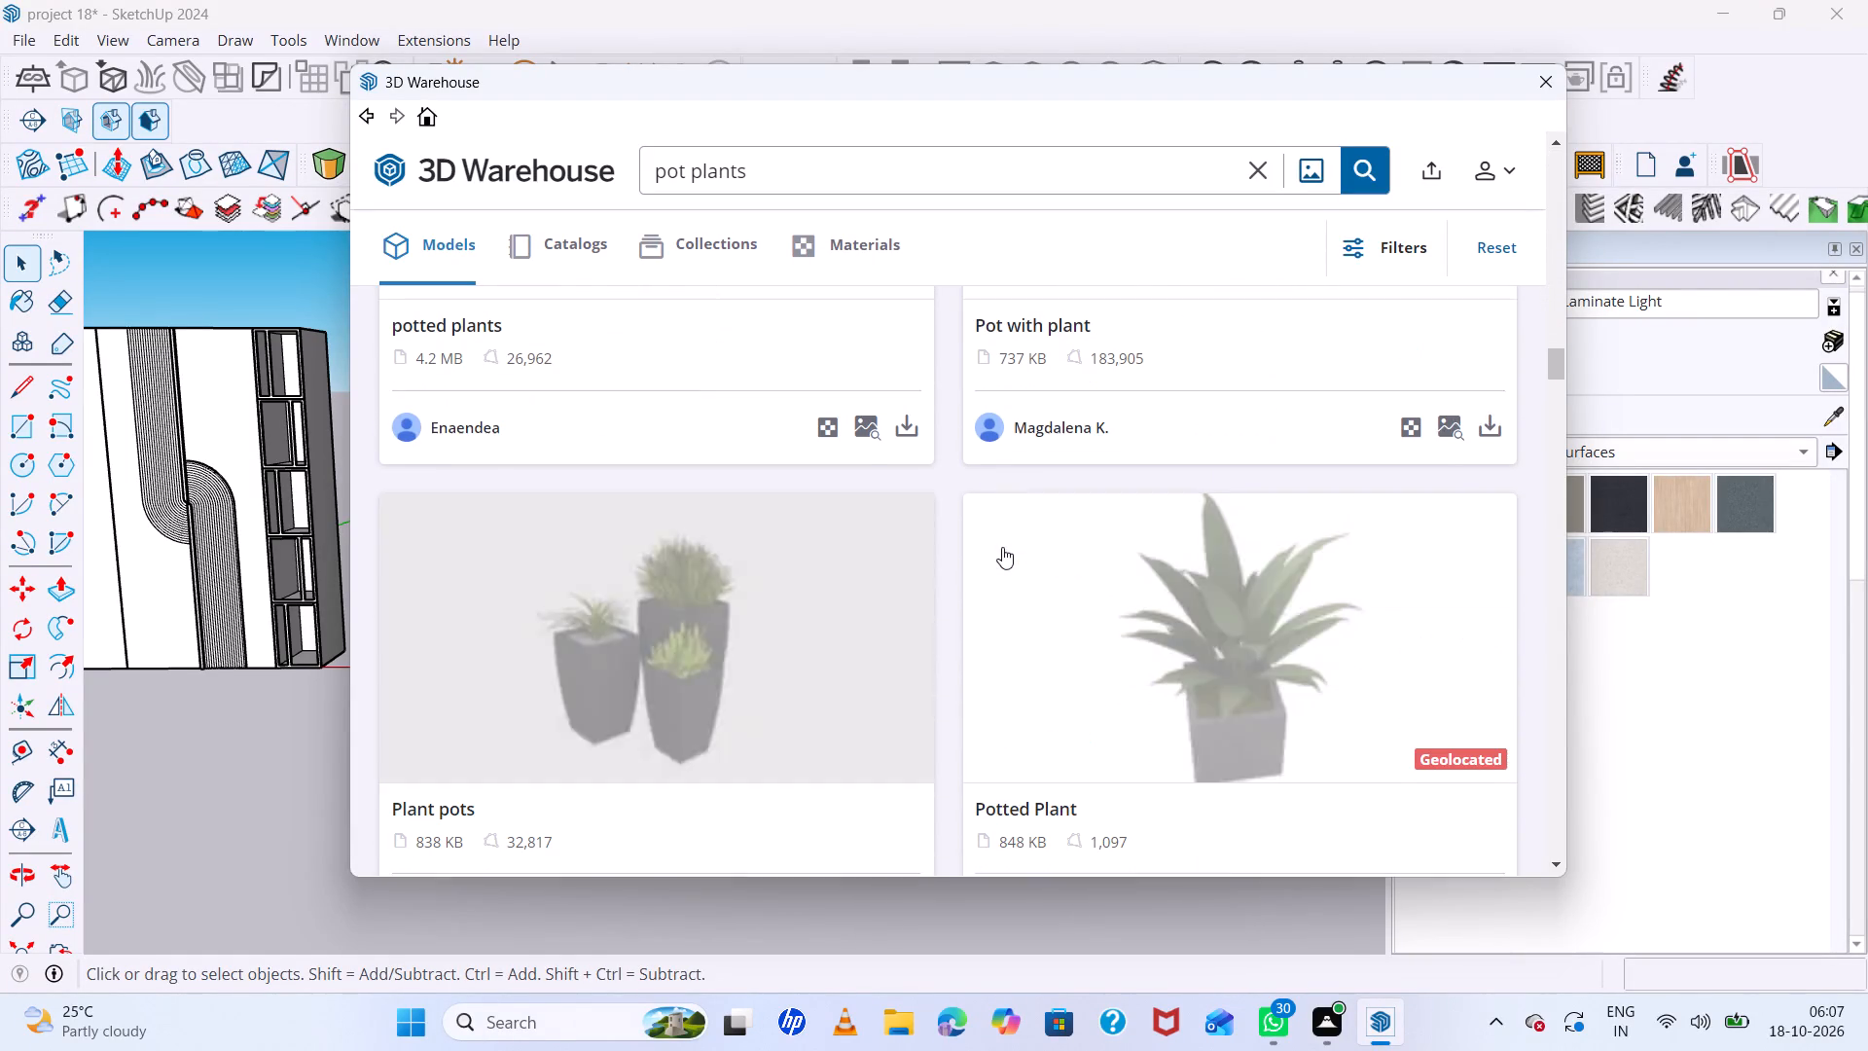
pyautogui.scroll(-5, 1002, 547)
pyautogui.click(1158, 500)
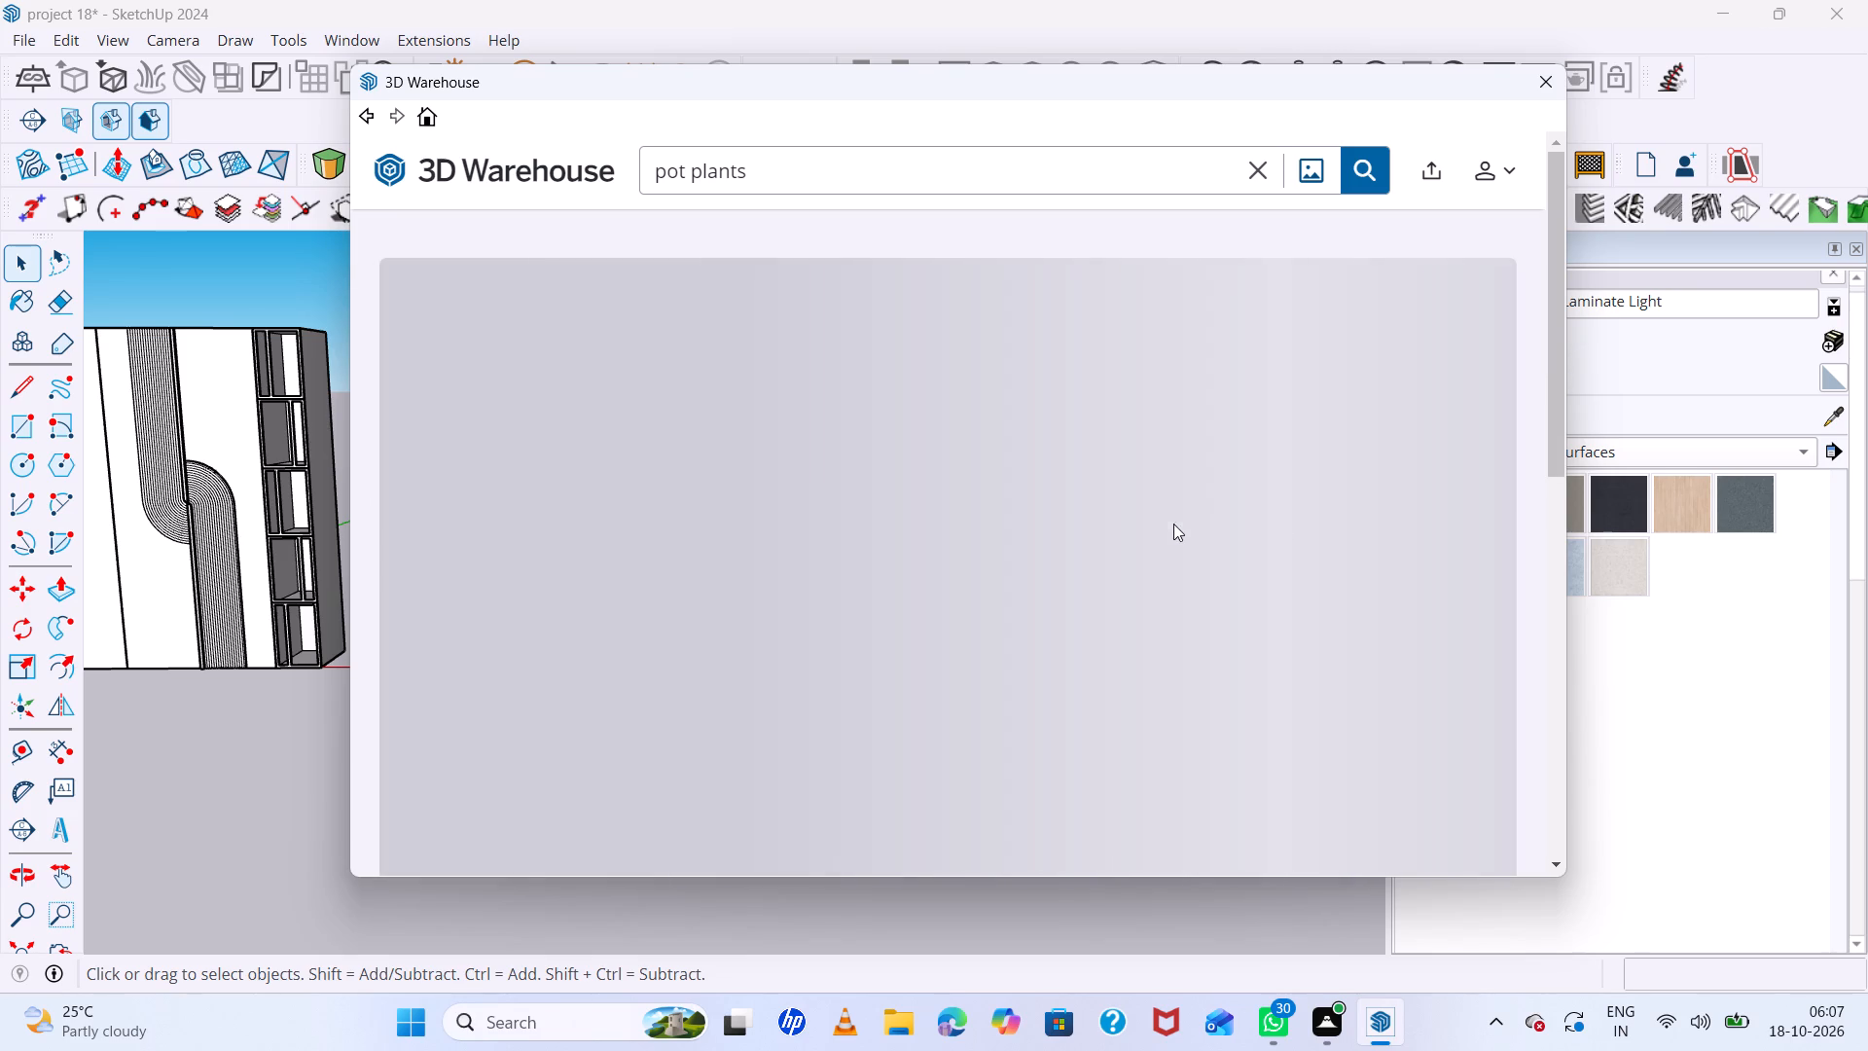
pyautogui.scroll(-5, 1099, 549)
pyautogui.scroll(-5, 1165, 635)
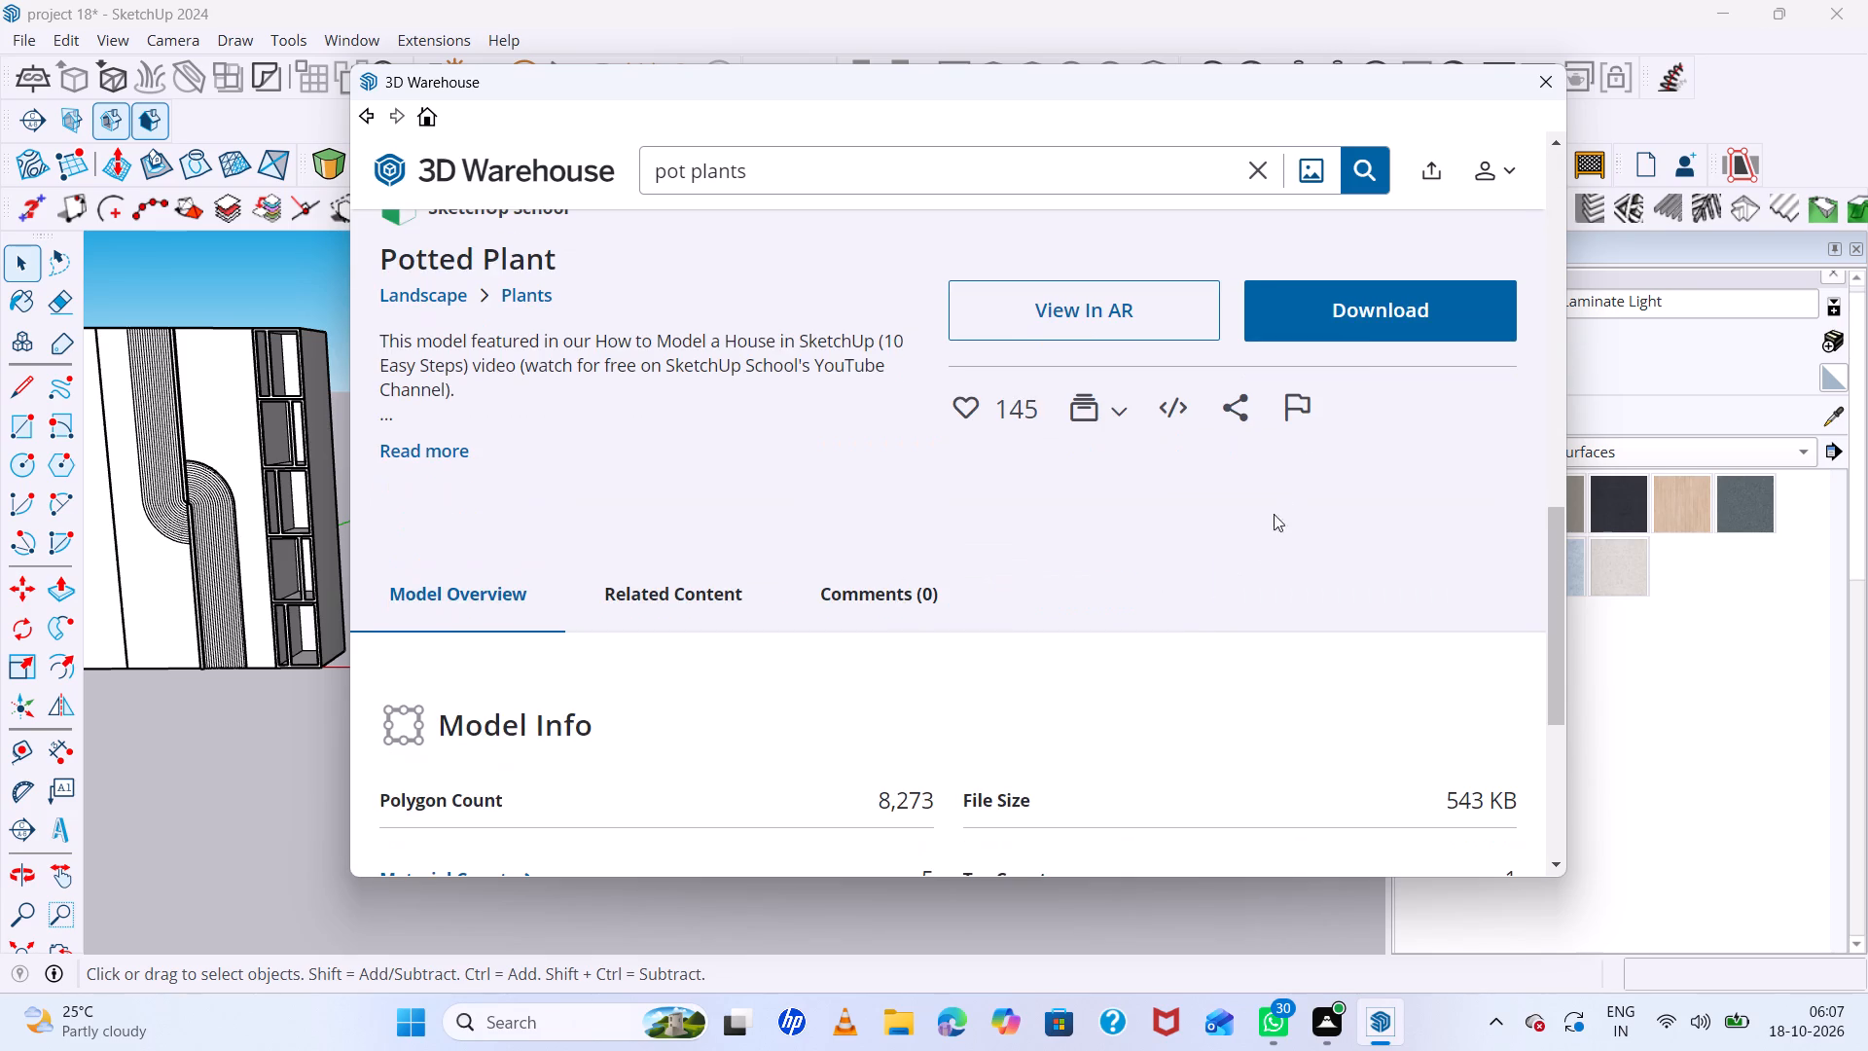
pyautogui.click(1365, 332)
pyautogui.click(909, 504)
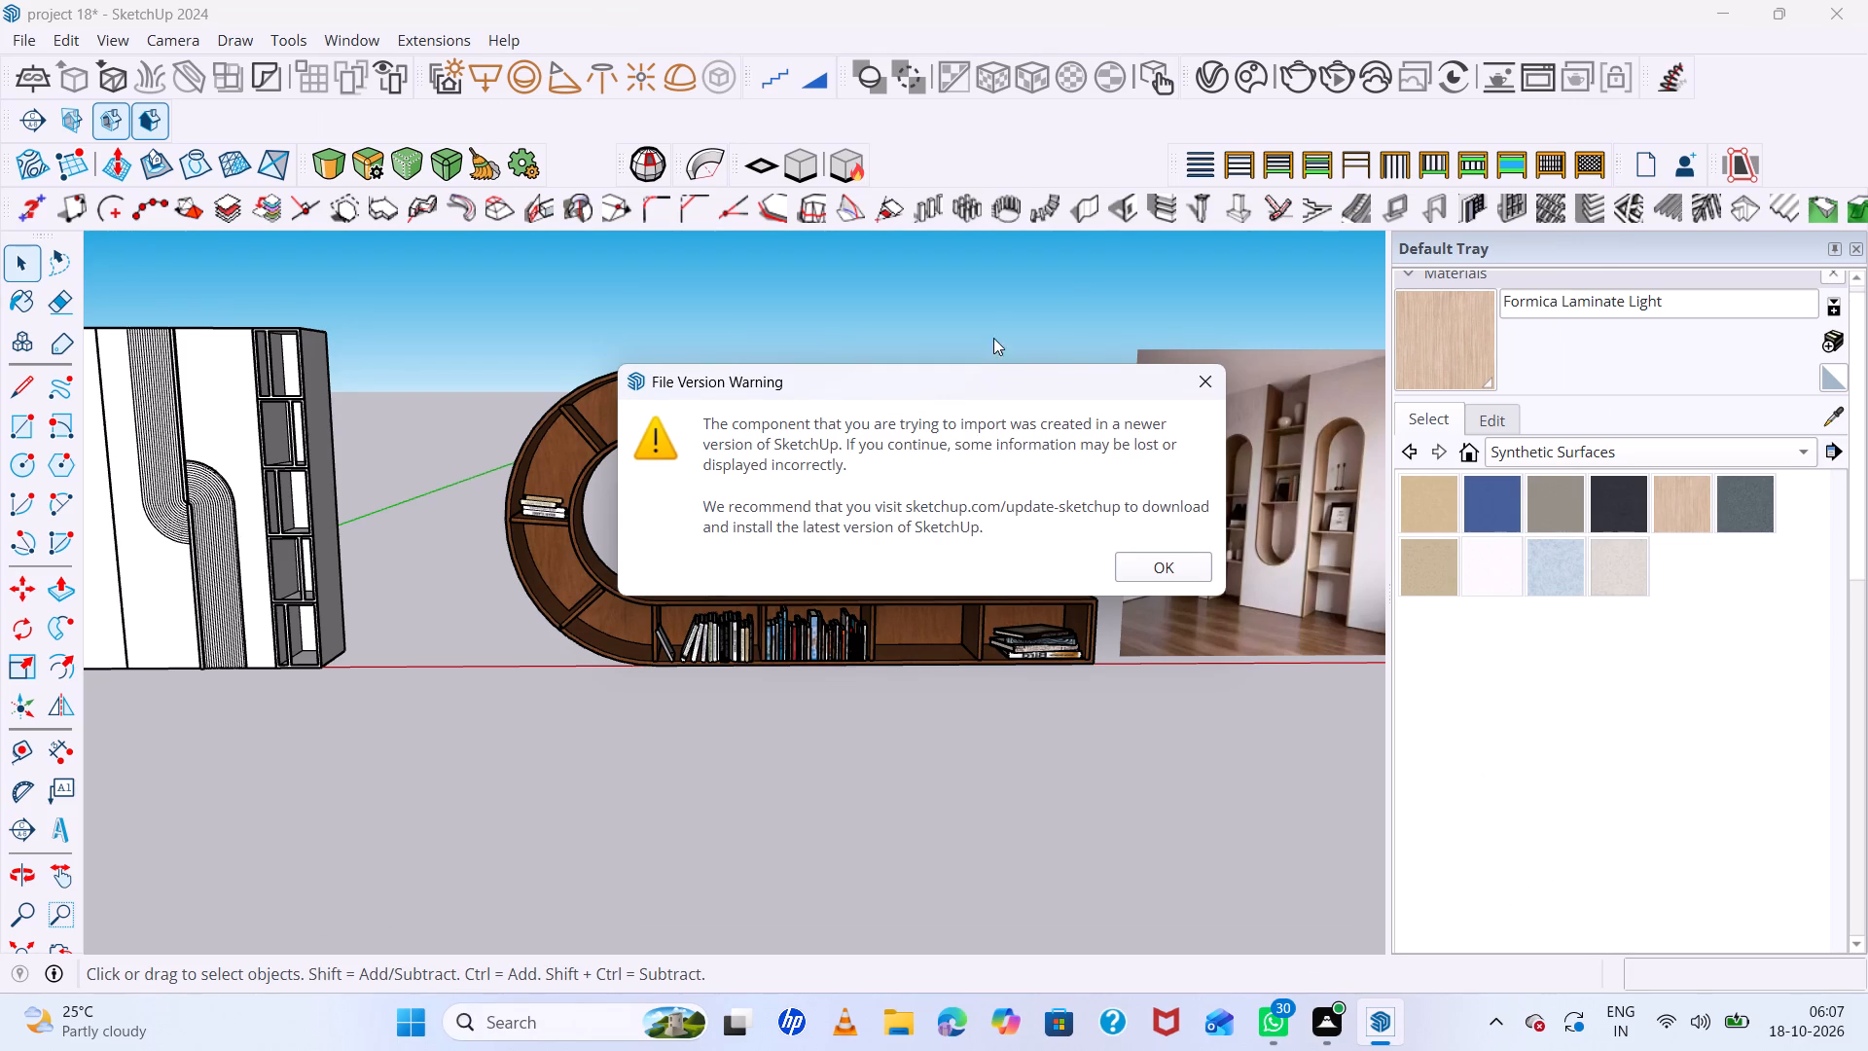
pyautogui.click(1180, 567)
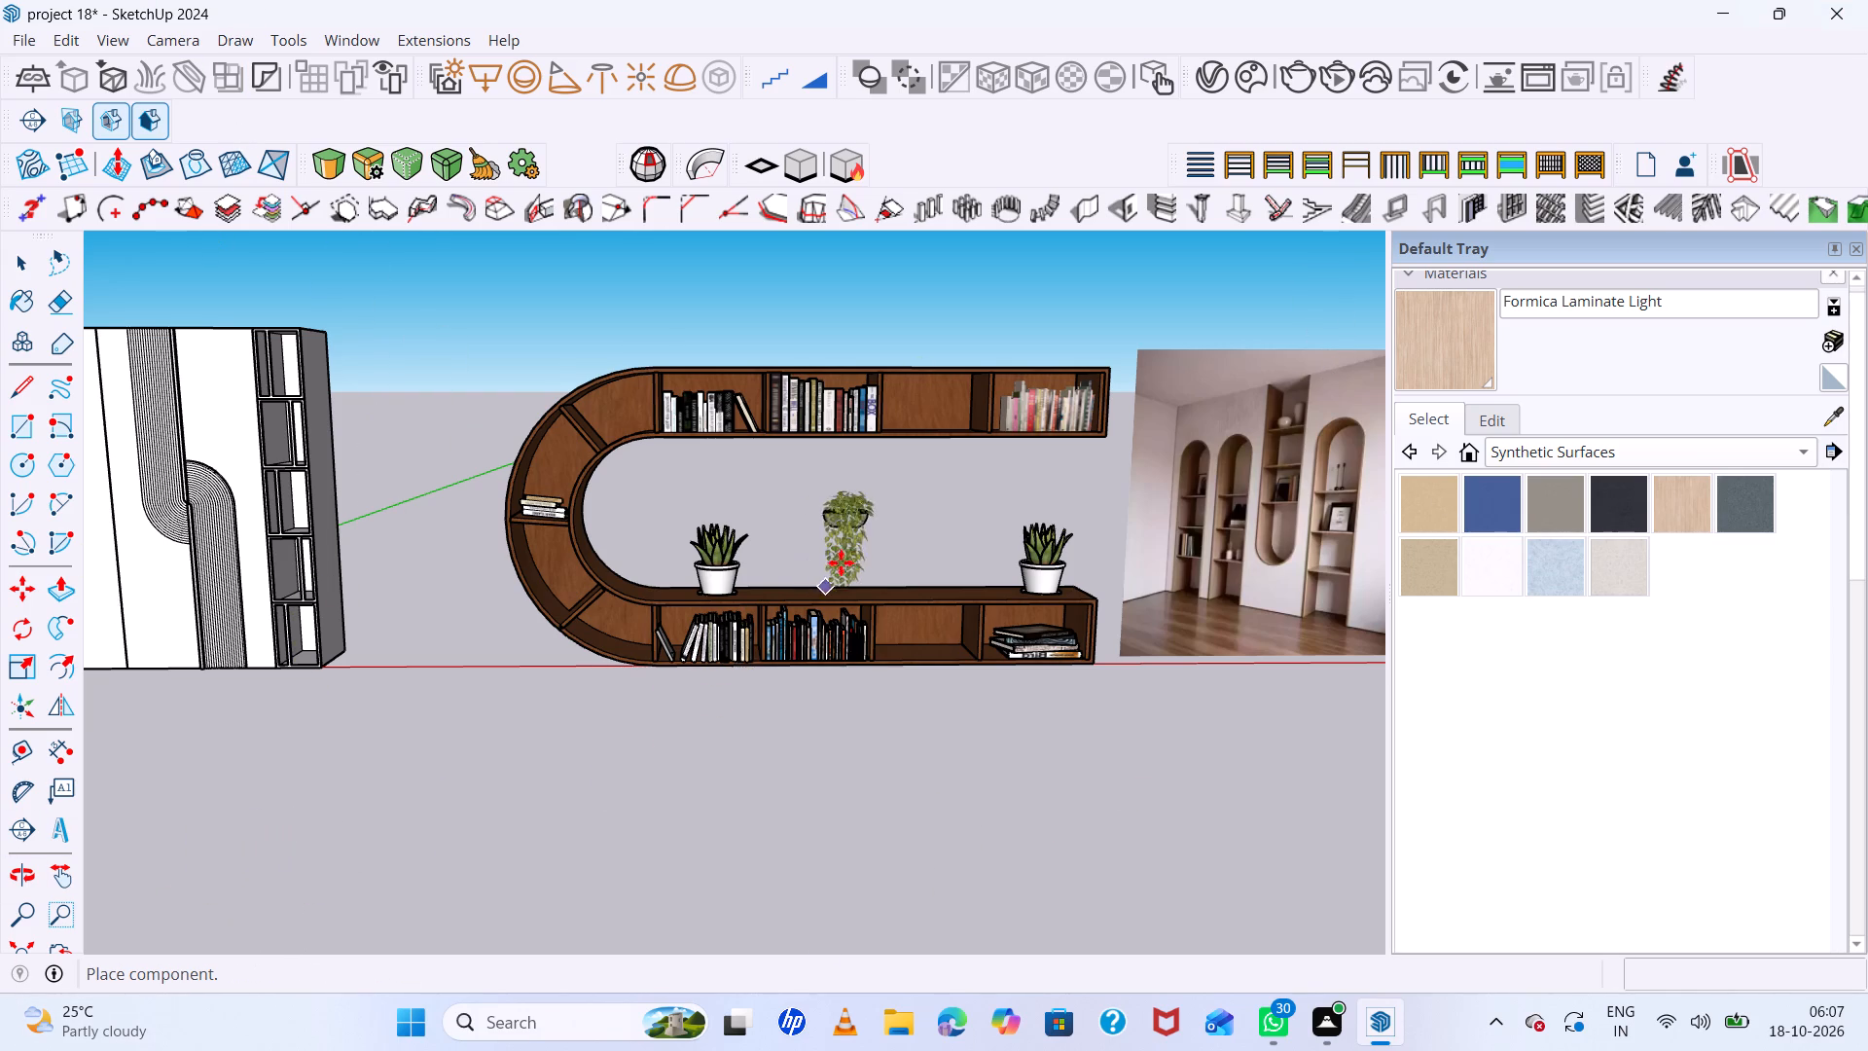
# Place the trailing potted plant on the upper shelf near its open end, adjusting it by about 6 cm and about 28 cm.
pyautogui.scroll(5, 986, 434)
pyautogui.moveTo(972, 445); pyautogui.dragTo(615, 616, button='middle')
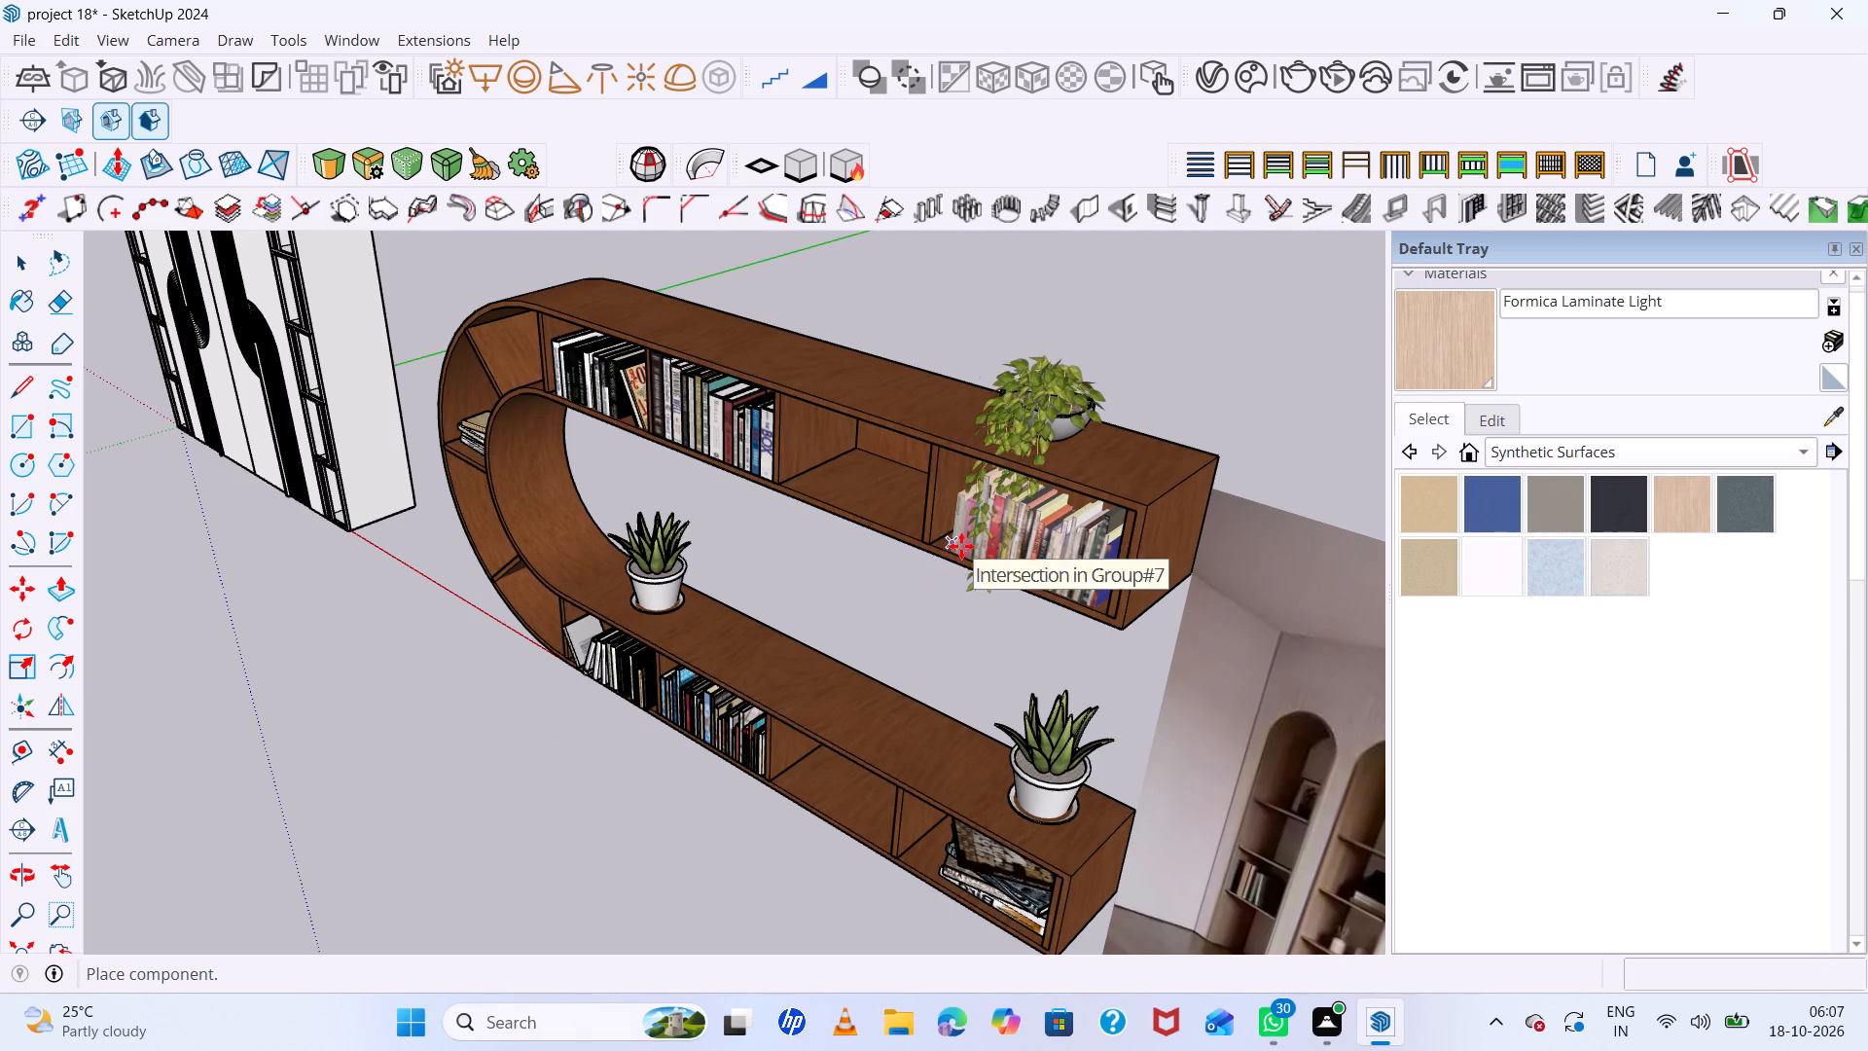
pyautogui.click(961, 546)
pyautogui.scroll(5, 1136, 407)
pyautogui.click(1059, 420)
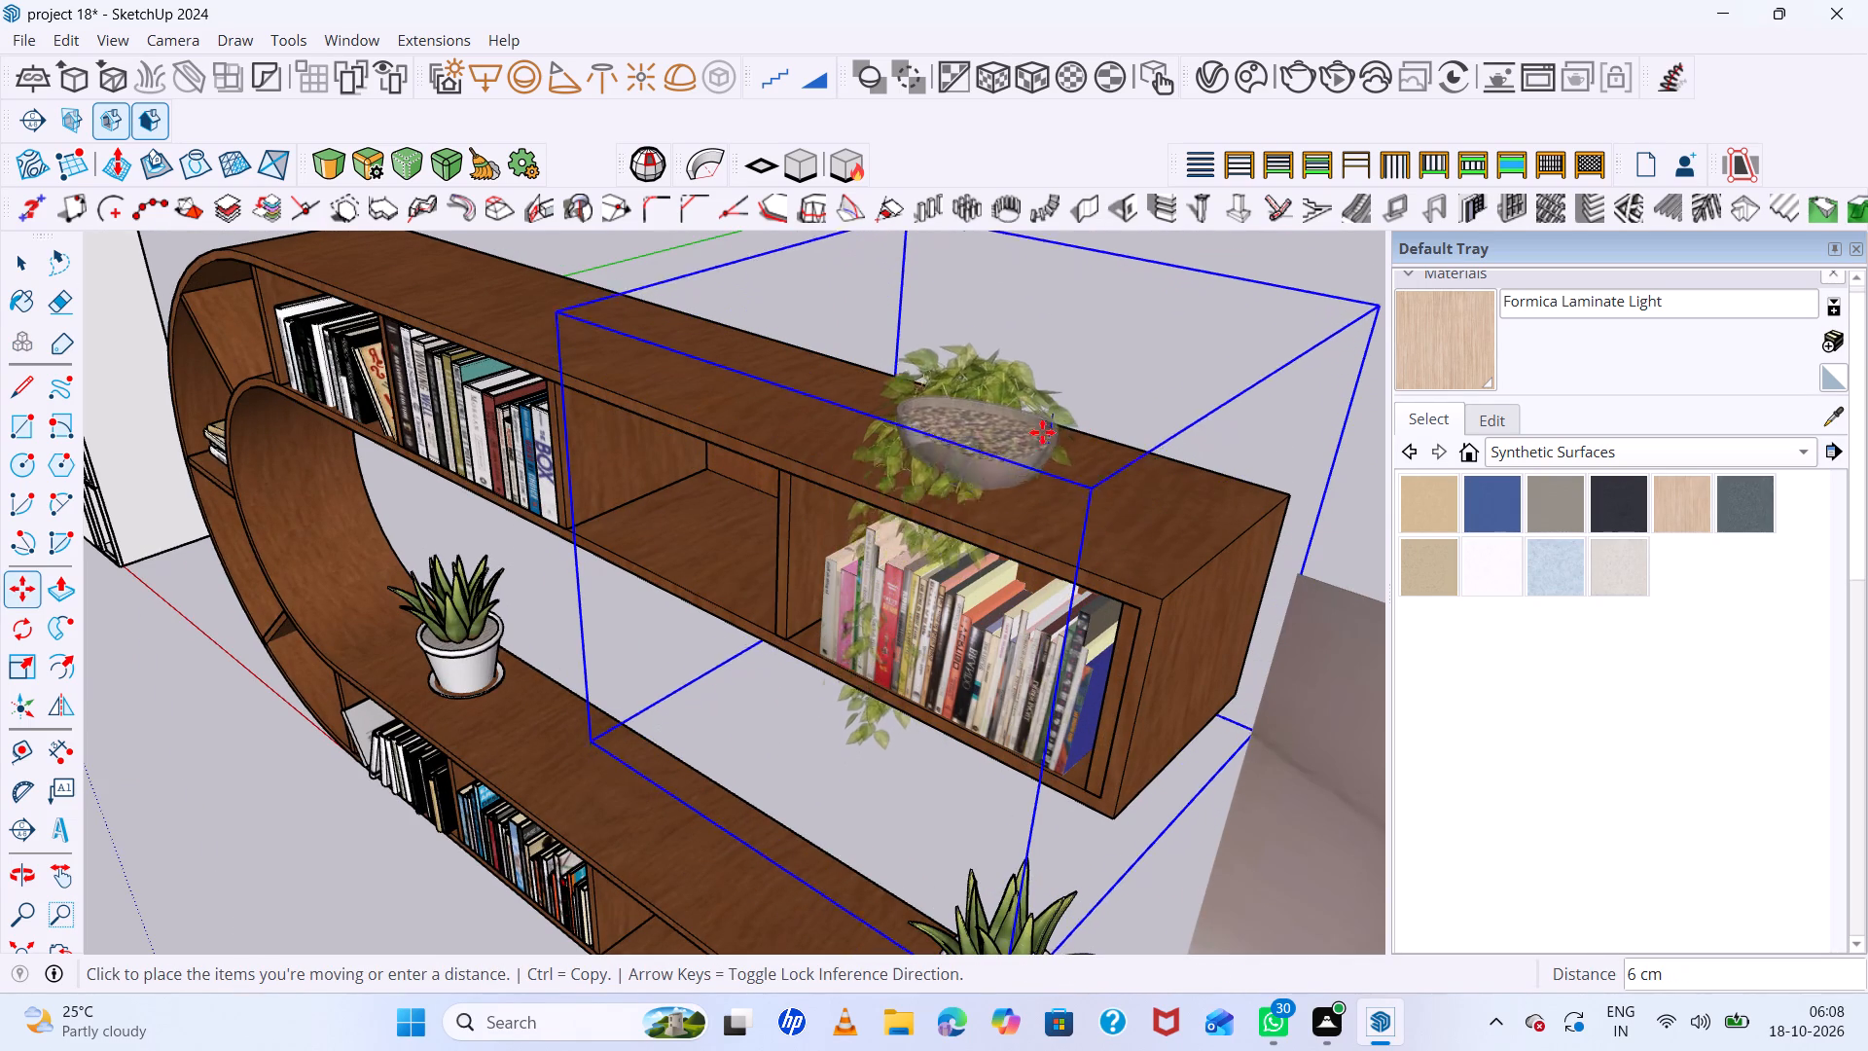
pyautogui.click(1042, 432)
pyautogui.scroll(5, 991, 480)
pyautogui.click(984, 462)
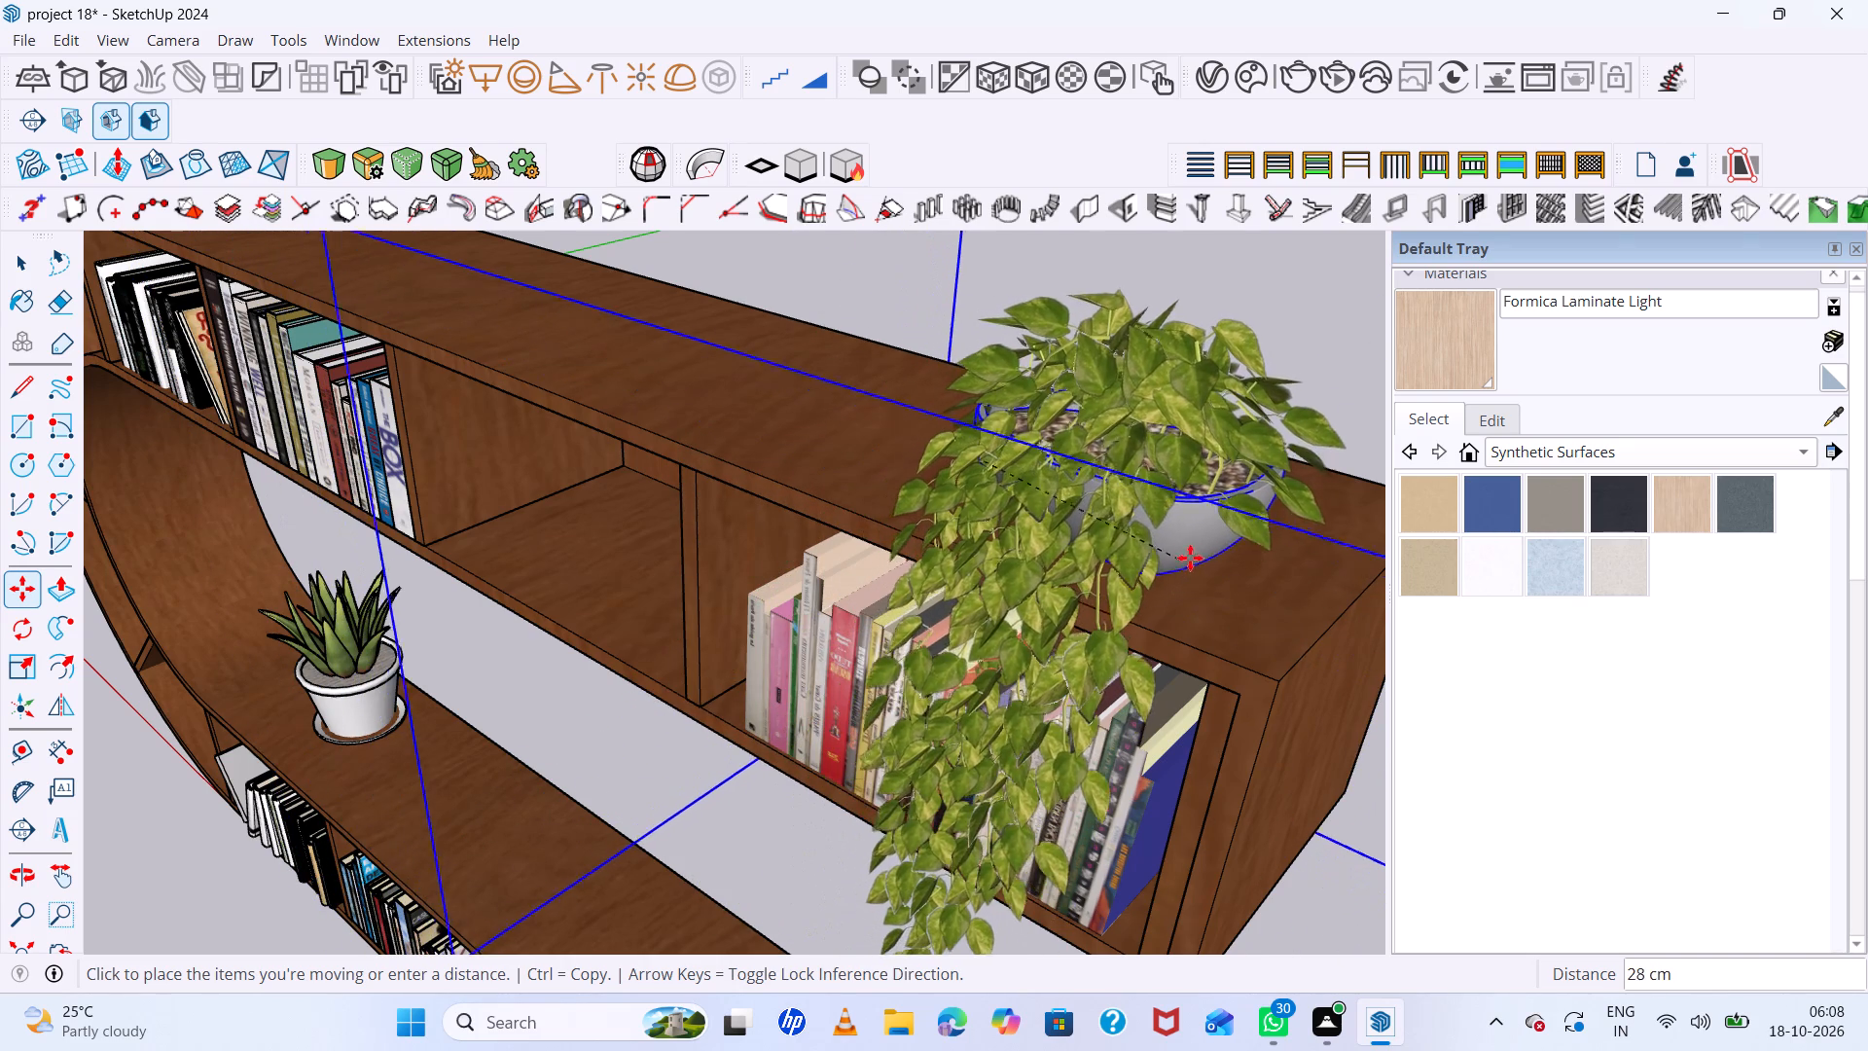
pyautogui.click(1189, 553)
# Move the trailing plant about 67 cm along the red axis towards the bookshelf's curve, and deselect it.
pyautogui.scroll(-12, 937, 558)
pyautogui.moveTo(755, 562); pyautogui.dragTo(943, 543, button='middle')
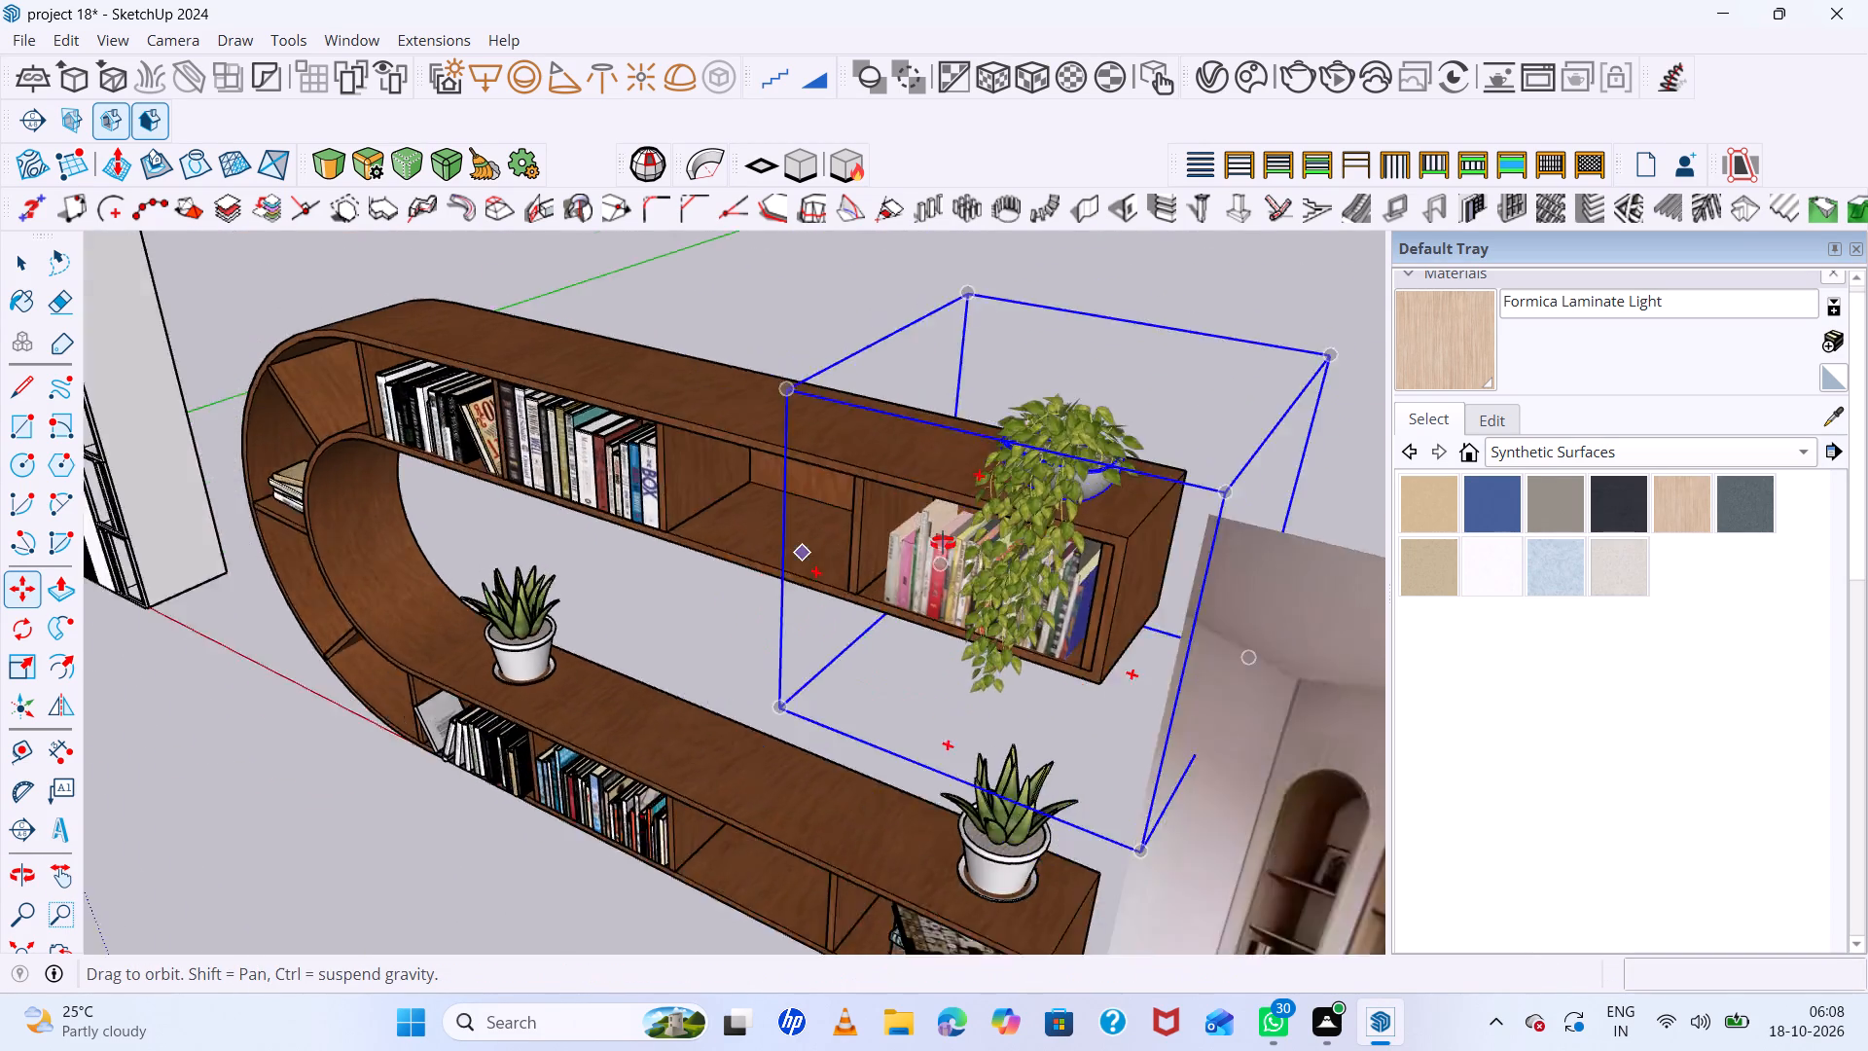
pyautogui.moveTo(943, 543); pyautogui.dragTo(968, 388, button='middle')
pyautogui.scroll(-6, 965, 429)
pyautogui.moveTo(1013, 463); pyautogui.dragTo(978, 479, button='middle')
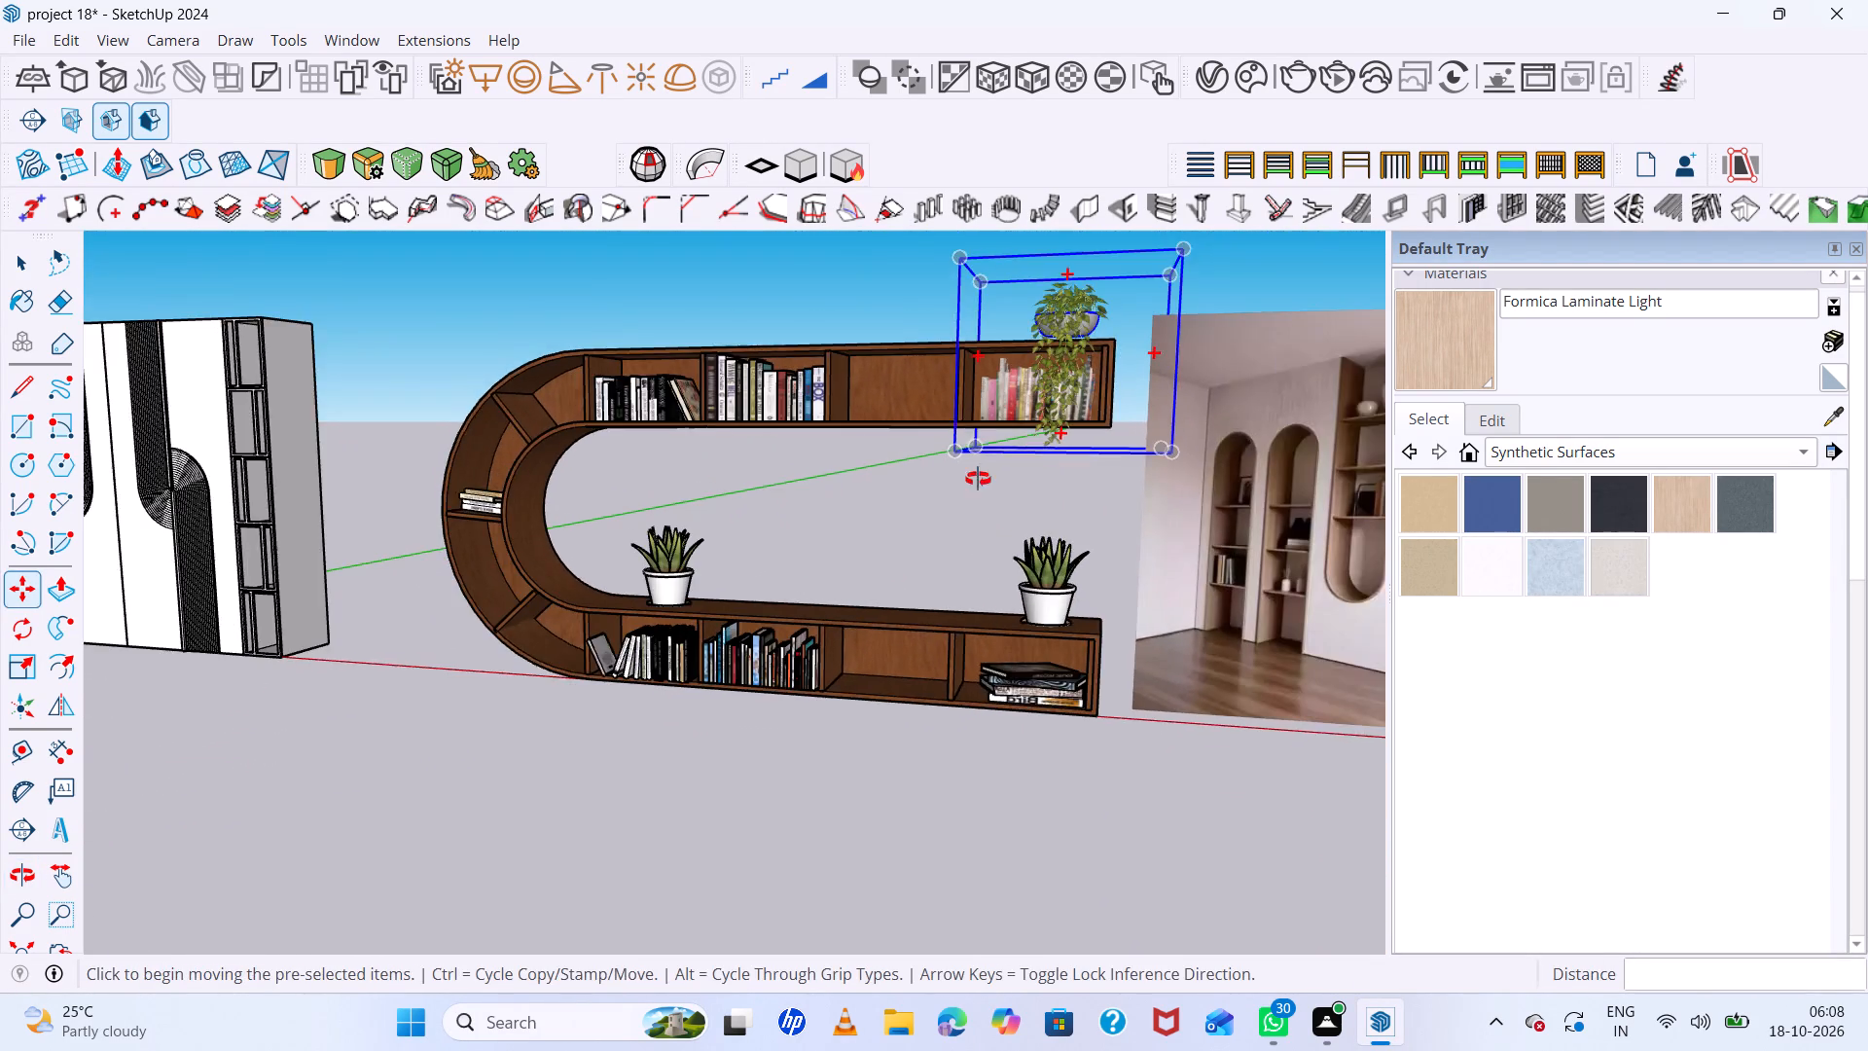
pyautogui.moveTo(978, 479); pyautogui.dragTo(867, 531, button='middle')
pyautogui.scroll(6, 1101, 382)
pyautogui.click(1046, 333)
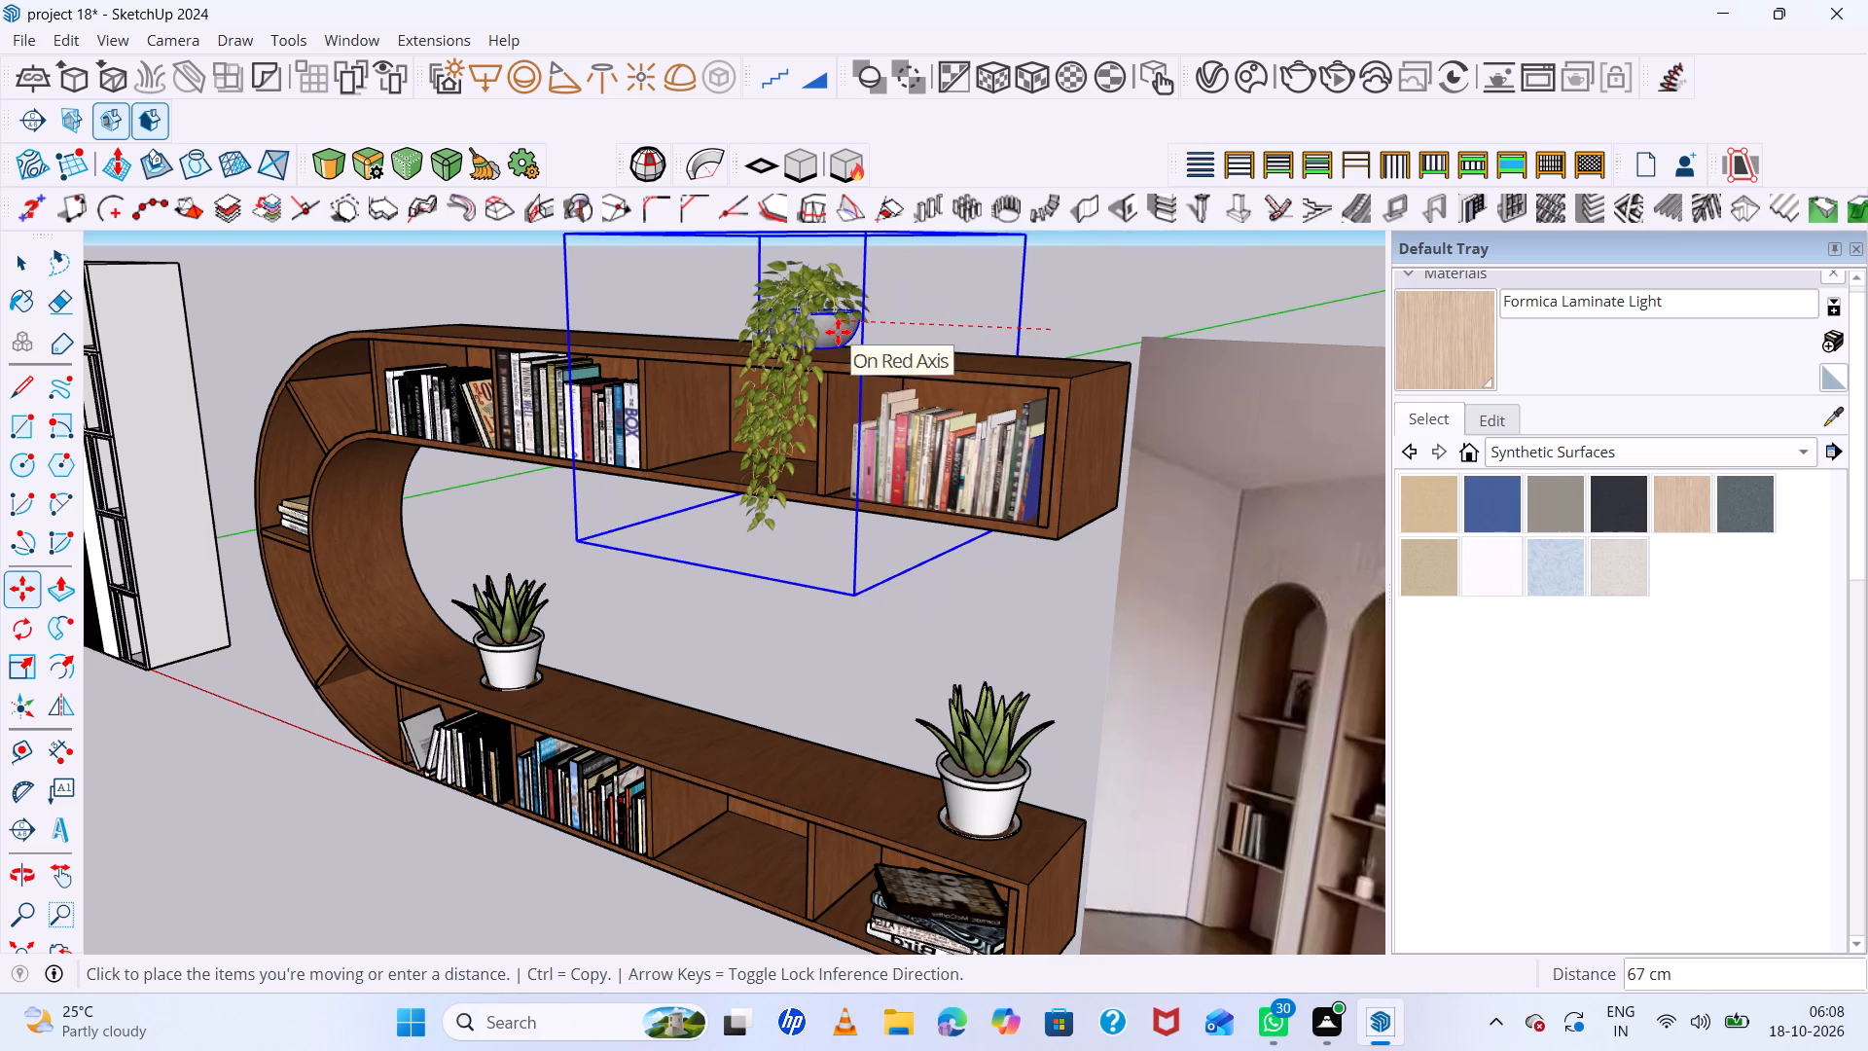
pyautogui.click(838, 332)
pyautogui.moveTo(664, 422); pyautogui.dragTo(827, 422, button='middle')
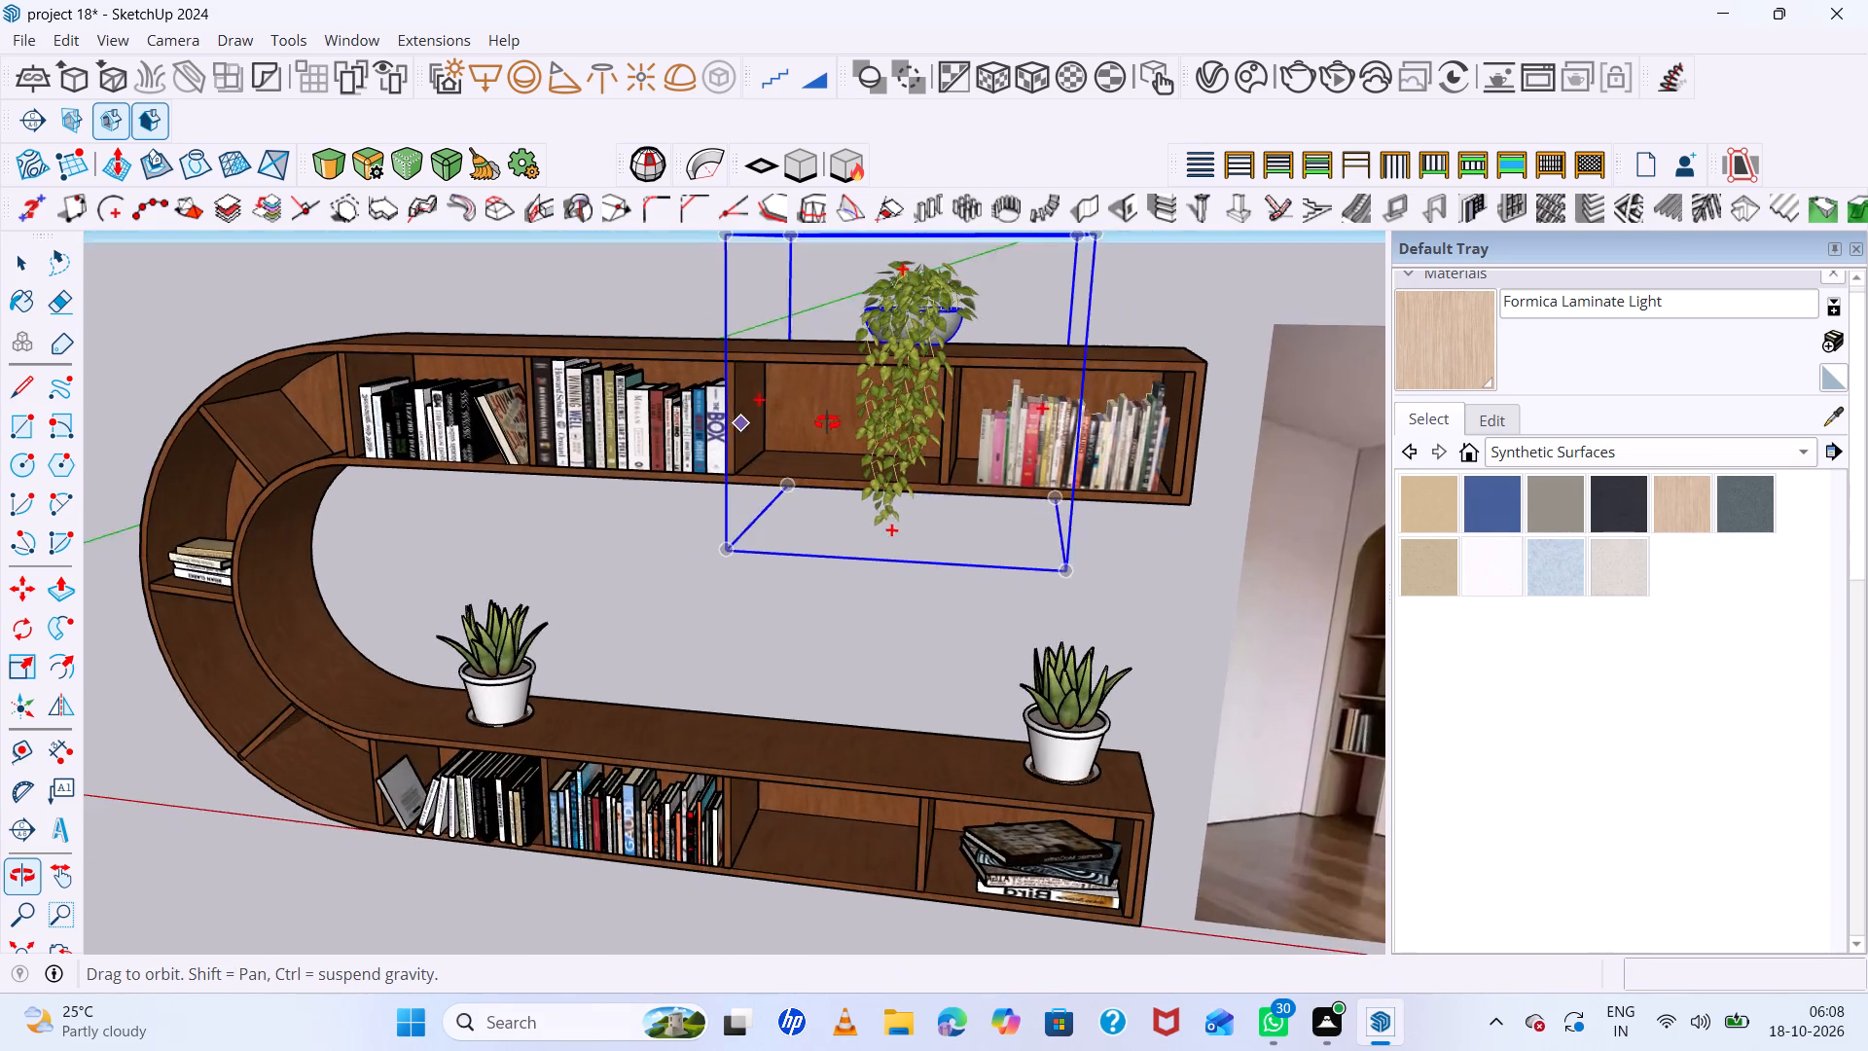
pyautogui.moveTo(827, 422); pyautogui.dragTo(819, 420, button='middle')
pyautogui.press('space')
pyautogui.click(575, 264)
# Examine the decorated U-shaped bookshelf, the neighbouring shelving units and the reference picture of the arched shelves.
pyautogui.scroll(-7, 603, 453)
pyautogui.moveTo(1012, 574); pyautogui.dragTo(1395, 401, button='middle')
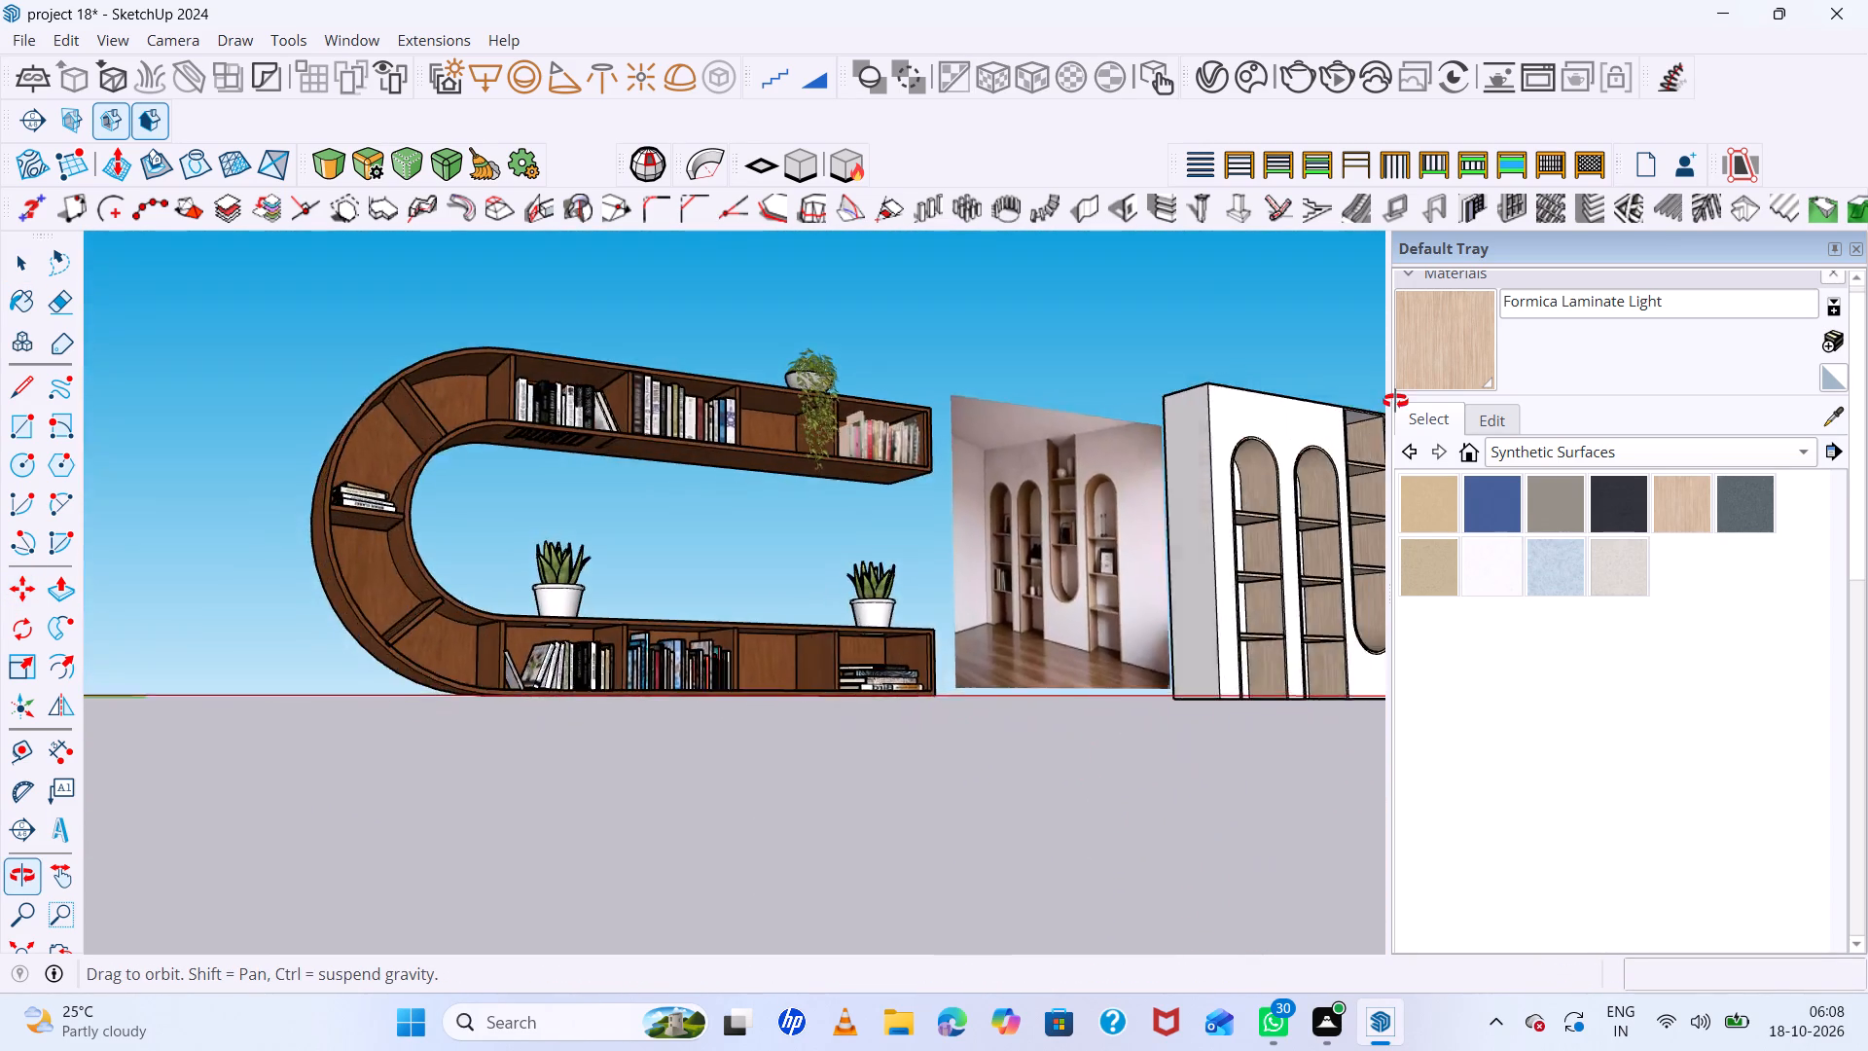
pyautogui.moveTo(1395, 401); pyautogui.dragTo(837, 505, button='middle')
pyautogui.scroll(-7, 858, 524)
pyautogui.moveTo(867, 563); pyautogui.dragTo(1050, 645, button='middle')
pyautogui.scroll(2, 998, 641)
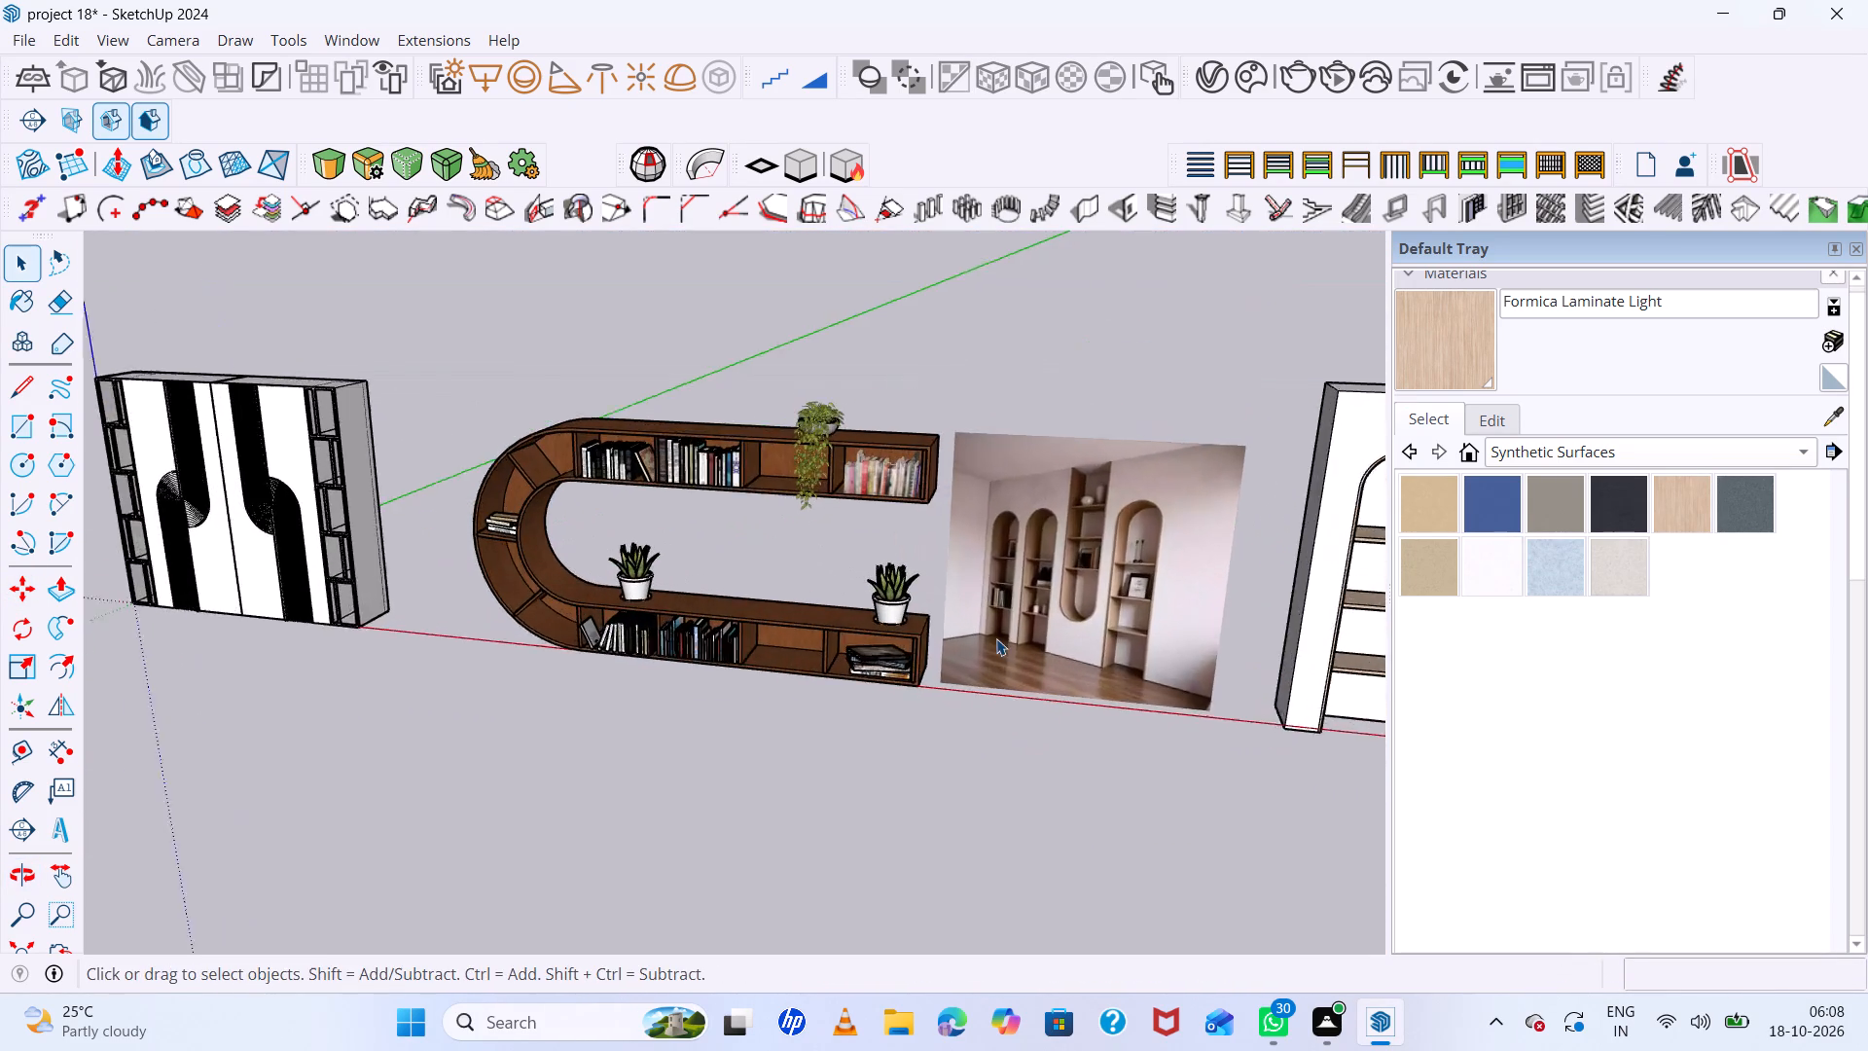
pyautogui.scroll(2, 996, 638)
pyautogui.moveTo(993, 622); pyautogui.dragTo(1052, 481, button='middle')
pyautogui.scroll(-12, 688, 508)
pyautogui.scroll(-2, 776, 505)
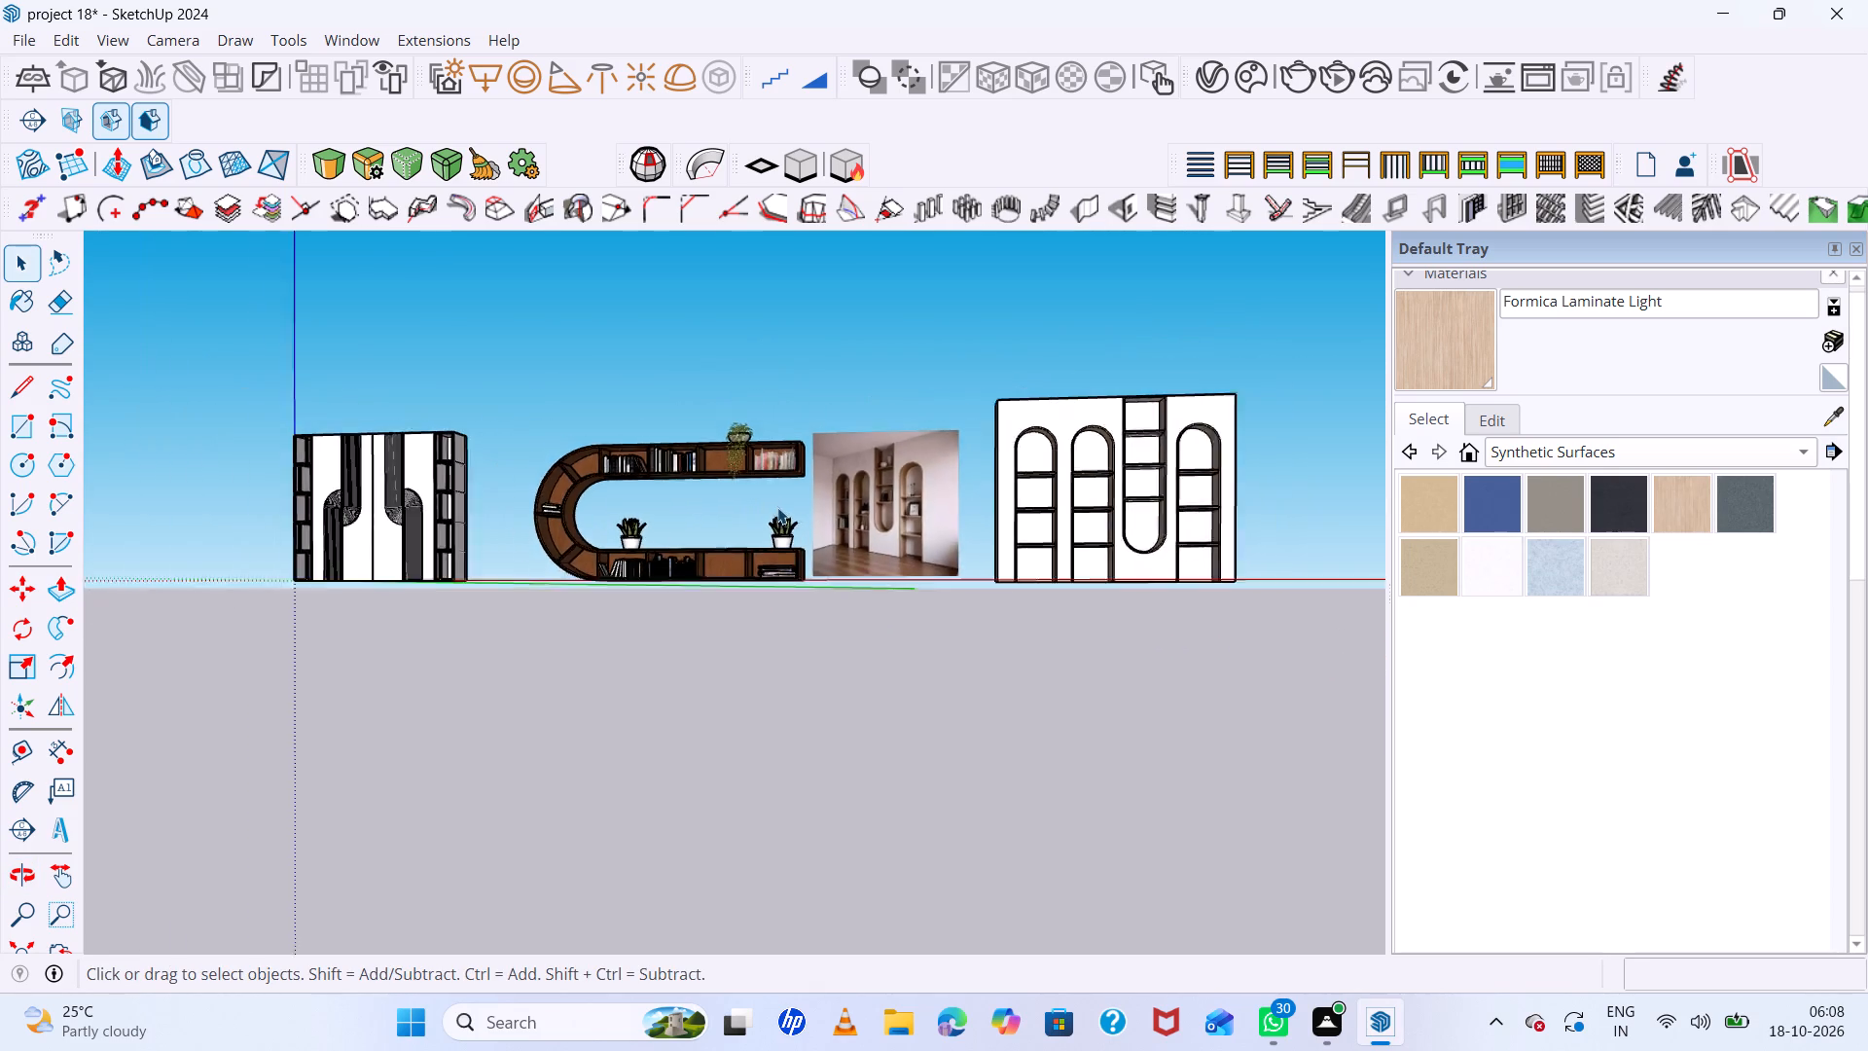
pyautogui.scroll(-3, 777, 507)
pyautogui.scroll(18, 376, 451)
pyautogui.scroll(-10, 403, 447)
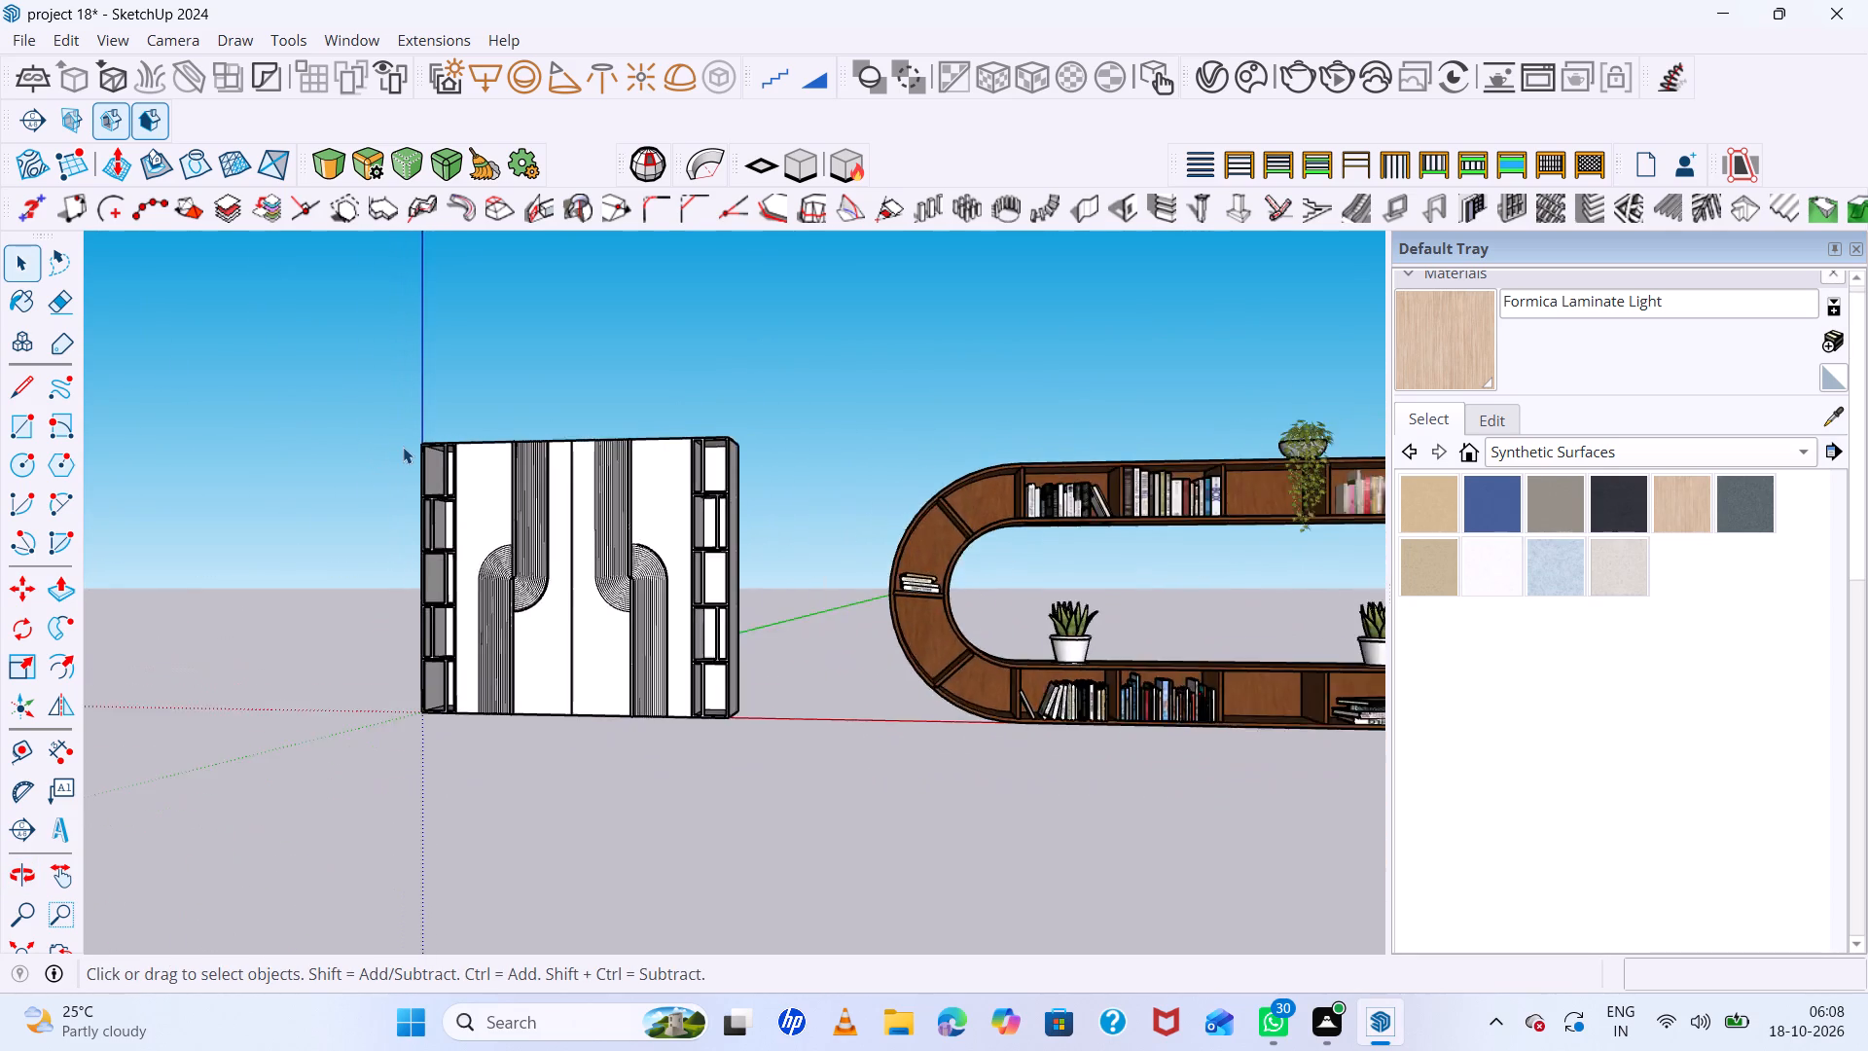
pyautogui.scroll(-3, 403, 447)
pyautogui.moveTo(759, 534); pyautogui.dragTo(812, 632, button='middle')
pyautogui.scroll(-10, 672, 505)
pyautogui.scroll(4, 1087, 554)
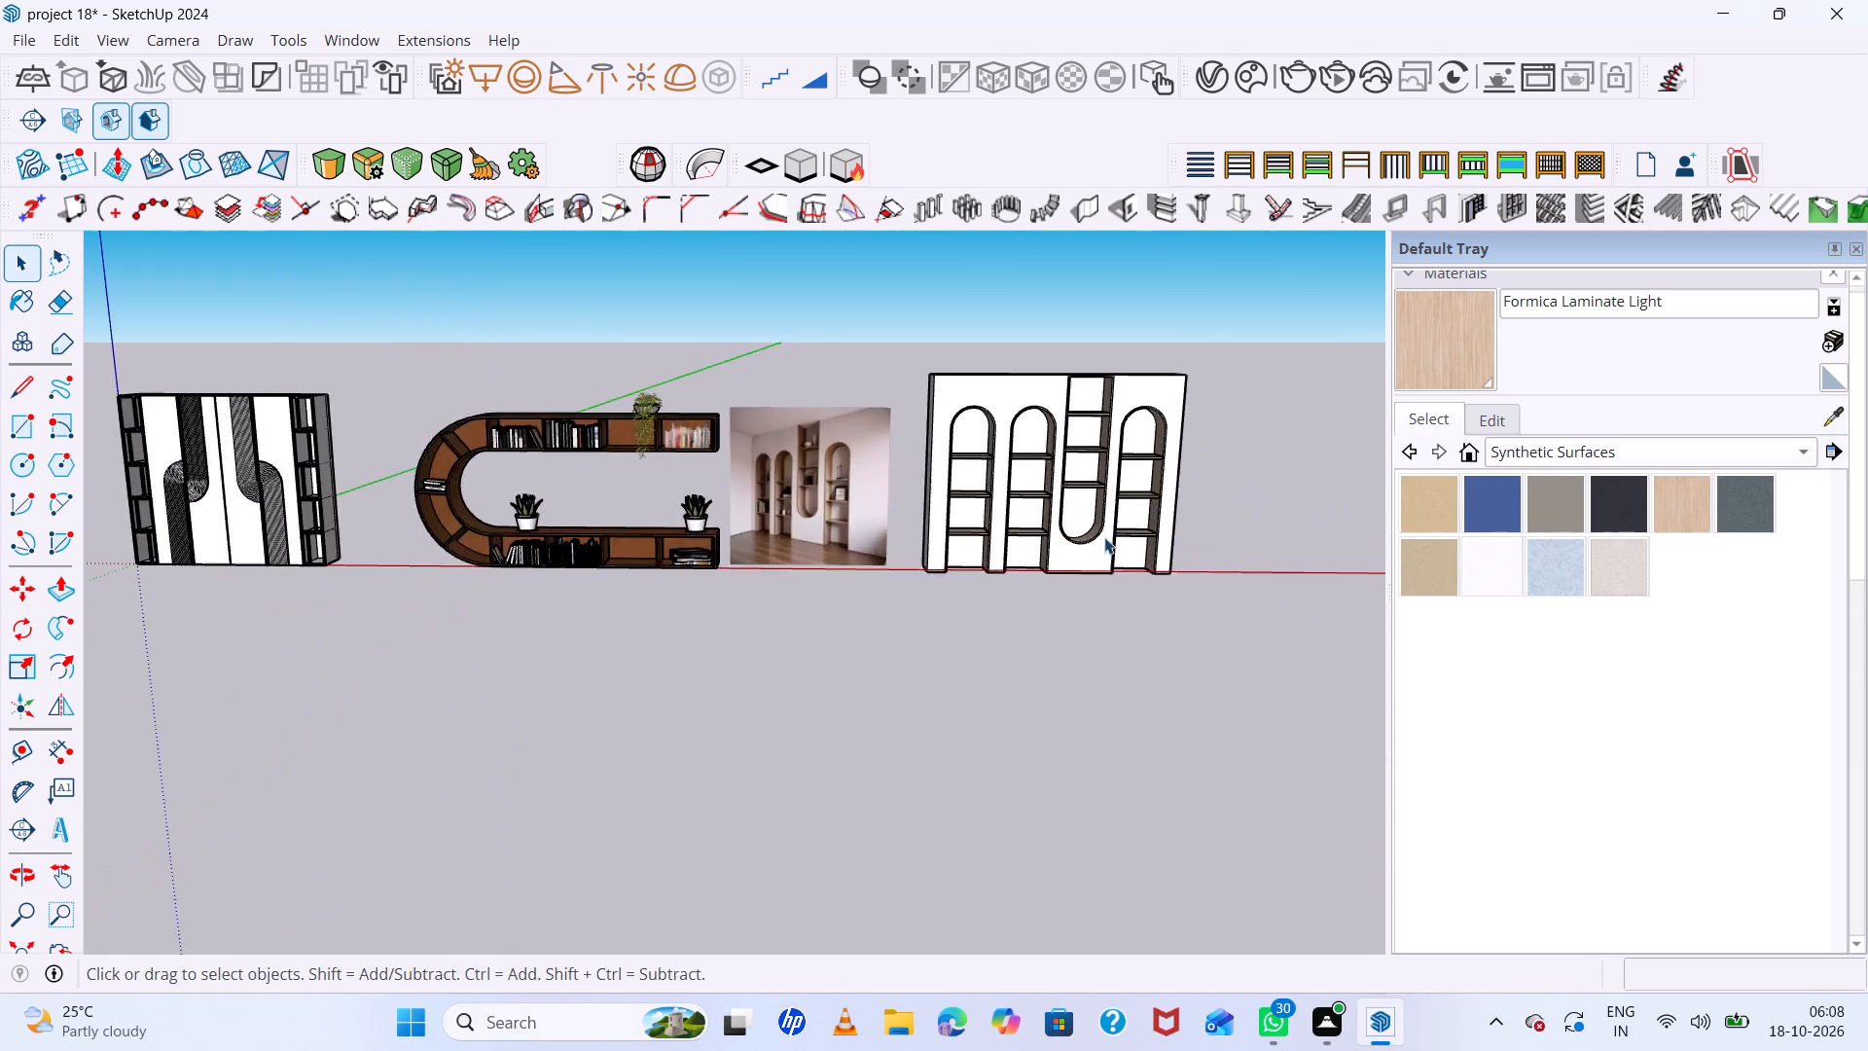
pyautogui.scroll(13, 1104, 537)
pyautogui.moveTo(1115, 504); pyautogui.dragTo(837, 662, button='middle')
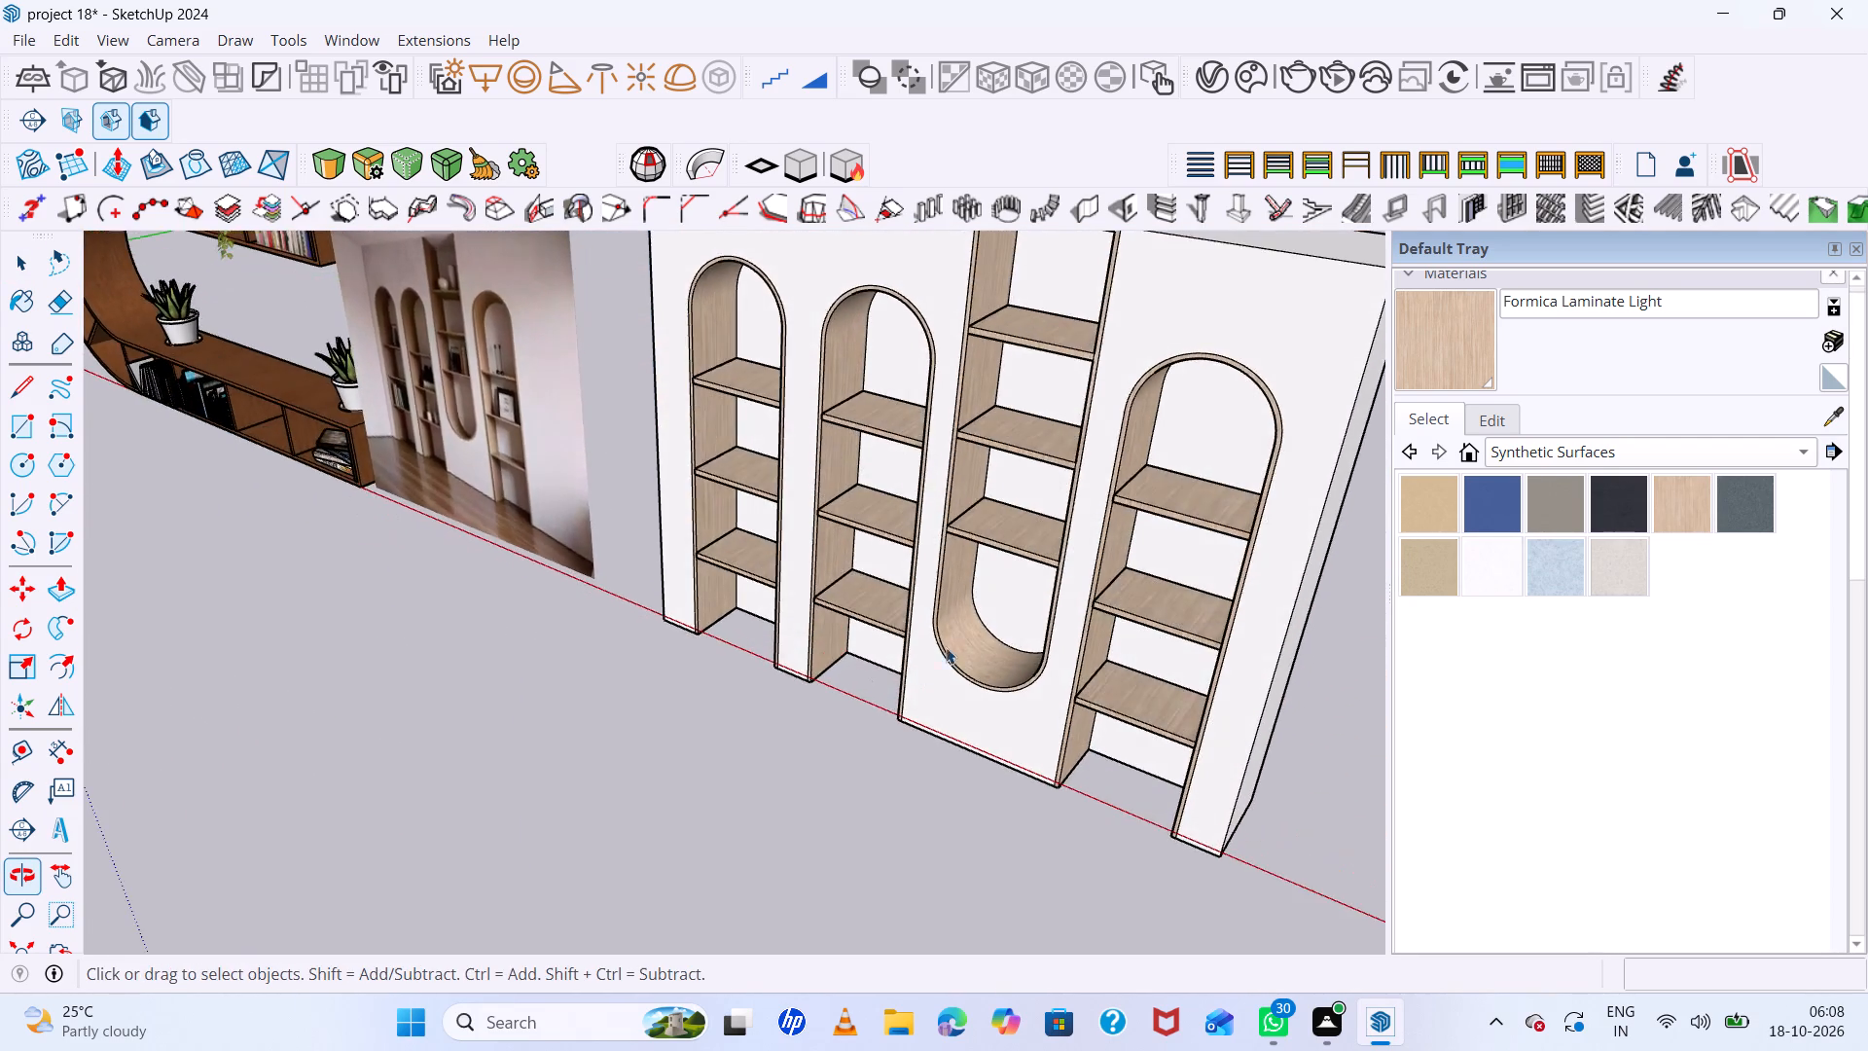
pyautogui.scroll(-7, 949, 644)
pyautogui.scroll(13, 670, 502)
pyautogui.moveTo(683, 489); pyautogui.dragTo(997, 456, button='middle')
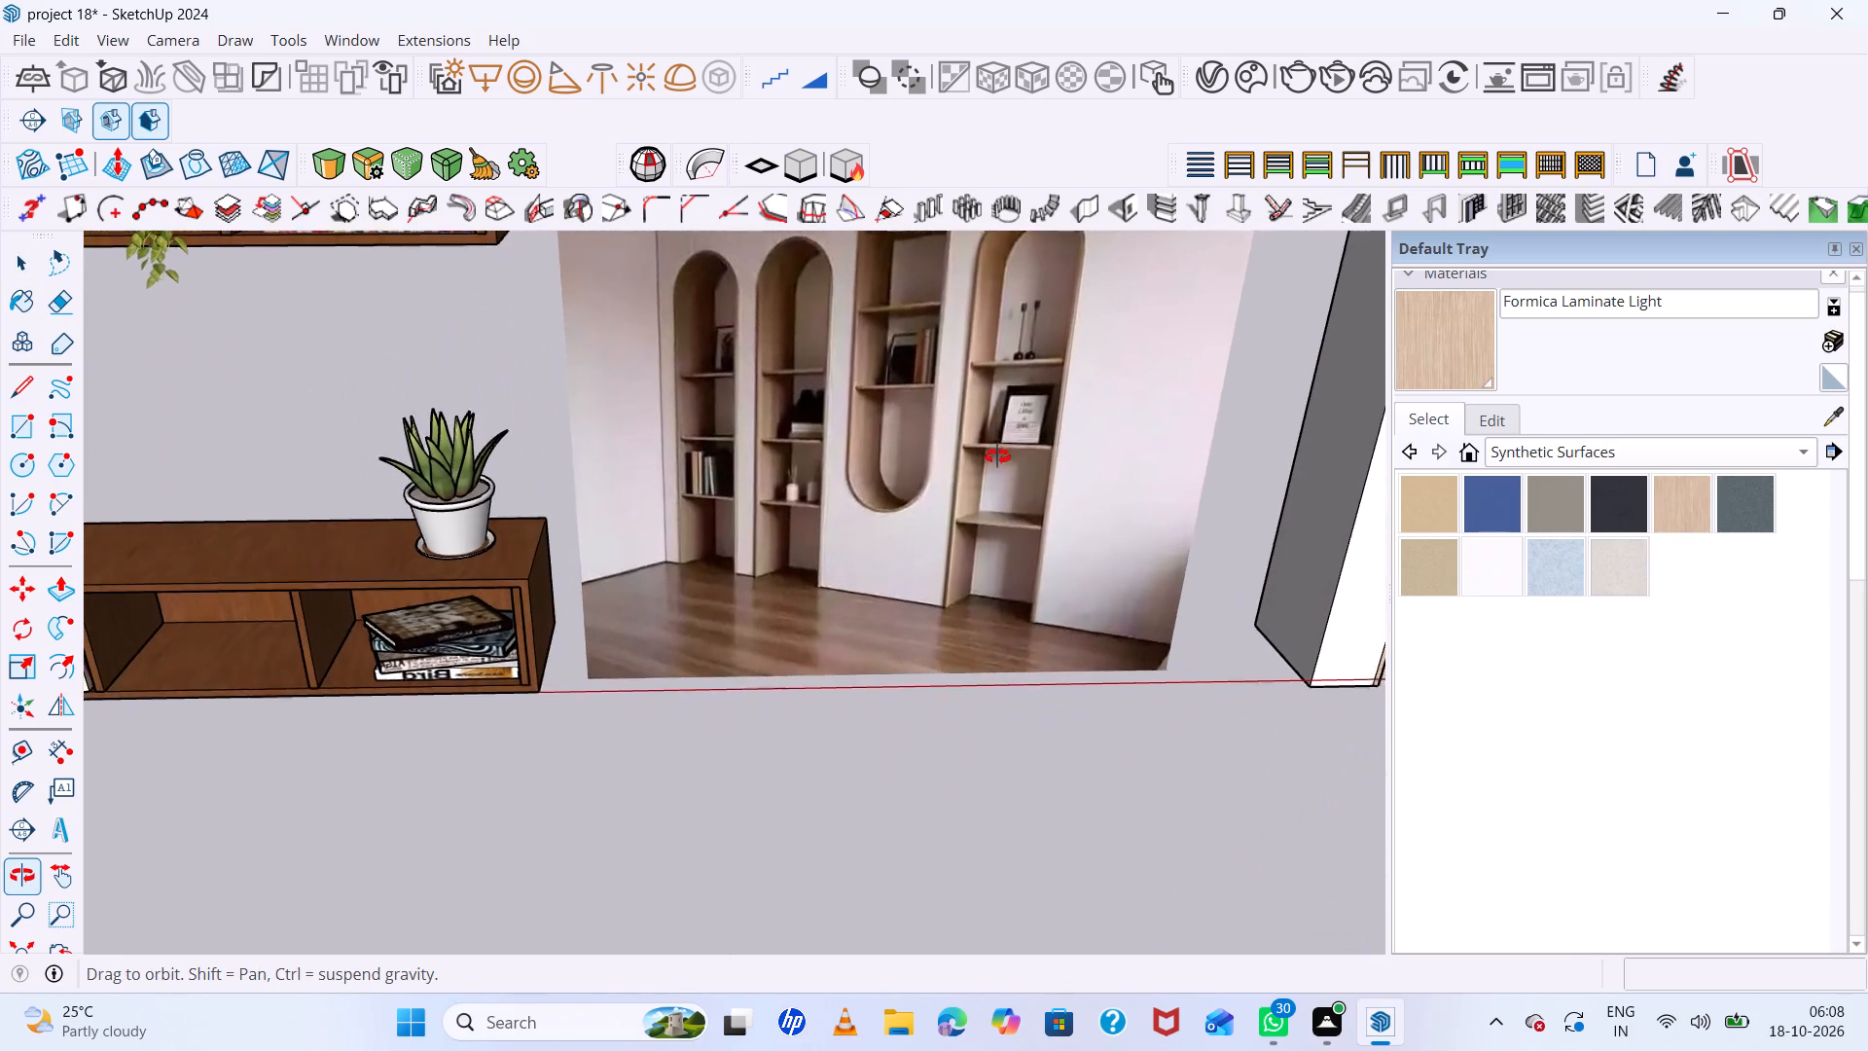
pyautogui.moveTo(997, 456); pyautogui.dragTo(985, 456, button='middle')
pyautogui.scroll(6, 781, 489)
pyautogui.scroll(-2, 776, 490)
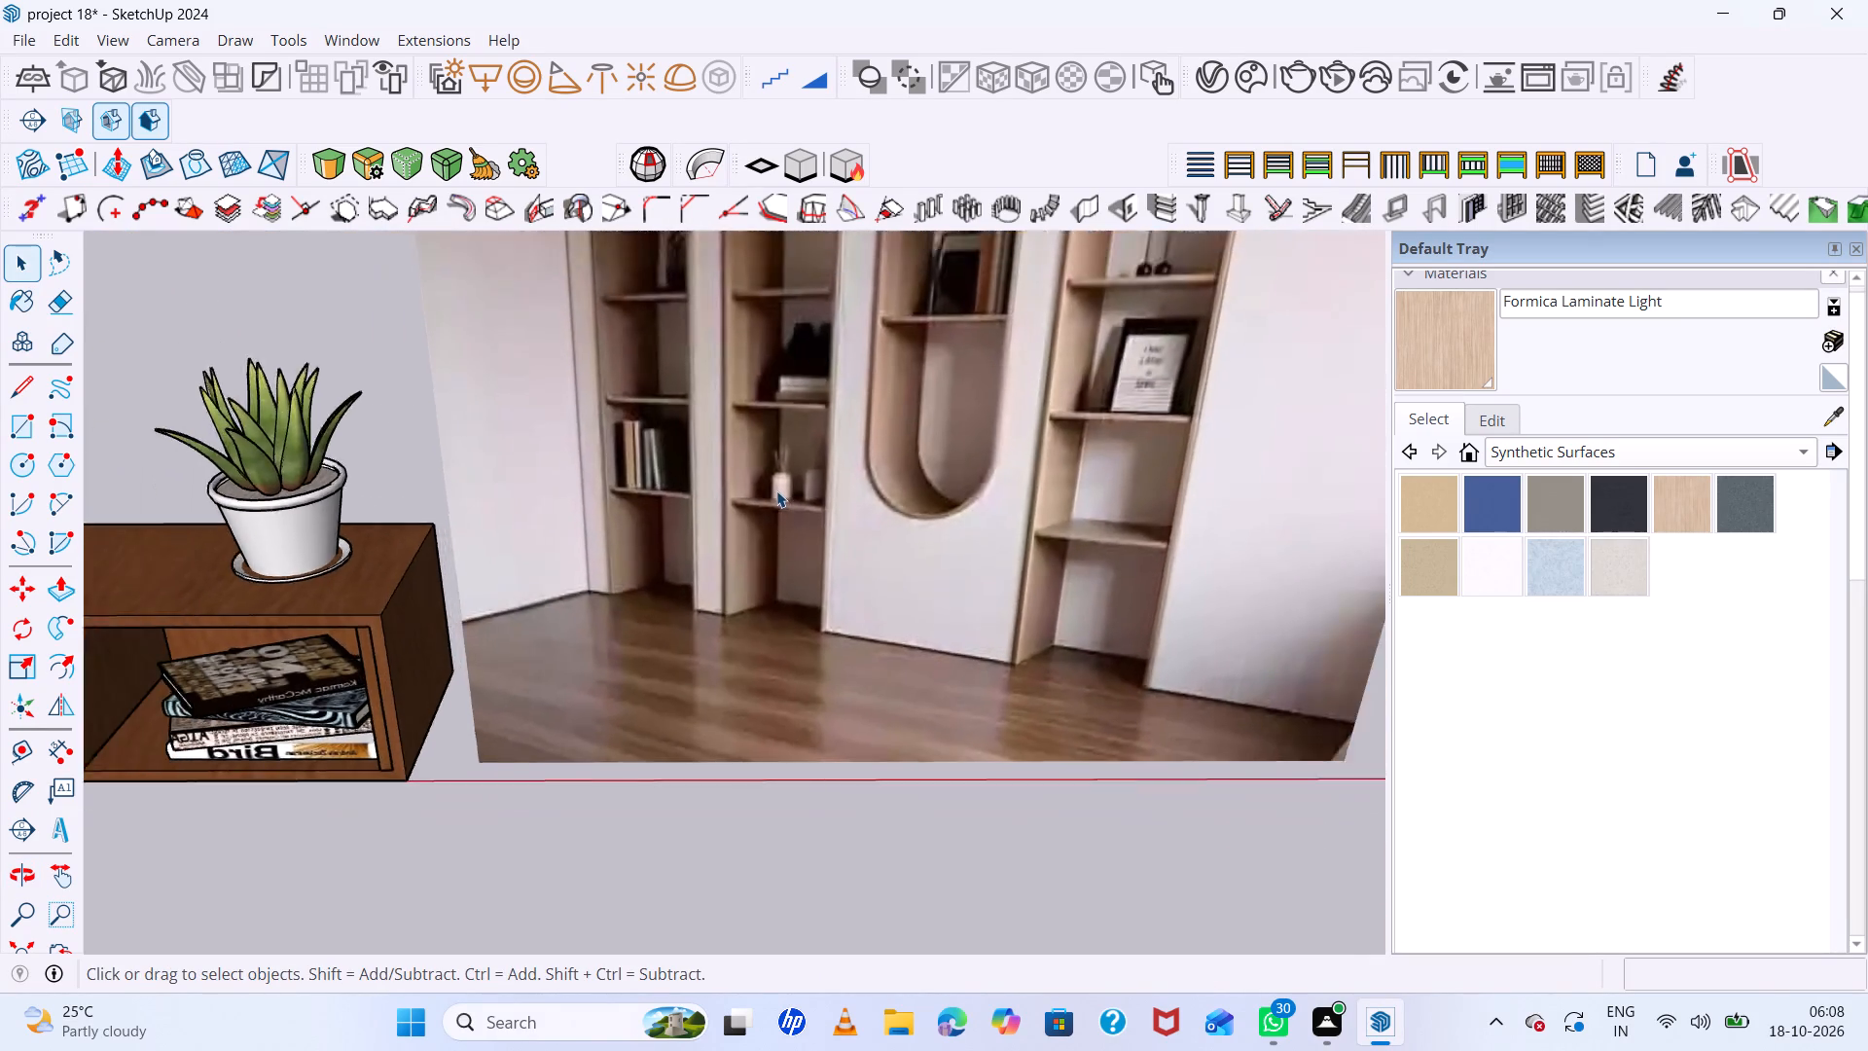
pyautogui.scroll(-17, 776, 490)
pyautogui.scroll(6, 556, 442)
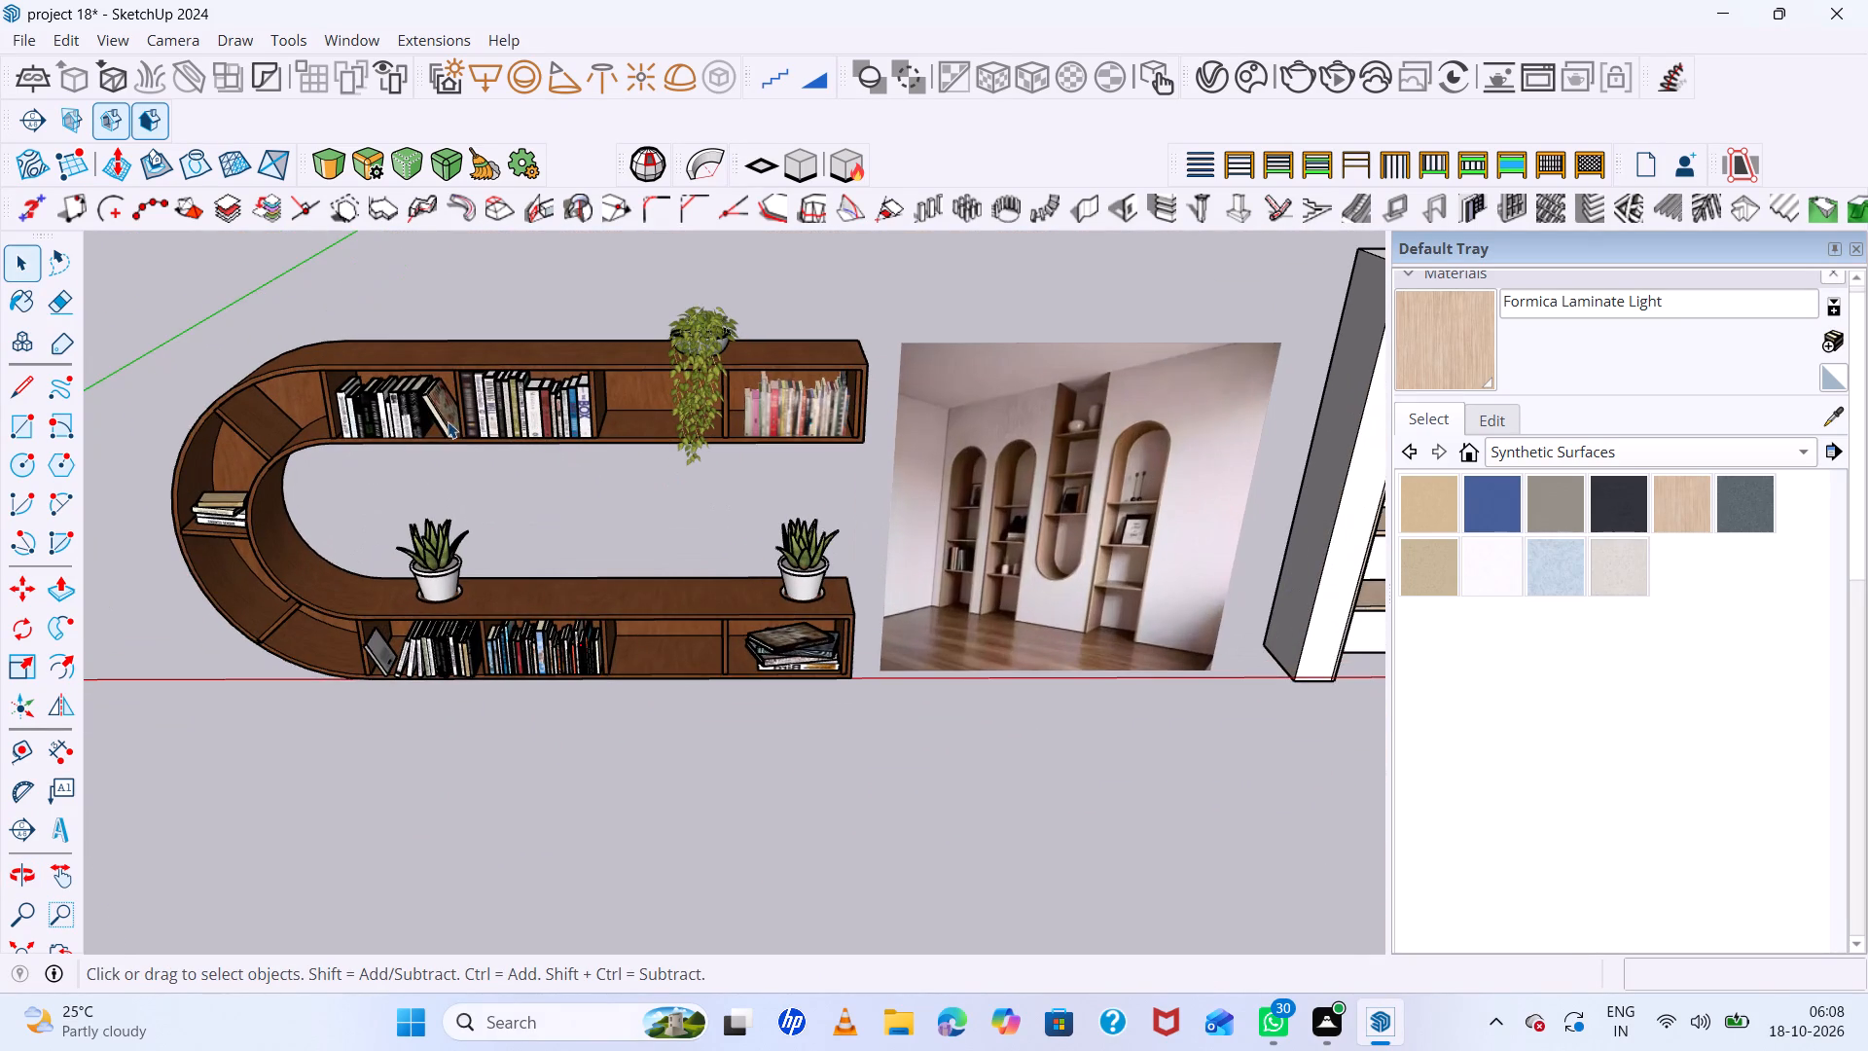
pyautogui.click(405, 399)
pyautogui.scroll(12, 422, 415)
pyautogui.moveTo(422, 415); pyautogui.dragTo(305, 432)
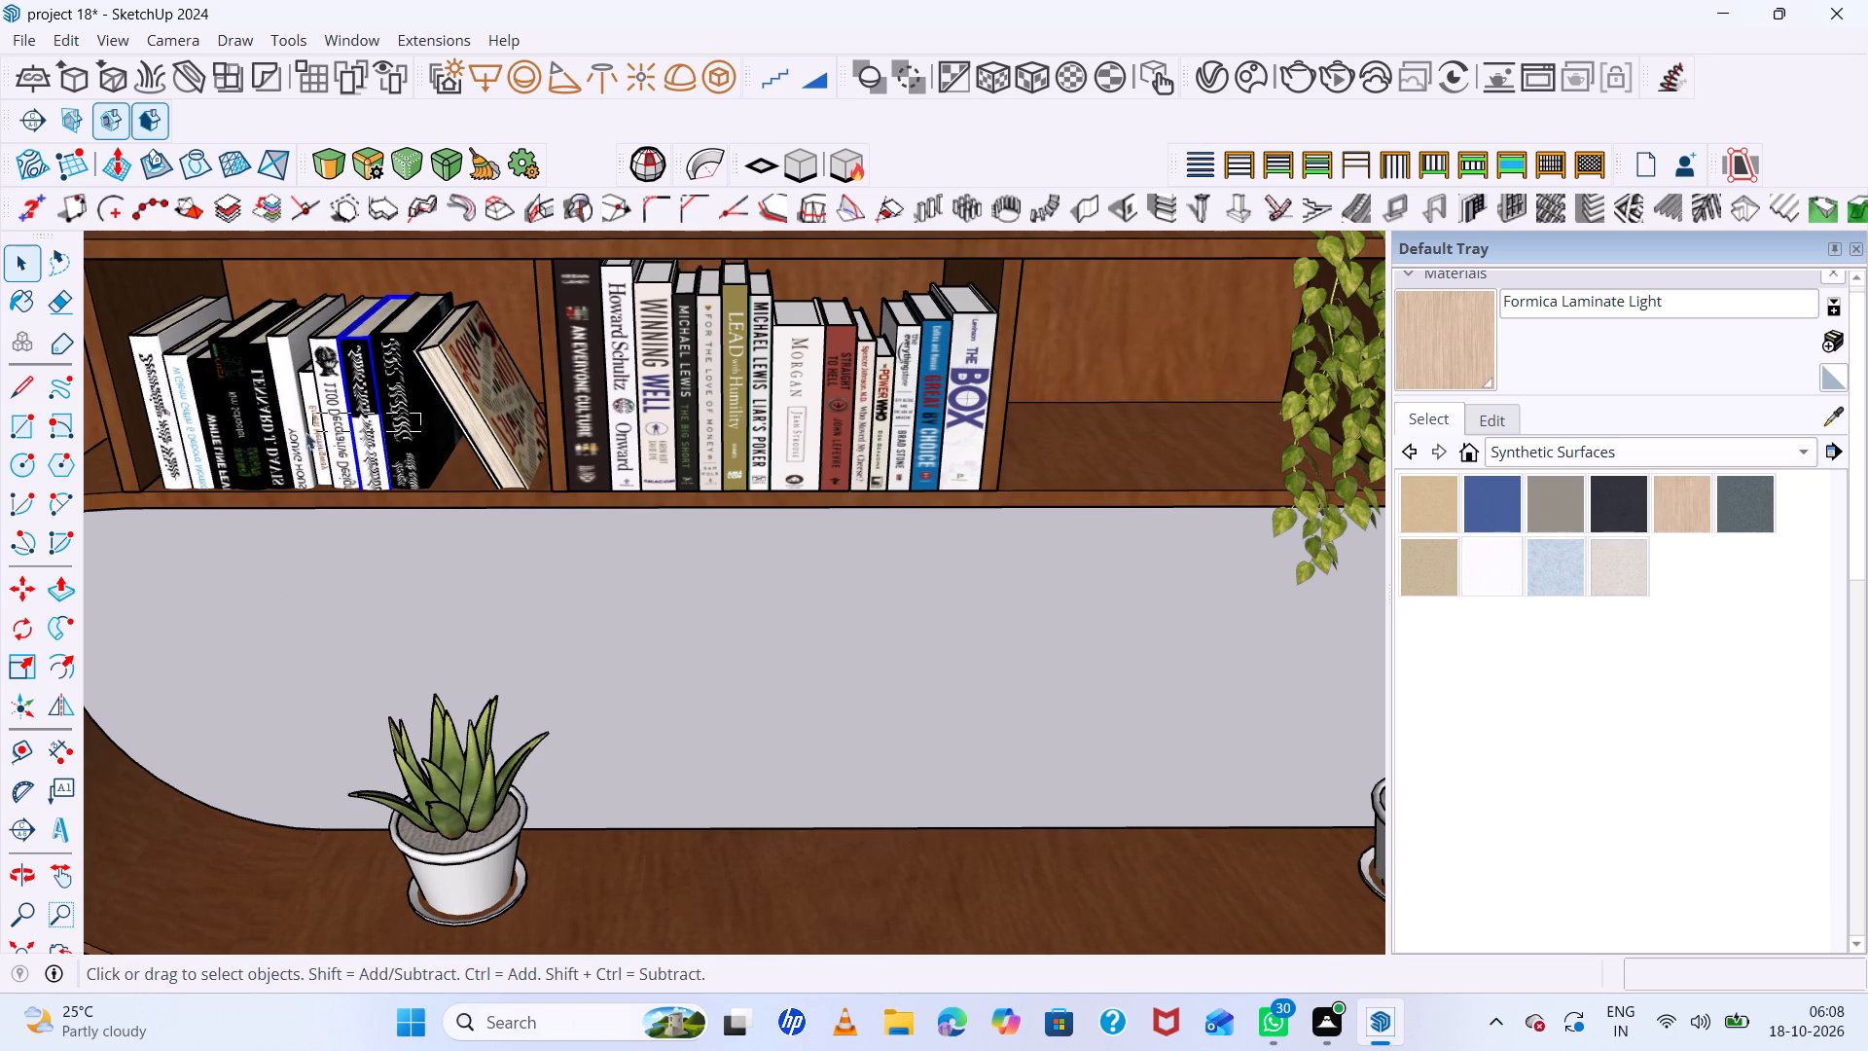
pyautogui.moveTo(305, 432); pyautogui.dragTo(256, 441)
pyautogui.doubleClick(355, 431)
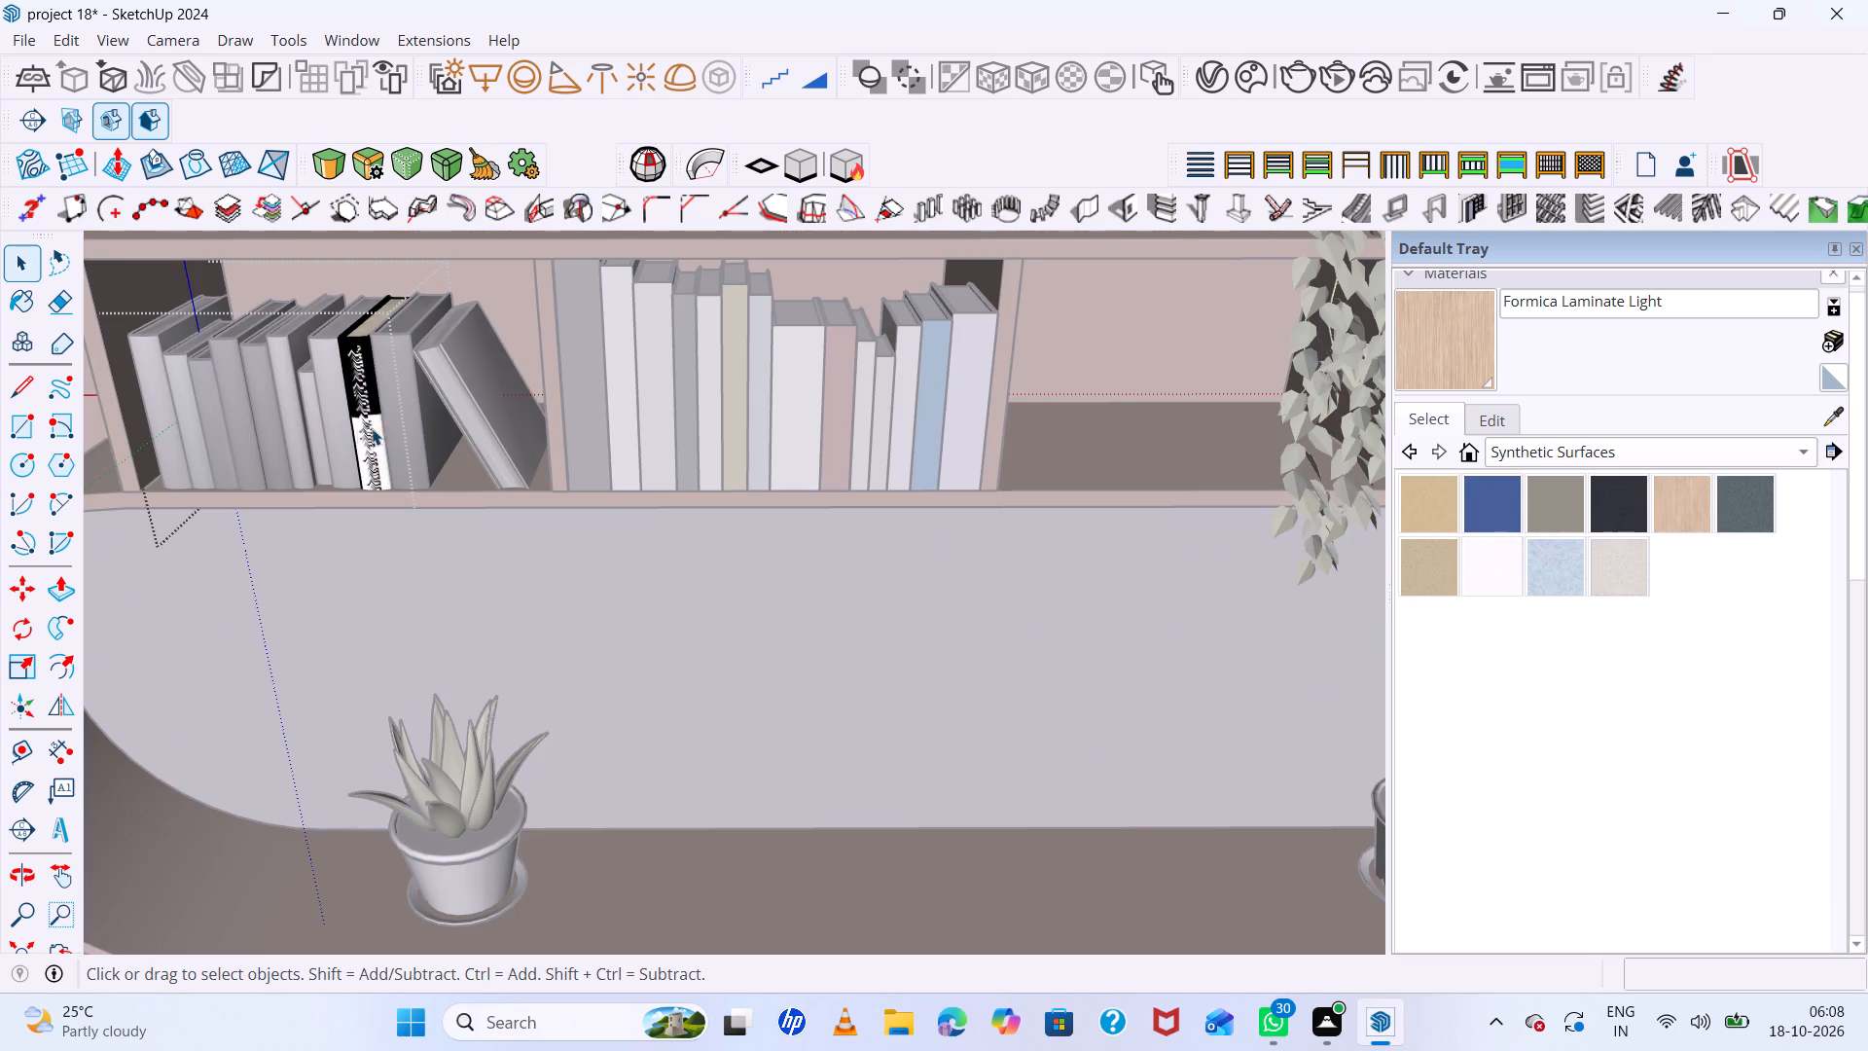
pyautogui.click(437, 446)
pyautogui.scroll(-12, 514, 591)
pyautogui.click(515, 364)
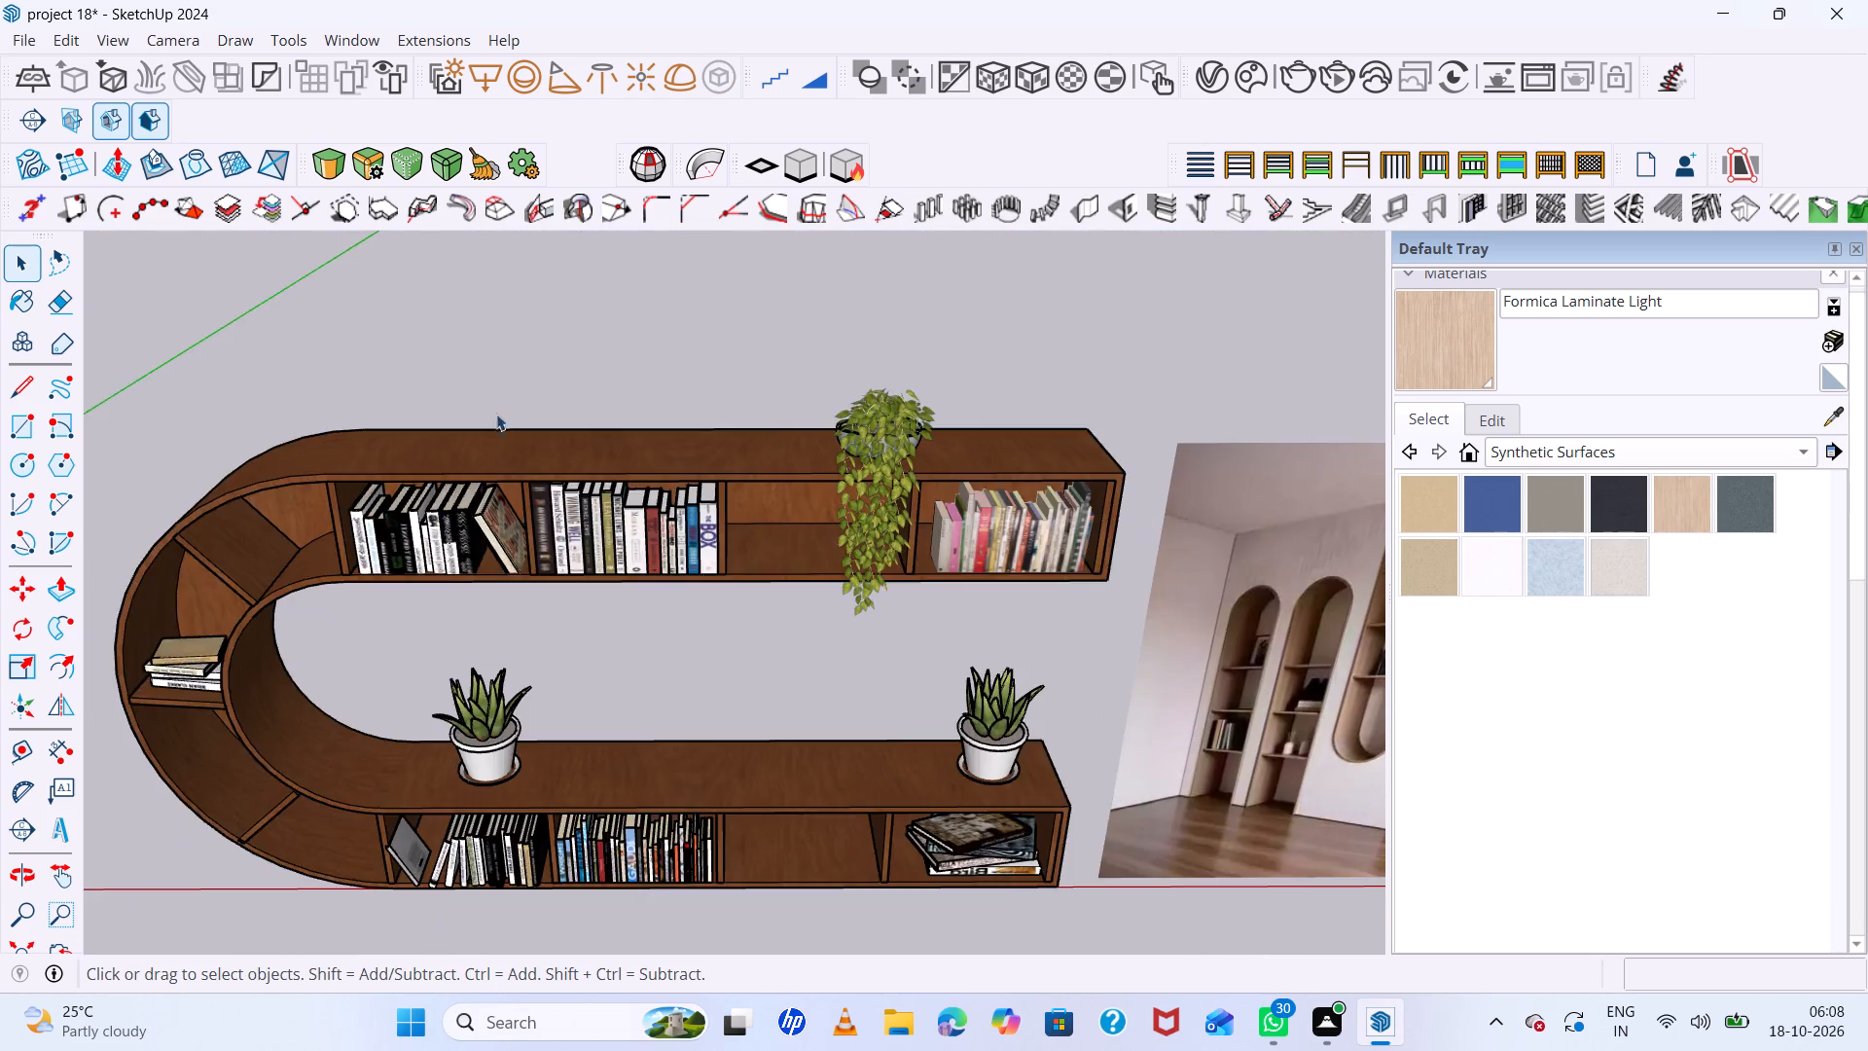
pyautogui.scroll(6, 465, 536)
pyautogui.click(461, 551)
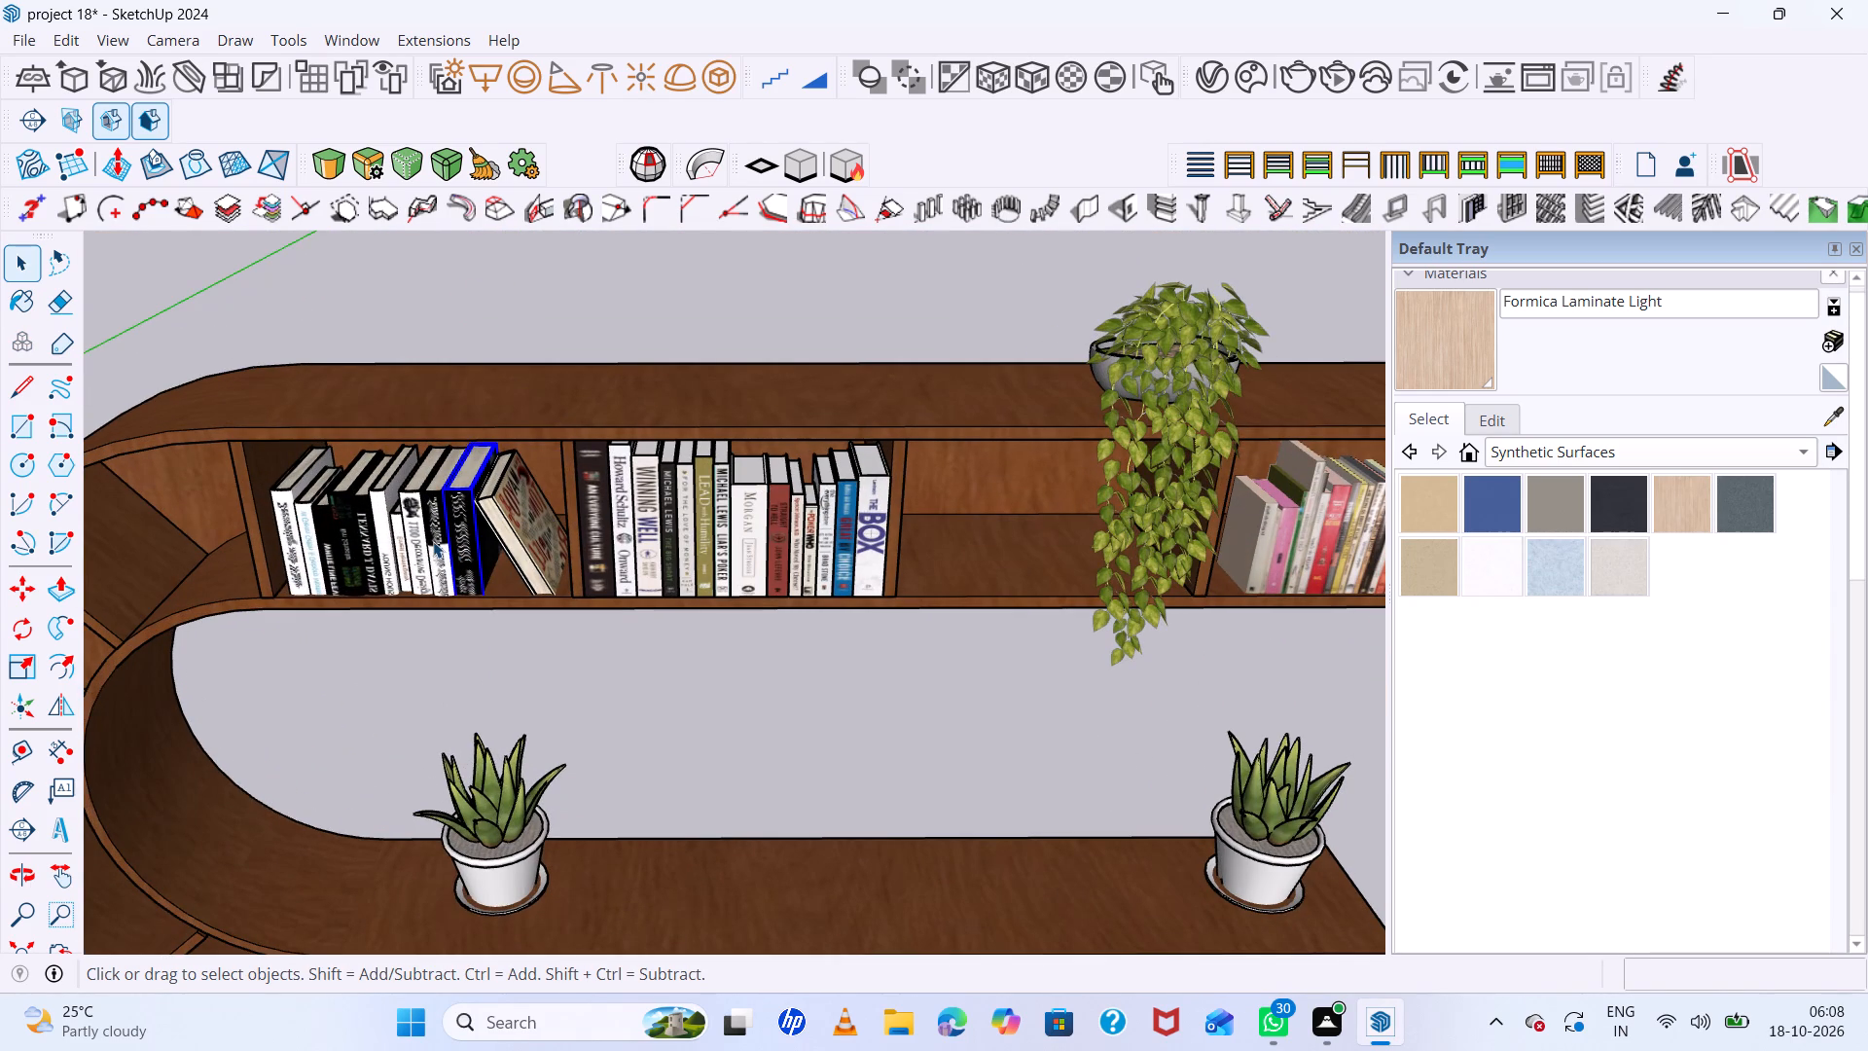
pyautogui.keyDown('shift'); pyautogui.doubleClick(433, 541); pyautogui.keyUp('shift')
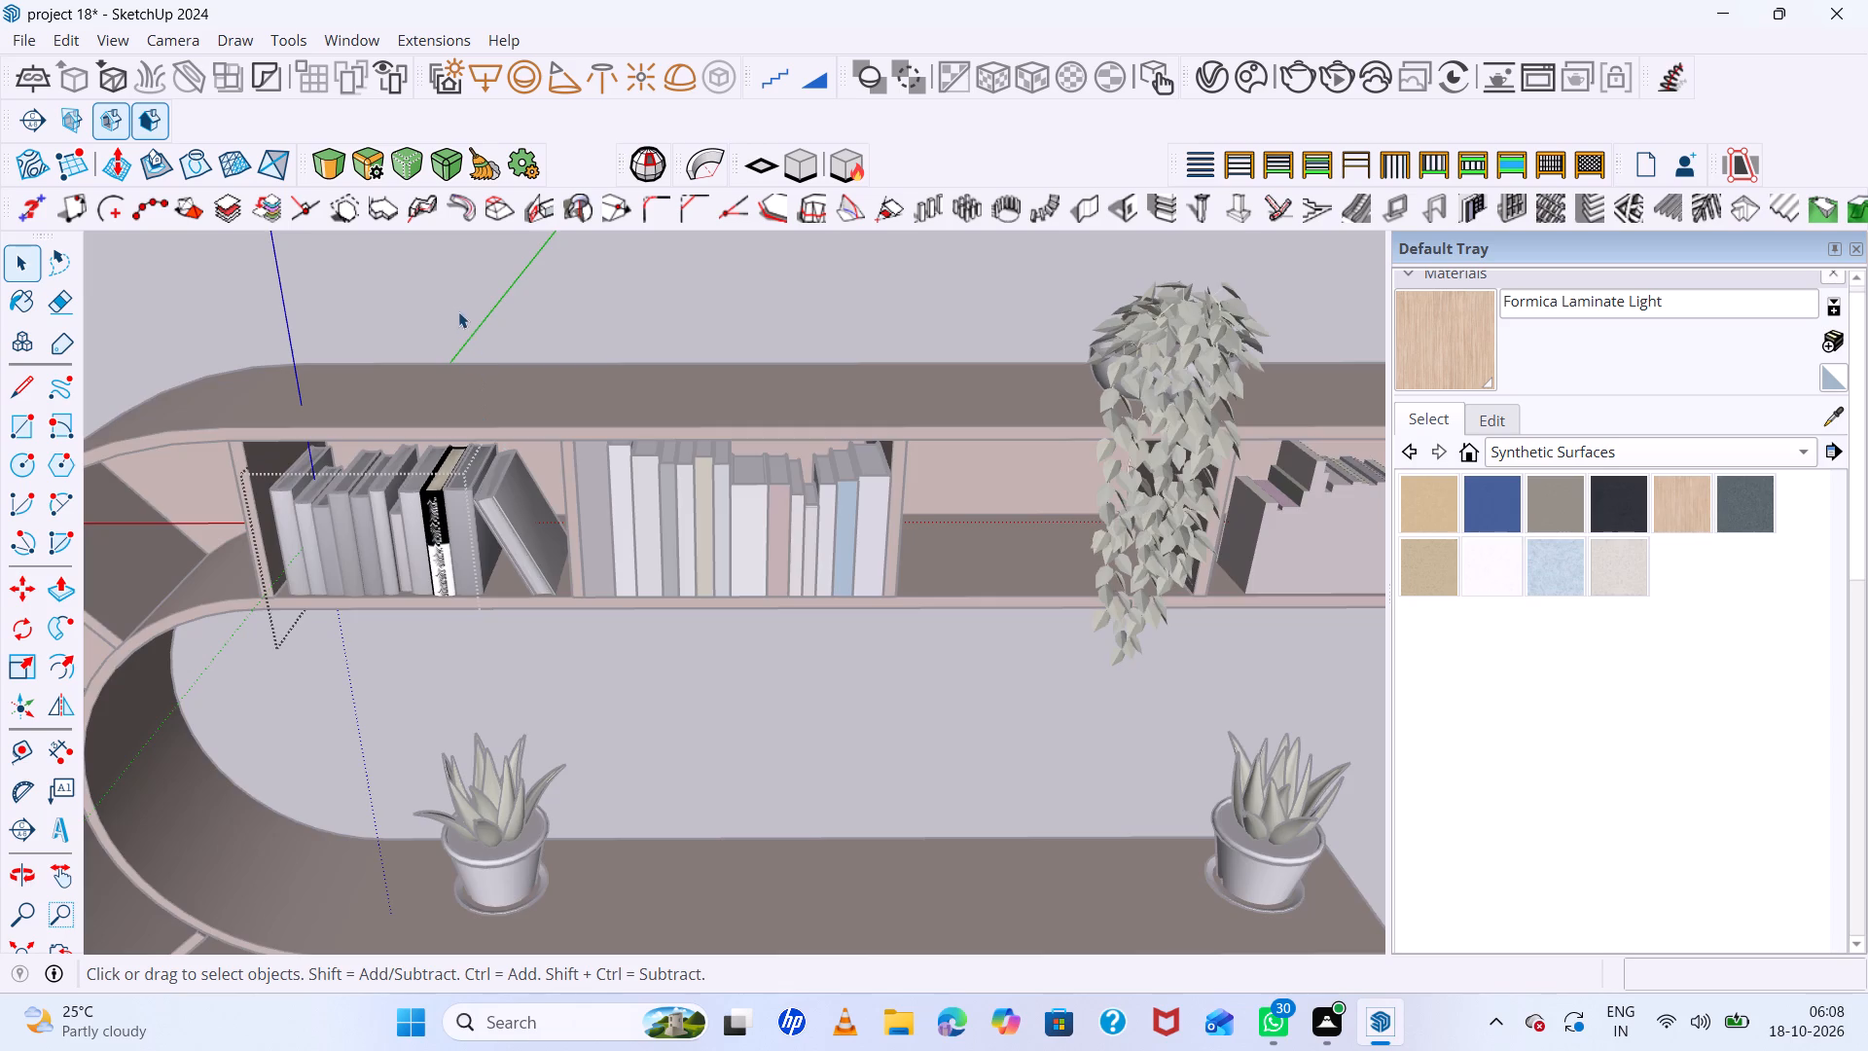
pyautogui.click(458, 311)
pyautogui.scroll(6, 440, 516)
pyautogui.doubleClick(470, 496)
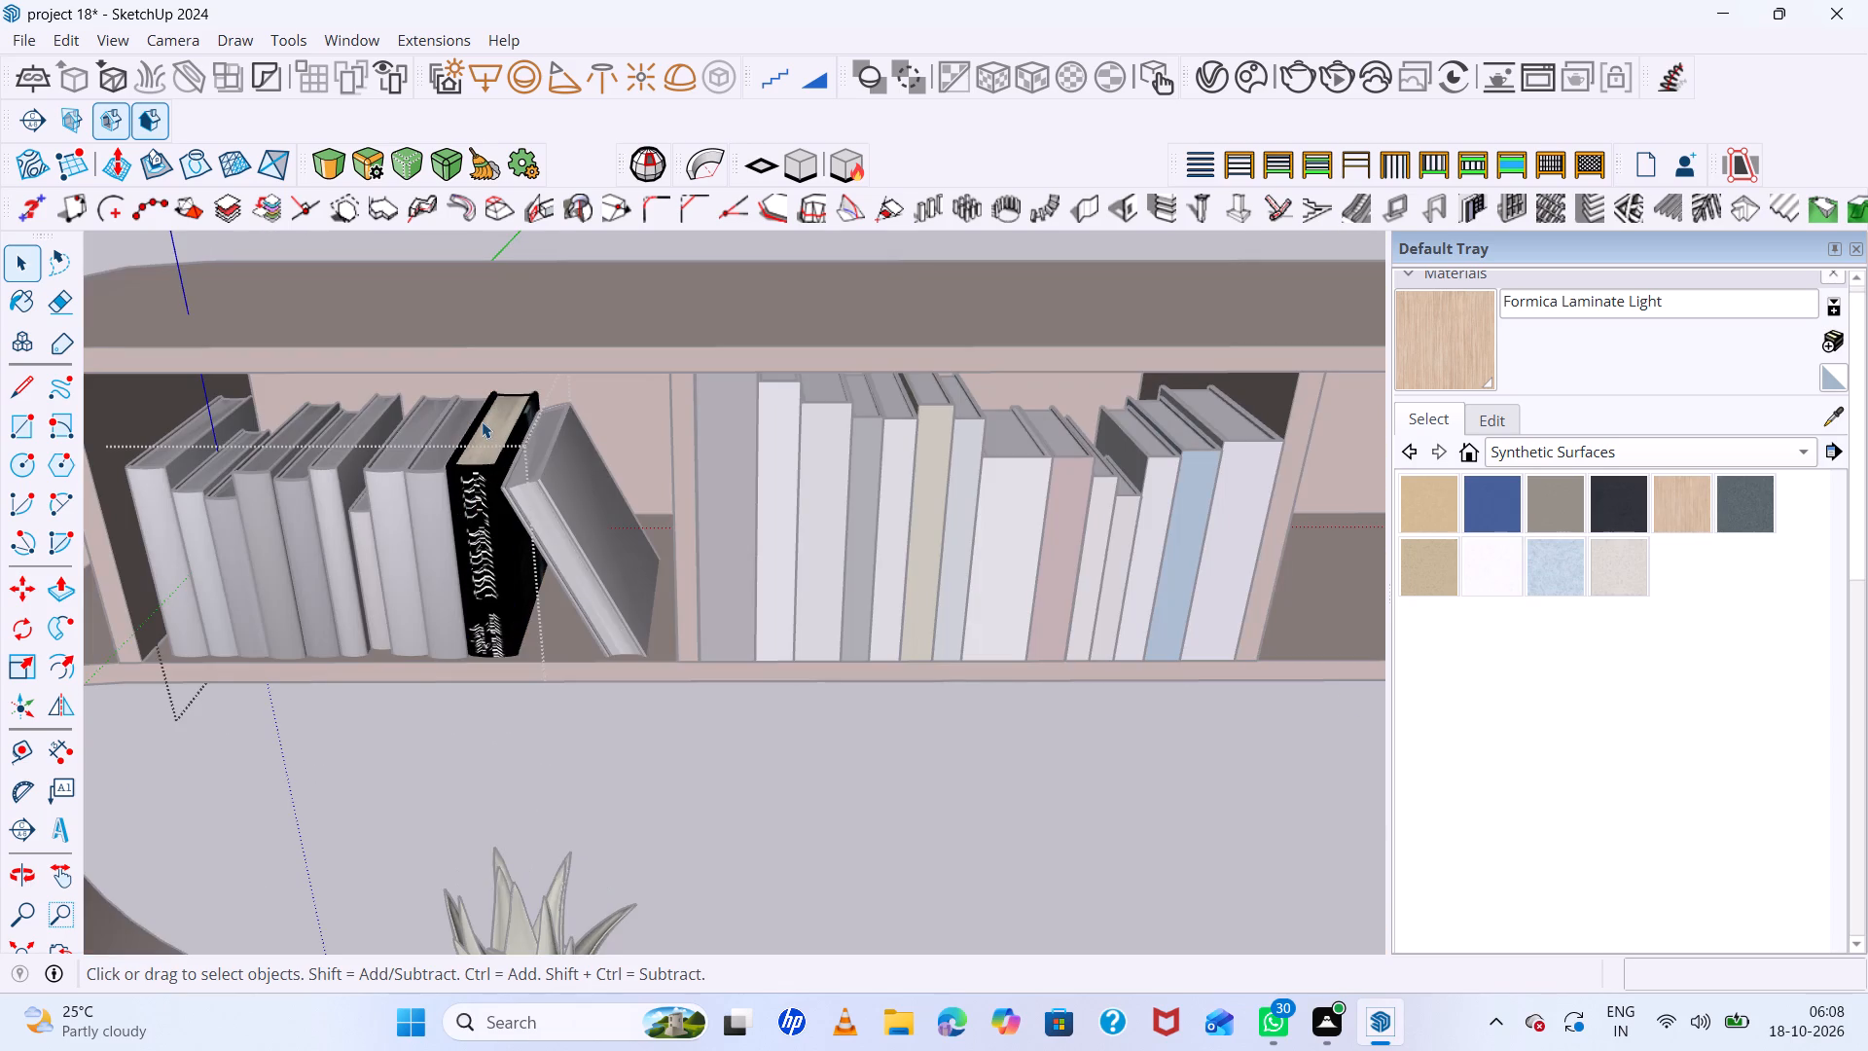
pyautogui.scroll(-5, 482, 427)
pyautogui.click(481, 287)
# Copy seven adjacent upright books from the U-shaped bookshelf's upper shelf to the first arched niche's lowest shelf, about 604 cm away.
pyautogui.scroll(5, 450, 494)
pyautogui.click(486, 463)
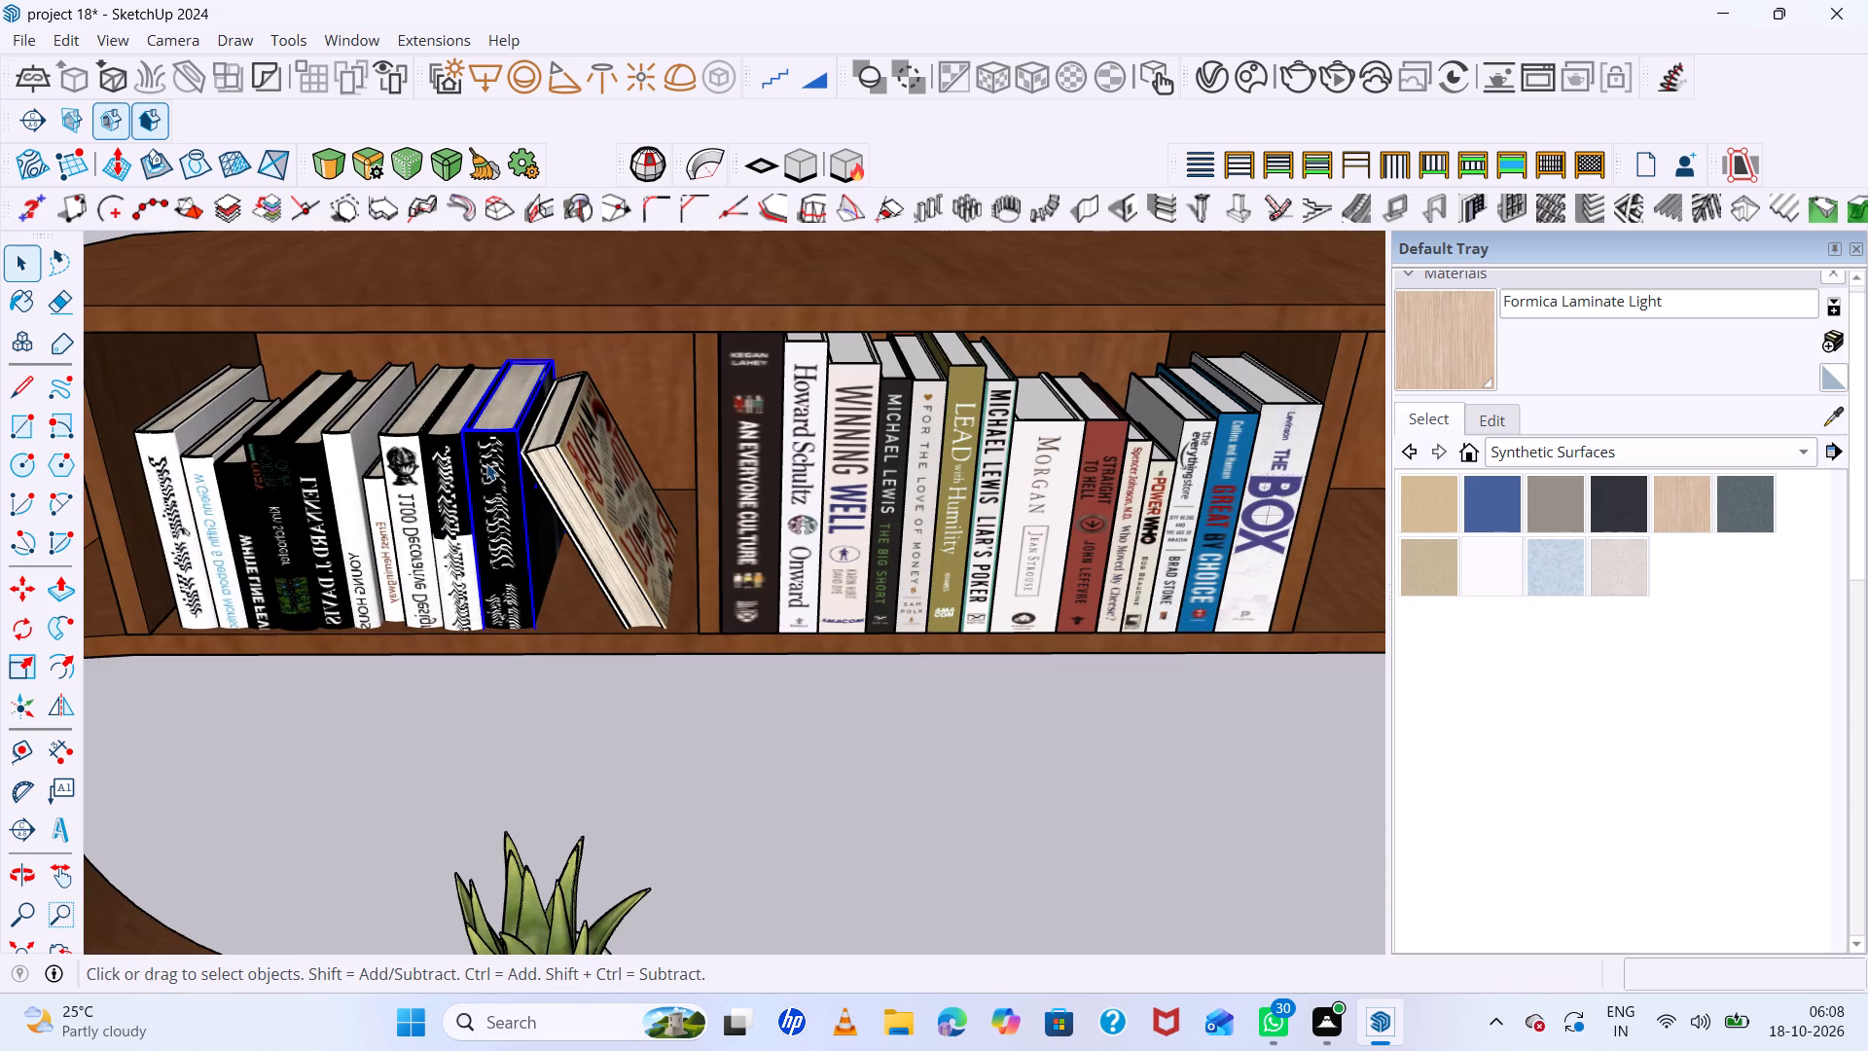
pyautogui.keyDown('shift'); pyautogui.click(436, 447); pyautogui.keyUp('shift')
pyautogui.keyDown('shift'); pyautogui.click(413, 447); pyautogui.keyUp('shift')
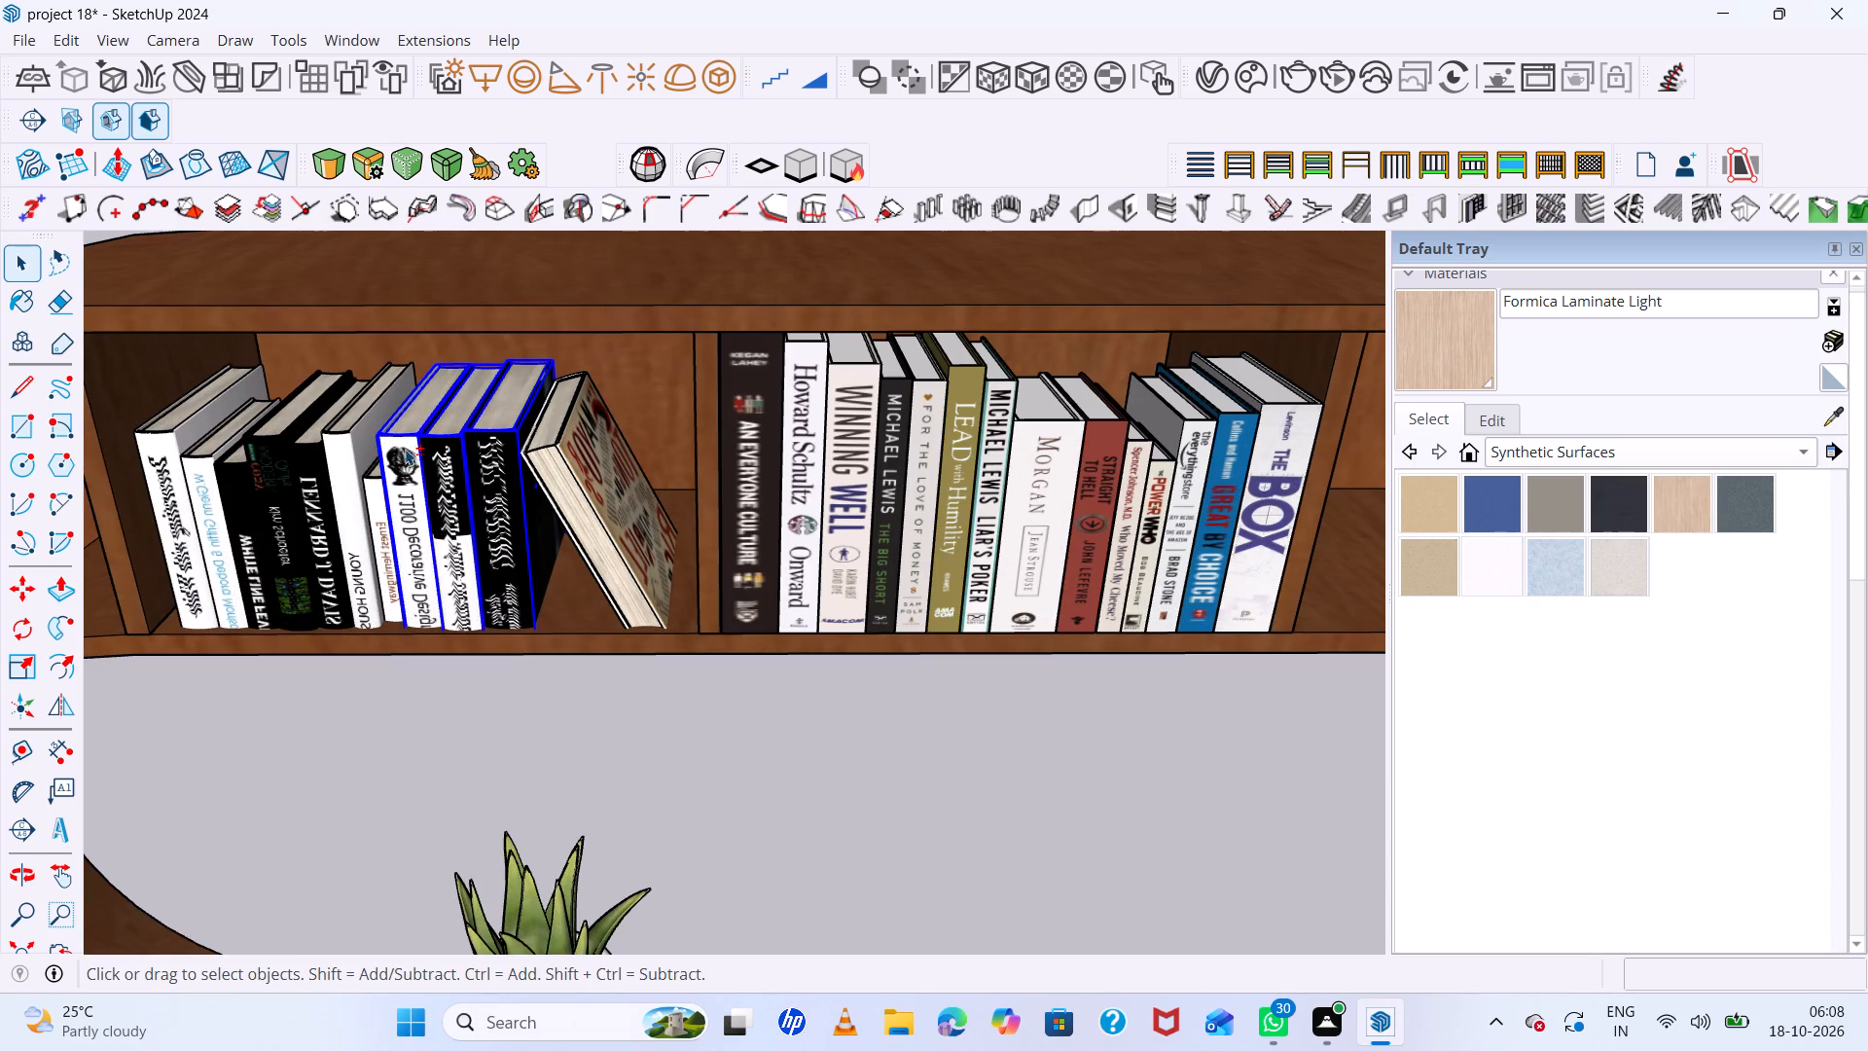
pyautogui.keyDown('shift'); pyautogui.click(377, 495); pyautogui.keyUp('shift')
pyautogui.keyDown('shift'); pyautogui.click(352, 452); pyautogui.keyUp('shift')
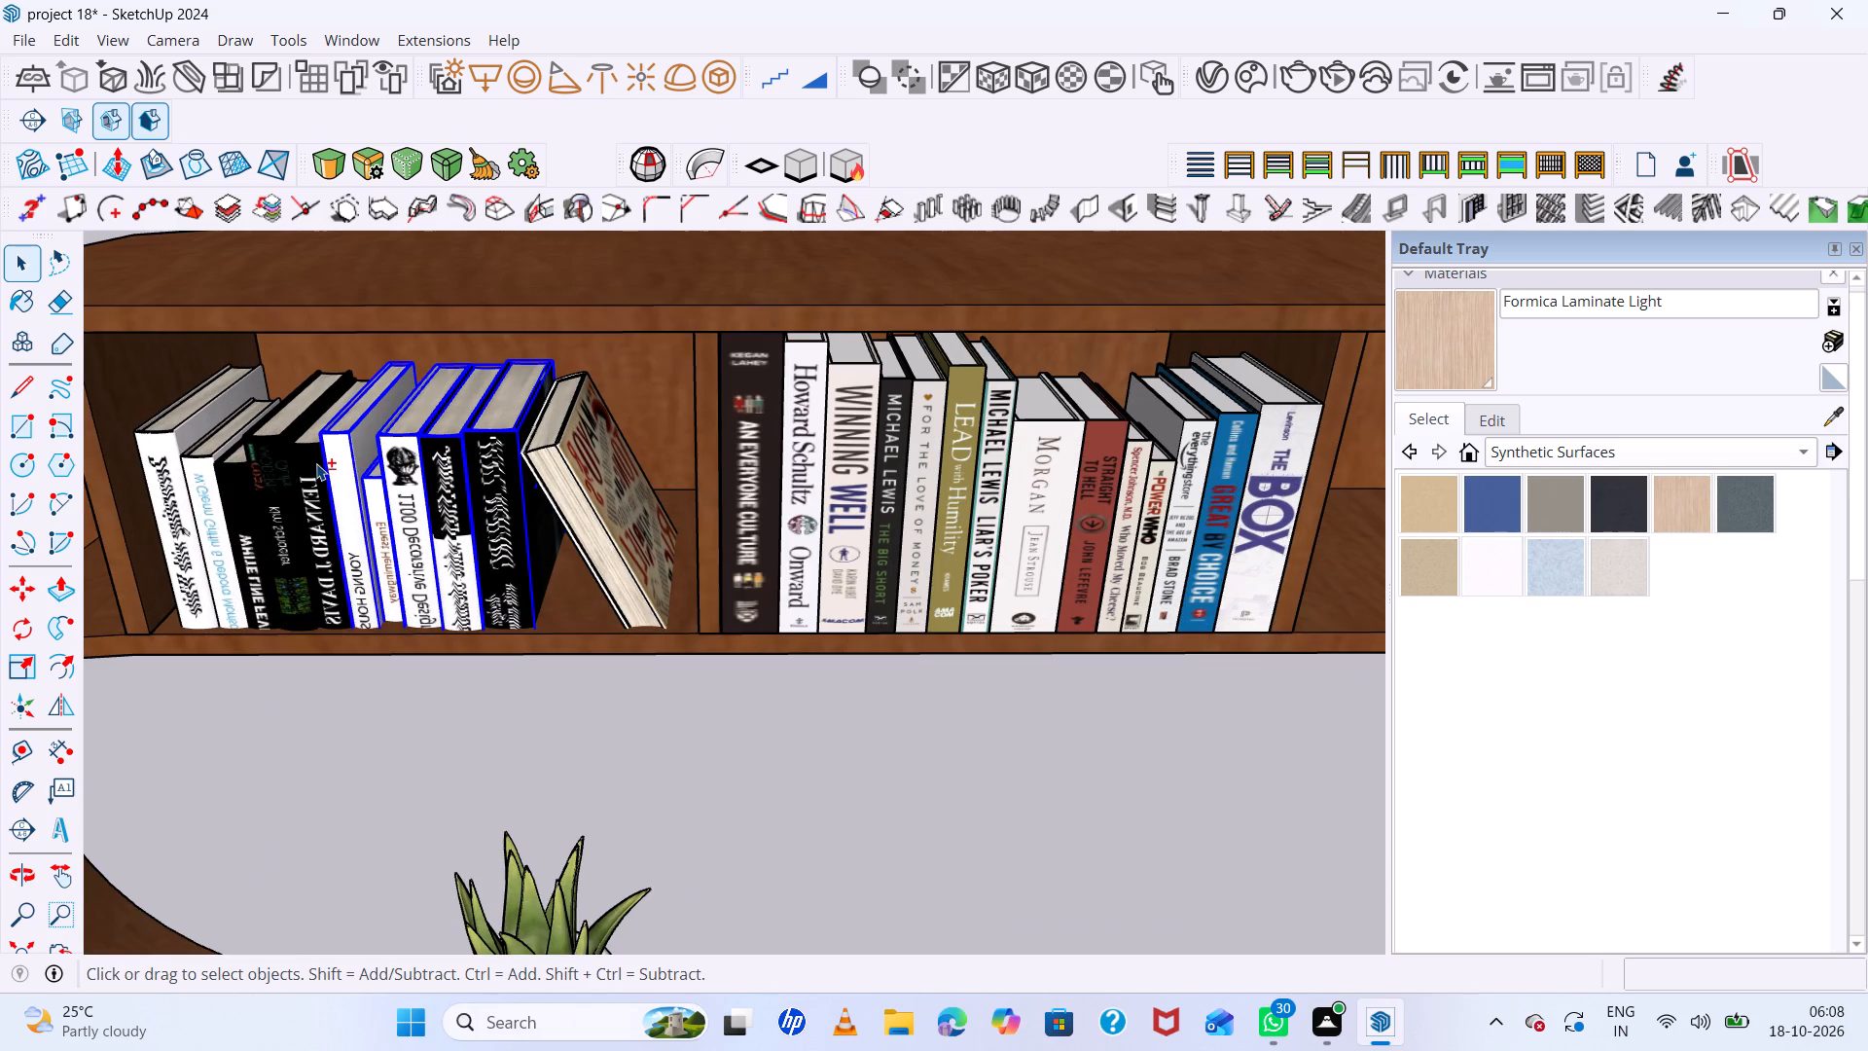
pyautogui.keyDown('shift'); pyautogui.click(316, 463); pyautogui.keyUp('shift')
pyautogui.keyDown('shift'); pyautogui.click(259, 446); pyautogui.keyUp('shift')
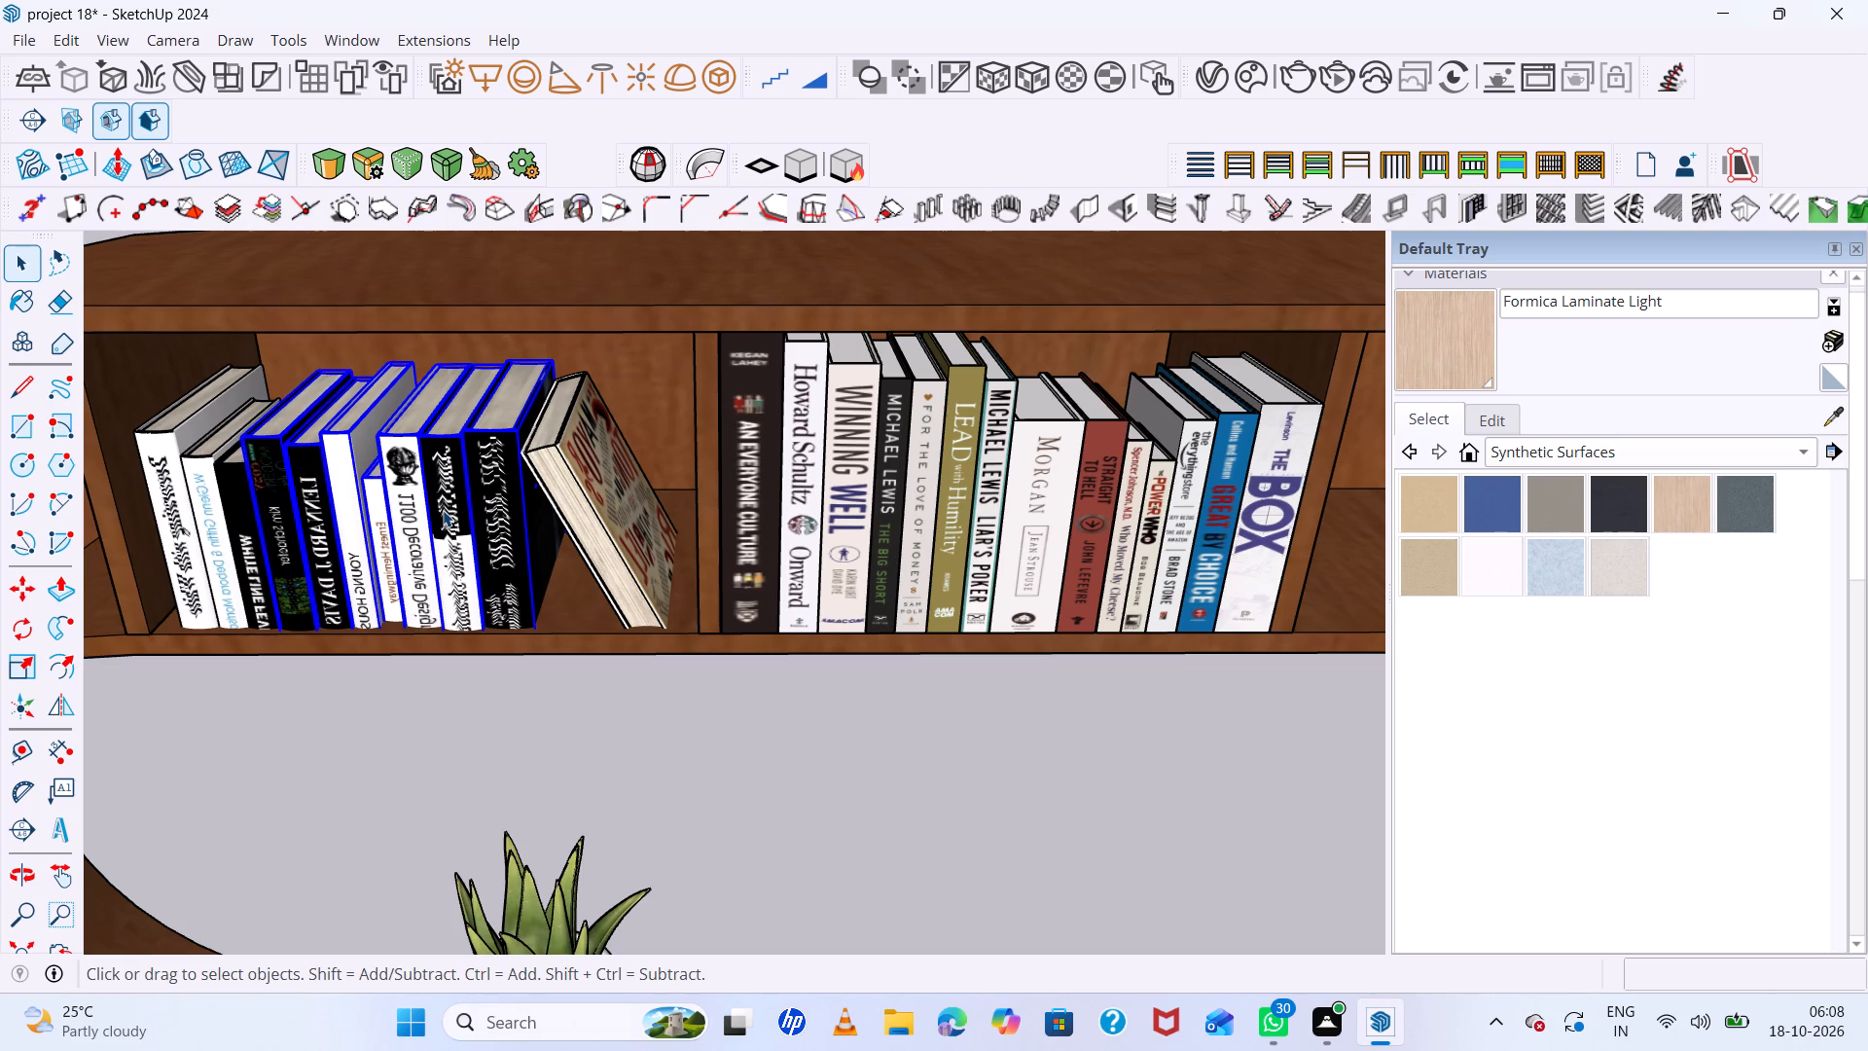
pyautogui.press('m')
pyautogui.doubleClick(521, 631)
pyautogui.scroll(-4, 372, 662)
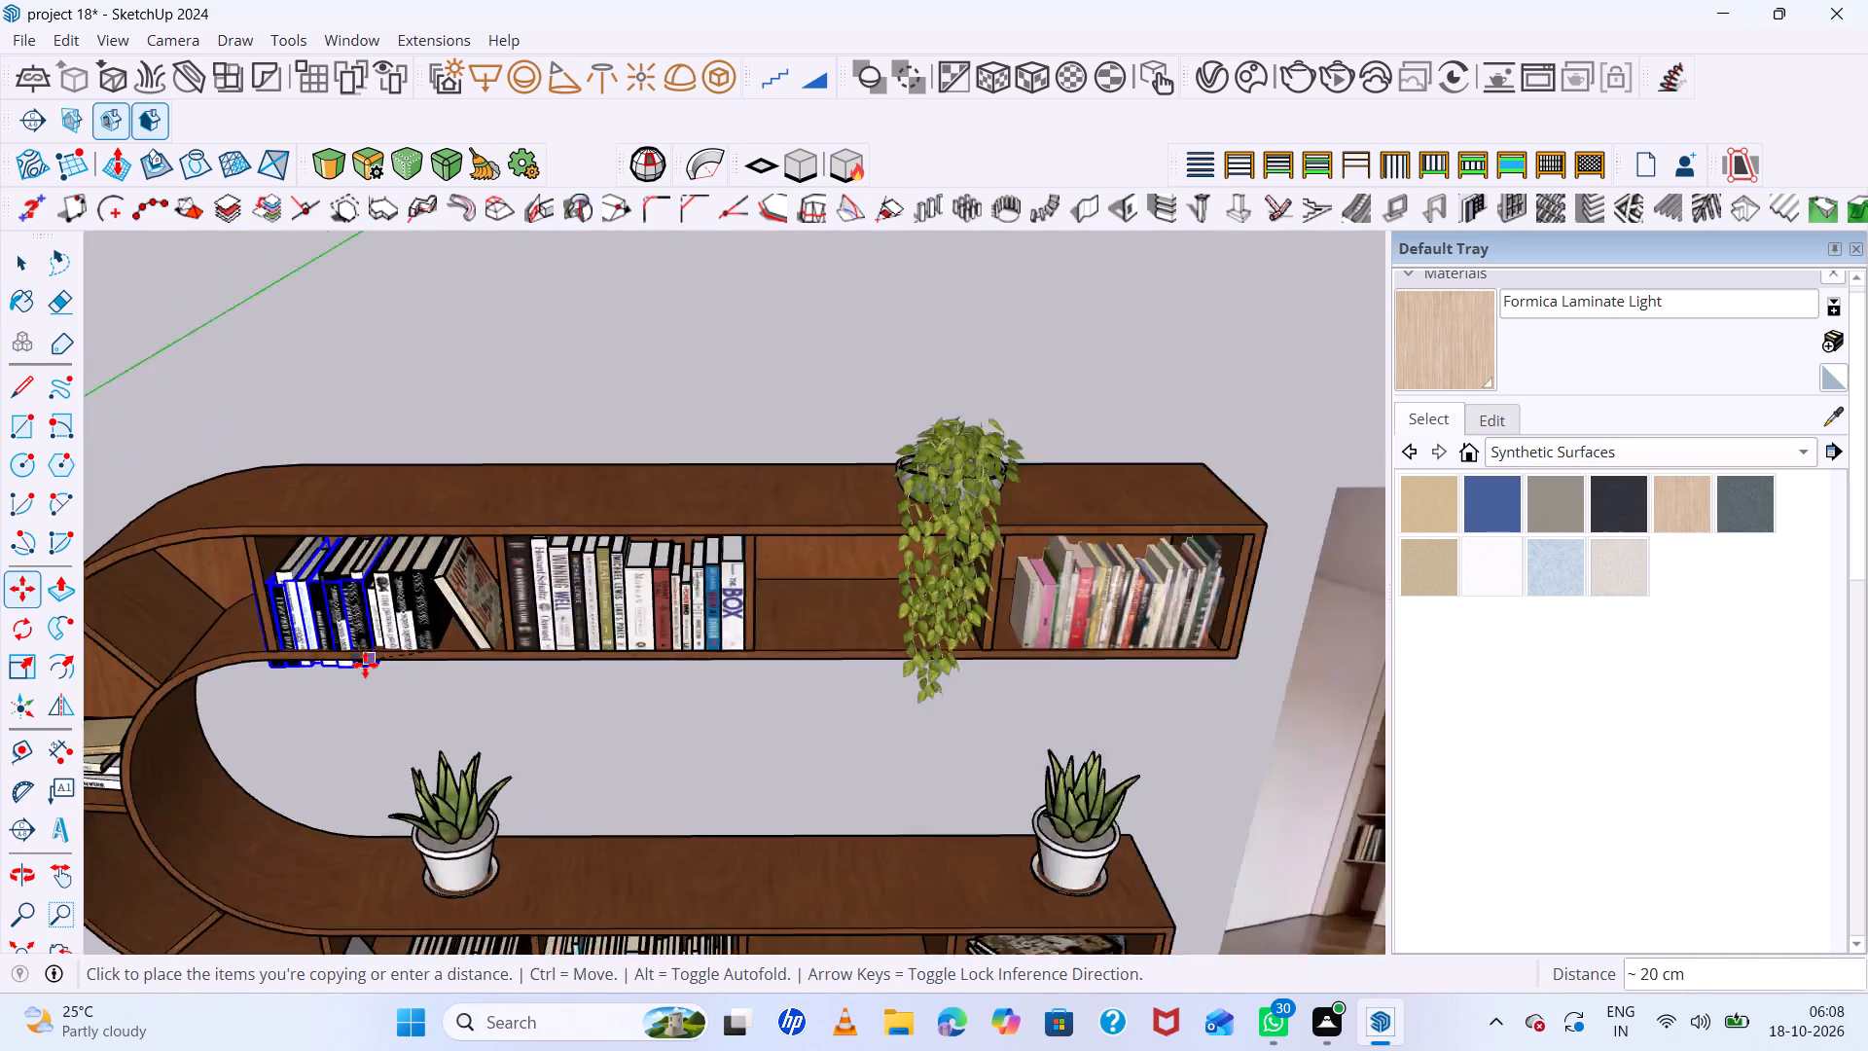
pyautogui.scroll(-18, 365, 665)
pyautogui.scroll(7, 783, 781)
pyautogui.moveTo(926, 741); pyautogui.dragTo(914, 728, button='middle')
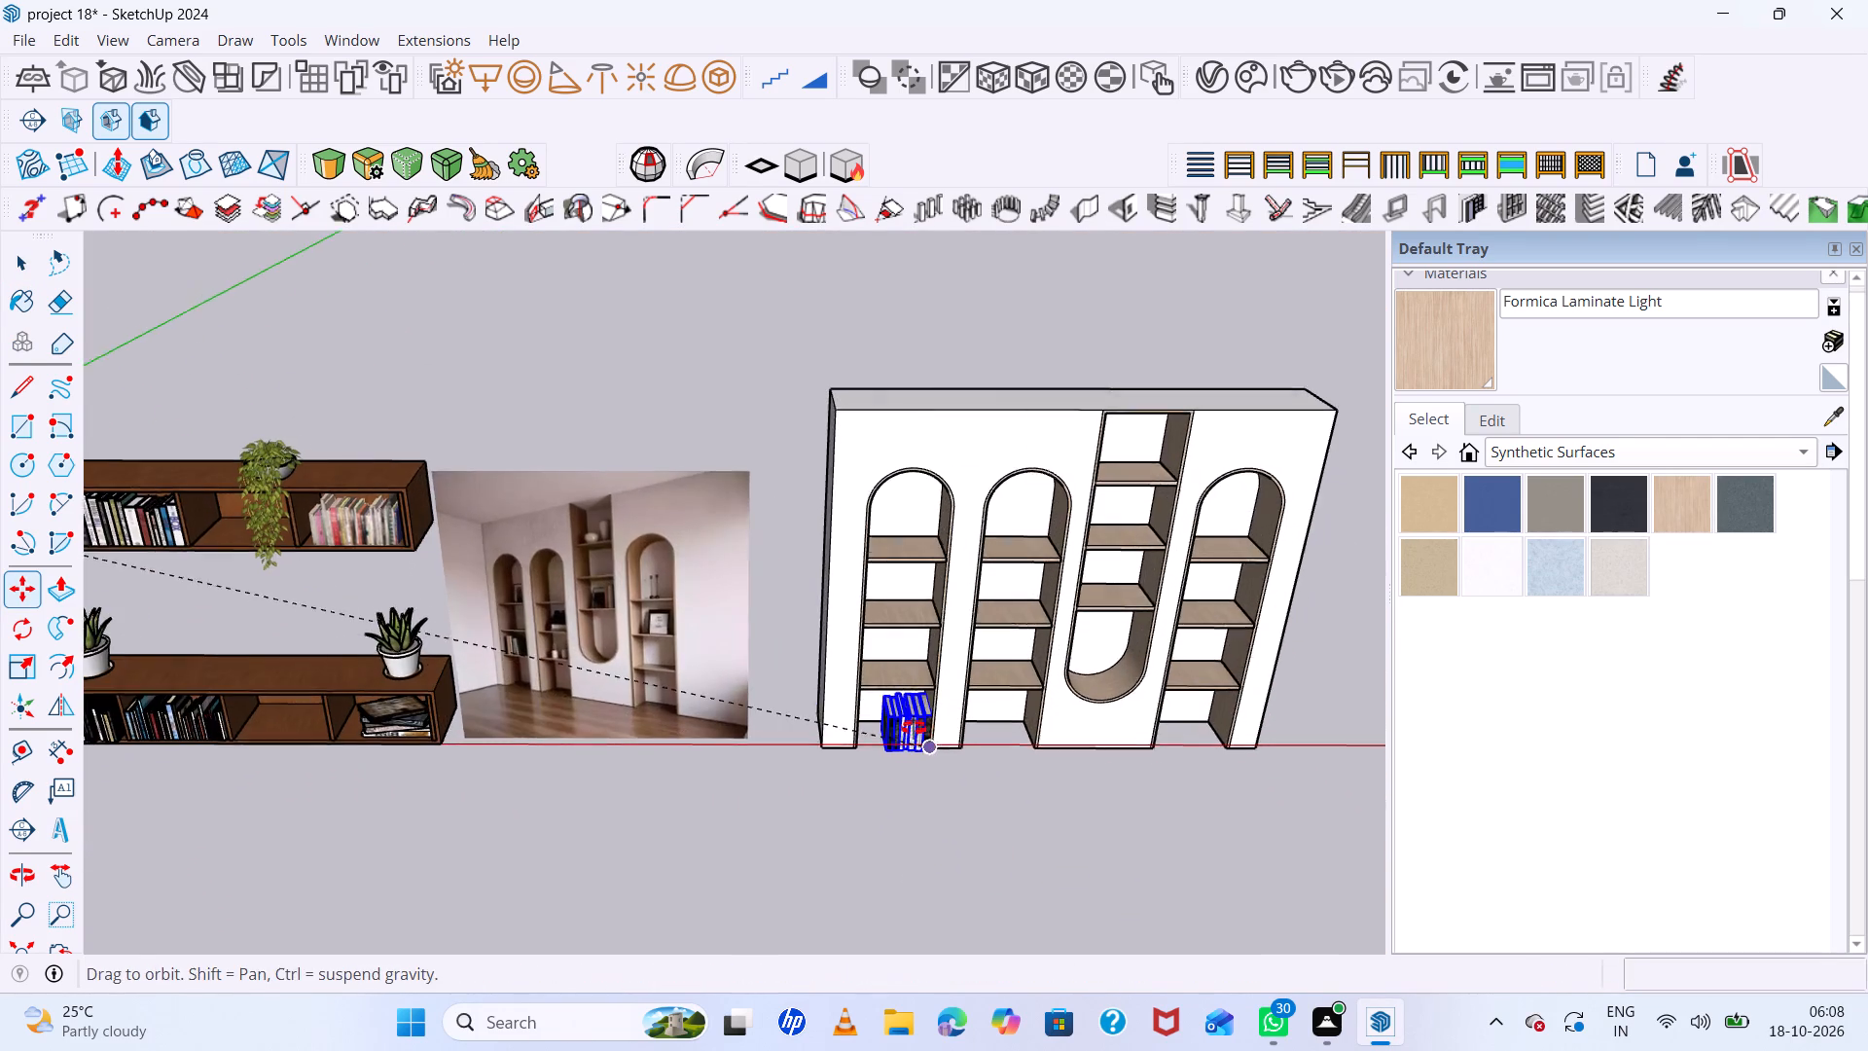
pyautogui.moveTo(914, 728); pyautogui.dragTo(752, 667, button='middle')
pyautogui.scroll(12, 931, 709)
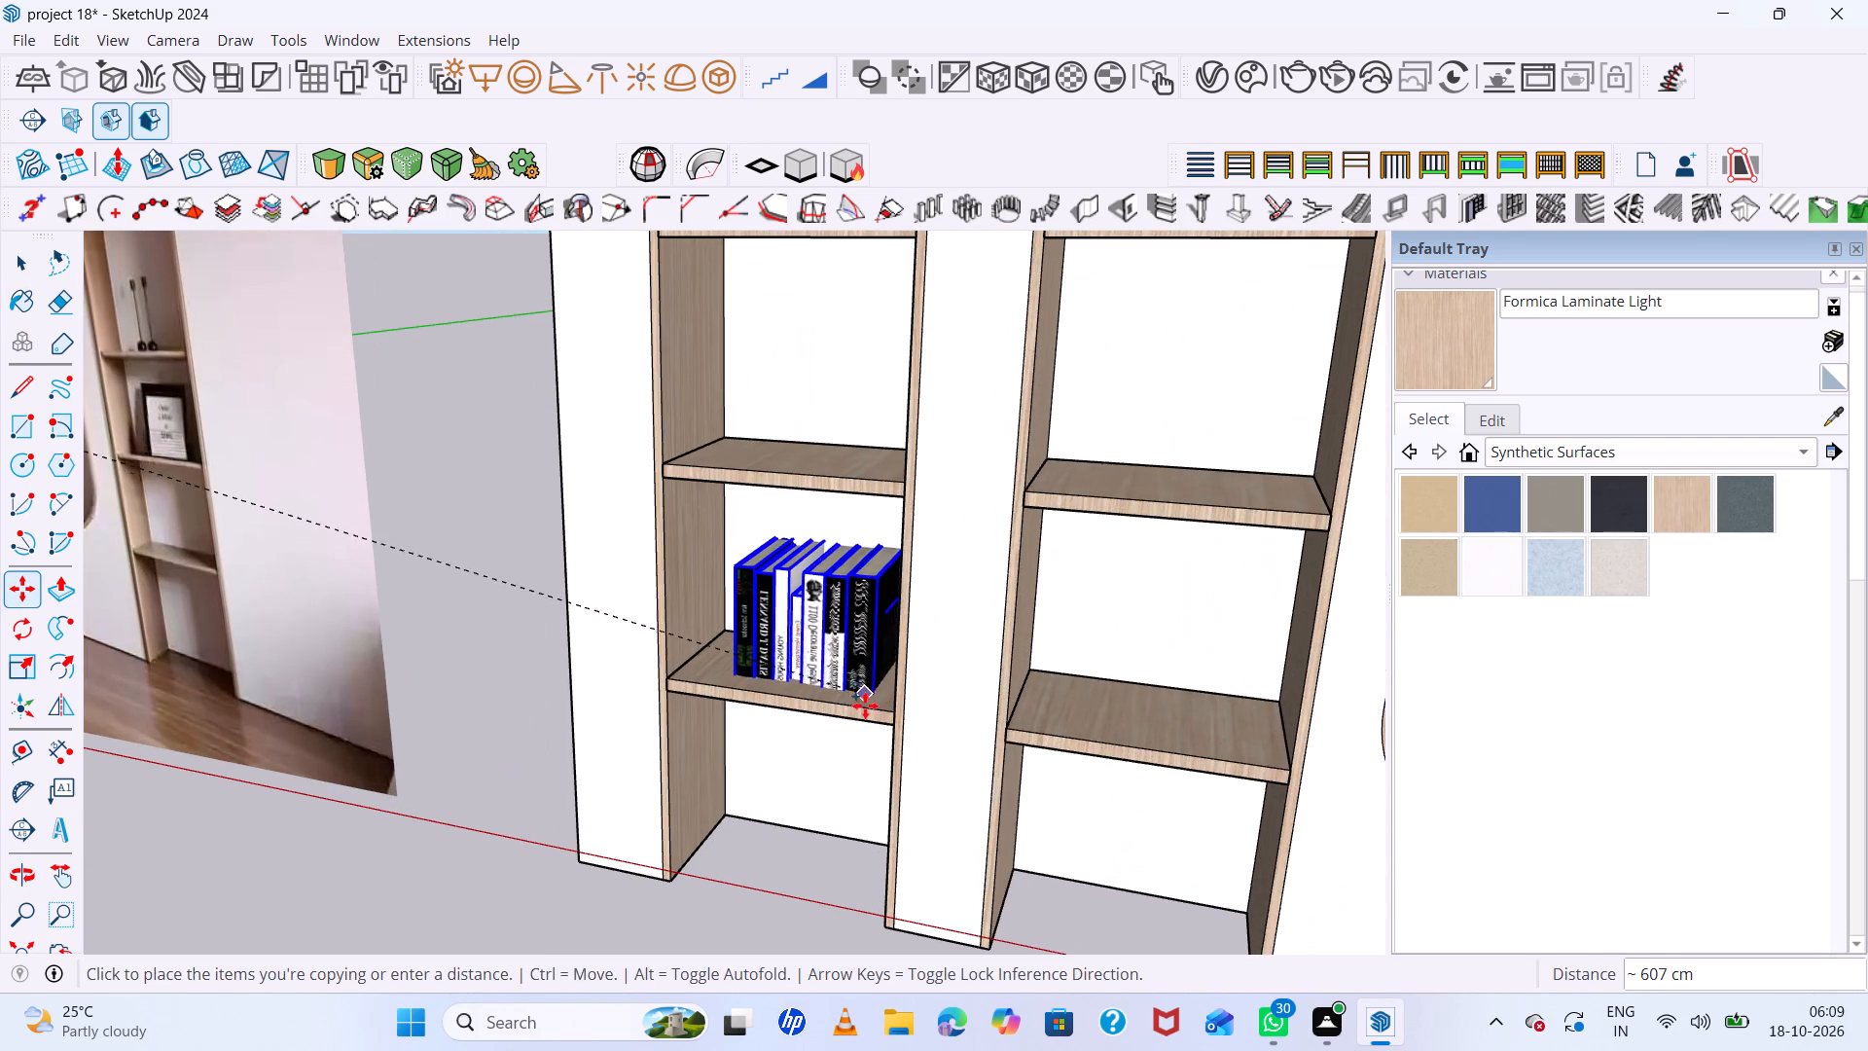
pyautogui.moveTo(863, 709); pyautogui.dragTo(911, 645, button='middle')
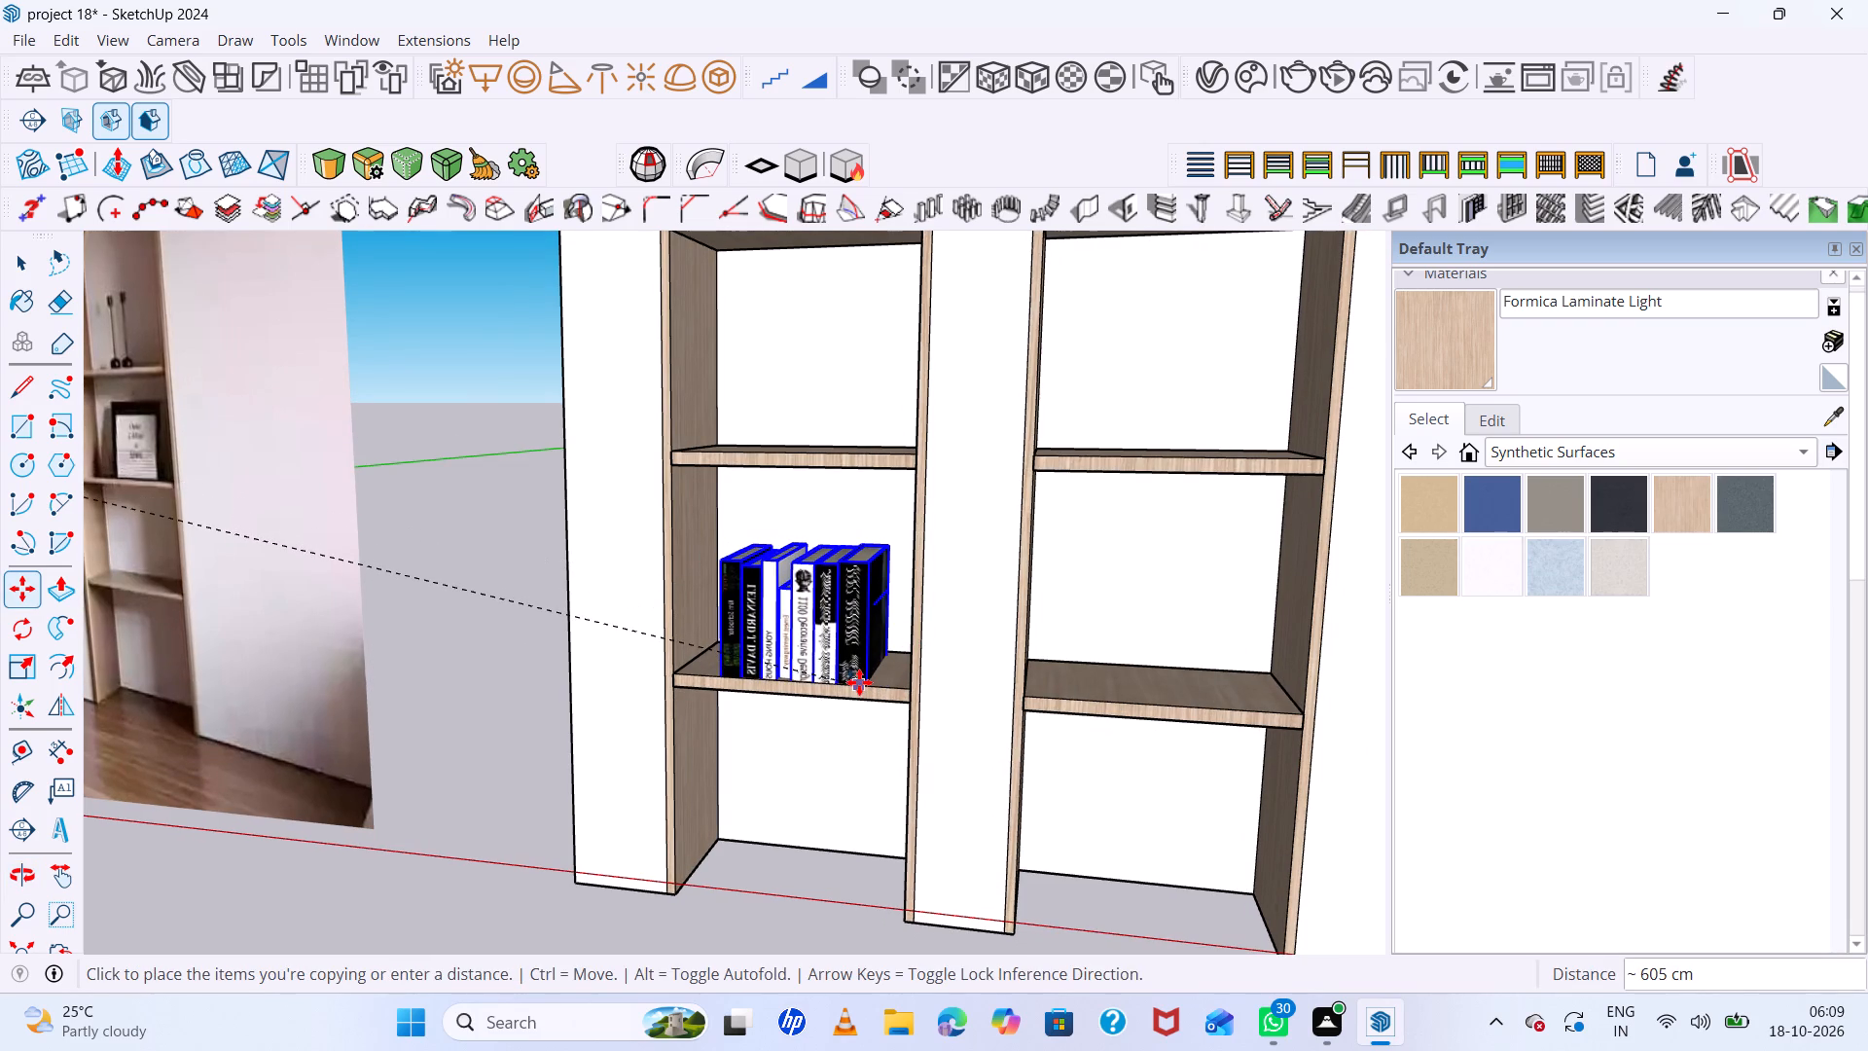
pyautogui.click(856, 685)
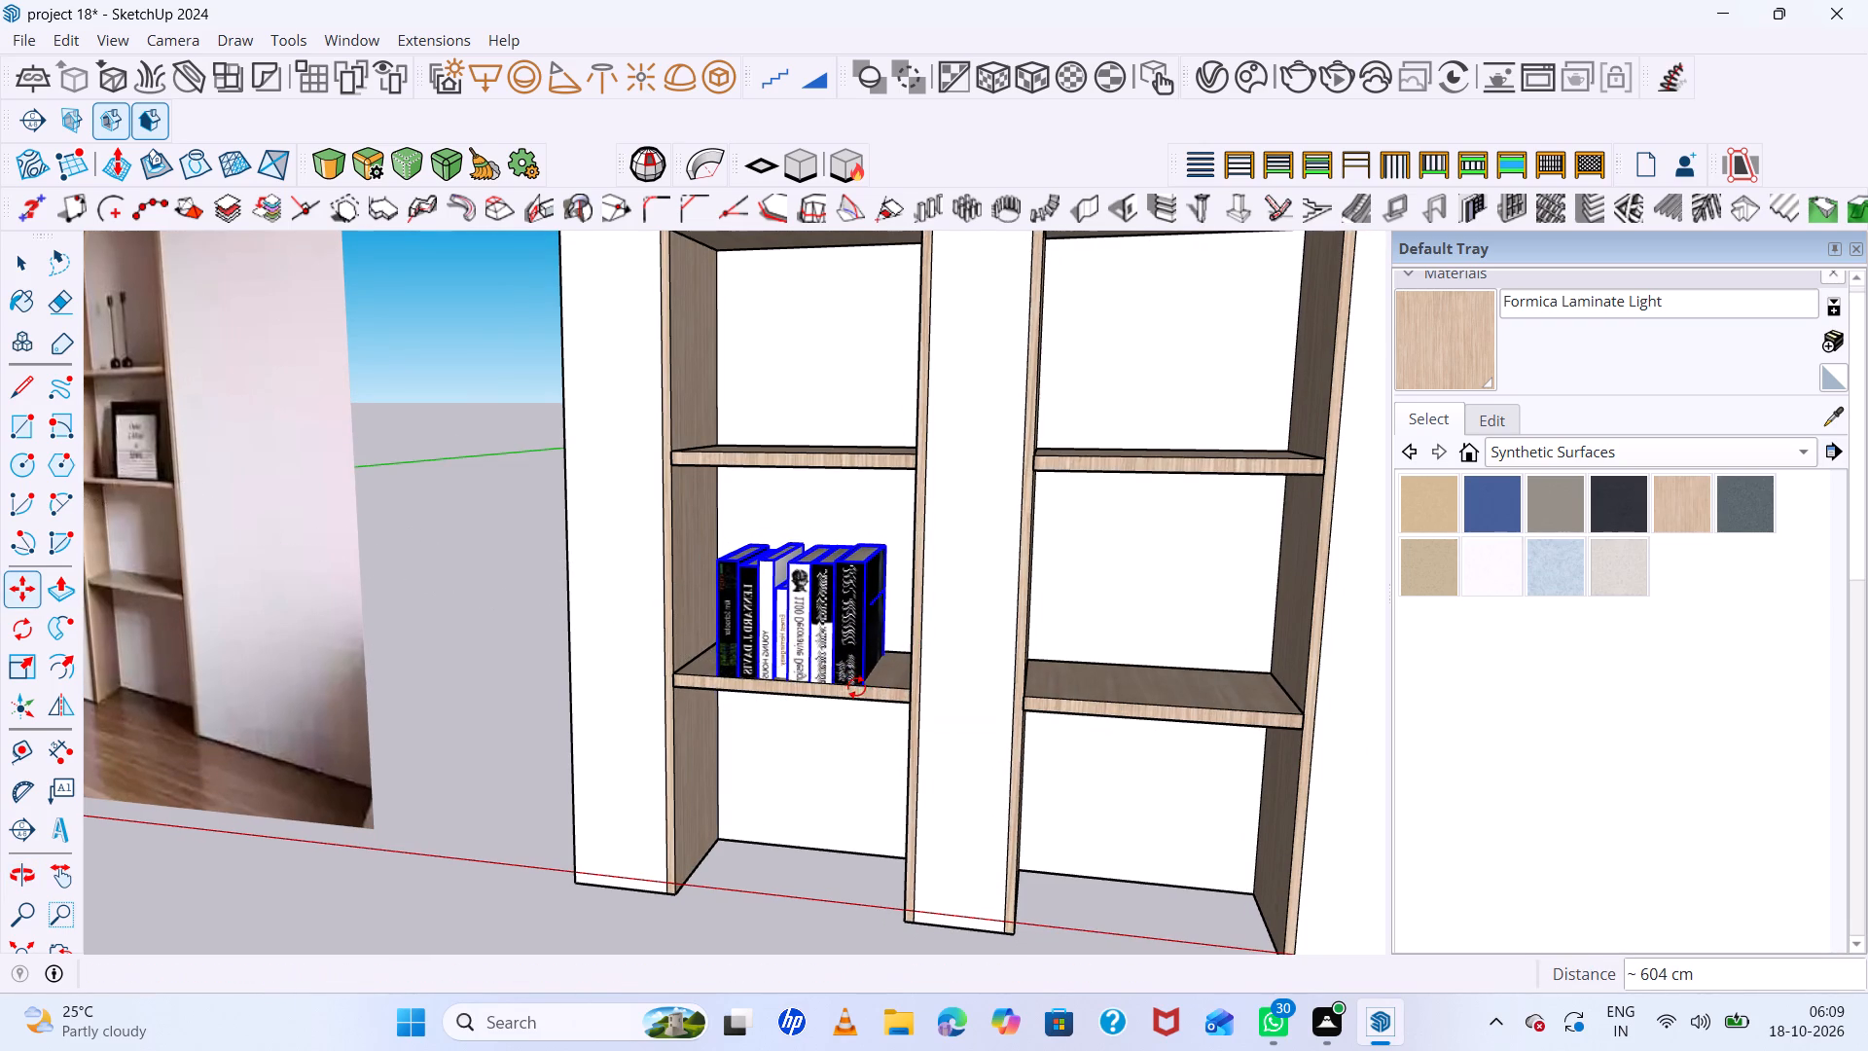
# Nudge the copied books slightly to seat them on the first arched niche's lowest shelf, and deselect them.
pyautogui.moveTo(857, 688); pyautogui.dragTo(877, 595, button='middle')
pyautogui.scroll(5, 880, 701)
pyautogui.click(823, 625)
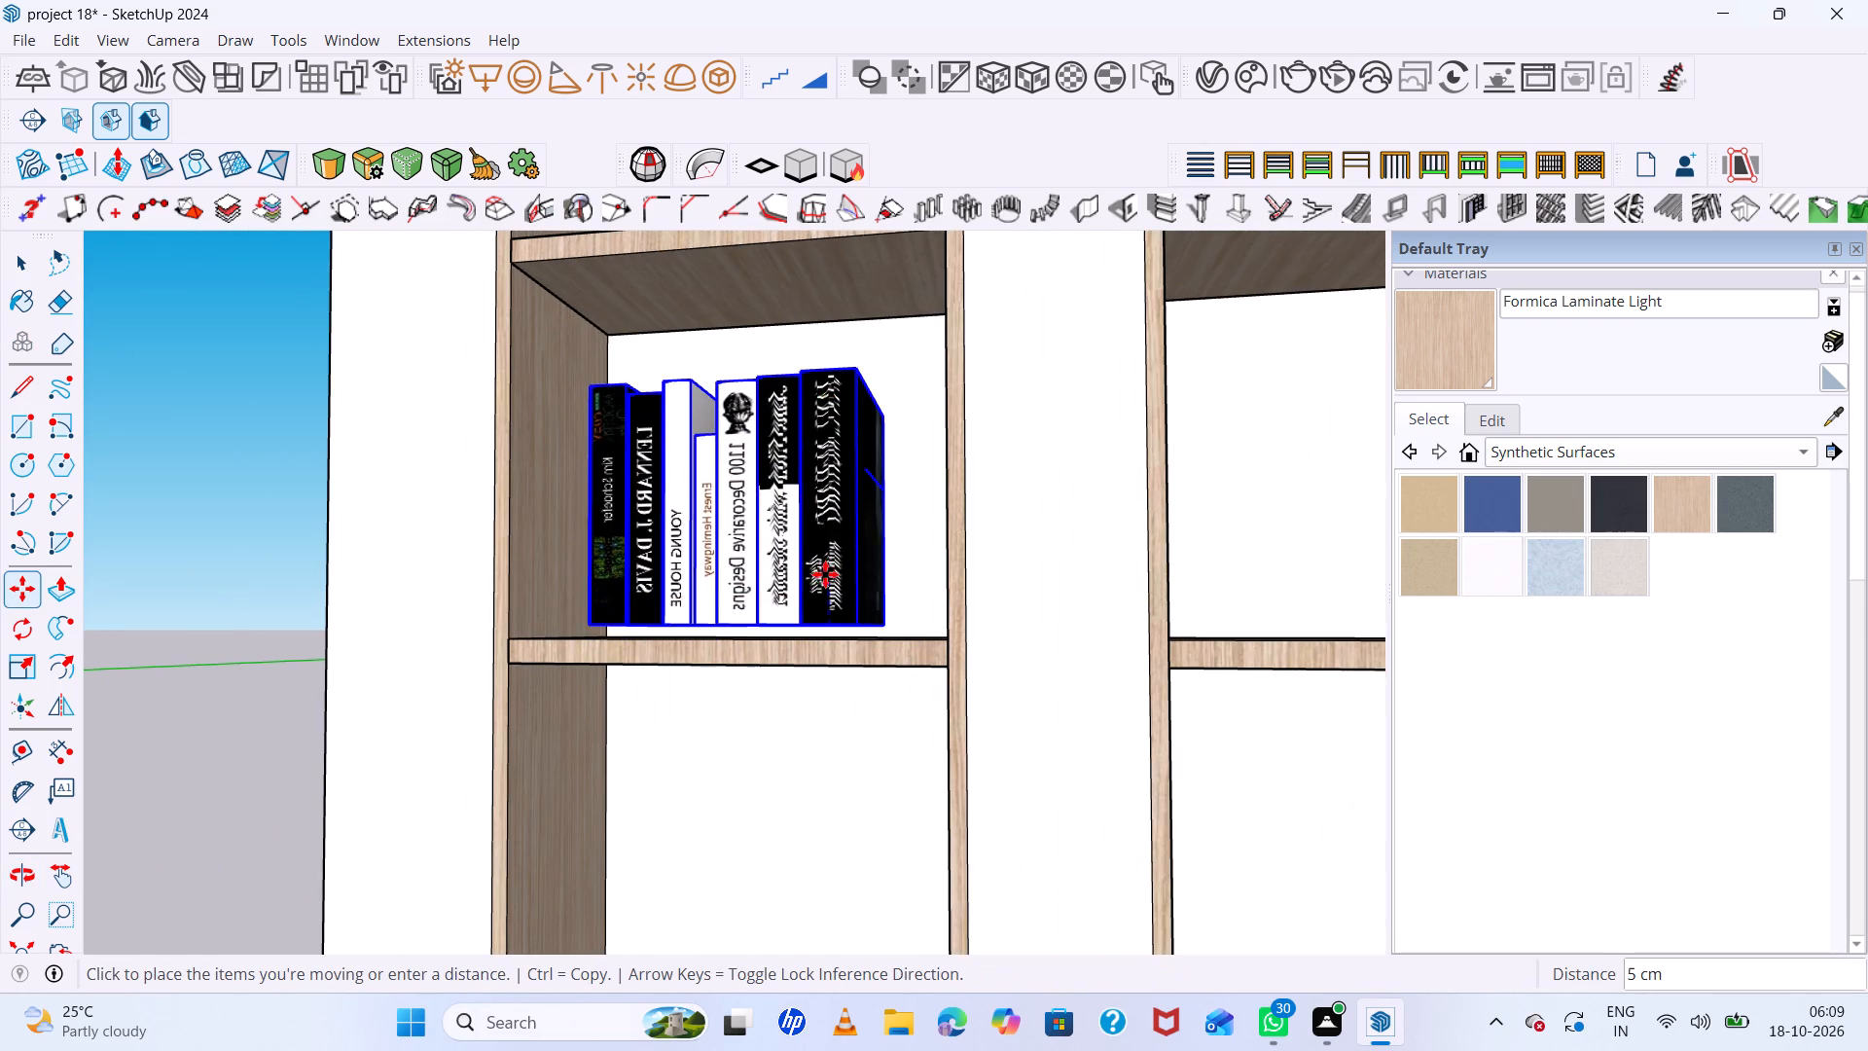
pyautogui.click(825, 598)
pyautogui.scroll(-13, 584, 578)
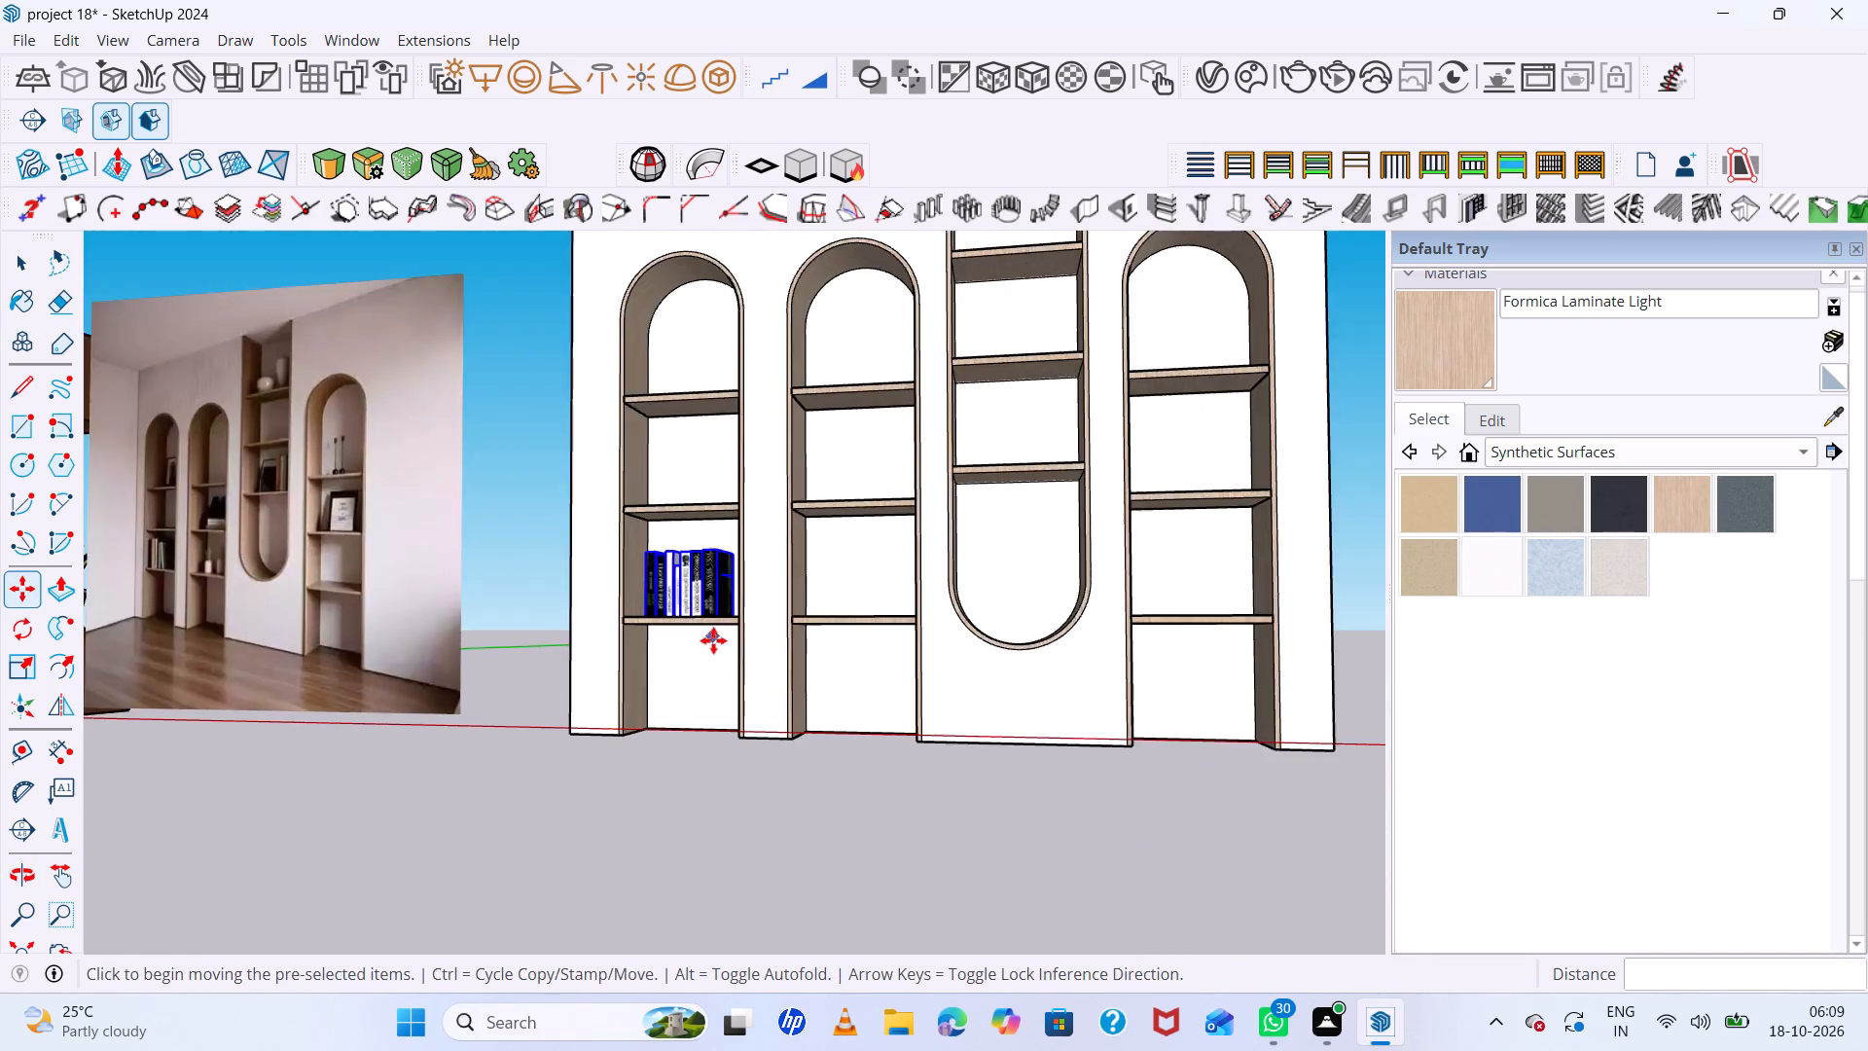
pyautogui.moveTo(721, 661); pyautogui.dragTo(848, 808, button='middle')
pyautogui.scroll(6, 747, 586)
pyautogui.moveTo(714, 581); pyautogui.dragTo(593, 548, button='middle')
pyautogui.scroll(-5, 605, 568)
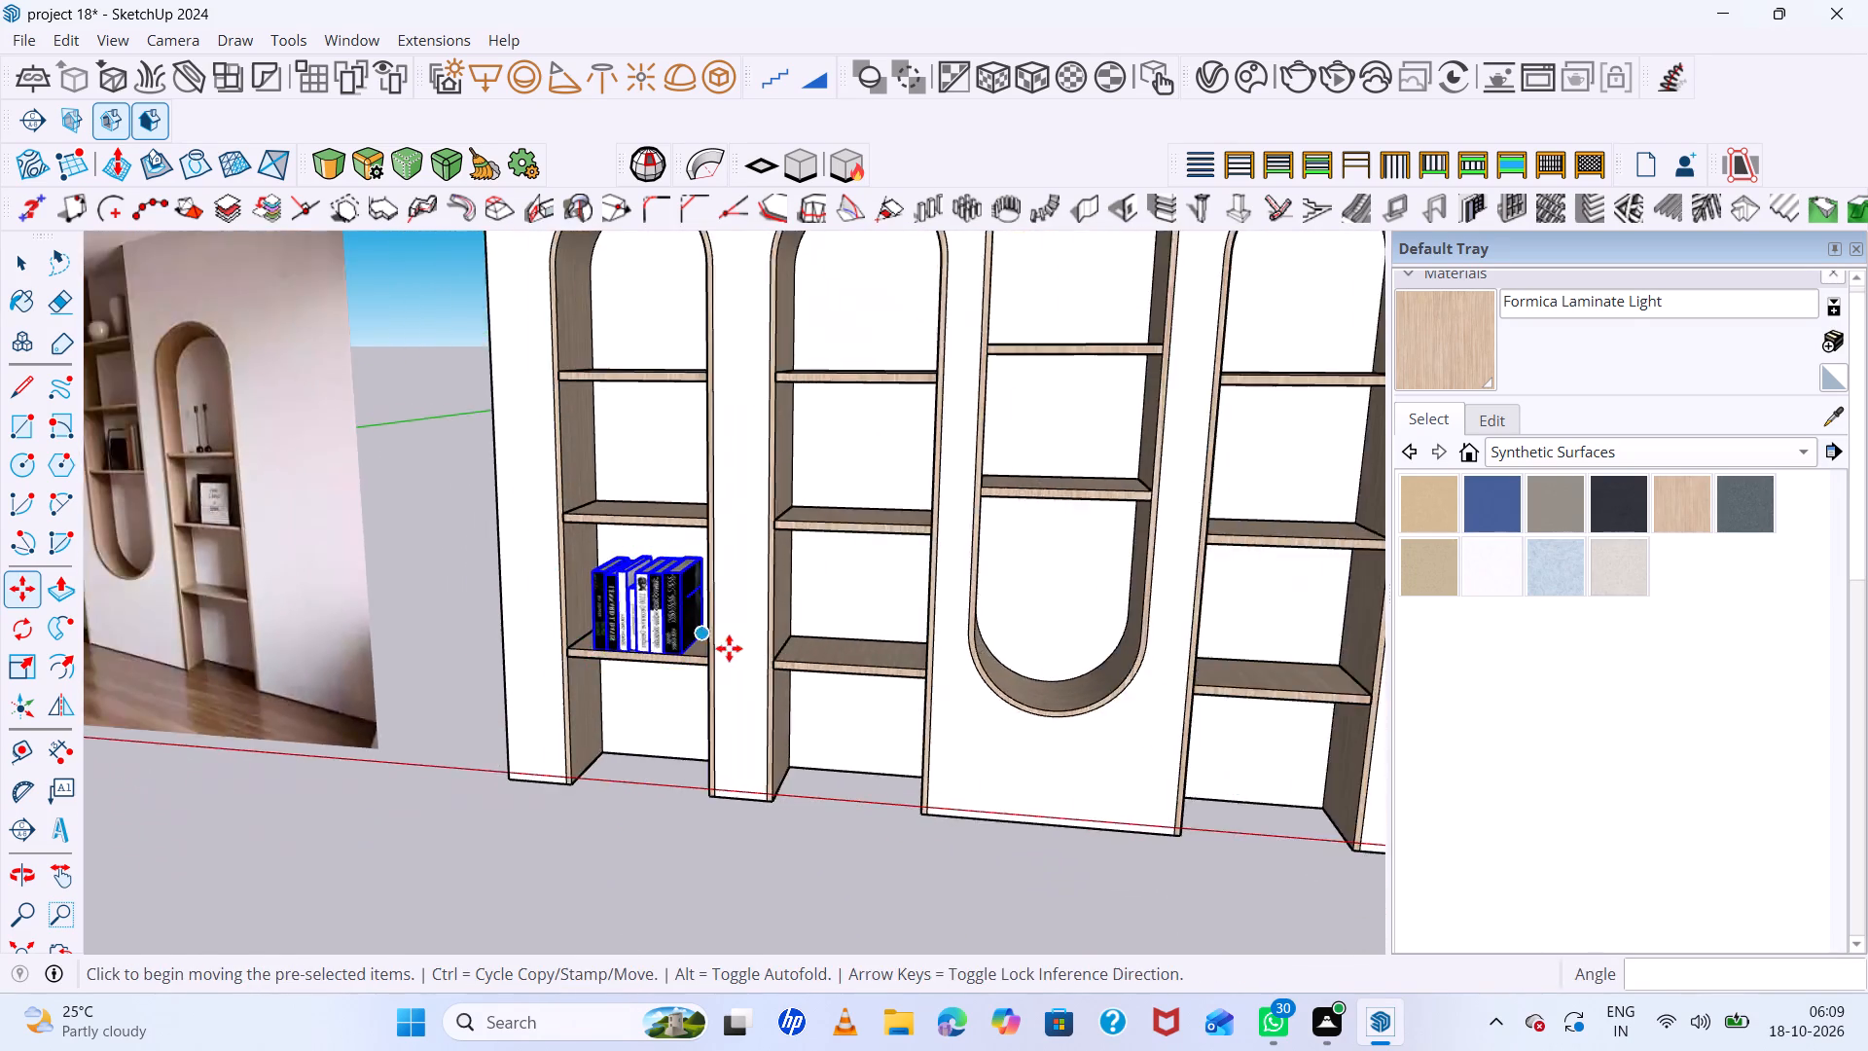
pyautogui.scroll(-8, 729, 648)
pyautogui.scroll(-4, 819, 664)
pyautogui.press('space')
pyautogui.click(1097, 552)
# Examine the reference picture's niche decorations against the arched shelving unit and the furnished U-shaped bookshelf.
pyautogui.scroll(2, 763, 577)
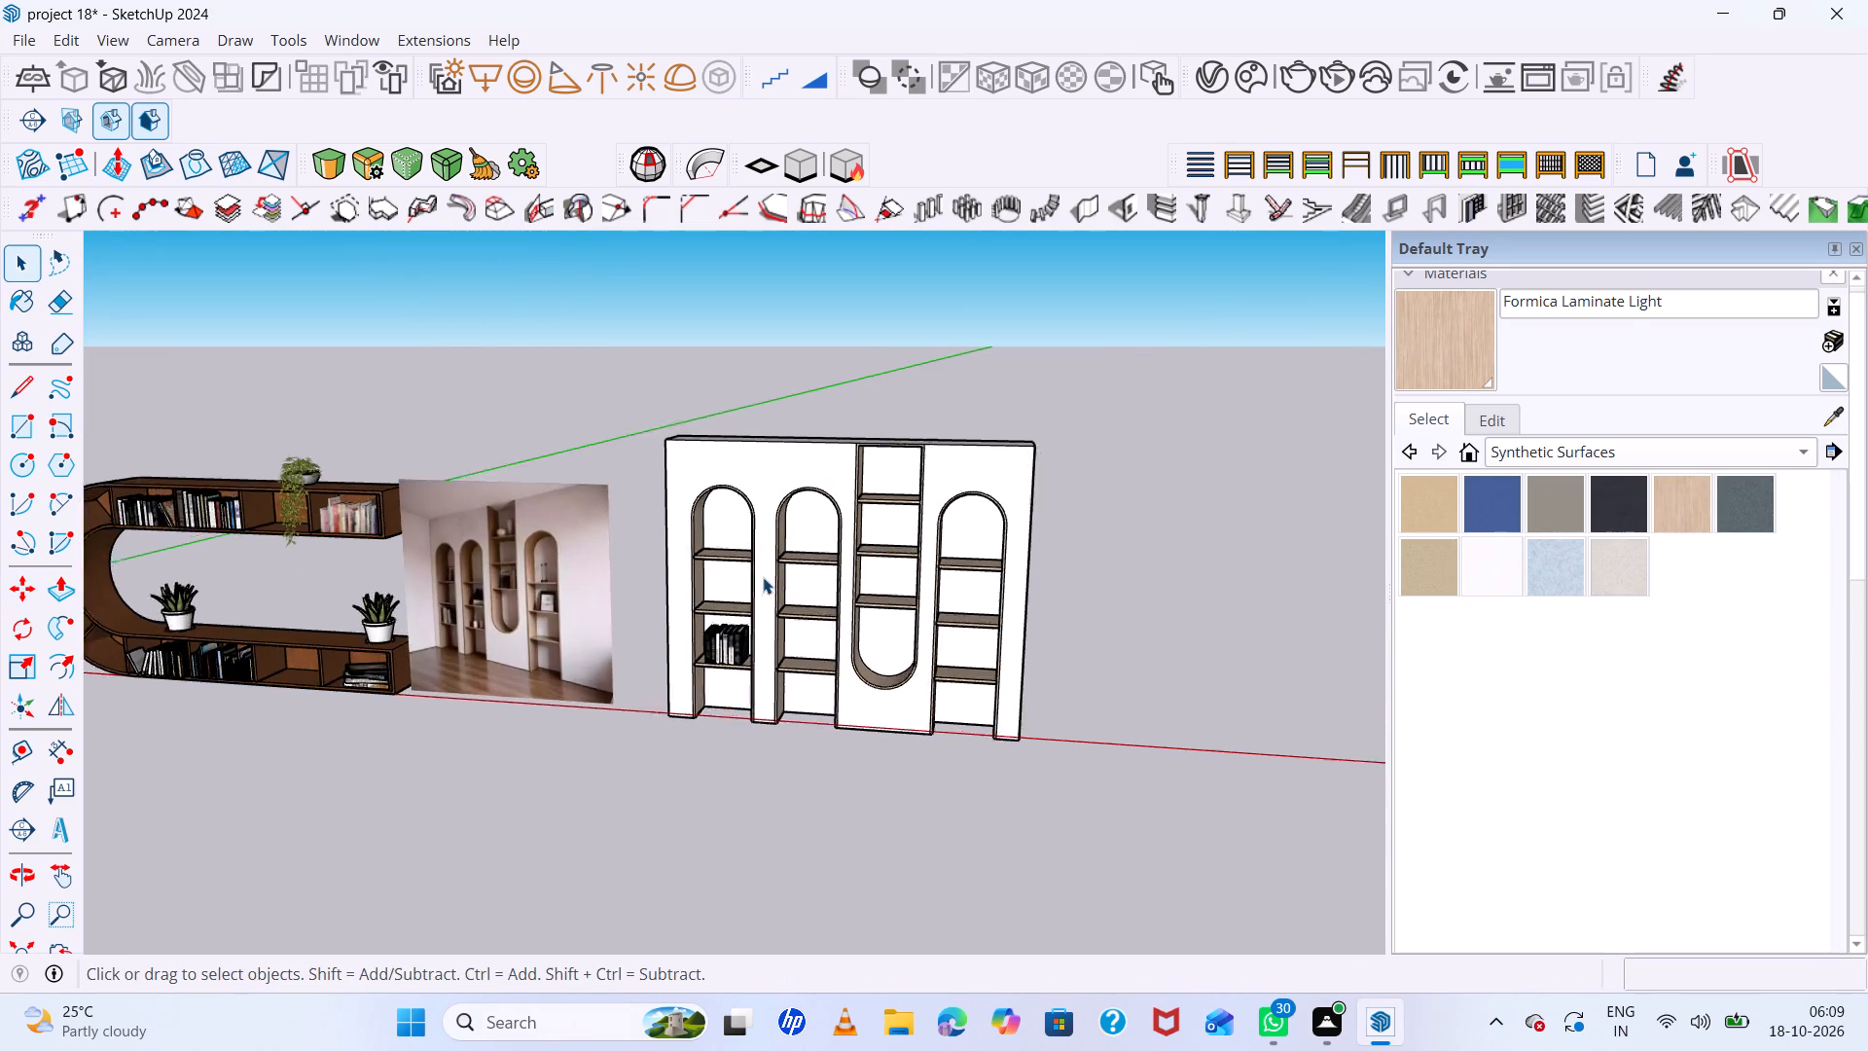
pyautogui.scroll(4, 763, 577)
pyautogui.moveTo(673, 585); pyautogui.dragTo(744, 497, button='middle')
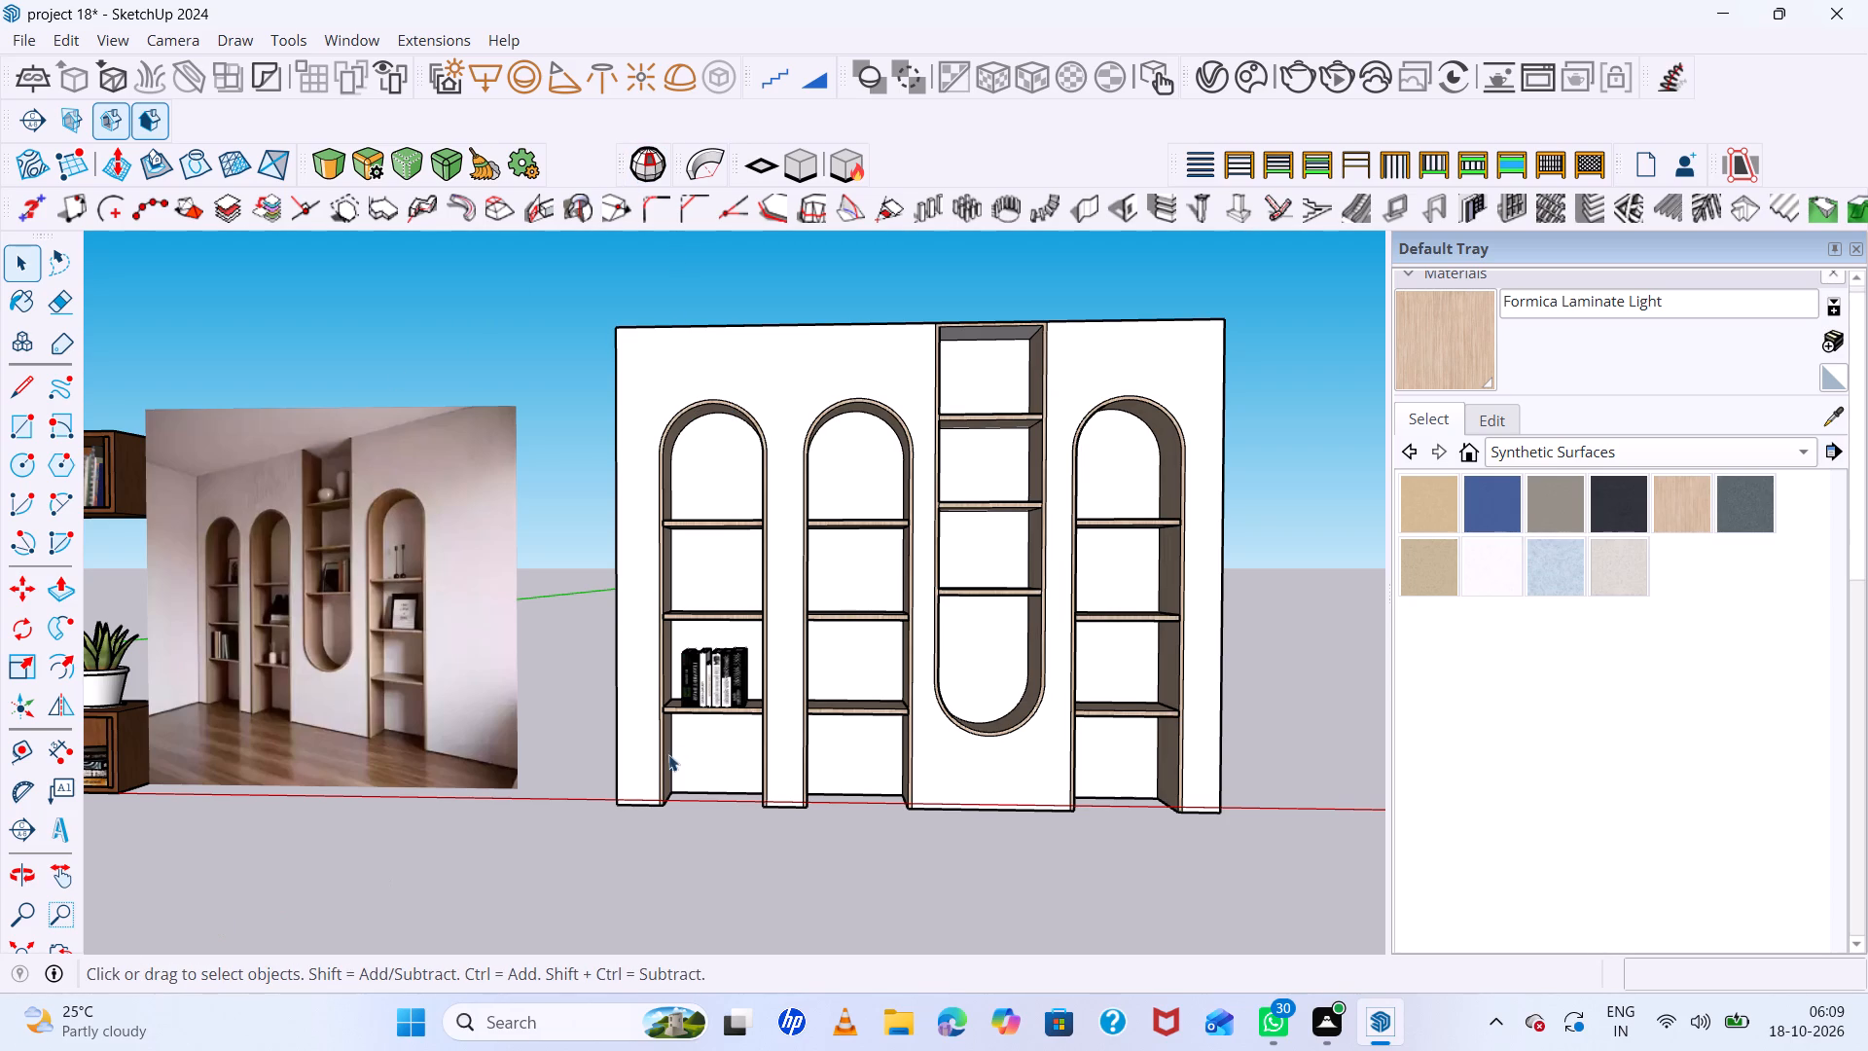
pyautogui.scroll(-6, 884, 676)
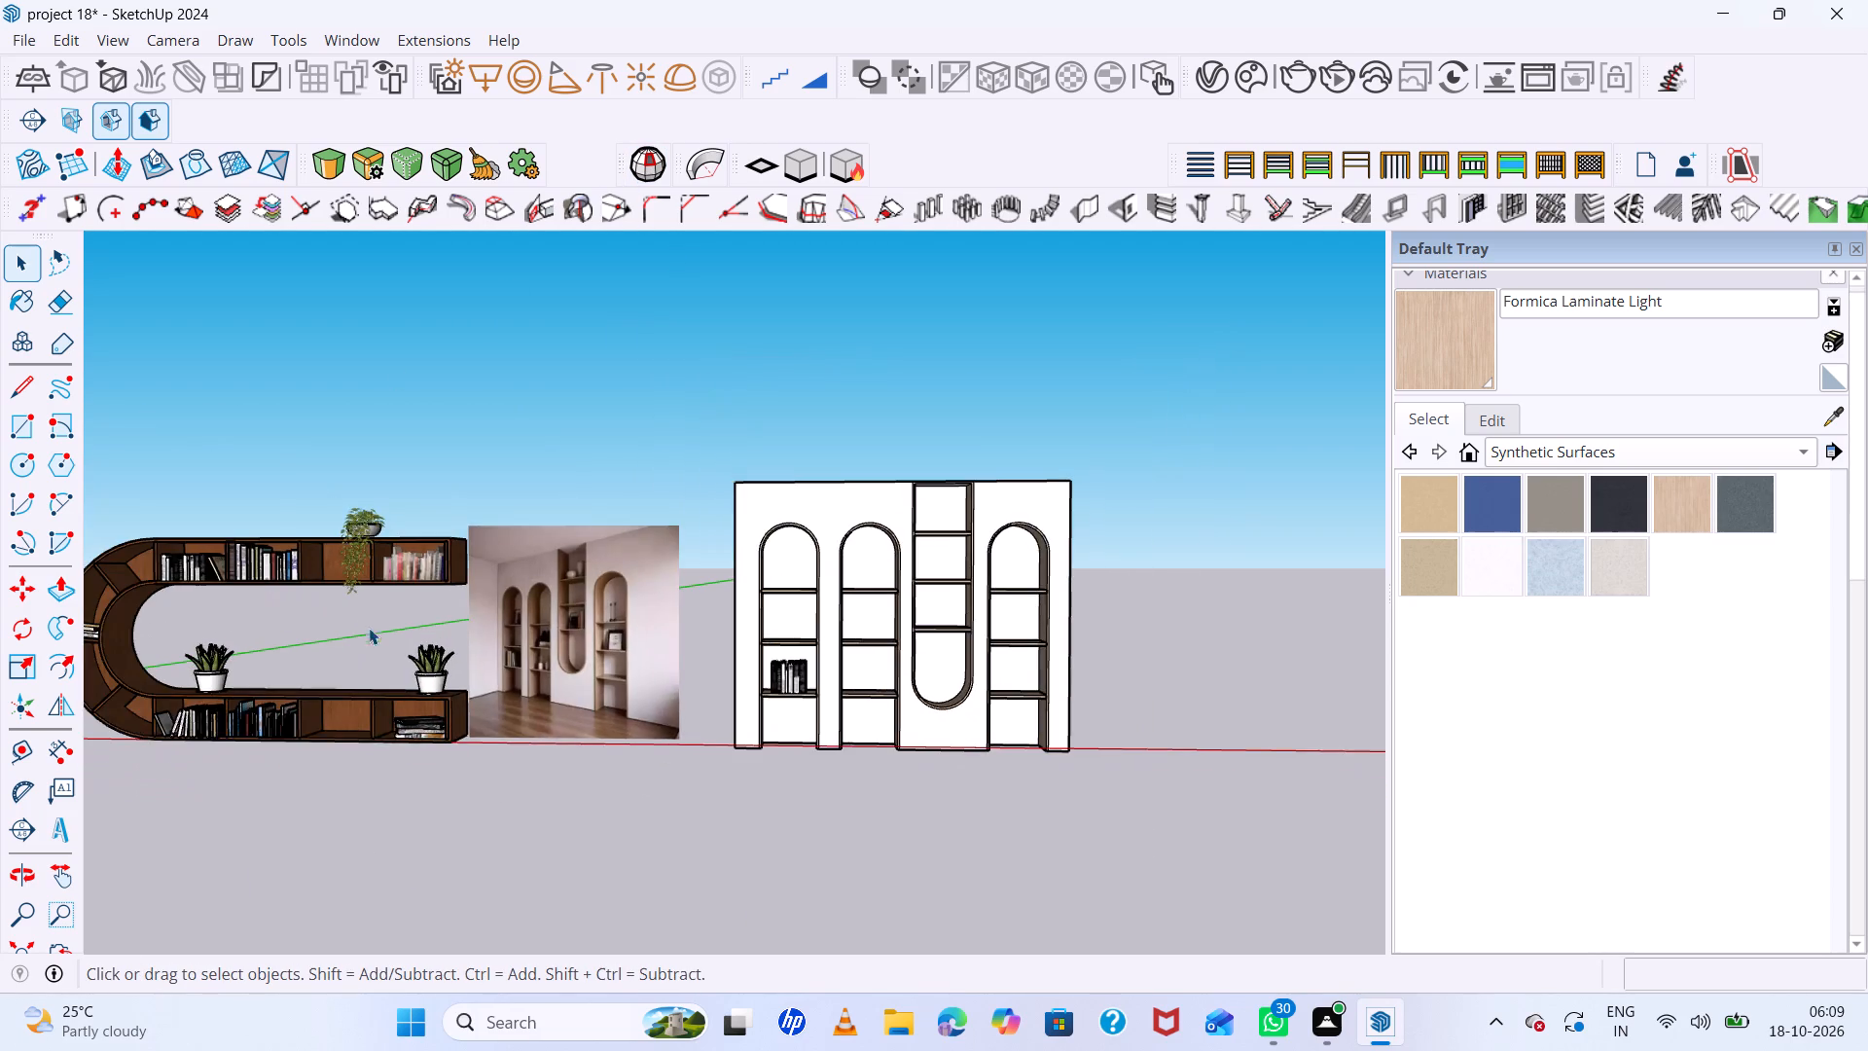
pyautogui.scroll(5, 356, 602)
pyautogui.scroll(6, 491, 560)
pyautogui.scroll(-6, 585, 612)
pyautogui.scroll(7, 308, 818)
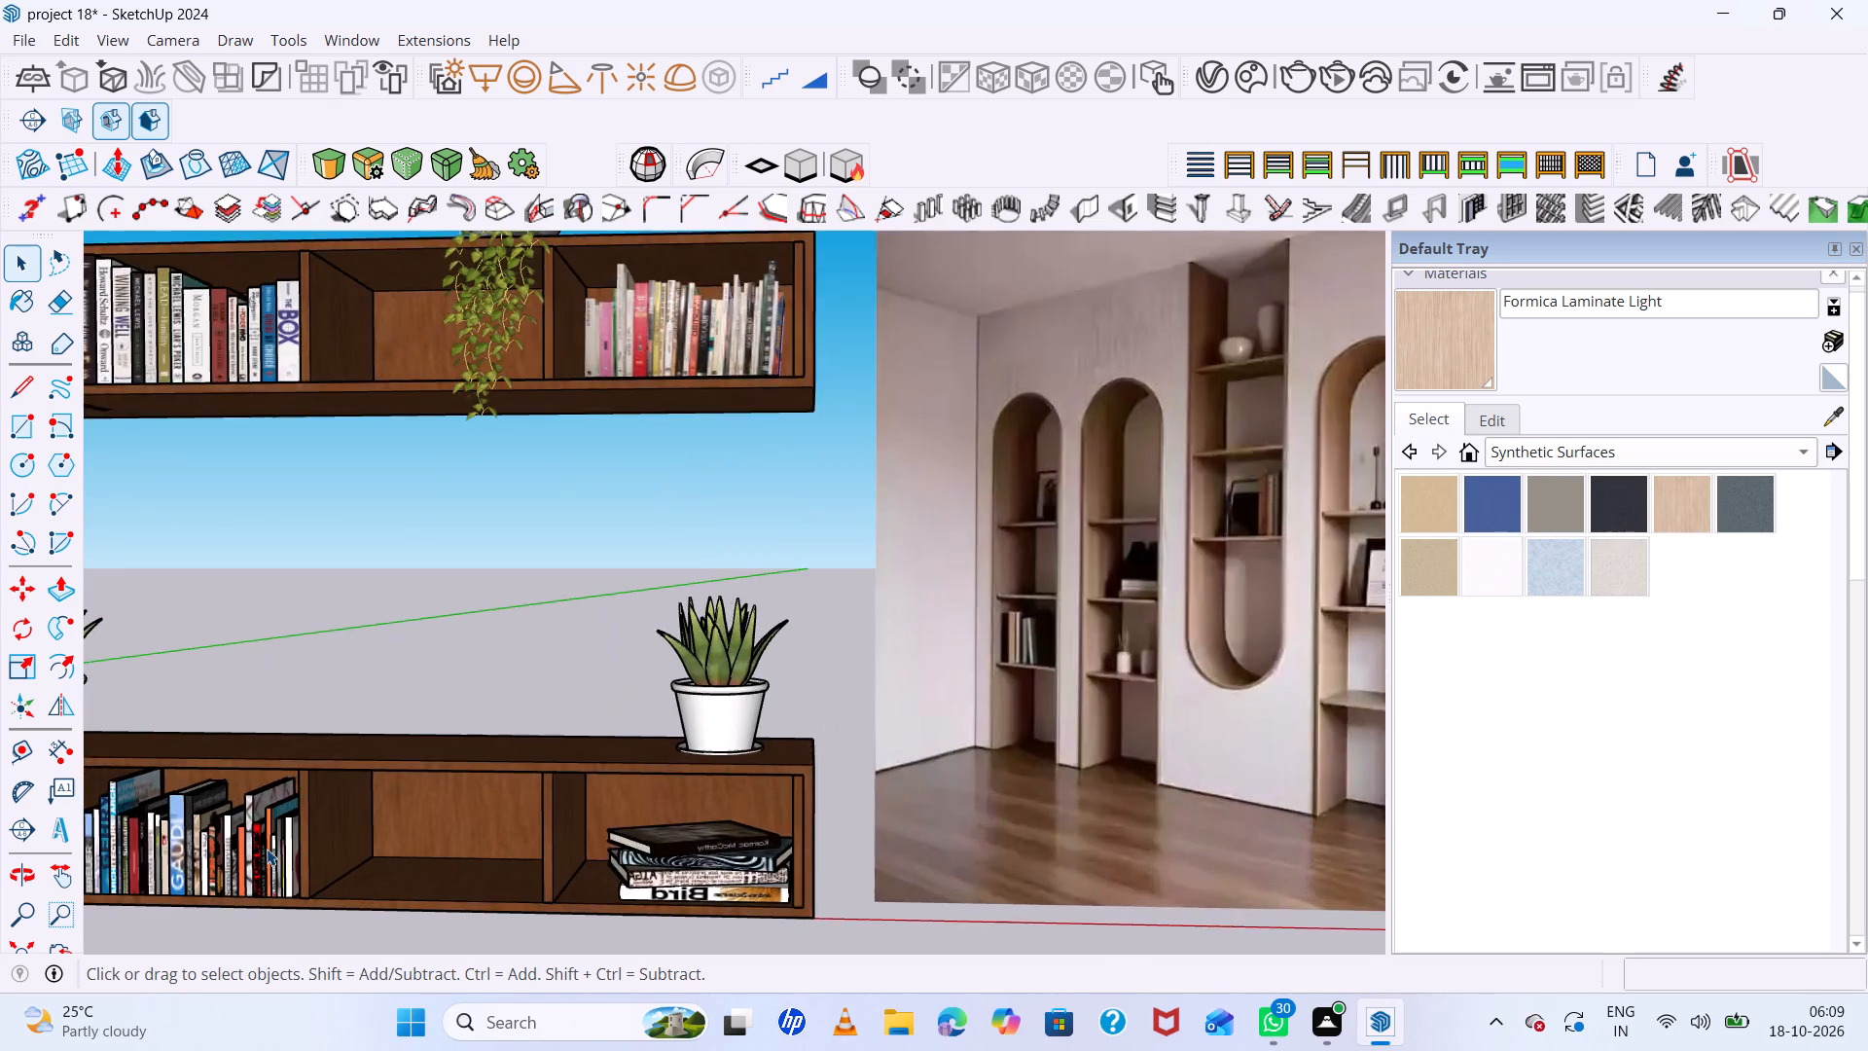
pyautogui.scroll(6, 265, 852)
pyautogui.moveTo(298, 872); pyautogui.dragTo(363, 785, button='middle')
pyautogui.scroll(-14, 597, 810)
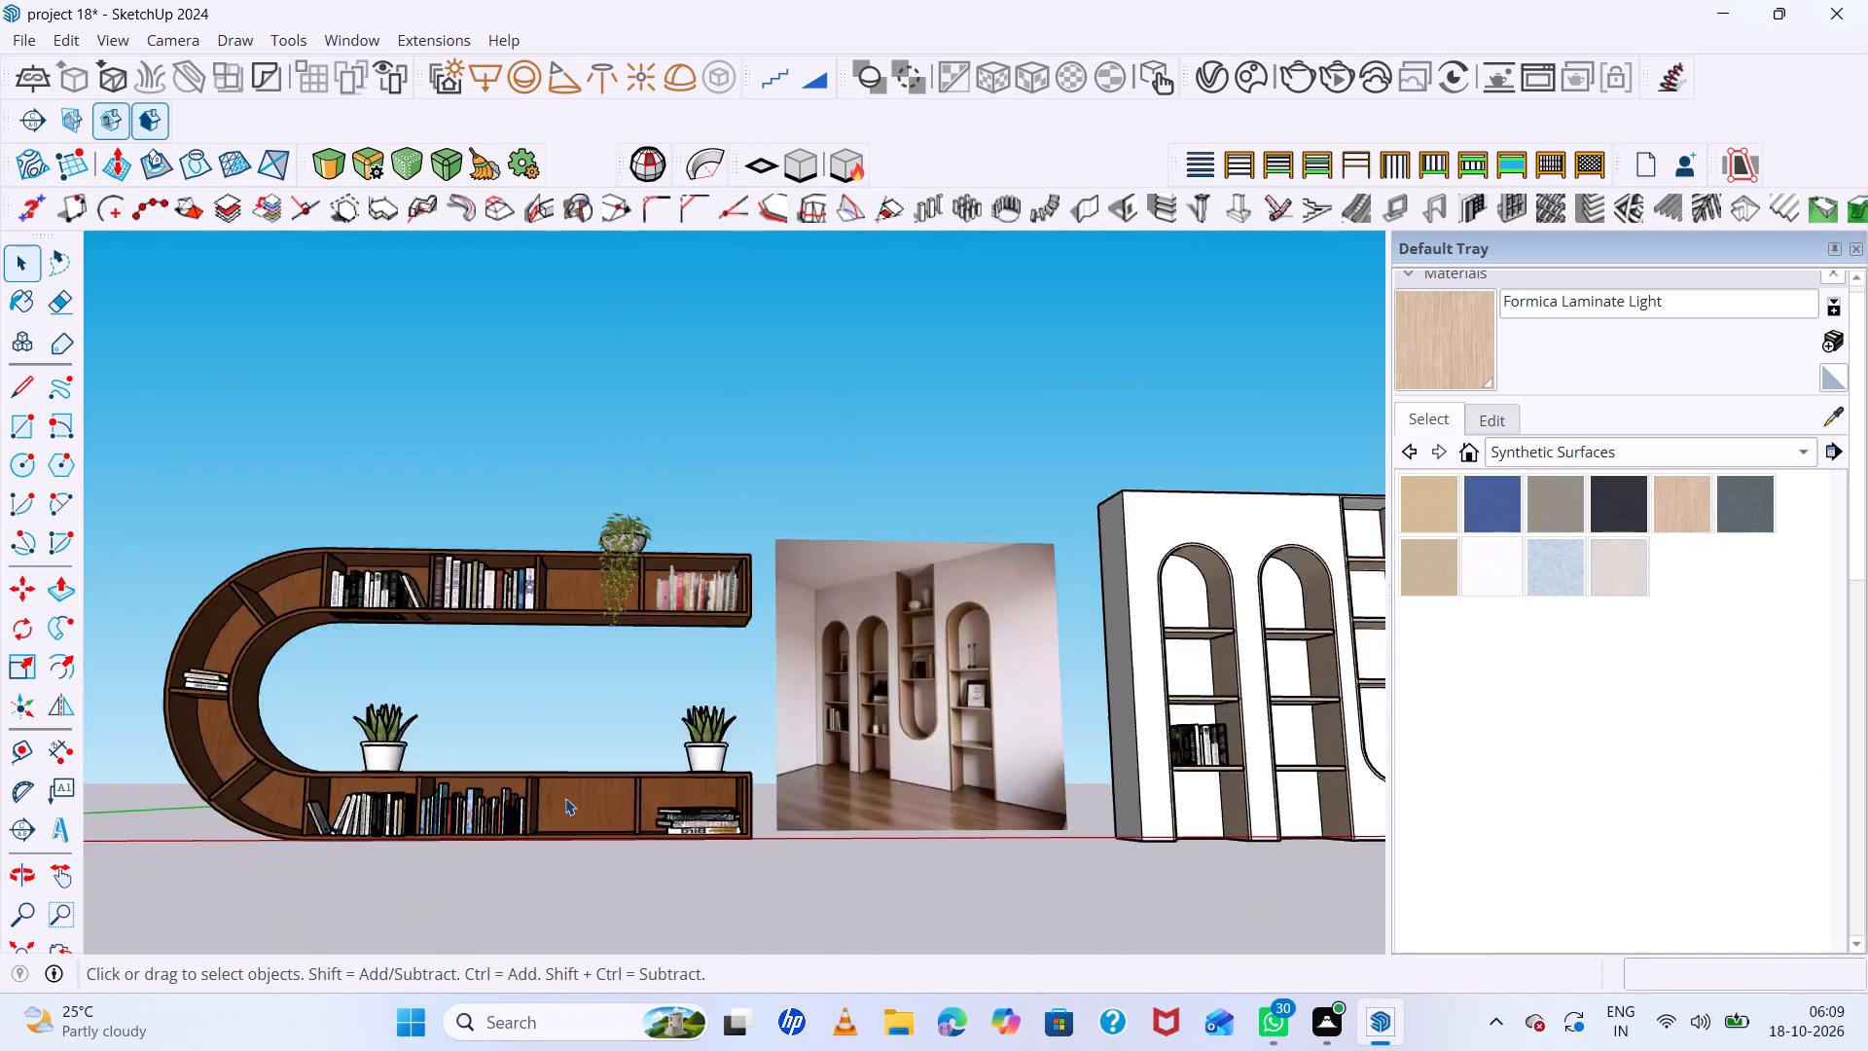
pyautogui.scroll(-8, 565, 798)
pyautogui.scroll(7, 800, 725)
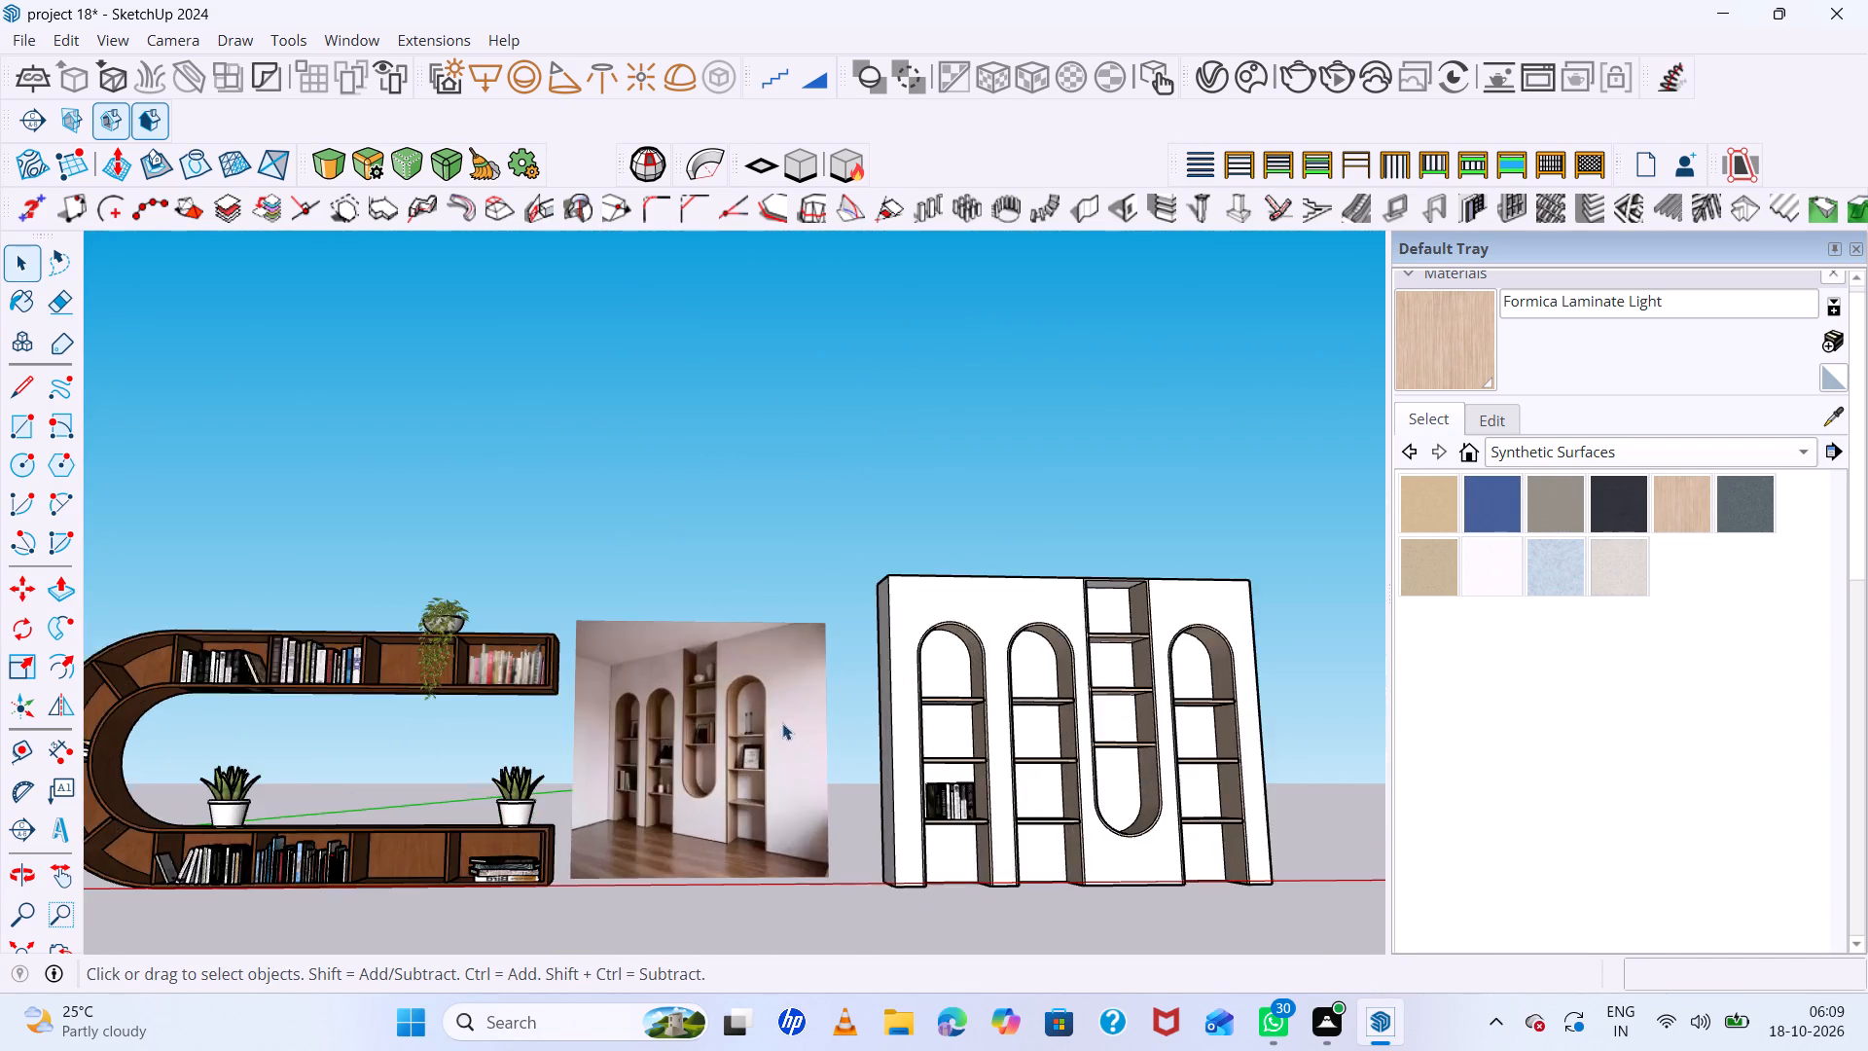
pyautogui.scroll(13, 782, 723)
pyautogui.moveTo(683, 759); pyautogui.dragTo(711, 787, button='middle')
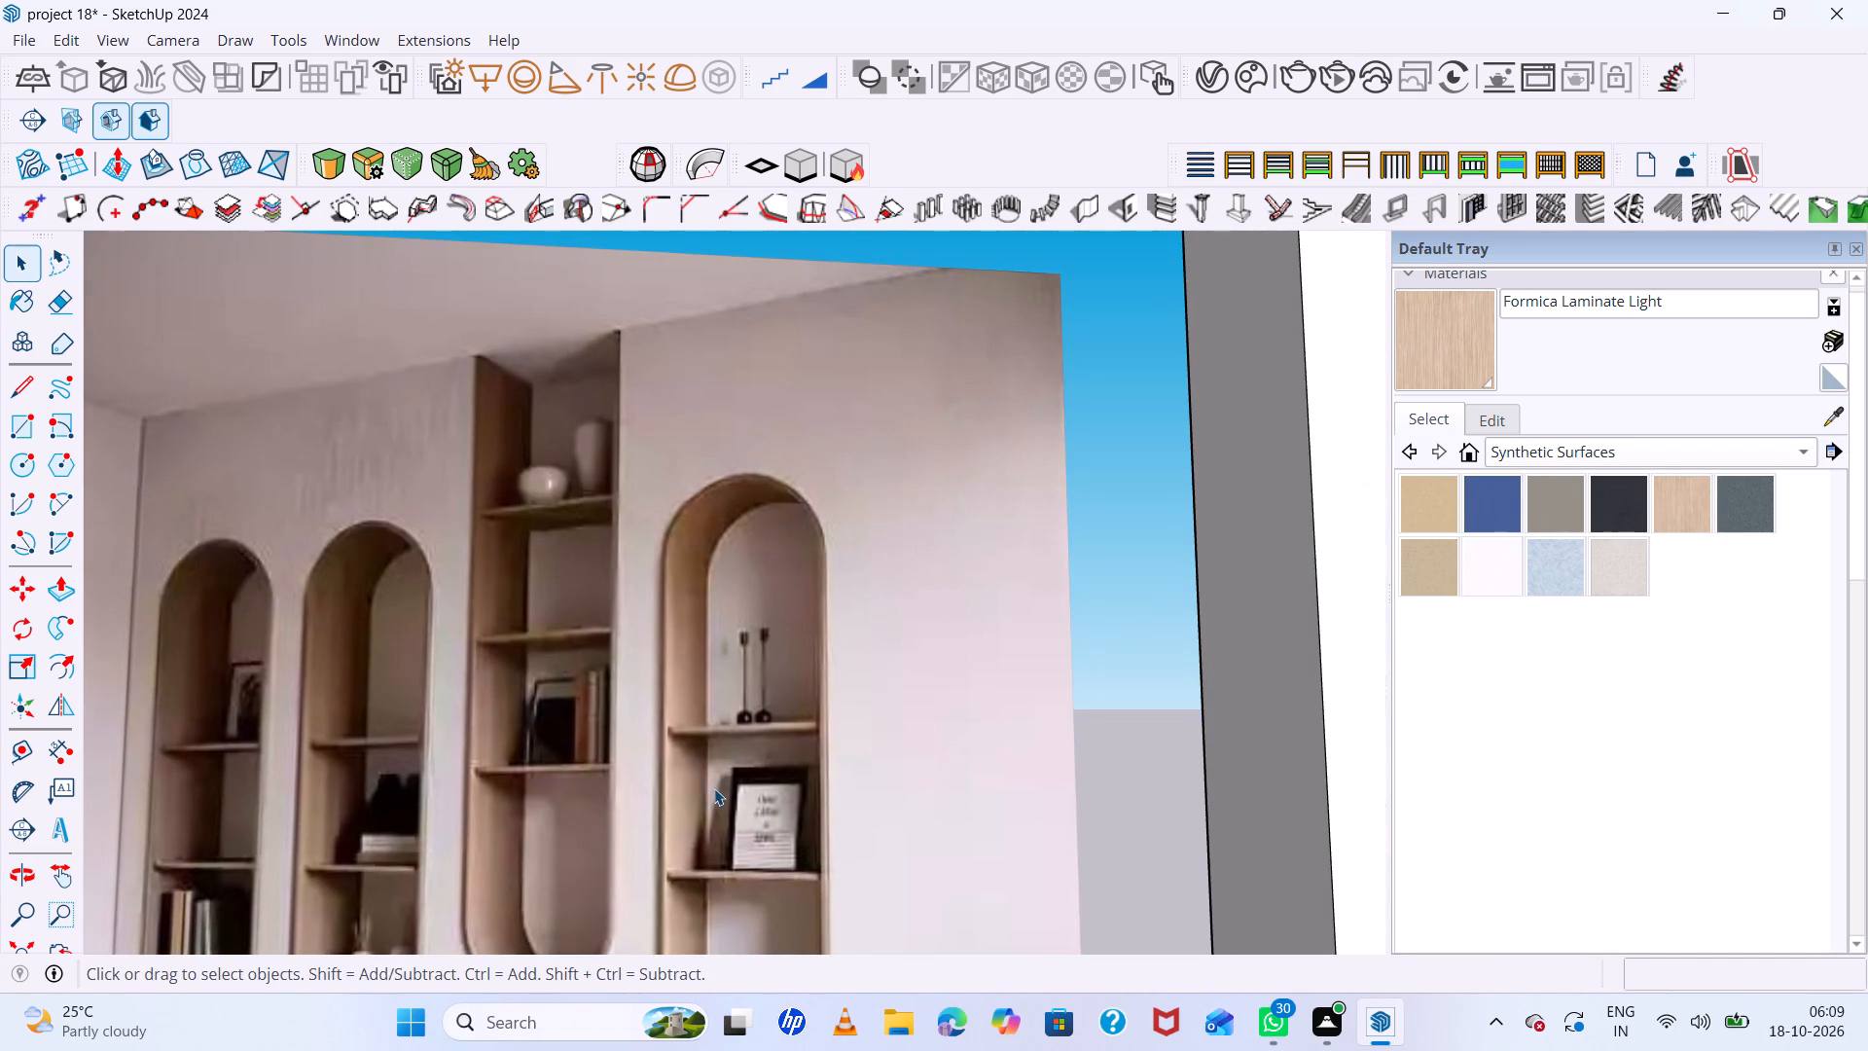
pyautogui.scroll(-13, 609, 810)
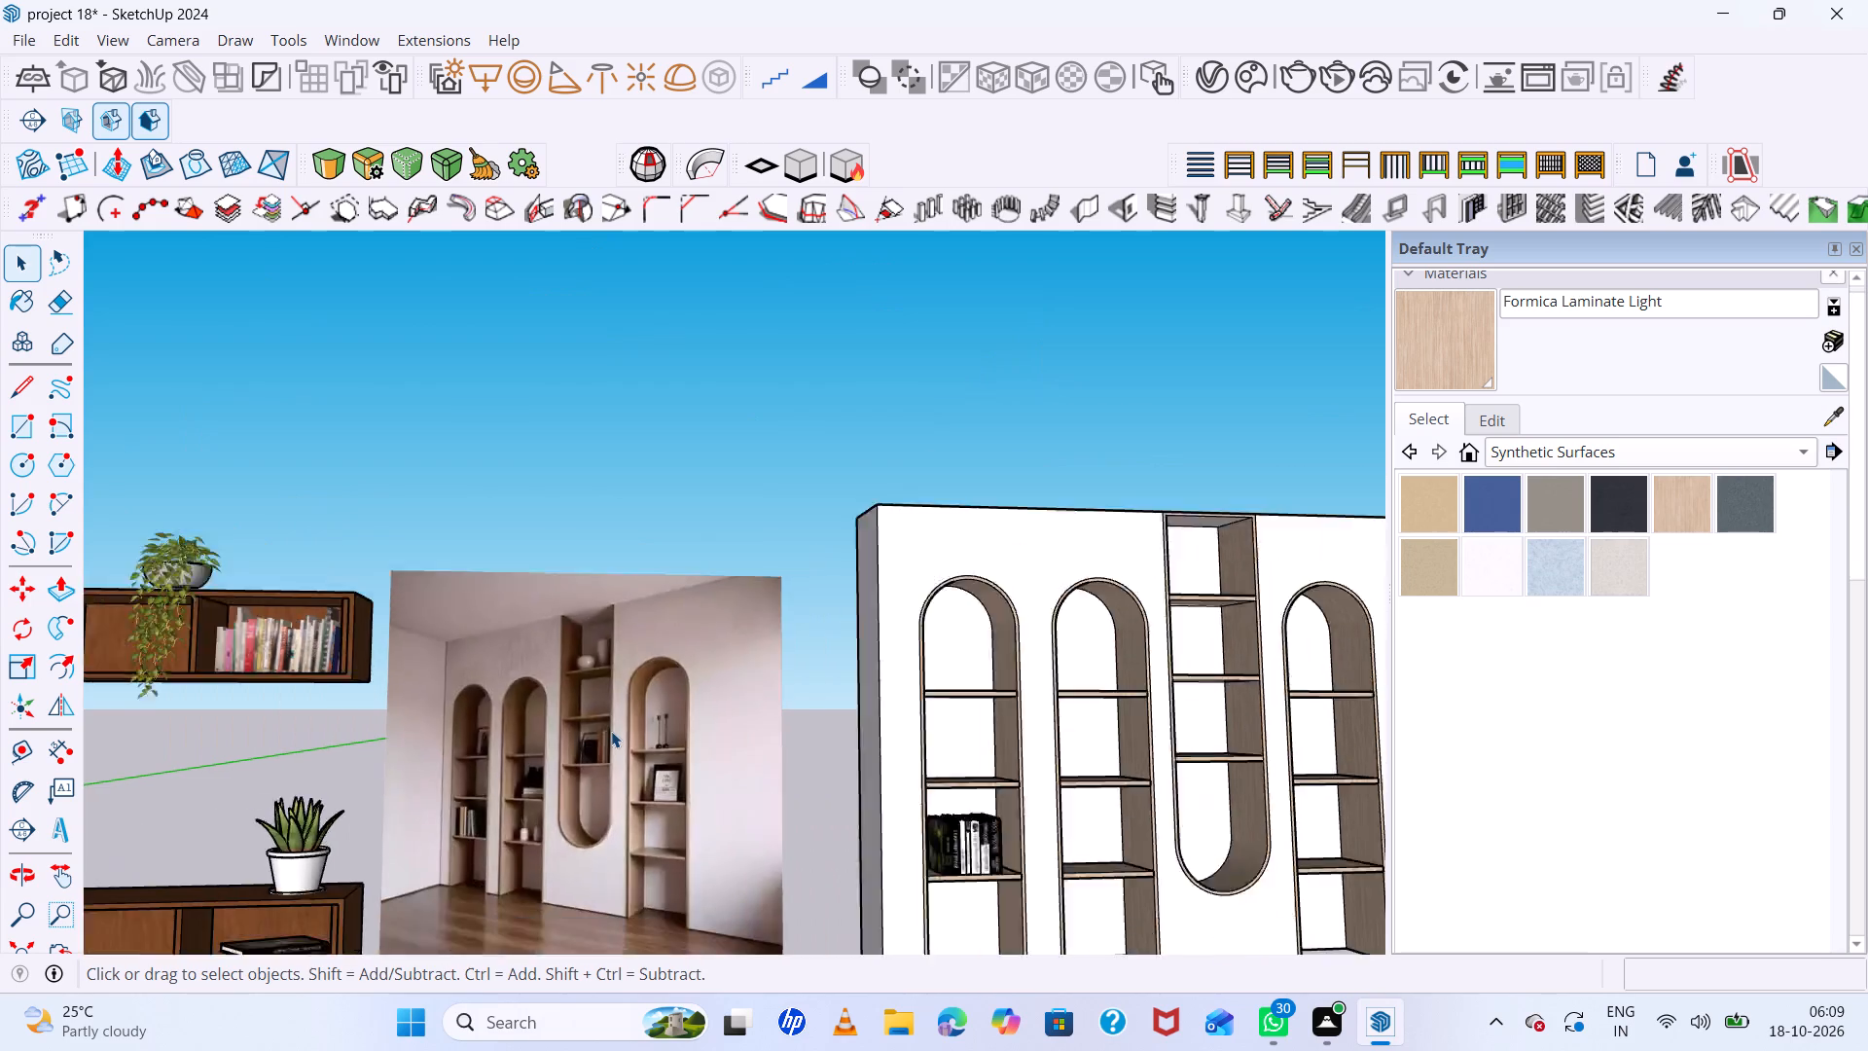
pyautogui.scroll(-5, 809, 750)
pyautogui.moveTo(915, 790); pyautogui.dragTo(784, 865, button='middle')
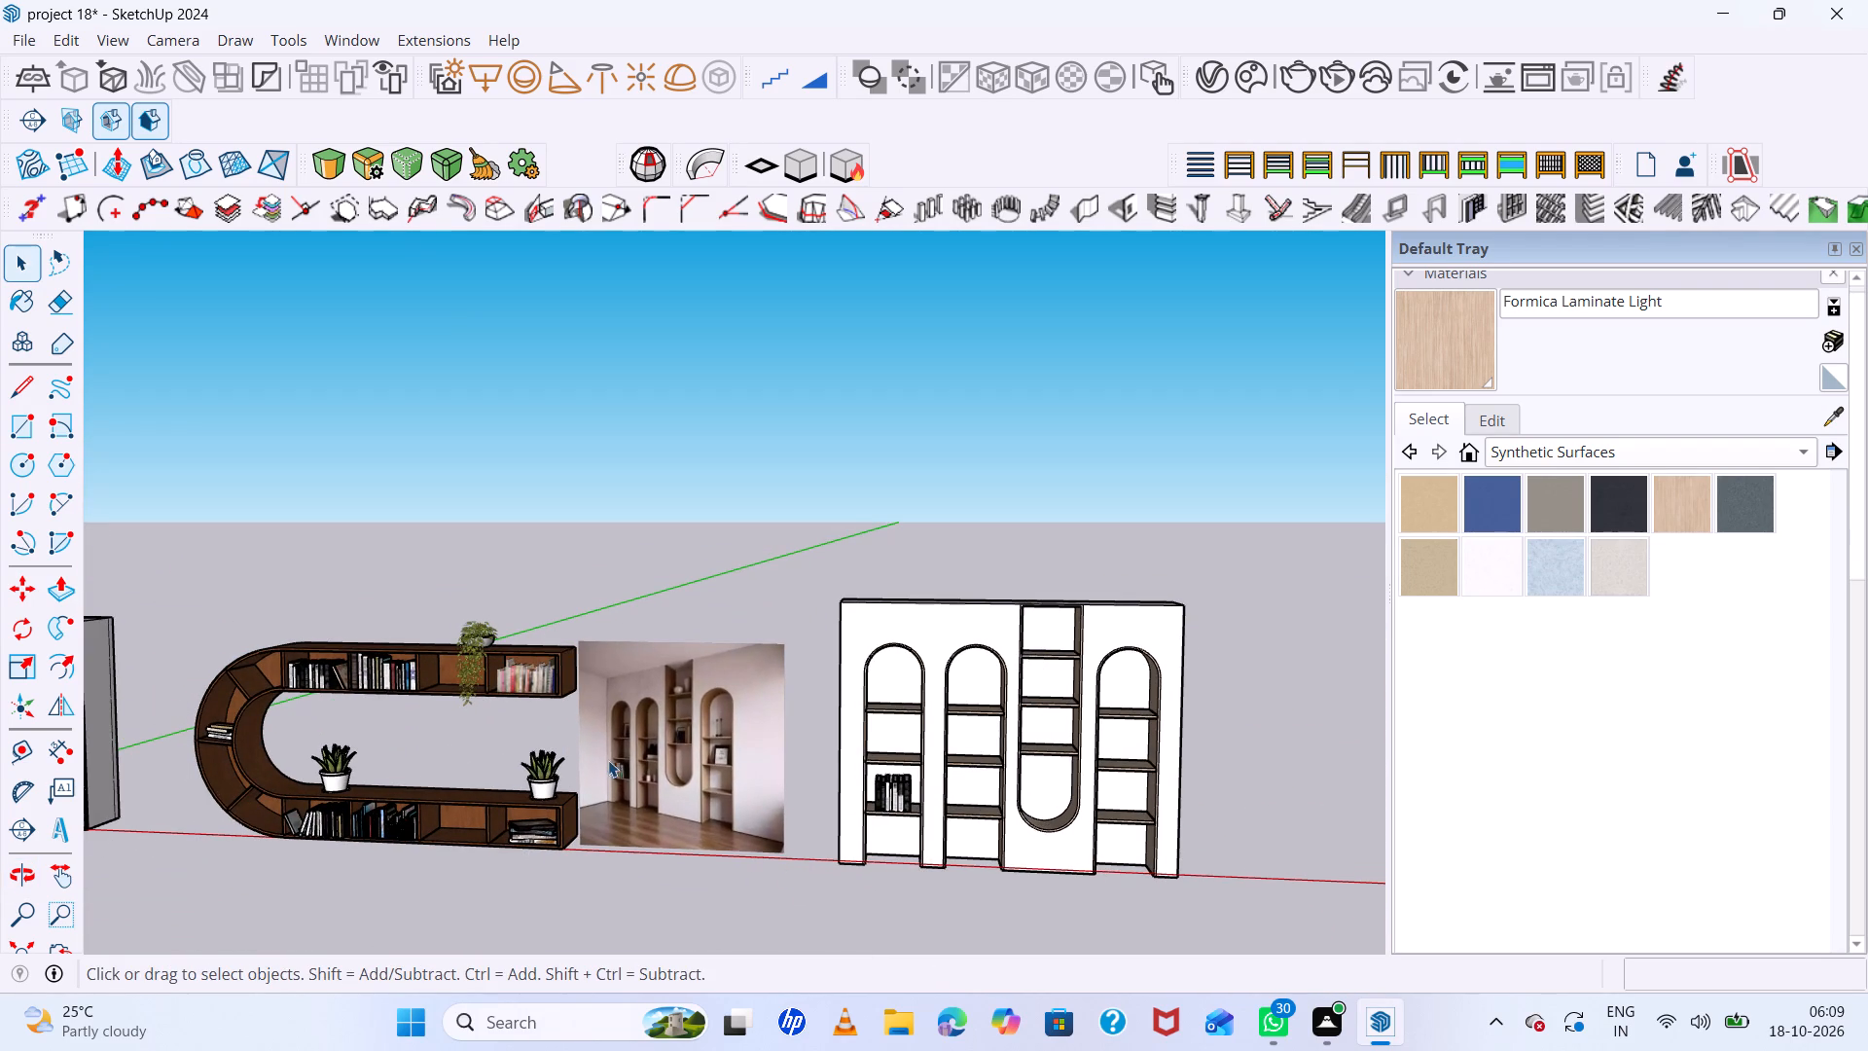
# Search the 3D Warehouse for "frames".
pyautogui.click(353, 38)
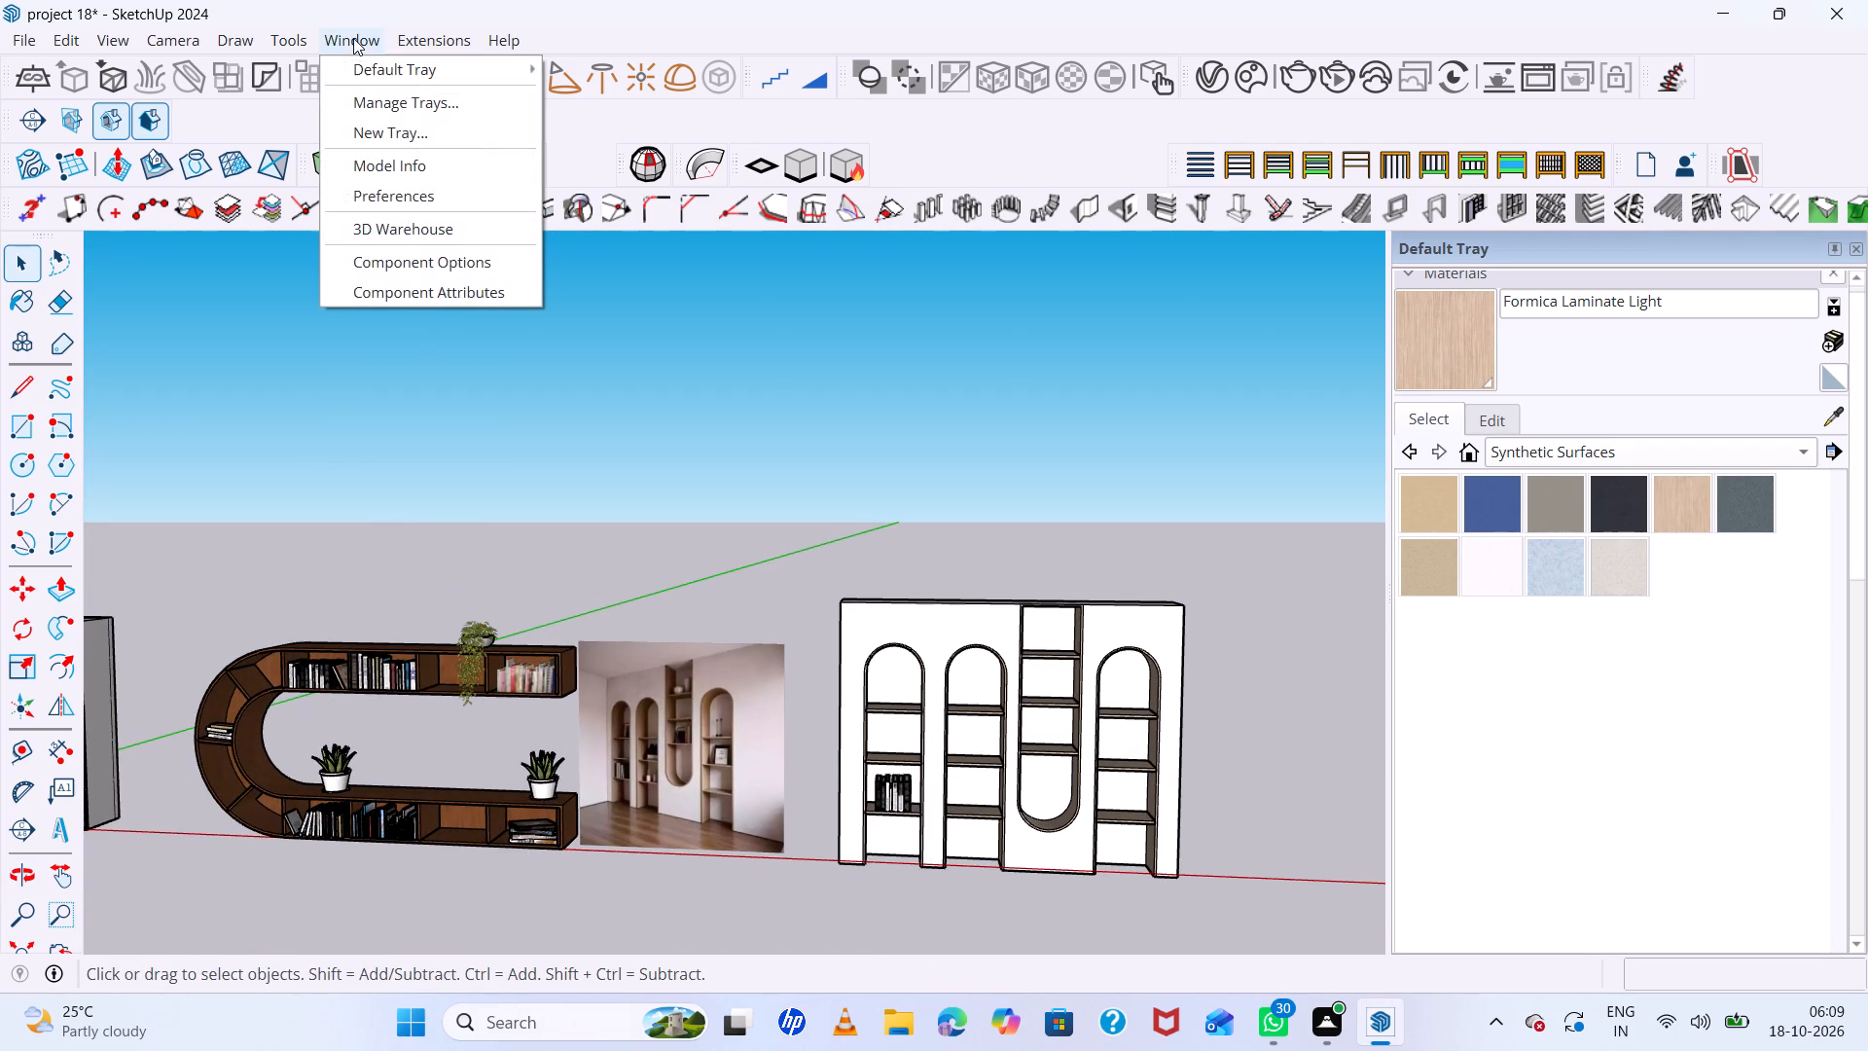
pyautogui.click(430, 221)
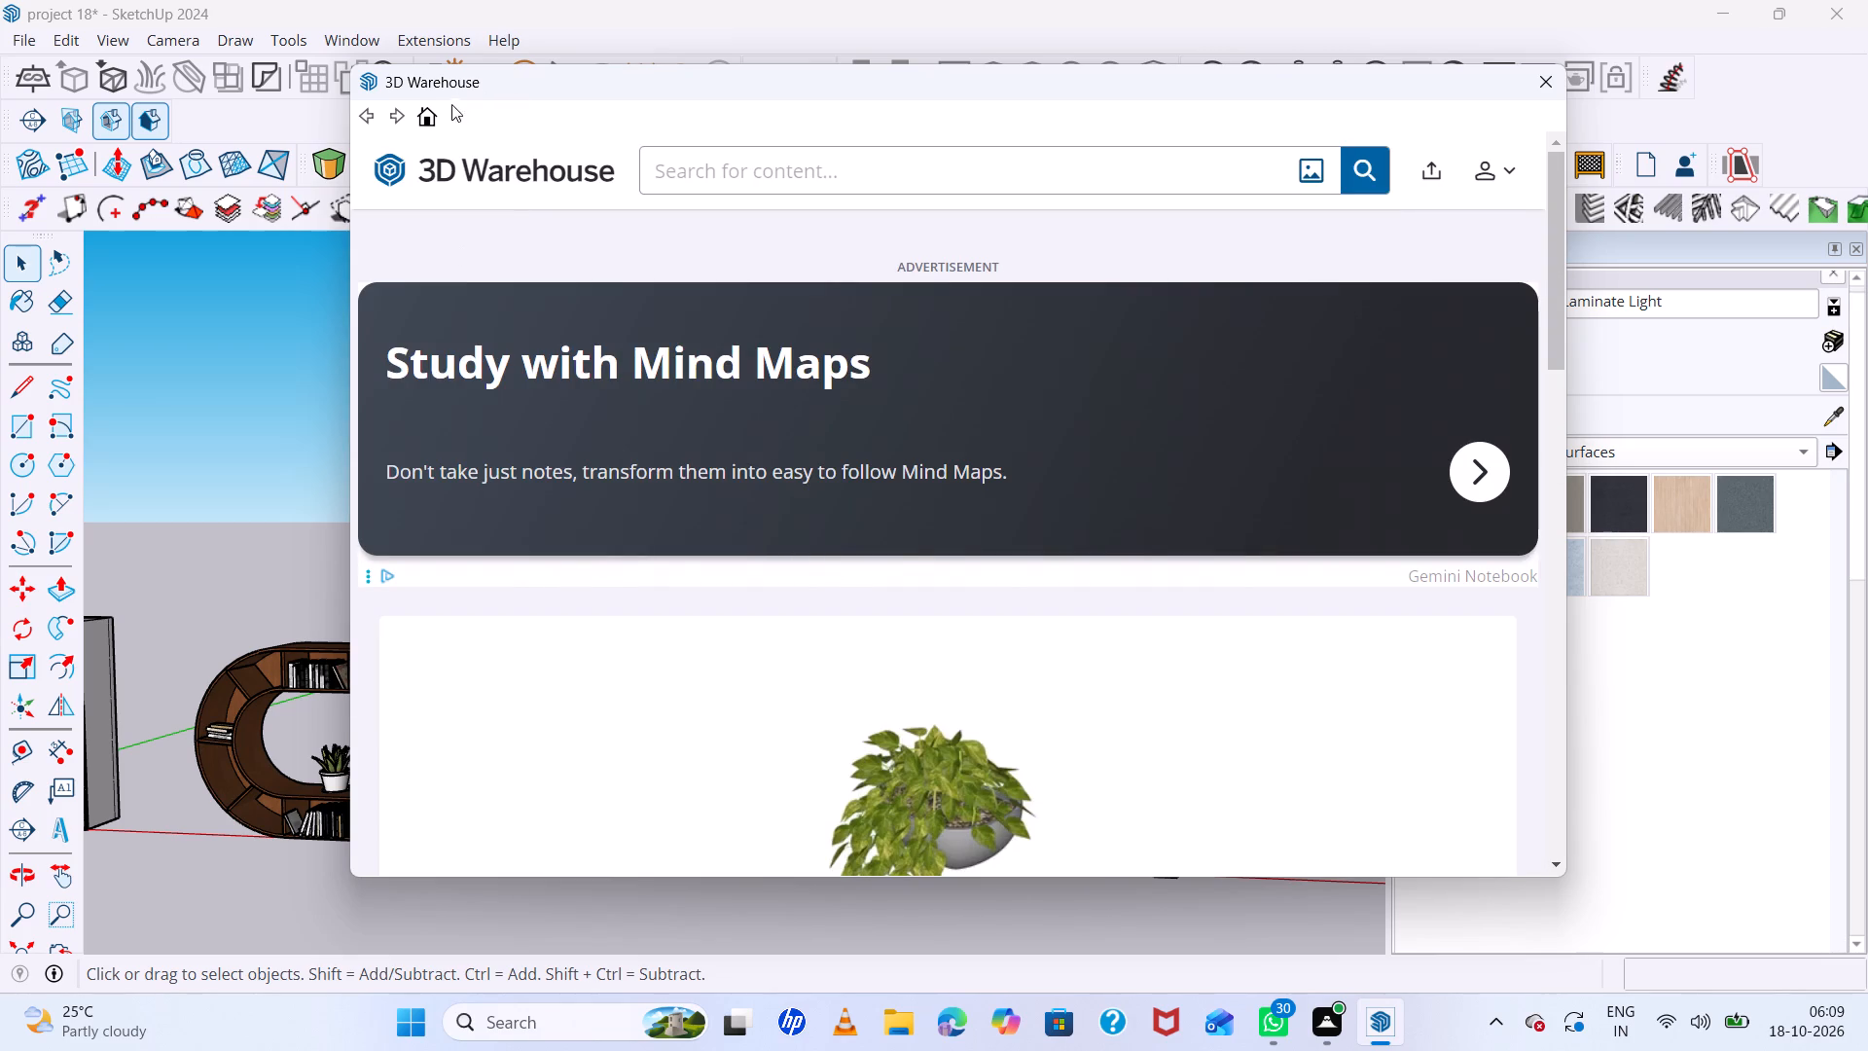
pyautogui.click(437, 117)
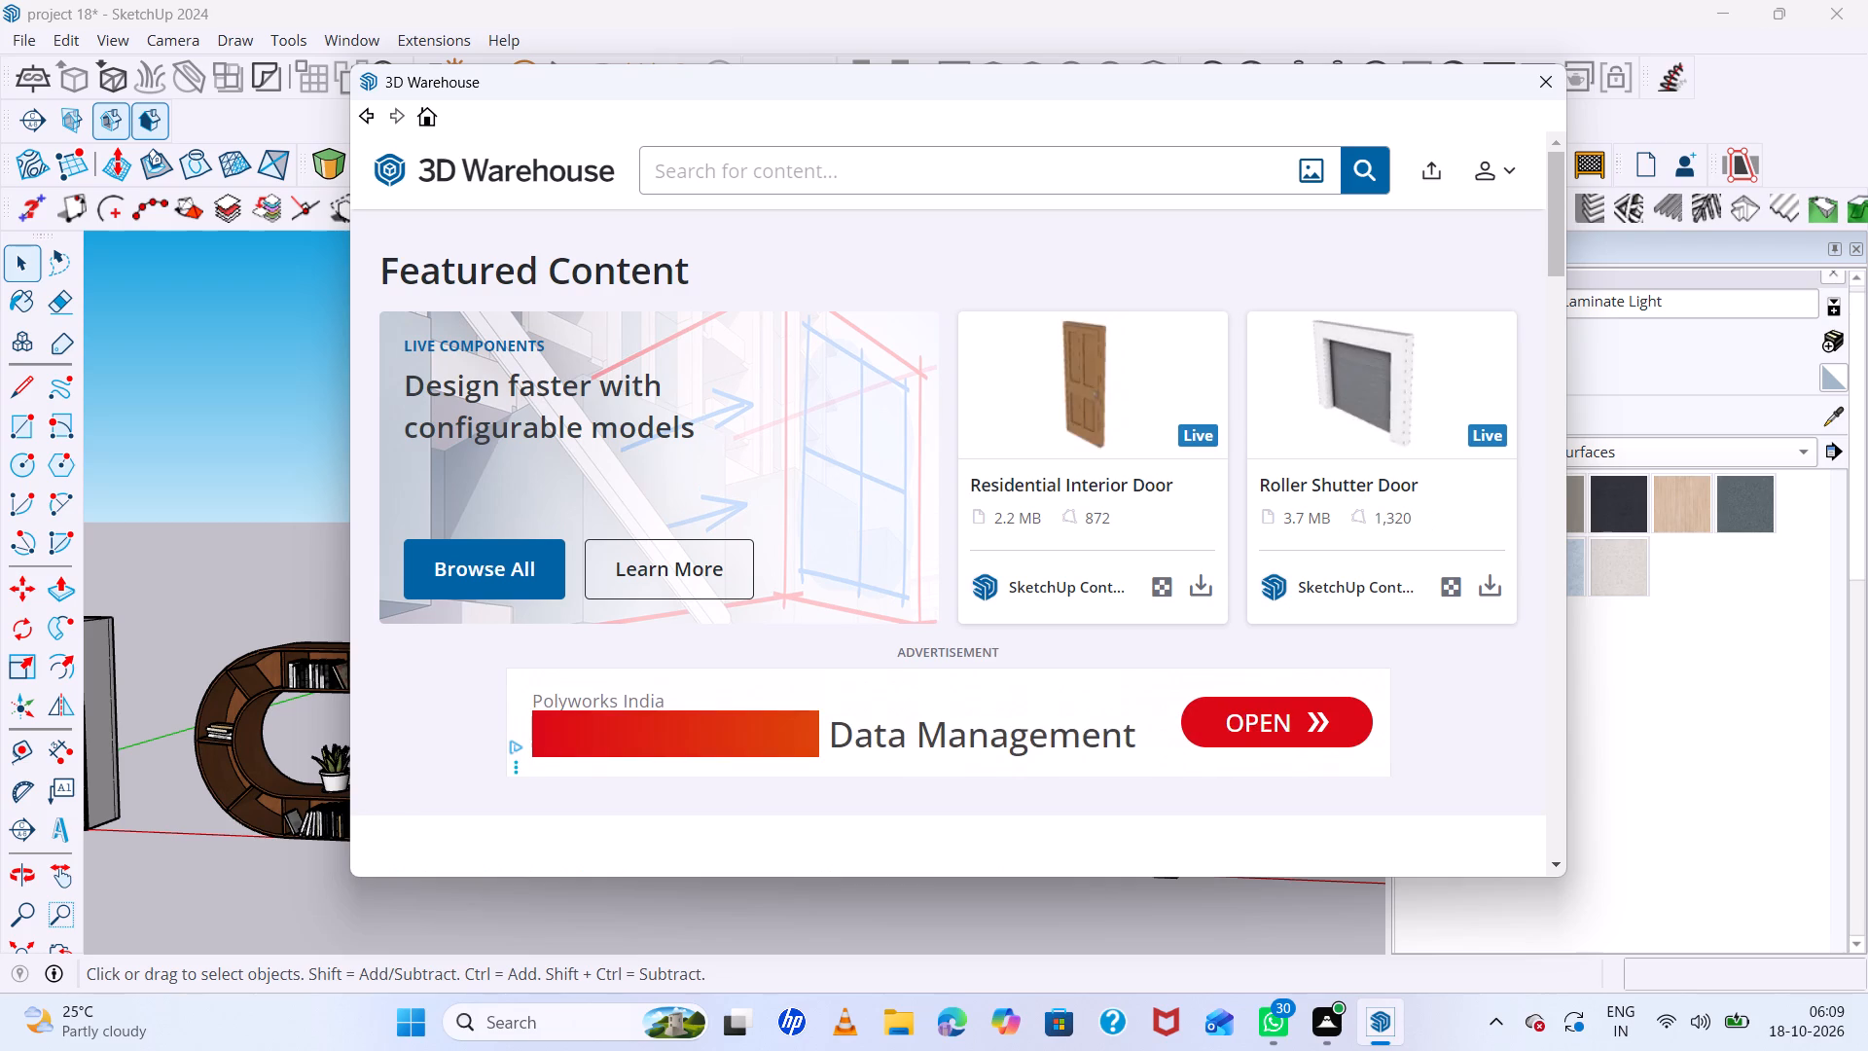
pyautogui.click(911, 177)
pyautogui.press('f')
pyautogui.write('ra')
pyautogui.press('m')
pyautogui.press('e')
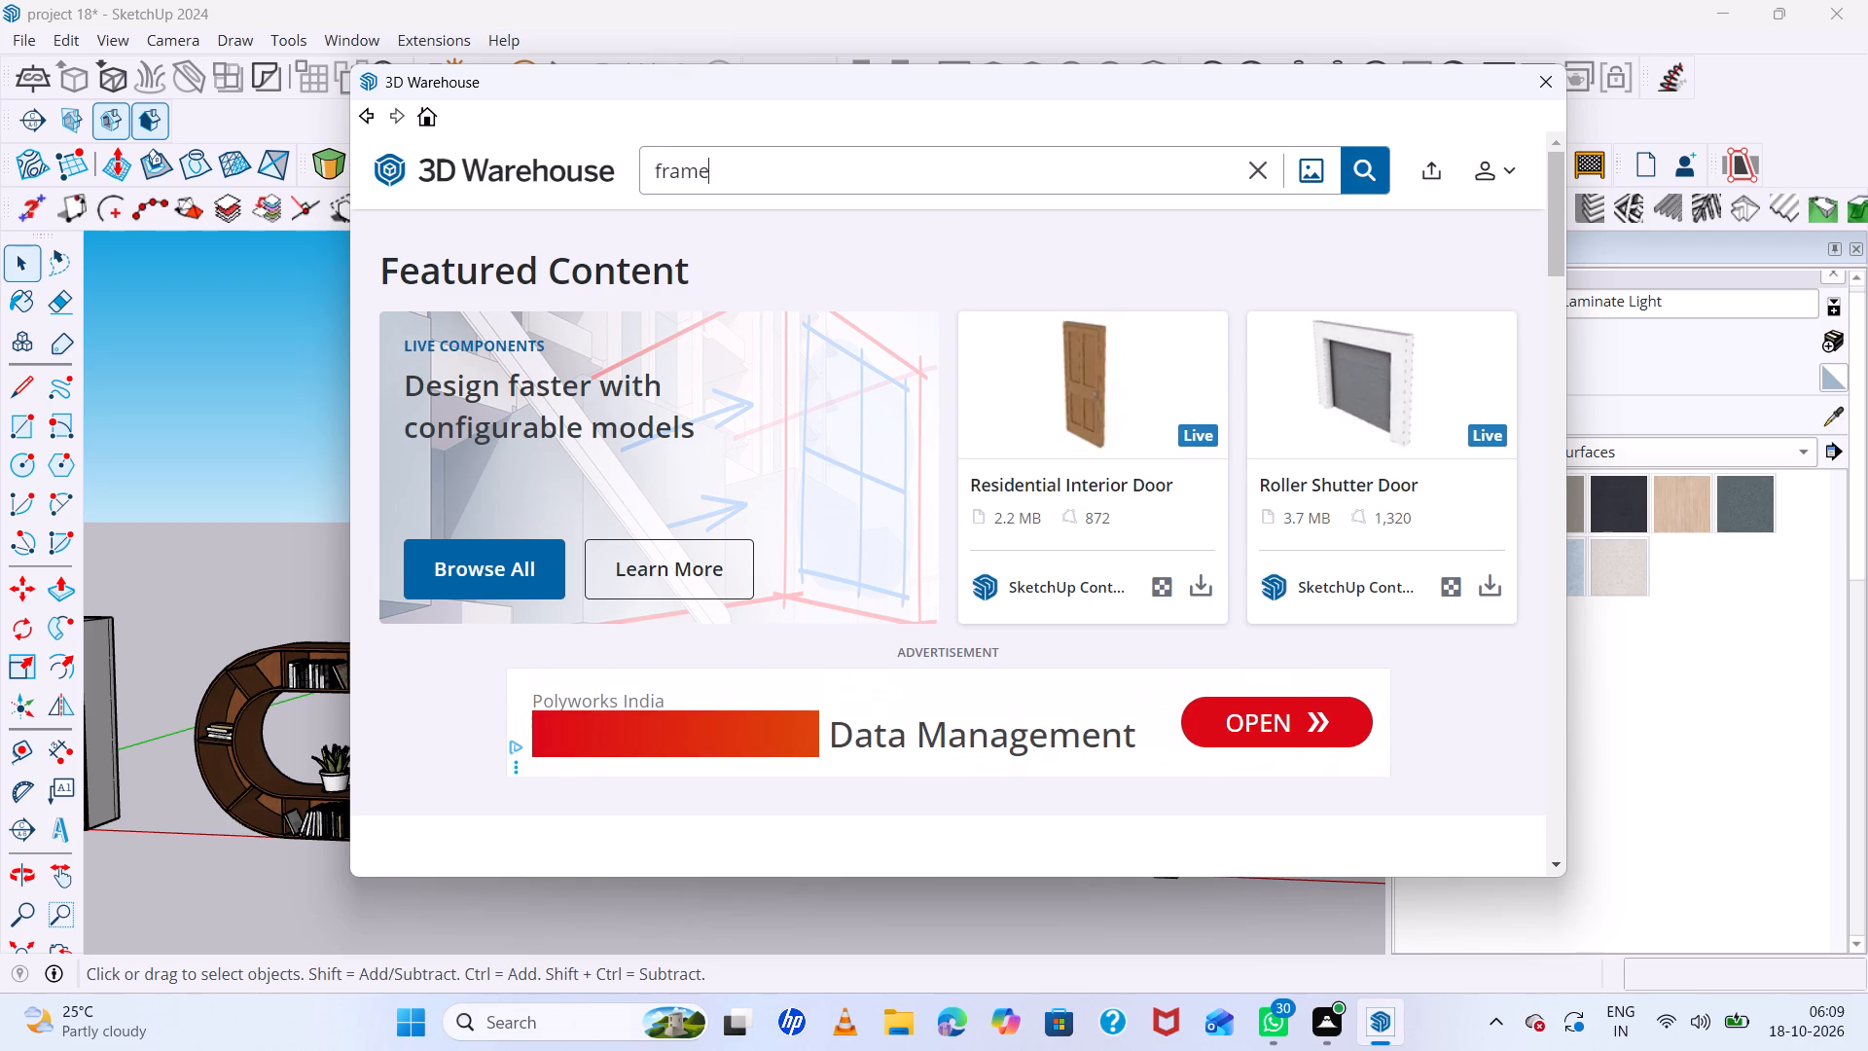
pyautogui.press('s')
pyautogui.press('Return')
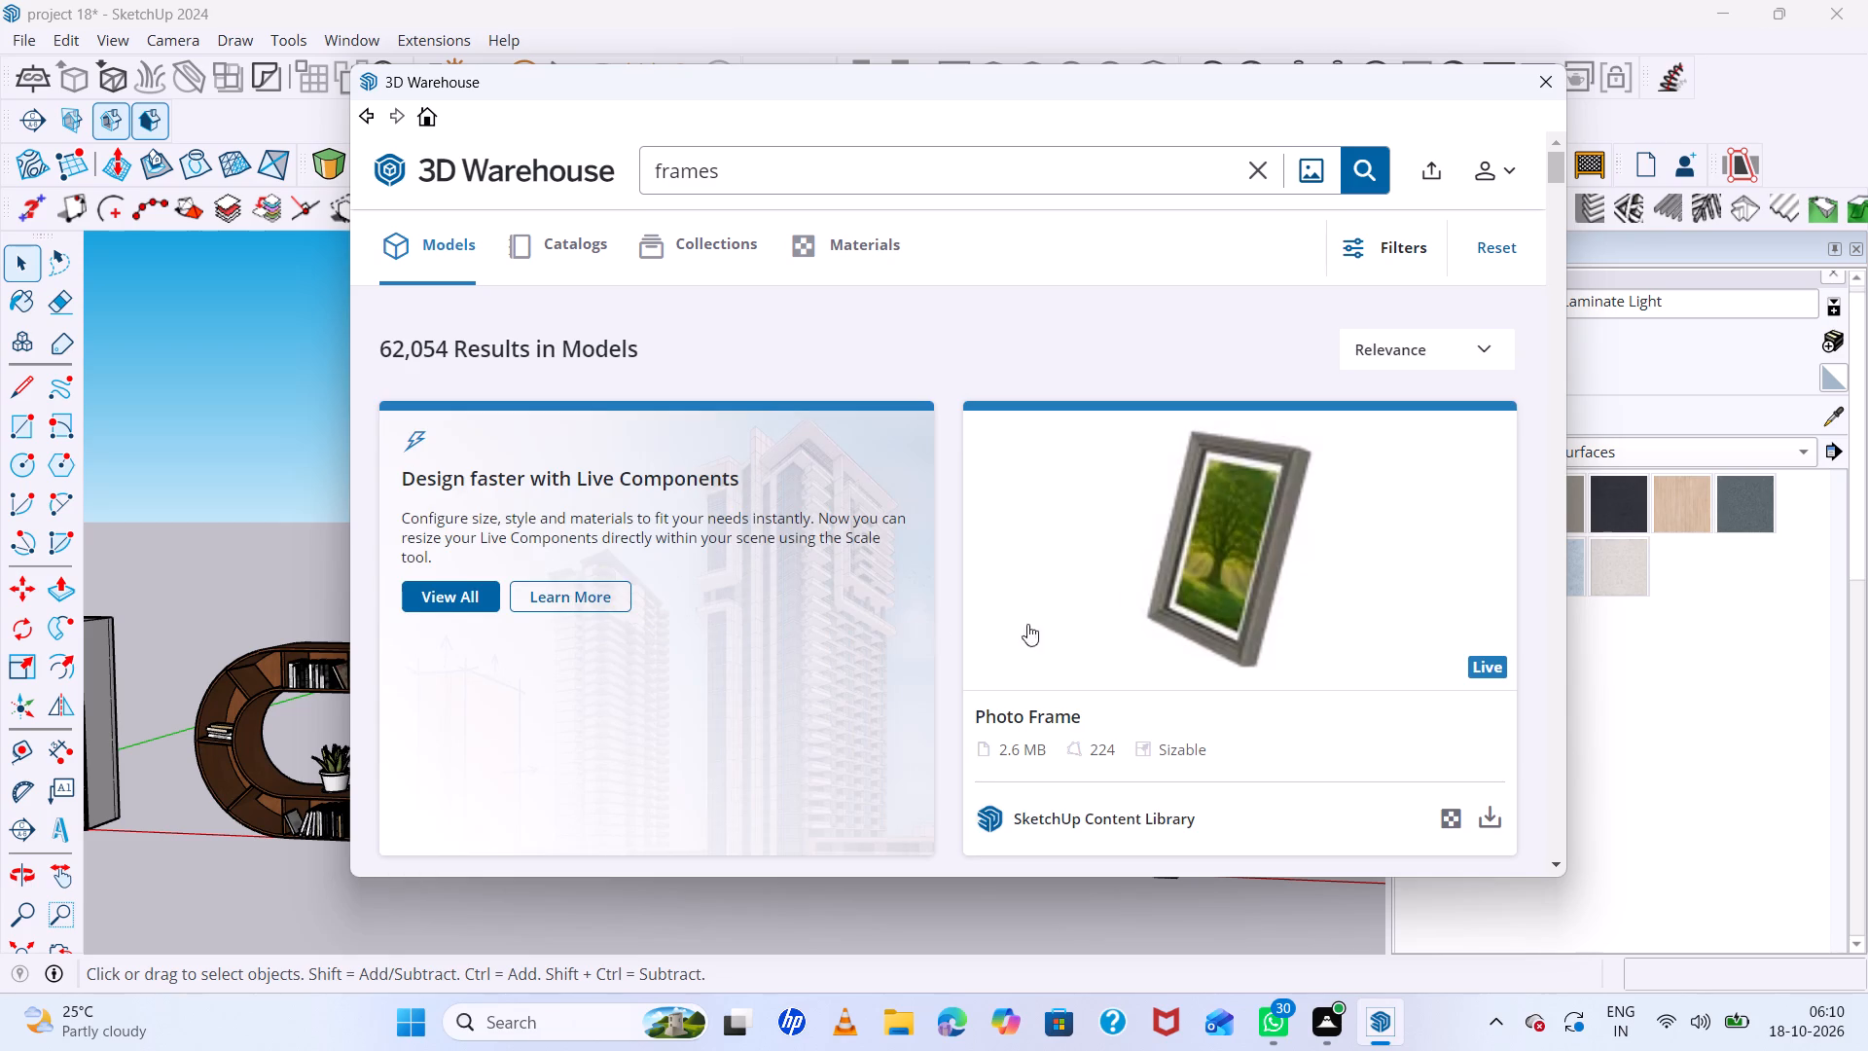
# Download the 297 KB "FRAME" model of botanical prints from the search results and load it directly into the model.
pyautogui.scroll(-8, 1049, 582)
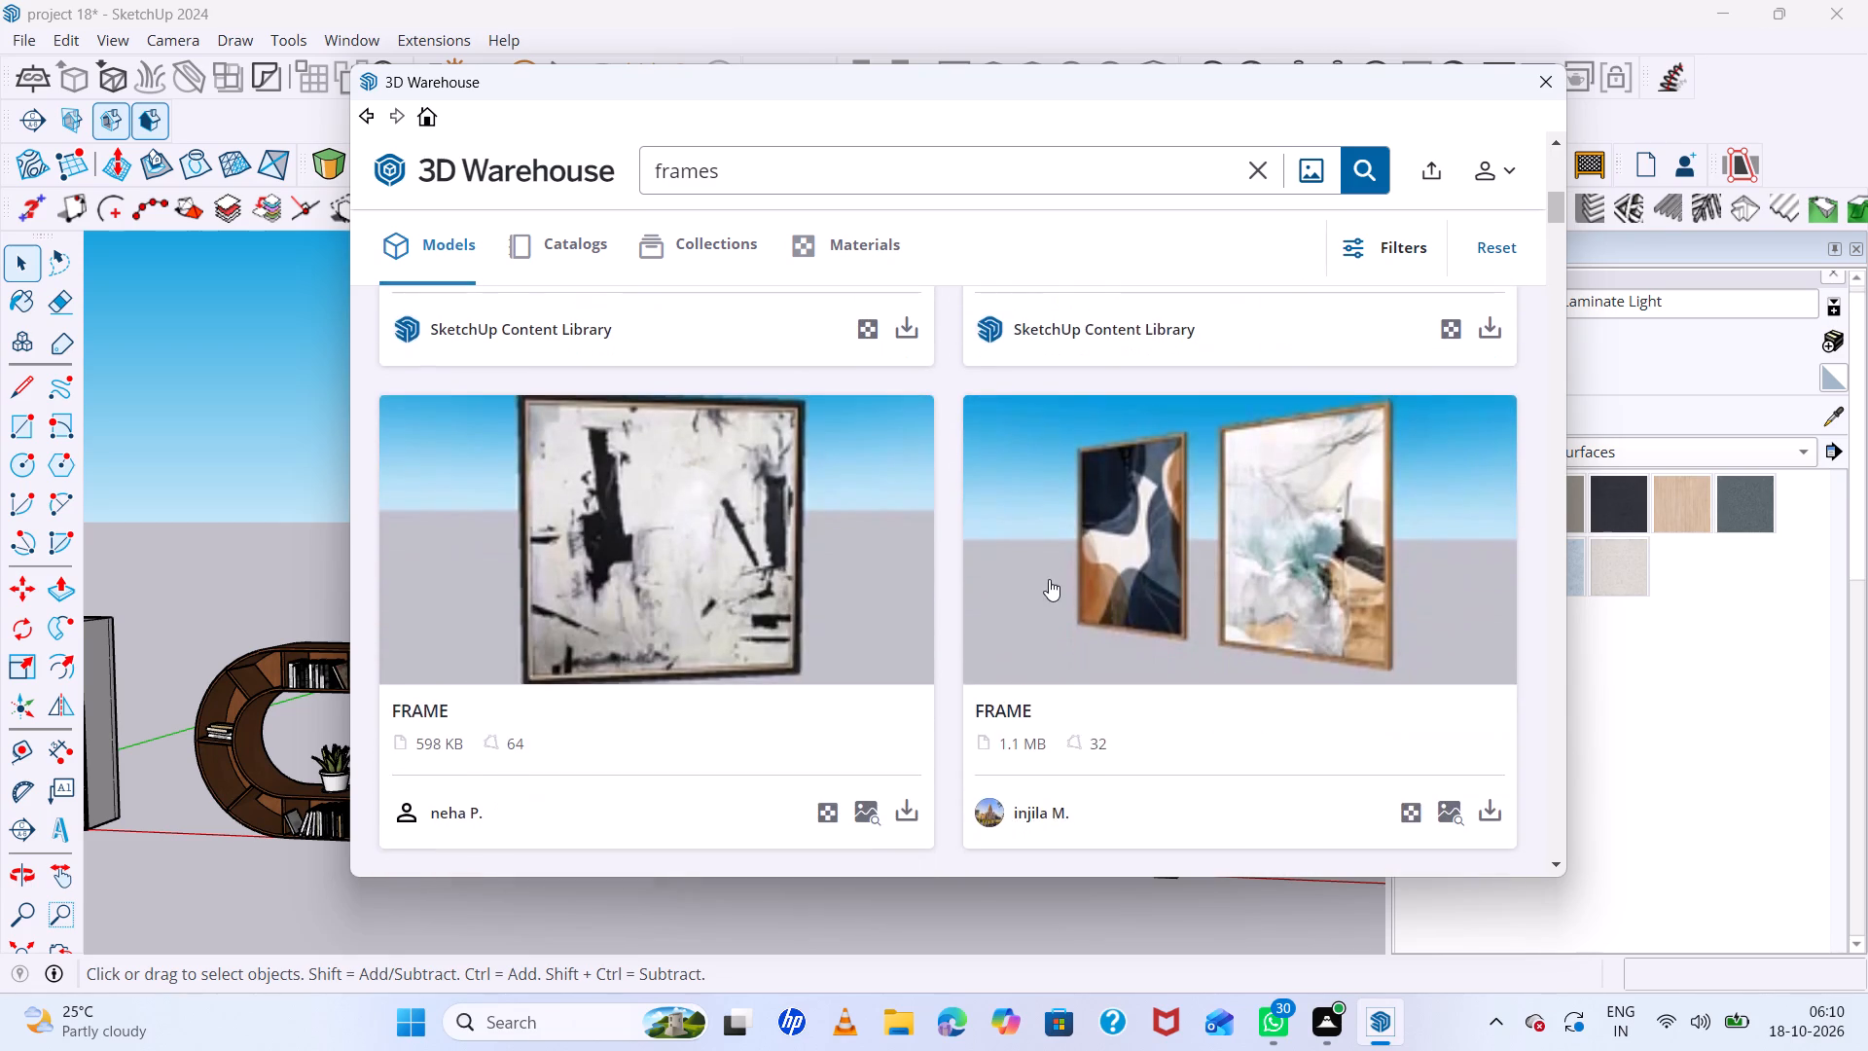
pyautogui.scroll(-8, 1049, 579)
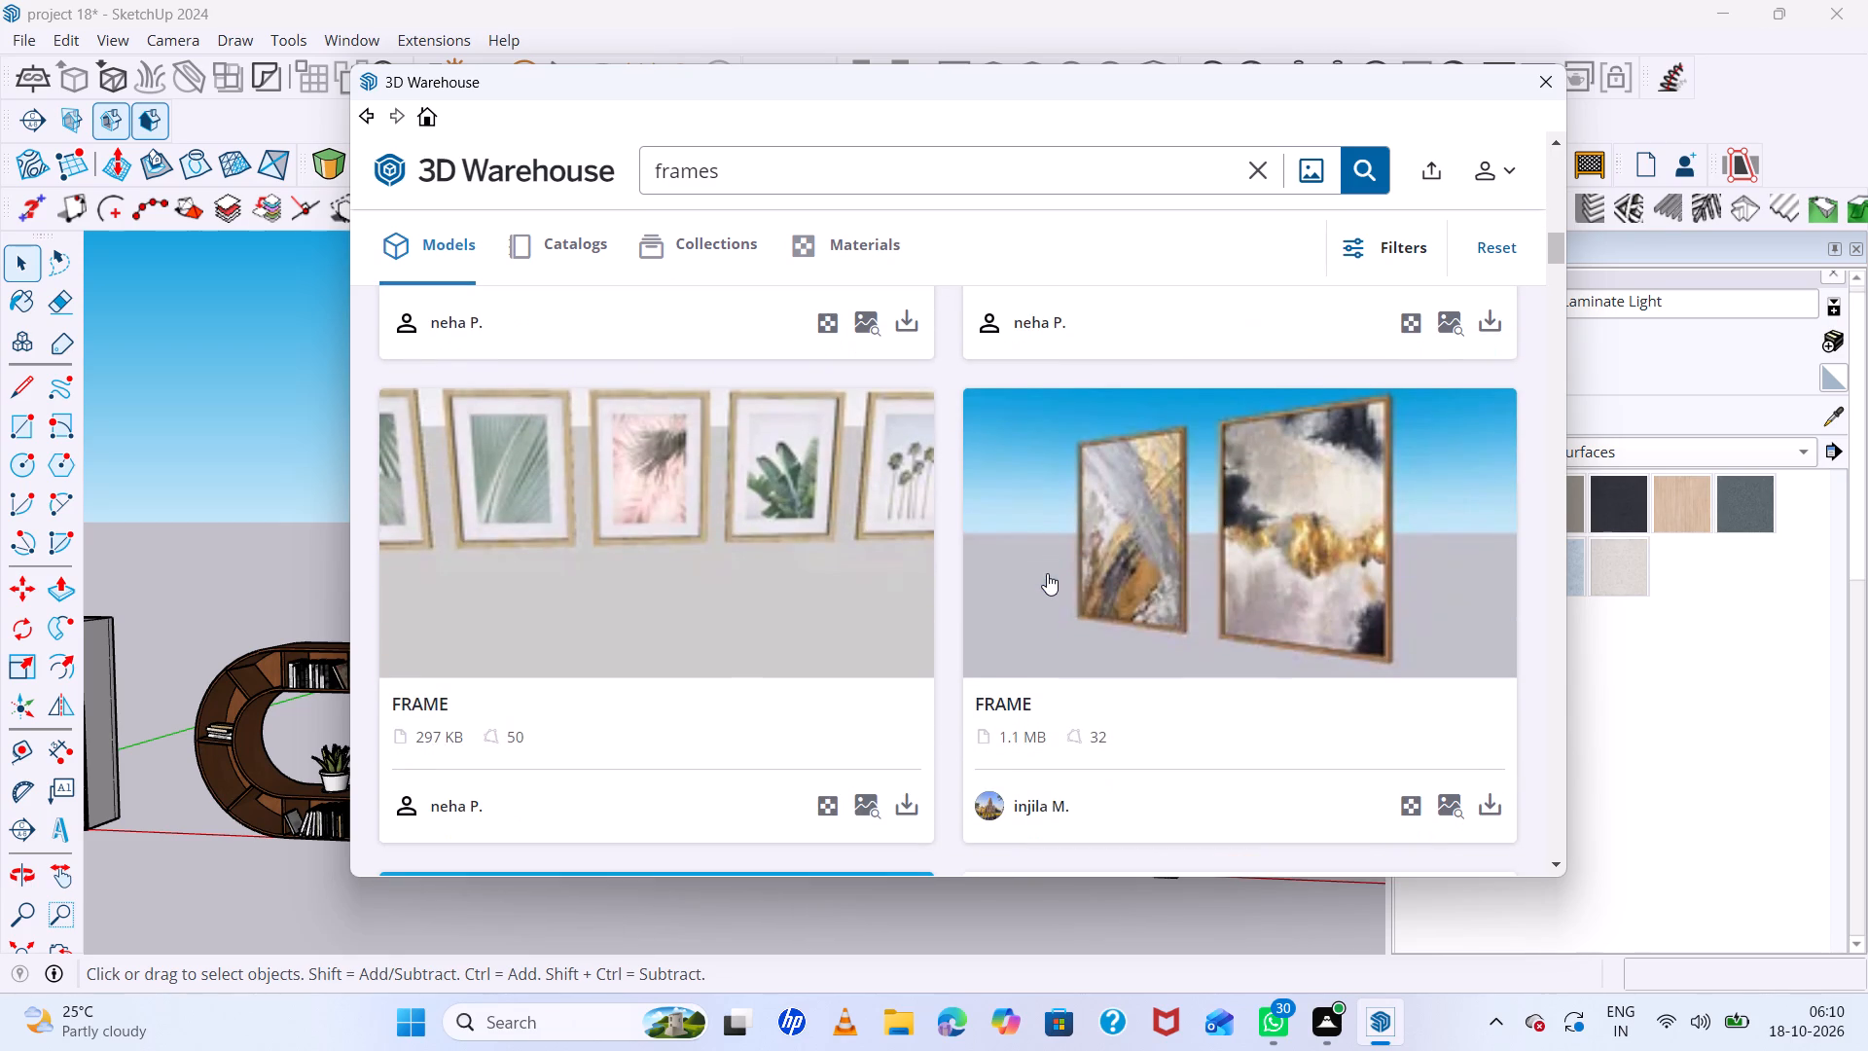
pyautogui.click(651, 510)
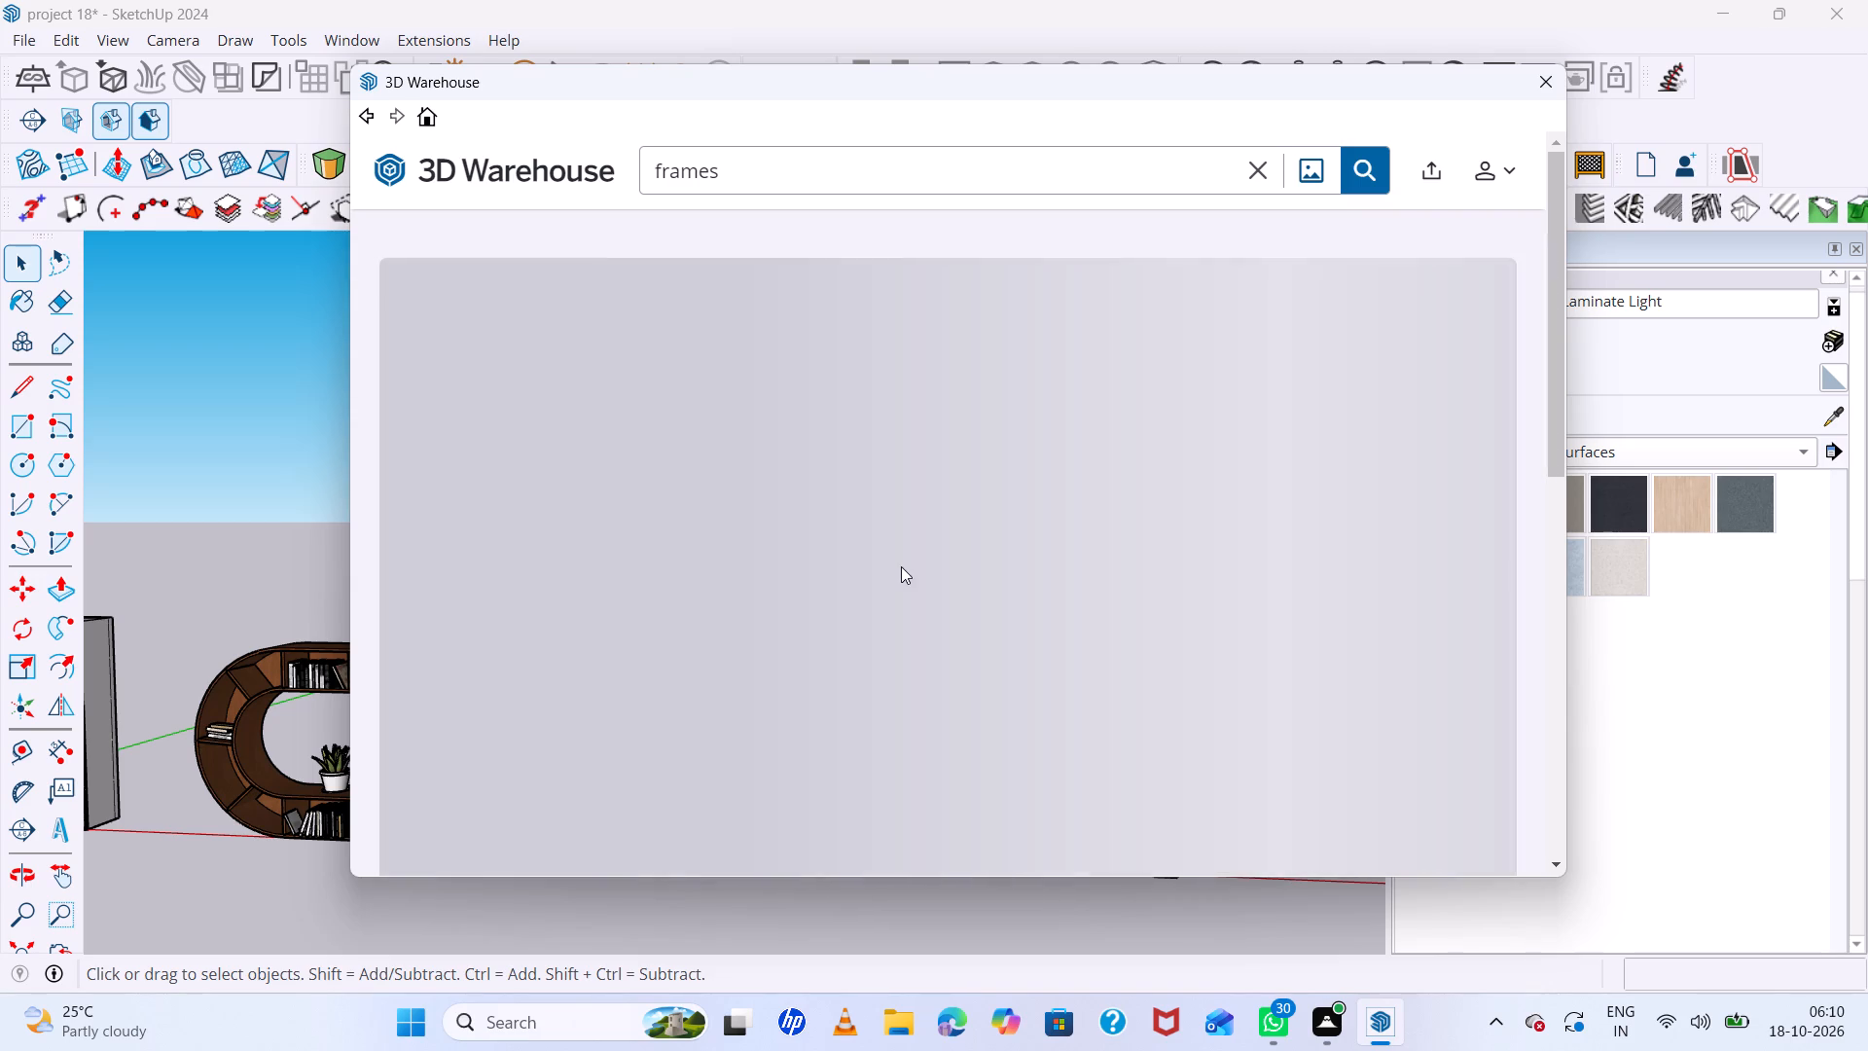
pyautogui.scroll(-6, 902, 566)
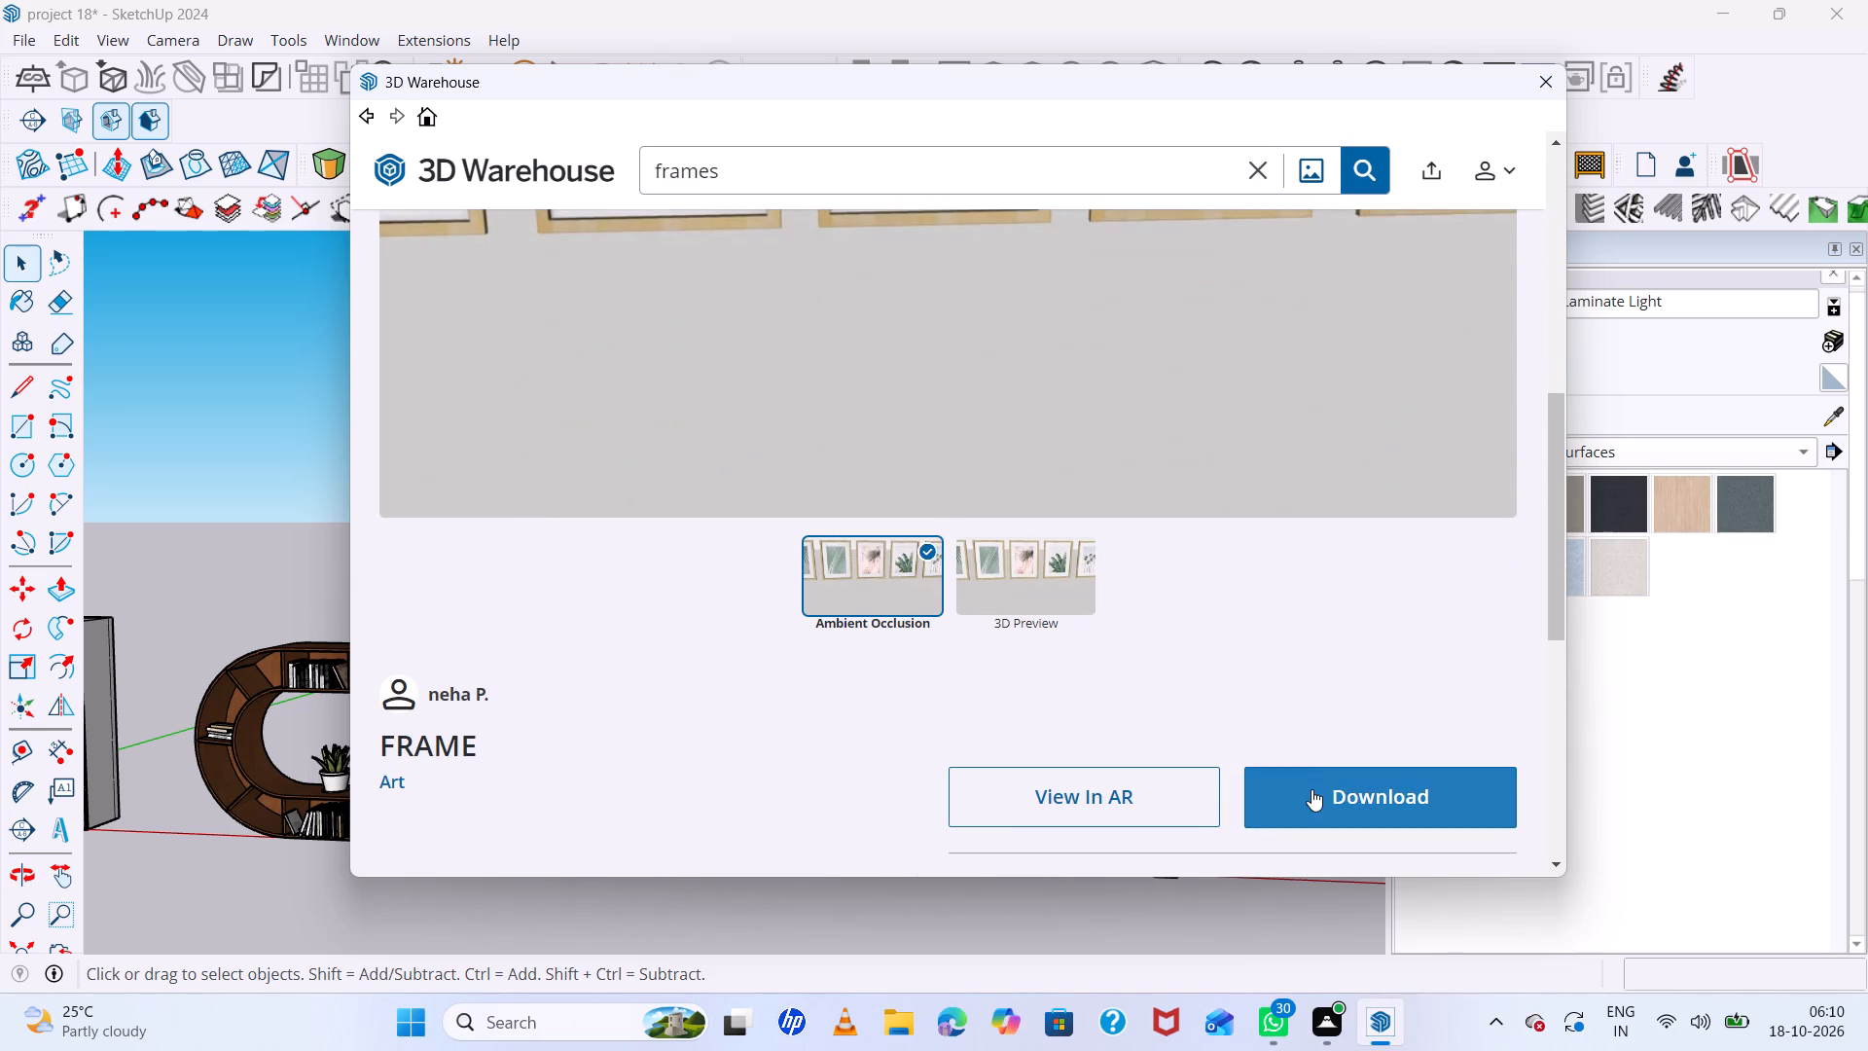
pyautogui.click(1311, 789)
pyautogui.click(902, 509)
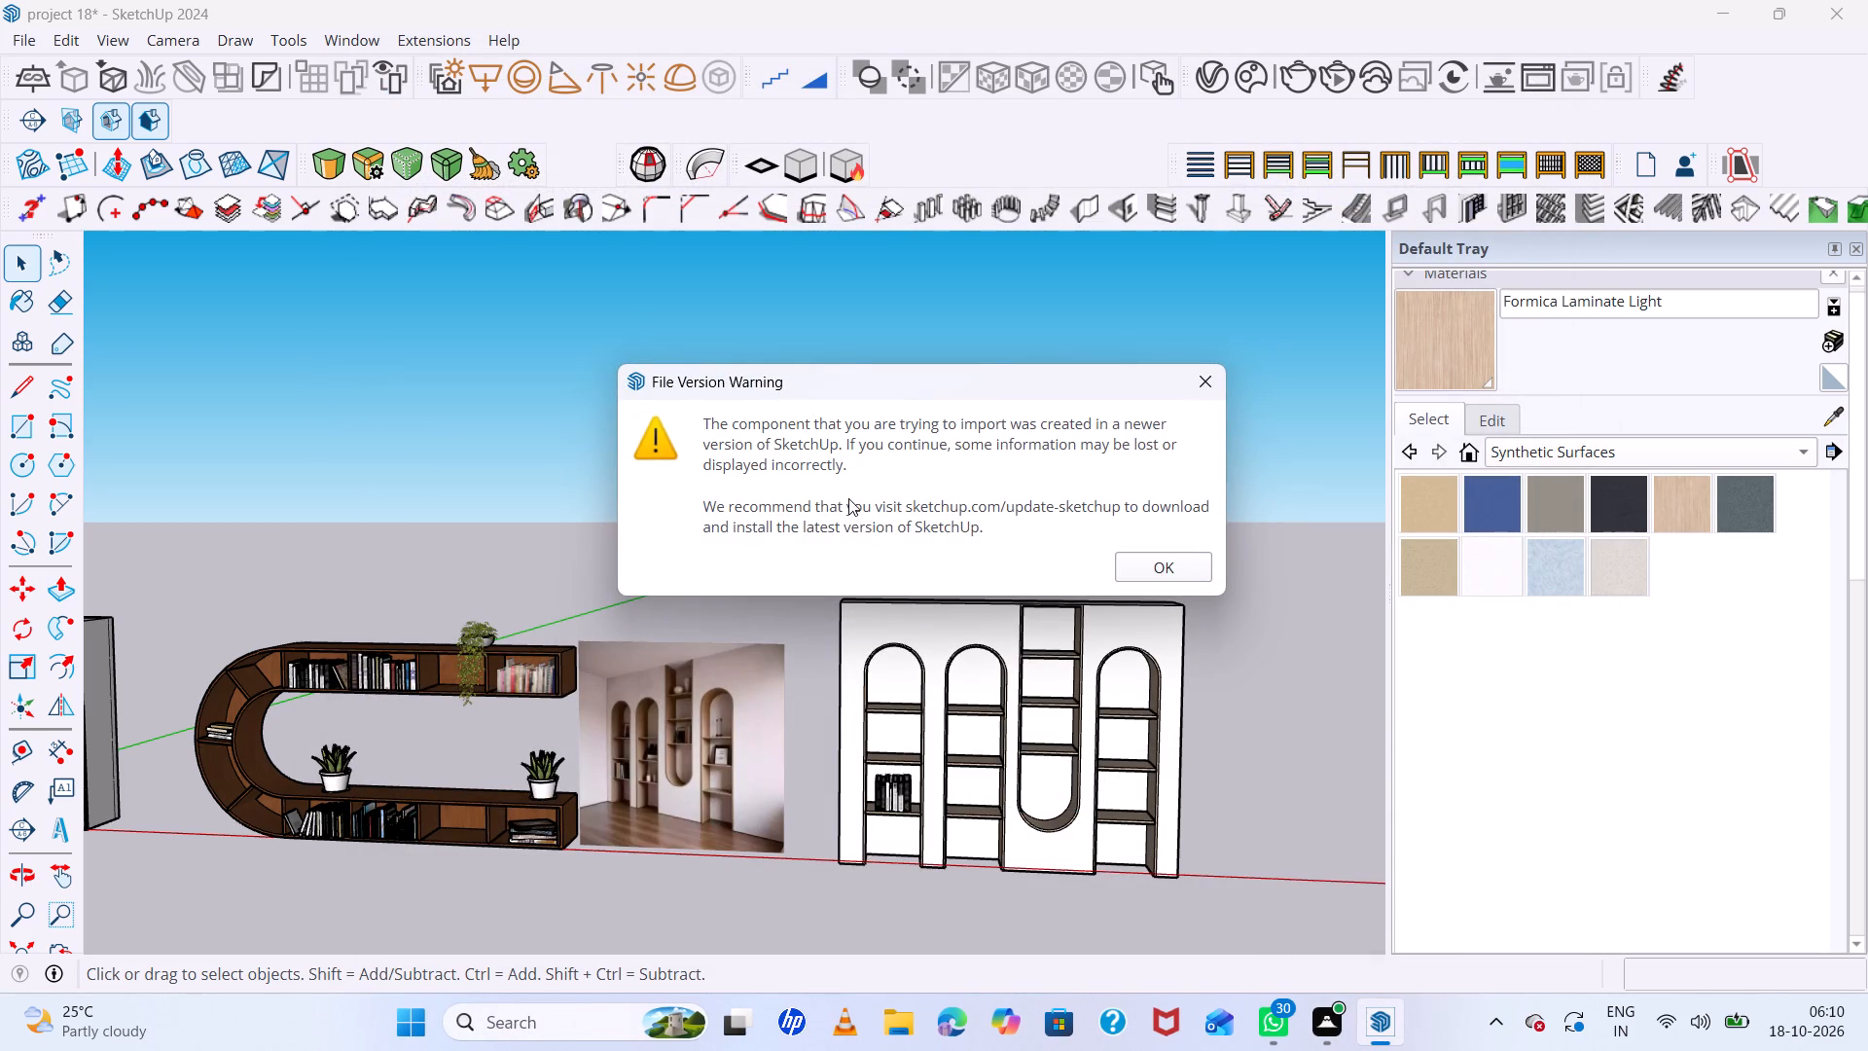
pyautogui.click(1149, 575)
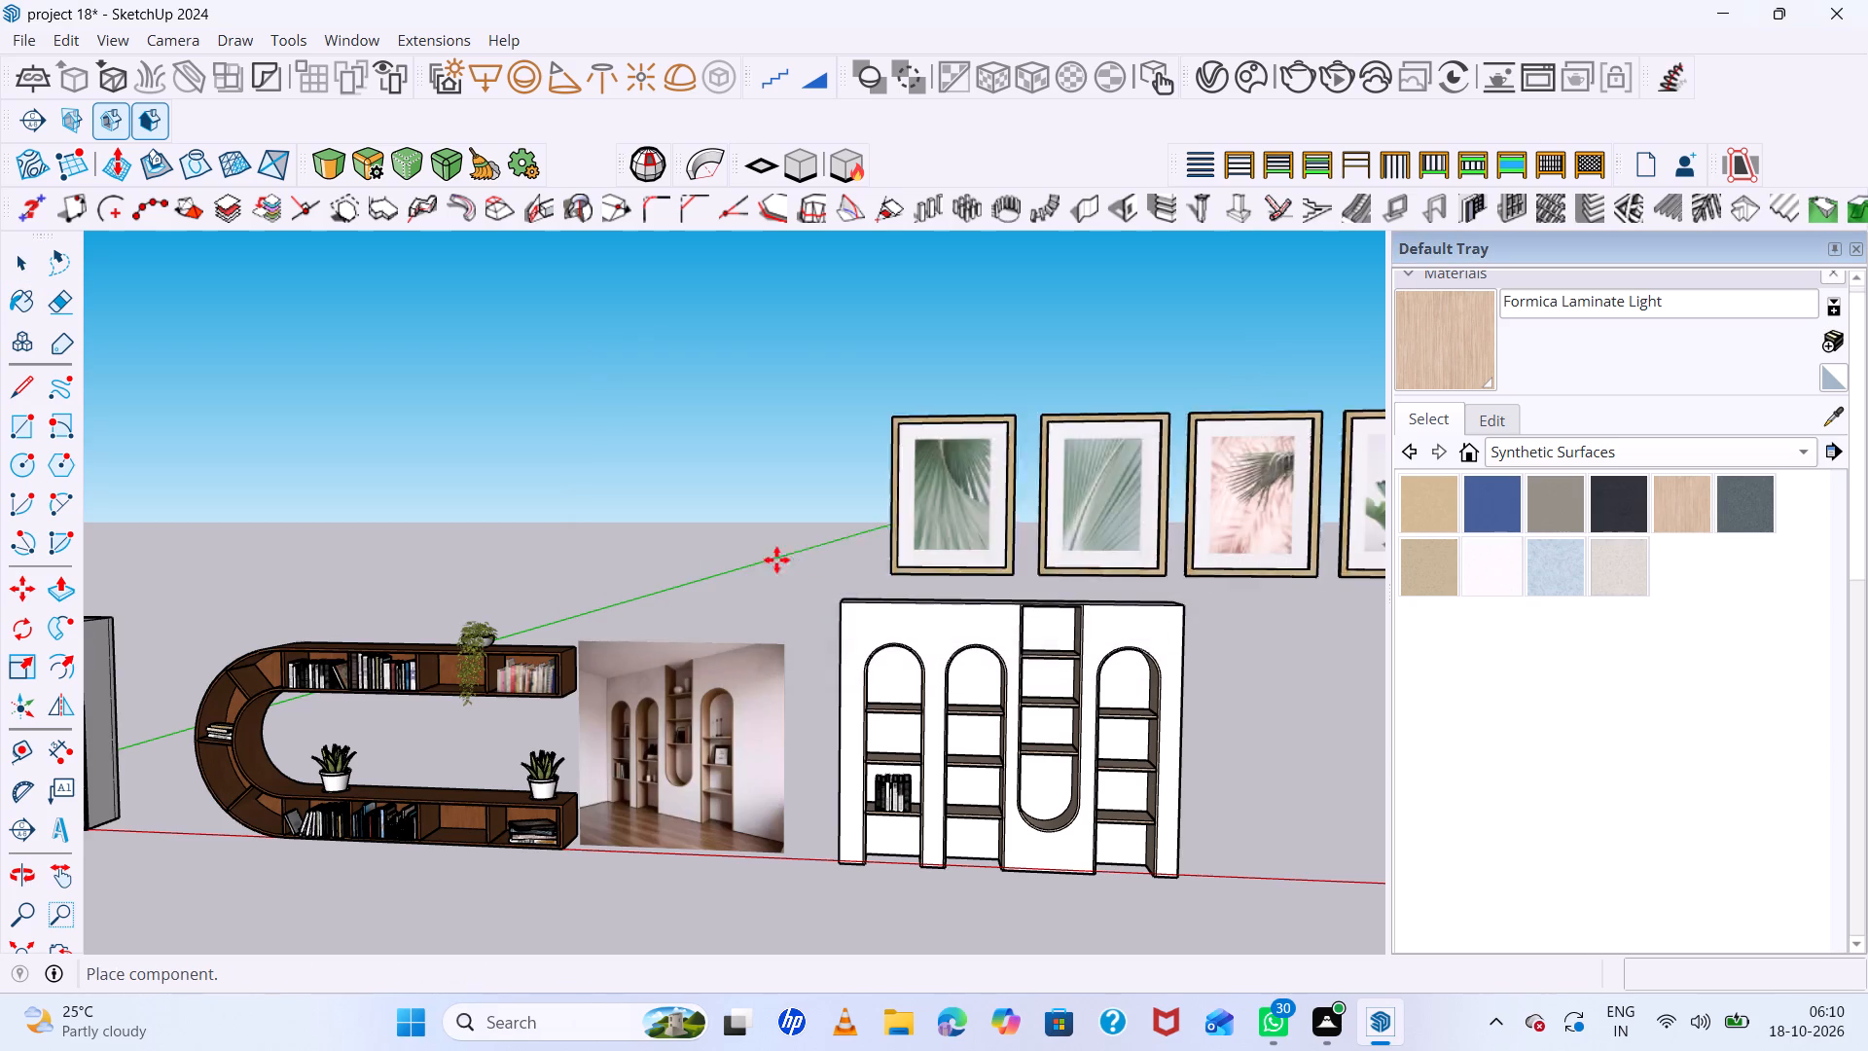
# Place the row of five framed prints beside the arched shelving unit, on its side away from the reference picture.
pyautogui.scroll(-12, 757, 557)
pyautogui.click(929, 664)
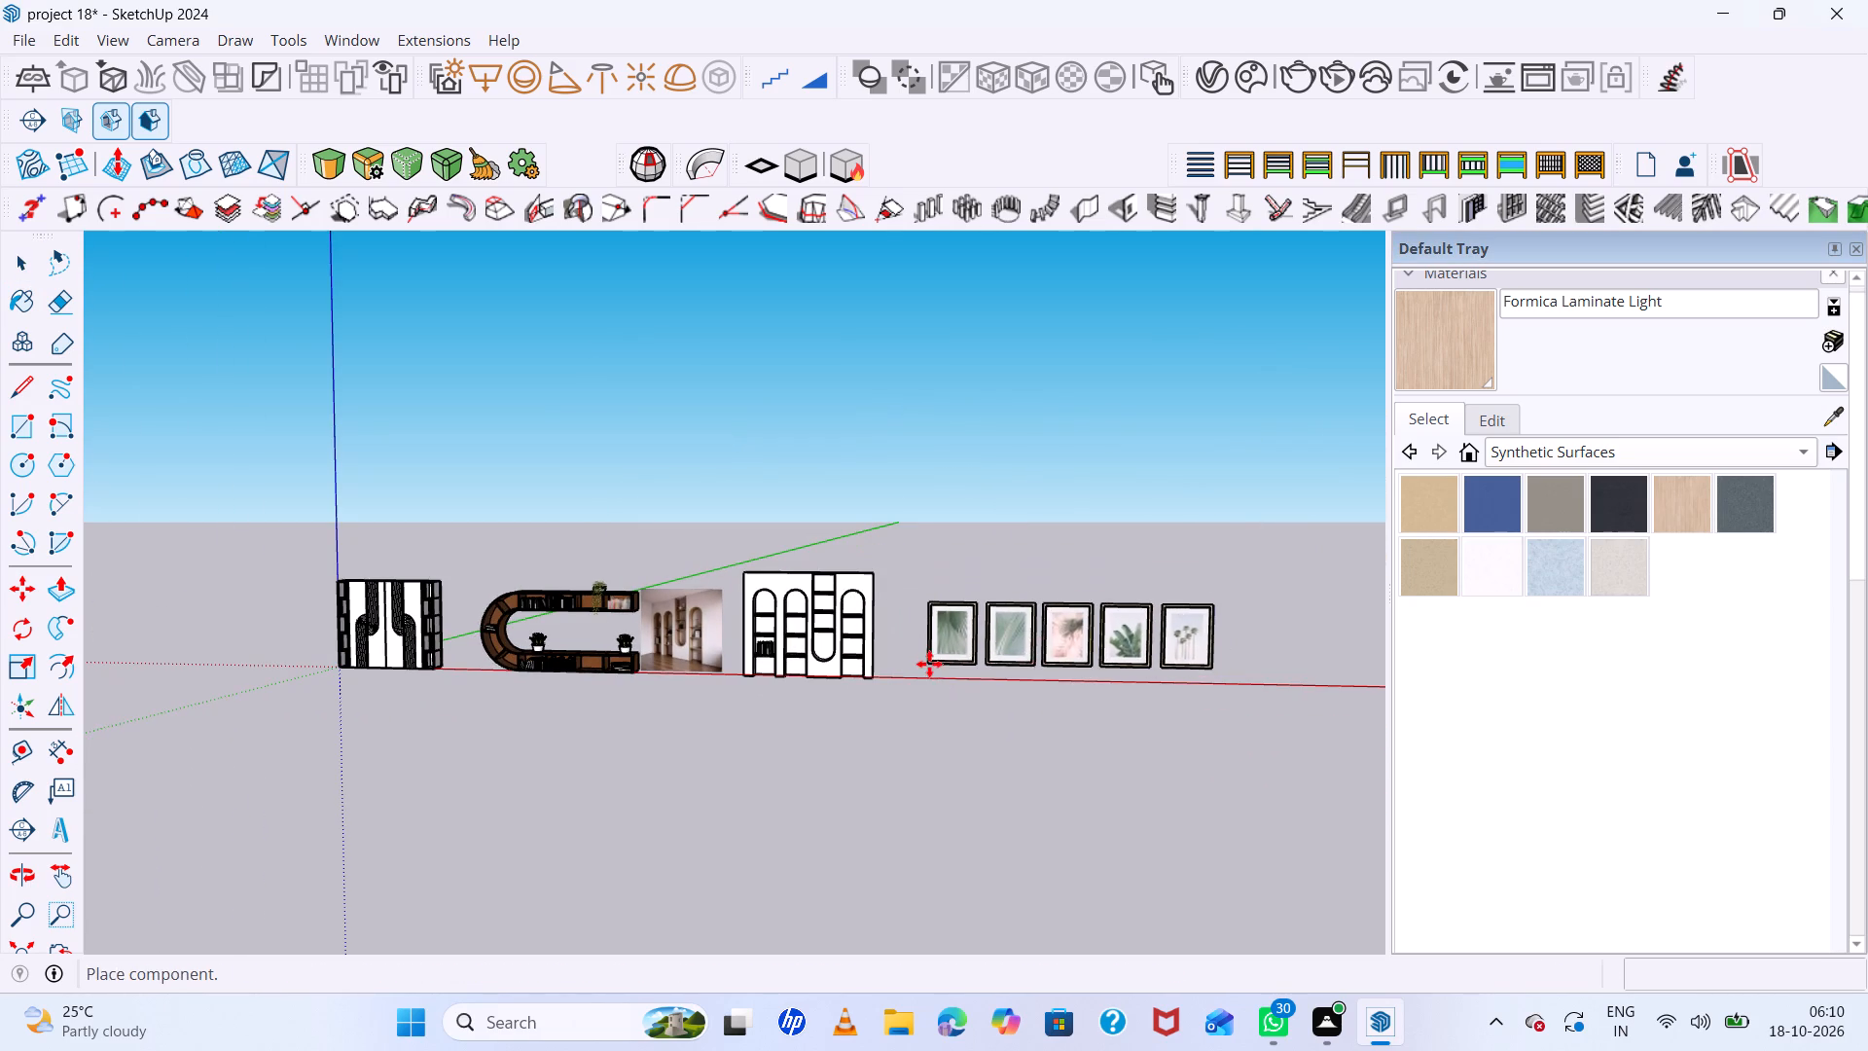
# Scale the row of five framed prints along the red axis to a factor of about 0.34.
pyautogui.scroll(13, 1185, 661)
pyautogui.press('s')
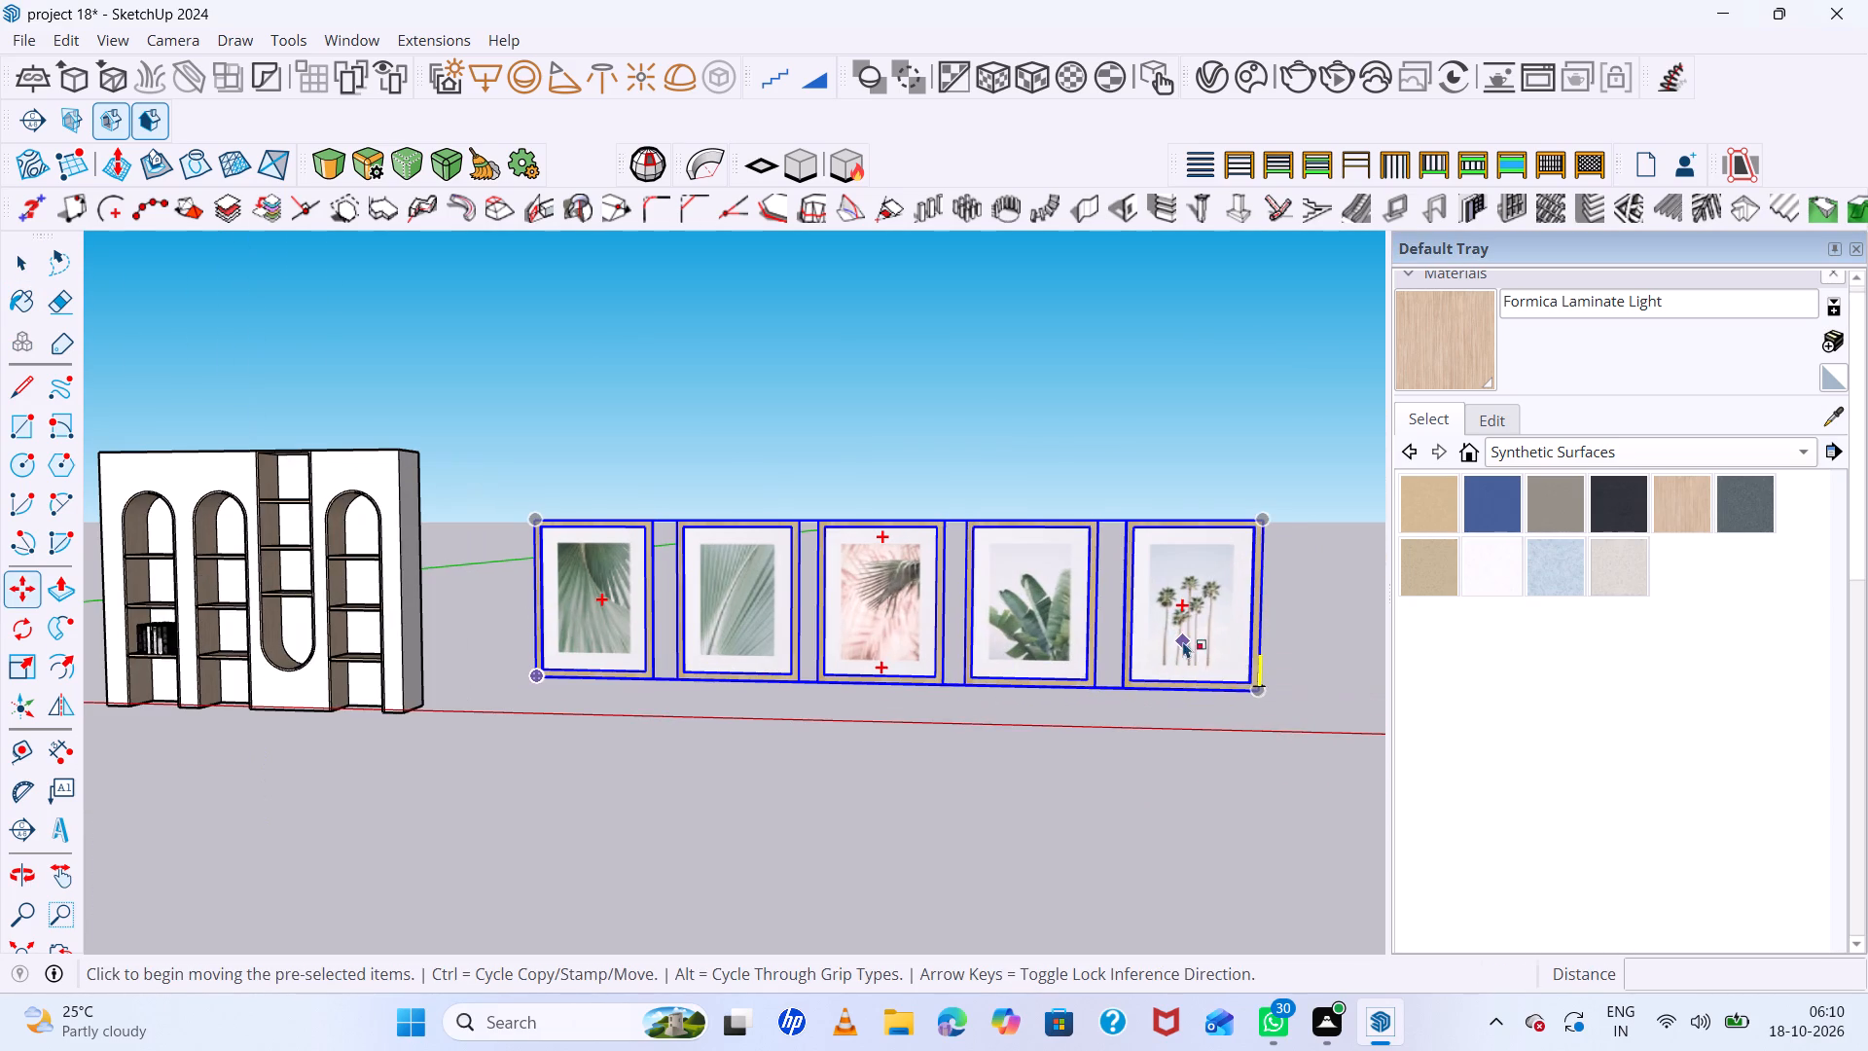
pyautogui.moveTo(1247, 627); pyautogui.dragTo(1058, 673, button='middle')
pyautogui.middleClick(1058, 673)
pyautogui.scroll(5, 1264, 694)
pyautogui.scroll(4, 1185, 651)
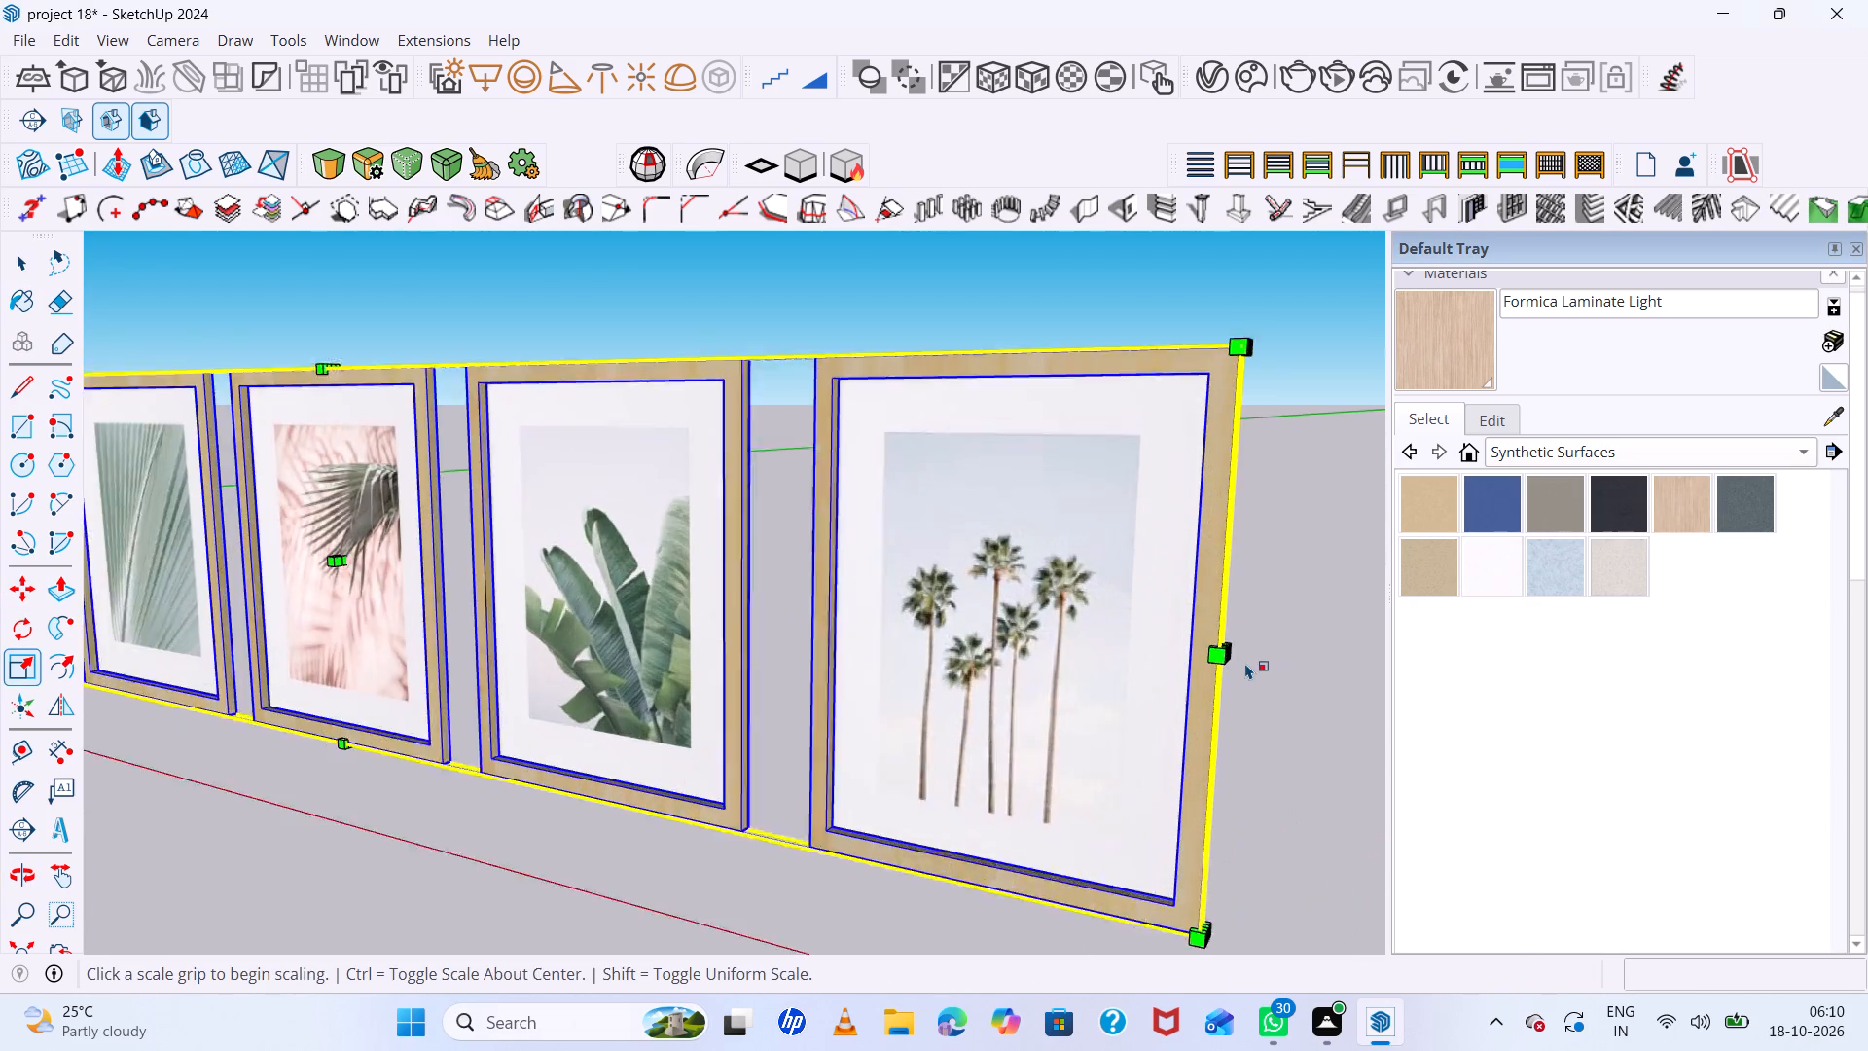
pyautogui.scroll(10, 1245, 663)
pyautogui.click(1038, 578)
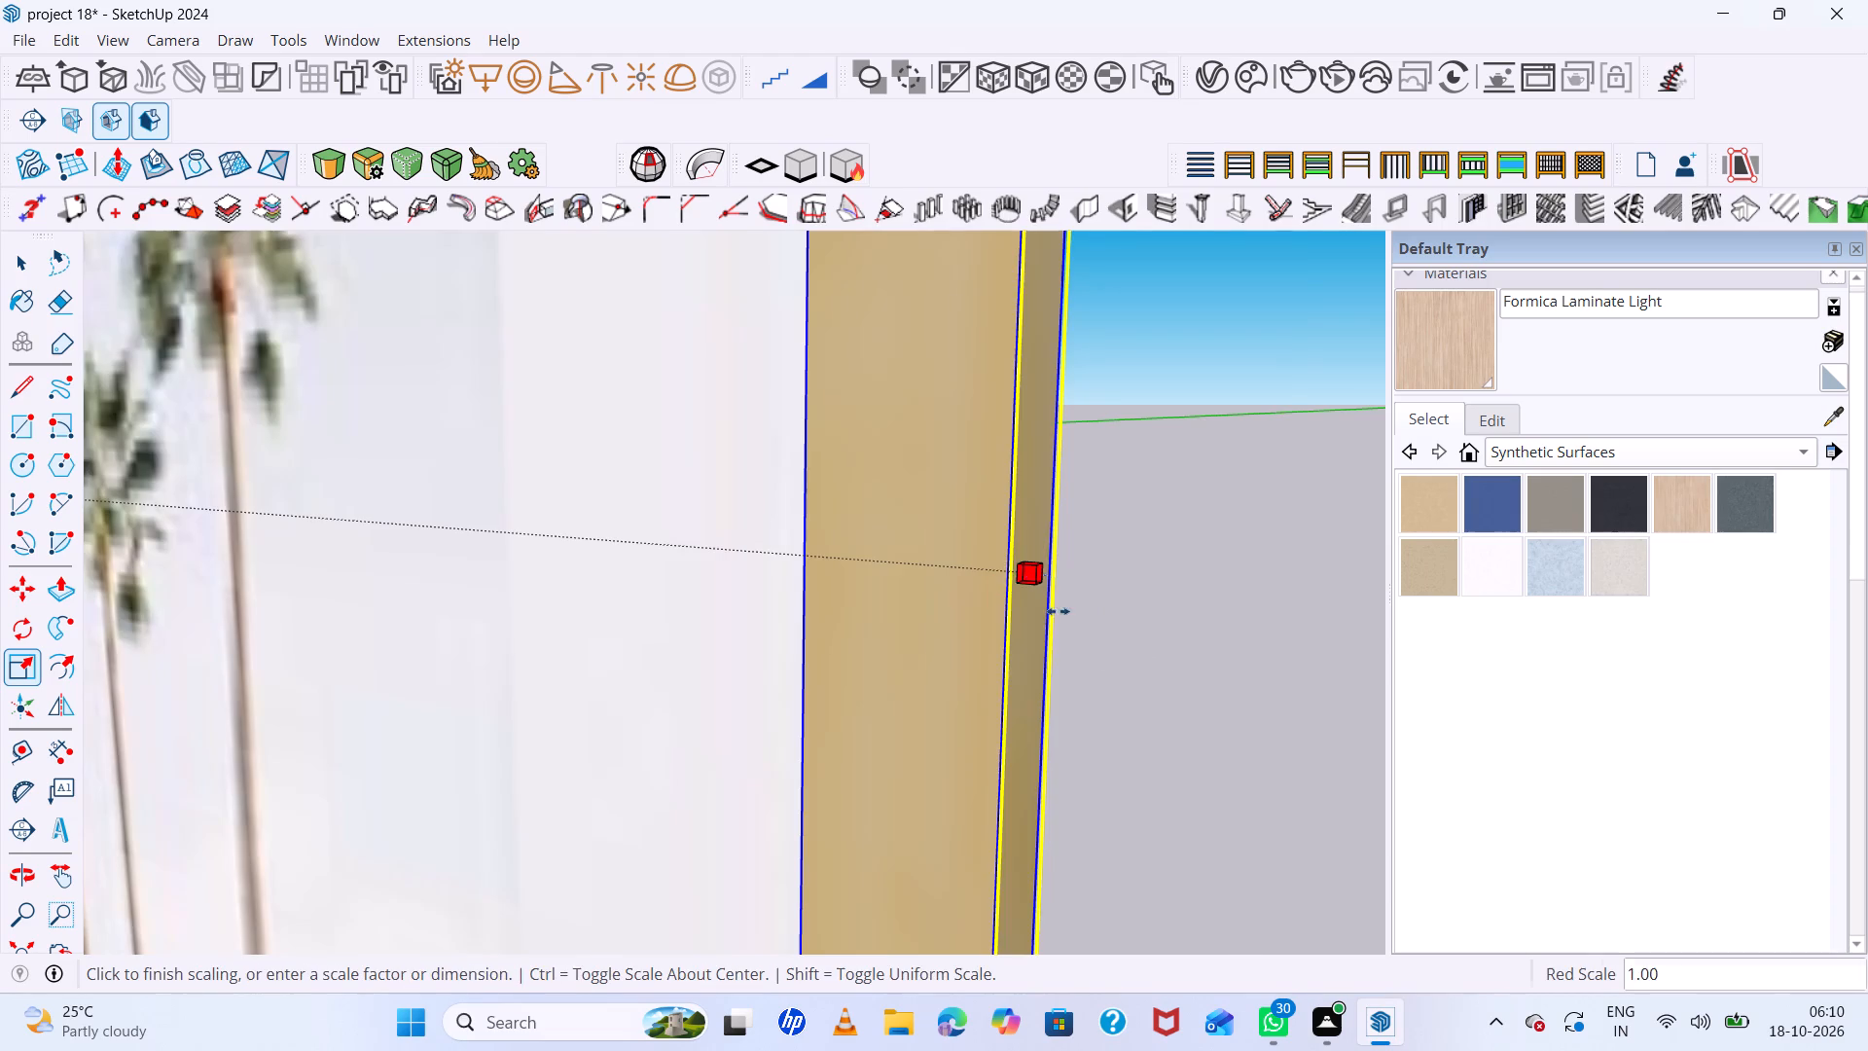
pyautogui.scroll(-7, 1137, 669)
pyautogui.scroll(-12, 1001, 605)
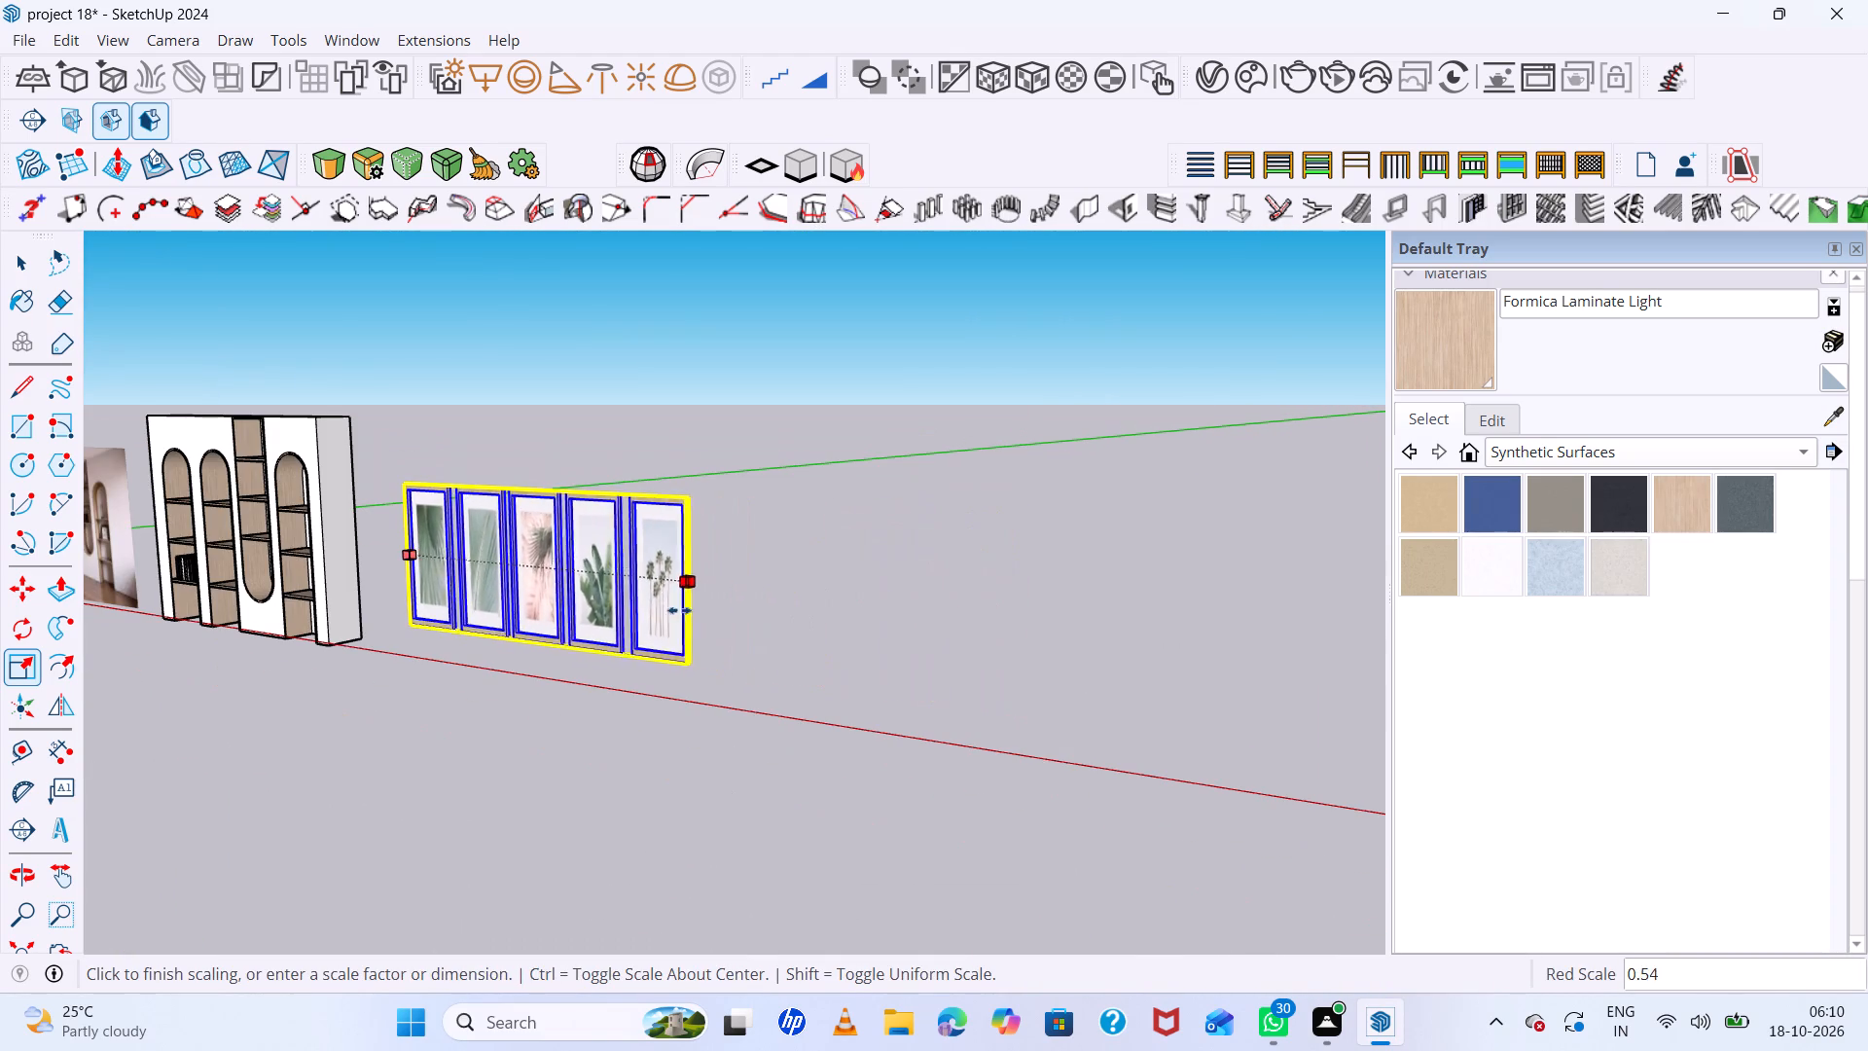
pyautogui.click(565, 620)
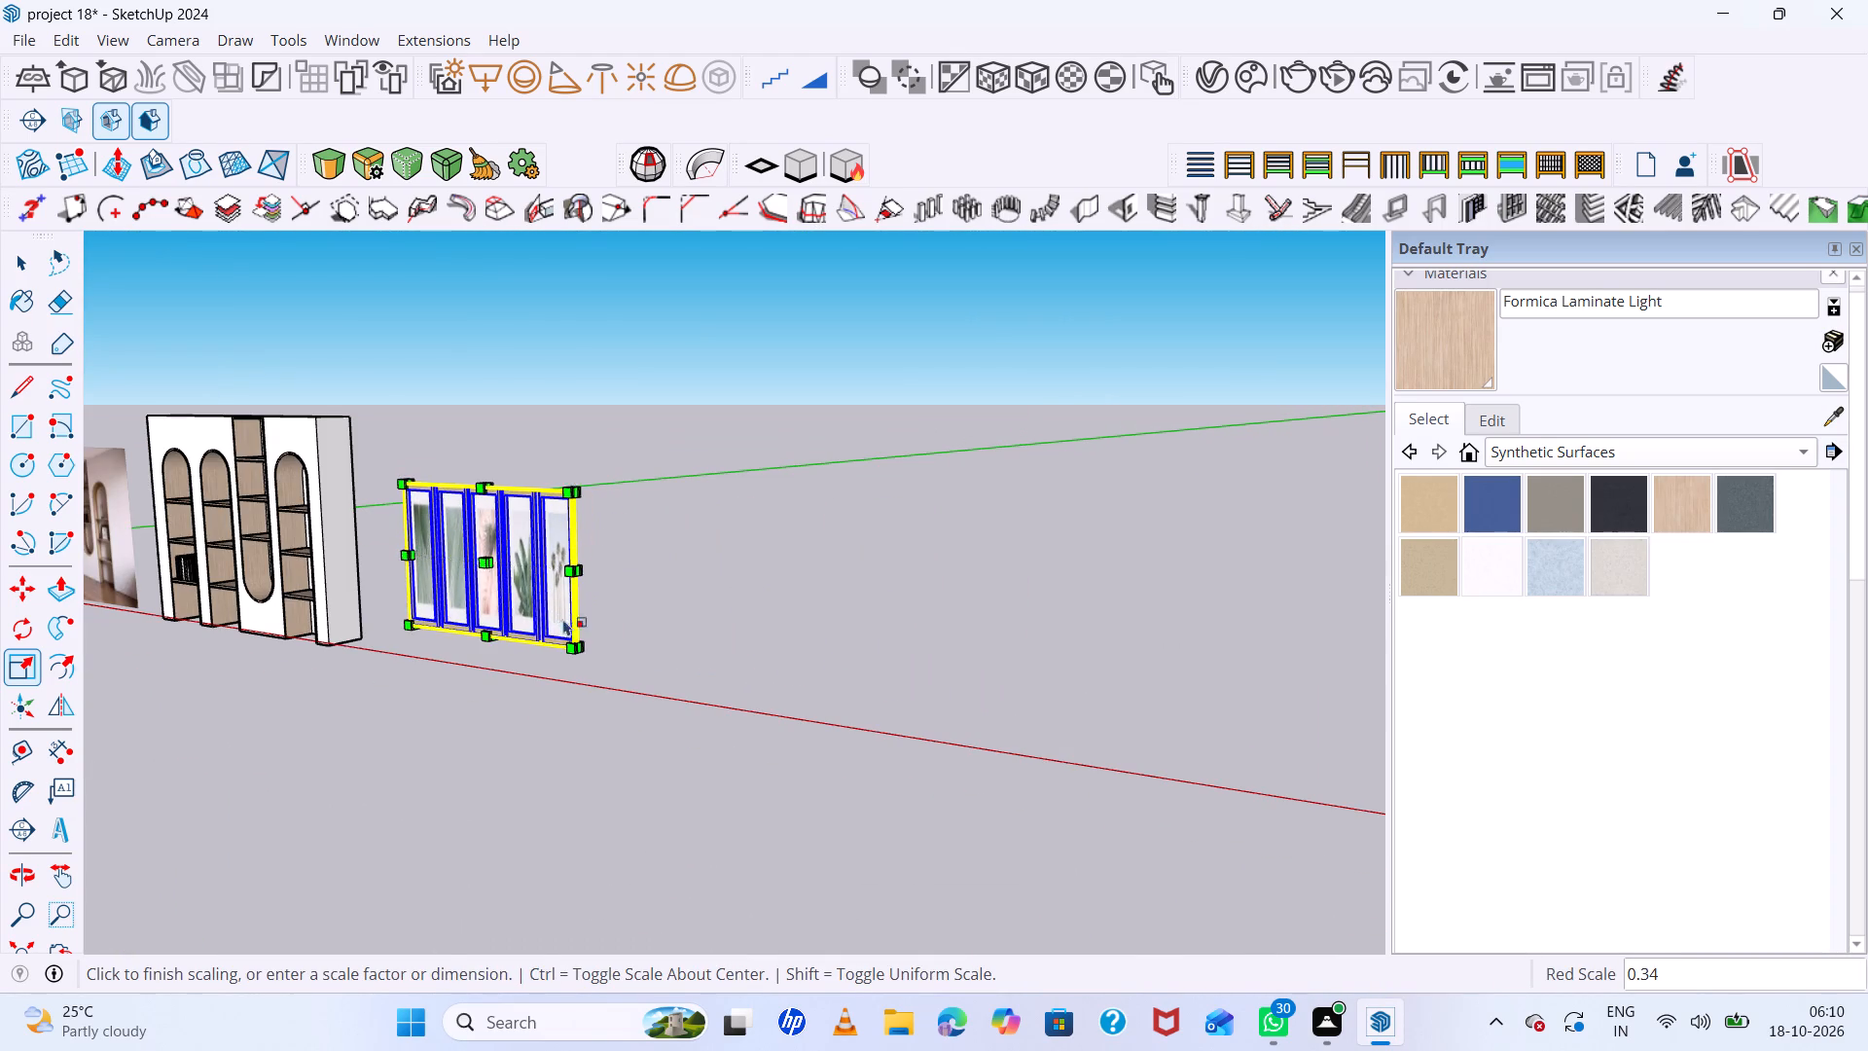
# Scale the row of framed prints along the blue axis to a factor of about 0.35 and deselect it.
pyautogui.scroll(11, 469, 540)
pyautogui.moveTo(551, 601); pyautogui.dragTo(681, 693, button='middle')
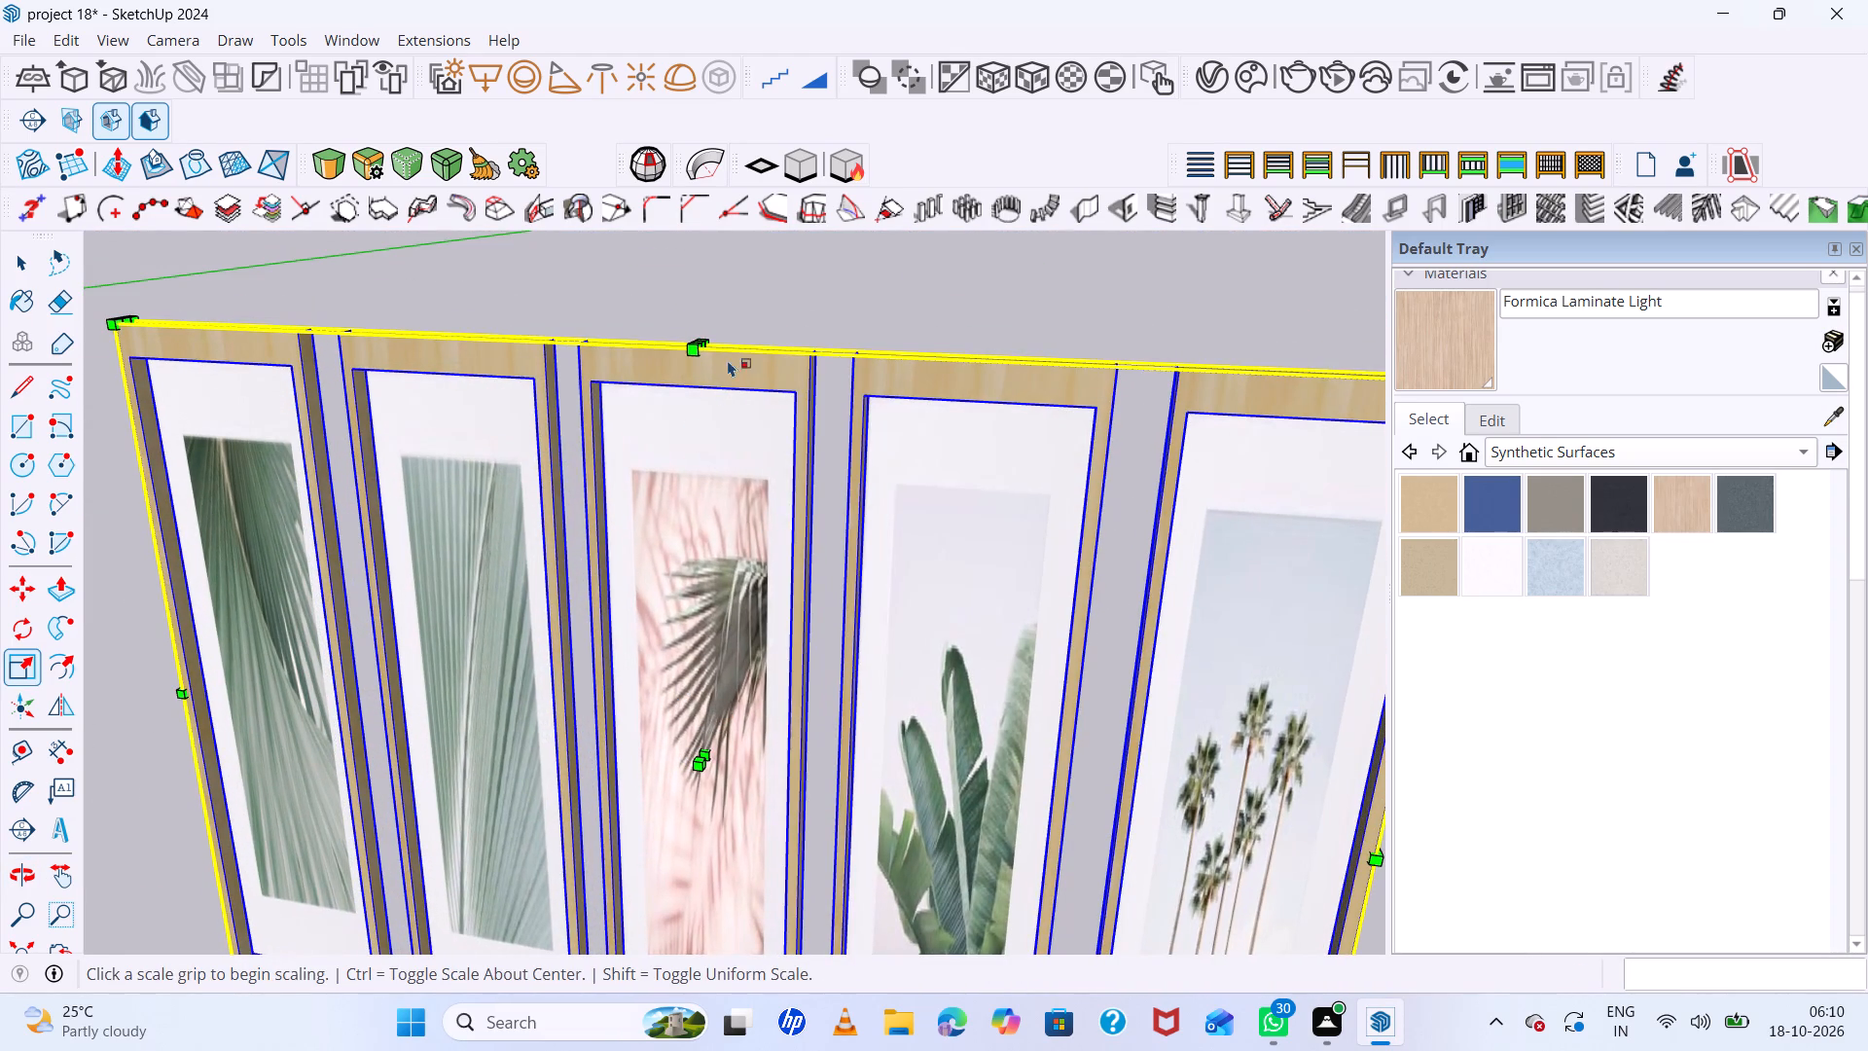
pyautogui.scroll(5, 706, 336)
pyautogui.scroll(-4, 664, 423)
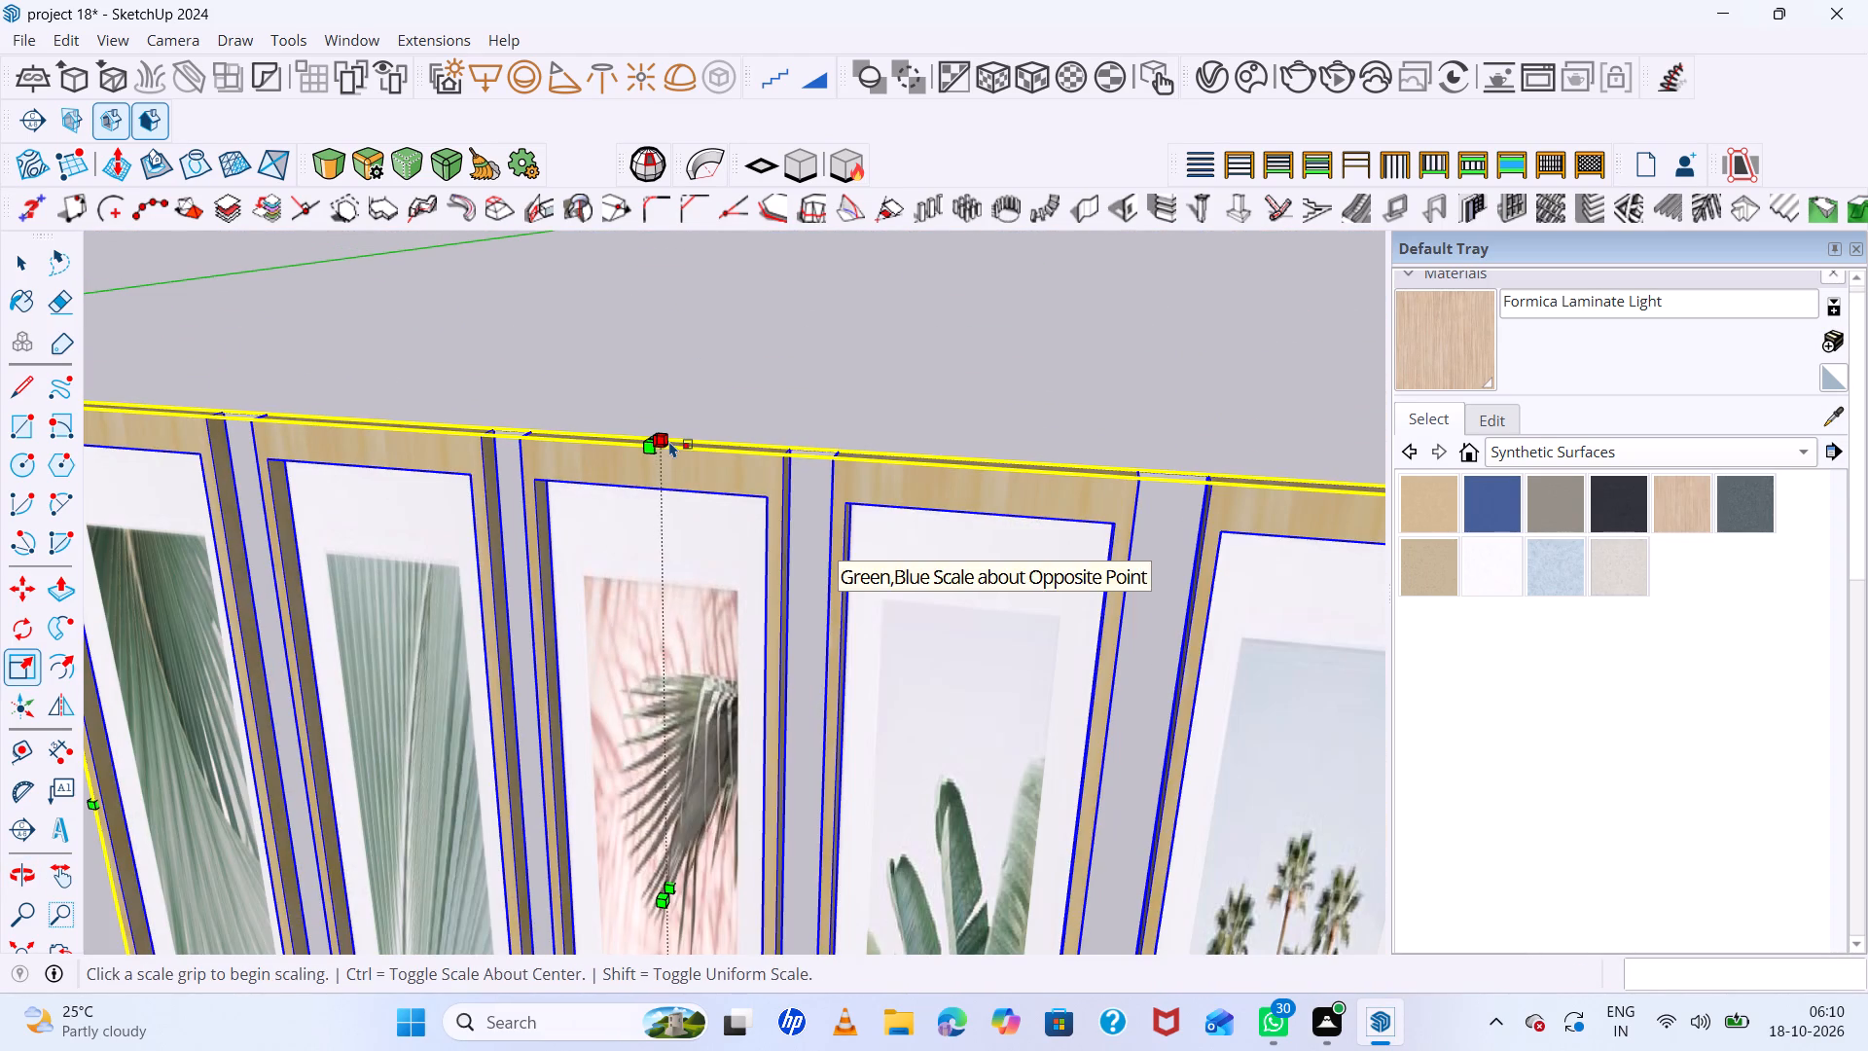
pyautogui.scroll(11, 662, 443)
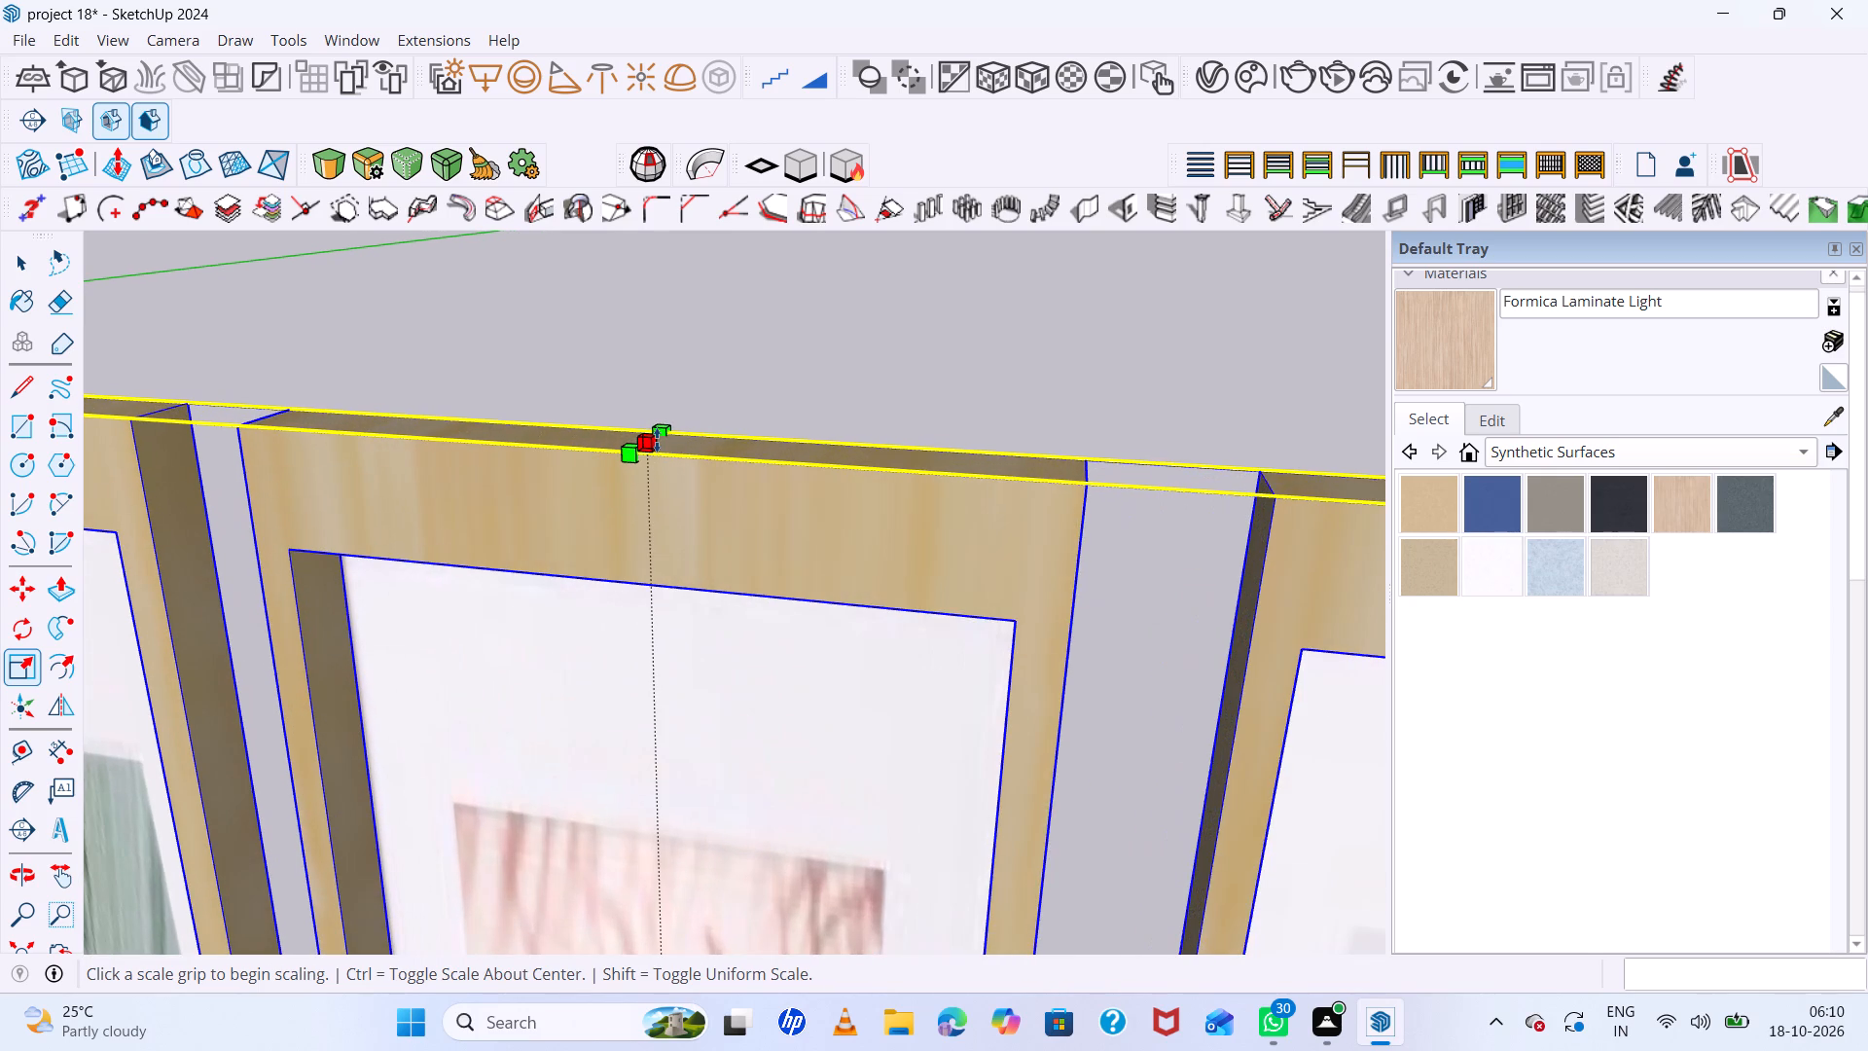
pyautogui.click(657, 440)
pyautogui.scroll(-13, 688, 503)
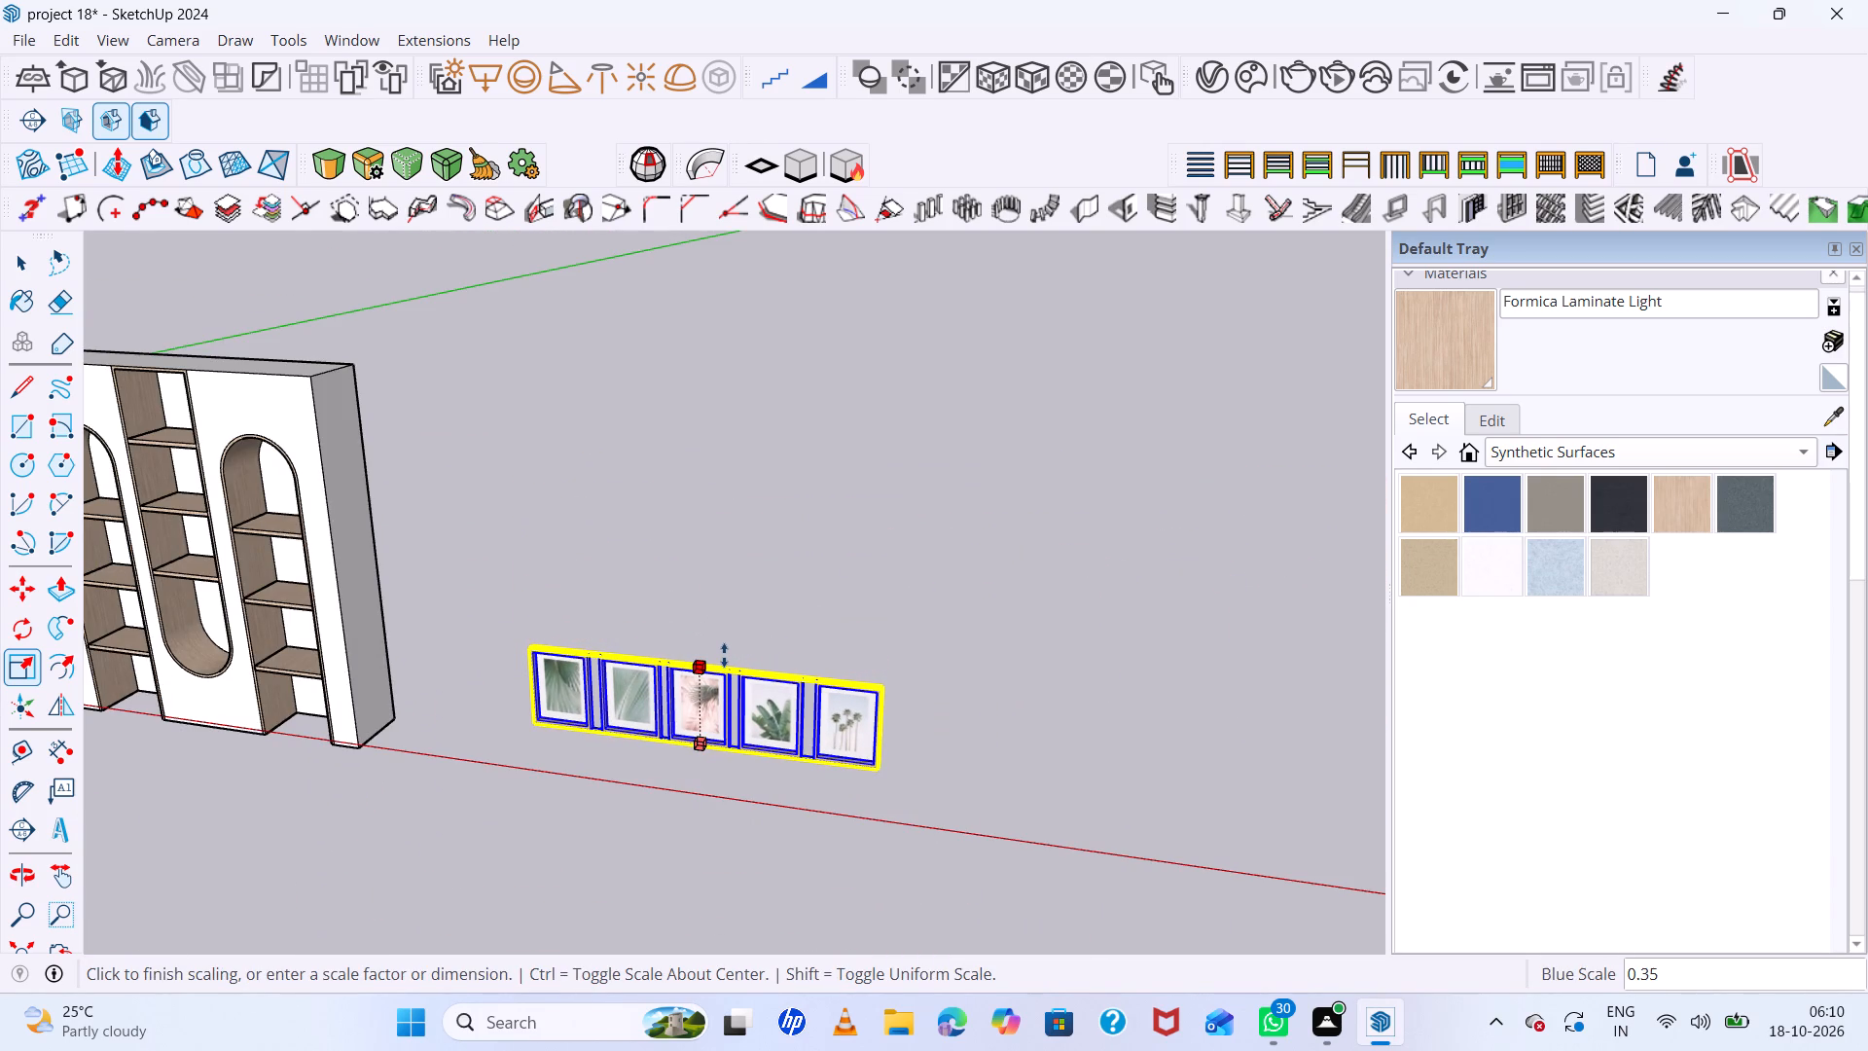
pyautogui.click(724, 655)
pyautogui.scroll(7, 628, 668)
pyautogui.scroll(6, 553, 702)
pyautogui.moveTo(623, 740); pyautogui.dragTo(705, 740, button='middle')
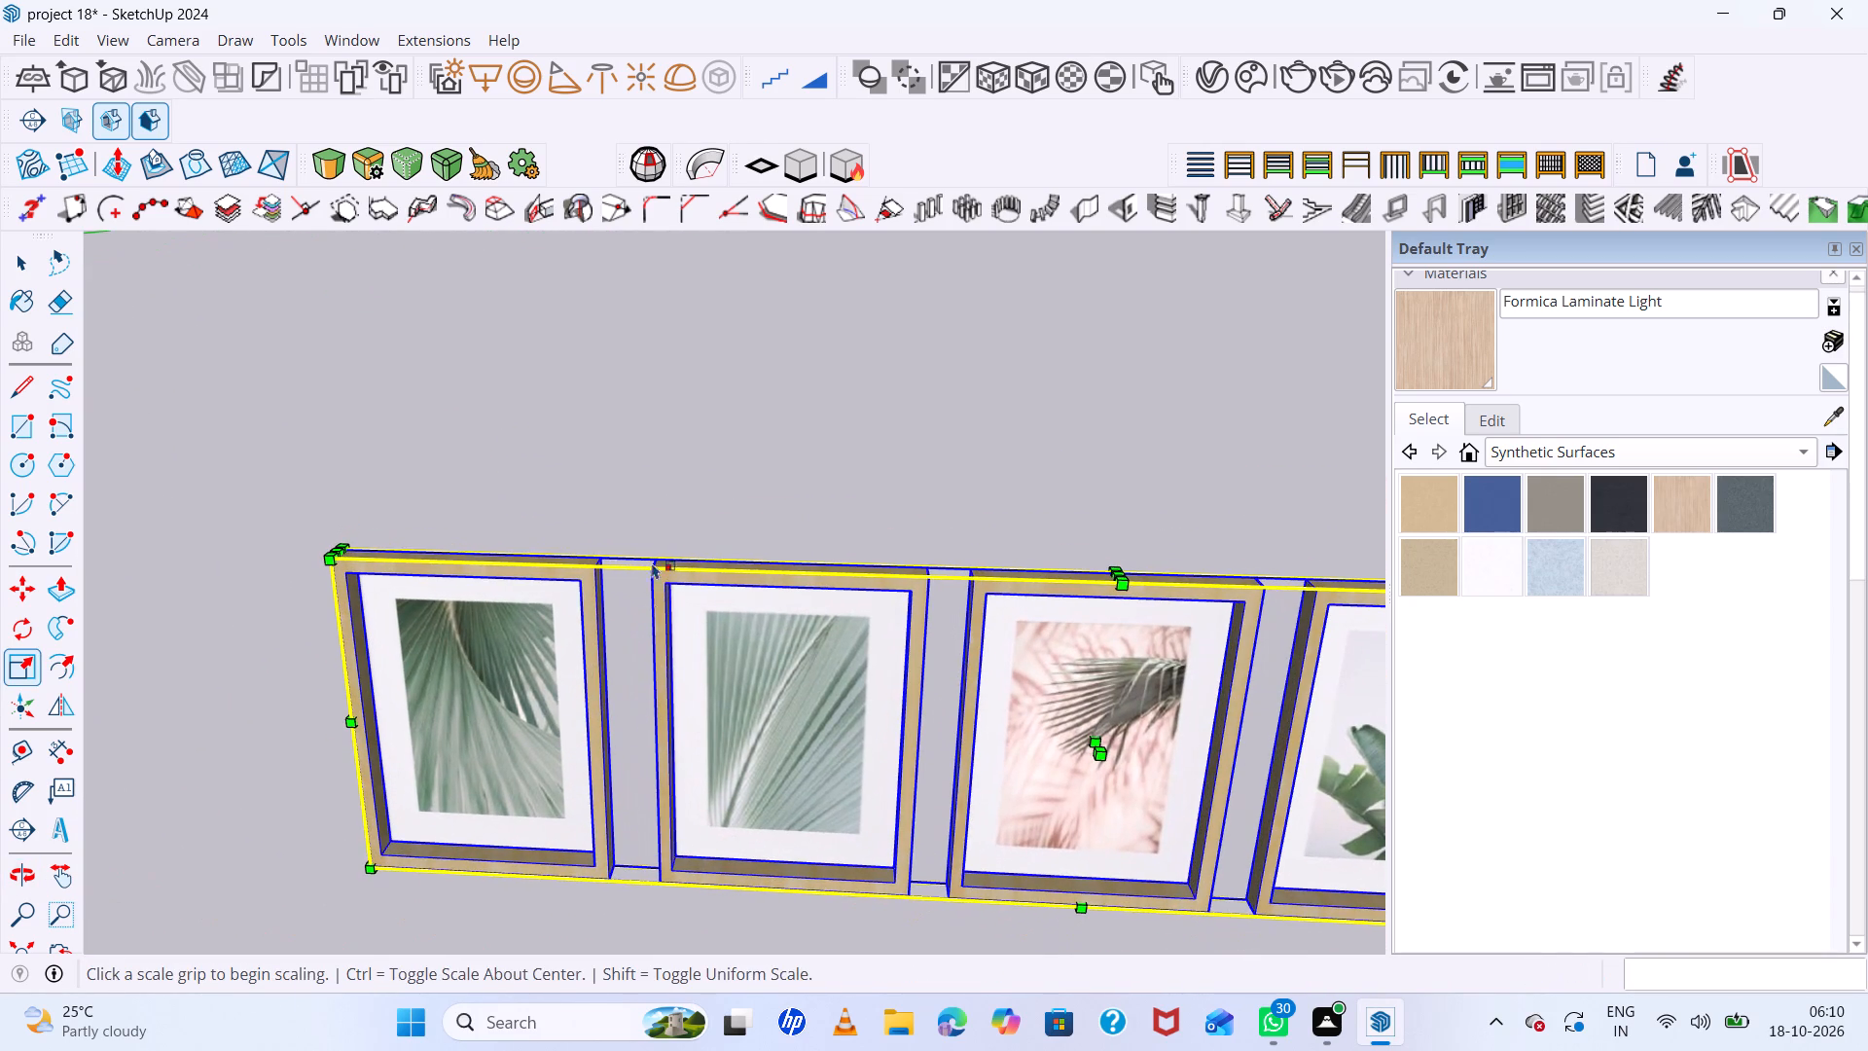
pyautogui.press('space')
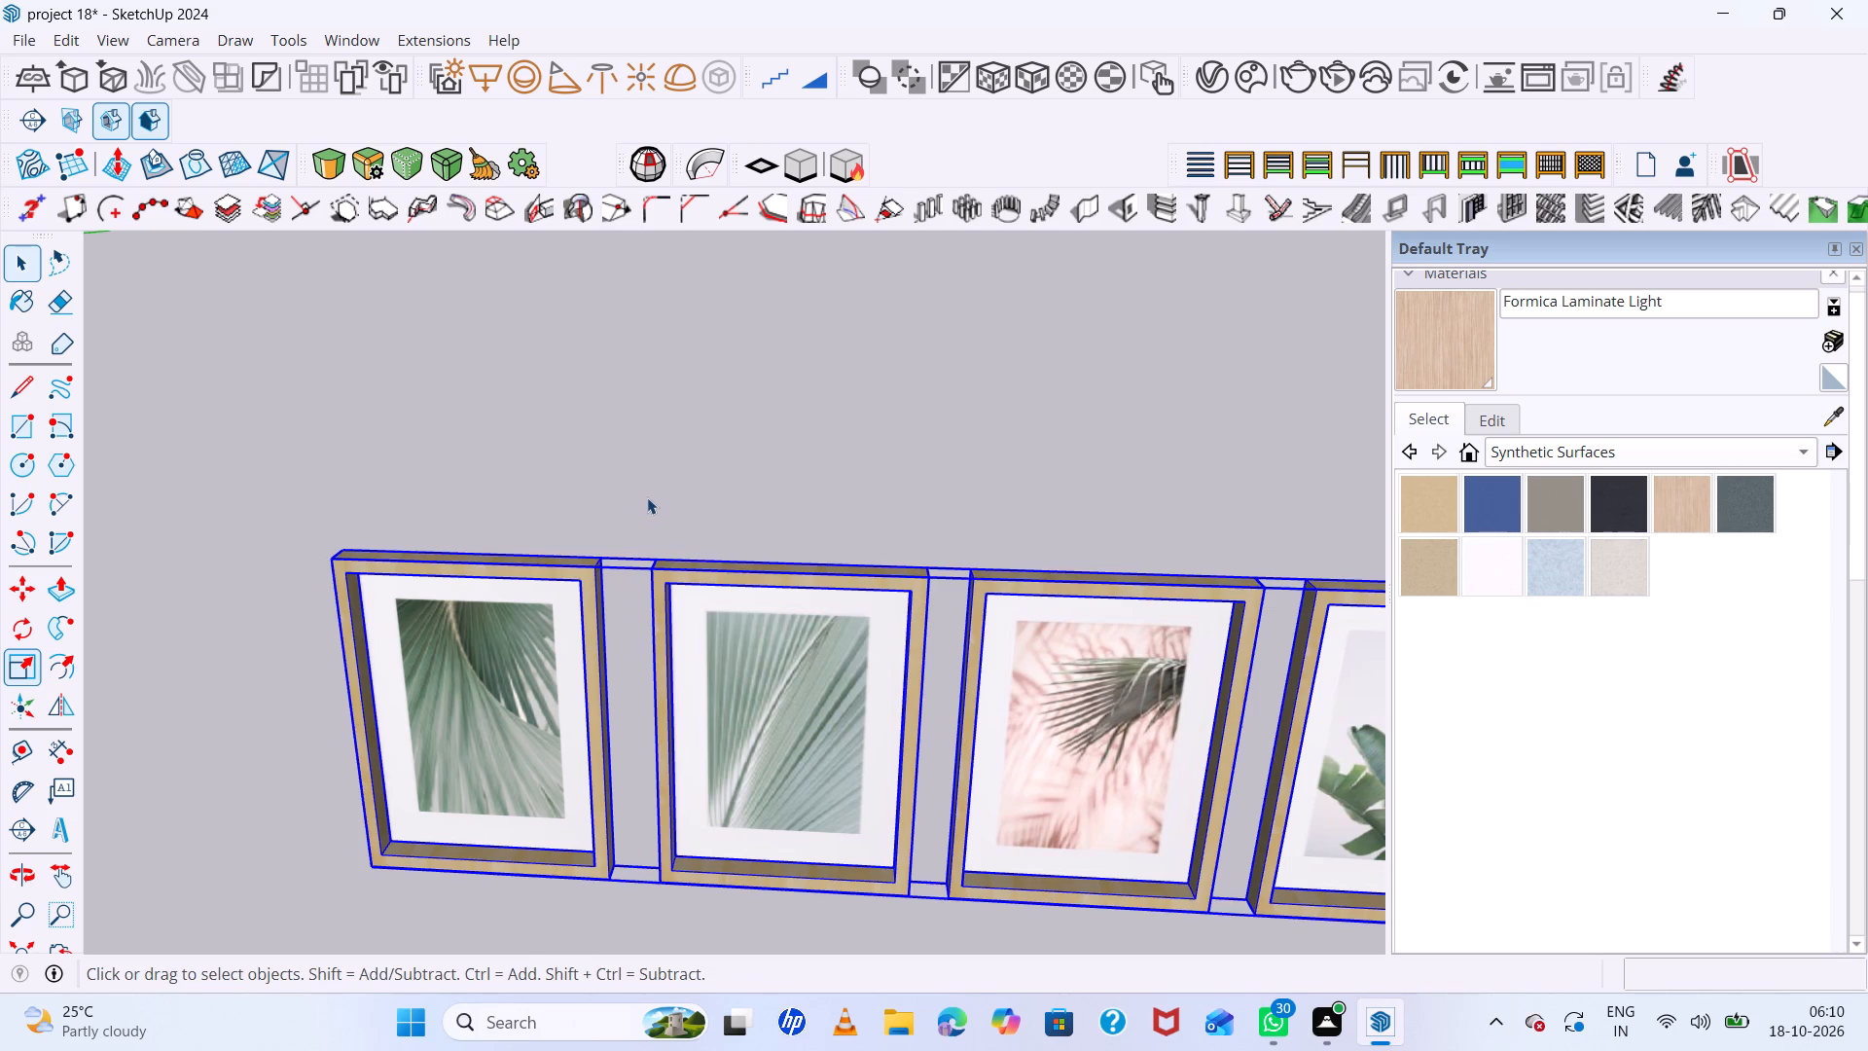
pyautogui.click(655, 489)
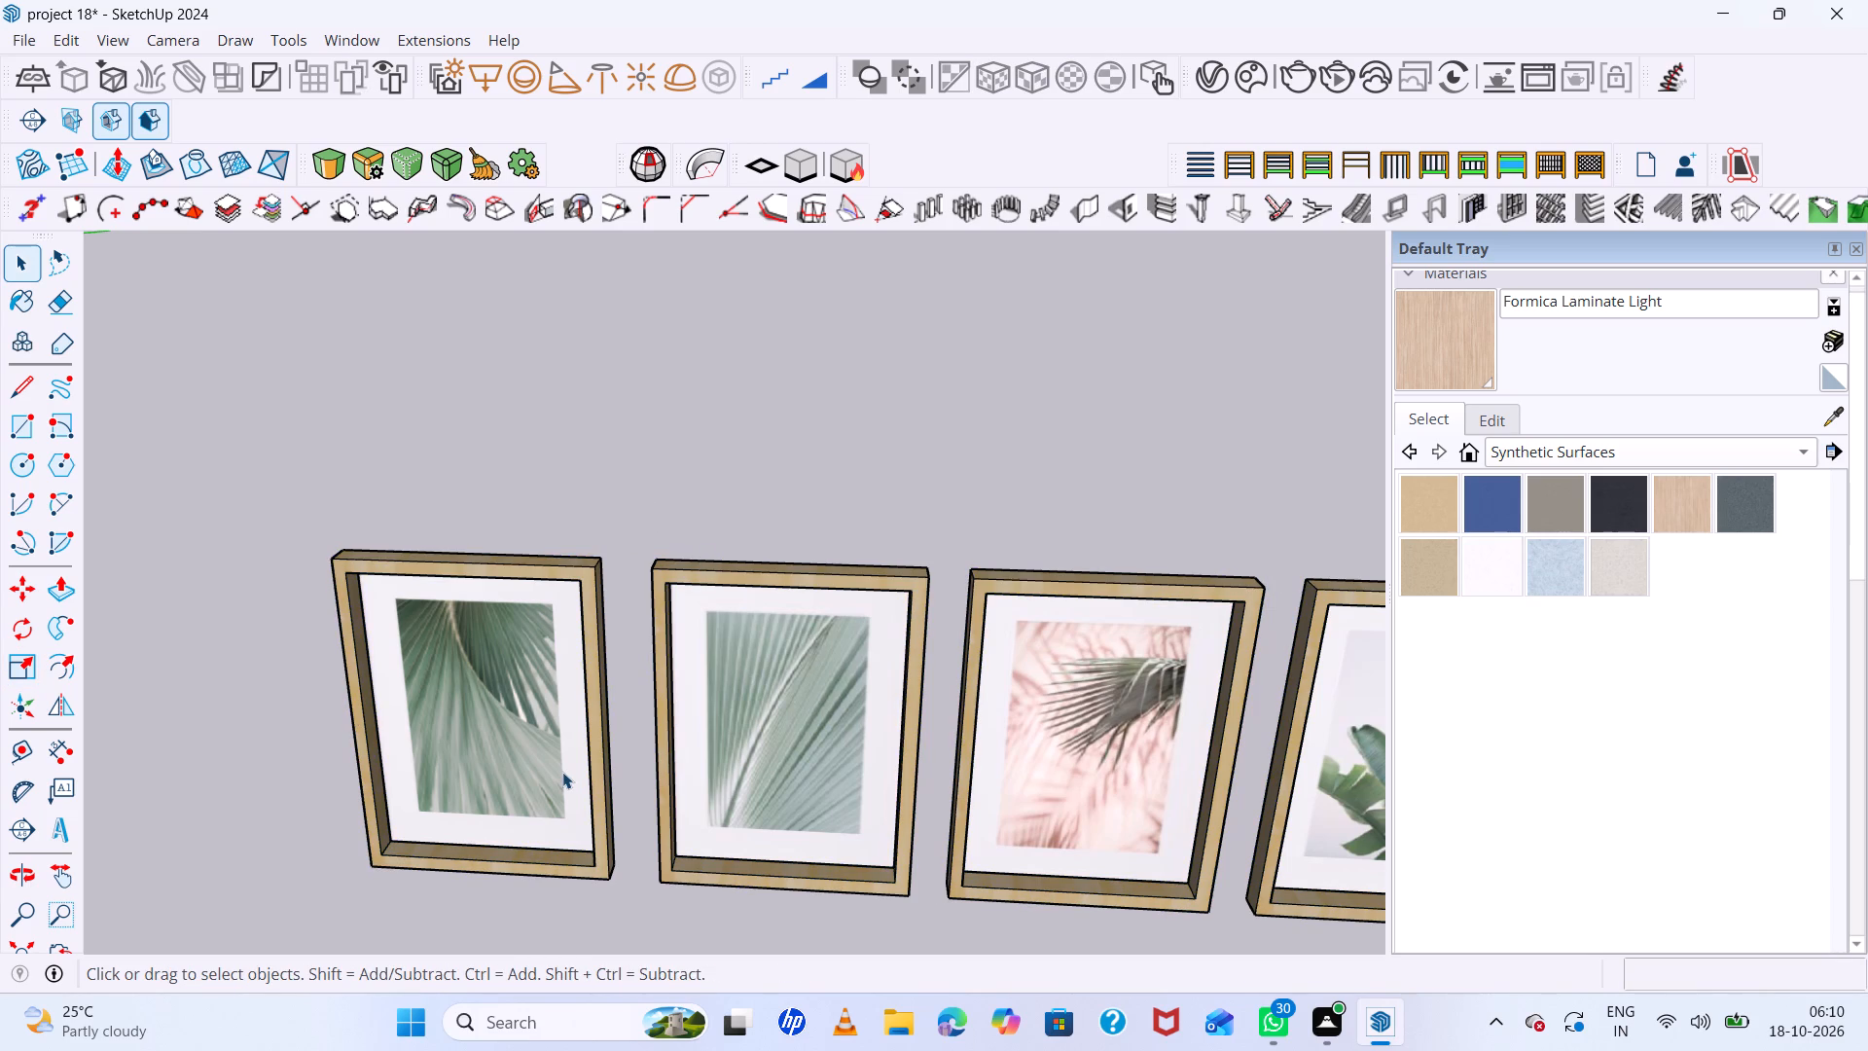
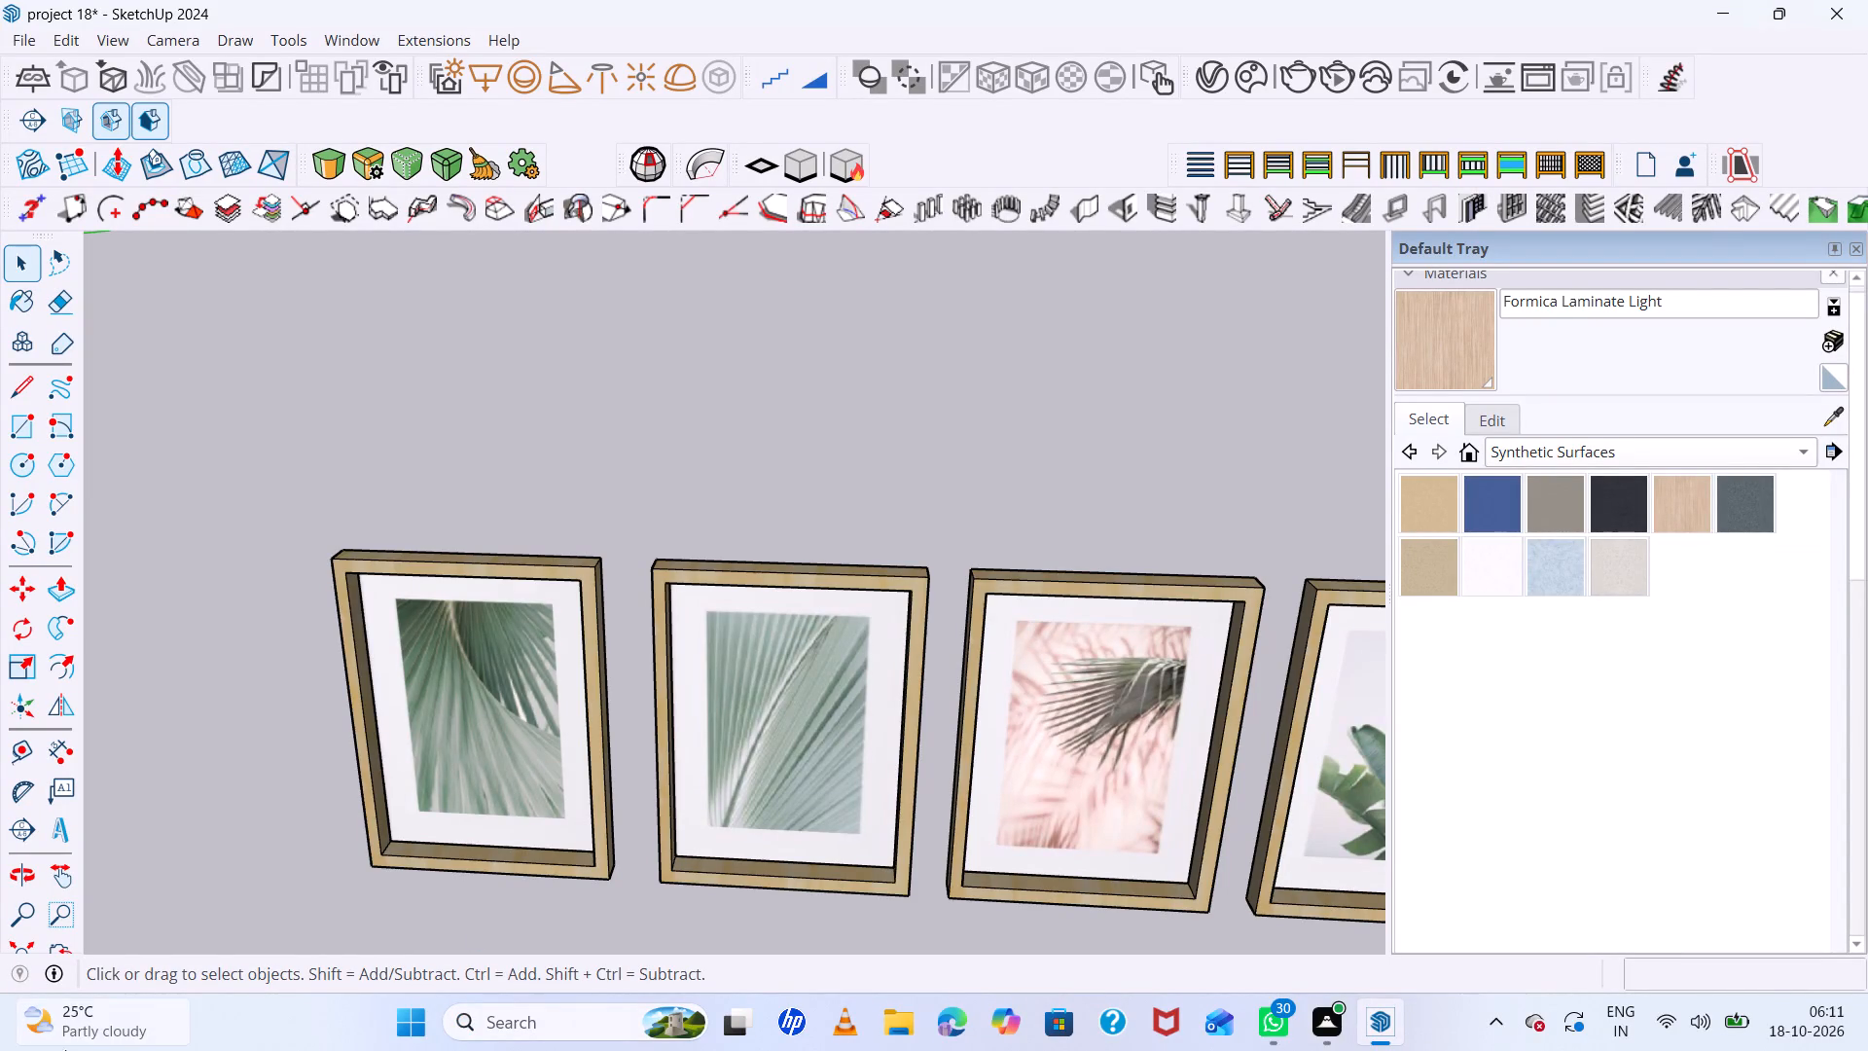
# Explode the row of five framed botanical prints so that each frame and print can be selected separately.
pyautogui.click(426, 685)
pyautogui.rightClick(426, 685)
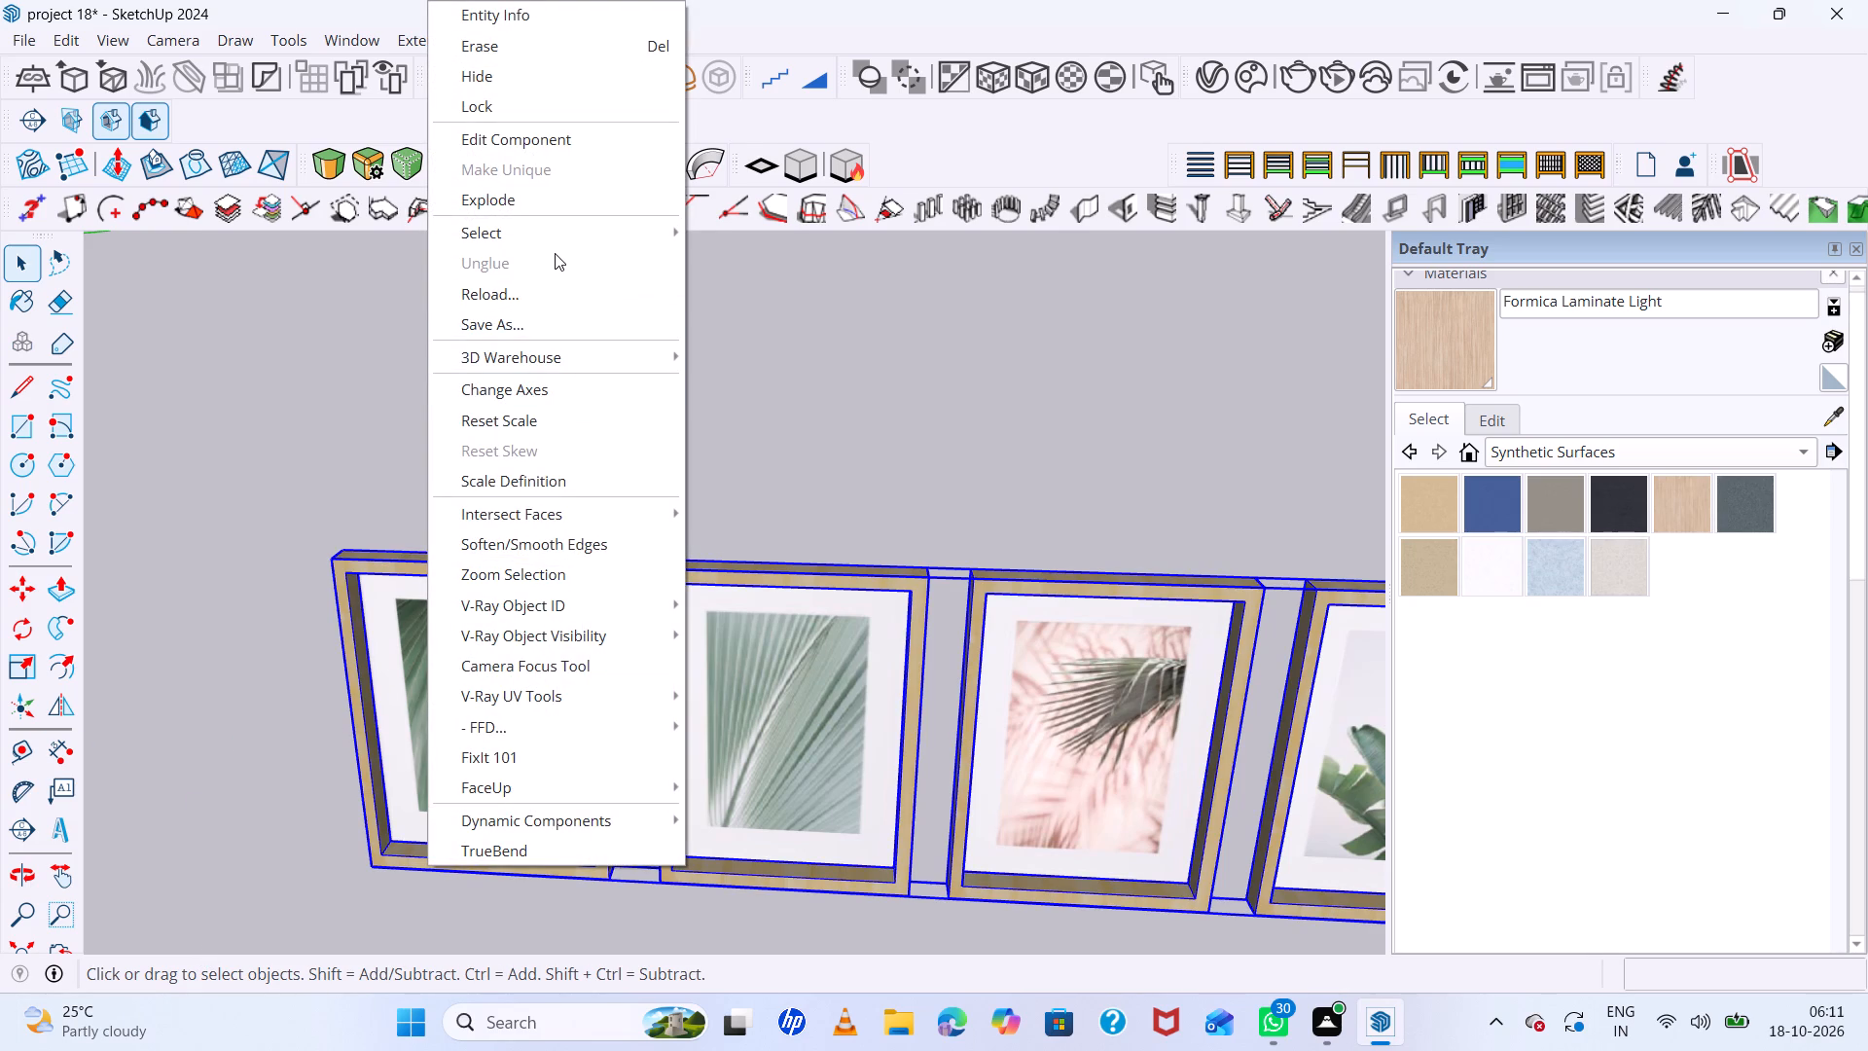
pyautogui.click(548, 211)
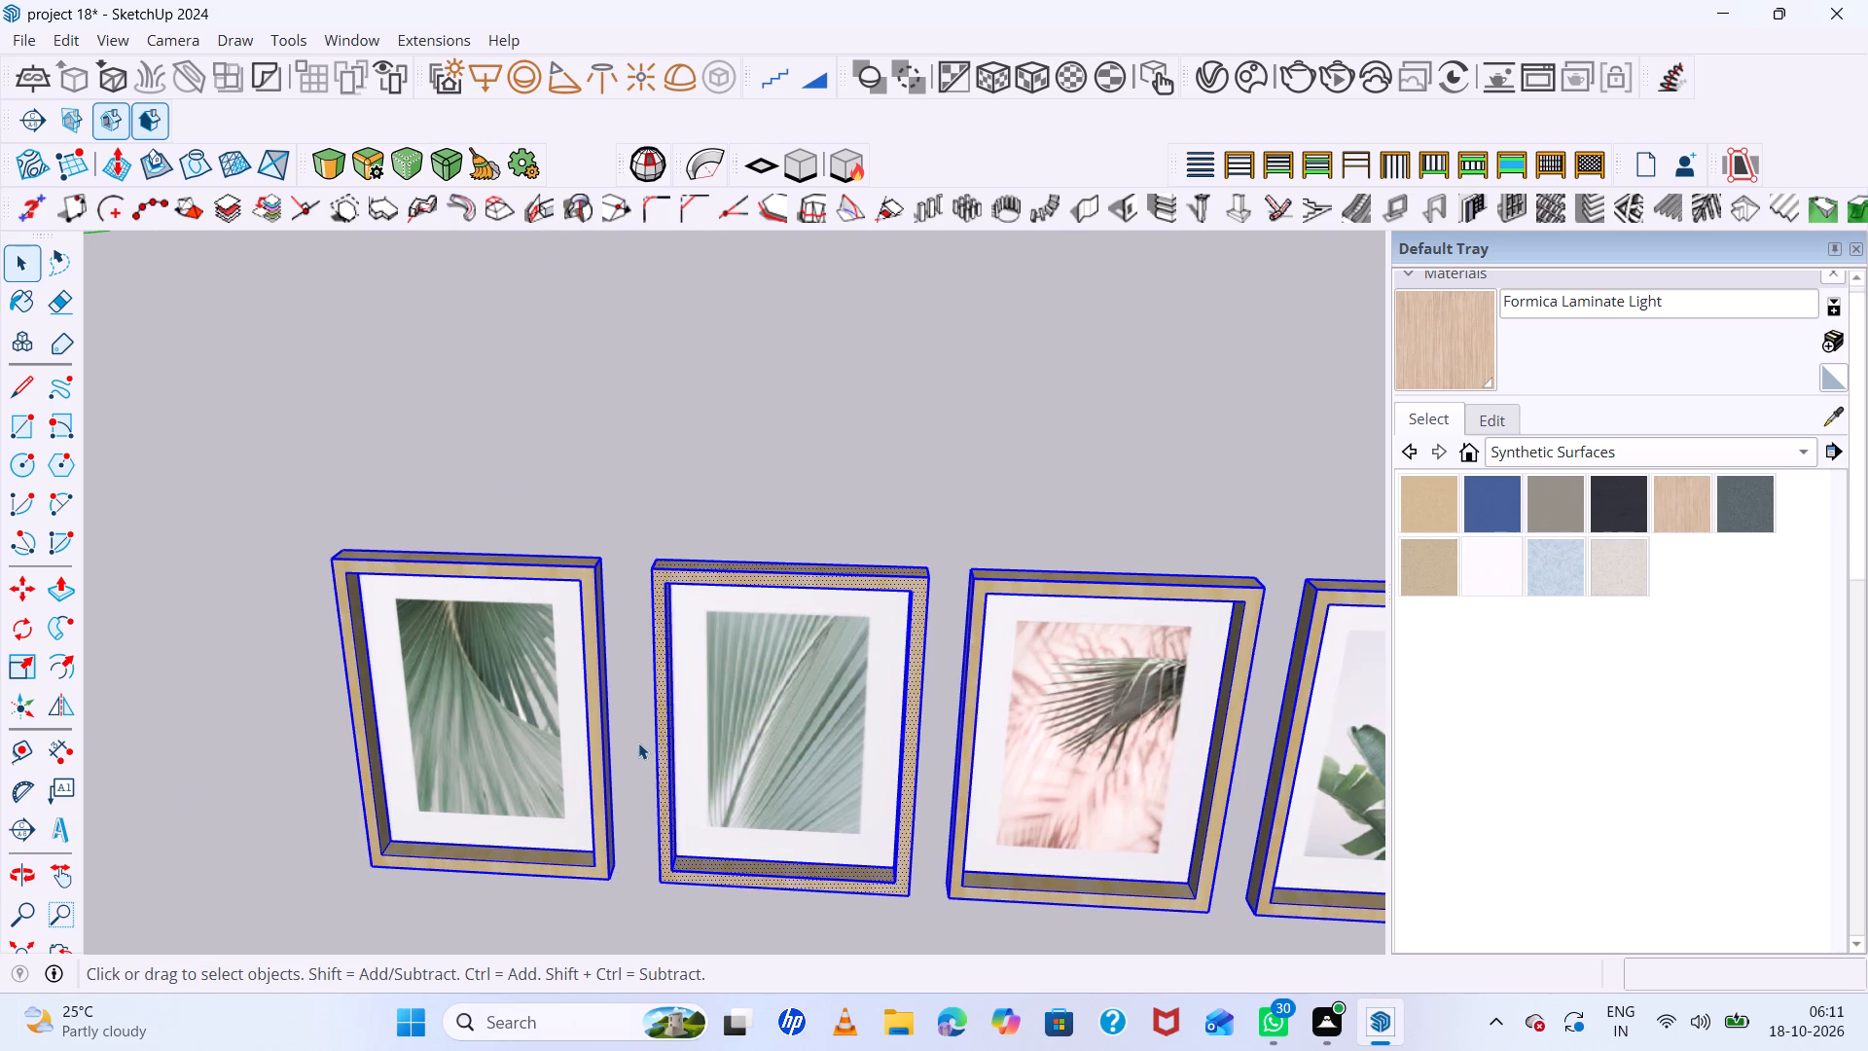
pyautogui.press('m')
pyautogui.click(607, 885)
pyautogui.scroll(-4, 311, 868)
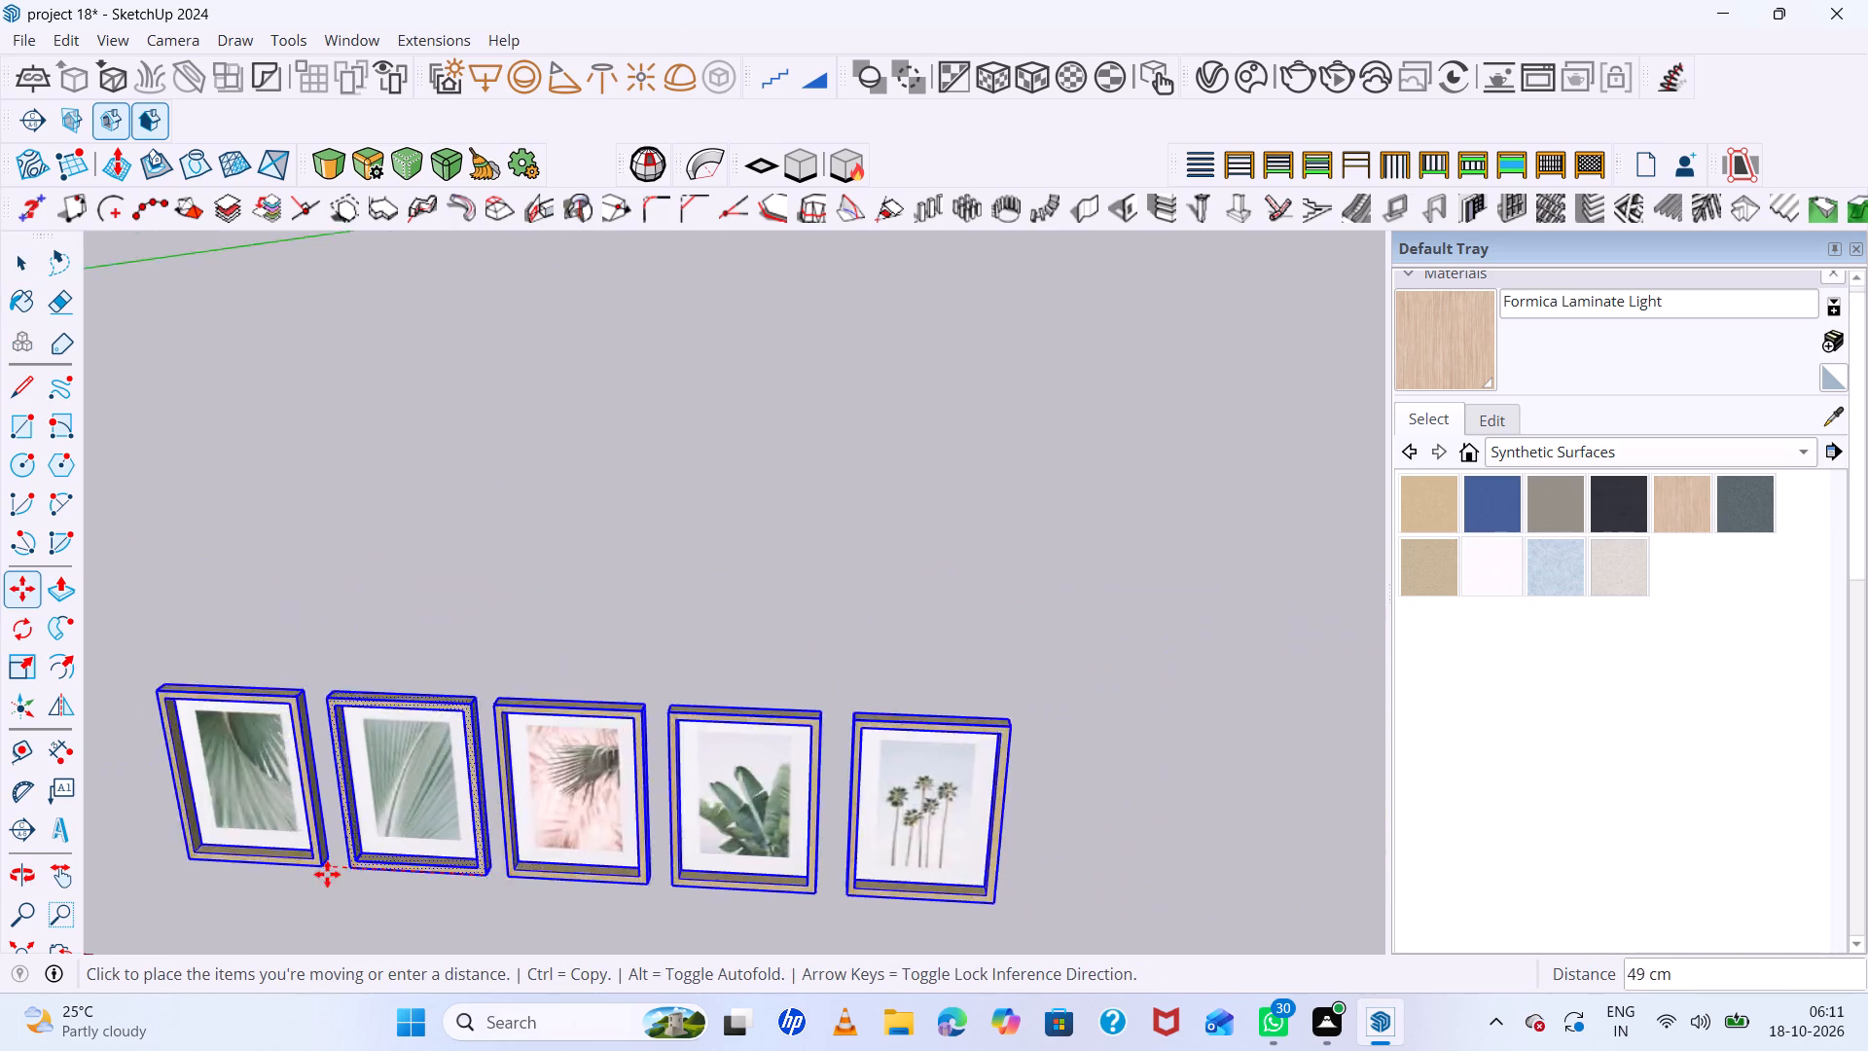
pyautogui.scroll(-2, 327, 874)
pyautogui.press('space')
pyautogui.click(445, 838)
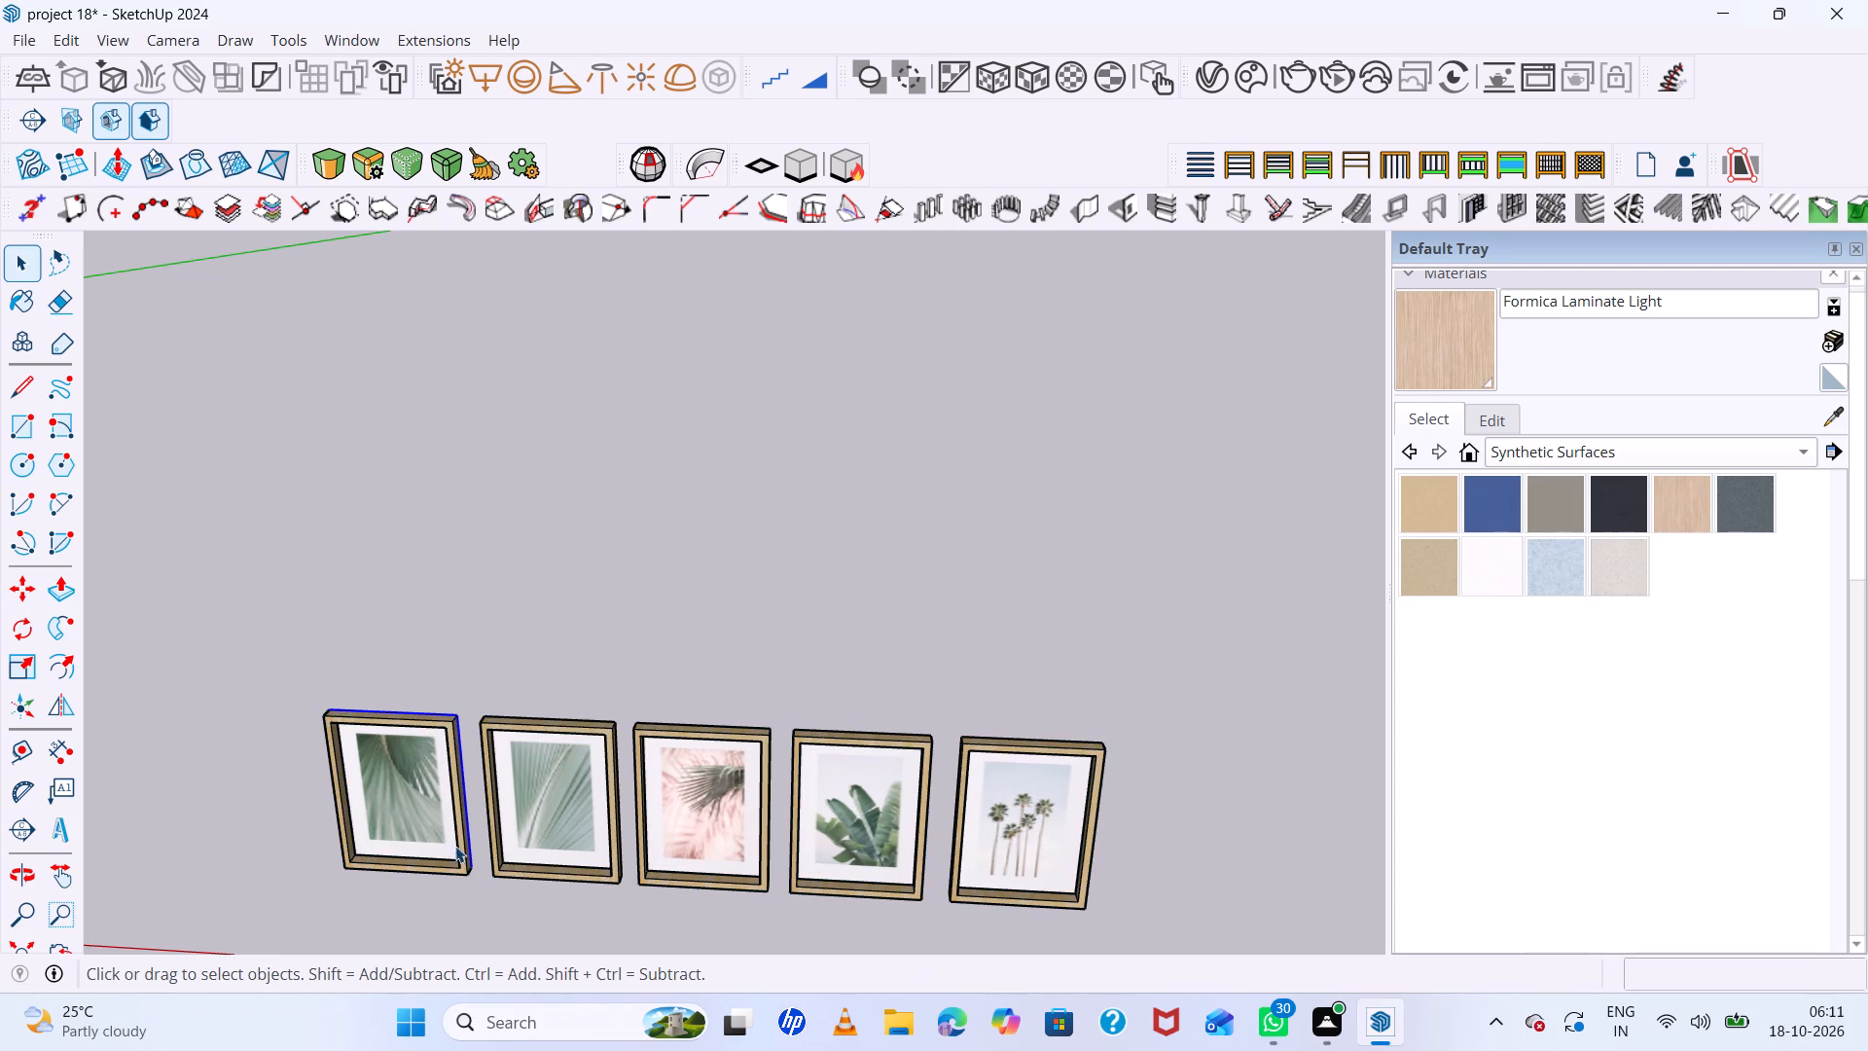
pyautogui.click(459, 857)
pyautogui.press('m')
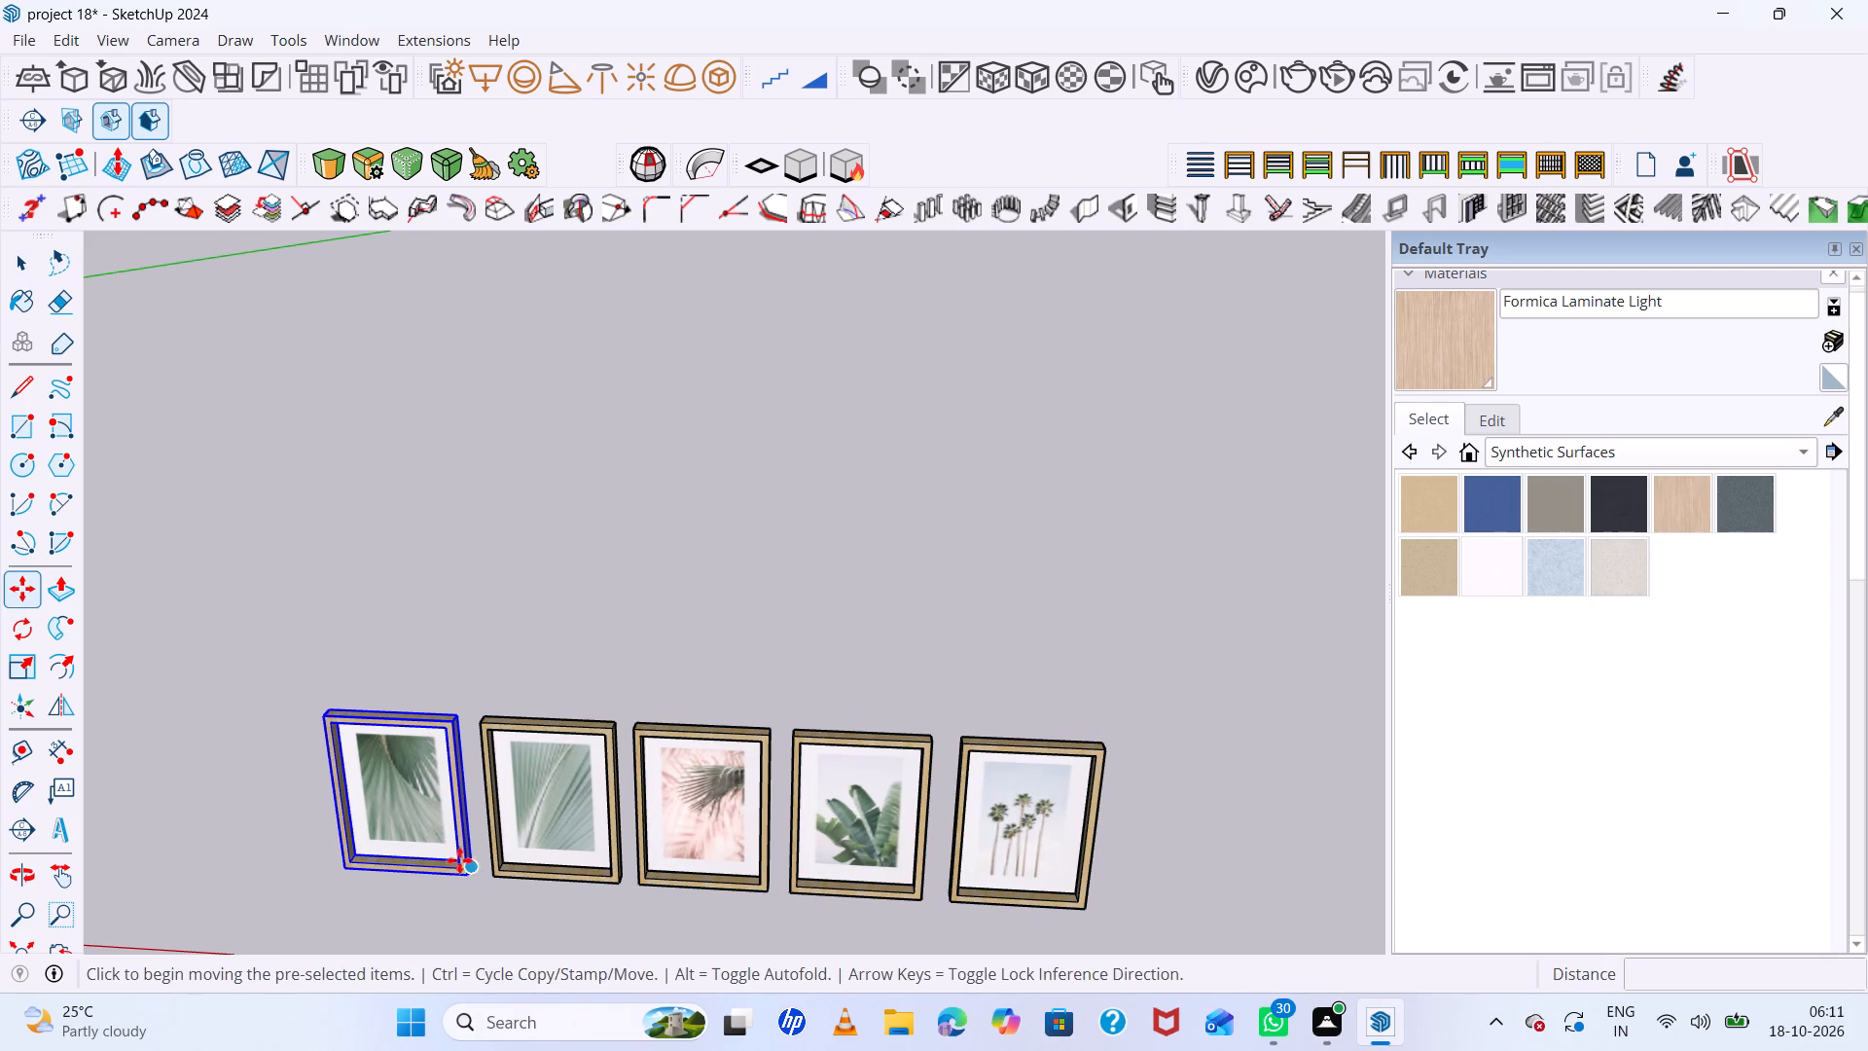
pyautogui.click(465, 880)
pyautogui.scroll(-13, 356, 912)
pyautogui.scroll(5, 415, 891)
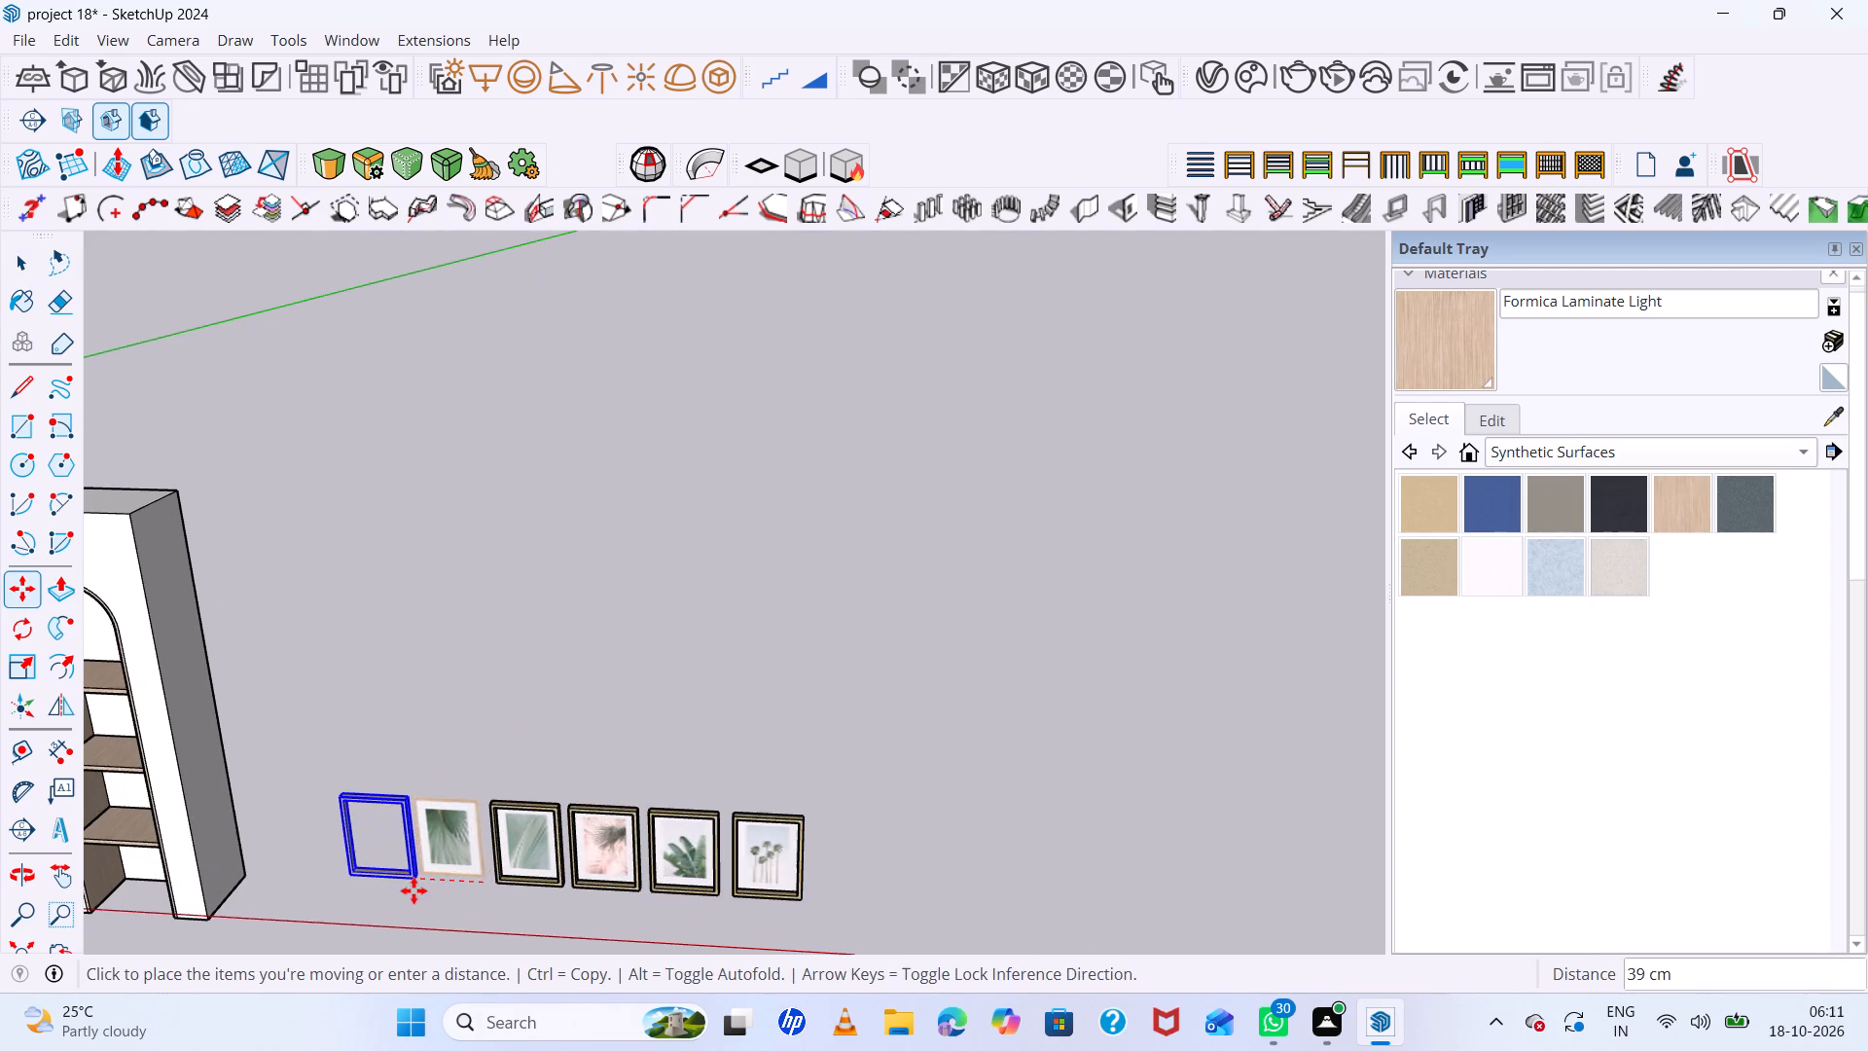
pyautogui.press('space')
# Move the first palm-leaf print together with its frame out of the row, onto the ground beside the arched shelving unit.
pyautogui.click(437, 830)
pyautogui.doubleClick(437, 830)
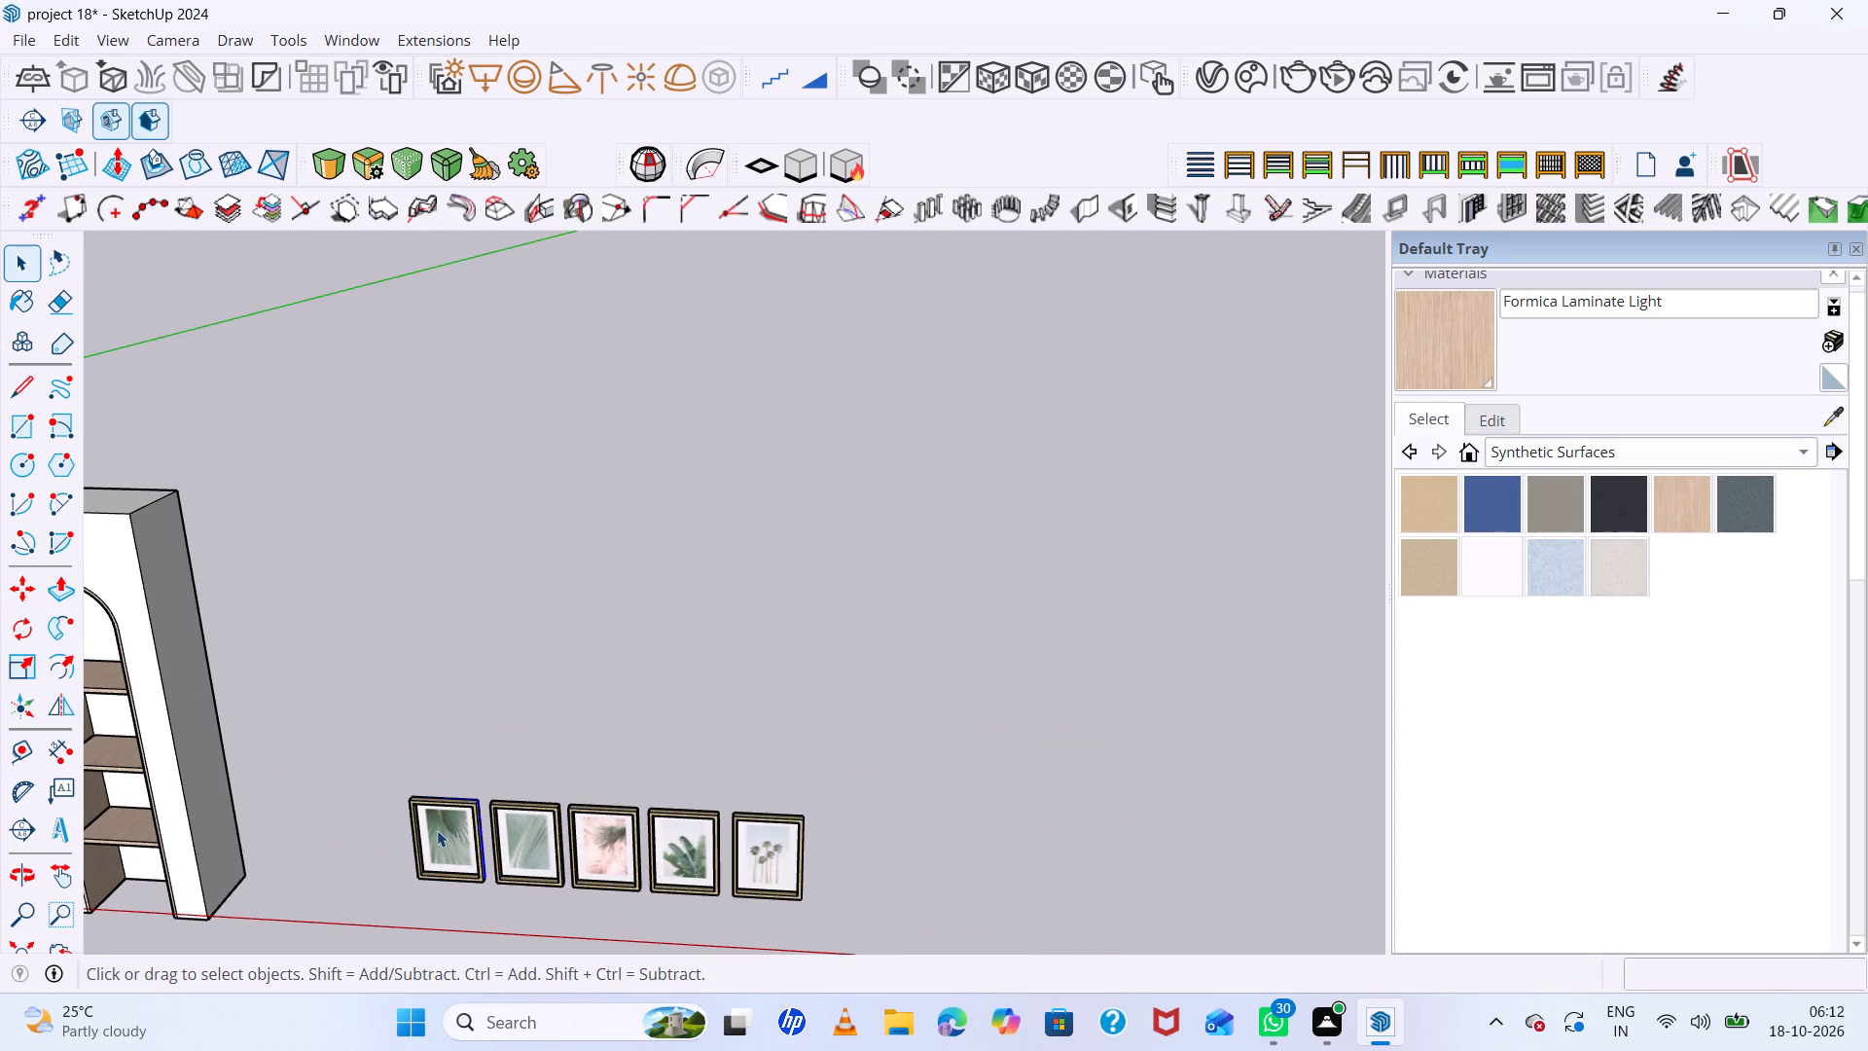
pyautogui.scroll(10, 436, 835)
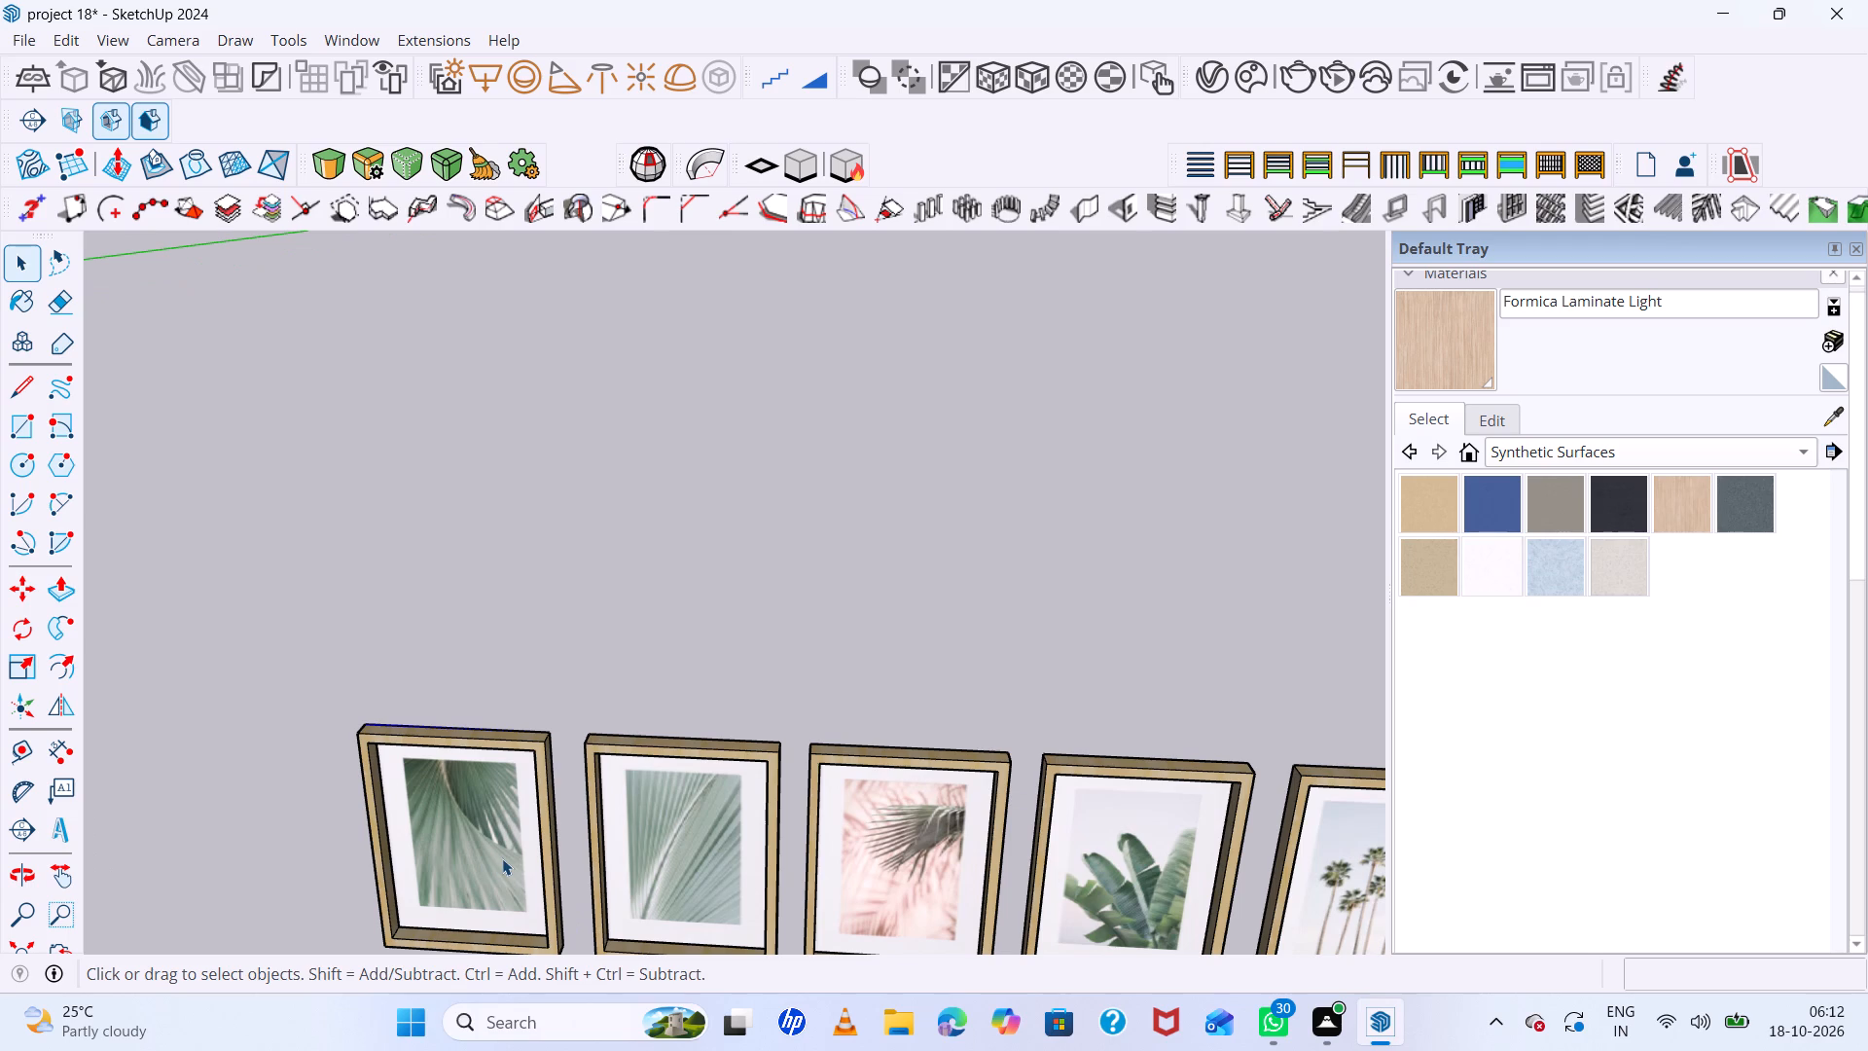
pyautogui.click(502, 858)
pyautogui.keyDown('shift'); pyautogui.click(548, 811); pyautogui.keyUp('shift')
pyautogui.press('m')
pyautogui.scroll(-5, 512, 808)
pyautogui.scroll(4, 544, 885)
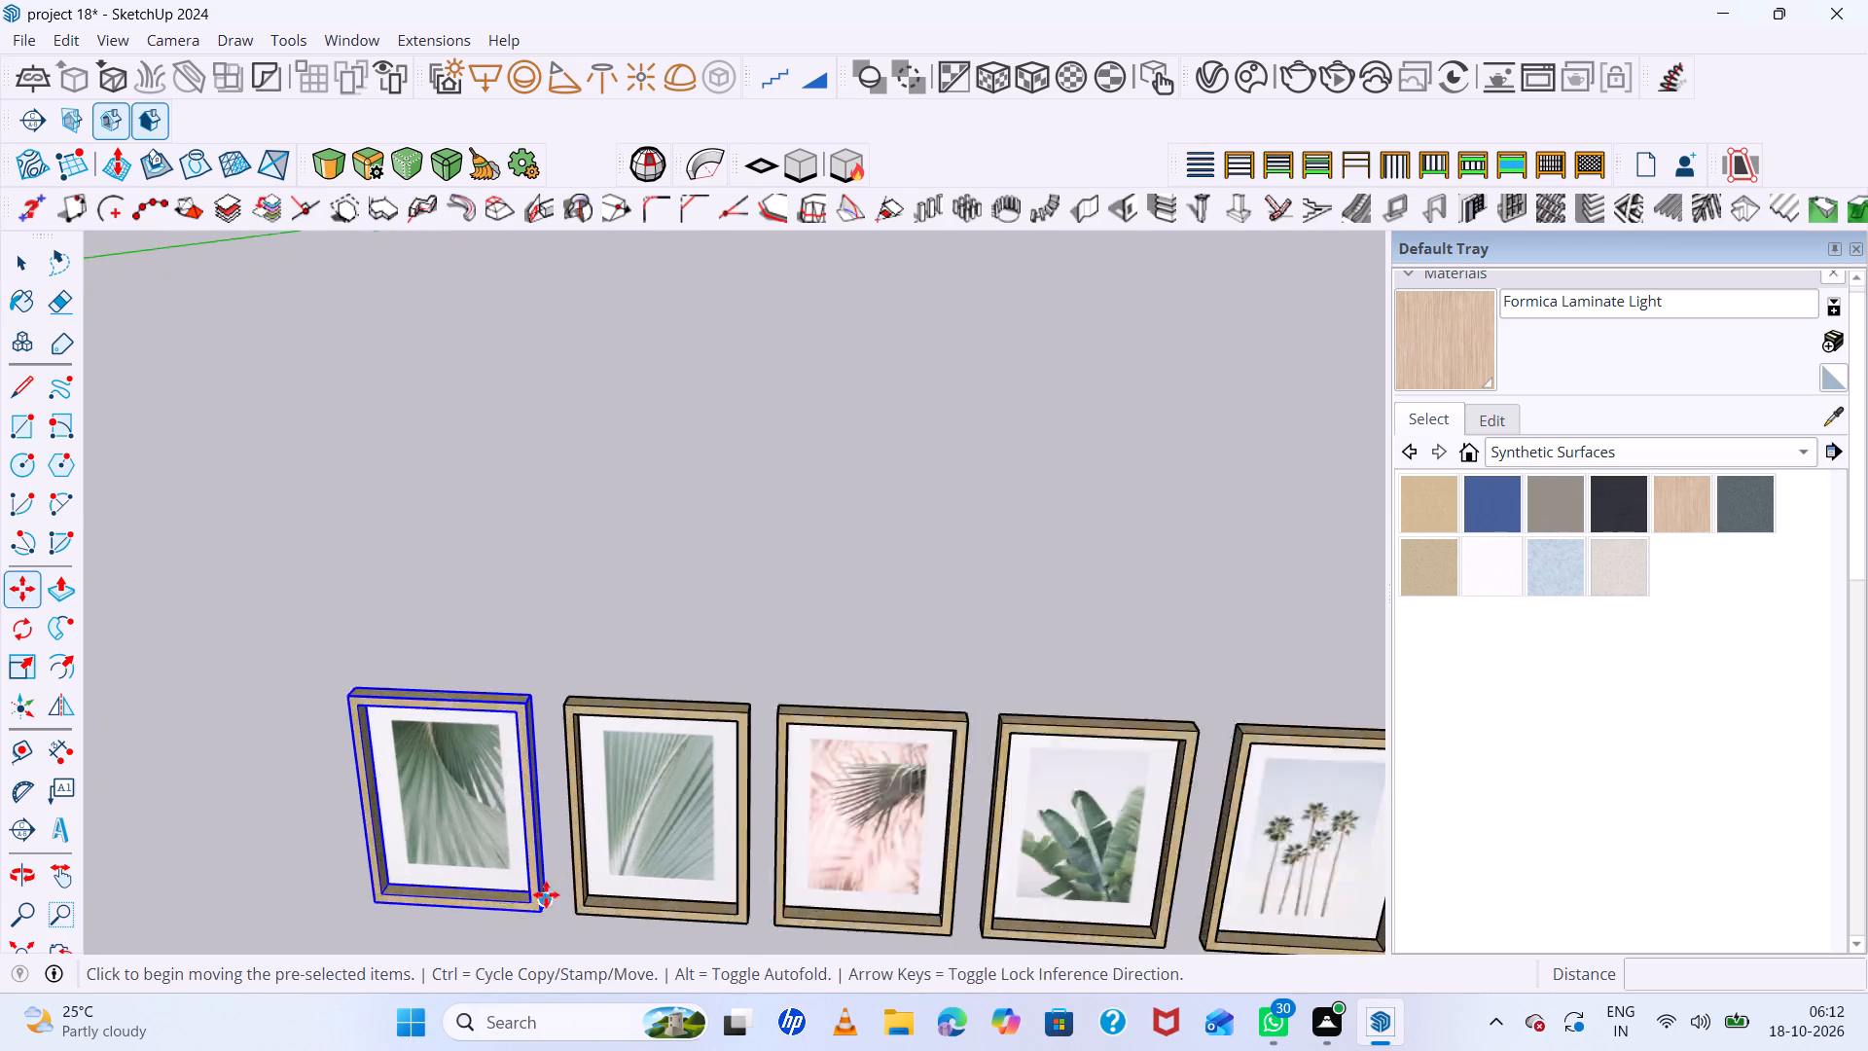
pyautogui.scroll(5, 546, 894)
pyautogui.click(553, 890)
pyautogui.scroll(-5, 347, 896)
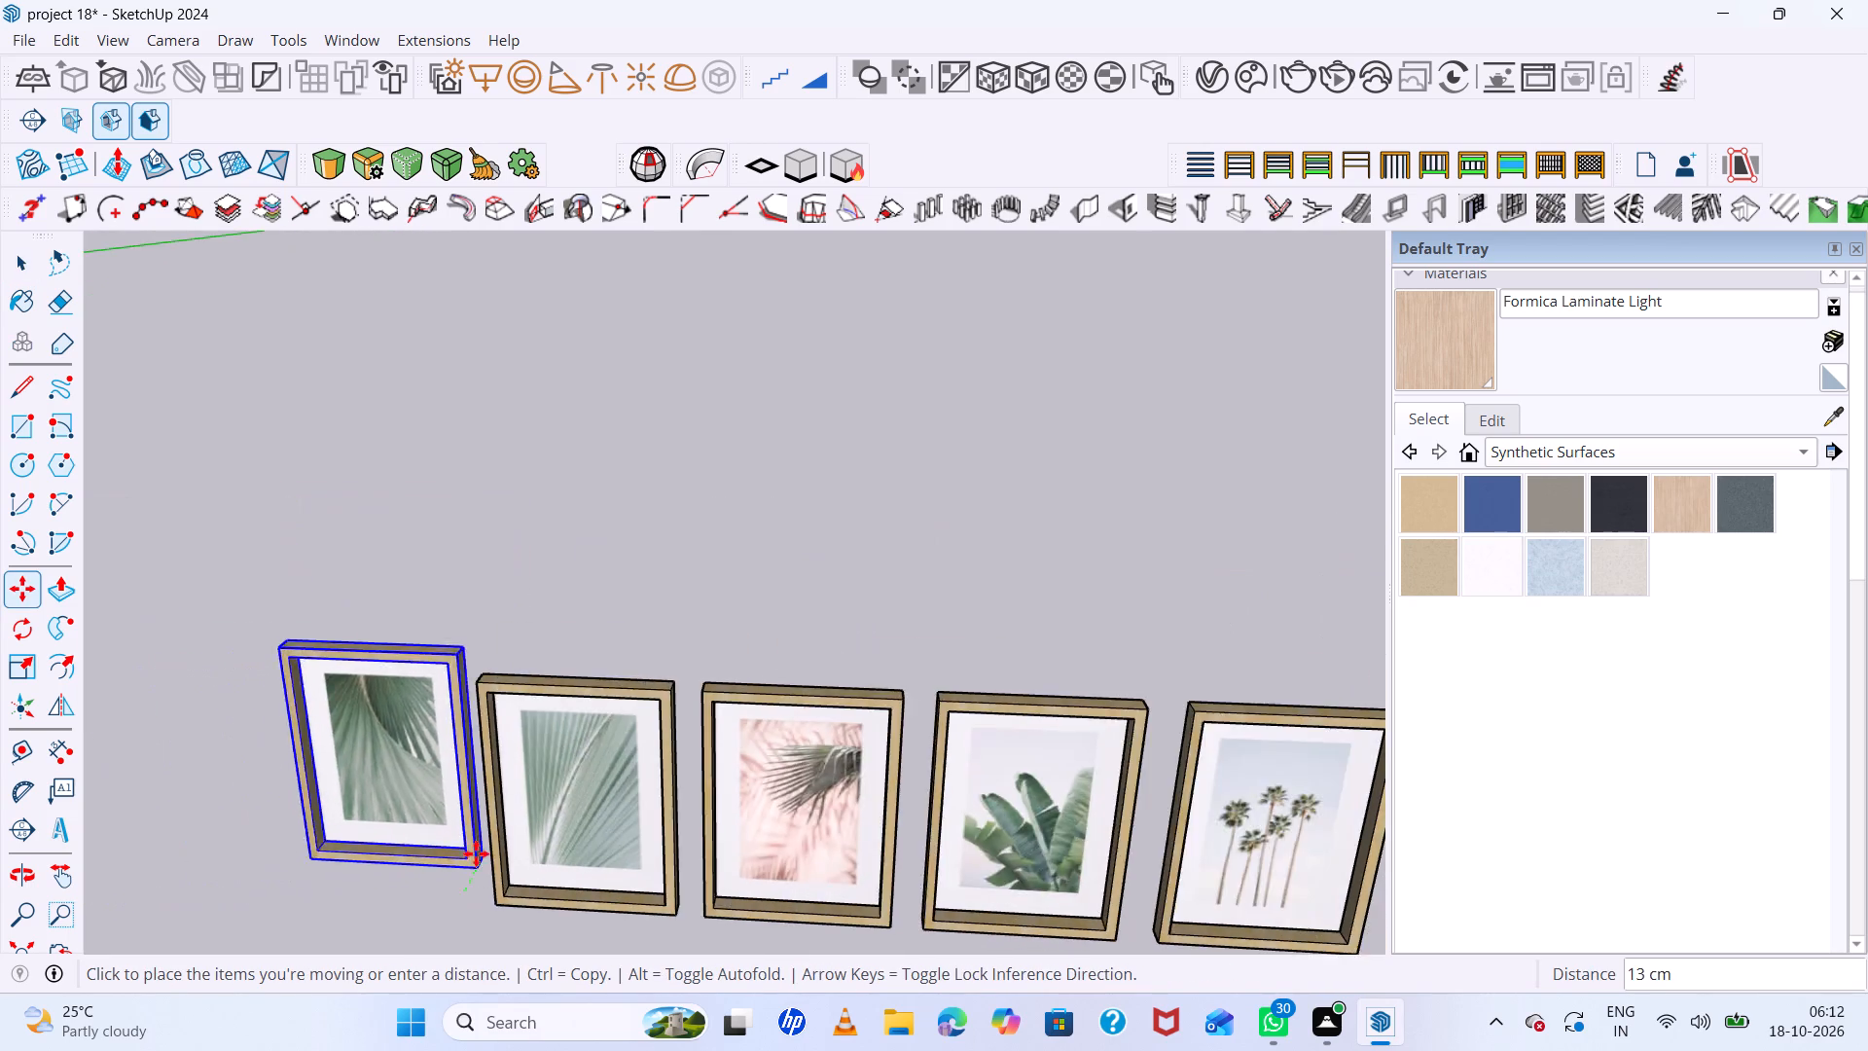
pyautogui.scroll(-10, 476, 853)
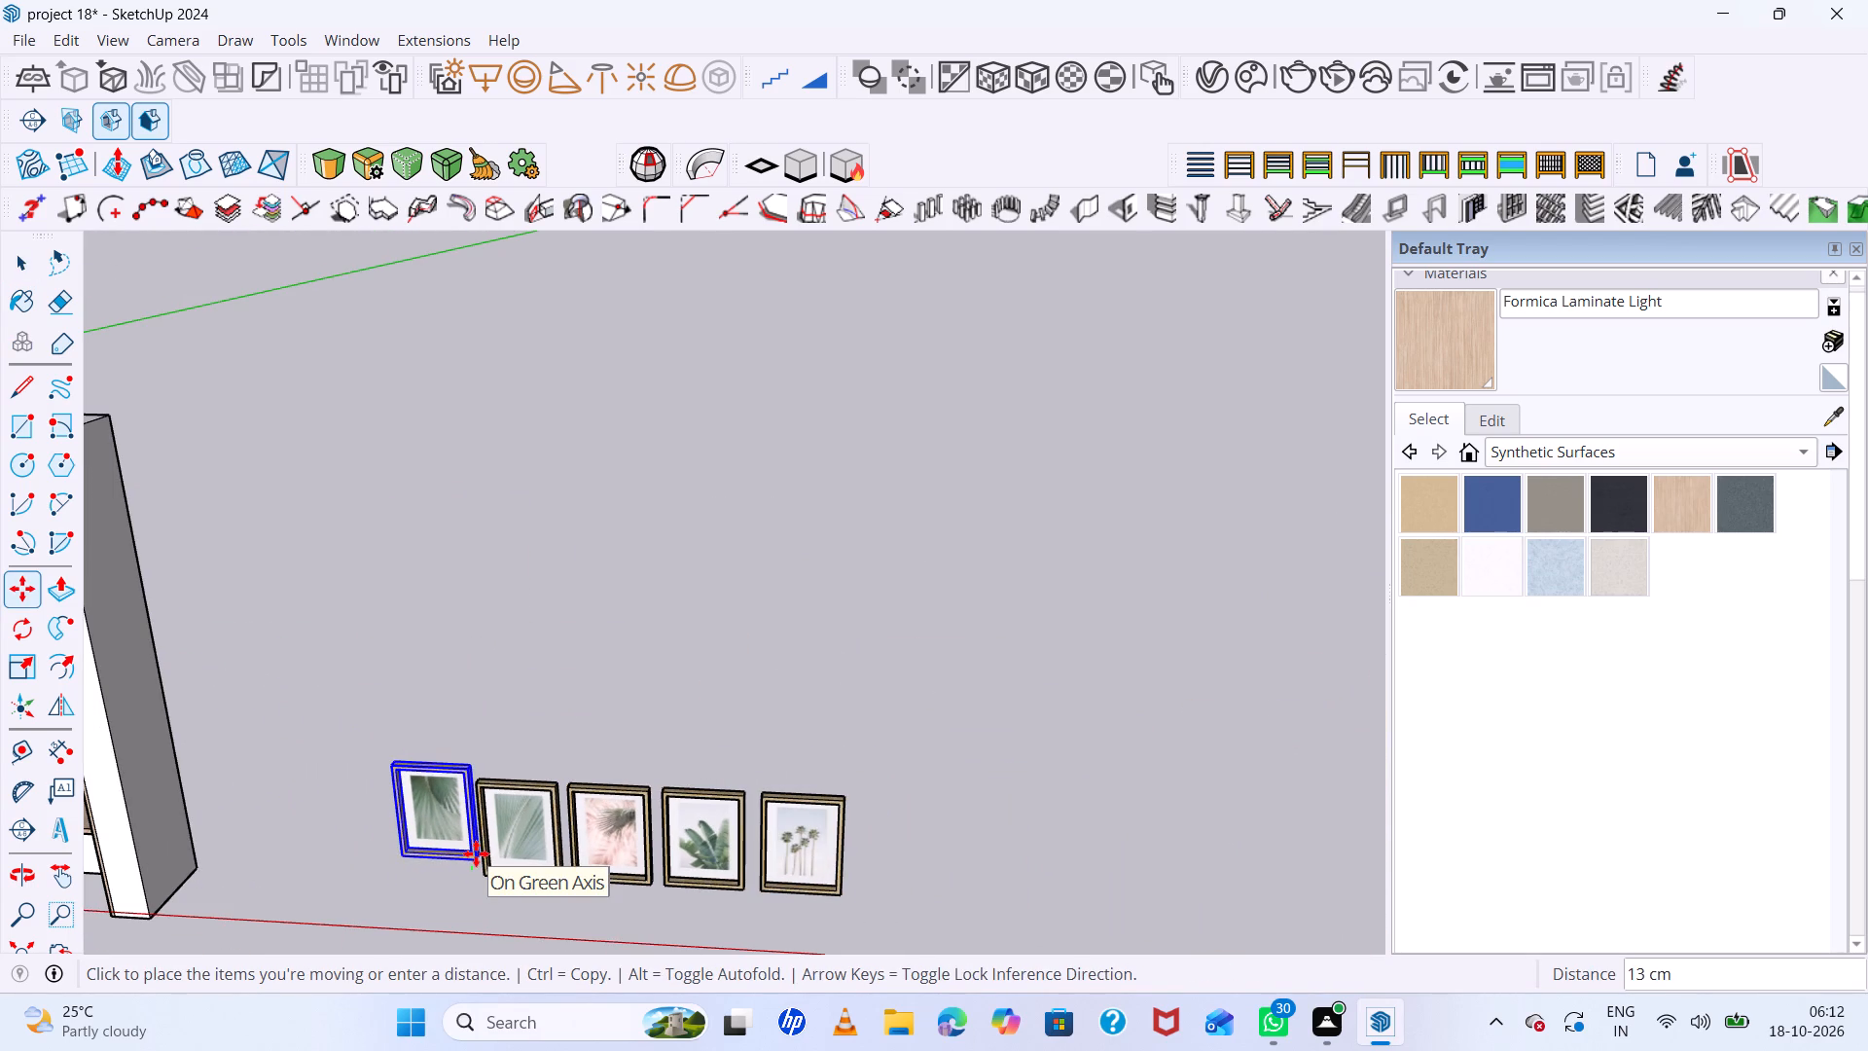
pyautogui.scroll(-12, 476, 853)
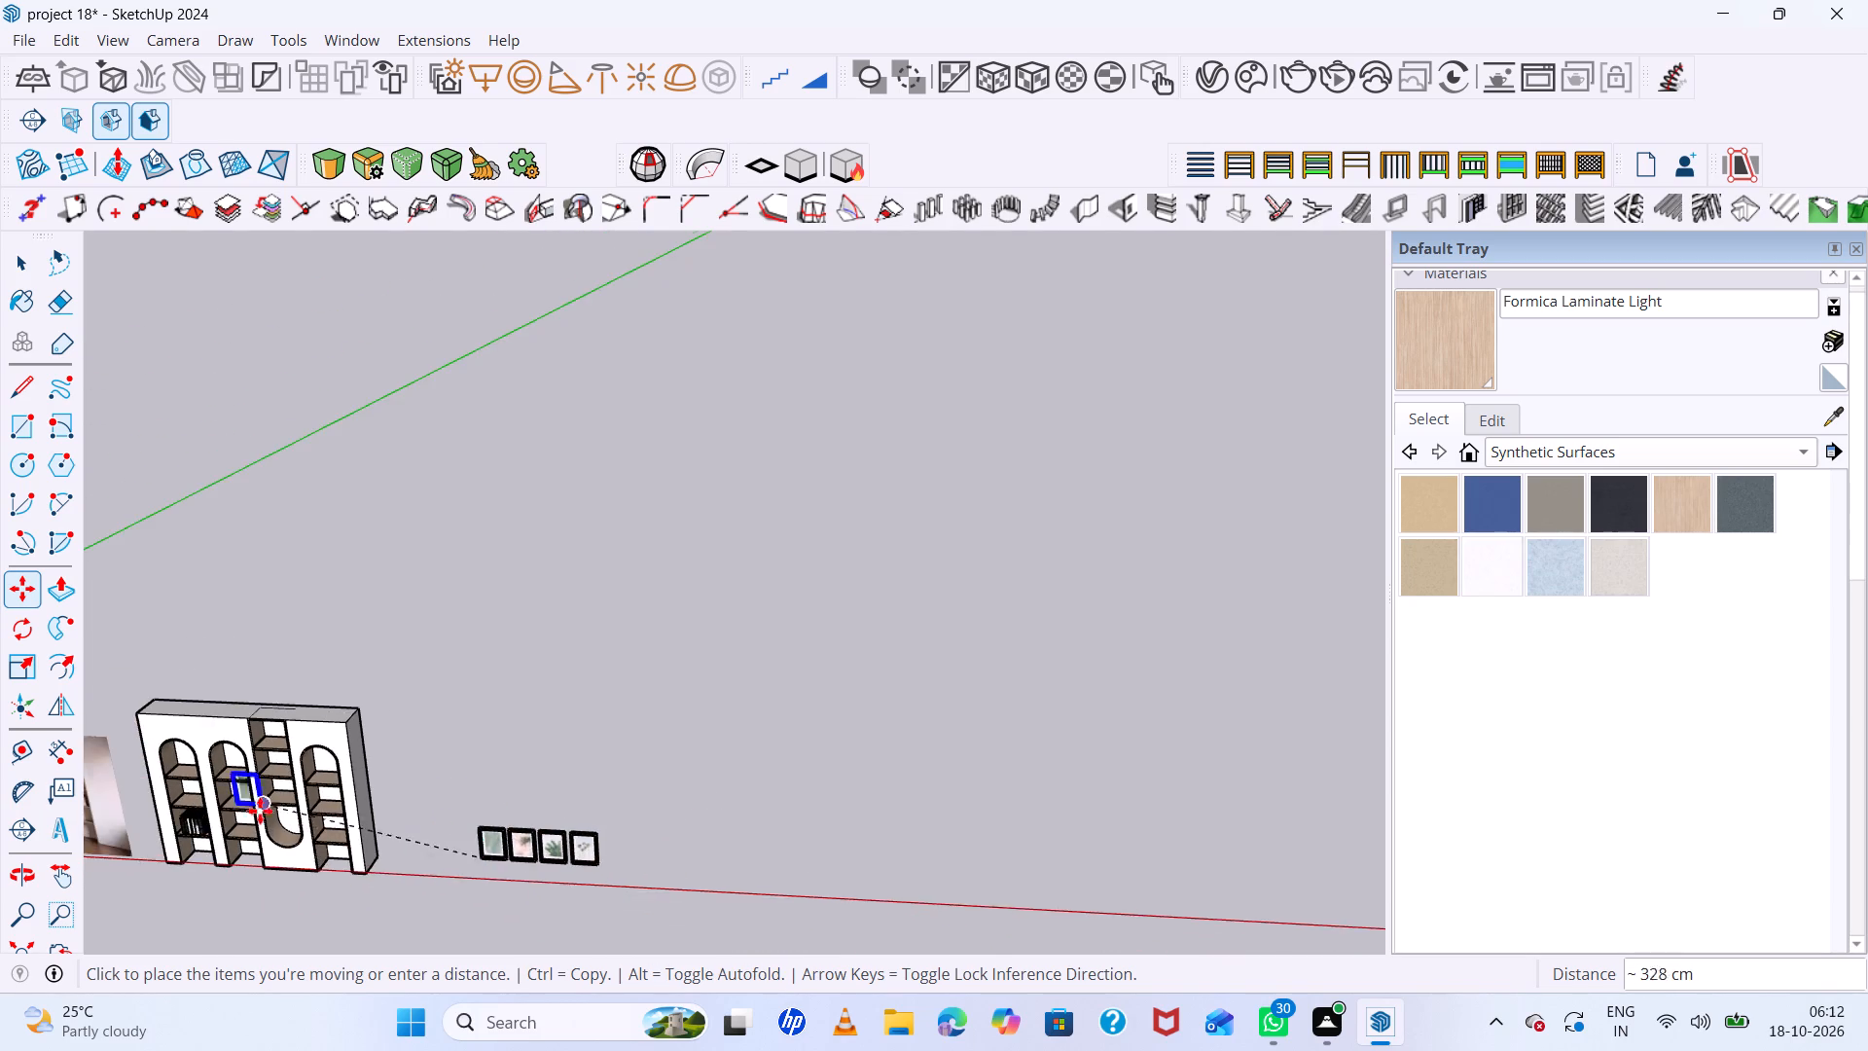
pyautogui.scroll(10, 250, 807)
pyautogui.moveTo(249, 805); pyautogui.dragTo(479, 719, button='middle')
pyautogui.scroll(-10, 485, 709)
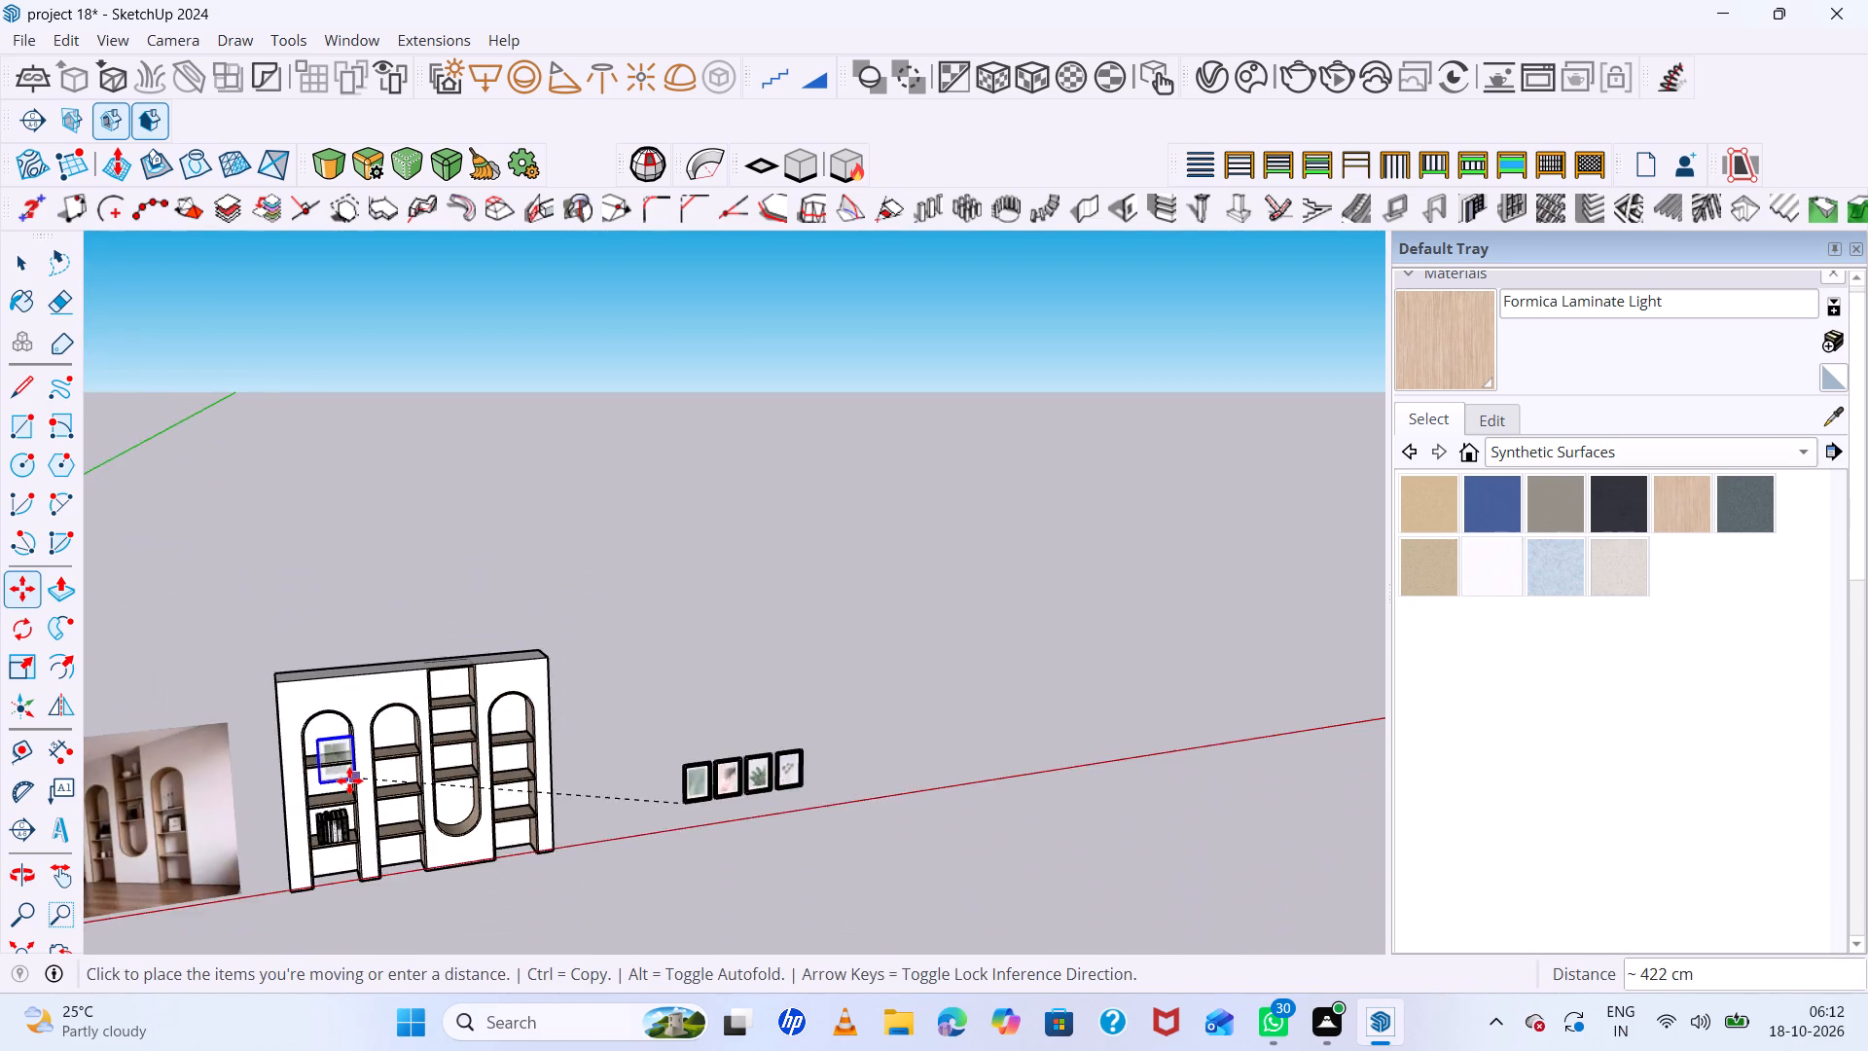
pyautogui.scroll(16, 349, 780)
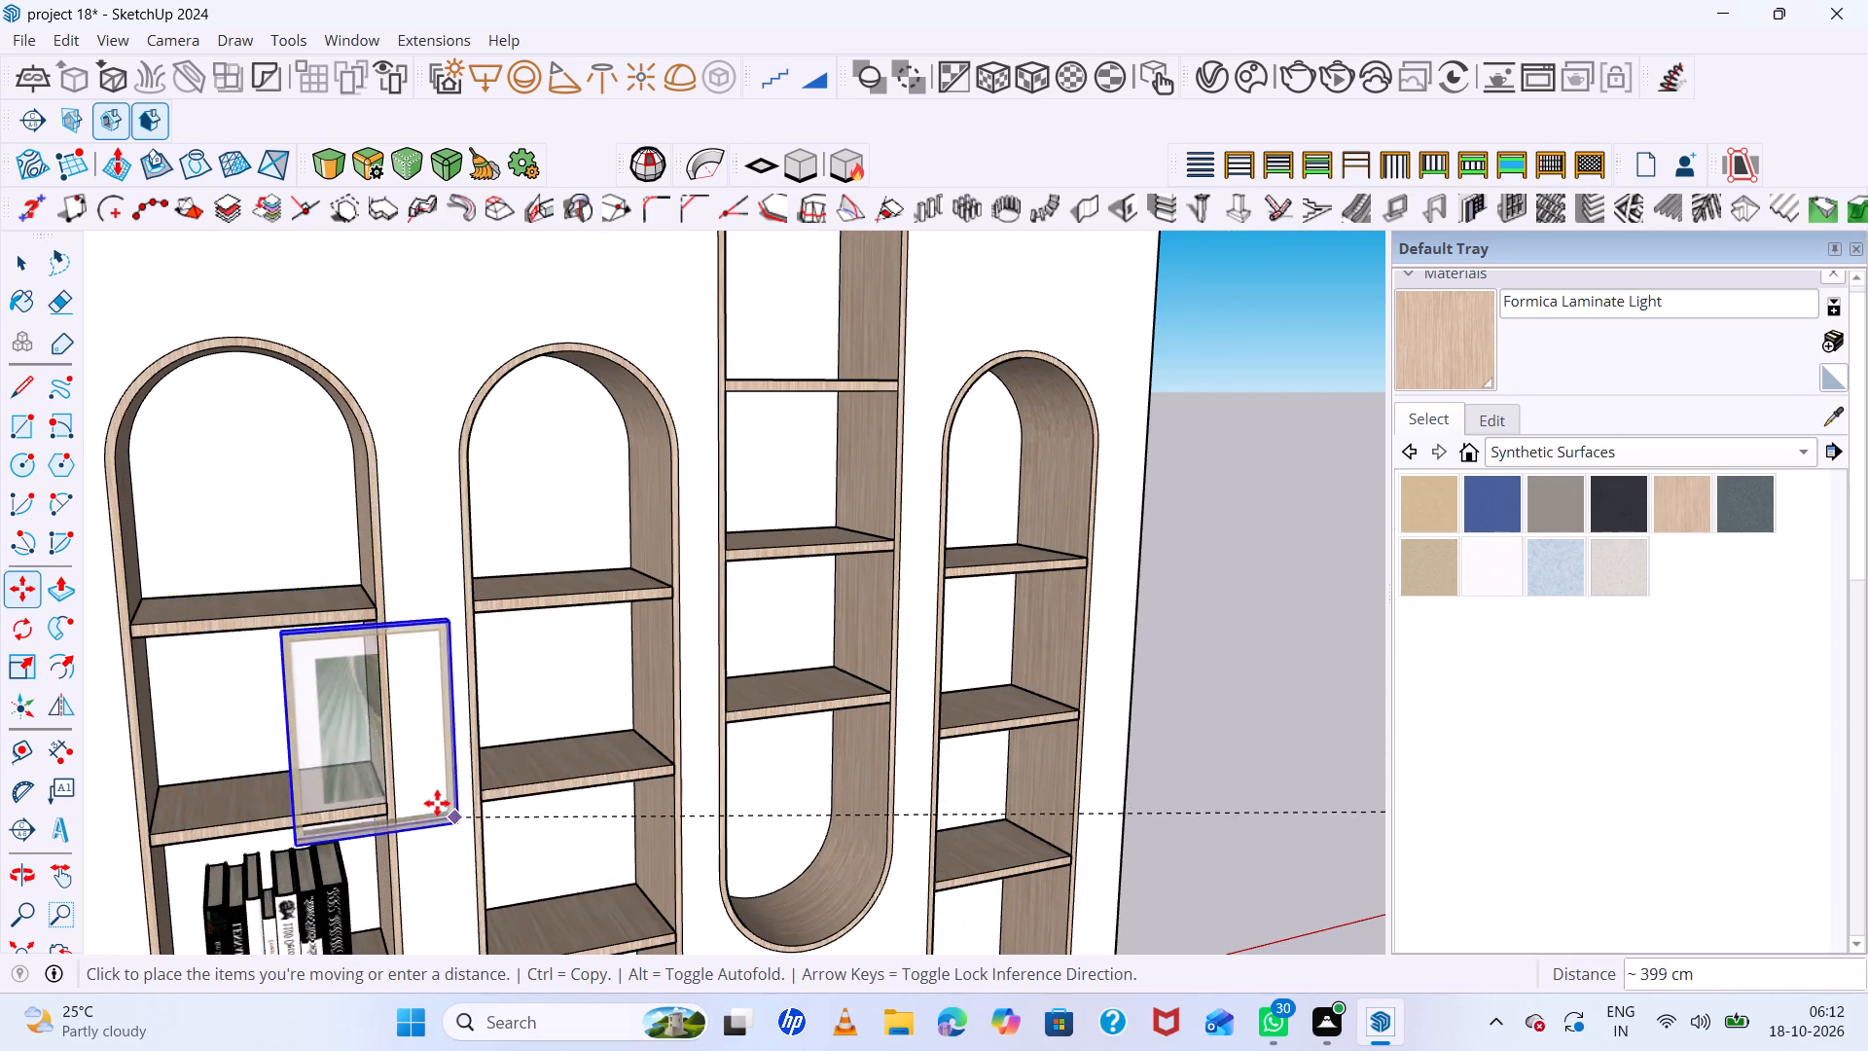
pyautogui.scroll(-12, 242, 768)
pyautogui.click(686, 850)
pyautogui.scroll(7, 690, 841)
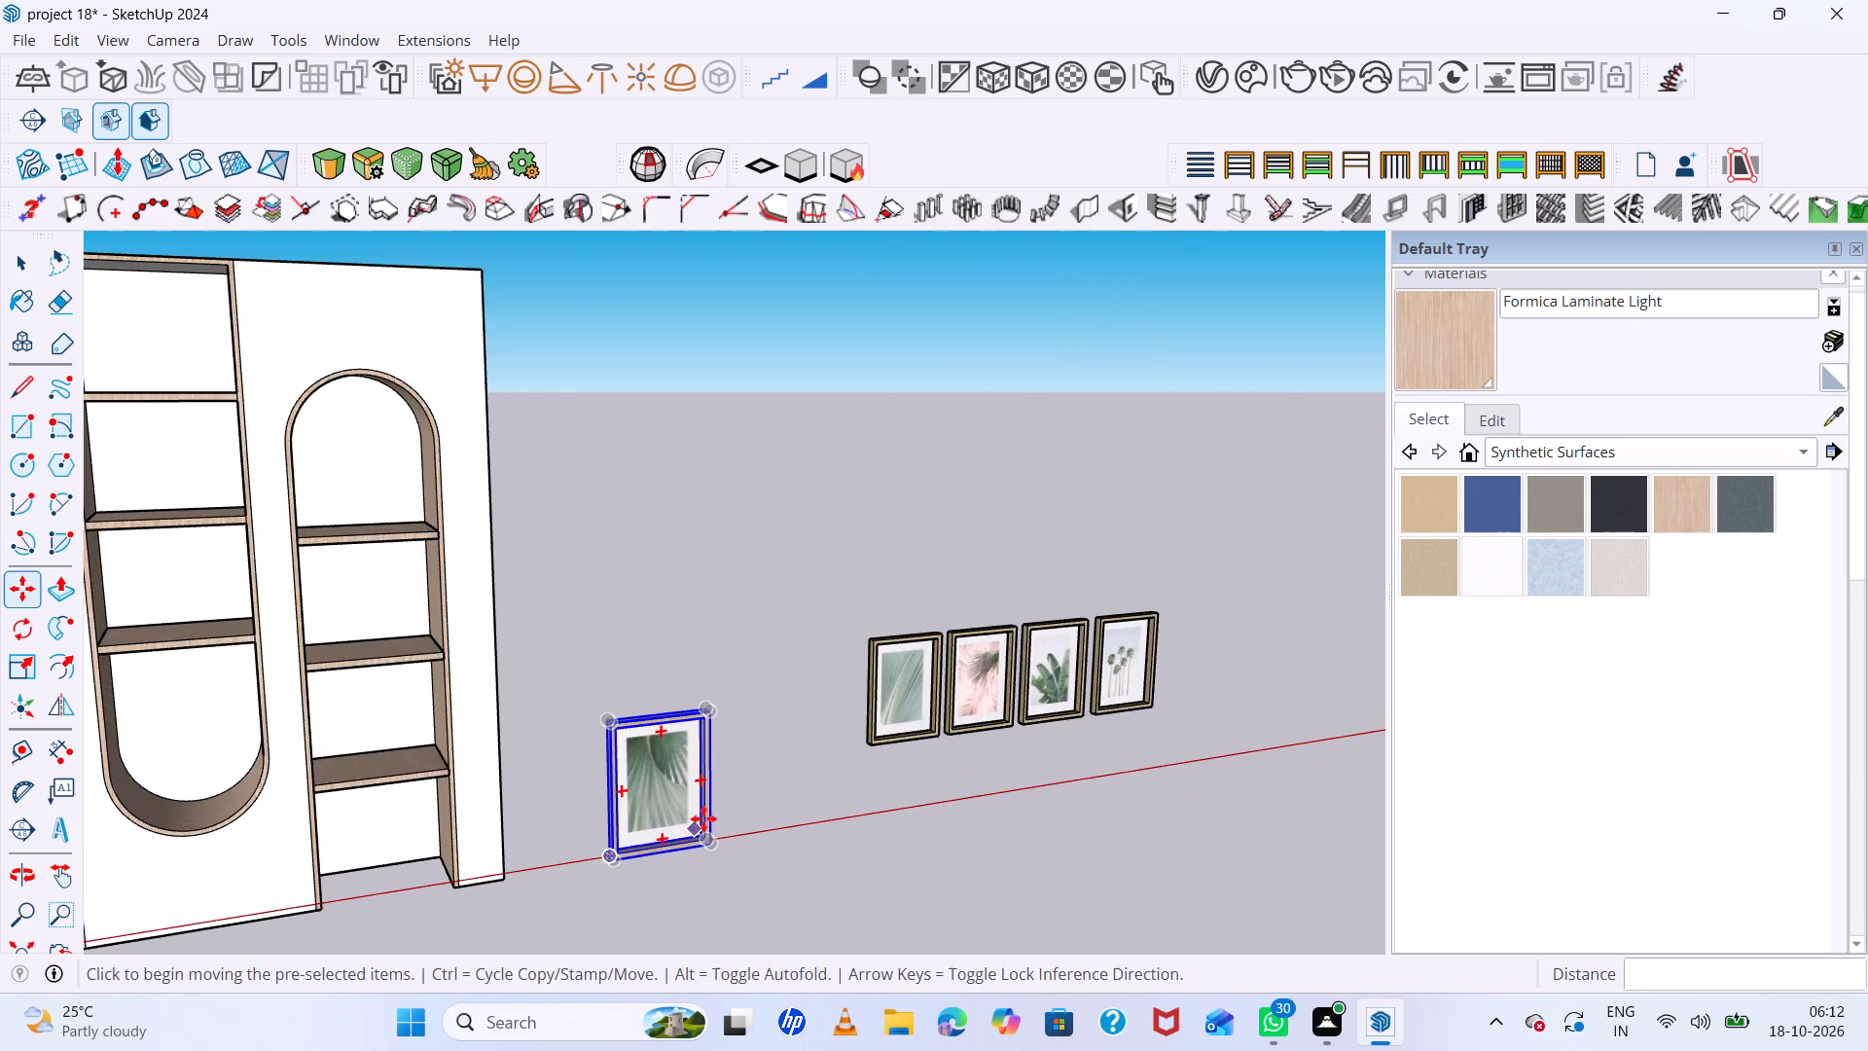
pyautogui.press('space')
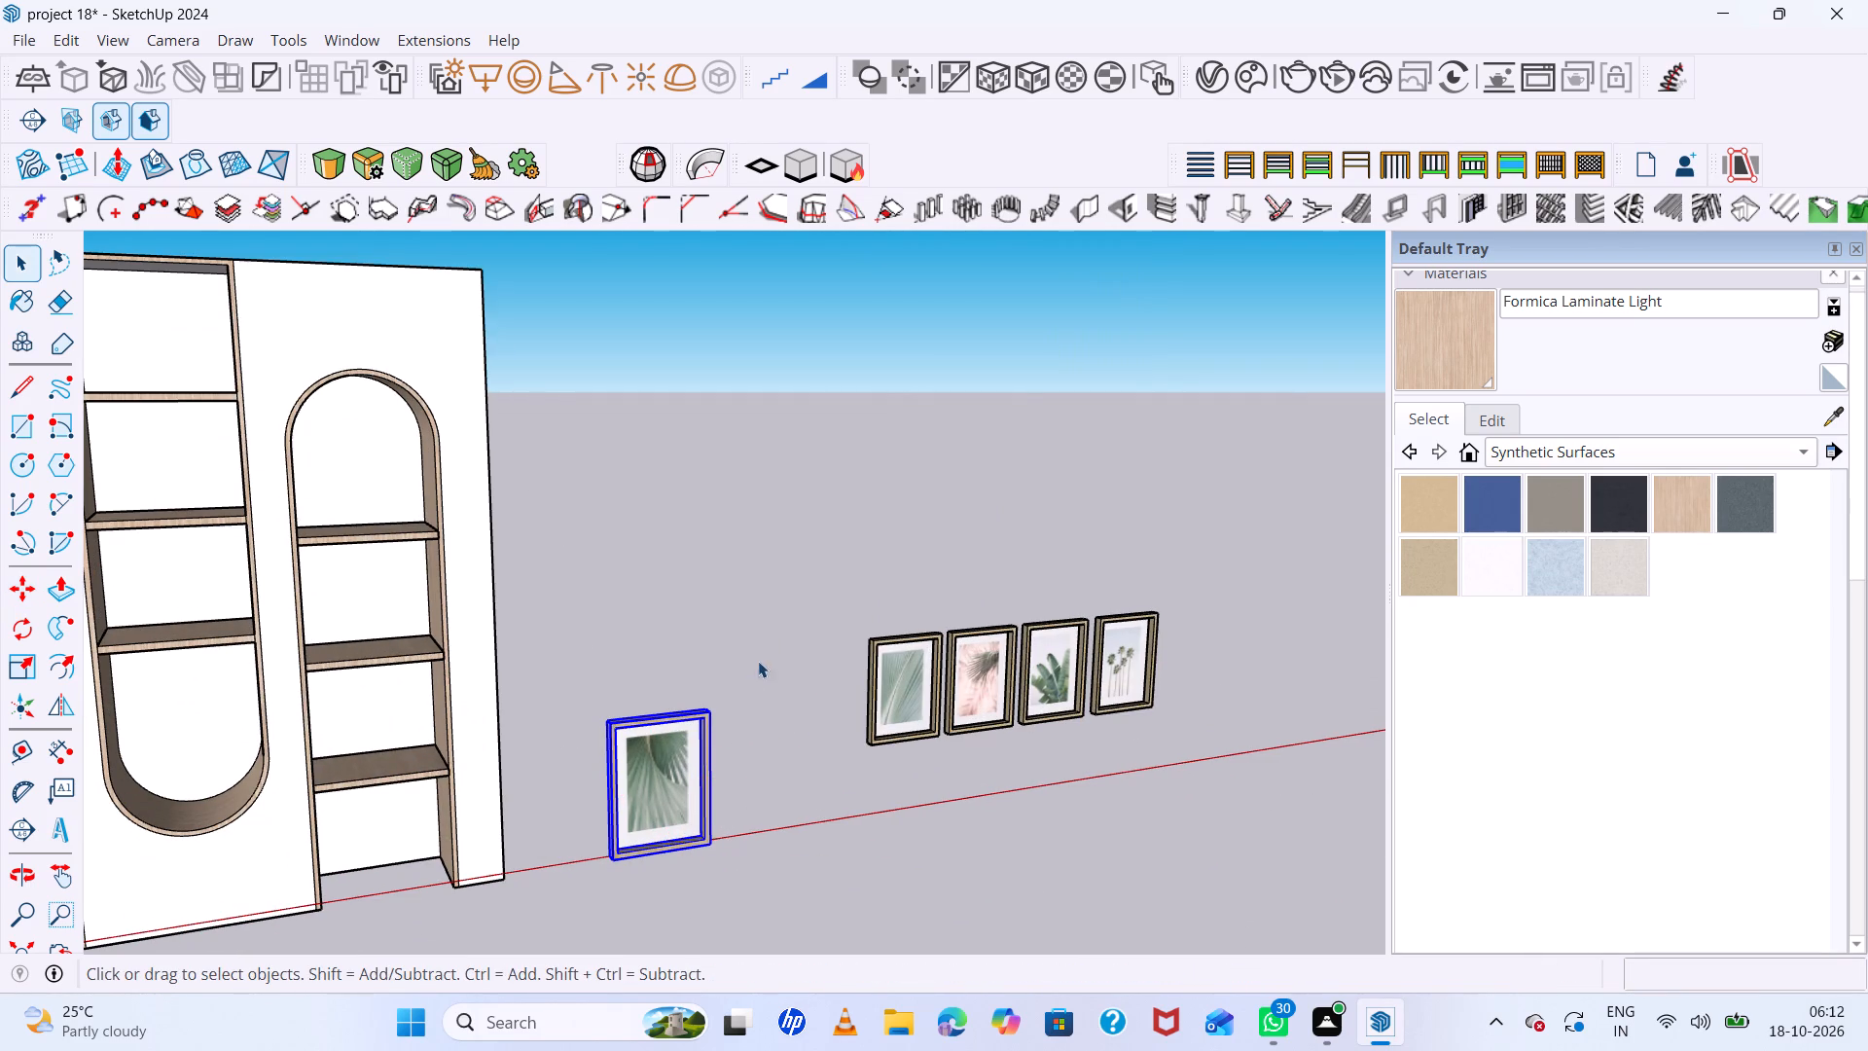
# Group the separated palm-leaf print and its frame.
pyautogui.moveTo(758, 661); pyautogui.dragTo(564, 889)
pyautogui.rightClick(622, 834)
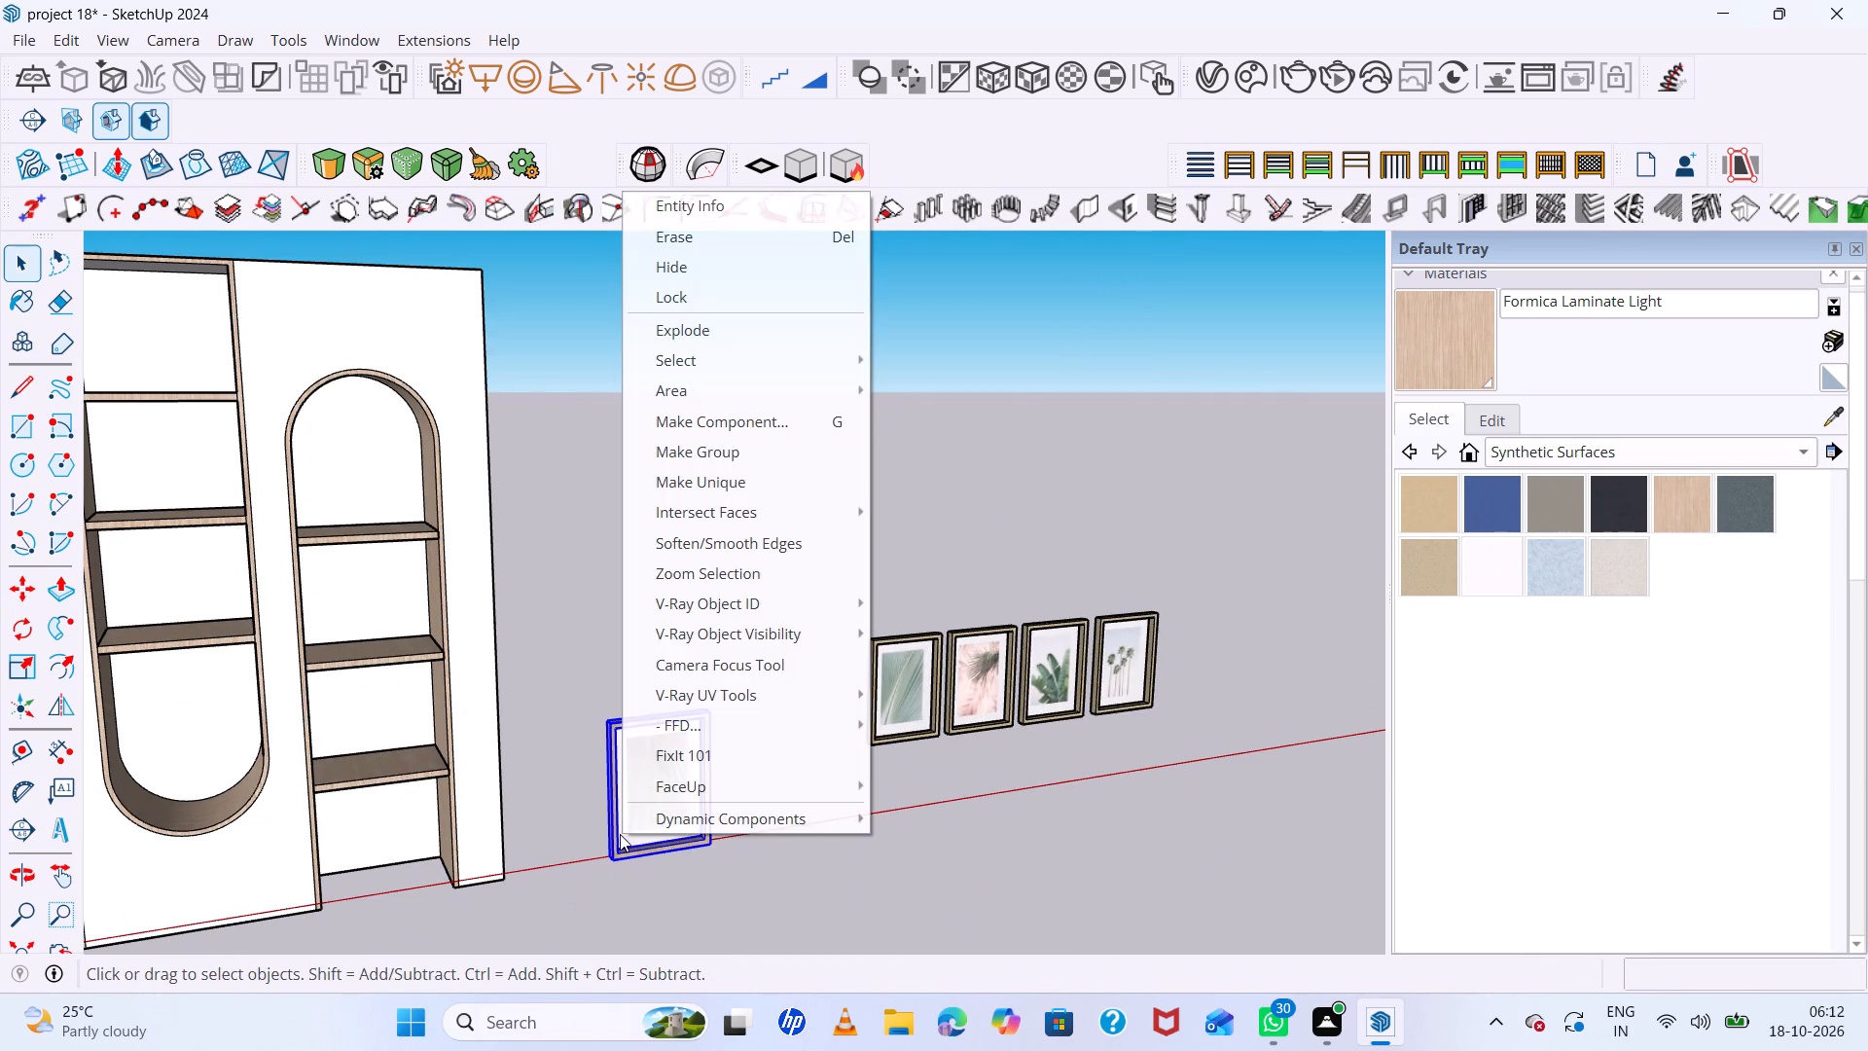
pyautogui.click(734, 454)
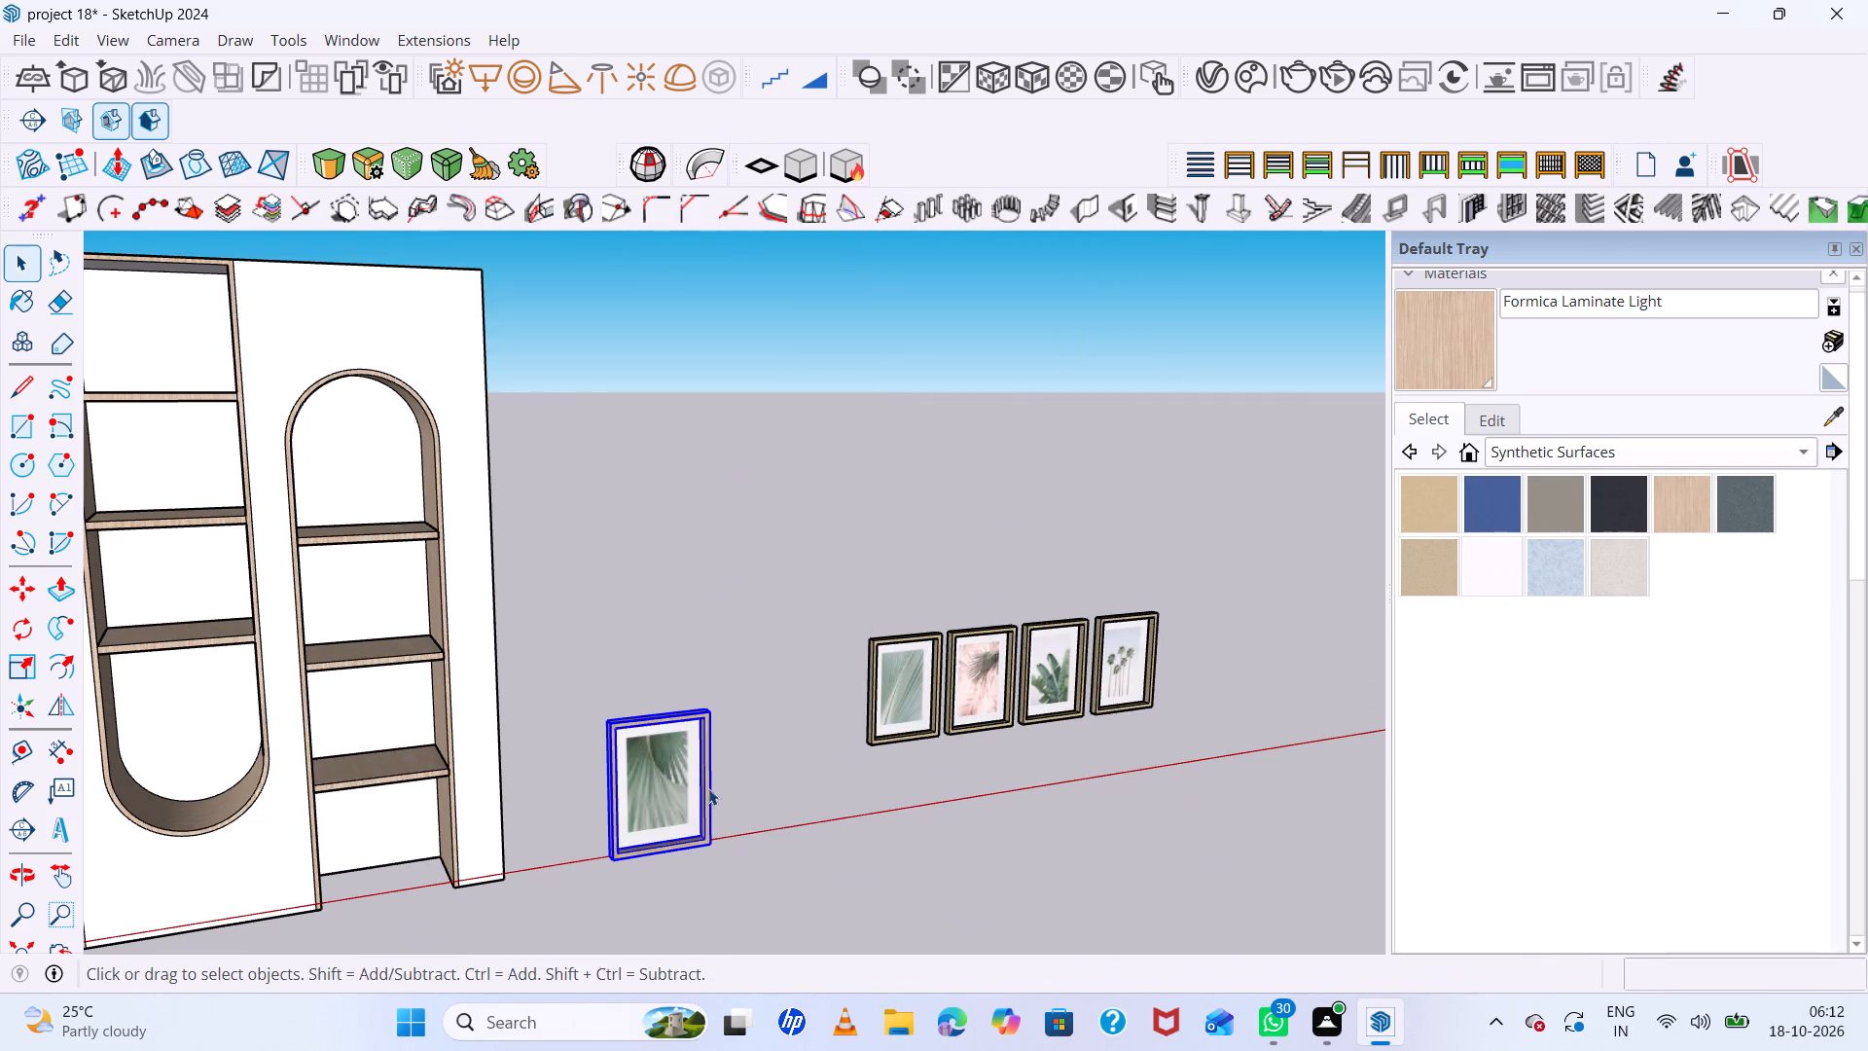
# Move the grouped palm-leaf print into the outermost arched niche, onto the shelf directly above the black books.
pyautogui.moveTo(665, 803); pyautogui.dragTo(538, 860, button='middle')
pyautogui.press('m')
pyautogui.scroll(11, 662, 867)
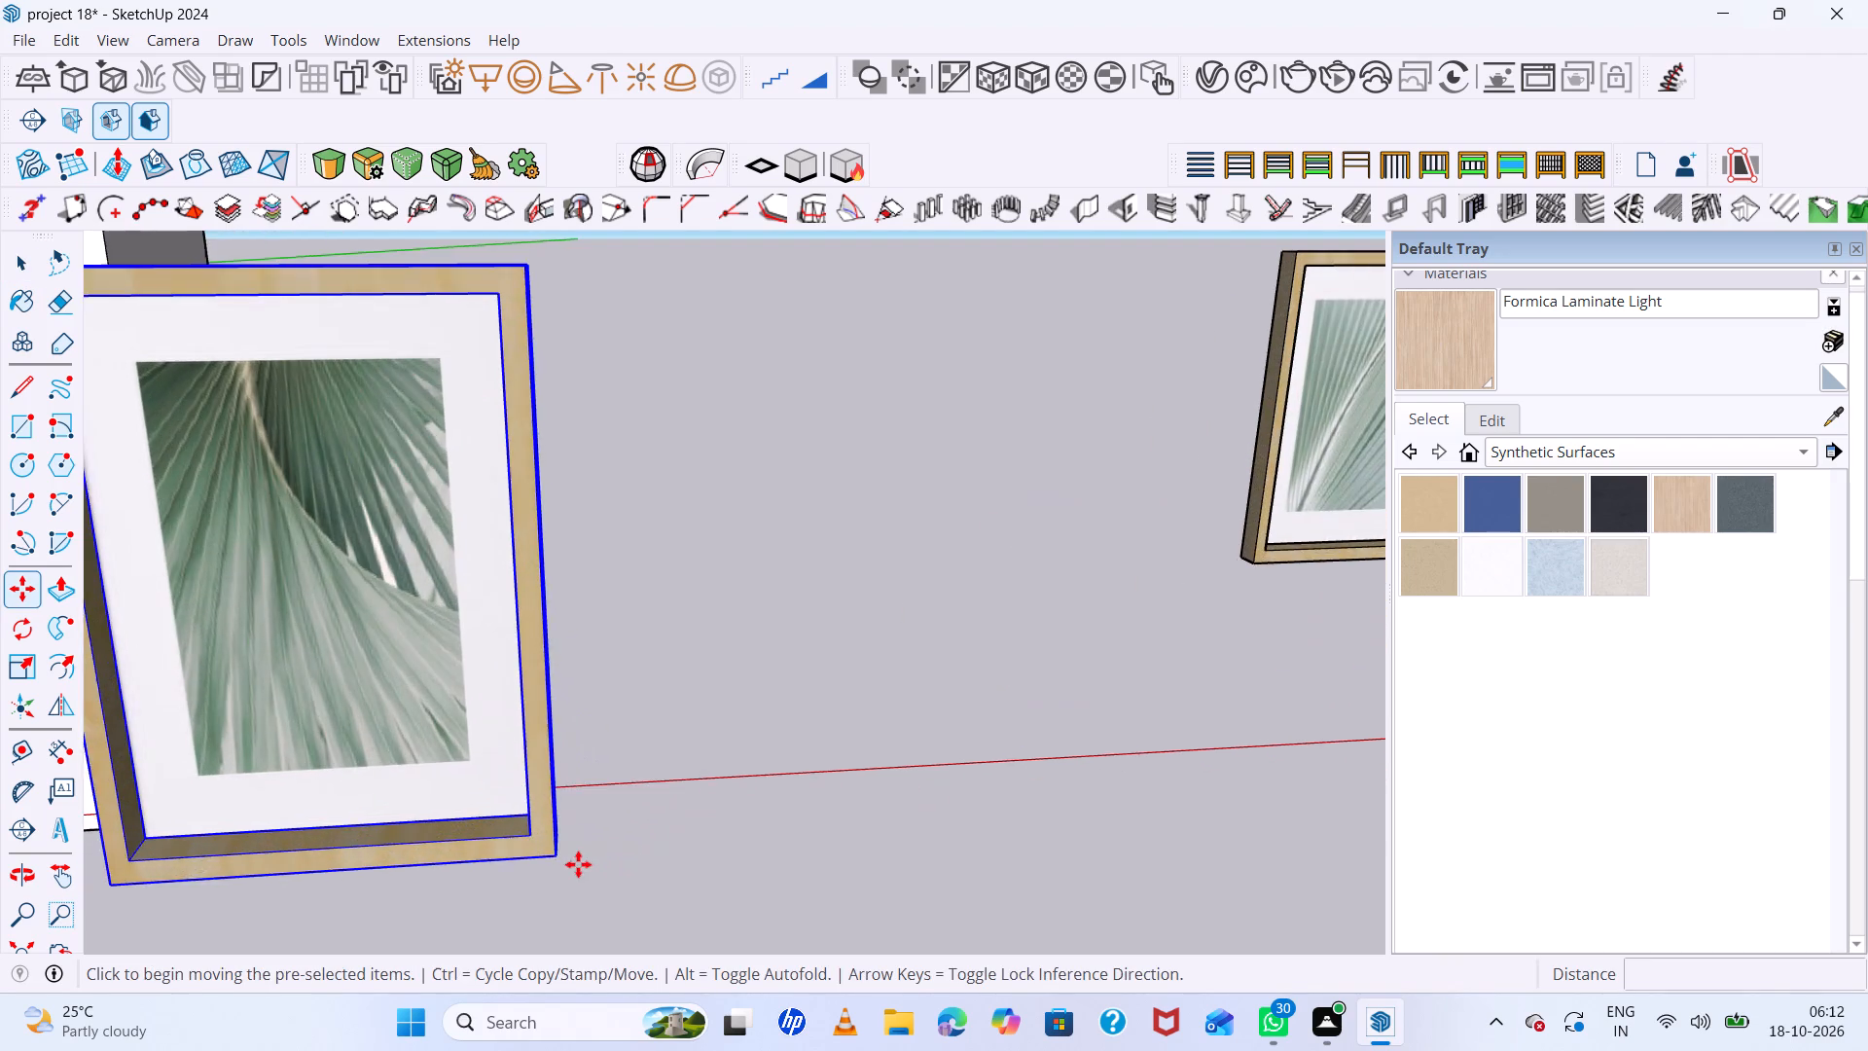
pyautogui.moveTo(582, 858); pyautogui.dragTo(496, 871, button='middle')
pyautogui.click(437, 827)
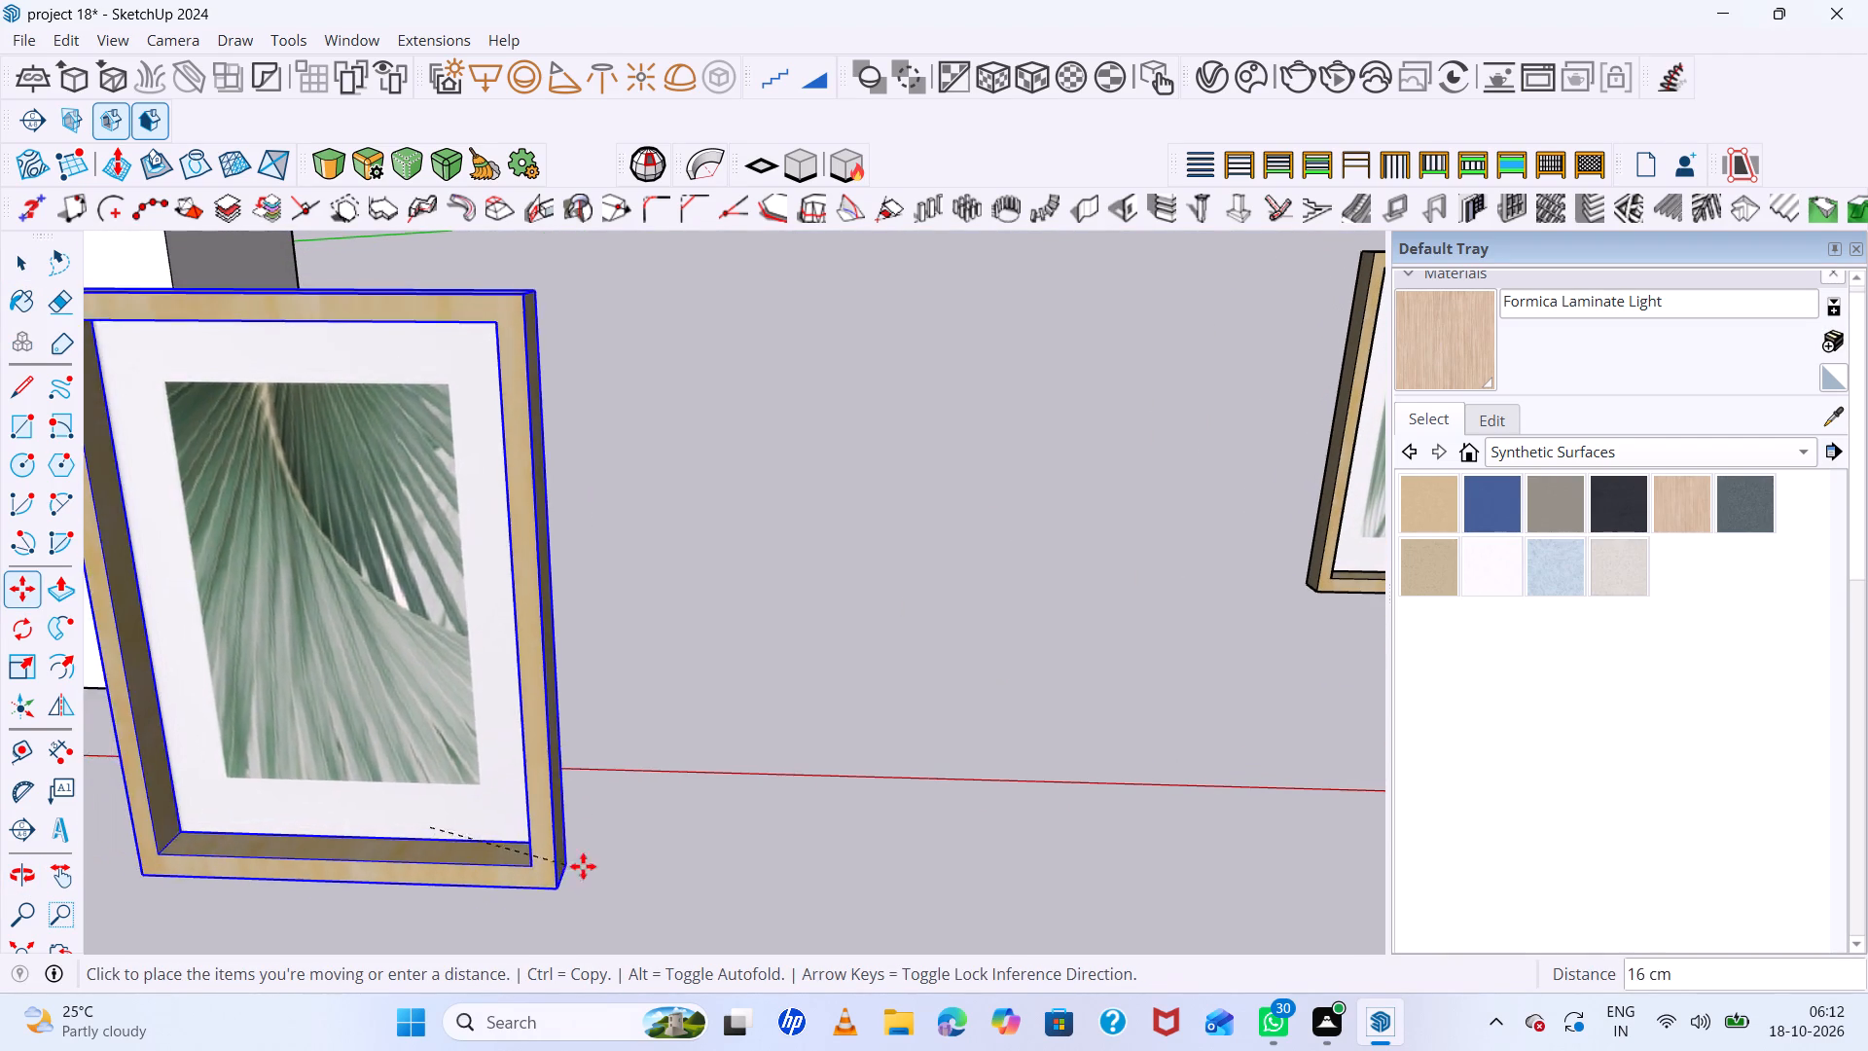
pyautogui.scroll(-5, 593, 866)
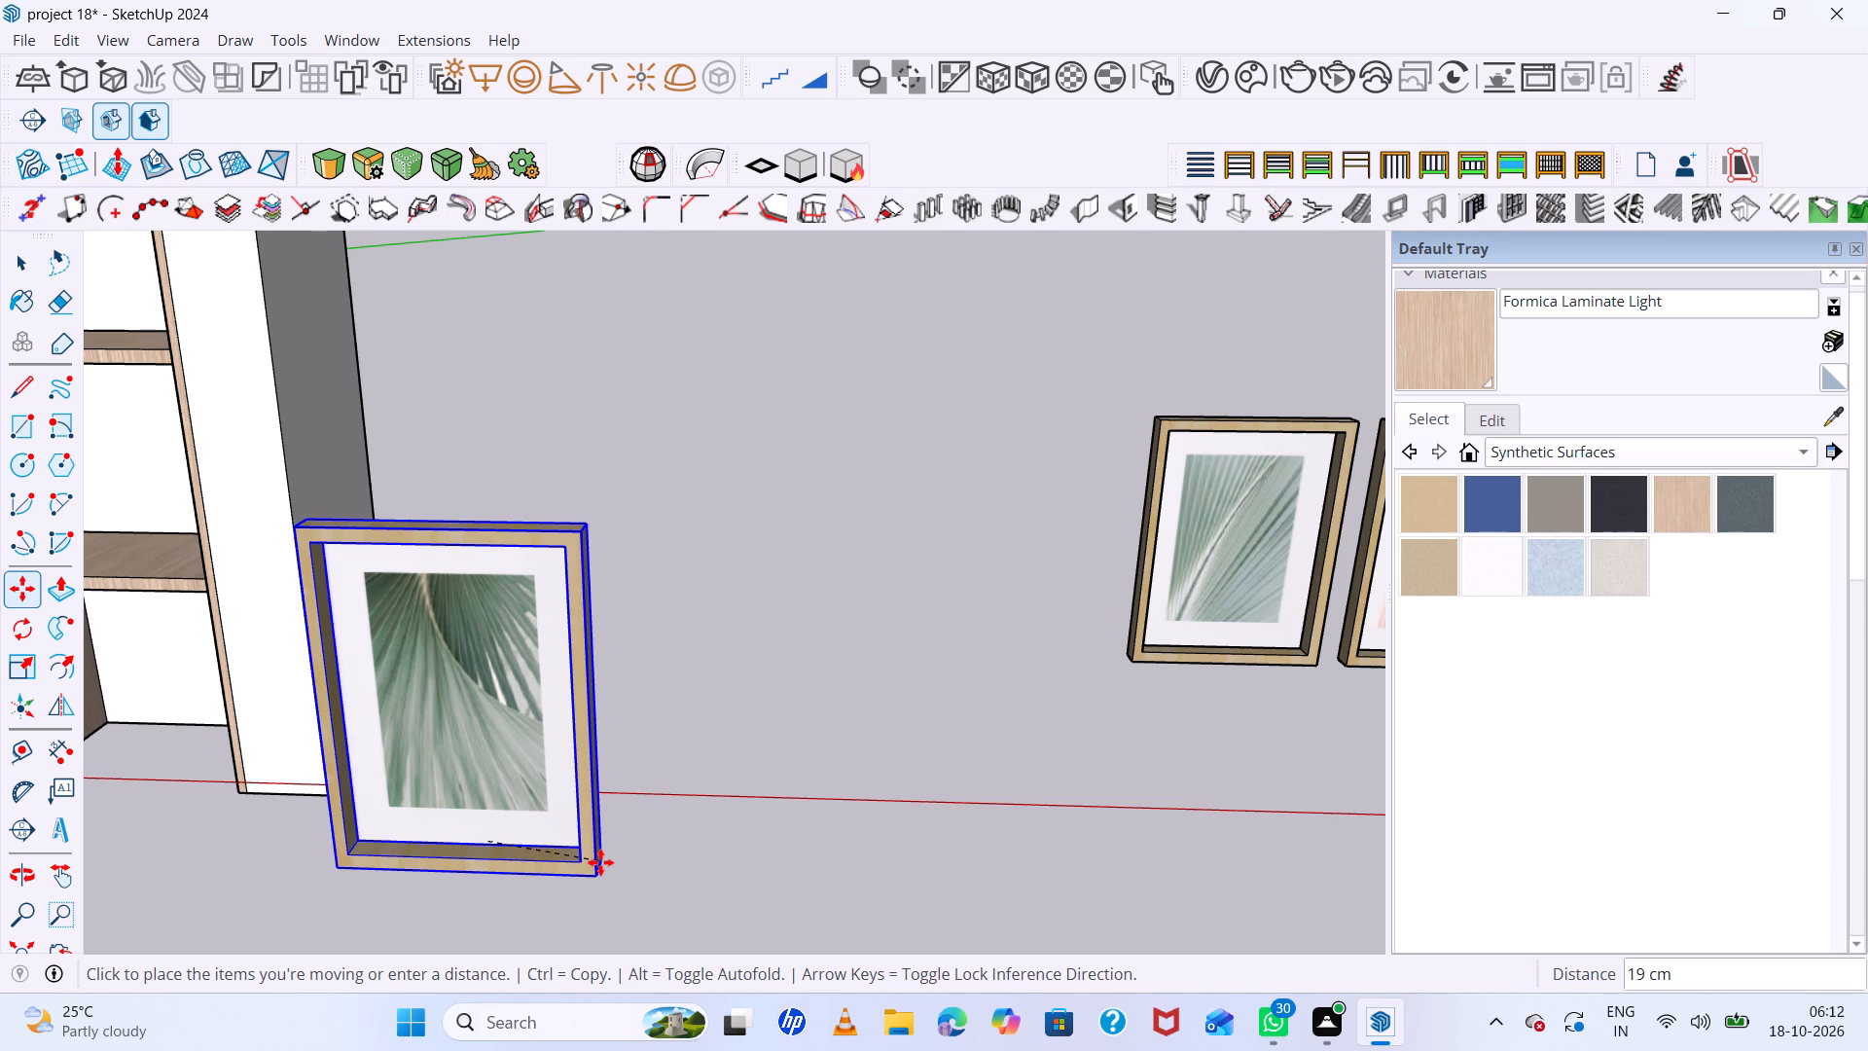
pyautogui.scroll(-3, 600, 862)
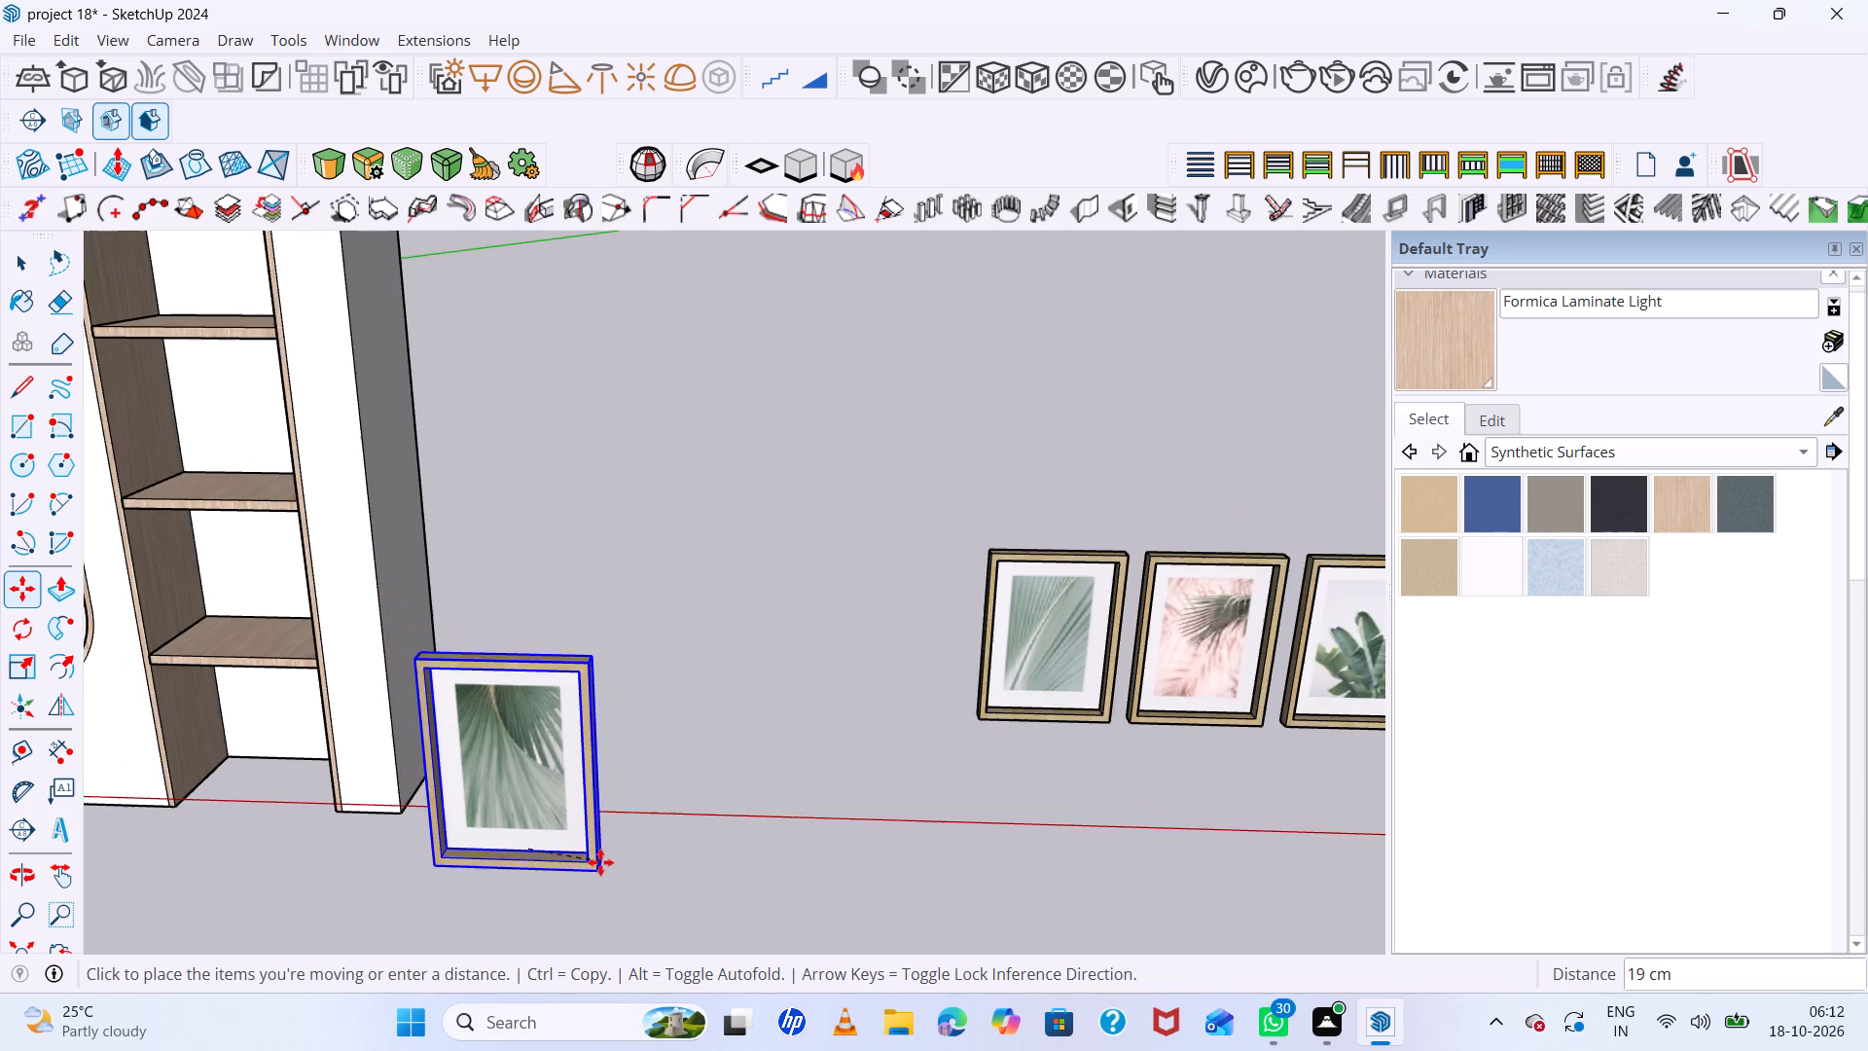
pyautogui.scroll(-7, 600, 862)
pyautogui.scroll(-5, 714, 738)
pyautogui.scroll(9, 247, 606)
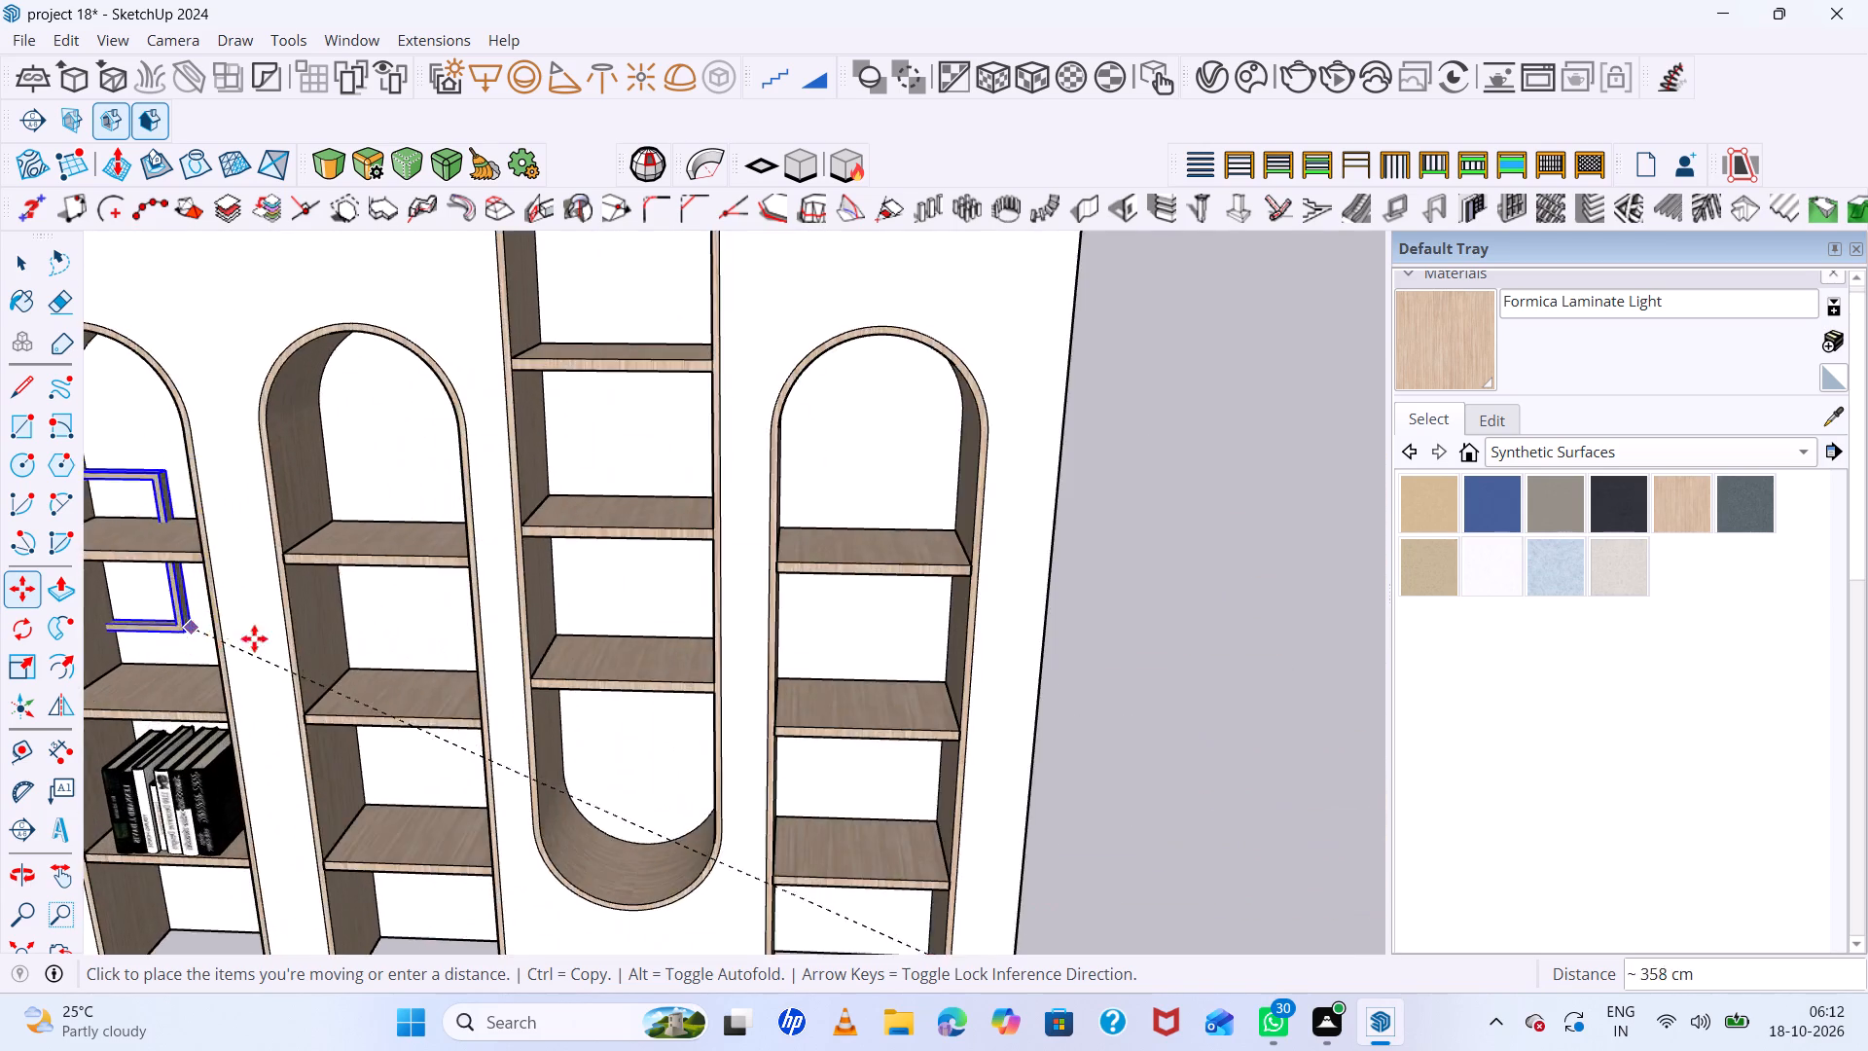
pyautogui.moveTo(345, 636); pyautogui.dragTo(599, 619, button='middle')
pyautogui.scroll(-6, 620, 616)
pyautogui.scroll(4, 427, 691)
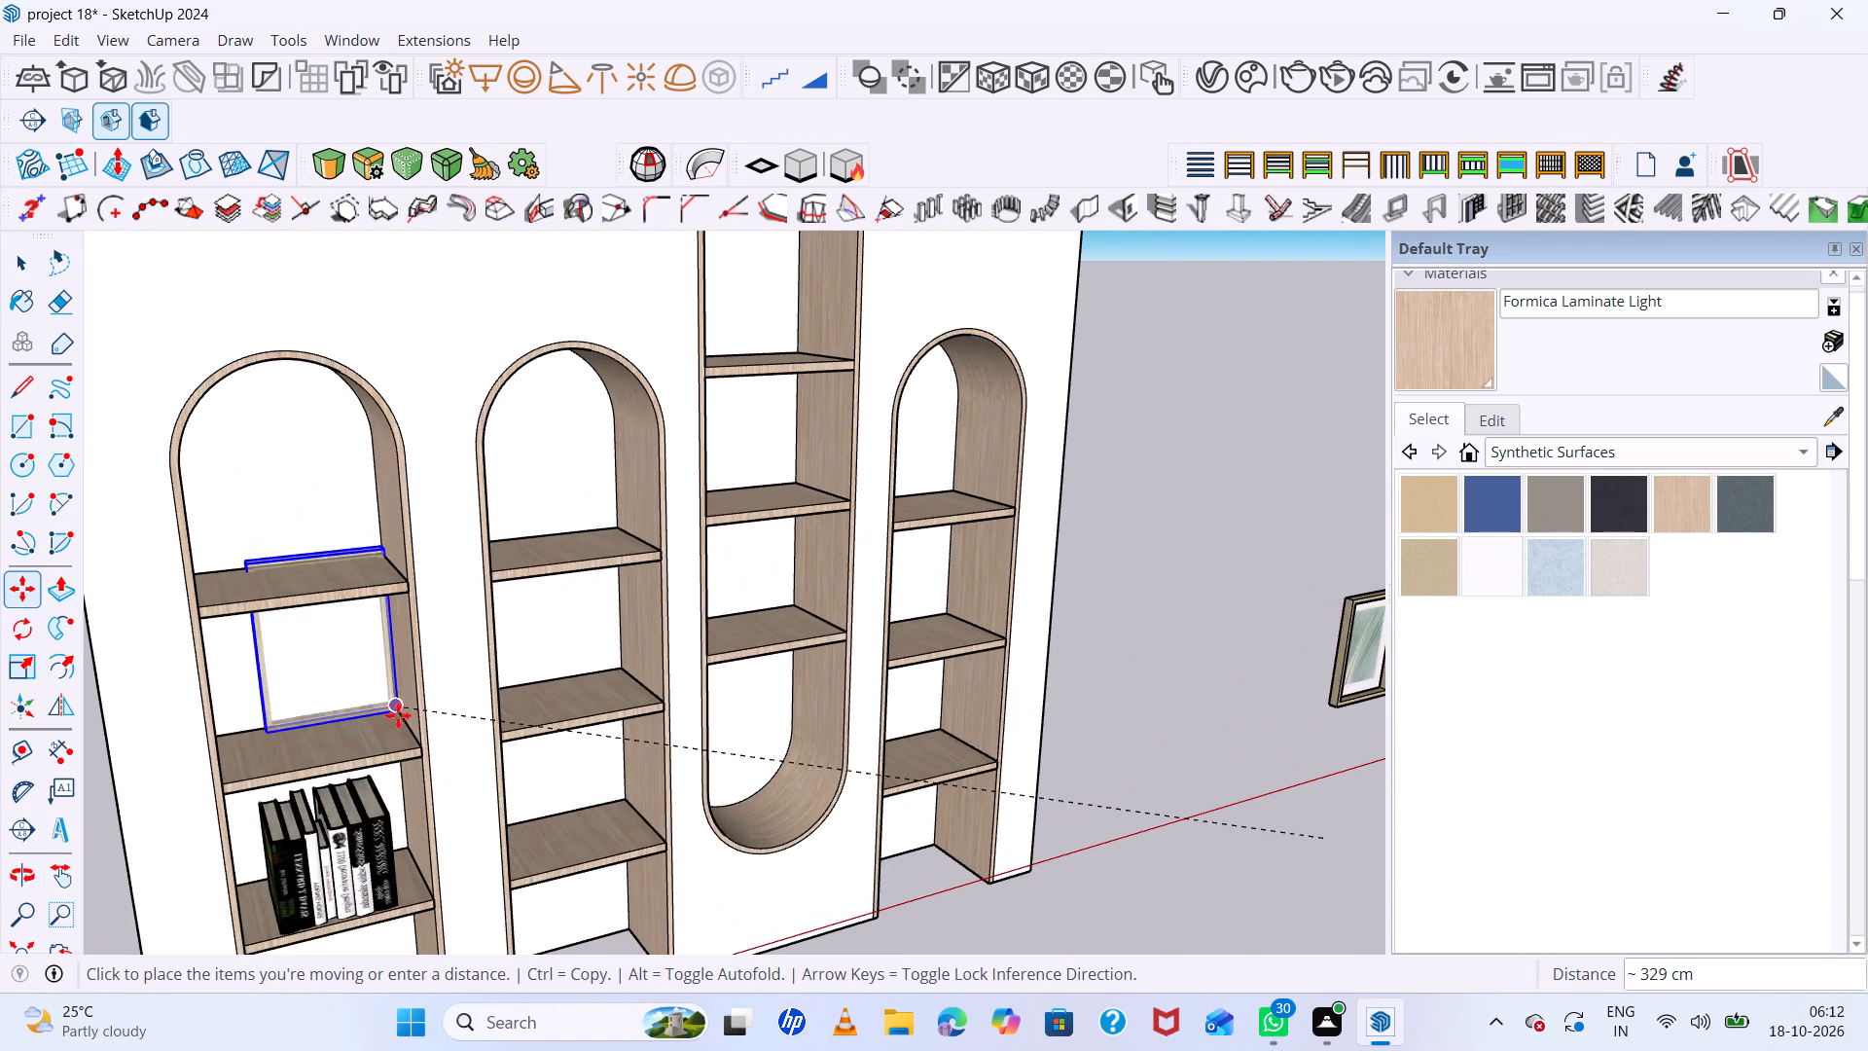
pyautogui.doubleClick(391, 734)
pyautogui.scroll(6, 323, 627)
# Scale the palm-leaf frame down along the blue axis so that its top fits beneath the shelf above.
pyautogui.moveTo(343, 639); pyautogui.dragTo(344, 560, button='middle')
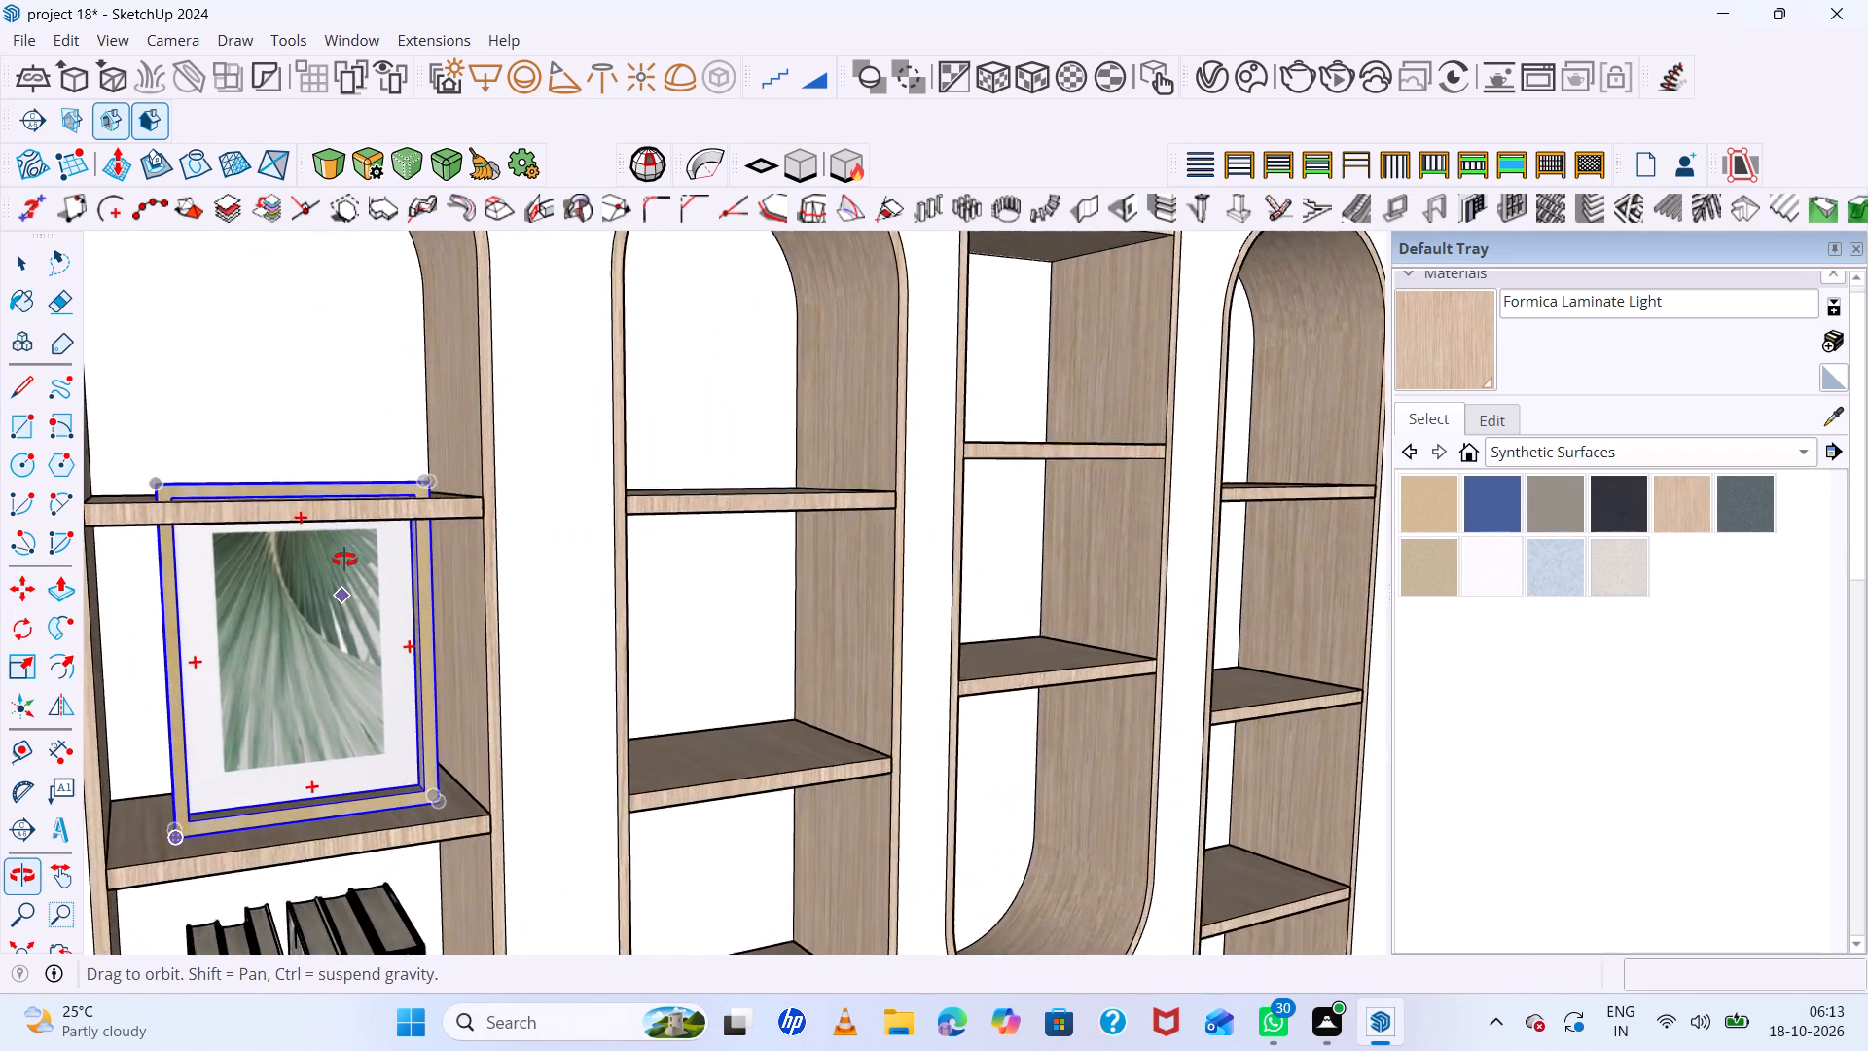
pyautogui.moveTo(344, 560); pyautogui.dragTo(322, 556, button='middle')
pyautogui.press('s')
pyautogui.scroll(5, 293, 490)
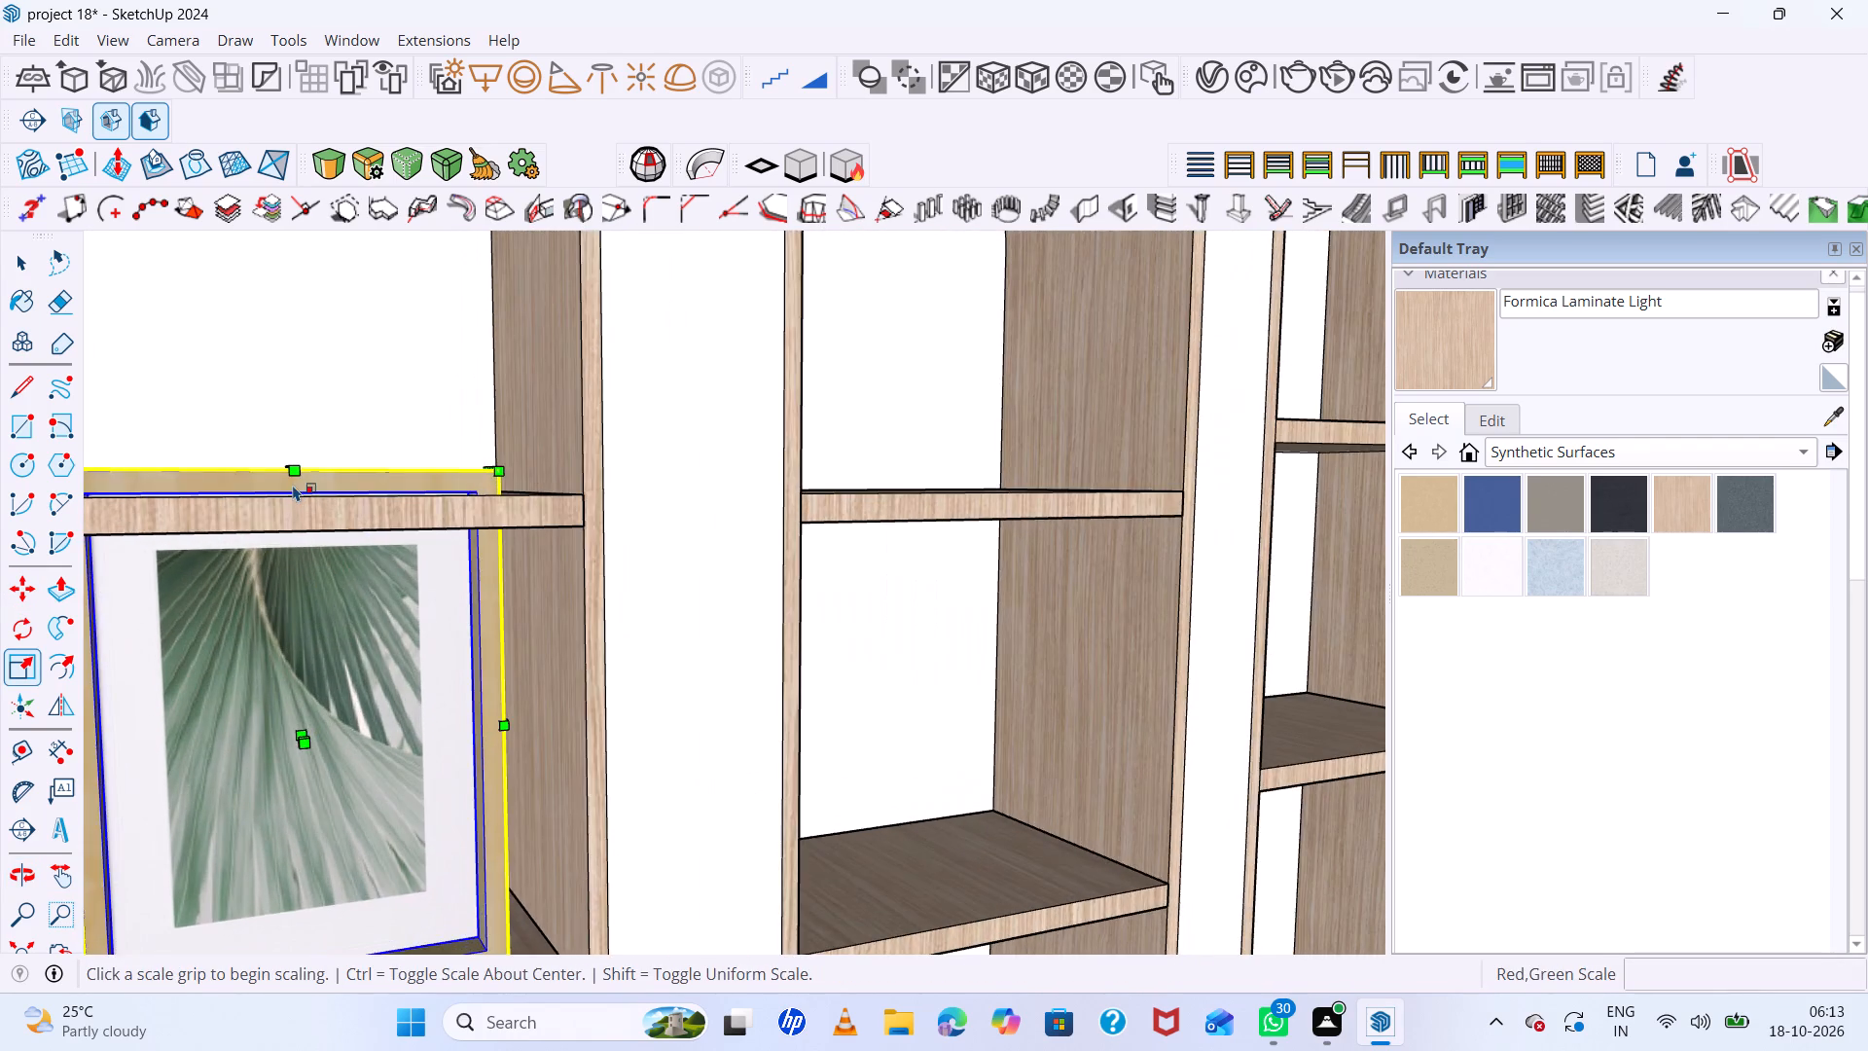
pyautogui.moveTo(294, 485); pyautogui.dragTo(332, 590, button='middle')
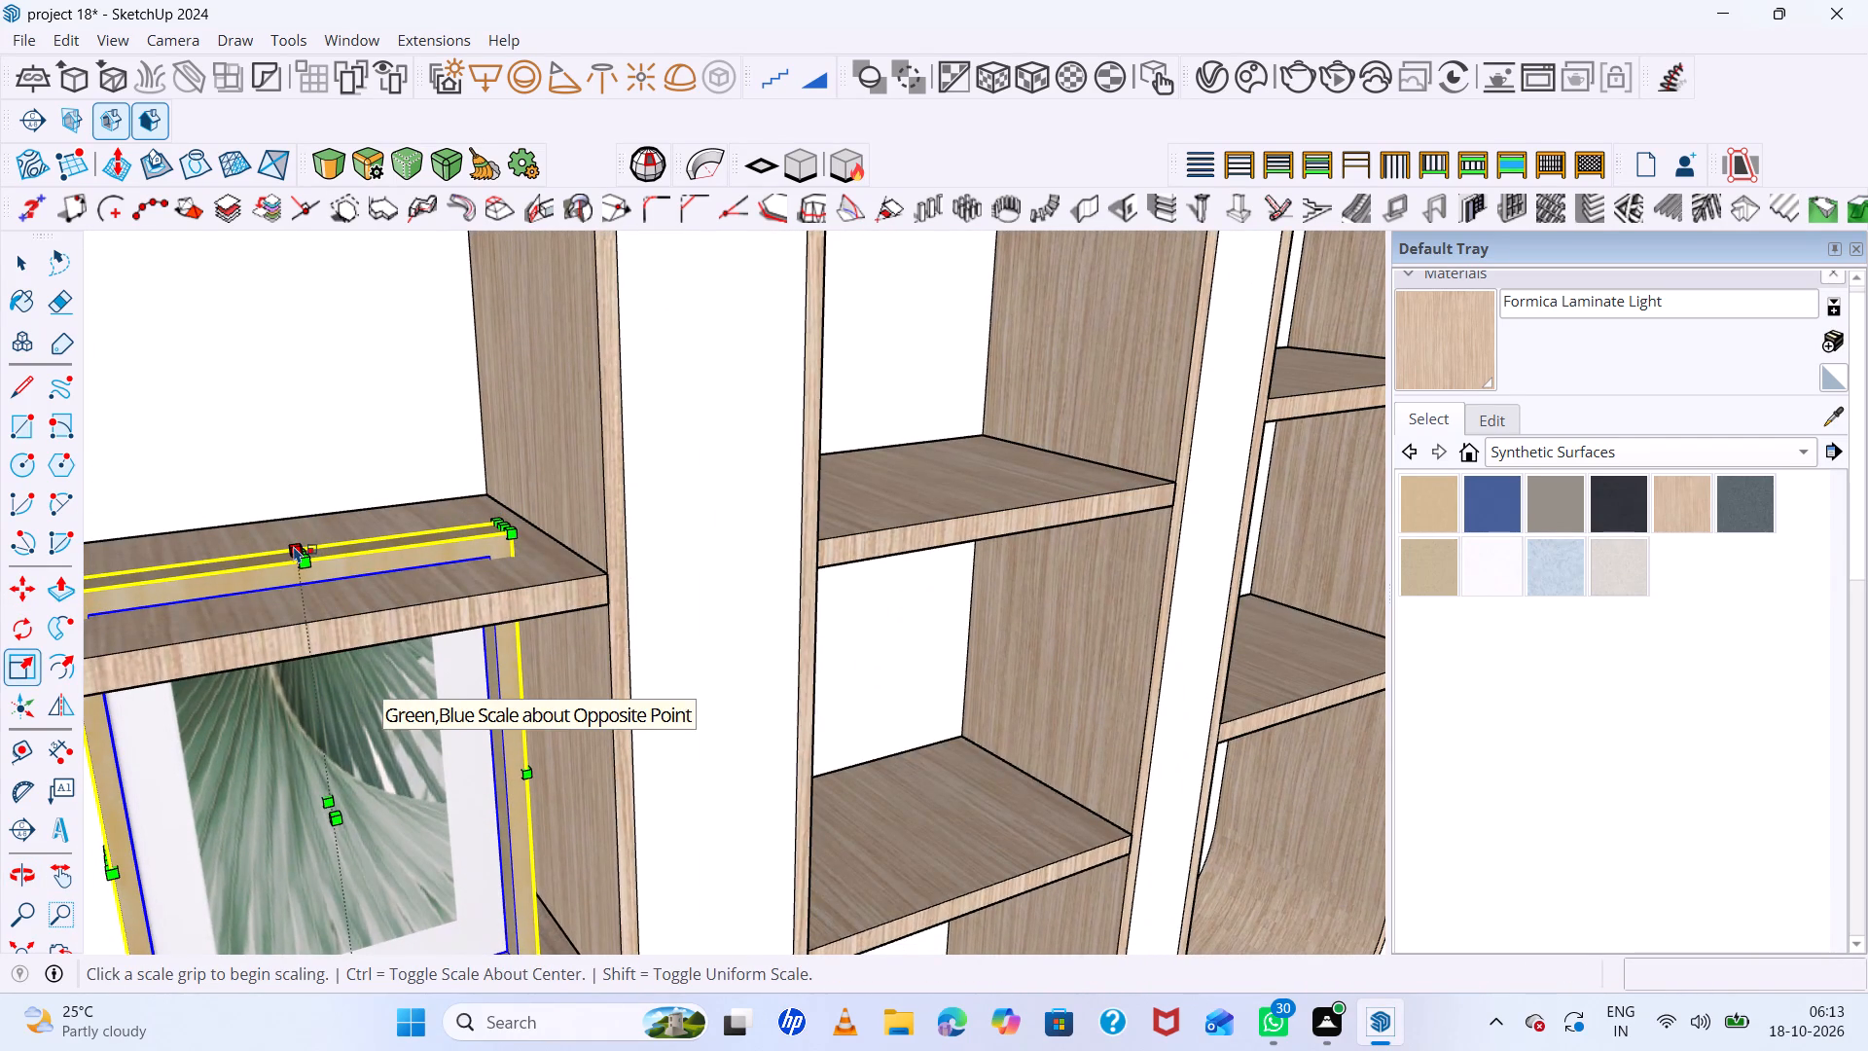
pyautogui.scroll(5, 295, 552)
pyautogui.click(294, 549)
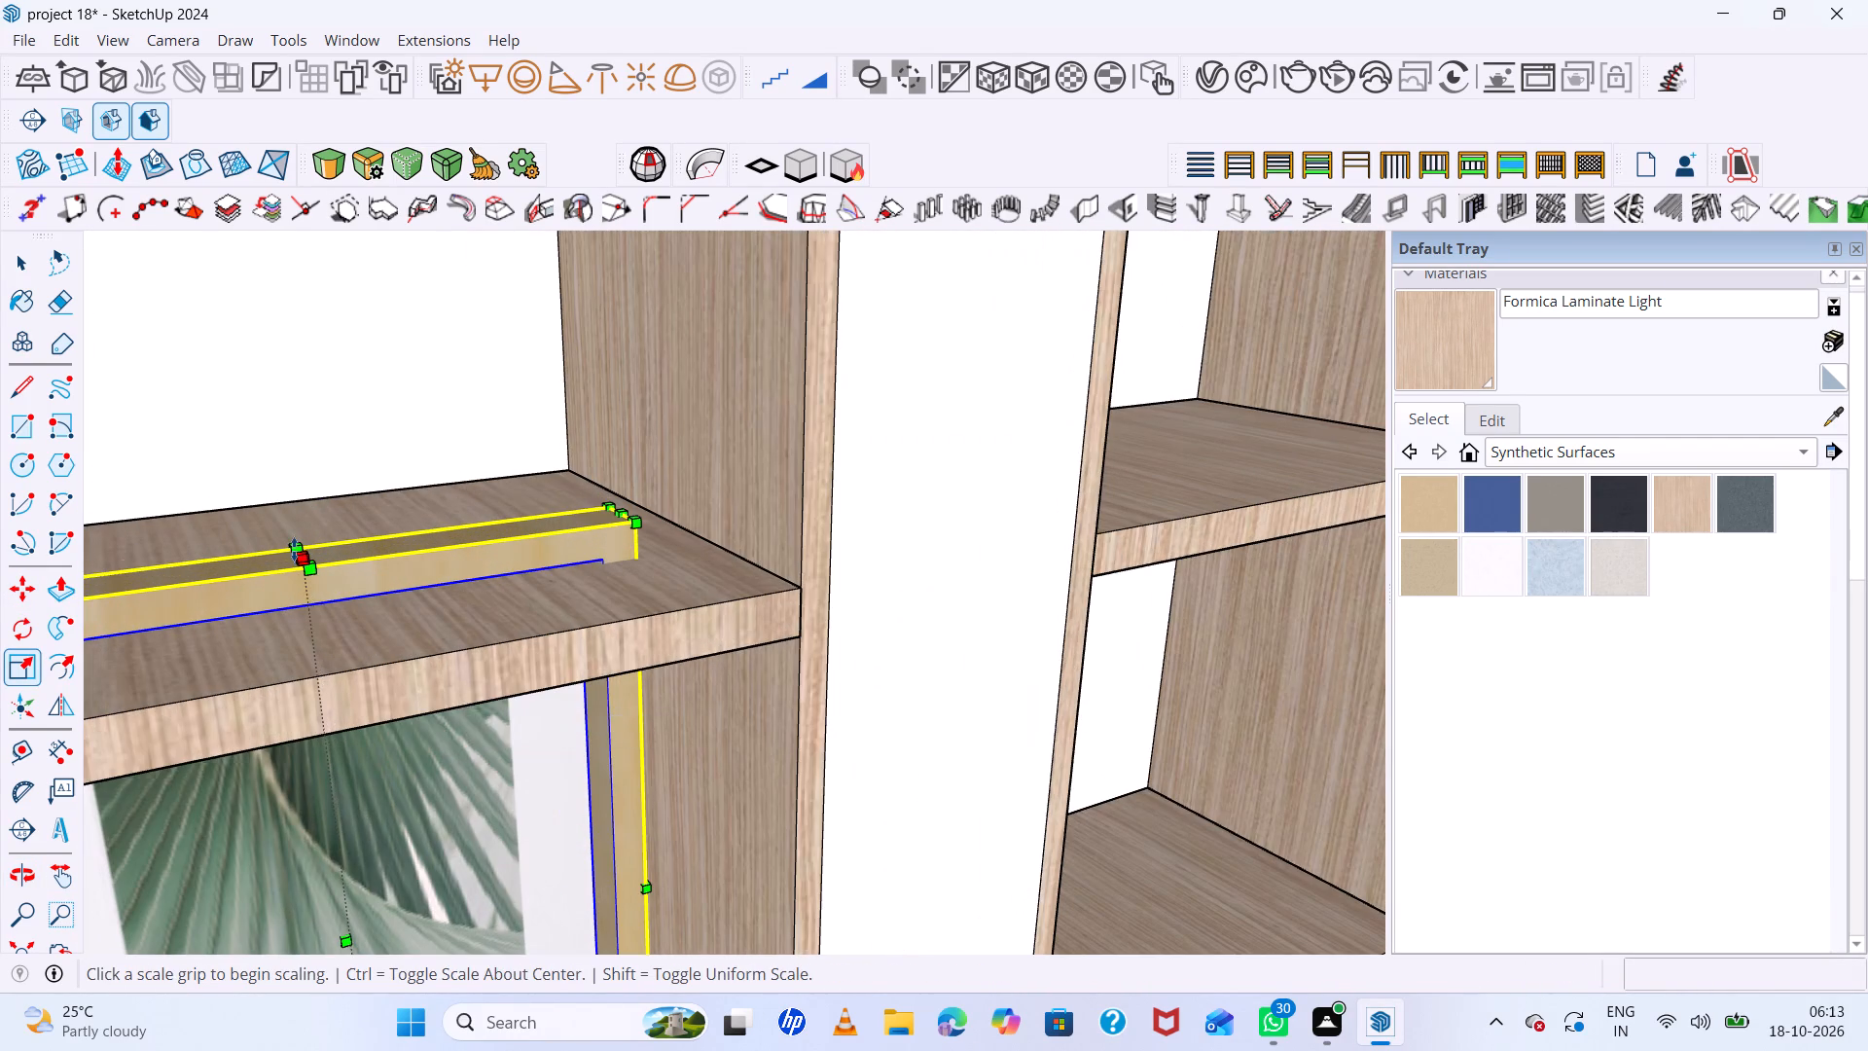
pyautogui.scroll(-8, 325, 661)
pyautogui.moveTo(332, 727); pyautogui.dragTo(294, 522, button='middle')
pyautogui.middleClick(294, 522)
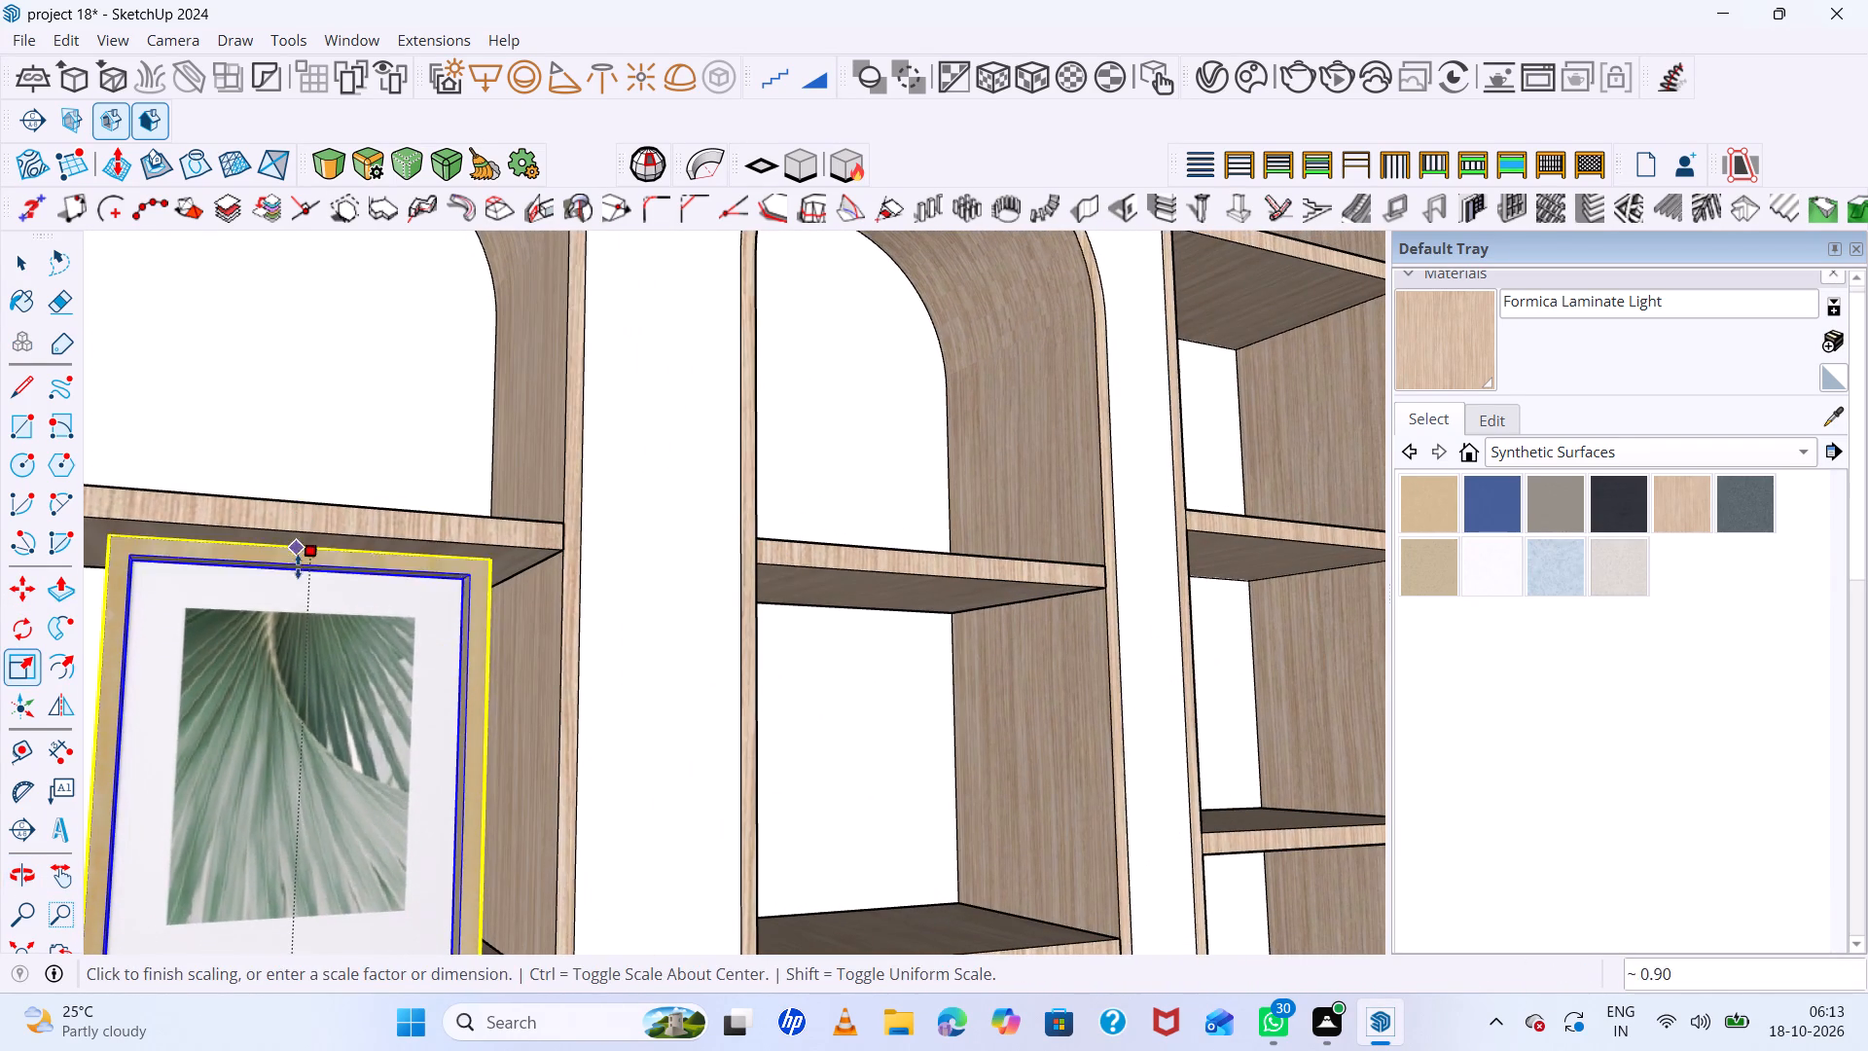
pyautogui.click(283, 600)
# Scale the palm-leaf frame along the red axis to make it slightly narrower within its shelf compartment.
pyautogui.scroll(-7, 449, 684)
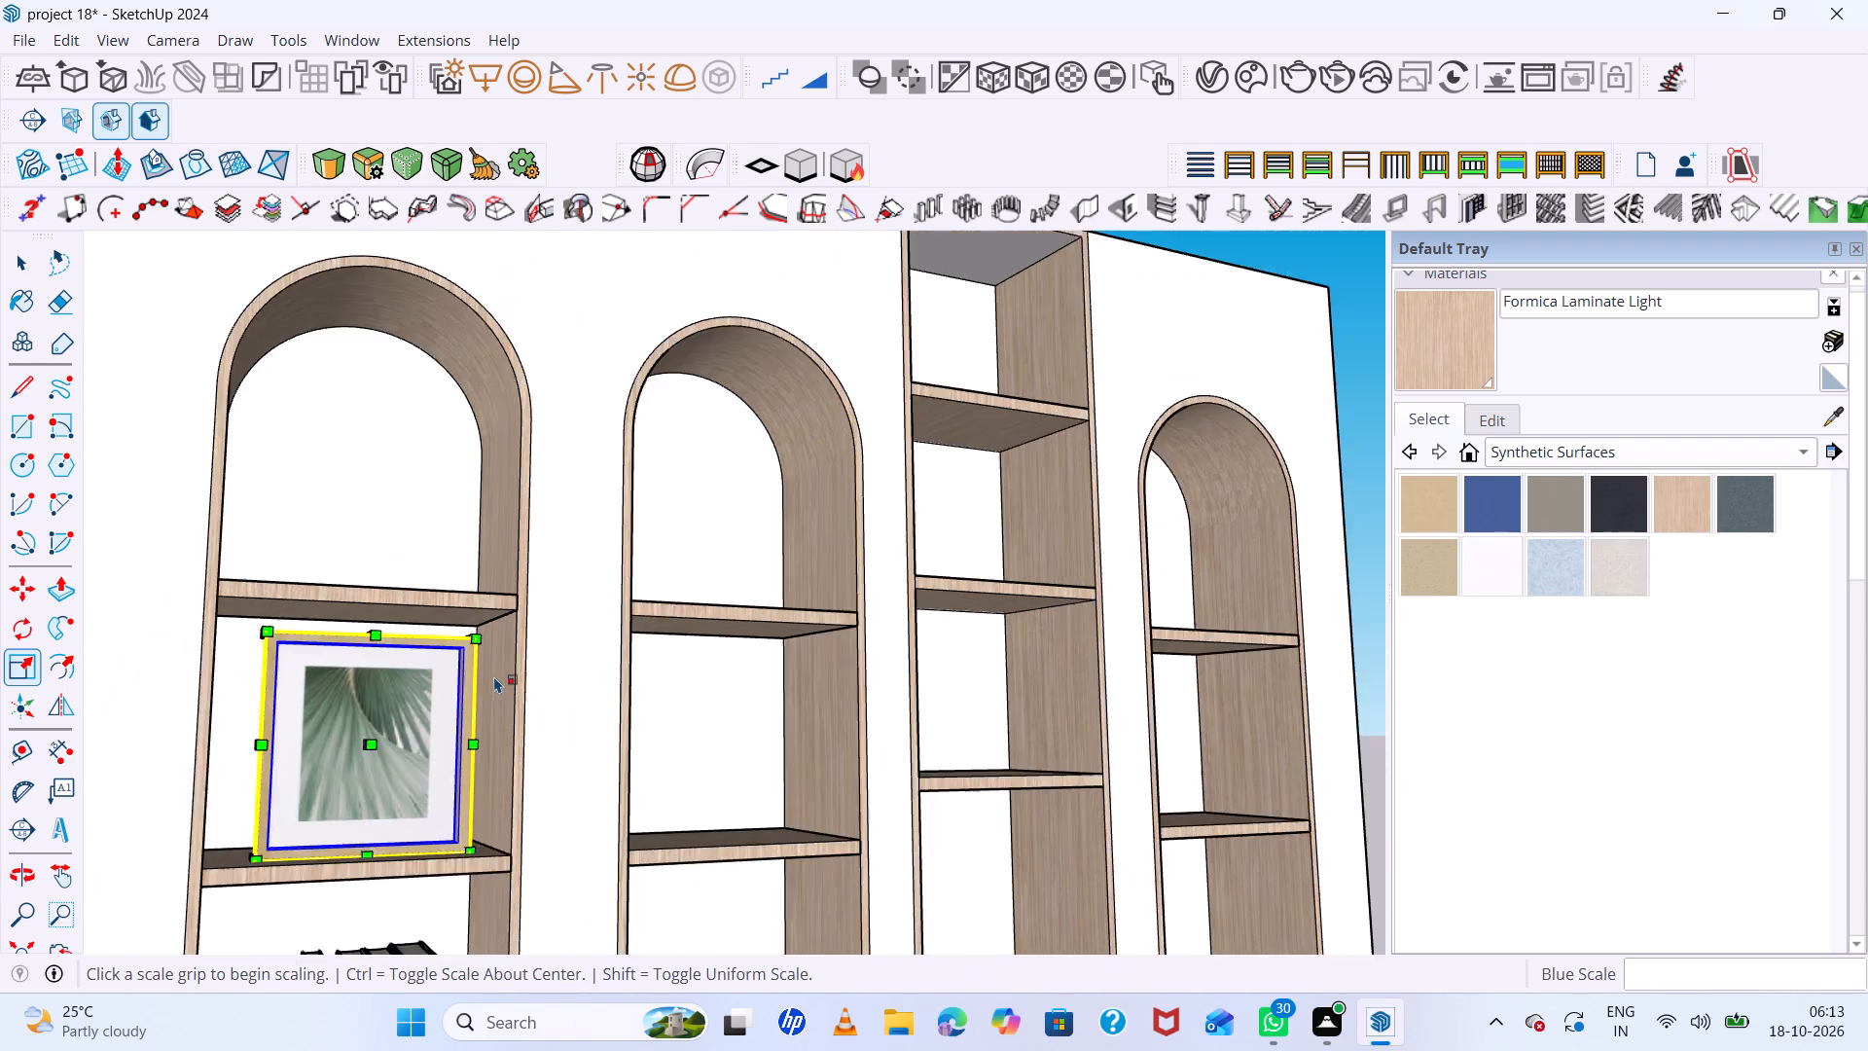
pyautogui.scroll(-3, 494, 676)
pyautogui.scroll(17, 389, 721)
pyautogui.moveTo(282, 717); pyautogui.dragTo(361, 756, button='middle')
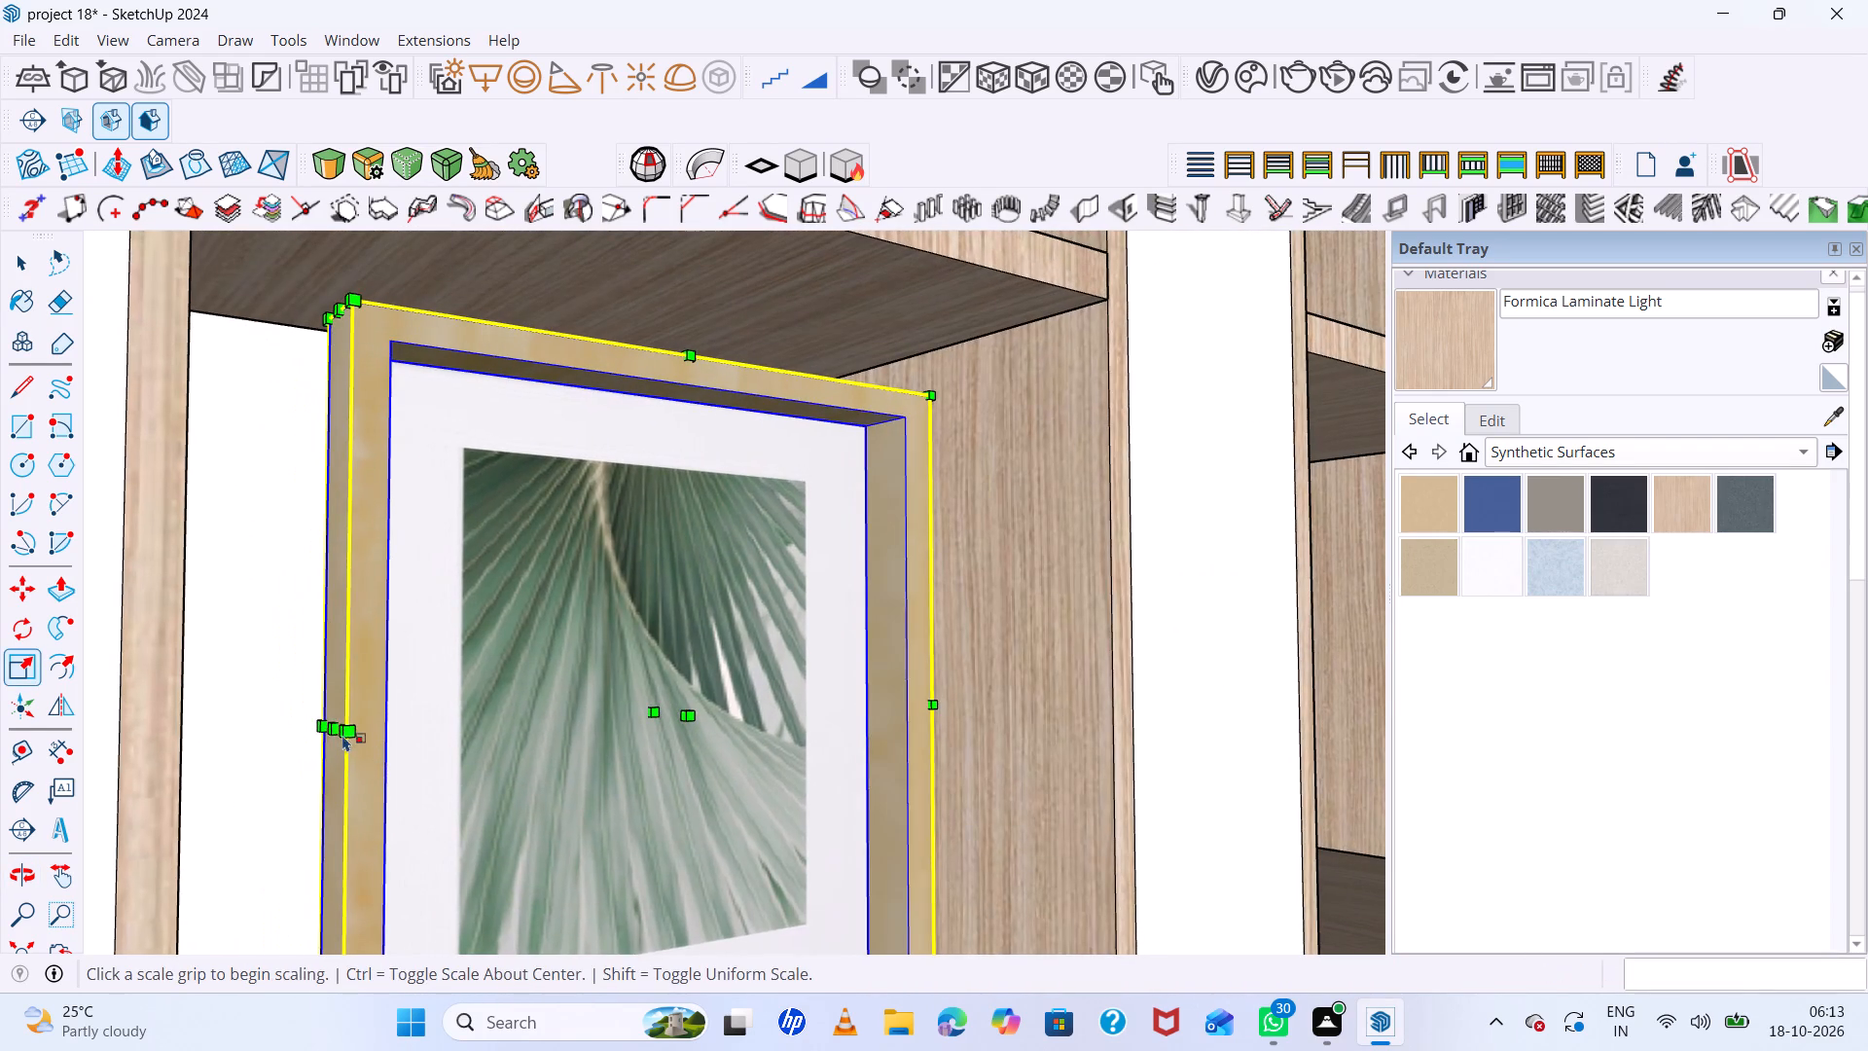
pyautogui.click(335, 722)
pyautogui.click(403, 713)
# Move the palm-leaf frame about 14 cm deeper into its shelf compartment above the black books.
pyautogui.scroll(-11, 400, 704)
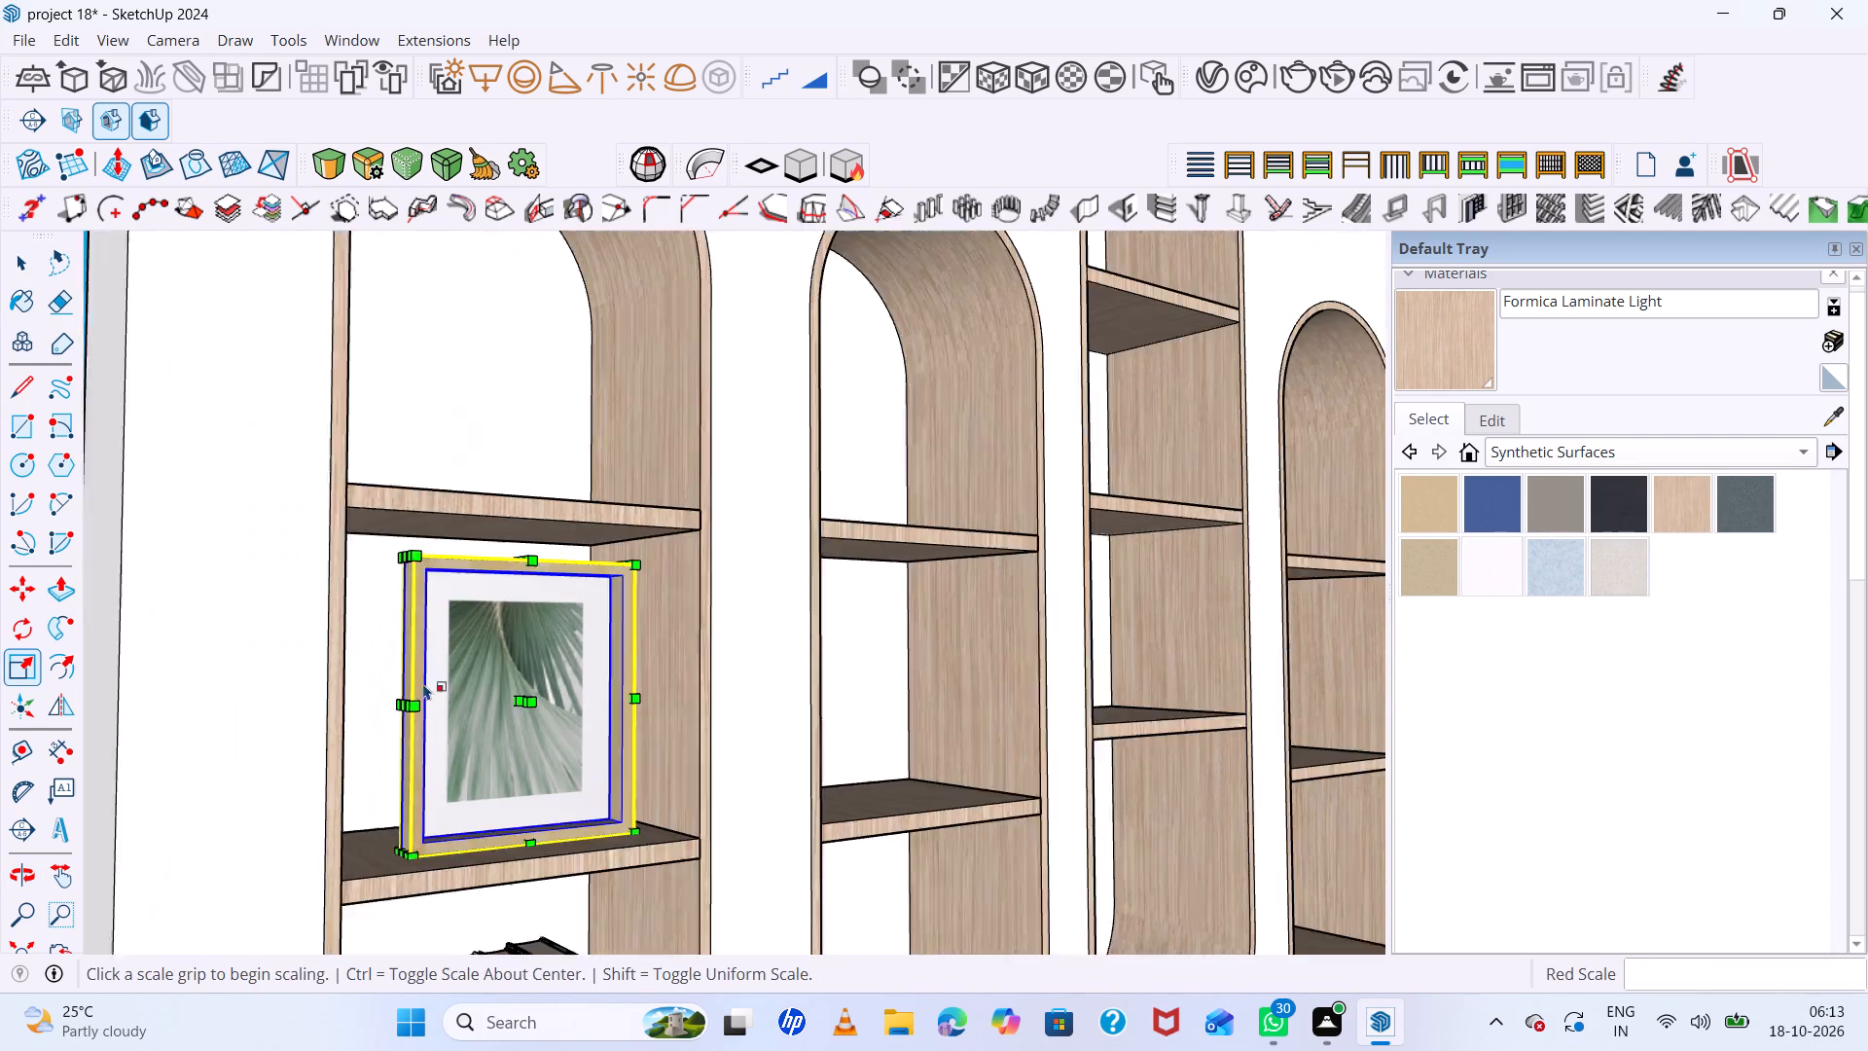
pyautogui.scroll(-2, 423, 683)
pyautogui.moveTo(494, 710); pyautogui.dragTo(334, 739, button='middle')
pyautogui.scroll(6, 517, 765)
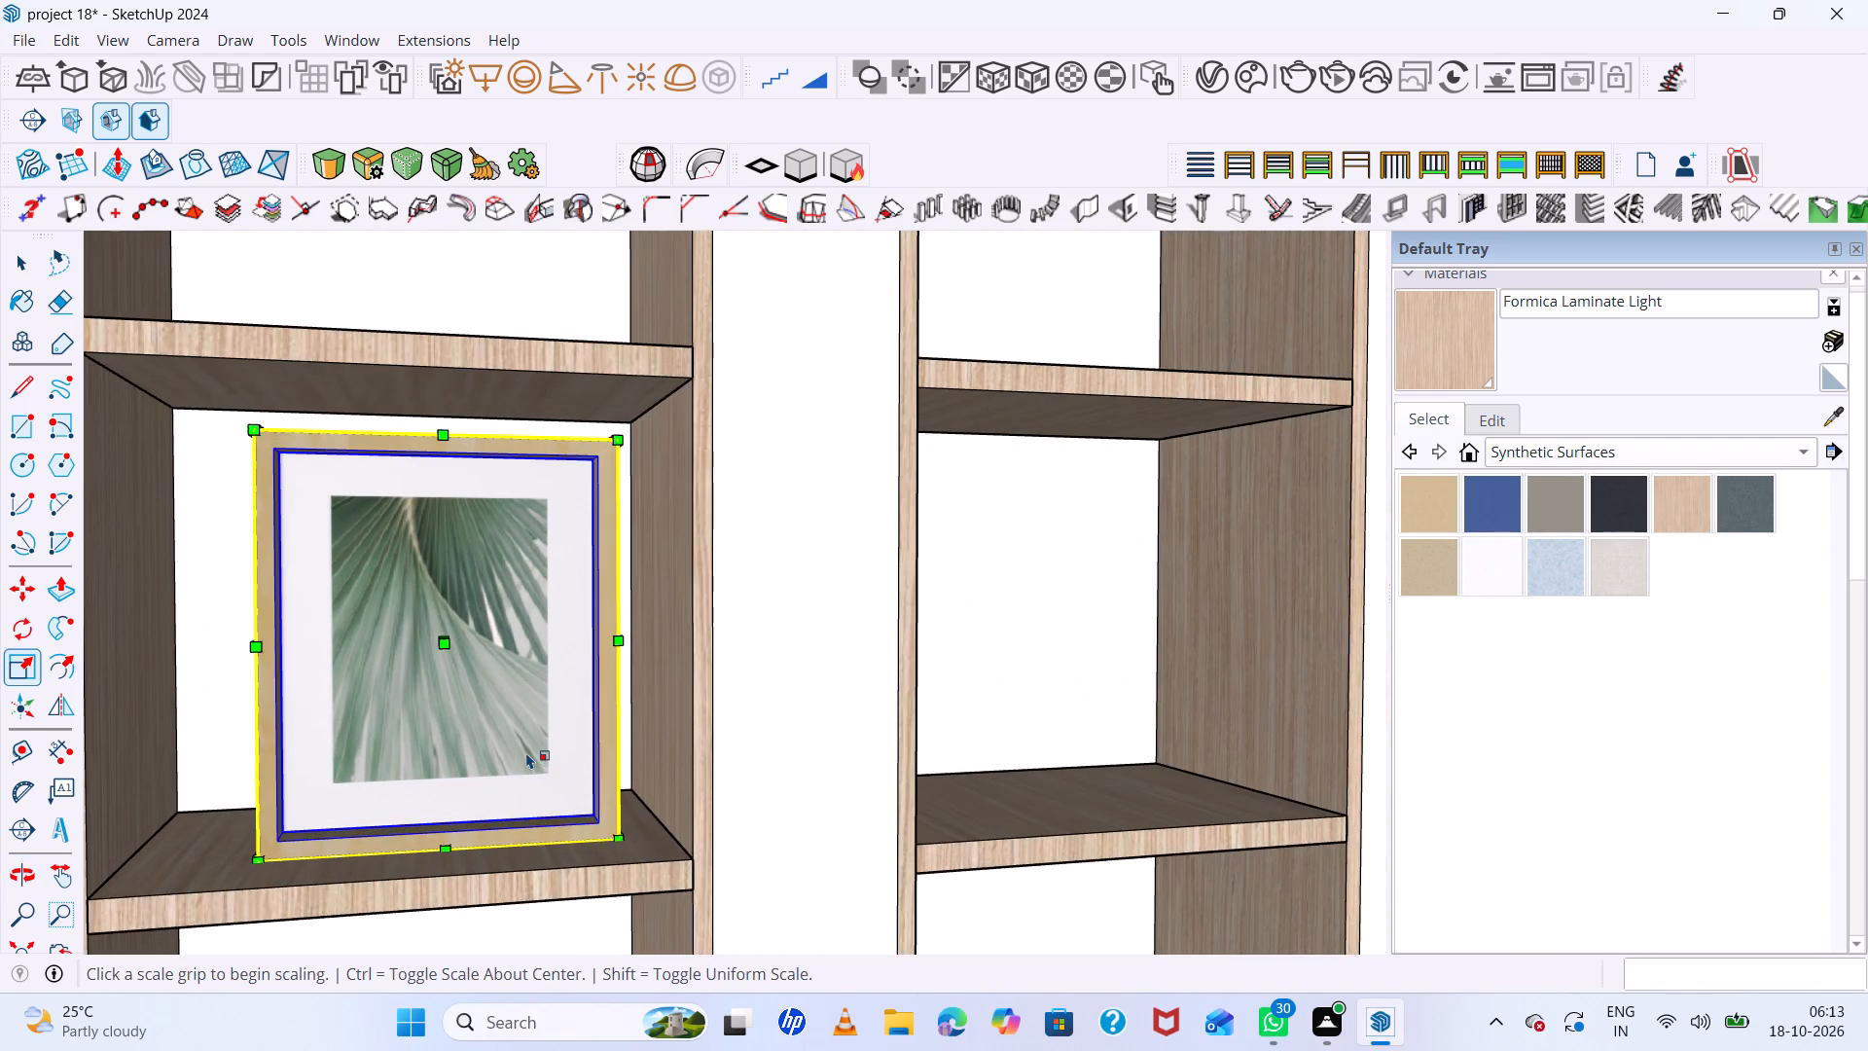
pyautogui.press('m')
pyautogui.doubleClick(612, 834)
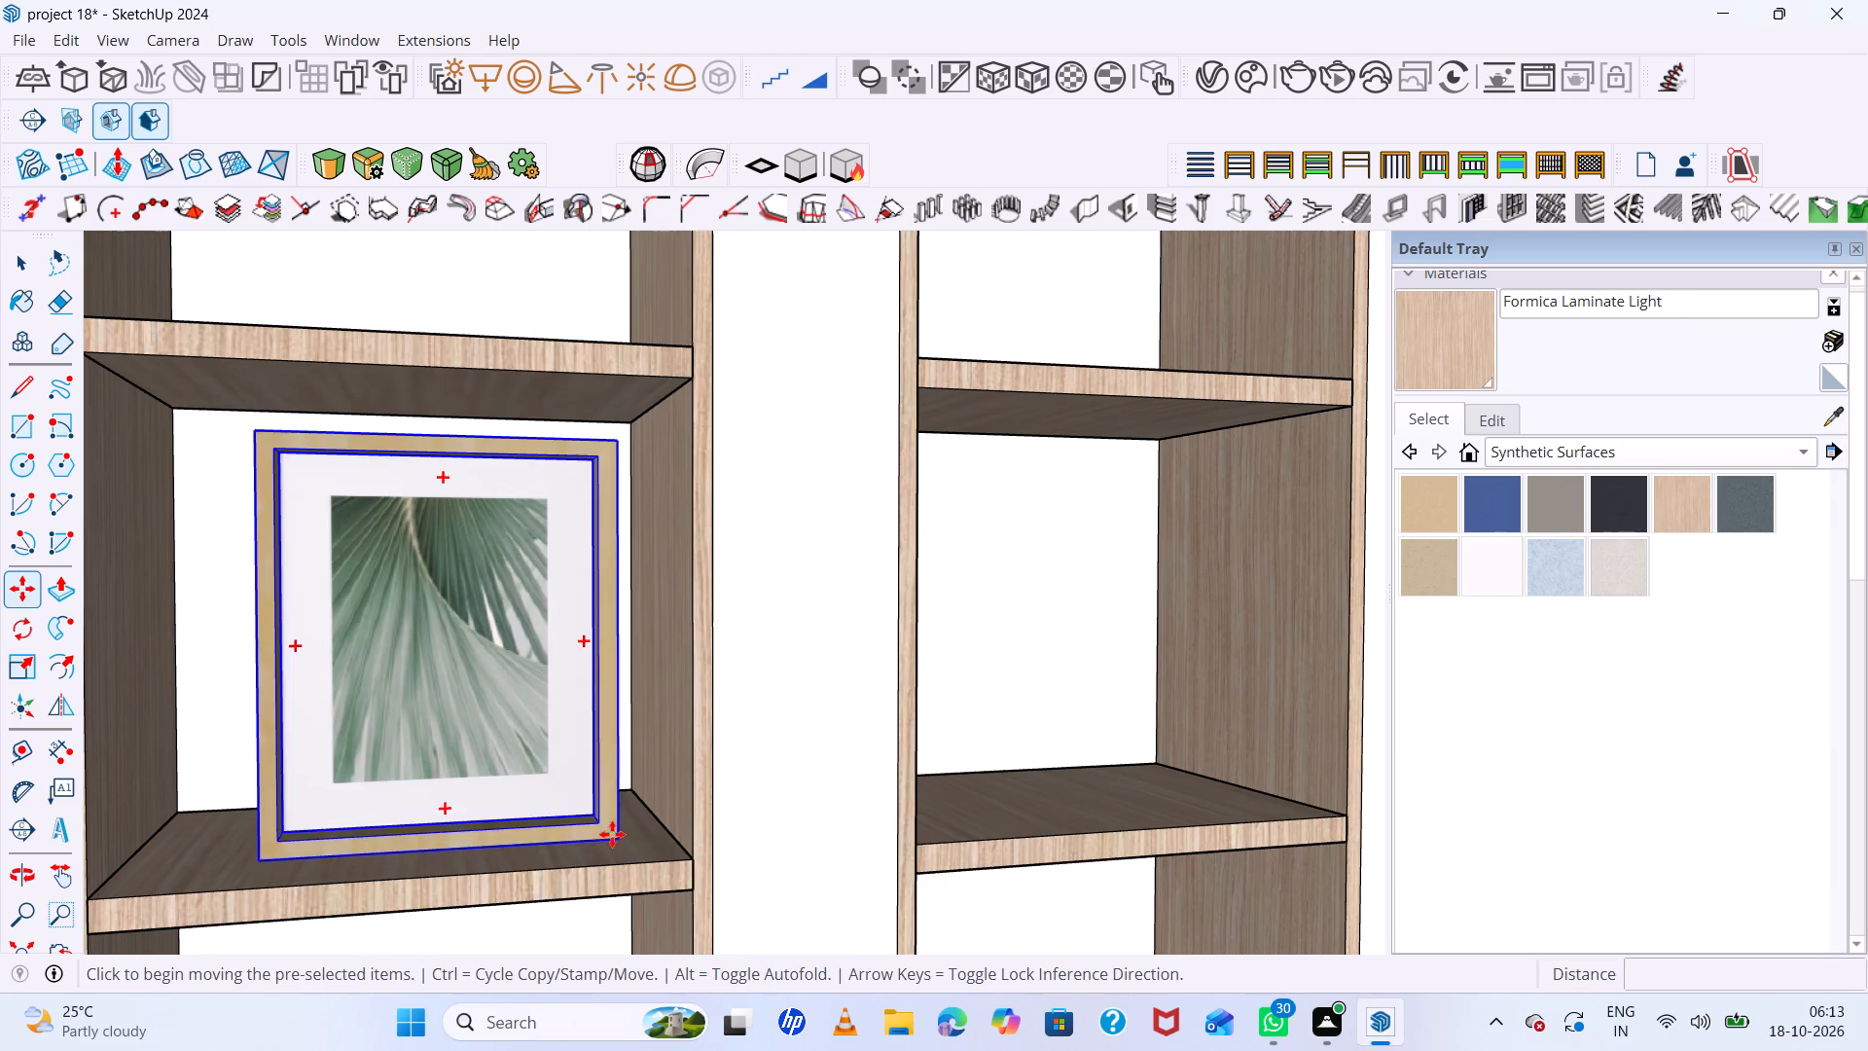
pyautogui.click(551, 816)
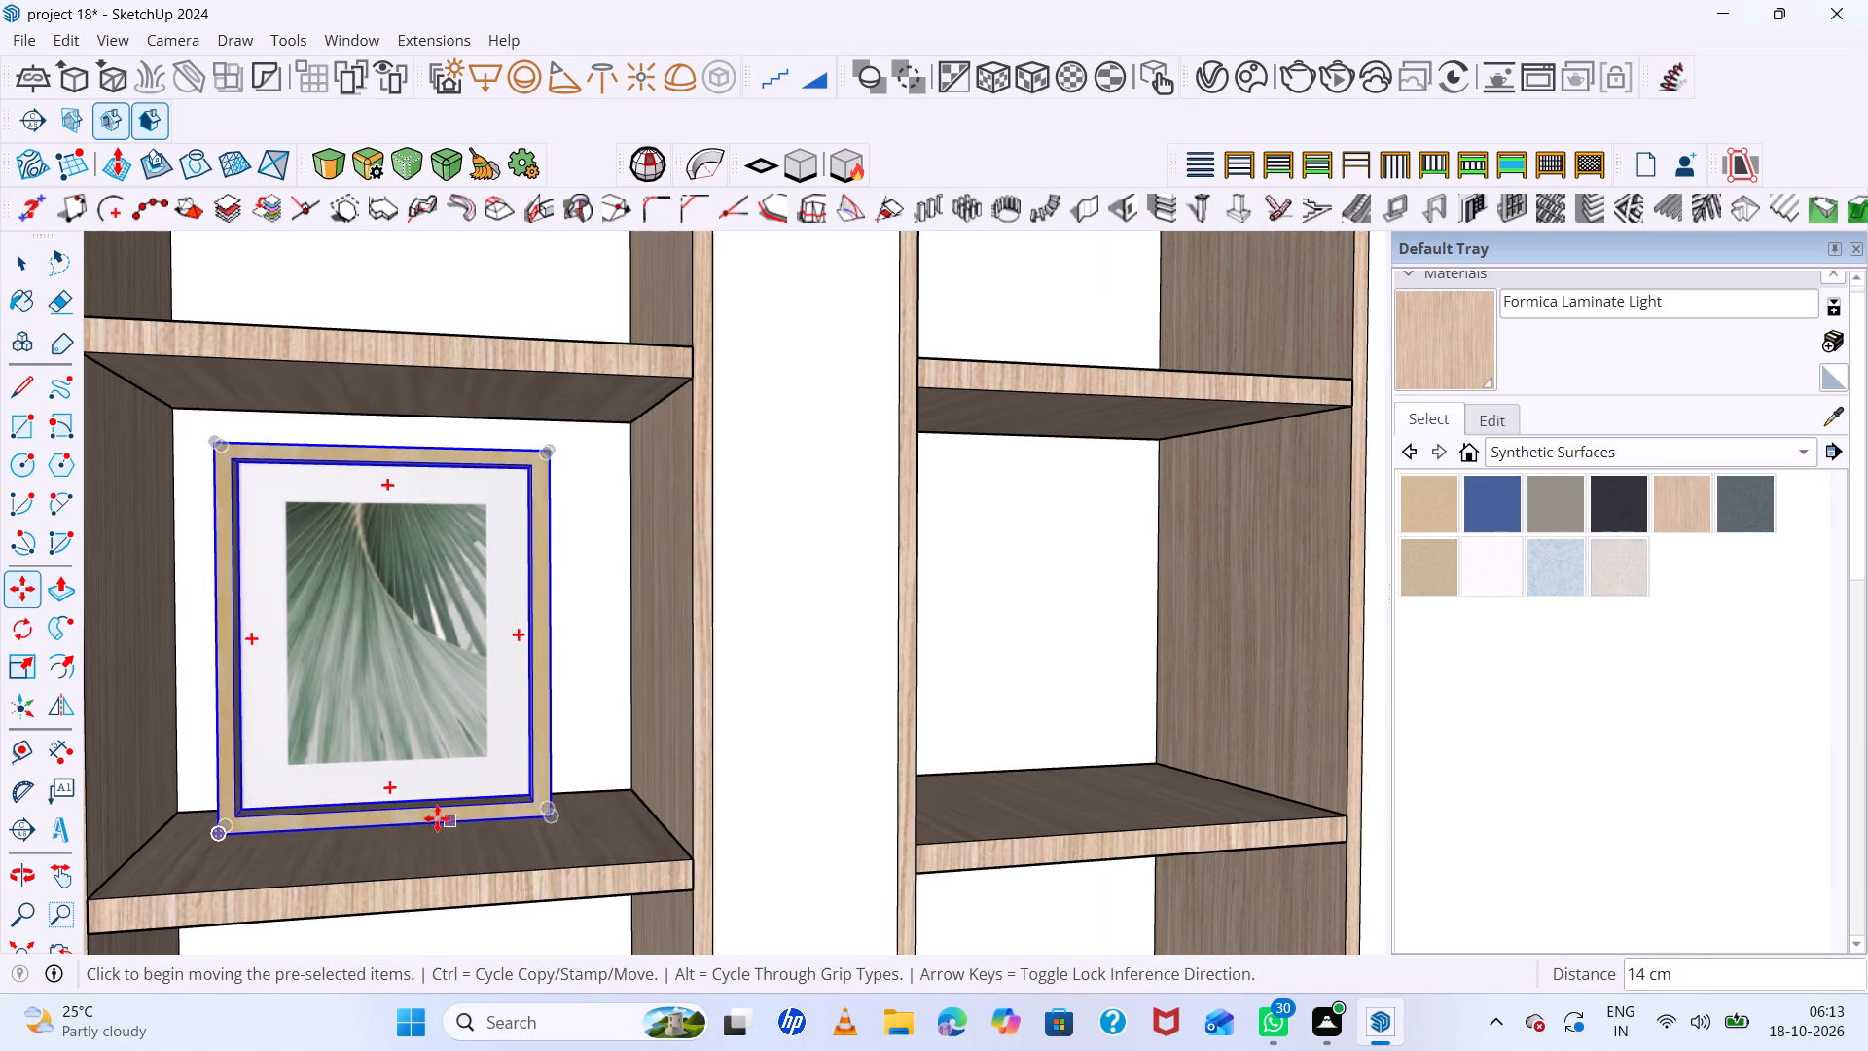
pyautogui.scroll(-13, 433, 824)
pyautogui.moveTo(646, 830); pyautogui.dragTo(497, 853, button='middle')
pyautogui.middleClick(497, 853)
pyautogui.press('space')
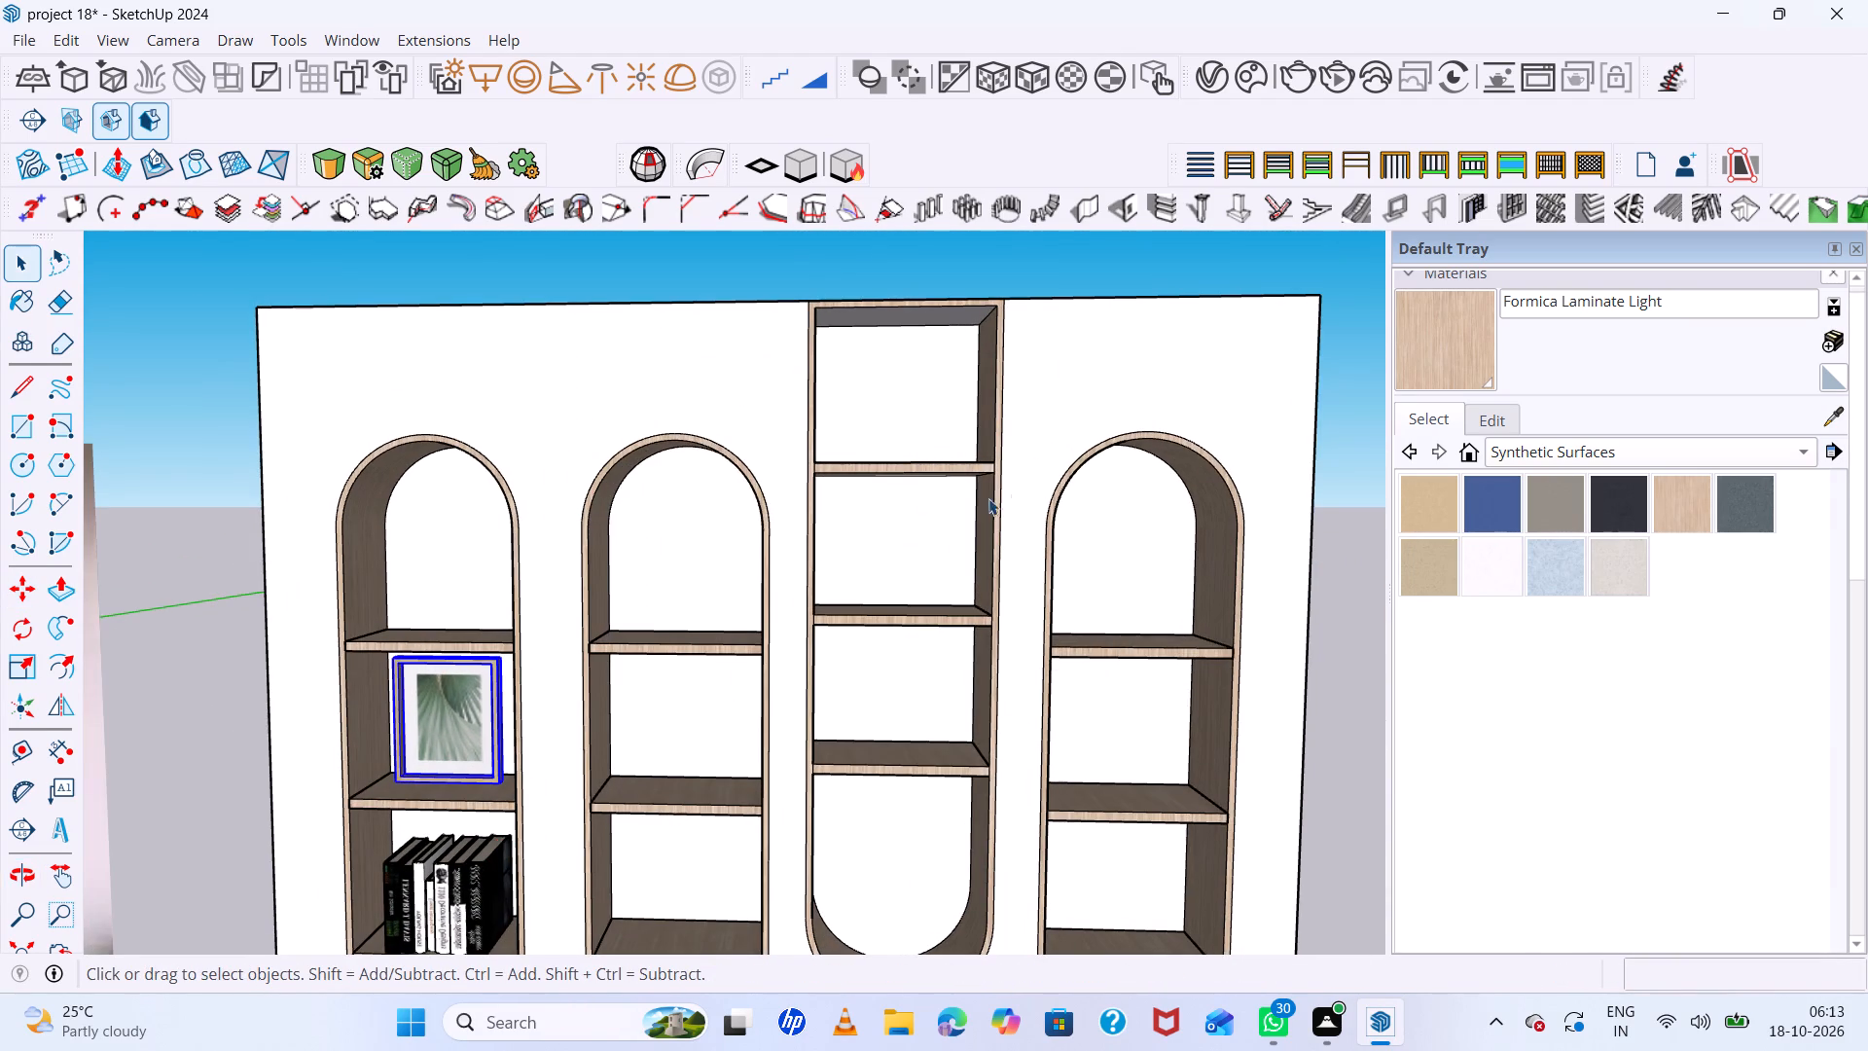
pyautogui.click(1328, 533)
# Review the whole arched shelving unit against the reference picture to see which decorations are missing.
pyautogui.scroll(6, 470, 707)
pyautogui.scroll(-8, 465, 680)
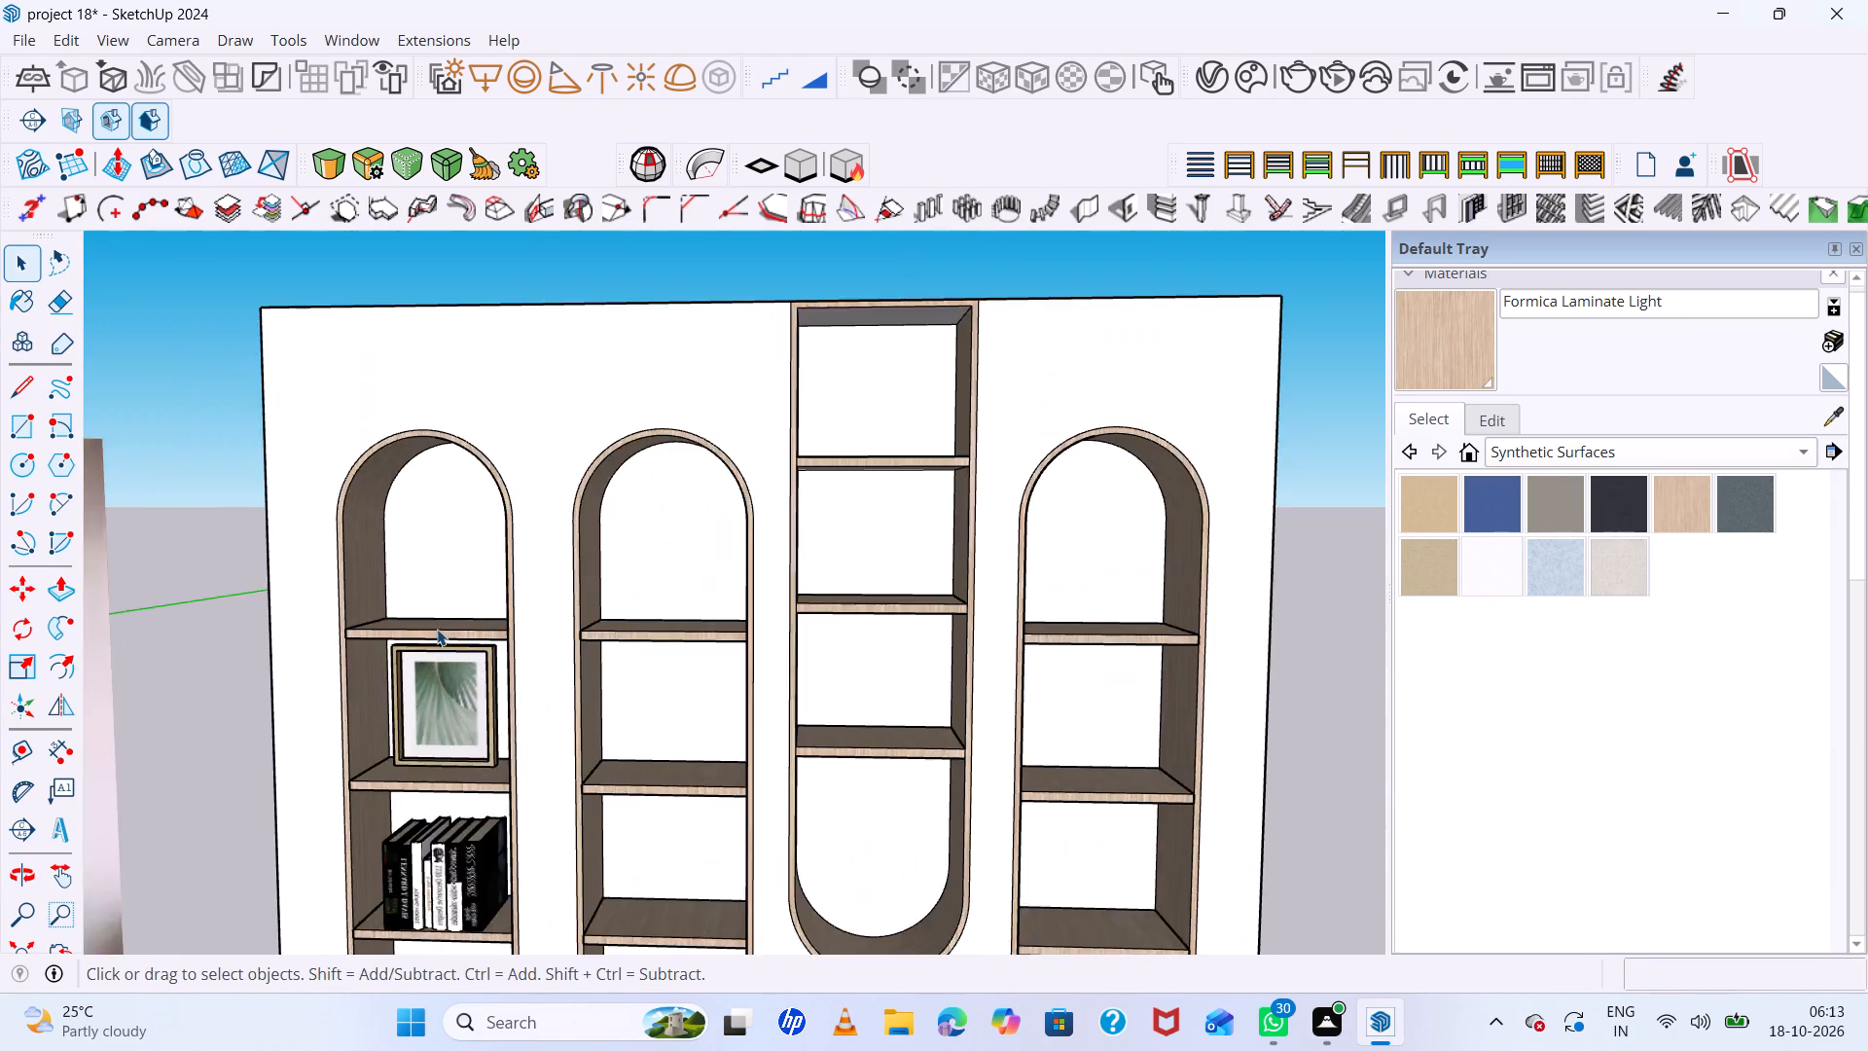
pyautogui.scroll(-5, 437, 629)
pyautogui.moveTo(796, 783); pyautogui.dragTo(906, 748, button='middle')
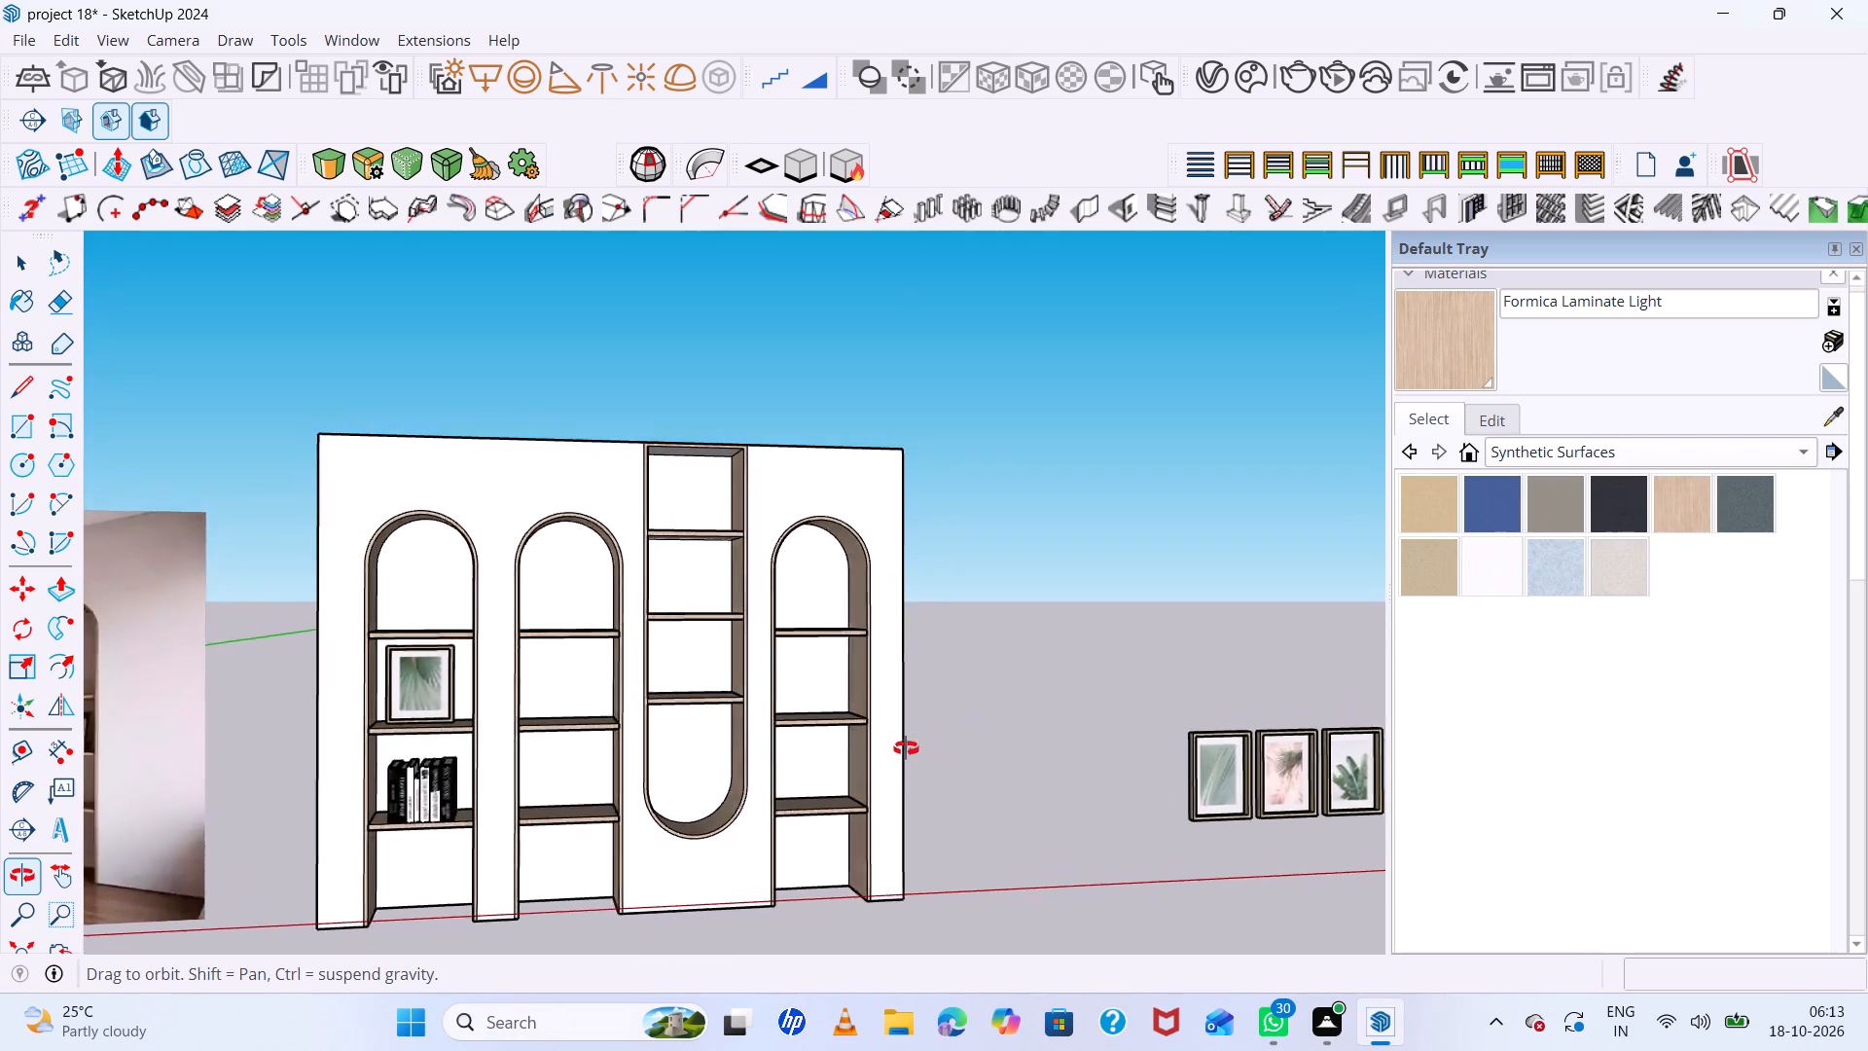
pyautogui.moveTo(906, 748); pyautogui.dragTo(828, 757, button='middle')
pyautogui.scroll(-6, 624, 769)
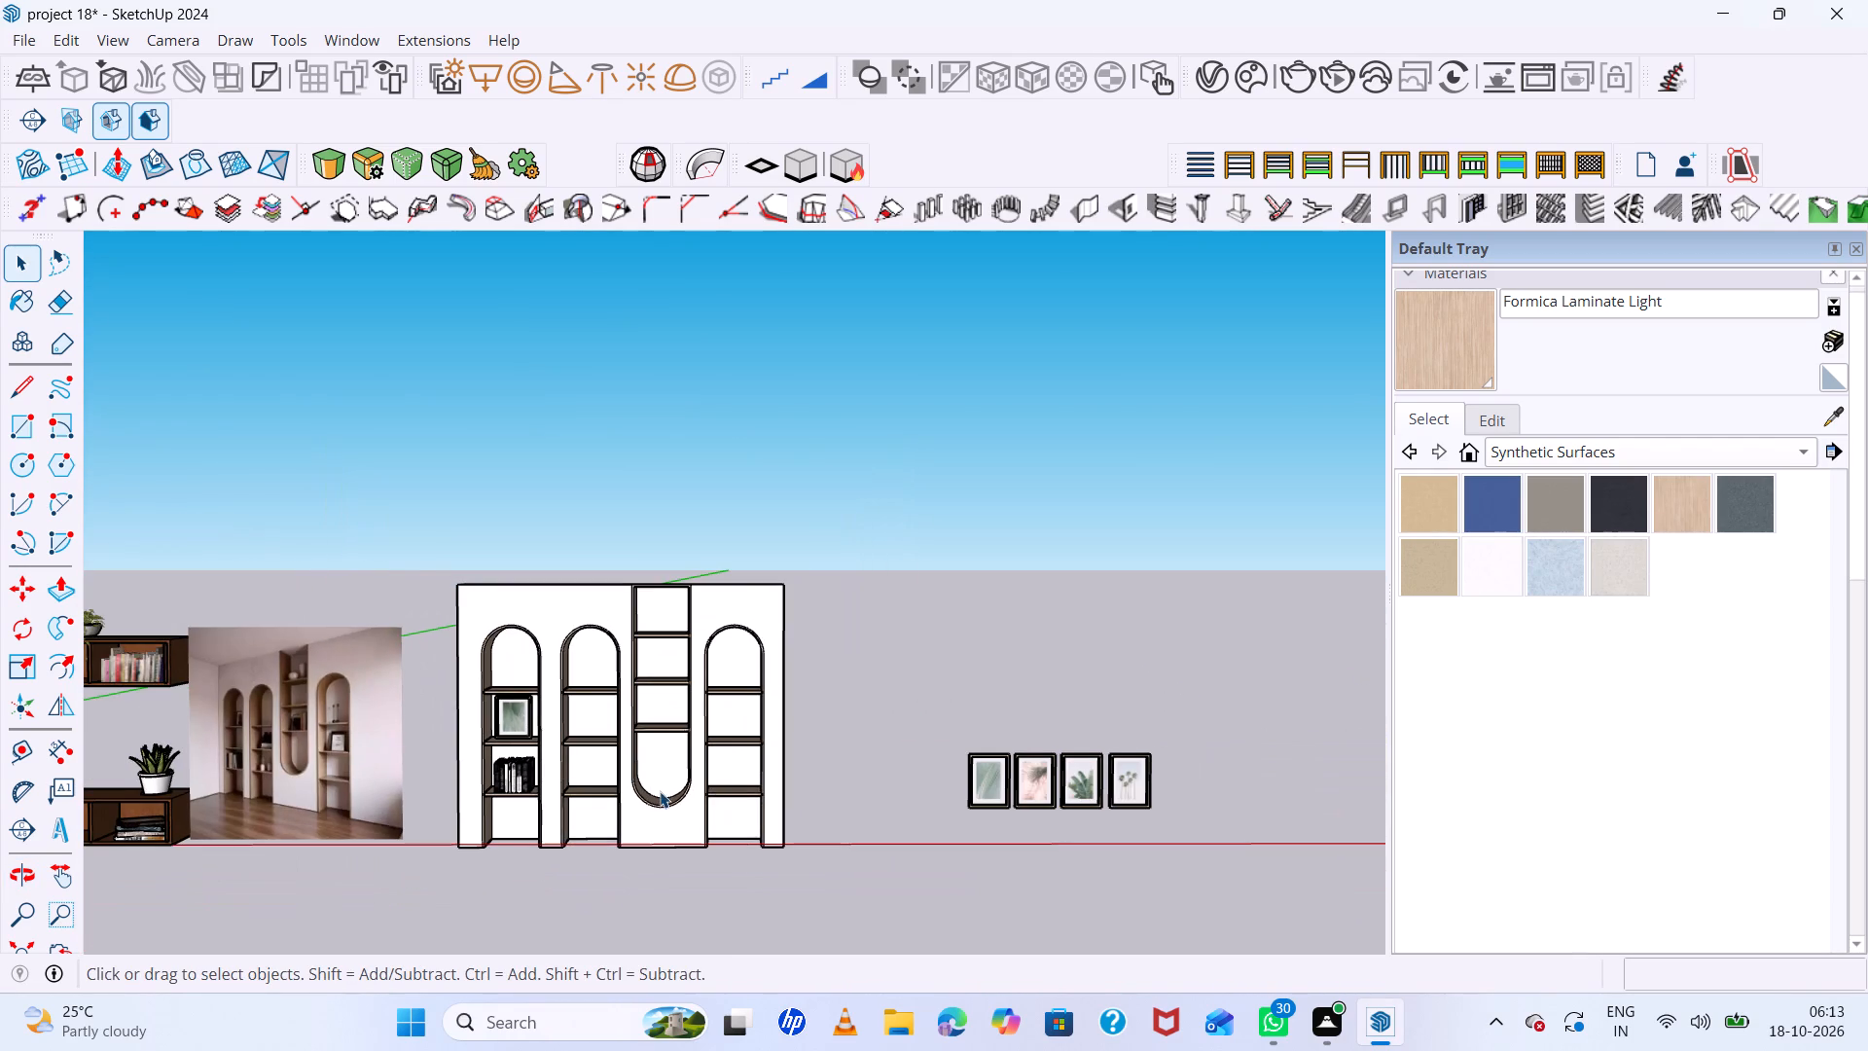
pyautogui.scroll(6, 334, 745)
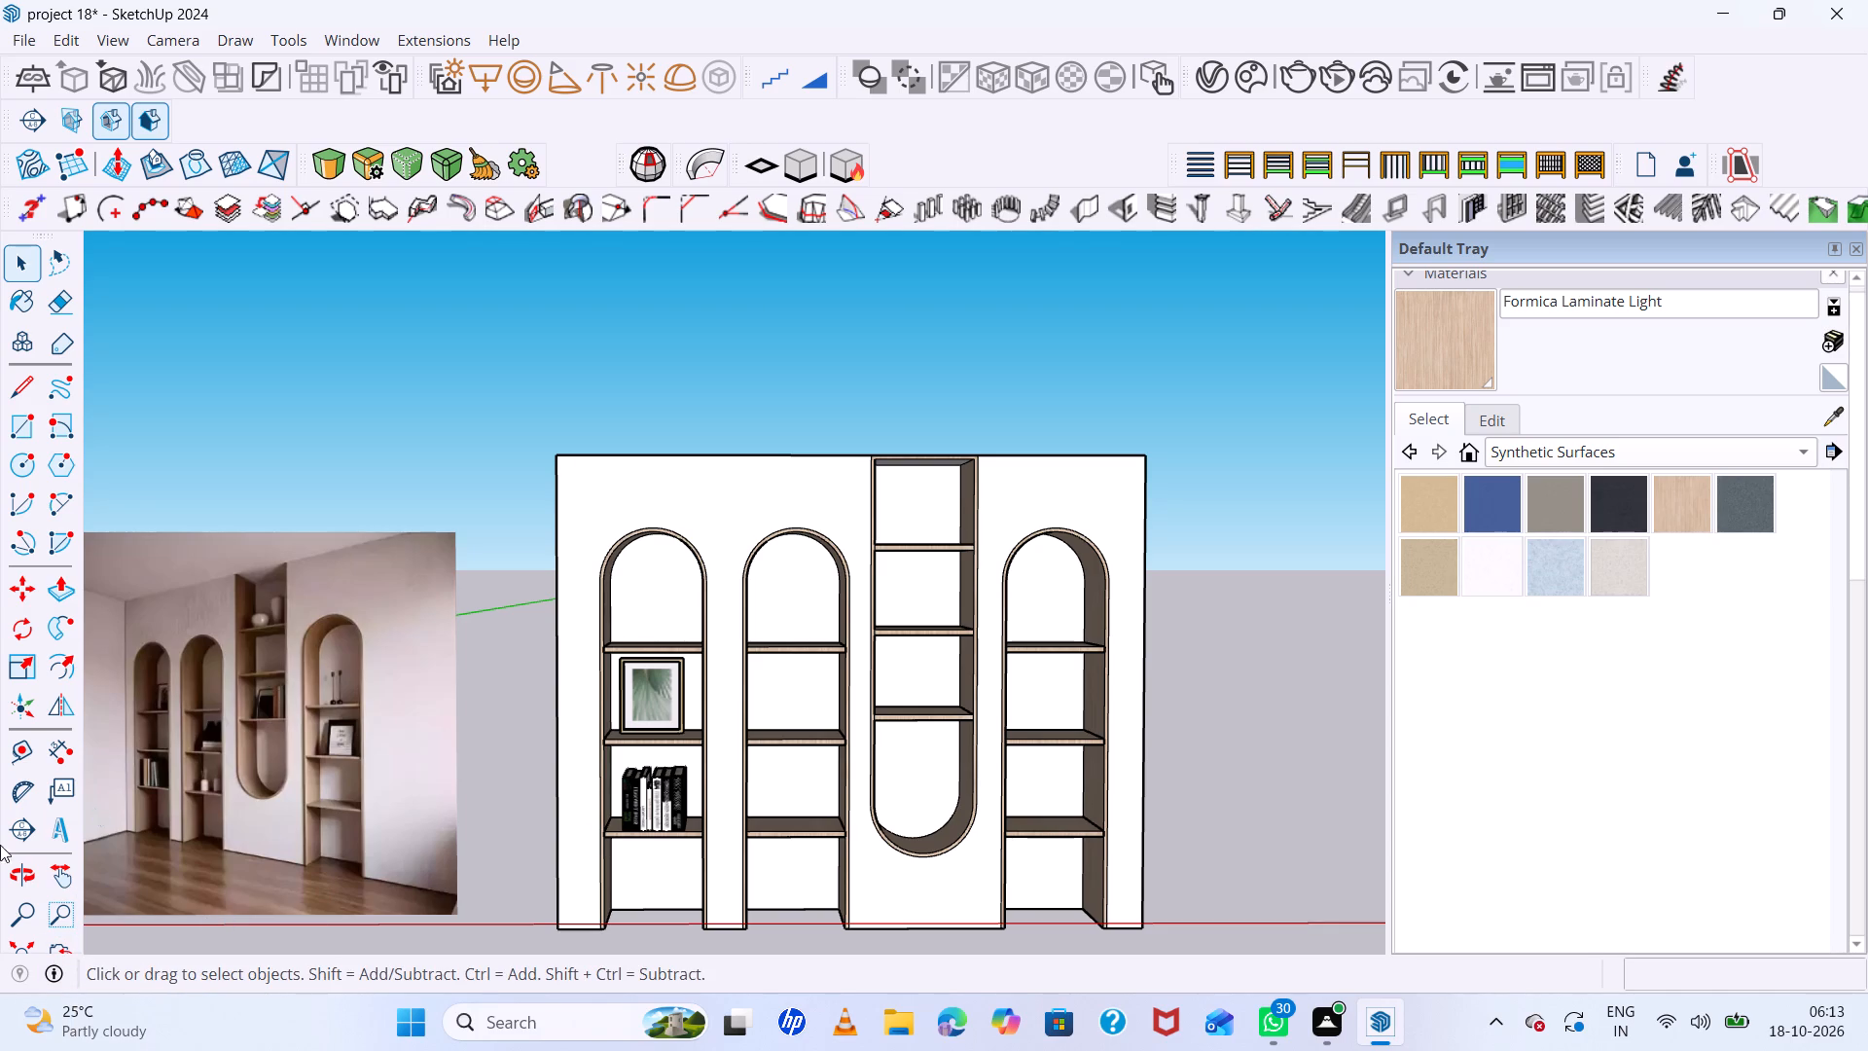
pyautogui.scroll(-4, 849, 803)
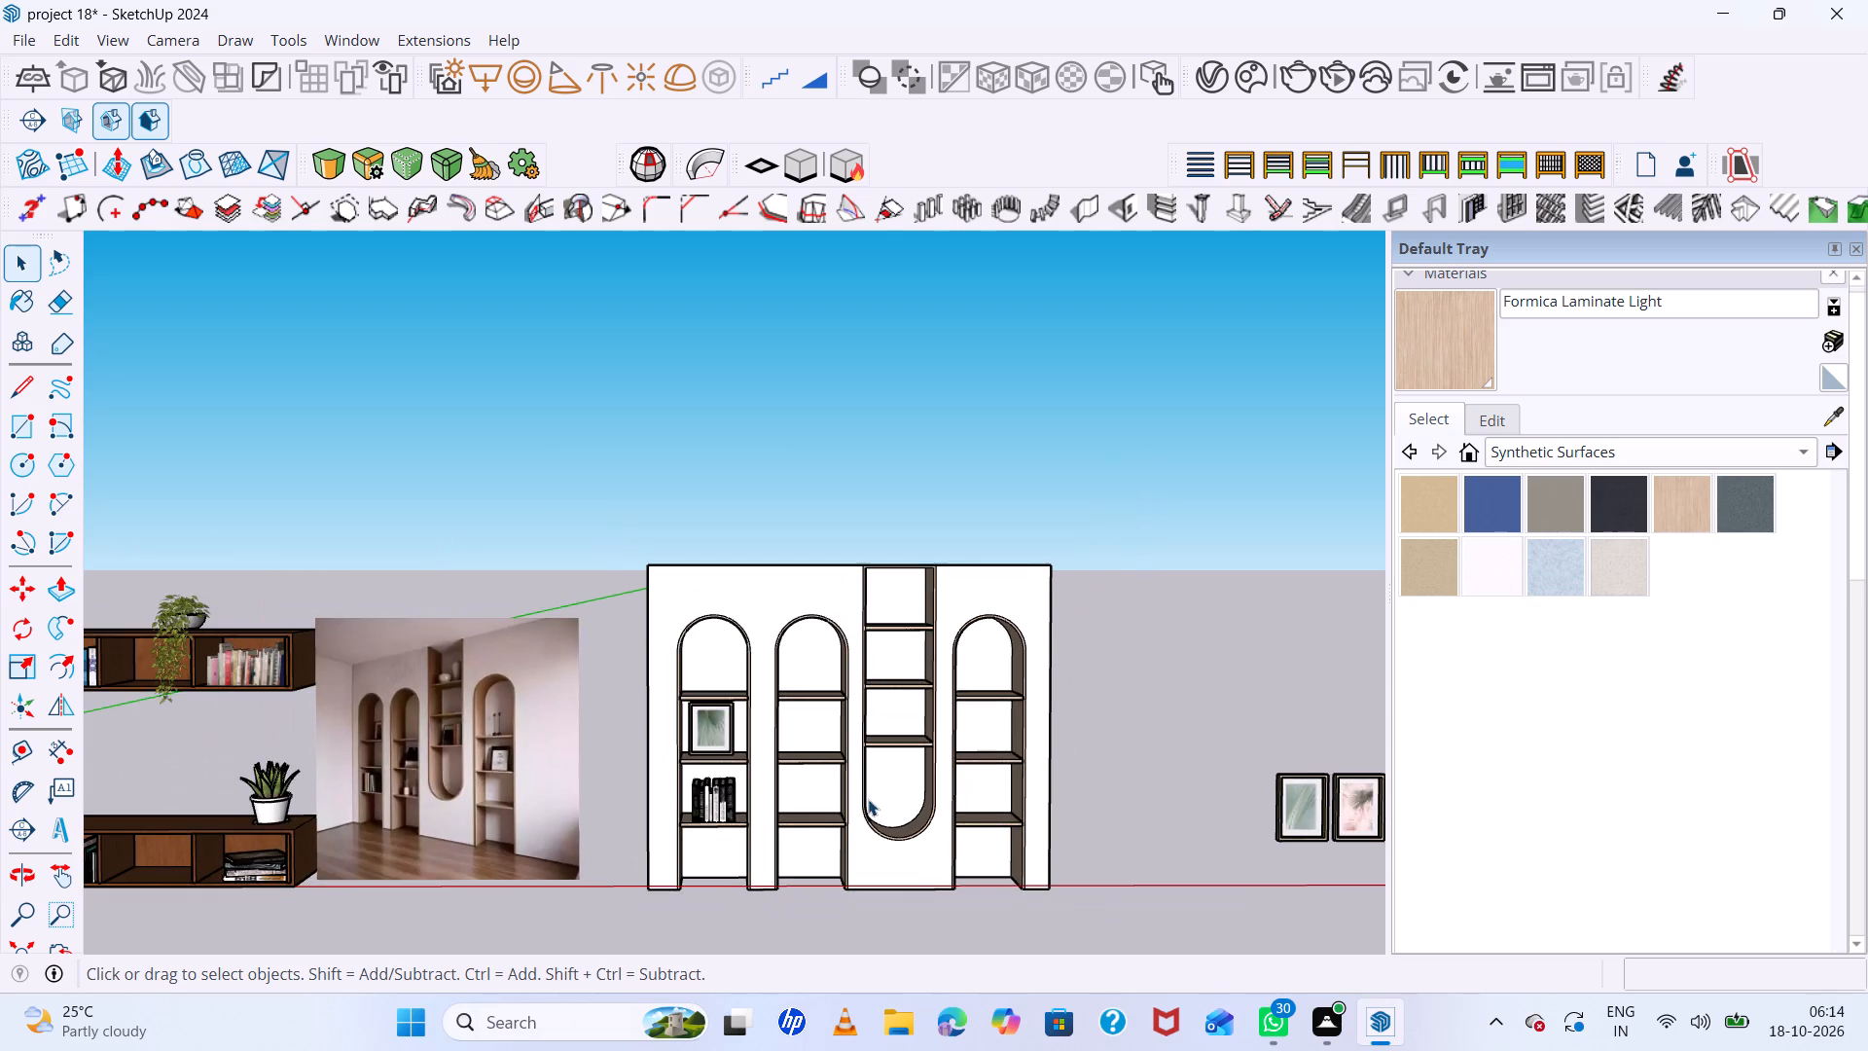
pyautogui.moveTo(861, 799); pyautogui.dragTo(786, 839, button='middle')
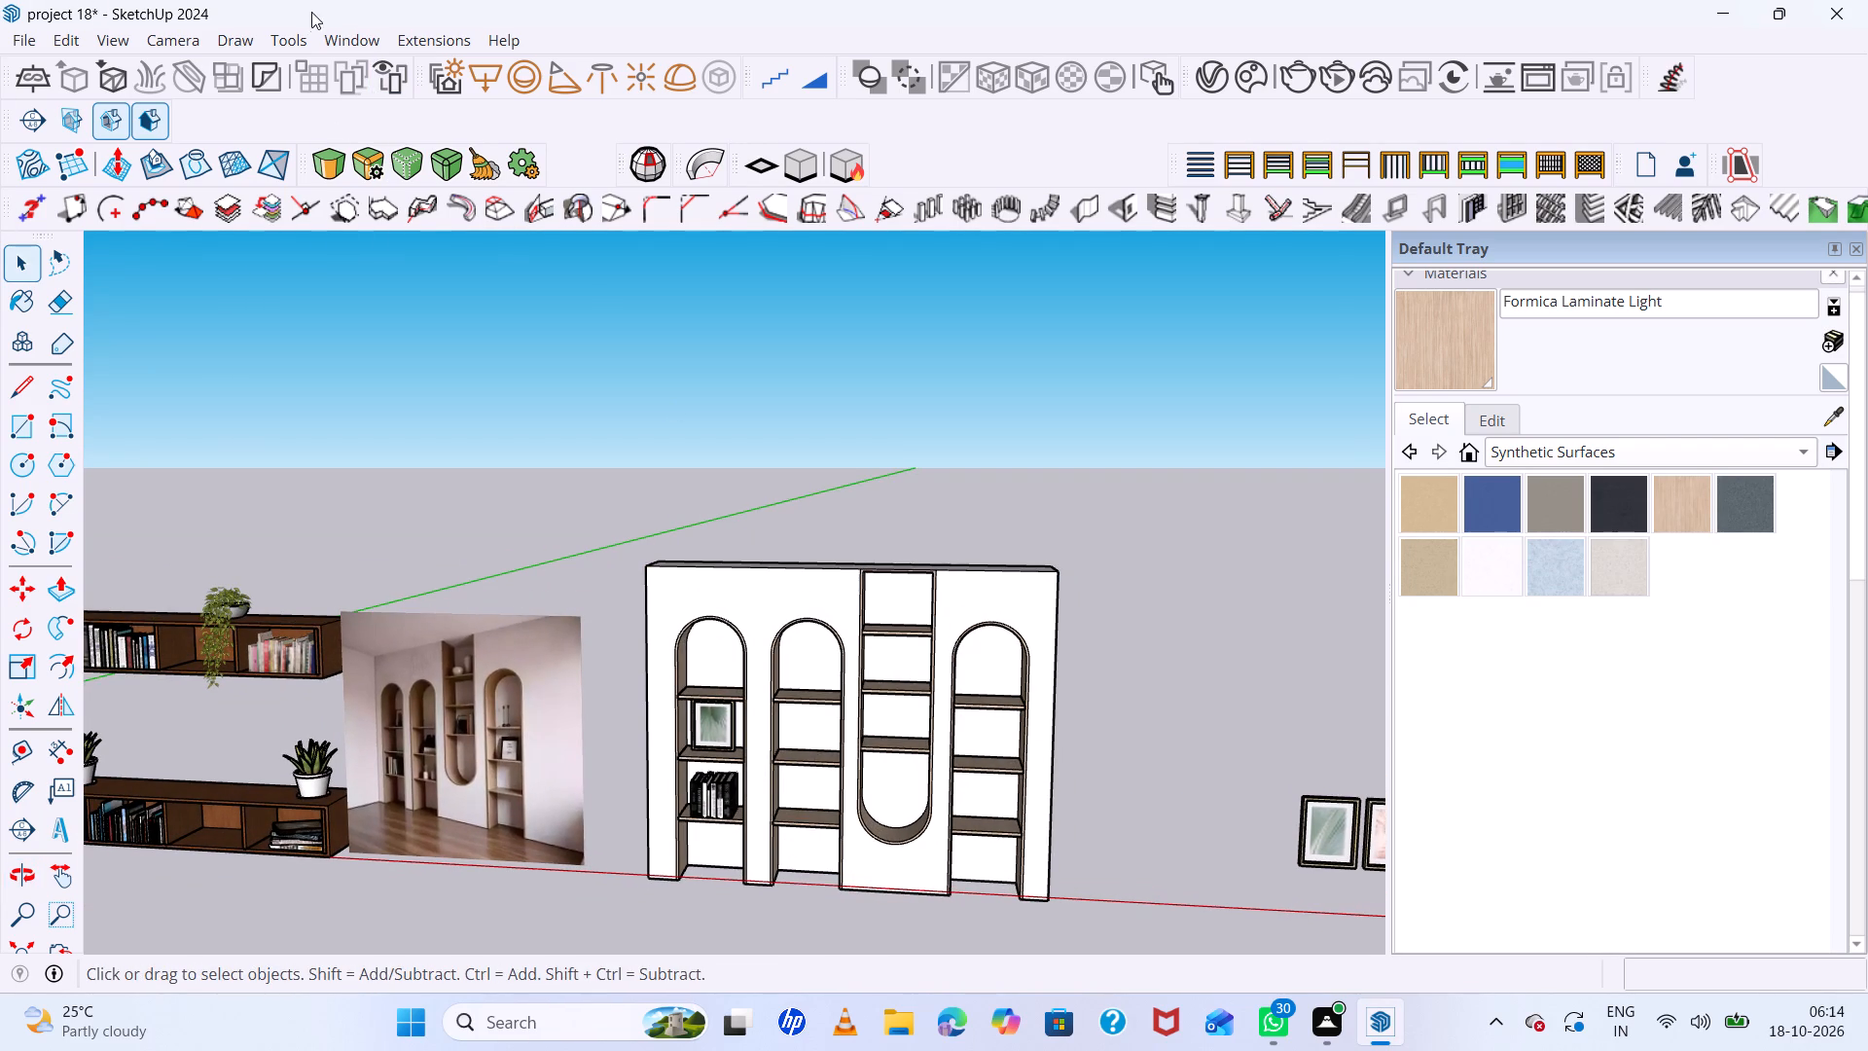
# Search the 3D Warehouse for "decorative items".
pyautogui.click(351, 40)
pyautogui.click(397, 236)
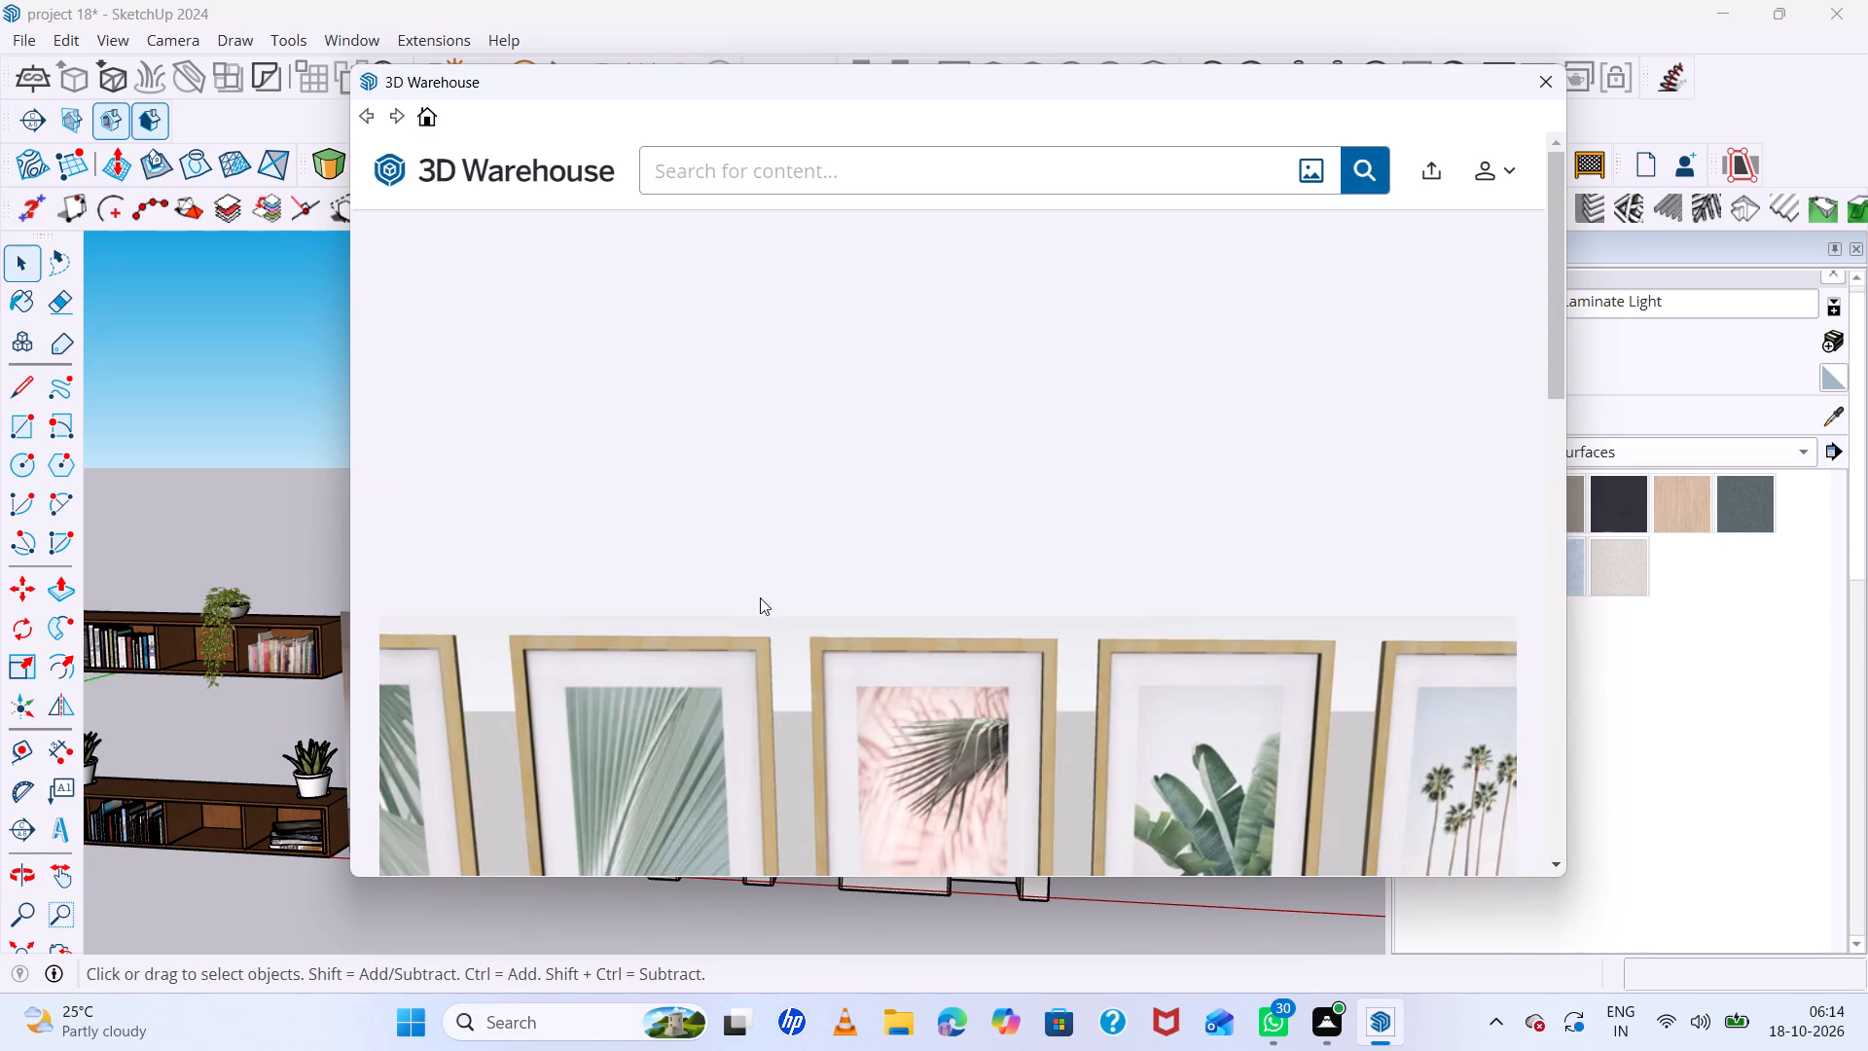
pyautogui.click(427, 123)
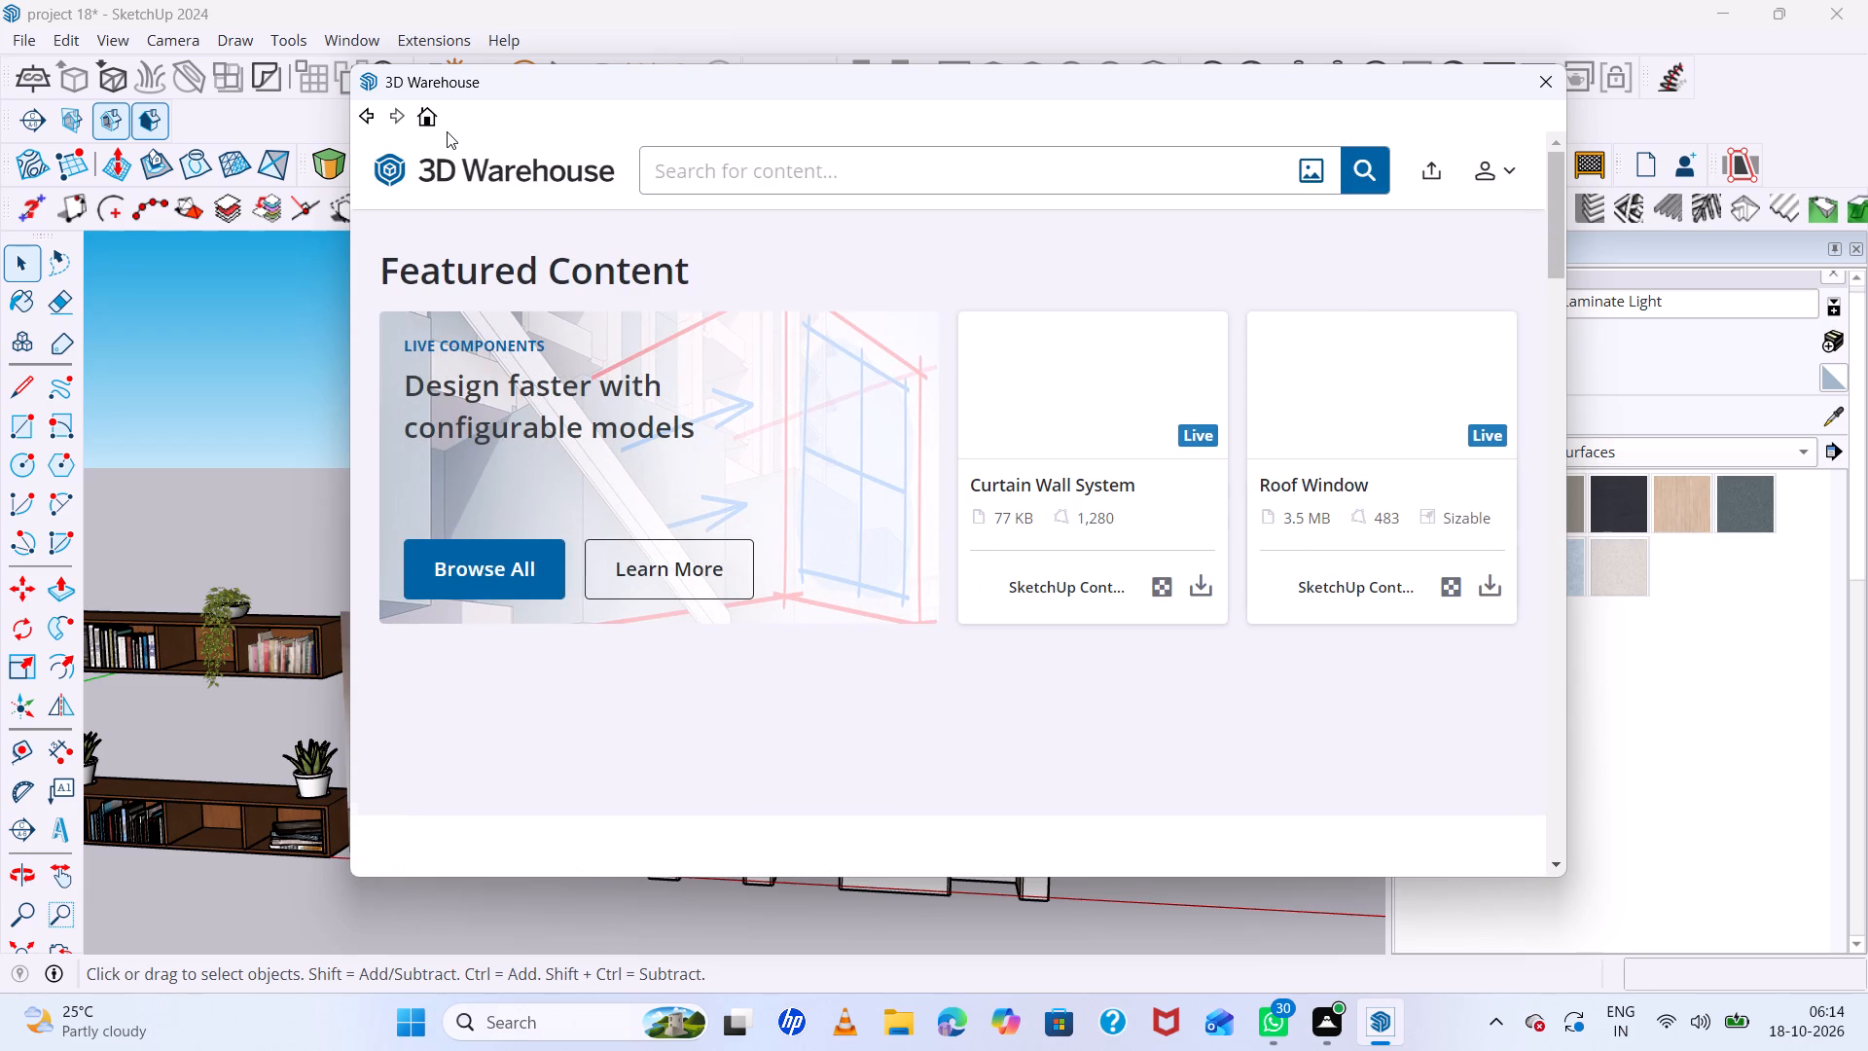
pyautogui.doubleClick(726, 164)
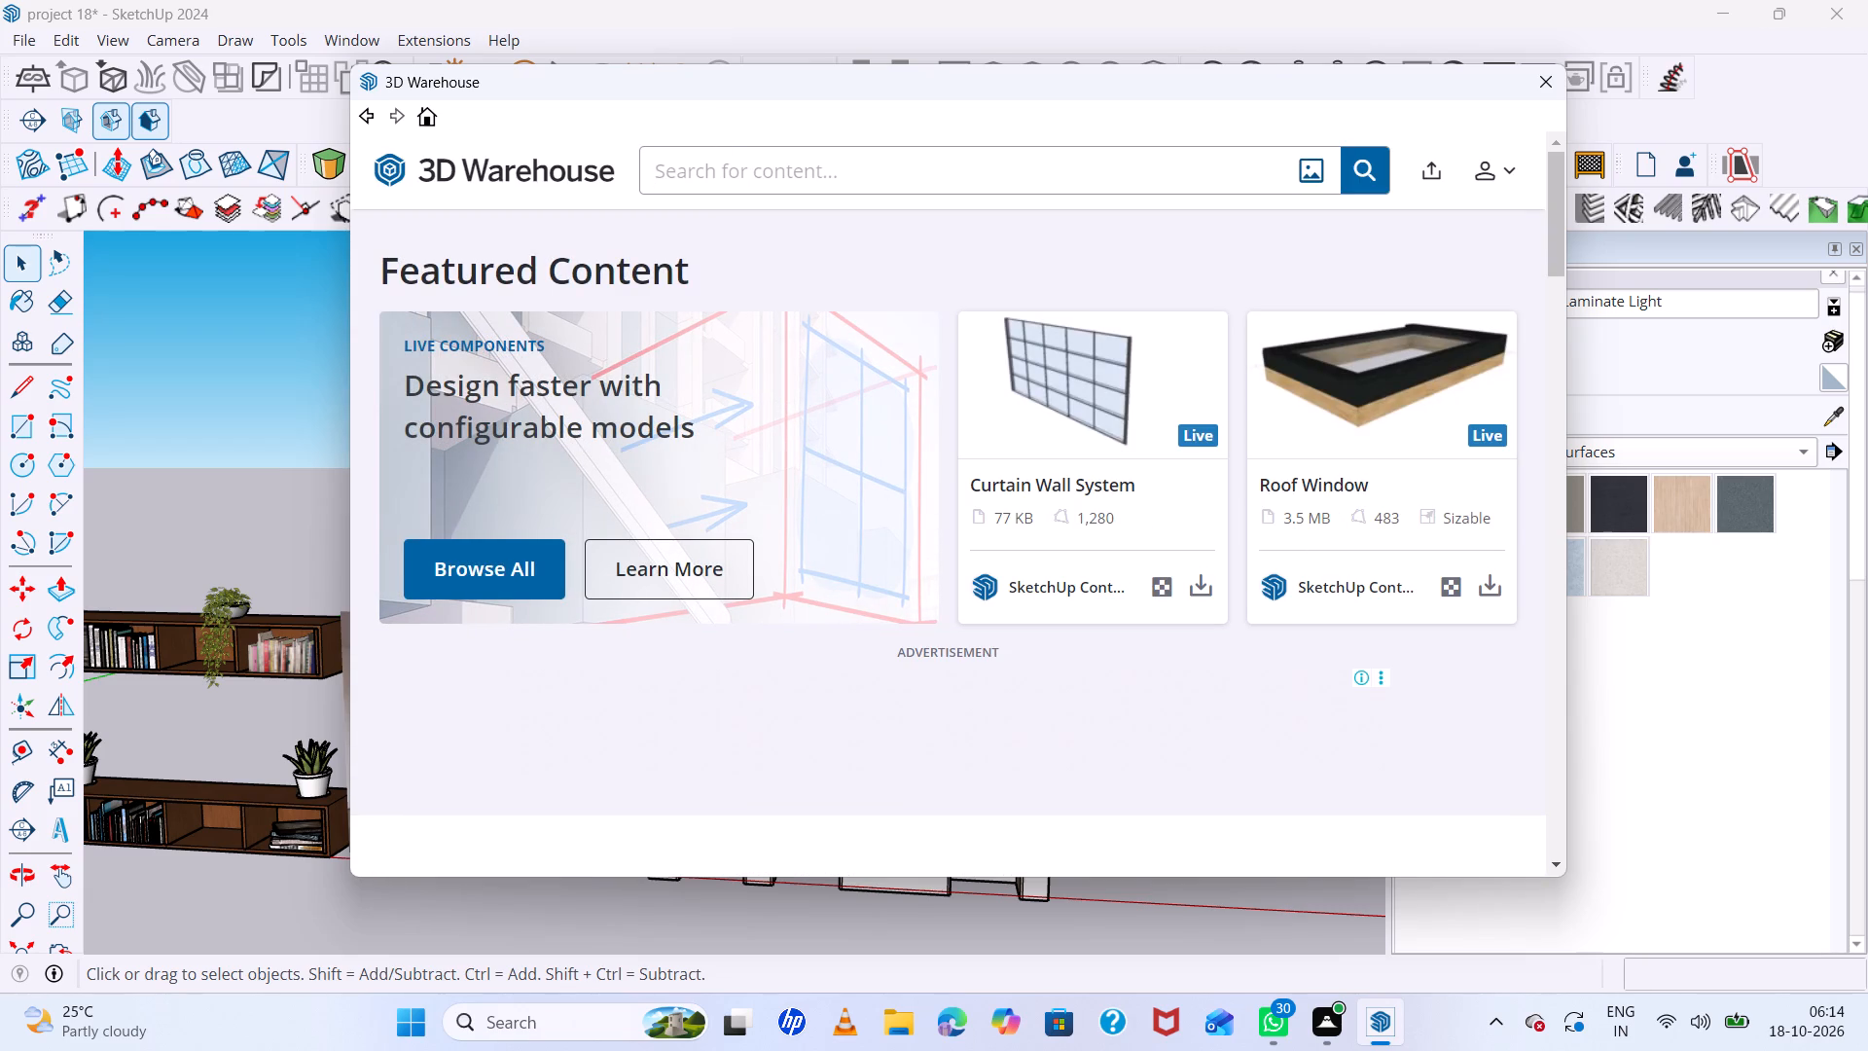
pyautogui.write('dec')
pyautogui.press('p')
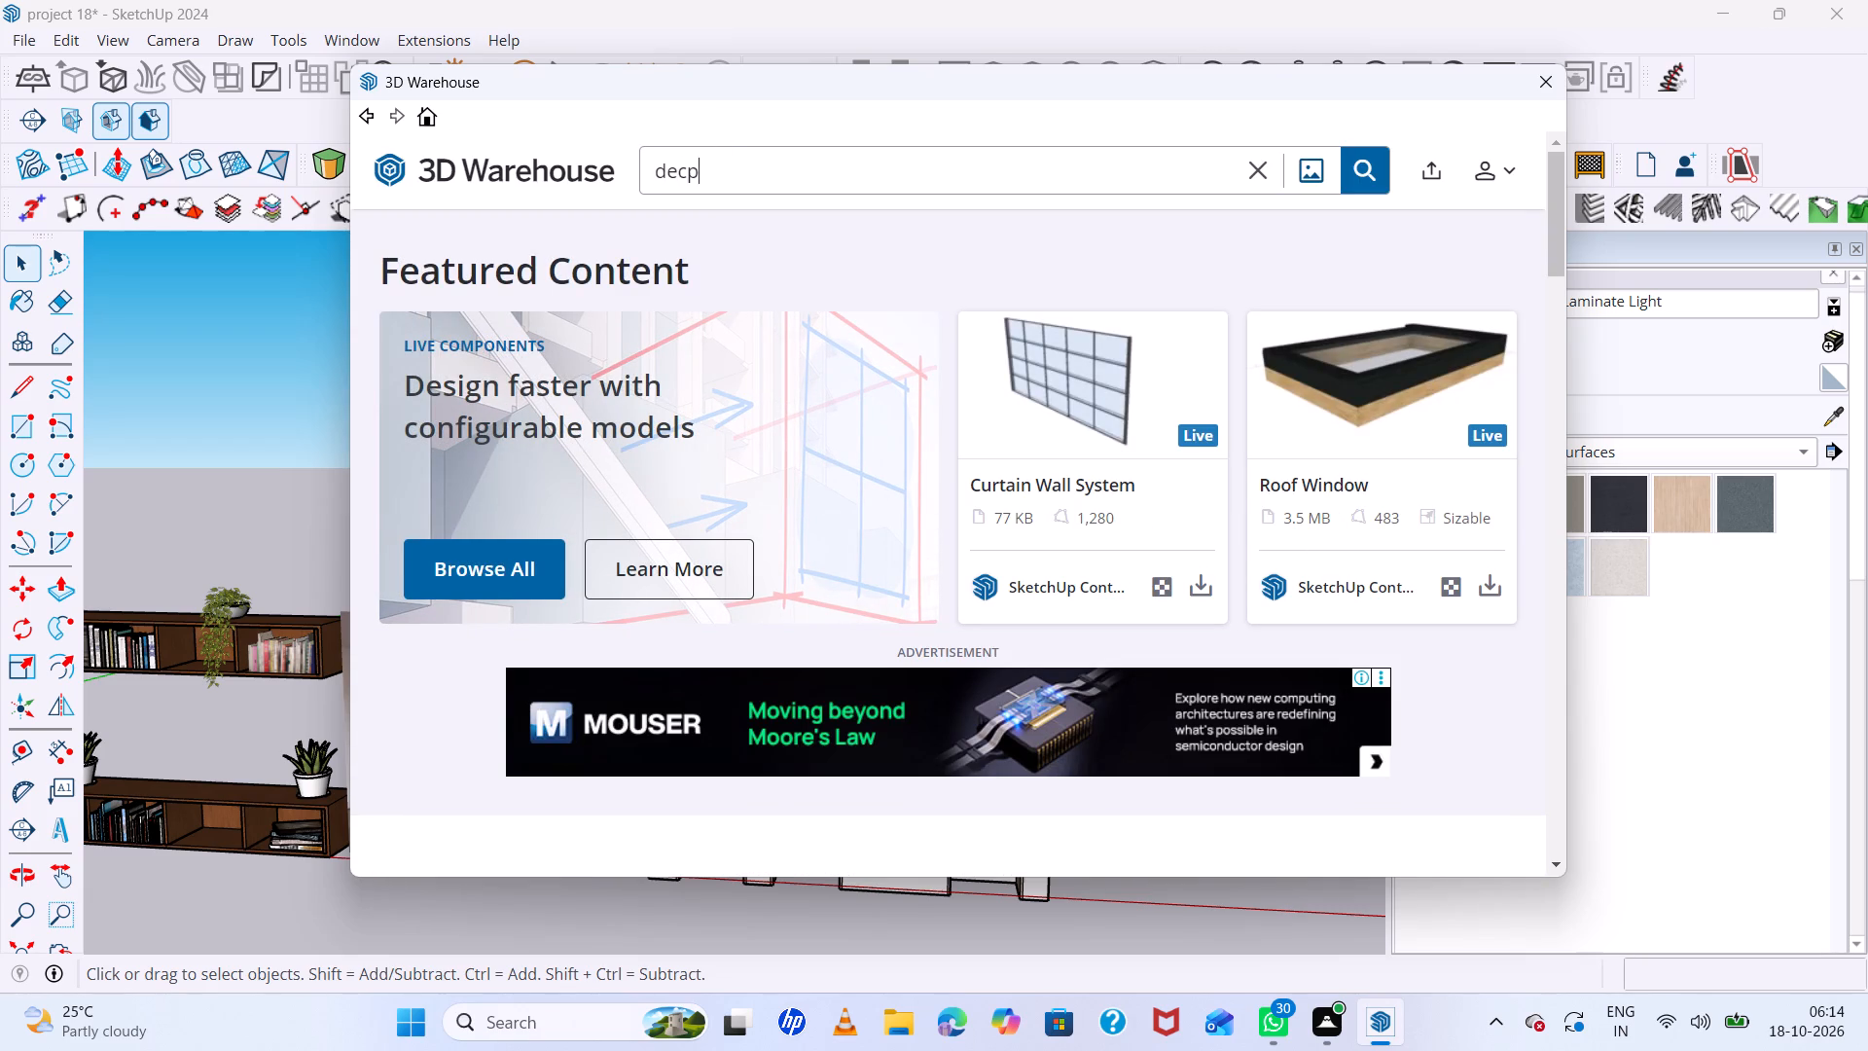
pyautogui.press('BackSpace')
pyautogui.write('orative')
pyautogui.press('space')
pyautogui.write('items')
pyautogui.press('Return')
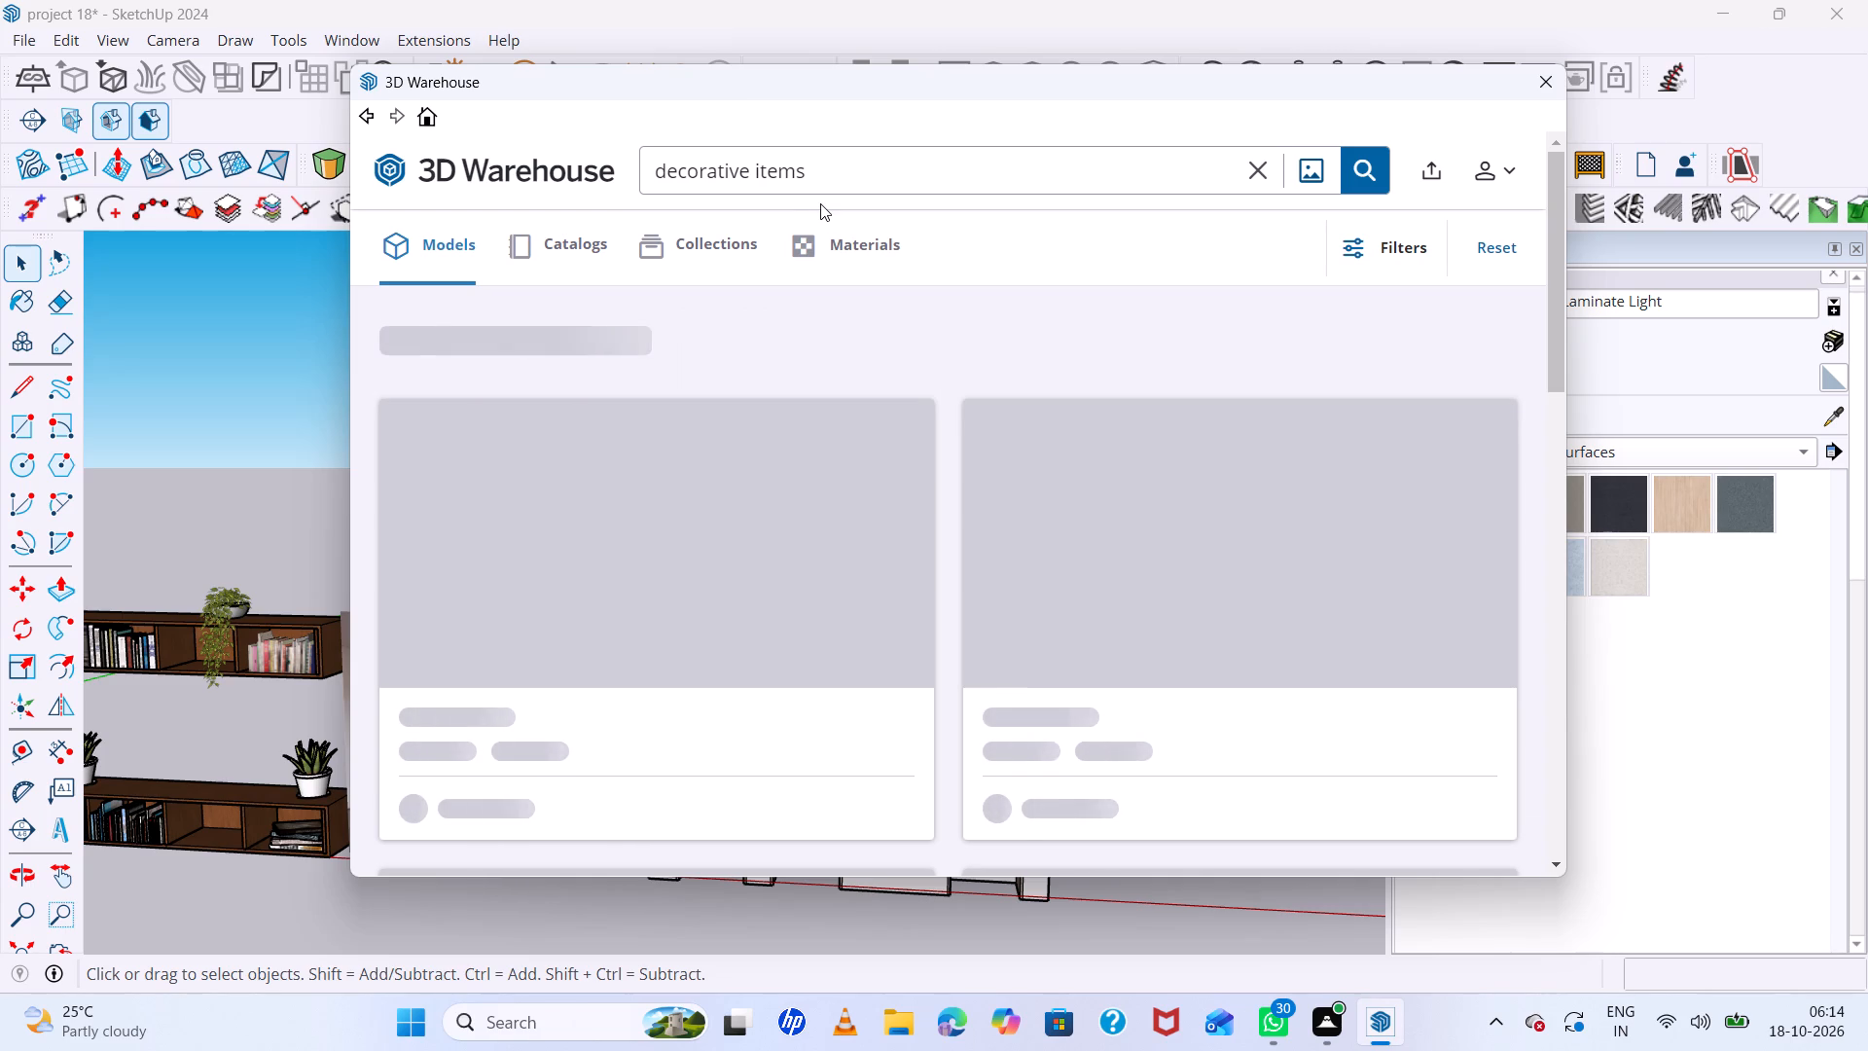
# Browse the decorative item models for an ornament suited to the empty shelves.
pyautogui.scroll(-3, 795, 402)
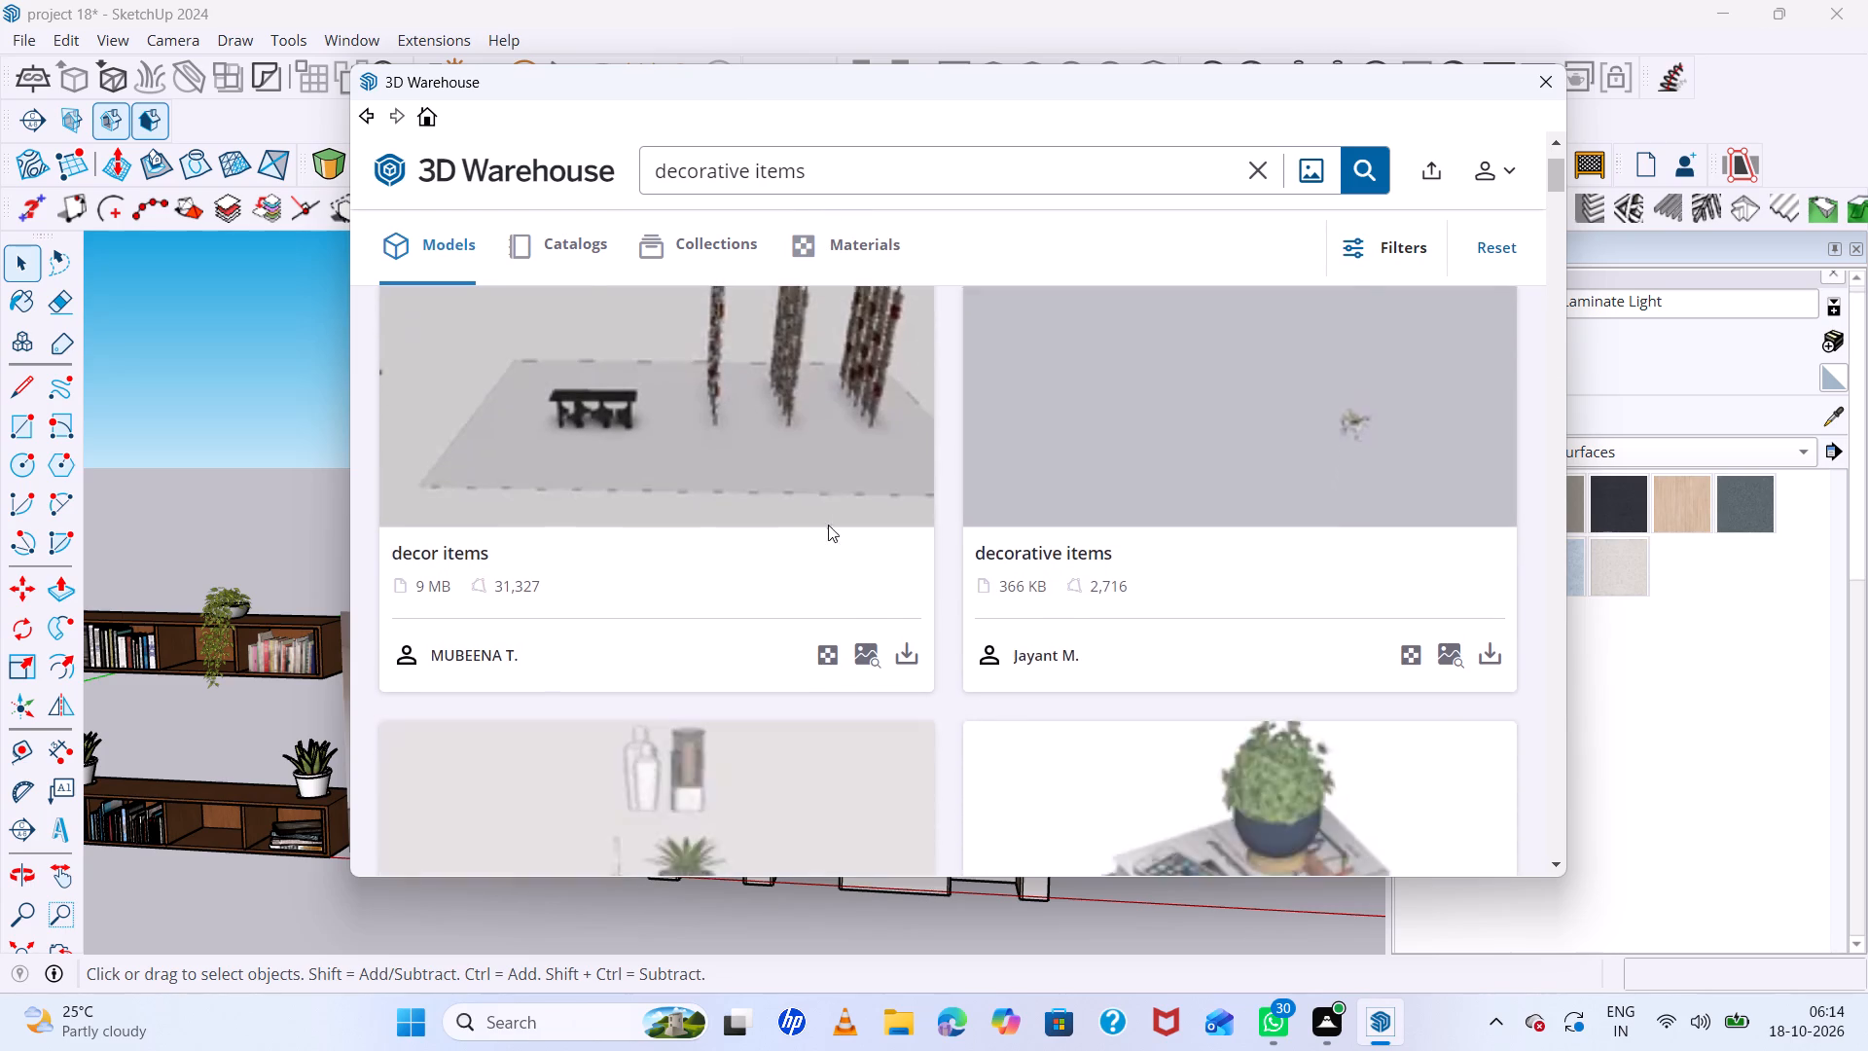
pyautogui.scroll(-4, 828, 525)
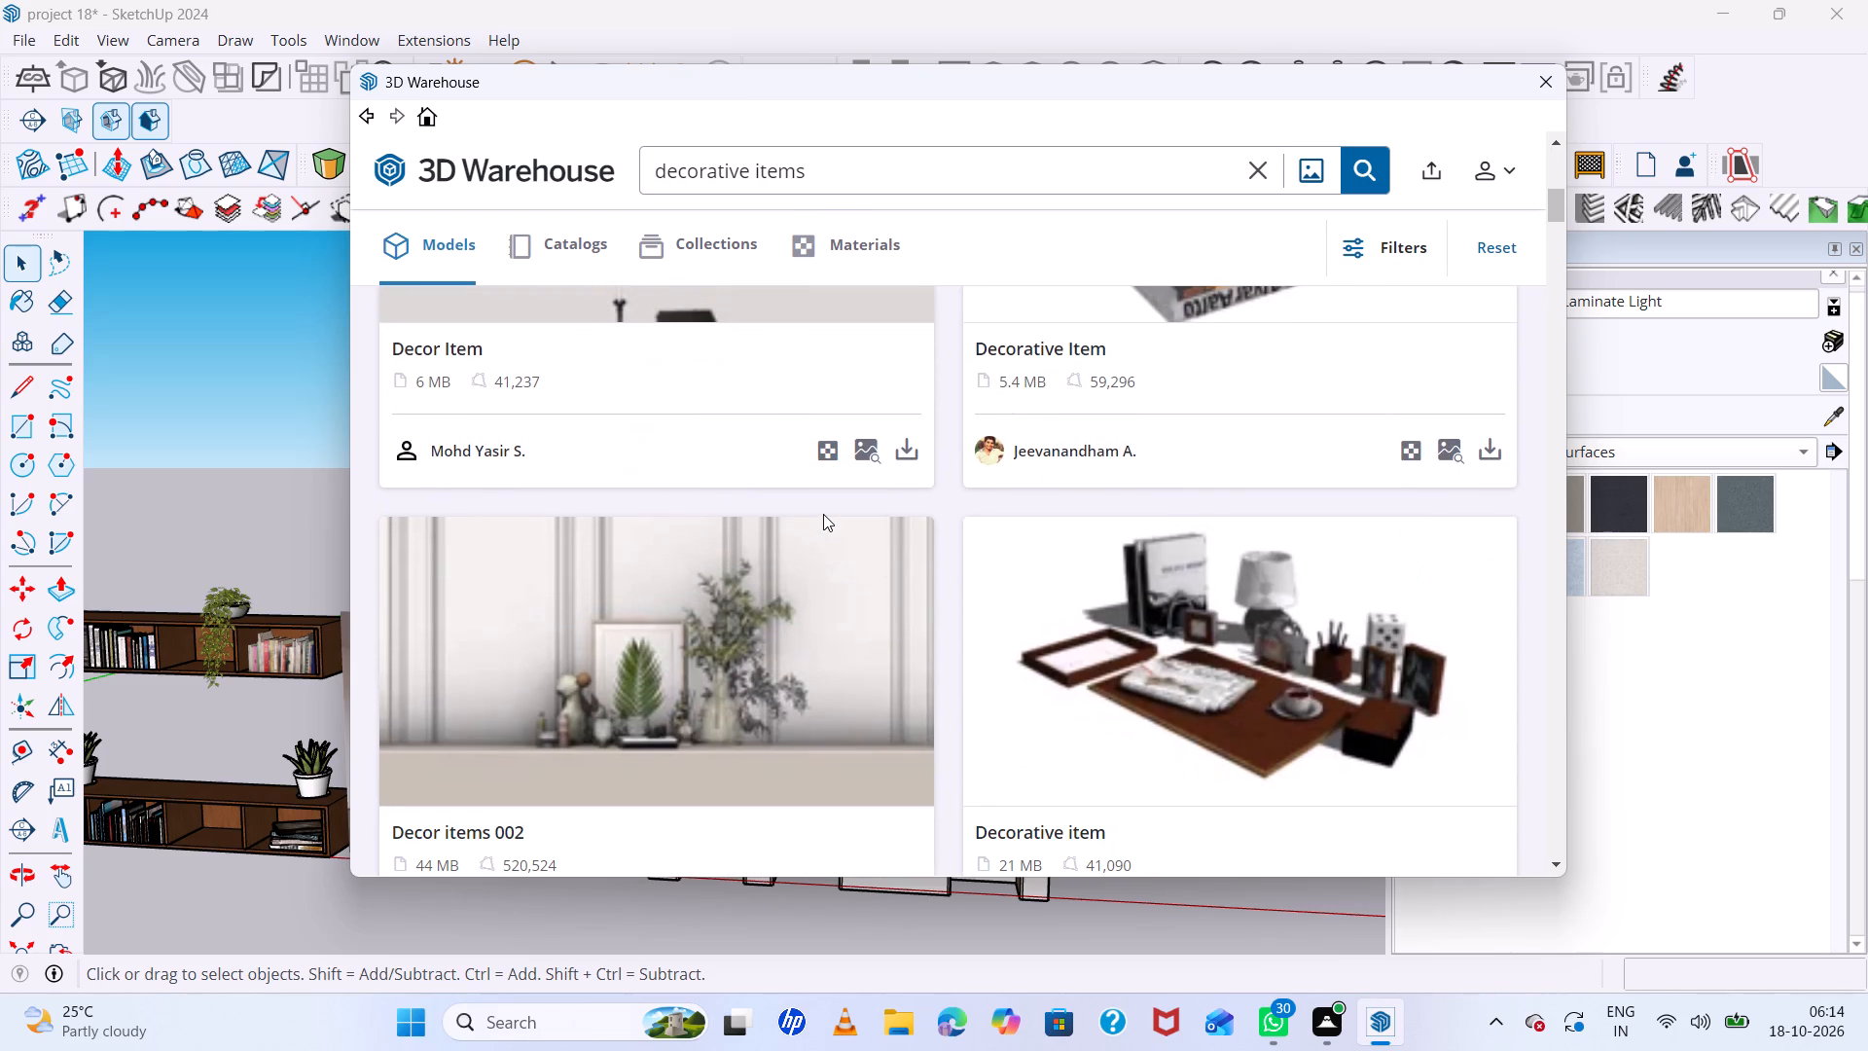
pyautogui.scroll(-3, 823, 514)
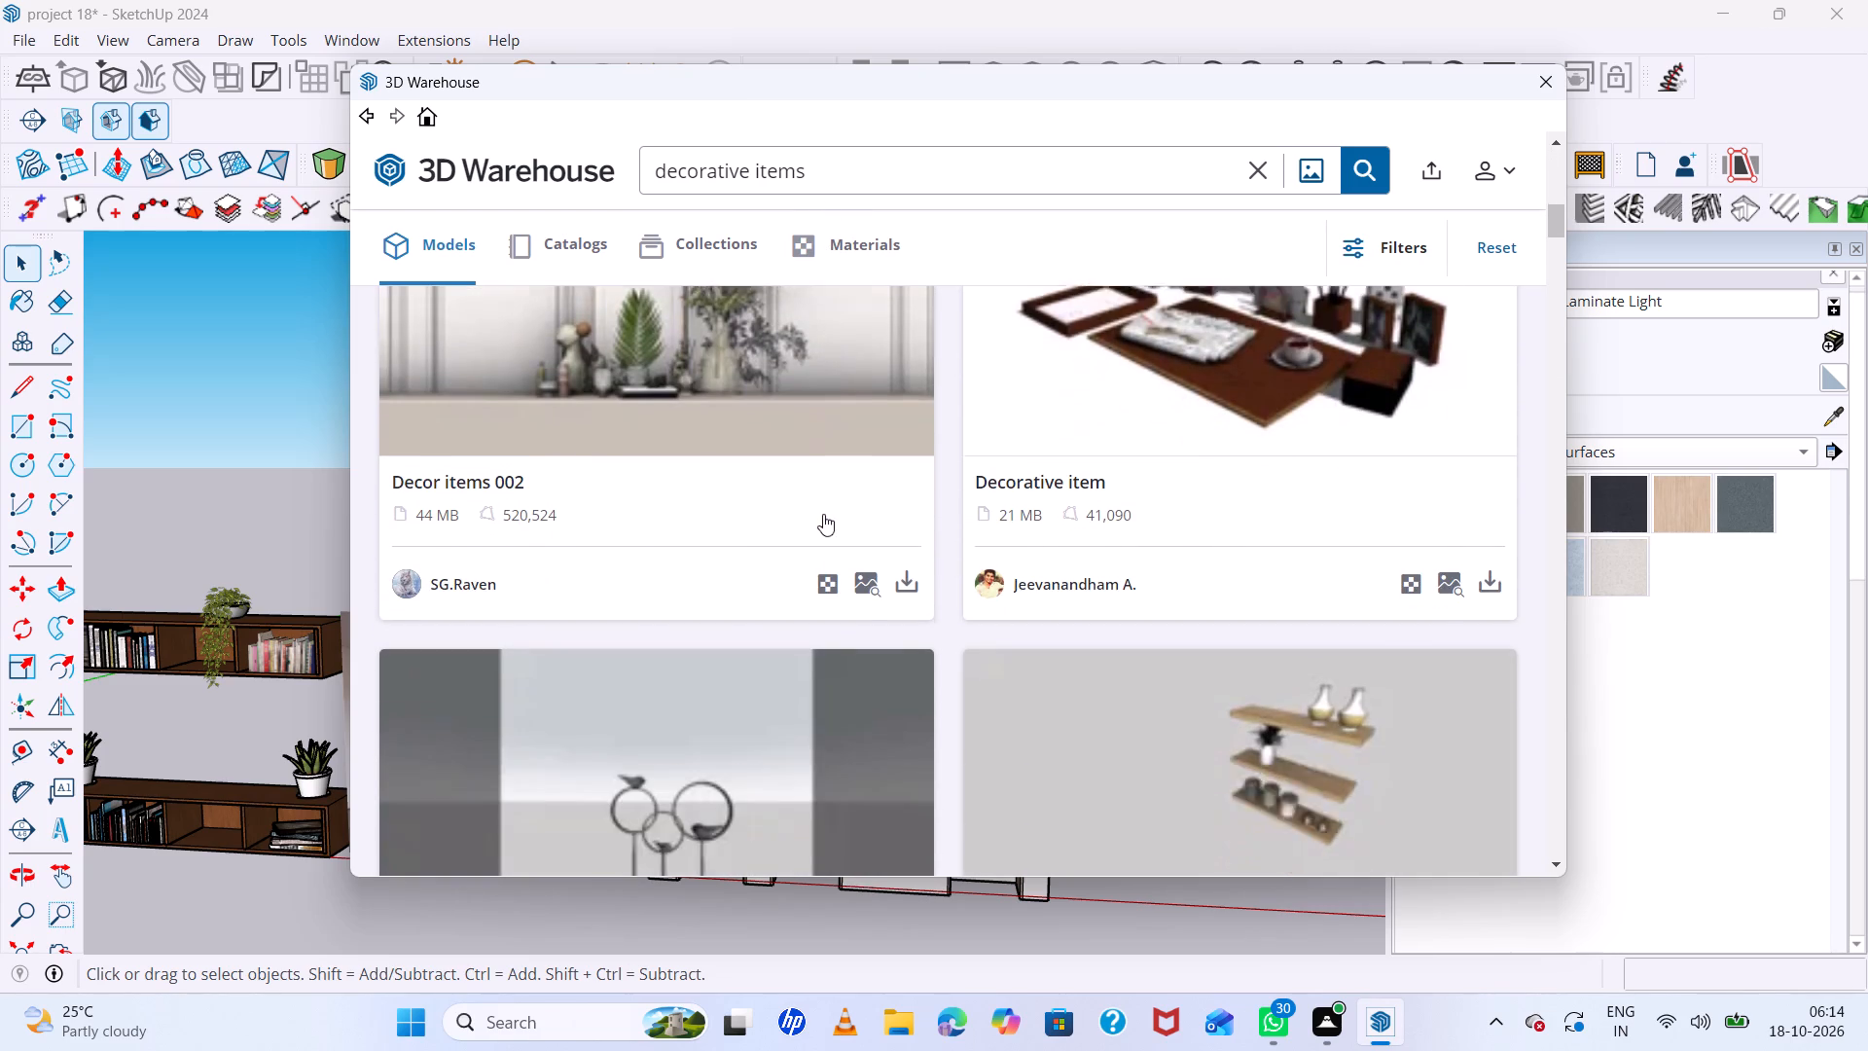
pyautogui.scroll(-1, 823, 514)
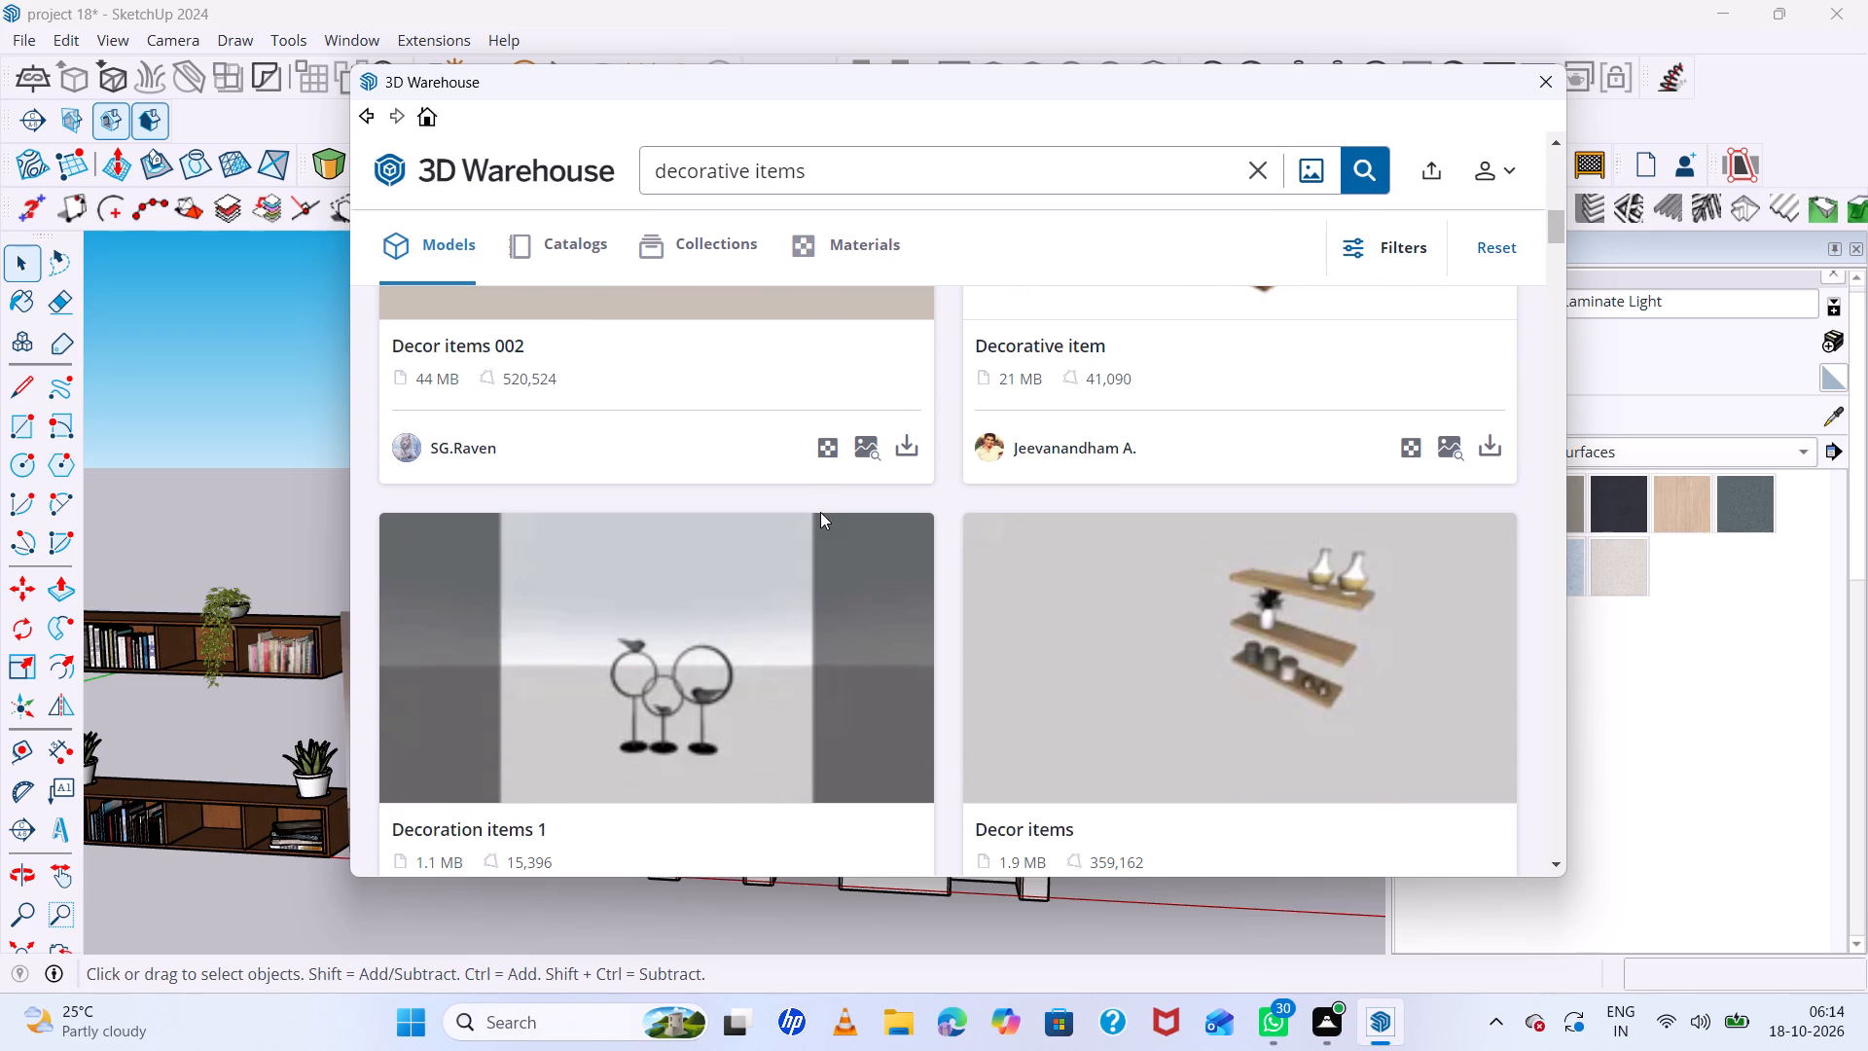
pyautogui.scroll(-1, 820, 512)
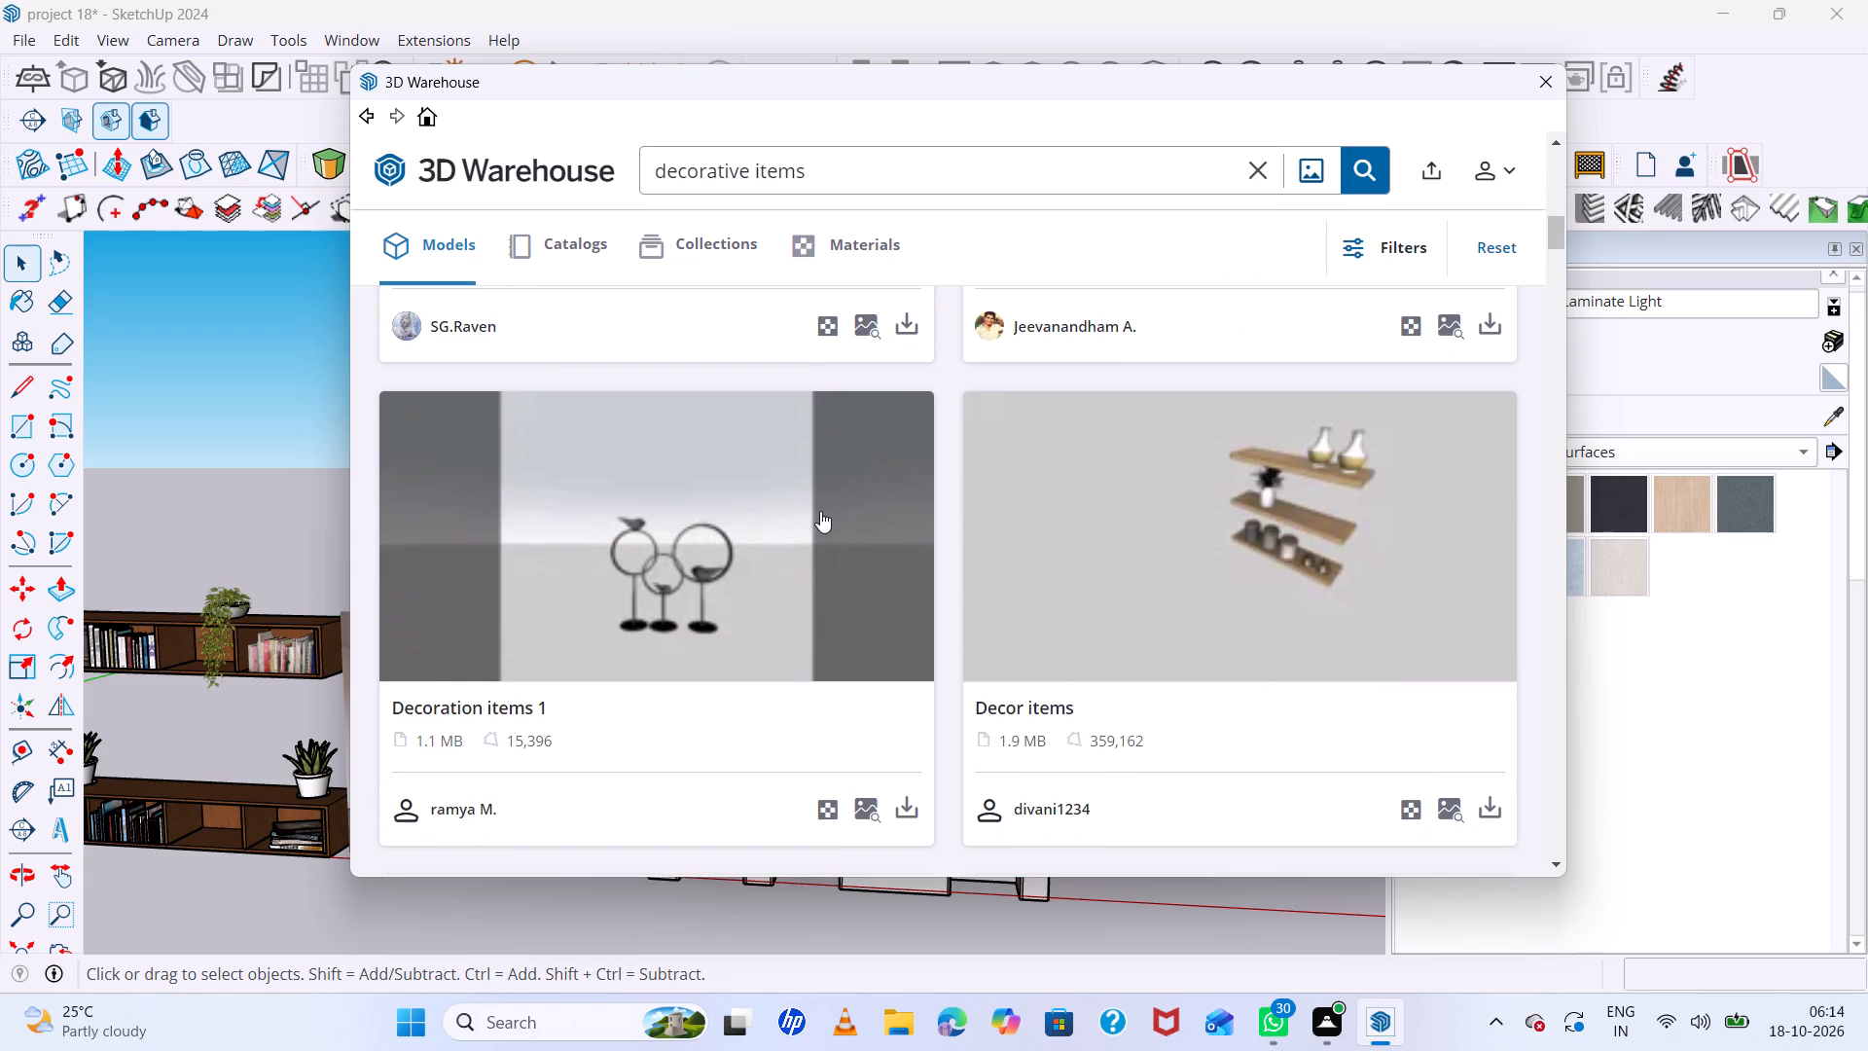
pyautogui.scroll(-1, 820, 515)
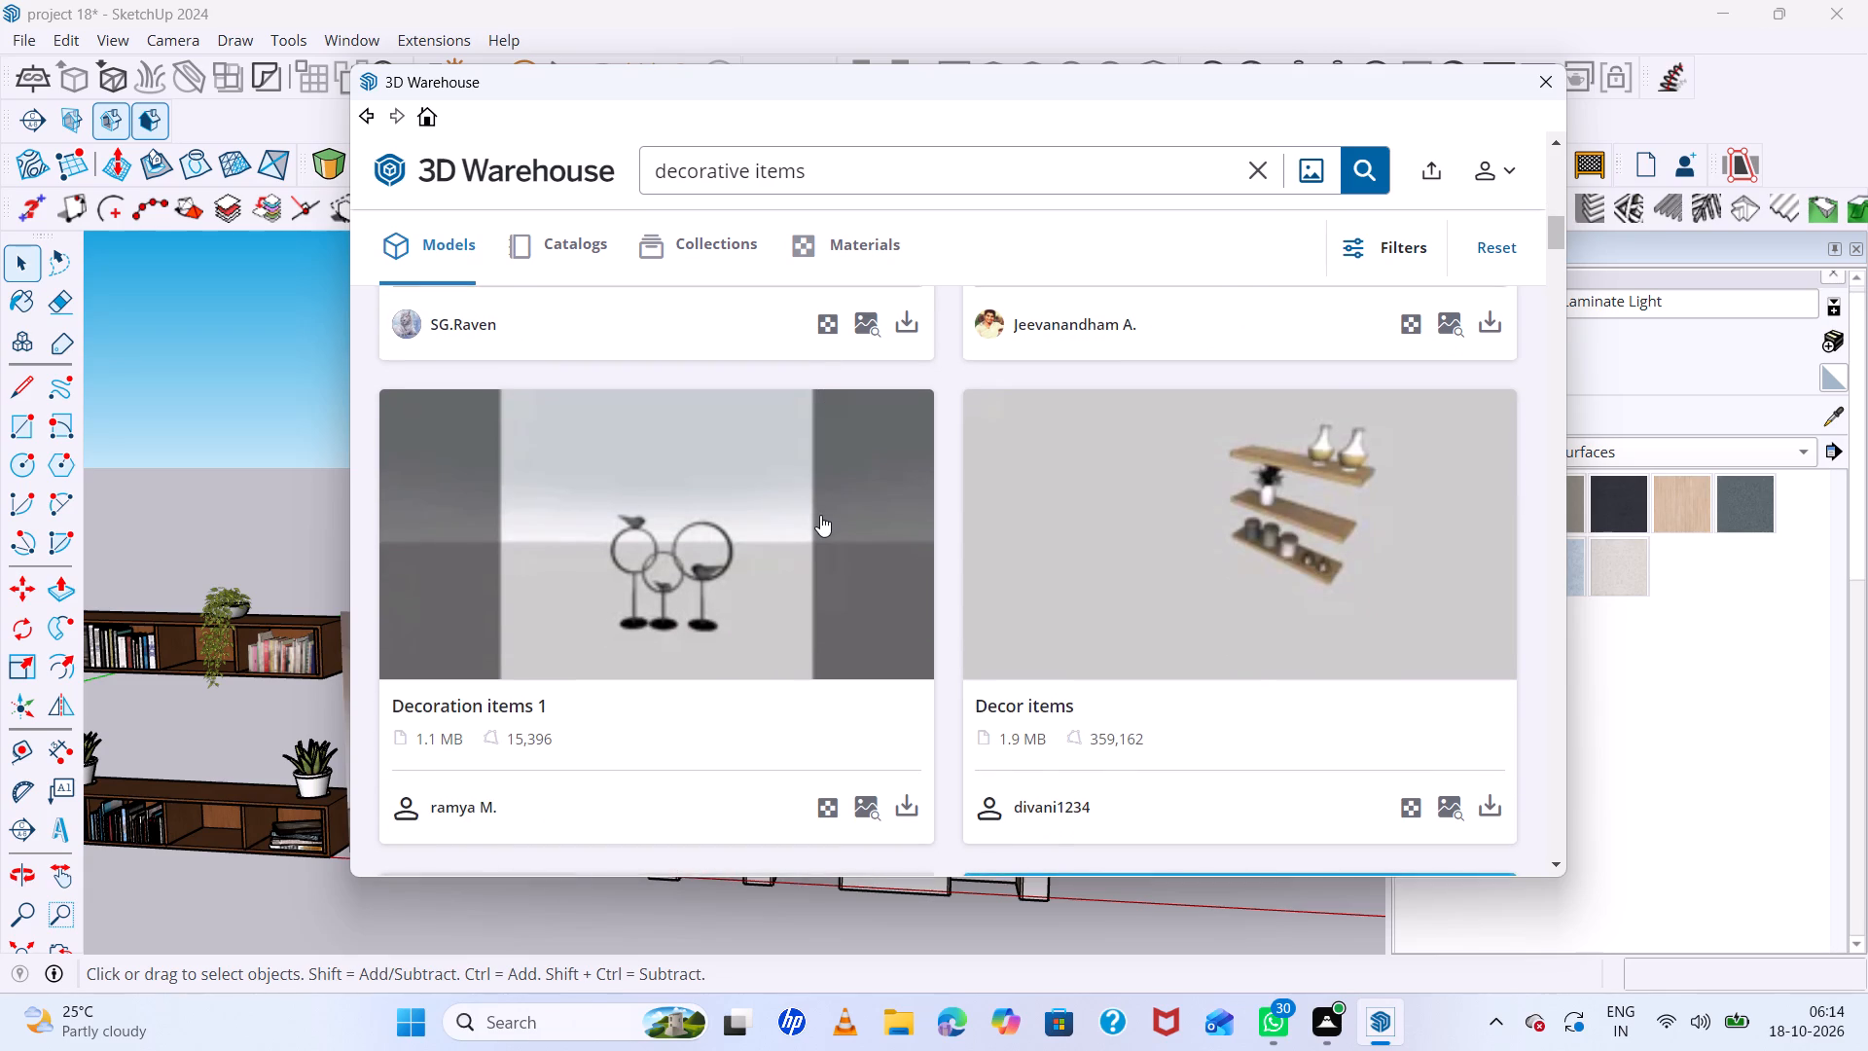
pyautogui.scroll(-7, 820, 515)
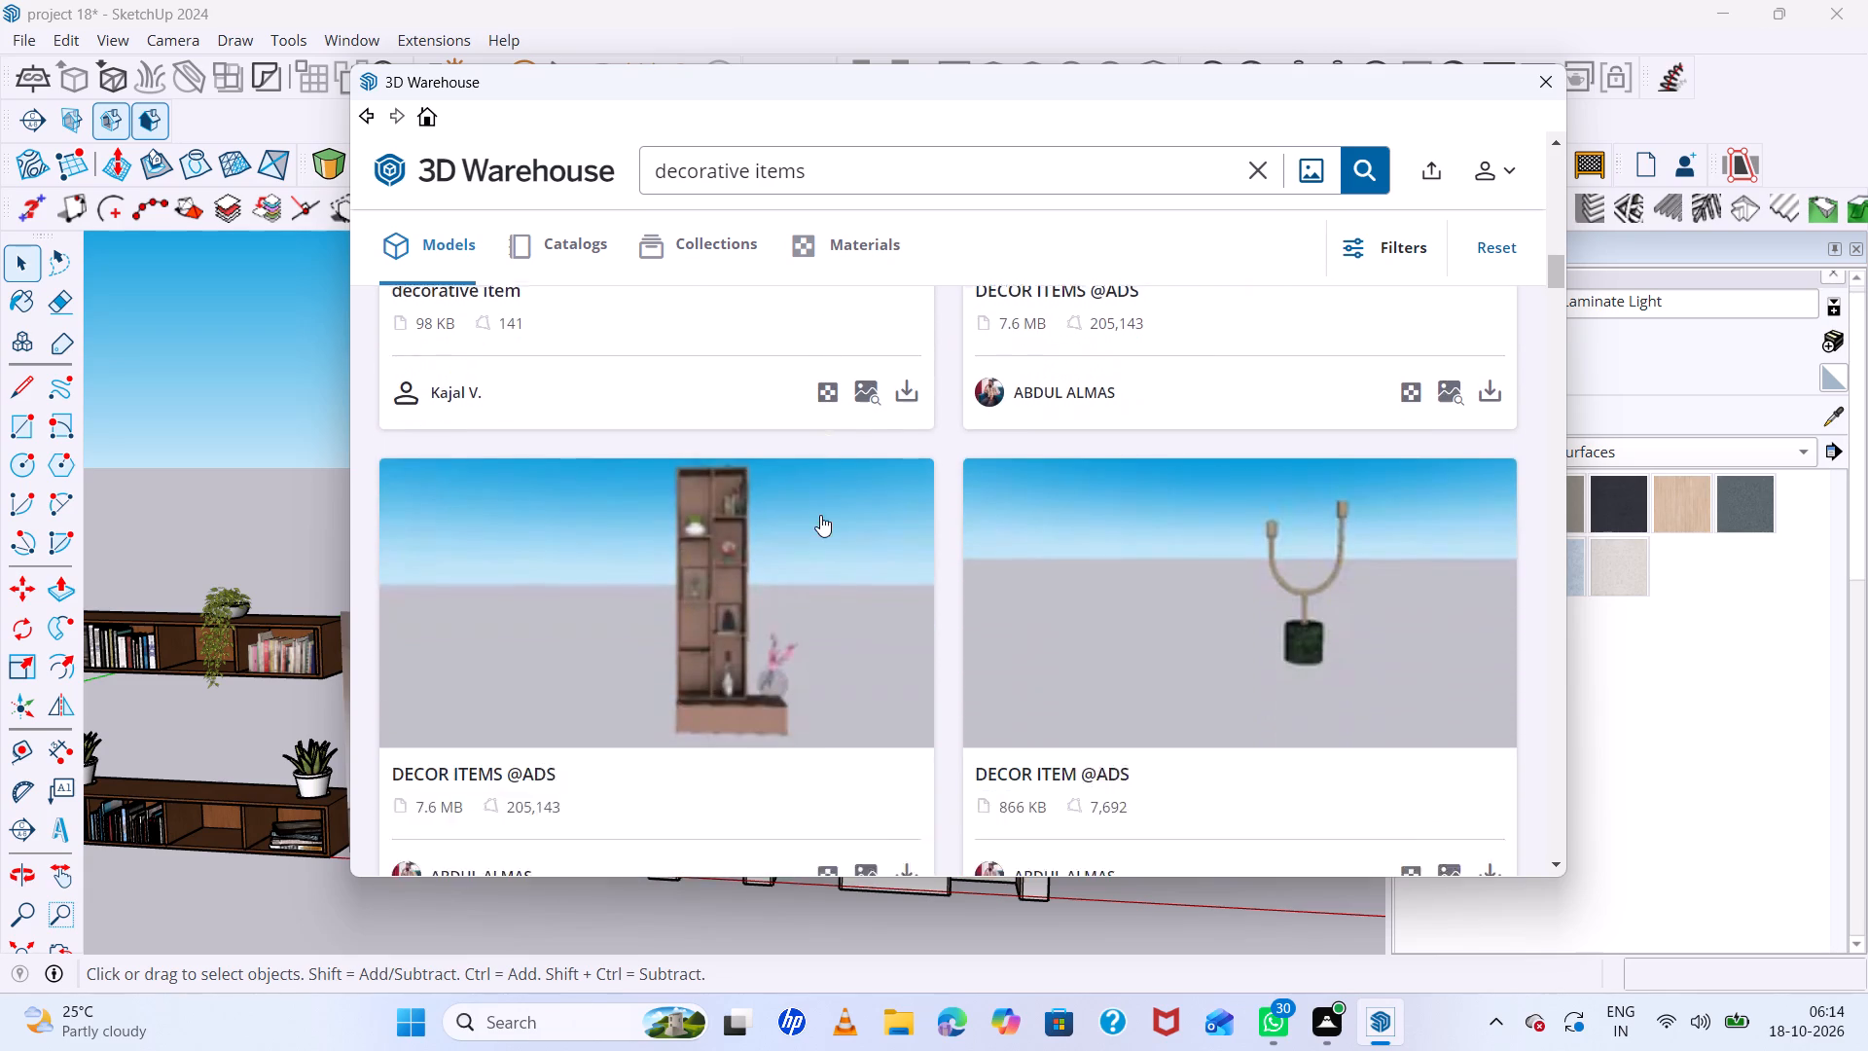
pyautogui.scroll(-11, 820, 515)
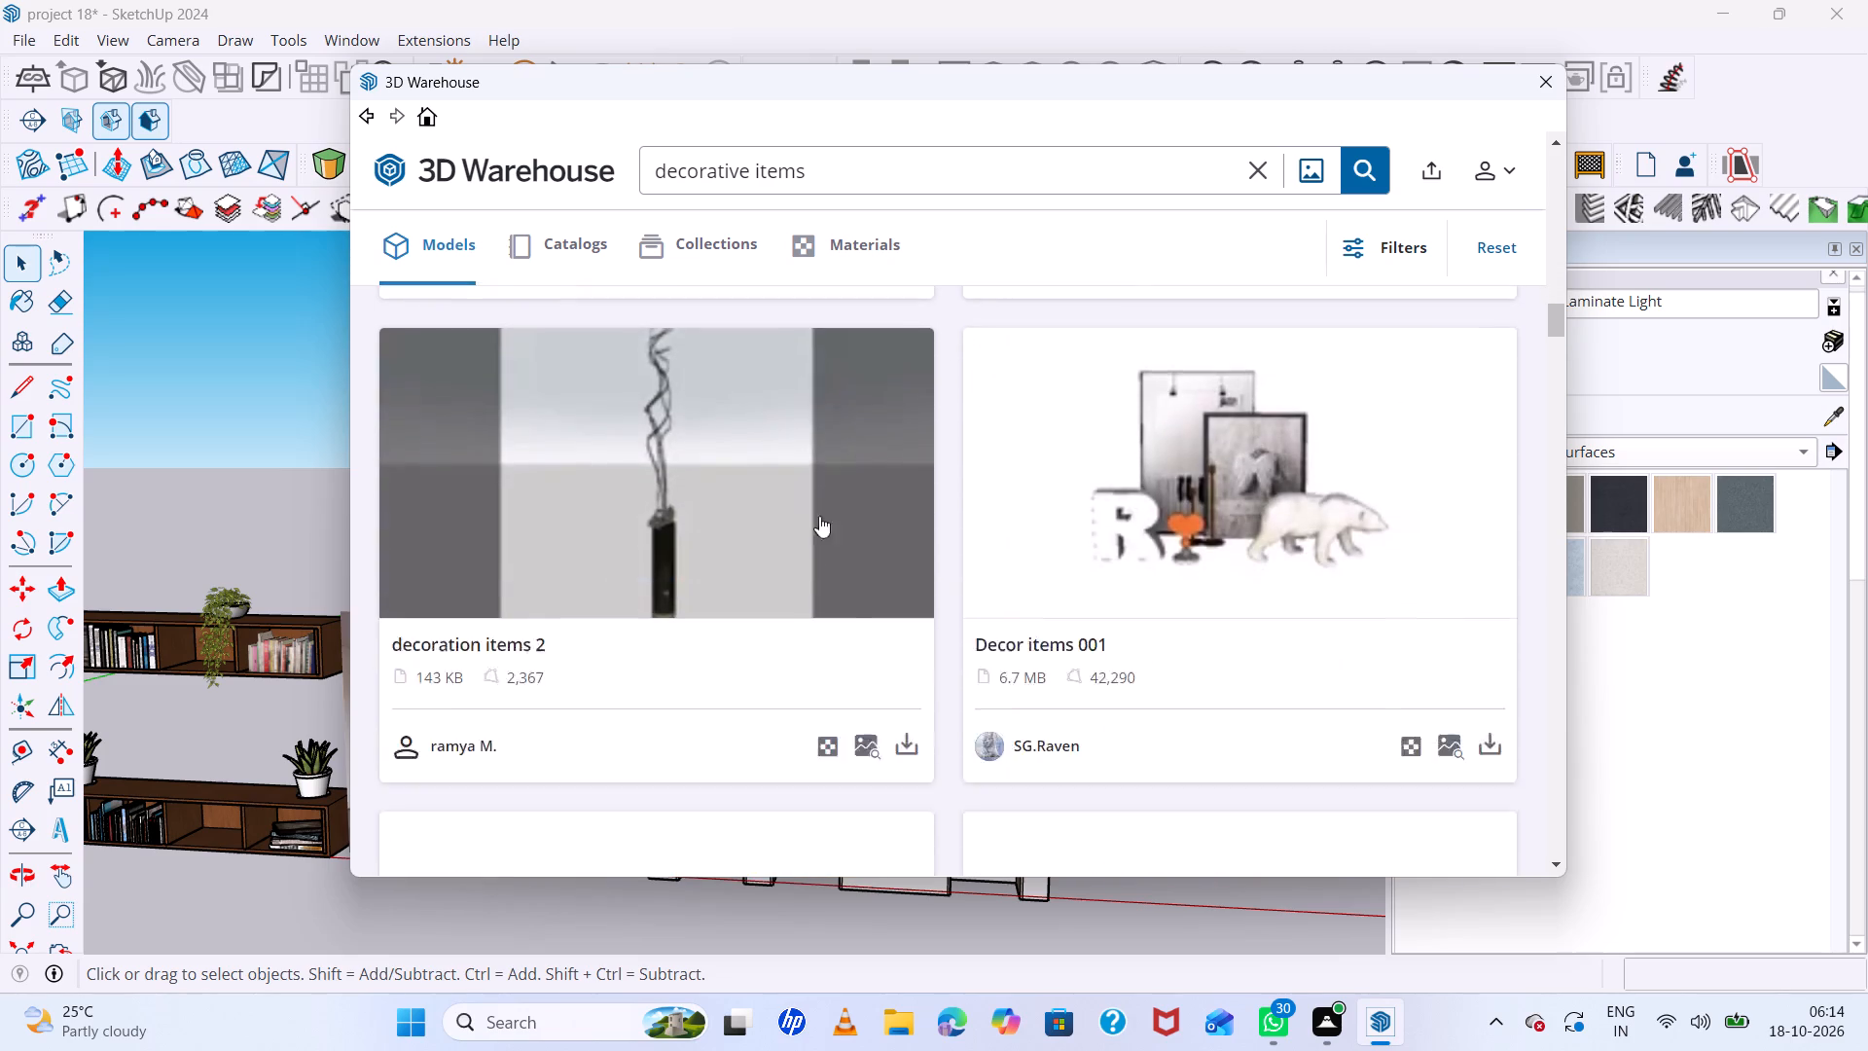
pyautogui.scroll(-11, 819, 516)
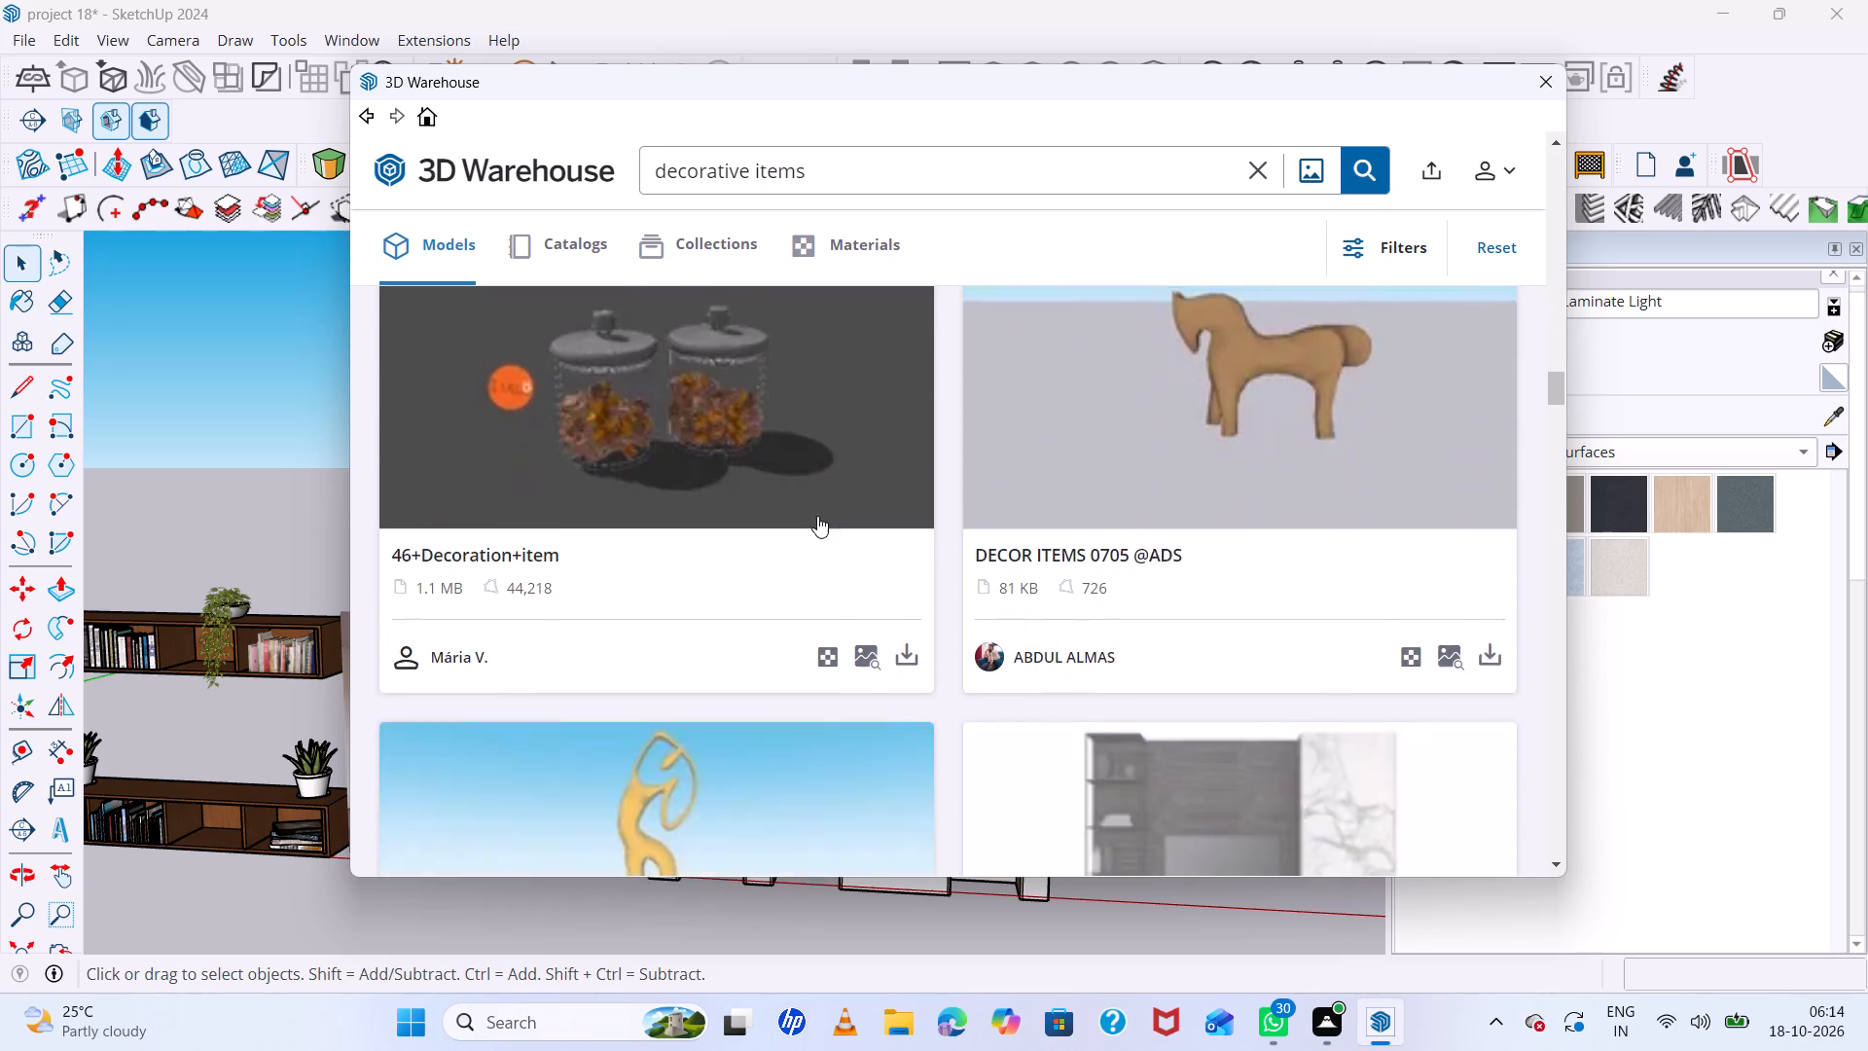
pyautogui.scroll(-12, 816, 514)
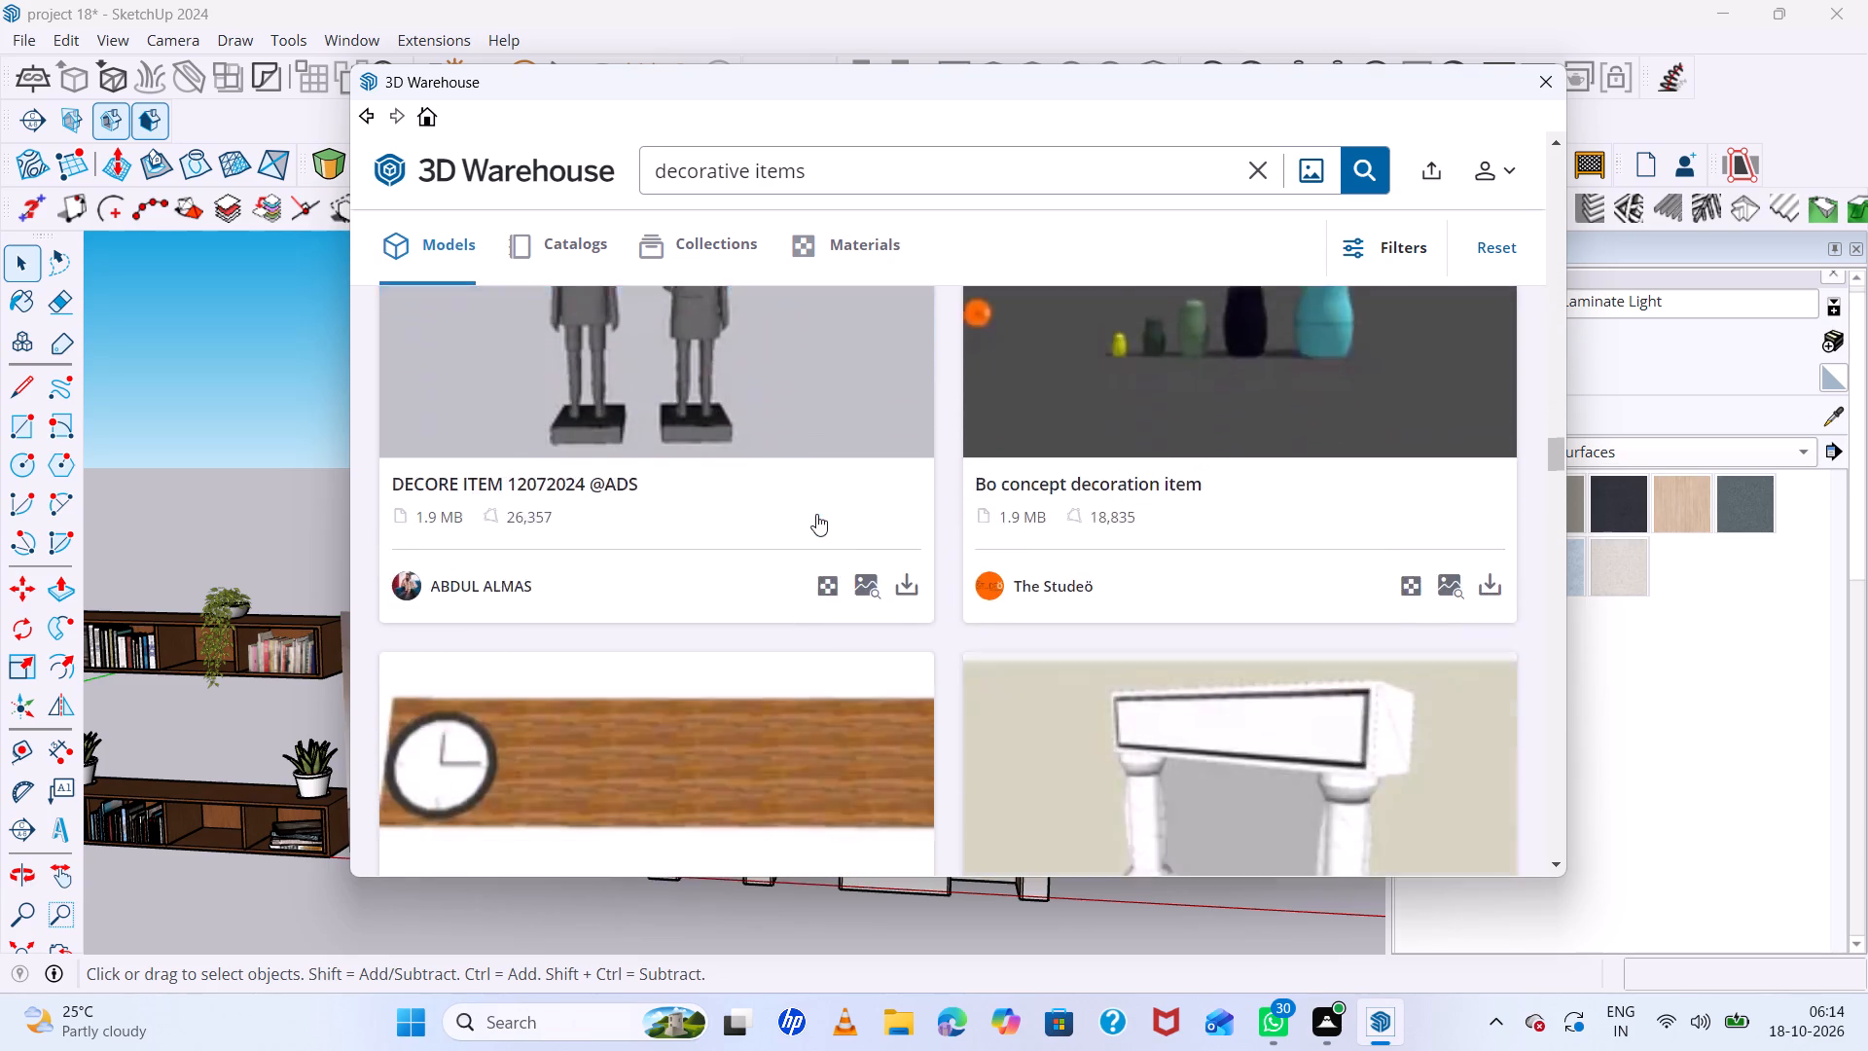
pyautogui.scroll(-1, 816, 514)
pyautogui.scroll(6, 816, 514)
pyautogui.click(674, 435)
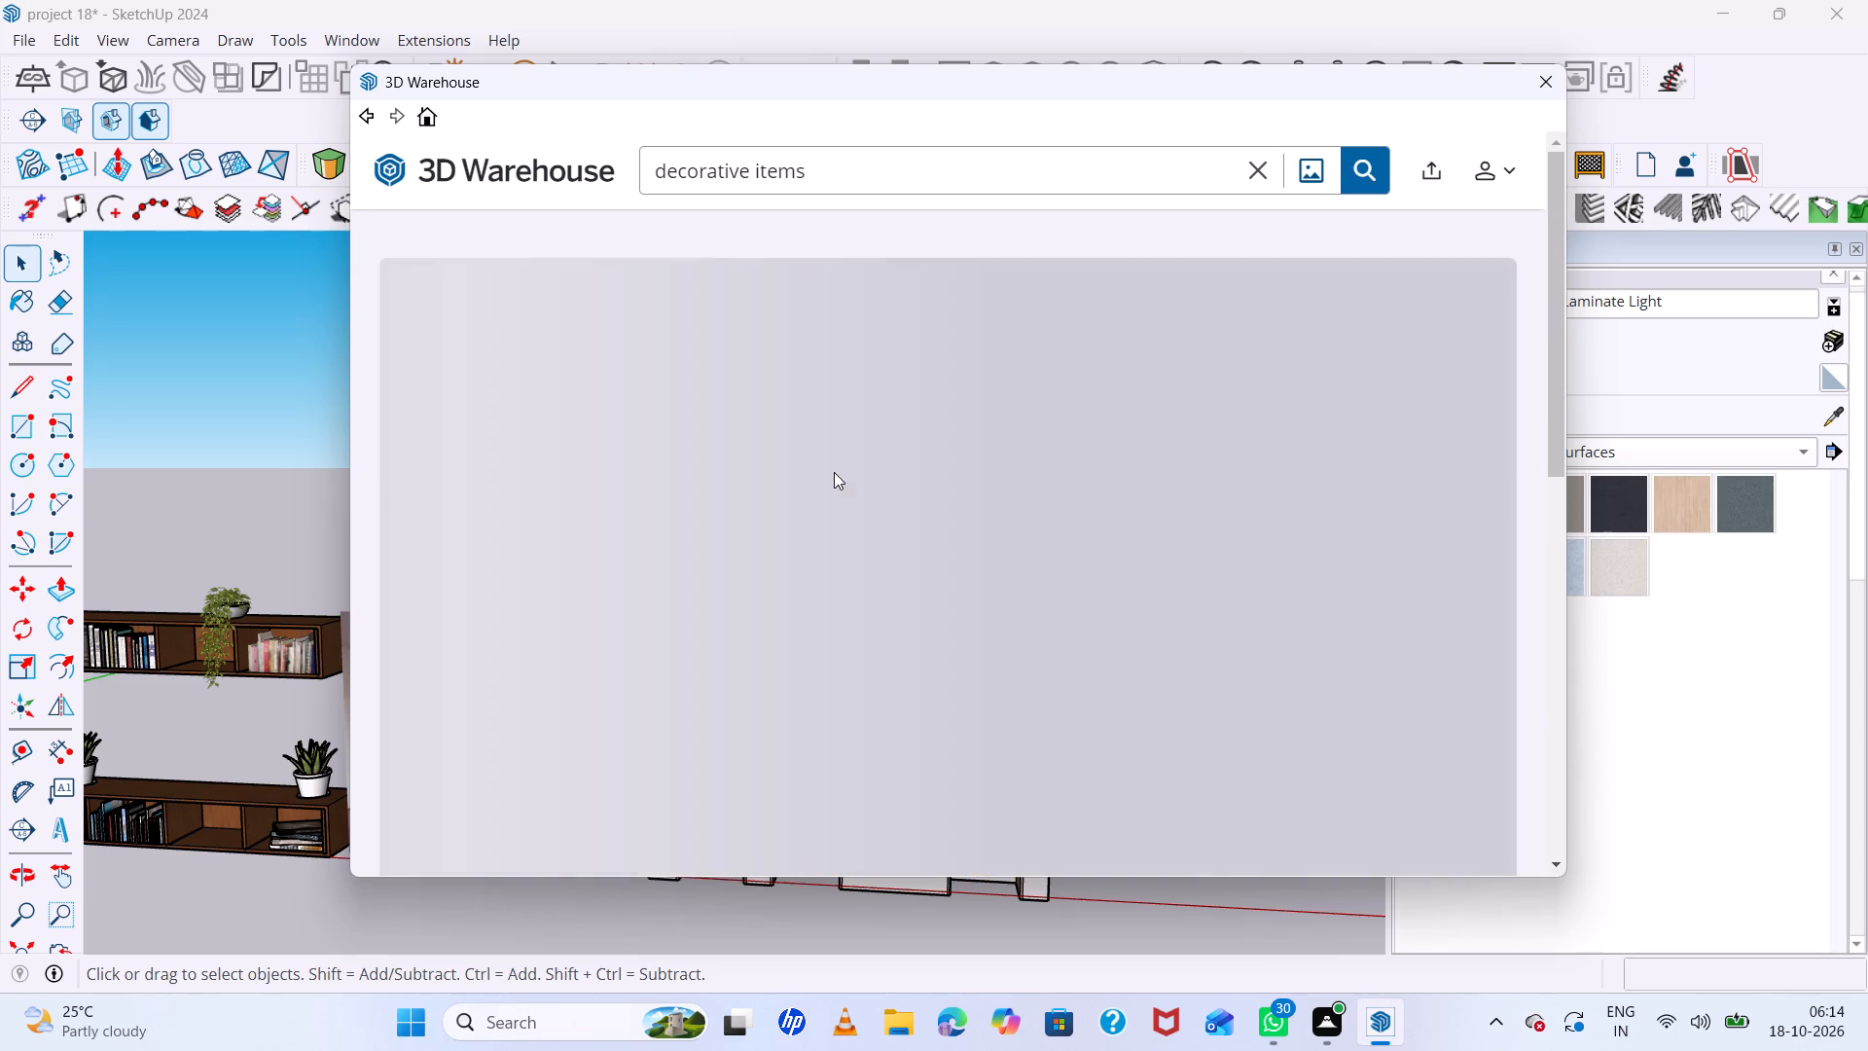
pyautogui.scroll(-7, 834, 472)
pyautogui.click(1297, 670)
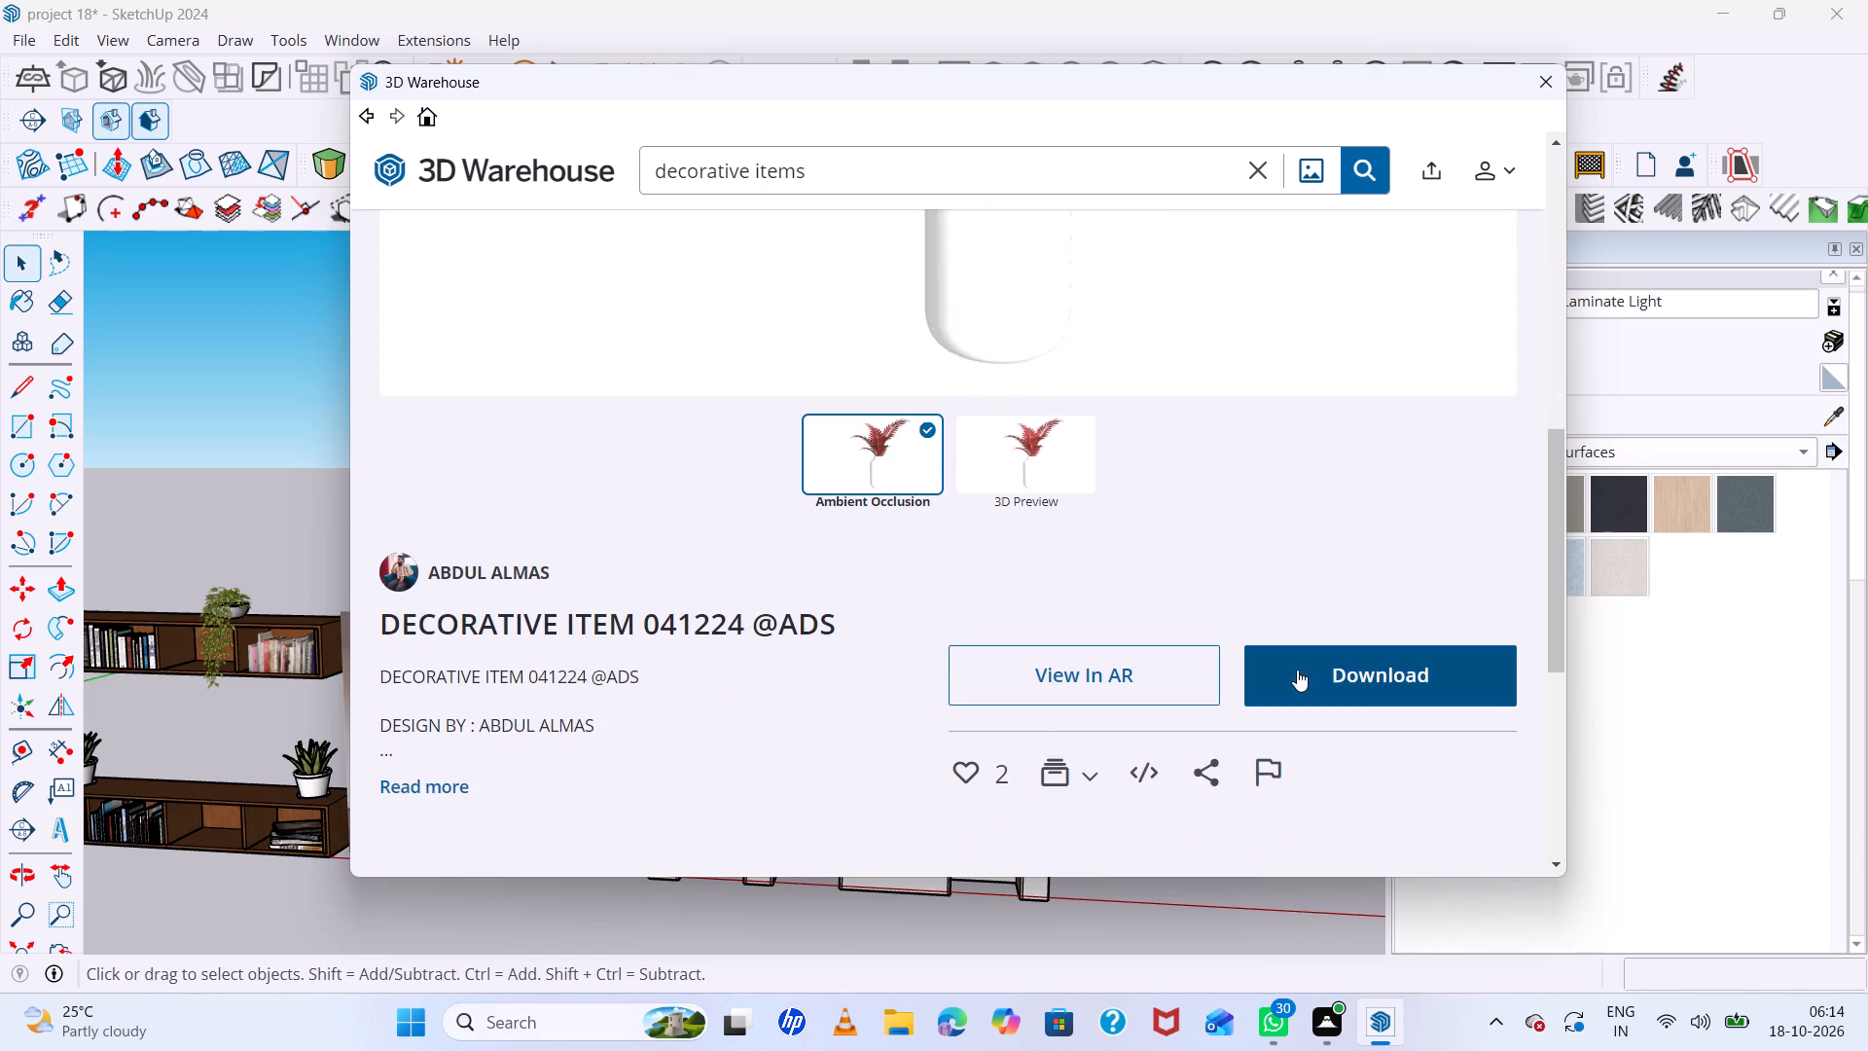
pyautogui.click(850, 511)
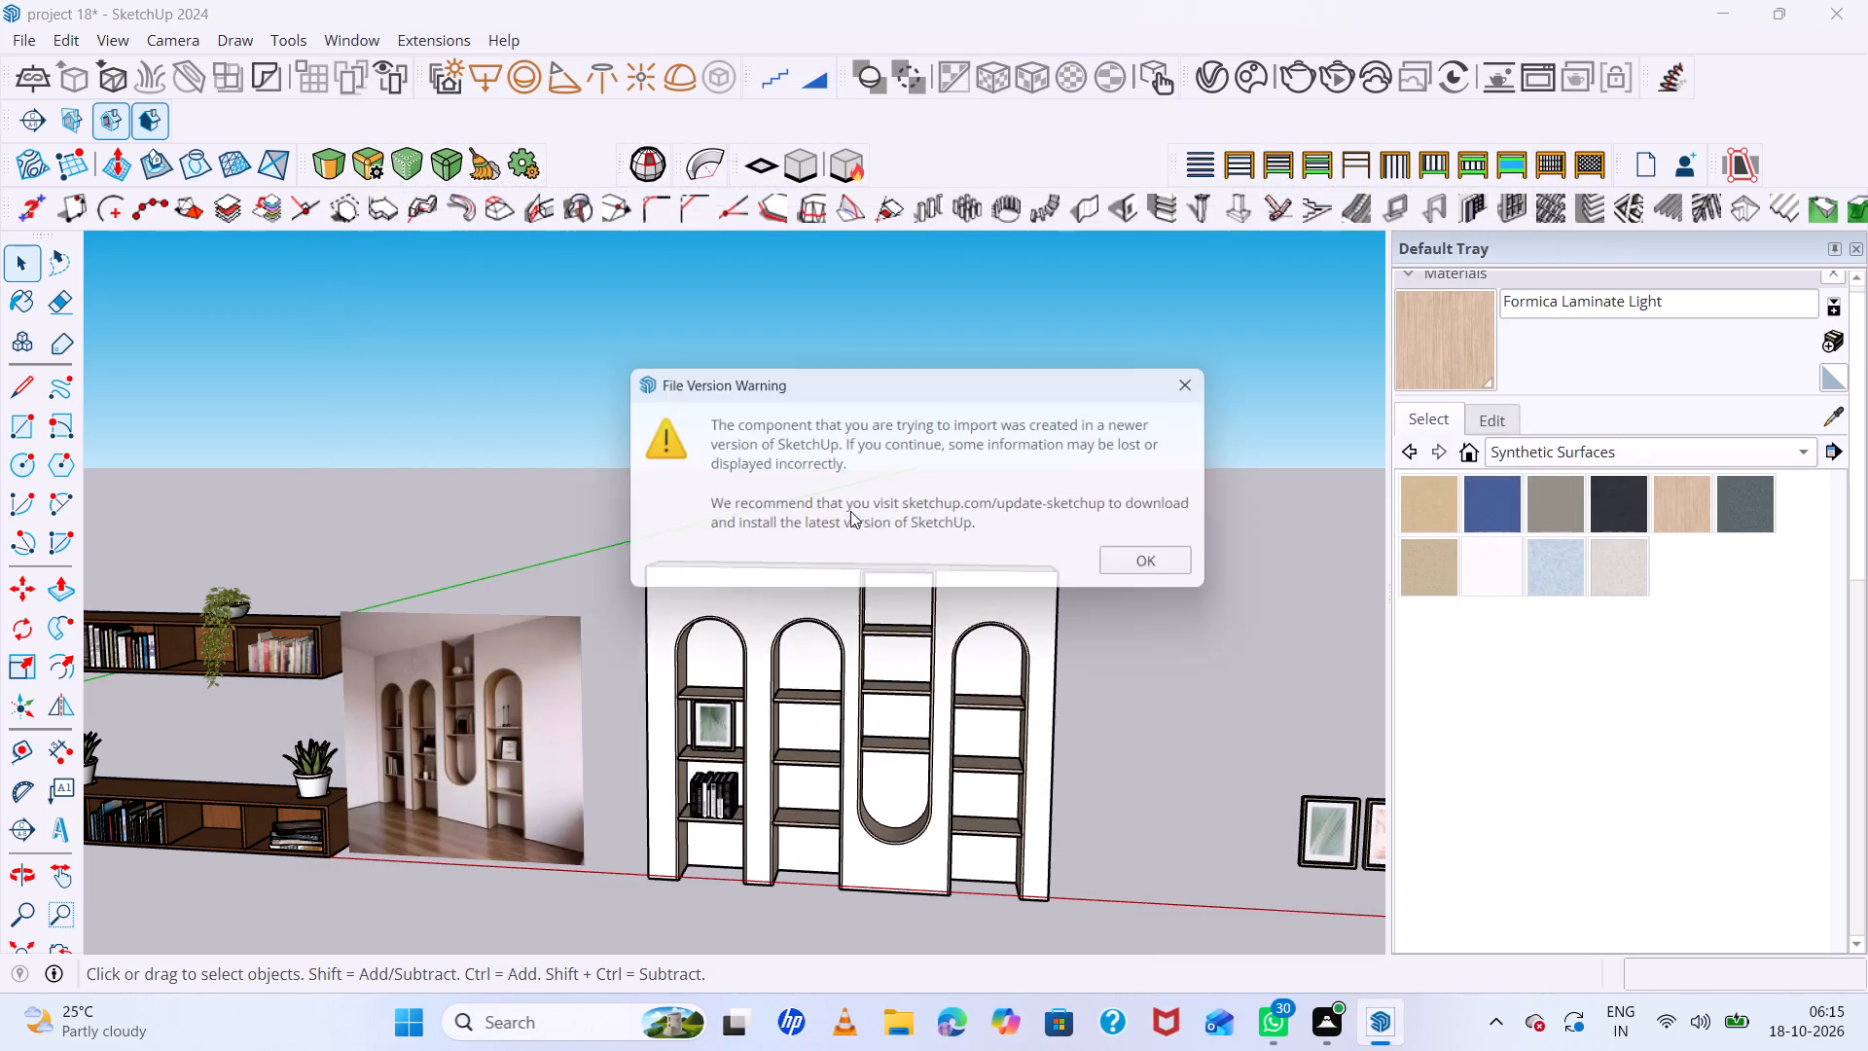
pyautogui.click(1186, 565)
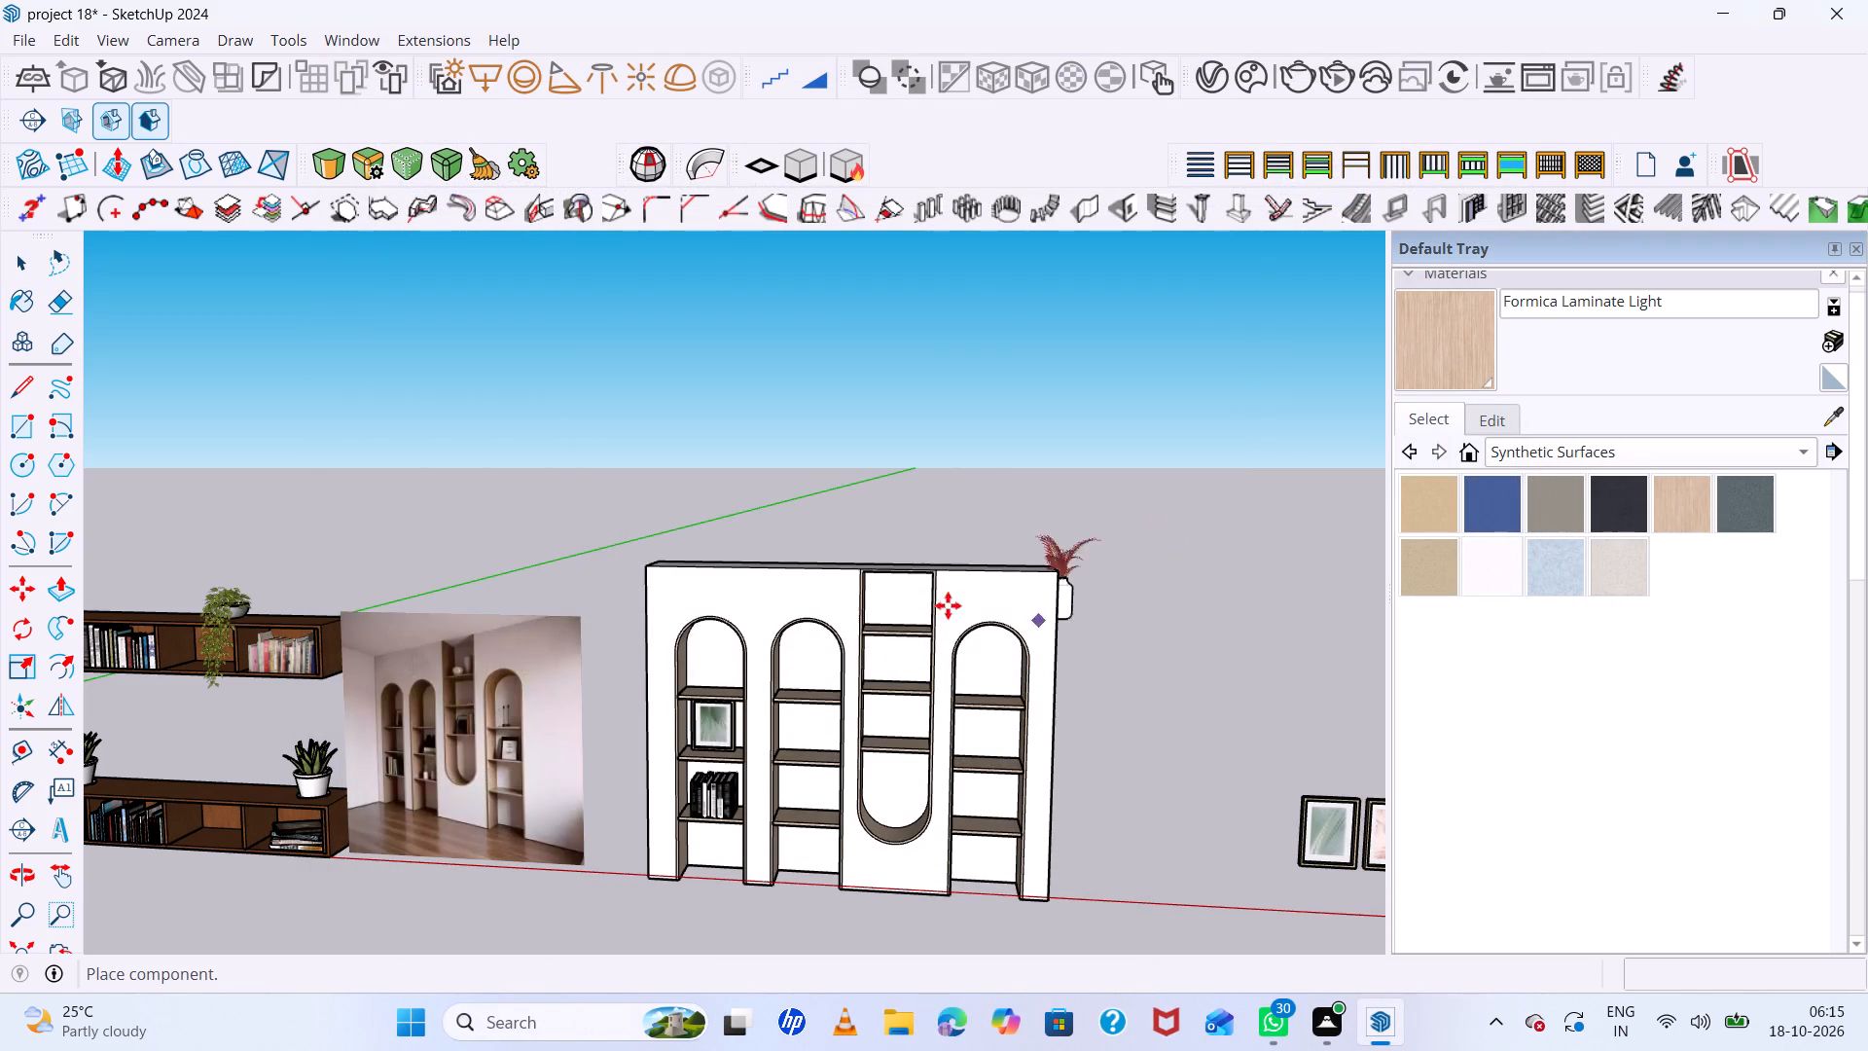
# Place the red-leaf vase on the second shelf from the top of the tall U-shaped niche.
pyautogui.scroll(-5, 835, 691)
pyautogui.scroll(13, 864, 699)
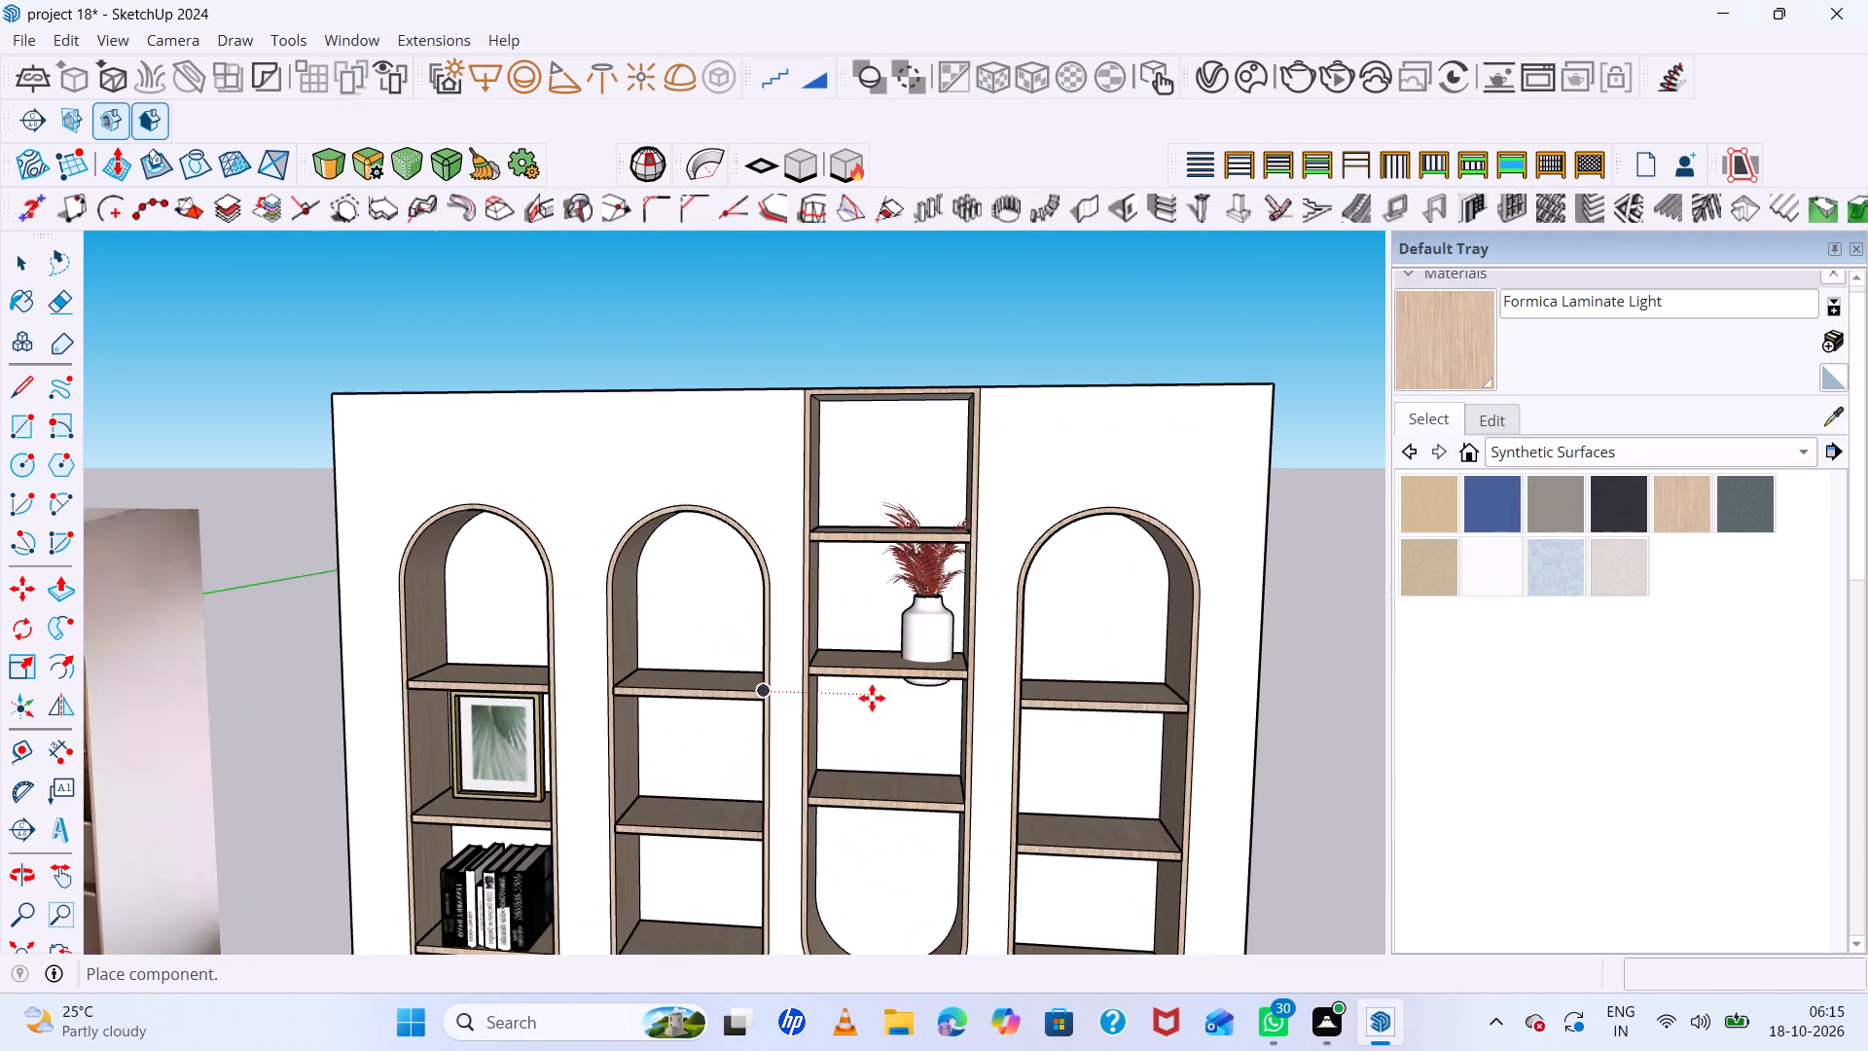
pyautogui.click(859, 674)
# Shift the red-leaf vase sideways to the middle of its shelf in the tall U-shaped niche.
pyautogui.scroll(6, 898, 812)
pyautogui.scroll(-6, 871, 763)
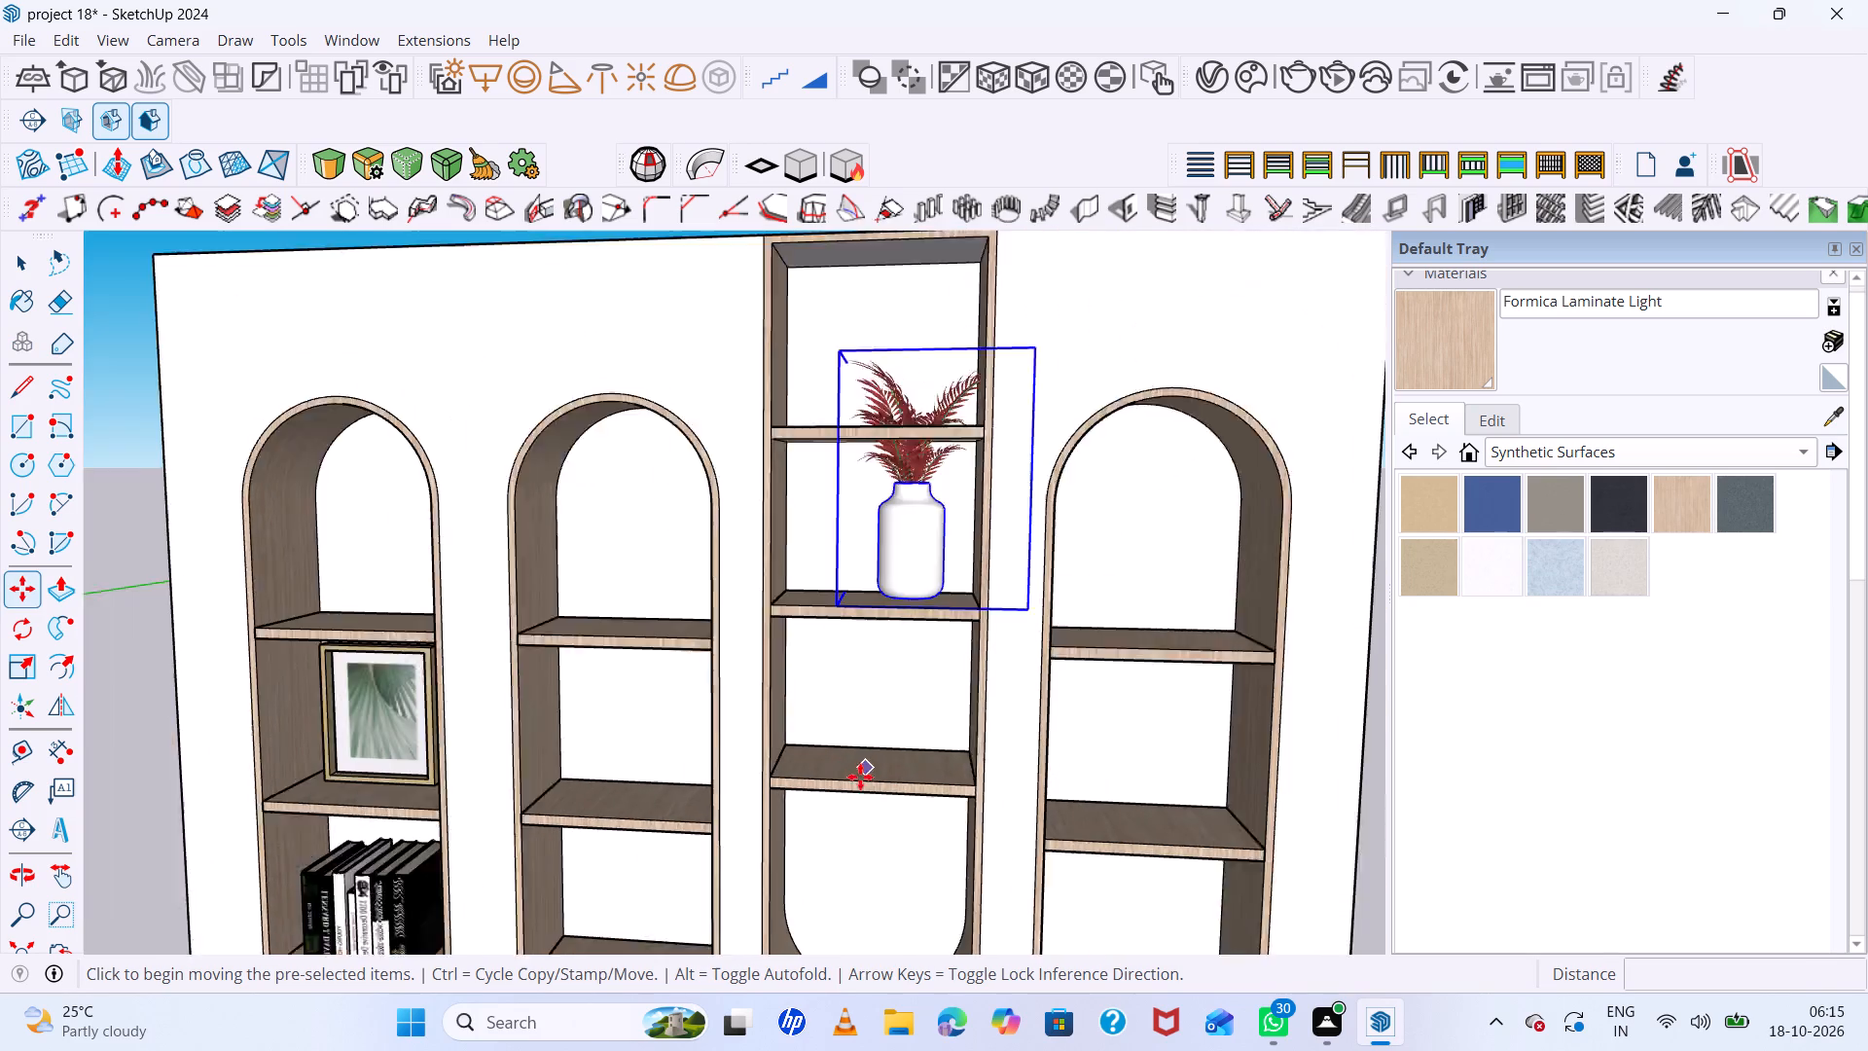
pyautogui.moveTo(879, 865); pyautogui.dragTo(874, 885, button='middle')
pyautogui.scroll(6, 958, 676)
pyautogui.click(999, 621)
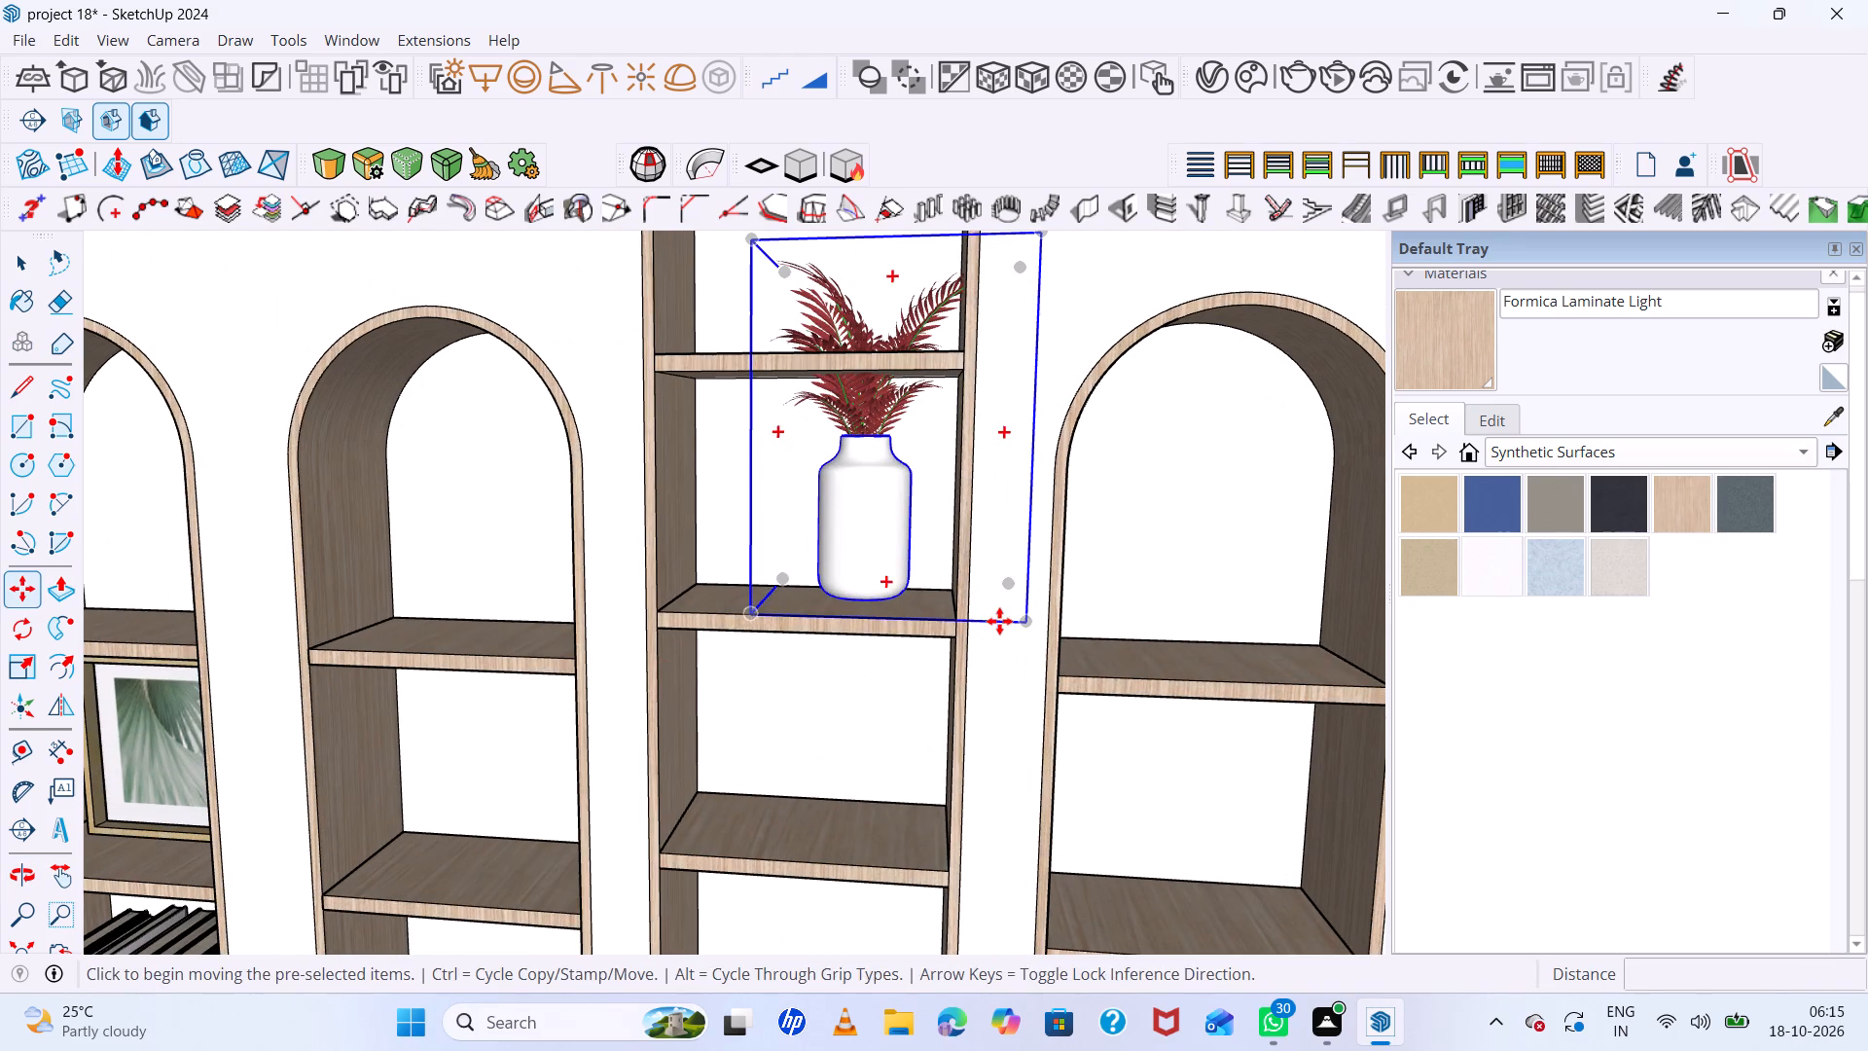
pyautogui.click(951, 640)
pyautogui.click(934, 631)
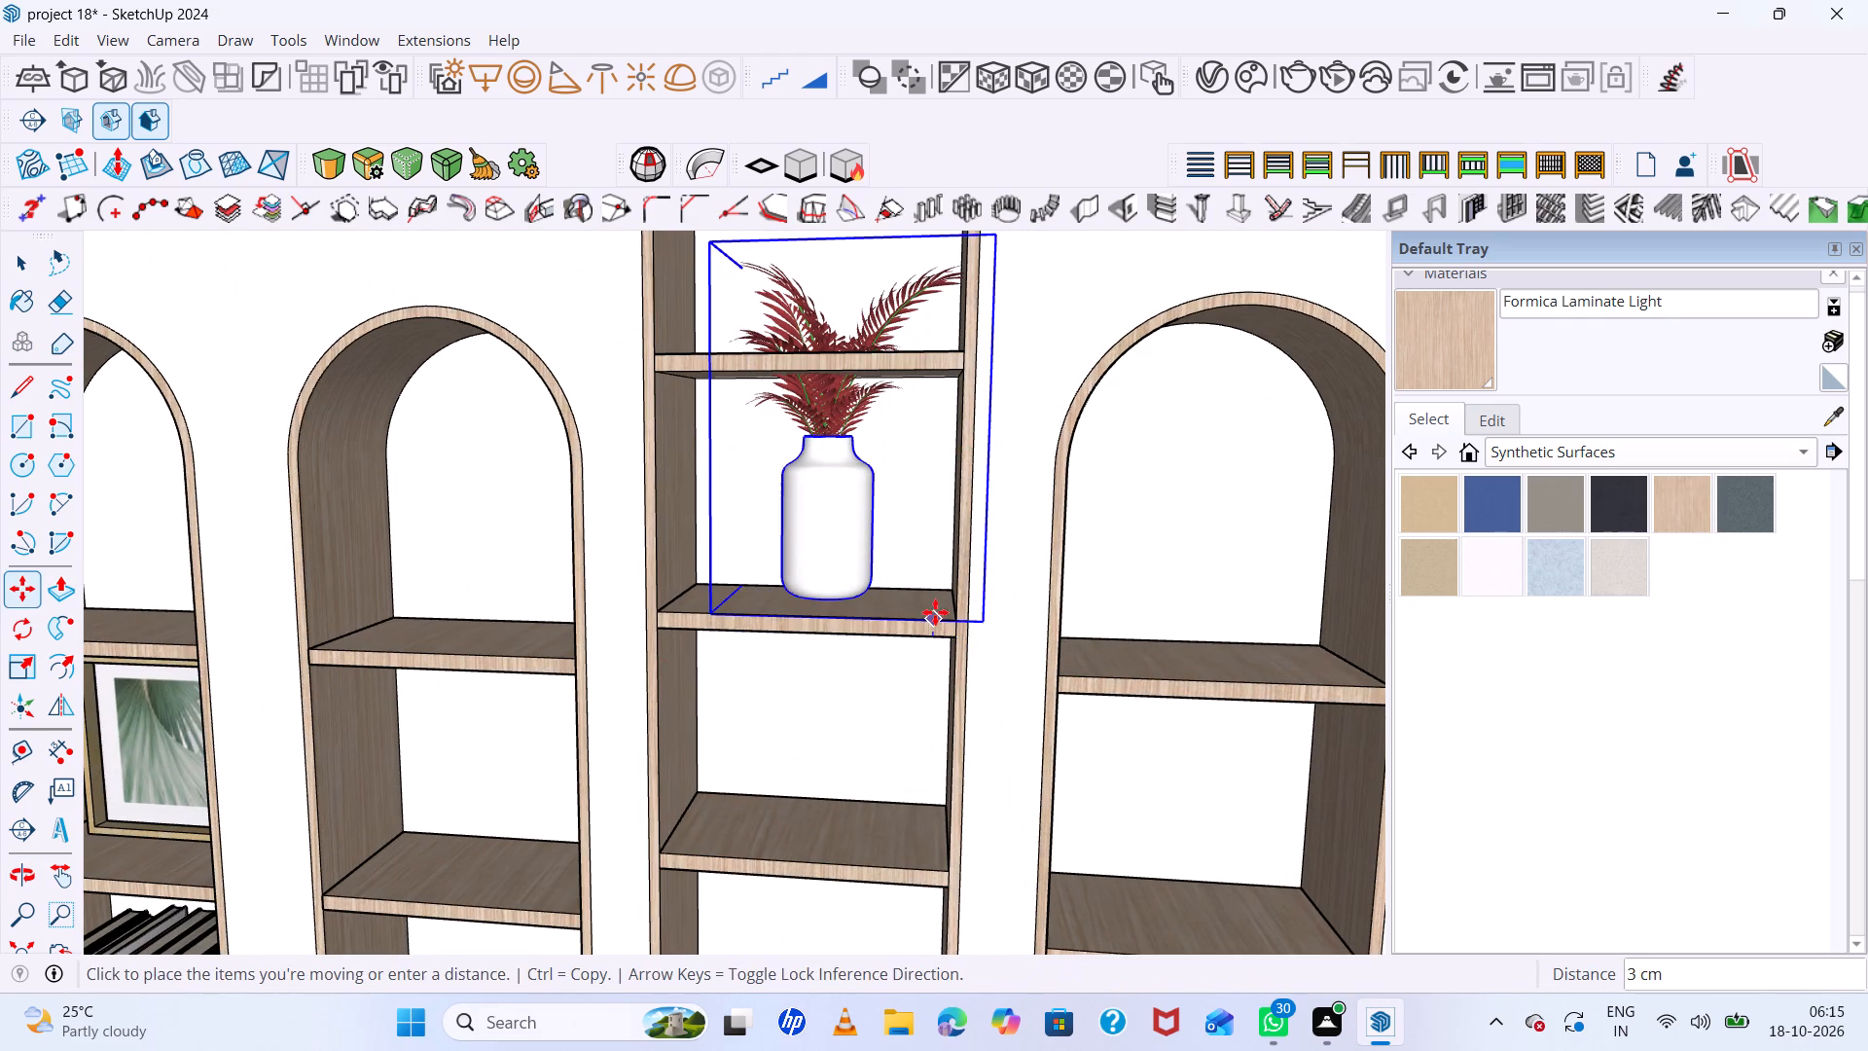
pyautogui.doubleClick(935, 611)
# Move the red-leaf vase about 14 cm along the green axis toward the front edge of the shelf.
pyautogui.scroll(-6, 848, 569)
pyautogui.moveTo(848, 574); pyautogui.dragTo(891, 689, button='middle')
pyautogui.scroll(5, 734, 431)
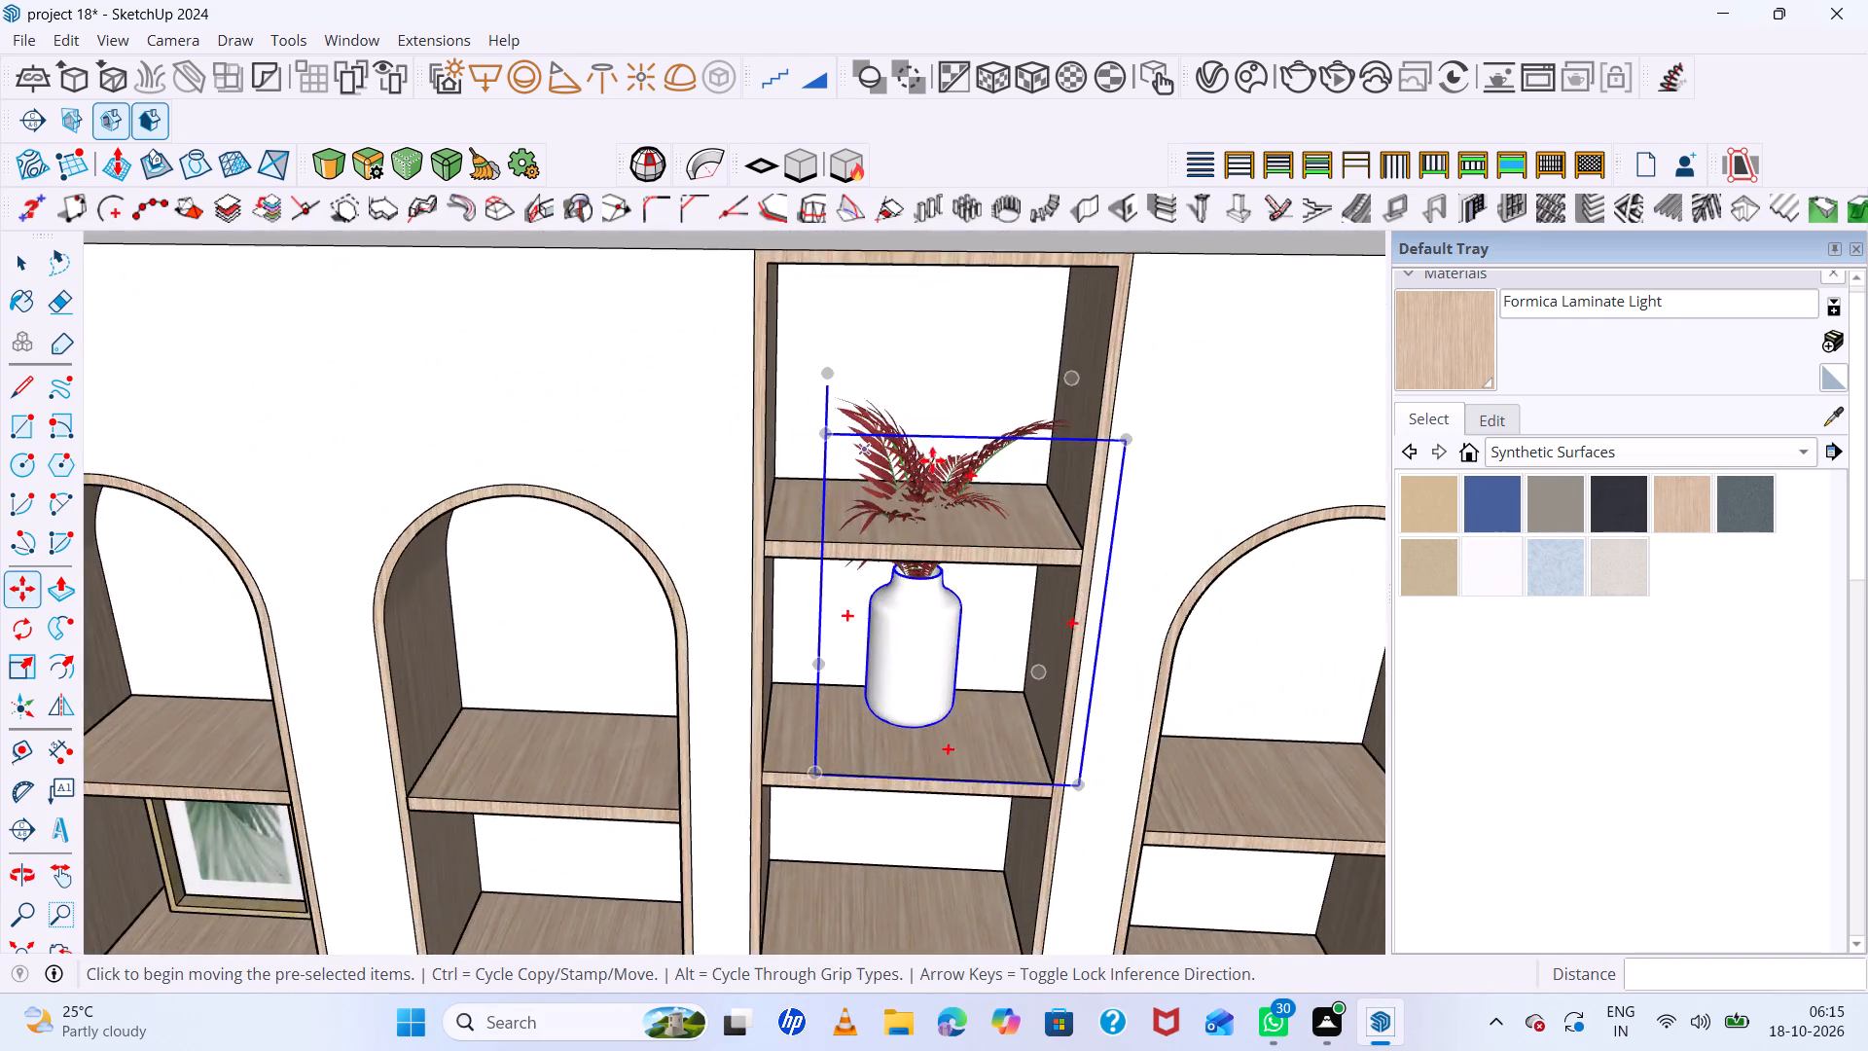
pyautogui.scroll(5, 932, 460)
pyautogui.click(949, 468)
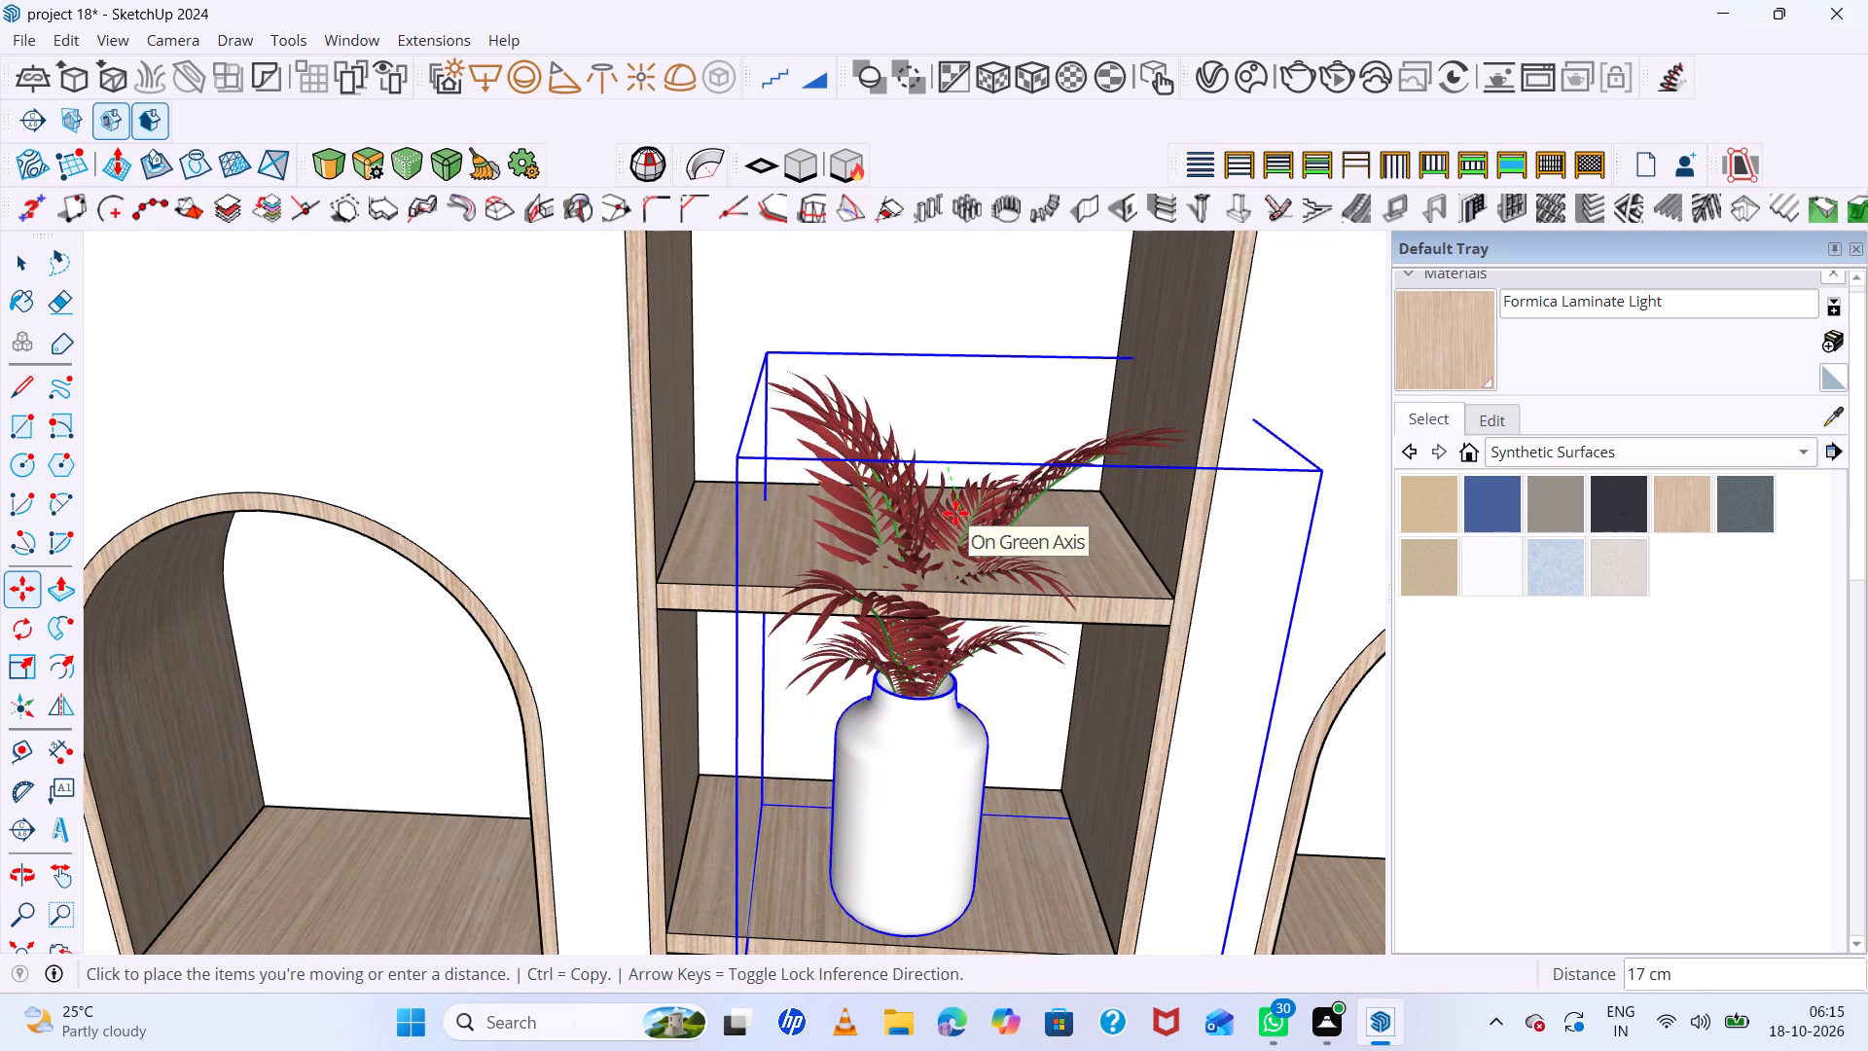
pyautogui.press('Left')
pyautogui.click(949, 504)
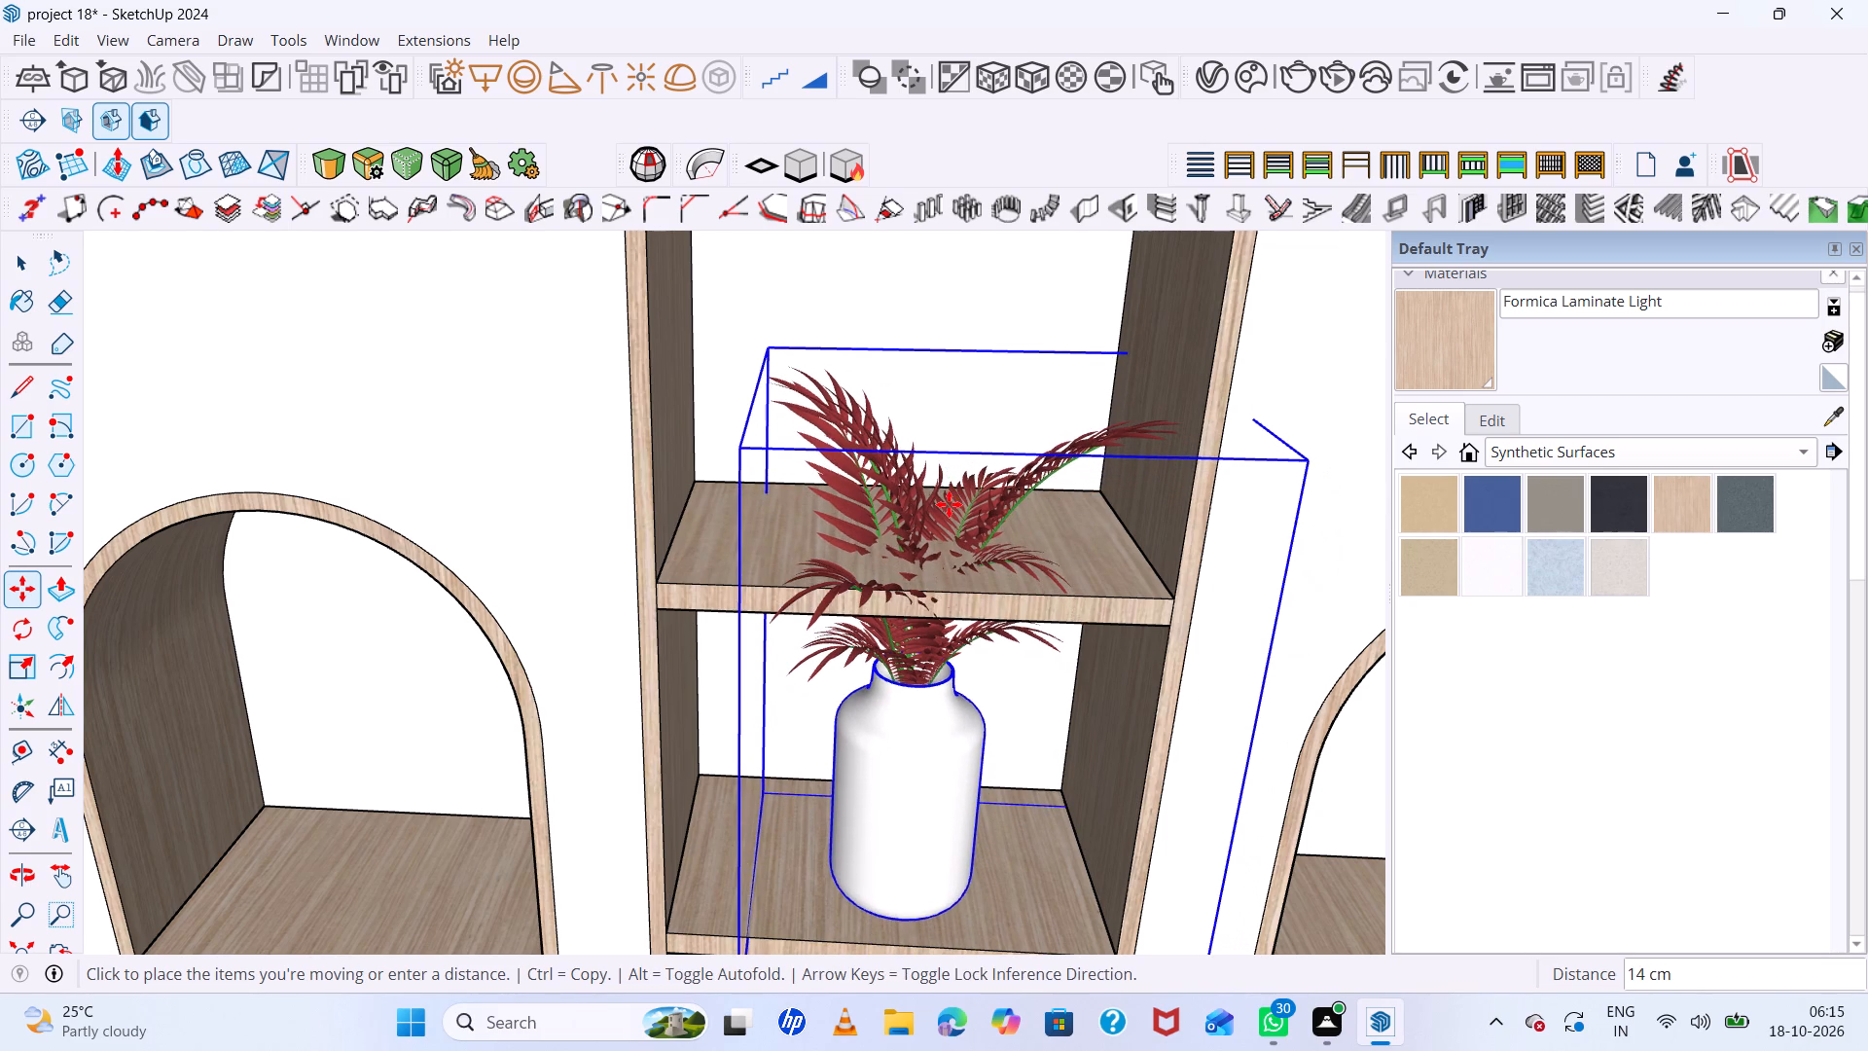
# Scale the vase's height to about 0.66 so its leaves fit beneath the shelf above.
pyautogui.press('s')
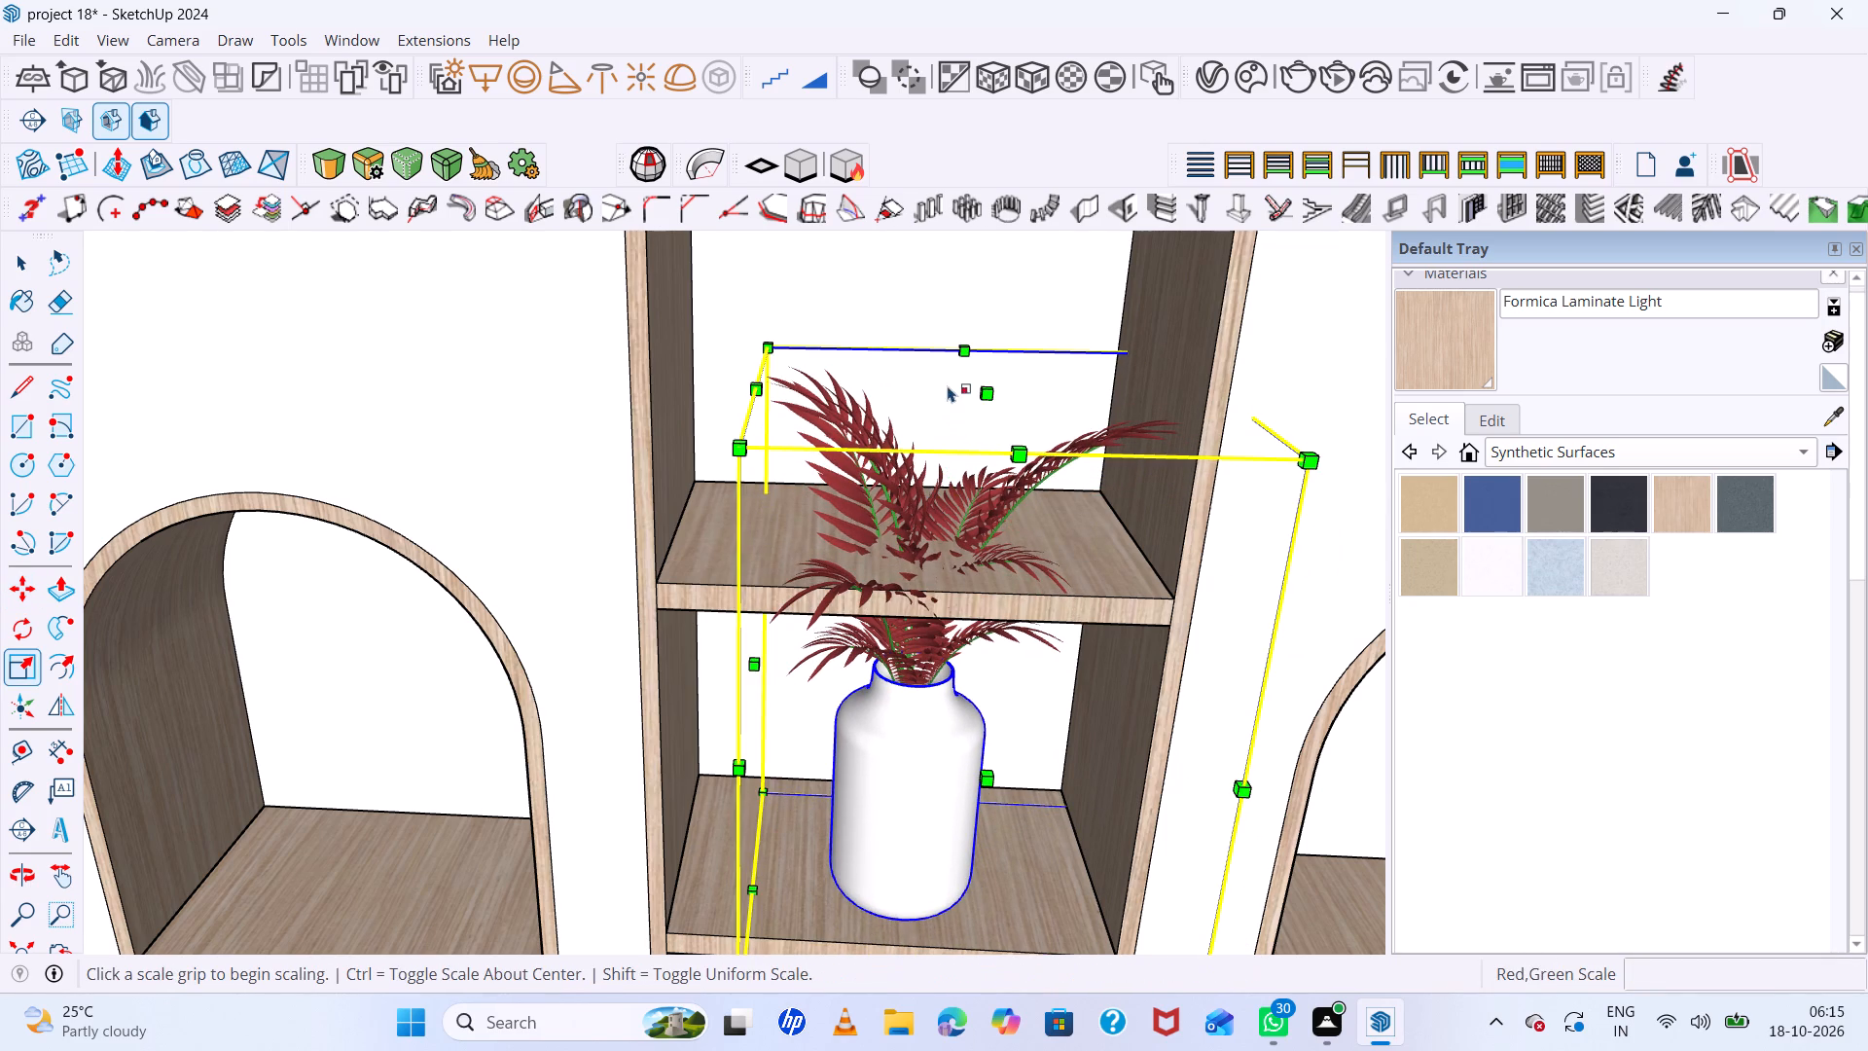
pyautogui.click(985, 385)
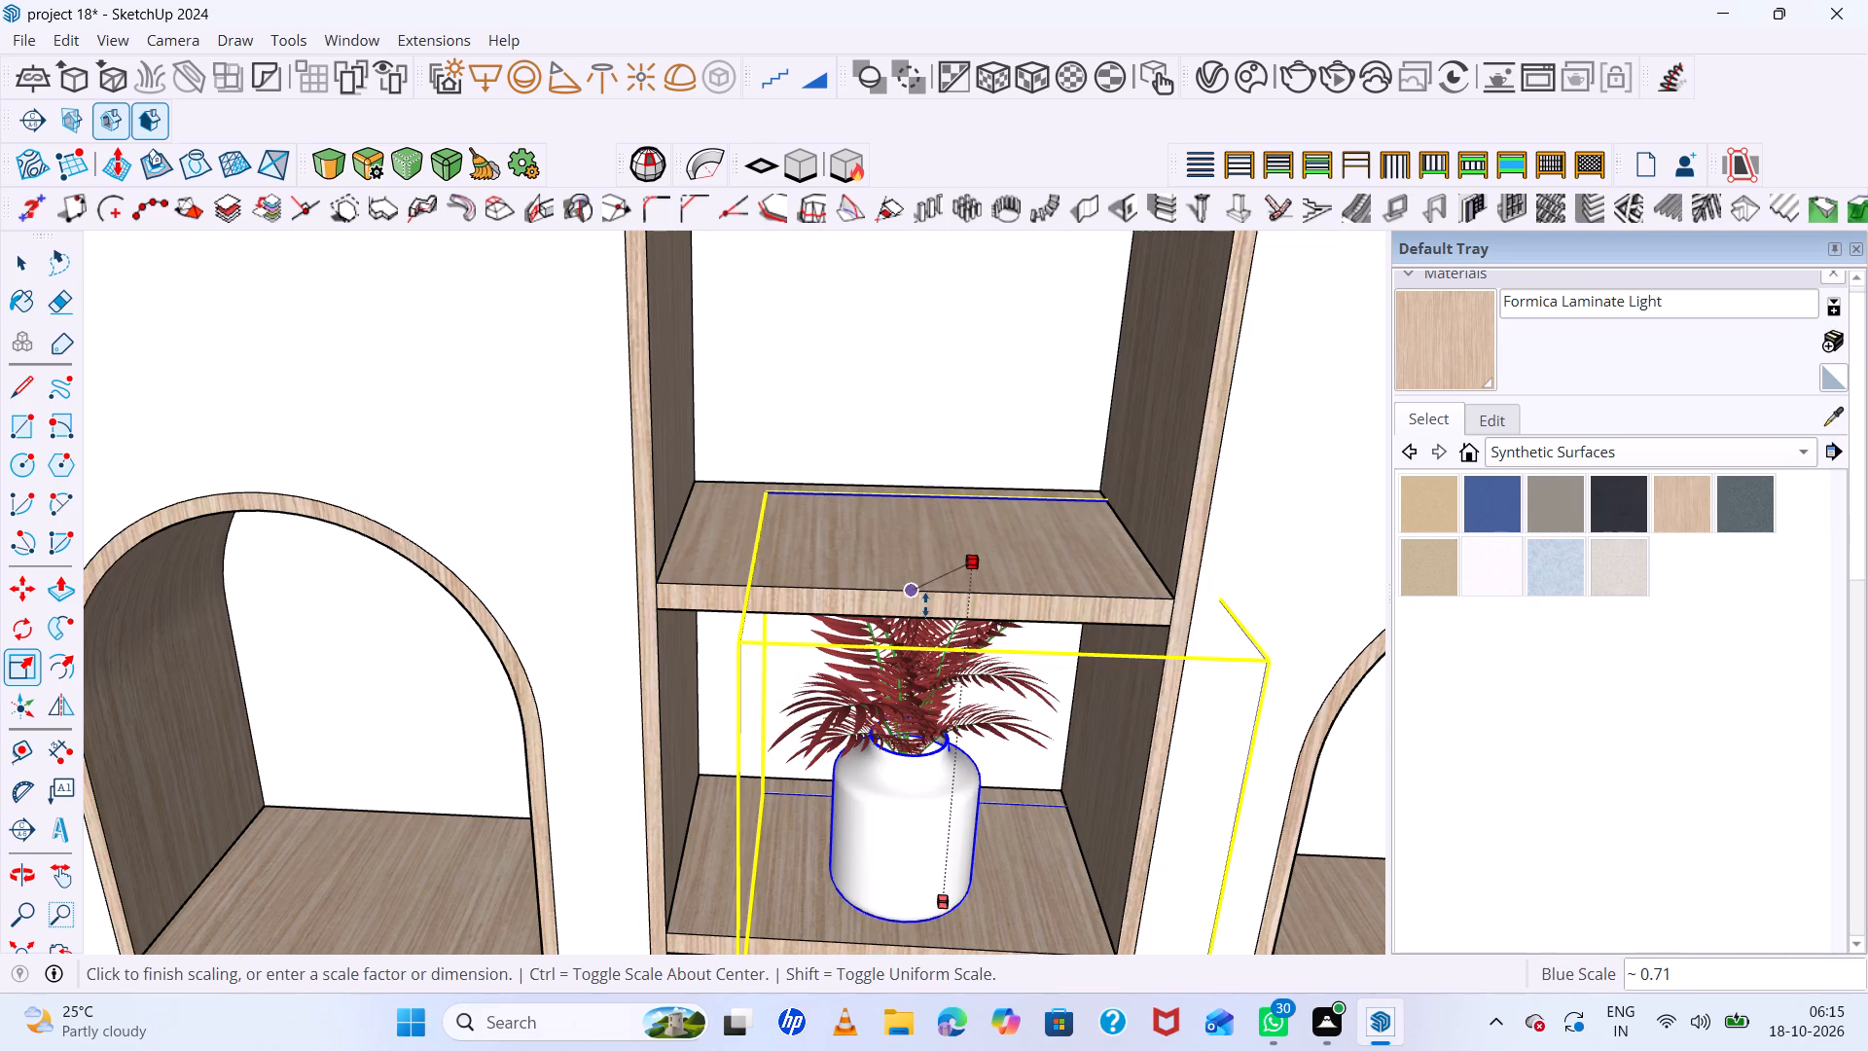
pyautogui.moveTo(926, 606); pyautogui.dragTo(911, 449, button='middle')
pyautogui.click(929, 512)
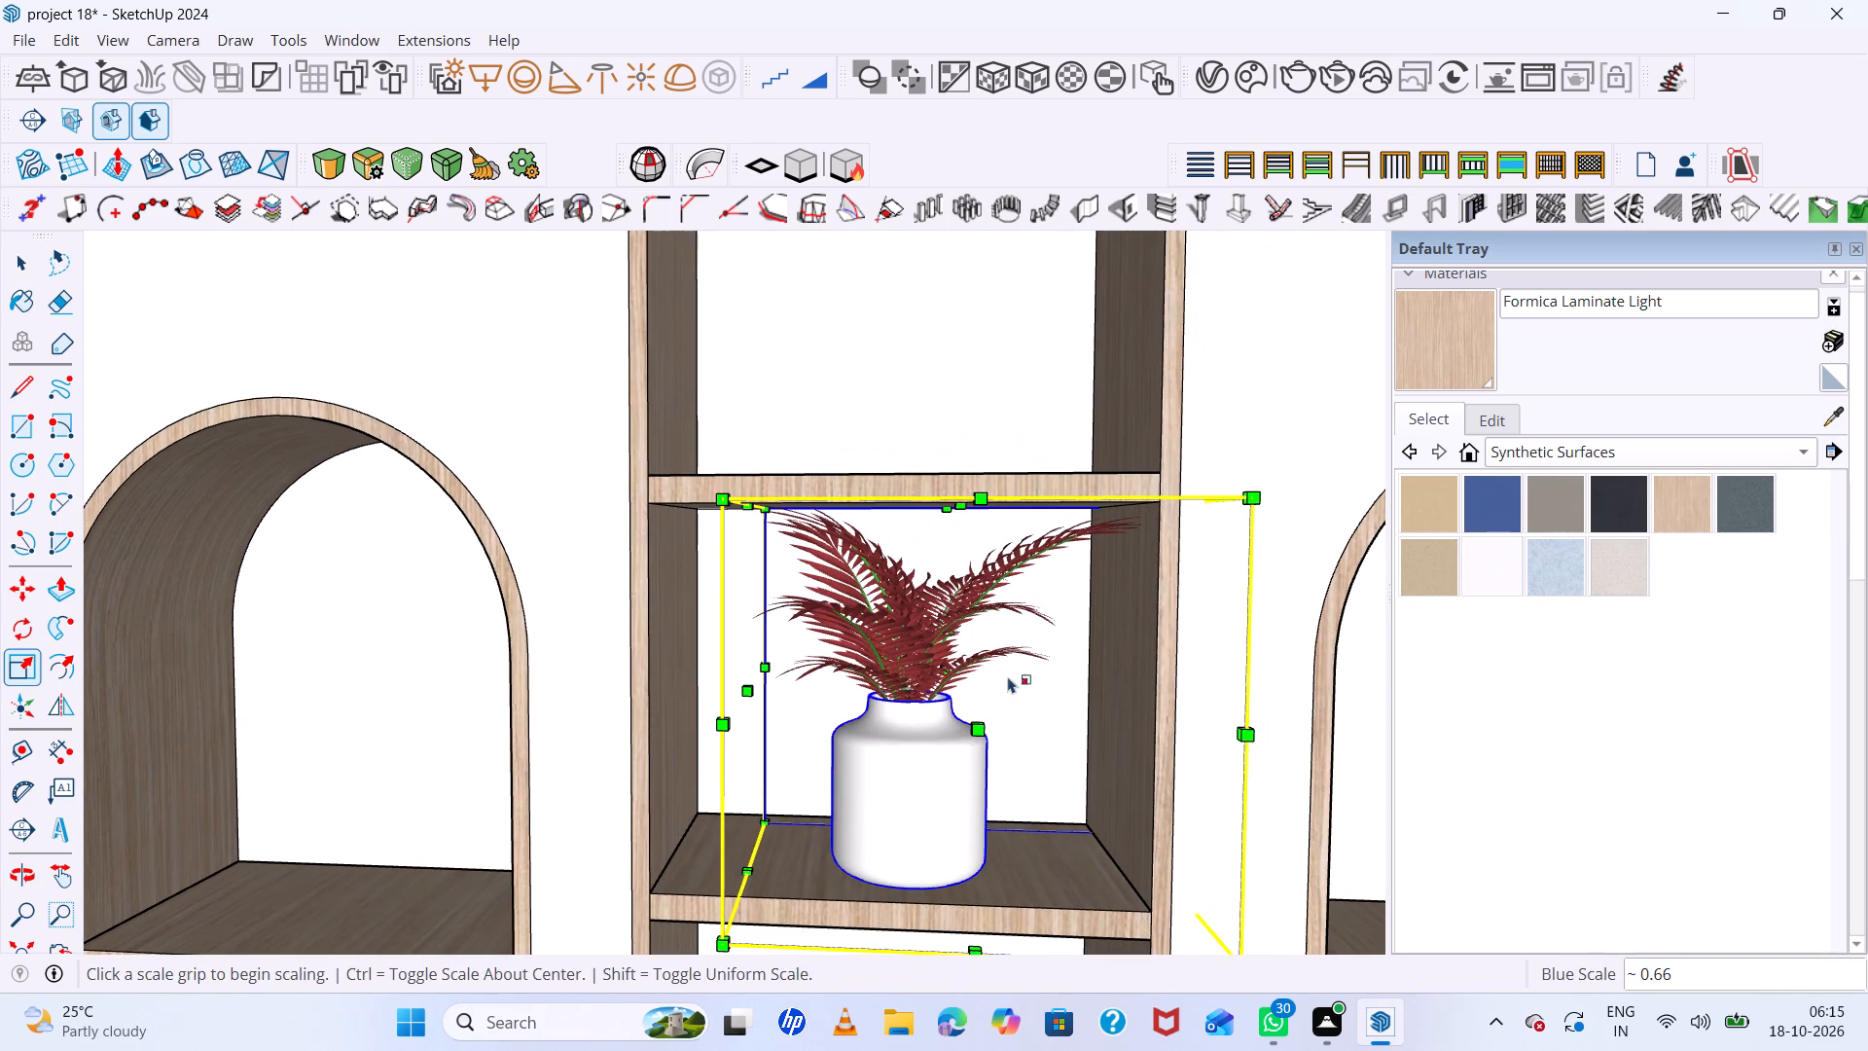
# Scale the red-leaf vase narrower along the red axis to fit the niche width.
pyautogui.moveTo(1220, 724); pyautogui.dragTo(1156, 716, button='middle')
pyautogui.moveTo(1273, 769); pyautogui.dragTo(1185, 758, button='middle')
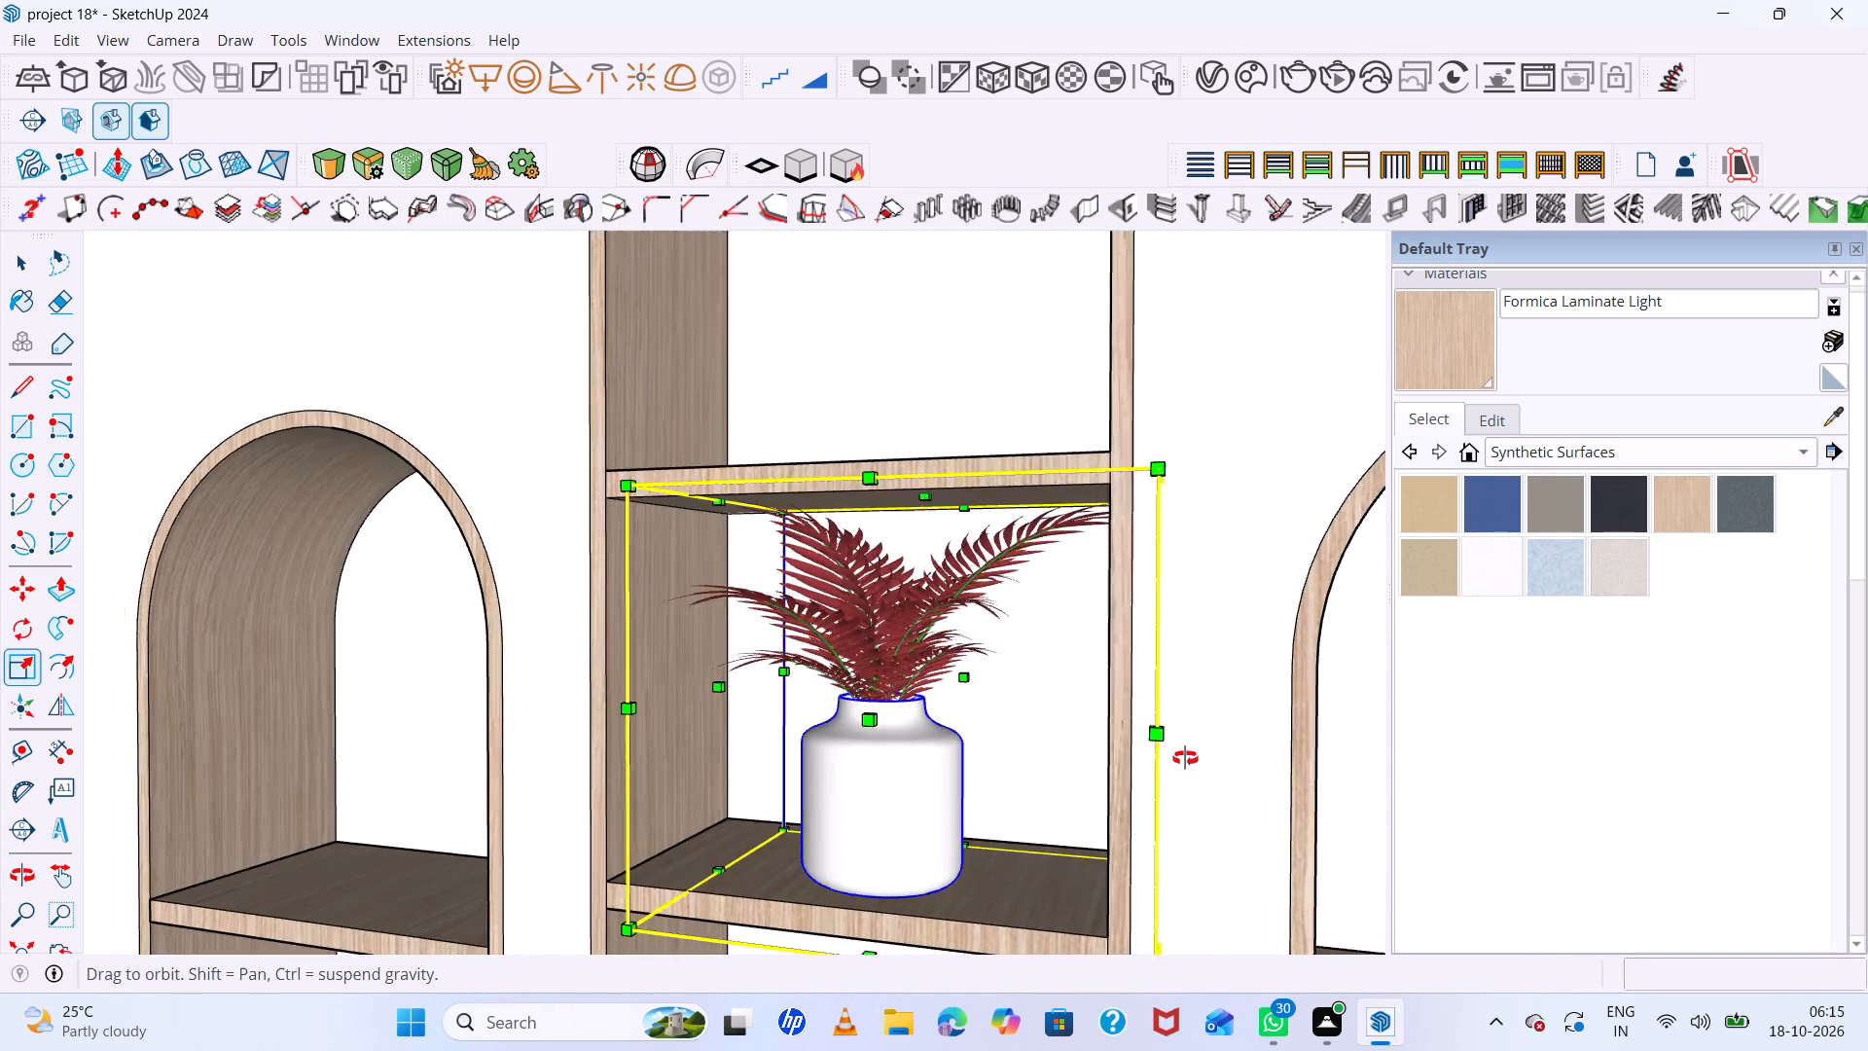
pyautogui.moveTo(1185, 758); pyautogui.dragTo(1224, 732, button='middle')
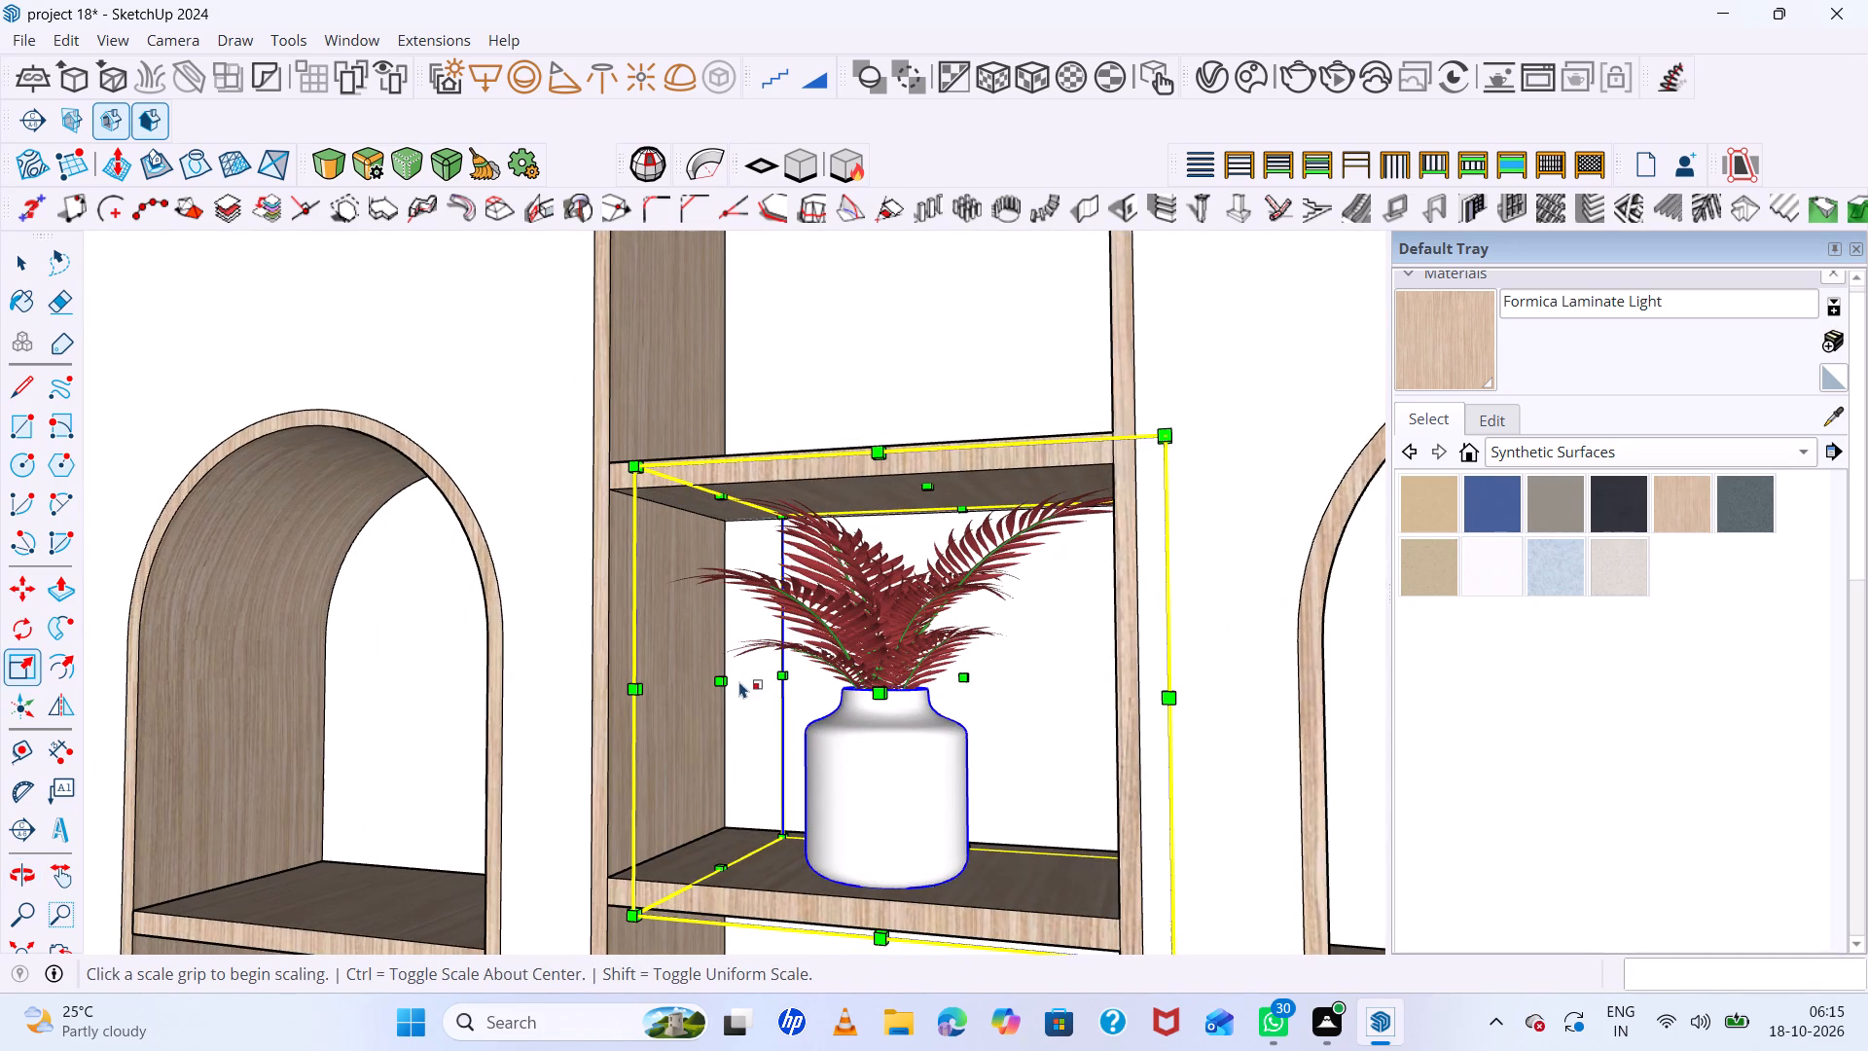
pyautogui.click(724, 678)
pyautogui.click(821, 699)
pyautogui.scroll(-5, 847, 686)
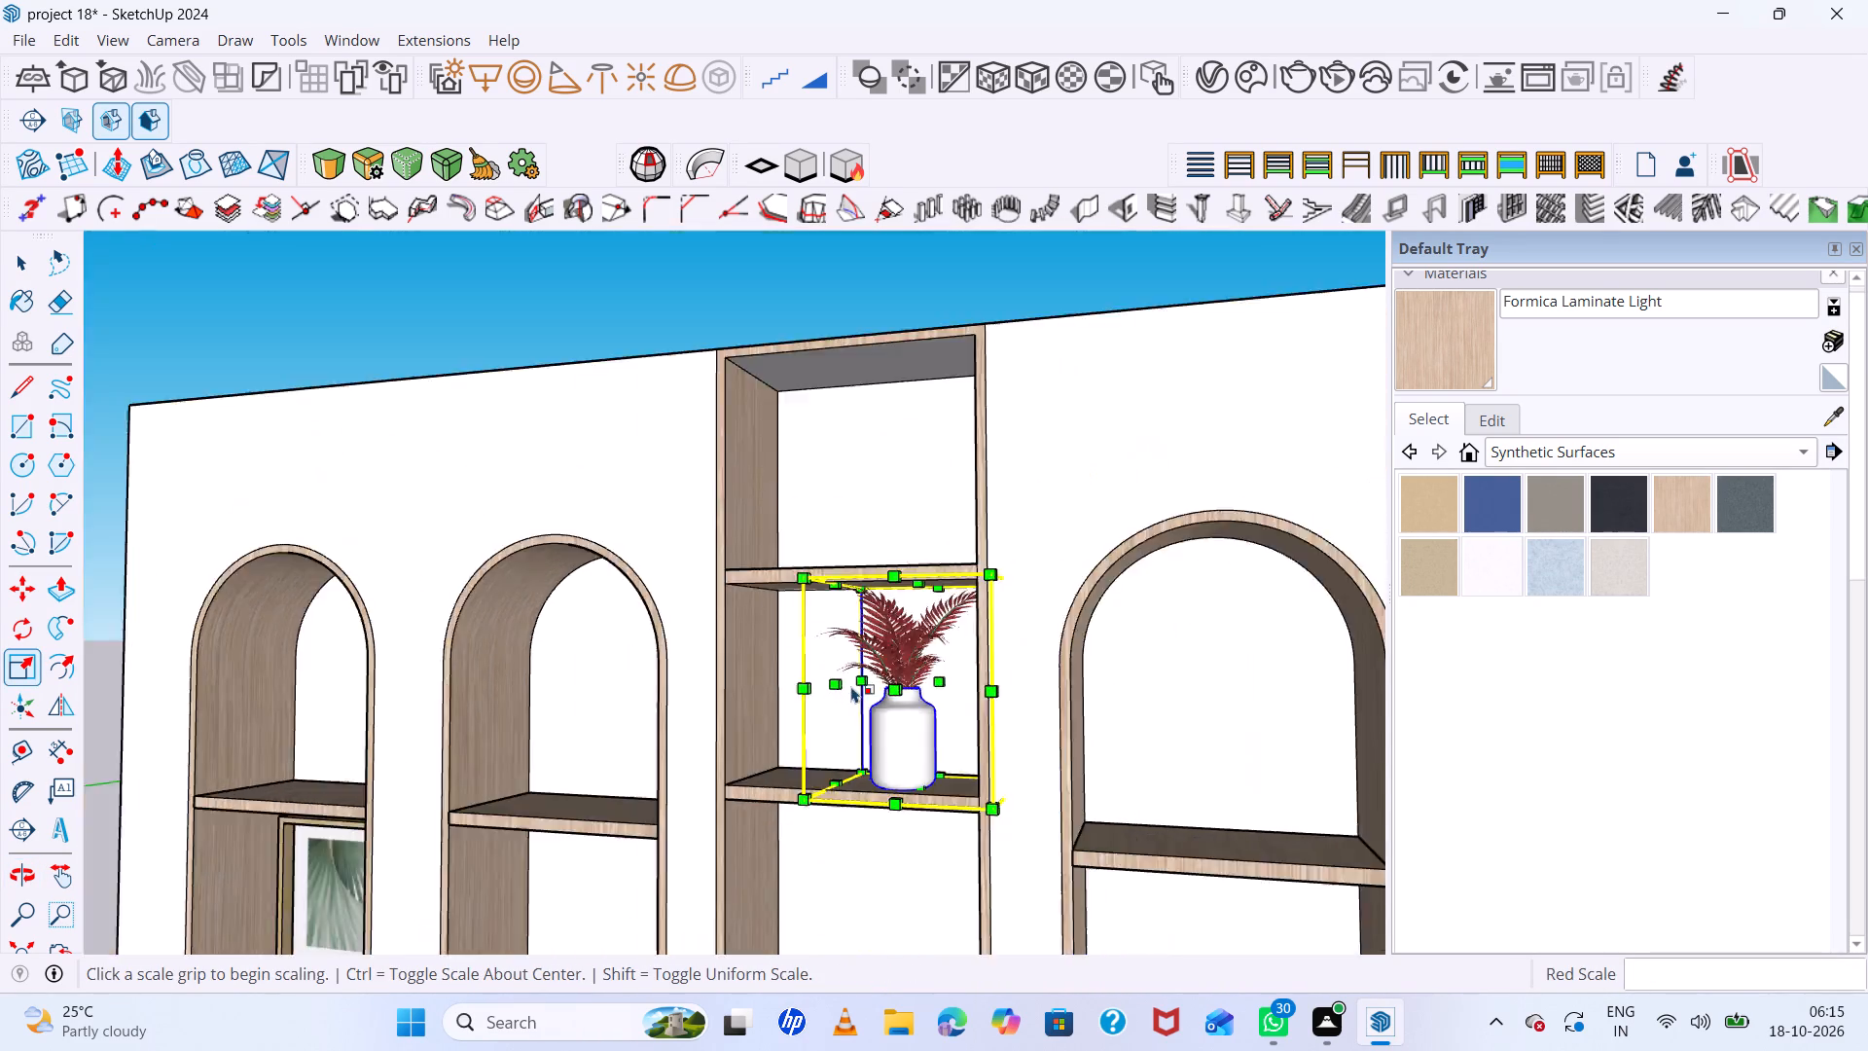
# Move the narrowed vase about 10 cm along the red axis to sit within the niche, and deselect it.
pyautogui.scroll(-2, 851, 686)
pyautogui.moveTo(856, 679); pyautogui.dragTo(999, 767, button='middle')
pyautogui.scroll(6, 1000, 779)
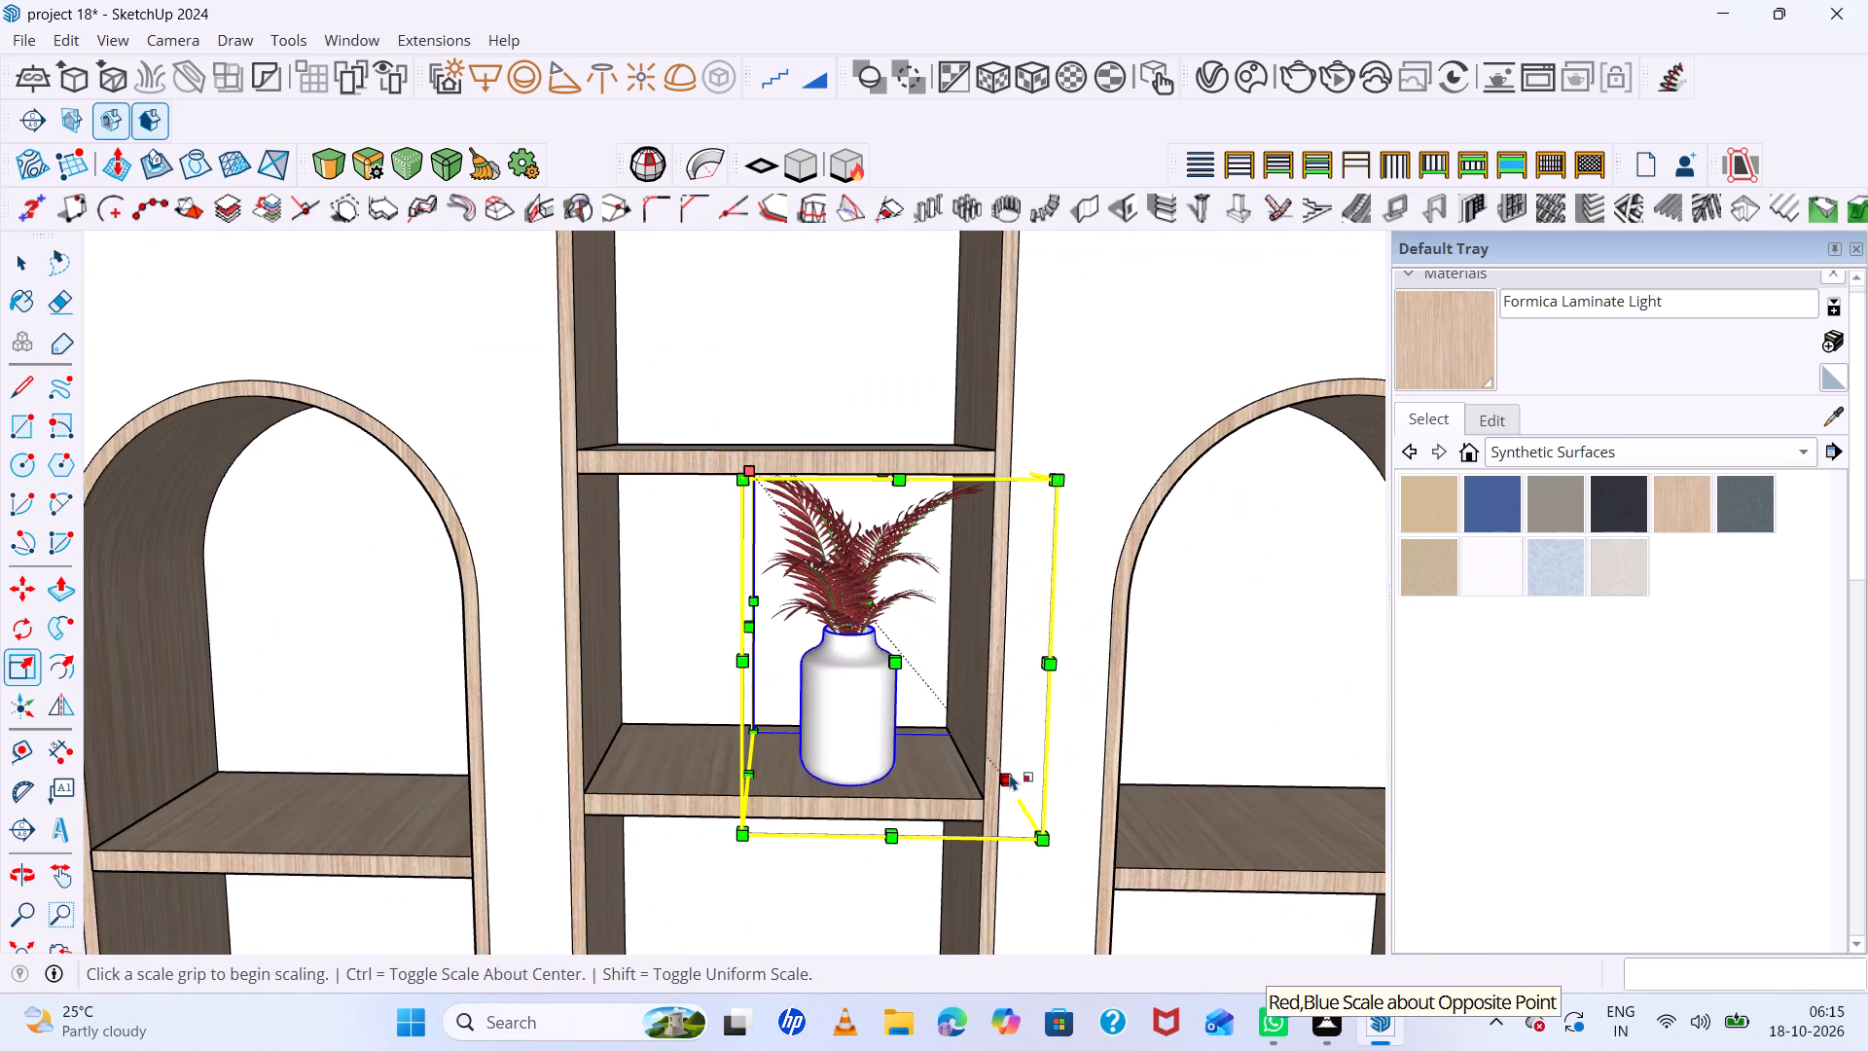
pyautogui.press('m')
pyautogui.click(1039, 840)
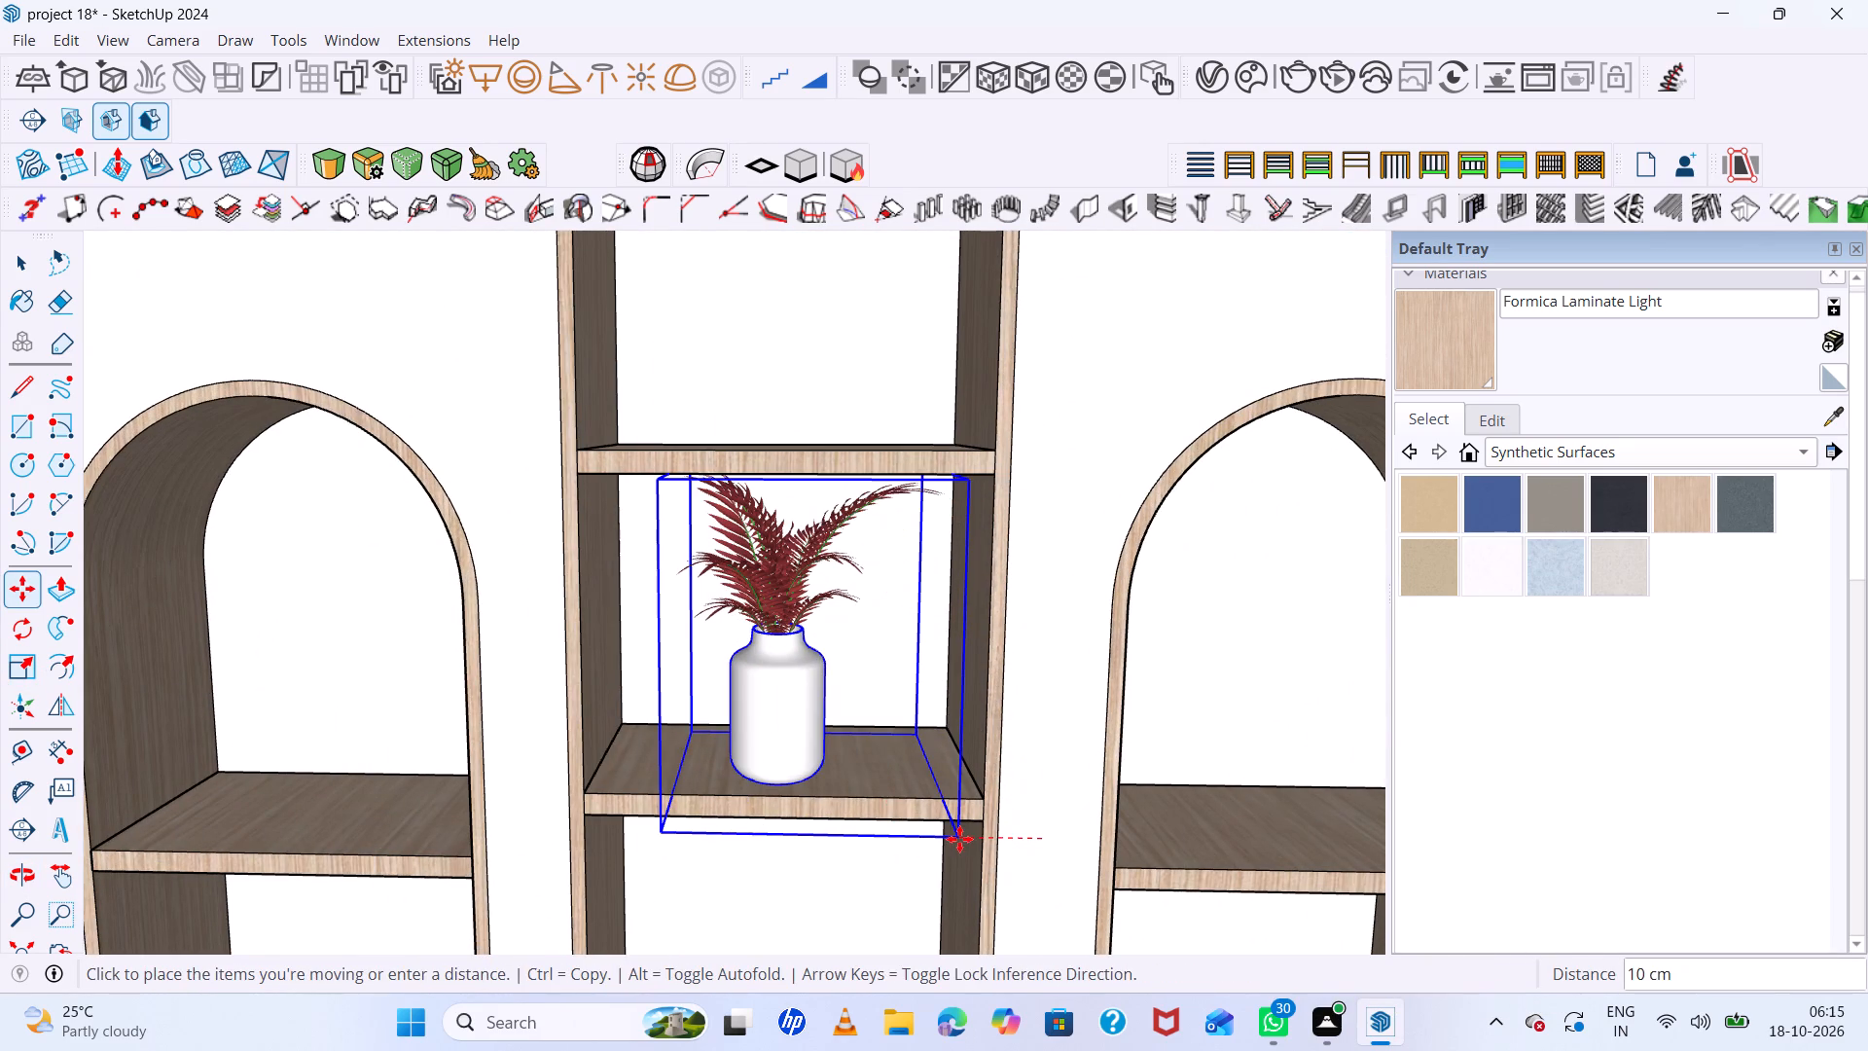
pyautogui.click(958, 836)
pyautogui.scroll(-7, 761, 735)
pyautogui.moveTo(908, 795); pyautogui.dragTo(880, 685, button='middle')
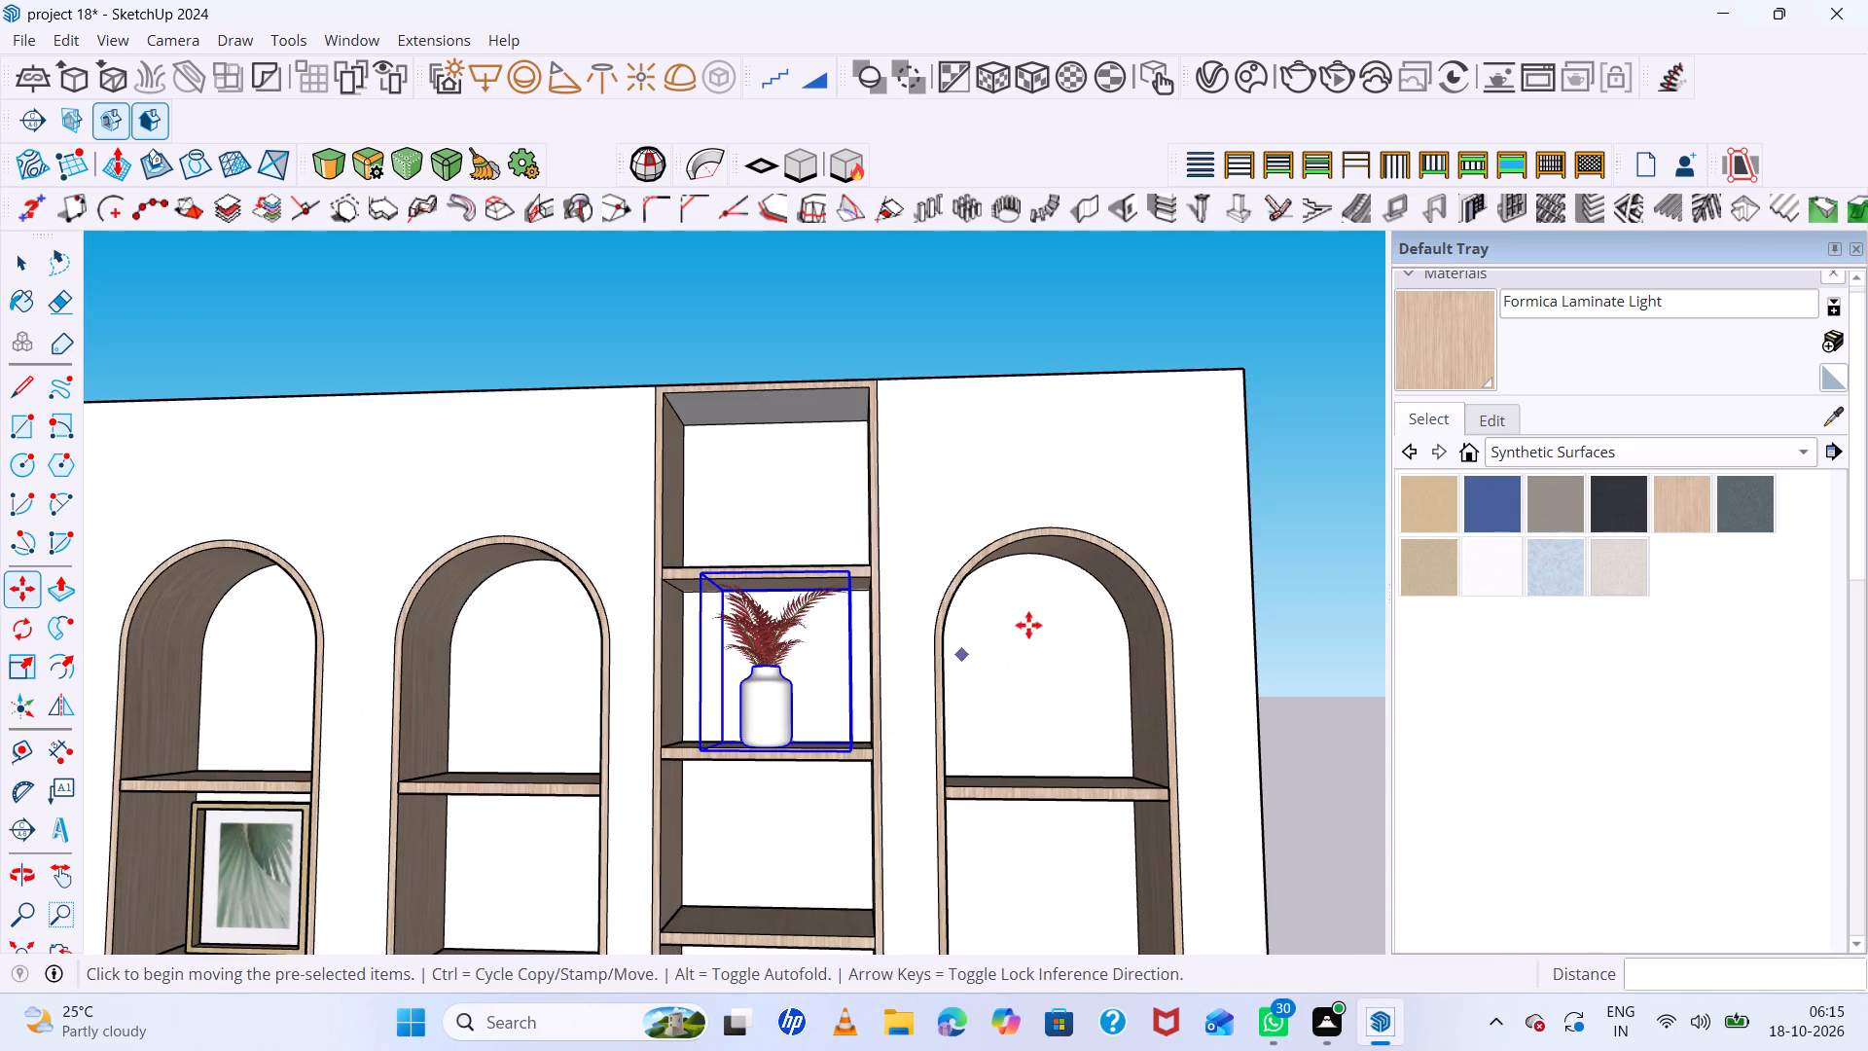
pyautogui.press('space')
pyautogui.click(1292, 485)
# Examine the whole shelving unit from the front and side to check the vase and the empty shelves.
pyautogui.scroll(-11, 741, 484)
pyautogui.moveTo(831, 556); pyautogui.dragTo(851, 629, button='middle')
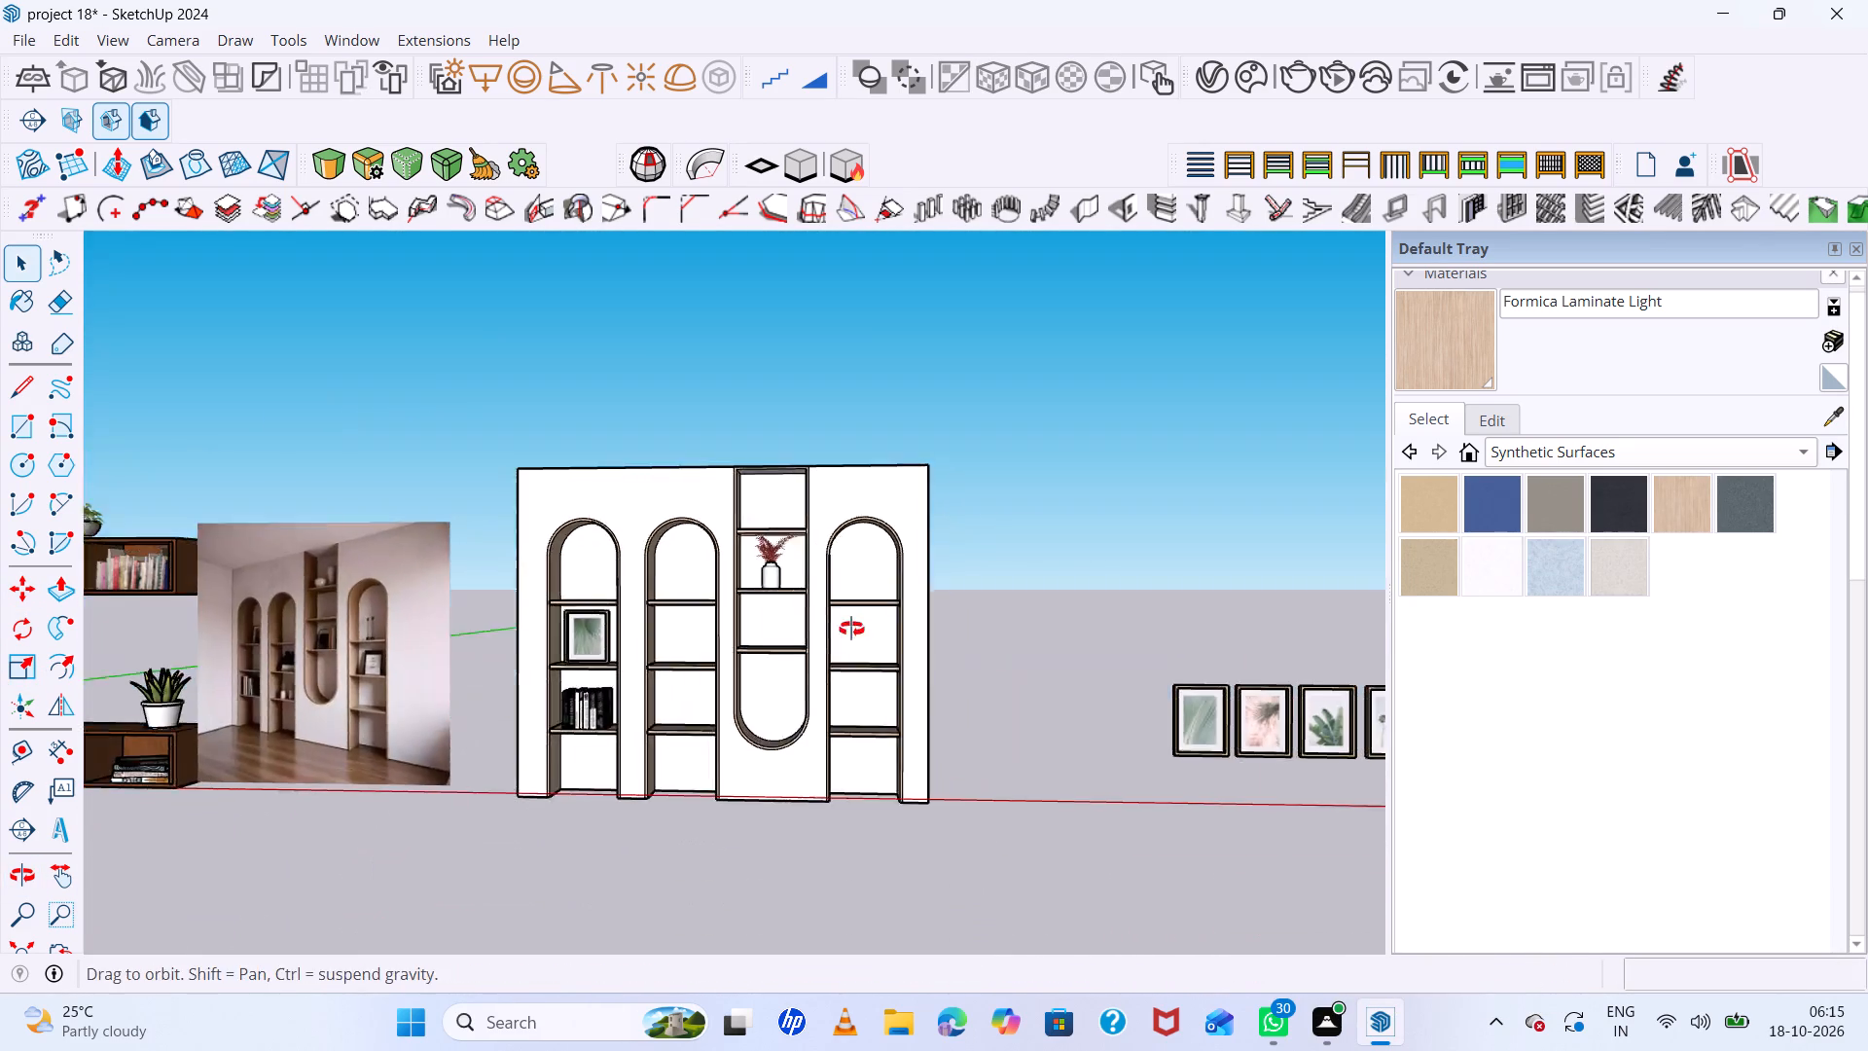
pyautogui.moveTo(851, 629); pyautogui.dragTo(863, 673, button='middle')
pyautogui.scroll(6, 881, 653)
pyautogui.moveTo(884, 623); pyautogui.dragTo(547, 516, button='middle')
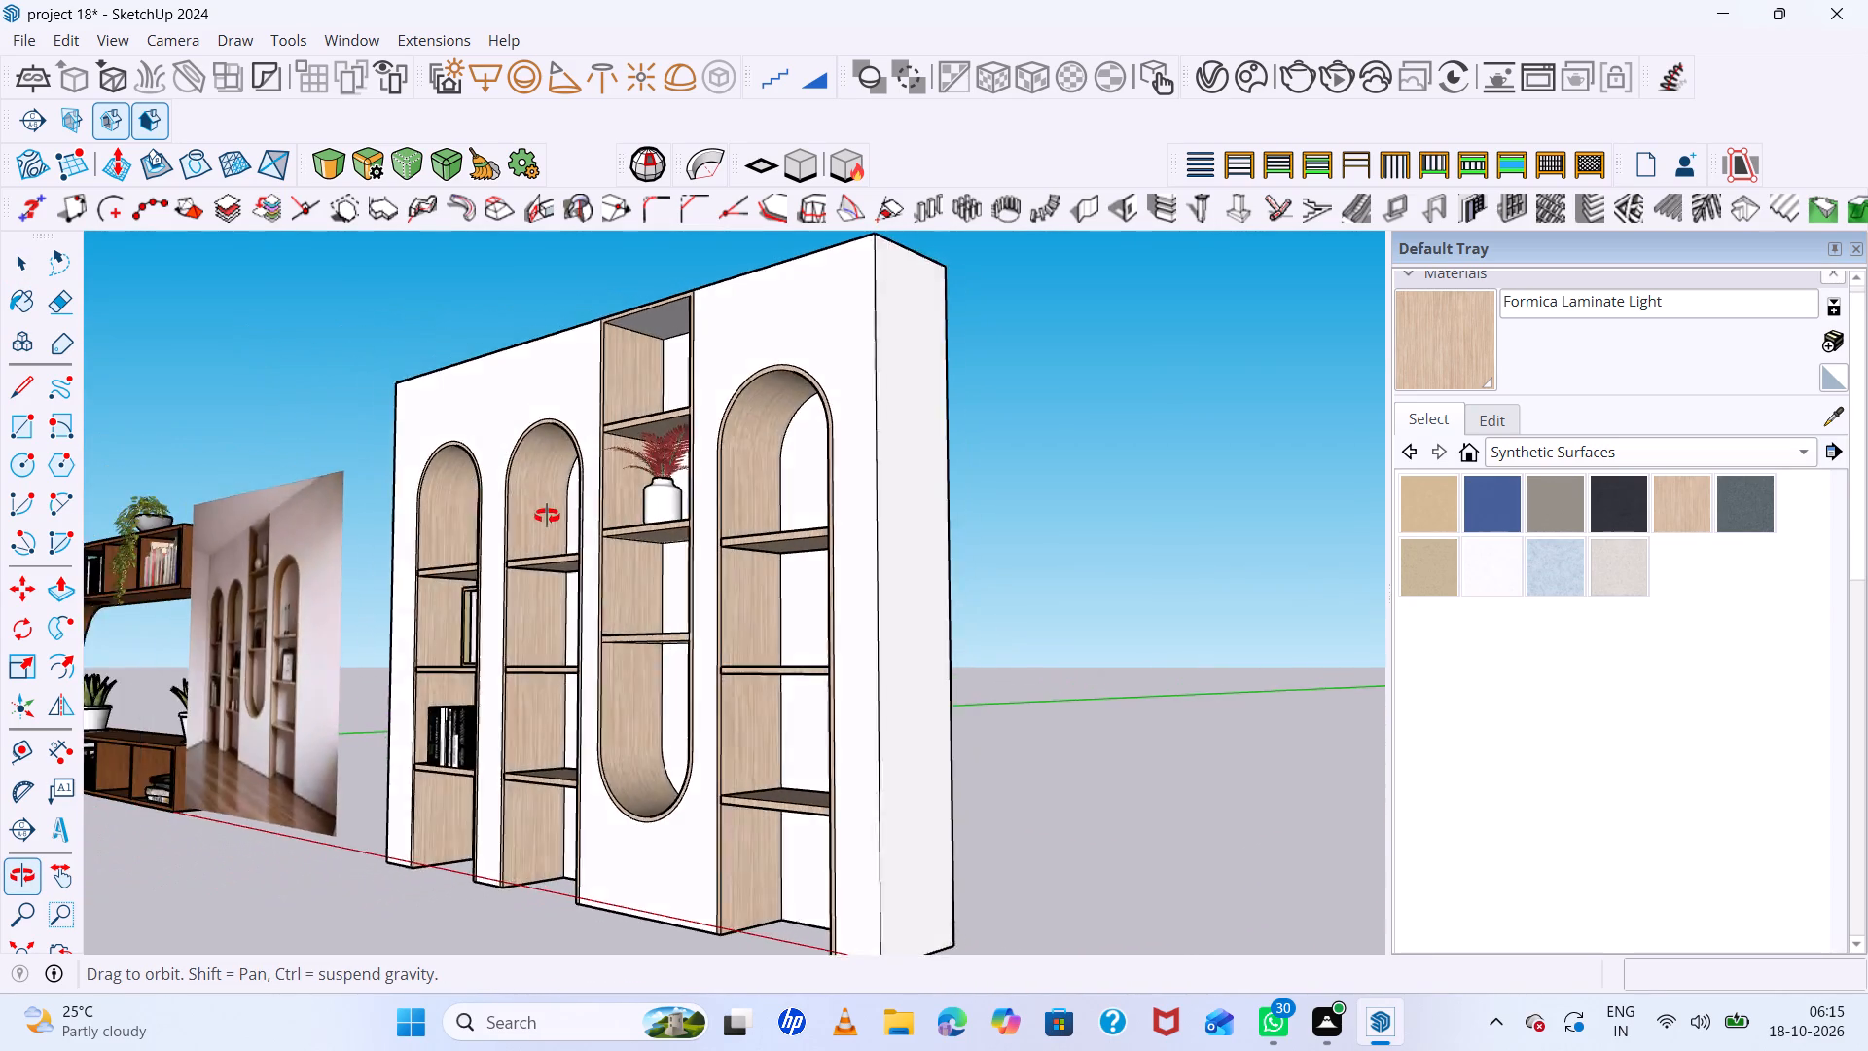
pyautogui.moveTo(547, 516); pyautogui.dragTo(812, 685, button='middle')
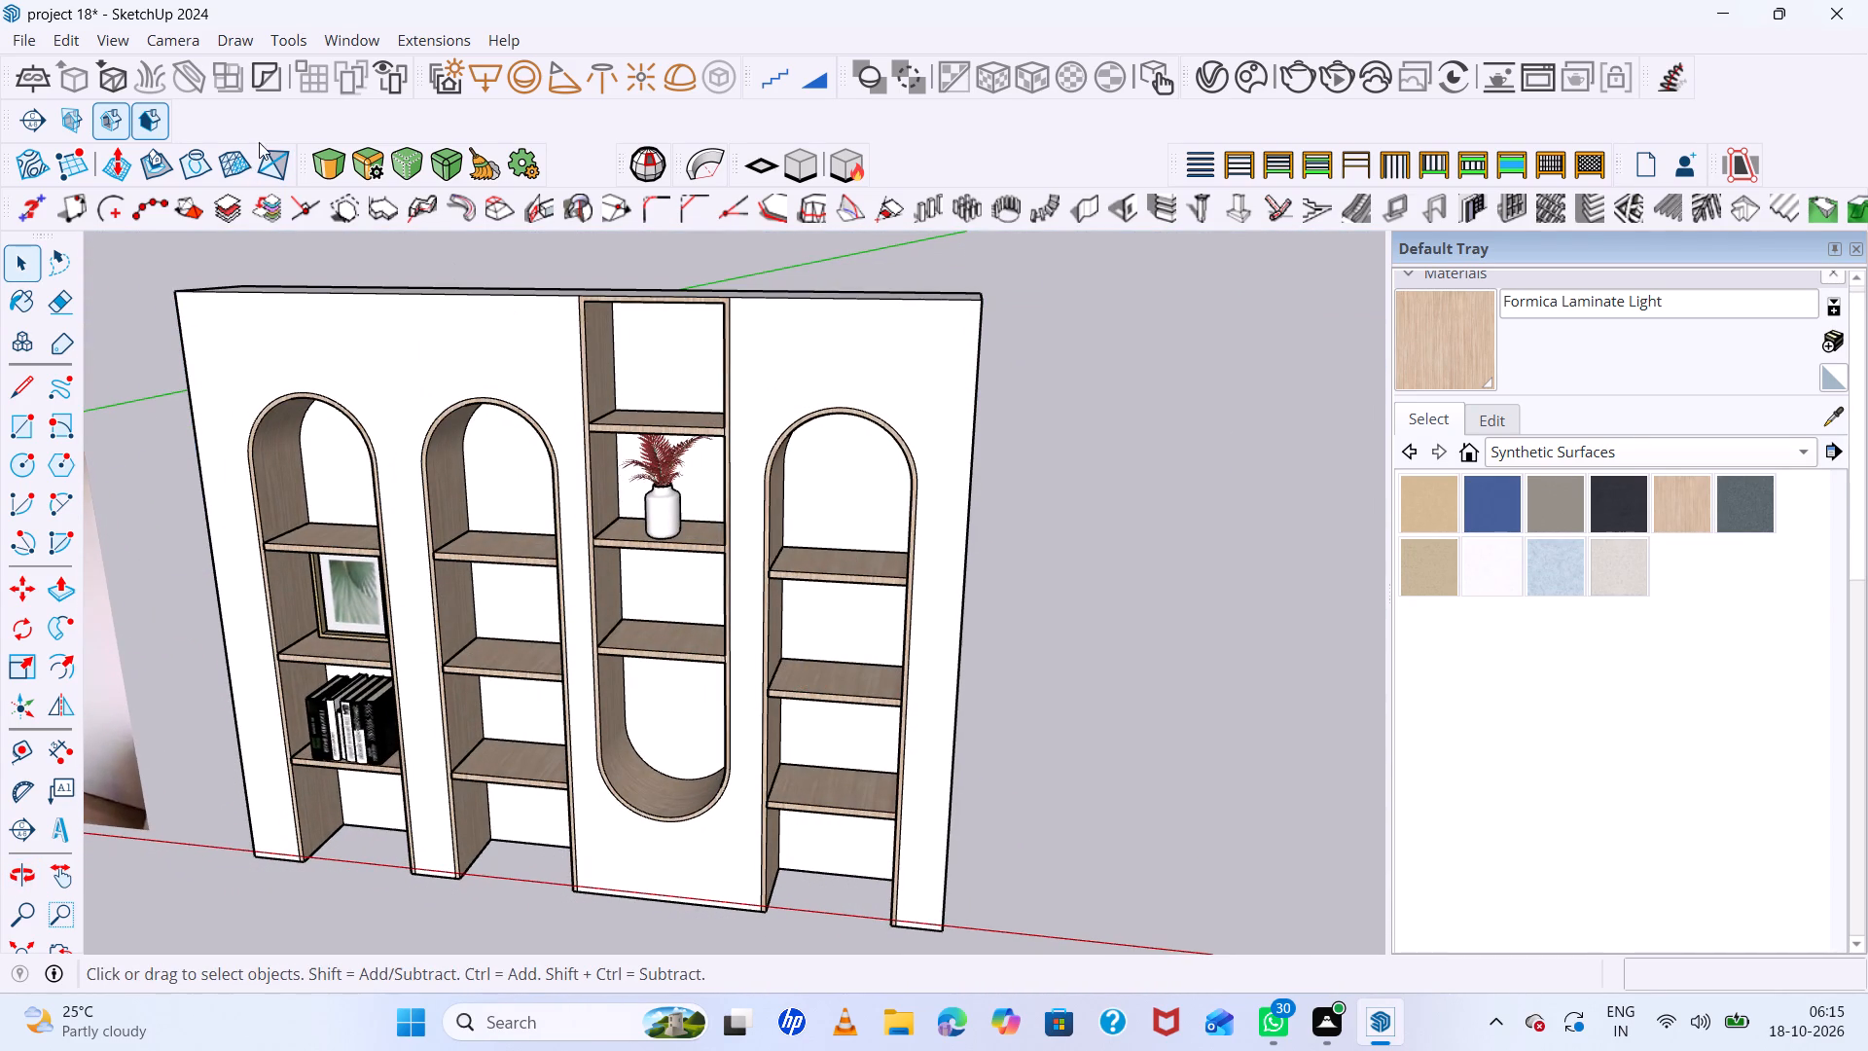
# Search the 3D Warehouse for "pot decorative items".
pyautogui.click(371, 42)
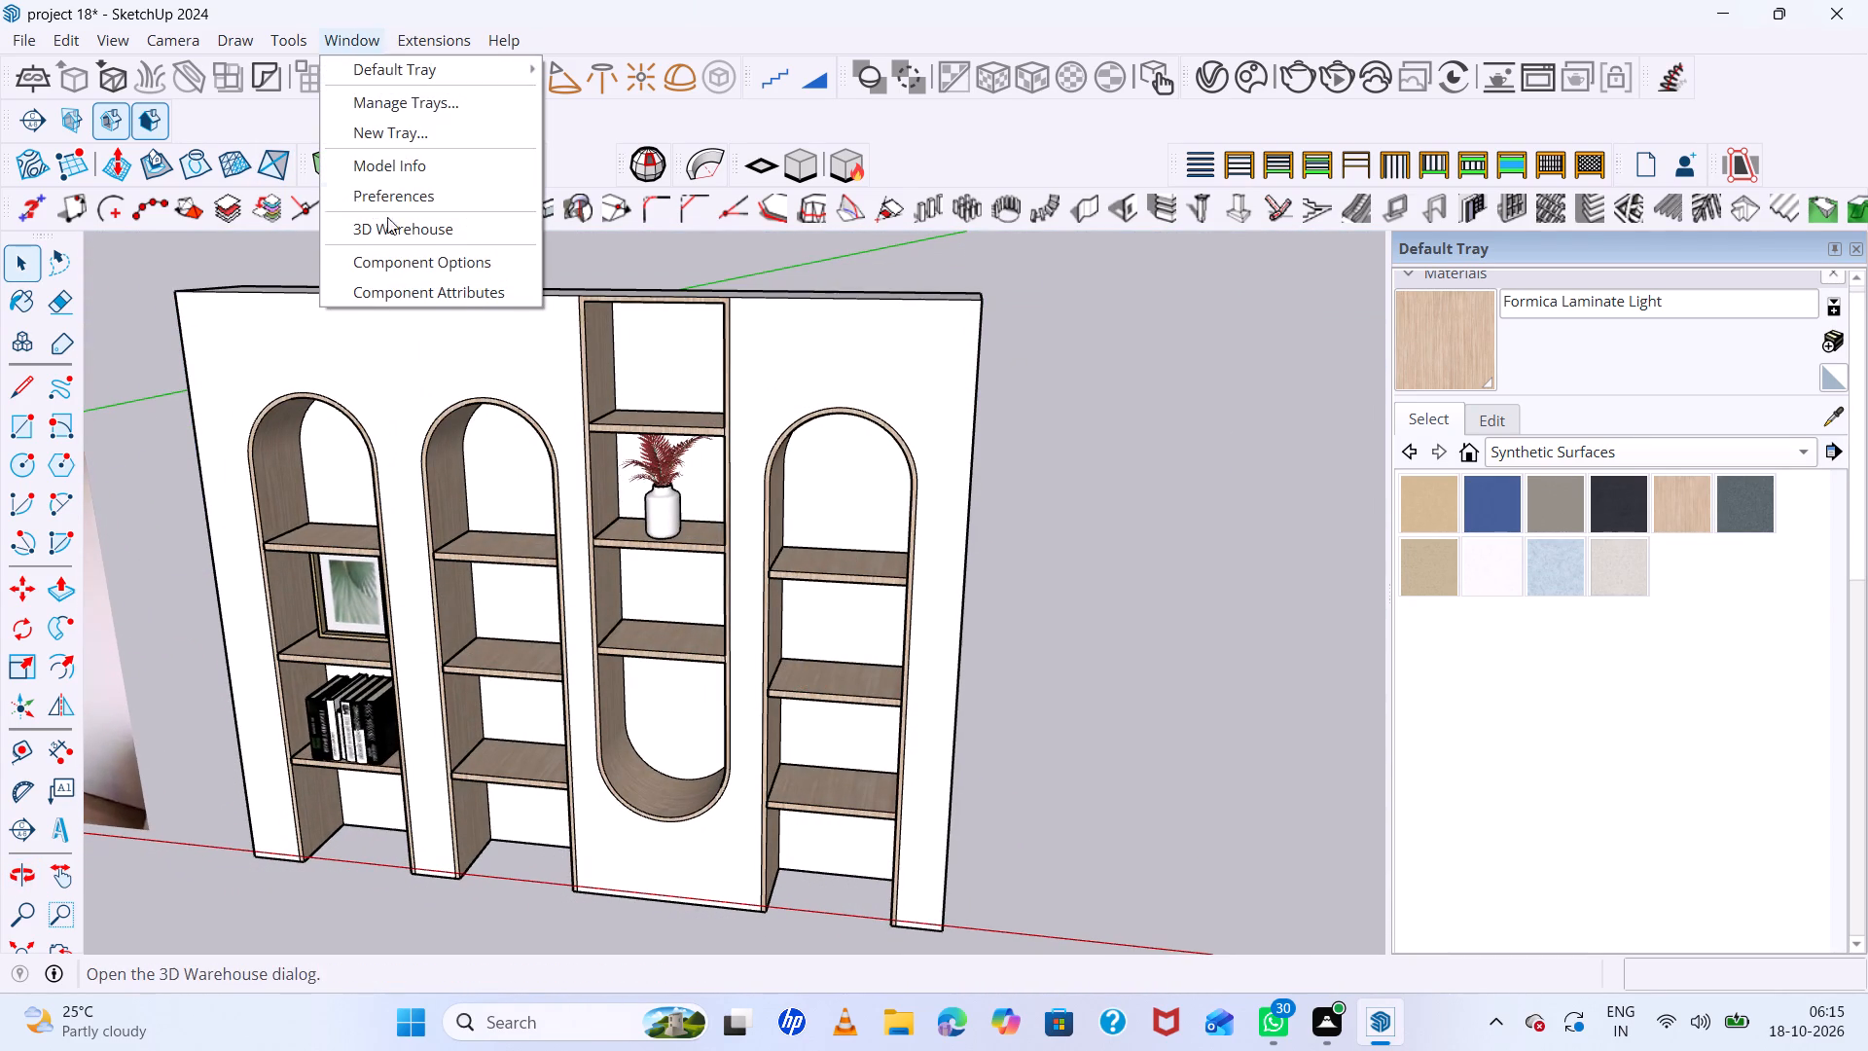
pyautogui.click(391, 236)
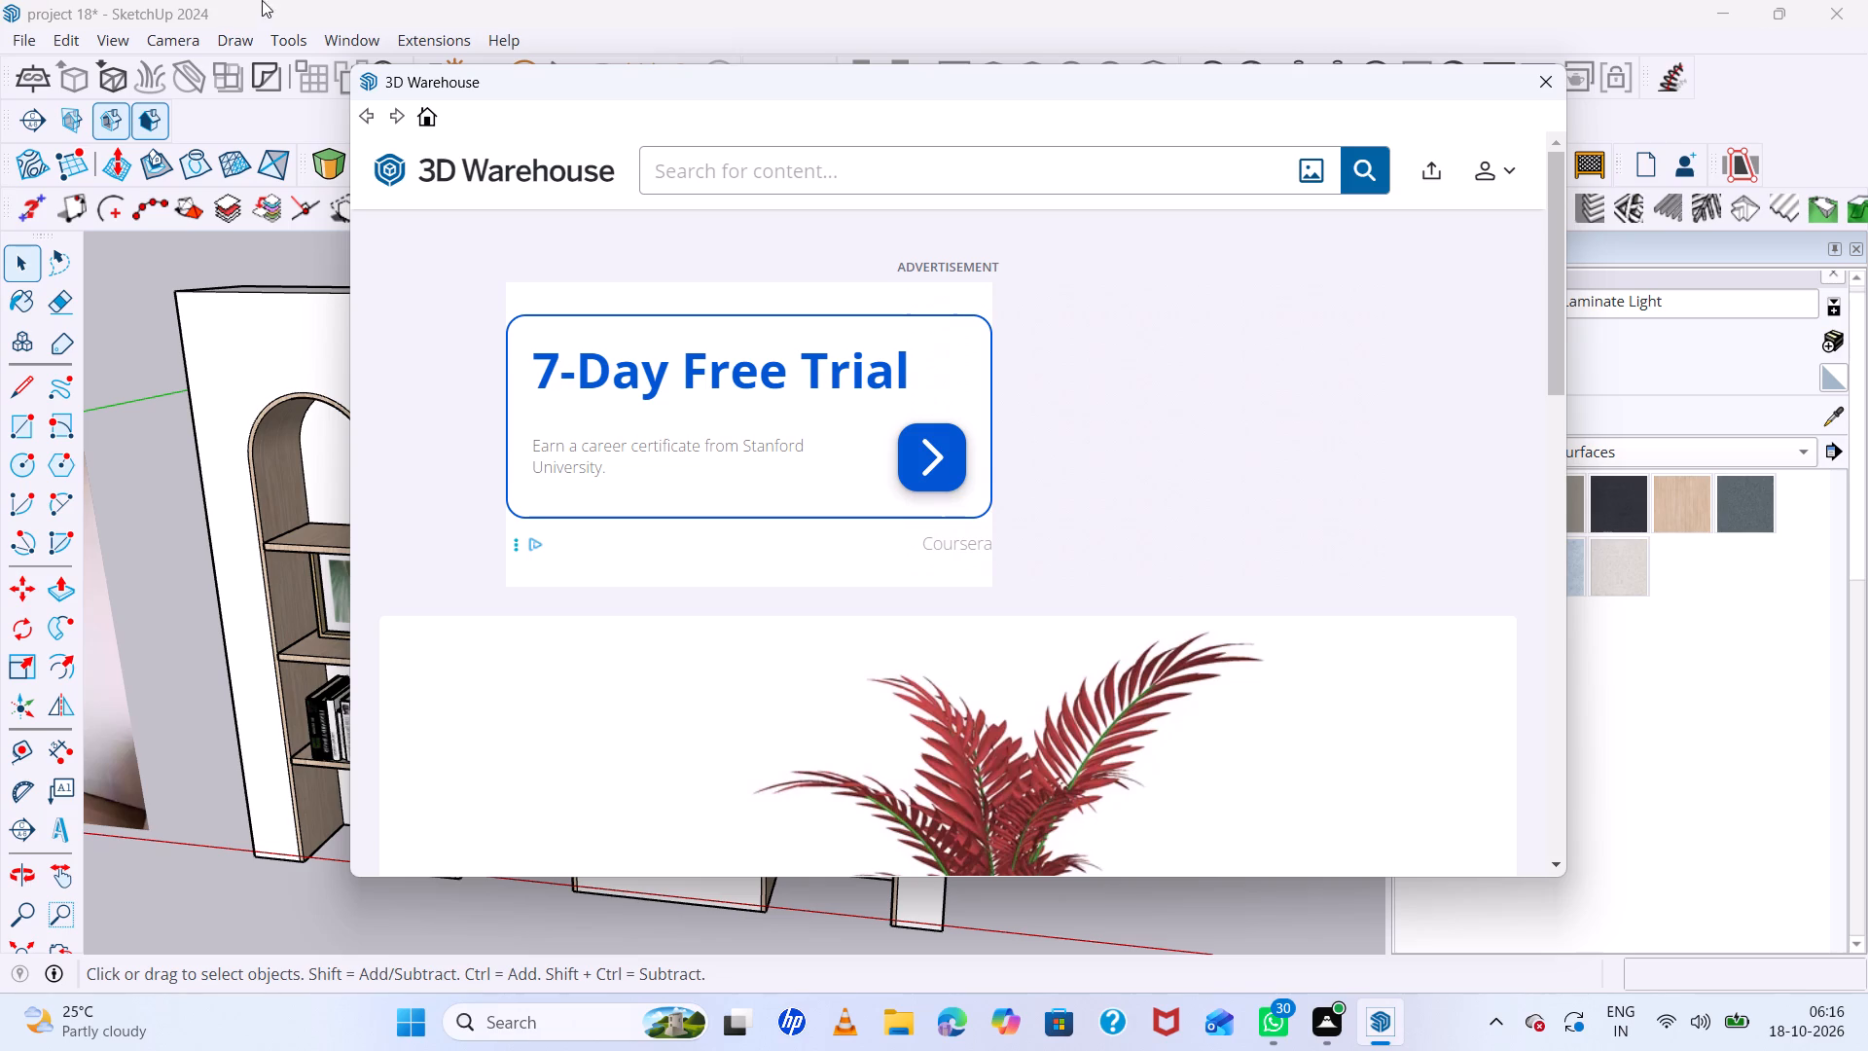
pyautogui.click(425, 119)
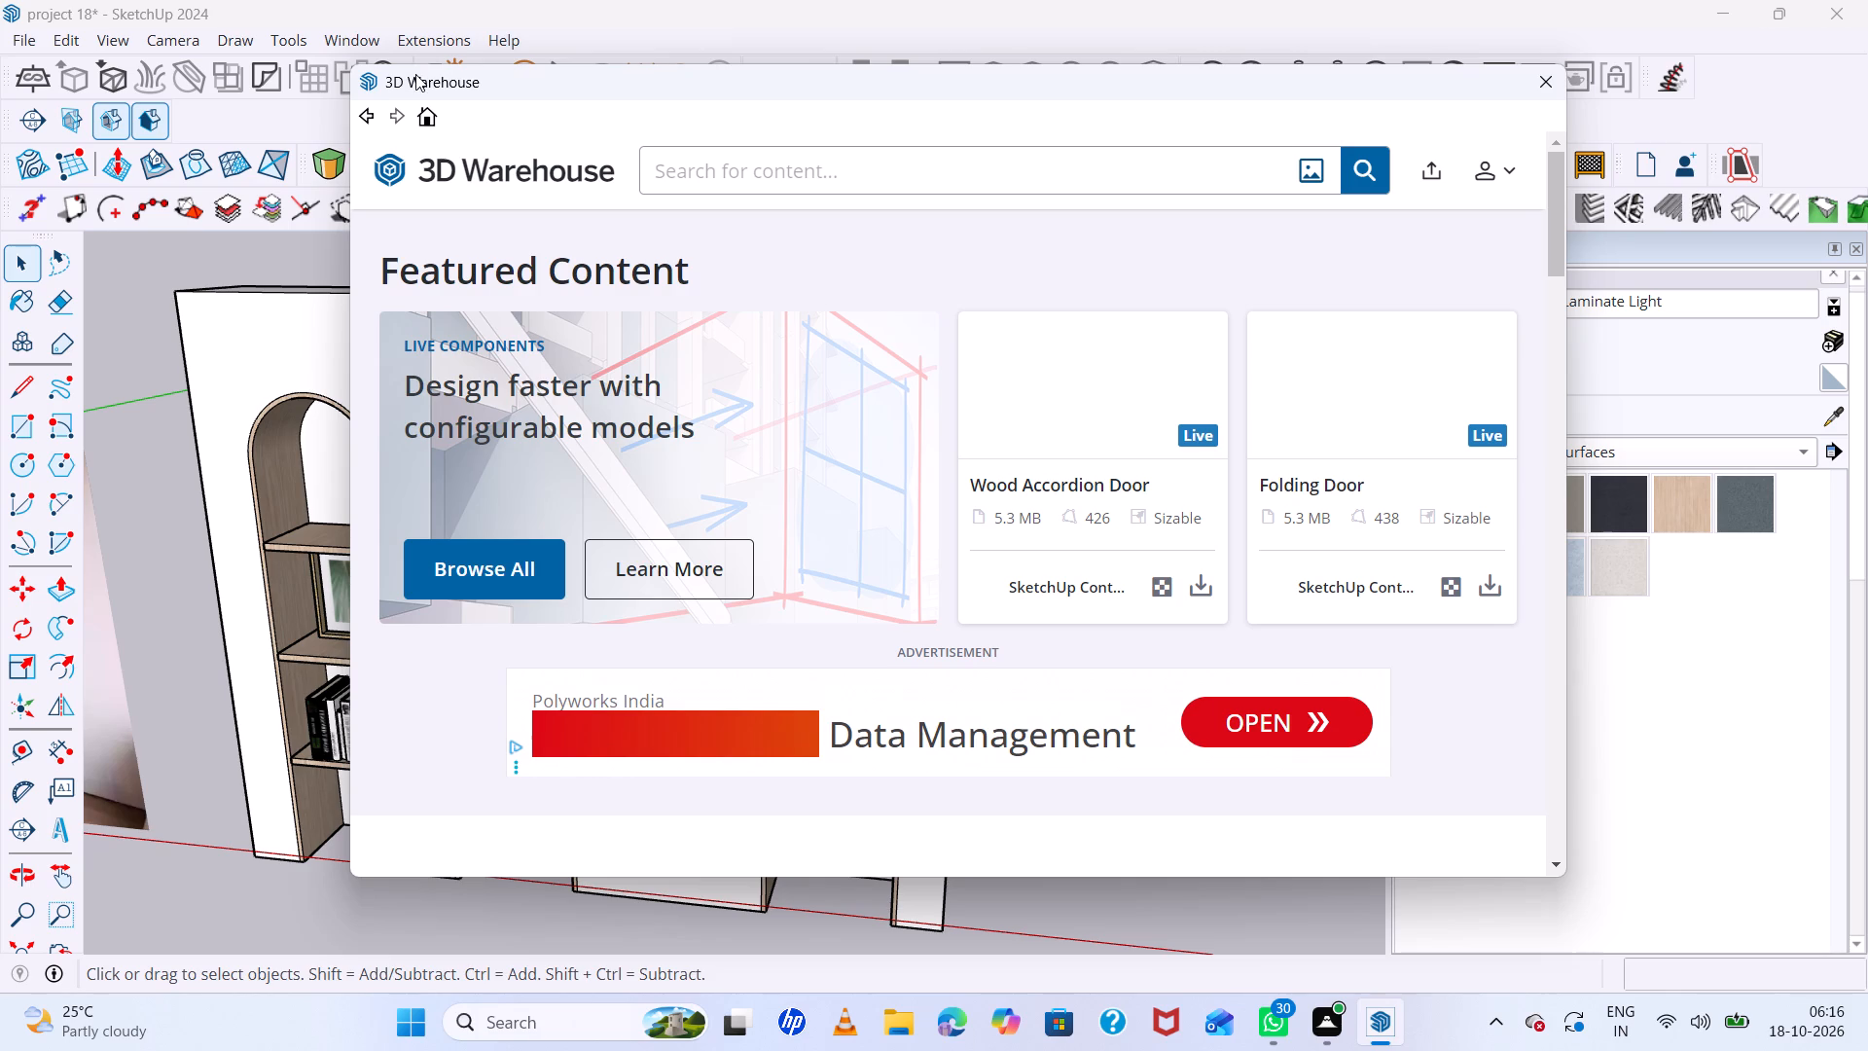
pyautogui.click(673, 182)
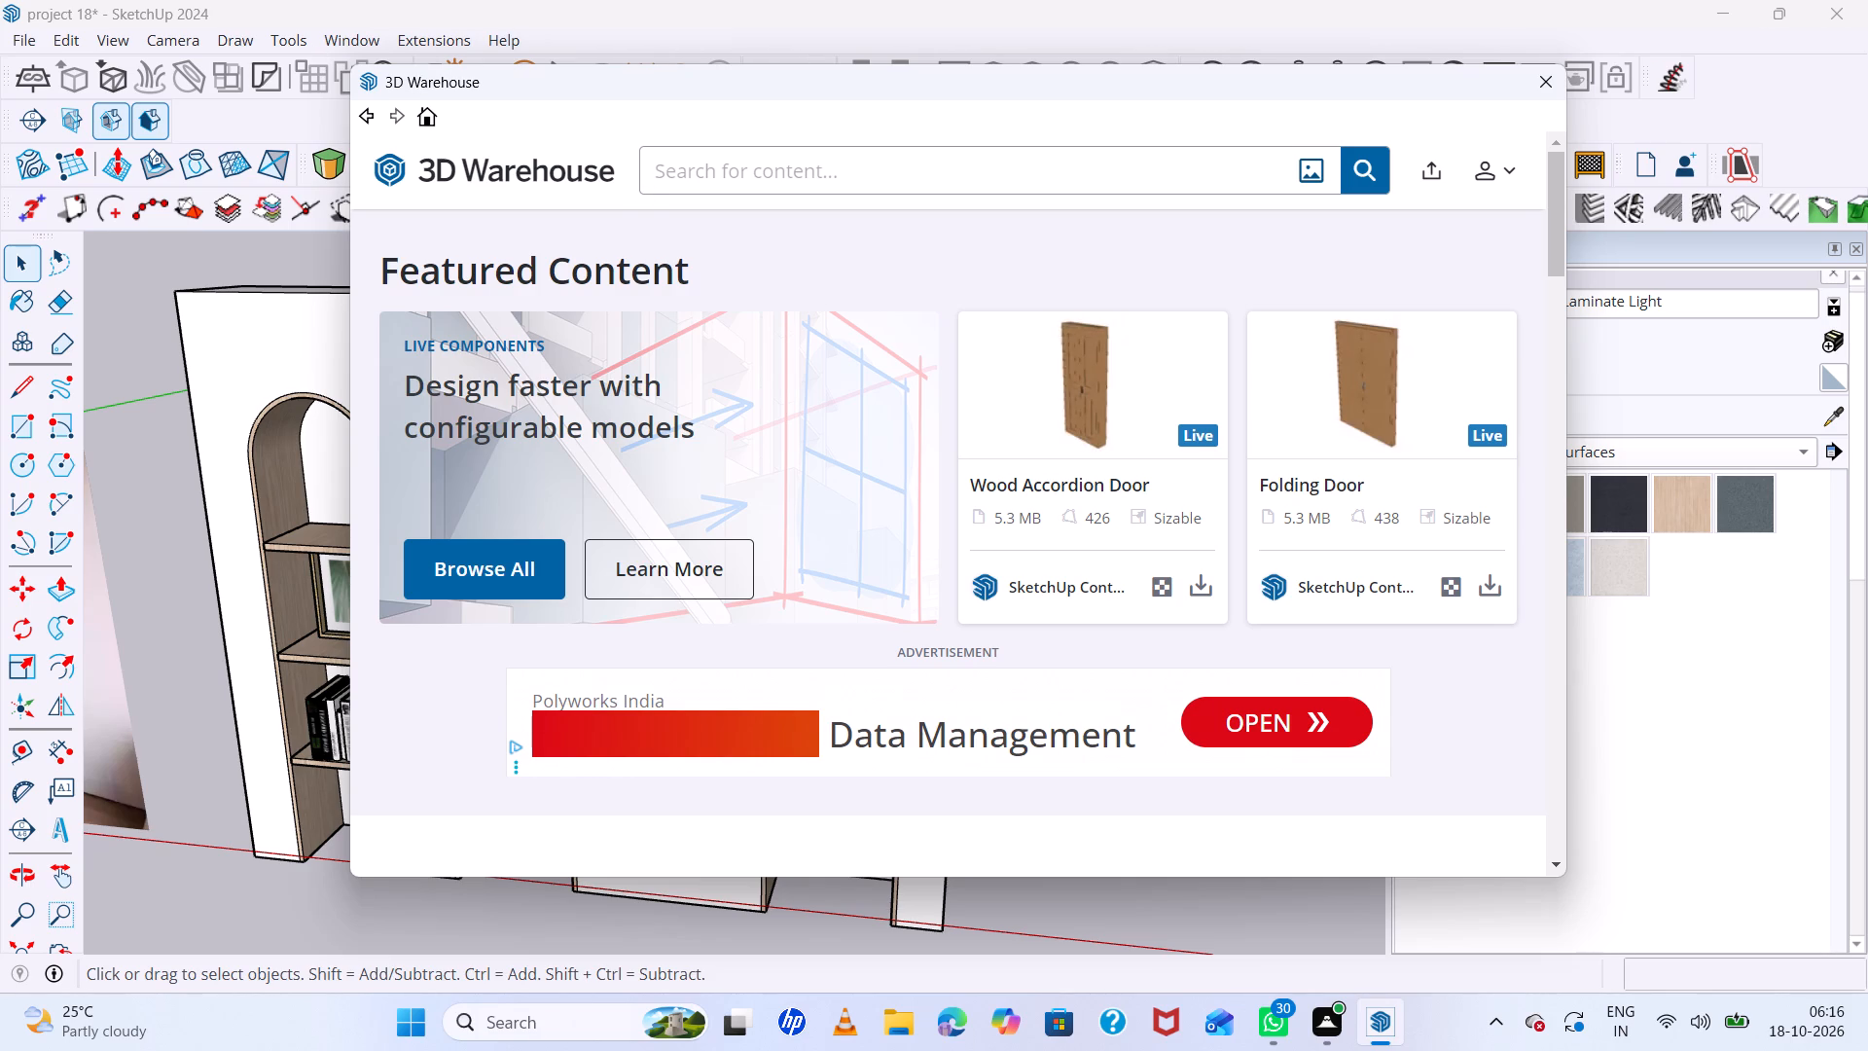
pyautogui.write('pot')
pyautogui.press('space')
pyautogui.write('decorative')
pyautogui.press('space')
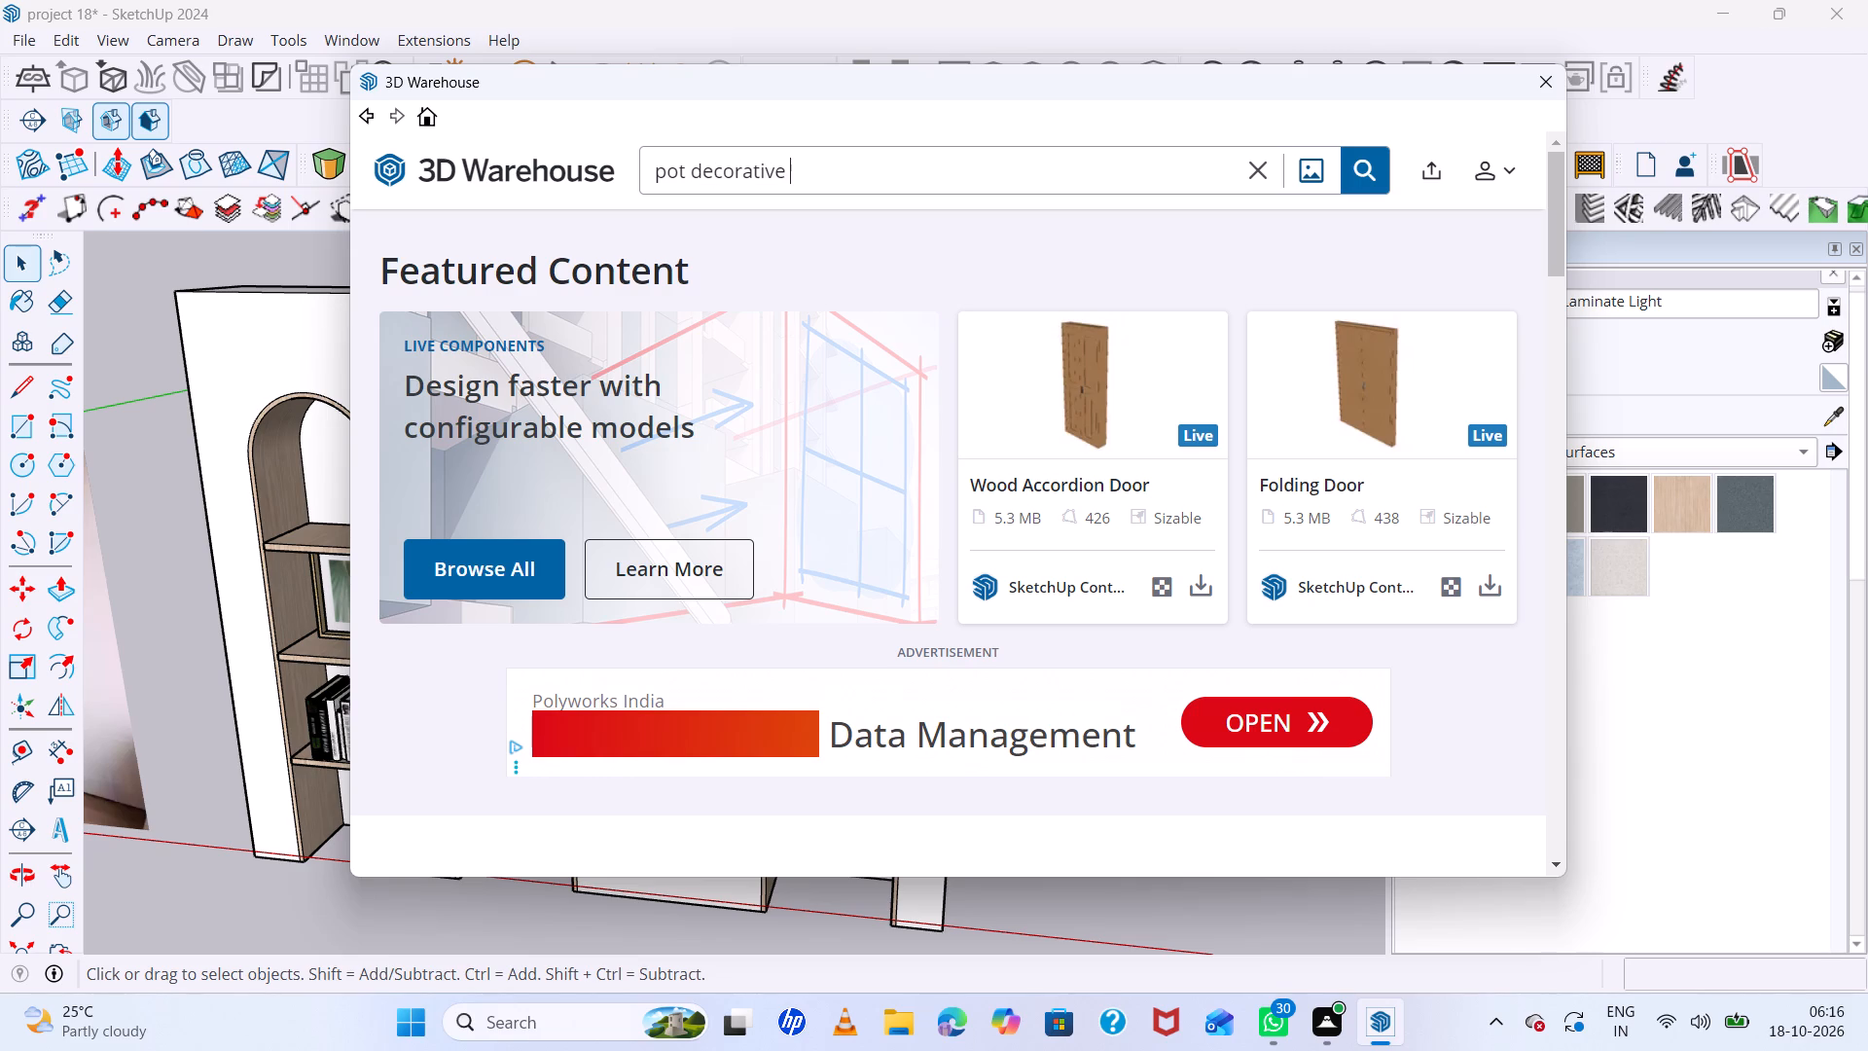
pyautogui.press('i')
pyautogui.write('te')
pyautogui.write('ms')
pyautogui.press('Return')
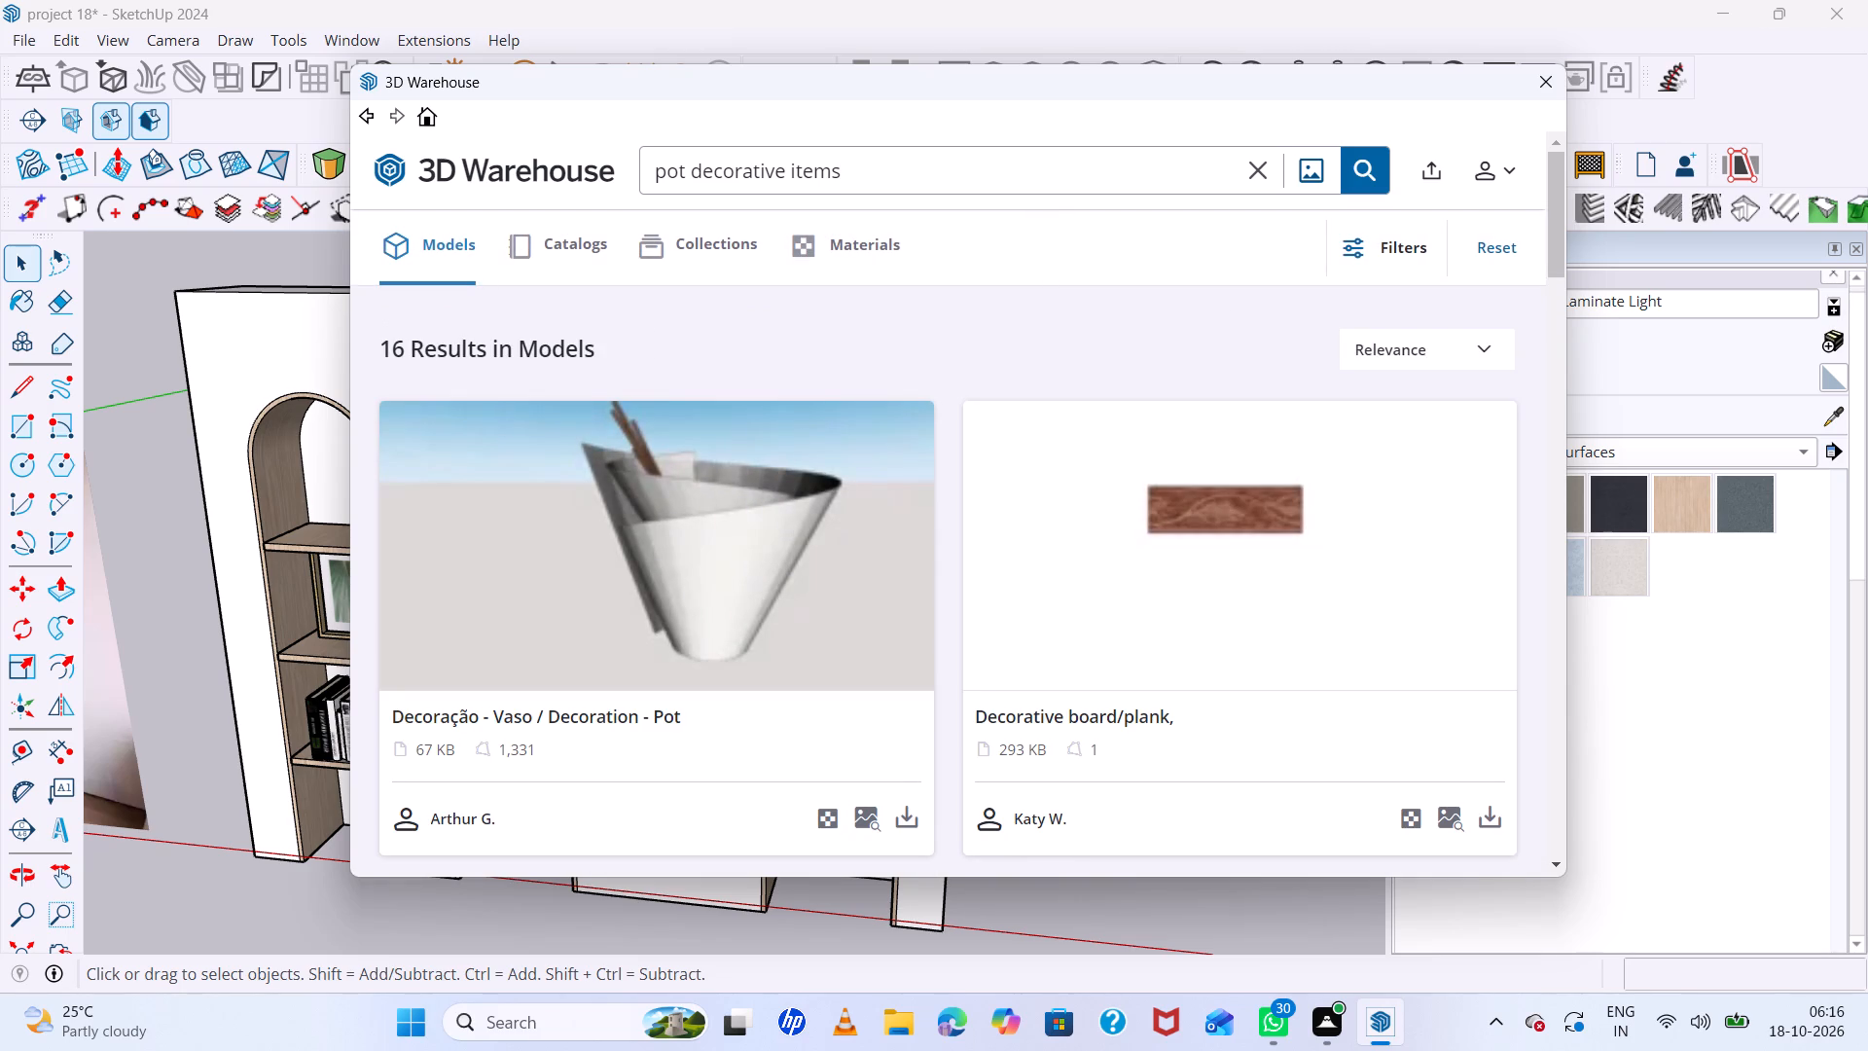
# Browse the pot decoration models for a piece suited to the empty shelves.
pyautogui.scroll(-7, 972, 549)
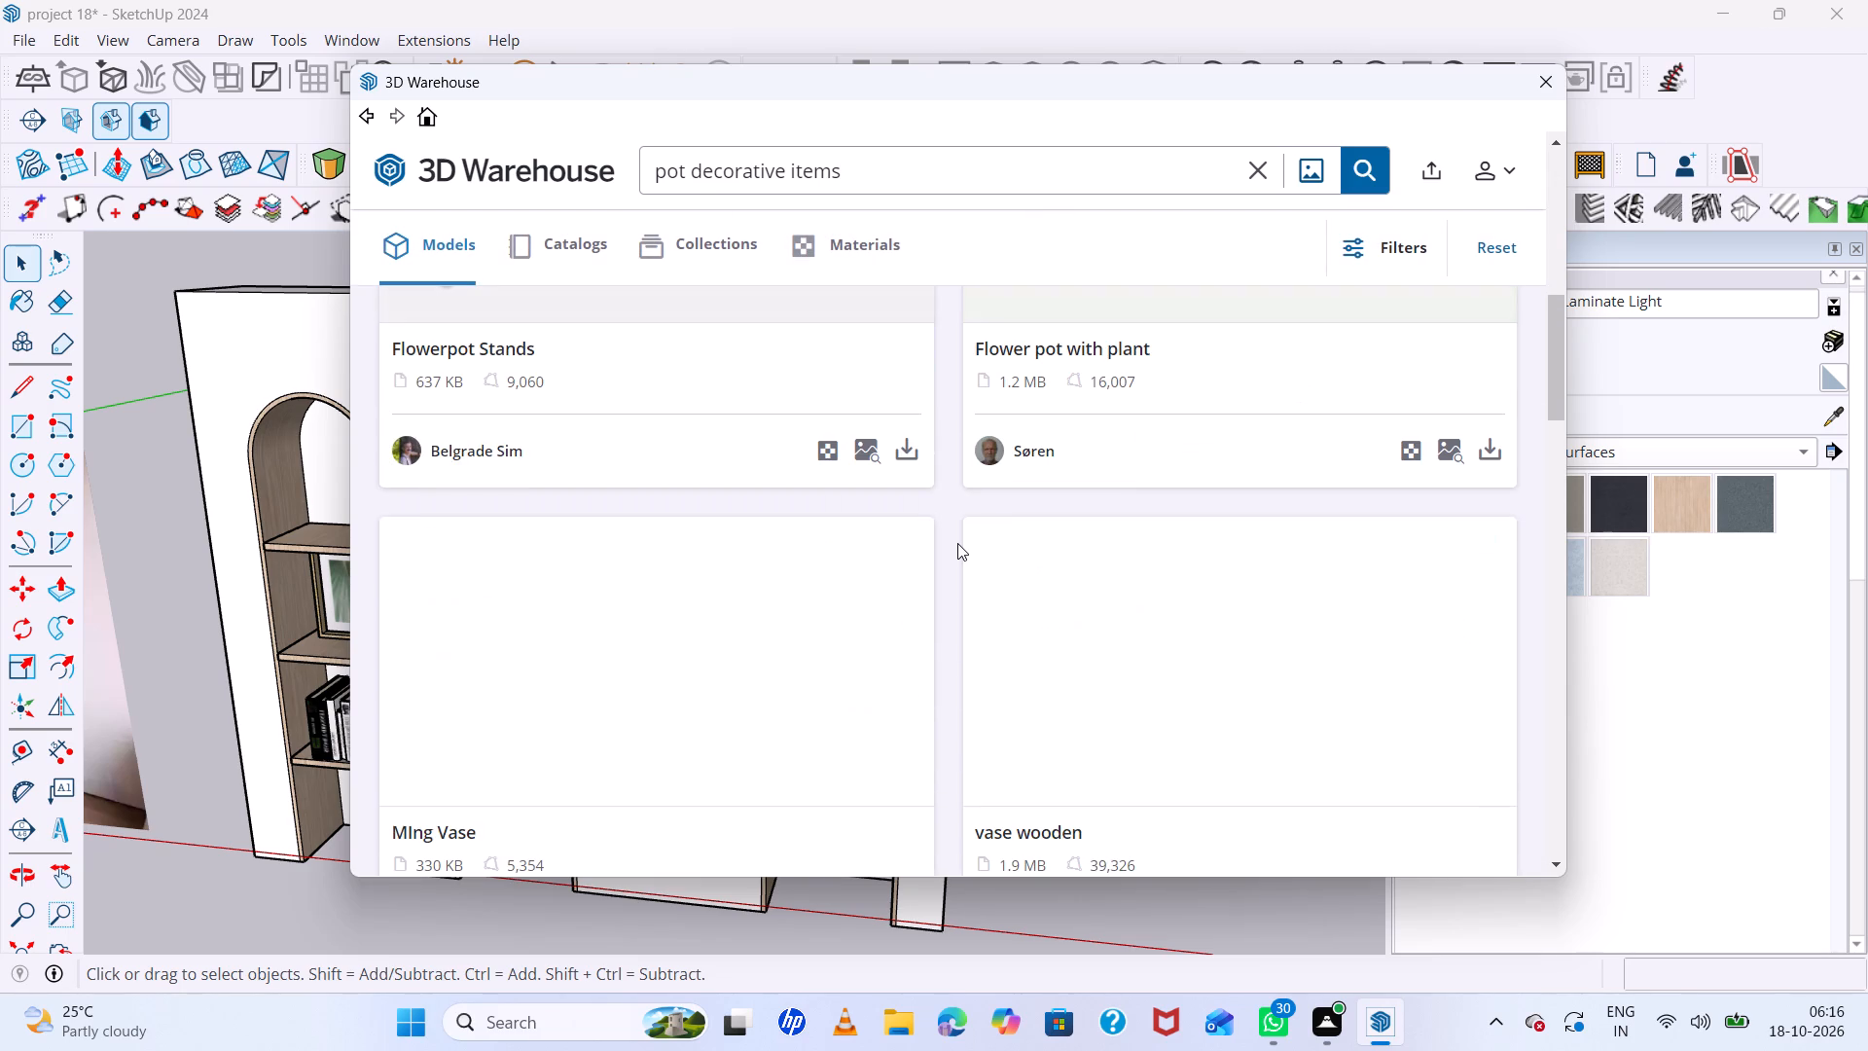
pyautogui.scroll(-6, 957, 542)
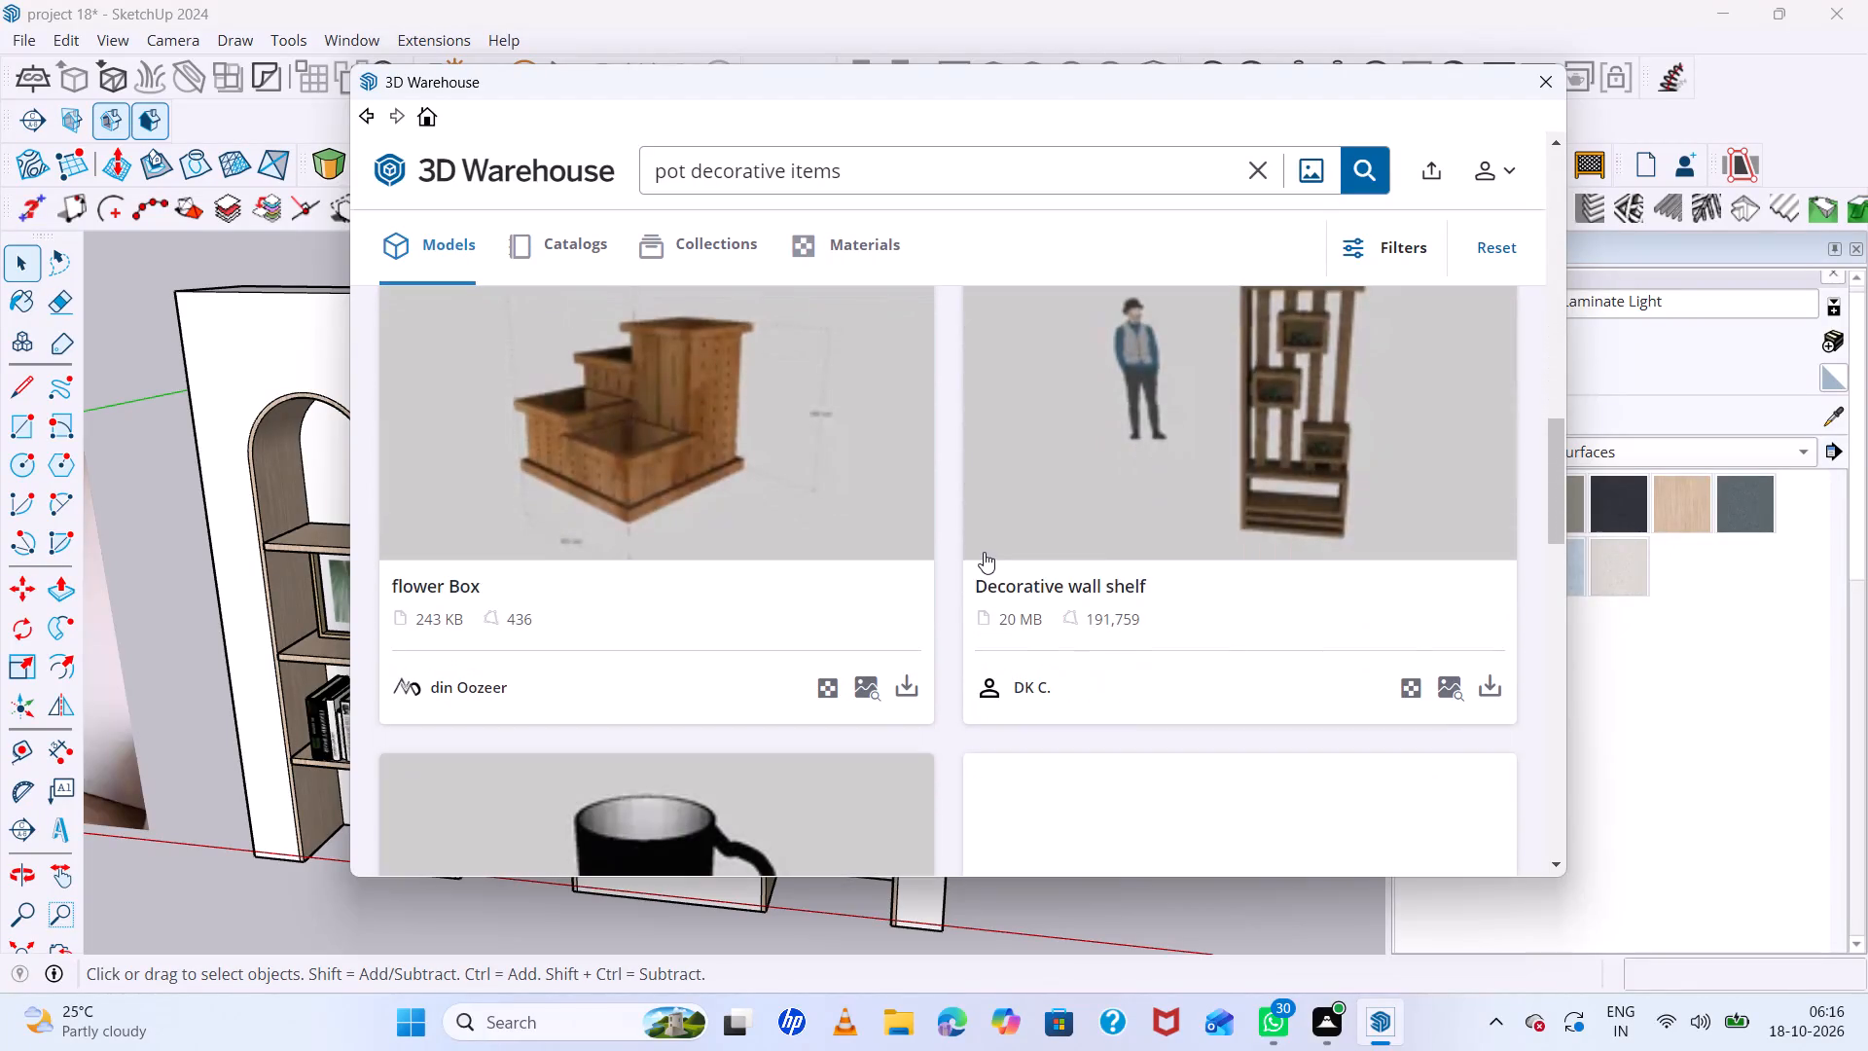
pyautogui.scroll(-10, 984, 552)
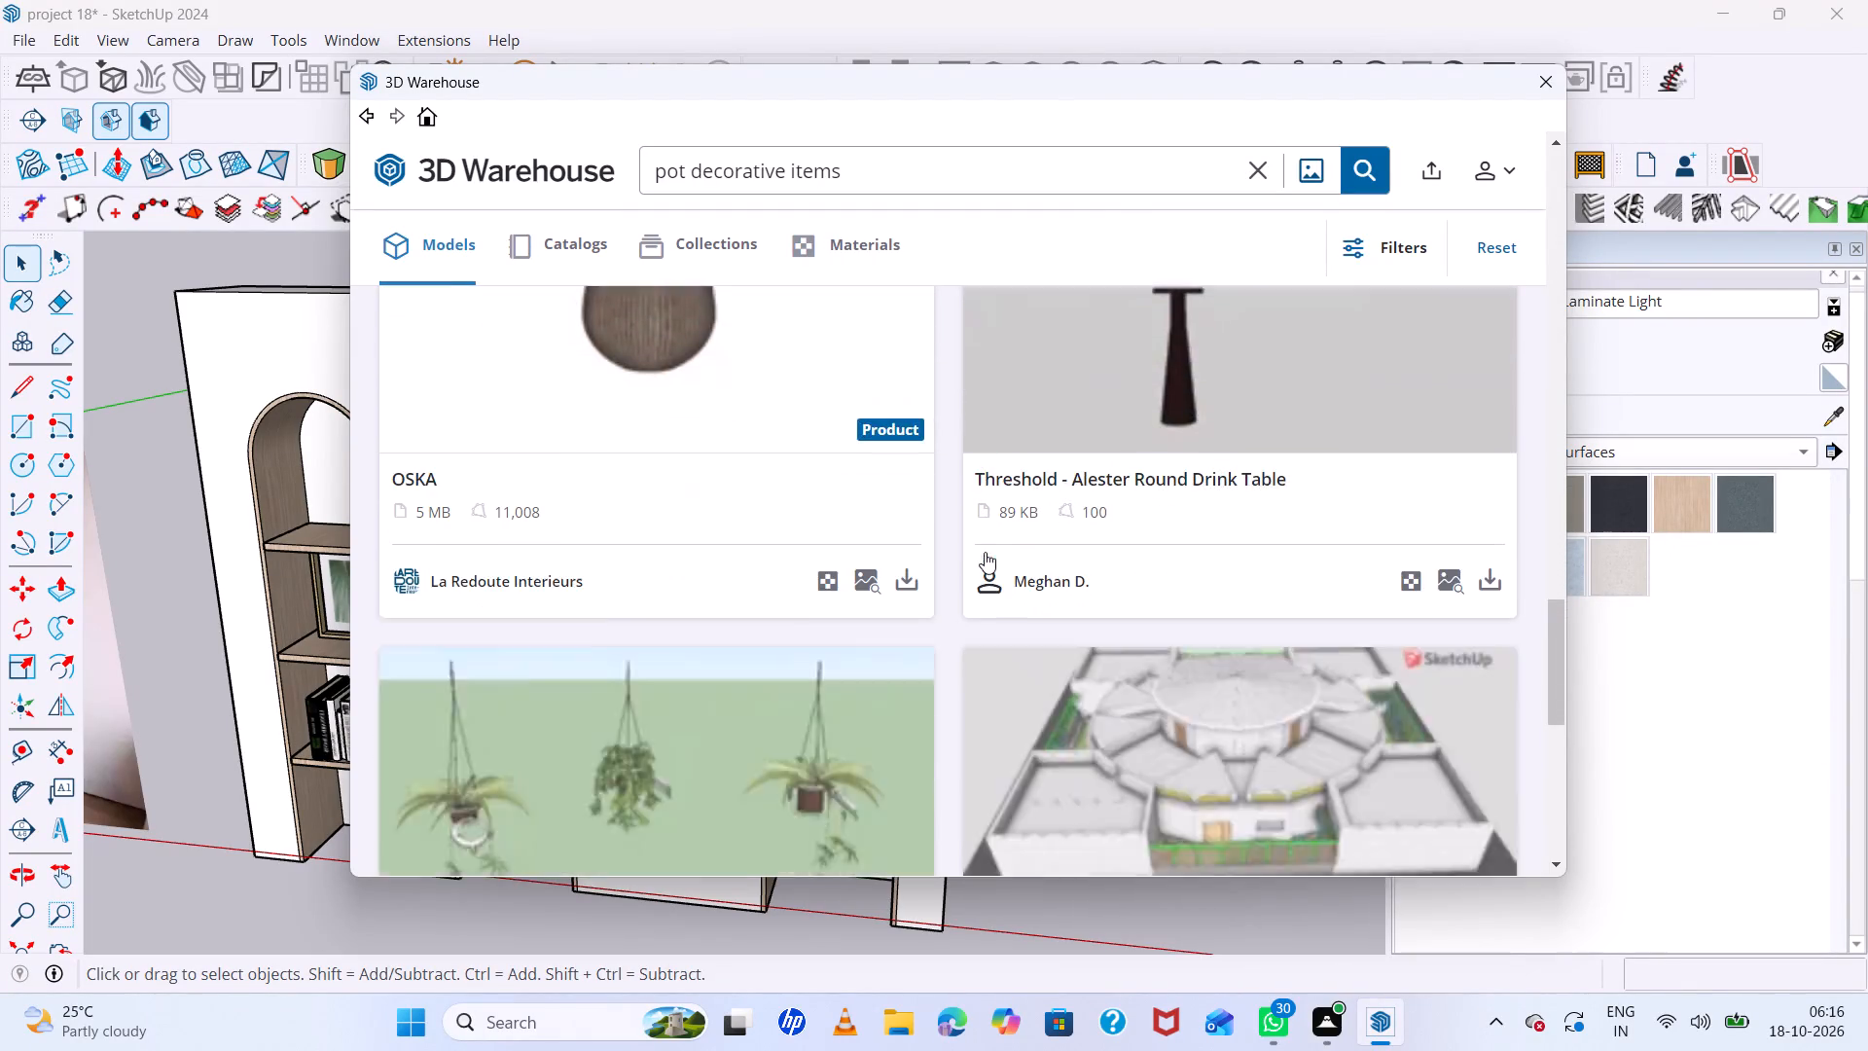
pyautogui.scroll(-10, 985, 552)
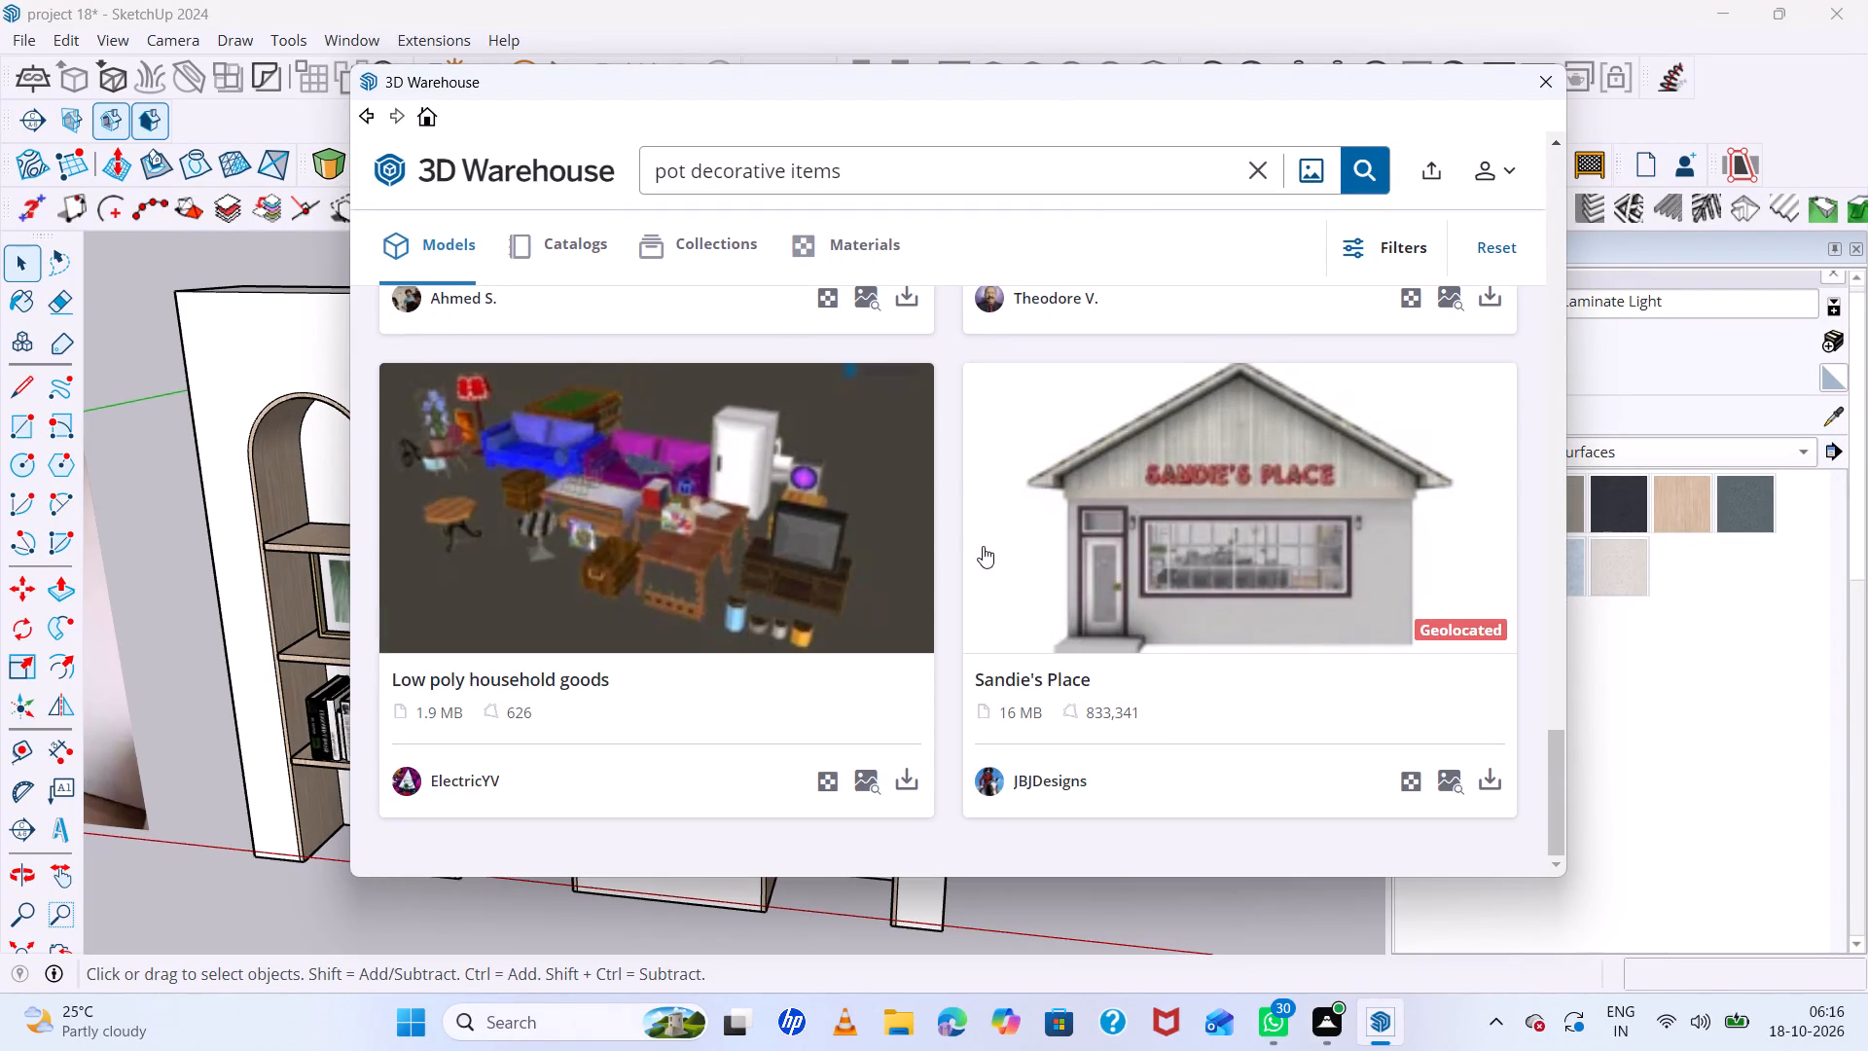
pyautogui.scroll(-6, 983, 546)
# Change the 3D Warehouse search to "decorative items".
pyautogui.click(691, 170)
pyautogui.press('BackSpace')
pyautogui.press('BackSpace')
pyautogui.press('BackSpace')
pyautogui.press('BackSpace')
pyautogui.press('BackSpace')
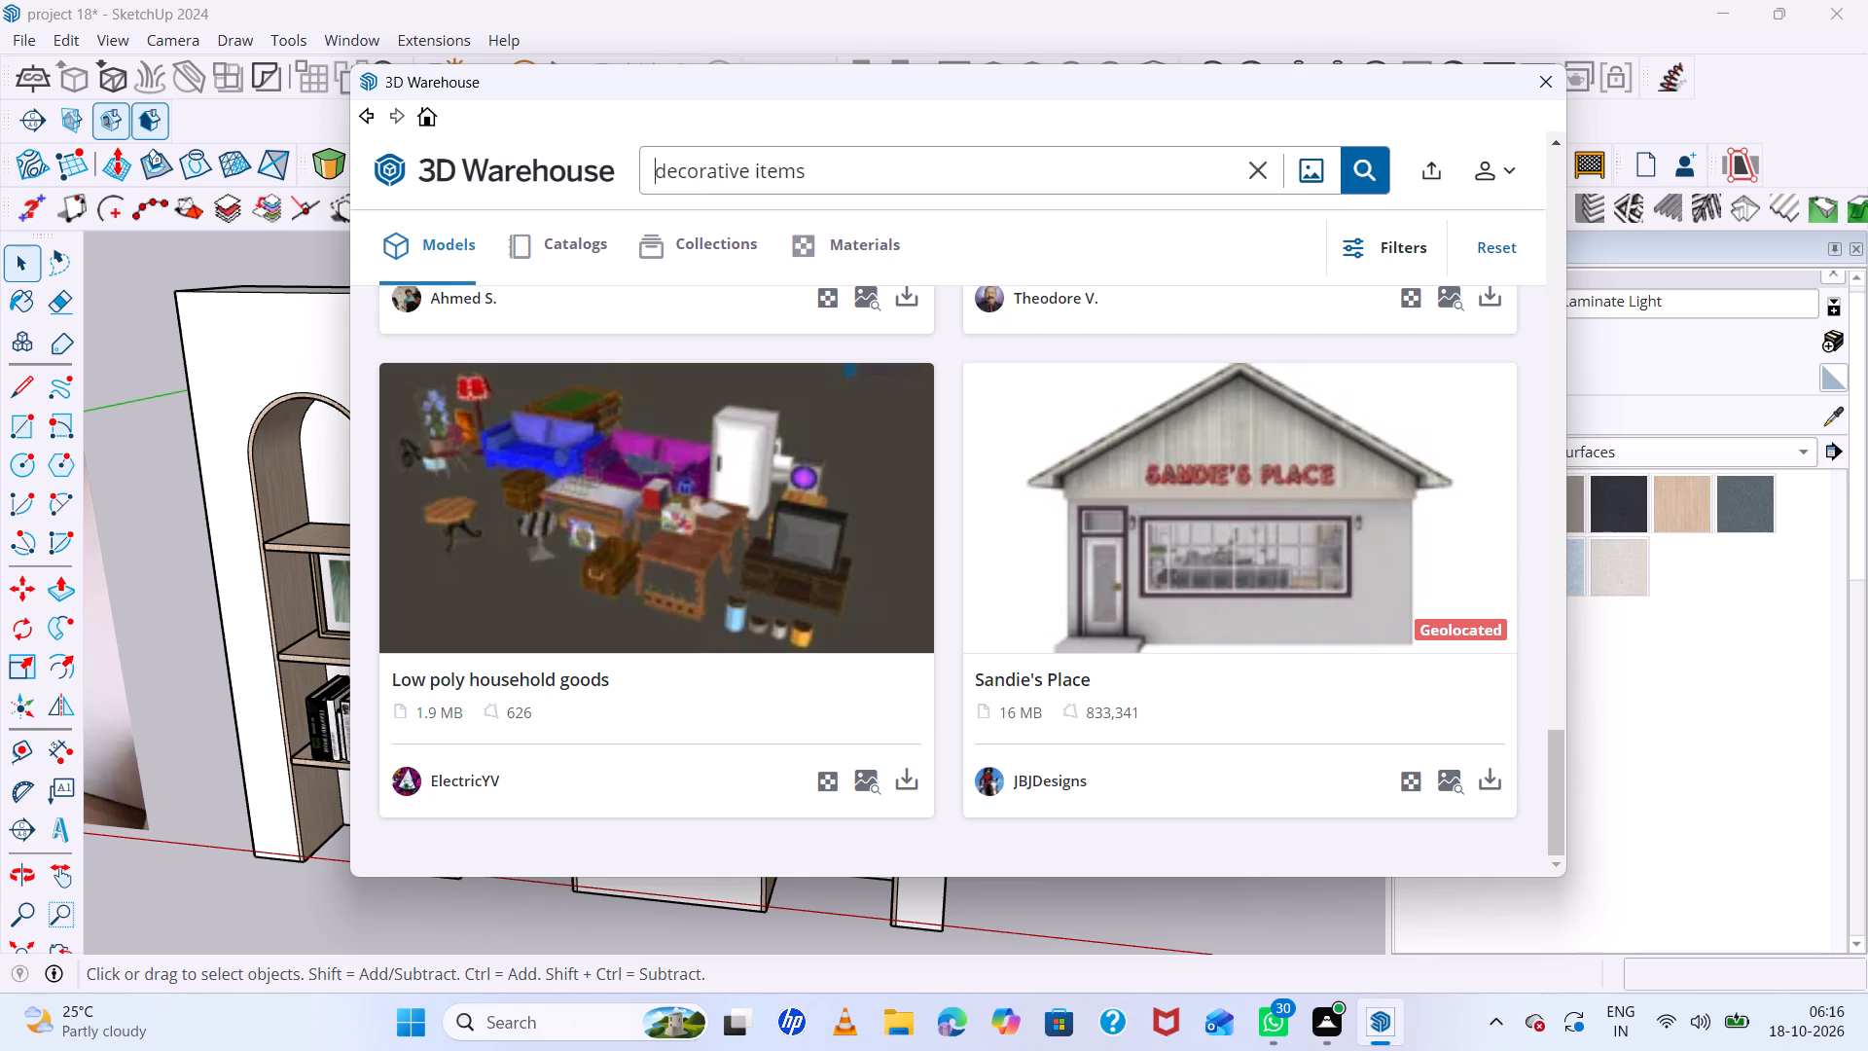
pyautogui.press('Return')
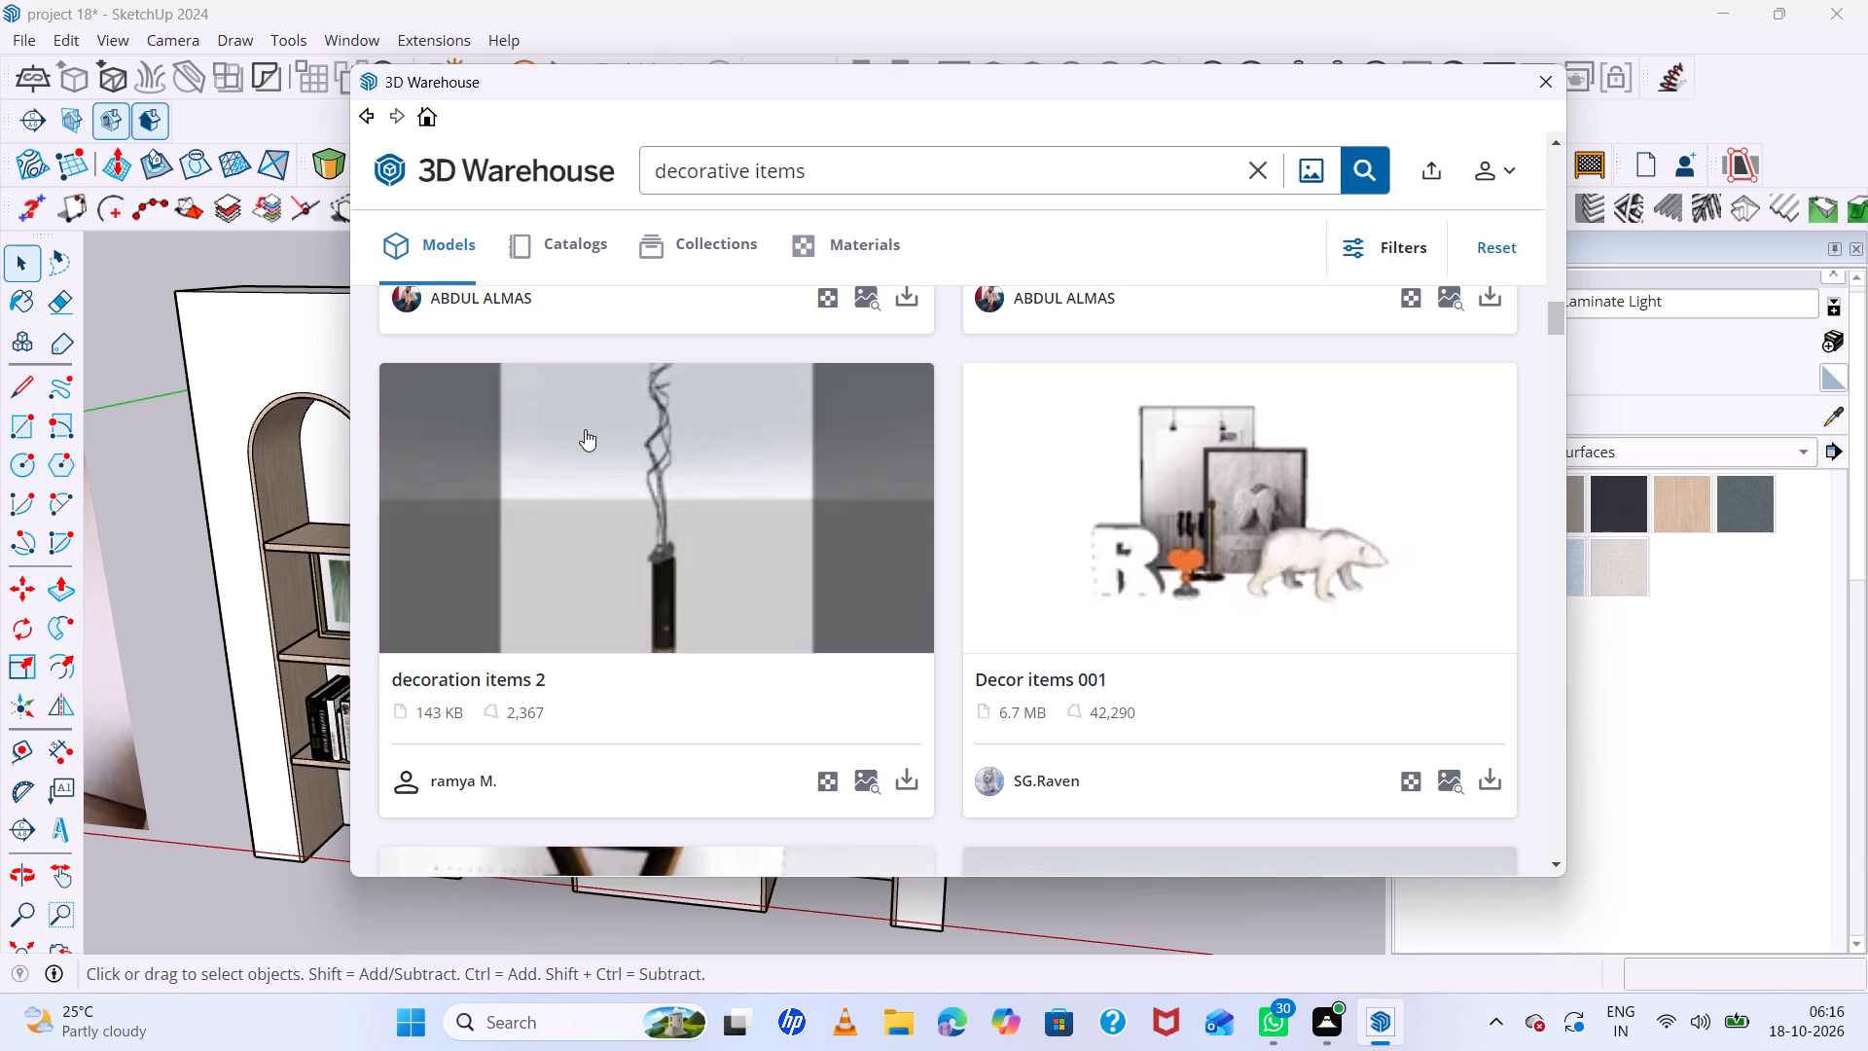
# Browse the "decorative items" models for an accessory set with books, vases and ornaments suited to the empty shelves.
pyautogui.scroll(-6, 824, 502)
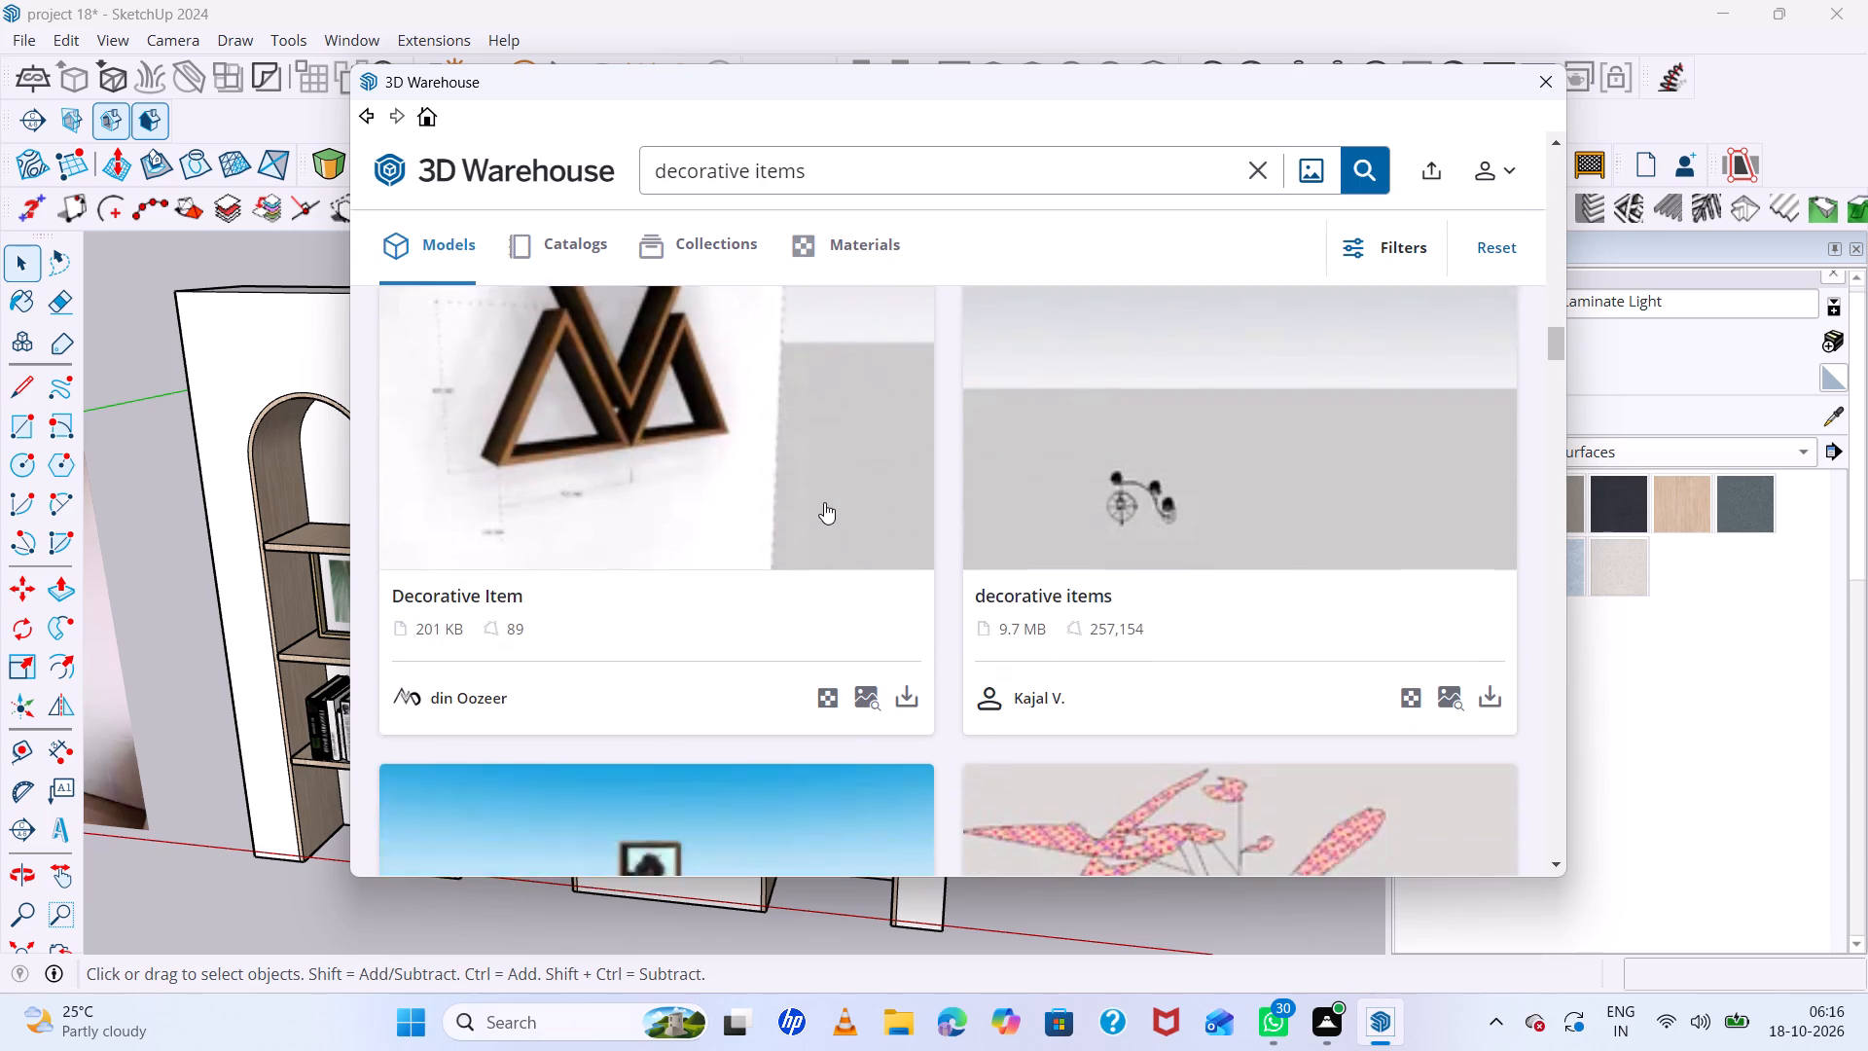
pyautogui.scroll(-12, 824, 502)
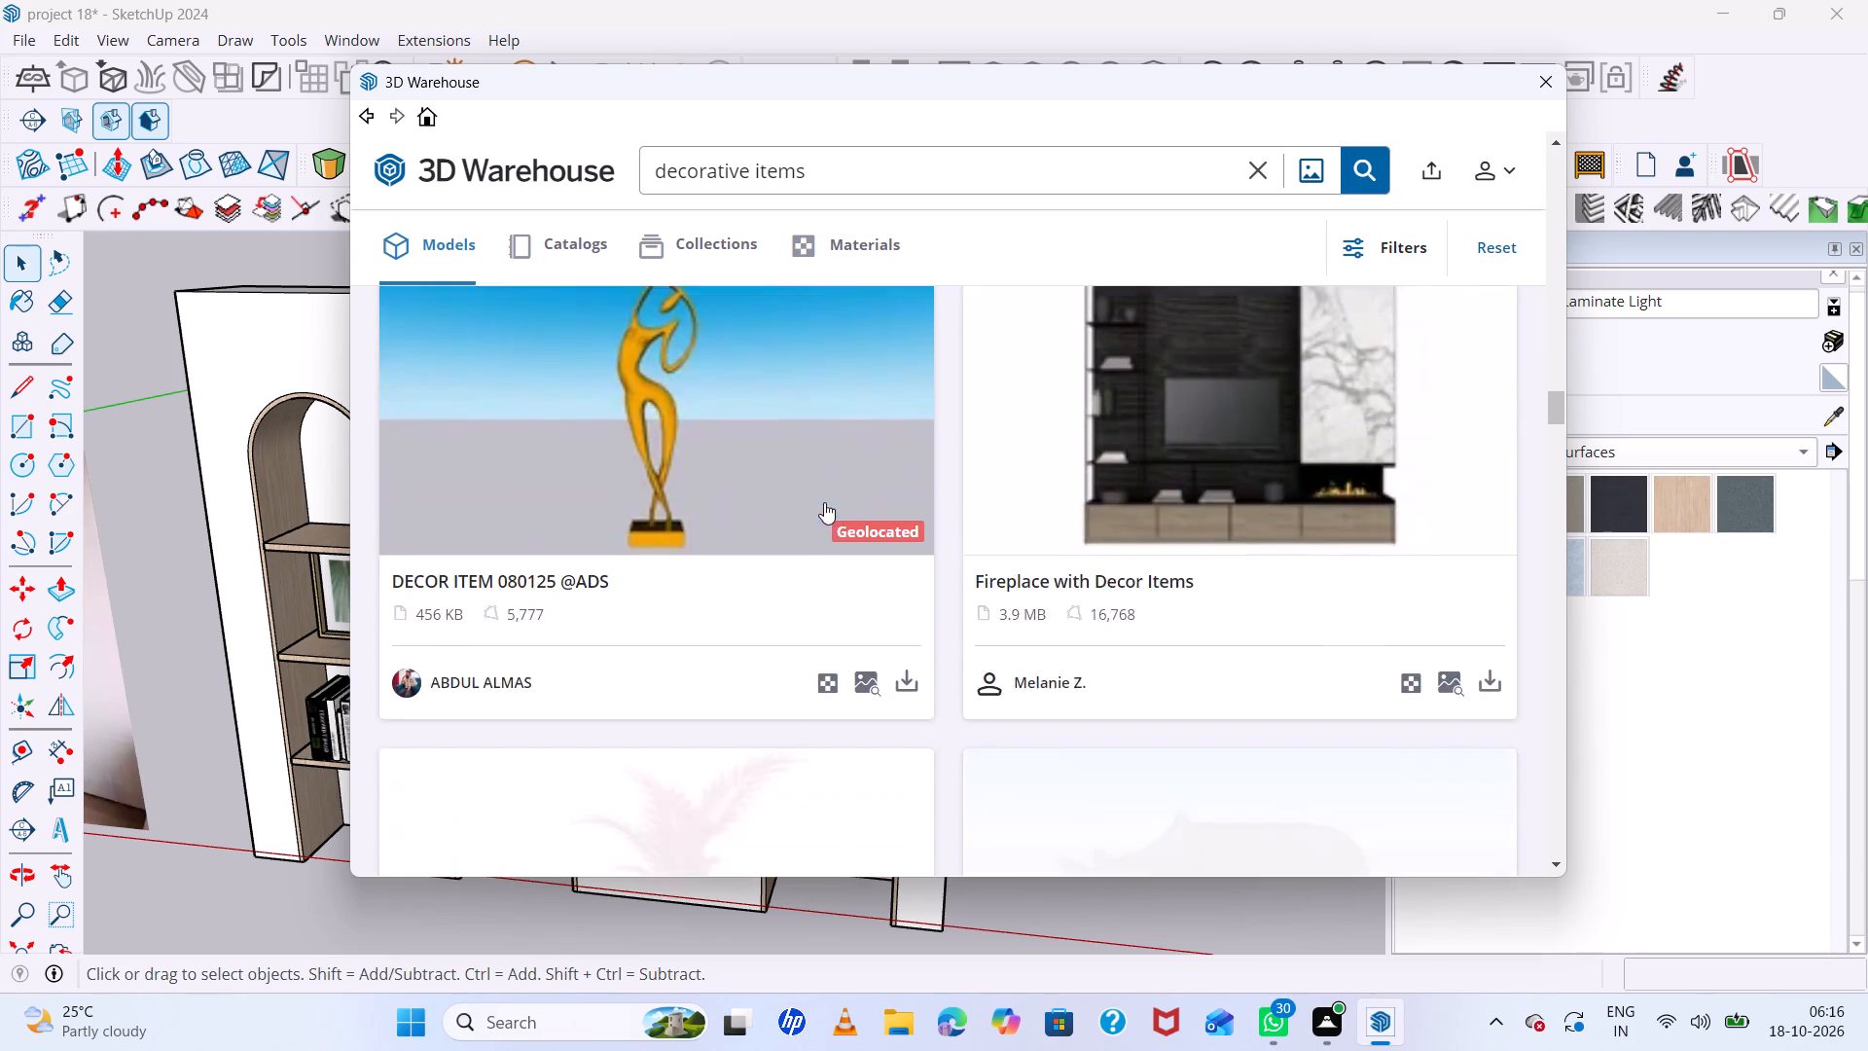
pyautogui.scroll(-10, 824, 502)
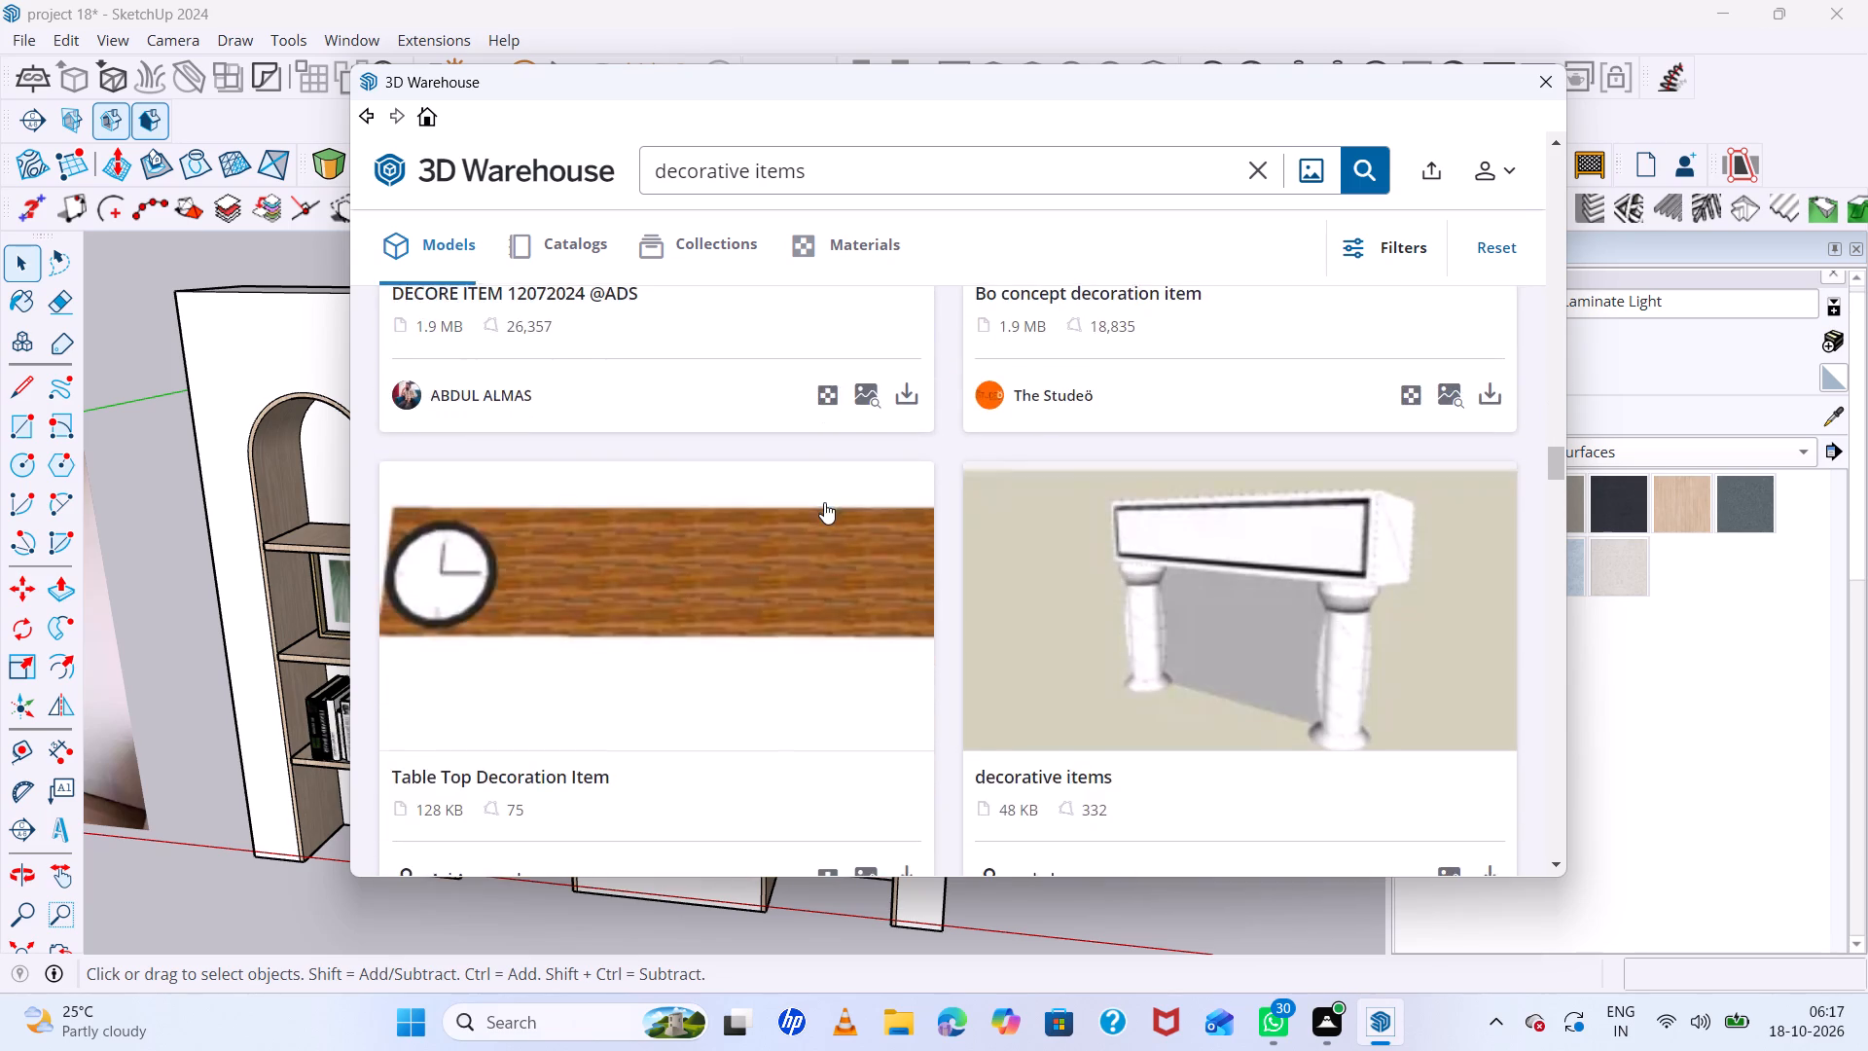
pyautogui.scroll(-6, 824, 502)
pyautogui.scroll(2, 824, 502)
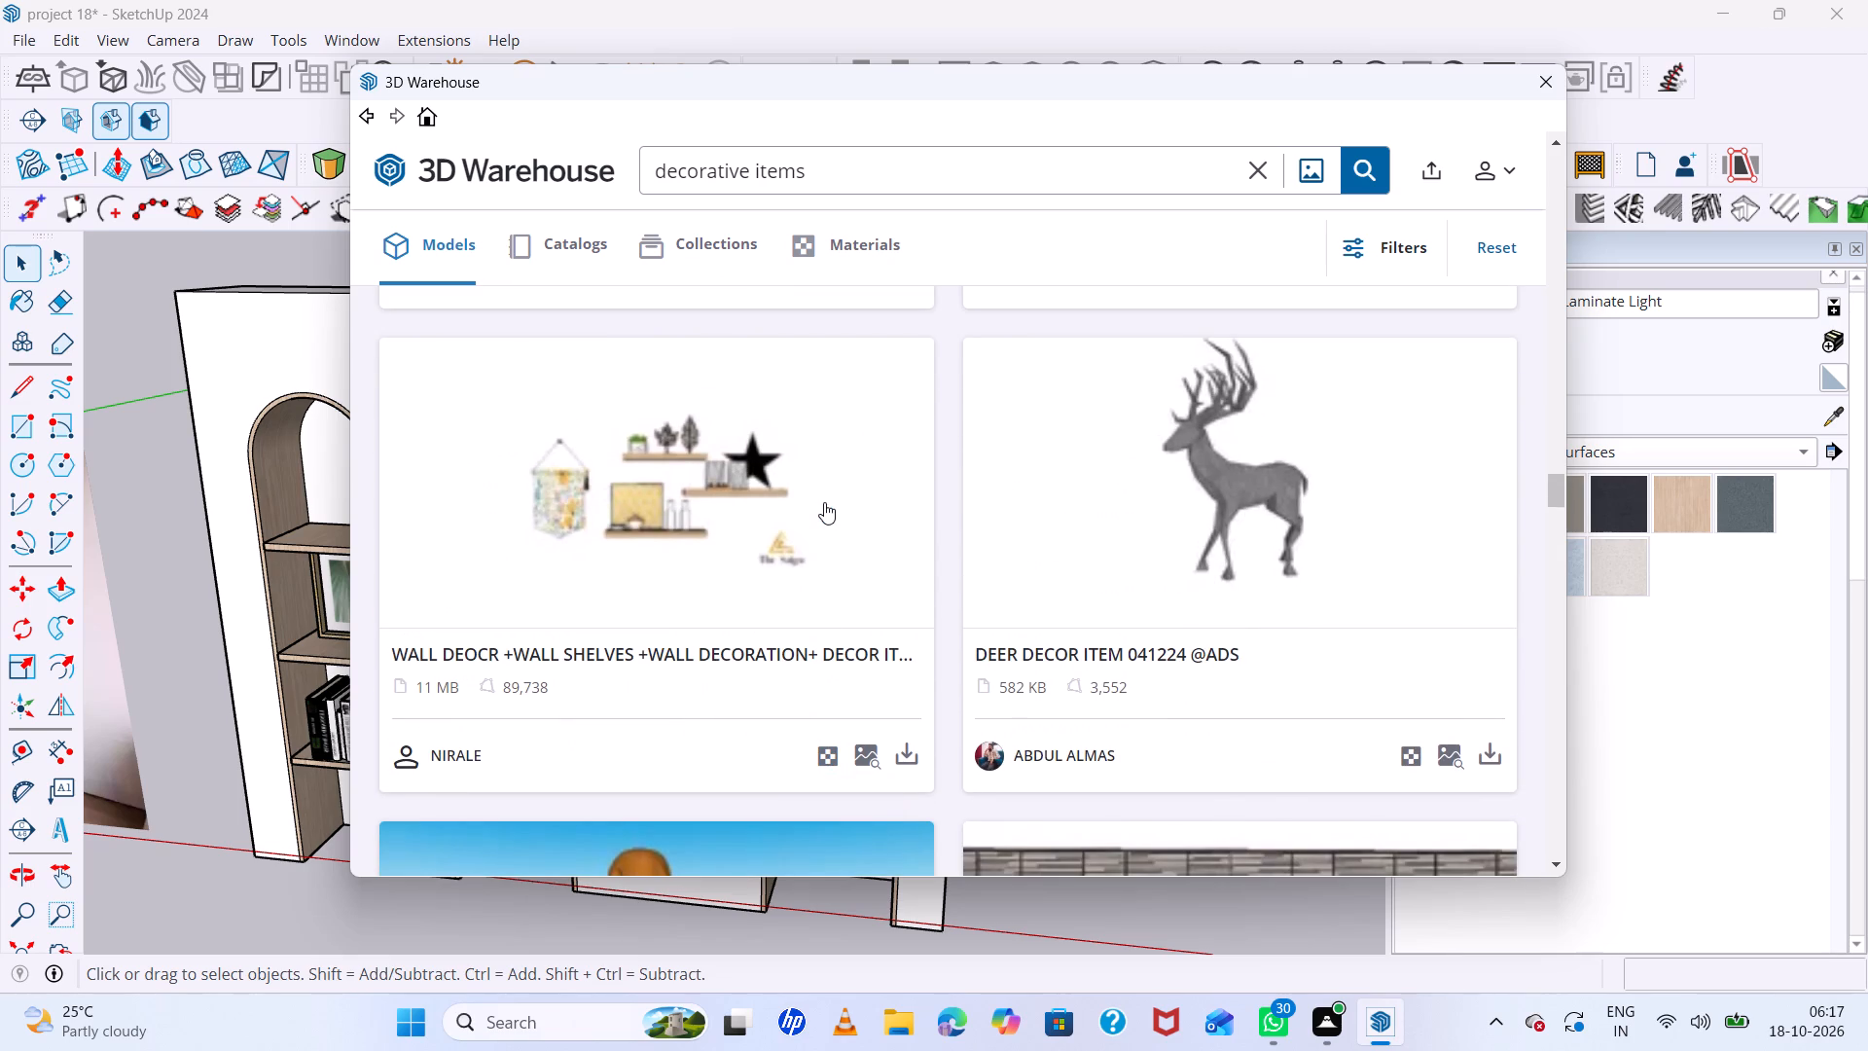
pyautogui.scroll(-13, 824, 502)
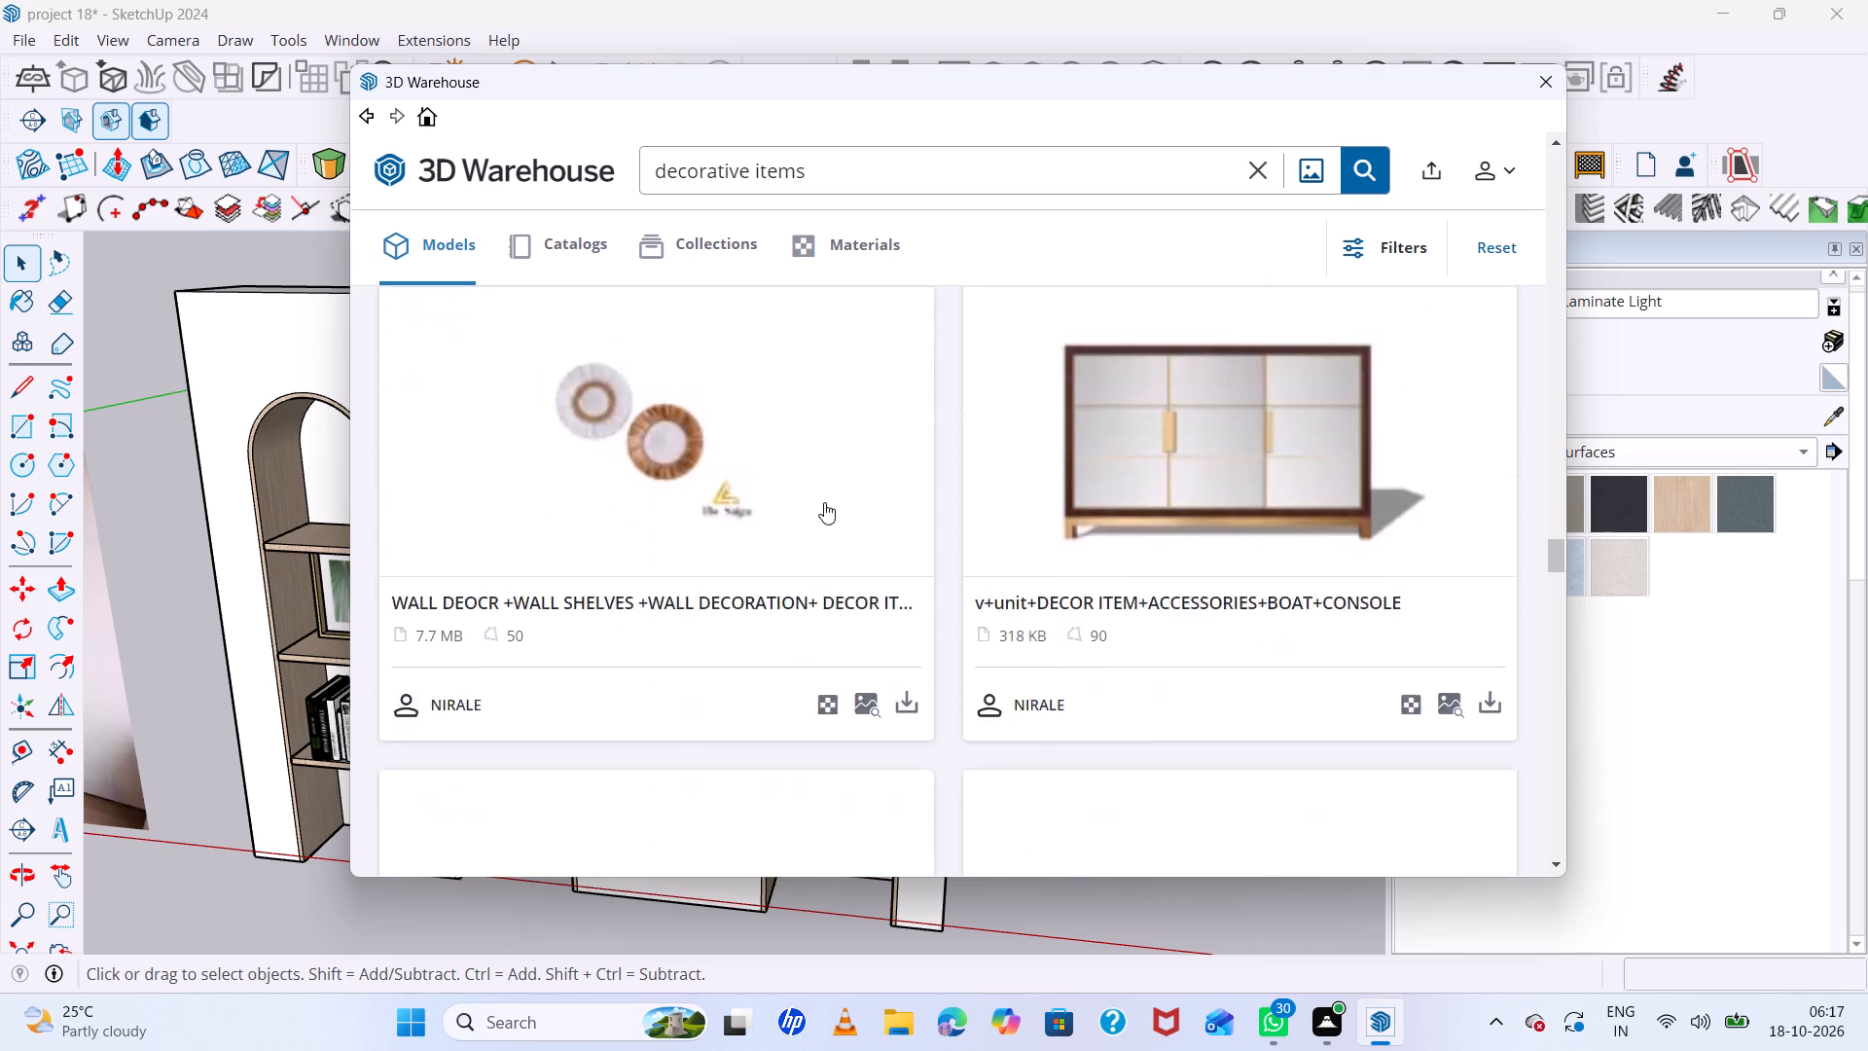
pyautogui.scroll(-13, 824, 502)
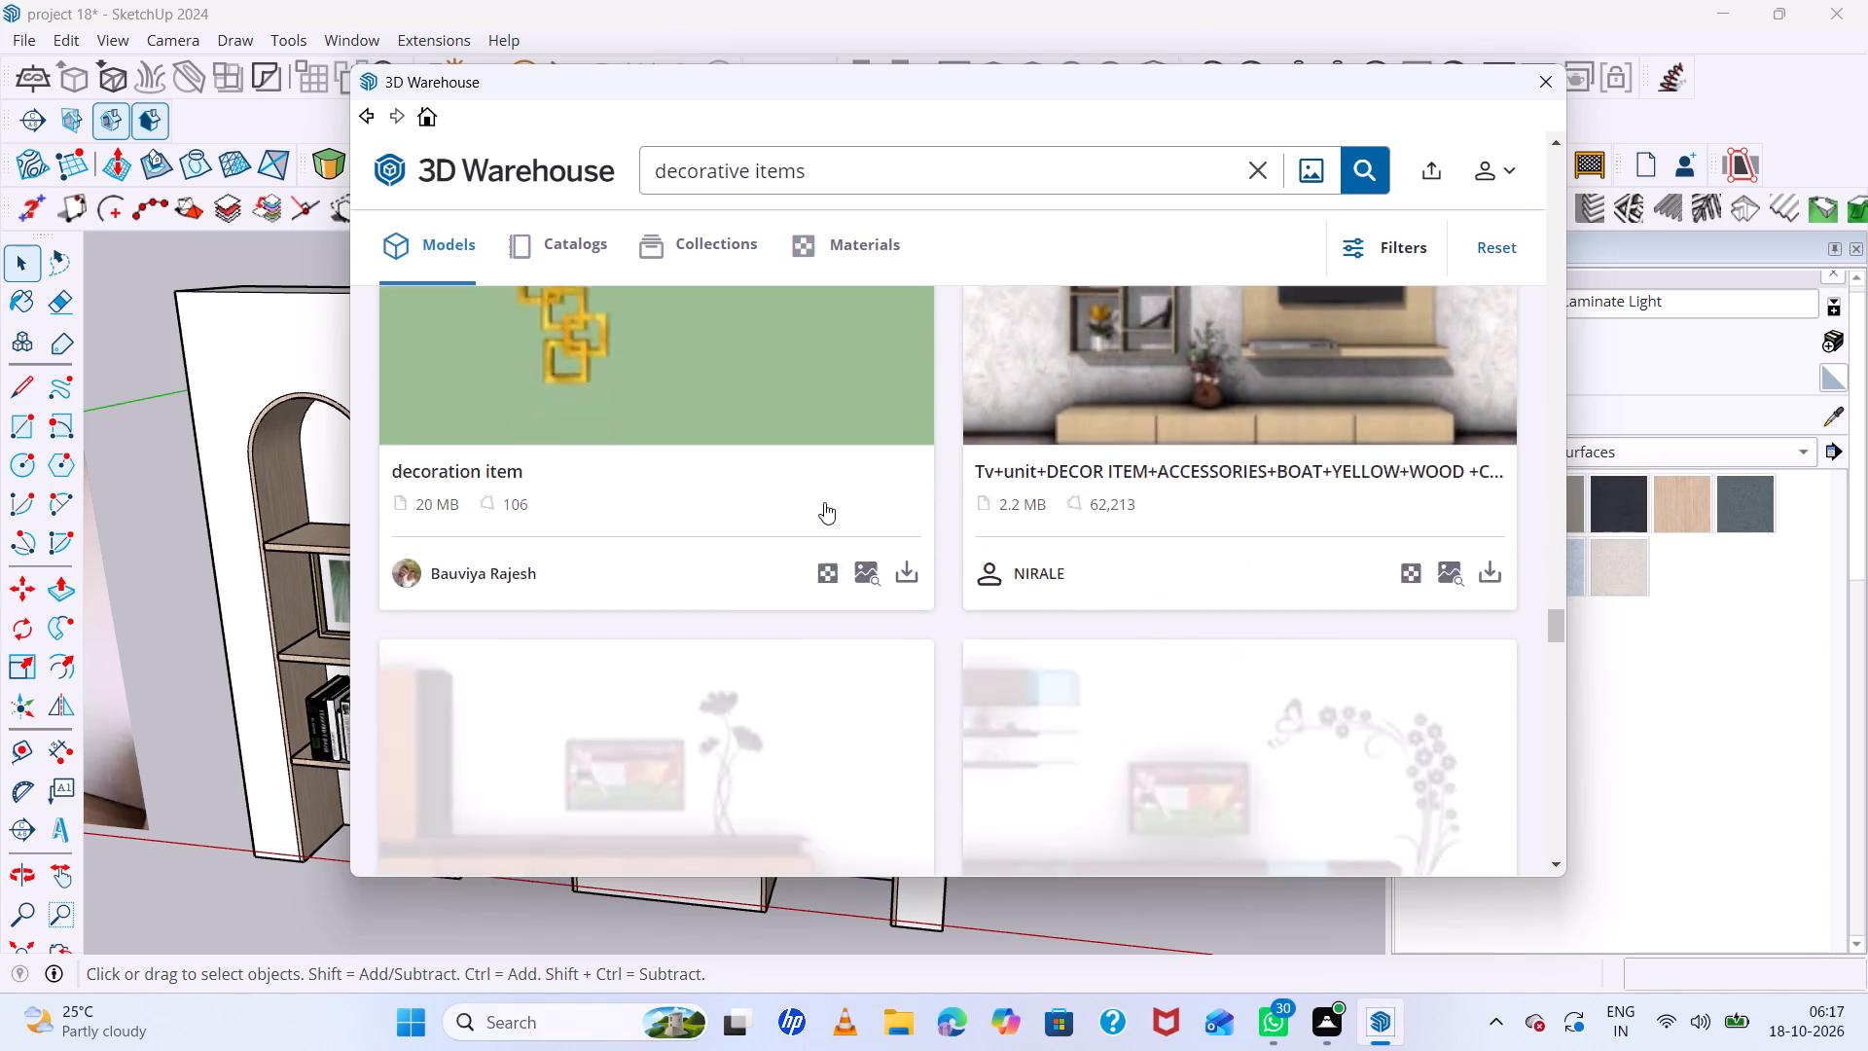
pyautogui.scroll(-7, 824, 502)
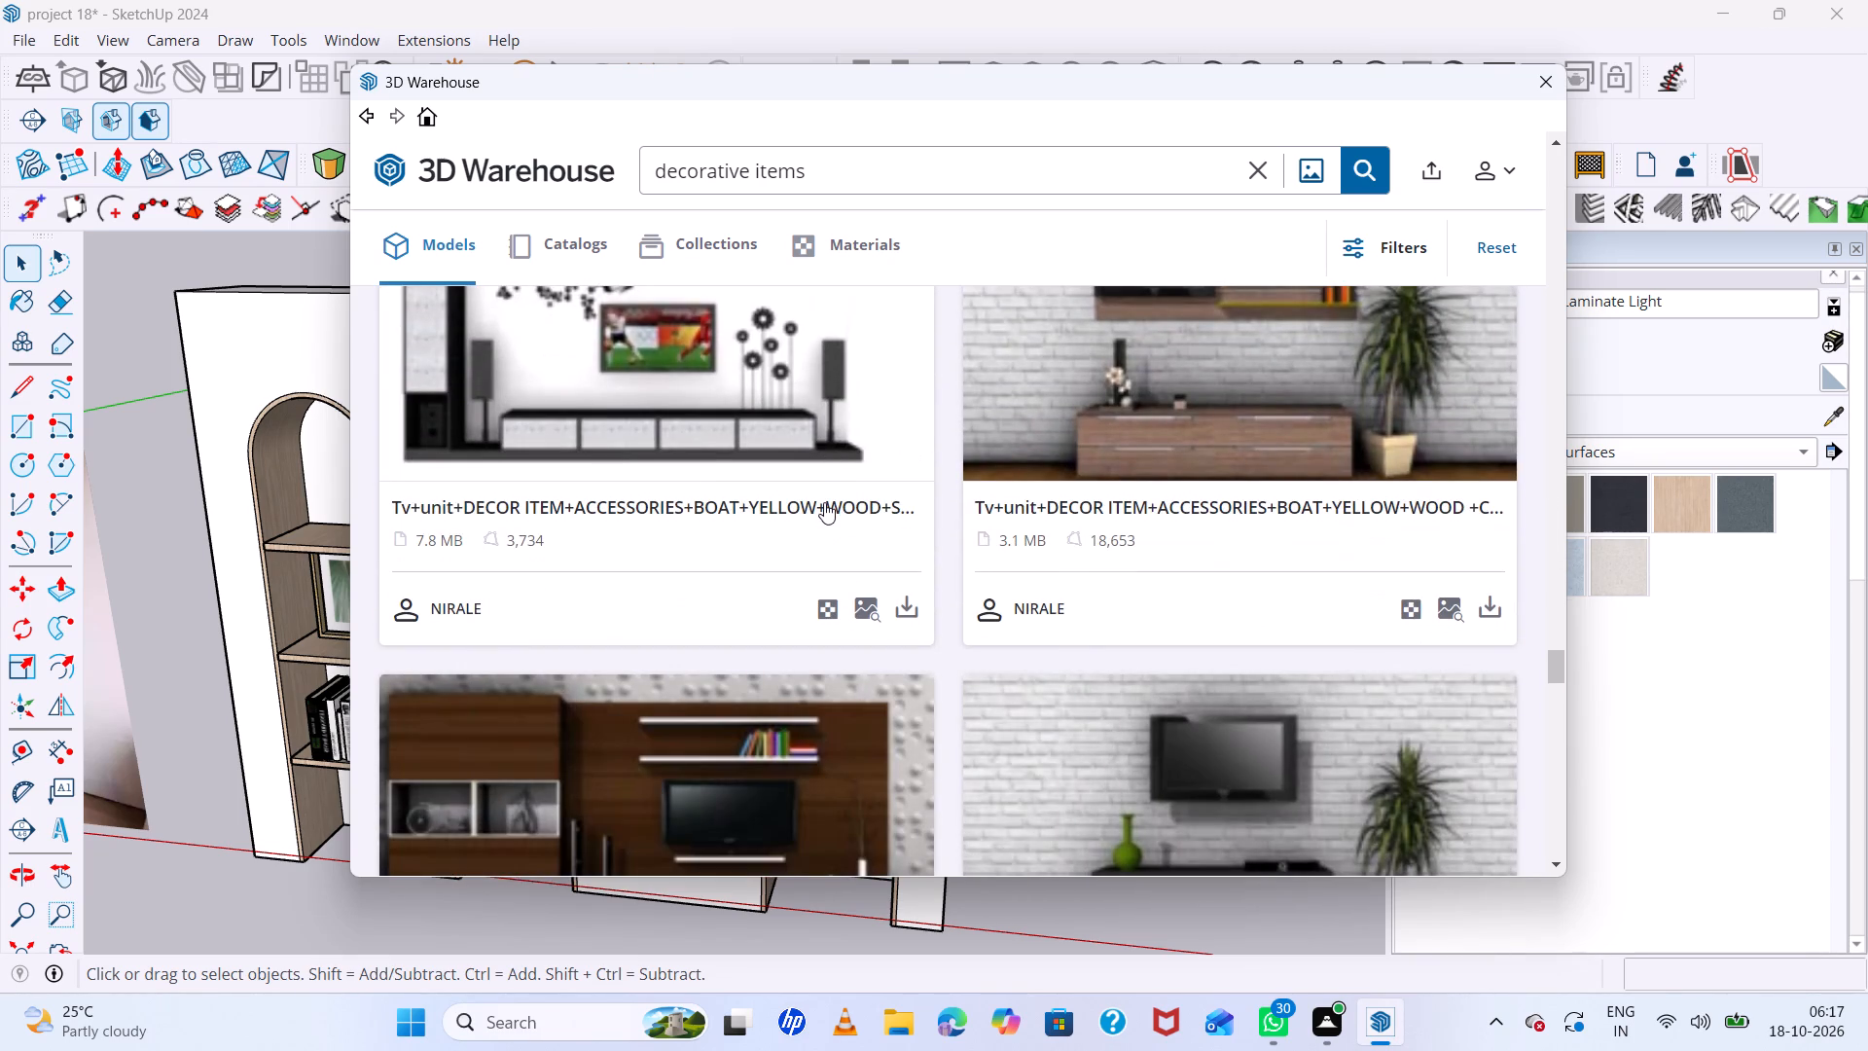
pyautogui.scroll(4, 824, 502)
pyautogui.scroll(-6, 824, 502)
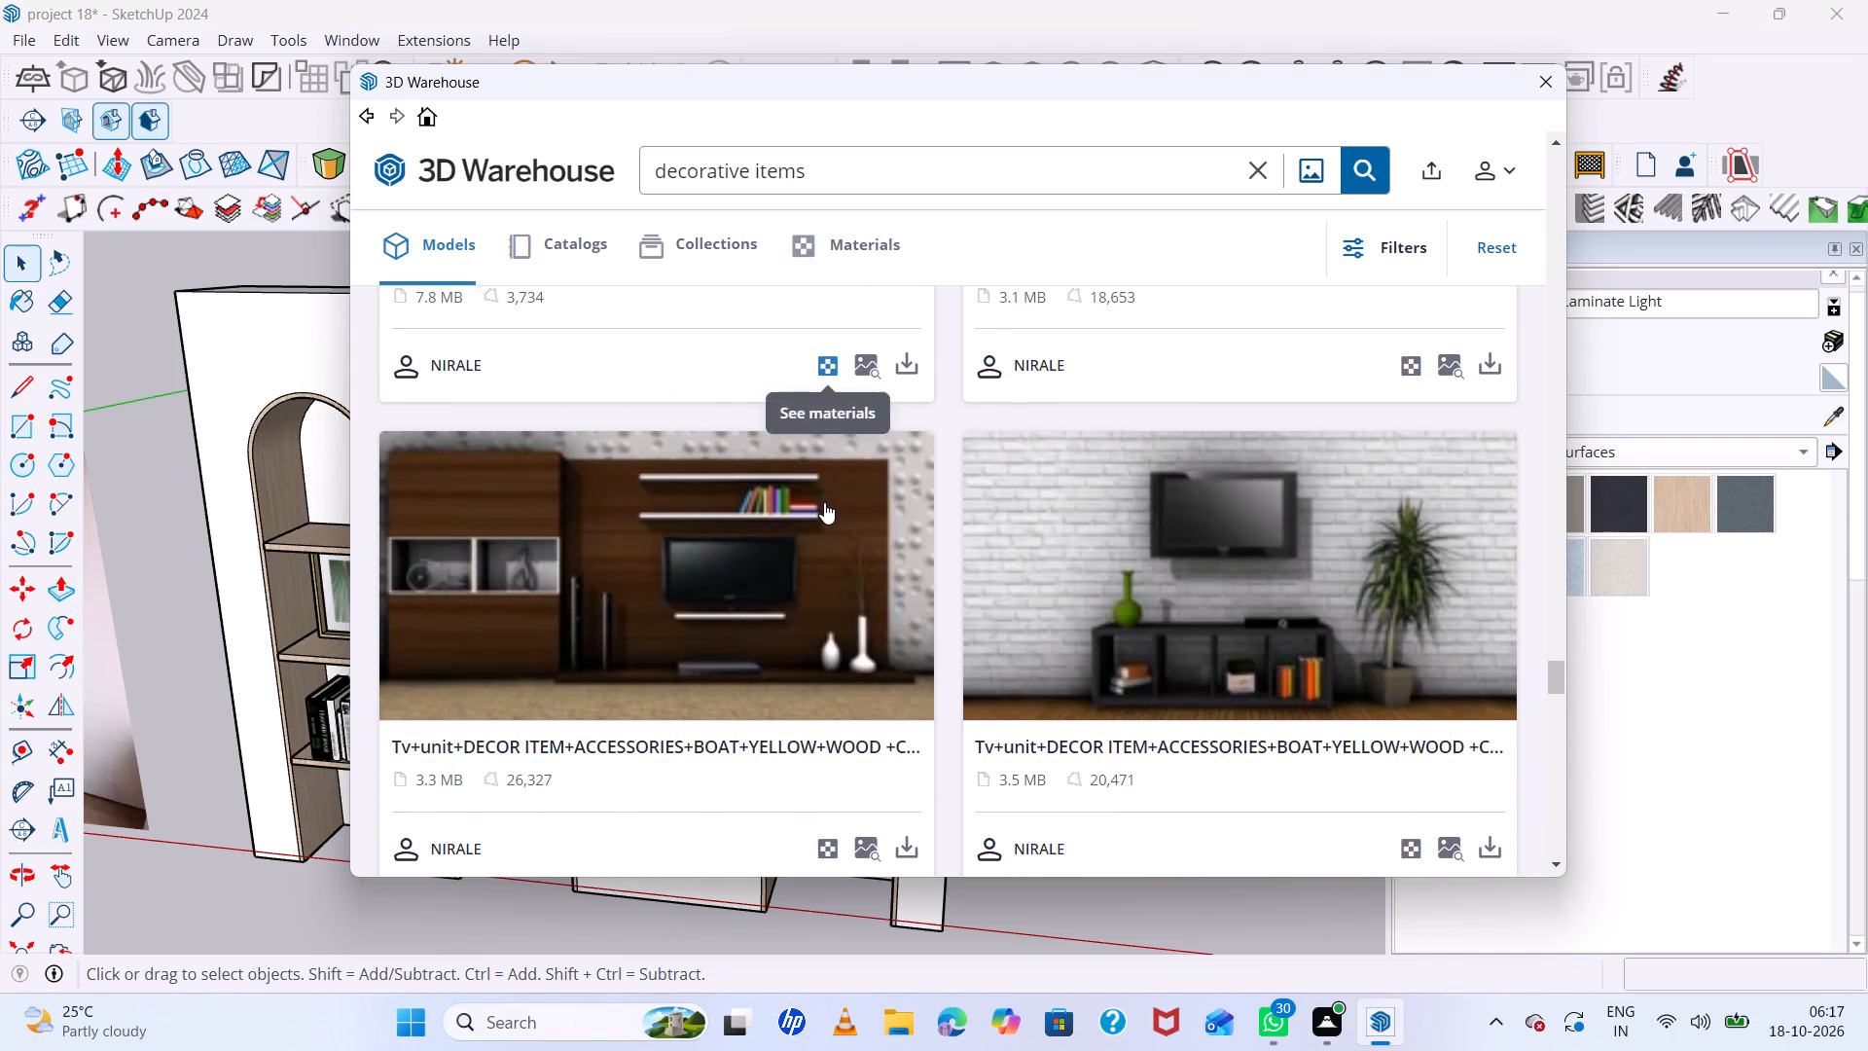
pyautogui.scroll(-11, 824, 502)
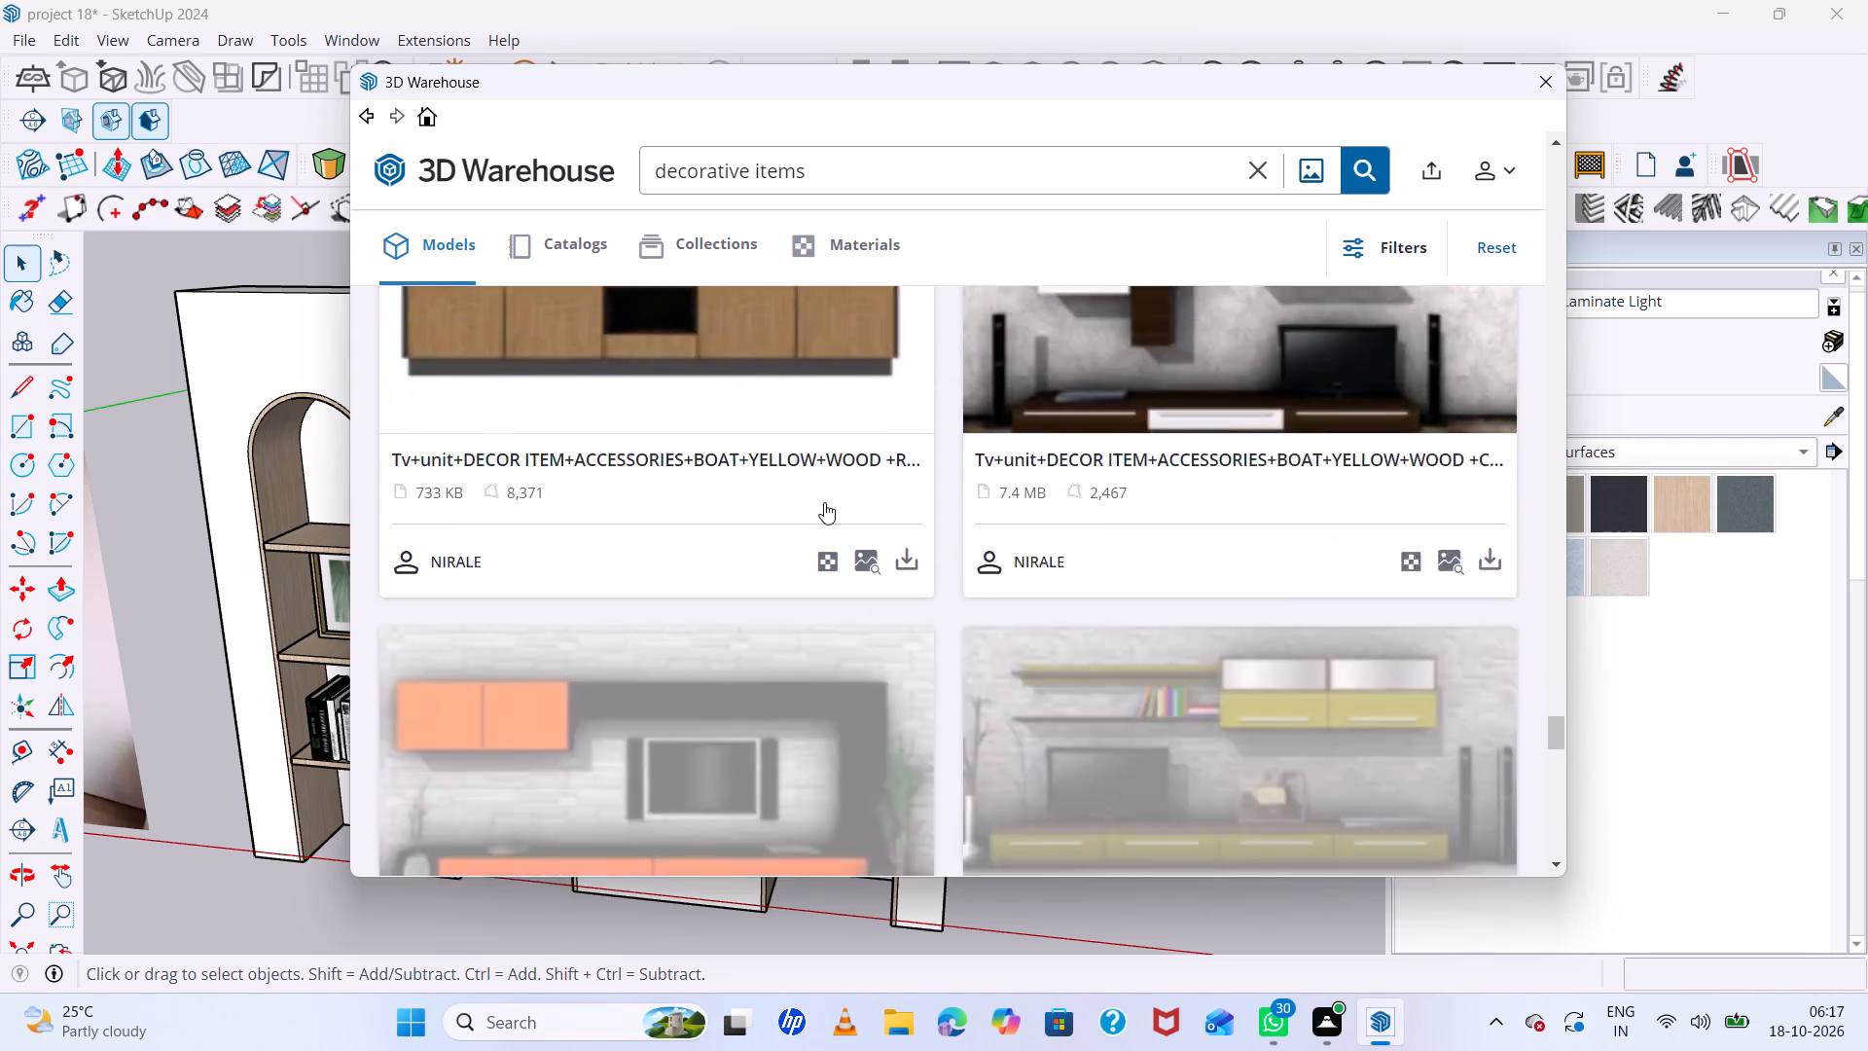
pyautogui.scroll(-8, 824, 502)
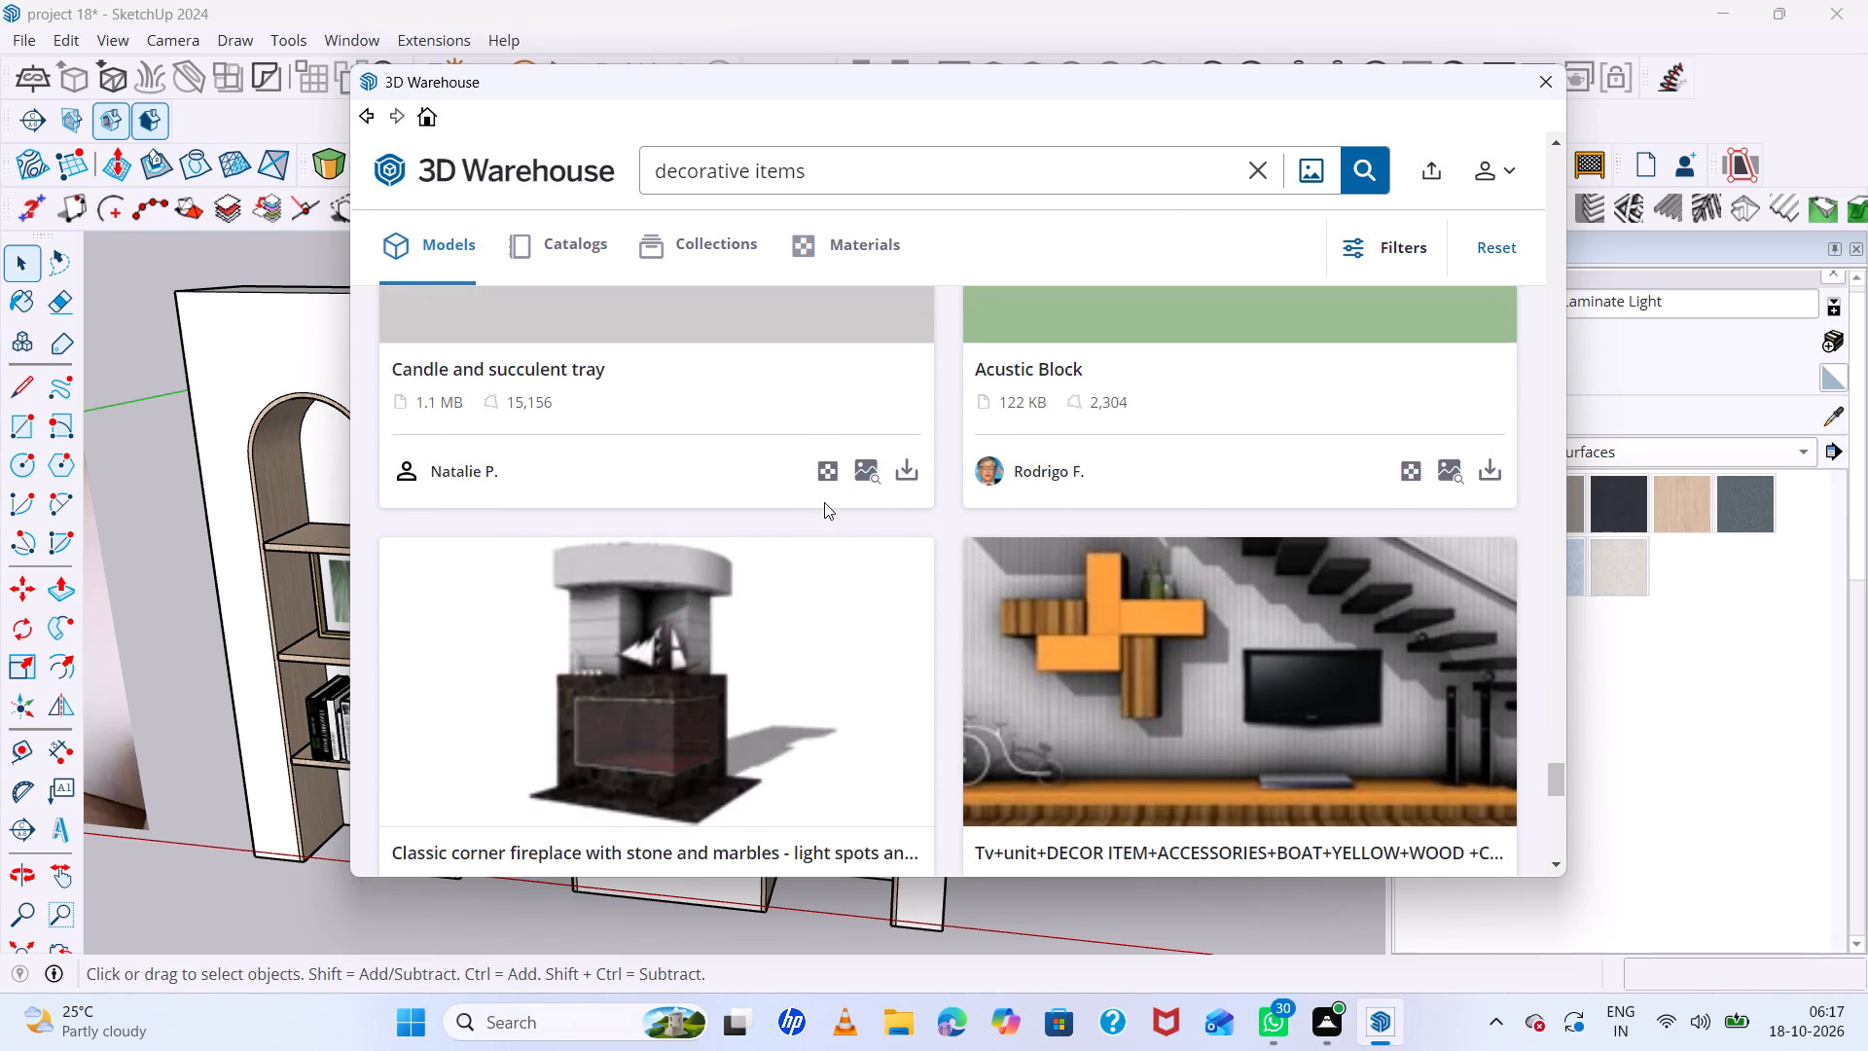
pyautogui.scroll(4, 824, 502)
pyautogui.scroll(-11, 824, 502)
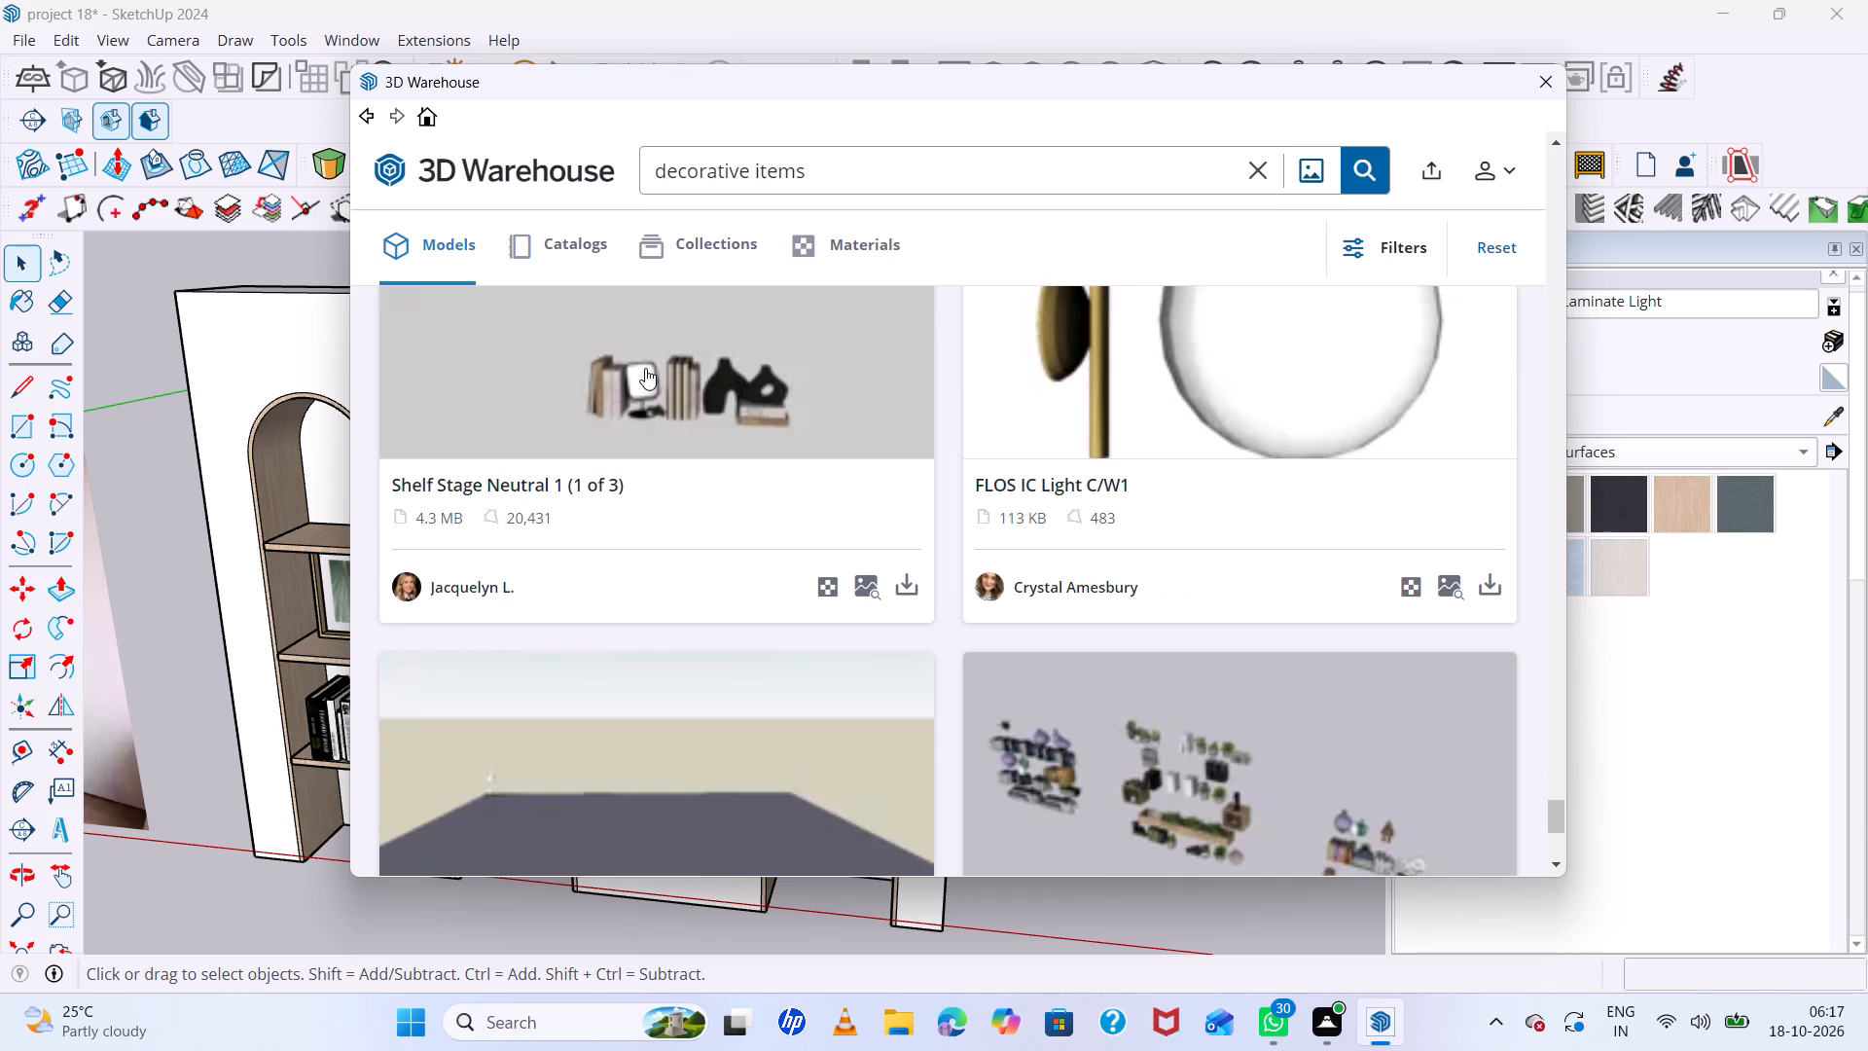
pyautogui.scroll(-4, 883, 527)
pyautogui.scroll(2, 1247, 403)
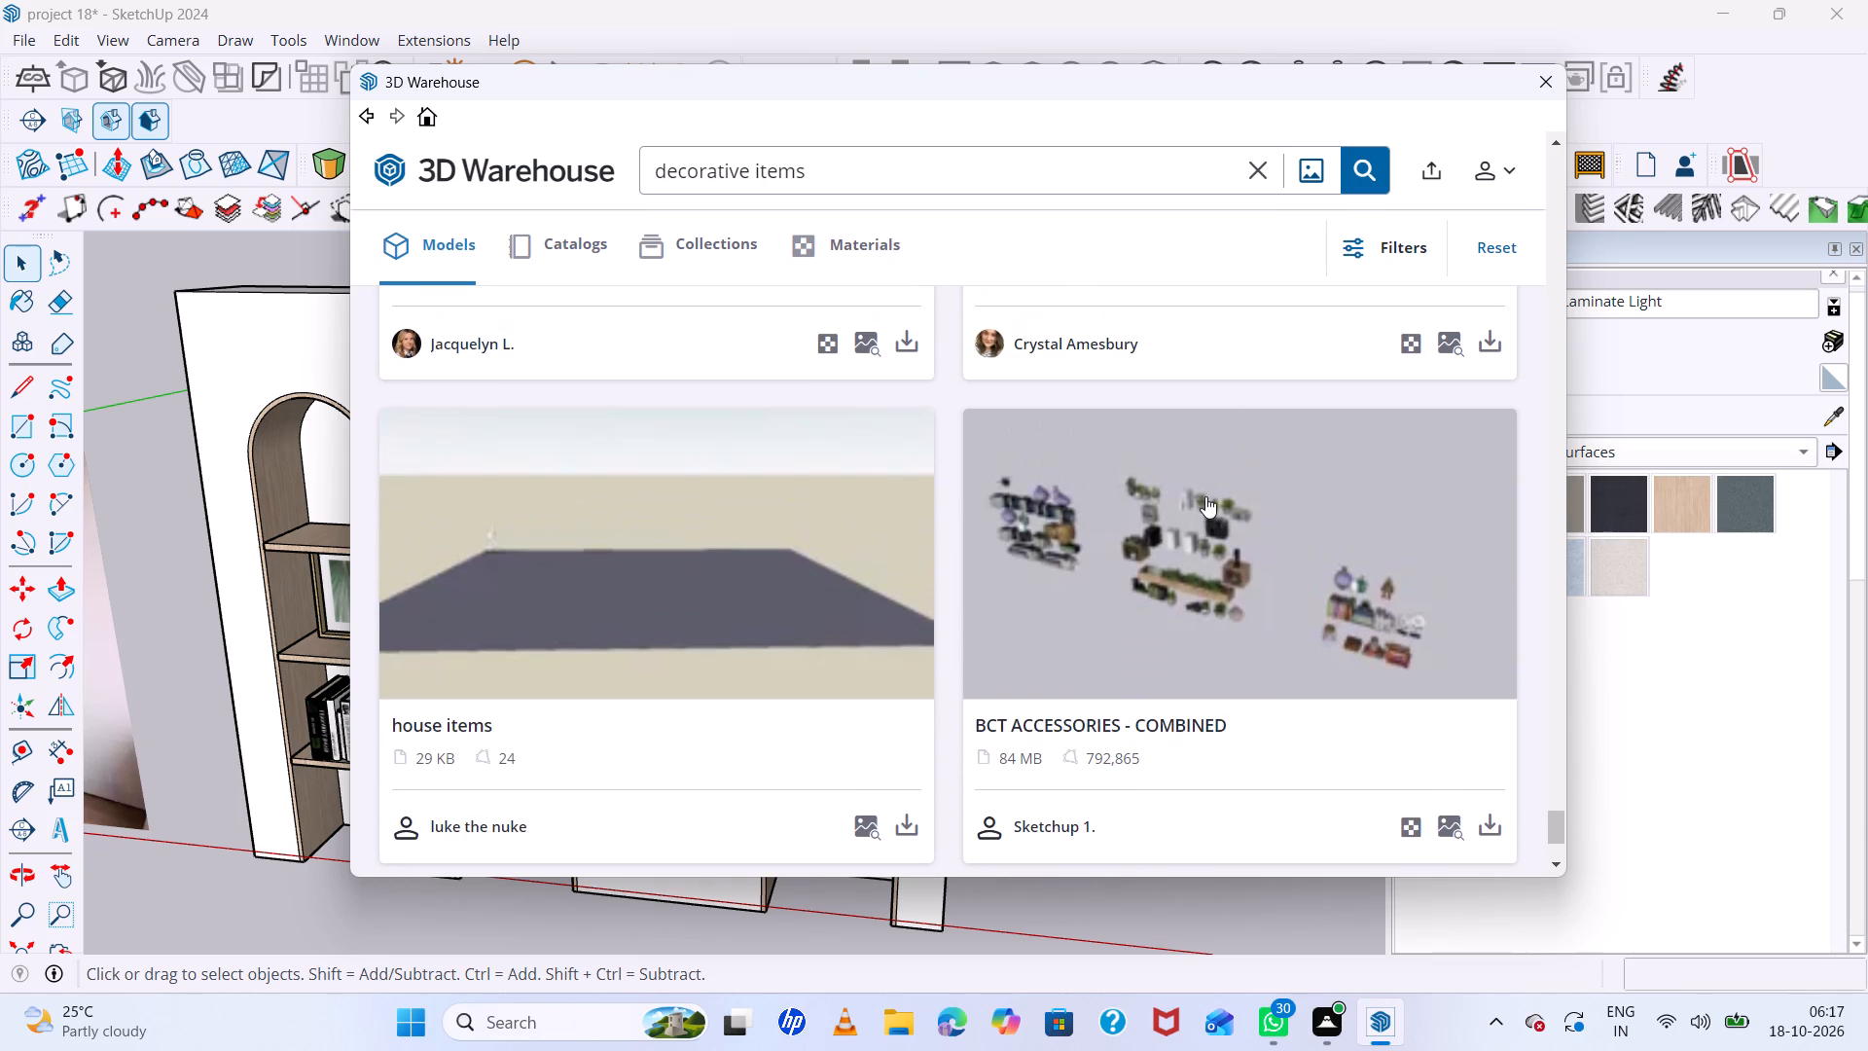
# Download the "BCT ACCESSORIES - COMBINED" model into the project and place it beside the shelving unit, near the four picture frames.
pyautogui.click(1205, 504)
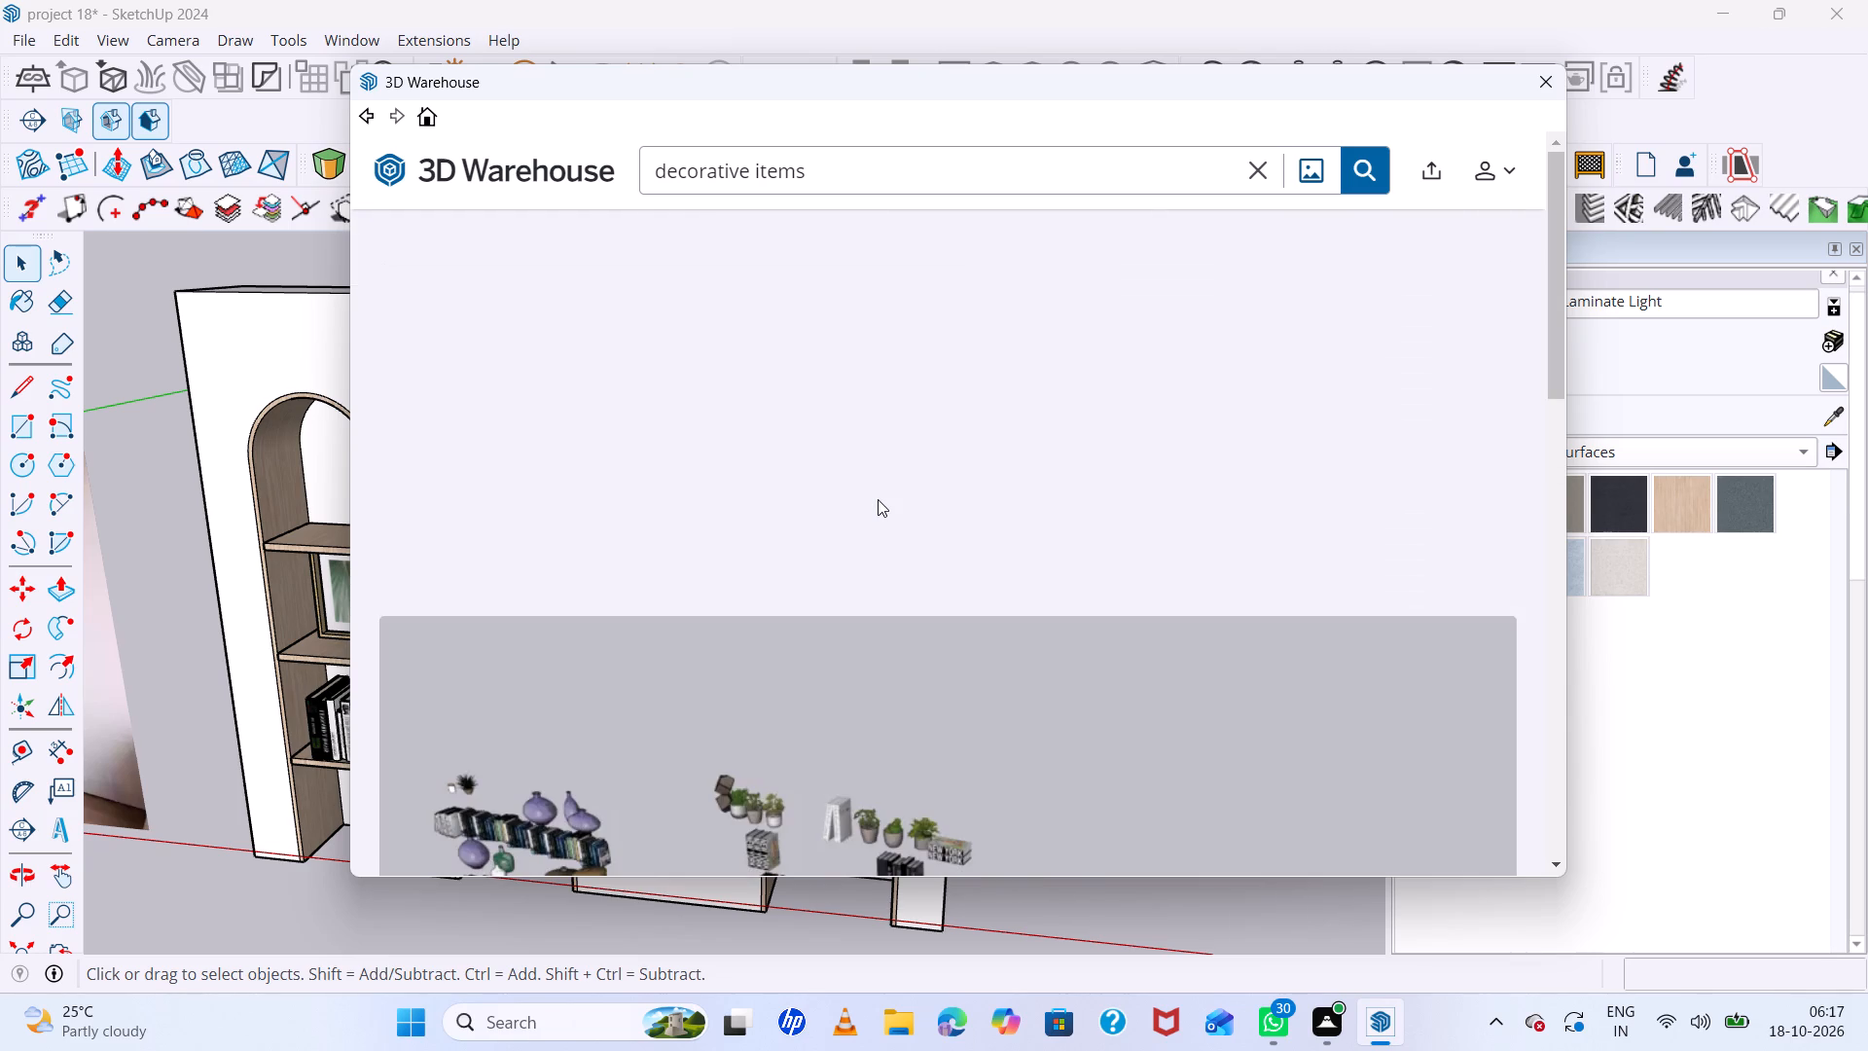
pyautogui.scroll(-6, 878, 499)
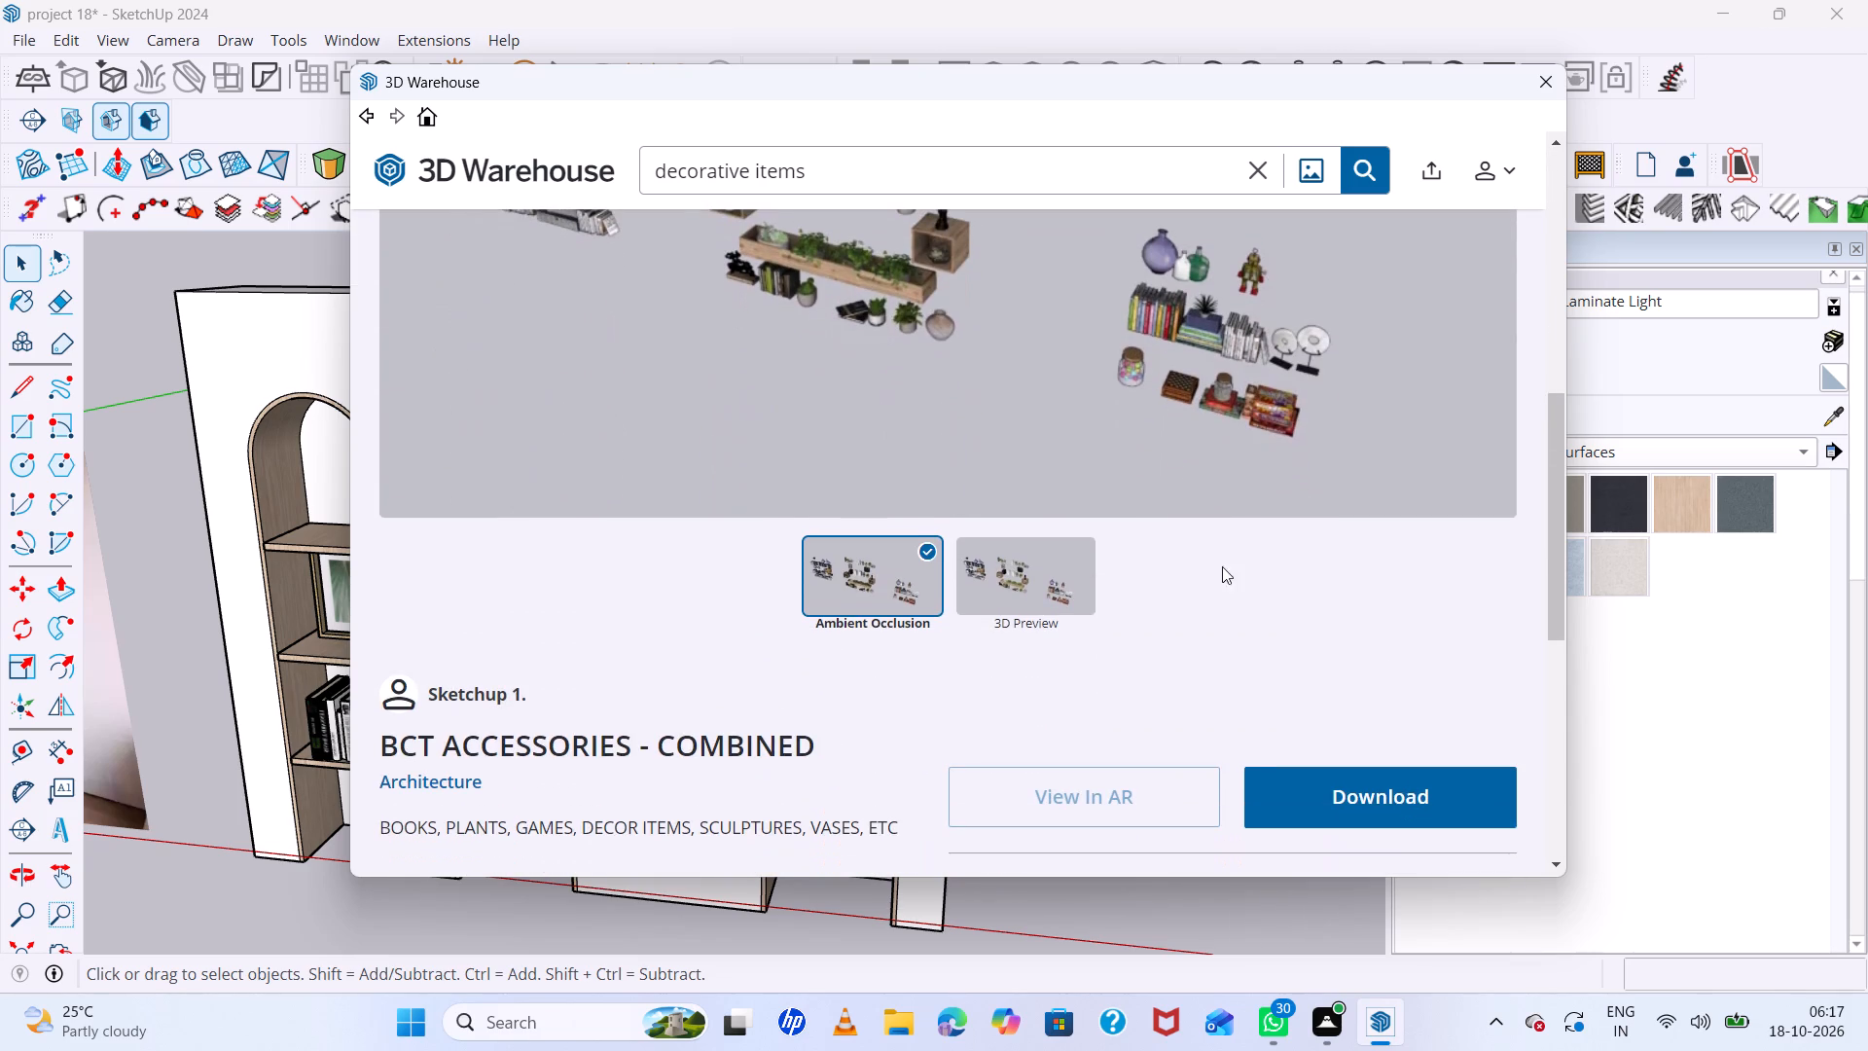
pyautogui.click(1281, 786)
pyautogui.click(864, 503)
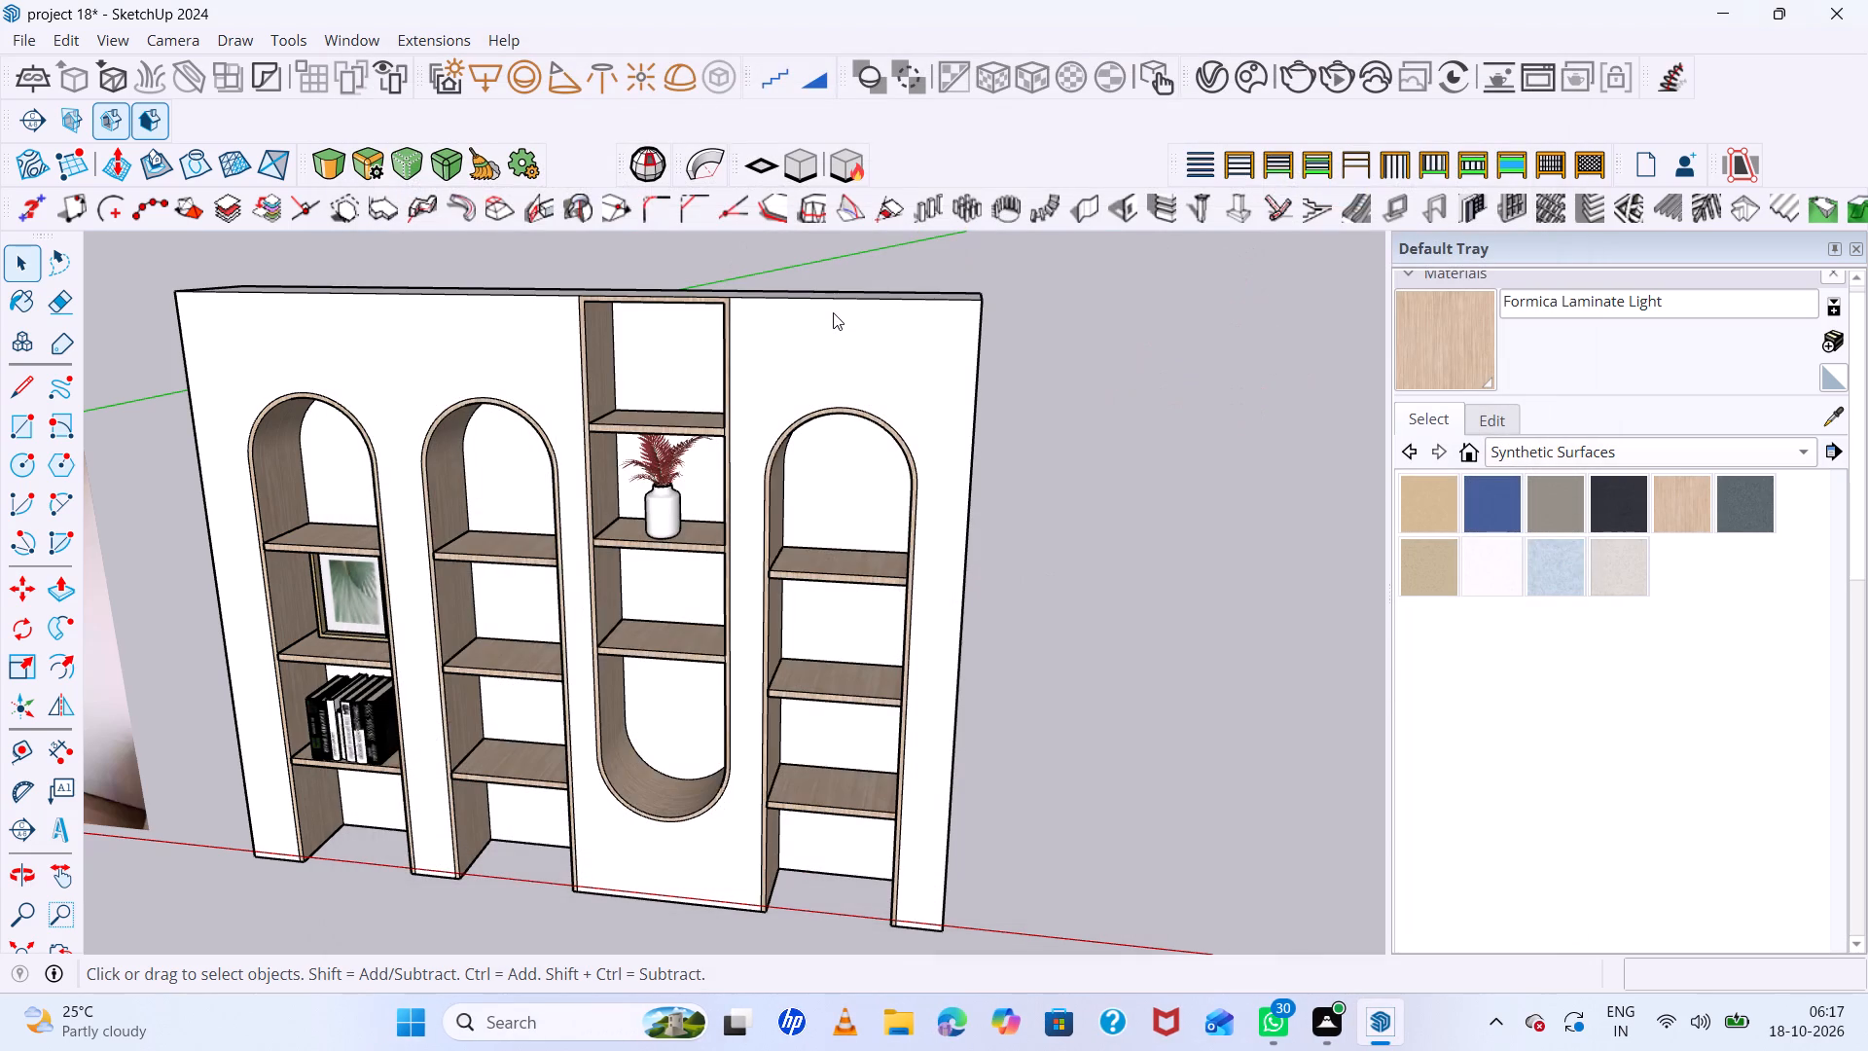
pyautogui.scroll(-7, 751, 323)
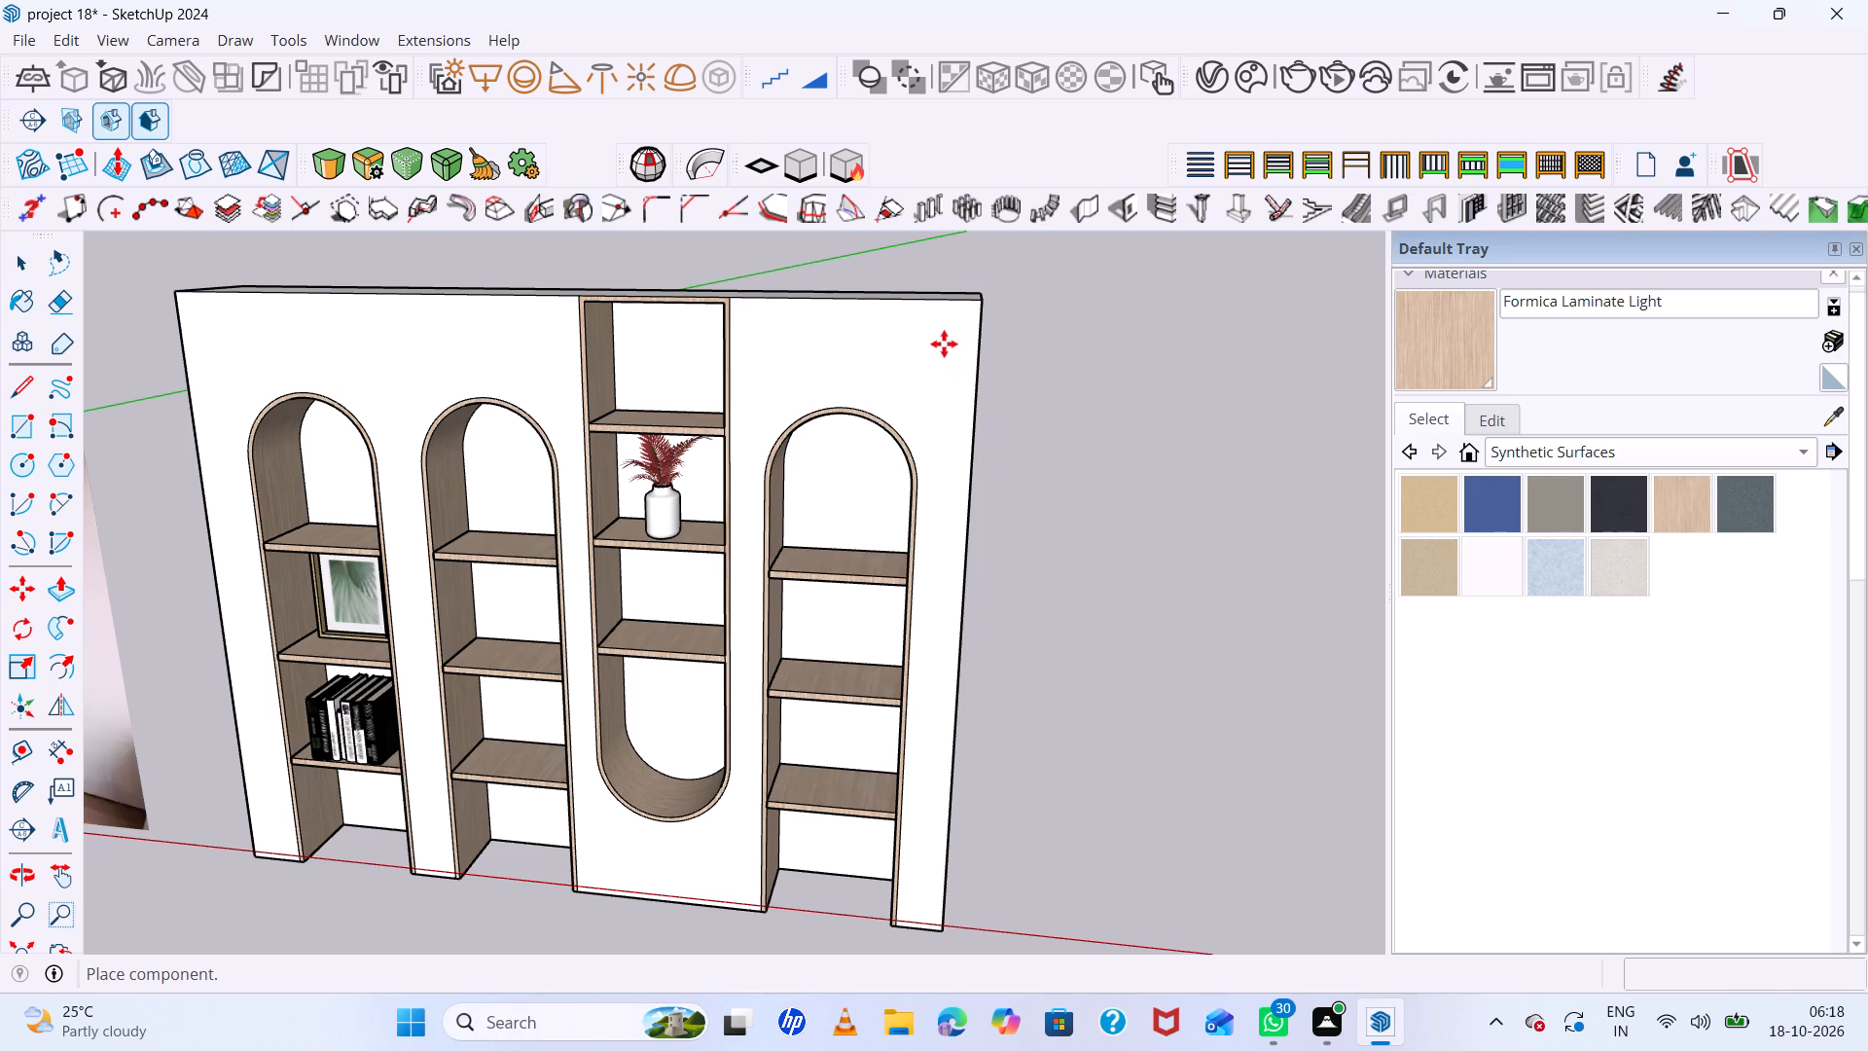
pyautogui.scroll(-19, 721, 437)
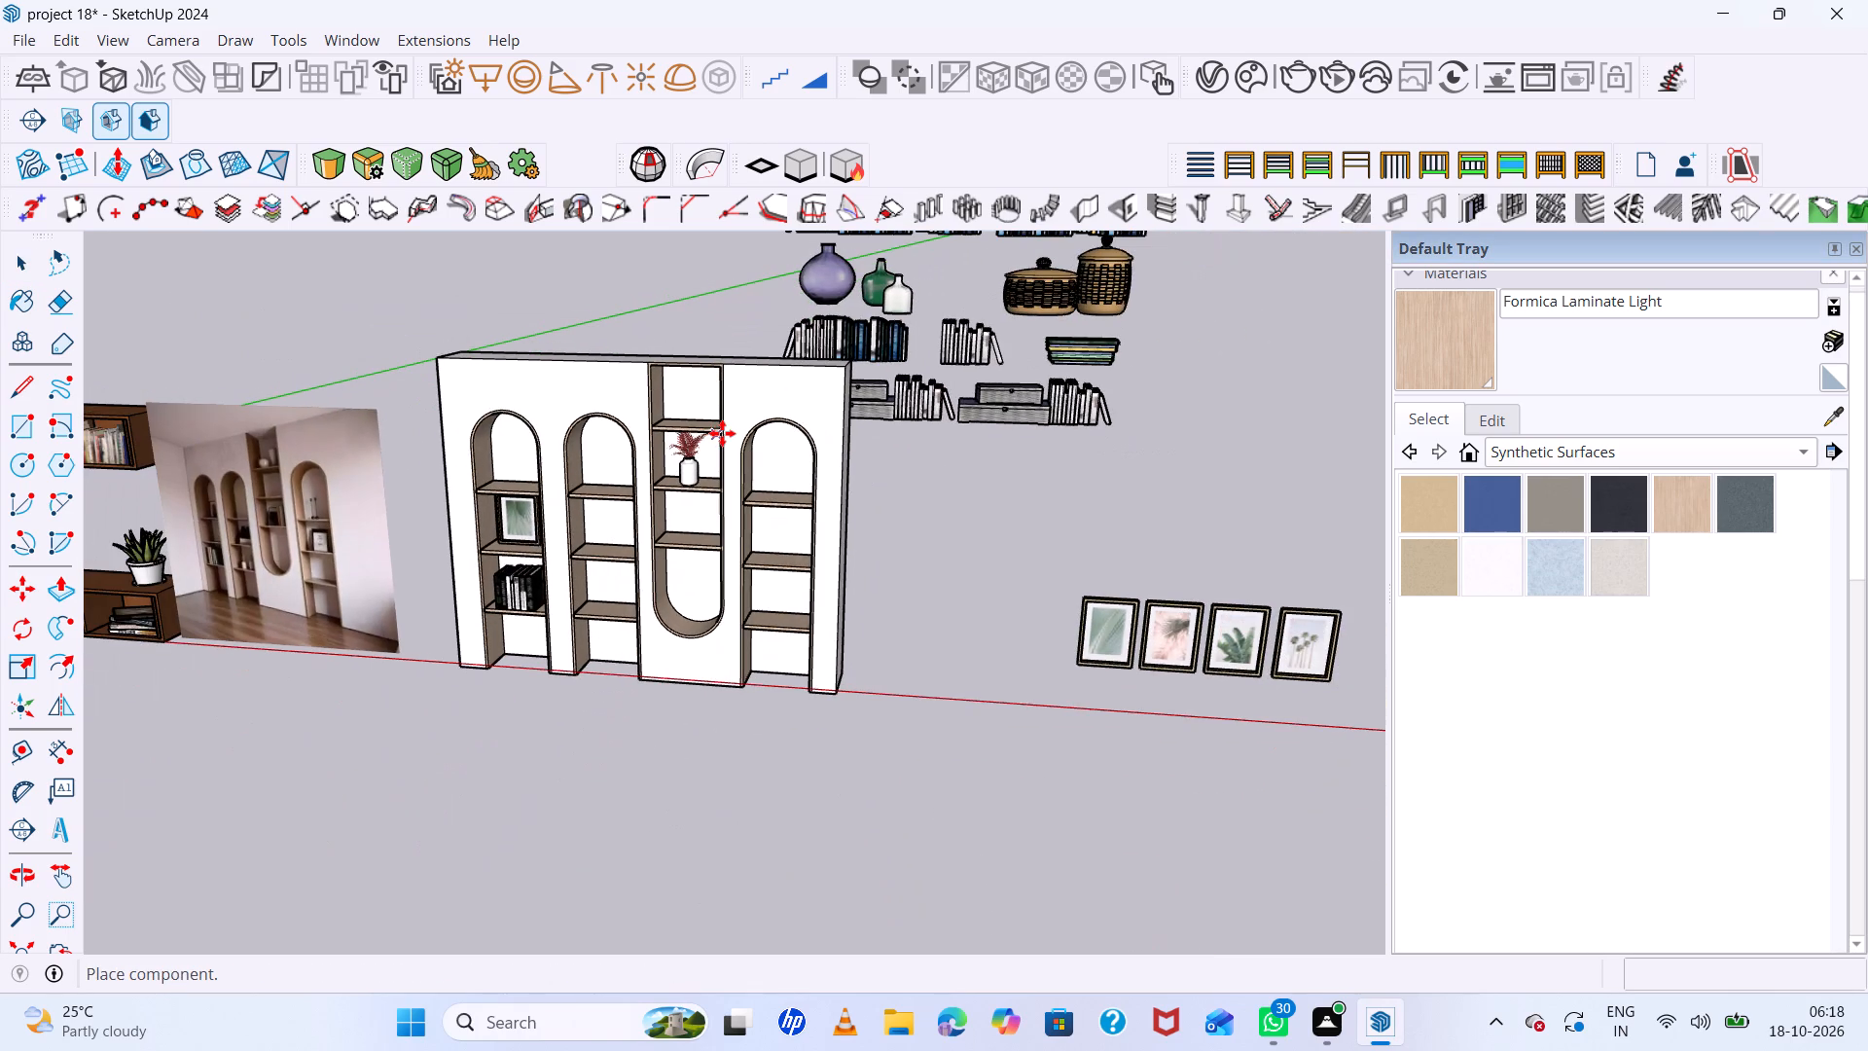
pyautogui.scroll(-1, 722, 433)
pyautogui.scroll(-1, 897, 458)
pyautogui.scroll(-4, 1057, 480)
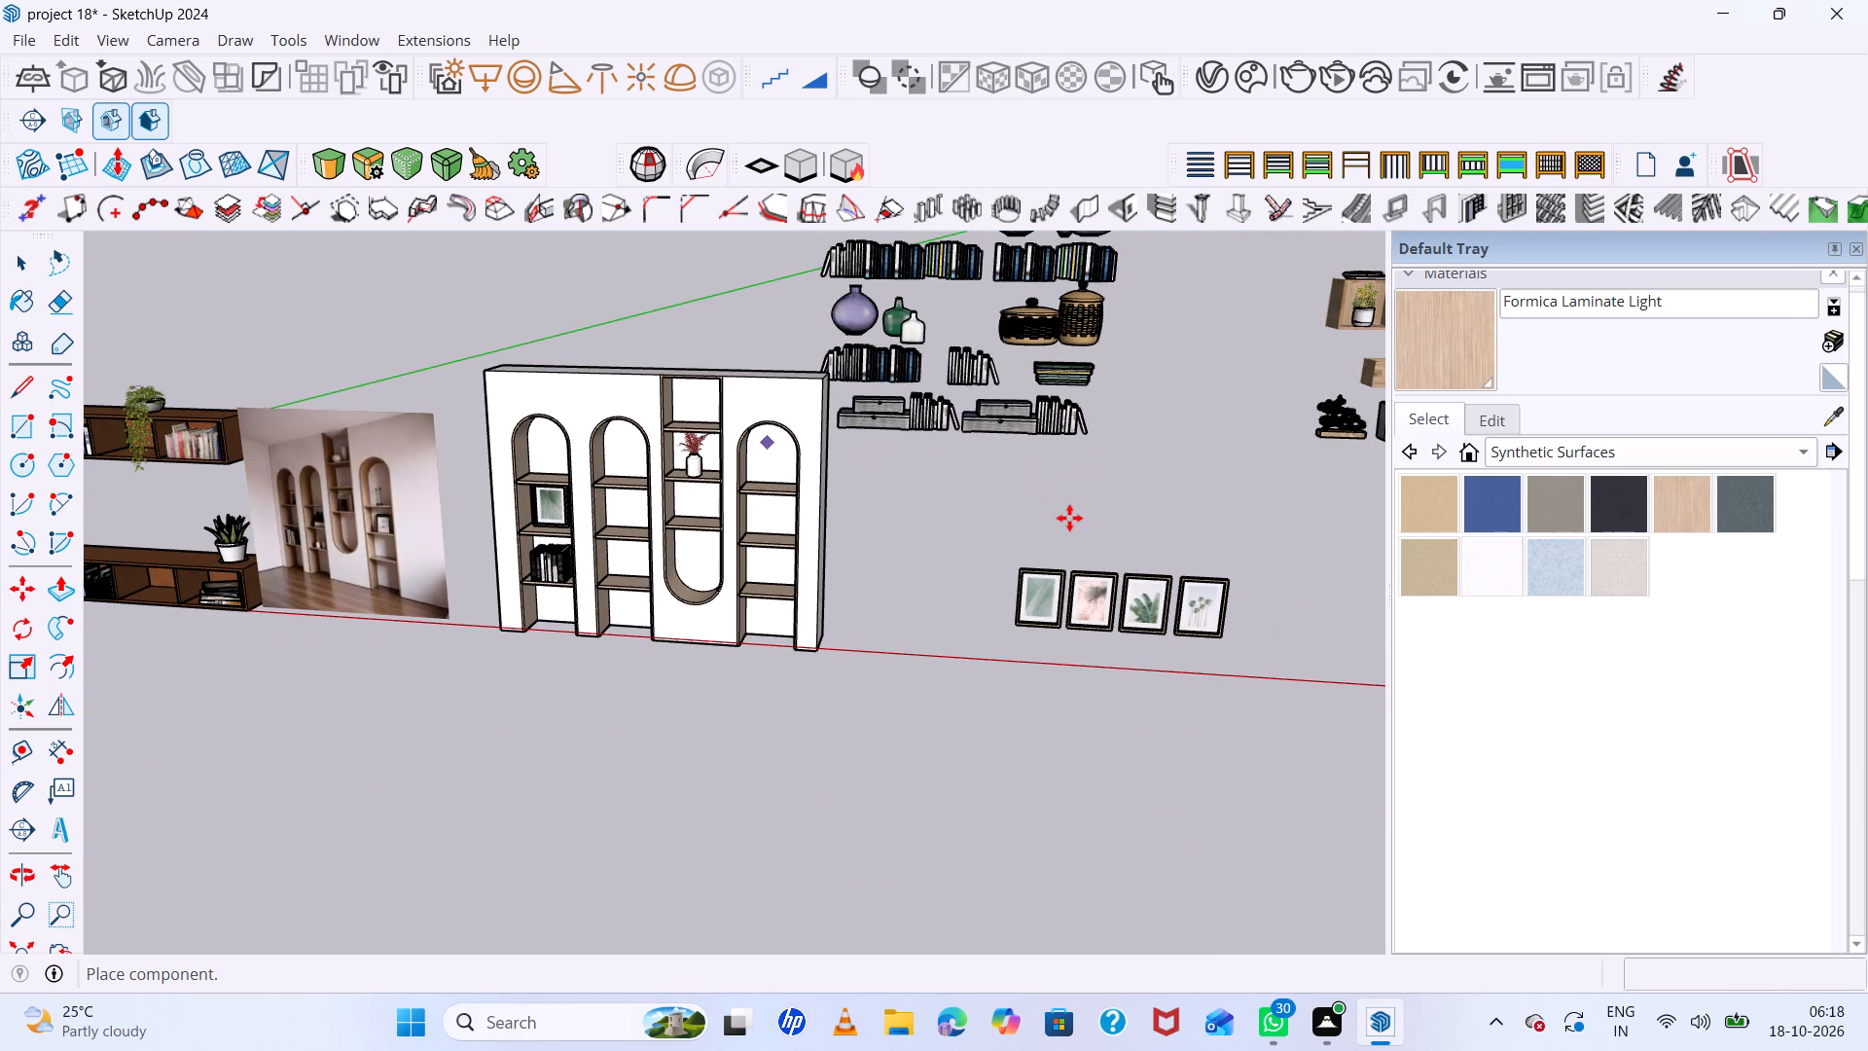
pyautogui.click(1069, 518)
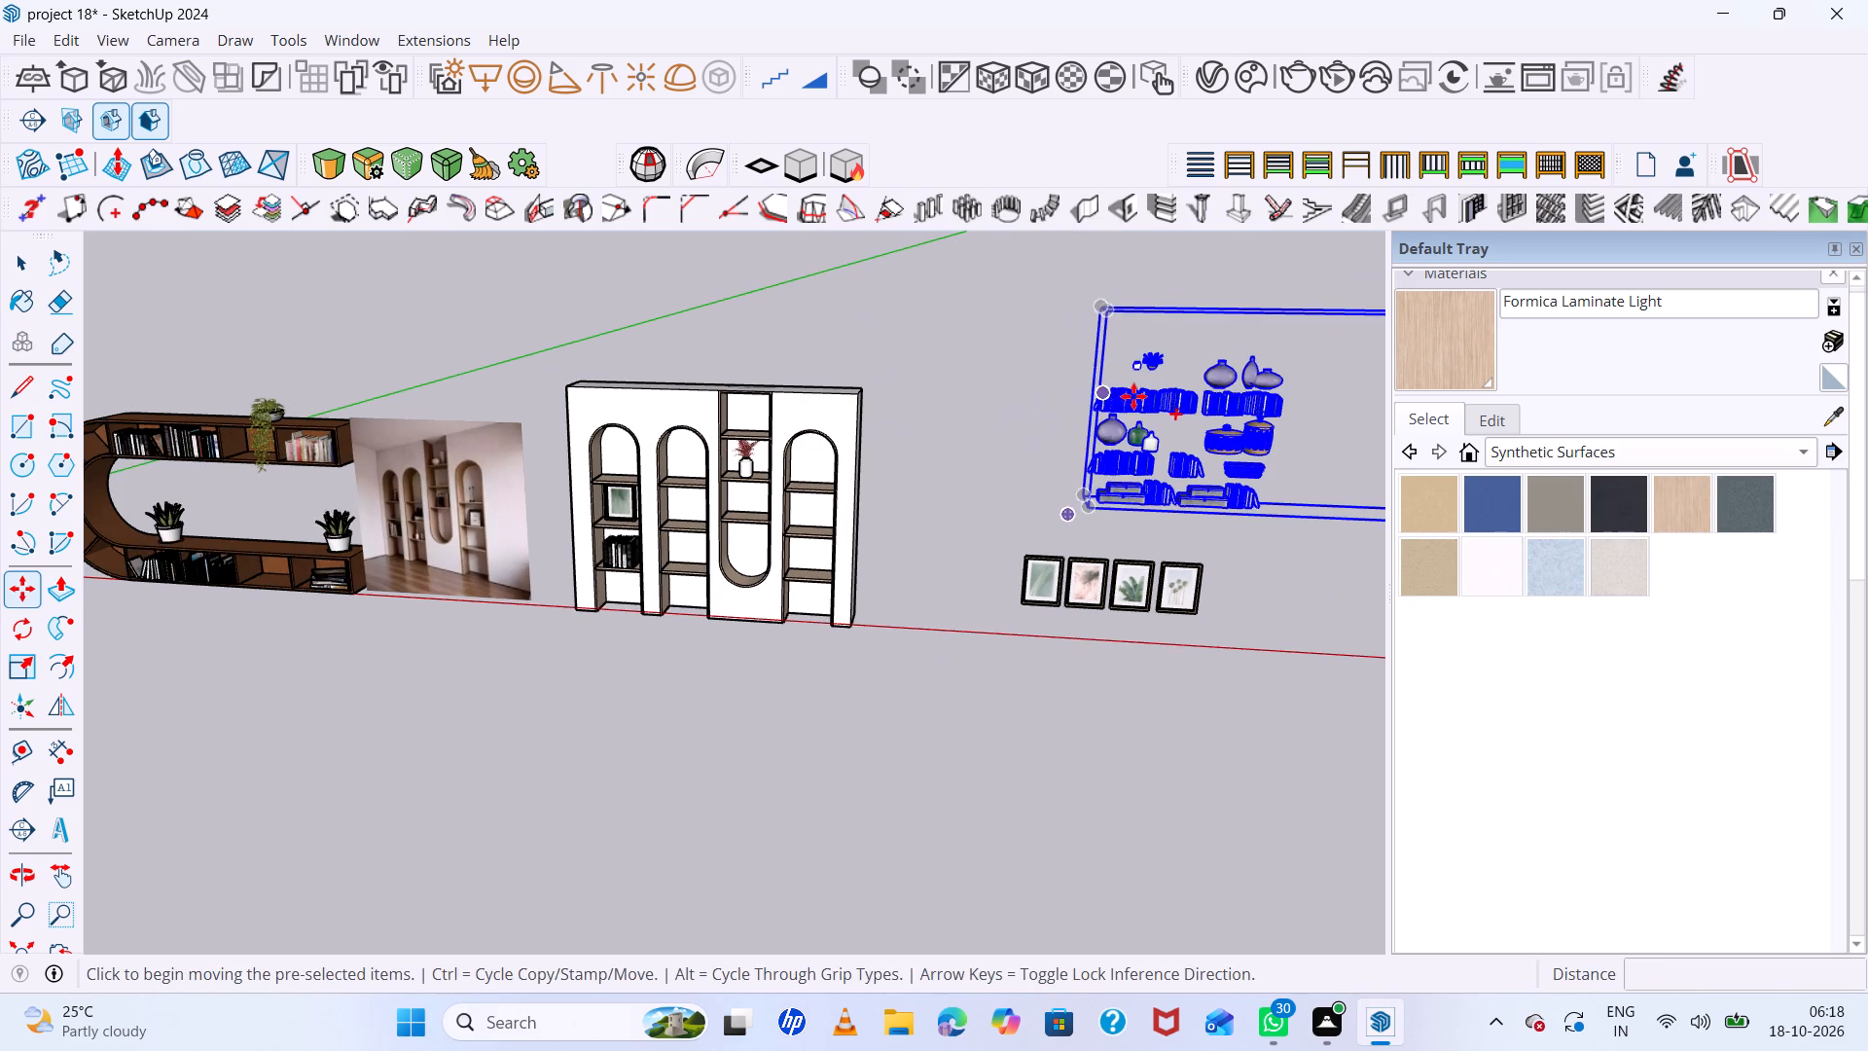
# Explode the placed accessories component into its separate sets and deselect them.
pyautogui.scroll(8, 1119, 398)
pyautogui.scroll(-20, 1047, 405)
pyautogui.scroll(-2, 1047, 405)
pyautogui.scroll(-7, 906, 407)
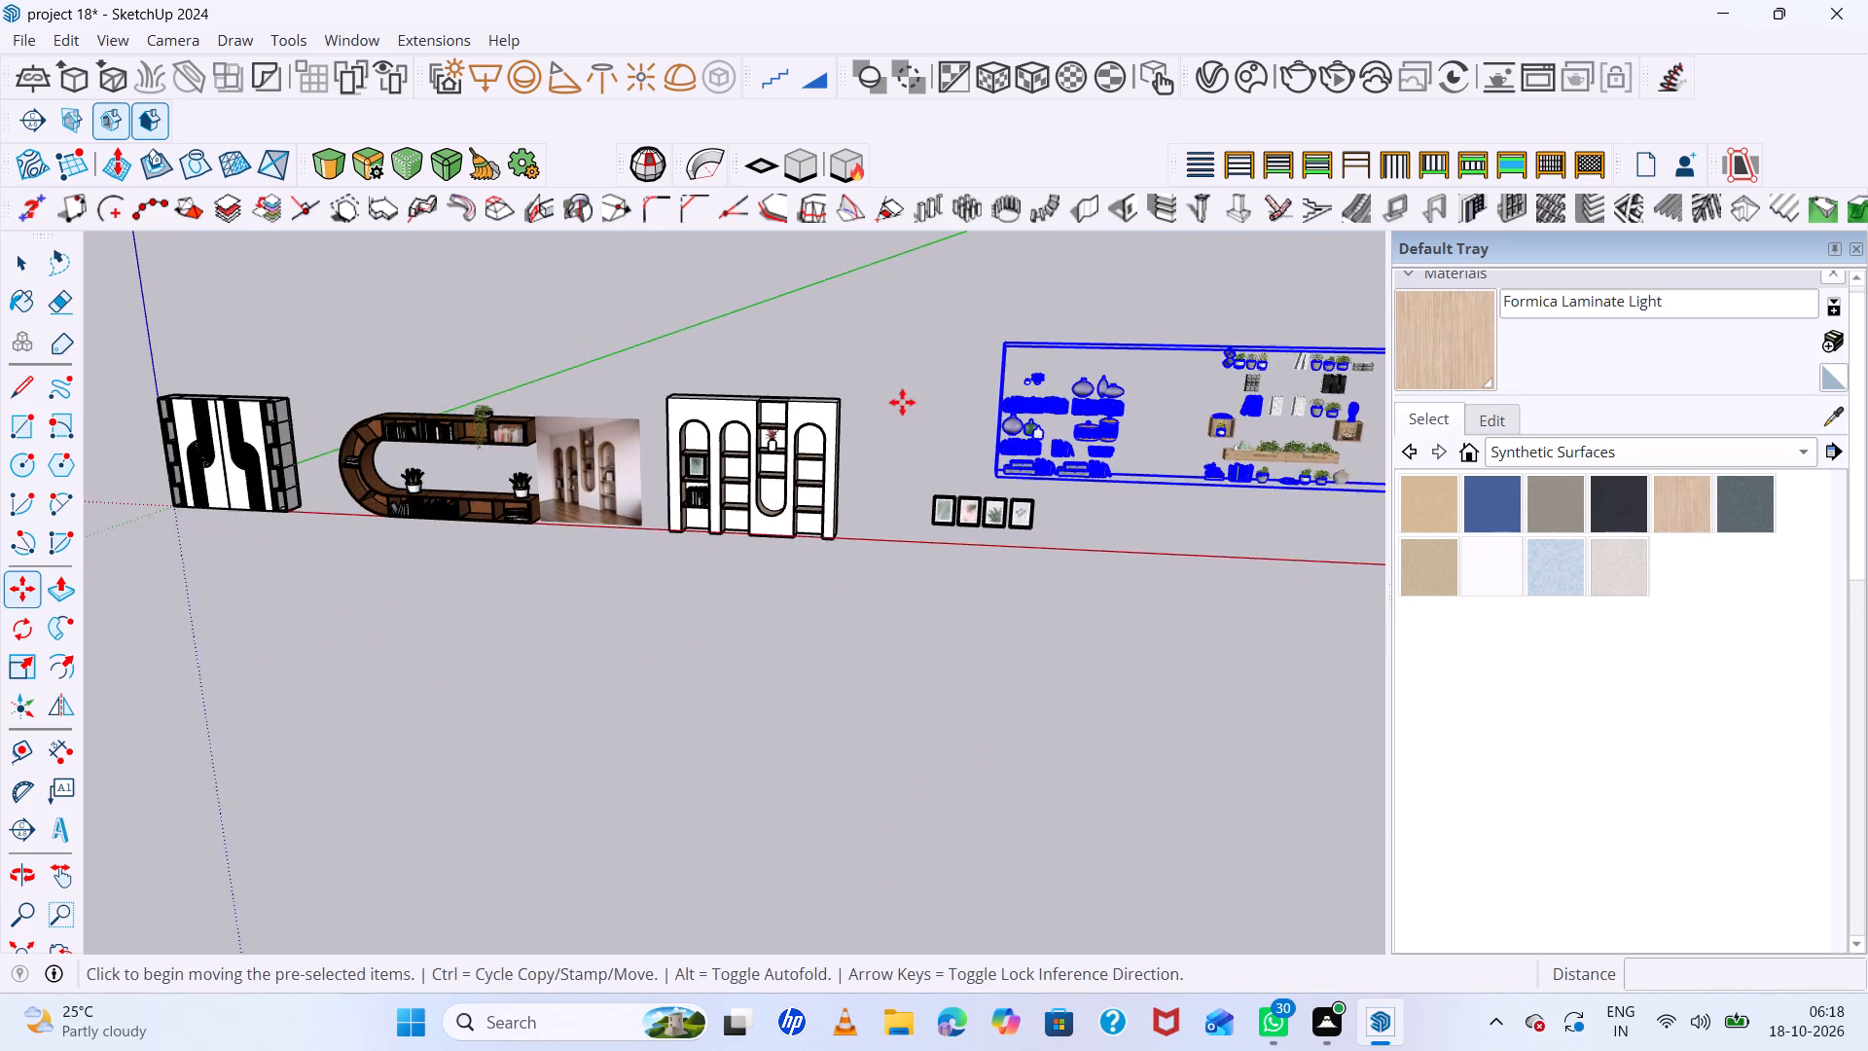
pyautogui.scroll(-13, 902, 402)
pyautogui.scroll(-7, 1071, 395)
pyautogui.scroll(-6, 978, 384)
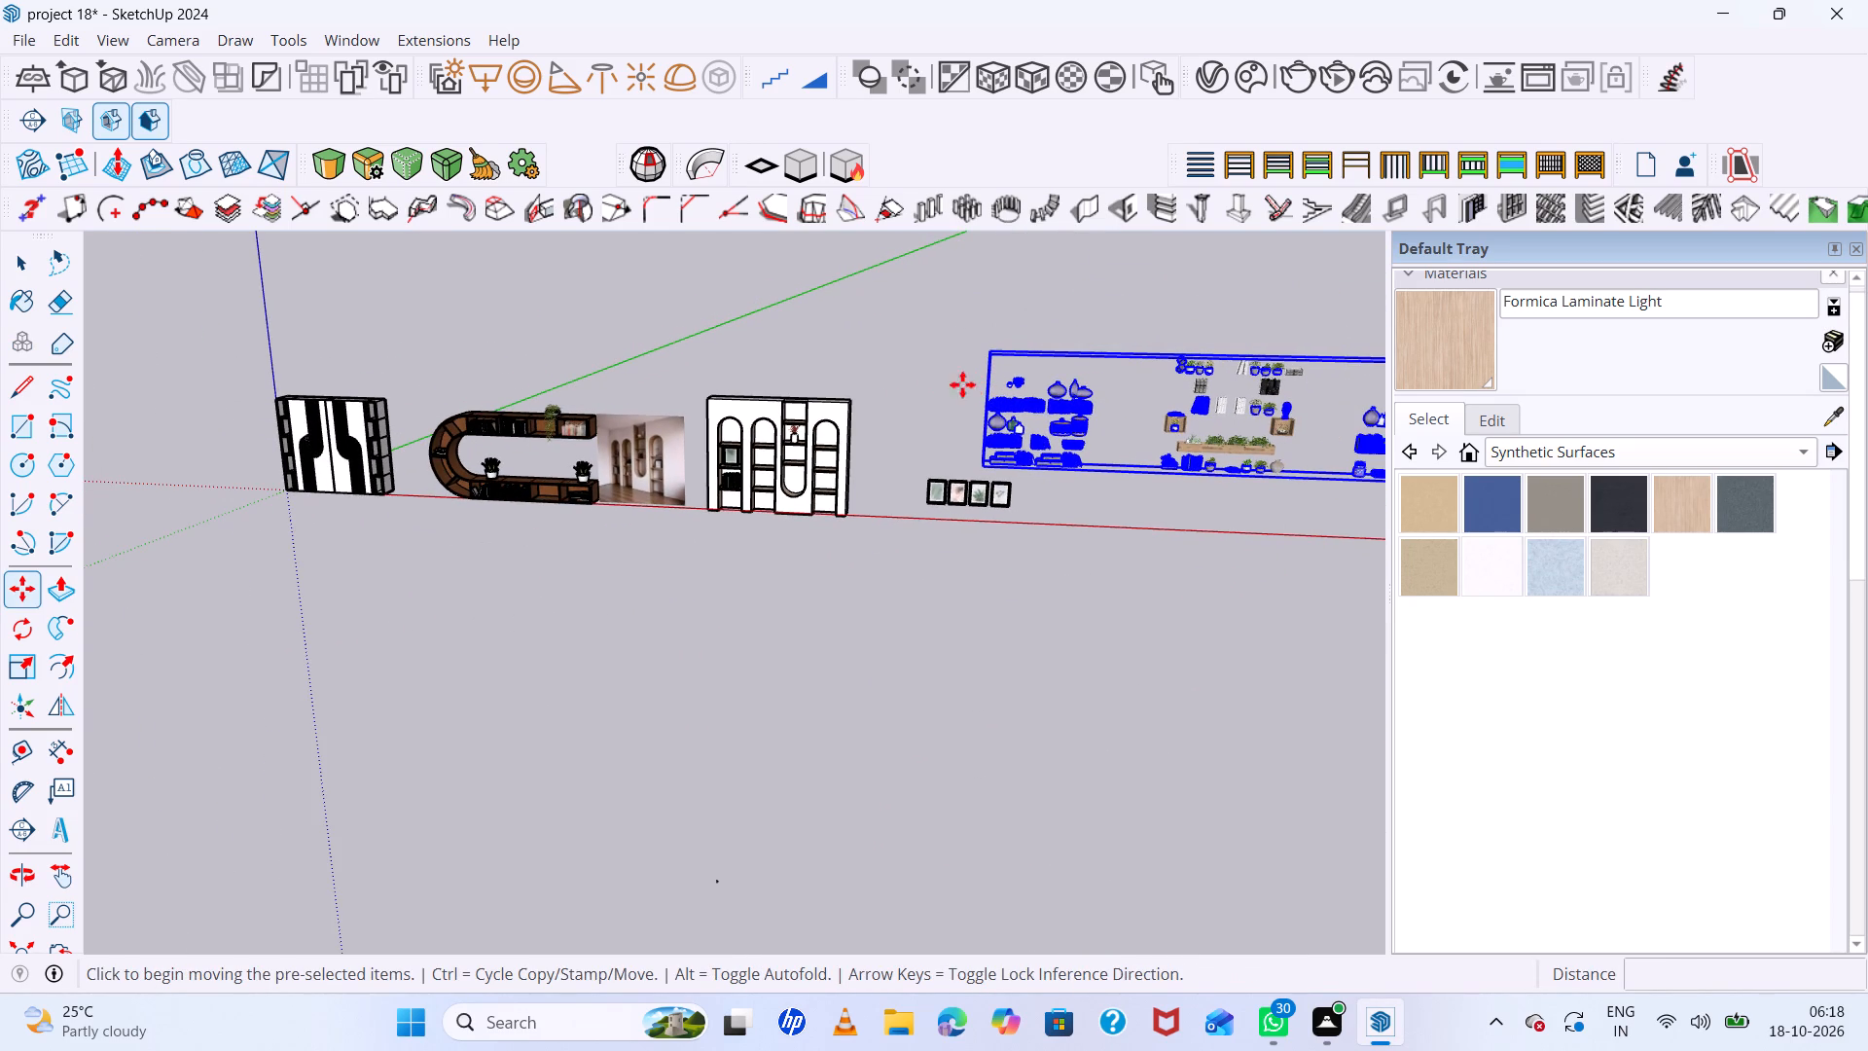
pyautogui.scroll(5, 896, 384)
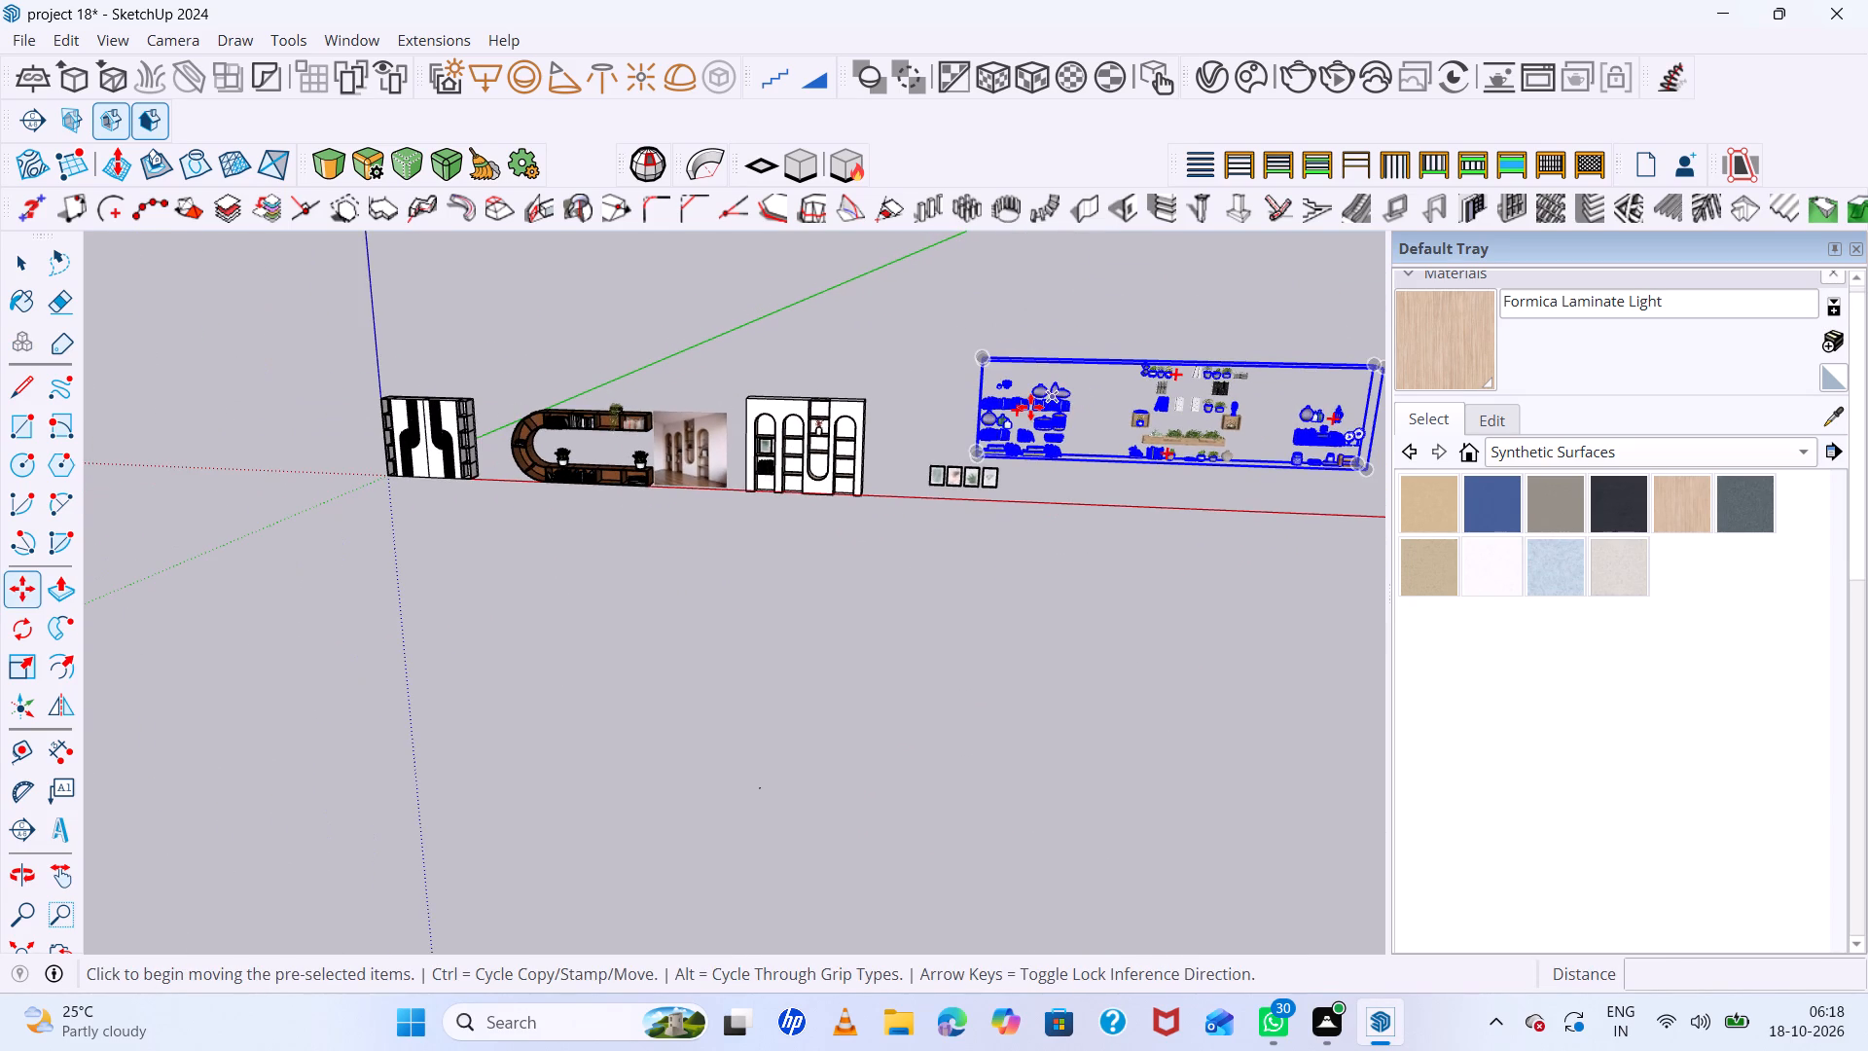
pyautogui.press('space')
pyautogui.rightClick(1030, 409)
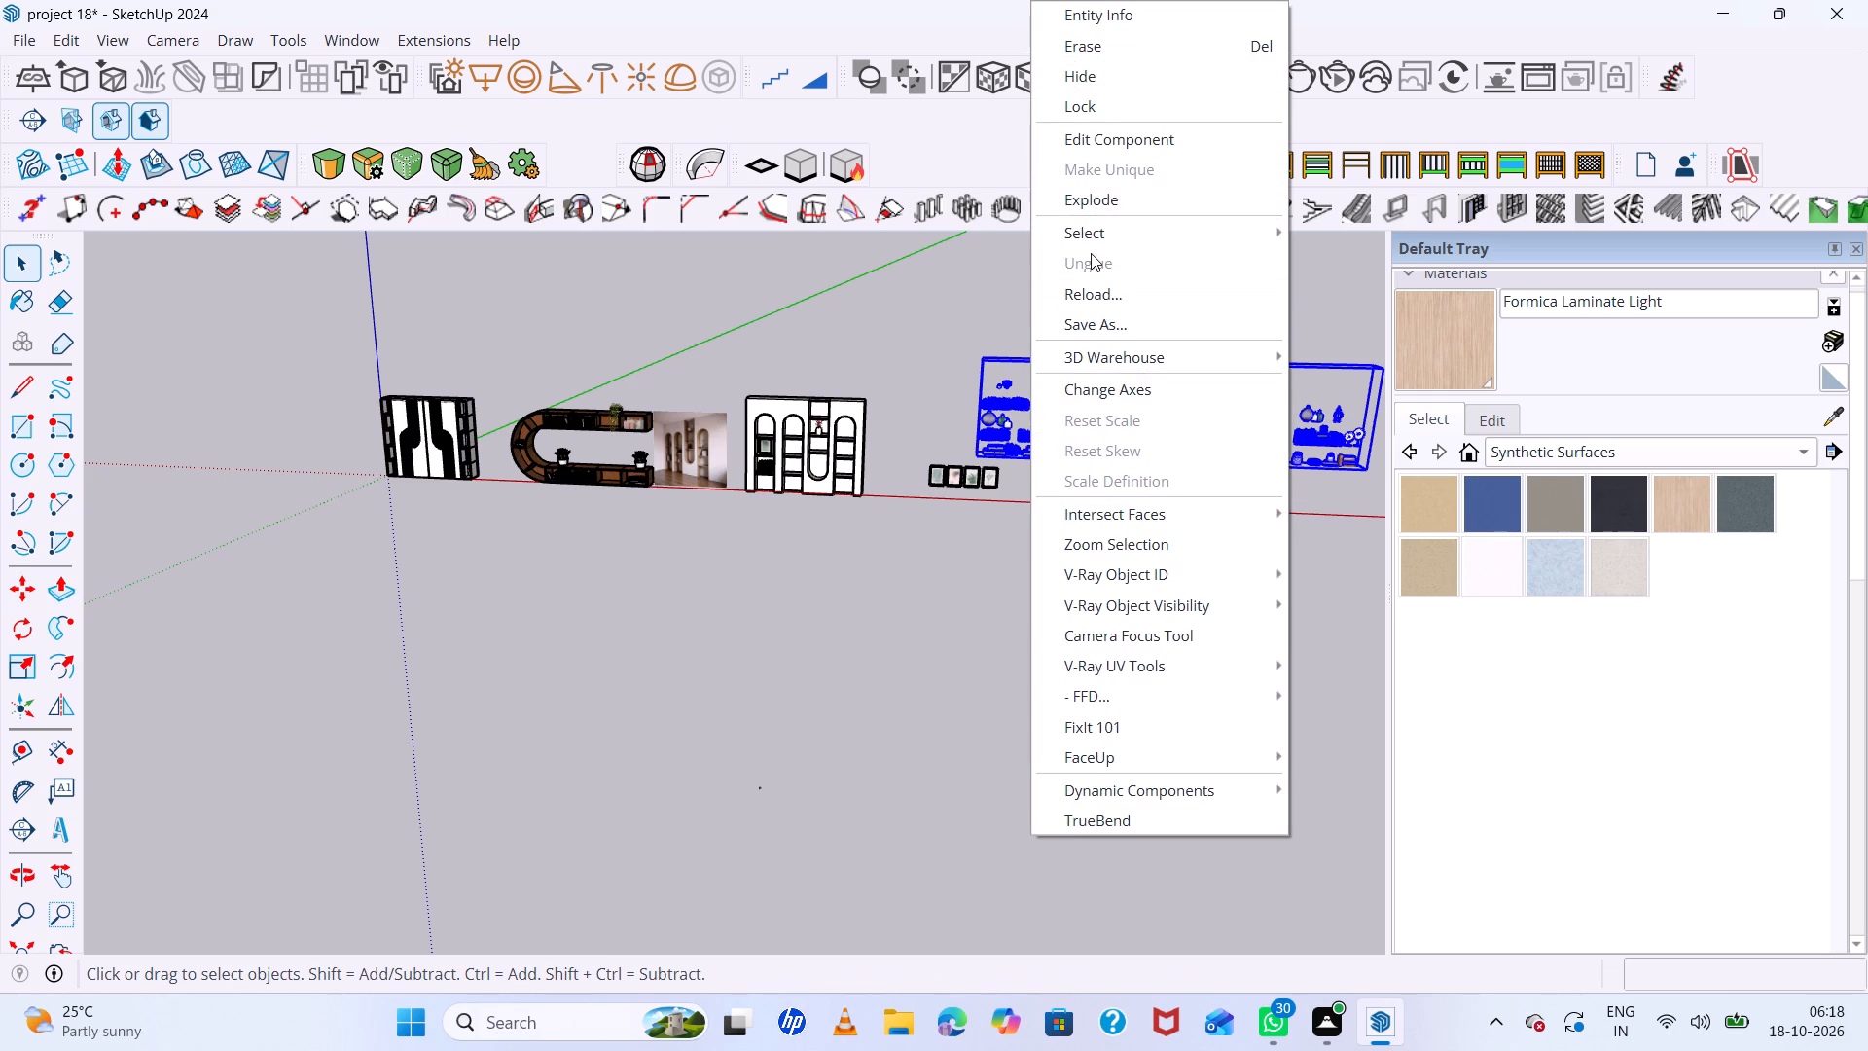
pyautogui.click(1102, 207)
pyautogui.scroll(6, 1165, 501)
pyautogui.scroll(14, 1062, 415)
pyautogui.scroll(20, 1029, 386)
pyautogui.scroll(3, 1029, 386)
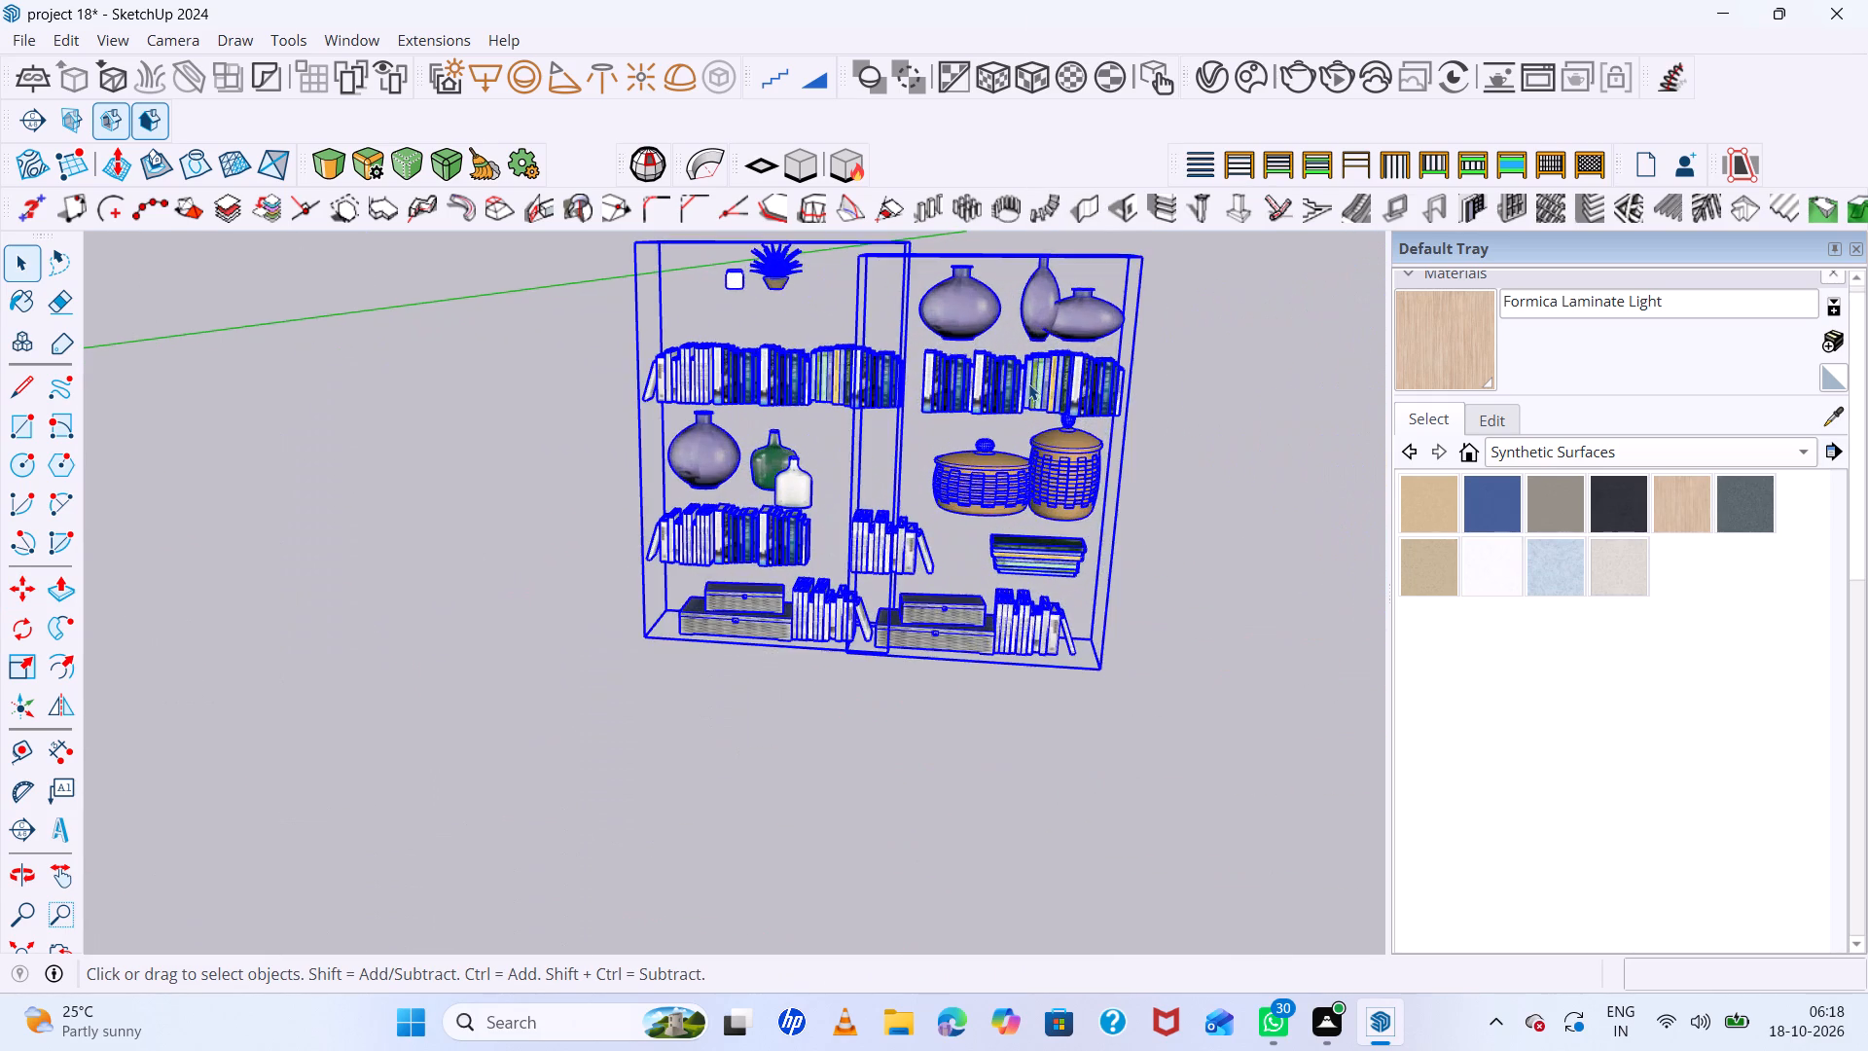
pyautogui.scroll(8, 1028, 383)
pyautogui.click(1313, 485)
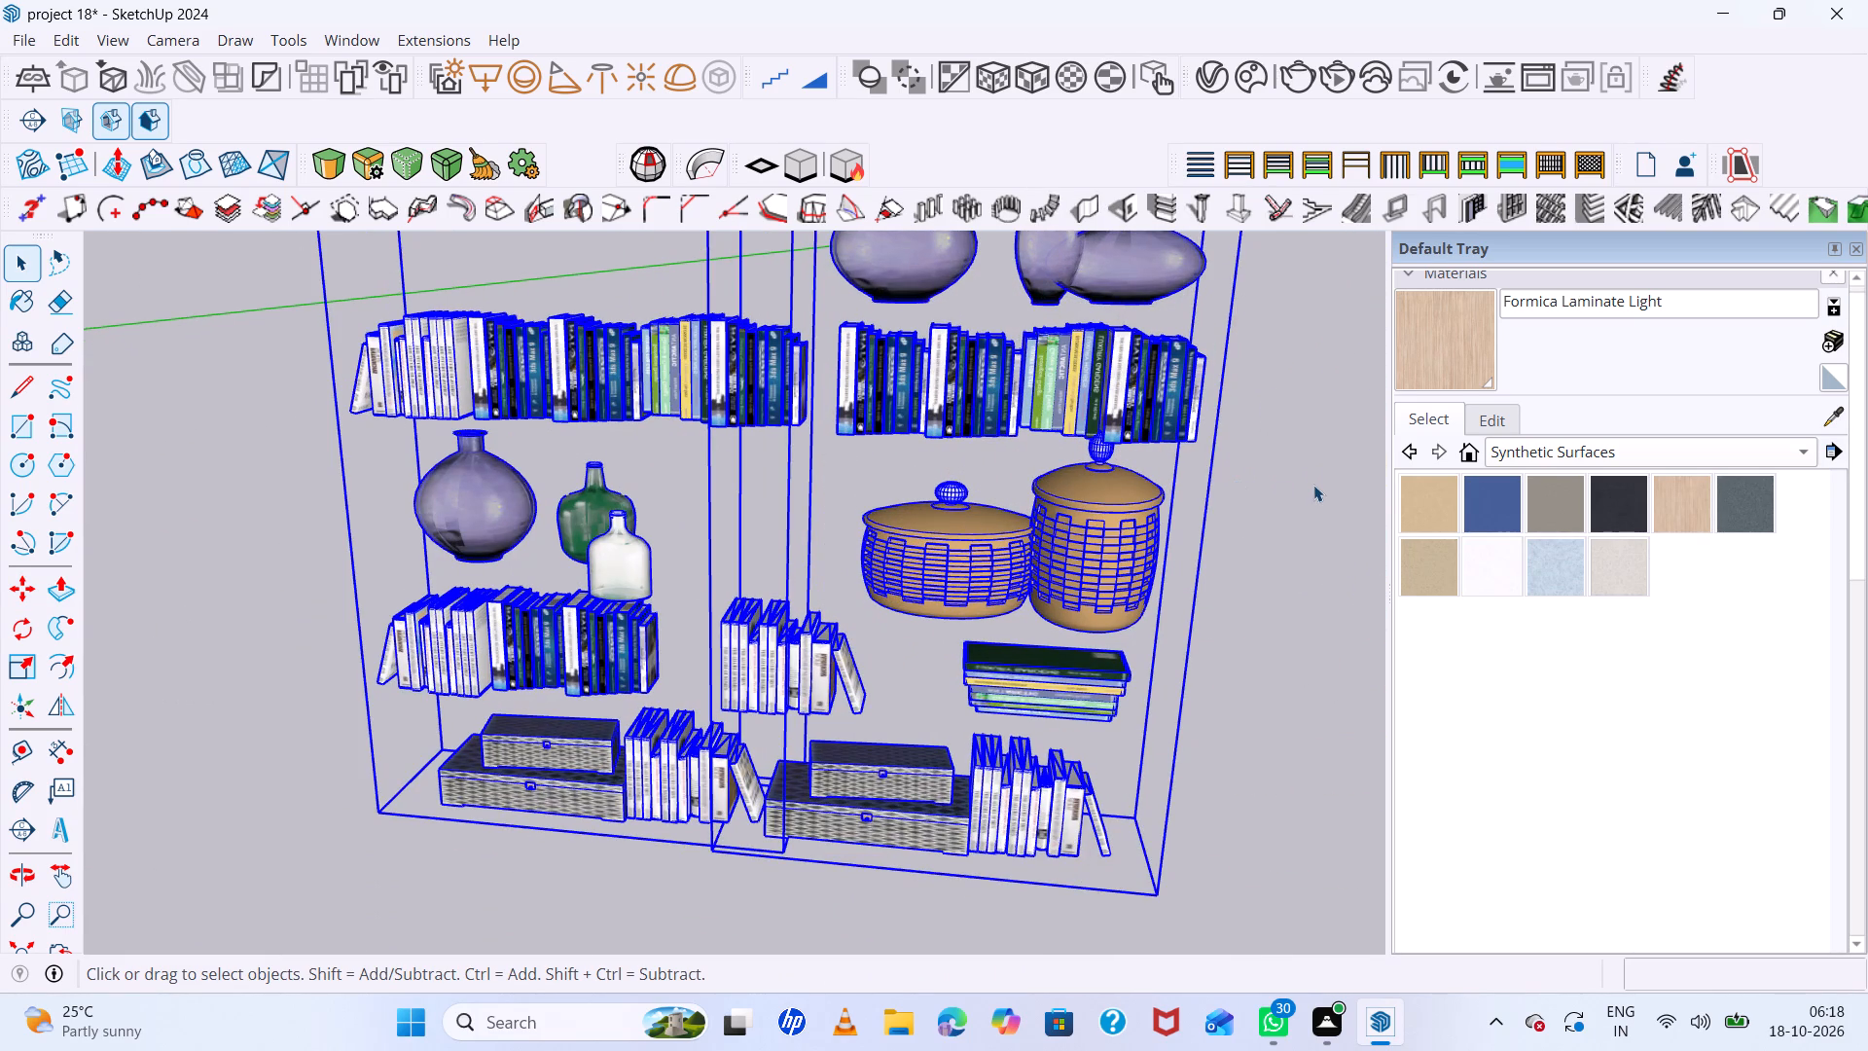
# Inside the accessory set with the lidded baskets, move the bottom row of leaning books onto the lowest shelf of the rightmost arch.
pyautogui.scroll(-4, 908, 486)
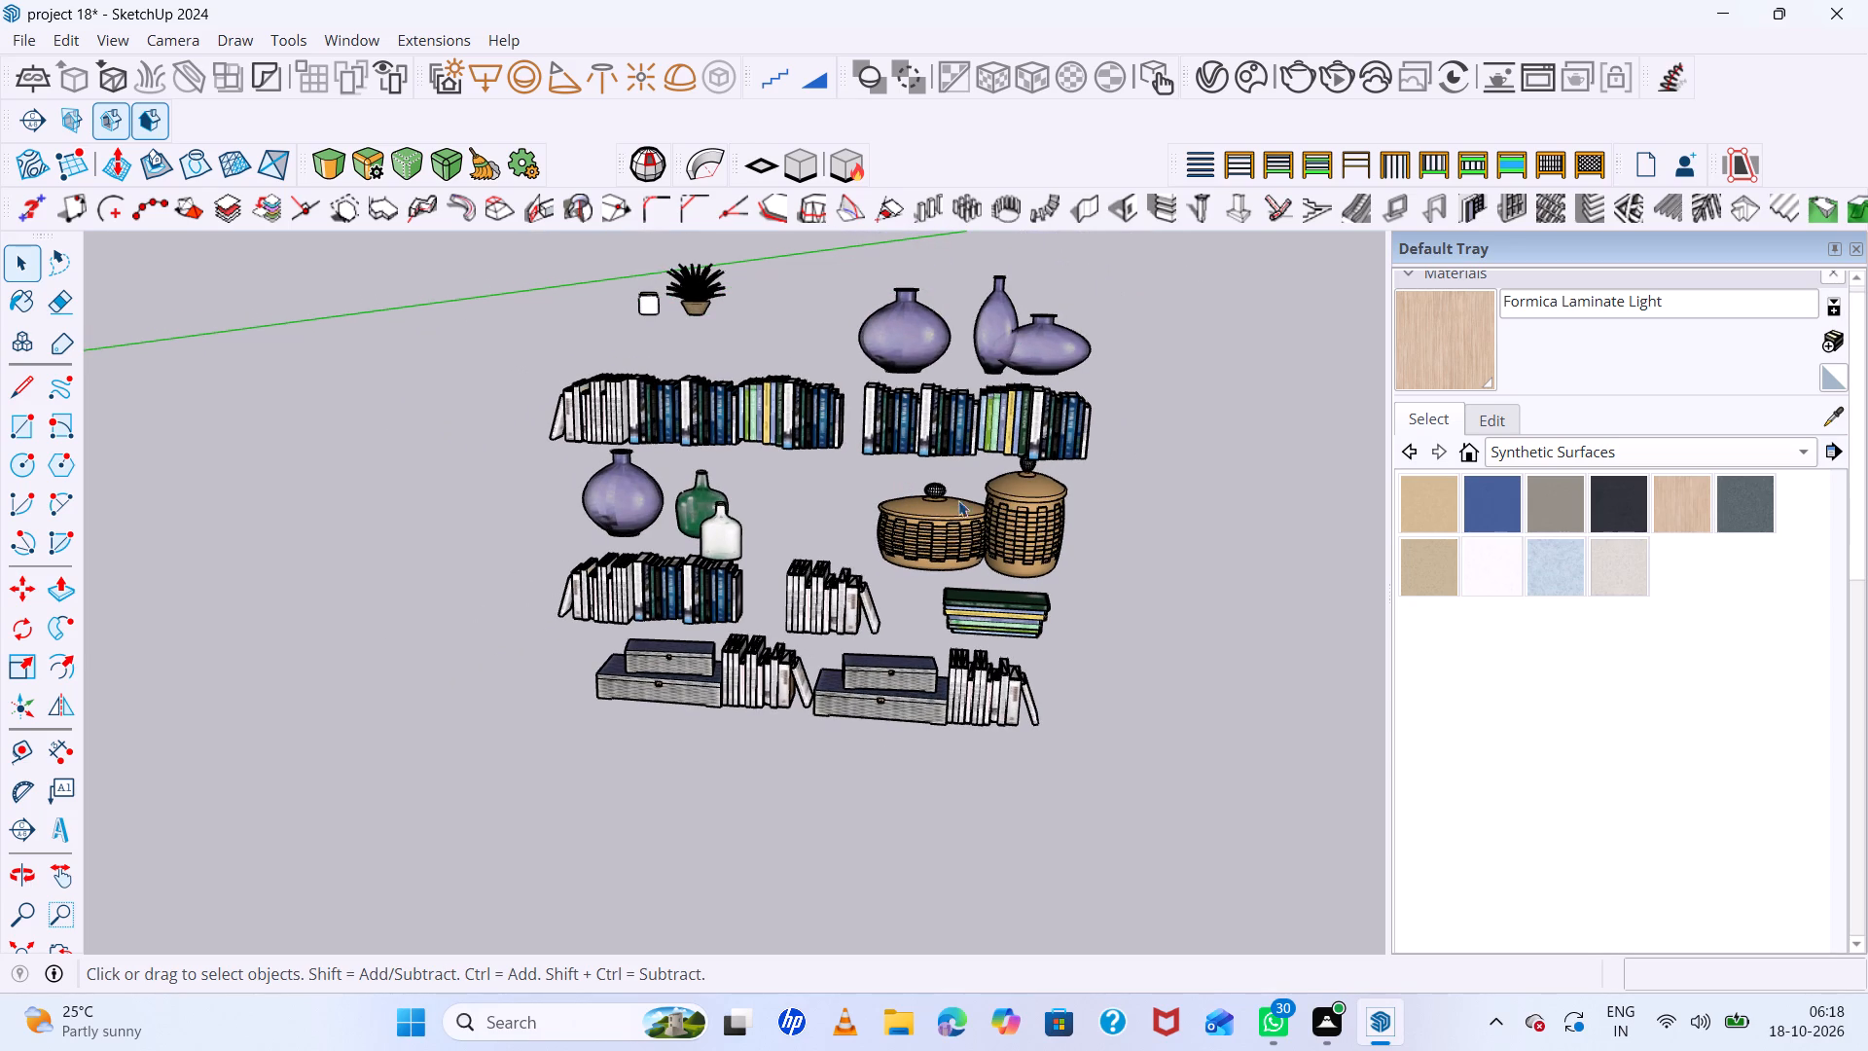
pyautogui.click(979, 683)
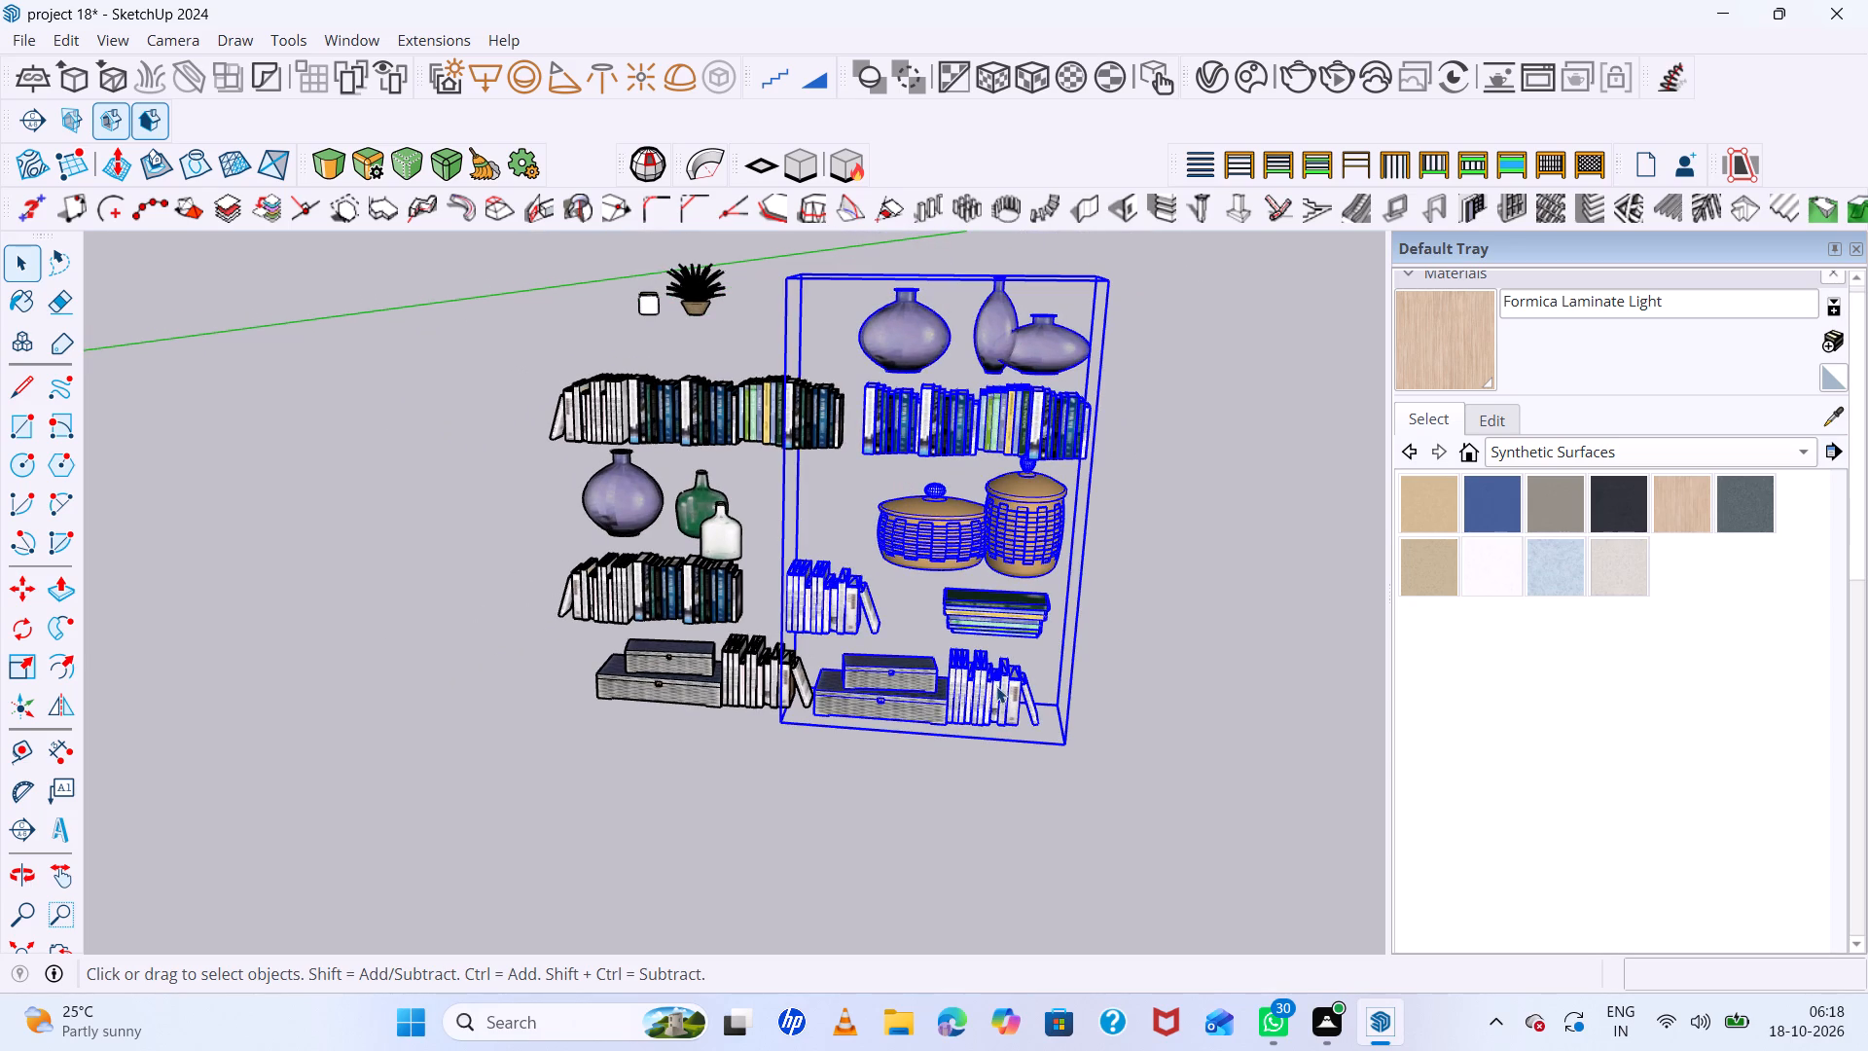
pyautogui.click(996, 686)
pyautogui.doubleClick(991, 696)
pyautogui.tripleClick(1007, 693)
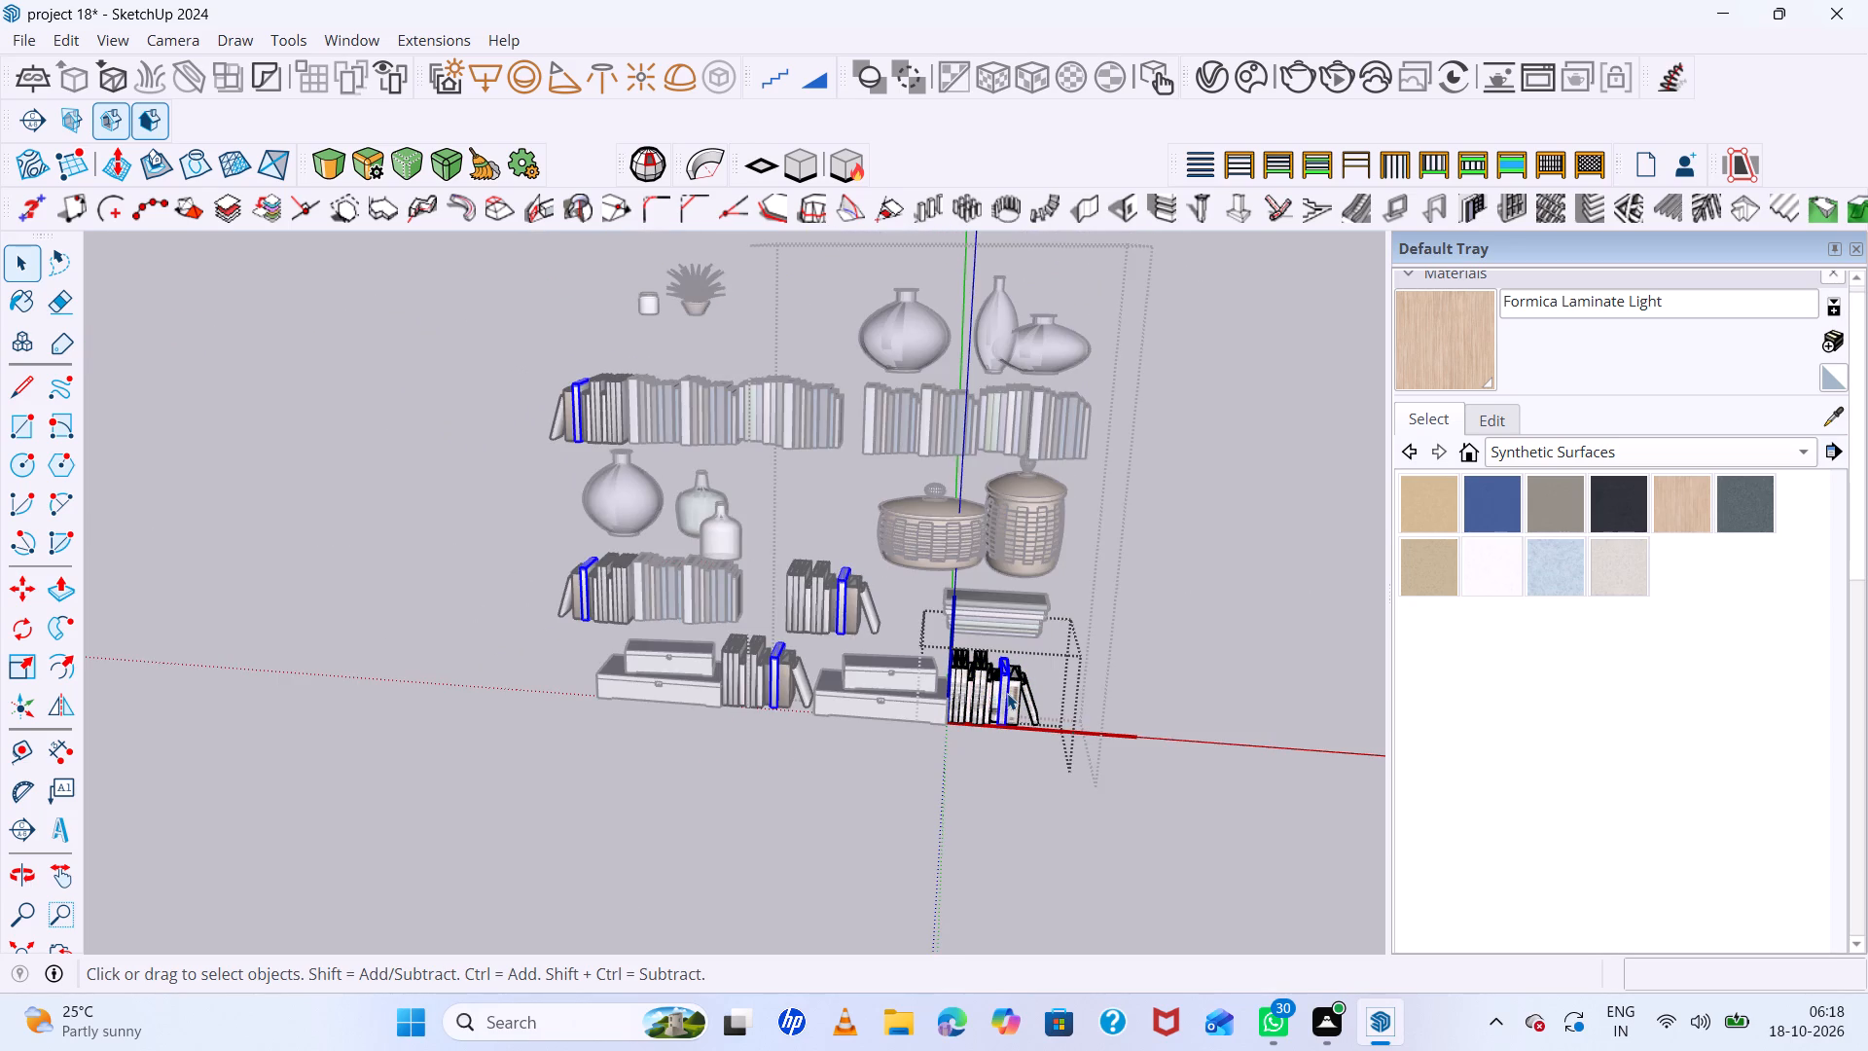
pyautogui.click(1125, 649)
pyautogui.click(1016, 701)
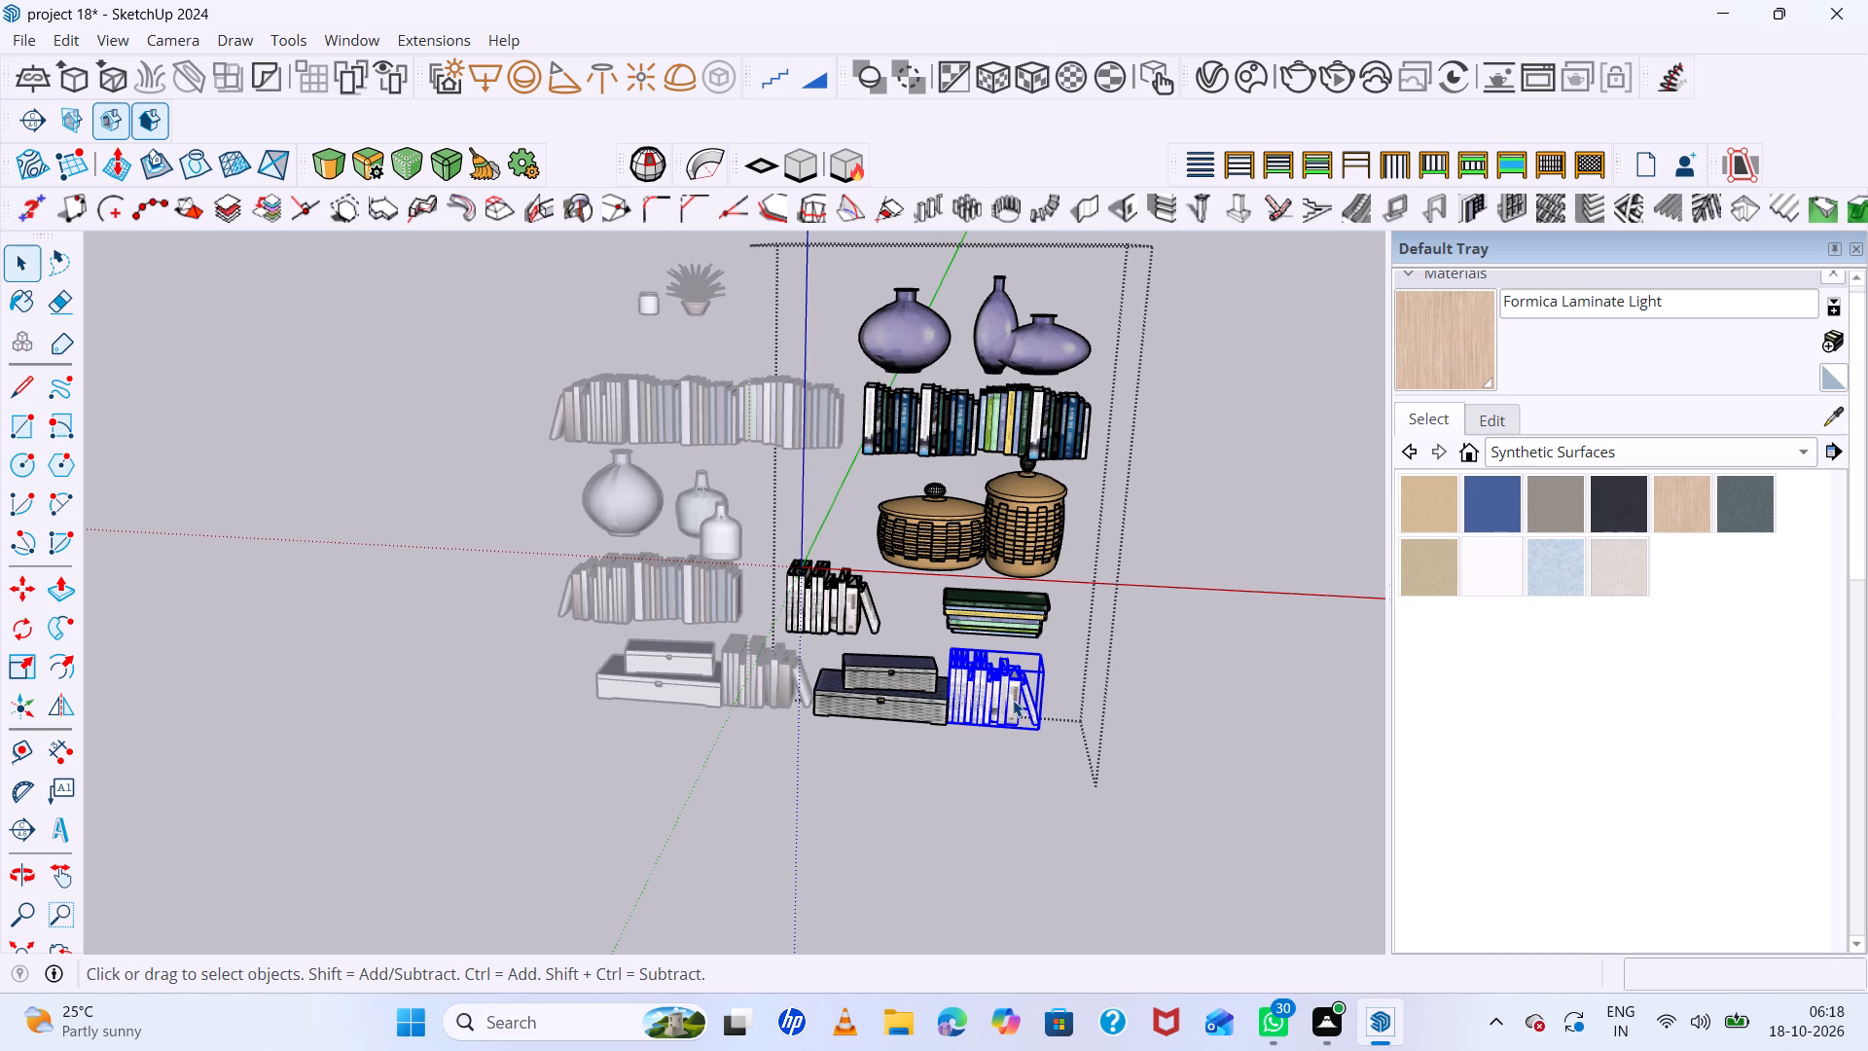
pyautogui.press('m')
pyautogui.moveTo(1047, 731); pyautogui.dragTo(1035, 734)
pyautogui.moveTo(1025, 736); pyautogui.dragTo(1016, 738)
pyautogui.scroll(-14, 859, 752)
pyautogui.scroll(-6, 531, 742)
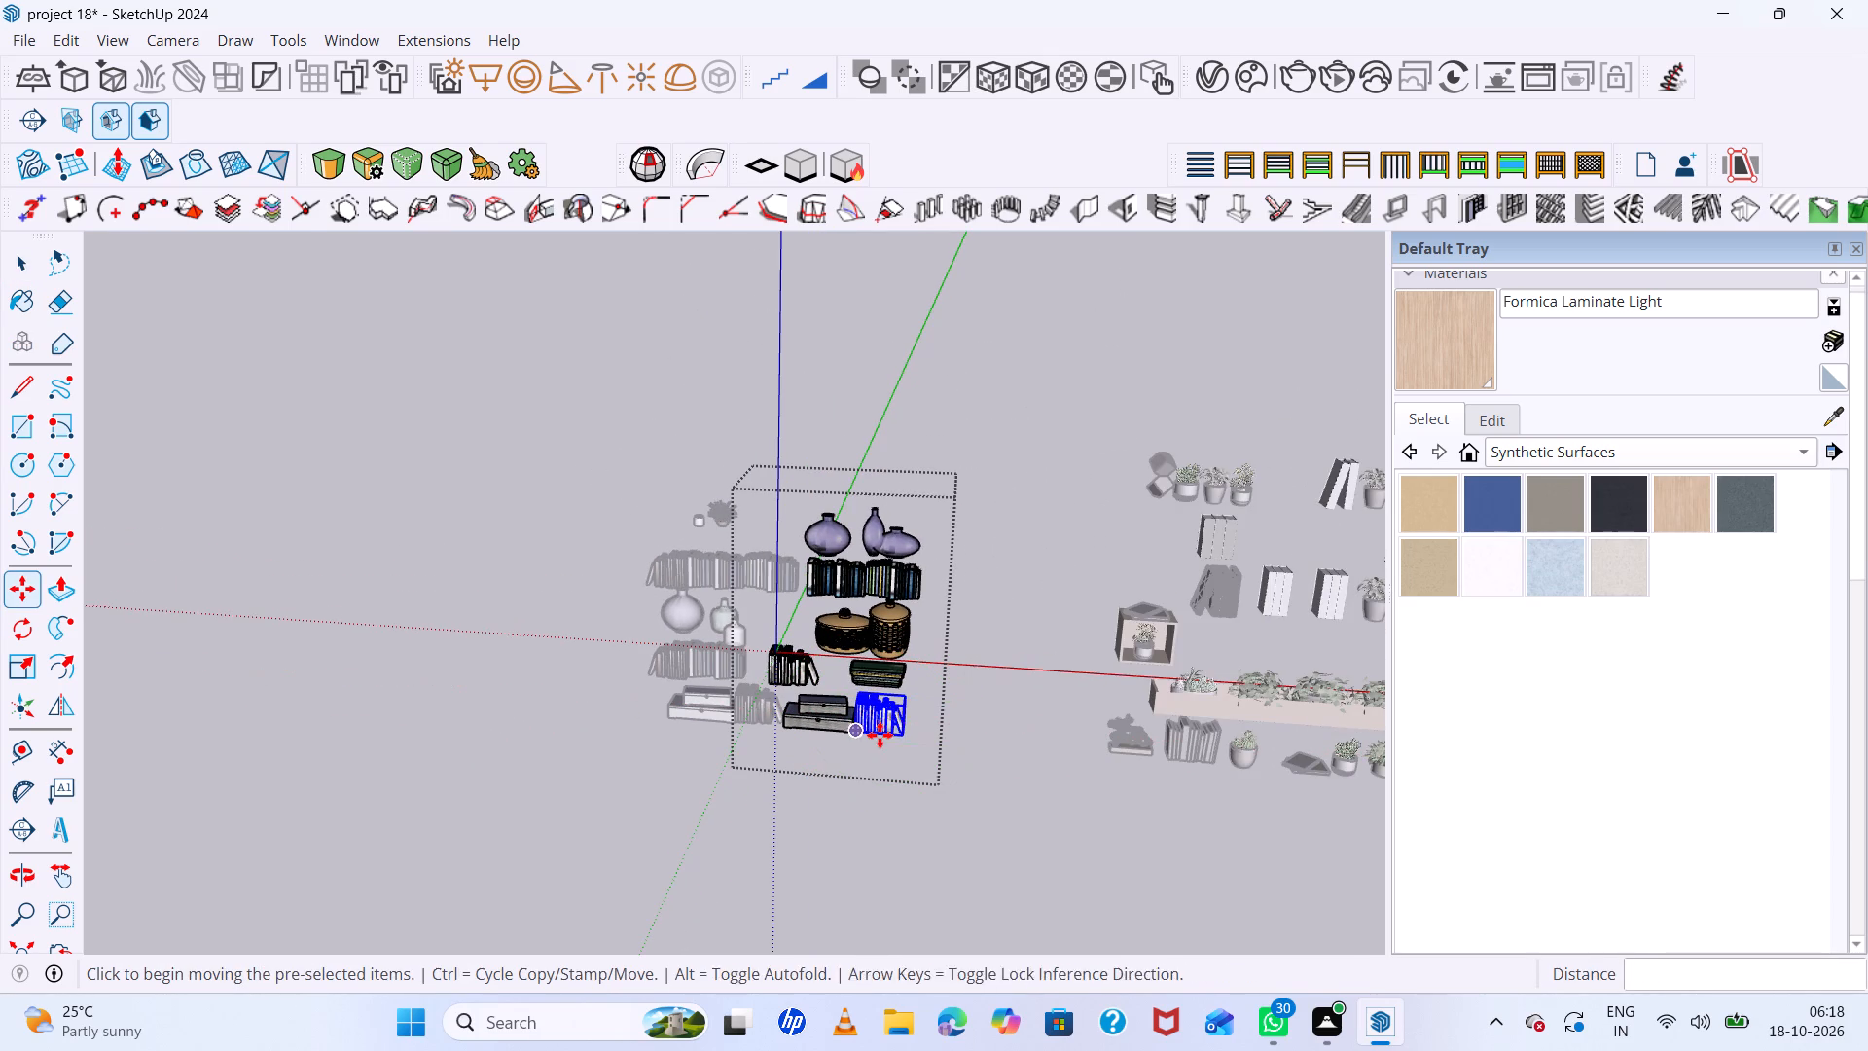
pyautogui.click(905, 733)
pyautogui.scroll(-8, 513, 825)
pyautogui.scroll(-14, 675, 774)
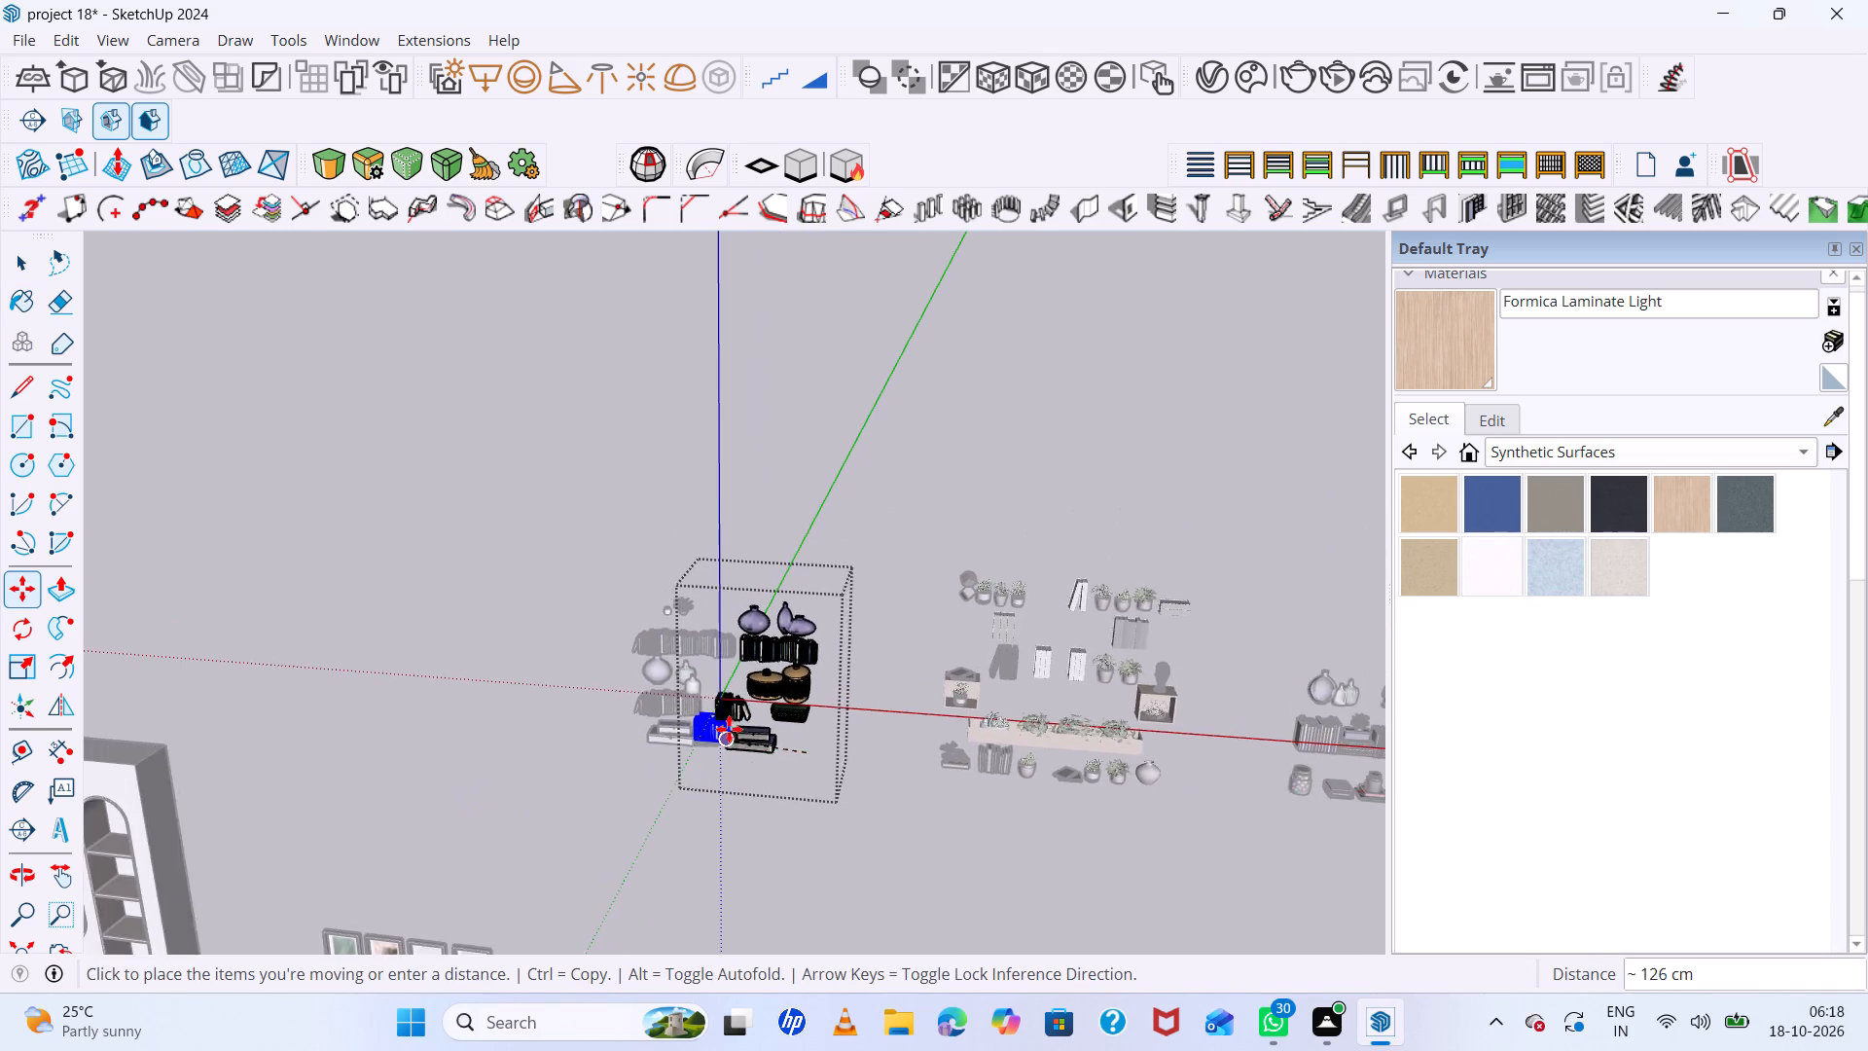
pyautogui.scroll(-7, 730, 726)
pyautogui.scroll(13, 383, 832)
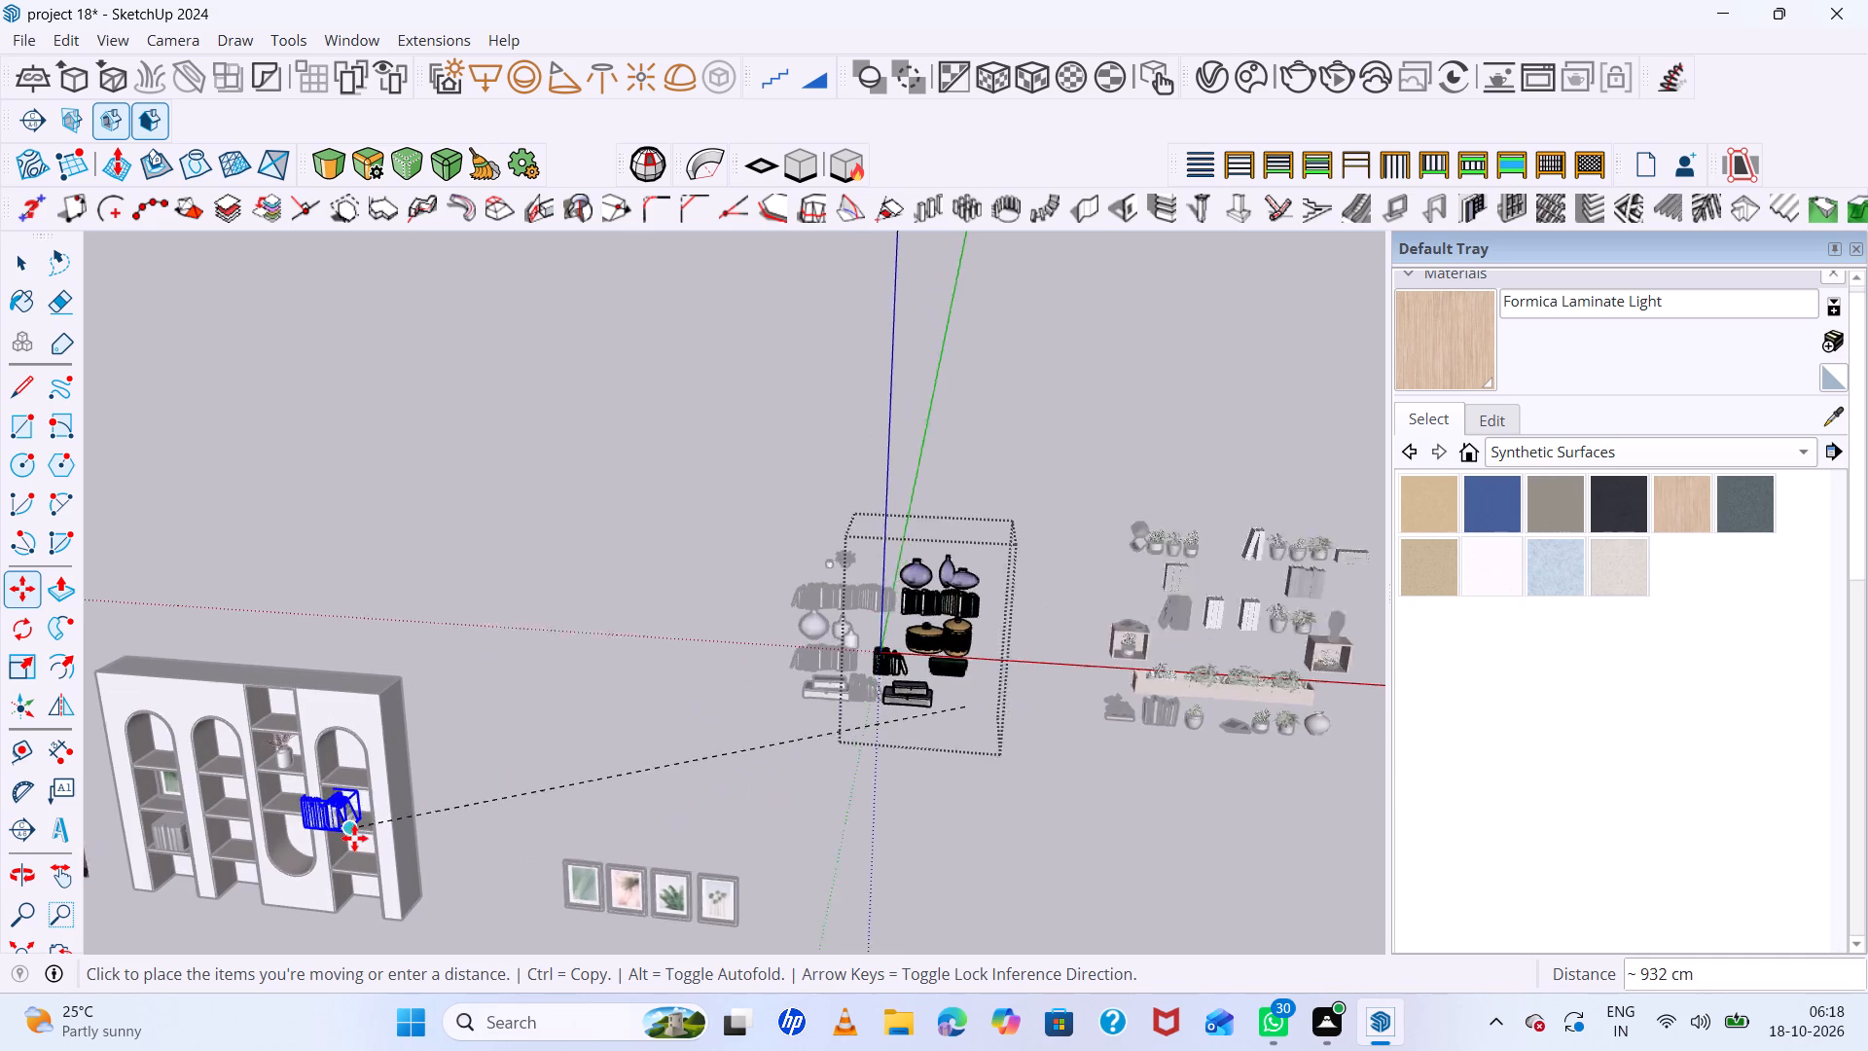
pyautogui.scroll(6, 369, 856)
pyautogui.moveTo(370, 856); pyautogui.dragTo(444, 768, button='middle')
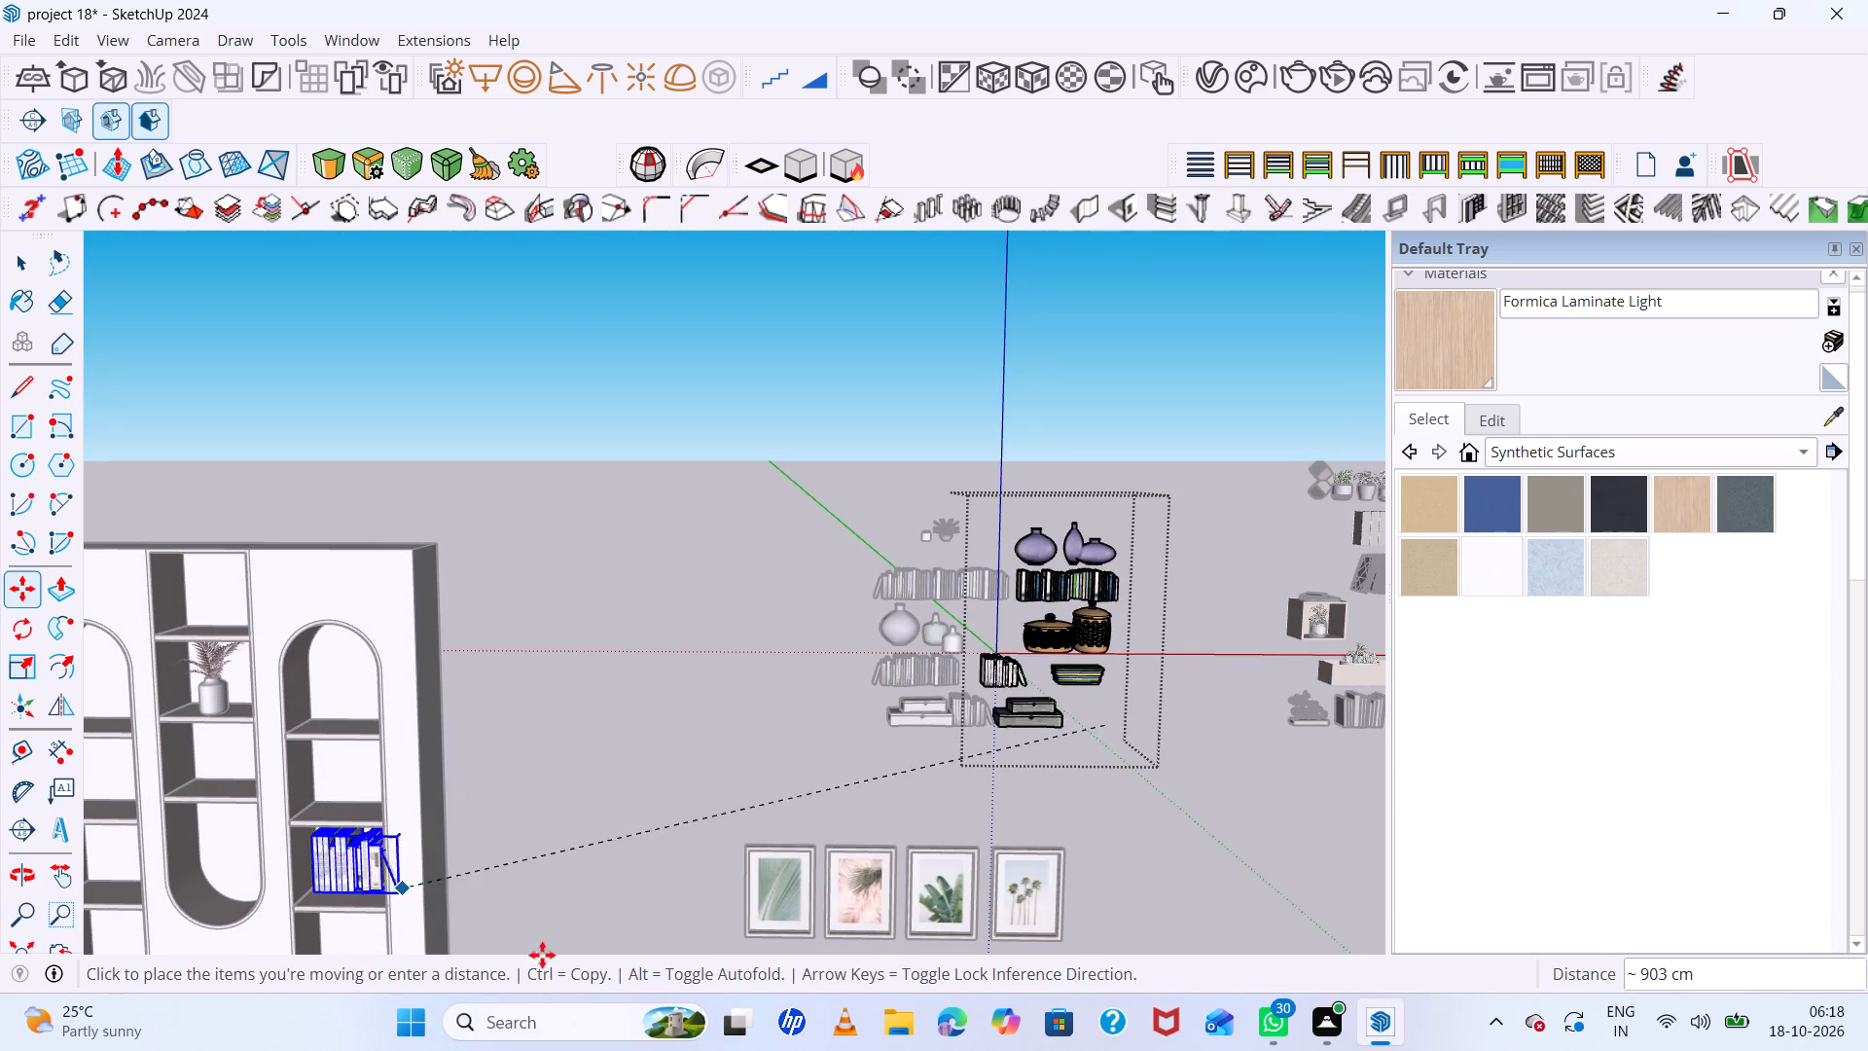
pyautogui.click(377, 904)
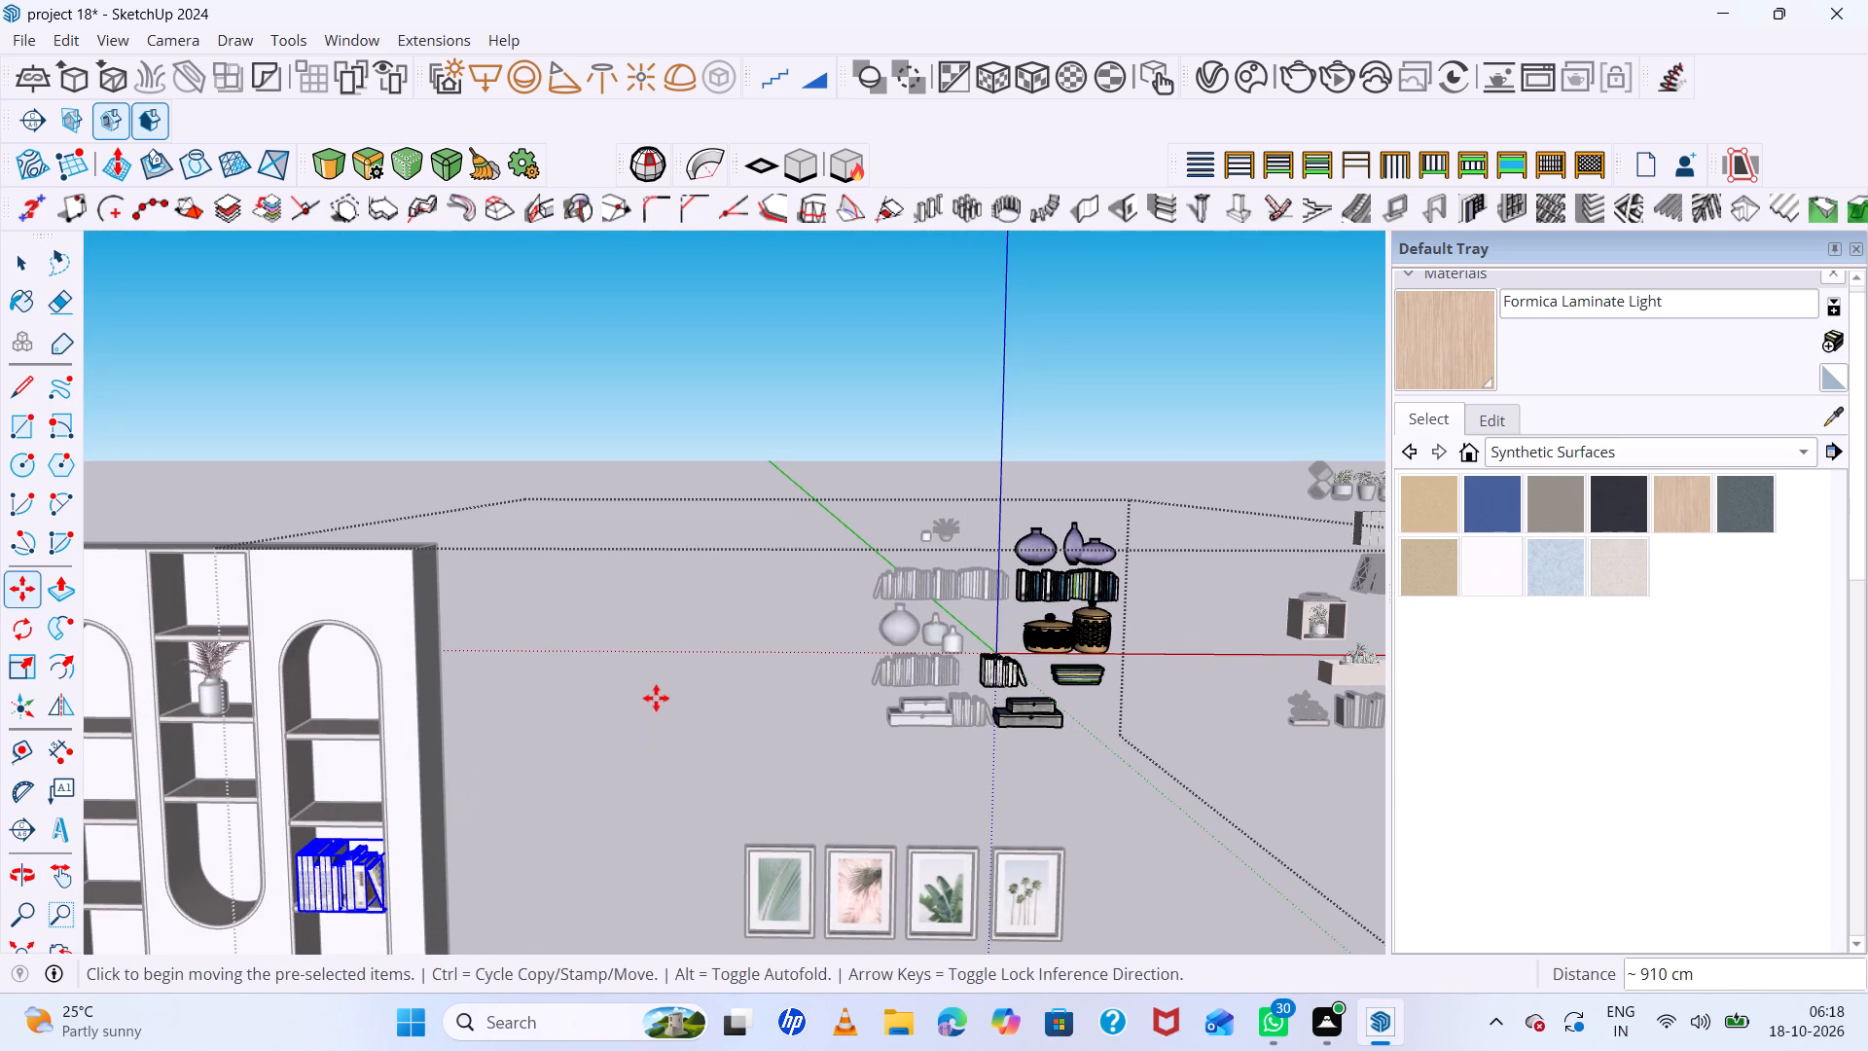
pyautogui.write('v')
pyautogui.press('space')
pyautogui.click(656, 697)
pyautogui.scroll(-7, 625, 697)
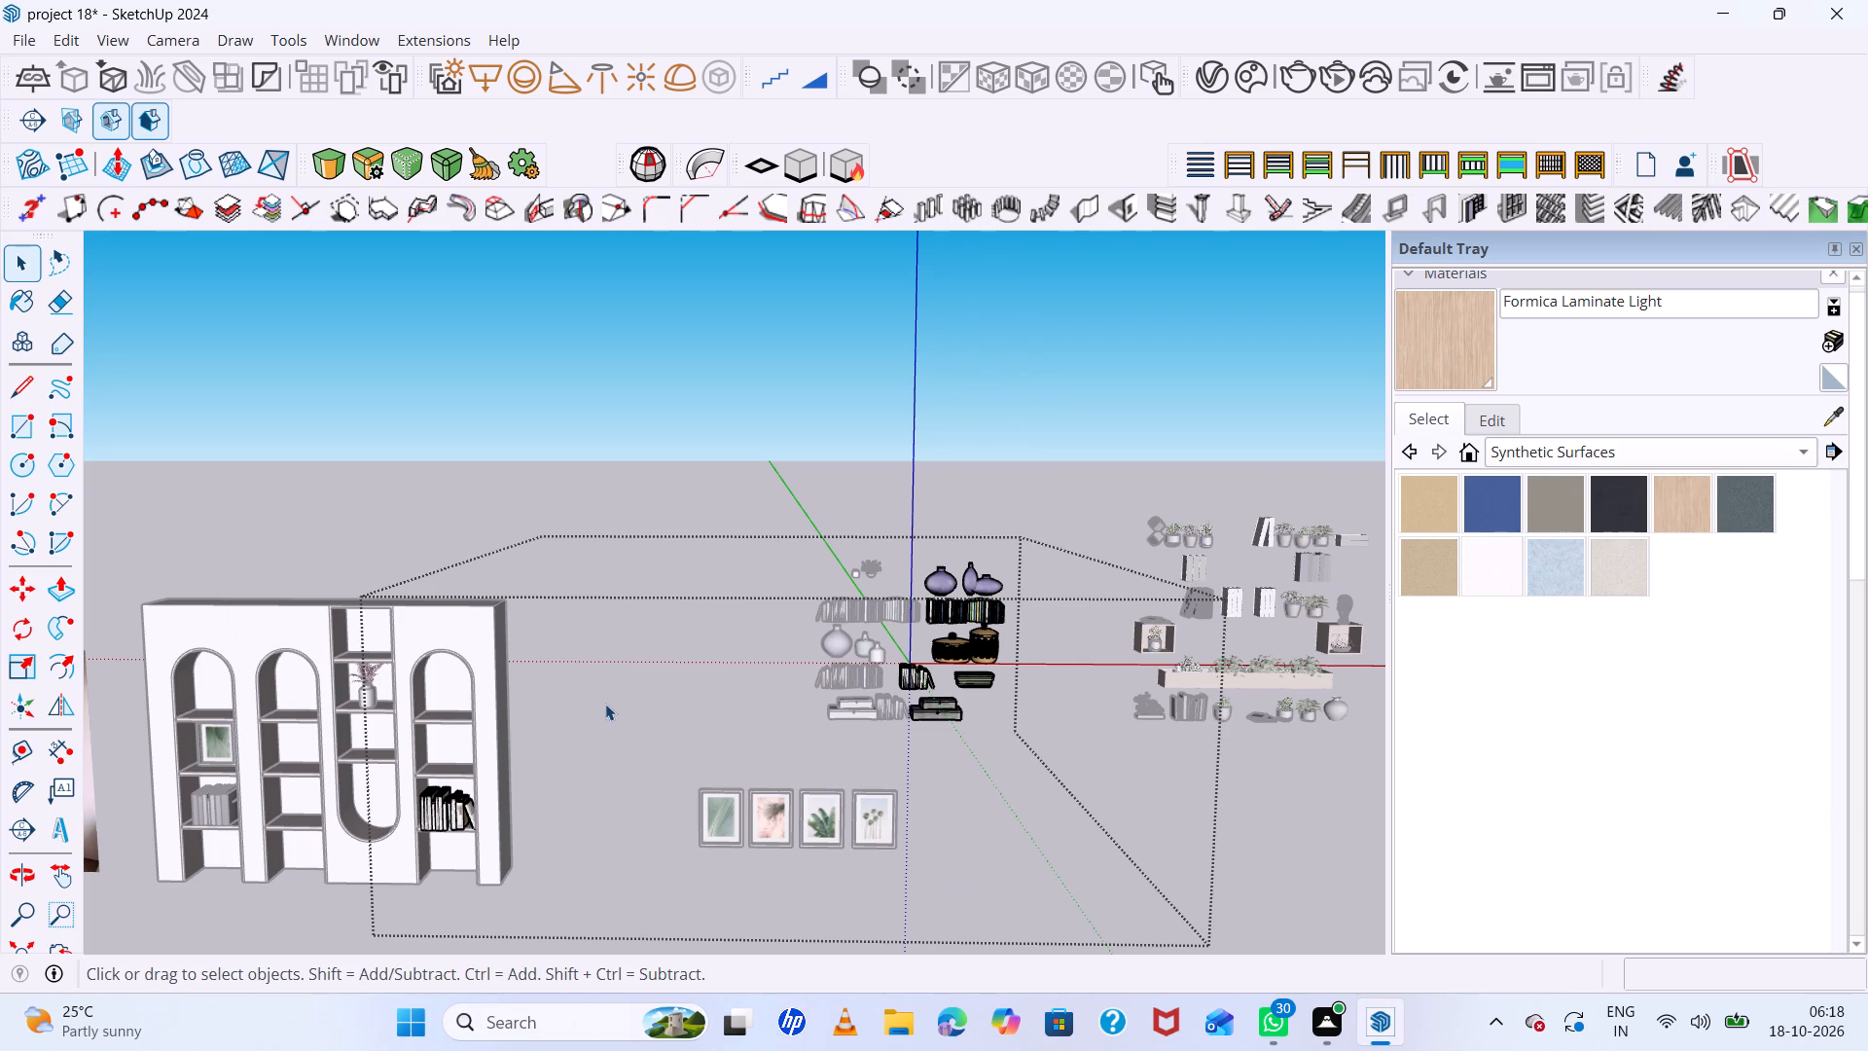
# Close the basket set and look over the other accessory sets for ornaments suited to the empty shelves.
pyautogui.click(1275, 623)
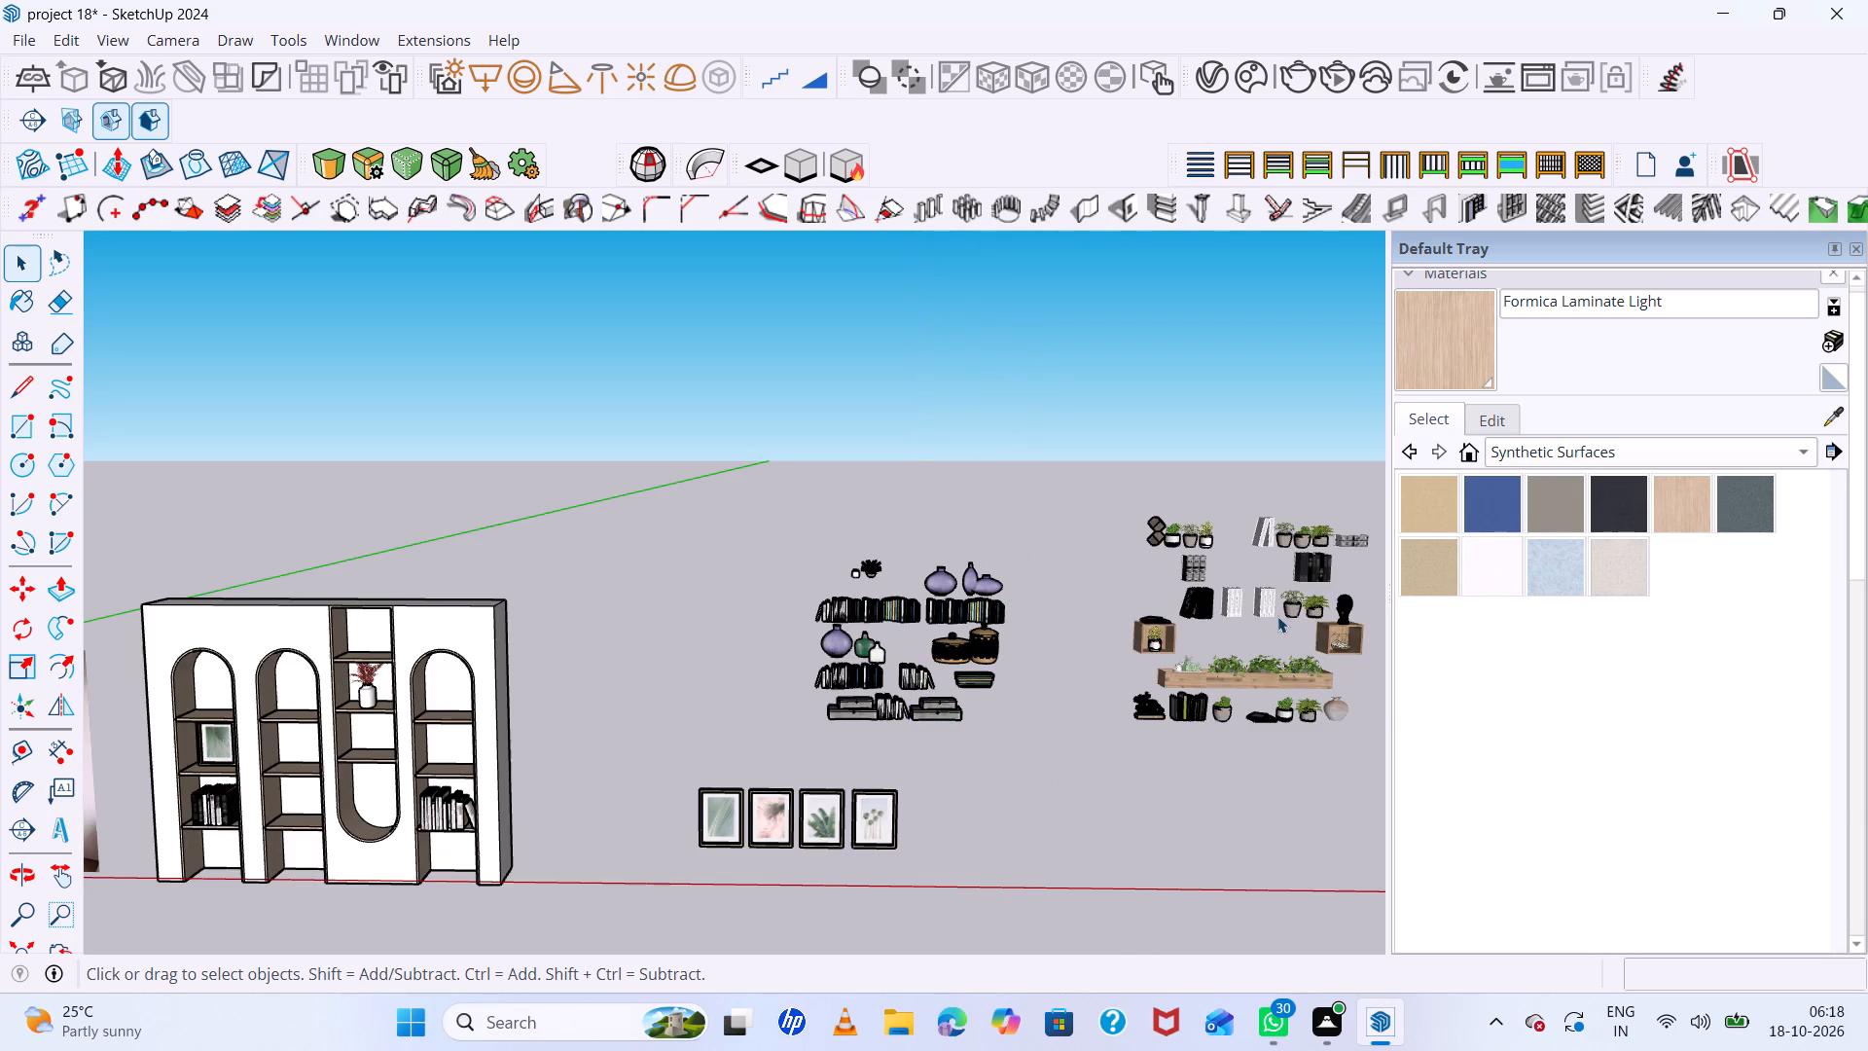
pyautogui.scroll(17, 1308, 590)
pyautogui.scroll(5, 1309, 588)
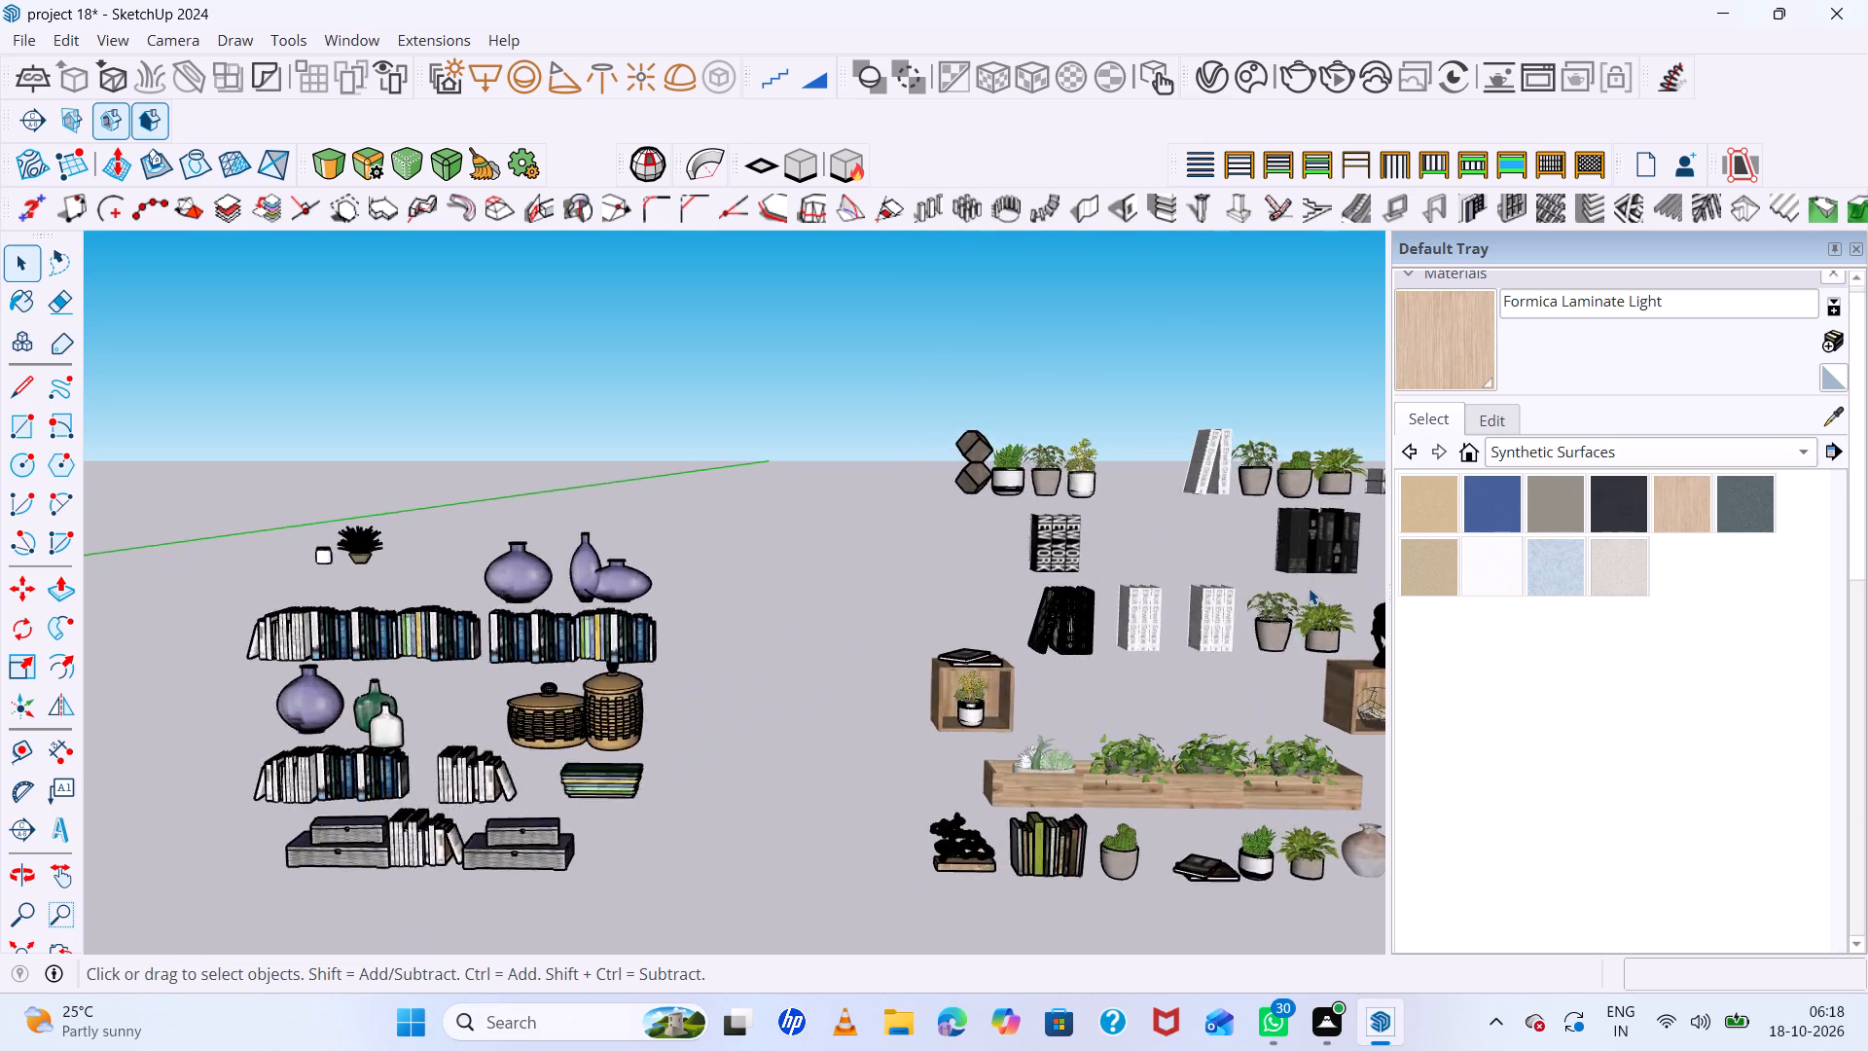
pyautogui.scroll(13, 1309, 588)
pyautogui.scroll(-6, 1287, 579)
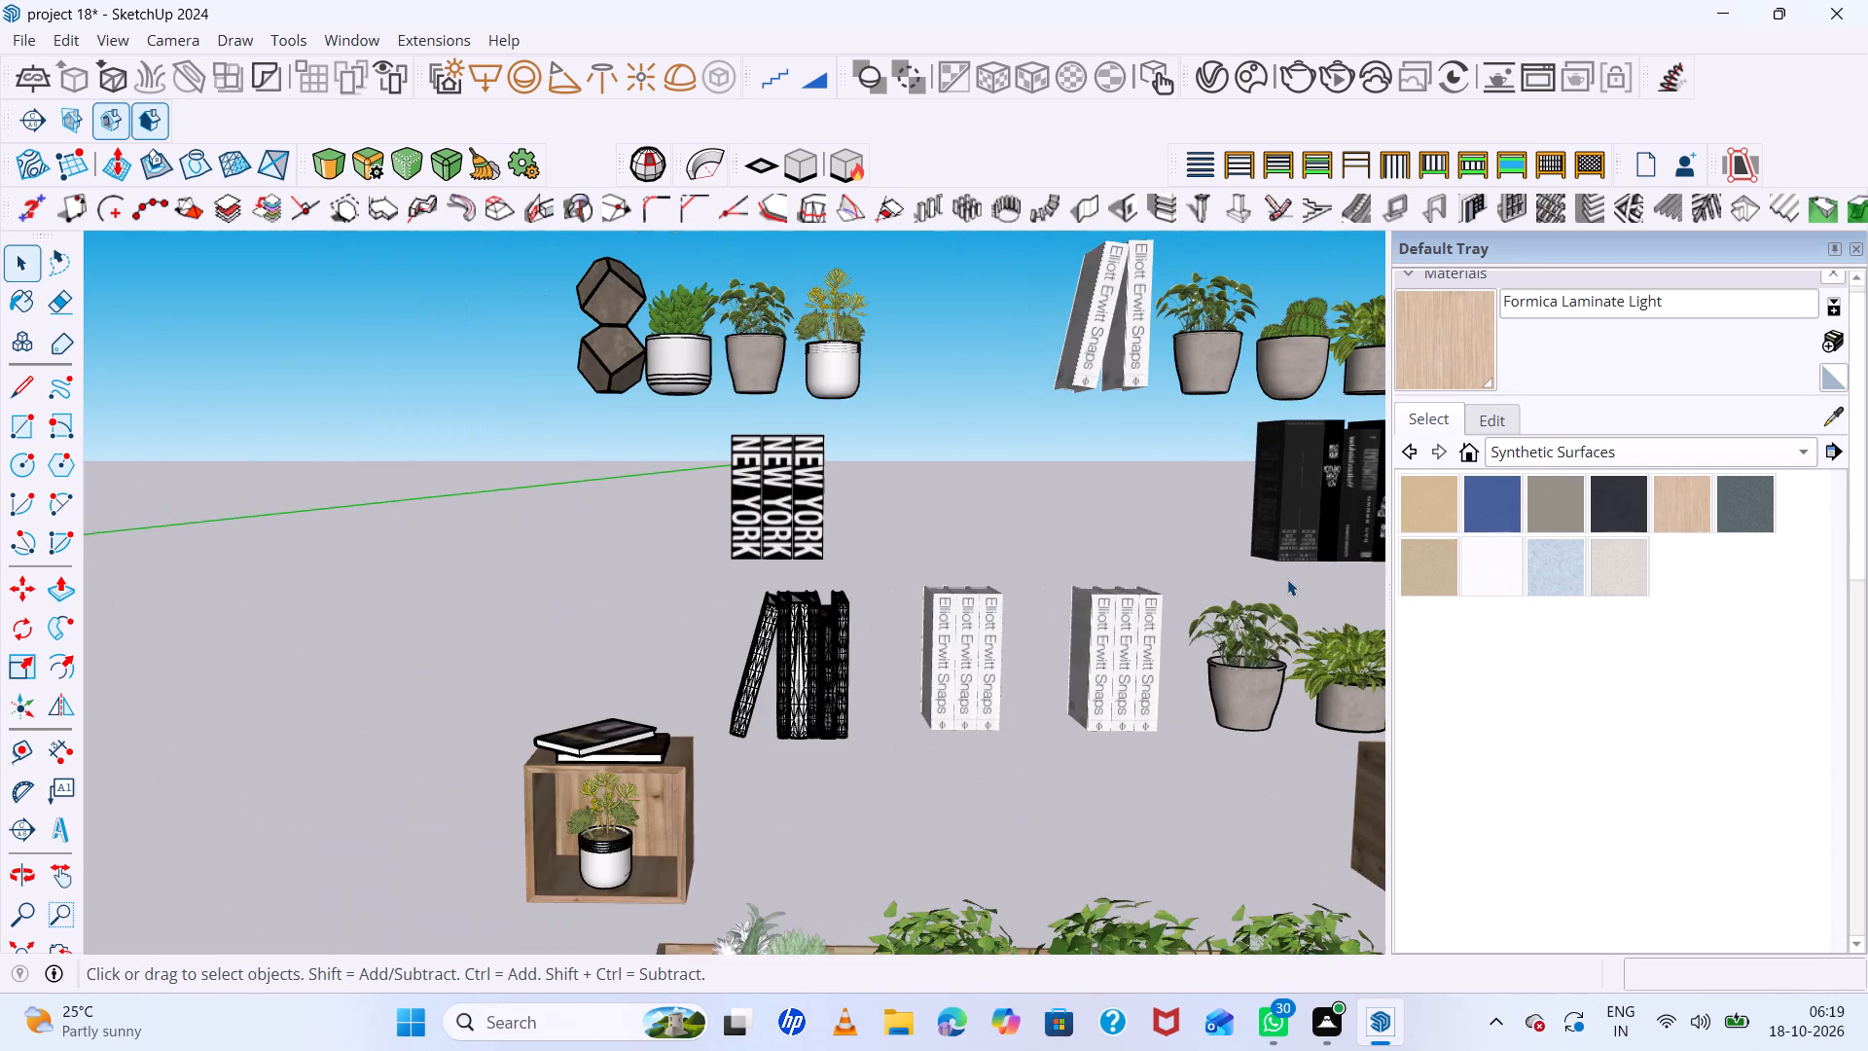
pyautogui.scroll(-6, 1287, 579)
pyautogui.scroll(-7, 1017, 581)
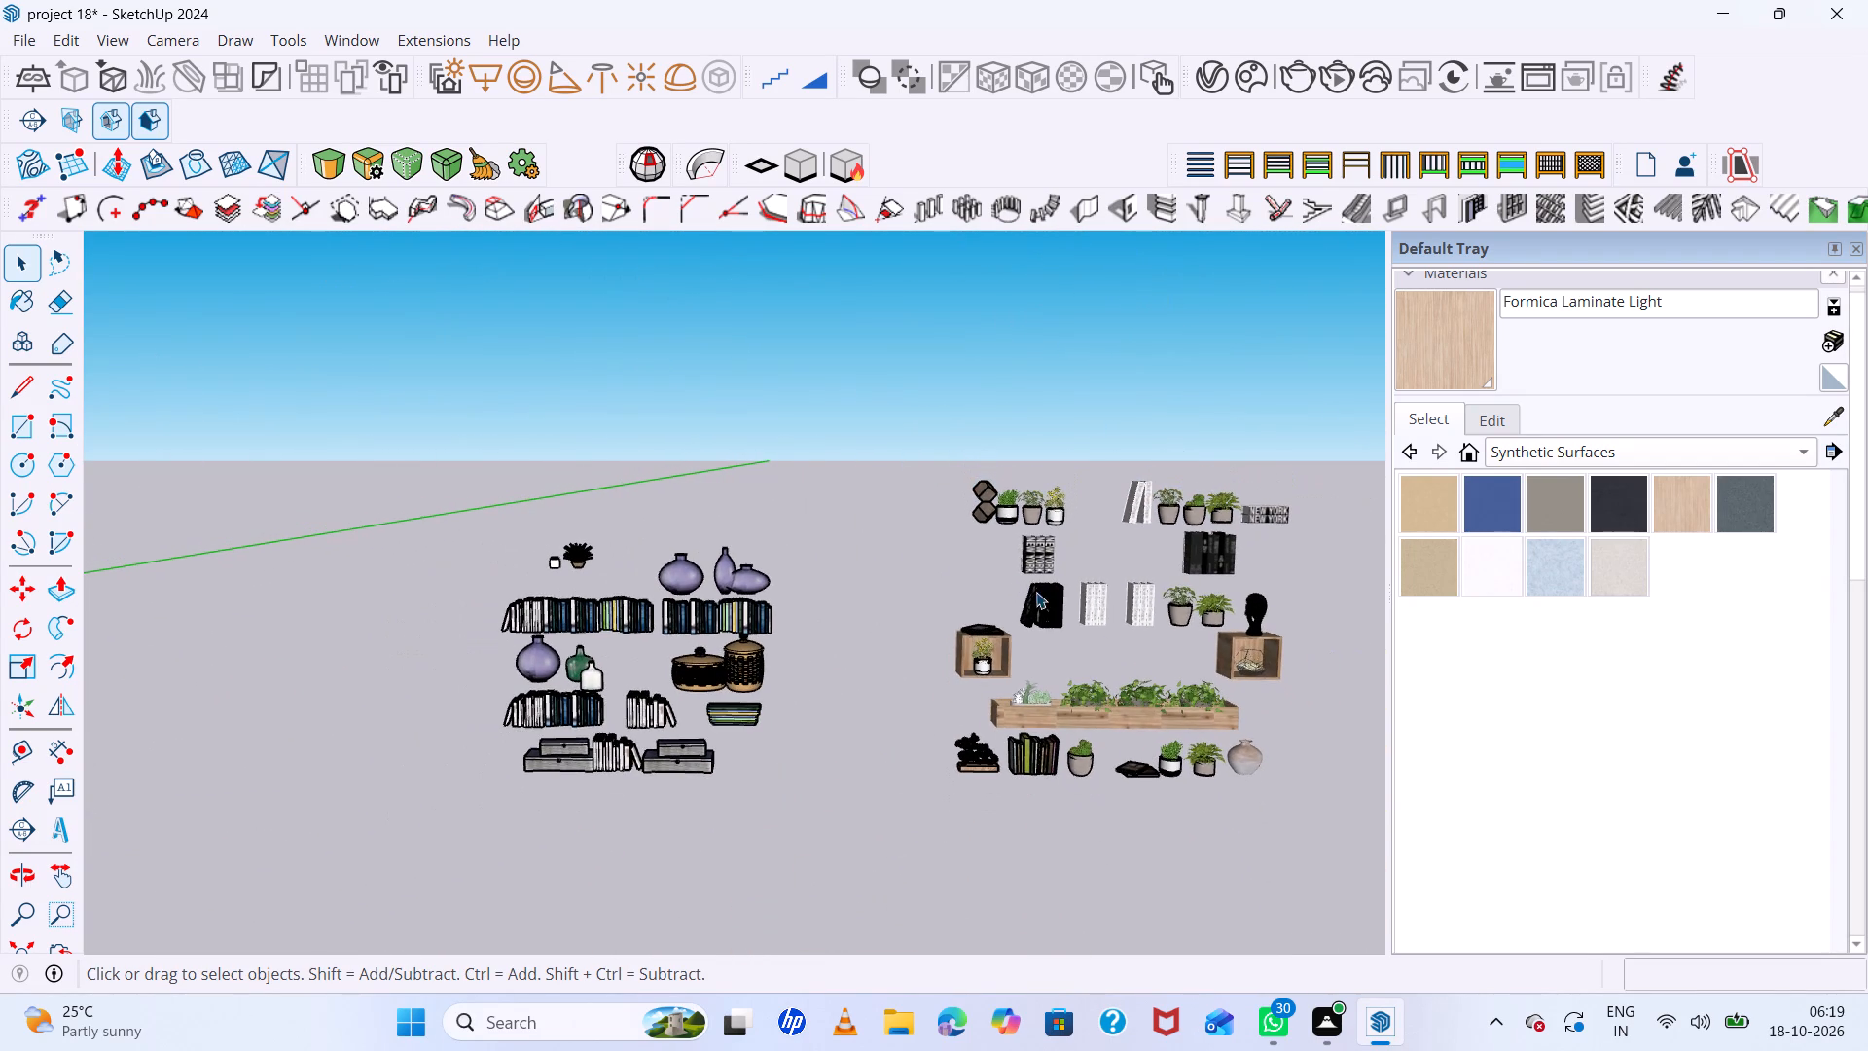
pyautogui.scroll(13, 1212, 739)
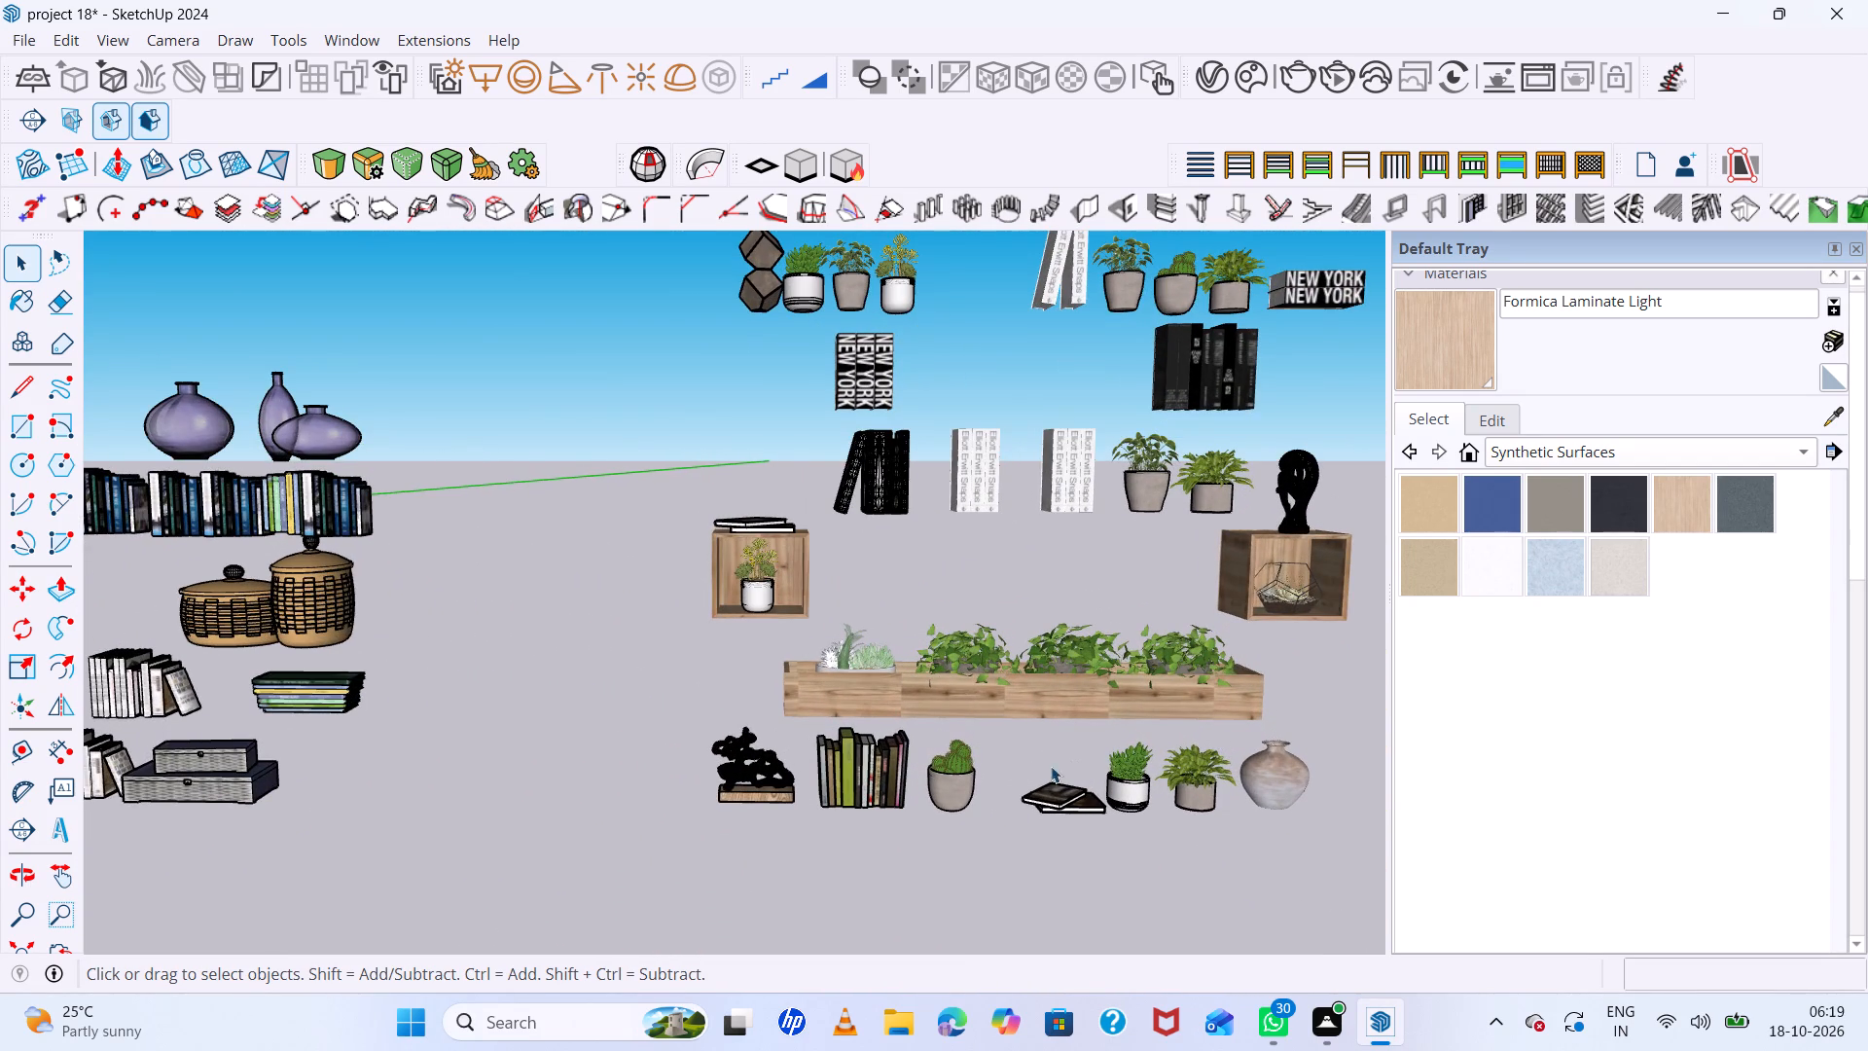
pyautogui.scroll(-14, 730, 693)
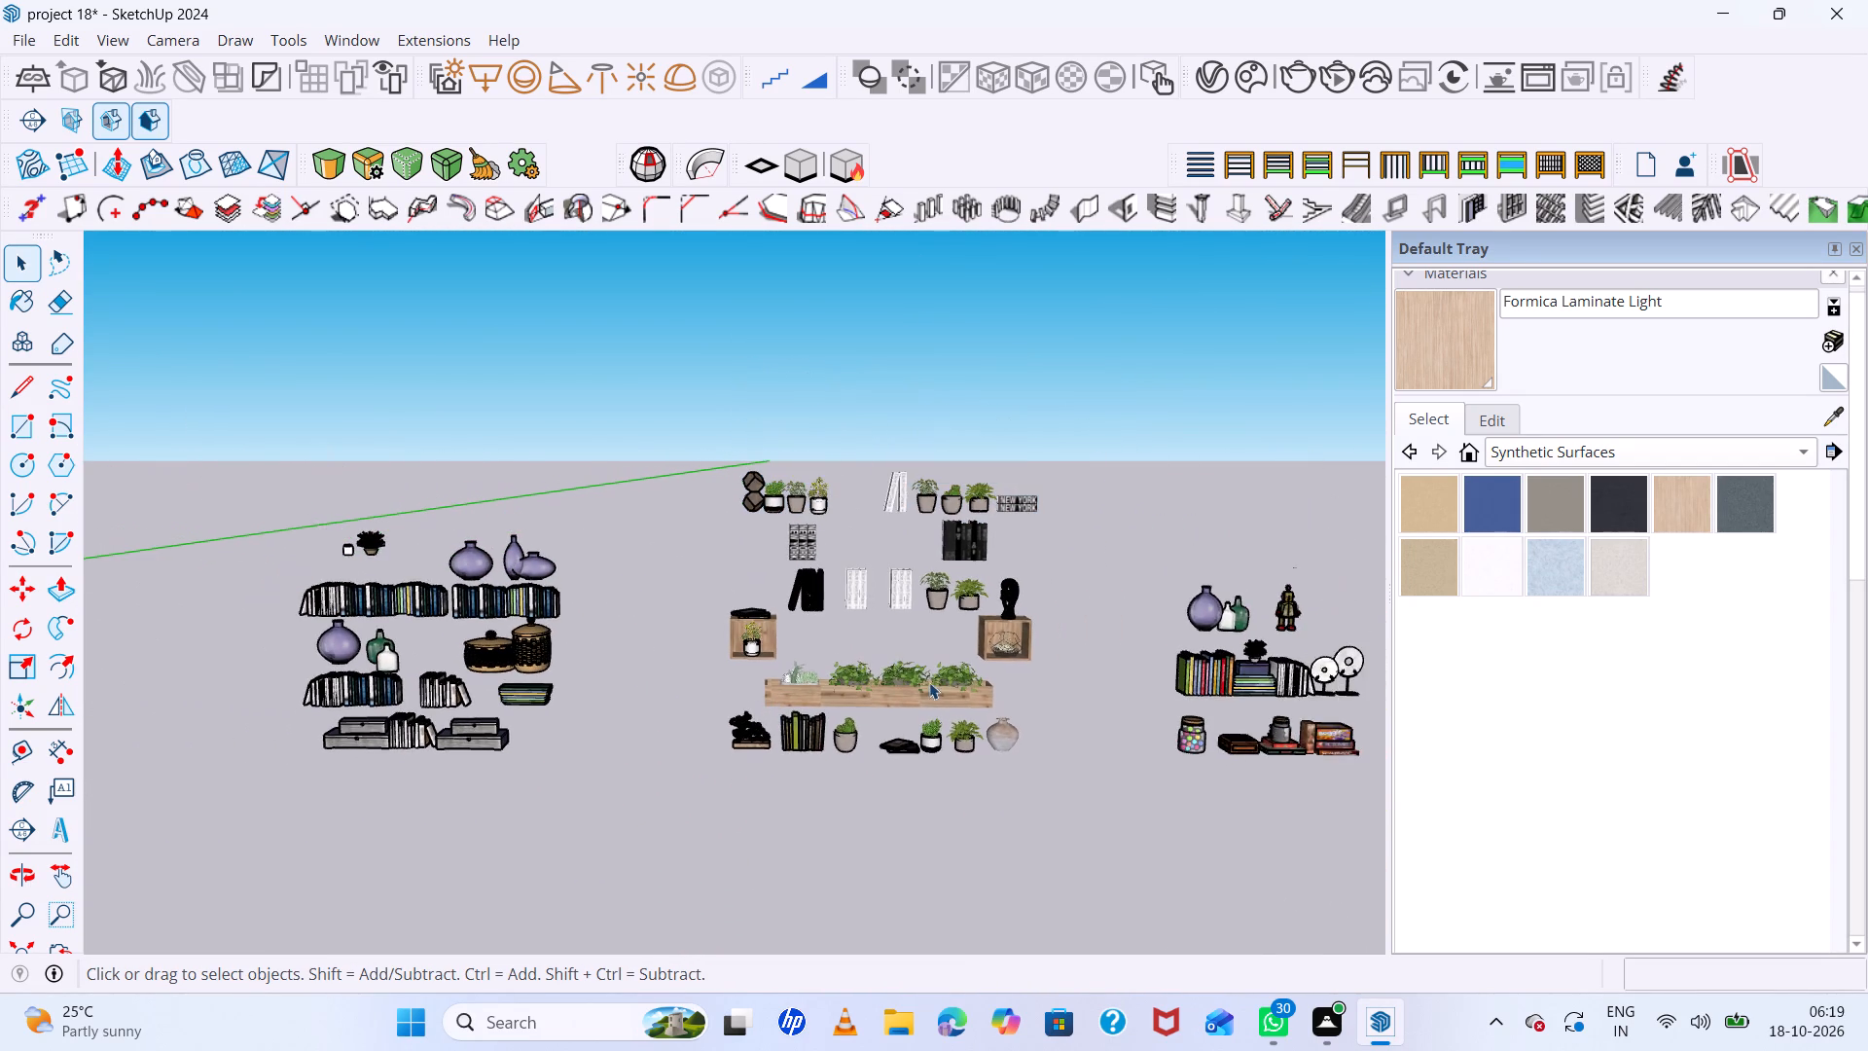
pyautogui.scroll(-5, 882, 676)
pyautogui.scroll(14, 1268, 667)
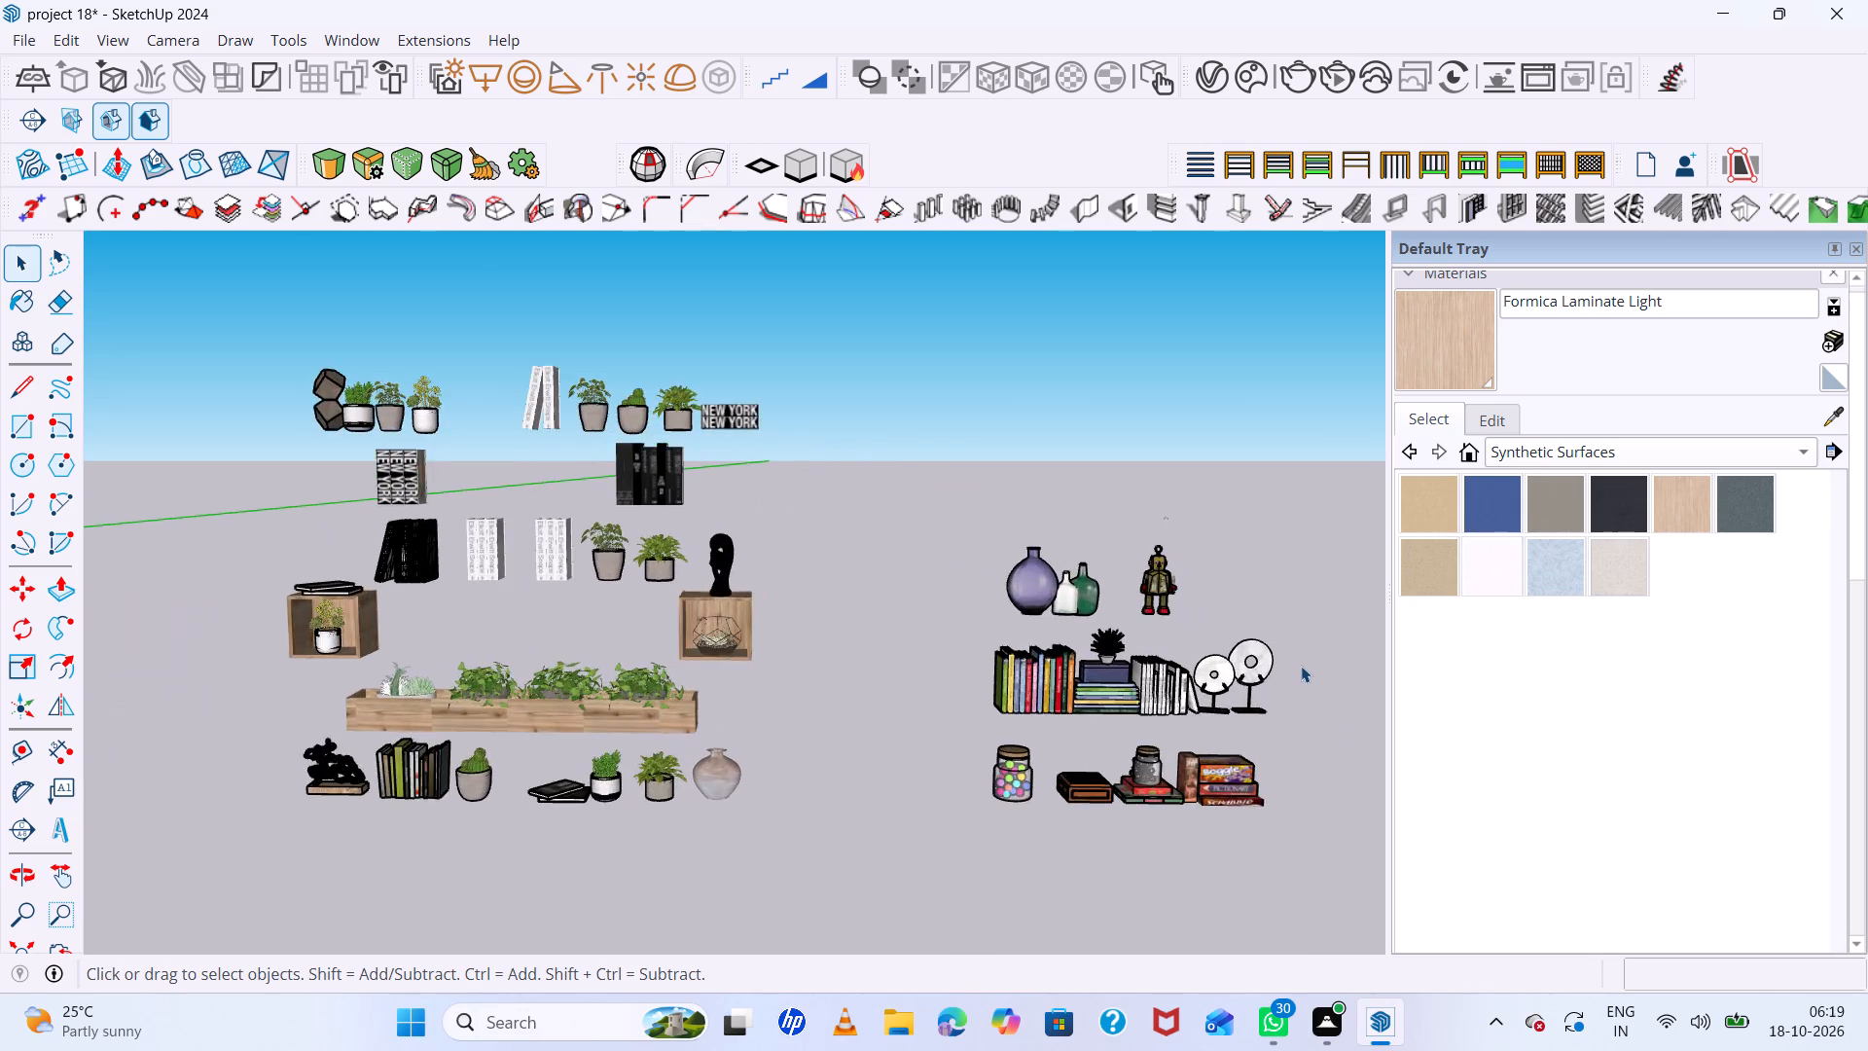
pyautogui.scroll(13, 1301, 666)
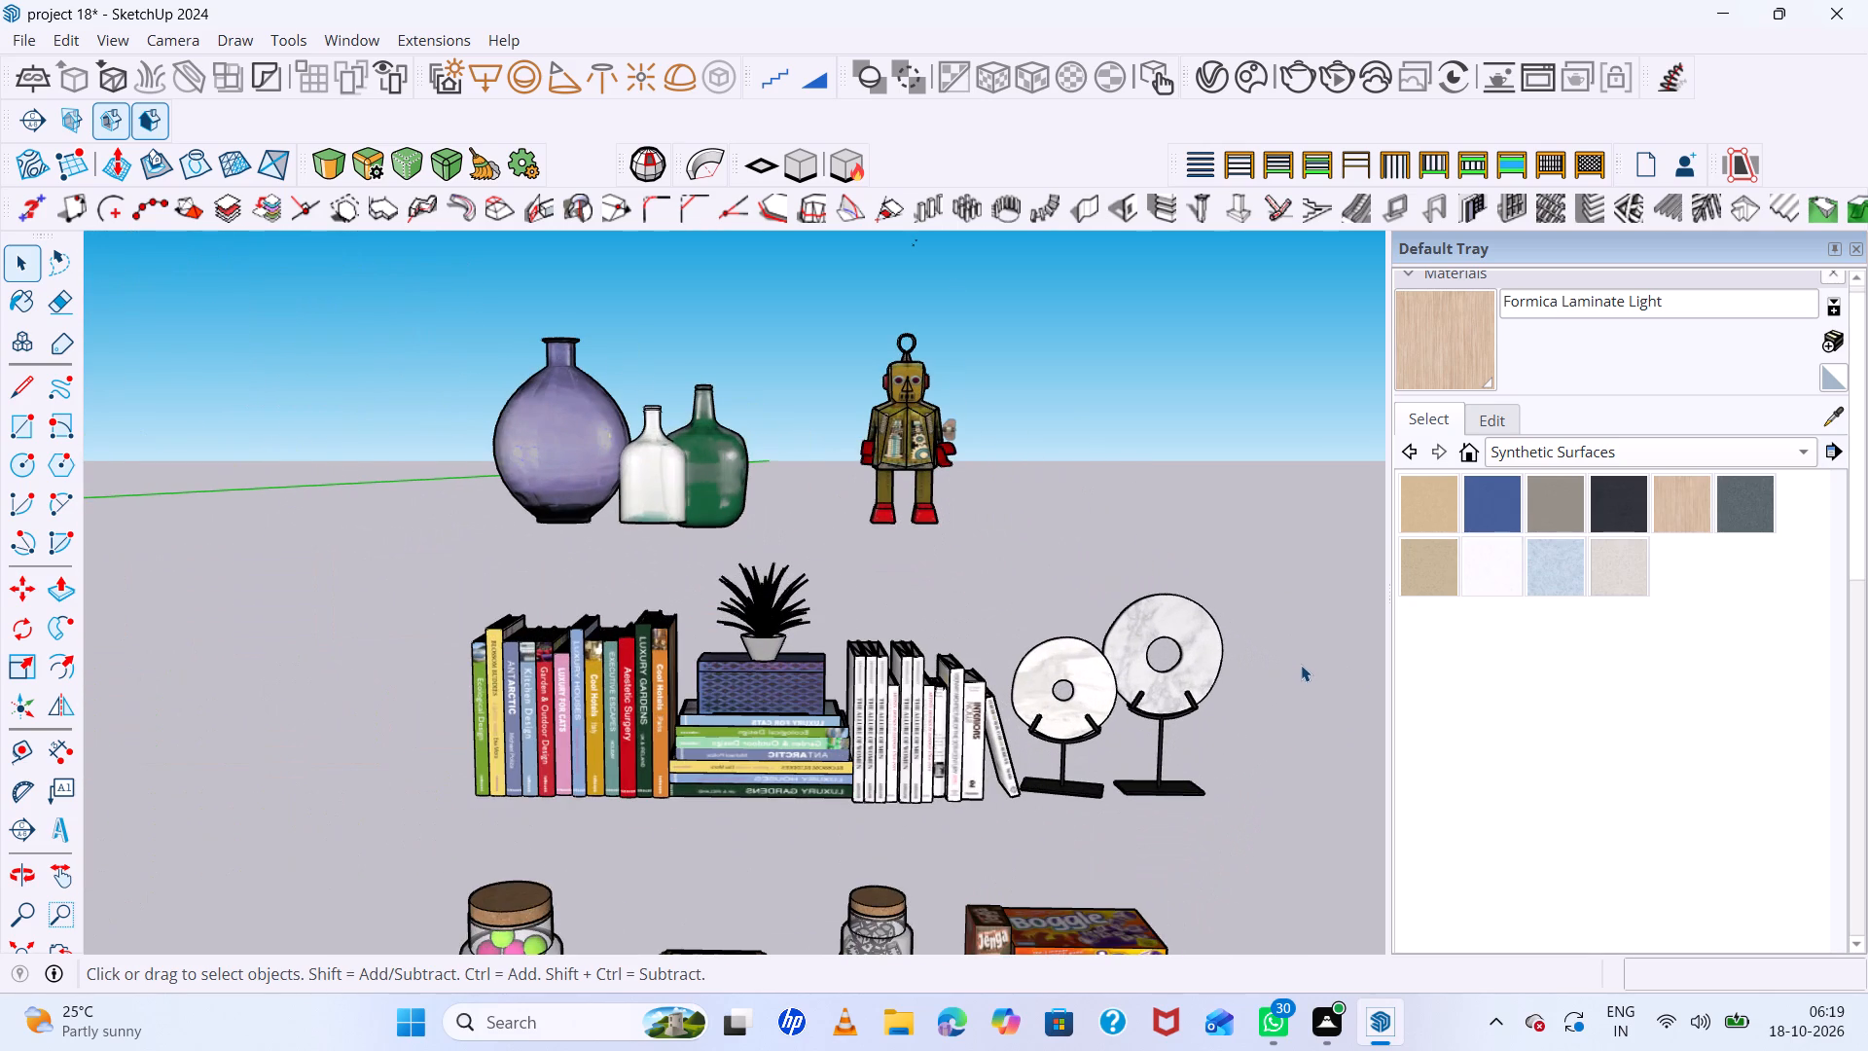
# Inside the set with the coloured books and marble discs, move the purple, white and green bottle vases to the niche shelf below the plant vase.
pyautogui.scroll(-6, 1301, 665)
pyautogui.click(964, 562)
pyautogui.doubleClick(964, 562)
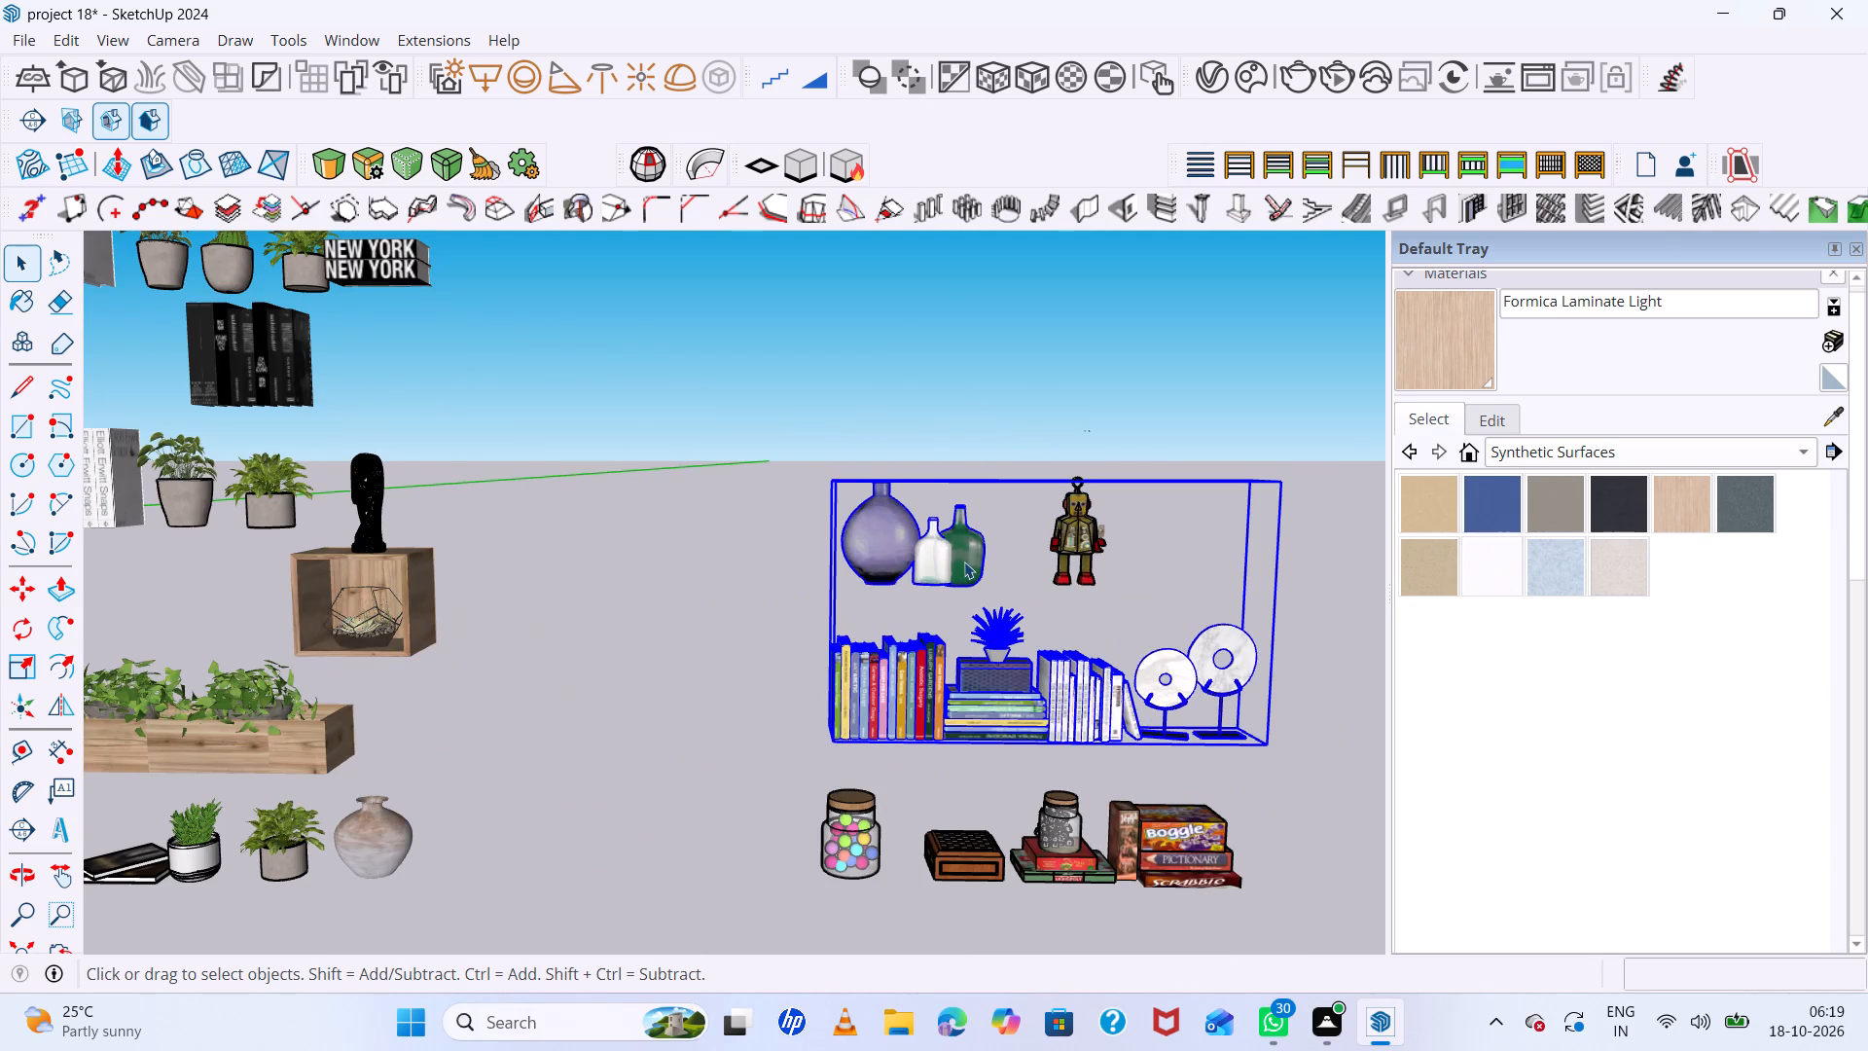
pyautogui.click(964, 562)
pyautogui.click(964, 562)
pyautogui.click(926, 564)
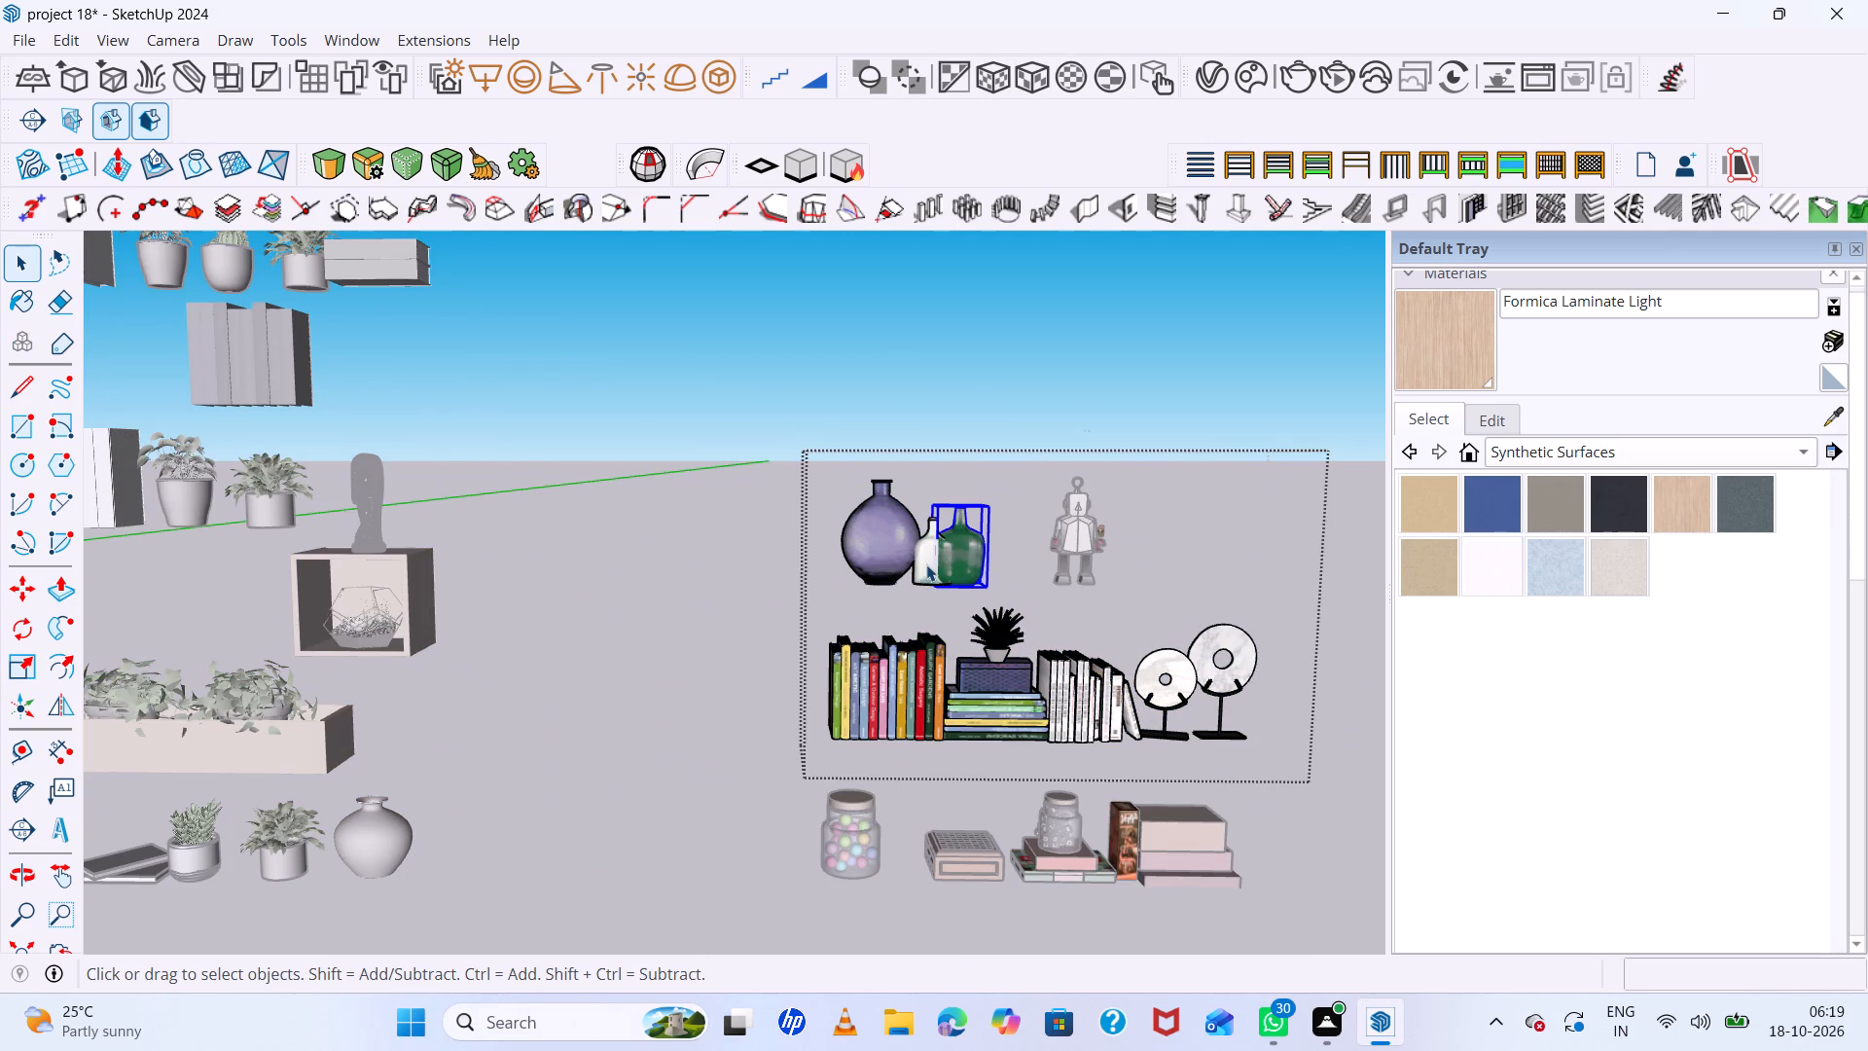
pyautogui.keyDown('shift'); pyautogui.click(970, 557); pyautogui.keyUp('shift')
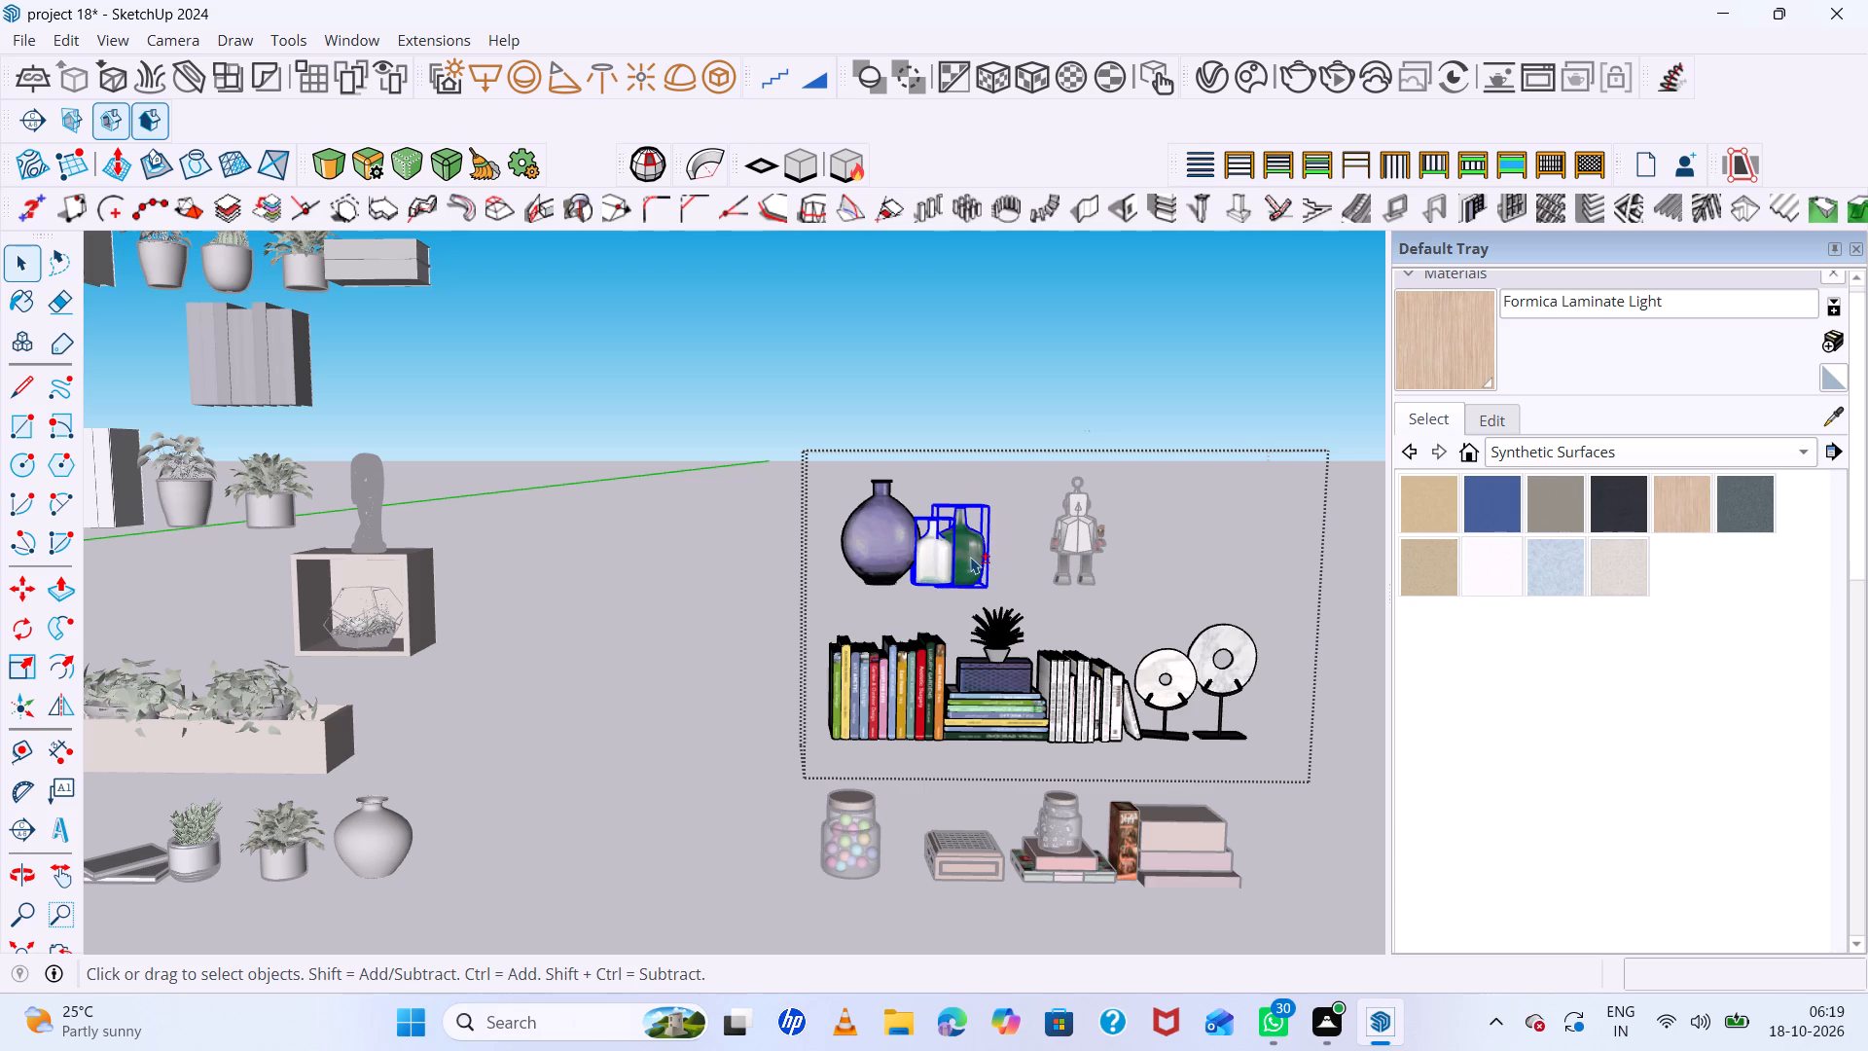
pyautogui.keyDown('shift'); pyautogui.click(886, 535); pyautogui.keyUp('shift')
pyautogui.press('m')
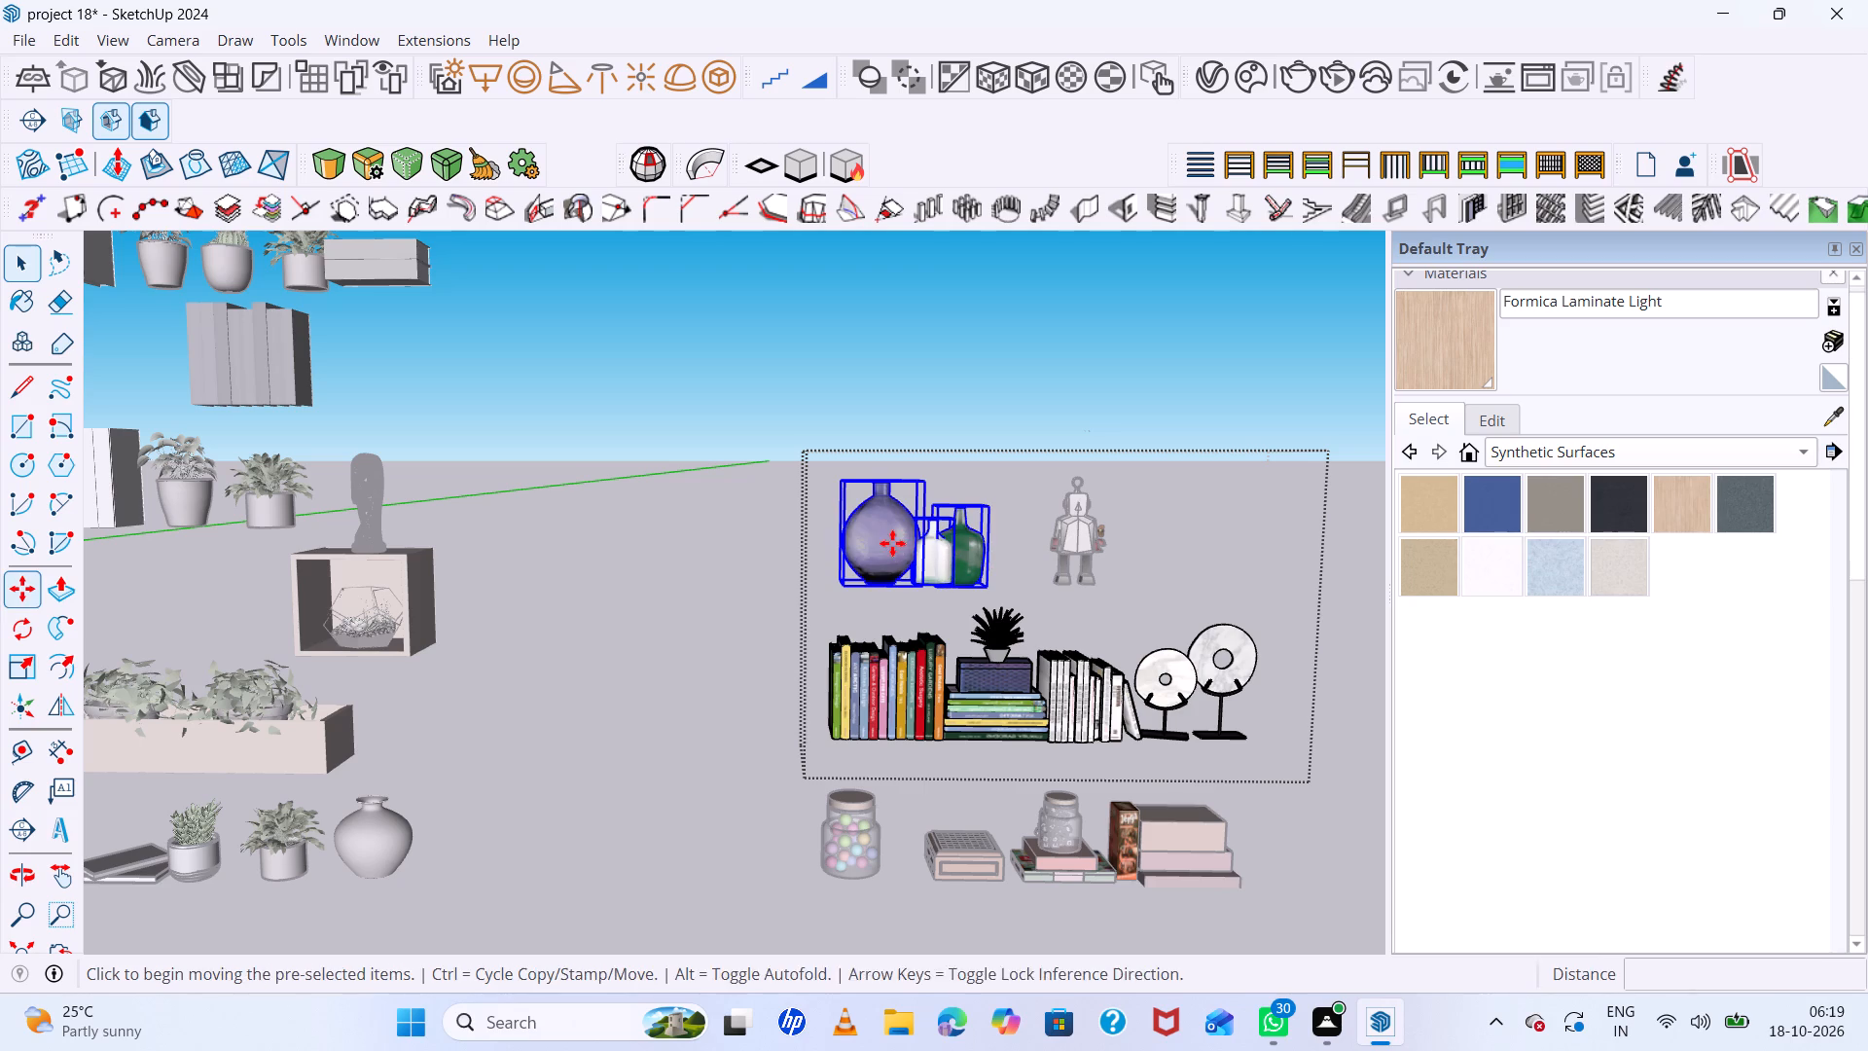
pyautogui.doubleClick(988, 585)
pyautogui.scroll(-8, 780, 624)
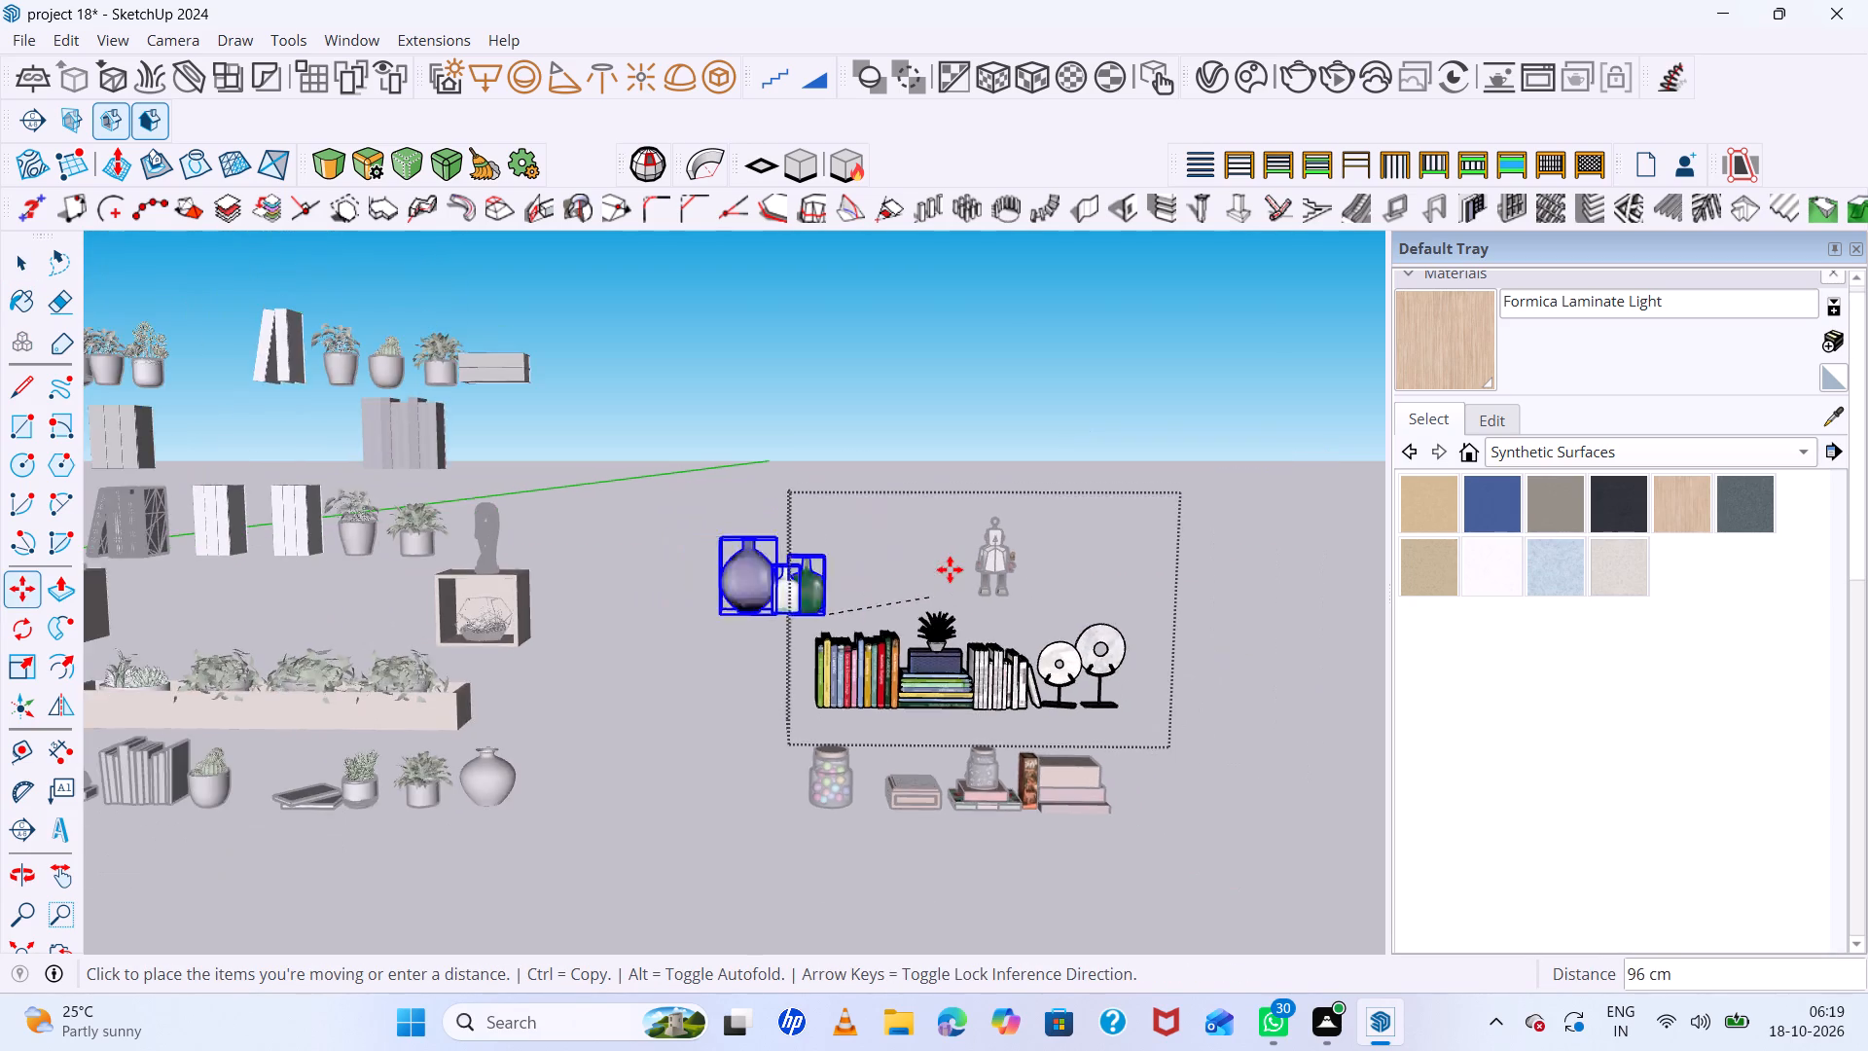
pyautogui.scroll(-20, 950, 569)
pyautogui.scroll(-15, 950, 569)
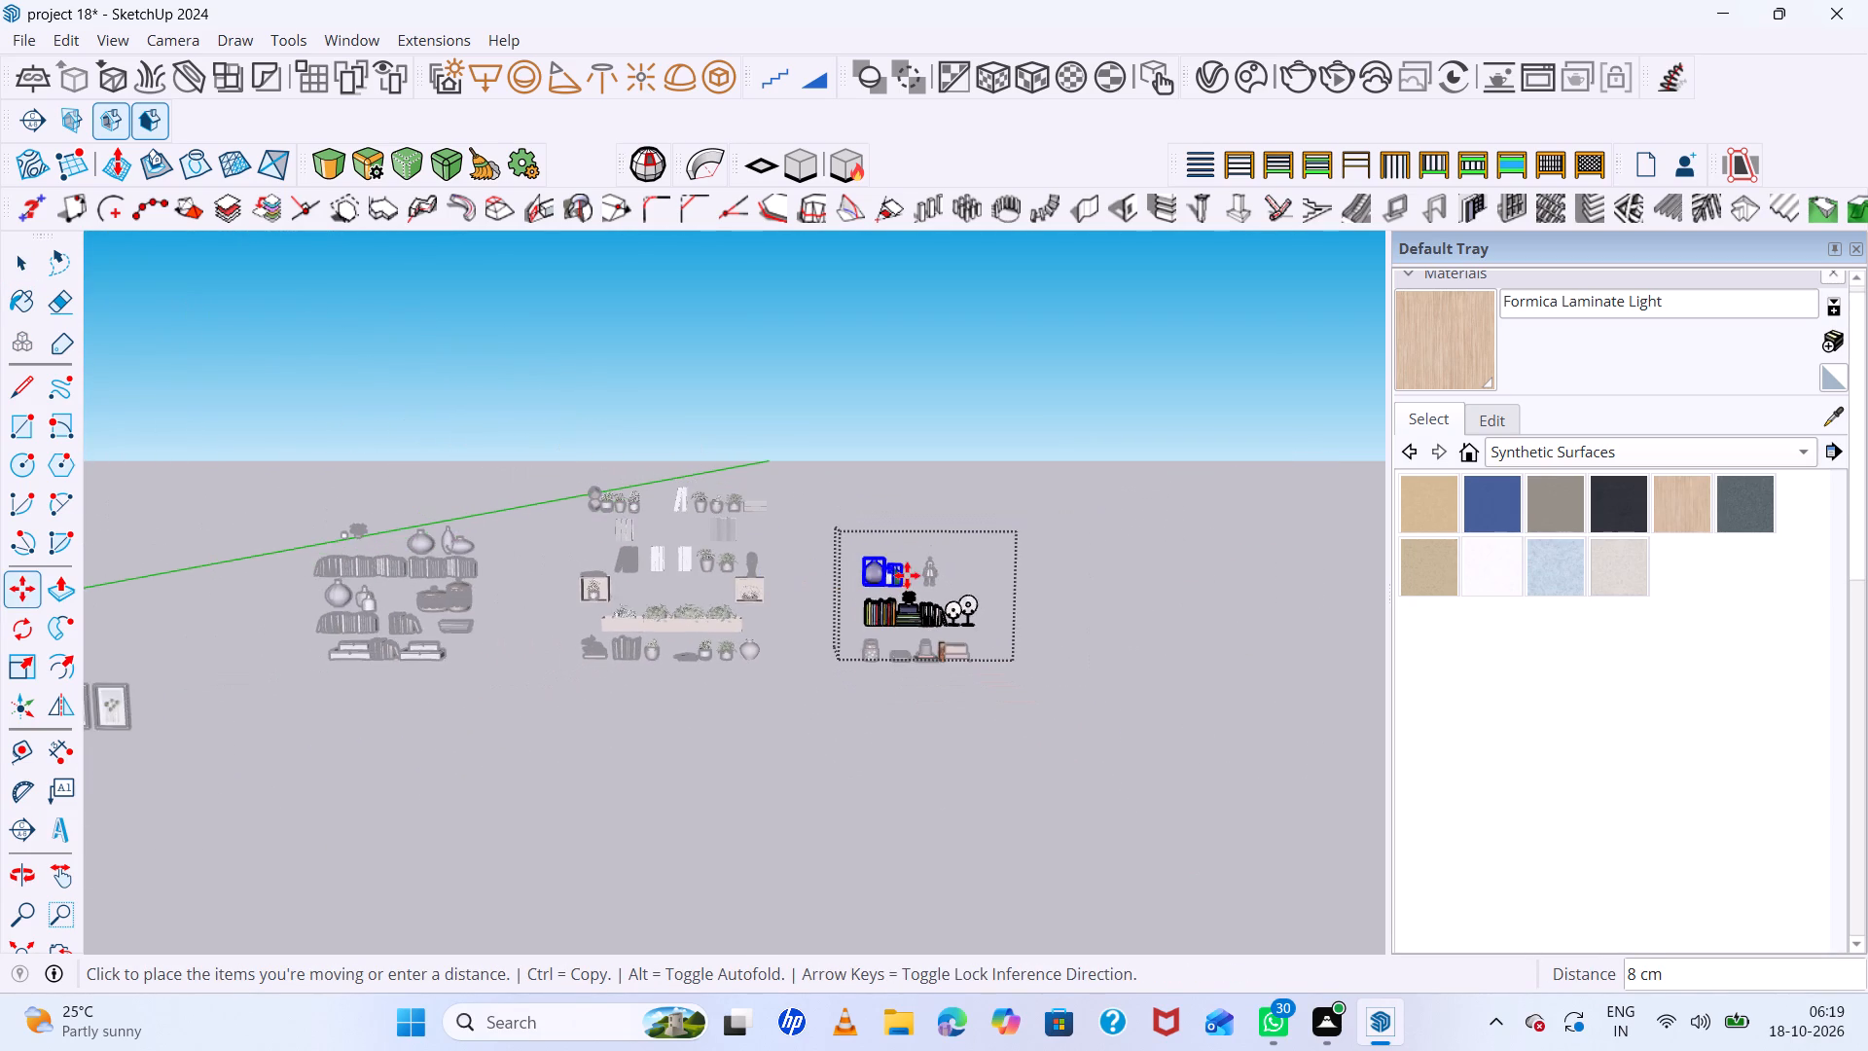
pyautogui.scroll(-17, 907, 575)
pyautogui.scroll(14, 397, 630)
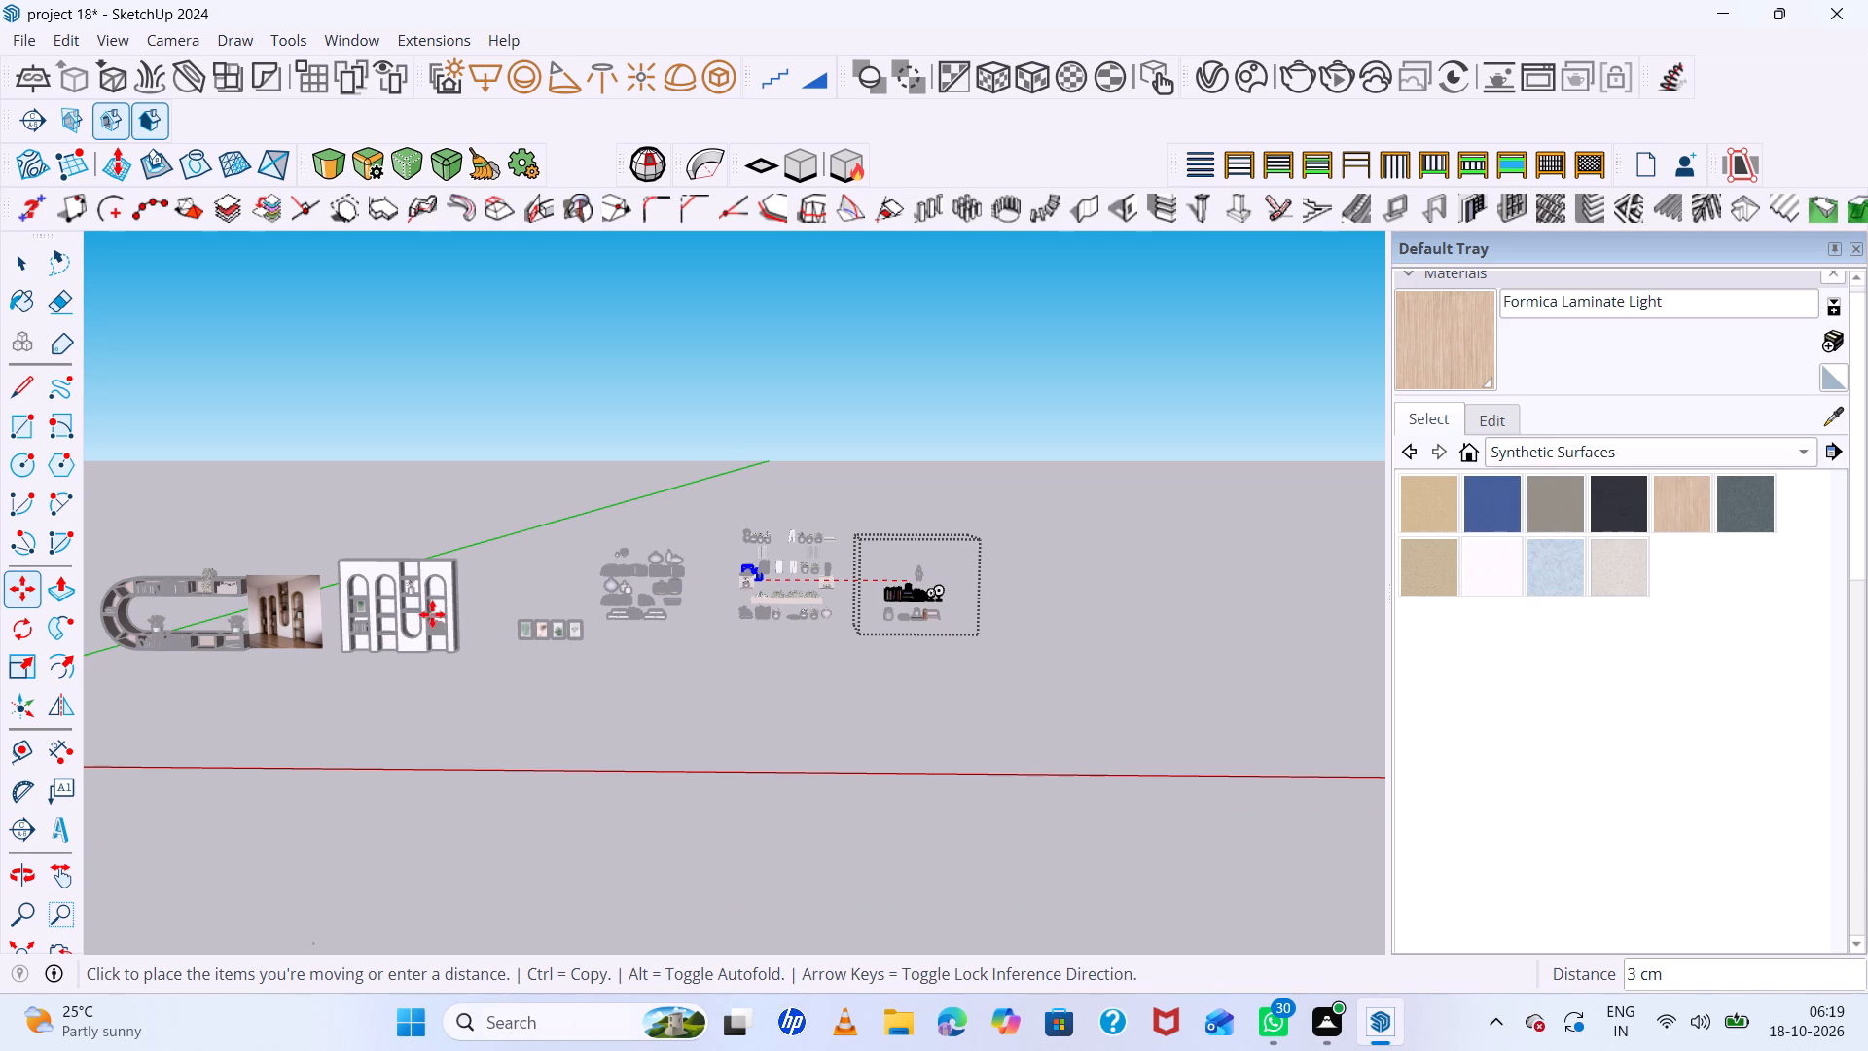
pyautogui.scroll(5, 391, 624)
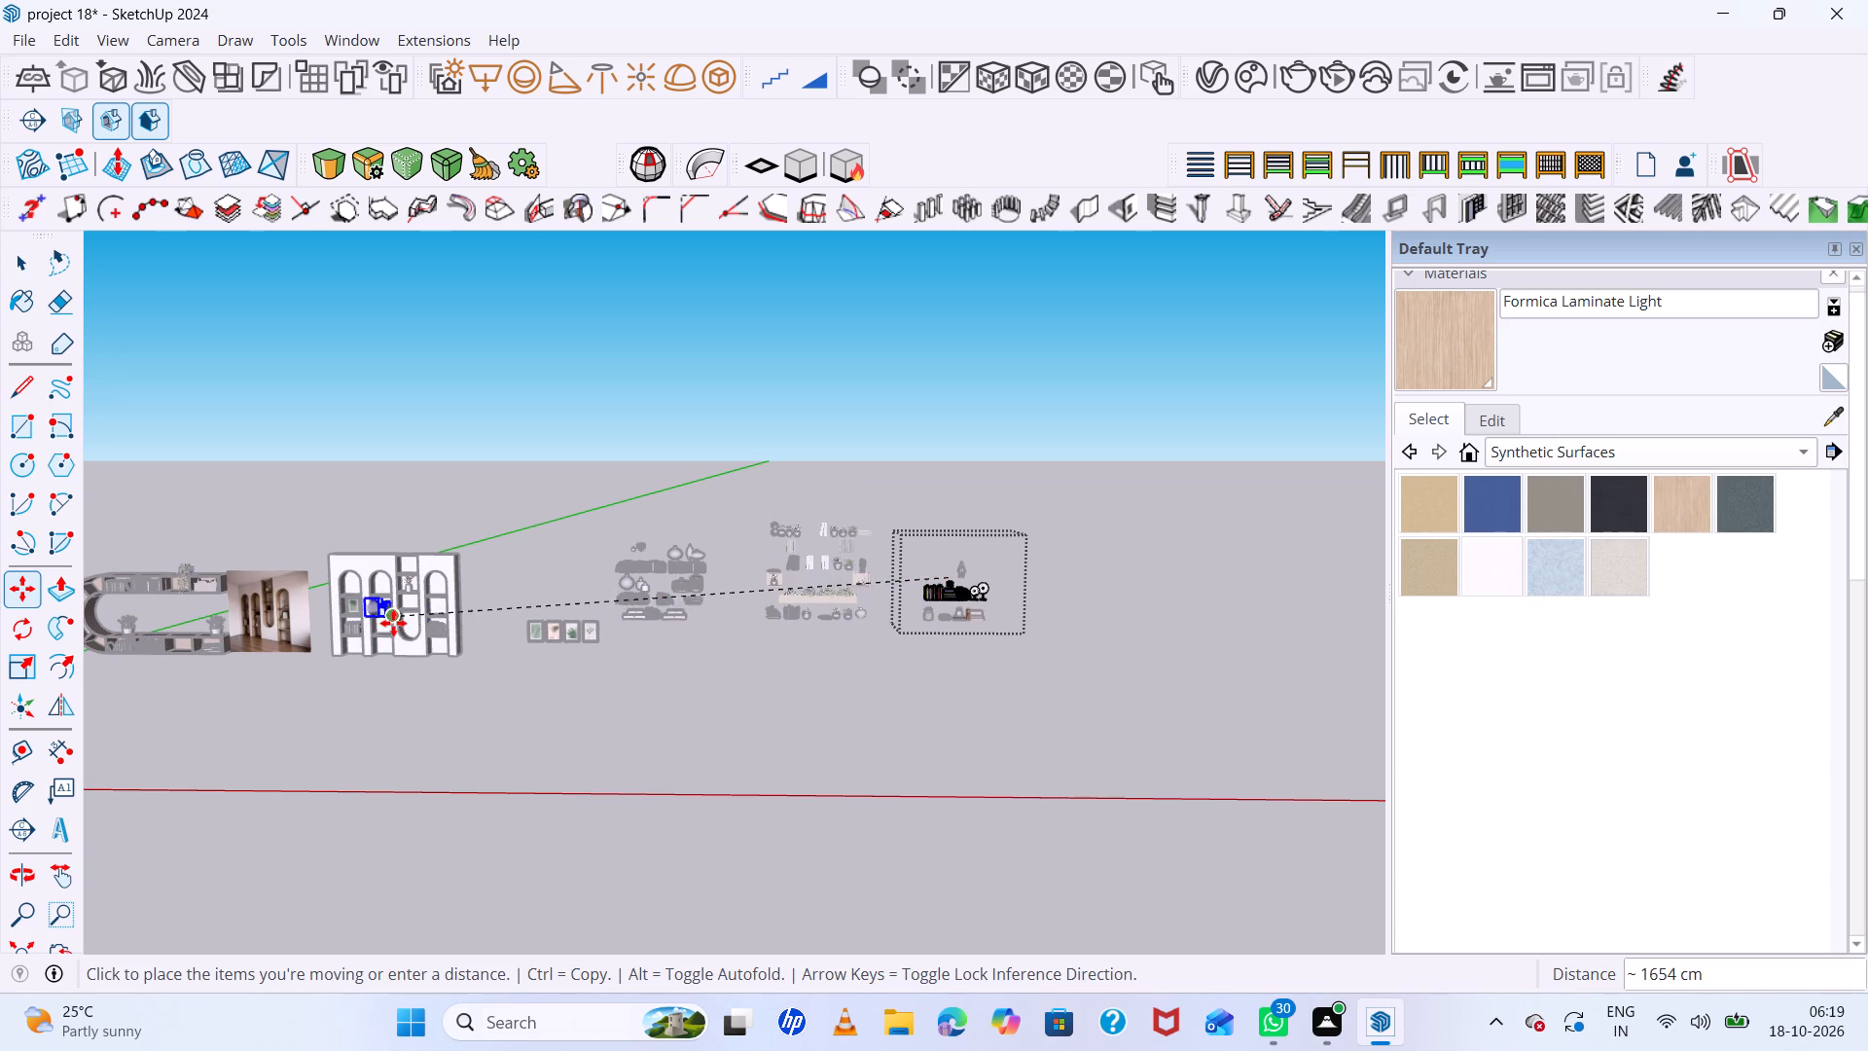
pyautogui.scroll(2, 393, 623)
pyautogui.scroll(20, 405, 615)
pyautogui.scroll(14, 405, 615)
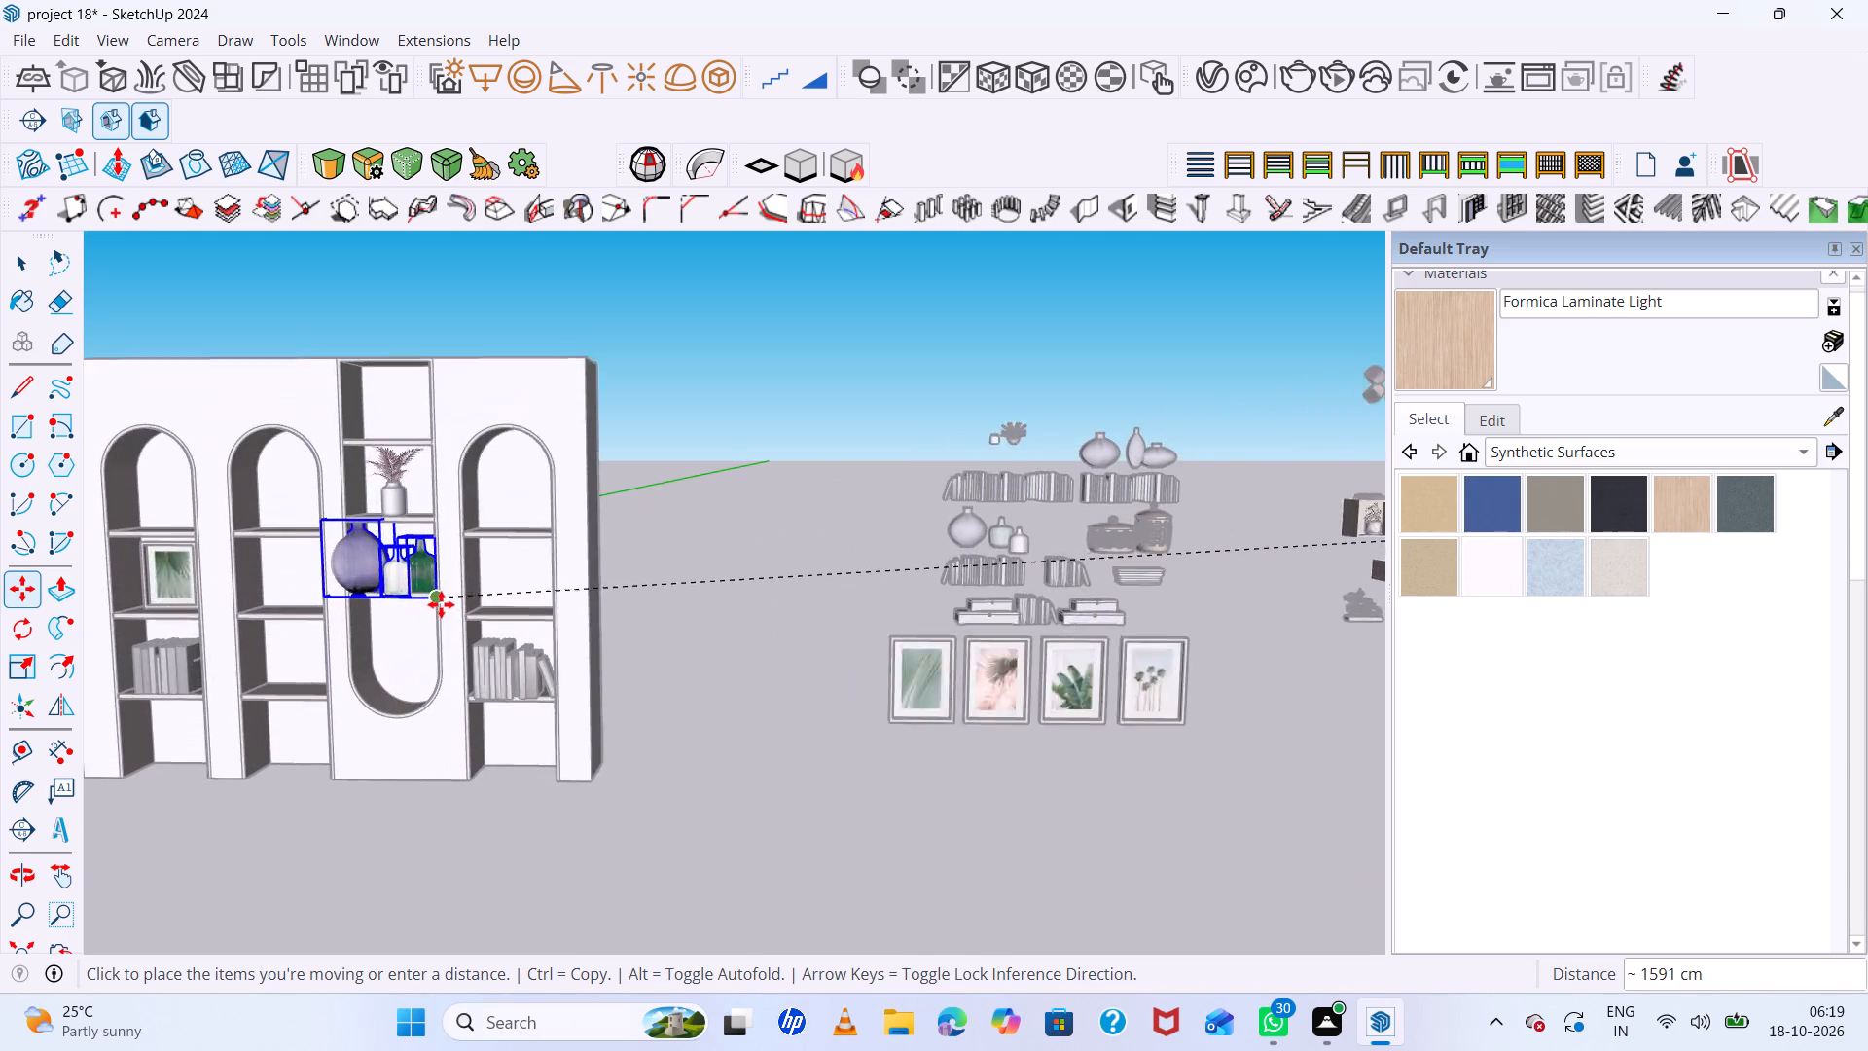
pyautogui.scroll(12, 441, 604)
pyautogui.click(433, 589)
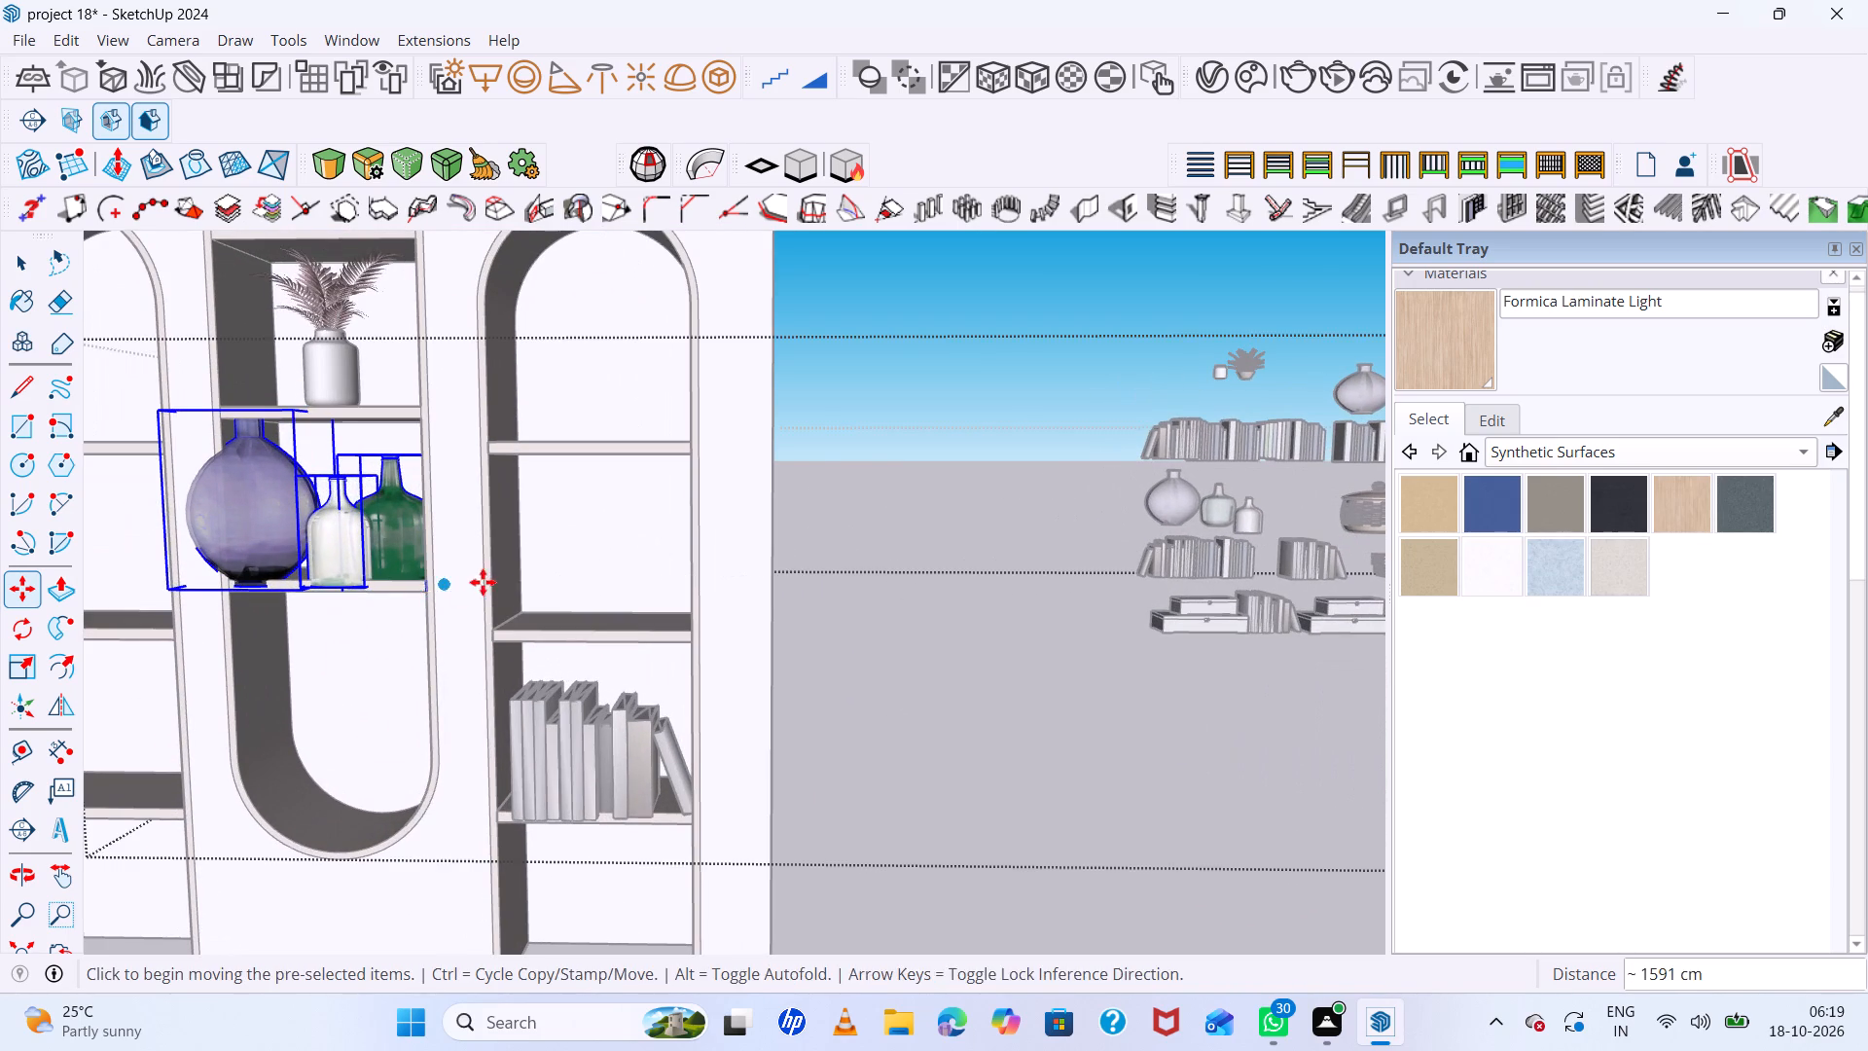
# Scale the three bottle vases to 0.76 in width and depth and 0.78 in height, and narrow them further to fit the niche.
pyautogui.scroll(-6, 485, 582)
pyautogui.press('s')
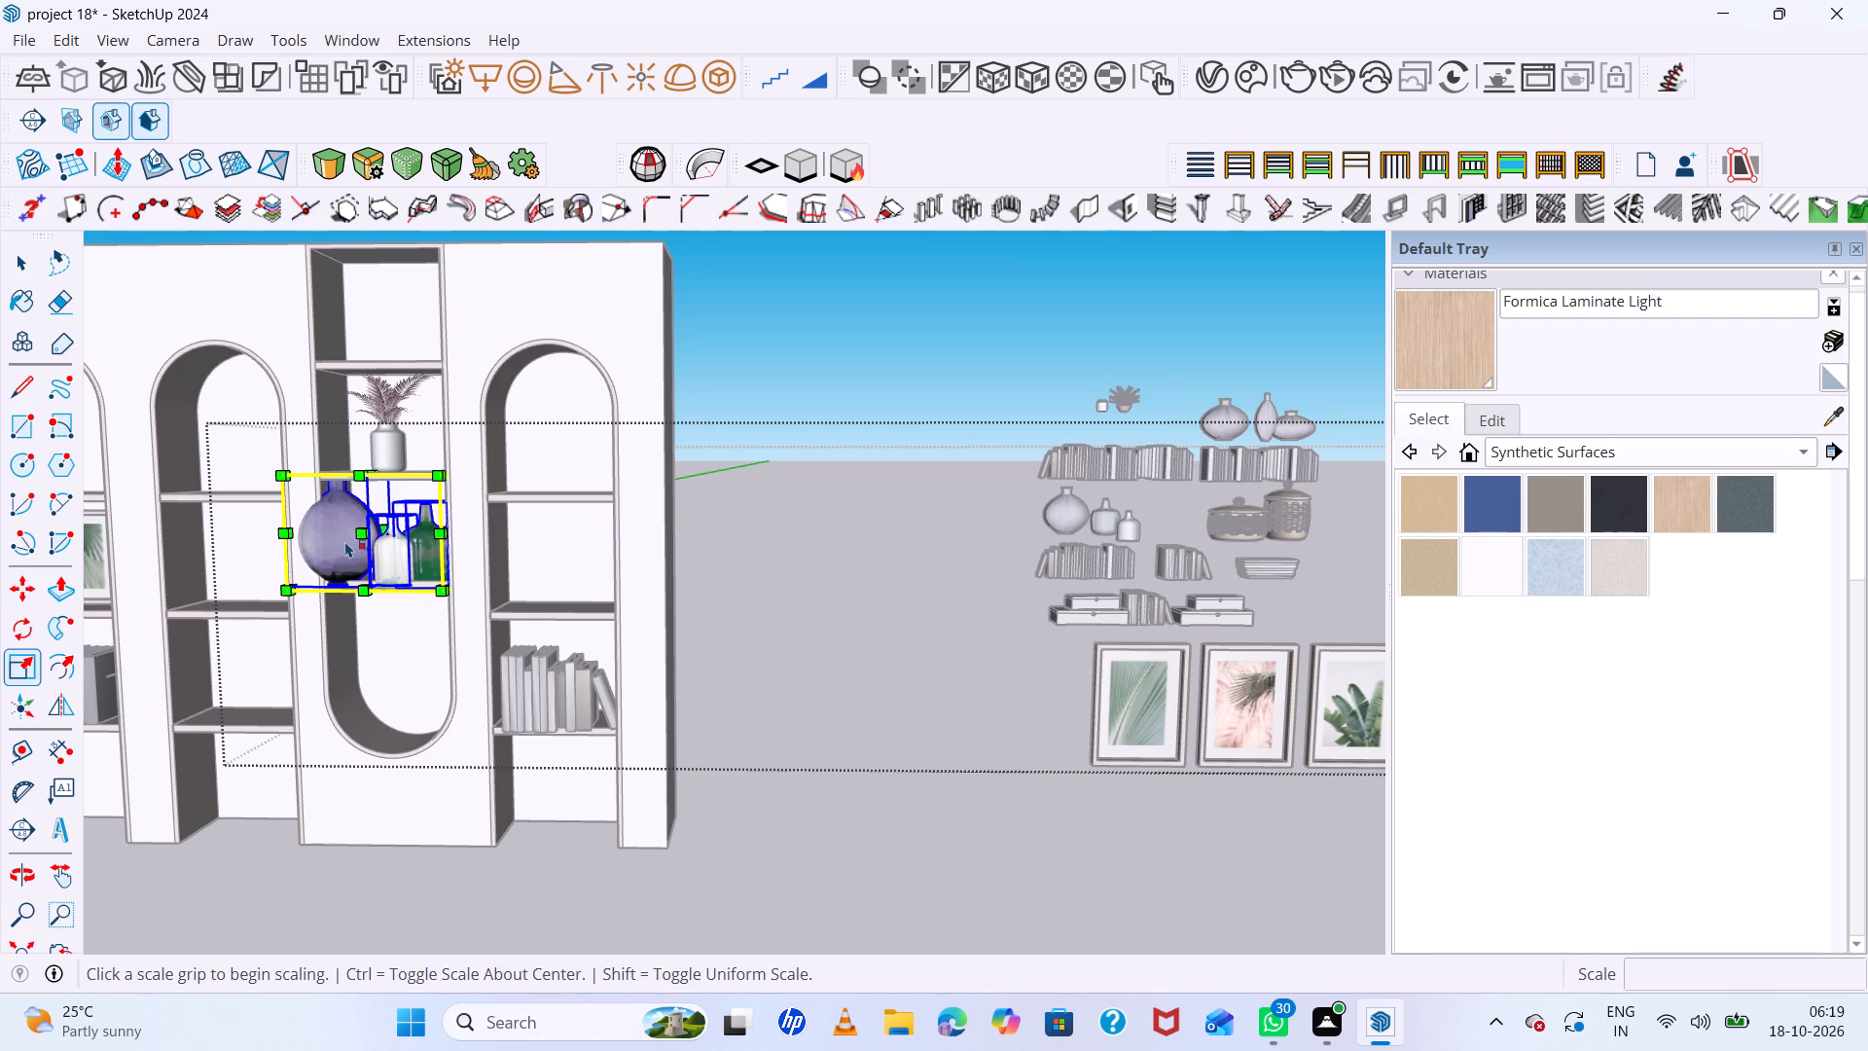
pyautogui.click(308, 528)
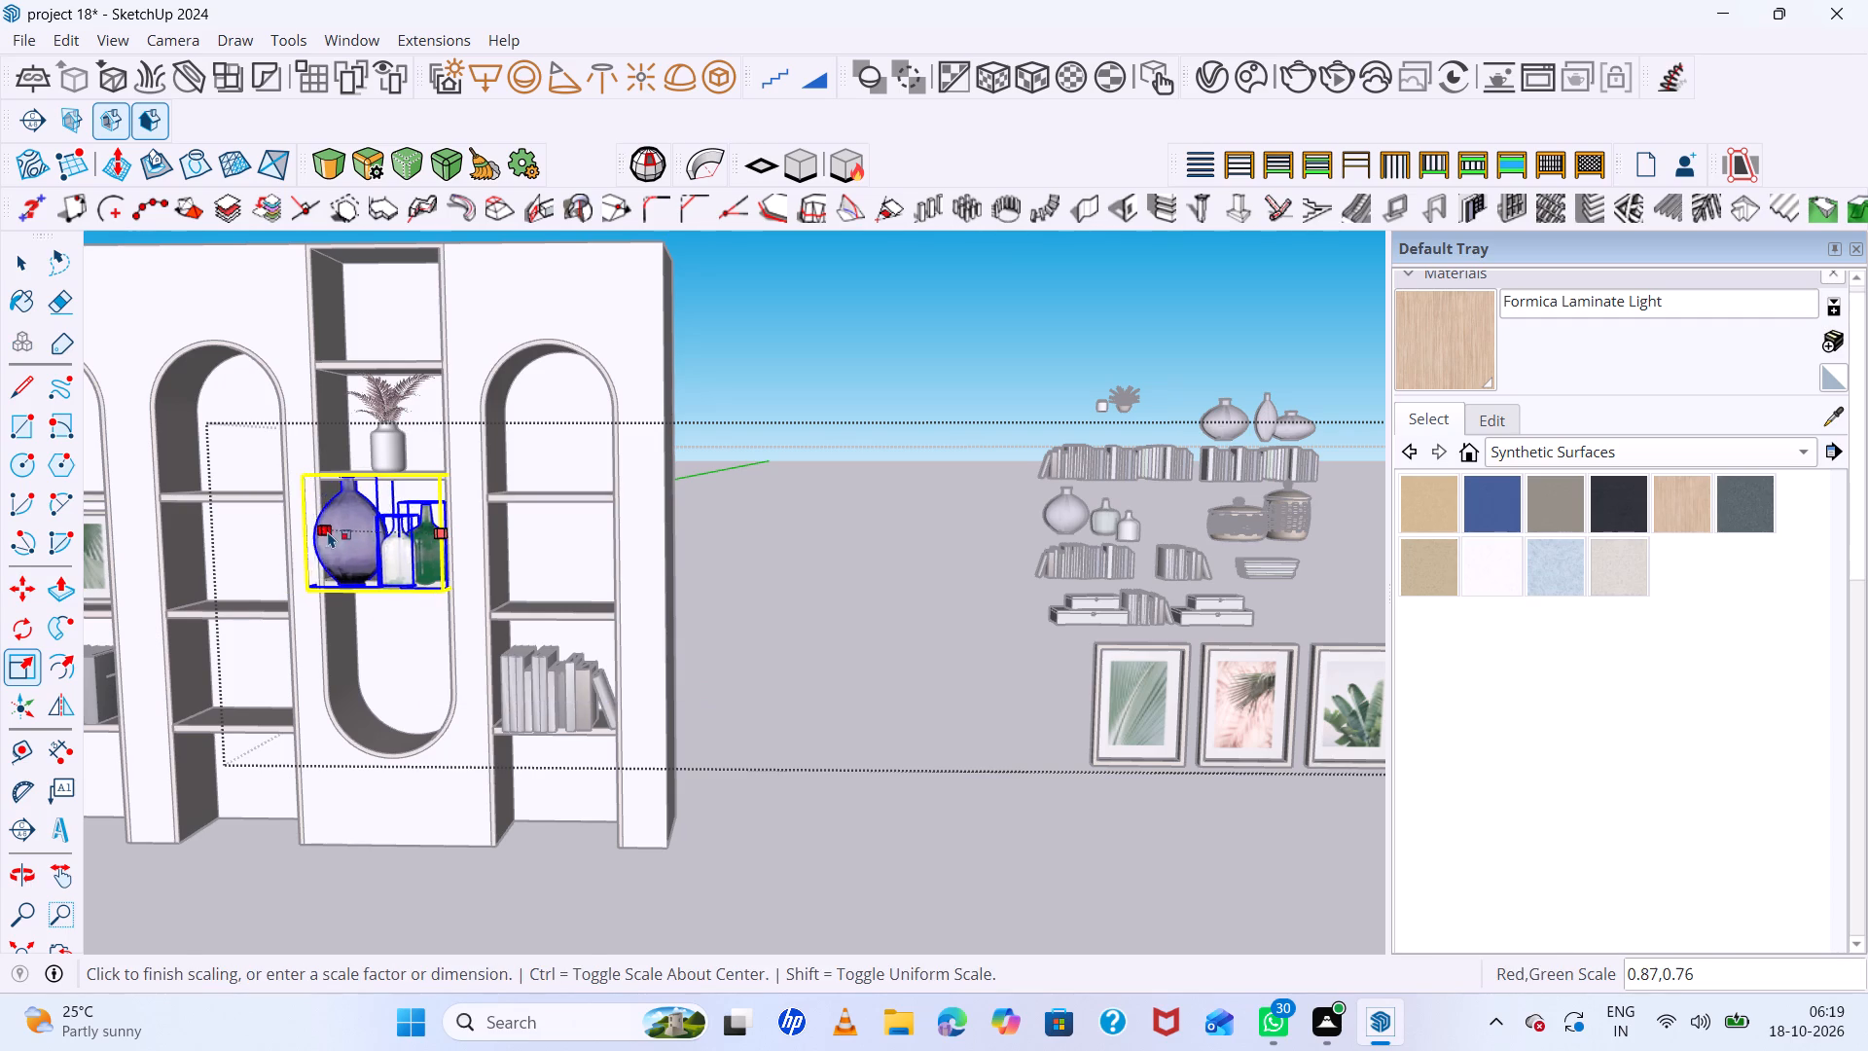
pyautogui.click(341, 531)
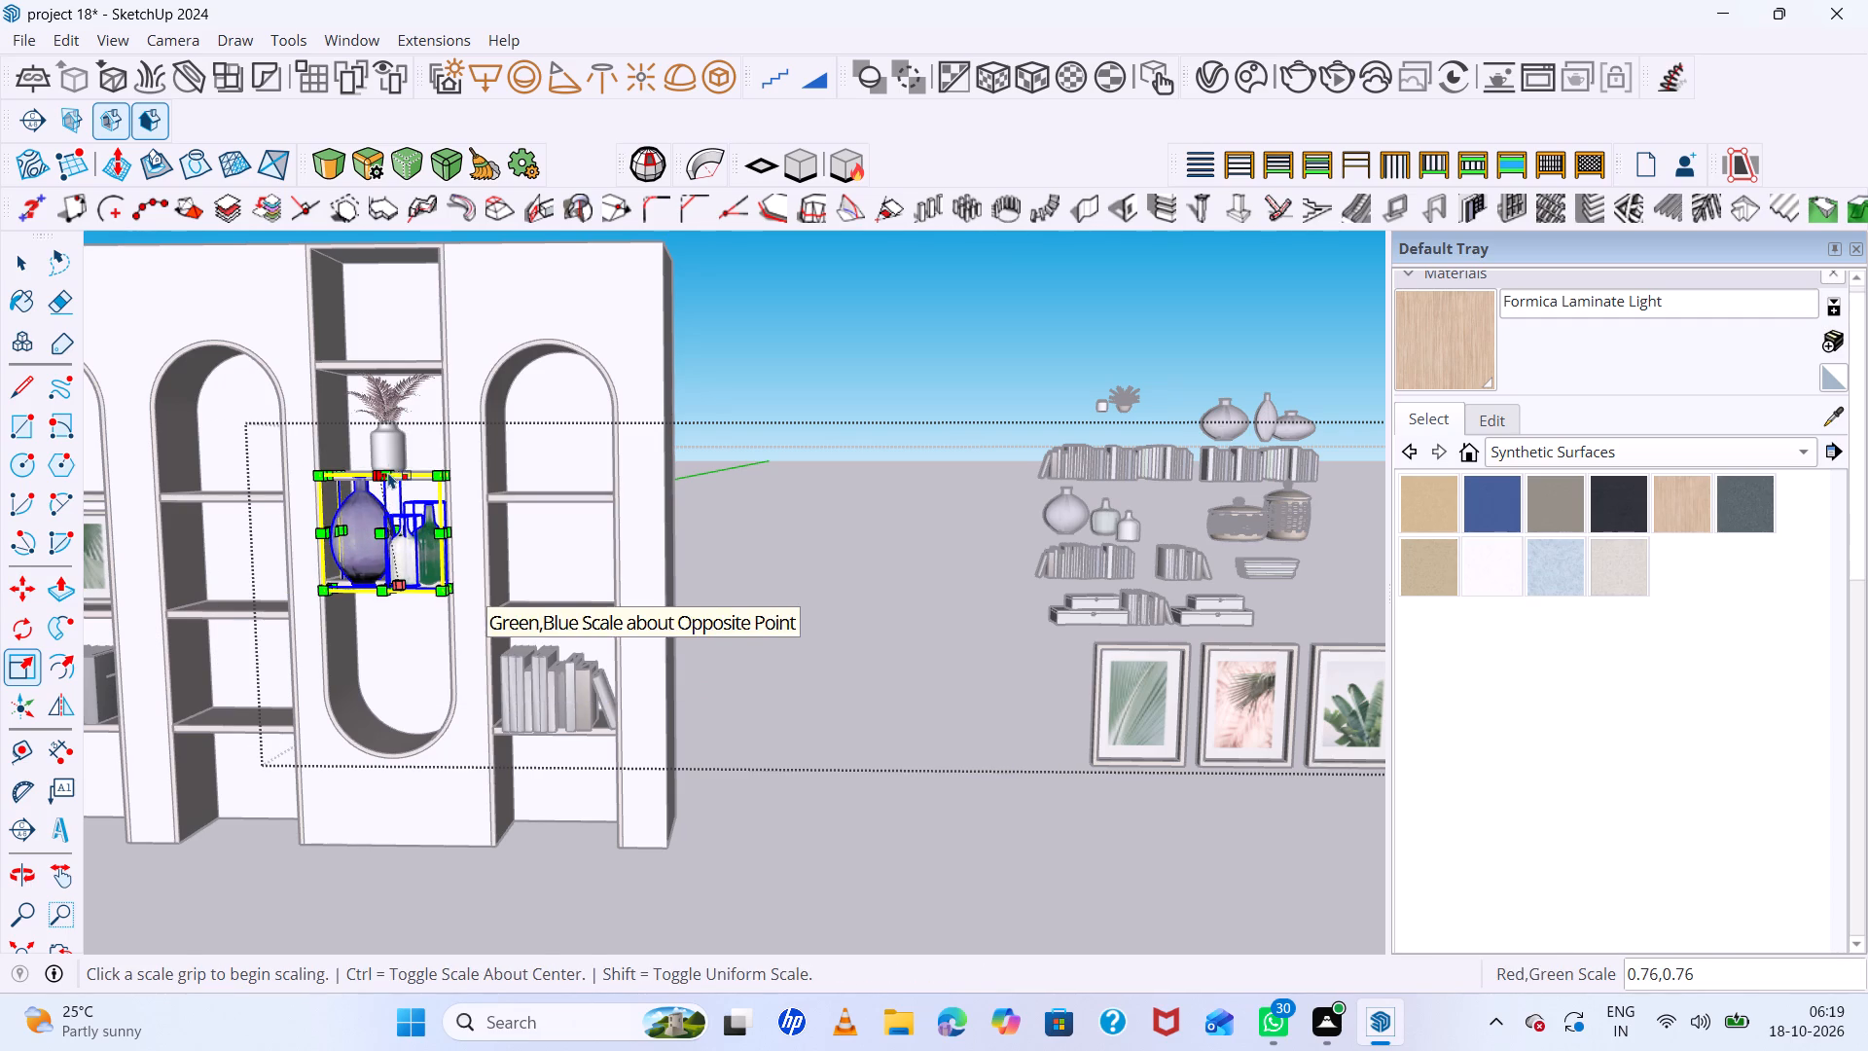
pyautogui.click(396, 470)
pyautogui.click(402, 500)
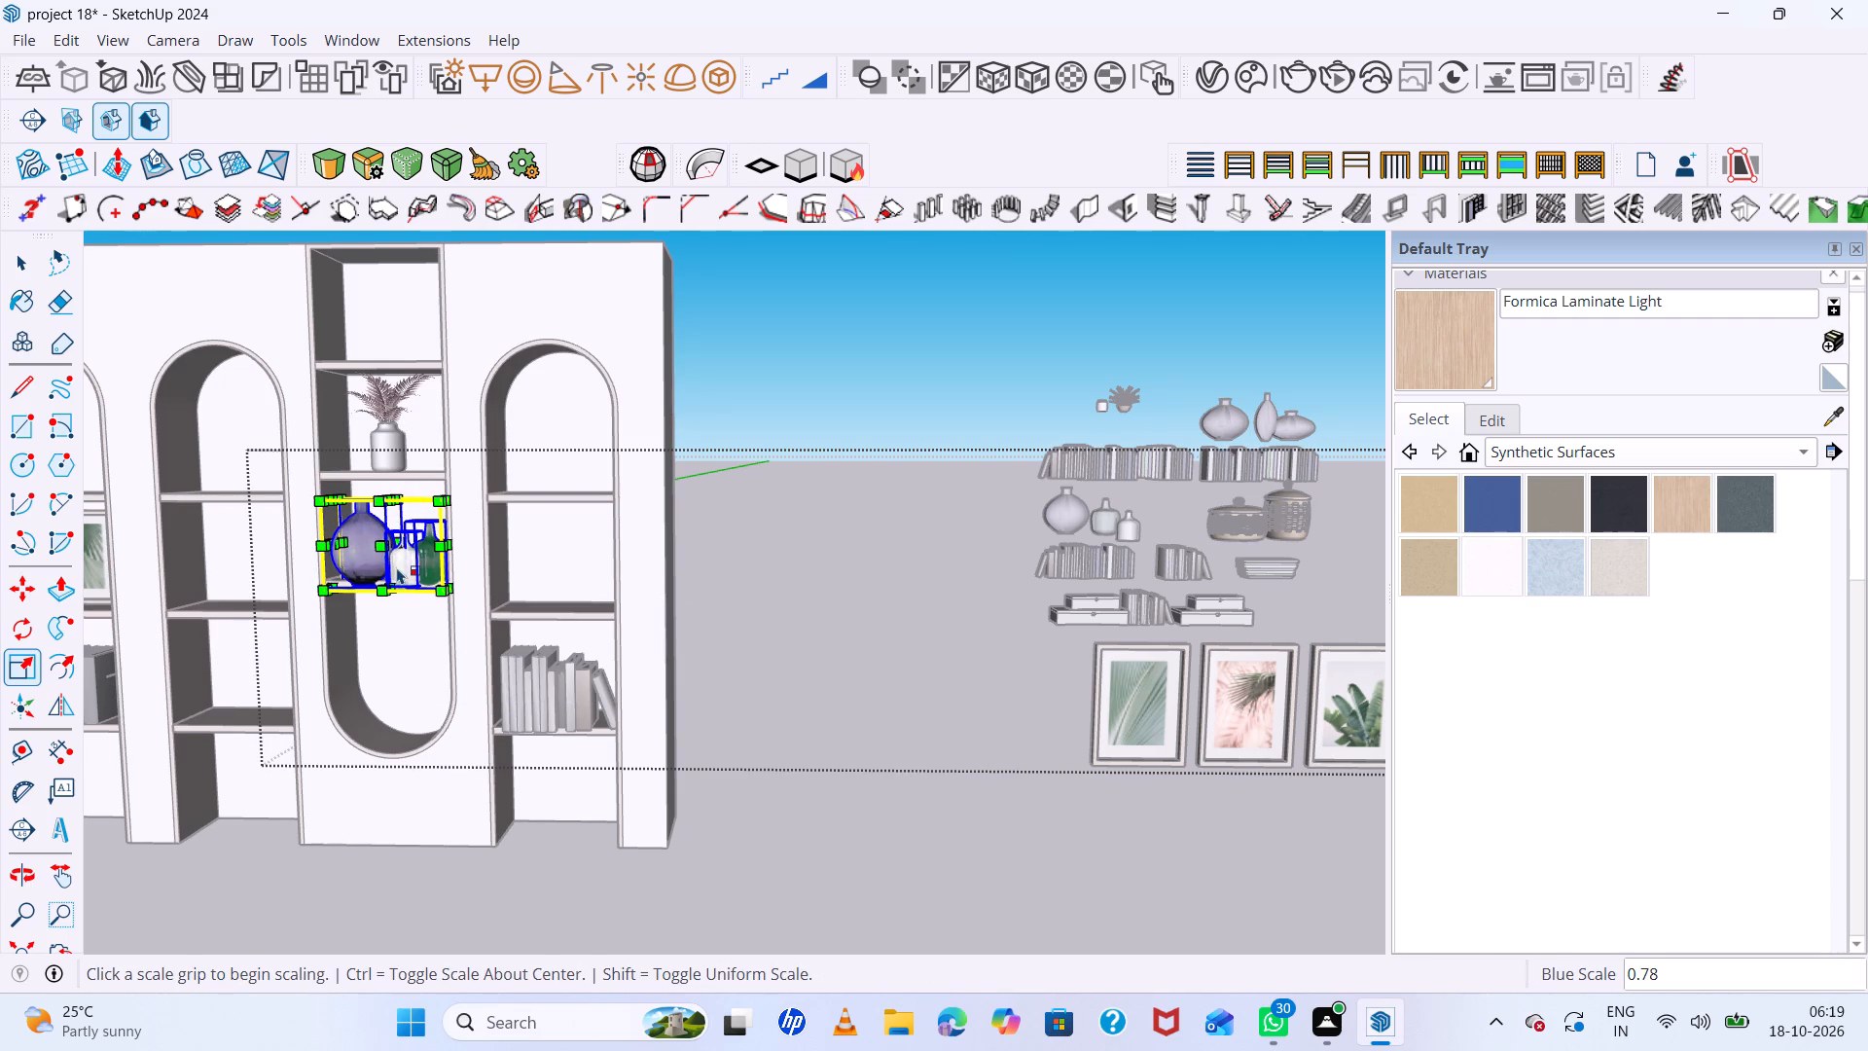
pyautogui.doubleClick(339, 538)
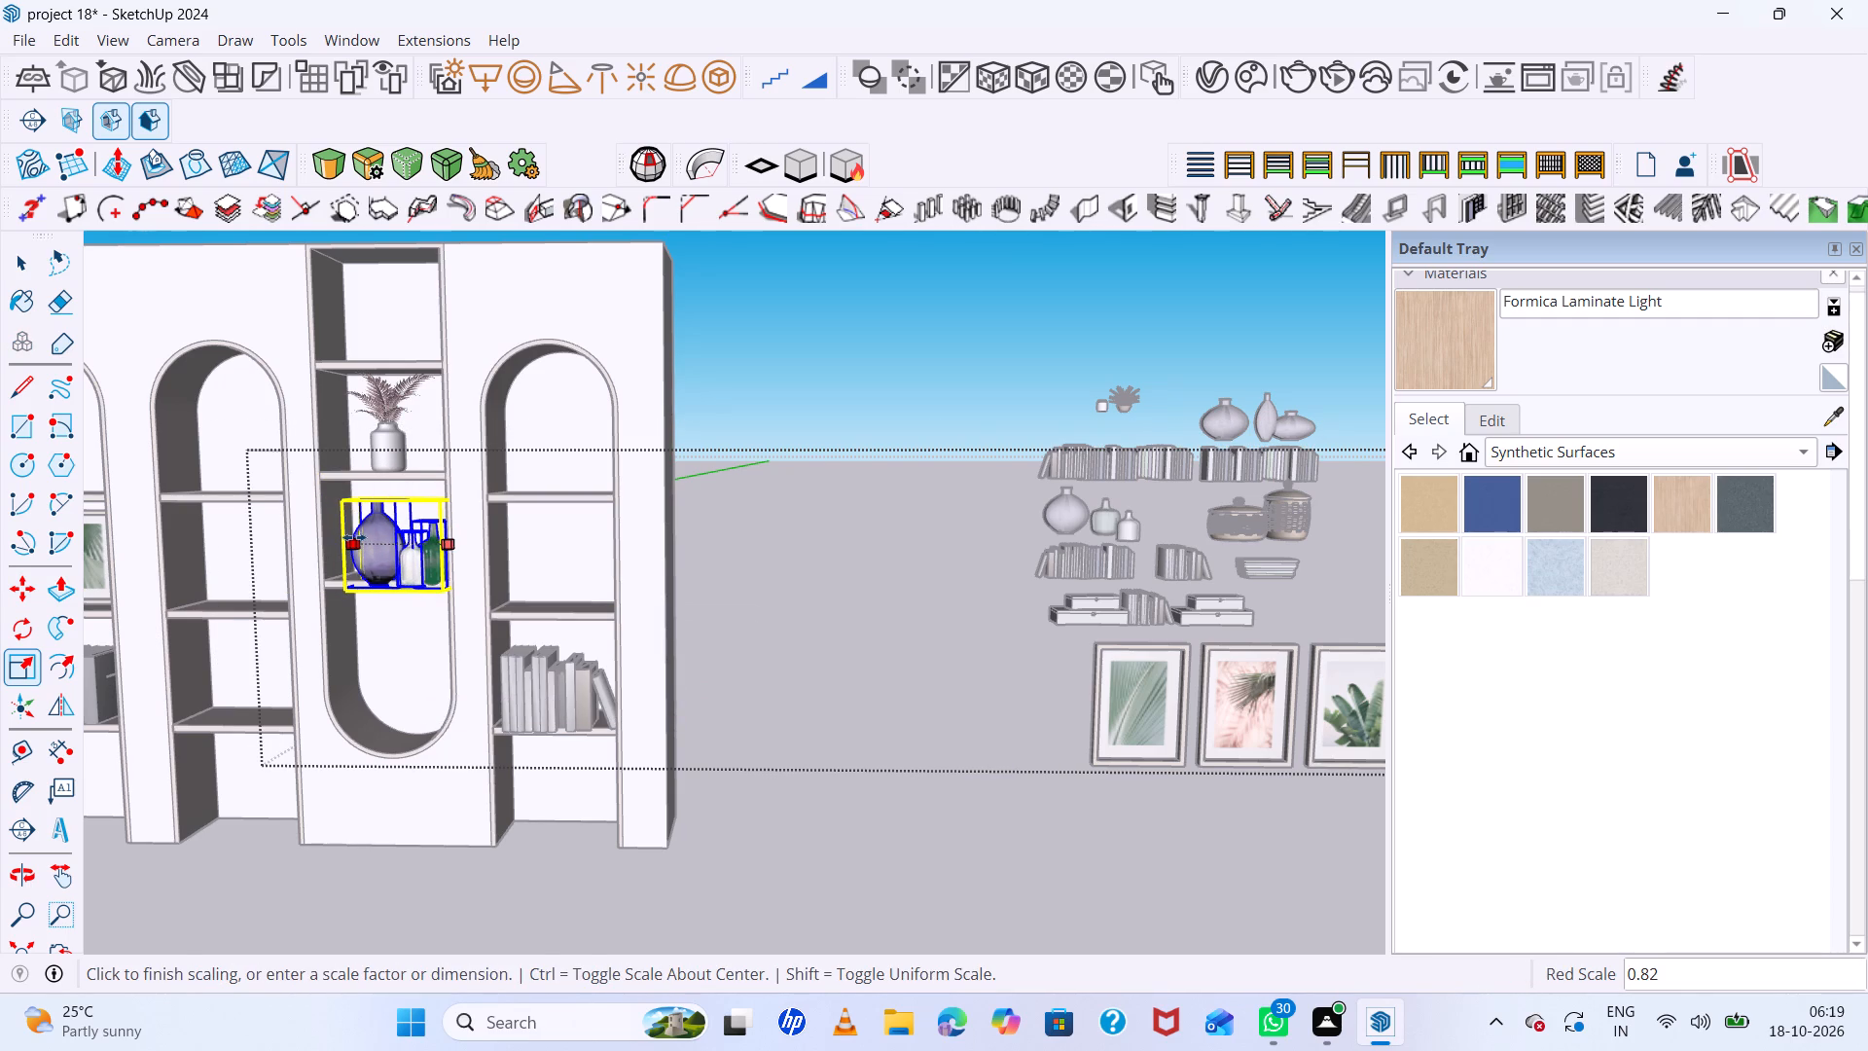
pyautogui.click(350, 531)
# Move the scaled bottle vases back onto the niche shelf so they stand fully inside it, and close their set.
pyautogui.press('m')
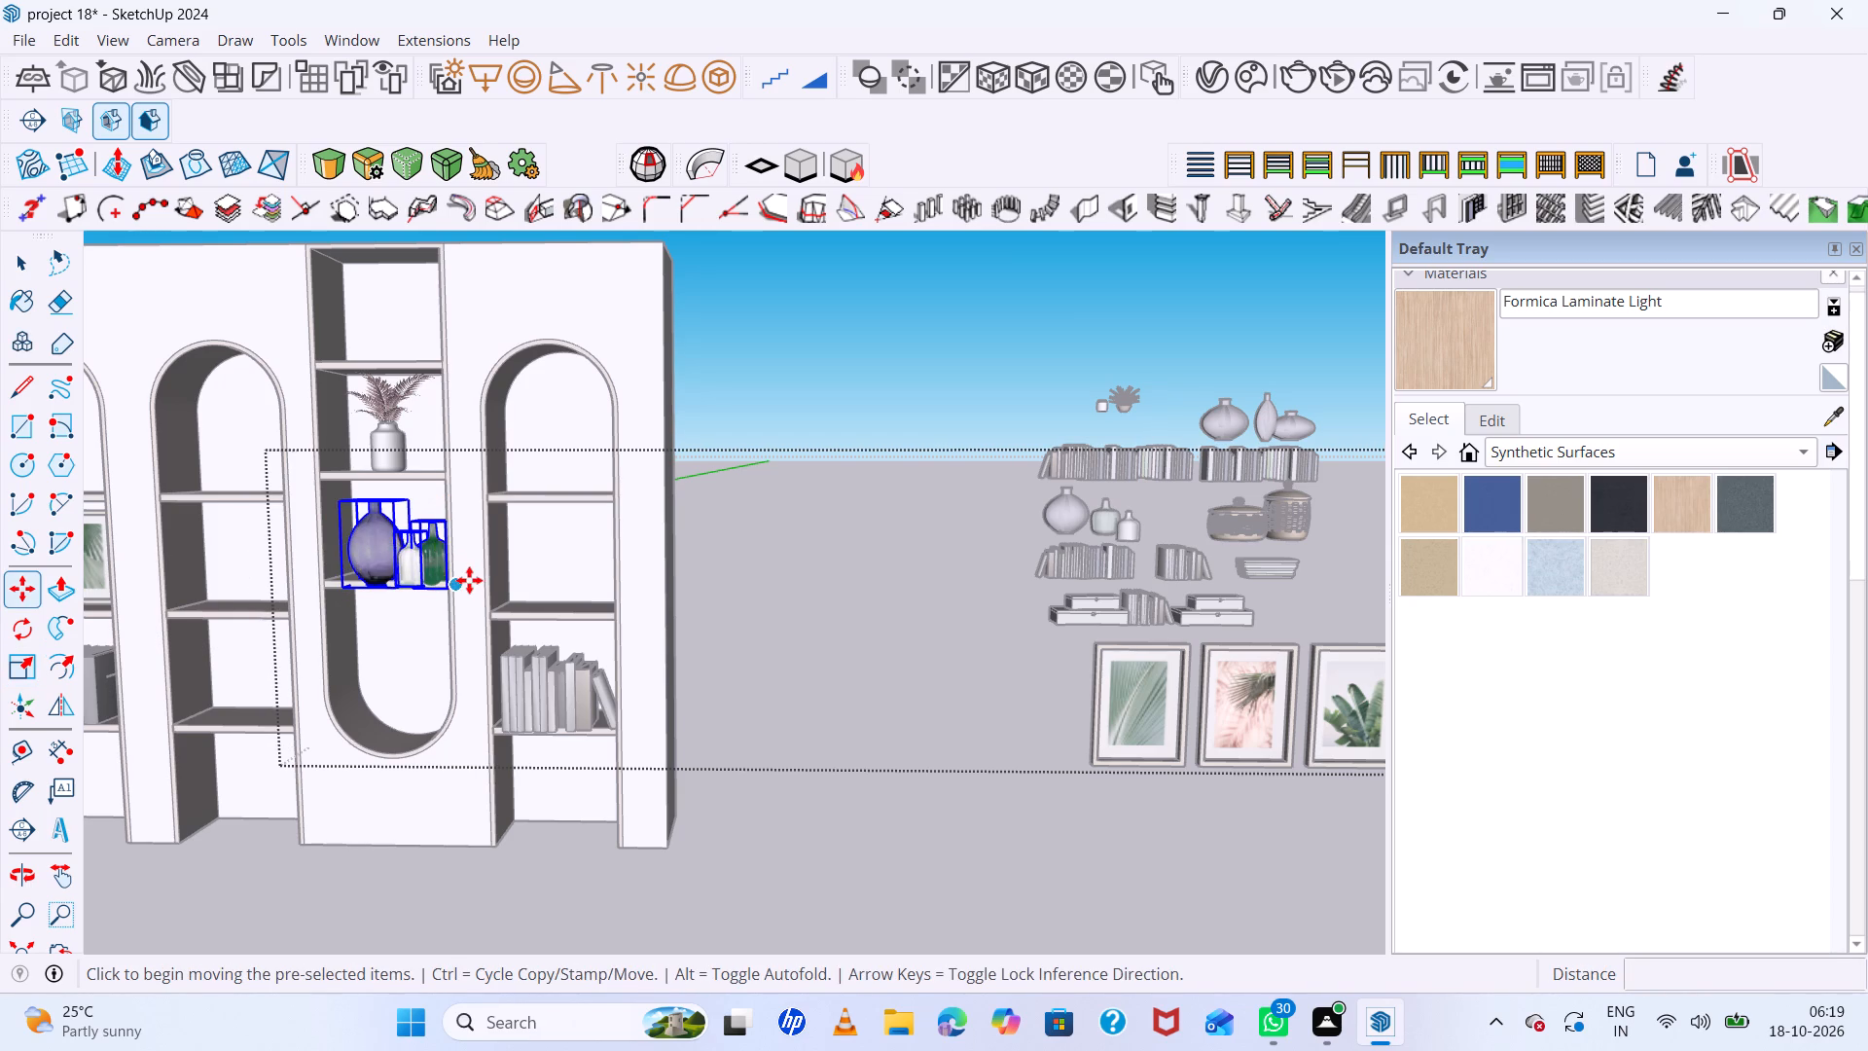
pyautogui.scroll(11, 468, 585)
pyautogui.click(441, 591)
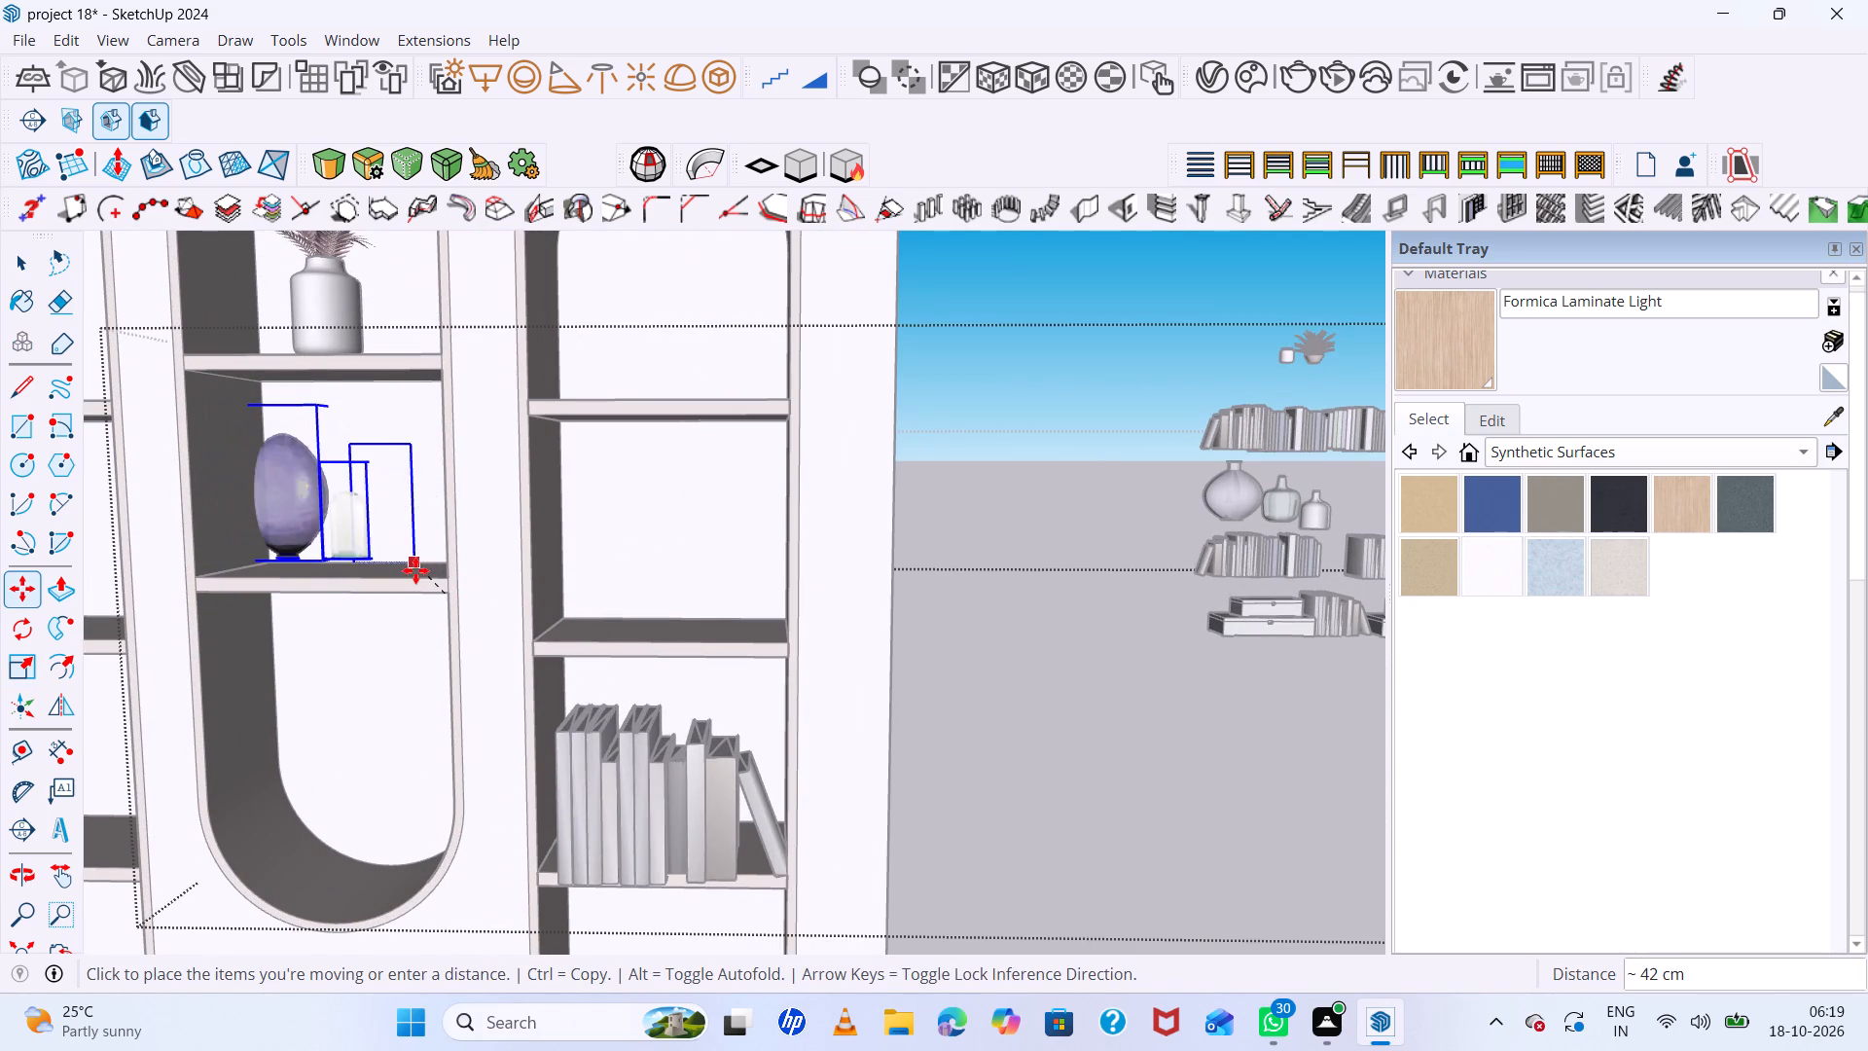
pyautogui.click(428, 574)
pyautogui.press('space')
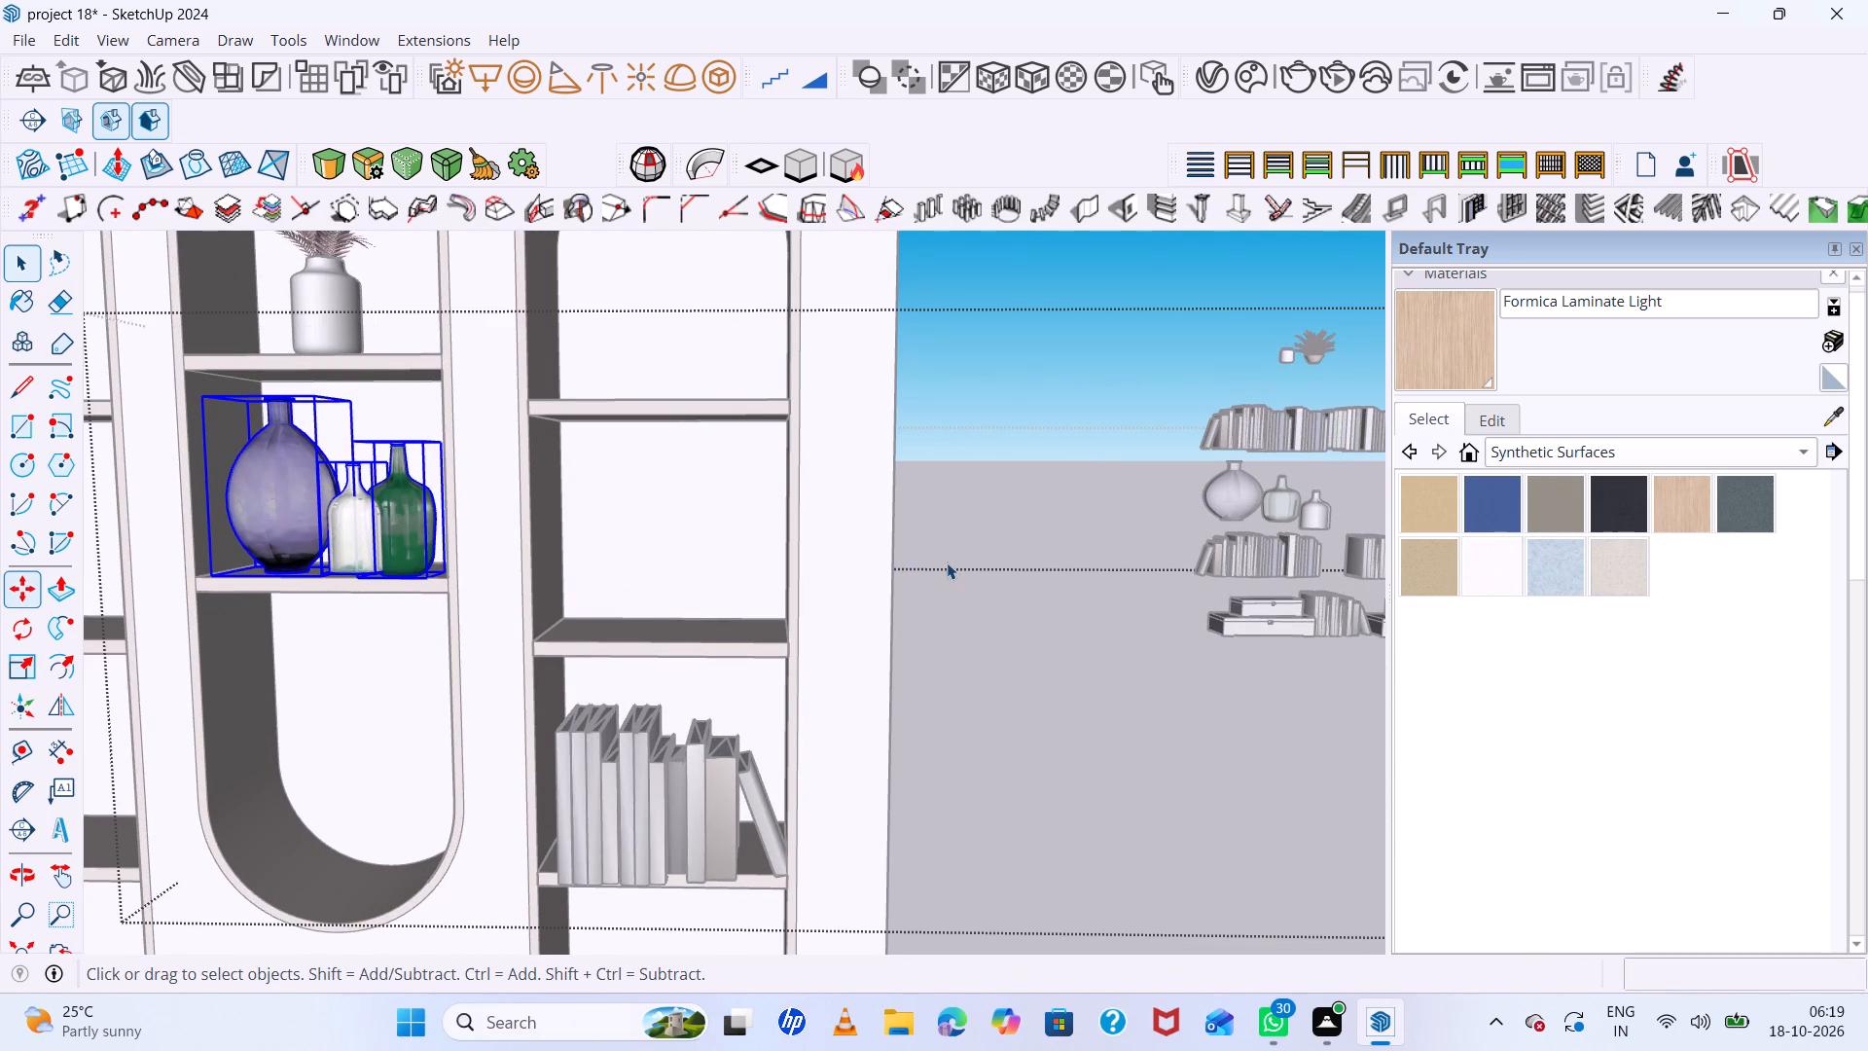
pyautogui.click(947, 562)
pyautogui.scroll(-20, 836, 616)
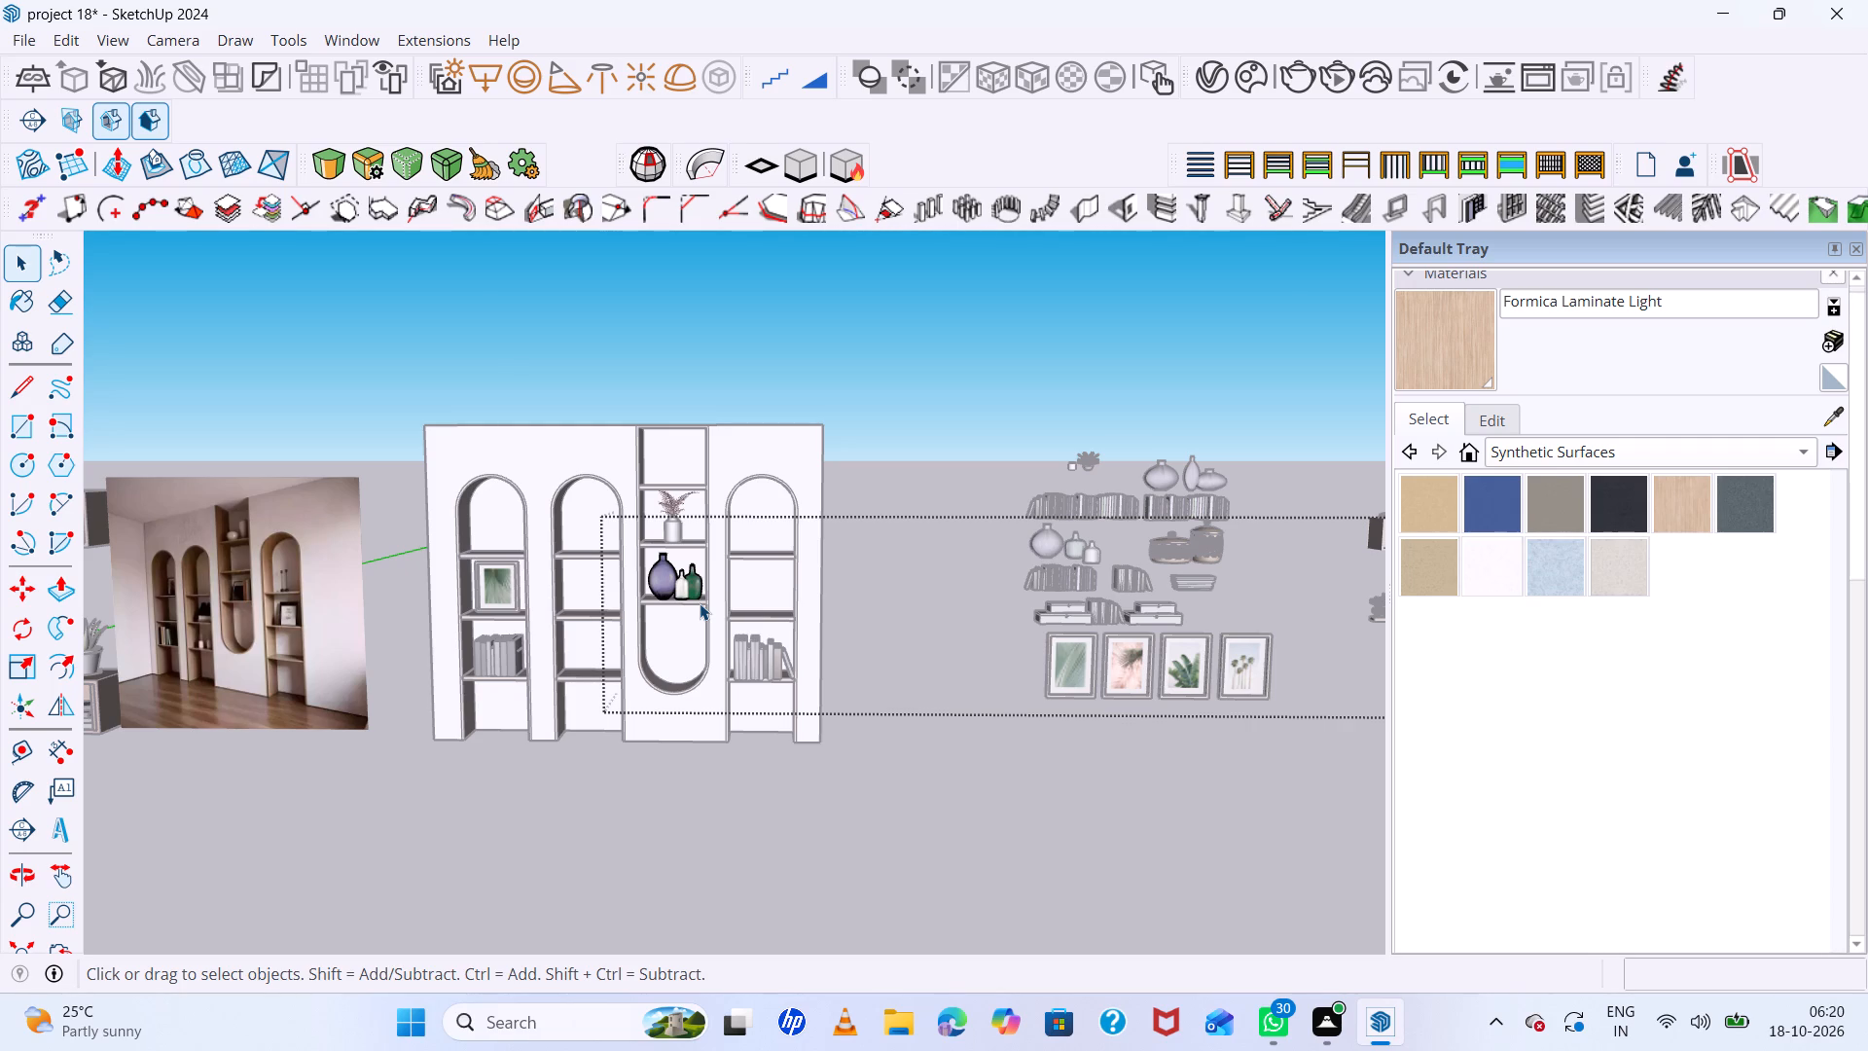
pyautogui.click(851, 754)
# Examine the vases in the shelving unit from an angle and review the accessory sets for another item to place.
pyautogui.scroll(2, 686, 563)
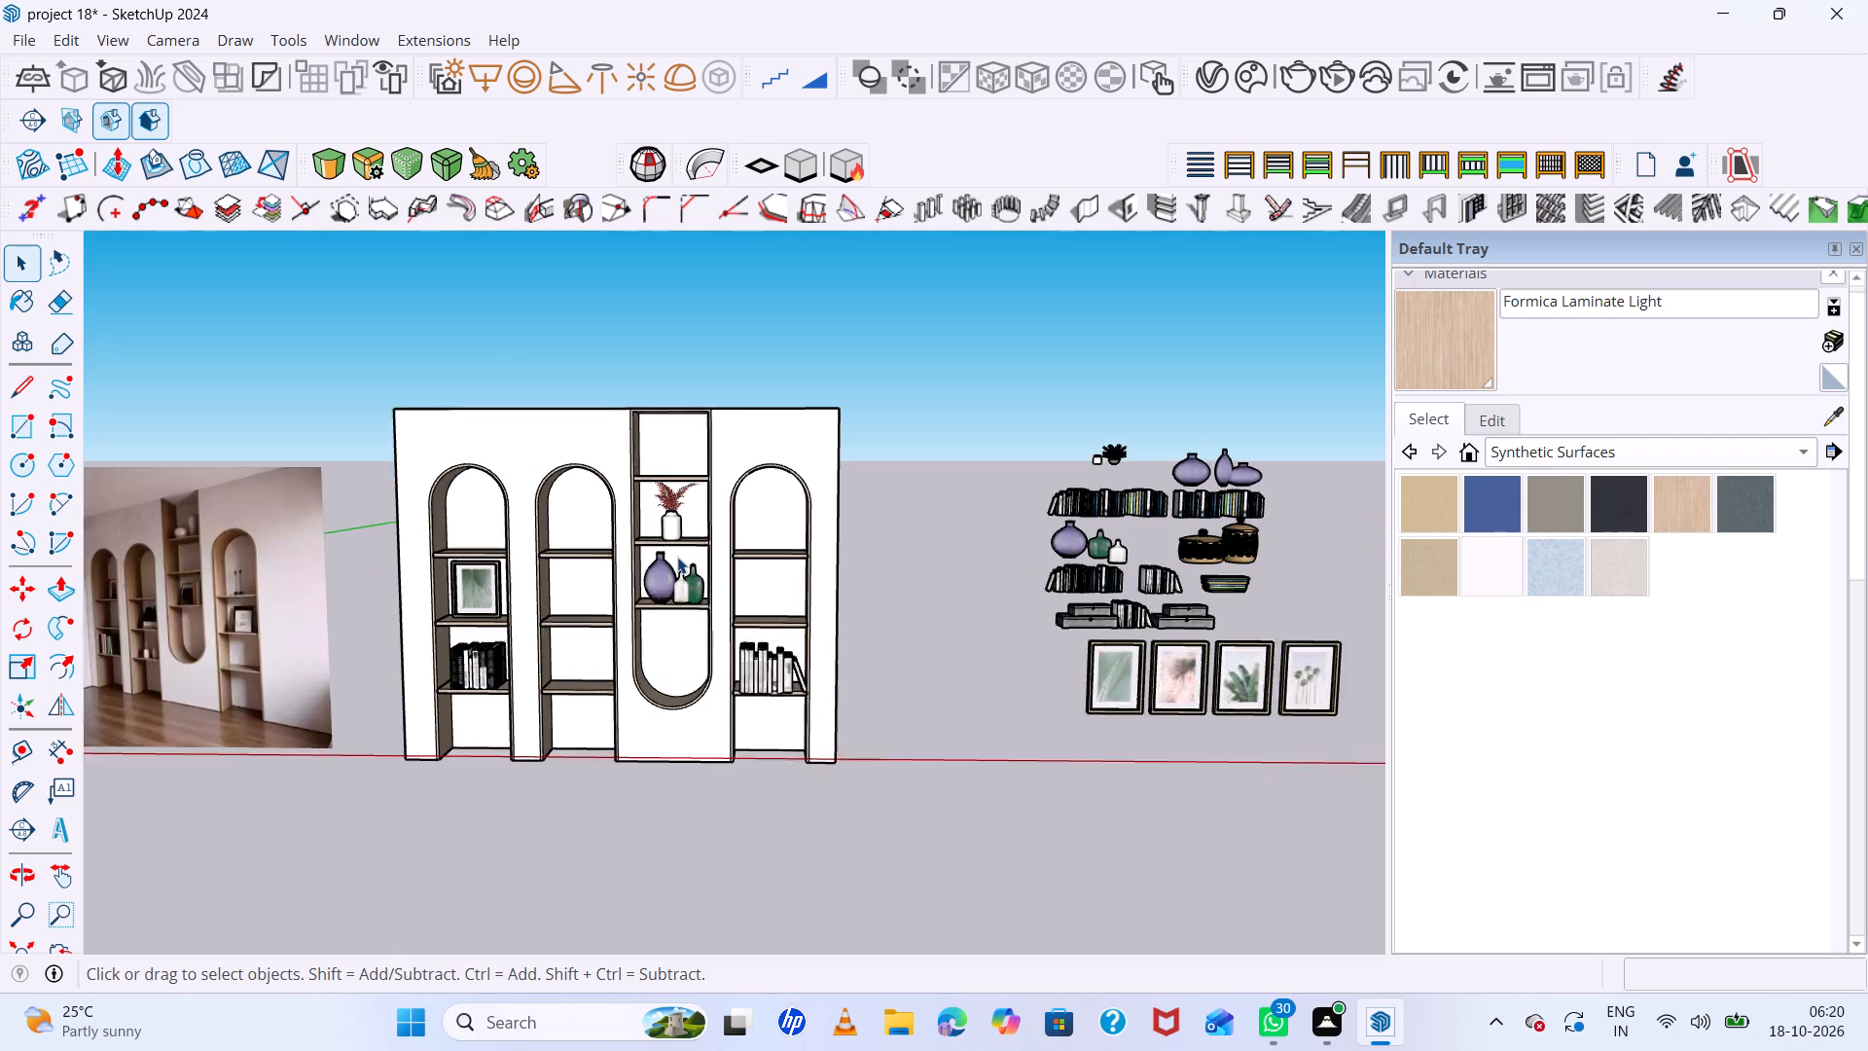
pyautogui.scroll(7, 677, 557)
pyautogui.moveTo(677, 557); pyautogui.dragTo(545, 607, button='middle')
pyautogui.scroll(-2, 545, 604)
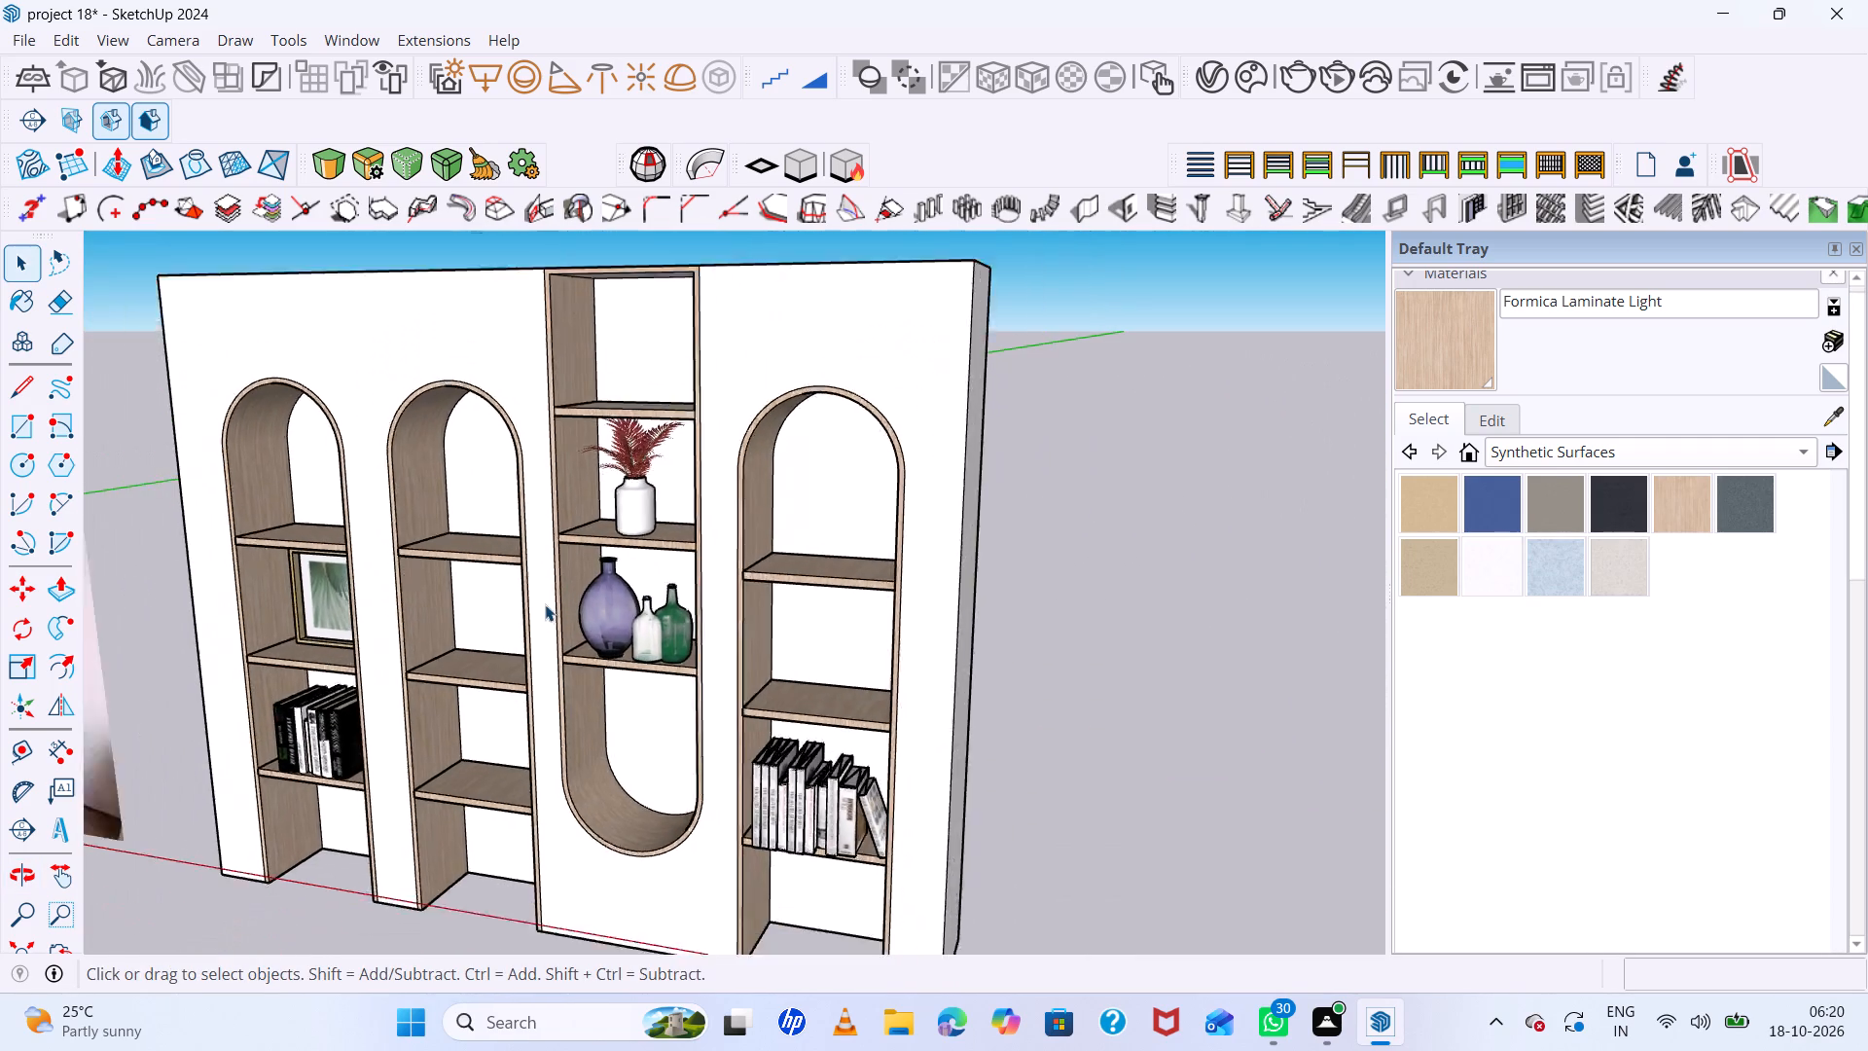
pyautogui.scroll(-11, 545, 604)
pyautogui.scroll(-6, 886, 629)
pyautogui.scroll(6, 1136, 597)
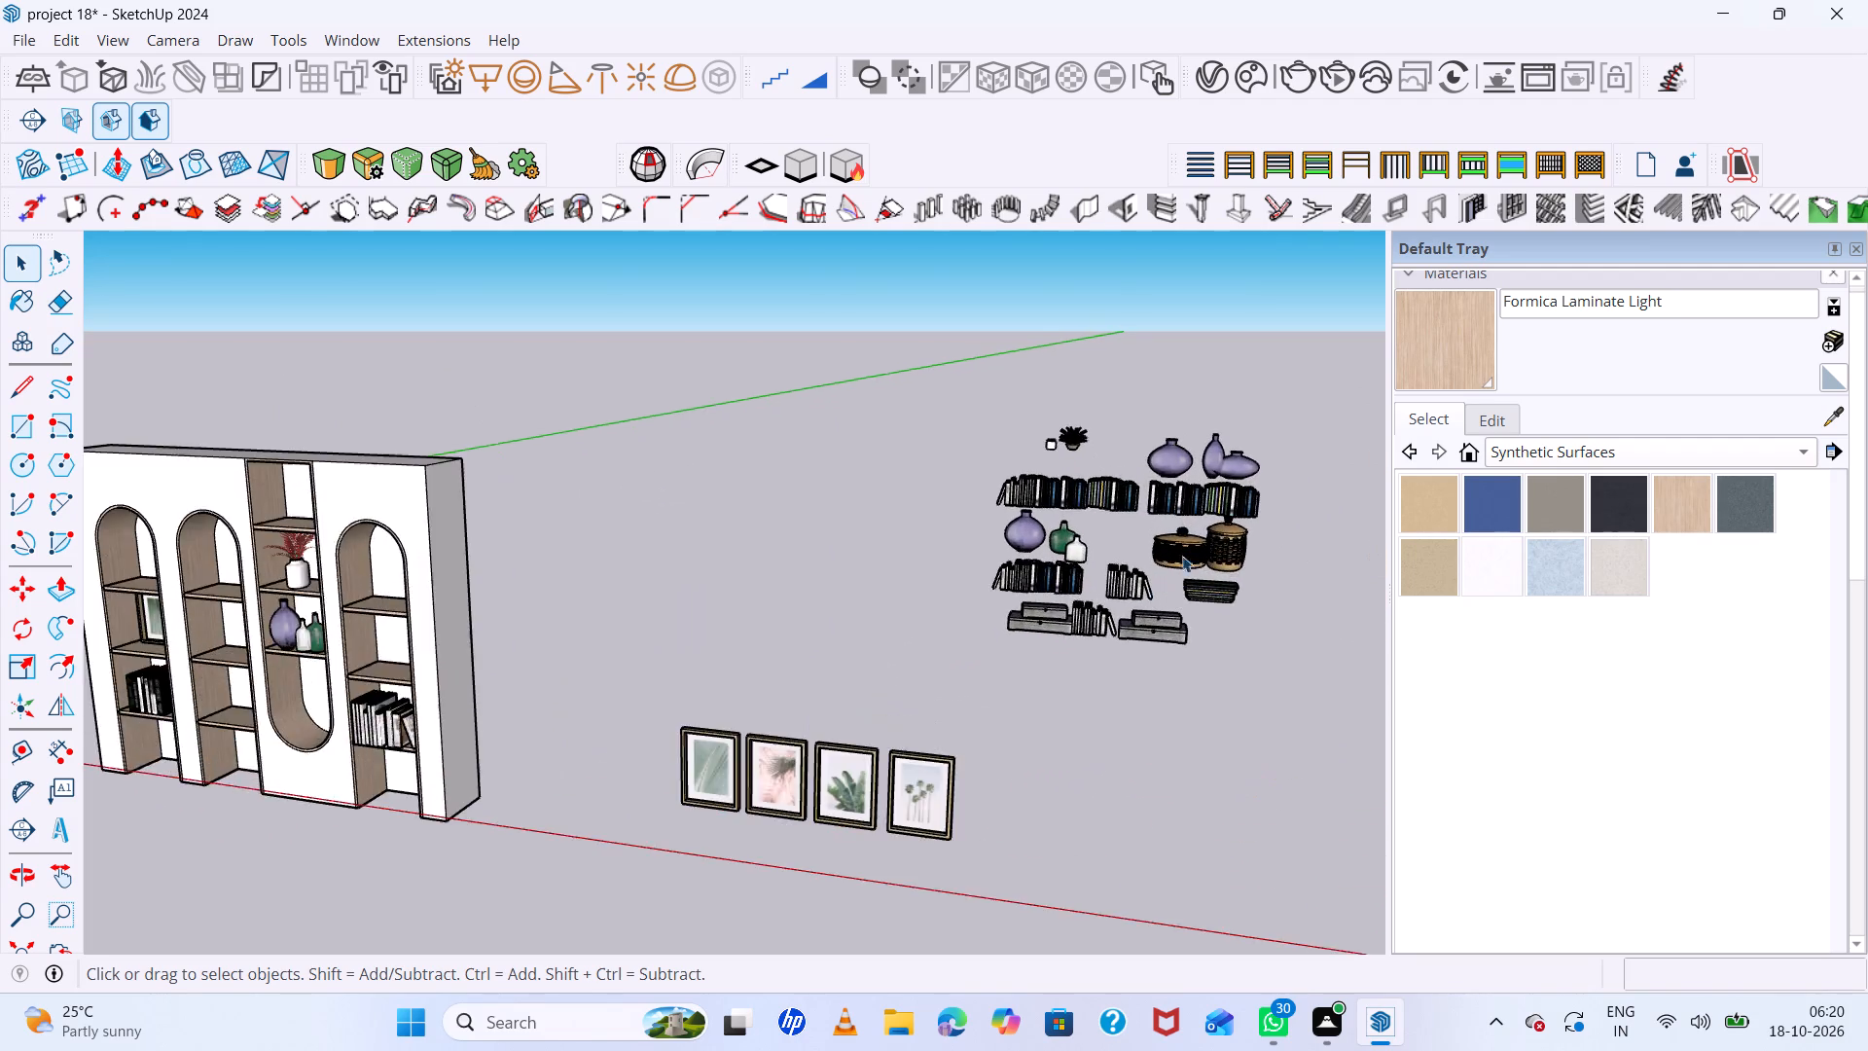
pyautogui.scroll(11, 1218, 534)
pyautogui.scroll(-6, 1196, 537)
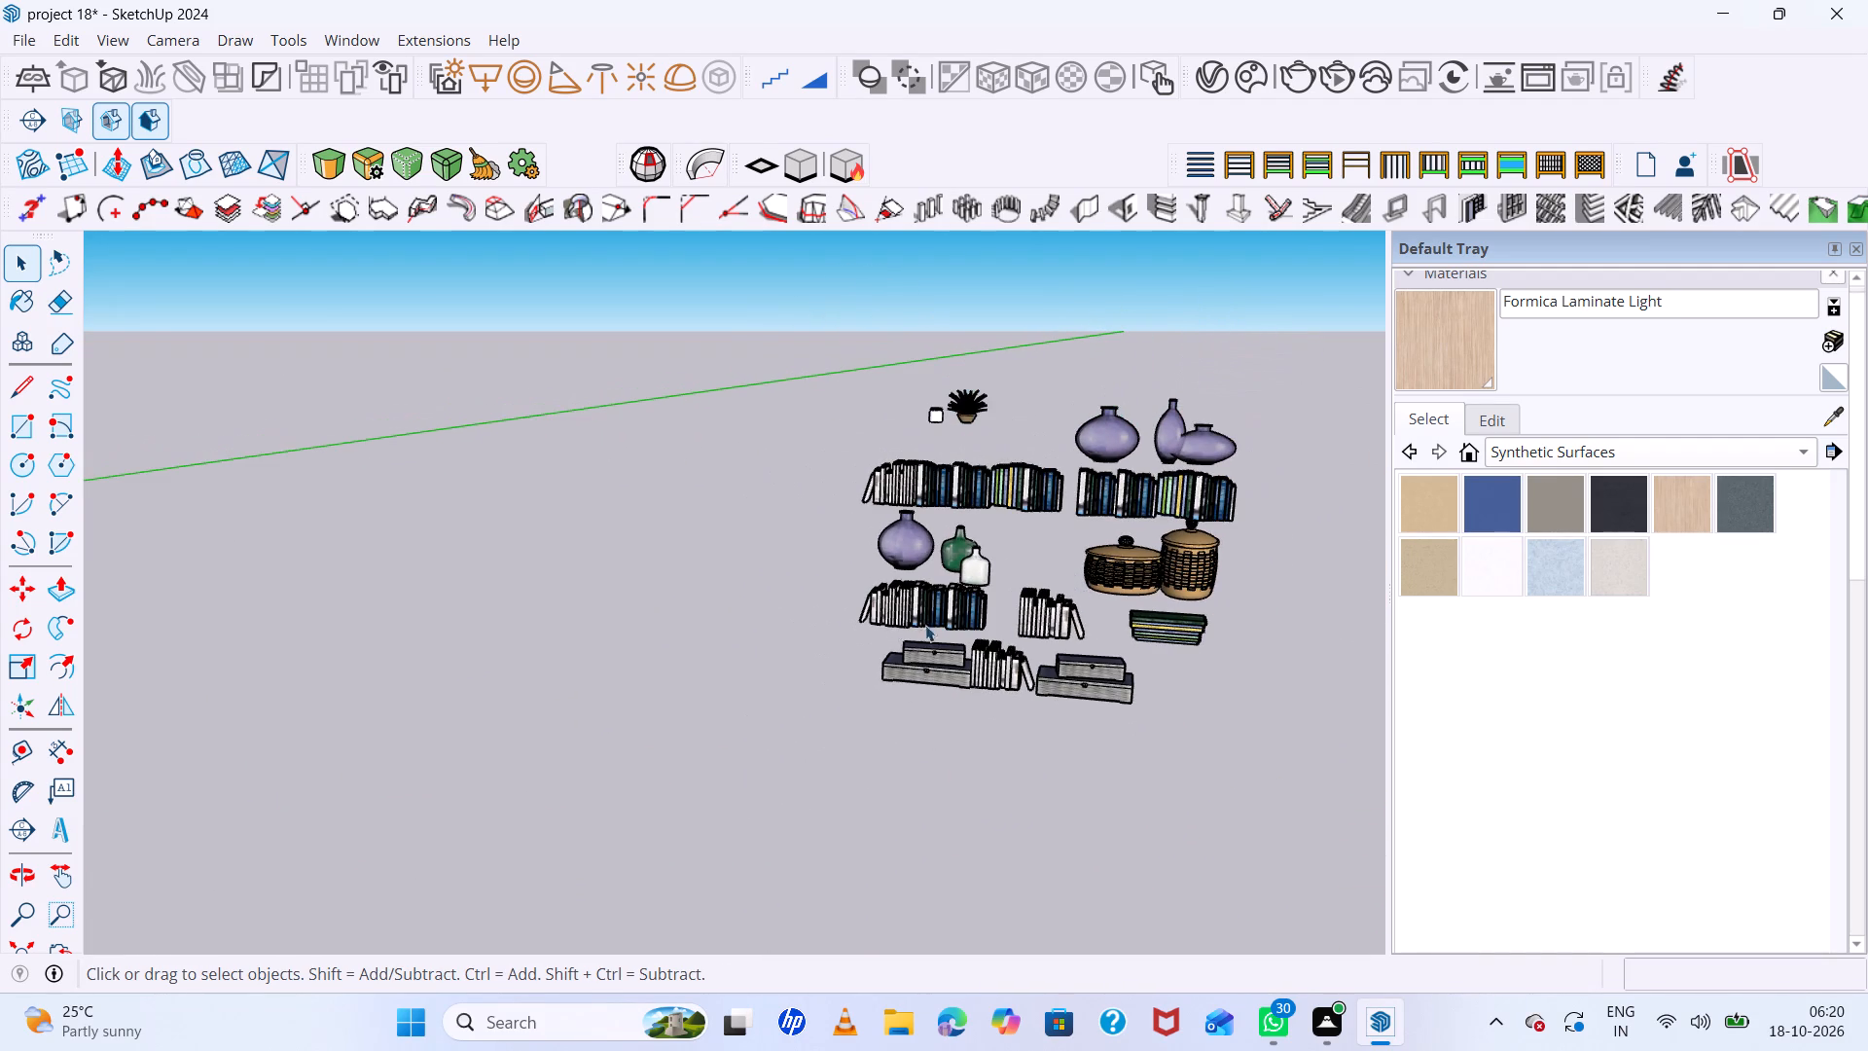
pyautogui.scroll(-16, 890, 625)
# Inside the set with the baskets and purple vases, move the two stacked patterned boxes onto the top shelf of the rightmost arch.
pyautogui.scroll(5, 1002, 641)
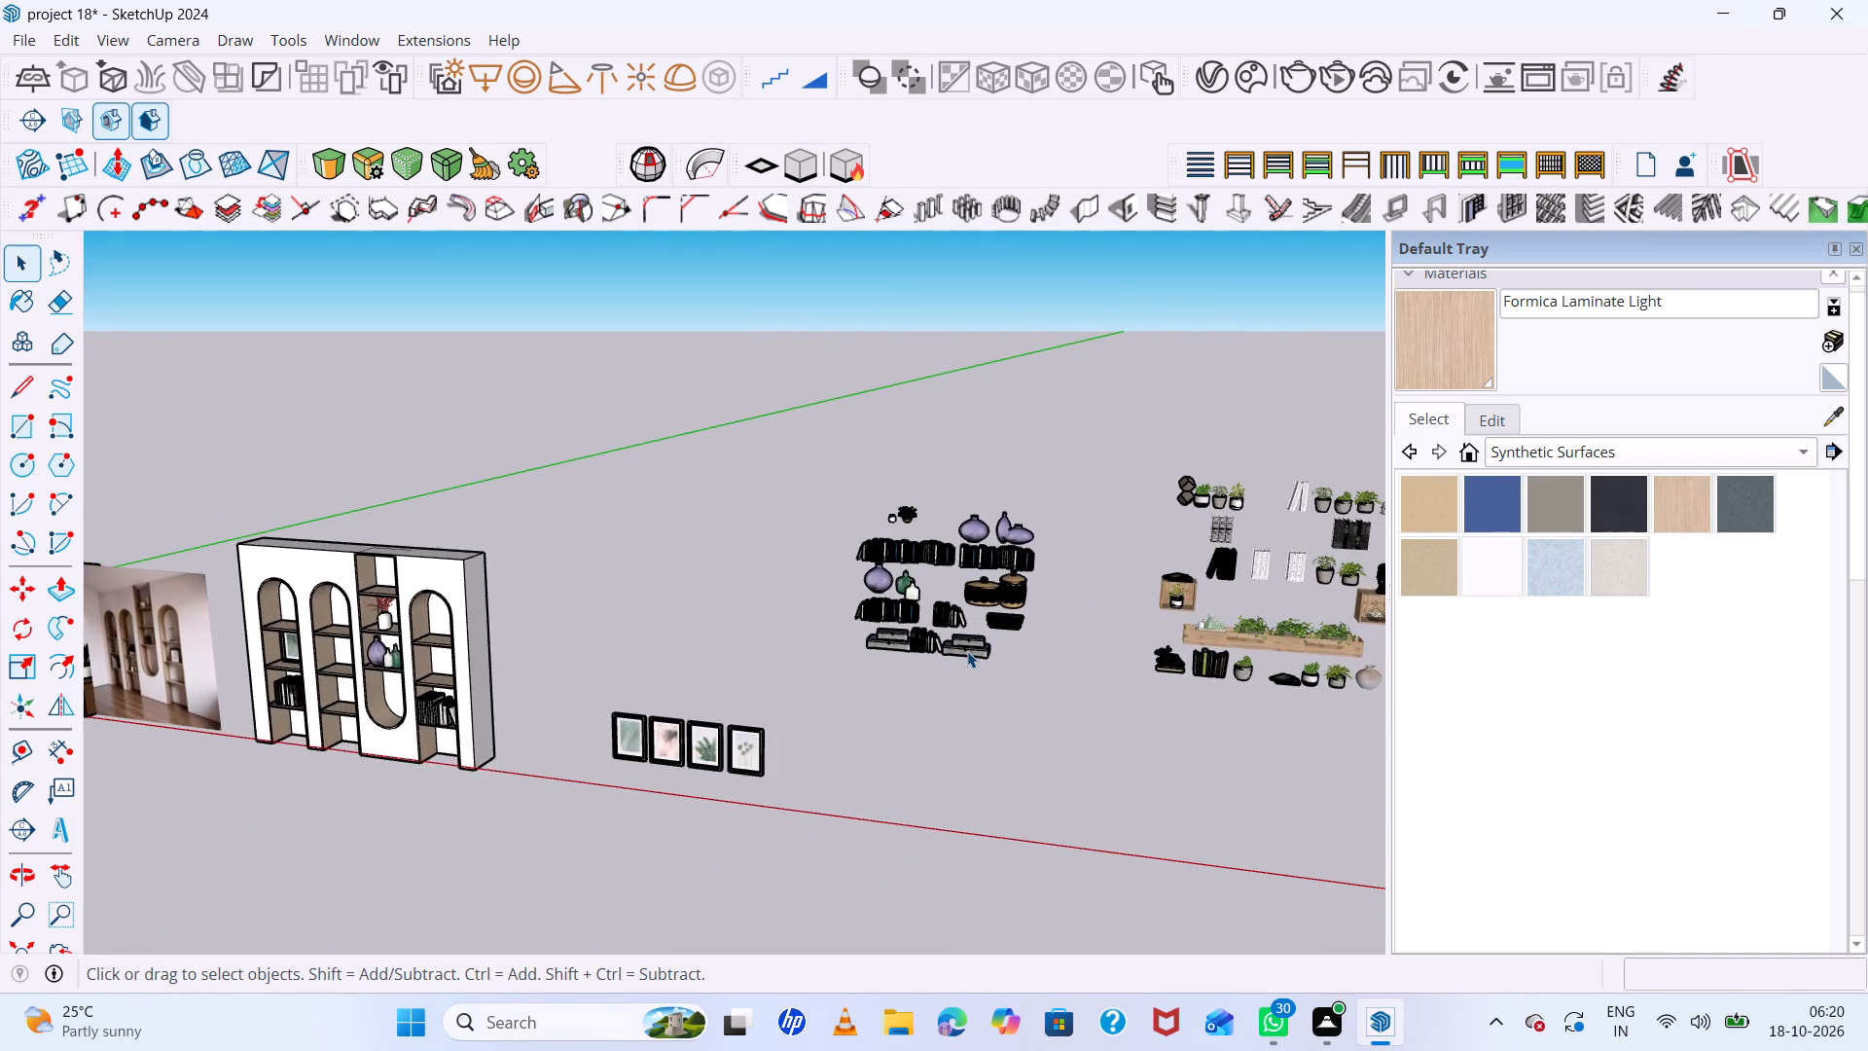
pyautogui.scroll(5, 967, 651)
pyautogui.click(962, 642)
pyautogui.click(973, 643)
pyautogui.click(973, 643)
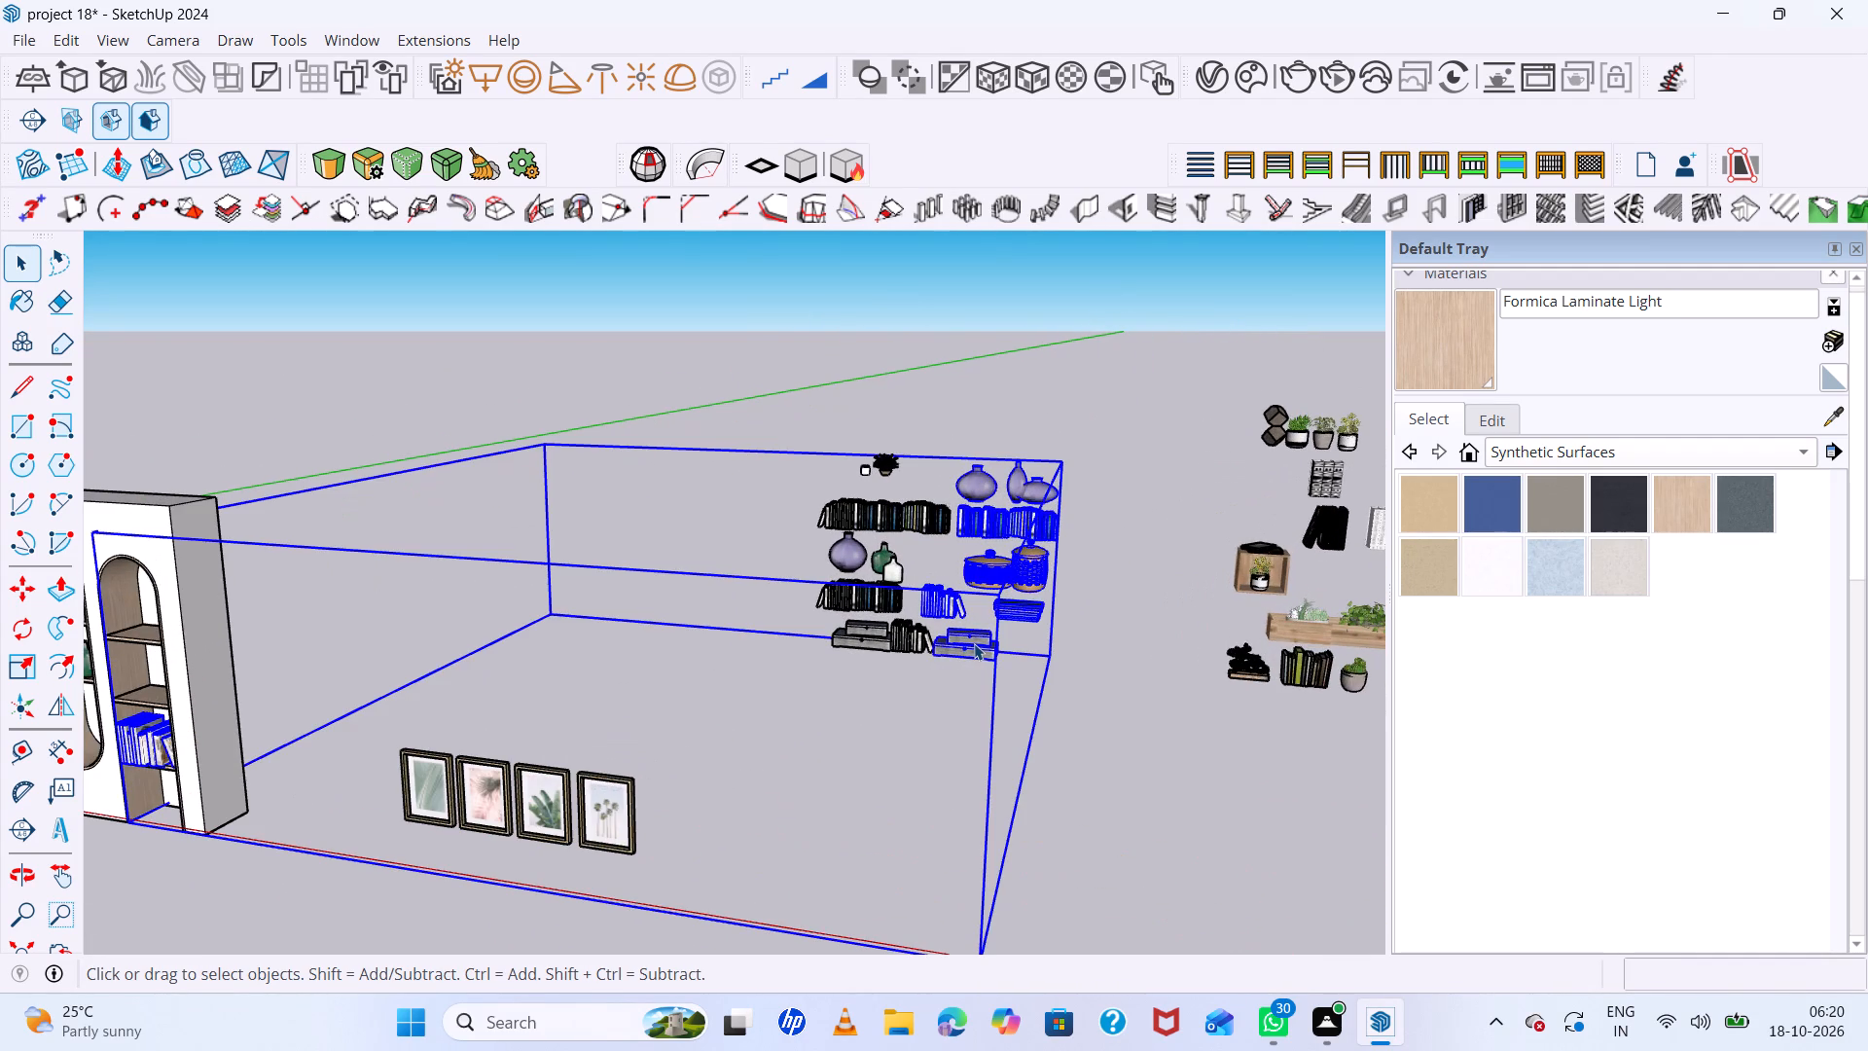
pyautogui.click(975, 643)
pyautogui.click(976, 644)
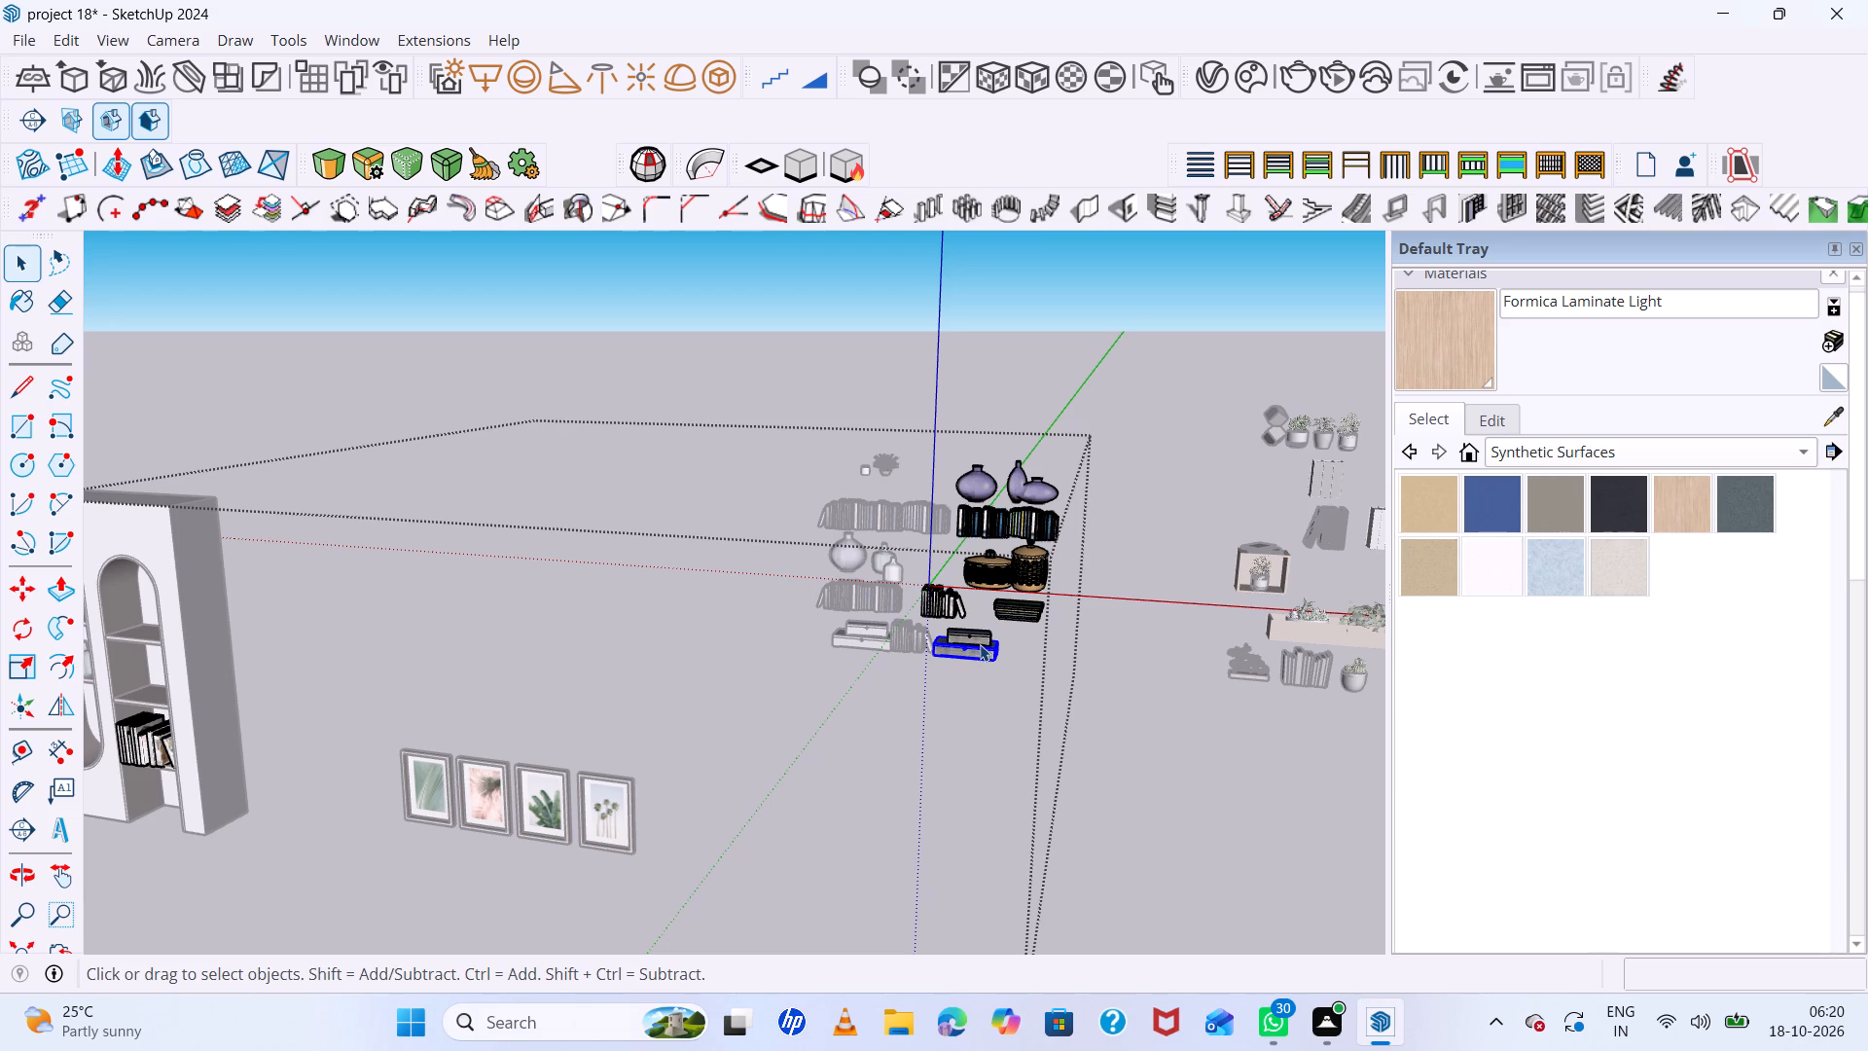
pyautogui.keyDown('shift'); pyautogui.click(978, 637); pyautogui.keyUp('shift')
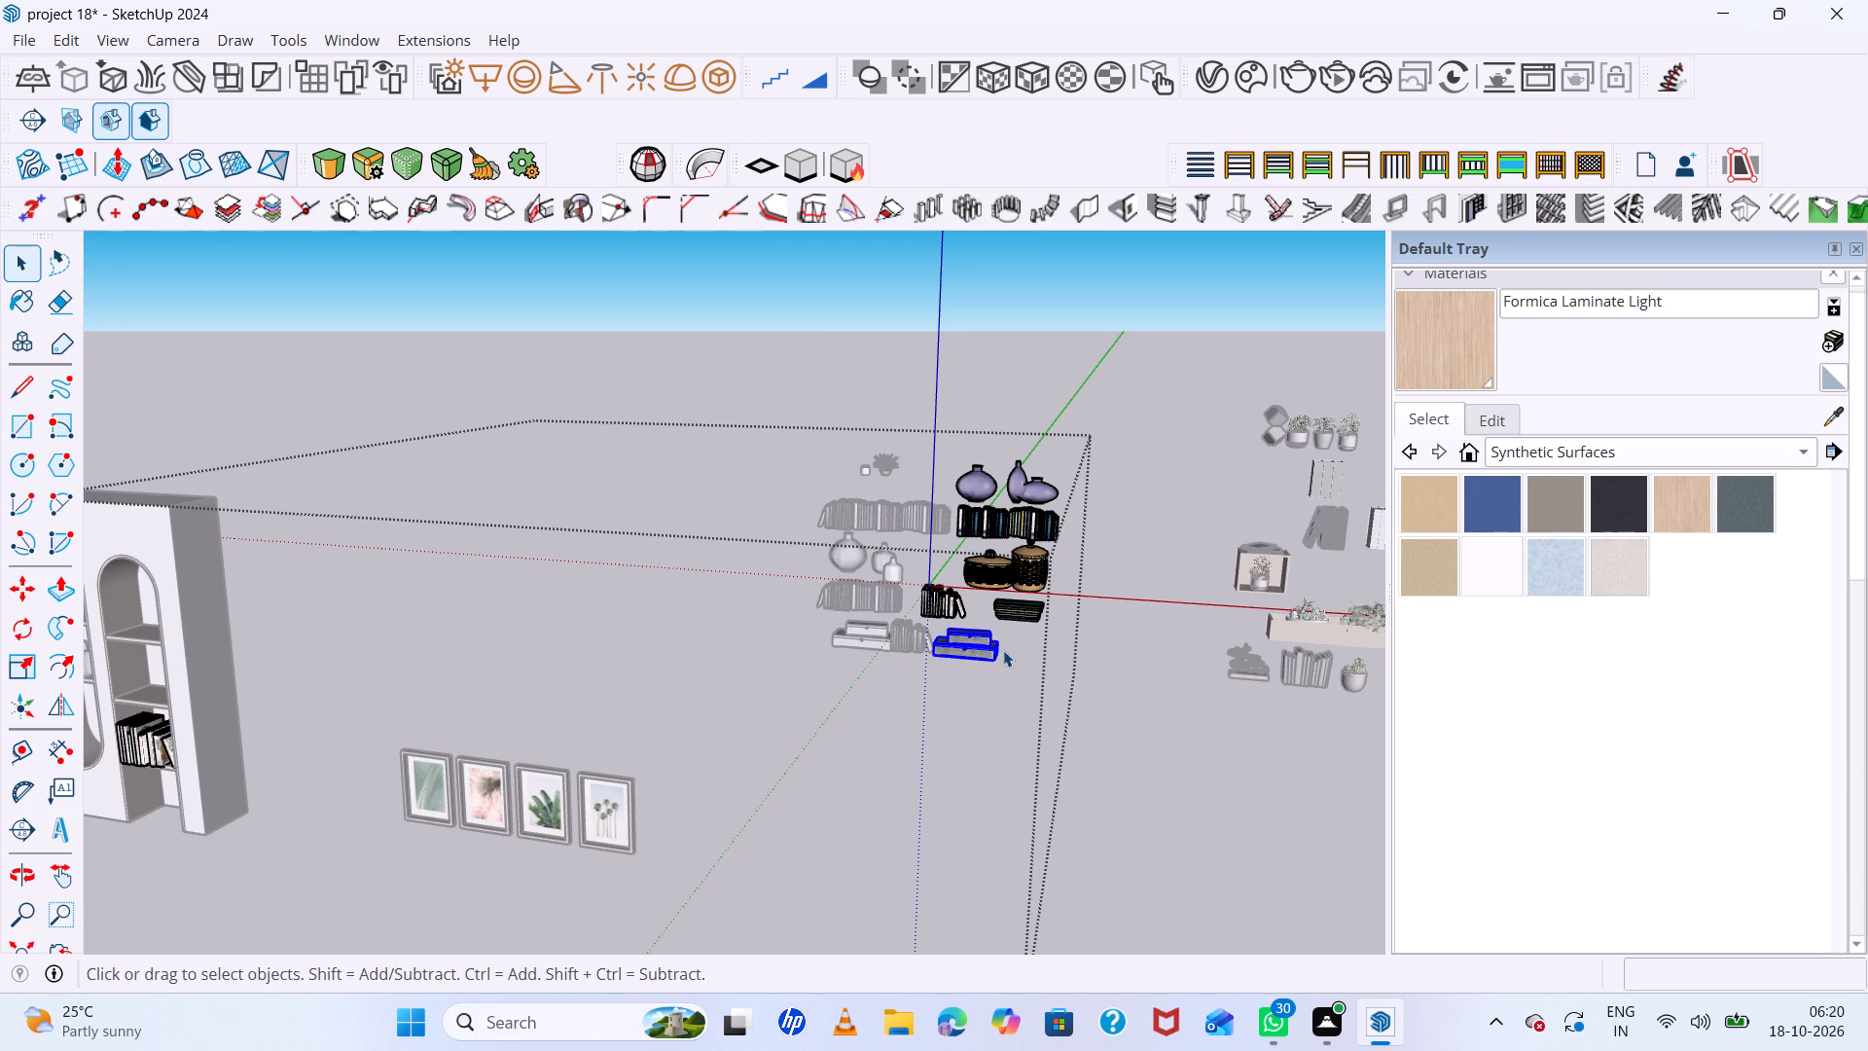
pyautogui.press('m')
pyautogui.click(997, 664)
pyautogui.scroll(-6, 910, 725)
pyautogui.scroll(-6, 1029, 687)
pyautogui.scroll(6, 373, 698)
pyautogui.moveTo(349, 685); pyautogui.dragTo(505, 646, button='middle')
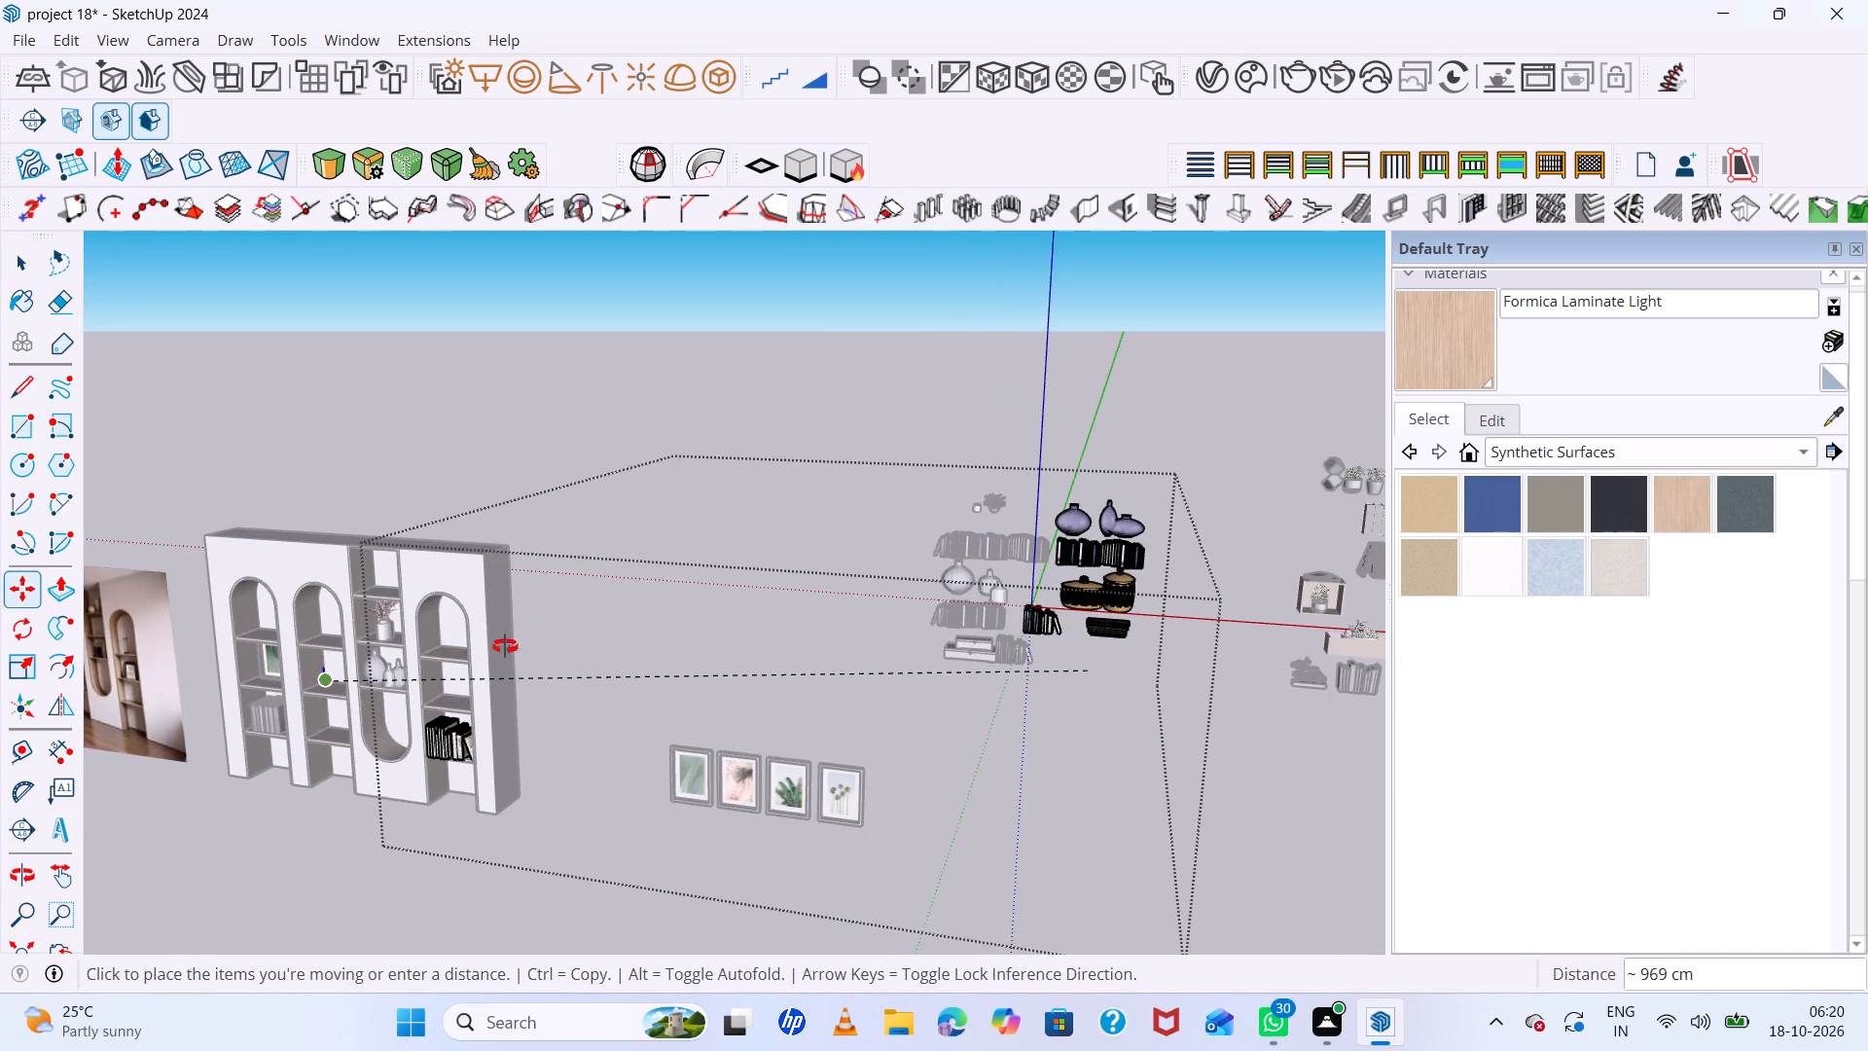
pyautogui.moveTo(505, 646); pyautogui.dragTo(510, 645, button='middle')
pyautogui.scroll(16, 468, 645)
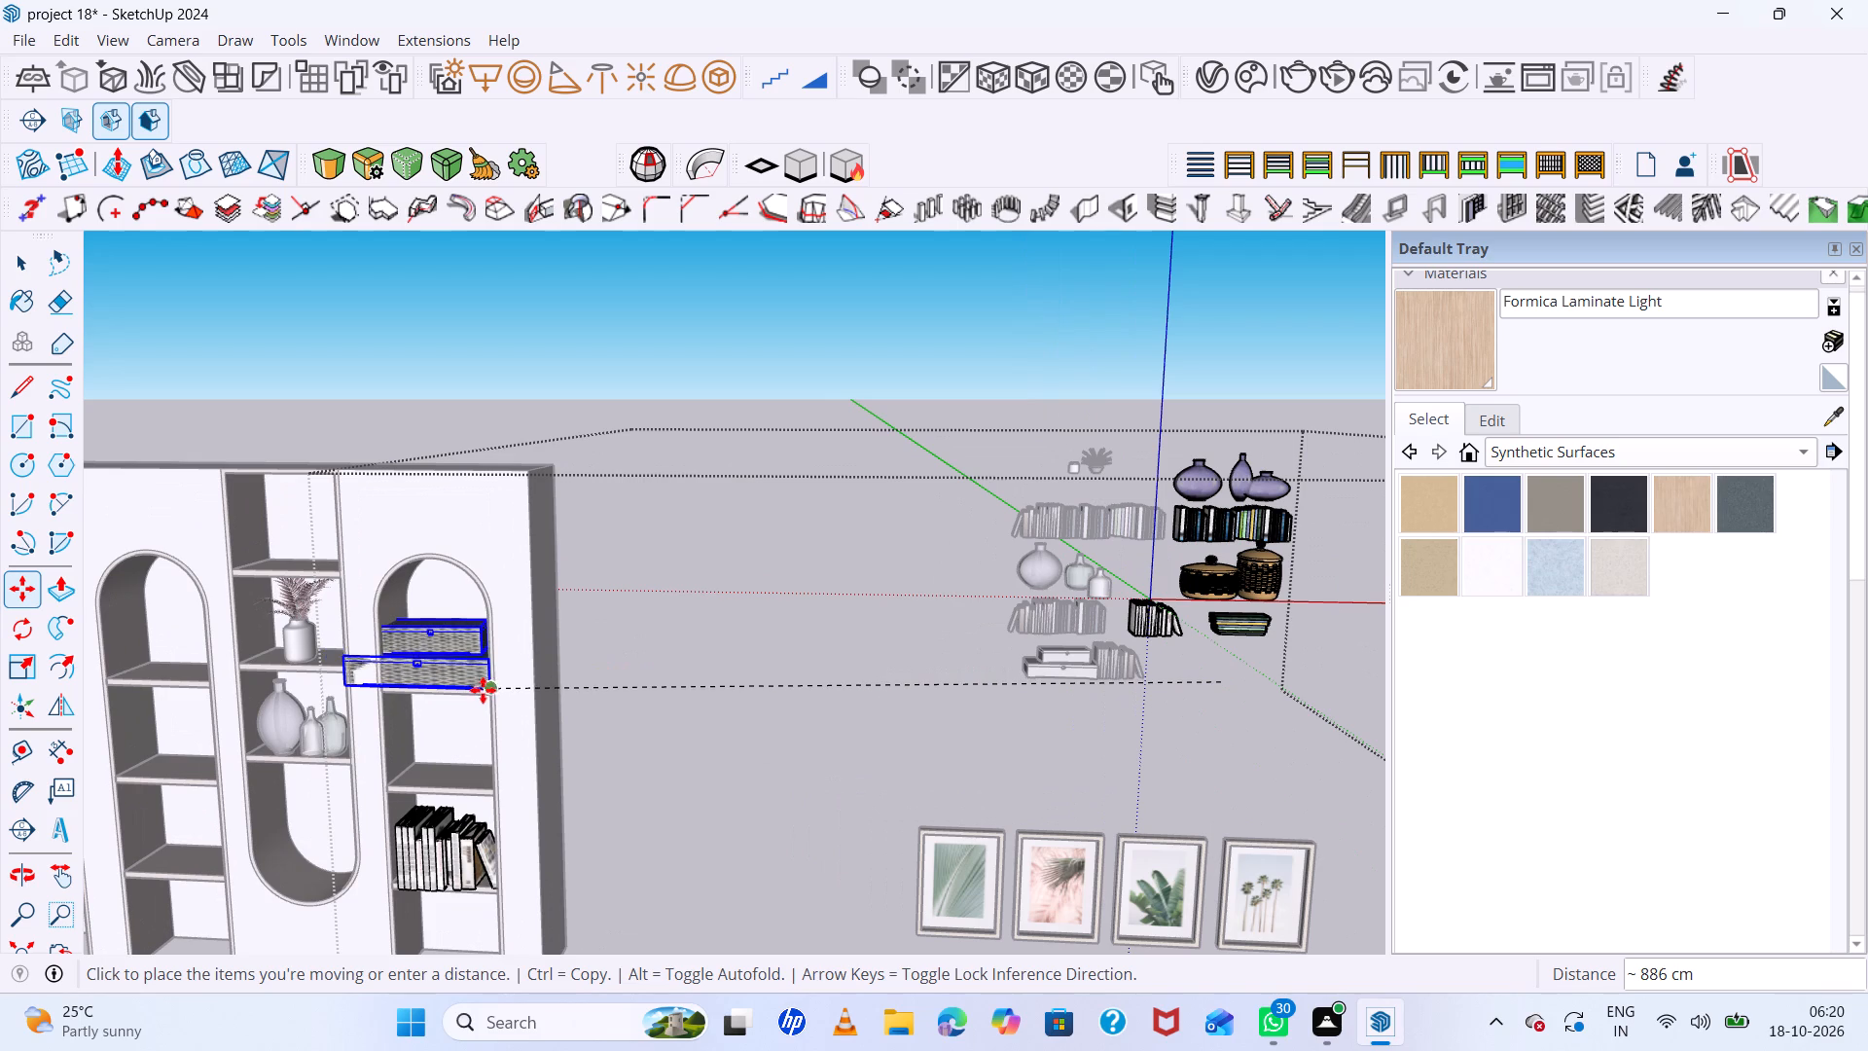
pyautogui.click(486, 690)
pyautogui.moveTo(410, 662); pyautogui.dragTo(516, 670, button='middle')
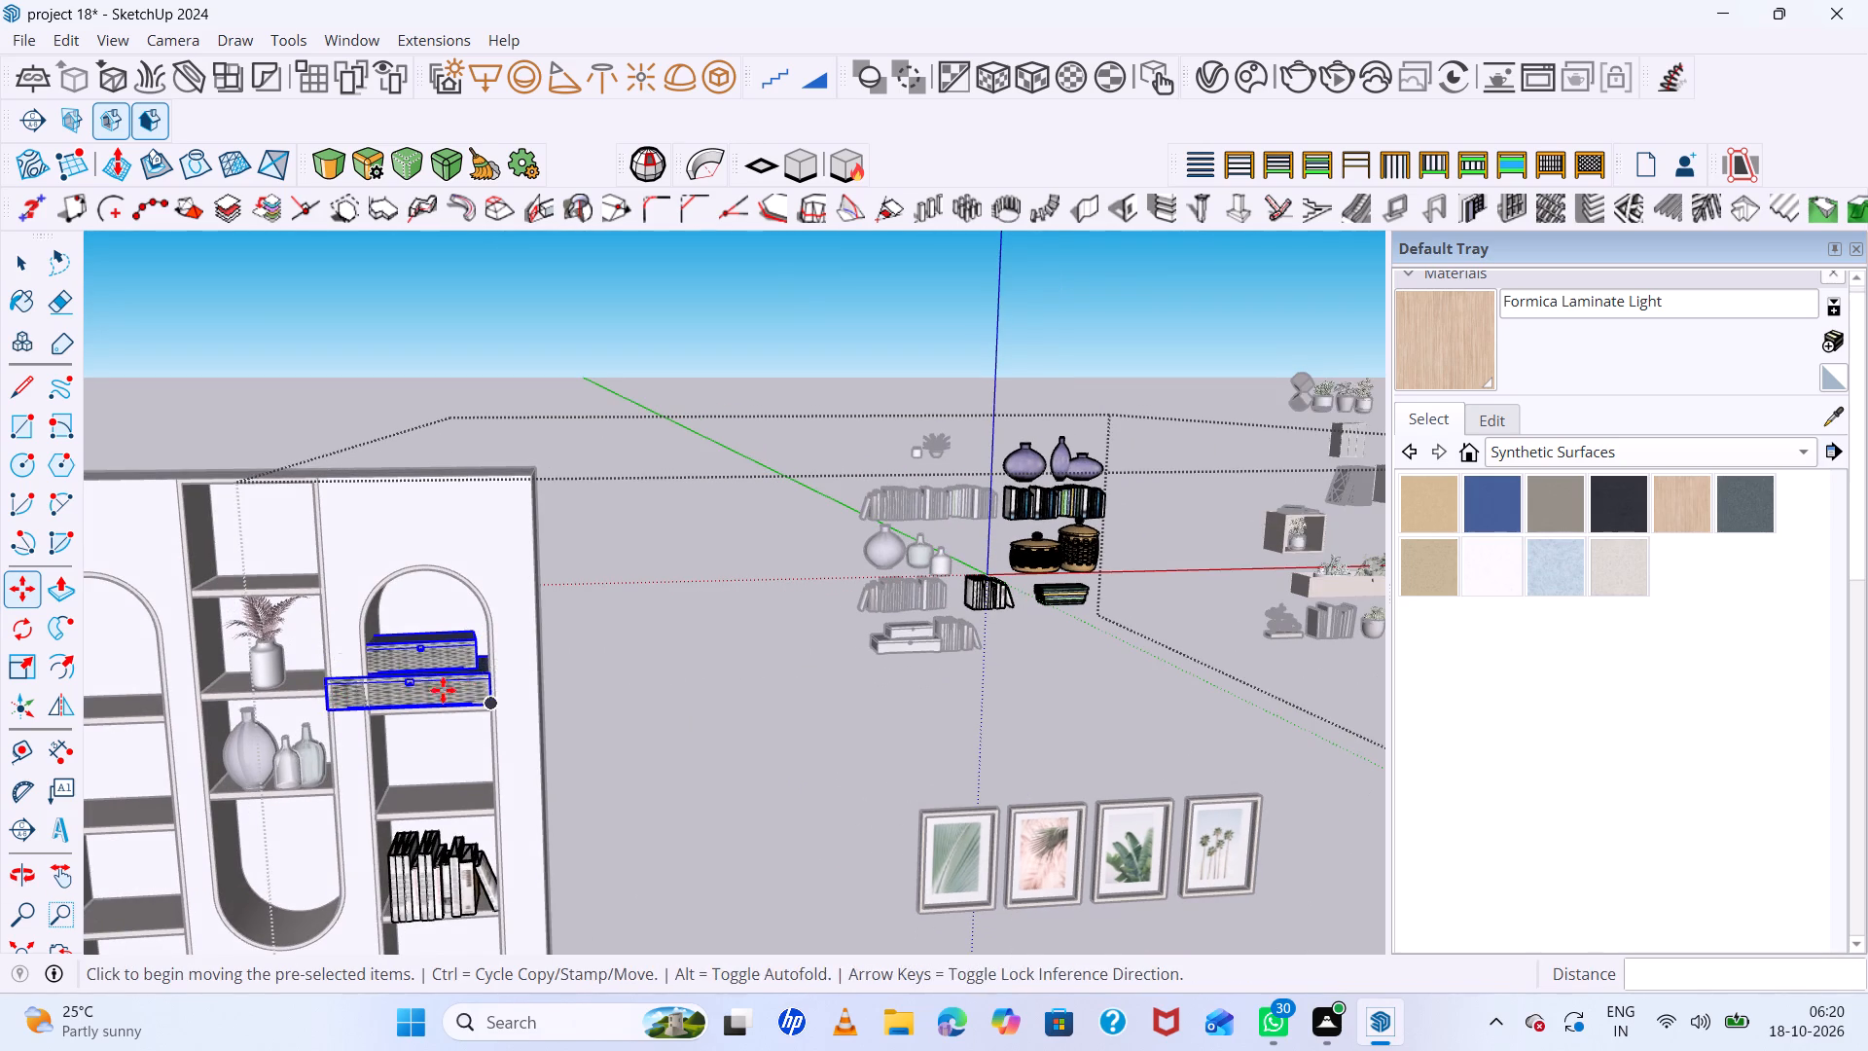
# Scale the two stacked boxes to about 0.75 in width and 0.04 in depth to fit between the arch's sides.
pyautogui.press('space')
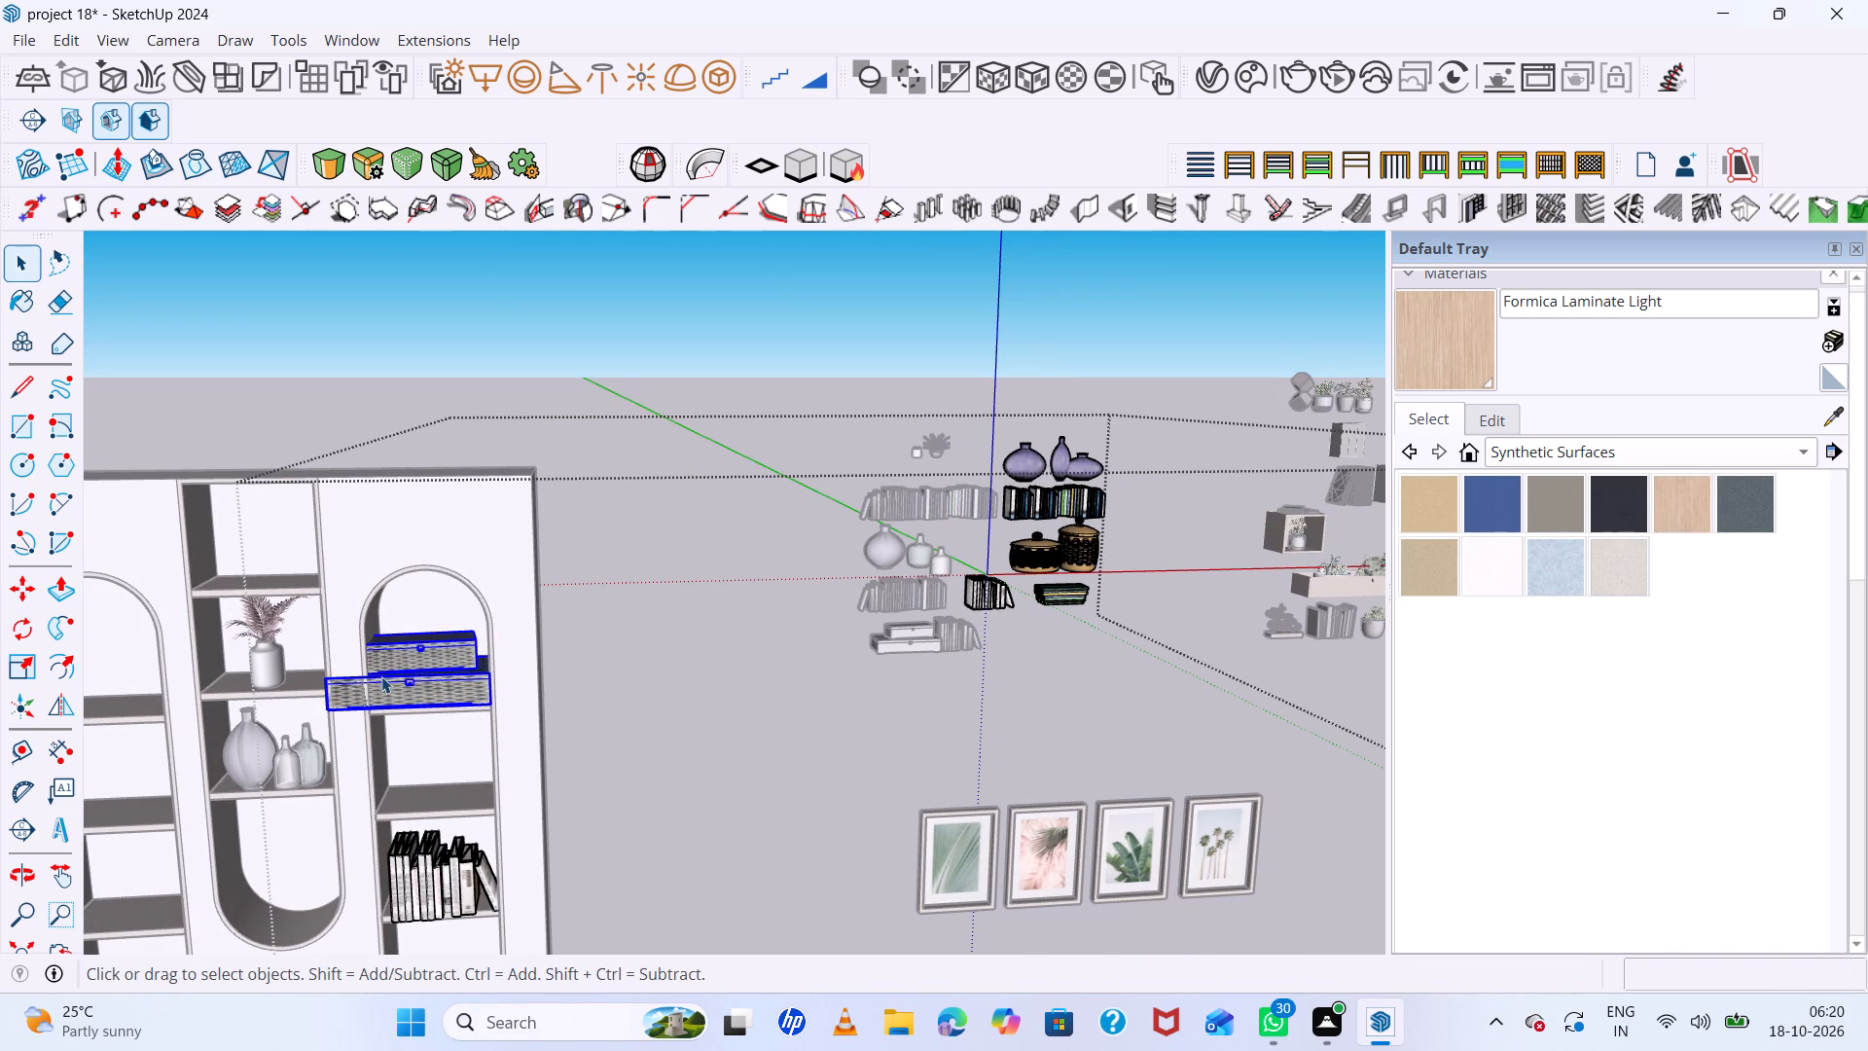
pyautogui.press('s')
pyautogui.scroll(8, 351, 668)
pyautogui.moveTo(341, 667); pyautogui.dragTo(486, 649, button='middle')
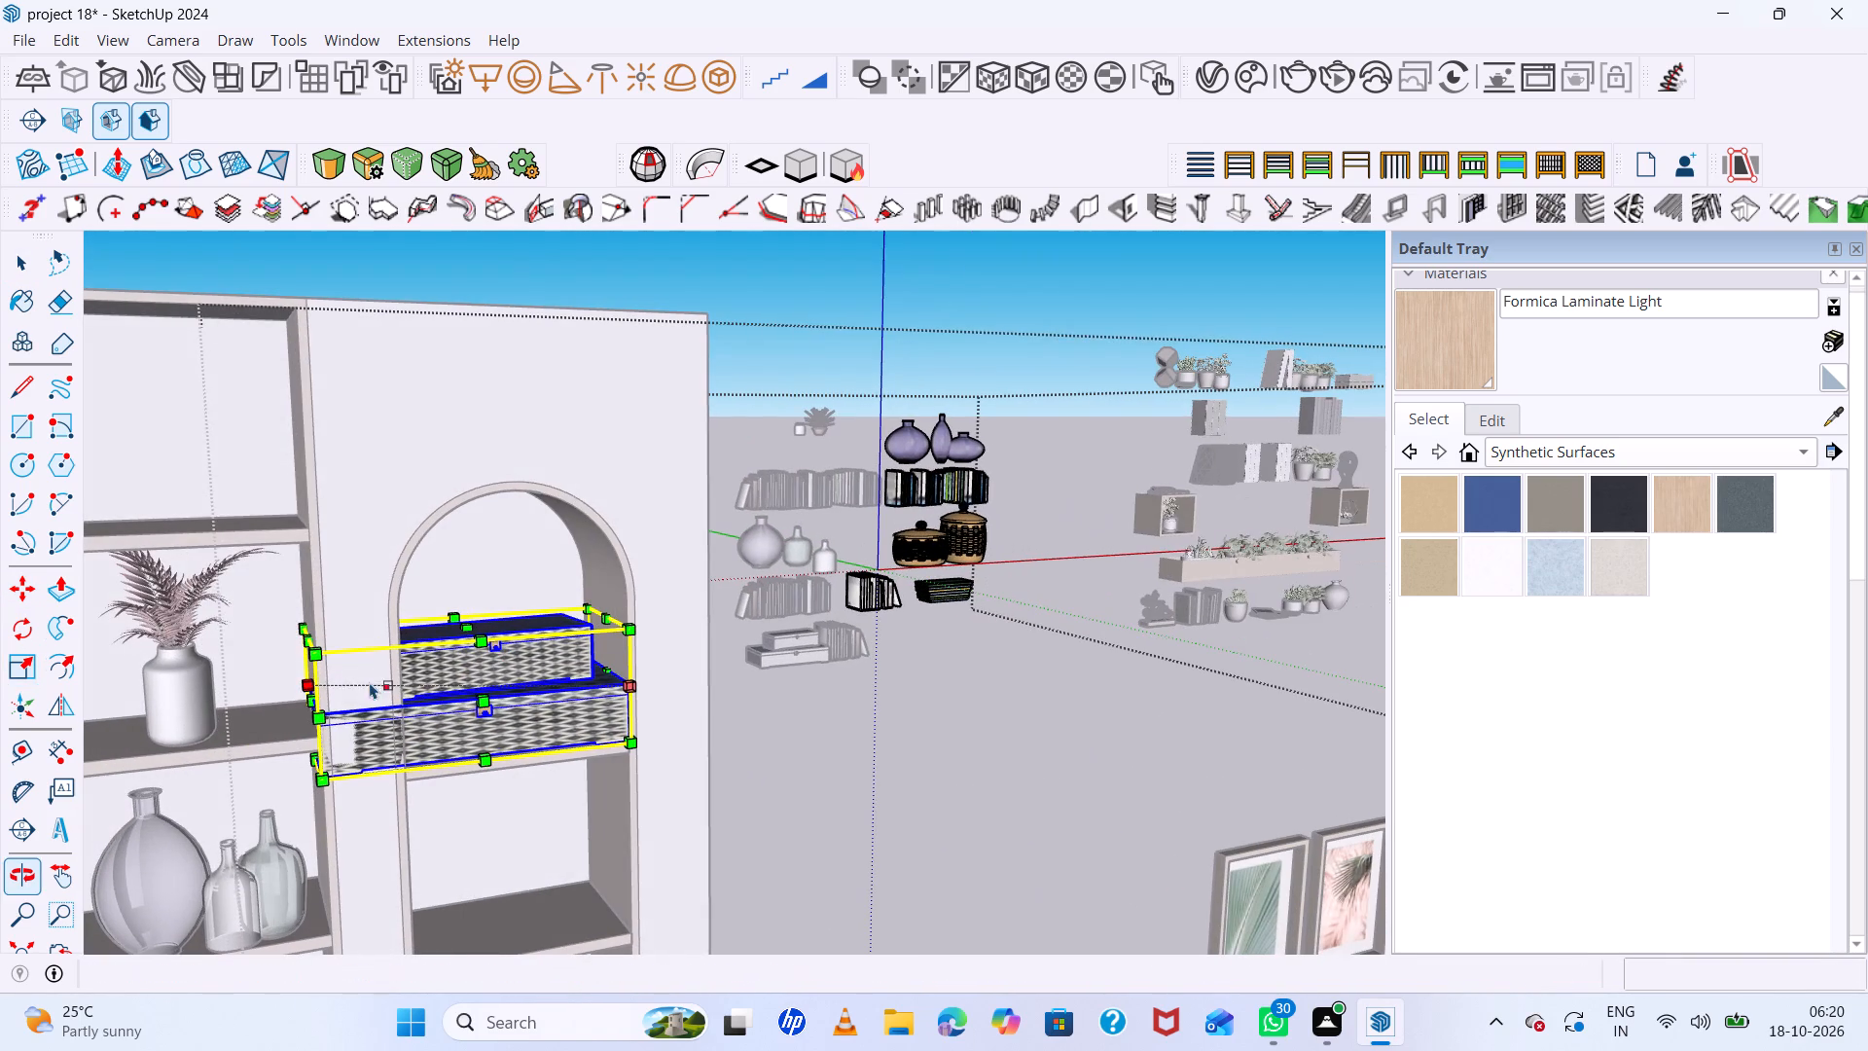
pyautogui.click(311, 681)
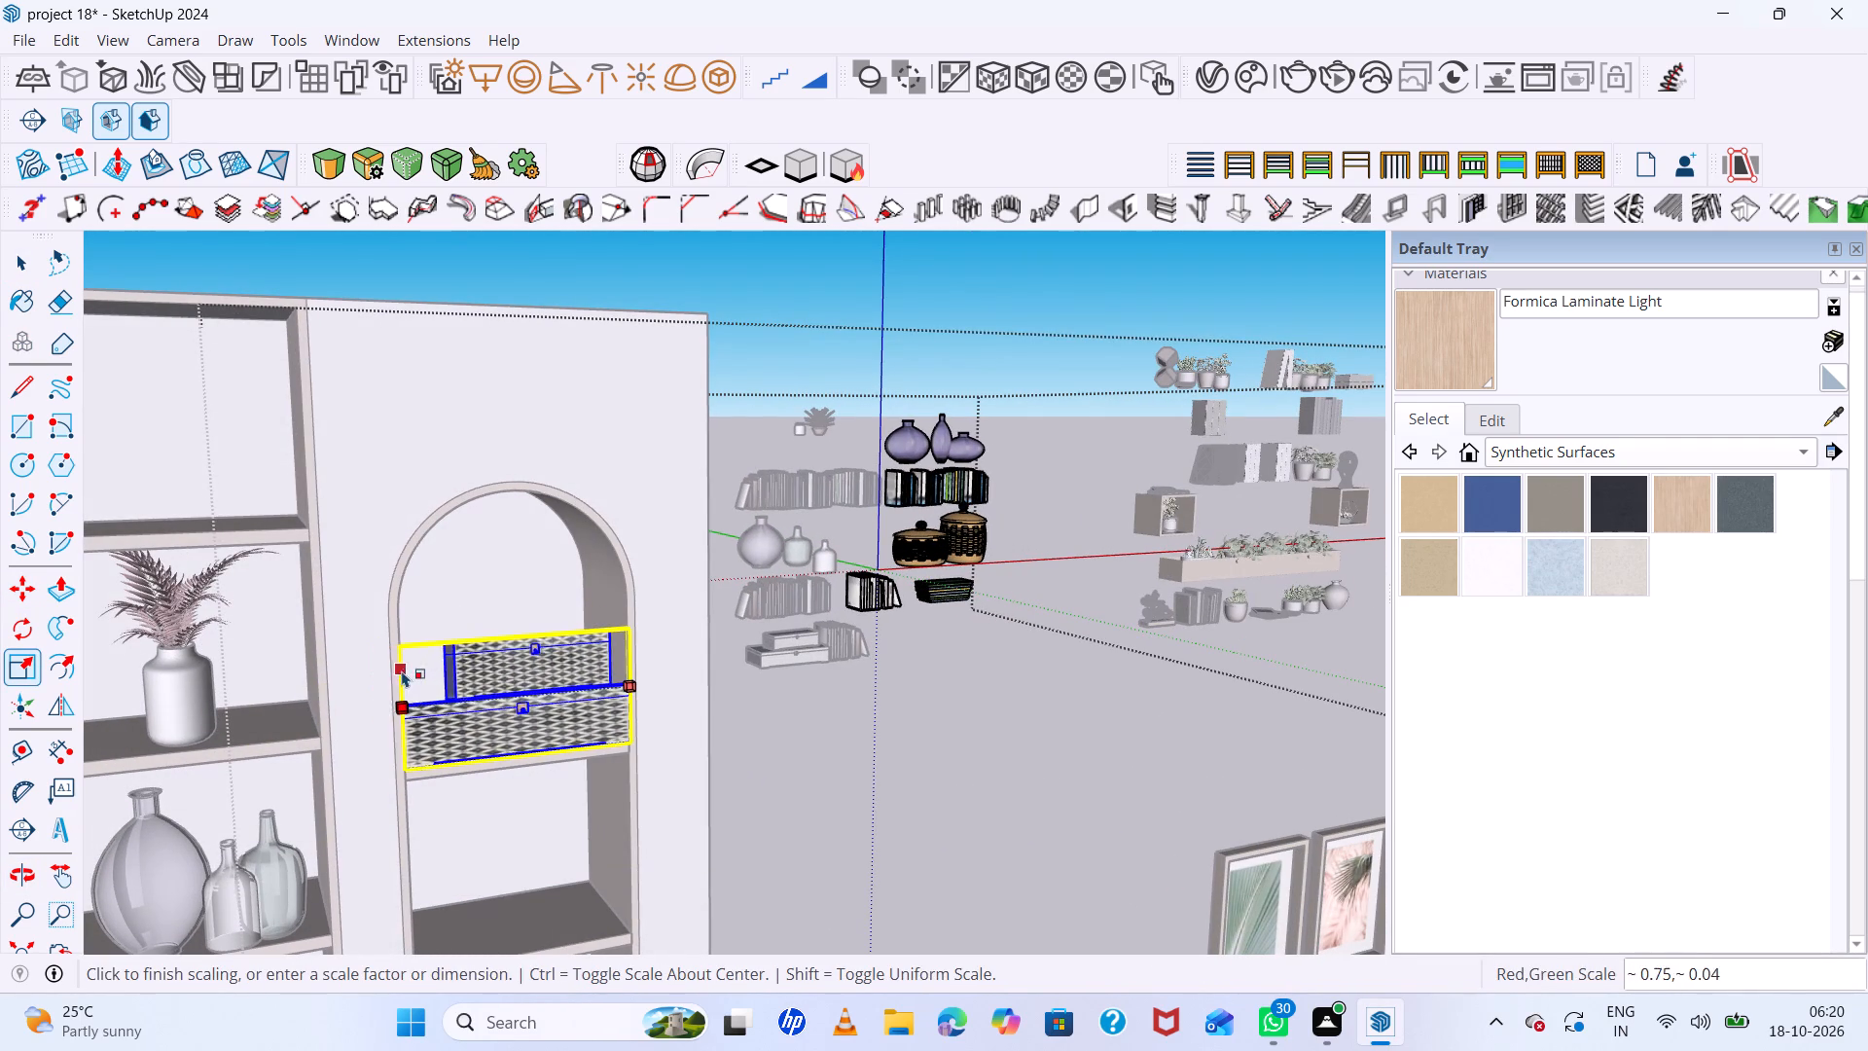
pyautogui.click(408, 671)
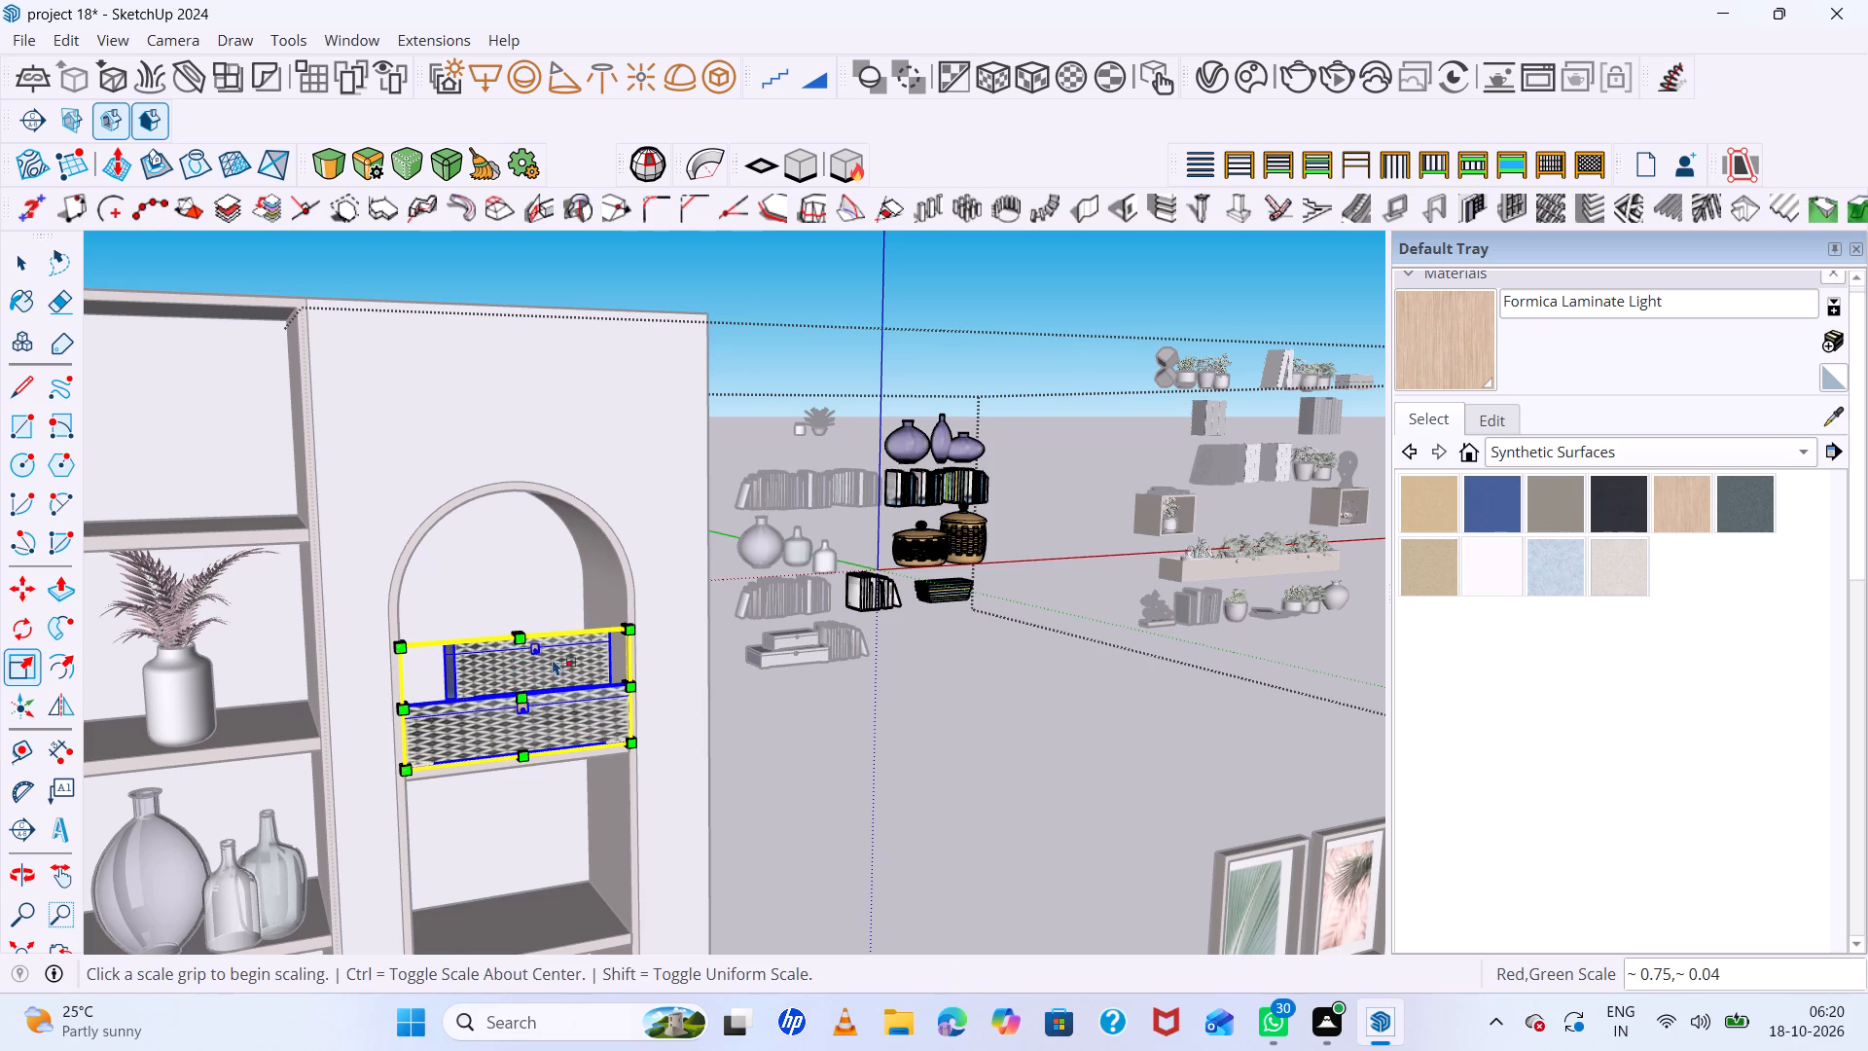
# Rescale the boxes' depth and height so they extend back over the arch shelf, and close their set.
pyautogui.scroll(3, 515, 643)
pyautogui.moveTo(515, 649); pyautogui.dragTo(496, 789, button='middle')
pyautogui.middleClick(496, 789)
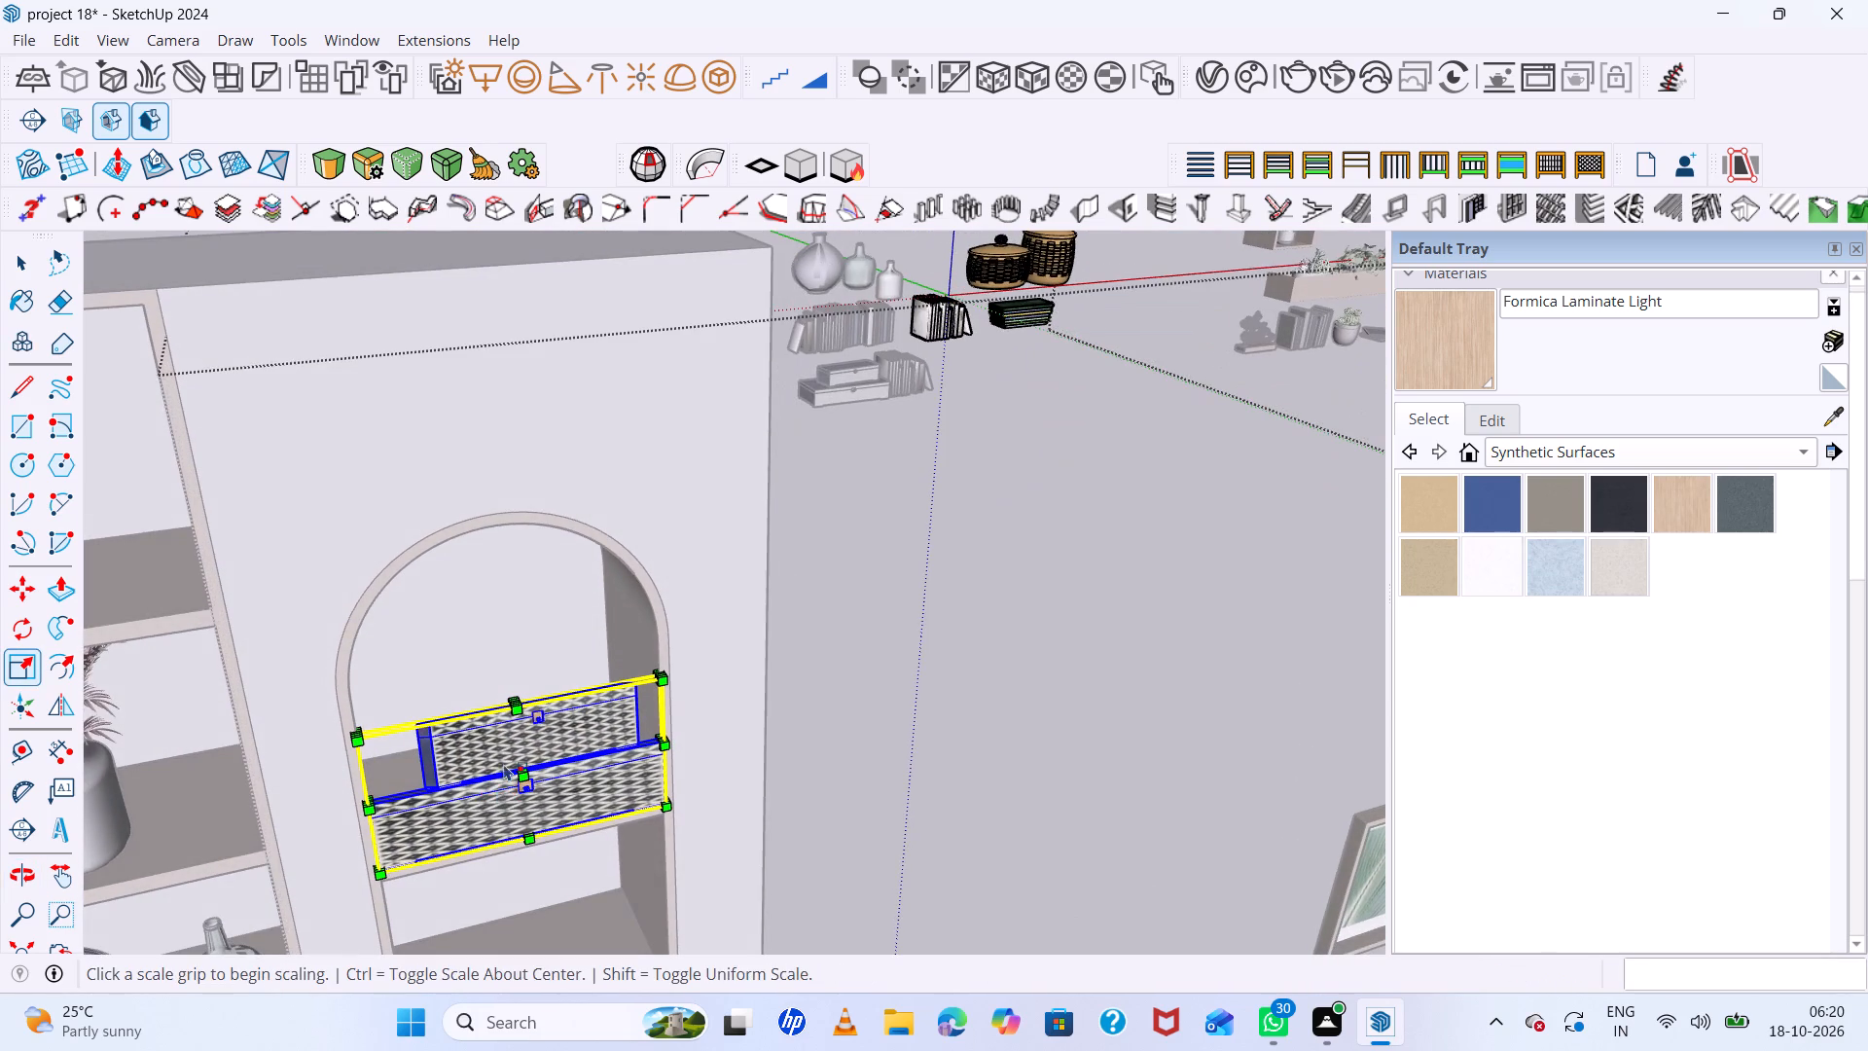
pyautogui.scroll(17, 513, 721)
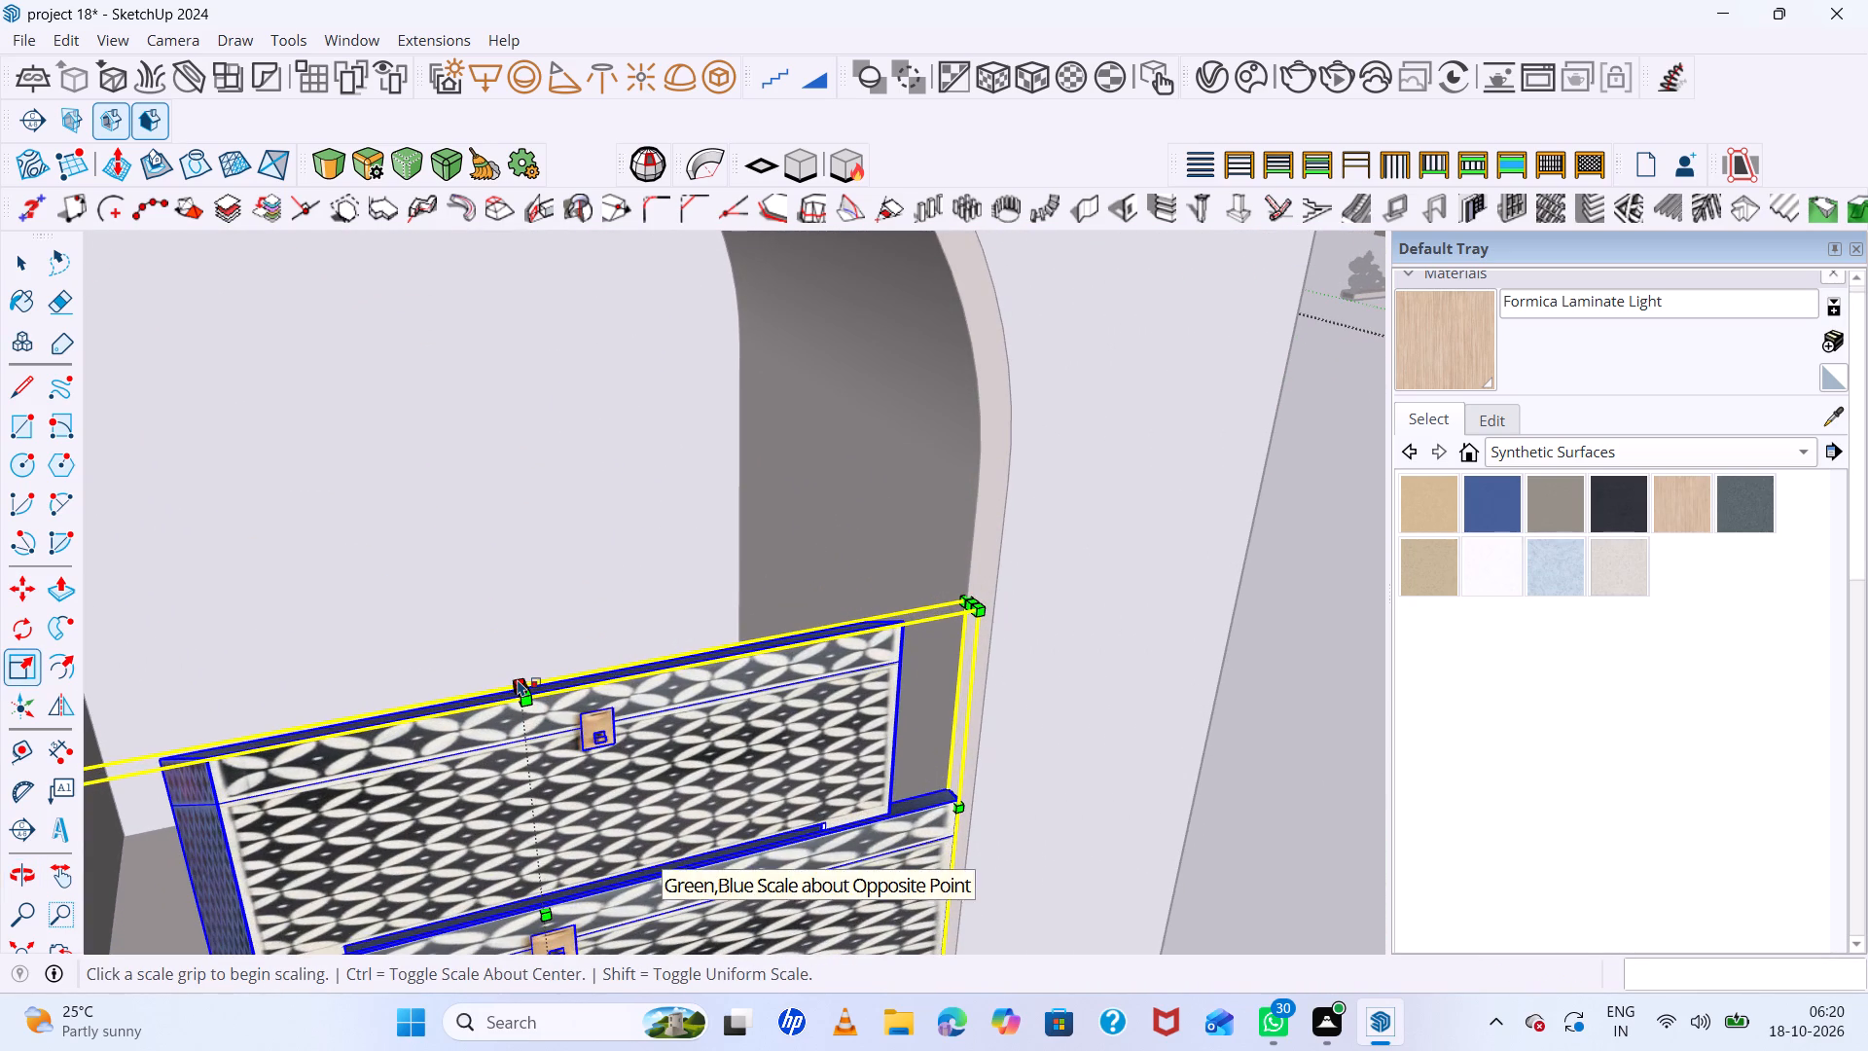
pyautogui.doubleClick(518, 679)
pyautogui.click(481, 566)
pyautogui.scroll(-8, 481, 576)
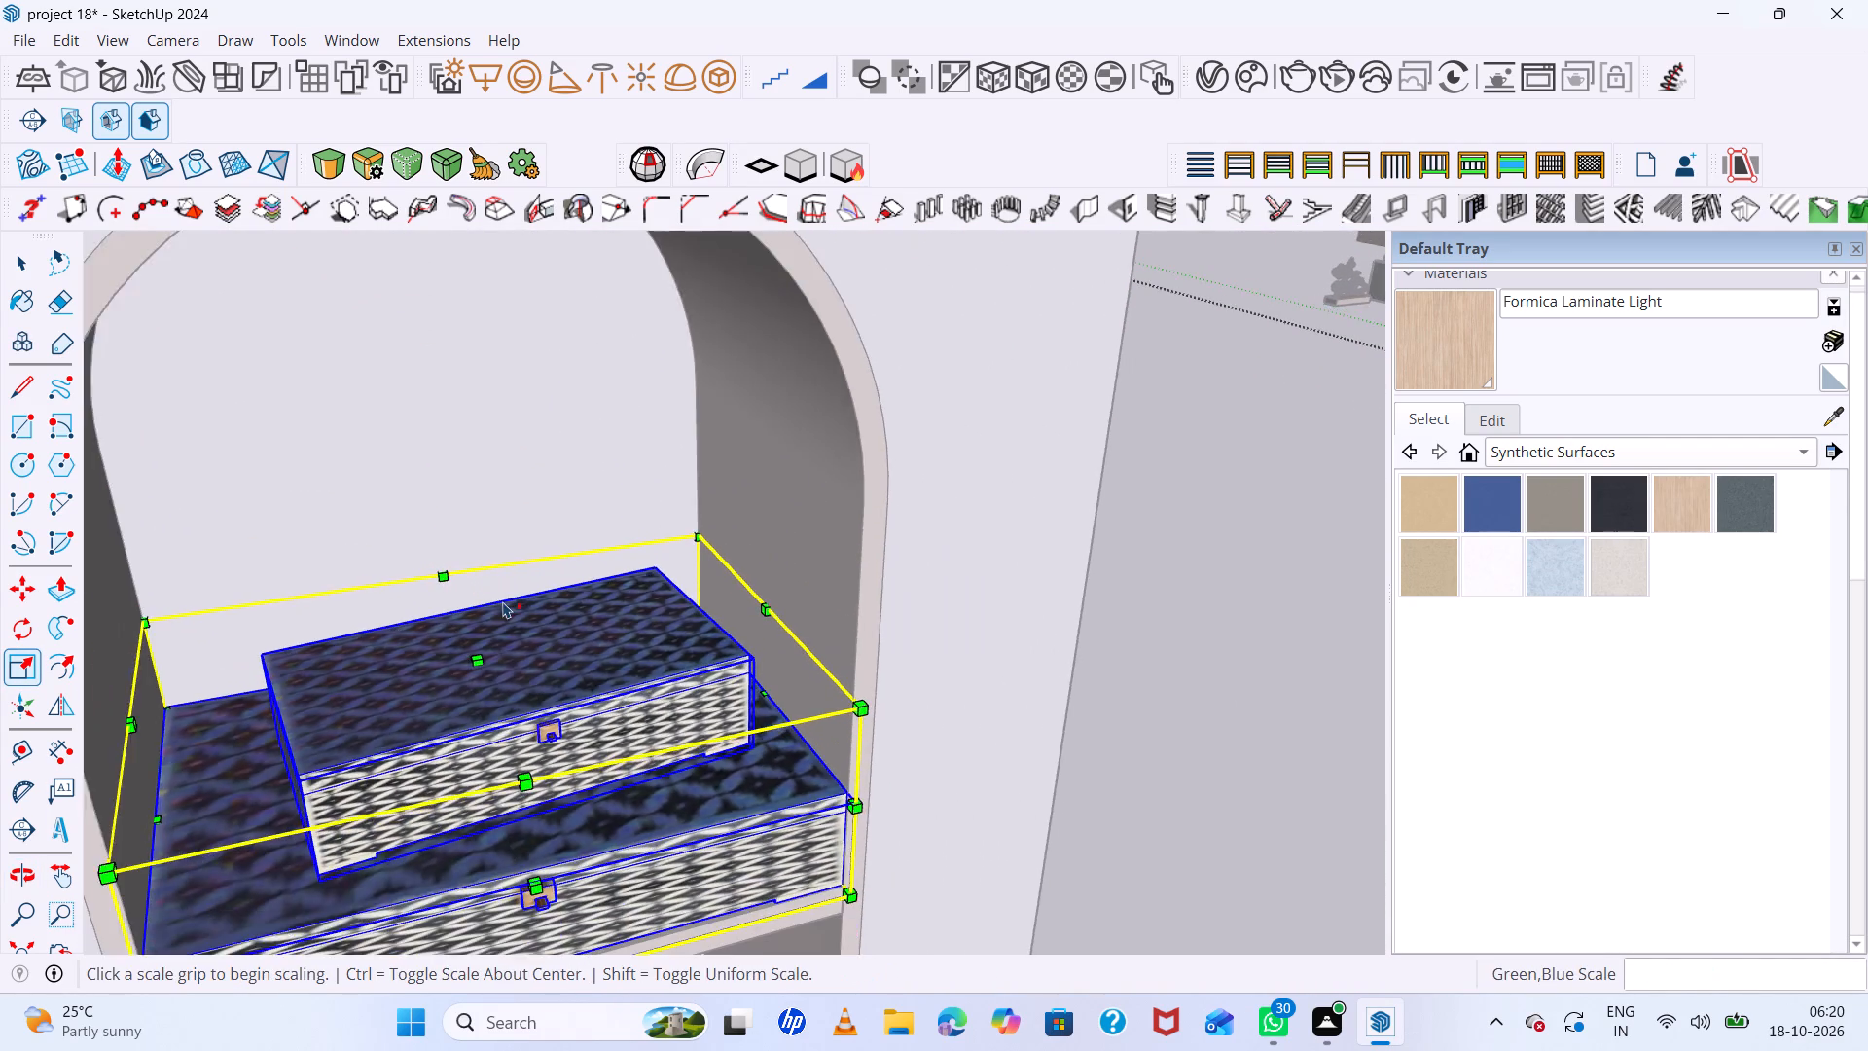
pyautogui.scroll(-8, 503, 601)
pyautogui.moveTo(606, 696); pyautogui.dragTo(507, 529, button='middle')
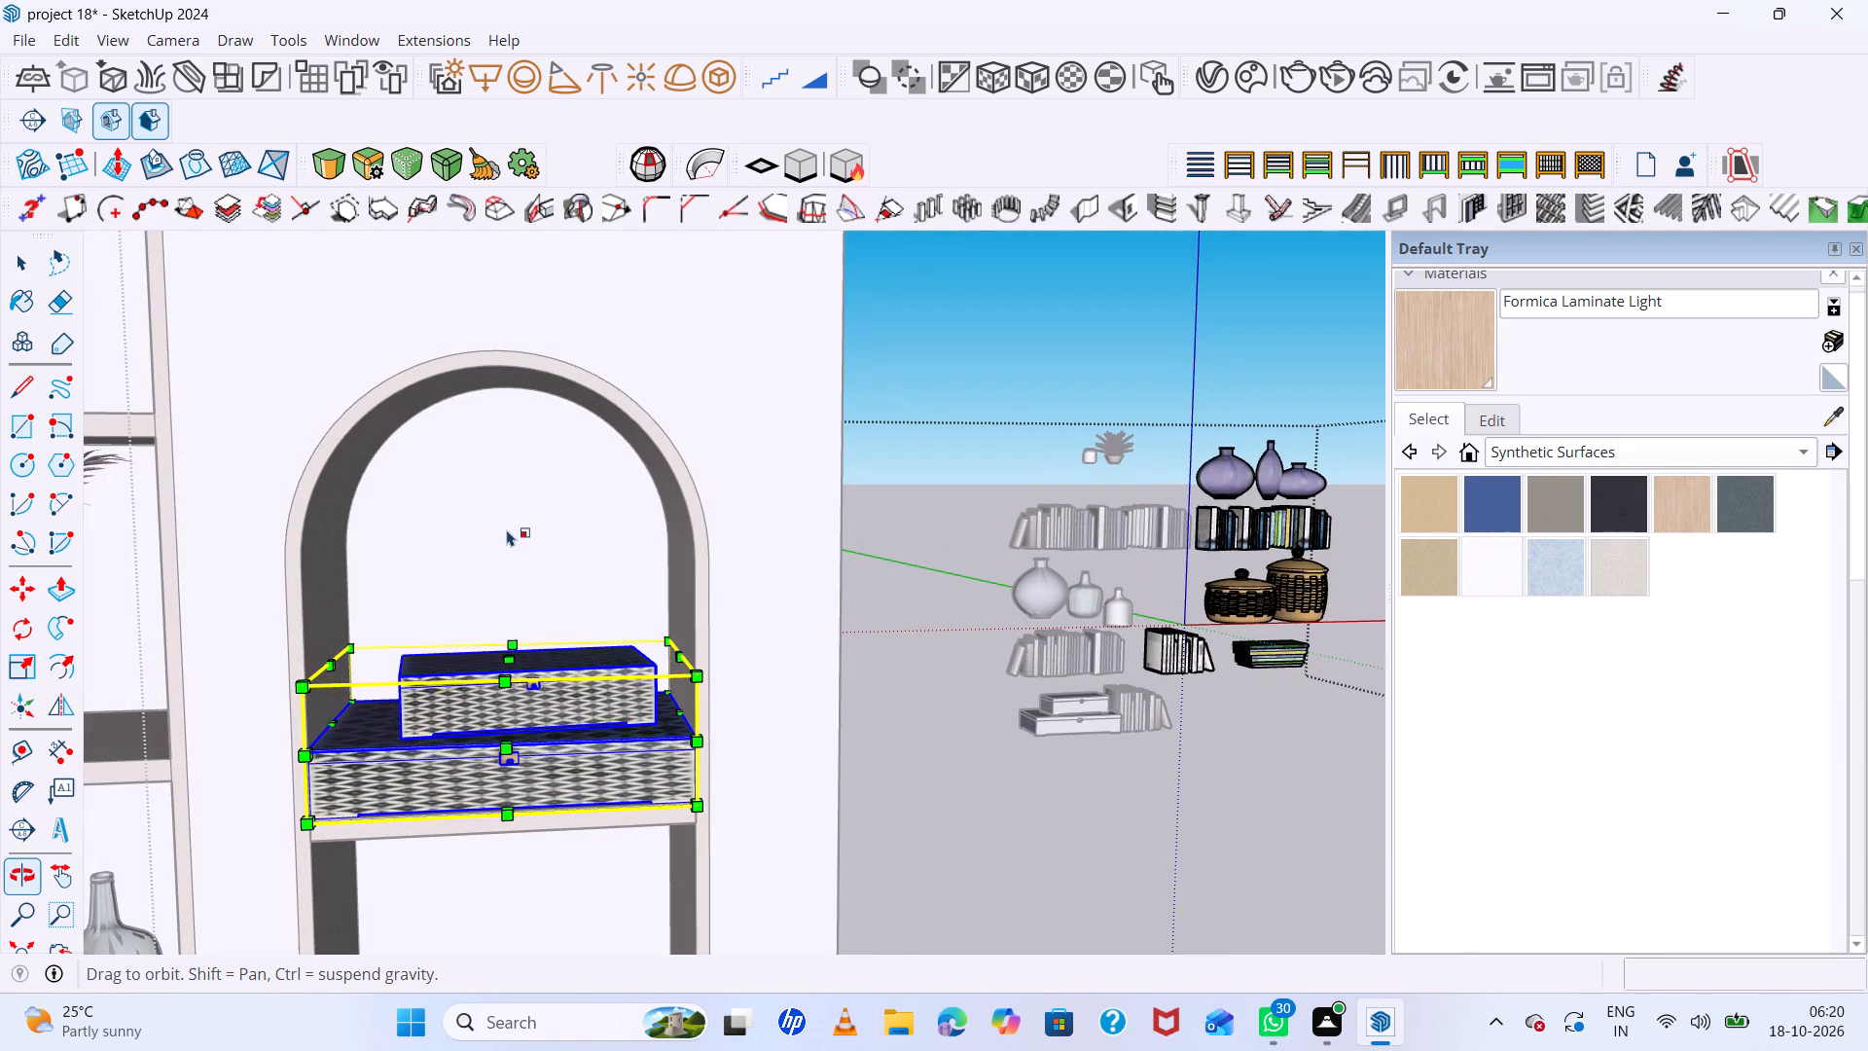
pyautogui.moveTo(507, 529); pyautogui.dragTo(506, 530, button='middle')
pyautogui.press('space')
pyautogui.click(866, 633)
pyautogui.scroll(-14, 566, 685)
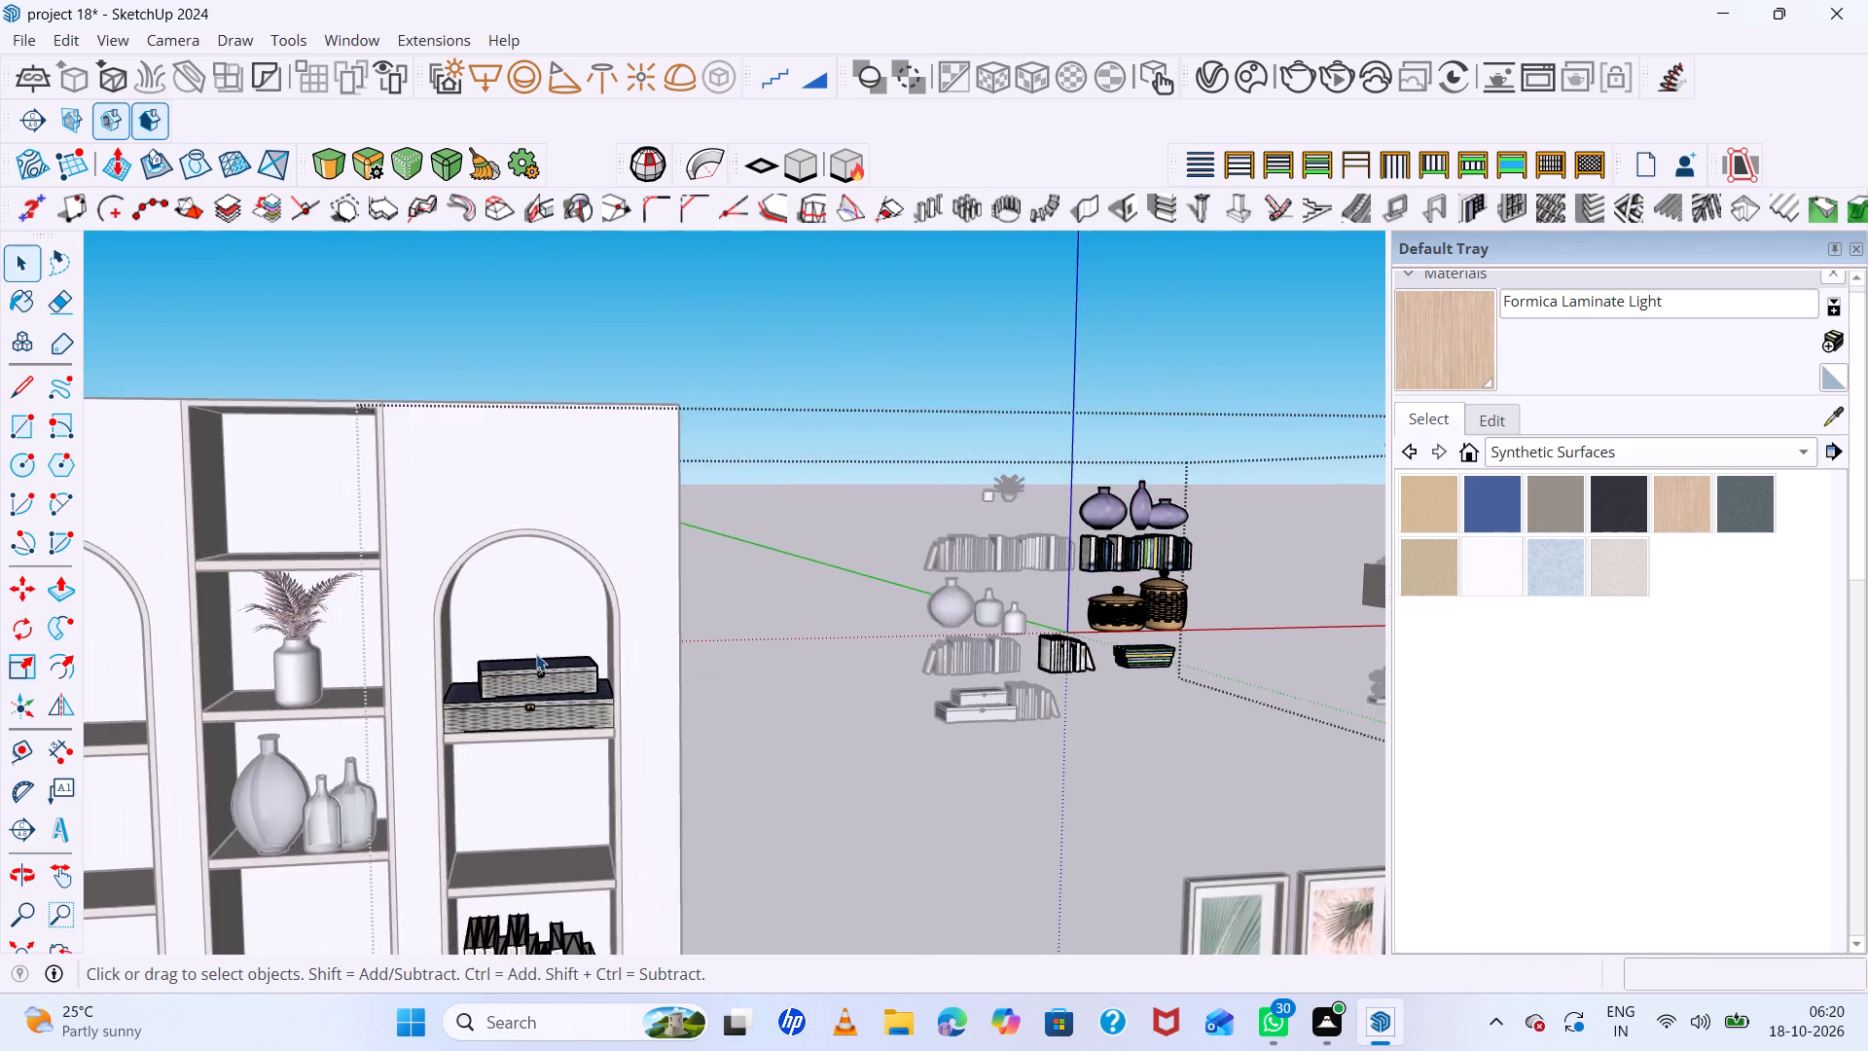
pyautogui.scroll(-11, 536, 654)
pyautogui.moveTo(700, 743); pyautogui.dragTo(612, 645, button='middle')
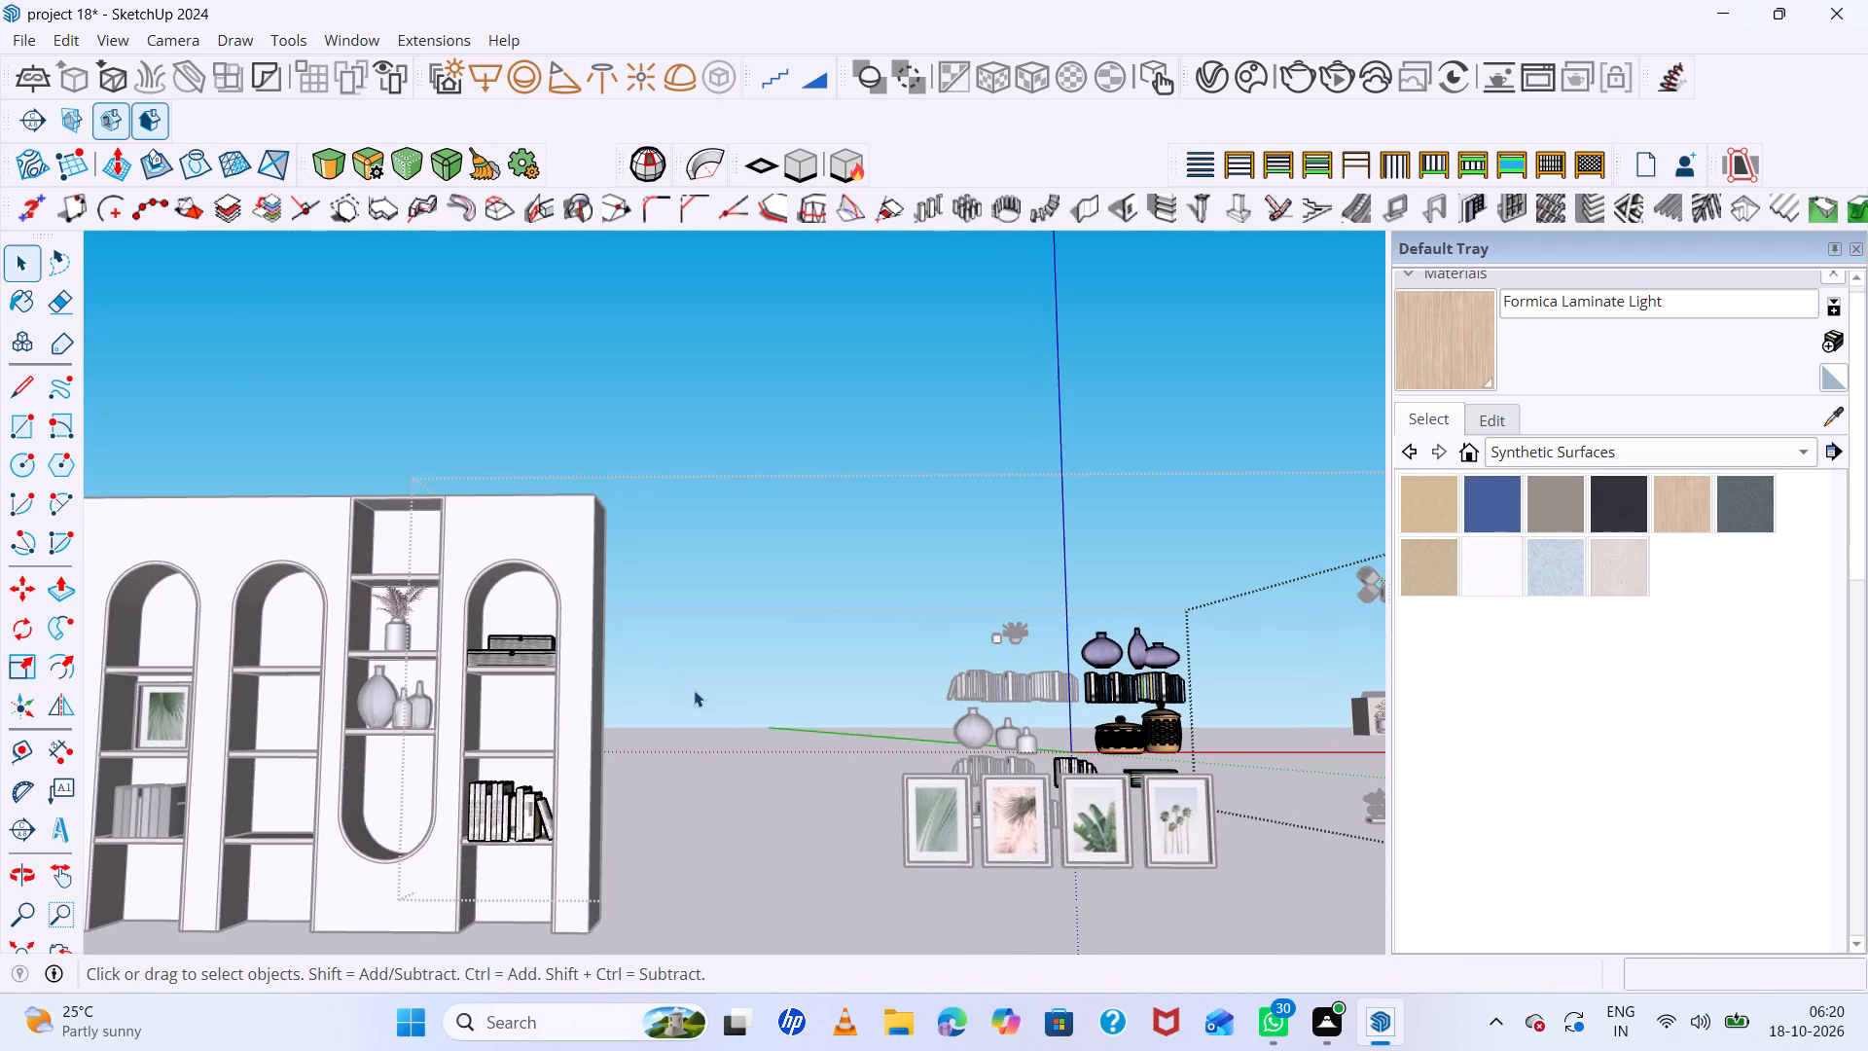
pyautogui.click(694, 690)
pyautogui.scroll(-6, 689, 696)
pyautogui.doubleClick(687, 484)
pyautogui.scroll(-6, 634, 678)
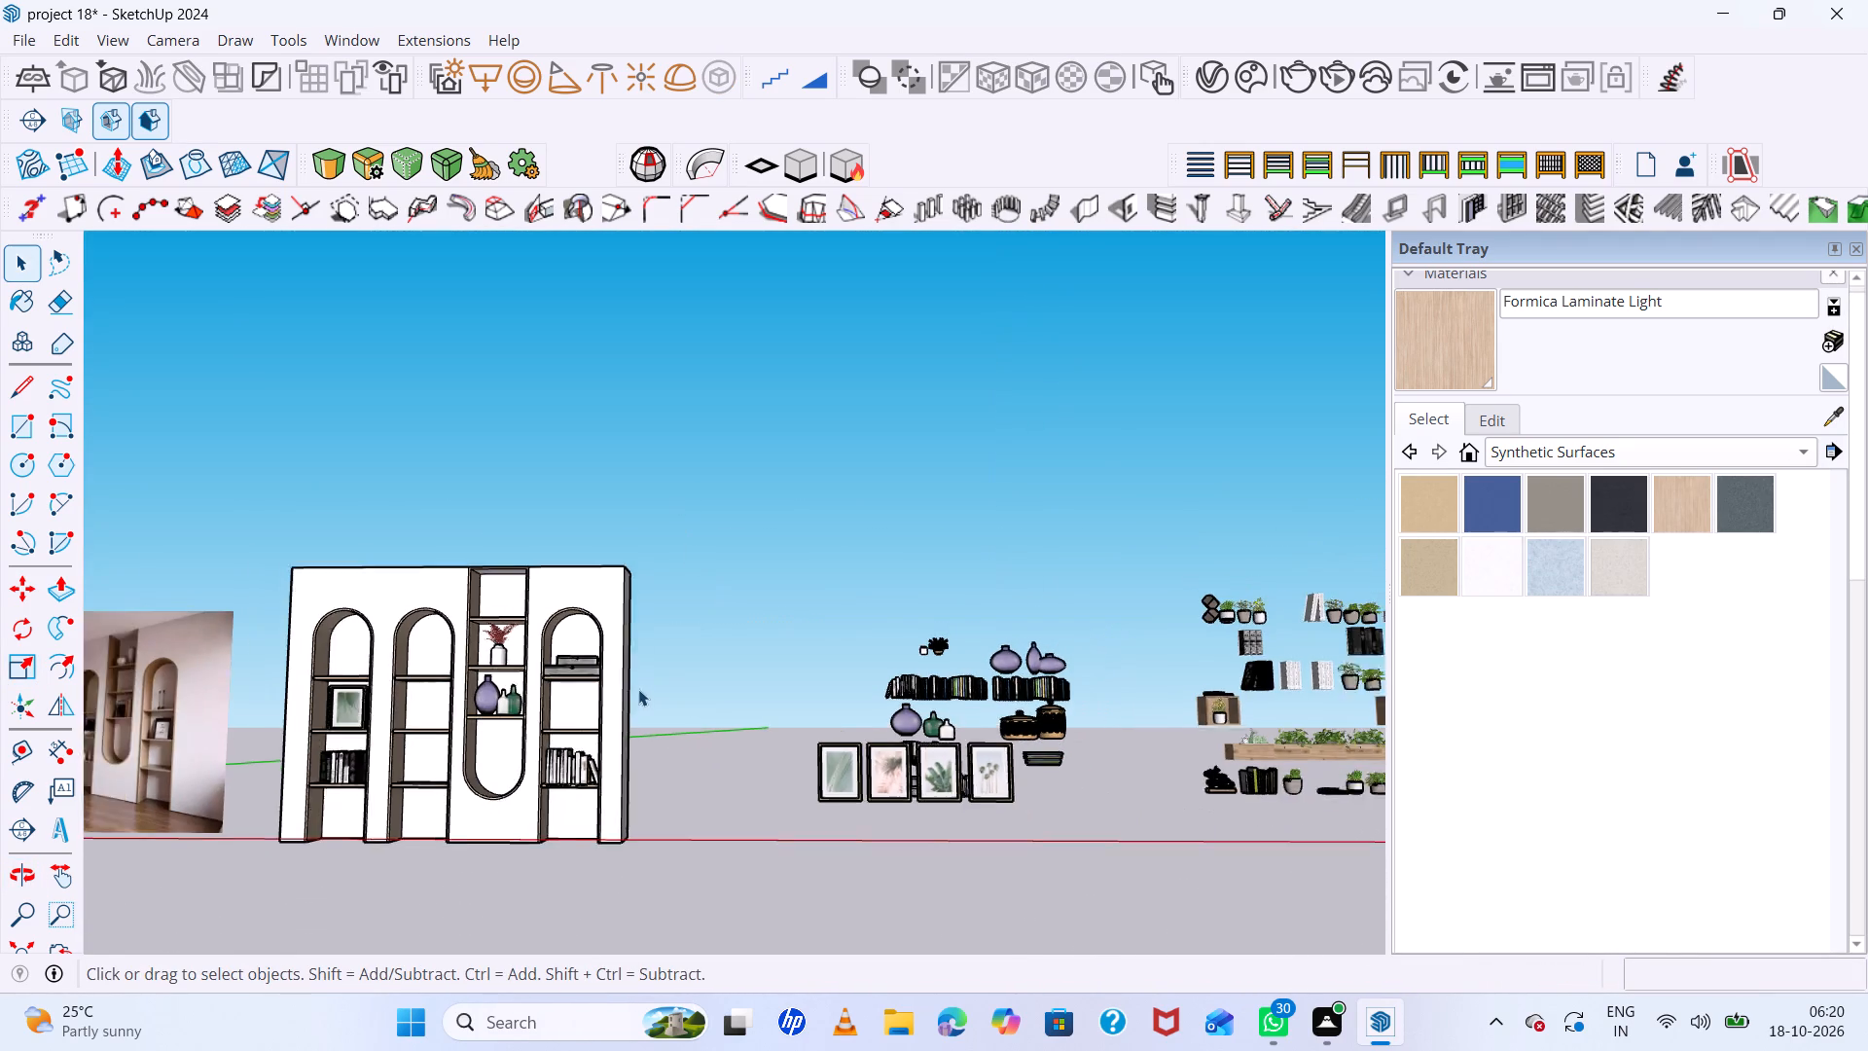
# Open the set with the bottle vases, copy its shorter row of white and blue books above the boxes, and close the set.
pyautogui.moveTo(645, 695); pyautogui.dragTo(650, 772, button='middle')
pyautogui.scroll(6, 525, 728)
pyautogui.moveTo(454, 712); pyautogui.dragTo(597, 639, button='middle')
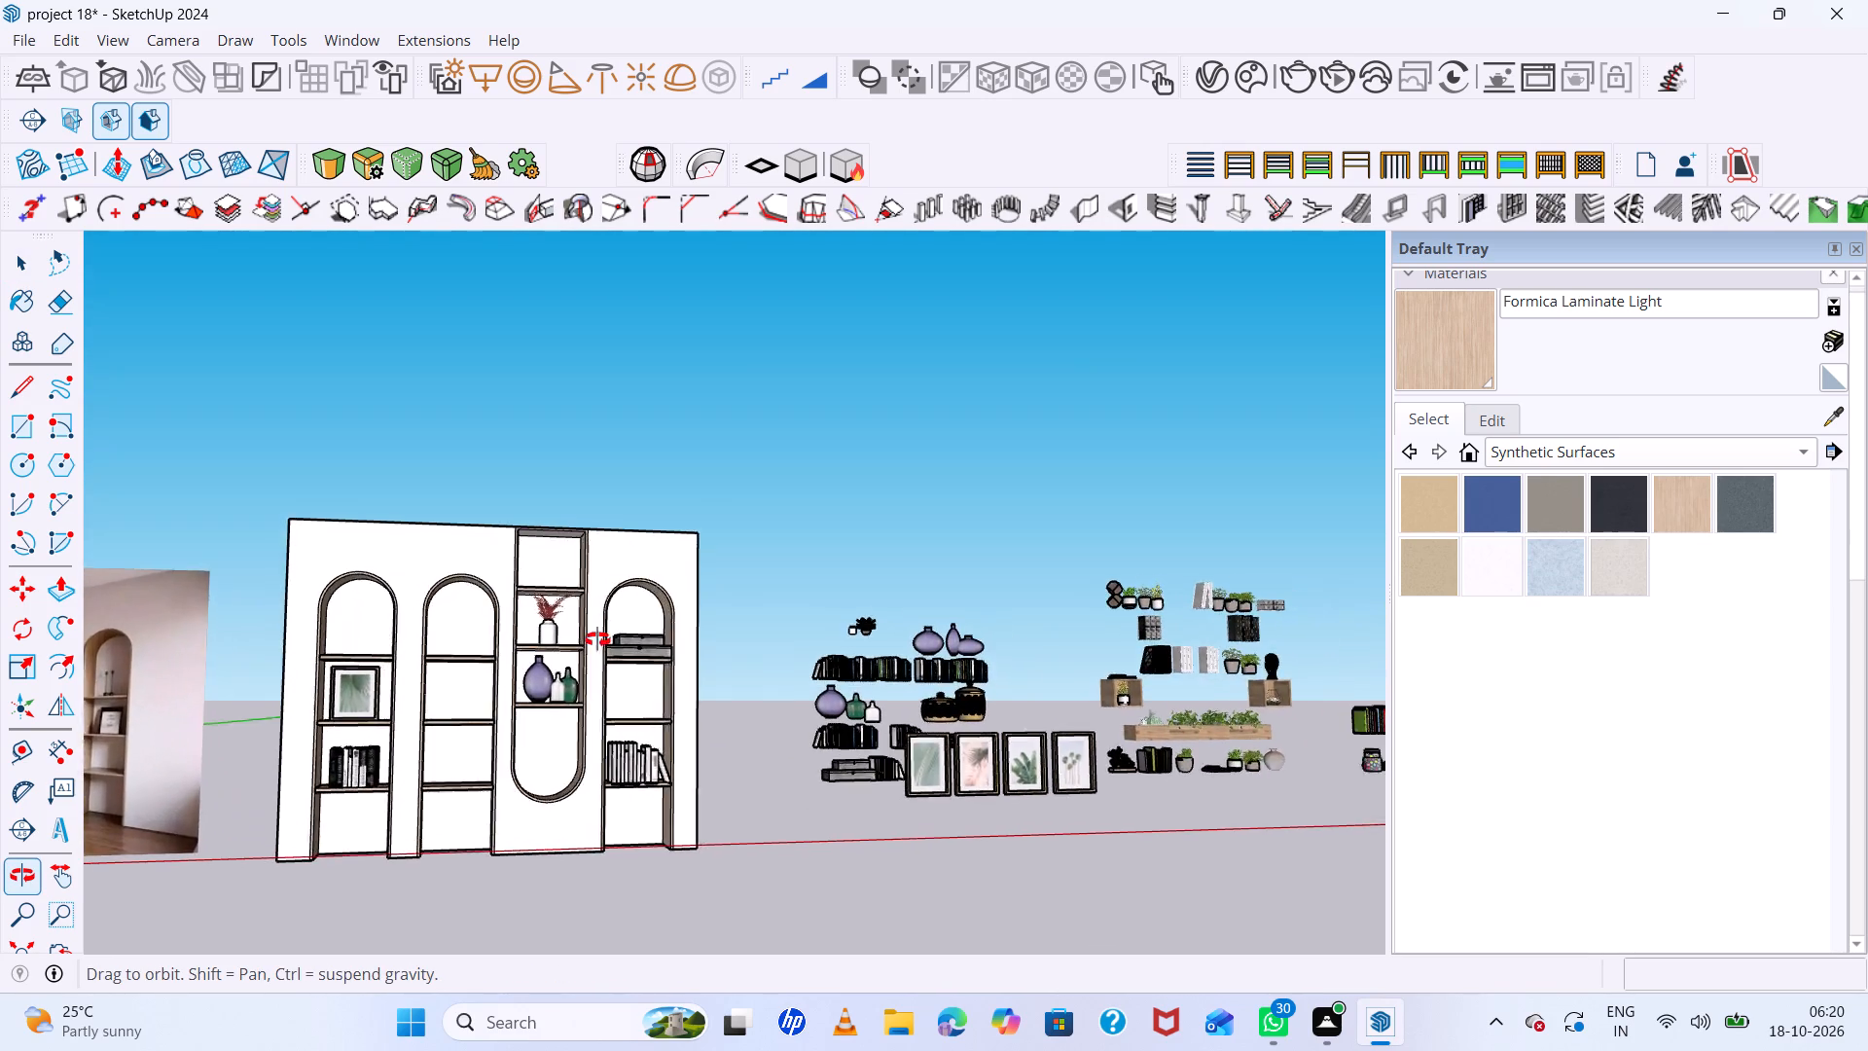
pyautogui.moveTo(597, 639); pyautogui.dragTo(408, 732, button='middle')
pyautogui.scroll(1, 408, 732)
pyautogui.scroll(-7, 417, 716)
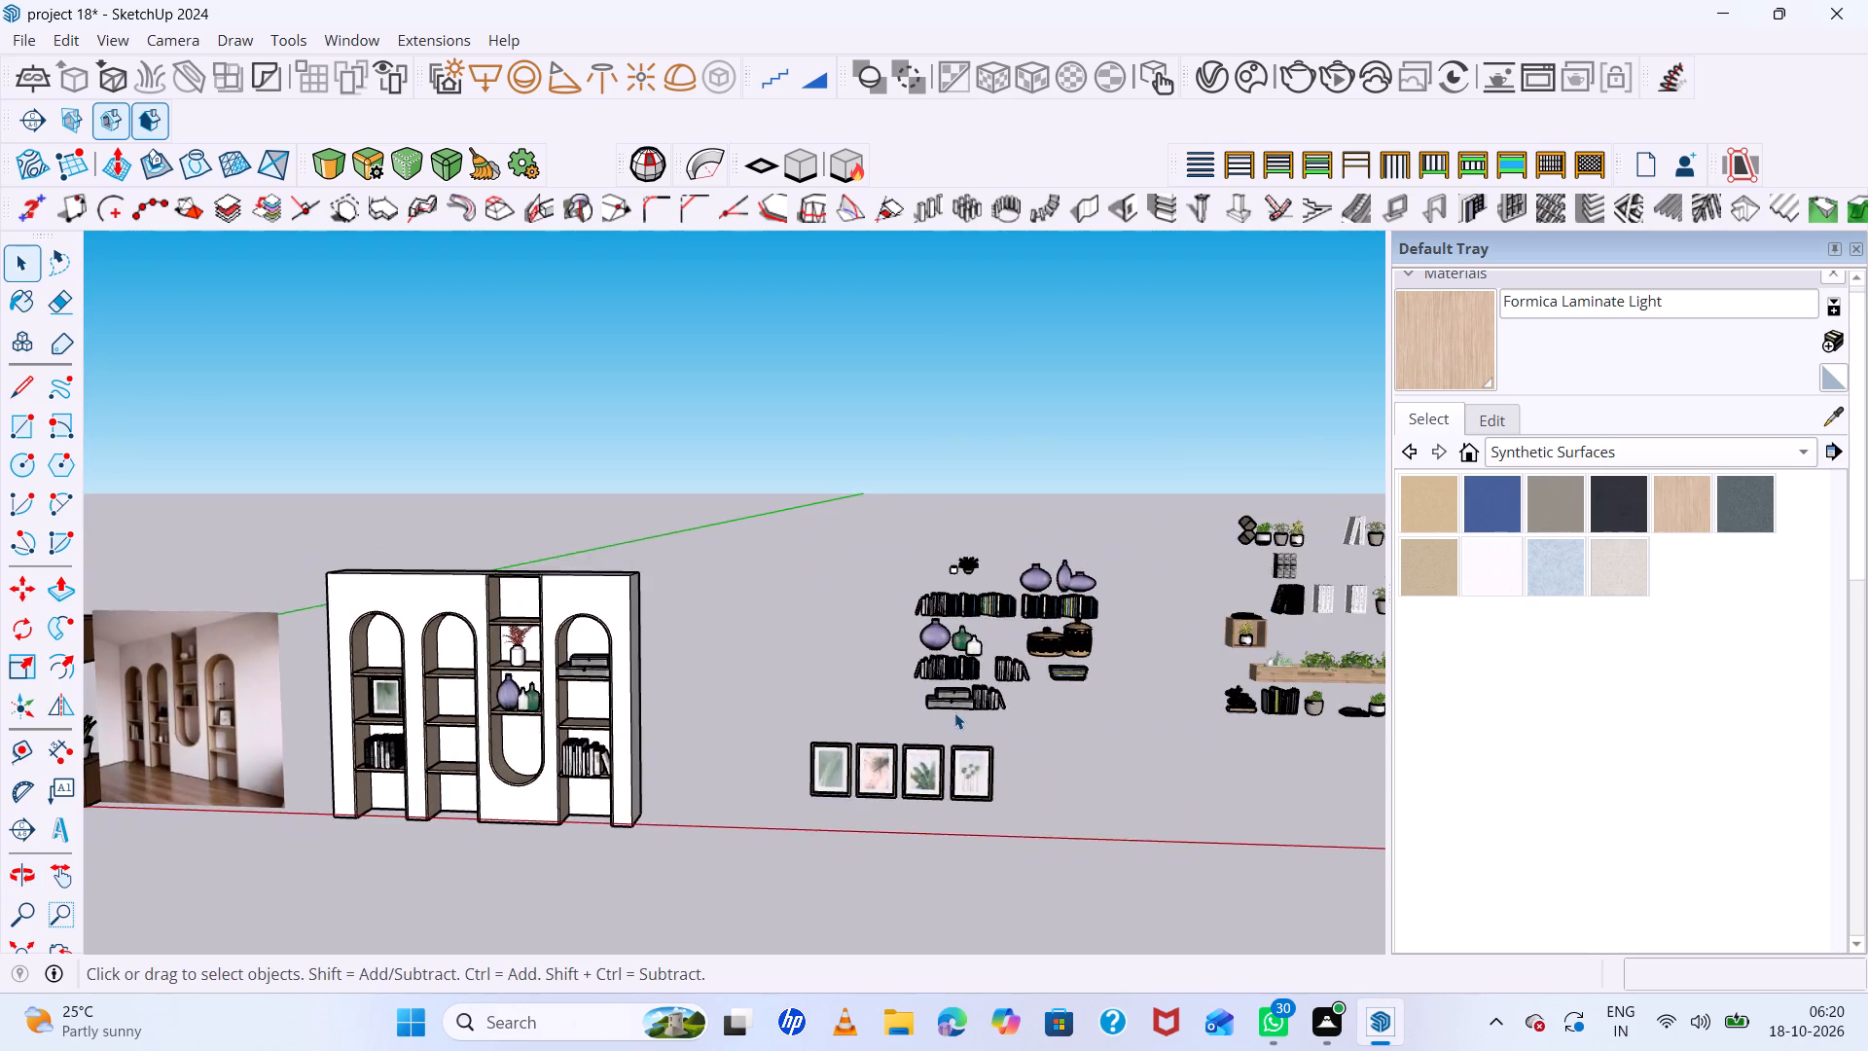
pyautogui.scroll(20, 957, 708)
pyautogui.scroll(7, 957, 708)
pyautogui.click(869, 637)
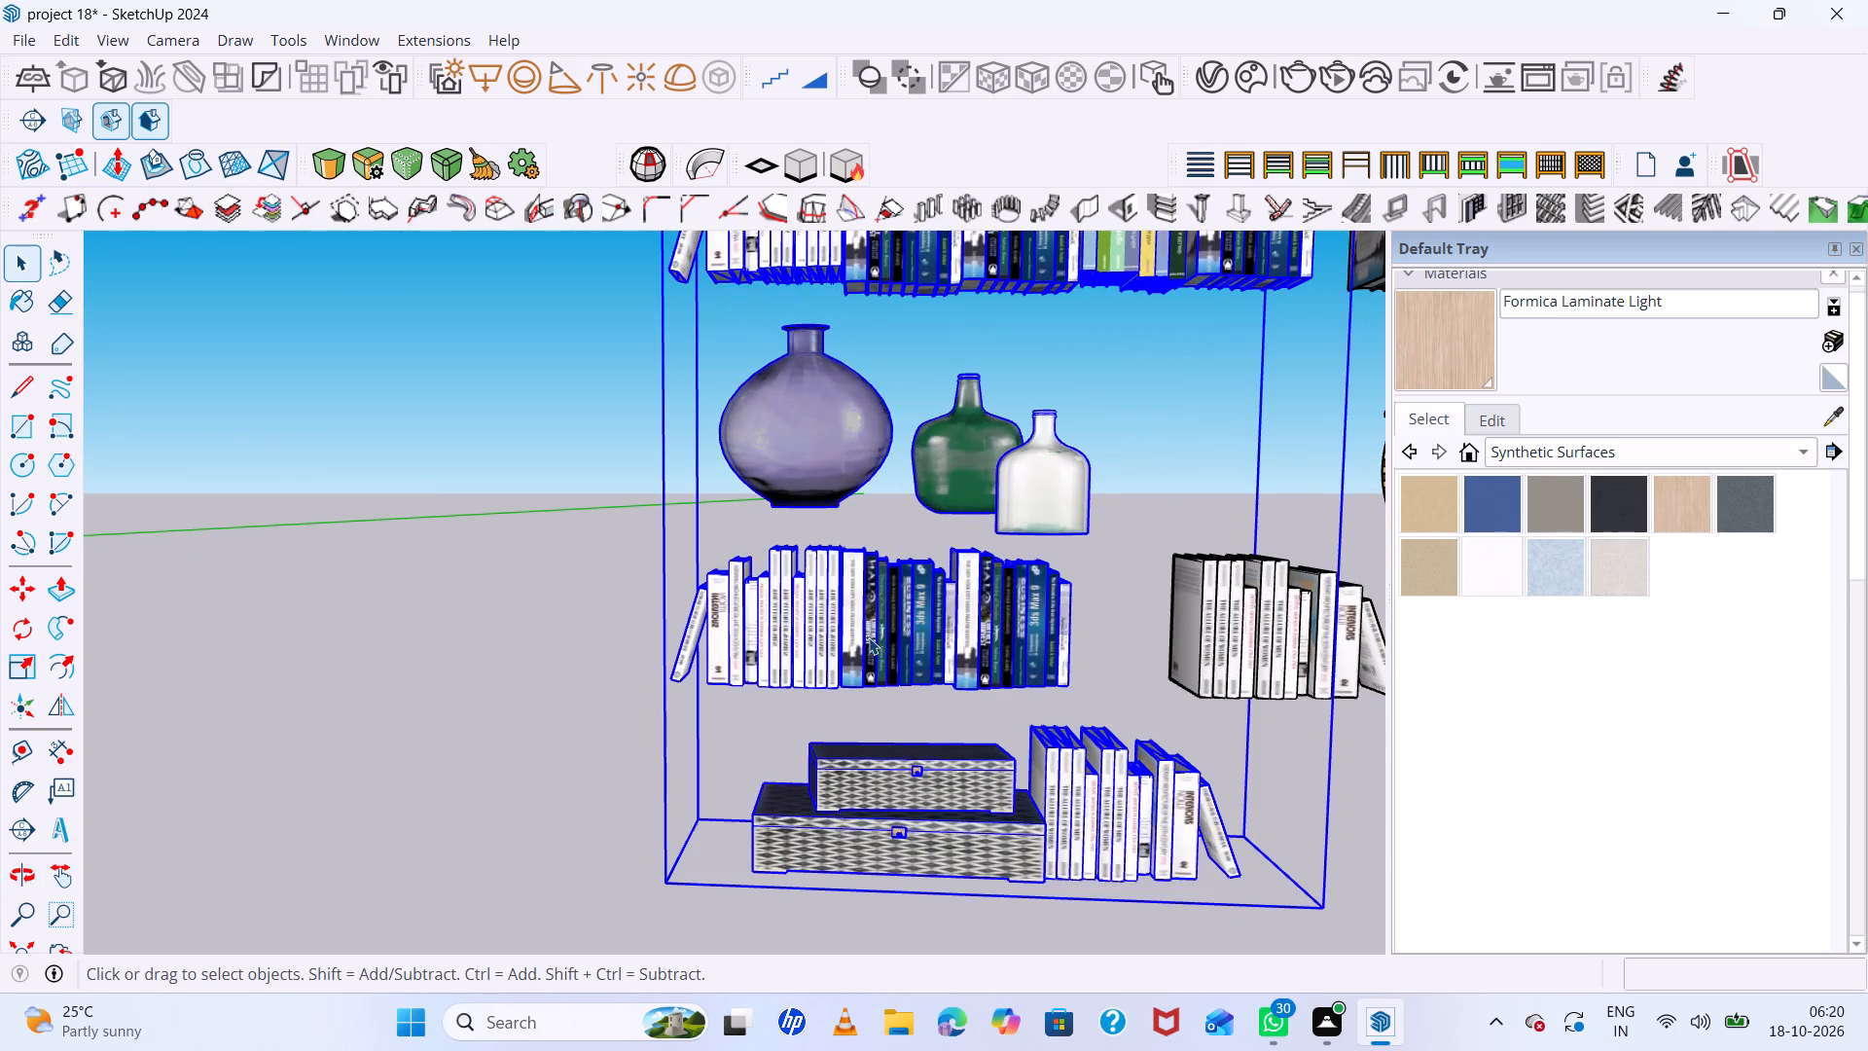
pyautogui.doubleClick(869, 637)
pyautogui.click(867, 636)
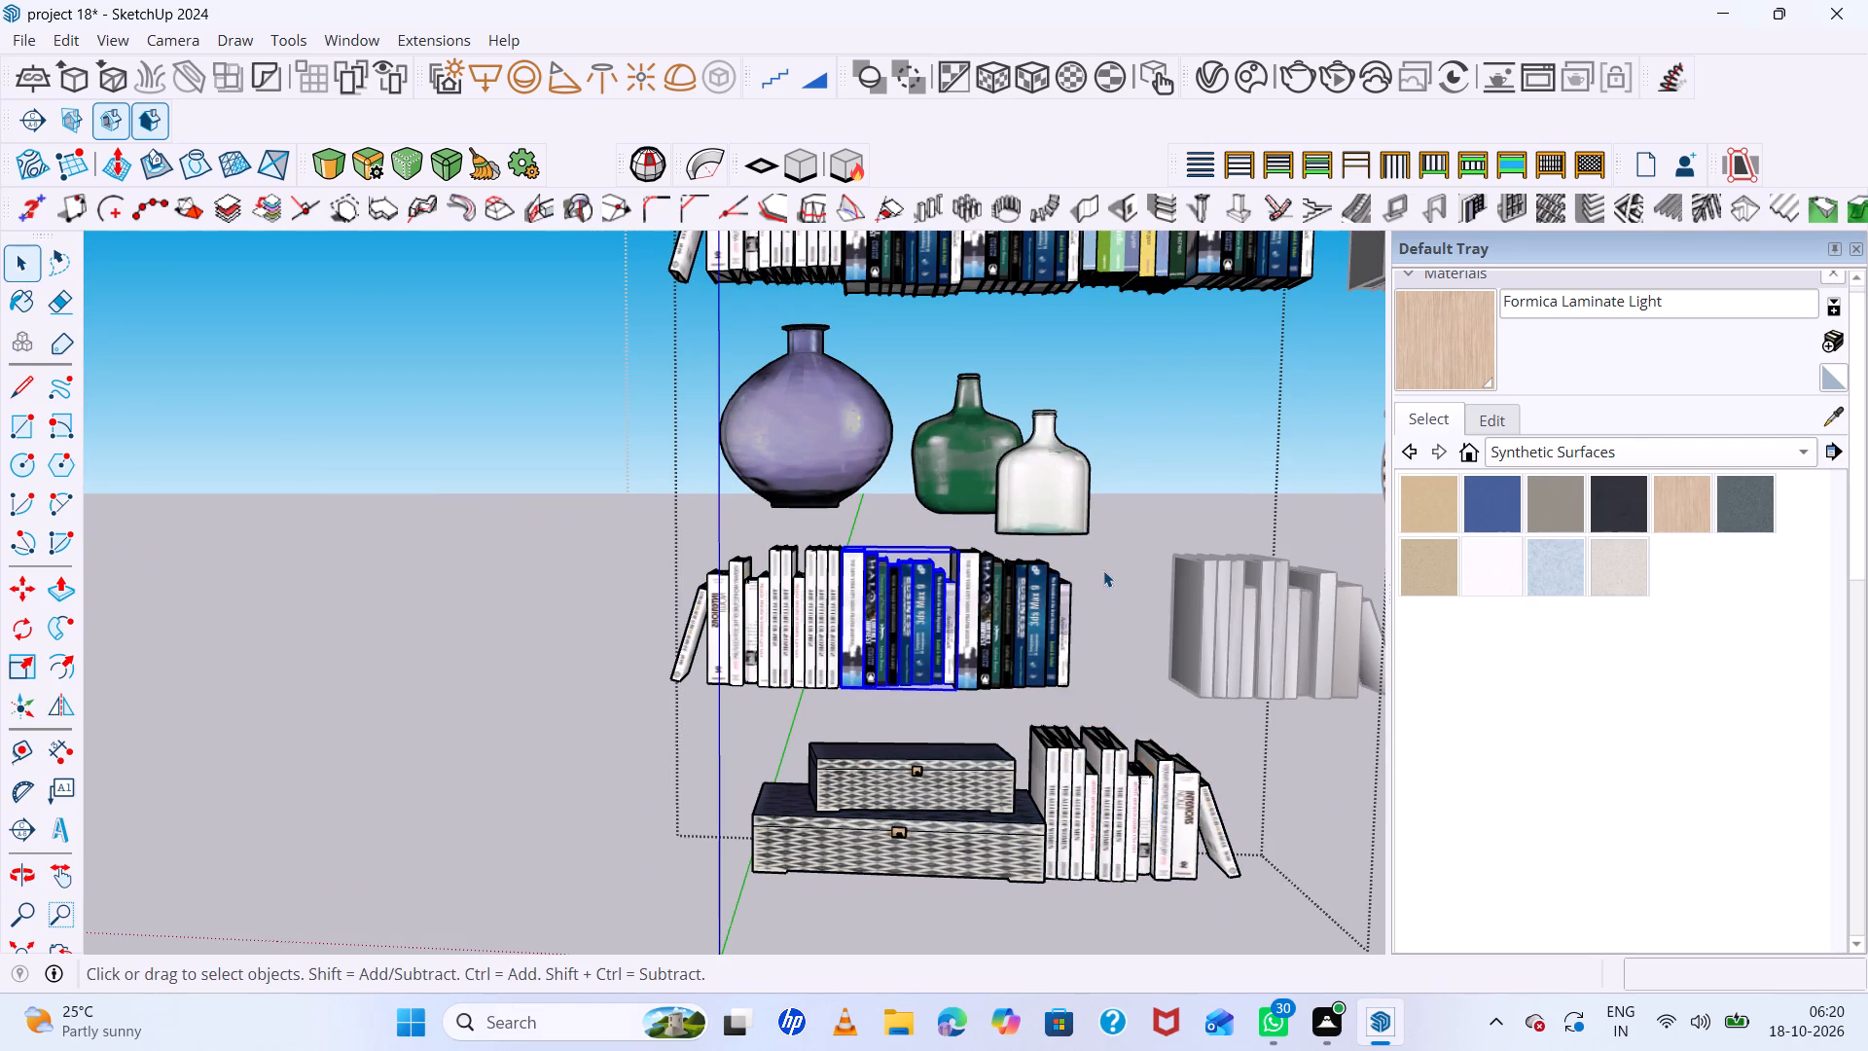
pyautogui.moveTo(1103, 570); pyautogui.dragTo(647, 691)
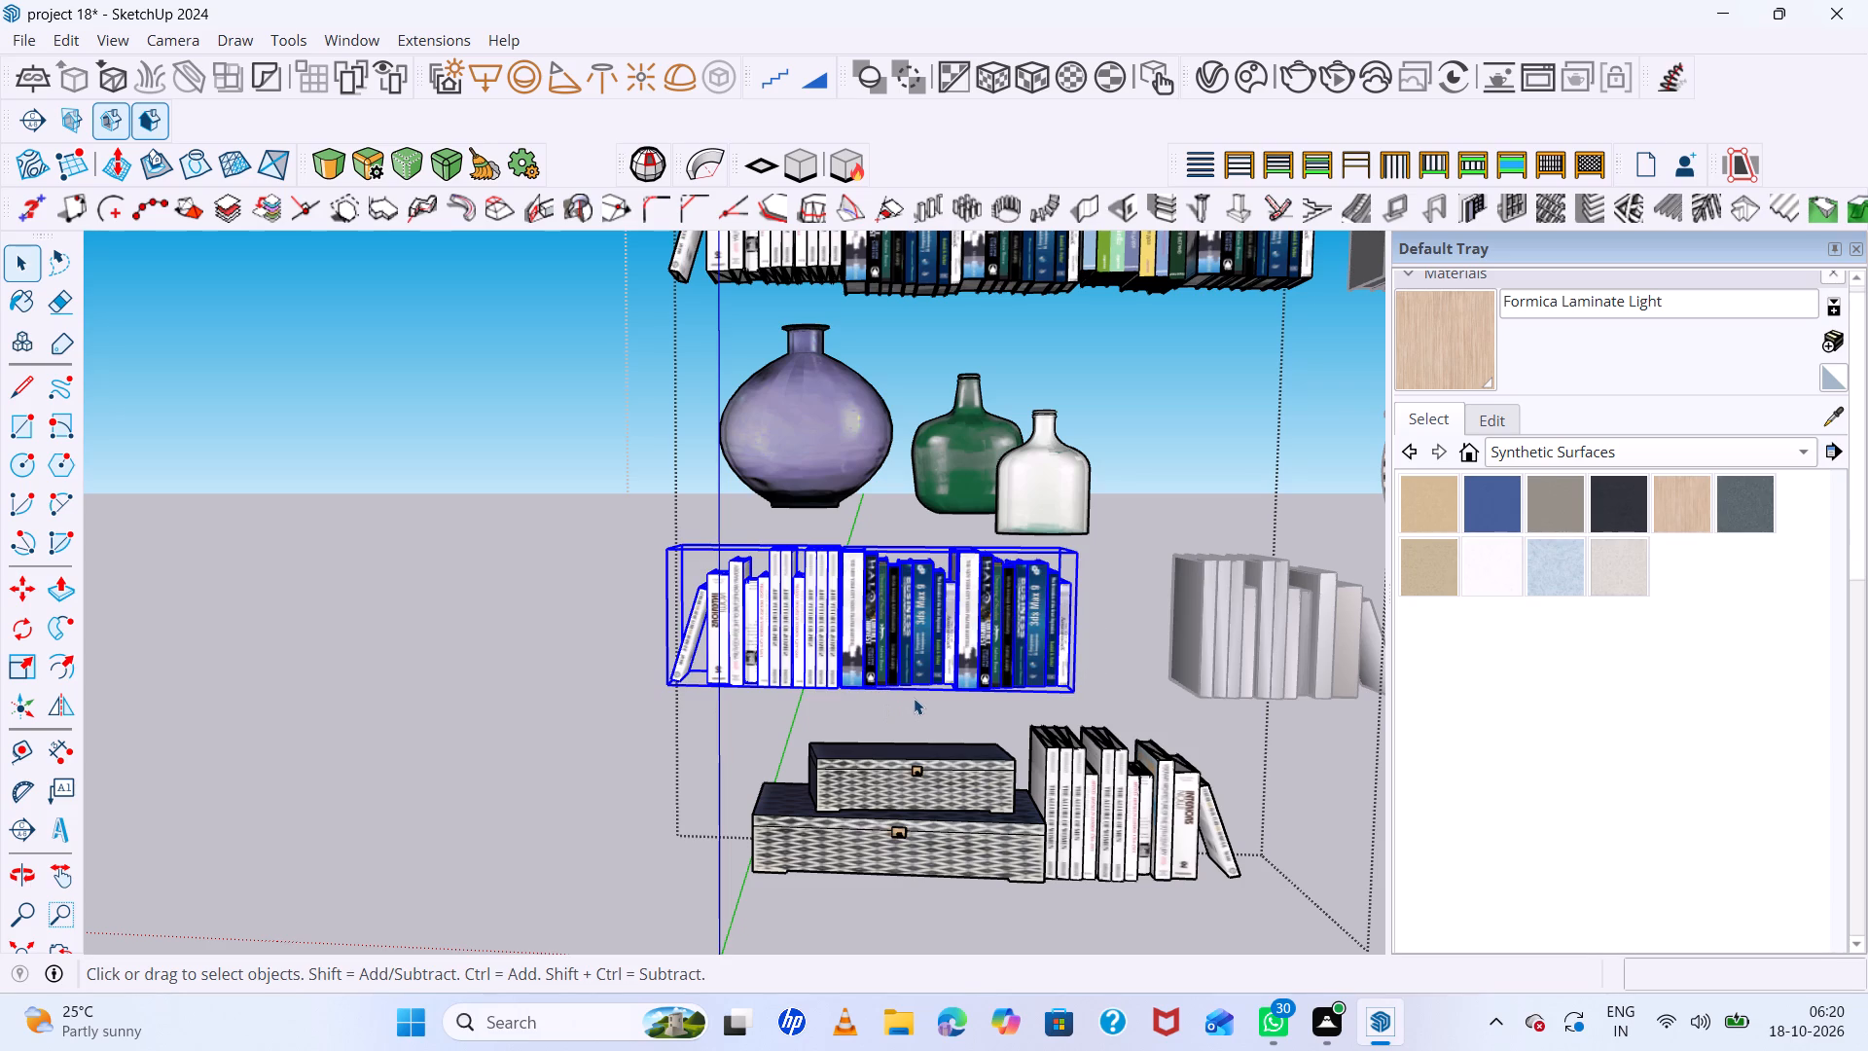
pyautogui.hotkey('ctrl', 'c')
pyautogui.click(479, 668)
# Paste the copied book row onto the shelf below the top one in the second arch.
pyautogui.scroll(-6, 484, 665)
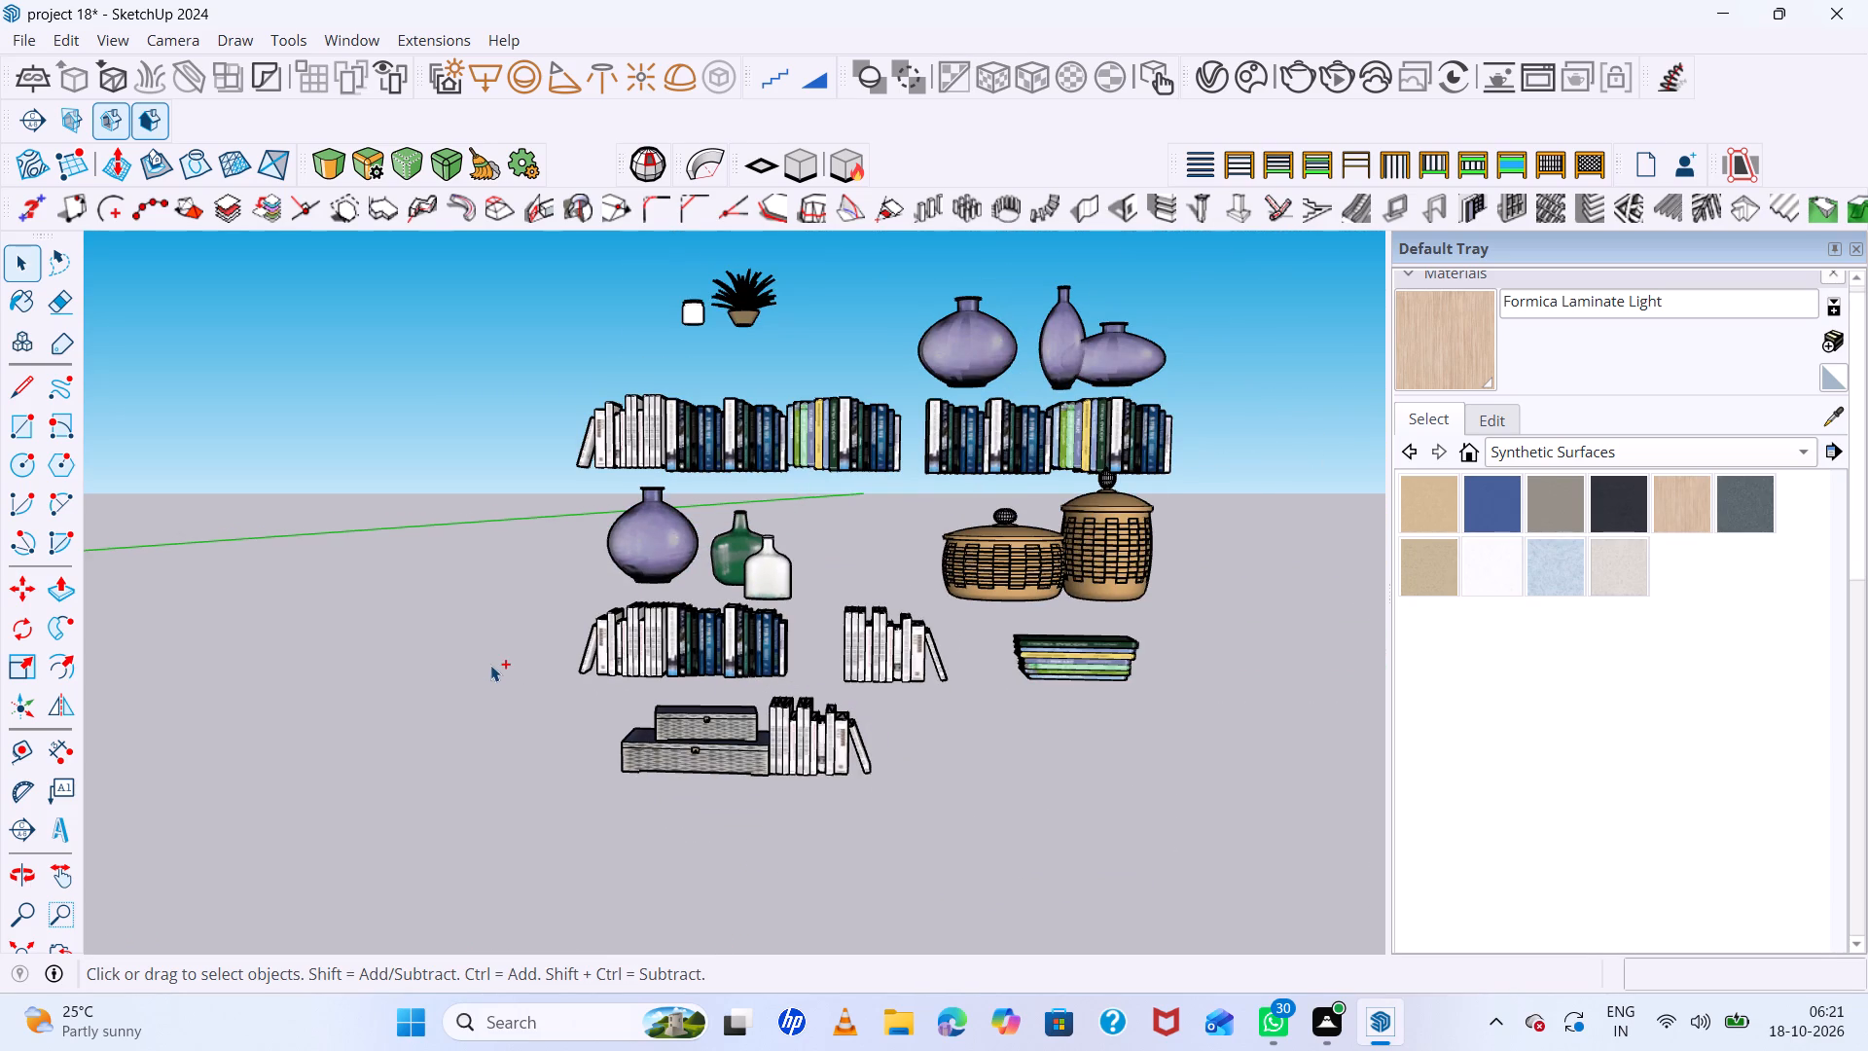
pyautogui.hotkey('ctrl', 'v')
pyautogui.scroll(-14, 478, 665)
pyautogui.scroll(-7, 771, 663)
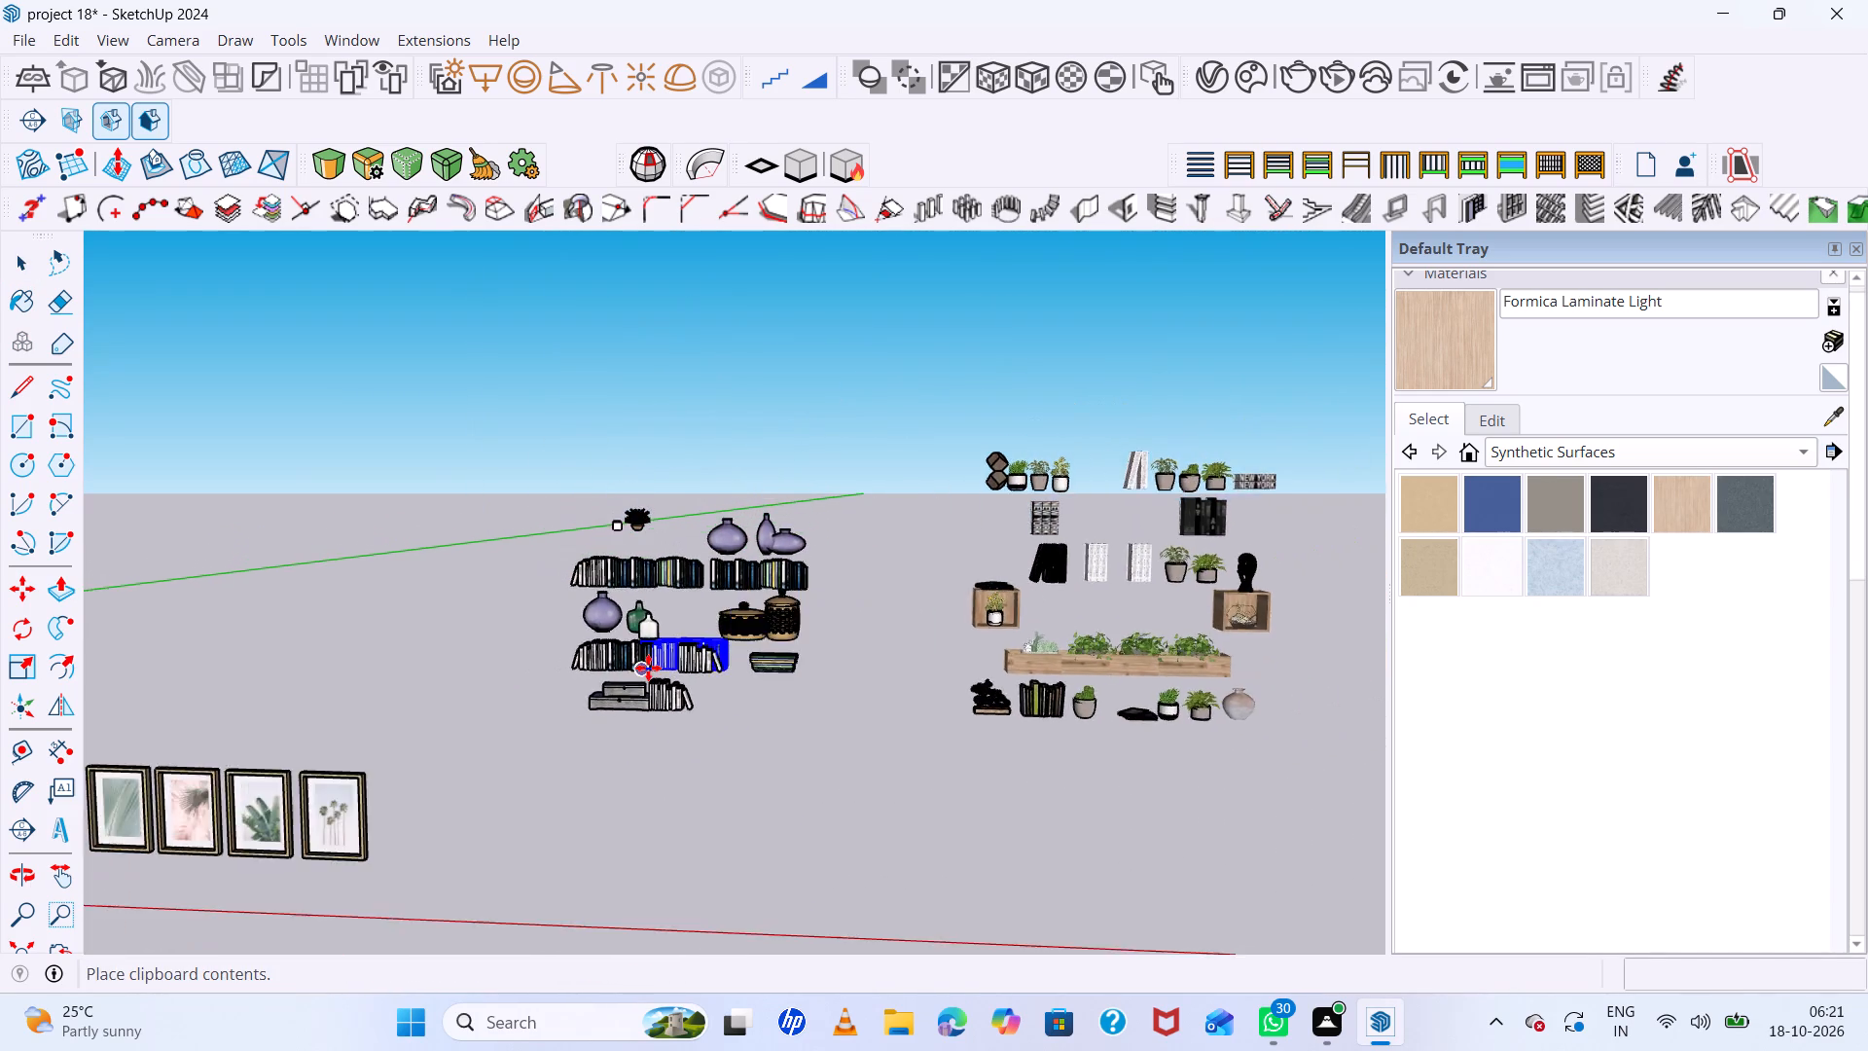
pyautogui.scroll(-6, 648, 668)
pyautogui.scroll(-6, 582, 764)
pyautogui.scroll(-5, 677, 755)
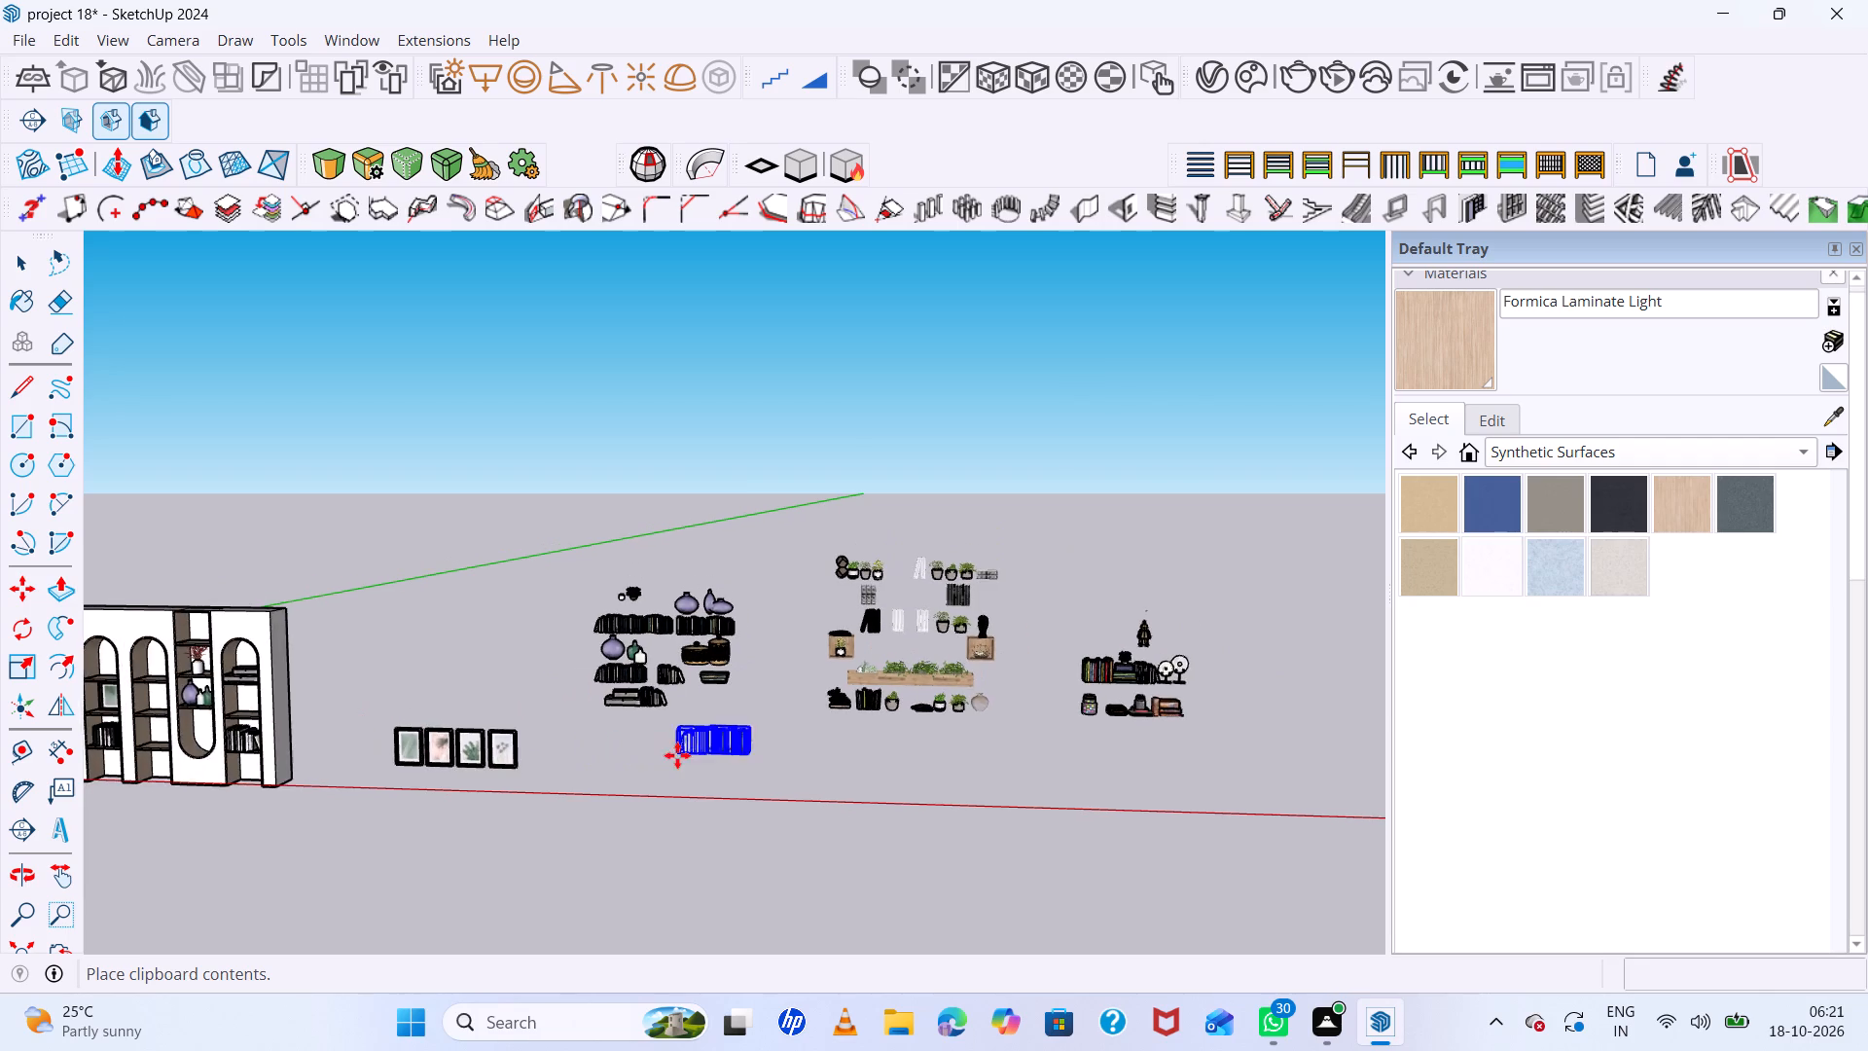
pyautogui.scroll(6, 322, 730)
pyautogui.moveTo(12, 582); pyautogui.dragTo(237, 564, button='middle')
pyautogui.scroll(7, 120, 584)
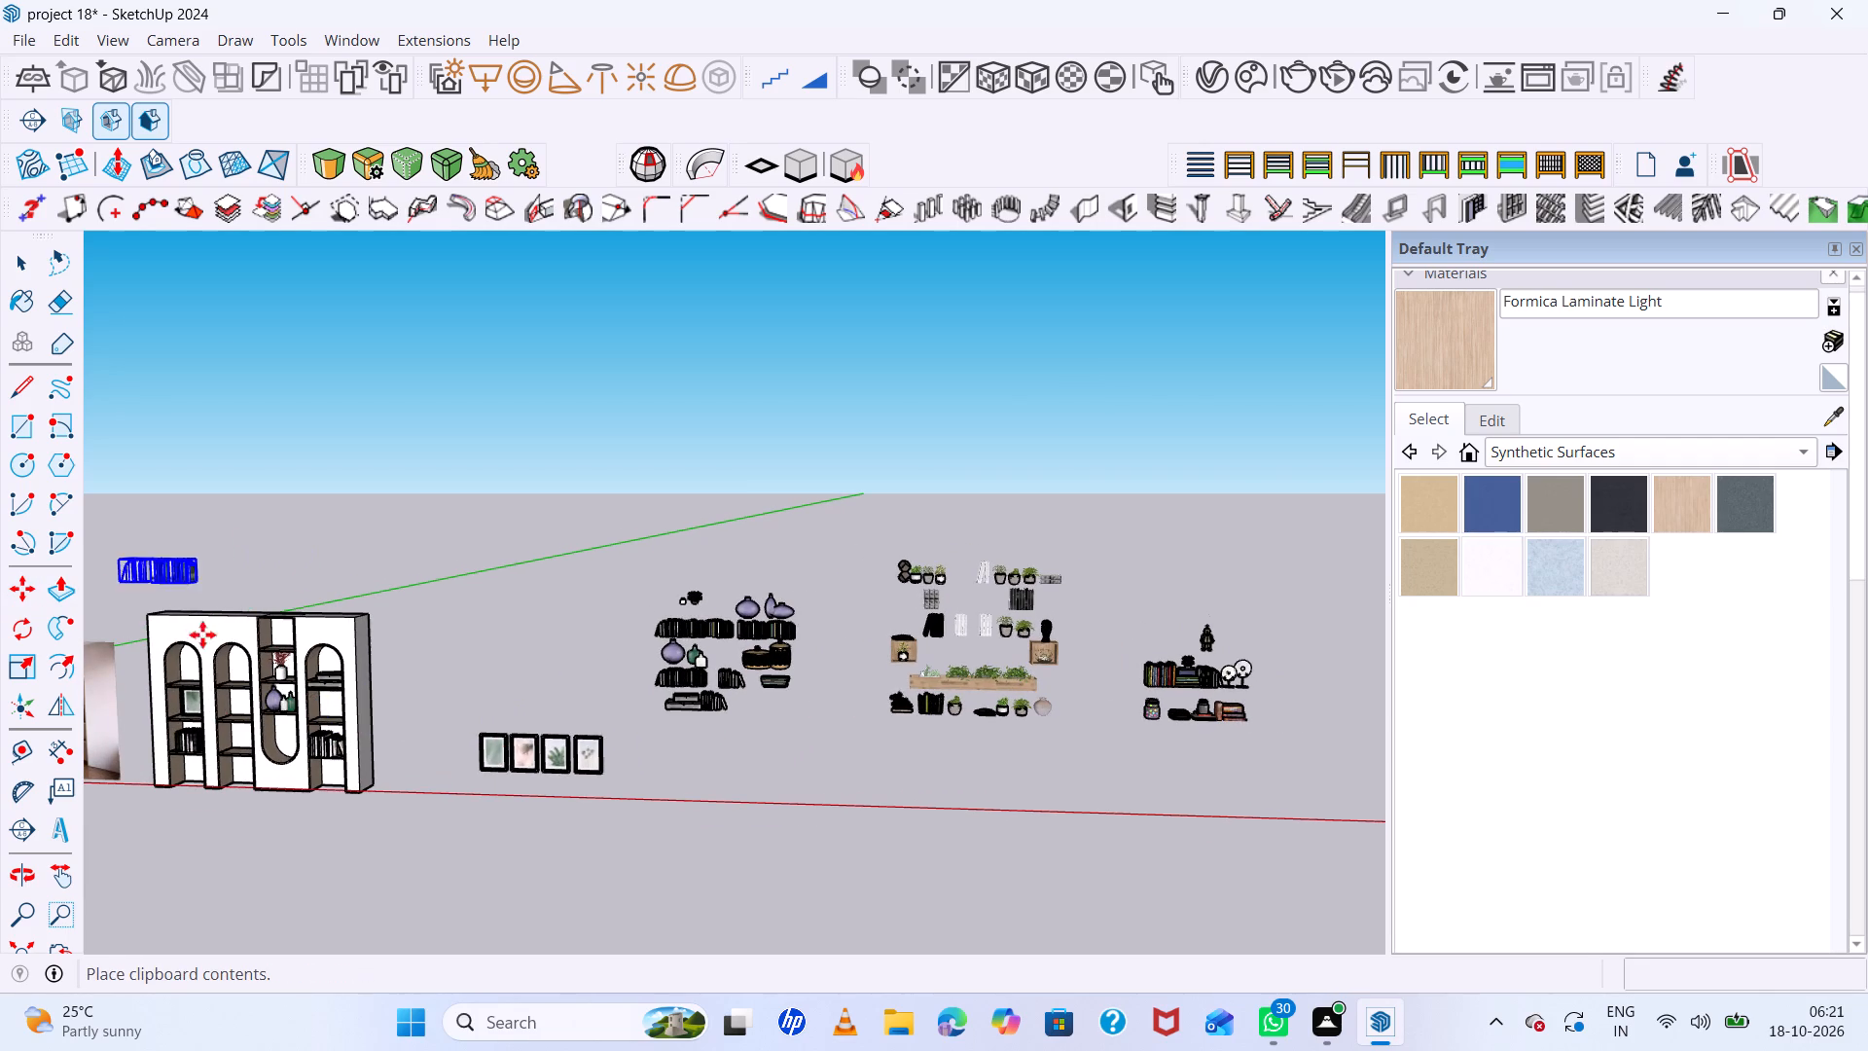
pyautogui.scroll(20, 250, 748)
pyautogui.scroll(7, 233, 723)
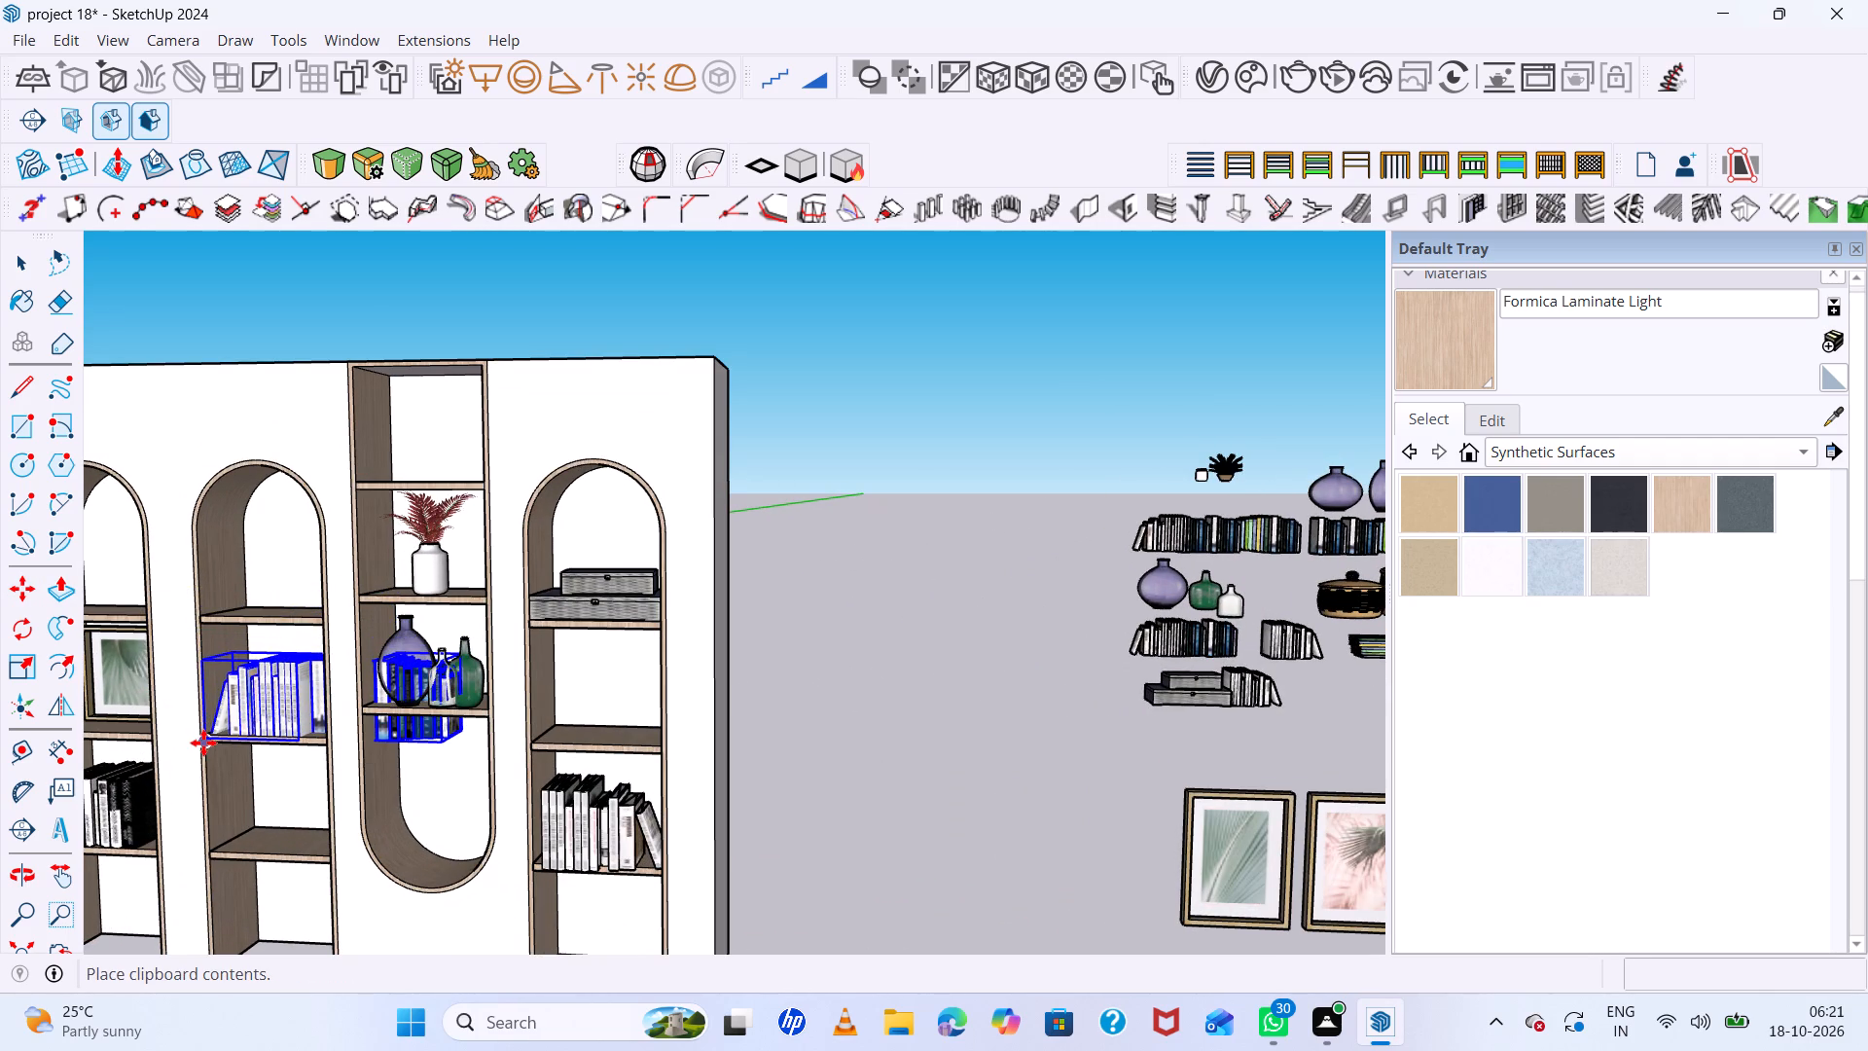
pyautogui.click(203, 743)
pyautogui.scroll(7, 408, 746)
pyautogui.moveTo(408, 744); pyautogui.dragTo(612, 743, button='middle')
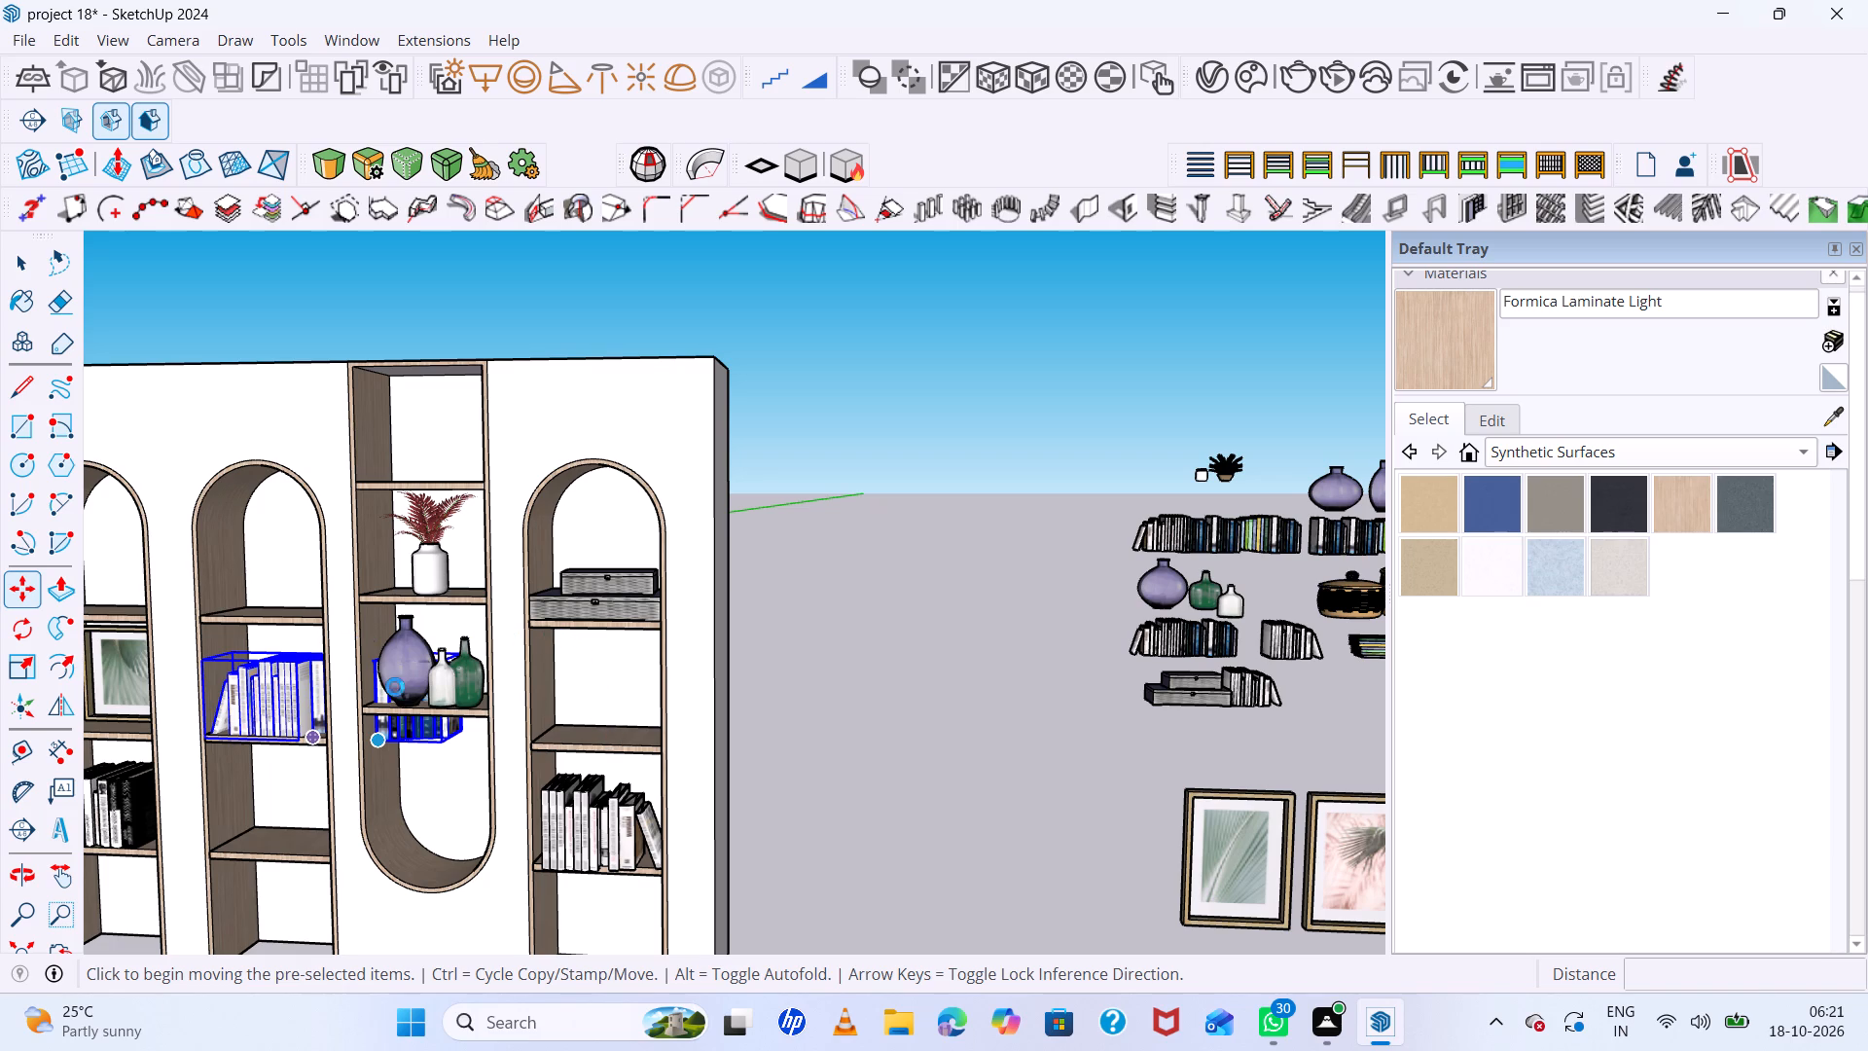
# Move the pasted book row about 275 cm out of the shelving unit onto the ground beside it.
pyautogui.click(442, 741)
pyautogui.scroll(-6, 645, 792)
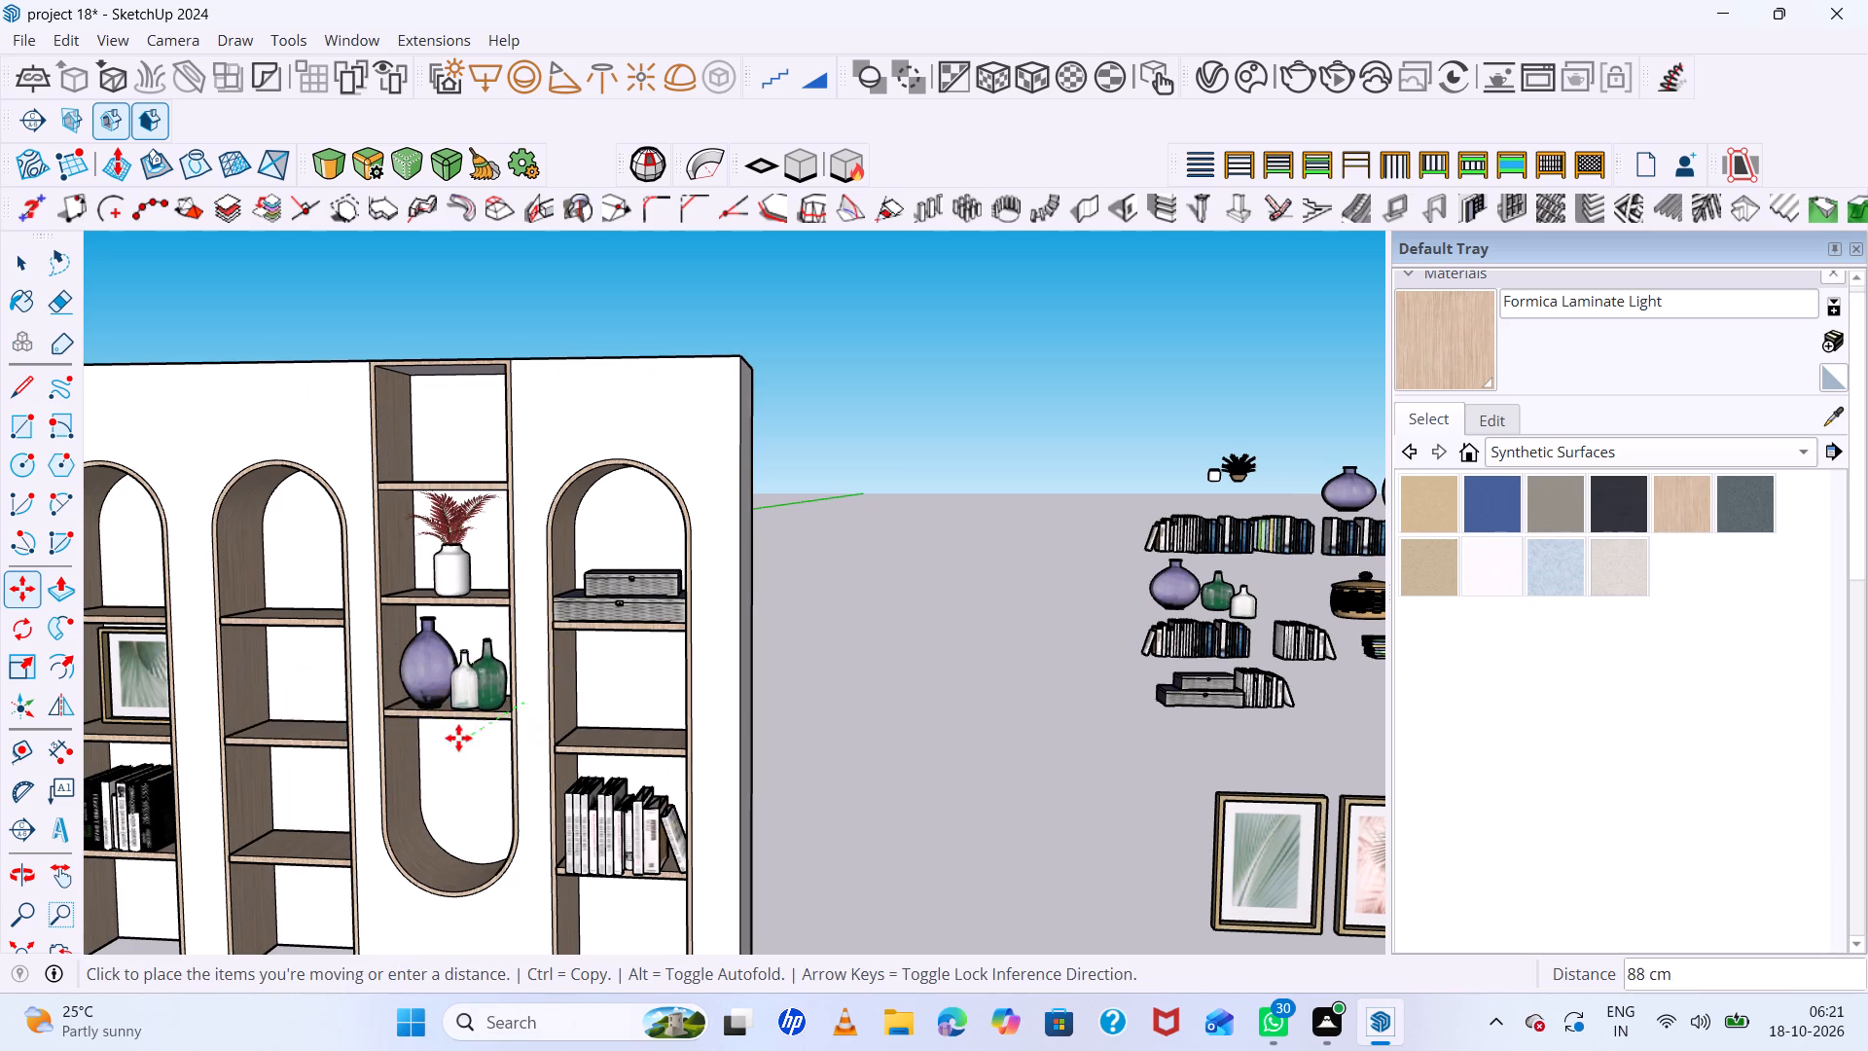
pyautogui.scroll(-12, 663, 713)
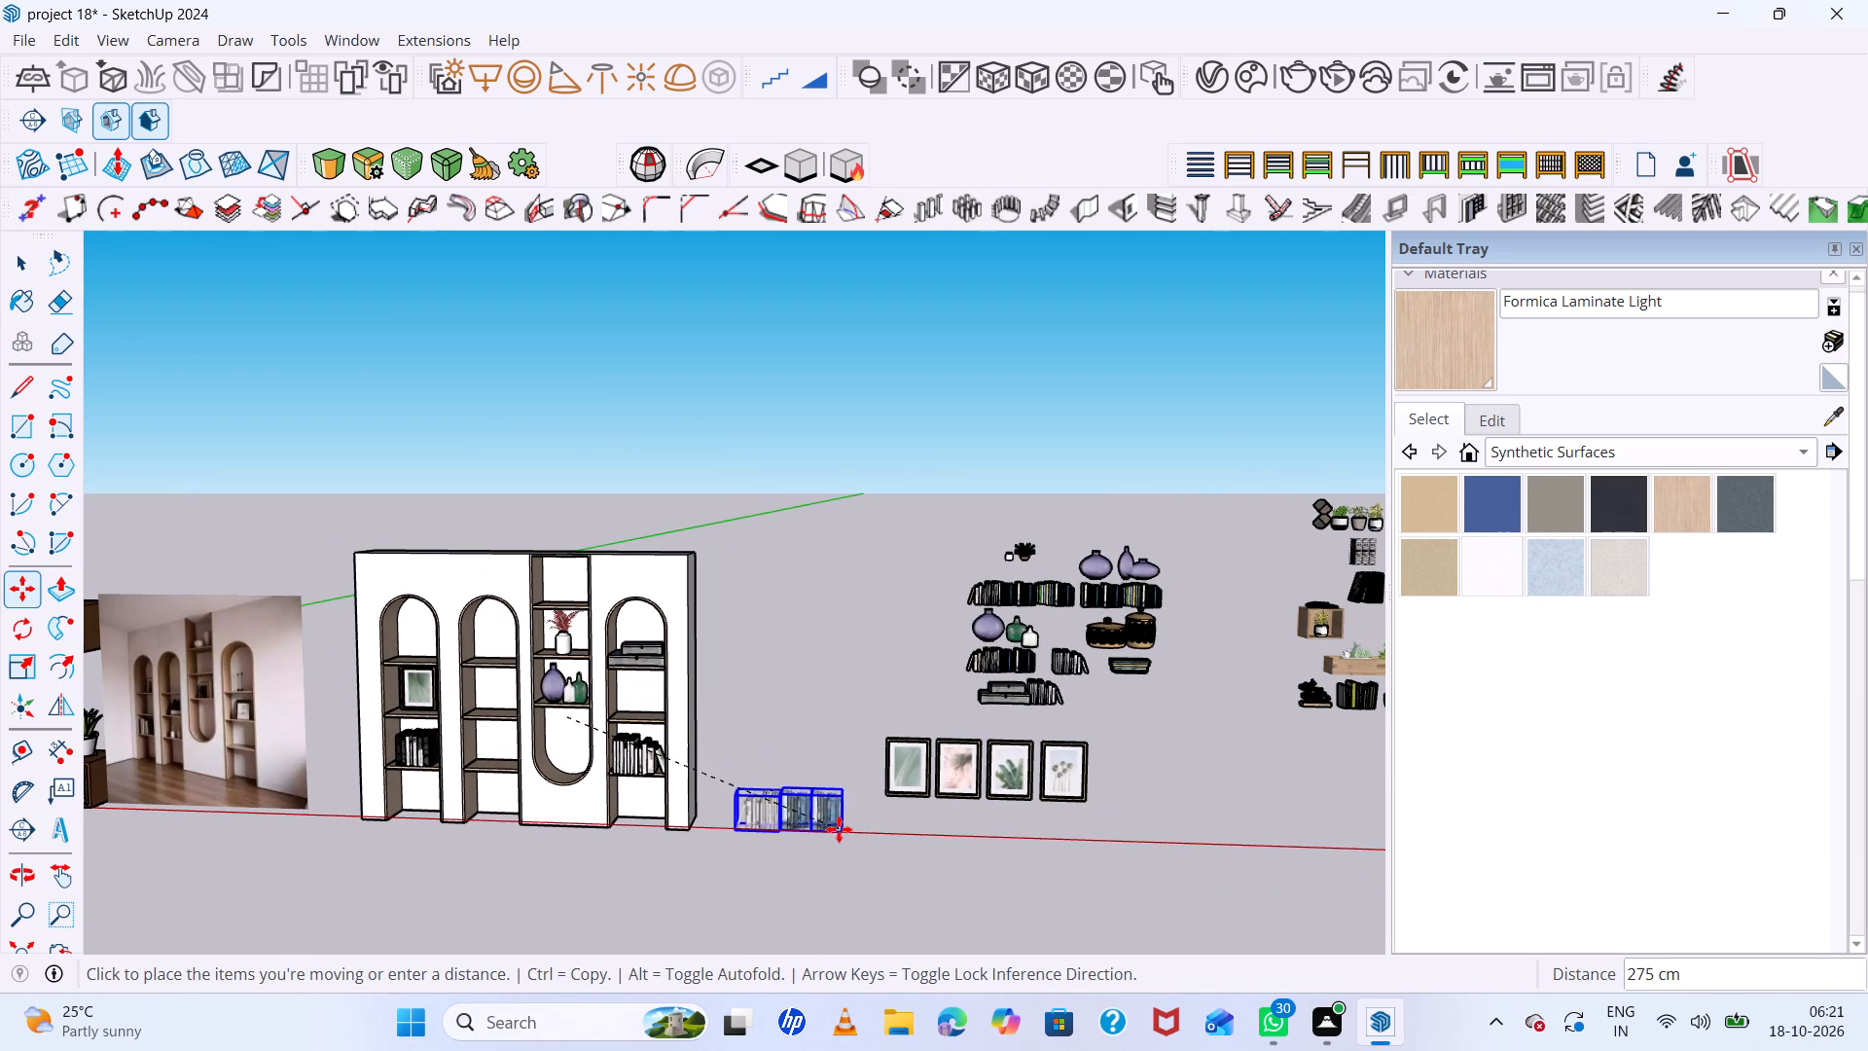
pyautogui.click(839, 829)
pyautogui.scroll(14, 746, 829)
pyautogui.press('space')
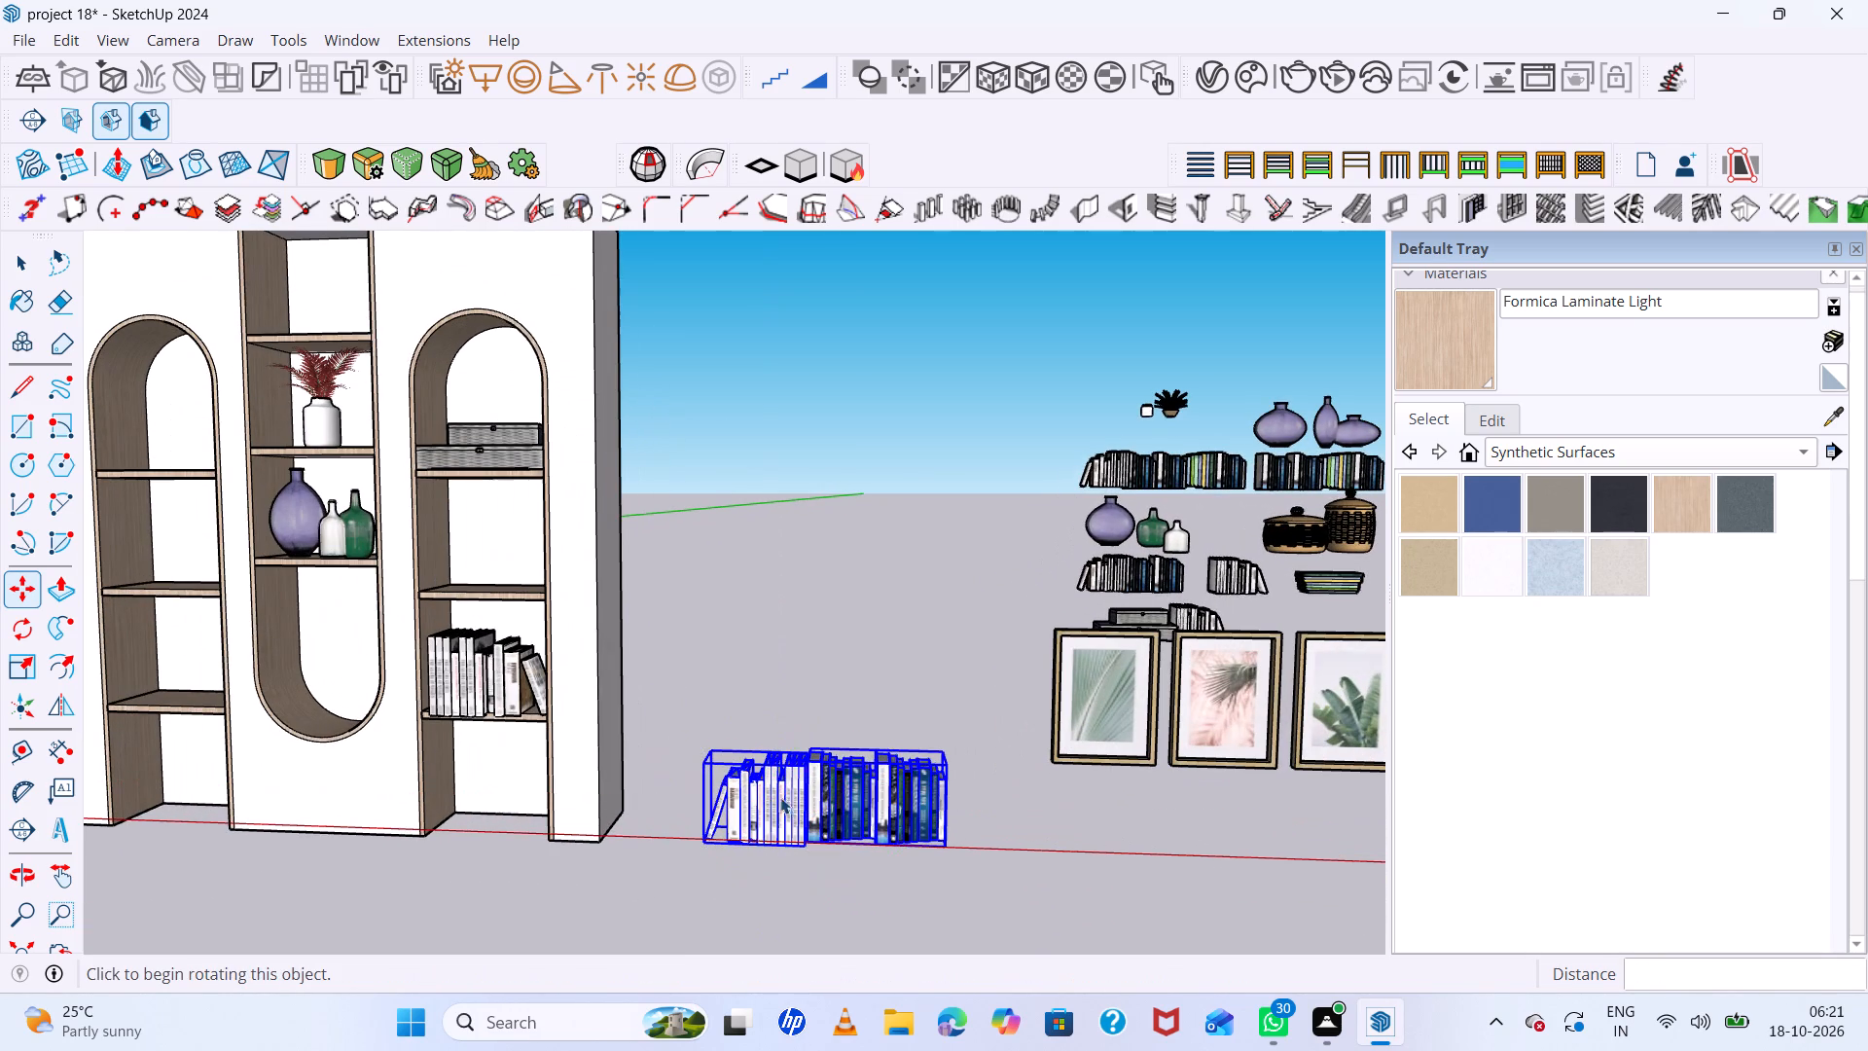
# Move the white book group from the ground onto the middle shelf of the second arch, about 268 cm away.
pyautogui.click(767, 805)
pyautogui.press('m')
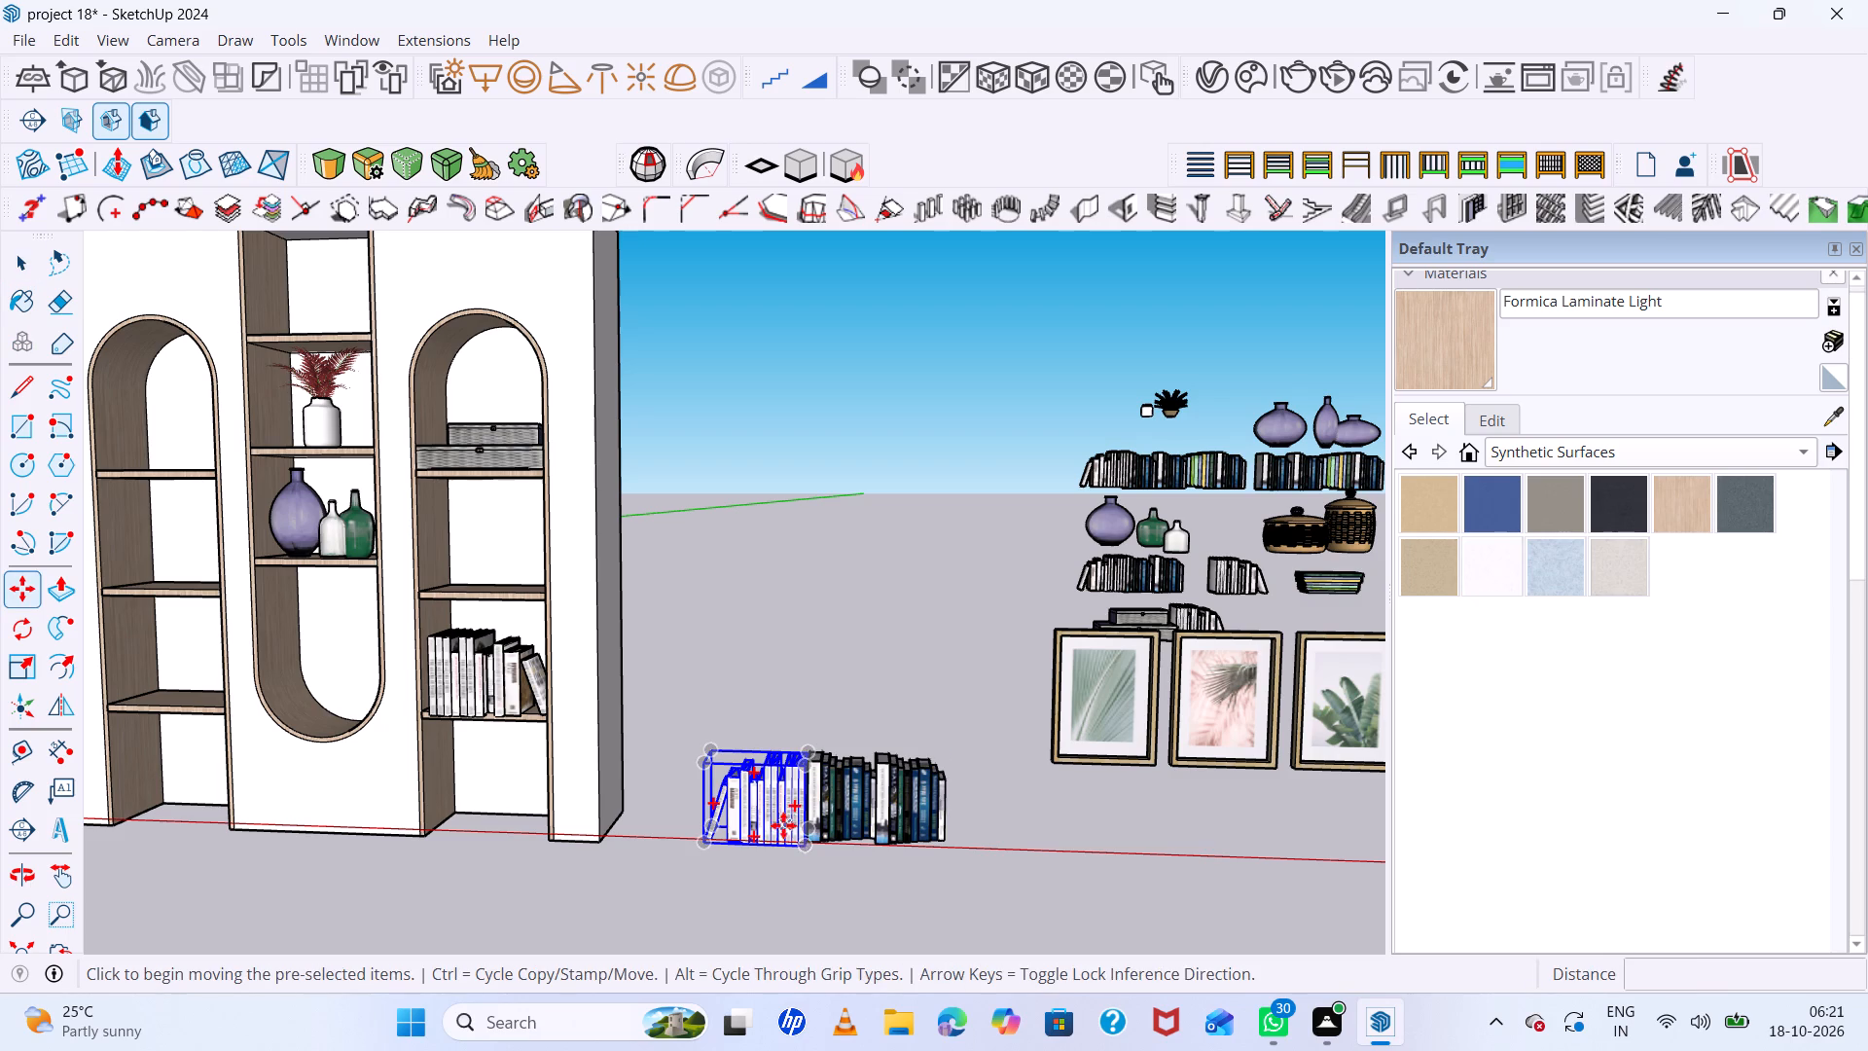
pyautogui.click(798, 845)
pyautogui.scroll(-12, 687, 870)
pyautogui.scroll(4, 377, 663)
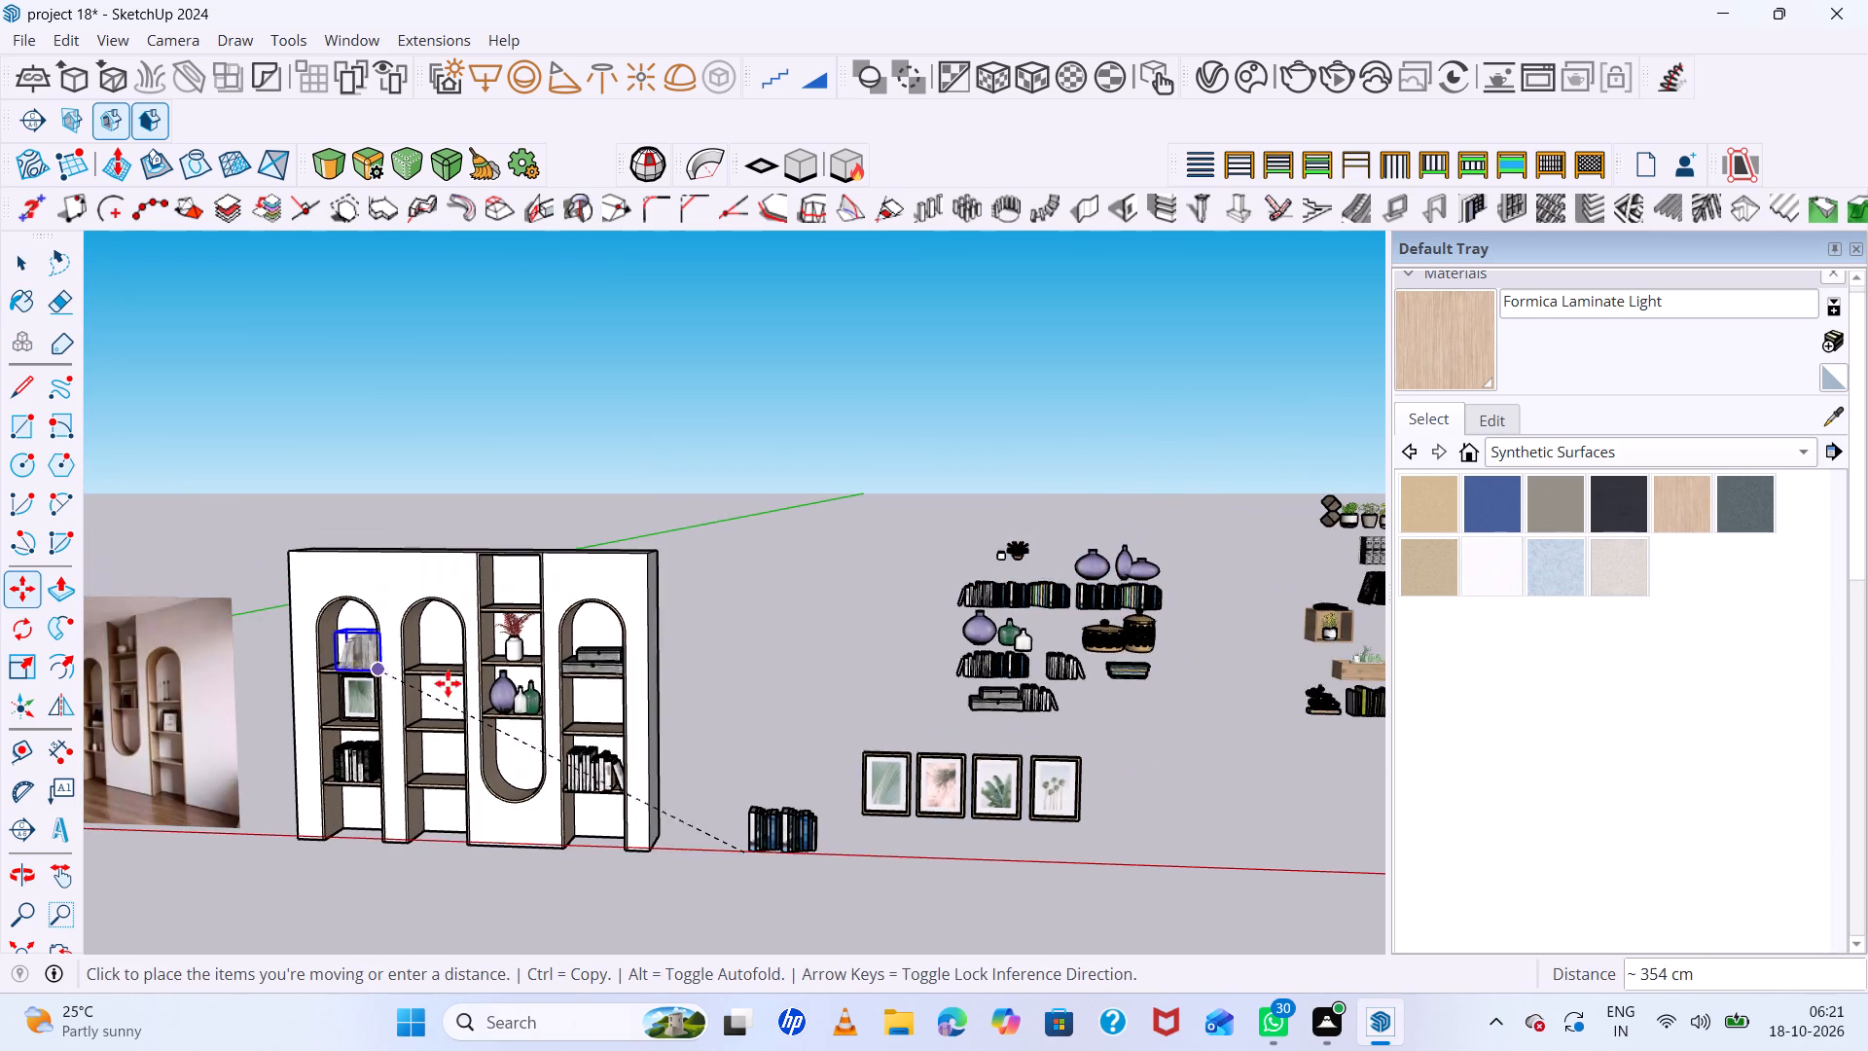
pyautogui.scroll(9, 448, 683)
pyautogui.scroll(5, 500, 760)
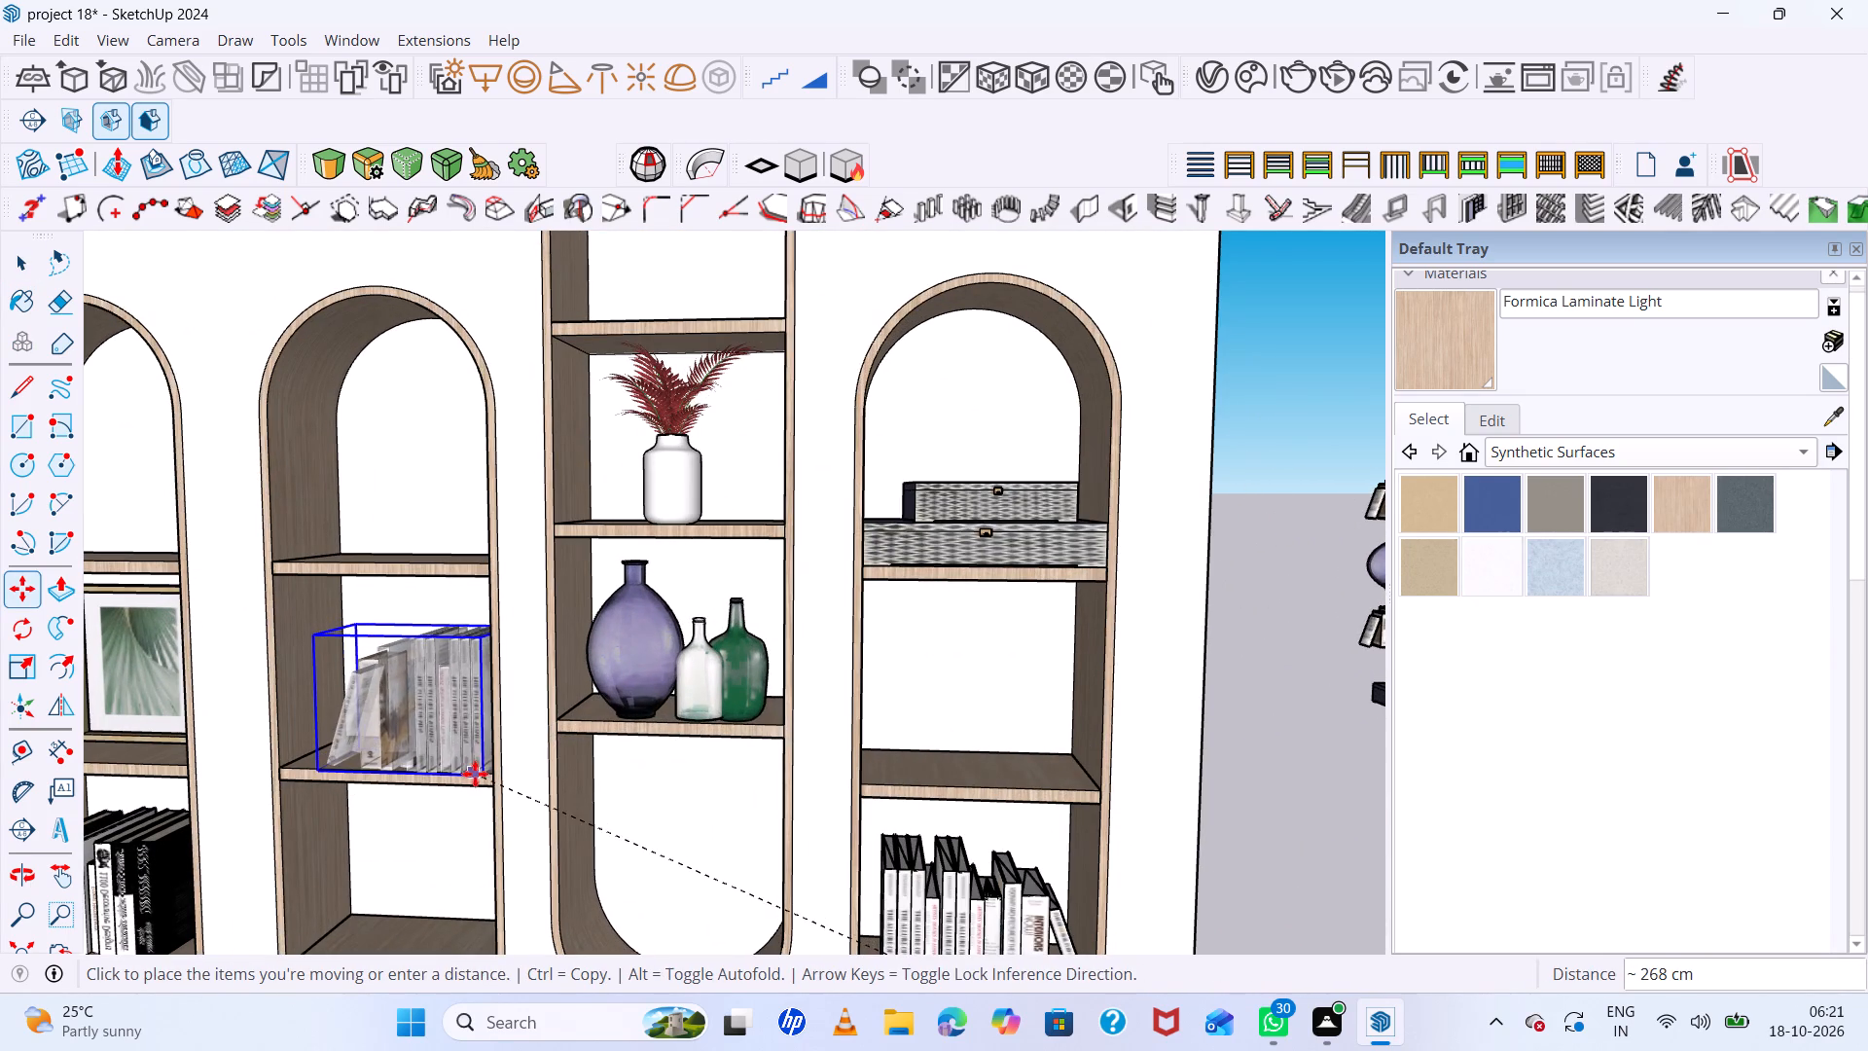
pyautogui.click(477, 776)
pyautogui.scroll(-13, 343, 720)
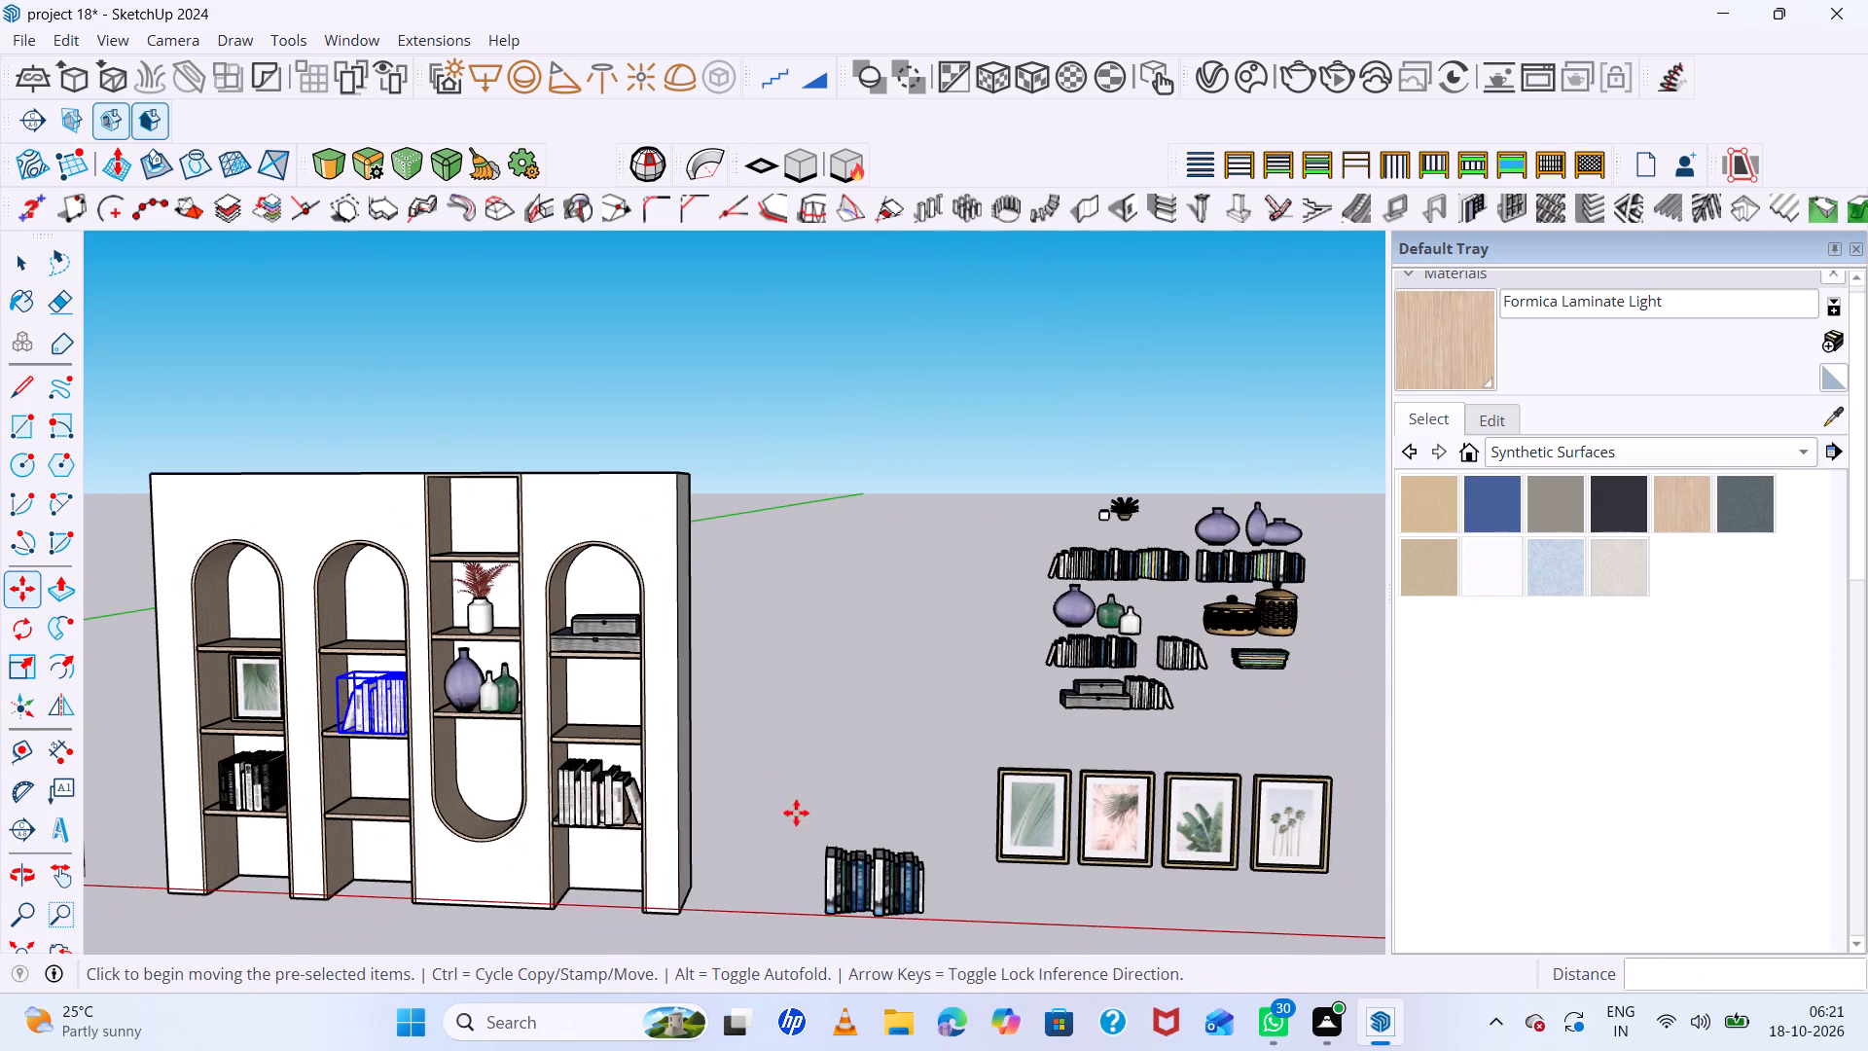
# Move the nearer blue book group from the ground onto the lowest shelf of the second arch, about 299 cm away.
pyautogui.press('space')
pyautogui.click(860, 885)
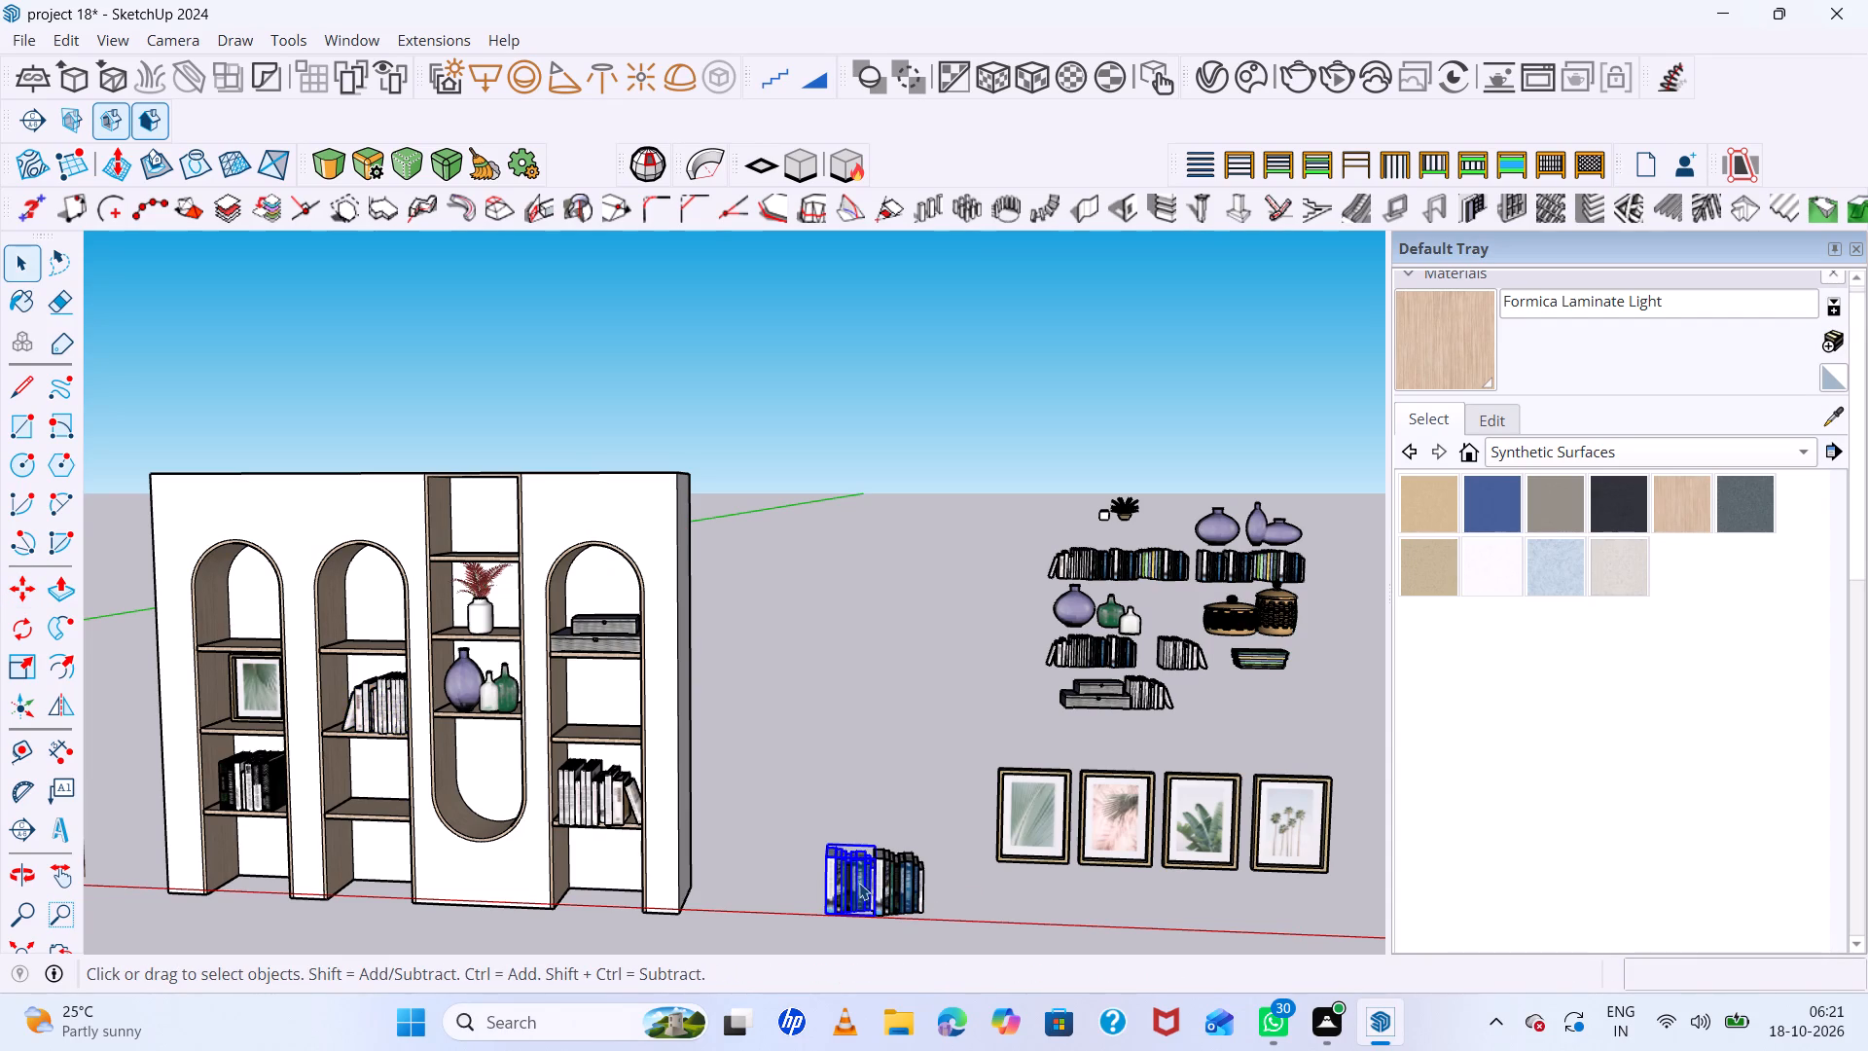
pyautogui.press('m')
pyautogui.click(830, 920)
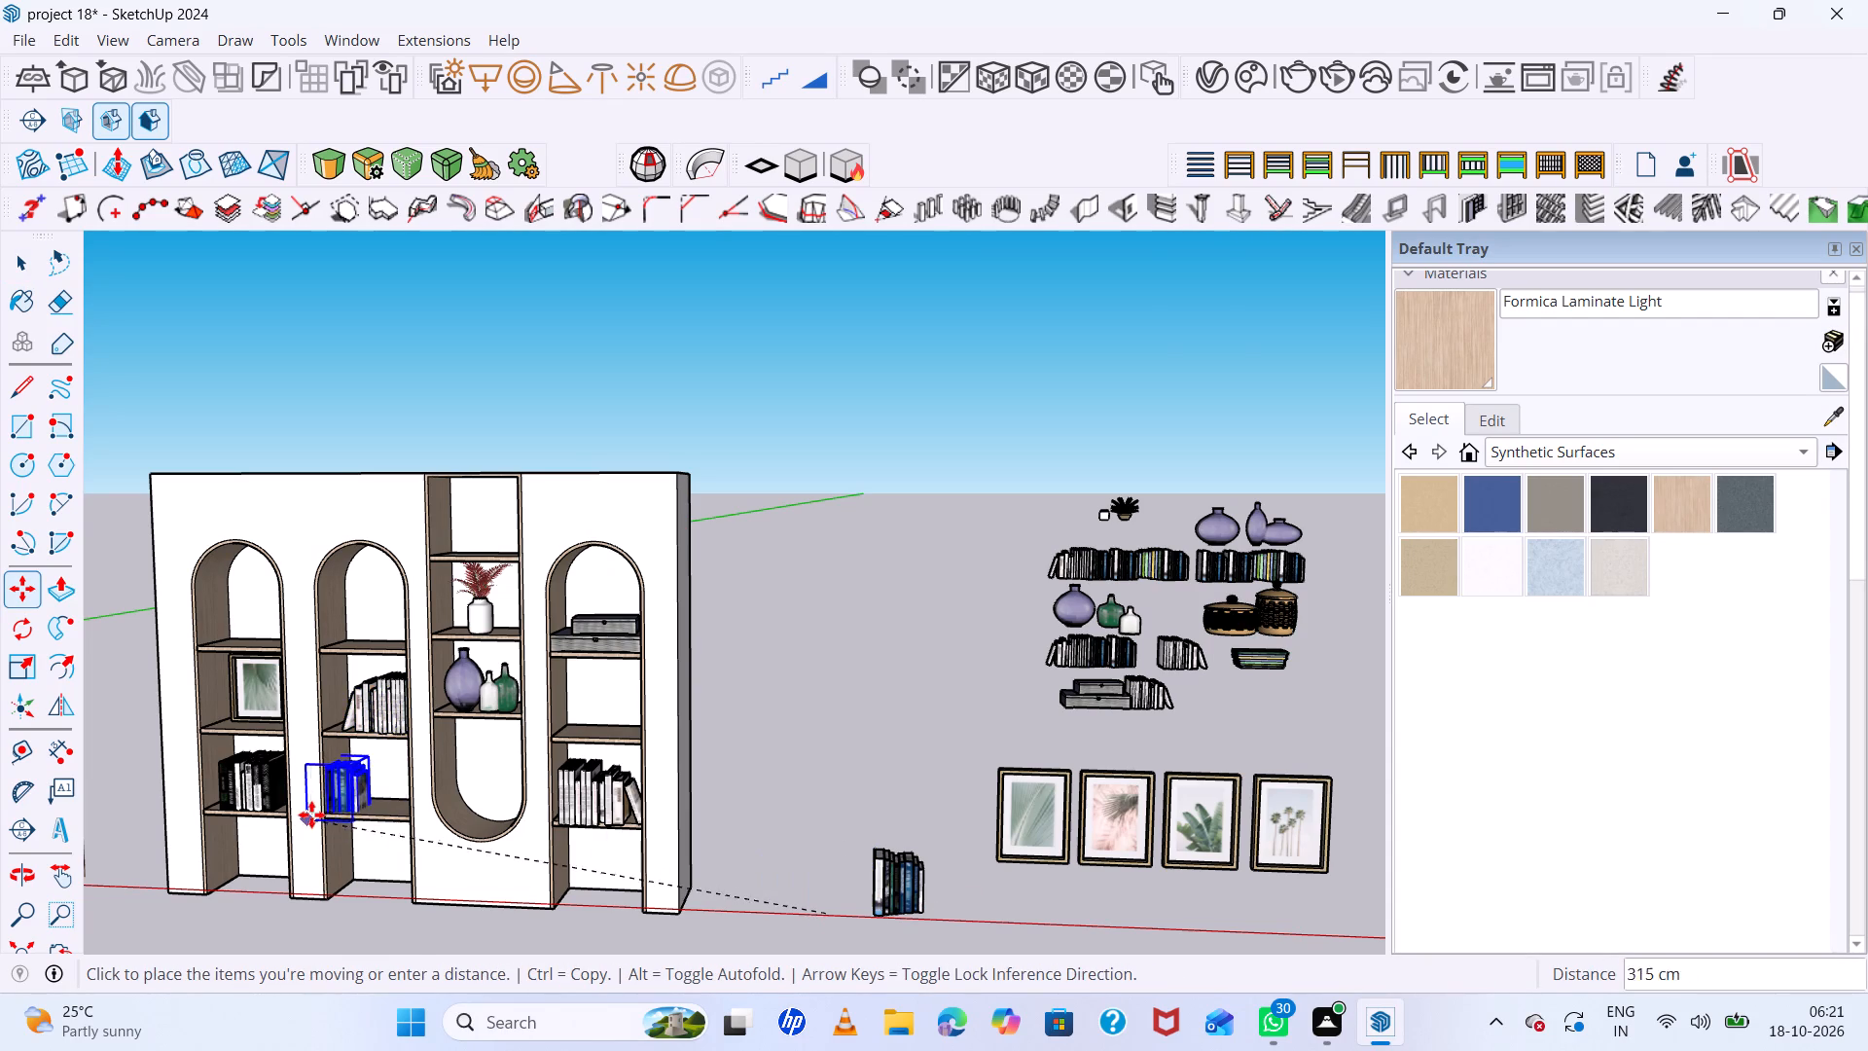
pyautogui.scroll(12, 325, 809)
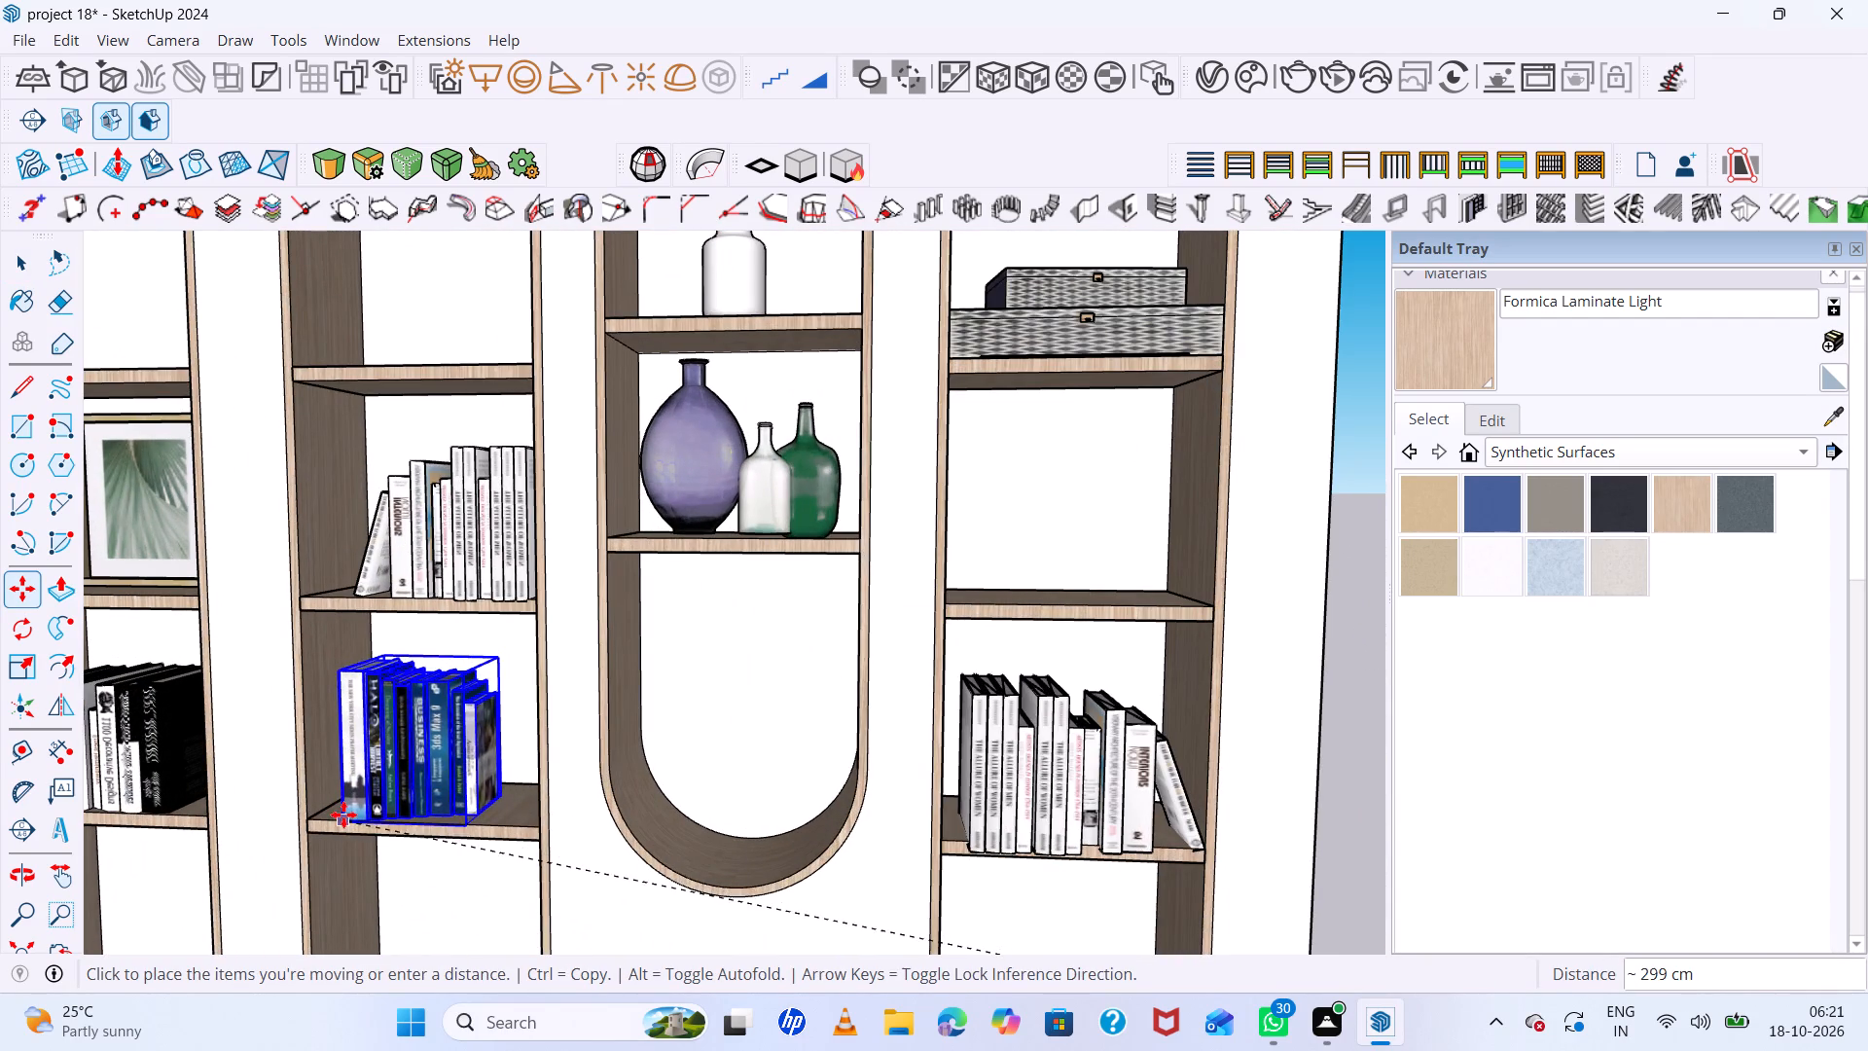
pyautogui.doubleClick(343, 815)
pyautogui.scroll(-13, 468, 764)
# Move the remaining blue book group about 349 cm onto the top shelf of the second arch and deselect it.
pyautogui.press('space')
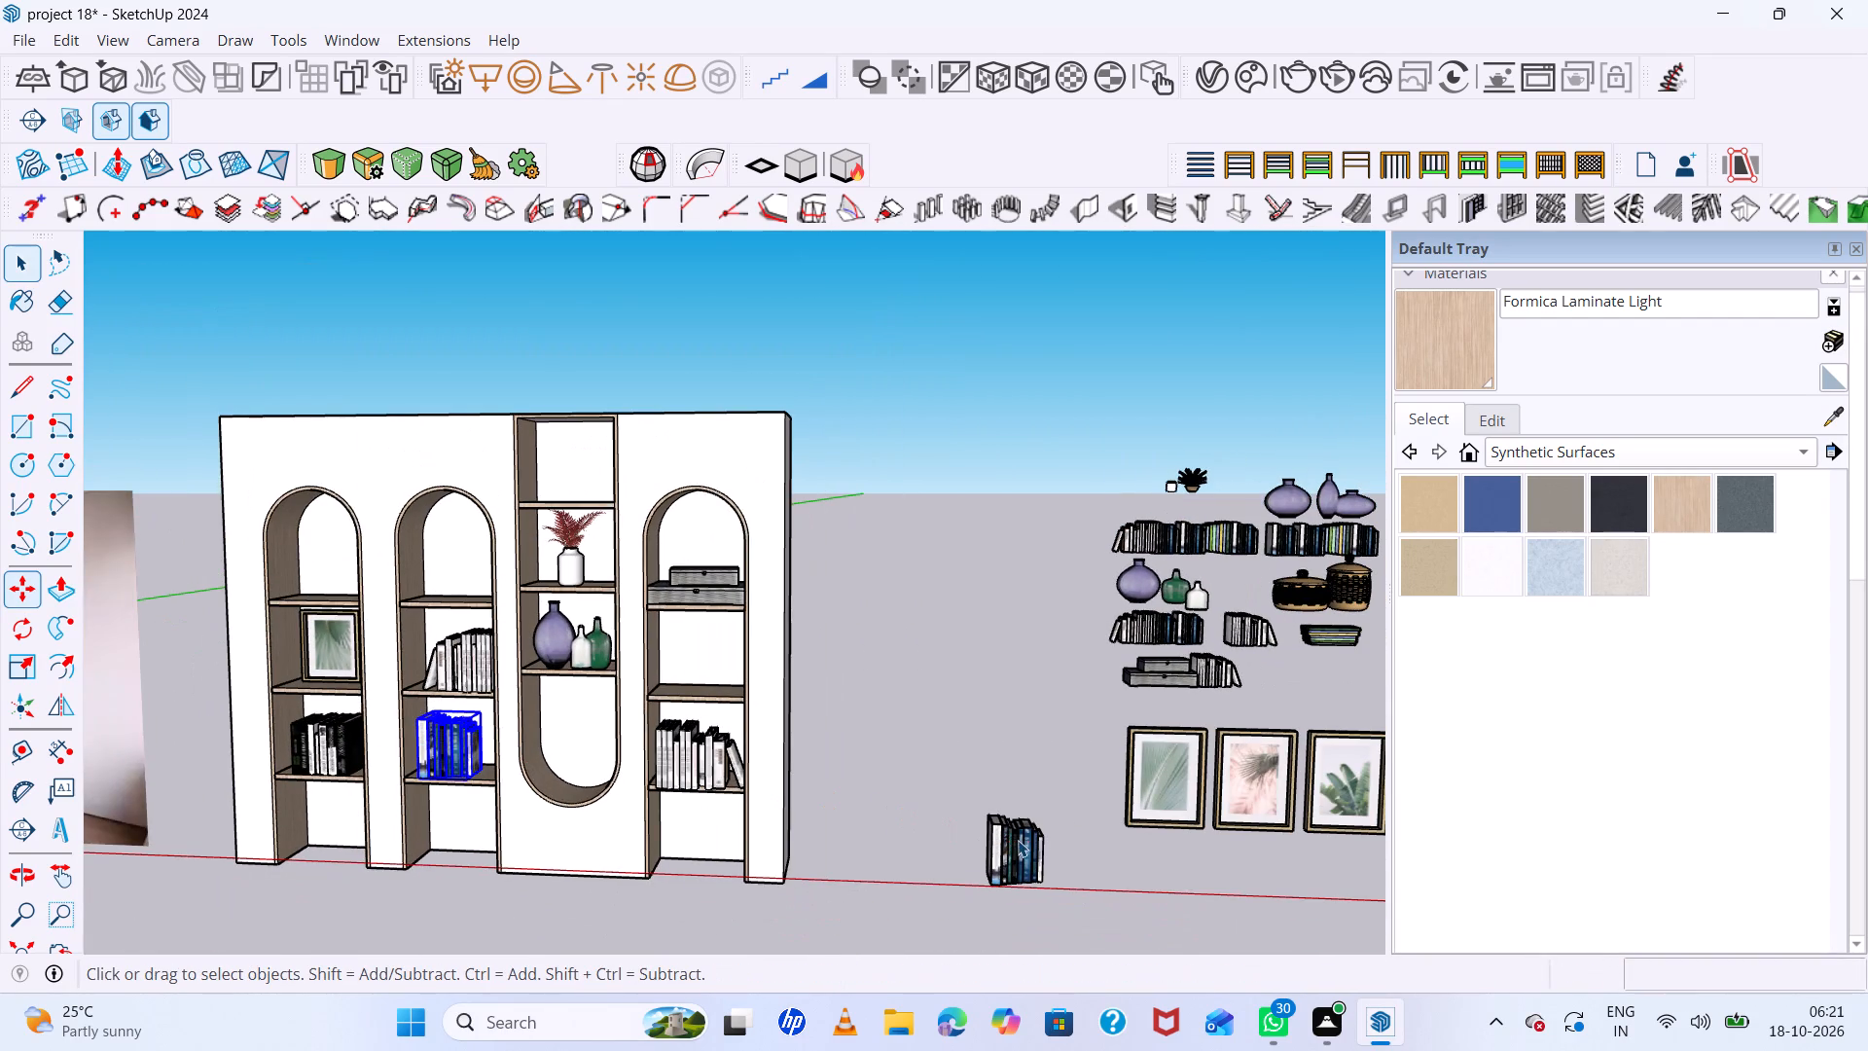
pyautogui.click(1018, 840)
pyautogui.press('m')
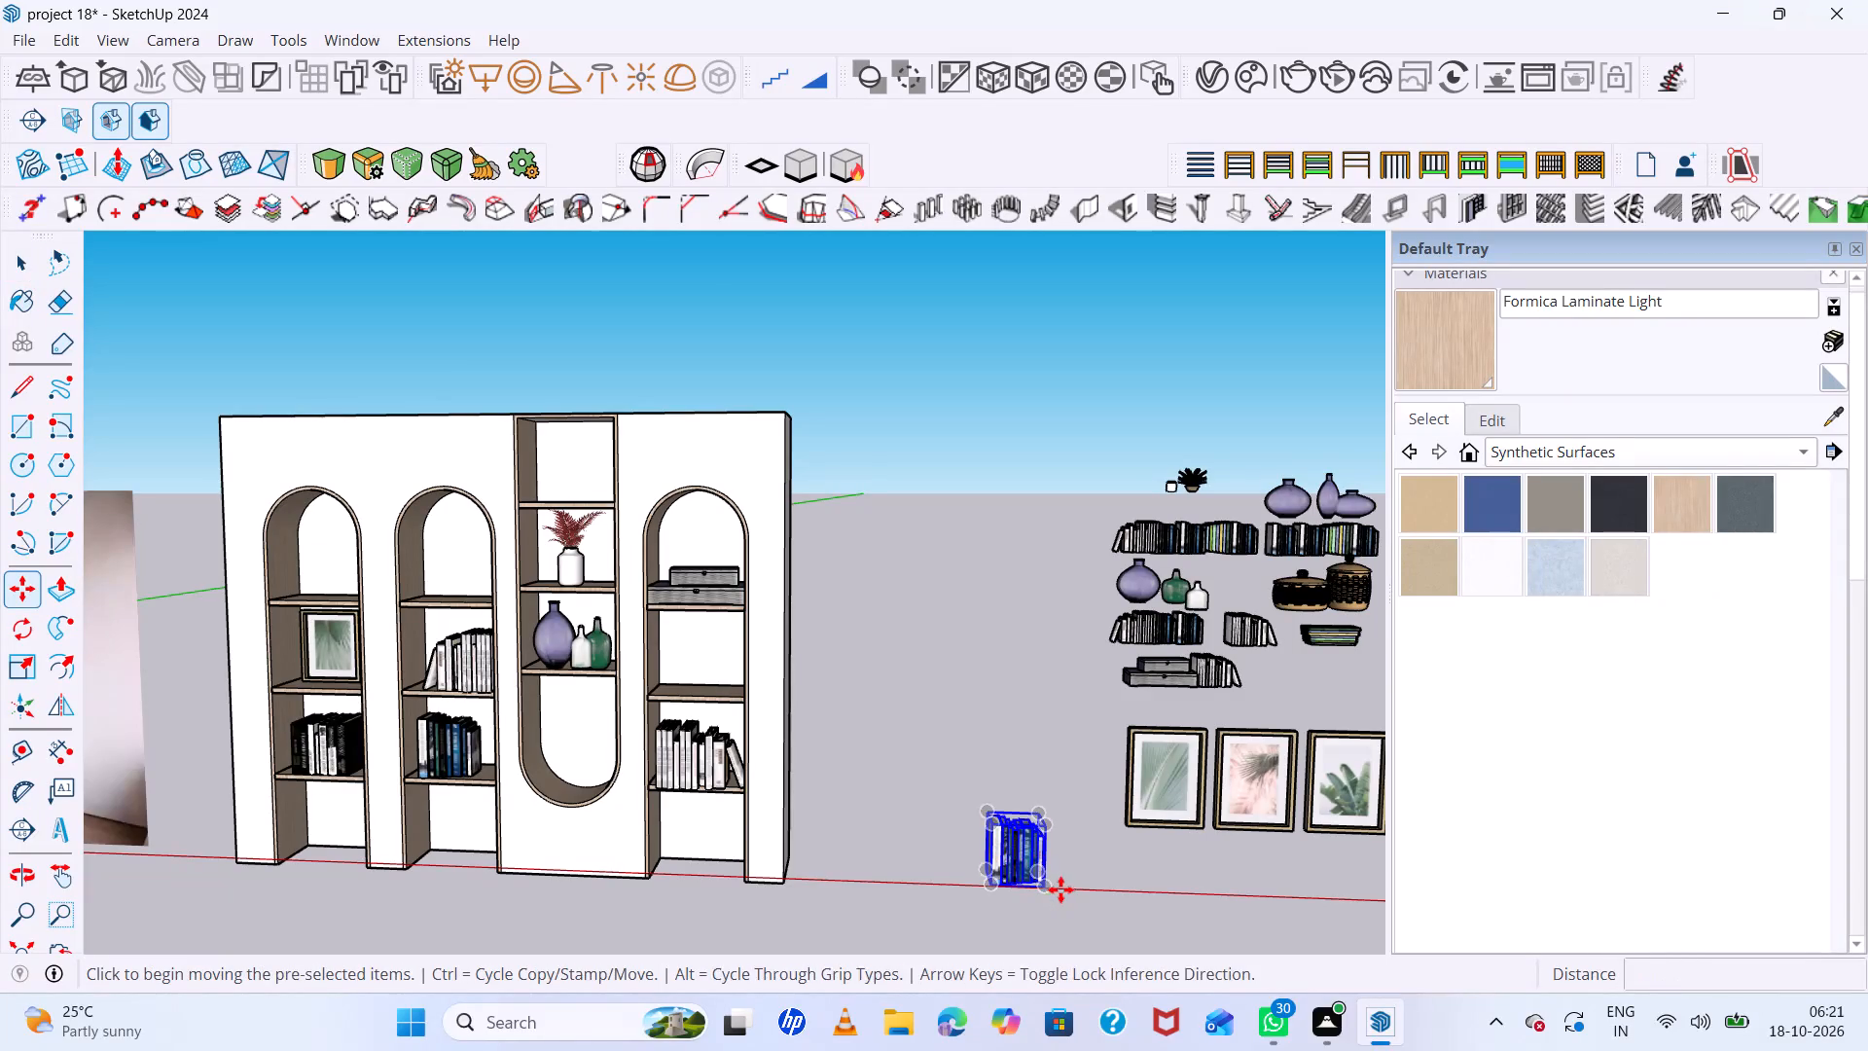
pyautogui.click(1050, 889)
pyautogui.scroll(6, 444, 598)
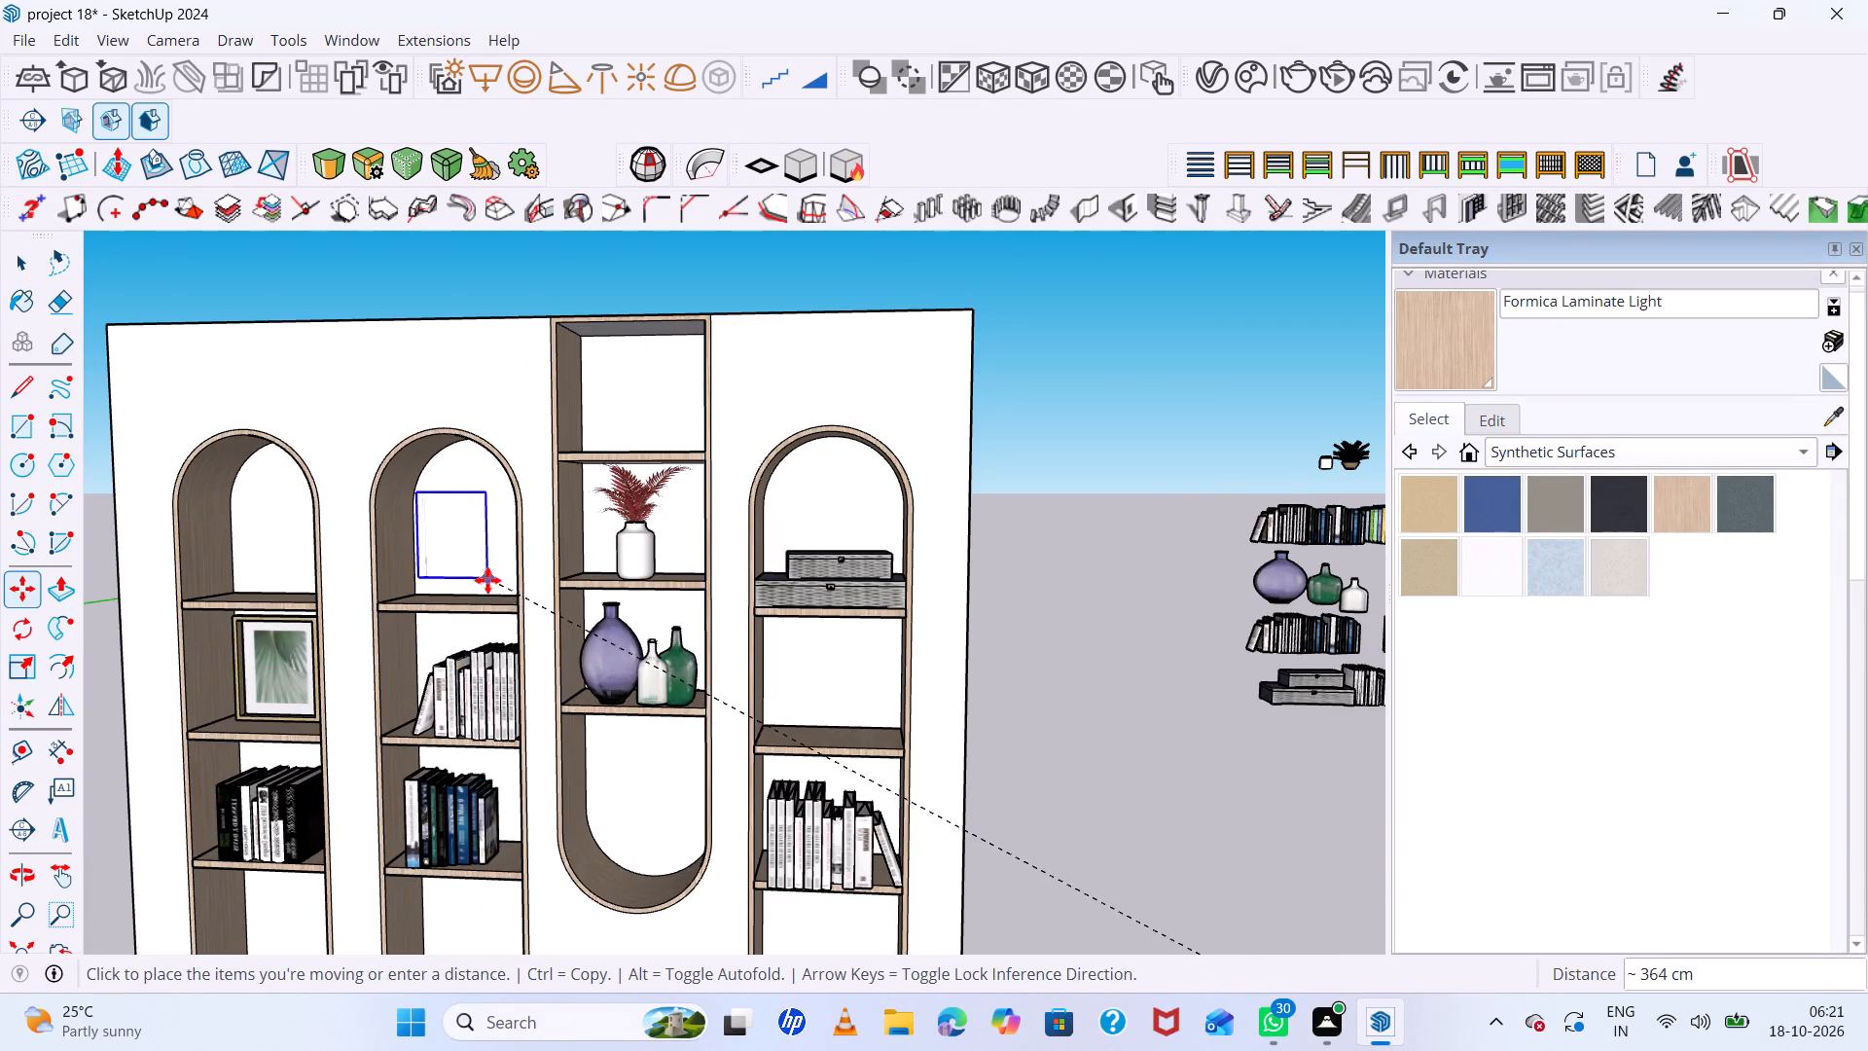
pyautogui.click(491, 601)
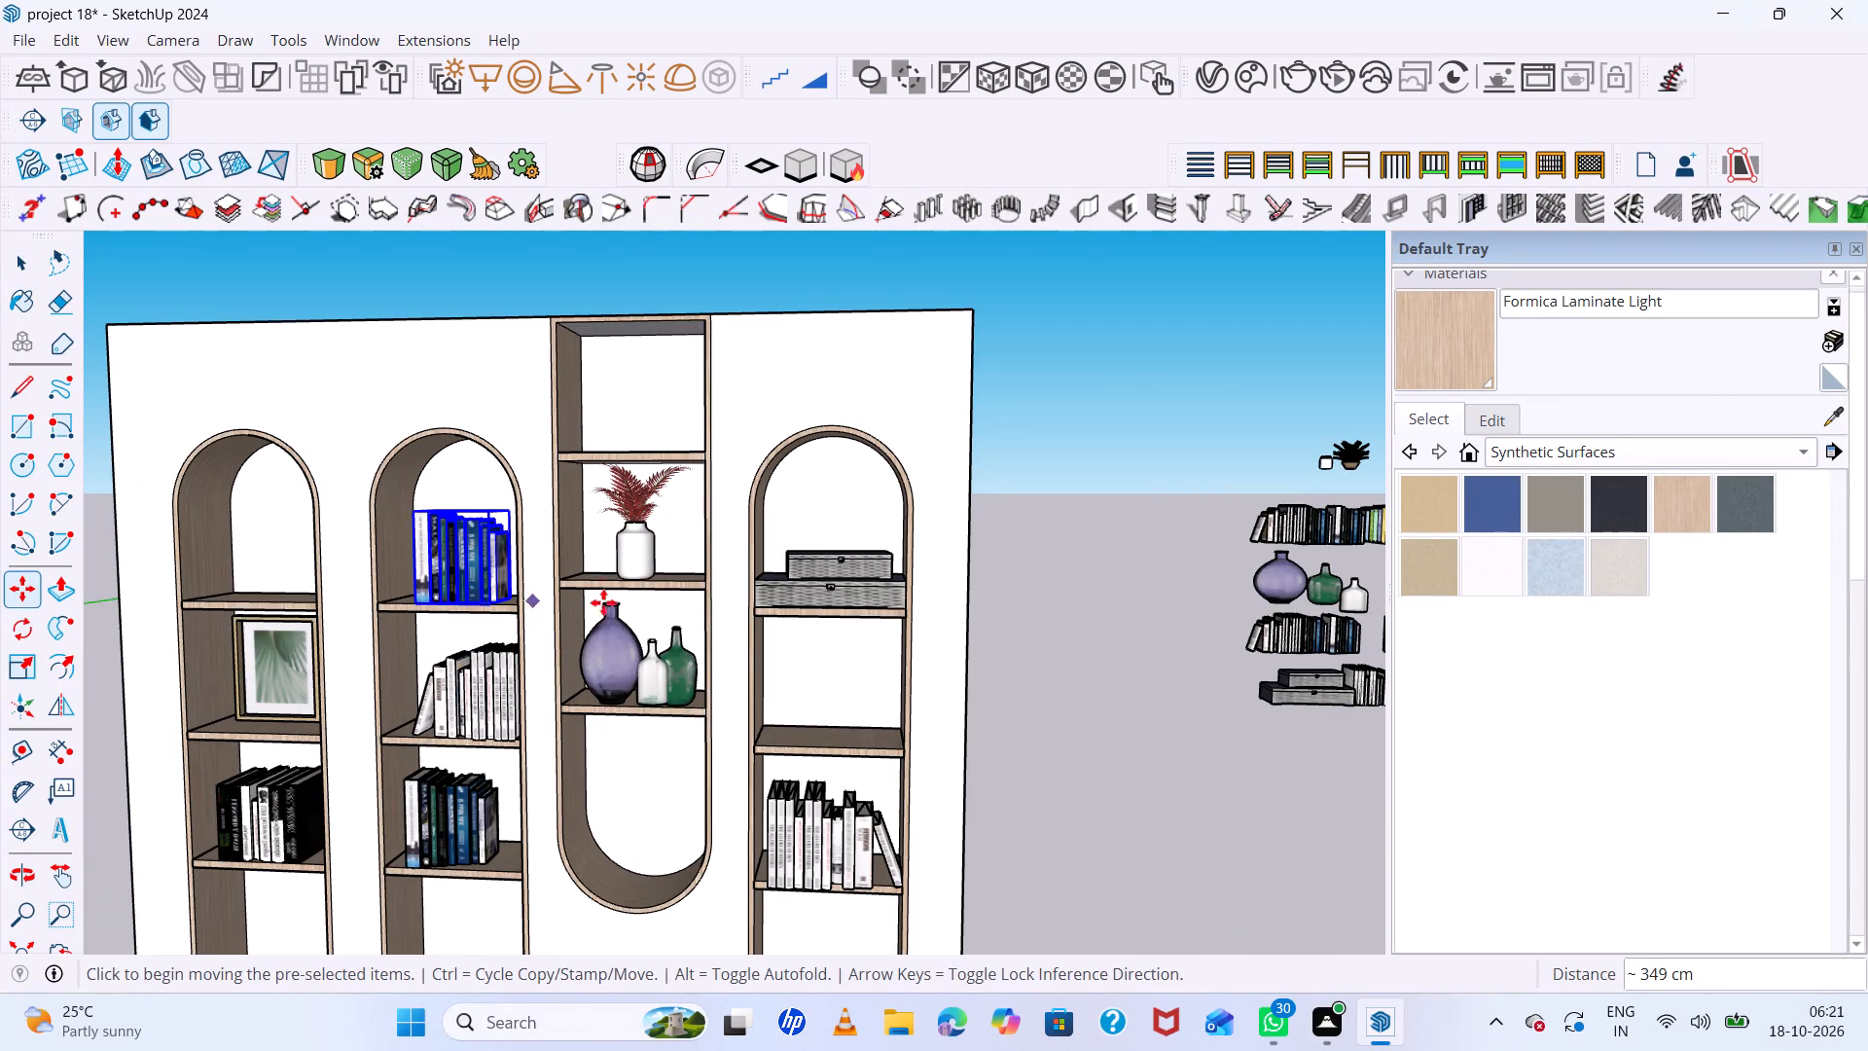
pyautogui.press('space')
pyautogui.click(1024, 549)
pyautogui.scroll(-13, 501, 572)
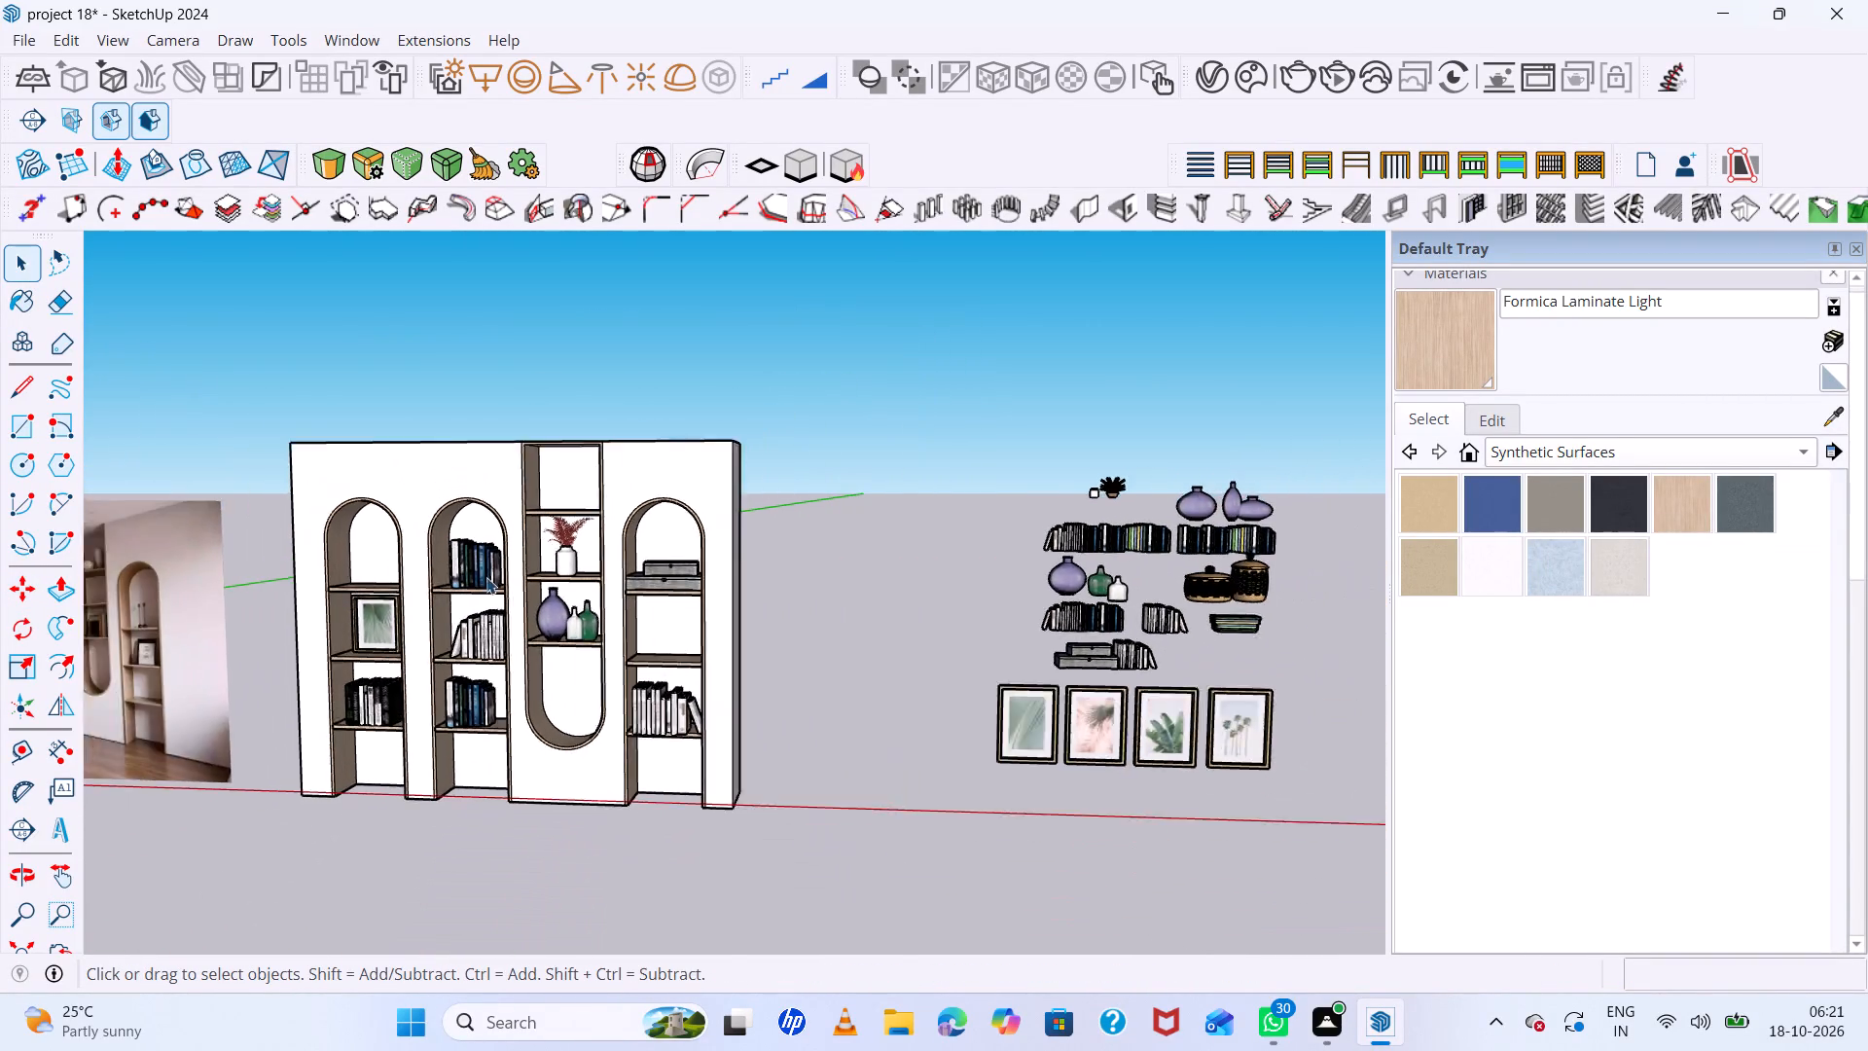
# Open the set with the bottle vases, copy the spiky potted plant above its books, and close the set.
pyautogui.moveTo(767, 704); pyautogui.dragTo(874, 723, button='middle')
pyautogui.middleClick(874, 723)
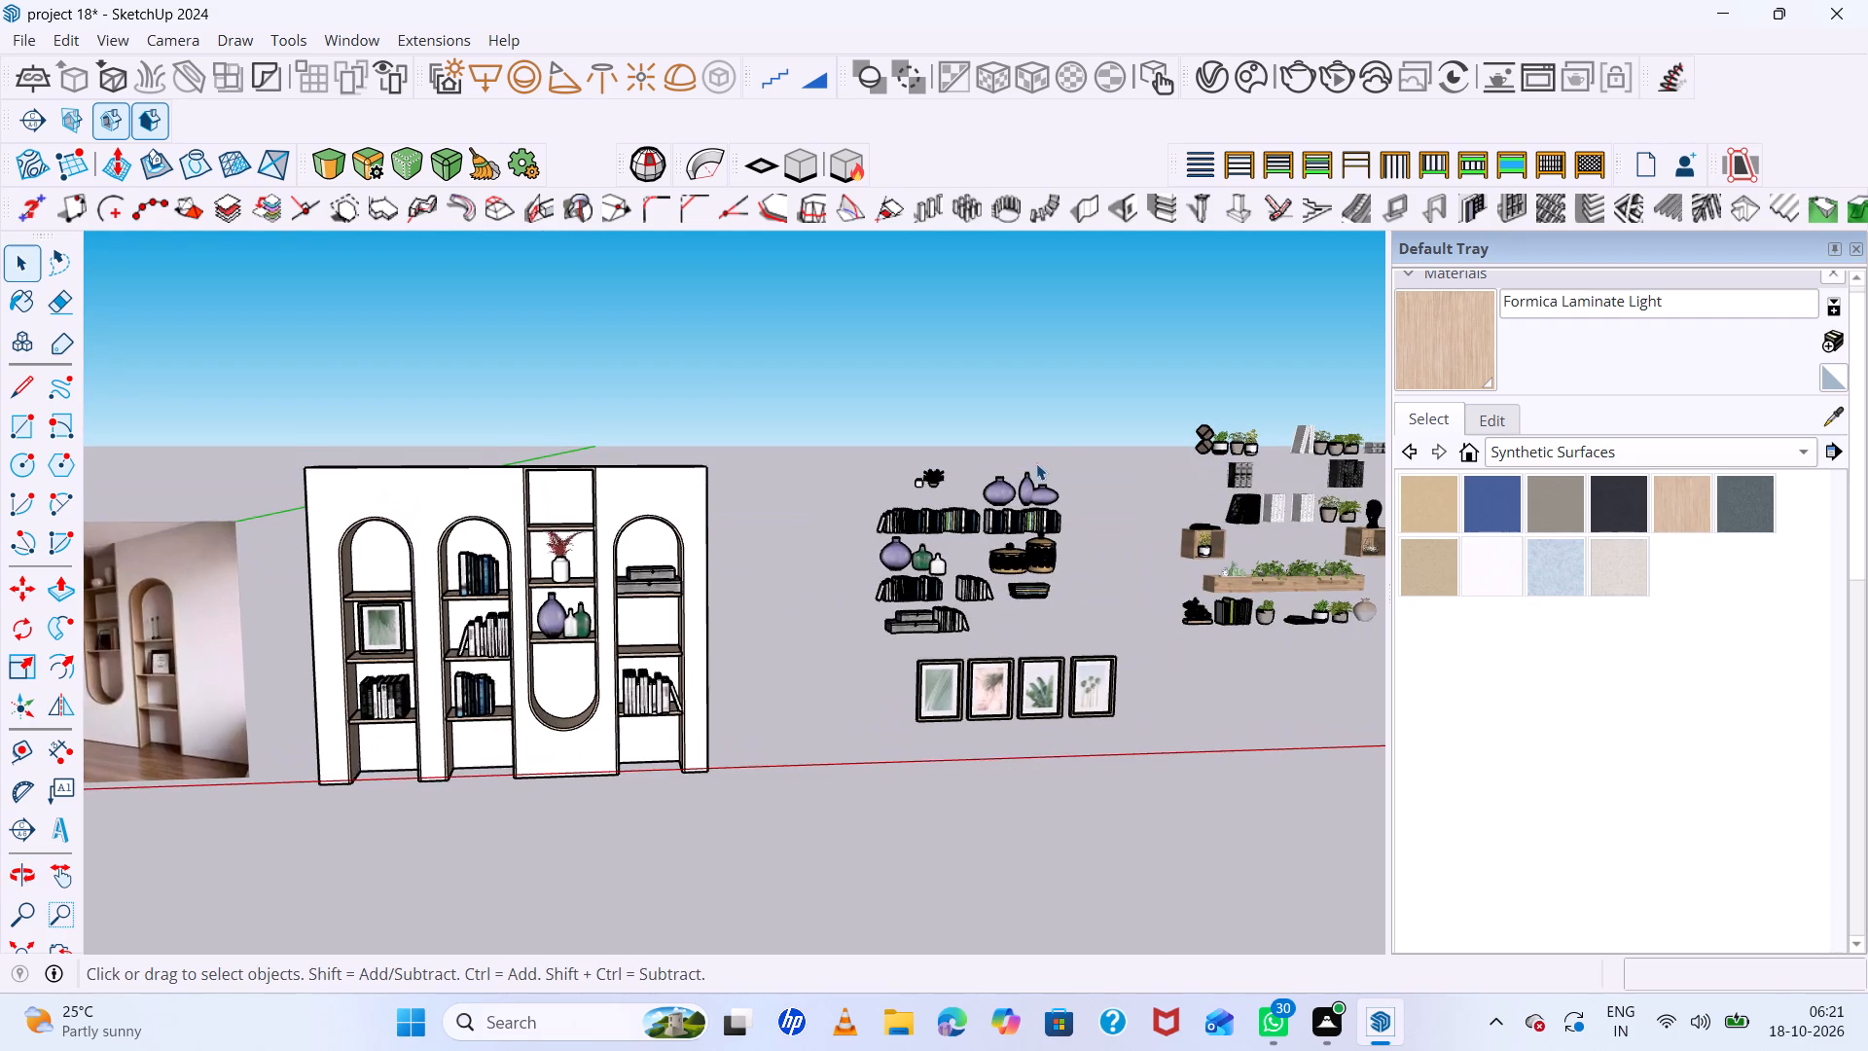
pyautogui.scroll(6, 1040, 436)
pyautogui.scroll(20, 1057, 575)
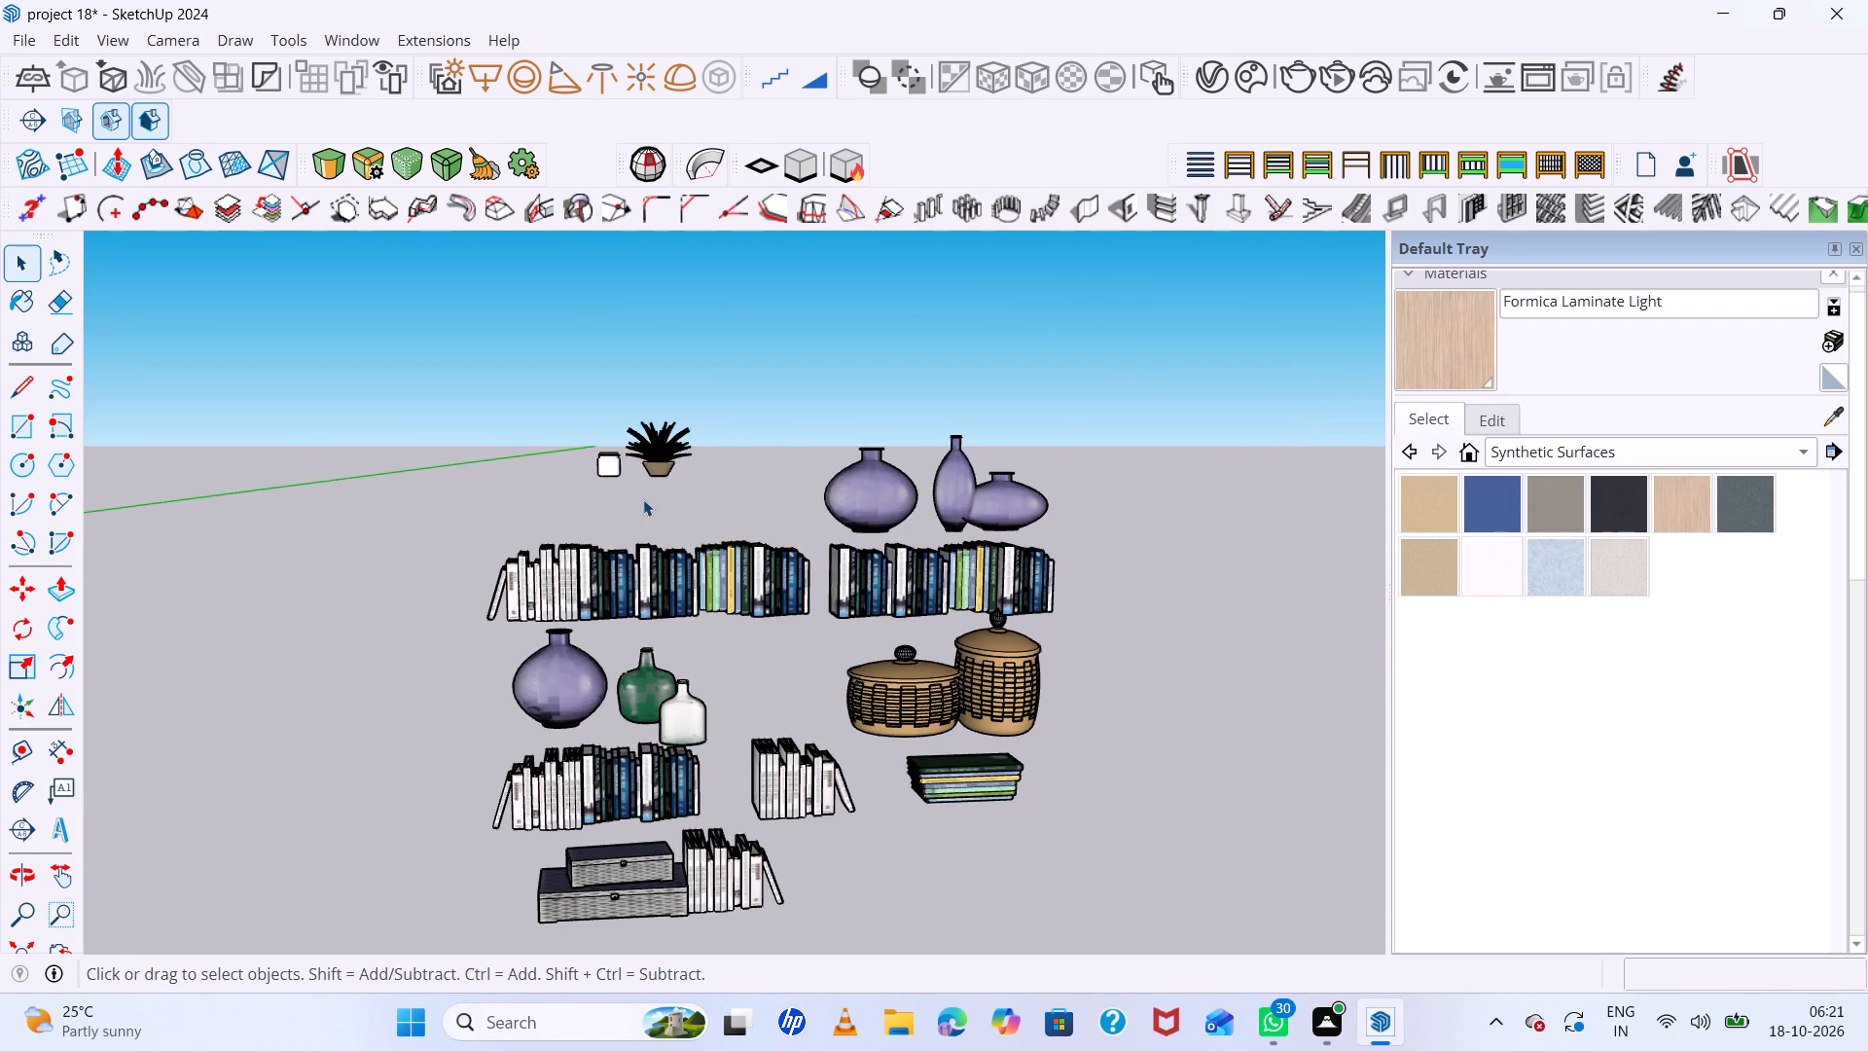
pyautogui.scroll(-7, 643, 499)
pyautogui.click(649, 469)
pyautogui.scroll(2, 653, 474)
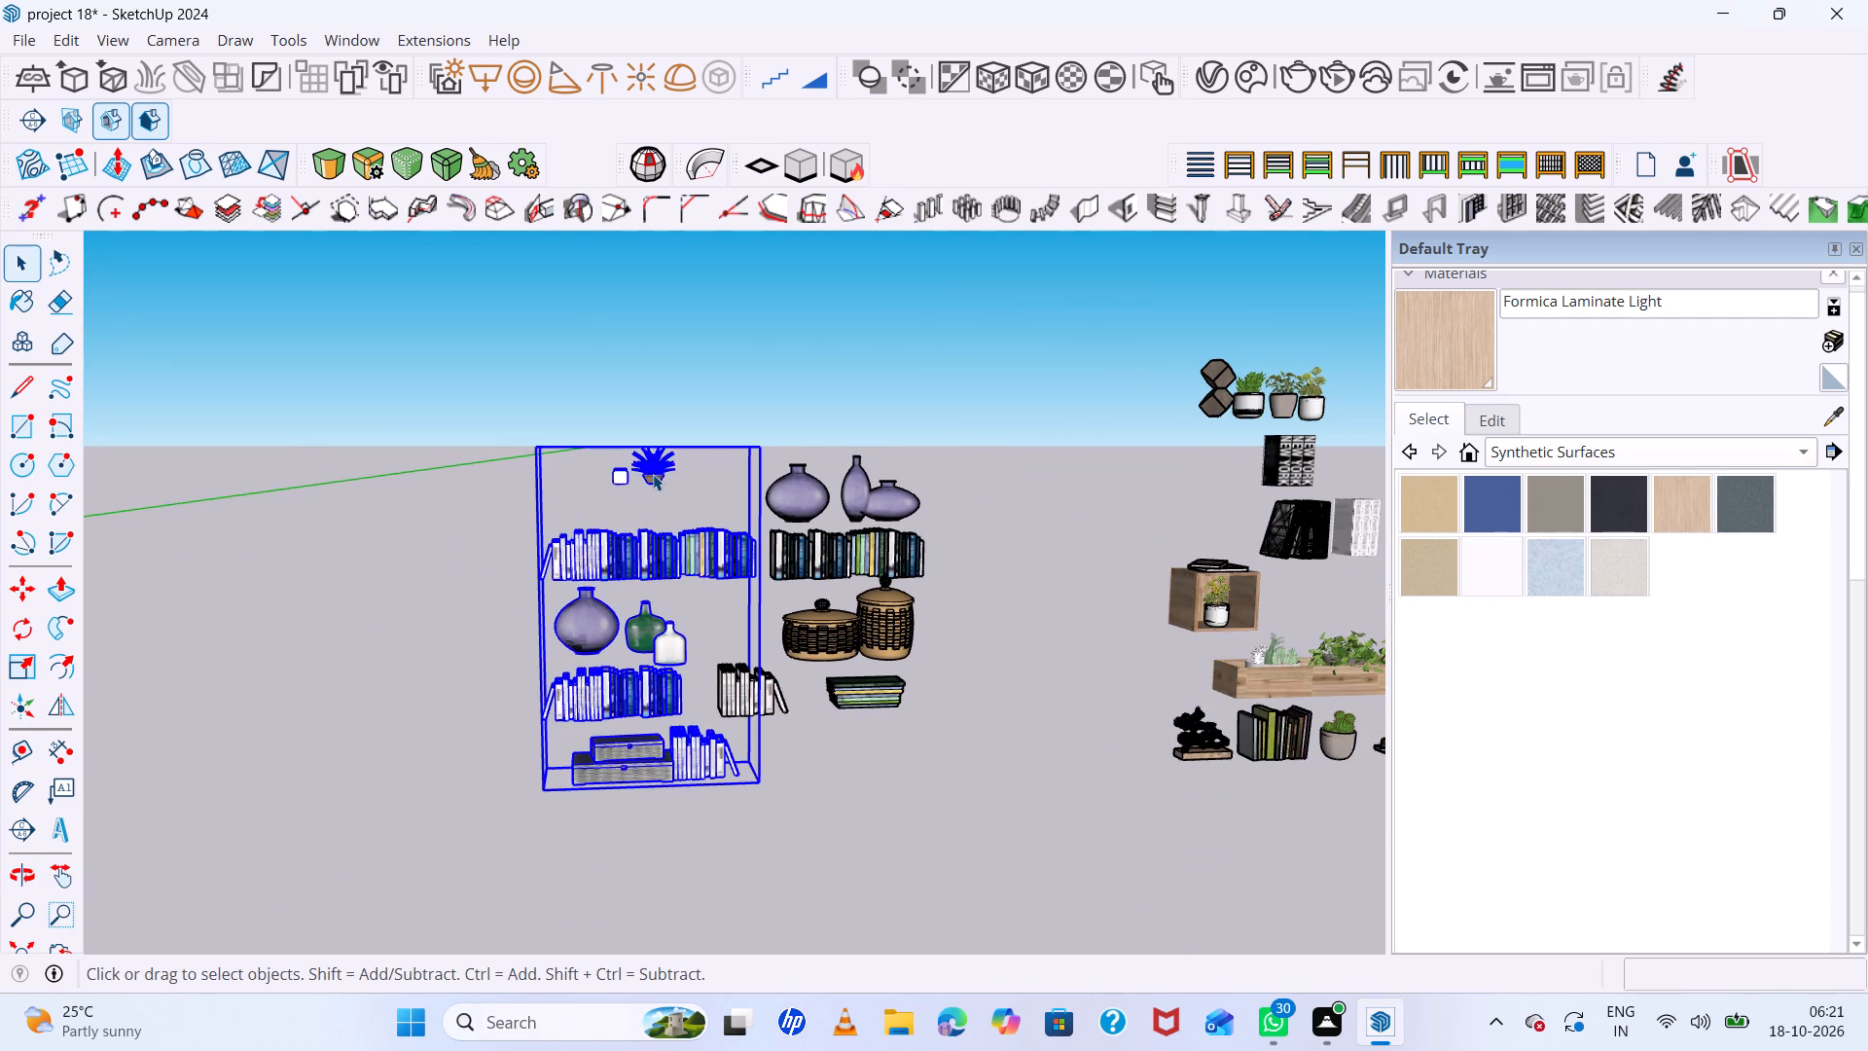
pyautogui.scroll(4, 653, 474)
pyautogui.doubleClick(653, 474)
pyautogui.scroll(5, 653, 474)
pyautogui.click(653, 474)
pyautogui.moveTo(642, 498); pyautogui.dragTo(653, 526, button='middle')
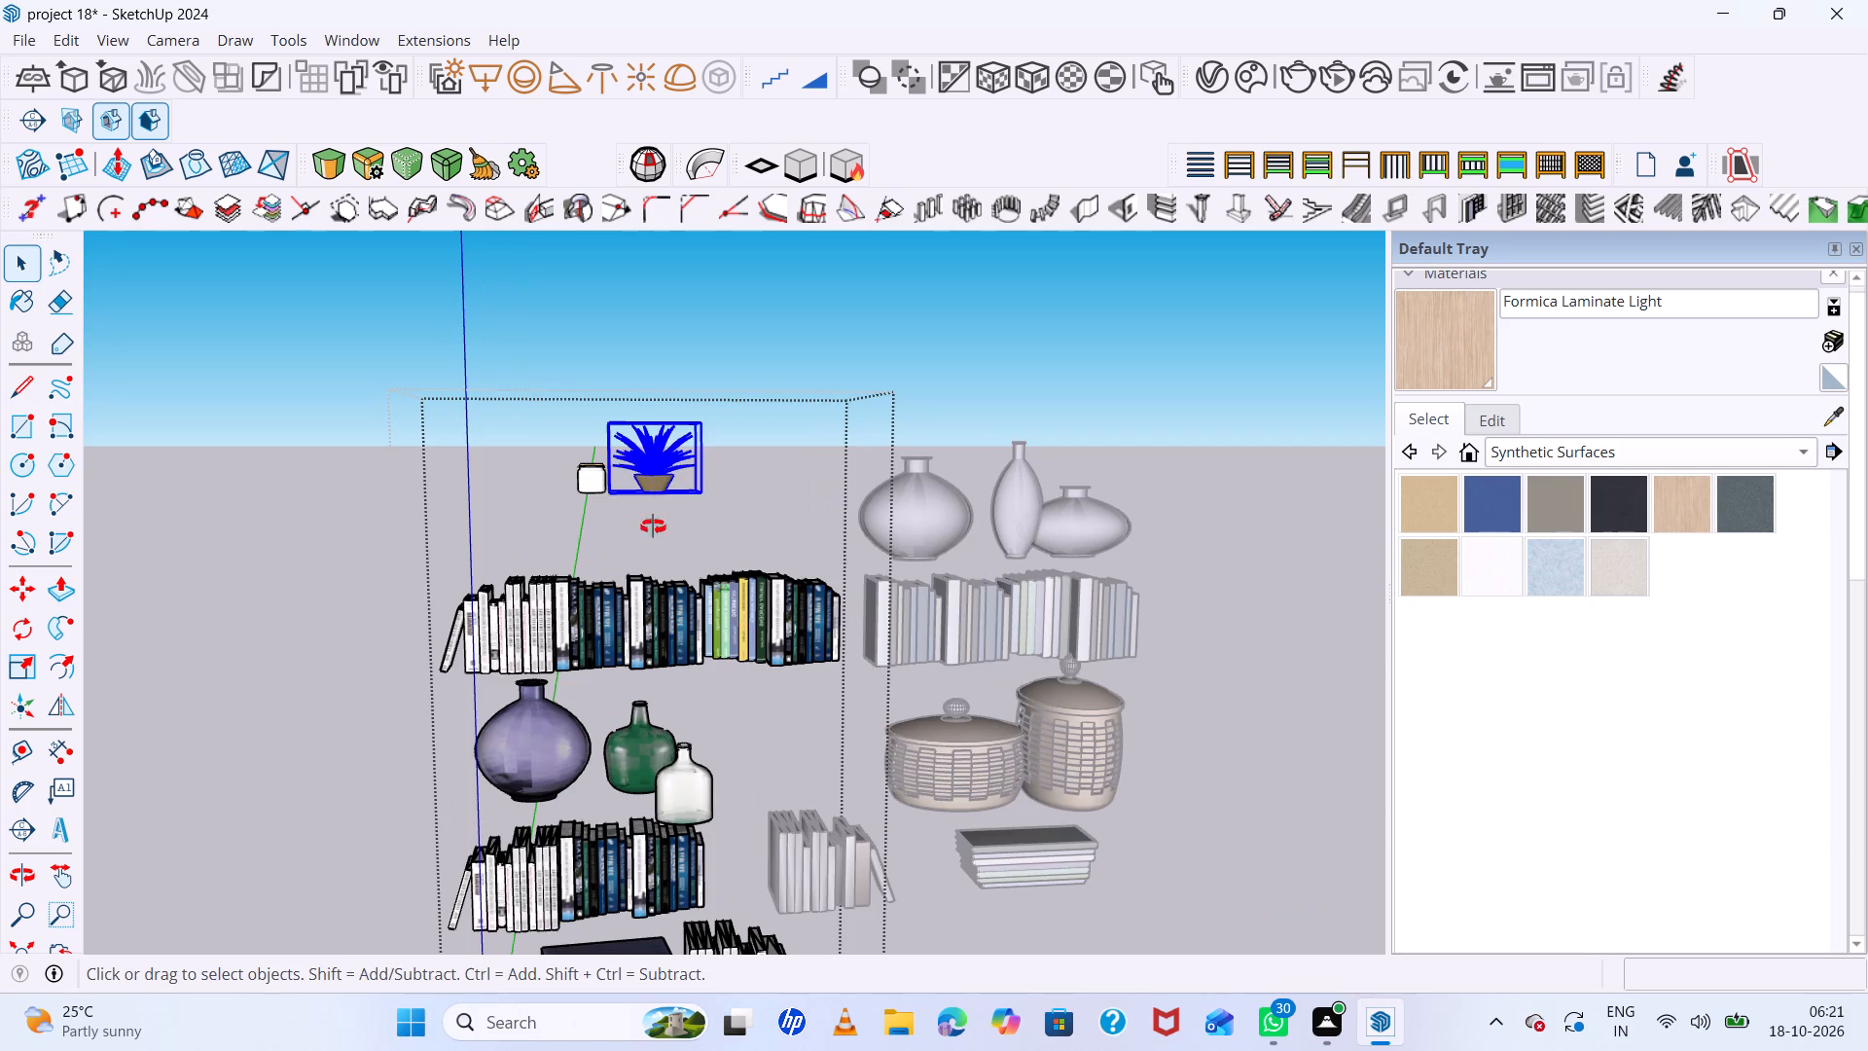
pyautogui.moveTo(653, 526); pyautogui.dragTo(757, 849, button='middle')
pyautogui.scroll(6, 702, 649)
pyautogui.scroll(1, 732, 561)
pyautogui.moveTo(729, 544); pyautogui.dragTo(715, 519, button='middle')
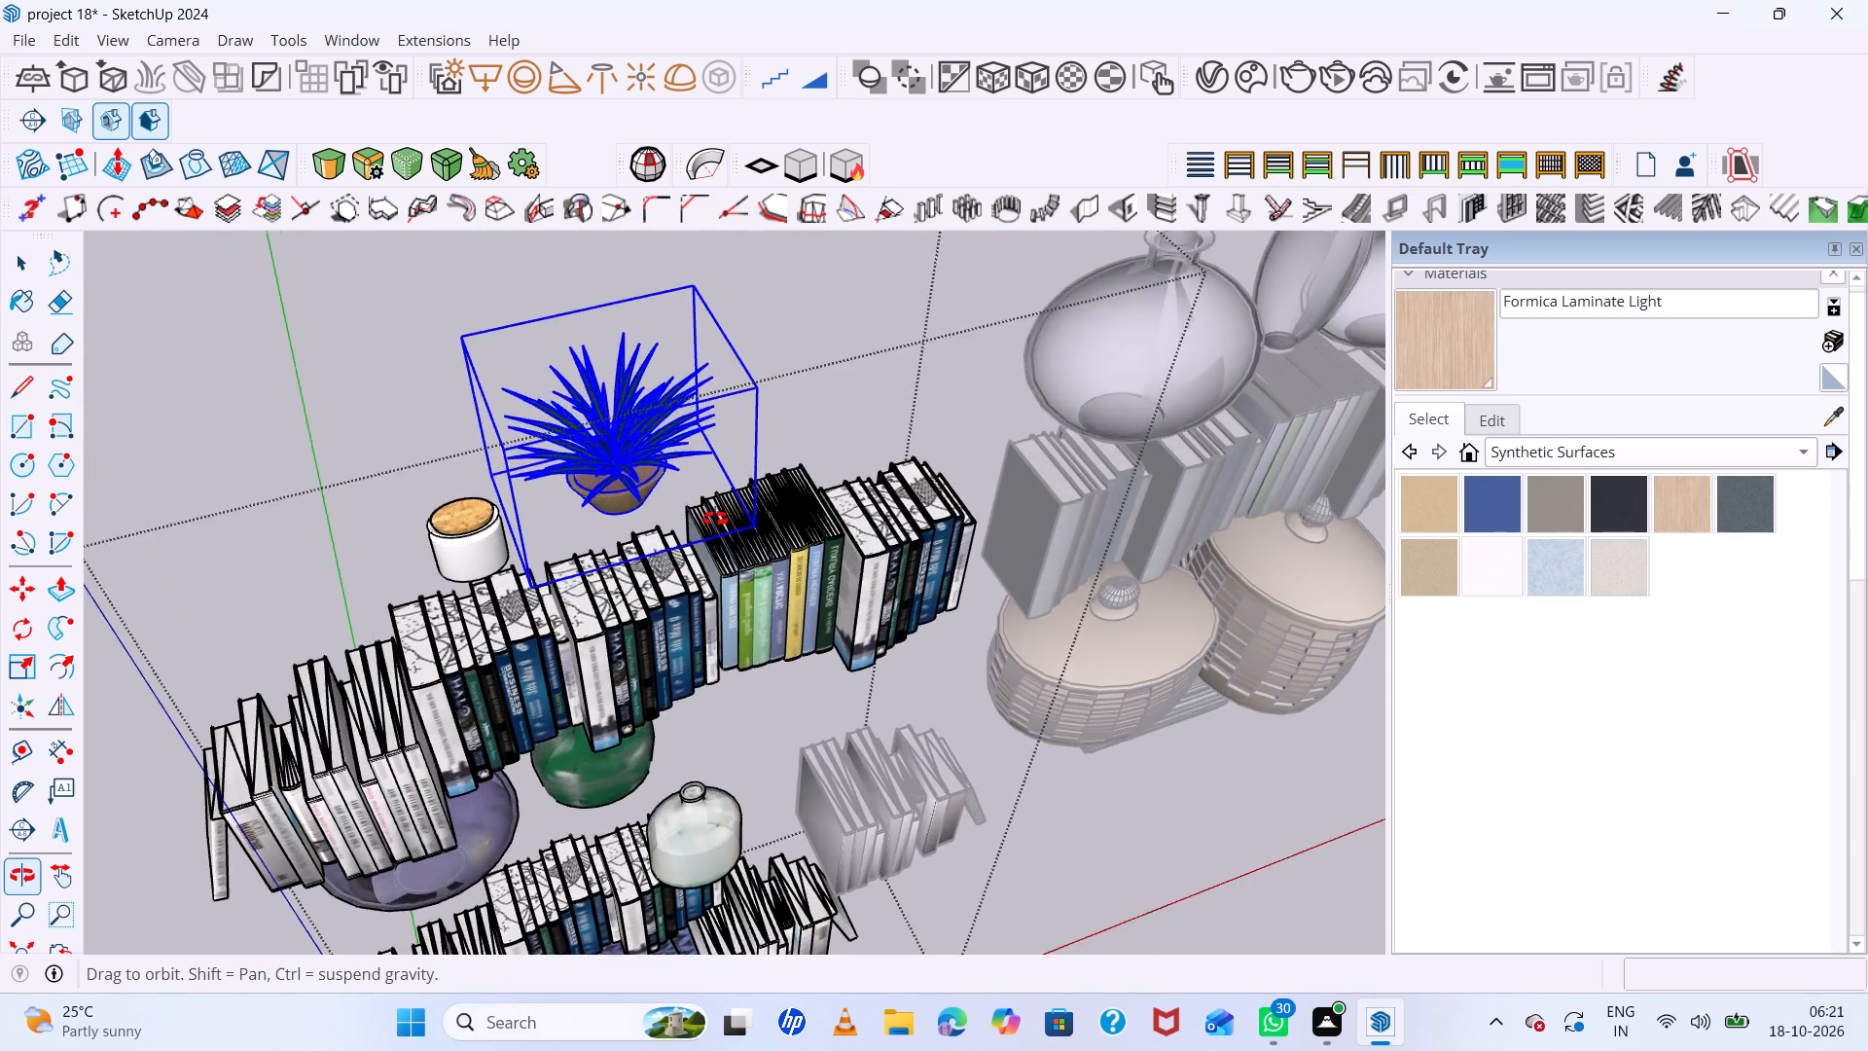
pyautogui.moveTo(715, 519); pyautogui.dragTo(600, 453, button='middle')
pyautogui.hotkey('ctrl', 'c')
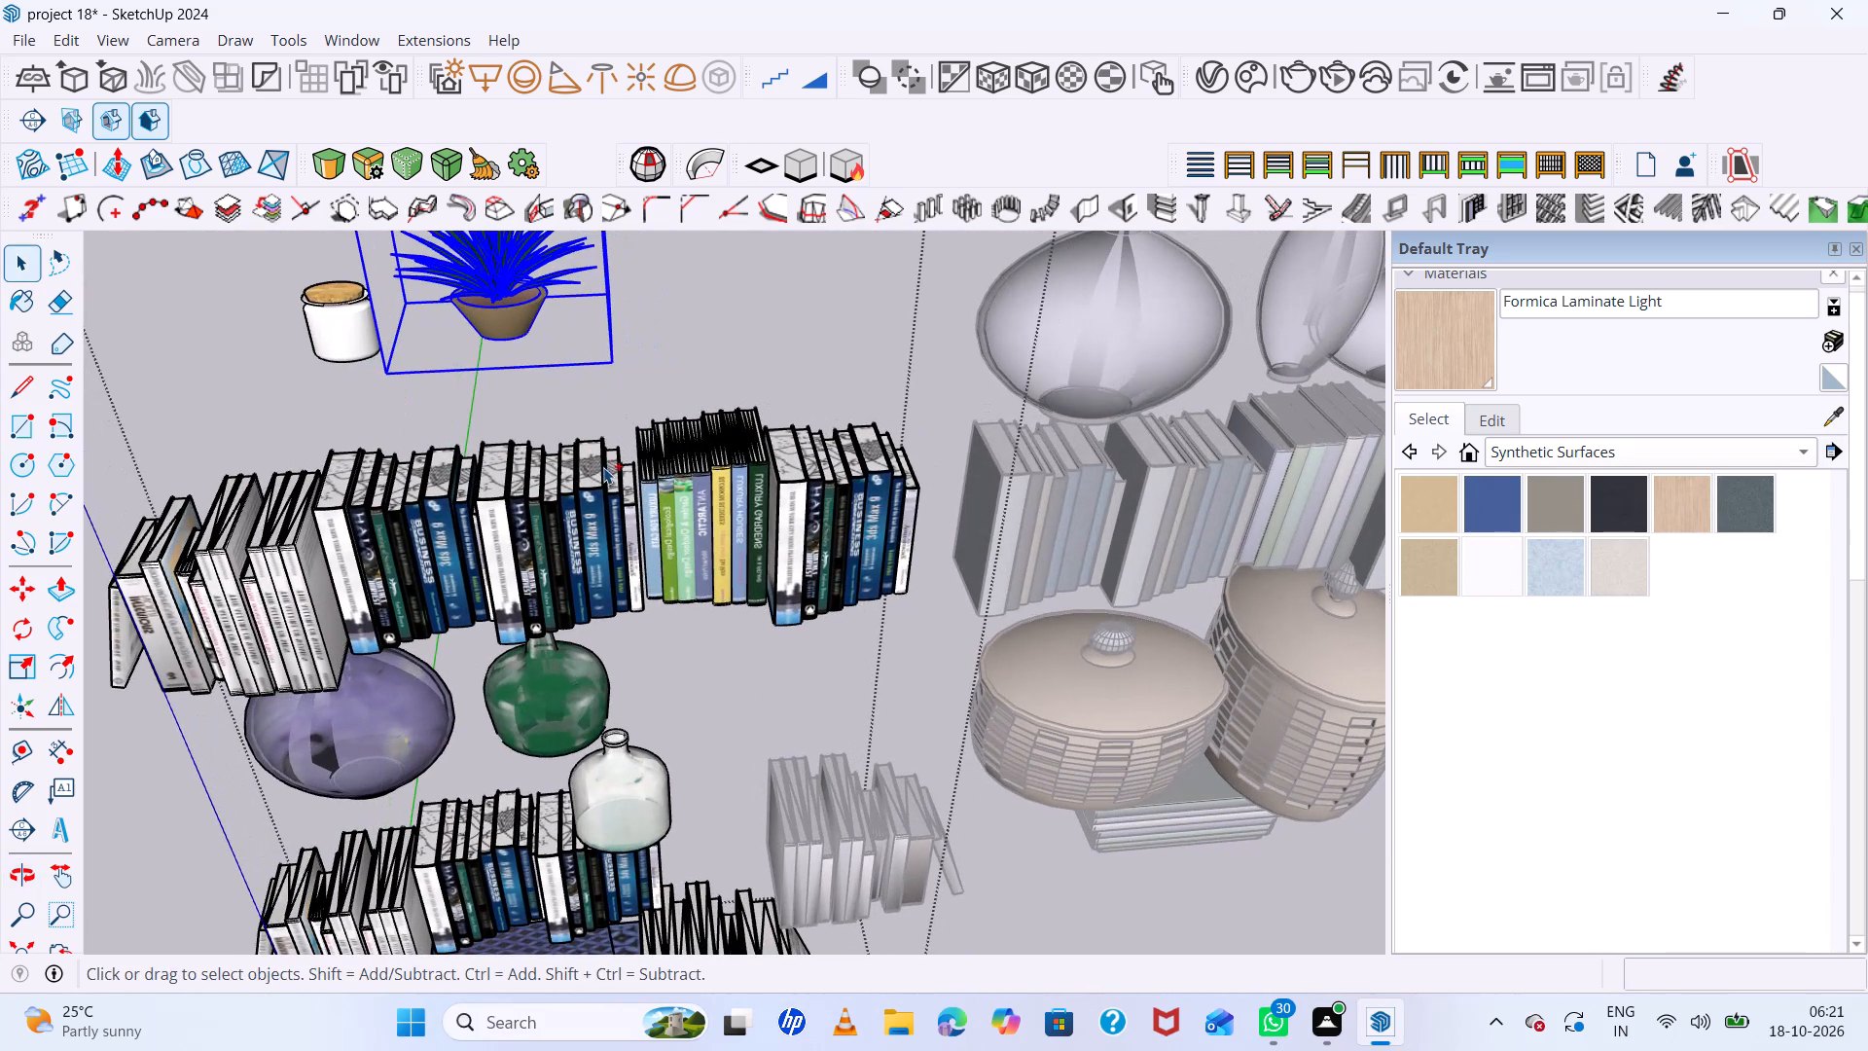
pyautogui.scroll(-18, 604, 484)
pyautogui.click(302, 619)
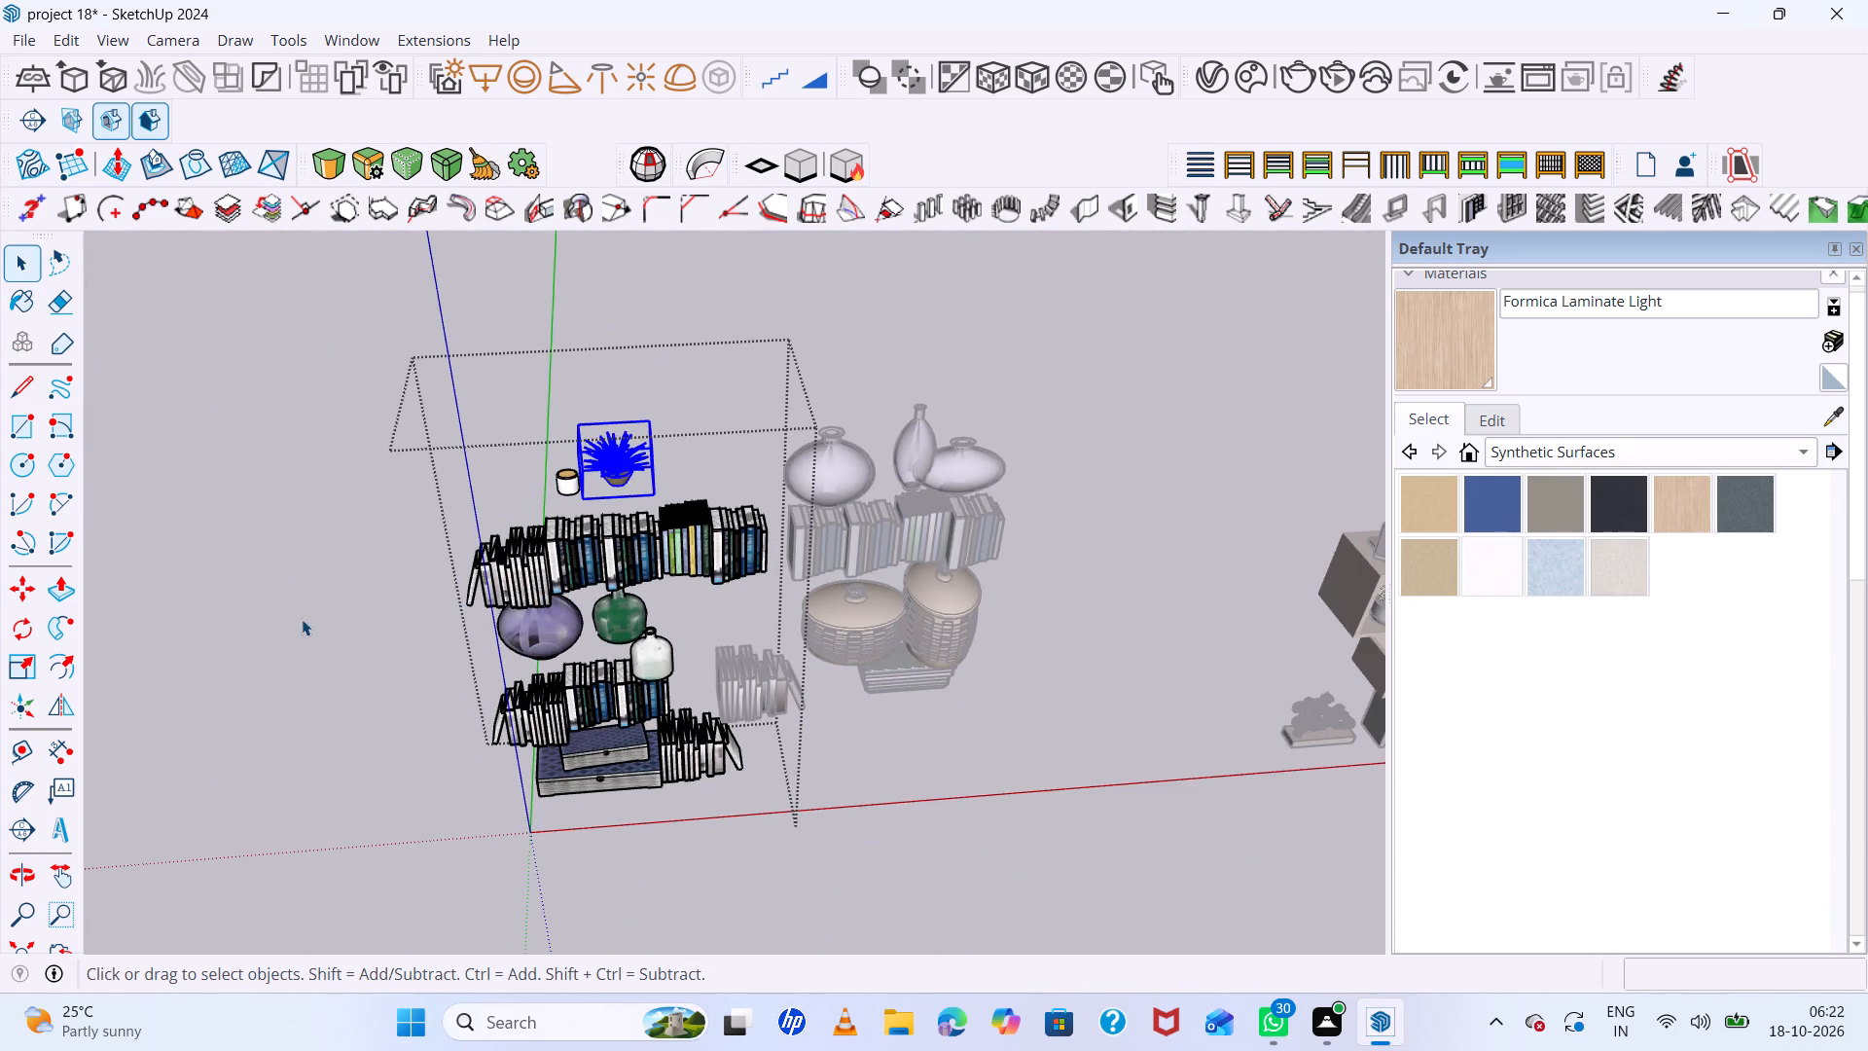
# Paste the potted plant onto the shelf between the boxes and the white books in the last arch.
pyautogui.scroll(-7, 494, 638)
pyautogui.scroll(-16, 583, 620)
pyautogui.moveTo(942, 720); pyautogui.dragTo(941, 572, button='middle')
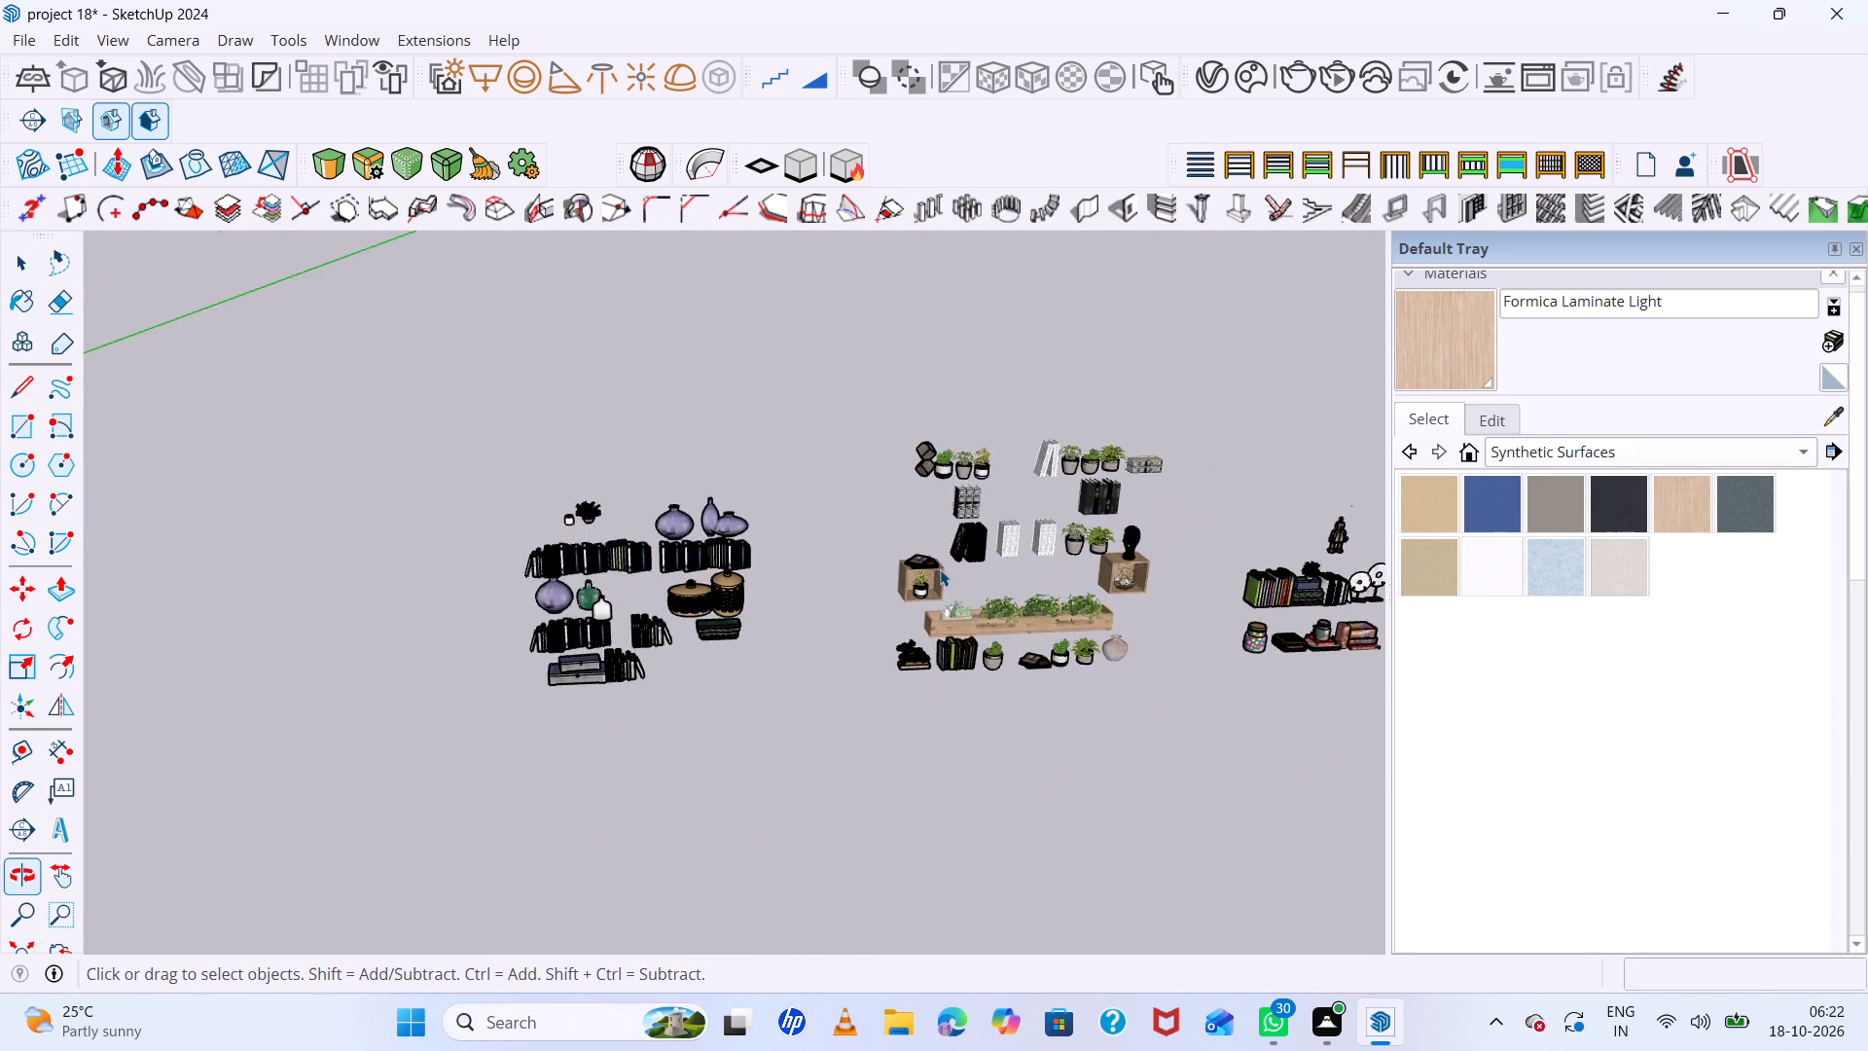
pyautogui.scroll(-15, 940, 569)
pyautogui.scroll(13, 434, 783)
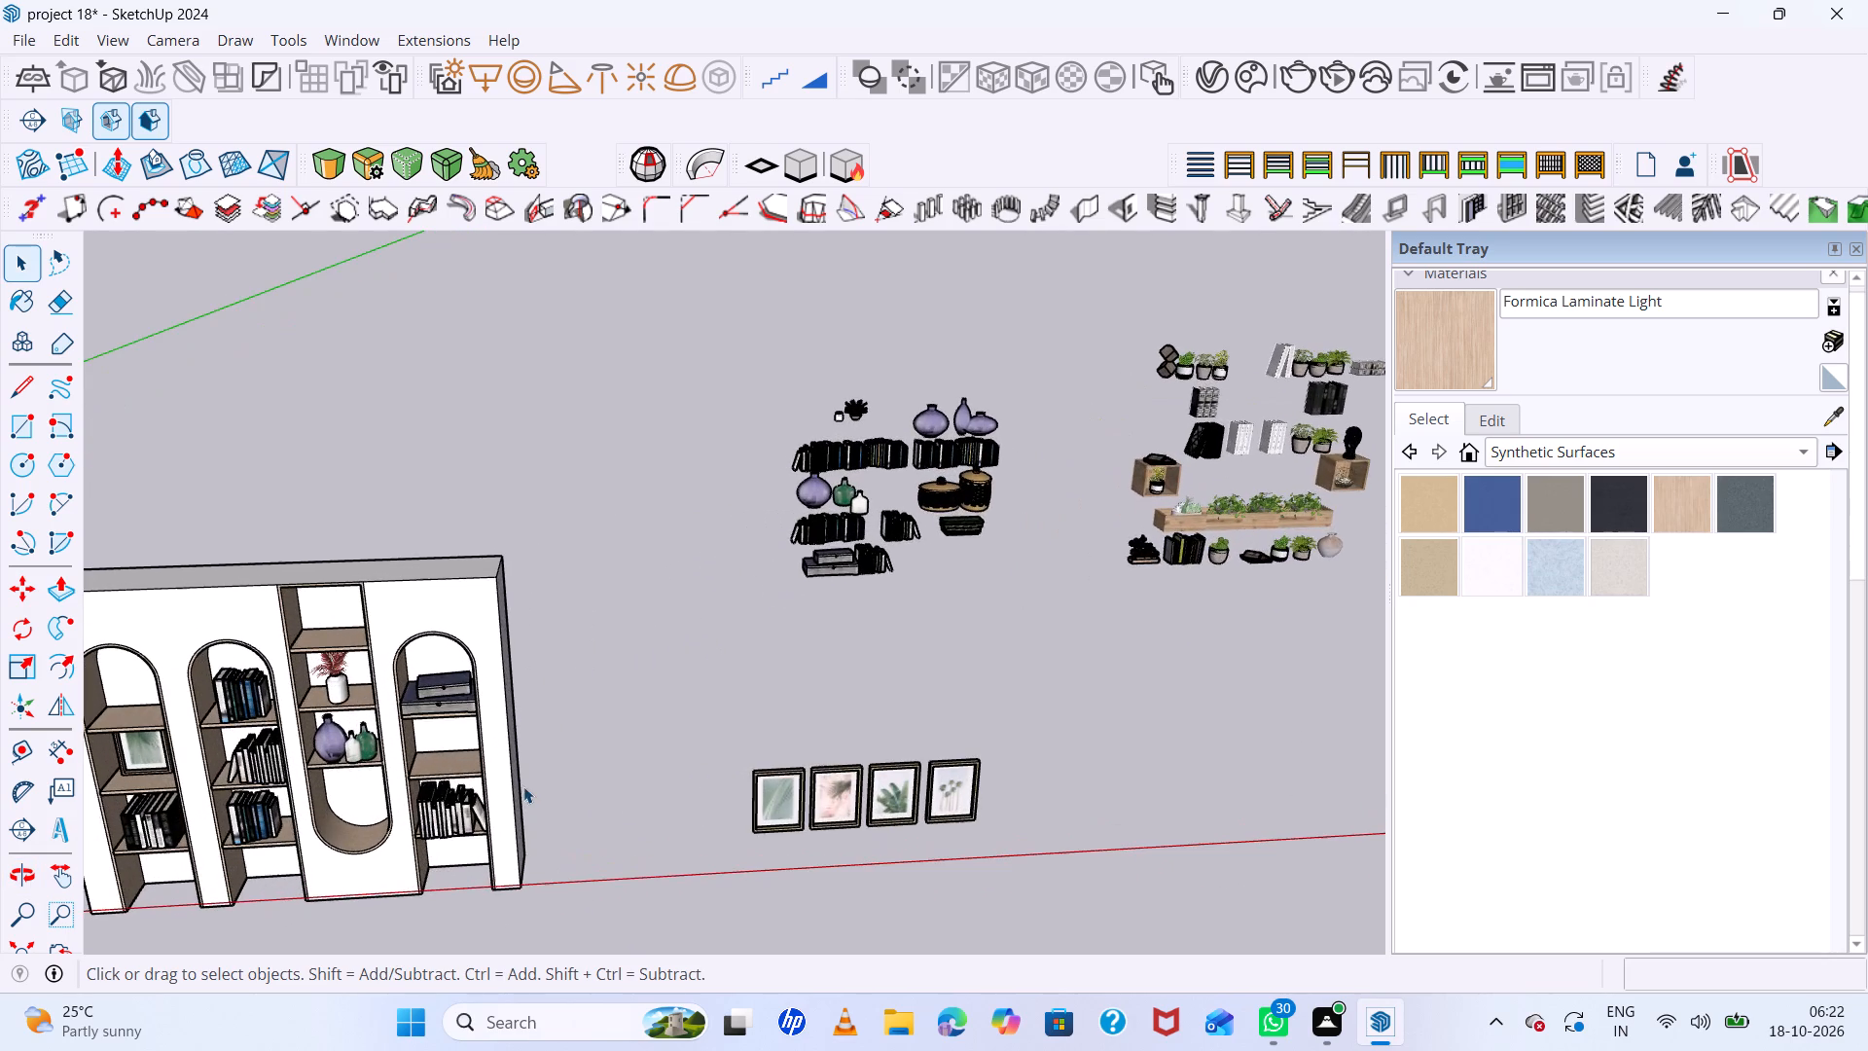
pyautogui.moveTo(525, 729); pyautogui.dragTo(541, 641, button='middle')
pyautogui.scroll(14, 483, 723)
pyautogui.moveTo(485, 766); pyautogui.dragTo(487, 749, button='middle')
pyautogui.hotkey('ctrl', 'v')
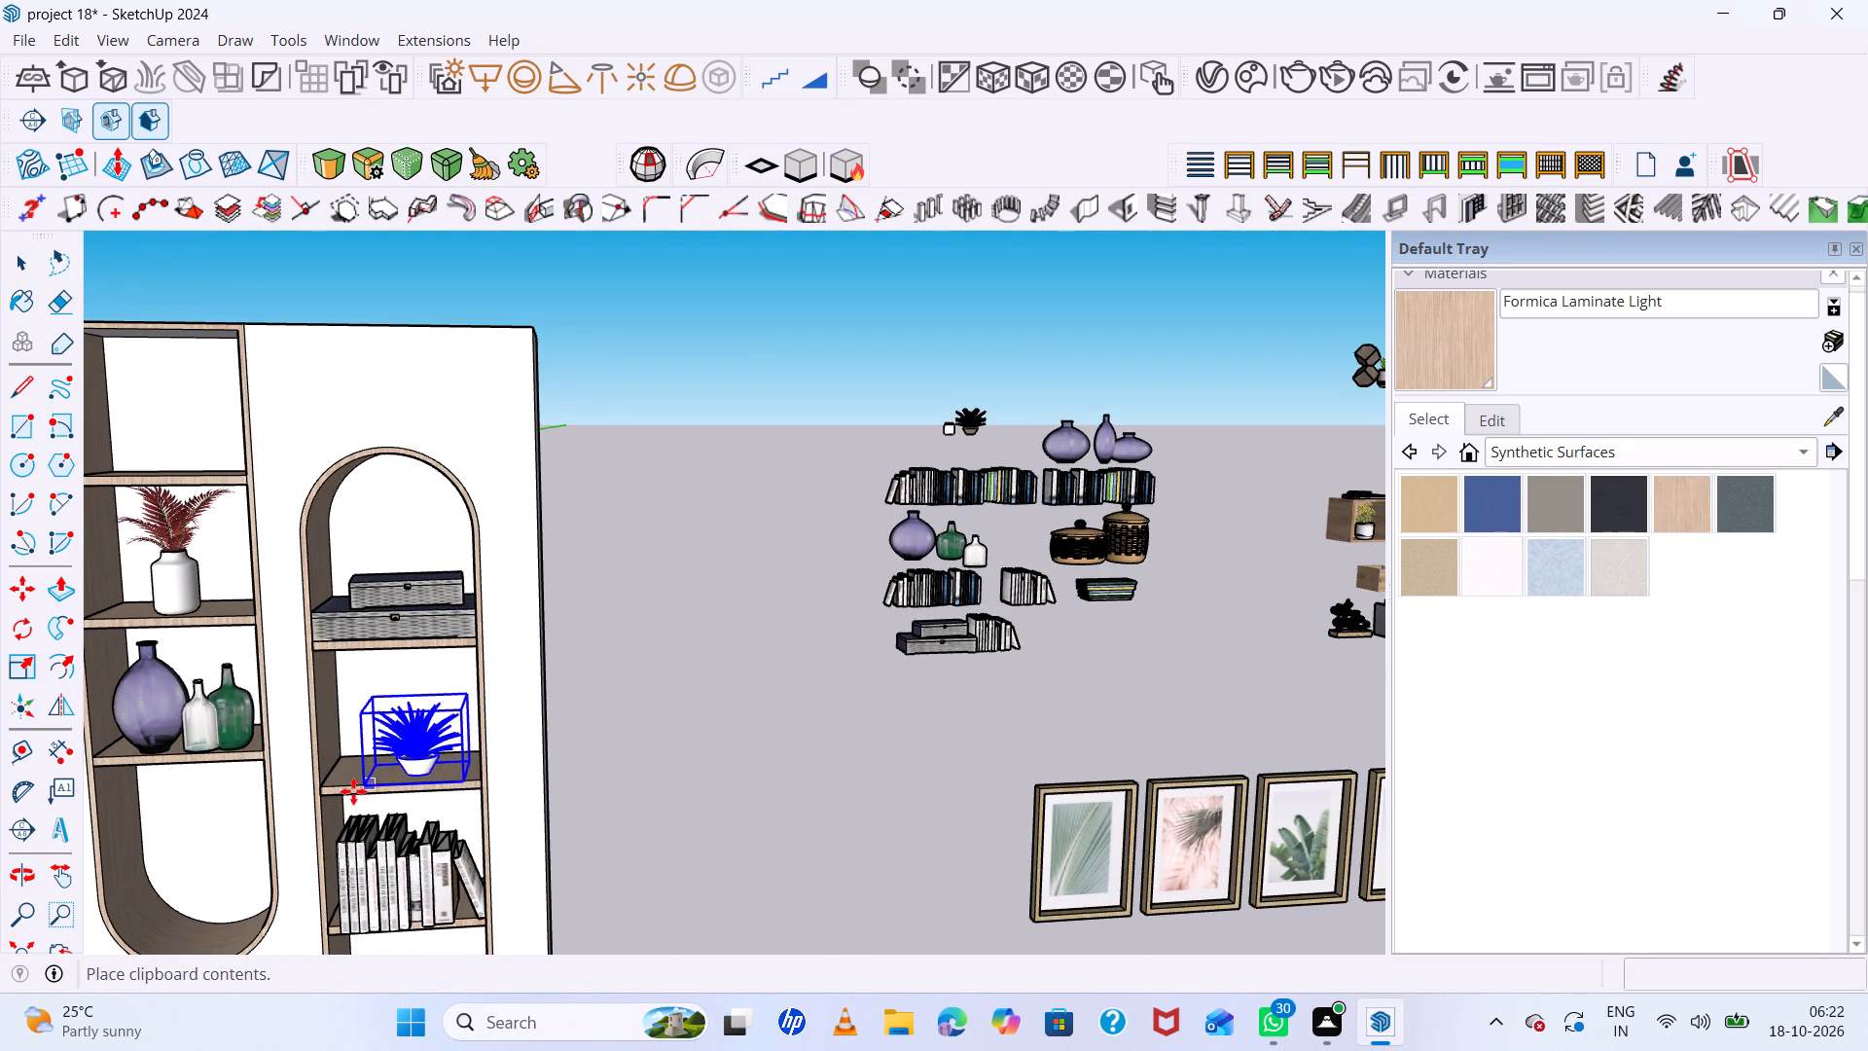
pyautogui.click(353, 791)
pyautogui.press('space')
pyautogui.click(746, 780)
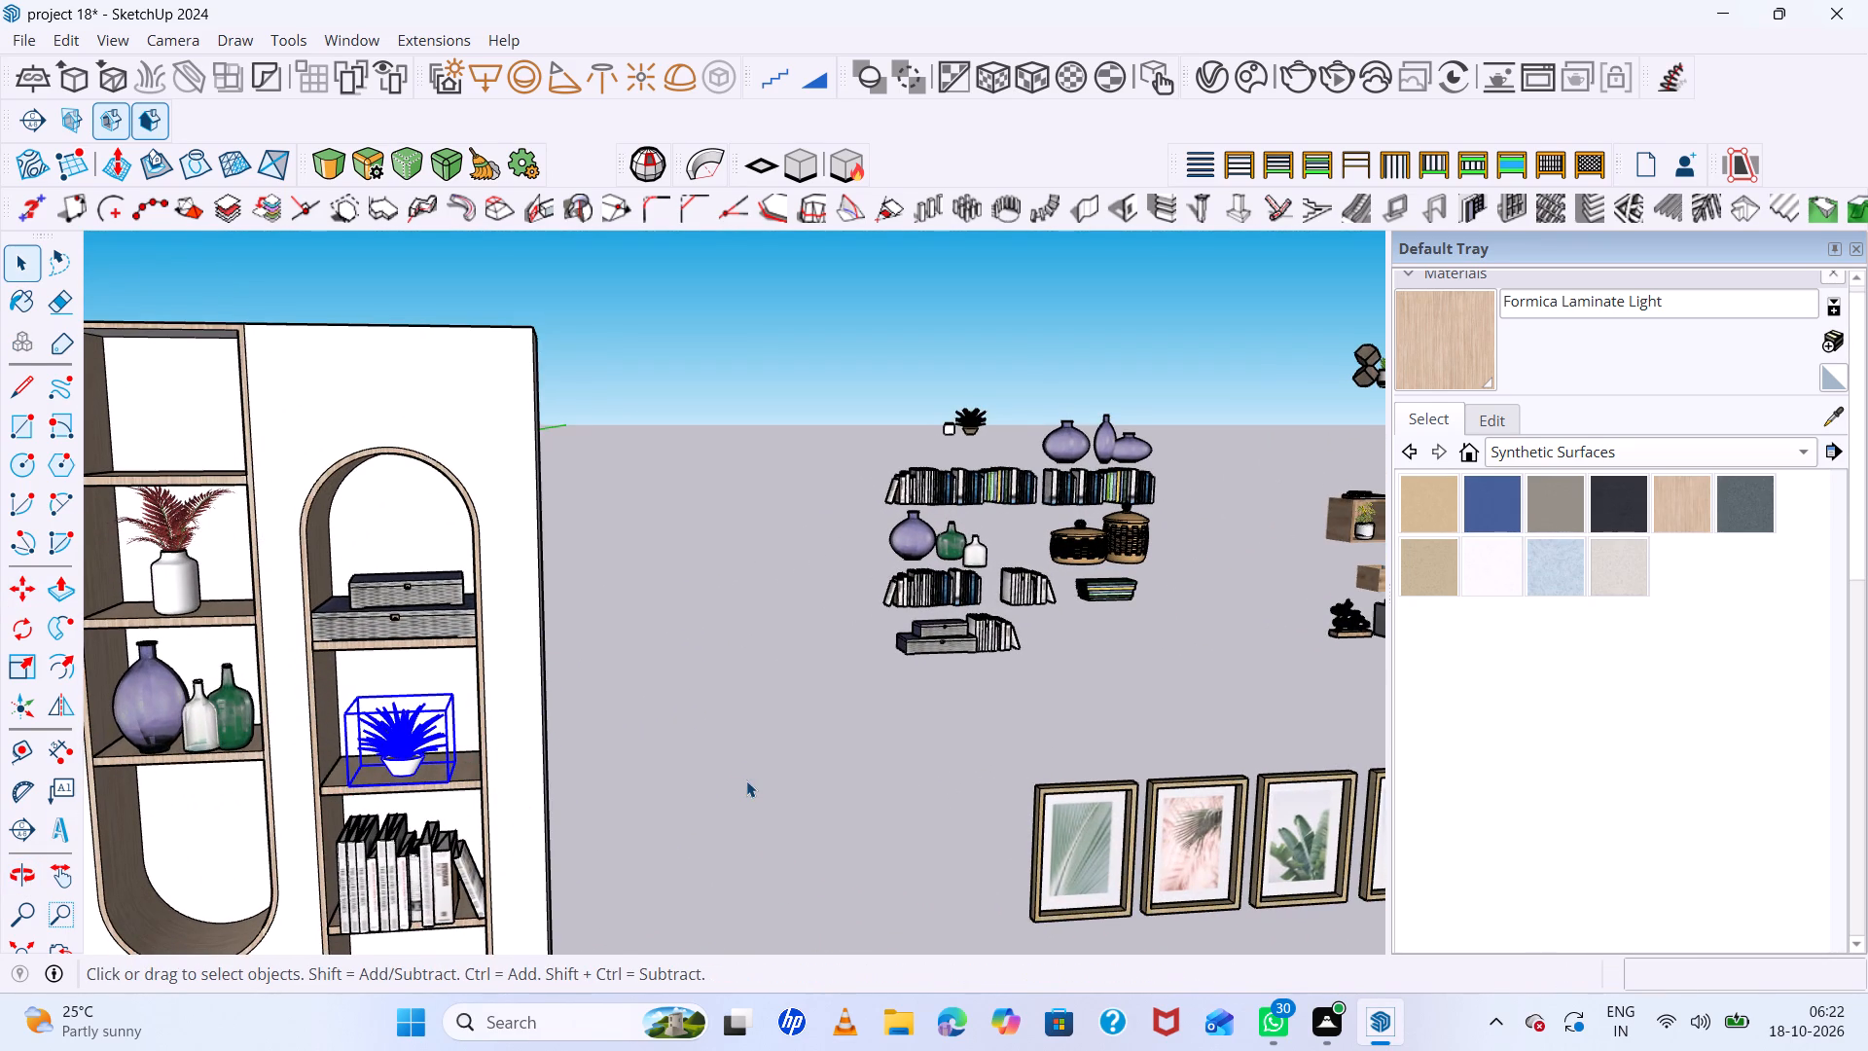
# Move the potted plant about 213 cm to the top shelf of the first arch, above the picture frame.
pyautogui.scroll(-12, 744, 778)
pyautogui.moveTo(766, 802); pyautogui.dragTo(736, 678, button='middle')
pyautogui.scroll(12, 593, 720)
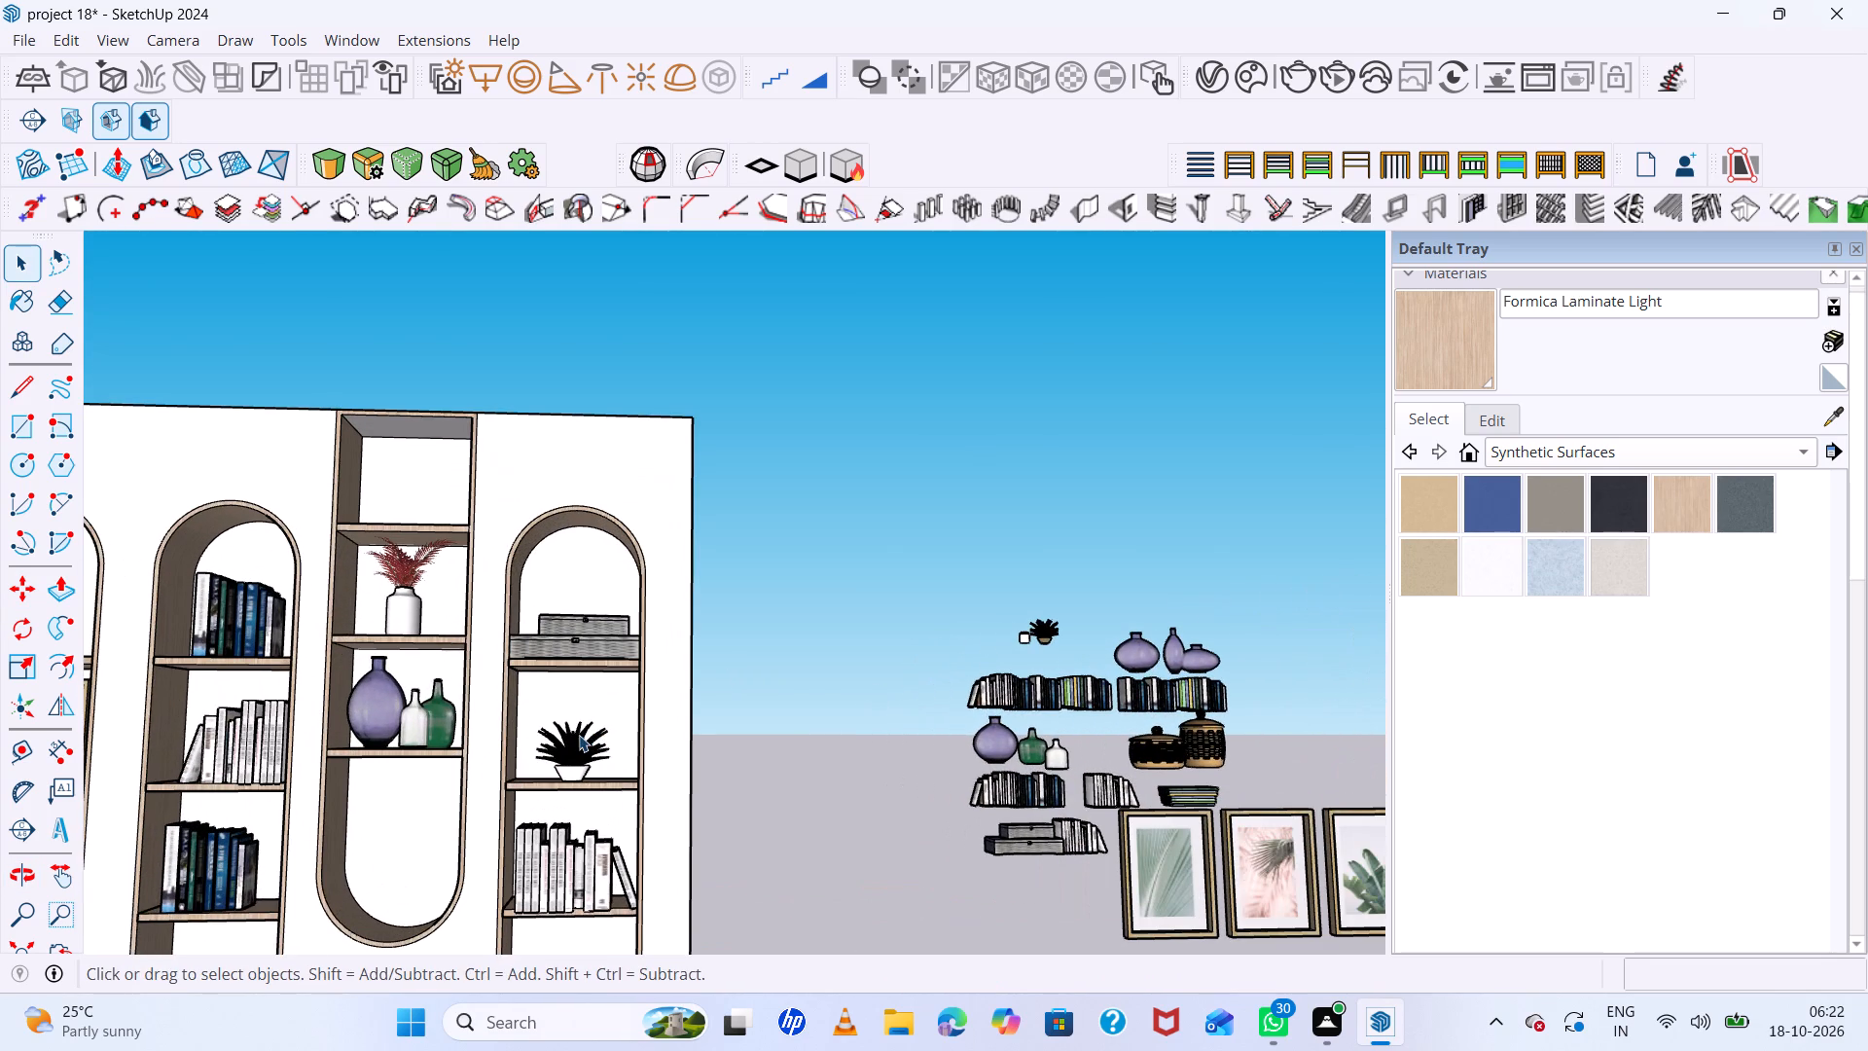
pyautogui.click(579, 735)
pyautogui.press('m')
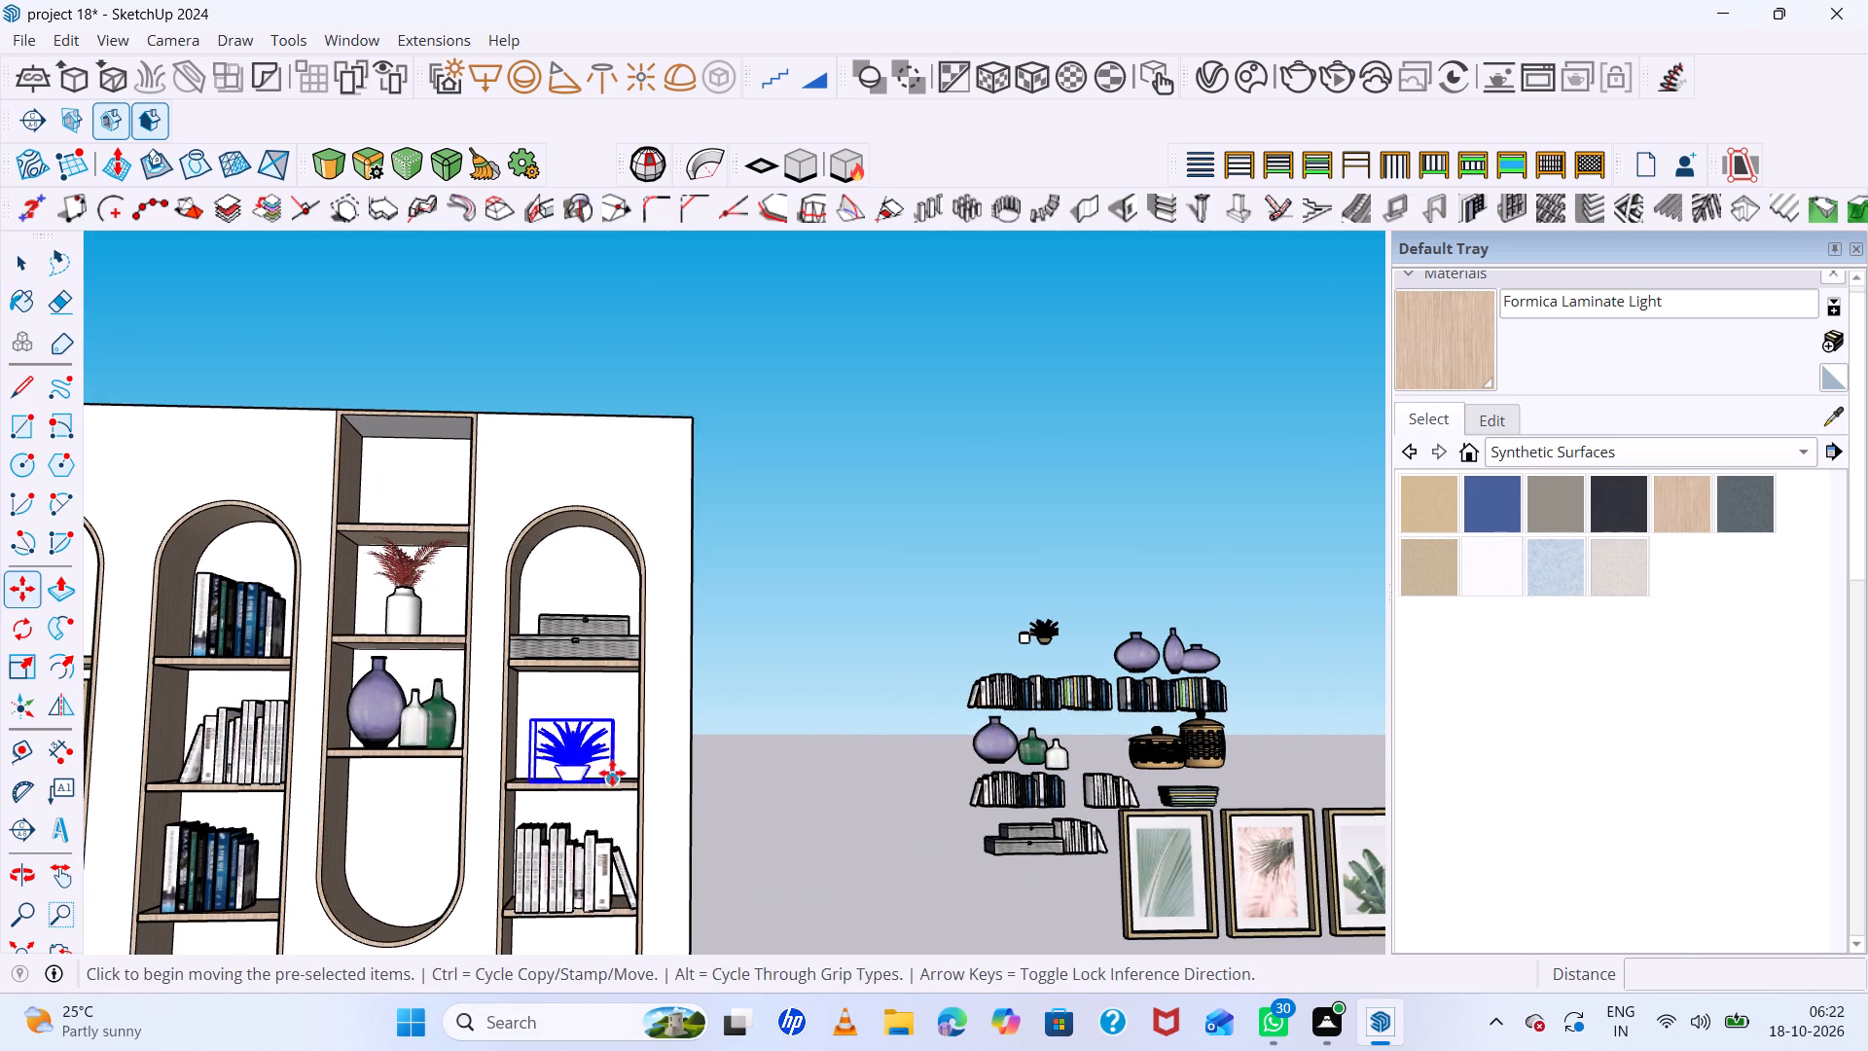
pyautogui.click(614, 778)
pyautogui.scroll(-6, 498, 767)
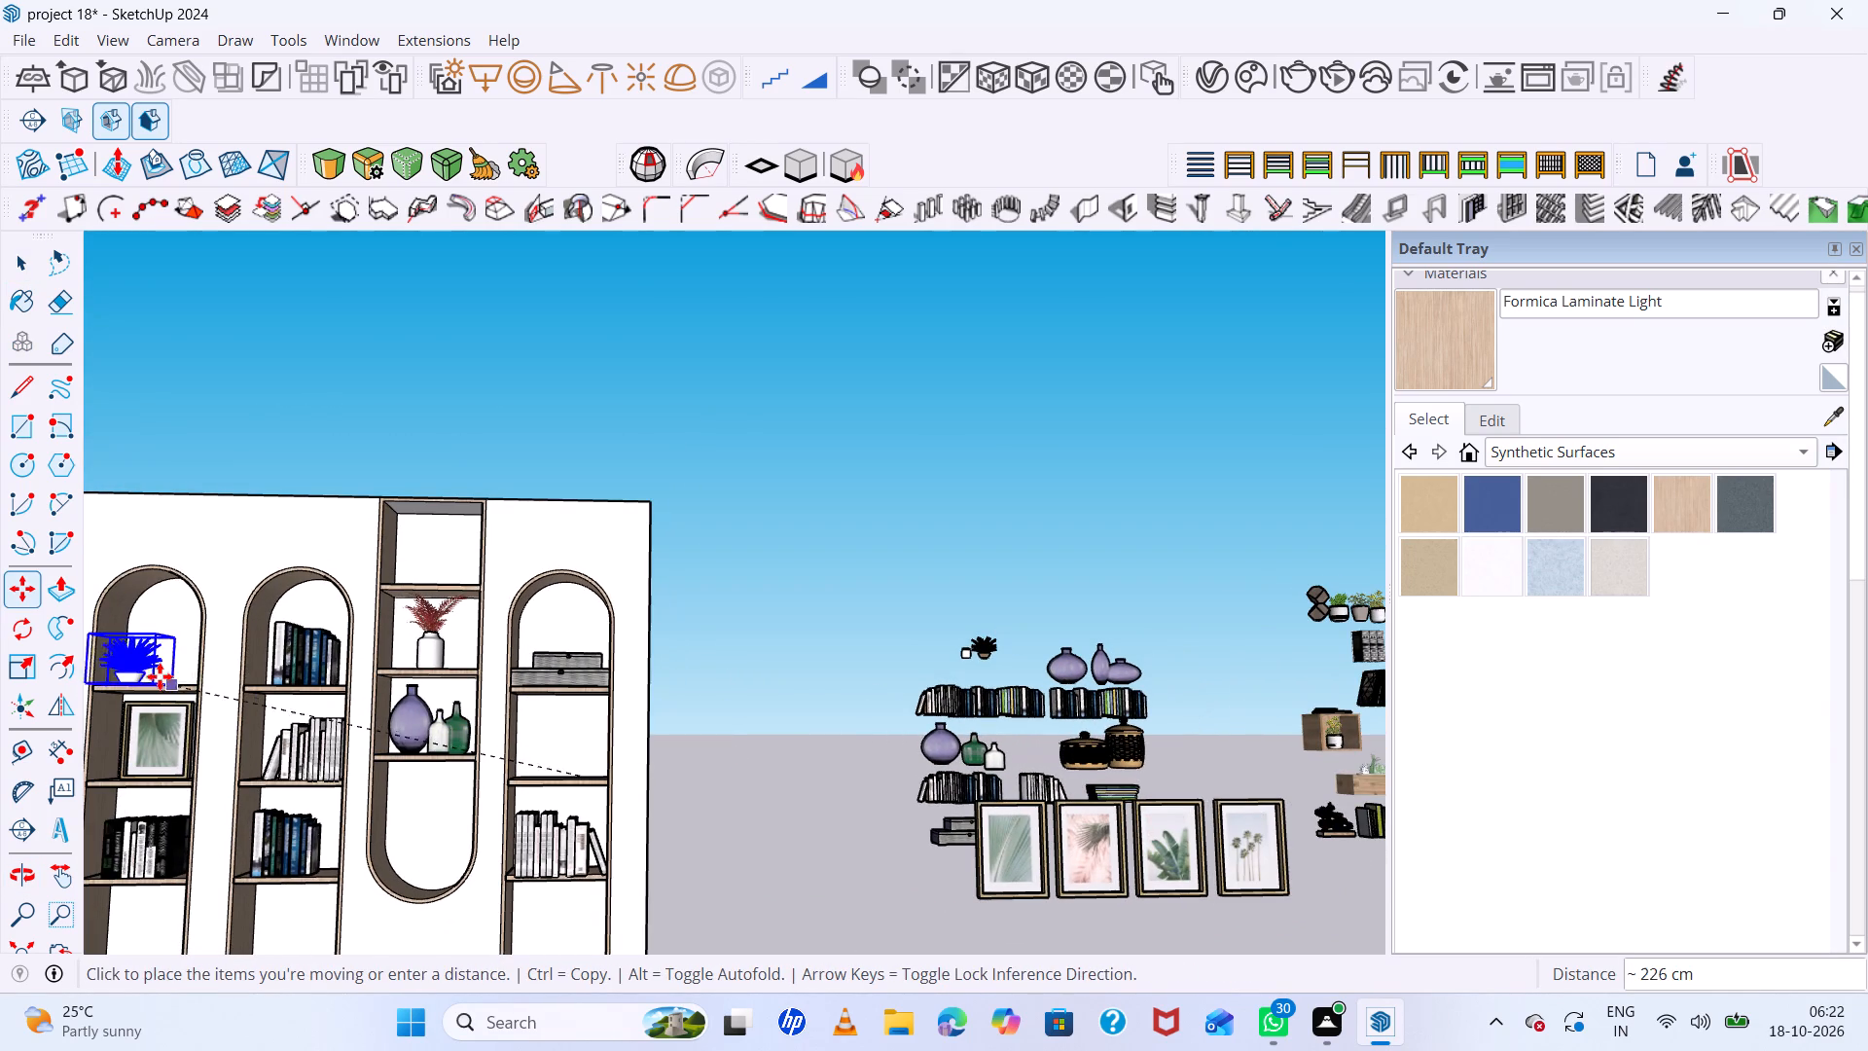
pyautogui.doubleClick(192, 688)
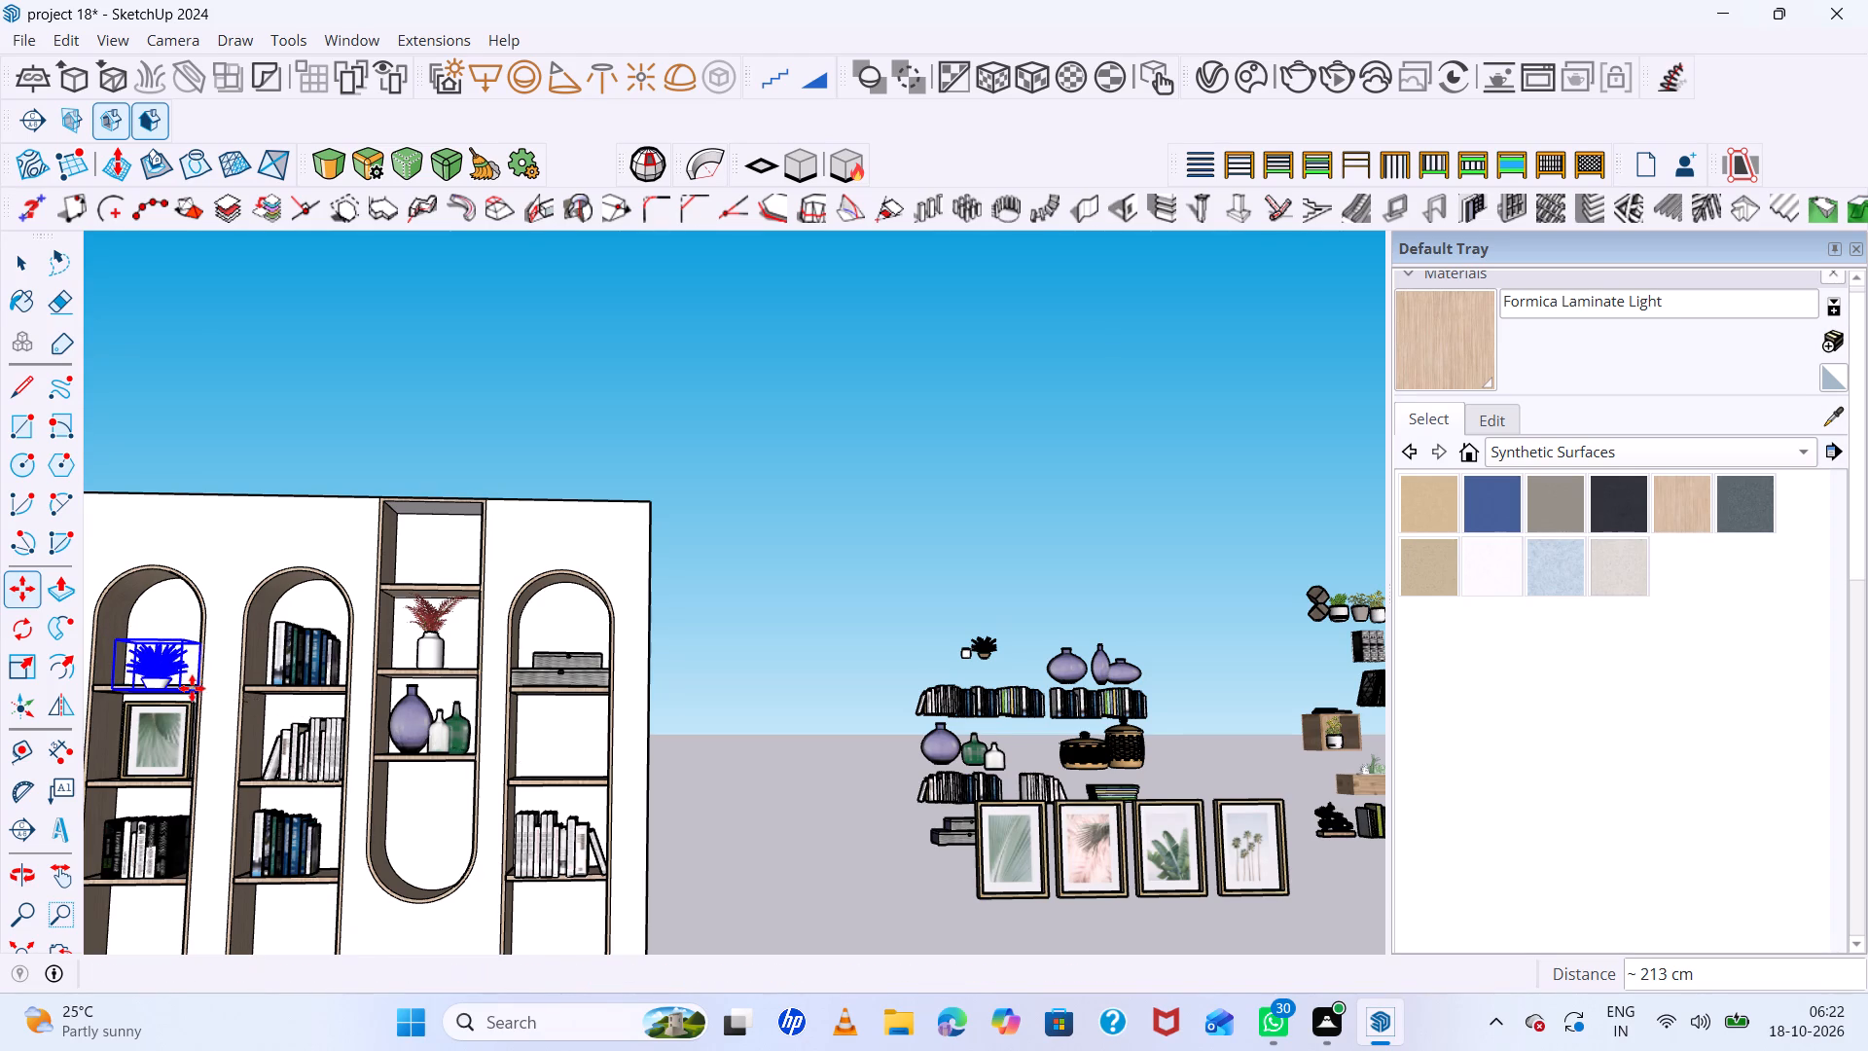
# Shift the potted plant about 25 cm back so it stands on the first arch's top shelf, and deselect it.
pyautogui.moveTo(119, 694); pyautogui.dragTo(342, 738, button='middle')
pyautogui.scroll(-7, 506, 715)
pyautogui.scroll(3, 168, 728)
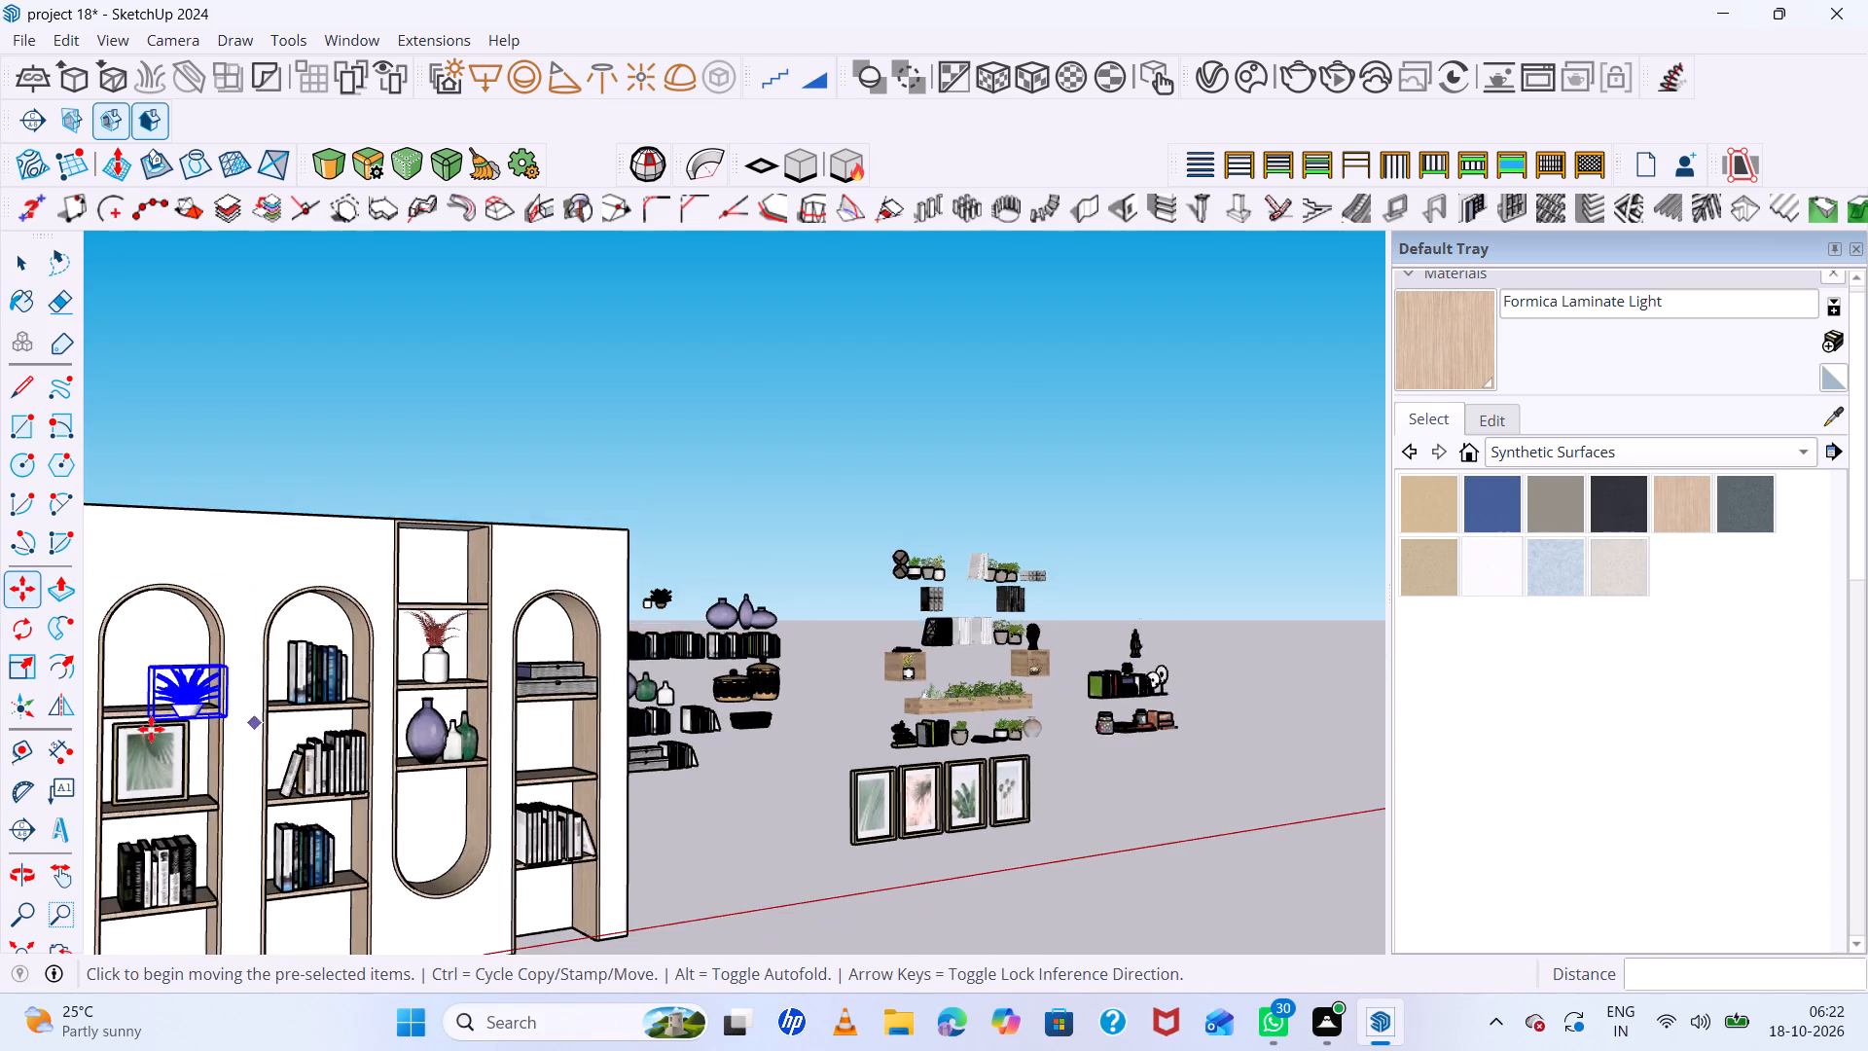
pyautogui.scroll(4, 151, 729)
pyautogui.moveTo(184, 734); pyautogui.dragTo(217, 811, button='middle')
pyautogui.scroll(12, 195, 784)
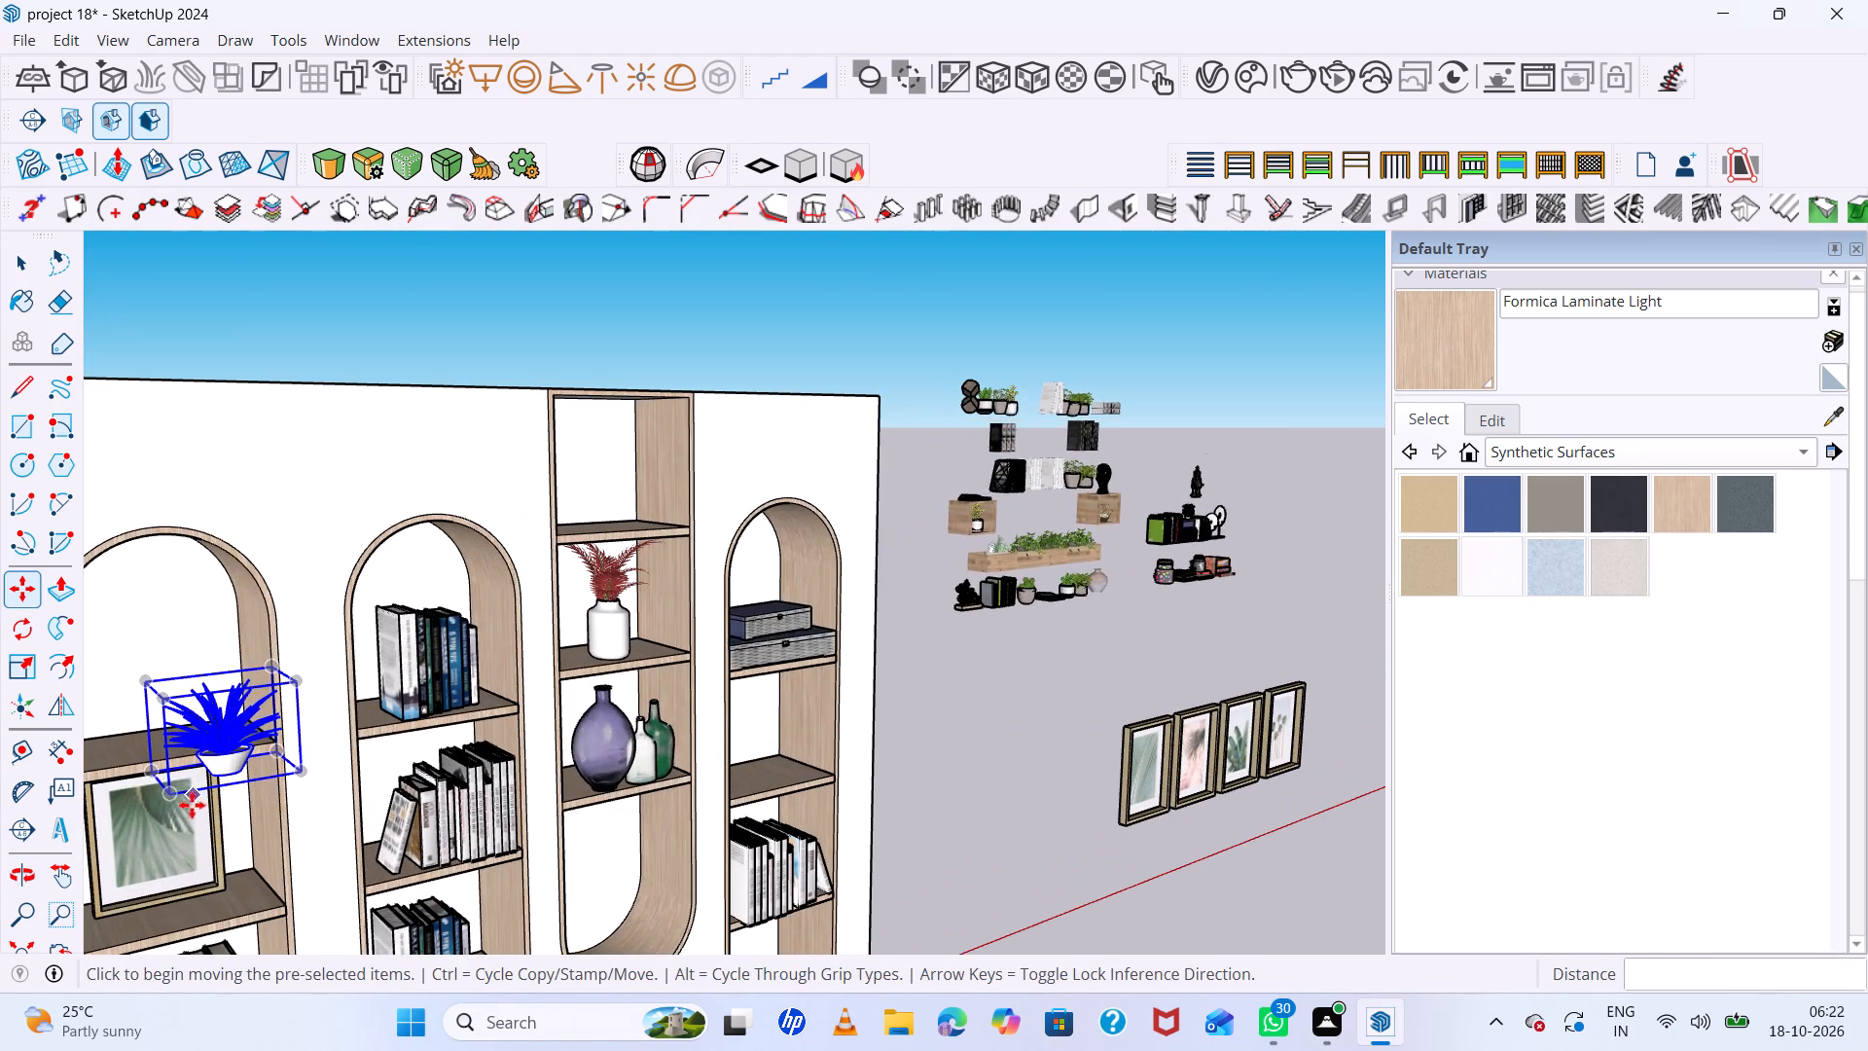
pyautogui.click(170, 793)
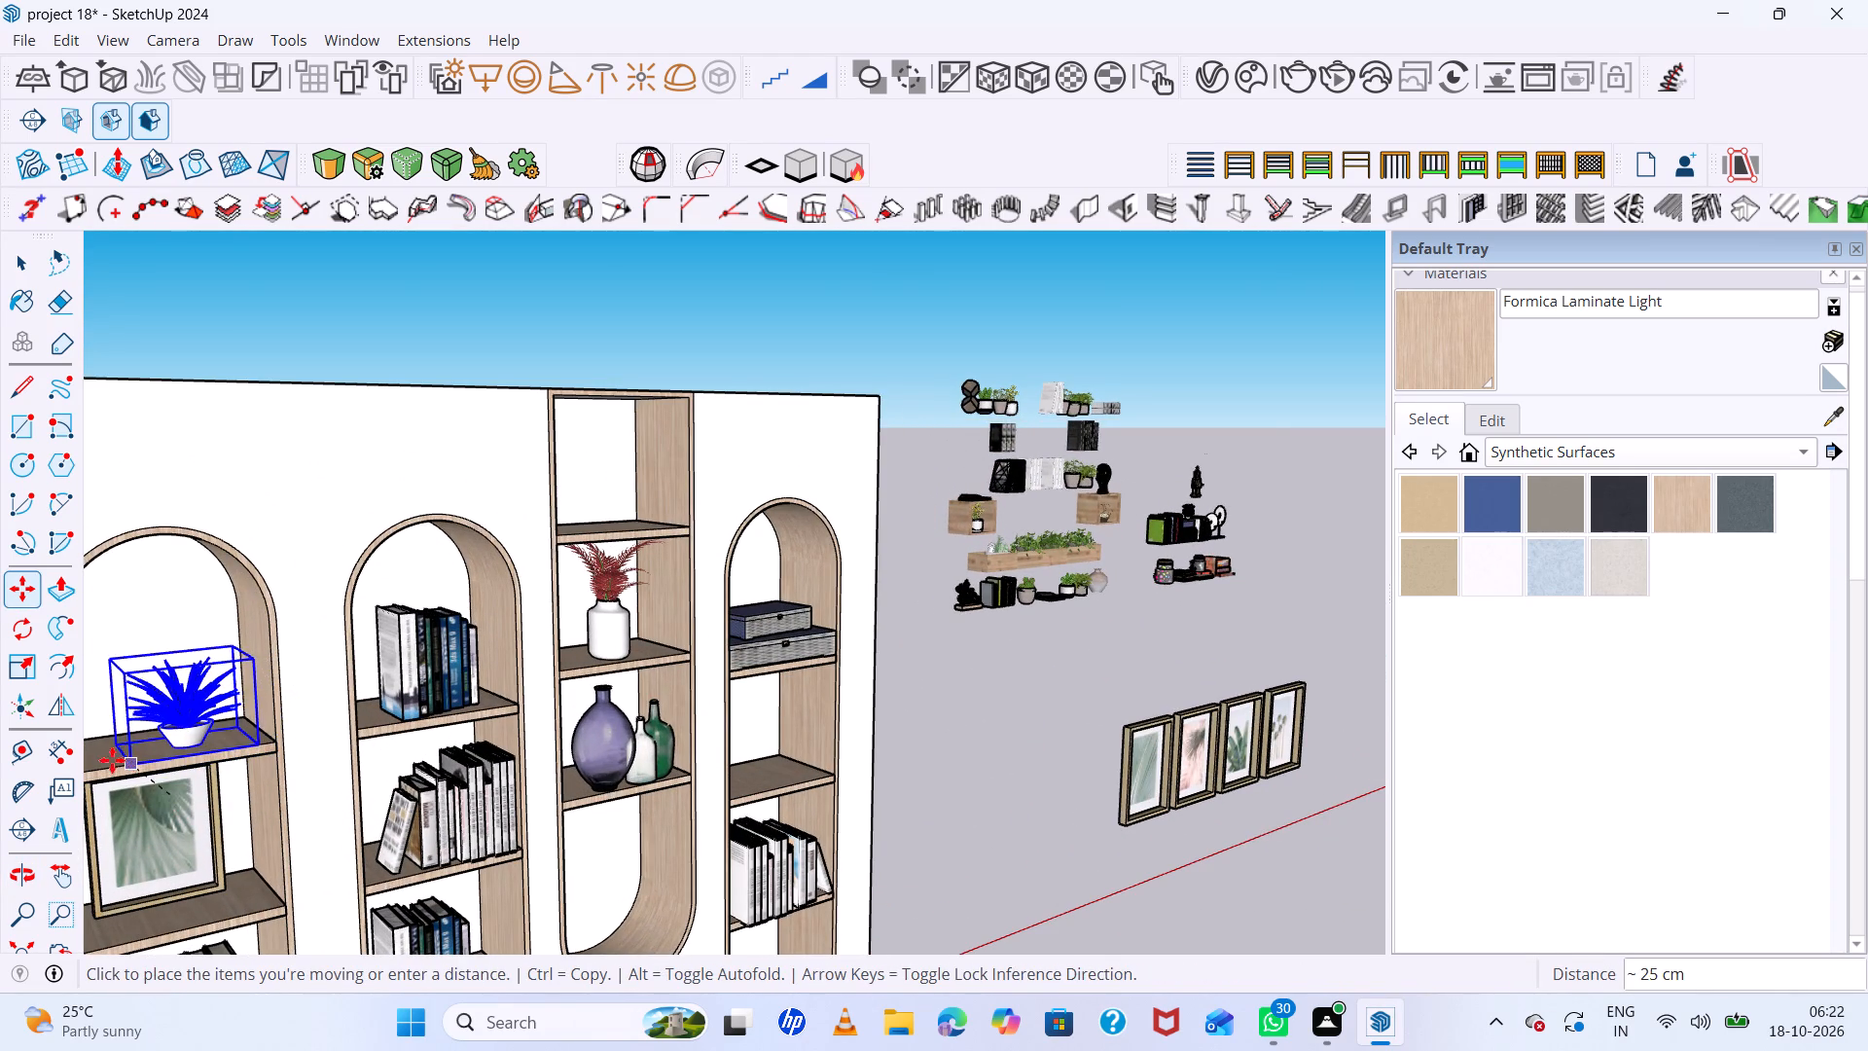
pyautogui.click(102, 765)
pyautogui.scroll(-7, 269, 765)
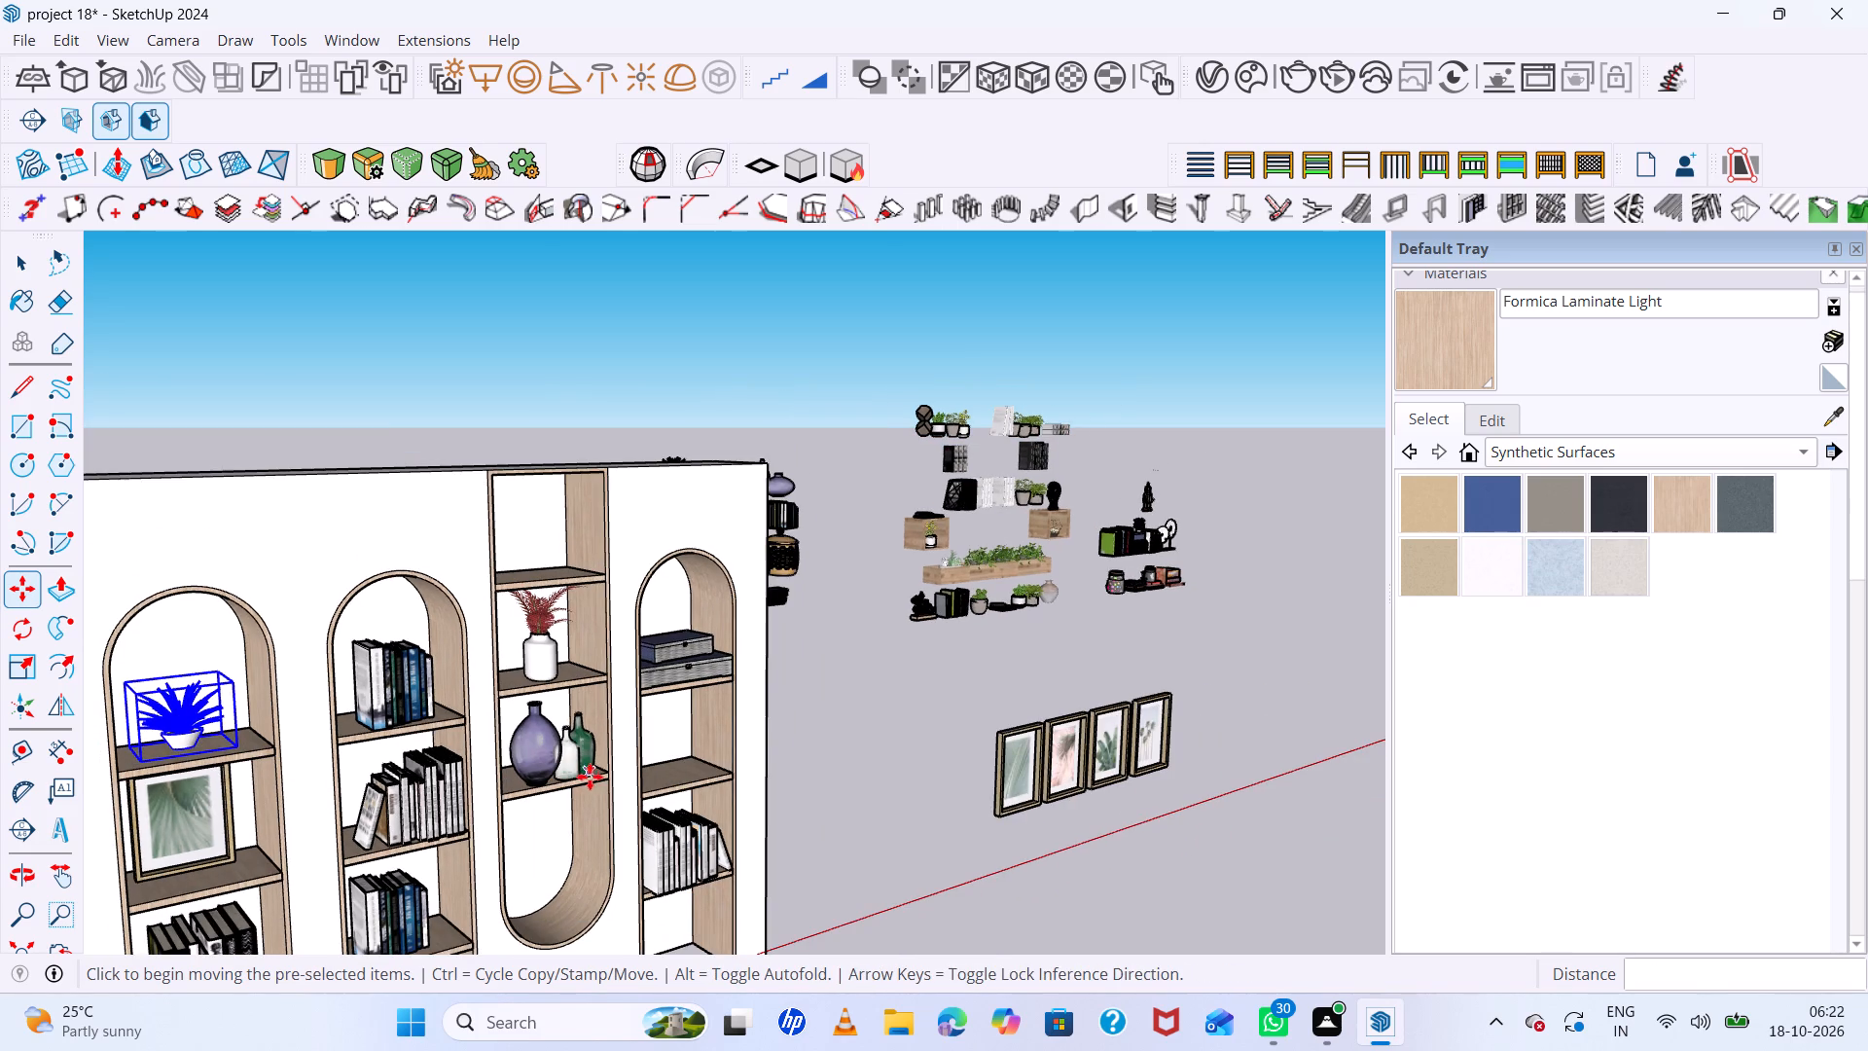
pyautogui.scroll(-4, 589, 777)
pyautogui.press('space')
pyautogui.click(815, 759)
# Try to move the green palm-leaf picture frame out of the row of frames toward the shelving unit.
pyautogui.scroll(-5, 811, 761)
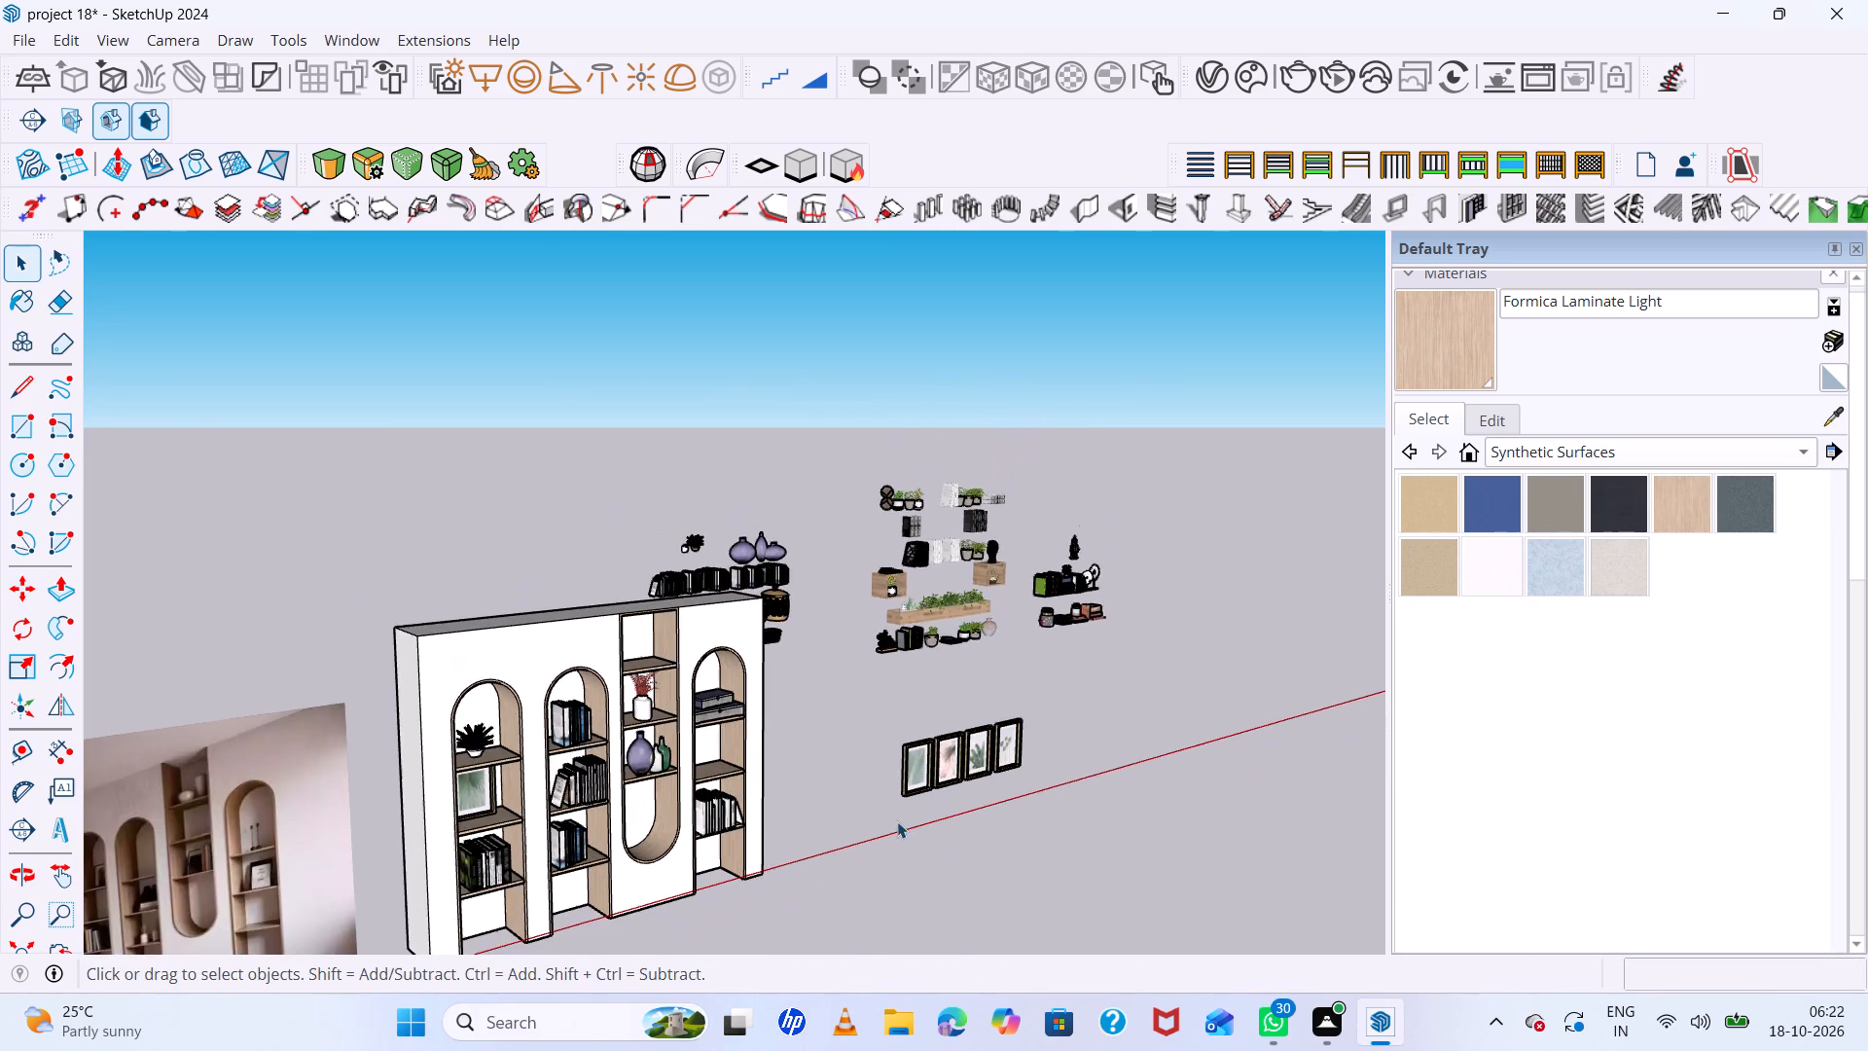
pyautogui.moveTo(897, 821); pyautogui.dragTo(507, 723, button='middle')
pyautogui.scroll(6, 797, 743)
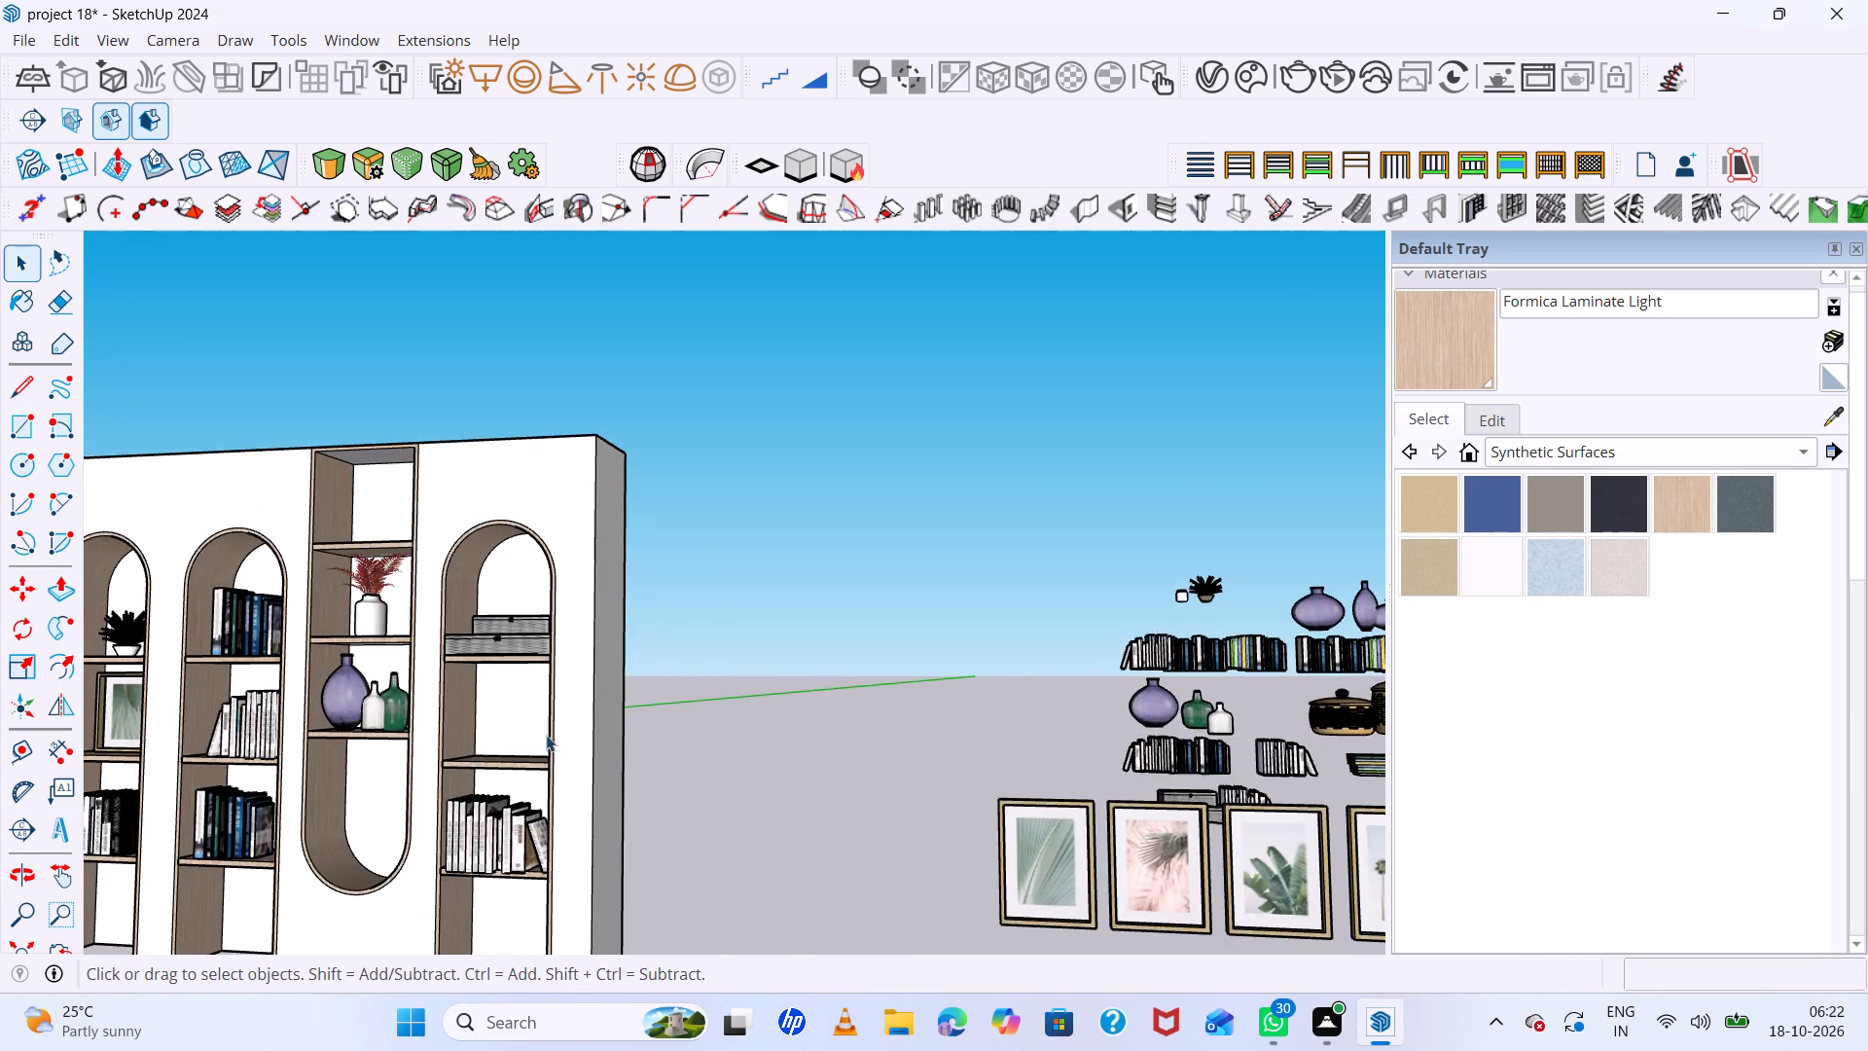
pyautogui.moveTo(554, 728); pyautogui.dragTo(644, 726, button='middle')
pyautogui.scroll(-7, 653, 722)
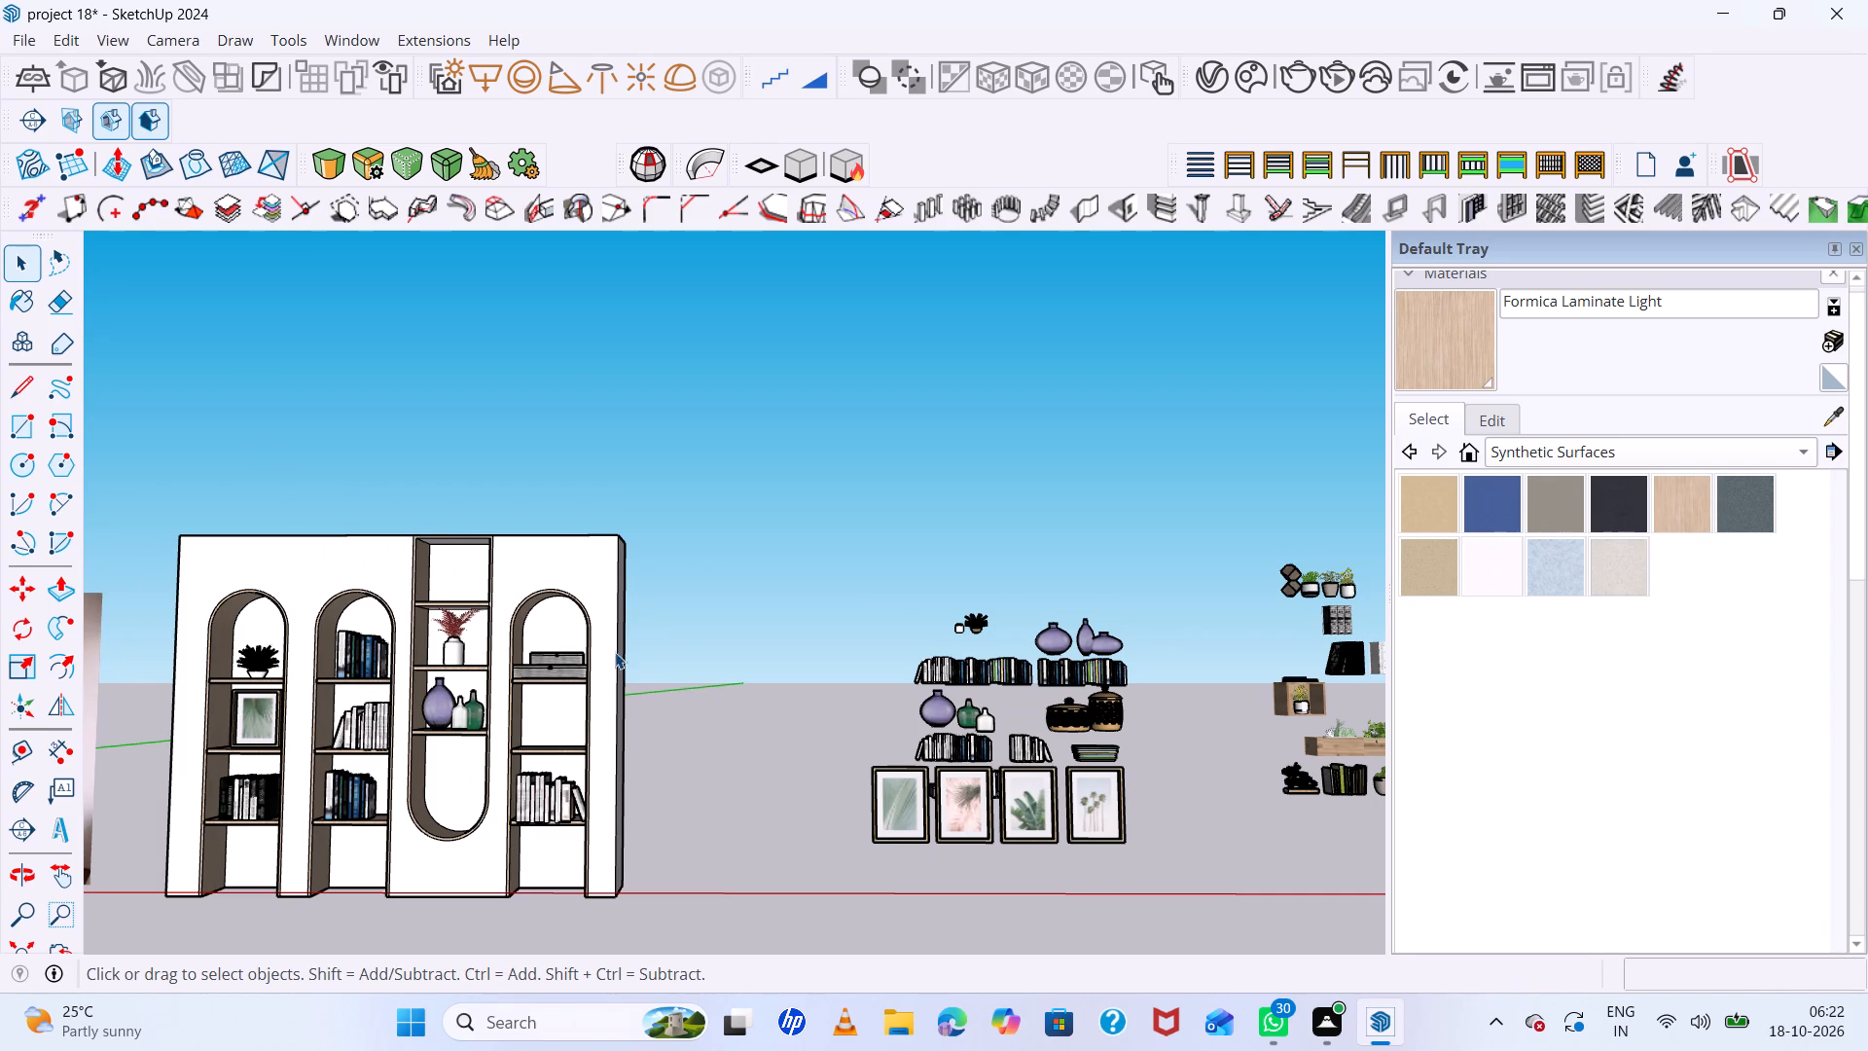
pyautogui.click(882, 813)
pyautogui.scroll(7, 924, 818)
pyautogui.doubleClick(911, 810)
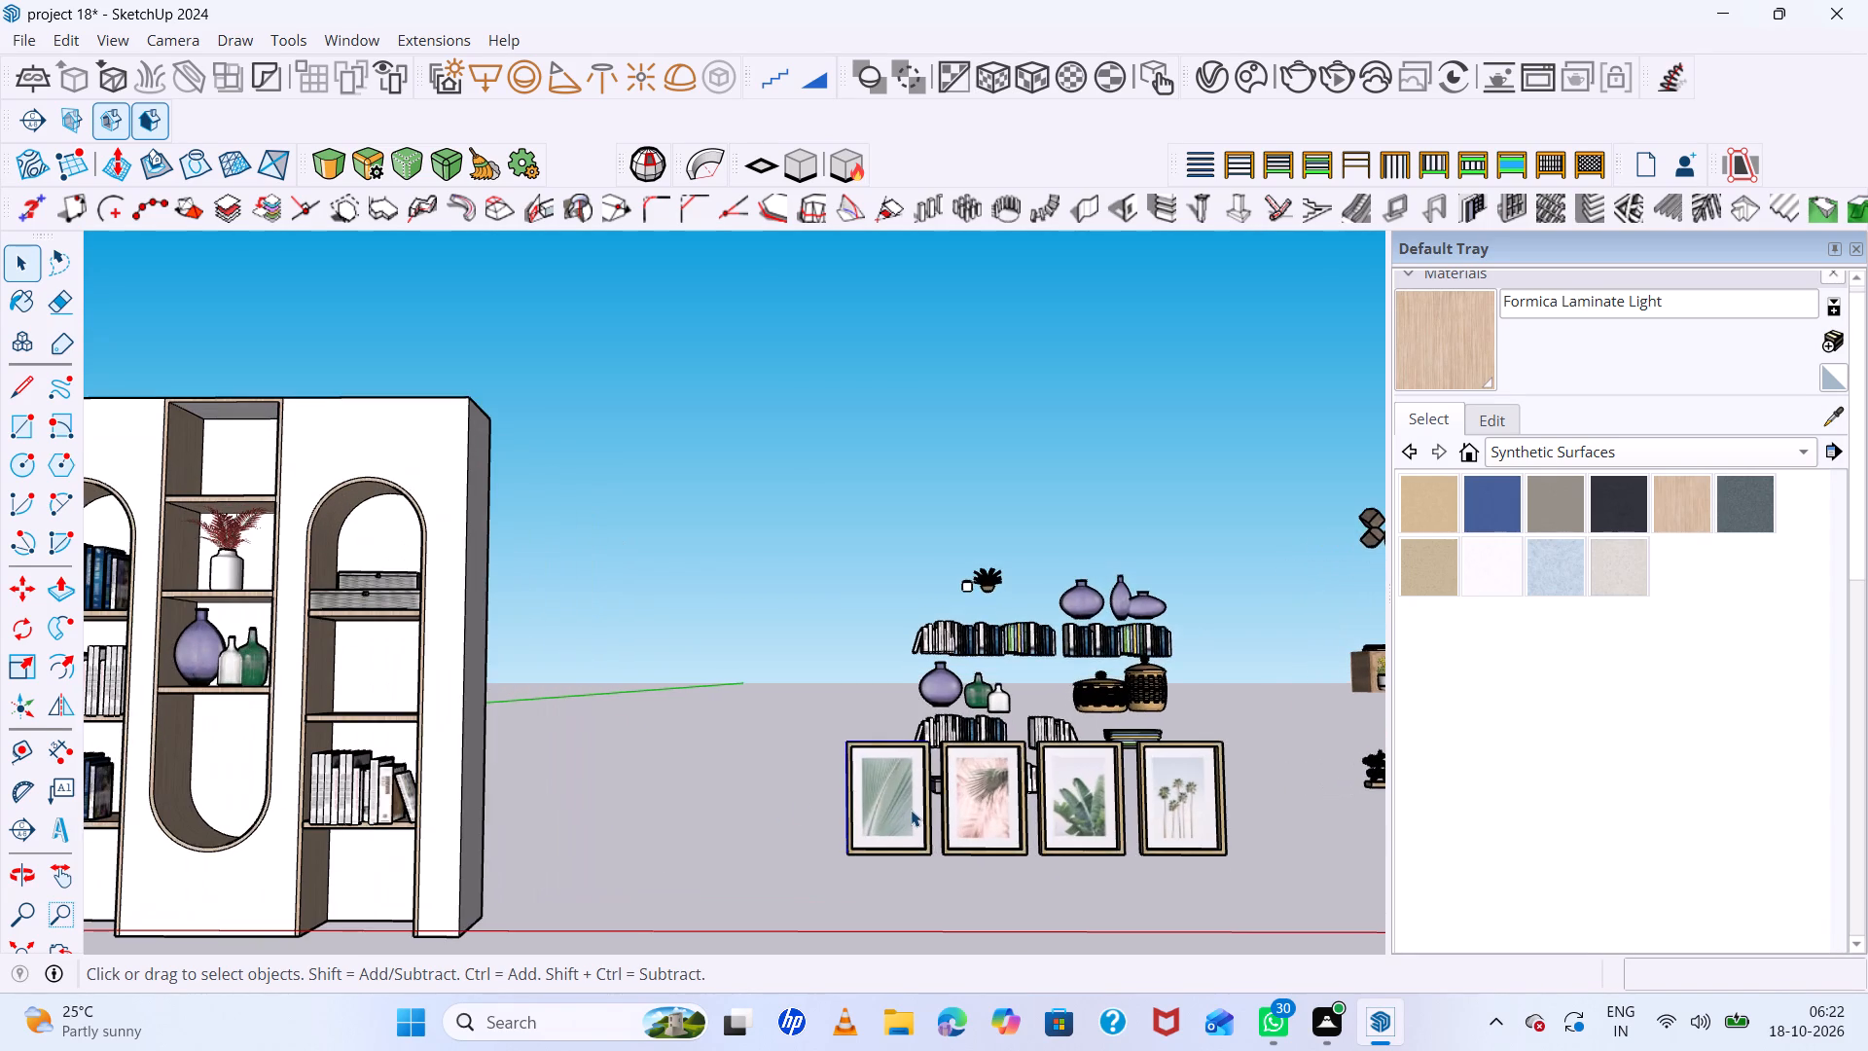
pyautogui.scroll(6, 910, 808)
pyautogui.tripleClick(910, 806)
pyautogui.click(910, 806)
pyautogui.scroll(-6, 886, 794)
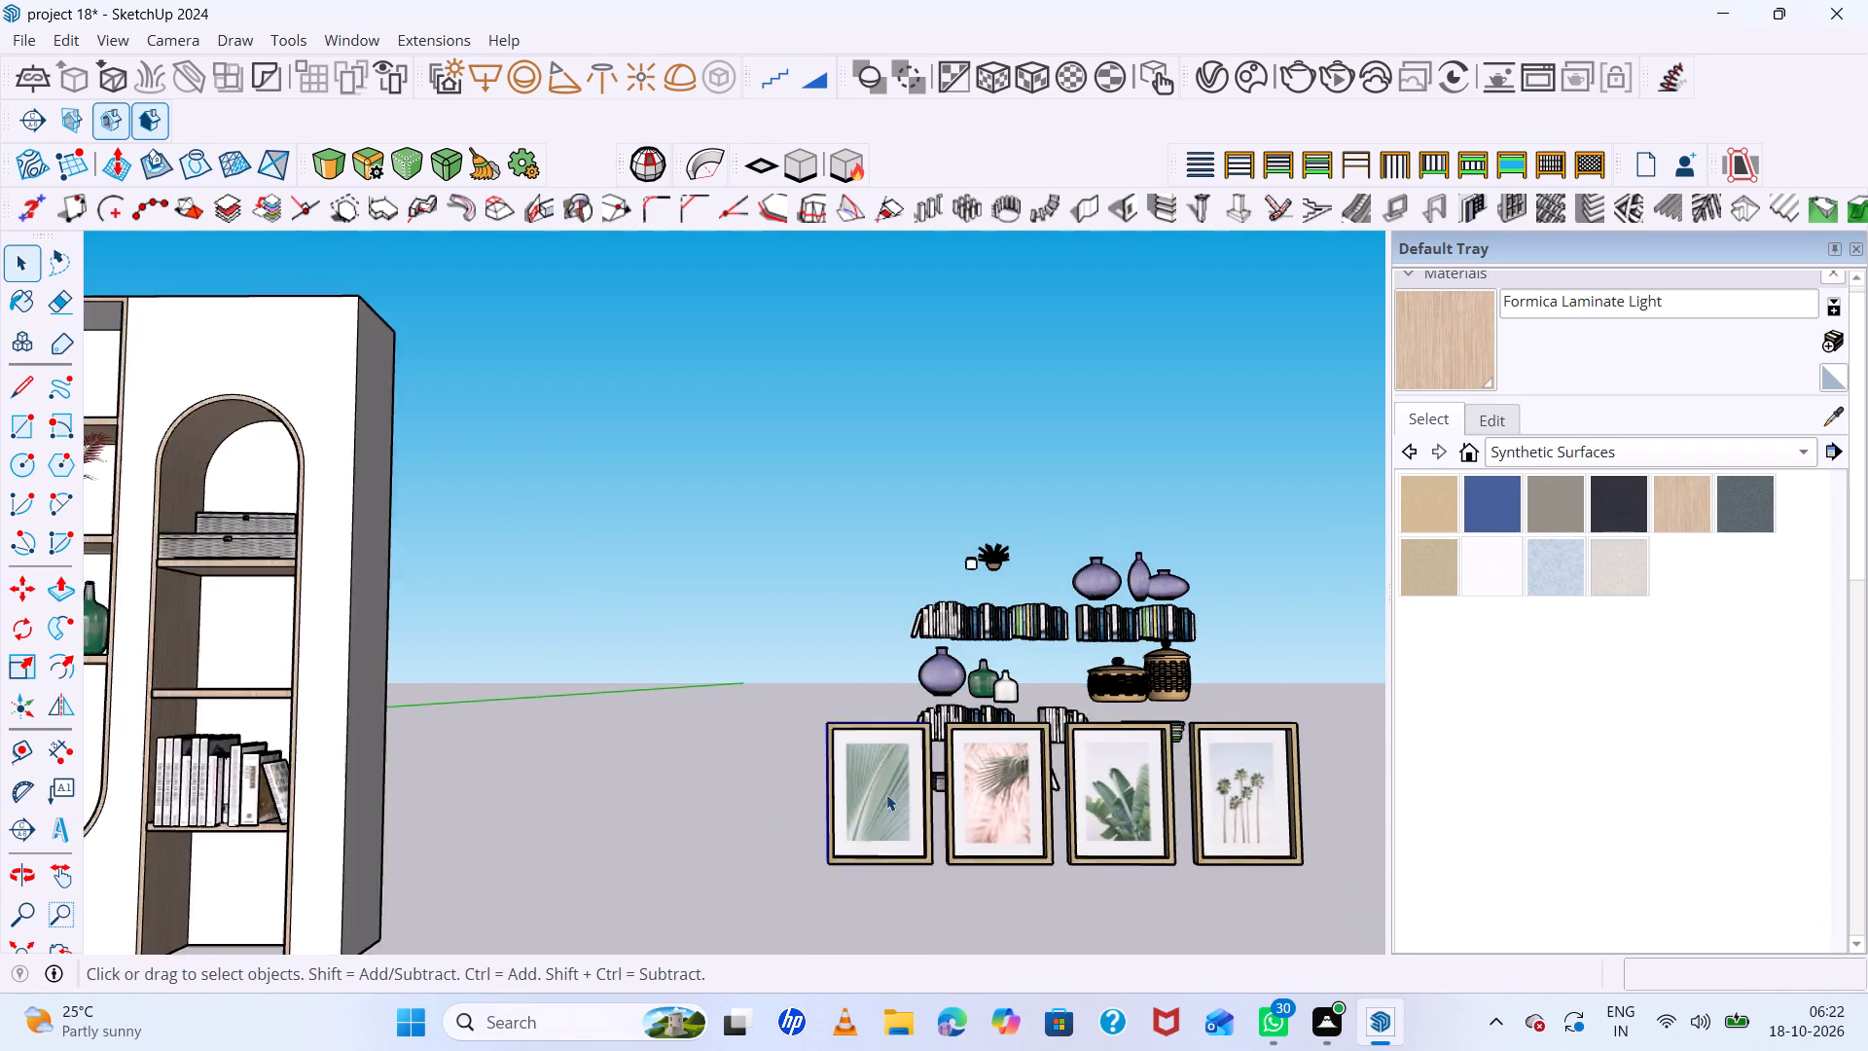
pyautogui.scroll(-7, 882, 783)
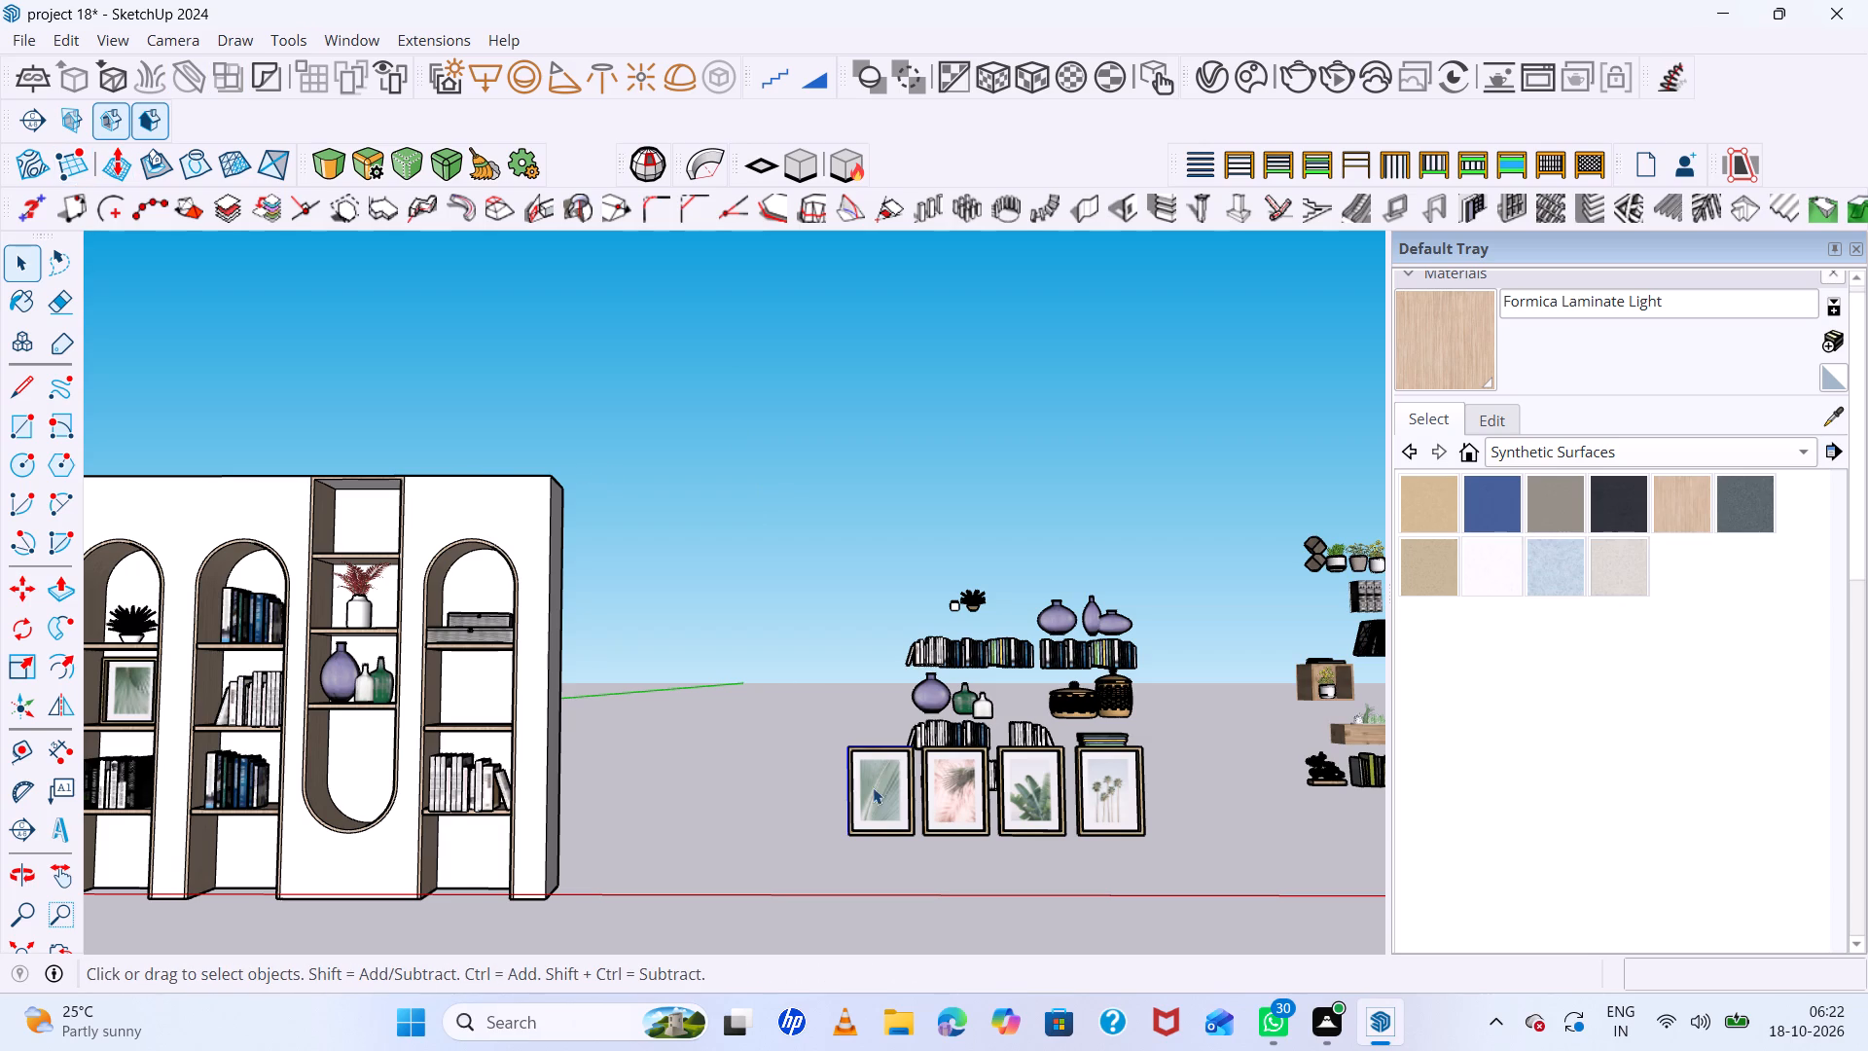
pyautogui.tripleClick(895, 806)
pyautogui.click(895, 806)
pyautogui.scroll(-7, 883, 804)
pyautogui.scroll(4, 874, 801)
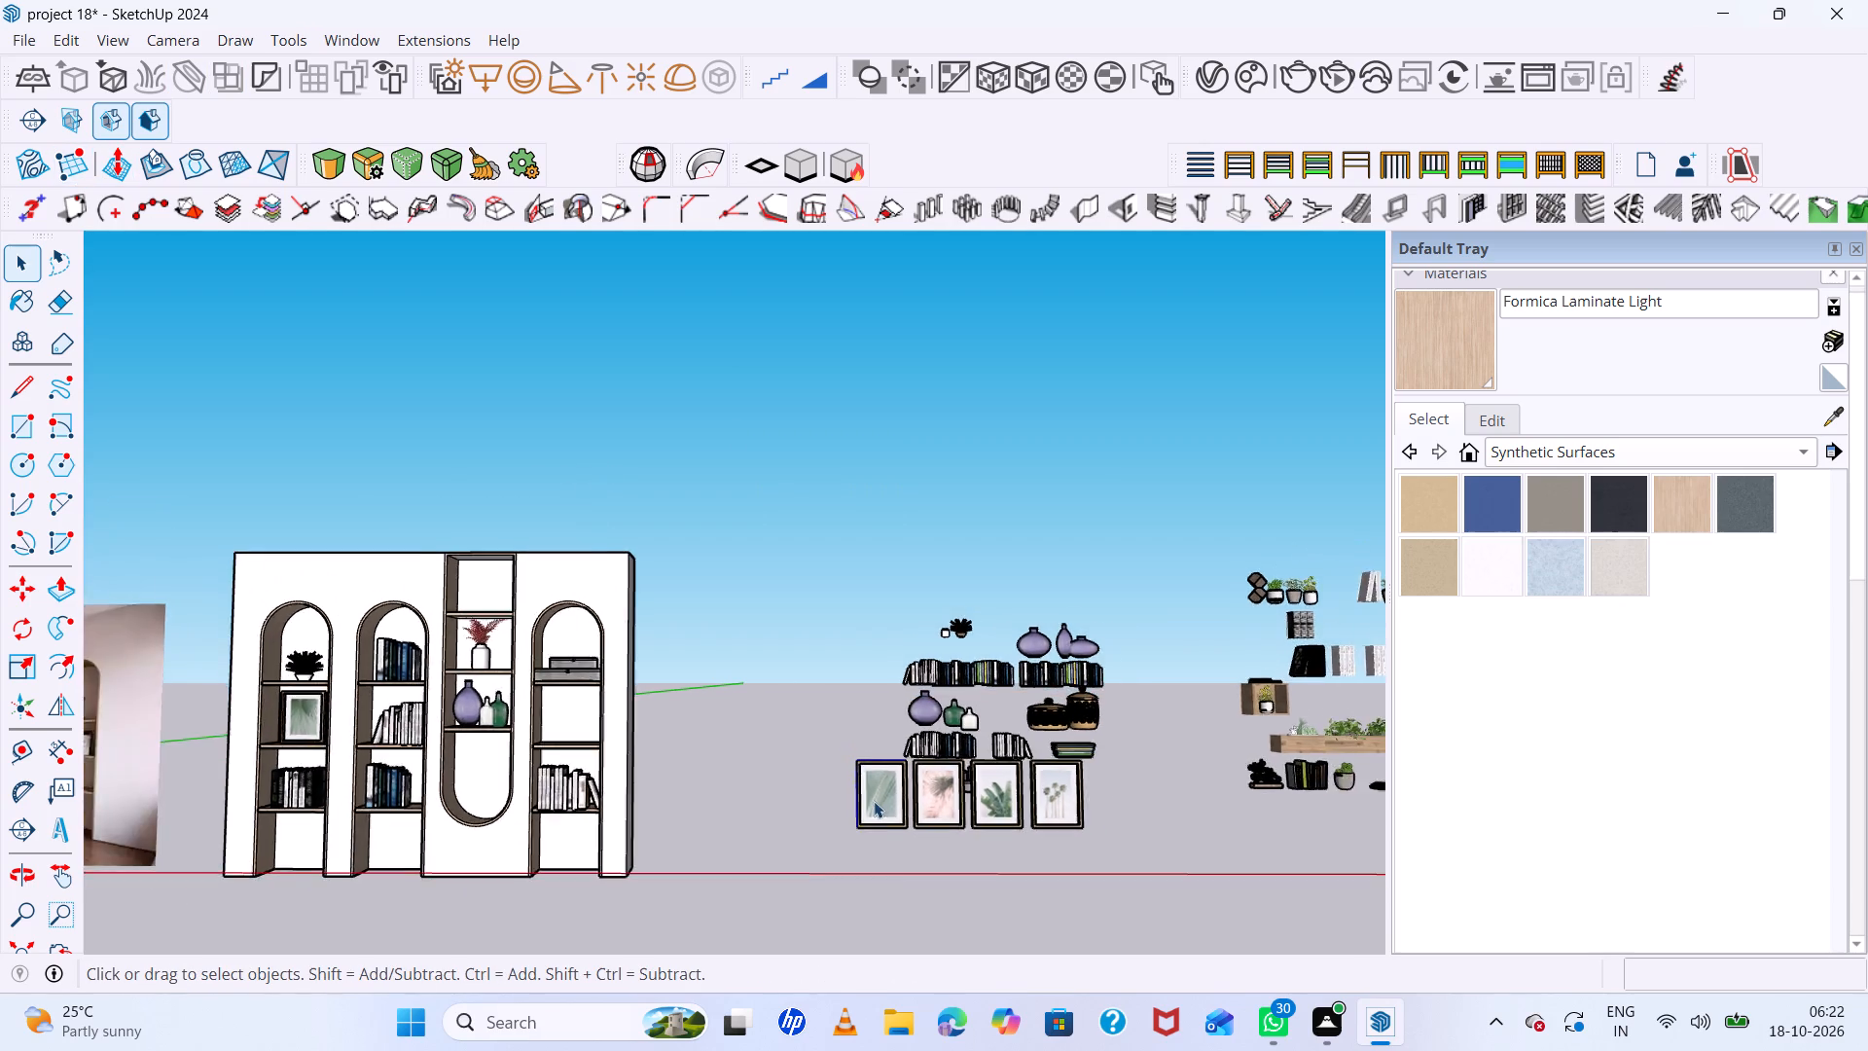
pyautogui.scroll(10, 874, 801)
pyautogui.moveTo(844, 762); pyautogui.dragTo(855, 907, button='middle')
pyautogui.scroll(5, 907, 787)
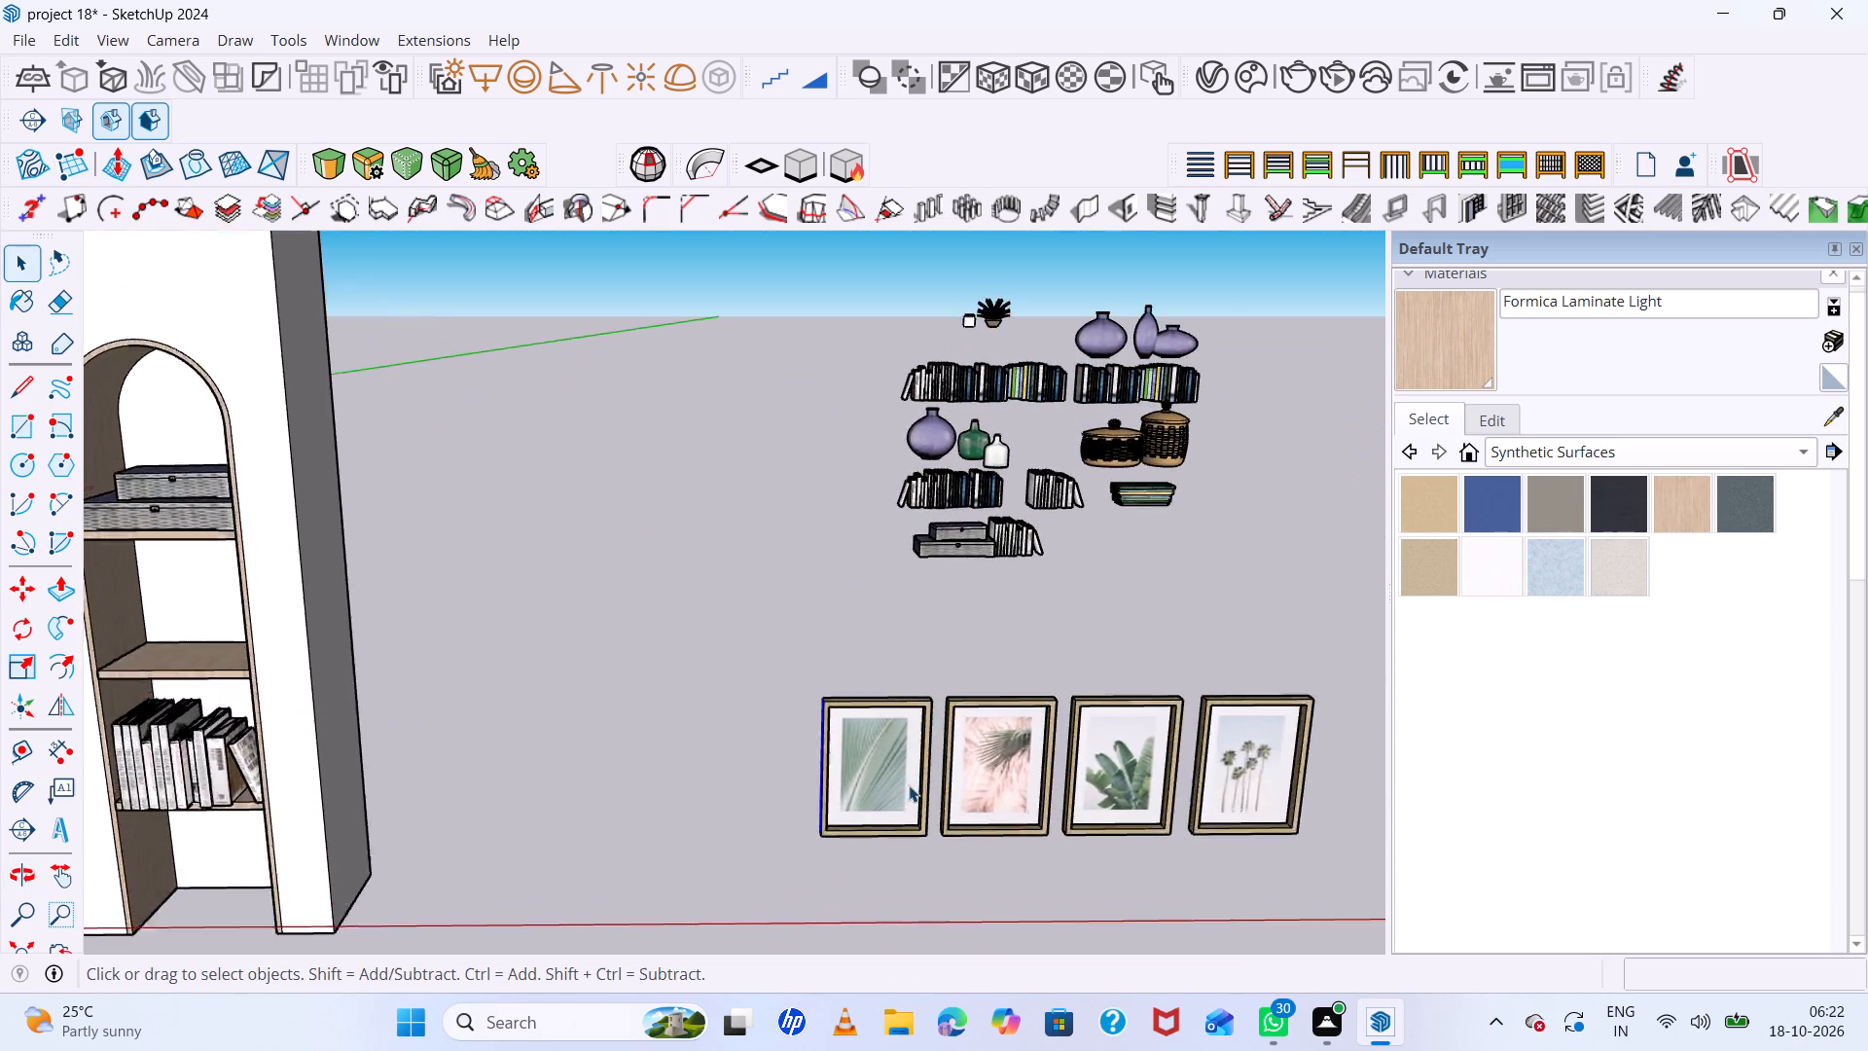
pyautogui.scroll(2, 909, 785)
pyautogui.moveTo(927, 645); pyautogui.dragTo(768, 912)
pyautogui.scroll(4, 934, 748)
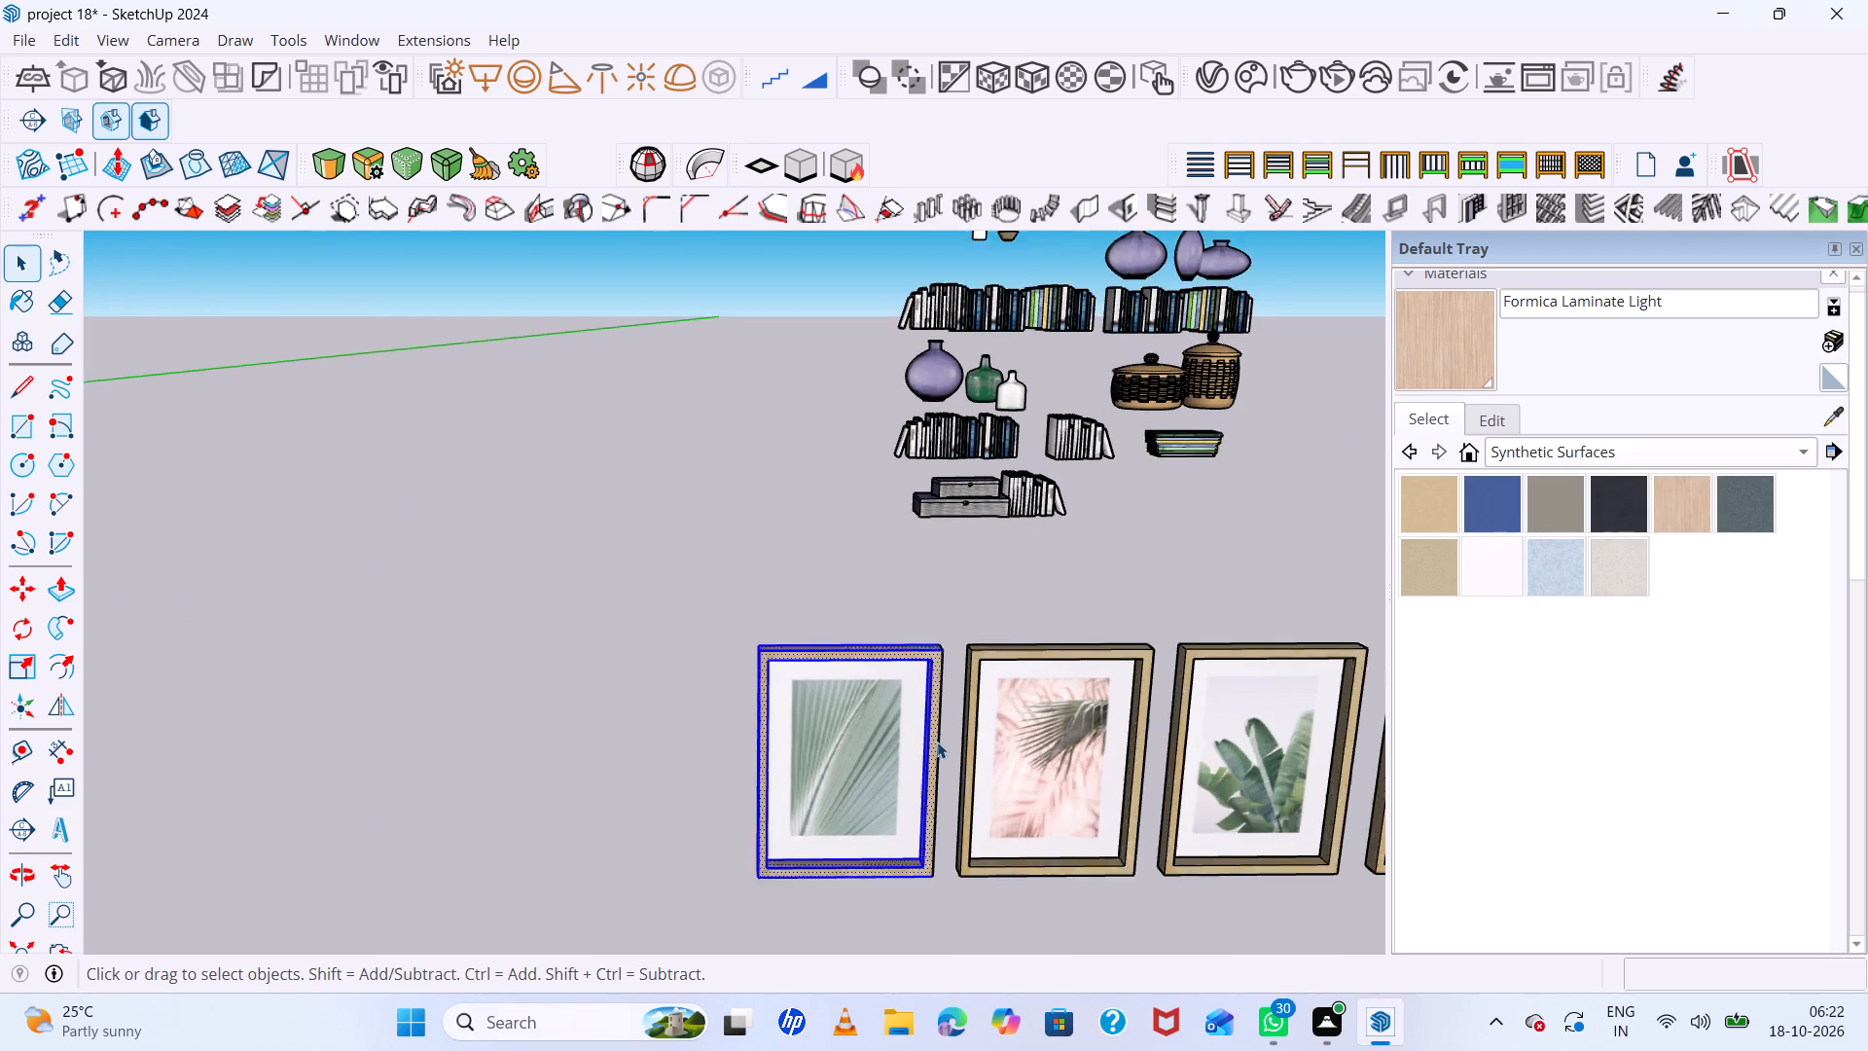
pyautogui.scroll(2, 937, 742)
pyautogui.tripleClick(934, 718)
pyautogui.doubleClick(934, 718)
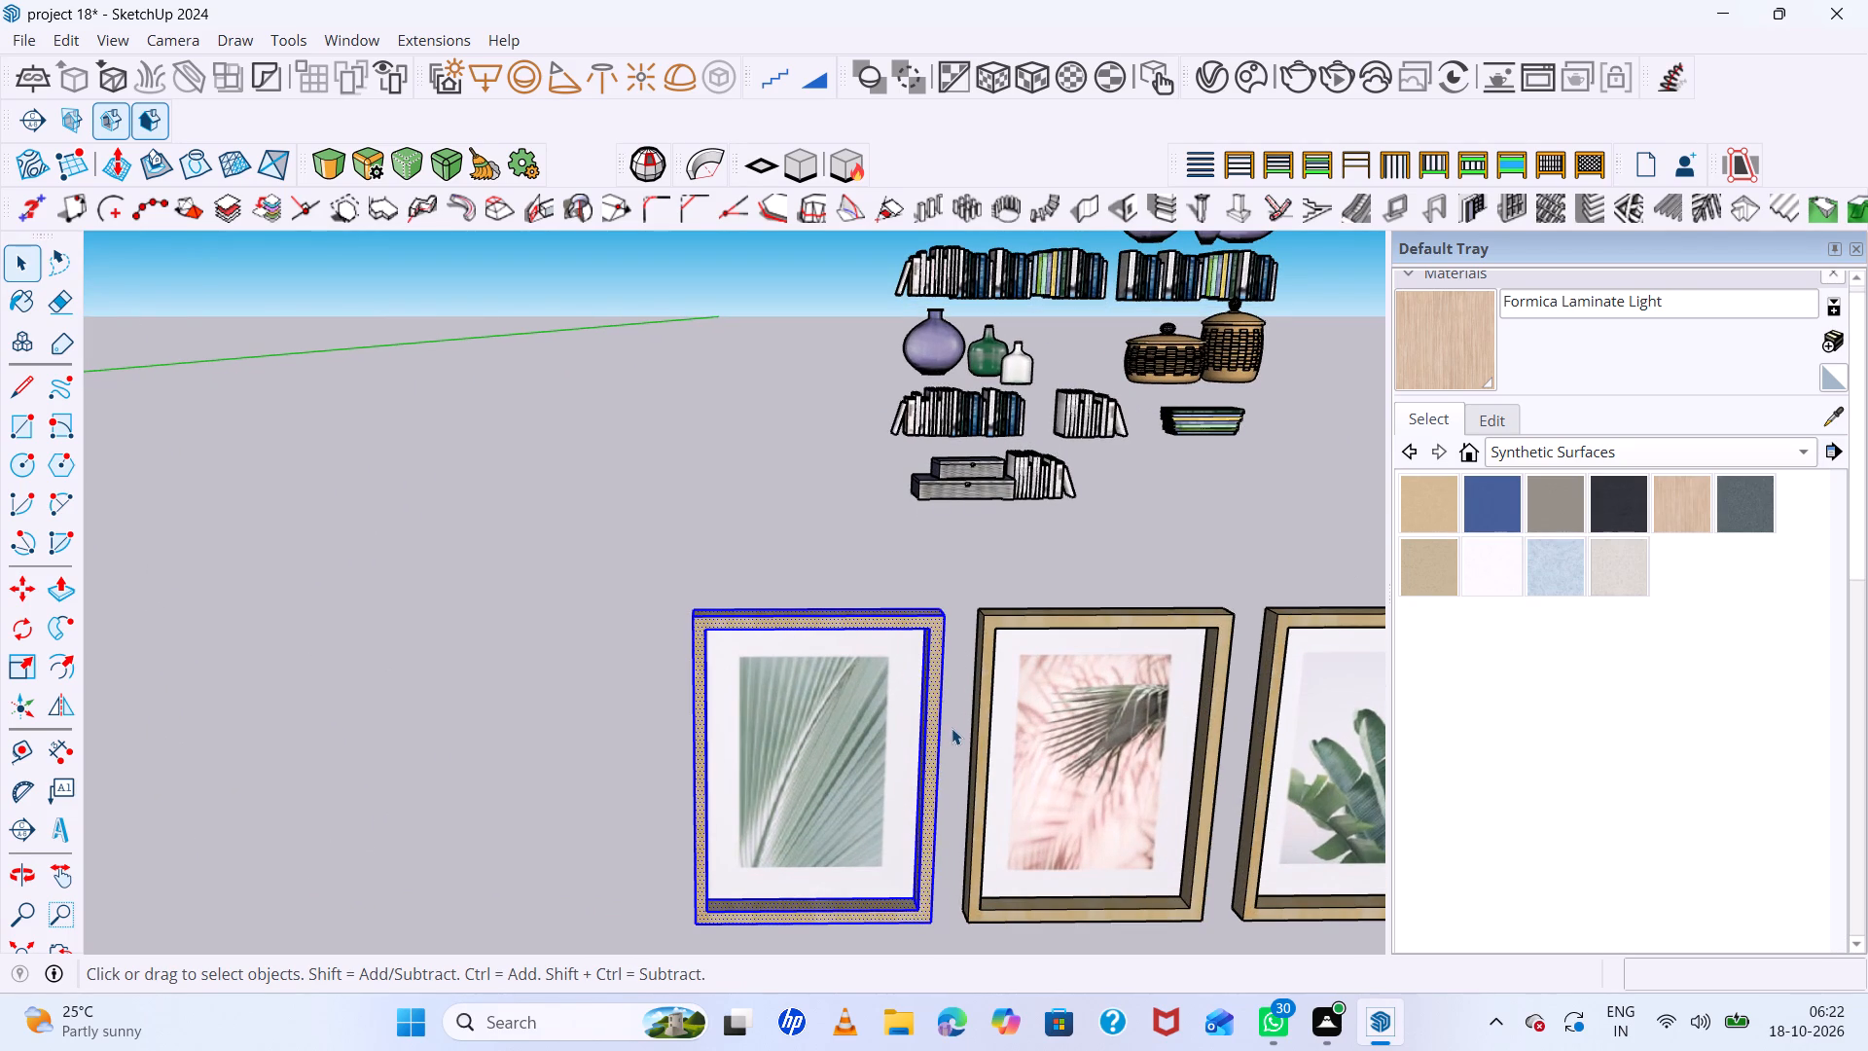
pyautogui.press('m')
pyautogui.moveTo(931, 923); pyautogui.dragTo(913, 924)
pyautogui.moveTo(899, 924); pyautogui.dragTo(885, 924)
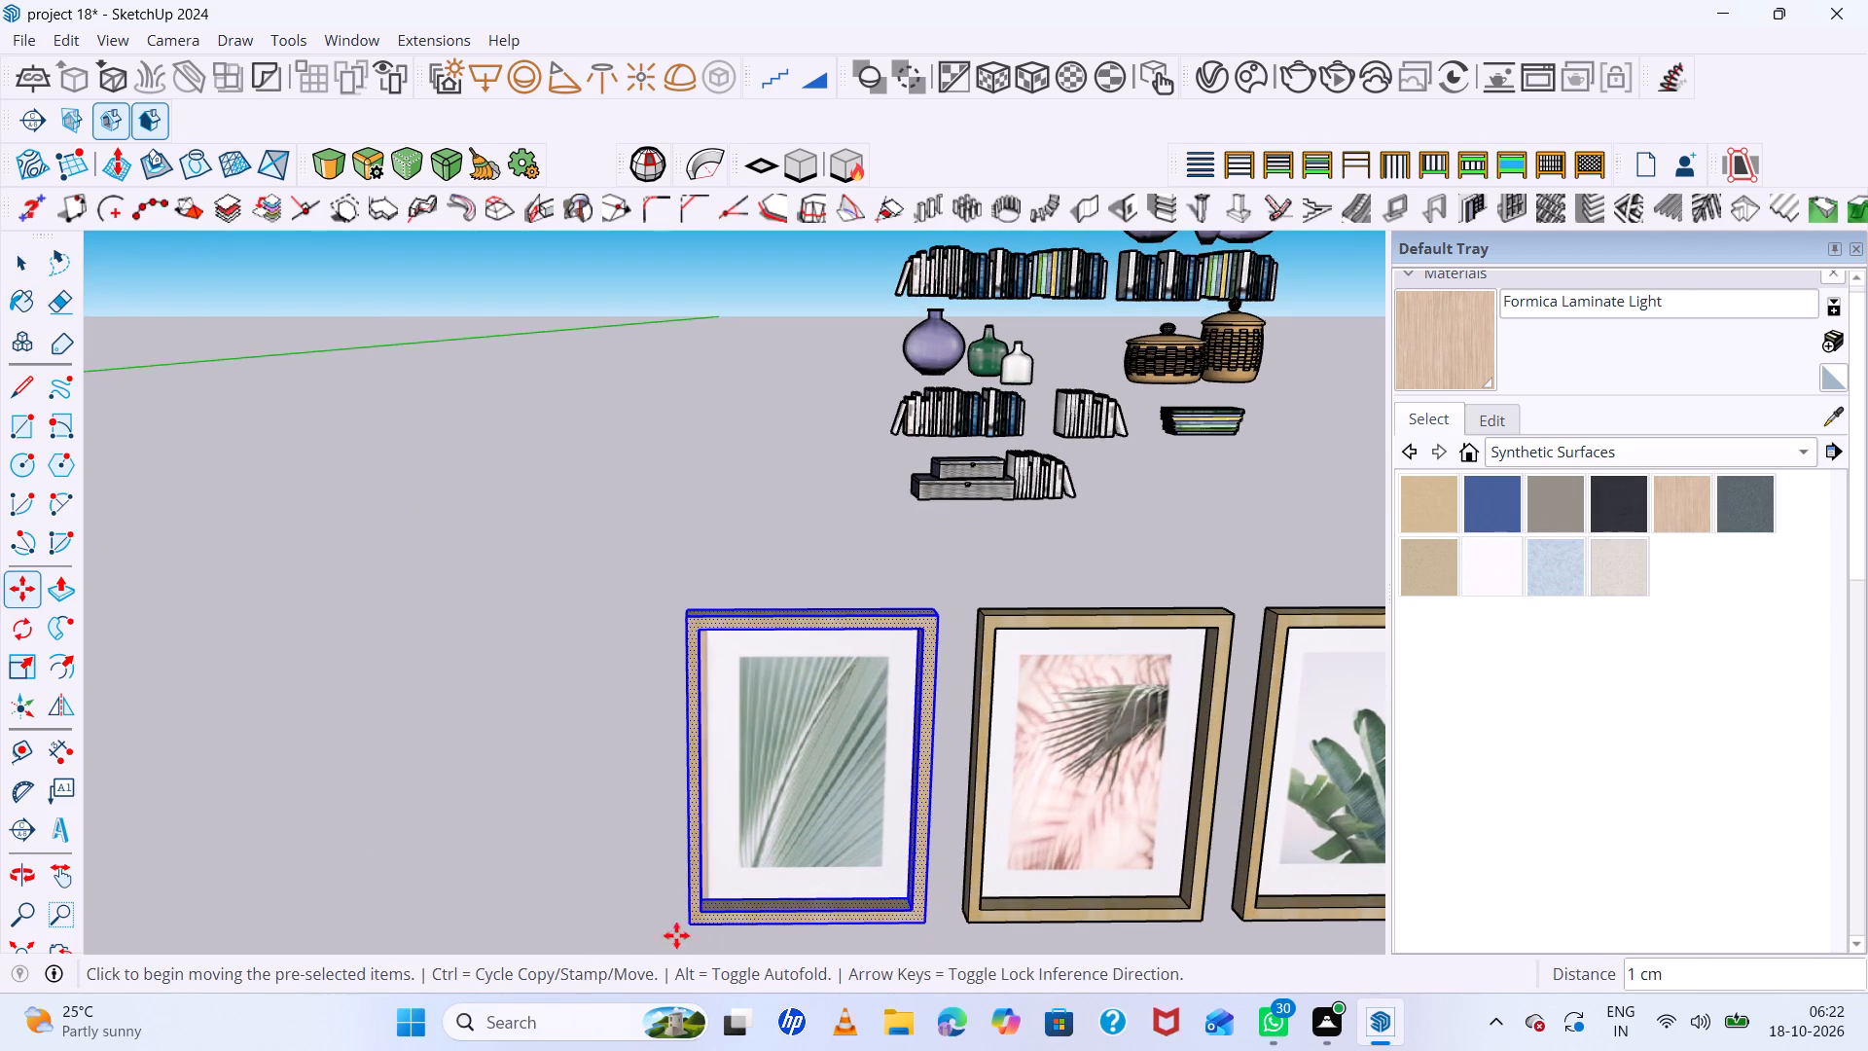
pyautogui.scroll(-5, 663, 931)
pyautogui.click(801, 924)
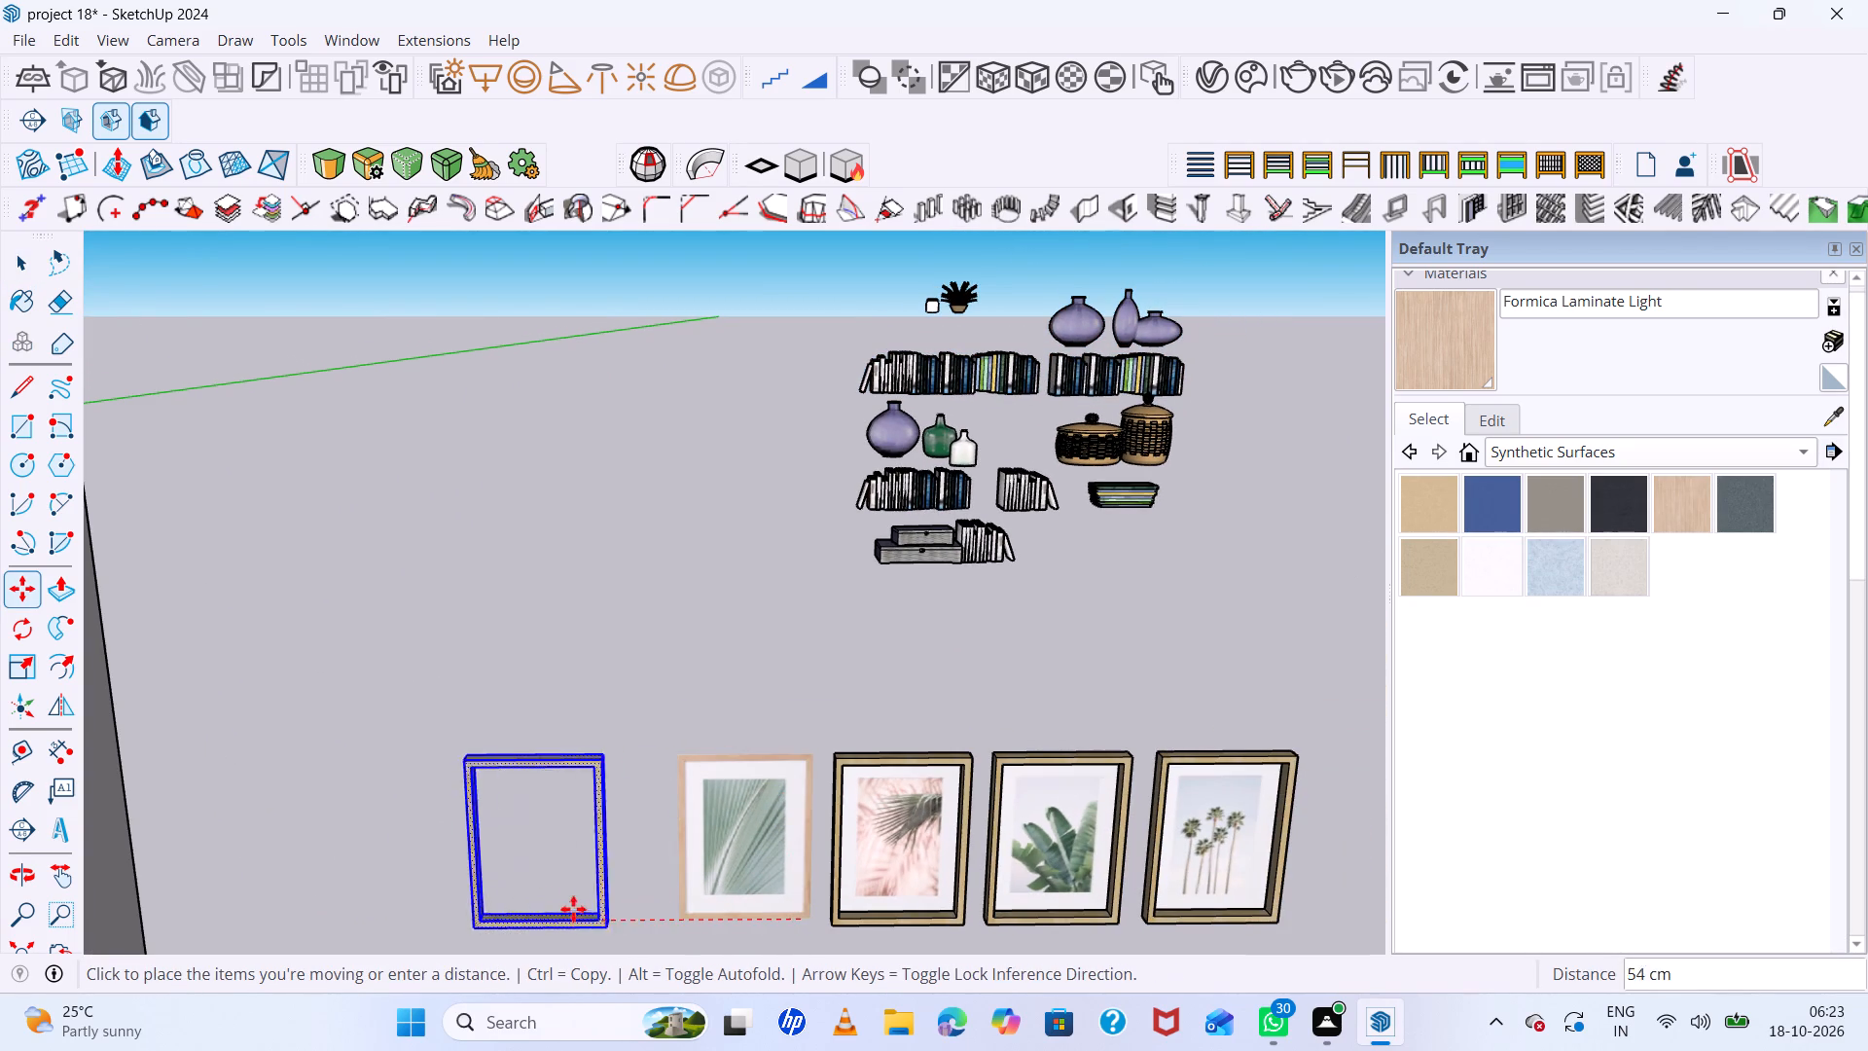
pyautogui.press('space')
# Select the complete green palm-leaf picture frame and move it about 241 cm to the open space beside the shelving unit.
pyautogui.tripleClick(766, 821)
pyautogui.click(766, 821)
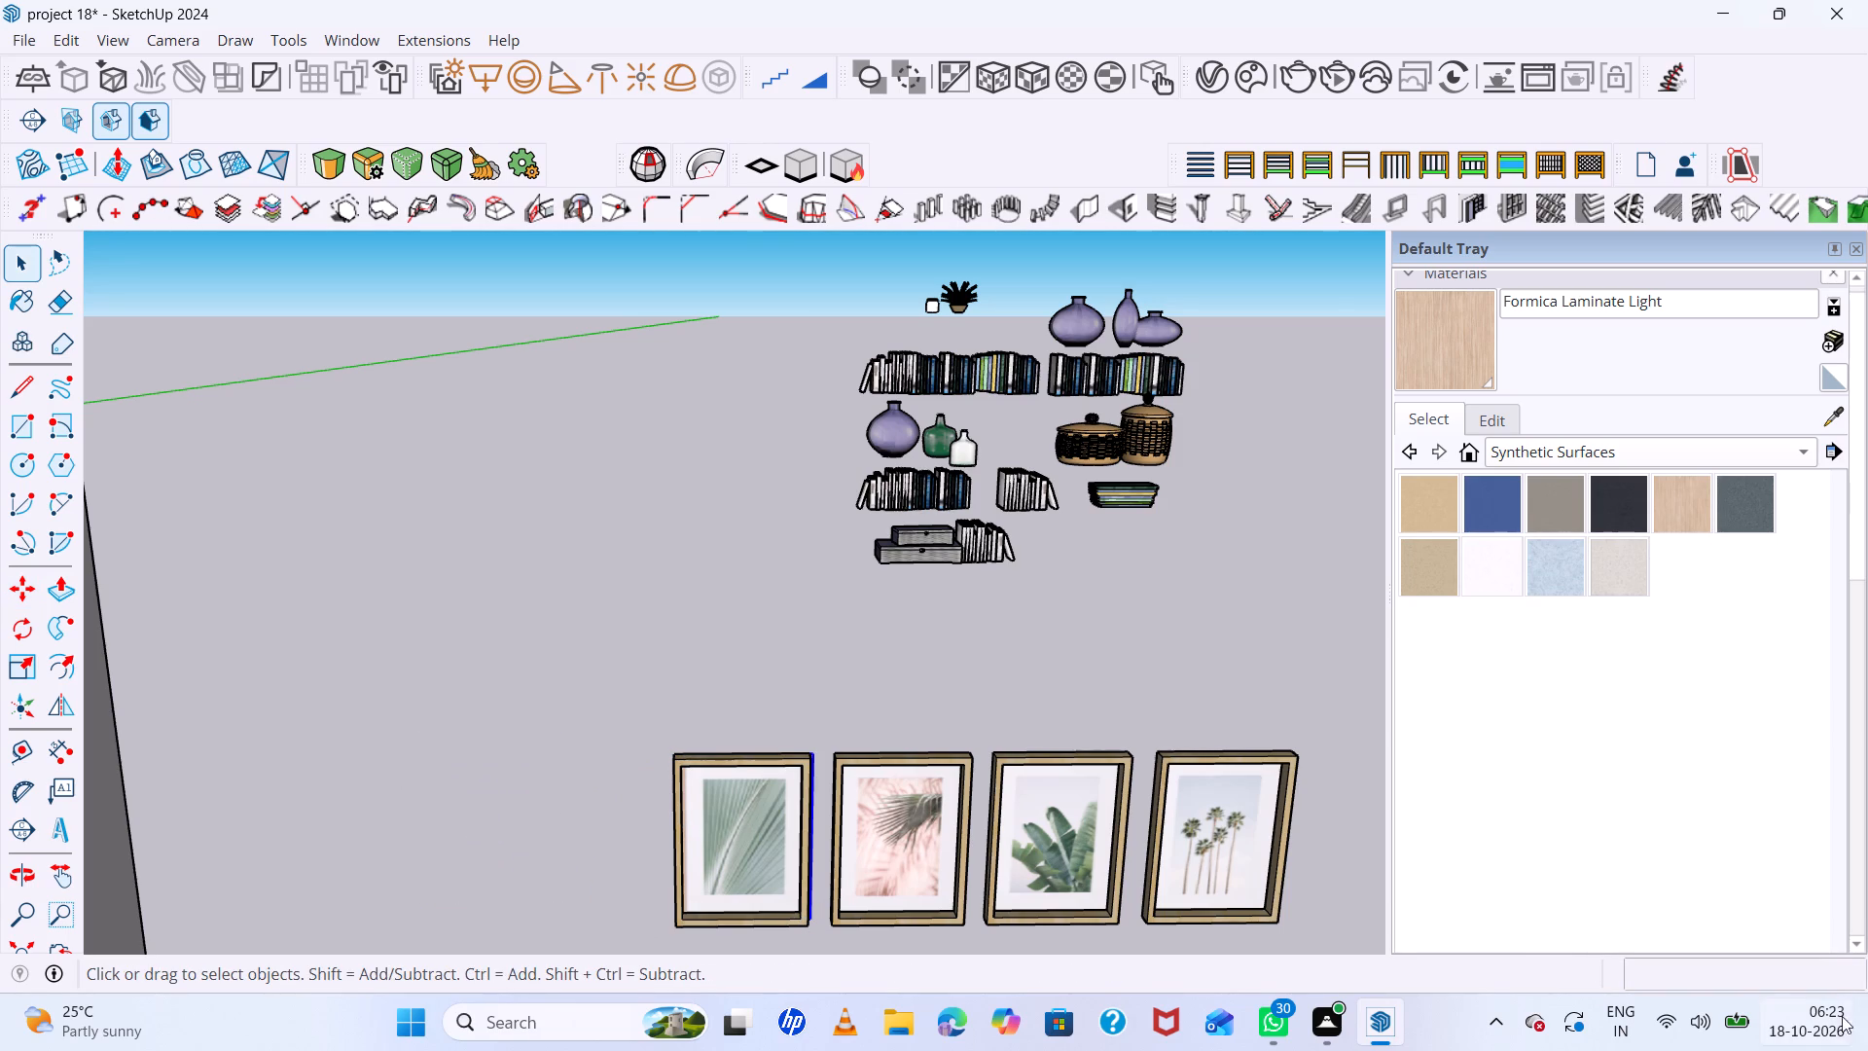
pyautogui.keyDown('shift'); pyautogui.doubleClick(806, 908); pyautogui.keyUp('shift')
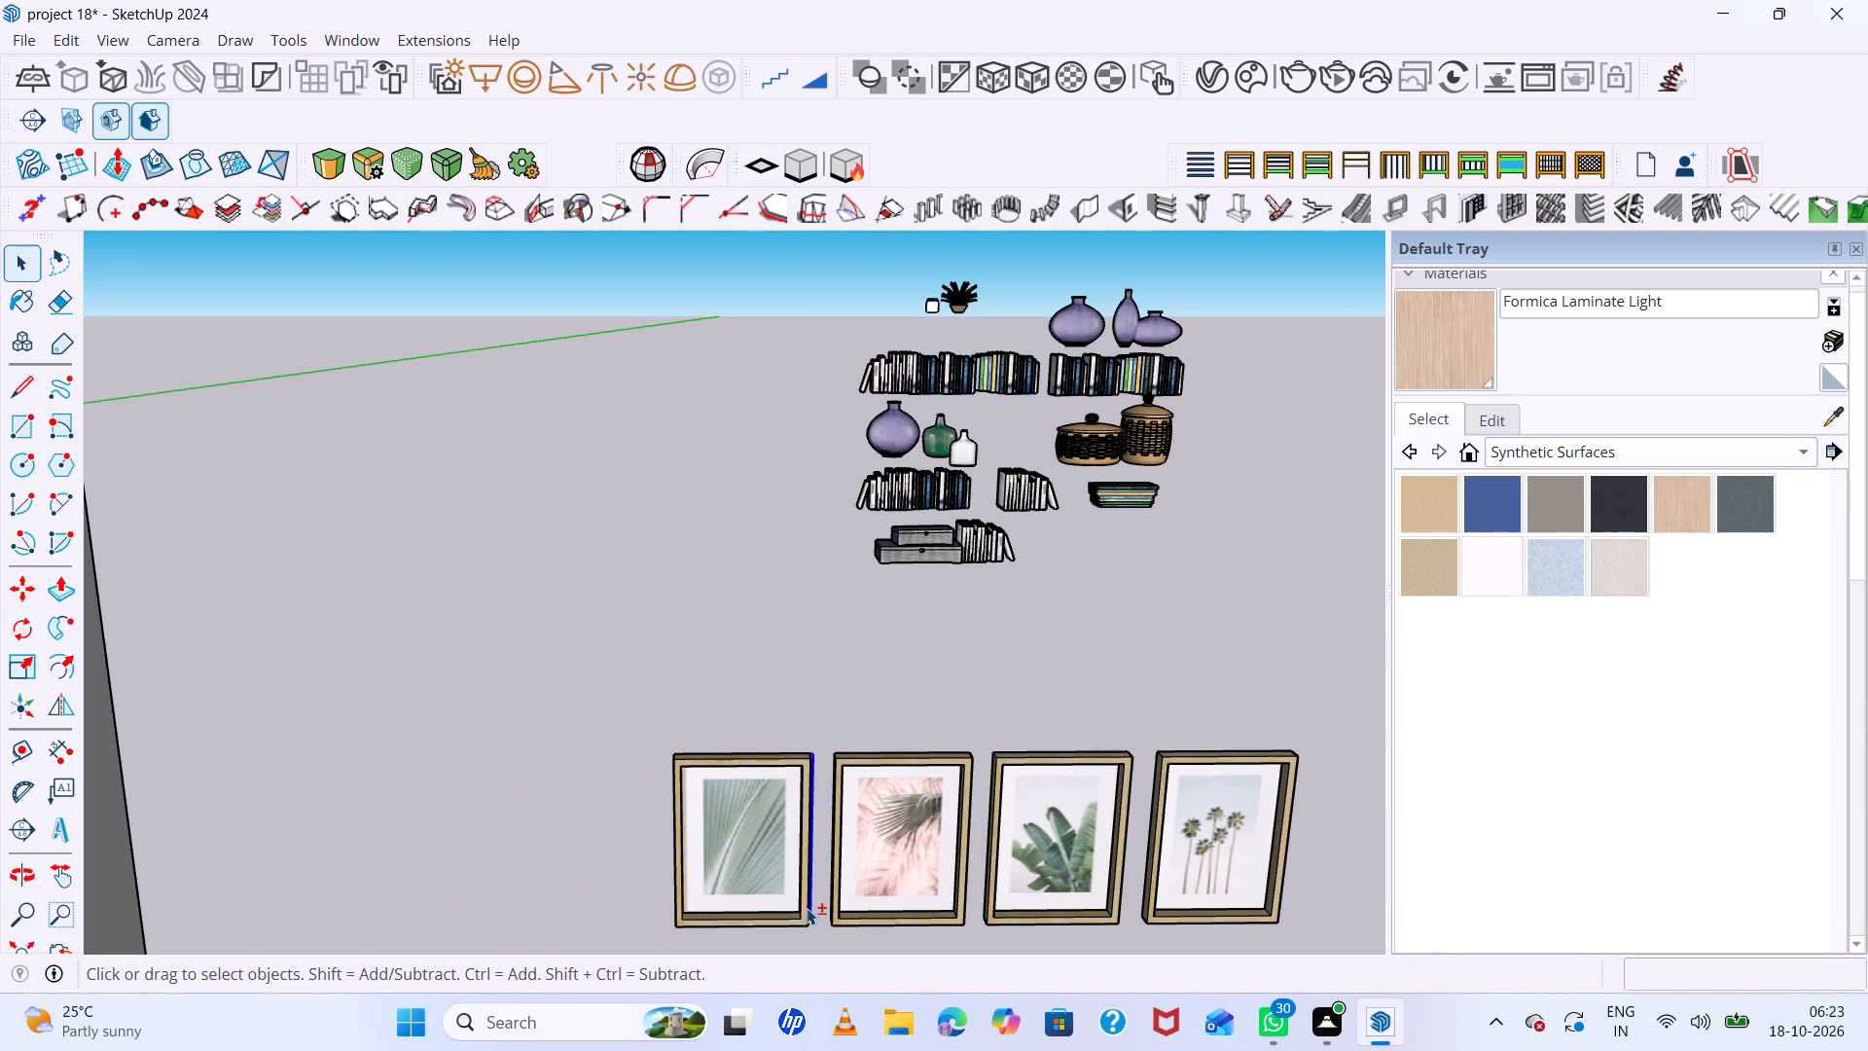
pyautogui.tripleClick(807, 908)
pyautogui.keyDown('shift'); pyautogui.tripleClick(806, 910); pyautogui.keyUp('shift')
pyautogui.keyDown('shift'); pyautogui.doubleClick(805, 910); pyautogui.keyUp('shift')
pyautogui.moveTo(823, 738); pyautogui.dragTo(669, 922)
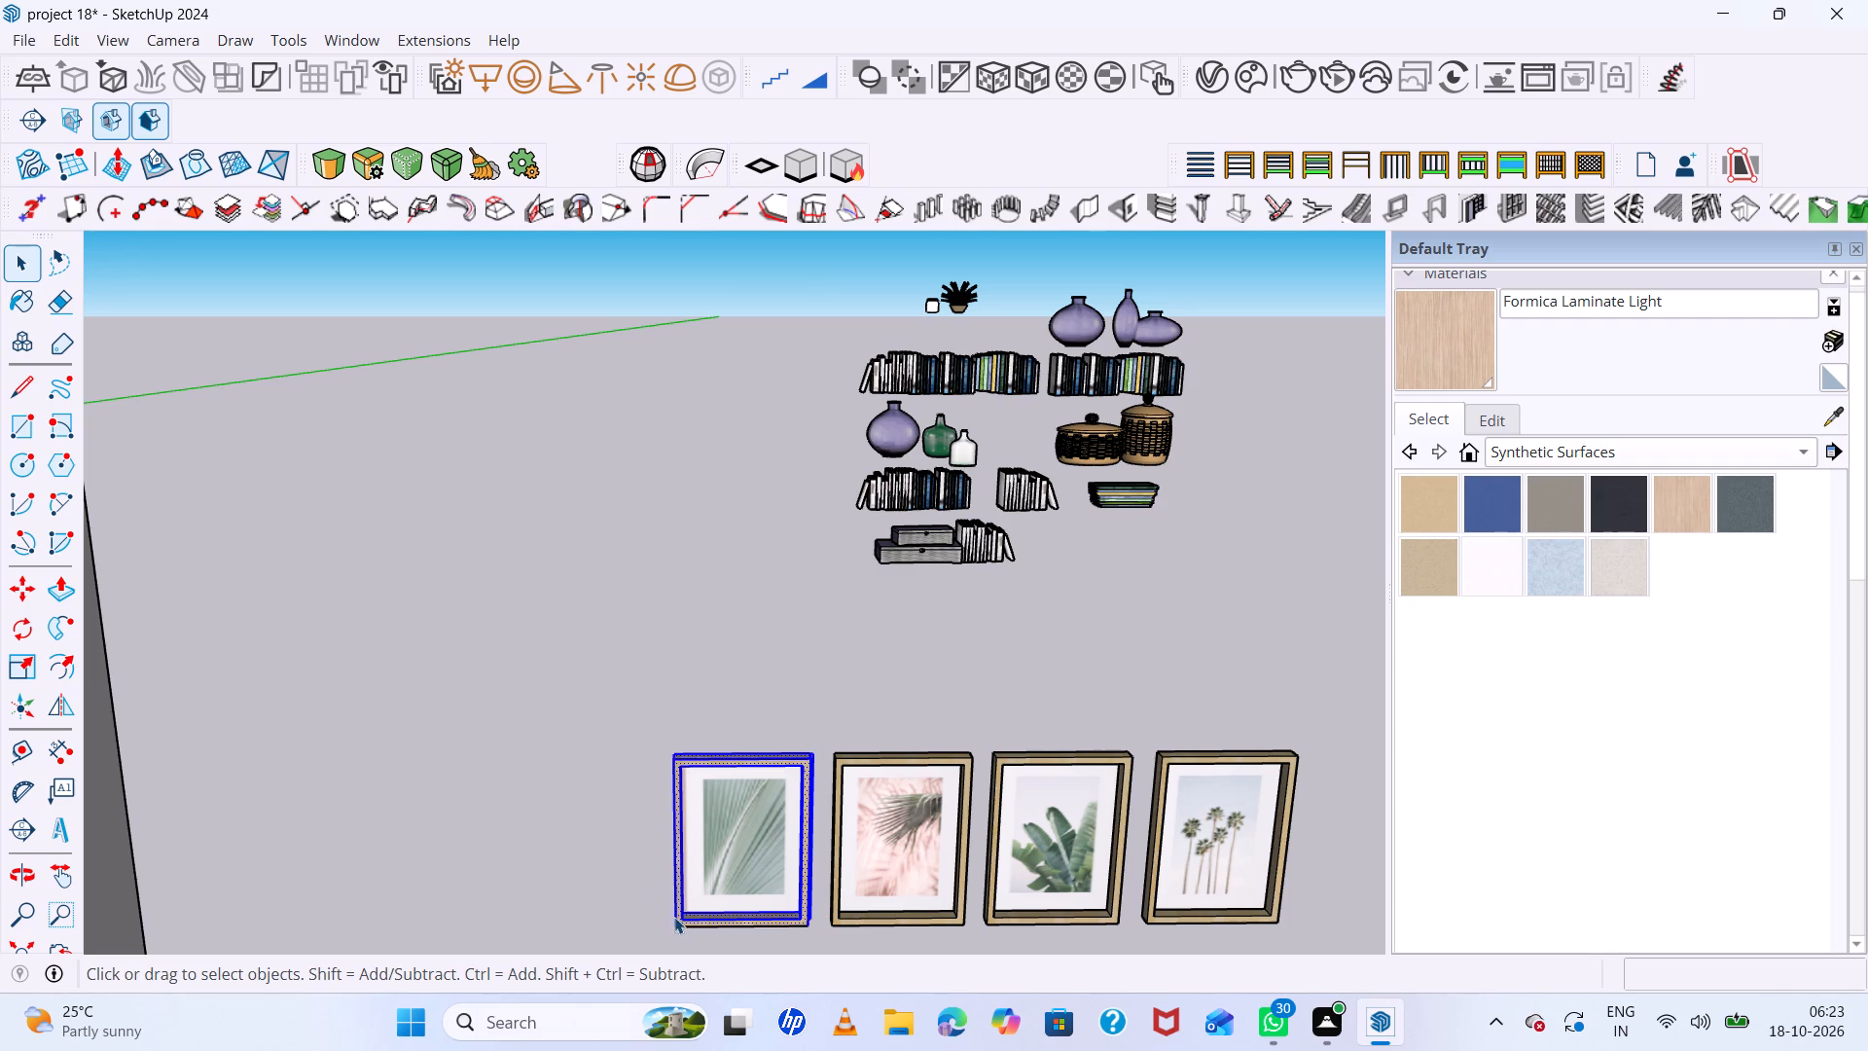
pyautogui.moveTo(681, 821); pyautogui.dragTo(765, 980, button='middle')
pyautogui.scroll(7, 747, 883)
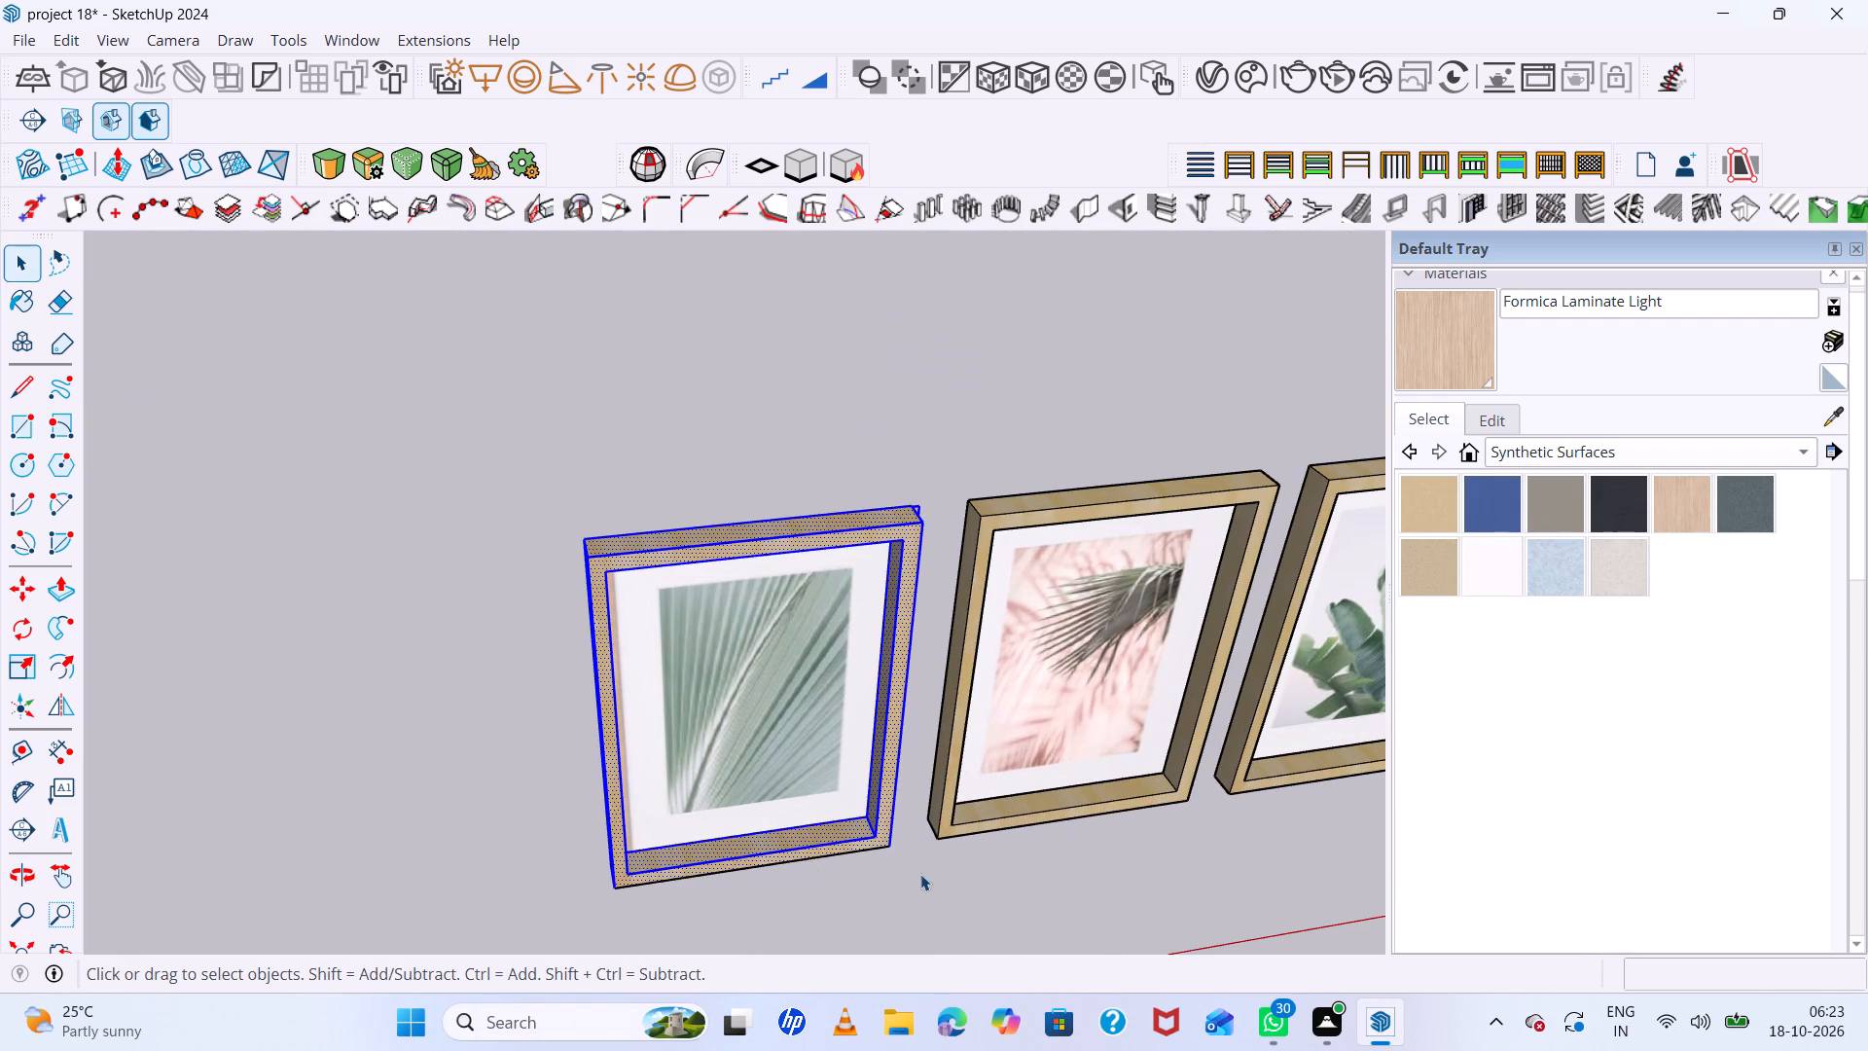
pyautogui.press('m')
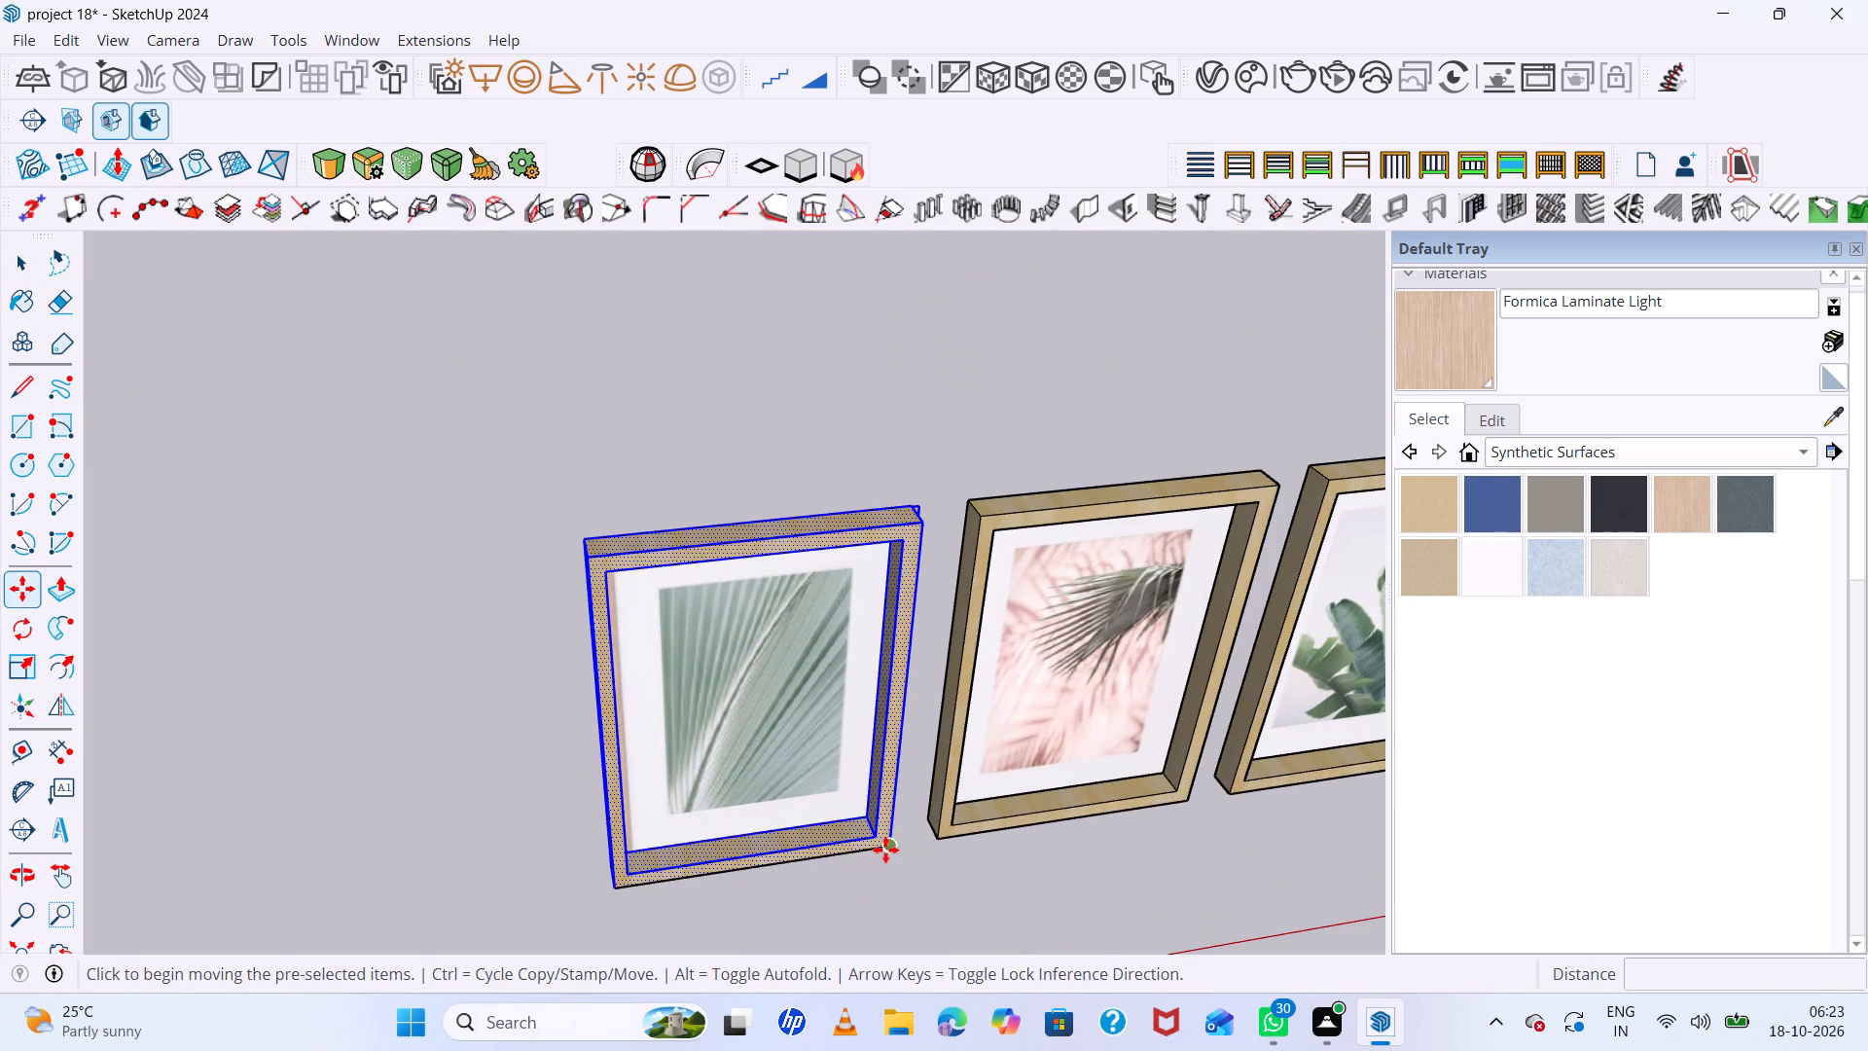
pyautogui.click(885, 850)
pyautogui.scroll(-20, 624, 849)
pyautogui.scroll(-3, 624, 849)
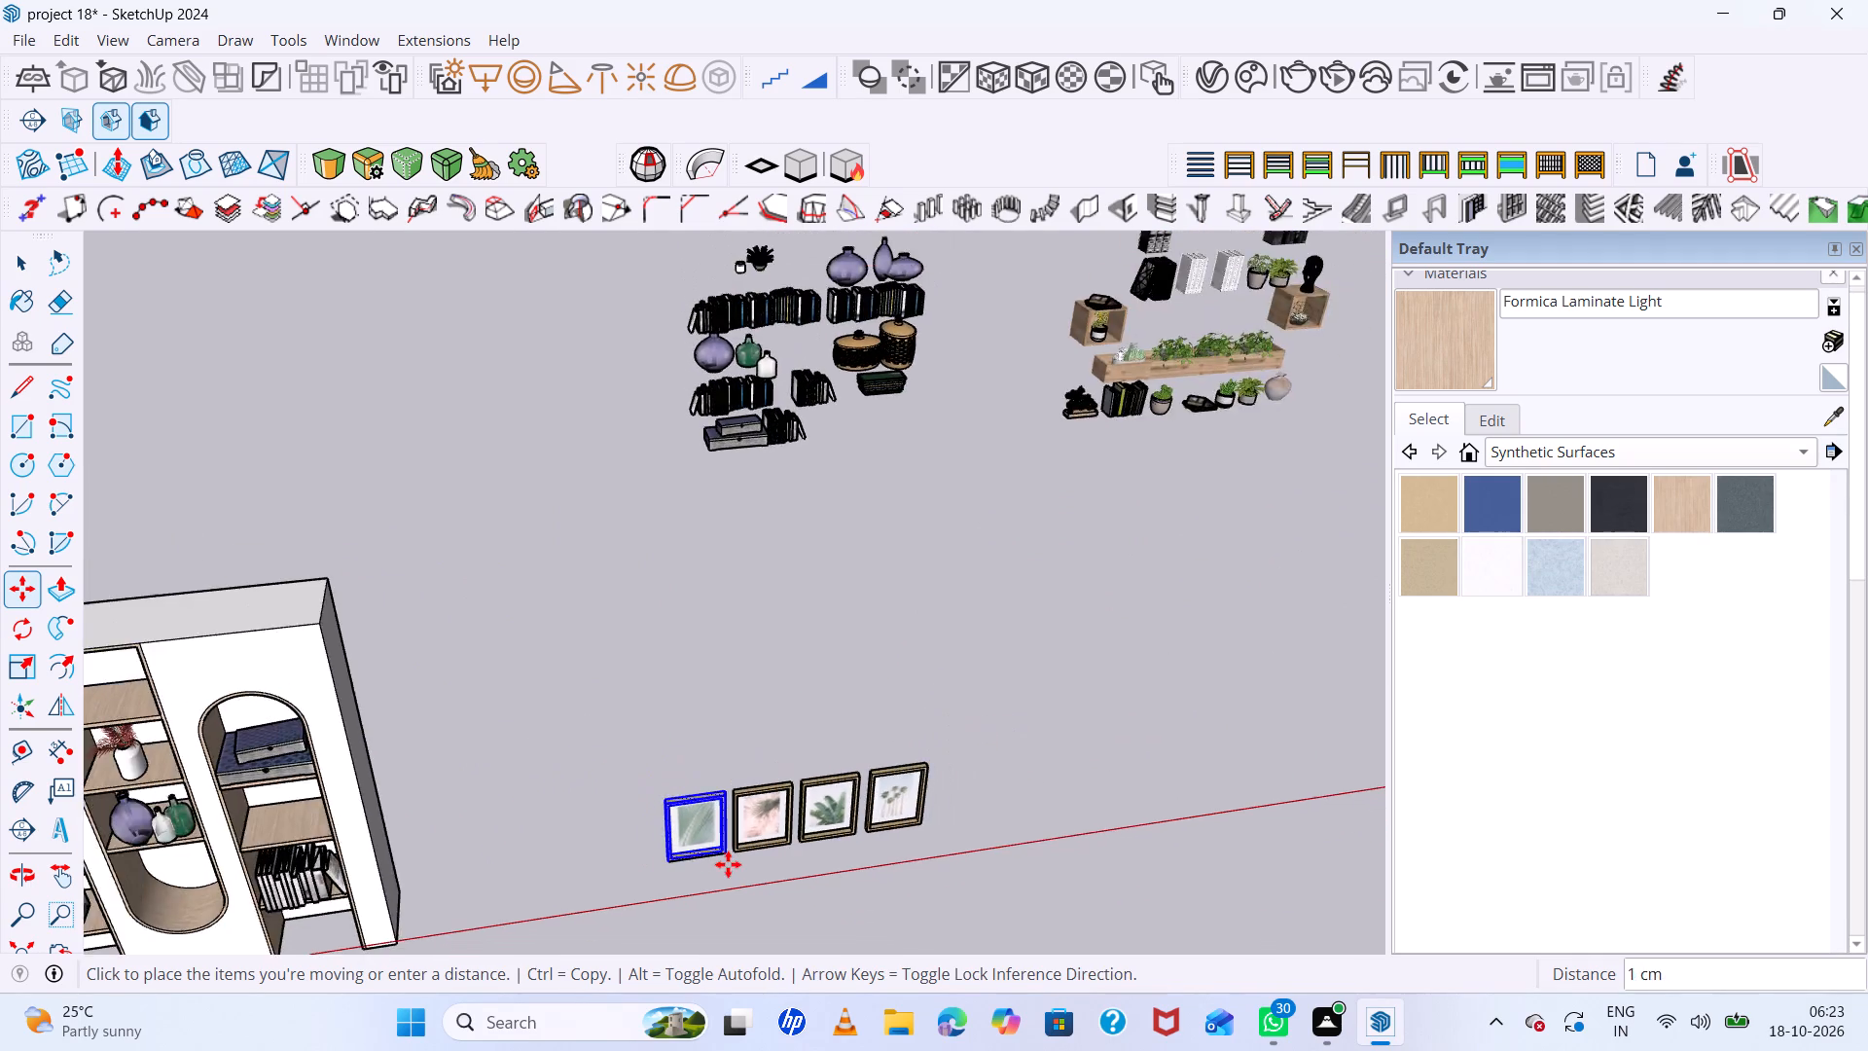
pyautogui.scroll(-6, 728, 864)
pyautogui.moveTo(731, 865); pyautogui.dragTo(729, 655, button='middle')
pyautogui.scroll(7, 542, 702)
pyautogui.scroll(7, 41, 526)
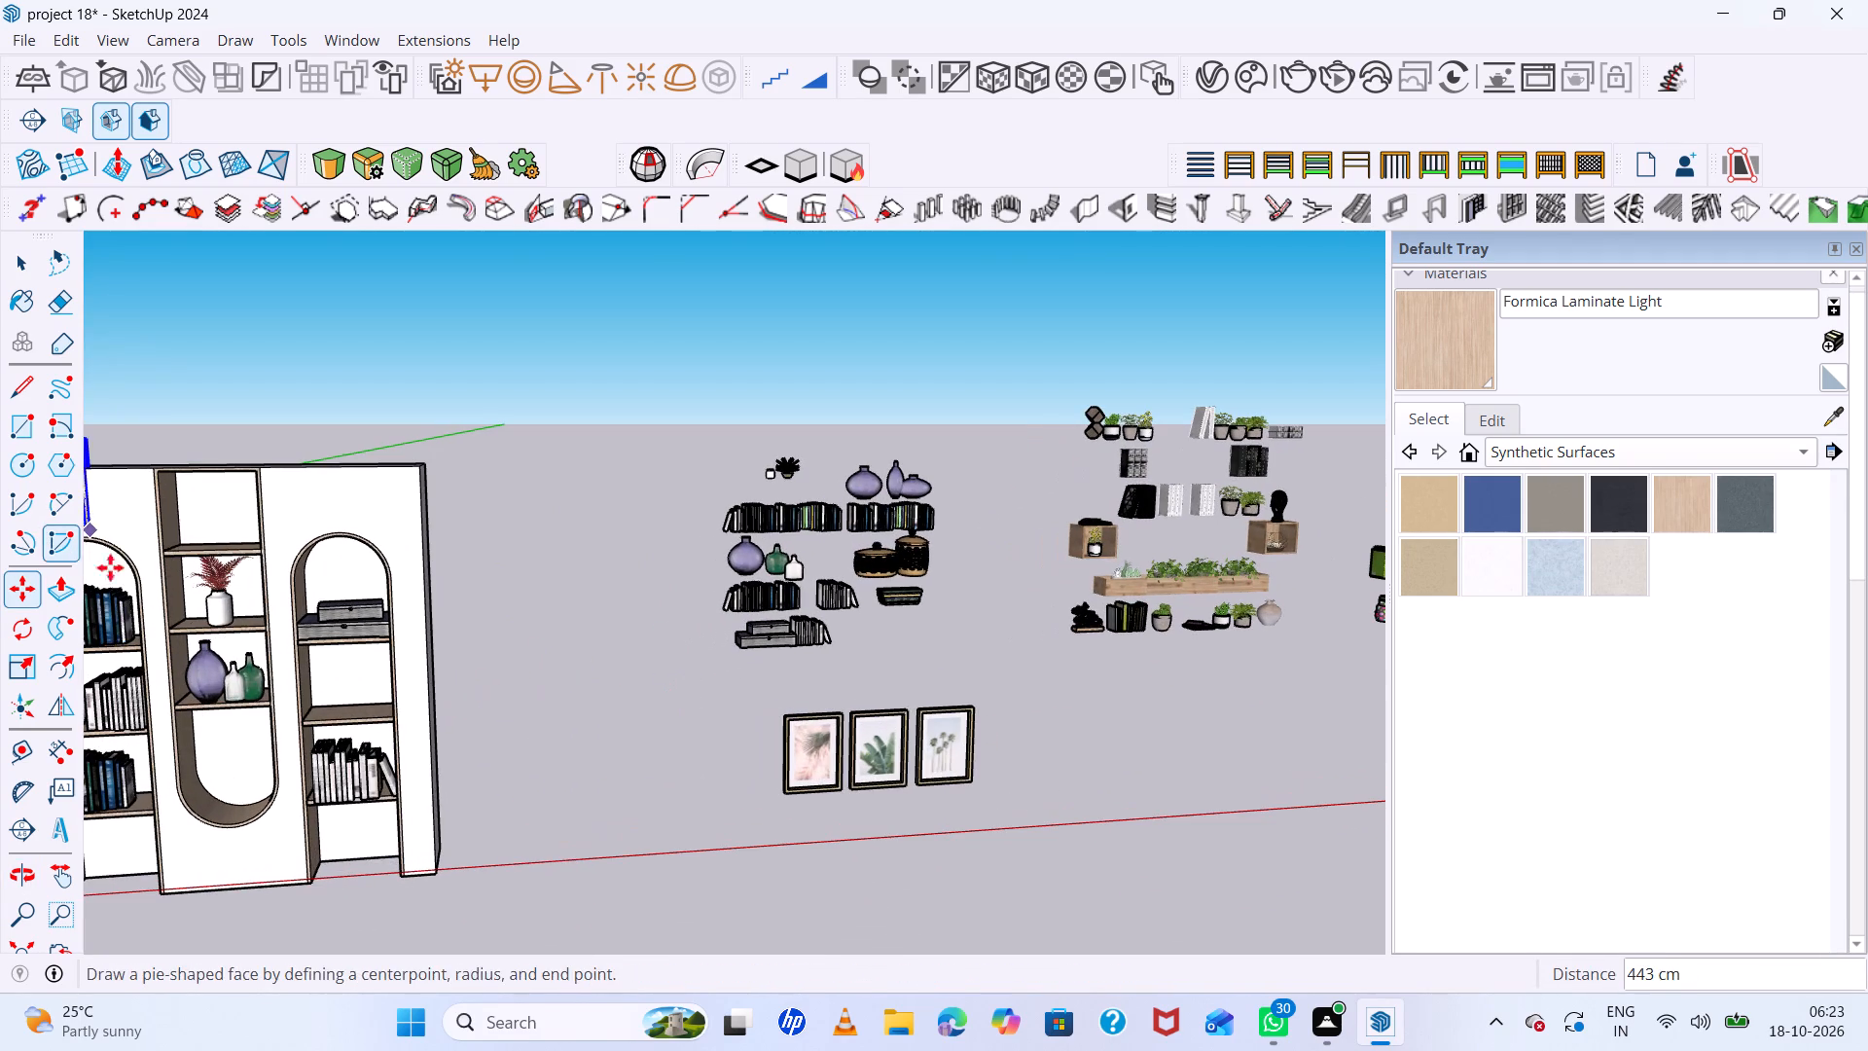
pyautogui.scroll(7, 425, 731)
pyautogui.scroll(8, 351, 700)
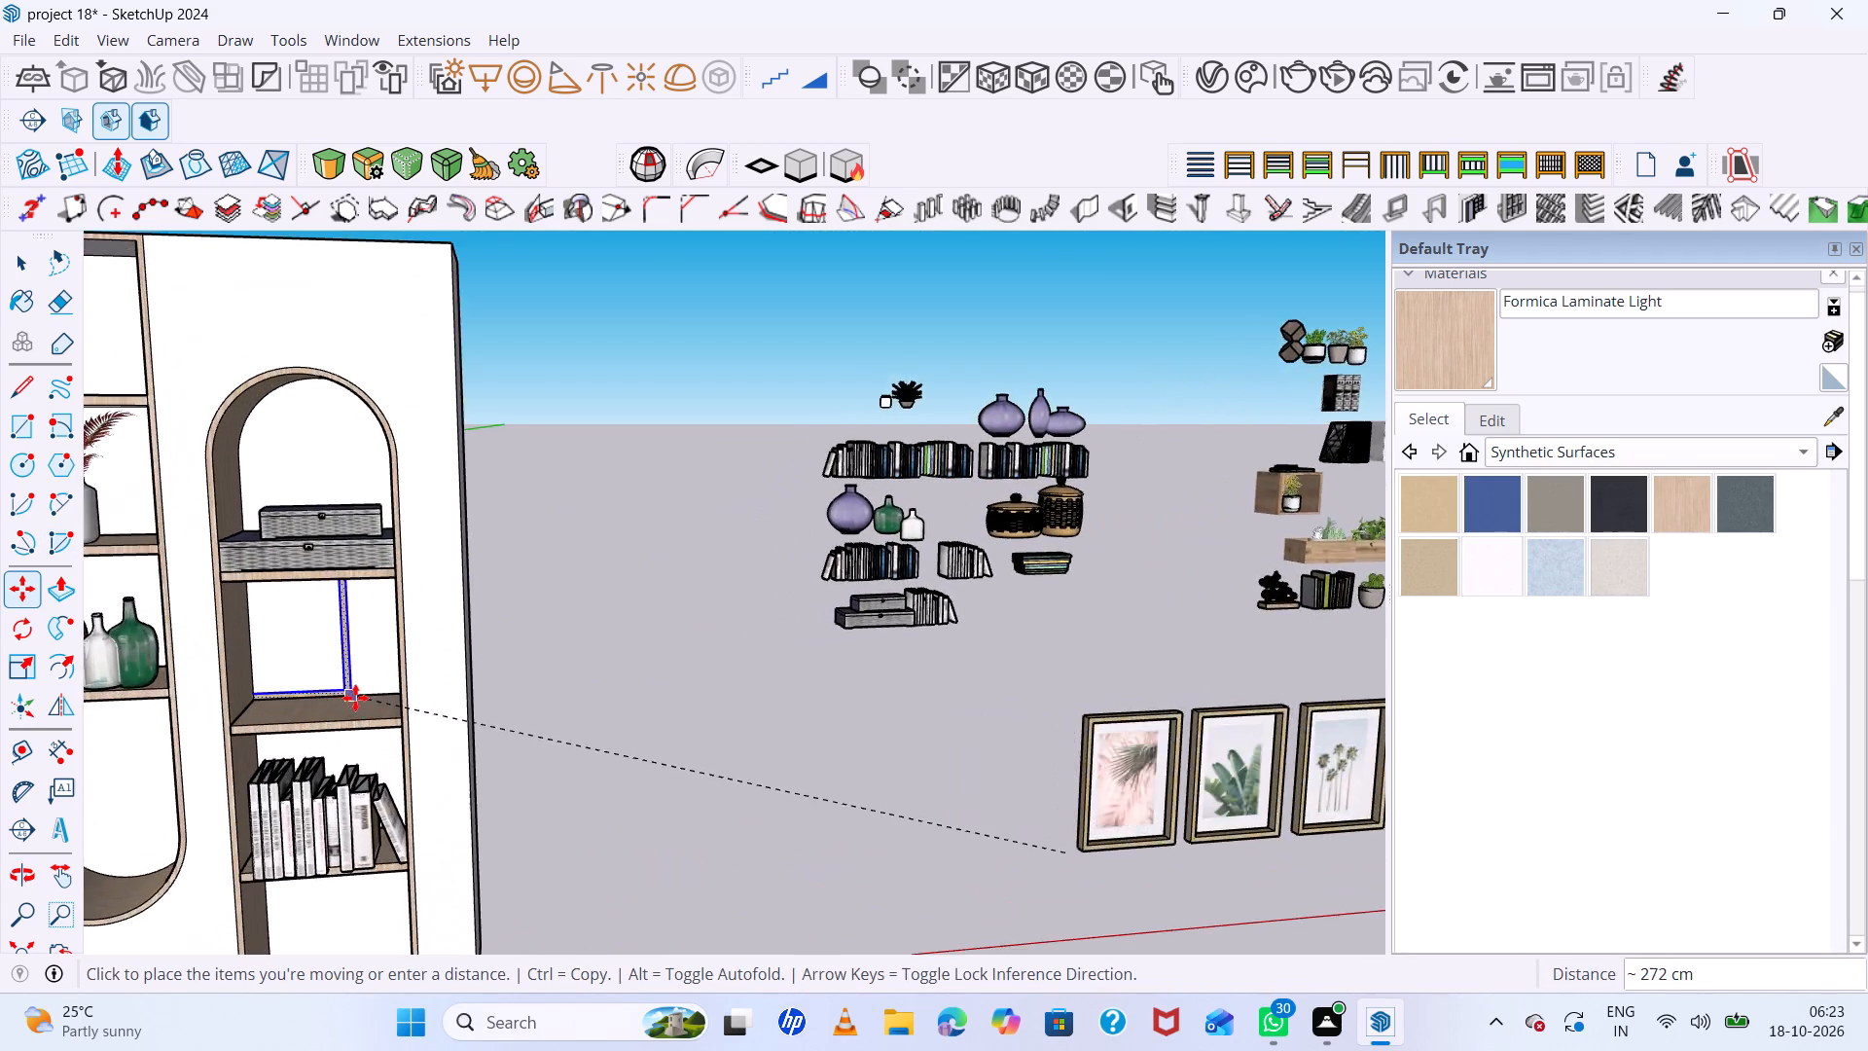
pyautogui.scroll(4, 355, 698)
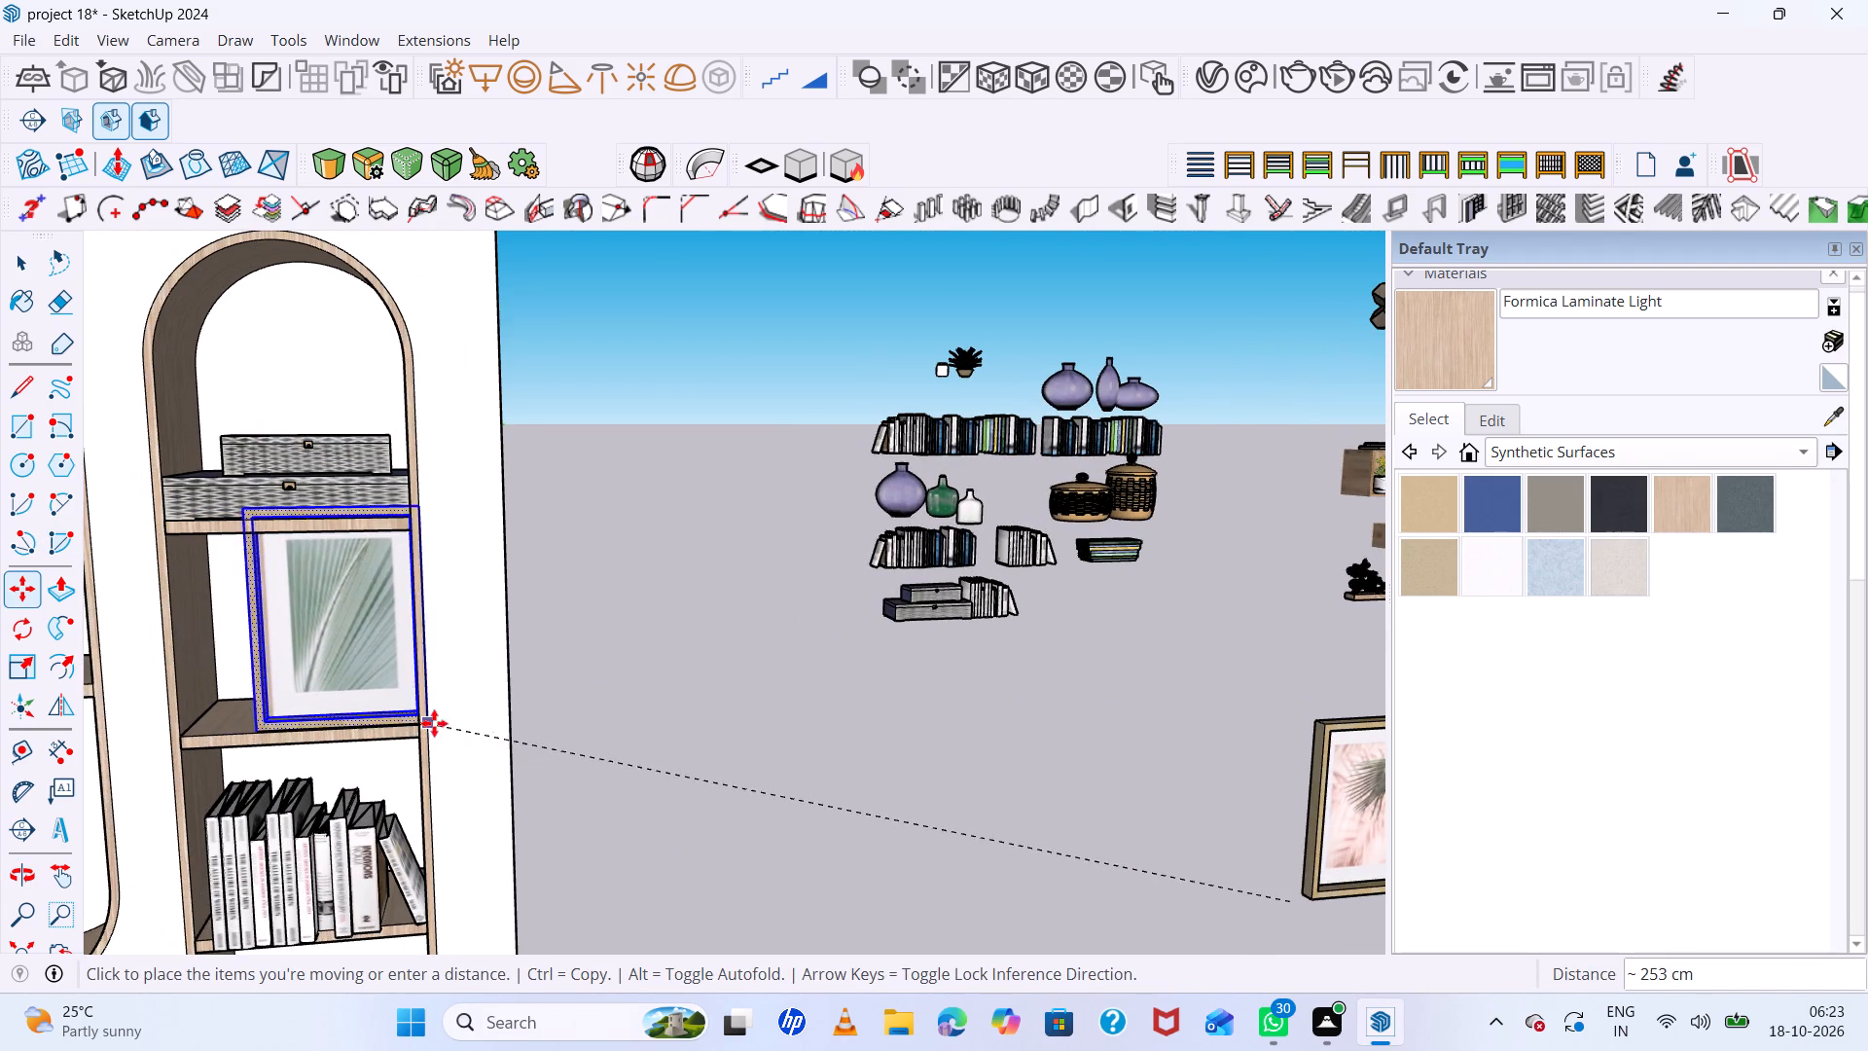
pyautogui.click(773, 727)
# Make the selected palm-leaf picture frame and its artwork into a group.
pyautogui.rightClick(761, 703)
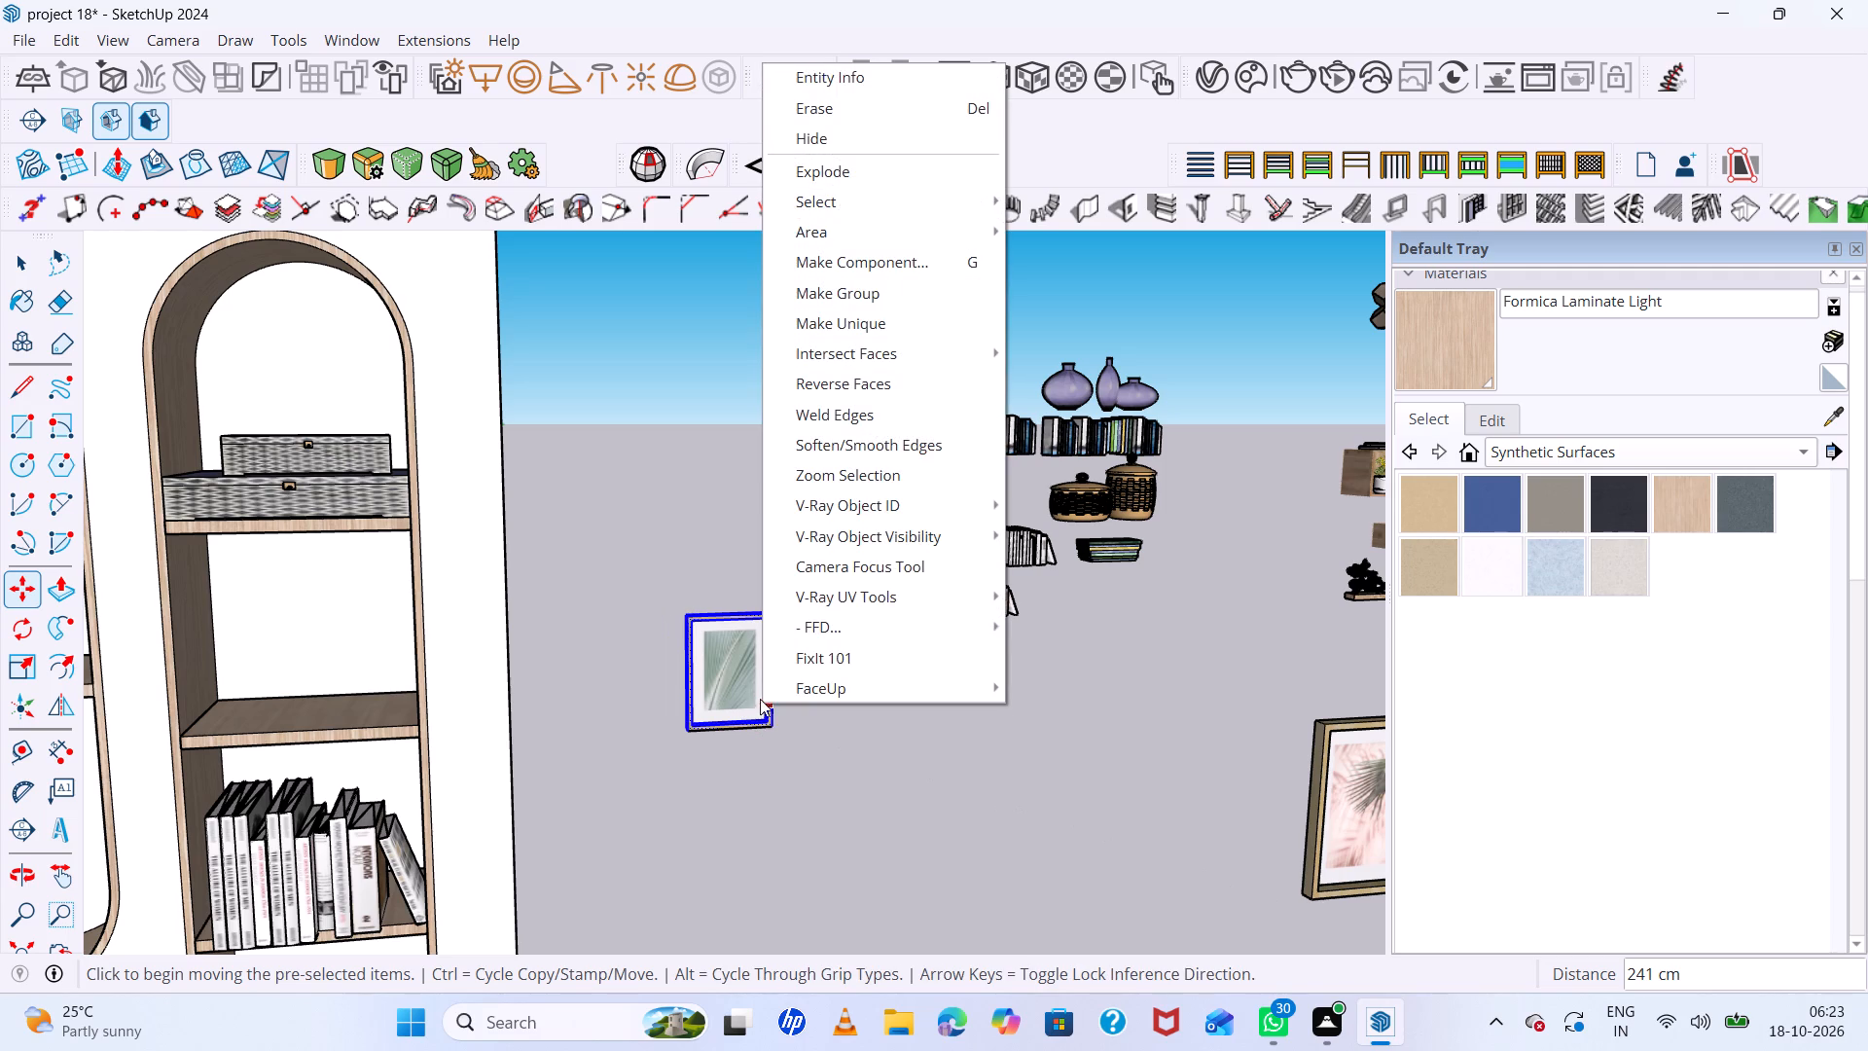
pyautogui.click(843, 298)
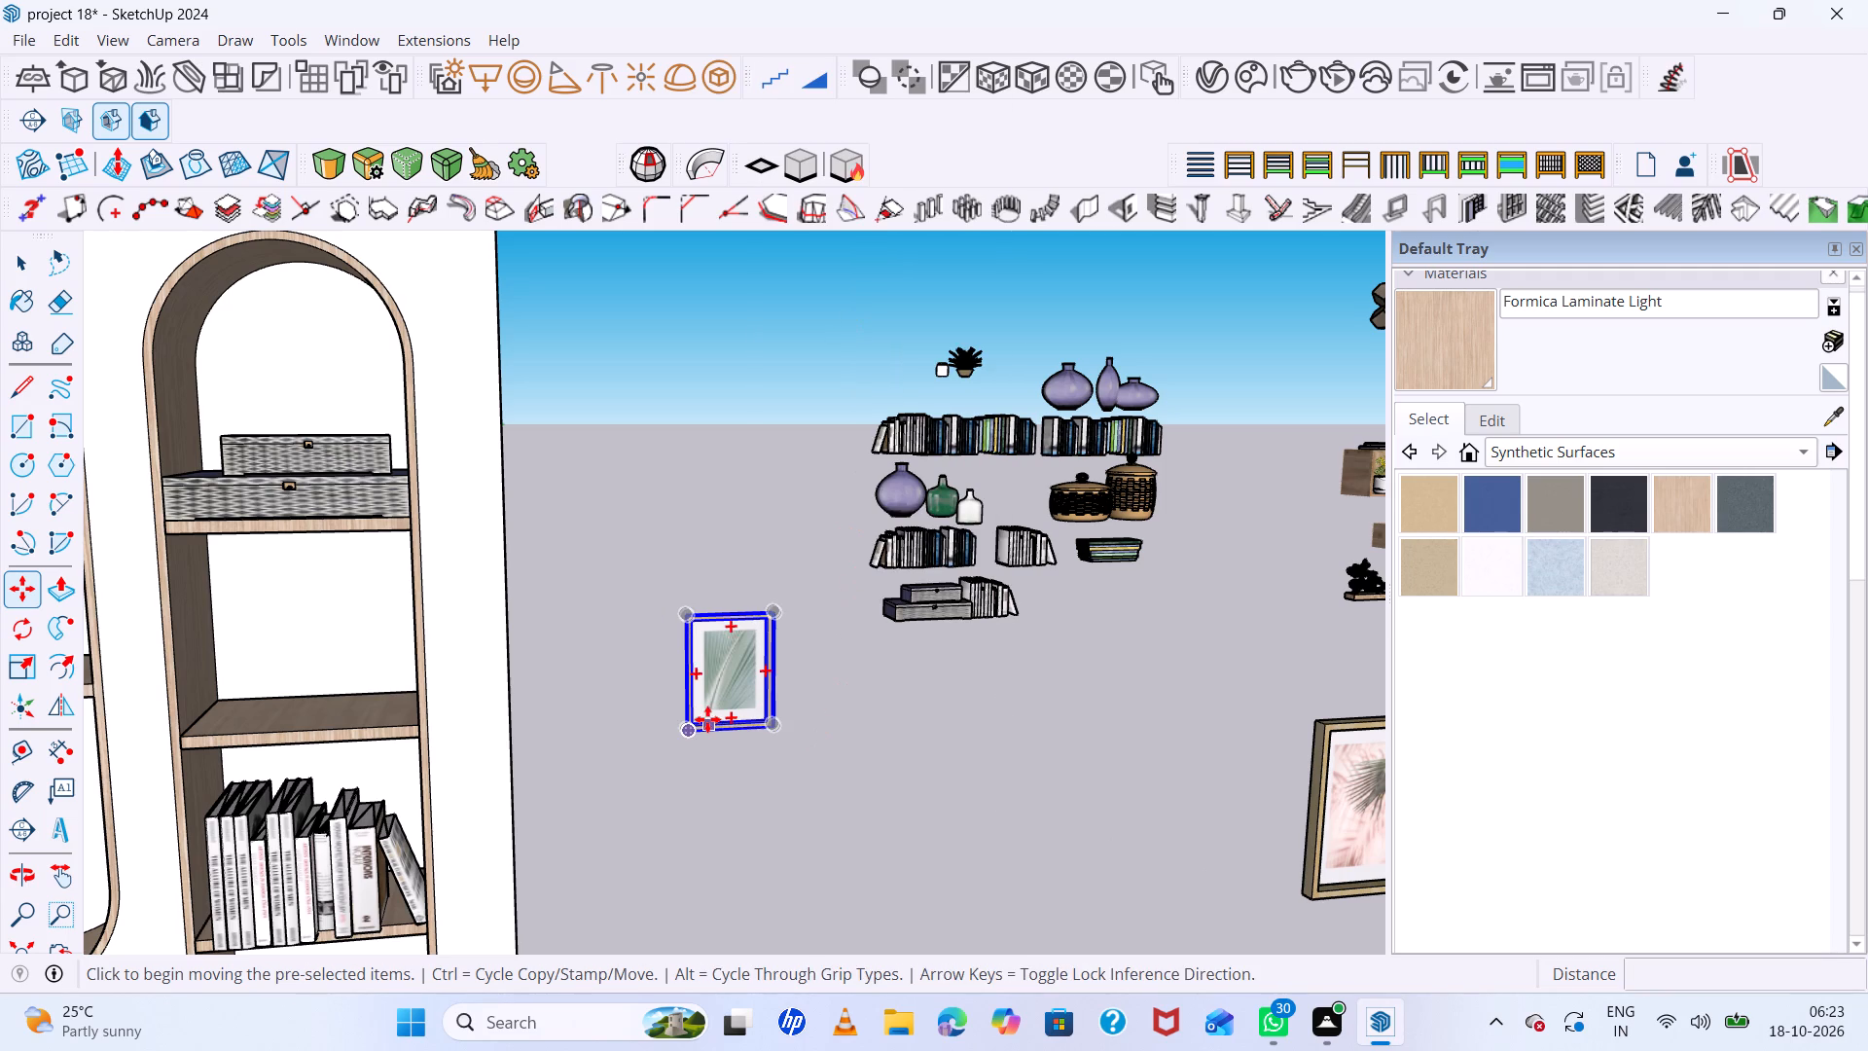
# Scale the palm-leaf frame group to about 0.67 of its height and about 0.67 of its width.
pyautogui.press('s')
pyautogui.scroll(20, 716, 647)
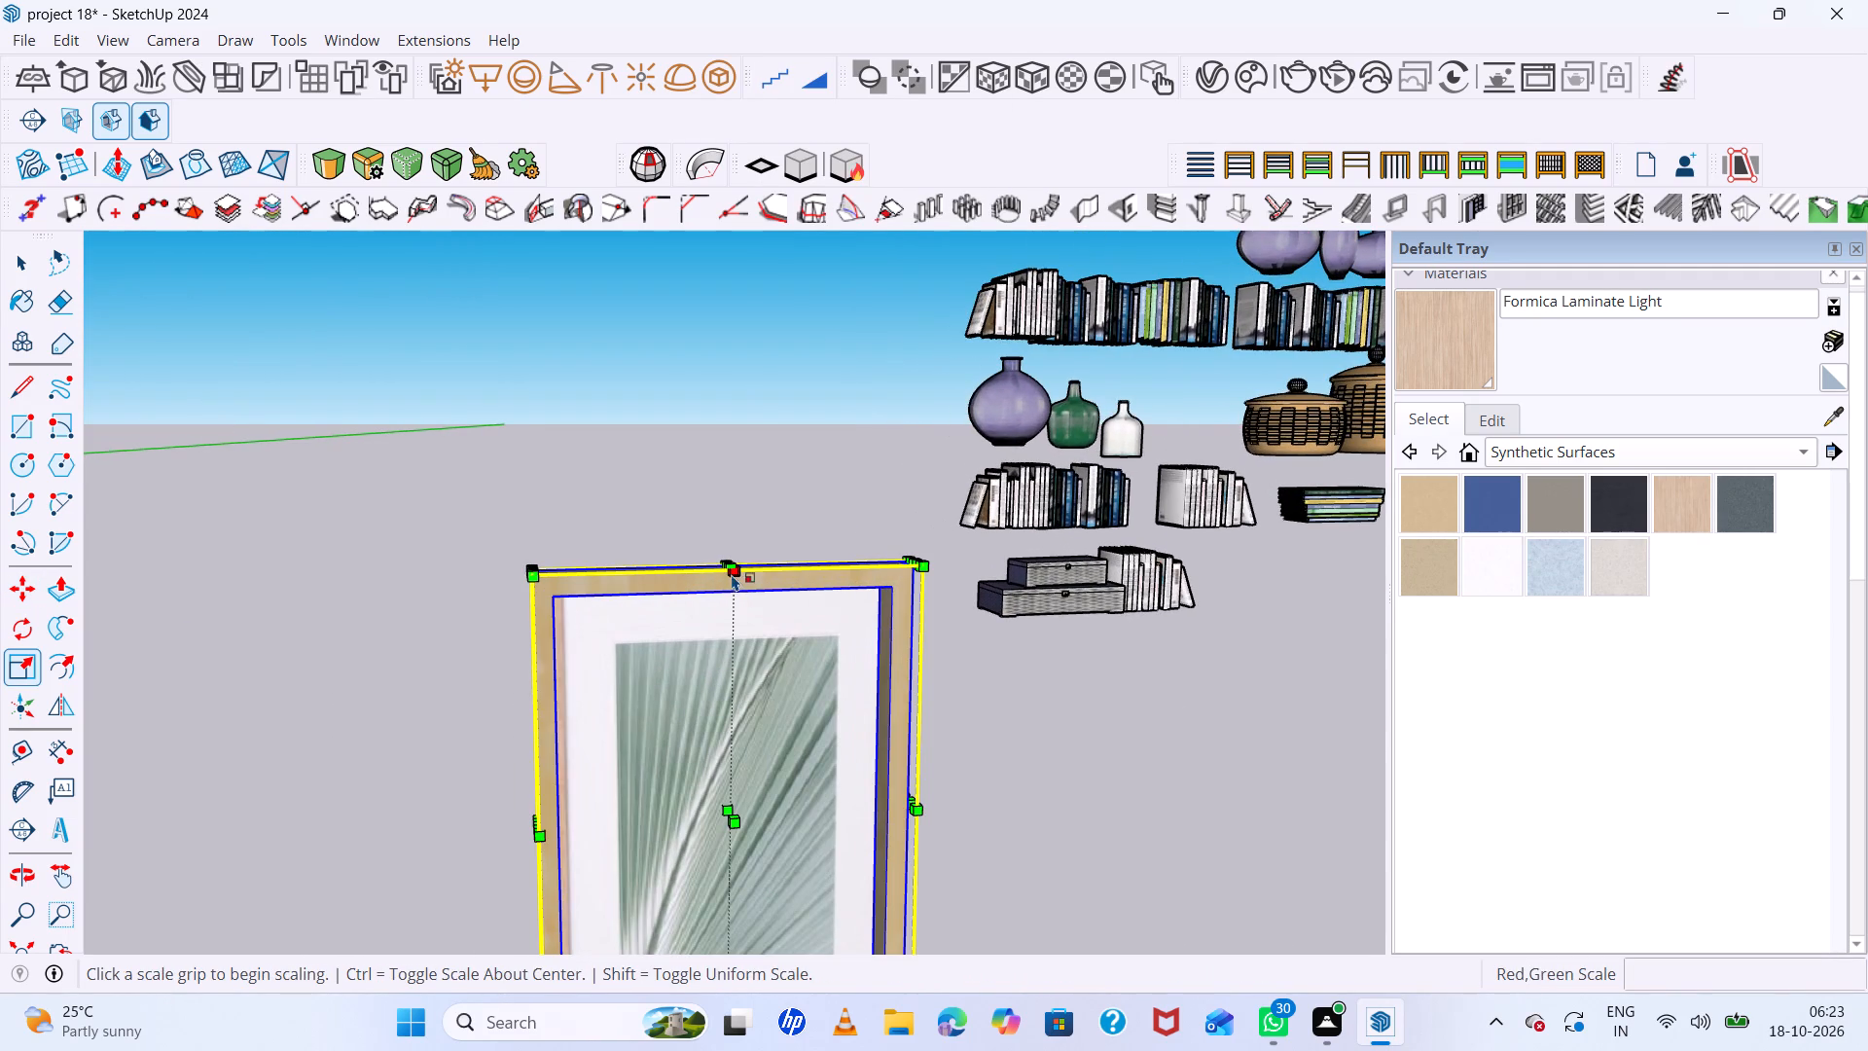
pyautogui.scroll(5, 731, 561)
pyautogui.scroll(-5, 735, 578)
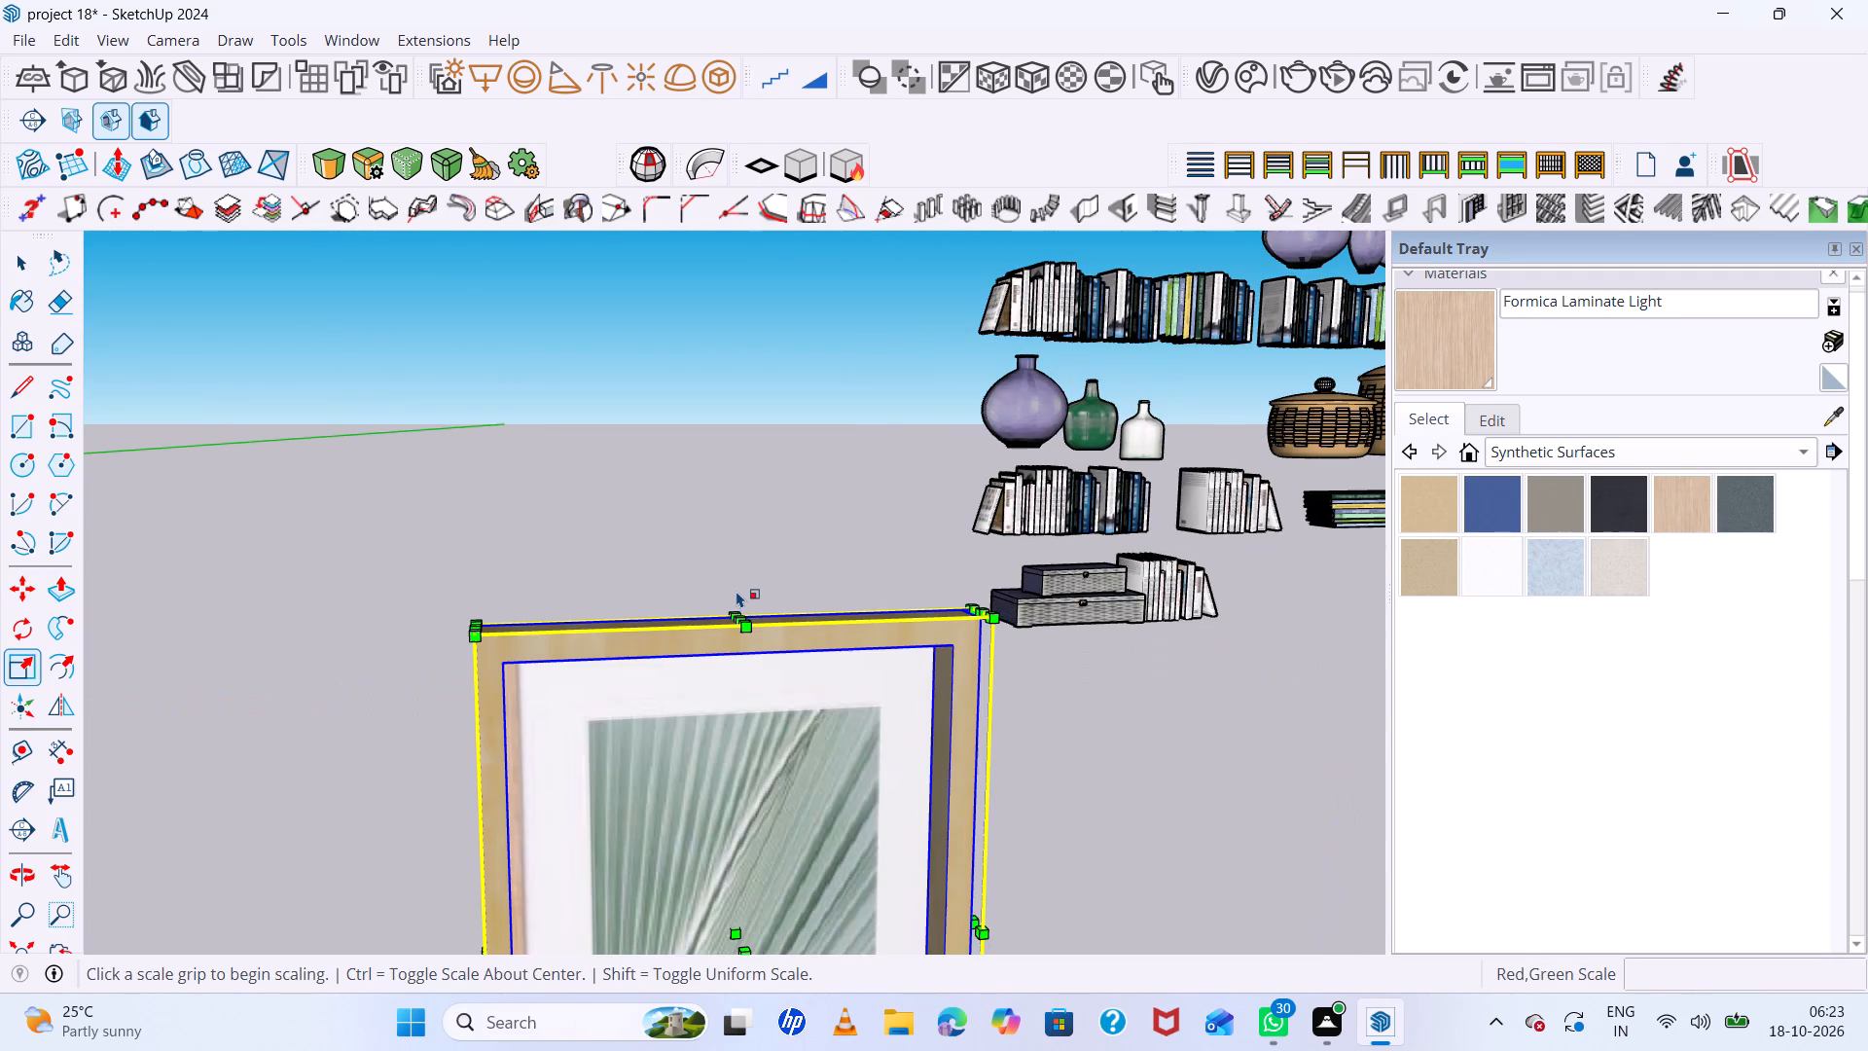
pyautogui.click(733, 614)
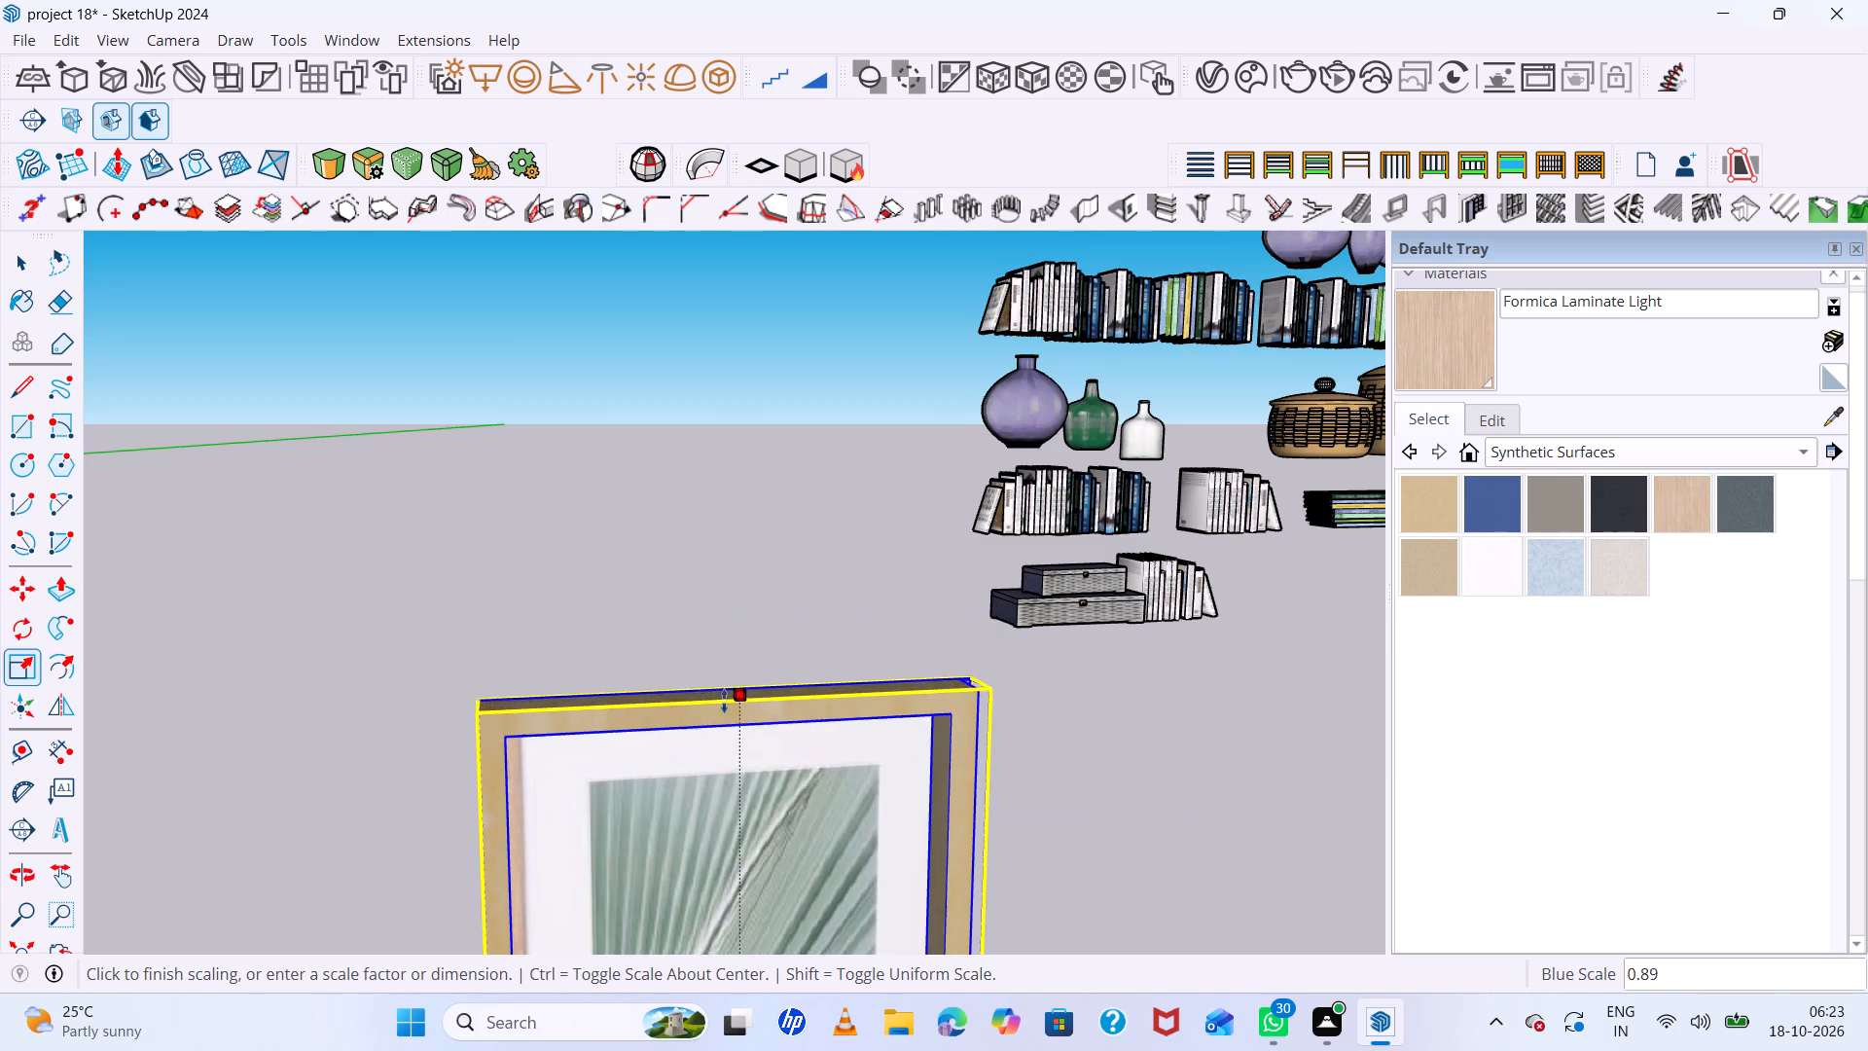
pyautogui.scroll(-16, 724, 705)
pyautogui.click(733, 751)
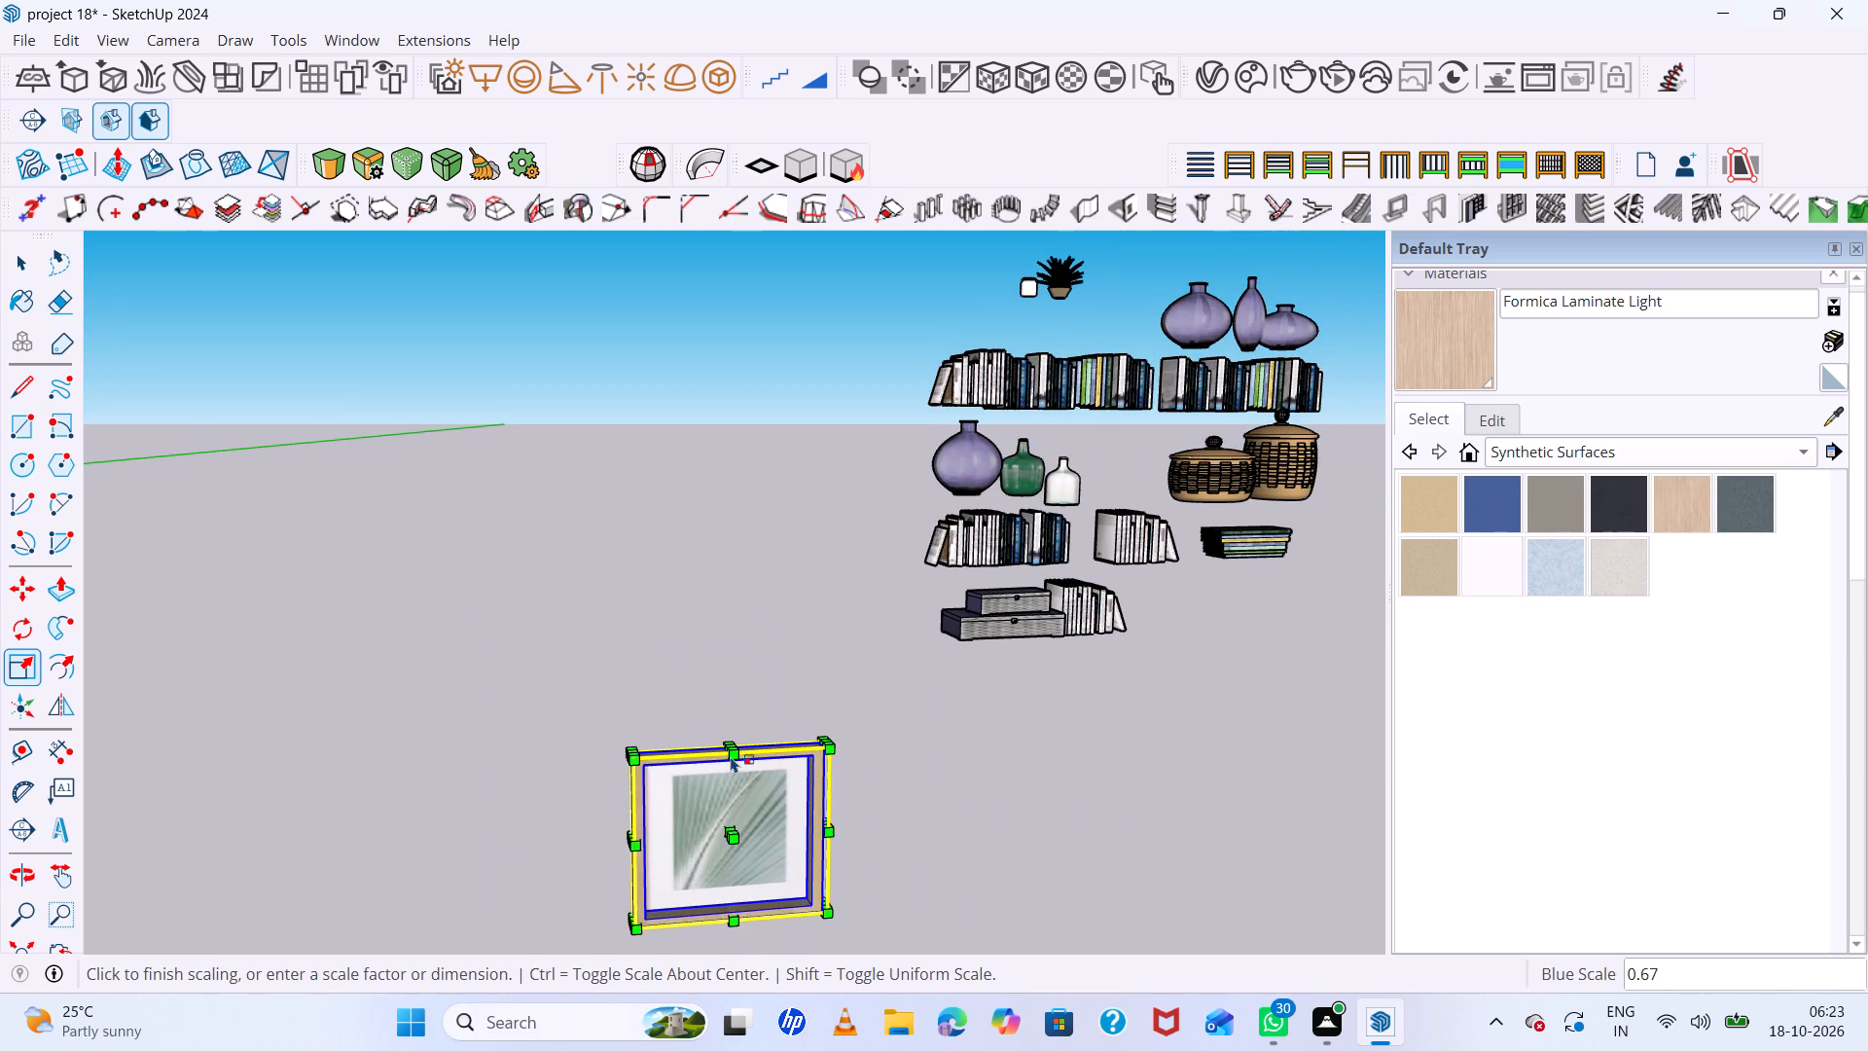
pyautogui.scroll(7, 685, 807)
pyautogui.scroll(6, 625, 862)
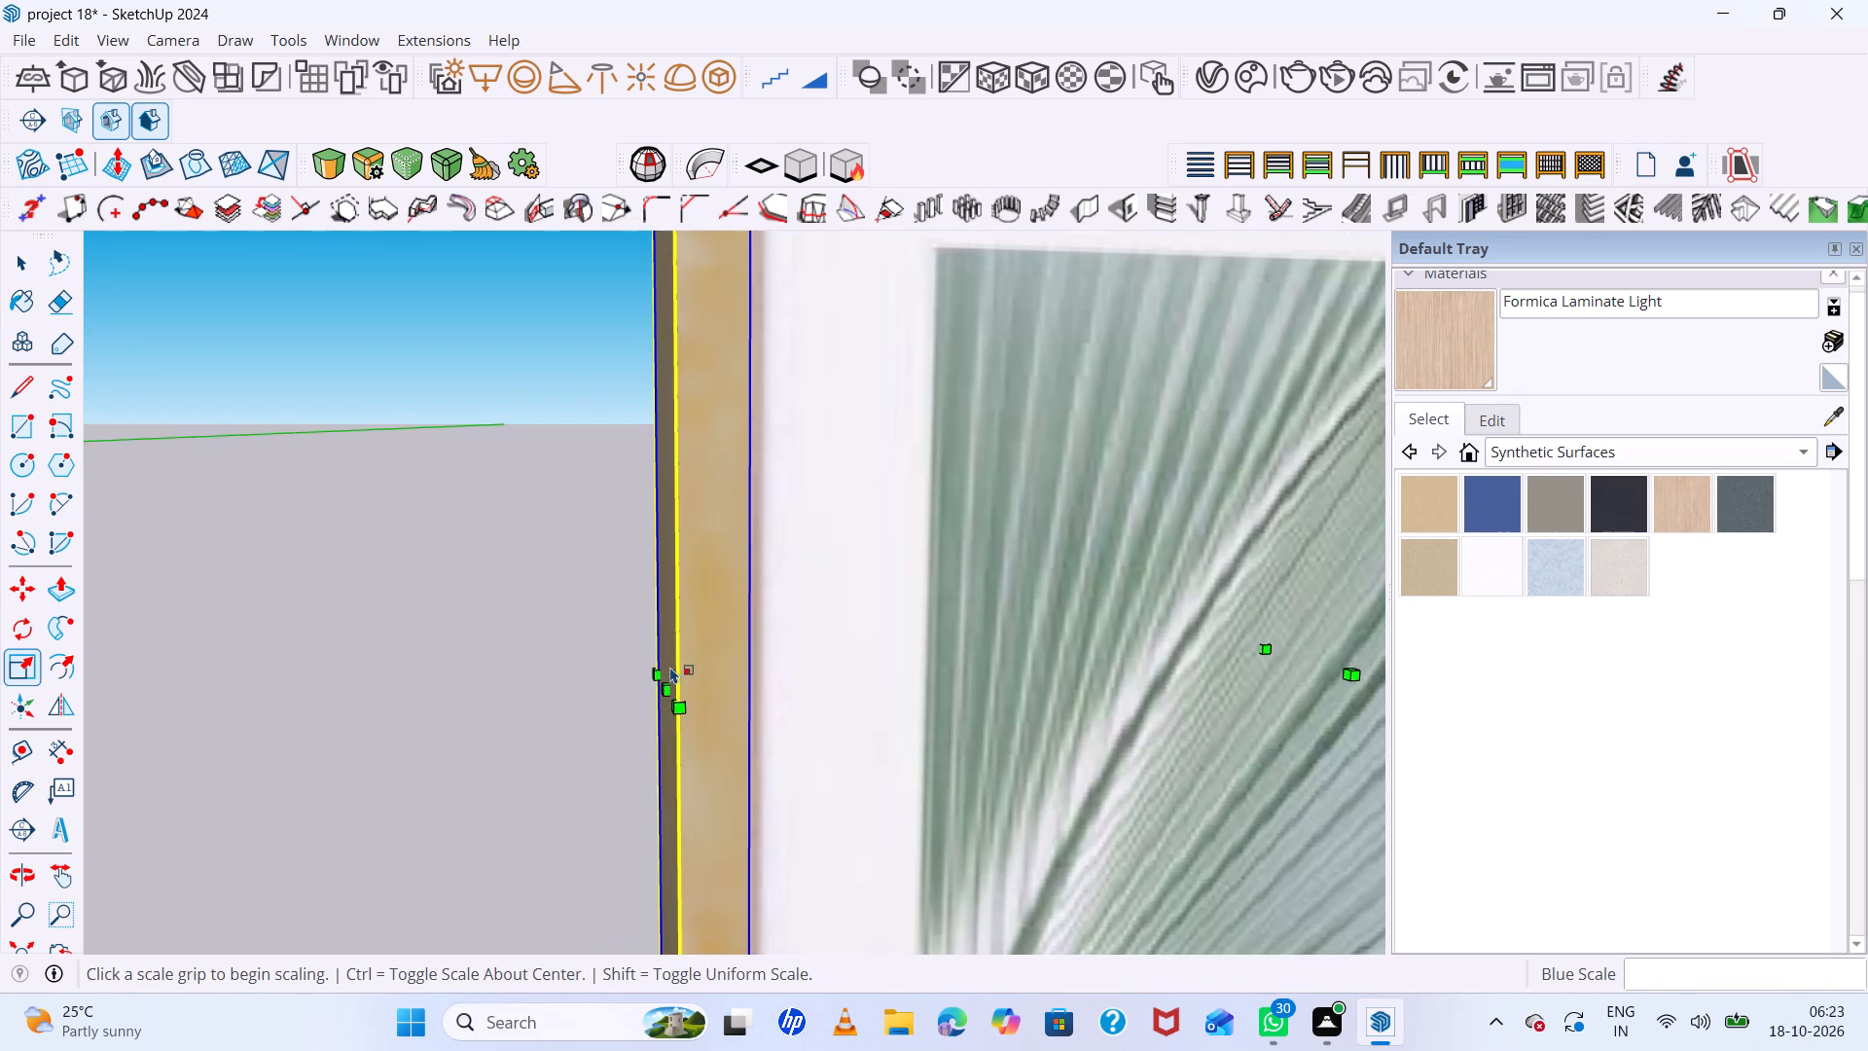
pyautogui.click(665, 684)
pyautogui.scroll(-12, 756, 693)
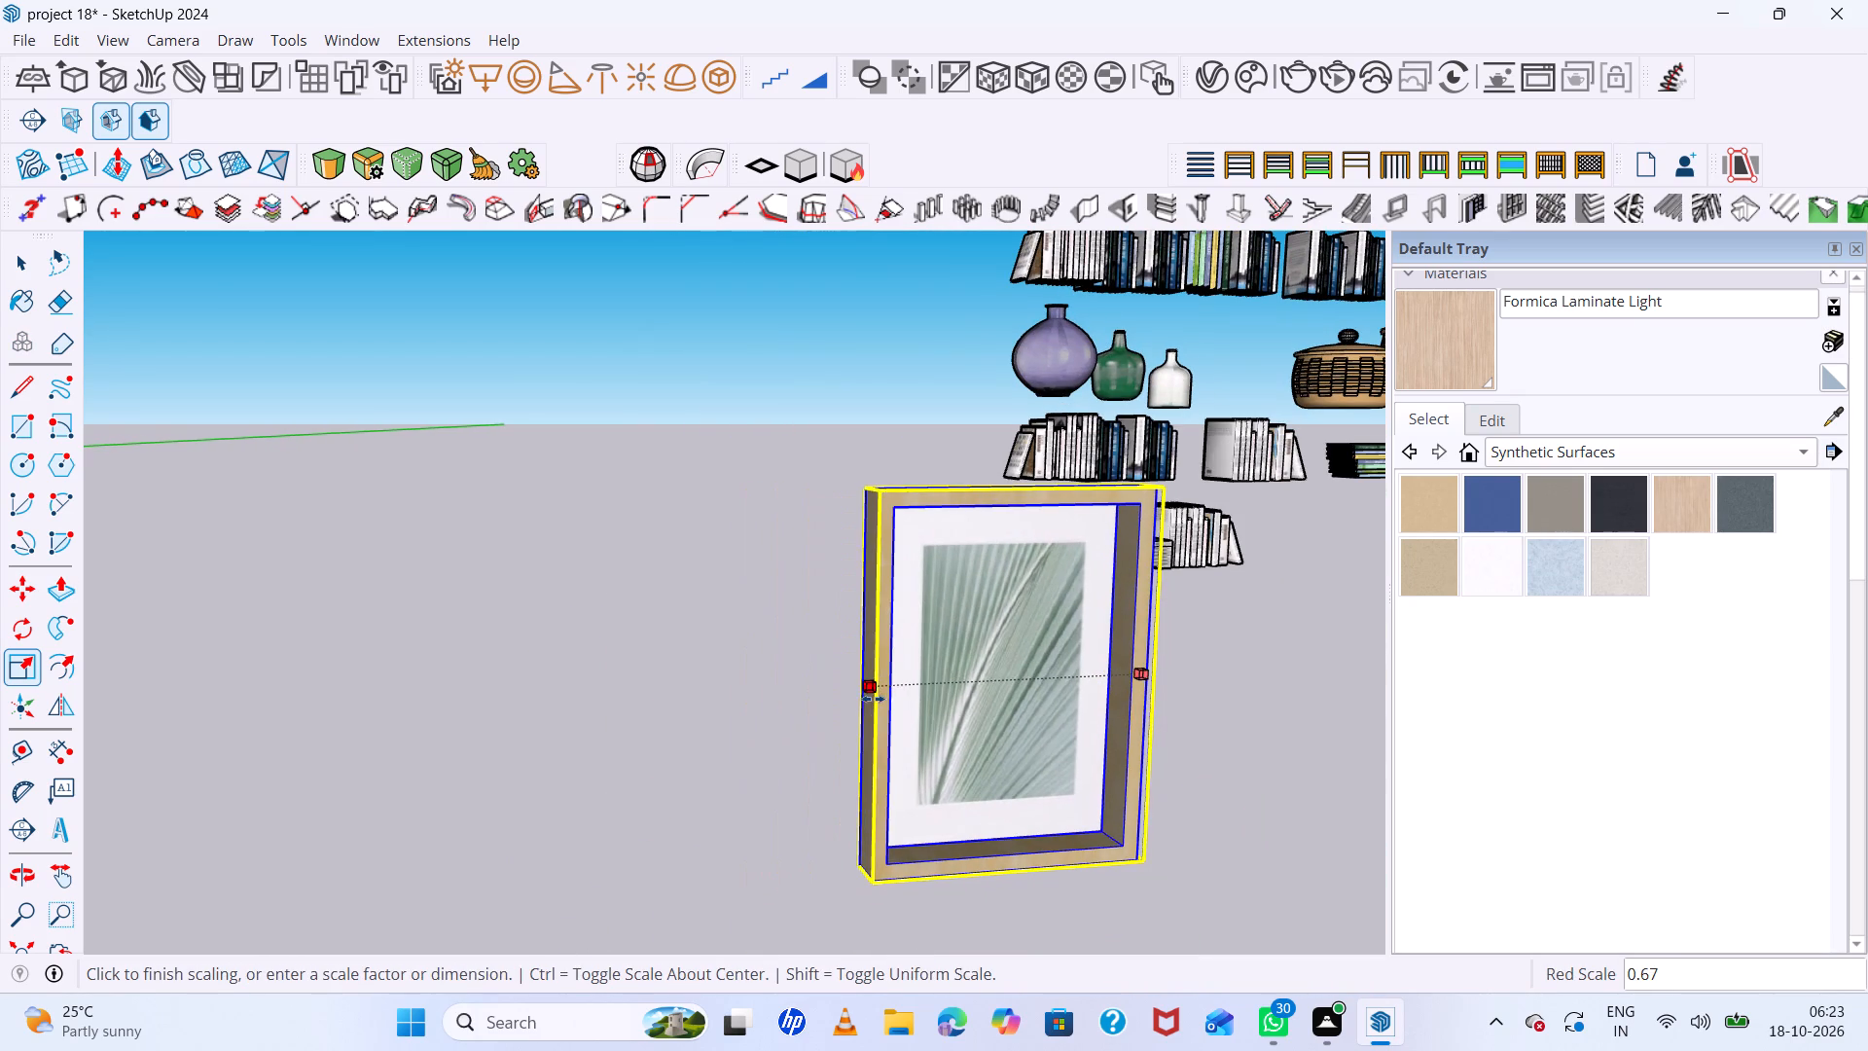
pyautogui.click(874, 699)
# Move the scaled palm-leaf frame about 259 cm onto the last arch's shelf below the storage boxes, and deselect it.
pyautogui.press('m')
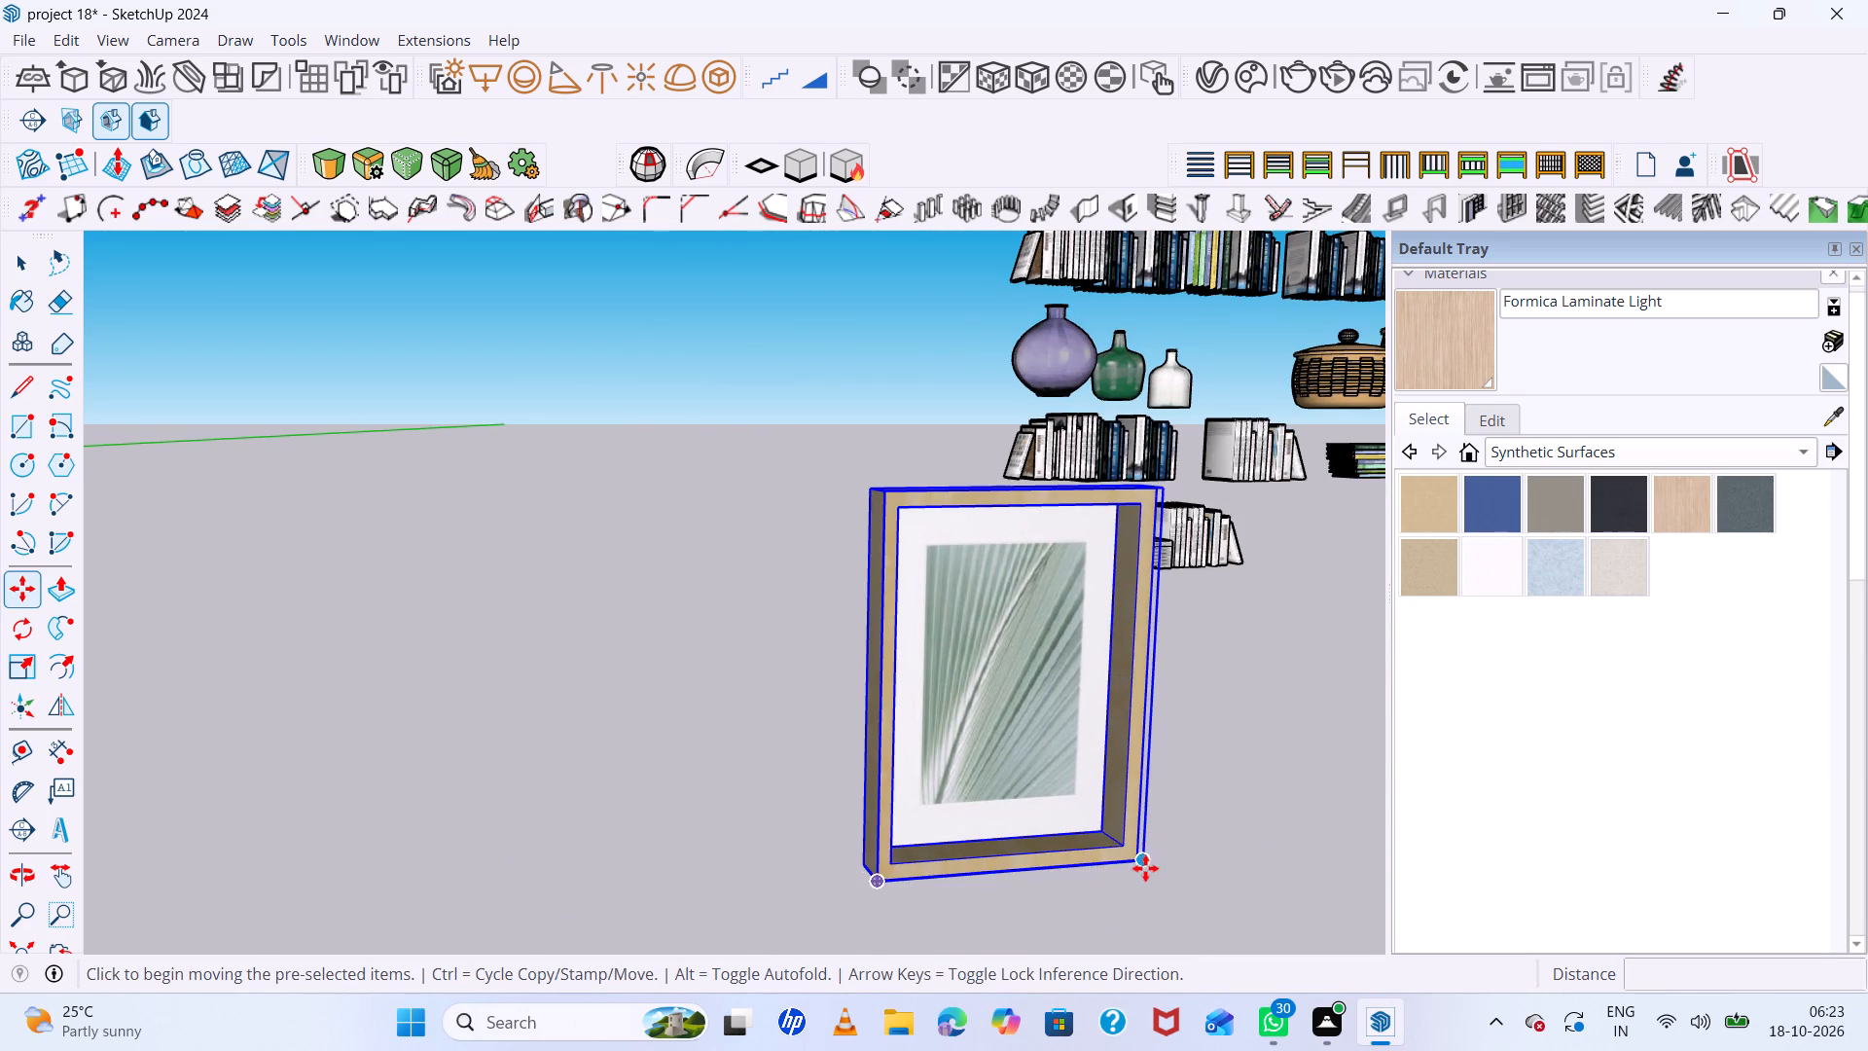
pyautogui.doubleClick(1145, 868)
pyautogui.scroll(-20, 733, 839)
pyautogui.scroll(-2, 733, 839)
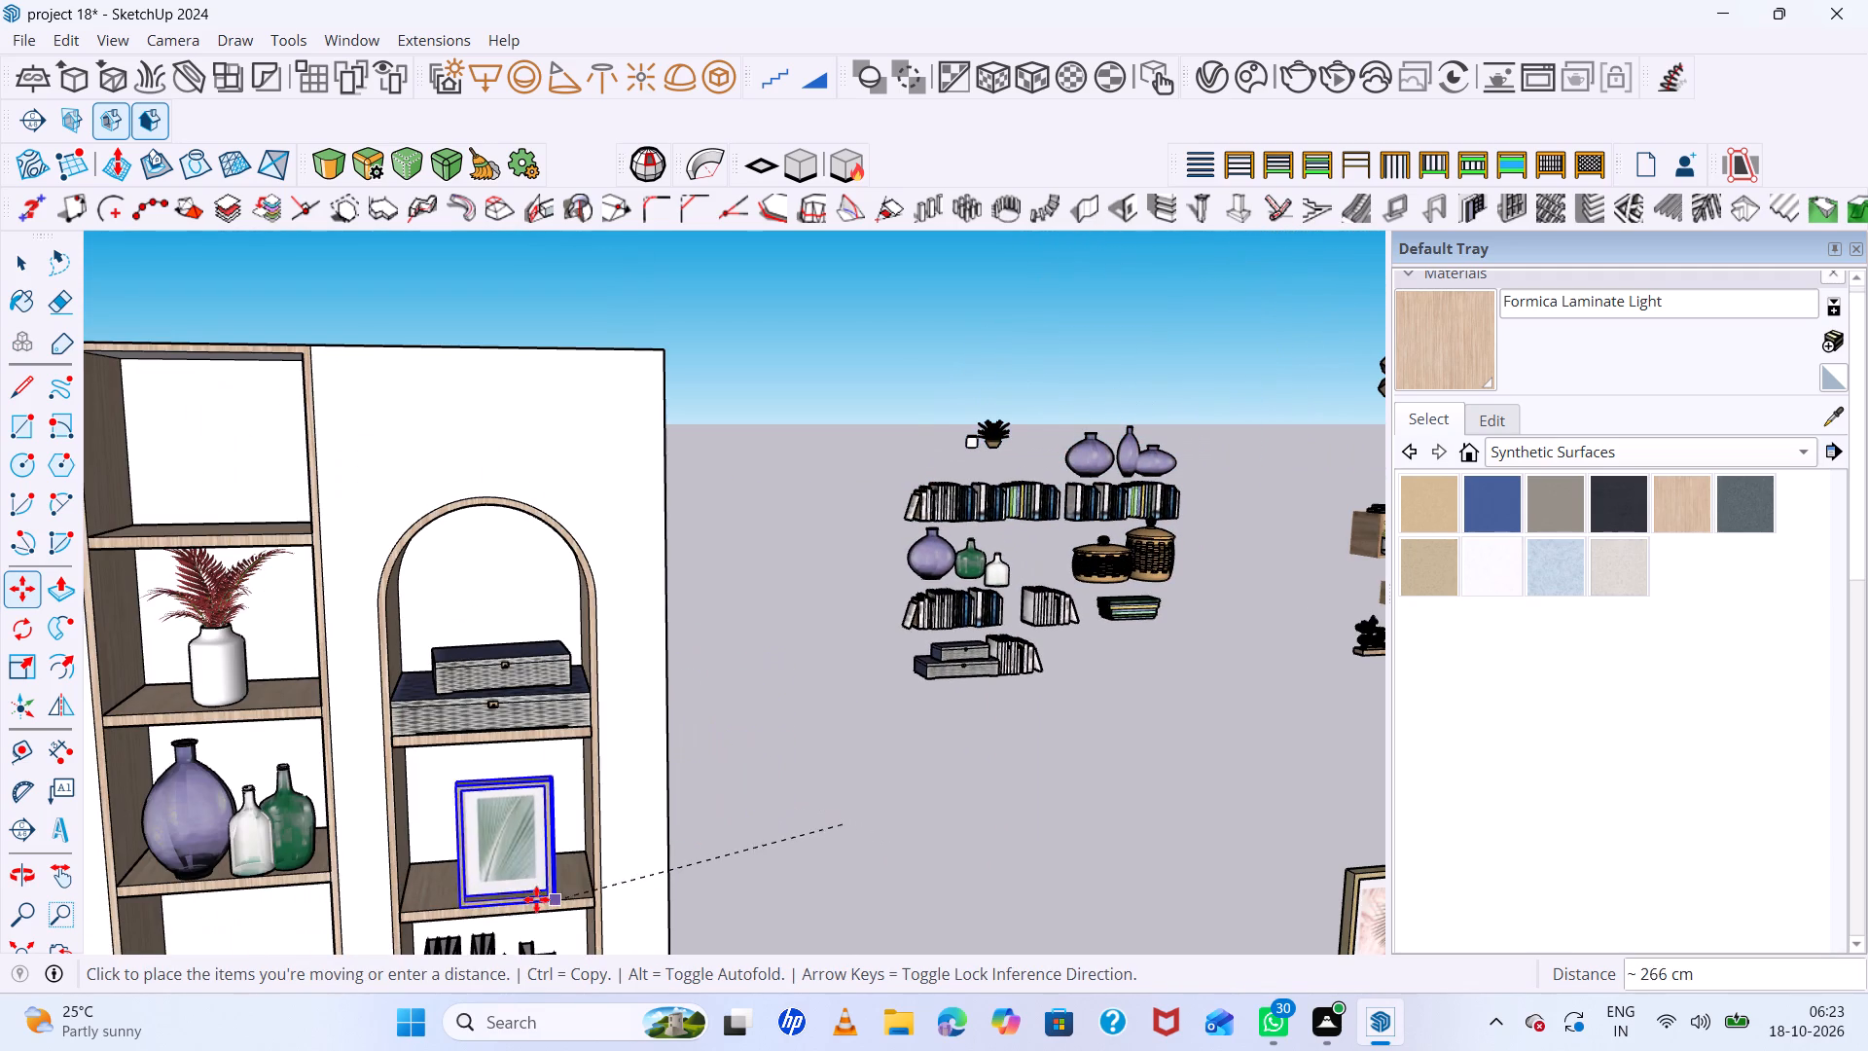
pyautogui.click(542, 877)
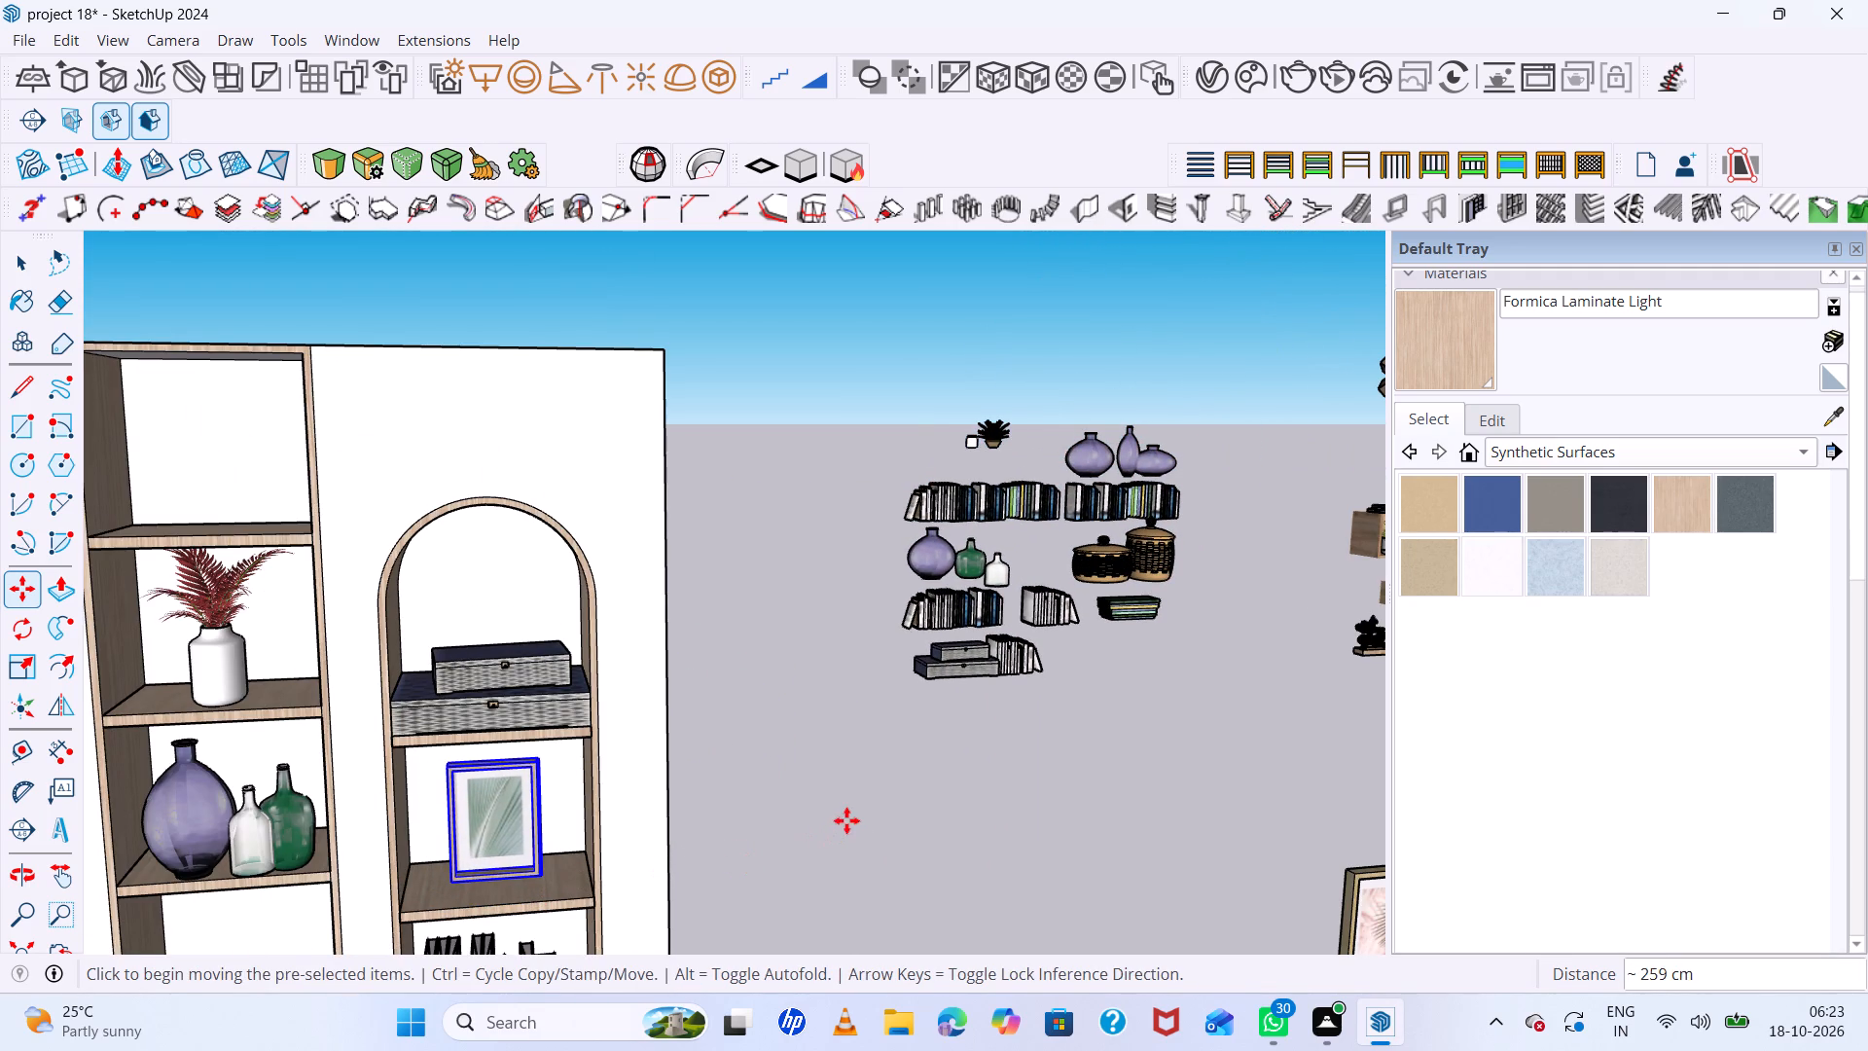
pyautogui.press('space')
pyautogui.click(848, 807)
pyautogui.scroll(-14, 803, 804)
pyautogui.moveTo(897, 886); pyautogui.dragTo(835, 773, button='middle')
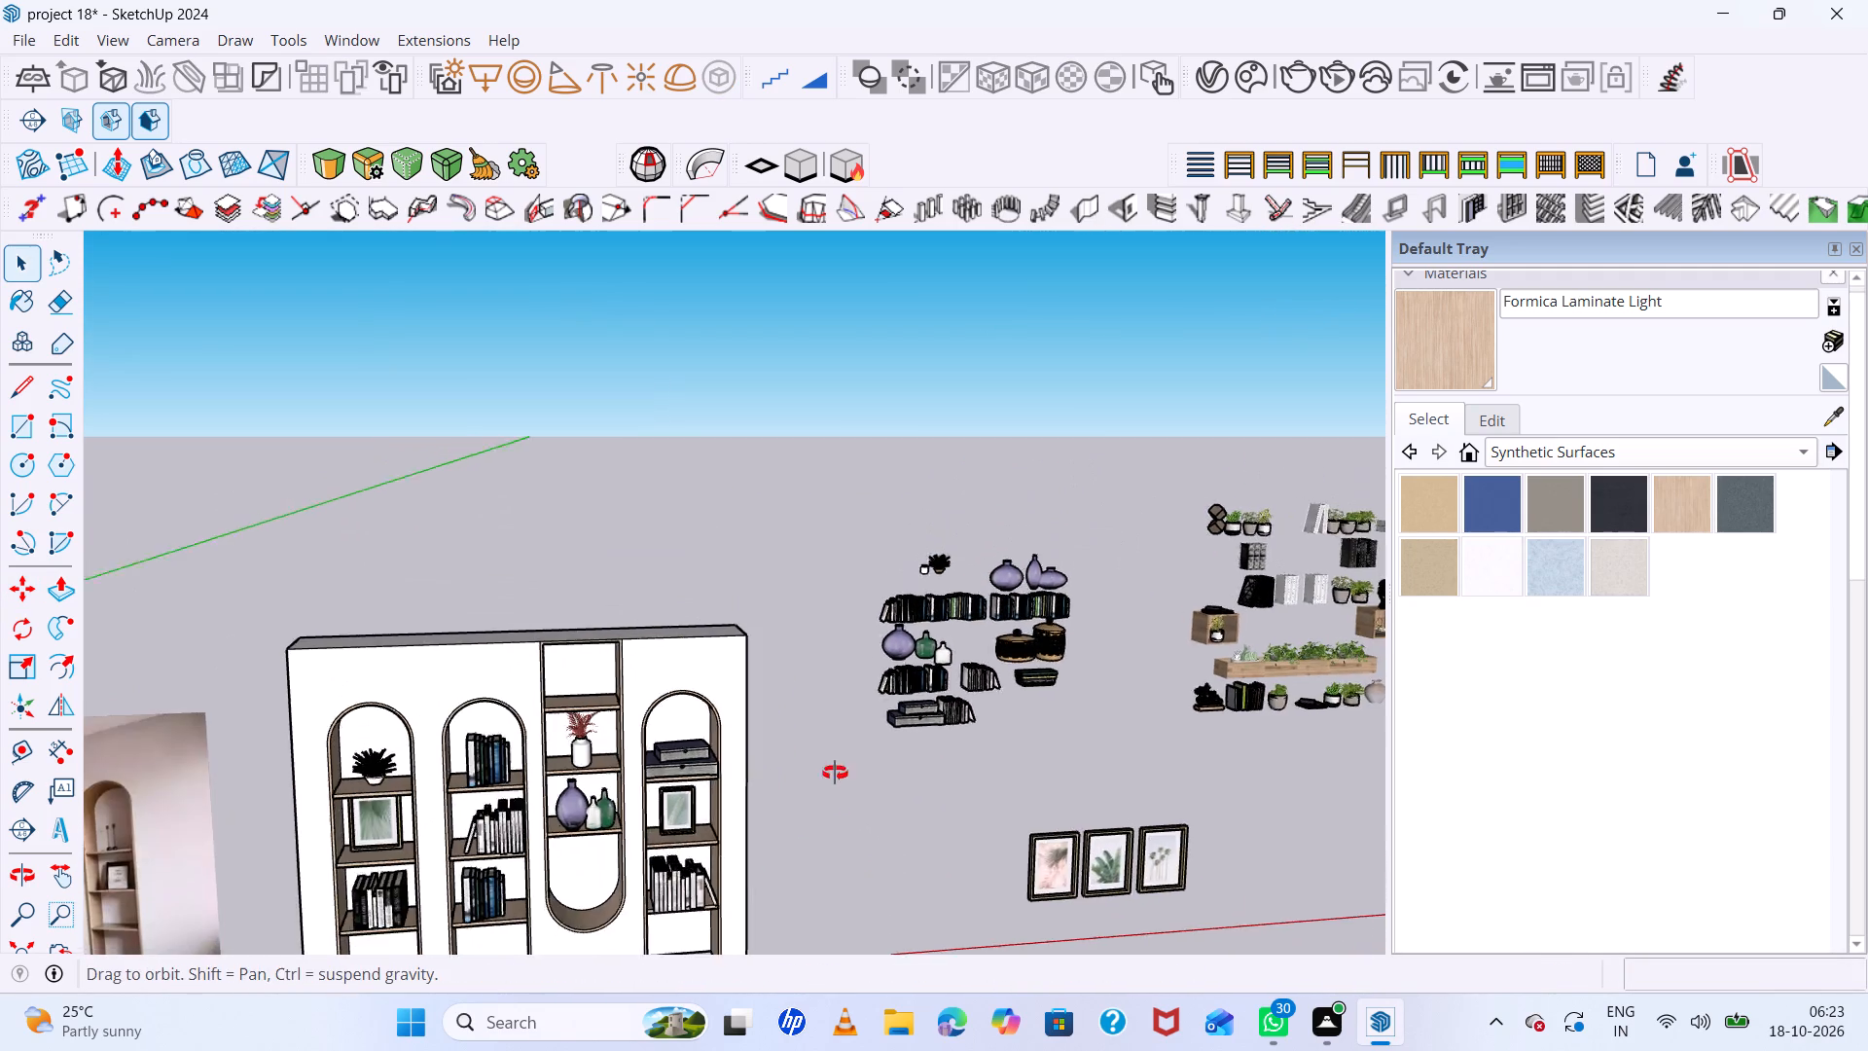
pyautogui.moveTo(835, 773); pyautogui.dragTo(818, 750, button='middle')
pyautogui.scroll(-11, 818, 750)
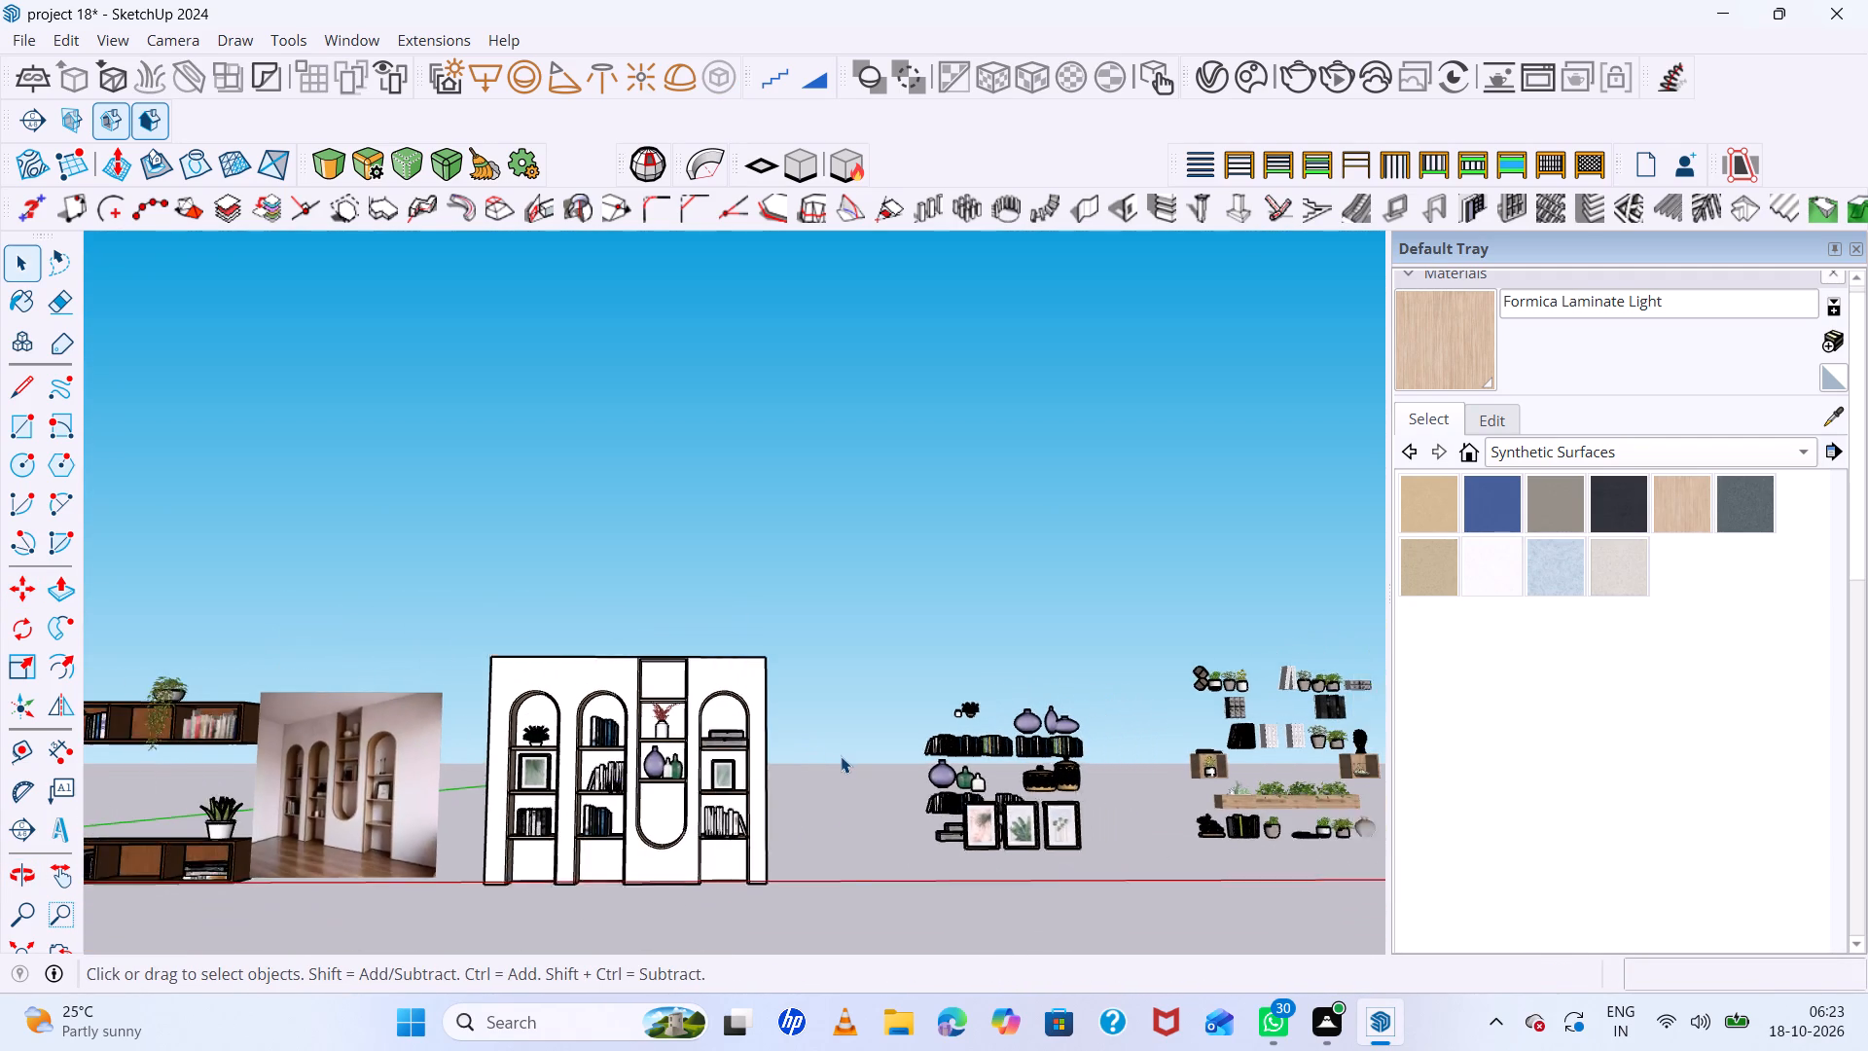
# Delete the spare vases, books, bowls and tray inside the nearest decor group, keeping the items placed on the shelving unit.
pyautogui.scroll(-10, 841, 756)
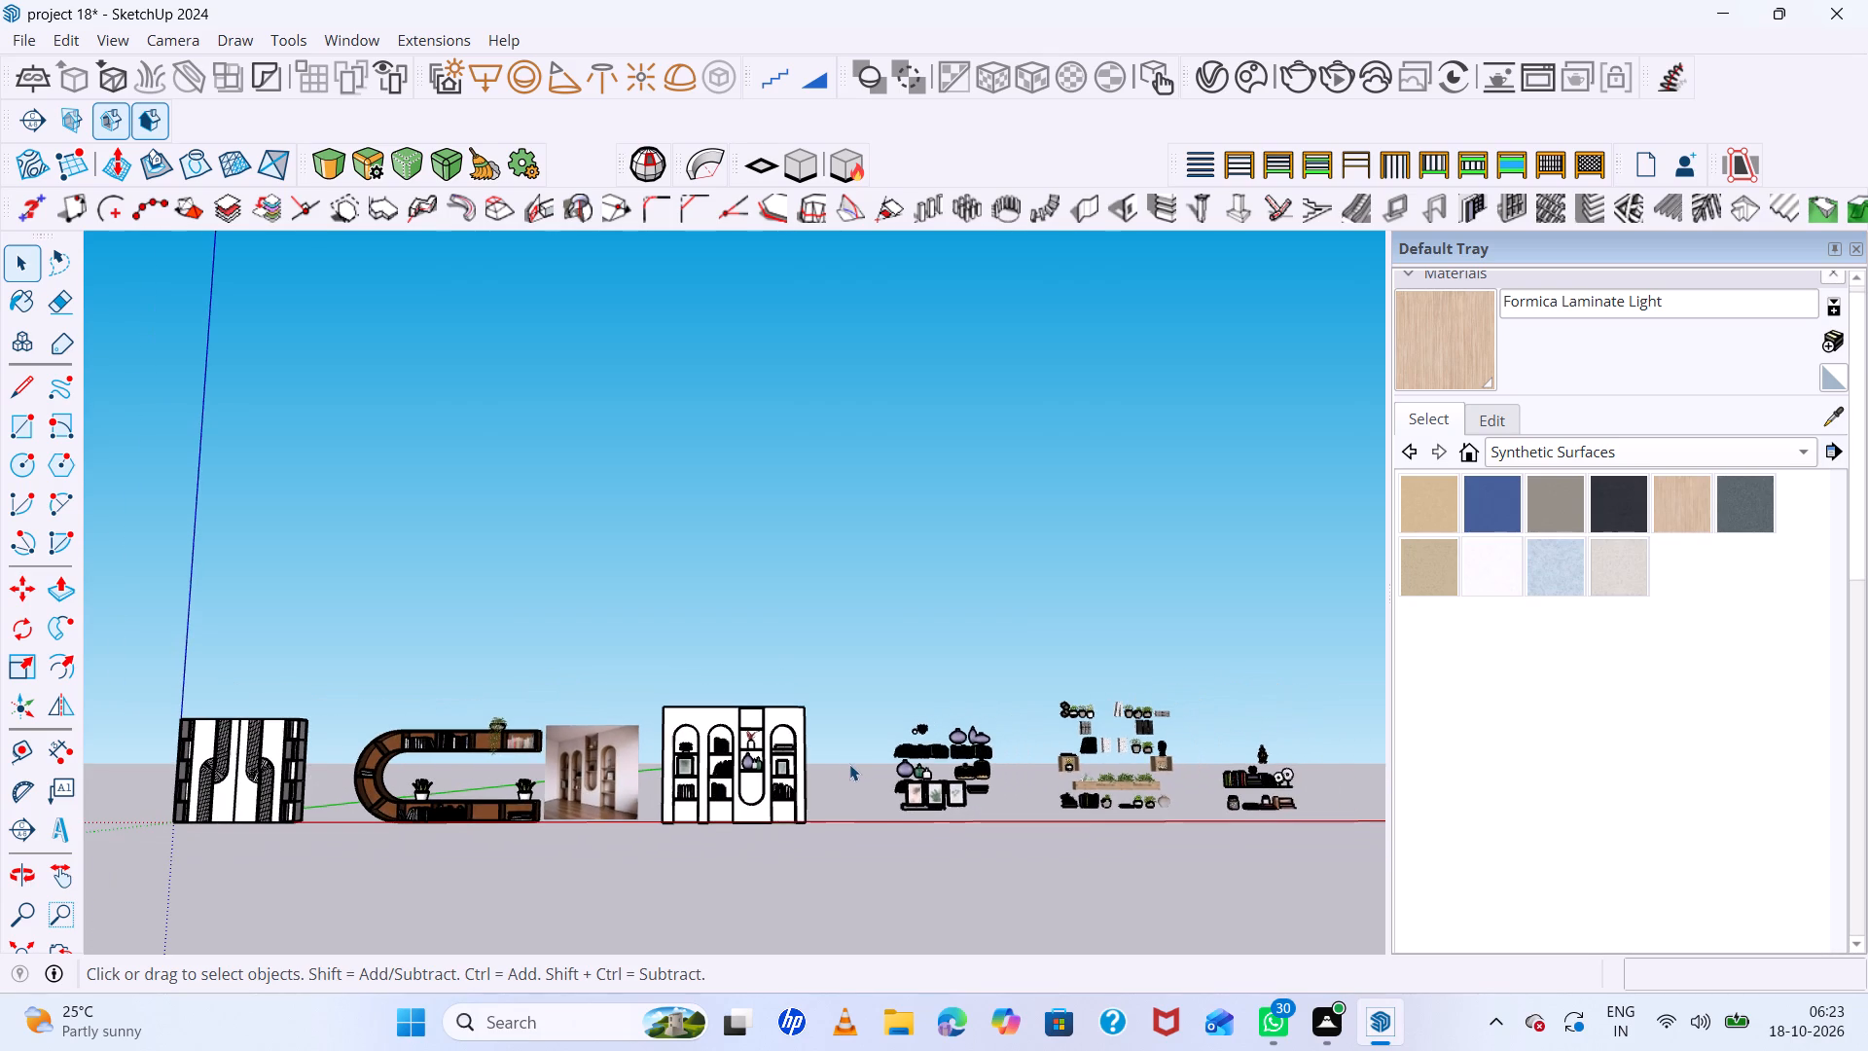
pyautogui.moveTo(1312, 676); pyautogui.dragTo(920, 858)
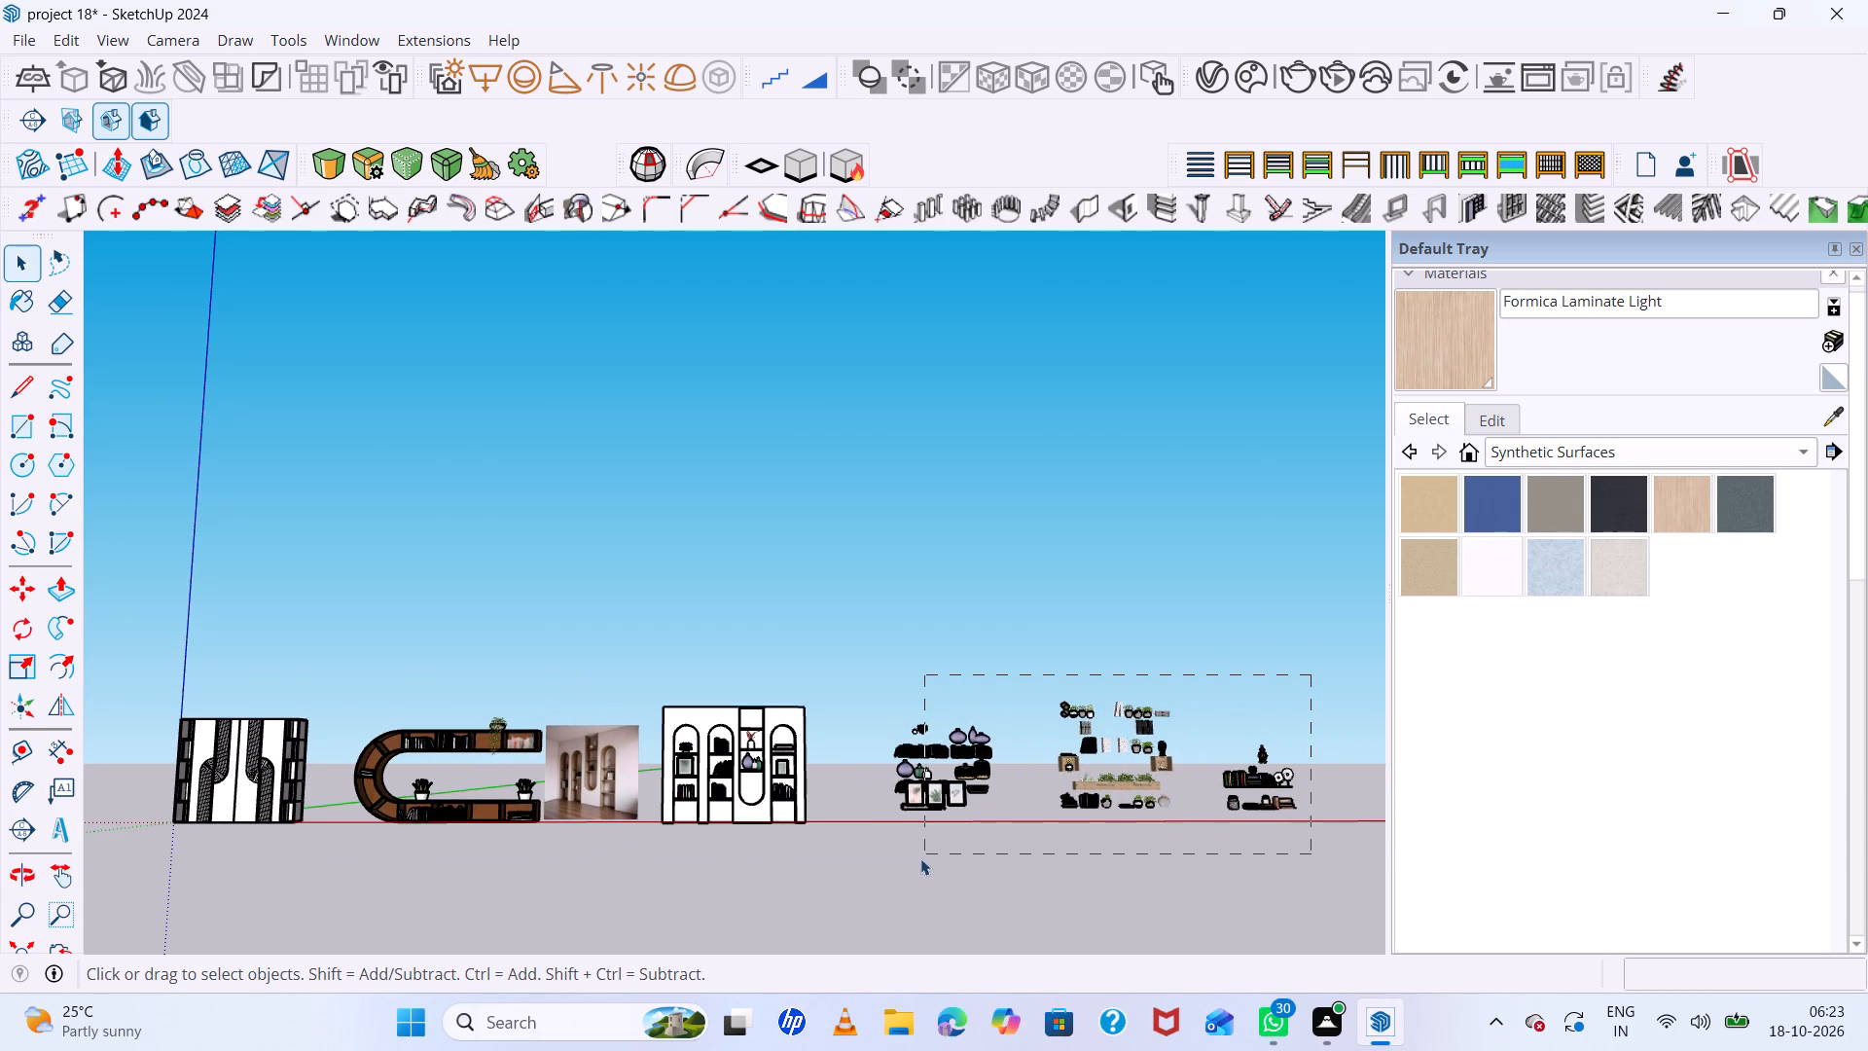
pyautogui.moveTo(920, 858); pyautogui.dragTo(905, 877)
pyautogui.scroll(6, 985, 808)
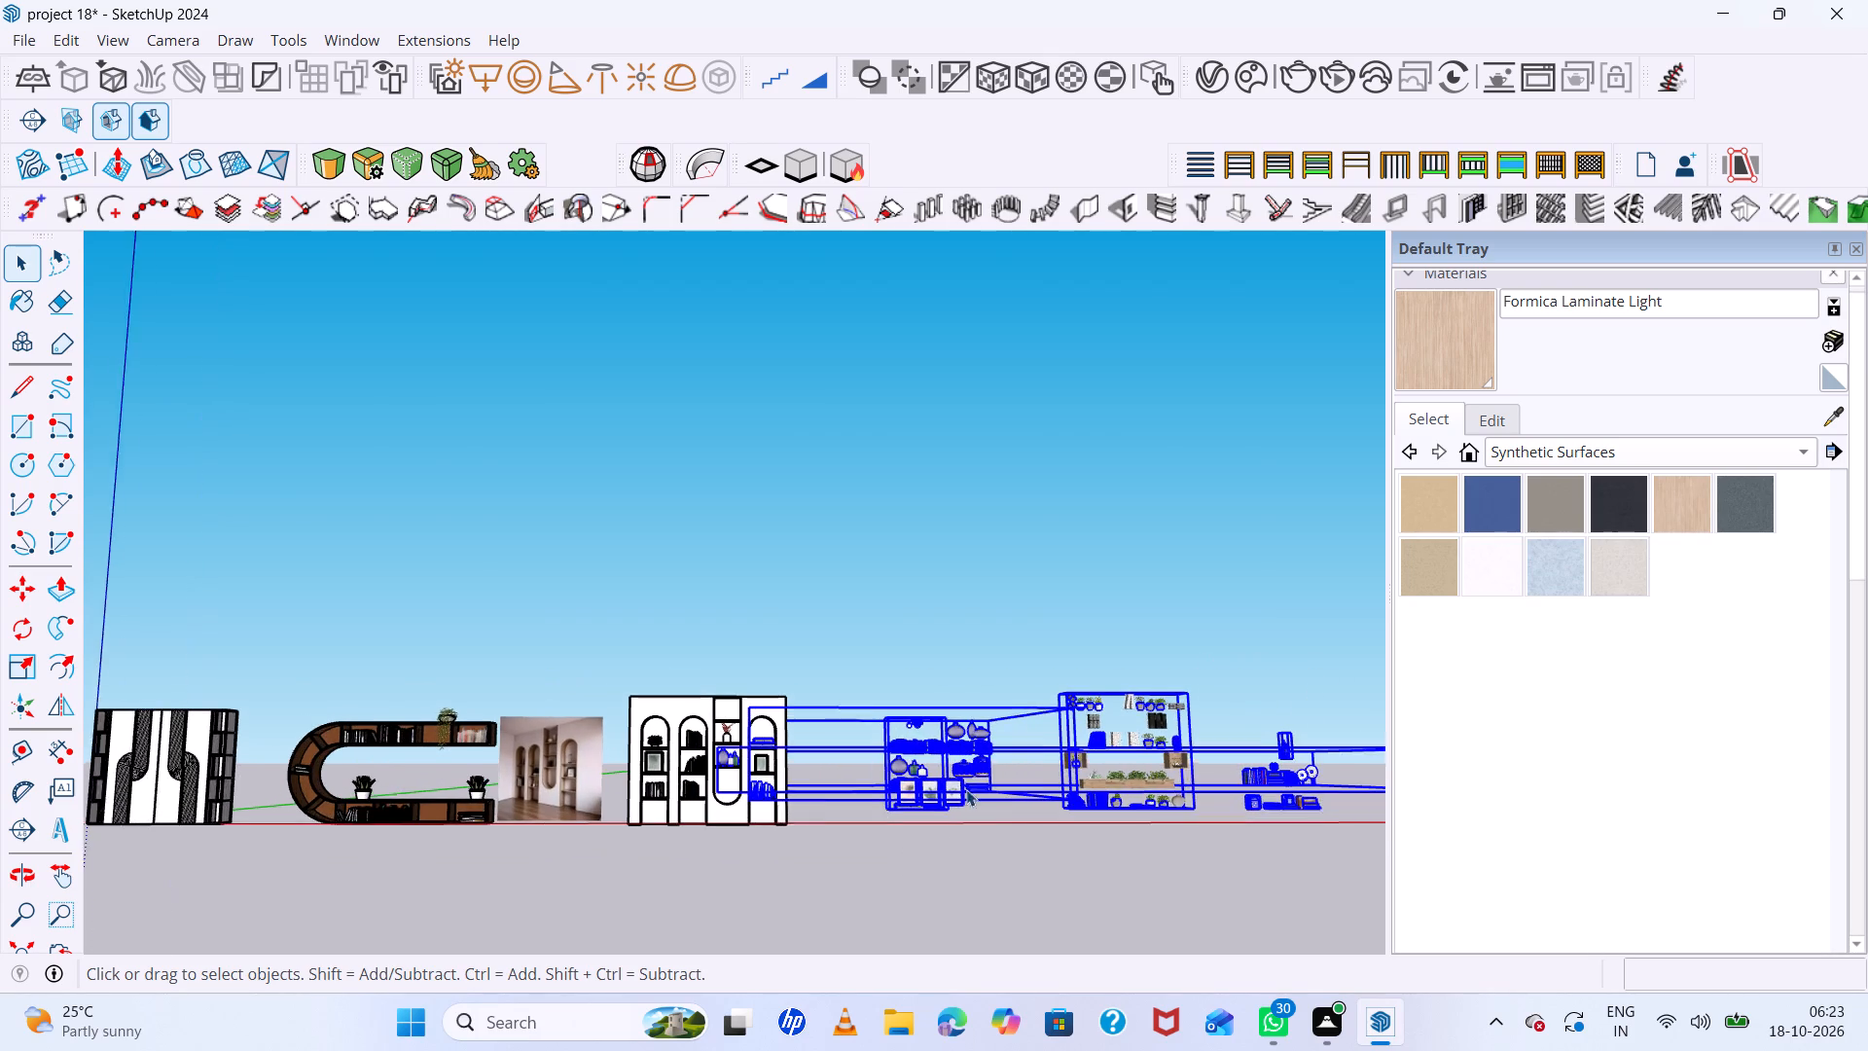
pyautogui.doubleClick(934, 761)
pyautogui.moveTo(977, 673); pyautogui.dragTo(836, 865)
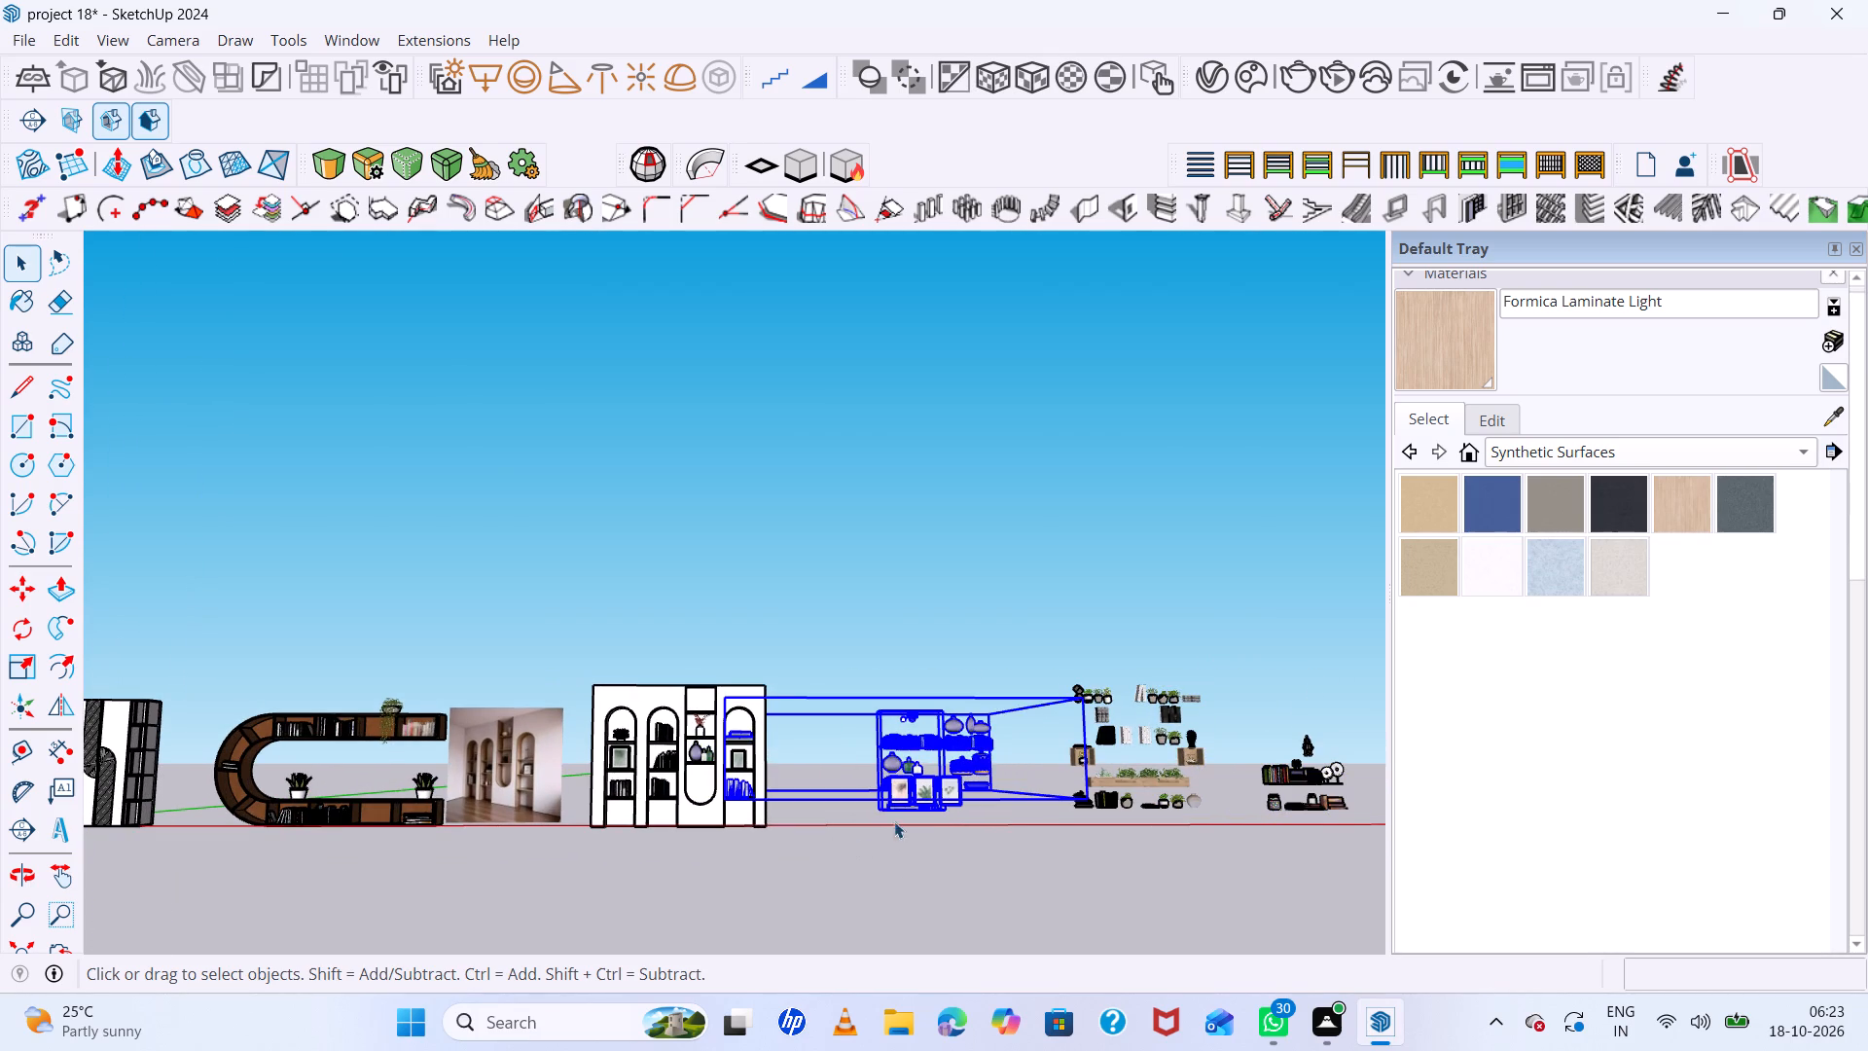
pyautogui.tripleClick(931, 790)
pyautogui.click(931, 790)
pyautogui.tripleClick(940, 804)
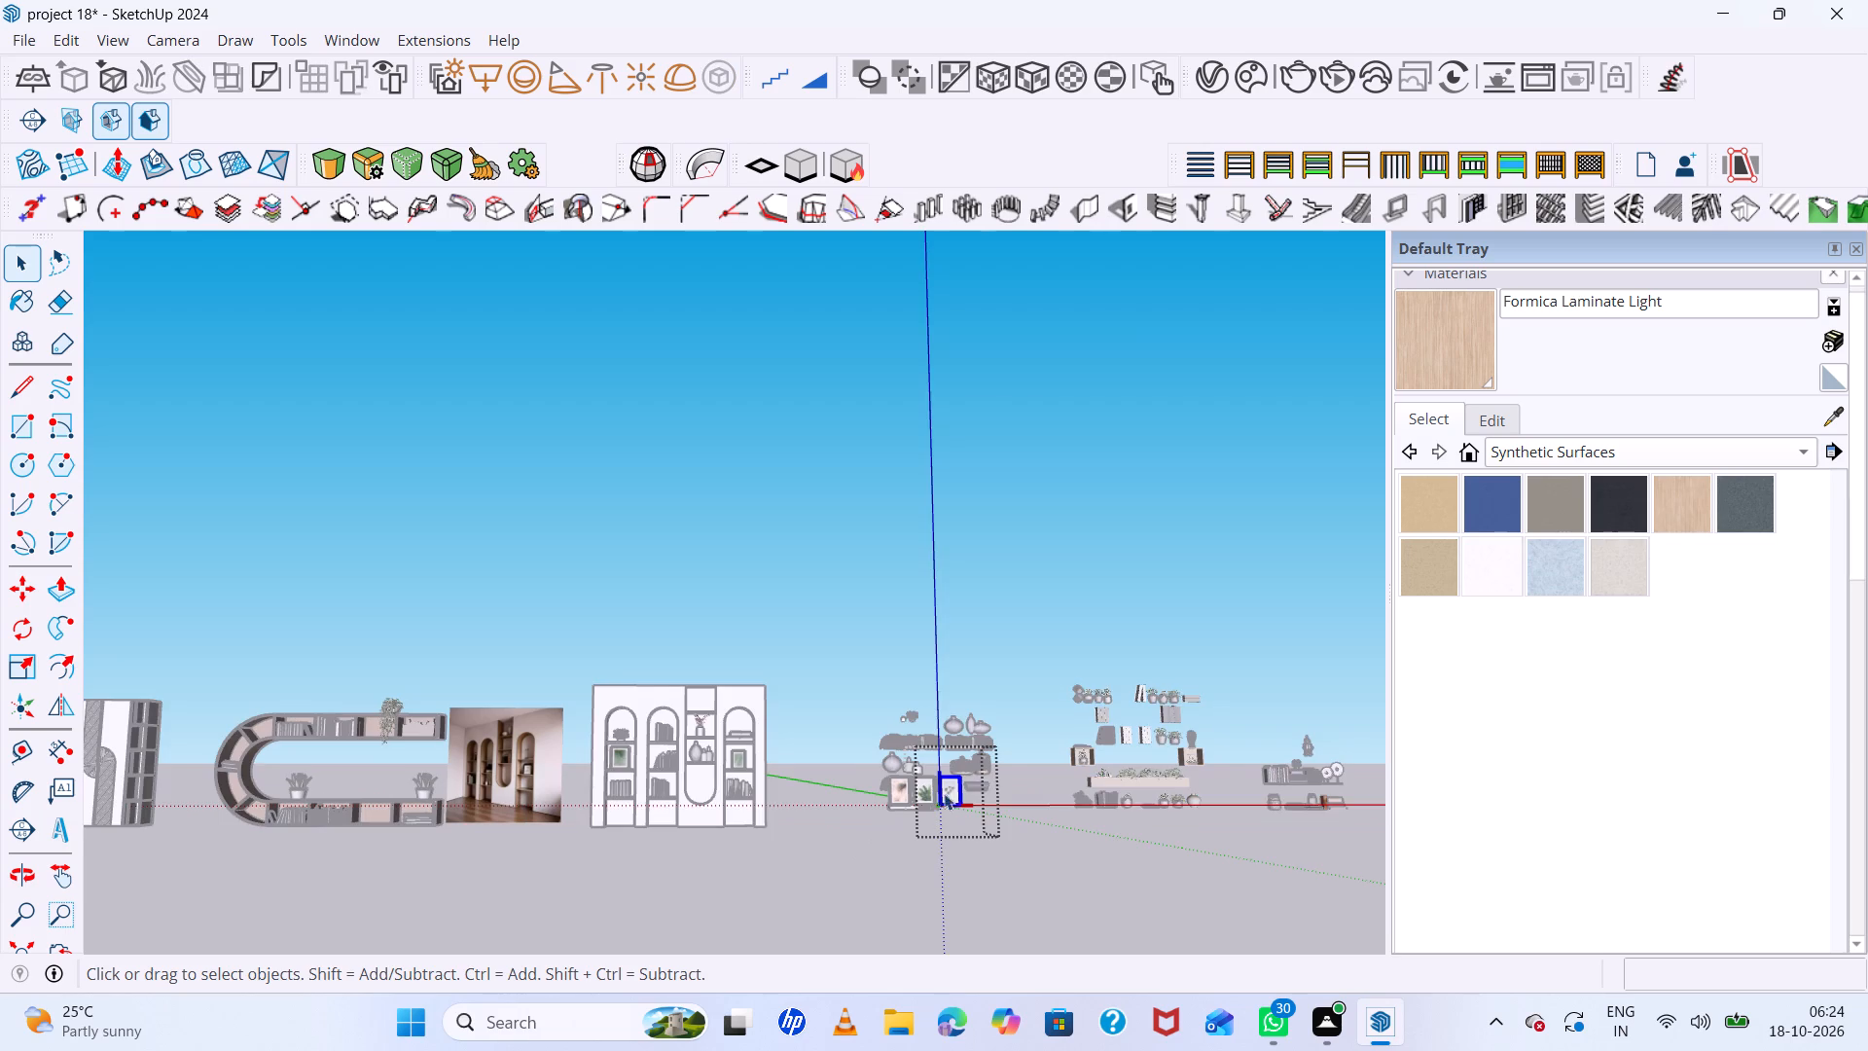
pyautogui.scroll(11, 985, 763)
pyautogui.moveTo(987, 762); pyautogui.dragTo(901, 895, button='middle')
pyautogui.click(996, 618)
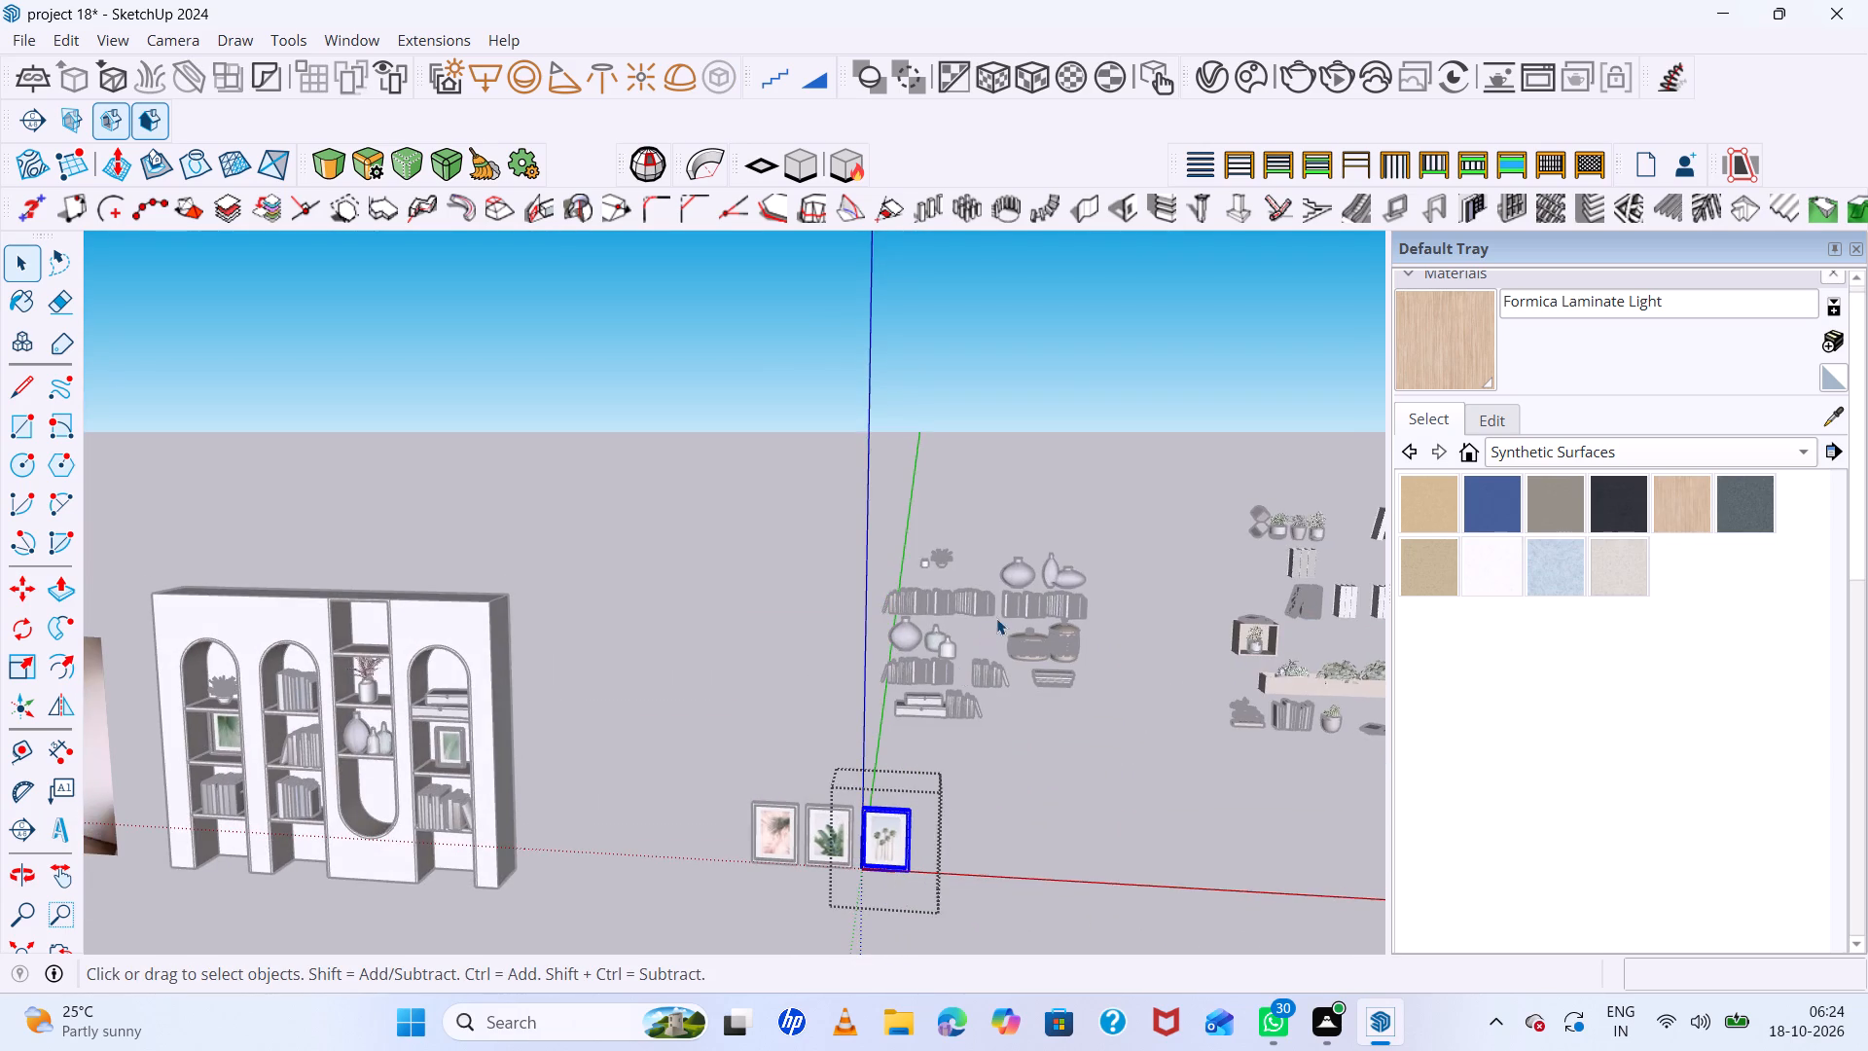
pyautogui.doubleClick(1024, 598)
pyautogui.moveTo(1095, 522); pyautogui.dragTo(935, 701)
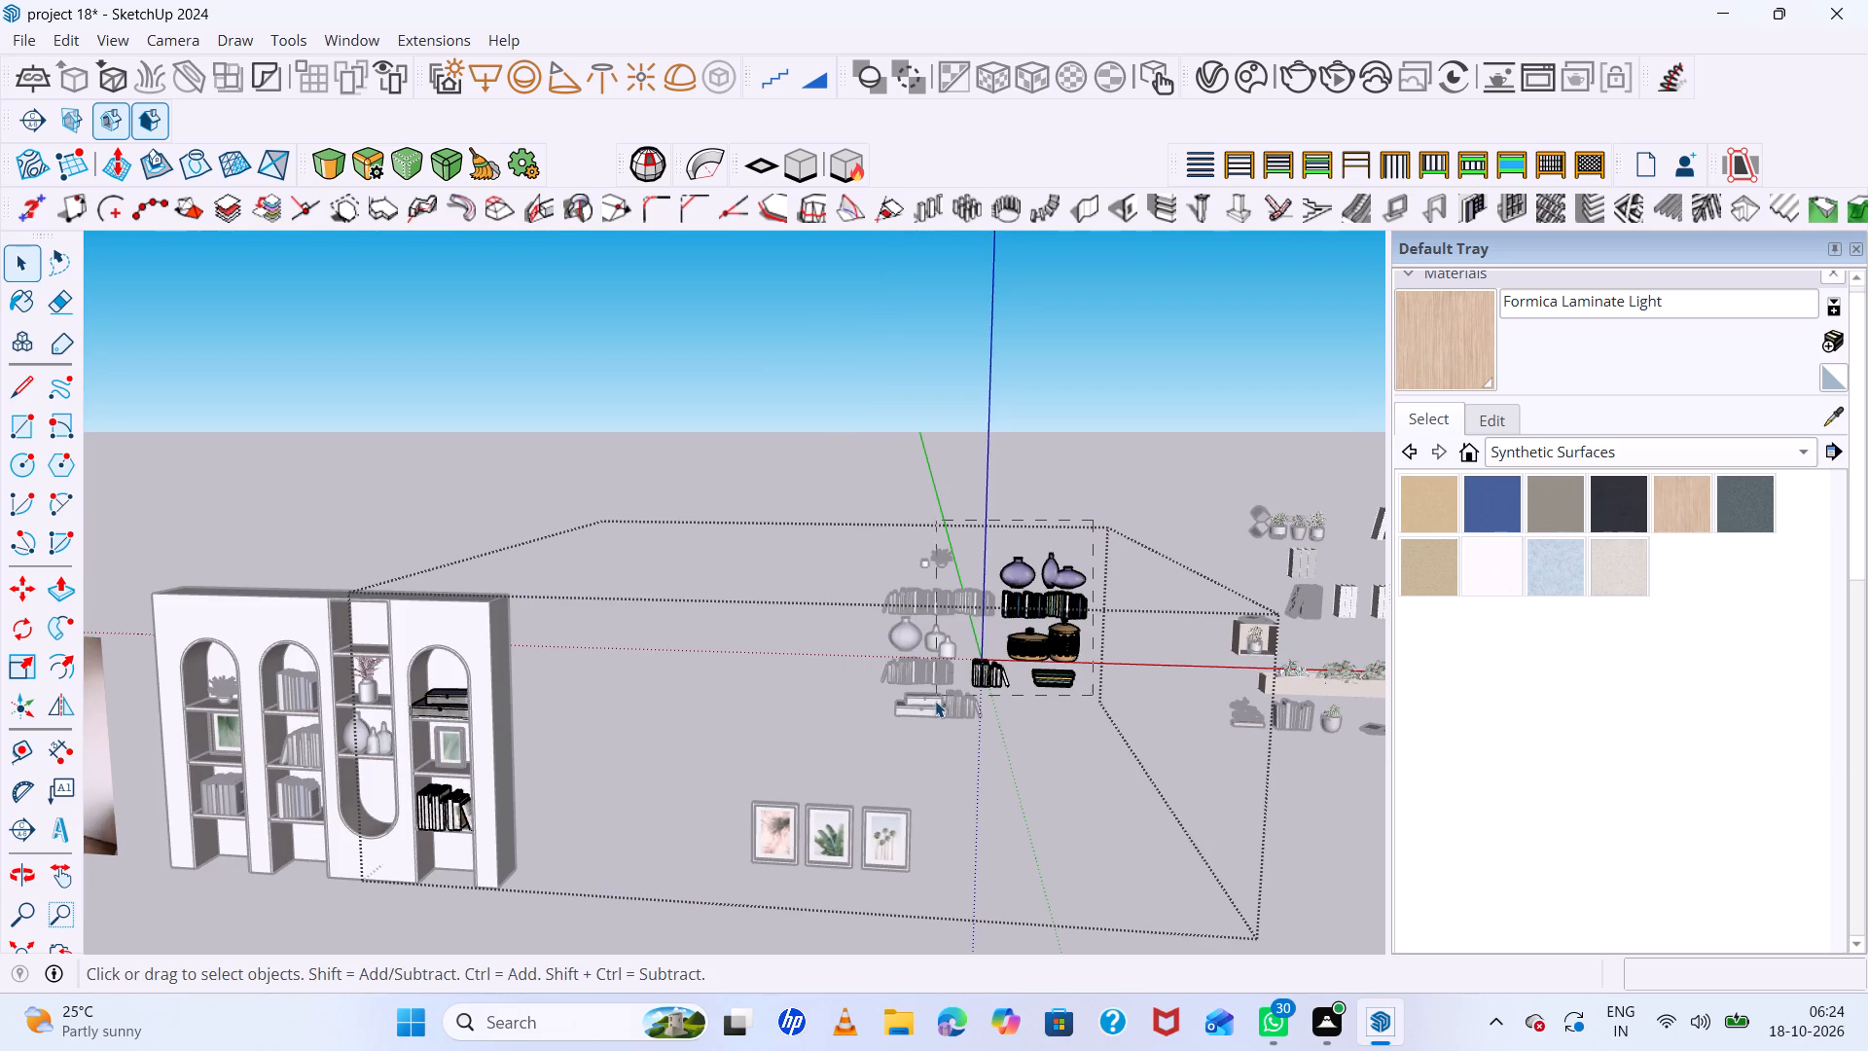
pyautogui.moveTo(935, 701); pyautogui.dragTo(931, 708)
pyautogui.press('Delete')
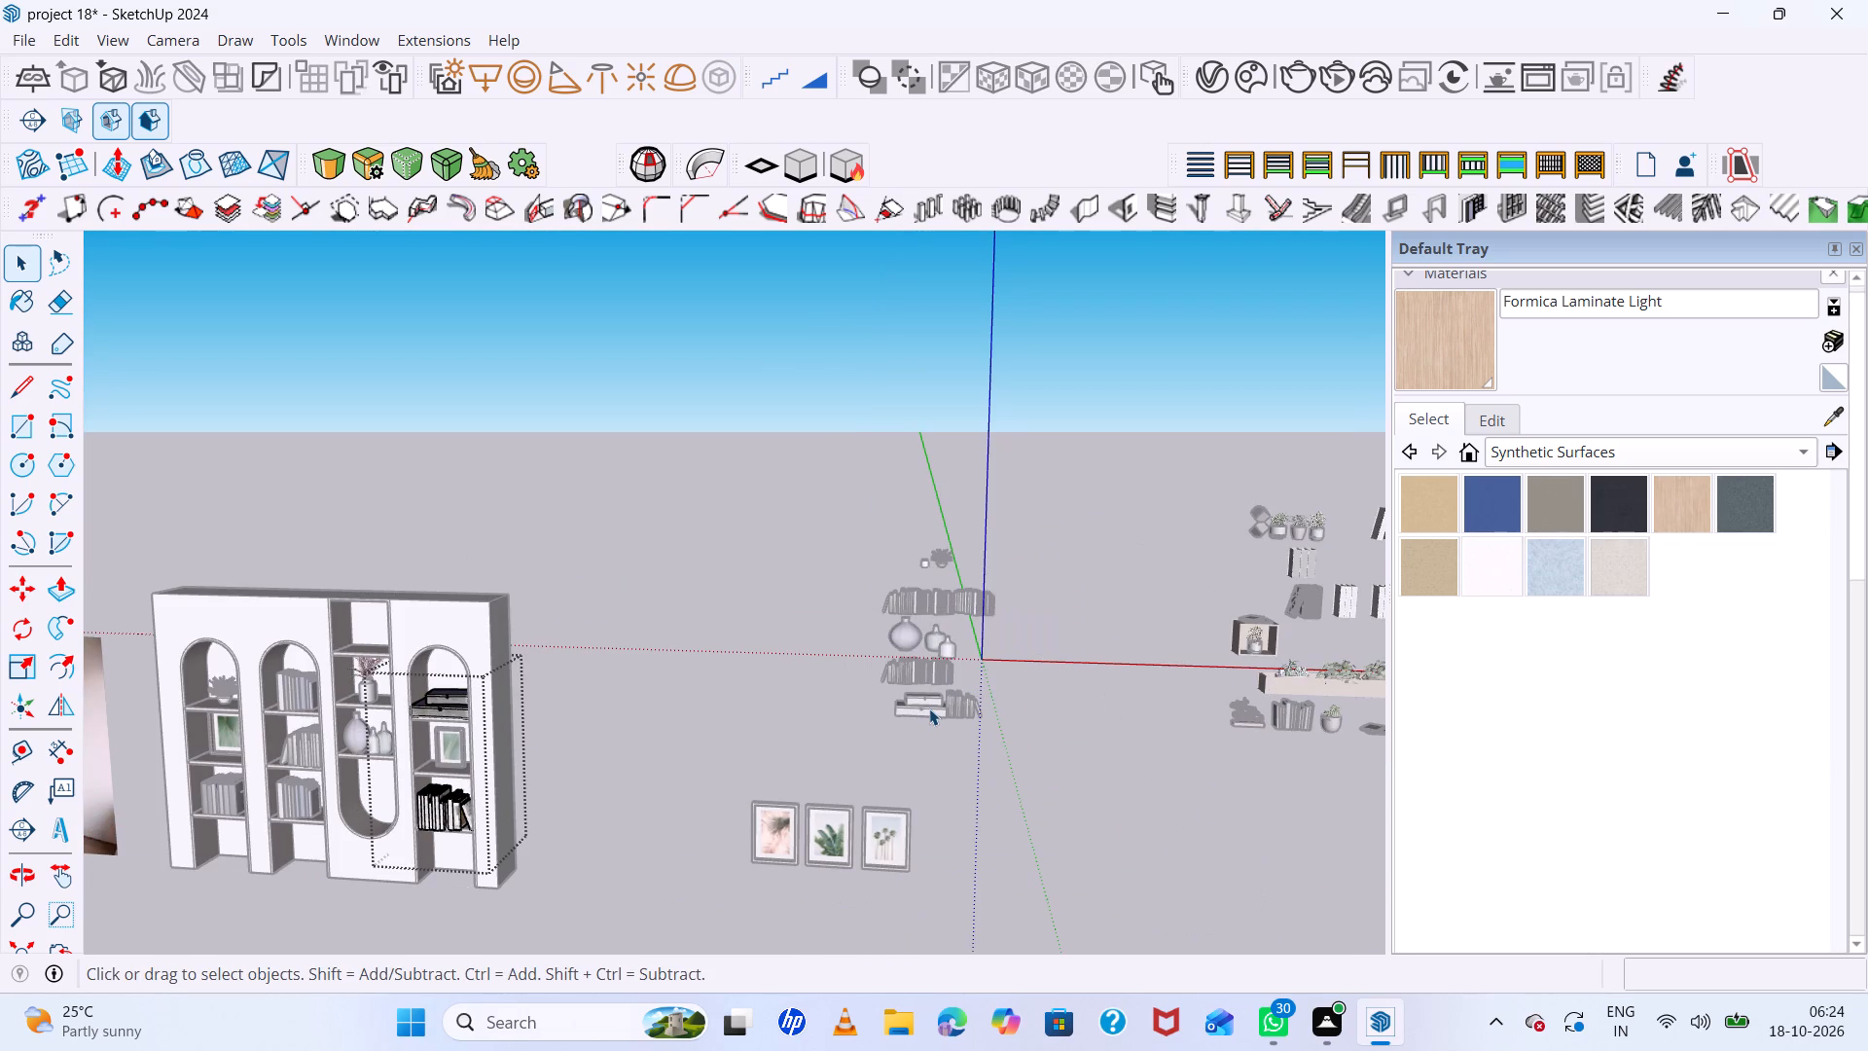
# Delete the remaining leftover plant, books, vases and boxes of the decor collection nearest the shelving unit.
pyautogui.tripleClick(927, 652)
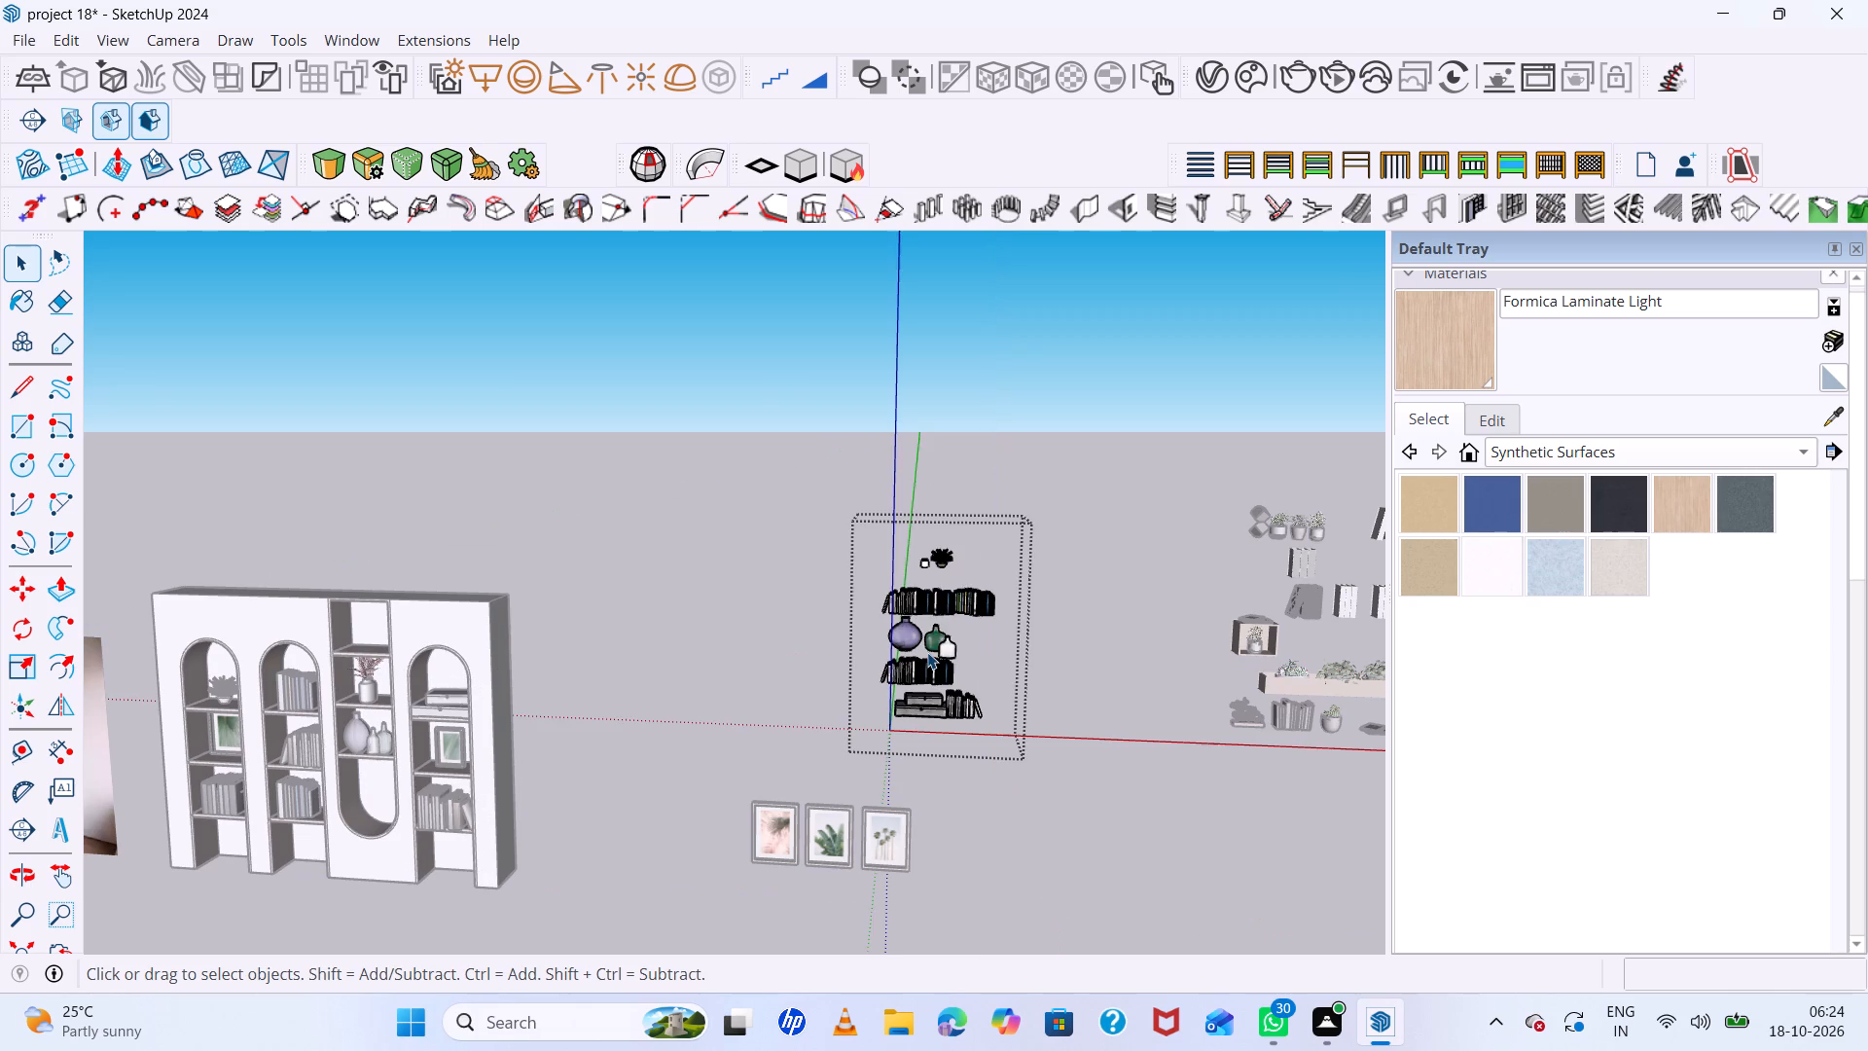
pyautogui.moveTo(1001, 531); pyautogui.dragTo(814, 735)
pyautogui.press('Delete')
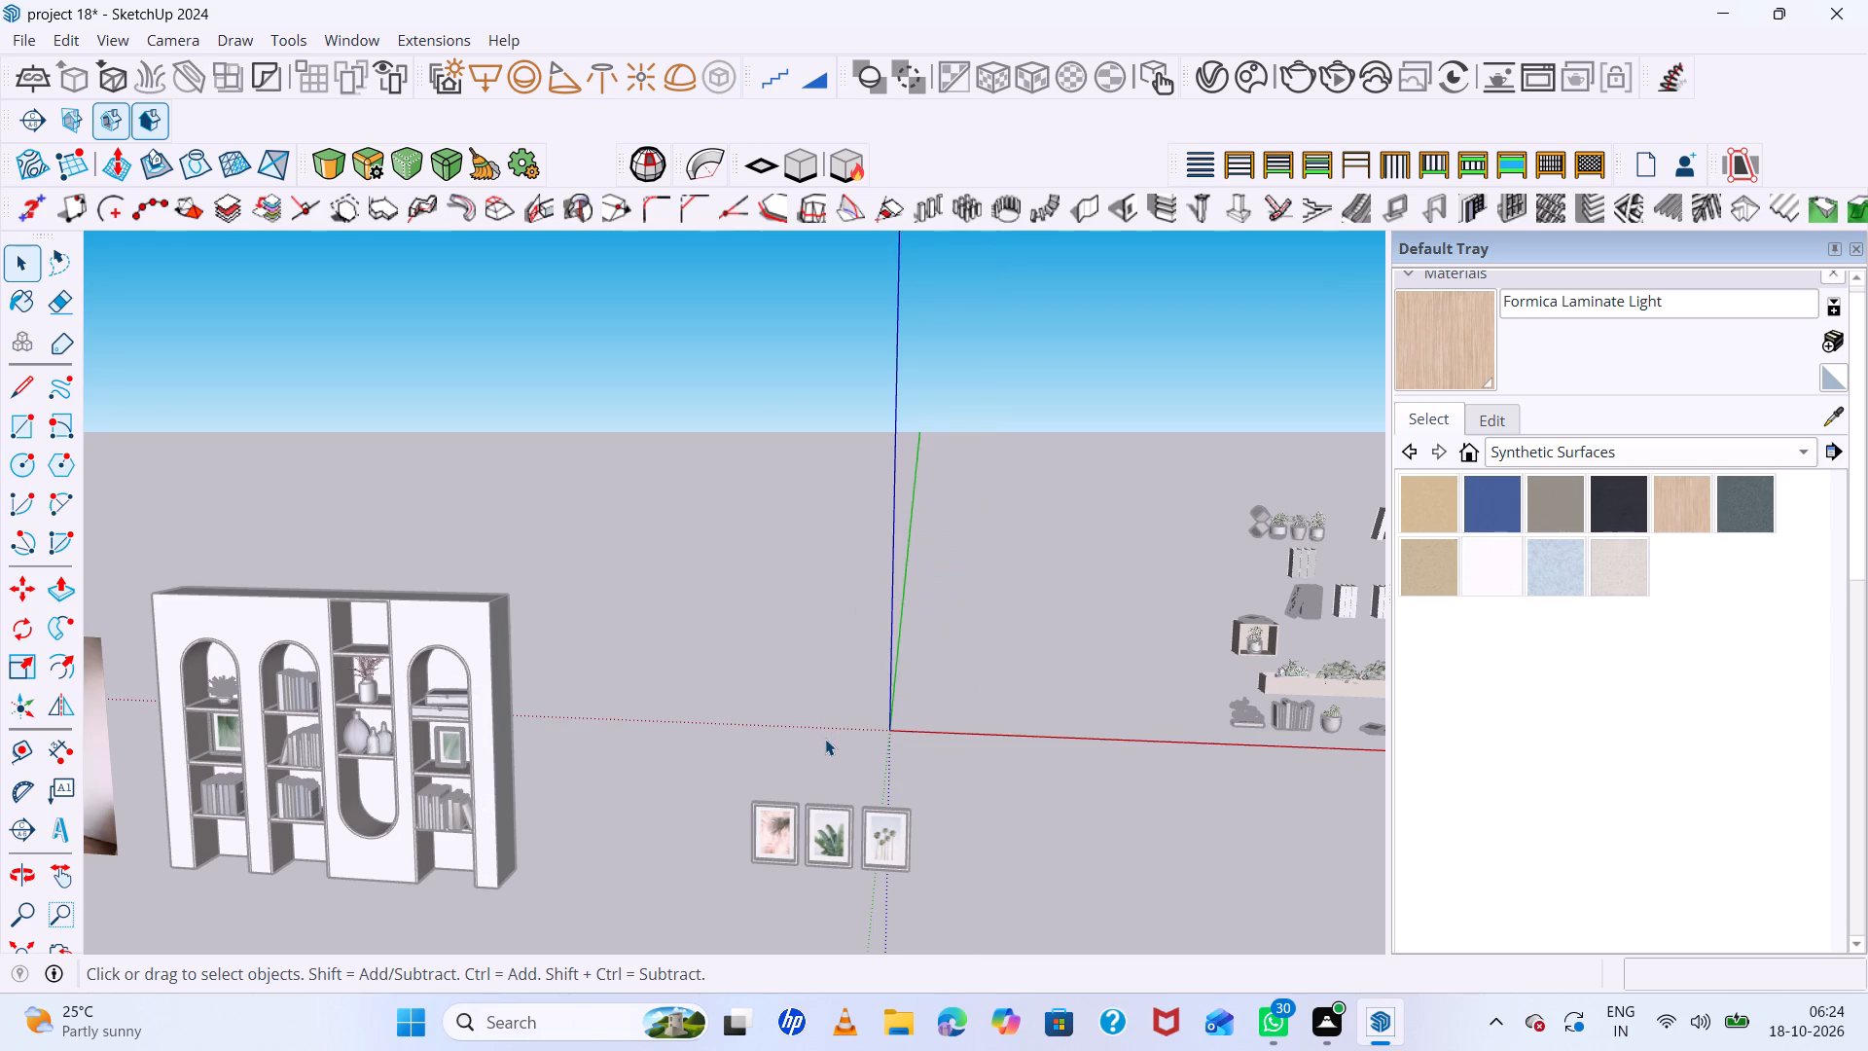
# Delete all the plants, books, planter boxes and ornaments inside the large middle decor group.
pyautogui.click(945, 694)
pyautogui.scroll(-13, 726, 669)
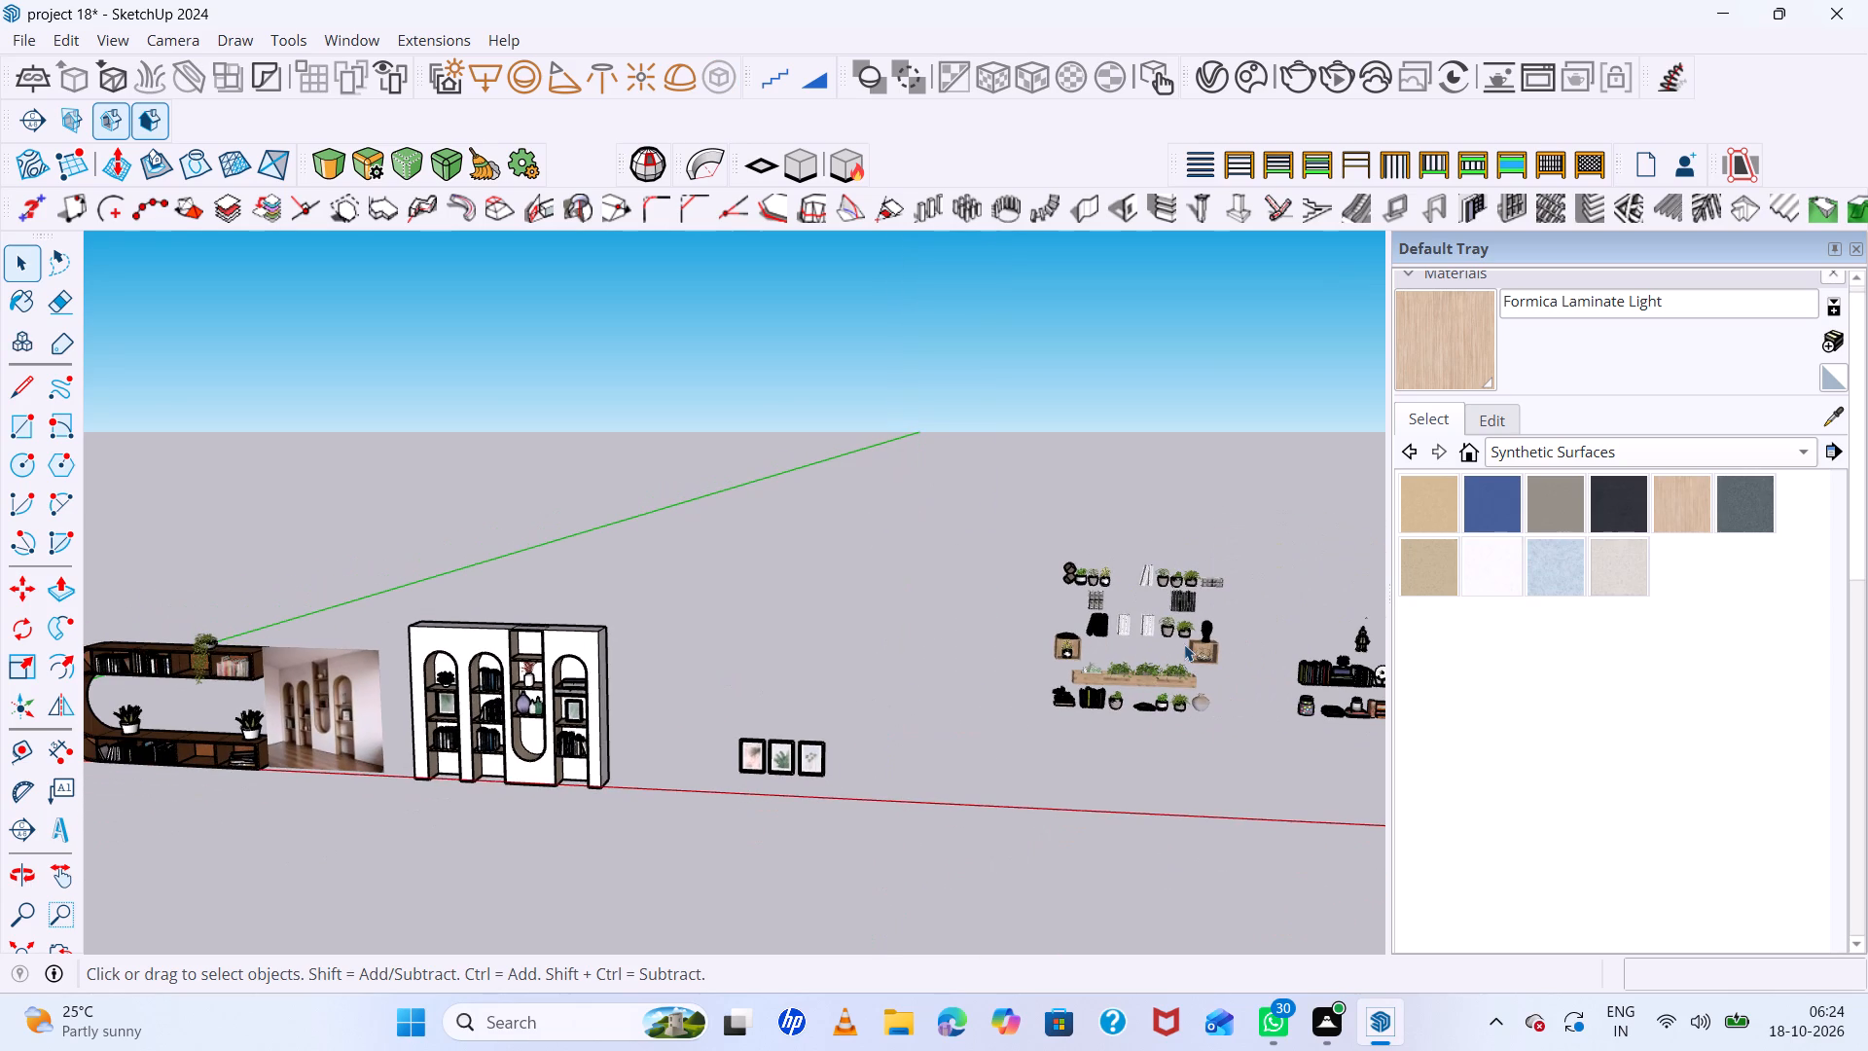
pyautogui.tripleClick(1184, 644)
pyautogui.tripleClick(1196, 645)
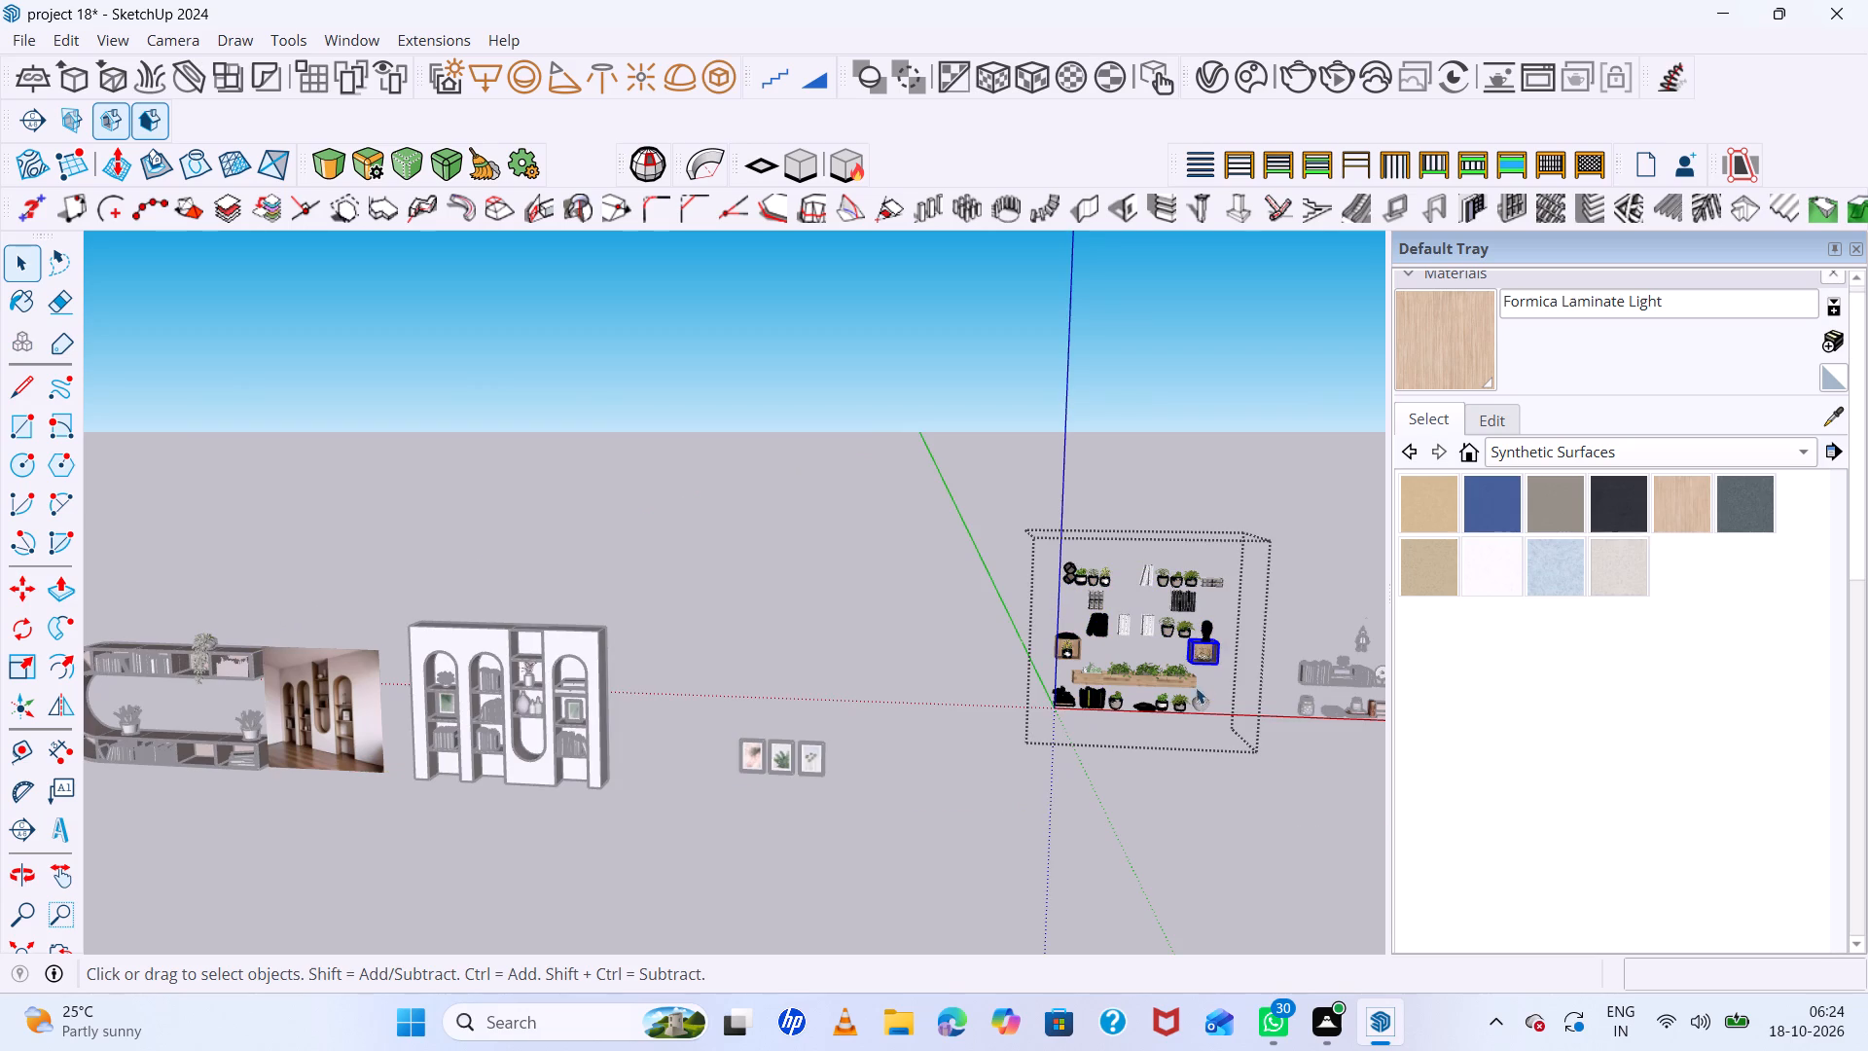
pyautogui.moveTo(1241, 506); pyautogui.dragTo(1090, 766)
pyautogui.moveTo(1090, 766); pyautogui.dragTo(1031, 811)
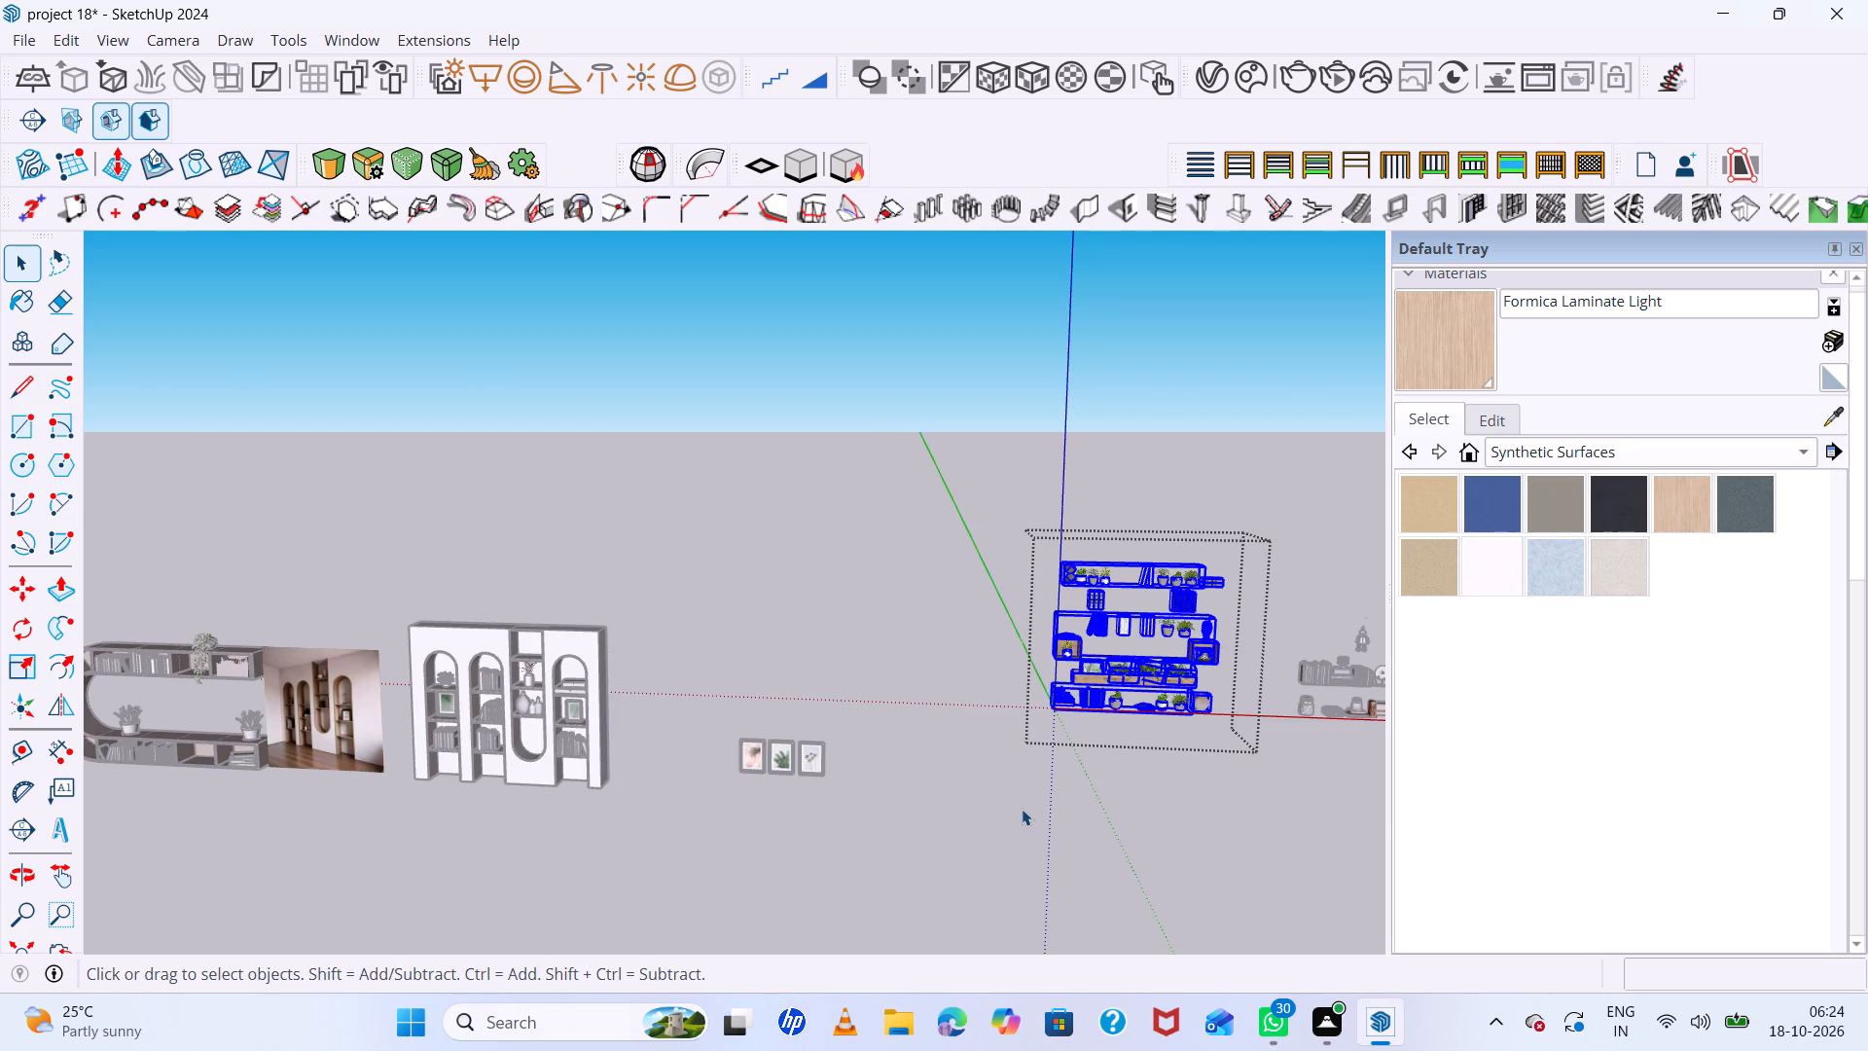
pyautogui.press('Delete')
# Delete the row of spare books and round ornaments inside the farthest decor group.
pyautogui.scroll(-11, 266, 490)
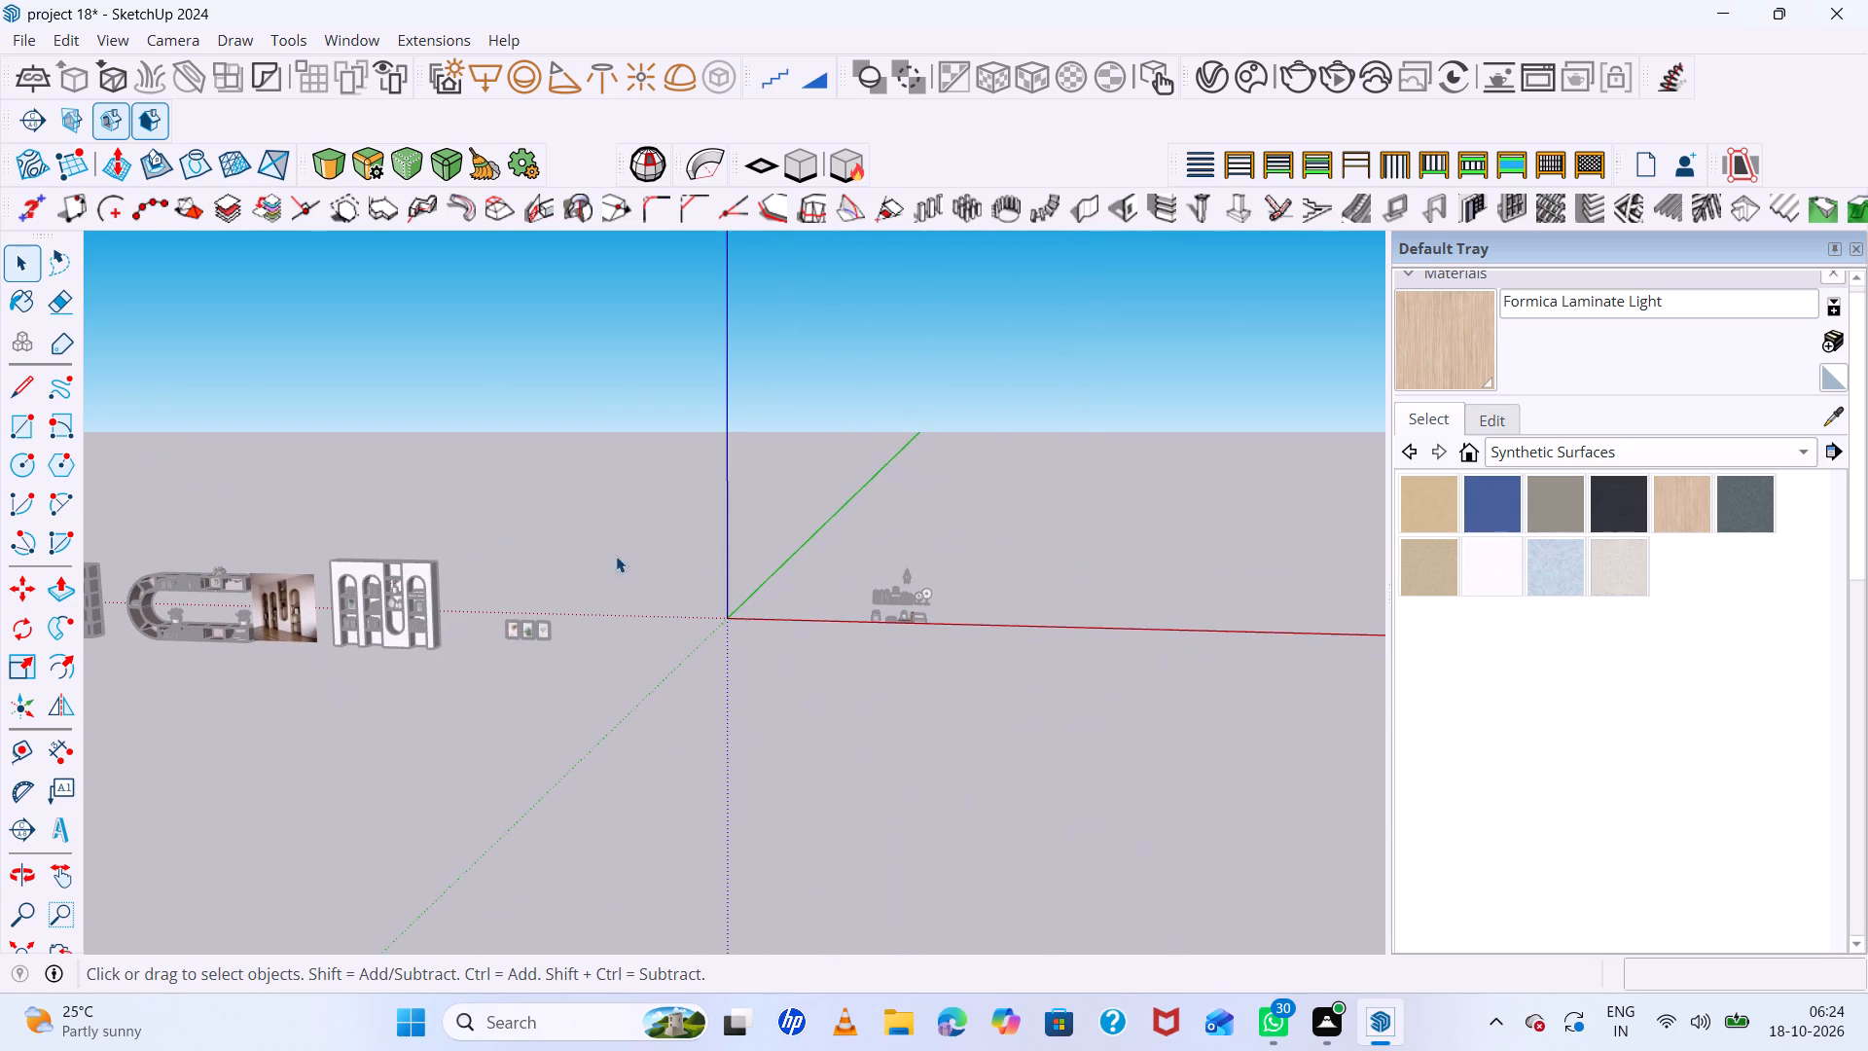
pyautogui.tripleClick(884, 615)
pyautogui.scroll(6, 942, 573)
pyautogui.moveTo(977, 533); pyautogui.dragTo(748, 723)
pyautogui.click(915, 588)
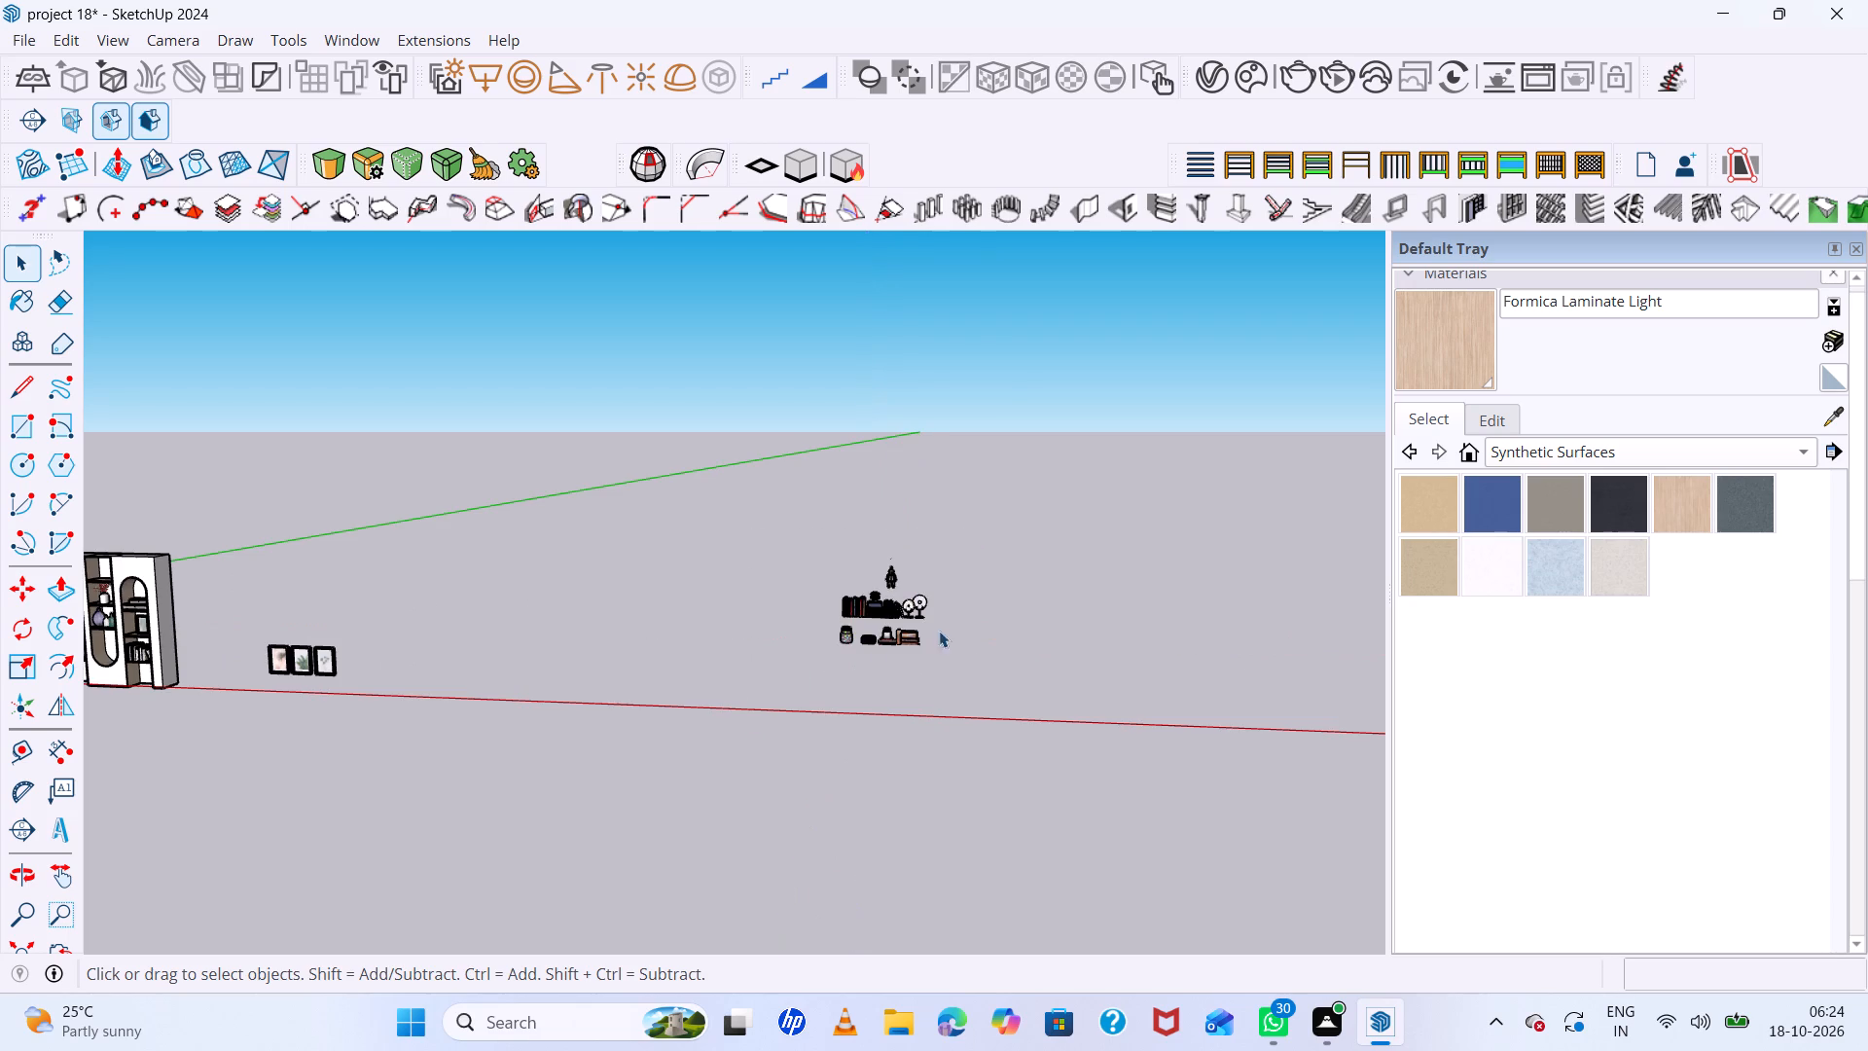
pyautogui.moveTo(971, 559); pyautogui.dragTo(726, 704)
pyautogui.scroll(5, 880, 615)
pyautogui.doubleClick(880, 609)
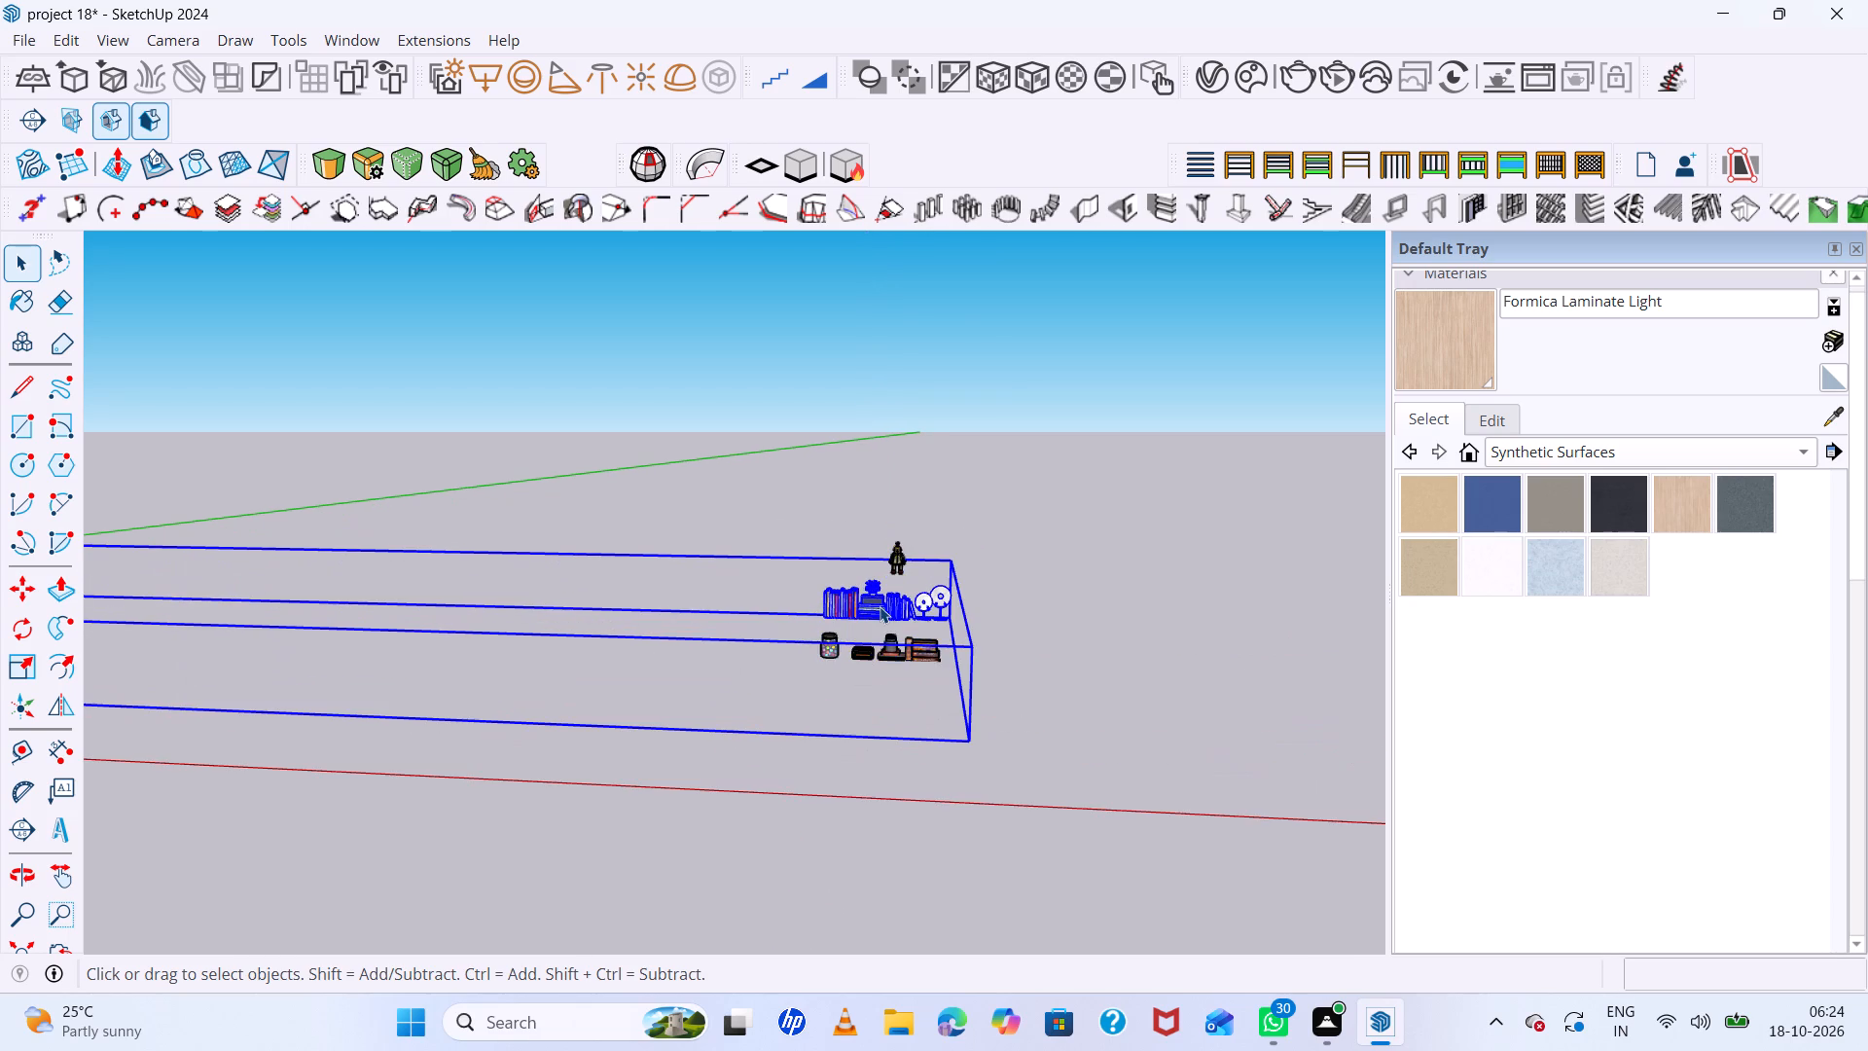
pyautogui.click(880, 606)
pyautogui.moveTo(981, 533); pyautogui.dragTo(773, 695)
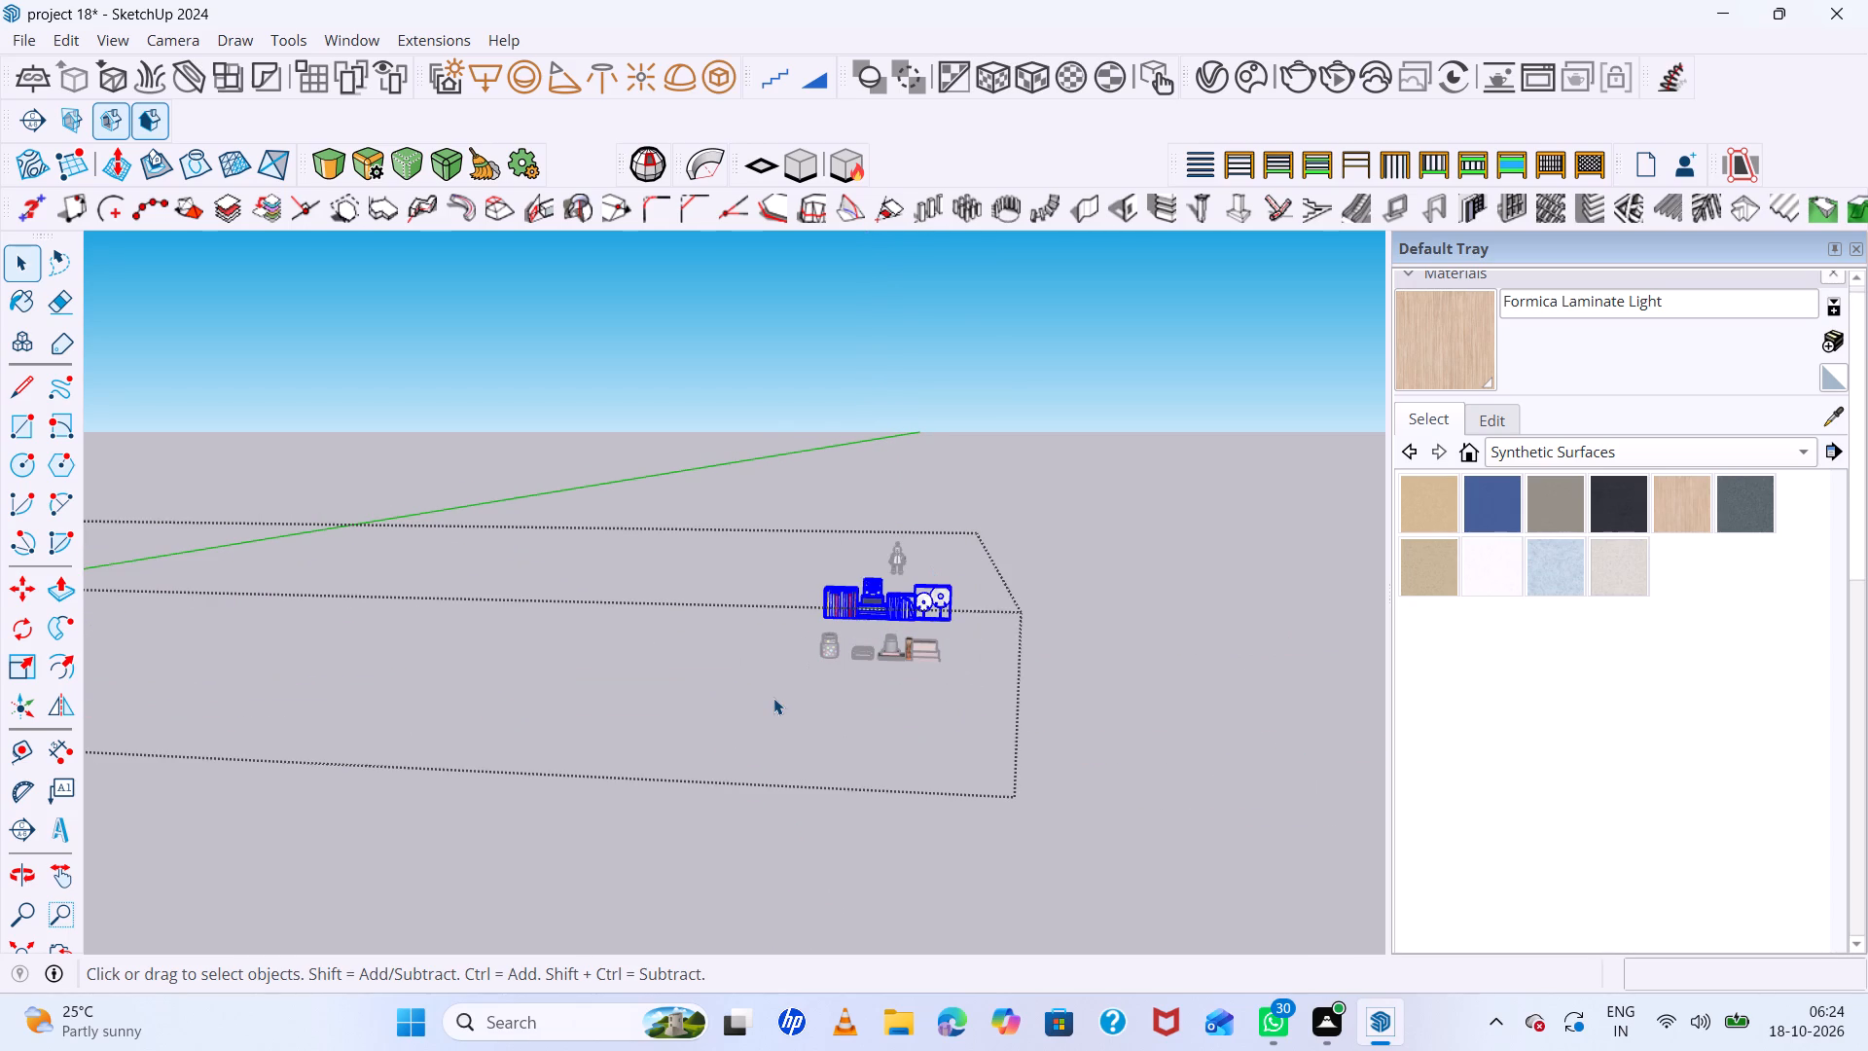
pyautogui.press('Delete')
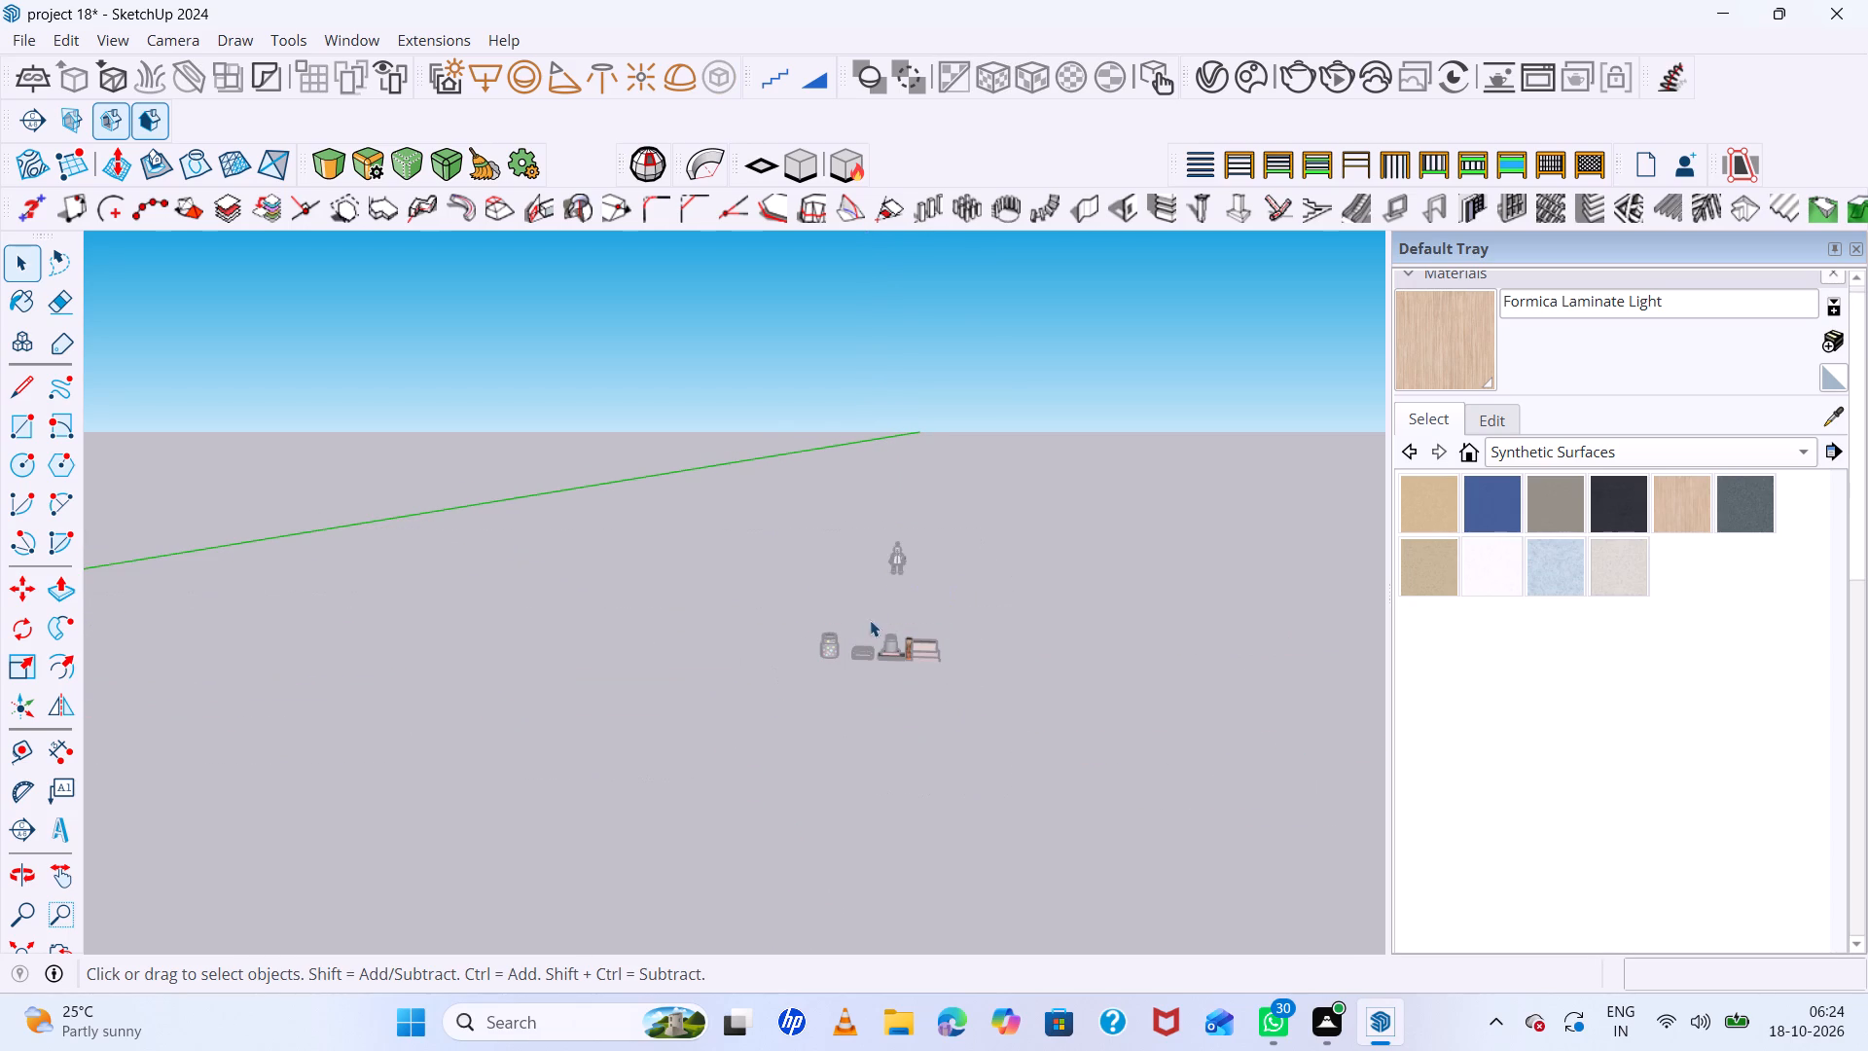
# Delete the row of leftover jars, boxes and small accessories in the farthest decor collection.
pyautogui.tripleClick(926, 646)
pyautogui.scroll(6, 932, 643)
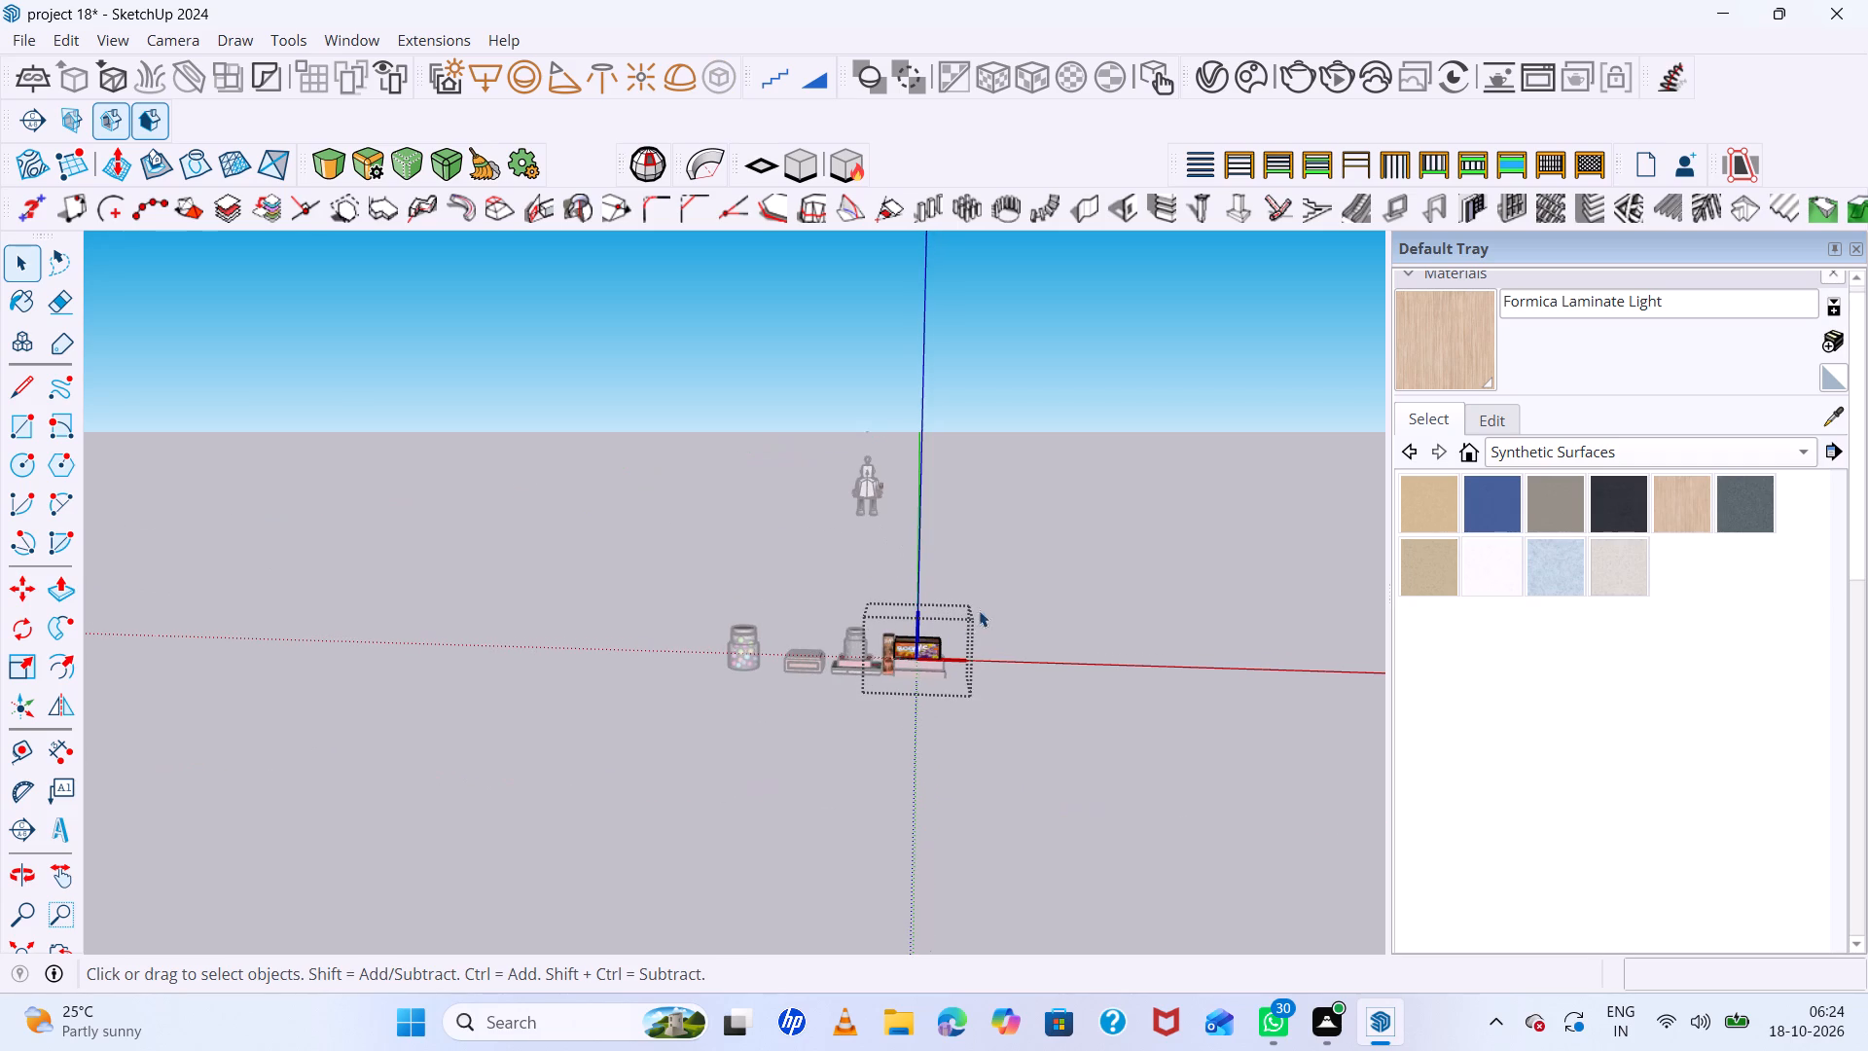
pyautogui.moveTo(979, 610); pyautogui.dragTo(629, 728)
pyautogui.click(876, 646)
pyautogui.click(899, 658)
pyautogui.click(1024, 627)
pyautogui.moveTo(961, 634); pyautogui.dragTo(629, 714)
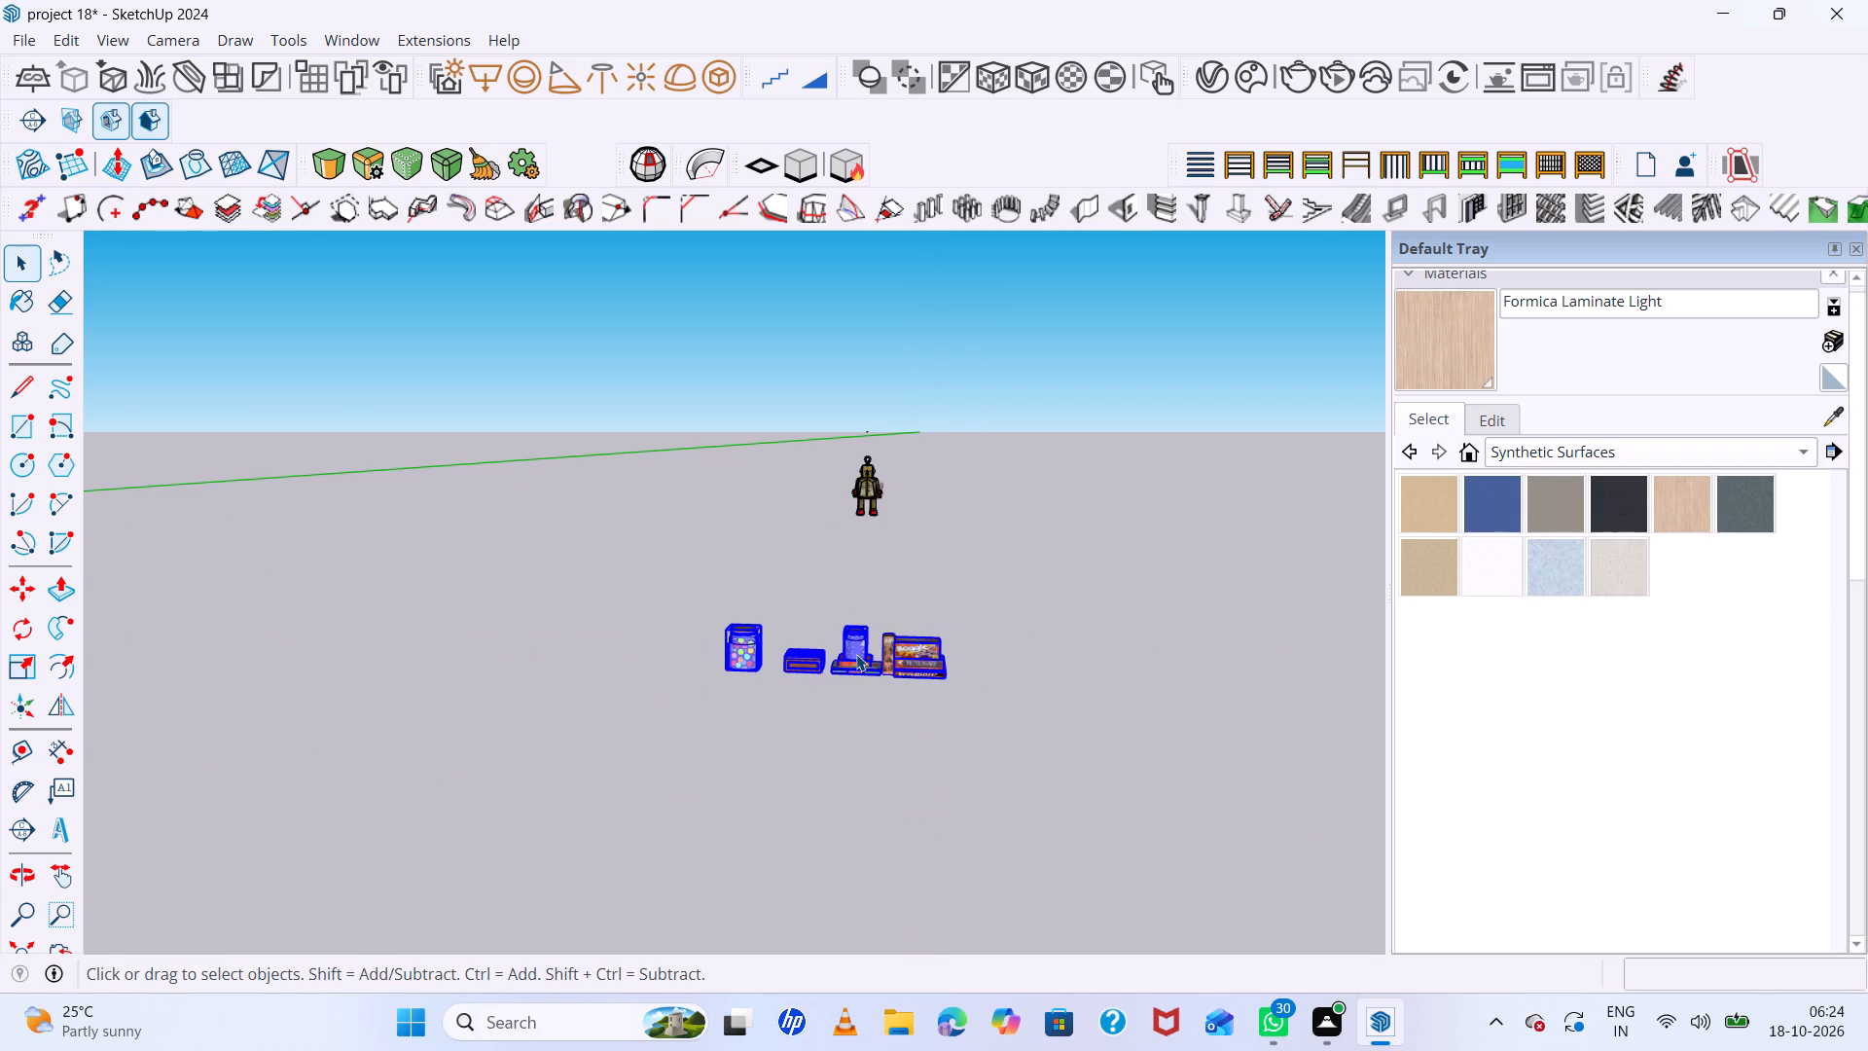
pyautogui.press('Delete')
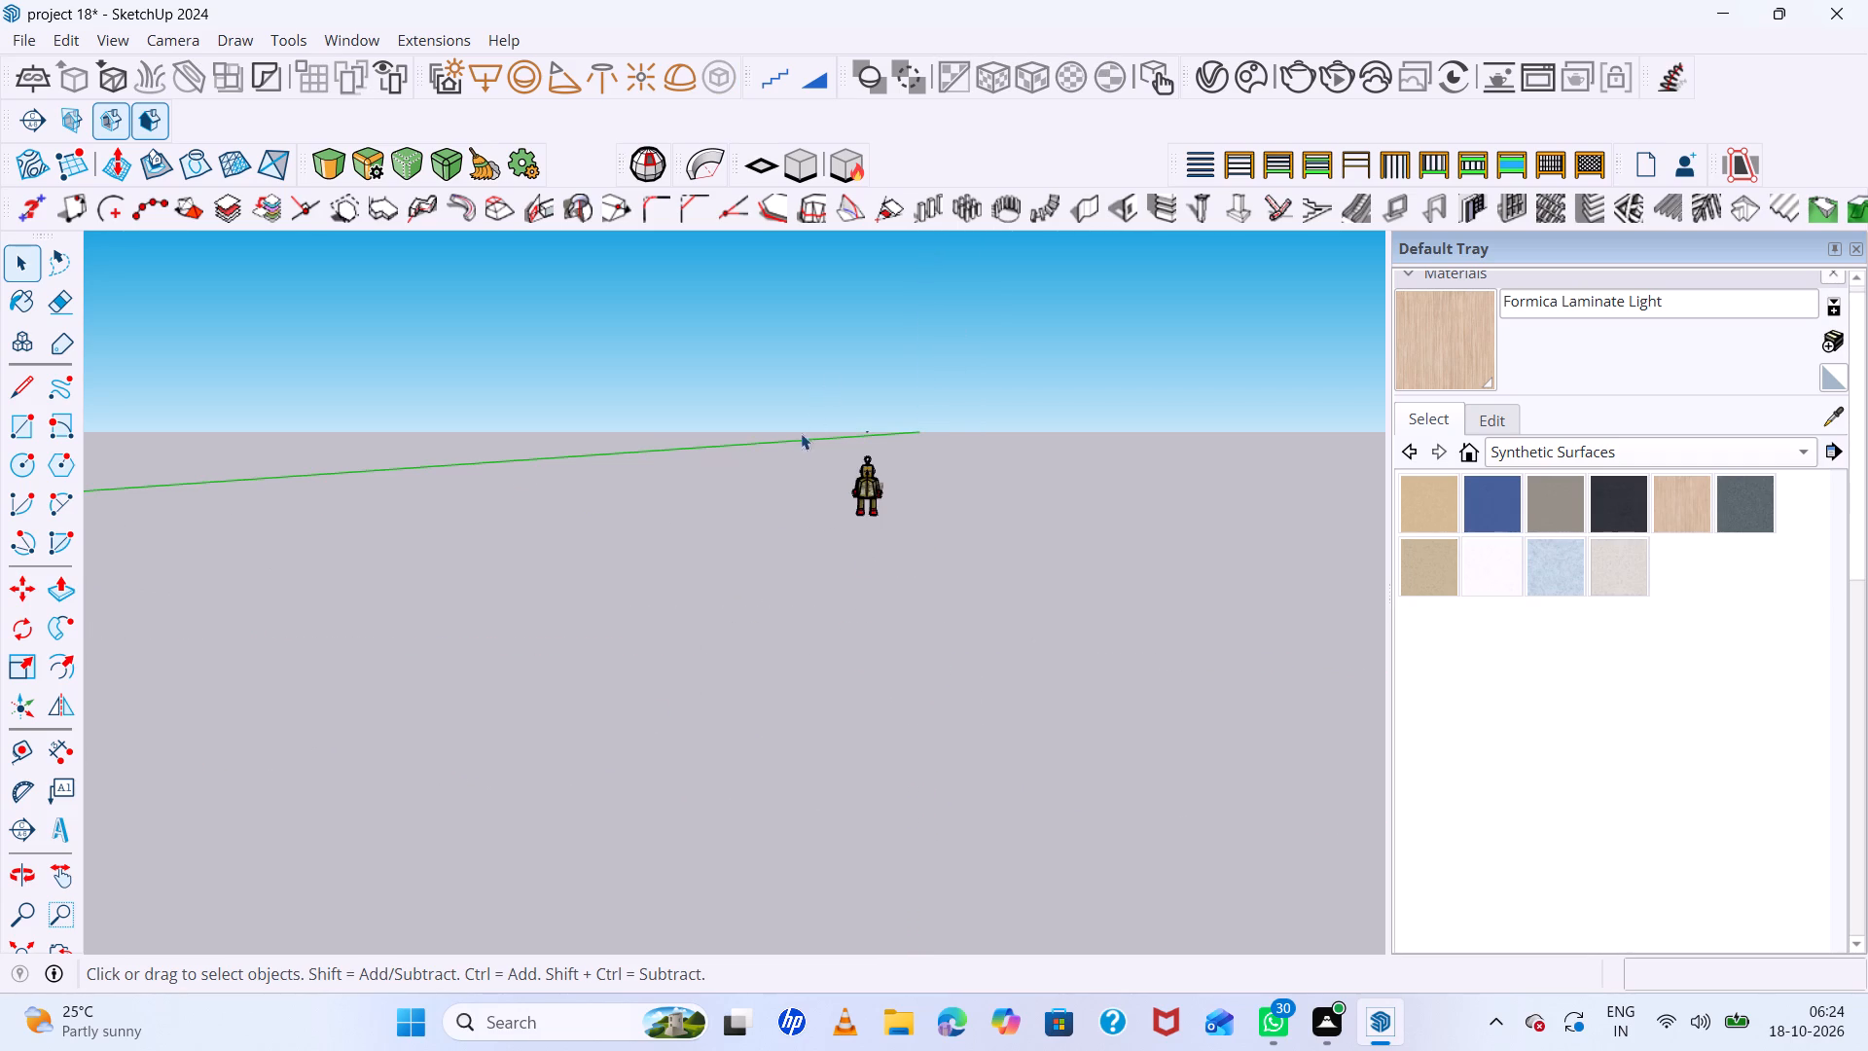
# Delete the leftover figurine standing alone in the farthest decor collection.
pyautogui.click(870, 491)
pyautogui.press('Delete')
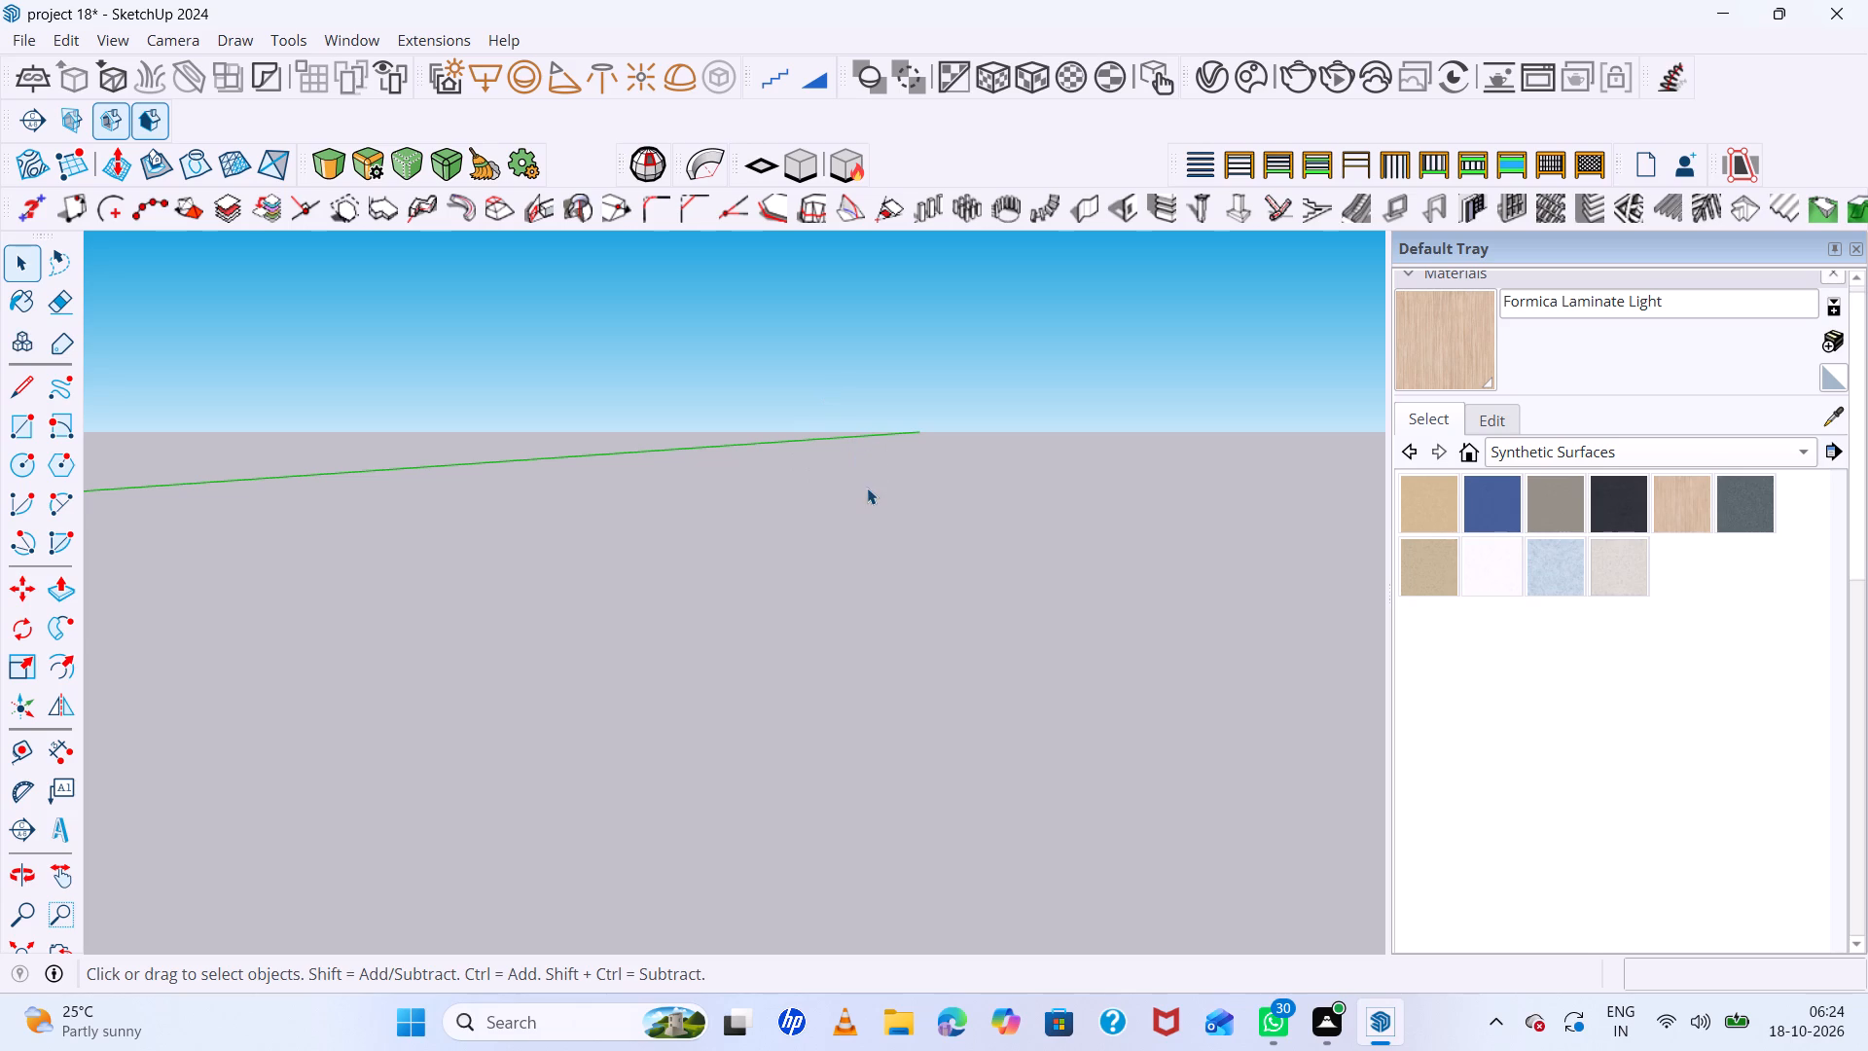
# Delete the three spare framed botanical pictures standing beside the arched shelving unit.
pyautogui.scroll(-15, 1427, 405)
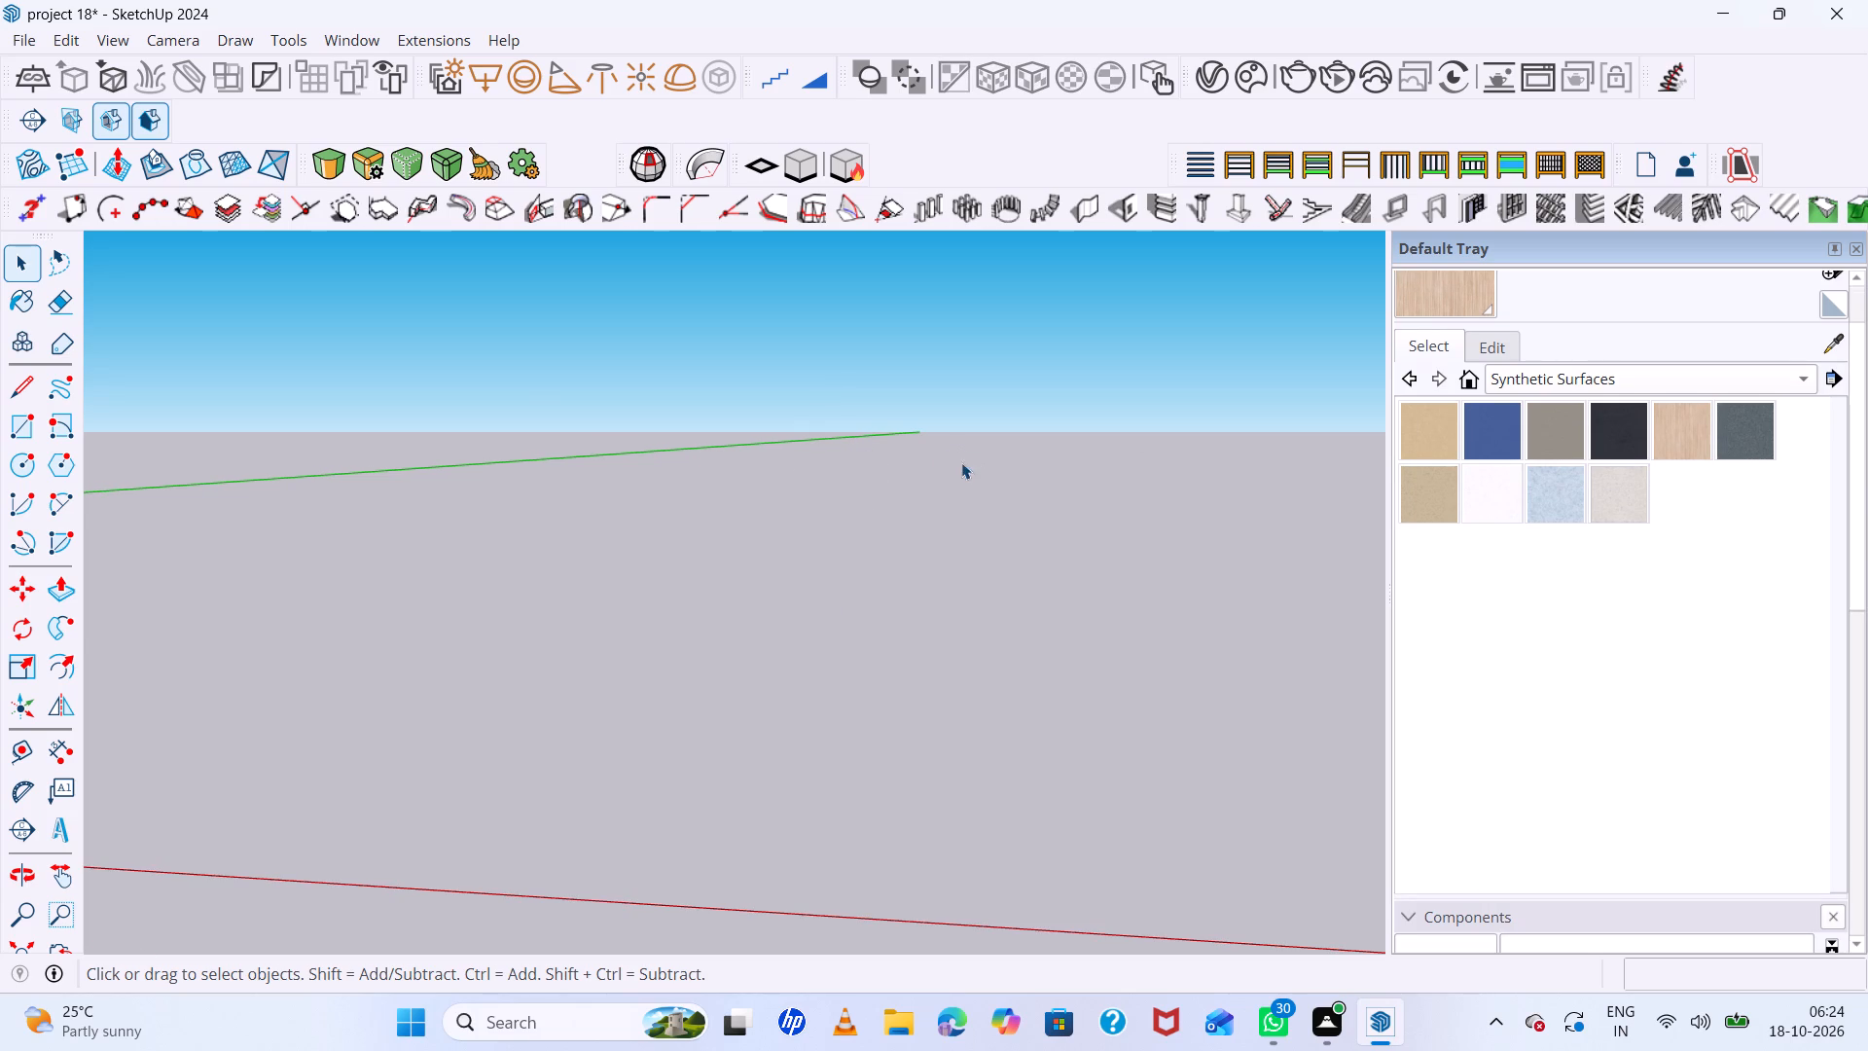
pyautogui.scroll(-8, 812, 654)
pyautogui.scroll(-17, 922, 613)
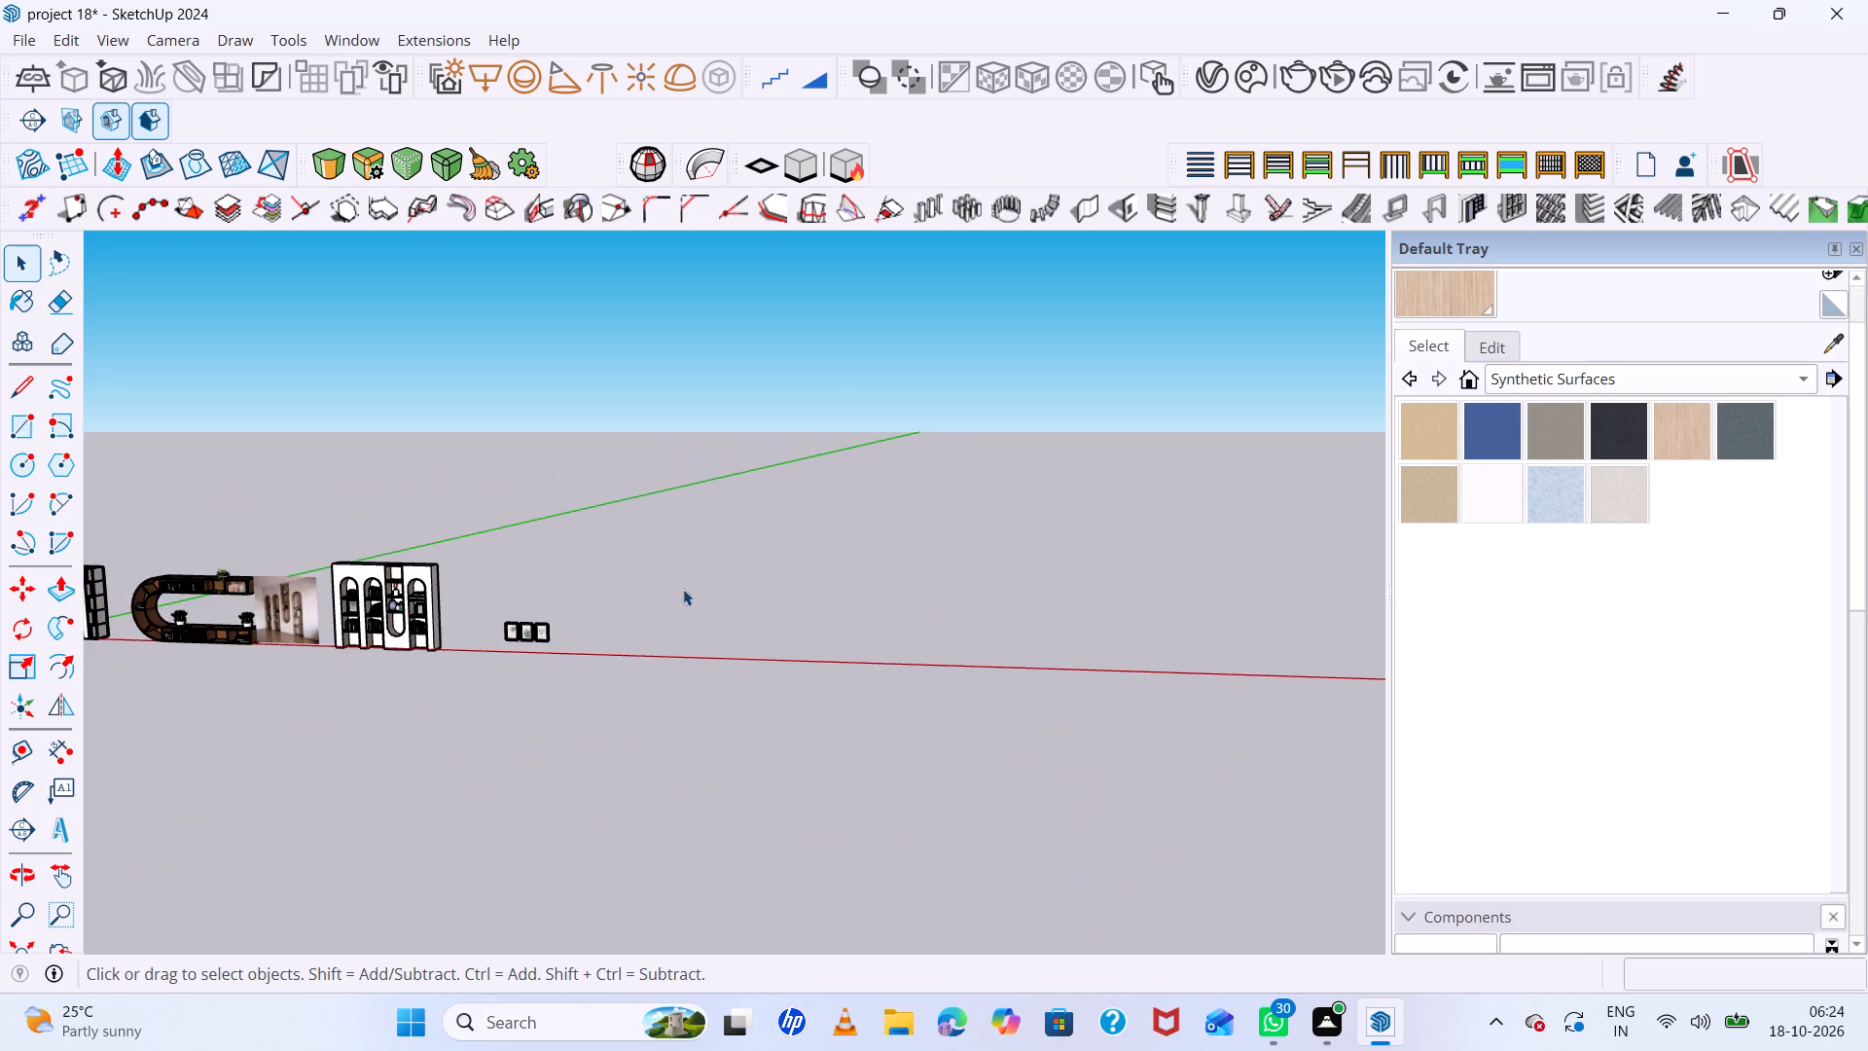
pyautogui.scroll(8, 269, 562)
pyautogui.scroll(8, 560, 736)
pyautogui.scroll(7, 786, 648)
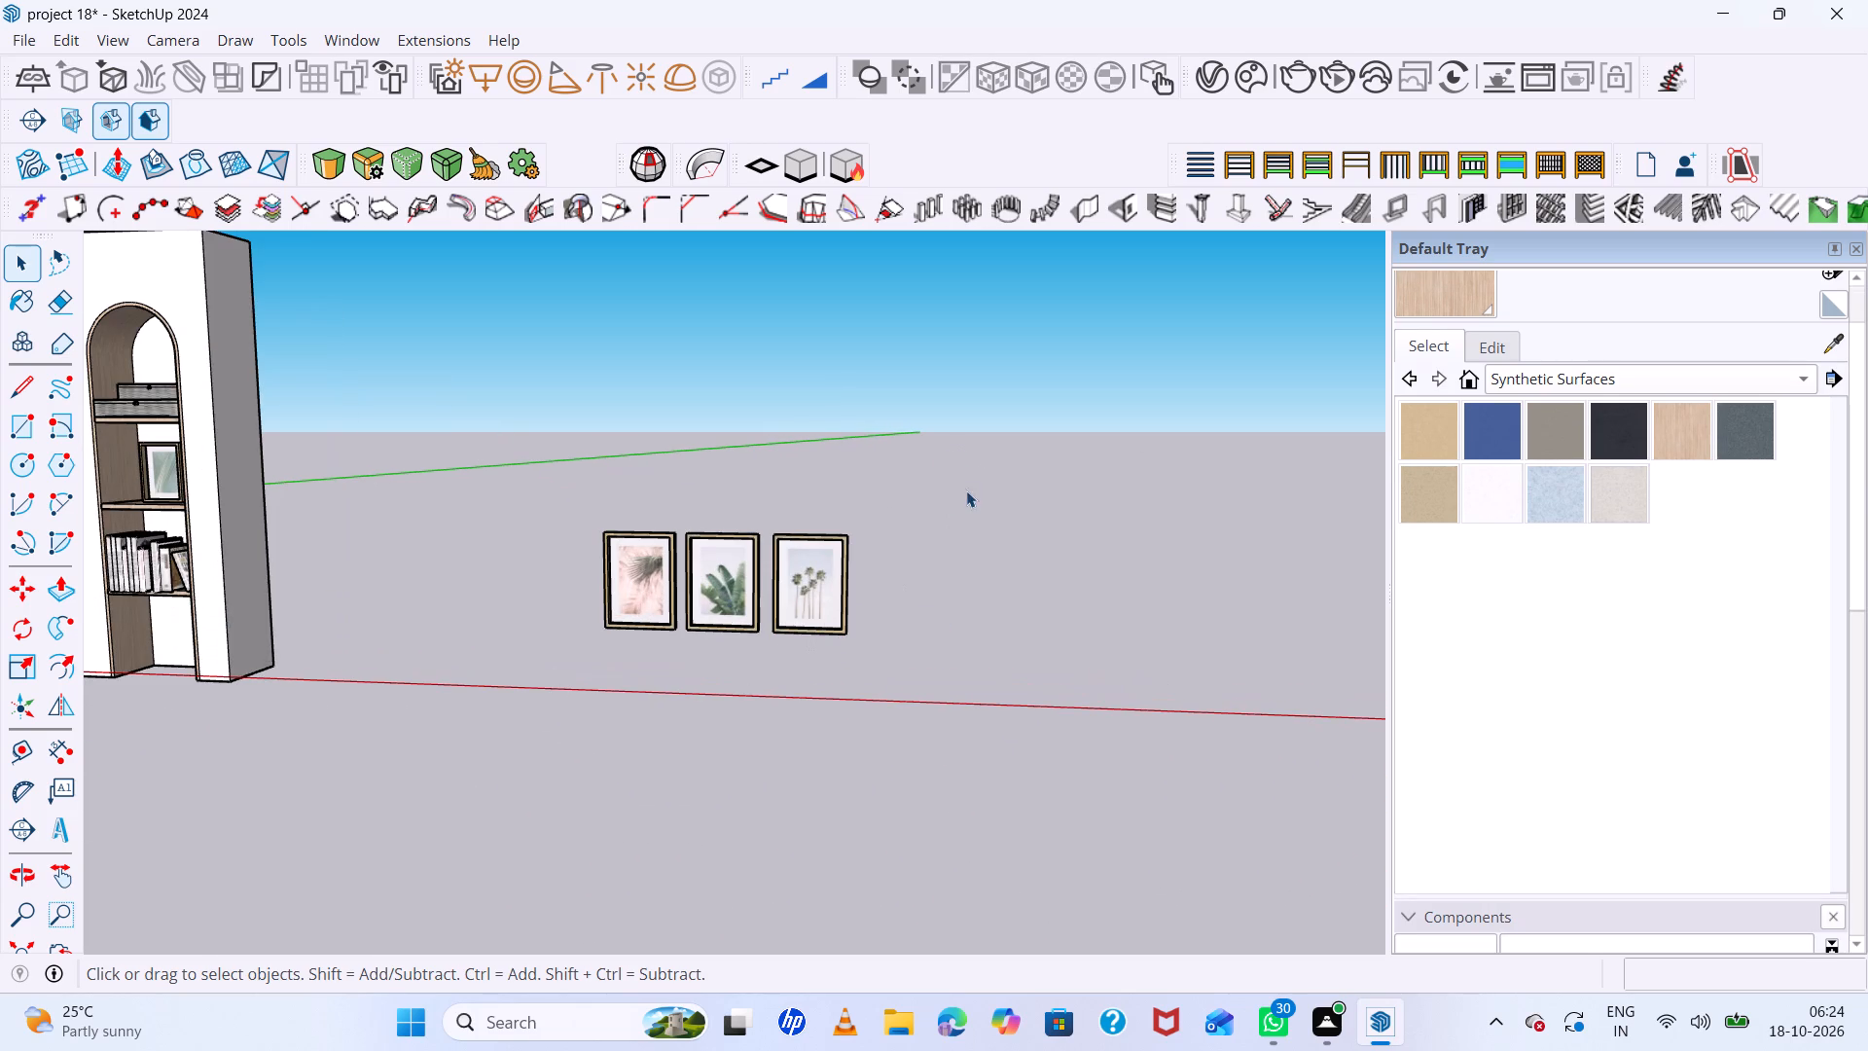
pyautogui.moveTo(966, 489); pyautogui.dragTo(495, 683)
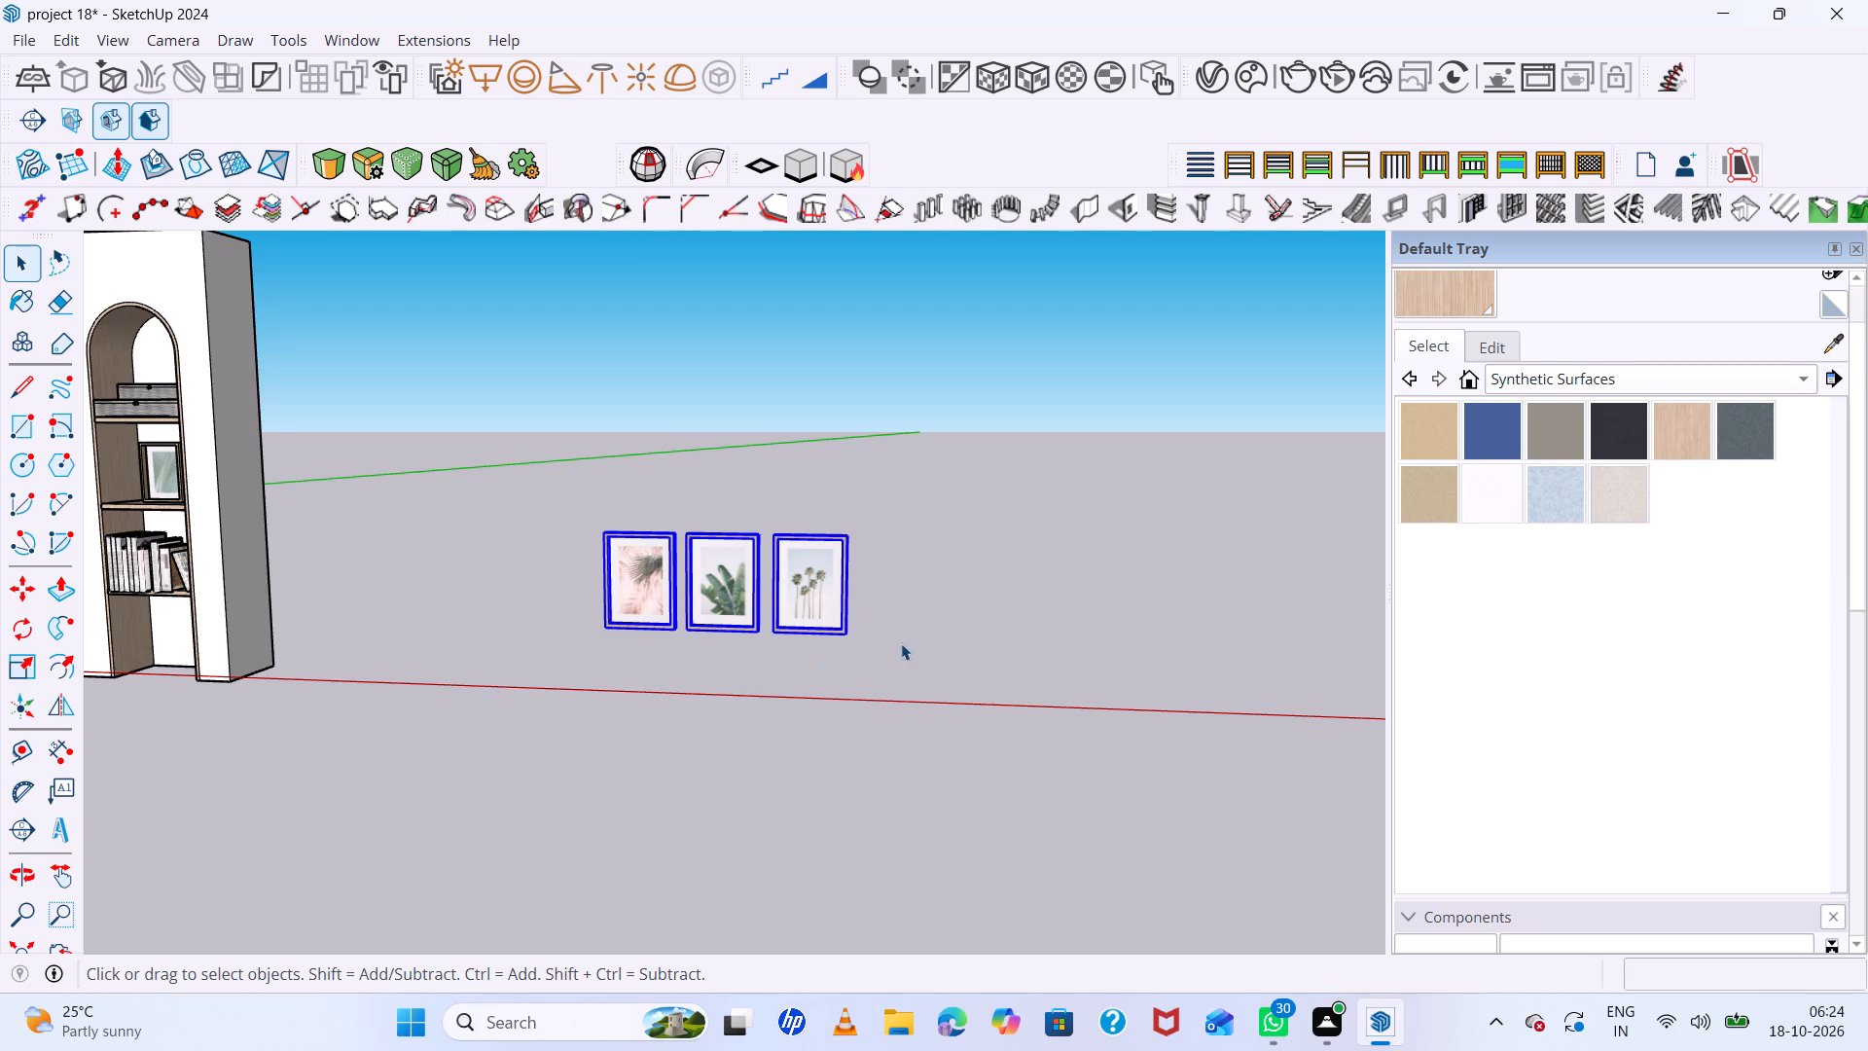
pyautogui.press('Delete')
# Delete the reference picture standing between the curved shelf and the arched shelving unit.
pyautogui.scroll(-15, 875, 644)
pyautogui.scroll(4, 363, 612)
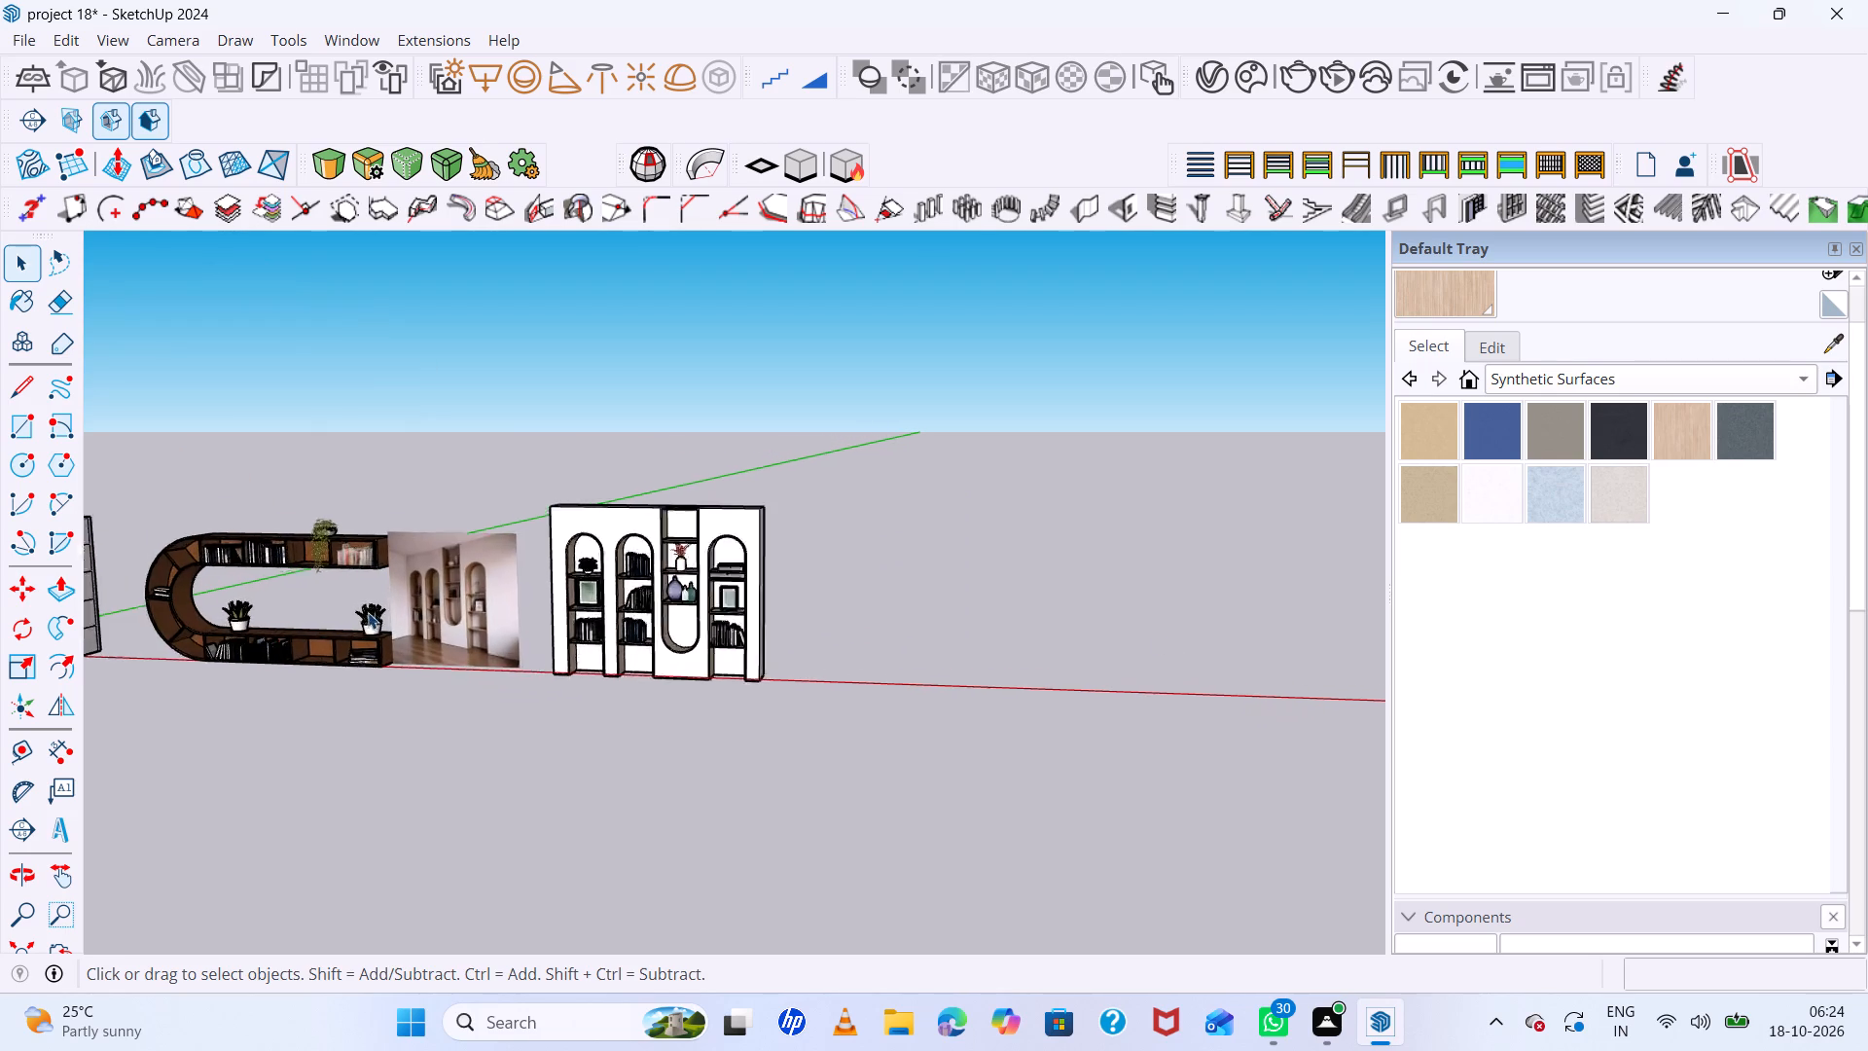
pyautogui.scroll(3, 368, 612)
pyautogui.click(520, 615)
pyautogui.press('Delete')
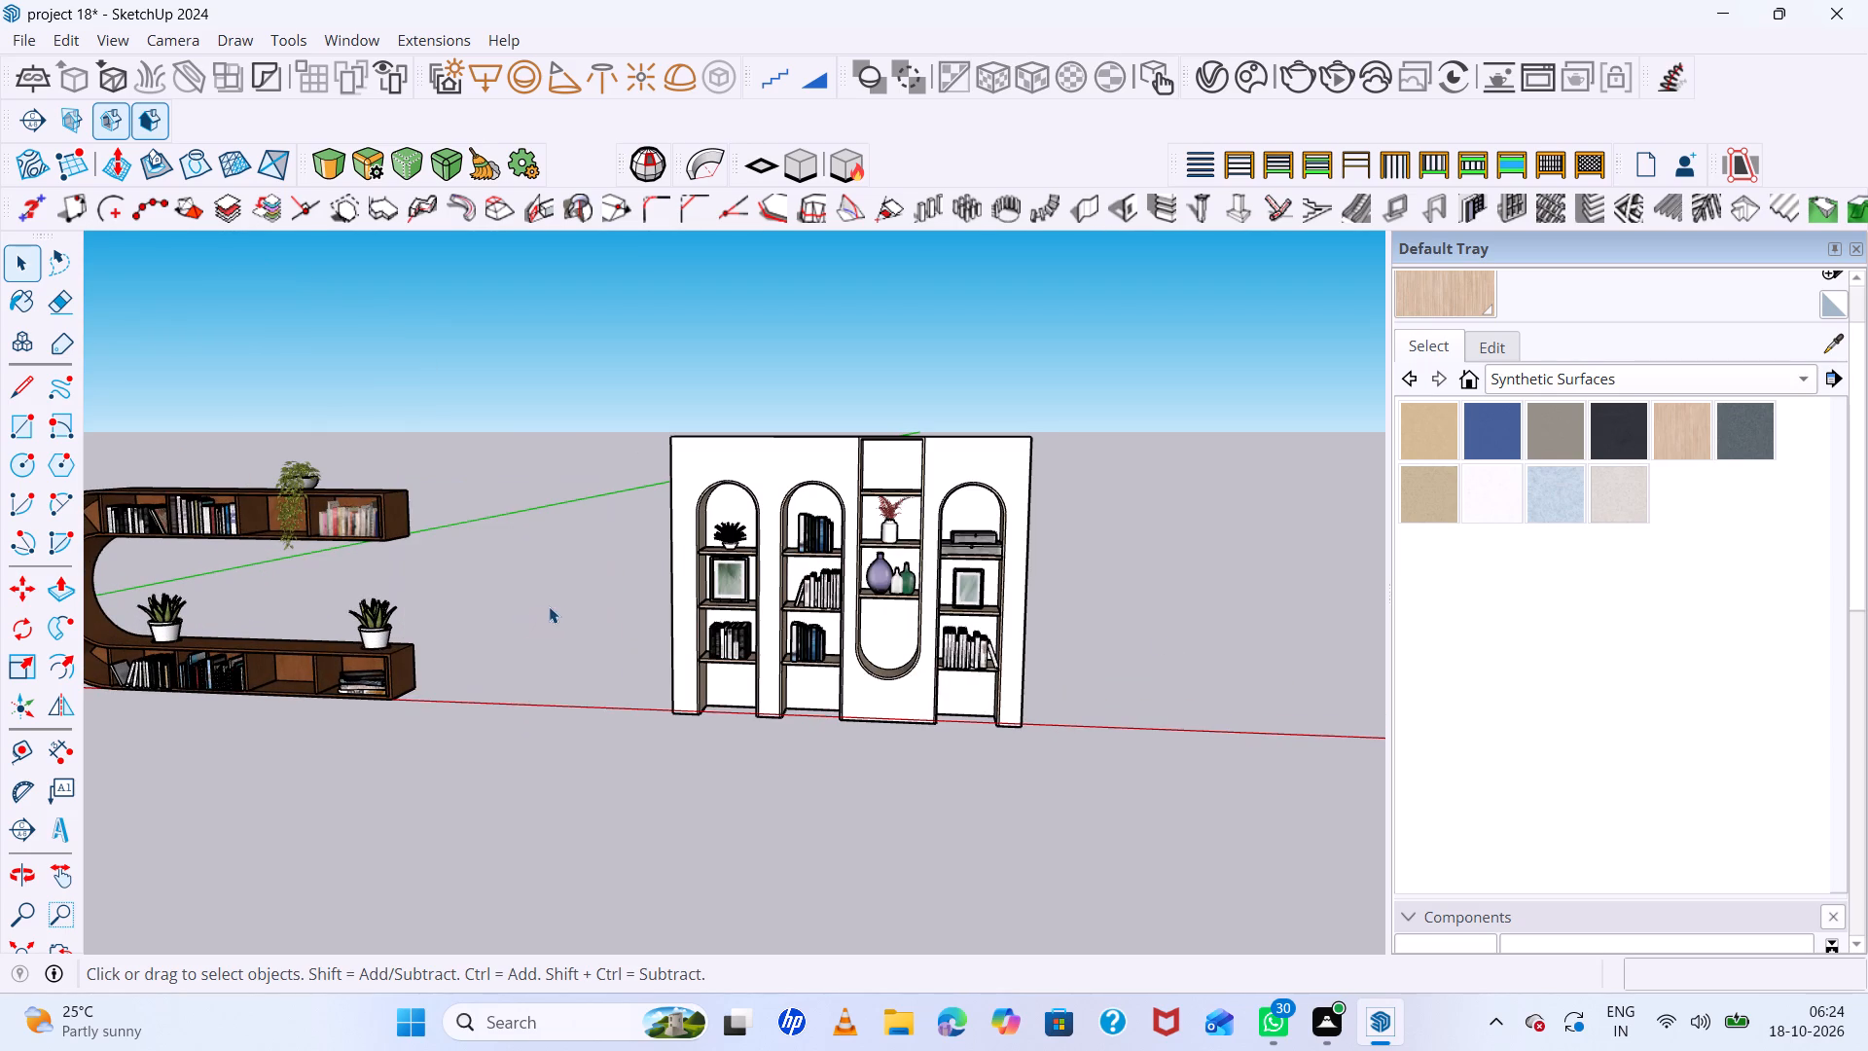
pyautogui.scroll(-15, 576, 607)
pyautogui.scroll(7, 377, 672)
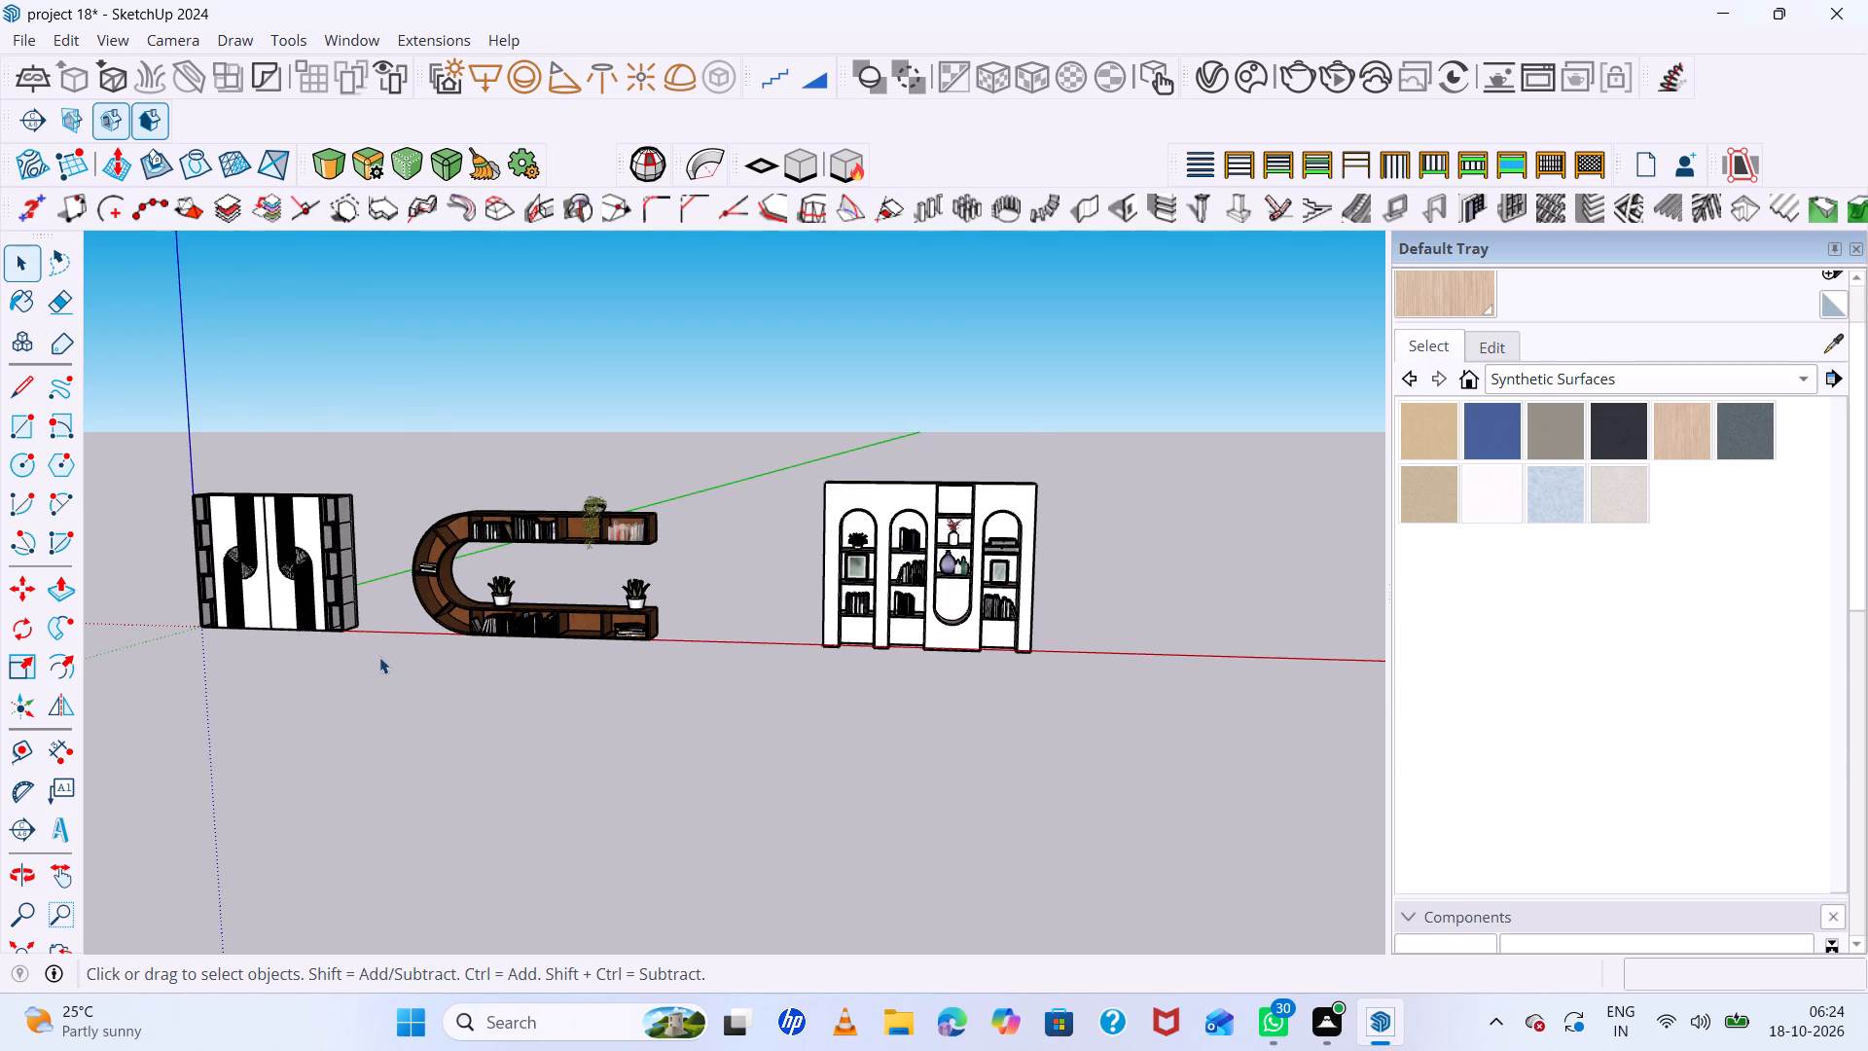
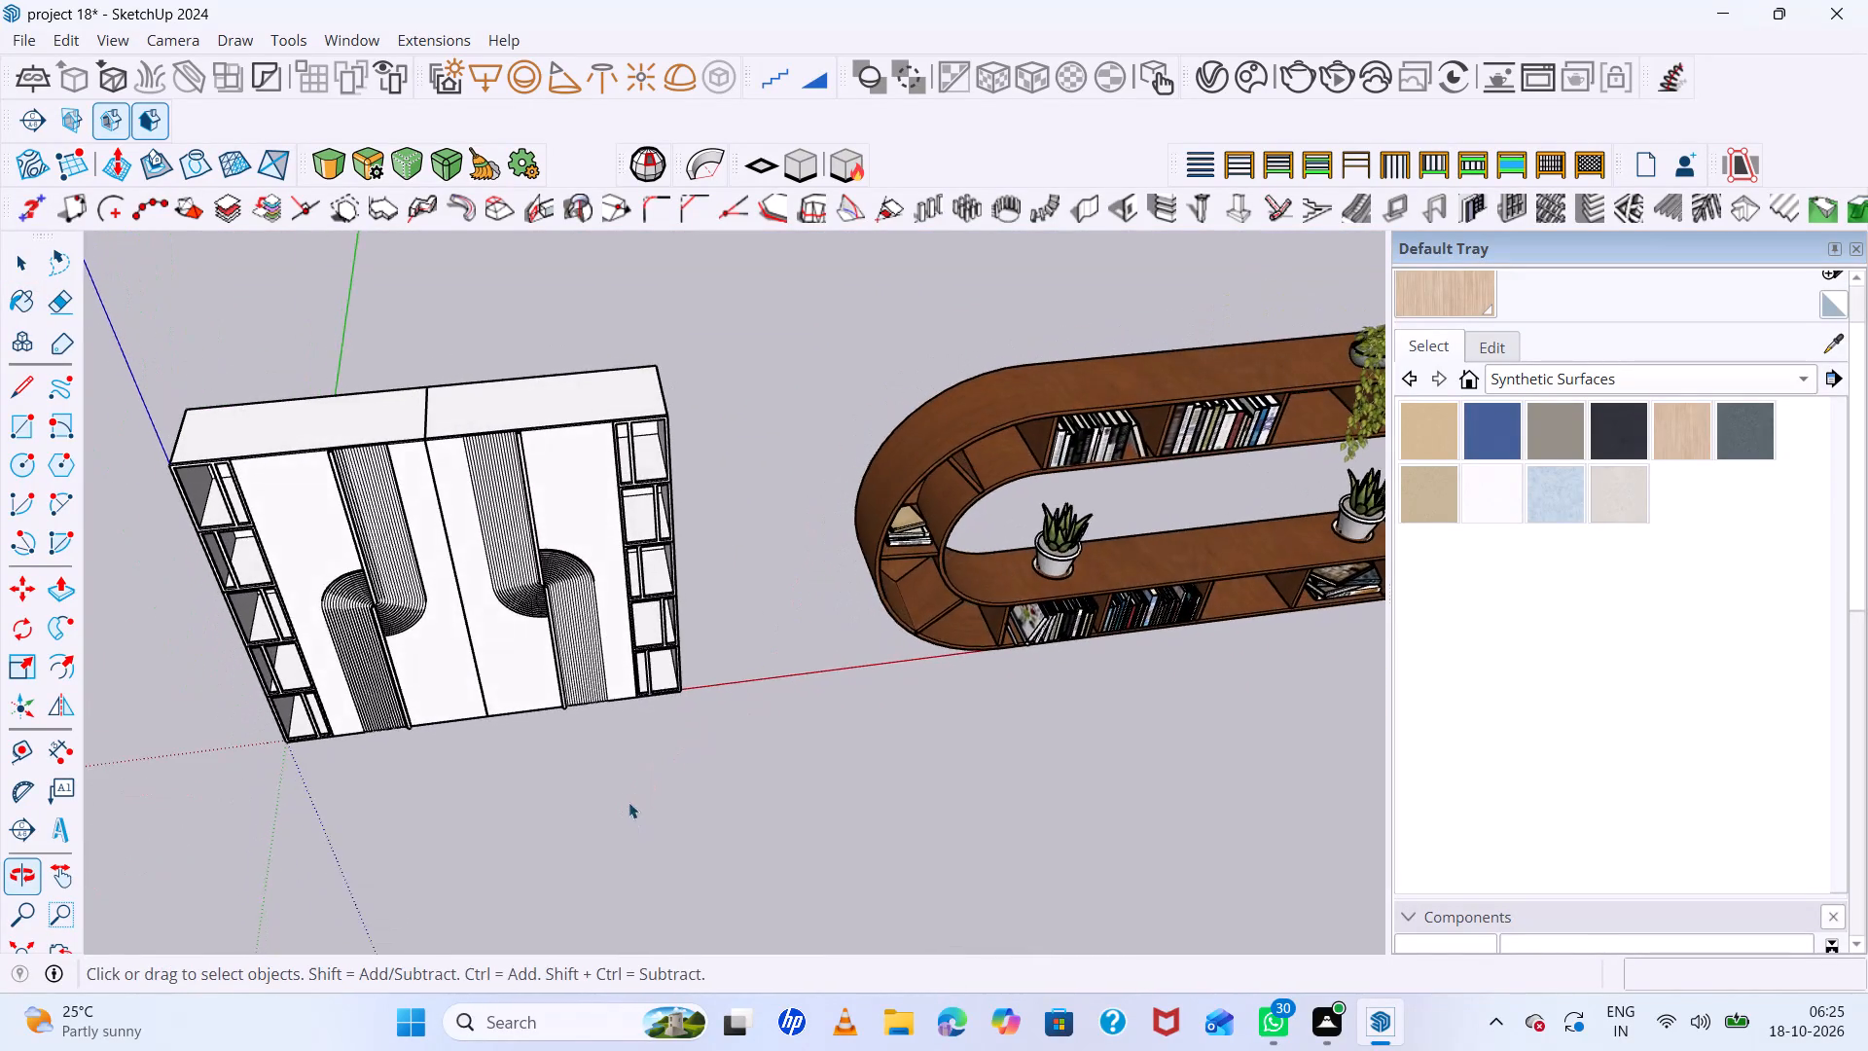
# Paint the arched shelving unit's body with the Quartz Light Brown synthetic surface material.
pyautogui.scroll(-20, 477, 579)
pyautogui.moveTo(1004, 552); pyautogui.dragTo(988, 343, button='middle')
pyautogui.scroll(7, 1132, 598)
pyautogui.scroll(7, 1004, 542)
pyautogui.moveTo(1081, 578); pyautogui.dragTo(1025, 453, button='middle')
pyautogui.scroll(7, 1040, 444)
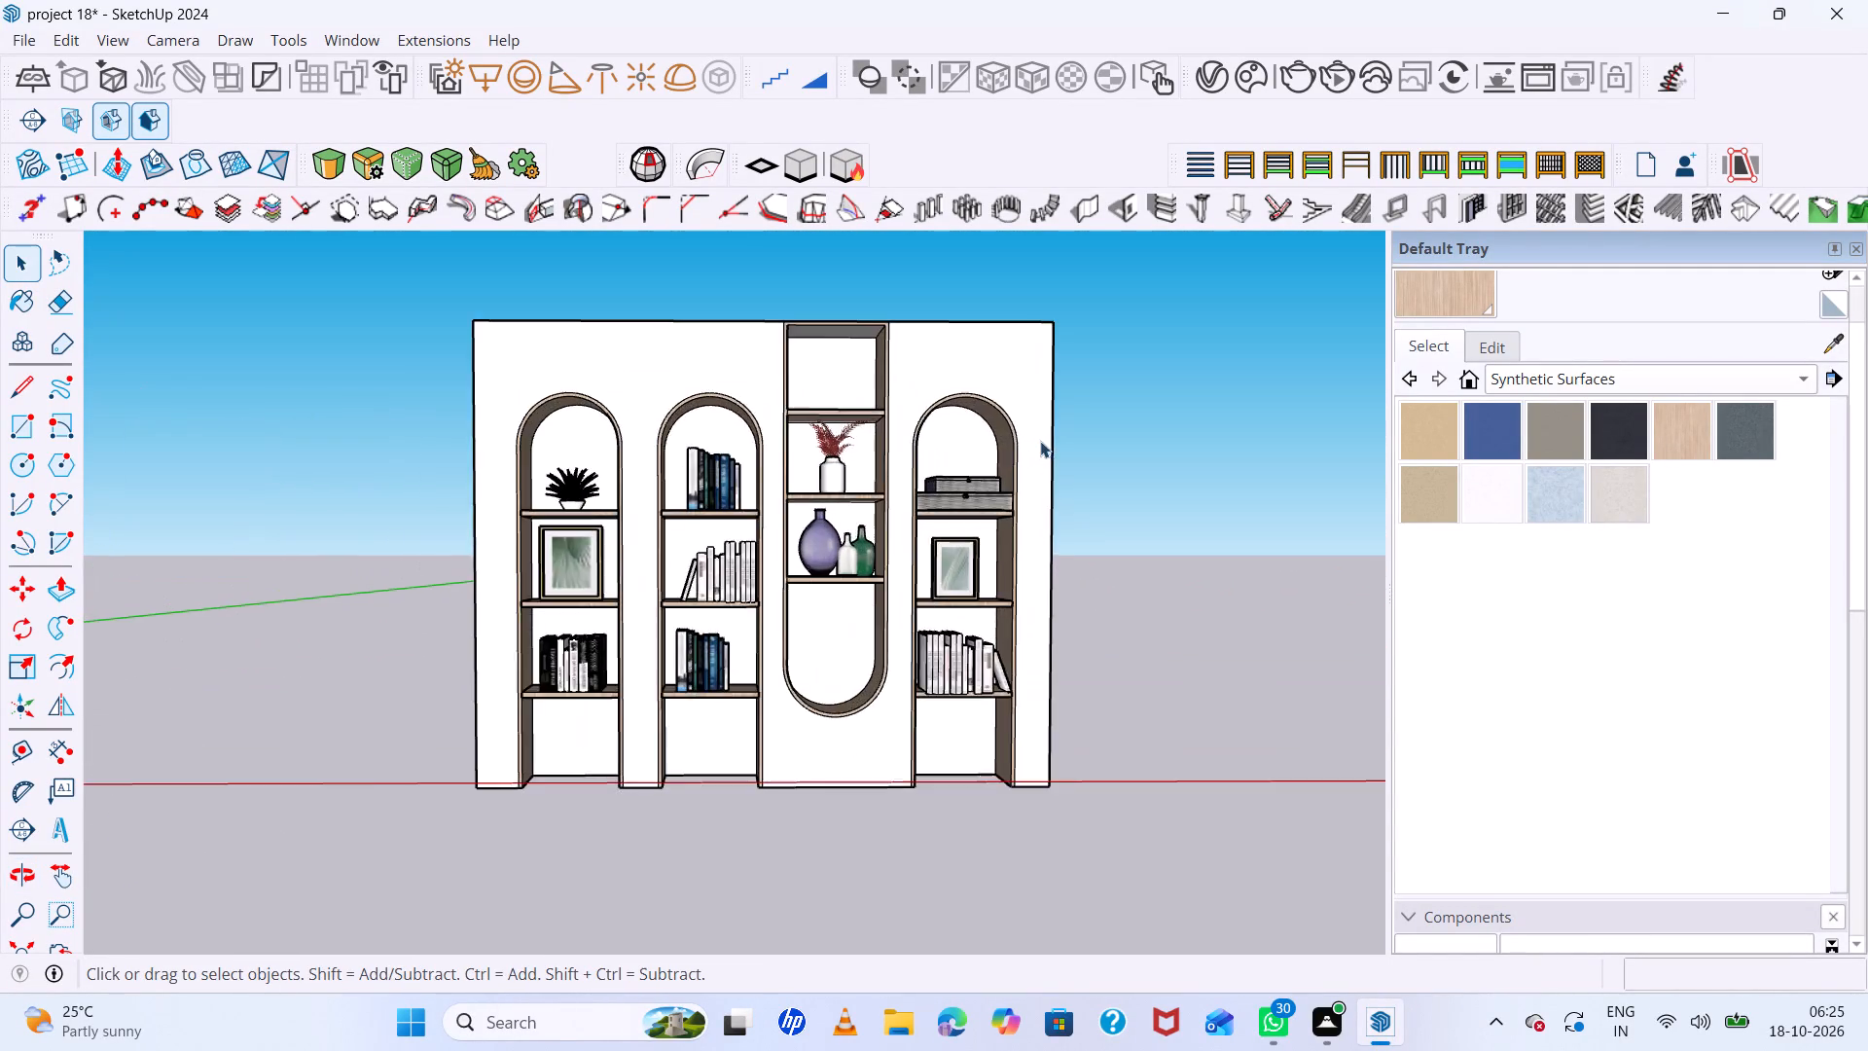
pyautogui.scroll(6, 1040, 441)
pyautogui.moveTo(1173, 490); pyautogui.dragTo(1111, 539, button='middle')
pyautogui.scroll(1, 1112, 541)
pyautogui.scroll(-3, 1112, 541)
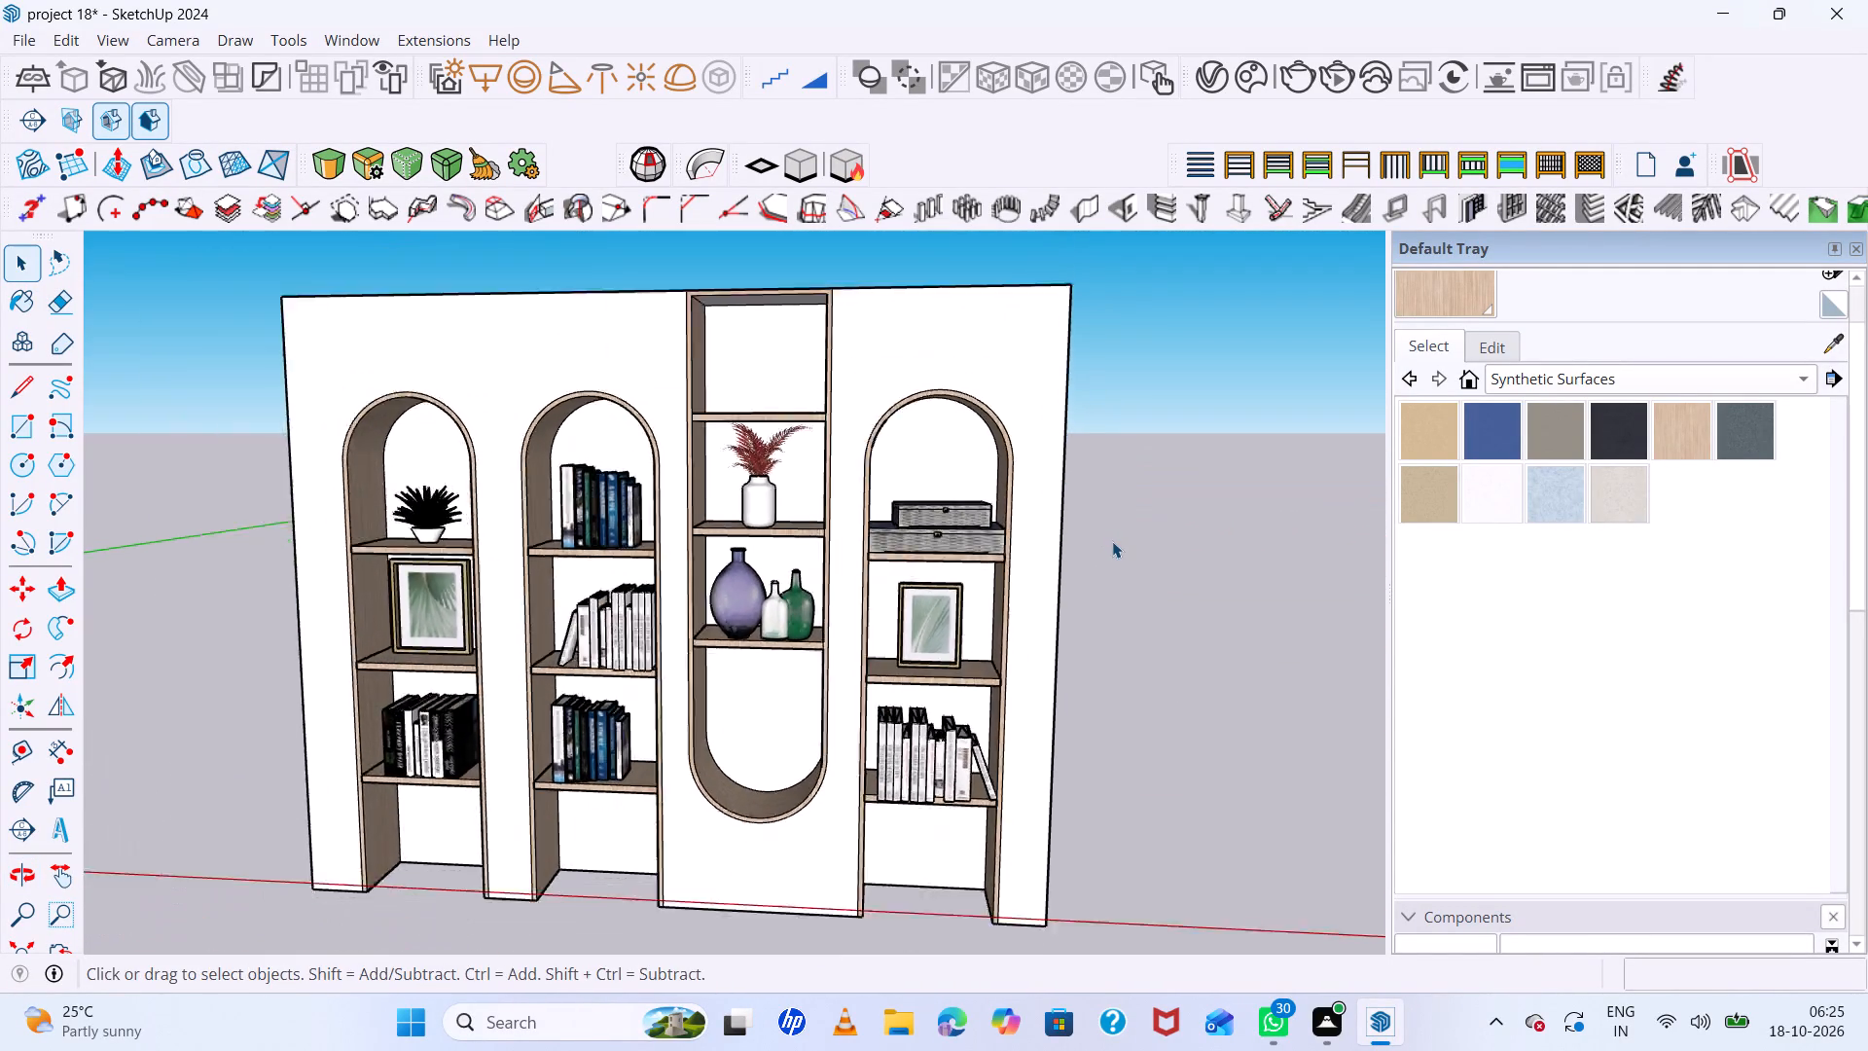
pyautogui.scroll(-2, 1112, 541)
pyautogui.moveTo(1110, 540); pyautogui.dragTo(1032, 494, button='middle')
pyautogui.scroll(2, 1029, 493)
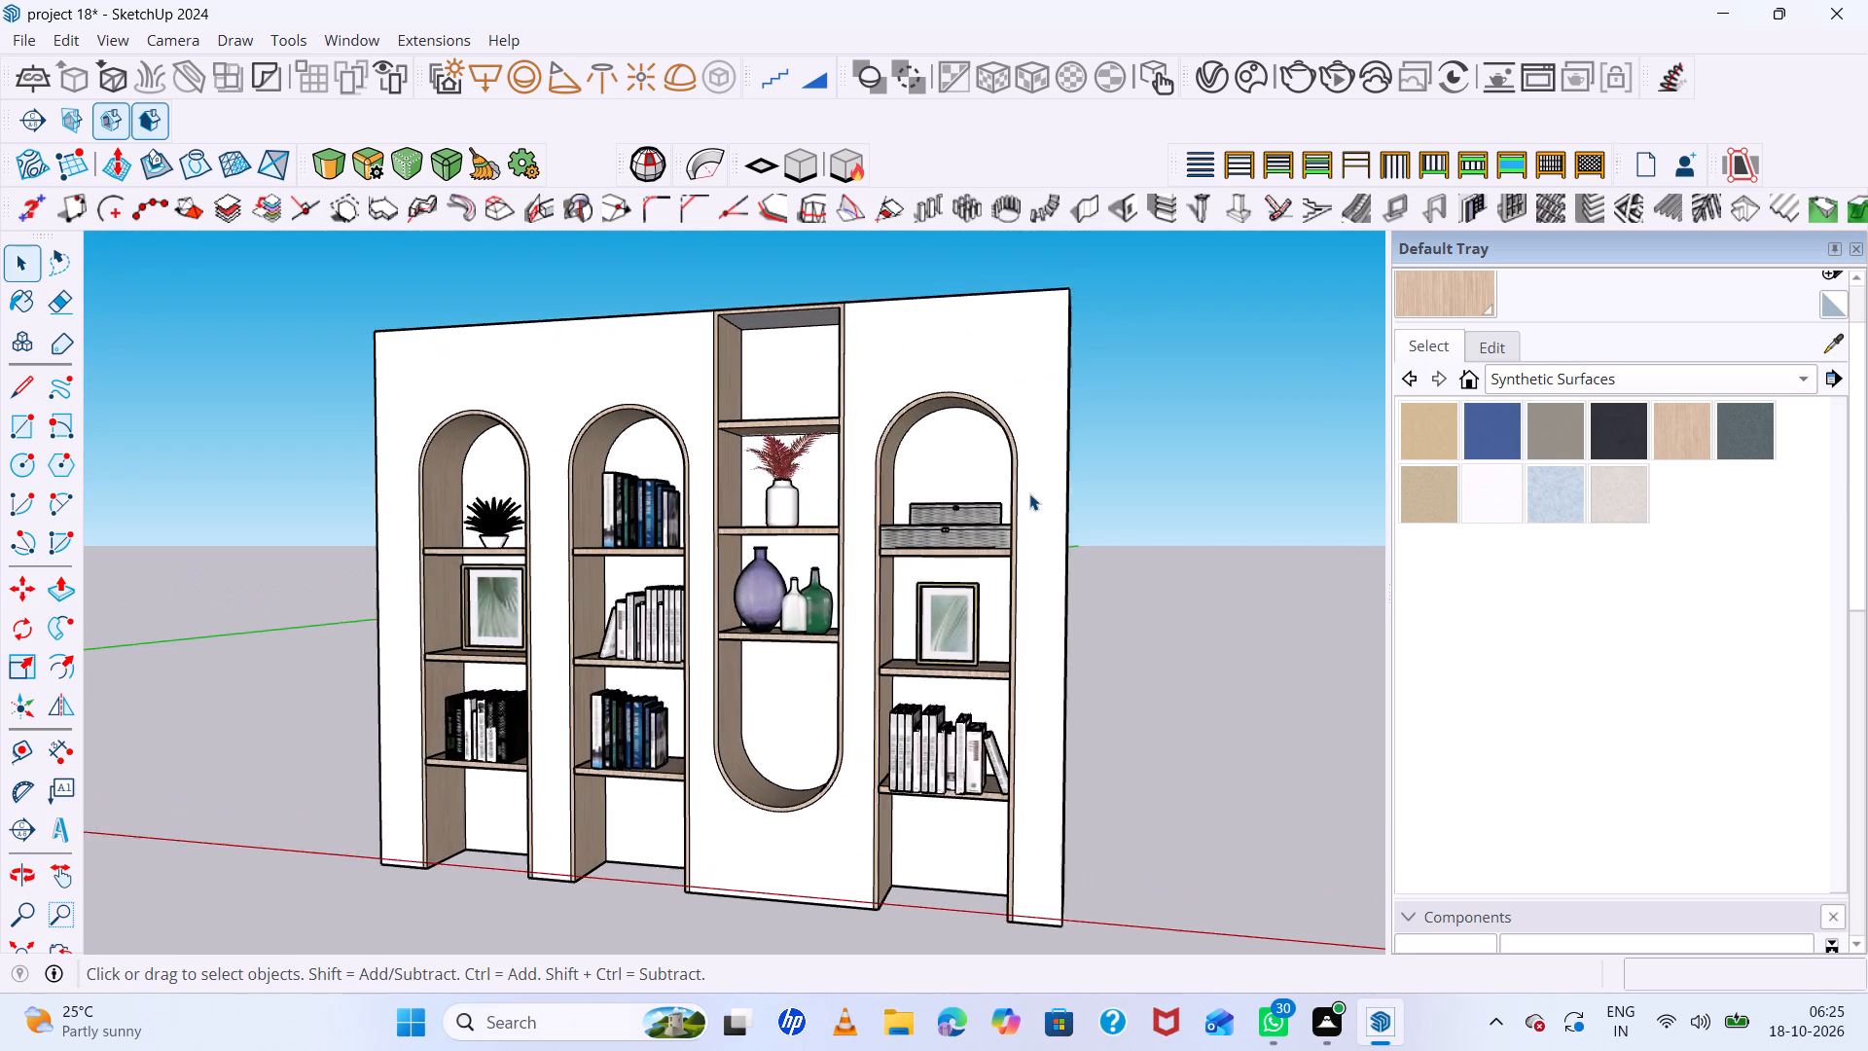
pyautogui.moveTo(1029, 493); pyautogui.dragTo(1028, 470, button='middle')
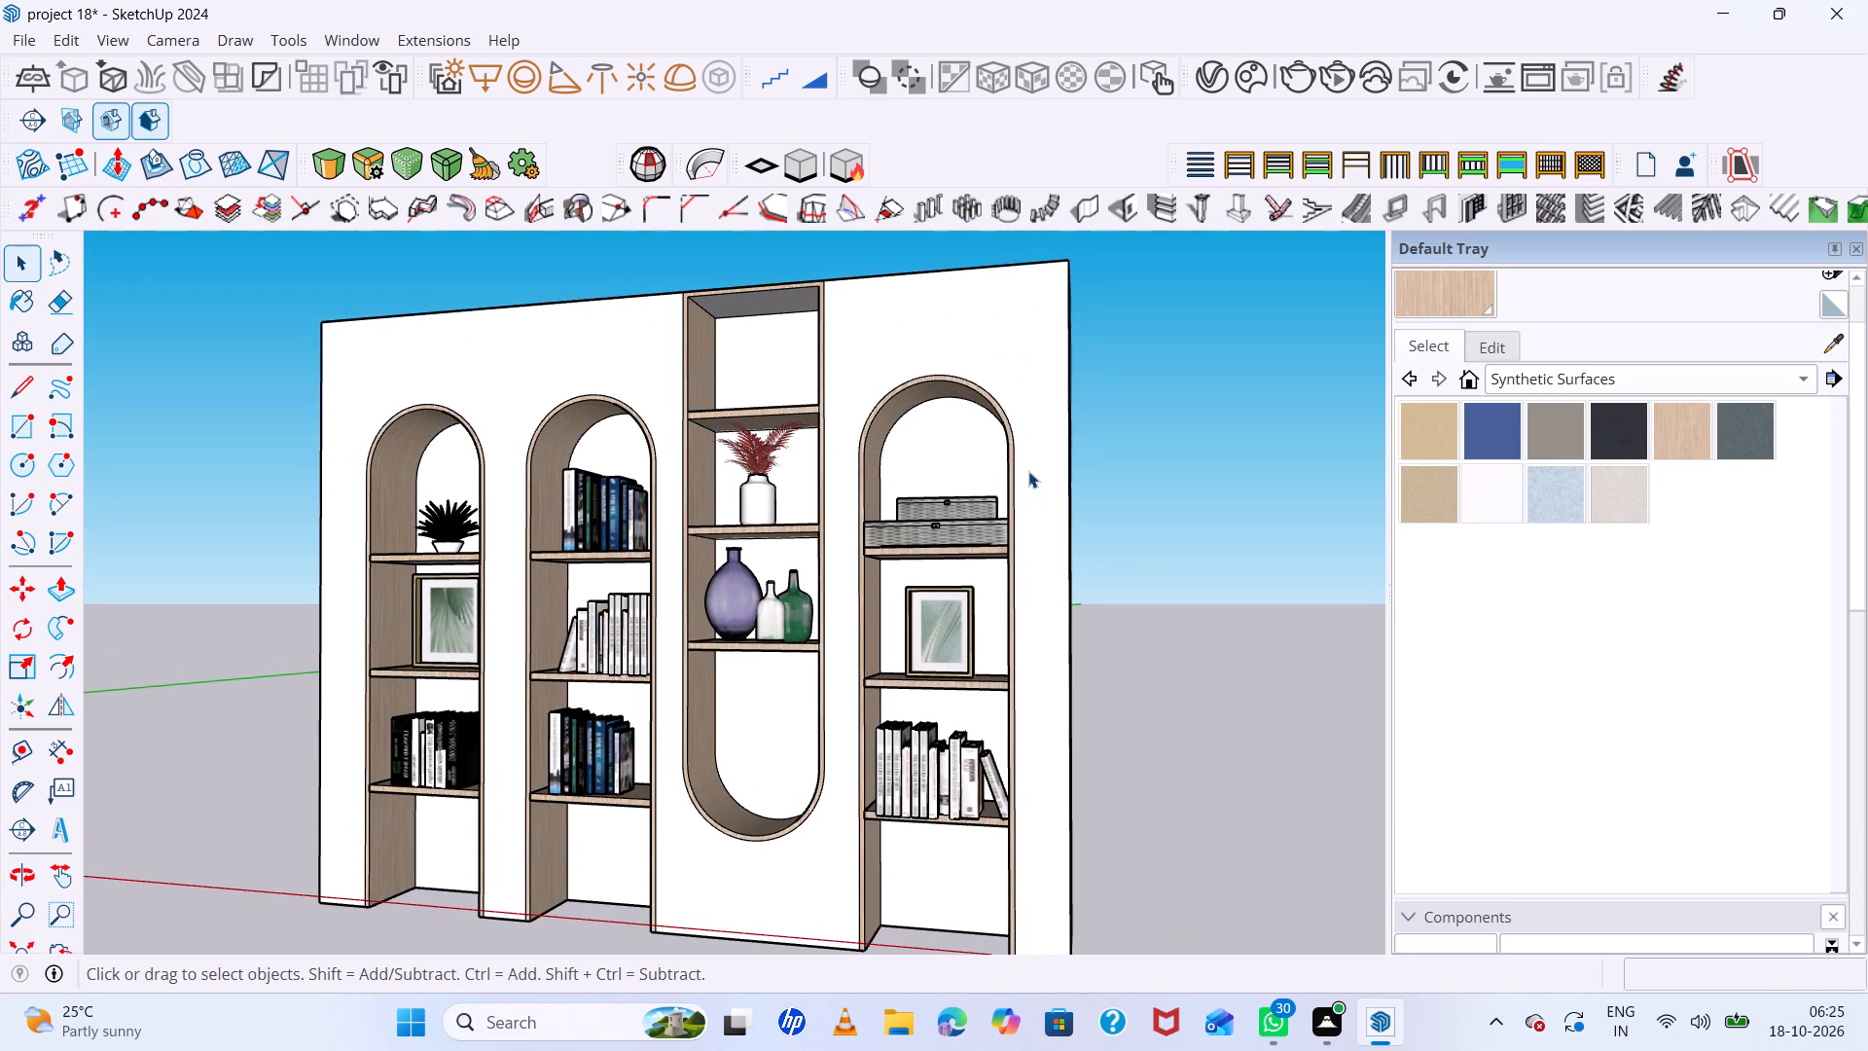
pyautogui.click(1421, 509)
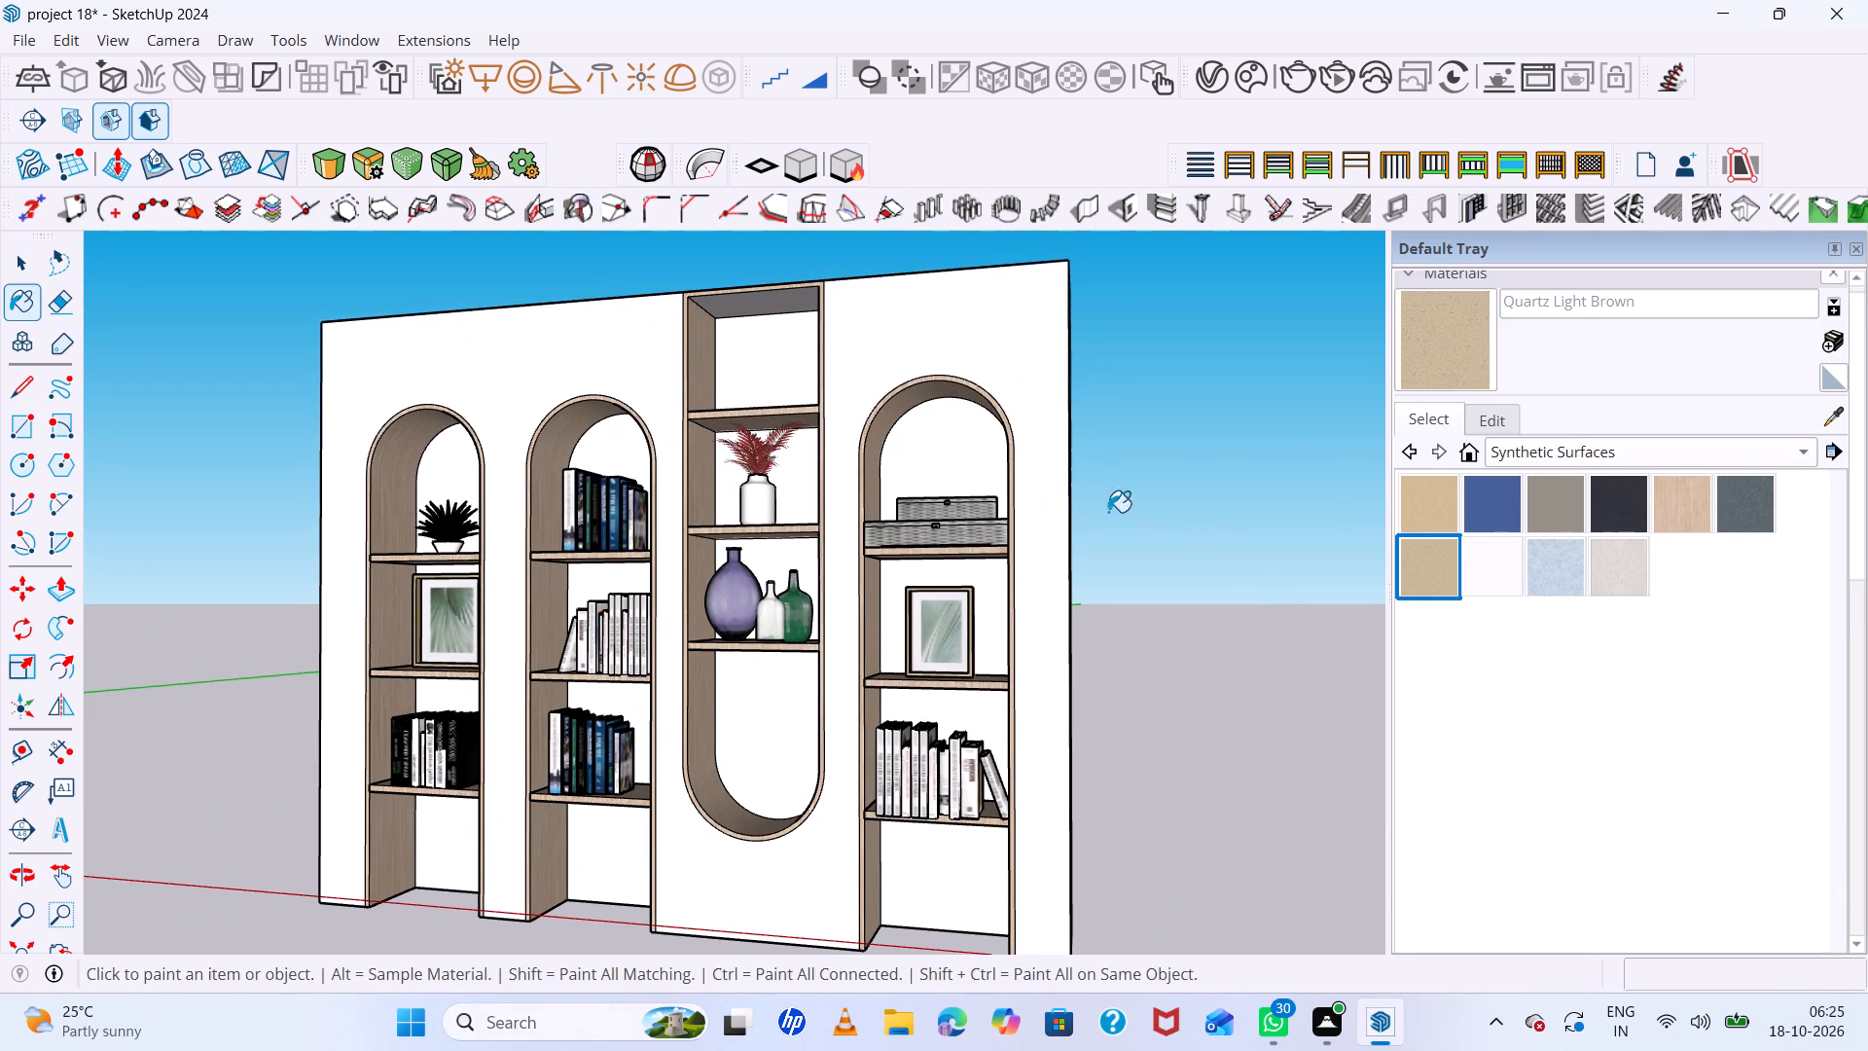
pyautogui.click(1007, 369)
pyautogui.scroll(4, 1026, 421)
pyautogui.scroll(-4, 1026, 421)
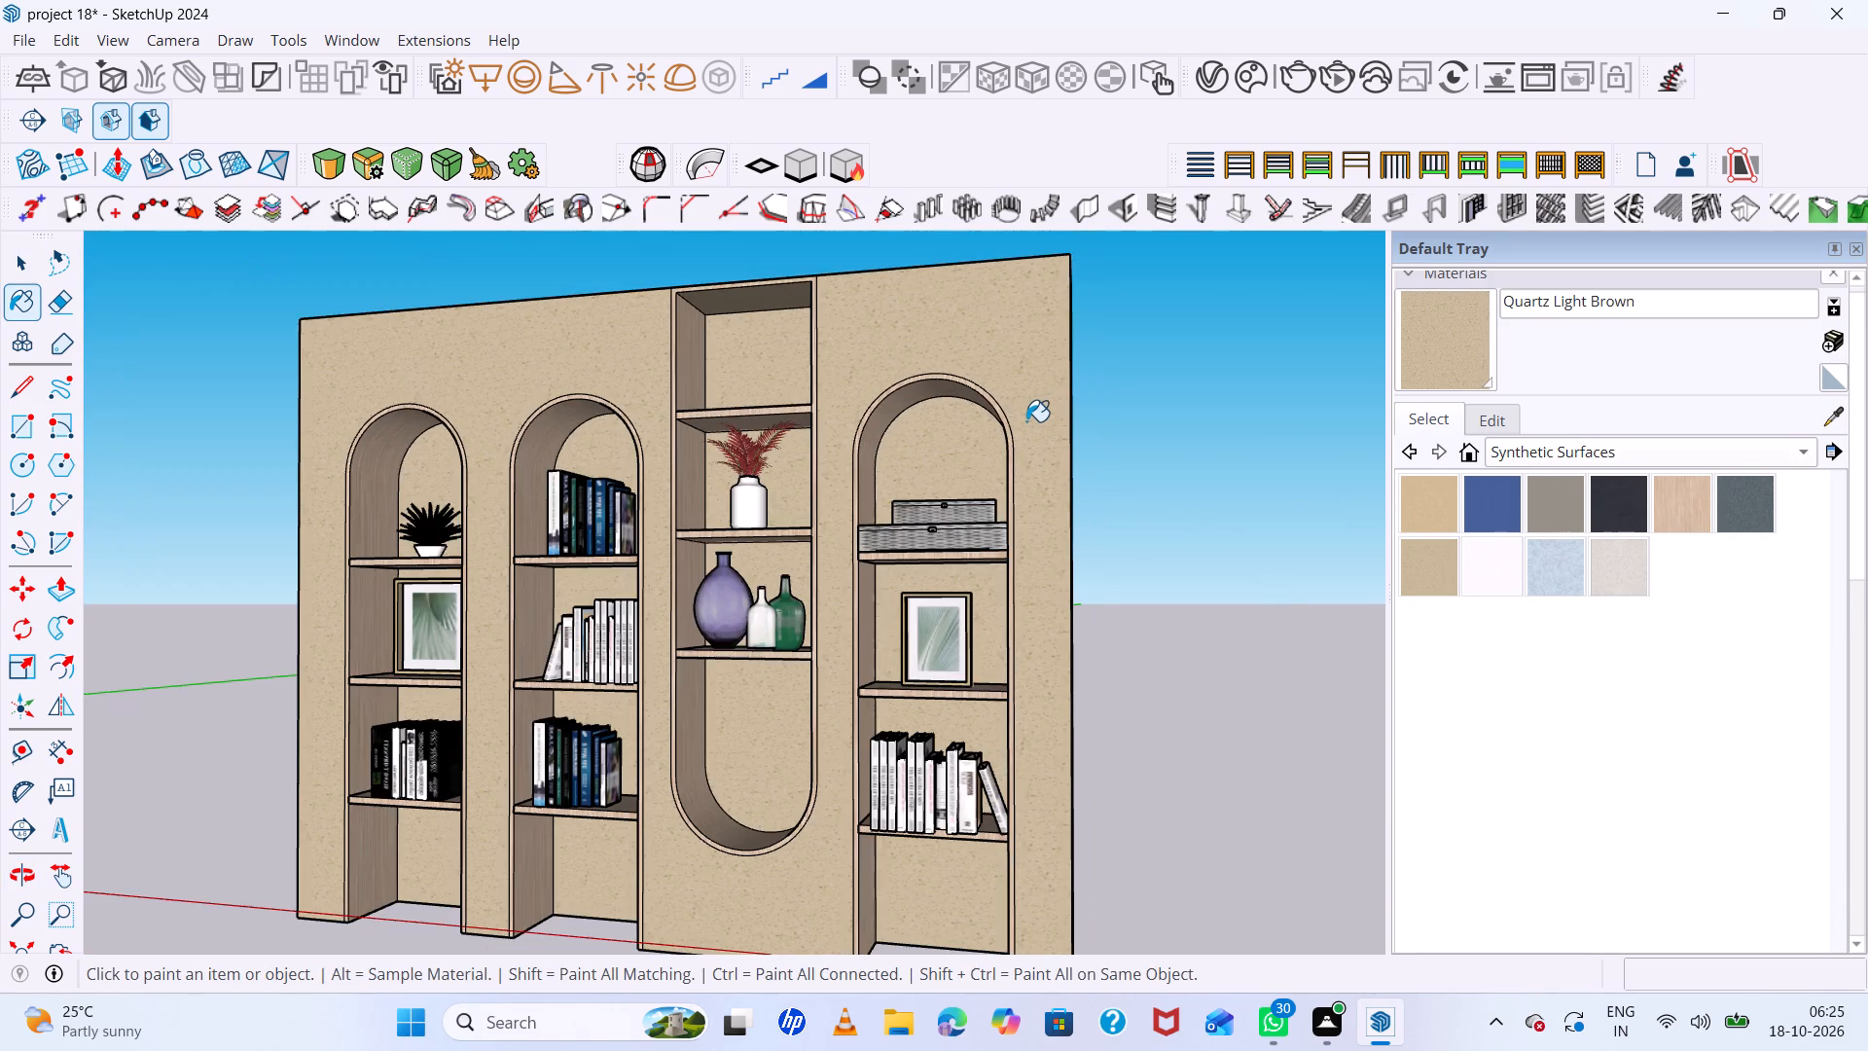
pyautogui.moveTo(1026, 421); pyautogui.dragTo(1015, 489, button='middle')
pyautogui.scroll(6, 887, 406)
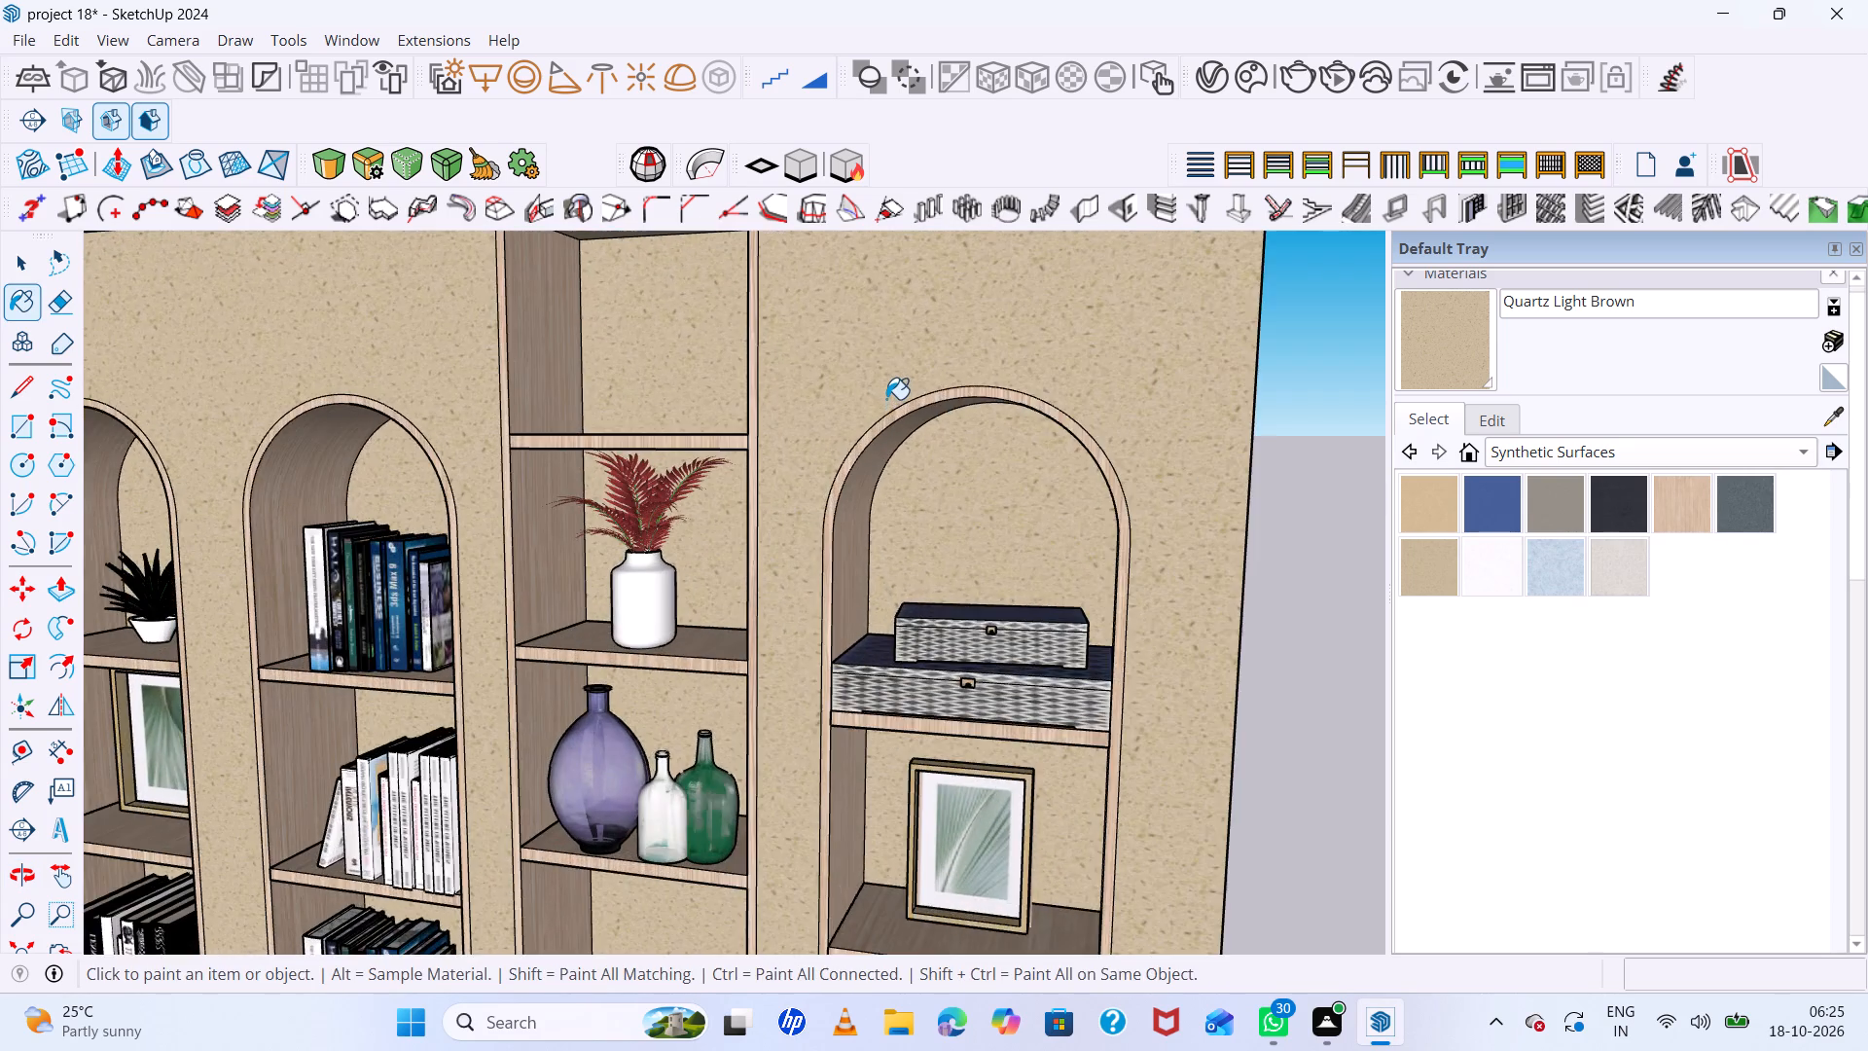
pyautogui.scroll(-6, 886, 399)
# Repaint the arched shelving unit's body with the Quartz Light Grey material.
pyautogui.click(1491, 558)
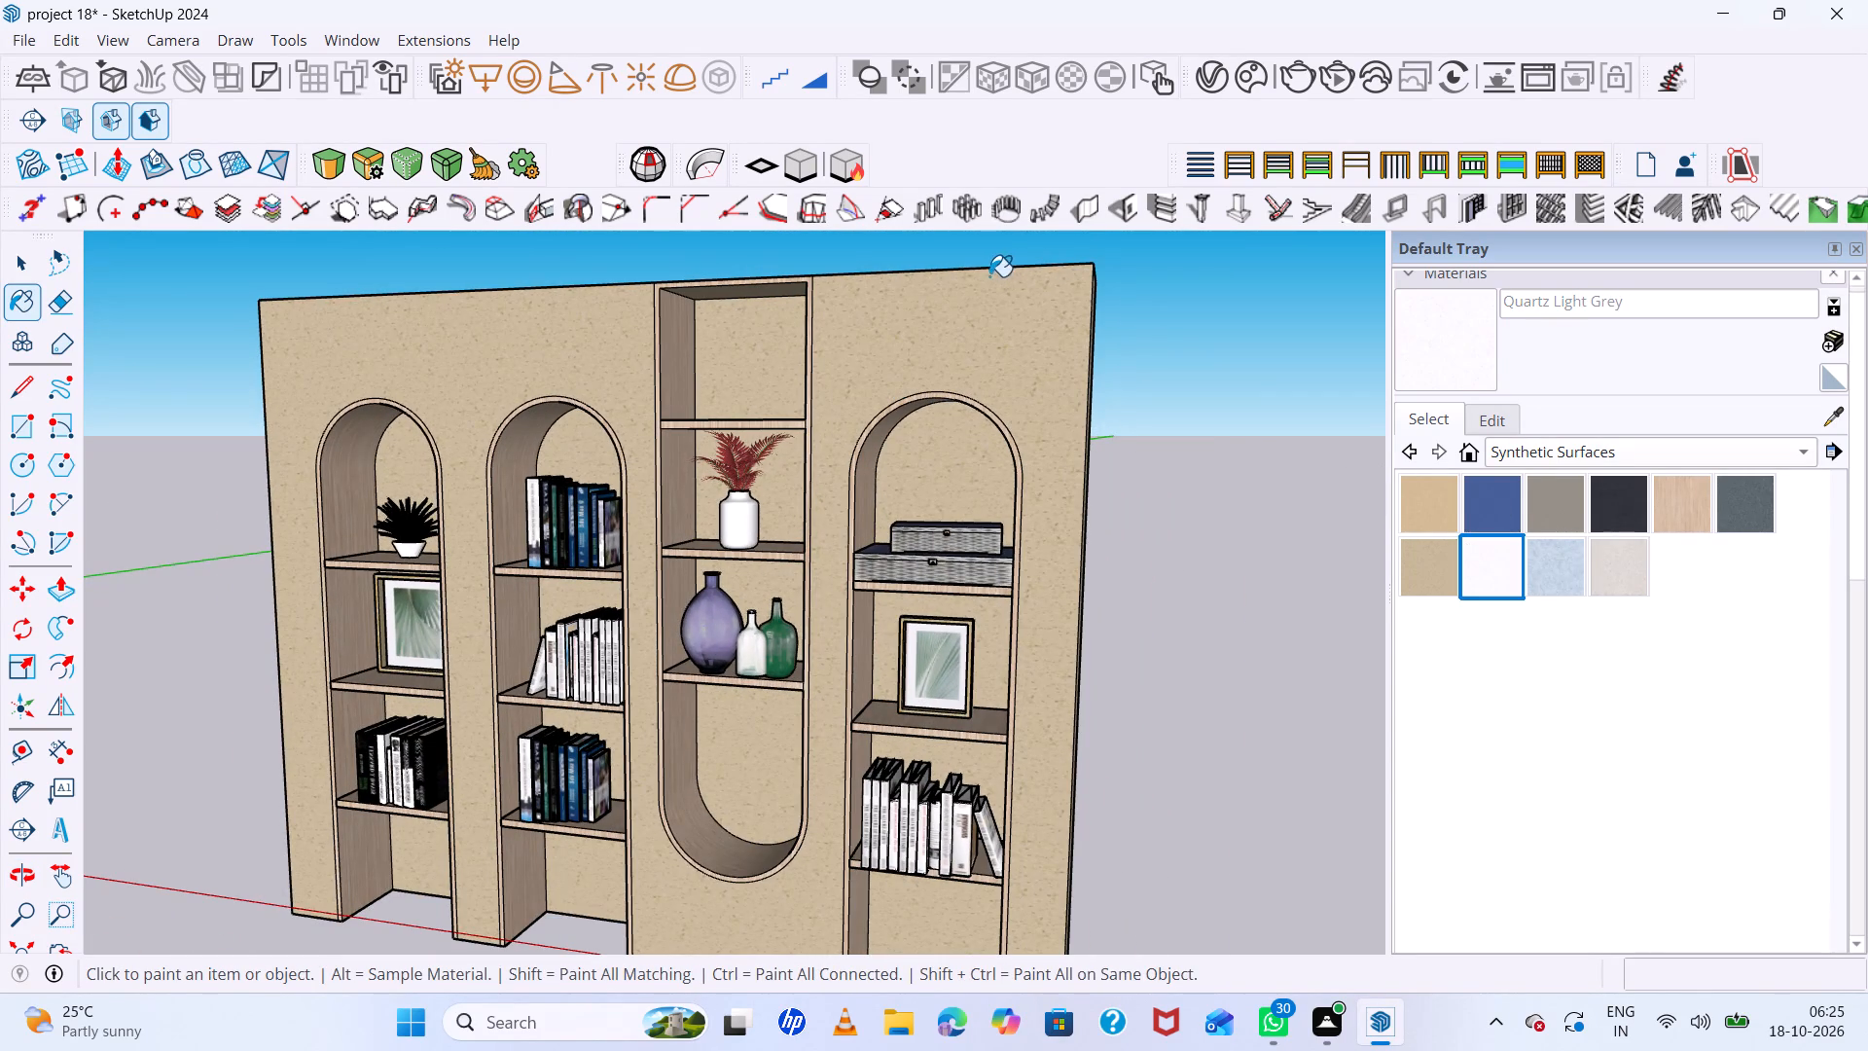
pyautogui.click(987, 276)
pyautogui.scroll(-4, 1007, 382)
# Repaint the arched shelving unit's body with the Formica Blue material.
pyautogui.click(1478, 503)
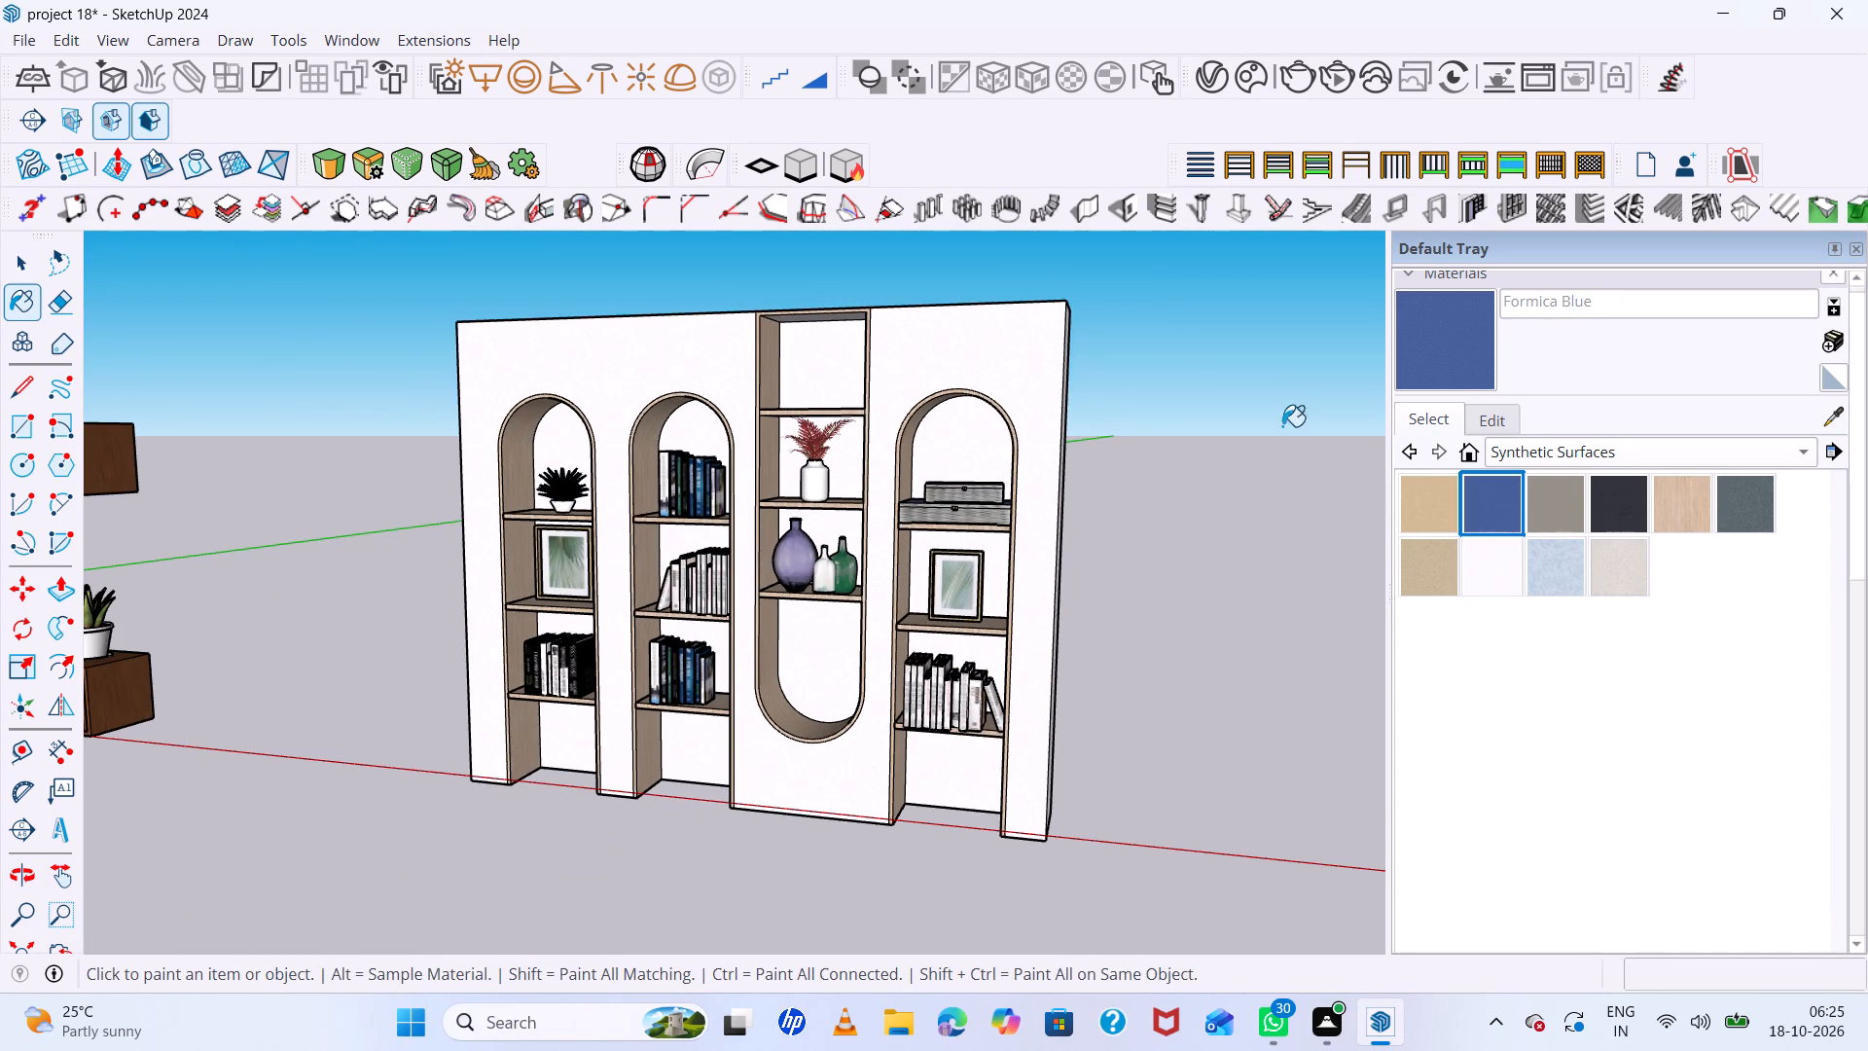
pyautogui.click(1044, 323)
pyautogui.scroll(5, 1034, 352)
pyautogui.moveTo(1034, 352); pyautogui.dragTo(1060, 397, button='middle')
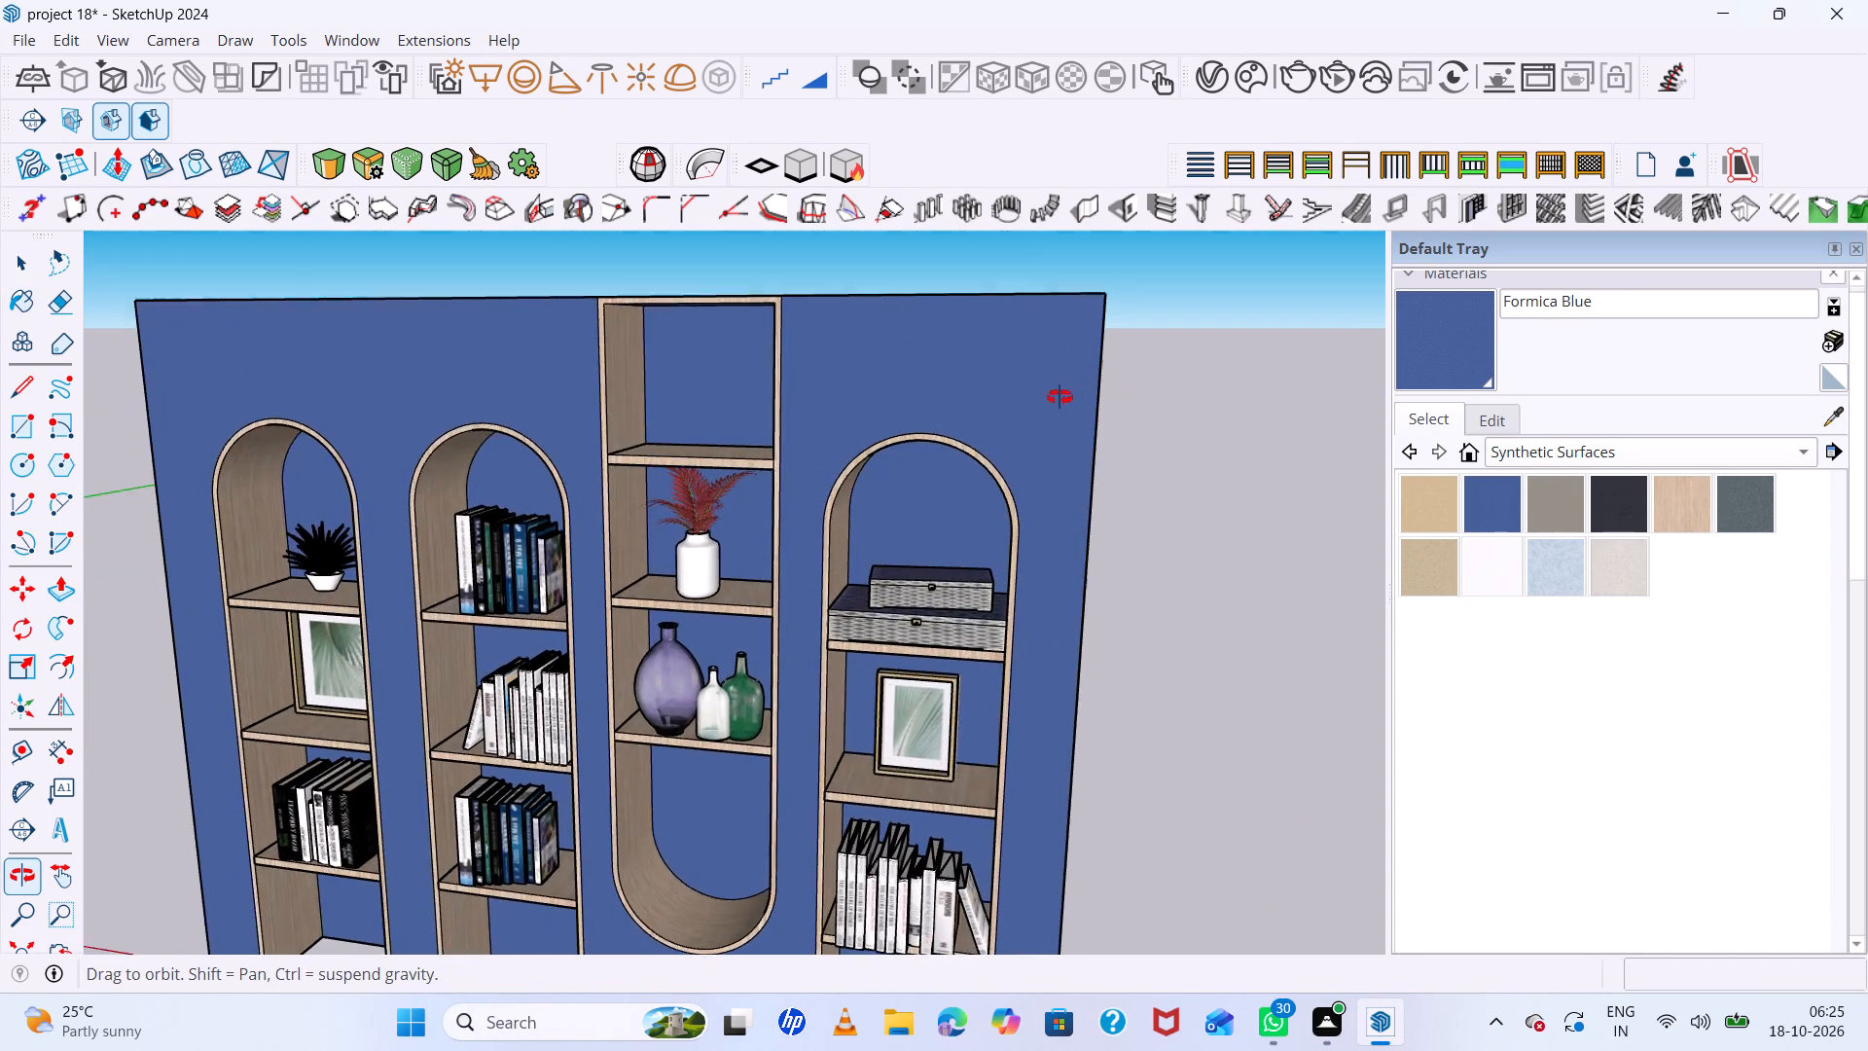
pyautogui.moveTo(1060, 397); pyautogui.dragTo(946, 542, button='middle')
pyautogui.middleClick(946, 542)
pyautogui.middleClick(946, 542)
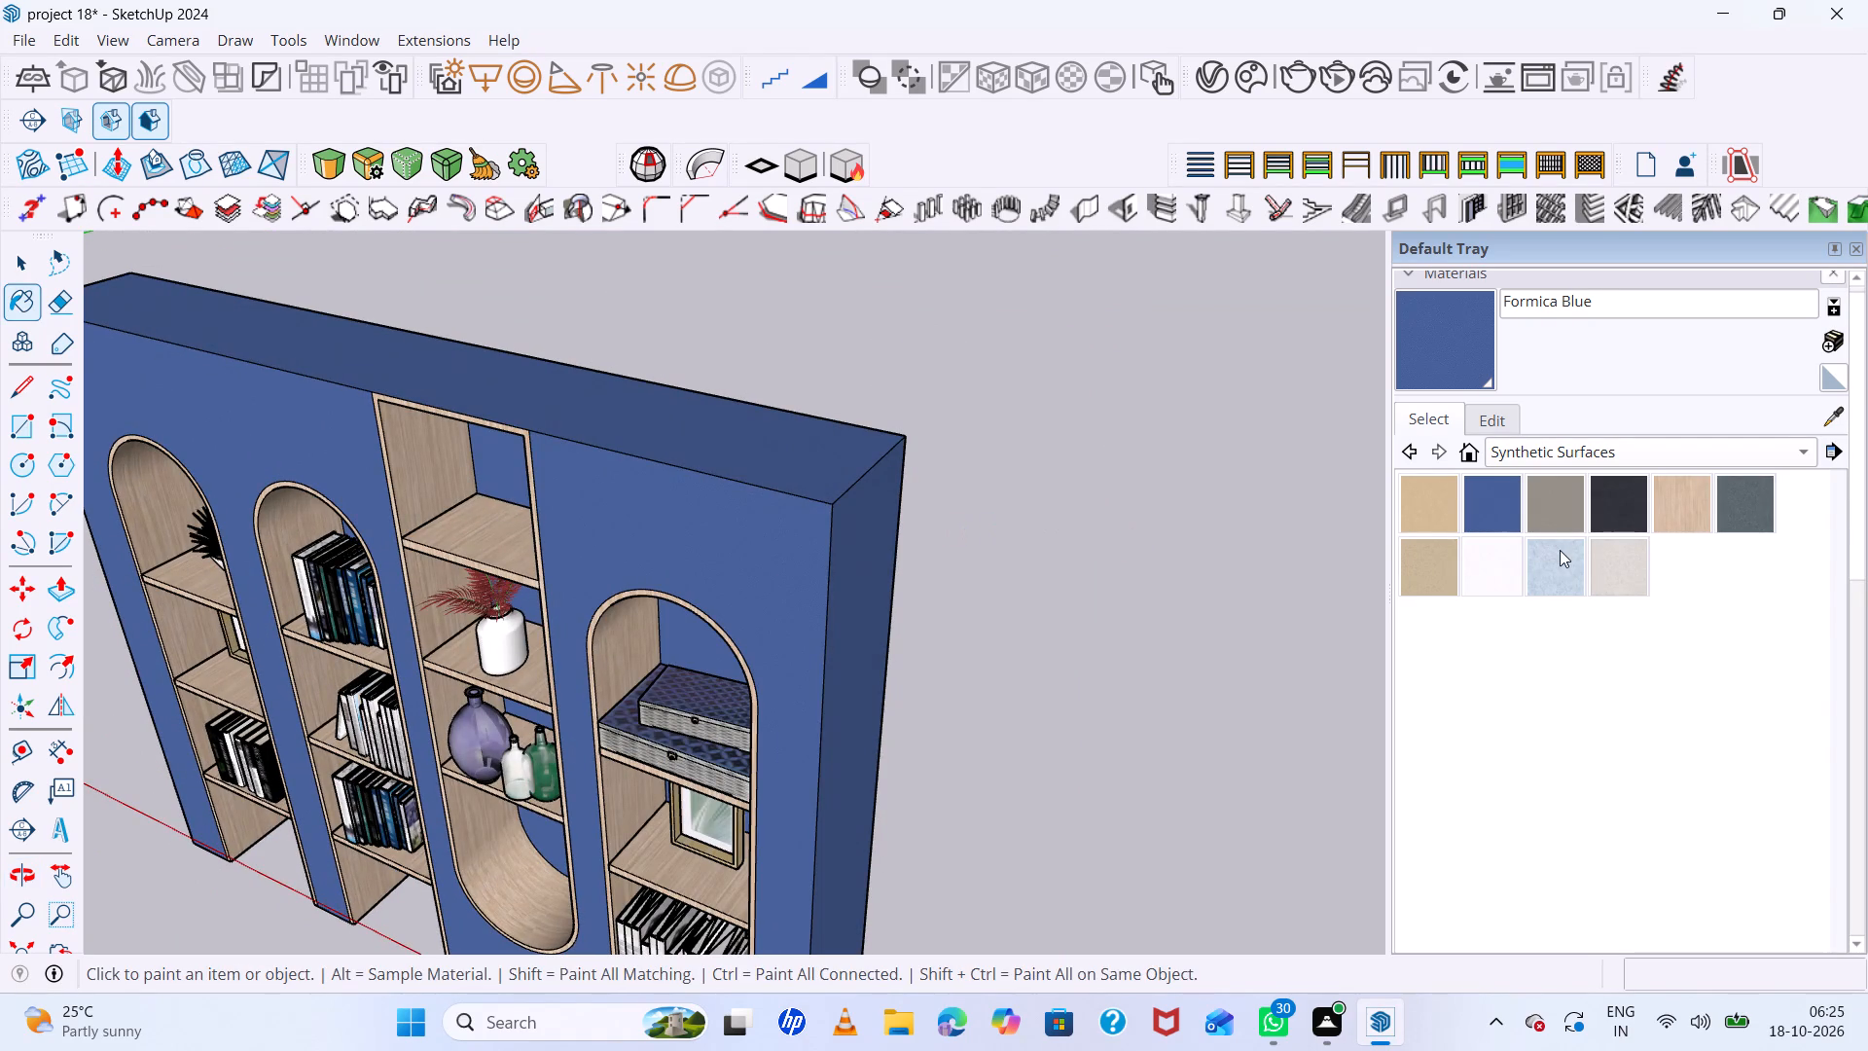
# Repaint the arched shelving unit's body with the Terrazzo Light Blue material.
pyautogui.click(1560, 550)
pyautogui.click(794, 525)
pyautogui.moveTo(873, 543); pyautogui.dragTo(937, 419, button='middle')
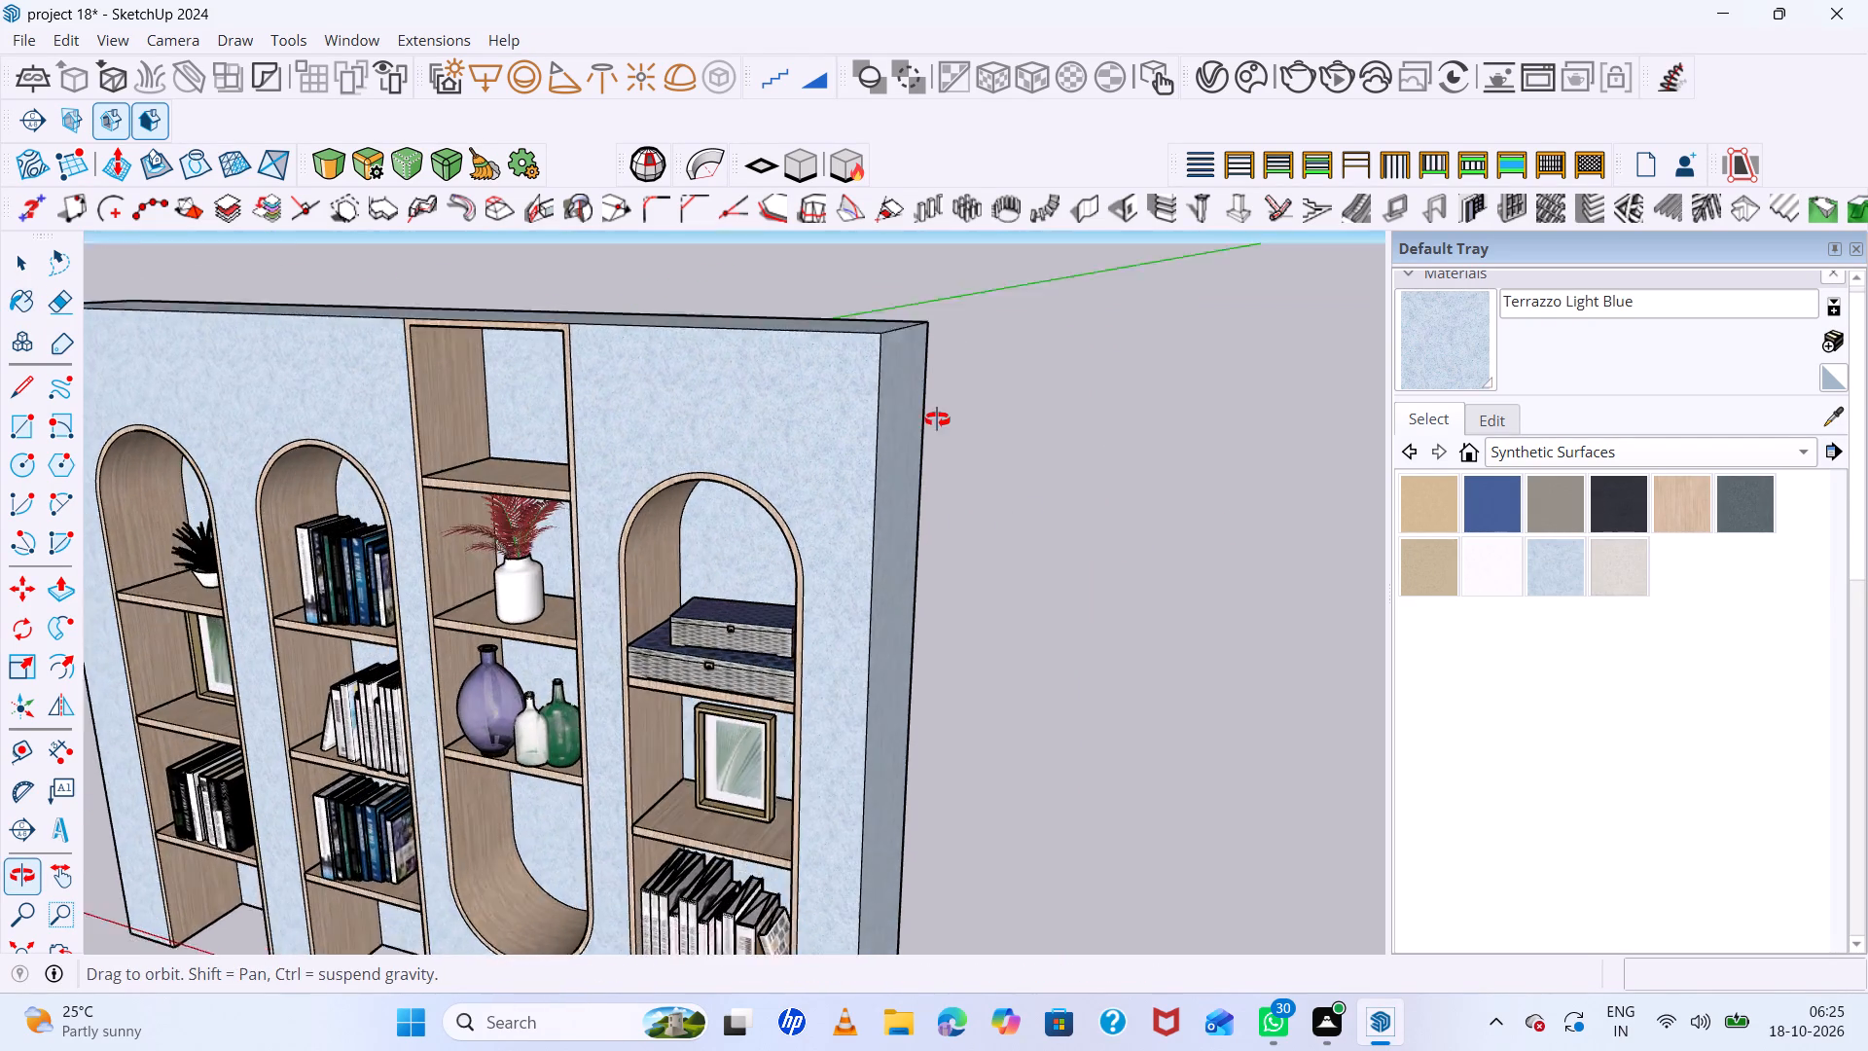
pyautogui.moveTo(937, 419); pyautogui.dragTo(940, 418, button='middle')
pyautogui.scroll(1, 940, 418)
pyautogui.scroll(-7, 944, 420)
pyautogui.moveTo(992, 558); pyautogui.dragTo(1040, 529, button='middle')
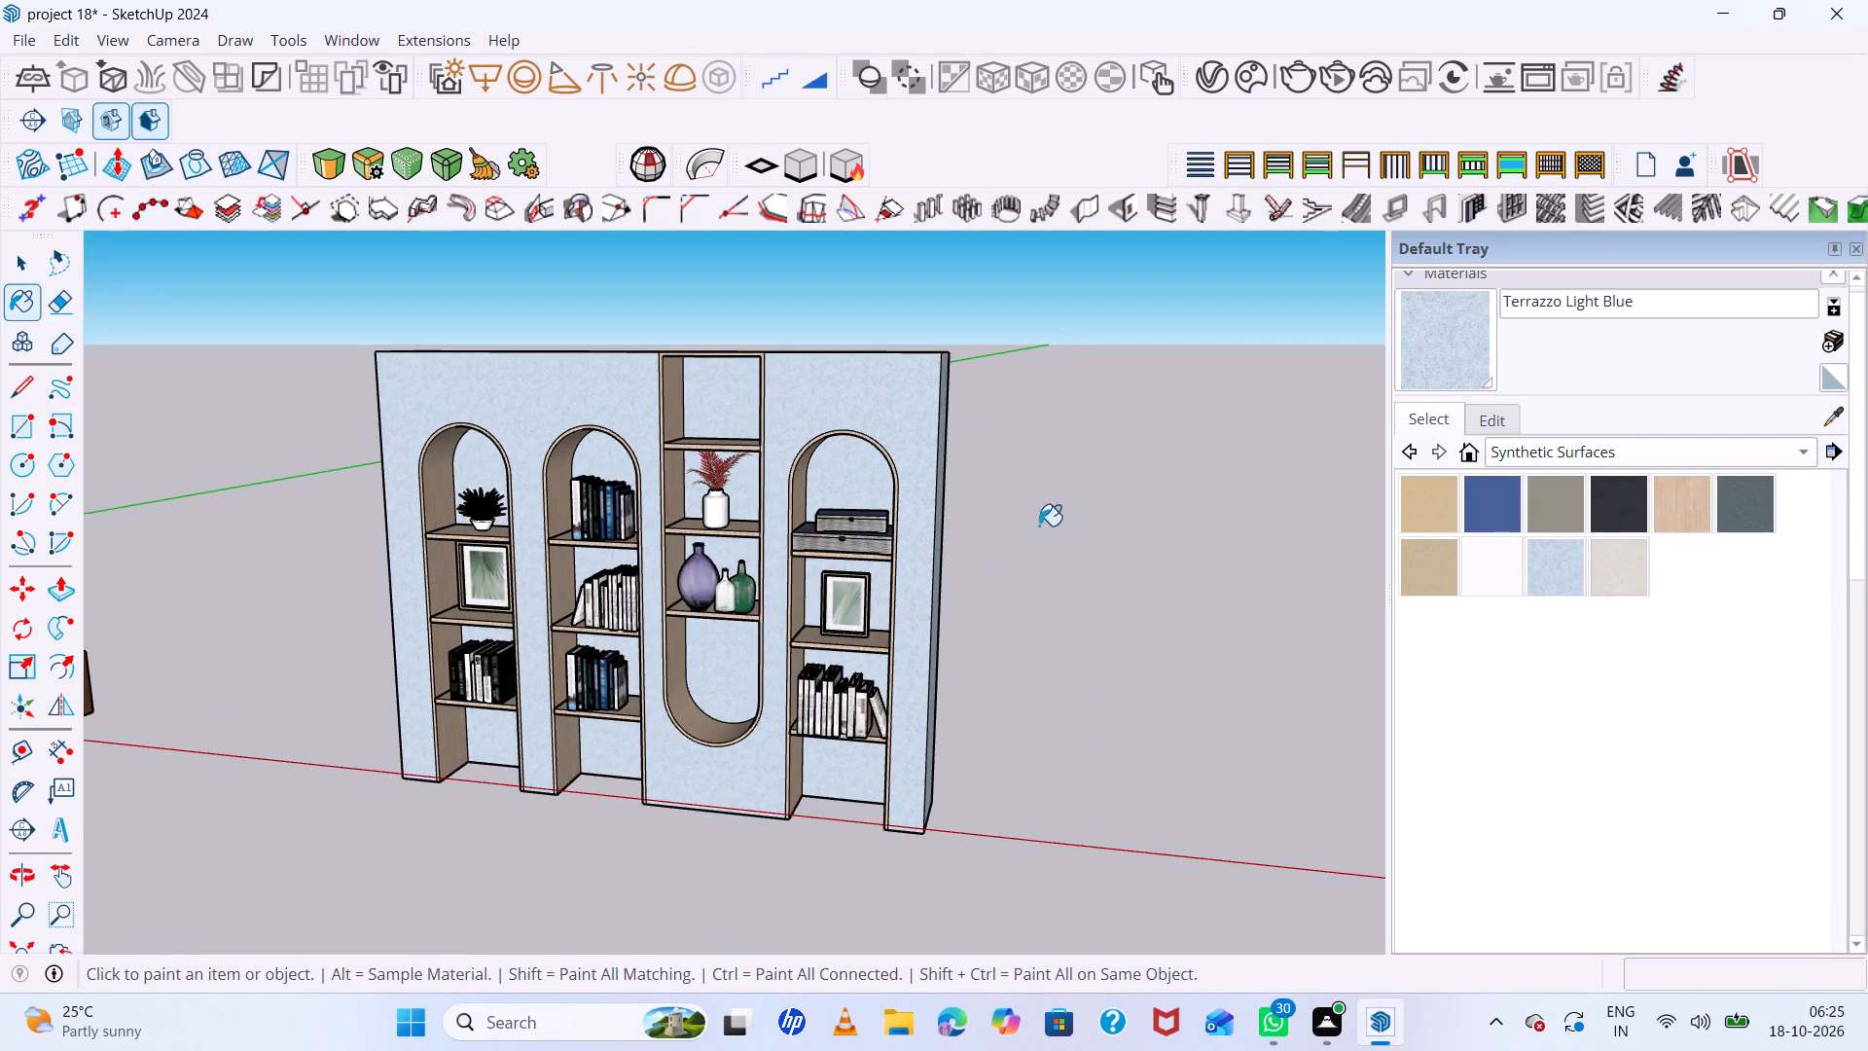
pyautogui.press('space')
pyautogui.click(1035, 530)
# Open the arched unit's group for editing and paint the back faces of the first two arched niches Quartz Light Grey.
pyautogui.scroll(6, 862, 548)
pyautogui.moveTo(851, 539); pyautogui.dragTo(1867, 0, button='middle')
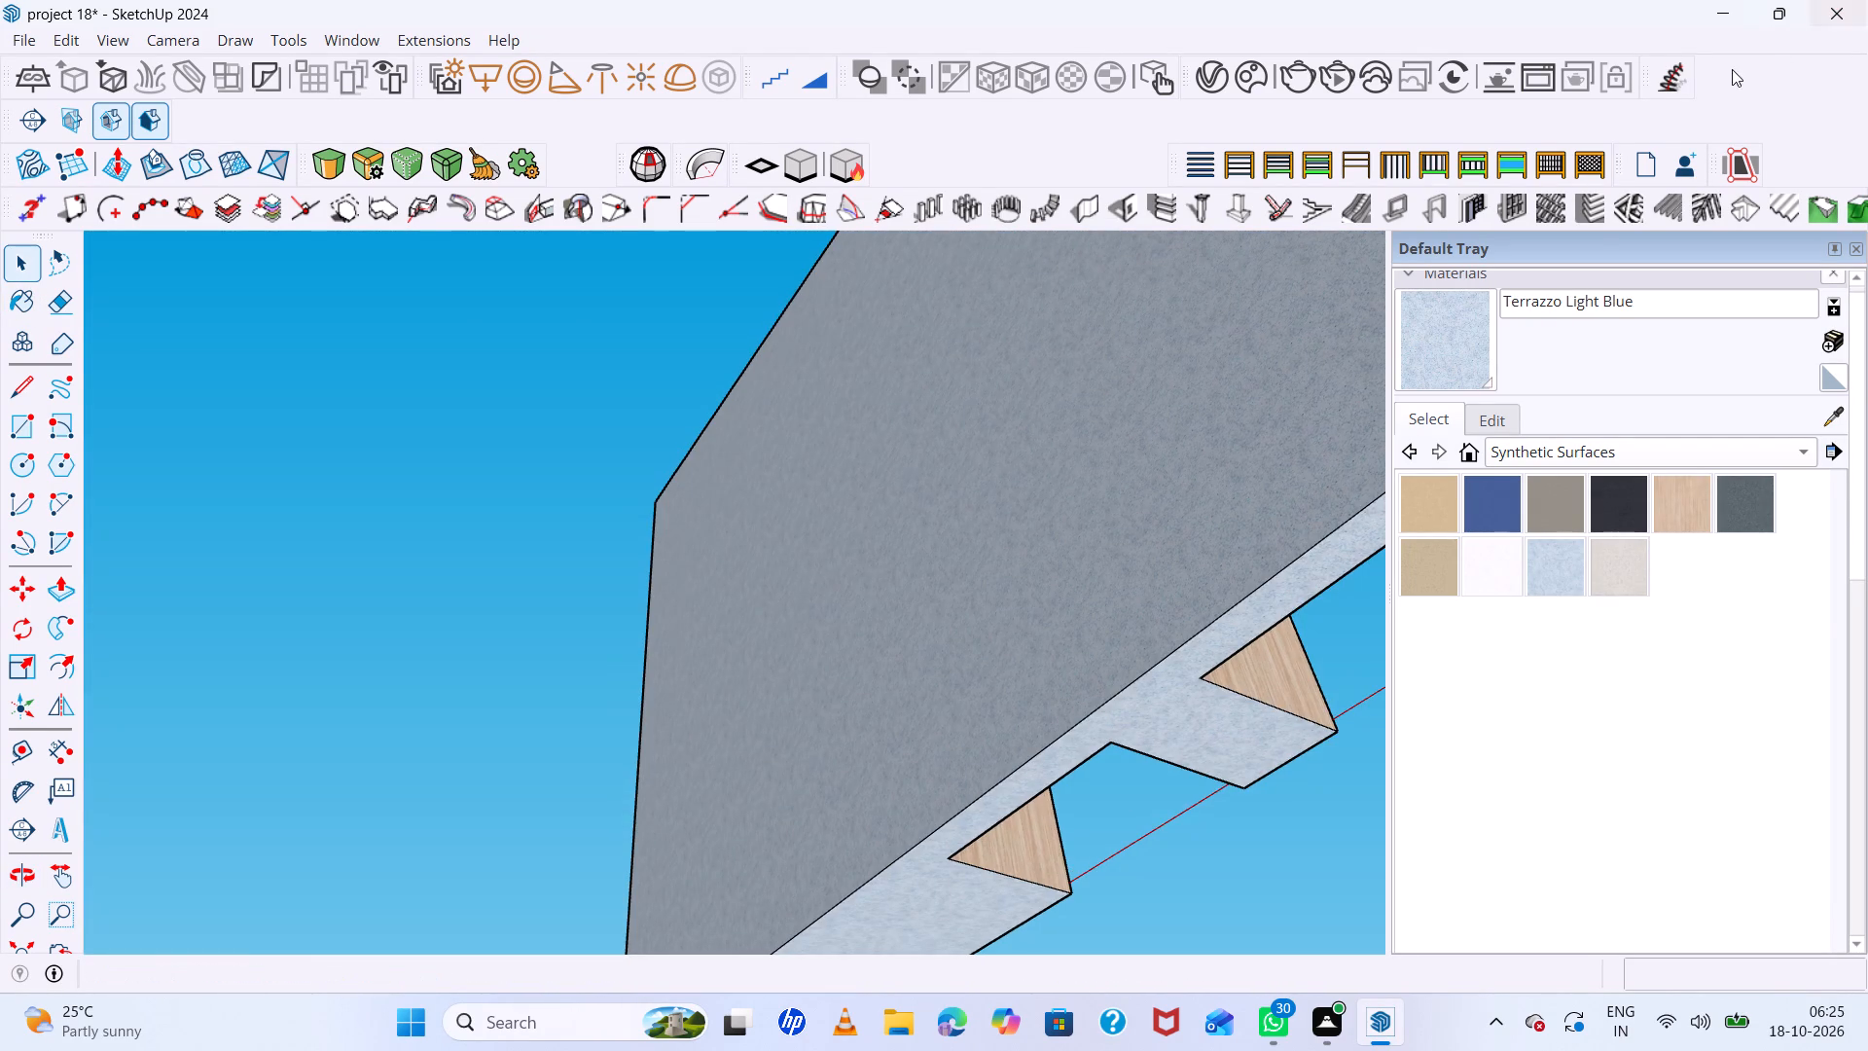
pyautogui.scroll(-14, 908, 718)
pyautogui.moveTo(1077, 721); pyautogui.dragTo(970, 720, button='middle')
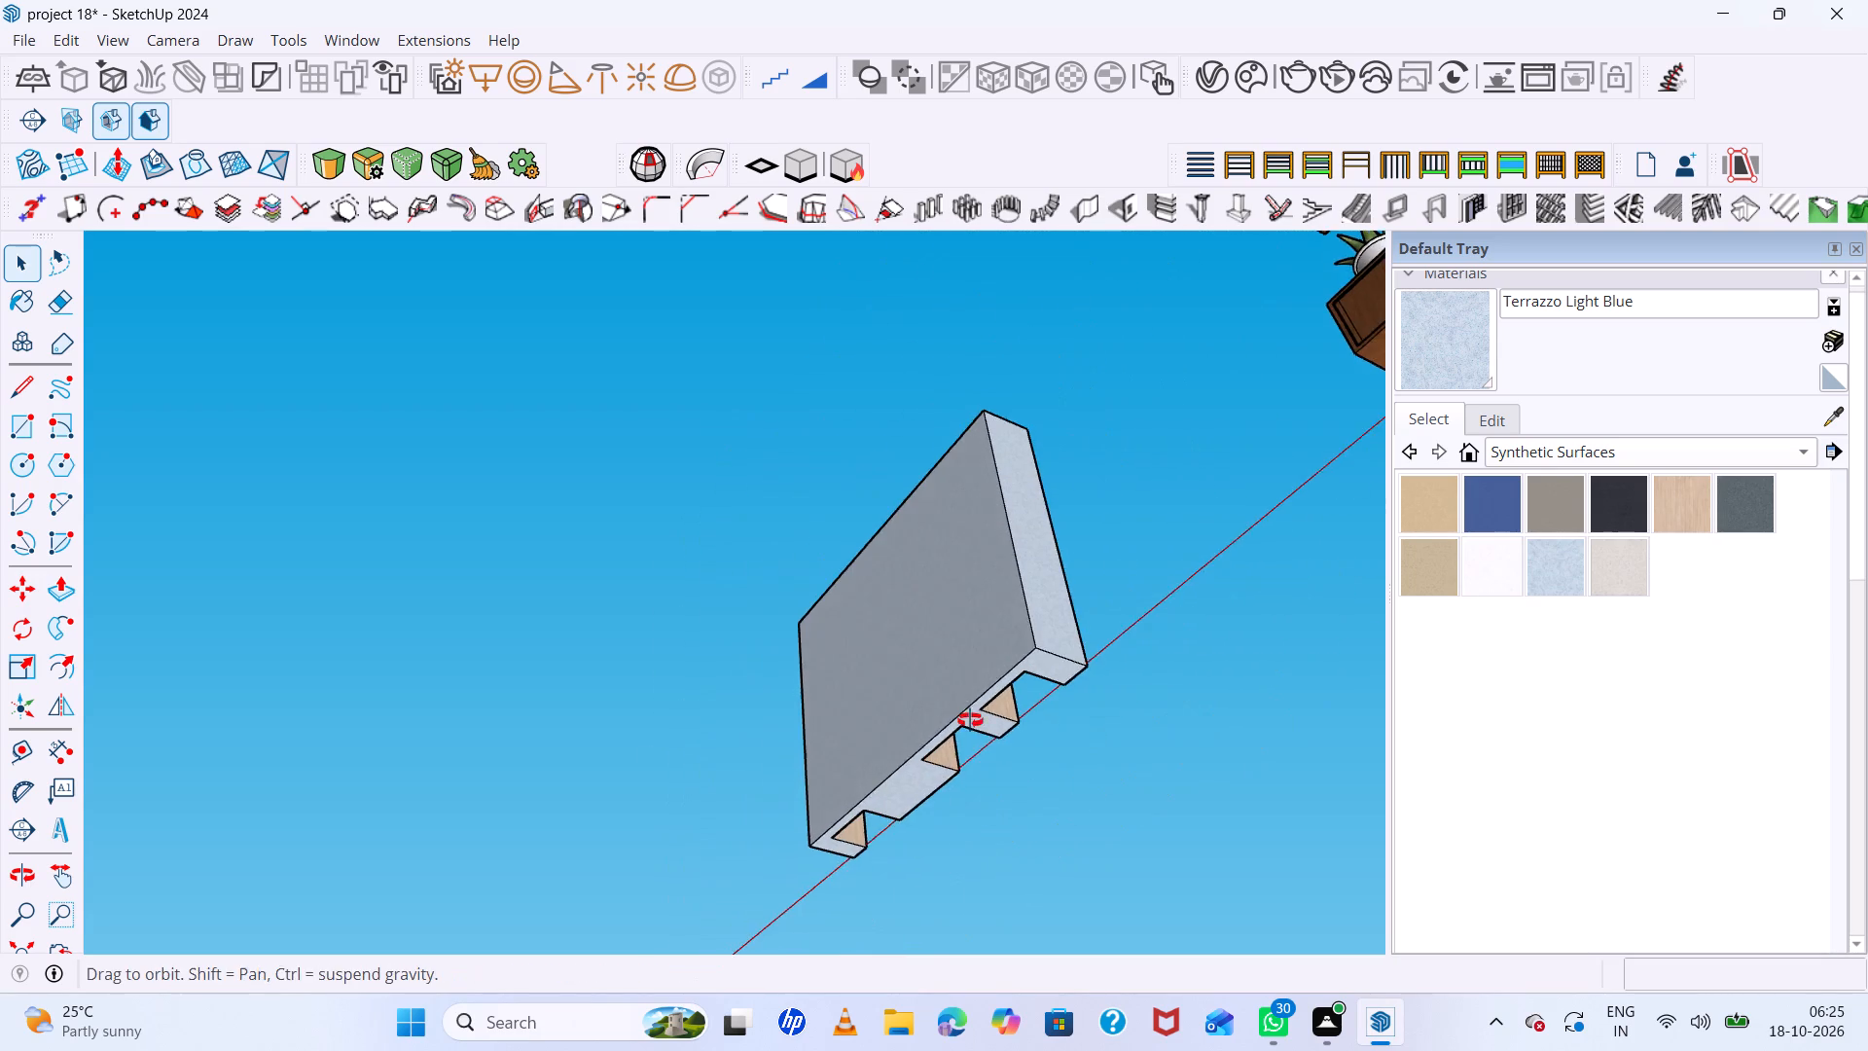
pyautogui.moveTo(970, 720); pyautogui.dragTo(518, 800, button='middle')
pyautogui.moveTo(1078, 582); pyautogui.dragTo(750, 831, button='middle')
pyautogui.scroll(7, 842, 650)
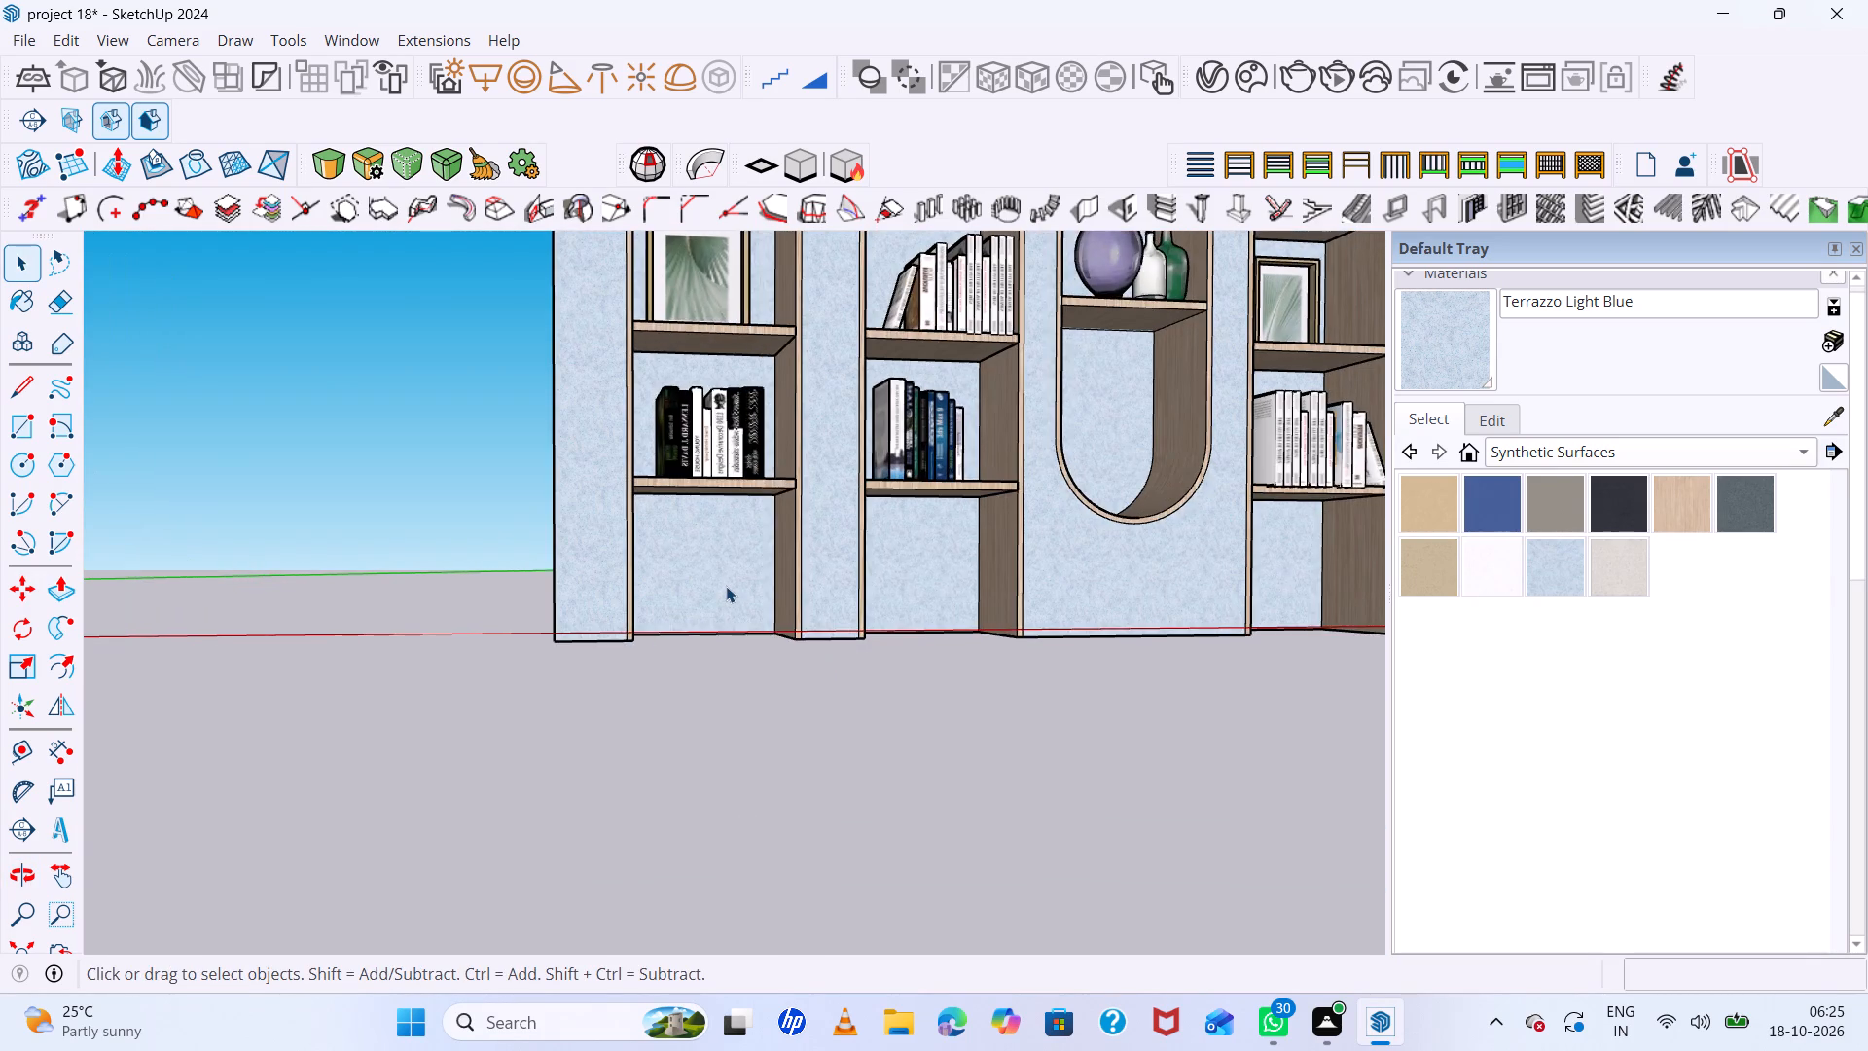
pyautogui.click(725, 586)
pyautogui.scroll(4, 723, 585)
pyautogui.doubleClick(723, 585)
pyautogui.click(723, 585)
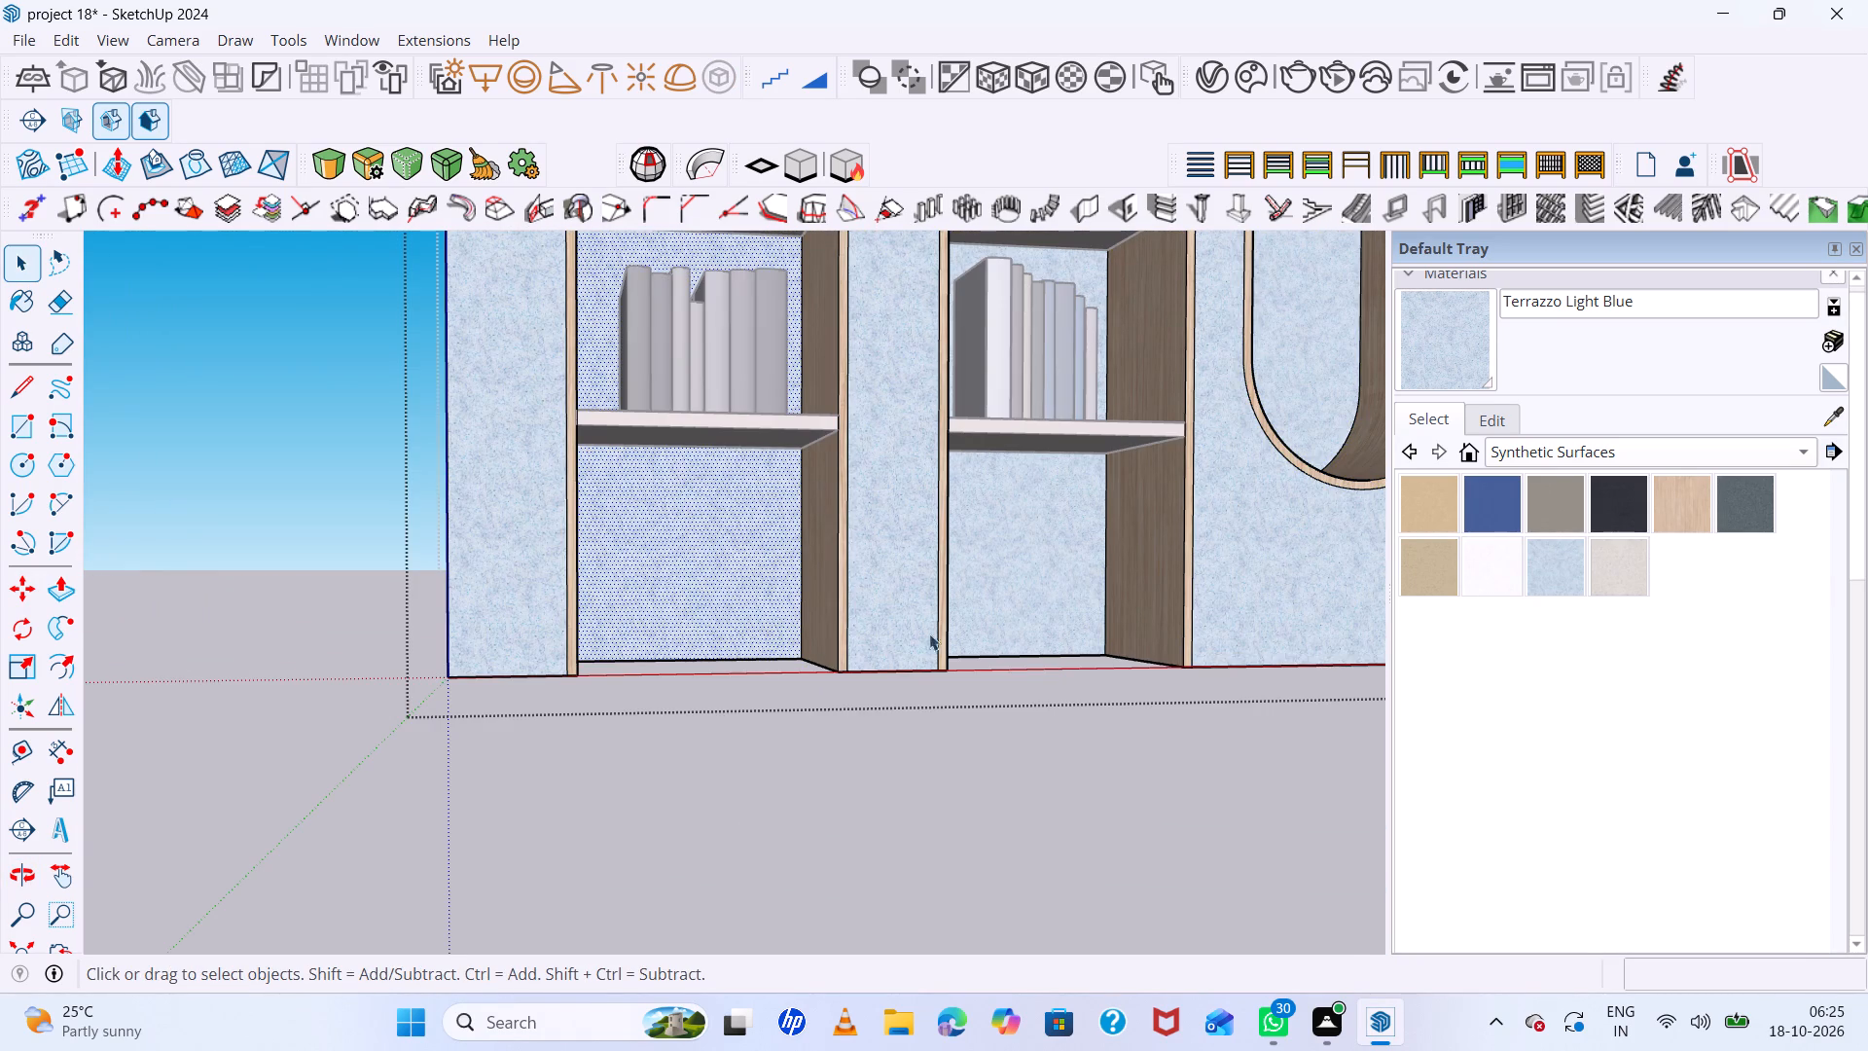
pyautogui.click(1481, 565)
pyautogui.click(743, 572)
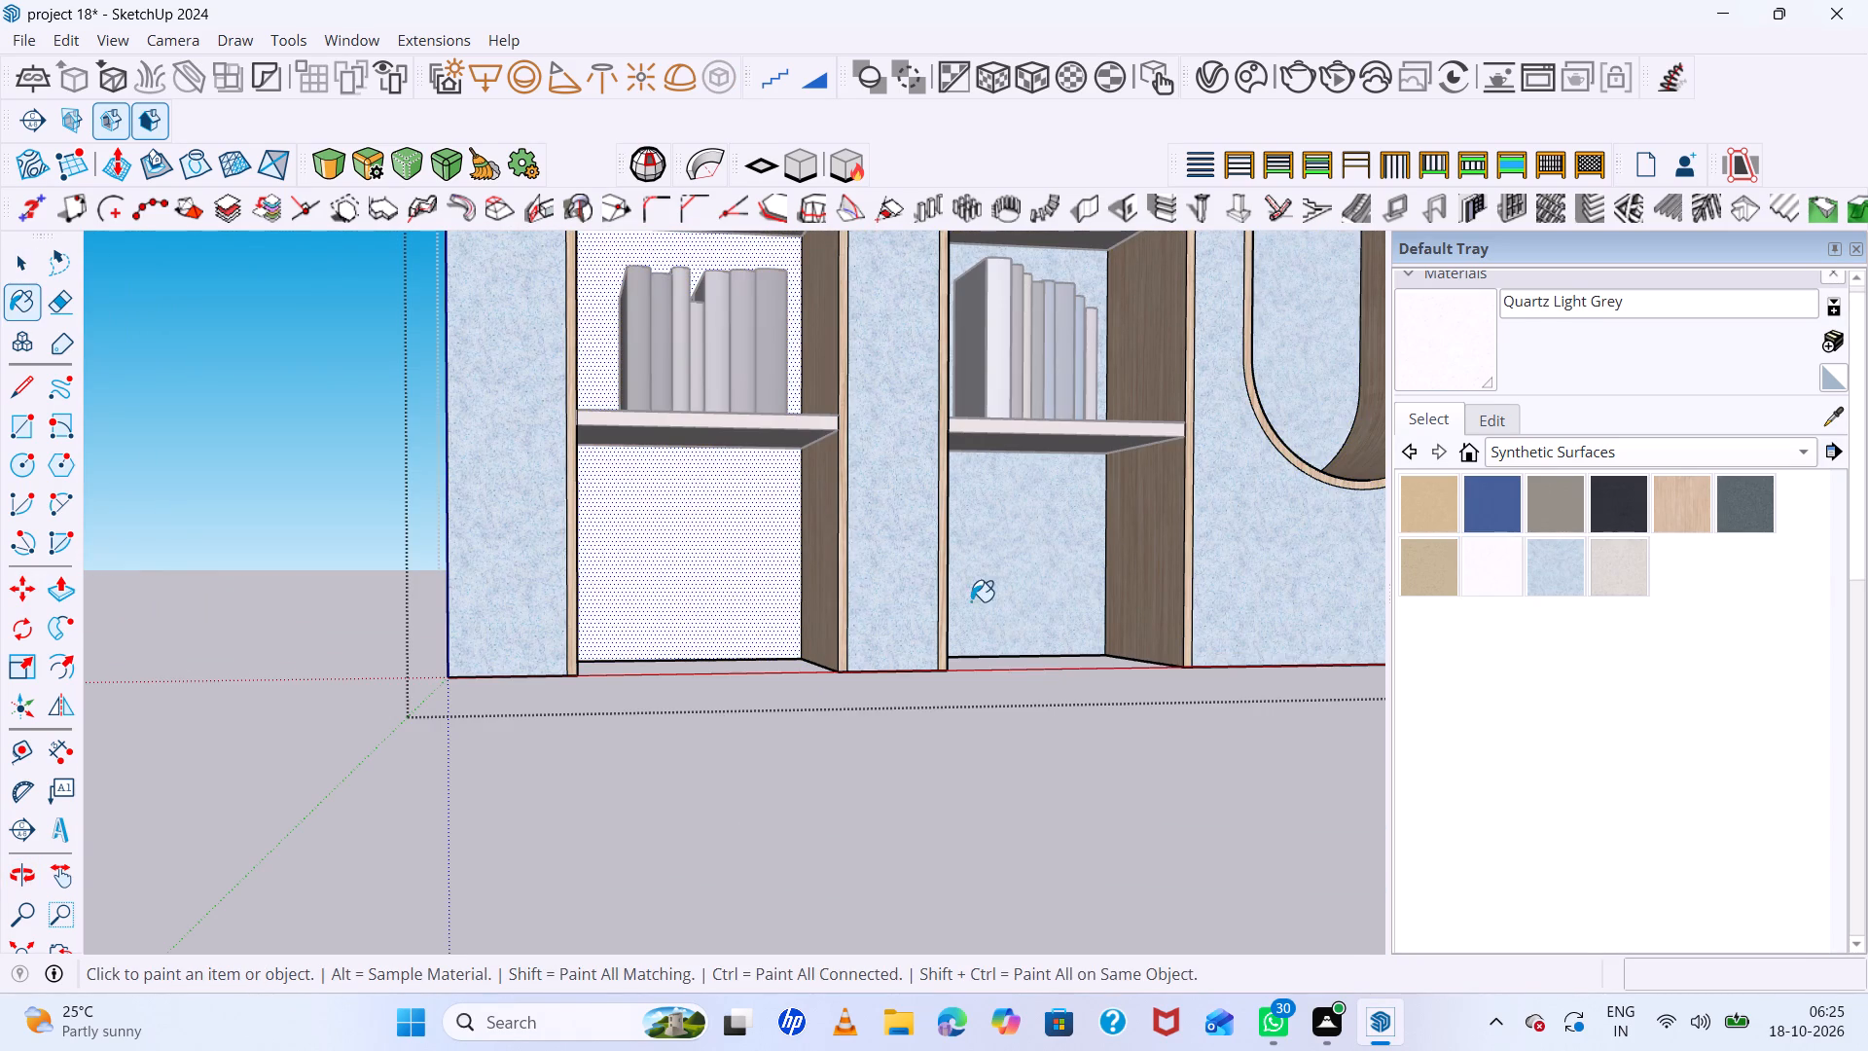
pyautogui.click(991, 604)
# Paint the back faces of the inverted-arch niche's compartments and the last arched niche Quartz Light Grey, and leave the group.
pyautogui.scroll(-11, 889, 656)
pyautogui.scroll(5, 1024, 514)
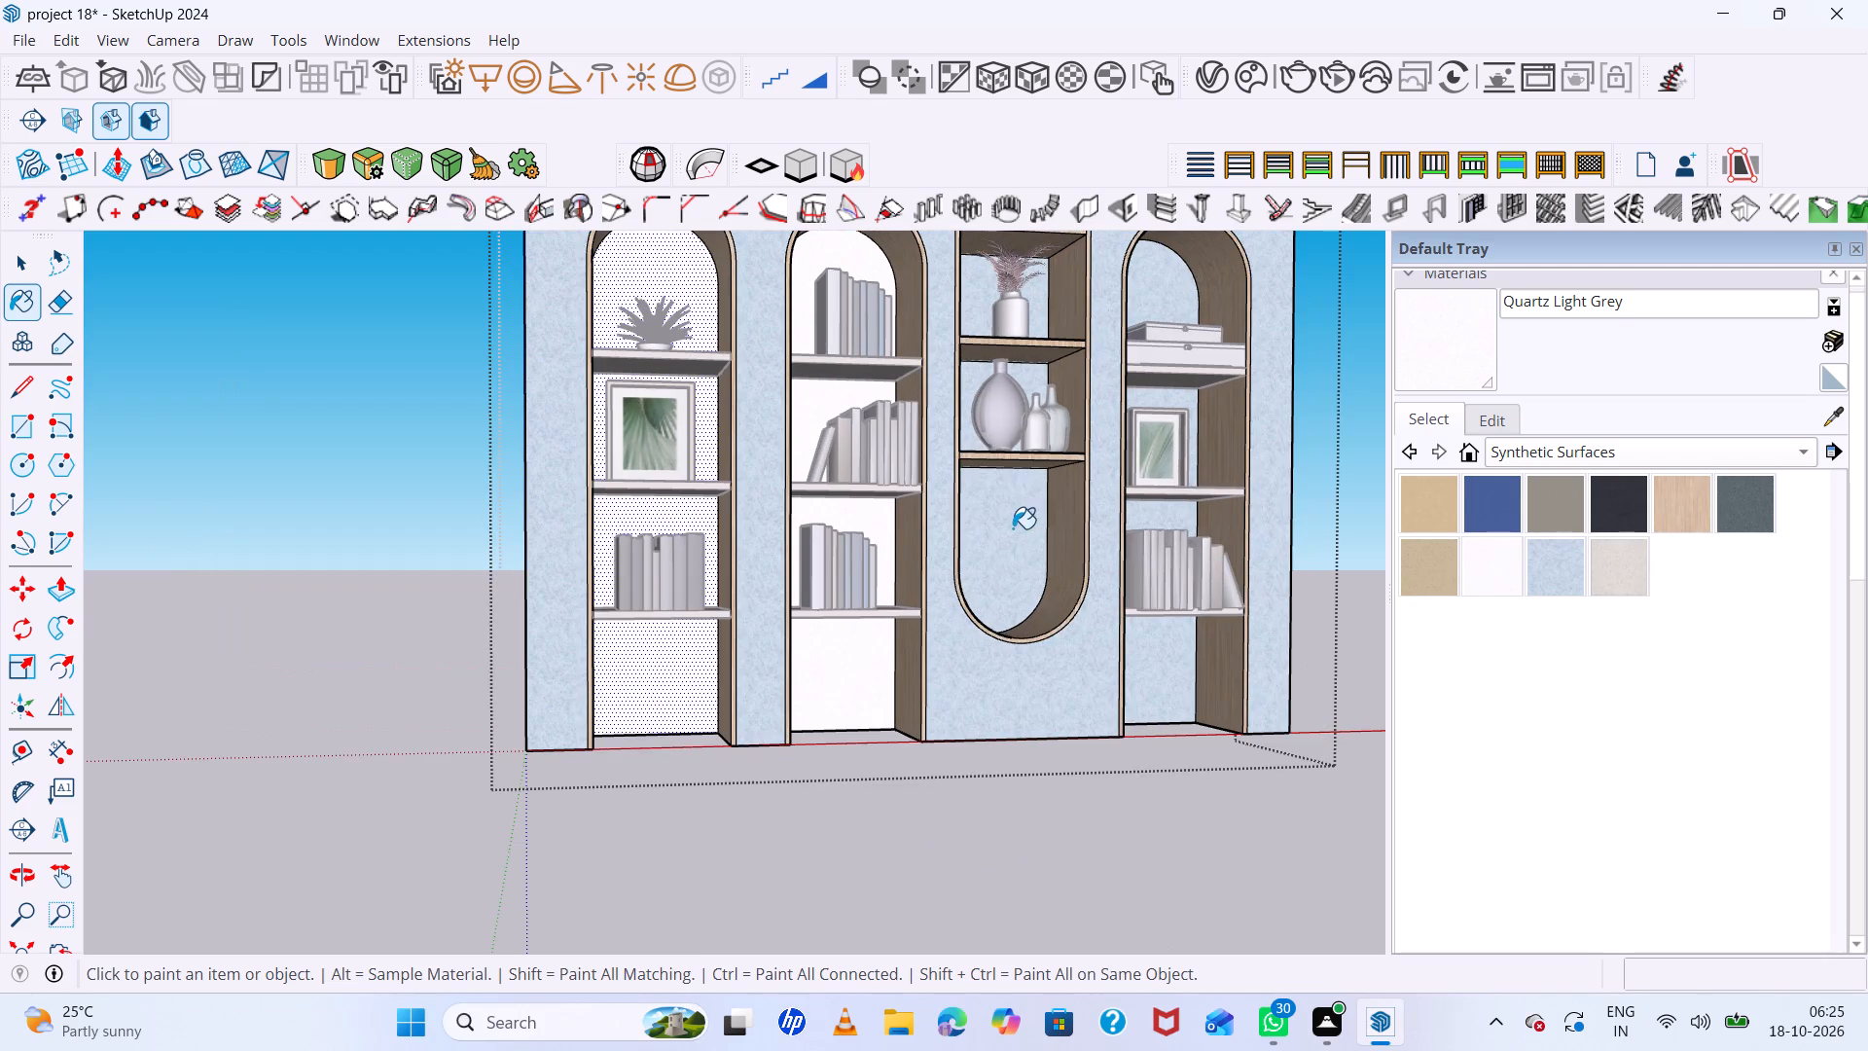
pyautogui.click(1013, 528)
pyautogui.click(1165, 684)
pyautogui.scroll(3, 999, 282)
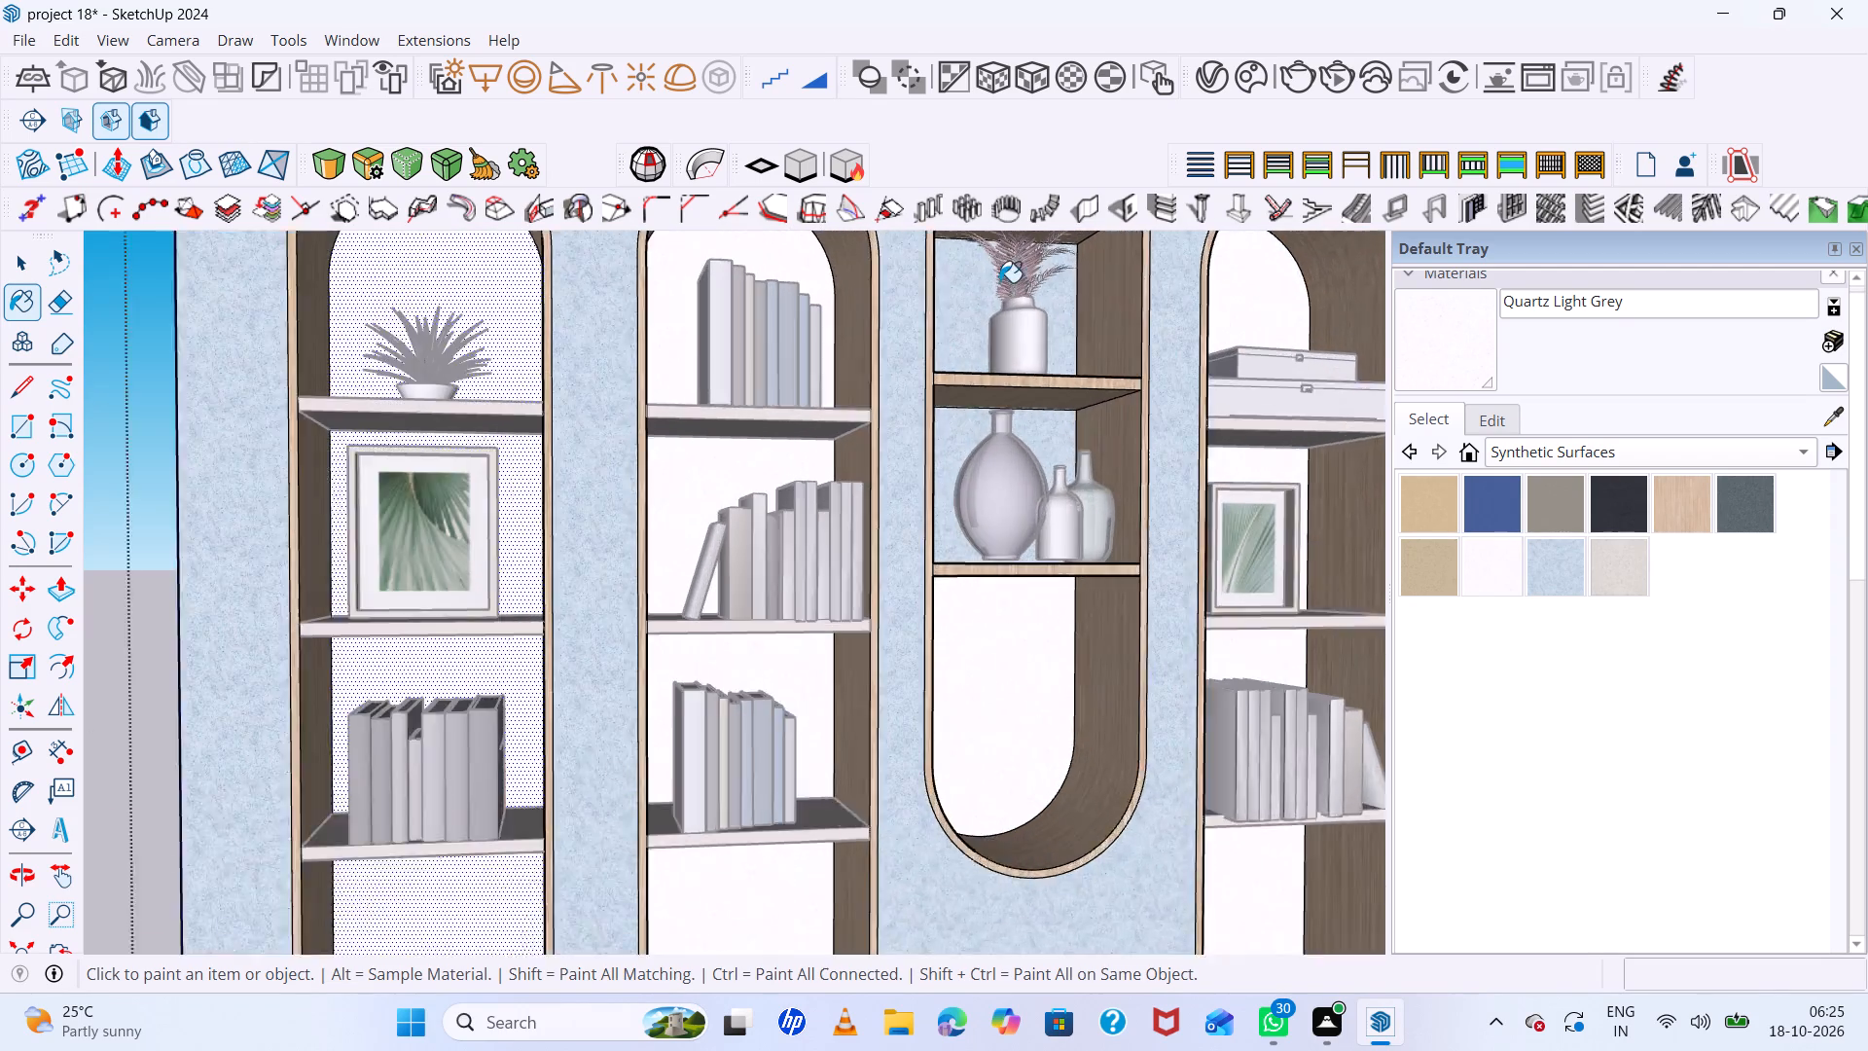
pyautogui.scroll(7, 999, 282)
pyautogui.click(976, 324)
pyautogui.click(950, 495)
pyautogui.scroll(-7, 918, 528)
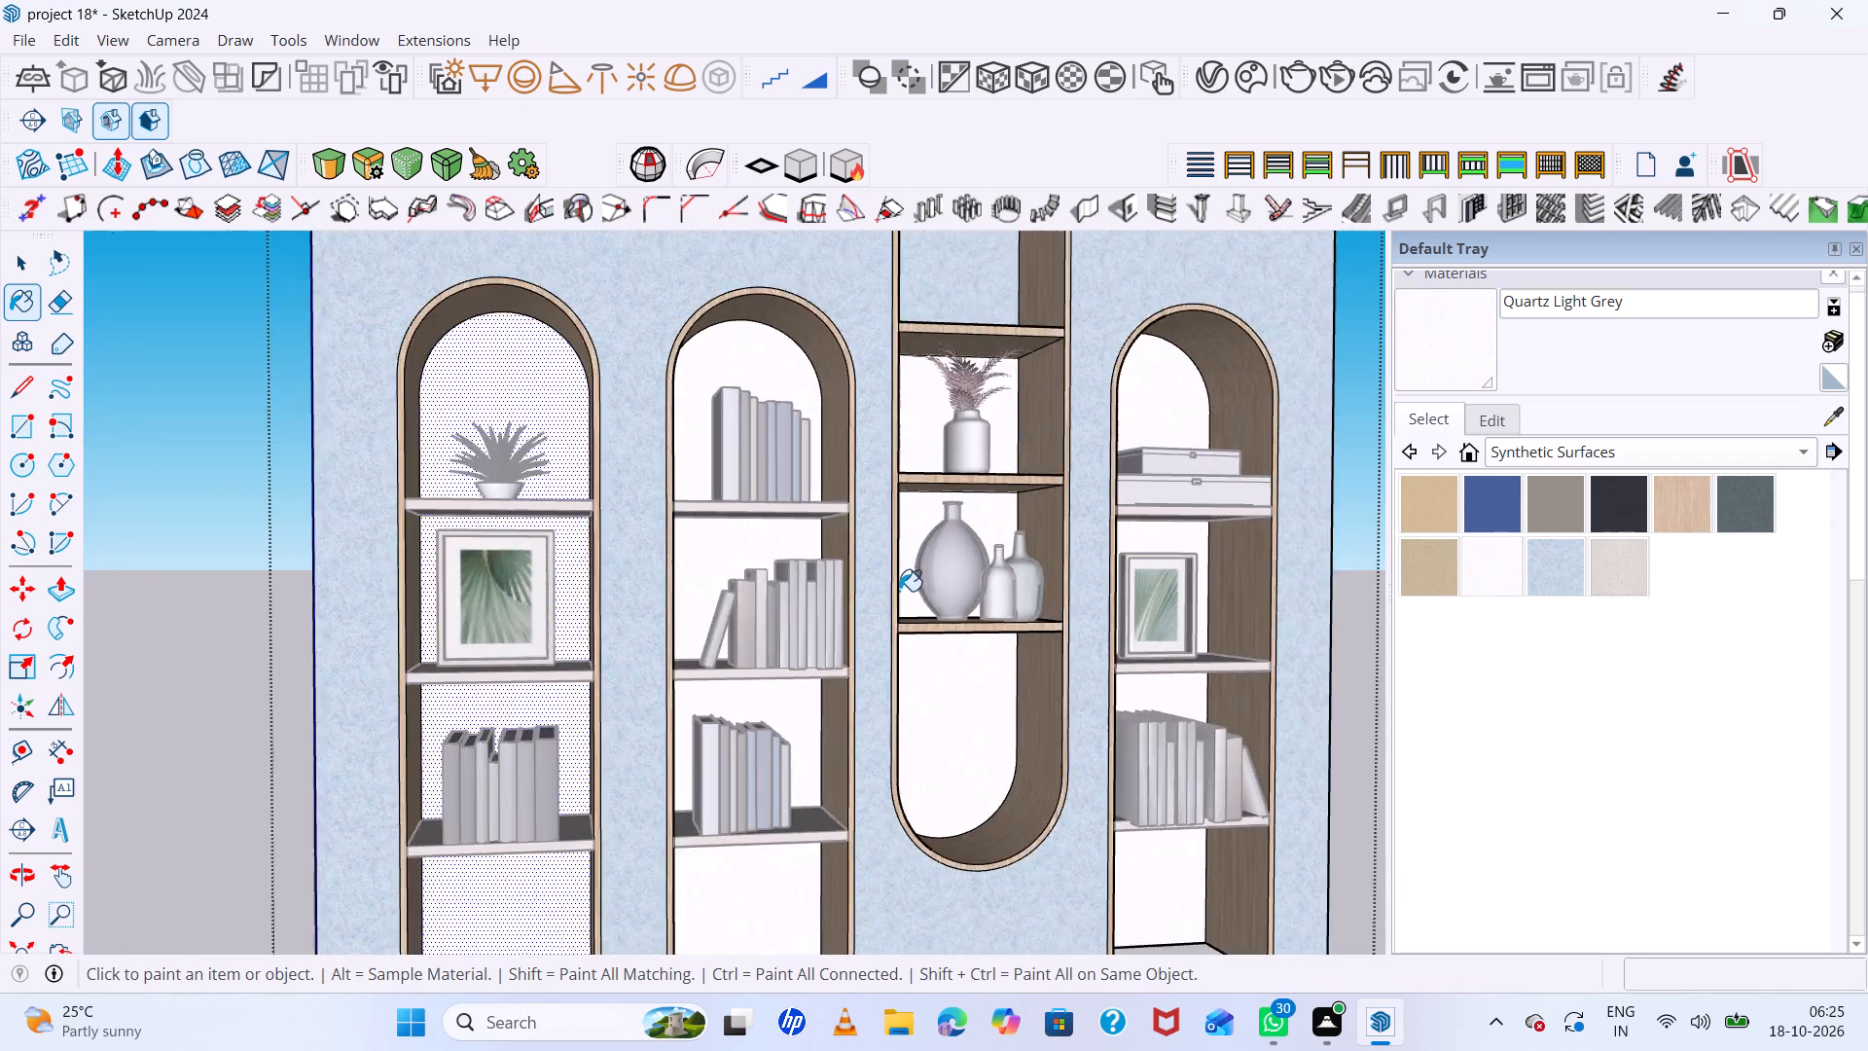
pyautogui.scroll(-7, 899, 591)
pyautogui.scroll(6, 917, 366)
pyautogui.click(932, 431)
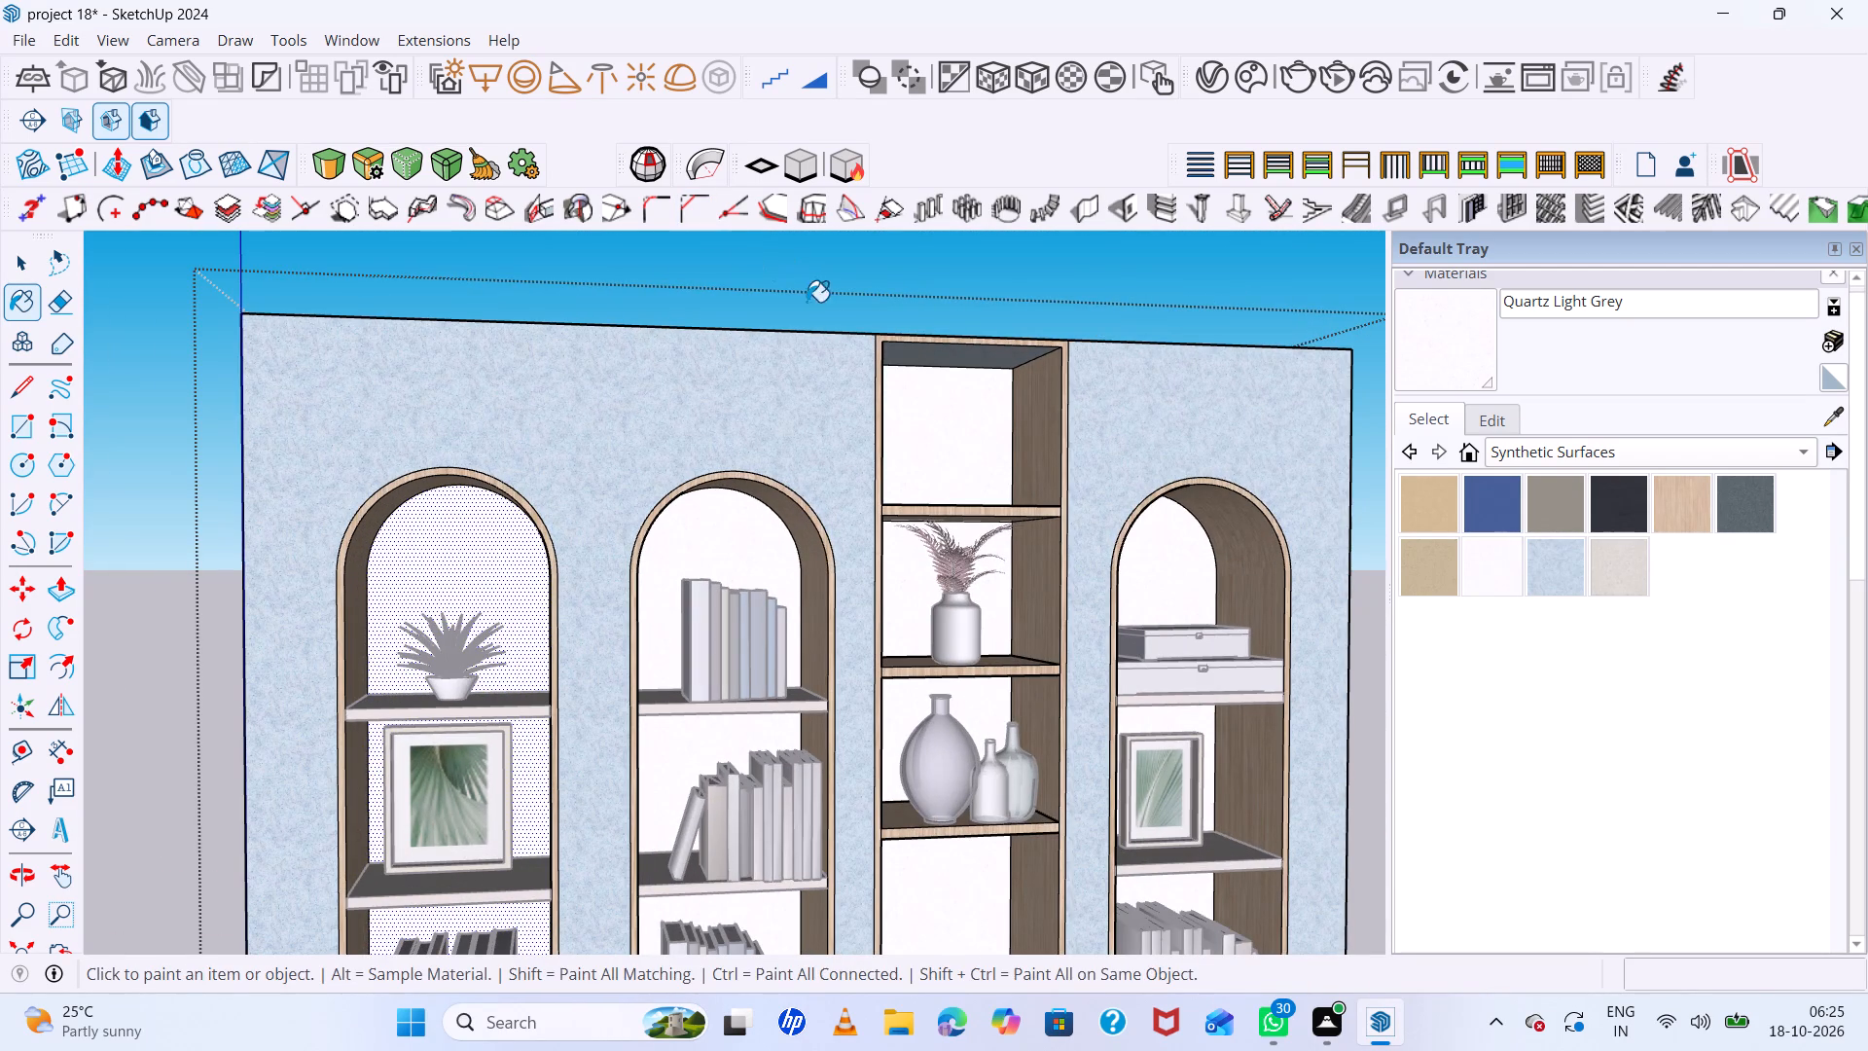
pyautogui.press('space')
pyautogui.click(1007, 272)
# Group the whole arched shelving unit together with all of its decor.
pyautogui.scroll(-14, 835, 442)
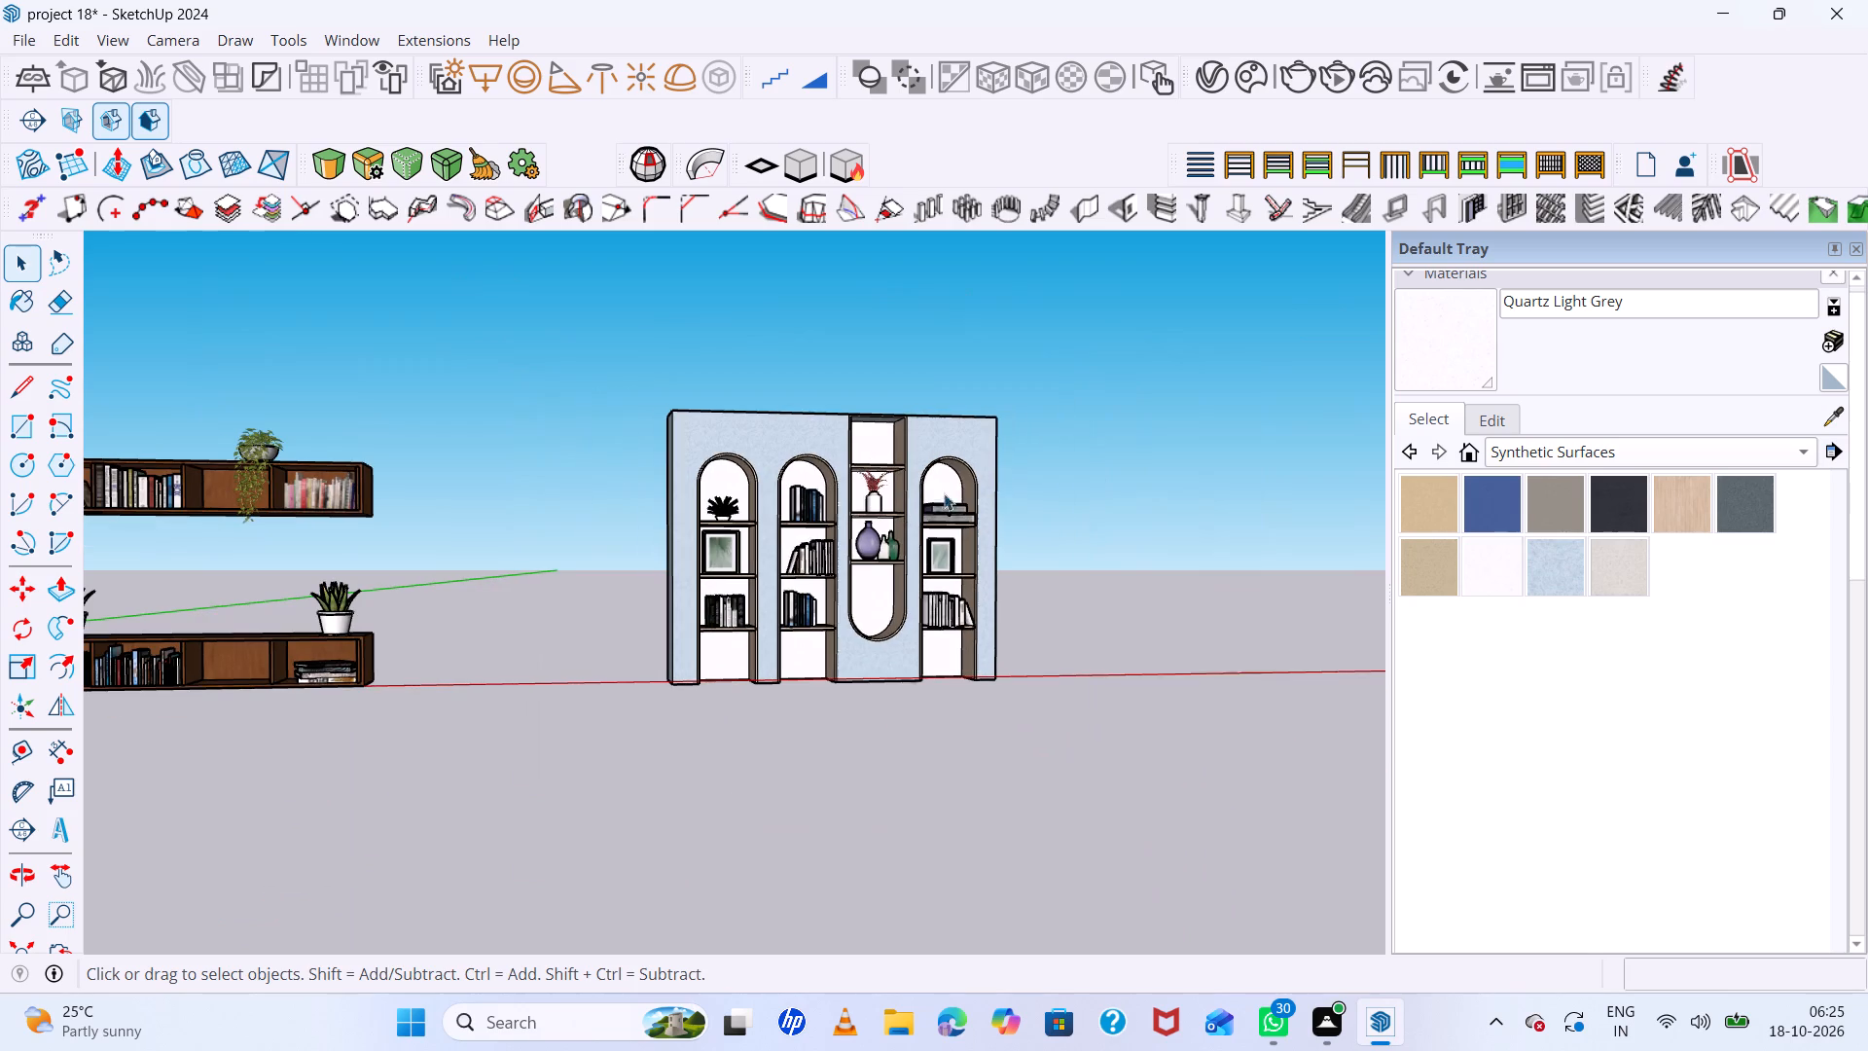
pyautogui.moveTo(1059, 523); pyautogui.dragTo(968, 595, button='middle')
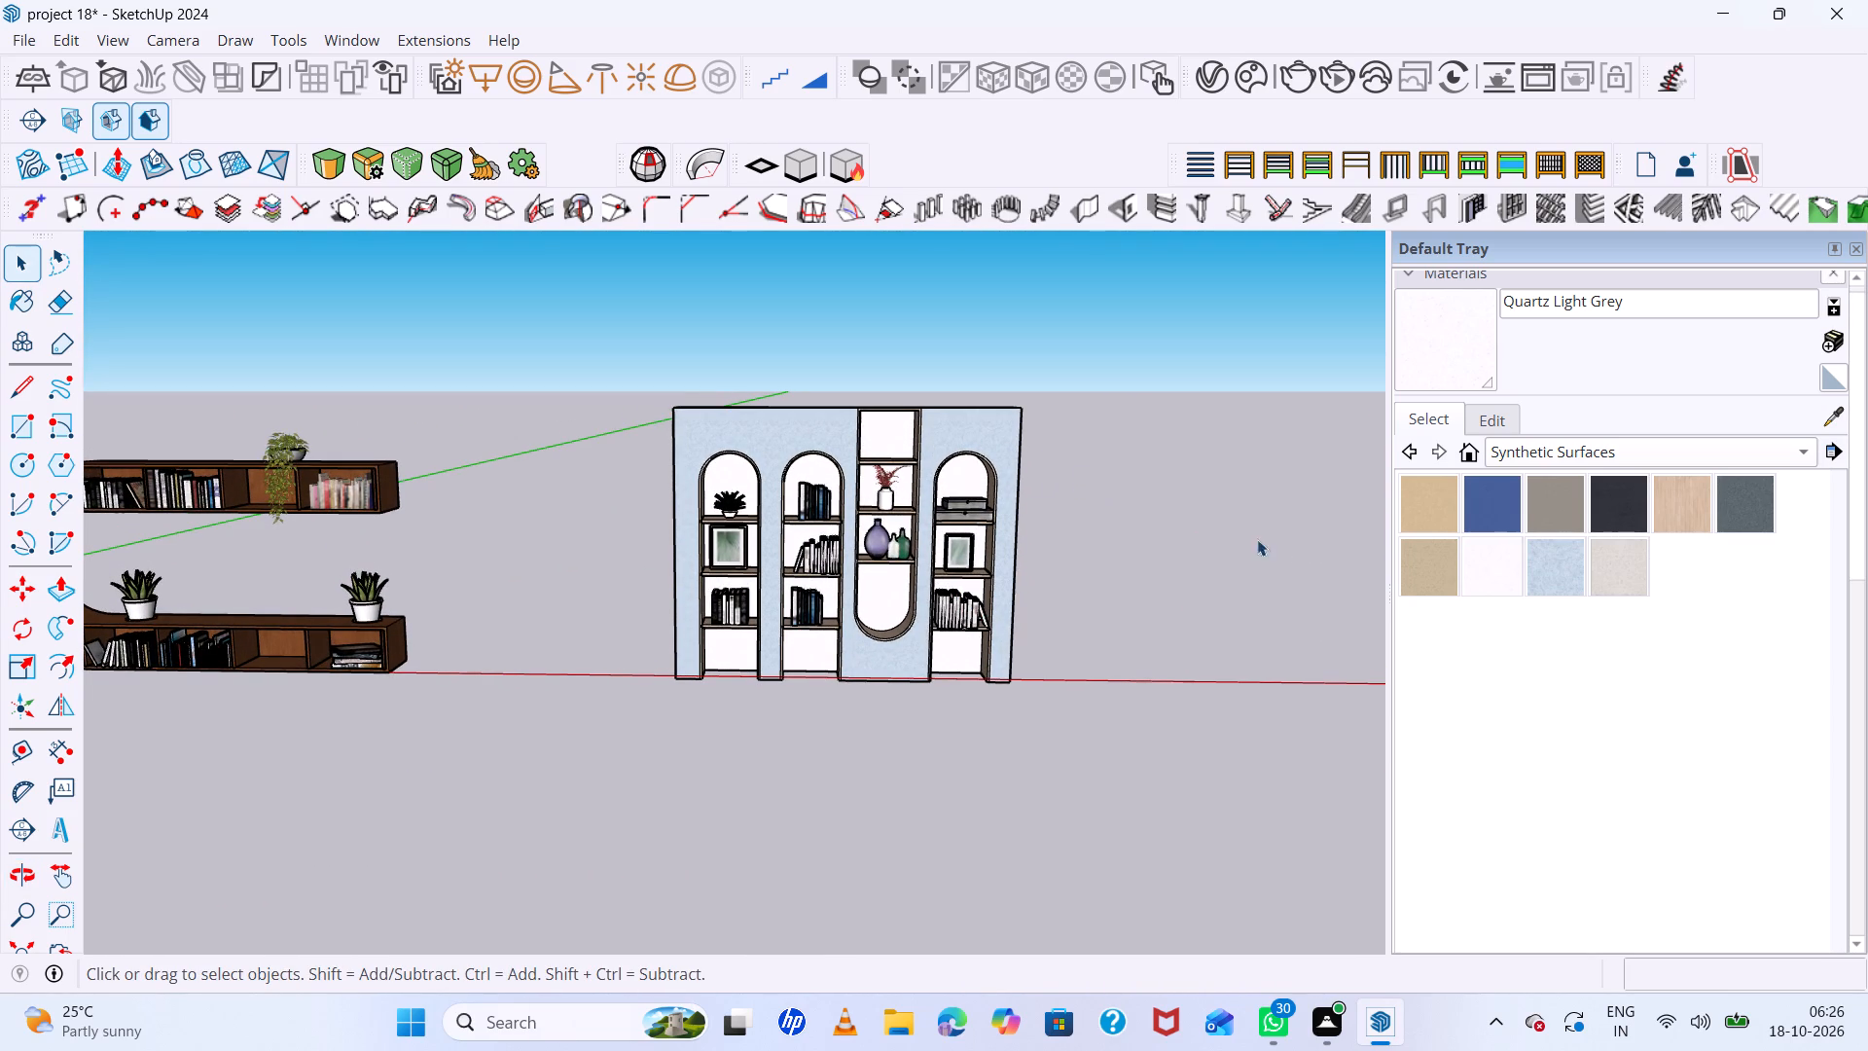
pyautogui.scroll(-12, 1205, 549)
pyautogui.moveTo(1236, 457); pyautogui.dragTo(1013, 612)
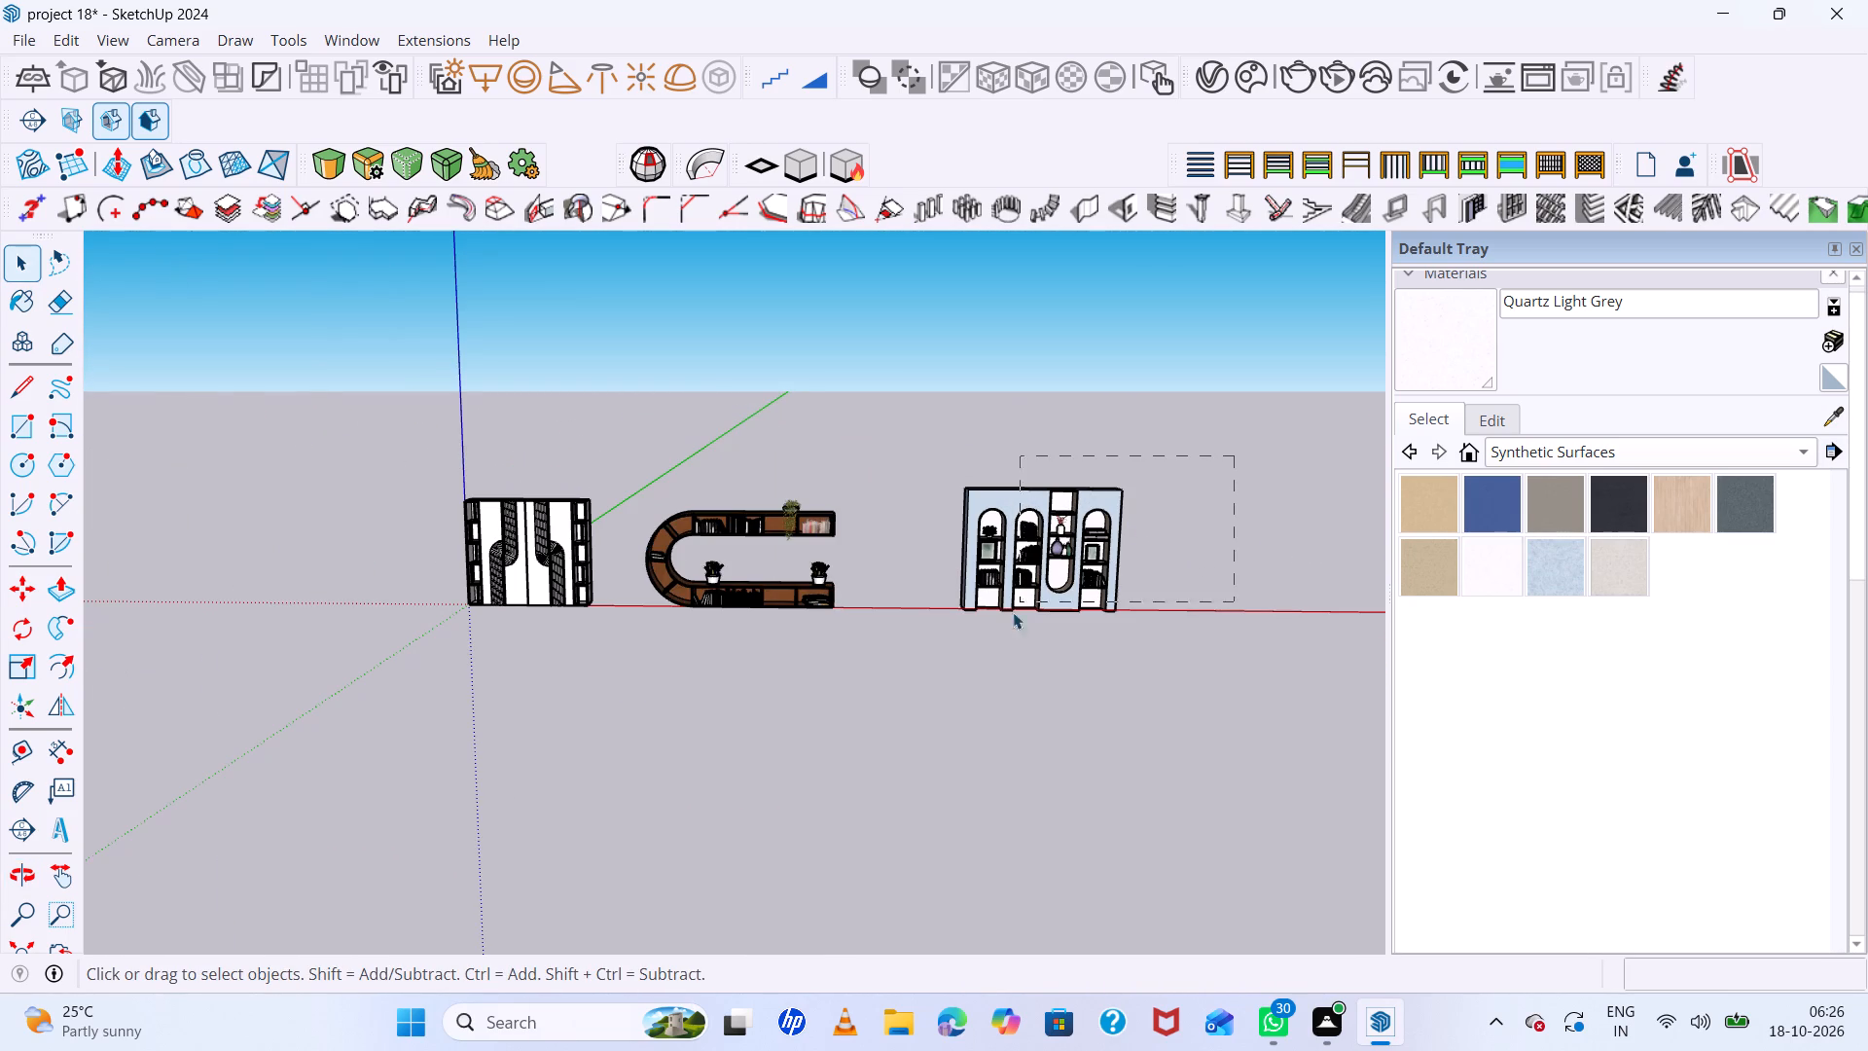
pyautogui.moveTo(1013, 612); pyautogui.dragTo(971, 672)
pyautogui.rightClick(1033, 605)
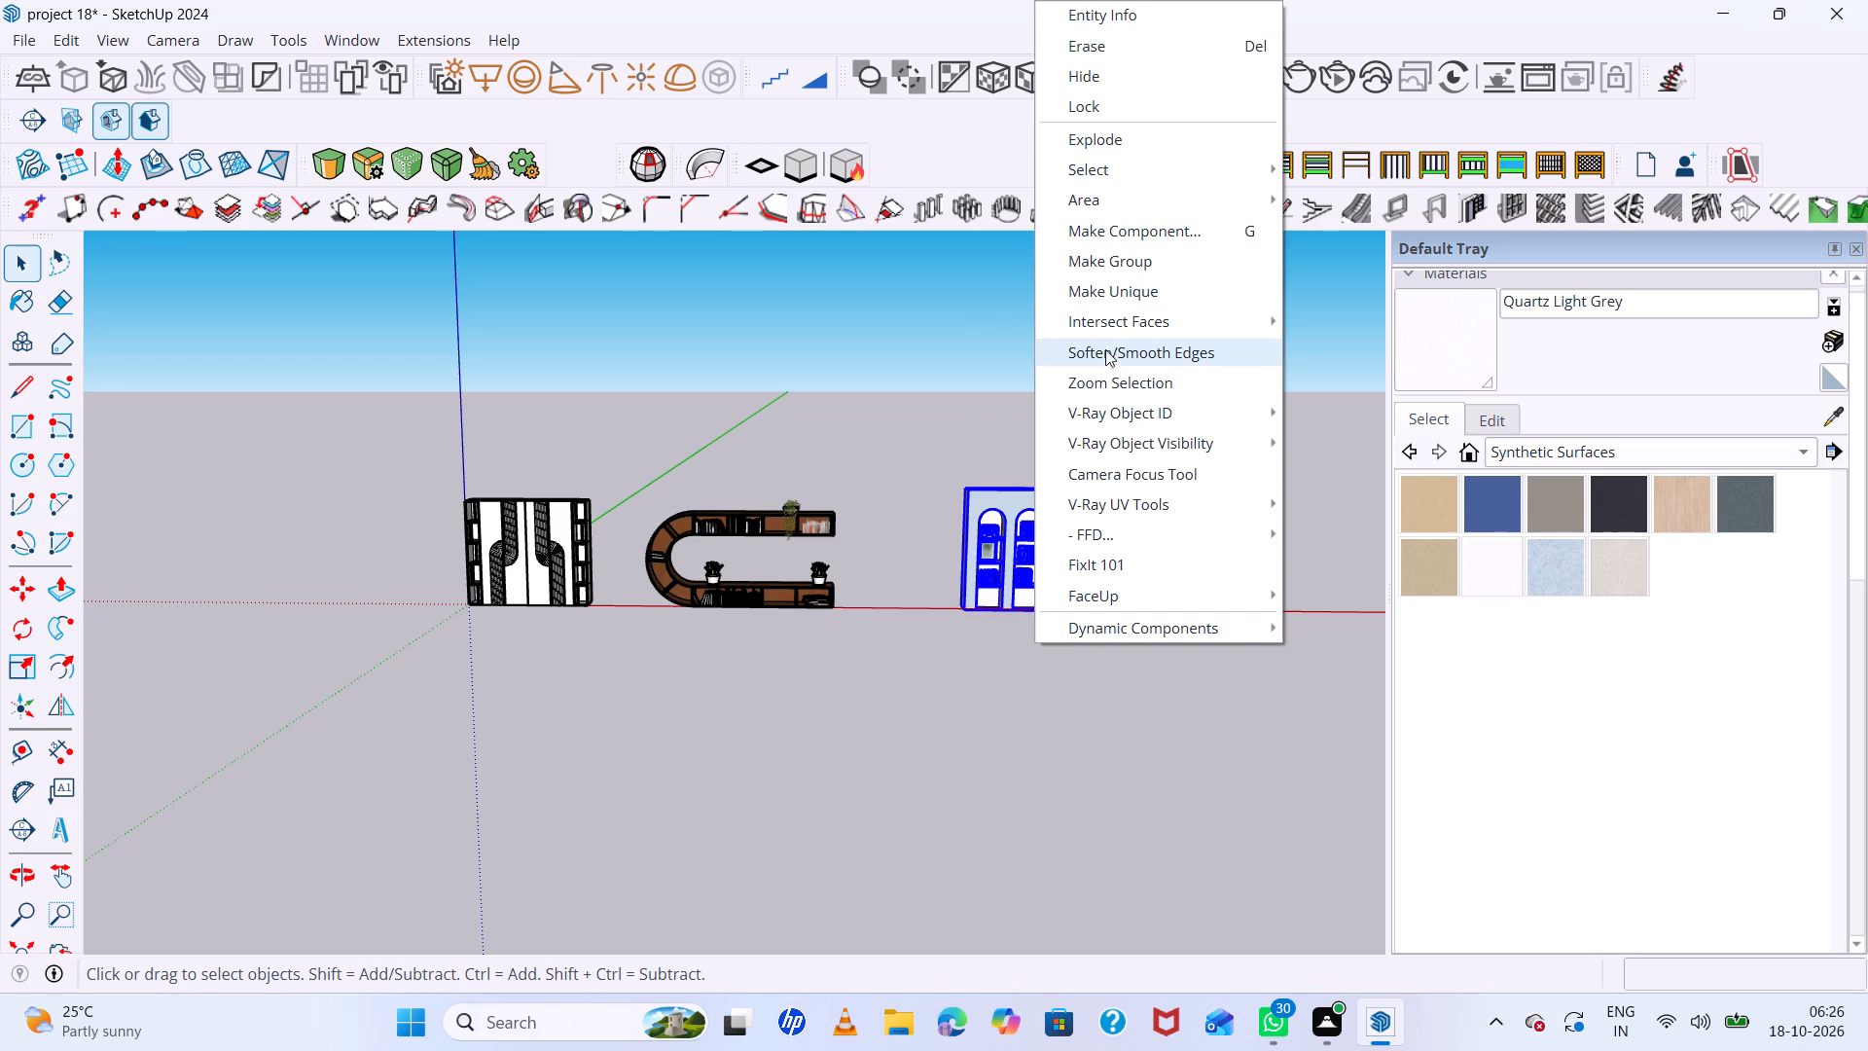
pyautogui.click(1078, 271)
# Move the grouped arched unit about 220 cm along the red axis, closer to the curved brown bookshelf.
pyautogui.scroll(5, 1132, 704)
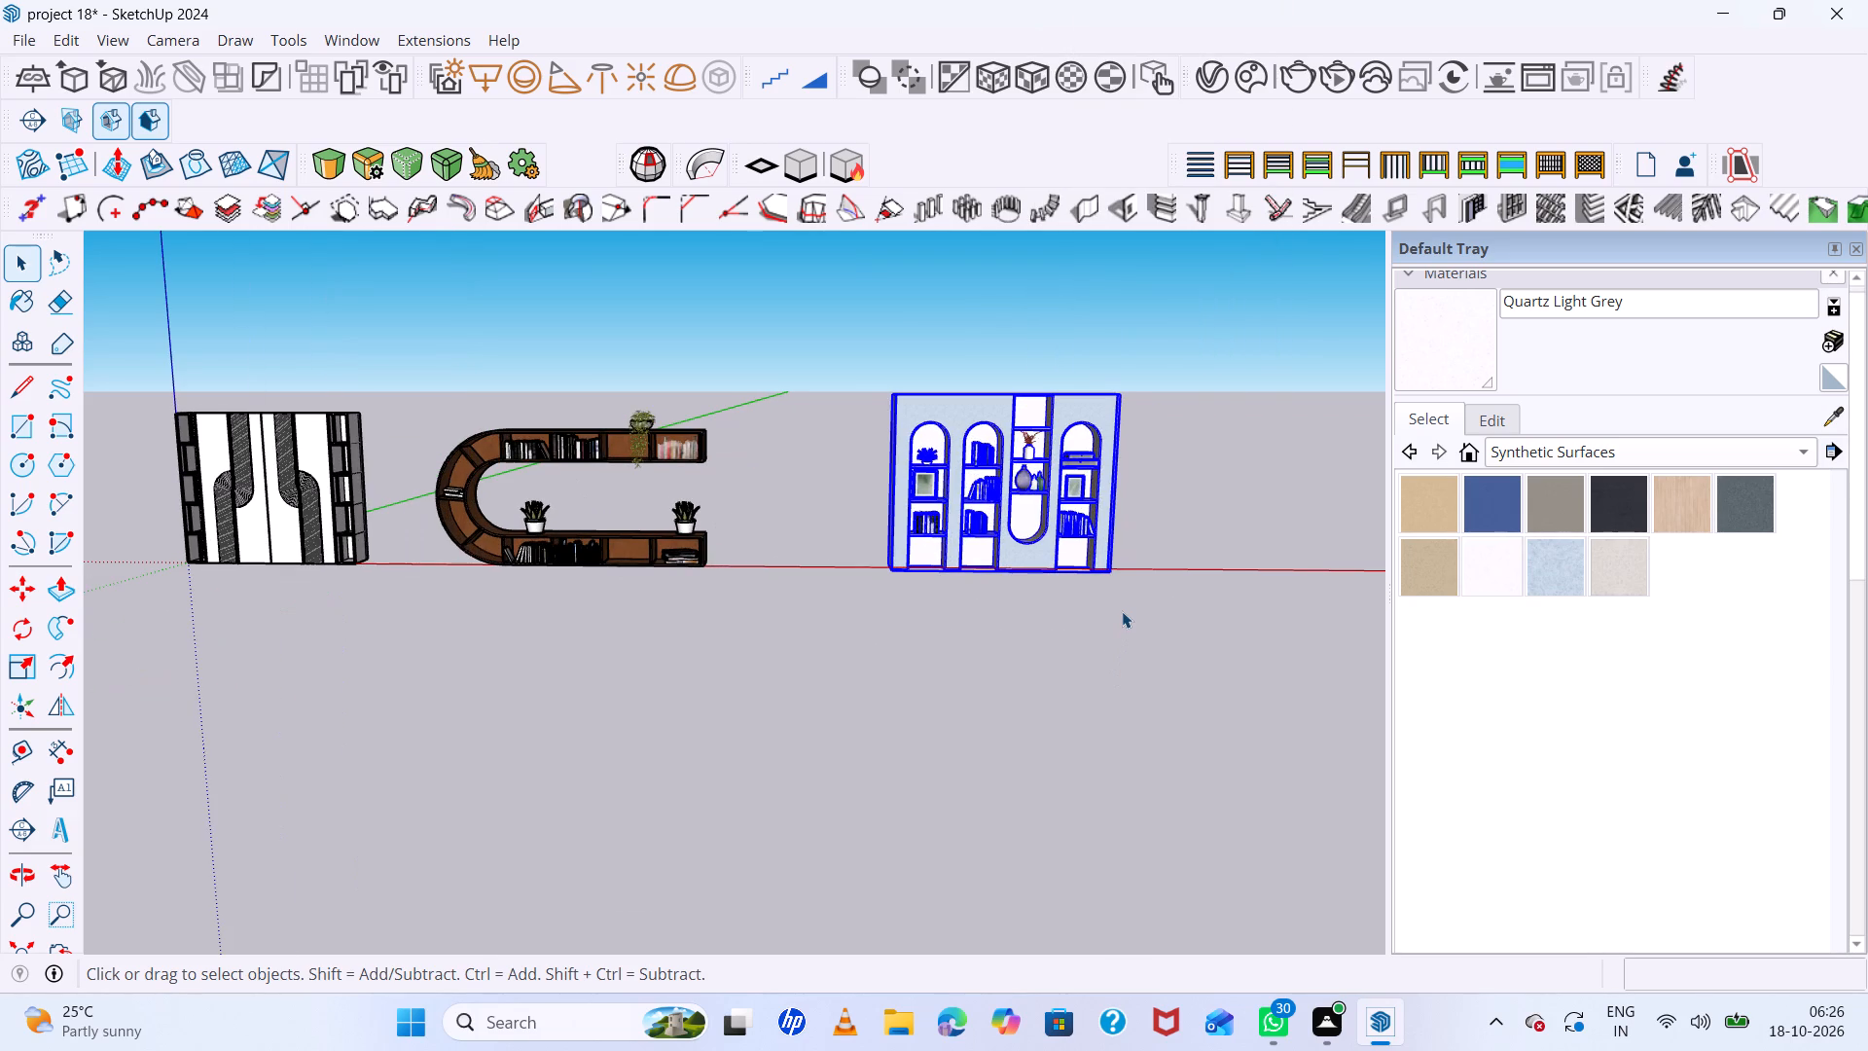
pyautogui.press('m')
pyautogui.scroll(5, 1102, 574)
pyautogui.click(1114, 575)
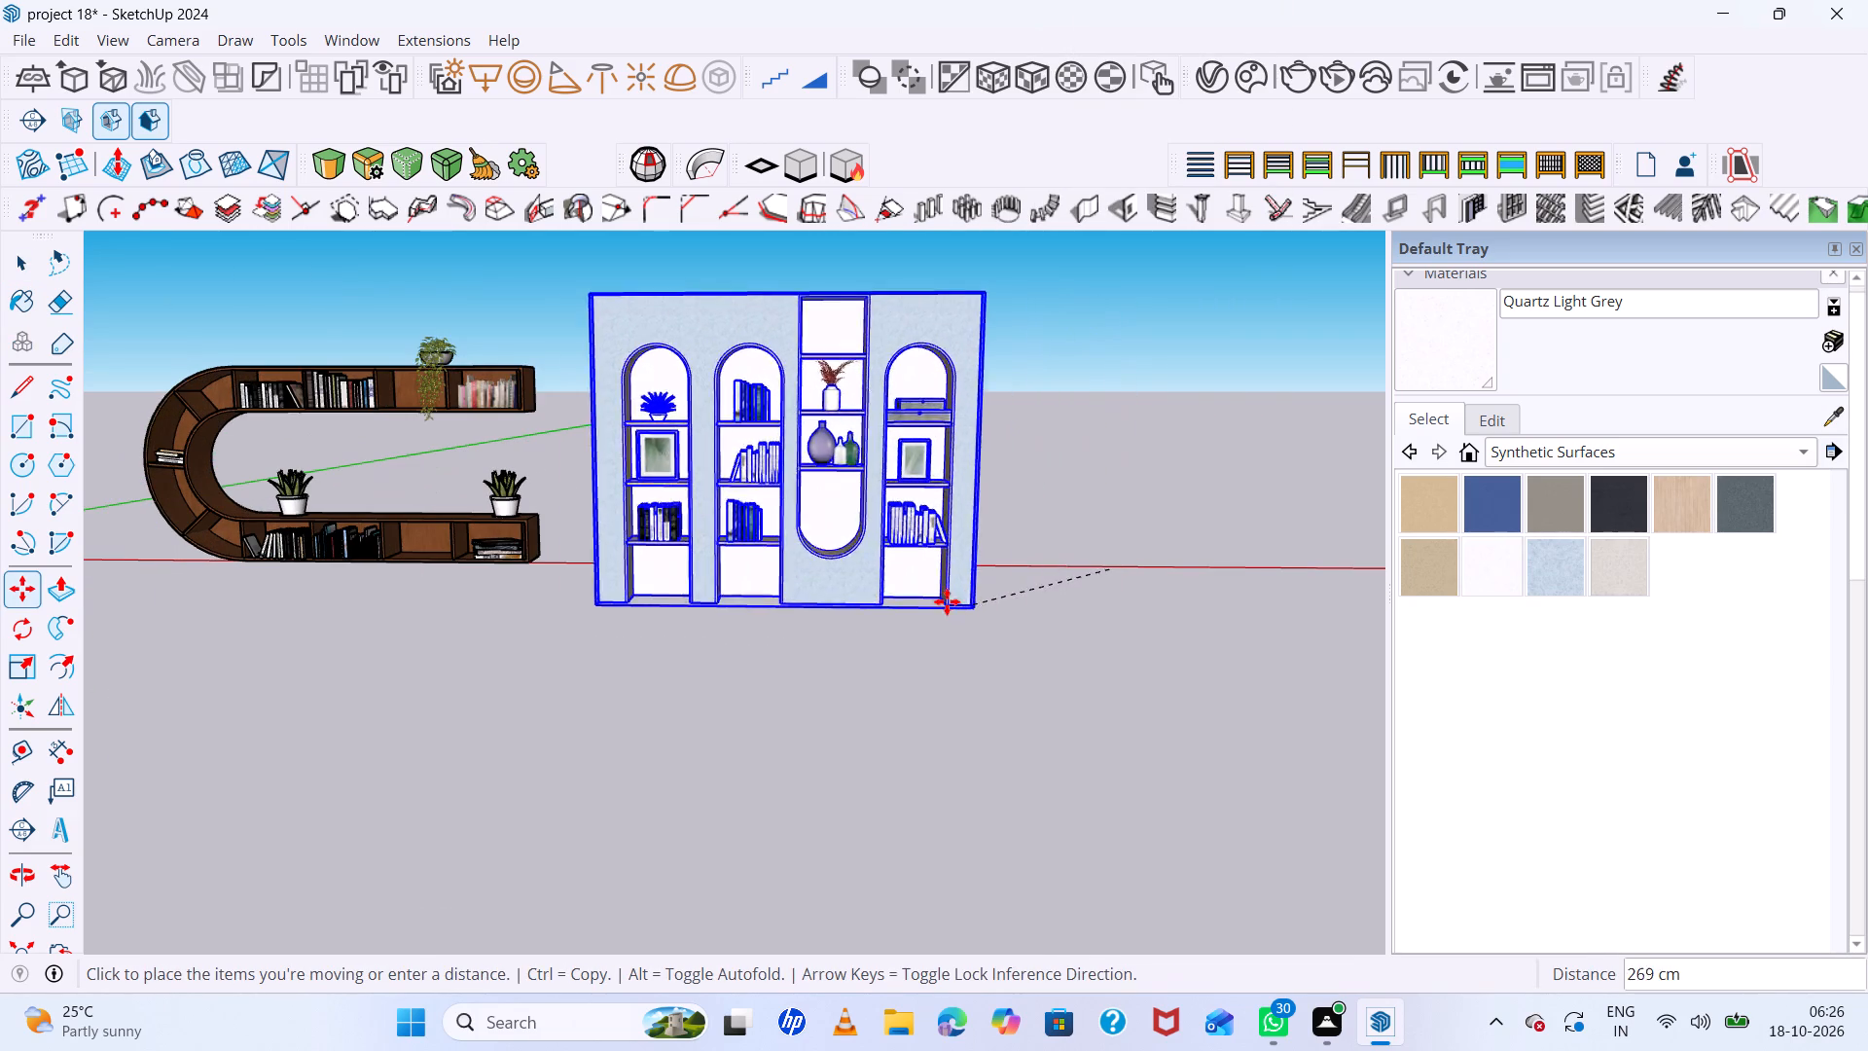
pyautogui.click(892, 570)
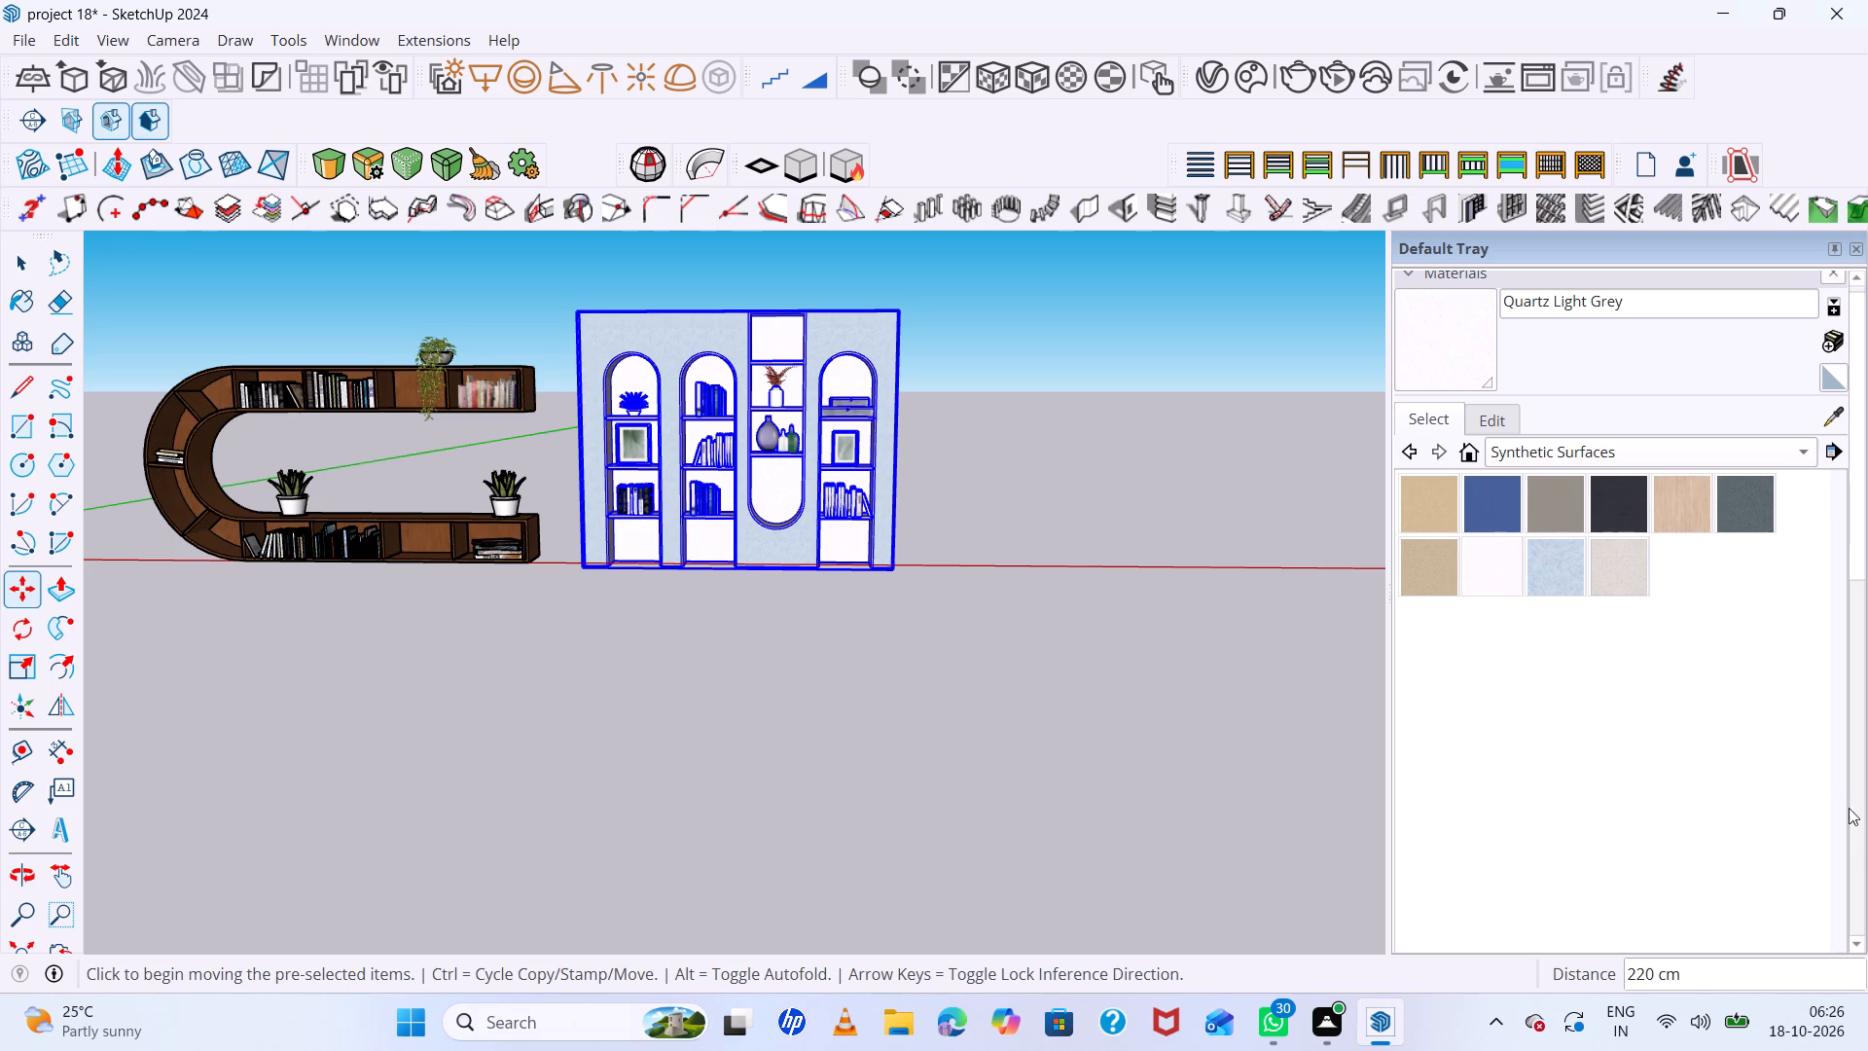
pyautogui.press('space')
pyautogui.click(996, 598)
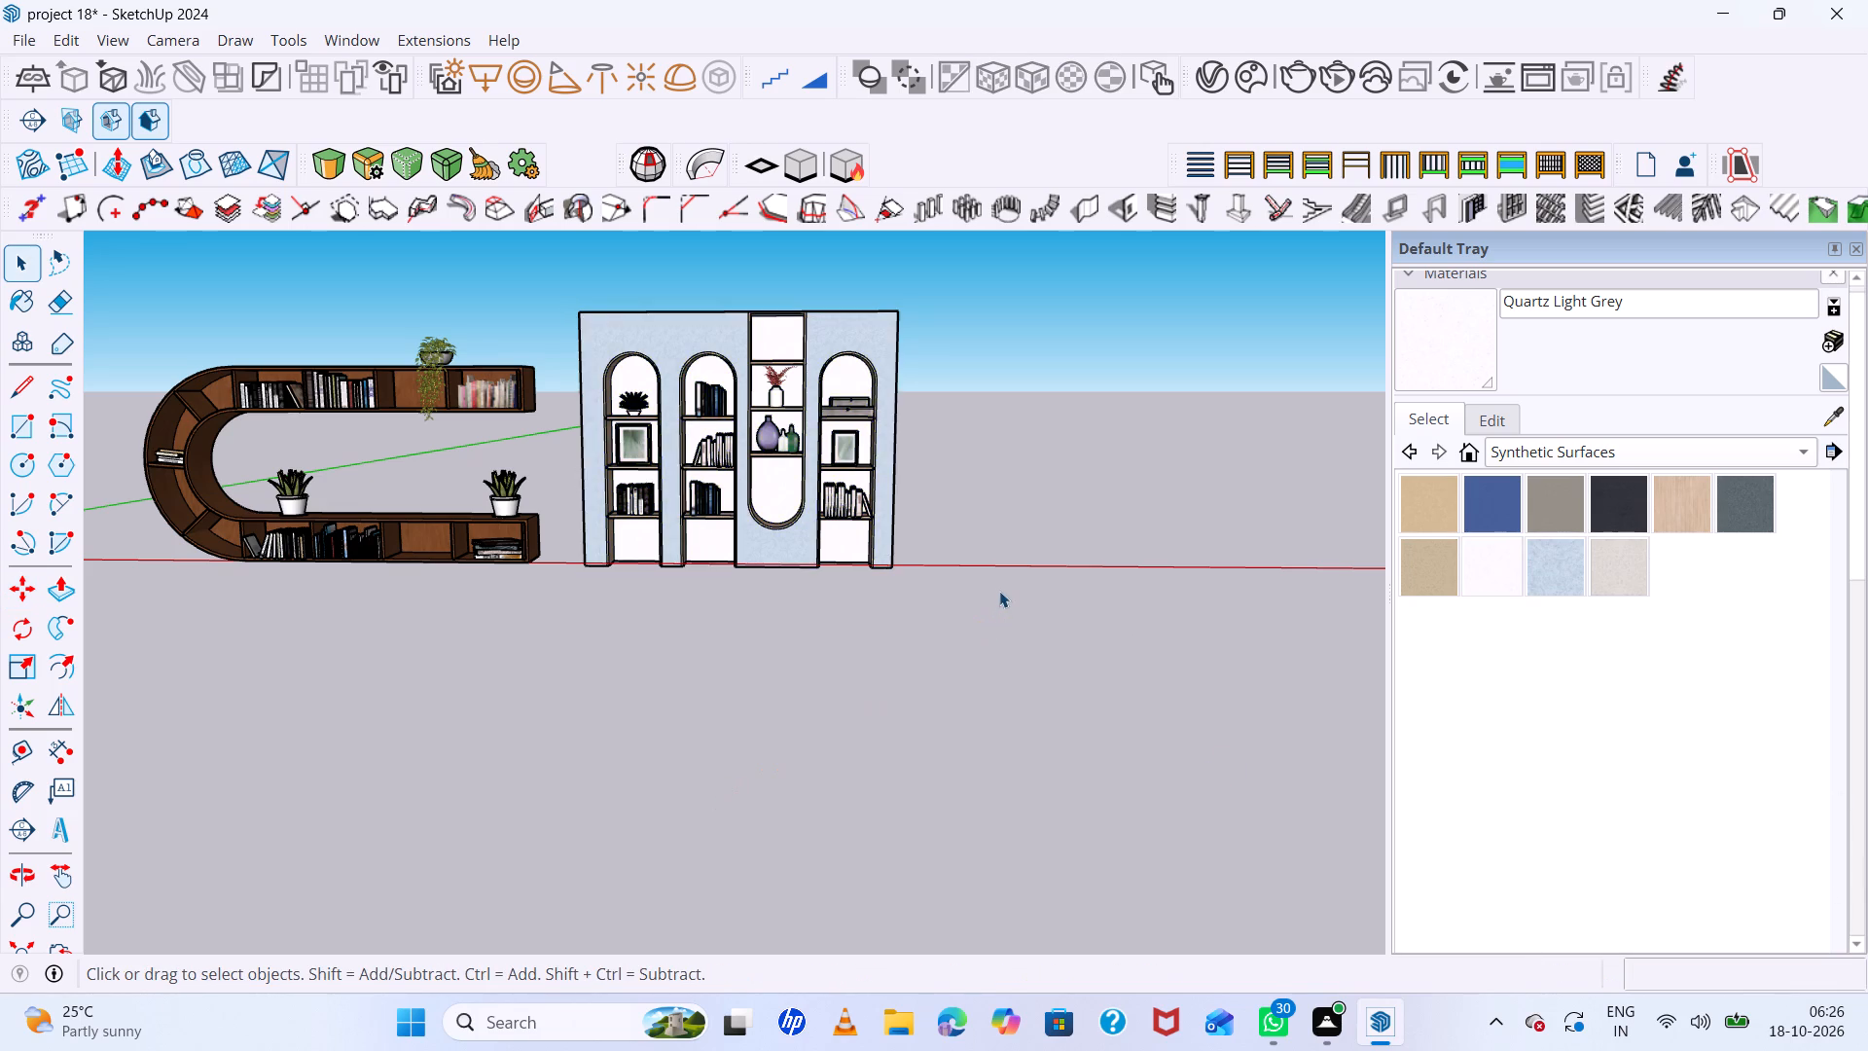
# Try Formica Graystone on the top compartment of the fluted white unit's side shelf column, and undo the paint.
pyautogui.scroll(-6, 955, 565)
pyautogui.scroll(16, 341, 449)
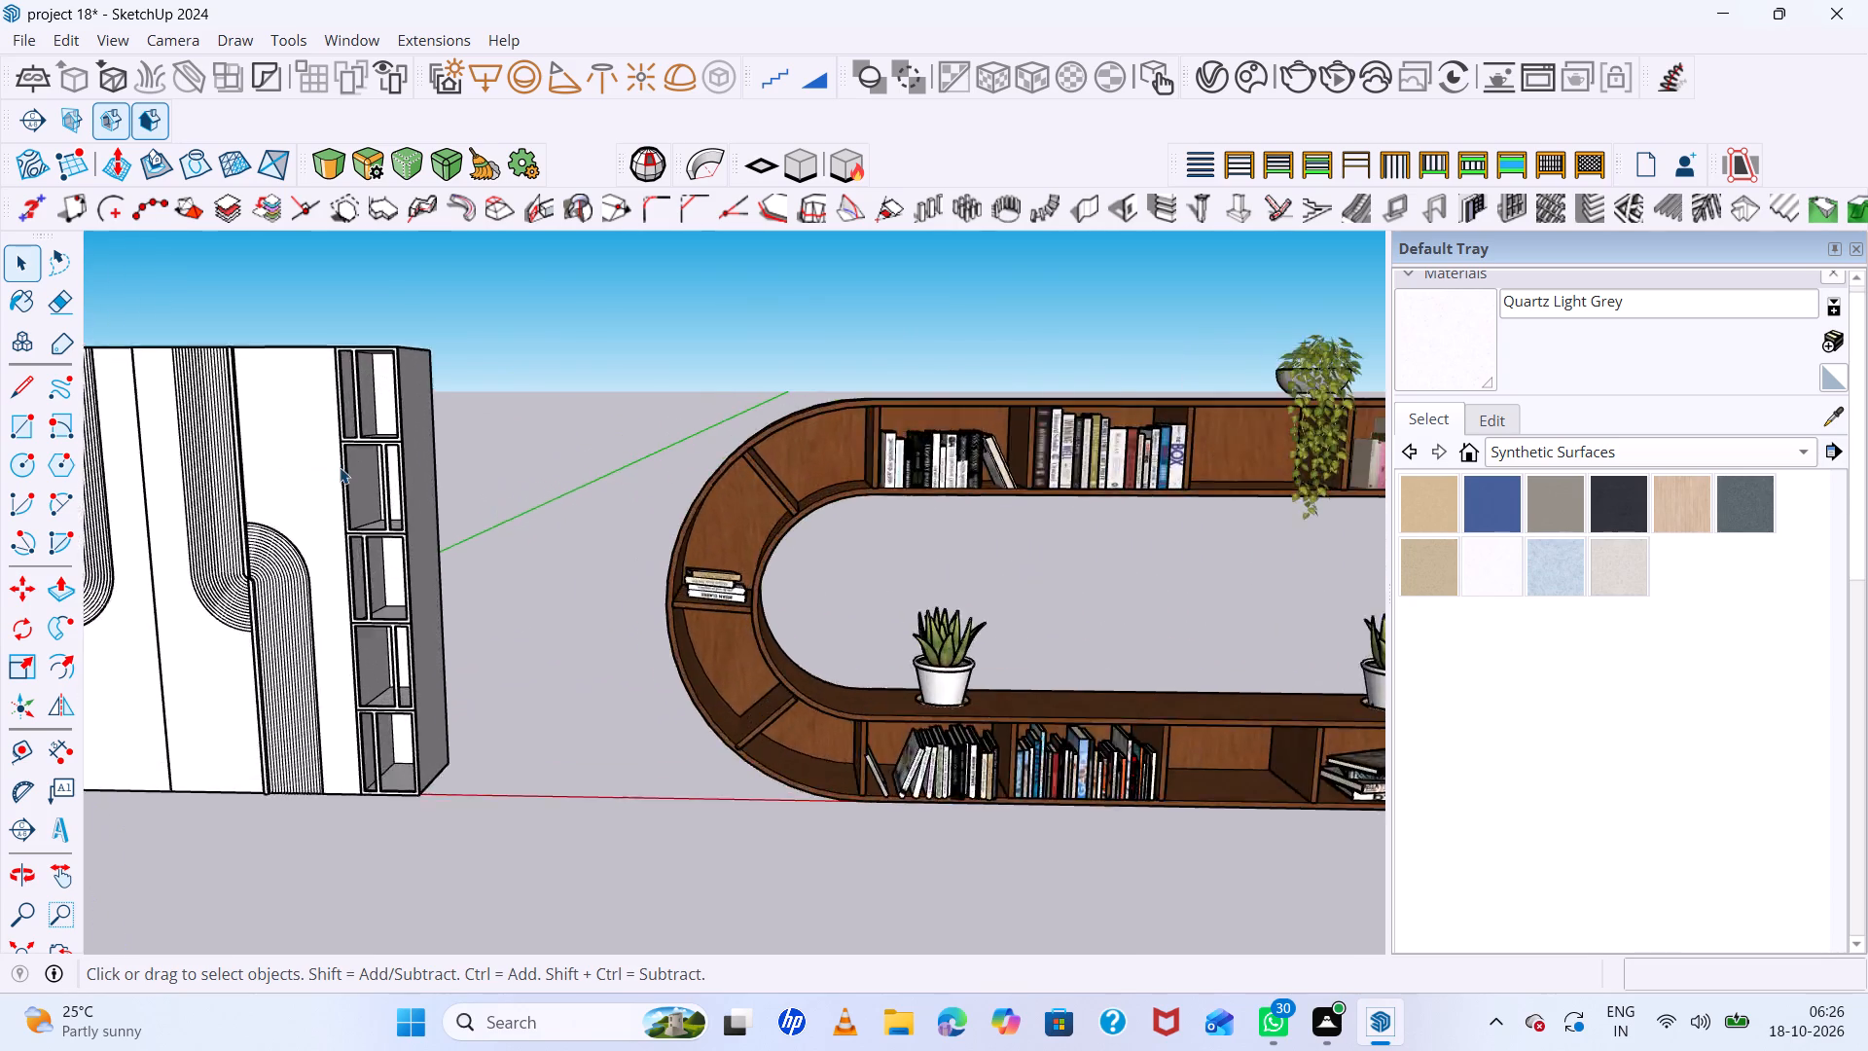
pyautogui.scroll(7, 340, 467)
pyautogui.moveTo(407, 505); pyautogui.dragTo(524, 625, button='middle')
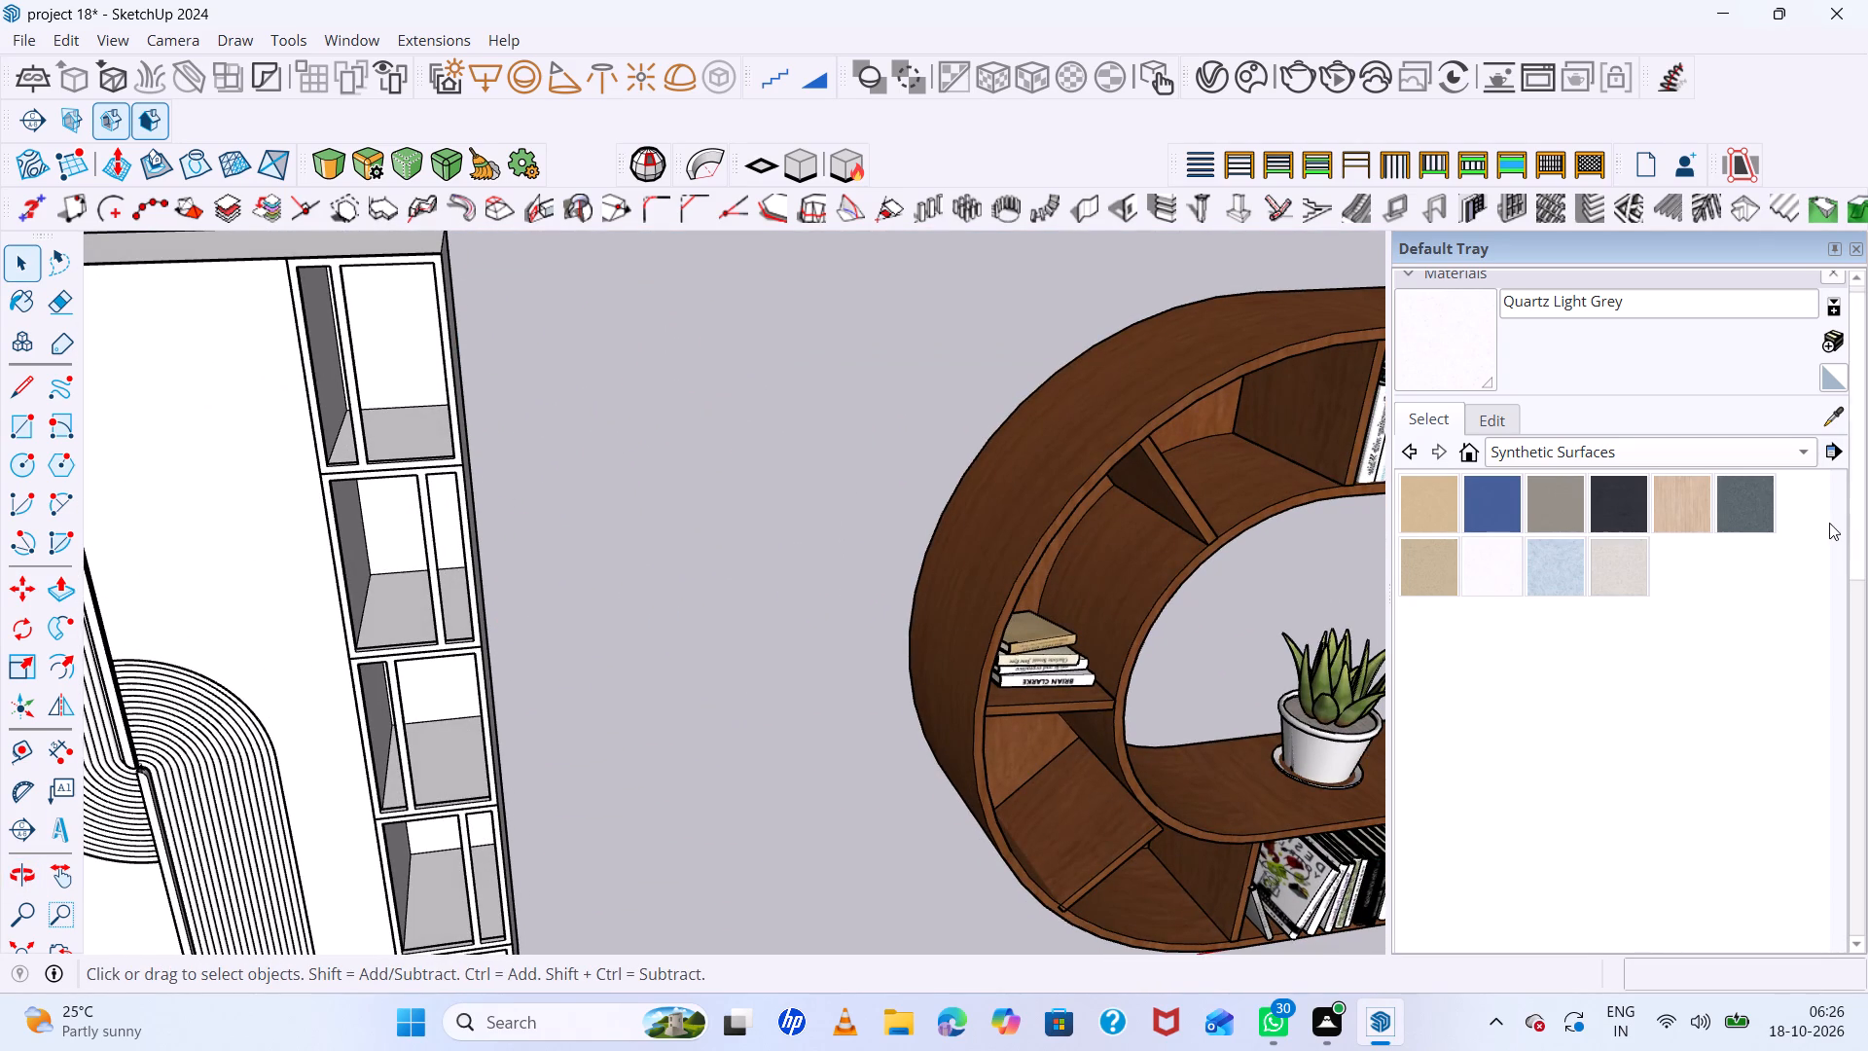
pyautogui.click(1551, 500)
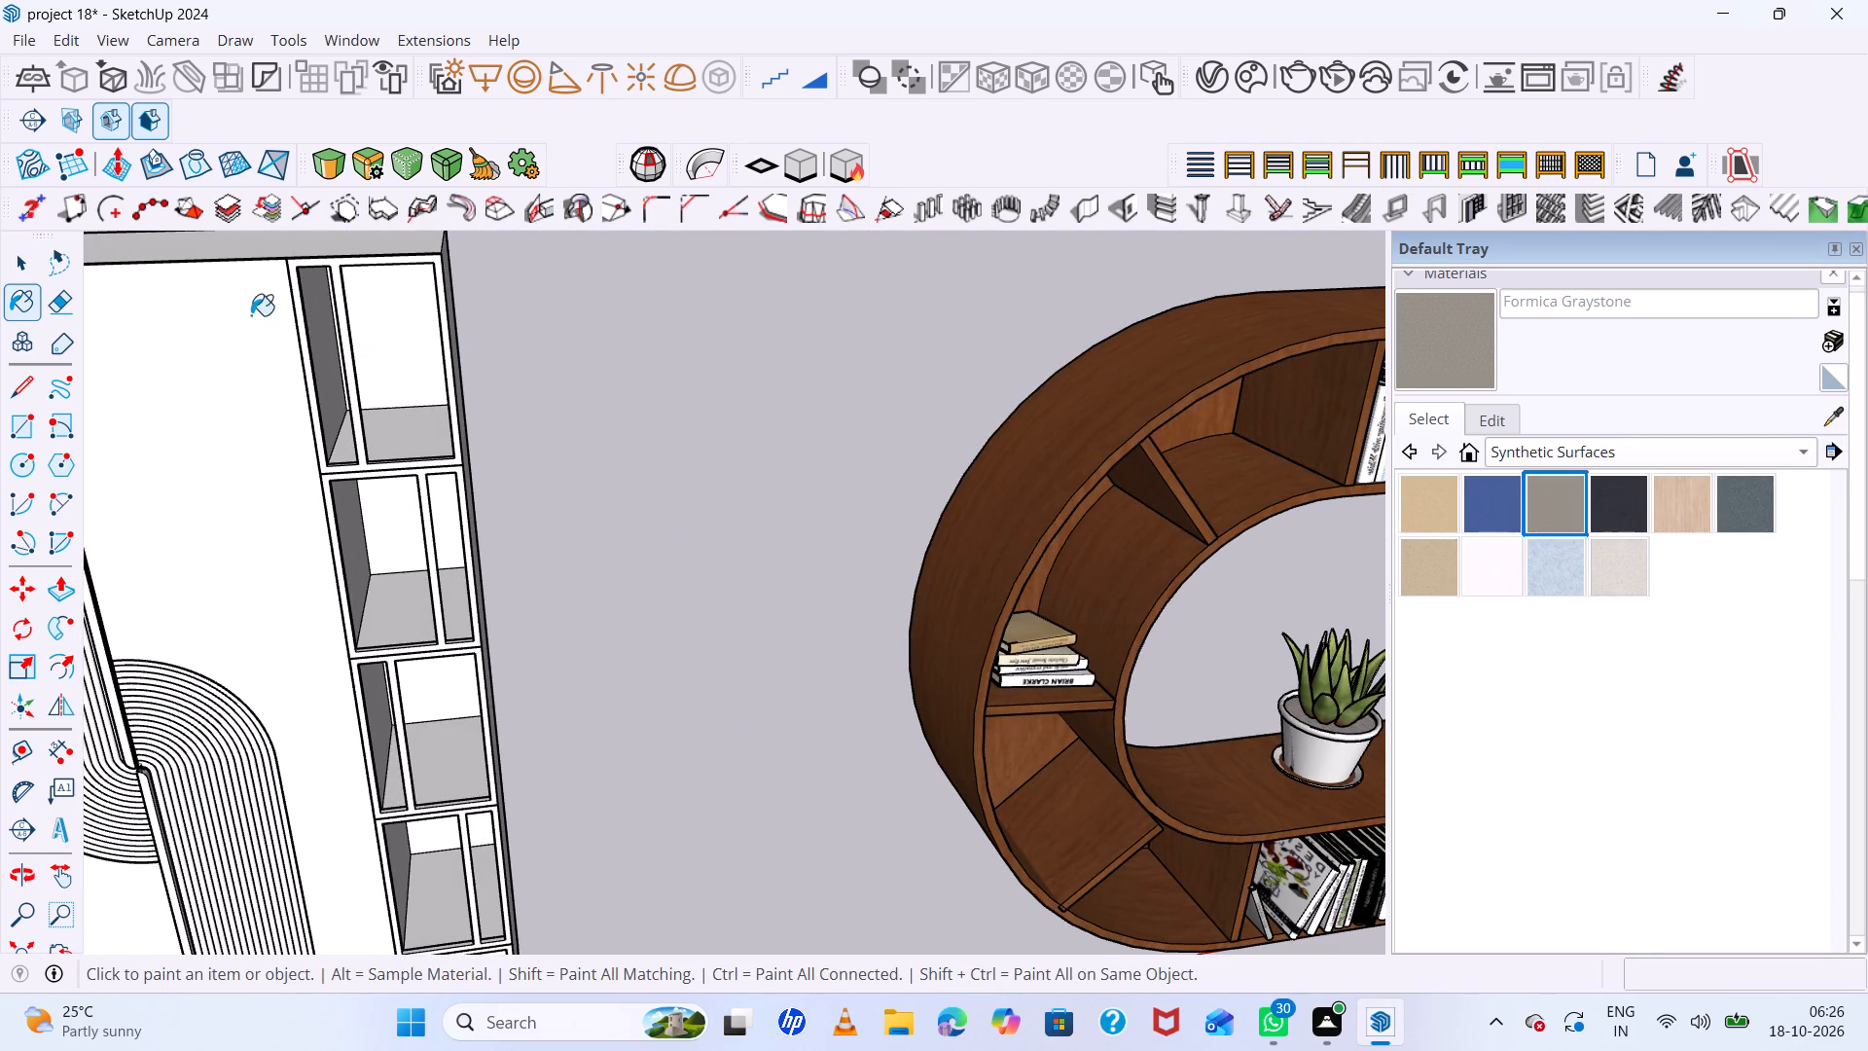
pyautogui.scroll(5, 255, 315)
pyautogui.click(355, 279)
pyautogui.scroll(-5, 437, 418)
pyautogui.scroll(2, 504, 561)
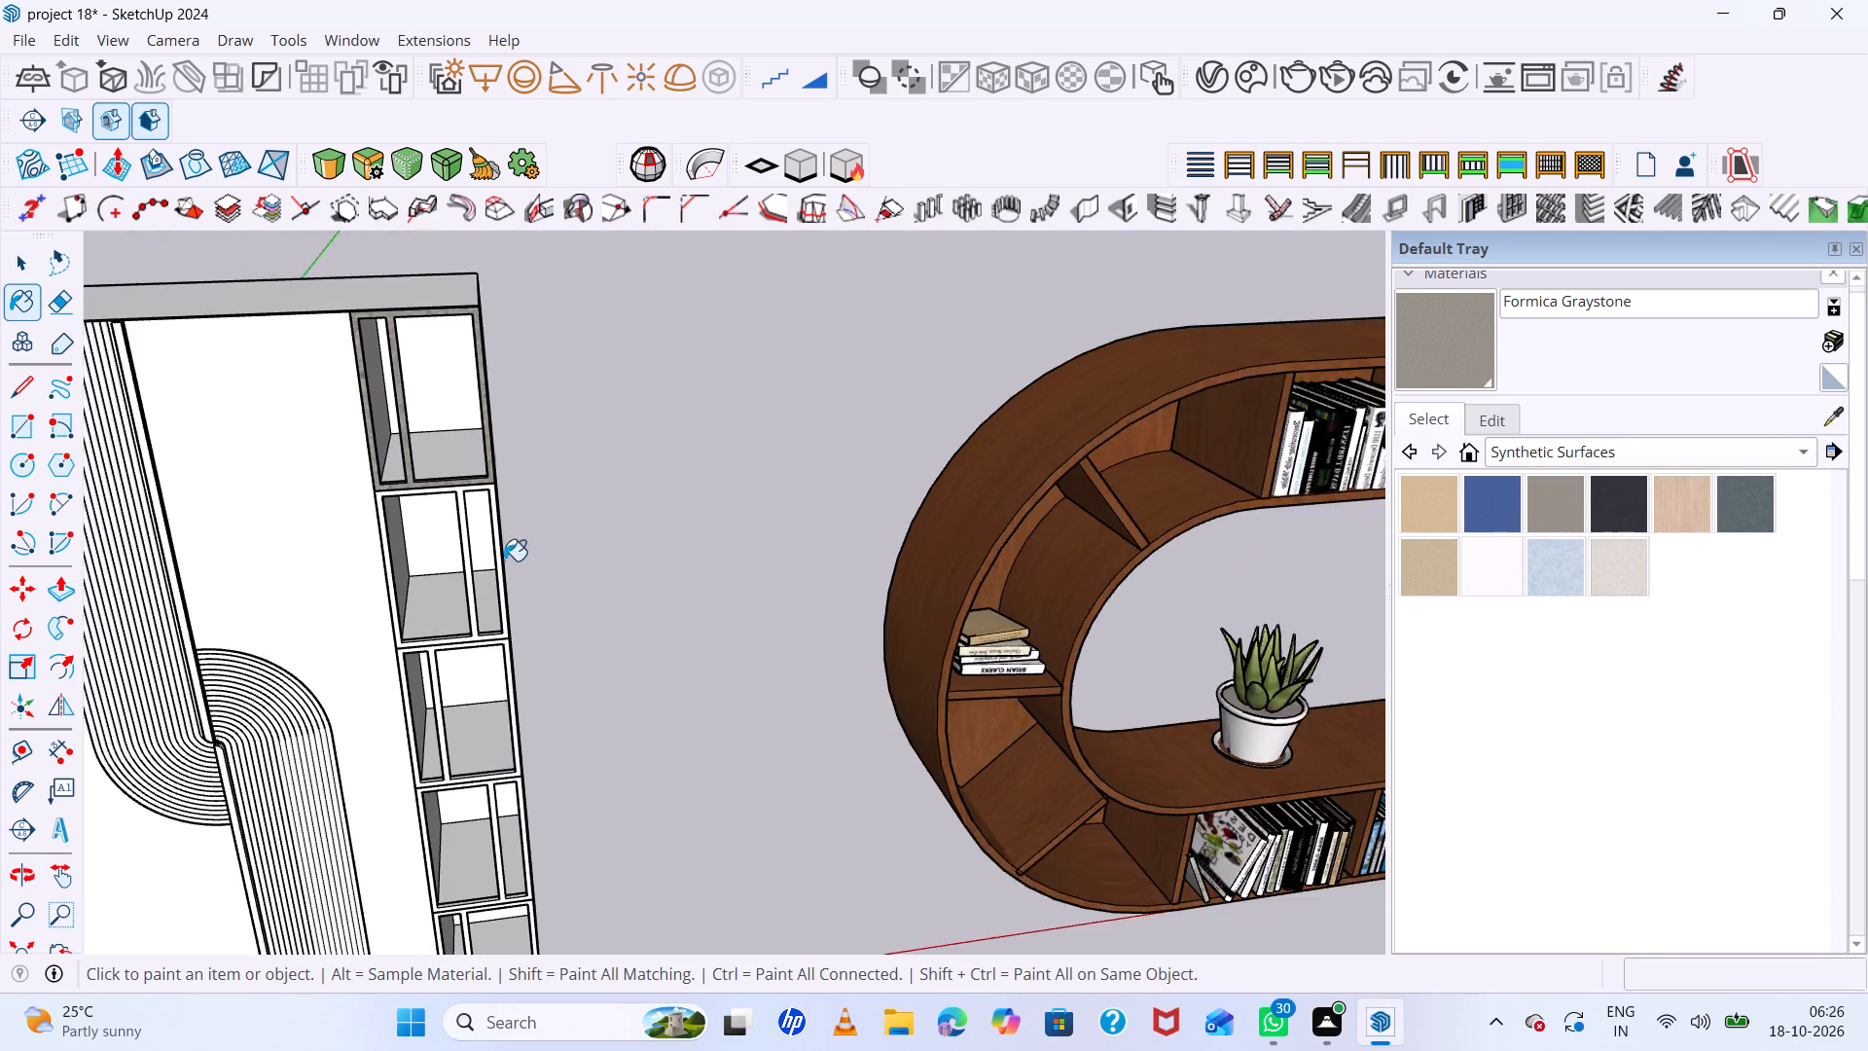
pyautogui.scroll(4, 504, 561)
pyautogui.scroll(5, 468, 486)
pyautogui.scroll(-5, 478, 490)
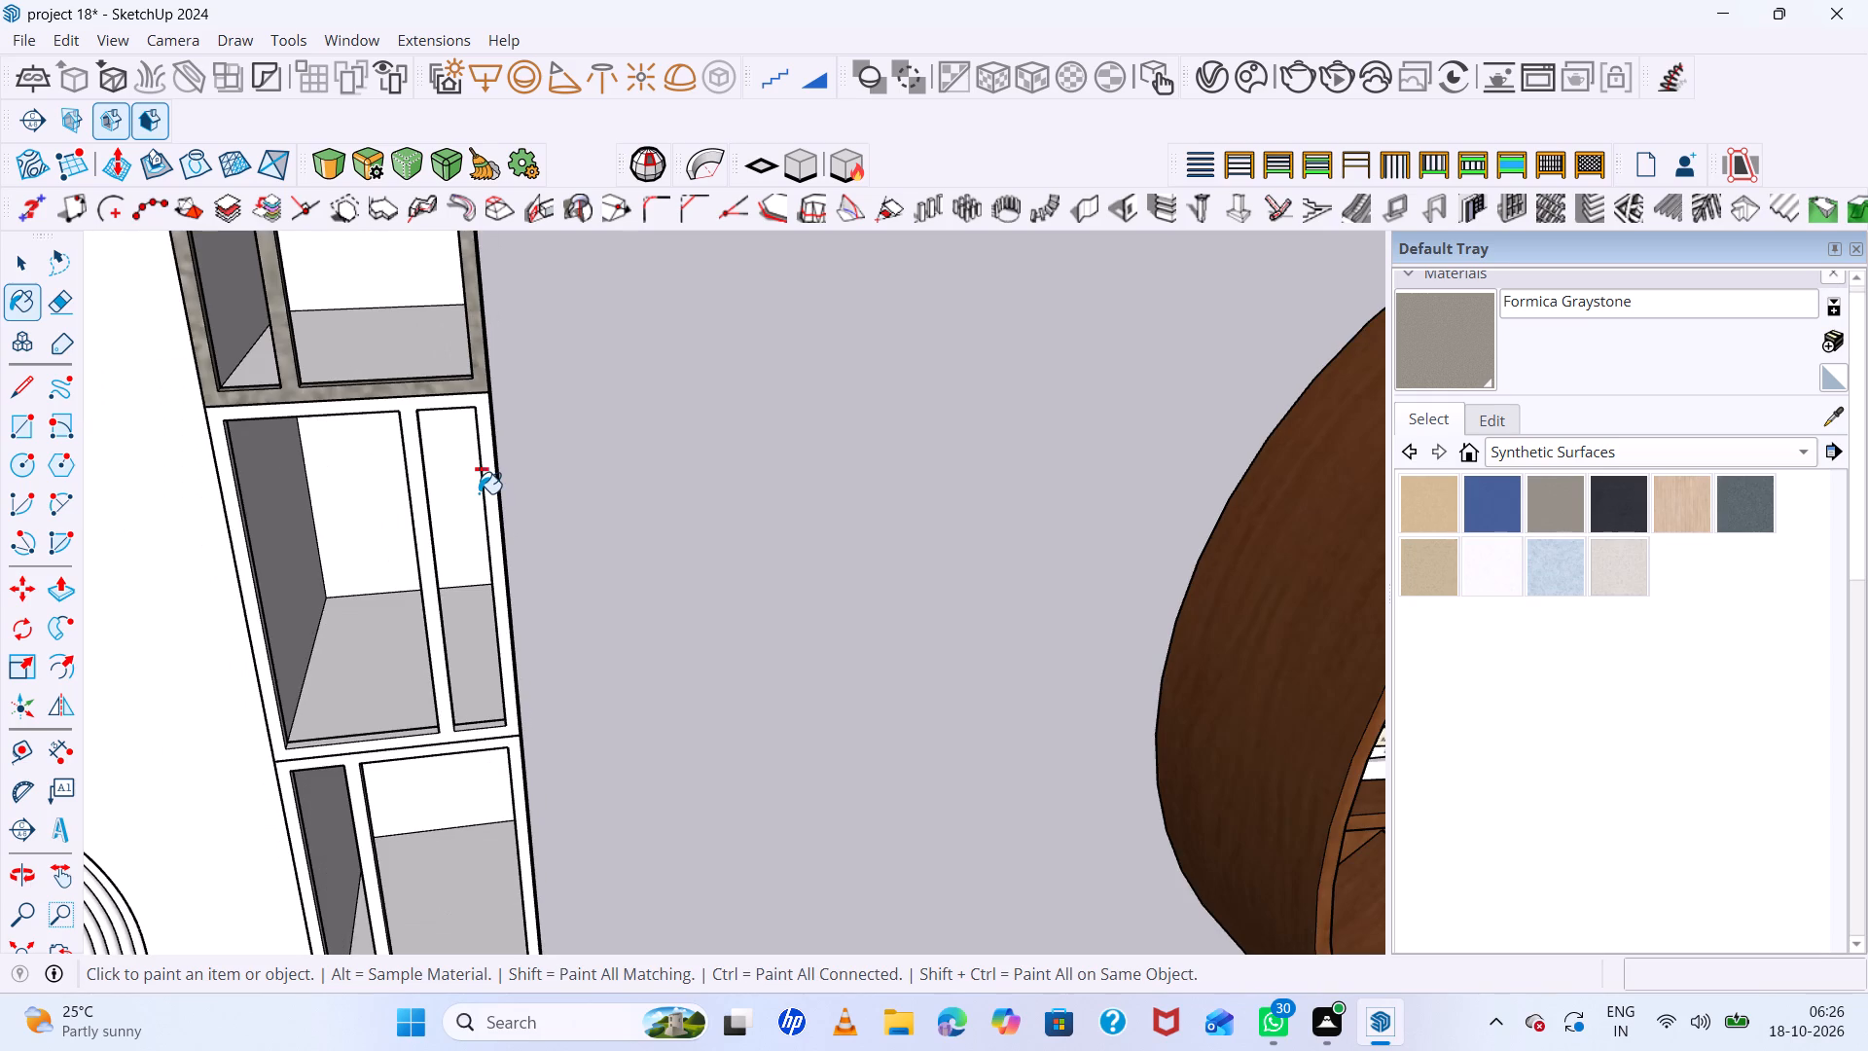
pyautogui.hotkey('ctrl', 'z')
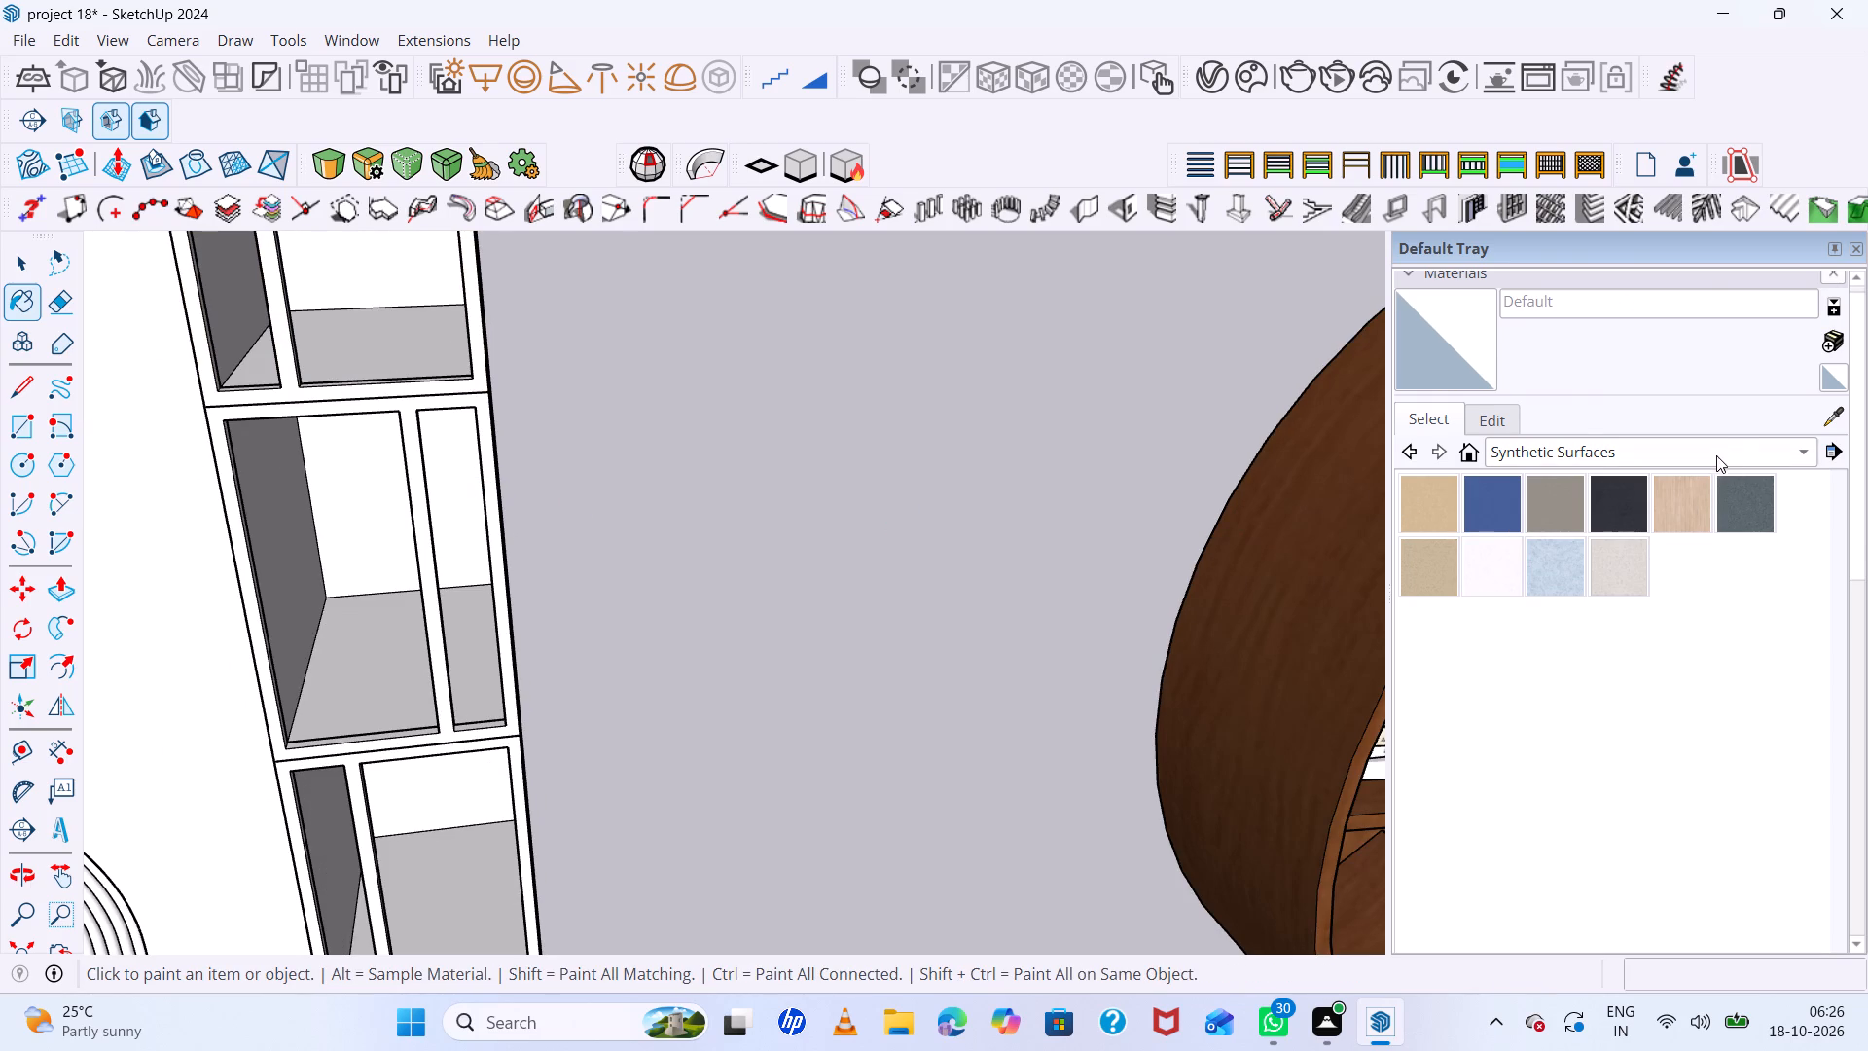
# Browse the Brick, Cladding and Siding materials and look for another material collection for the fluted white unit.
pyautogui.click(1716, 466)
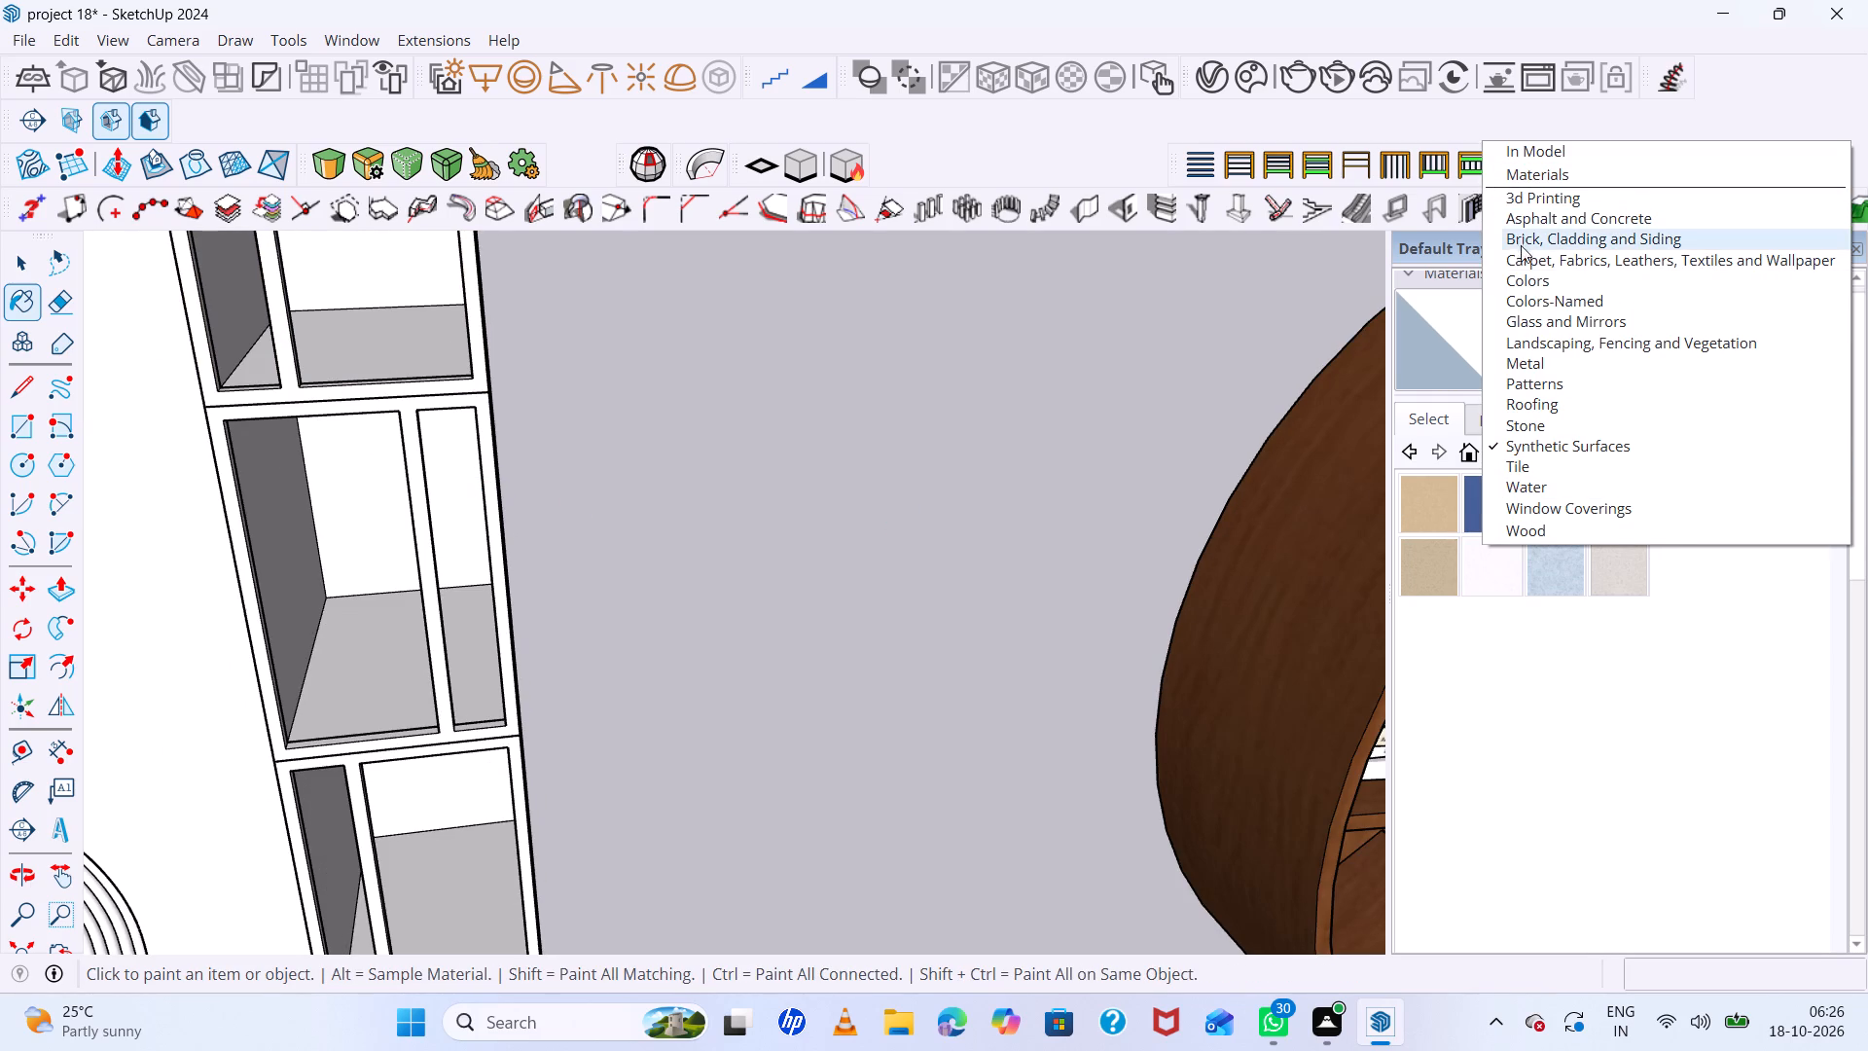
pyautogui.click(1530, 230)
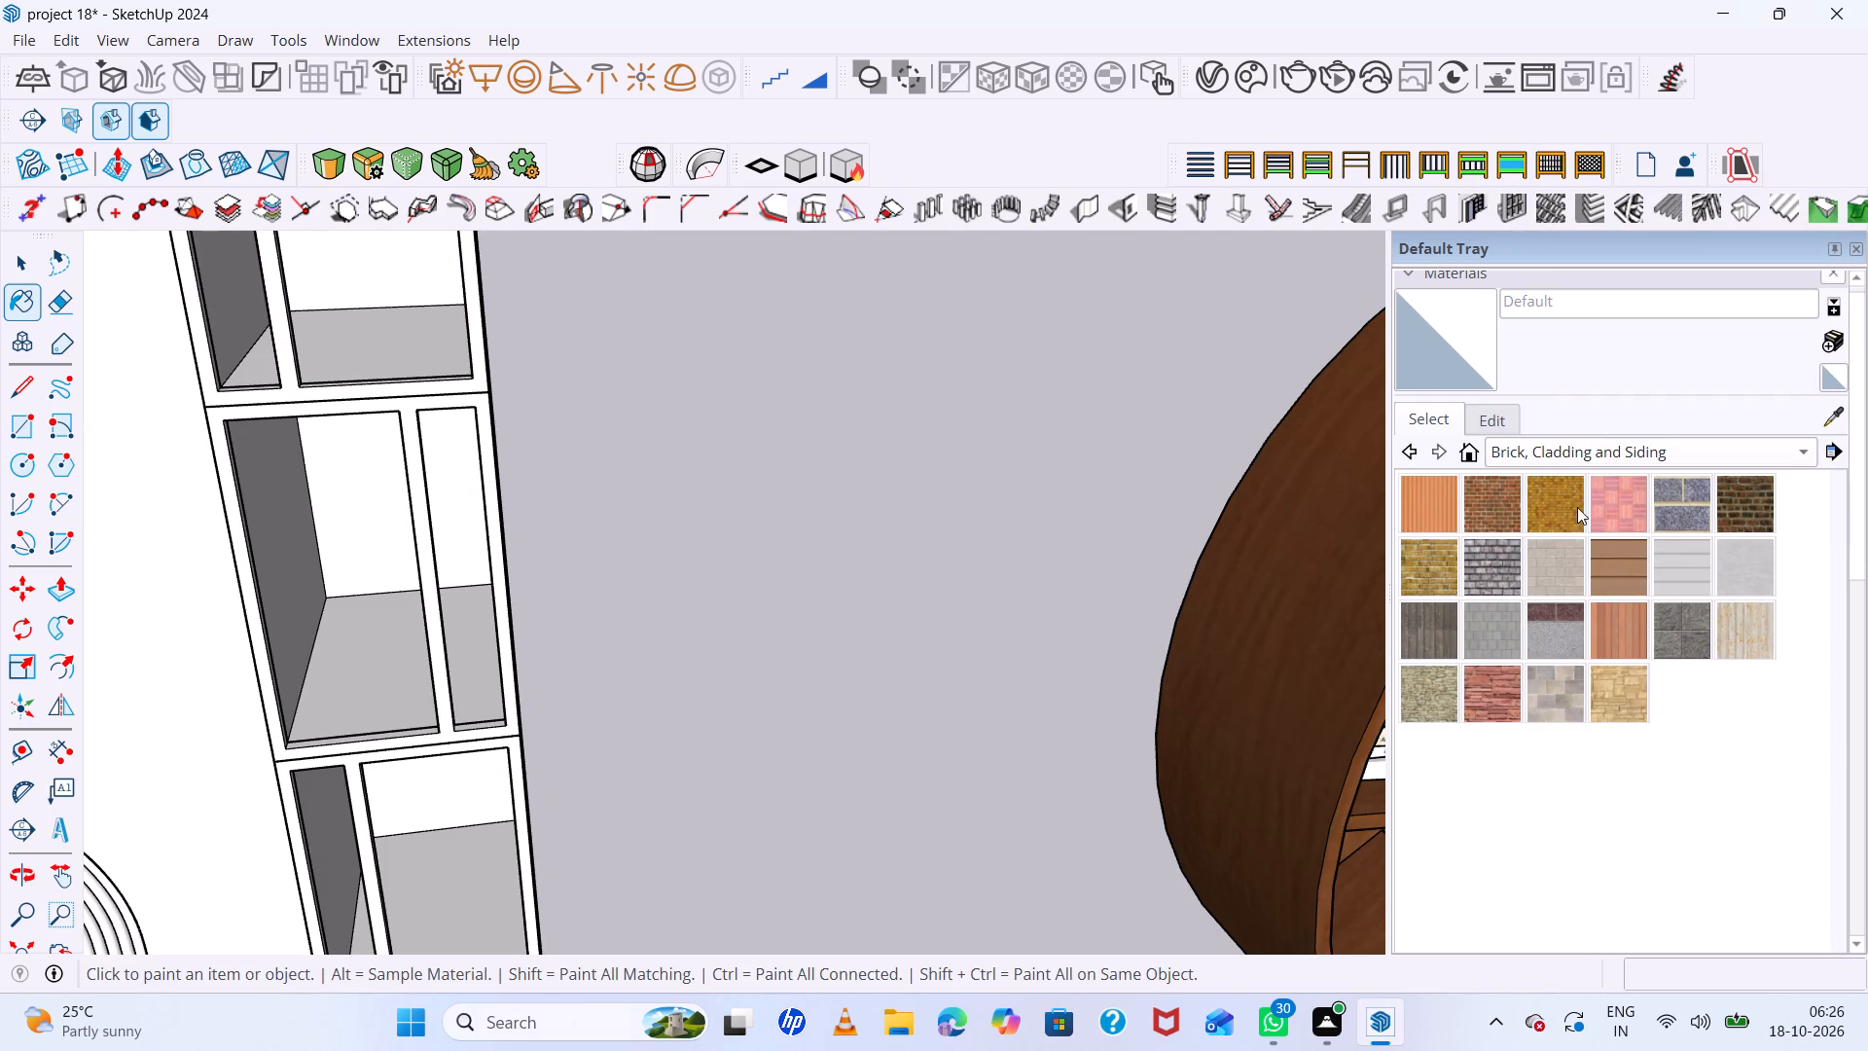
pyautogui.click(1683, 453)
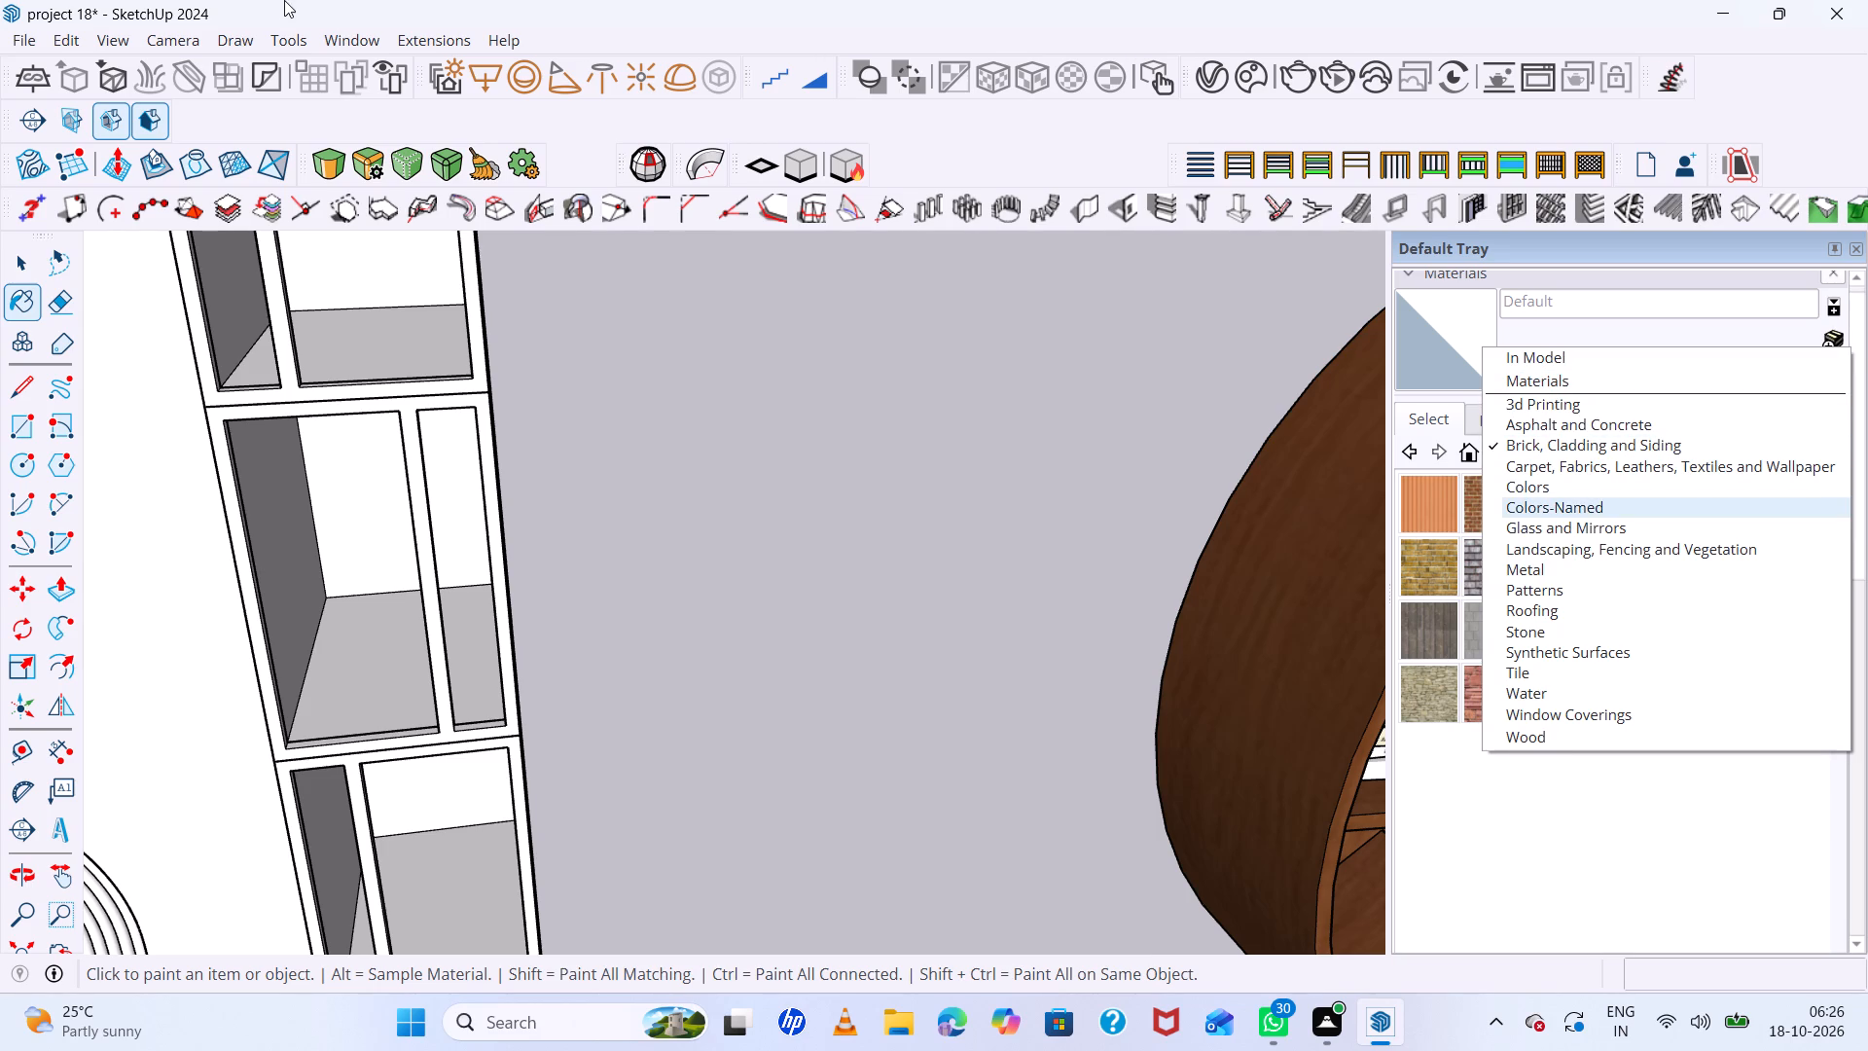